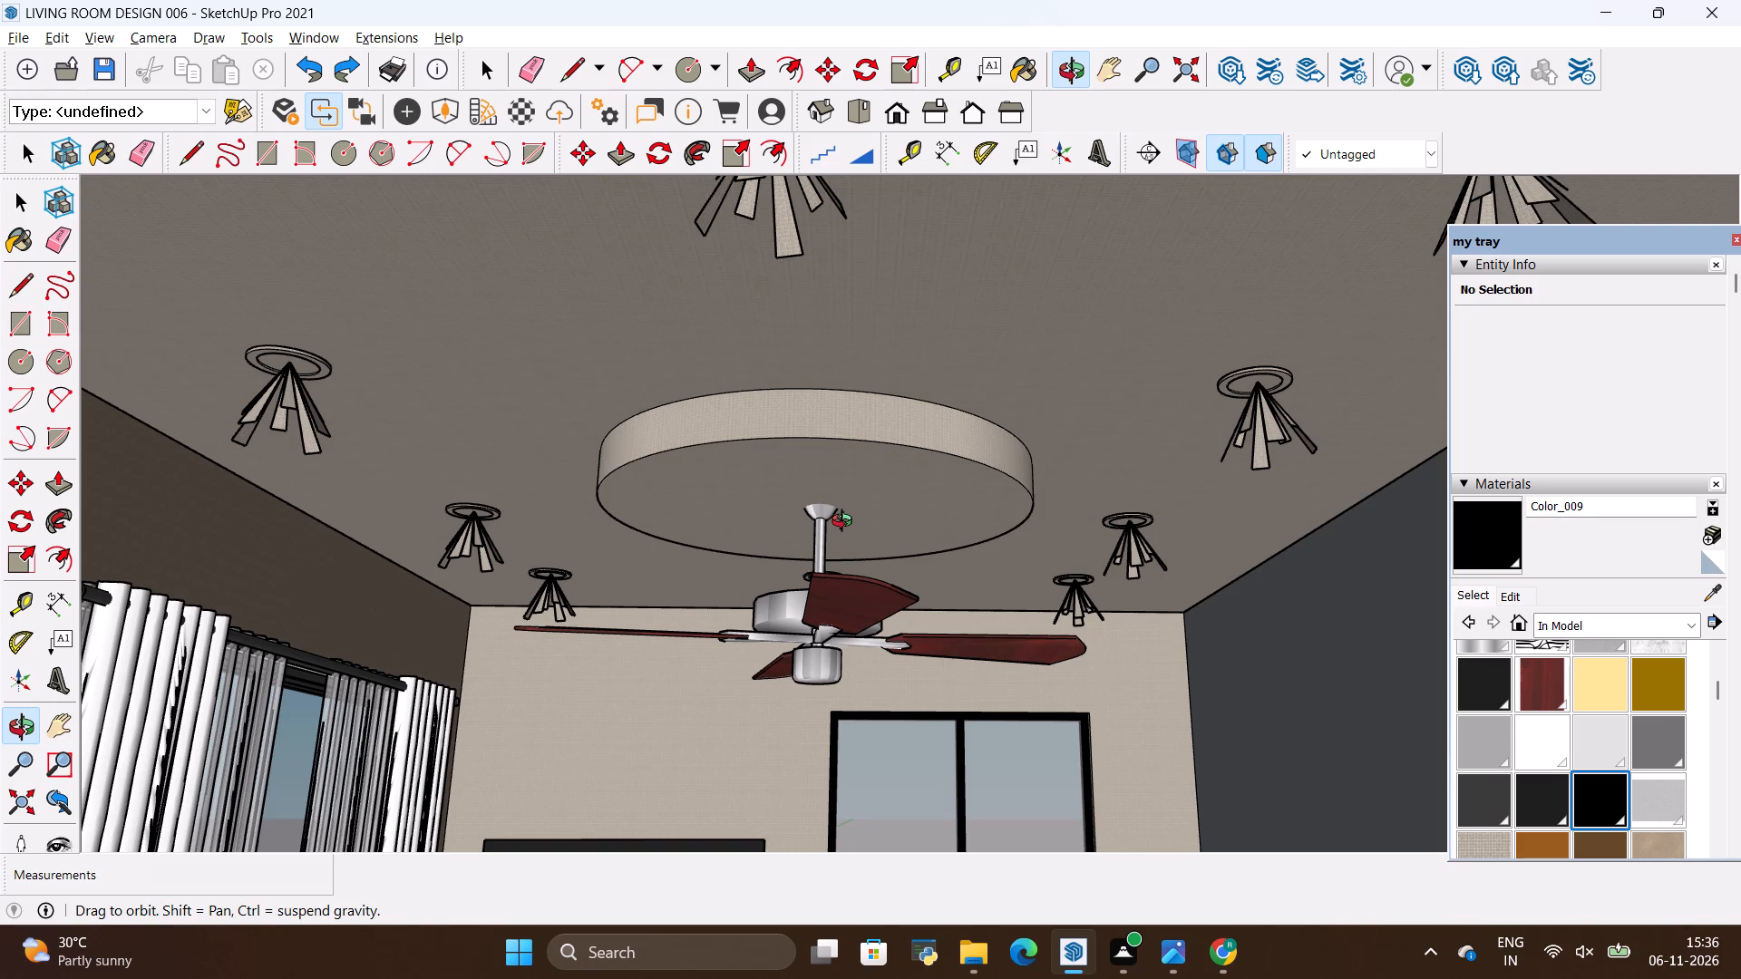
Examine the ceiling fan, round feature and light fixtures up close and in relation to the whole room from its open front.
scroll(823, 508, "down", 2)
scroll(825, 507, "up", 1)
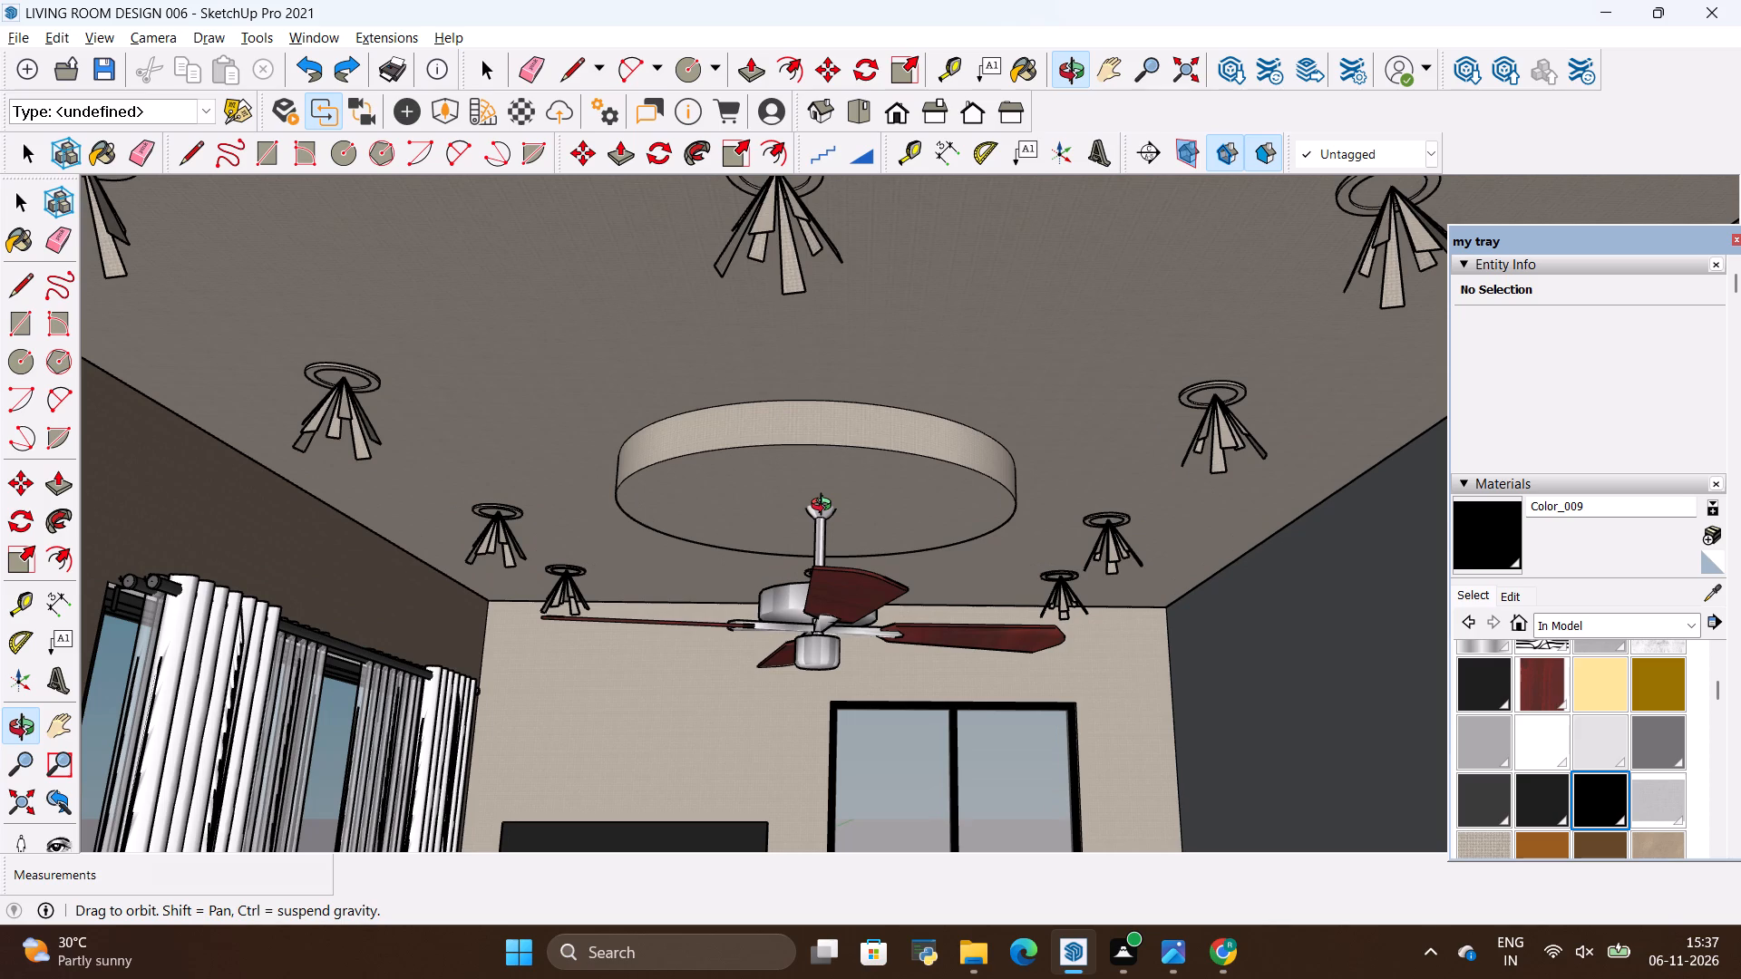
scroll(825, 507, "down", 7)
scroll(705, 516, "down", 5)
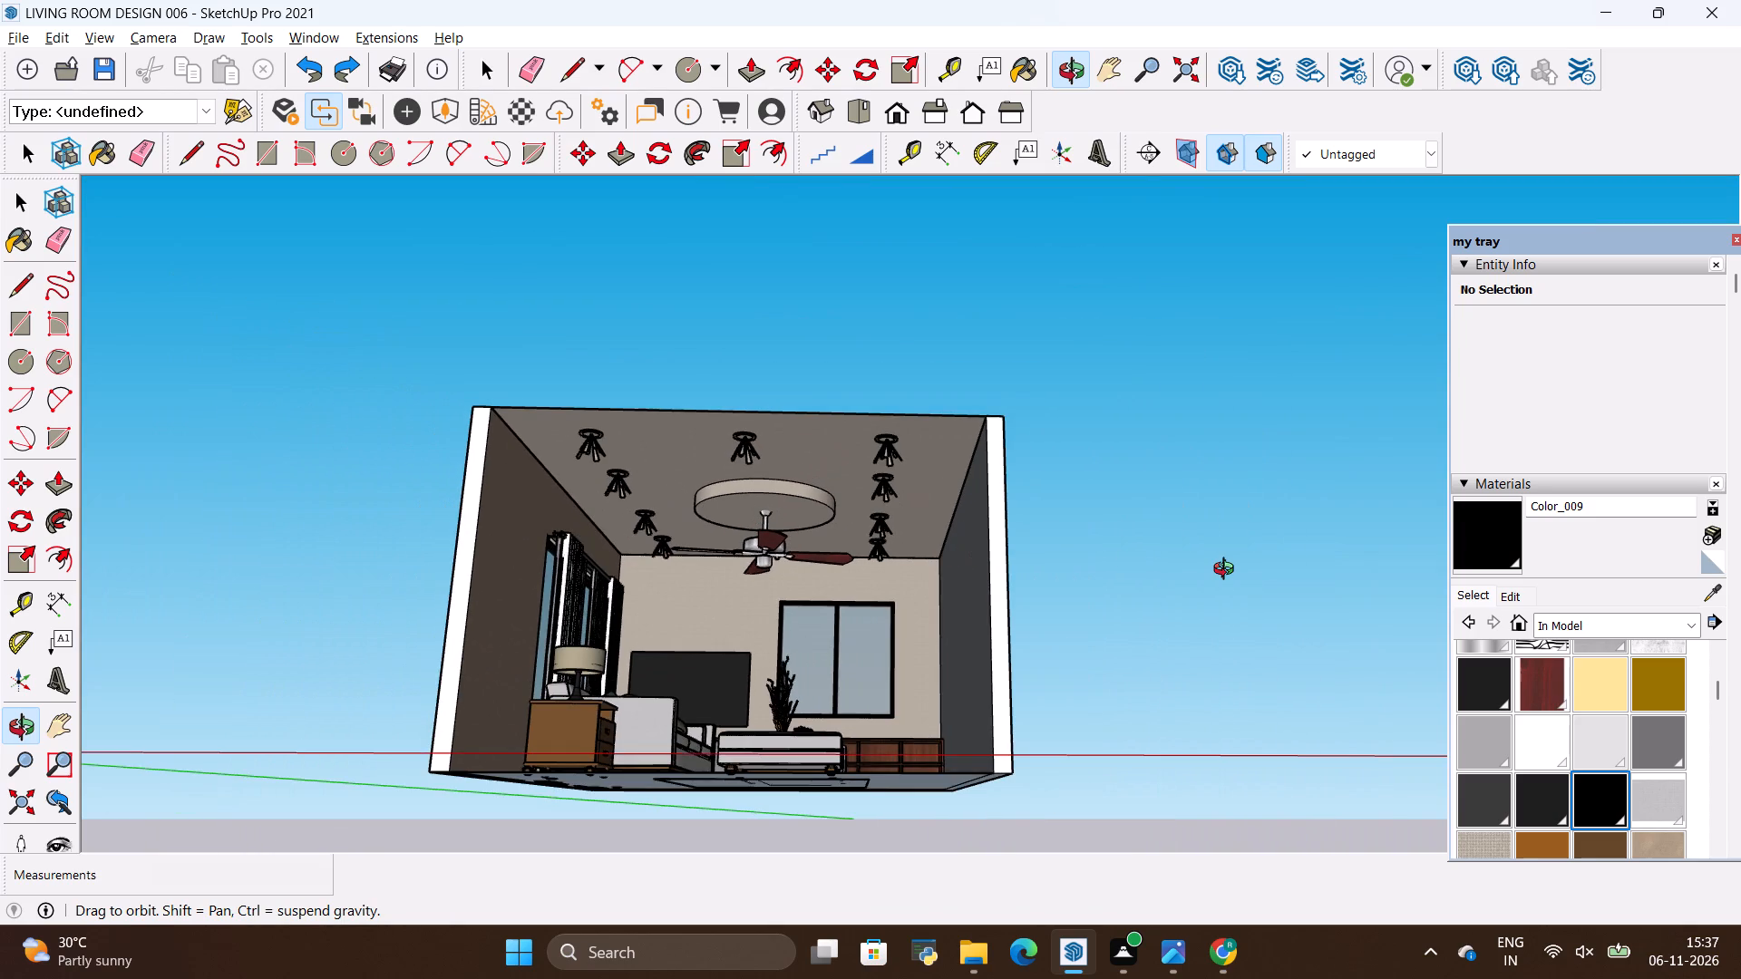
scroll(1228, 571, "up", 20)
scroll(1228, 571, "up", 5)
scroll(625, 448, "down", 5)
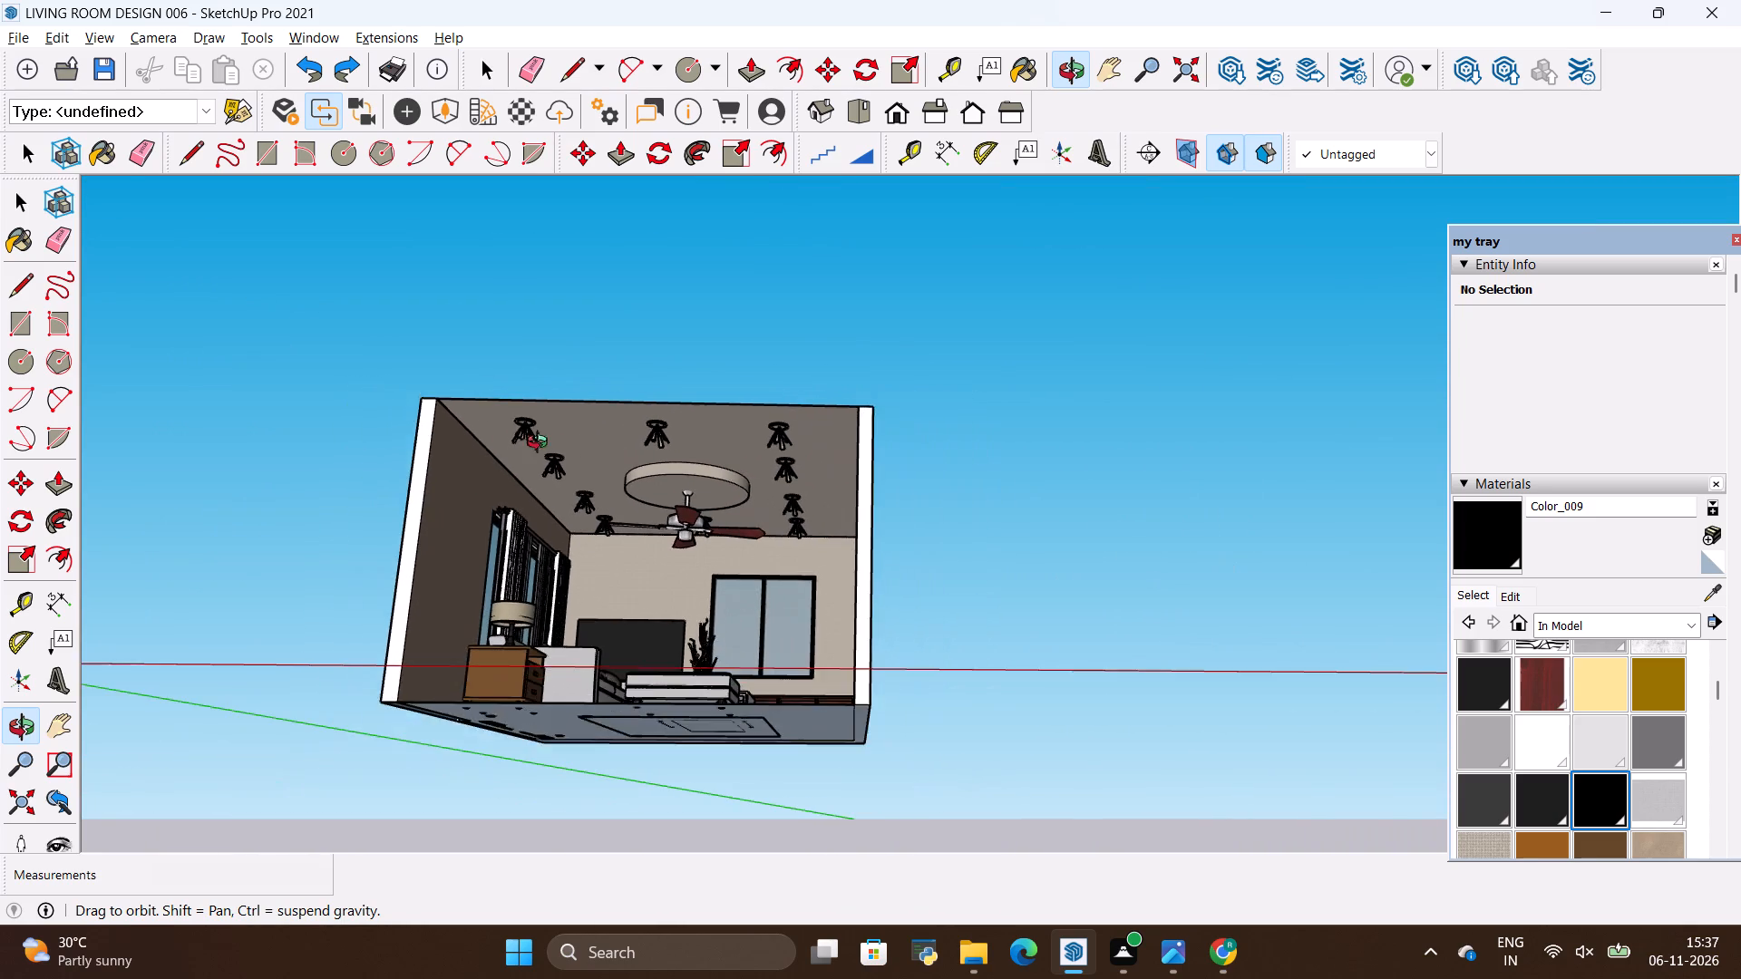
scroll(515, 441, "down", 5)
scroll(1268, 556, "up", 17)
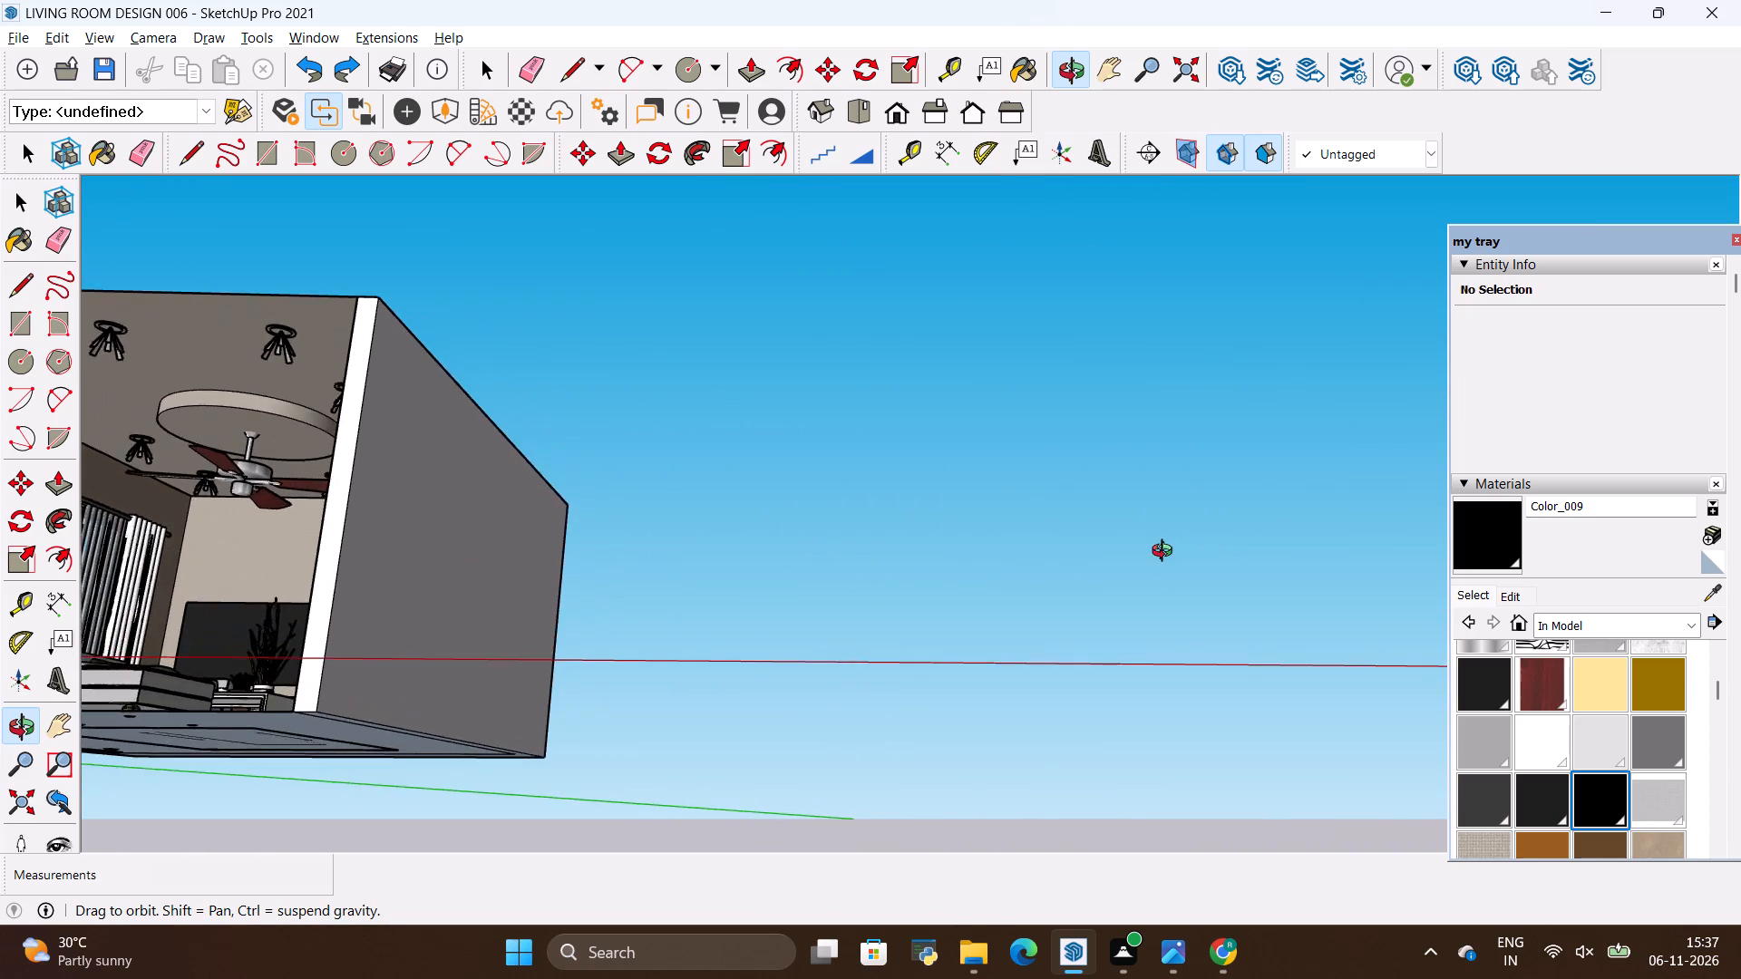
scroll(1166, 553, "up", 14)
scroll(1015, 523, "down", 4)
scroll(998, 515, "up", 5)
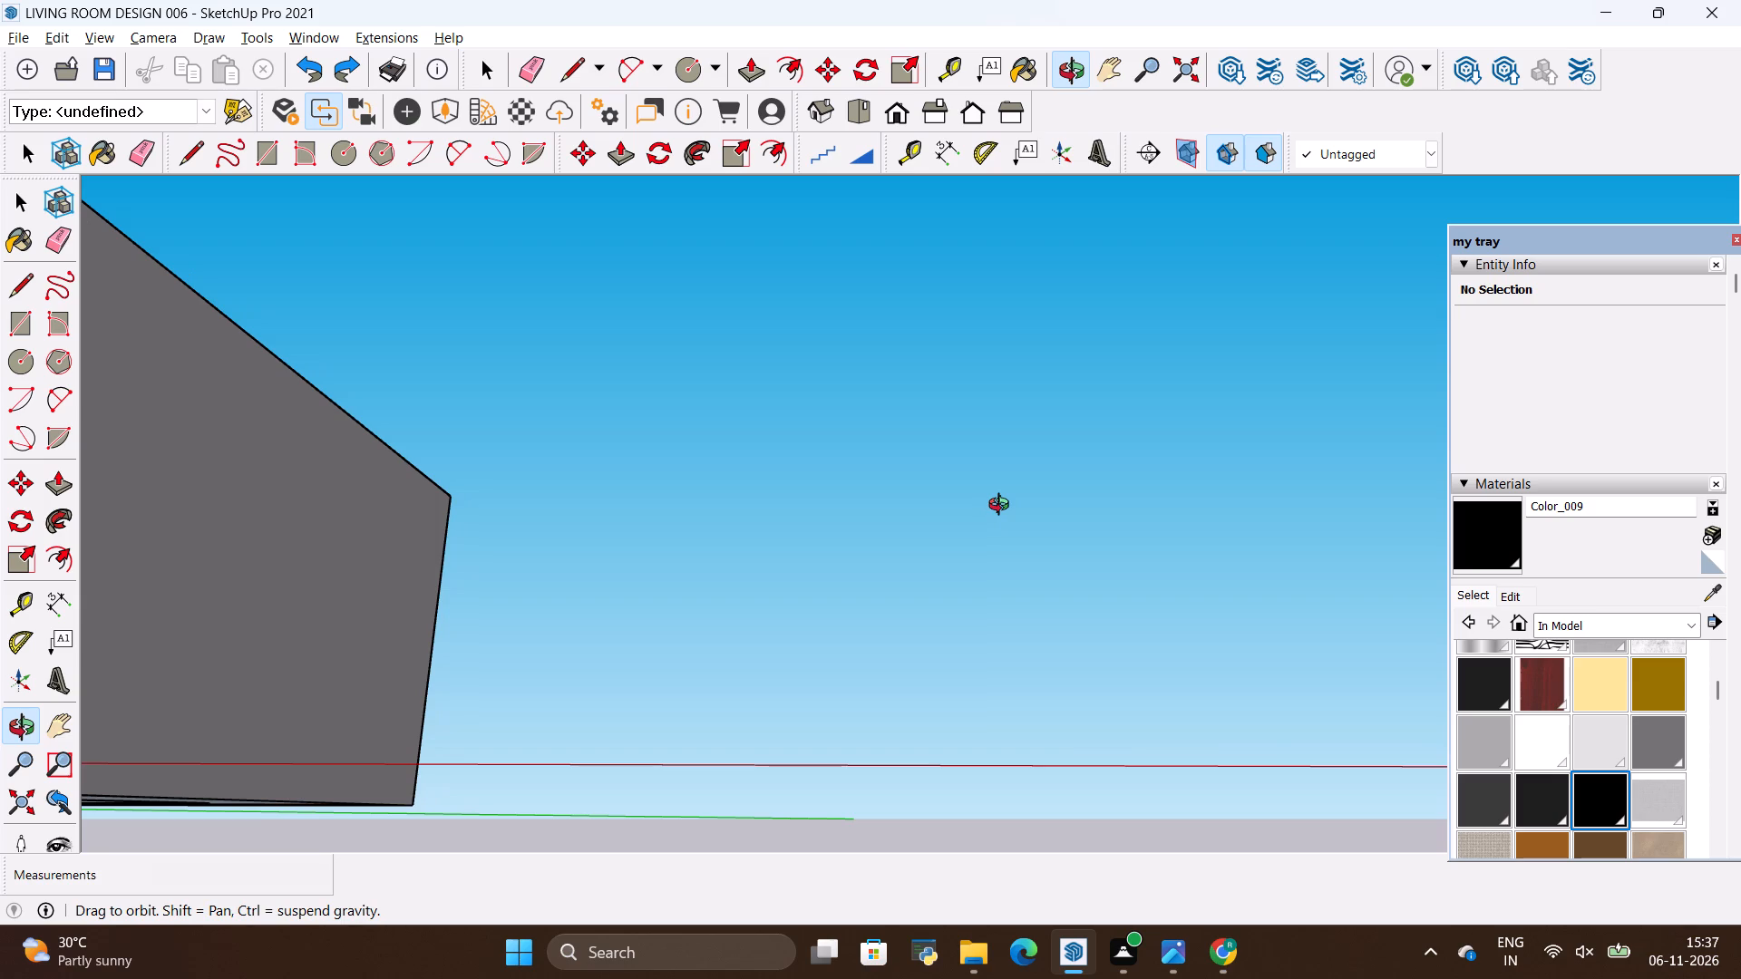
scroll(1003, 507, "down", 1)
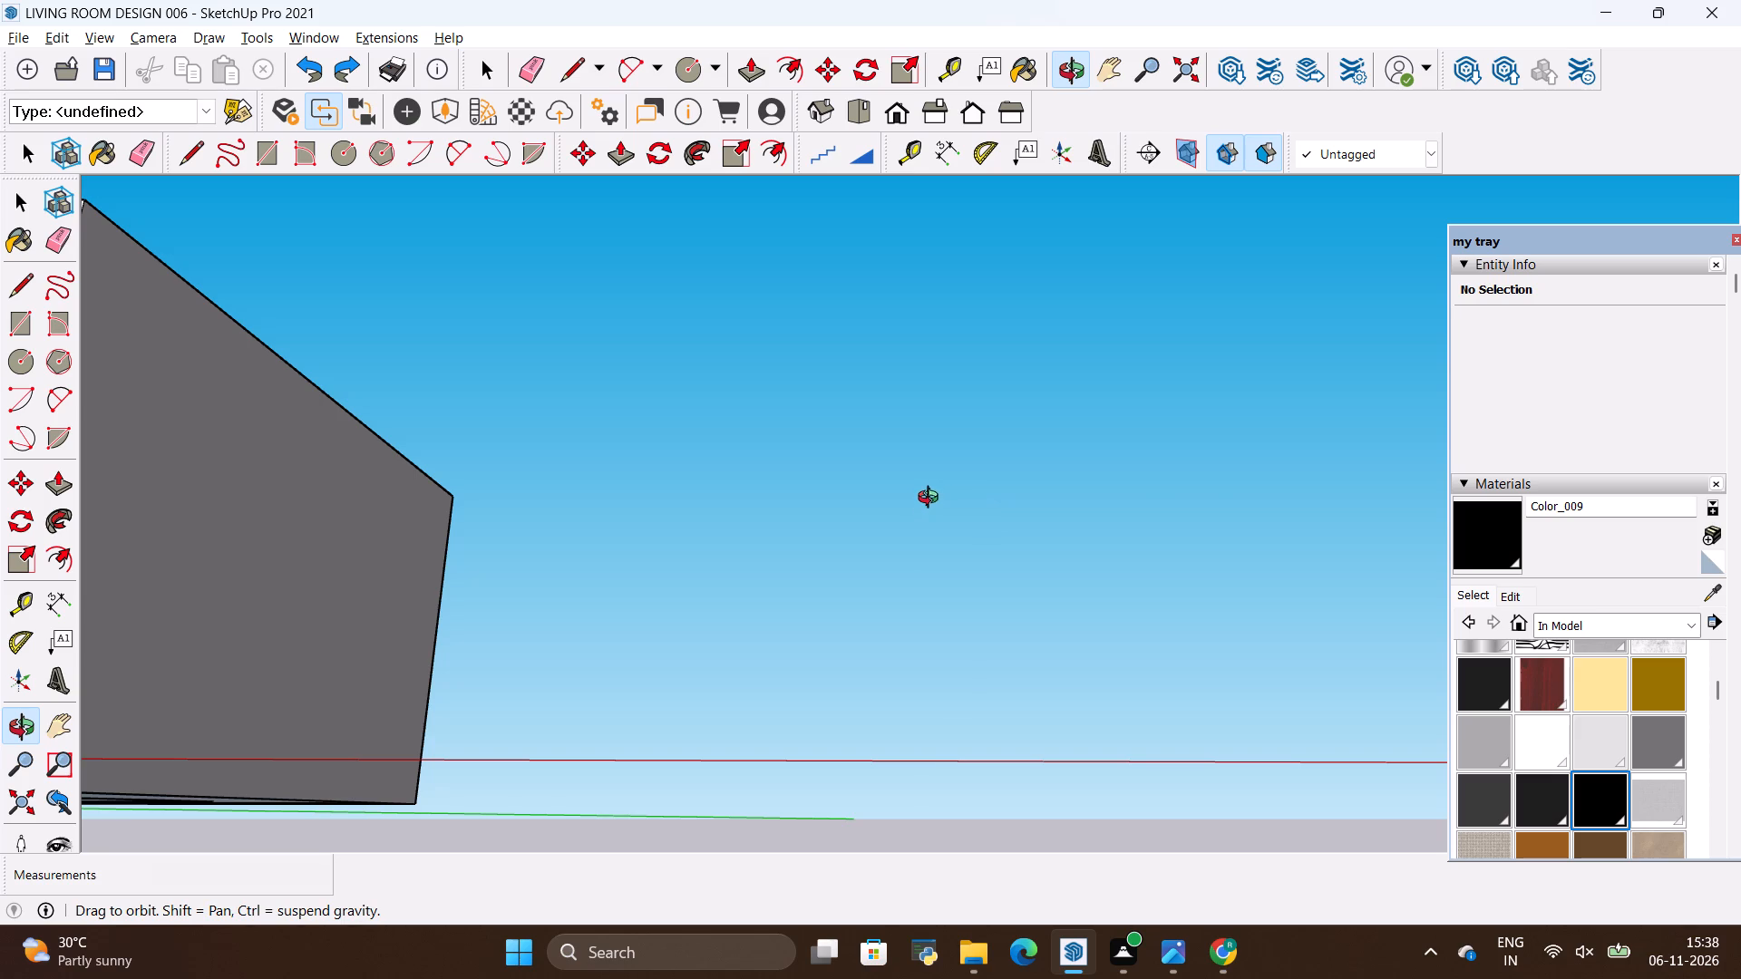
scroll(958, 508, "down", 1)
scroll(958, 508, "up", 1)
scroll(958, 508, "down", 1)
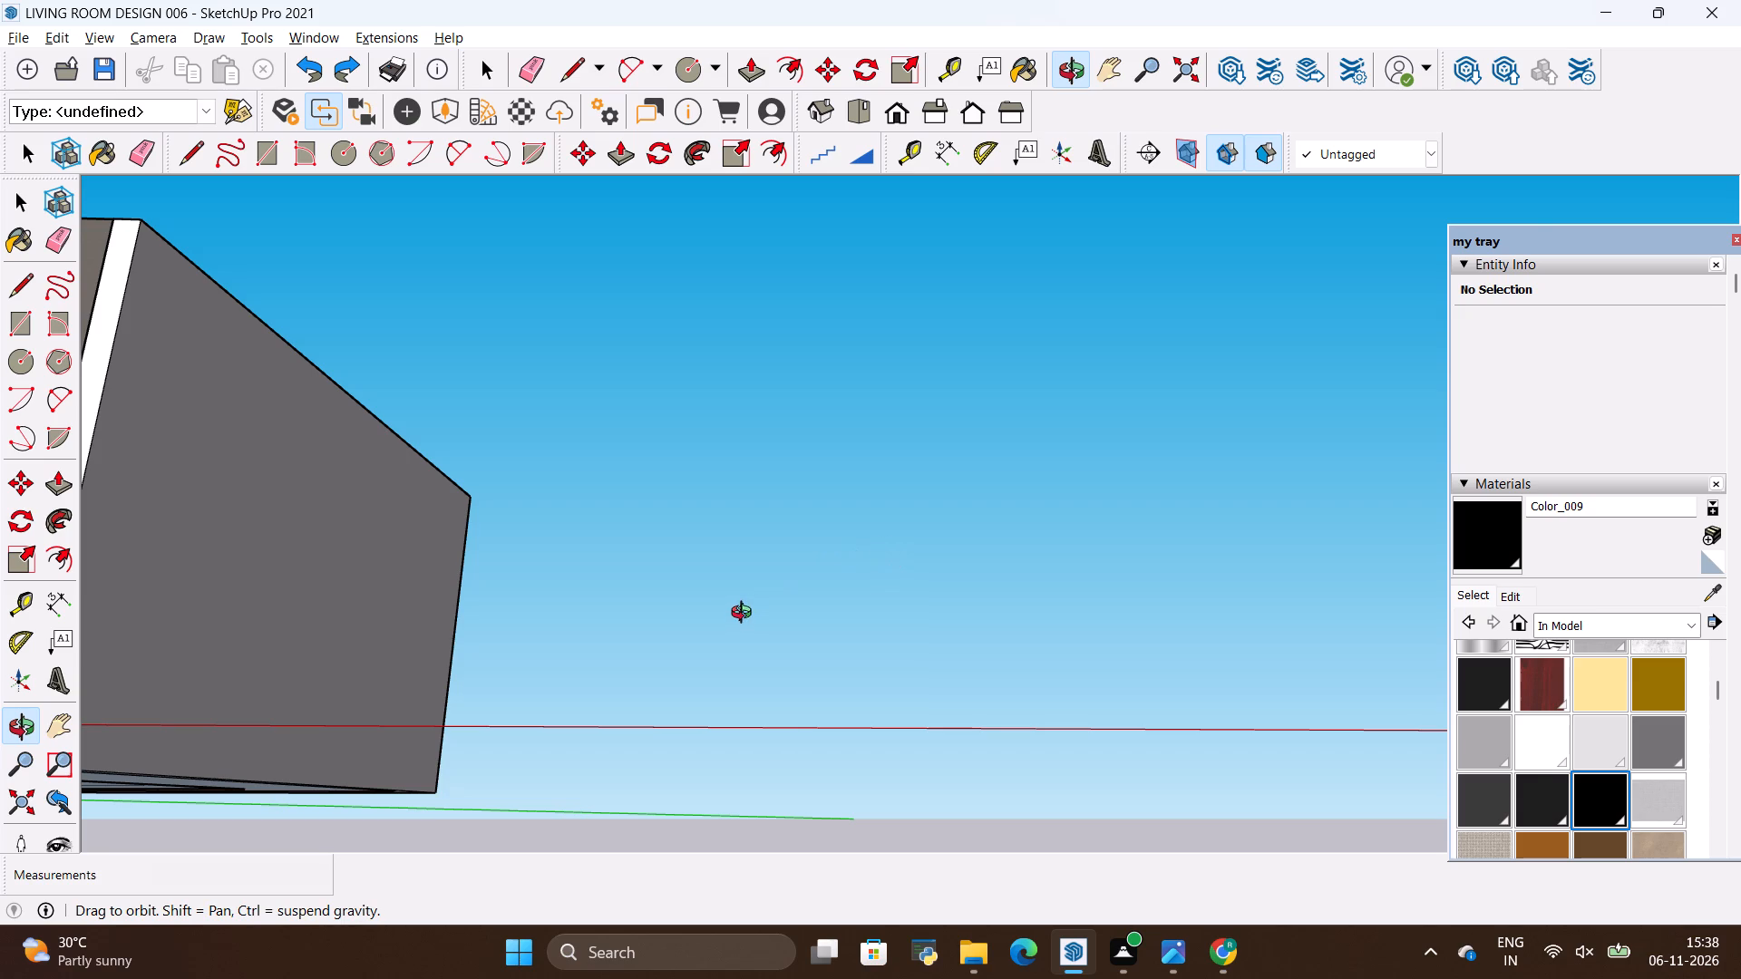
Compare the reference photo of the blue-walled living room with the modelled room's ceiling, curtains, TV wall and window.
key("alt+Tab")
scroll(707, 616, "up", 1)
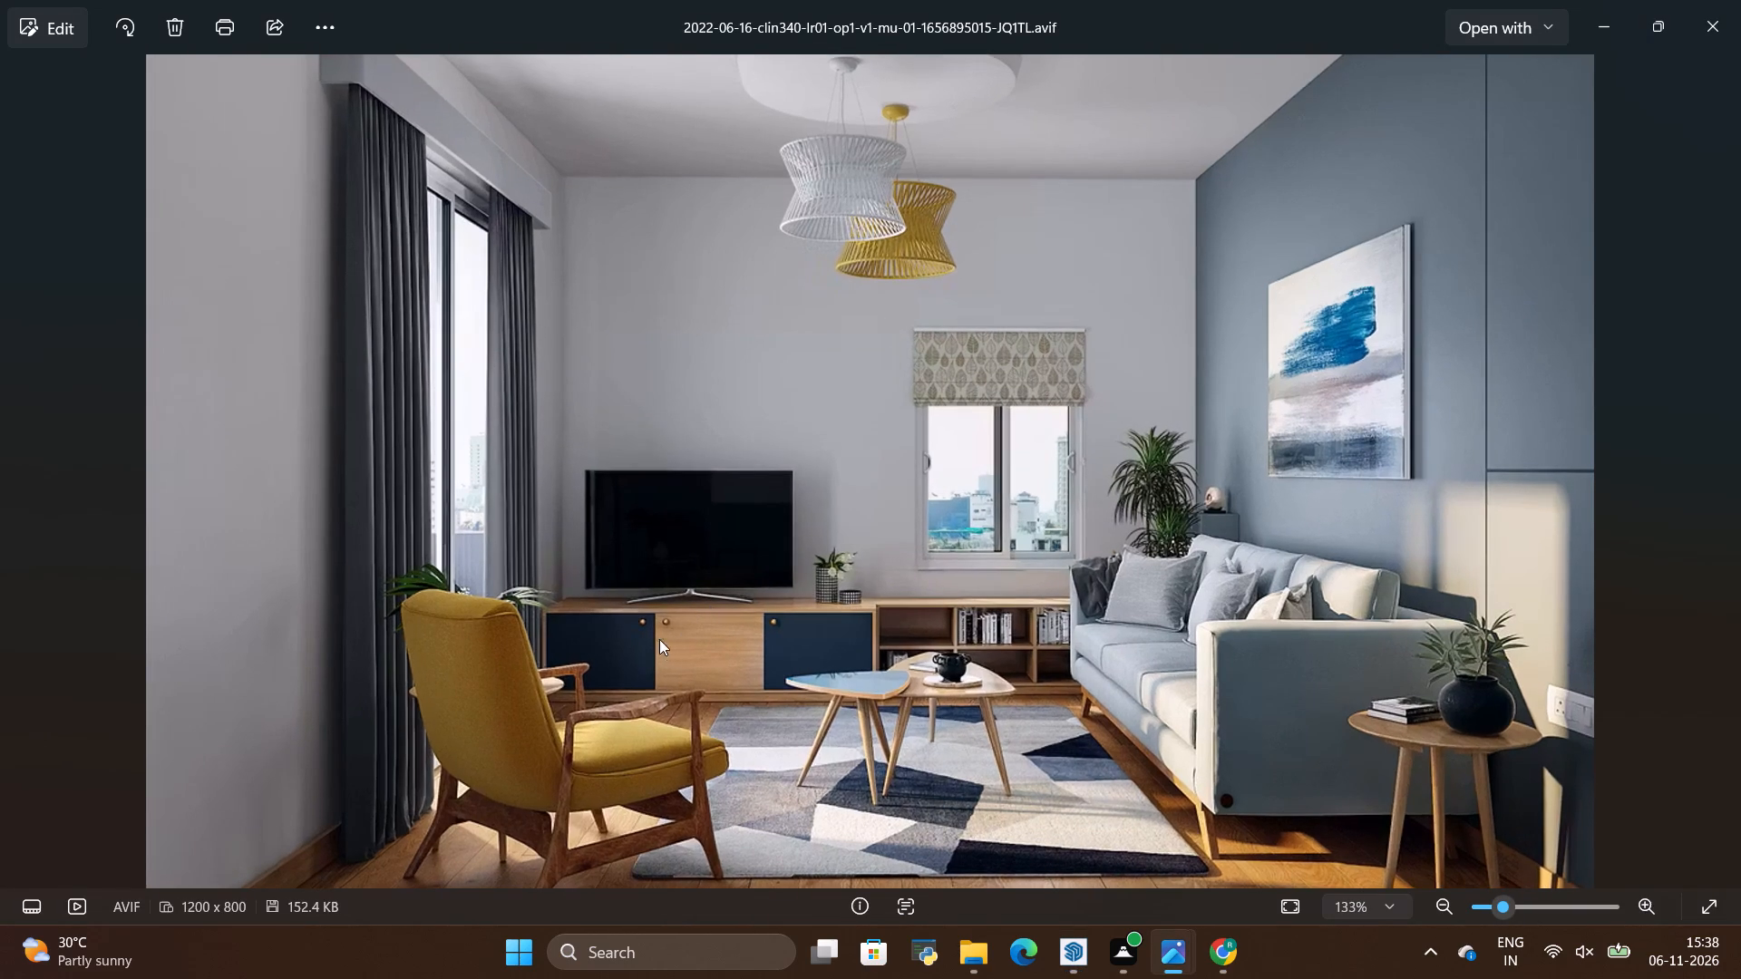
key("alt+Tab")
key("alt+Tab")
scroll(837, 496, "down", 4)
key("alt+Tab")
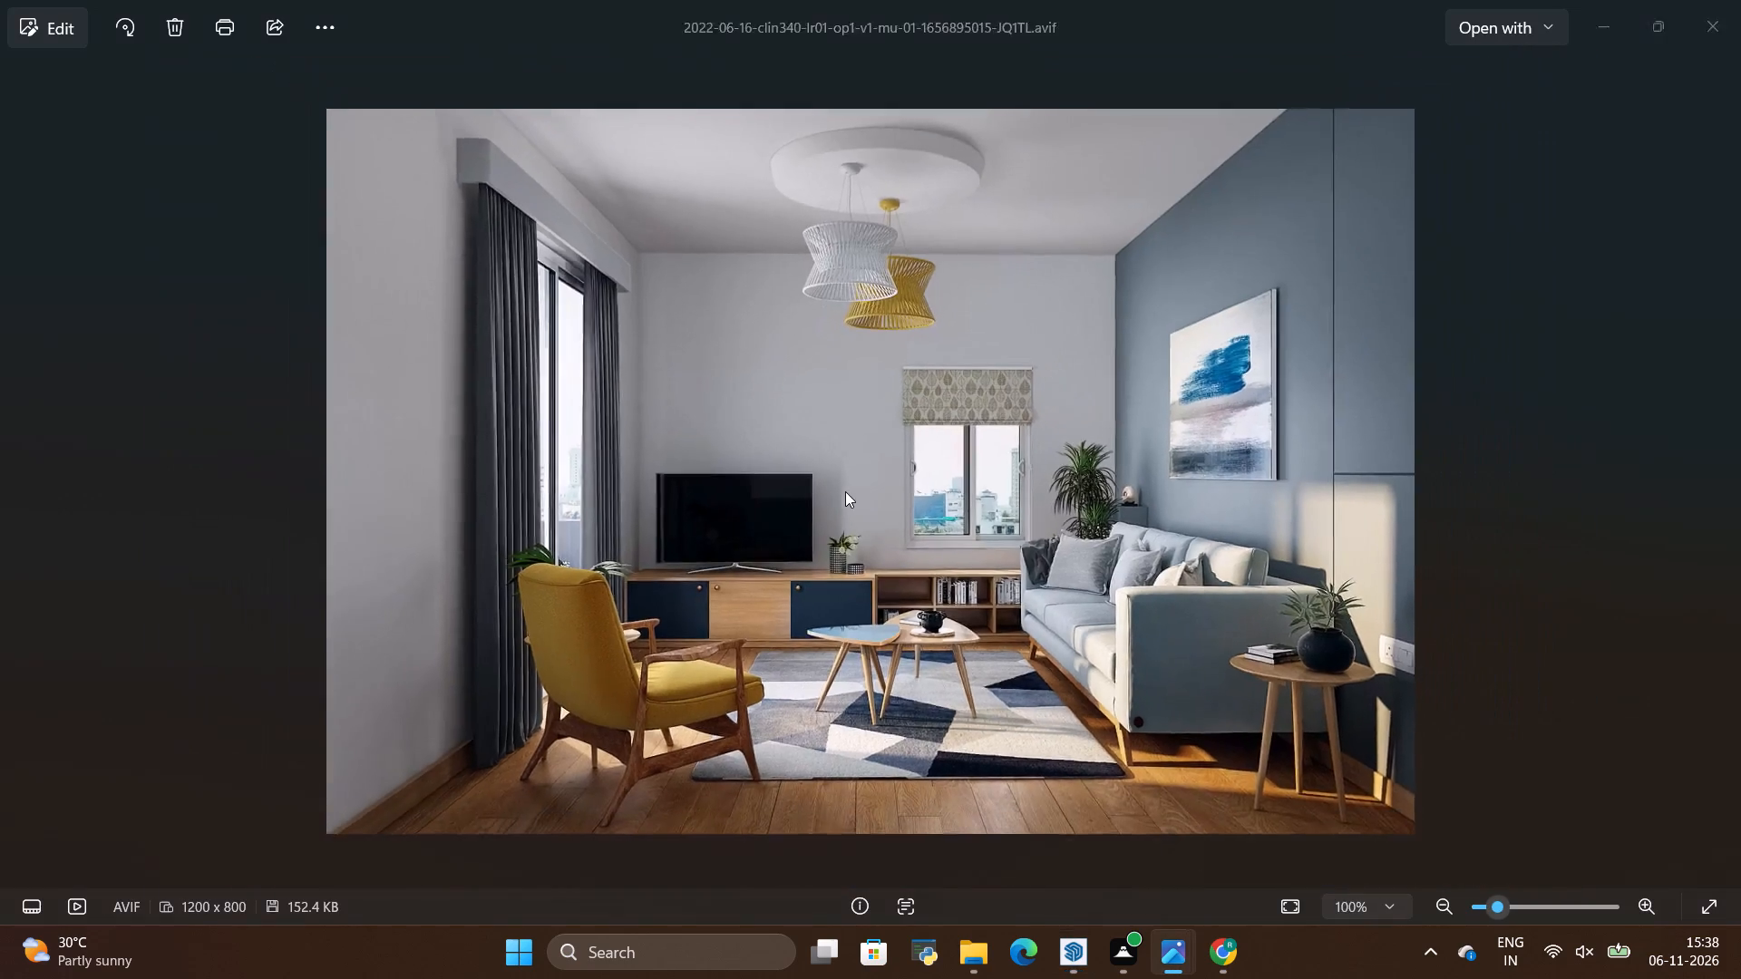
scroll(845, 491, "down", 20)
scroll(845, 491, "down", 16)
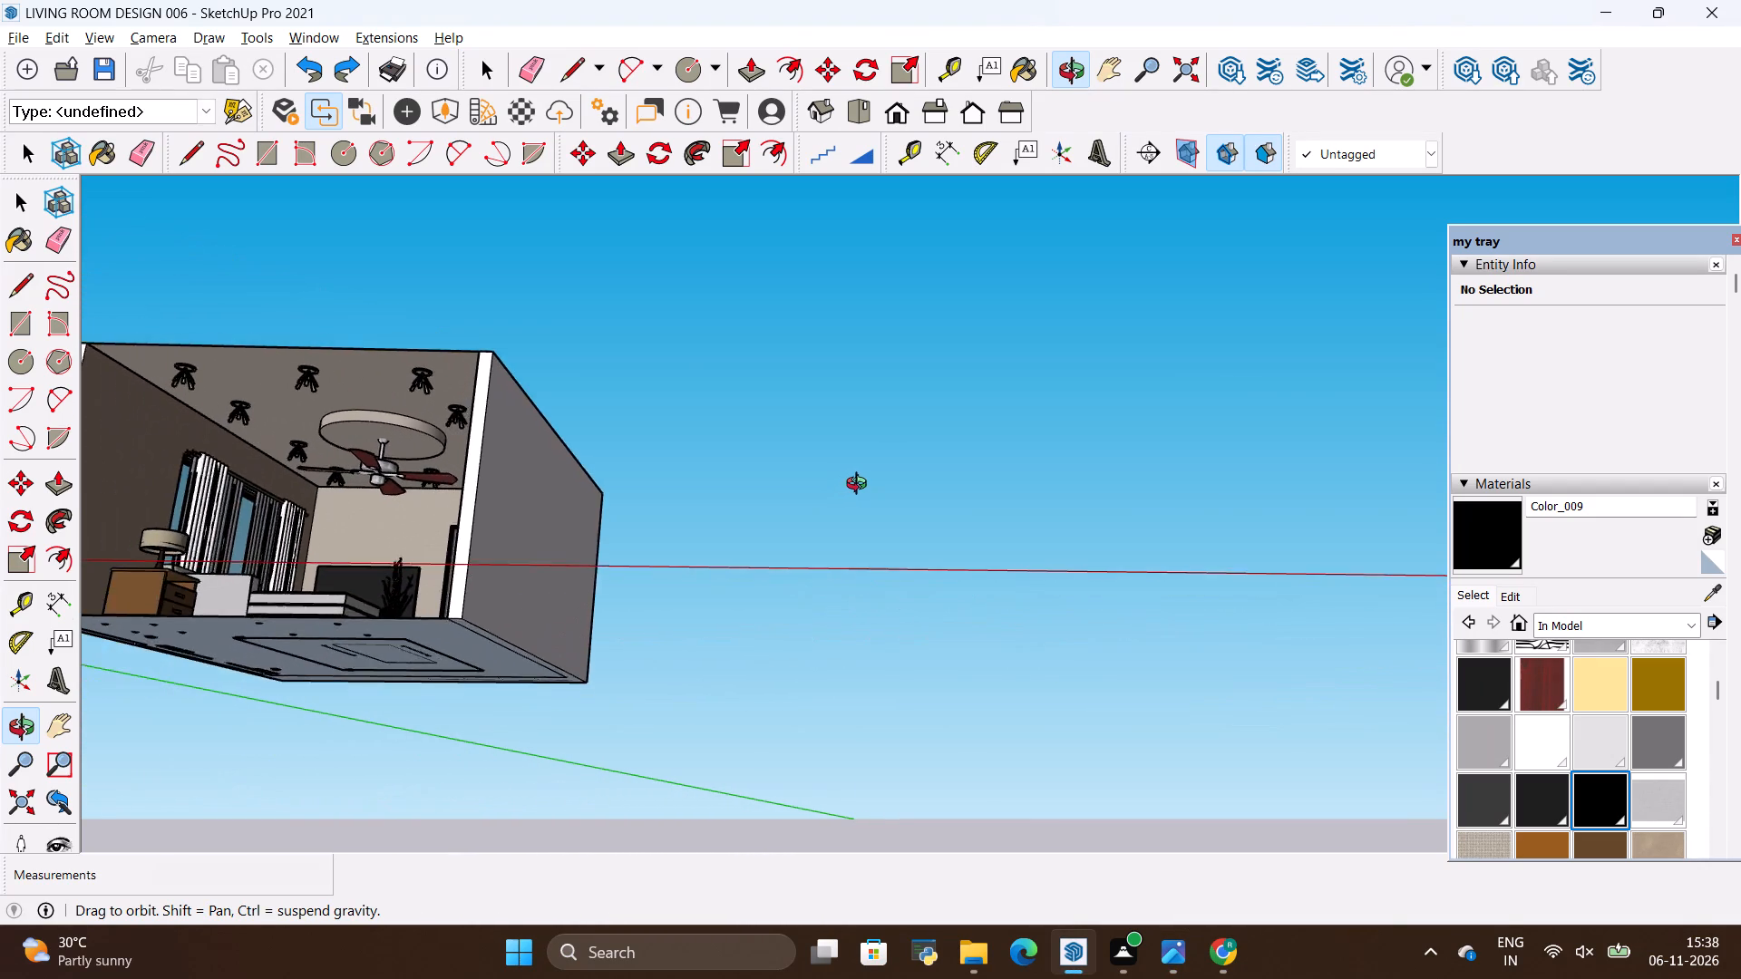
scroll(861, 486, "down", 5)
scroll(409, 515, "up", 16)
scroll(703, 499, "down", 4)
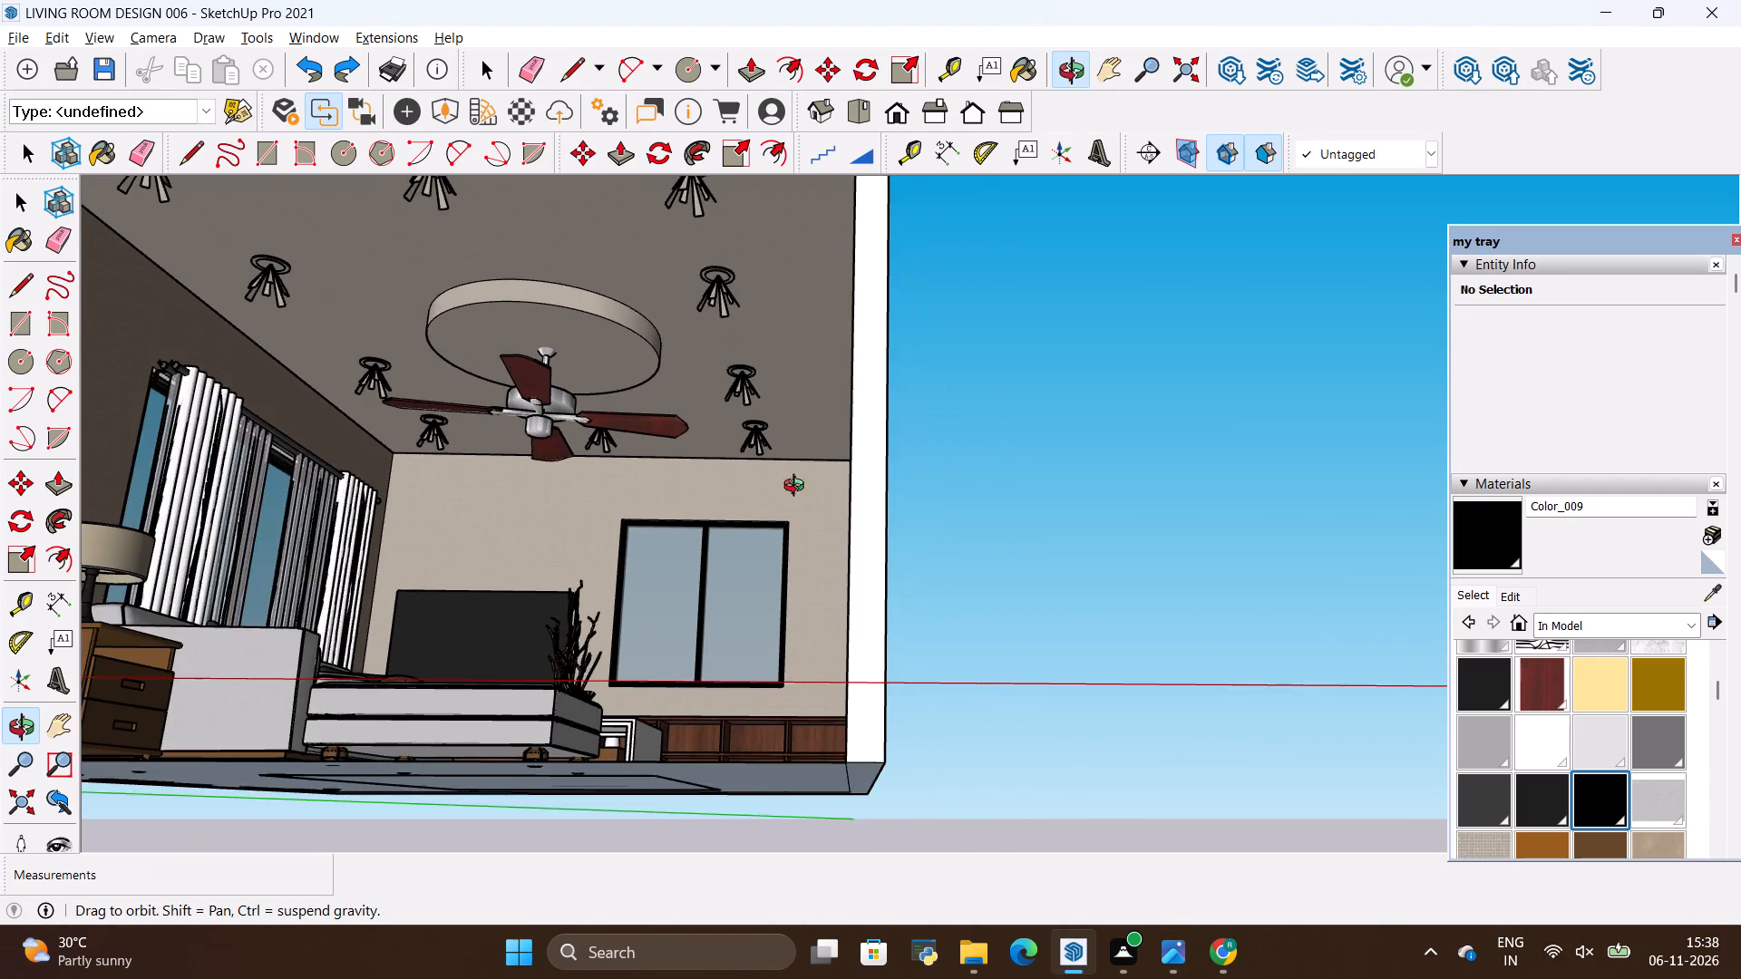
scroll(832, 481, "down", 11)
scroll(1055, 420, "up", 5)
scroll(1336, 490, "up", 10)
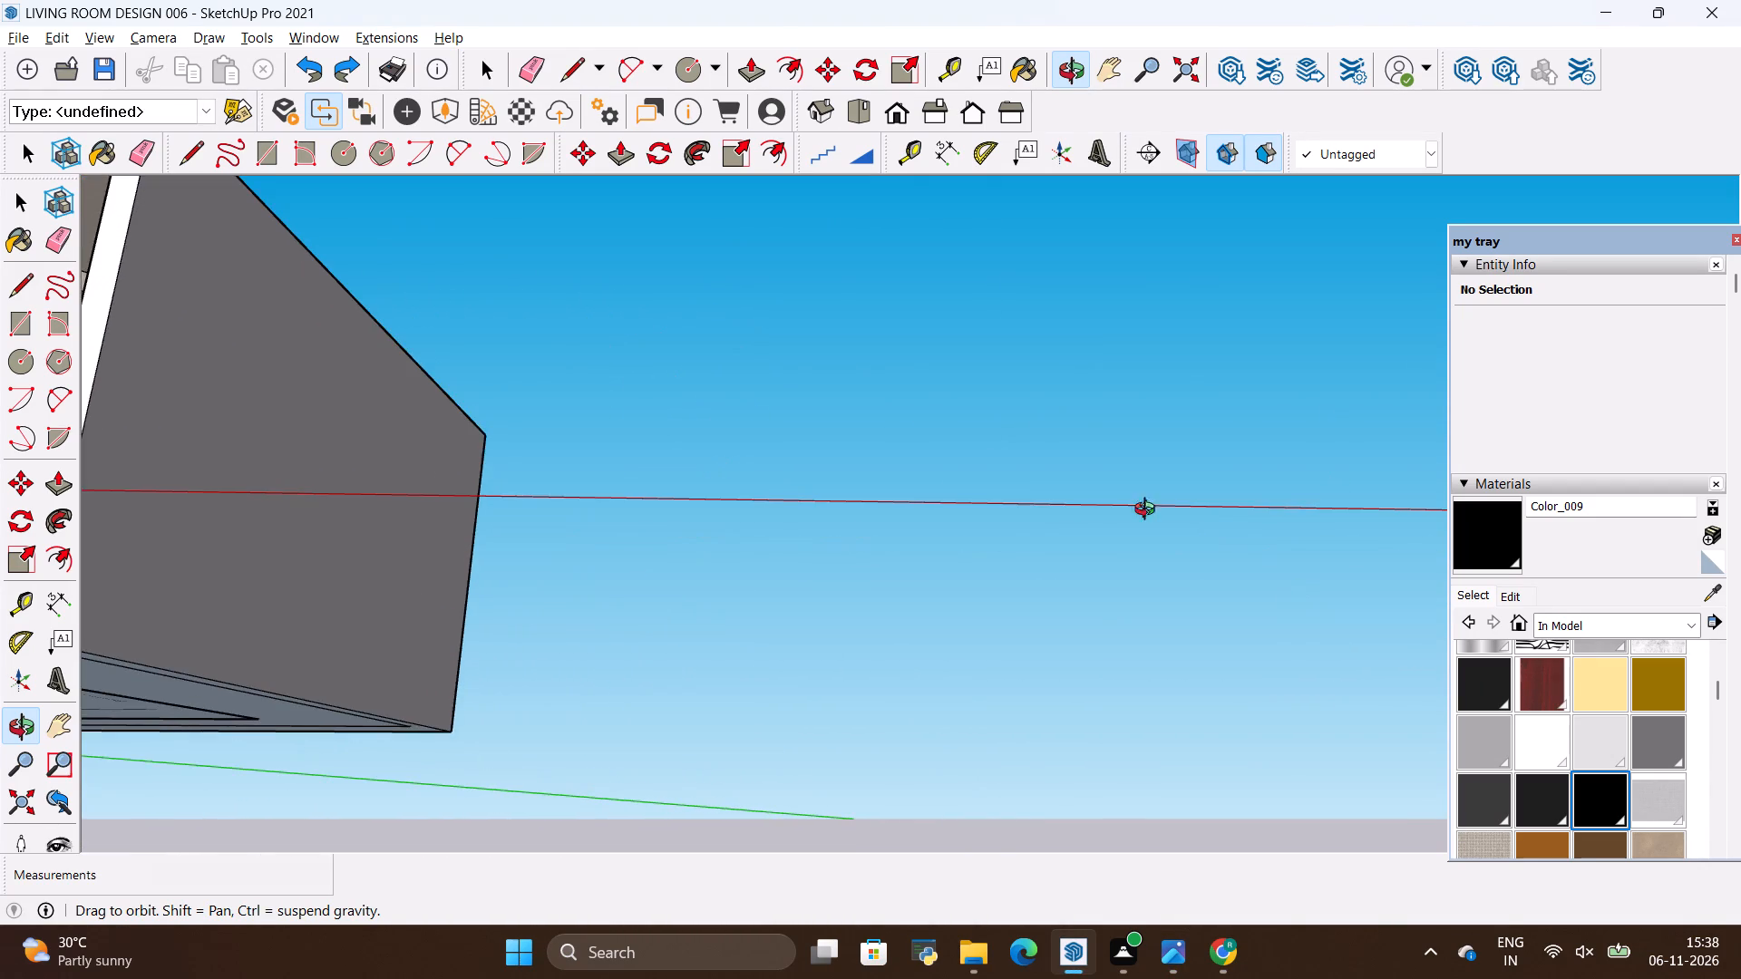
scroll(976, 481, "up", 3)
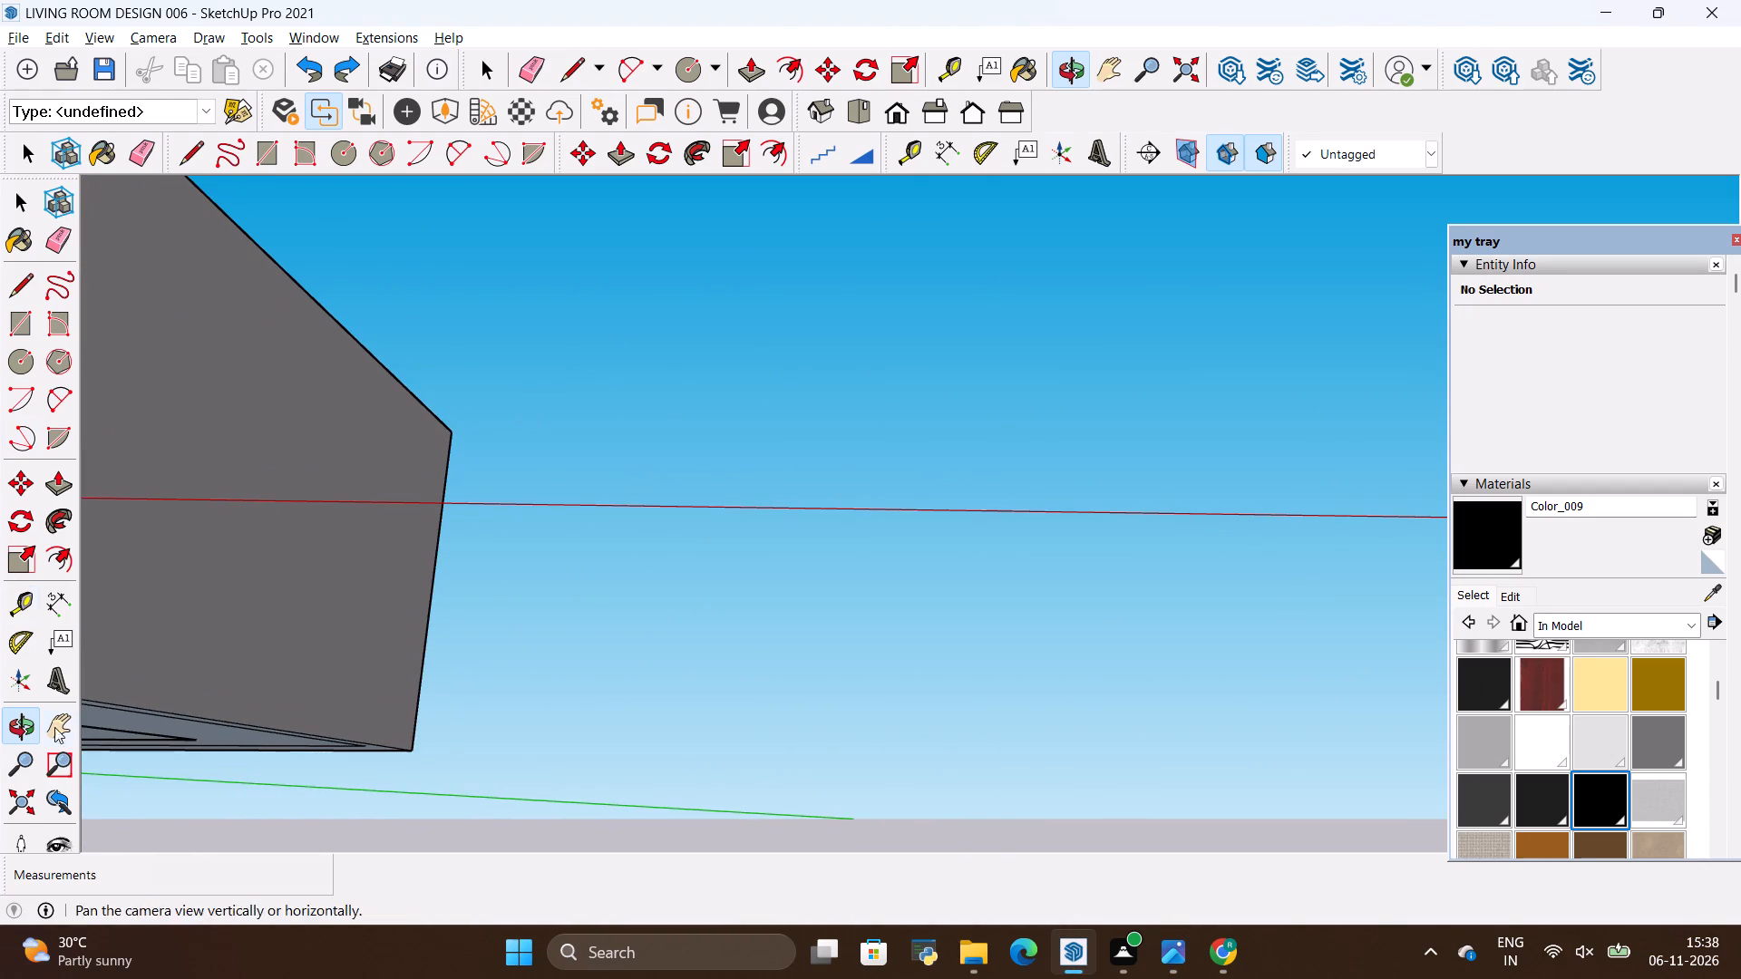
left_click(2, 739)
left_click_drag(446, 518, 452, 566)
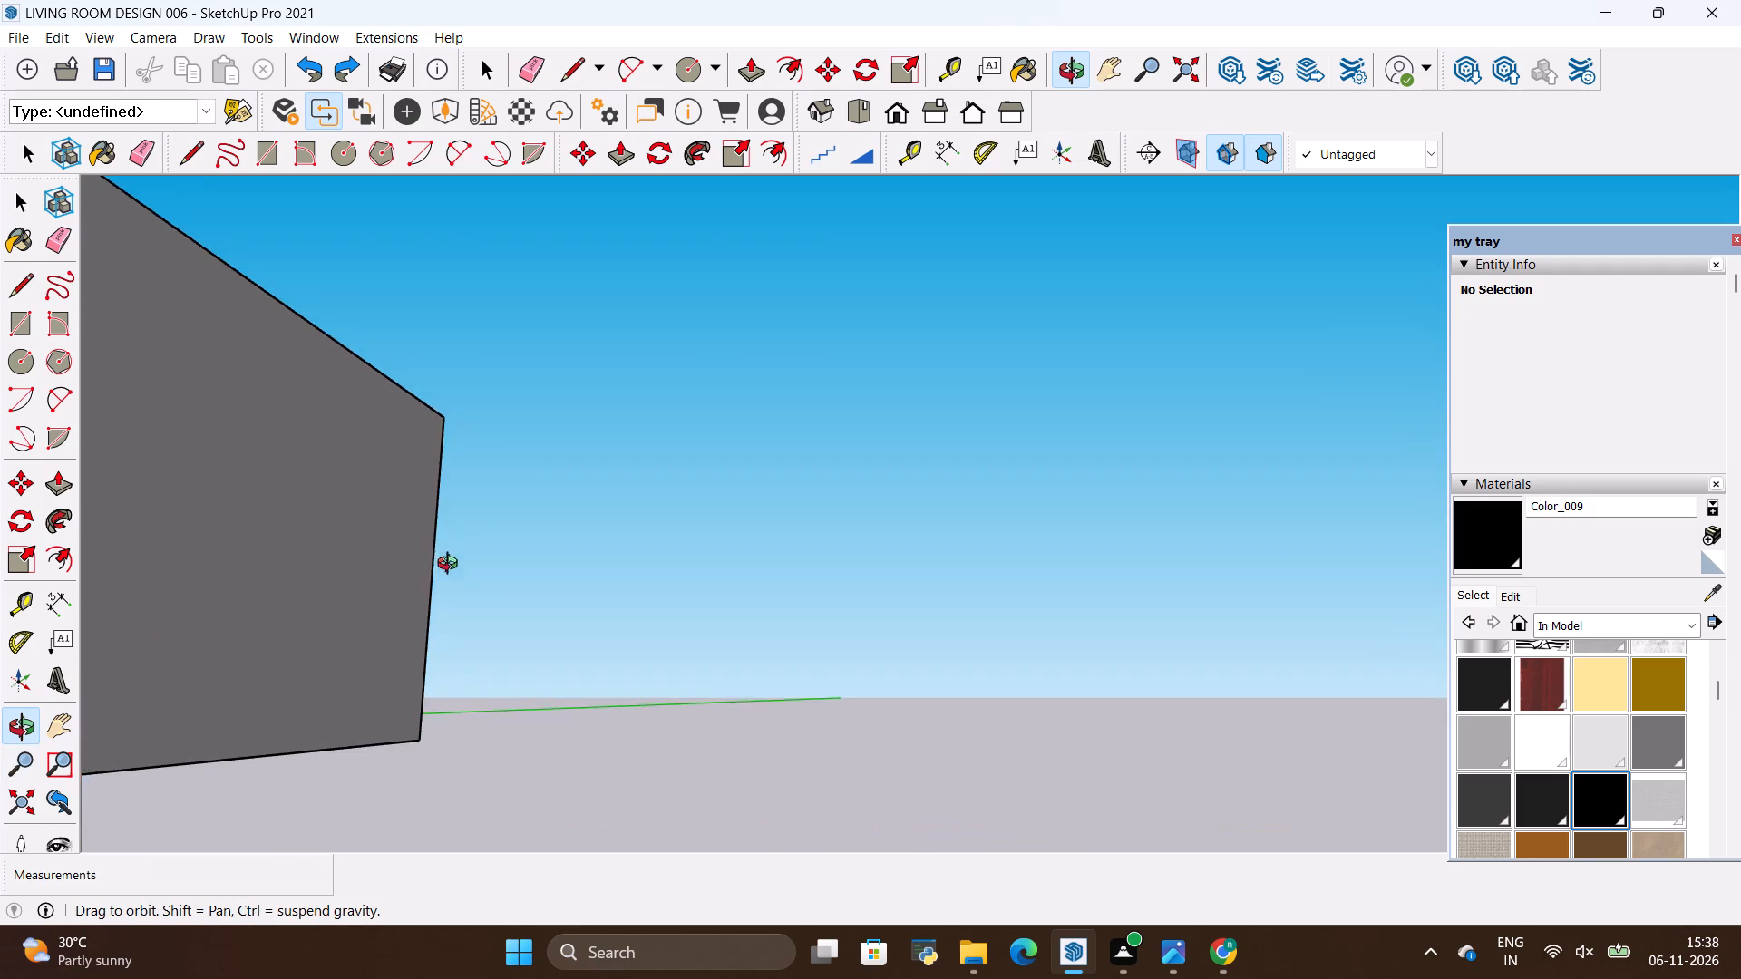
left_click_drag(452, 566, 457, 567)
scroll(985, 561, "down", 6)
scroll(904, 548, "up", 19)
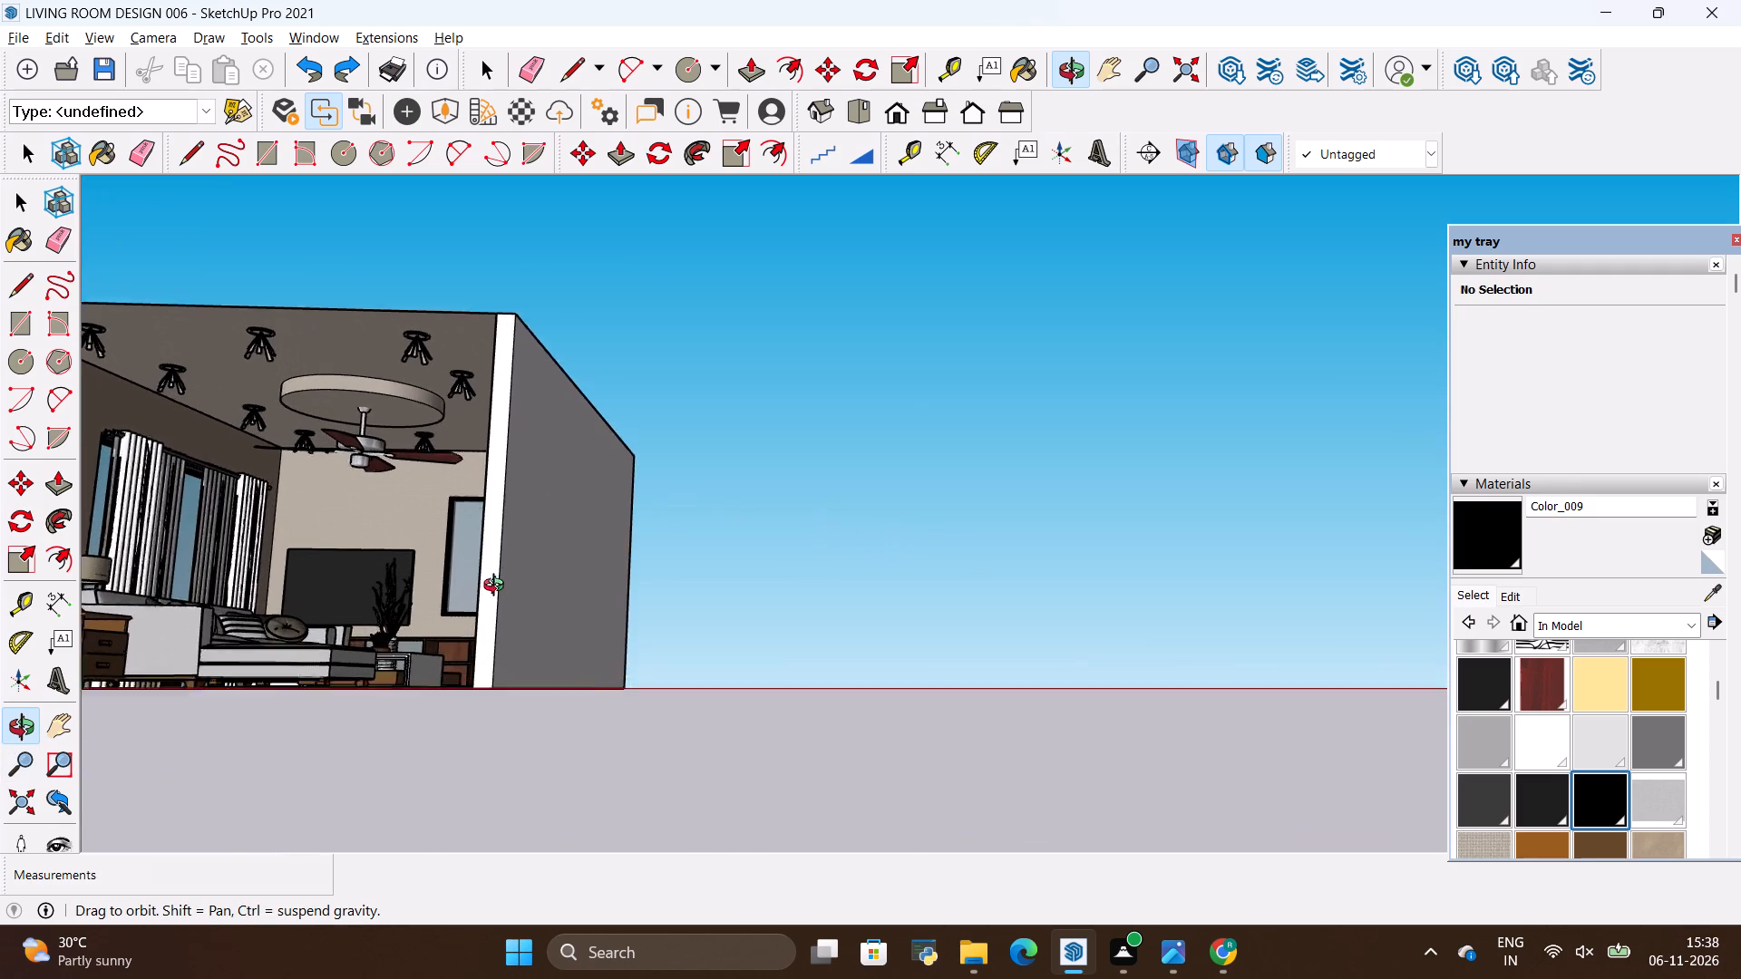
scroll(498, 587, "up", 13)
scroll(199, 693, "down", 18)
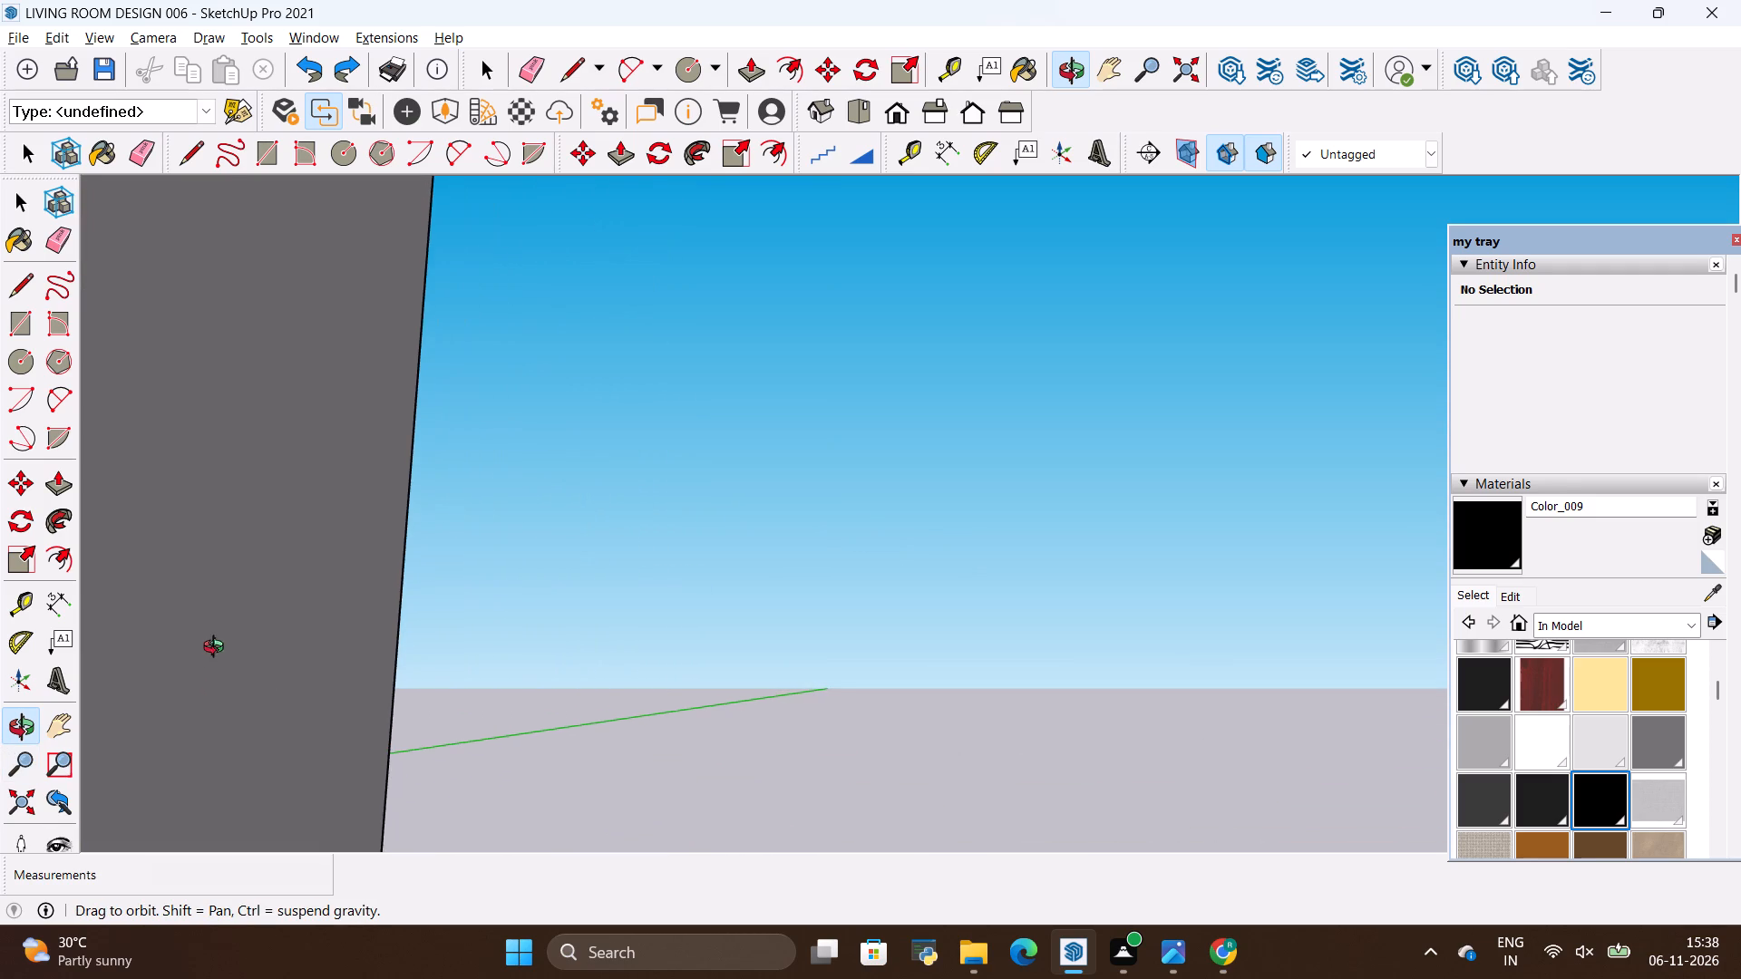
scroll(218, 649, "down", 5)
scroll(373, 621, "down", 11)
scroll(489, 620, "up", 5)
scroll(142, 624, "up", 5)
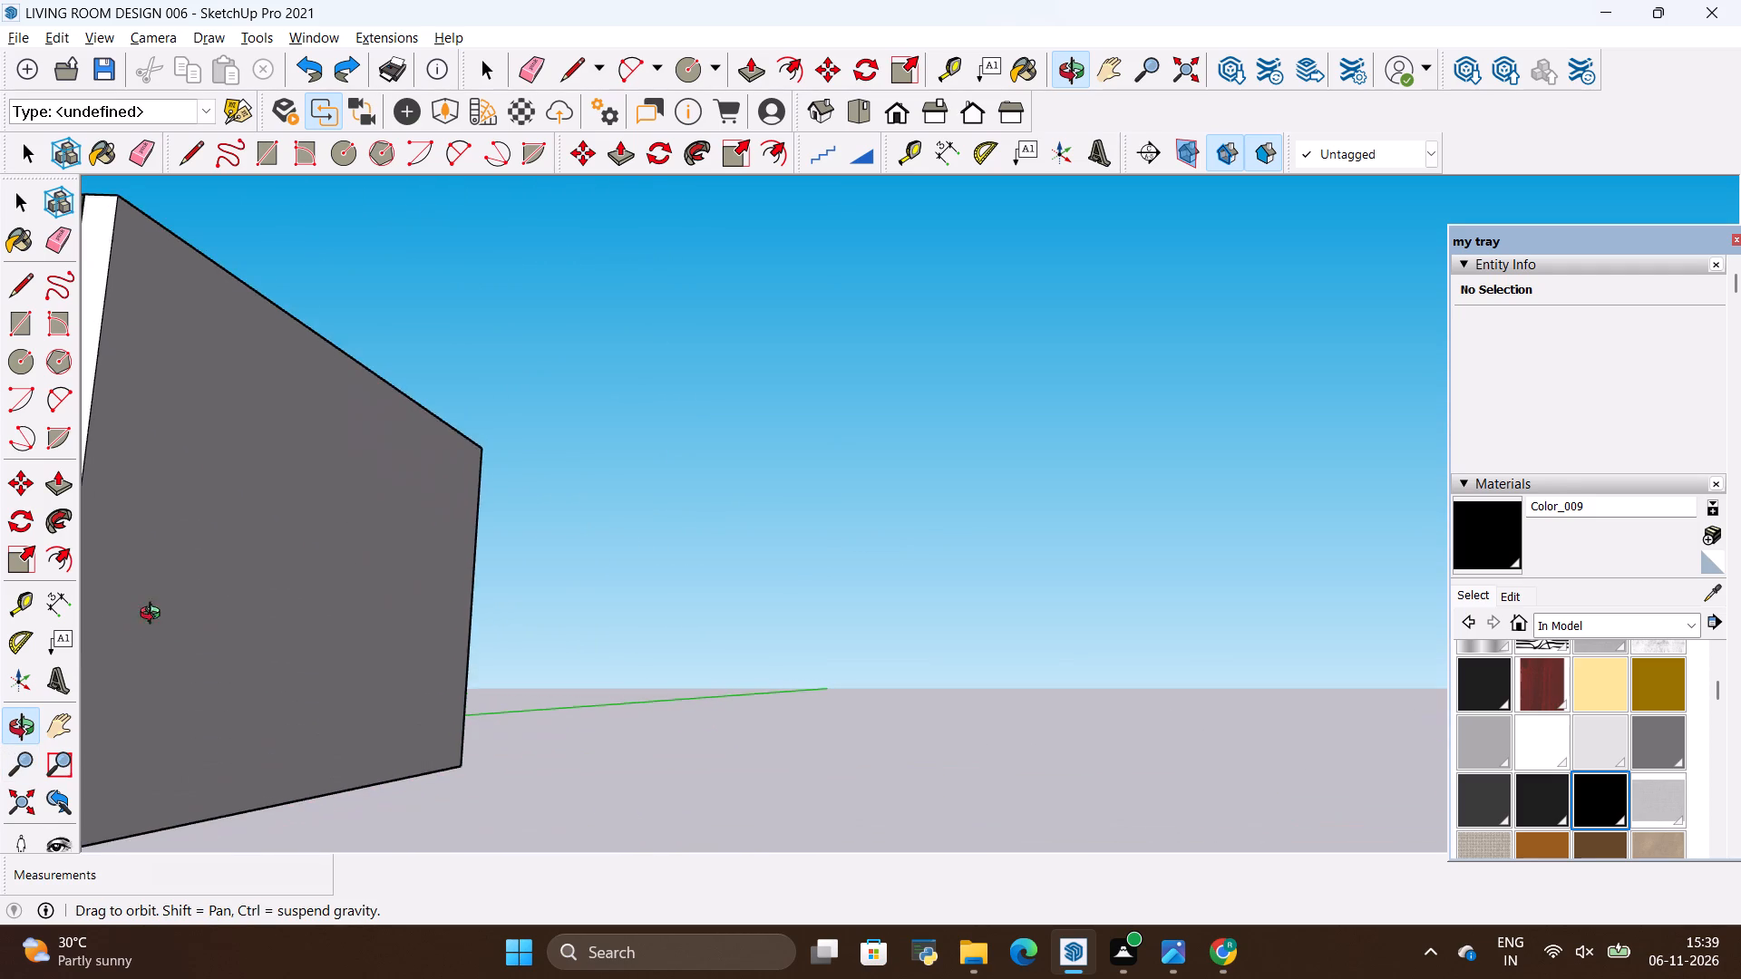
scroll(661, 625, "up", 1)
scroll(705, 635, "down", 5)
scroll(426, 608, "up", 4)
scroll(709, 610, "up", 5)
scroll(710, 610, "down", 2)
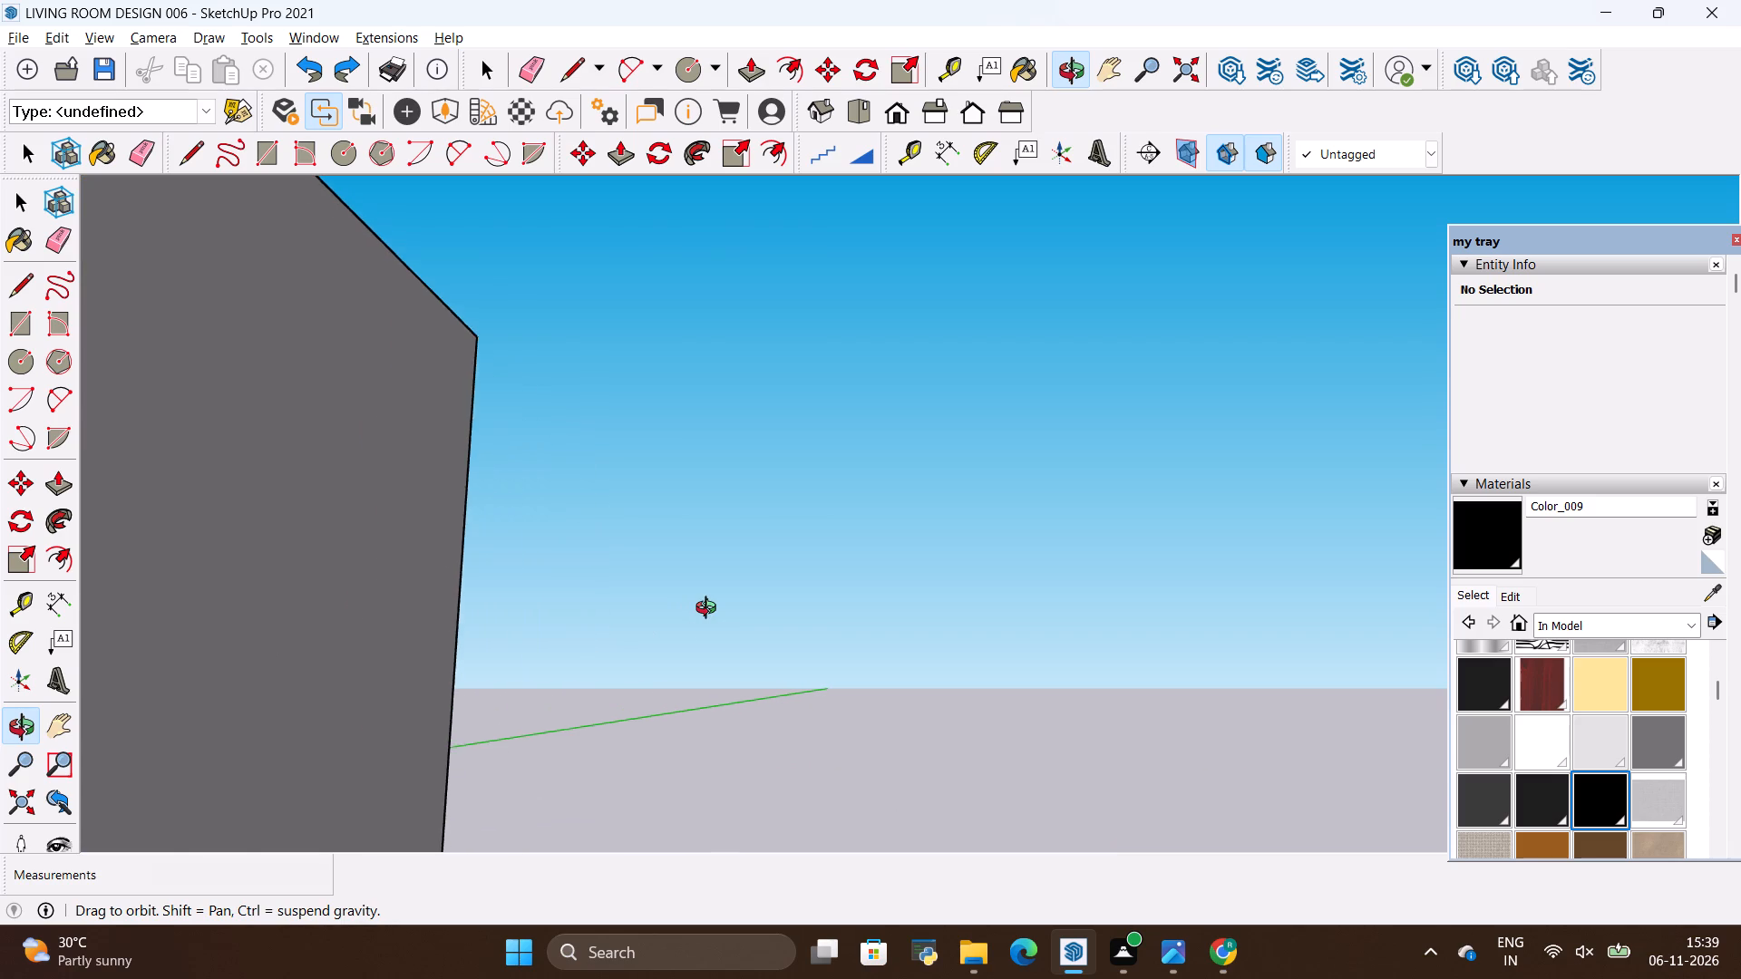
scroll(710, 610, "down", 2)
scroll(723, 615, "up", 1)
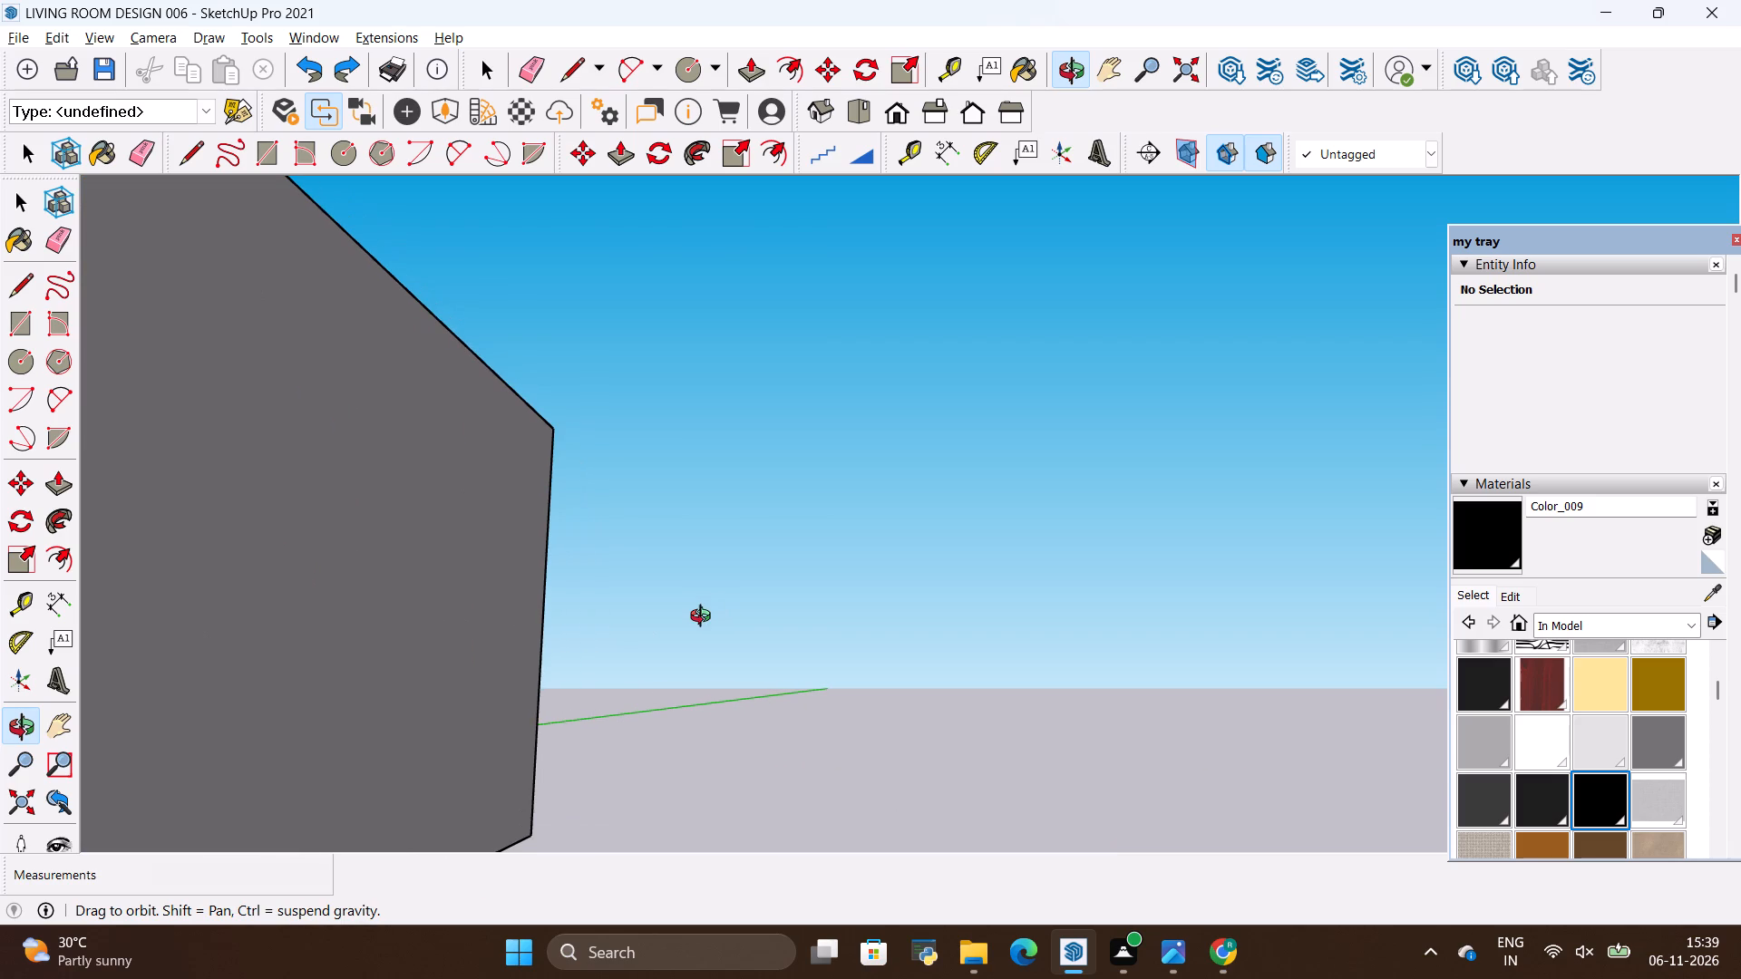
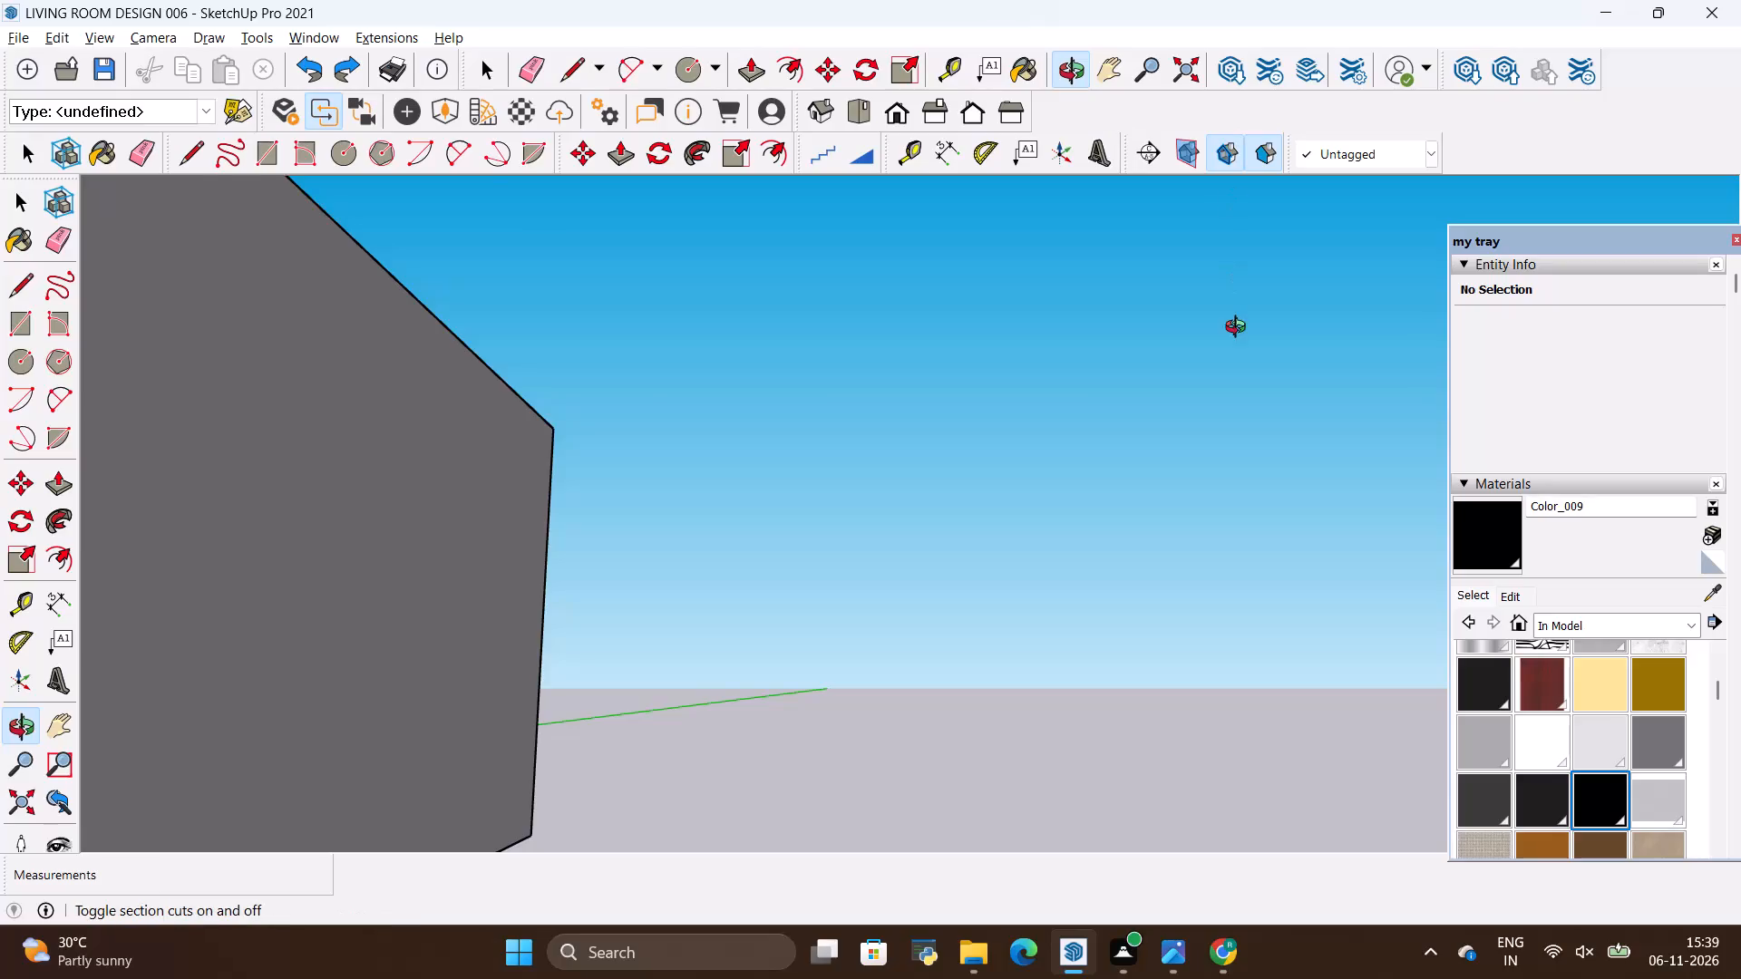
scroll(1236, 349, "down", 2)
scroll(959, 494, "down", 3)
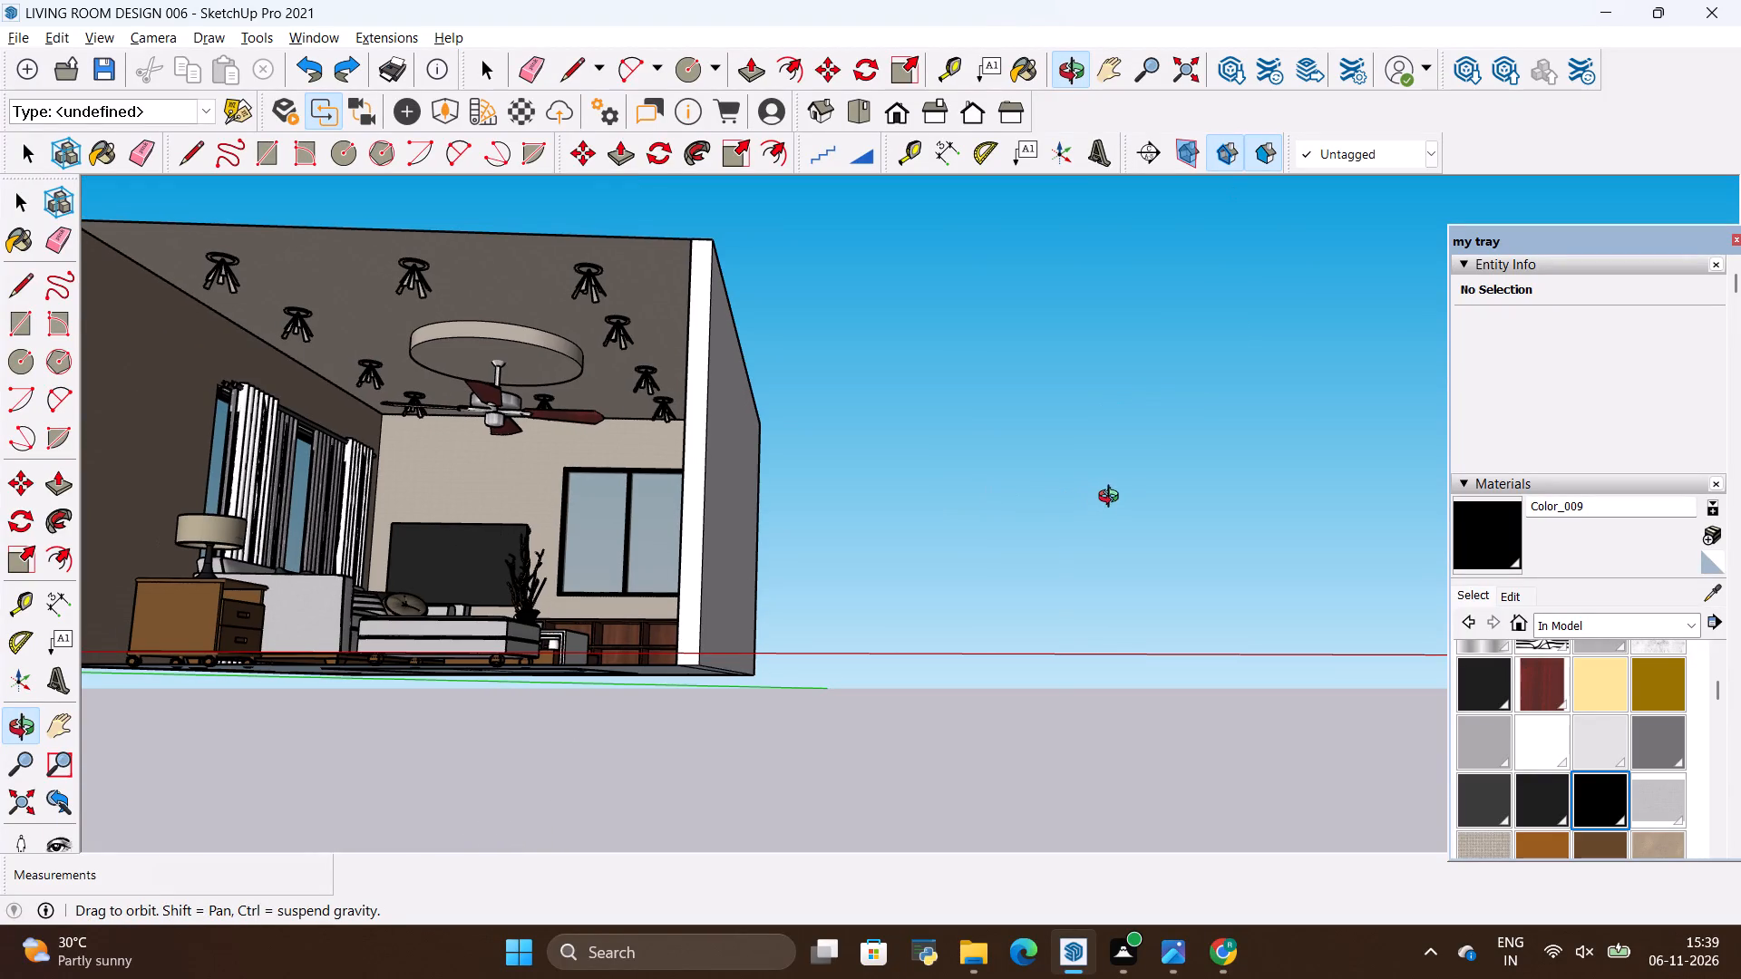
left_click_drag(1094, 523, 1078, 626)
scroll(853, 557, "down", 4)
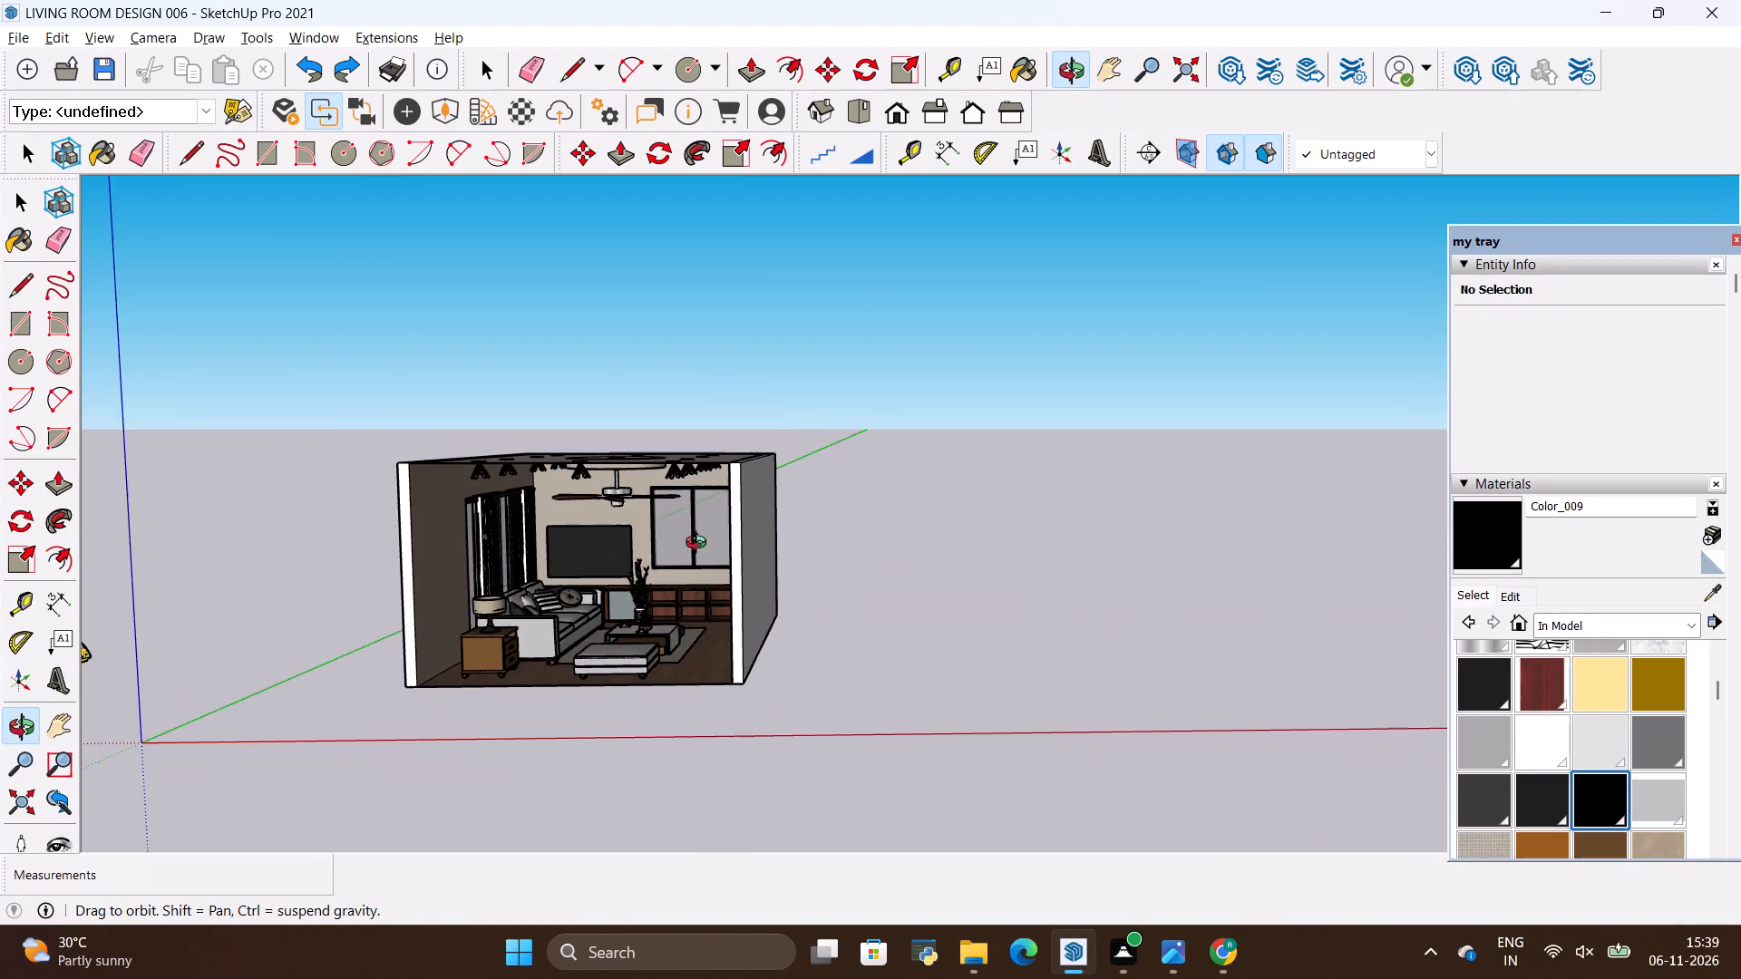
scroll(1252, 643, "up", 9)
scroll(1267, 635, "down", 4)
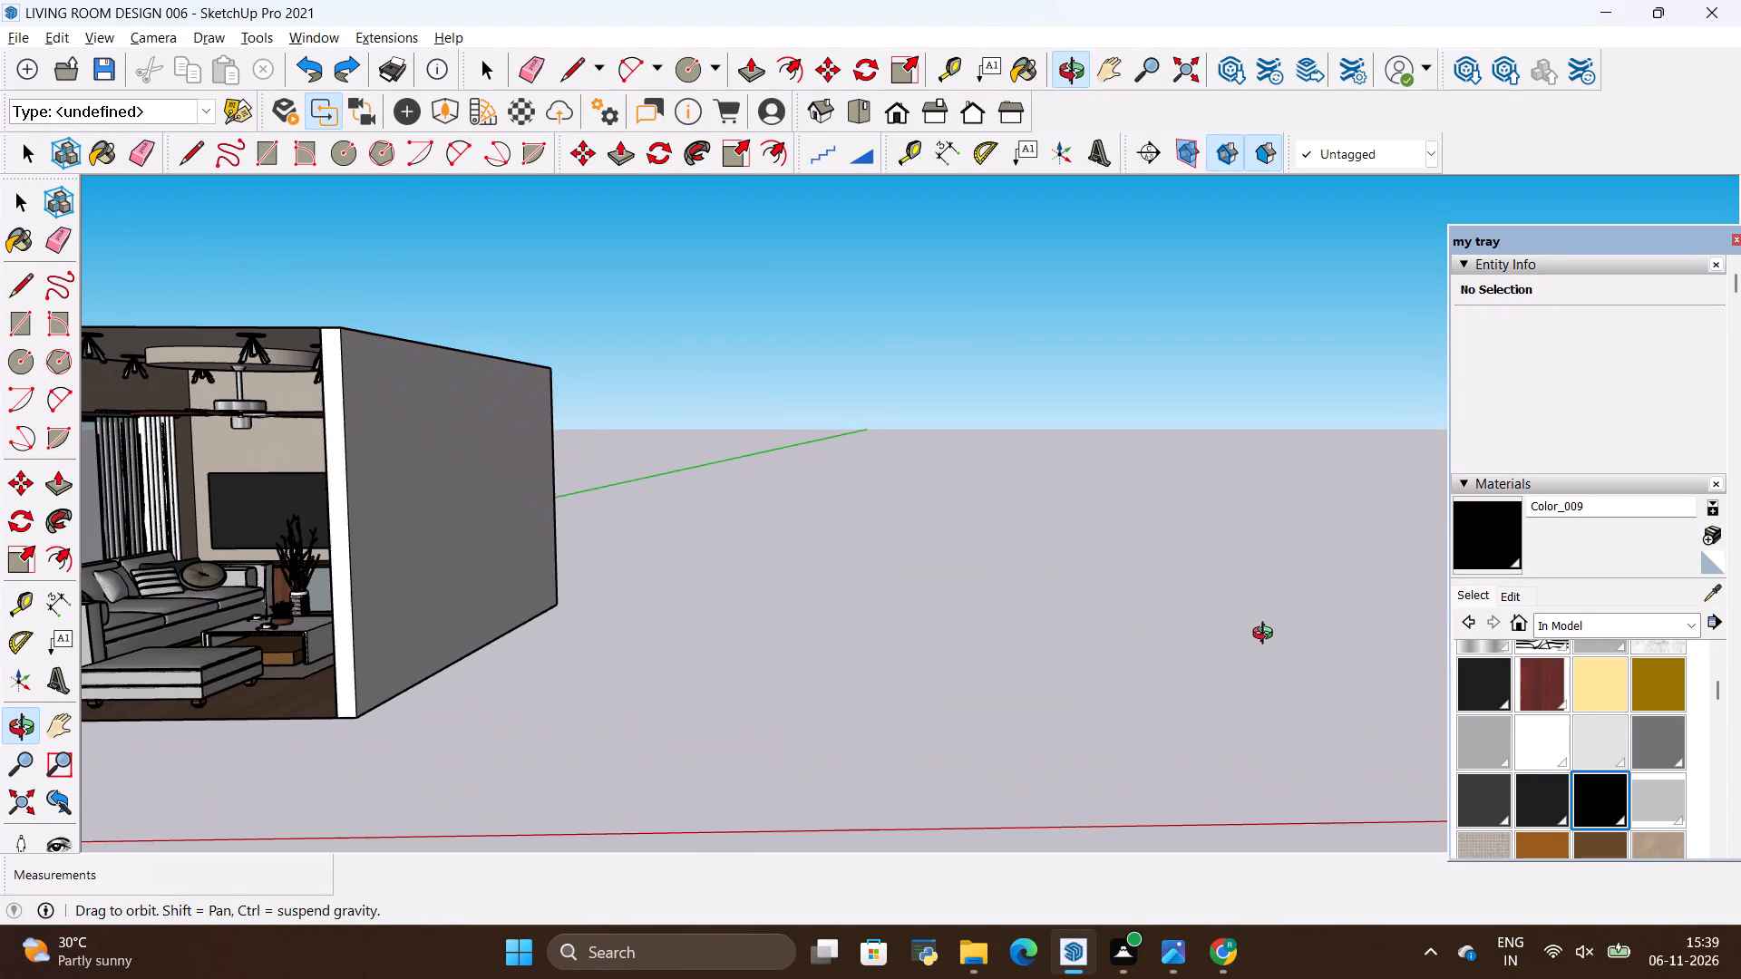
Open the reference photo images (11) from the Downloads folder and examine its ceiling lighting, TV wall, window and furniture layout up close.
left_click(1185, 955)
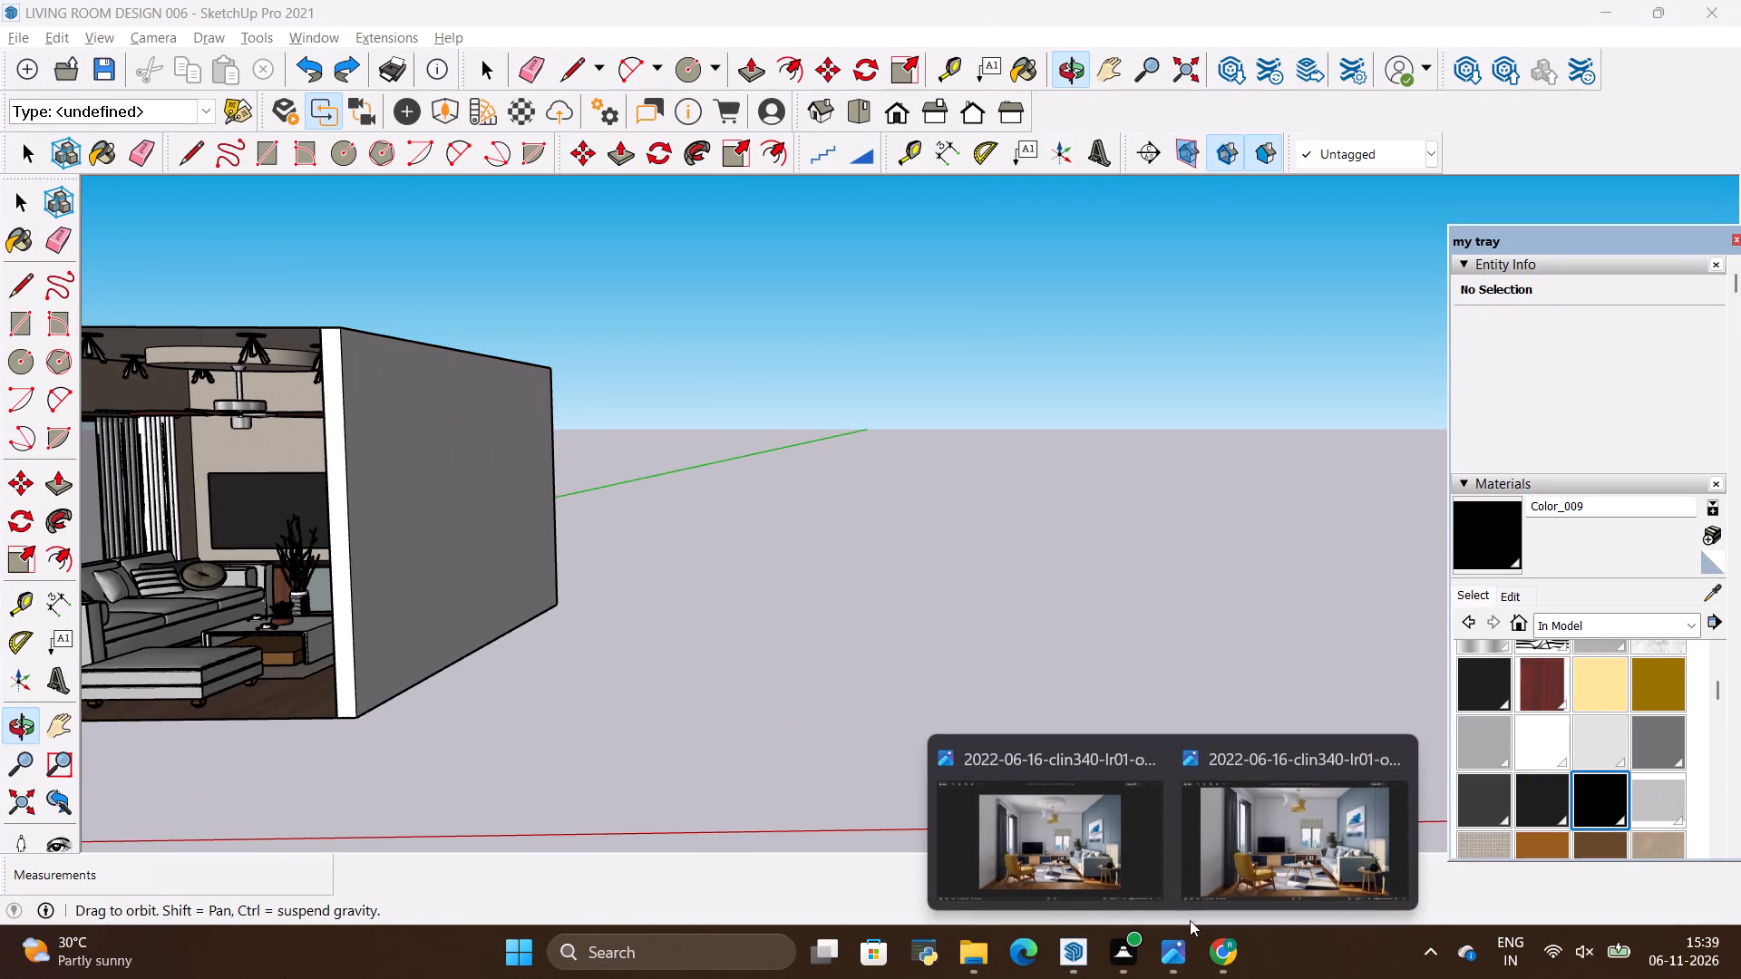
left_click(968, 959)
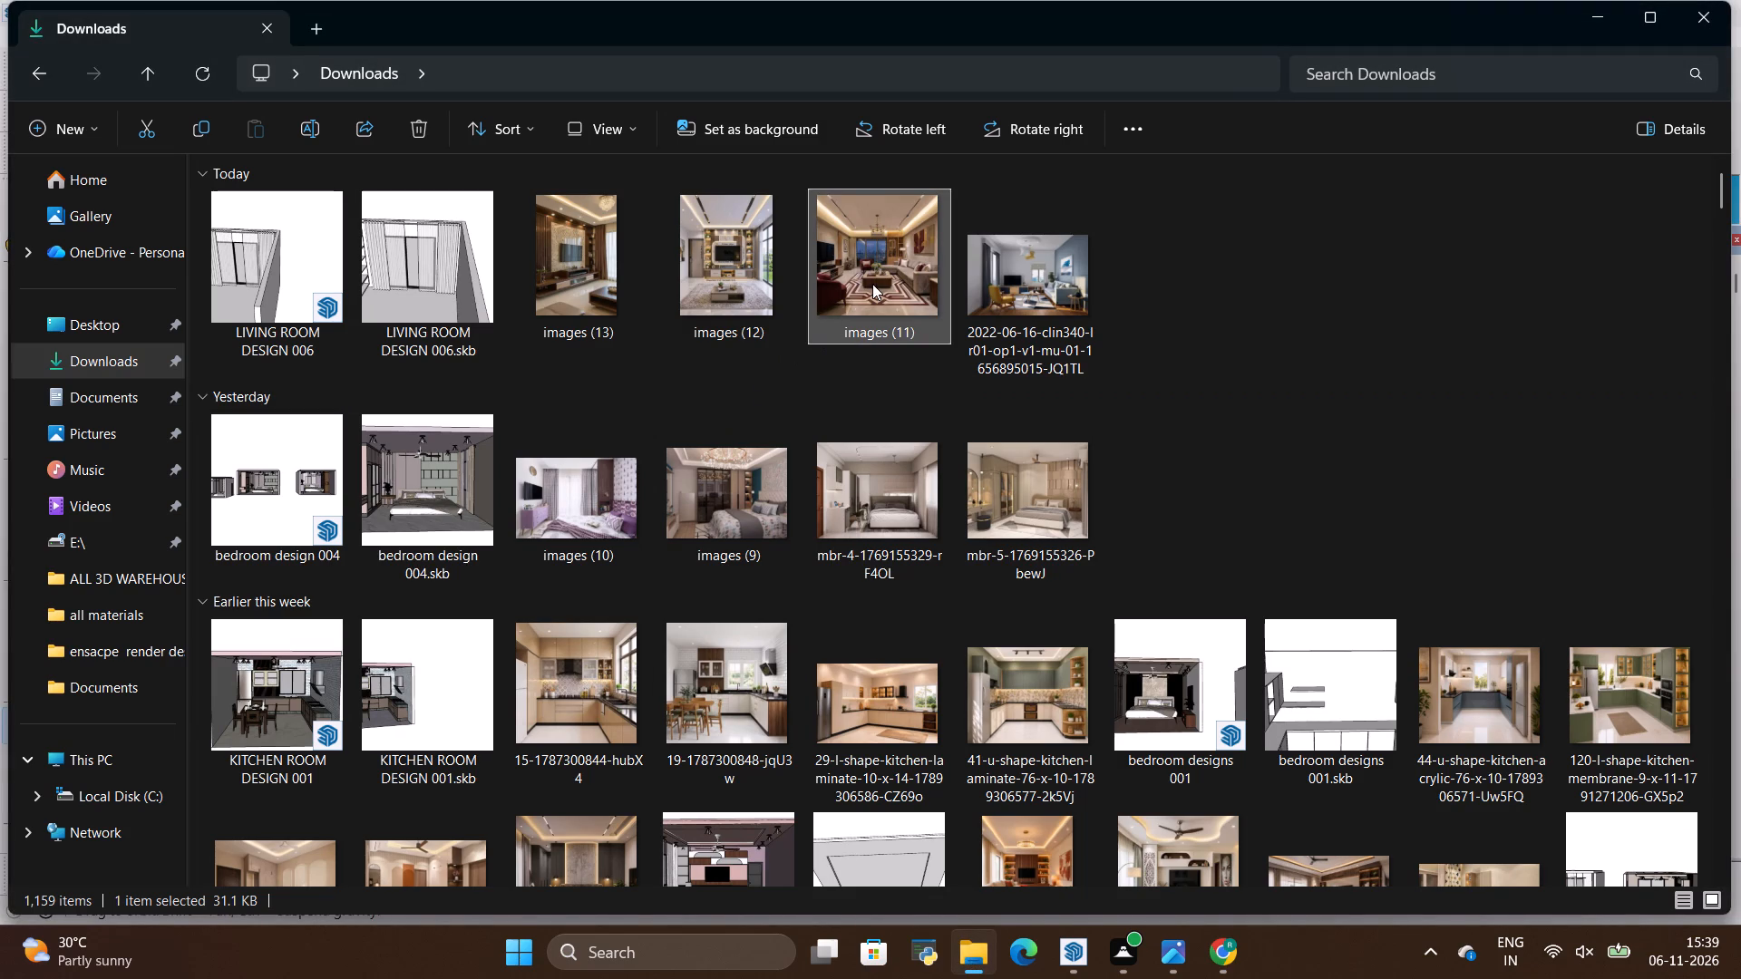
double_click(872, 284)
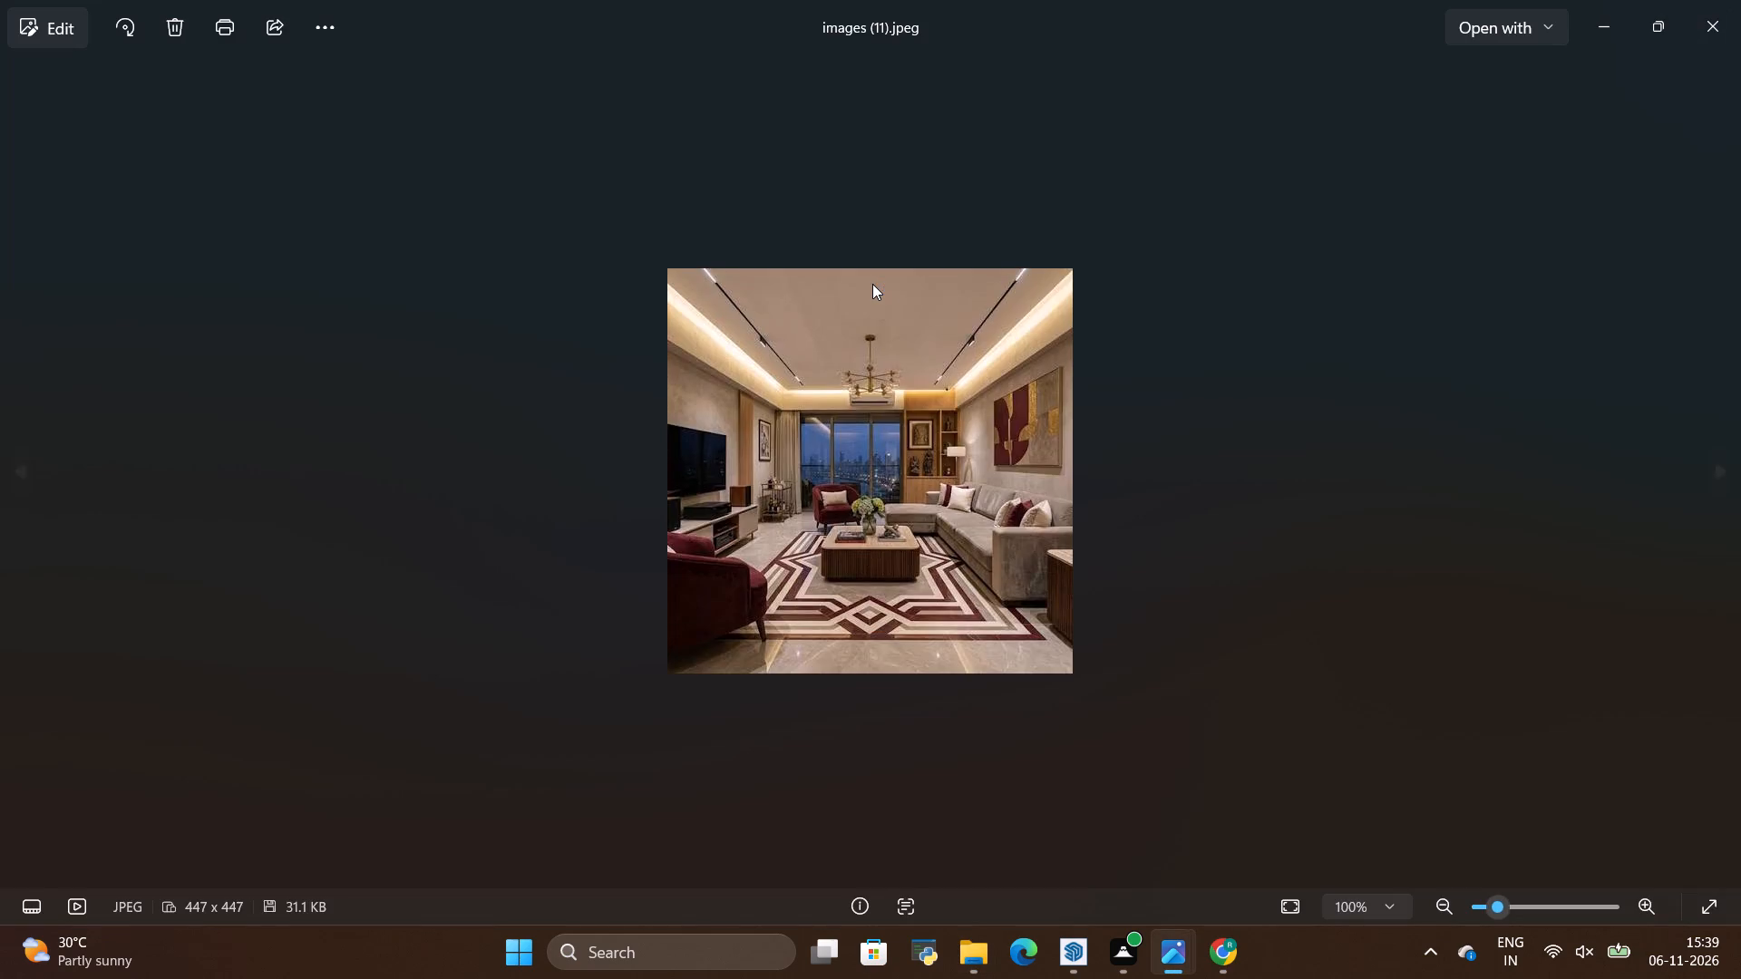
key("Right")
key("Left")
scroll(908, 480, "up", 4, "ctrl")
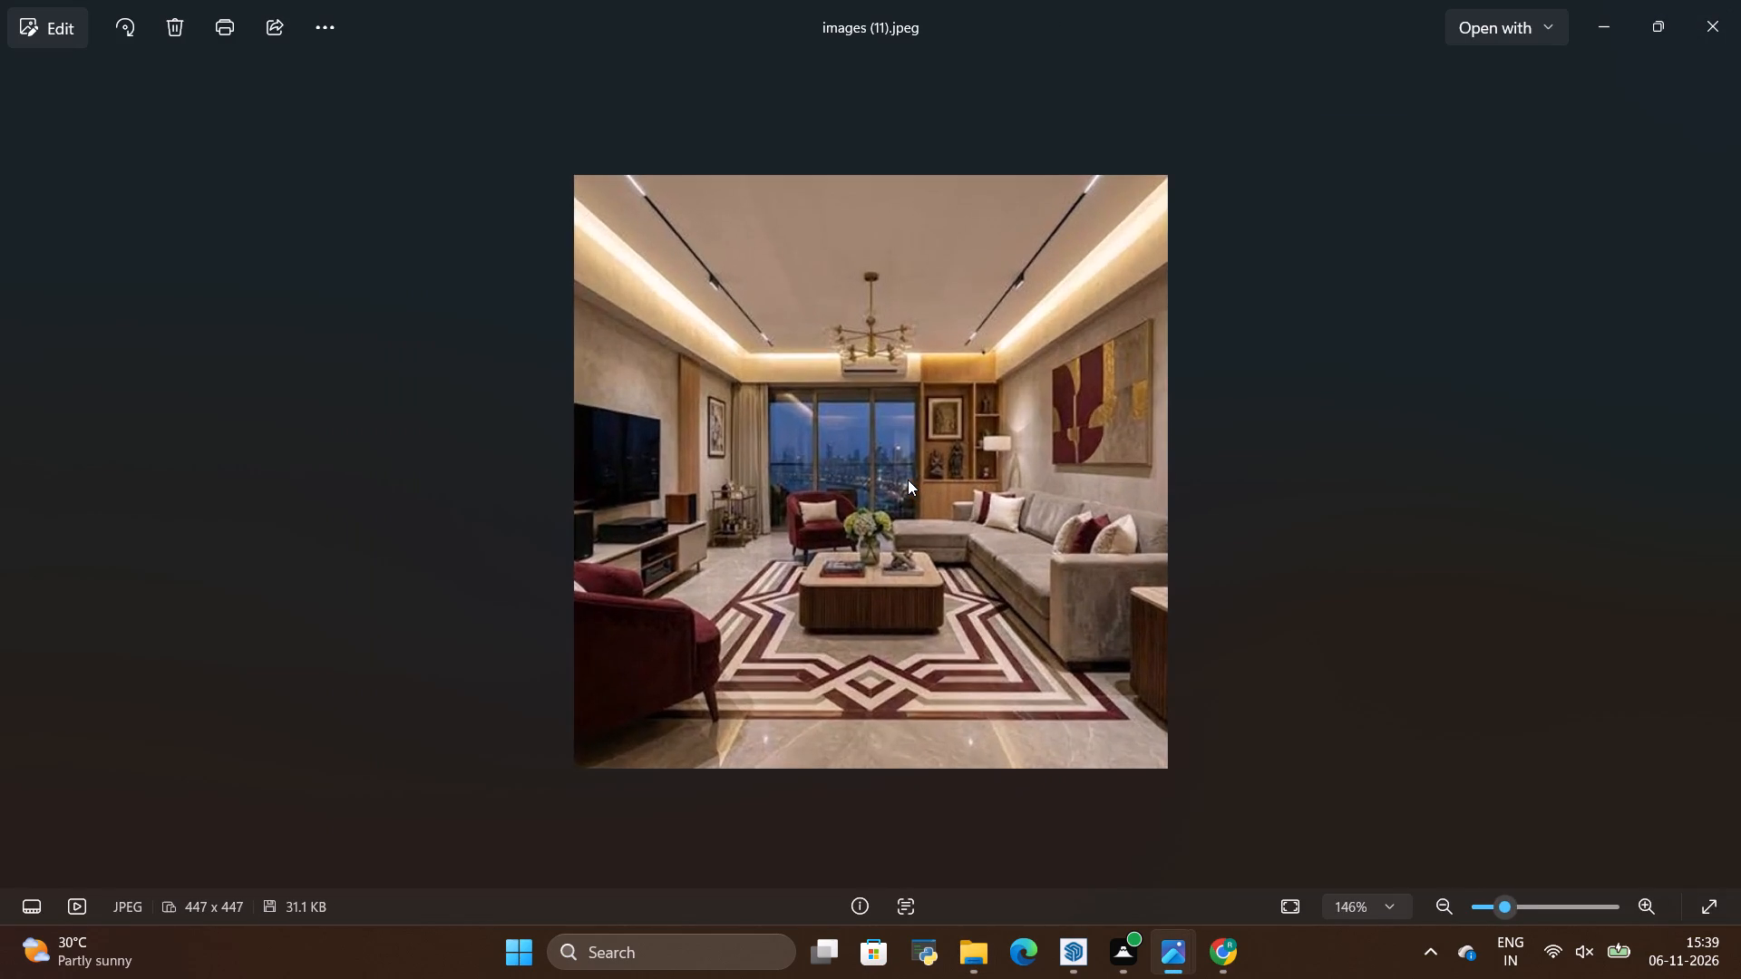
scroll(908, 480, "up", 7, "ctrl")
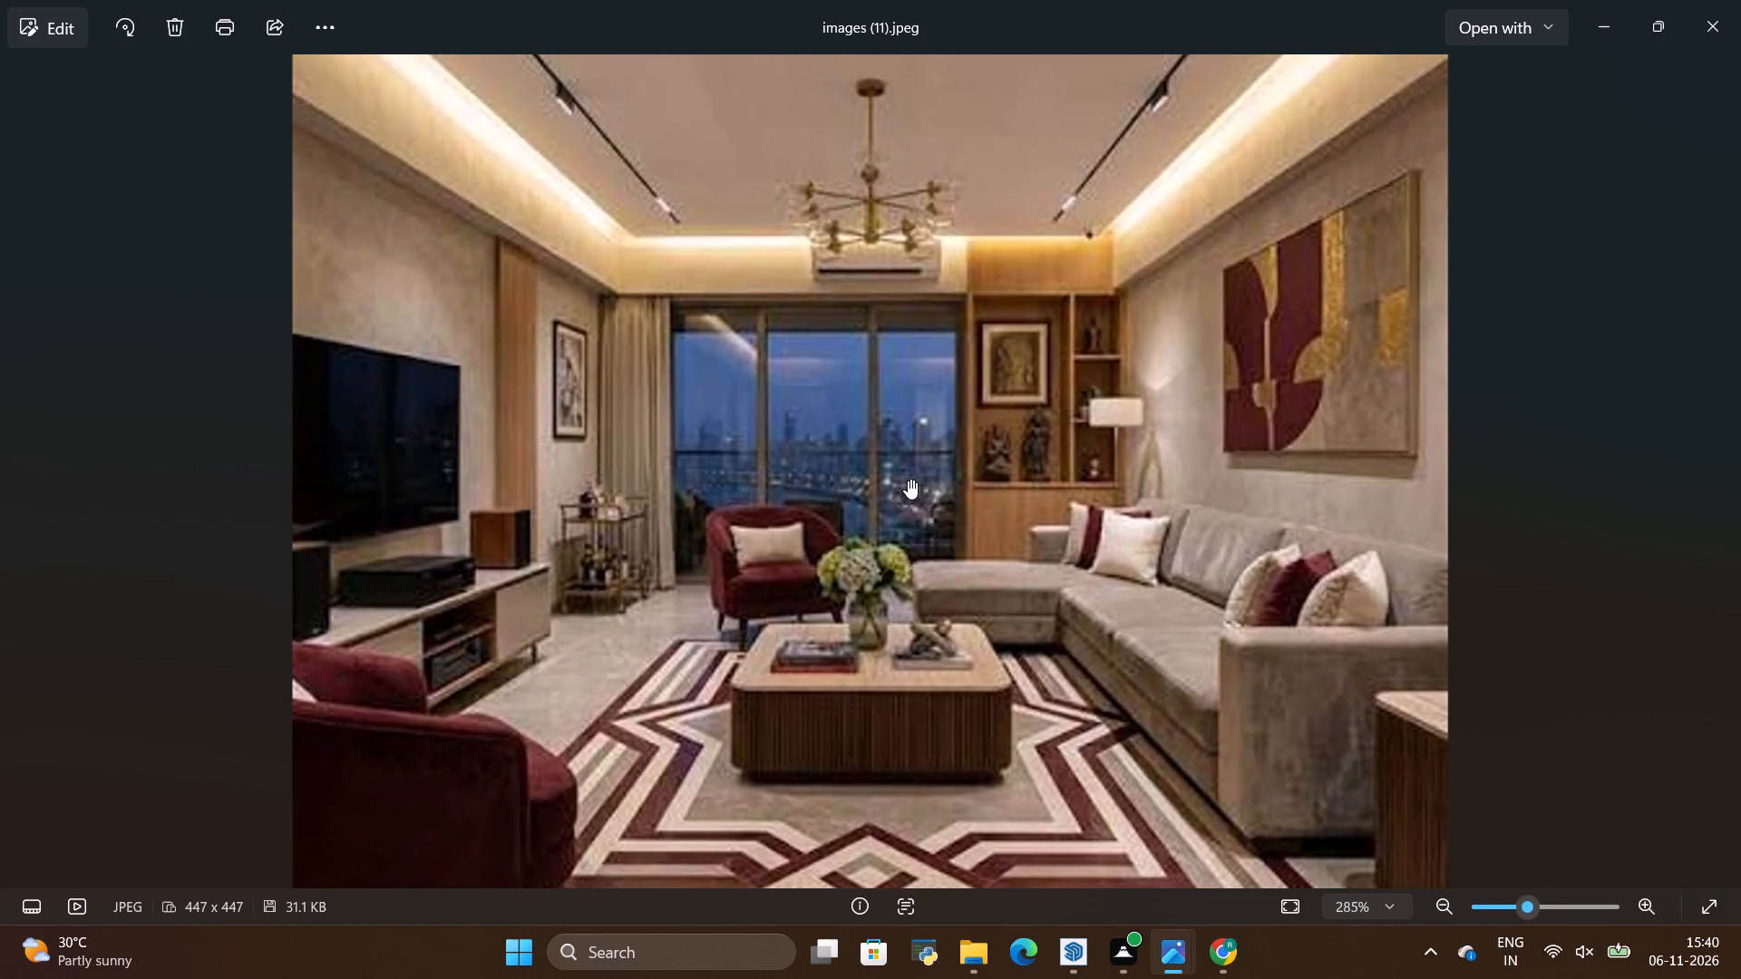
scroll(908, 480, "down", 3, "ctrl")
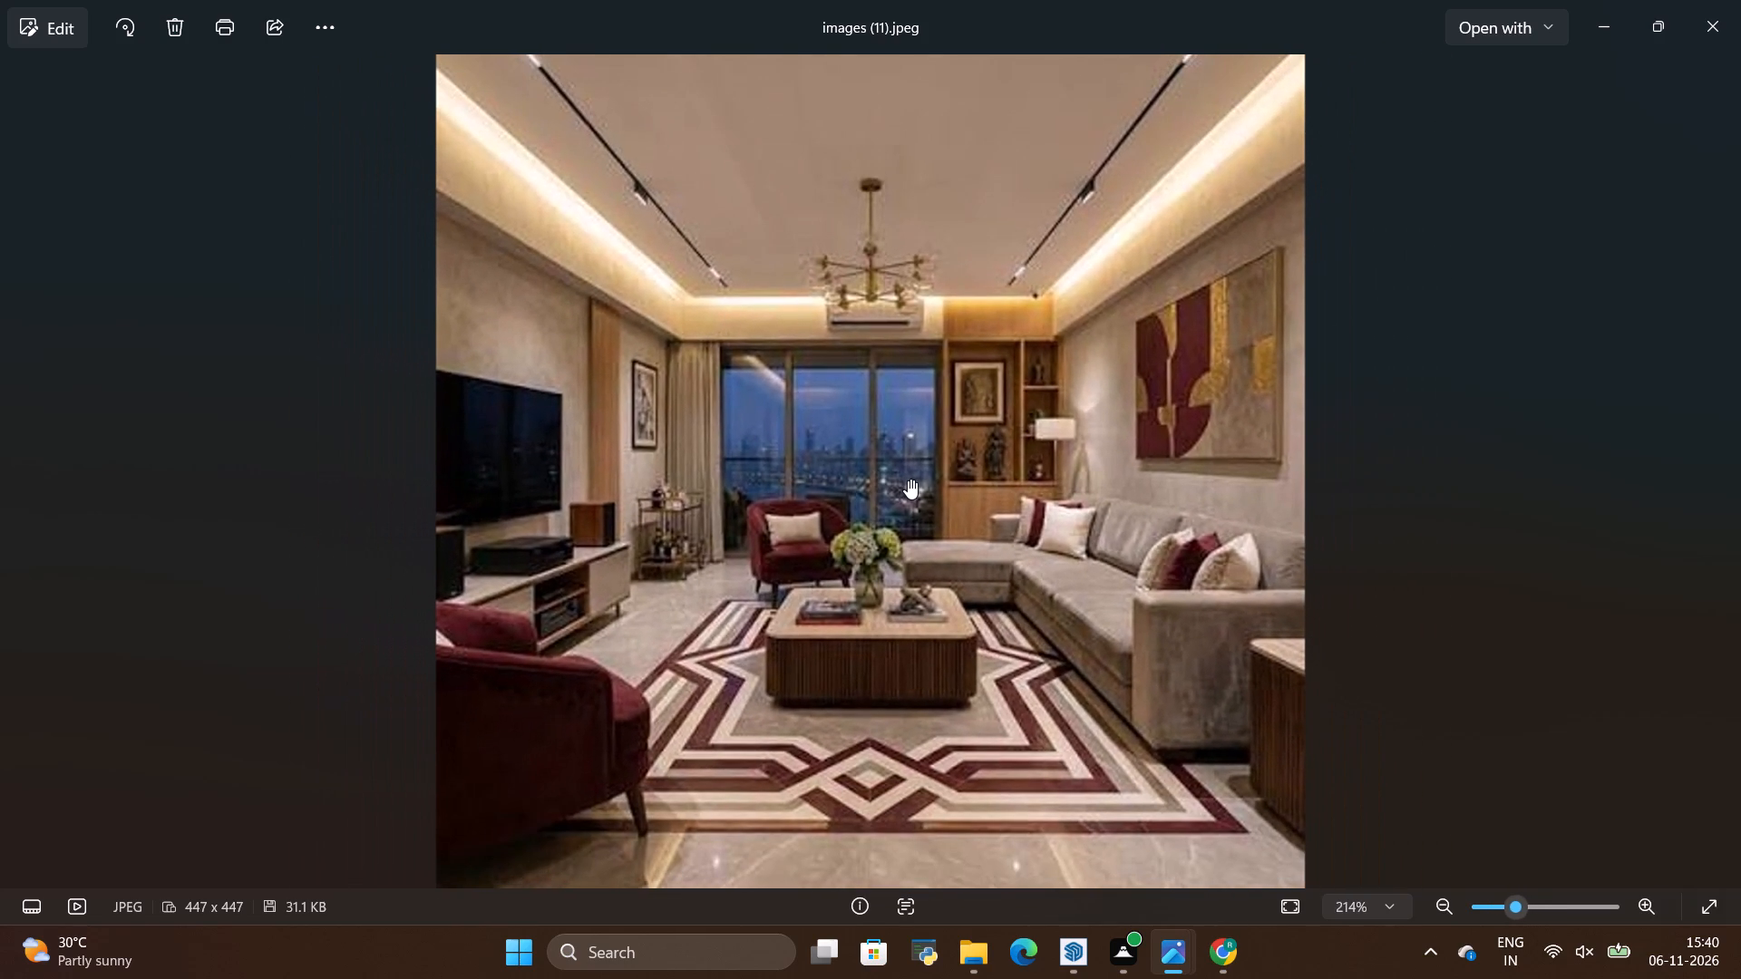
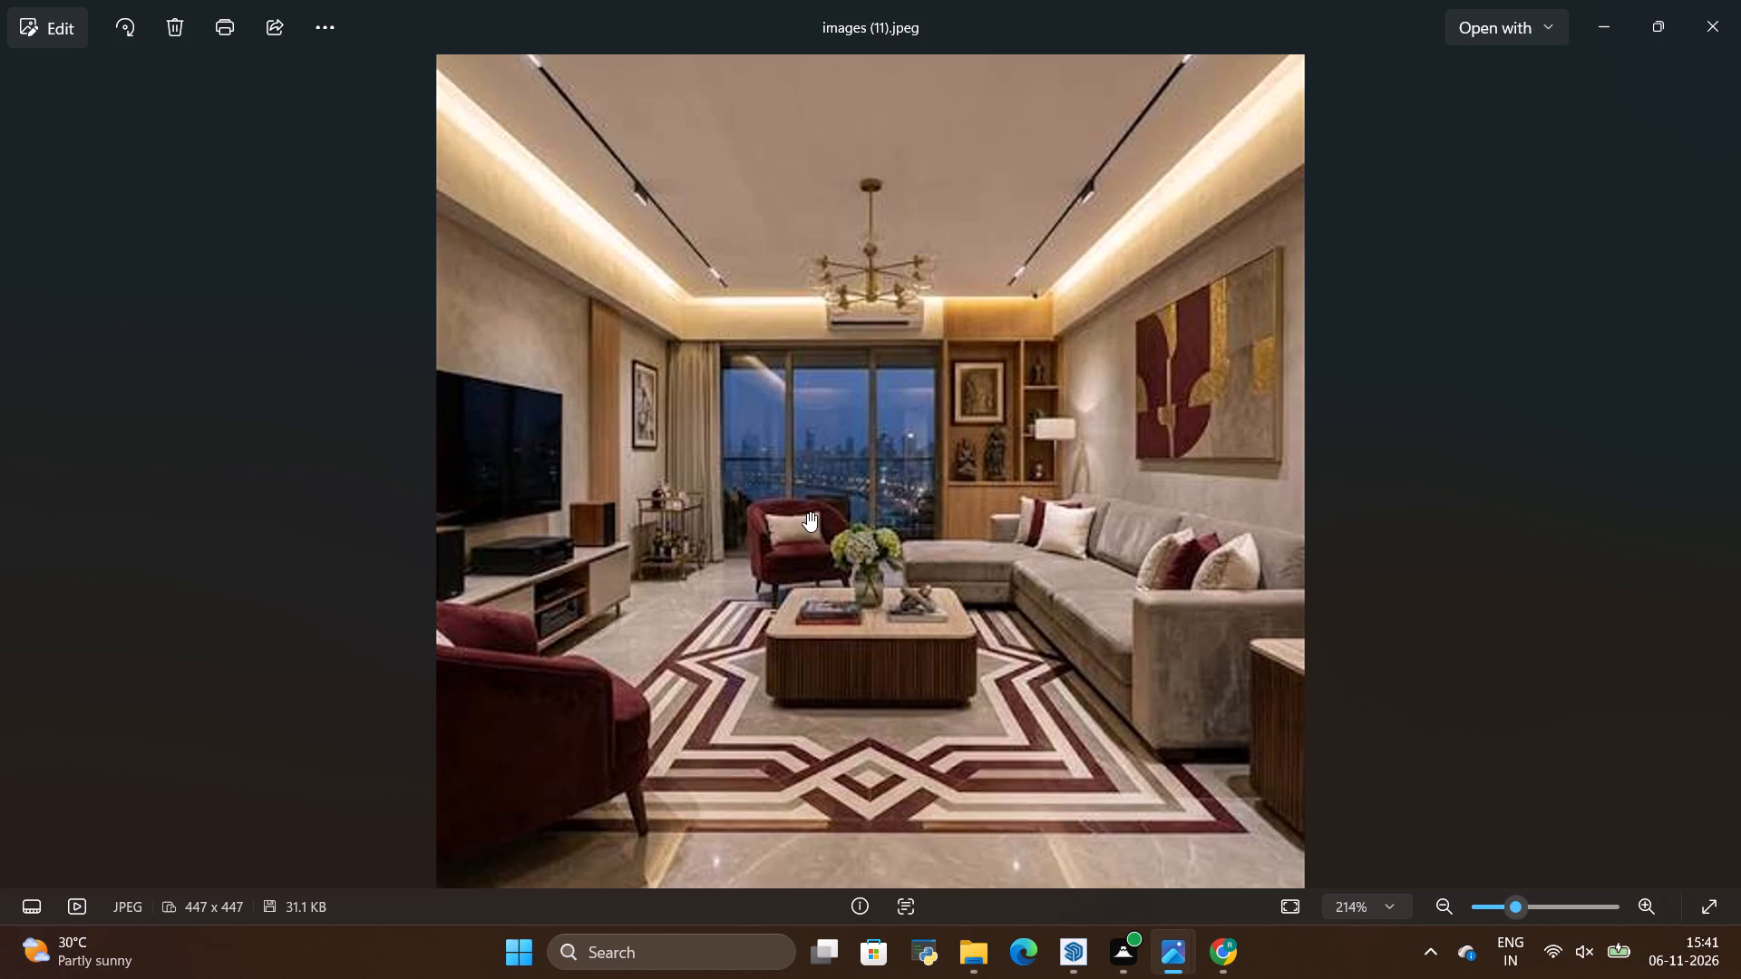
Examine the reference photo images (11) at several magnifications, focusing on the ceiling lighting, TV wall, window, seating and patterned floor.
scroll(647, 478, "down", 1)
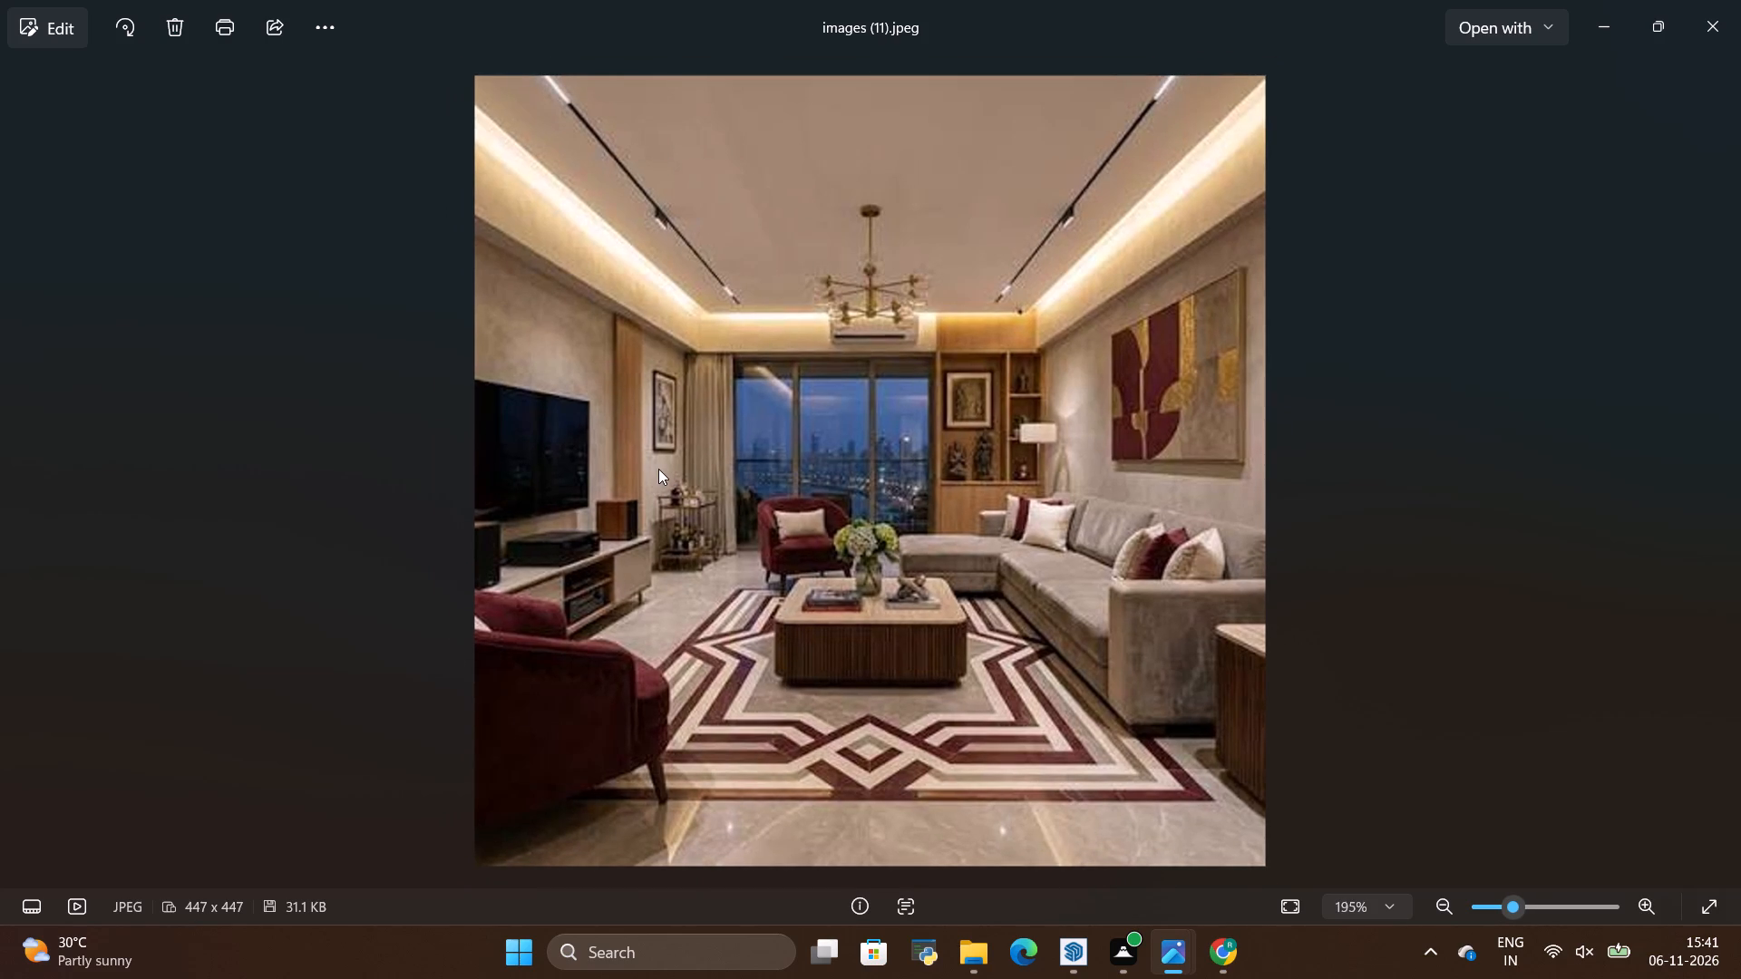
key("alt+Tab")
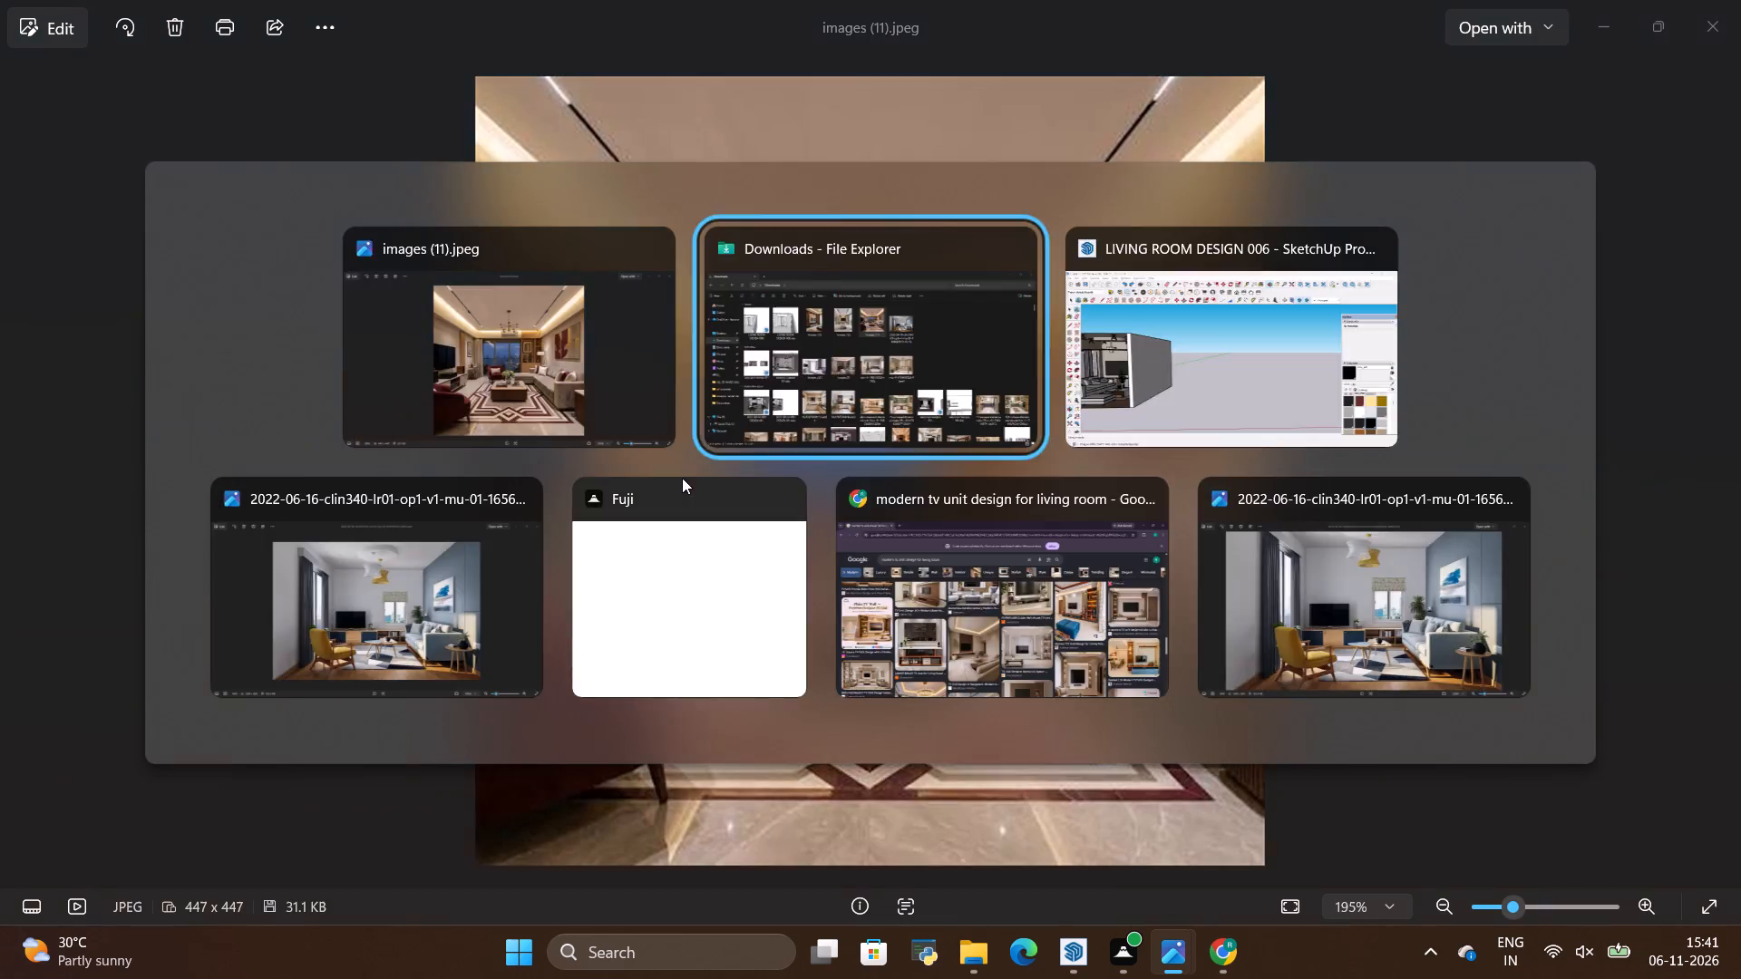
key("alt+Tab")
scroll(688, 475, "down", 3)
scroll(943, 454, "up", 4)
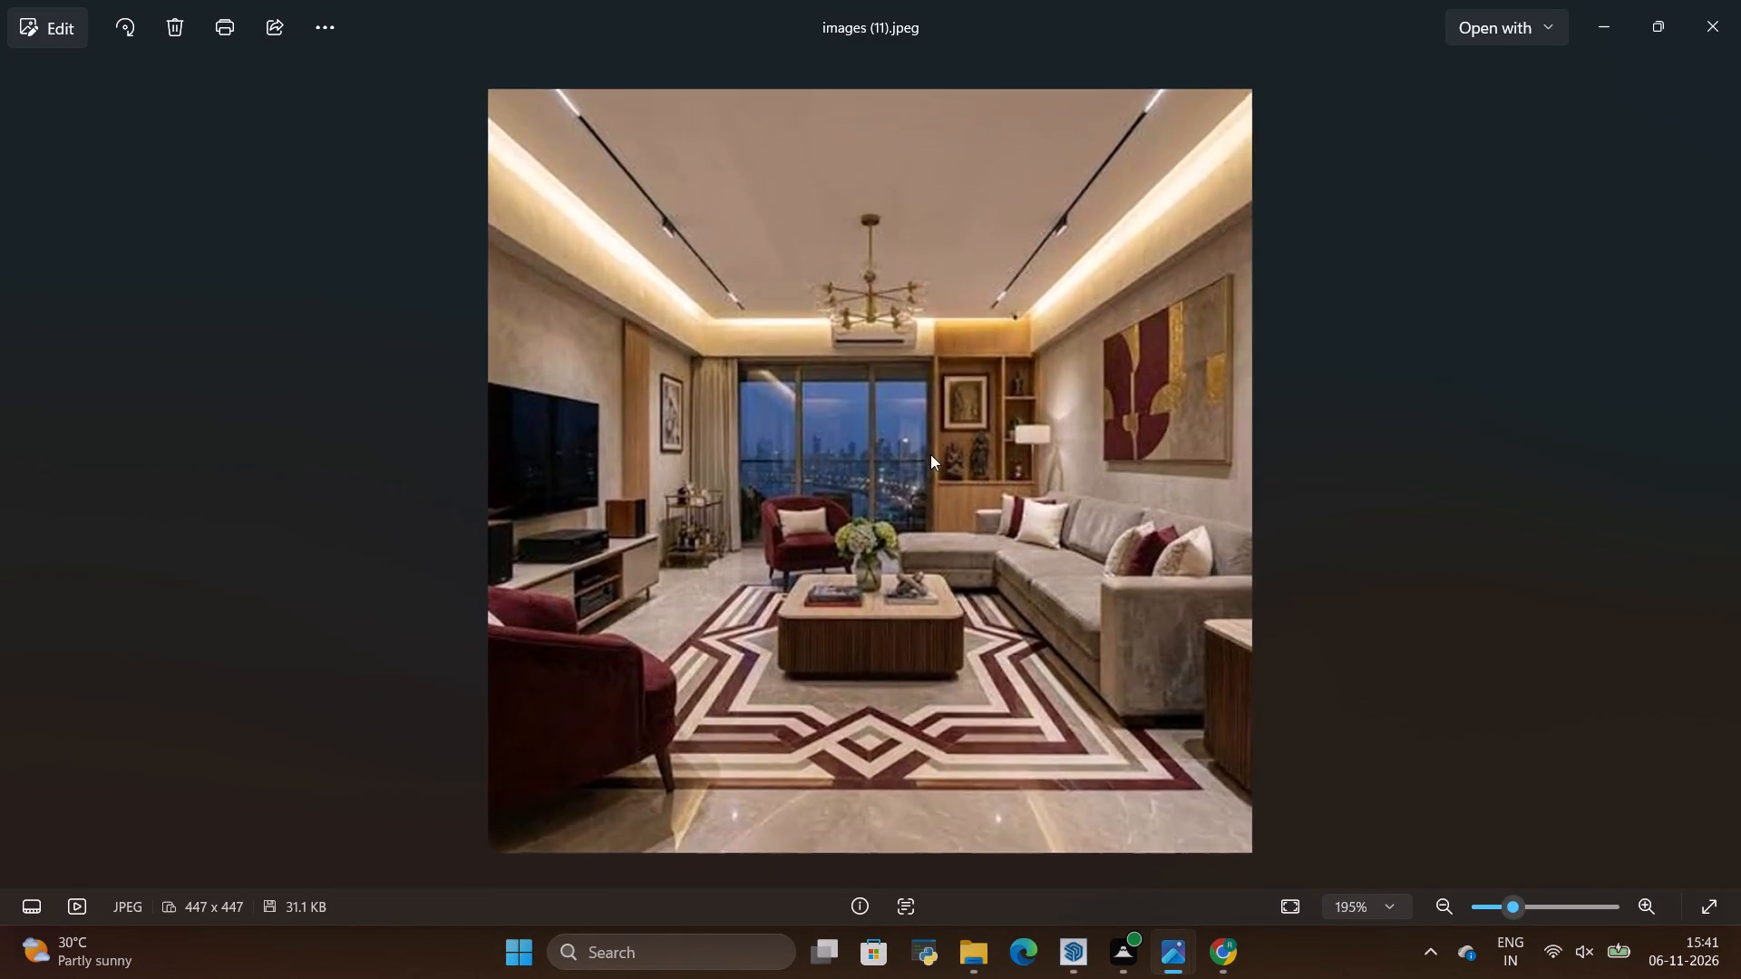
scroll(930, 454, "up", 2)
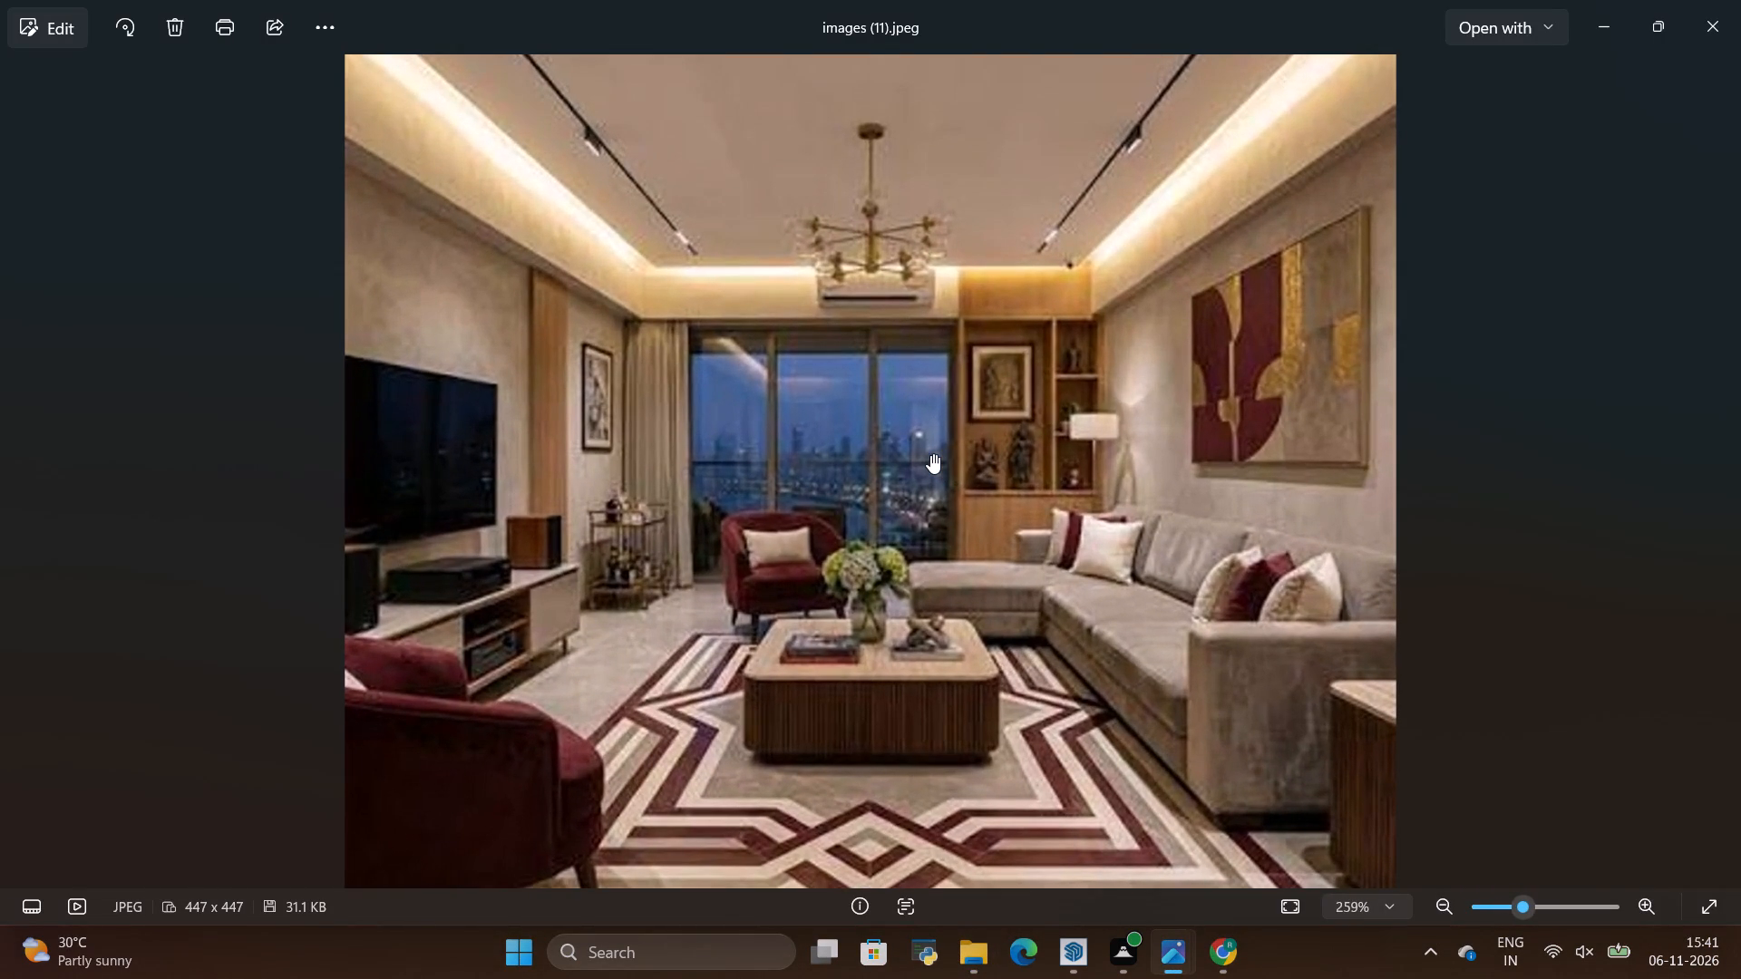
key("alt+Tab")
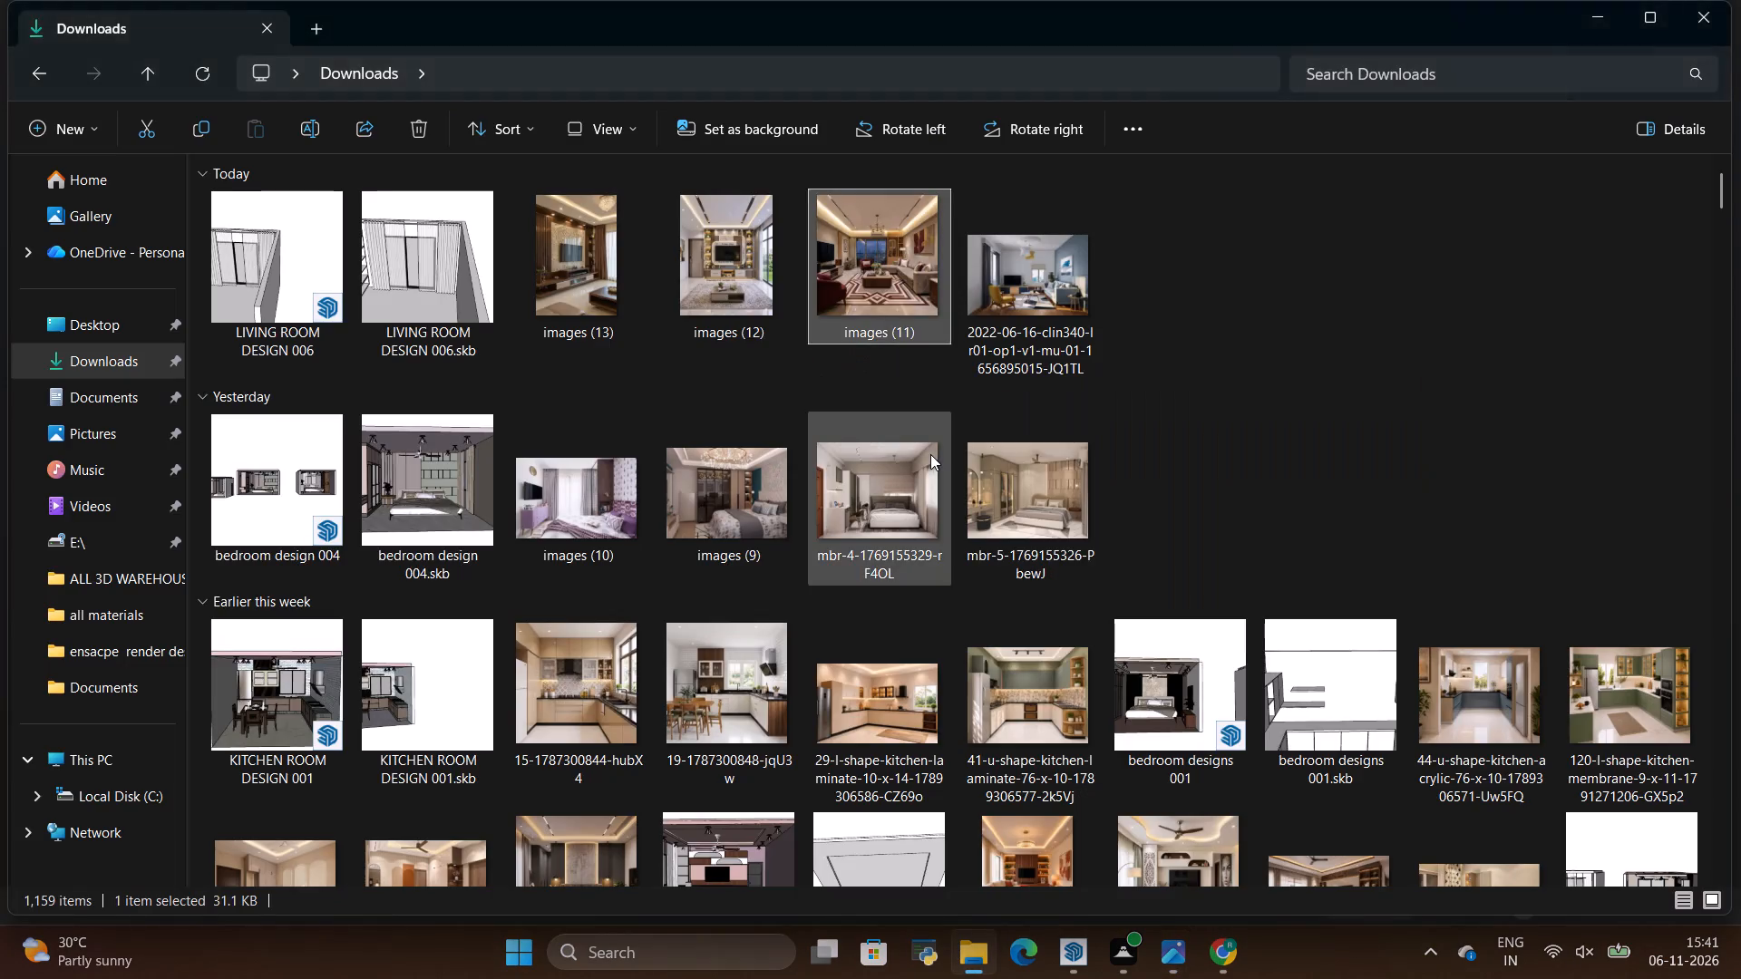
key("alt+Tab")
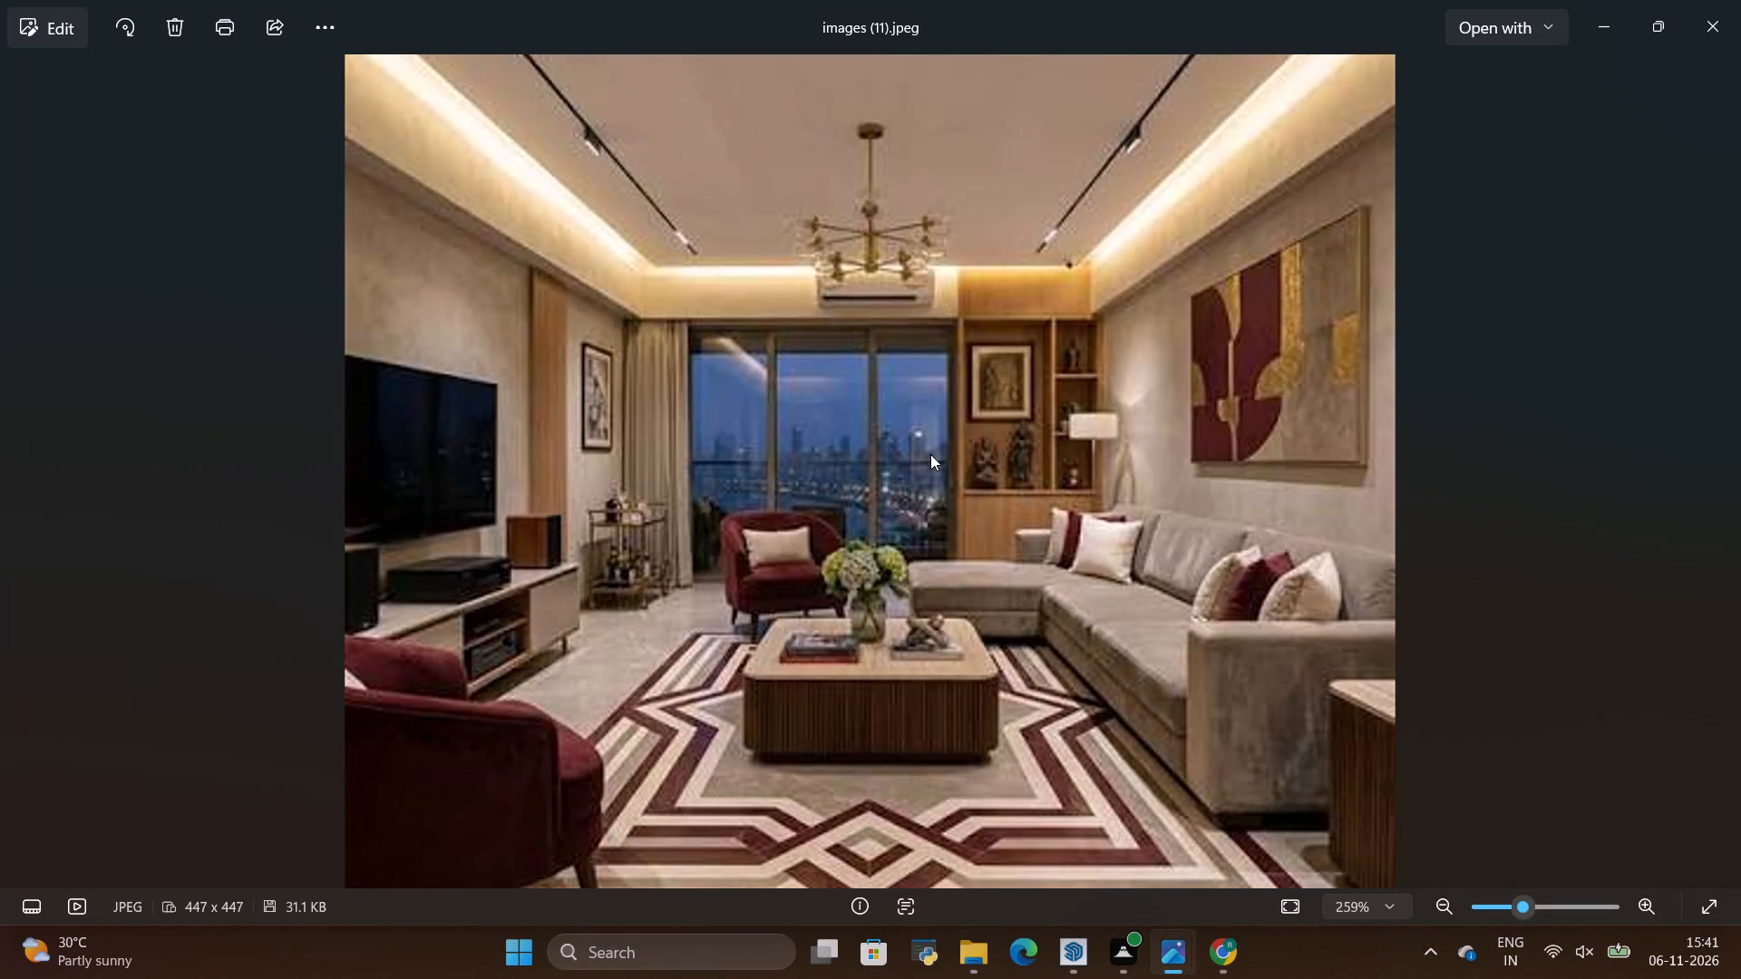
key("alt+Tab")
key("alt+Tab")
scroll(1059, 770, "up", 2)
Switch to SketchUp and move the whole furnished living room about 103' along the red axis, beyond the other finished rooms.
left_click(1075, 964)
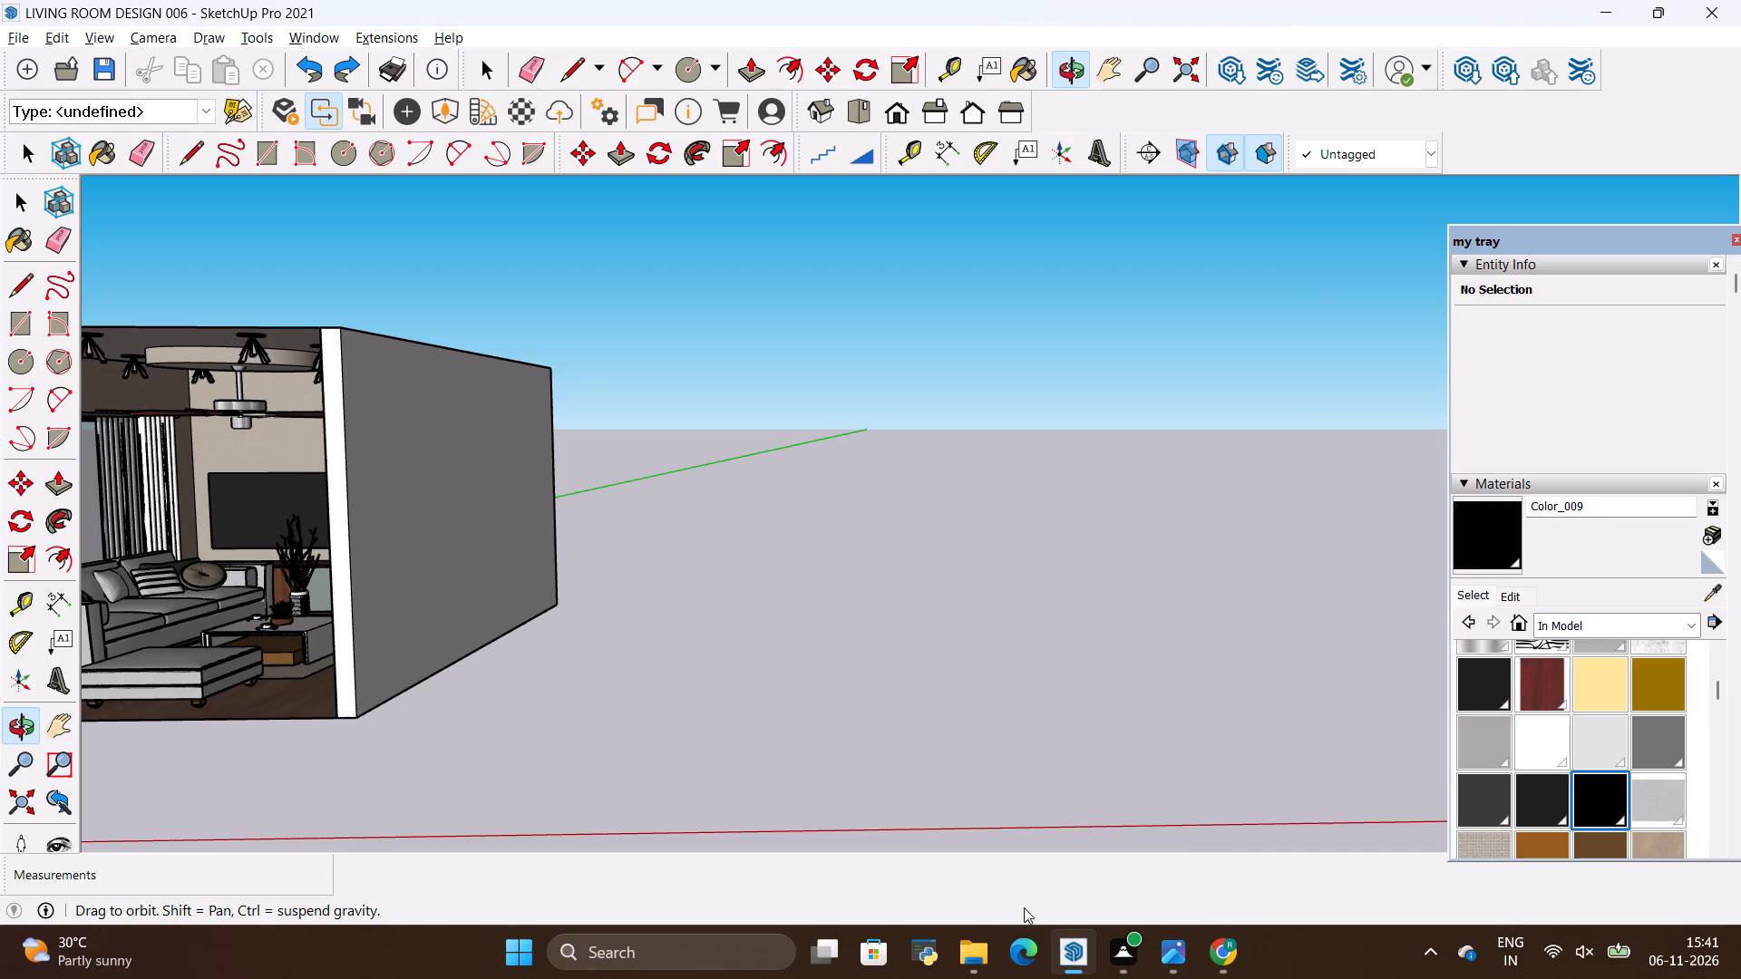
scroll(696, 681, "down", 3)
scroll(1012, 567, "down", 9)
key("space")
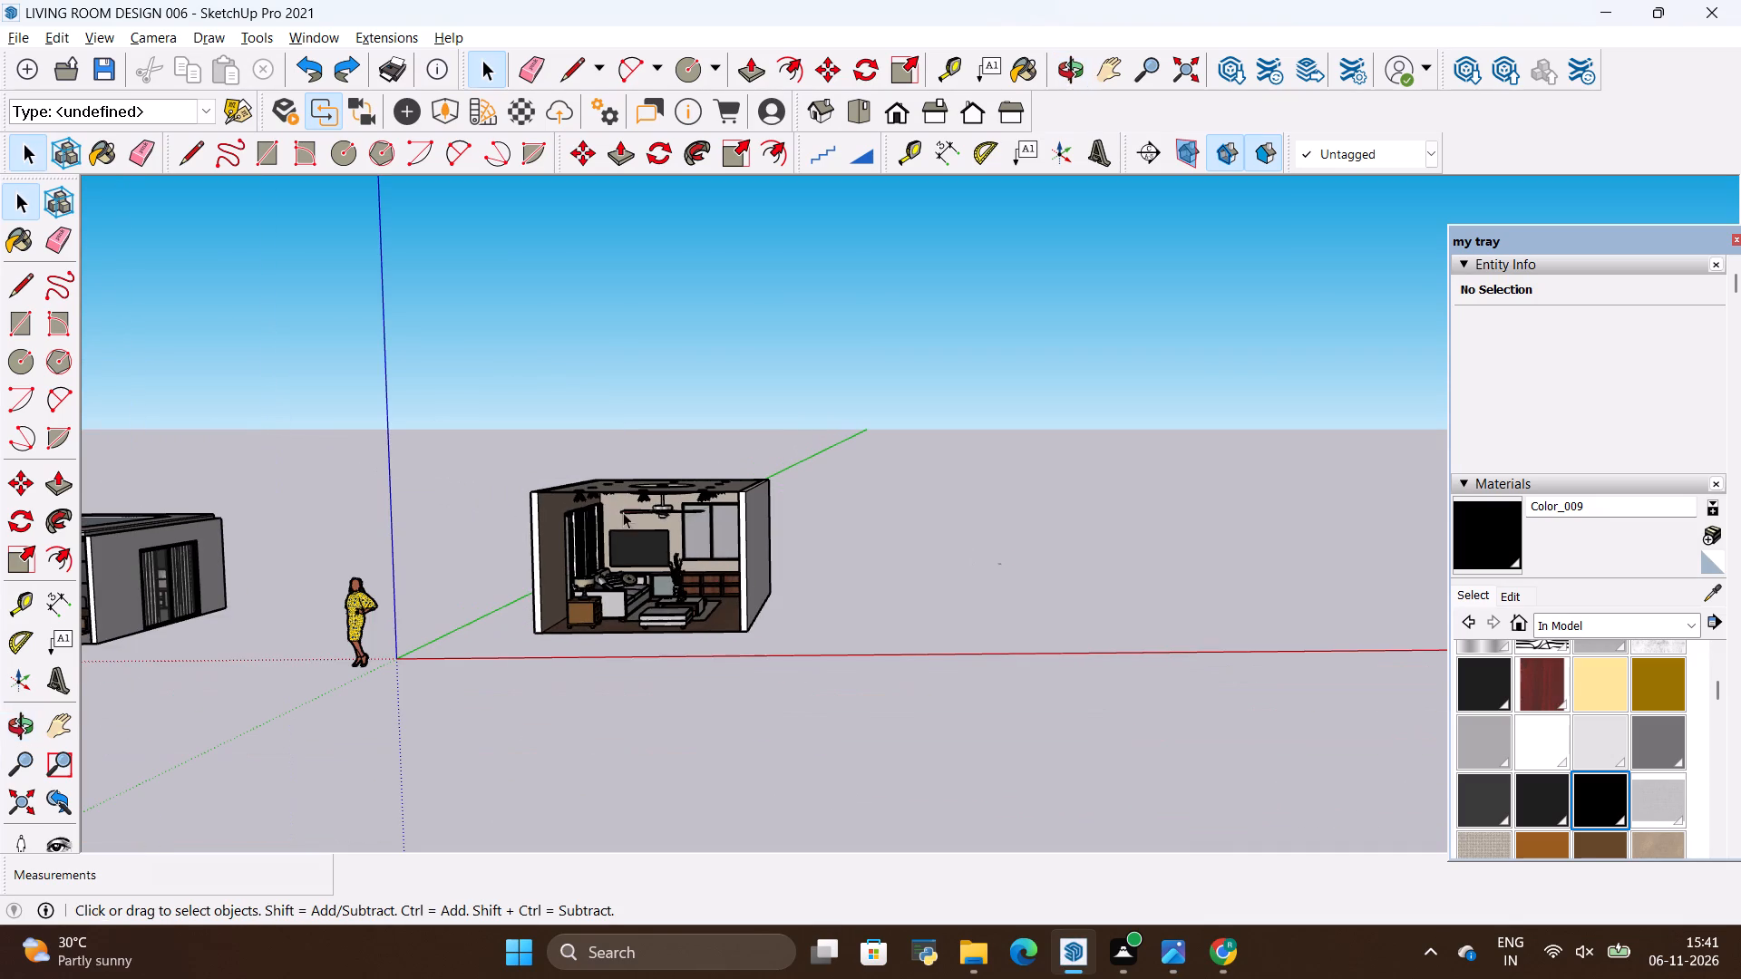
left_click_drag(459, 417, 919, 722)
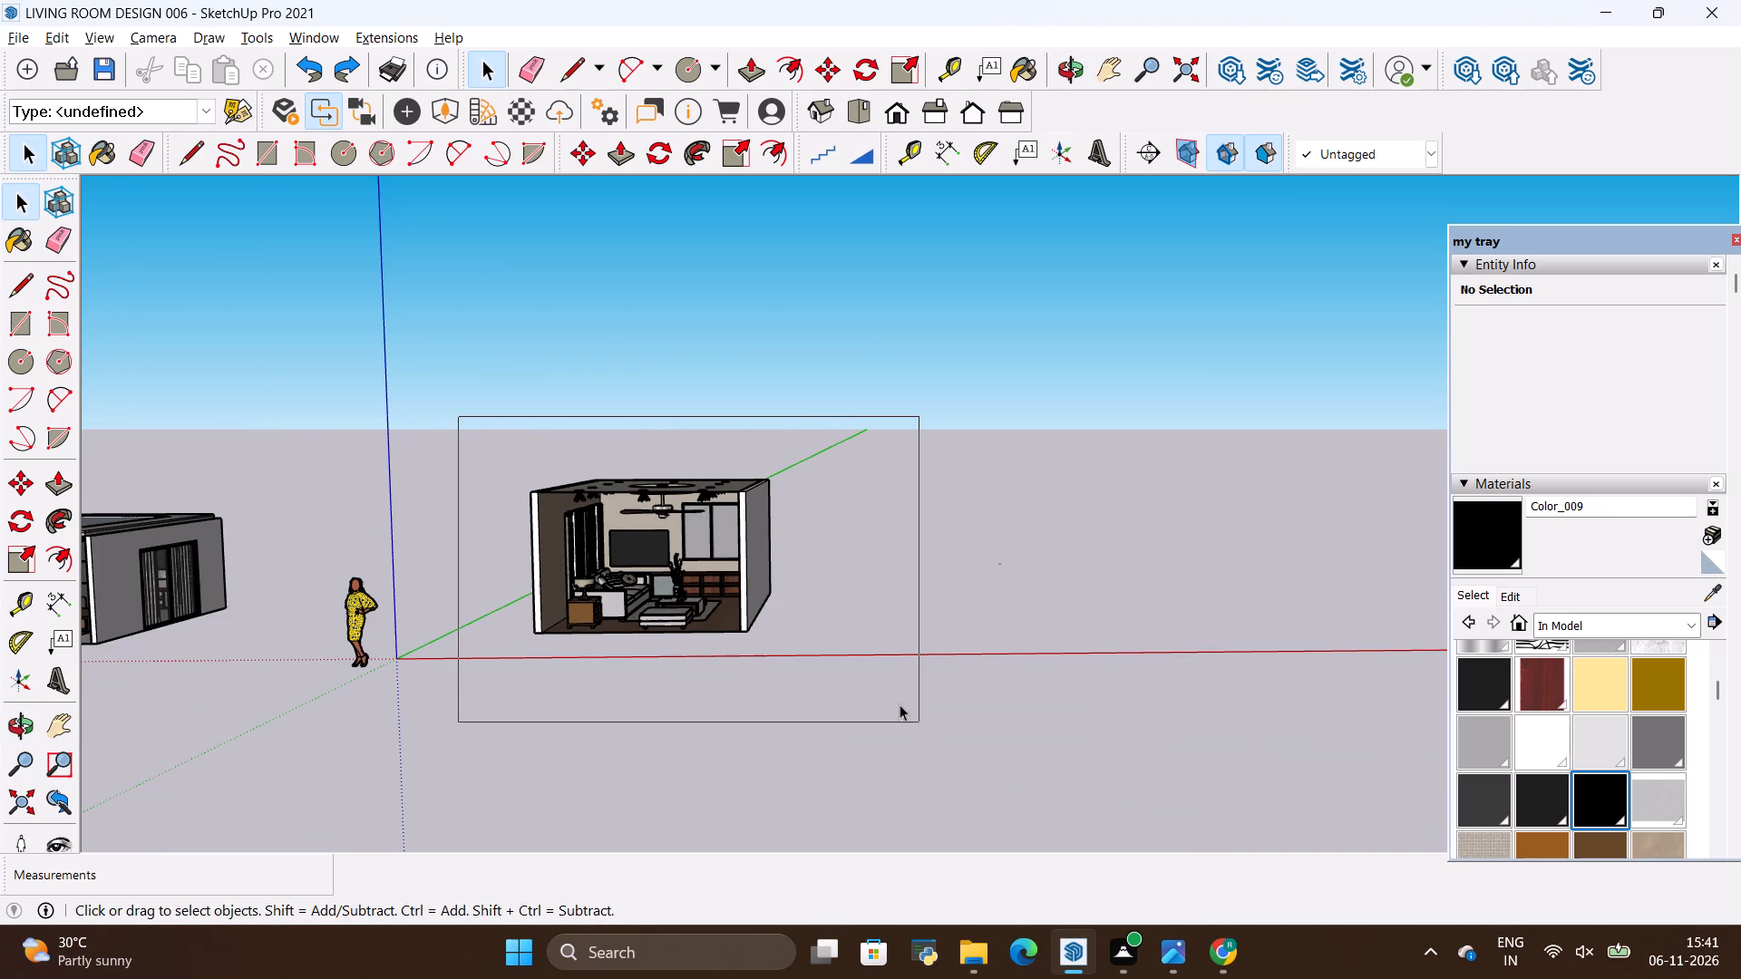
key("m")
key("m")
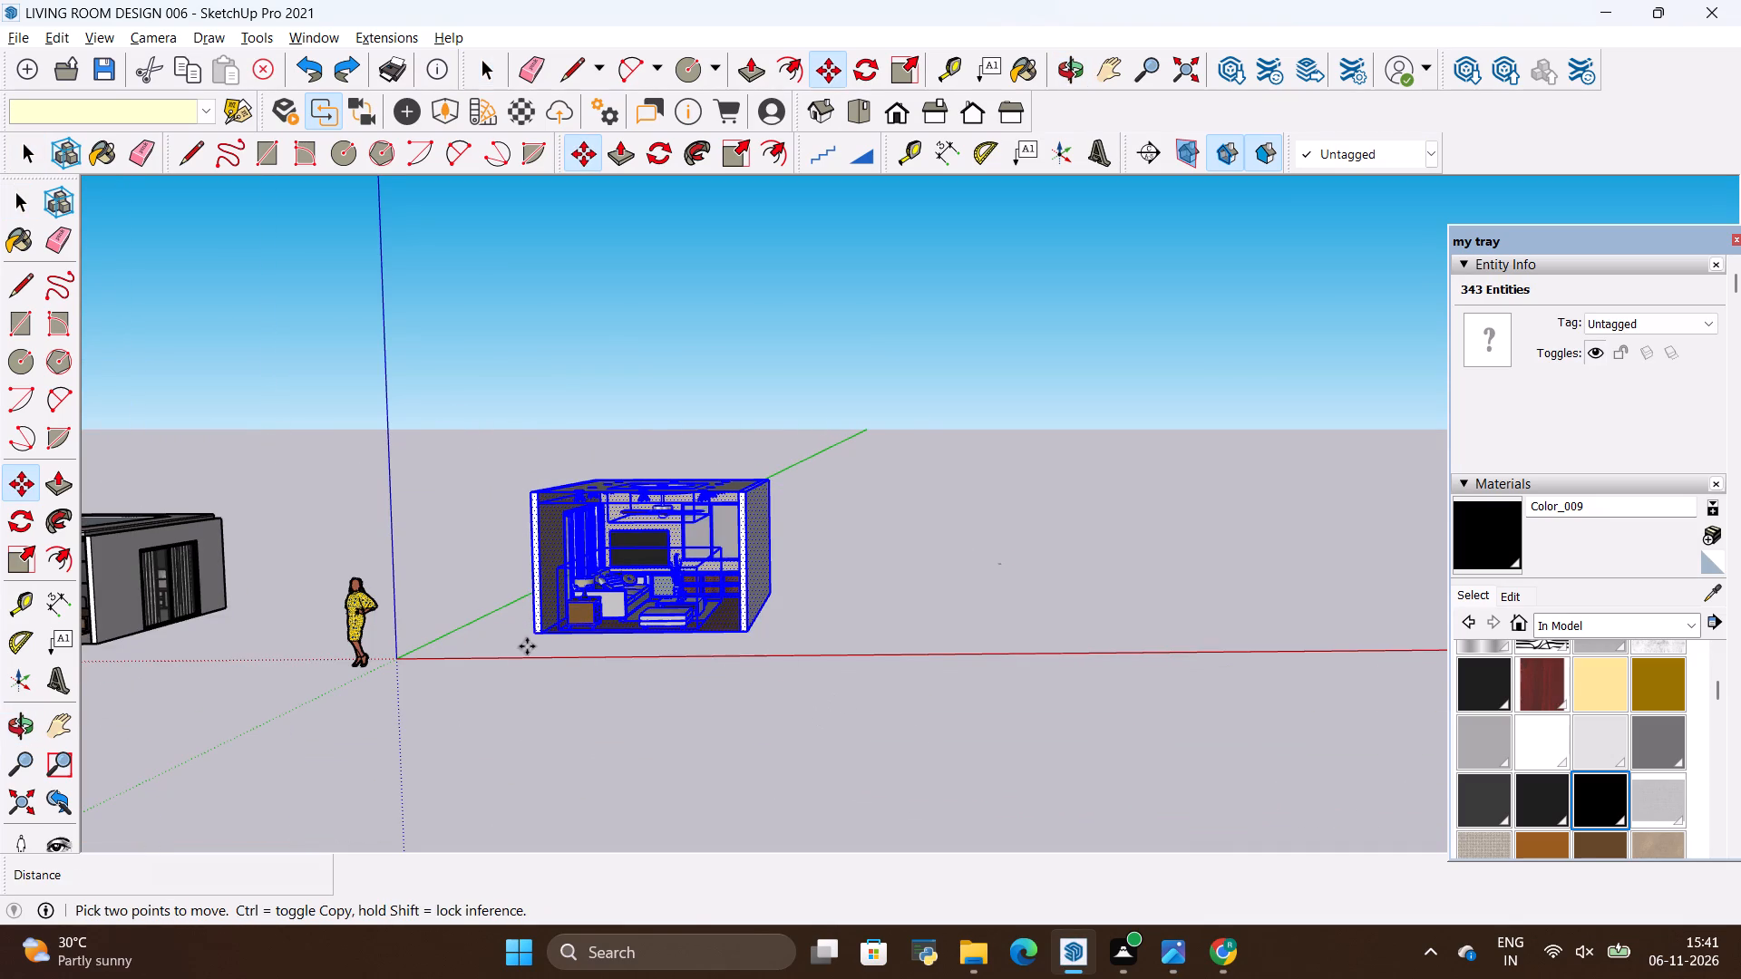
left_click(533, 637)
scroll(825, 653, "down", 16)
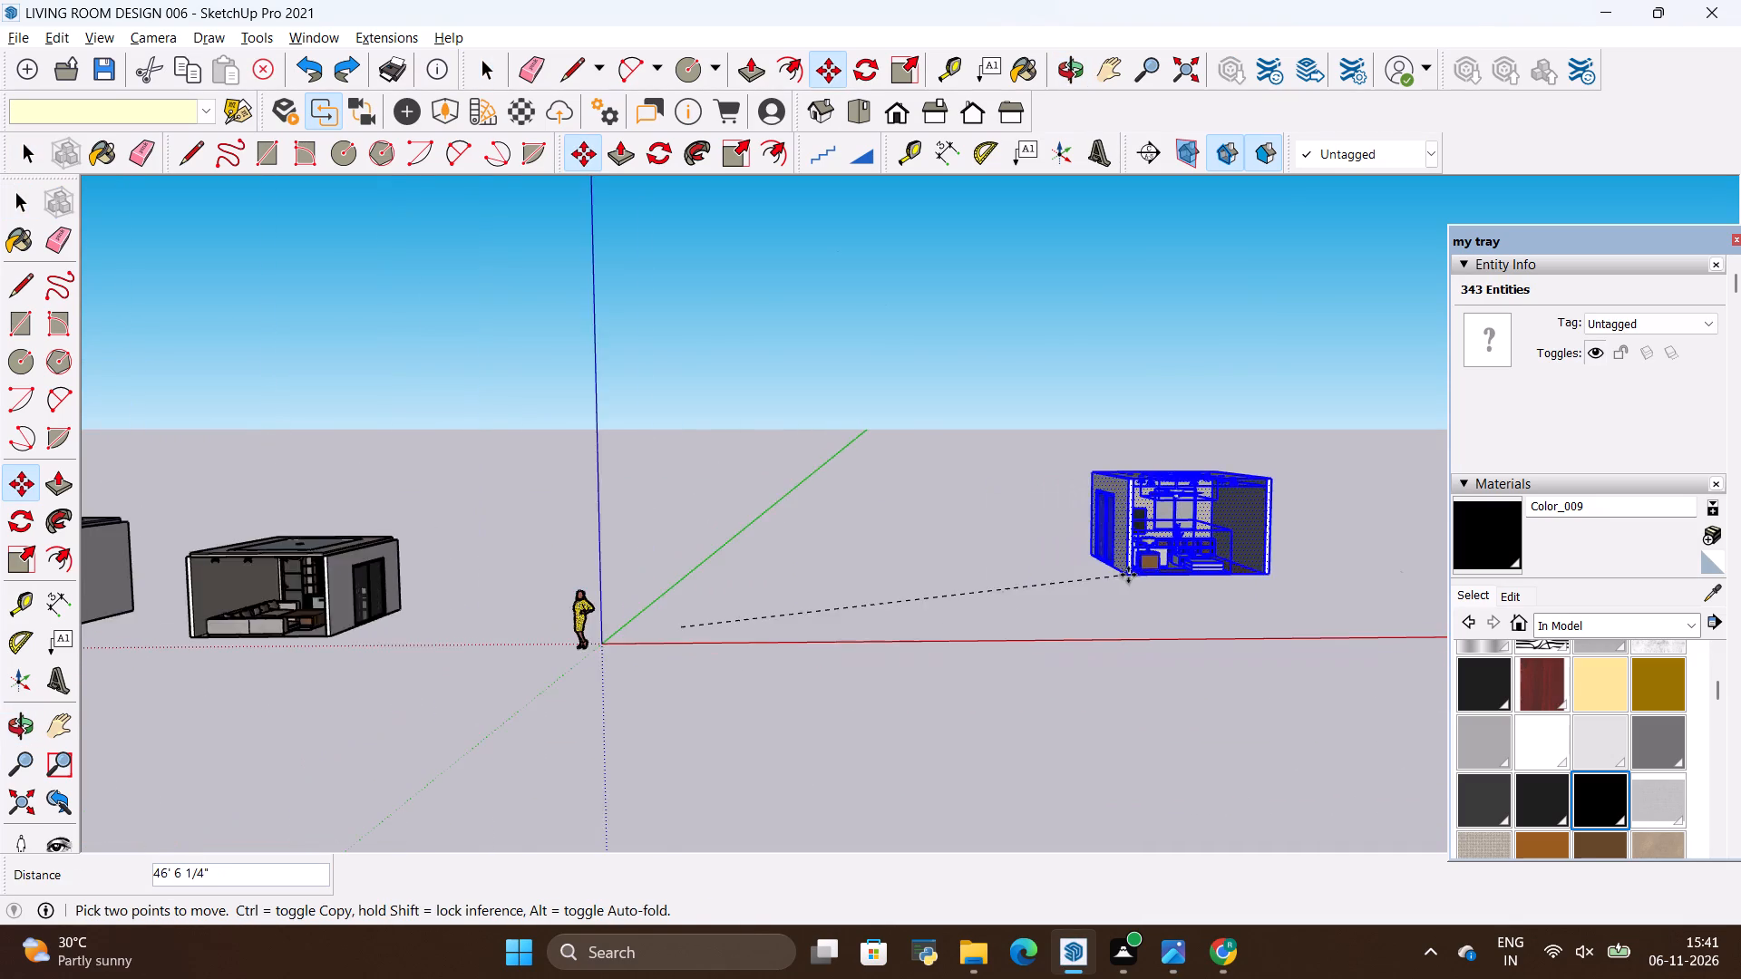
scroll(1128, 575, "down", 12)
scroll(191, 632, "up", 4)
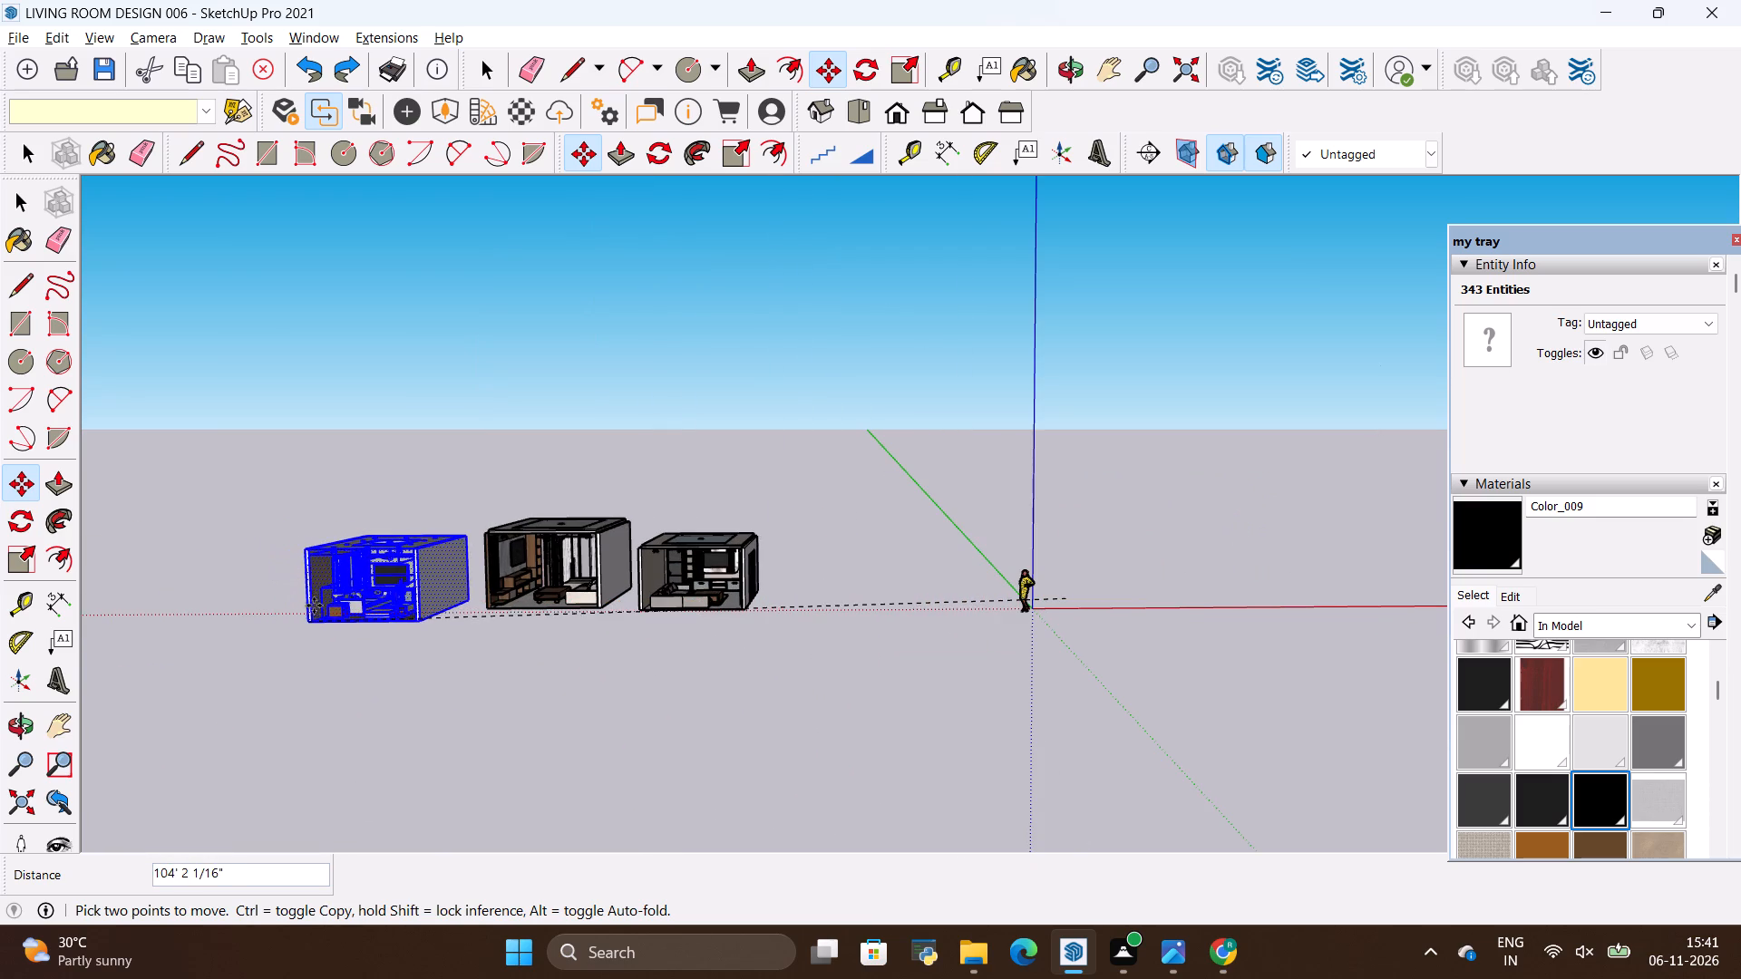
left_click(316, 602)
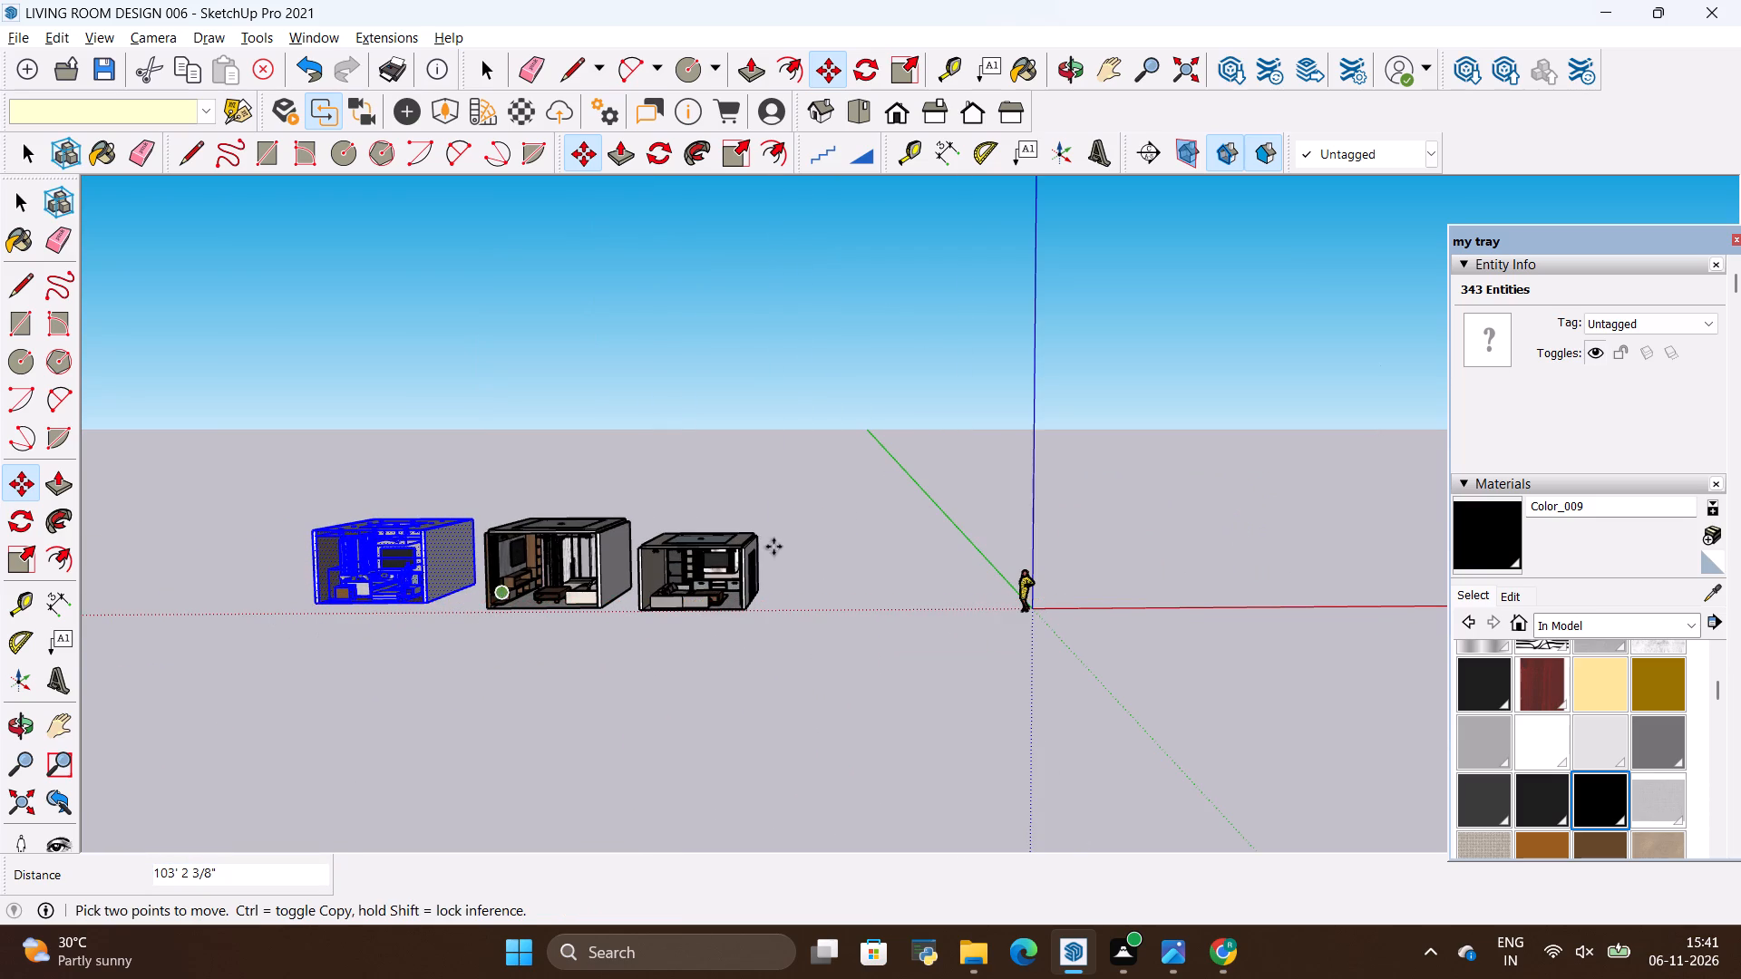
key("space")
left_click(1003, 485)
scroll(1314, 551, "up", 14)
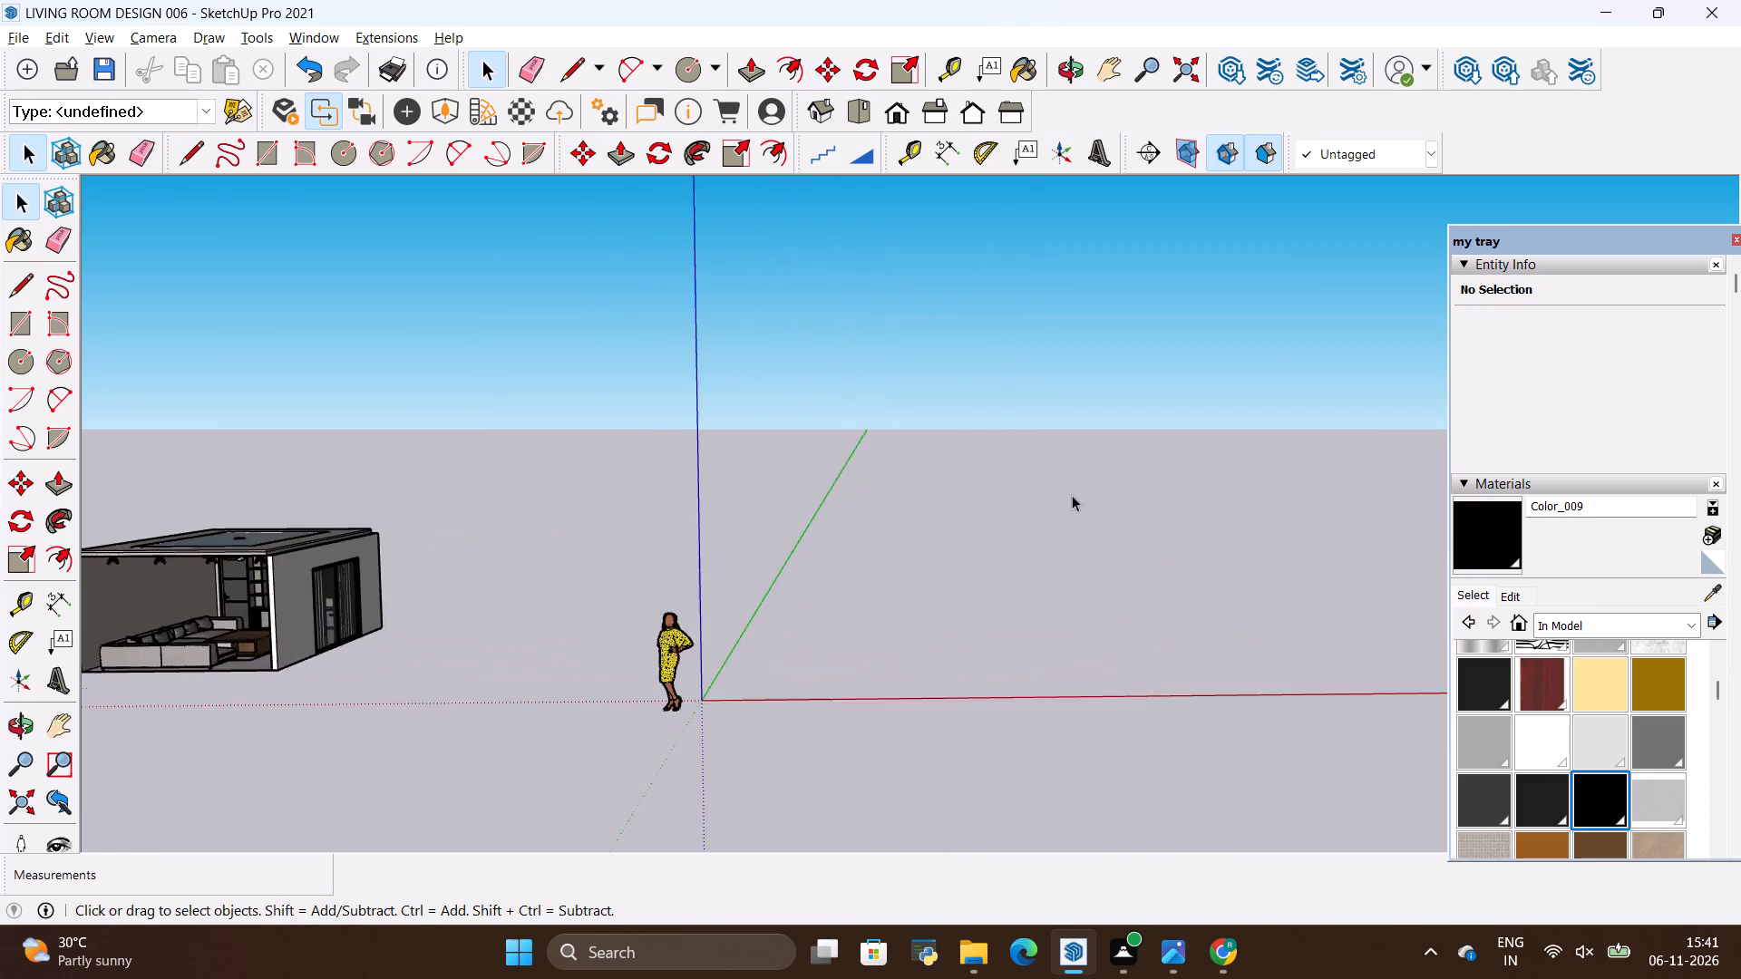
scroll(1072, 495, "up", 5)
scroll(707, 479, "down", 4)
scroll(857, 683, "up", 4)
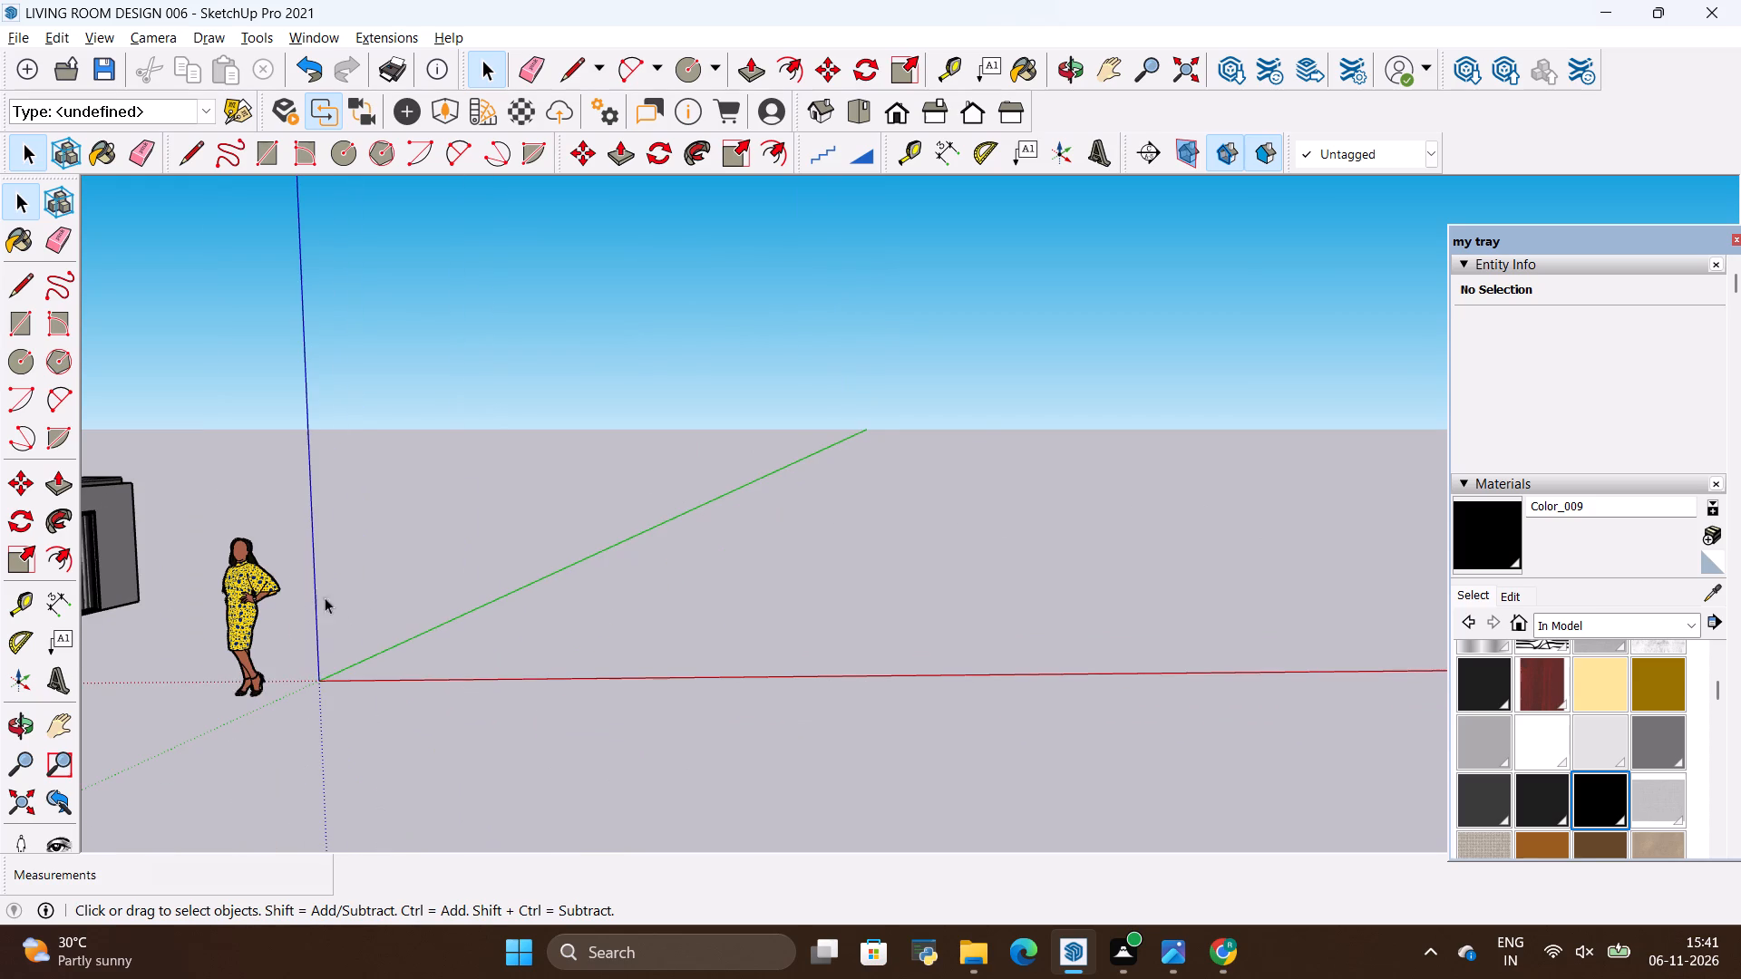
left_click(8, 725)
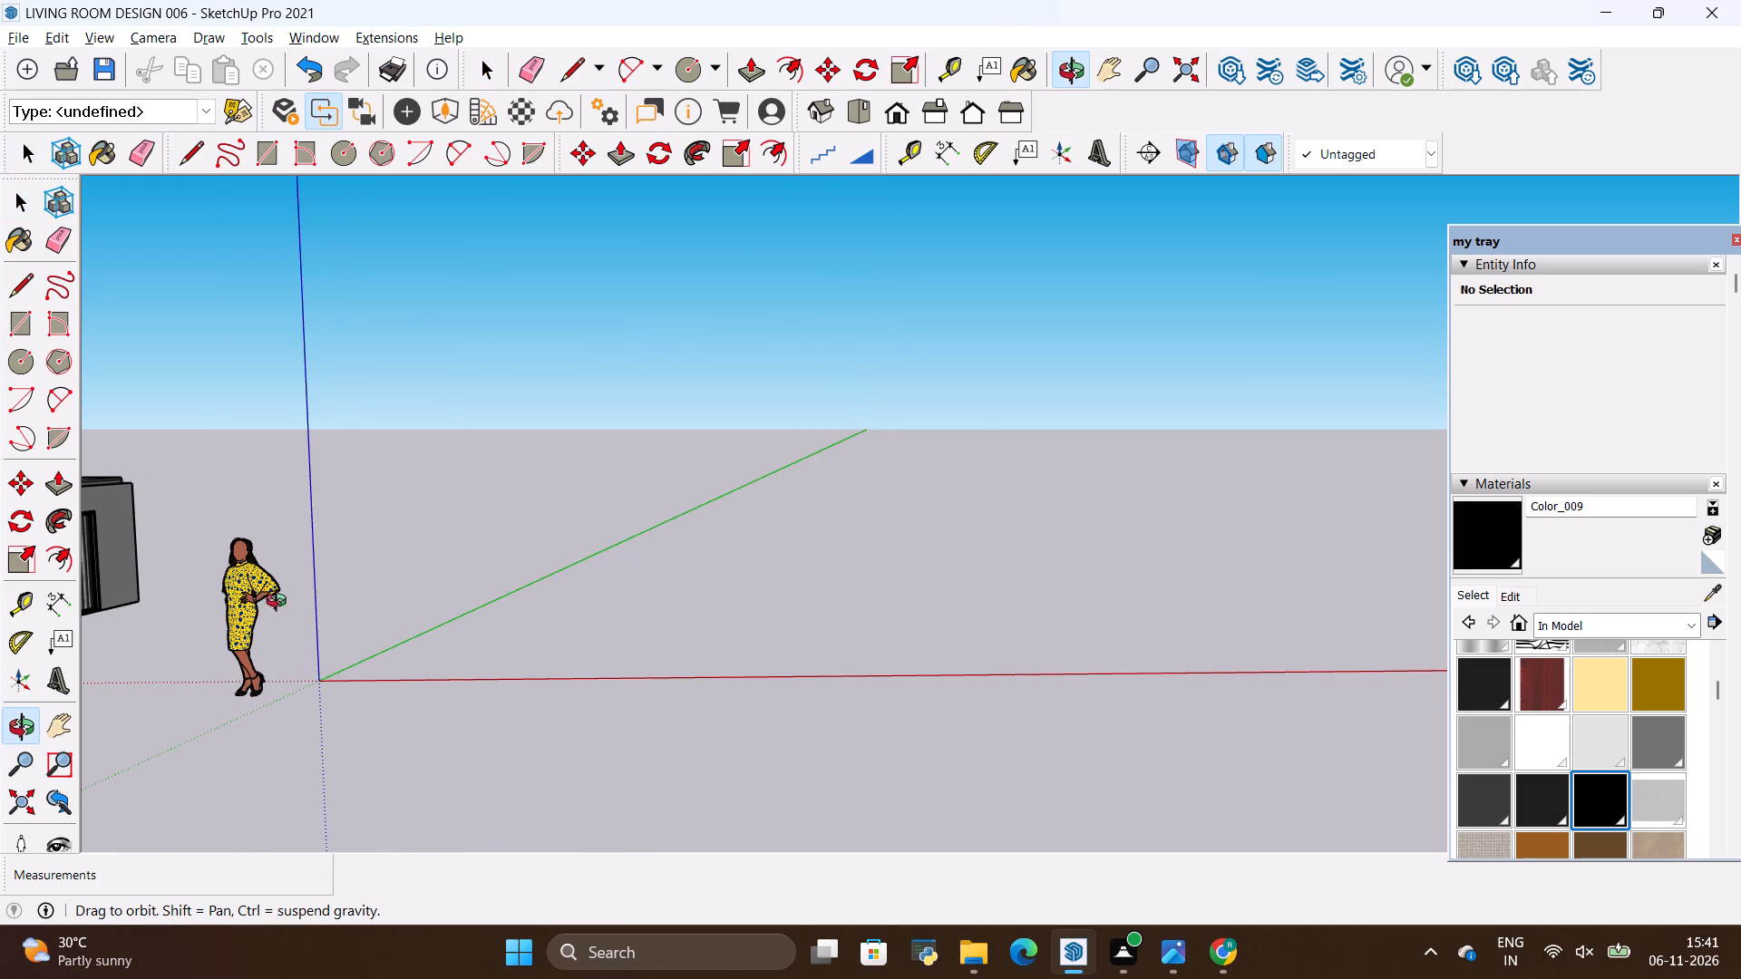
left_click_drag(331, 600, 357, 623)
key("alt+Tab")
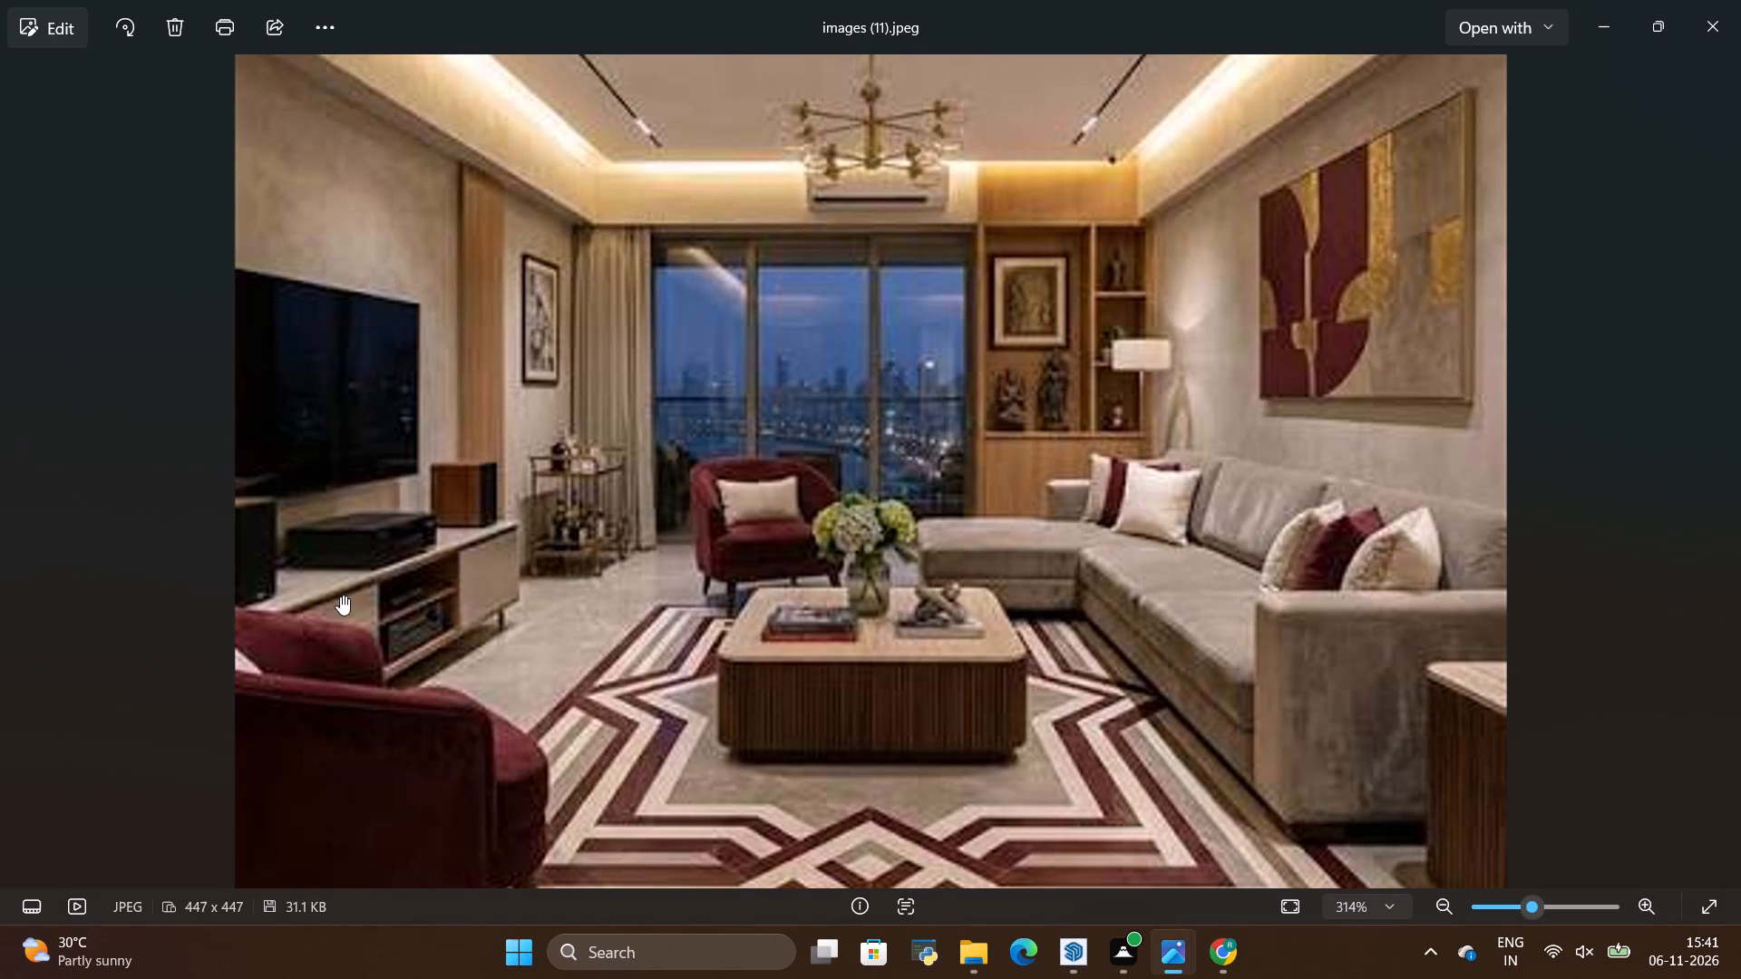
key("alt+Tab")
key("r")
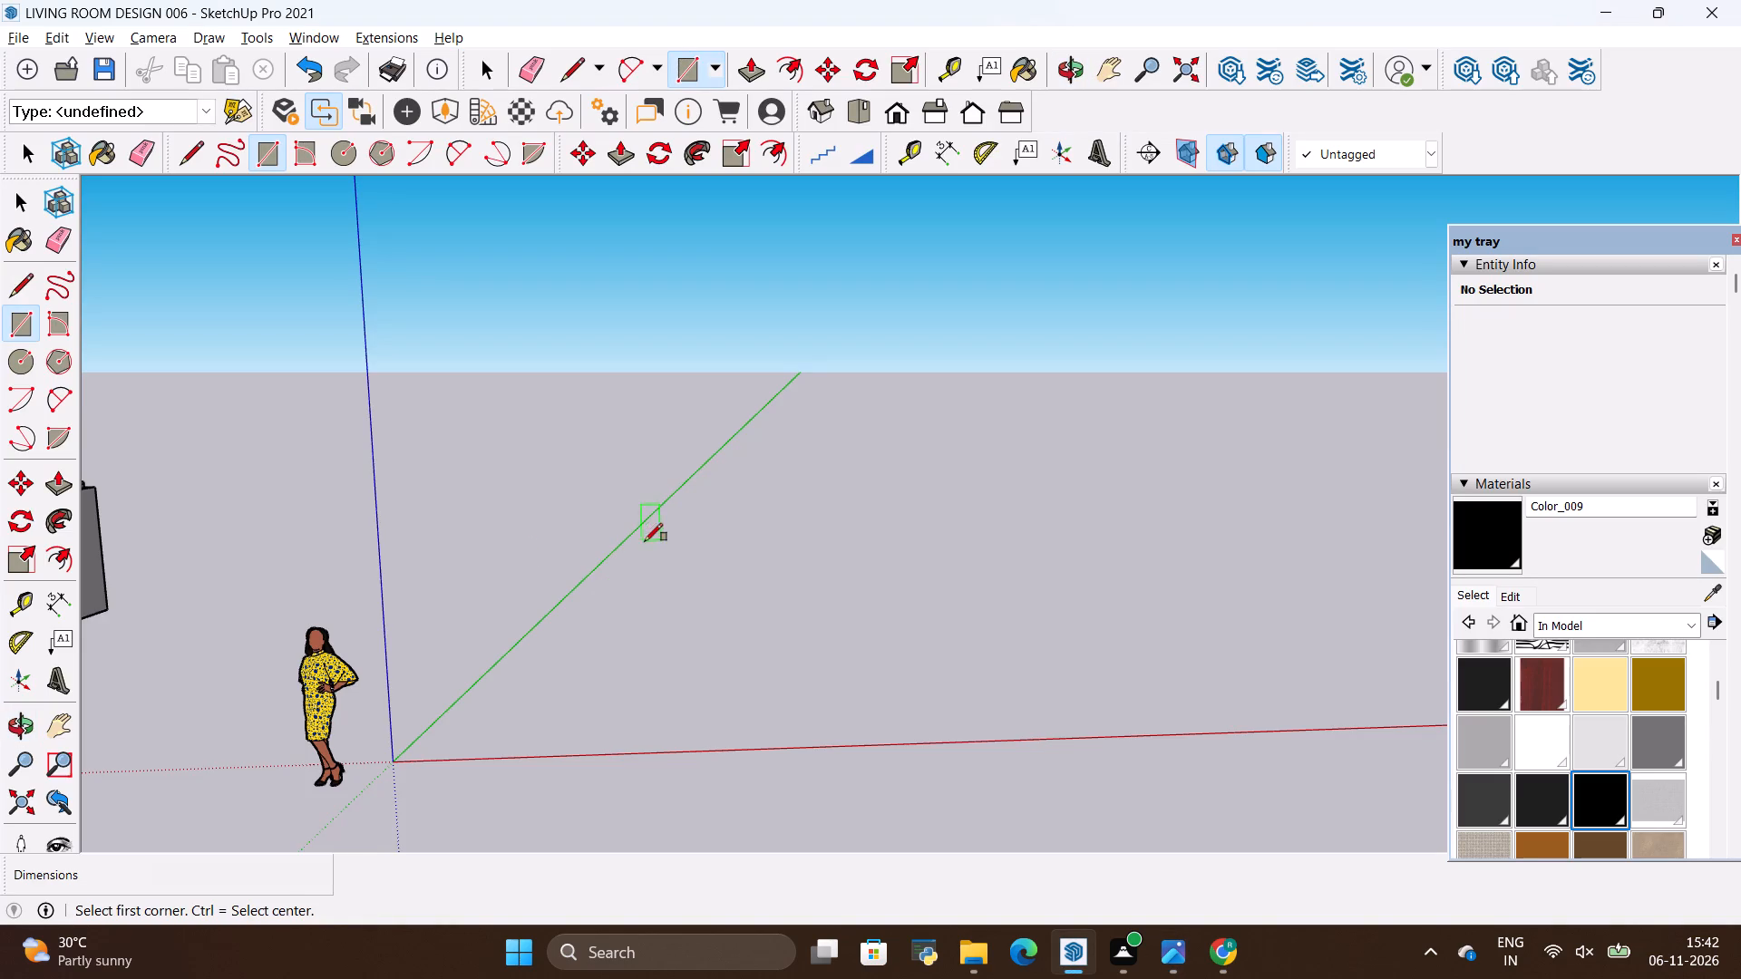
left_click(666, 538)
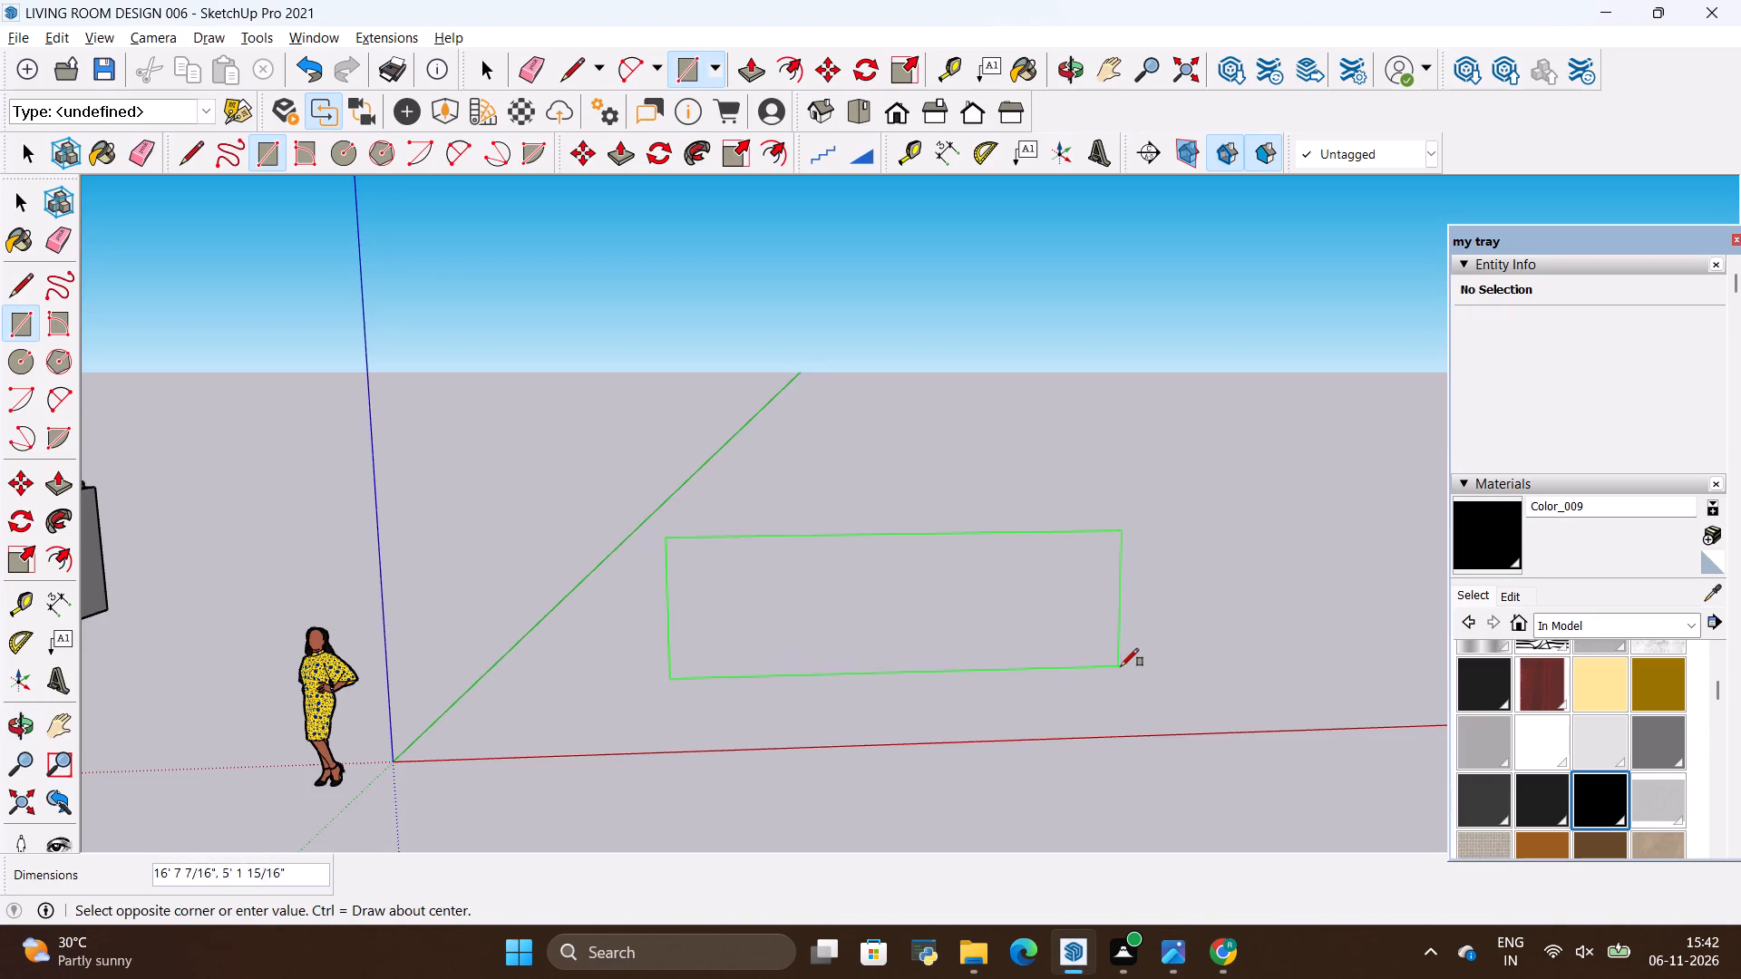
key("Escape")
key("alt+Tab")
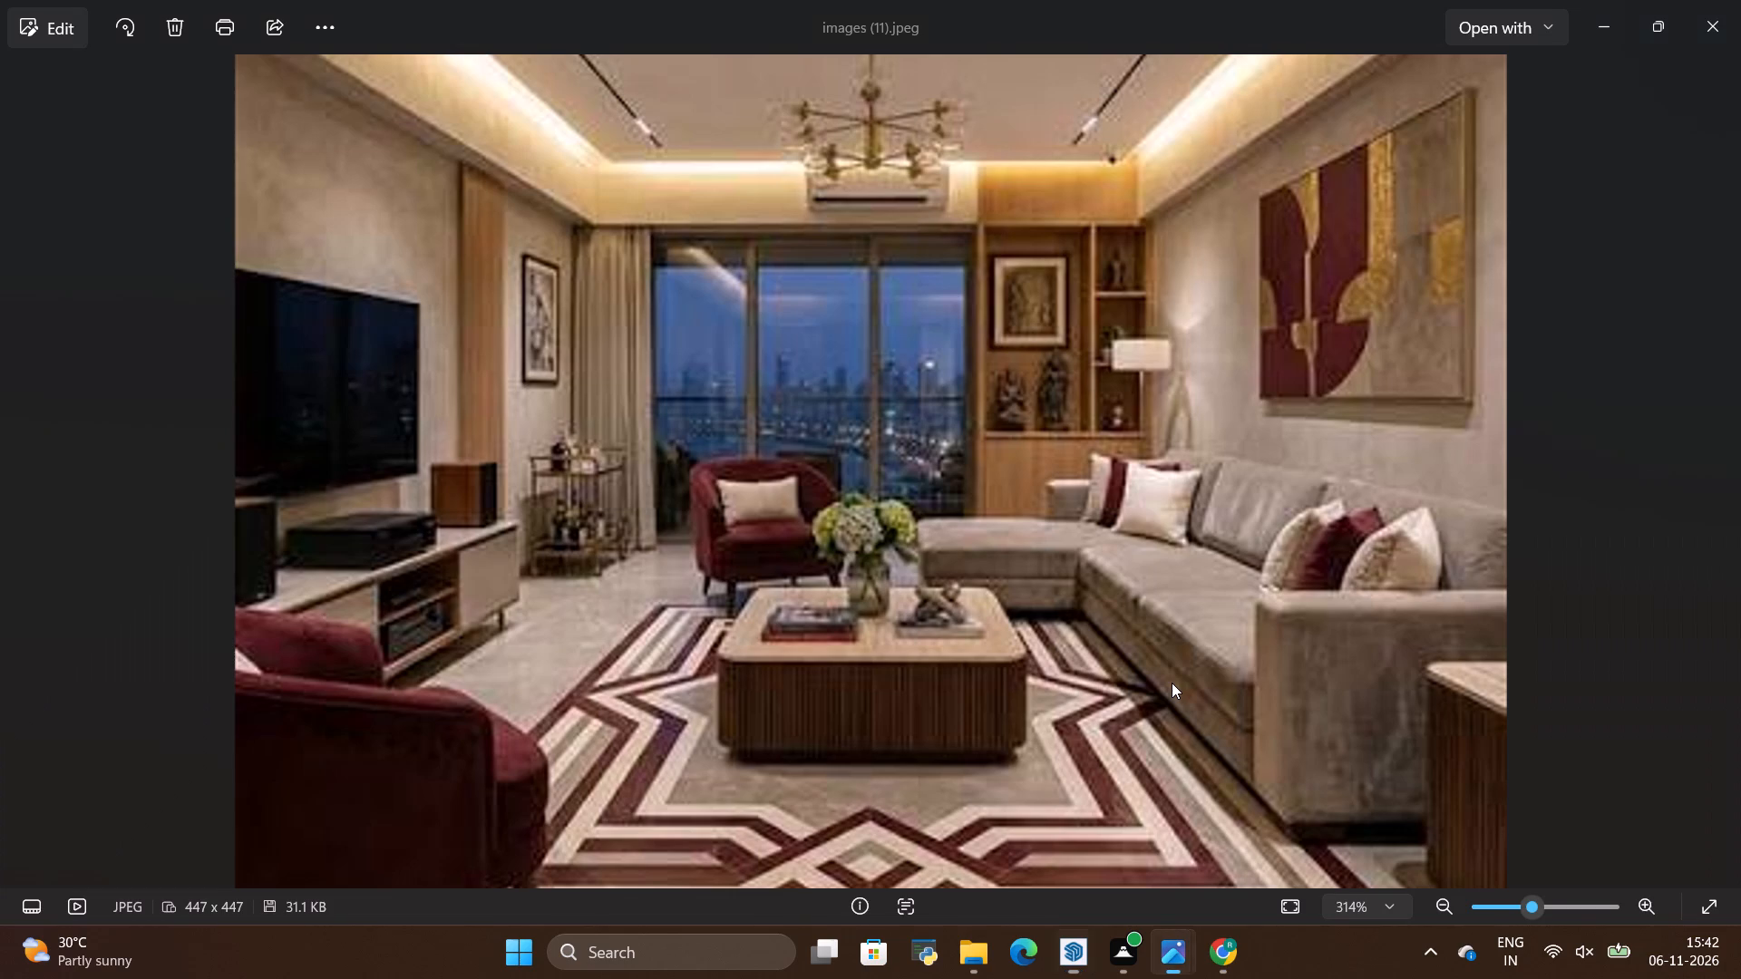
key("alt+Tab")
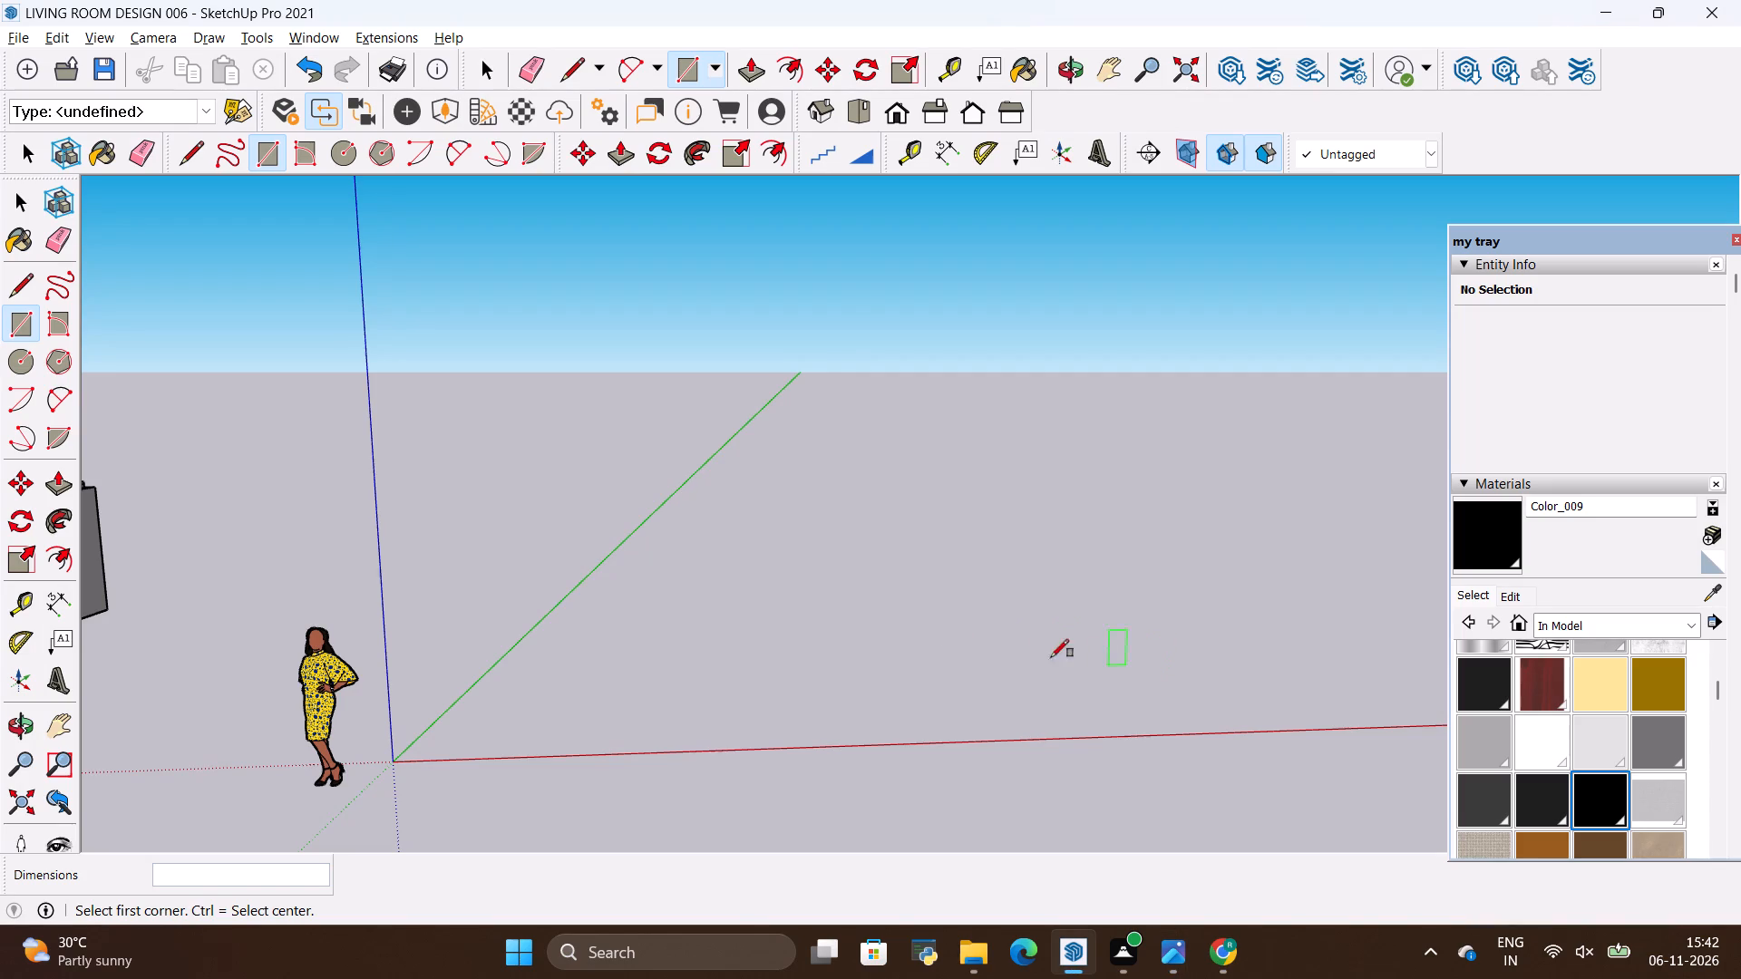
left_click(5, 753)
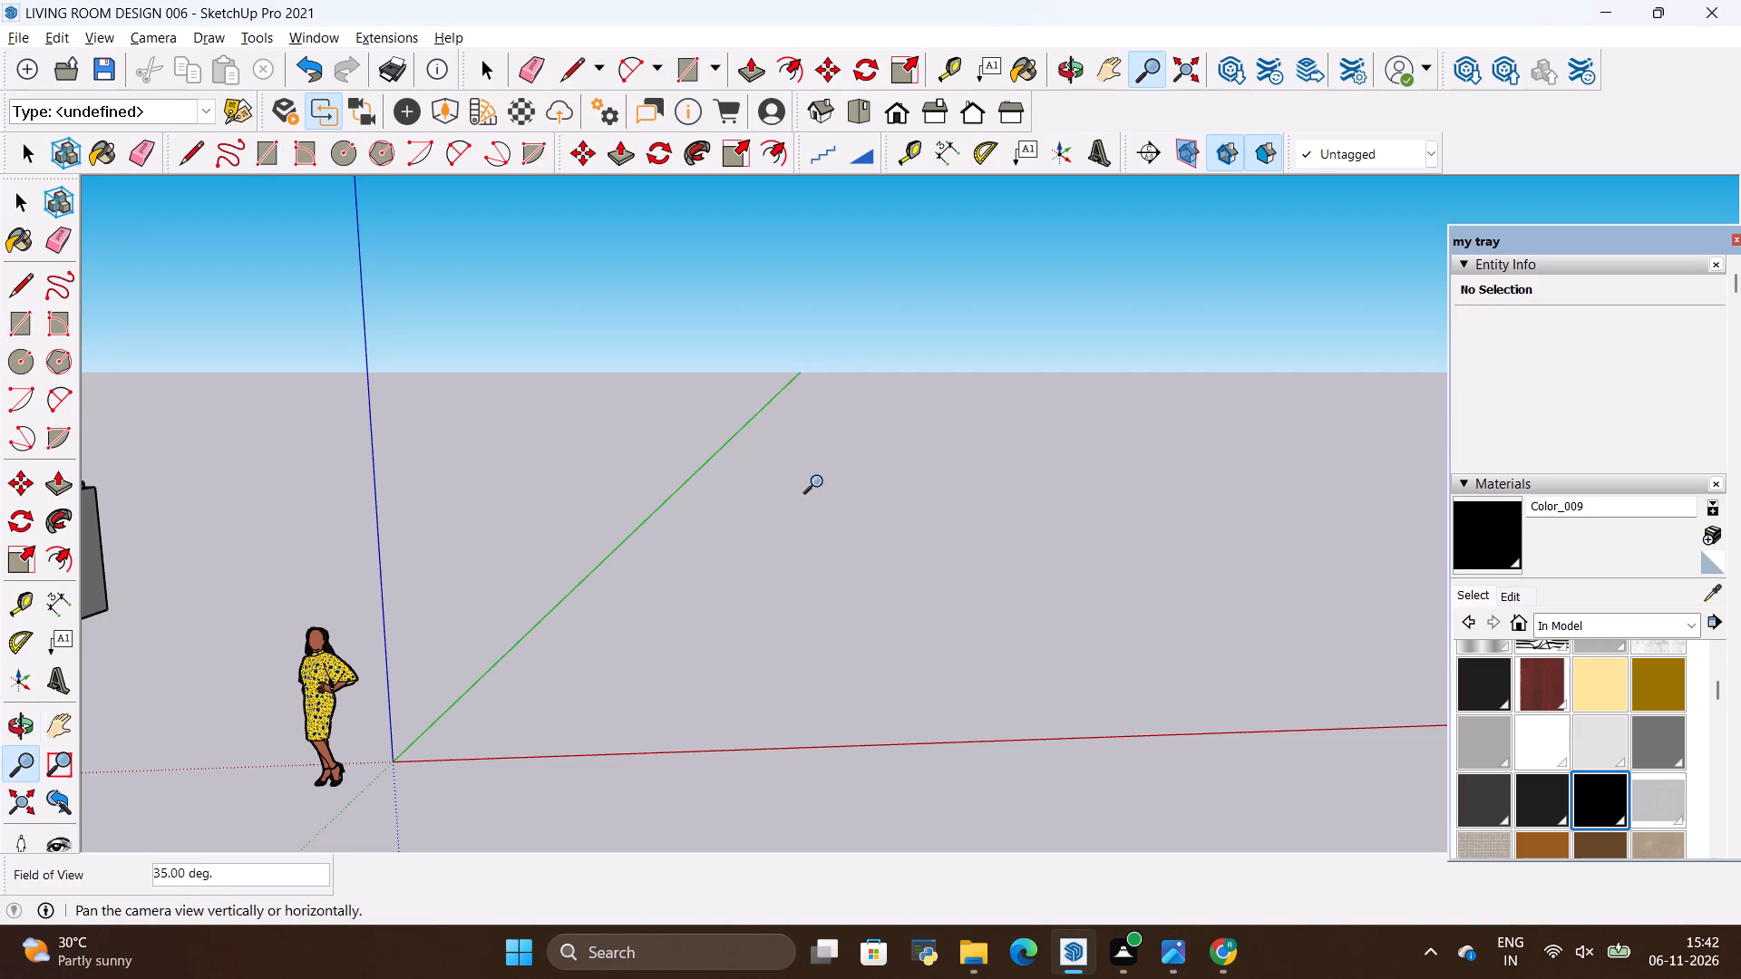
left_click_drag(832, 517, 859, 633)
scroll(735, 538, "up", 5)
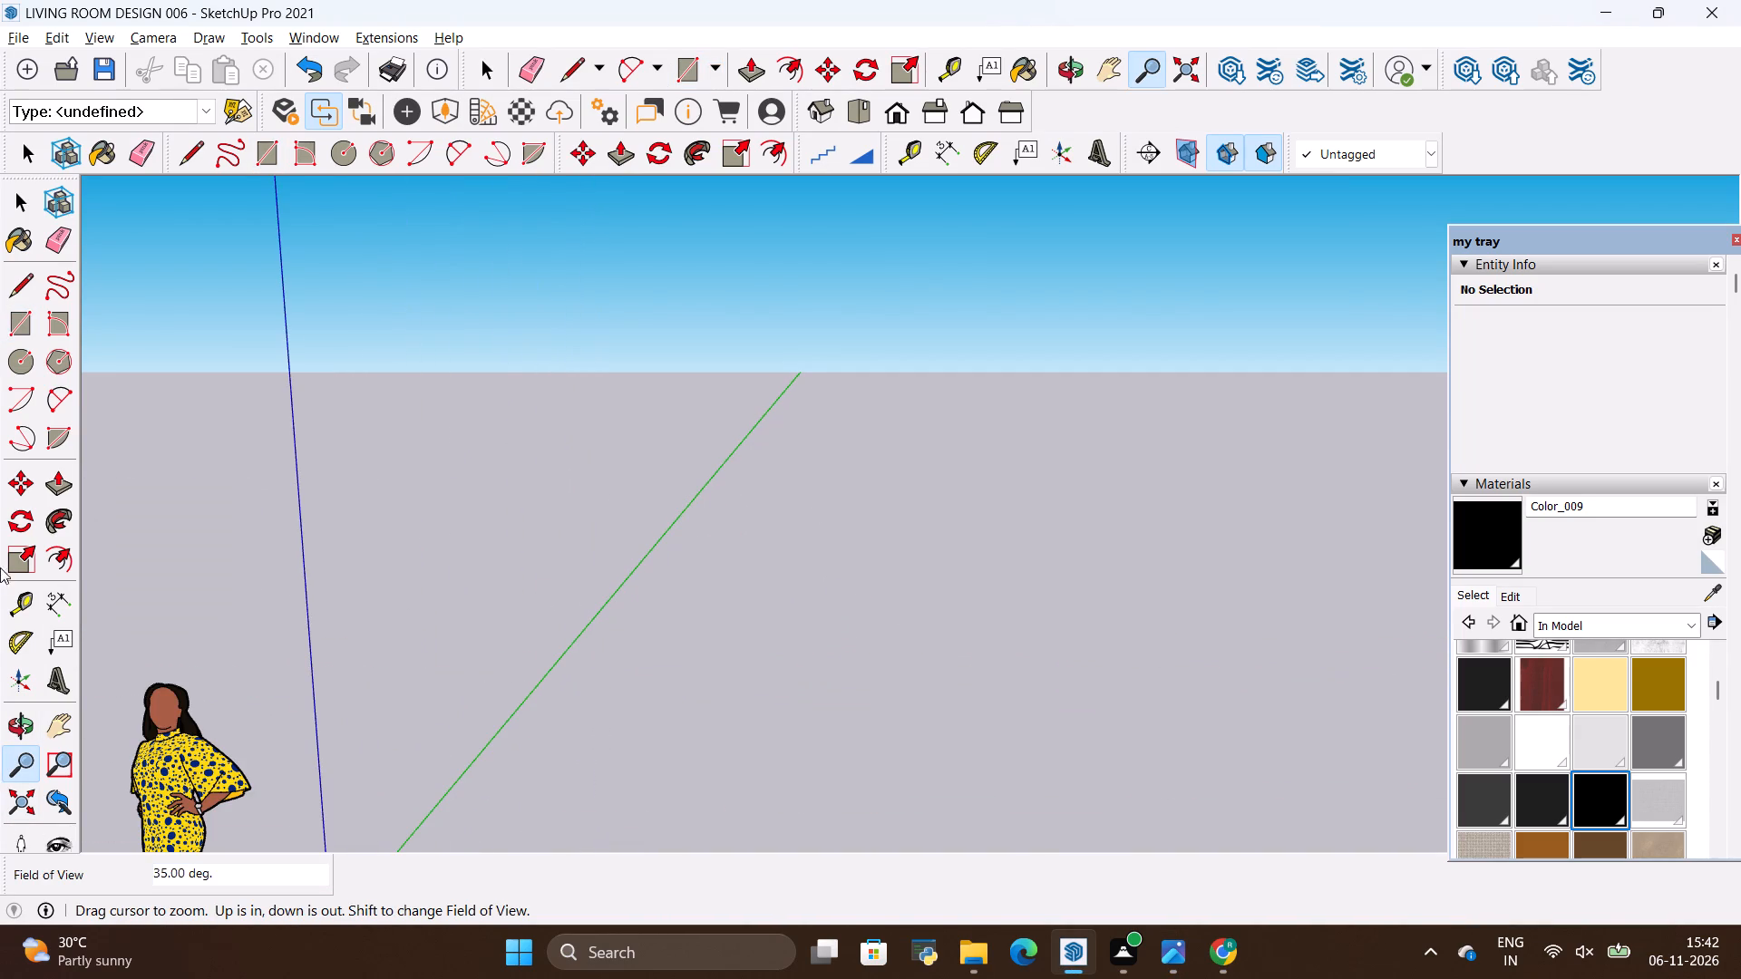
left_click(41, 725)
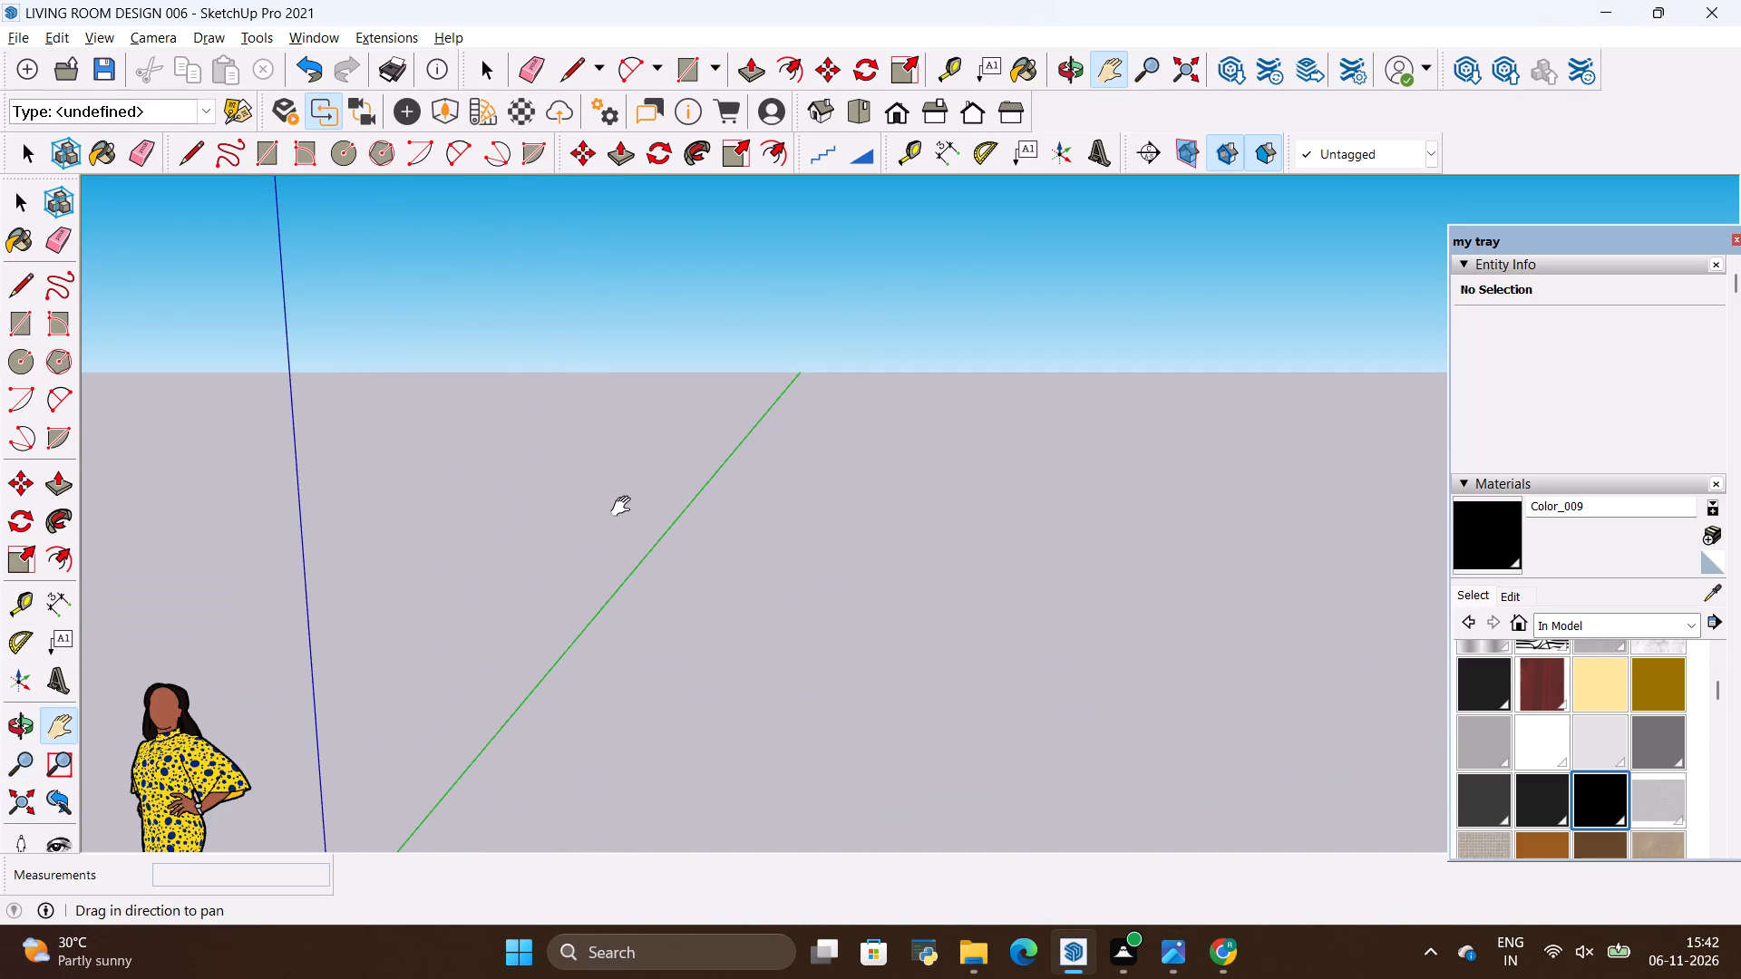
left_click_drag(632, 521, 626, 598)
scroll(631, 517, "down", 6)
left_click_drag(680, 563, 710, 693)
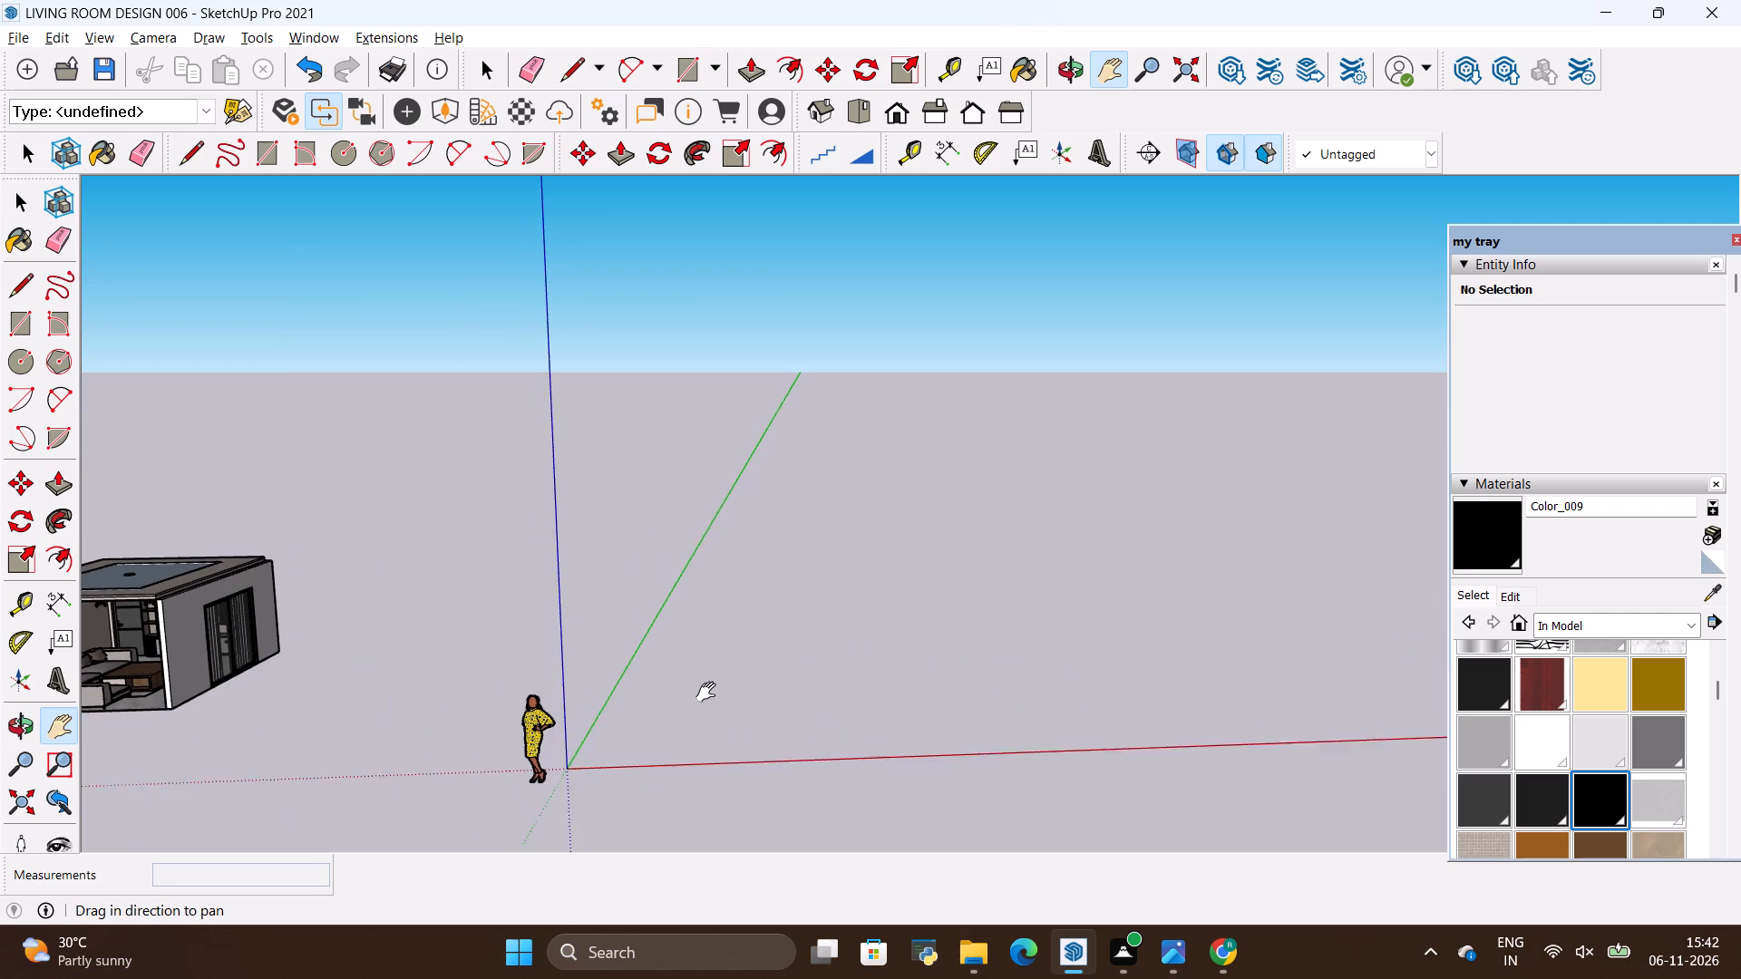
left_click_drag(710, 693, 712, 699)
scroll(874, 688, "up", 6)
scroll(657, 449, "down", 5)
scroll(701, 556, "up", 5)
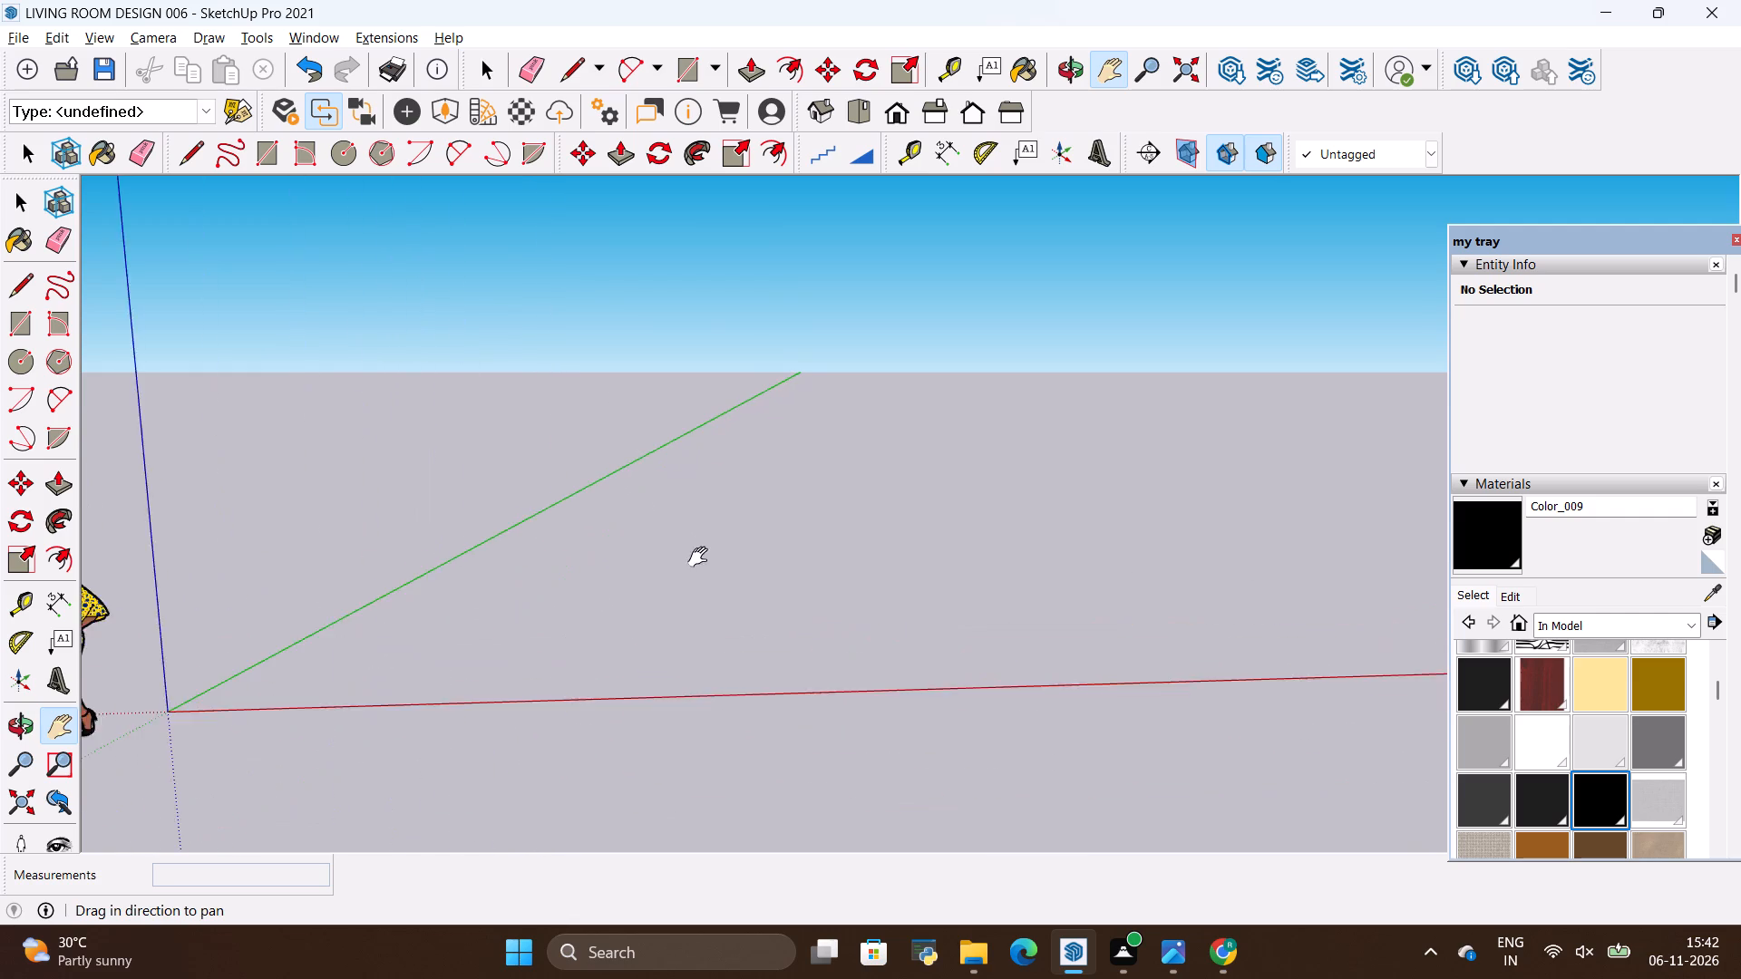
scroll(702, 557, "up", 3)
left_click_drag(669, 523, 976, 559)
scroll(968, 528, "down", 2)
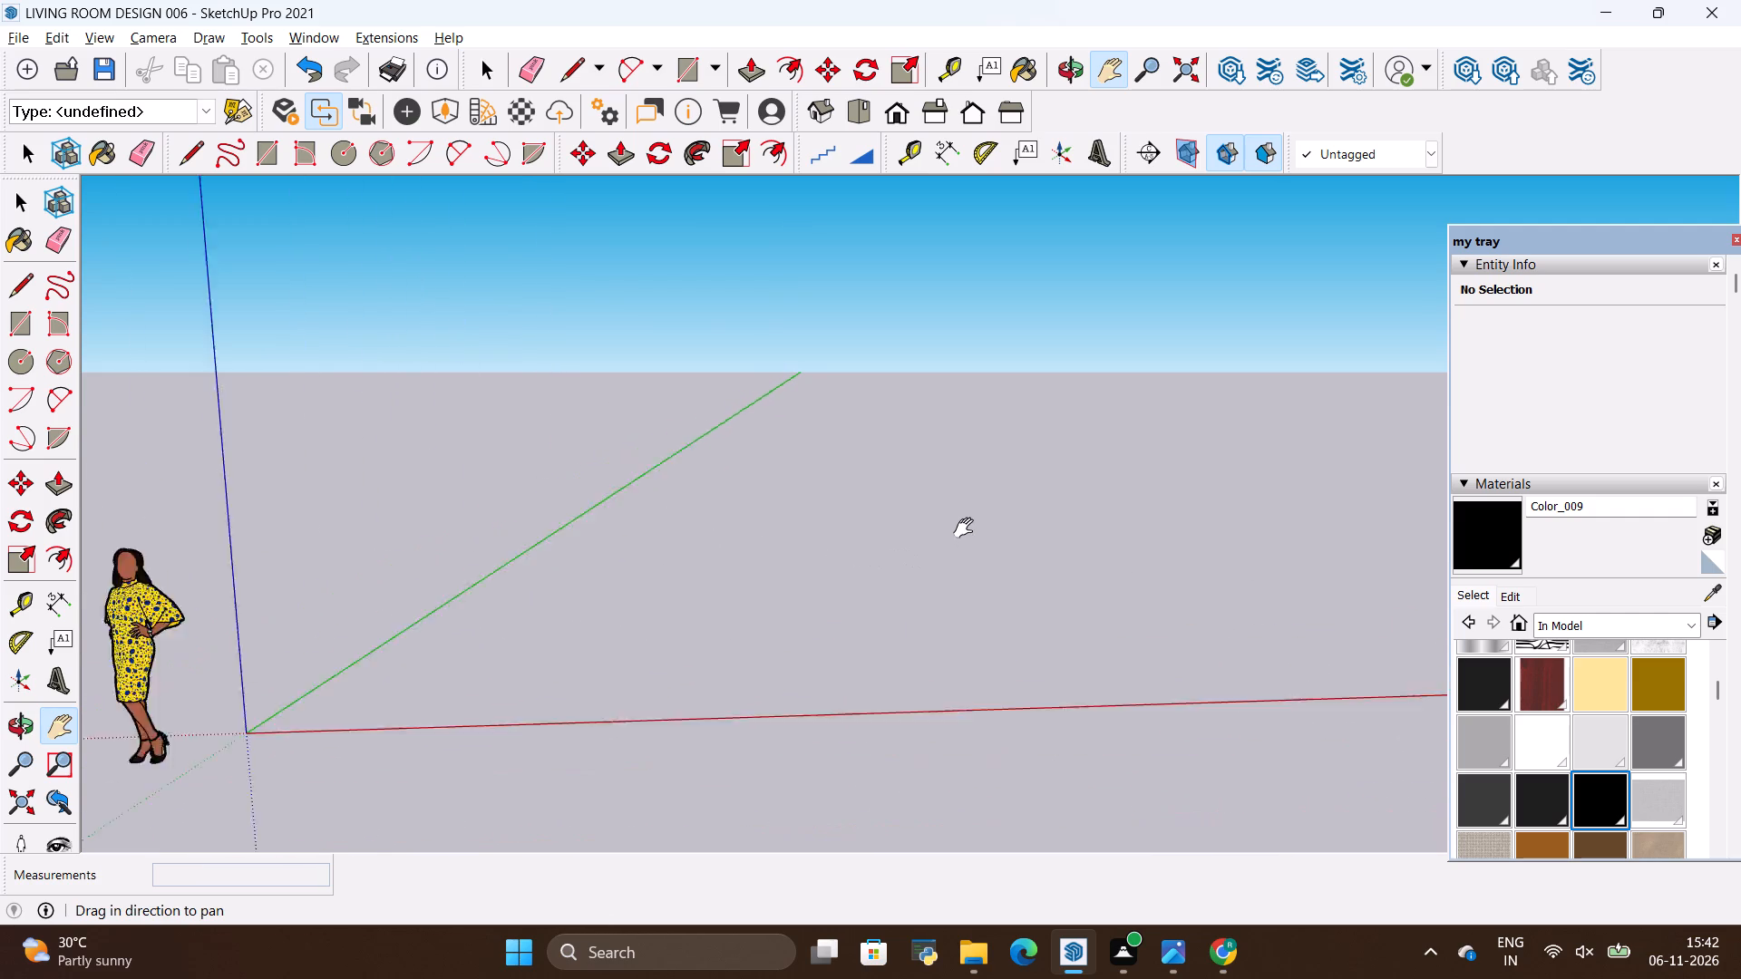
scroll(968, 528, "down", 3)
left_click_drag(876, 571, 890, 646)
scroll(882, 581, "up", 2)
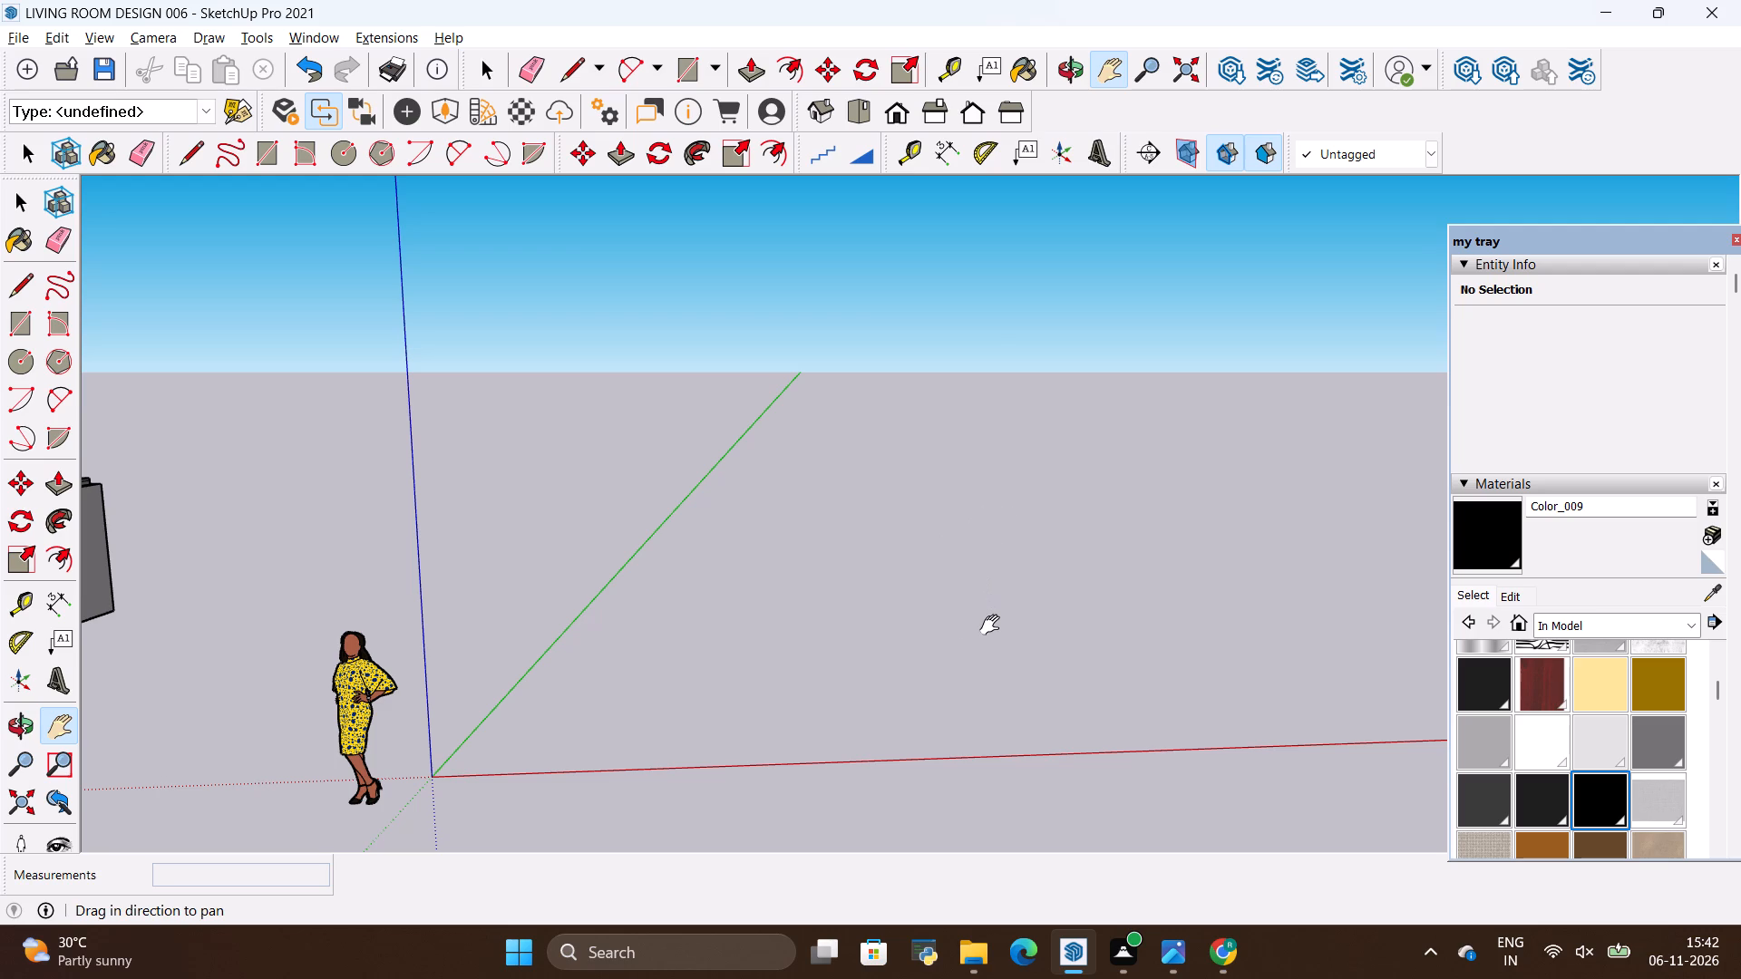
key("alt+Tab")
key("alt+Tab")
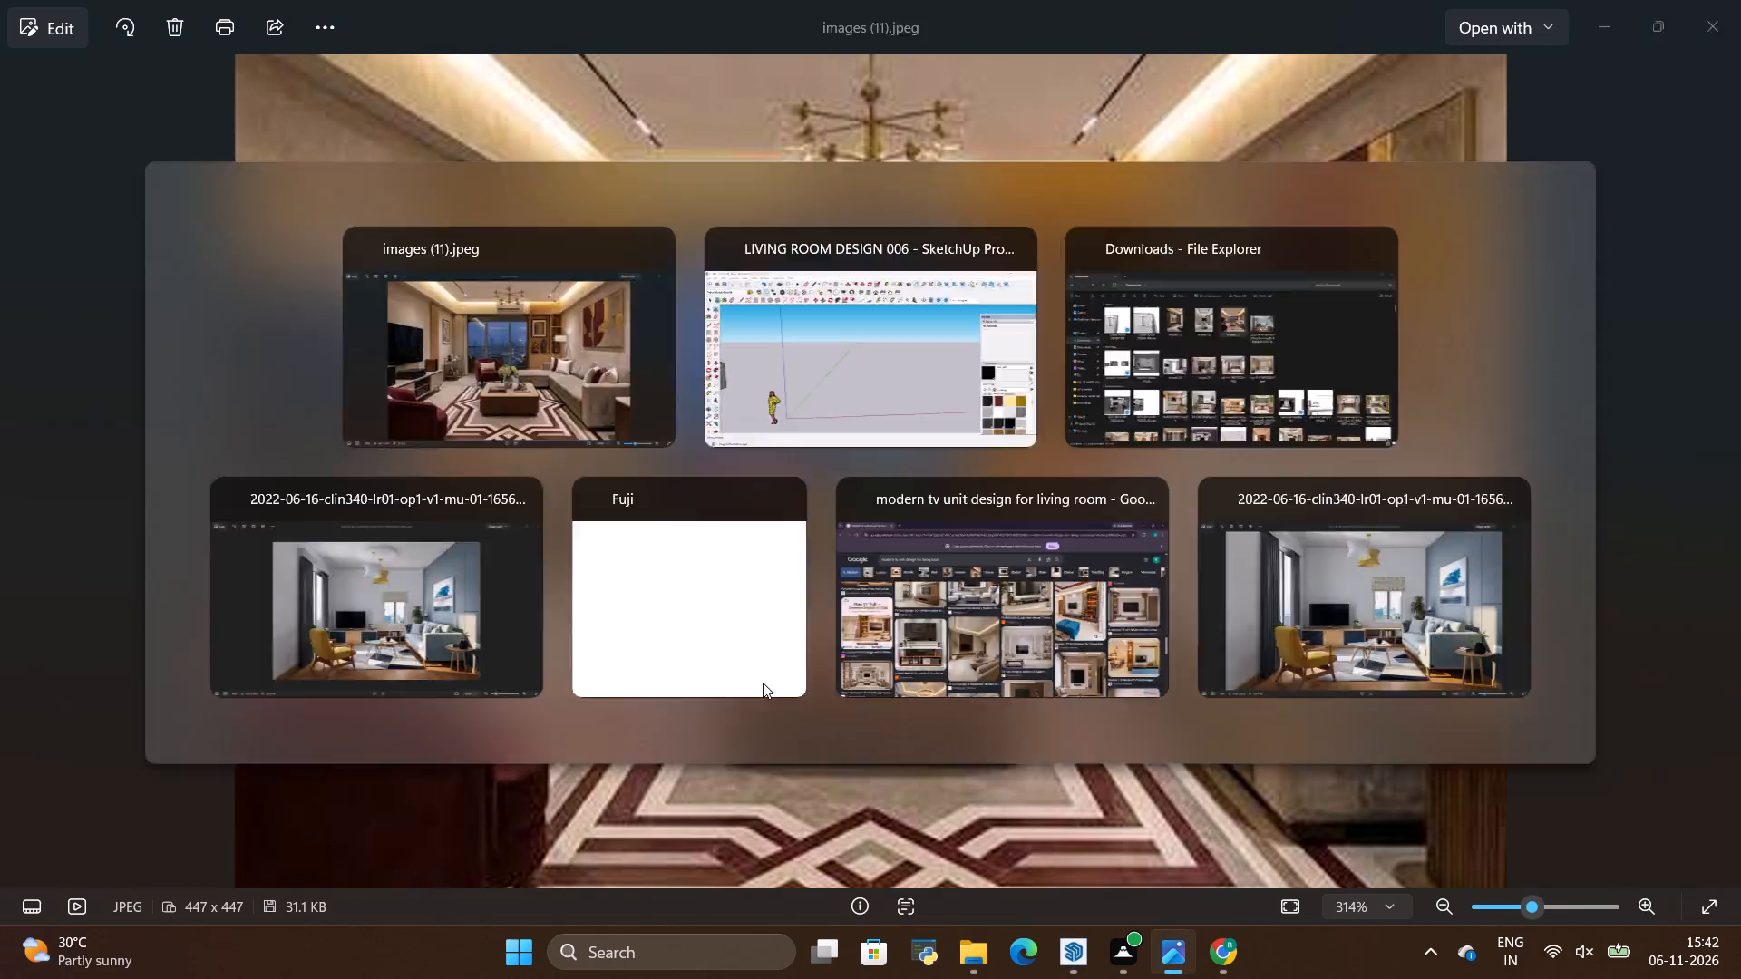
Draw an 18' by 20' floor rectangle flat on the ground near the origin, clear of the finished rooms.
scroll(572, 665, "up", 3)
left_click_drag(667, 625, 684, 758)
scroll(725, 537, "down", 5)
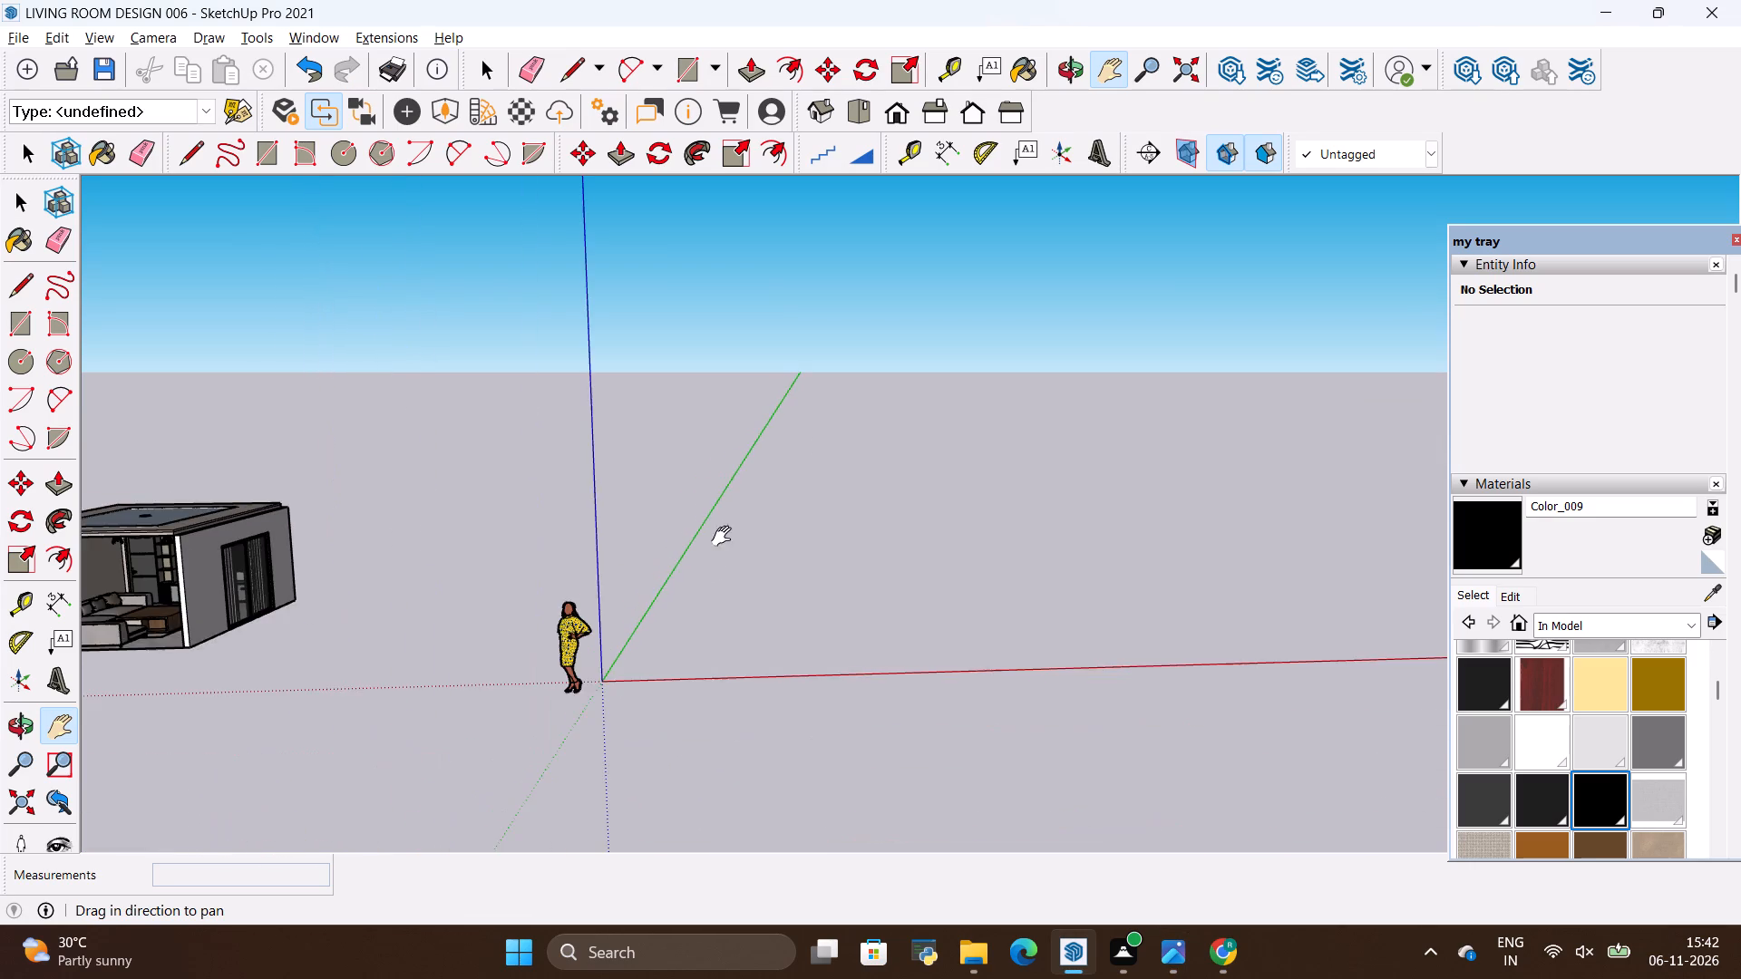
left_click_drag(812, 615, 822, 725)
key("r")
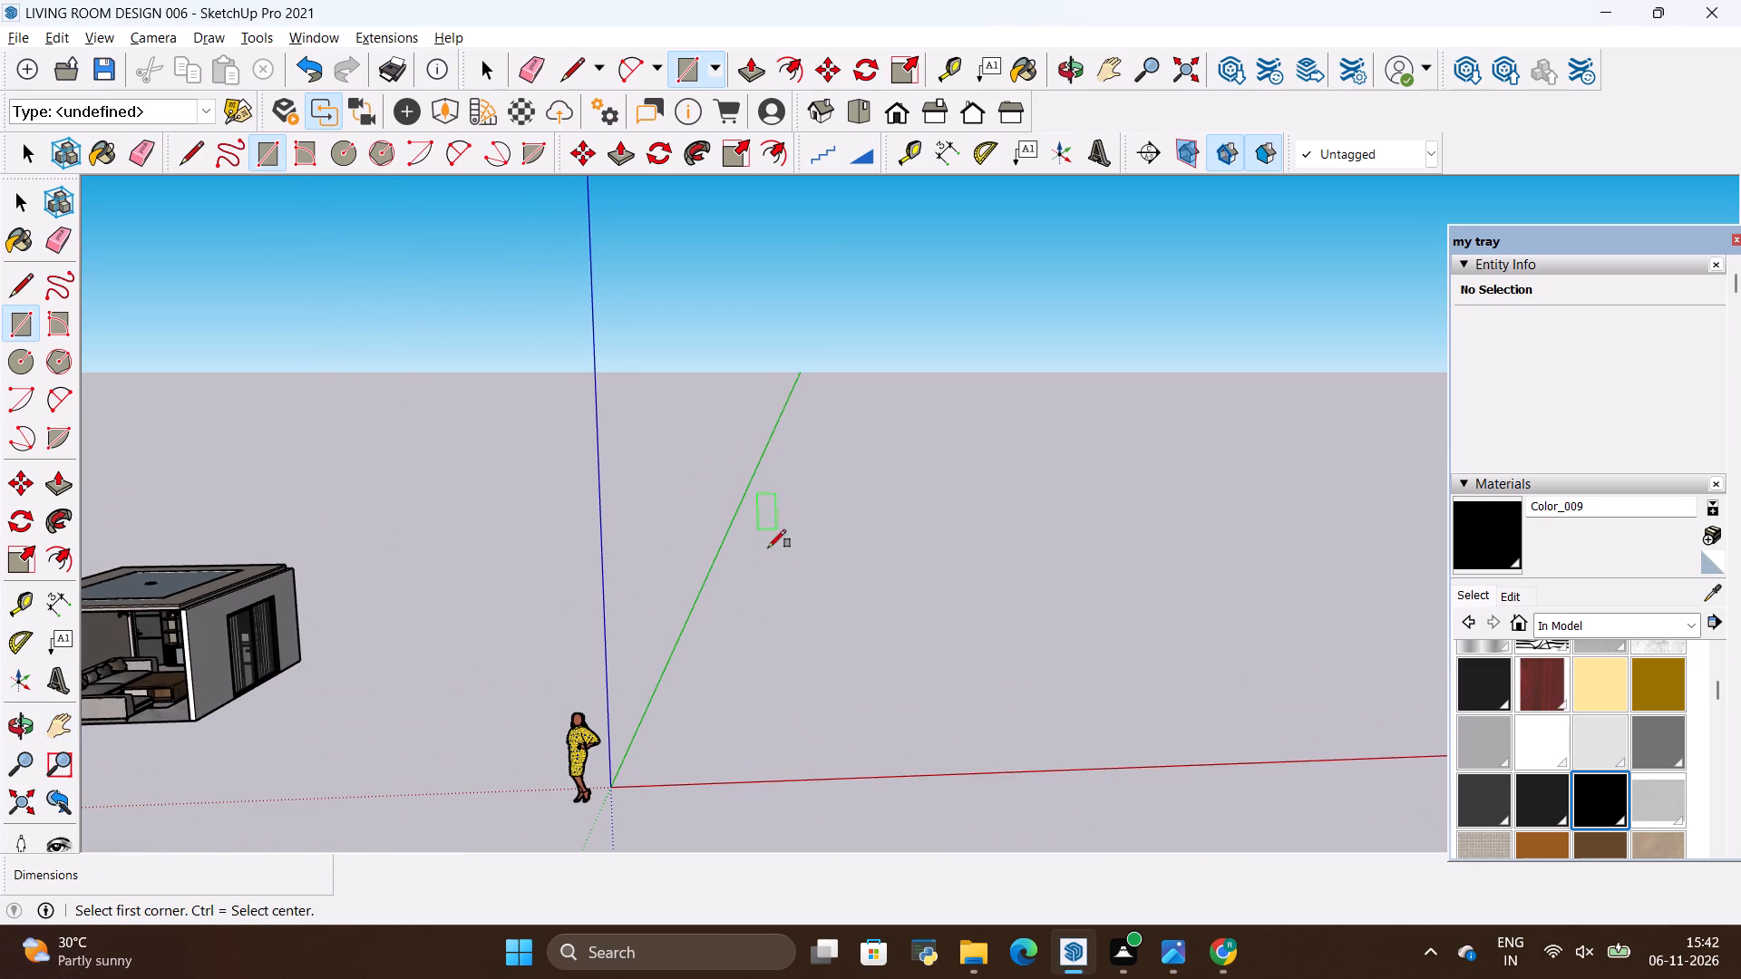
left_click(752, 593)
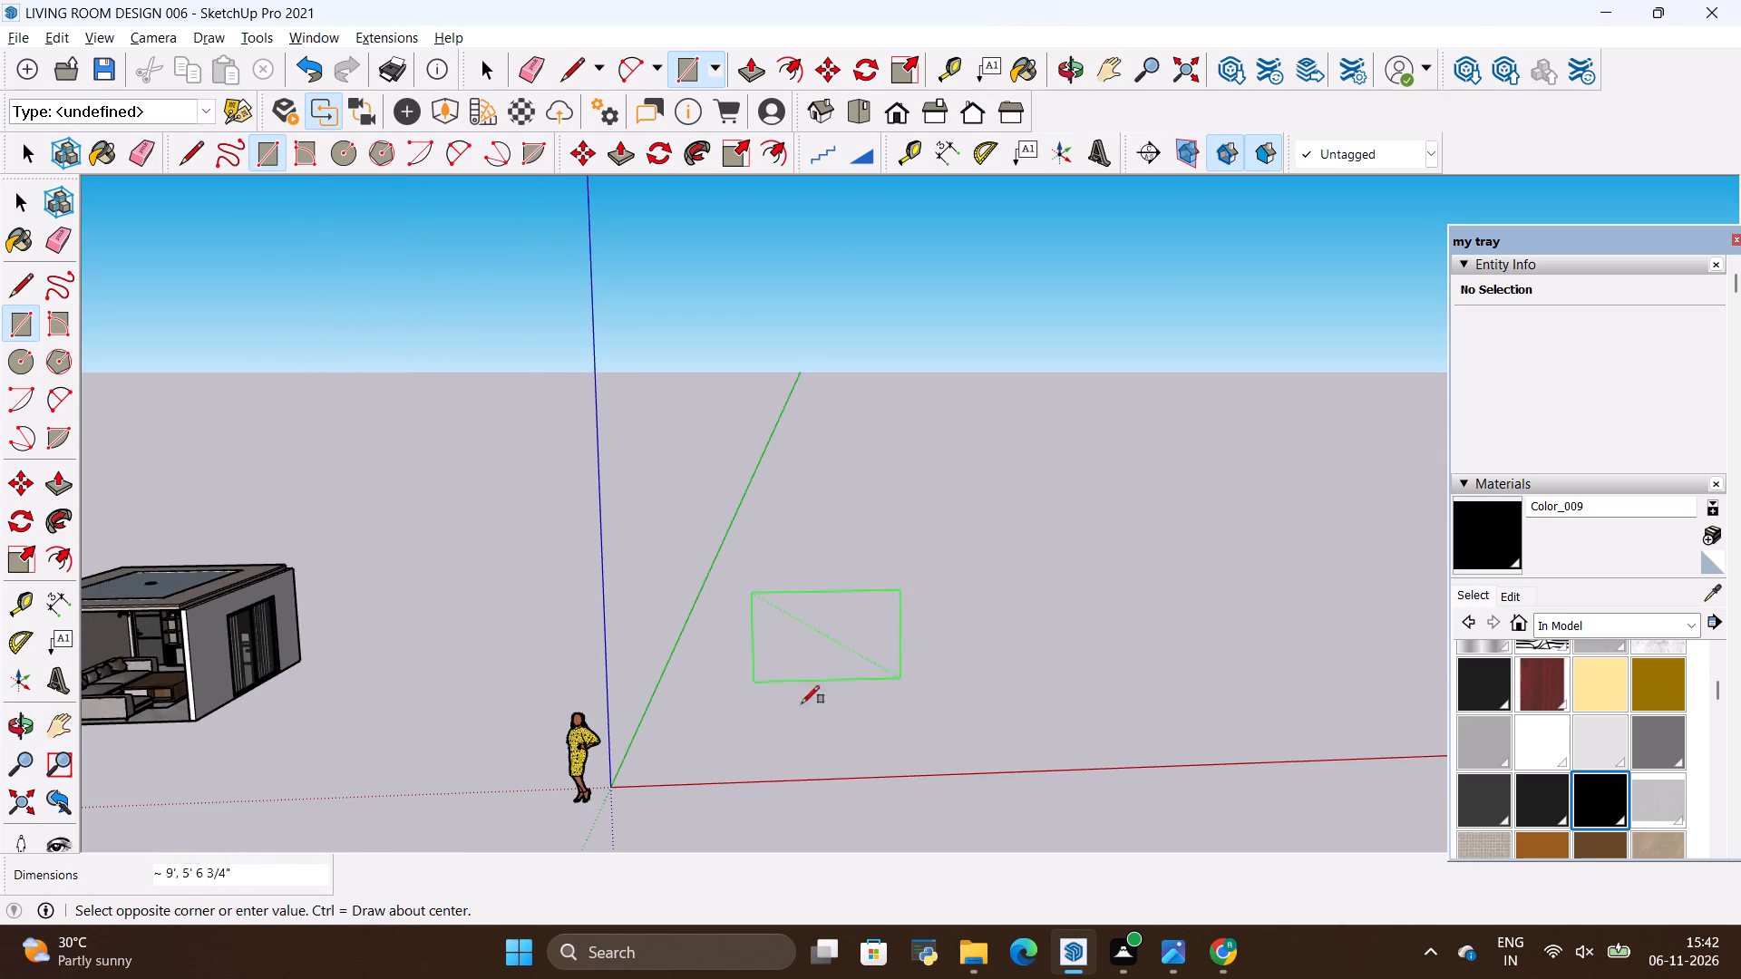
key("Down")
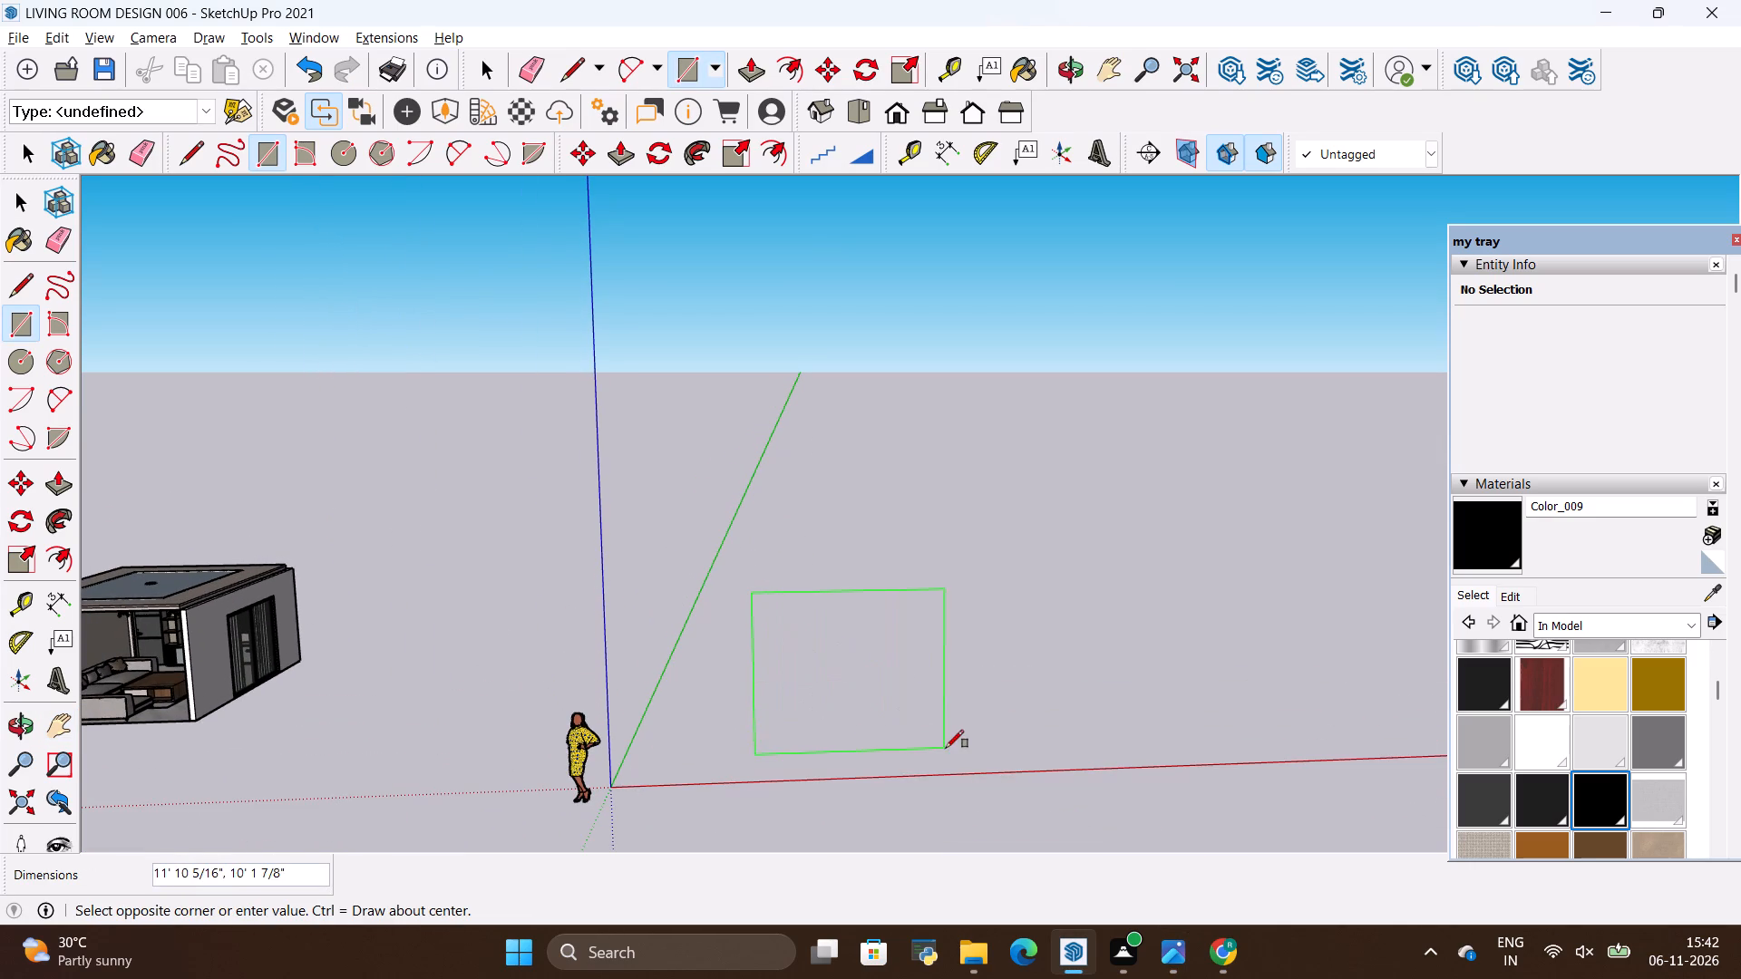
key("Left")
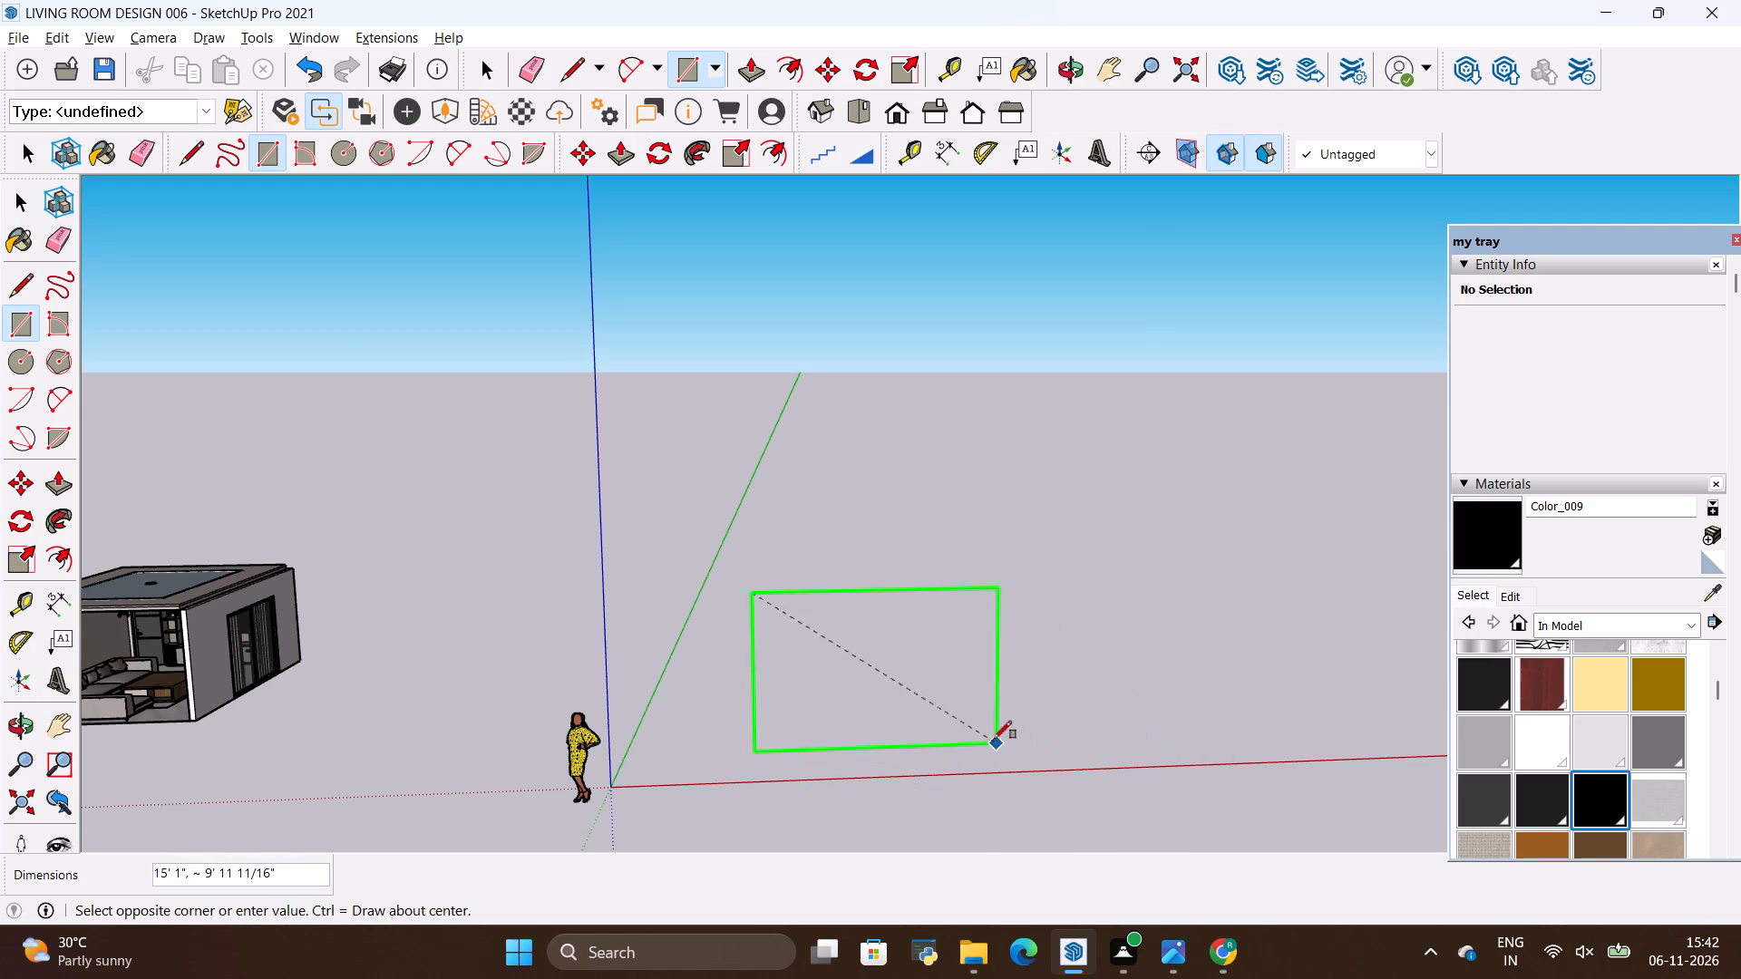
key("Right")
key("Up")
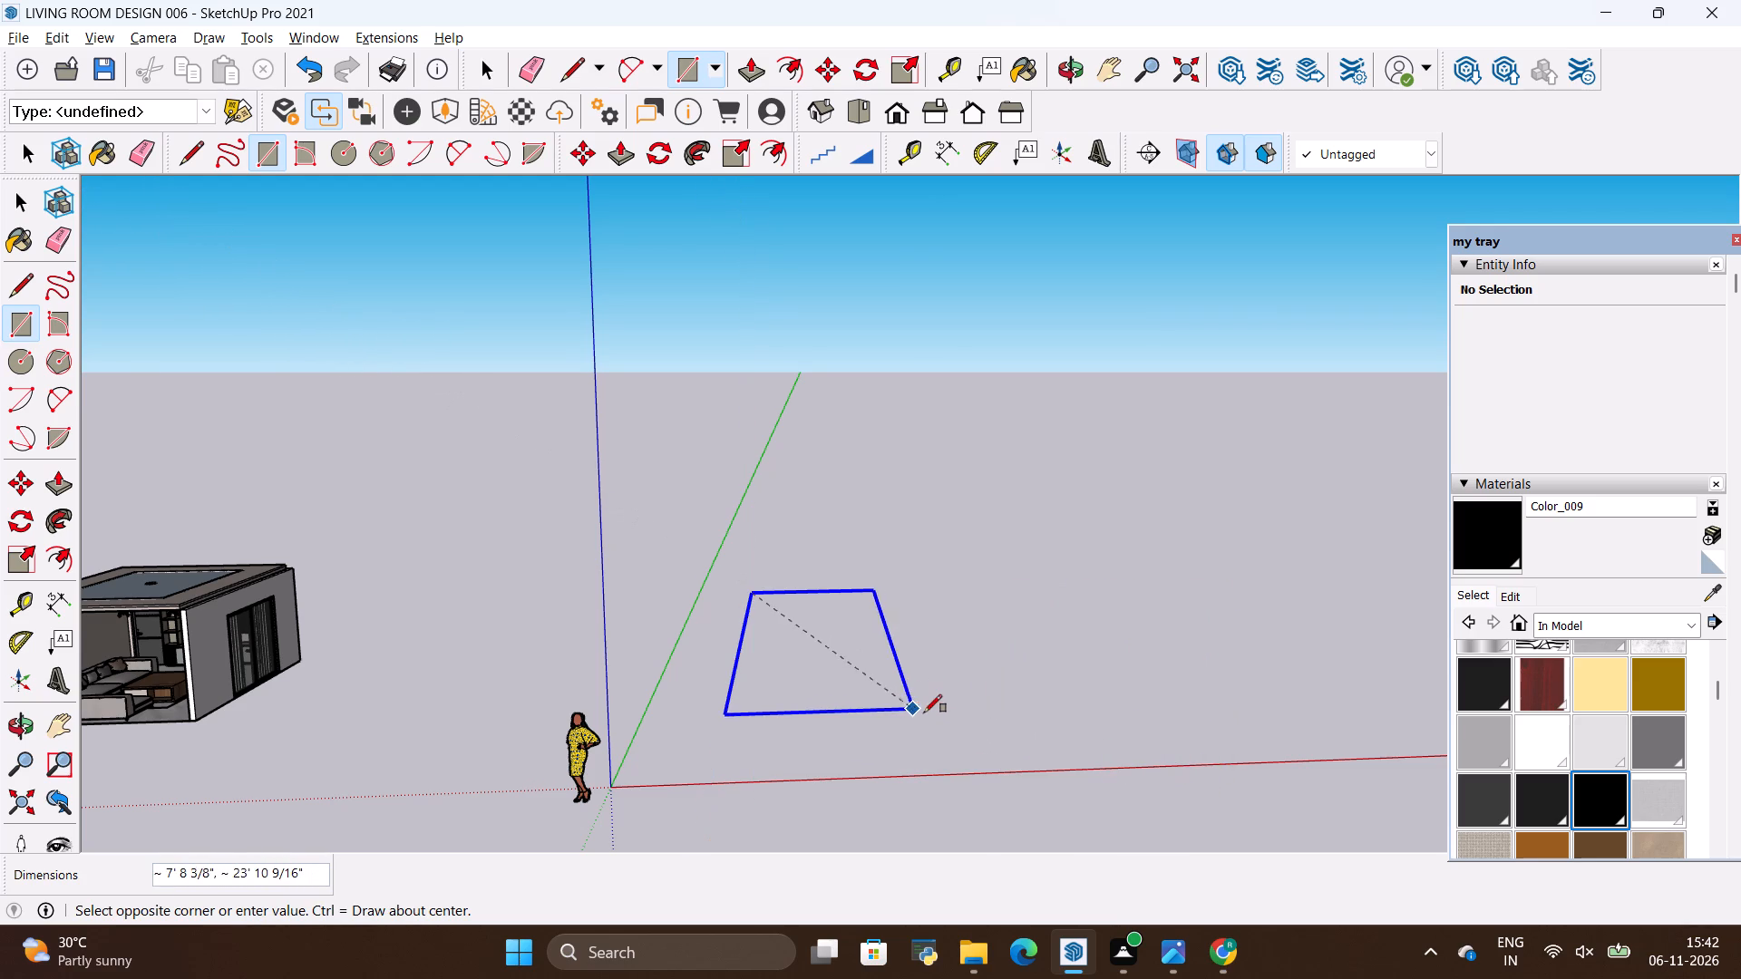
key("BackSpace")
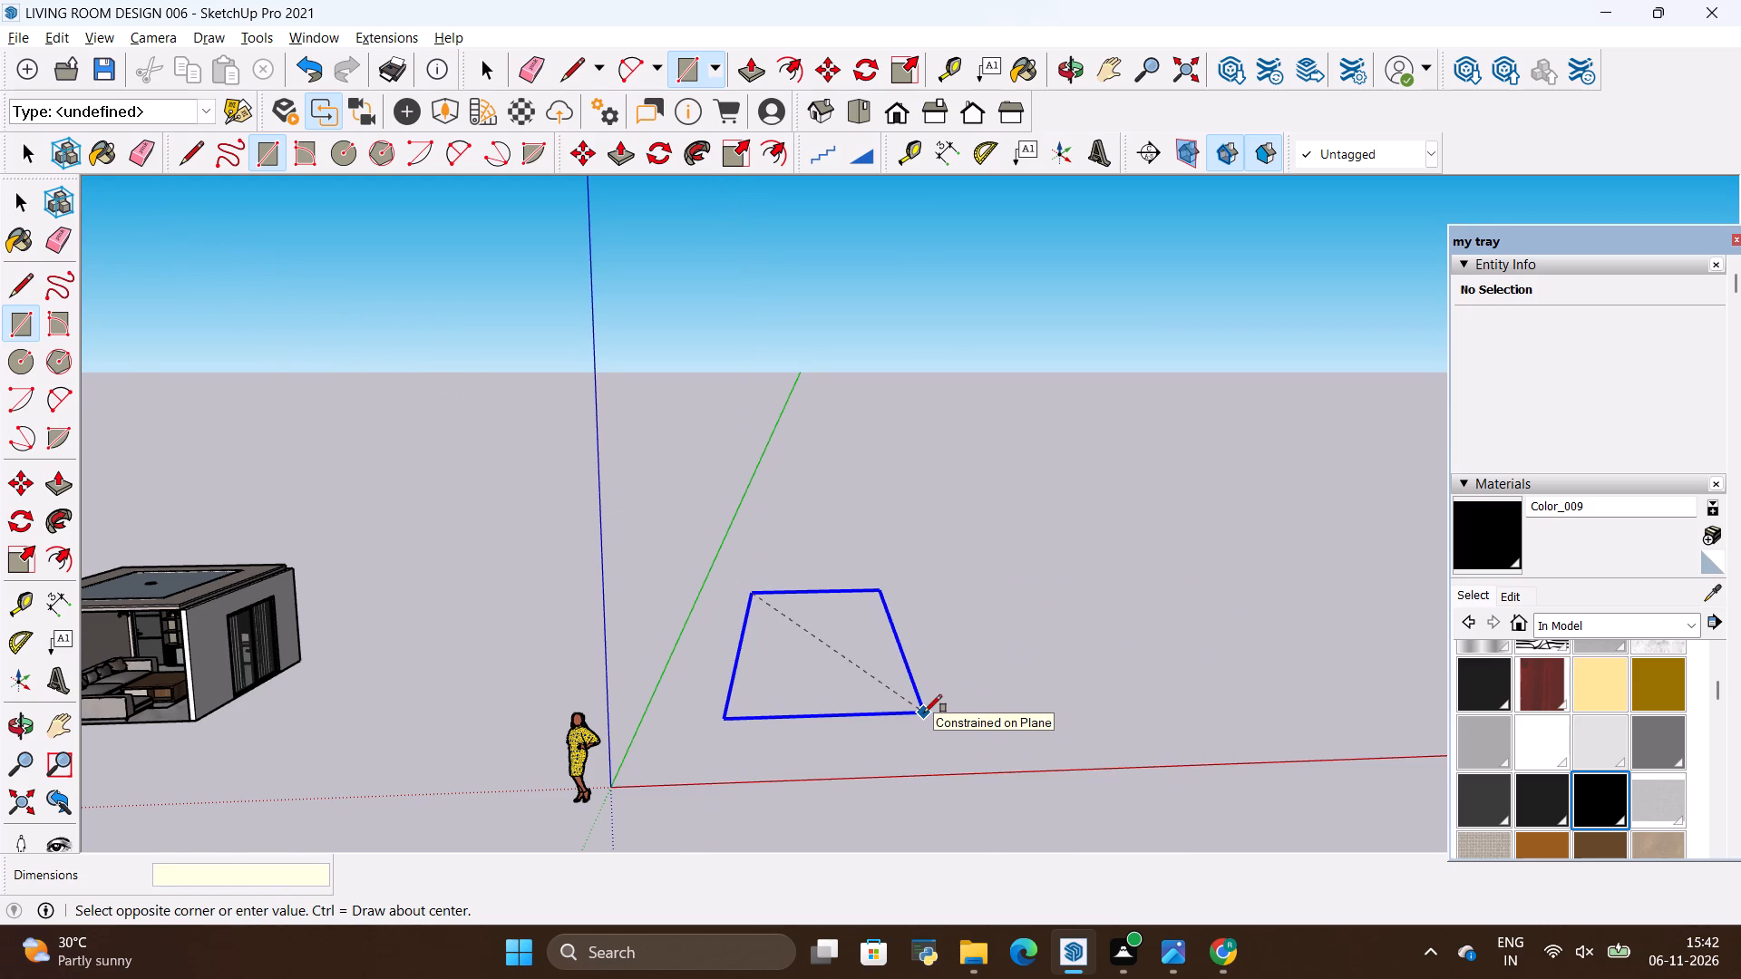
key("1")
key("8")
type("',20'")
key("Return")
key("space")
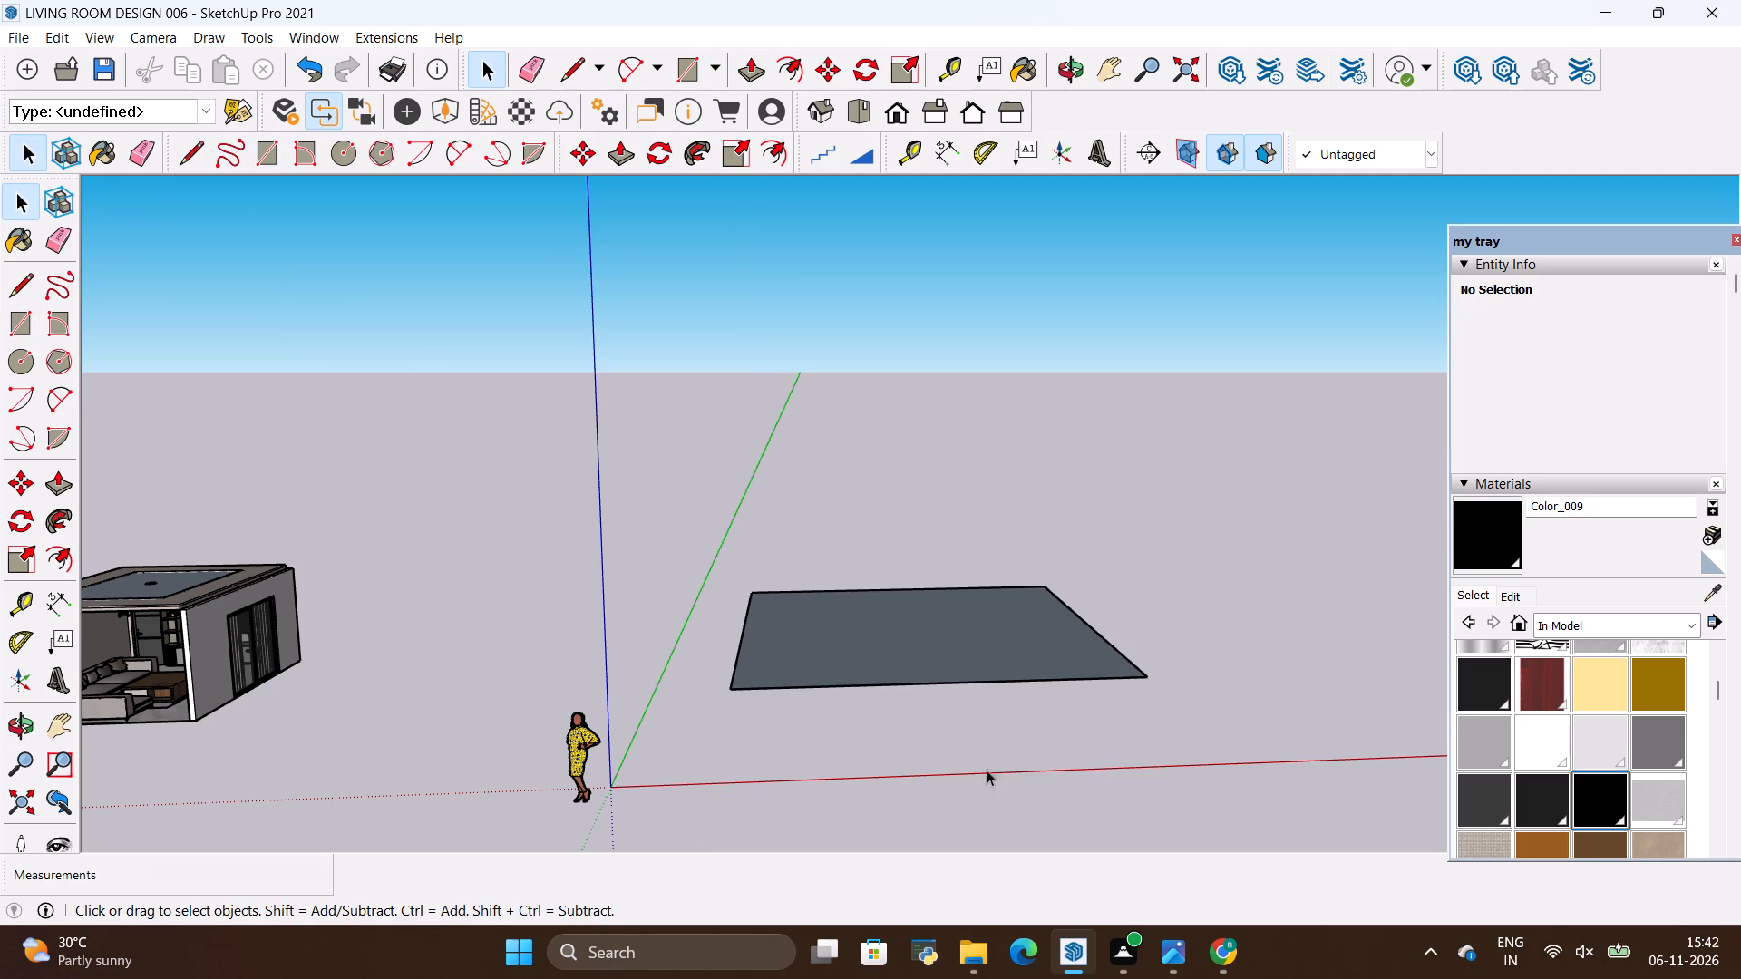
Reverse the new floor rectangle's face so its front side points up.
right_click(948, 635)
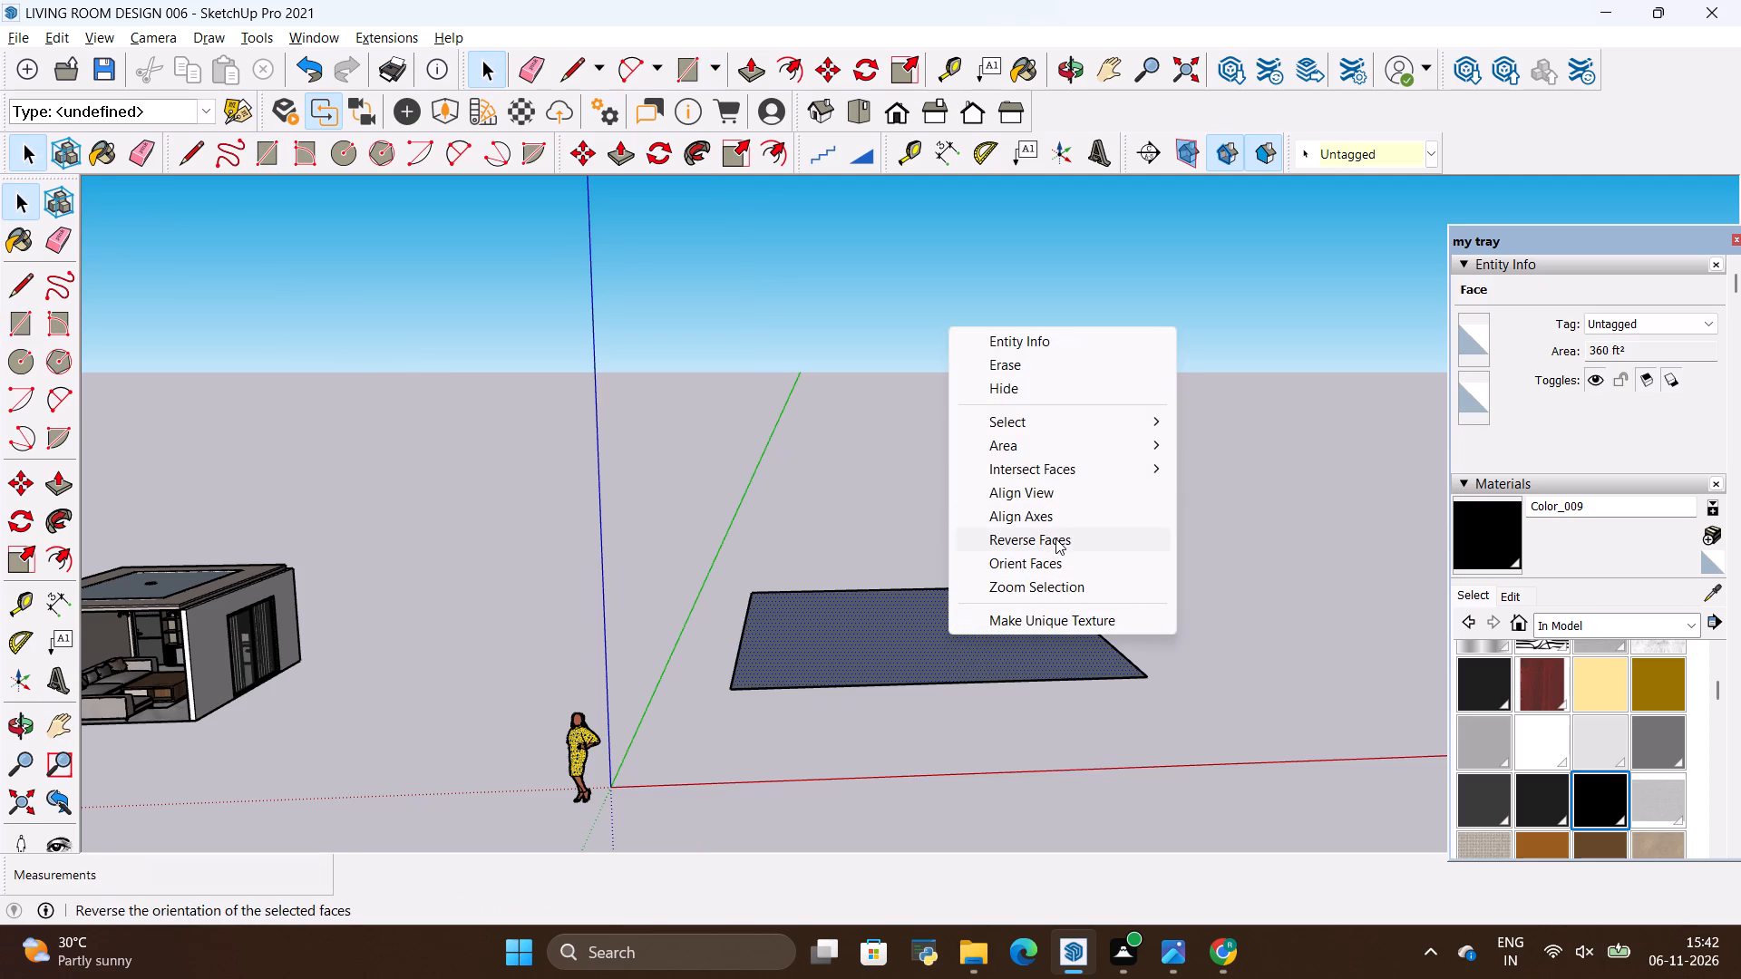
left_click(1055, 539)
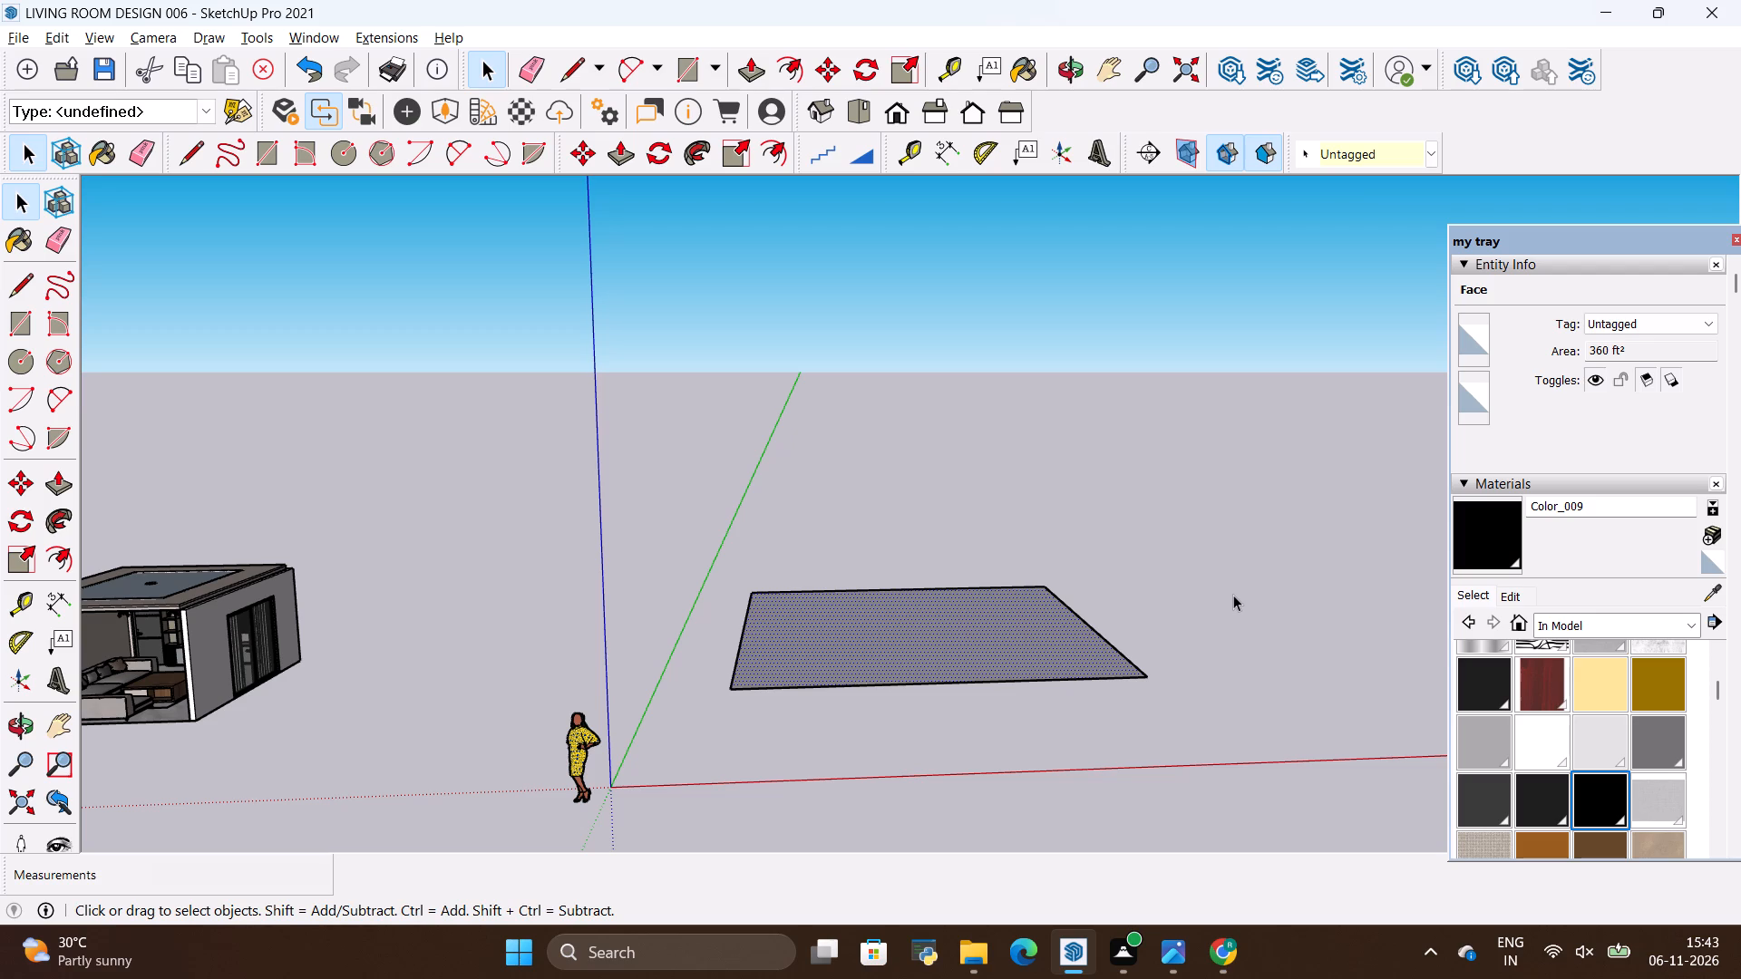
Offset the floor rectangle's edges 6" inward to outline the wall thickness.
scroll(242, 805, "down", 2)
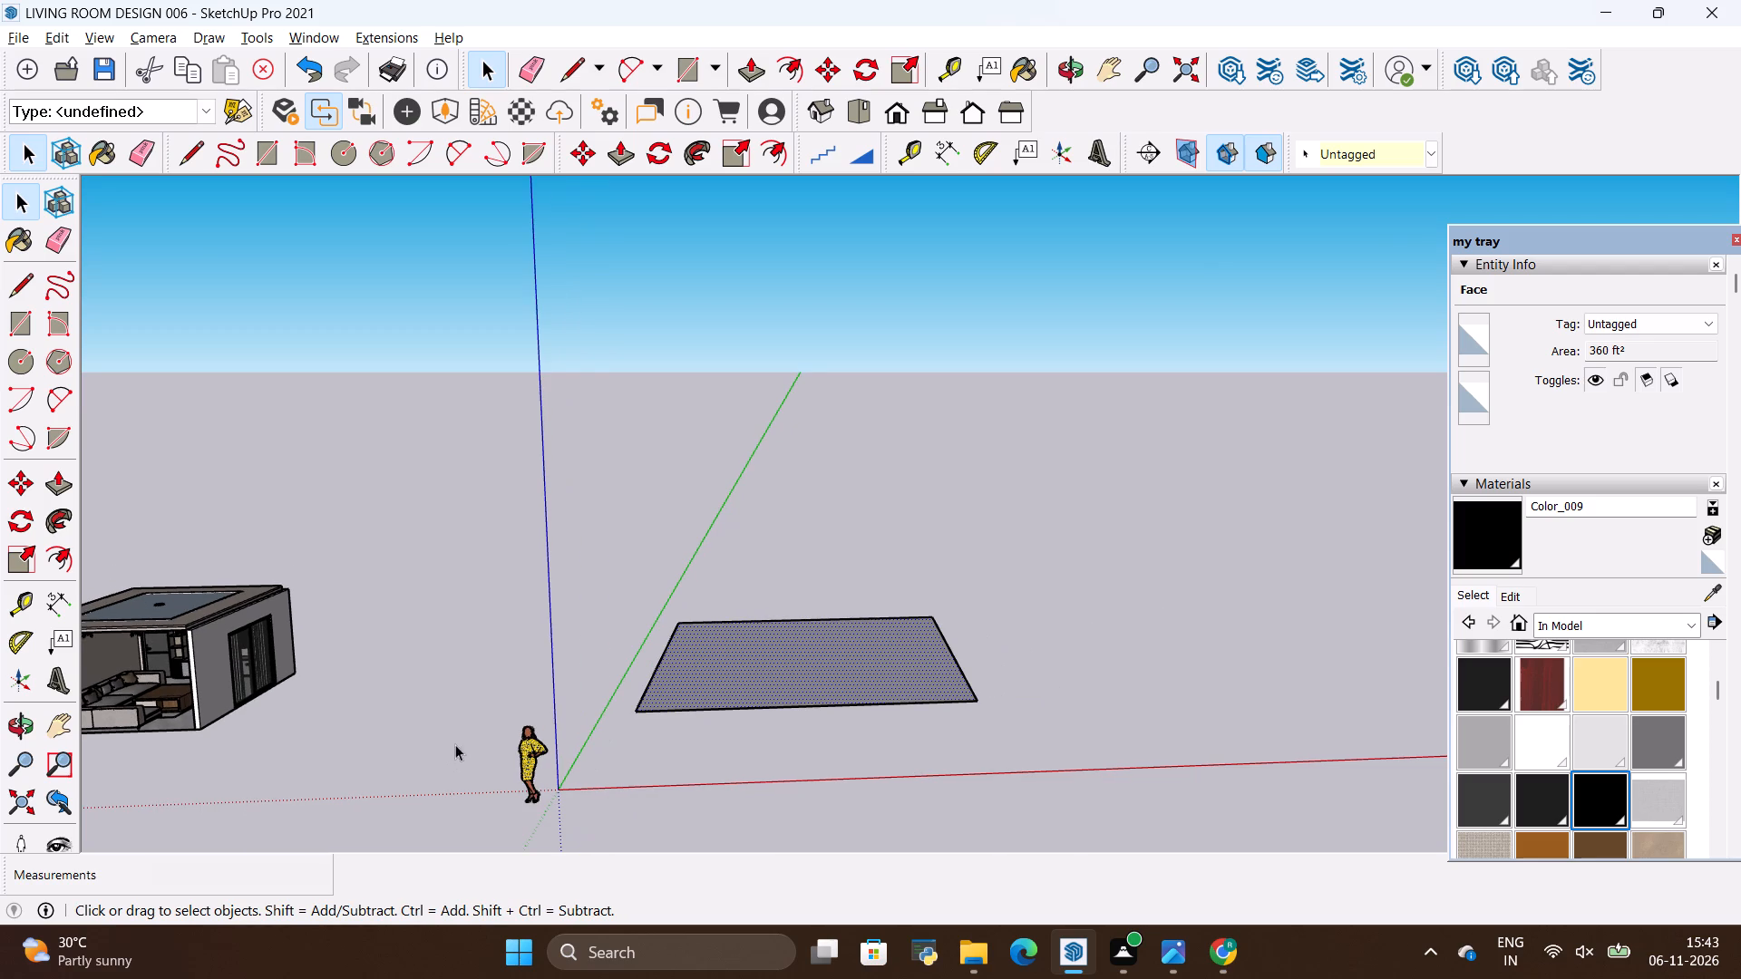
left_click(4, 724)
left_click_drag(759, 454, 736, 771)
scroll(890, 592, "down", 5)
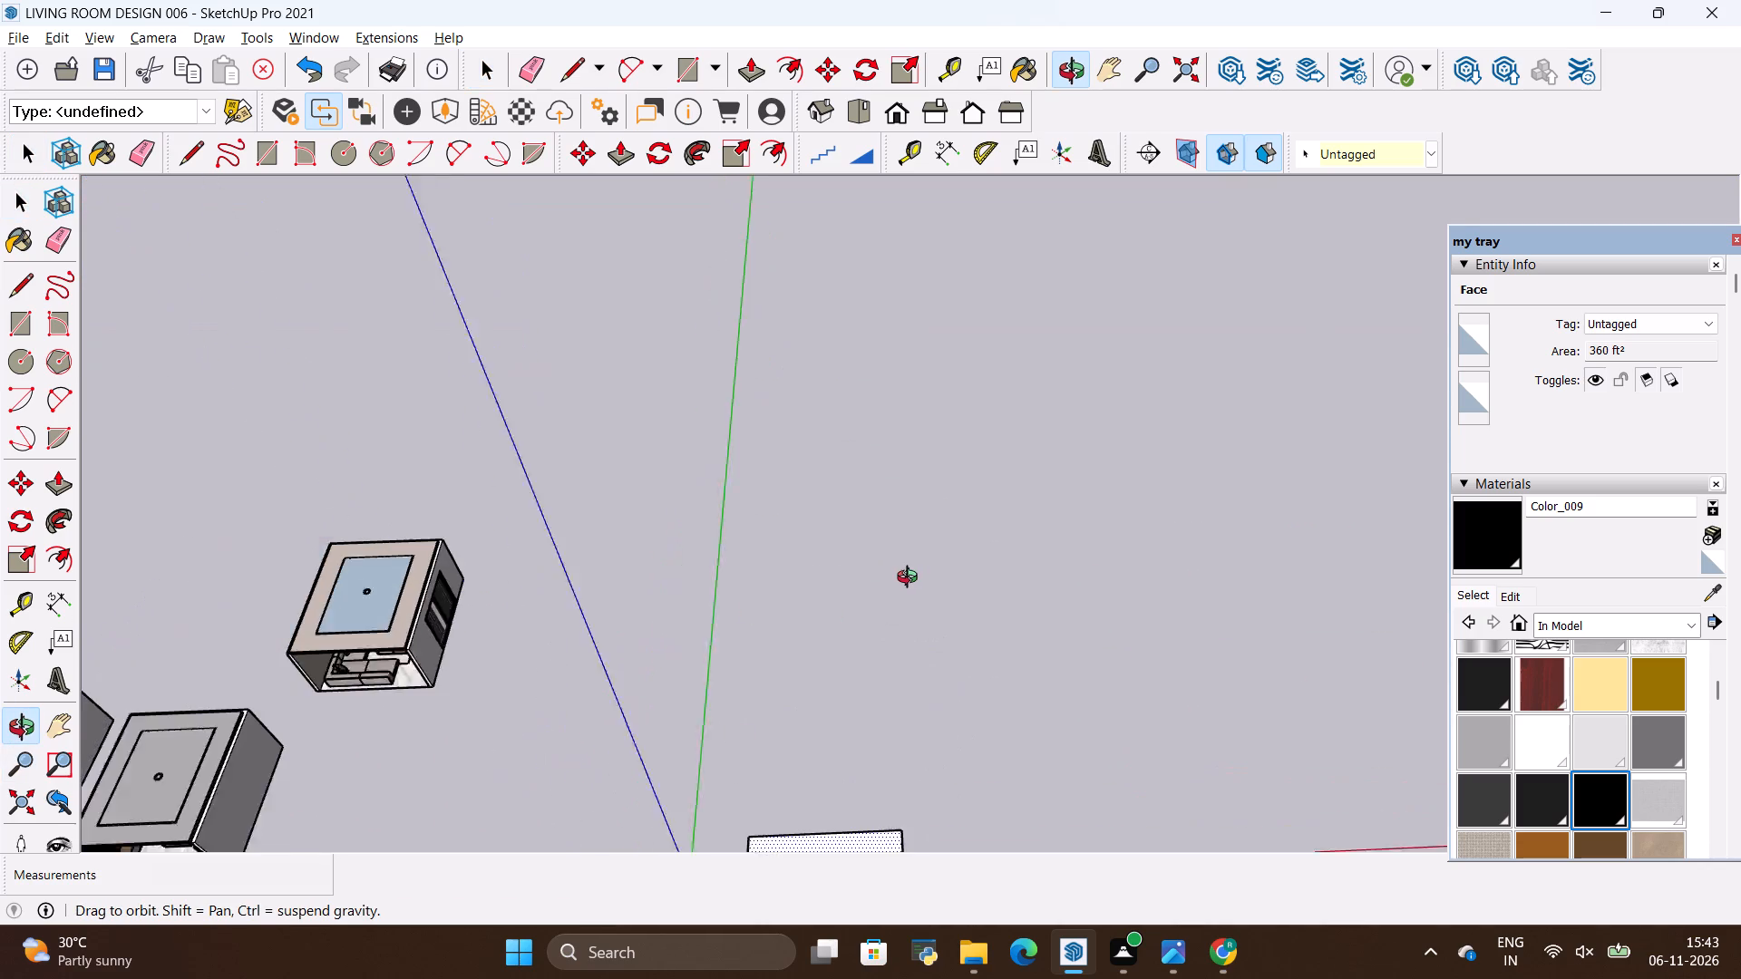
scroll(911, 579, "down", 19)
scroll(898, 594, "down", 4)
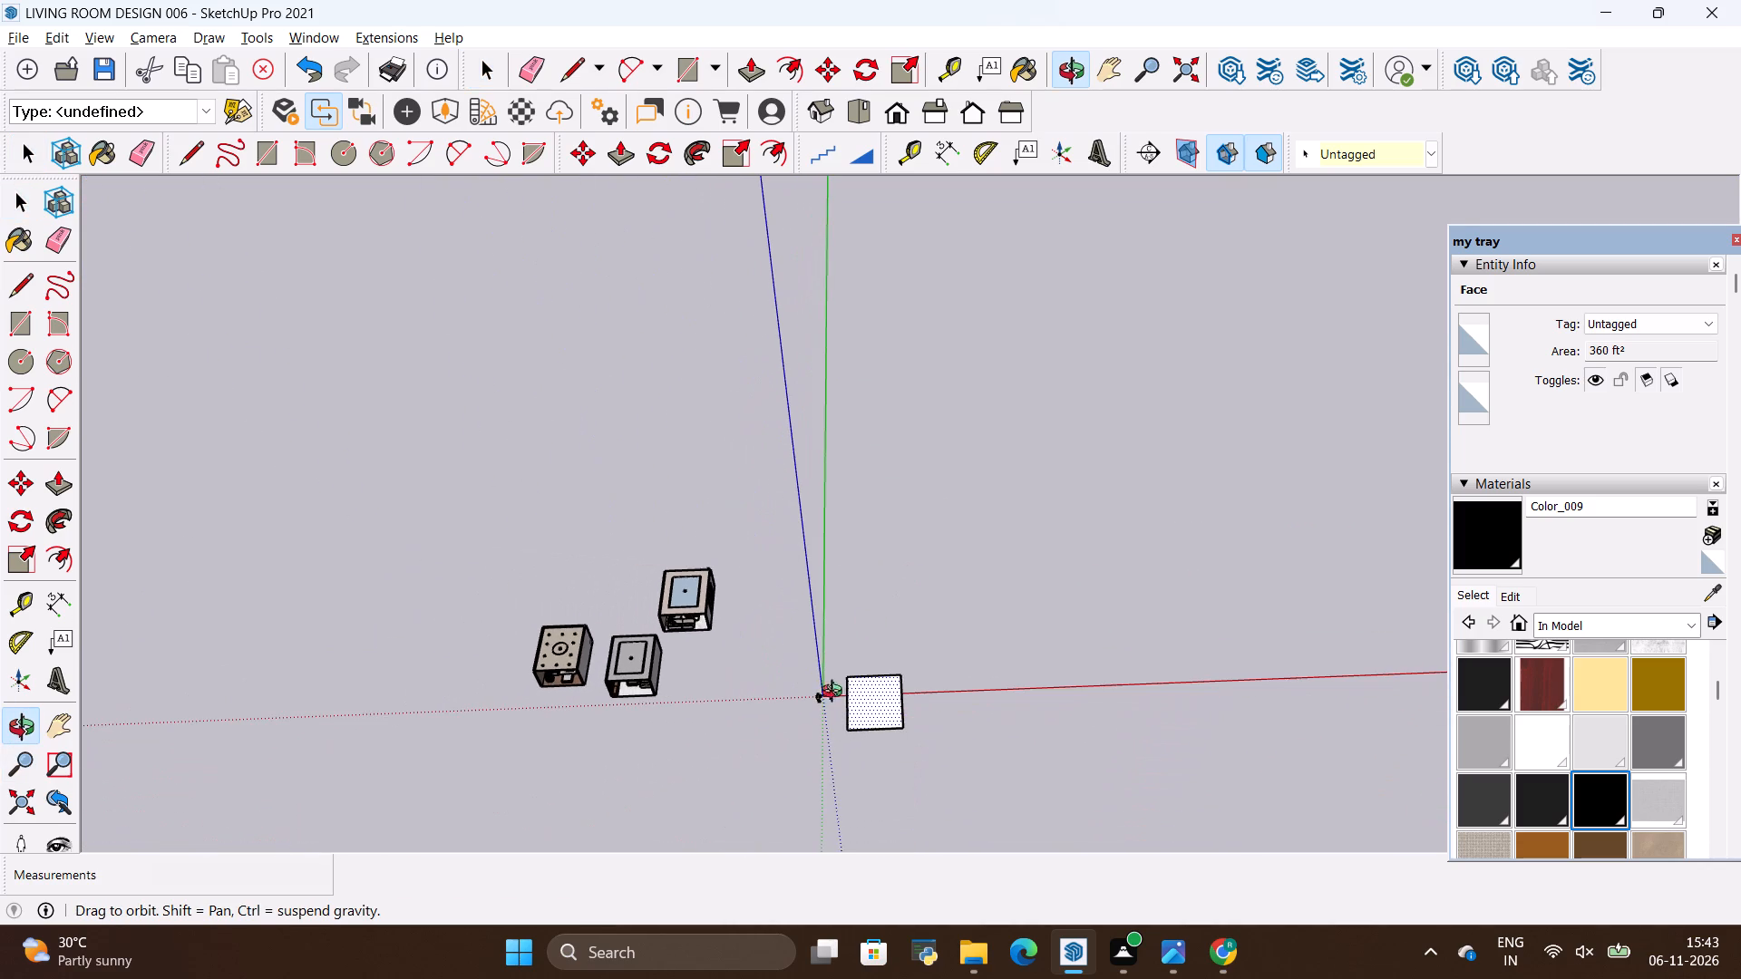
scroll(836, 790, "up", 3)
scroll(923, 693, "up", 13)
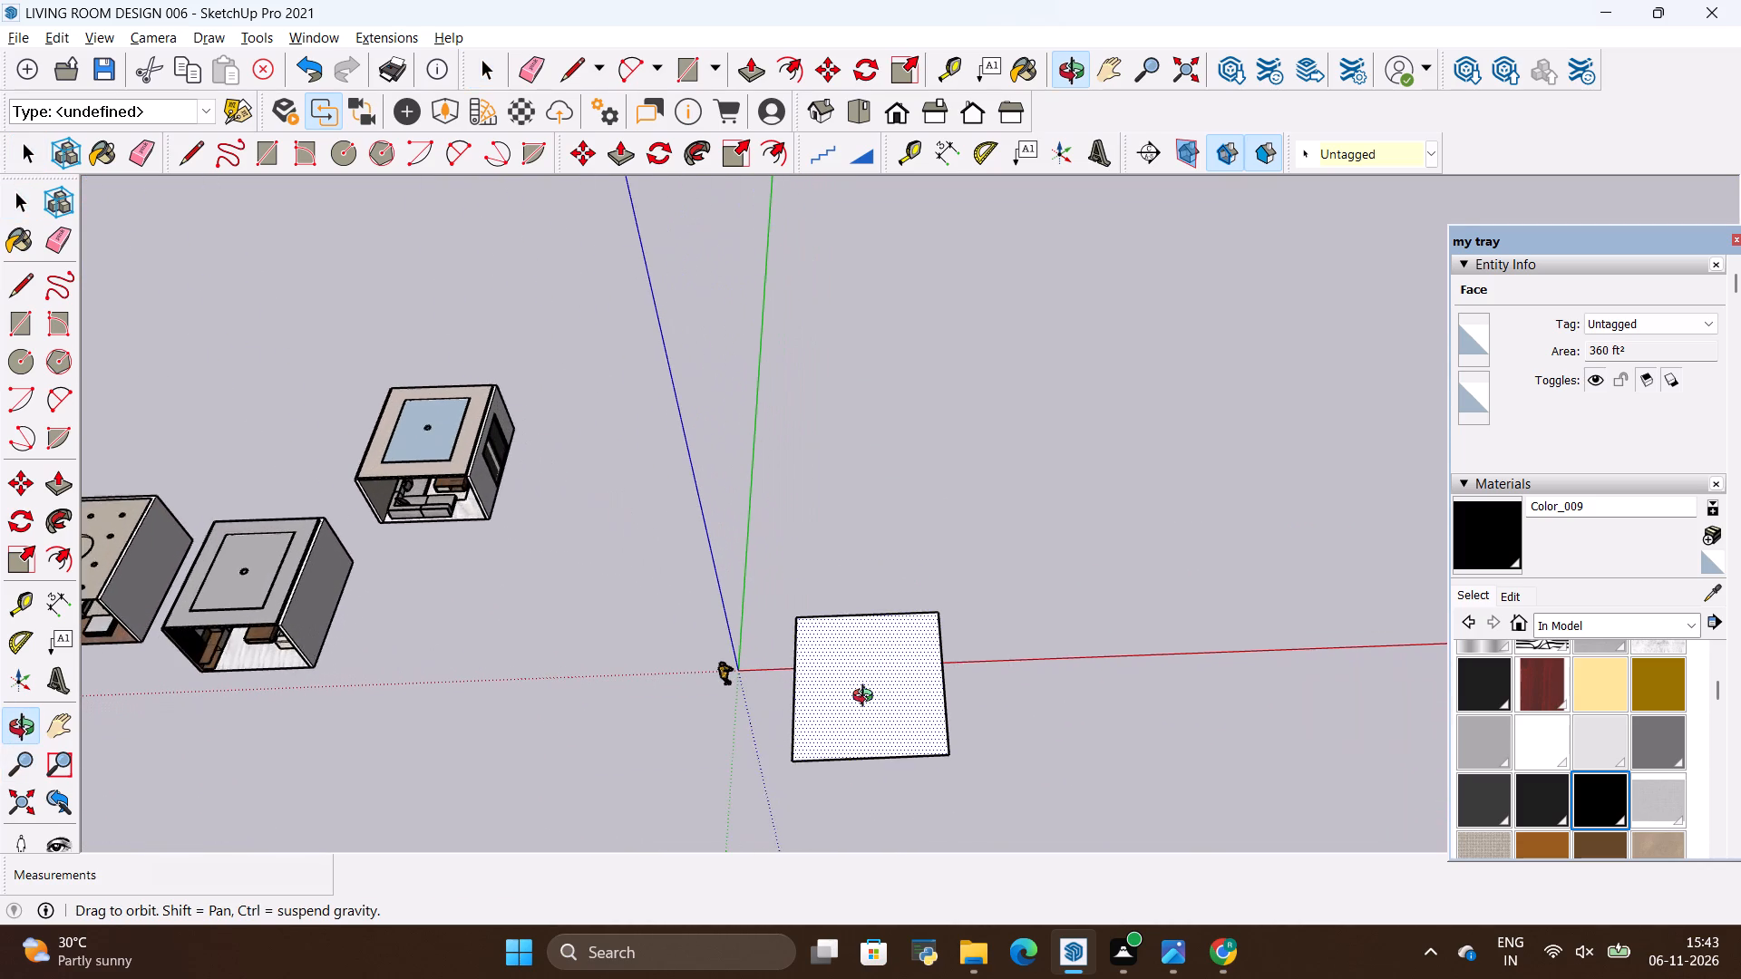
scroll(867, 698, "up", 1)
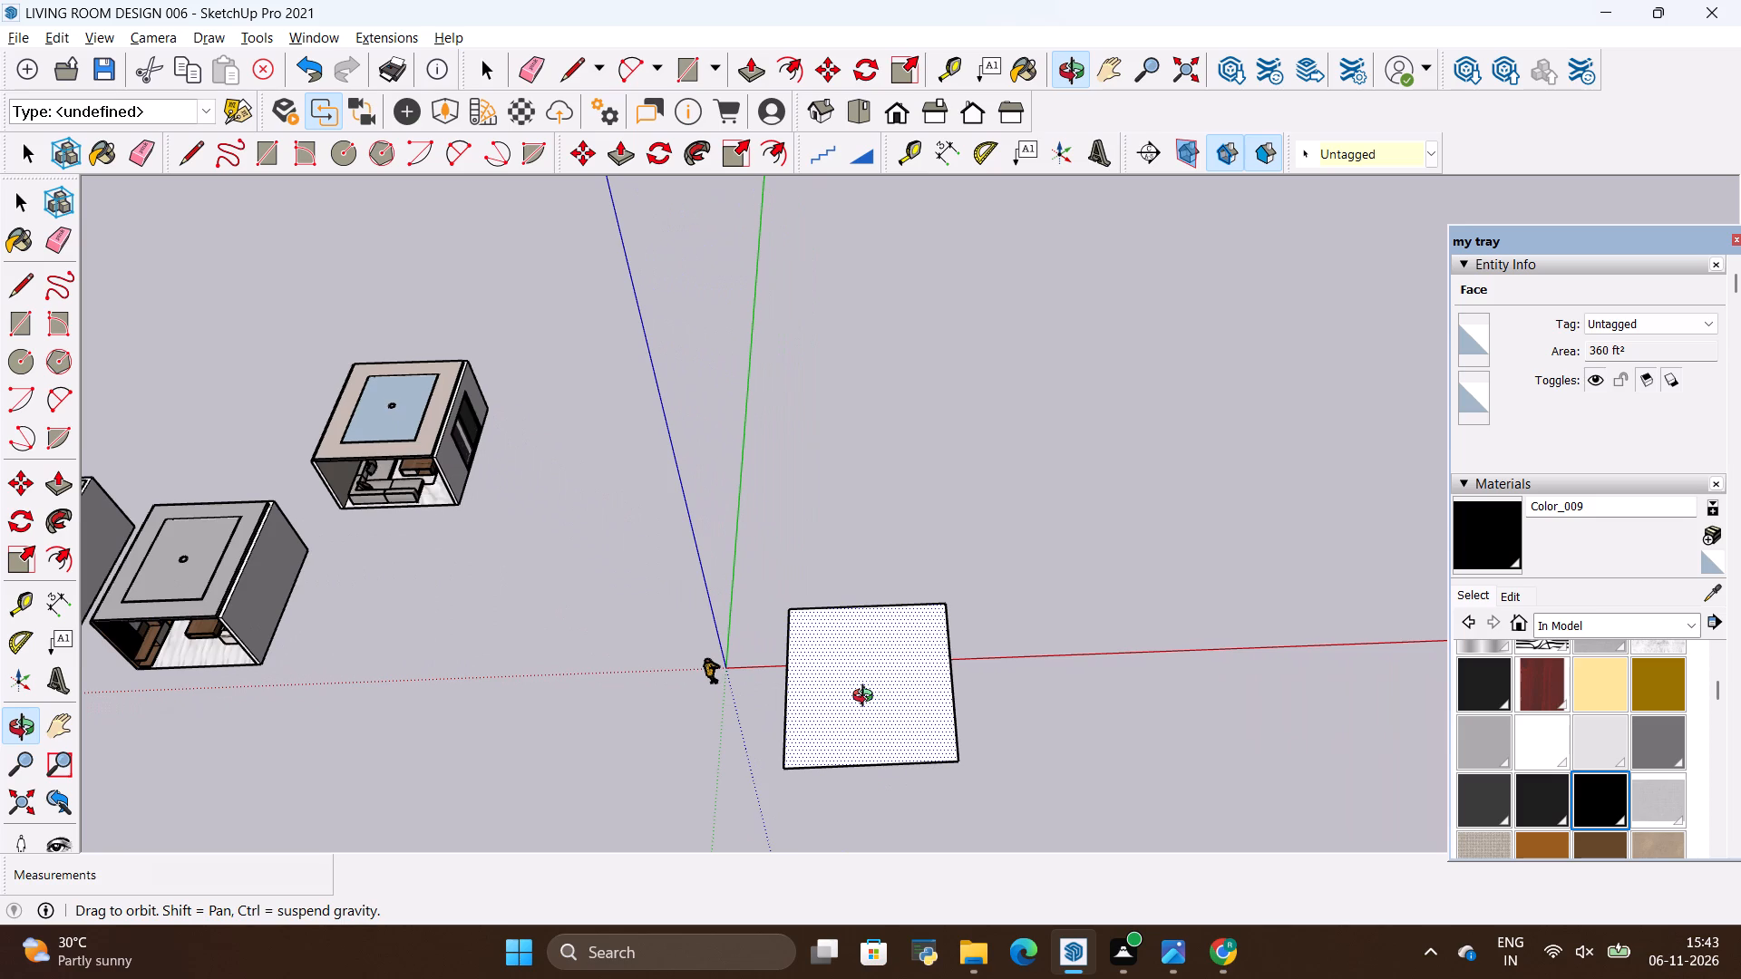
scroll(867, 698, "up", 1)
left_click_drag(867, 698, 867, 745)
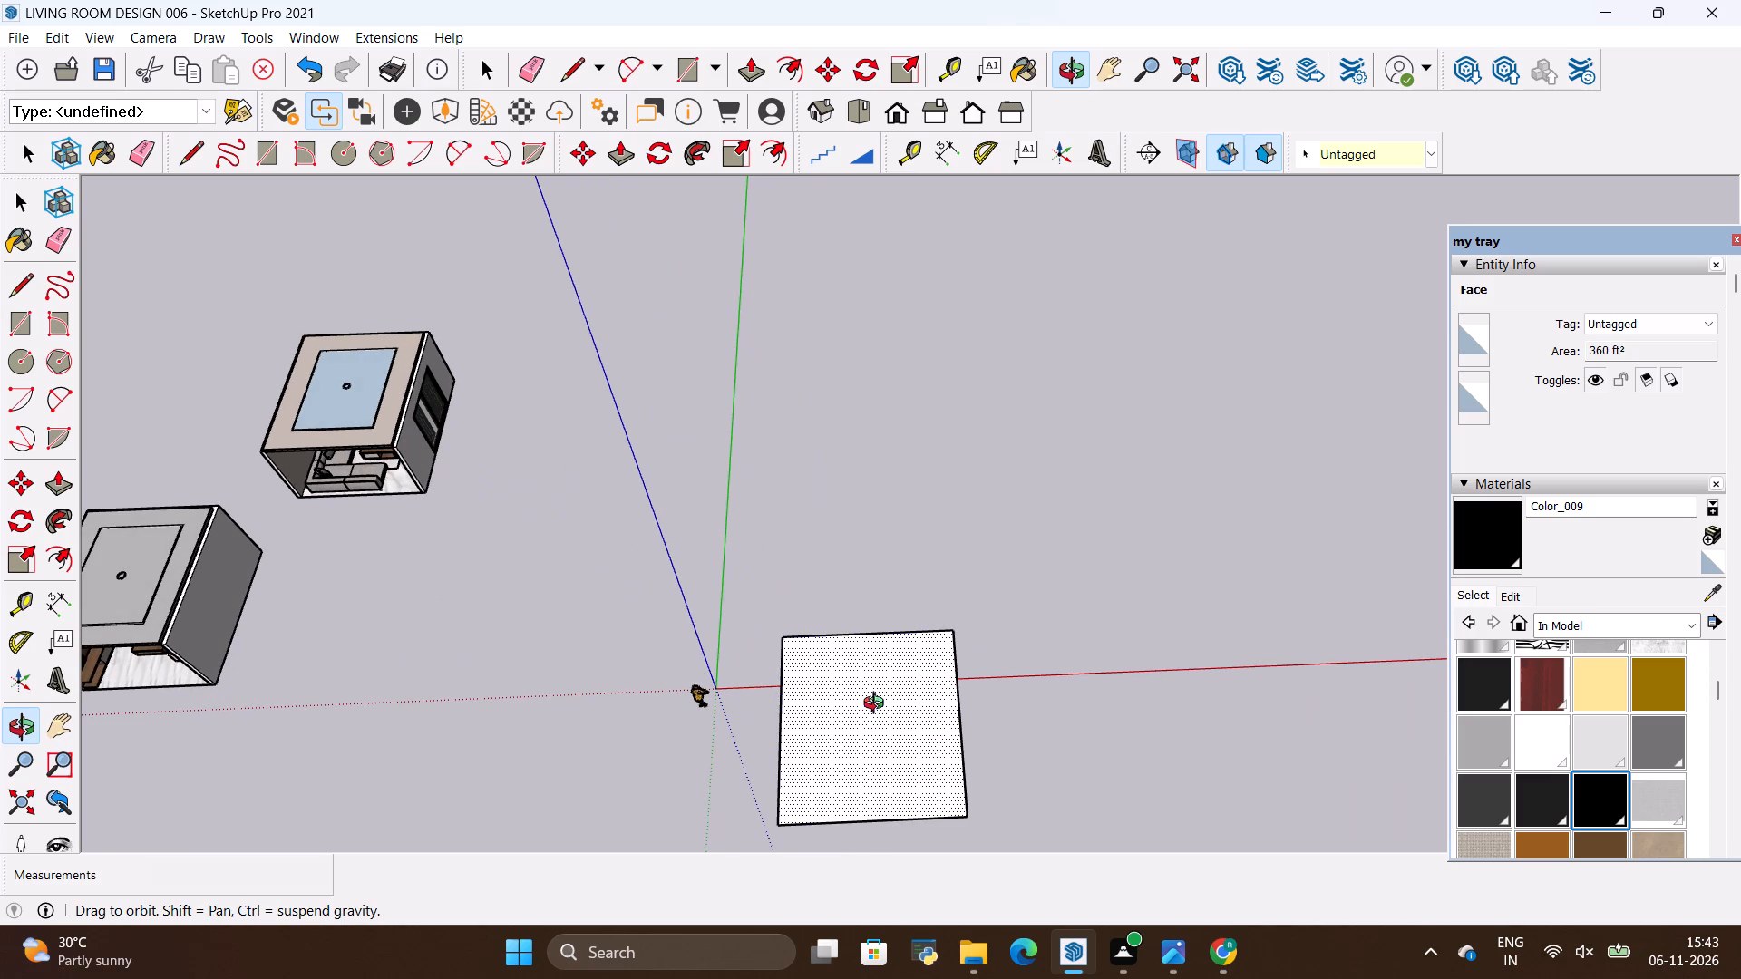
key("space")
left_click(912, 717)
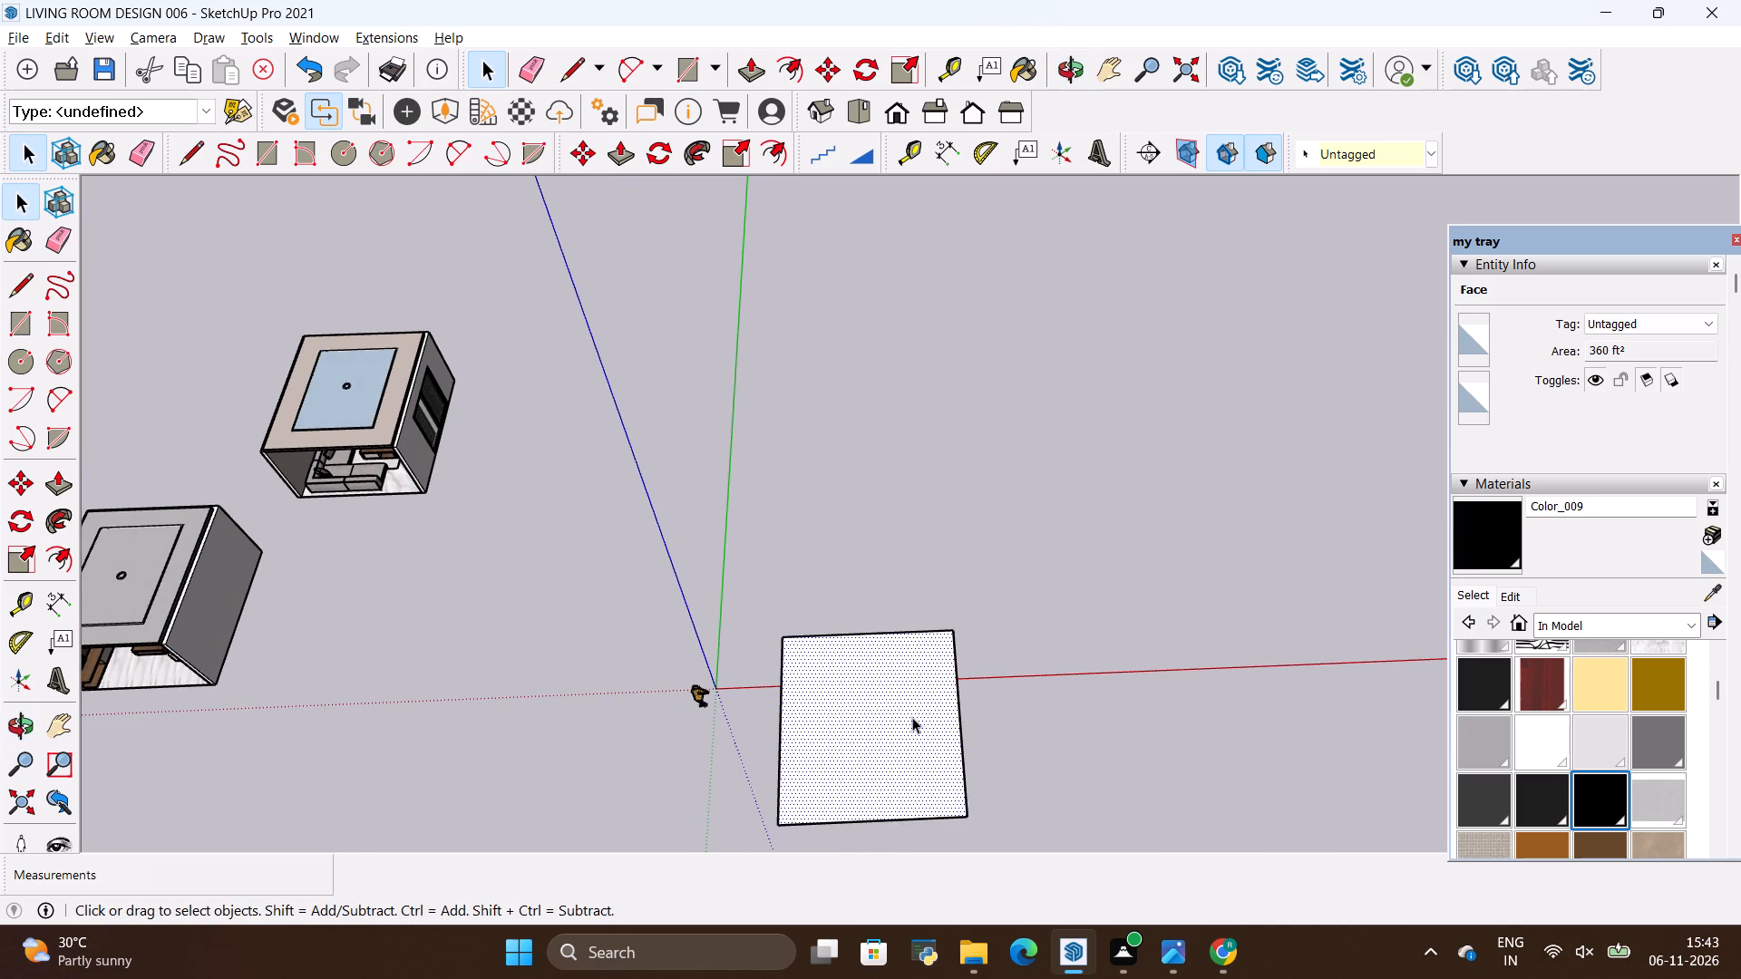
scroll(869, 516, "down", 2)
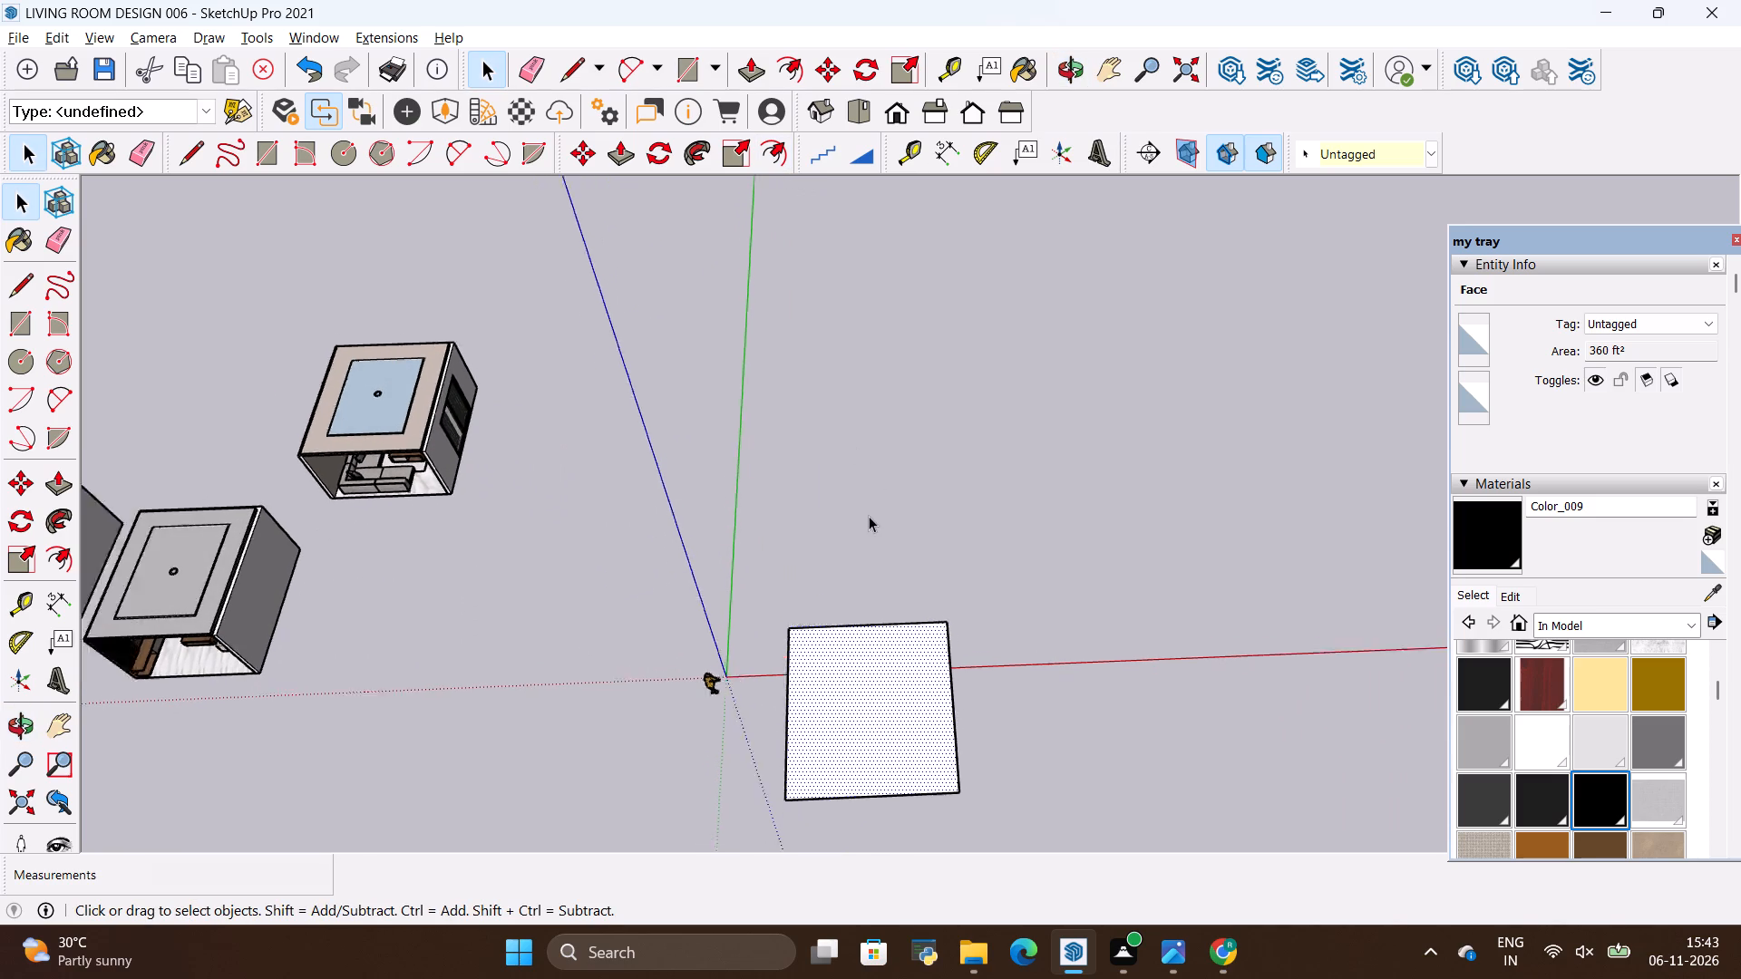
scroll(869, 516, "down", 2)
scroll(896, 755, "up", 8)
key("space")
left_click(883, 586)
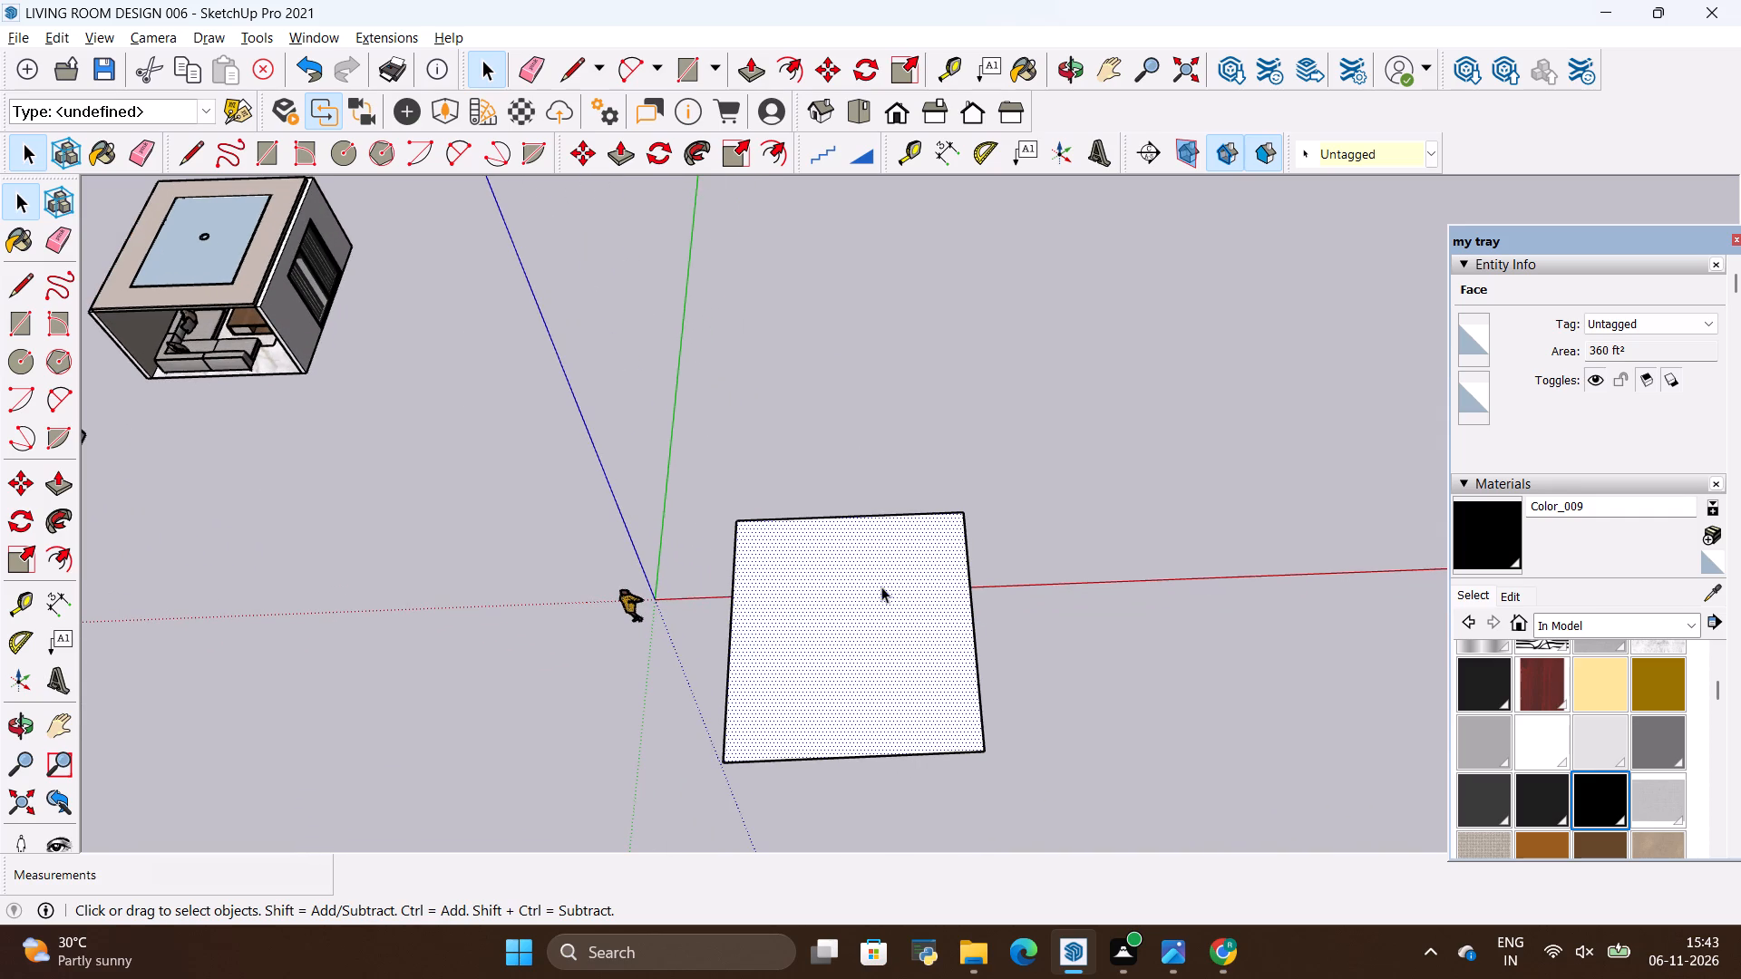
left_click(777, 134)
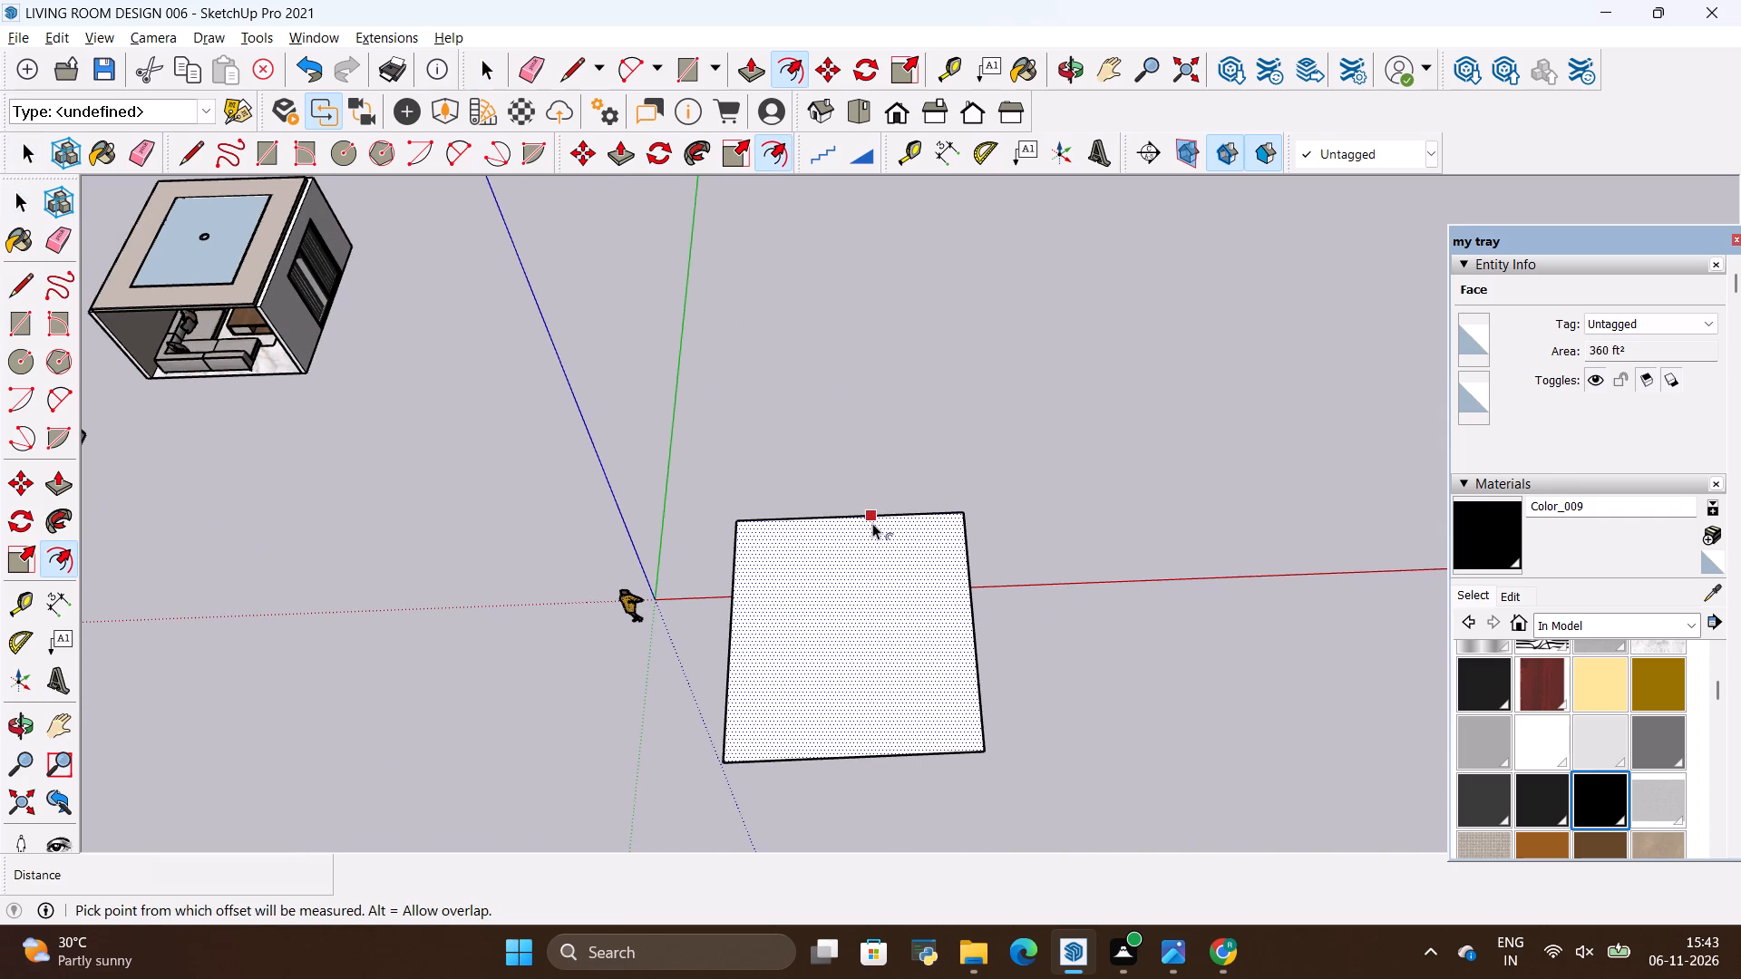
left_click(876, 537)
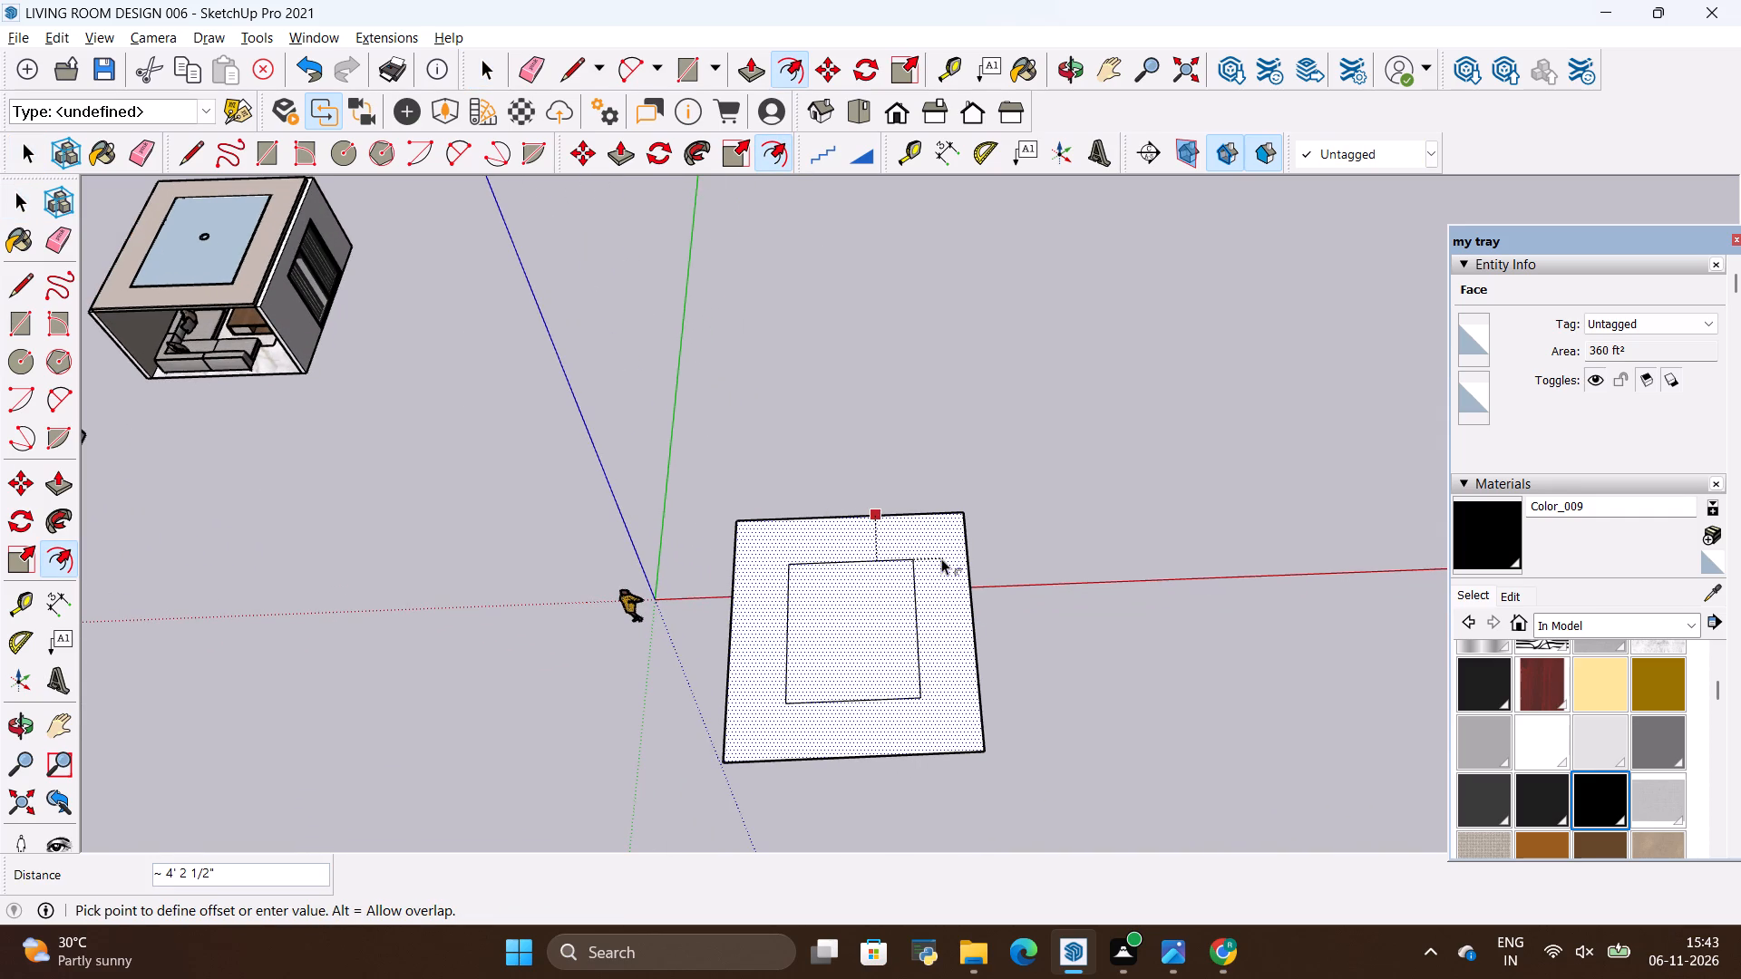
key("BackSpace")
key("6")
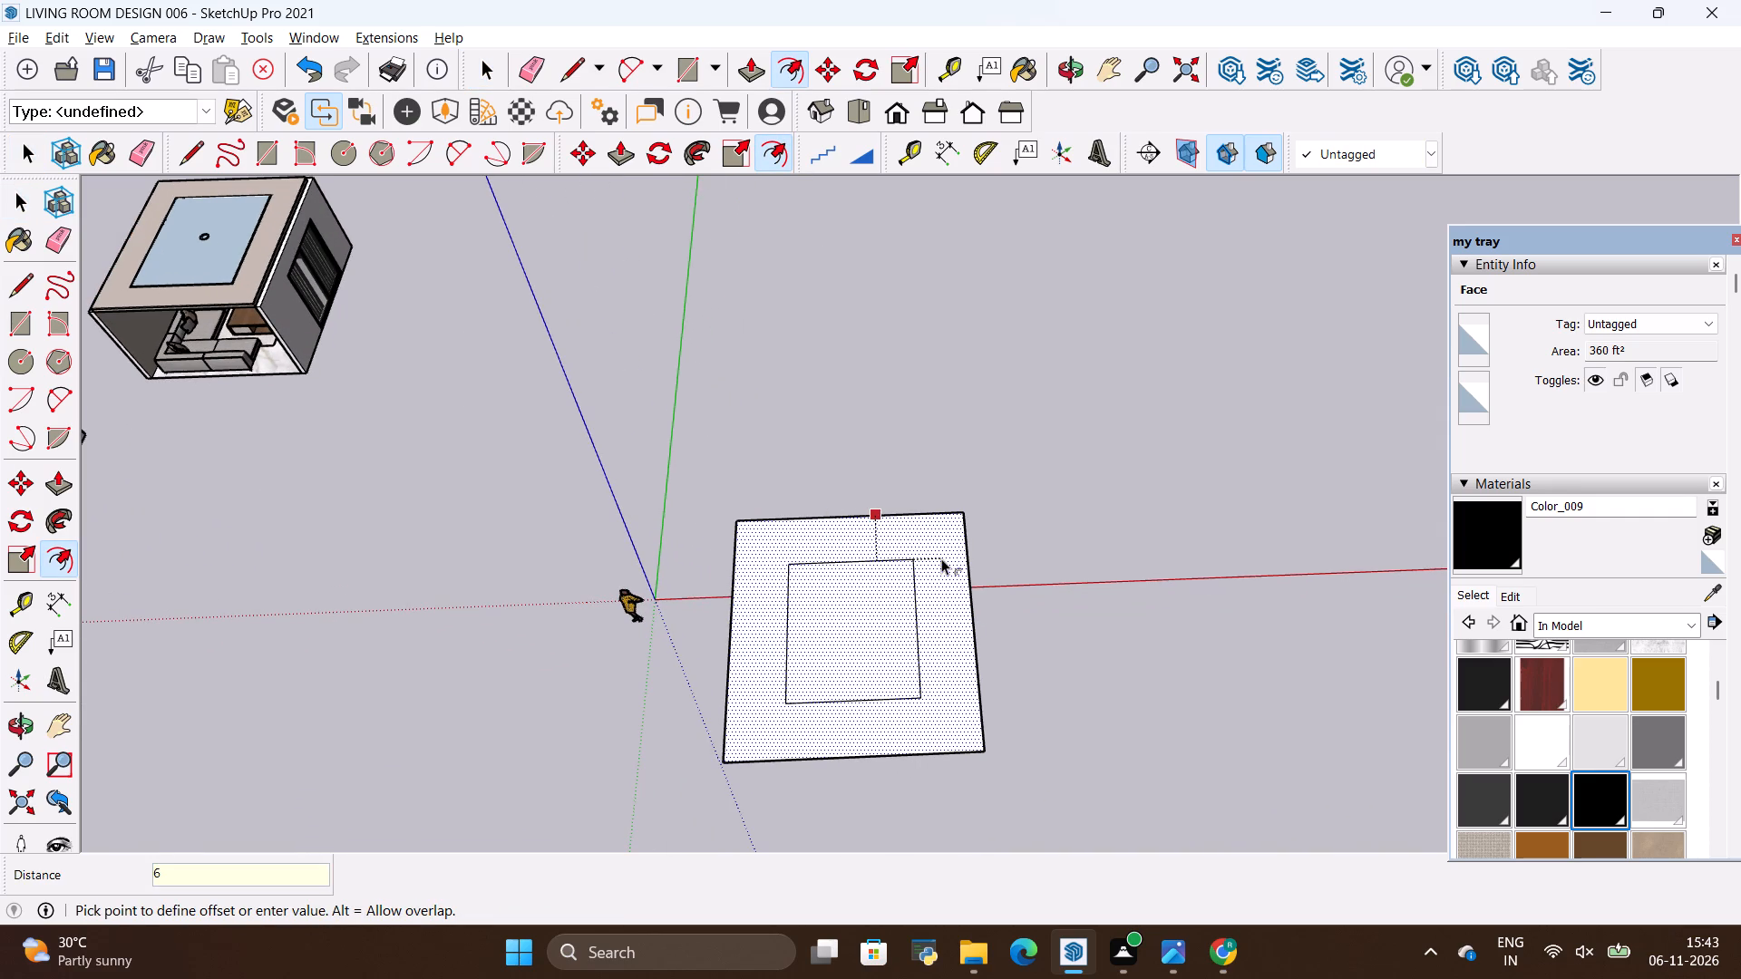
key("shift+quotedbl")
key("Return")
key("space")
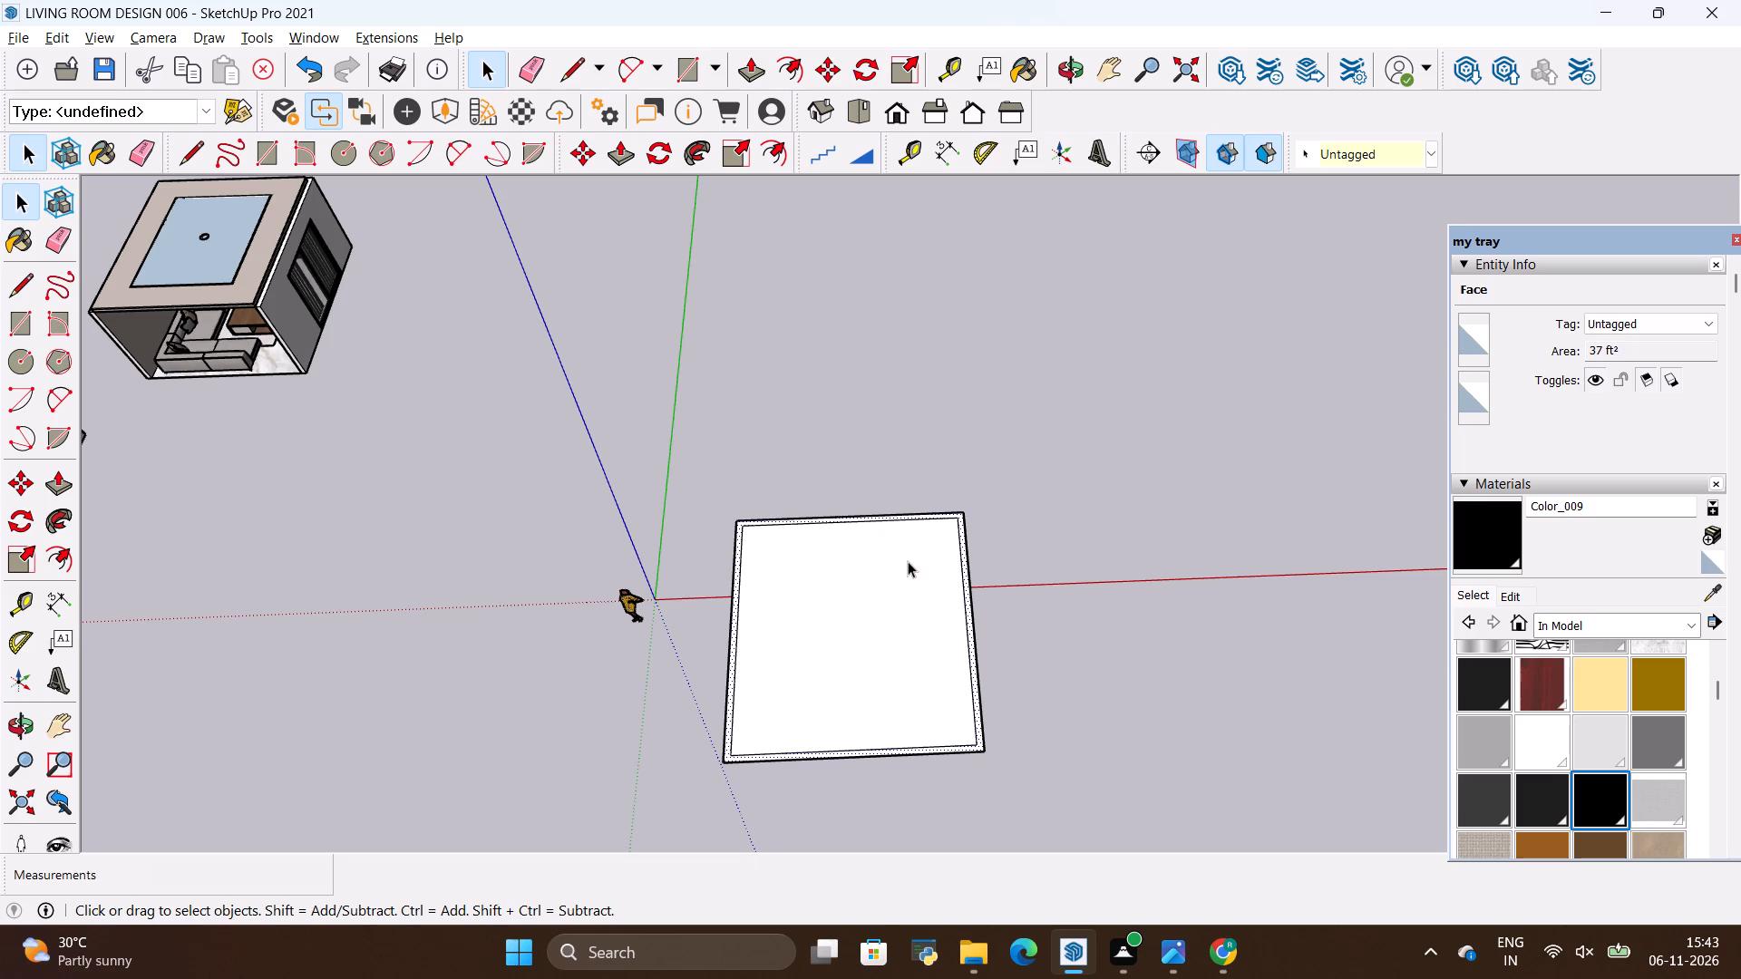
Draw 6" lines from both front inner corners to the outer front edge, separating the front strip from the side walls.
key("l")
scroll(1006, 887, "up", 3)
scroll(887, 787, "up", 13)
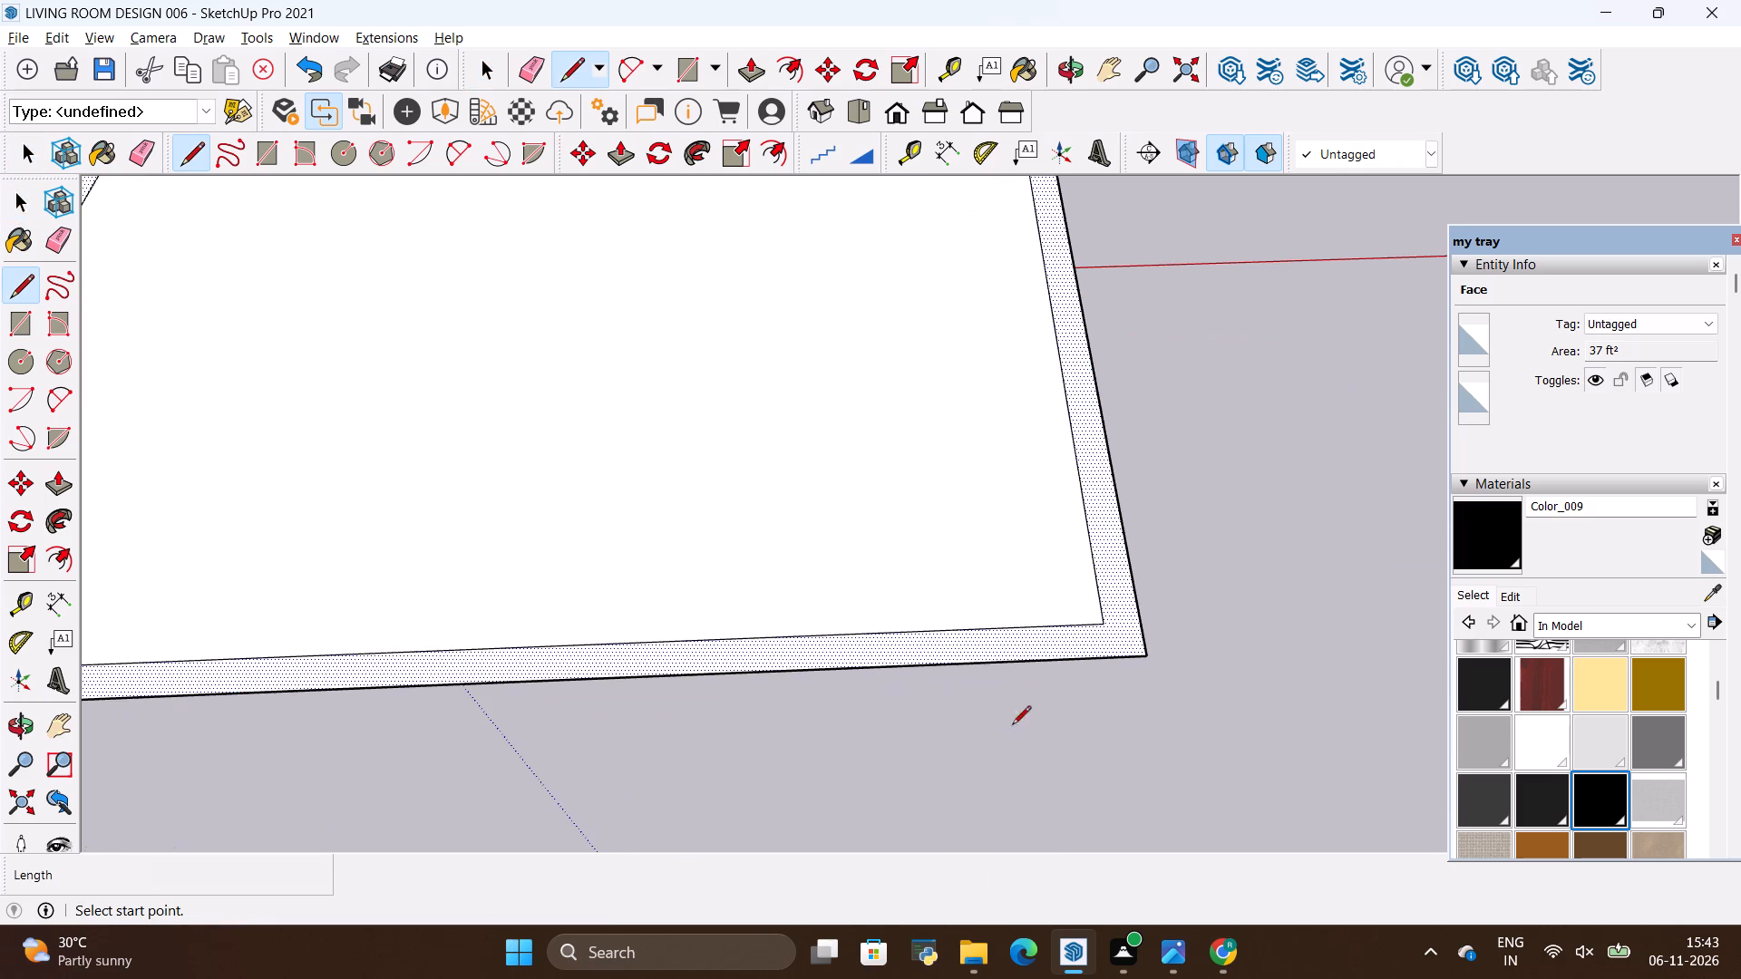
left_click_drag(1104, 618, 1102, 629)
left_click(1099, 659)
scroll(1269, 777, "down", 10)
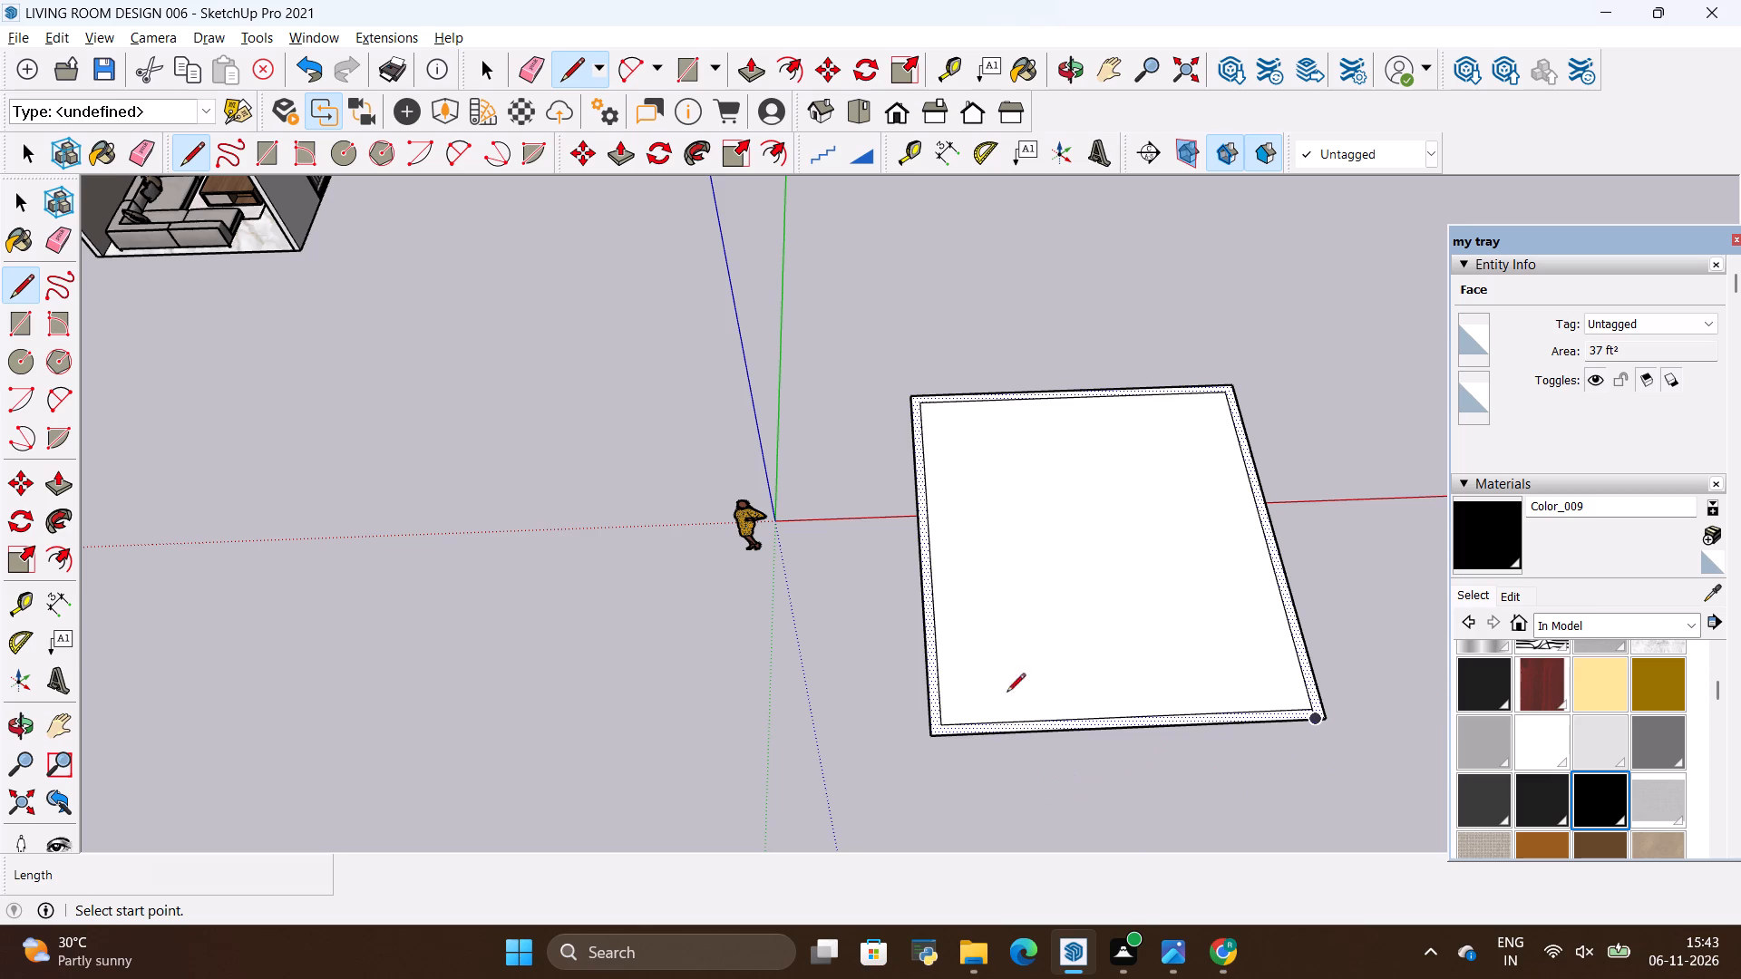
scroll(1013, 761, "up", 7)
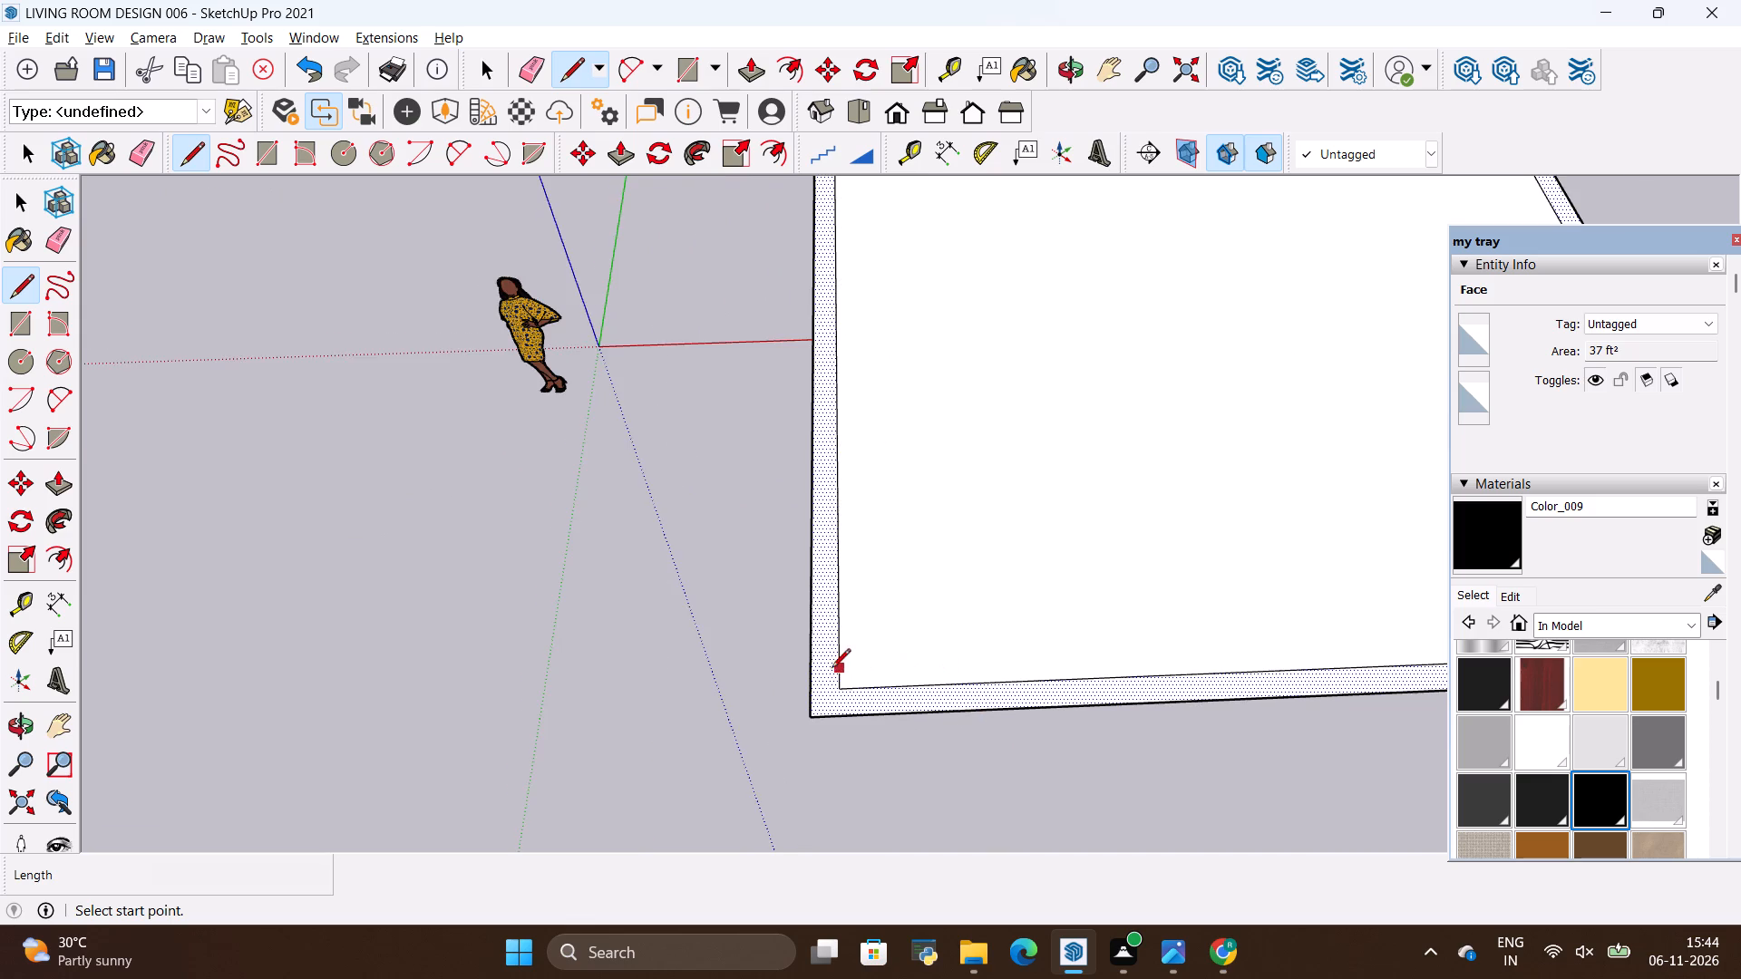
scroll(831, 670, "up", 1)
left_click(841, 693)
left_click(848, 718)
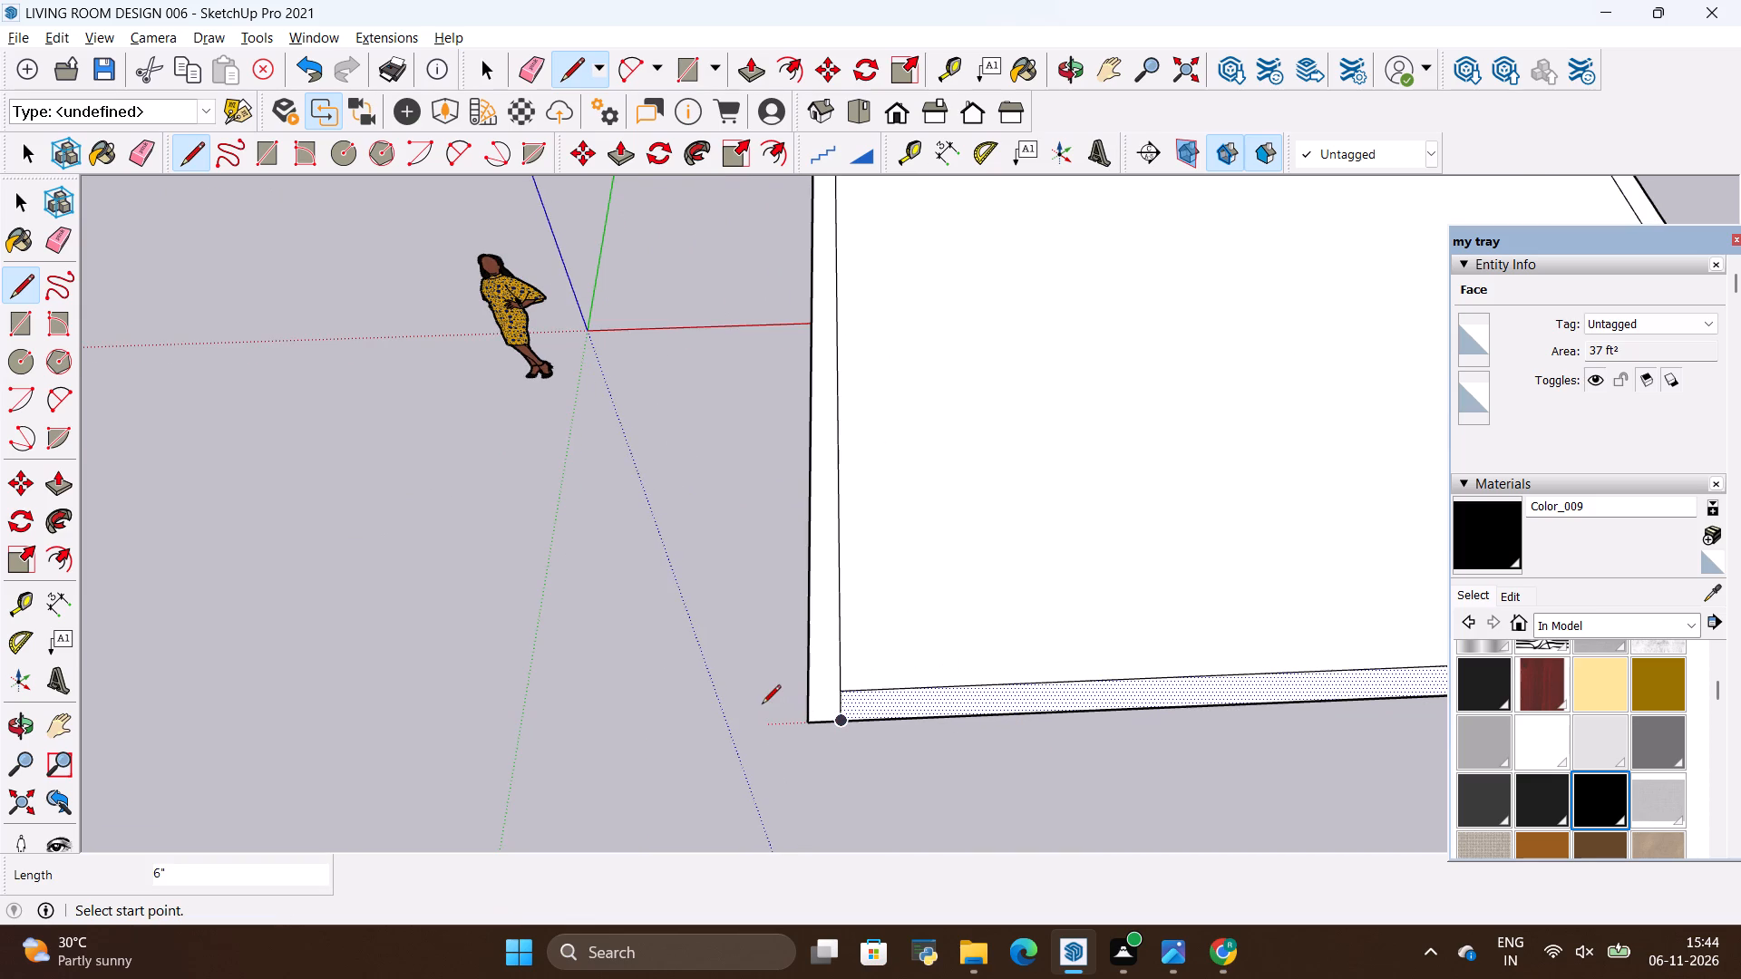
Erase the inner edge of the front strip so it merges with the floor, leaving that side open.
key("e")
left_click_drag(888, 685, 896, 695)
key("space")
left_click(880, 677)
Push/Pull the U-shaped wall strip up 10' to raise the room's three walls.
scroll(617, 746, "down", 9)
scroll(1133, 430, "up", 3)
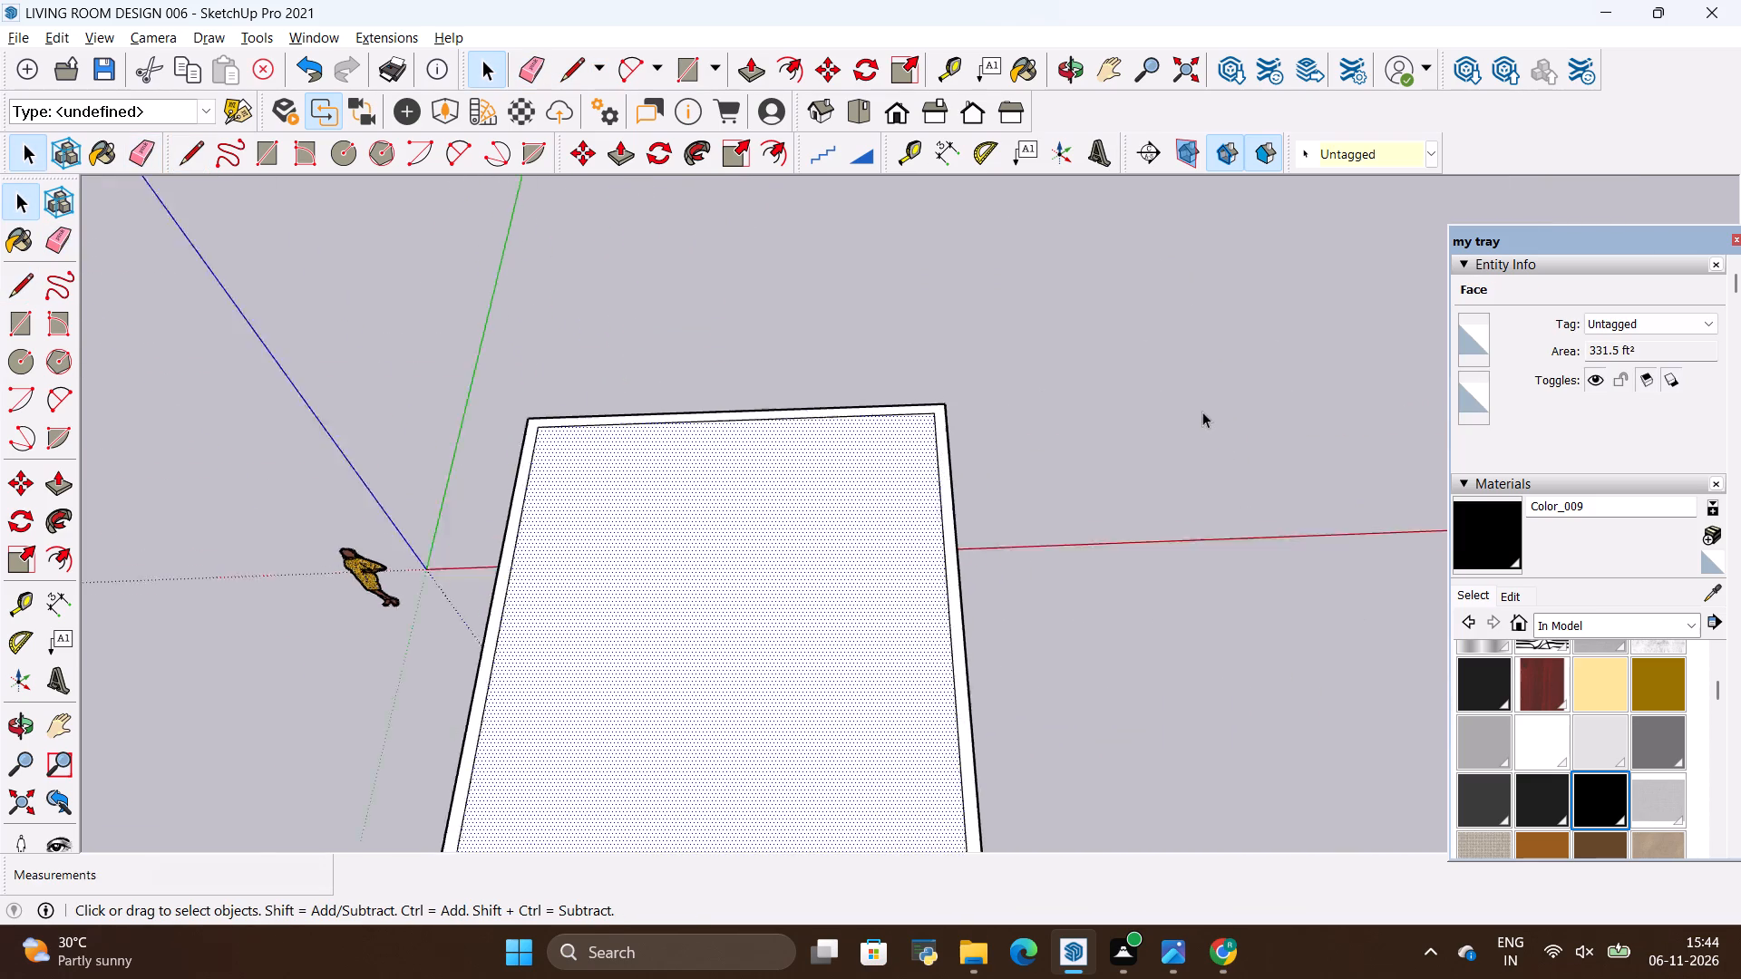
scroll(1202, 412, "up", 1)
scroll(863, 433, "up", 6)
left_click(870, 577)
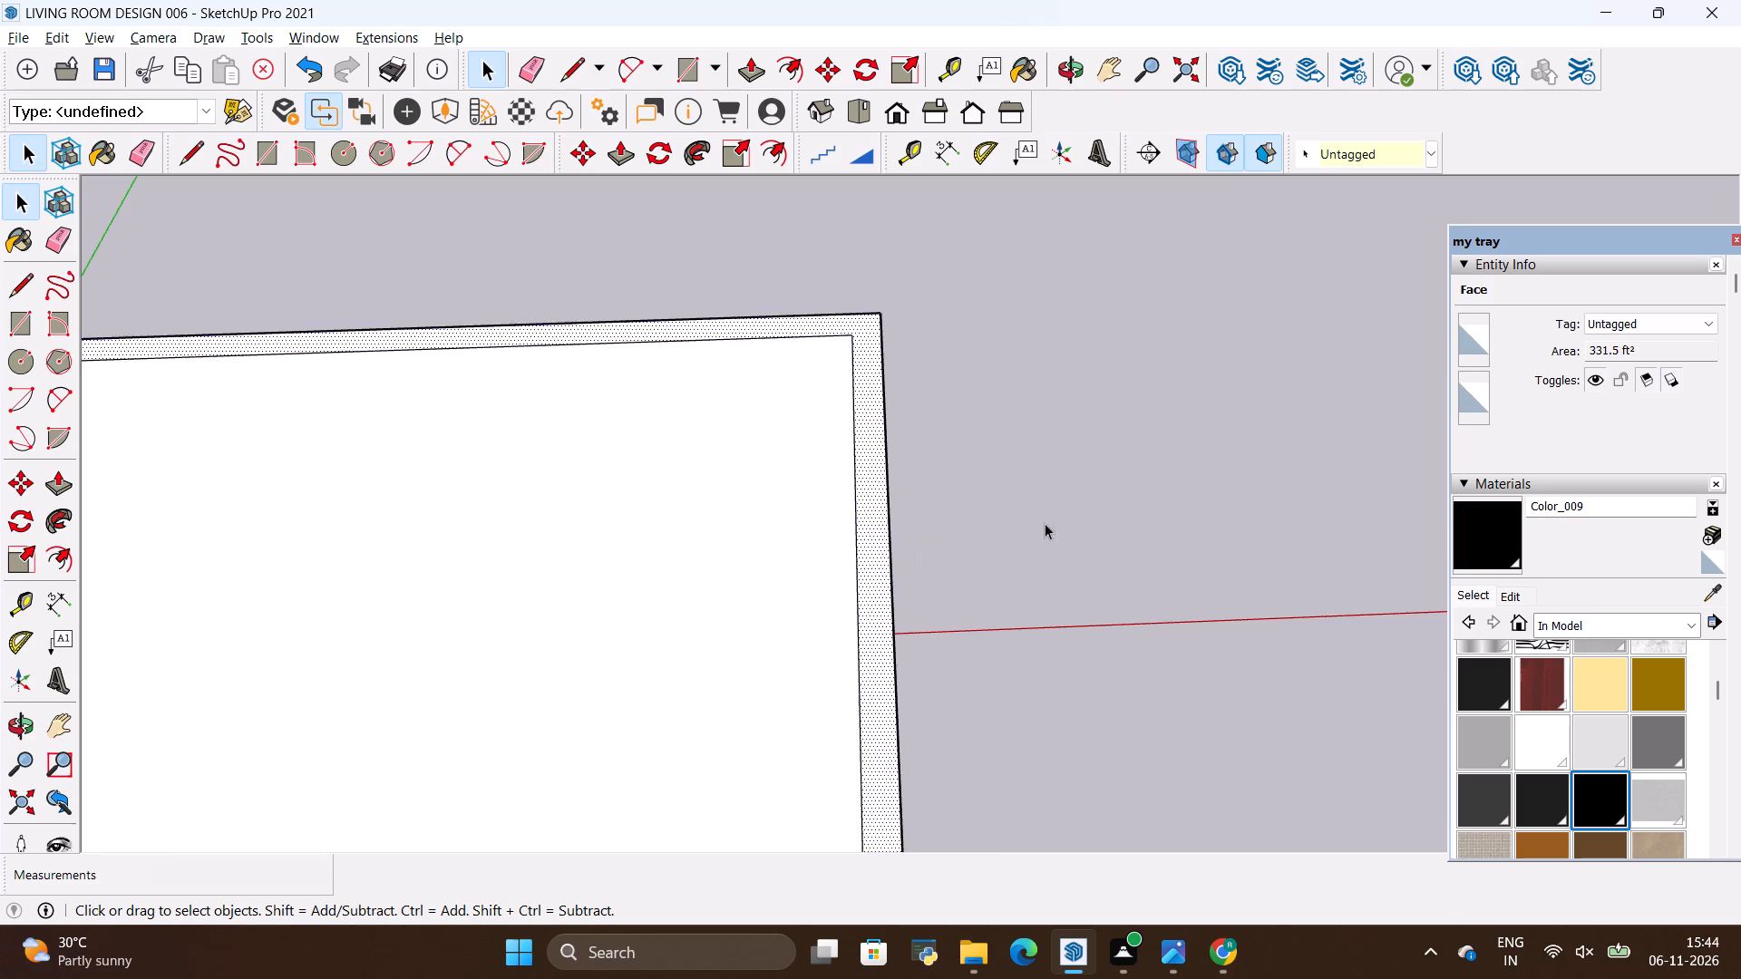
scroll(1185, 491, "down", 8)
scroll(1109, 529, "up", 8)
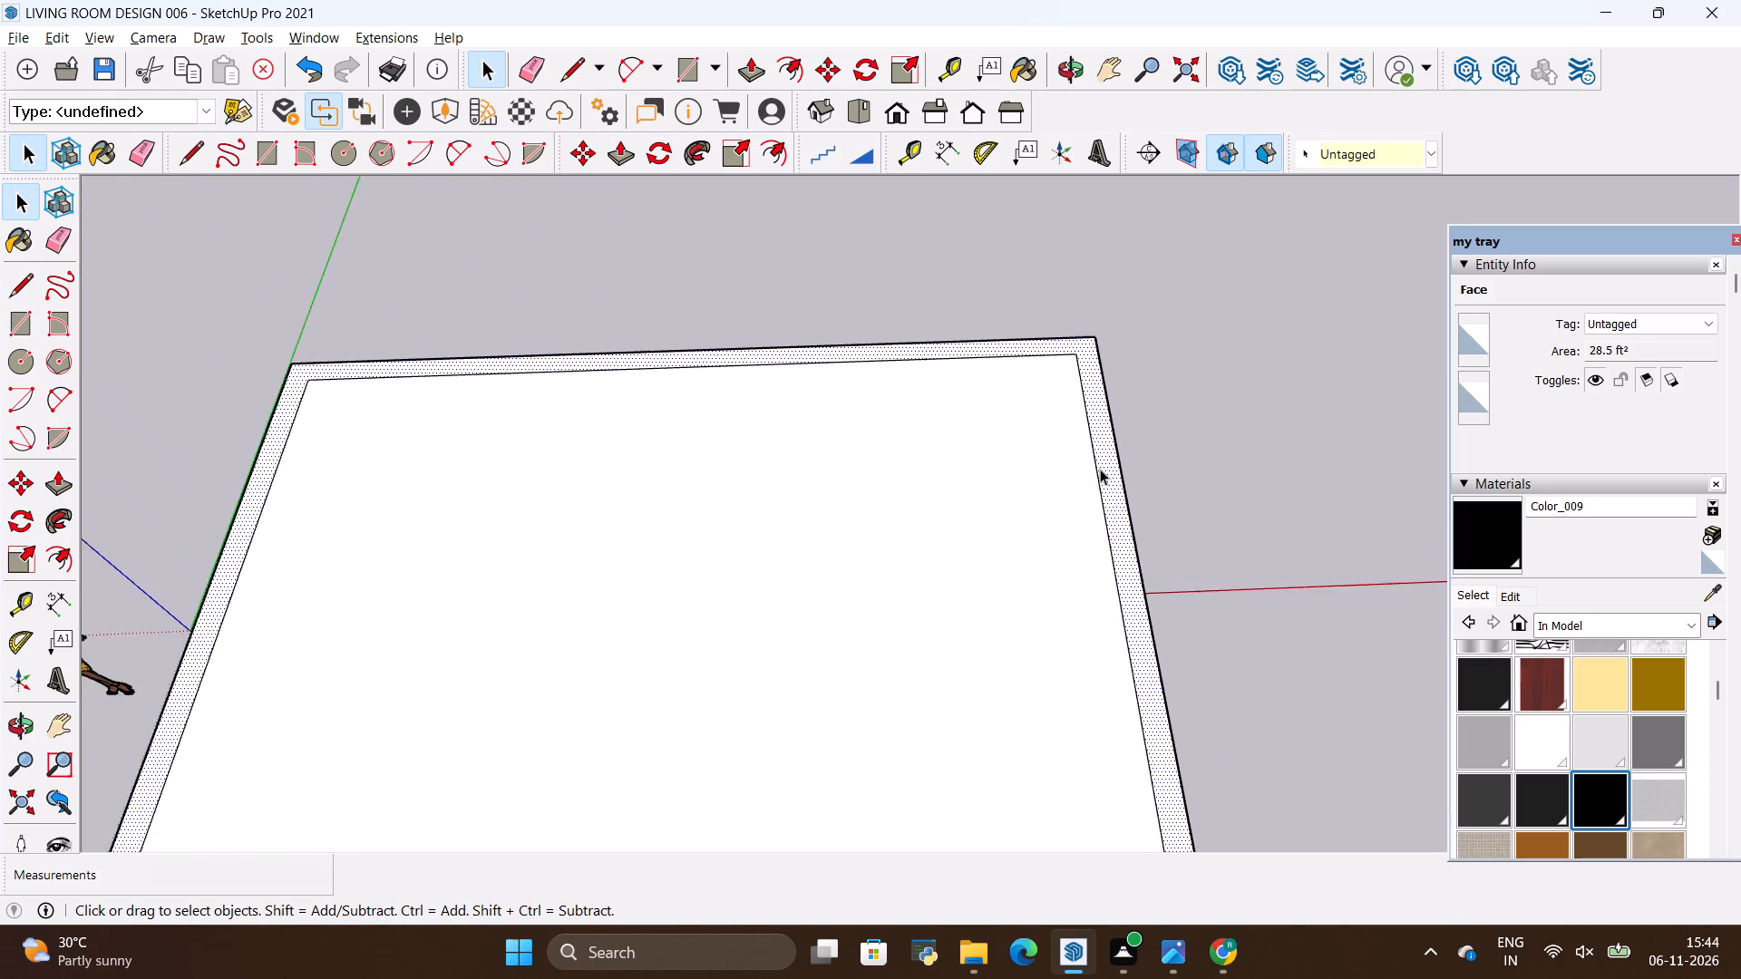
scroll(1100, 469, "up", 1)
left_click(1115, 499)
key("p")
left_click(1115, 499)
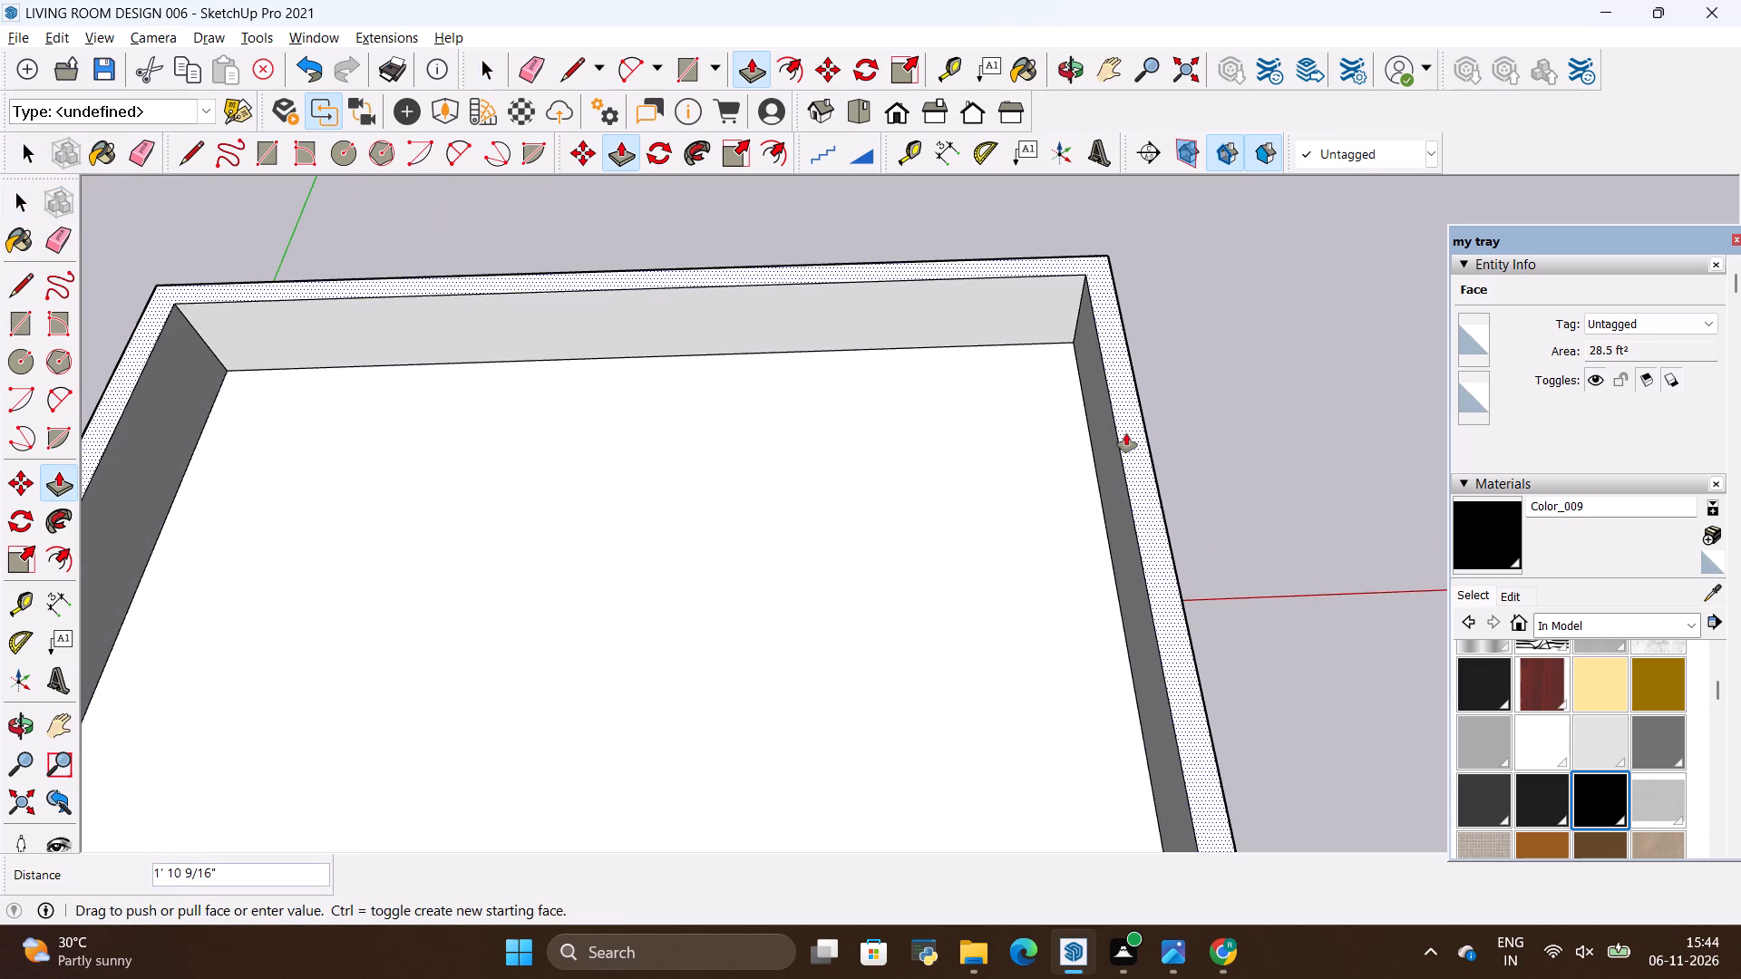
key("BackSpace")
type("10'")
key("Return")
key("space")
scroll(625, 392, "down", 3)
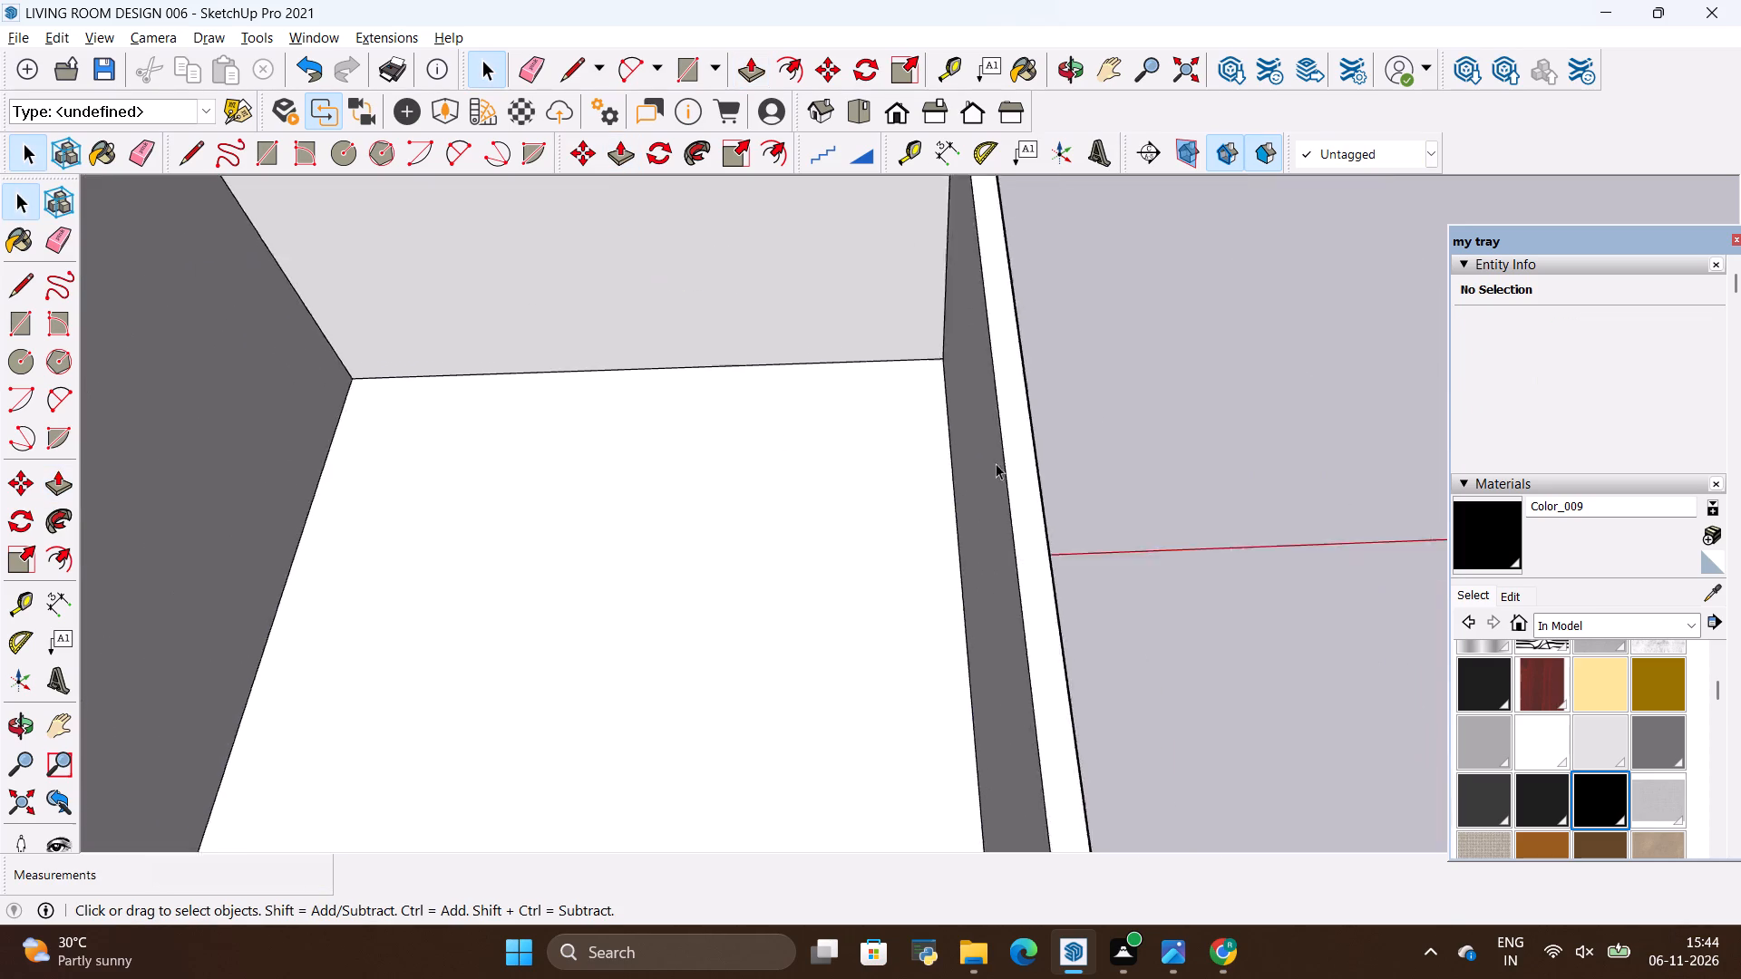
scroll(996, 463, "down", 7)
scroll(977, 428, "up", 2)
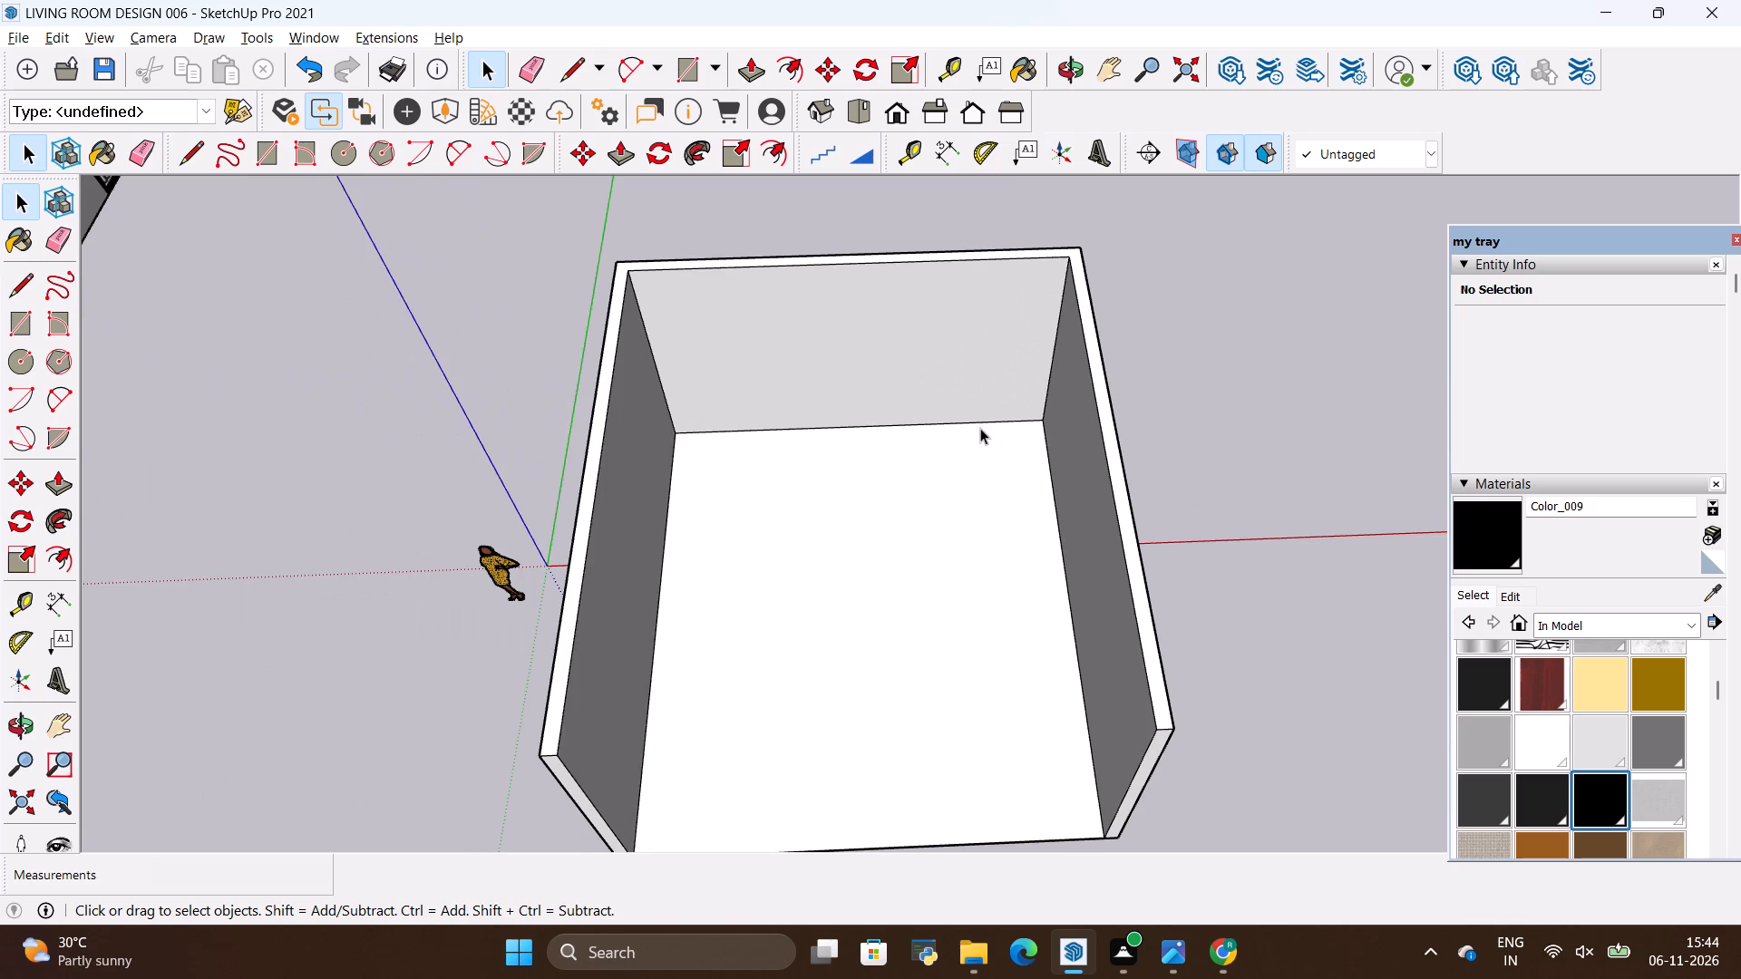
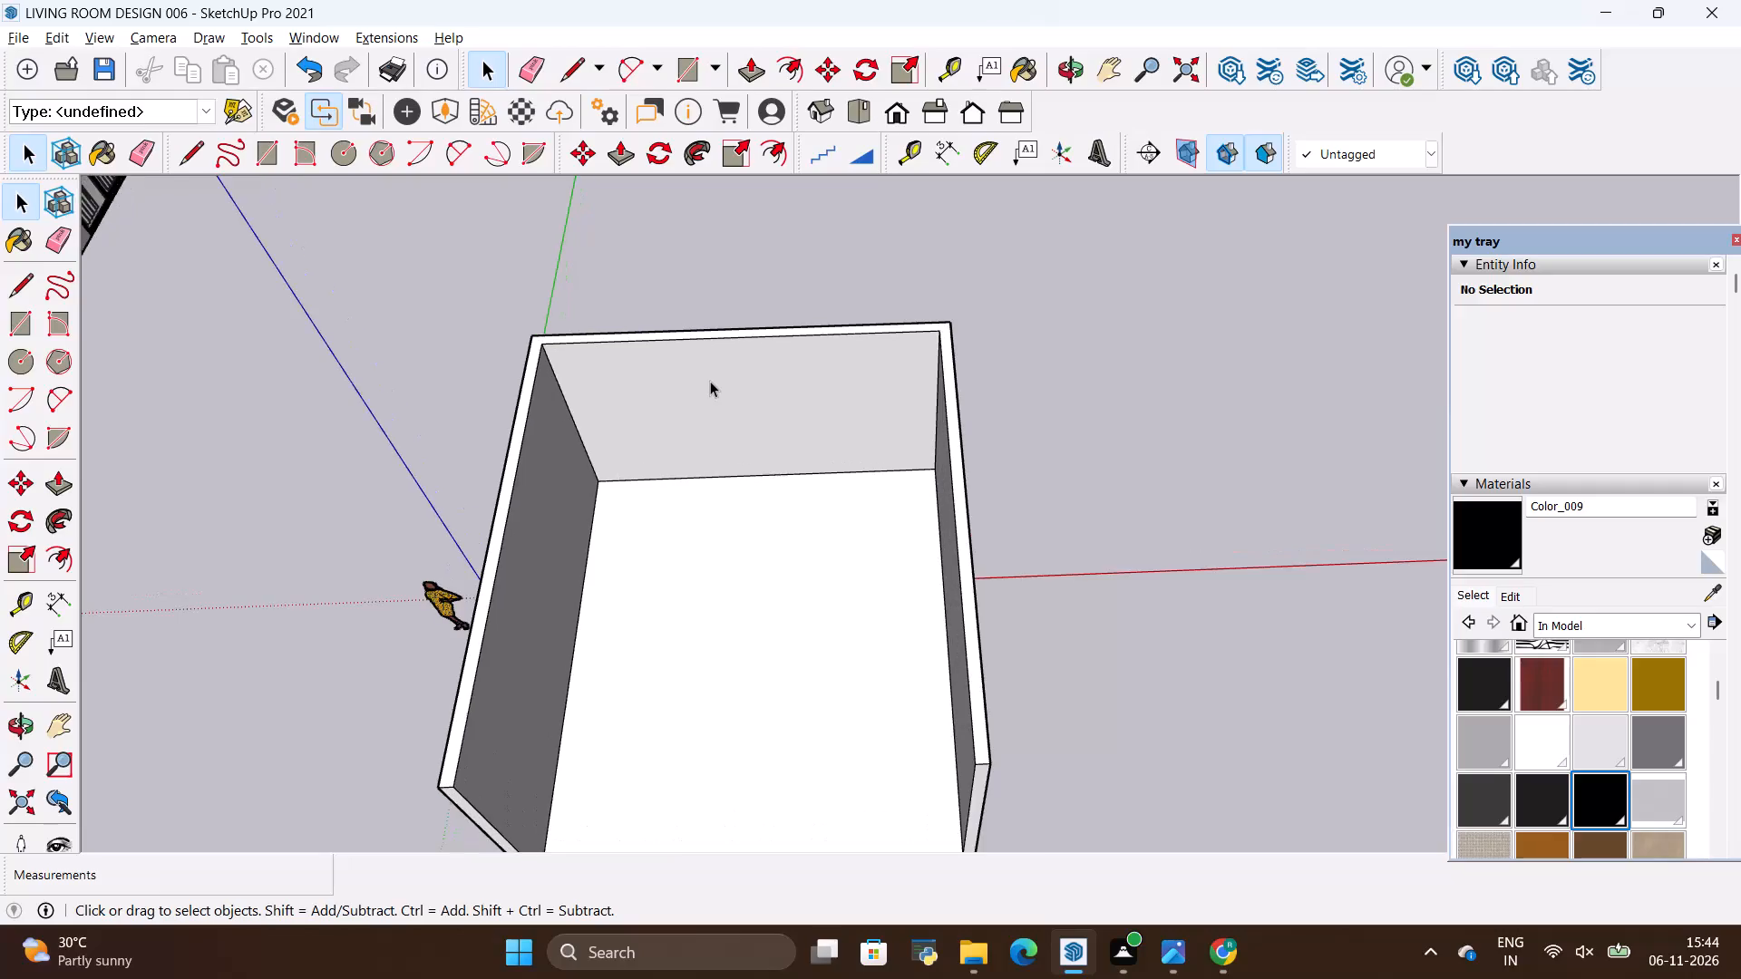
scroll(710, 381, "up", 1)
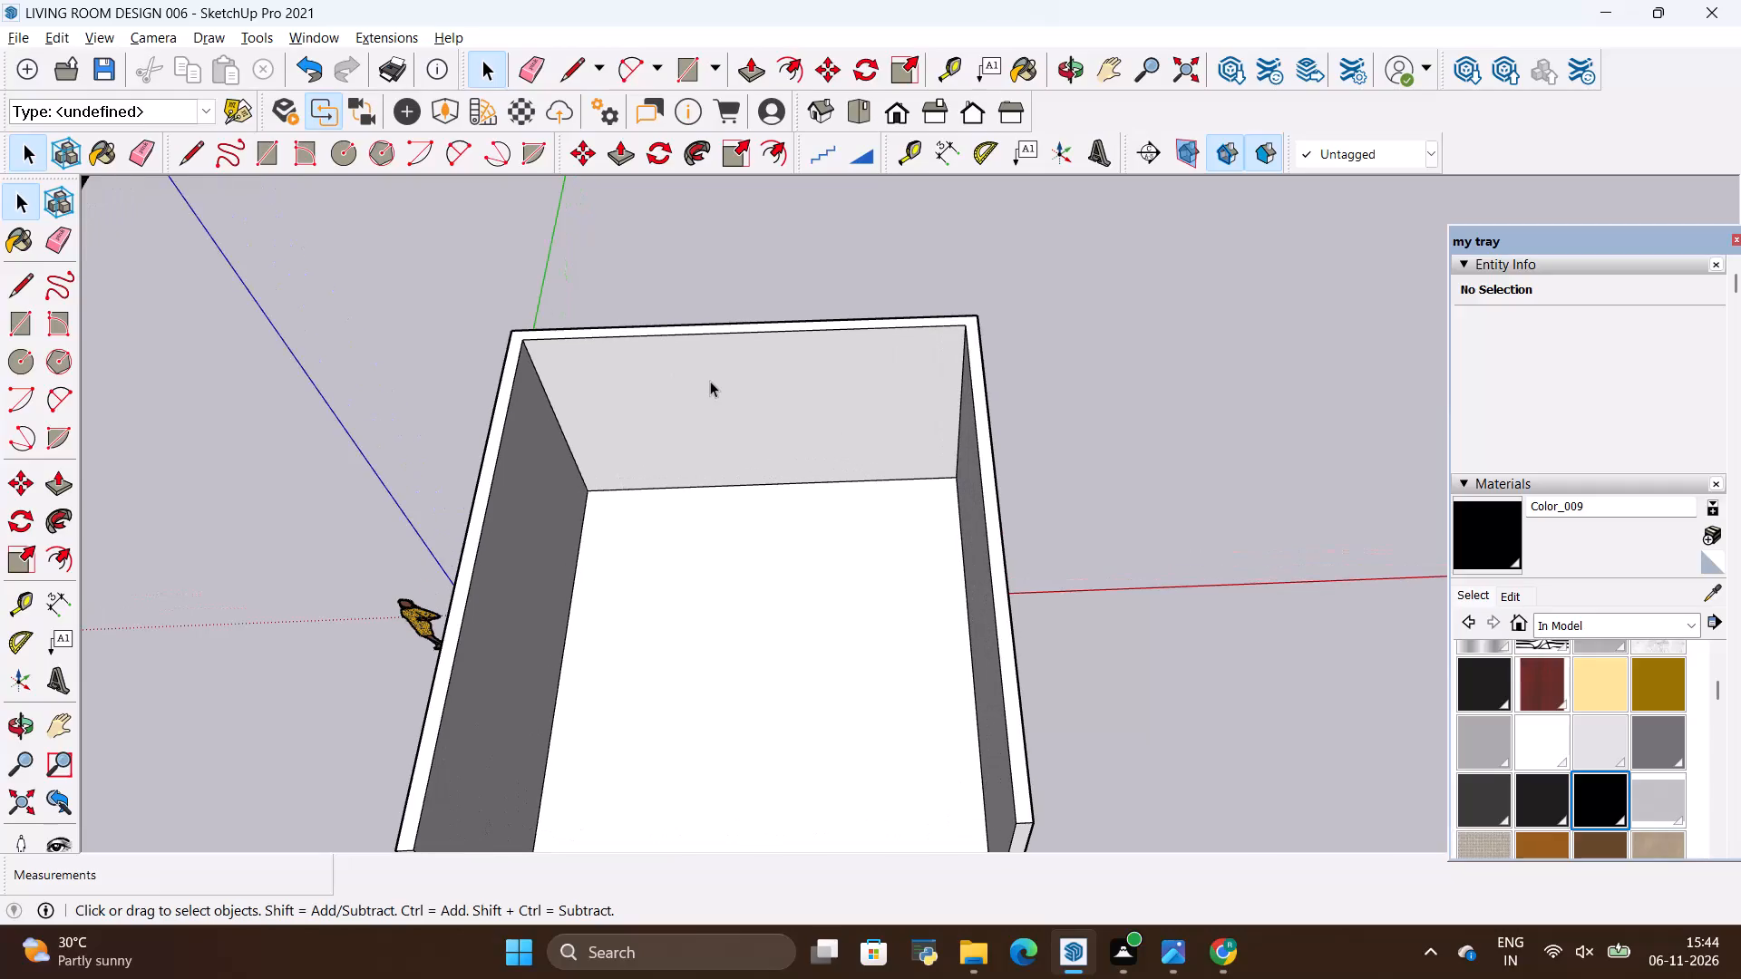
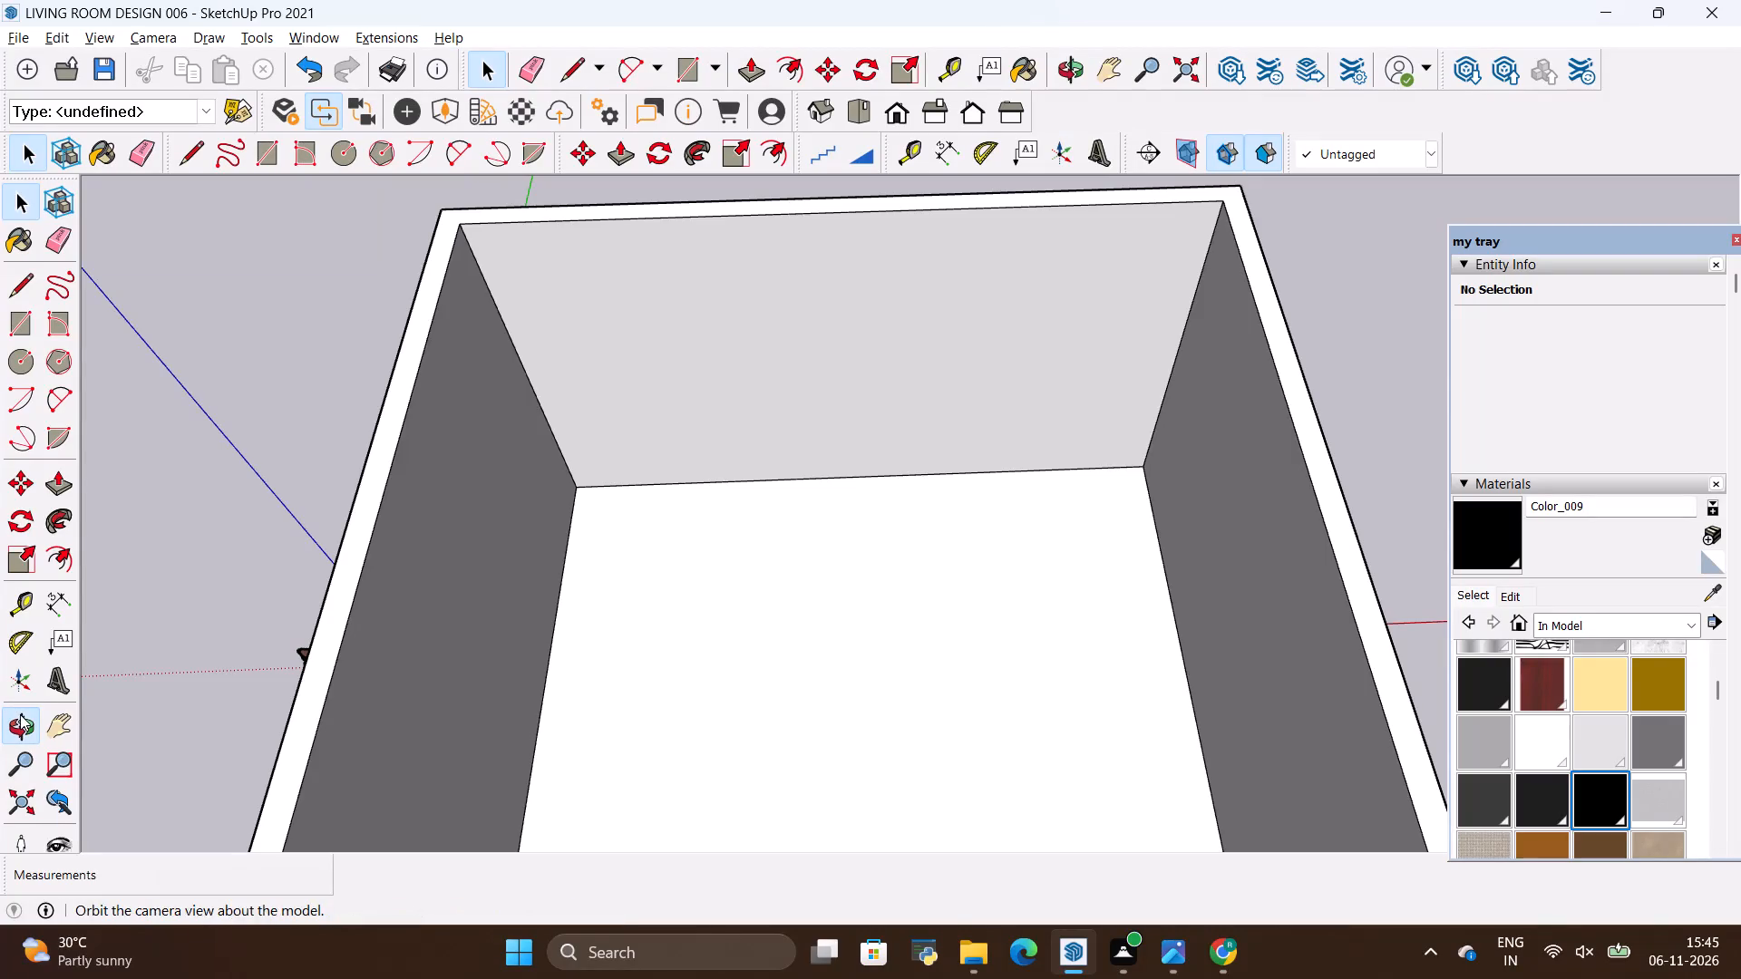
Close the two 2022-06-16-clin340 reference images and bring up images (11).jpeg.
left_click_drag(542, 577, 549, 488)
scroll(592, 628, "down", 5)
left_click_drag(789, 620, 775, 461)
left_click(1179, 945)
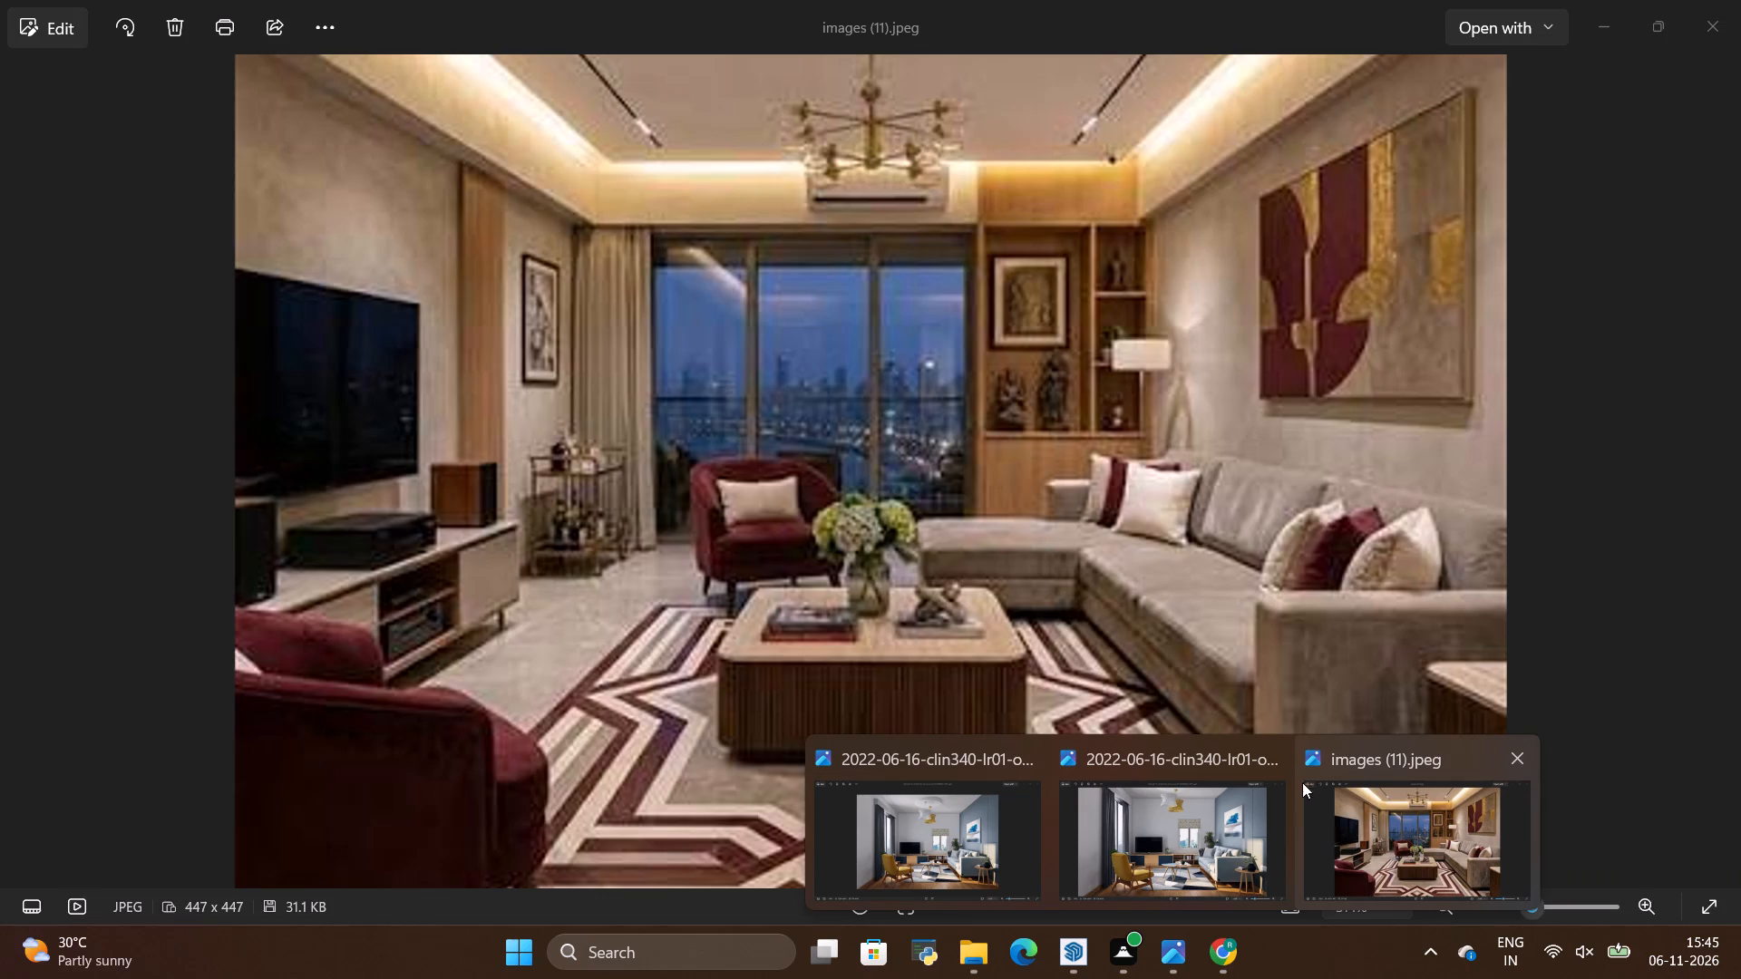
left_click(1273, 761)
left_click(1145, 756)
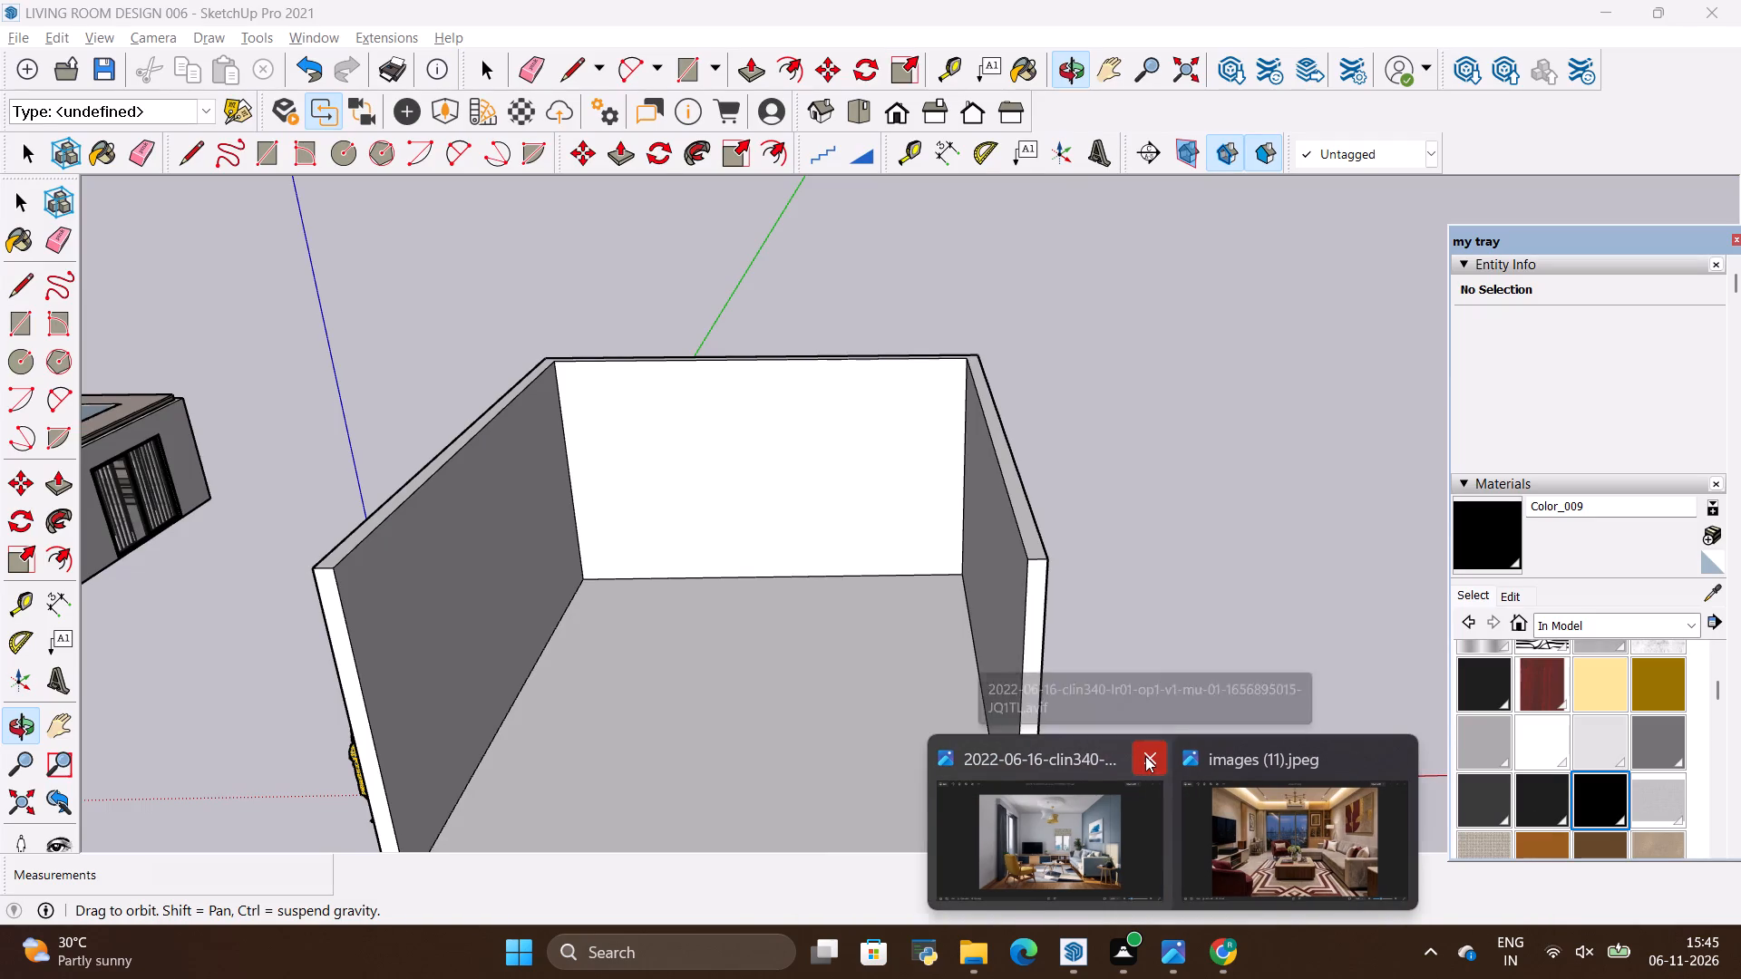
left_click(1152, 857)
Examine the three-walled room shell from several angles and compare its proportions with the reference photo.
key("alt+Tab")
key("alt+Tab")
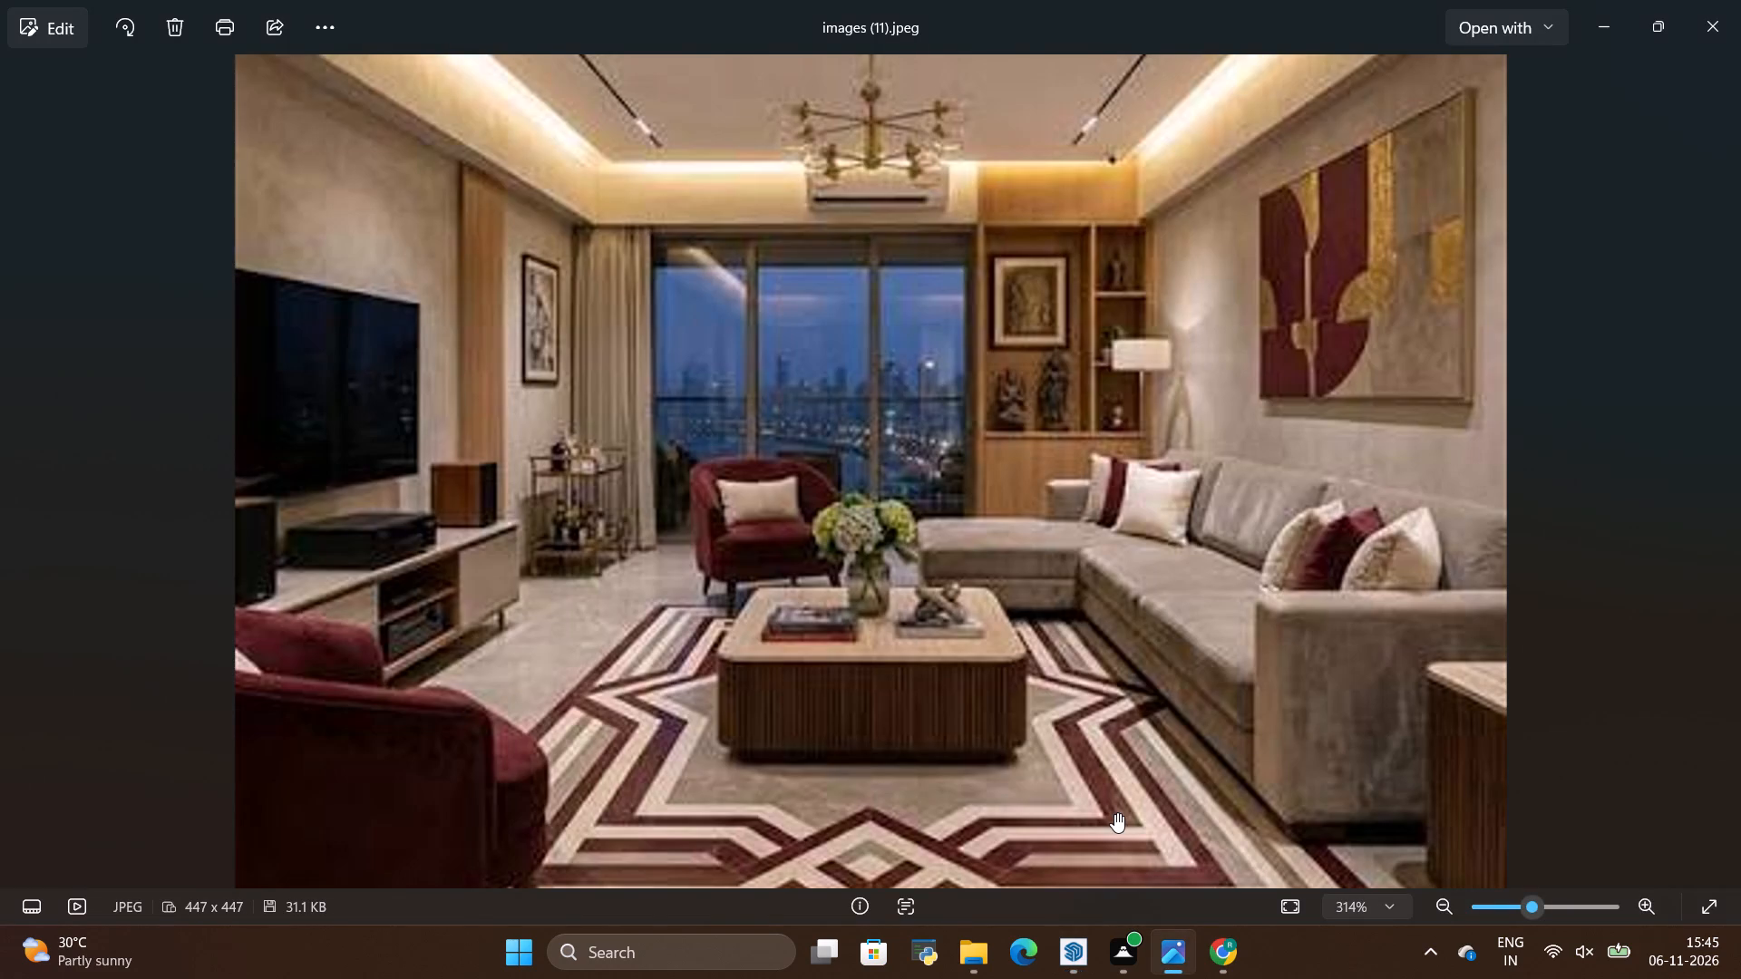
key("alt+Tab")
key("alt+Tab")
key("alt+Tab")
scroll(1103, 828, "down", 3)
scroll(835, 723, "up", 3)
key("alt+Tab")
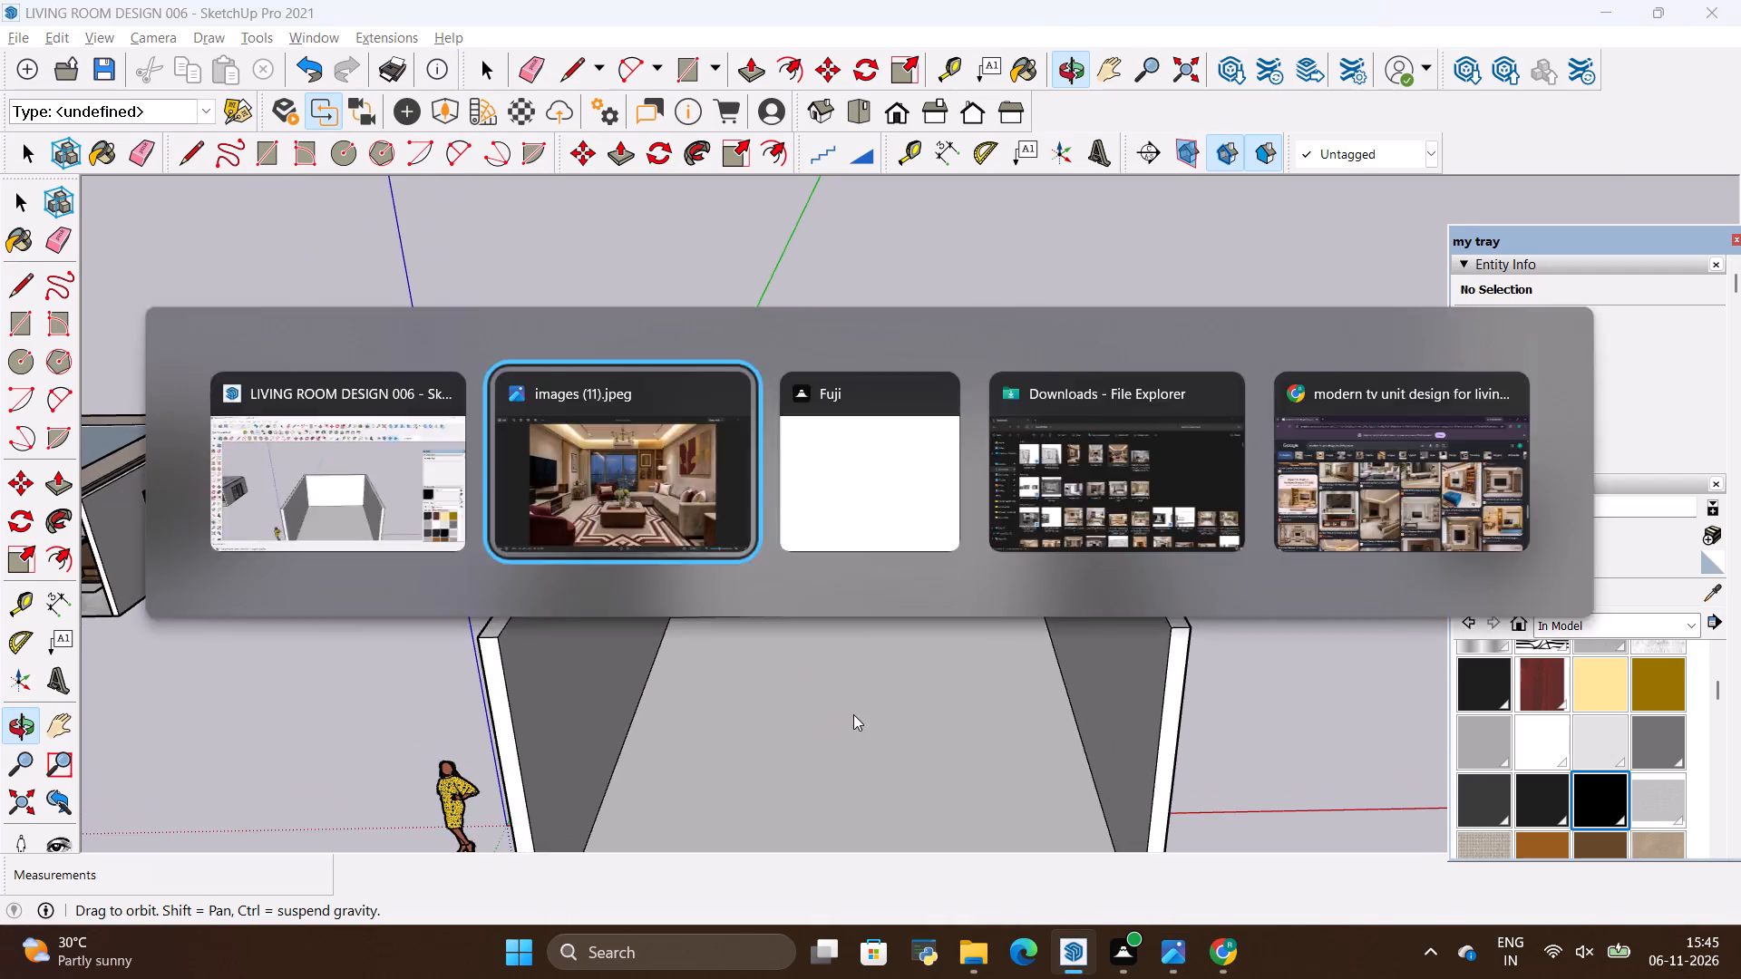
key("alt+Tab")
scroll(863, 731, "up", 4)
left_click_drag(870, 687, 869, 654)
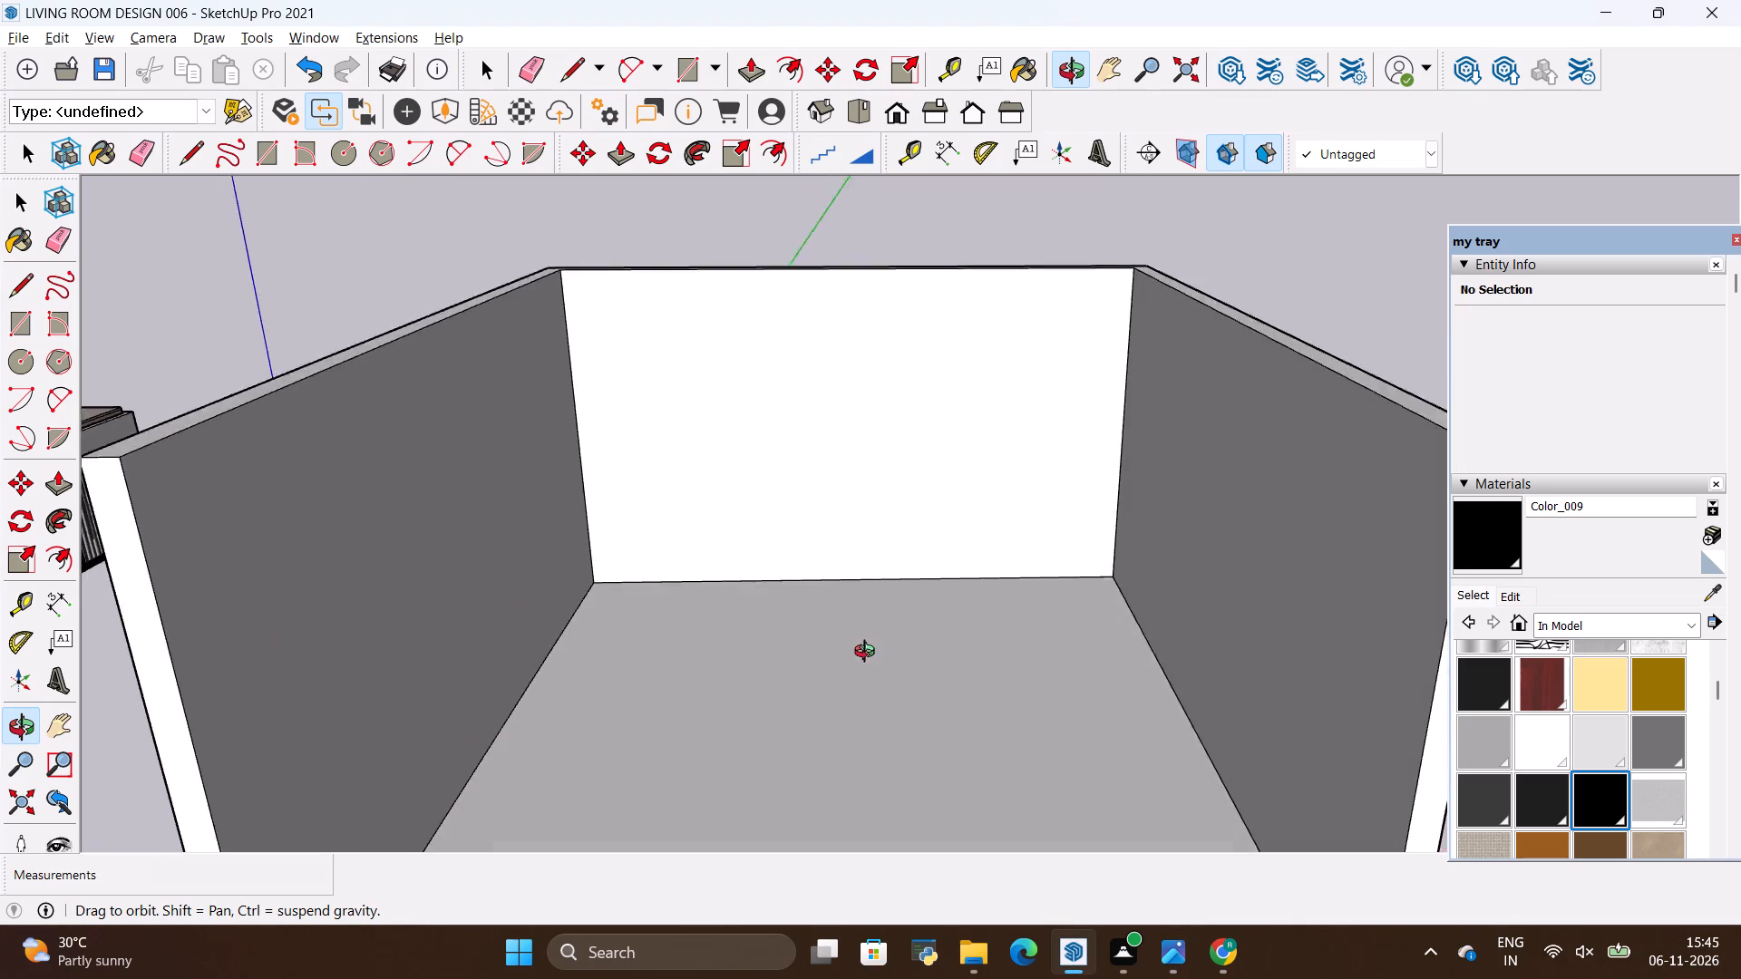
left_click_drag(869, 654, 859, 585)
scroll(852, 582, "up", 2)
left_click_drag(856, 577, 853, 606)
scroll(851, 581, "down", 4)
left_click_drag(851, 591, 865, 742)
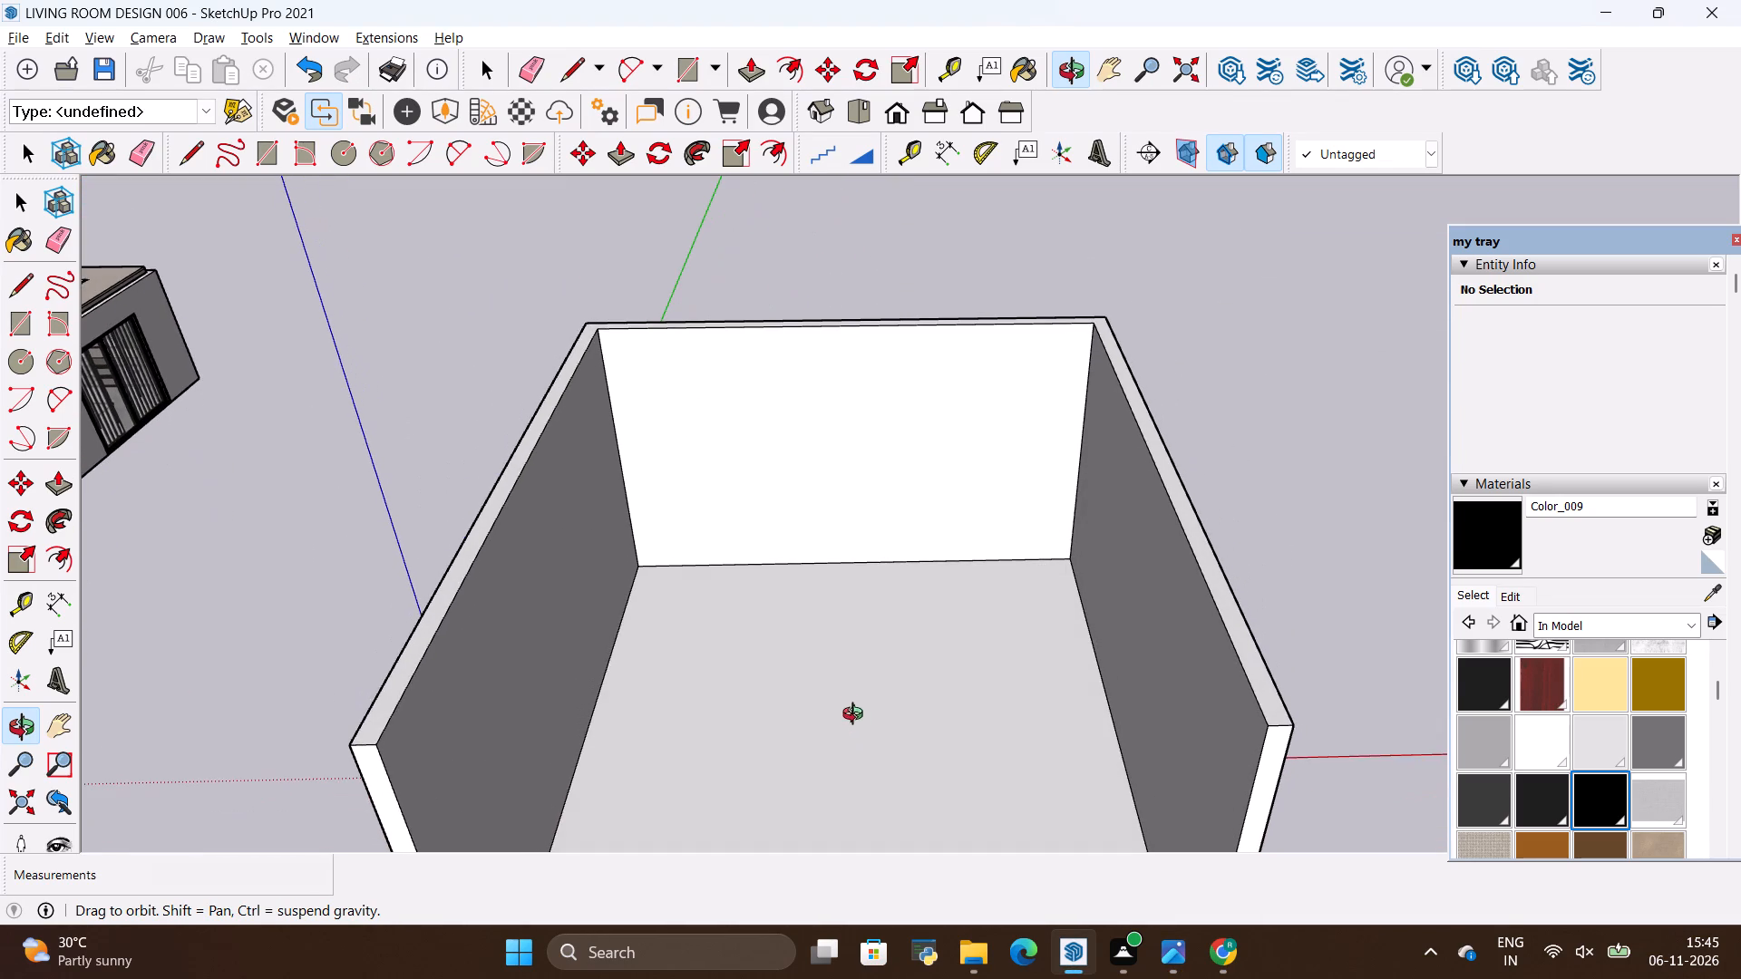
key("alt+Tab")
key("alt+Tab")
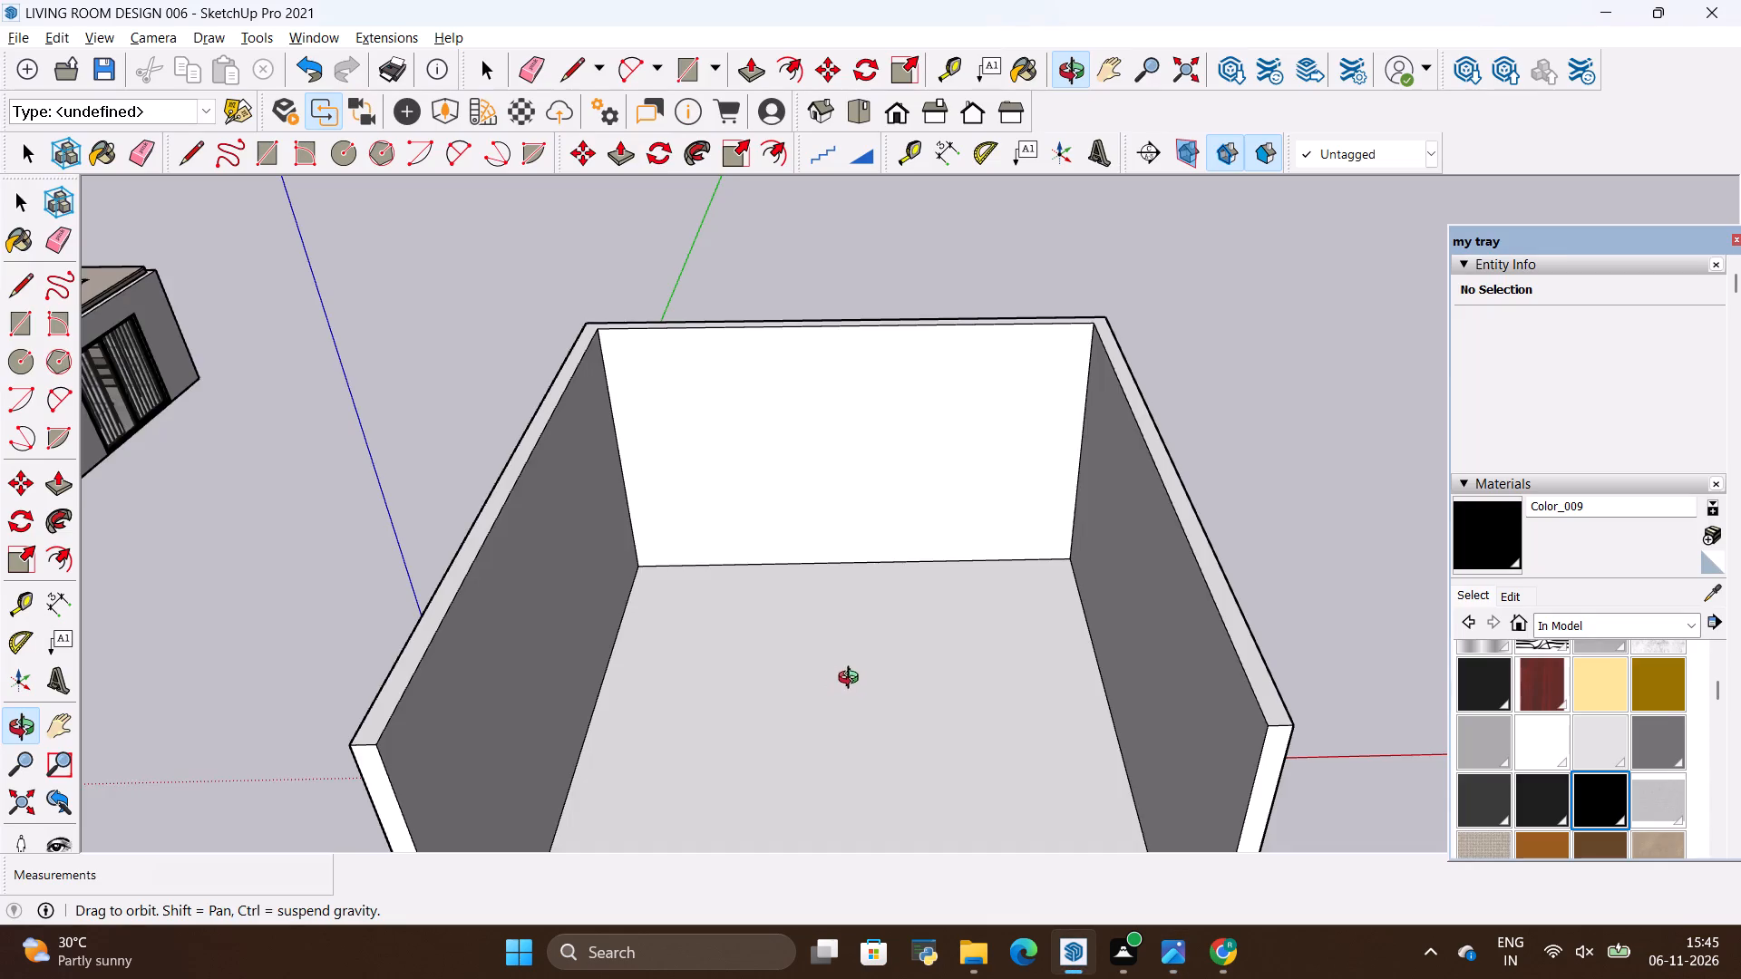
scroll(825, 541, "down", 4)
left_click_drag(864, 663, 896, 592)
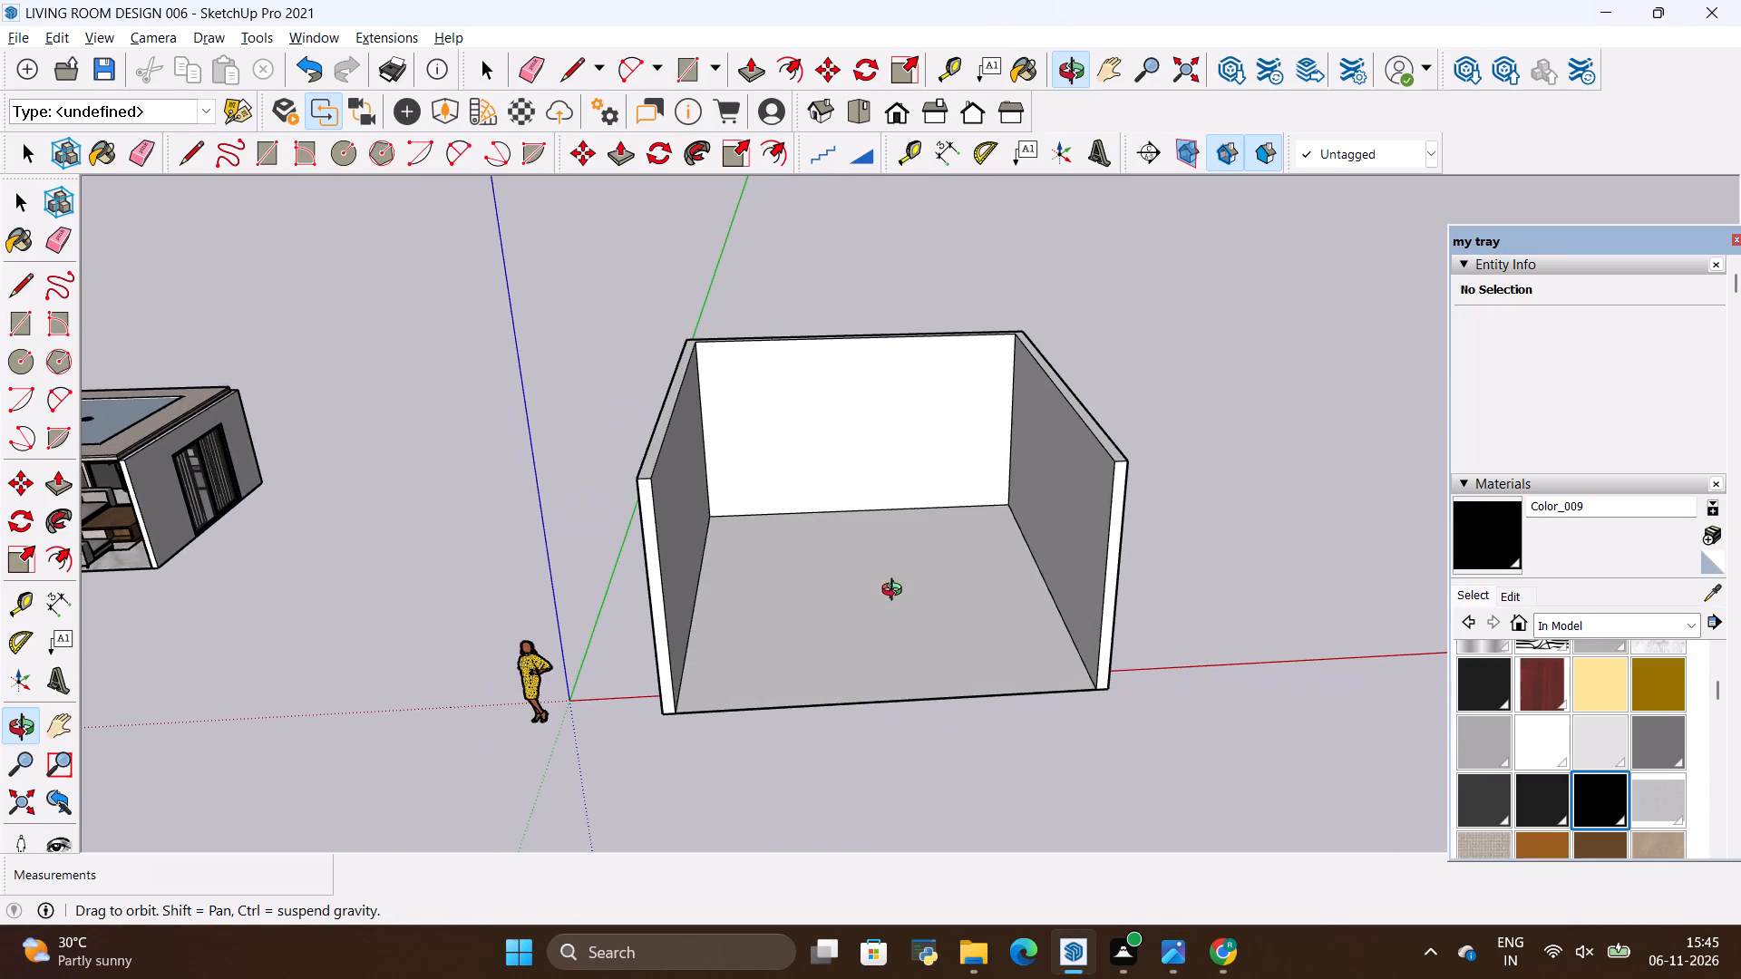
left_click_drag(896, 592, 897, 591)
scroll(885, 693, "up", 4)
scroll(1308, 624, "up", 1)
scroll(1157, 674, "down", 3)
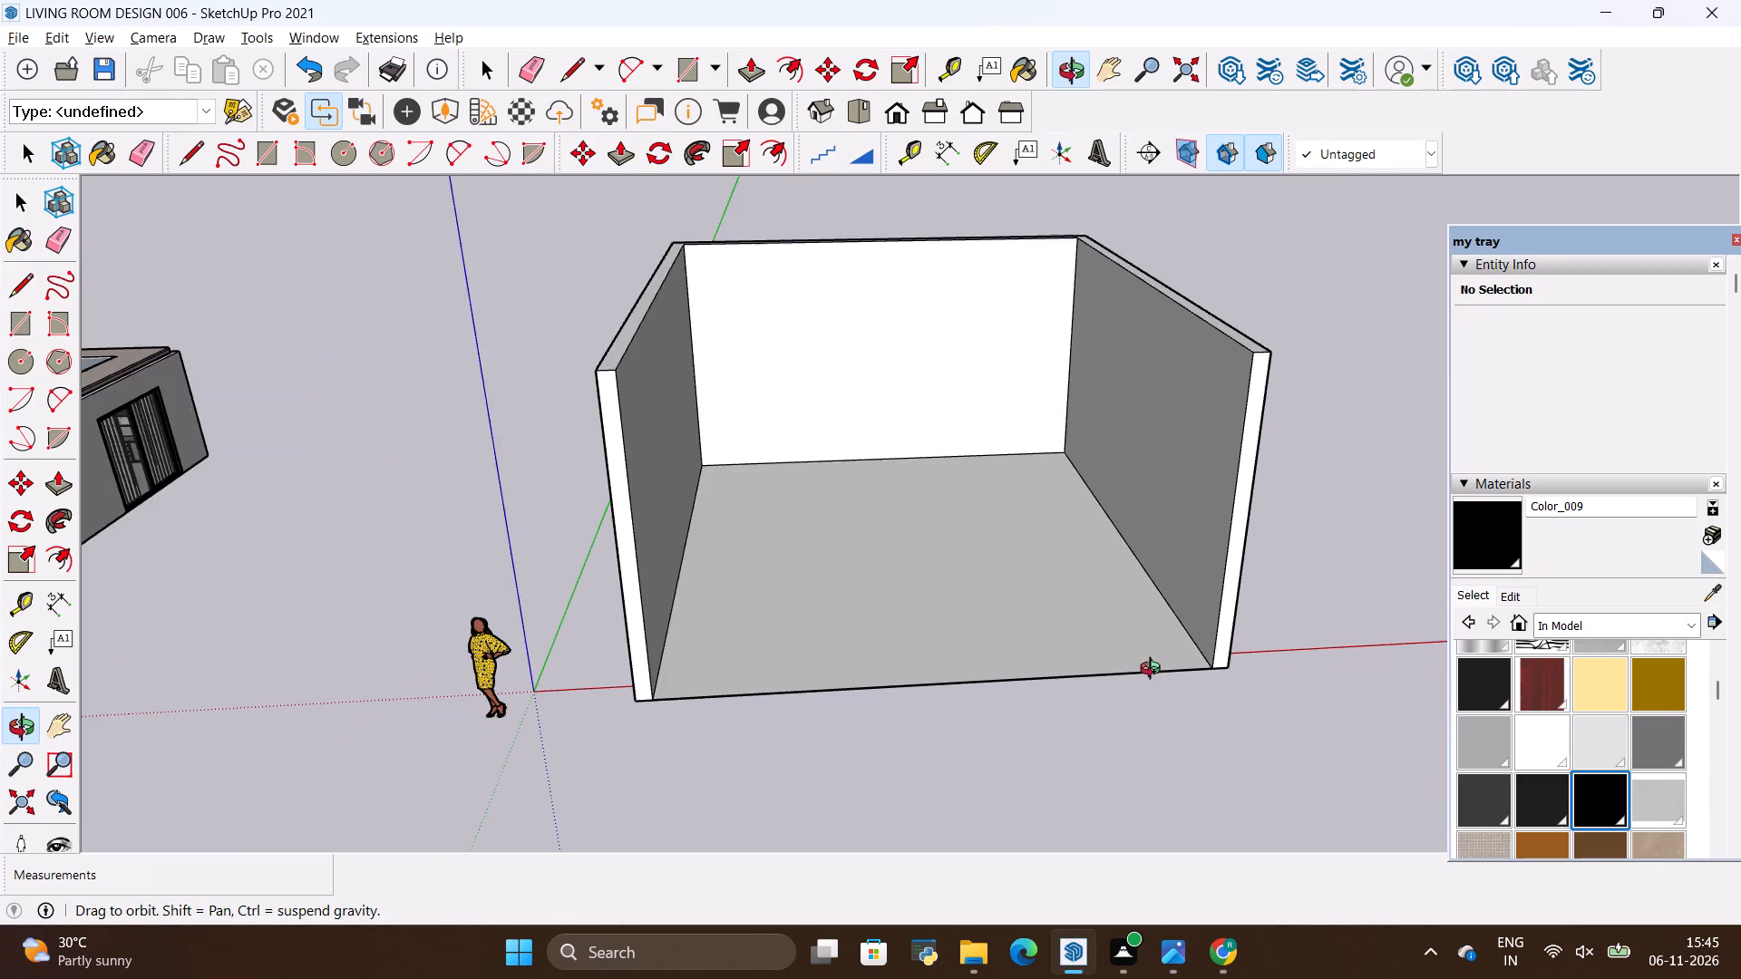
Push/Pull the open front end of the right-hand wall outward by 5'.
scroll(1207, 659, "up", 6)
key("space")
scroll(1234, 666, "up", 2)
left_click(1178, 679)
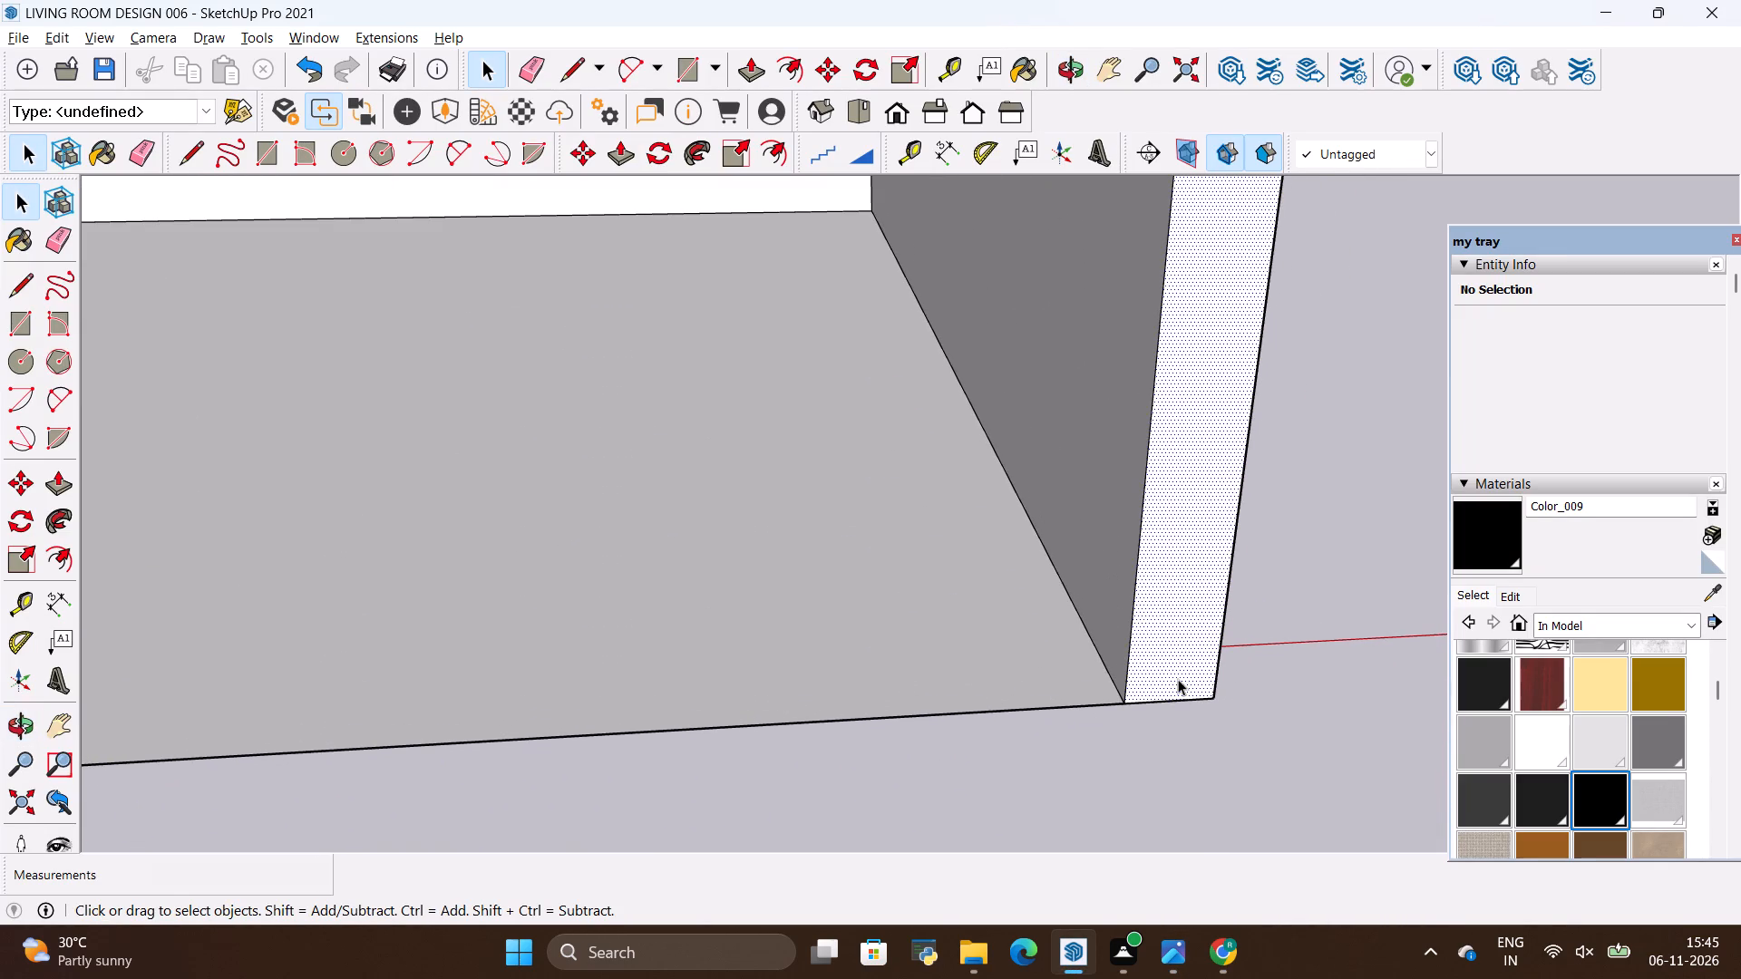
key("p")
left_click(1178, 679)
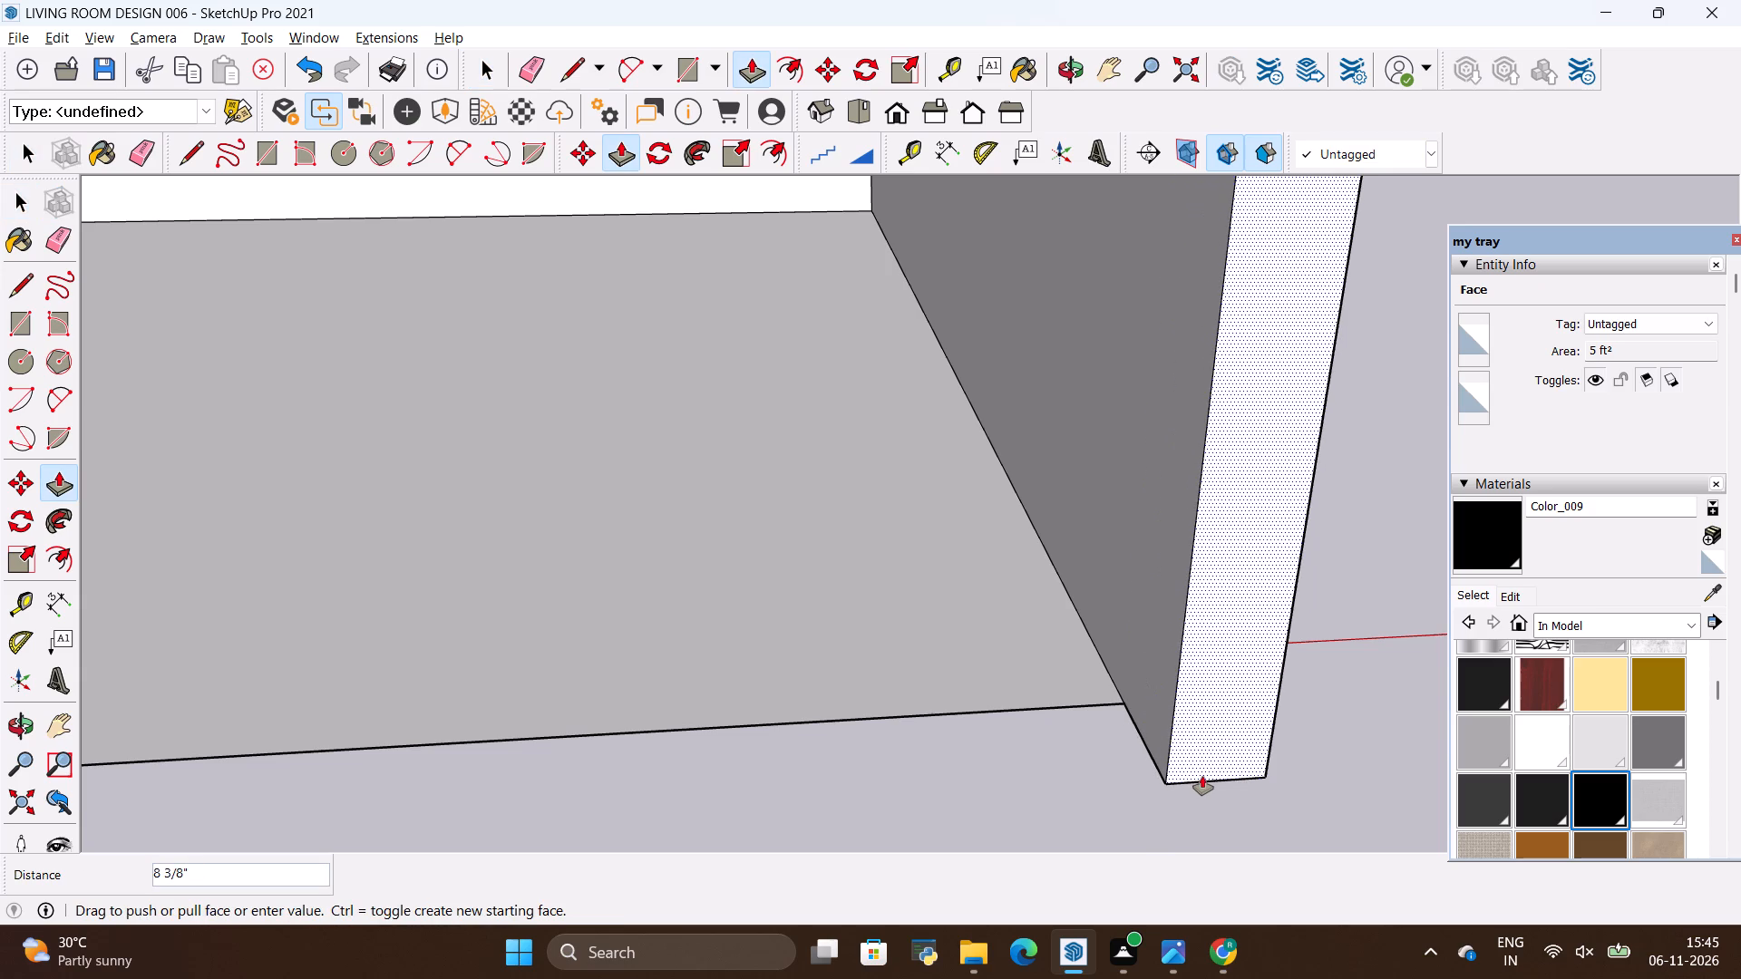
key("BackSpace")
key("4")
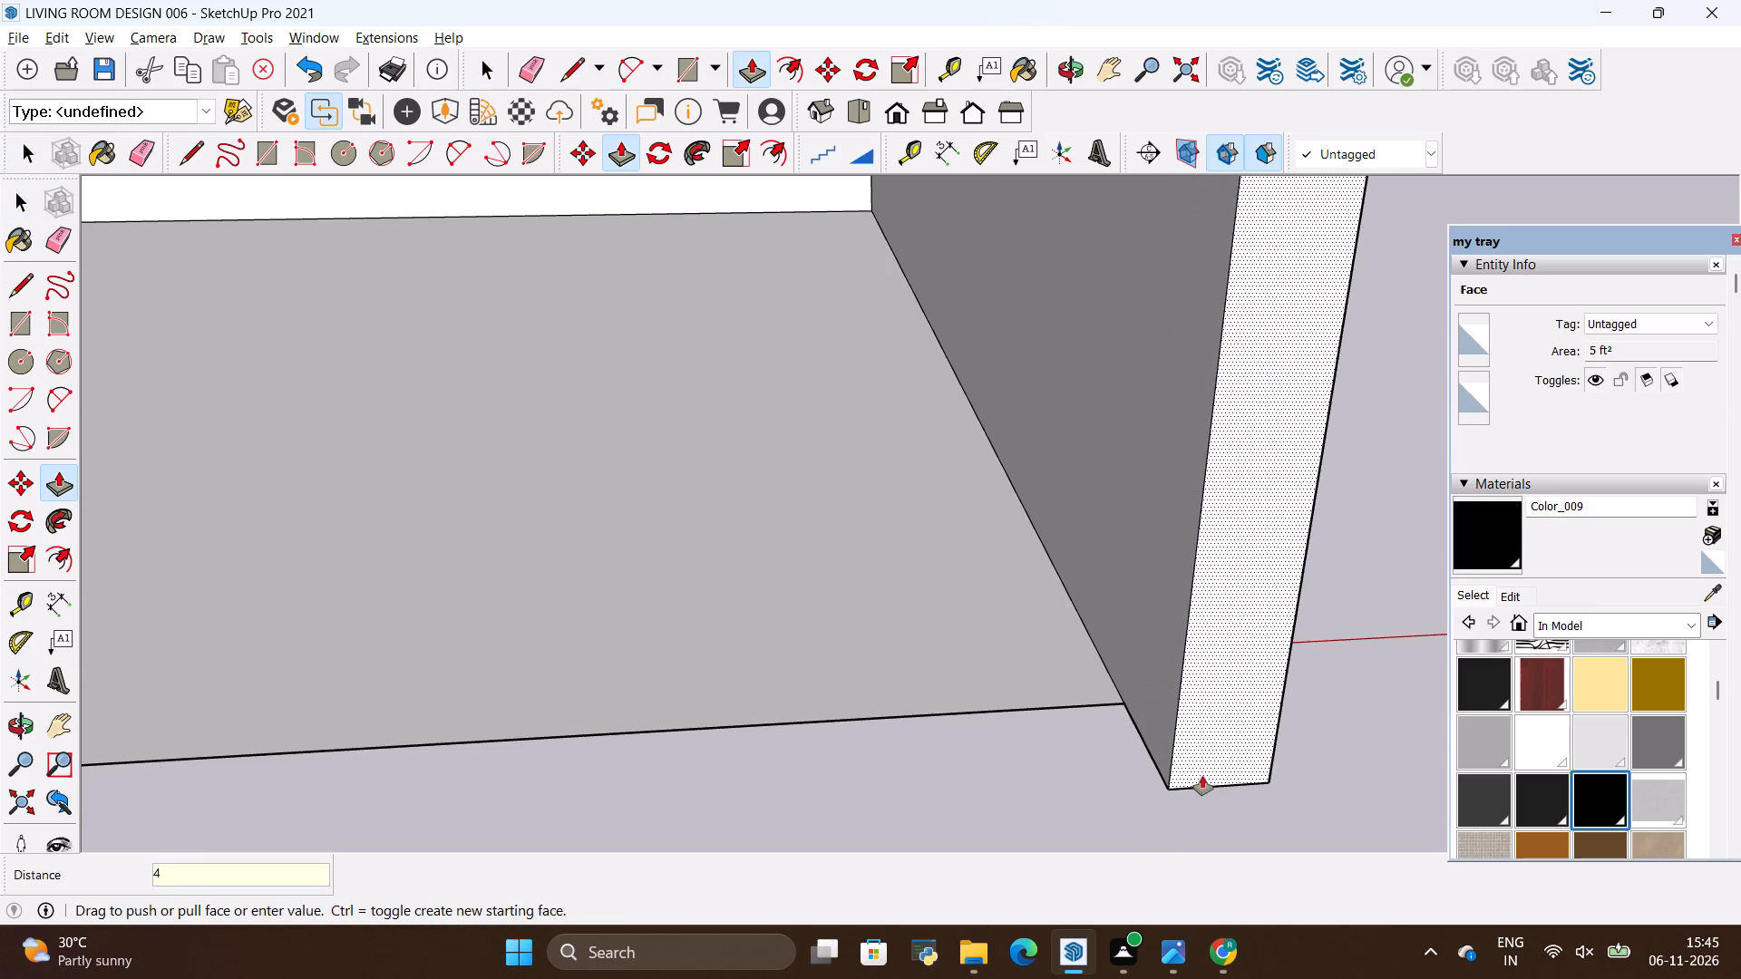
key("BackSpace")
type("5'")
key("Return")
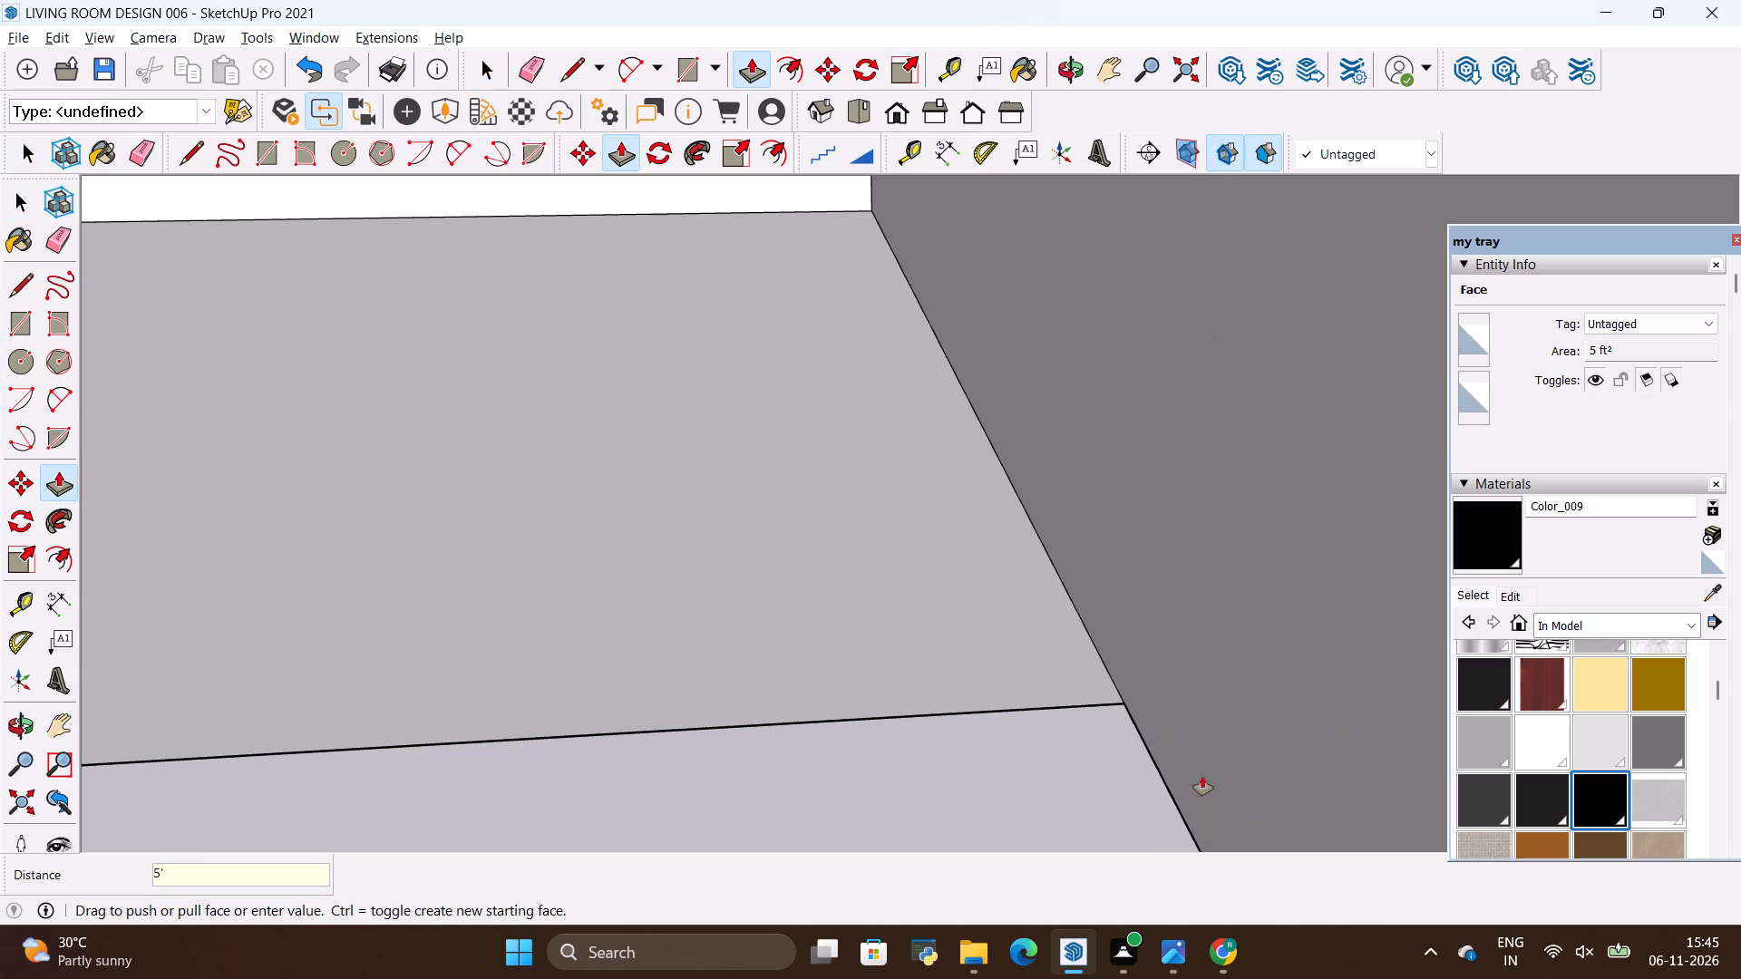
Push/Pull the front end of the left-hand wall outward to align with the extended right-hand wall.
scroll(1211, 616, "down", 4)
scroll(1158, 532, "down", 7)
scroll(1133, 416, "down", 6)
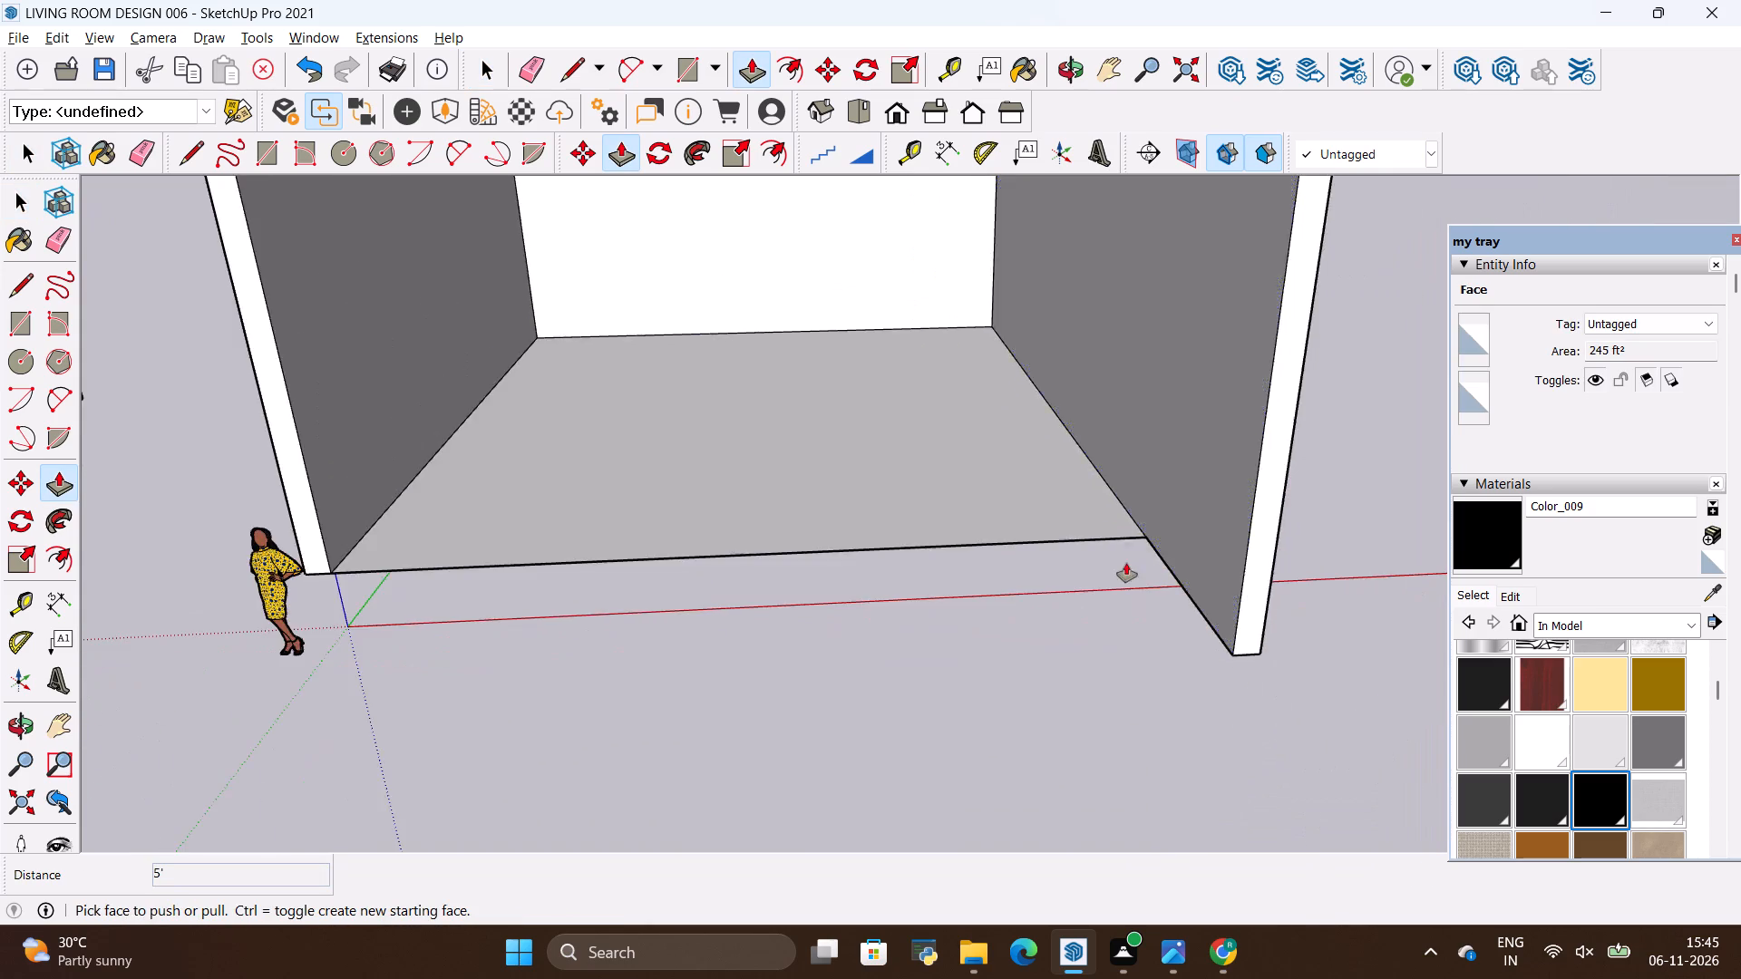
scroll(1126, 563, "down", 3)
scroll(649, 394, "up", 5)
scroll(754, 456, "down", 3)
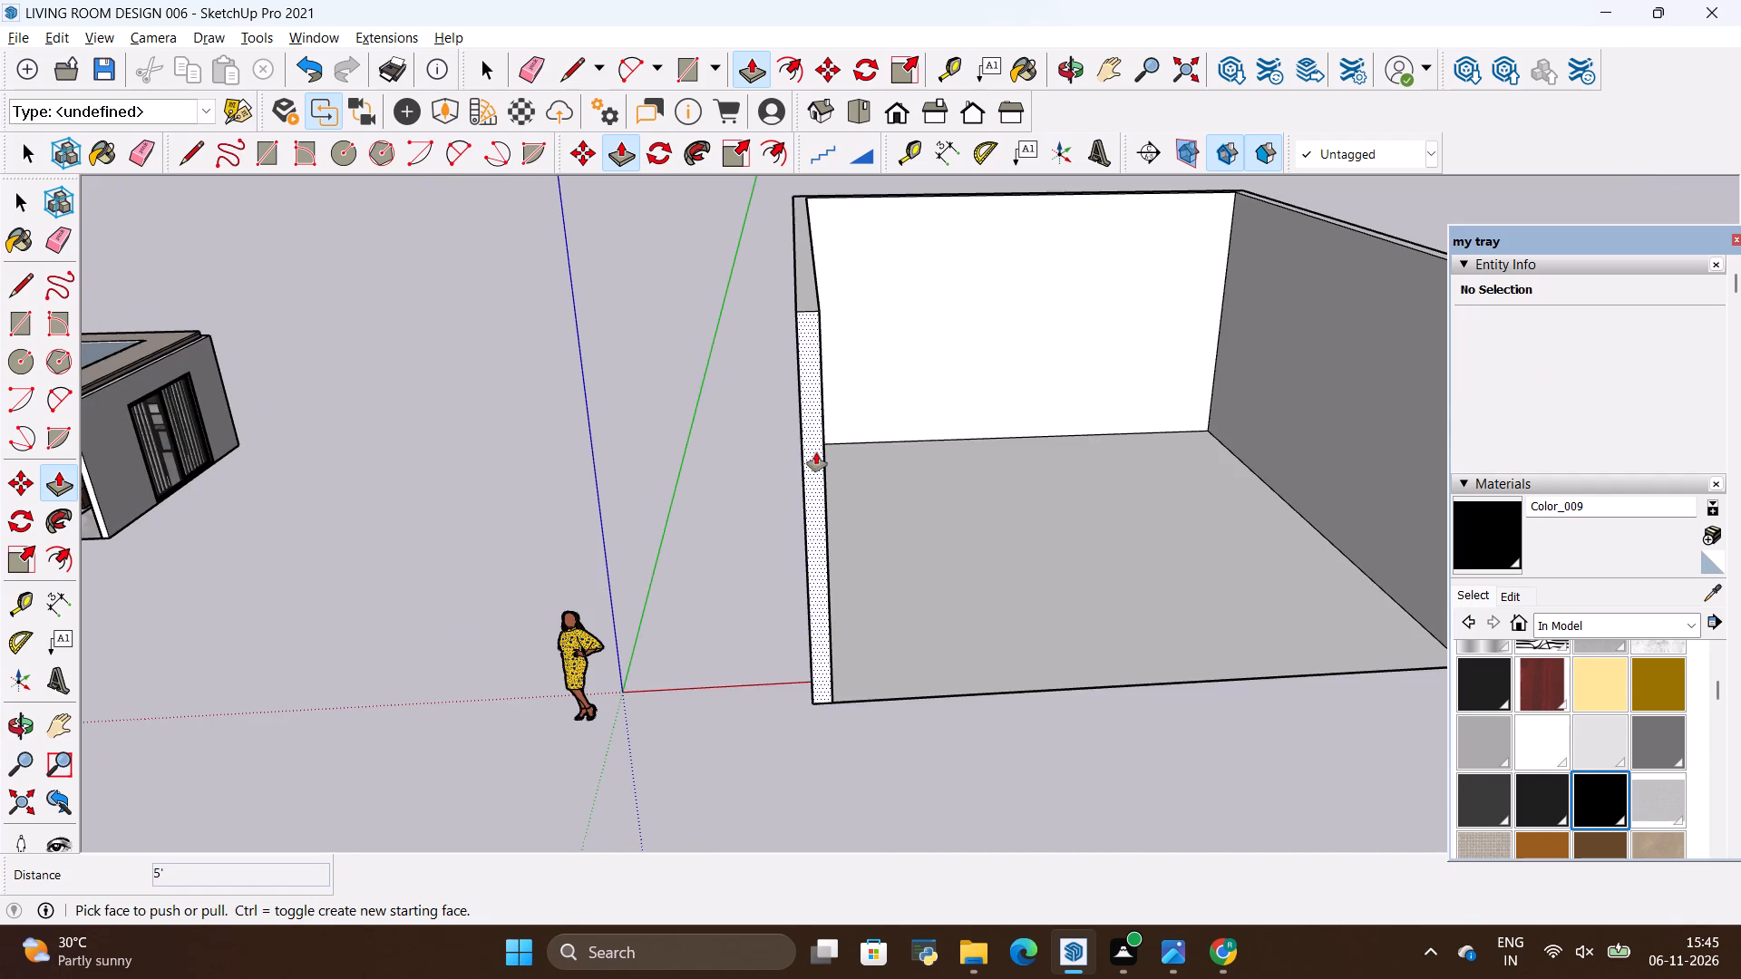
left_click(816, 452)
scroll(898, 490, "down", 9)
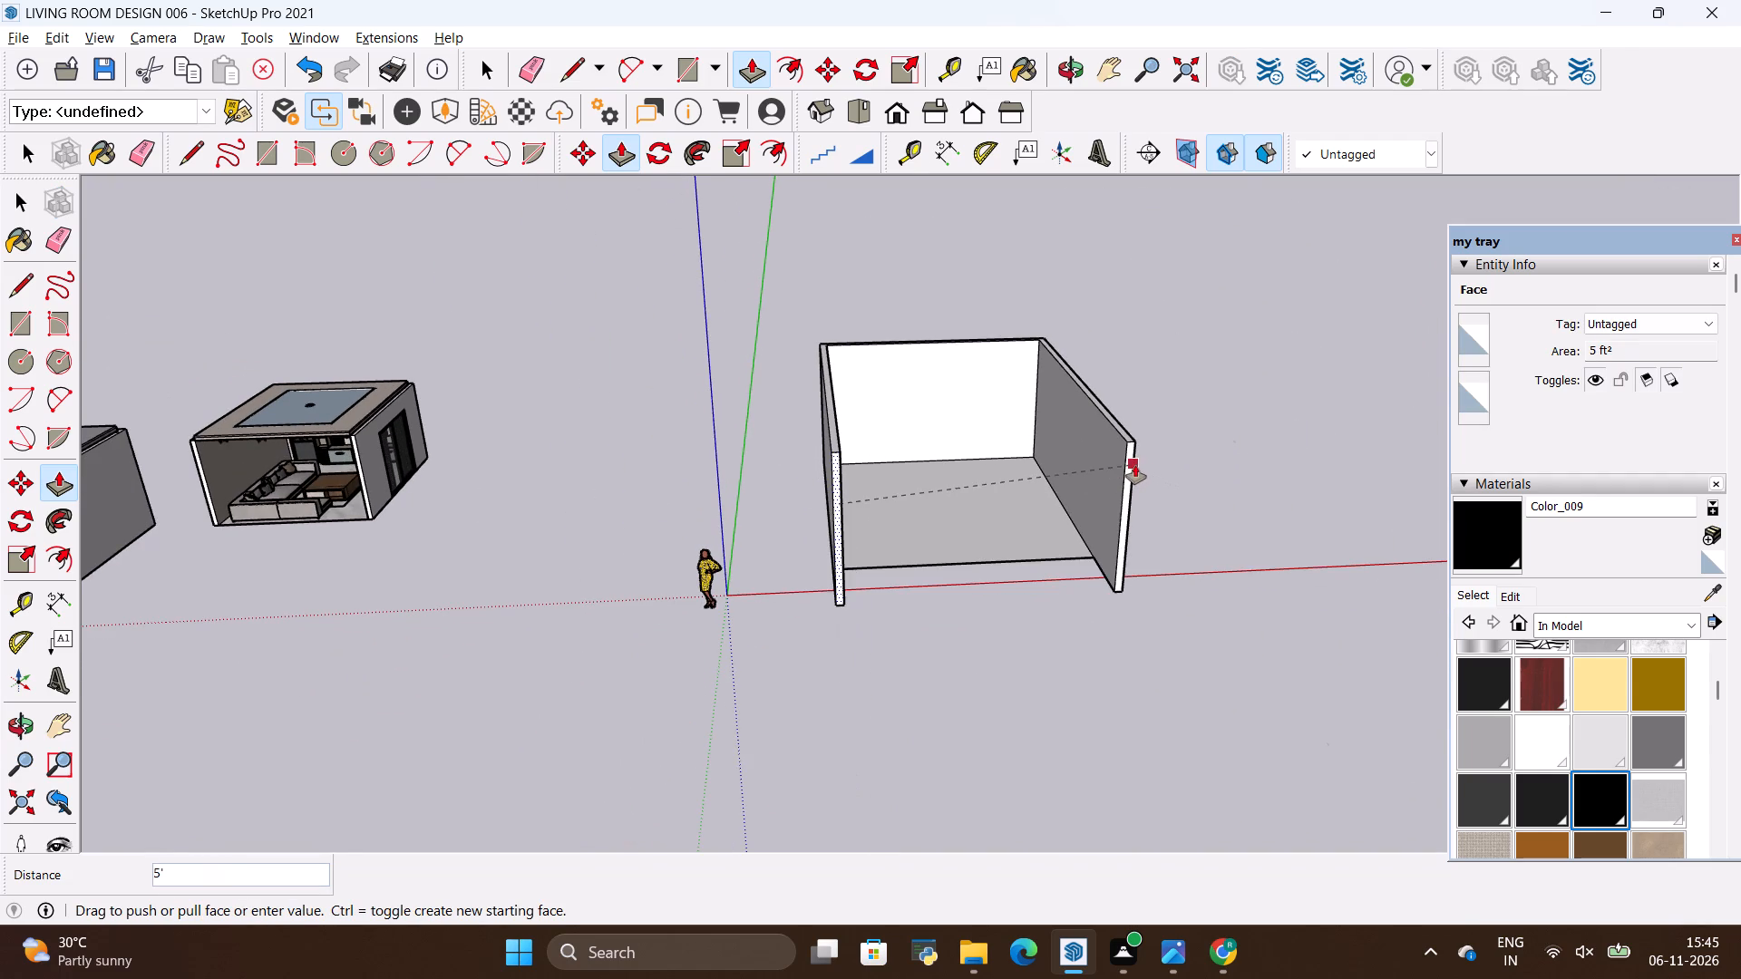
left_click(1135, 465)
scroll(1084, 548, "up", 8)
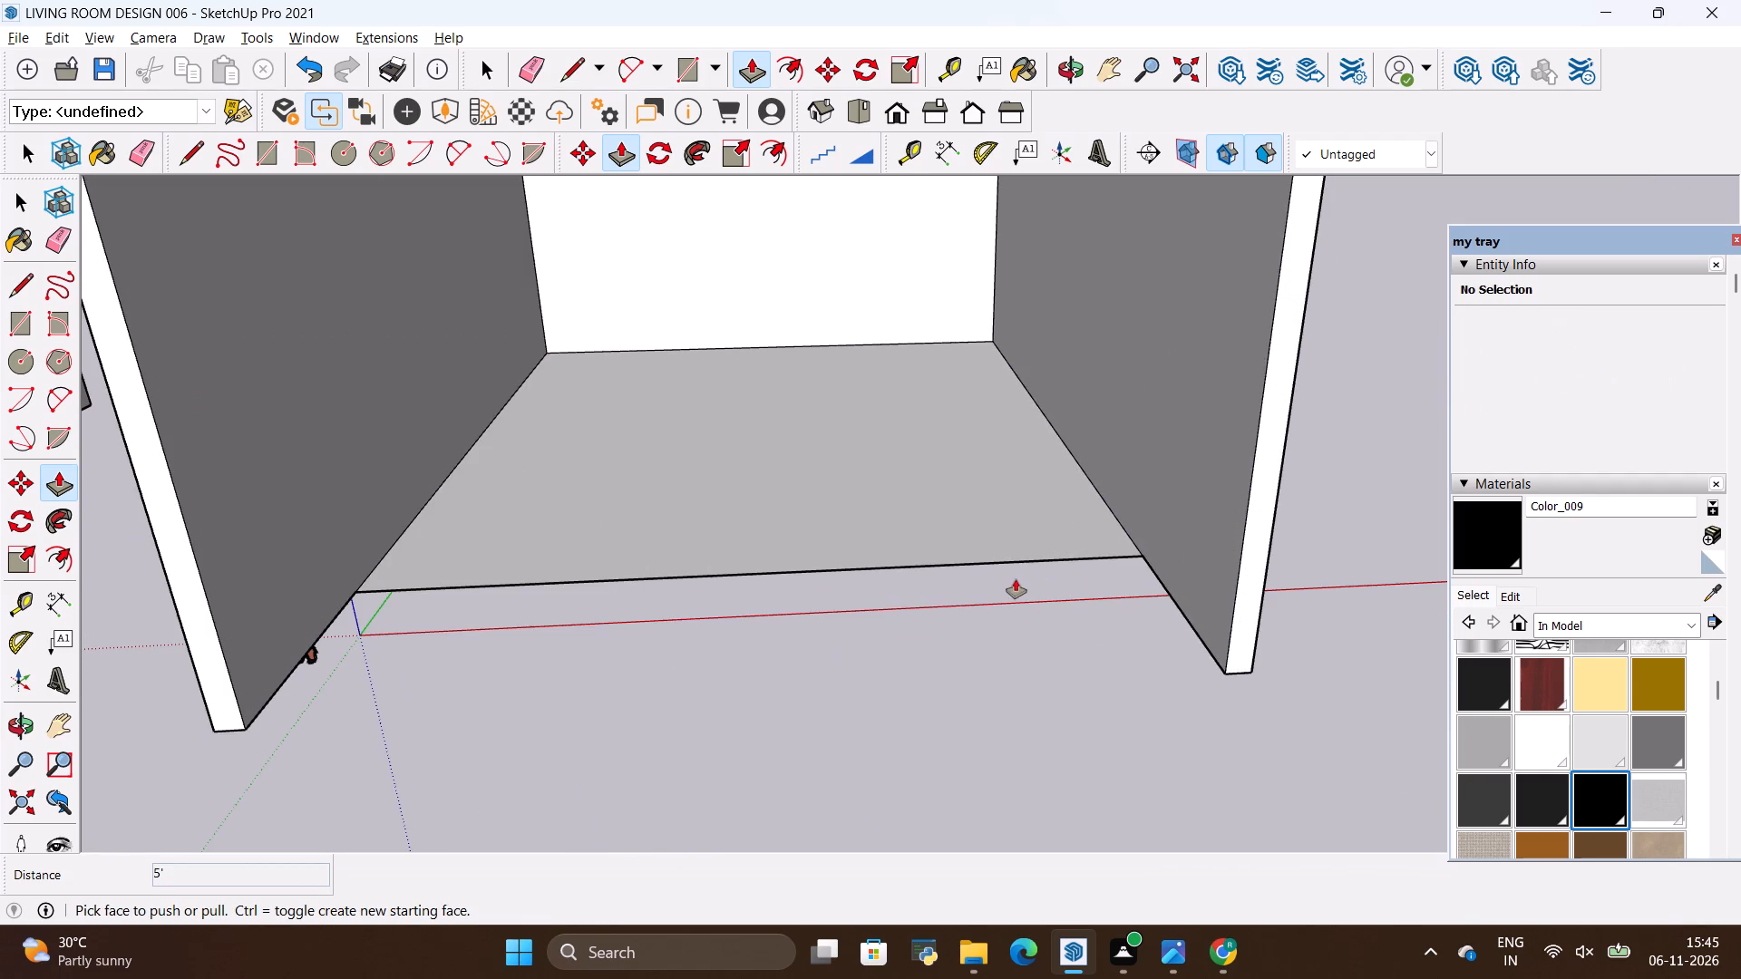
Extend the floor with a 17' by 5' rectangle between the lengthened walls and erase the seam with the existing floor.
key("r")
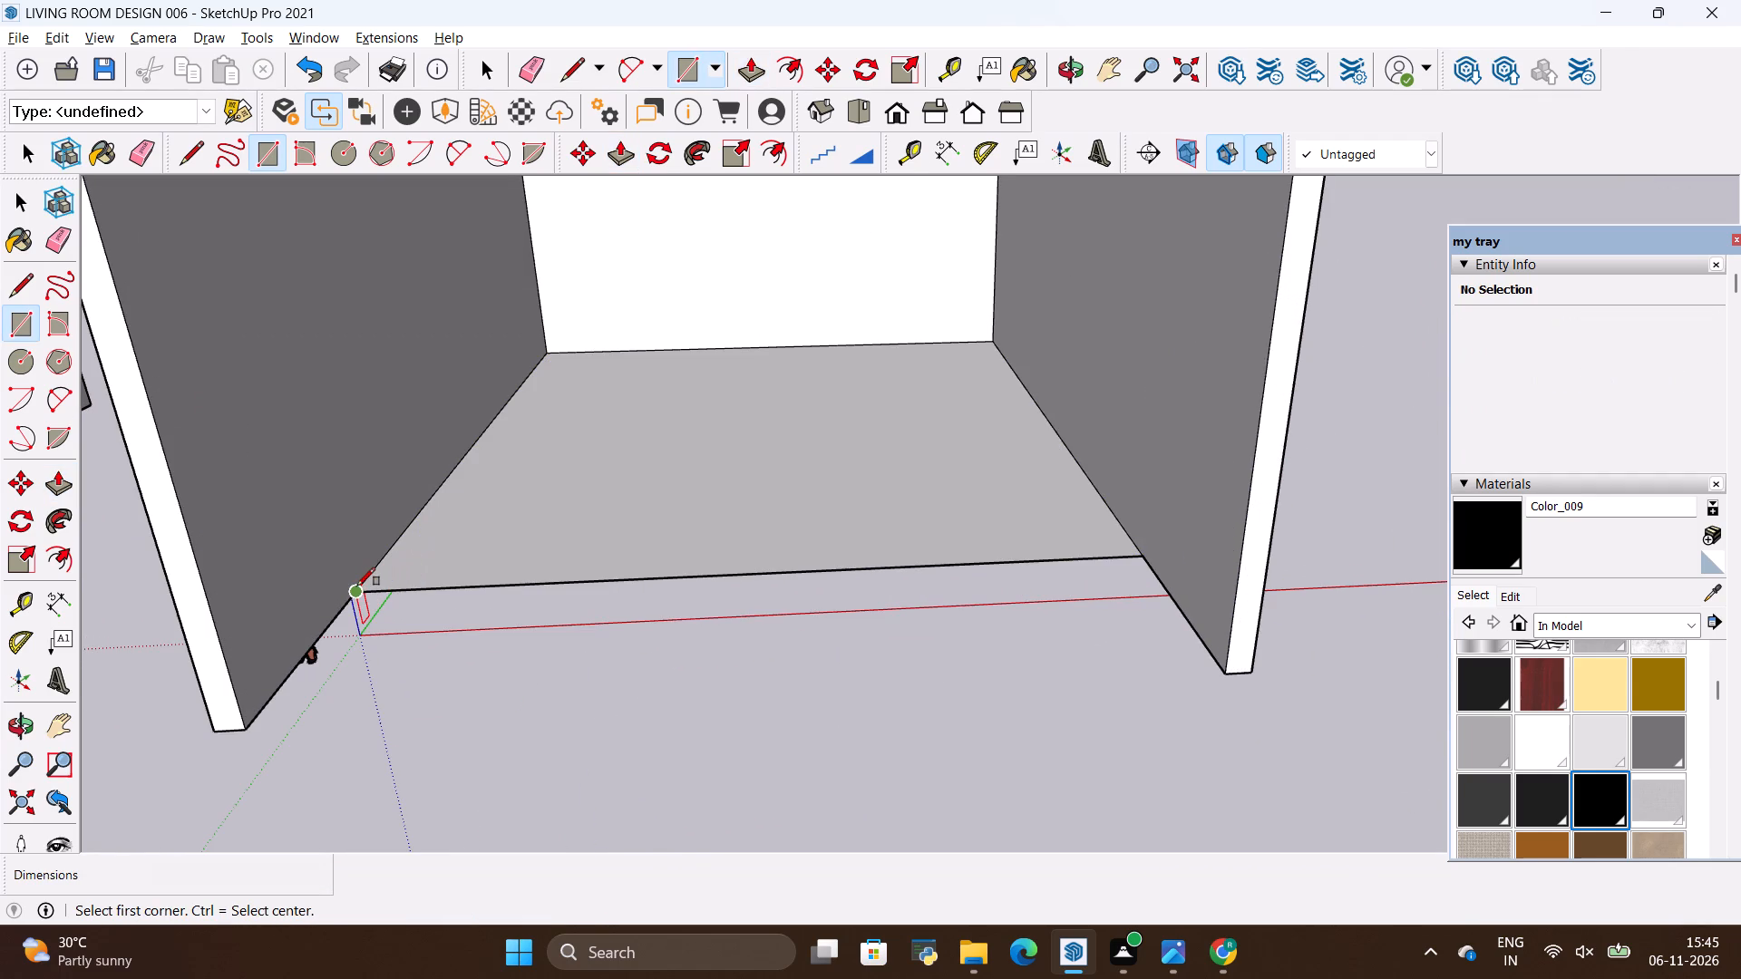
left_click(356, 586)
left_click(1226, 673)
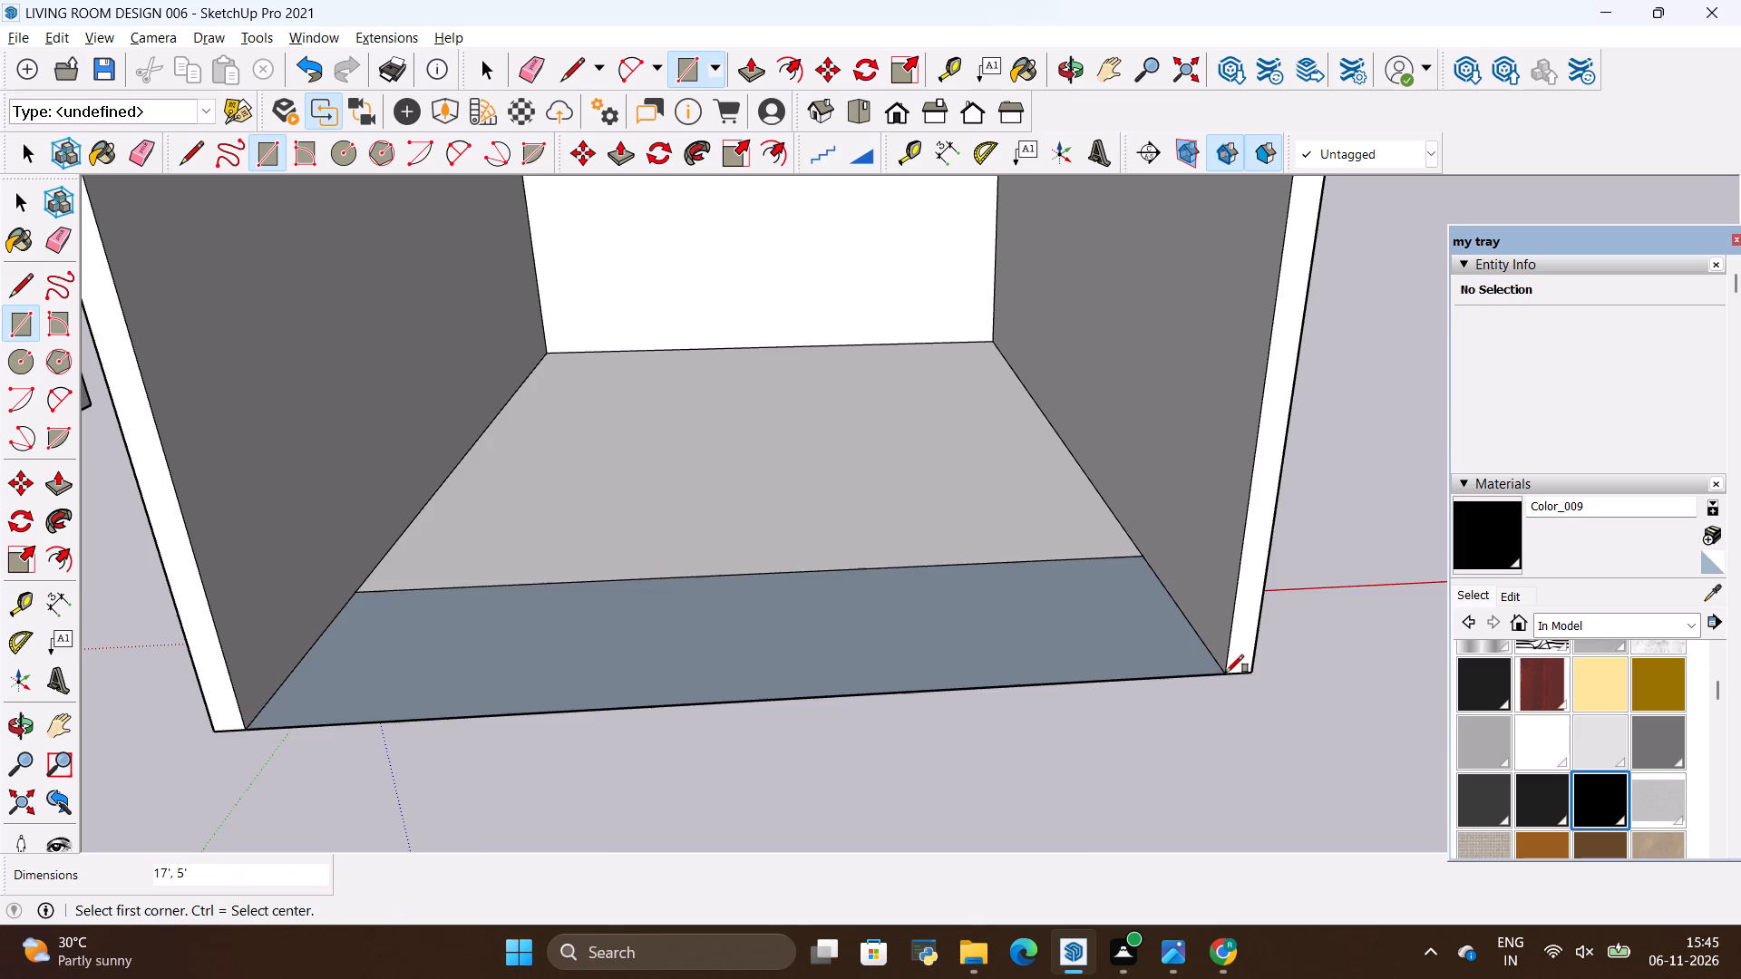
key("e")
left_click_drag(742, 557, 759, 583)
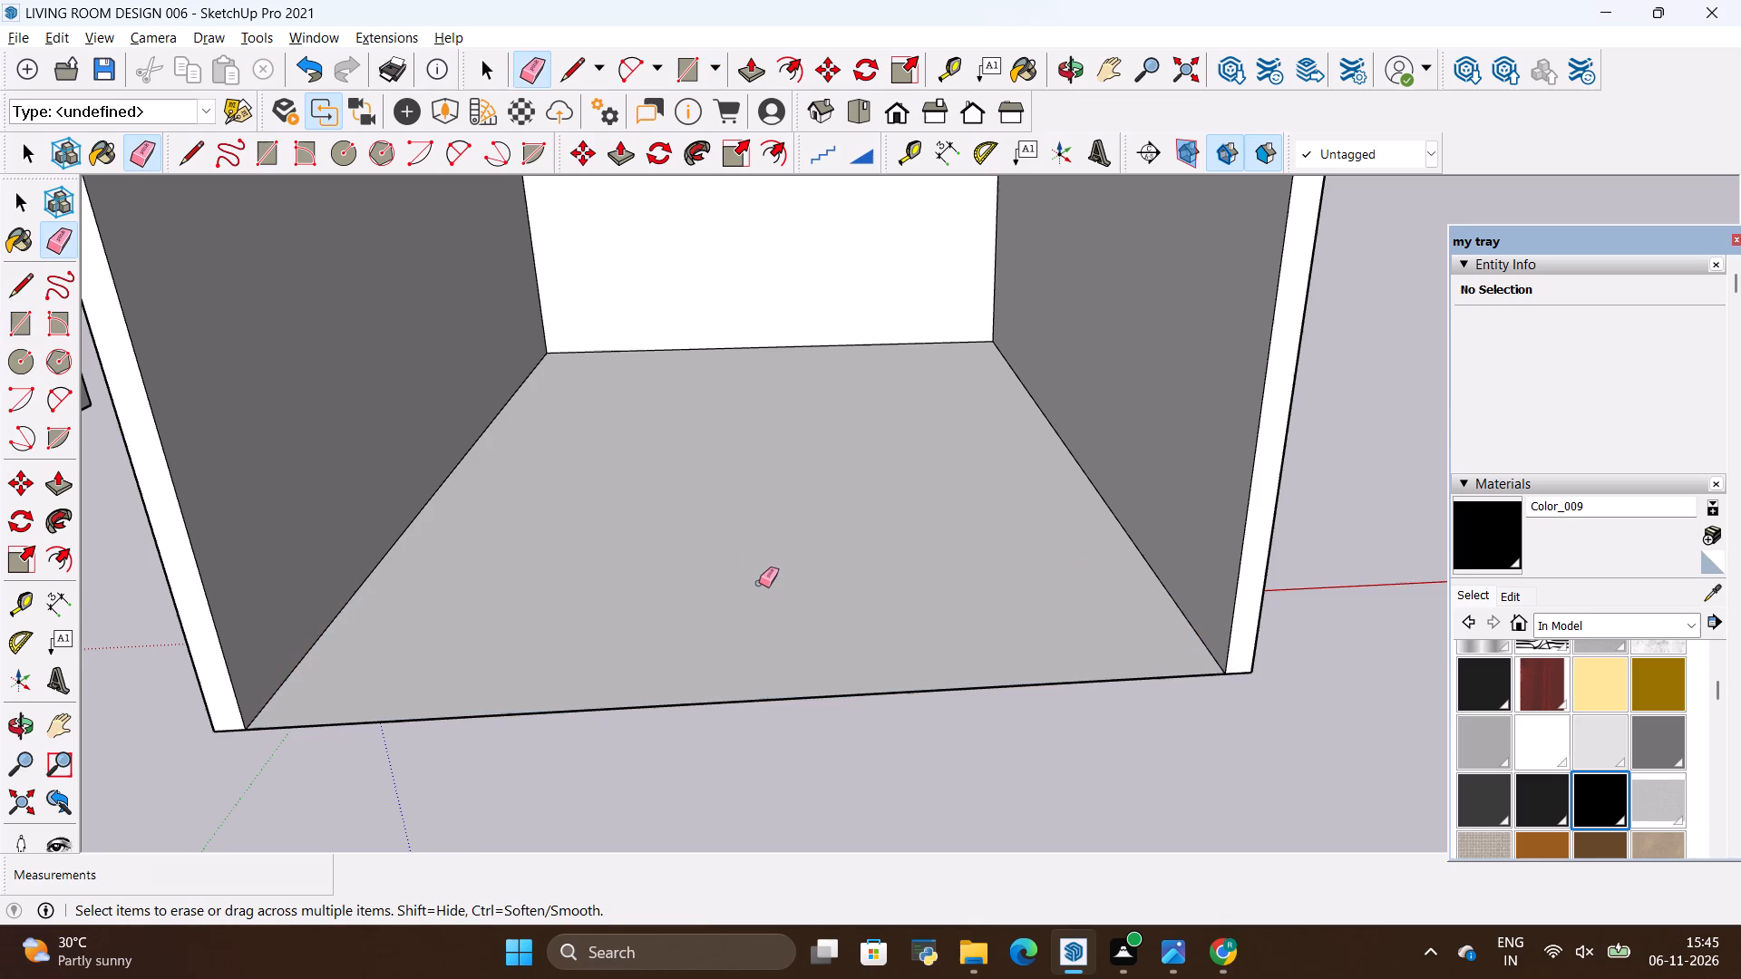
Select the floor face and examine the lengthened room shell from several angles, comparing it with the reference photo.
key("space")
left_click(759, 585)
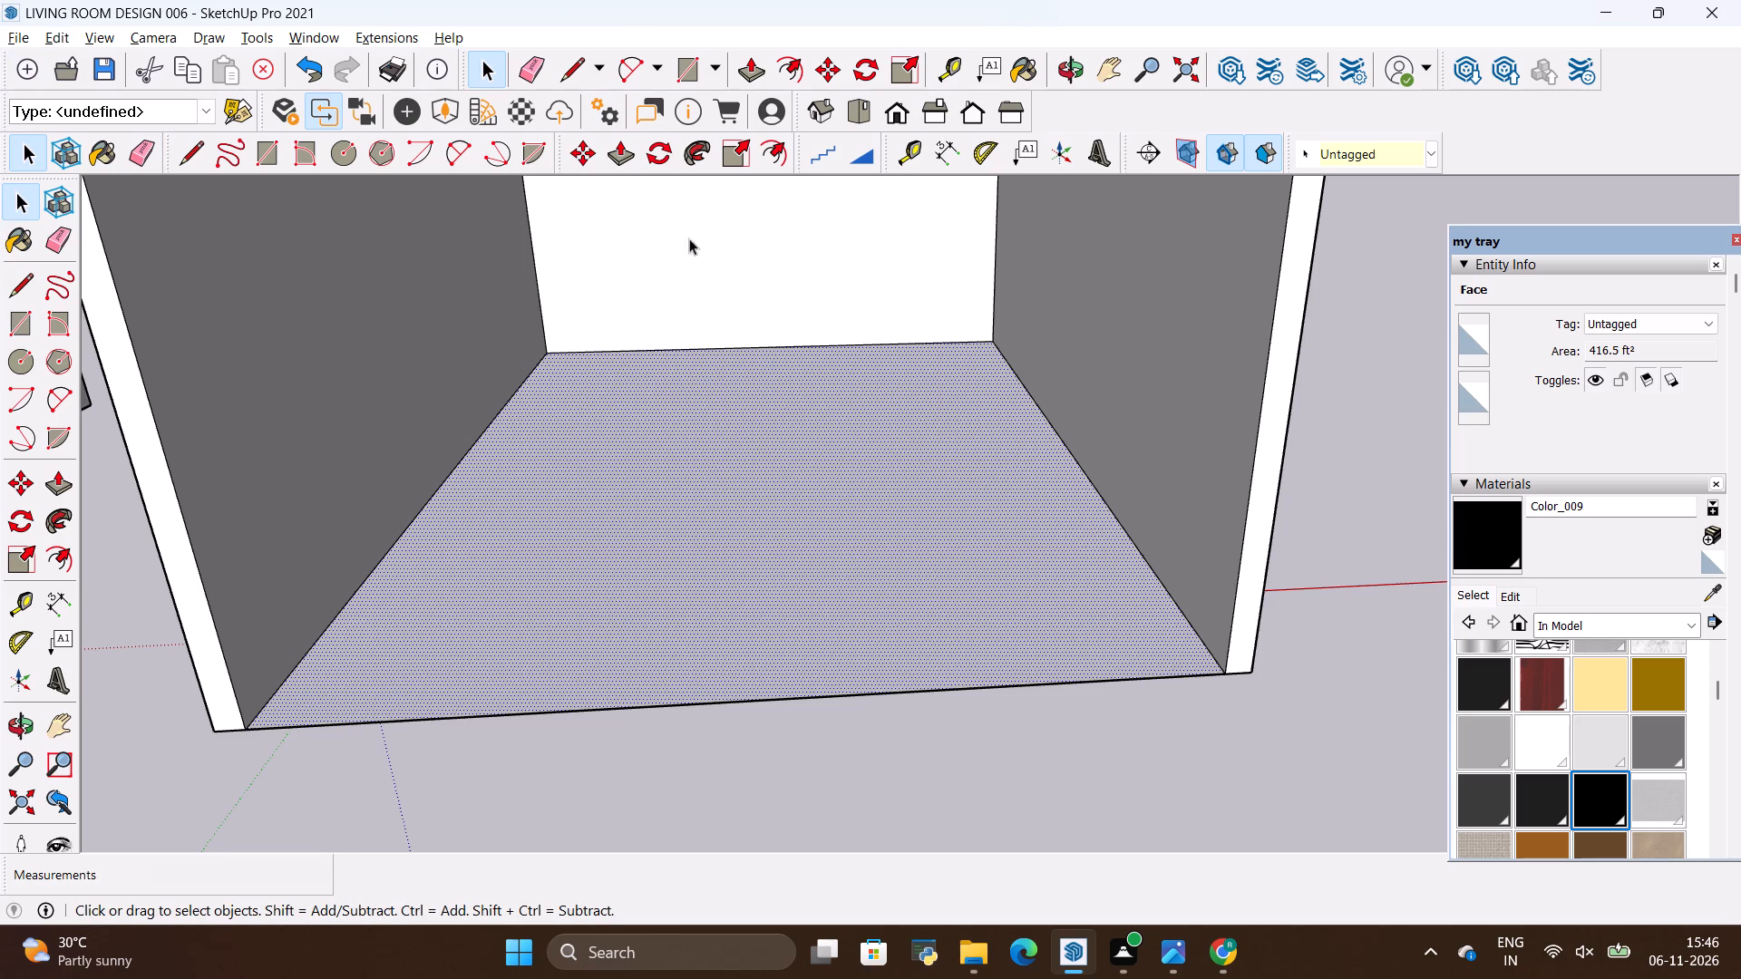
left_click(18, 722)
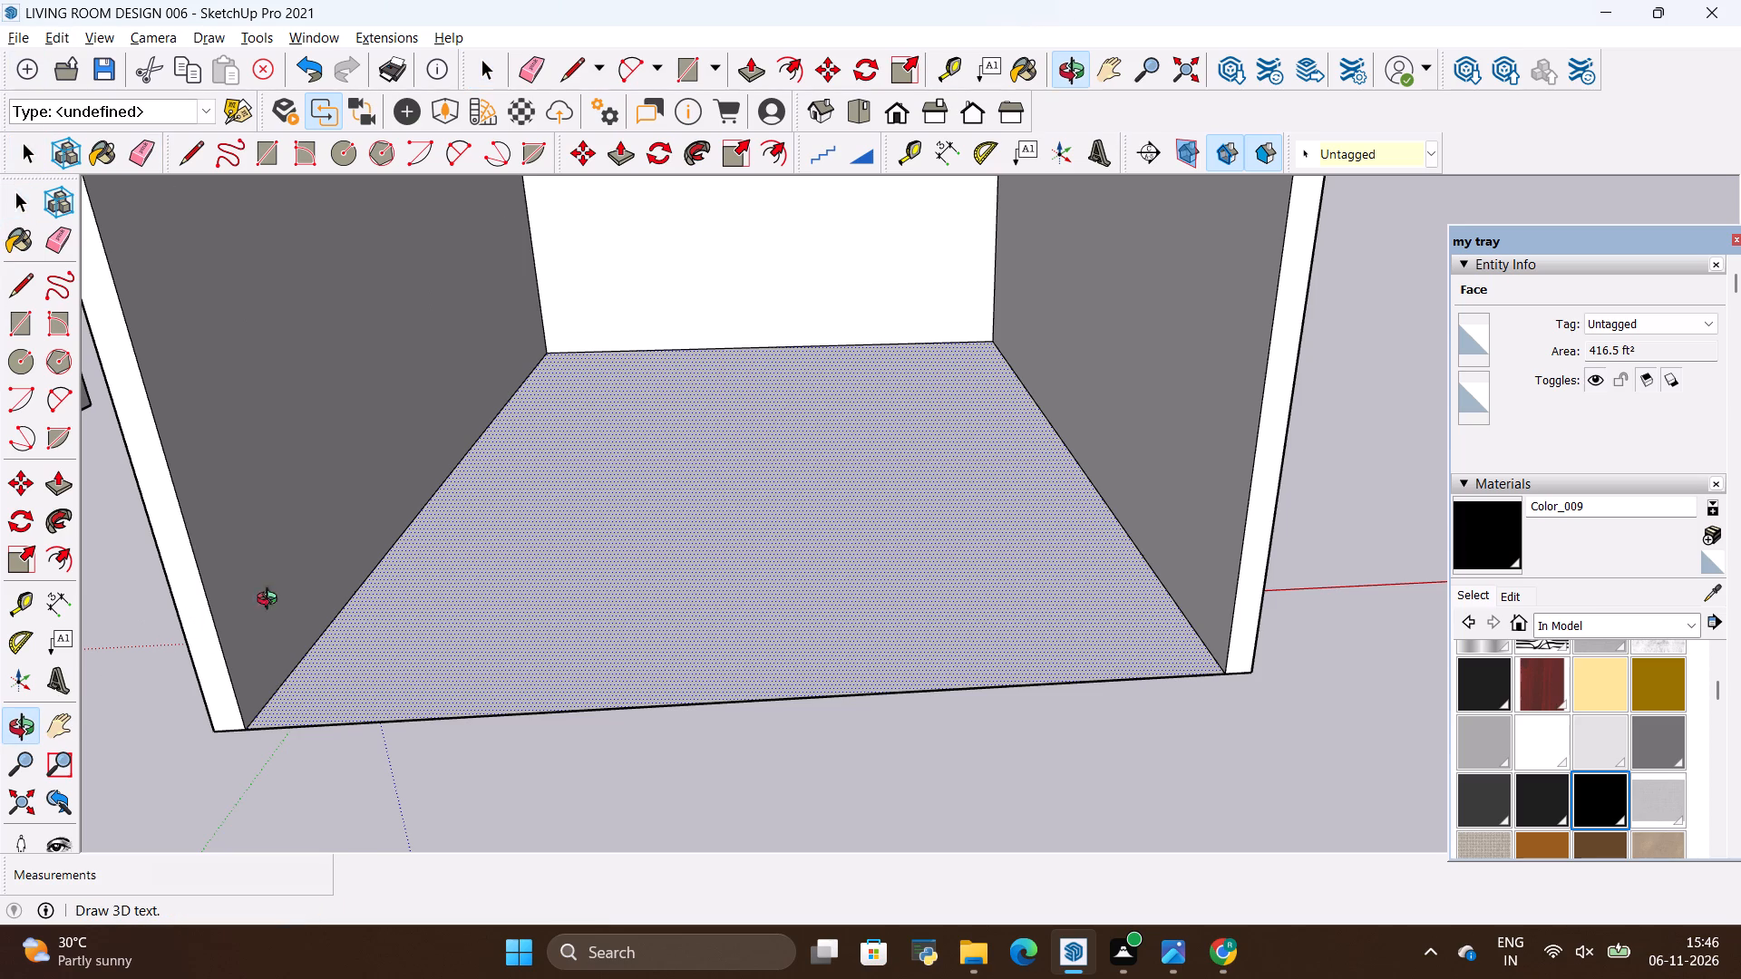
left_click_drag(769, 499, 724, 685)
scroll(841, 536, "down", 12)
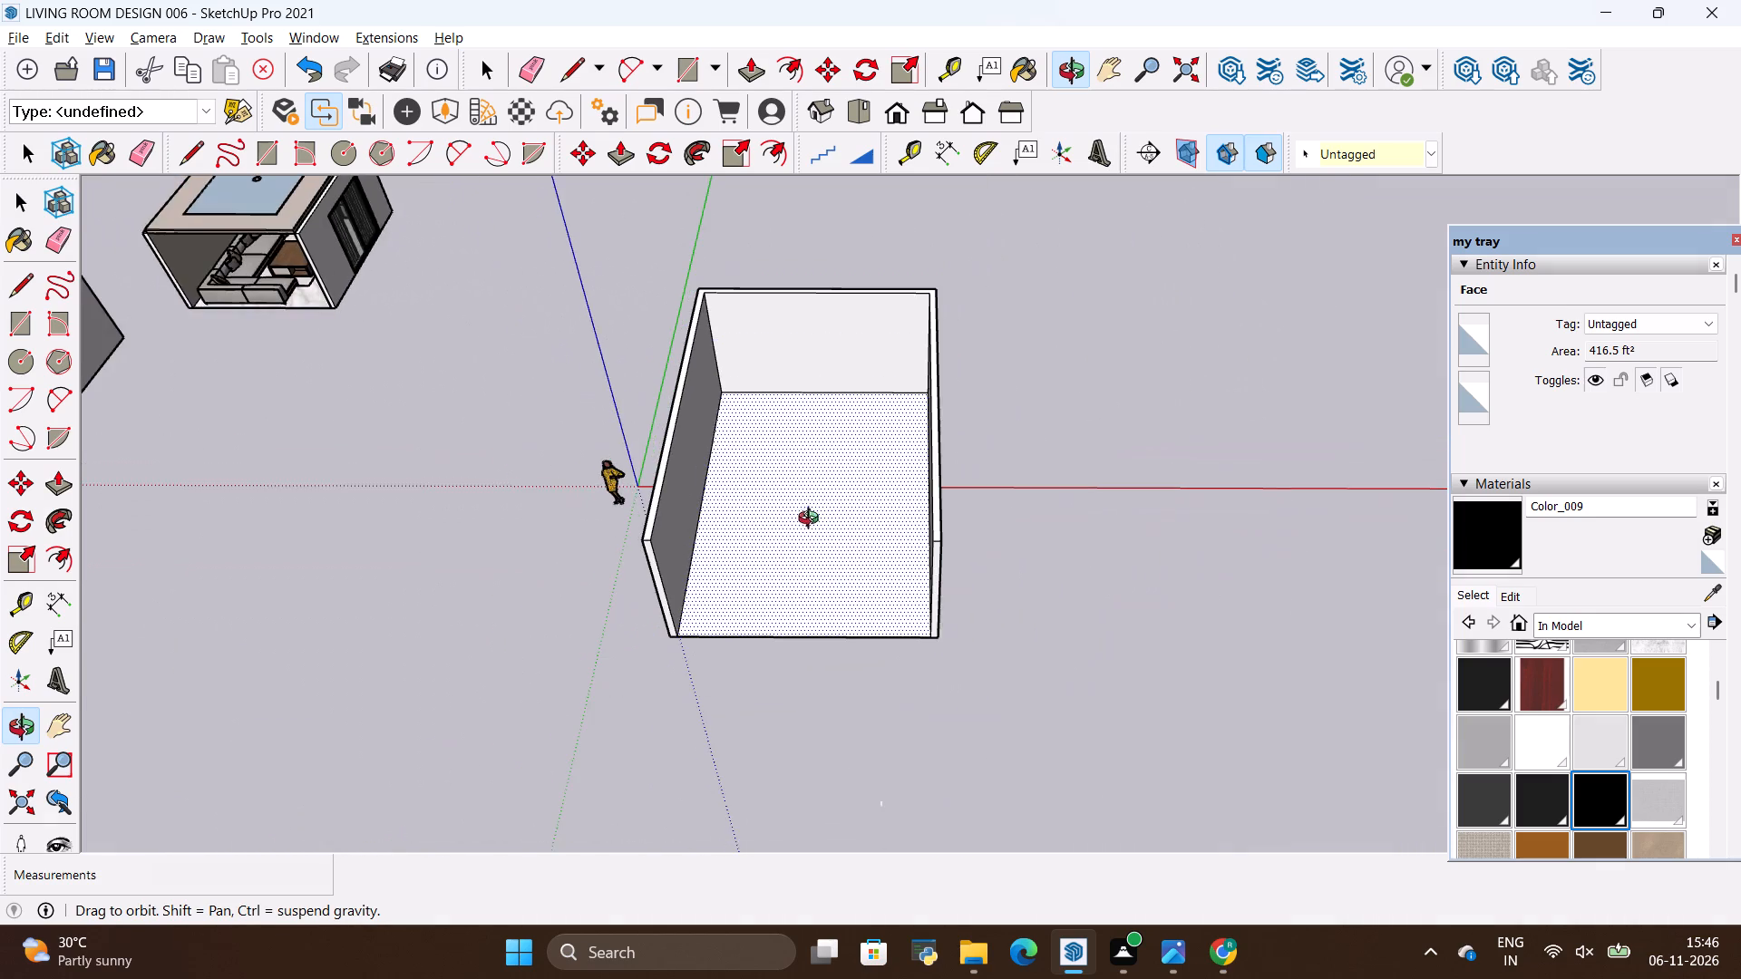
left_click_drag(812, 506, 793, 549)
scroll(776, 582, "down", 5)
scroll(783, 454, "up", 4)
left_click_drag(820, 567, 833, 543)
scroll(819, 317, "up", 9)
left_click_drag(829, 479, 830, 413)
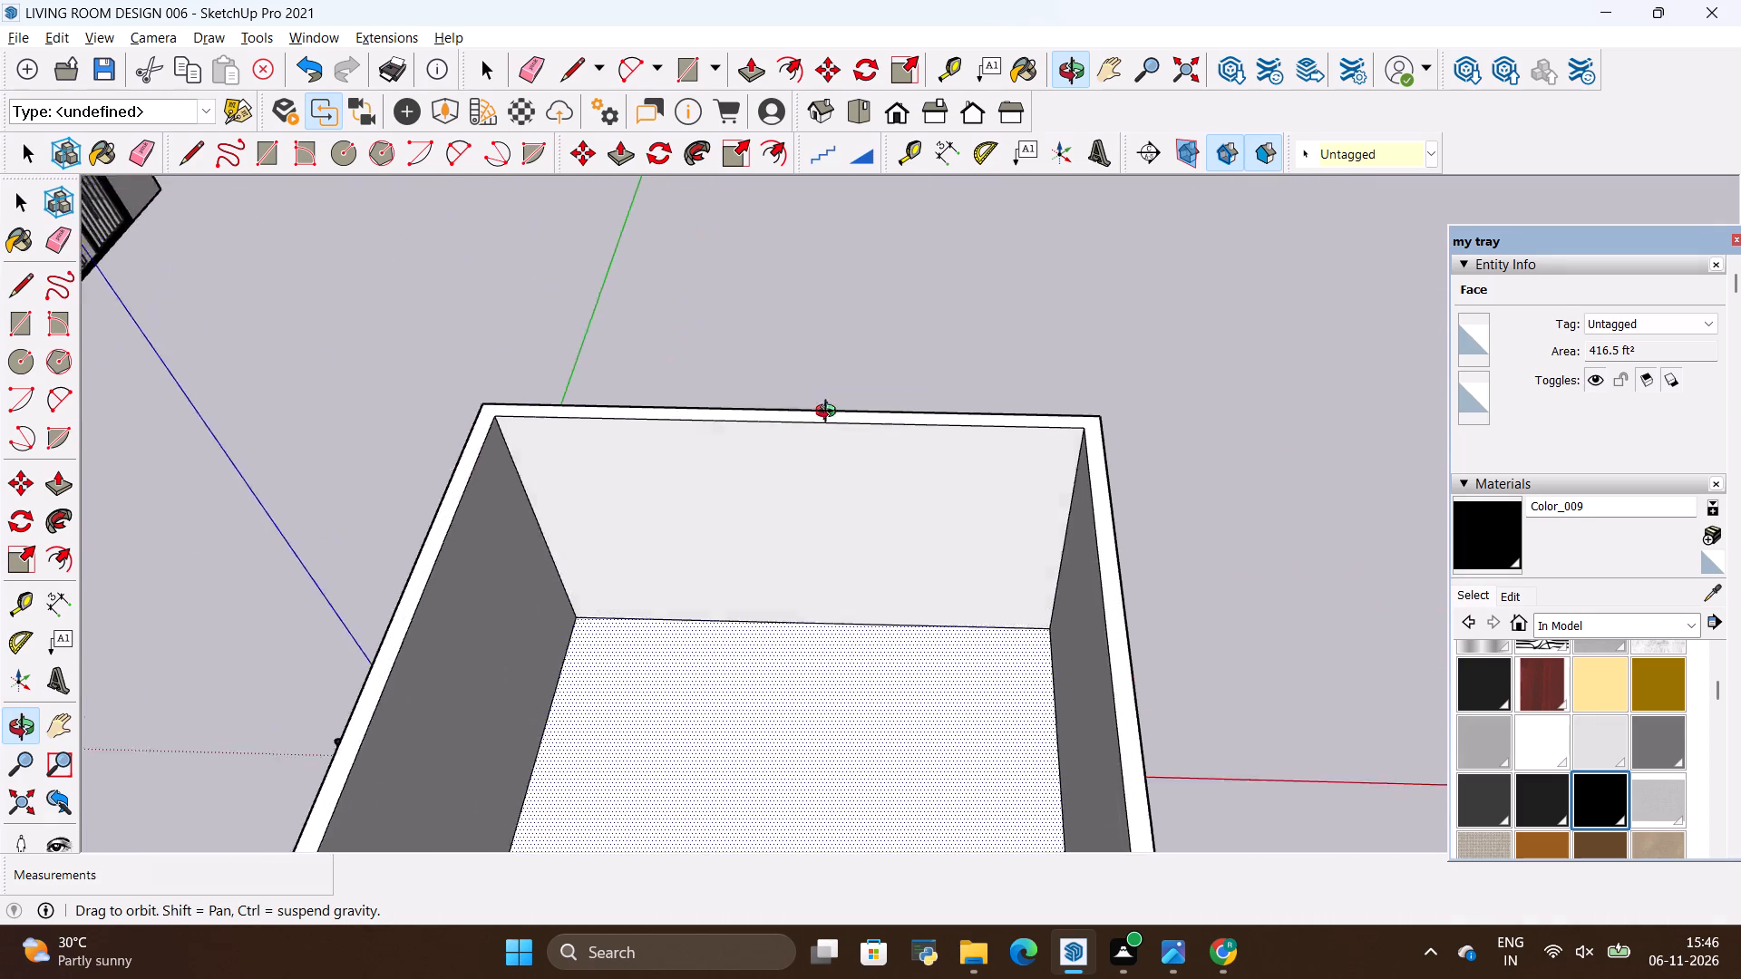
left_click_drag(830, 413, 896, 298)
left_click_drag(820, 466, 797, 298)
scroll(792, 472, "down", 2)
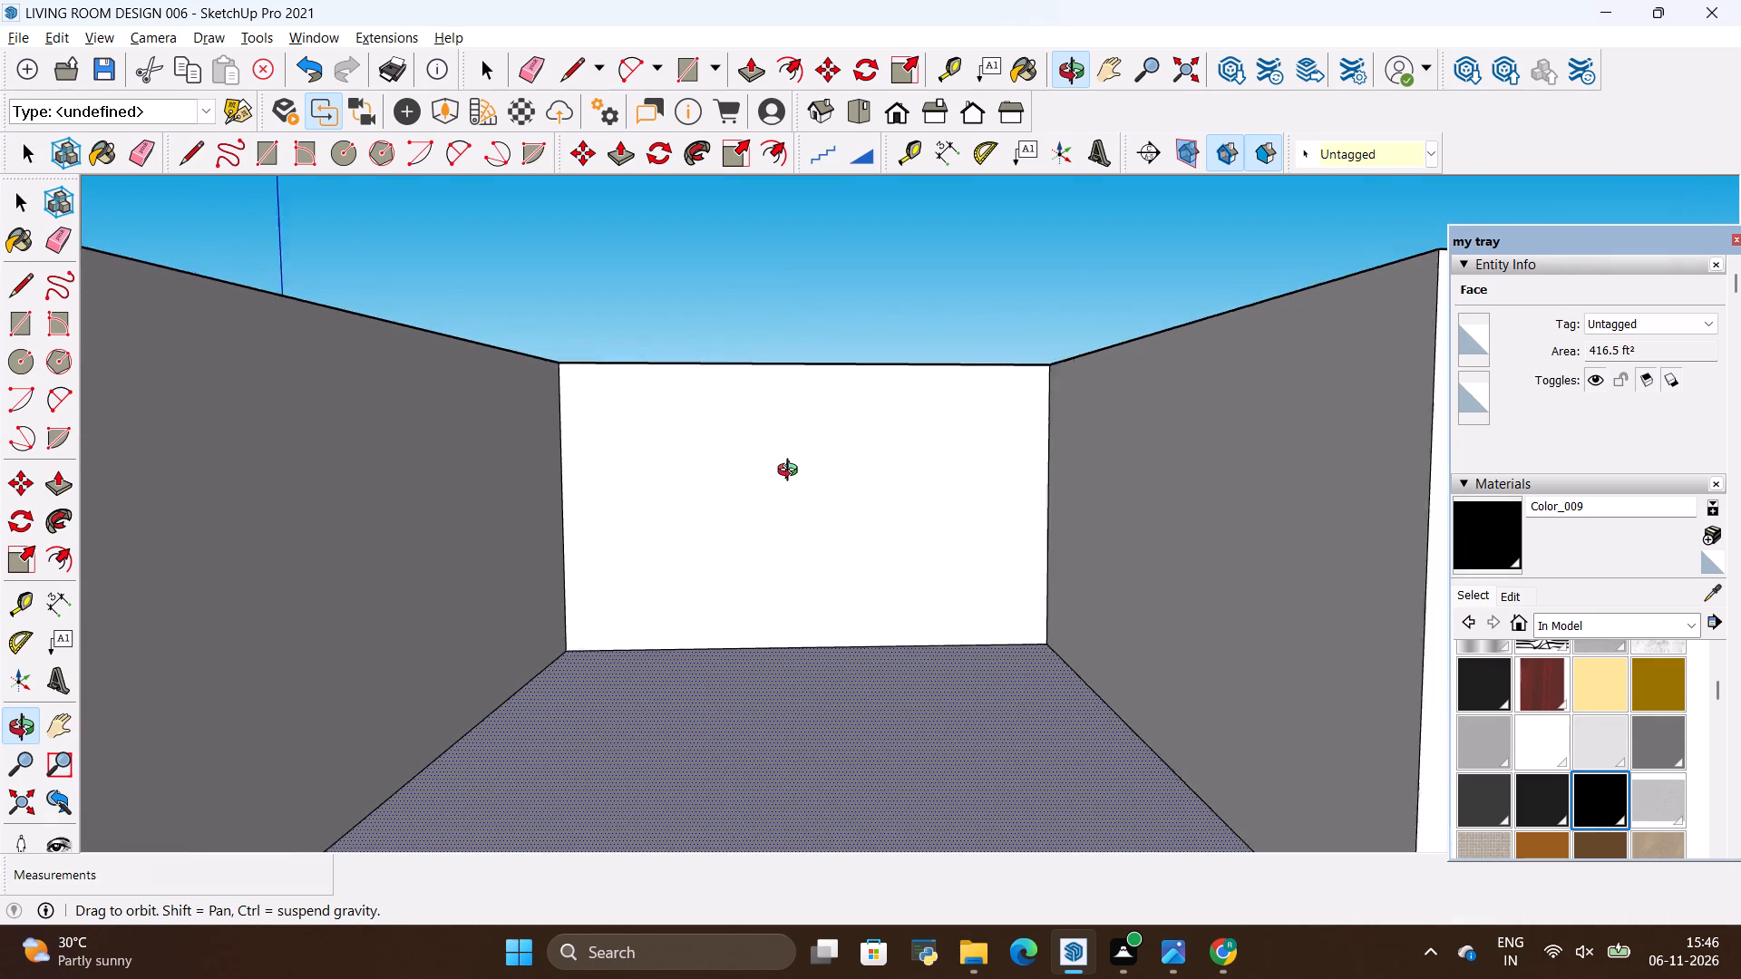
scroll(792, 472, "down", 5)
left_click_drag(779, 503, 812, 559)
scroll(816, 503, "down", 5)
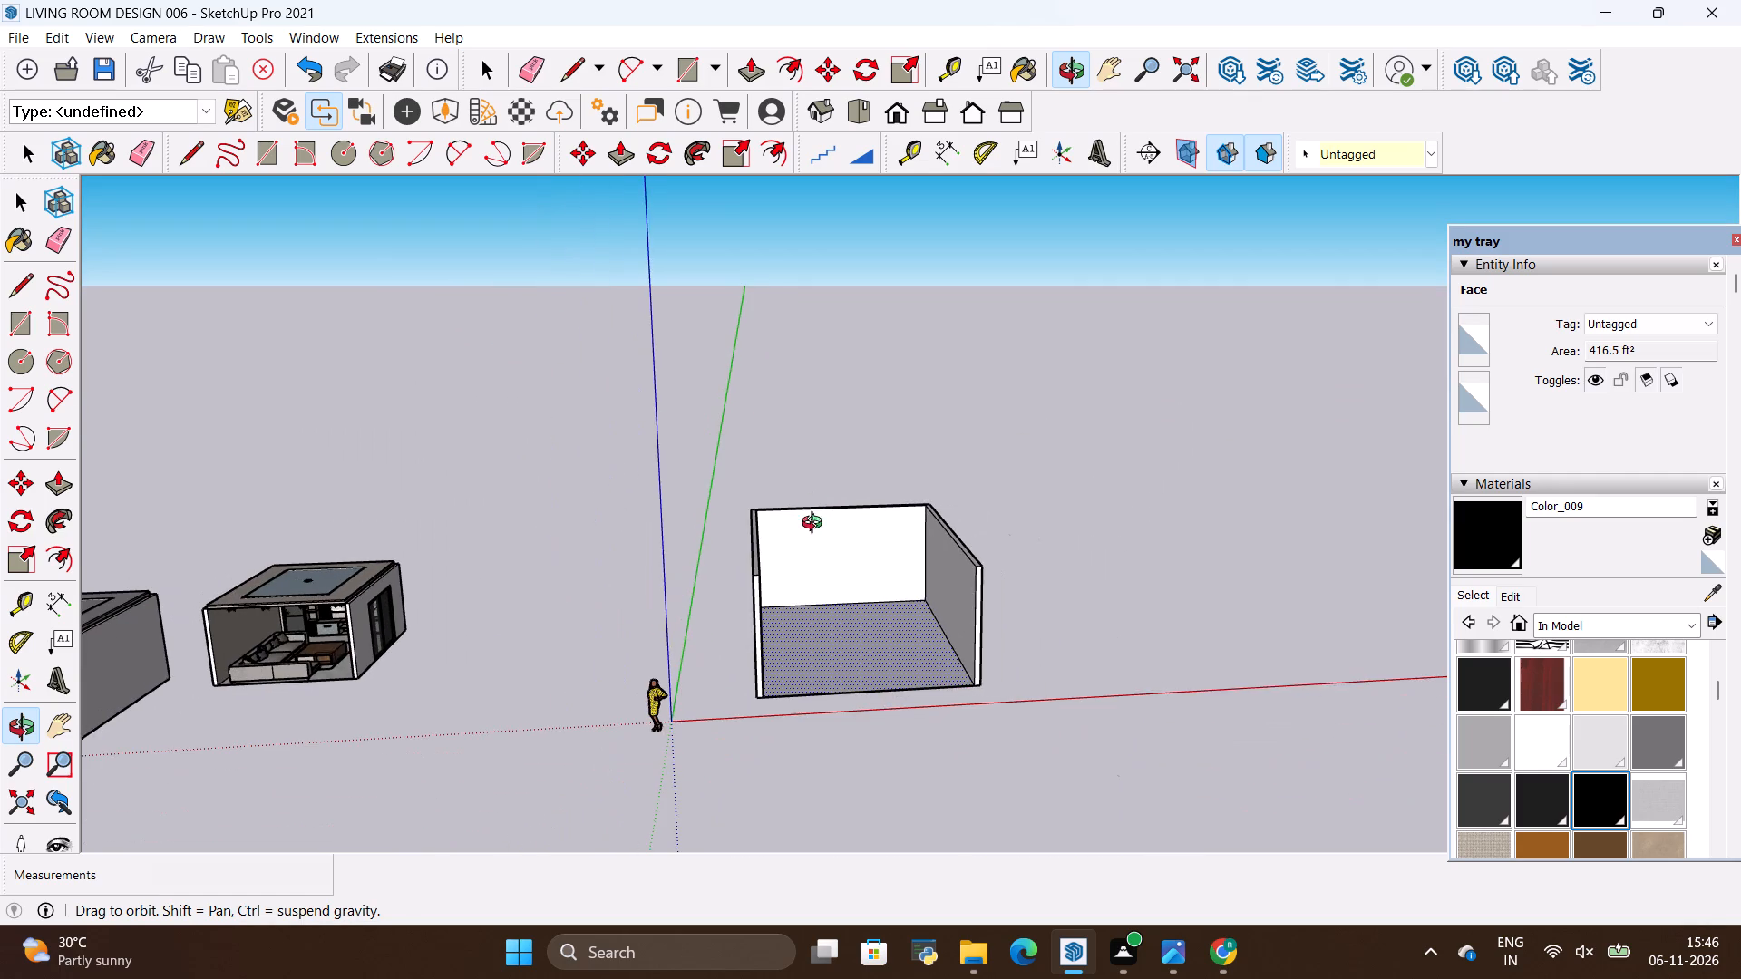
left_click_drag(838, 561, 829, 532)
scroll(823, 590, "up", 2)
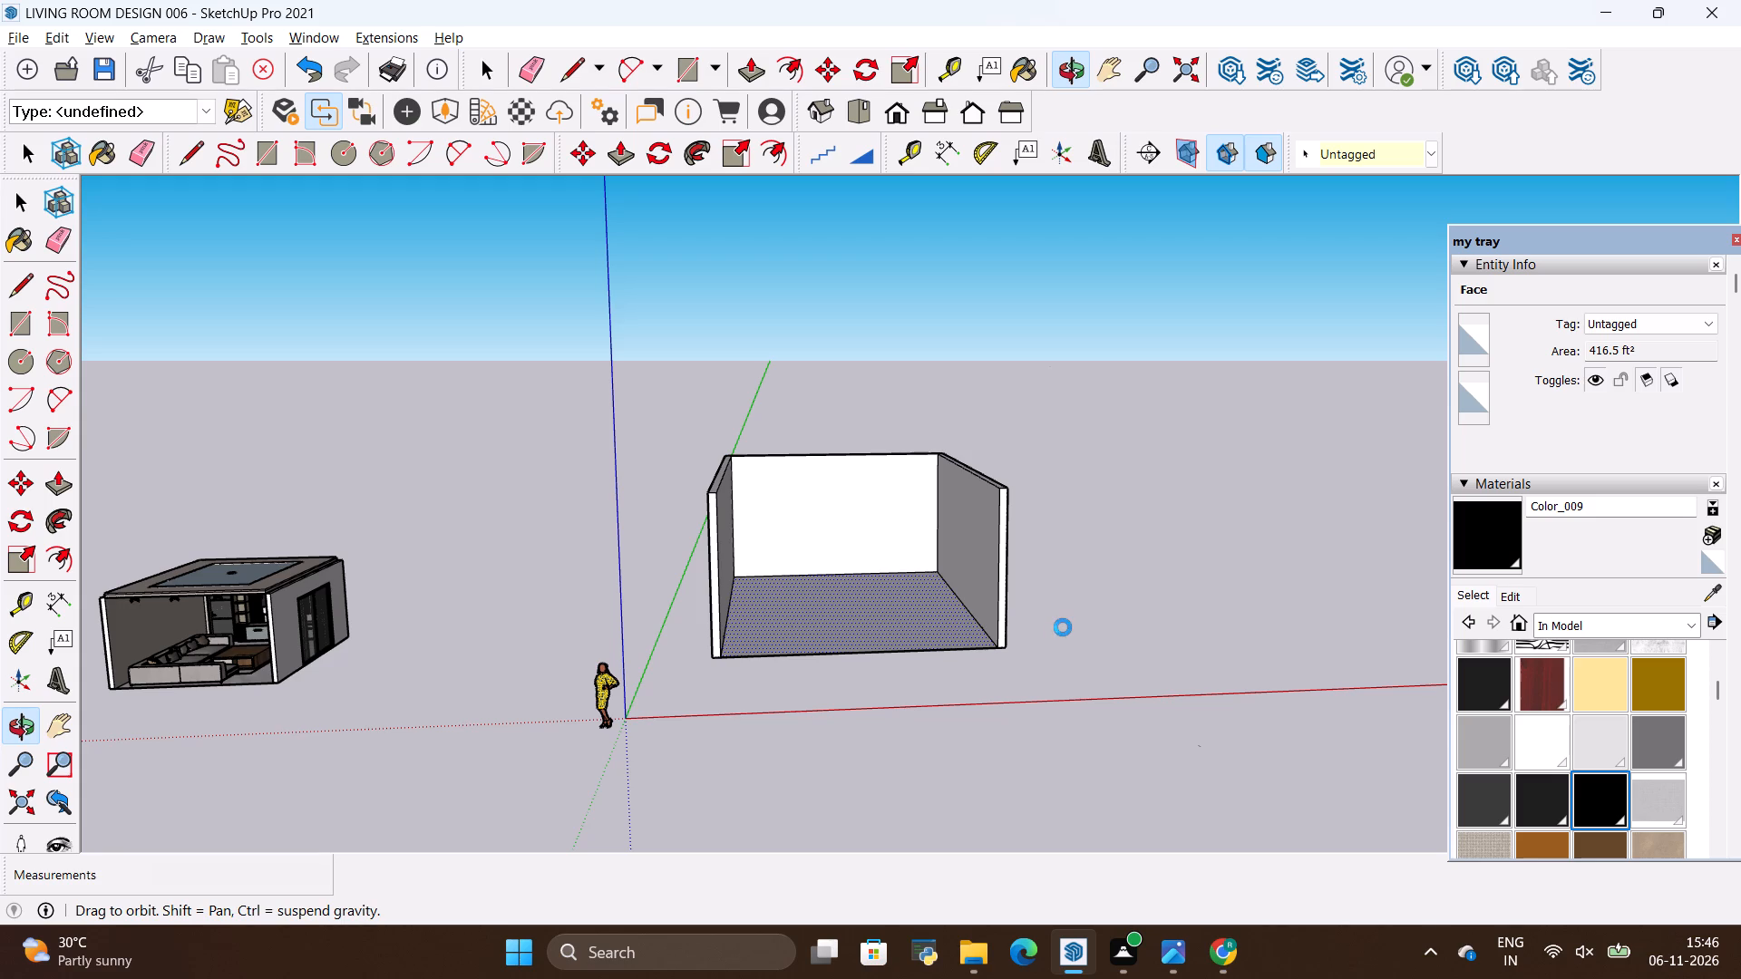
scroll(1072, 616, "down", 2)
scroll(1185, 557, "up", 4)
scroll(843, 559, "up", 12)
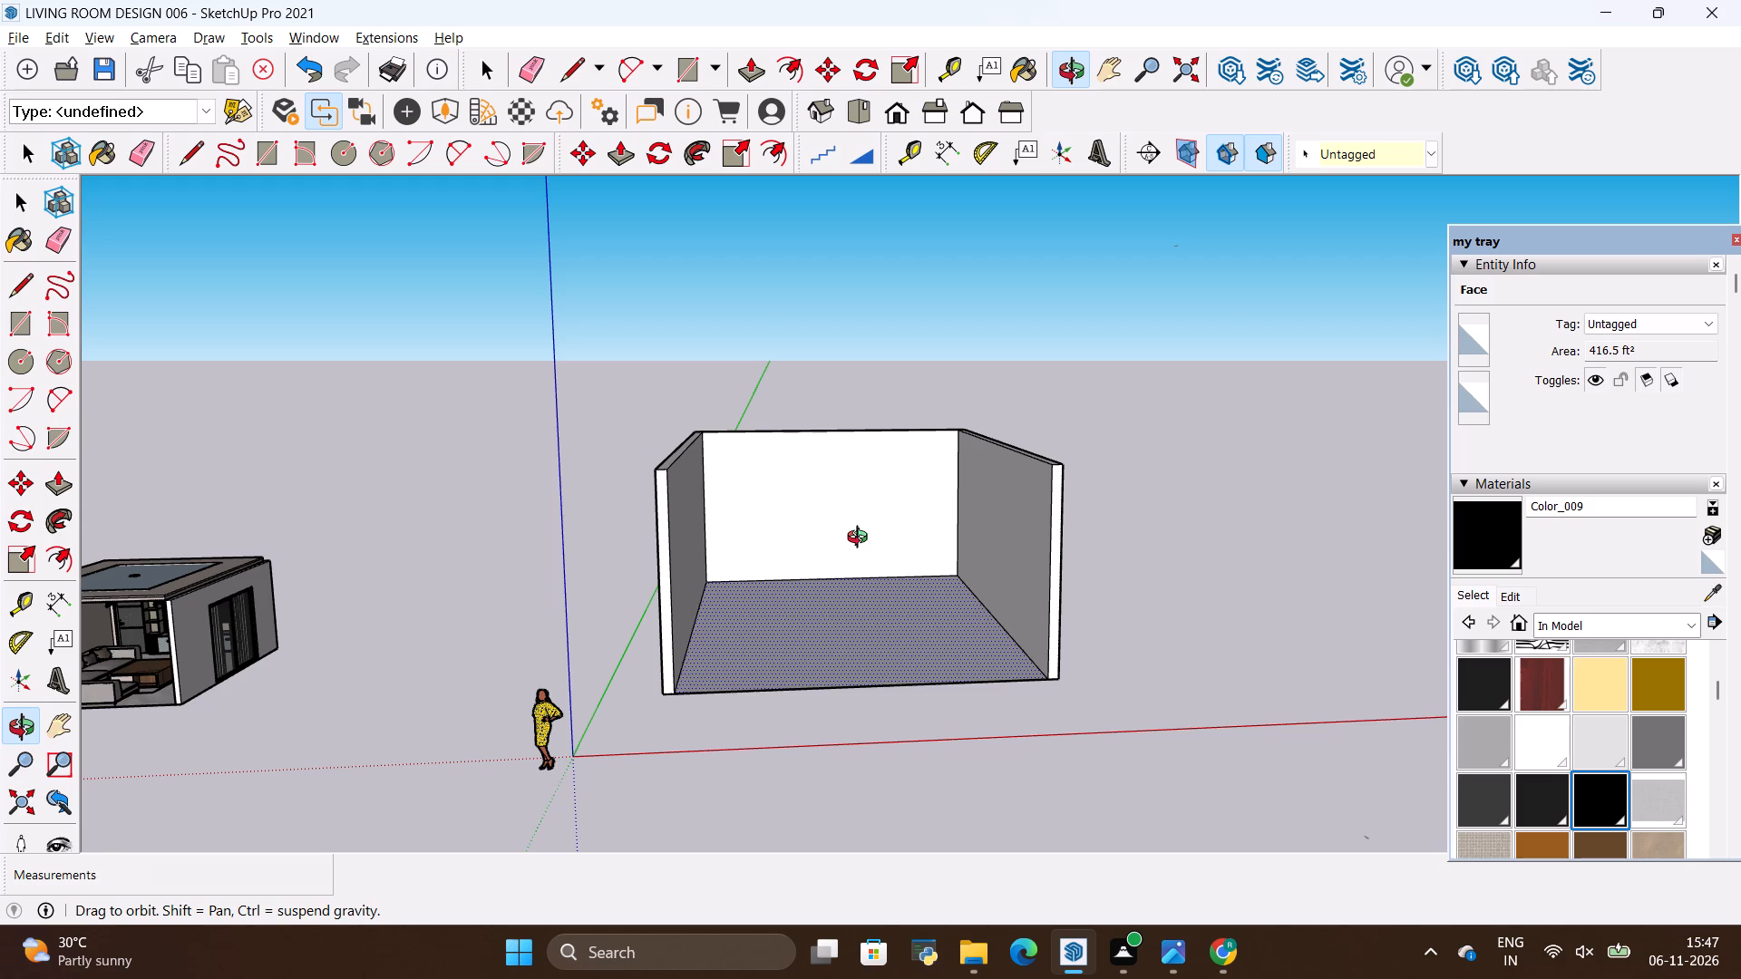
scroll(874, 587, "up", 6)
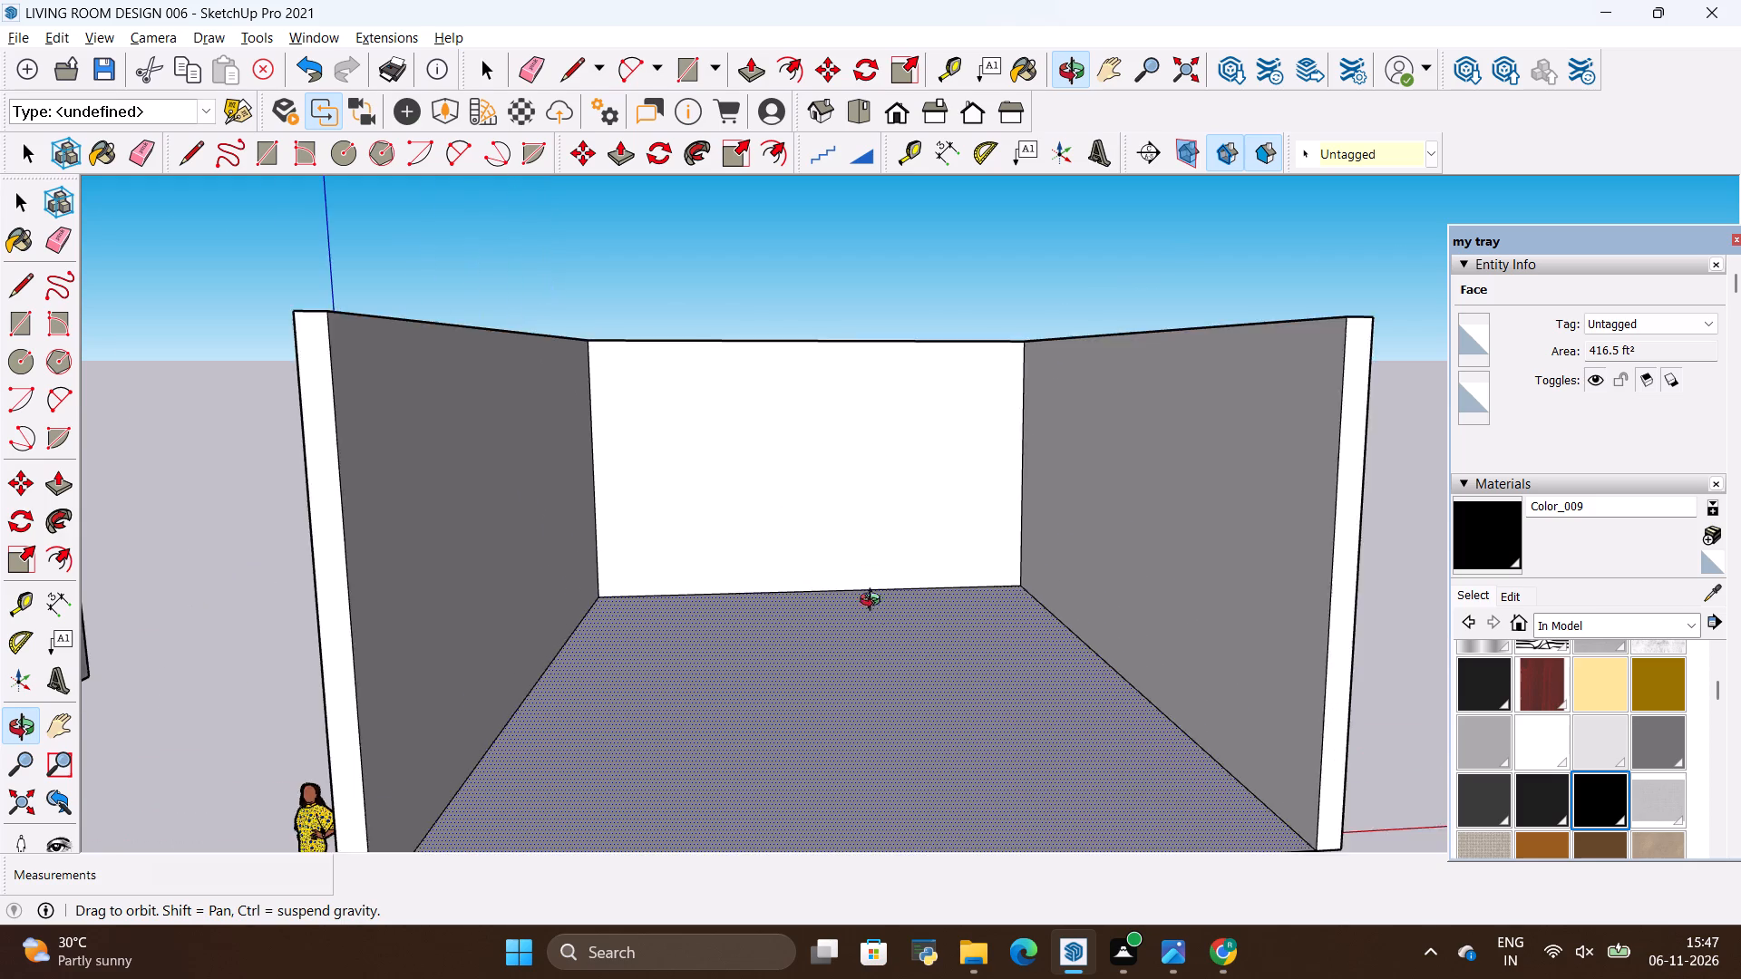
scroll(874, 602, "up", 2)
left_click_drag(831, 392, 828, 422)
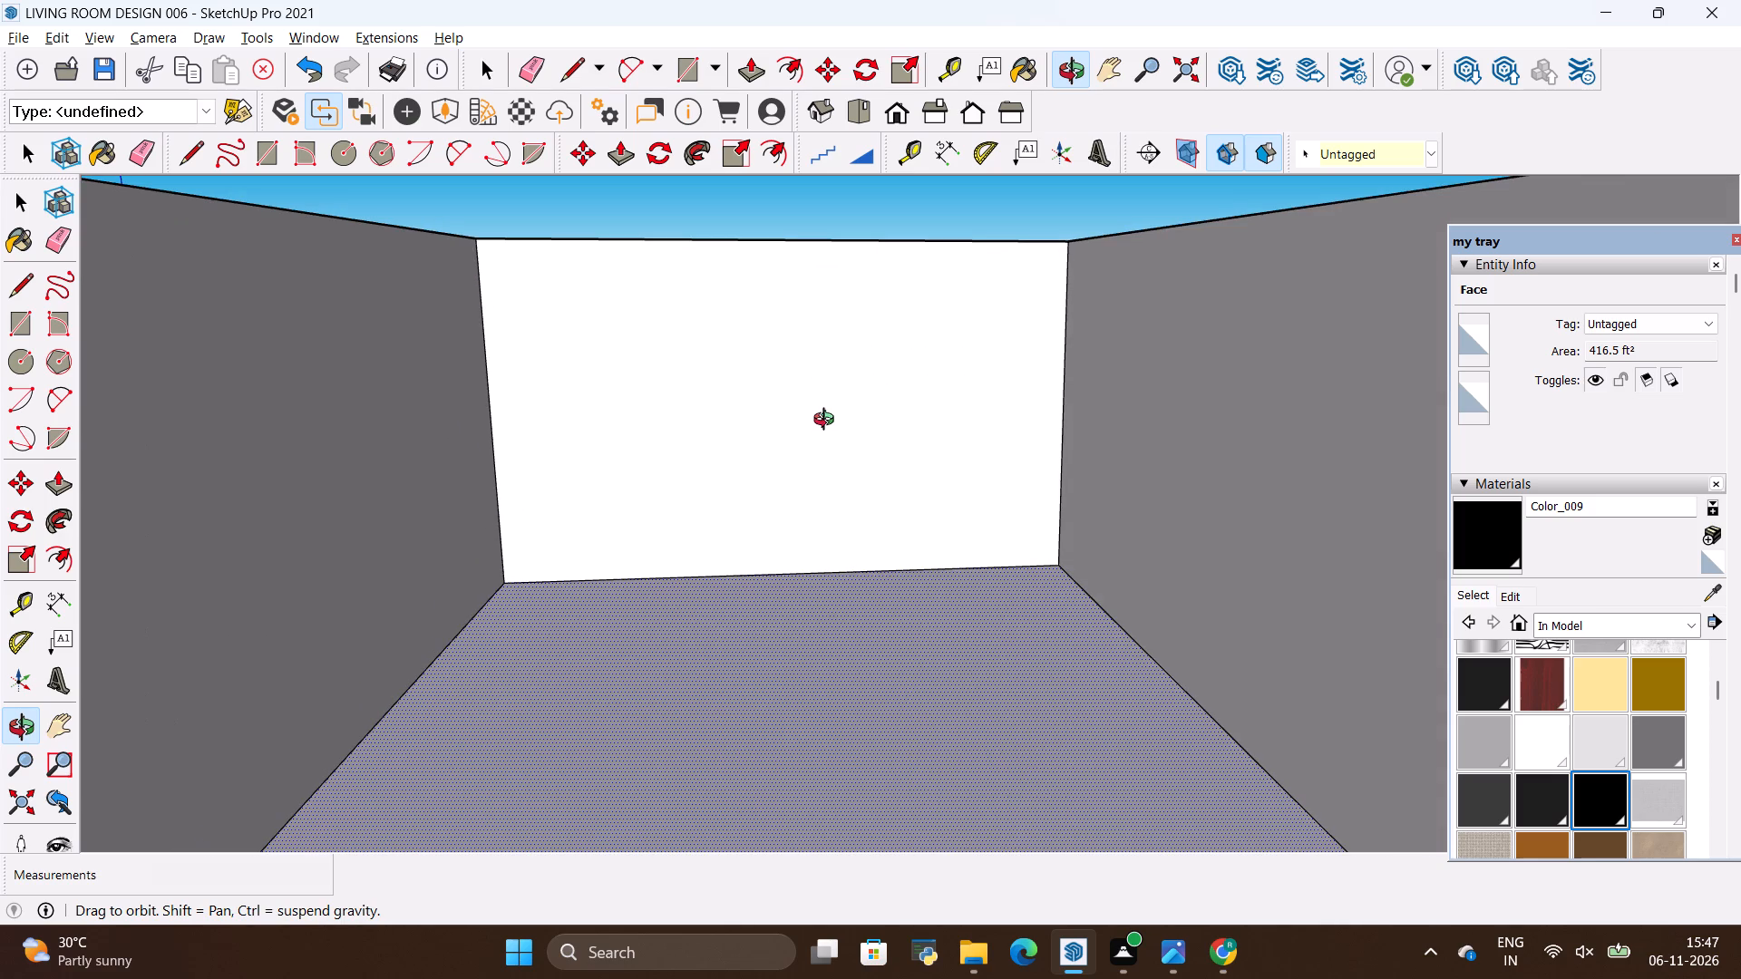
key("alt+Tab")
key("alt+Tab")
scroll(824, 499, "down", 3)
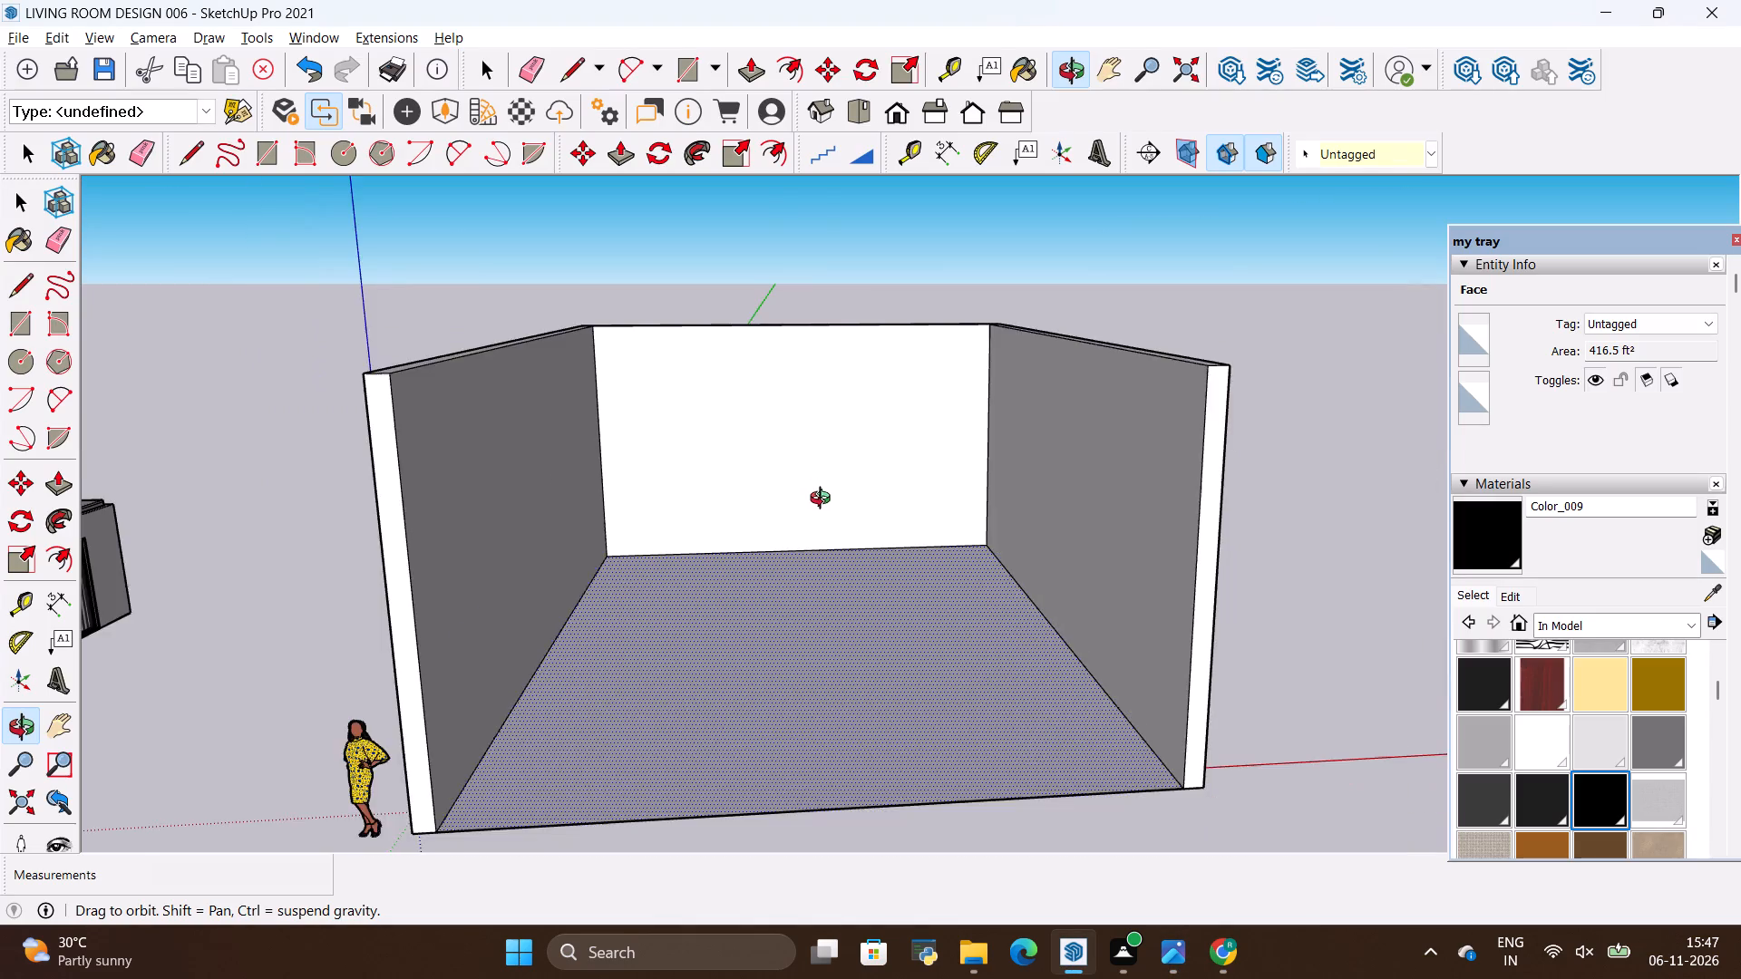
scroll(824, 500, "down", 4)
scroll(823, 500, "up", 3)
key("alt+Tab")
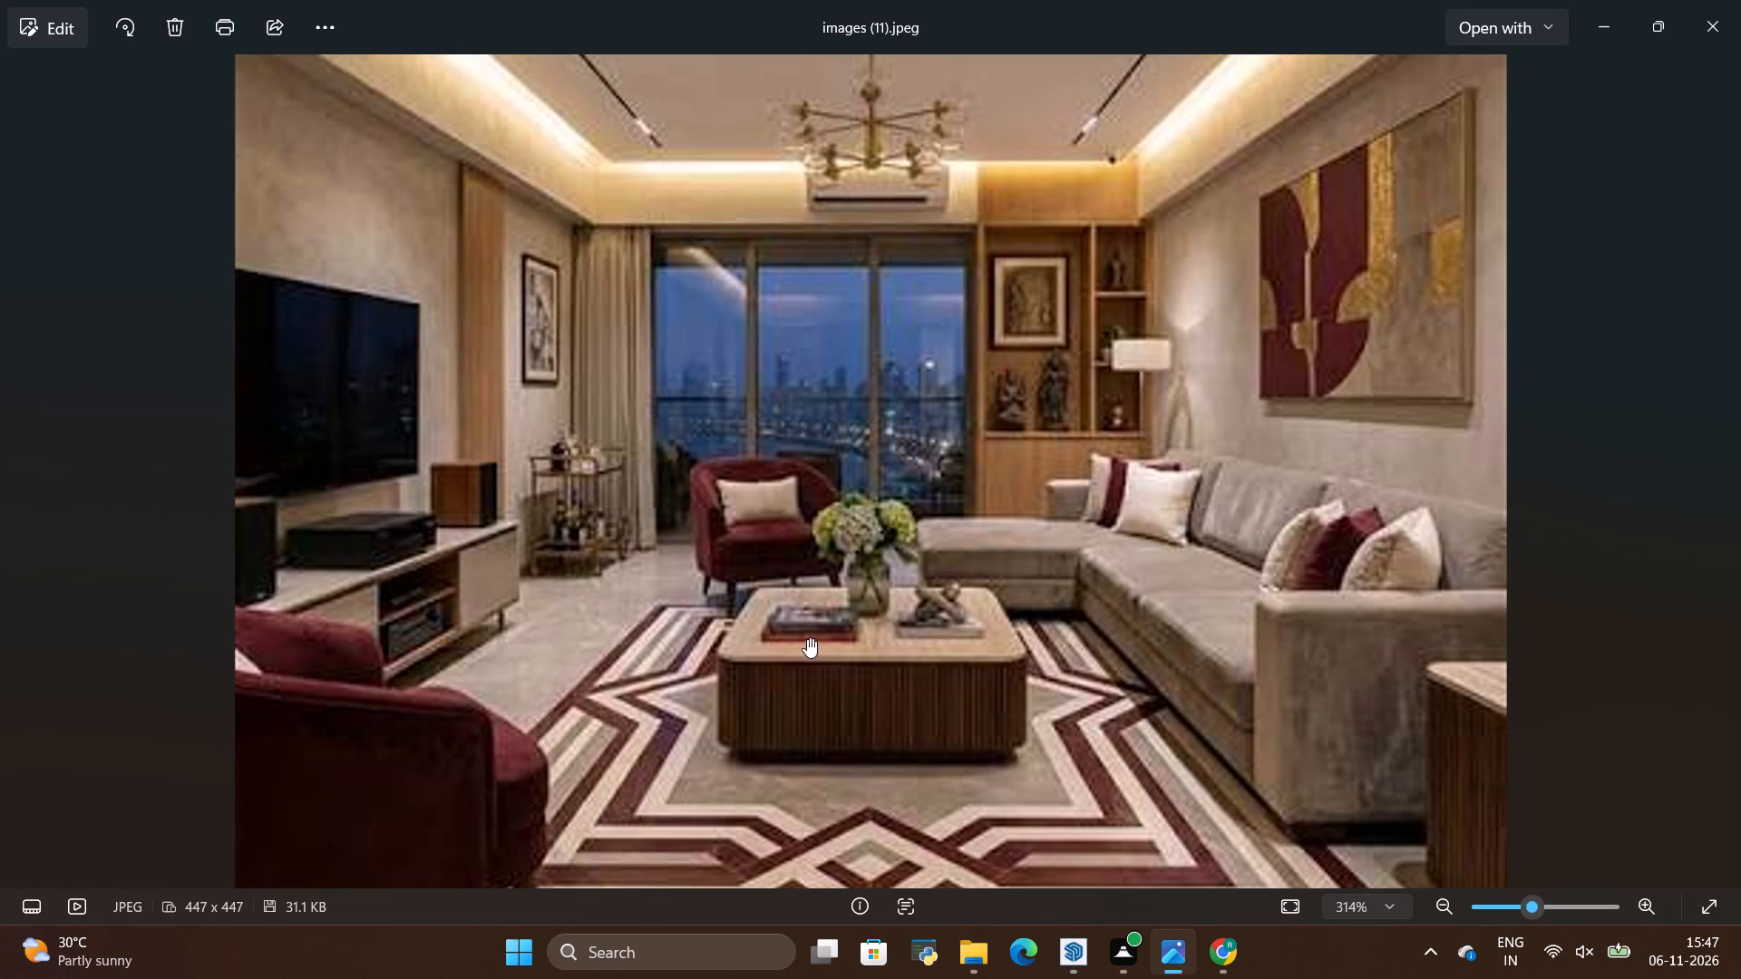
key("alt+Tab")
key("alt+Tab")
key("alt+Tab")
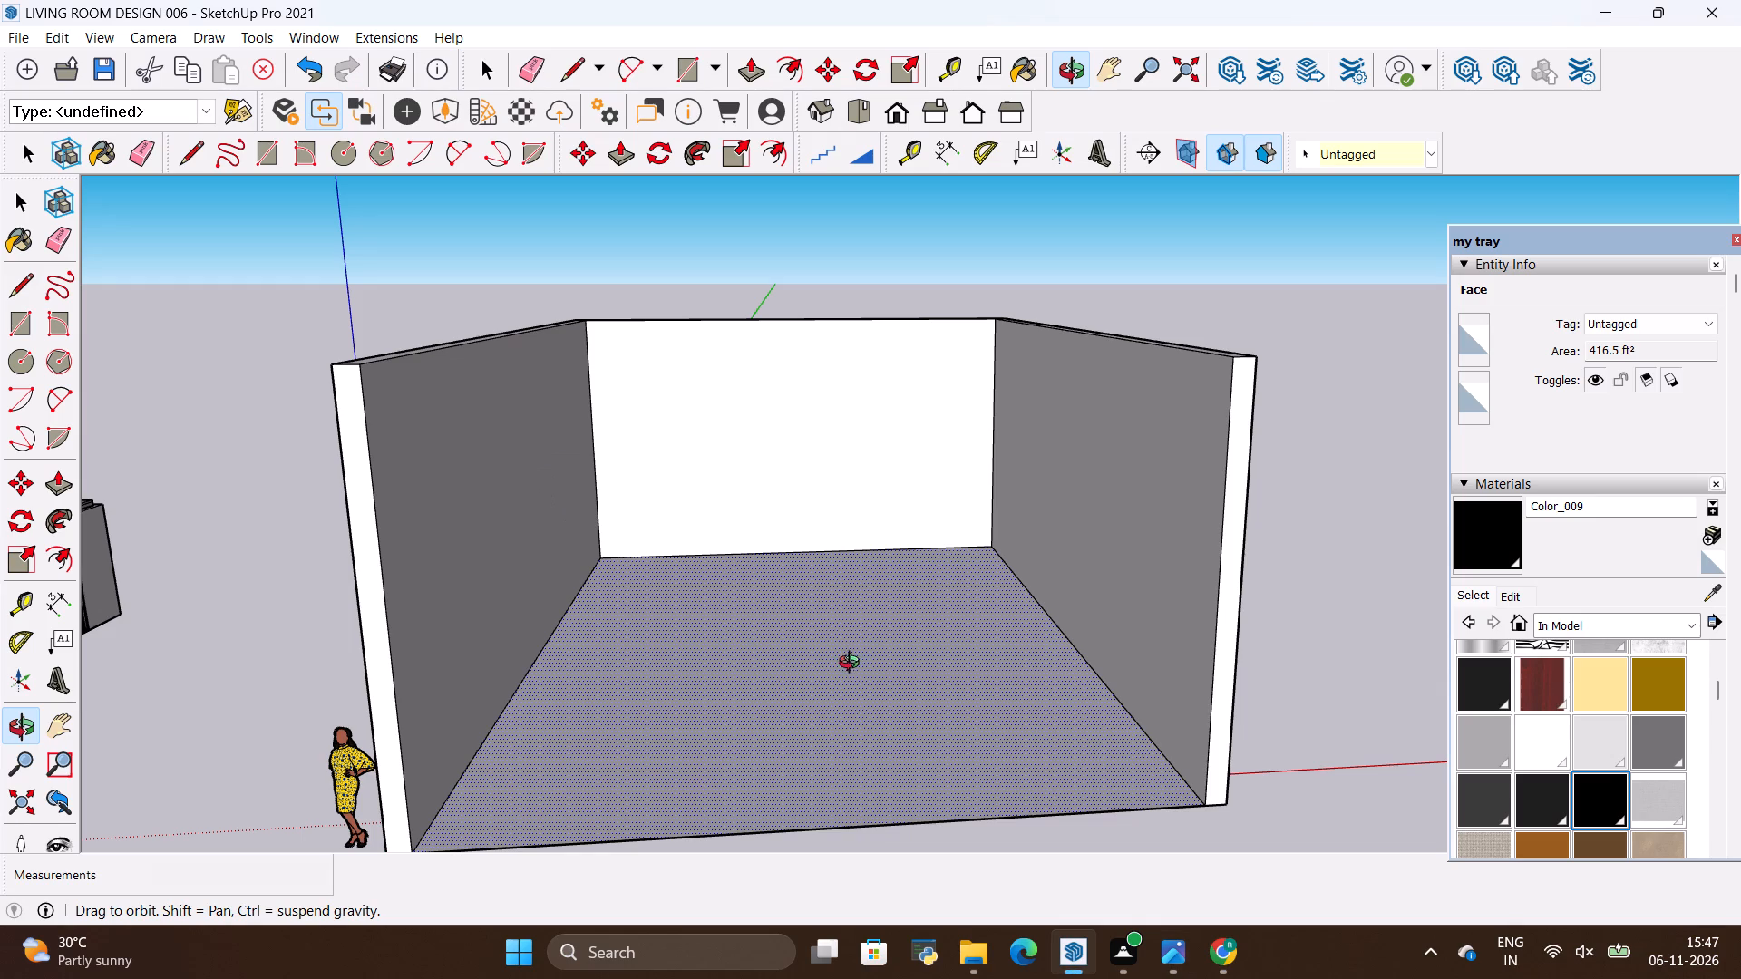
Place a vertical Tape Measure guide on the back wall, 6' from its corner with the right-hand wall, checking the reference photo.
scroll(900, 556, "down", 2)
key("t")
scroll(976, 305, "up", 3)
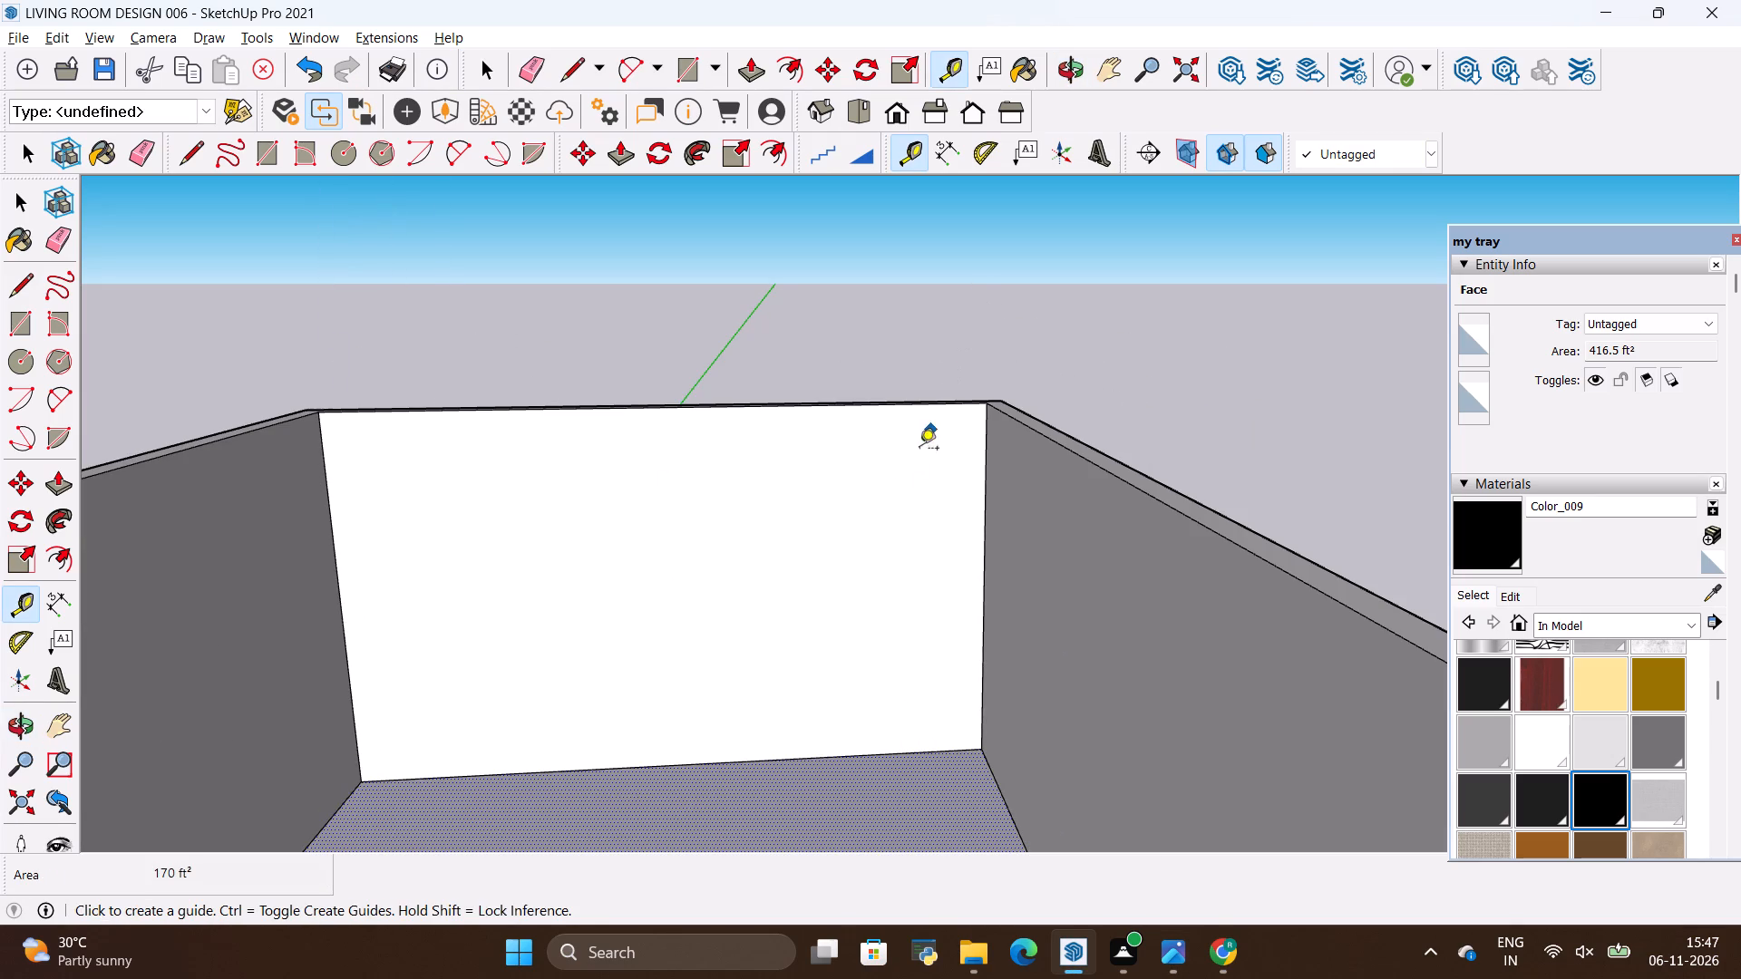
left_click_drag(849, 562, 848, 613)
key("space")
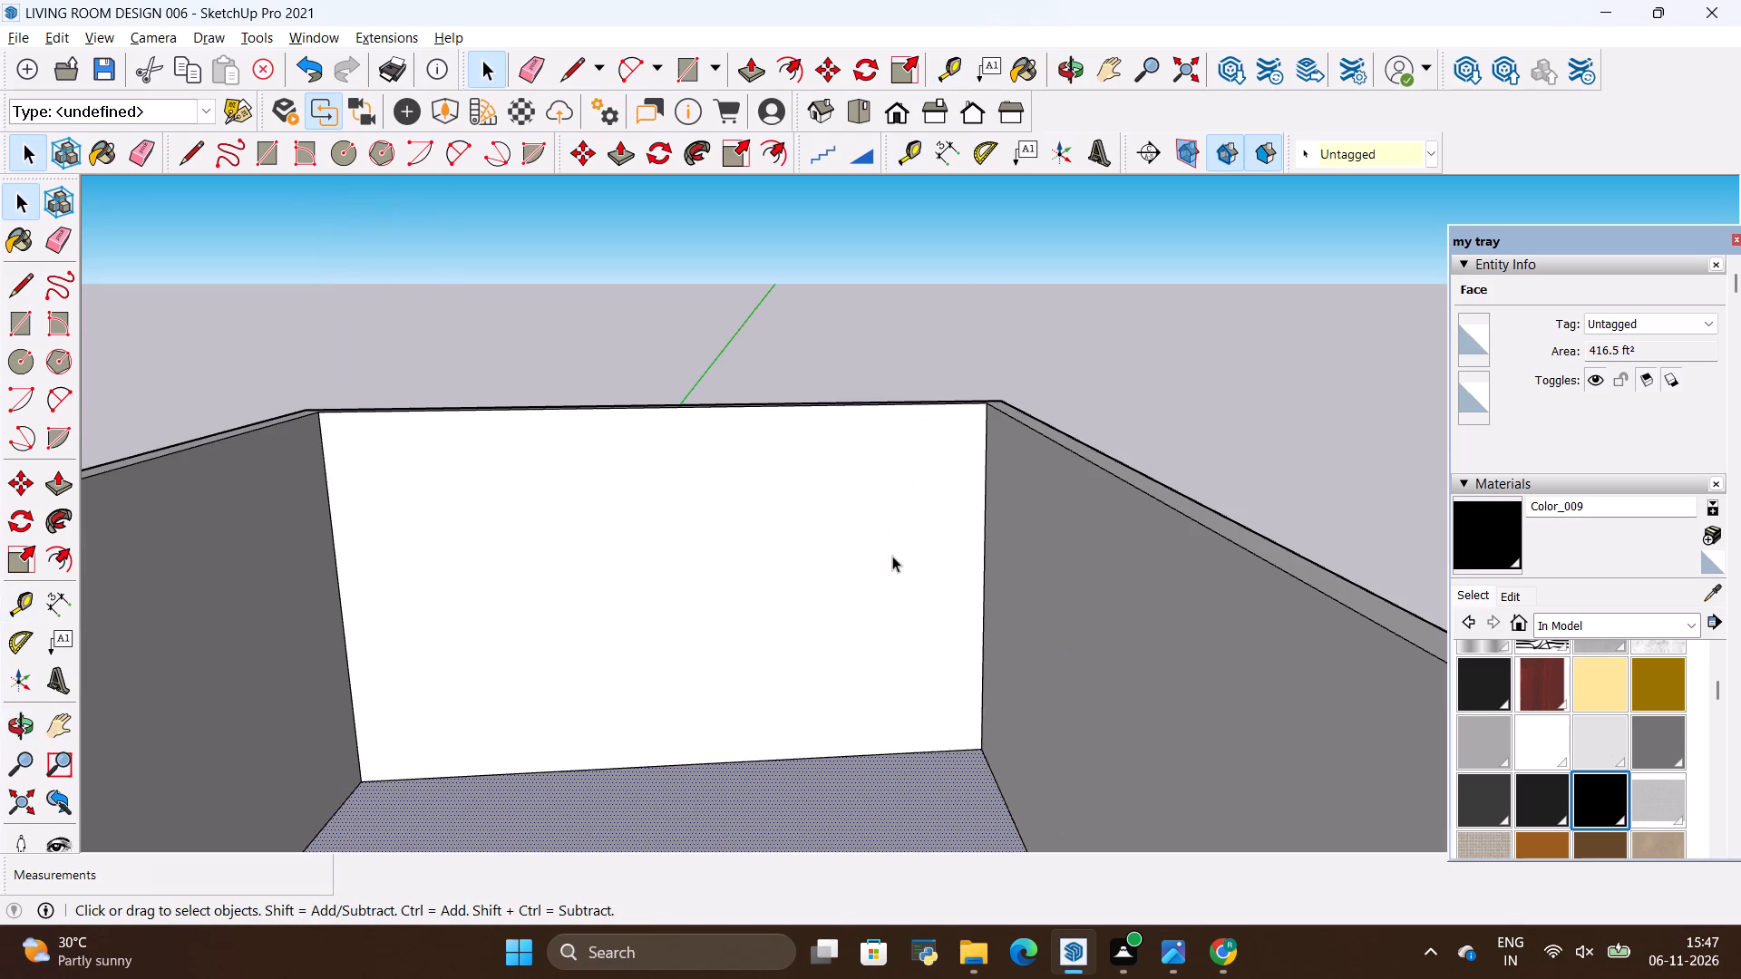
key("t")
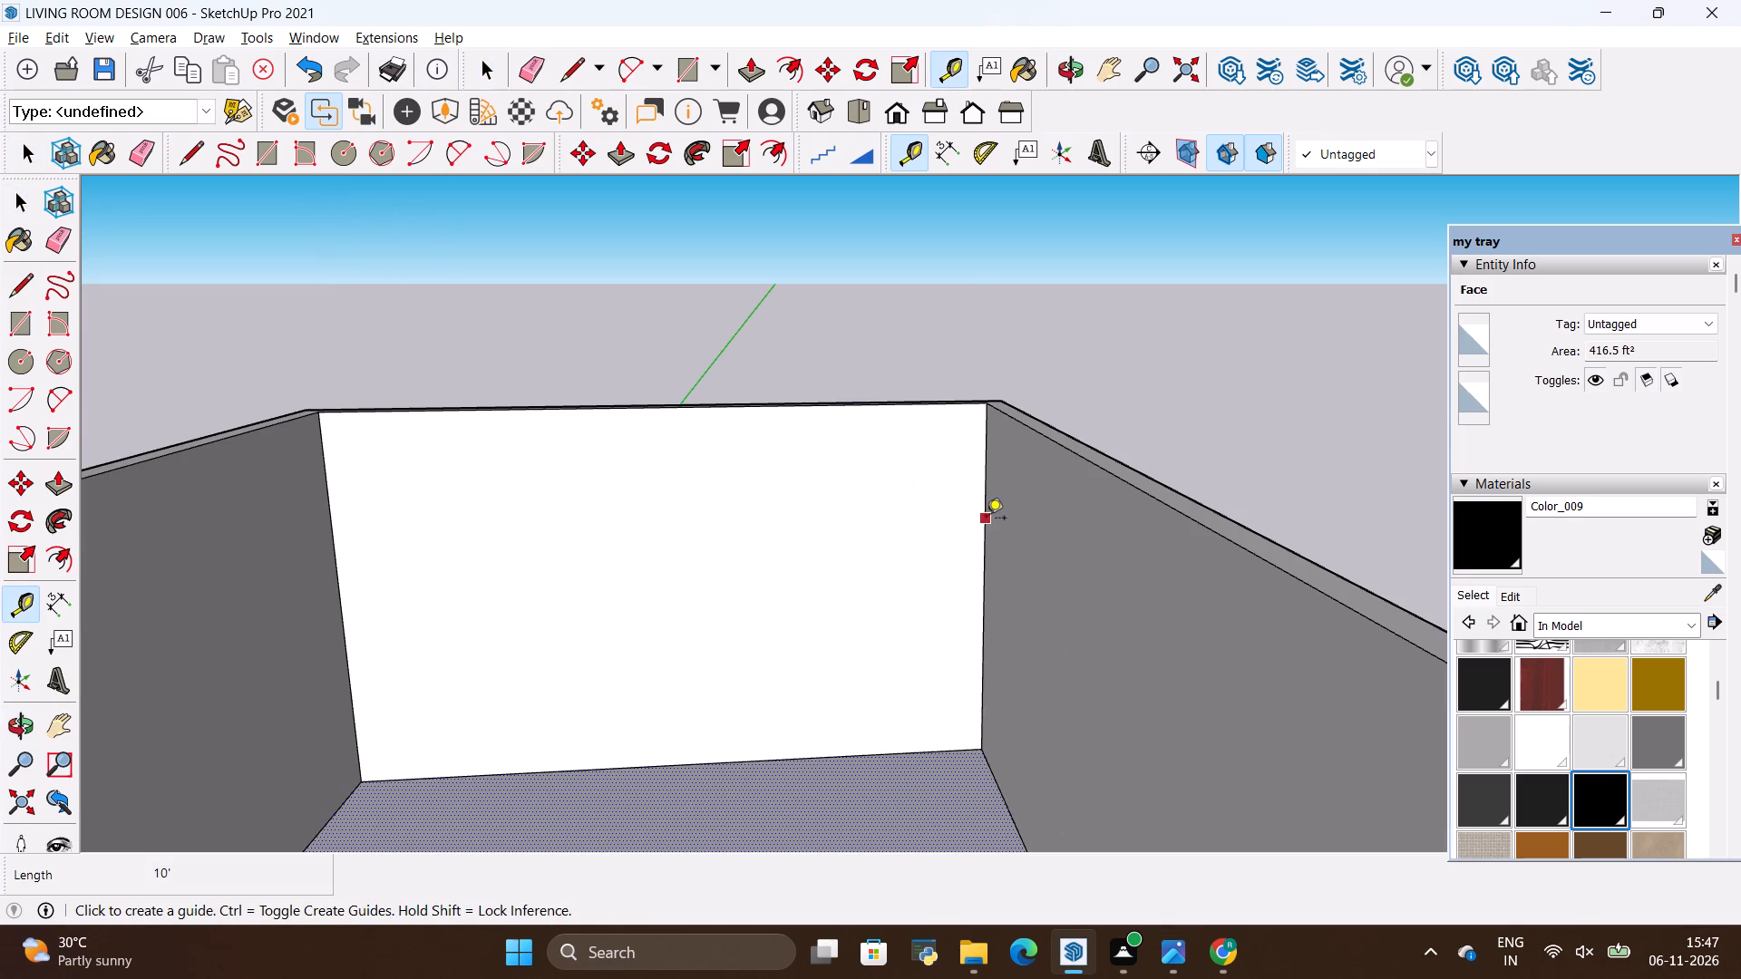
left_click(986, 518)
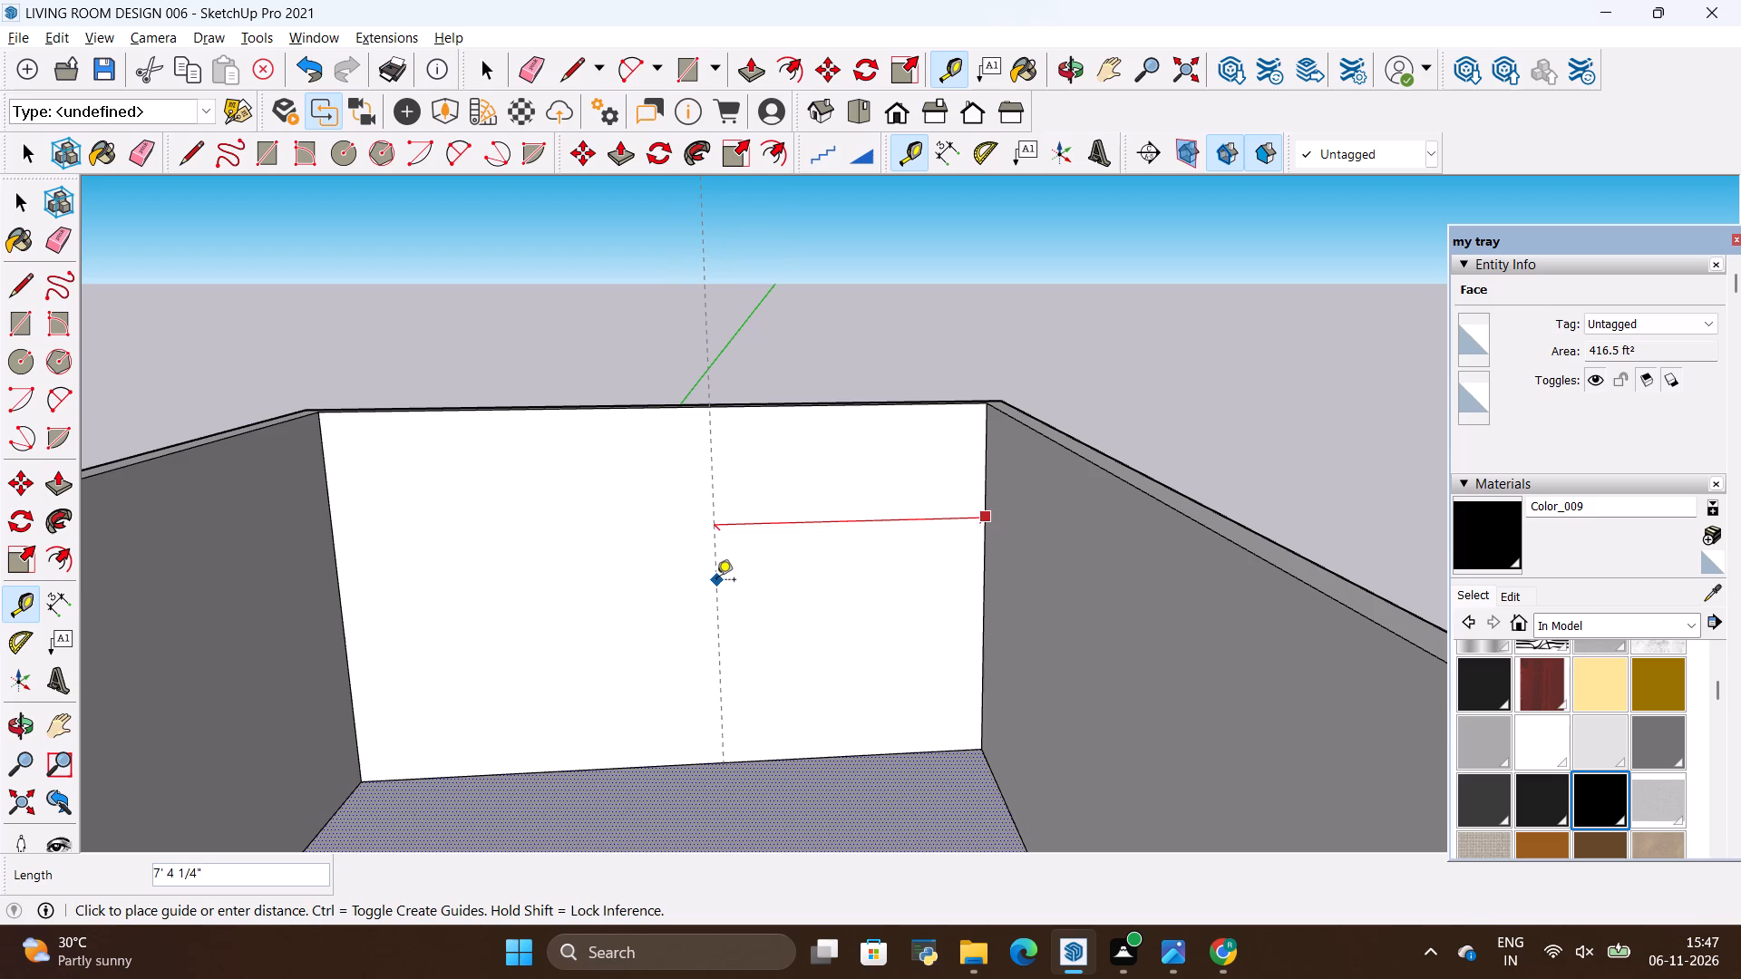
key("alt+Tab")
key("alt+Tab")
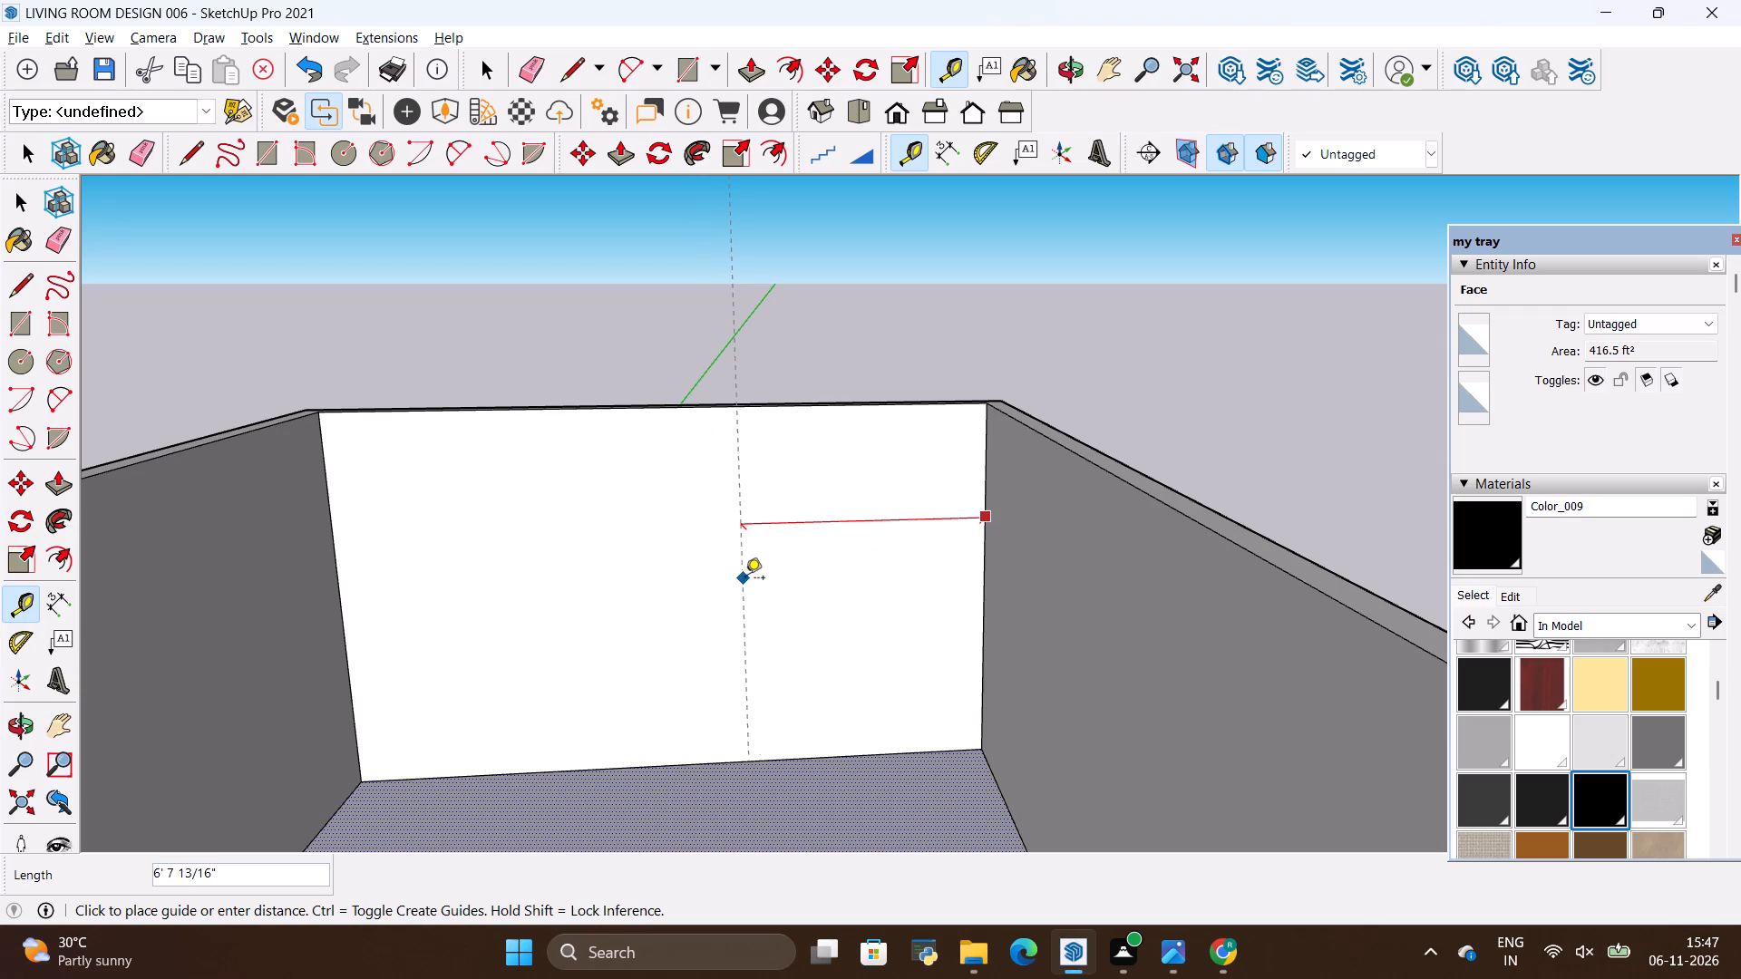
key("alt+Tab")
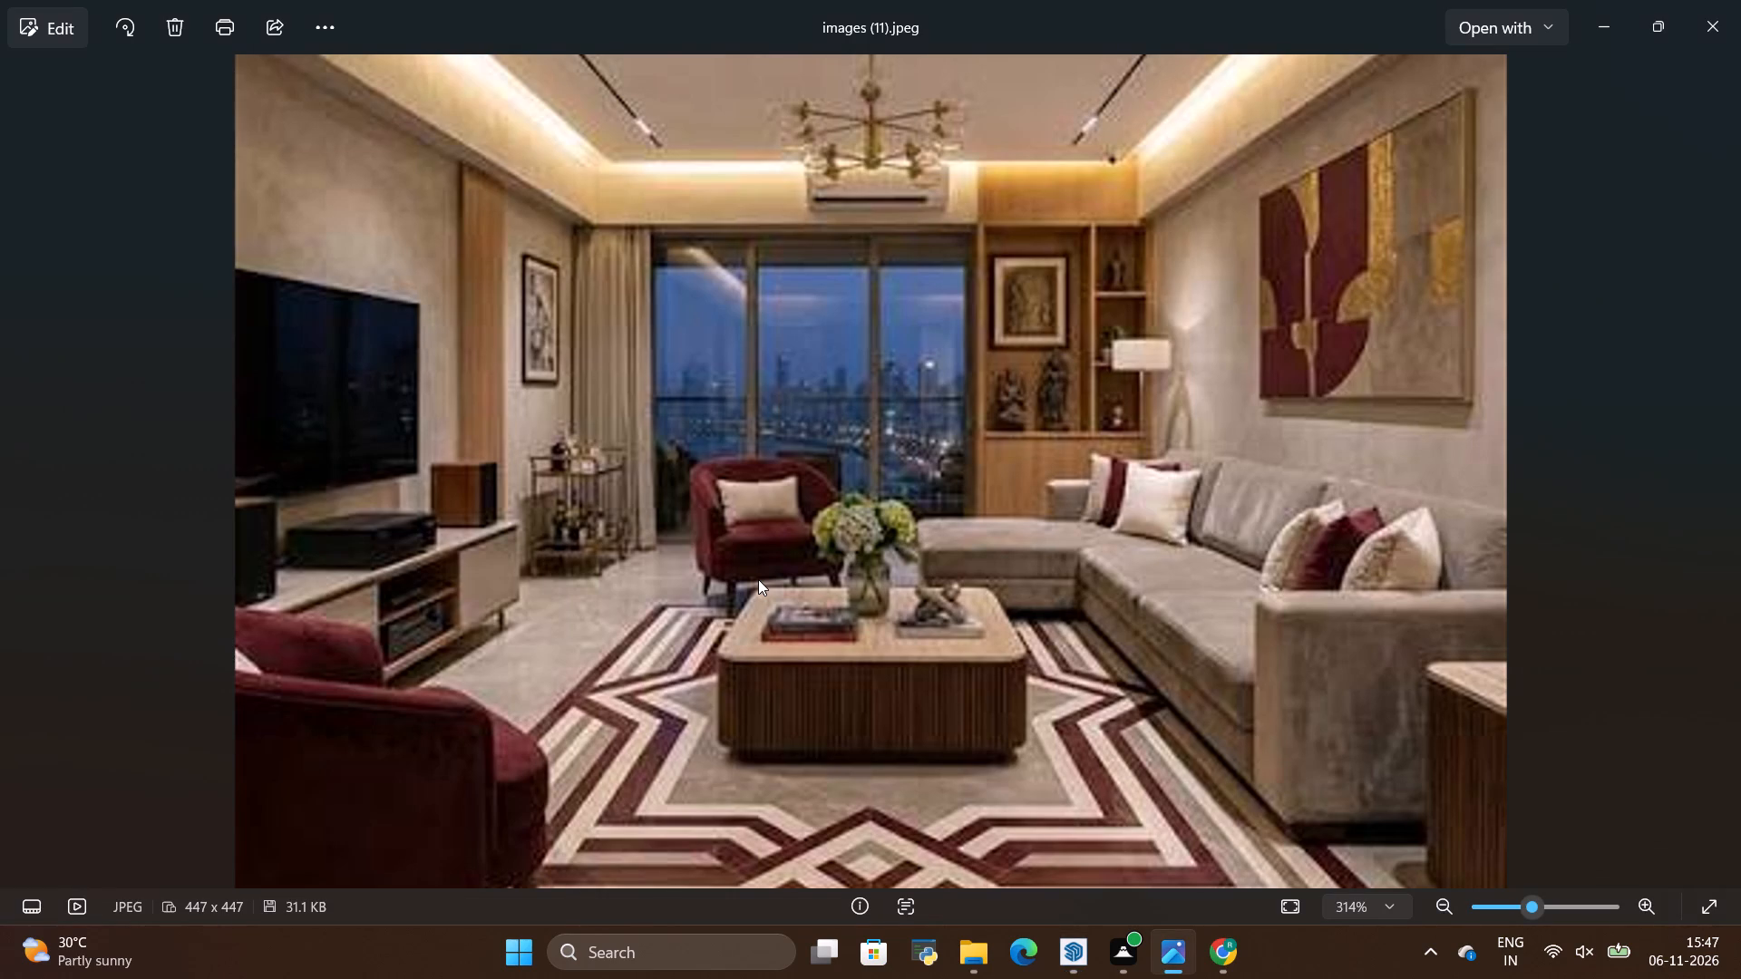
key("alt+Tab")
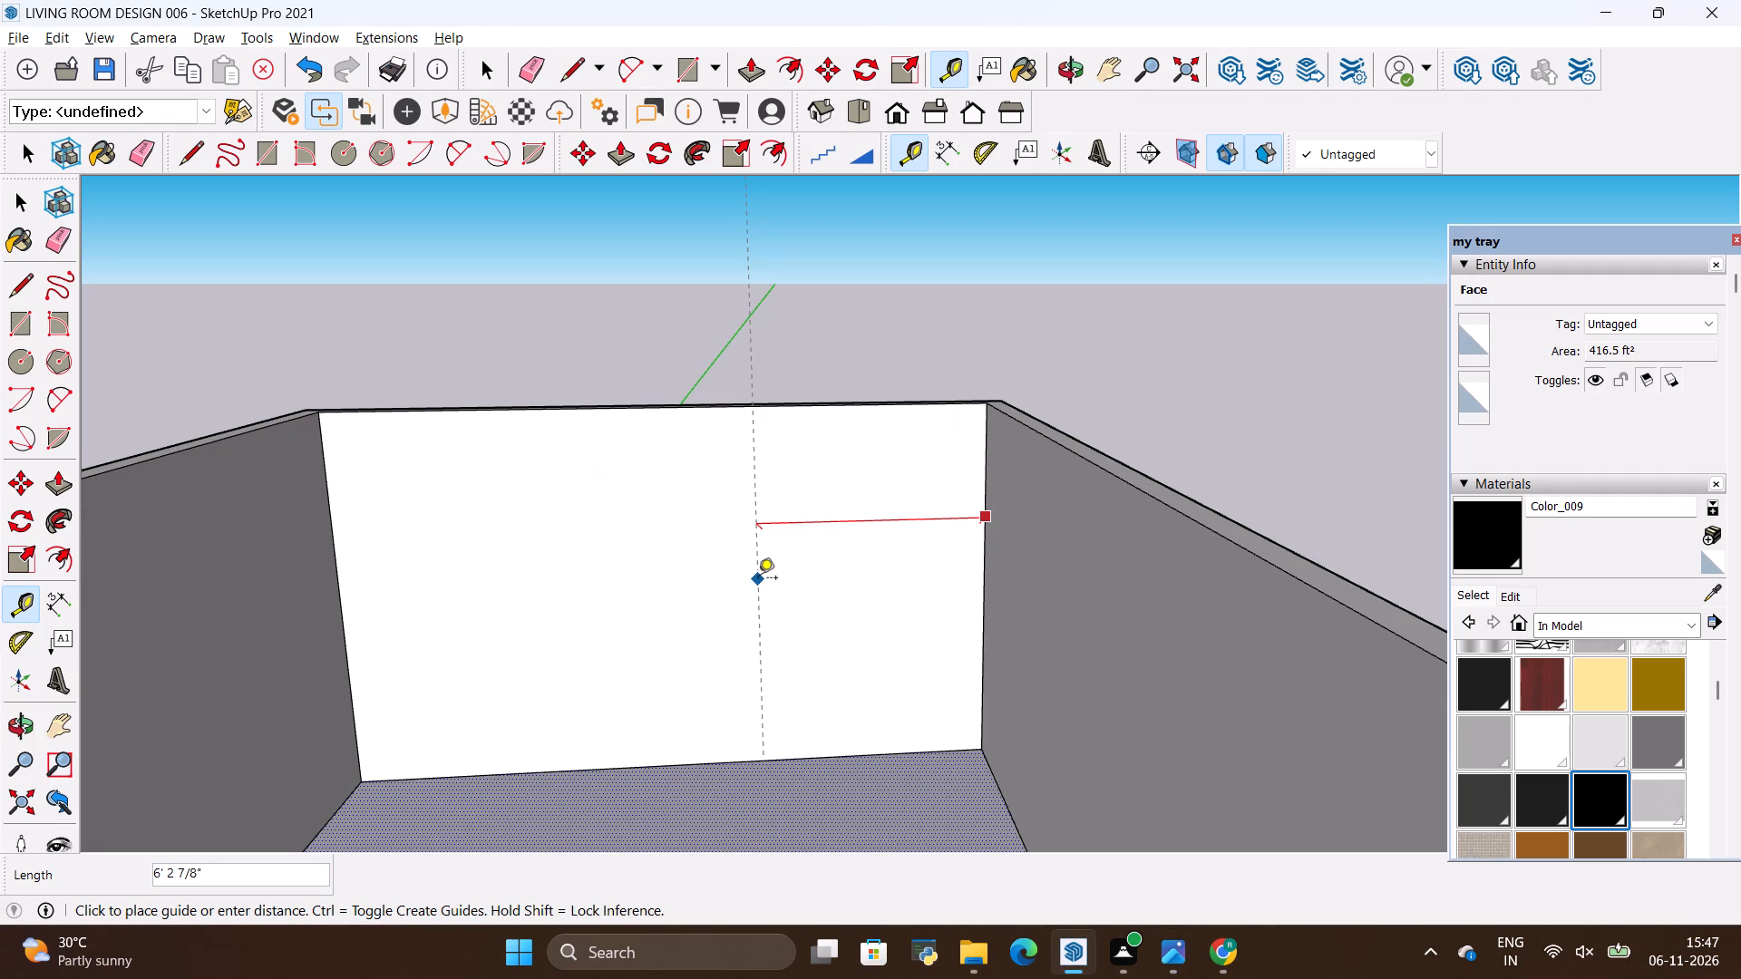
key("BackSpace")
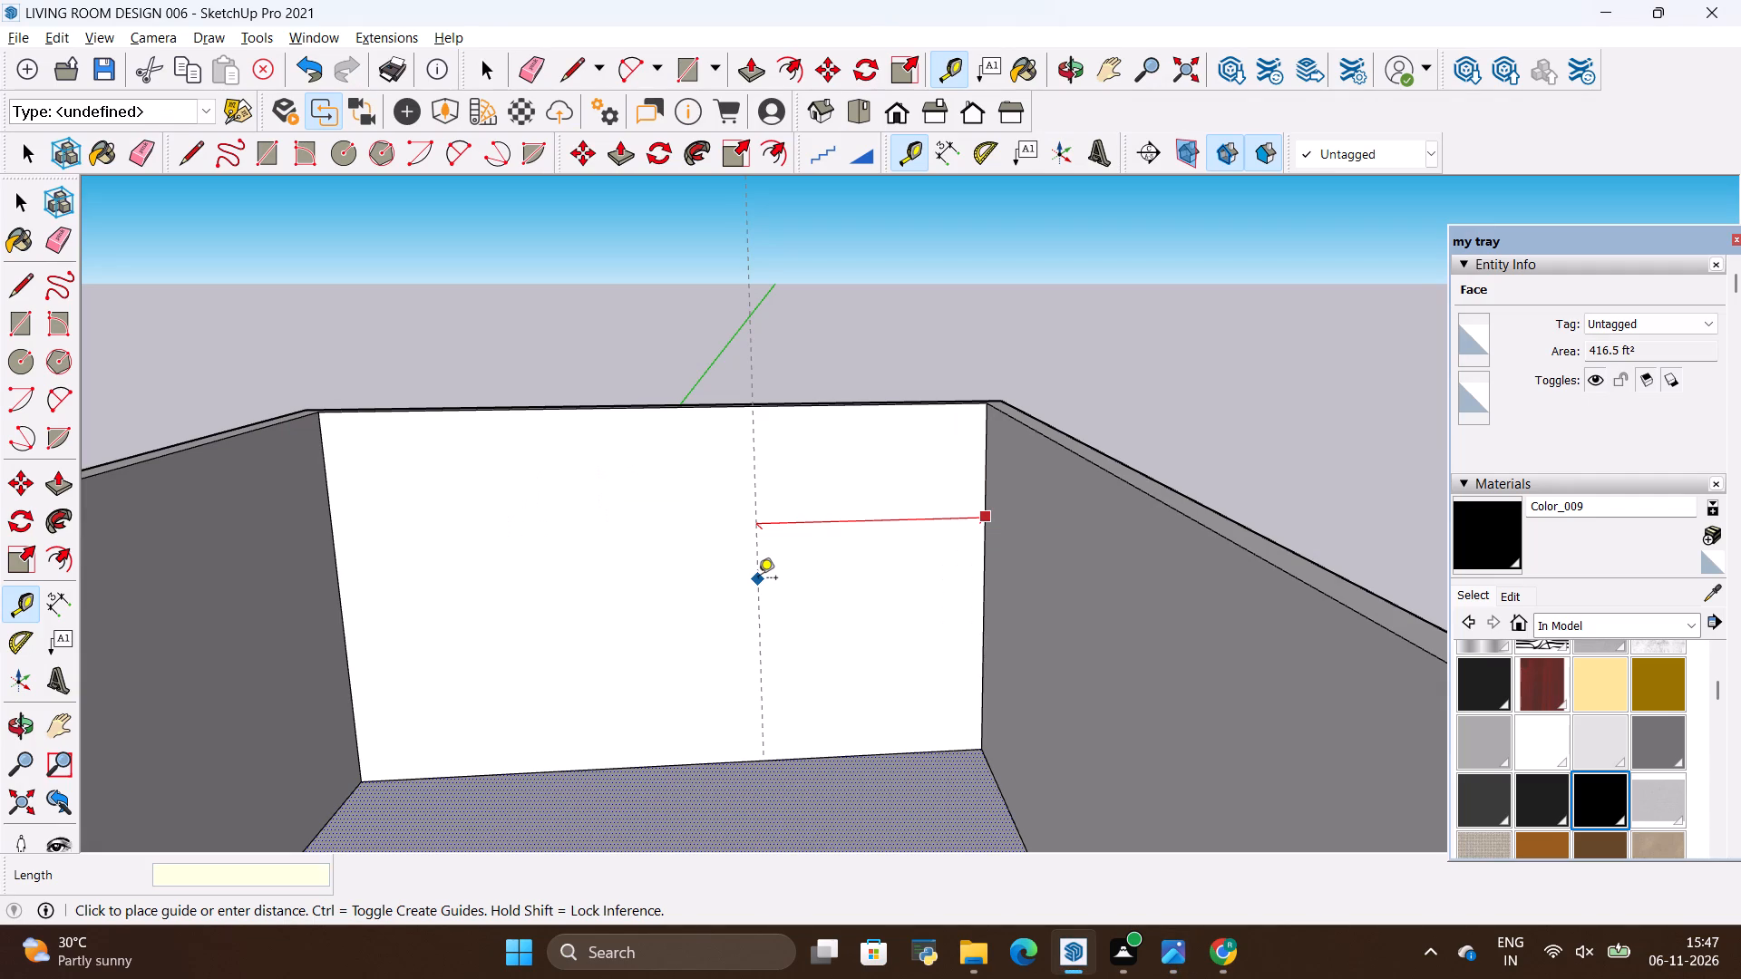
type("6'")
key("Return")
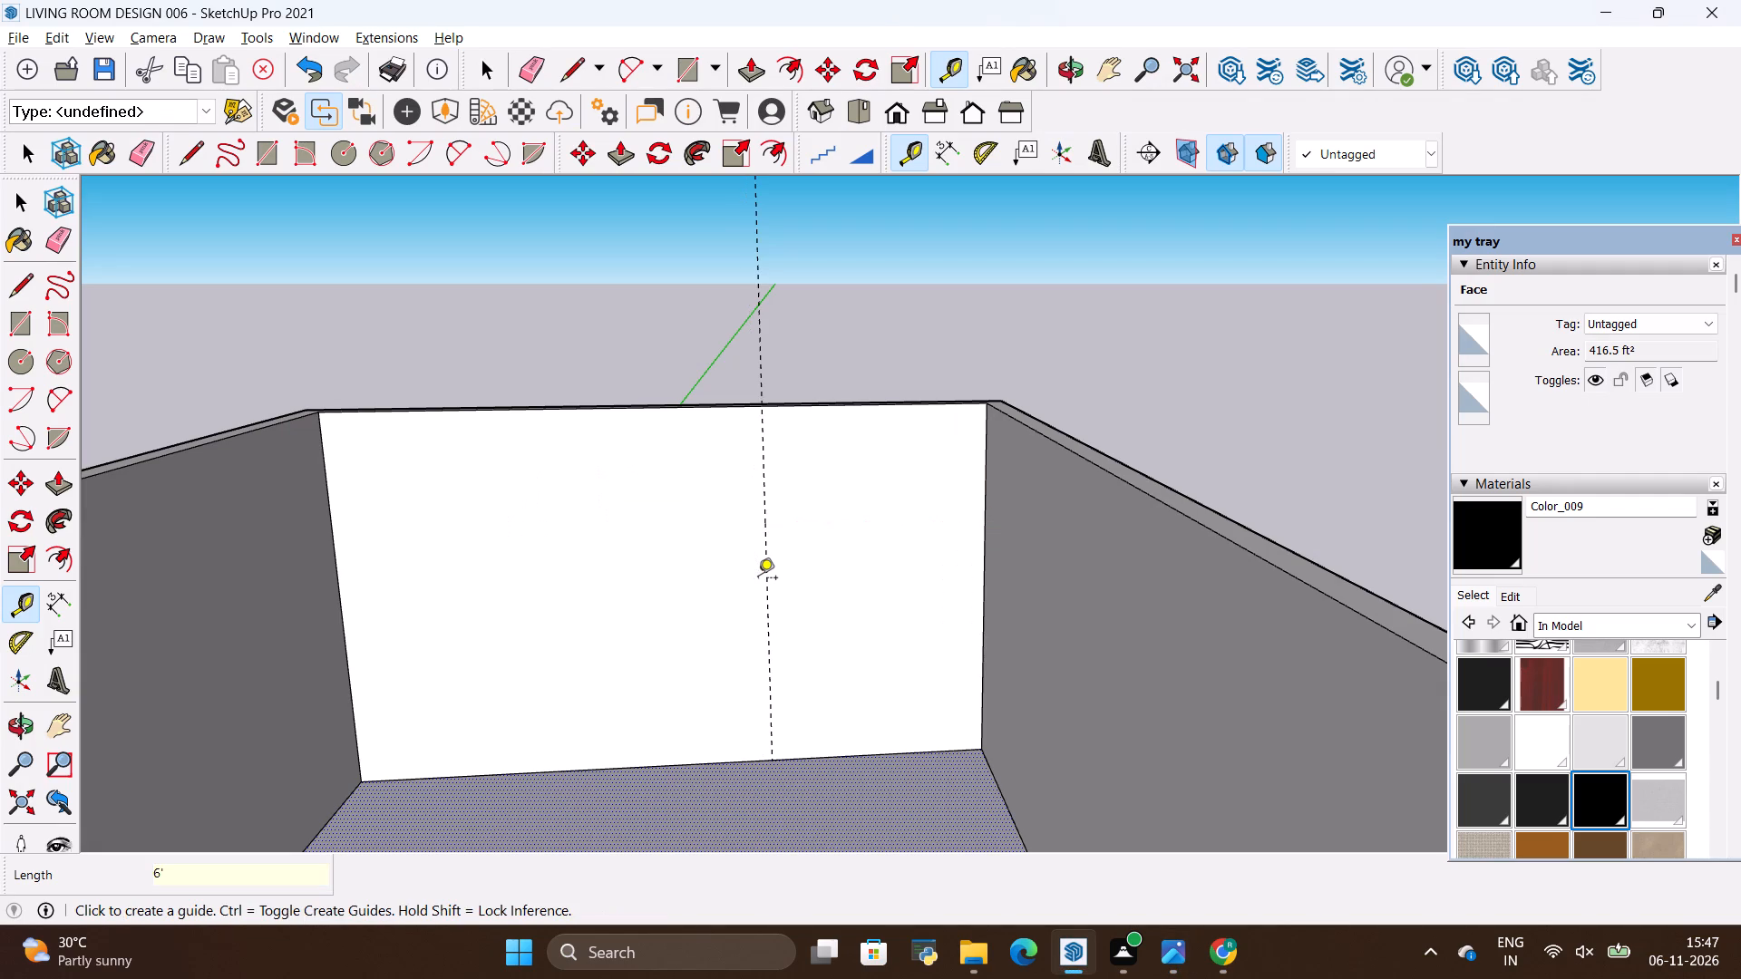
Place a horizontal guide on the back wall 3' above the floor, using the reference photo for proportions.
key("alt+Tab")
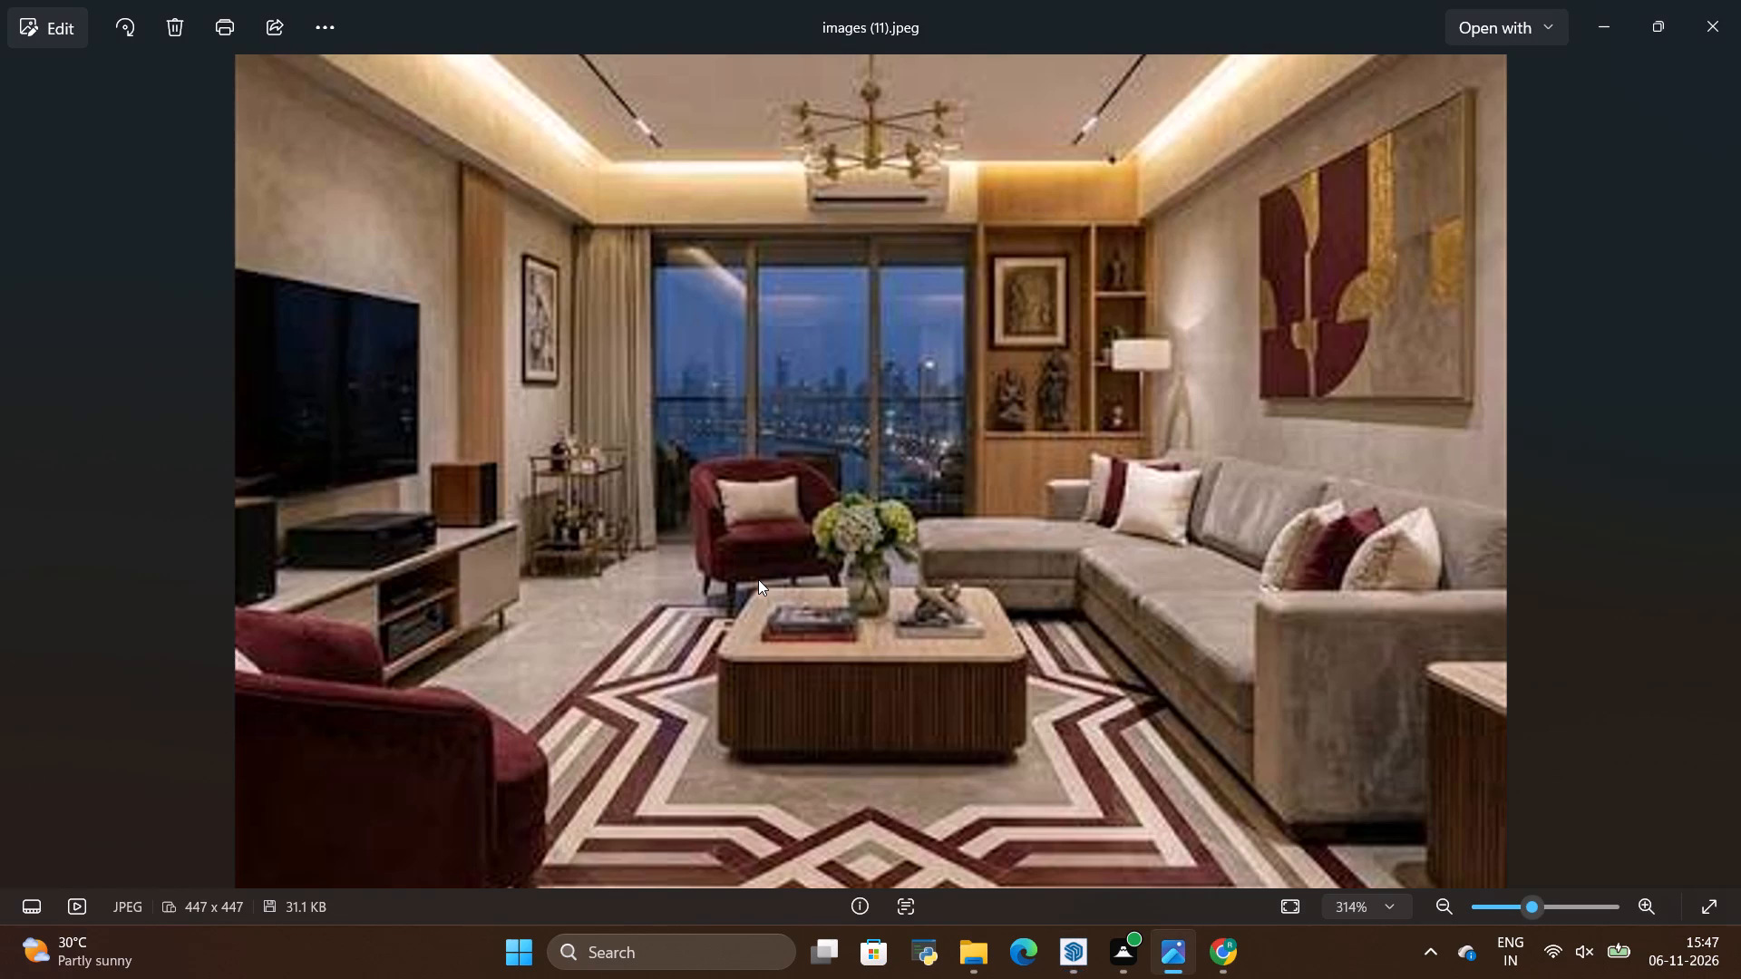
key("alt+Tab")
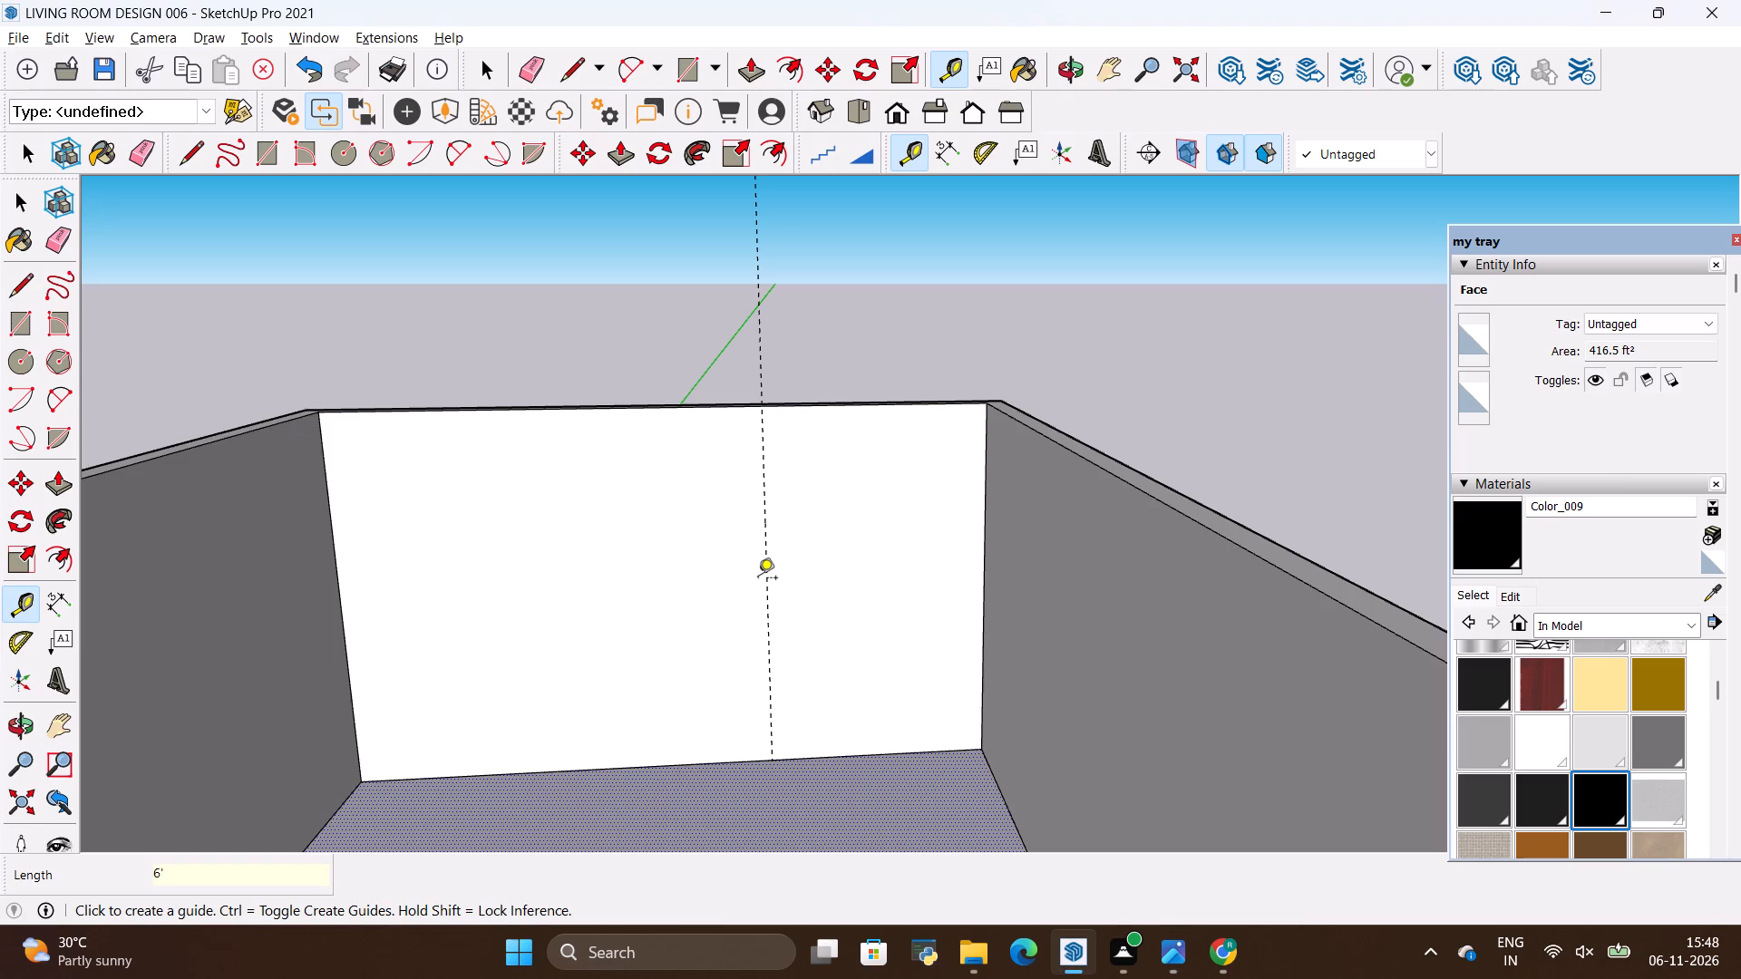
key("alt+Tab")
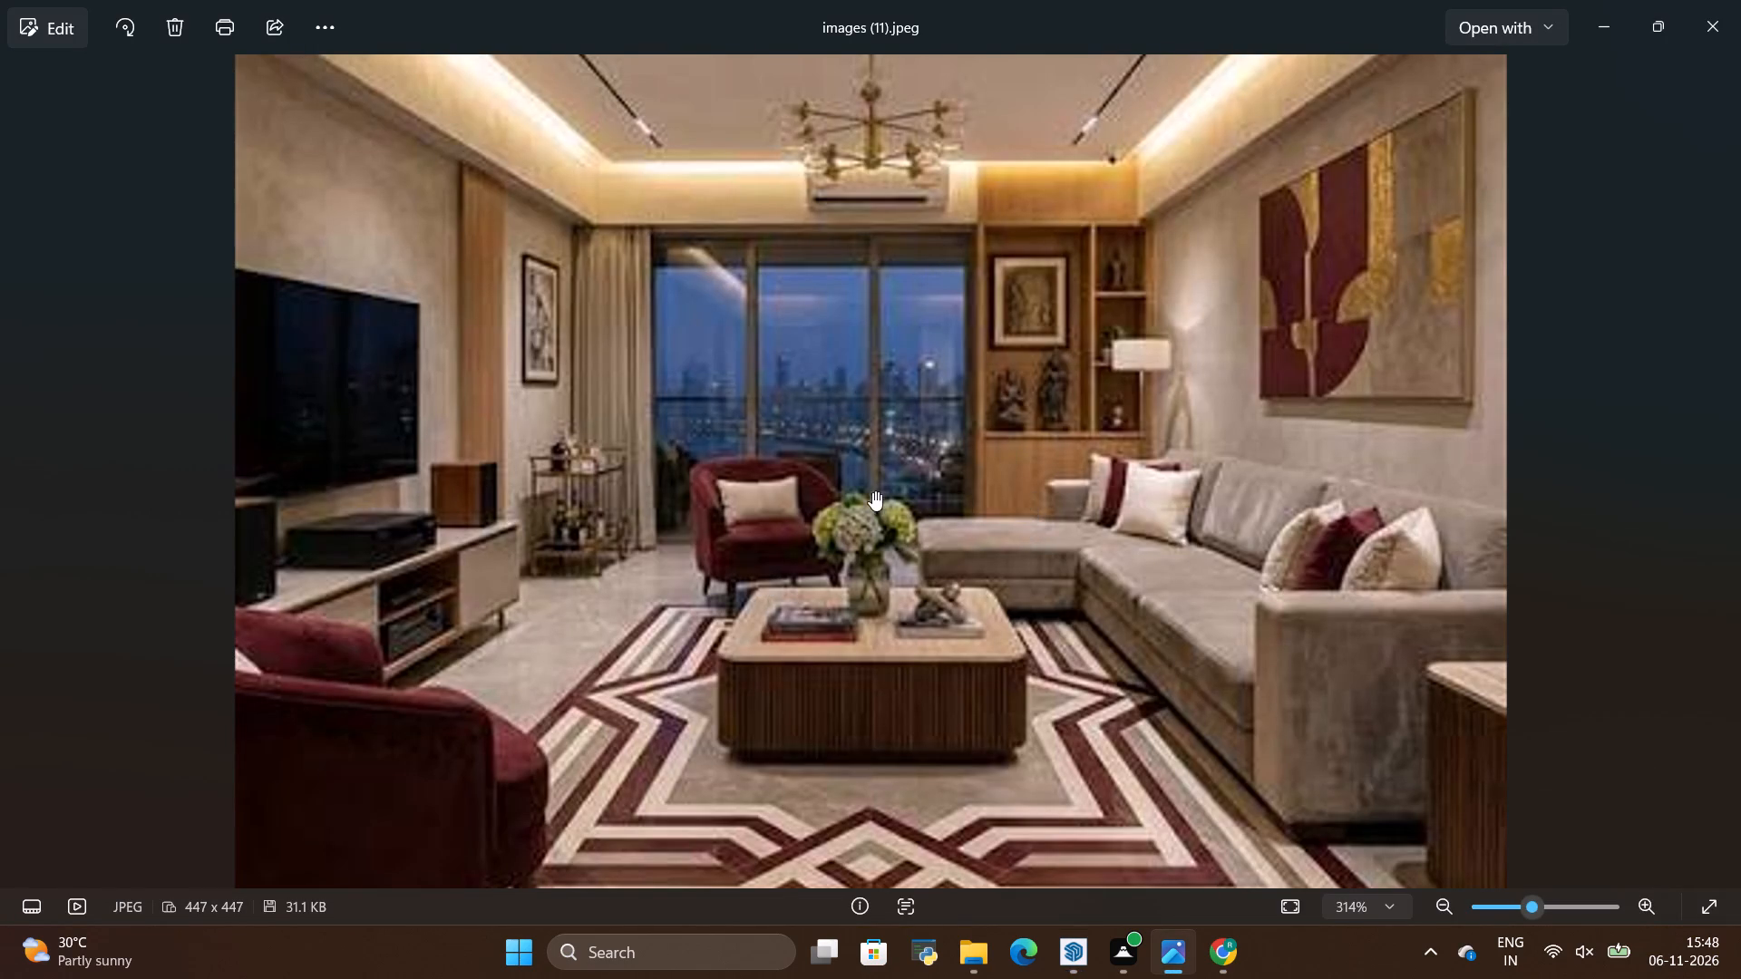
key("alt+Tab")
key("t")
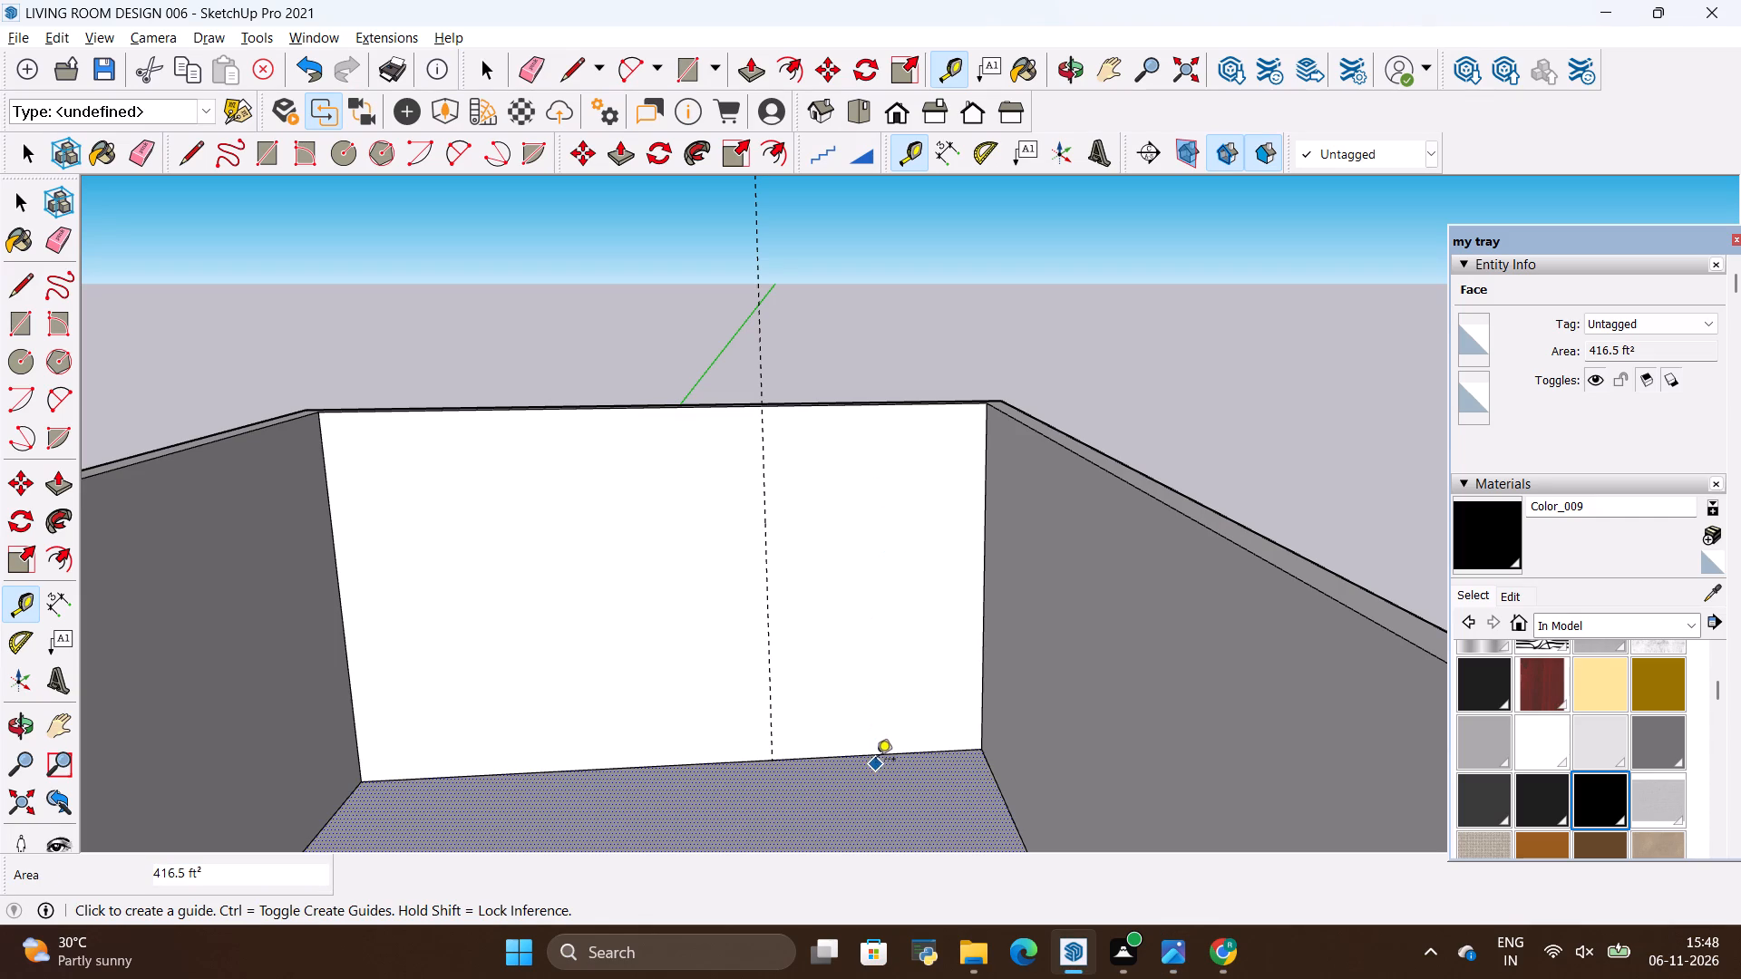
left_click(879, 756)
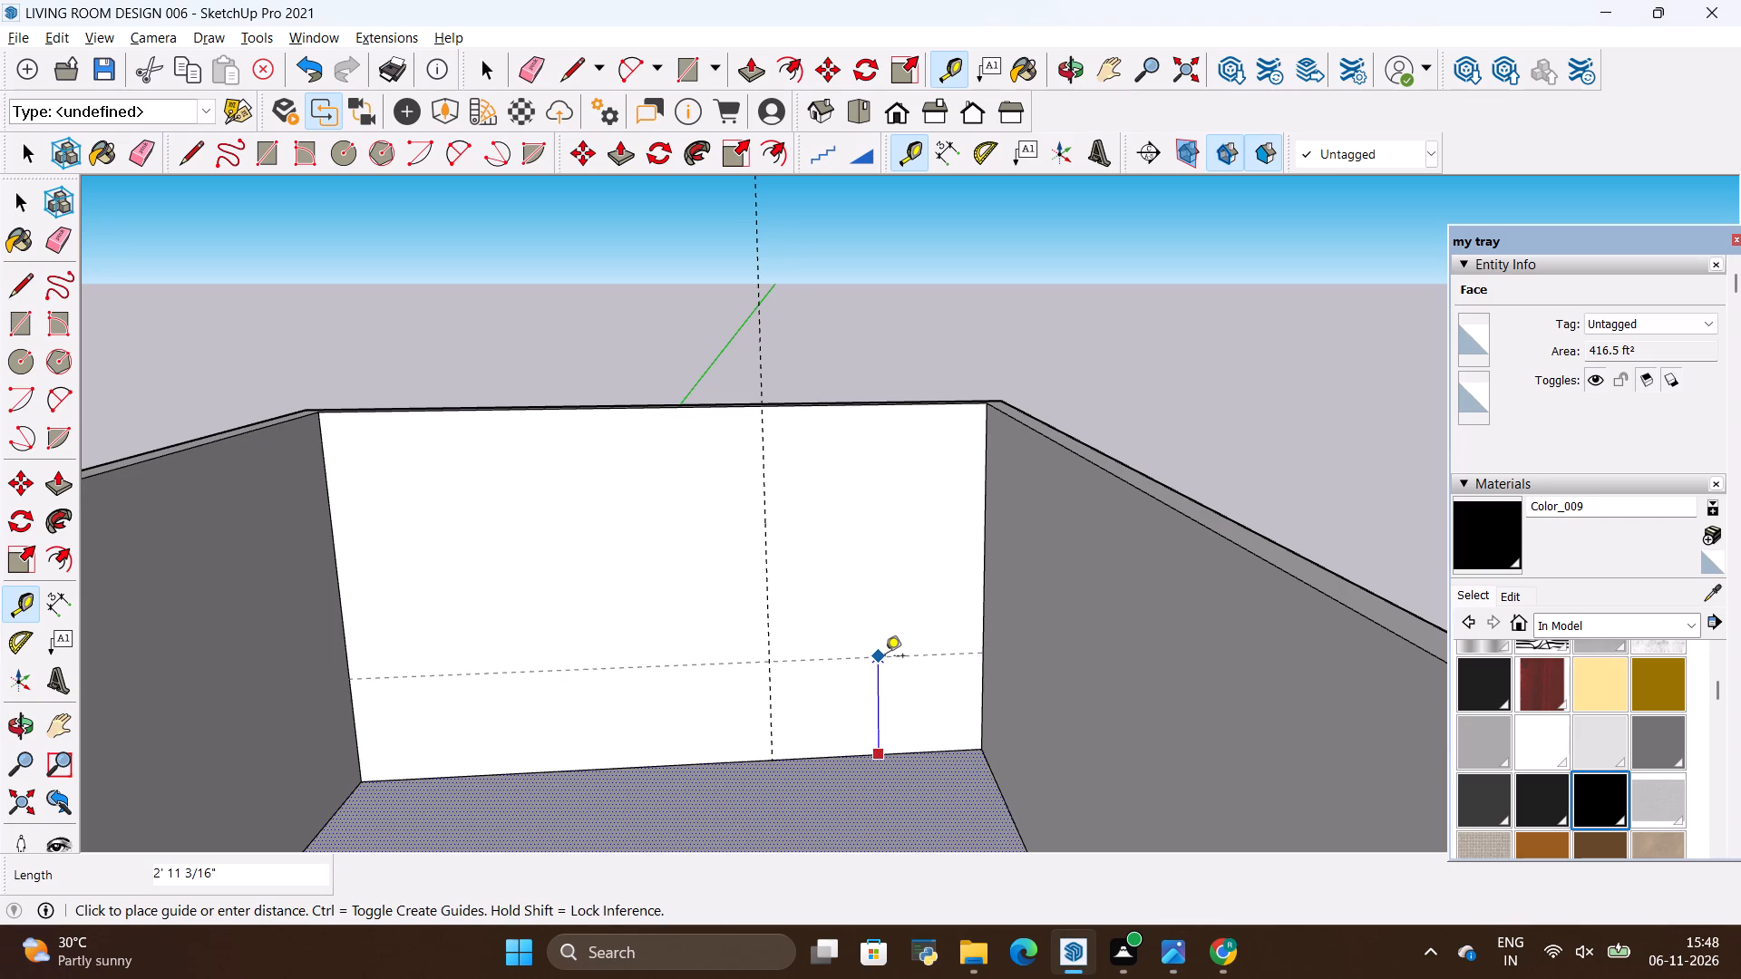
key("BackSpace")
type("3'")
key("Return")
Draw a 6' by 7' rectangle on the back wall, from the vertical guide at the top edge to the 3' guide at the right-hand corner.
key("alt+Tab")
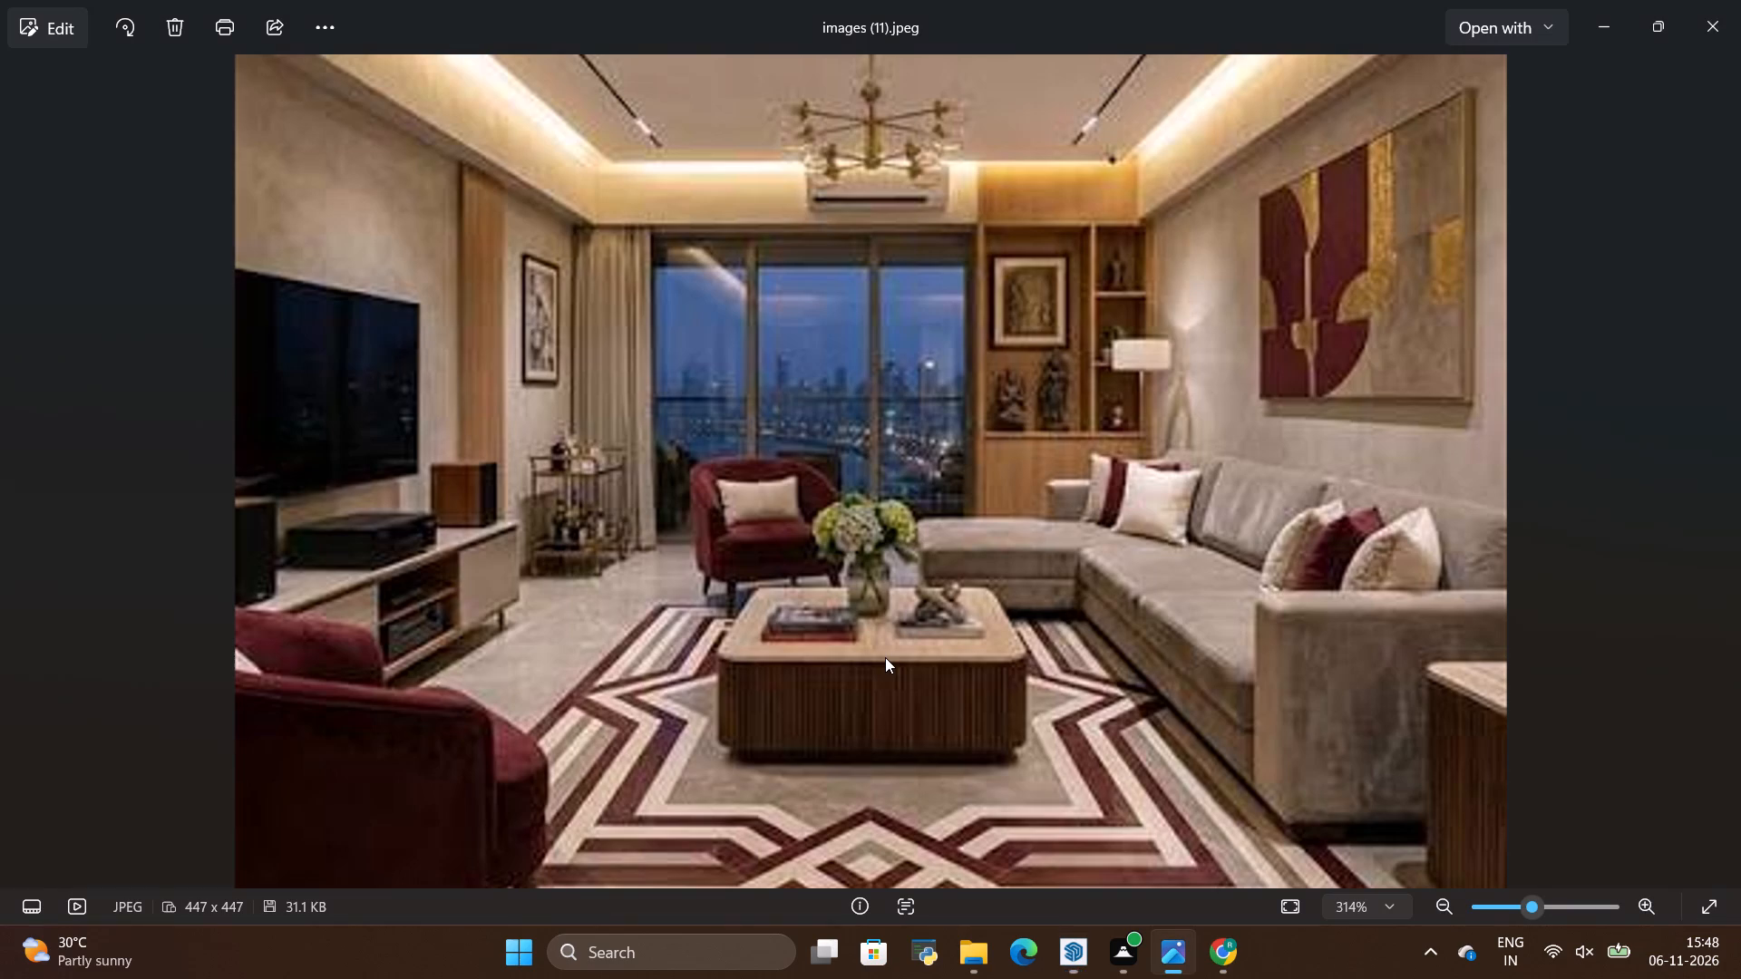
key("alt+Tab")
key("alt+Tab")
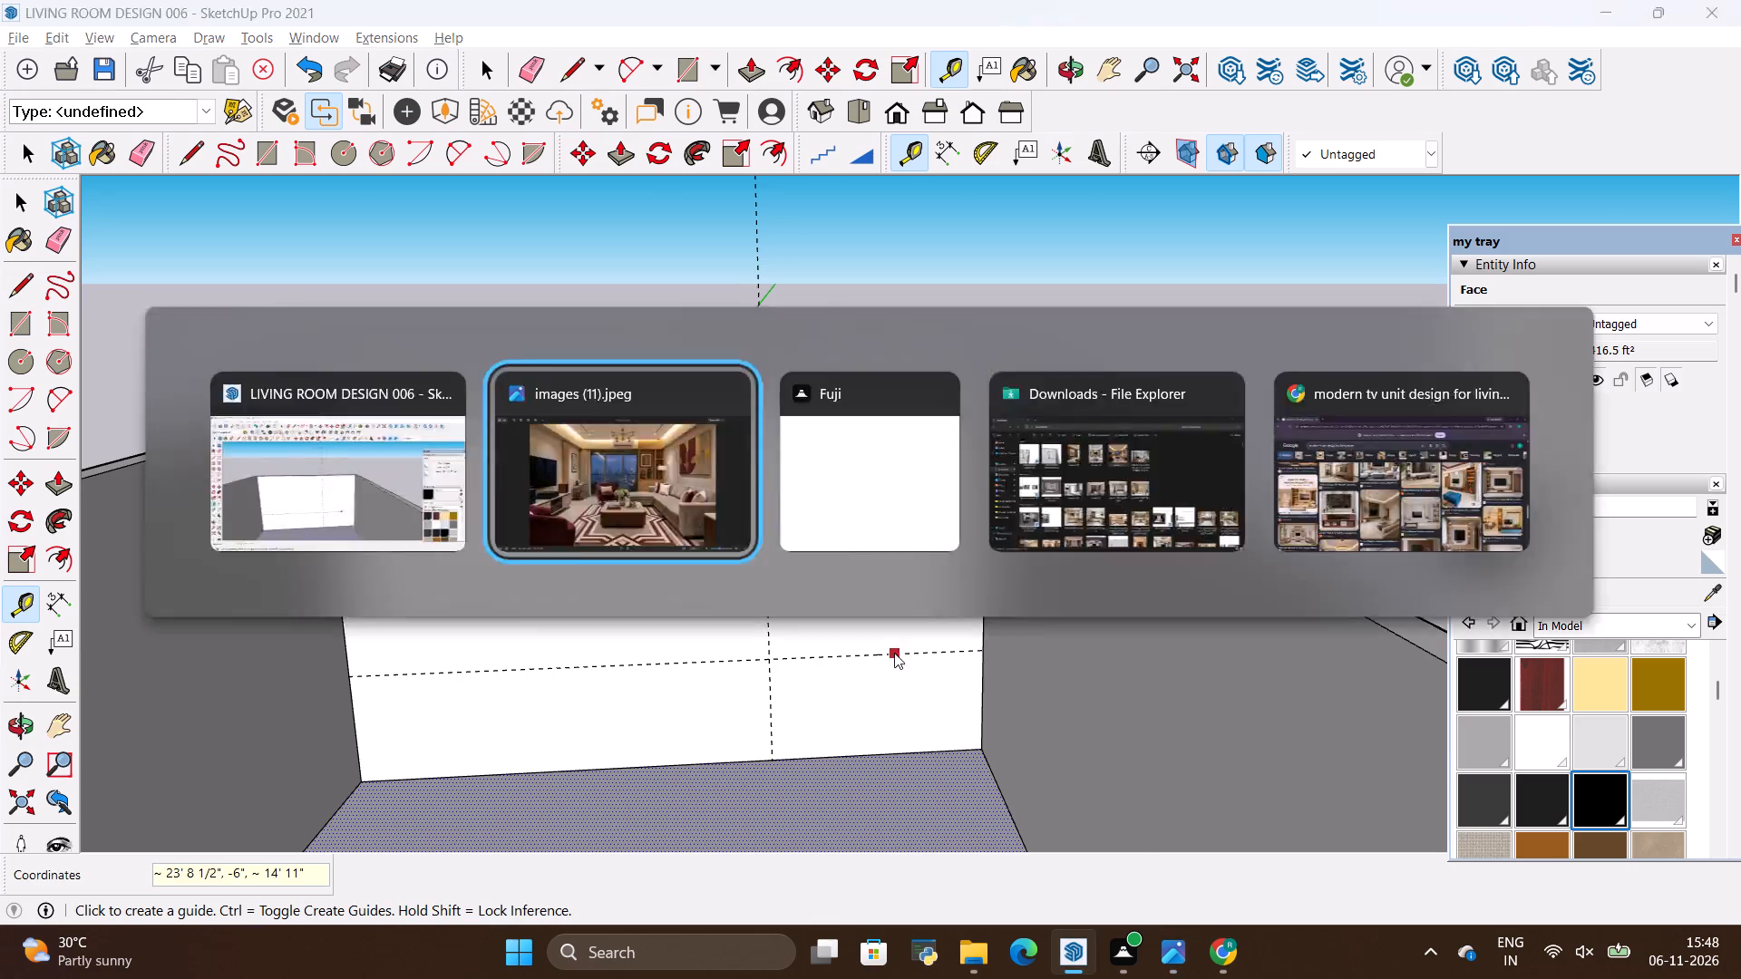
key("alt+Tab")
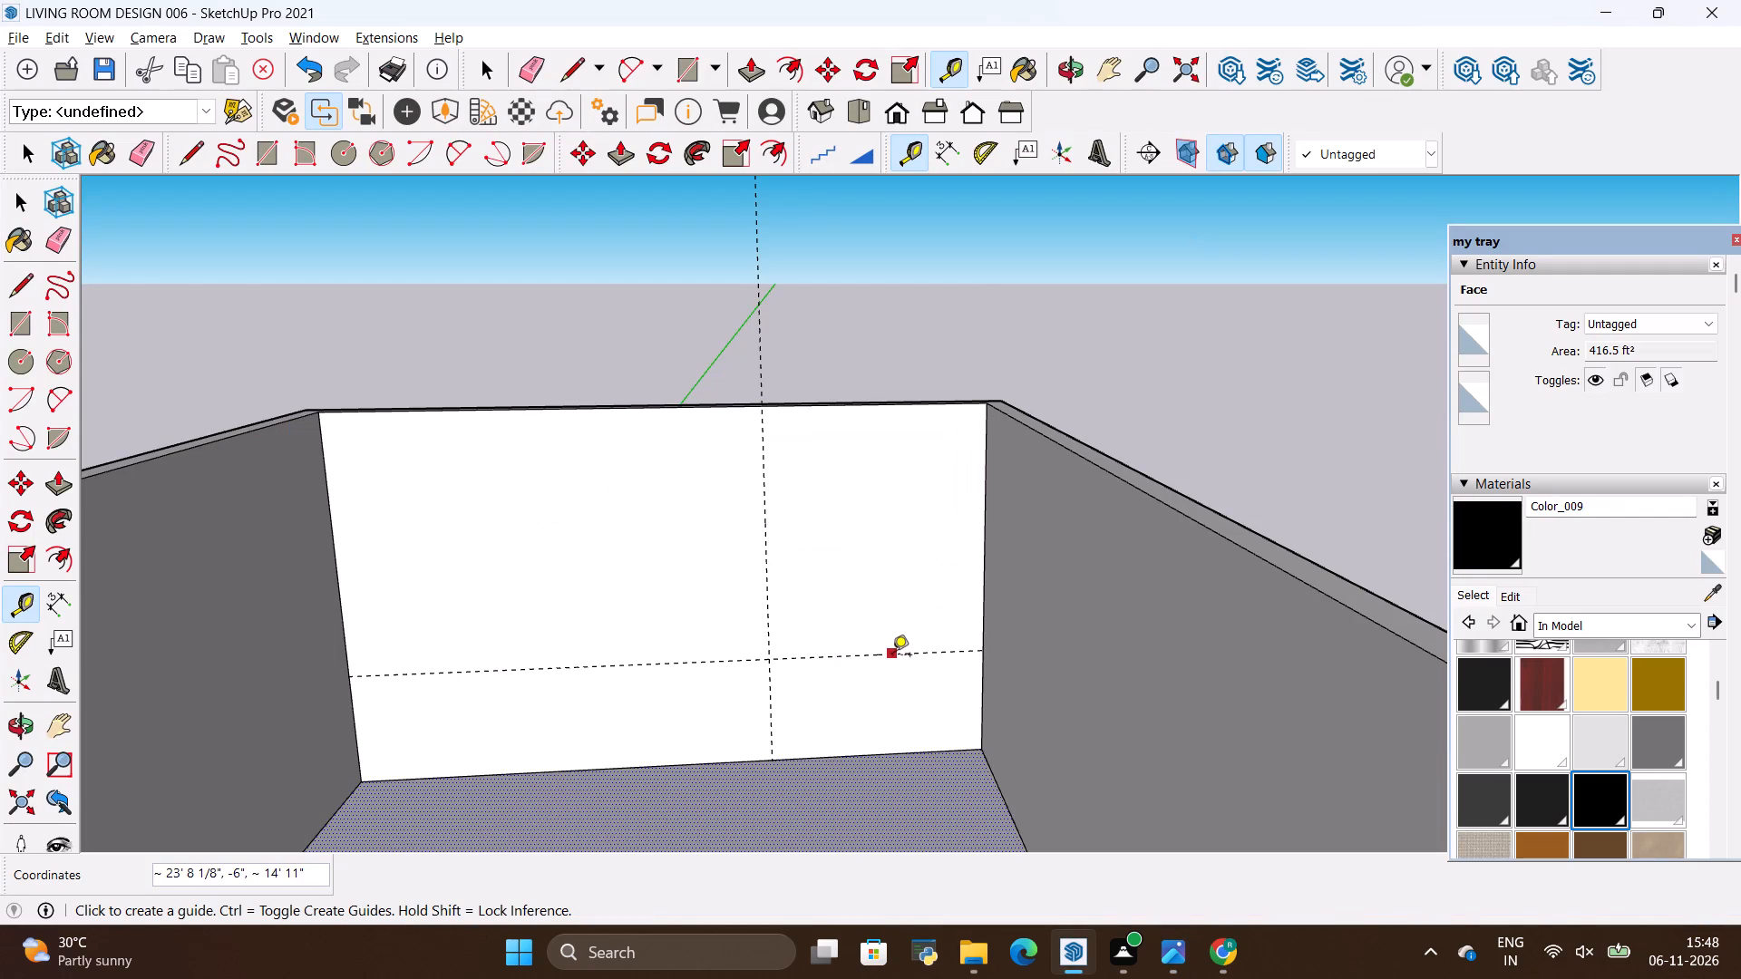
key("r")
left_click(762, 407)
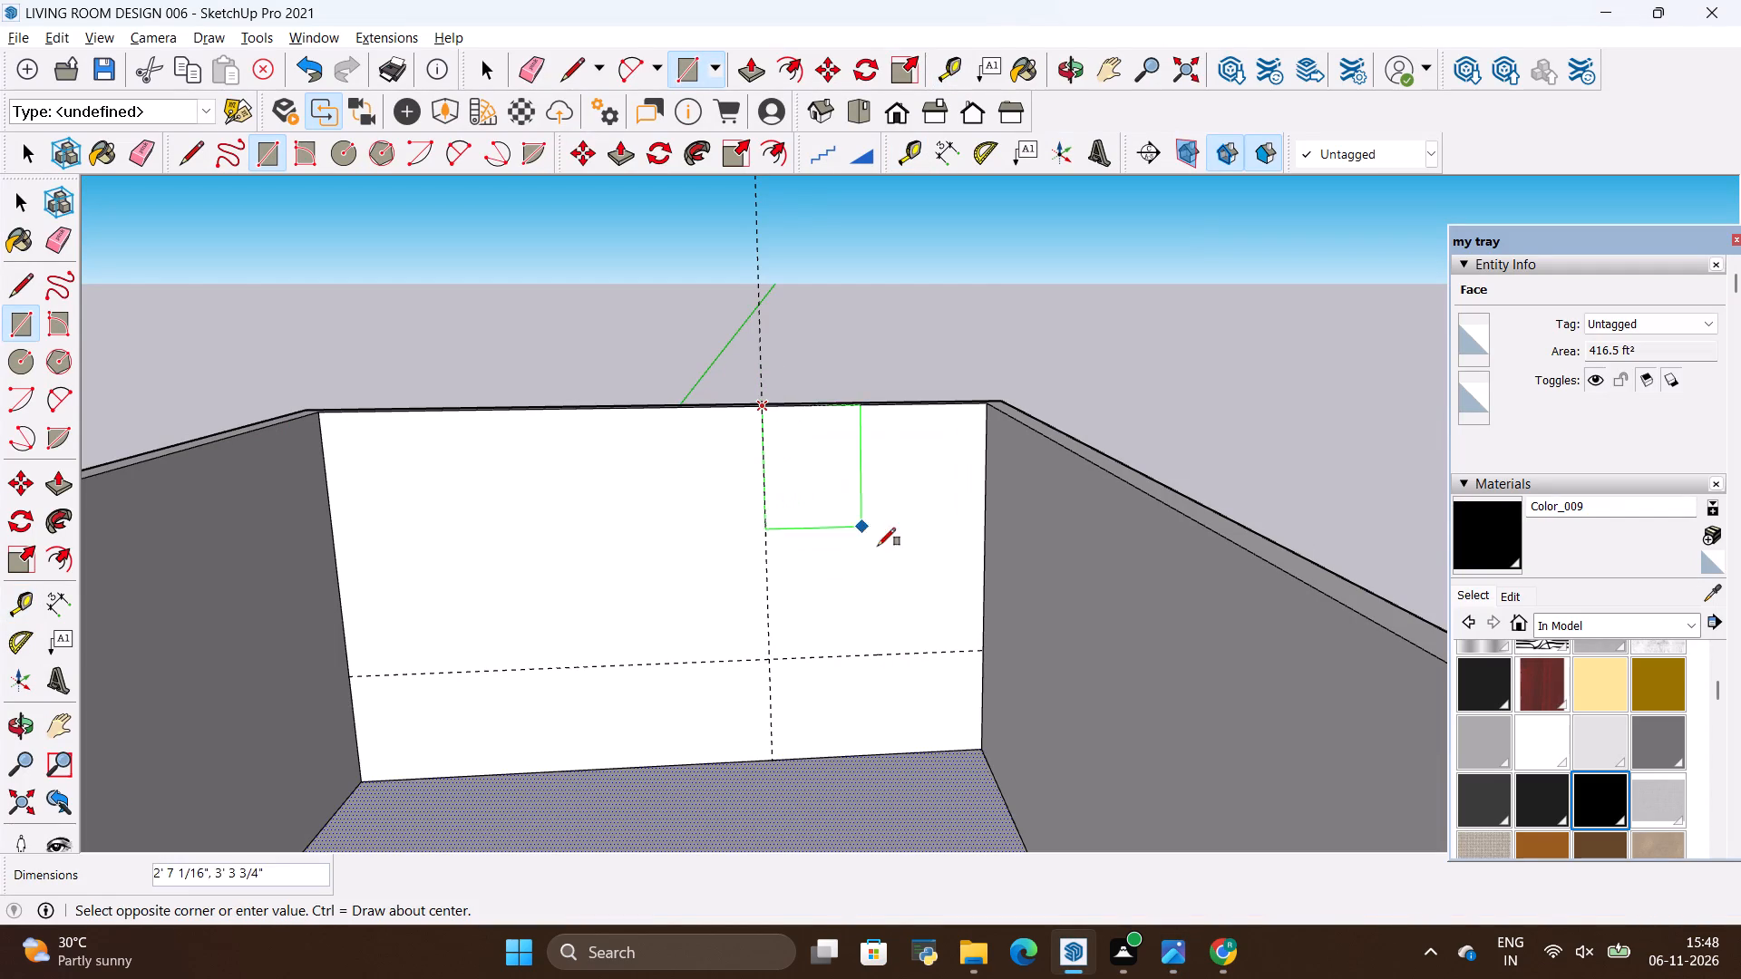
left_click(977, 654)
Divide the bottom edge of the 6' by 7' rectangle into 3 equal segments.
key("space")
left_click(883, 654)
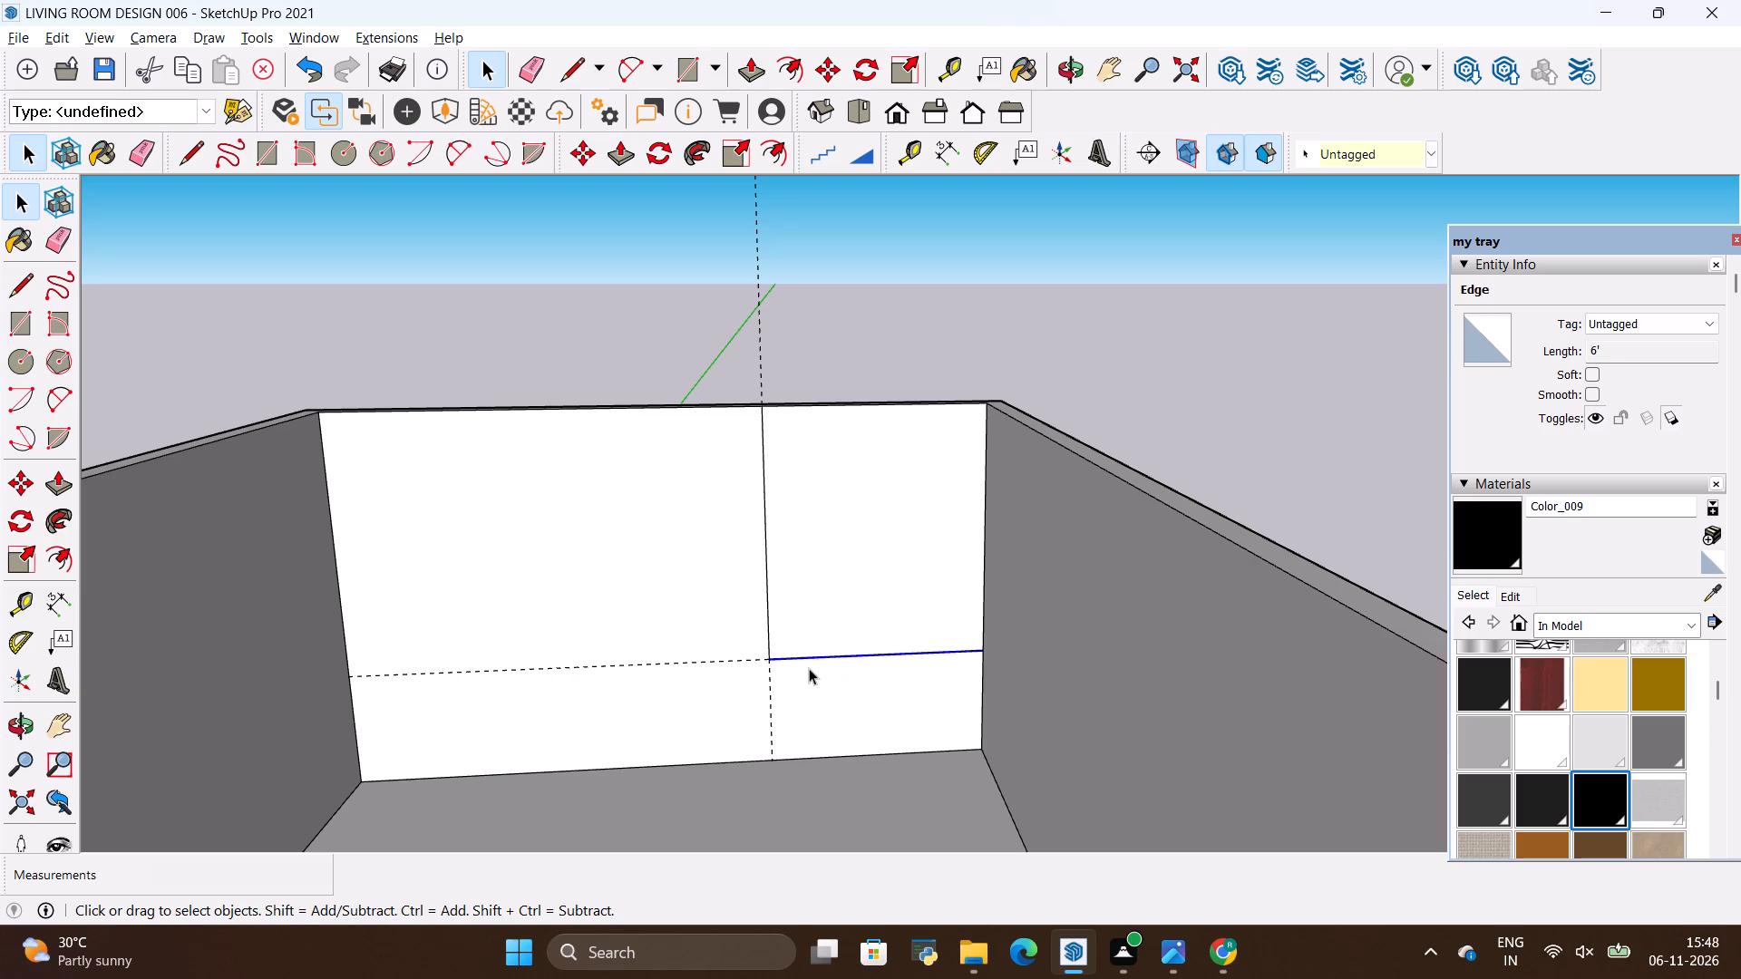
right_click(880, 654)
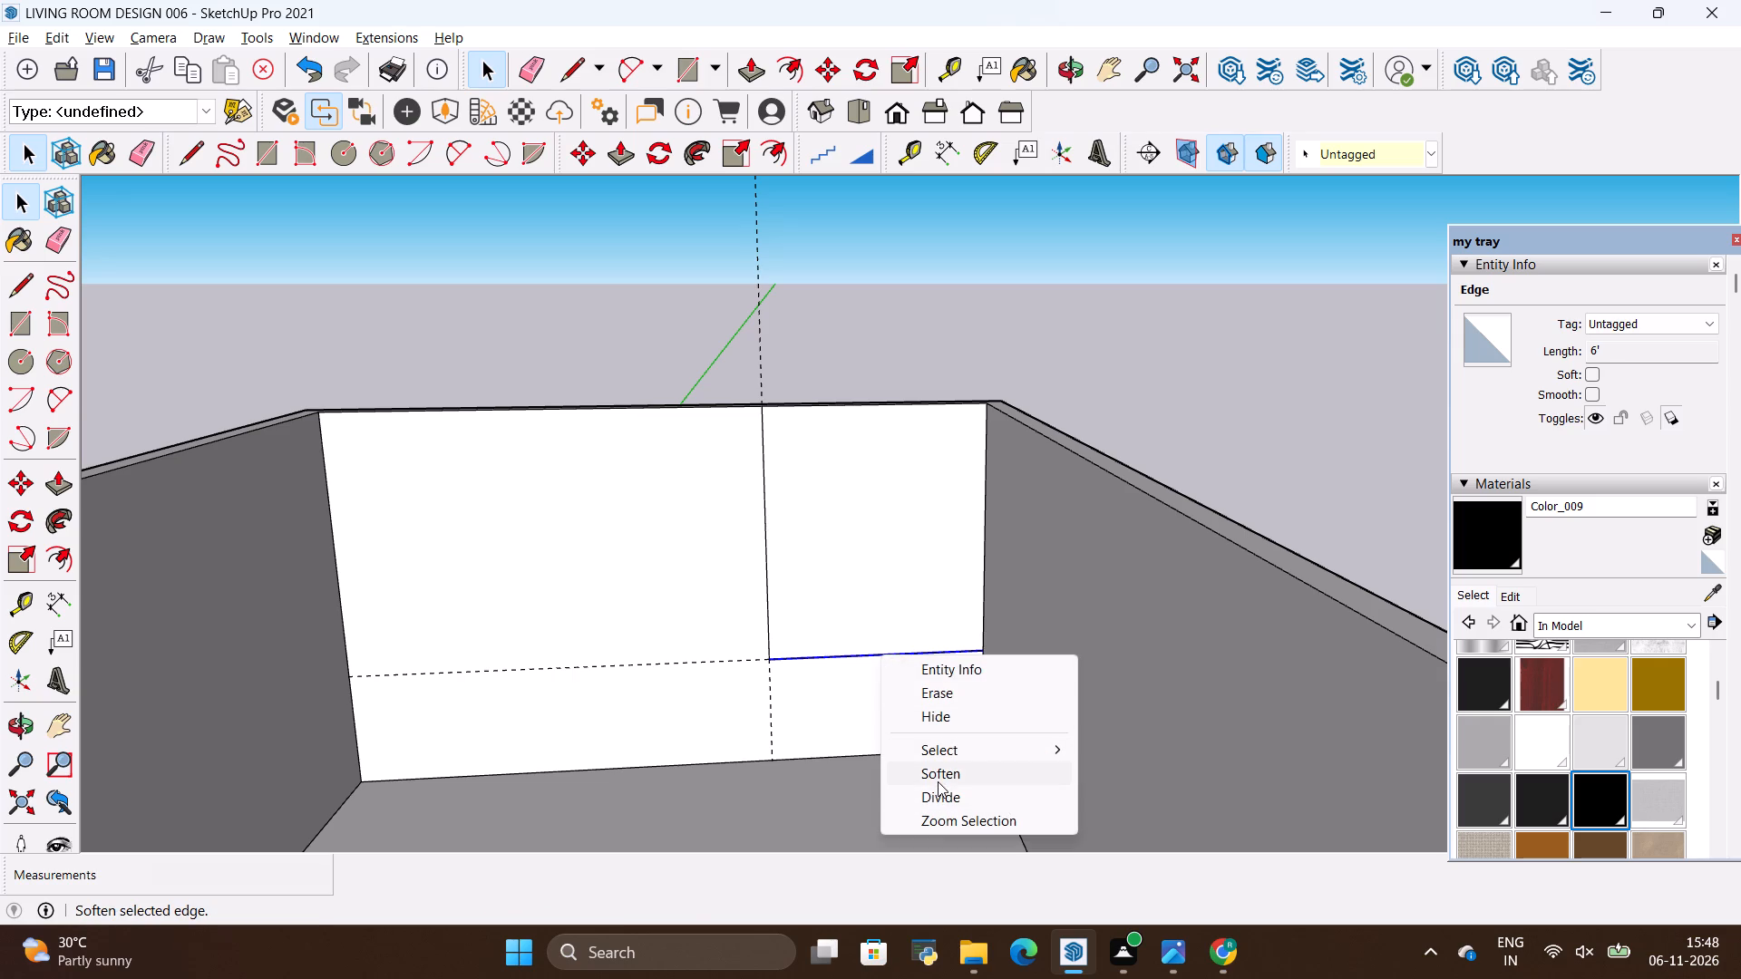
left_click(936, 795)
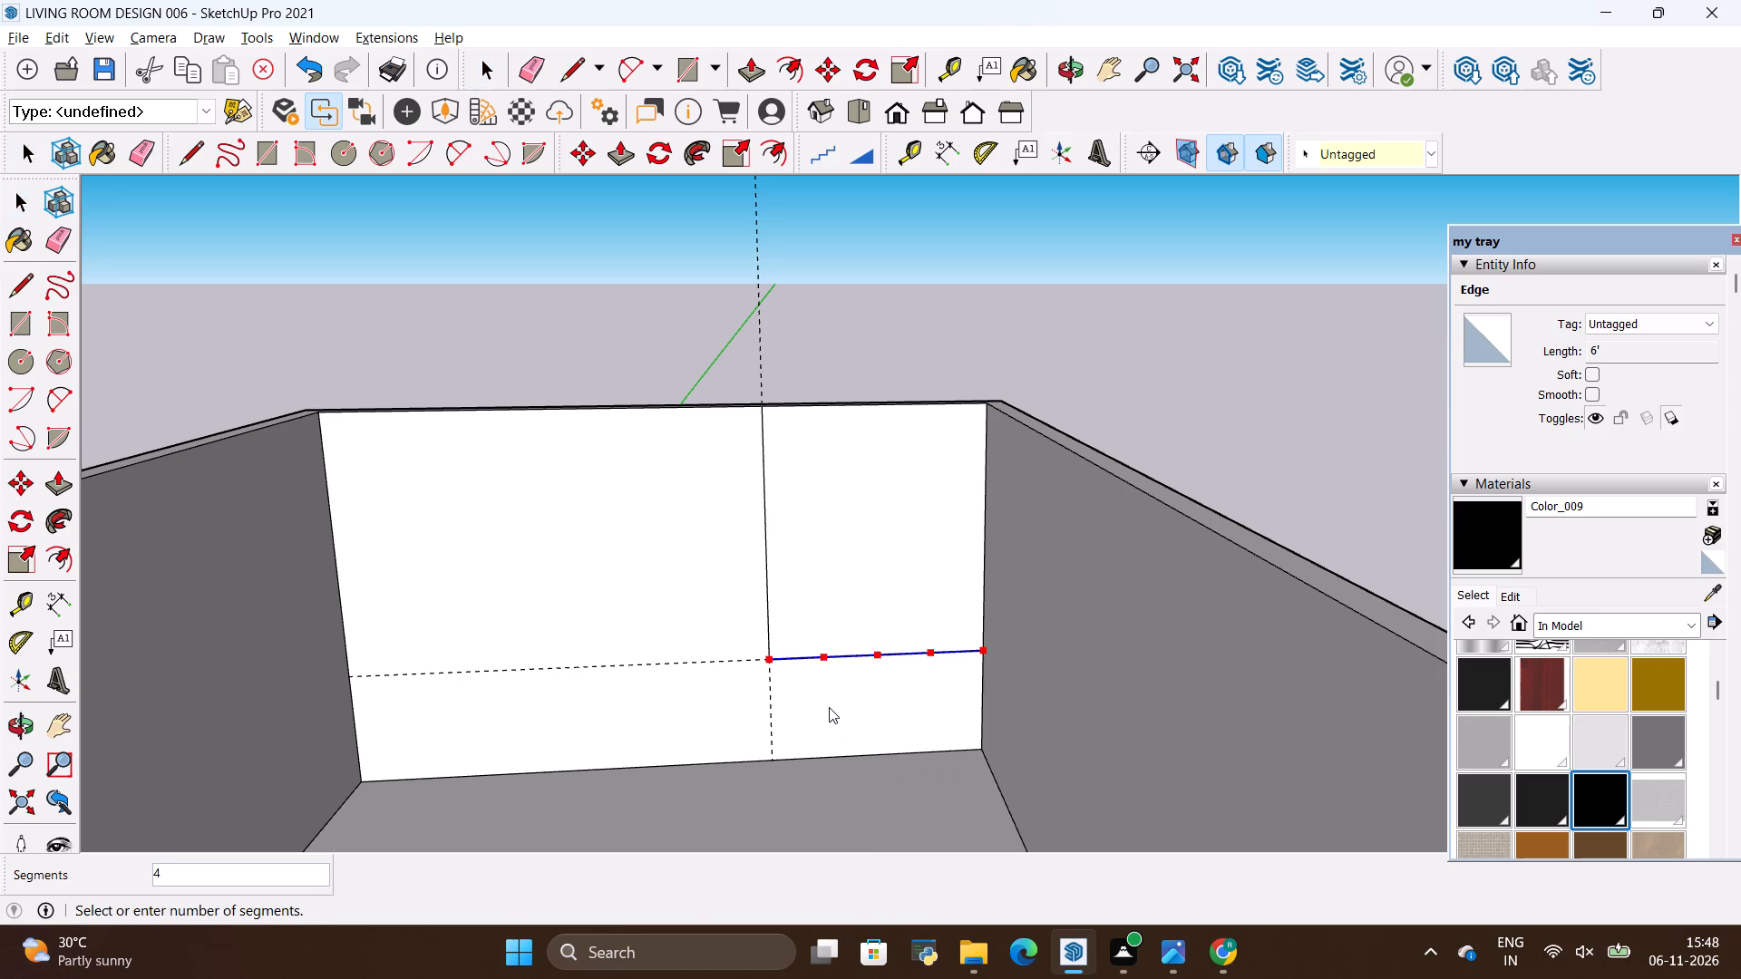
left_click(840, 700)
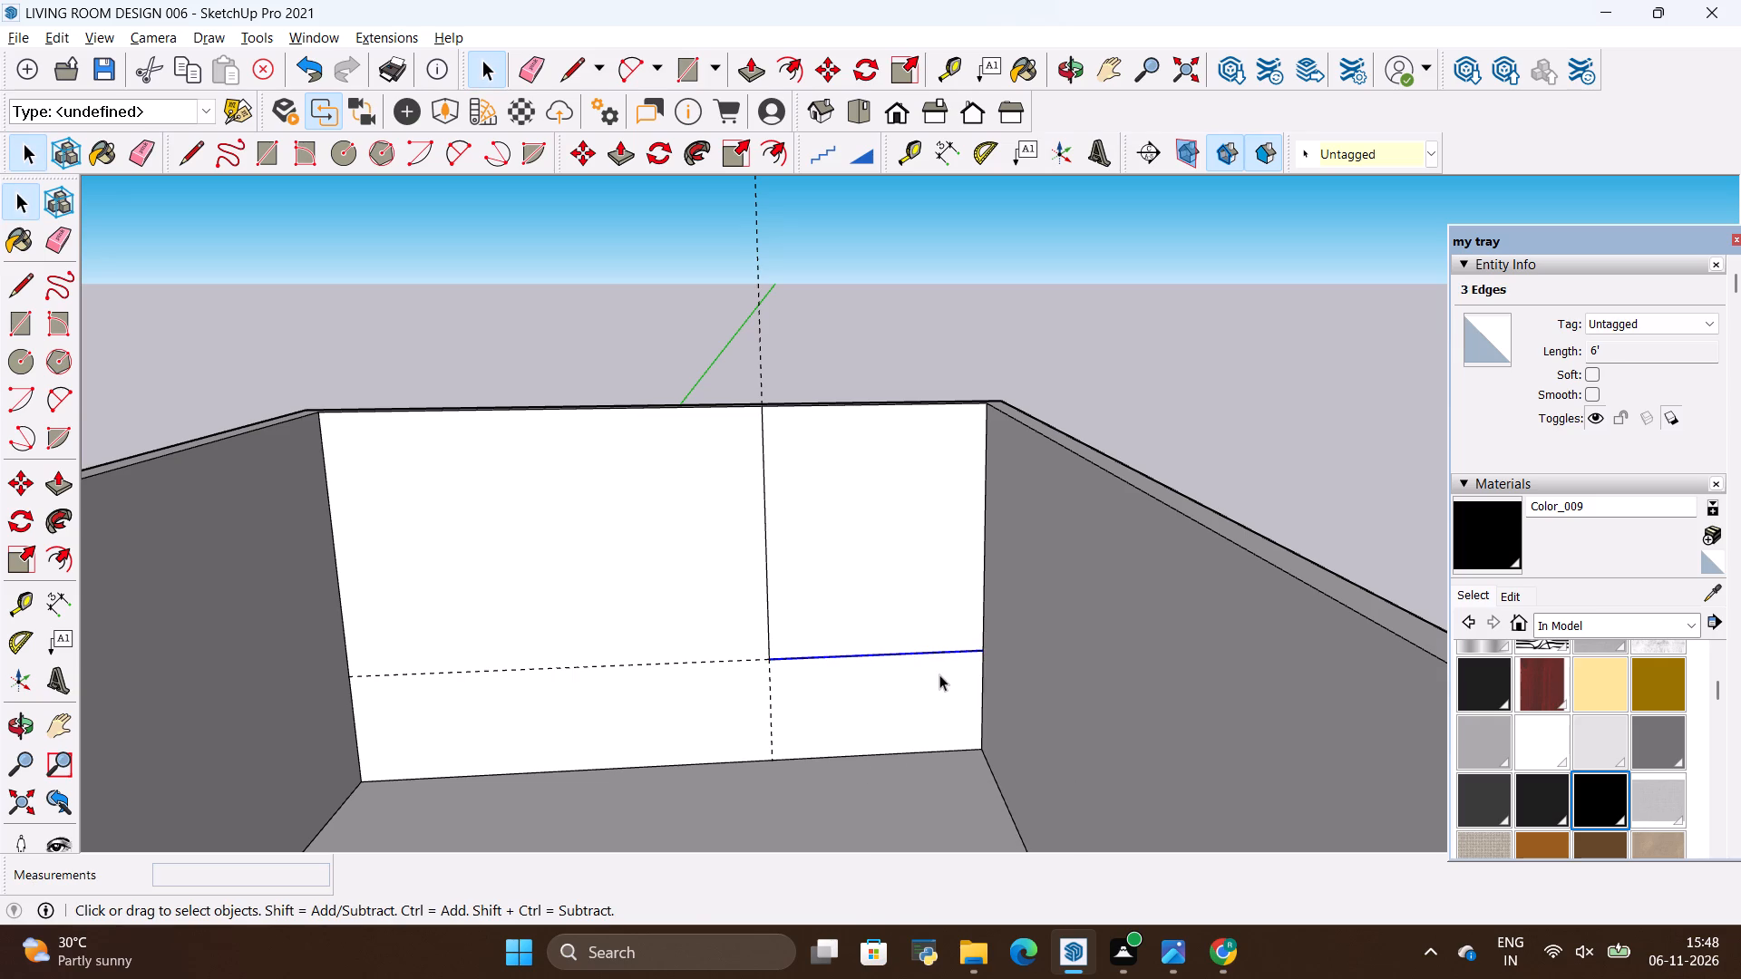
Draw a 7' vertical line from the bottom edge's division point nearest the right-hand wall up to the back wall's top edge.
key("alt+Tab")
key("alt+Tab")
key("l")
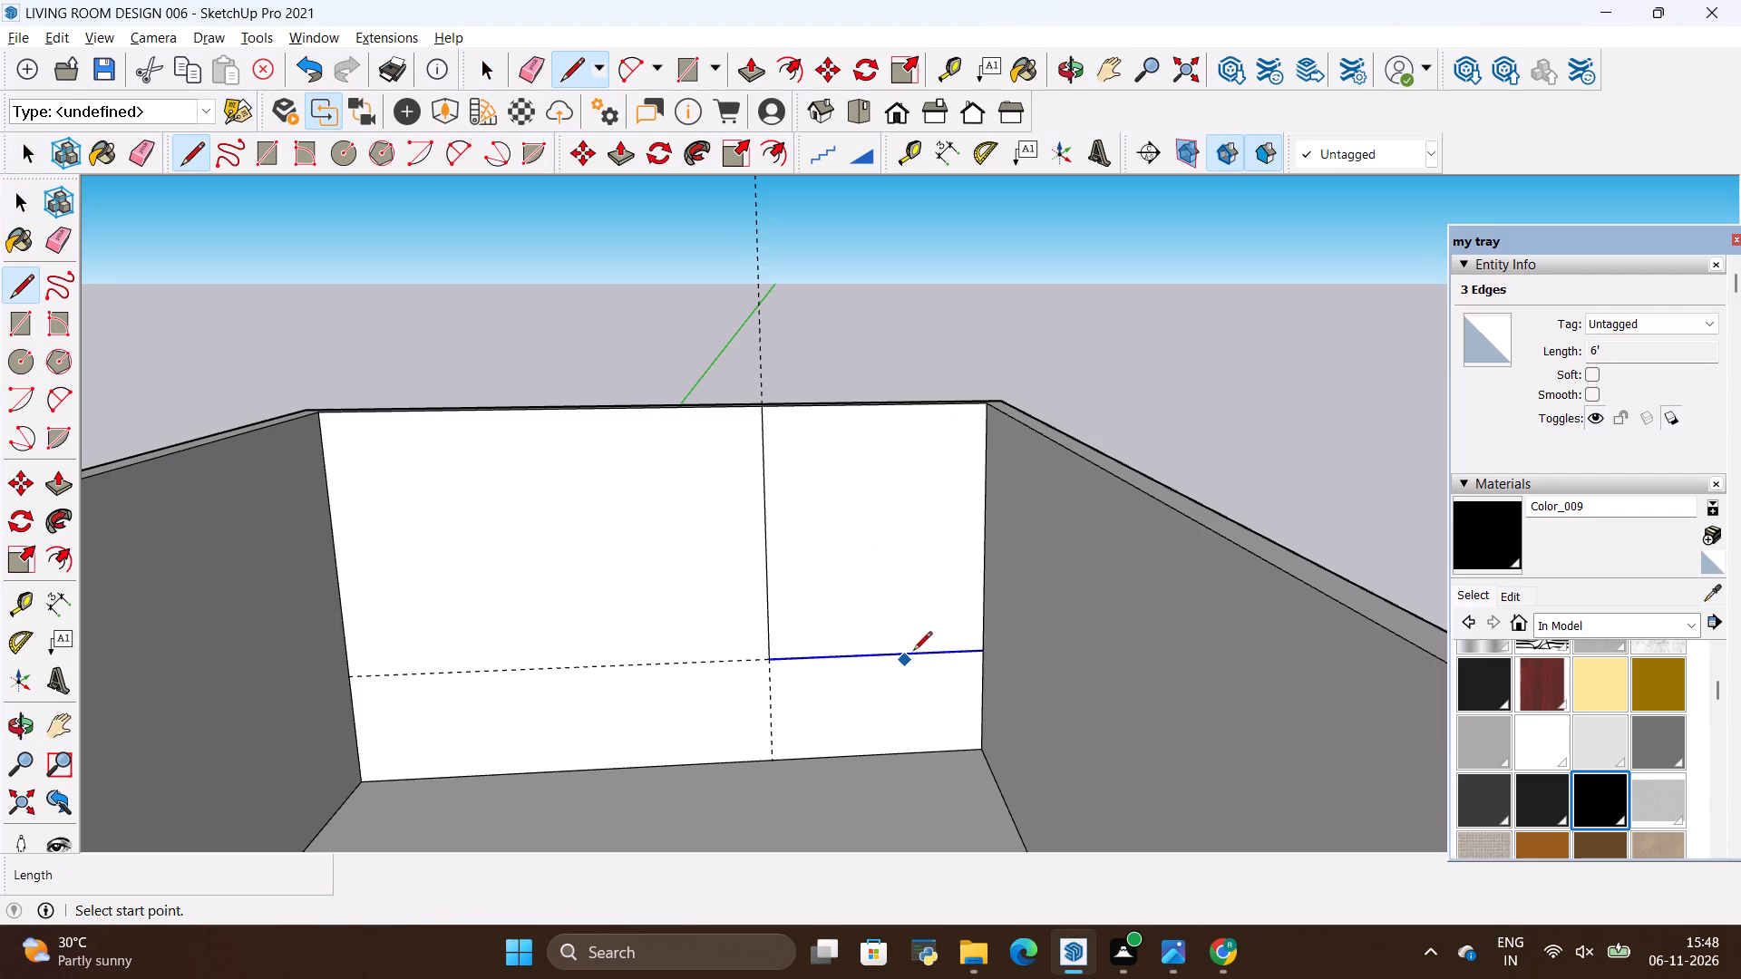
left_click(916, 655)
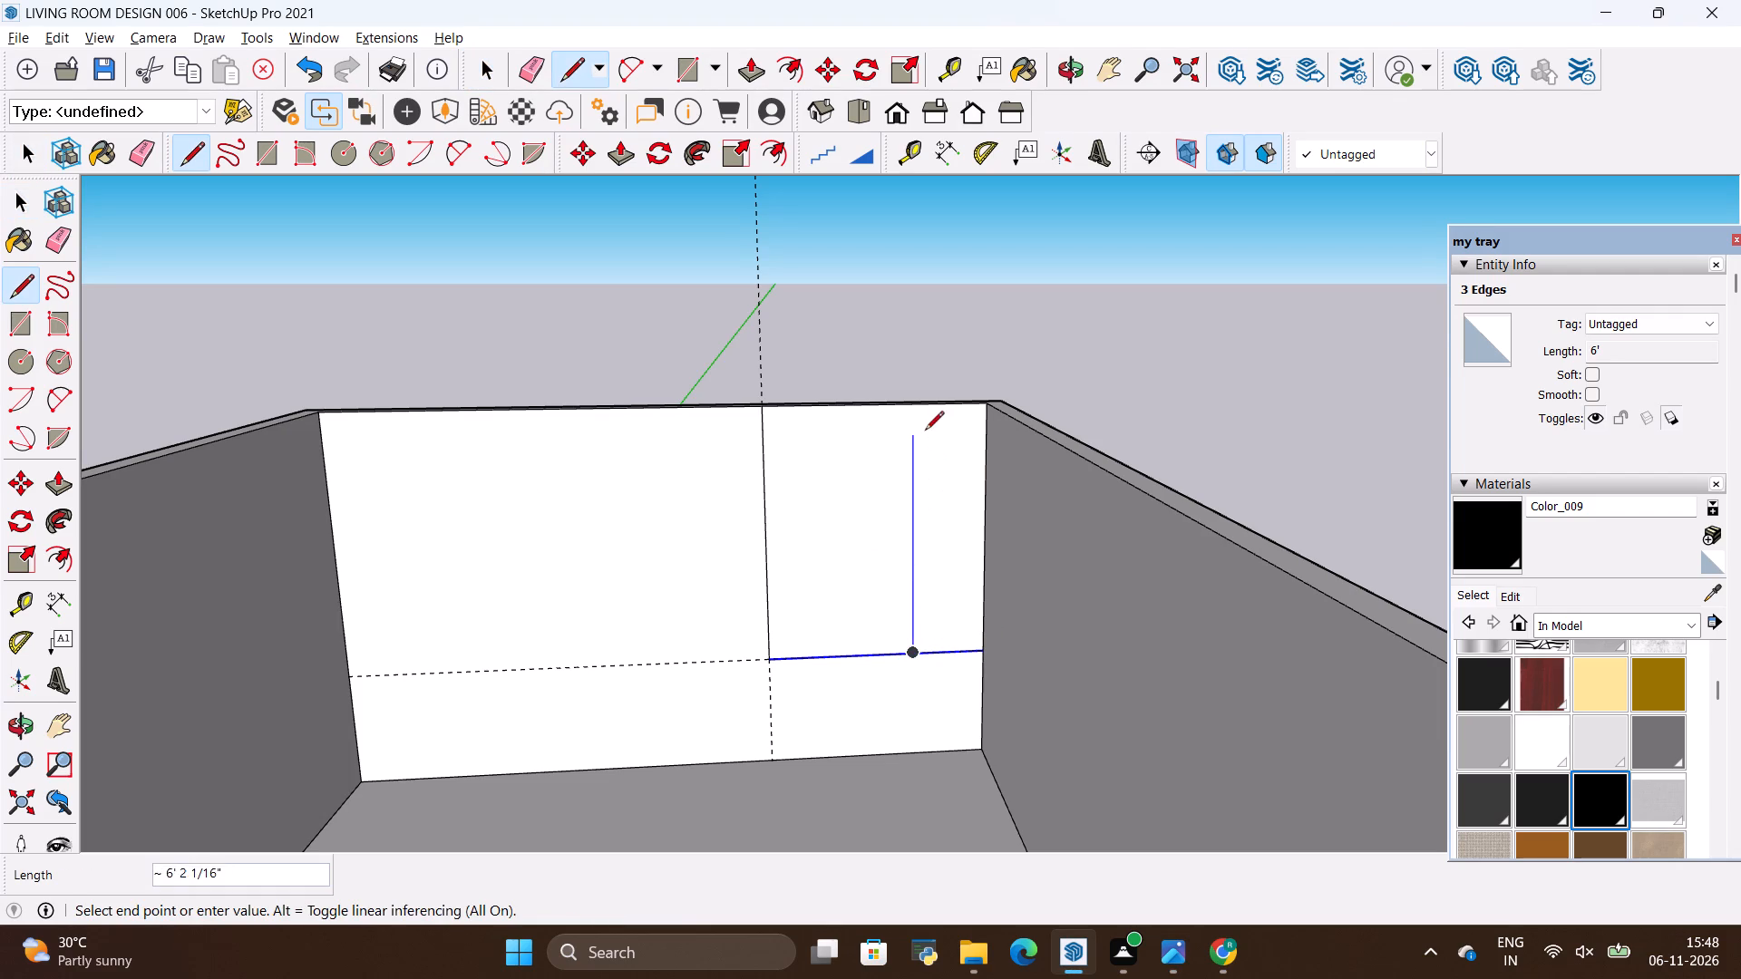
left_click(916, 409)
key("alt+Tab")
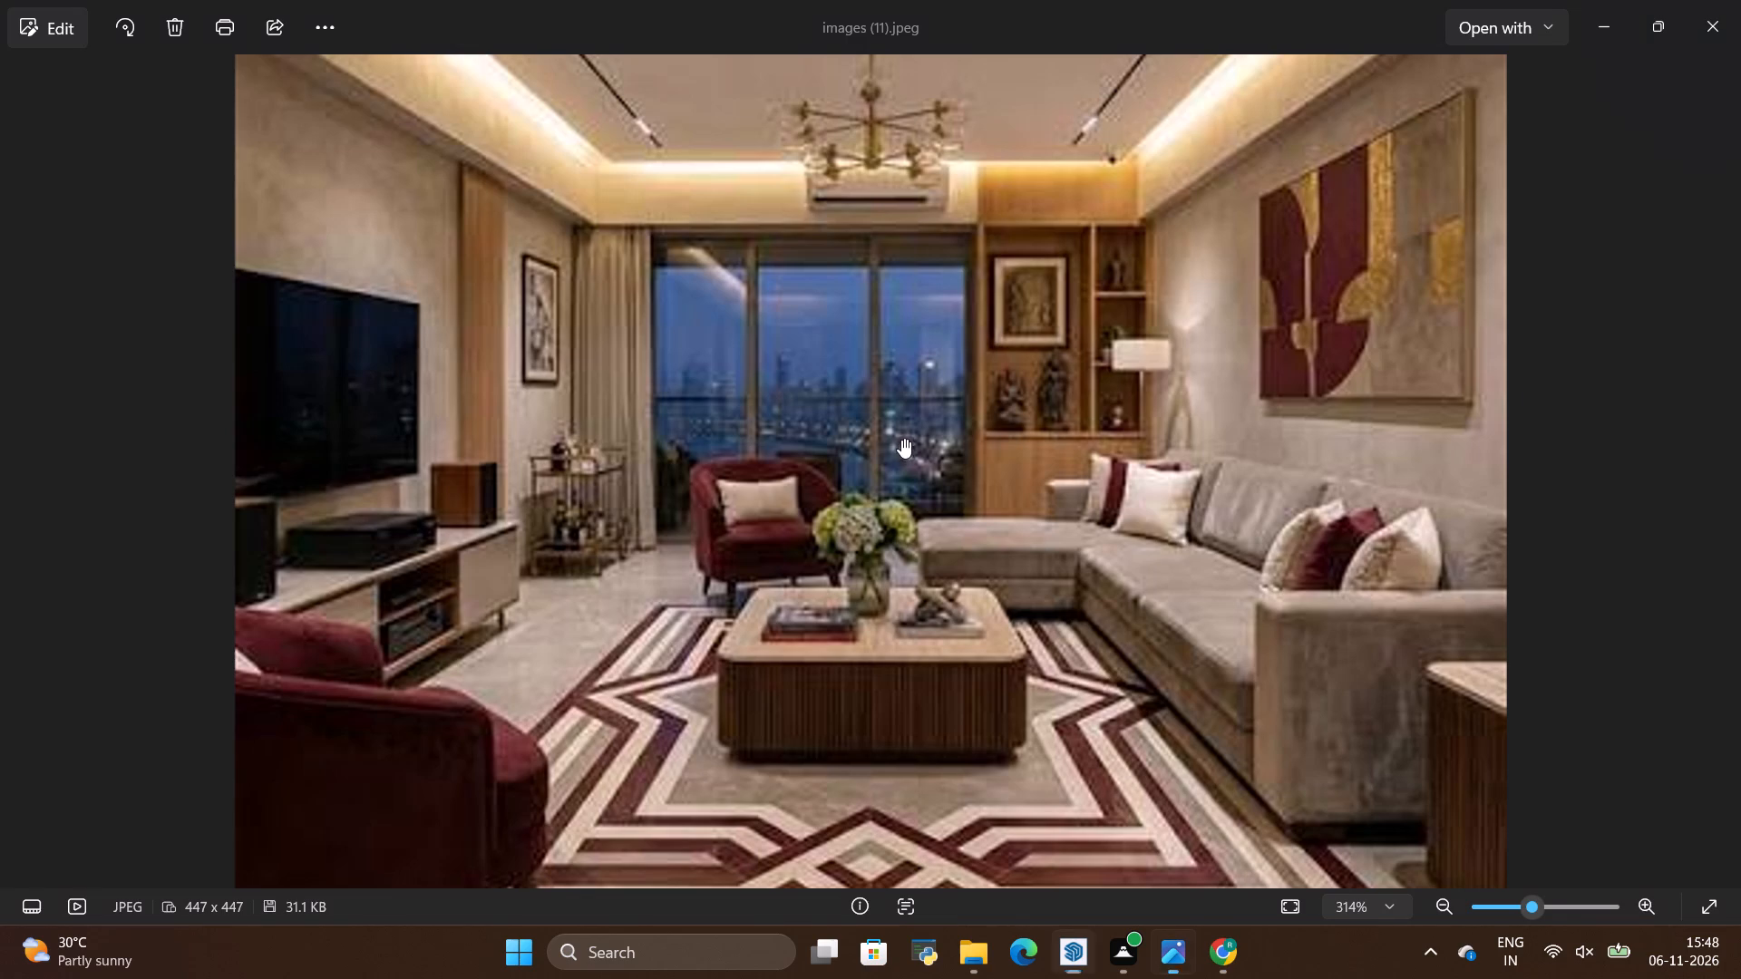
key("alt+Tab")
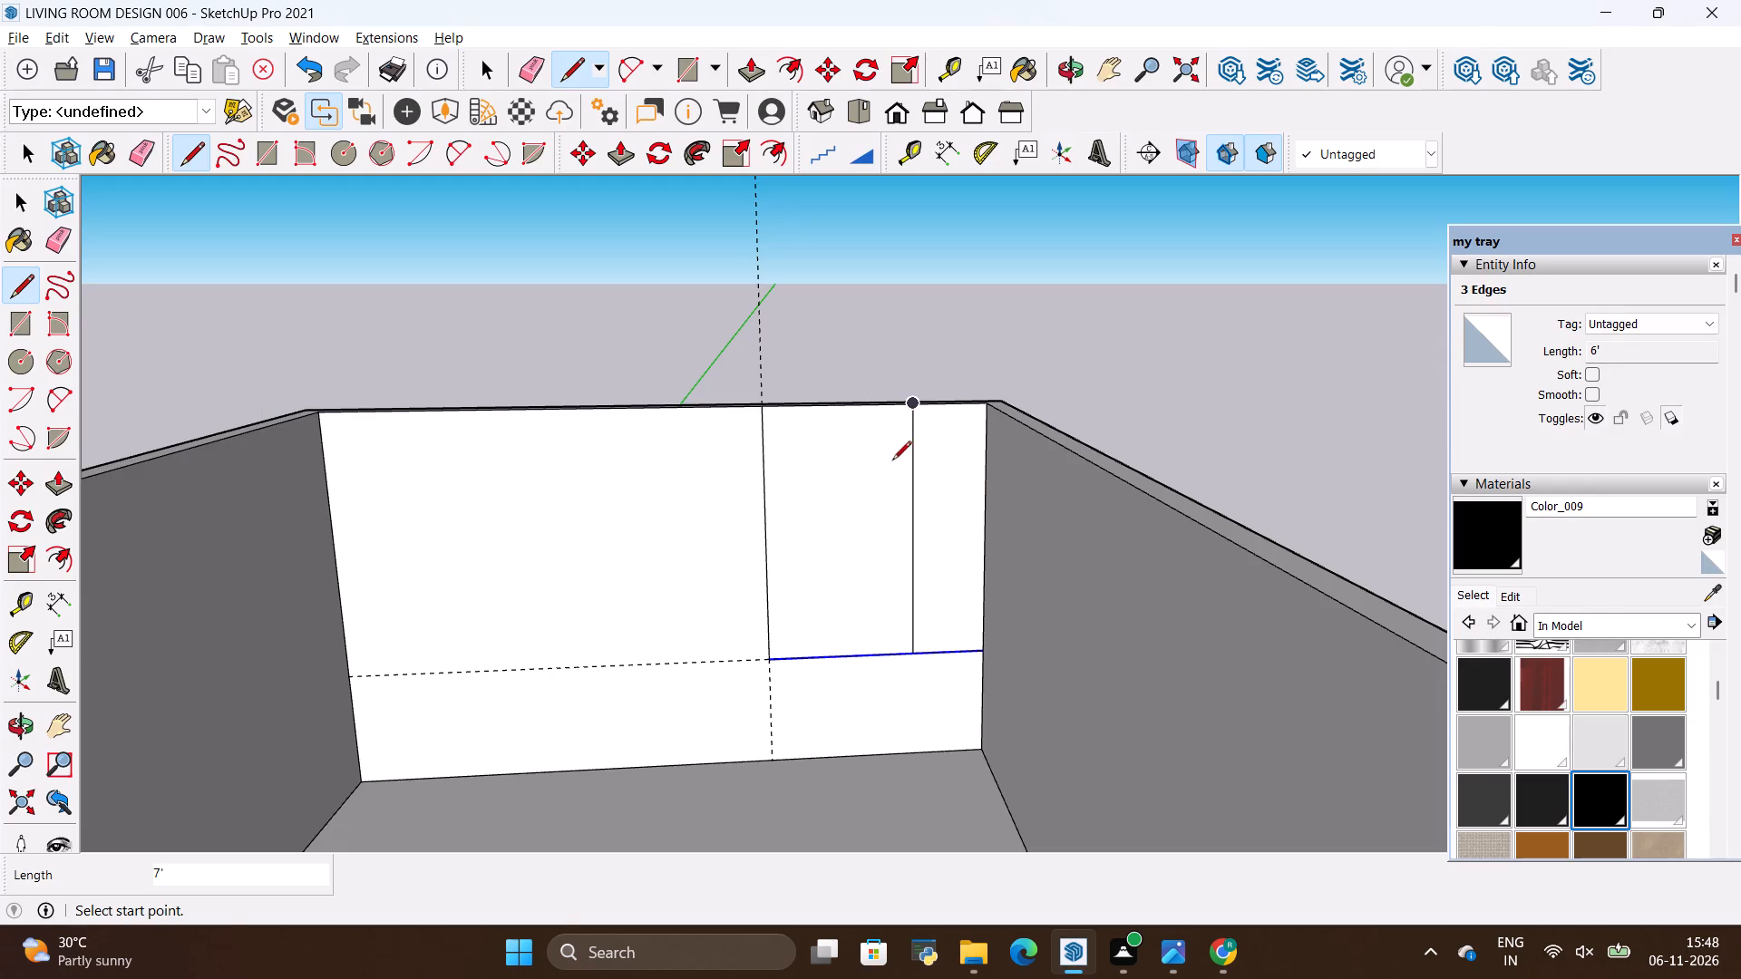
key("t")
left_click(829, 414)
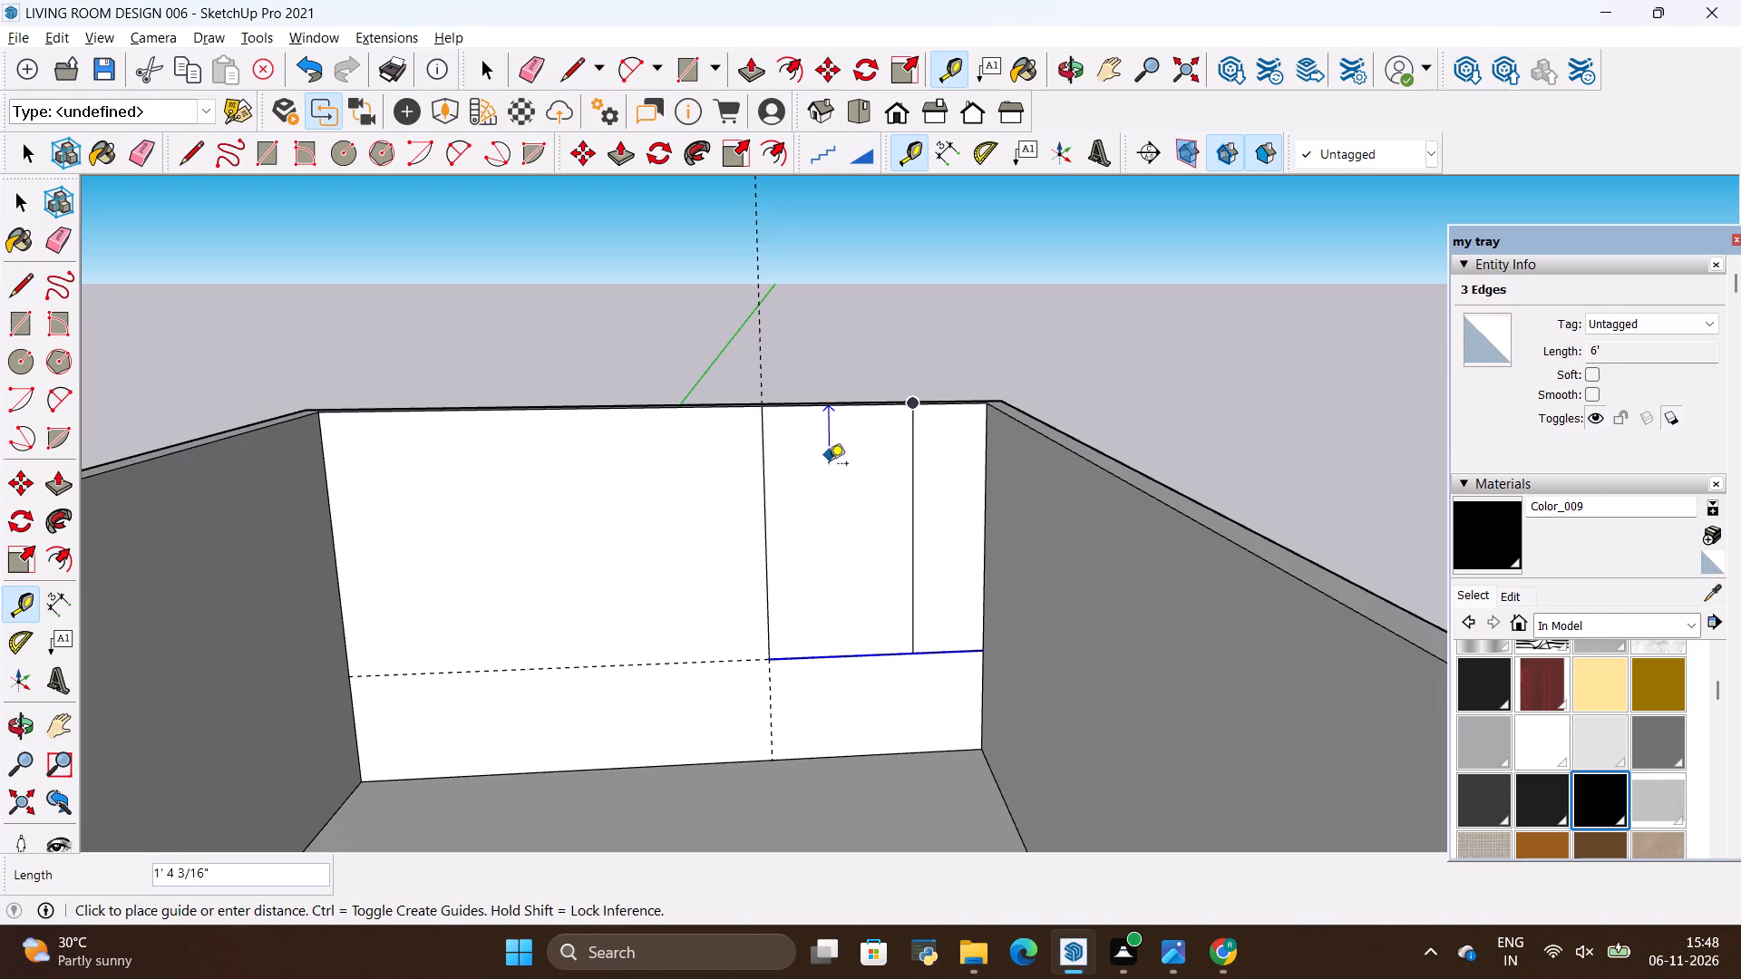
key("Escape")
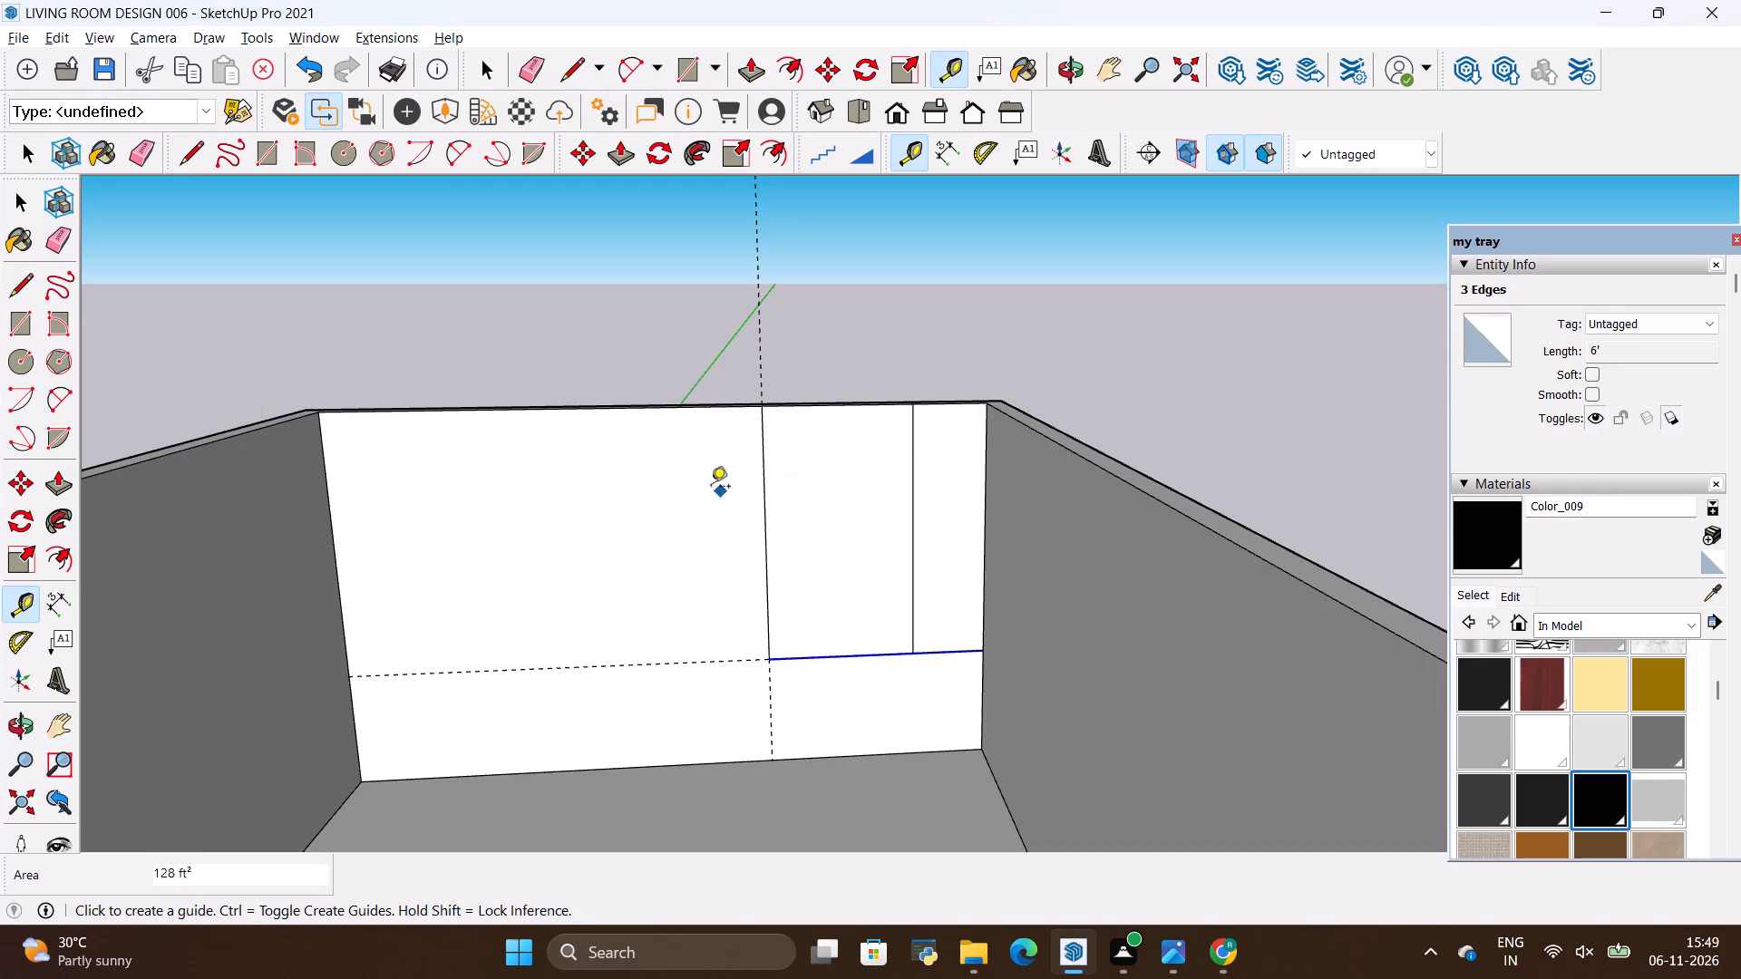
Place a horizontal guide on the back wall 2' below its top edge, checking the reference photo.
key("t")
left_click(734, 411)
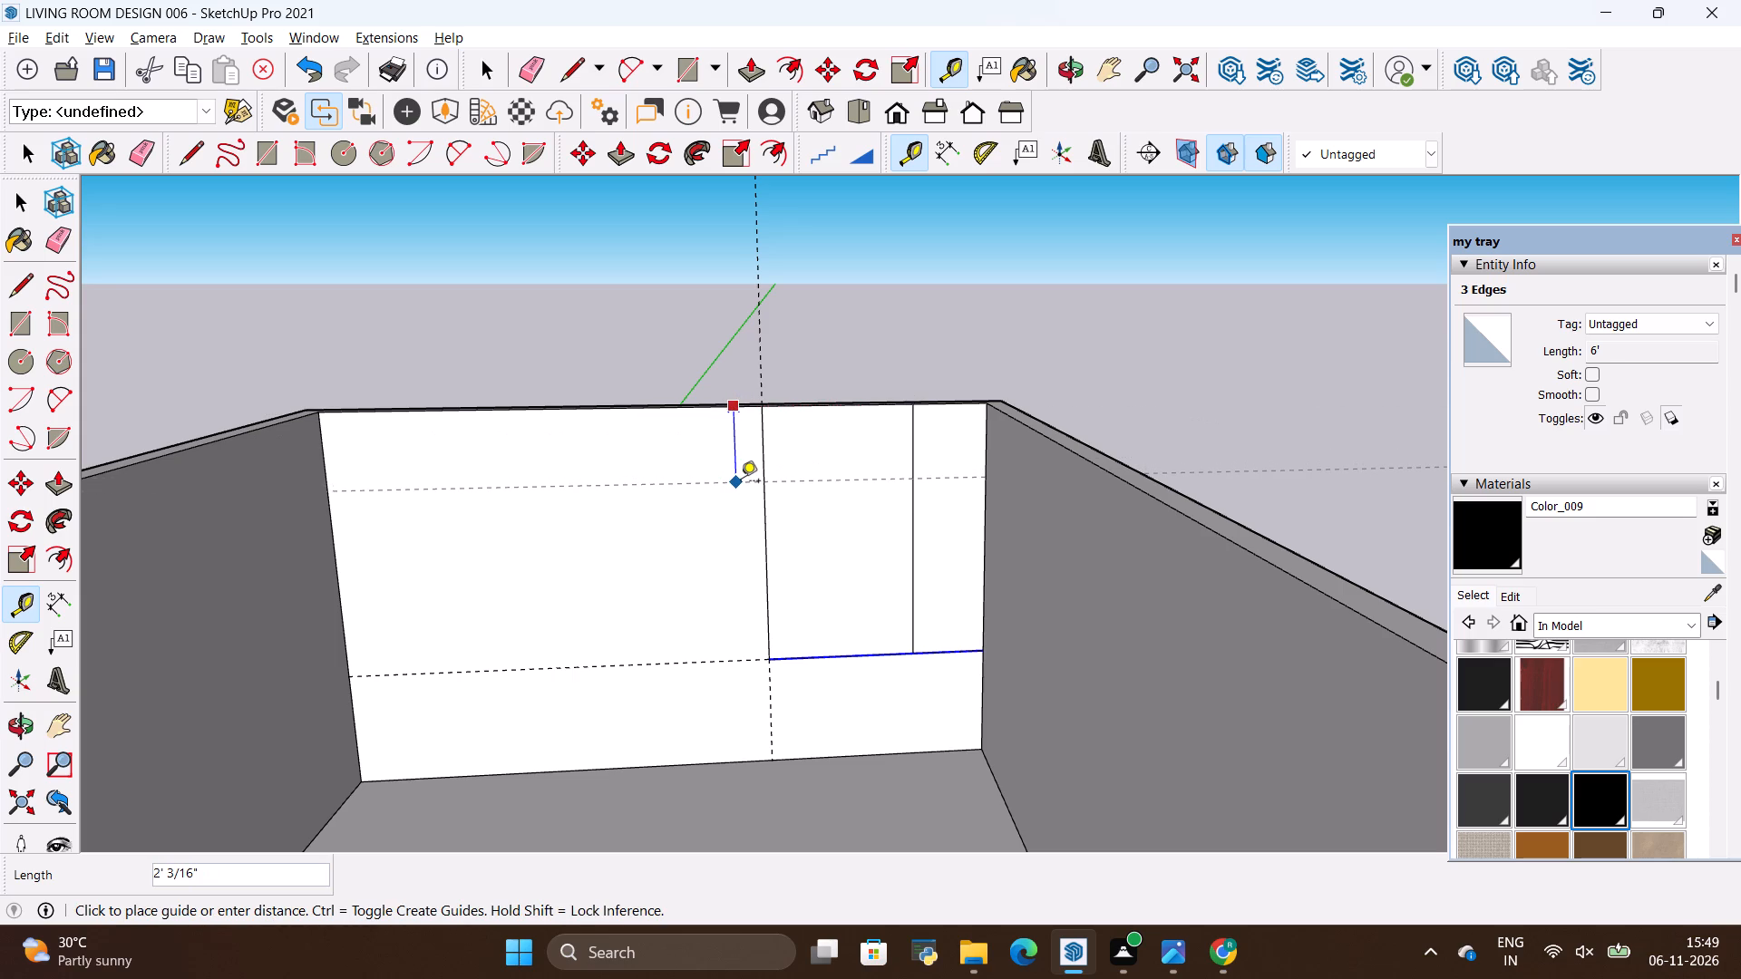
key("alt+Tab")
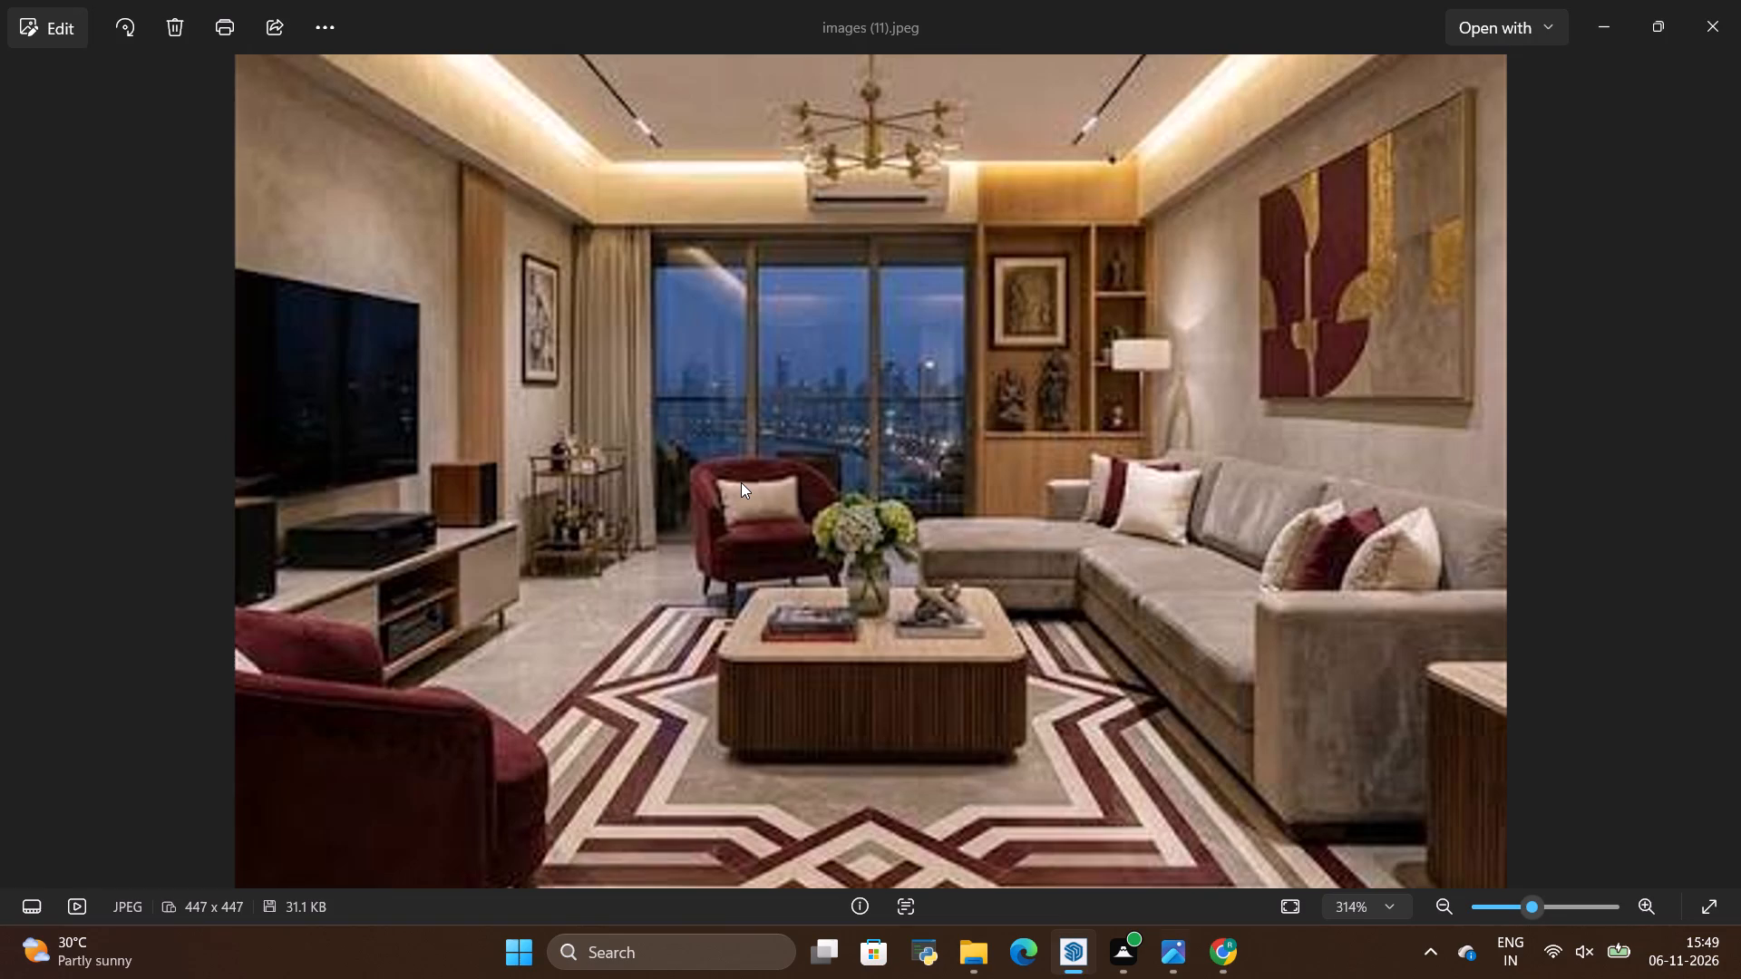
key("alt+Tab")
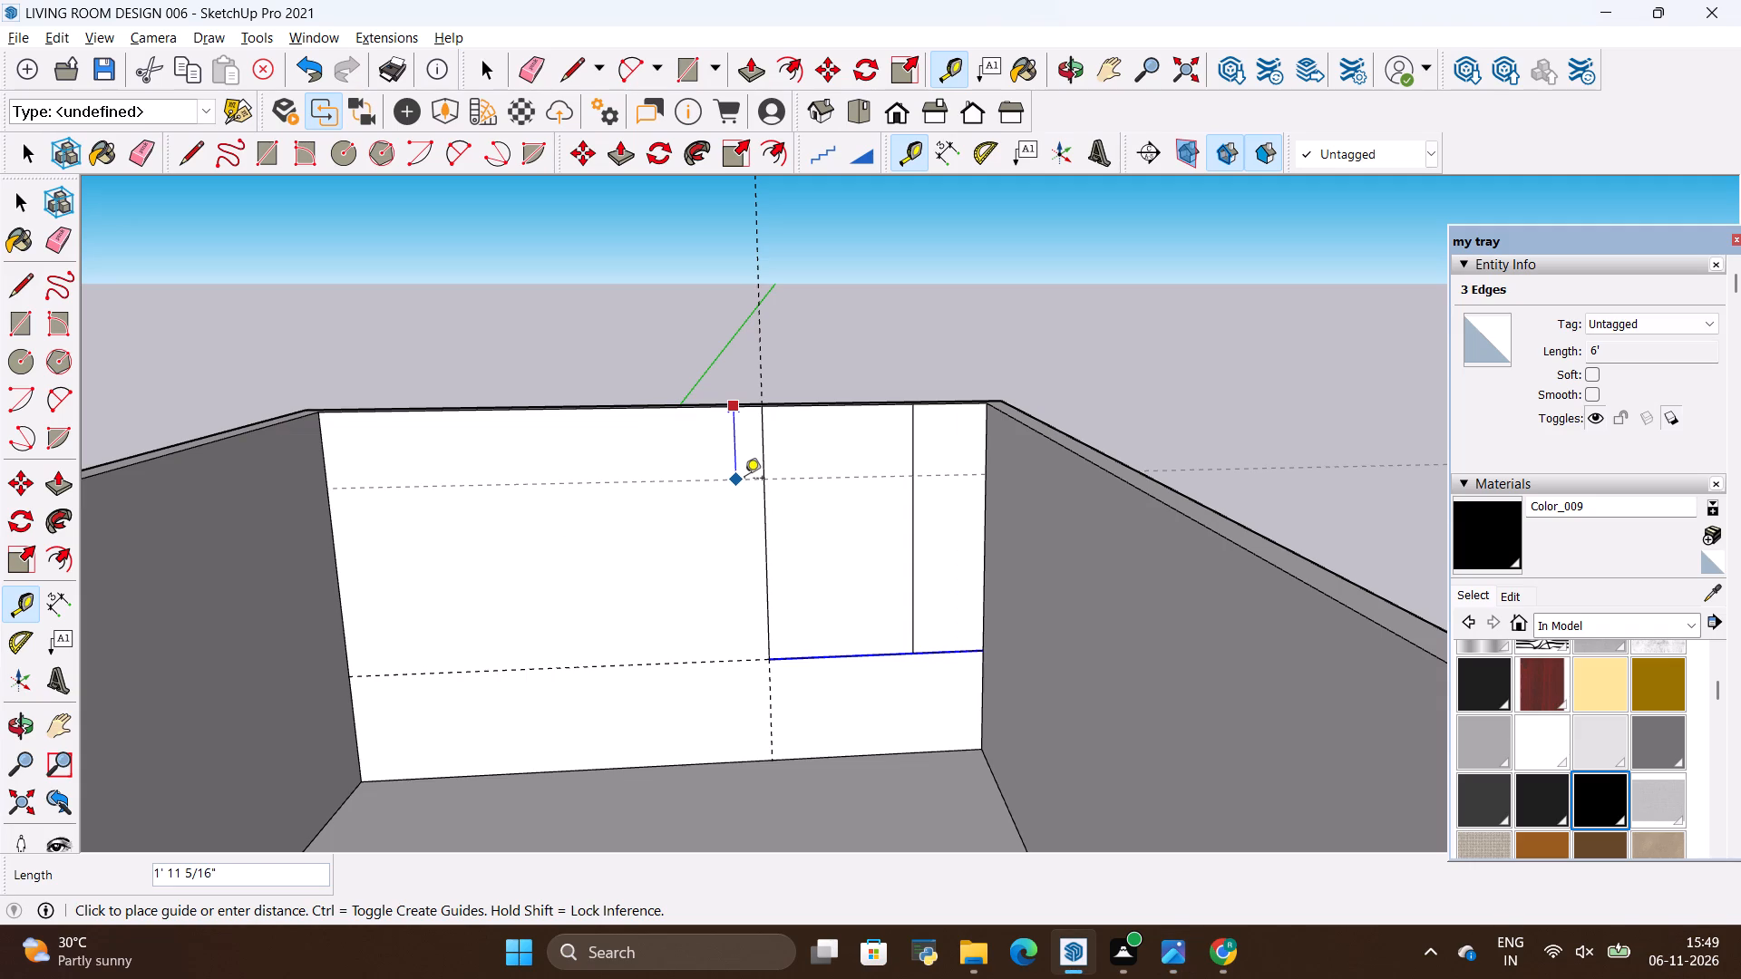
key("BackSpace")
type("2'")
key("Return")
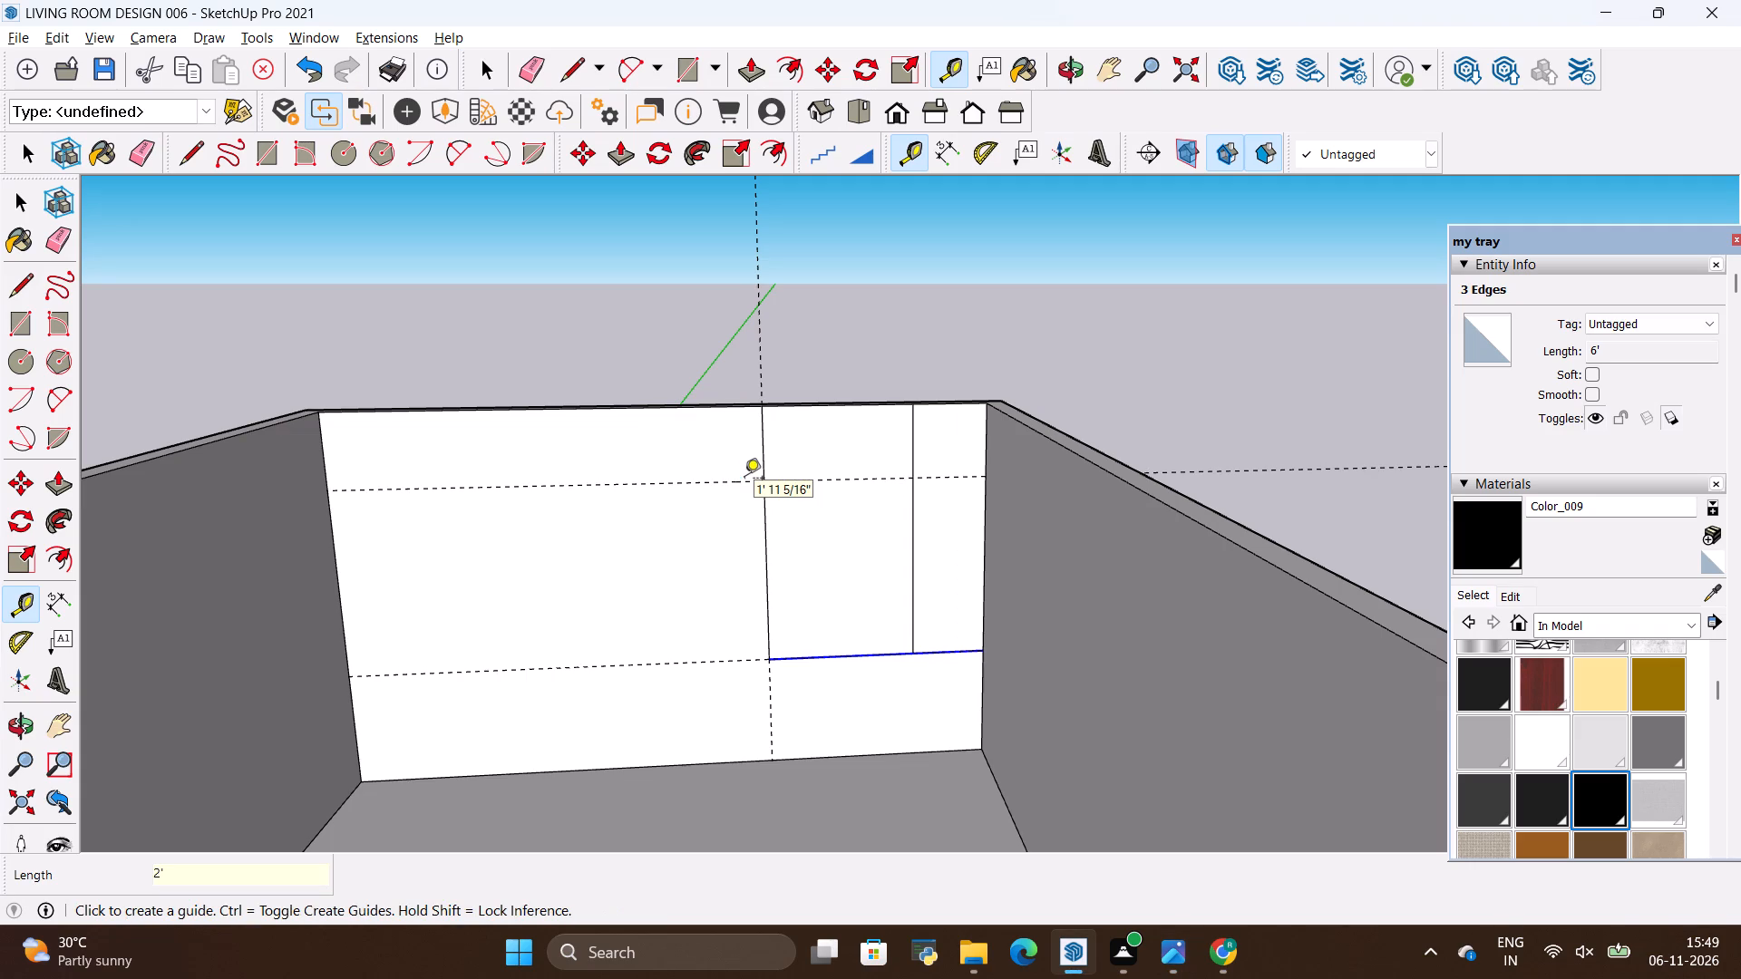
Draw a 6' by 5' rectangle on the back wall, from the 2' horizontal guide down to the shelving unit's lower corner at the right-hand wall.
key("r")
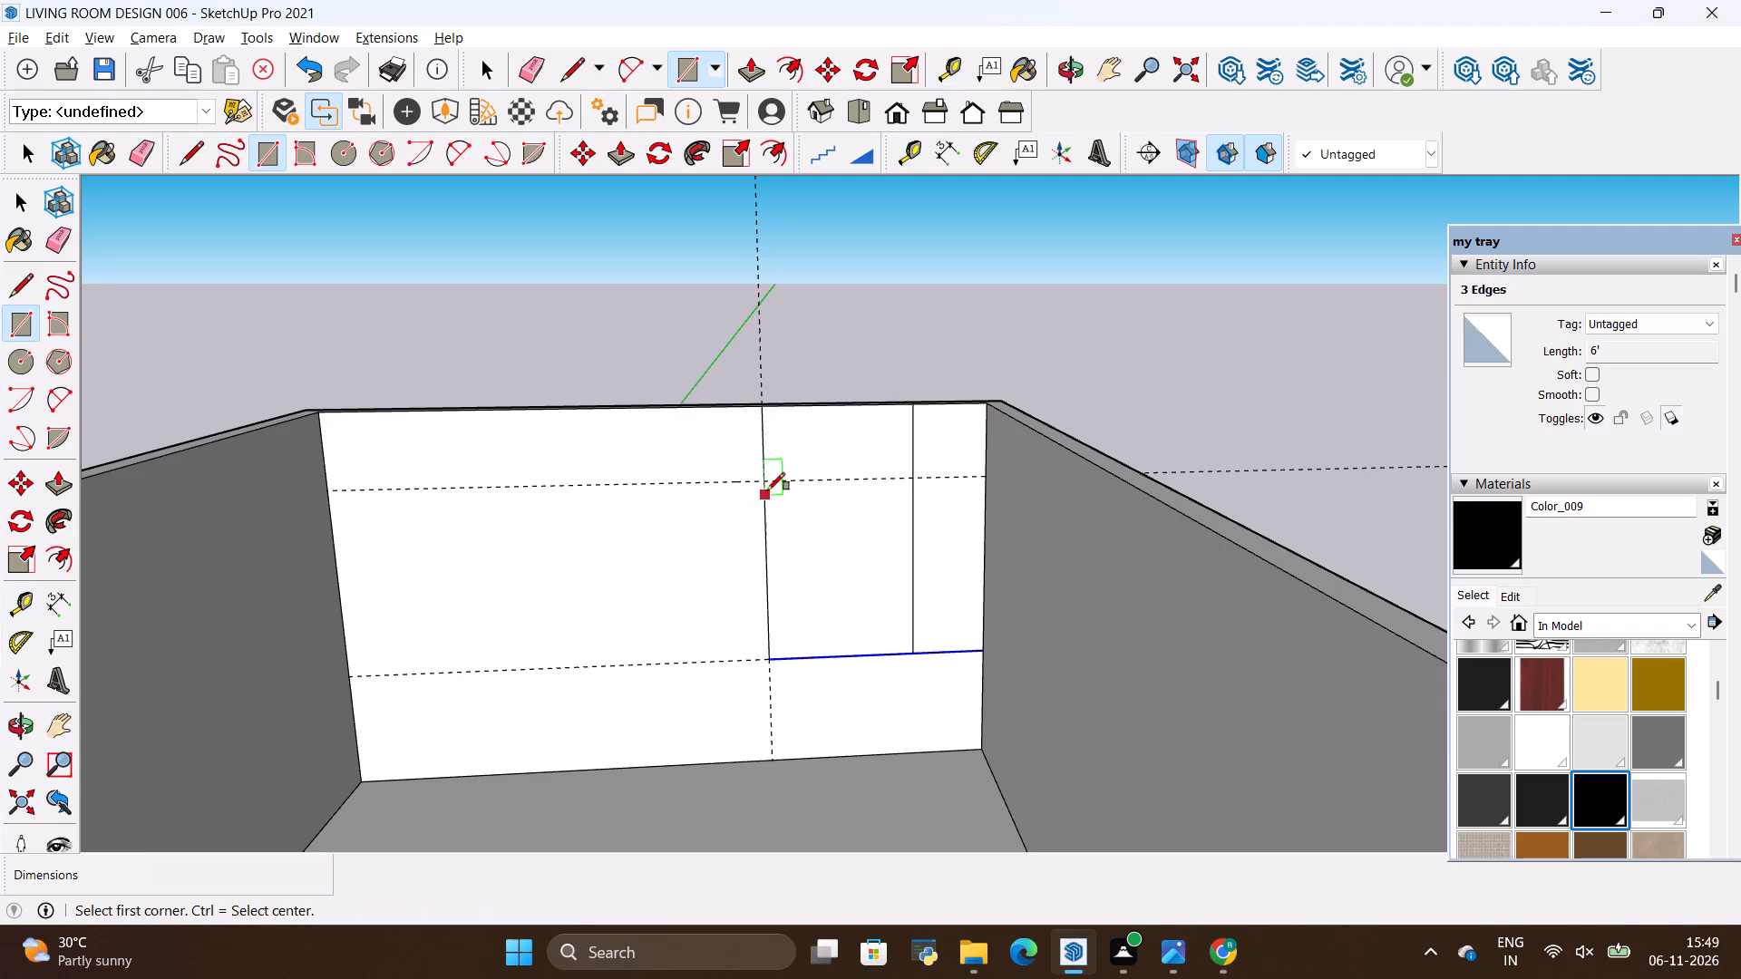
left_click(768, 484)
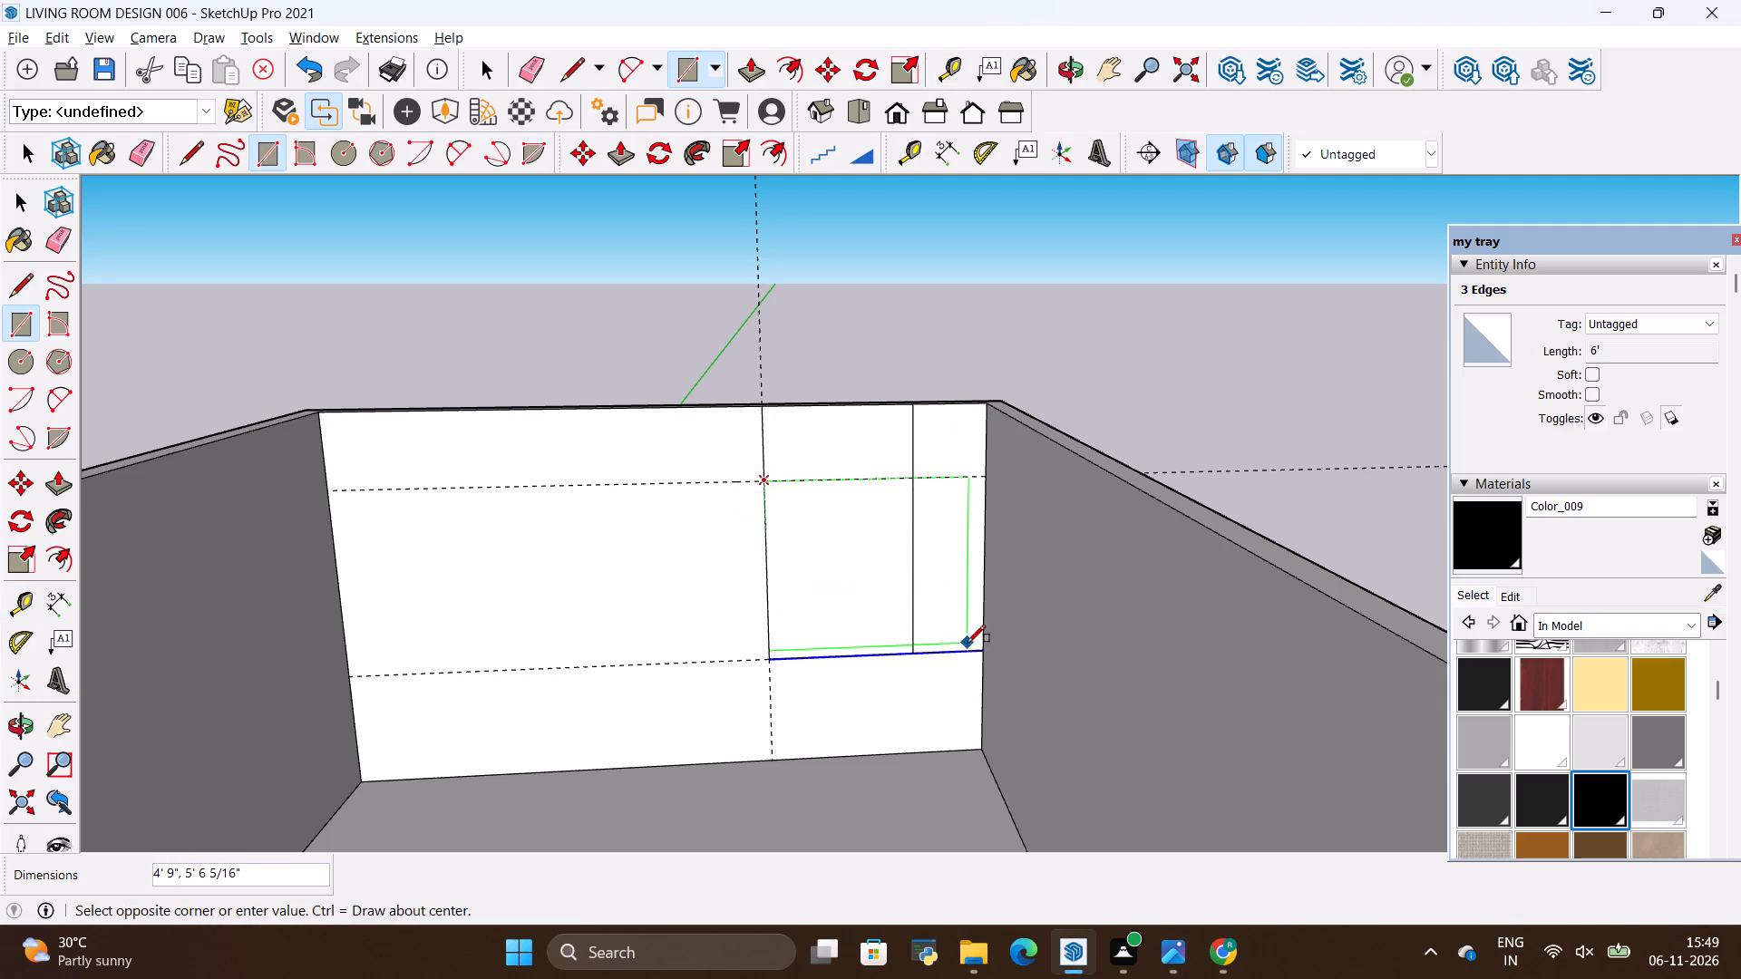
left_click(981, 649)
Erase the part of the vertical divider line above the 6' by 5' rectangle and check the layout against the reference photo.
key("e")
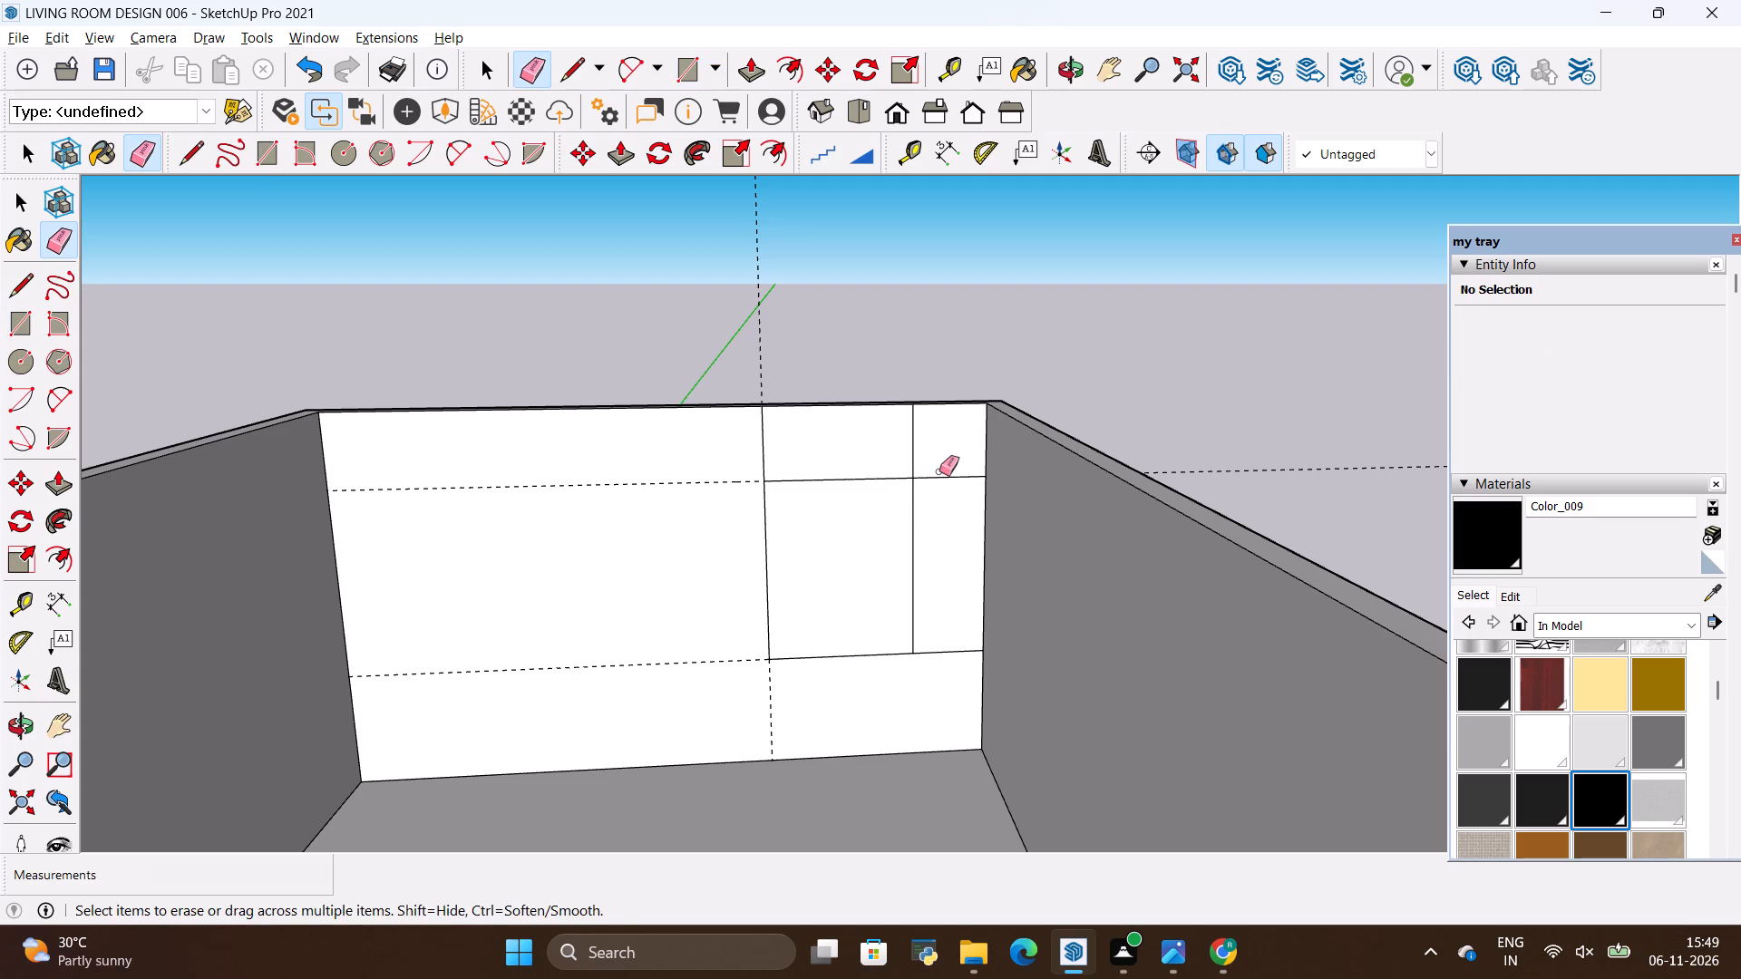
left_click_drag(932, 467, 888, 447)
key("space")
key("alt+Tab")
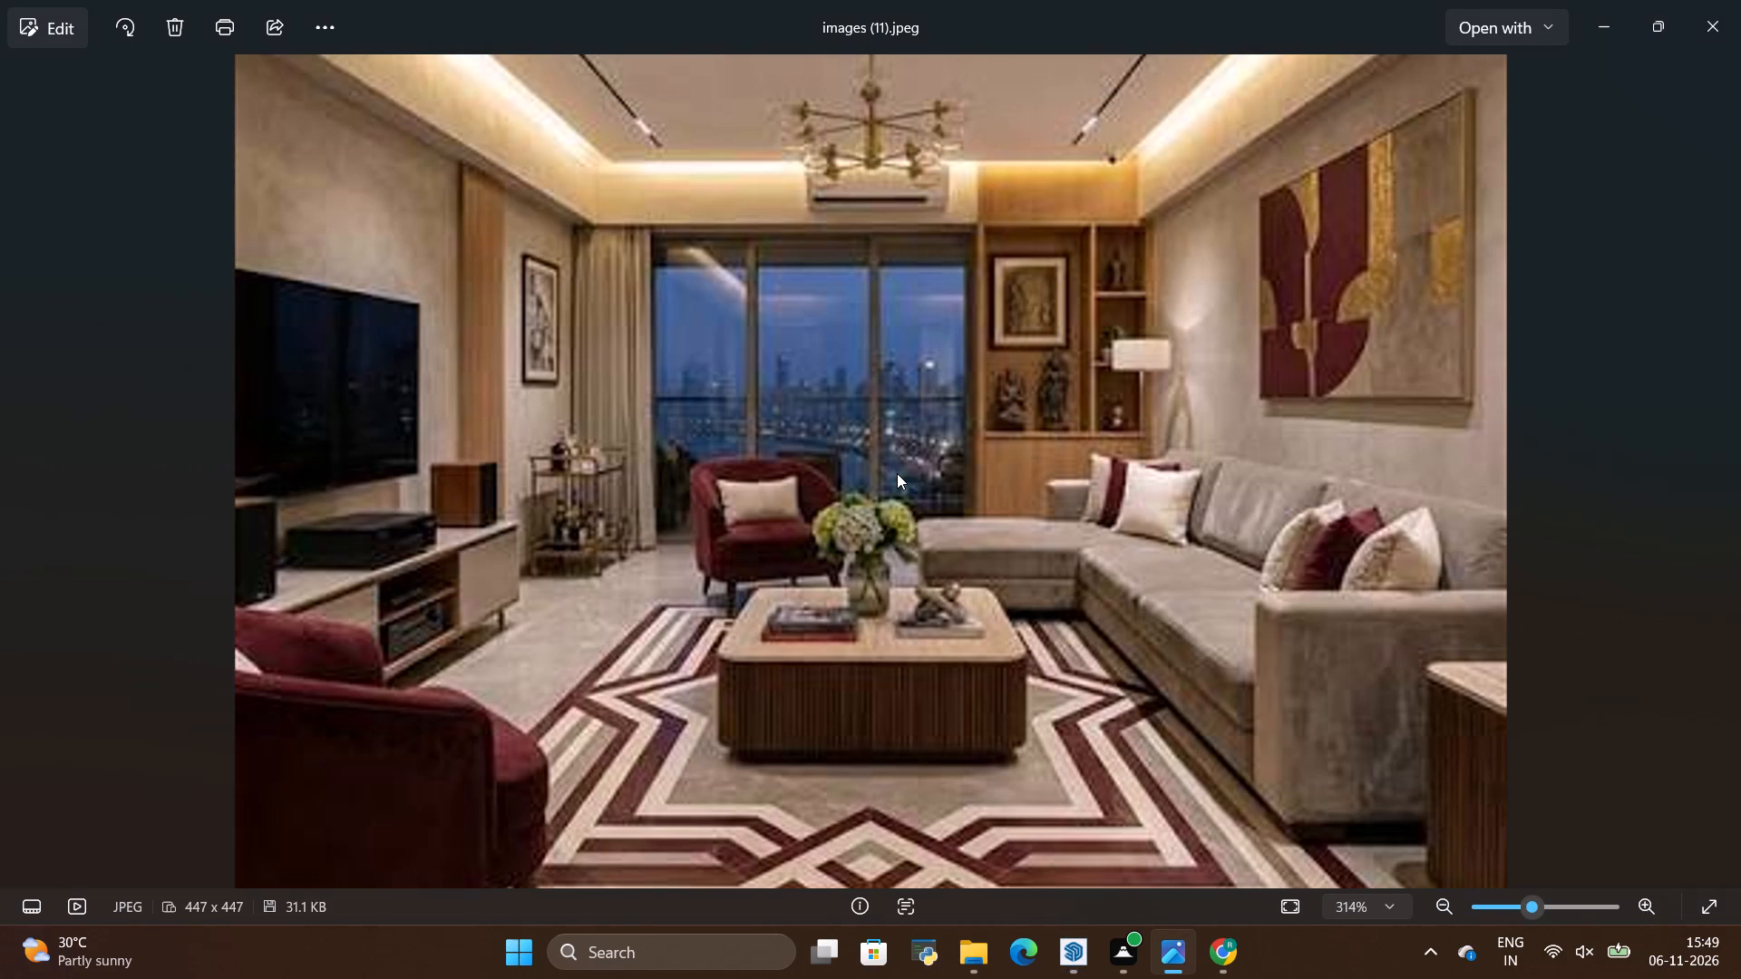
key("alt+Tab")
key("alt+Tab")
key("alt+Tab")
Divide the 5' vertical divider line of the shelving unit into 3 equal segments.
key("space")
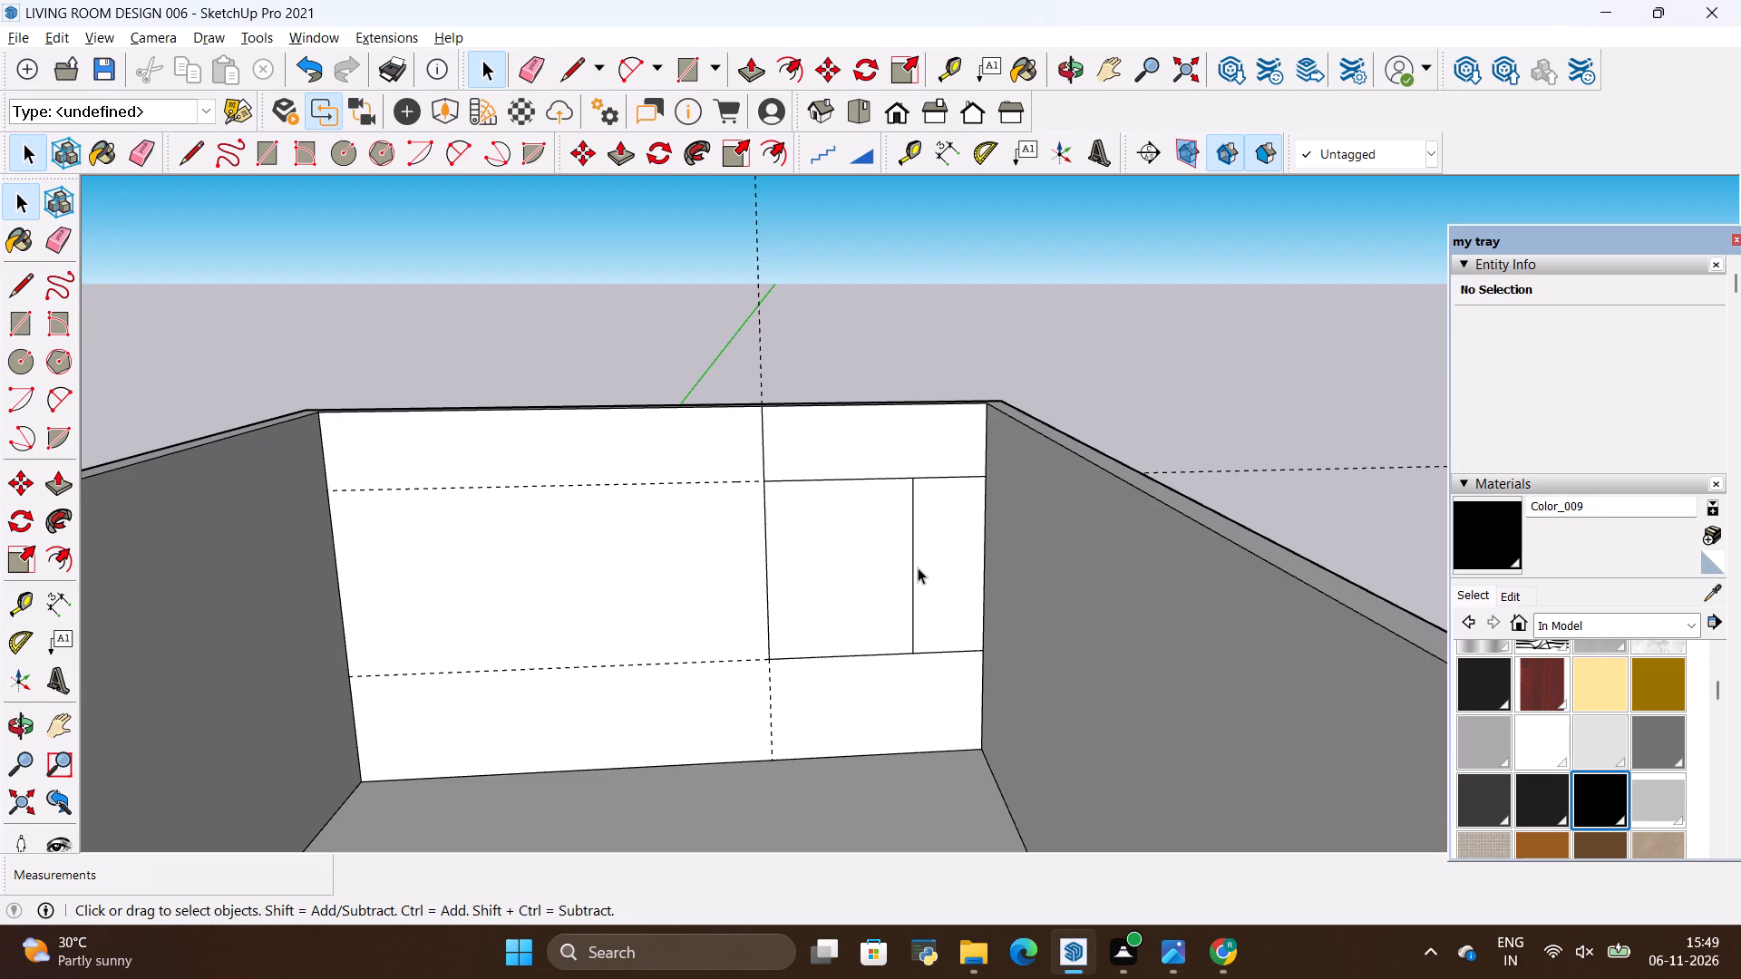
left_click(918, 567)
left_click(914, 582)
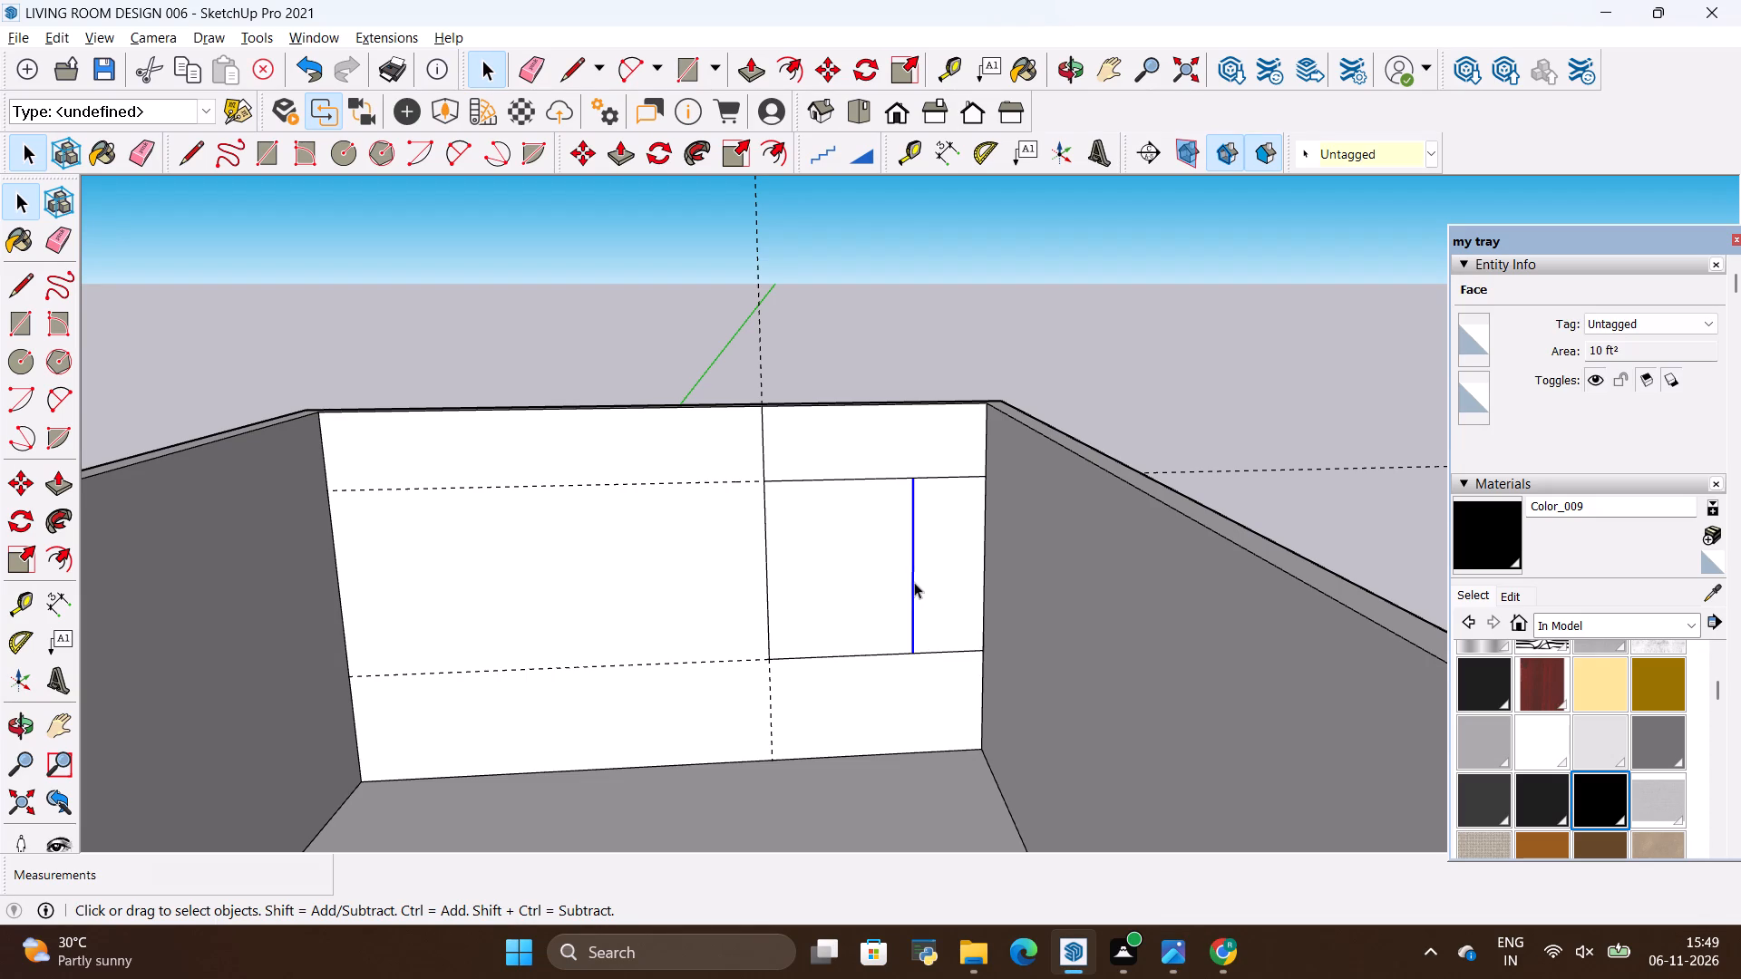
right_click(914, 582)
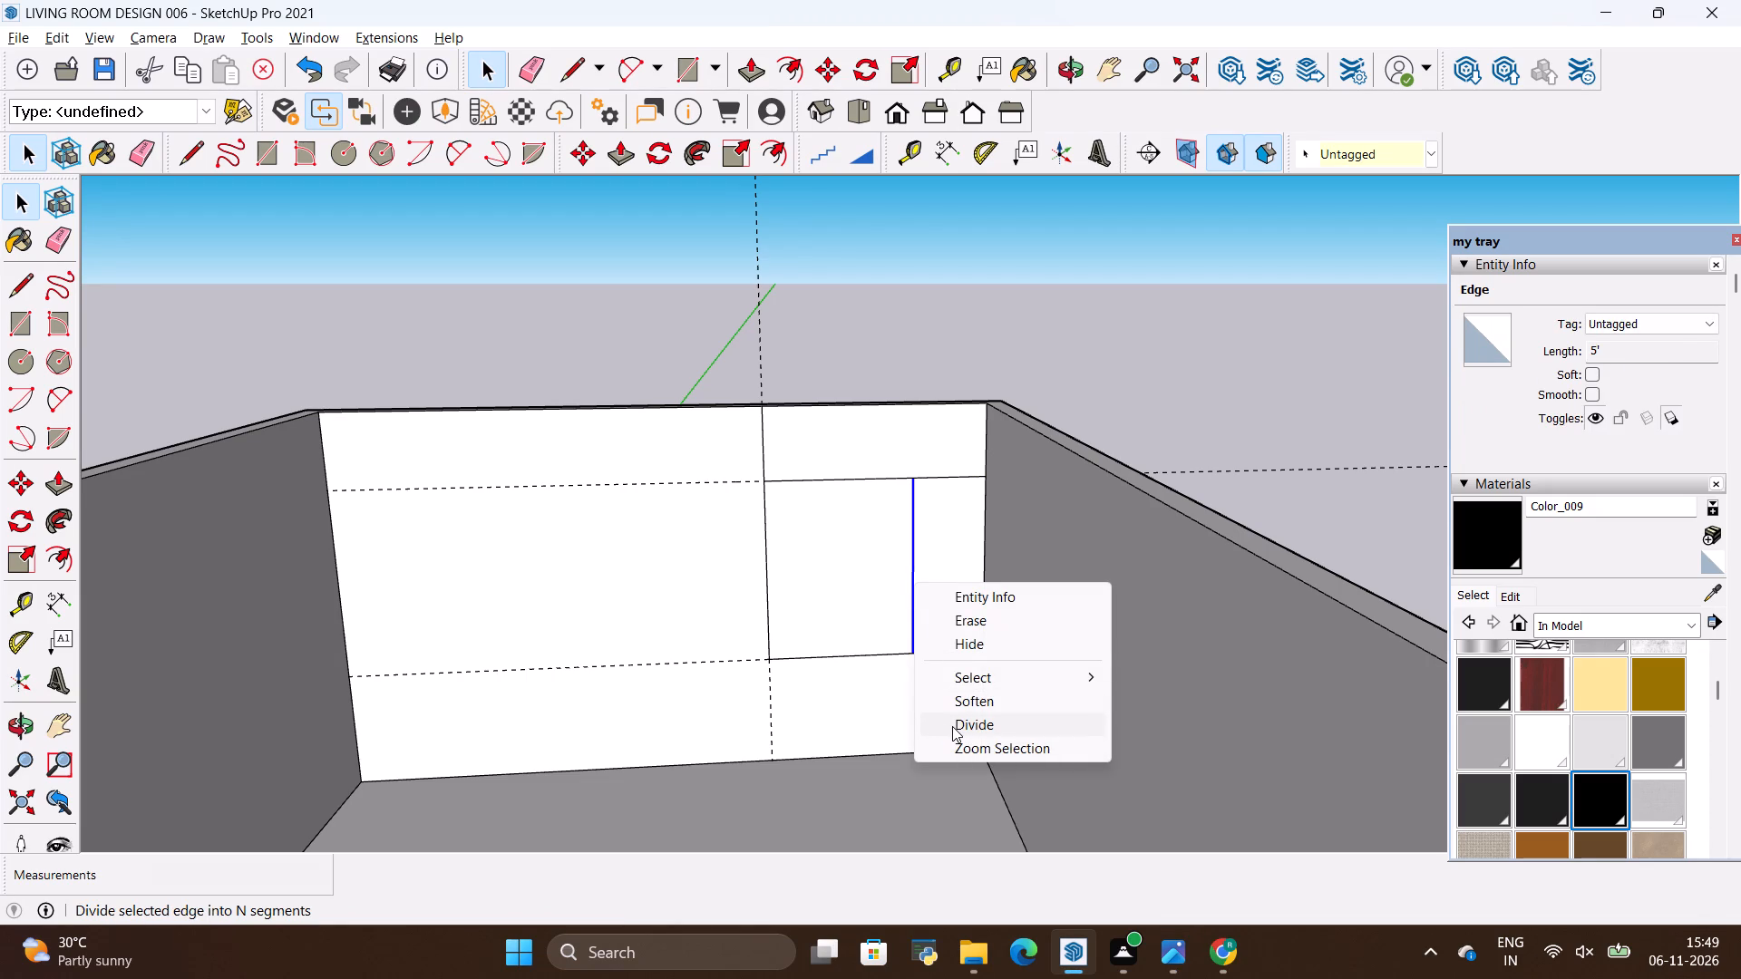
left_click(952, 725)
left_click(919, 590)
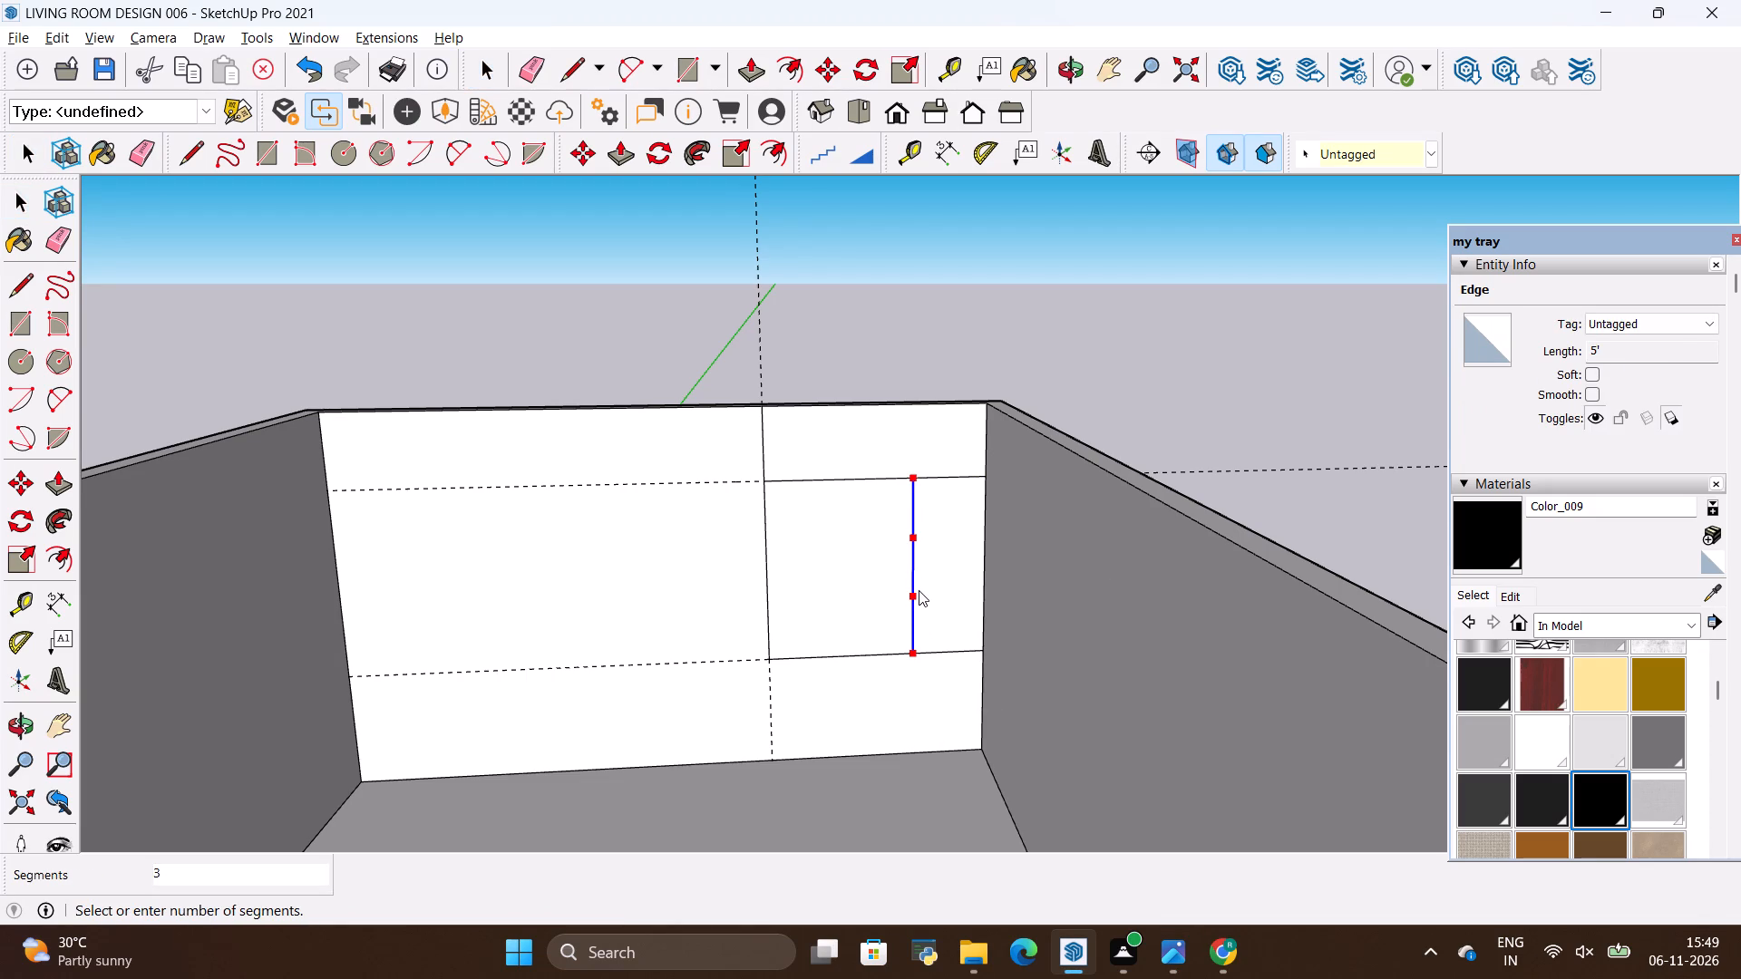
Draw two 2' horizontal shelf lines from the divider's division points across to the right-hand wall.
key("l")
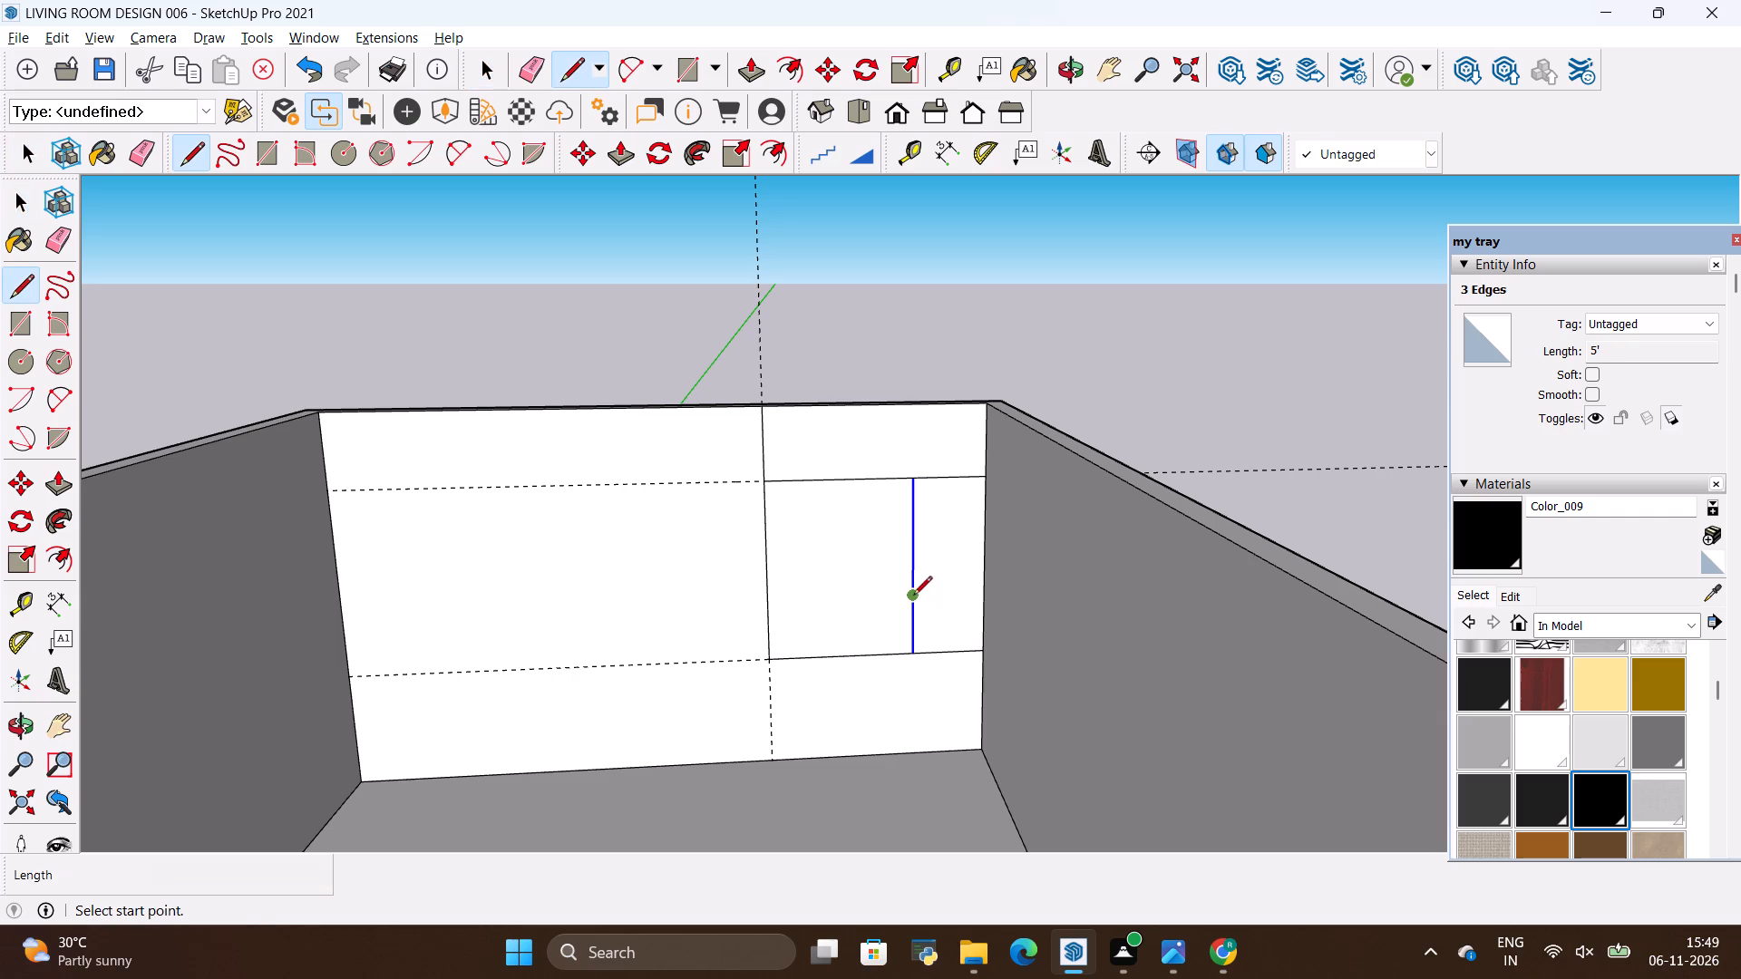
left_click(913, 596)
left_click(989, 589)
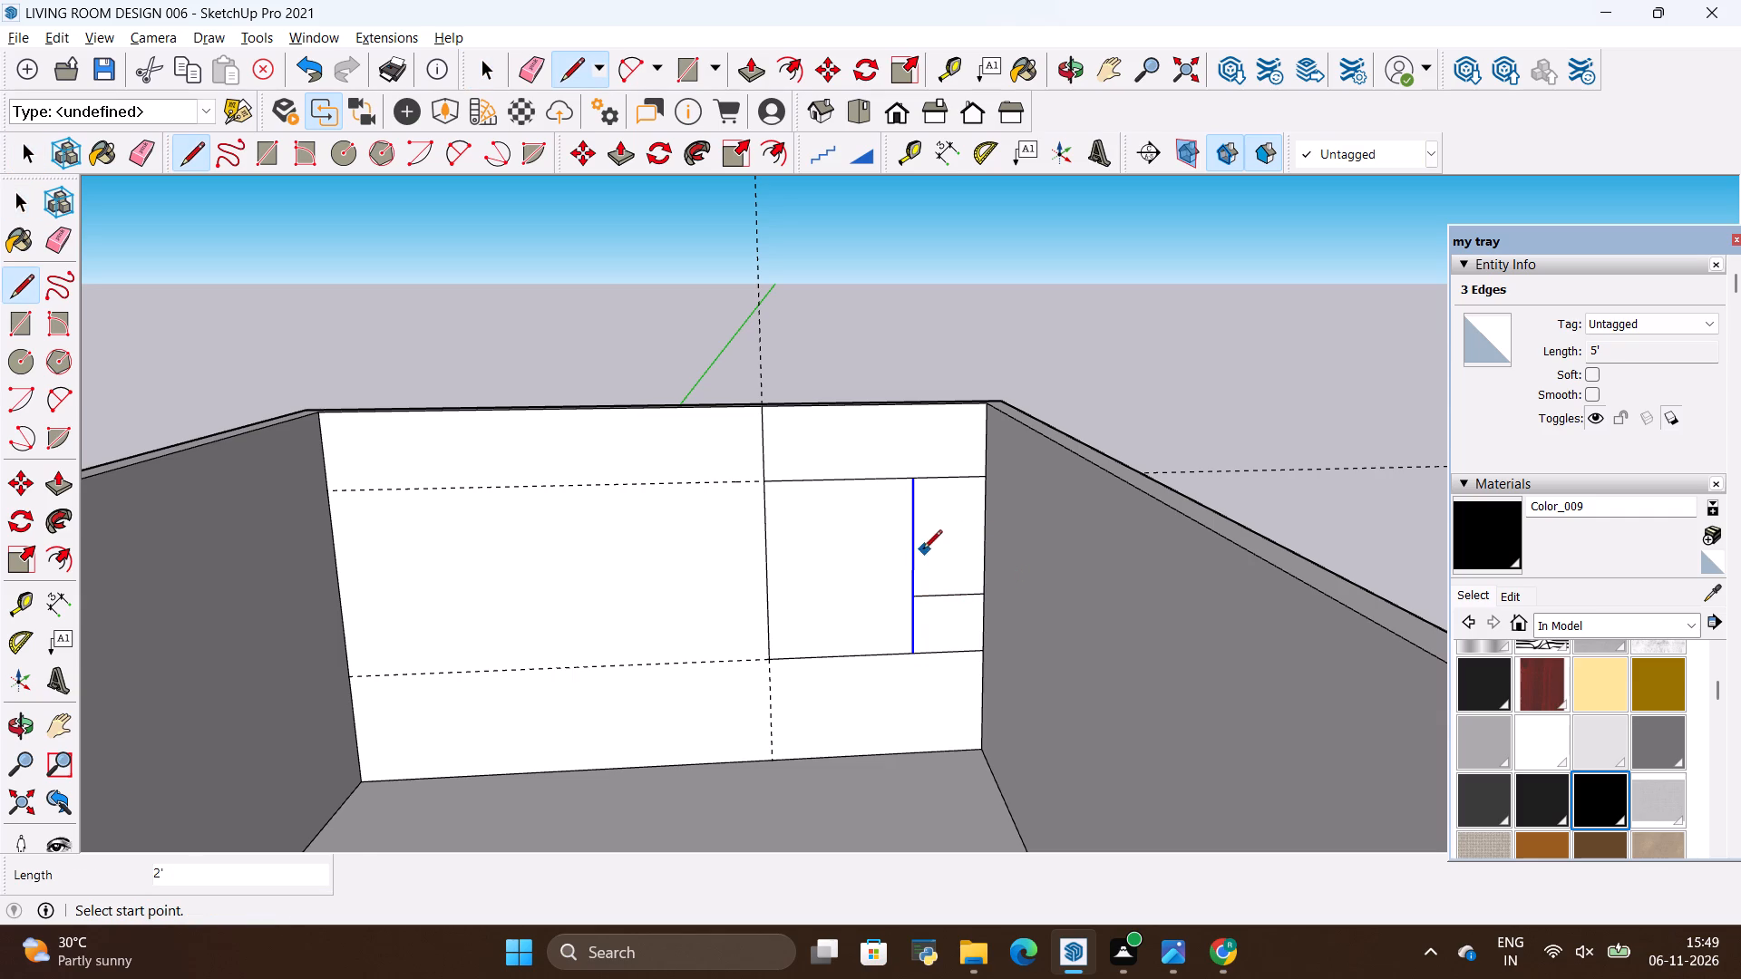
left_click(909, 540)
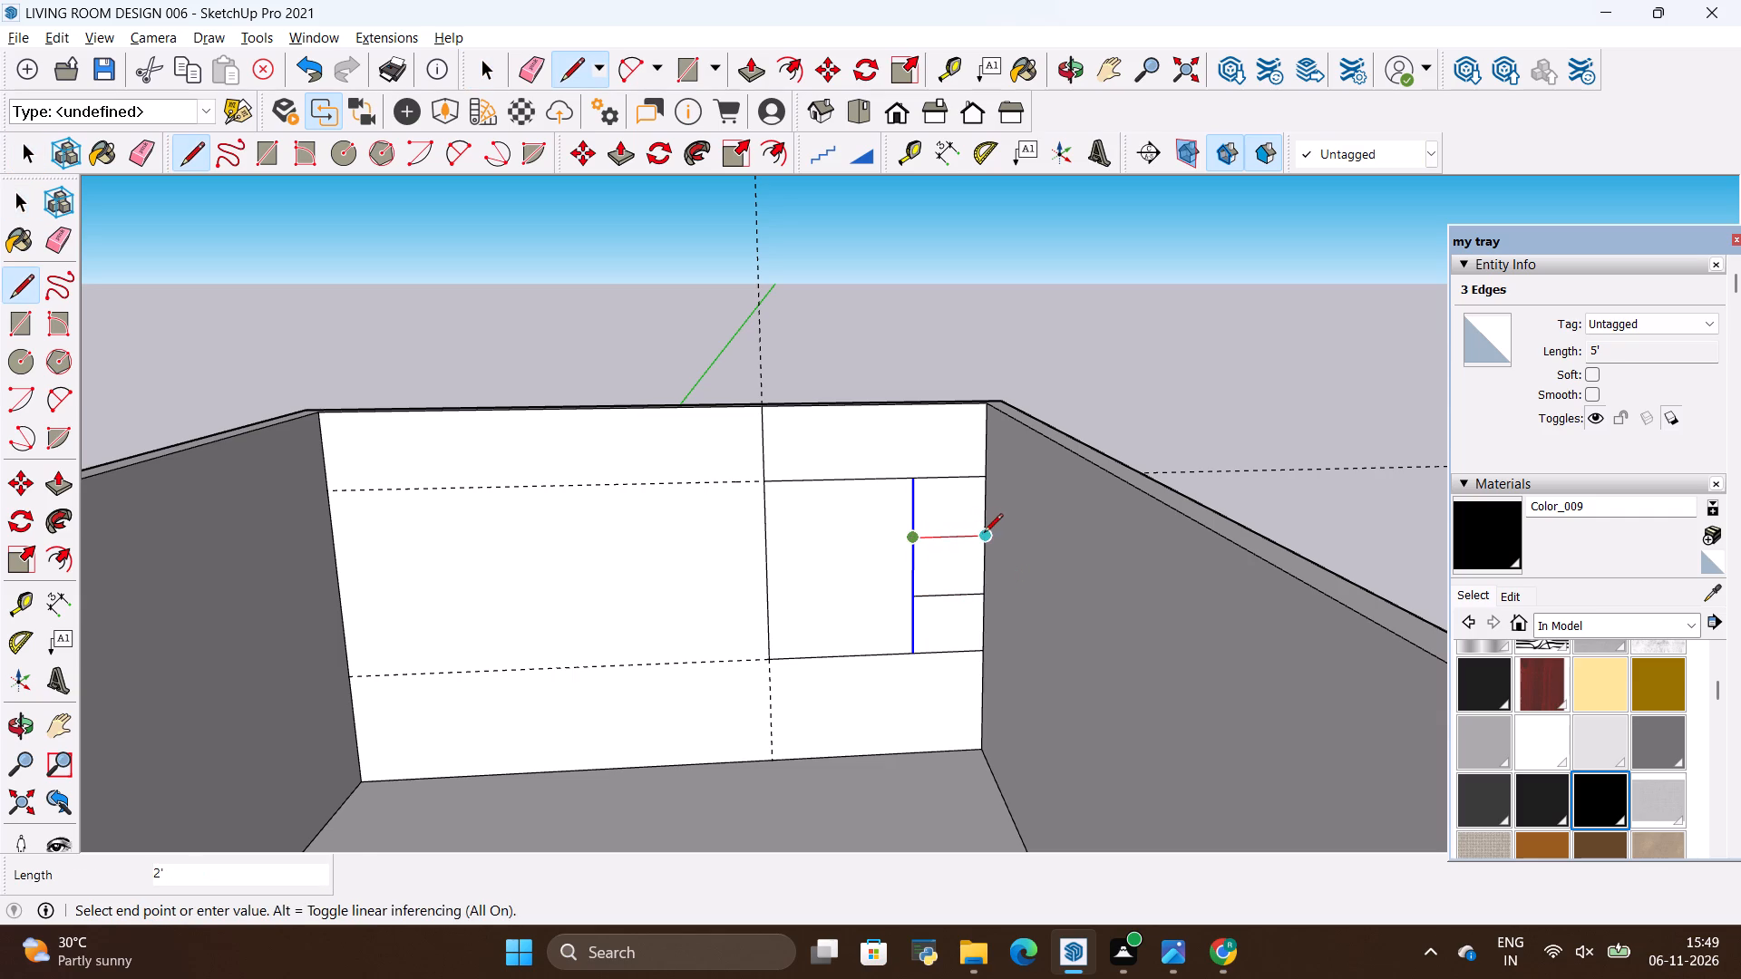
left_click(984, 534)
key("space")
Compare the shelf compartments drawn on the back wall with the shelving unit in the reference photo.
left_click(953, 507)
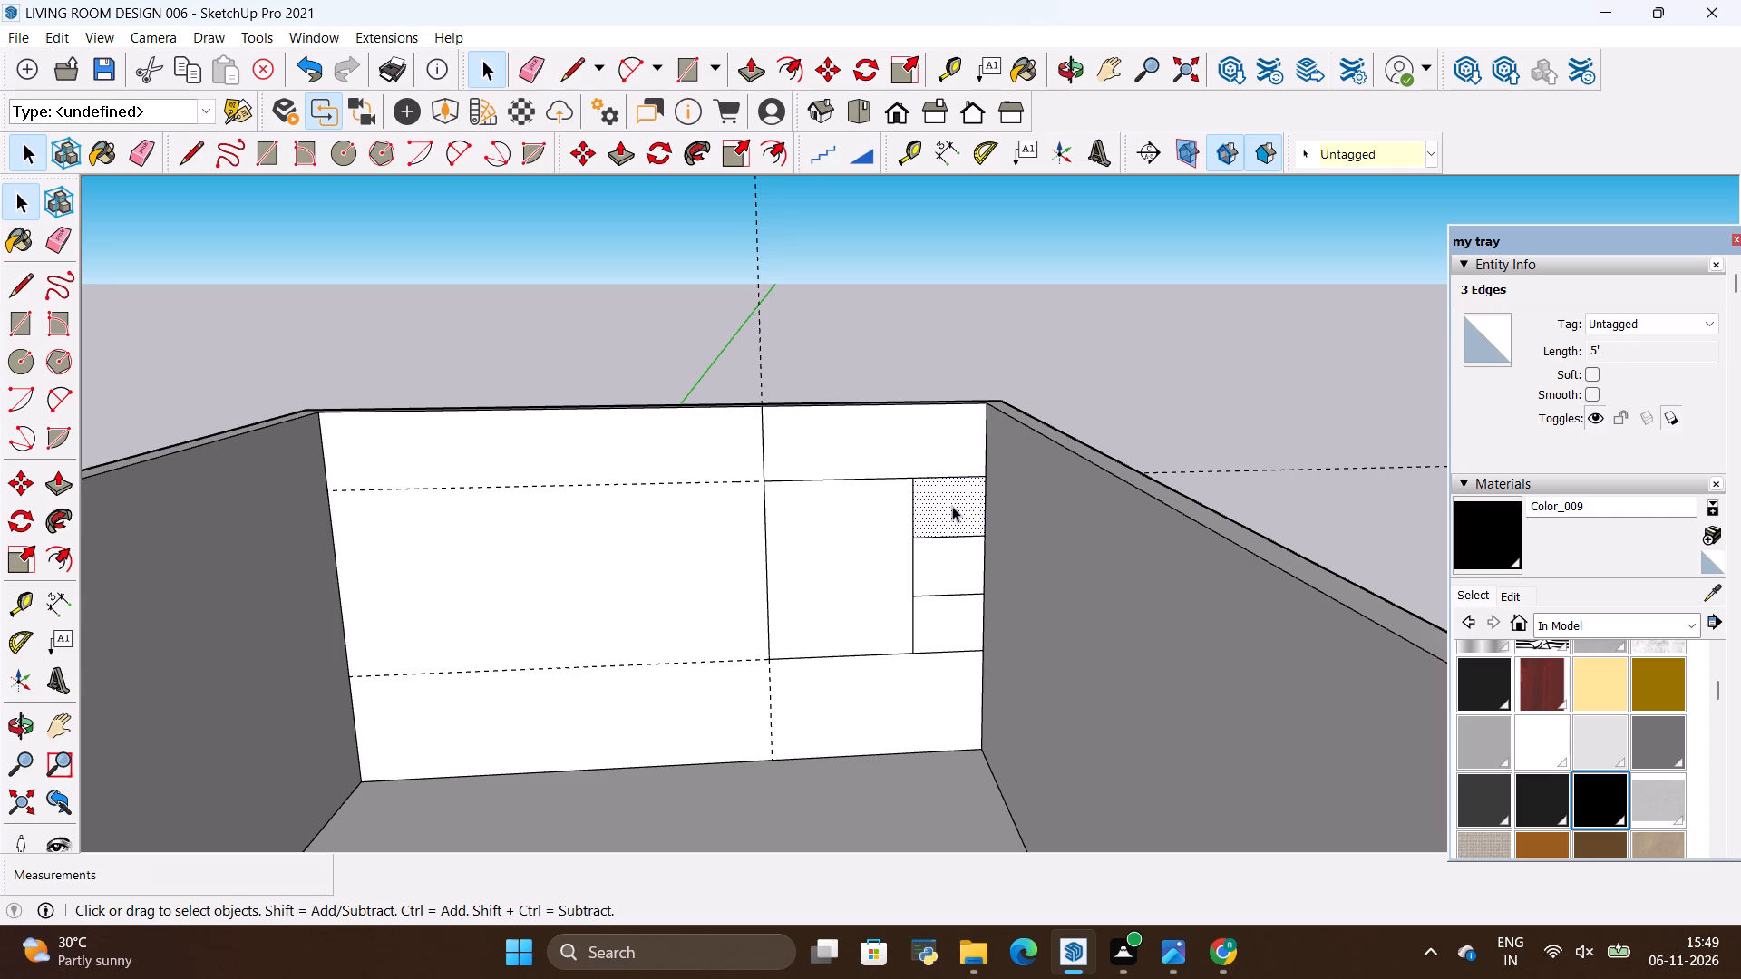
key("alt+Tab")
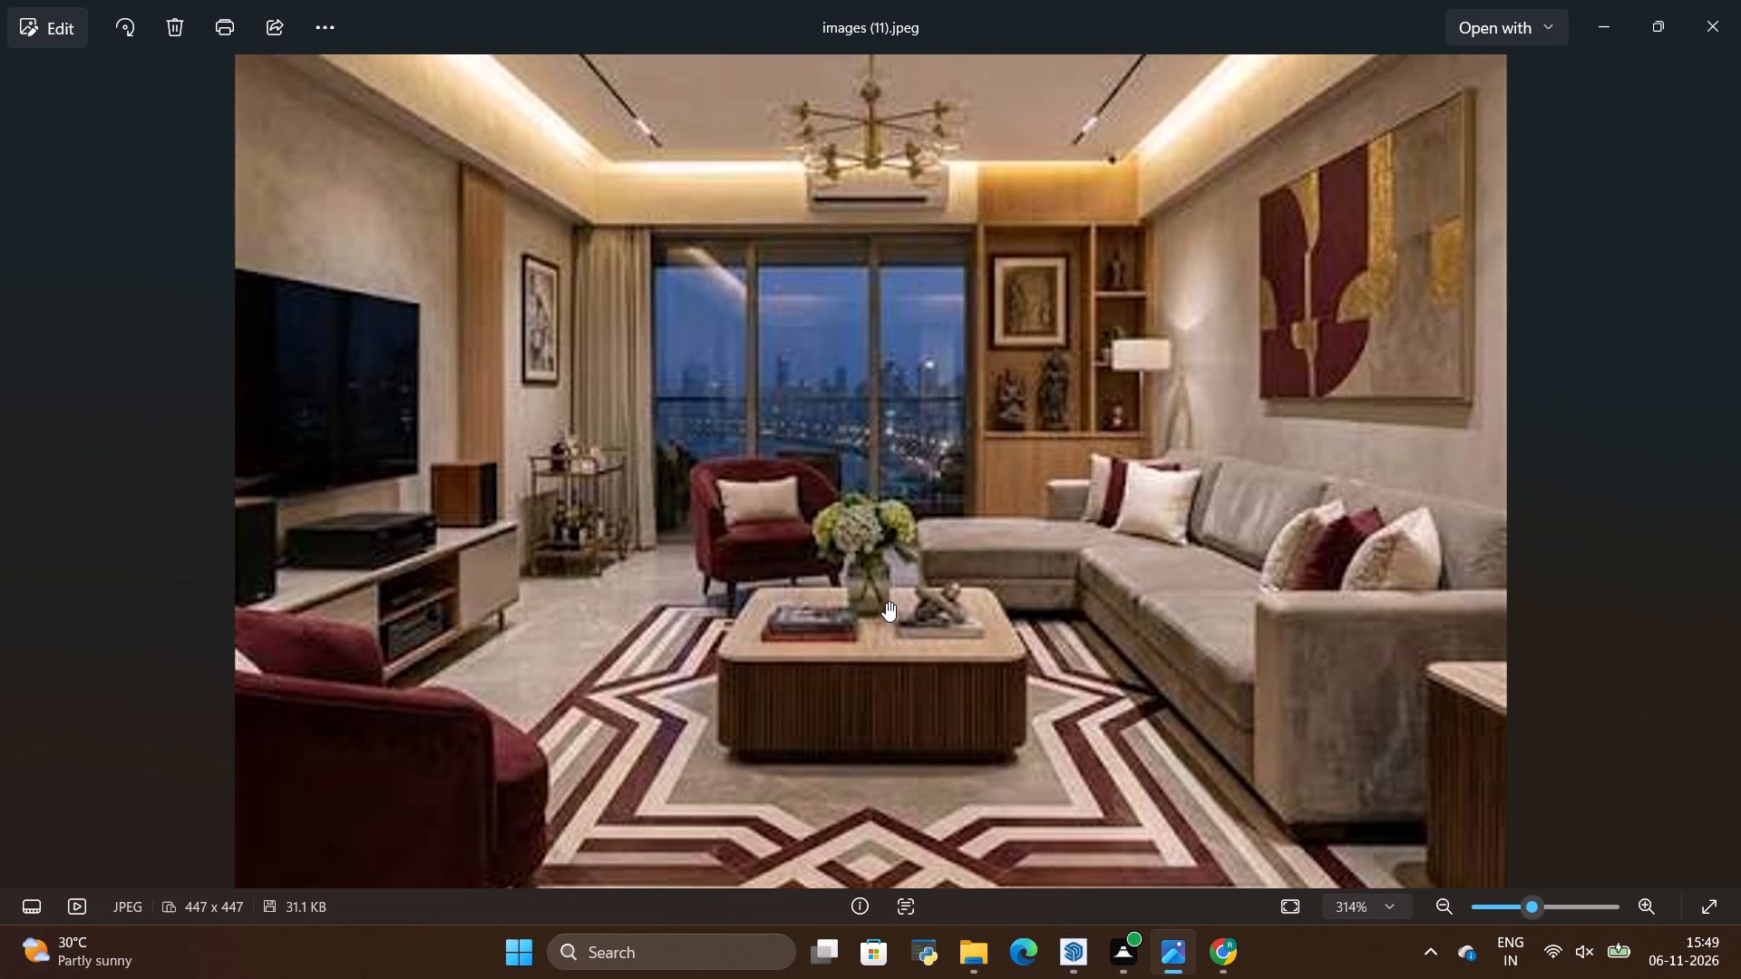
key("alt+Tab")
key("alt+Tab")
key("alt+Tab")
key("alt+Tab")
key("alt+Tab")
key("alt+Tab")
key("alt+Tab")
key("alt+Tab")
key("alt+Tab")
key("alt+Tab")
key("alt+Tab")
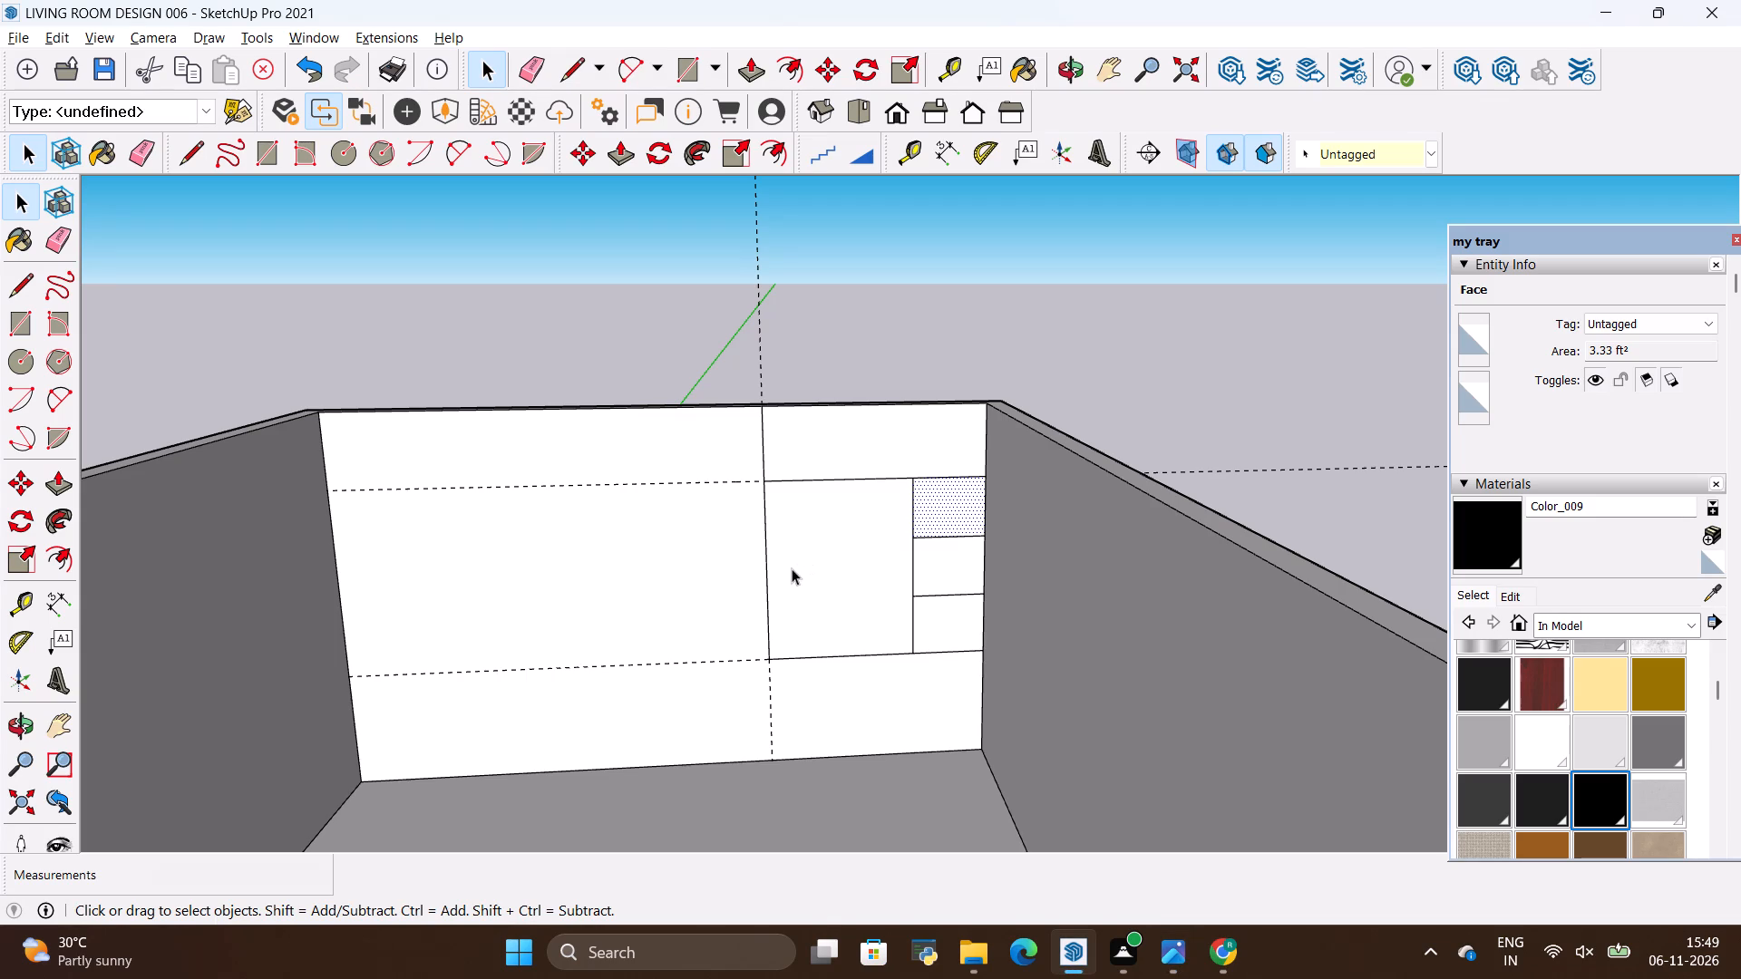
Offset the outline of the large panel beside the shelf compartments 1" inward.
left_click(792, 568)
left_click(769, 156)
scroll(858, 457, "up", 1)
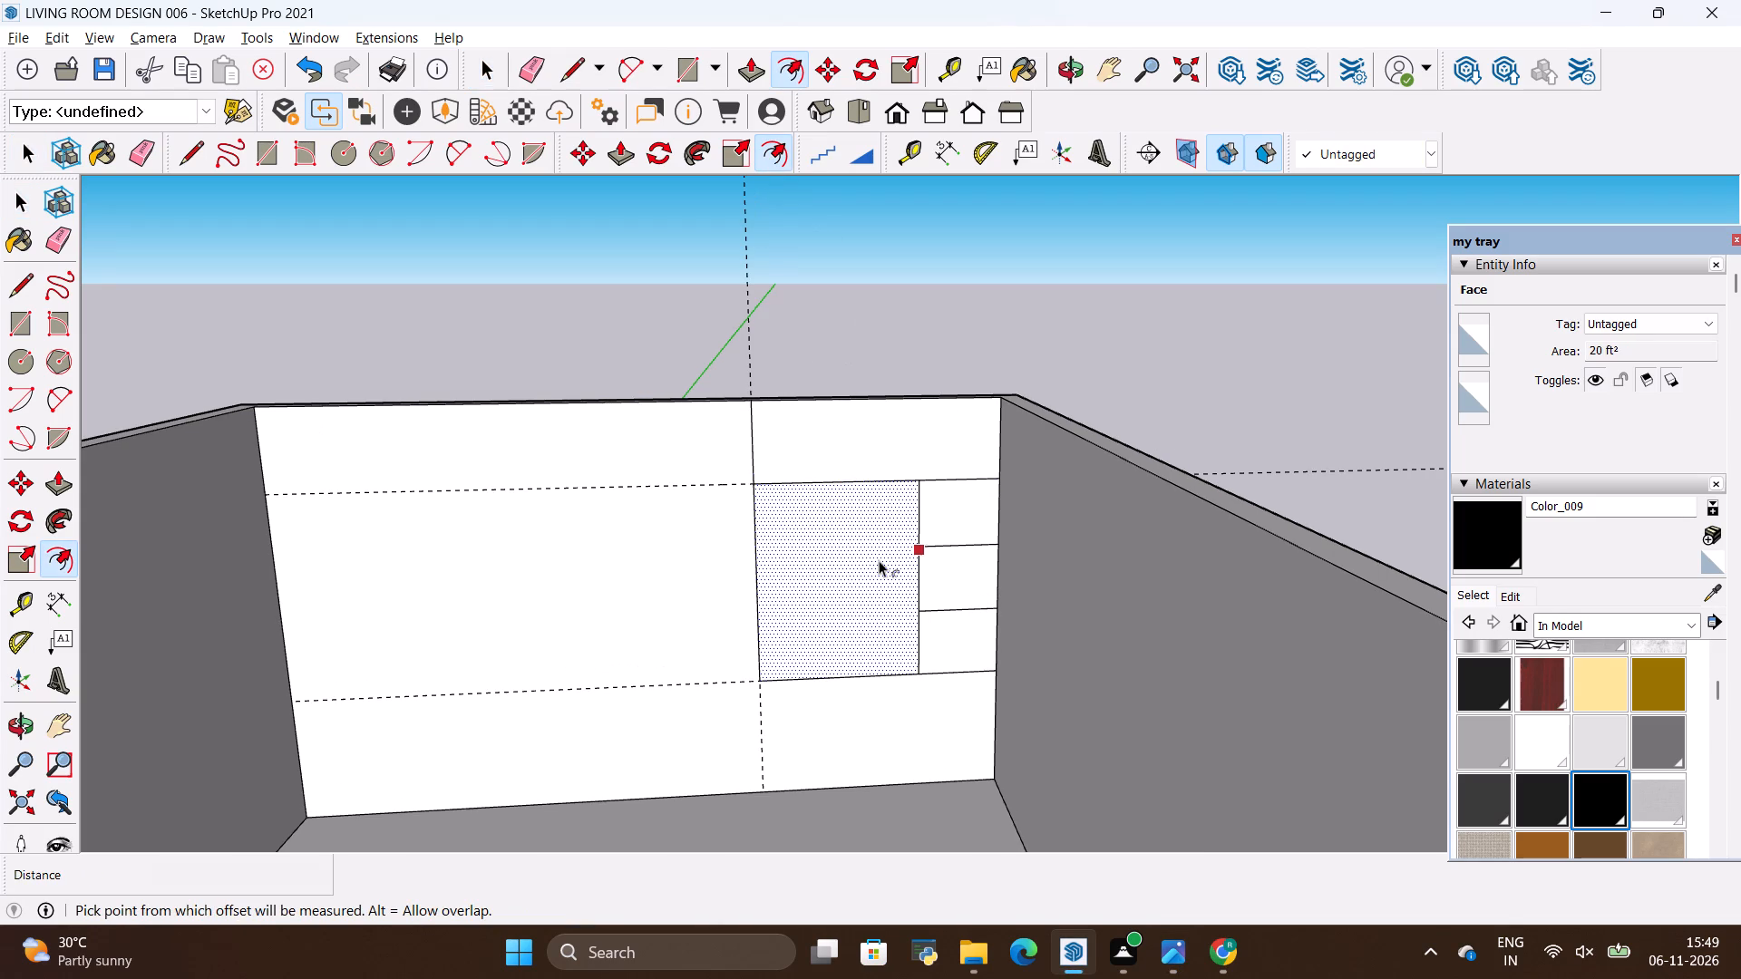
left_click(879, 561)
key("BackSpace")
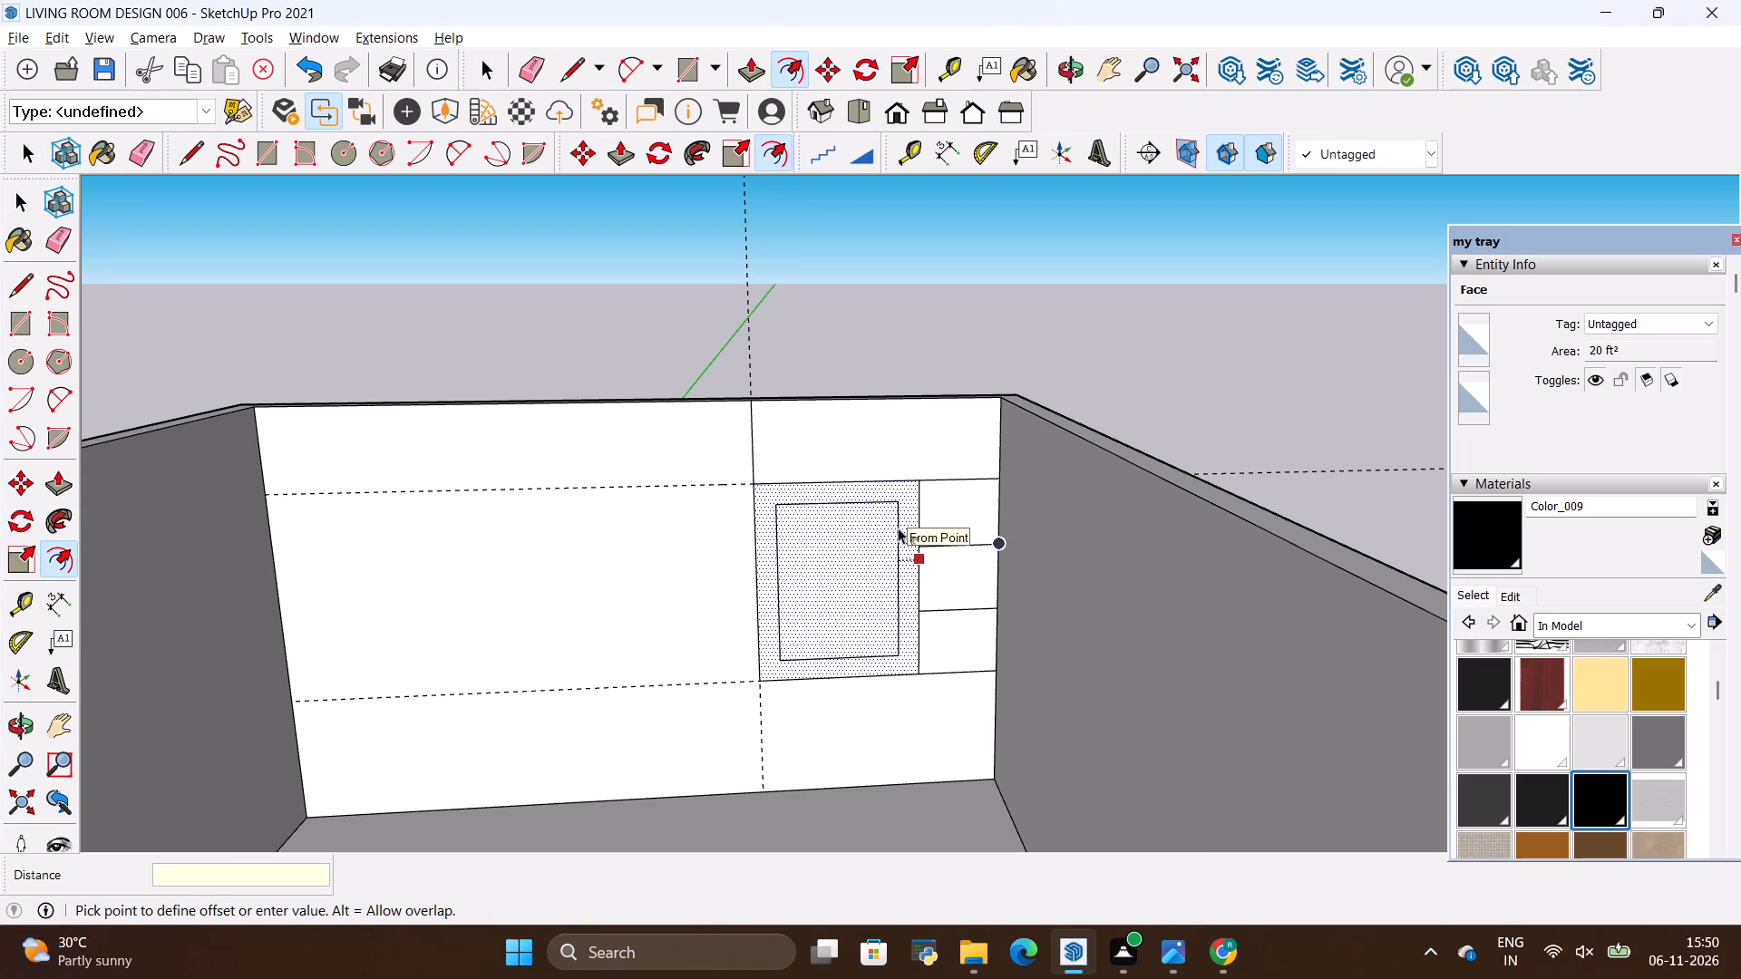
type("1\"")
key("Return")
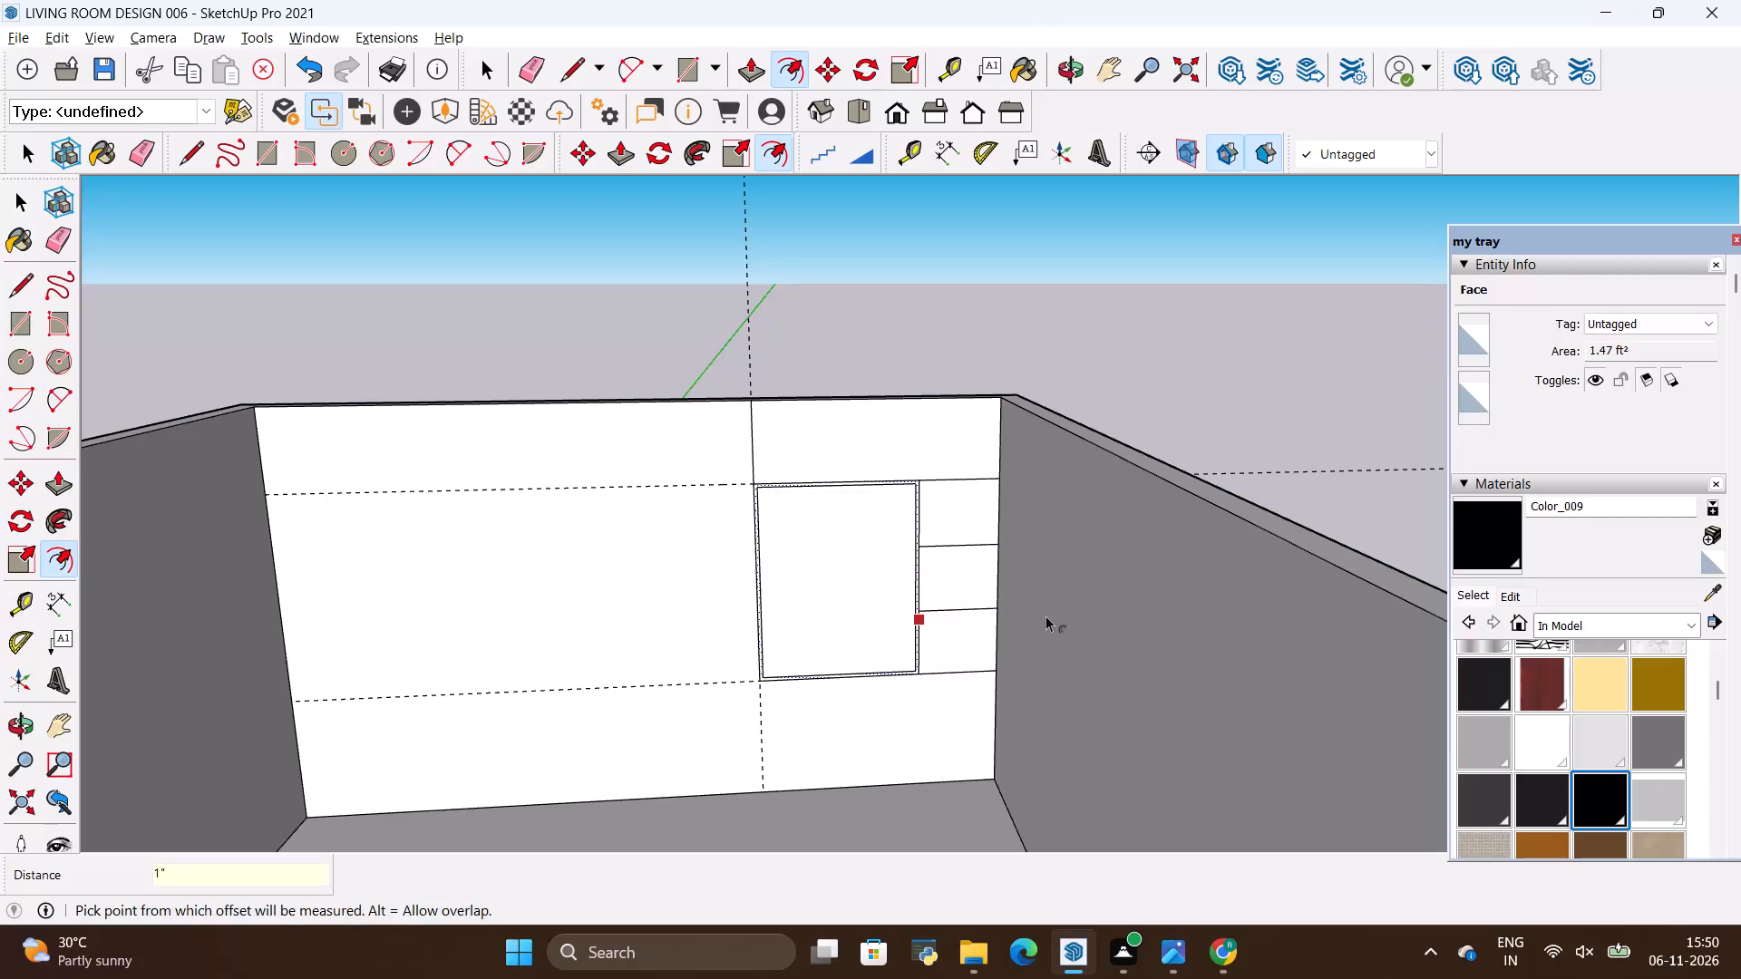
key("space")
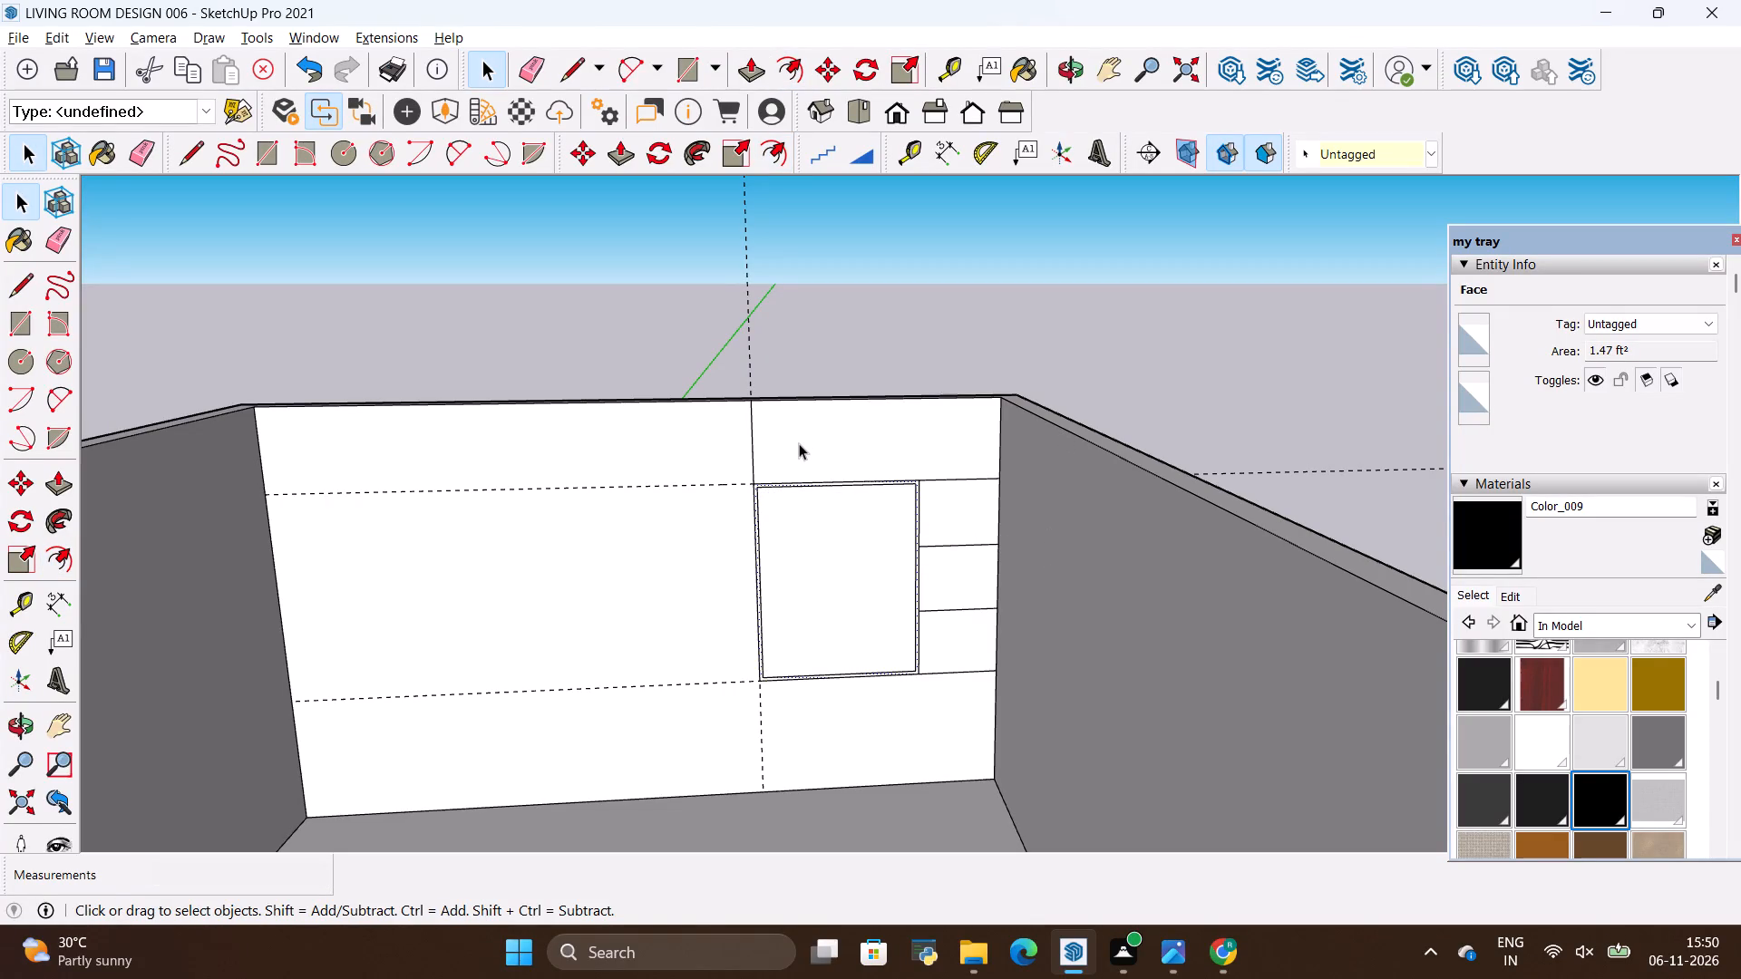
Place a vertical guide 1" in from the right-hand wall corner across the shelf compartments, after checking the reference photo.
left_click(799, 443)
key("alt+Tab")
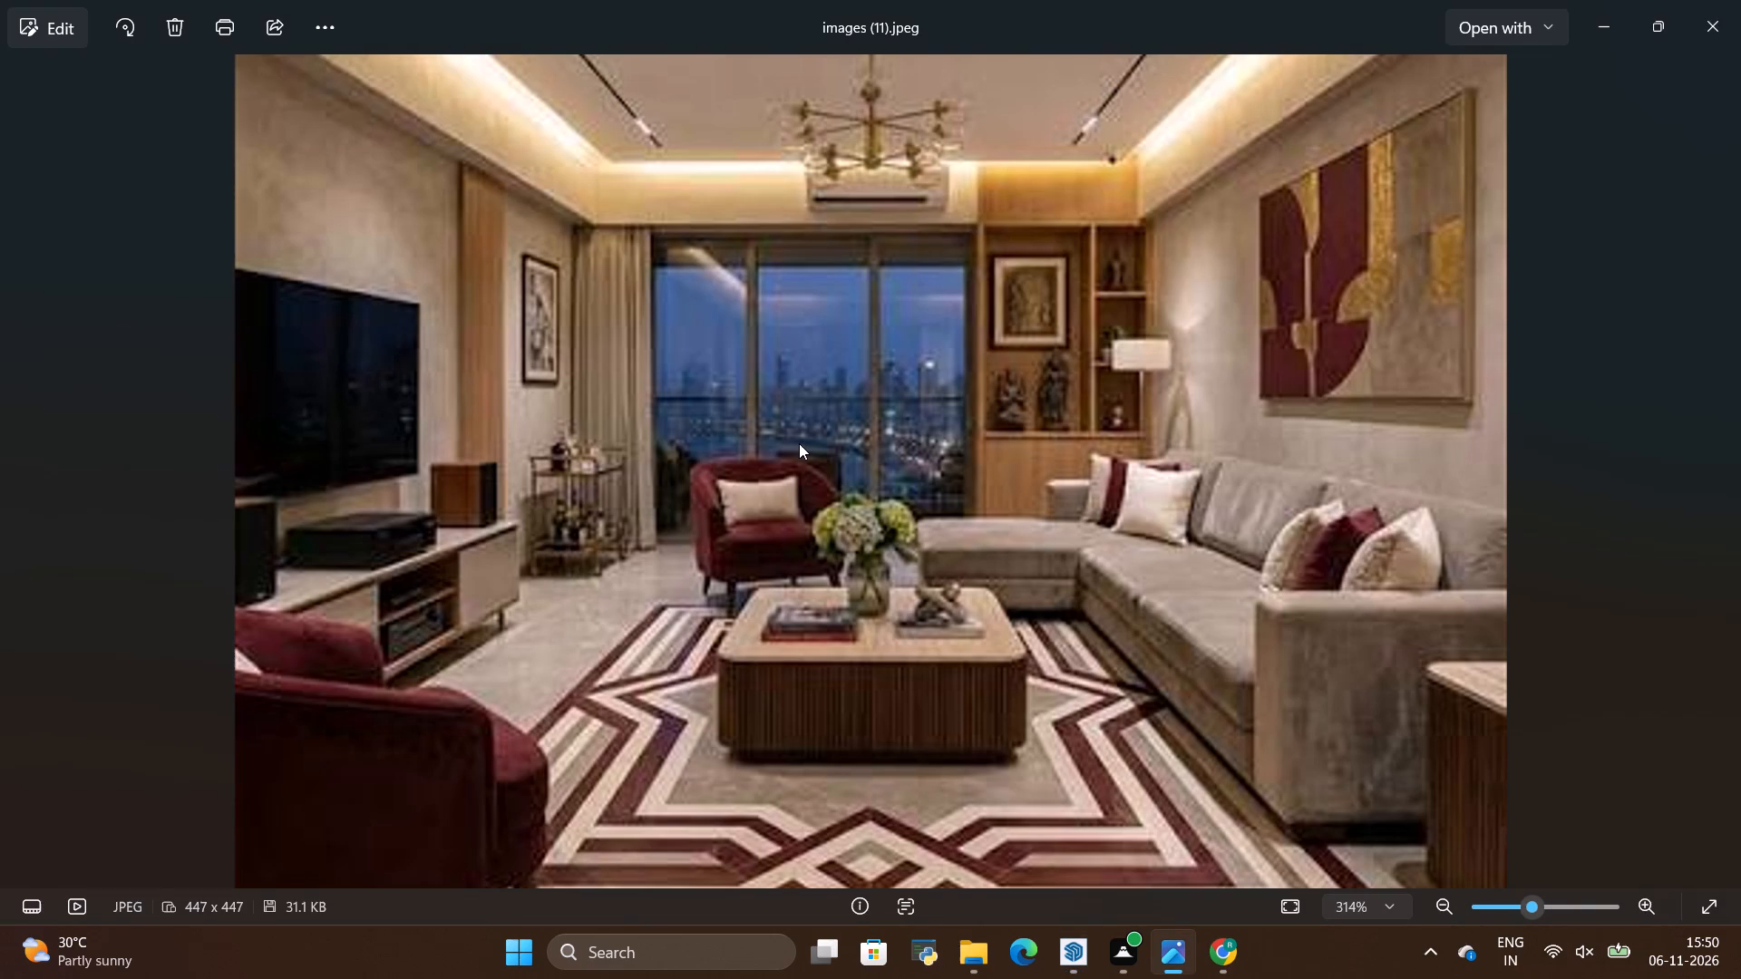
key("alt+Tab")
scroll(937, 486, "up", 7)
scroll(789, 439, "down", 3)
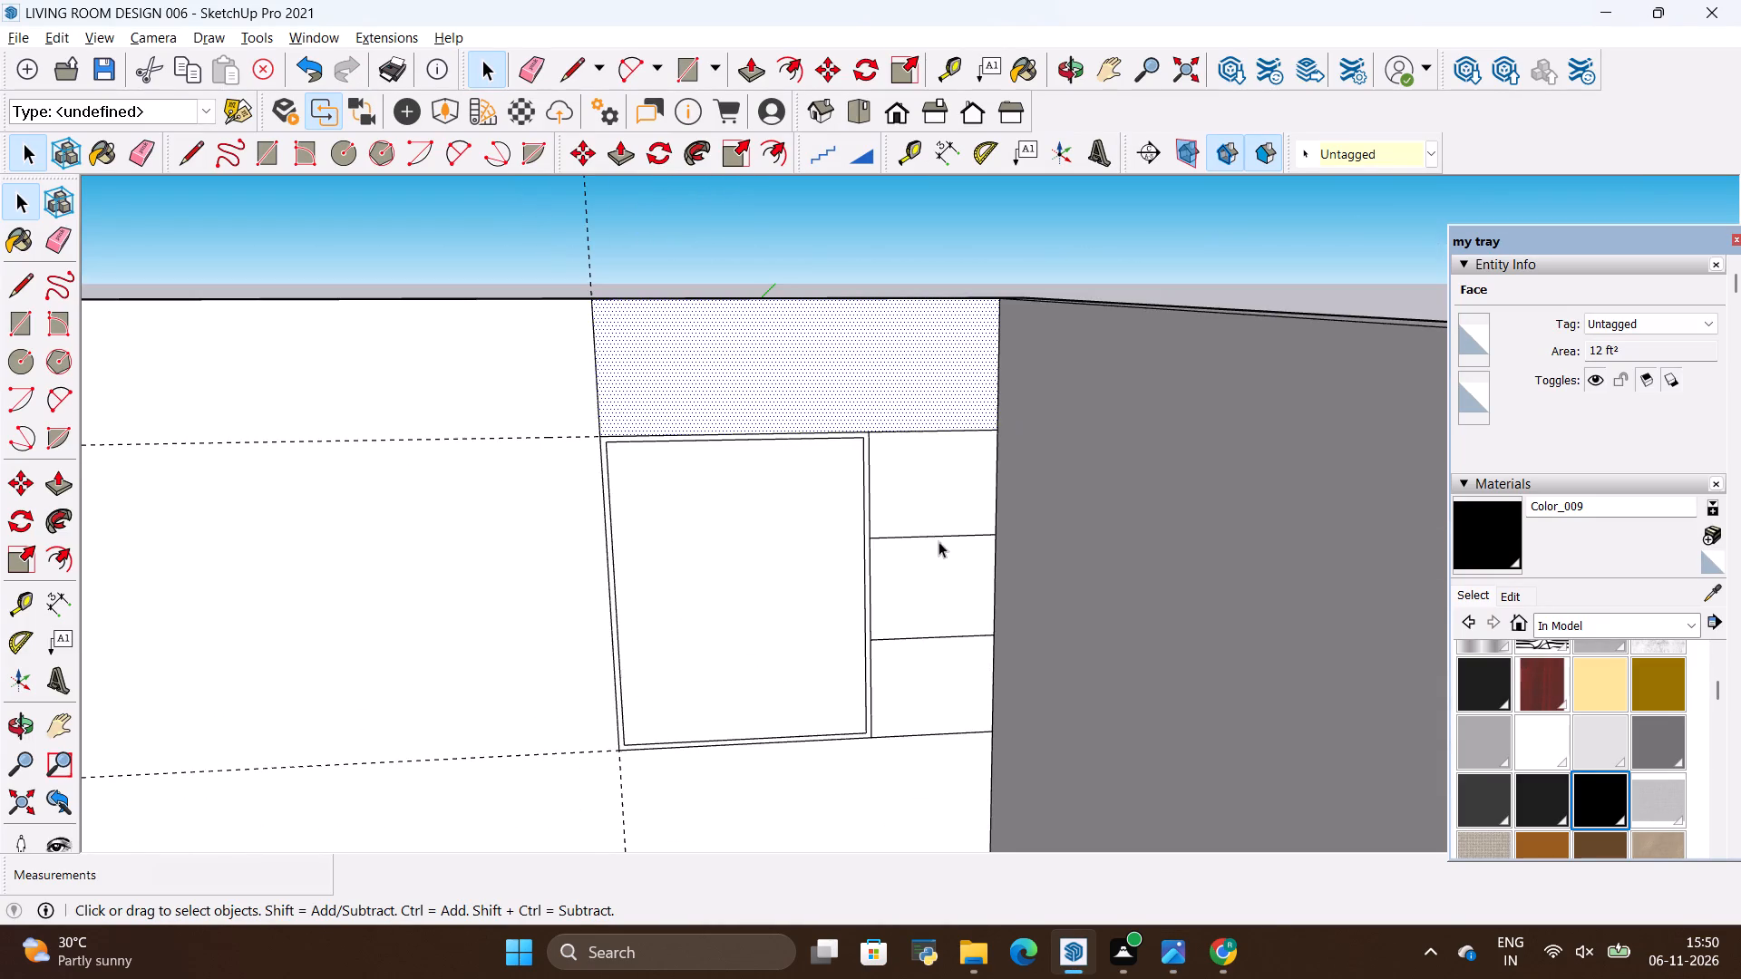
scroll(941, 546, "up", 3)
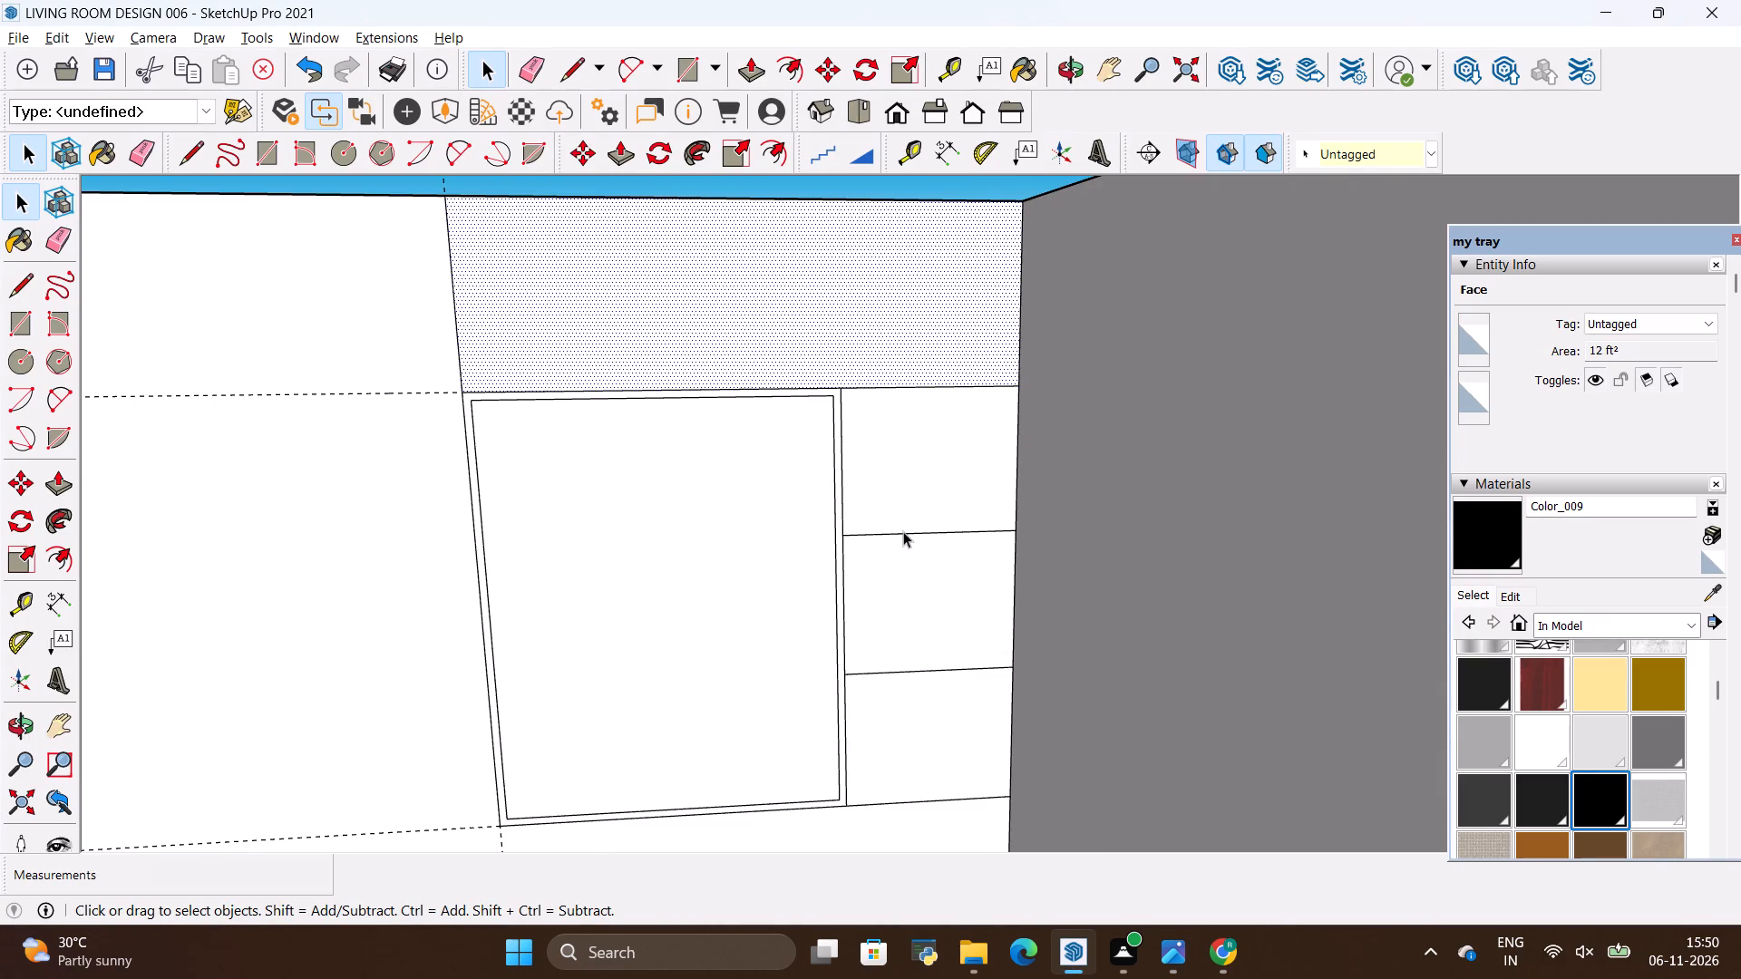
key("t")
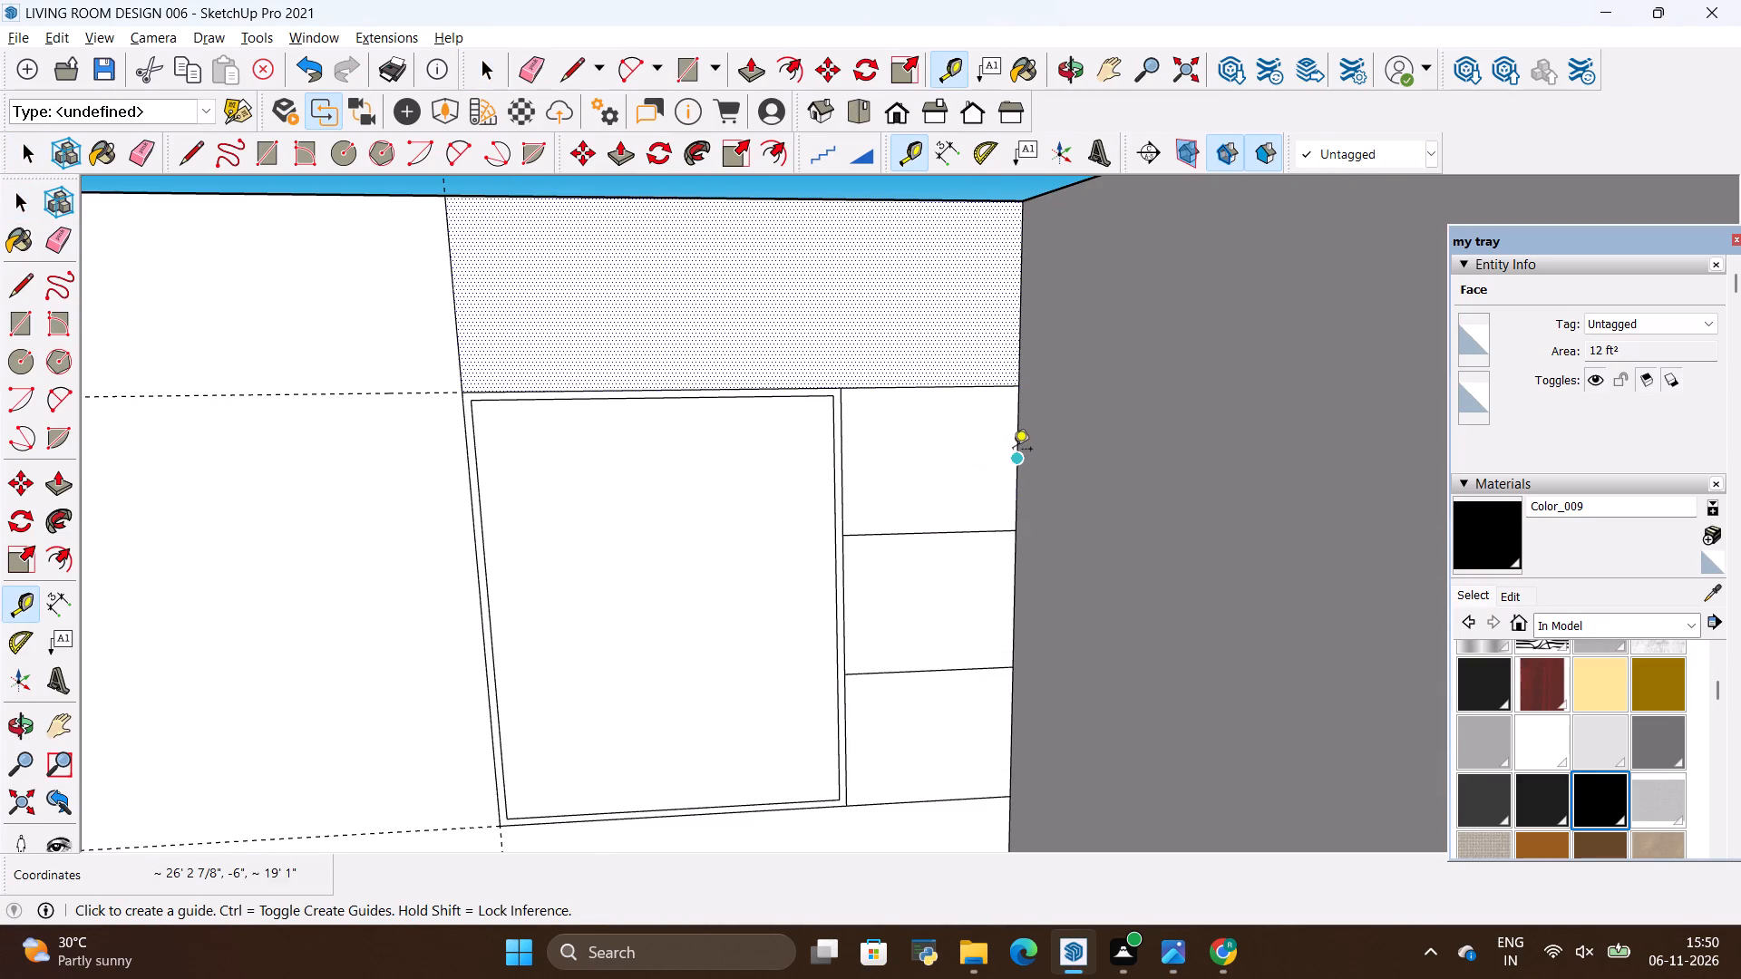
left_click(1013, 451)
key("BackSpace")
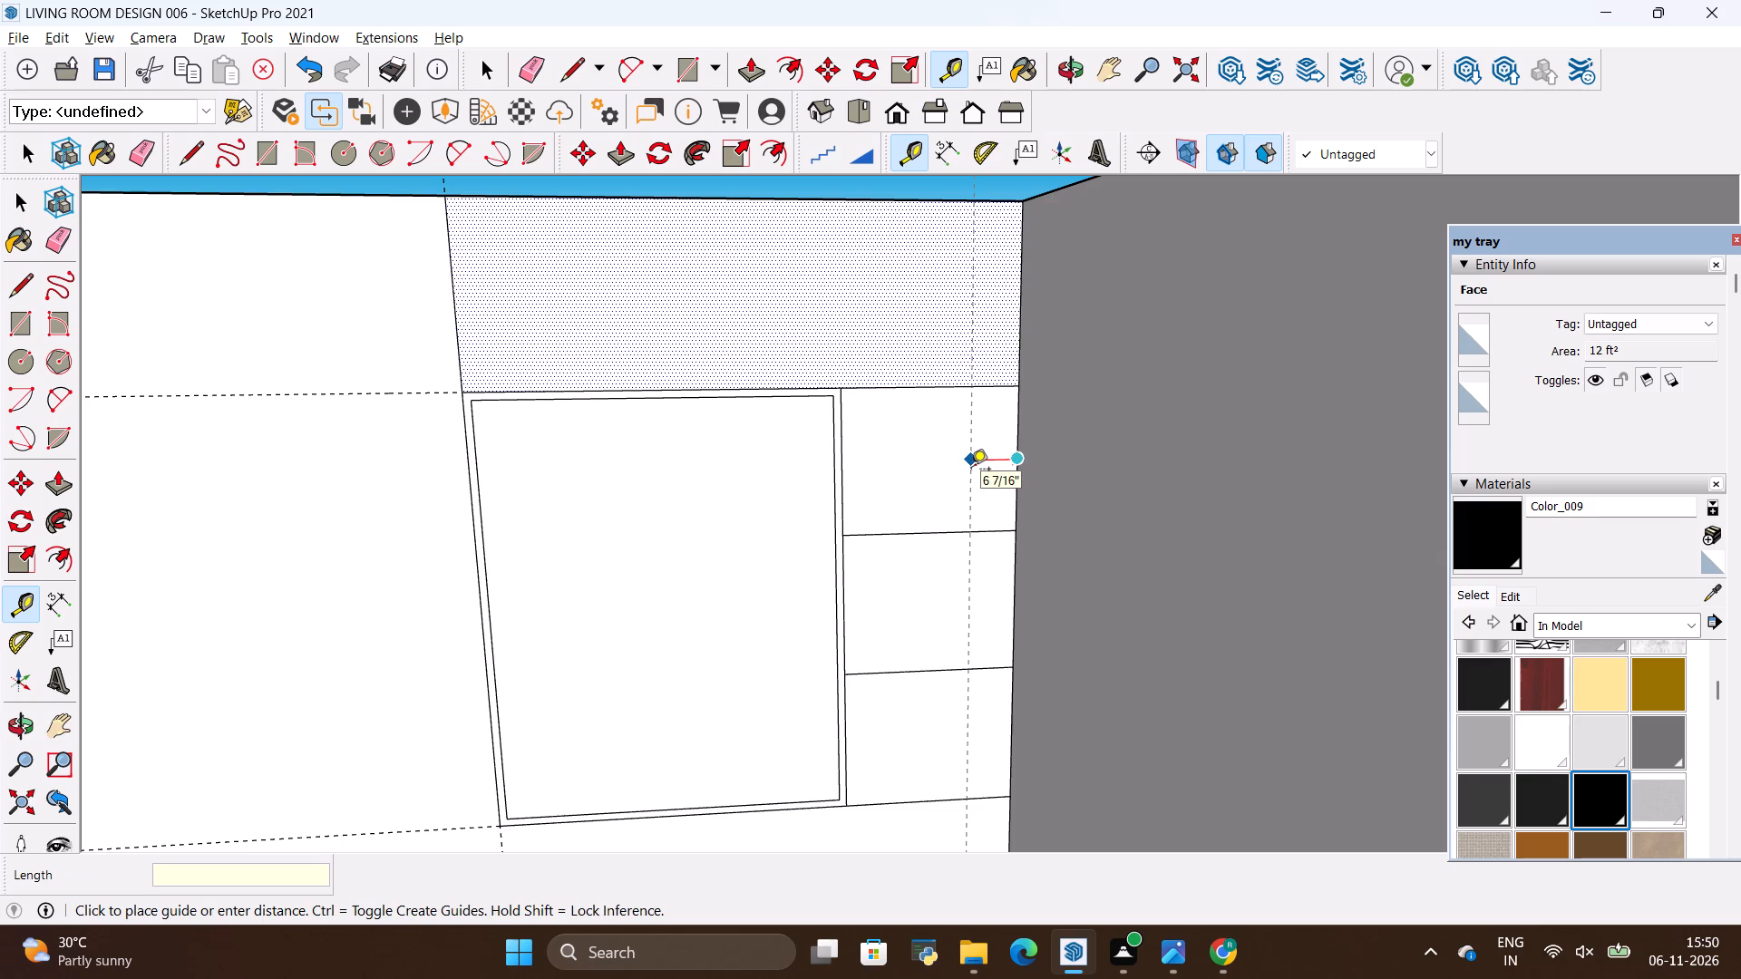
key("1")
key("shift+quotedbl")
key("Return")
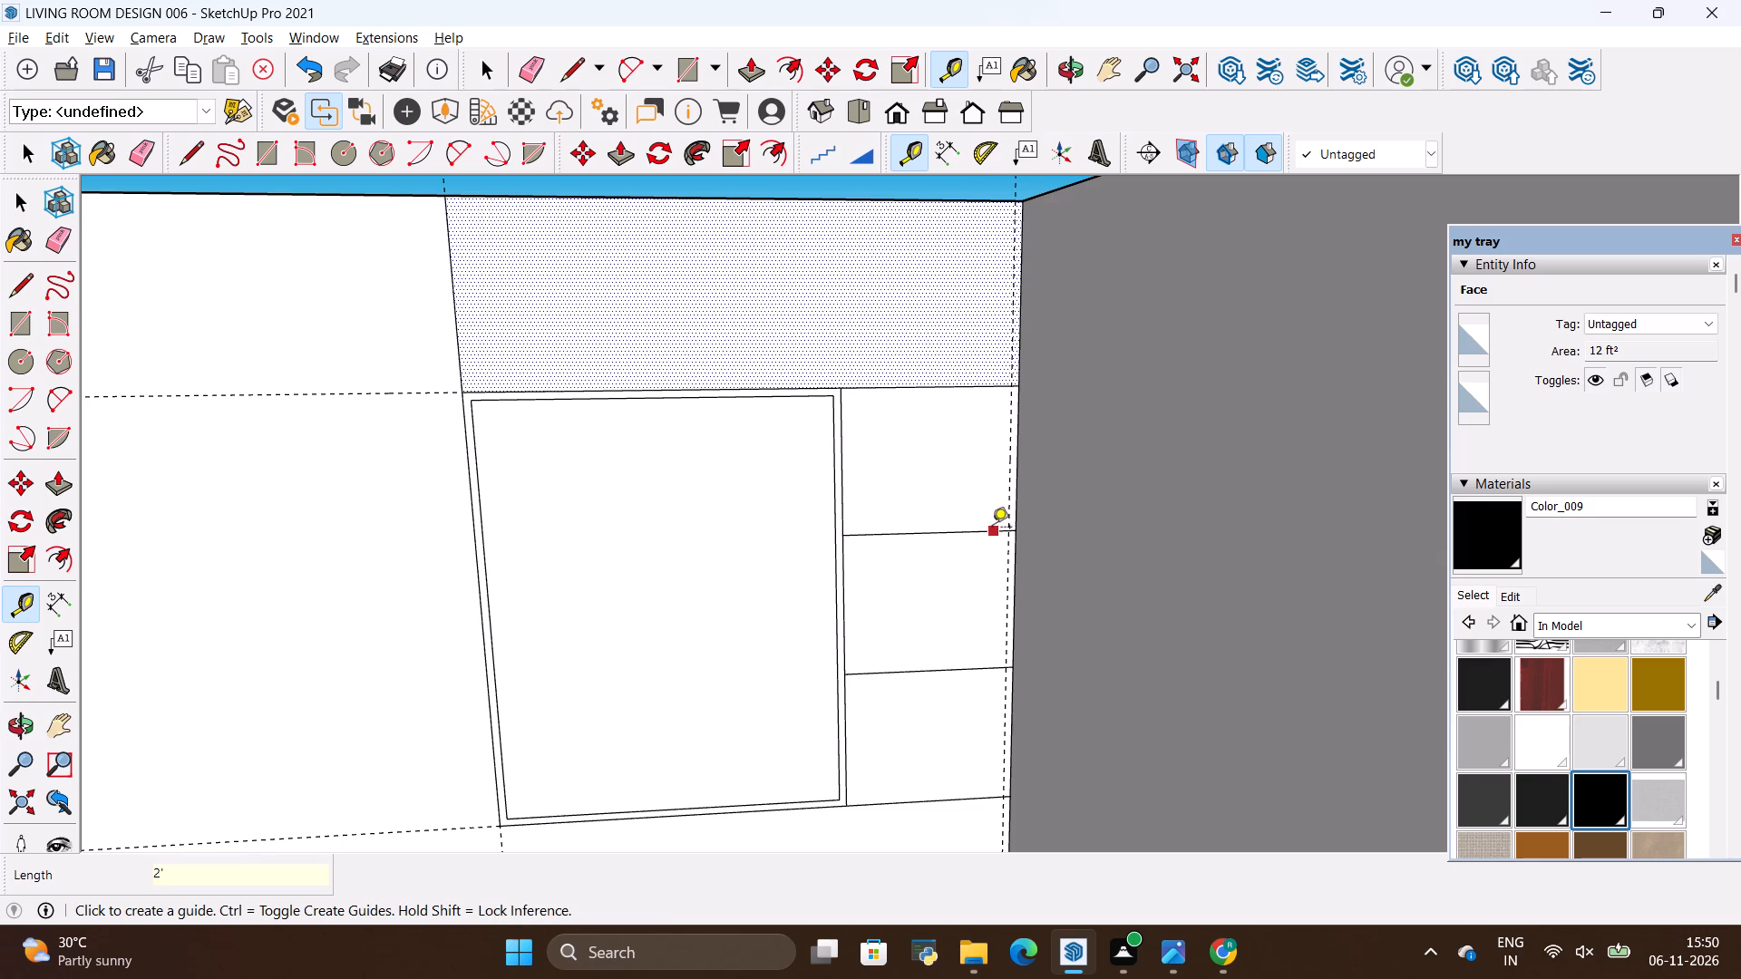
key("space")
Copy the two horizontal shelf lines between the compartments 0.5" upward along the divider.
left_click(871, 471)
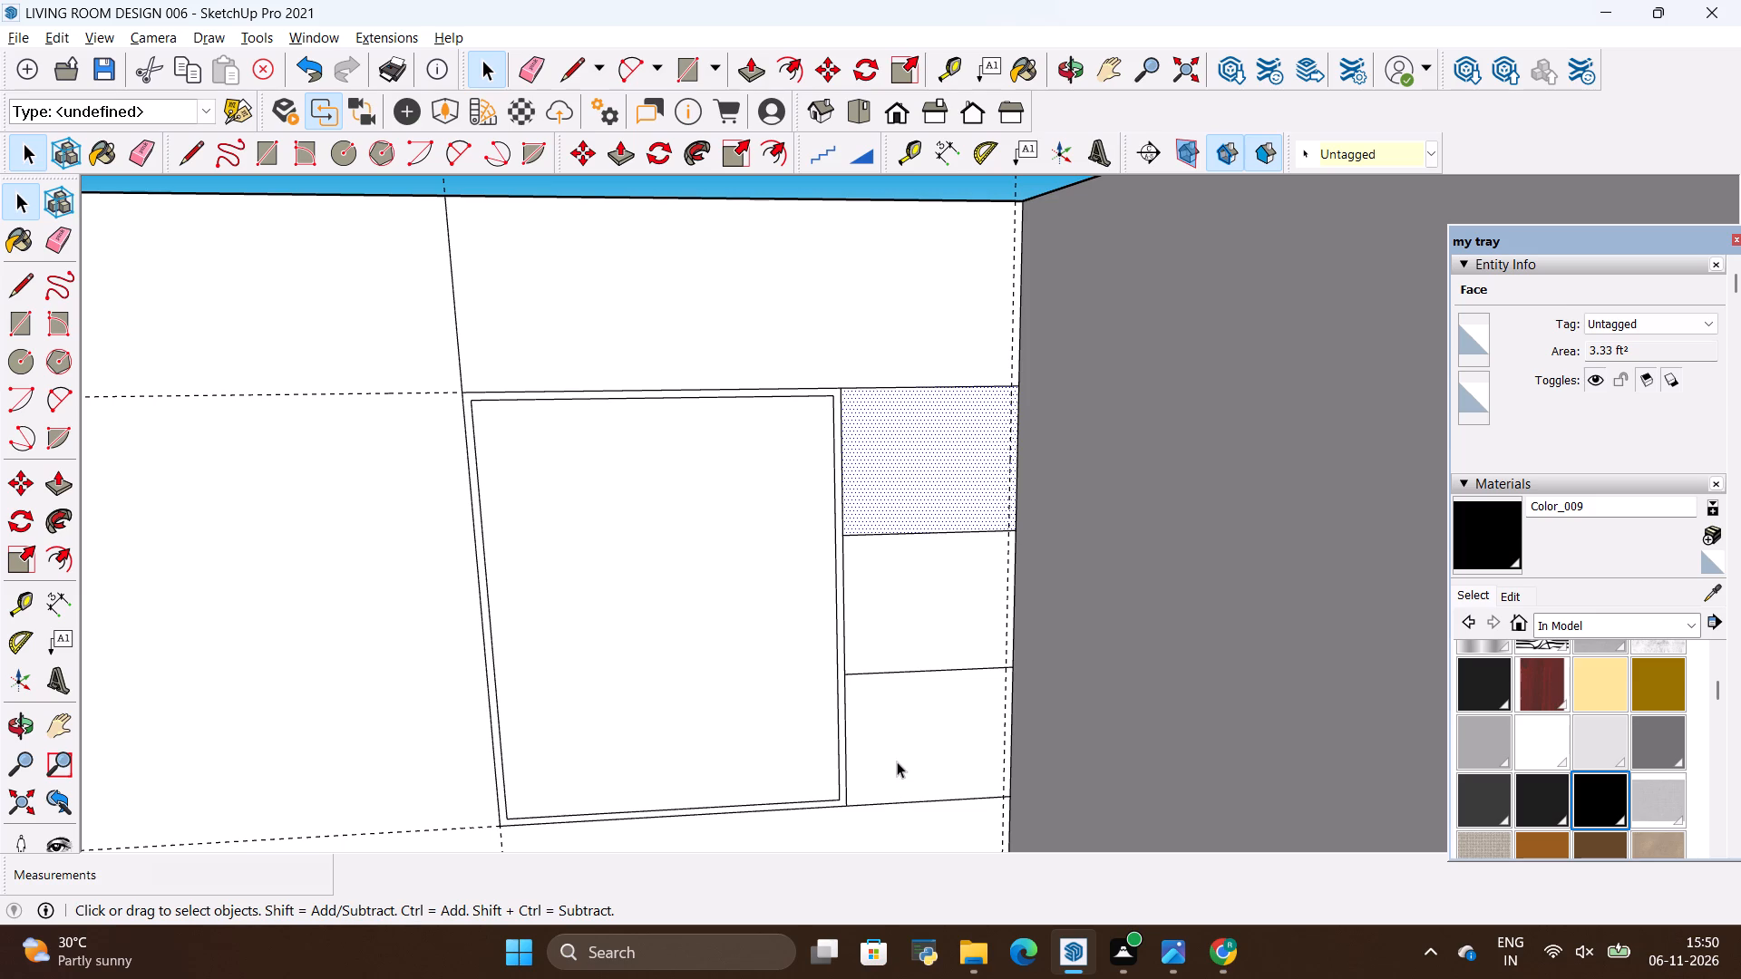
left_click(932, 534)
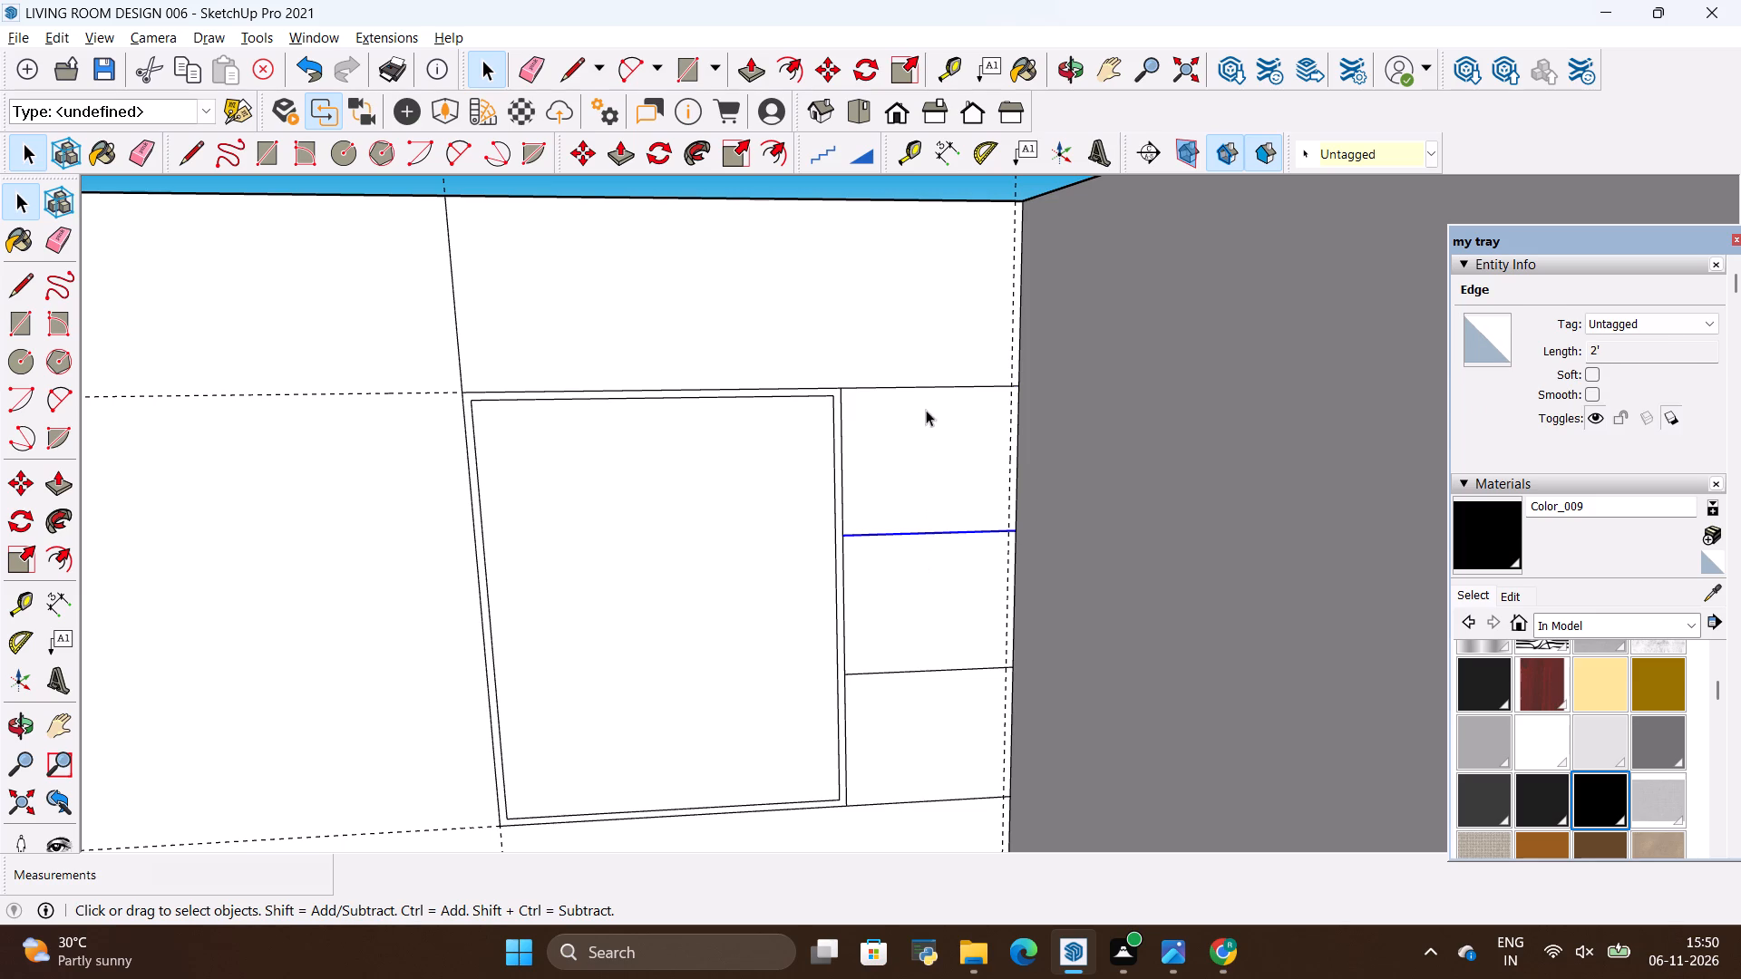
left_click(919, 671, "ctrl")
key("m")
scroll(823, 509, "up", 4)
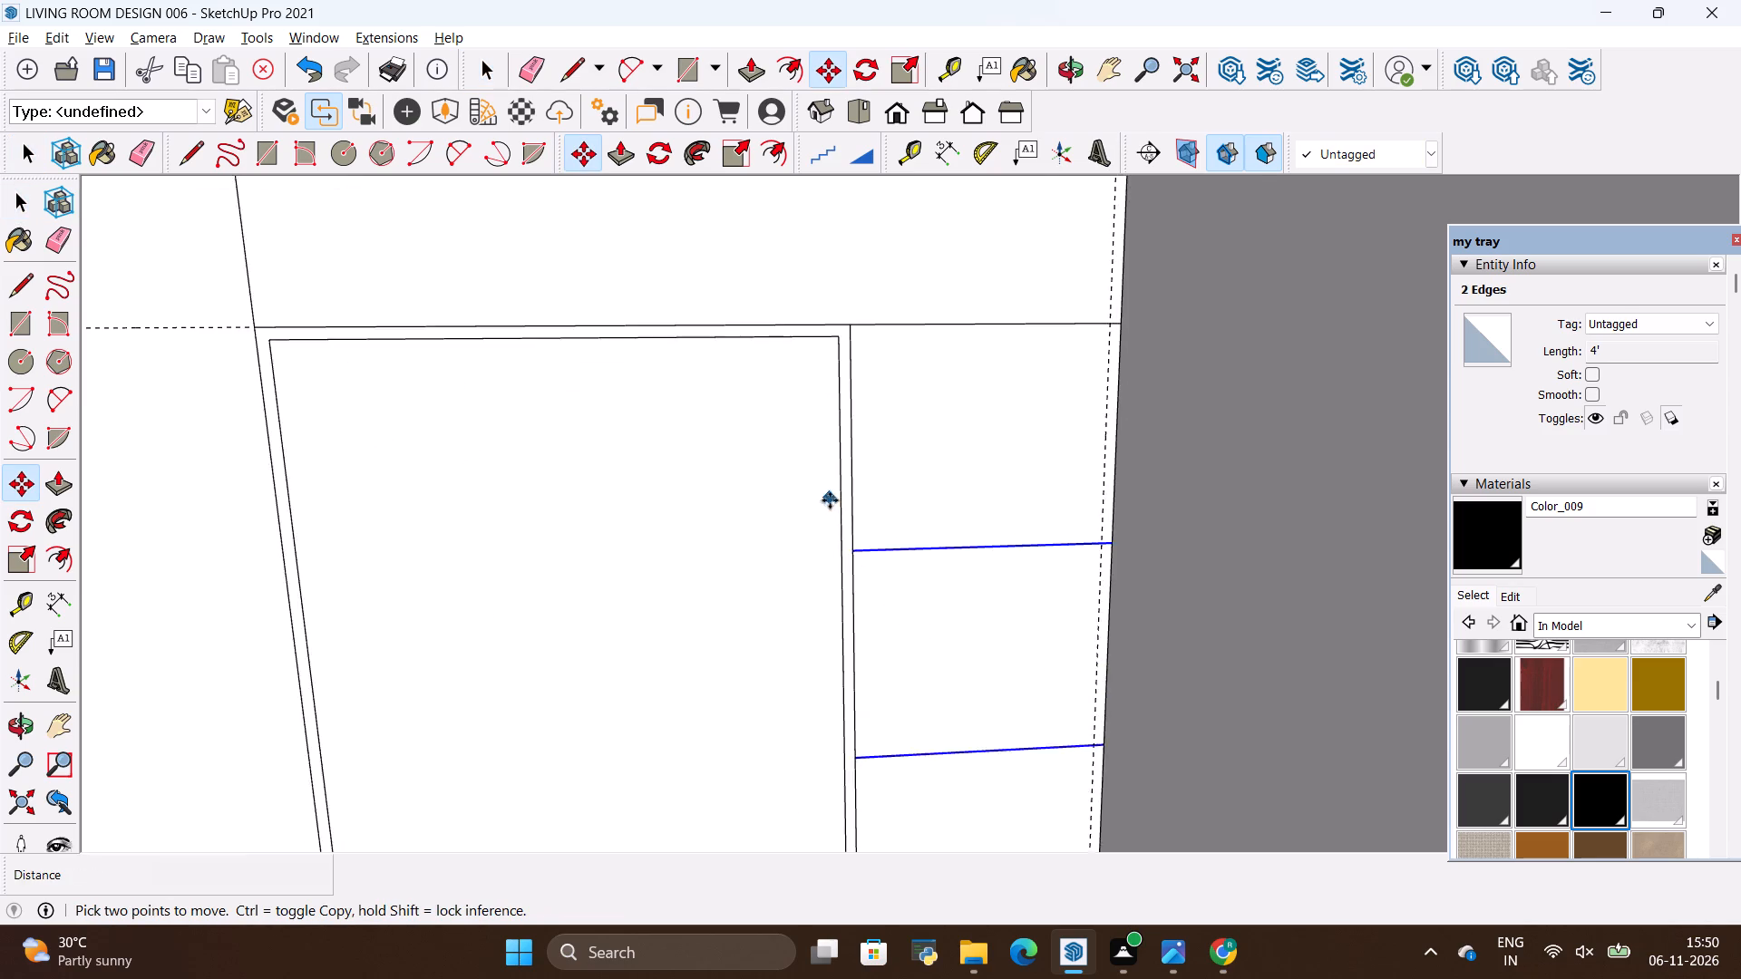
scroll(830, 500, "up", 4)
left_click(858, 566, "ctrl")
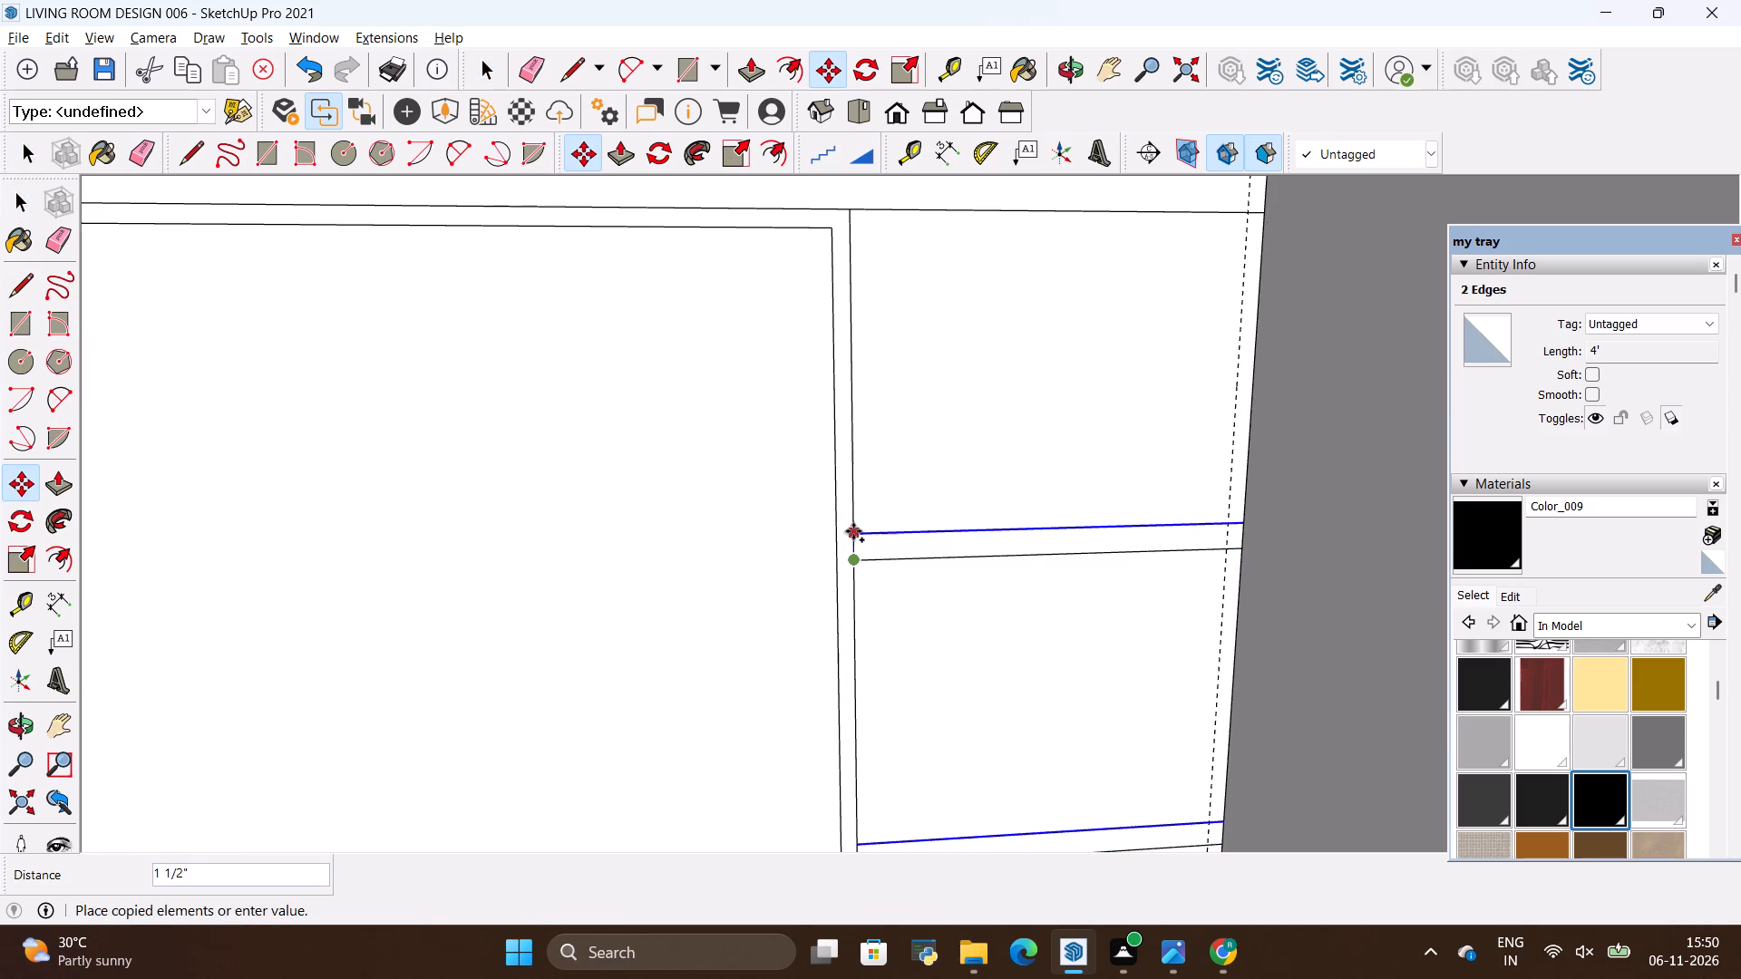
key("BackSpace")
key("period")
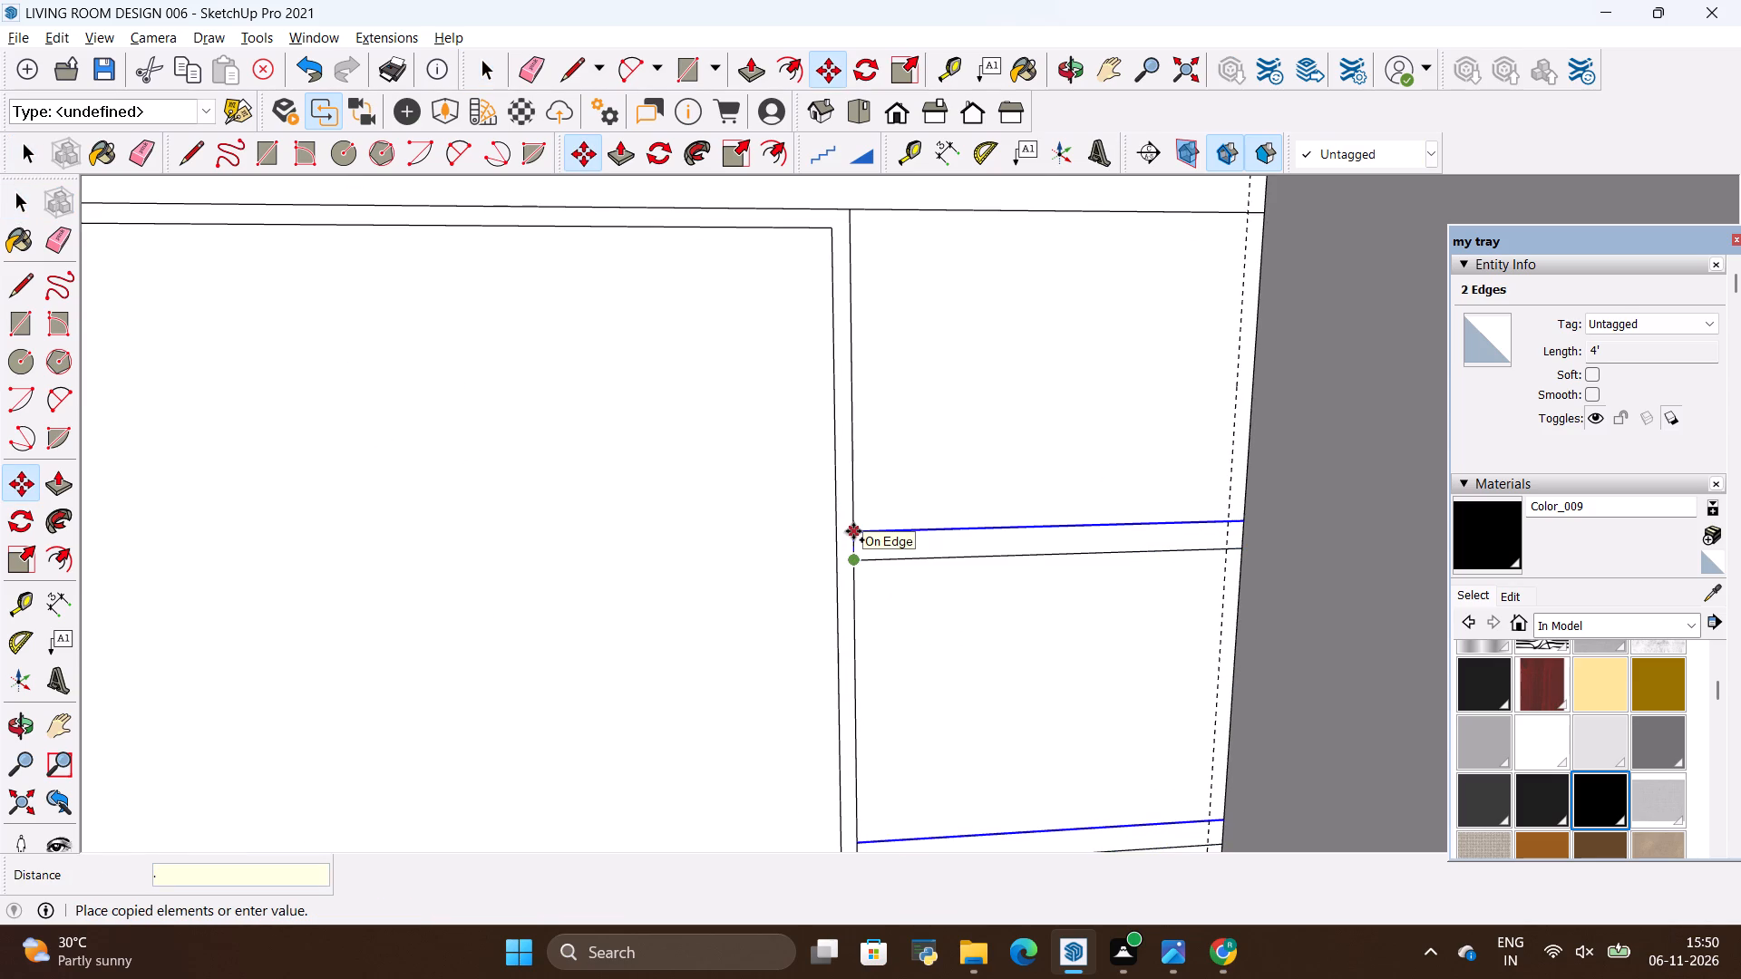
key("5")
key("shift+quotedbl")
key("Return")
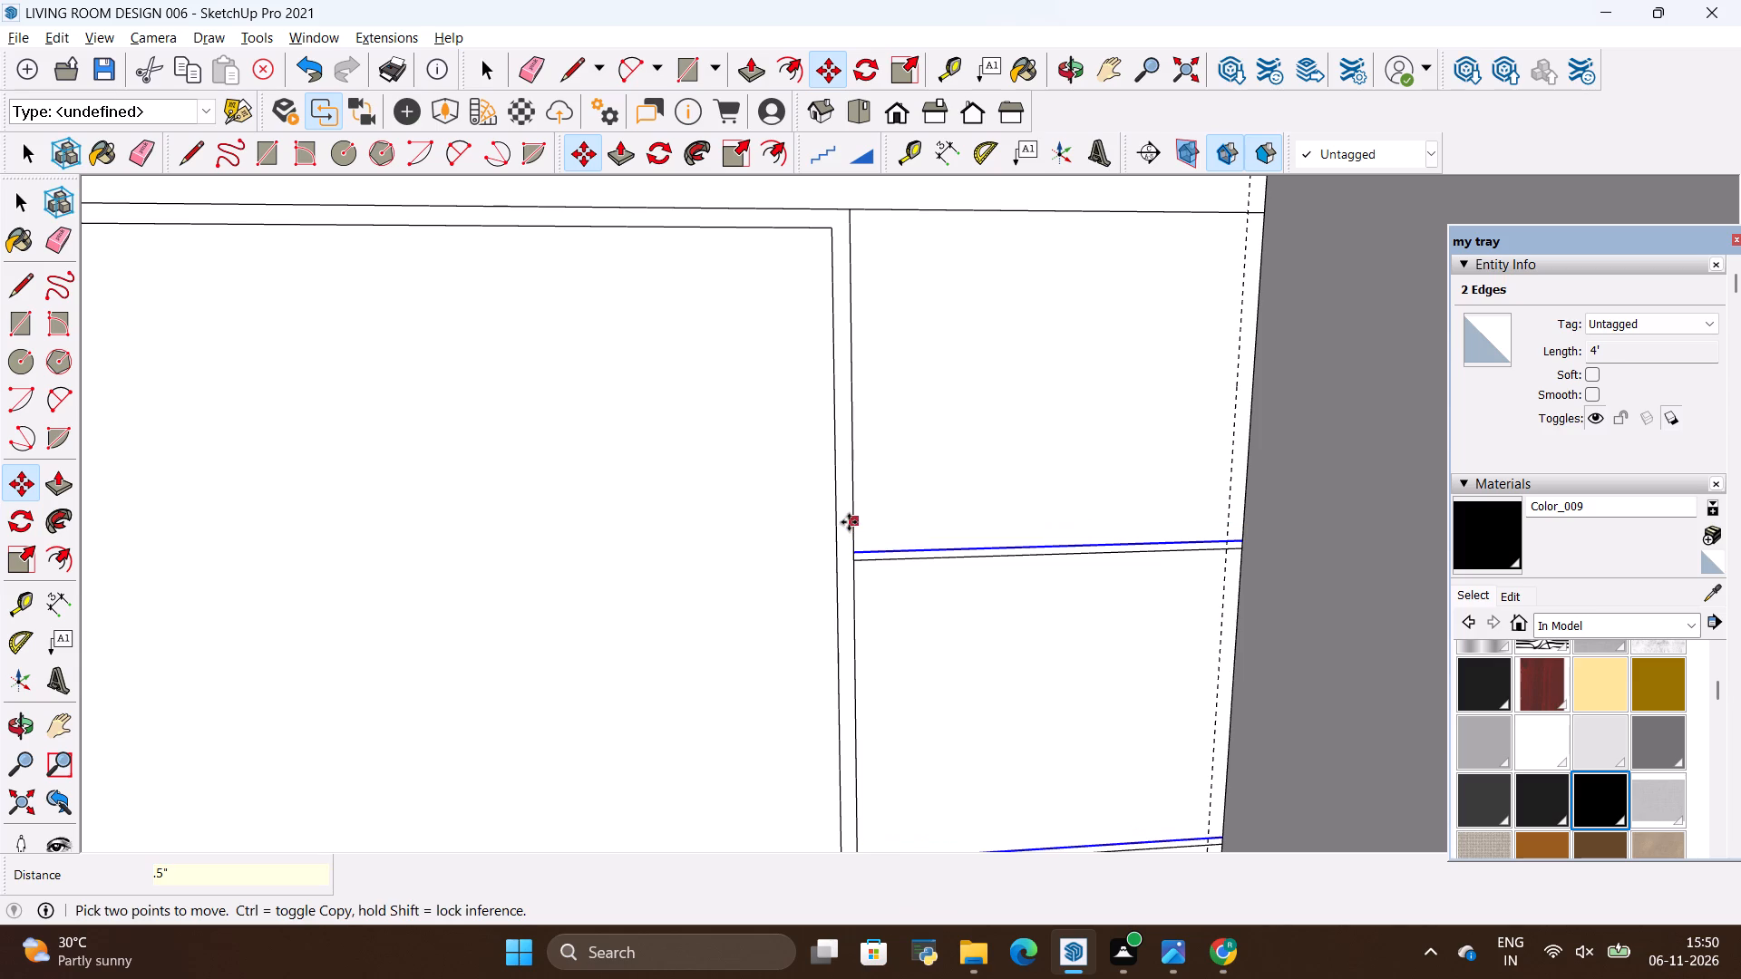
Copy the two raised shelf lines 1" downward to form the lower edges of both shelves.
scroll(853, 544, "up", 7)
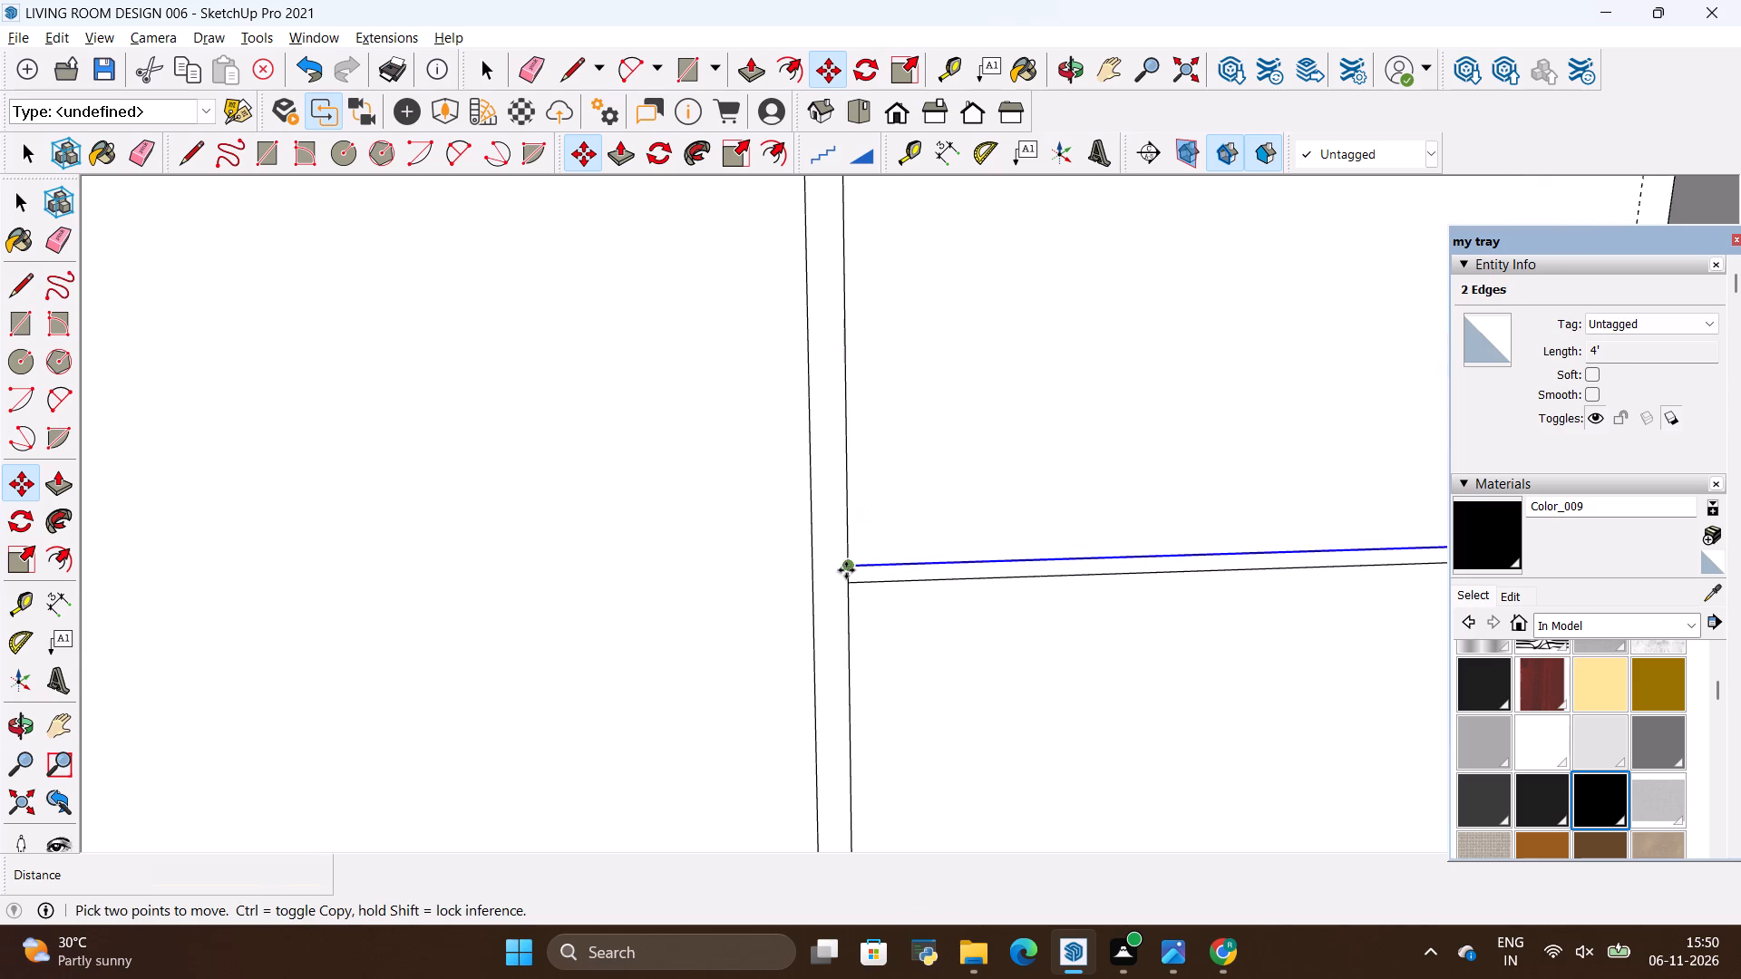
left_click(846, 570, "ctrl")
key("BackSpace")
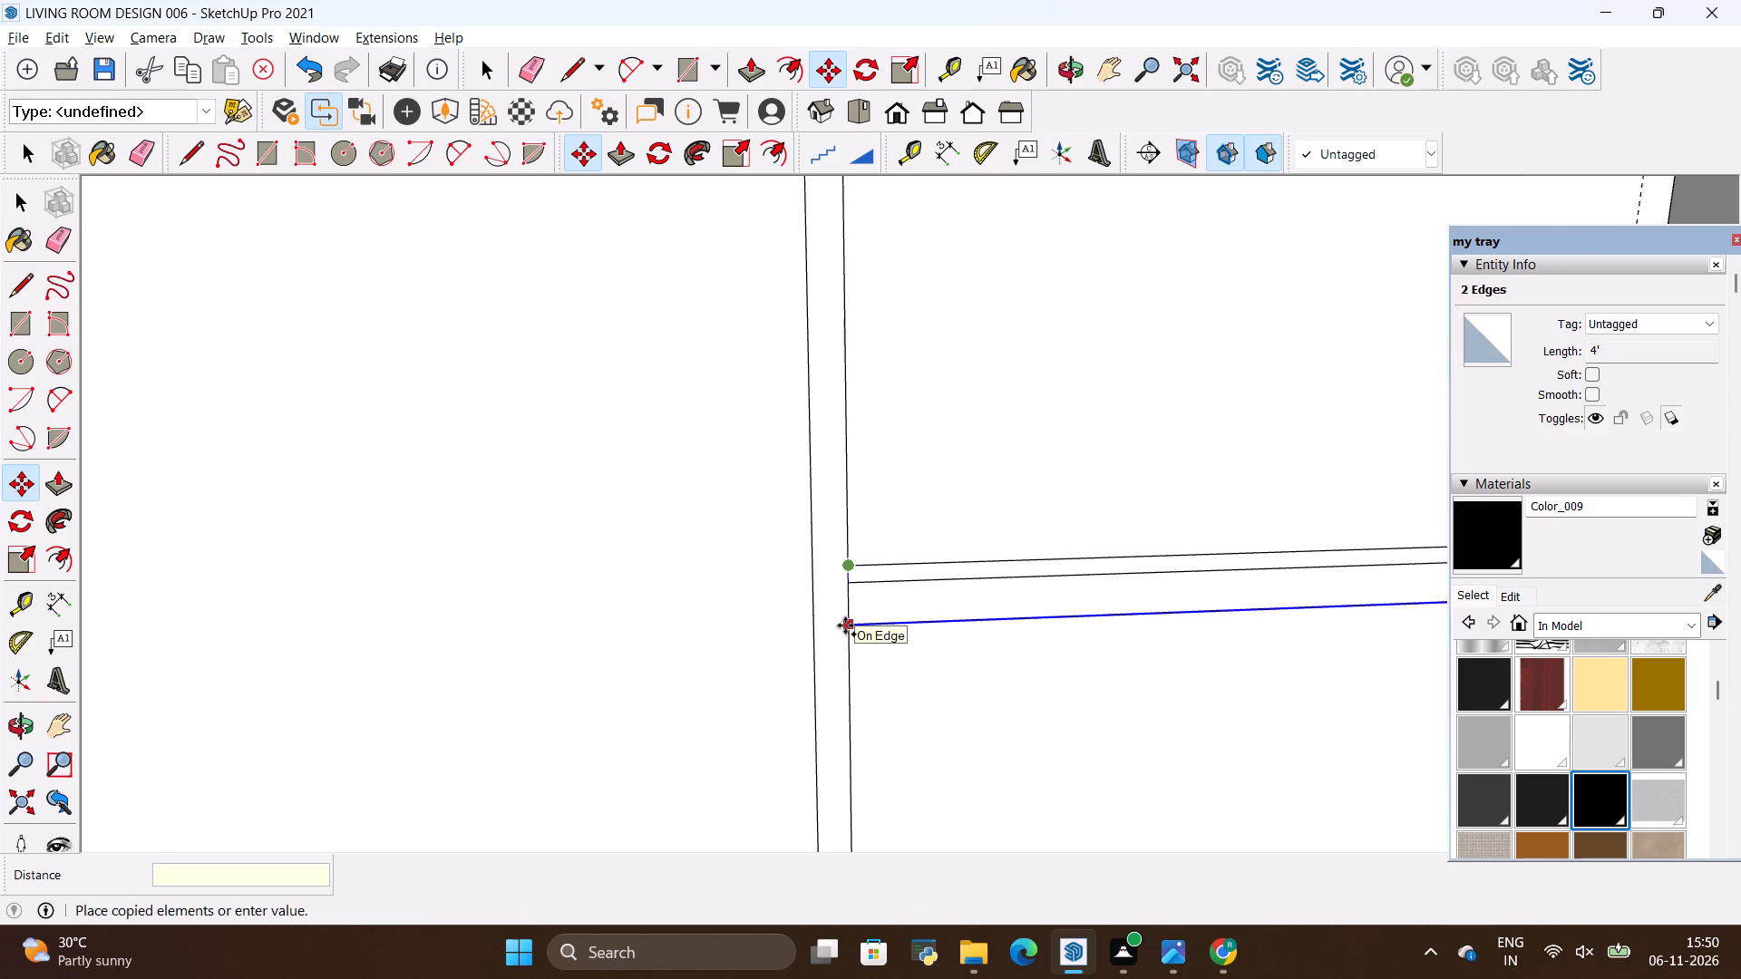
type("1\"")
key("Return")
key("space")
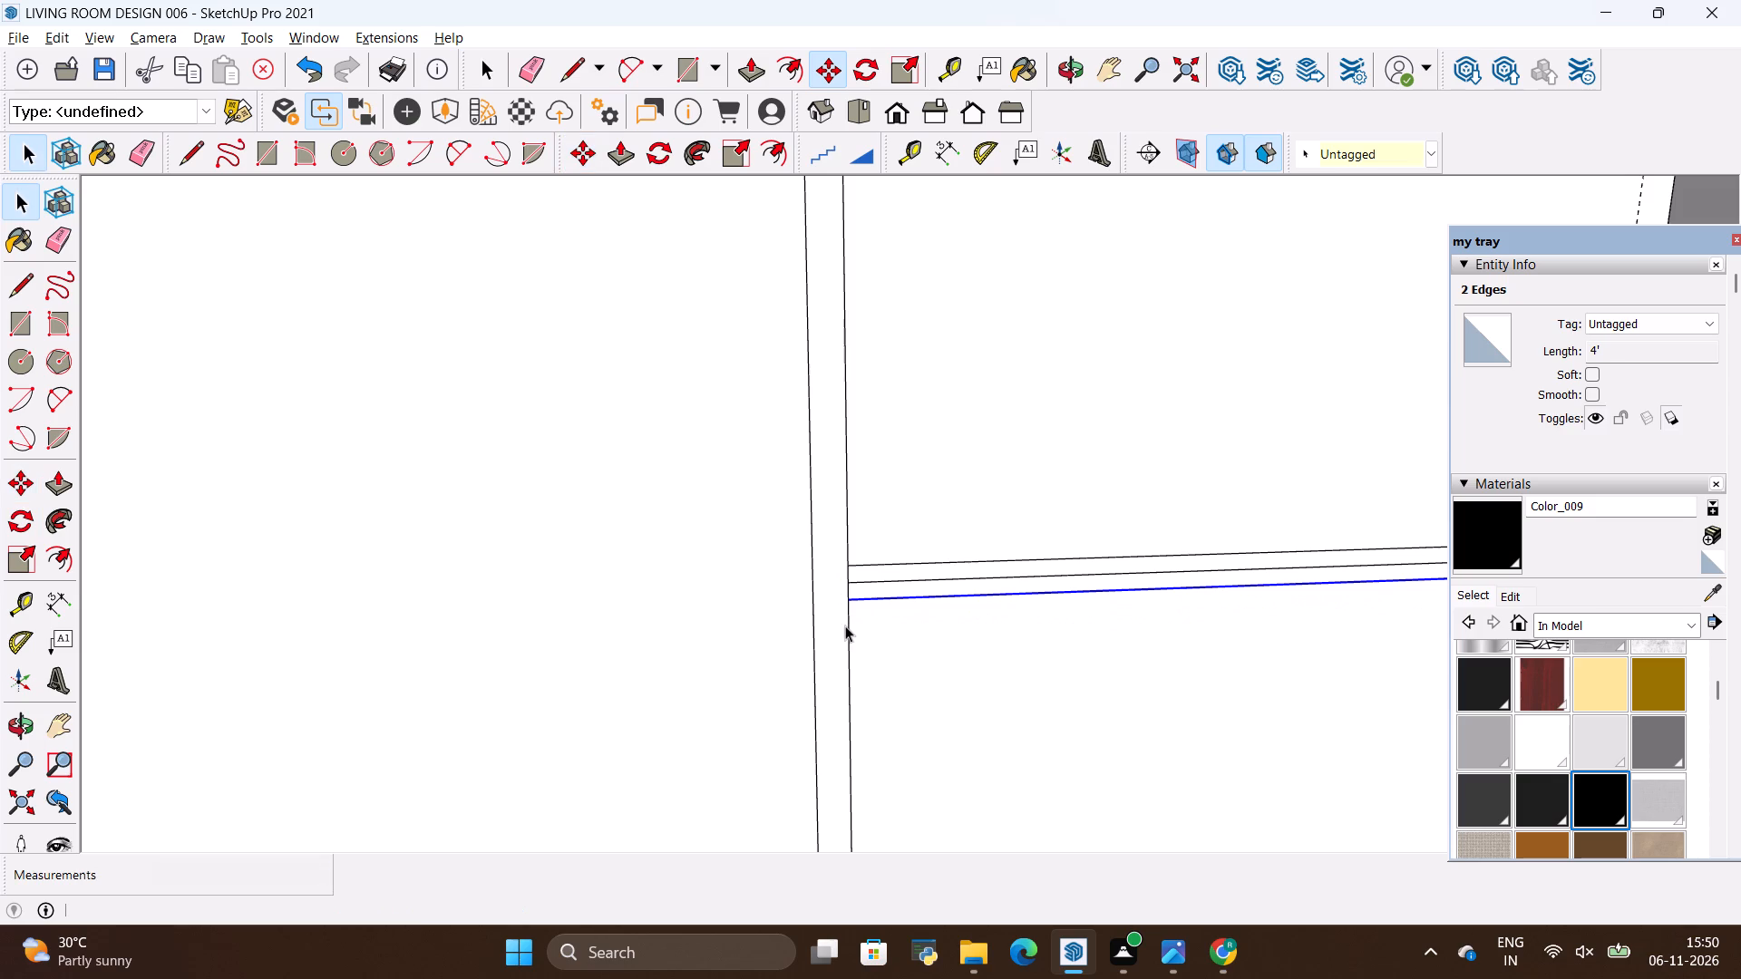
left_click(970, 659)
Erase the original middle line inside each of the two shelf thicknesses.
scroll(918, 586, "up", 3)
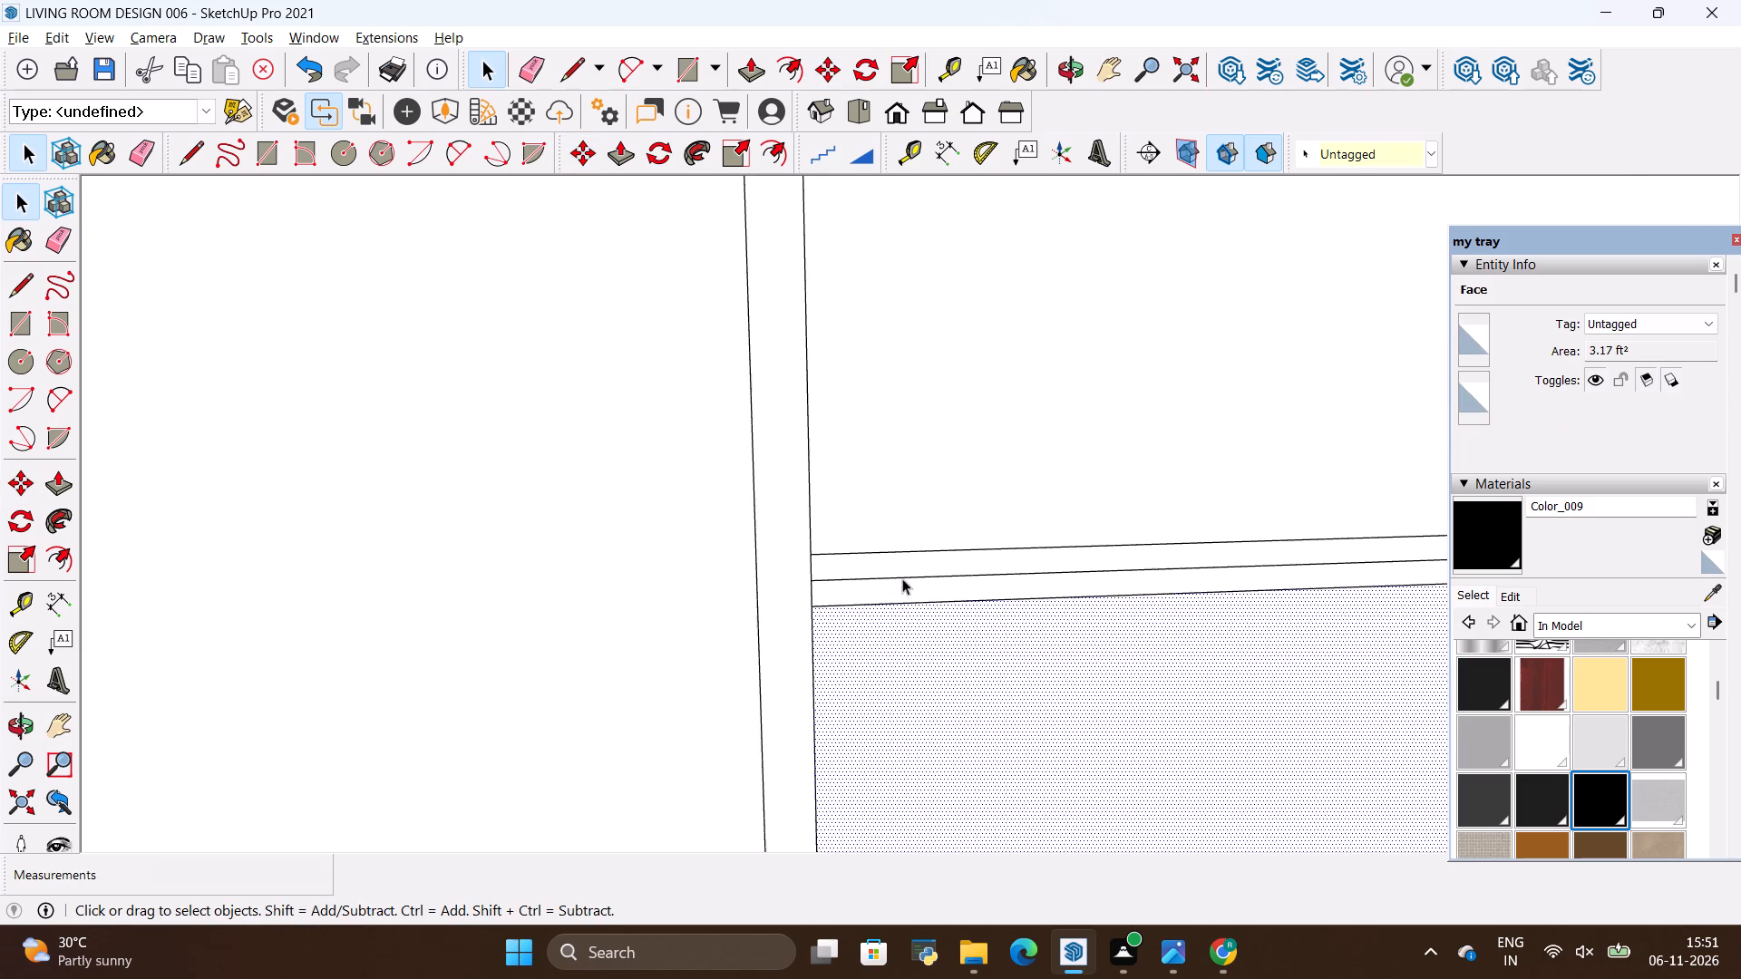
scroll(902, 578, "up", 6)
key("e")
left_click_drag(899, 567, 909, 593)
scroll(768, 512, "down", 4)
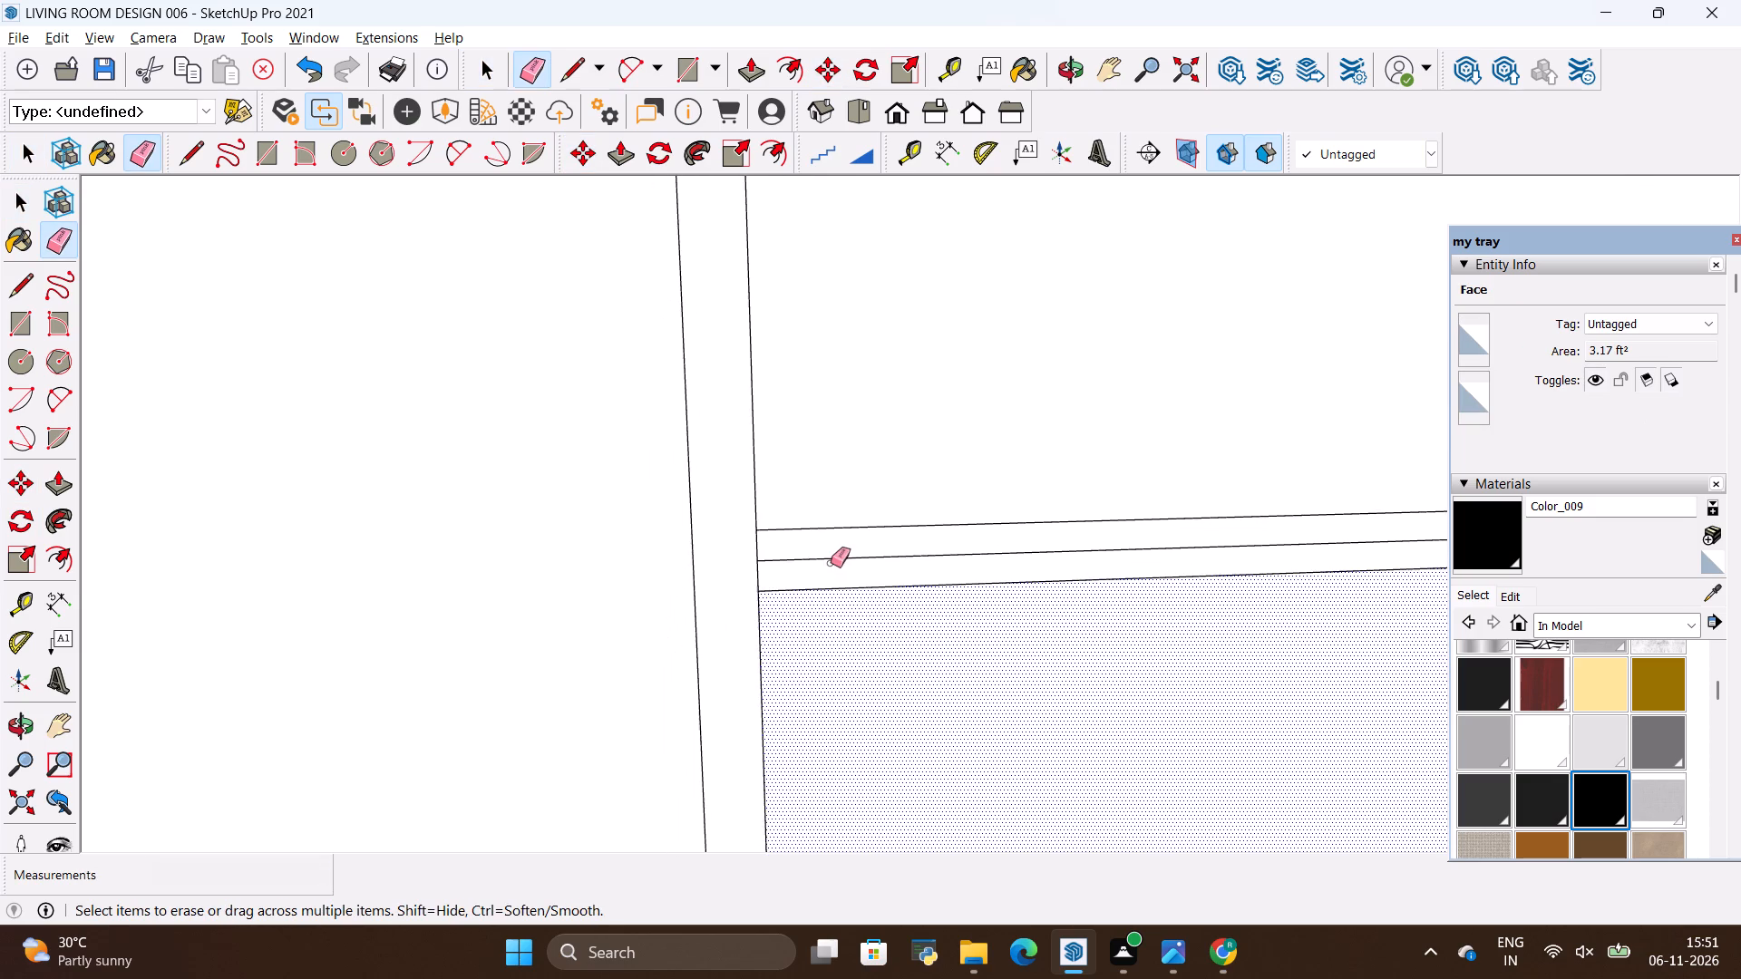
scroll(844, 560, "up", 4)
left_click_drag(858, 550, 872, 555)
left_click_drag(870, 542, 881, 572)
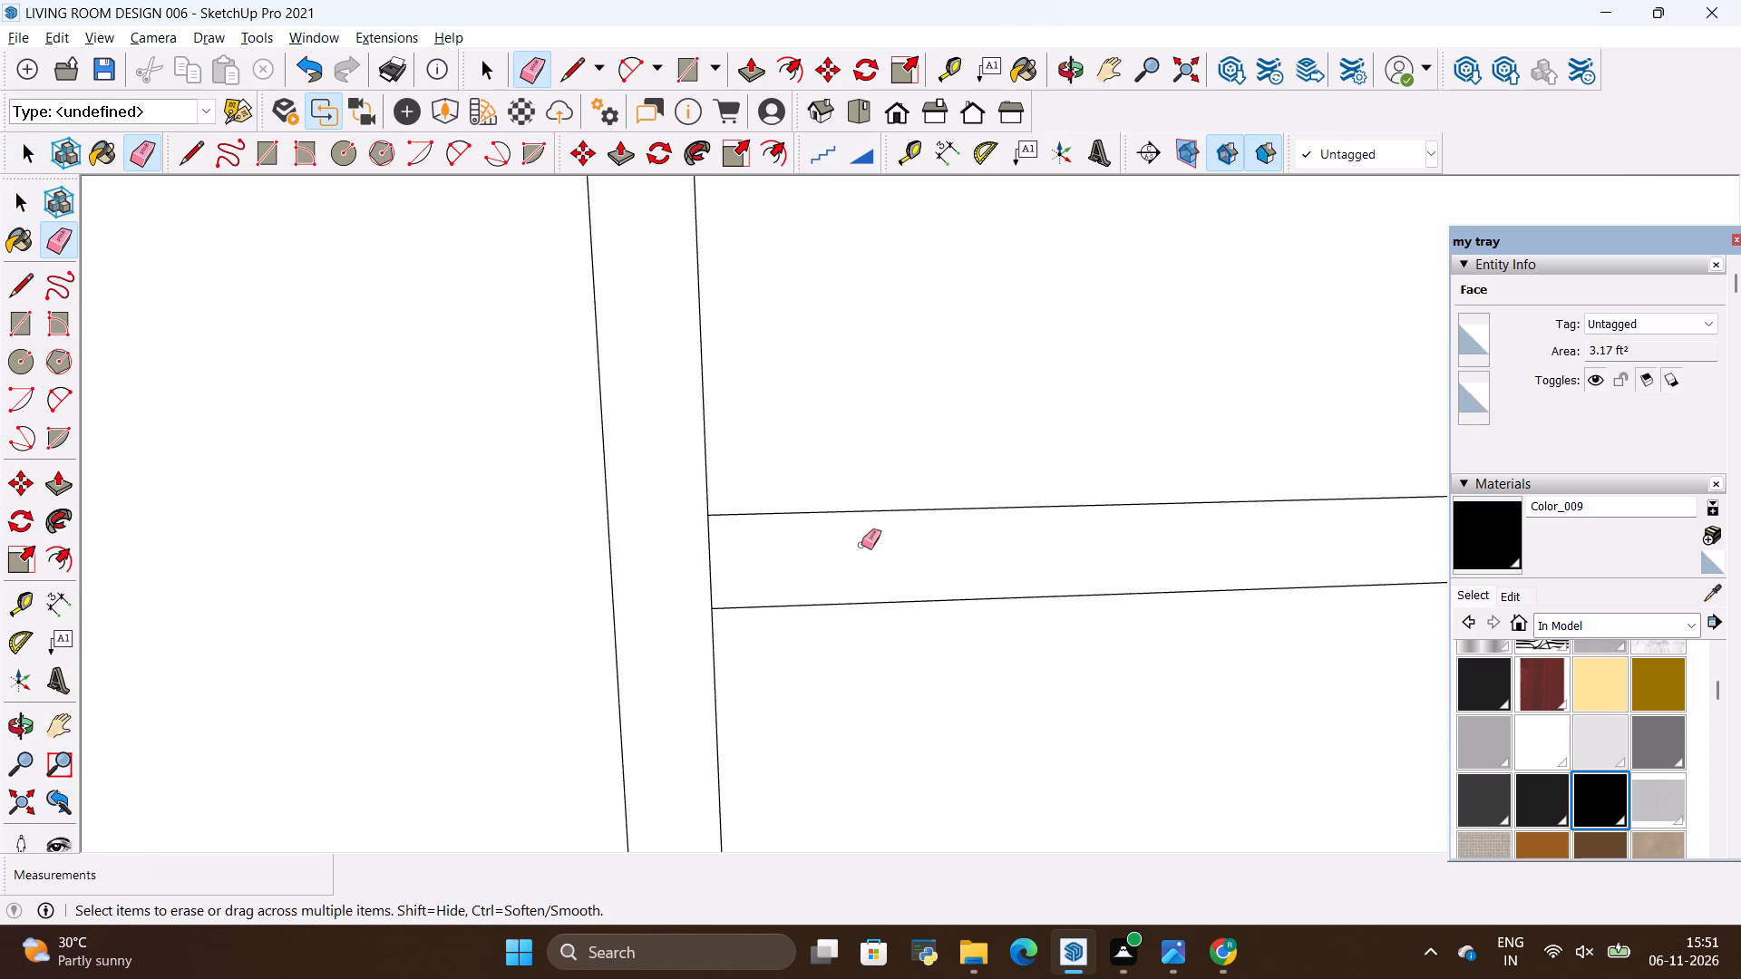
scroll(849, 533, "down", 20)
scroll(849, 533, "down", 7)
scroll(819, 669, "up", 3)
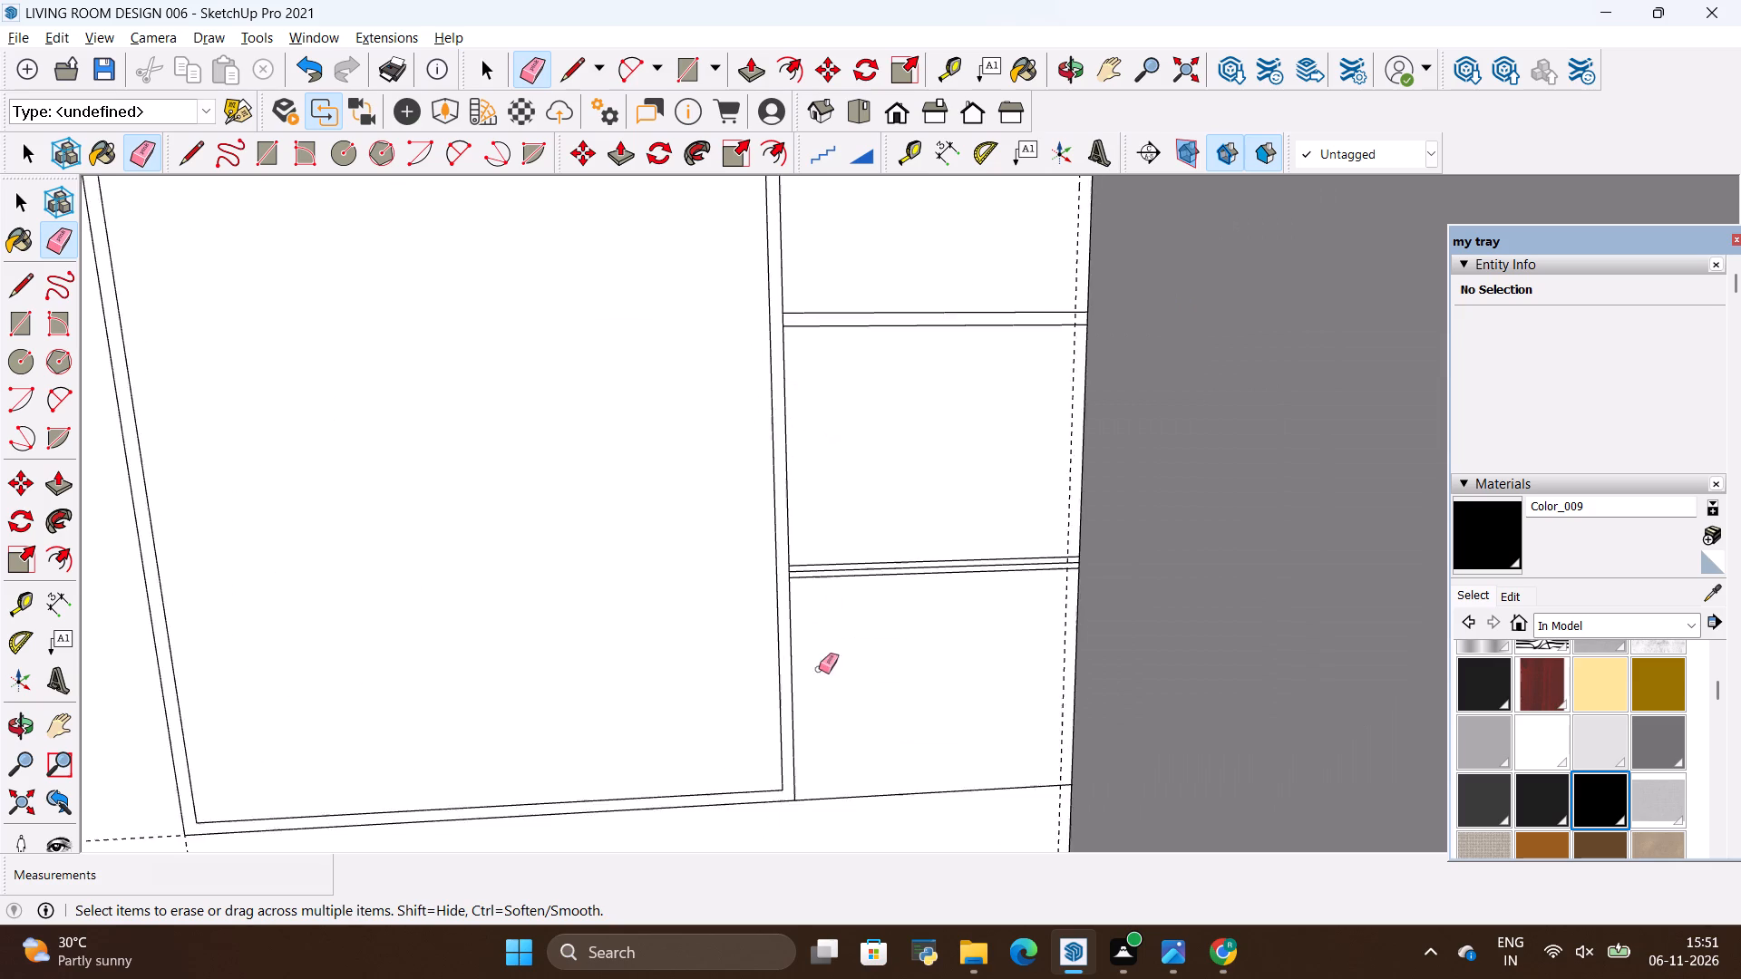
scroll(819, 669, "up", 17)
left_click_drag(811, 569, 819, 571)
key("space")
left_click(833, 460)
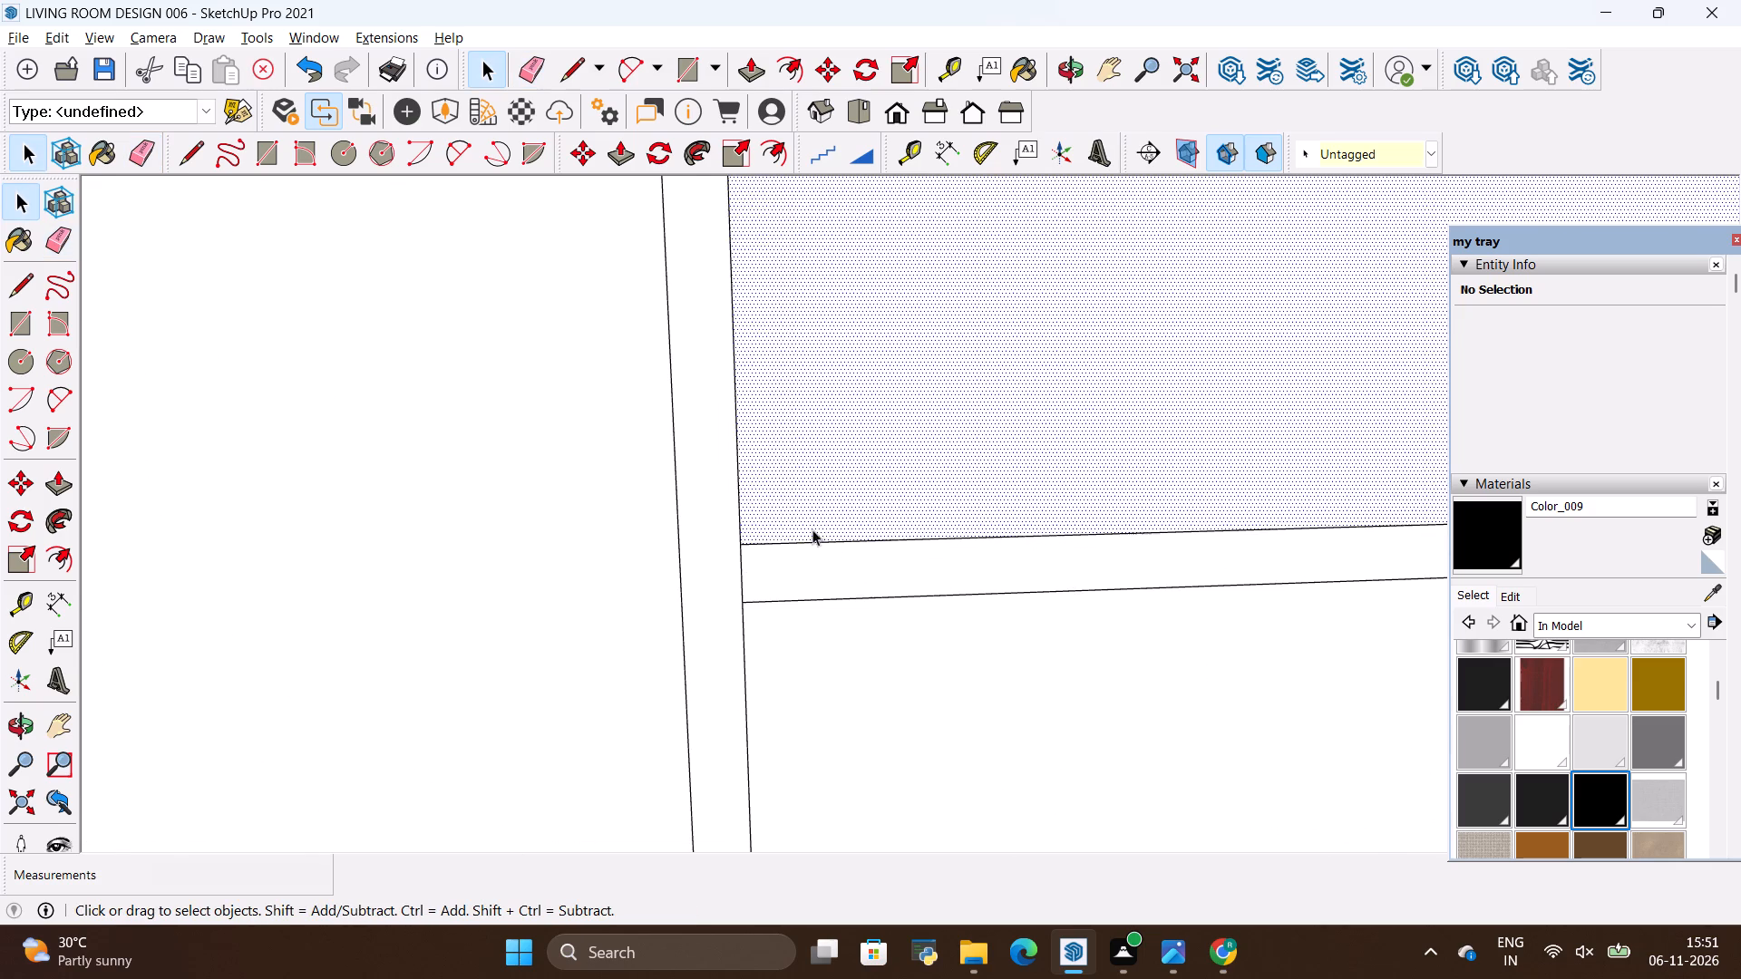
Compare the shelf compartments and large panel on the back wall with the shelving unit in the reference photo.
scroll(818, 589, "down", 20)
scroll(818, 589, "down", 3)
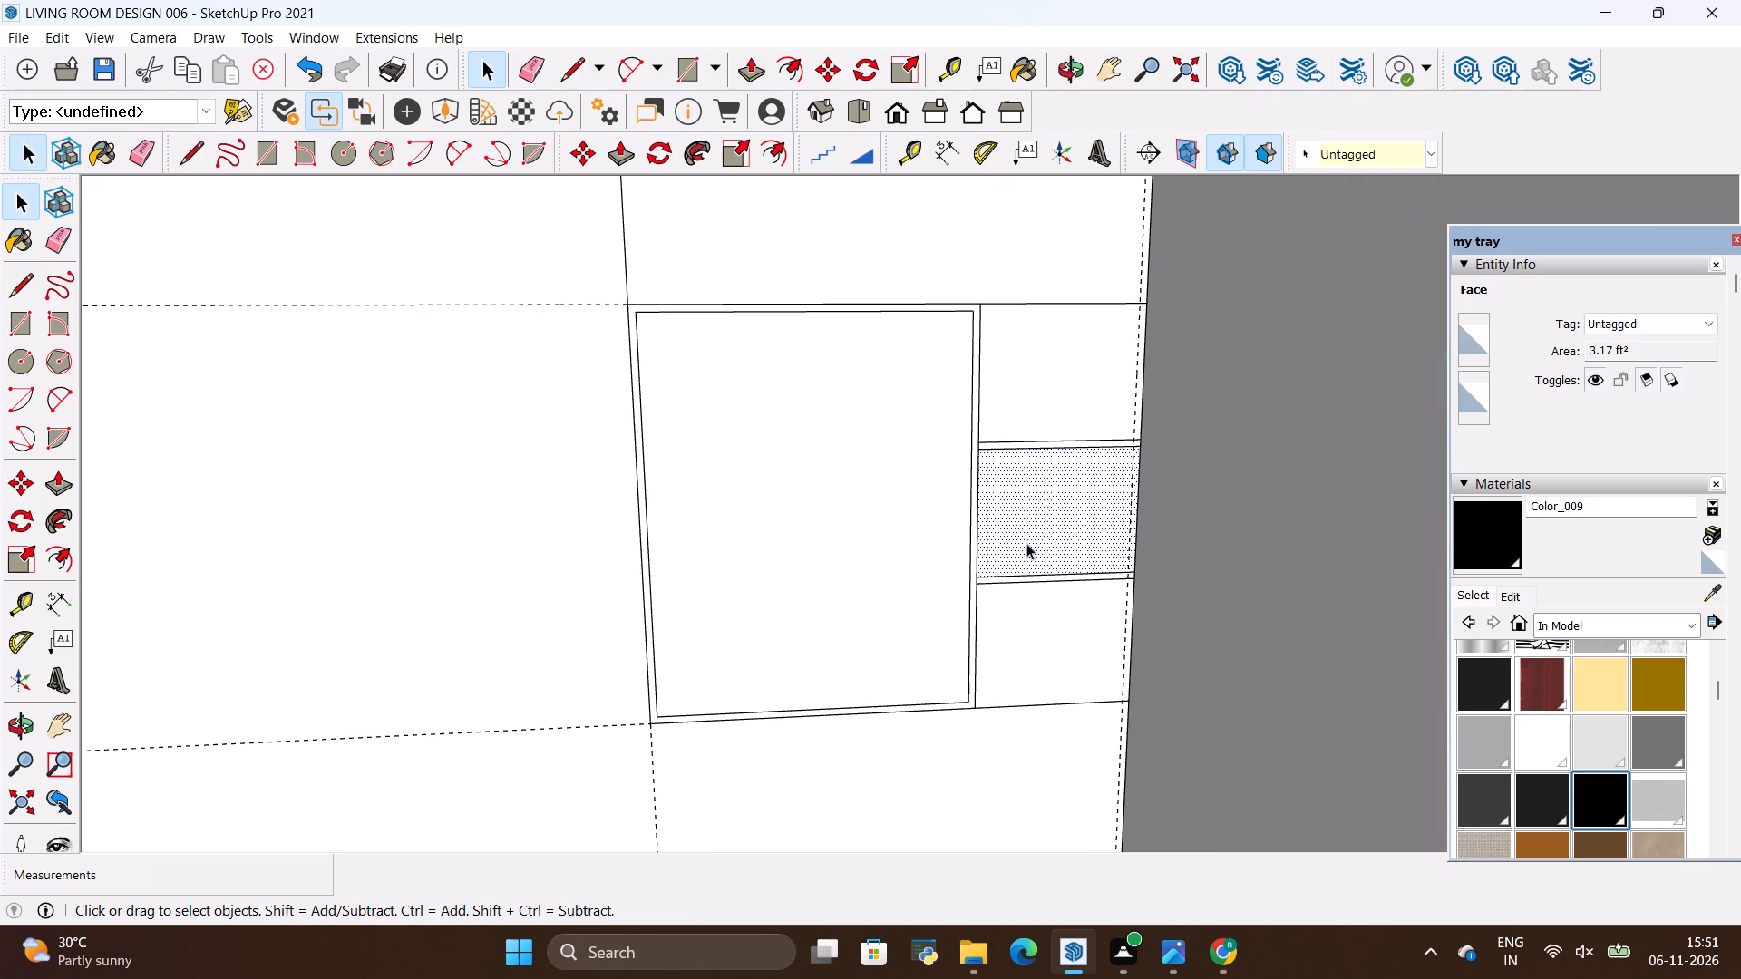
scroll(1007, 533, "down", 9)
scroll(1009, 449, "up", 4)
key("alt+Tab")
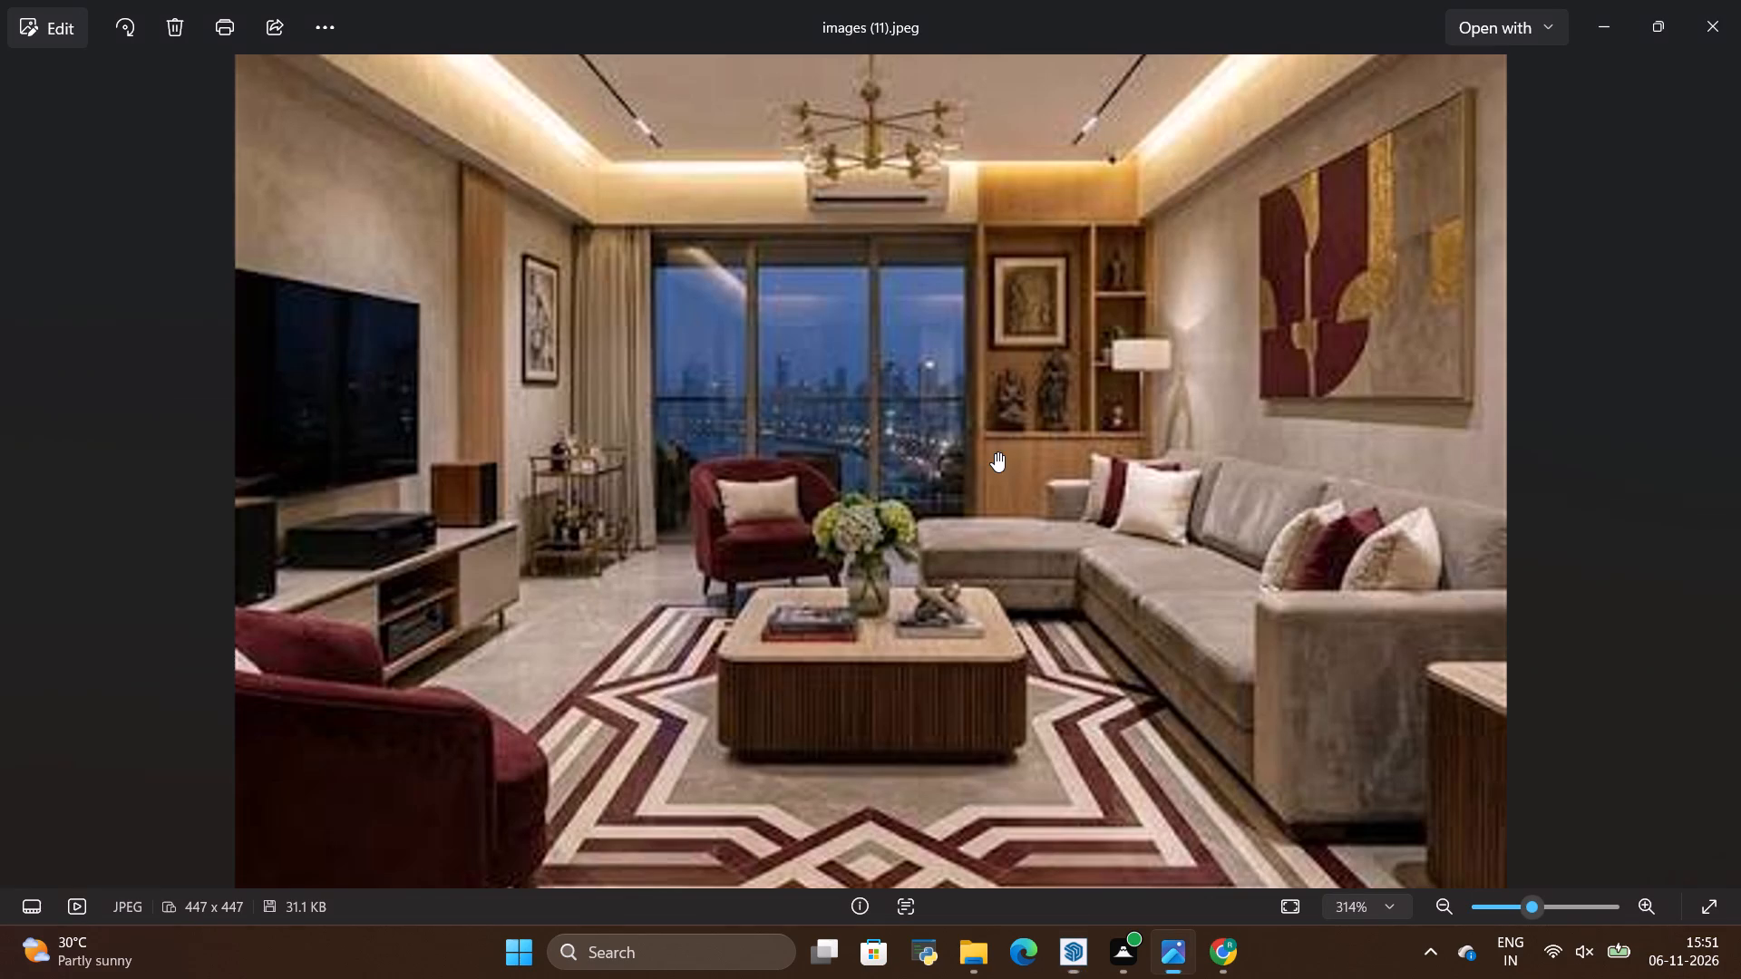
key("alt+Tab")
scroll(995, 467, "down", 3)
scroll(1018, 538, "up", 4)
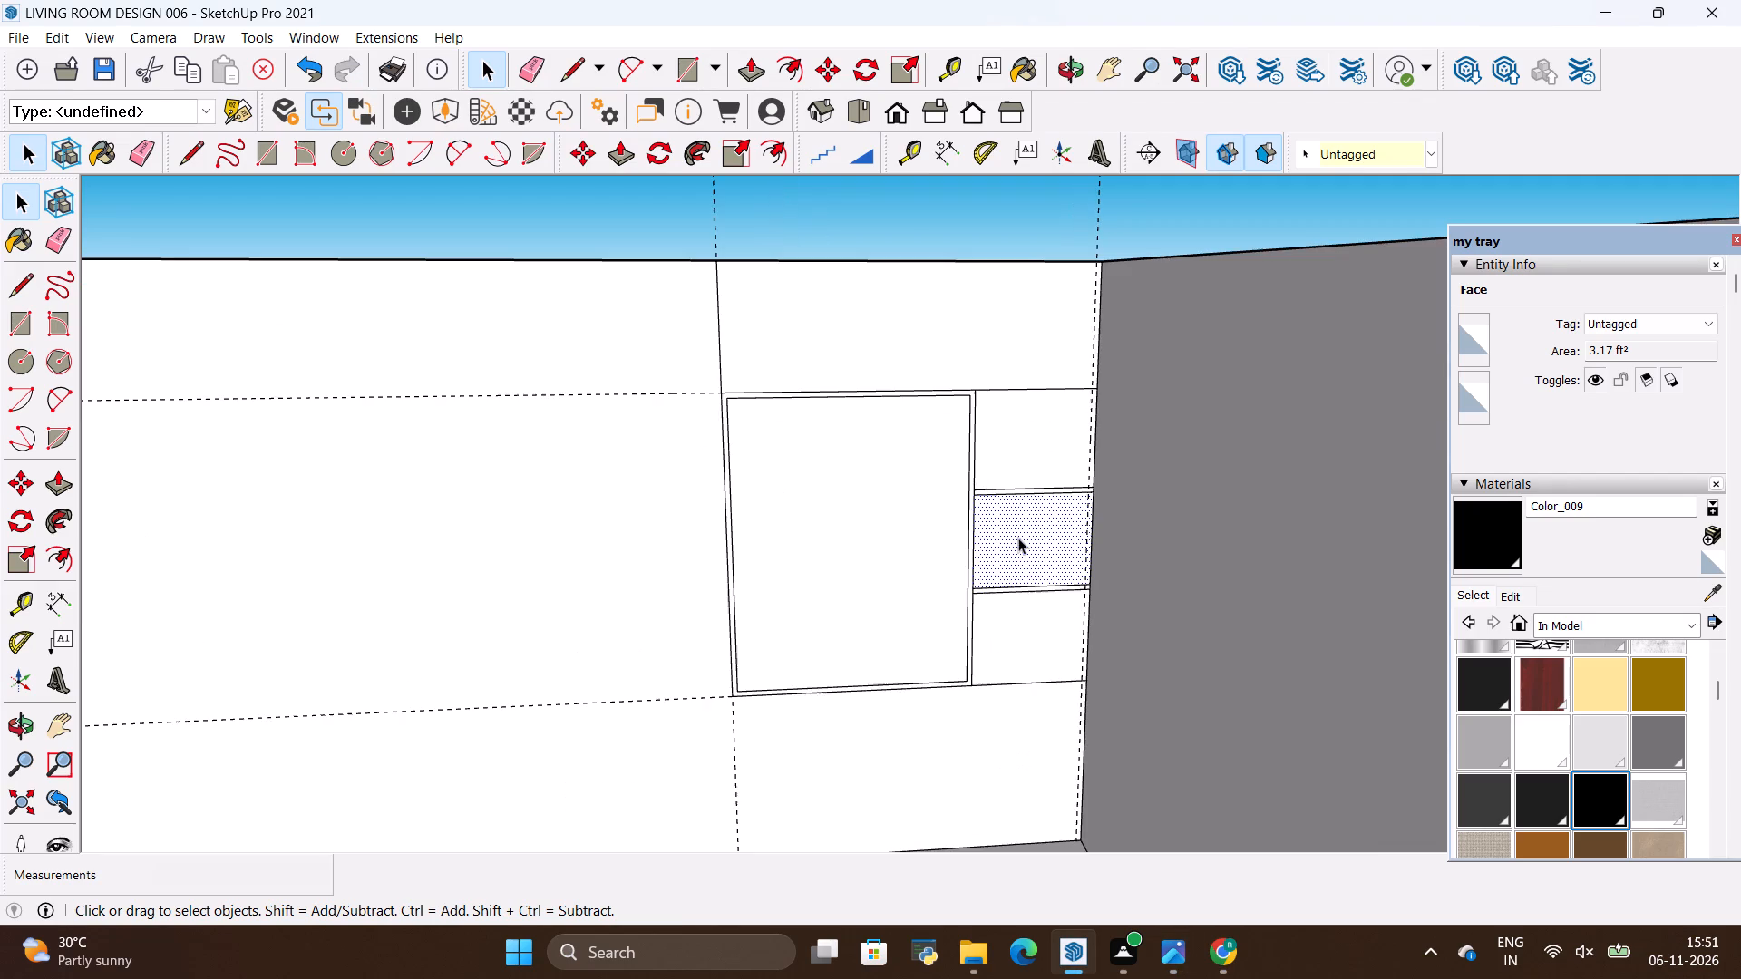
key("alt+Tab")
scroll(1018, 538, "down", 1)
key("alt+Tab")
scroll(1019, 525, "down", 3)
scroll(1019, 525, "up", 3)
key("alt+Tab")
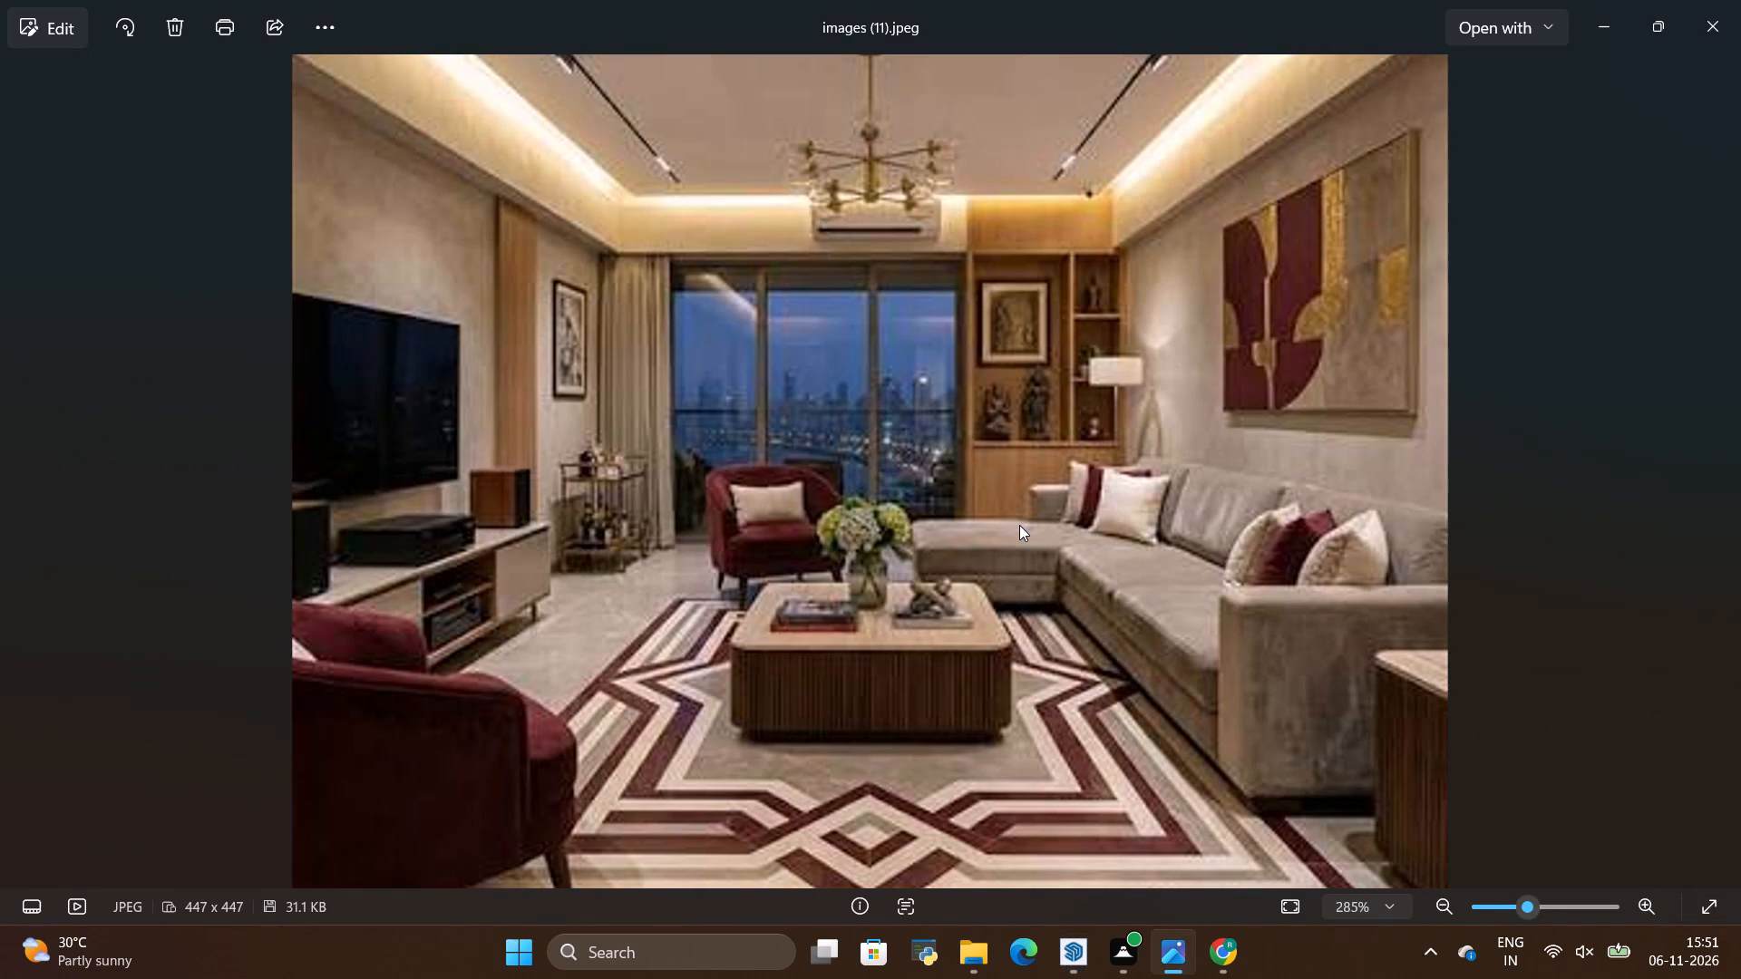
key("alt+Tab")
scroll(1019, 525, "down", 1)
key("alt+Tab")
key("alt+Tab")
Erase the short divider edge segments at both shelf junctions so the shelves join the panel's frame face.
scroll(962, 451, "up", 15)
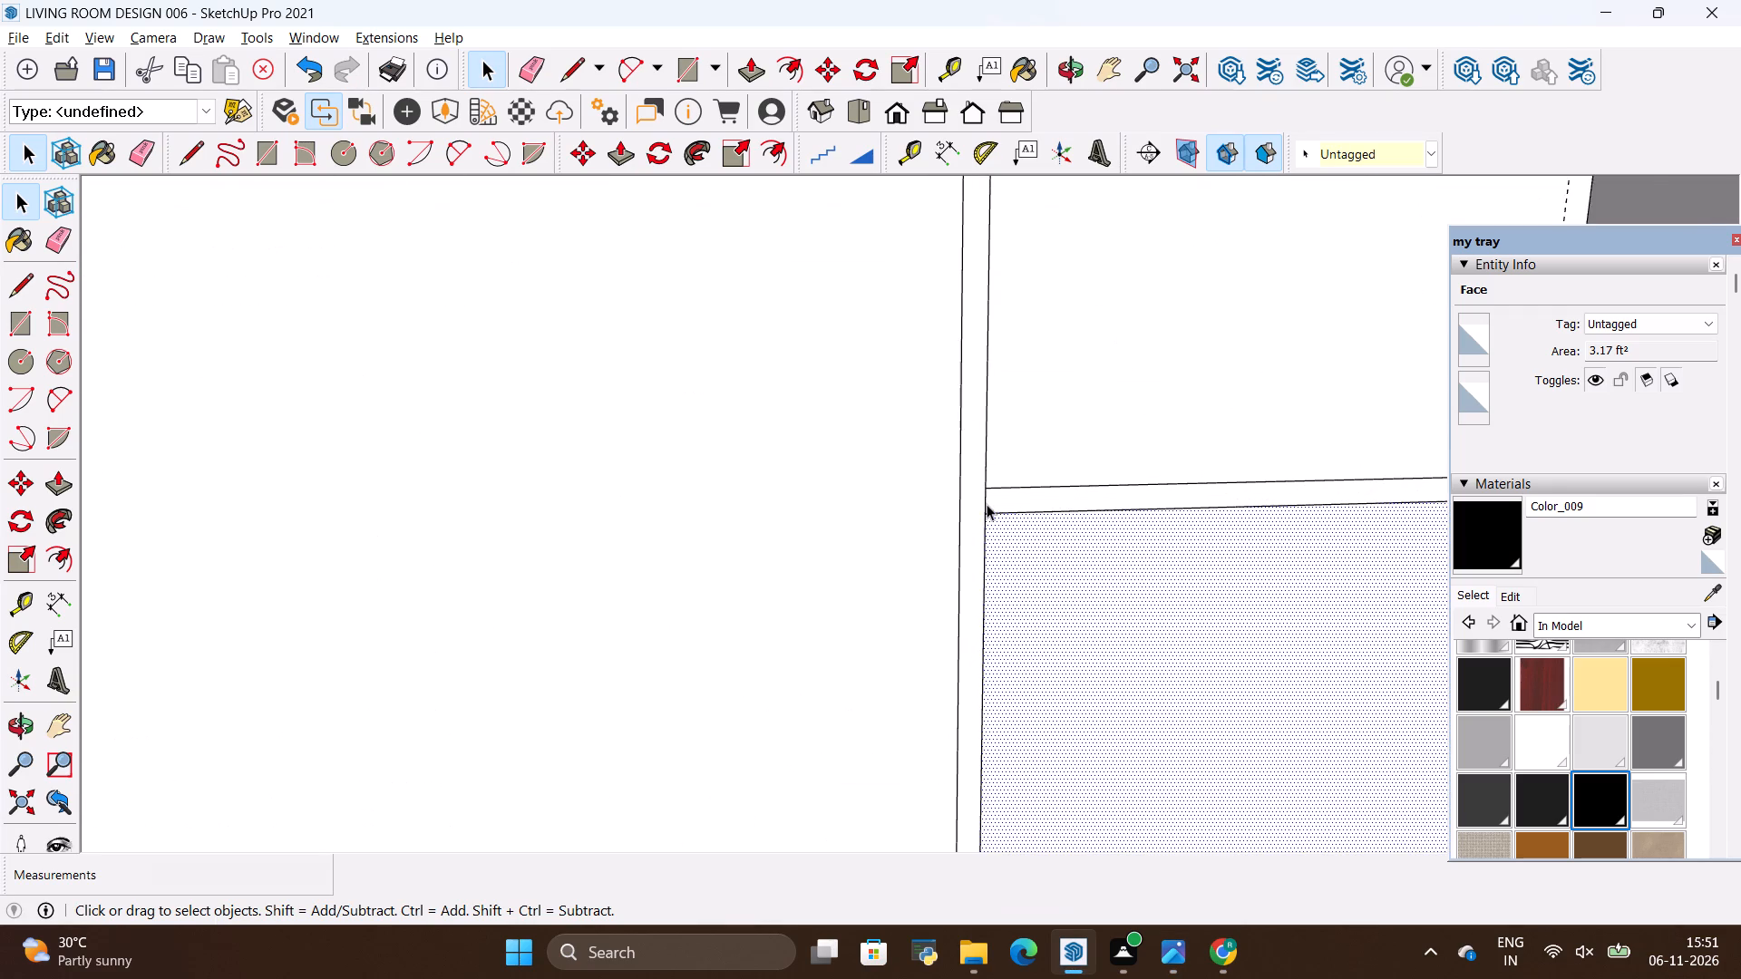
scroll(987, 504, "up", 11)
key("e")
left_click_drag(989, 490, 966, 497)
scroll(966, 343, "down", 4)
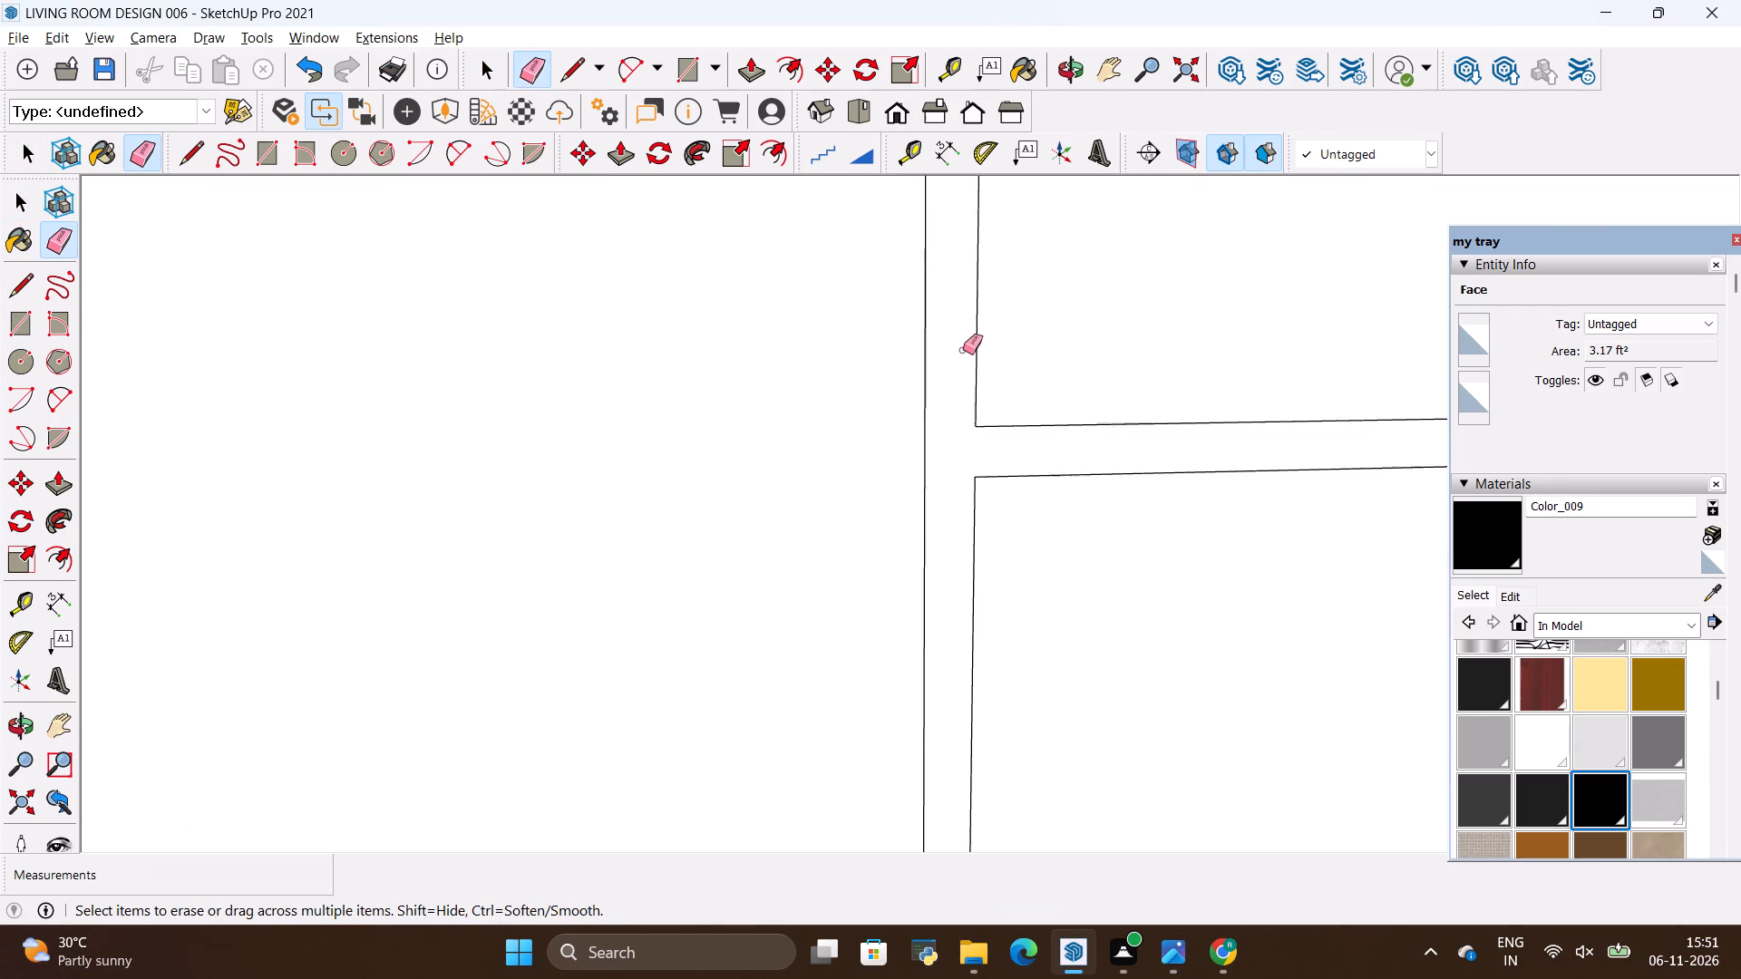
scroll(963, 350, "down", 16)
scroll(946, 591, "up", 11)
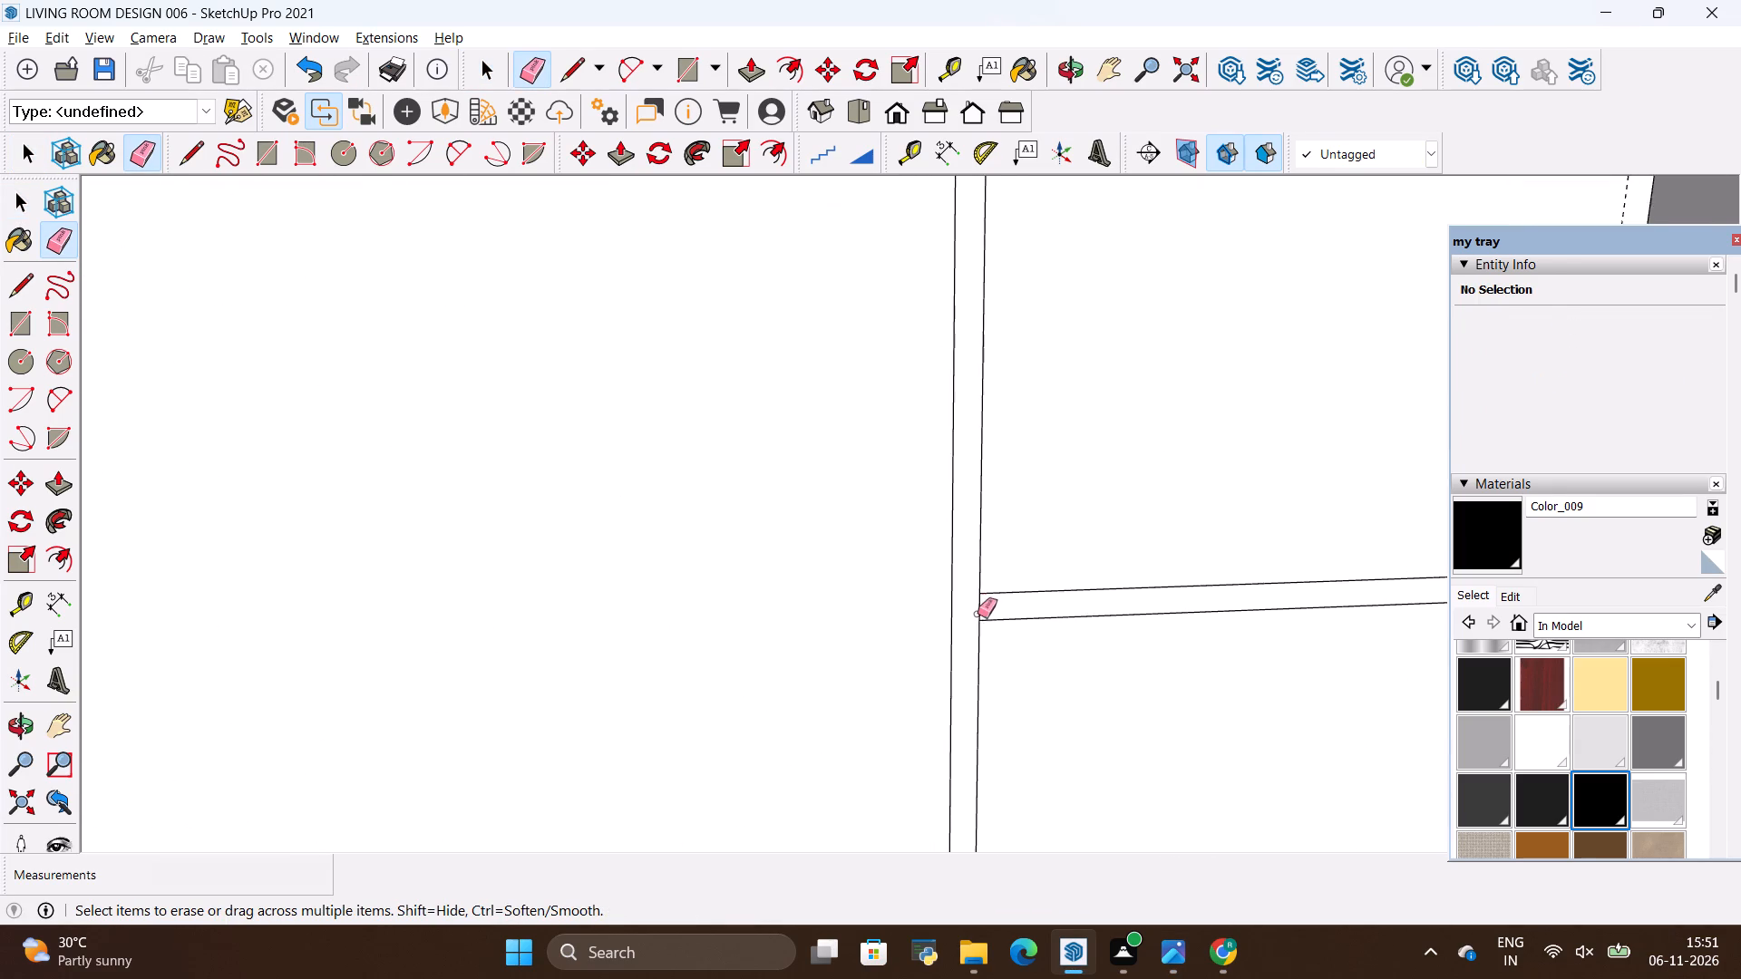
scroll(977, 614, "up", 6)
left_click_drag(977, 601, 986, 599)
key("space")
left_click(982, 599)
scroll(975, 599, "down", 20)
scroll(975, 599, "down", 2)
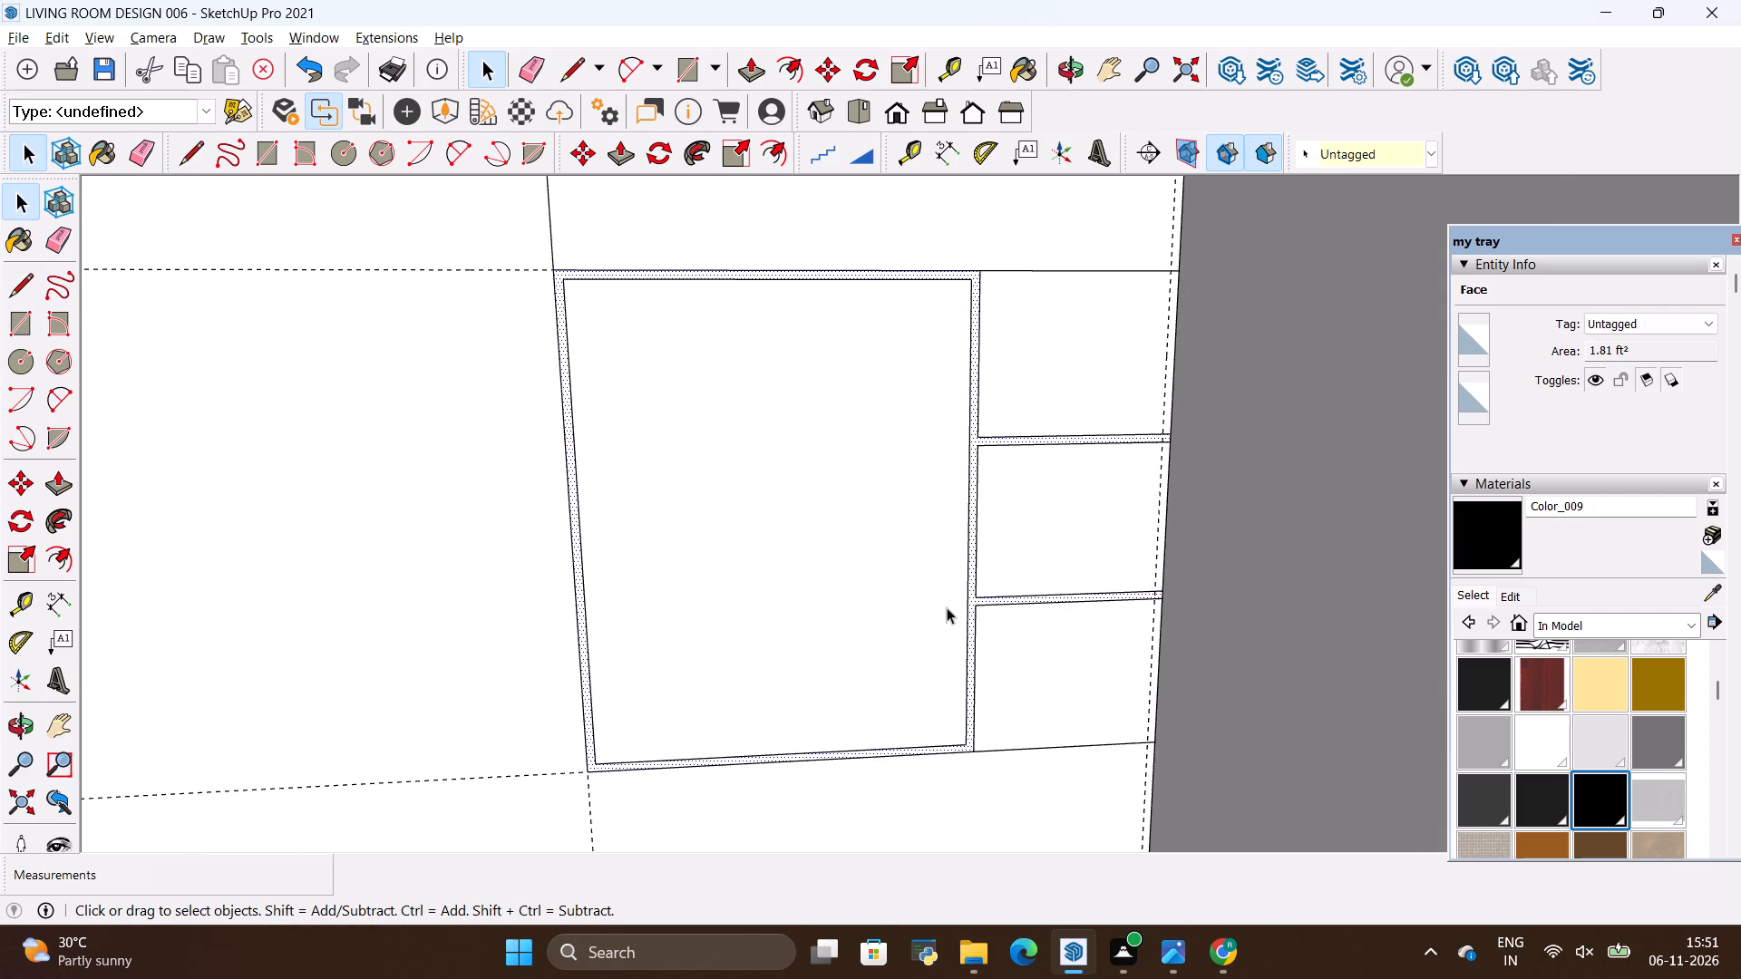
Compare the large panel and the remaining back wall with the shelving and window area in the reference photo.
left_click(627, 622)
key("alt+Tab")
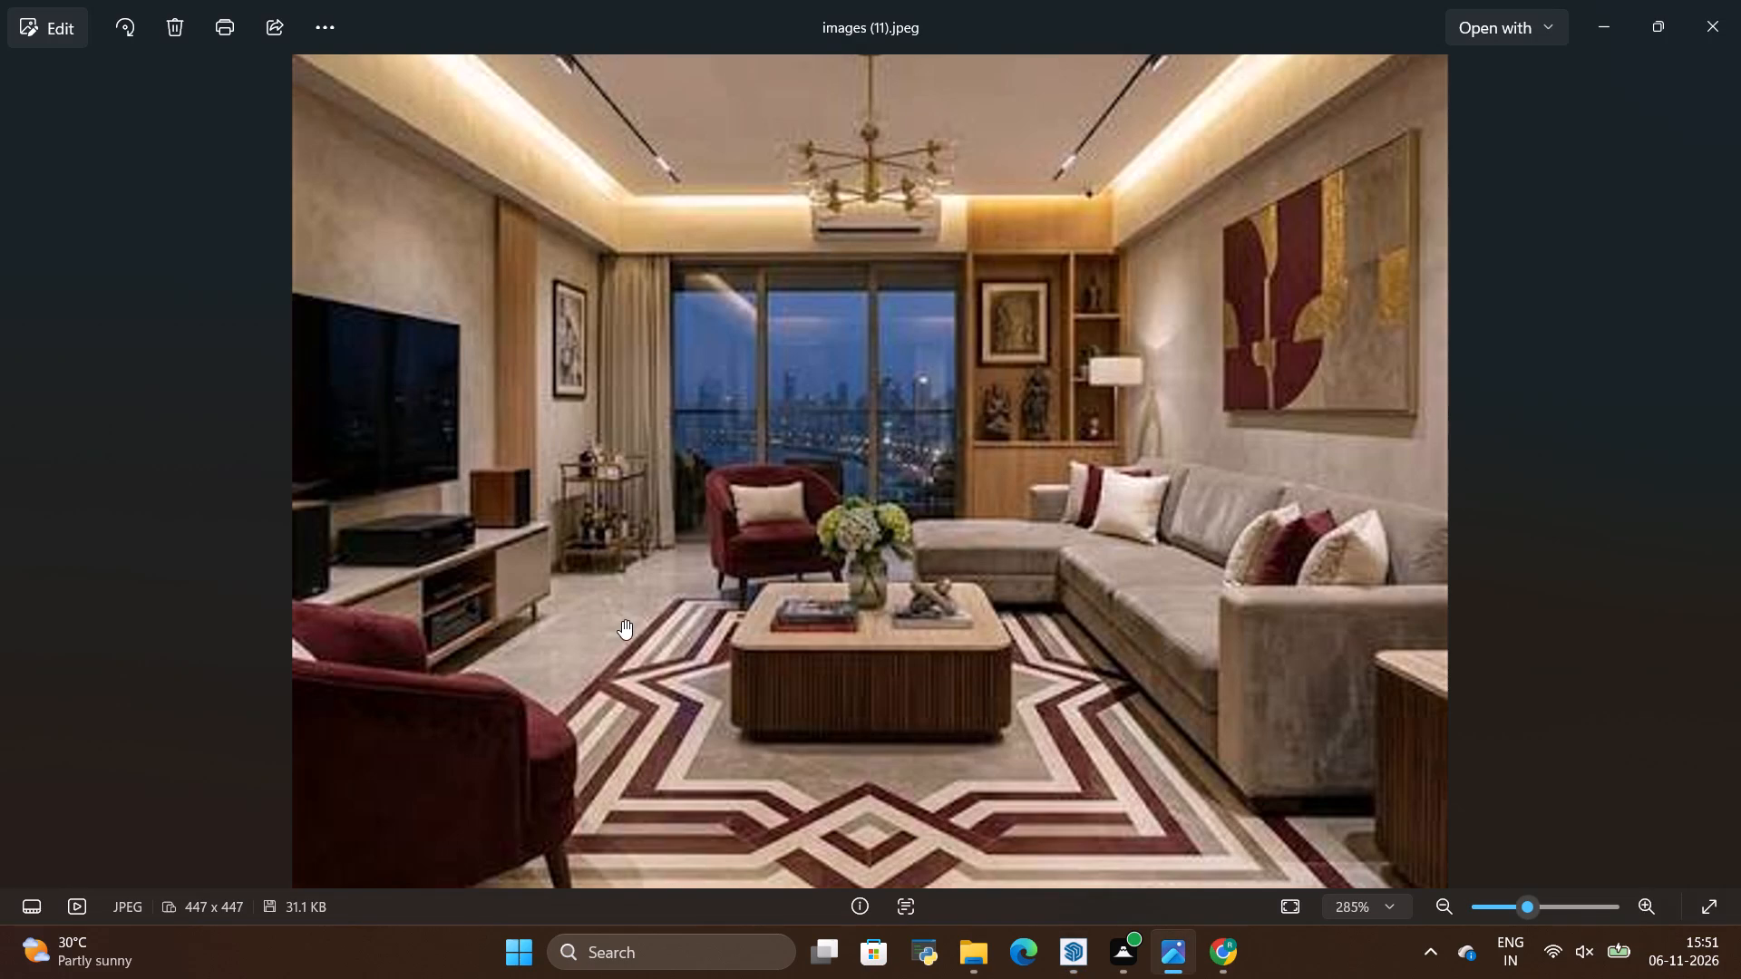
key("alt+Tab")
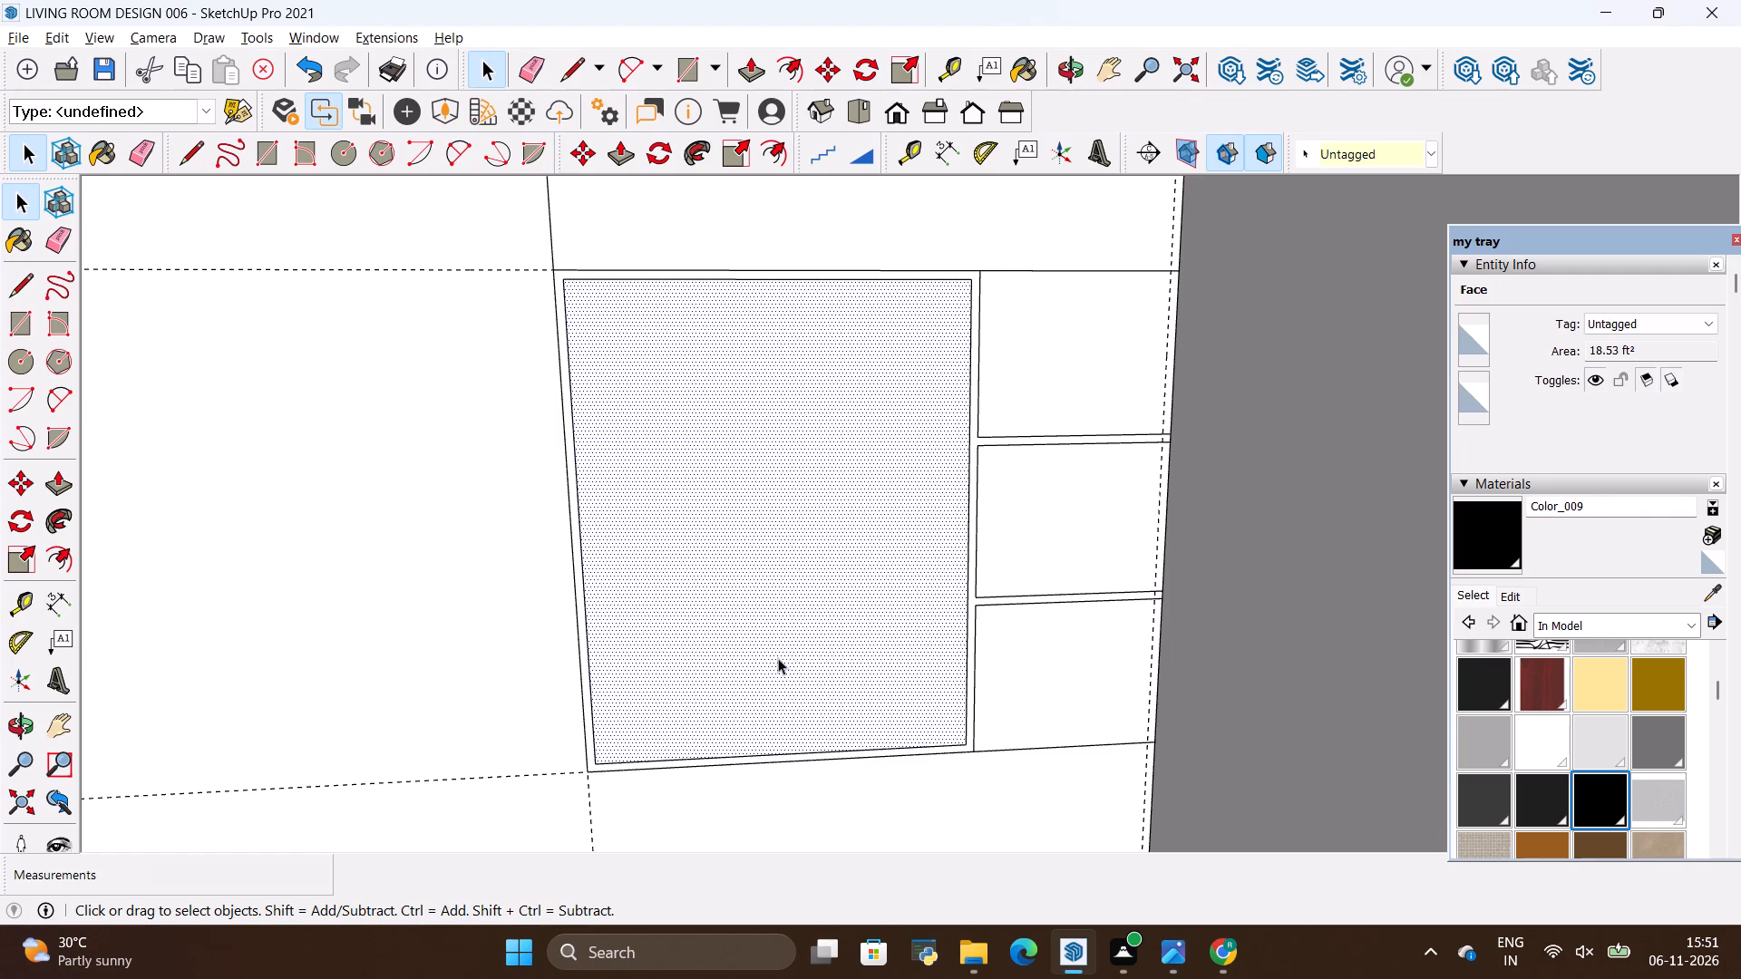
key("alt+Tab")
scroll(1117, 454, "up", 3)
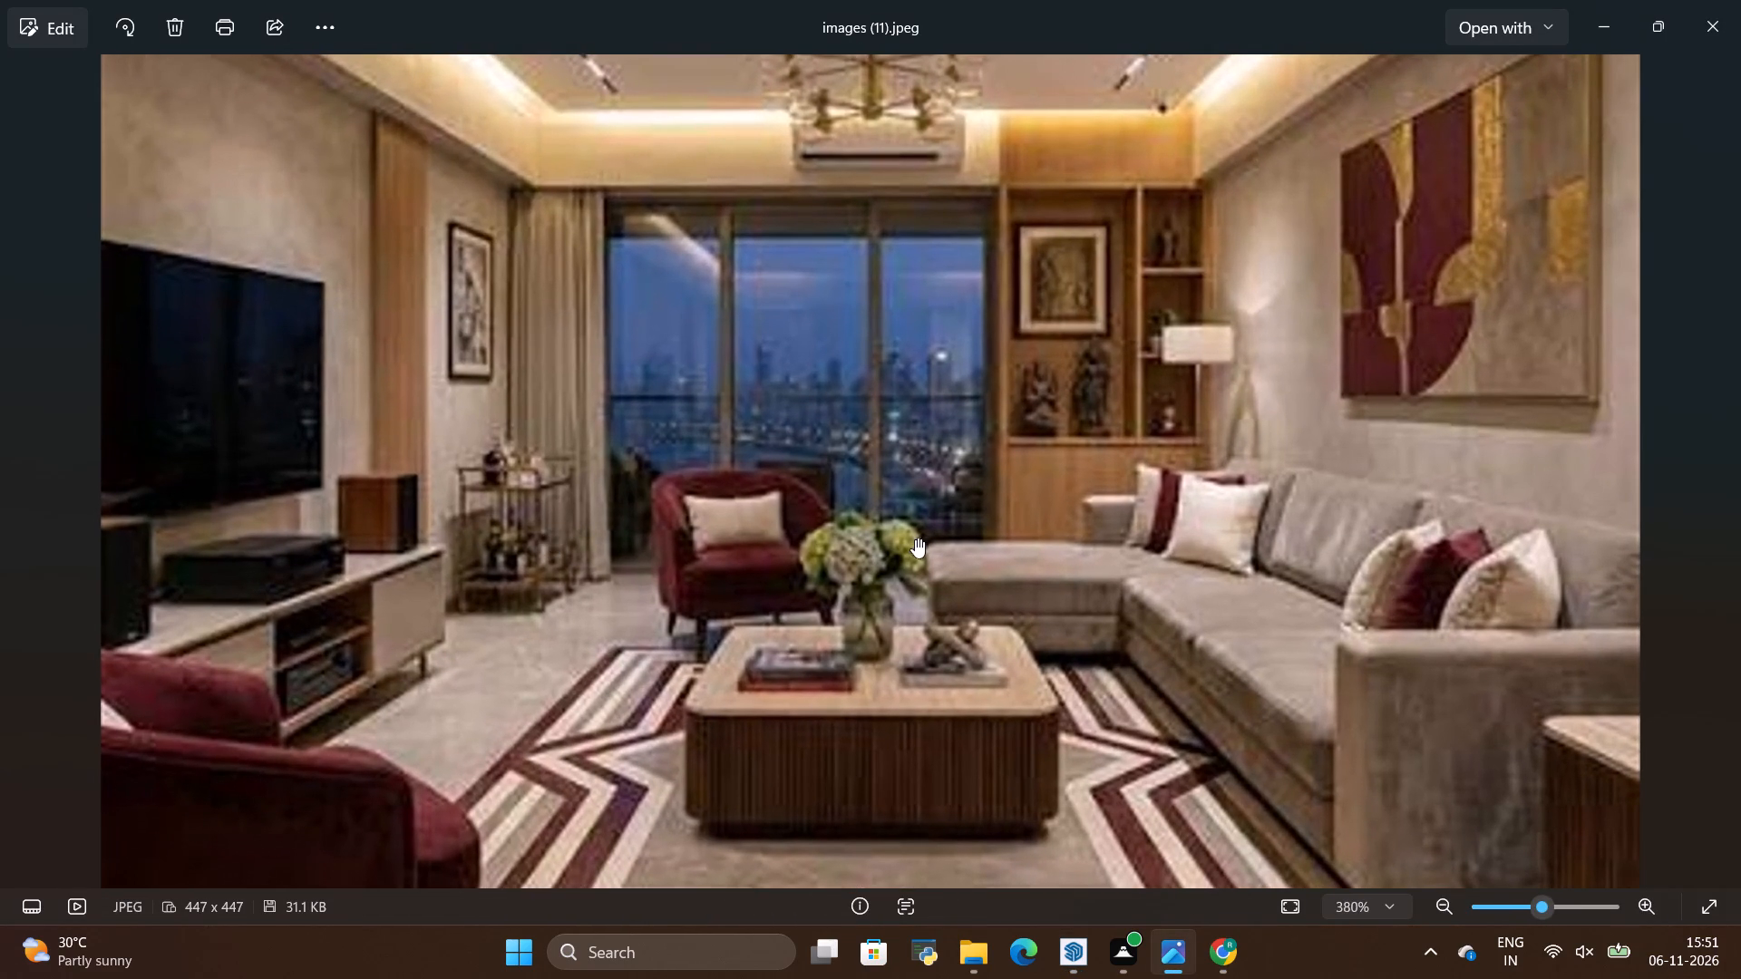
key("alt+Tab")
scroll(893, 543, "down", 3)
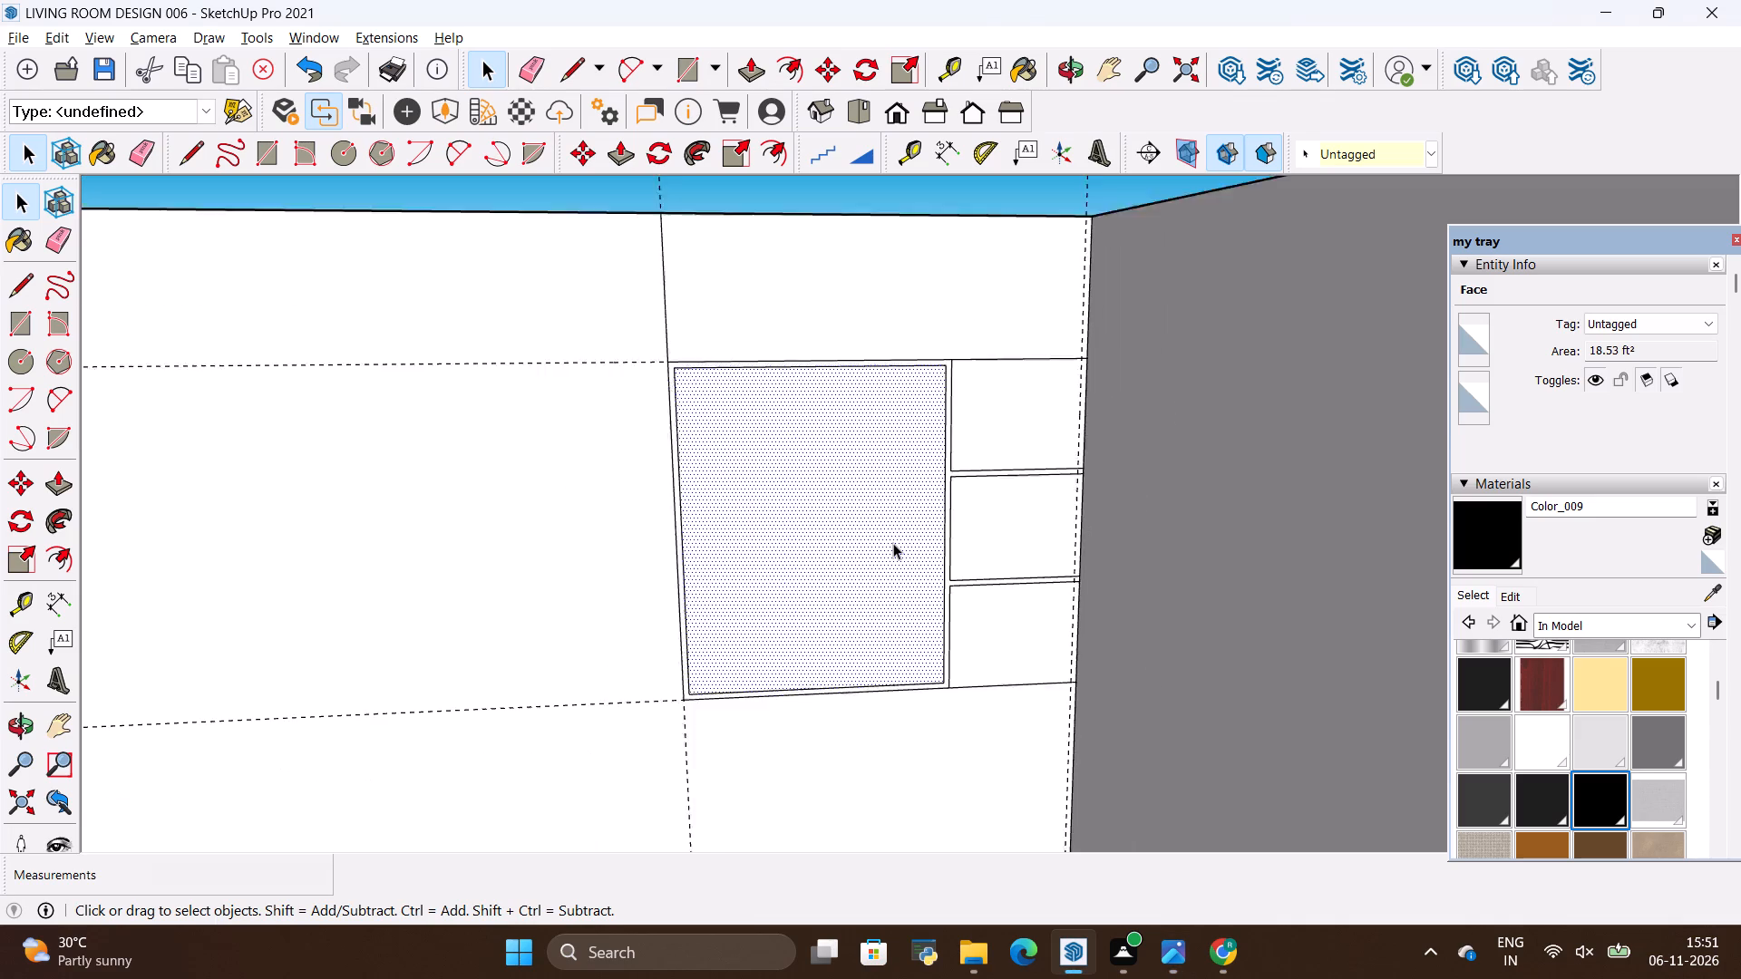
scroll(893, 543, "down", 9)
scroll(755, 618, "up", 4)
key("alt+Tab")
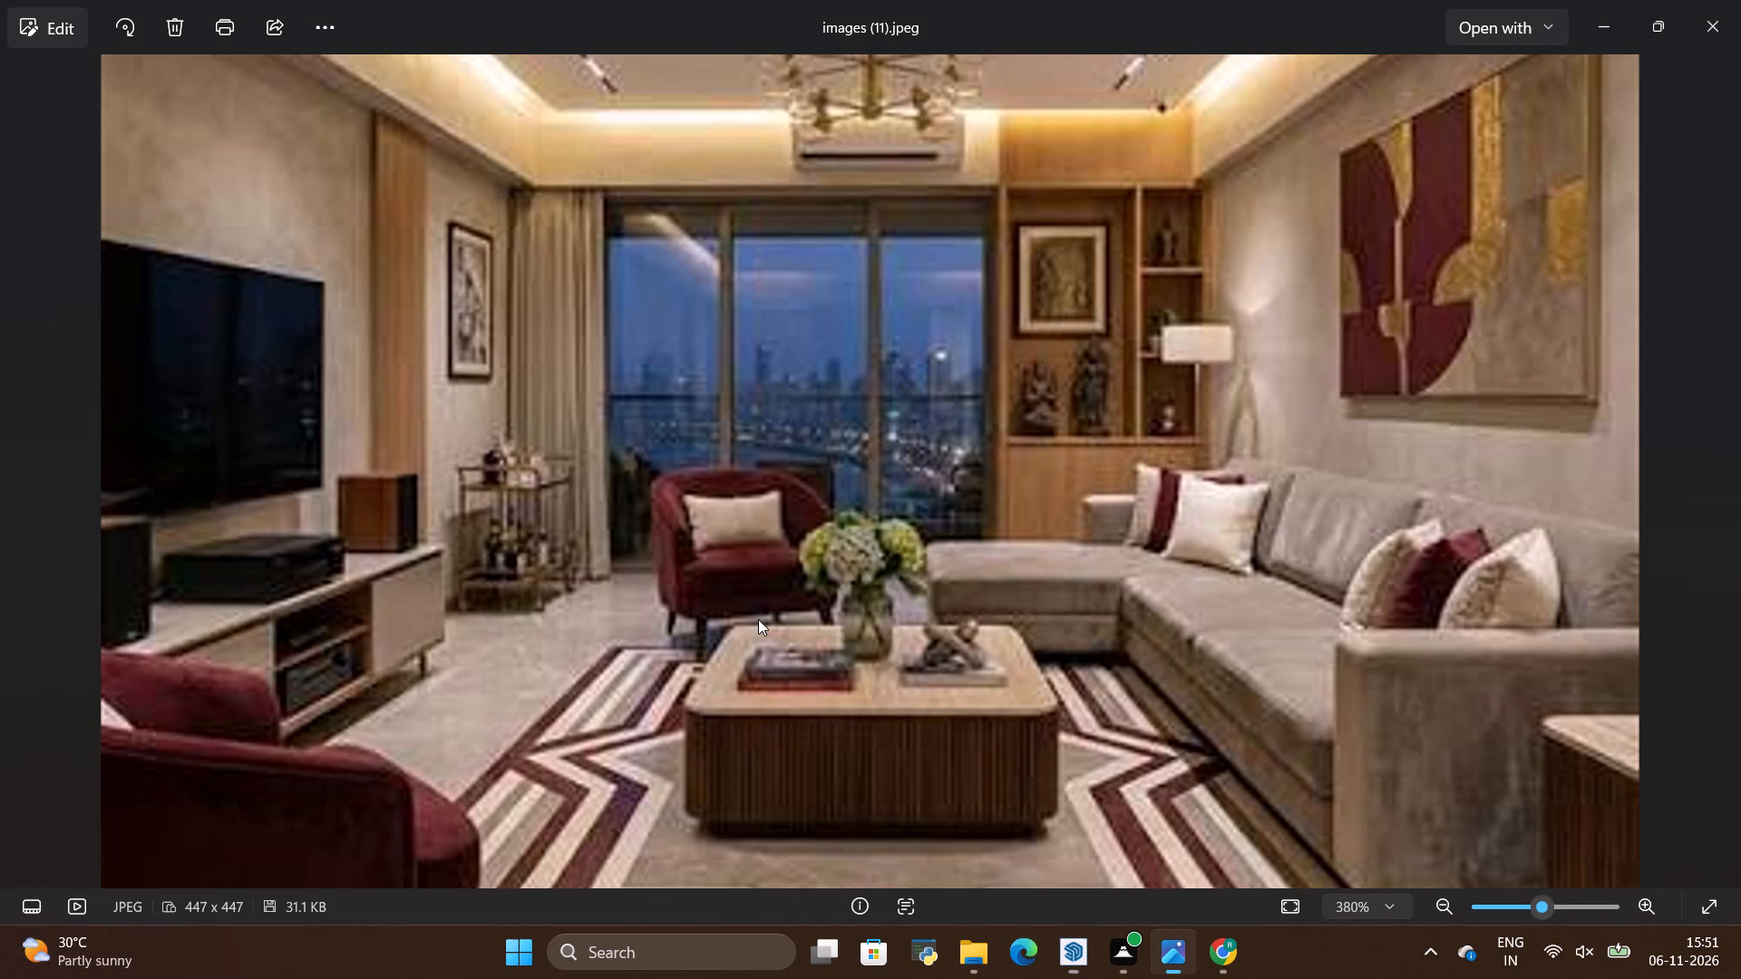
key("alt+Tab")
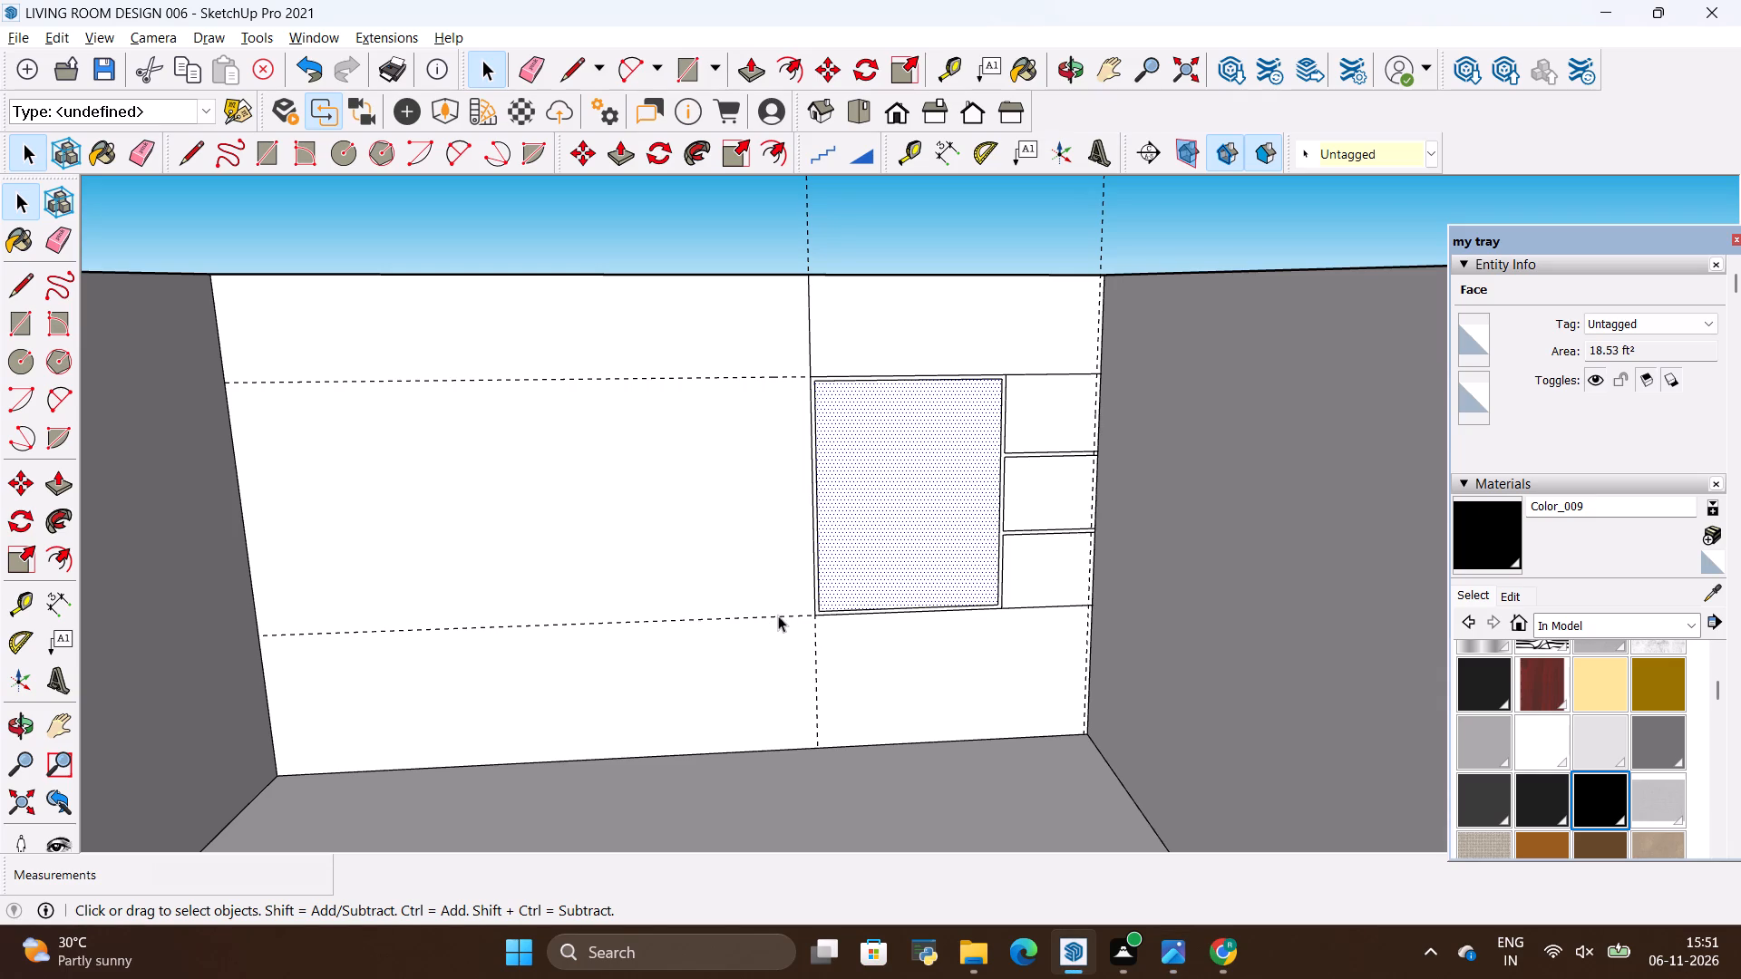
Place a vertical guide 6" outward from the shelving unit's outer-side guide, toward the open part of the back wall.
key("t")
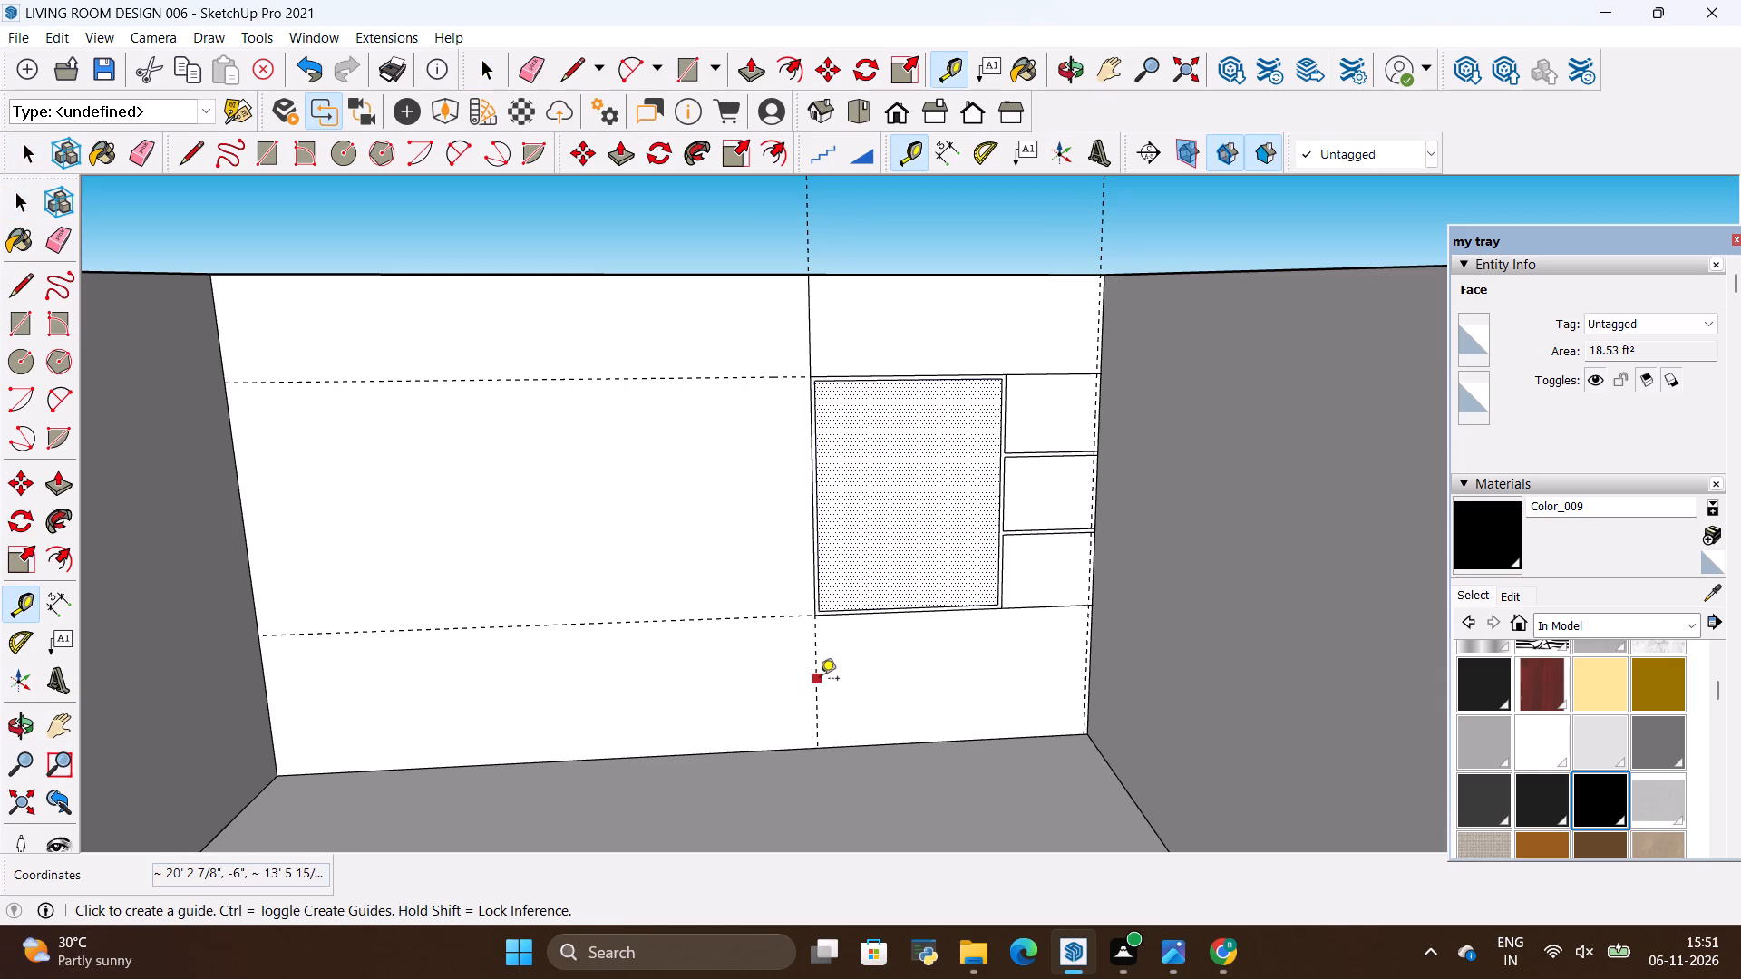
left_click(819, 682)
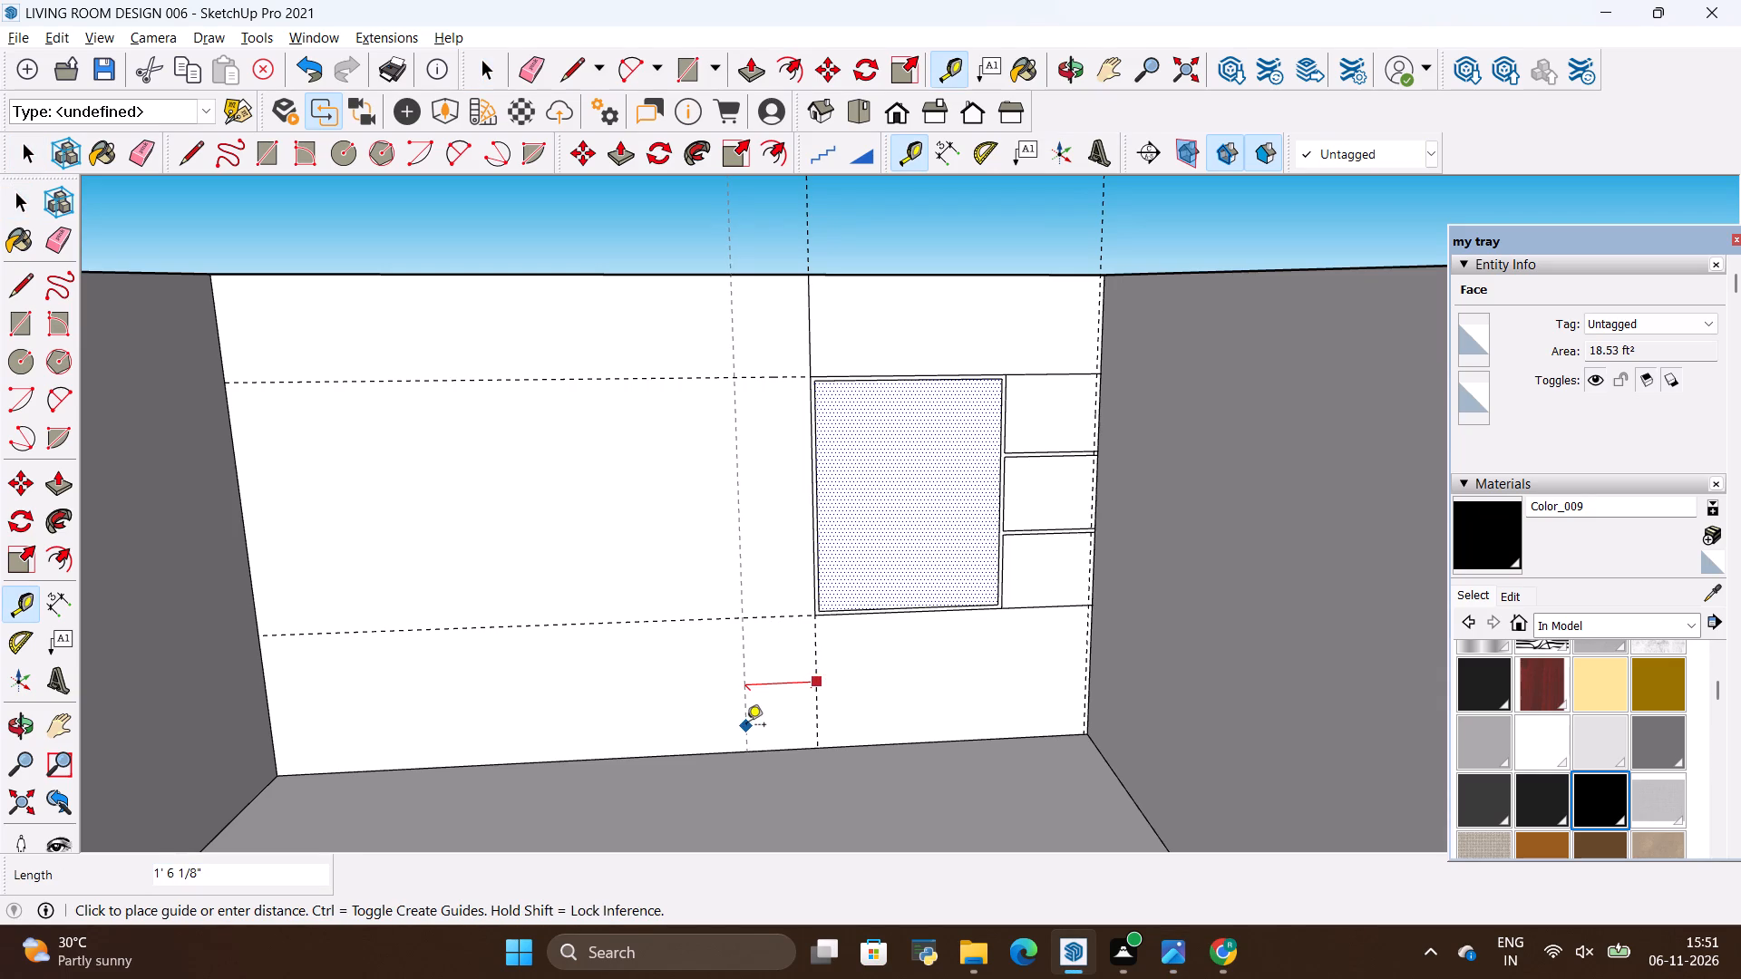
key("BackSpace")
key("6")
key("shift+quotedbl")
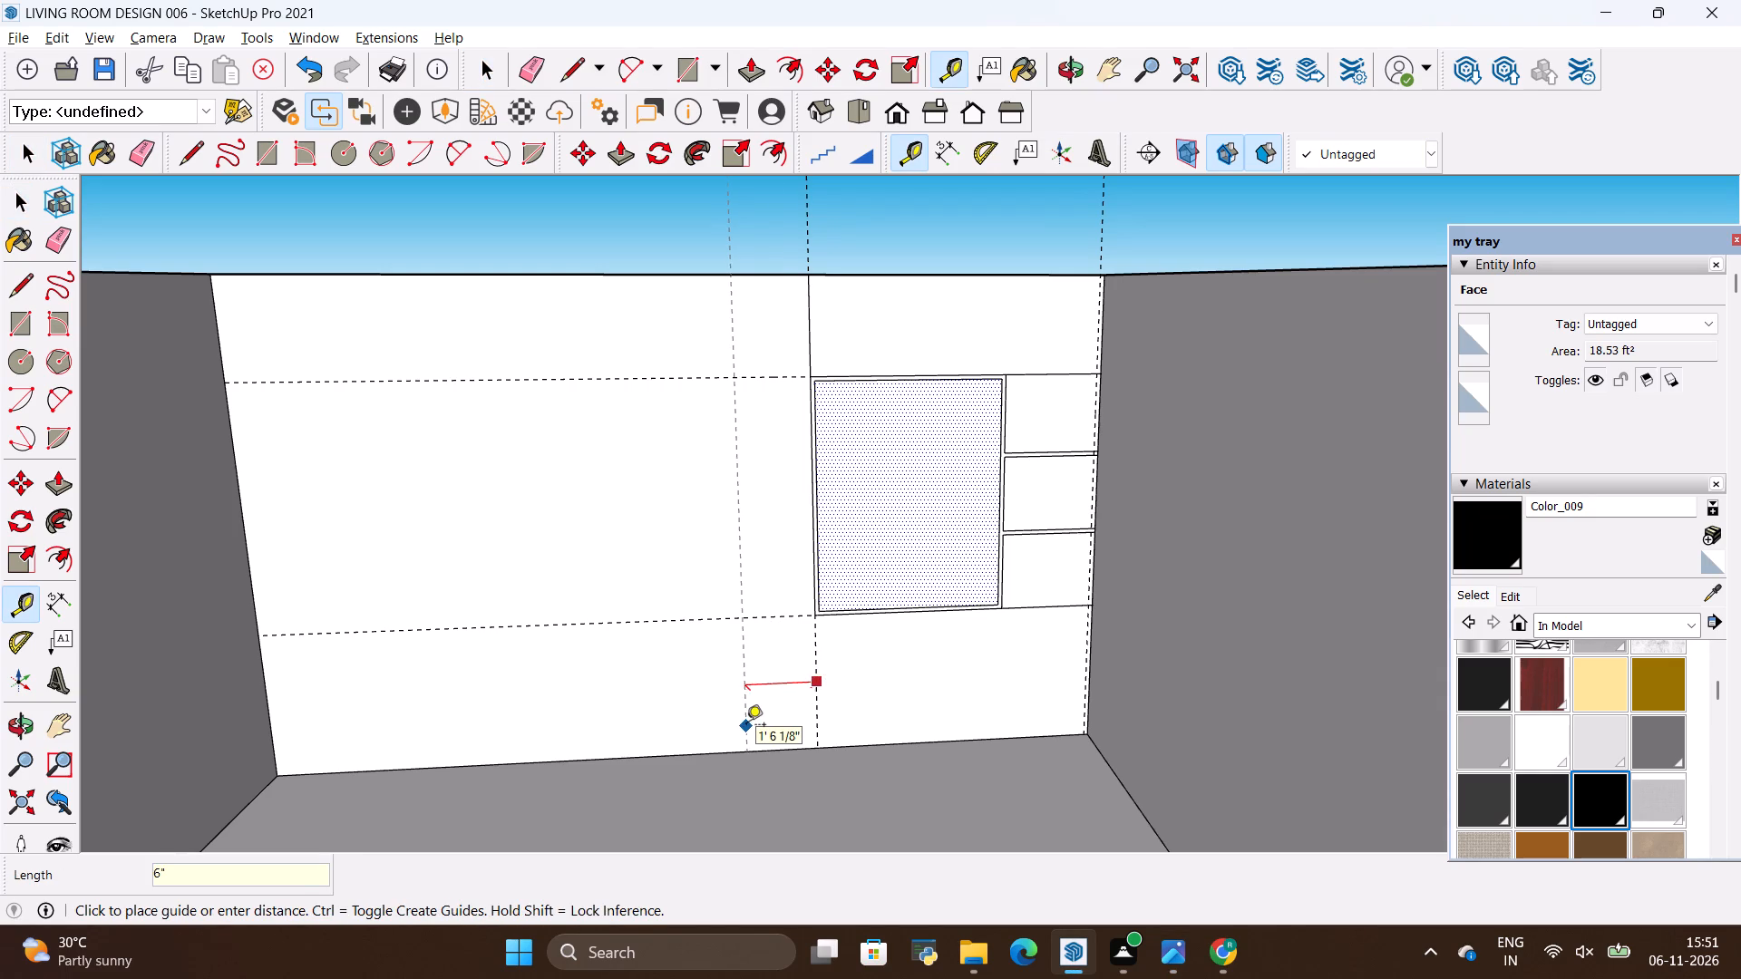
key("Return")
key("alt+Tab")
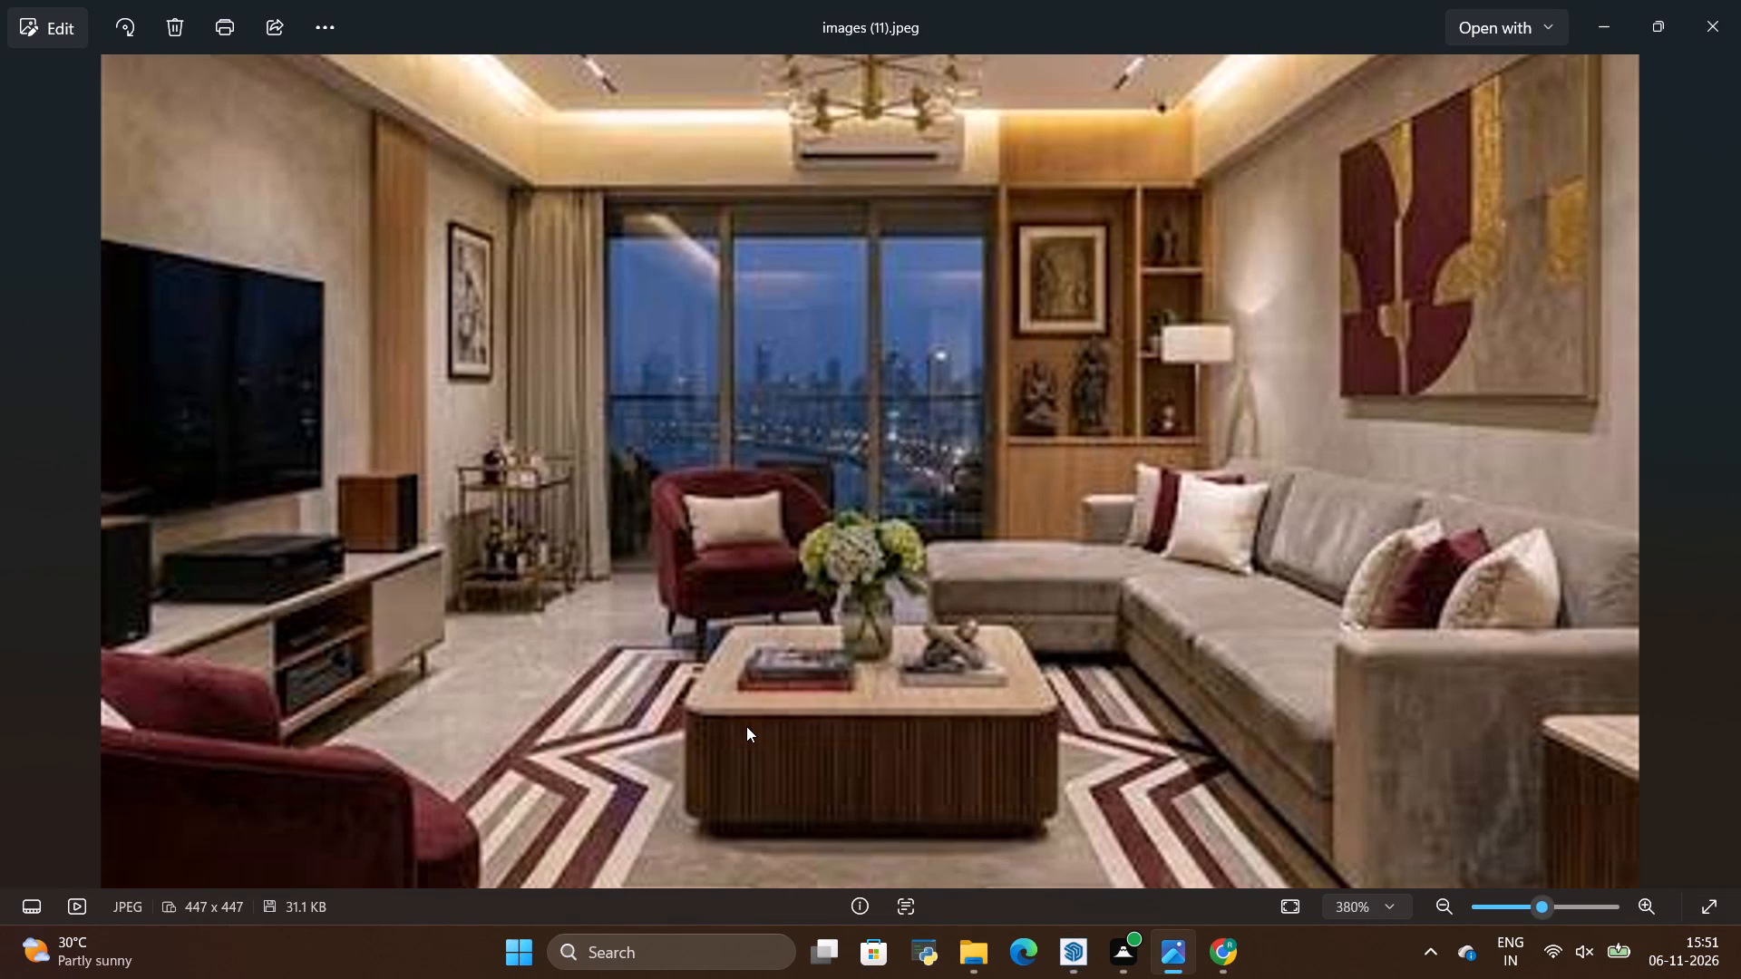
Place a vertical guide 8' from the guide beside the shelving unit, across the open part of the back wall.
key("alt+Tab")
key("alt+Tab")
key("alt+Tab")
key("t")
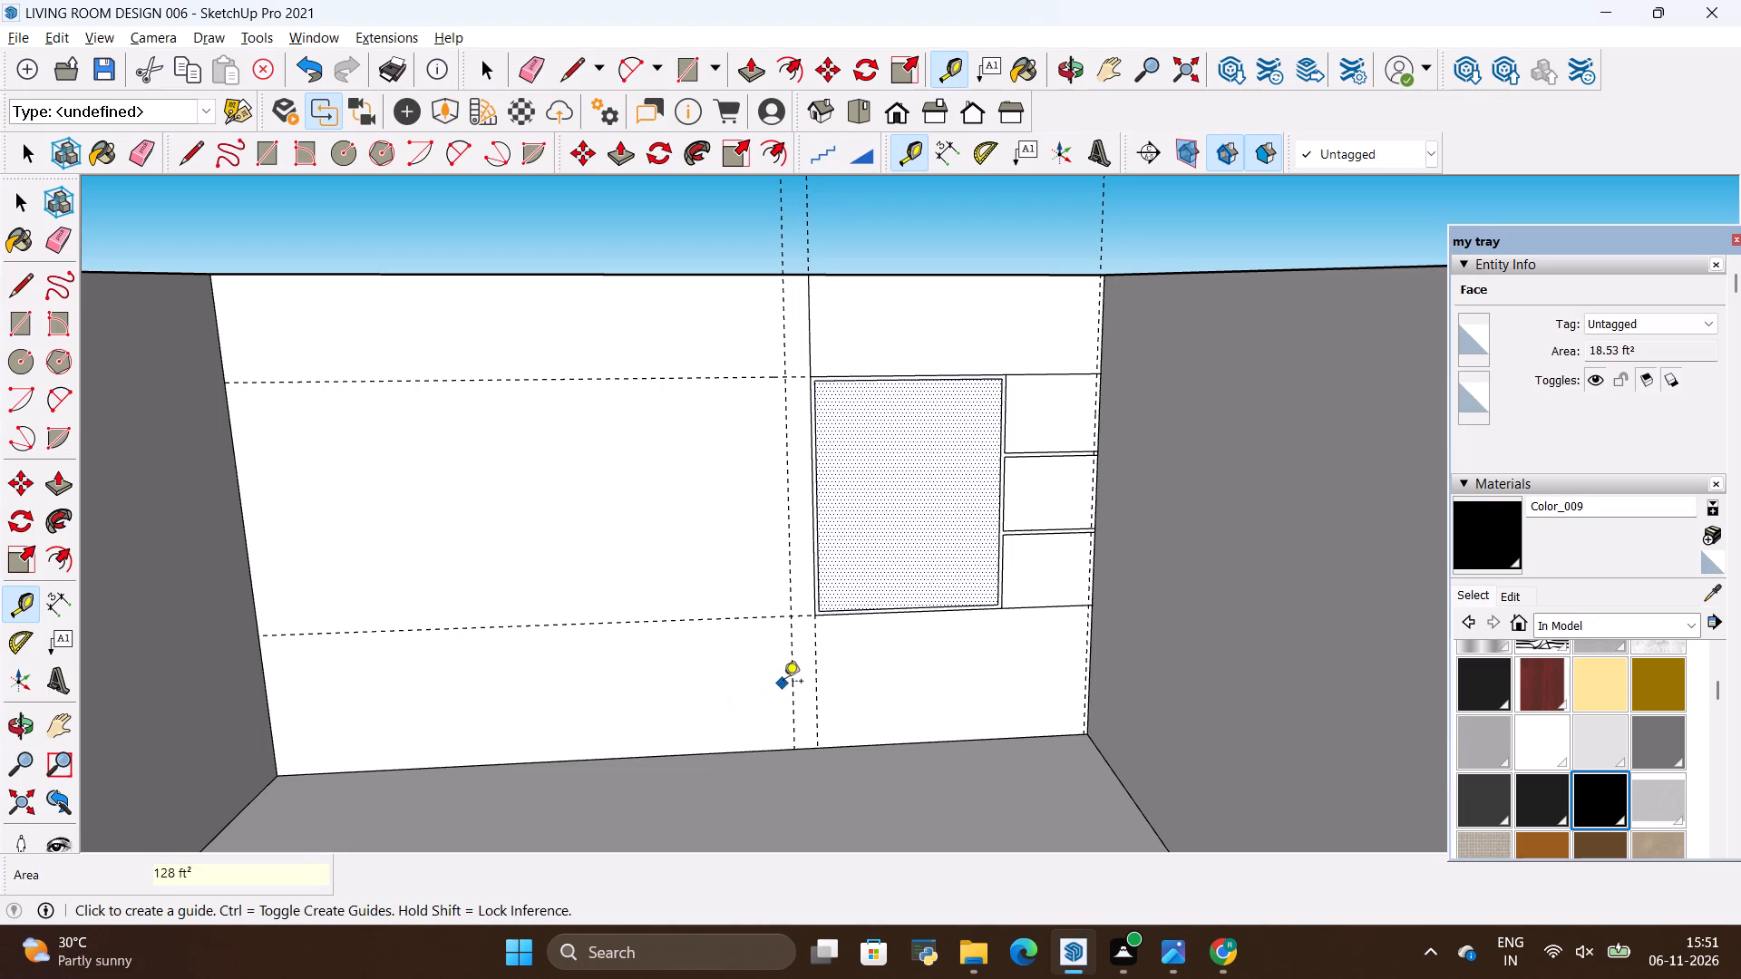
left_click(793, 678)
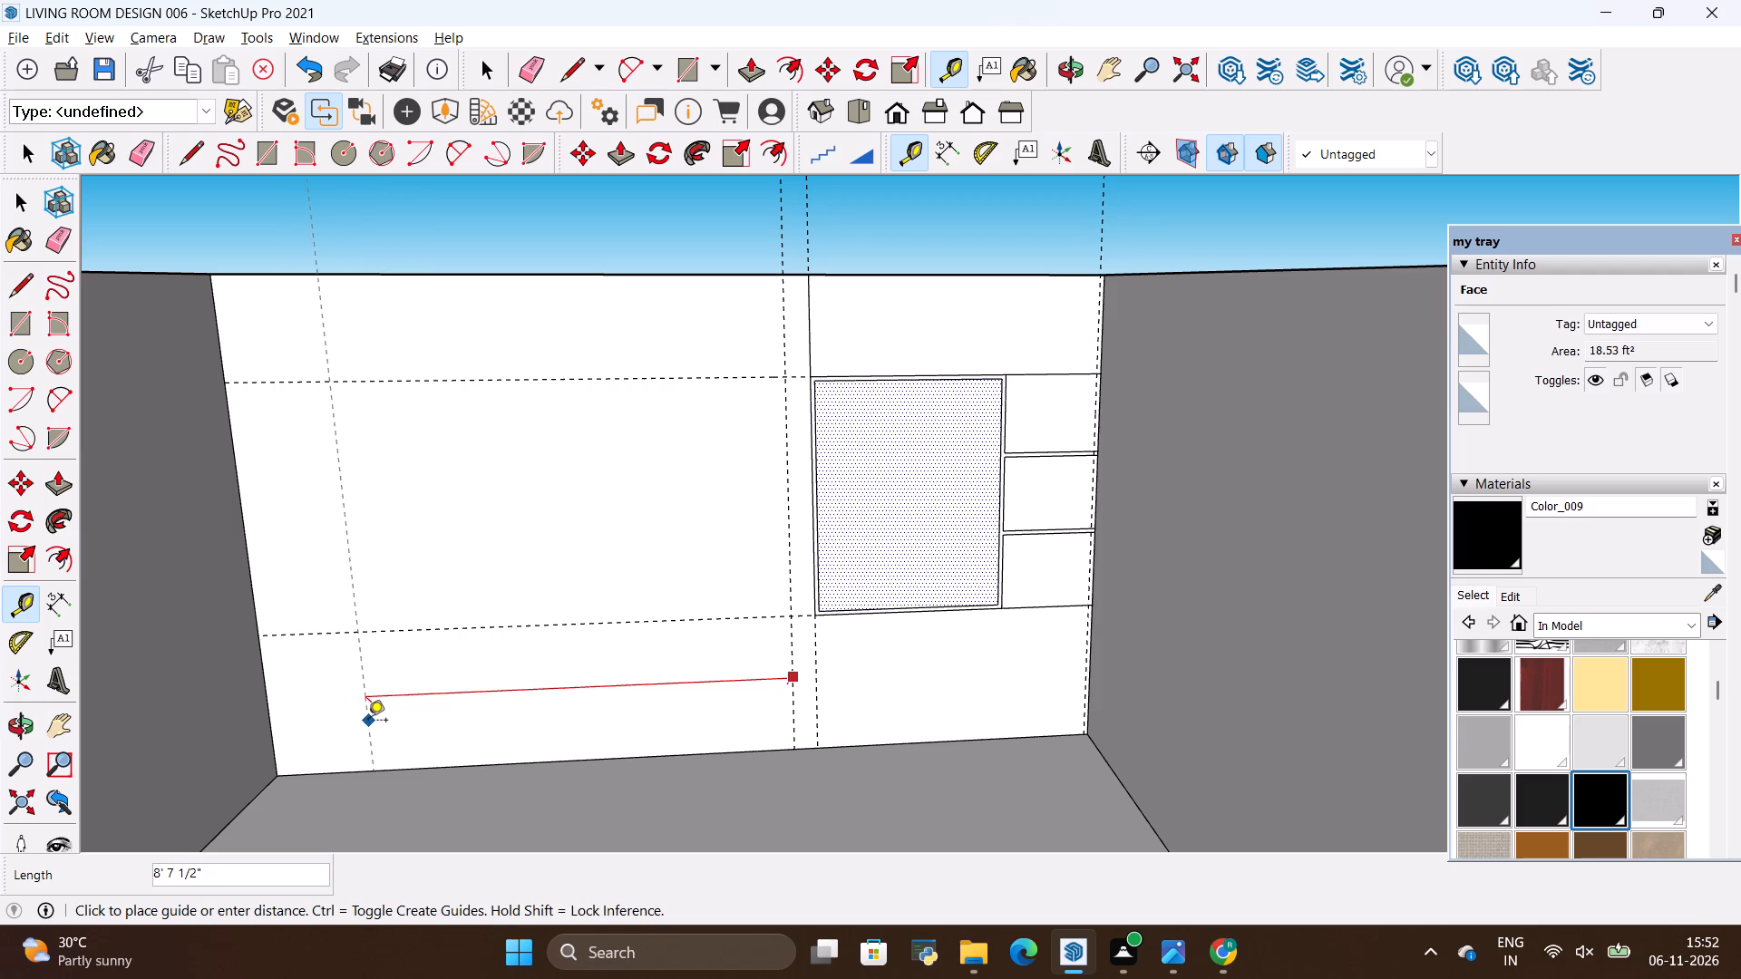
key("BackSpace")
key("8")
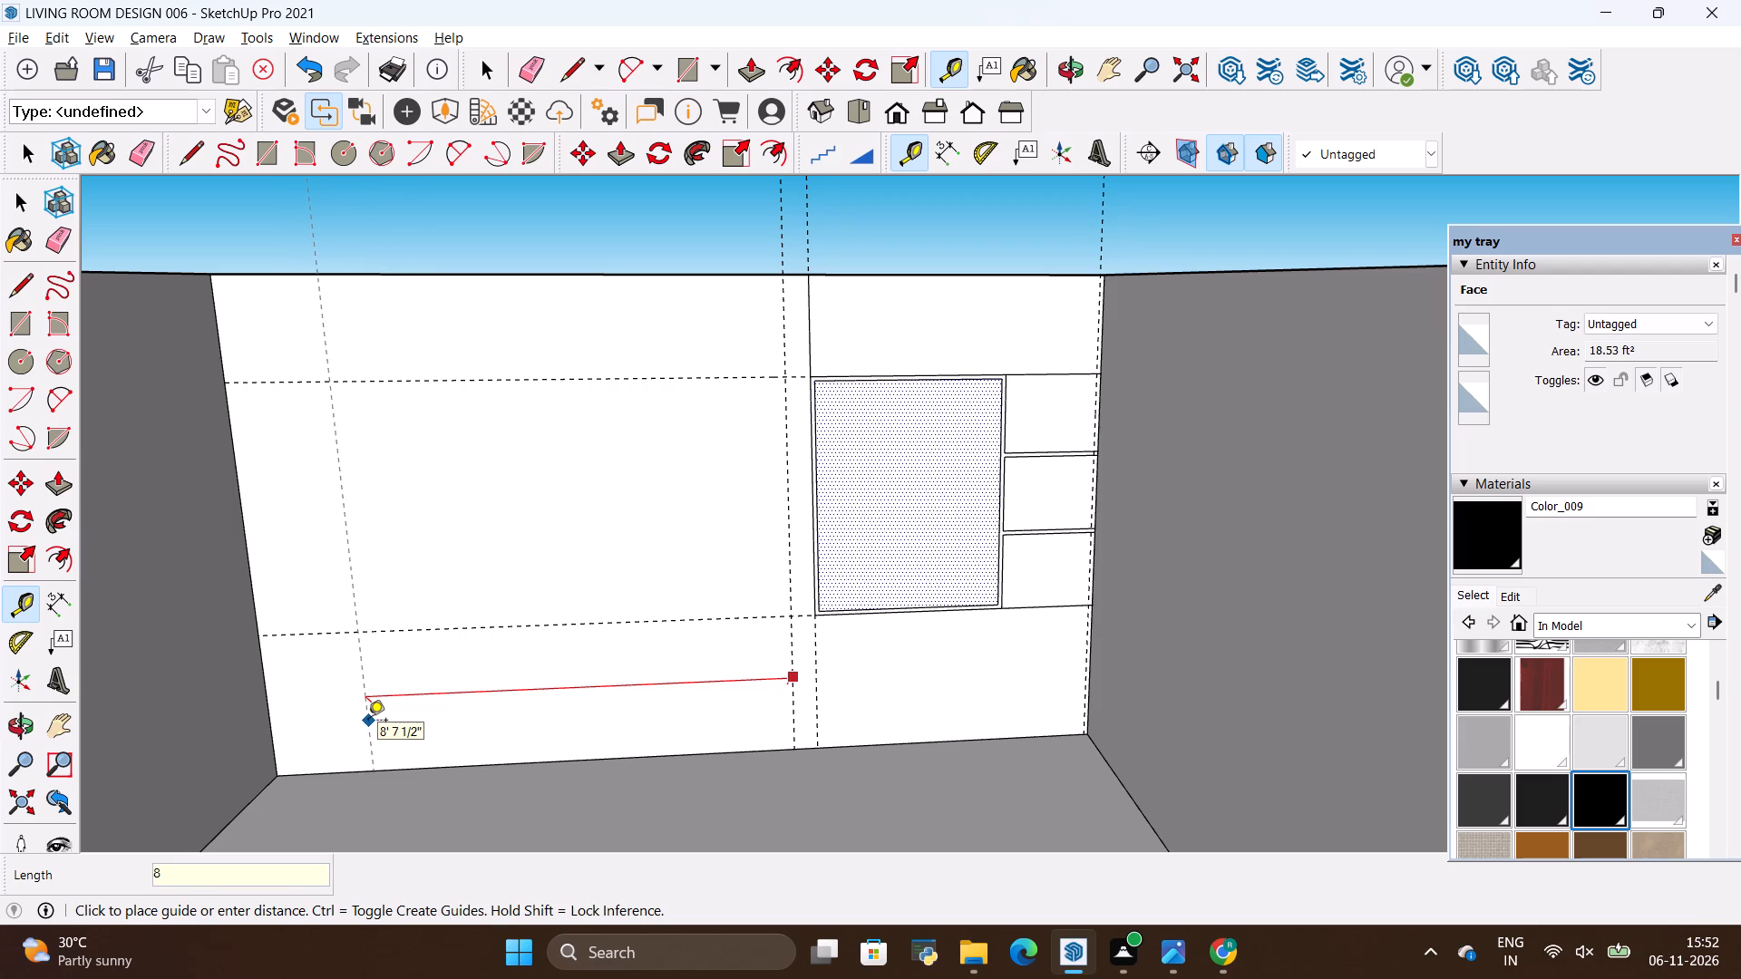
key("apostrophe")
key("Return")
key("space")
Cut the window opening by drawing a rectangle between the vertical guides, from the upper guide to the floor, and pushing it 6" through the wall.
key("r")
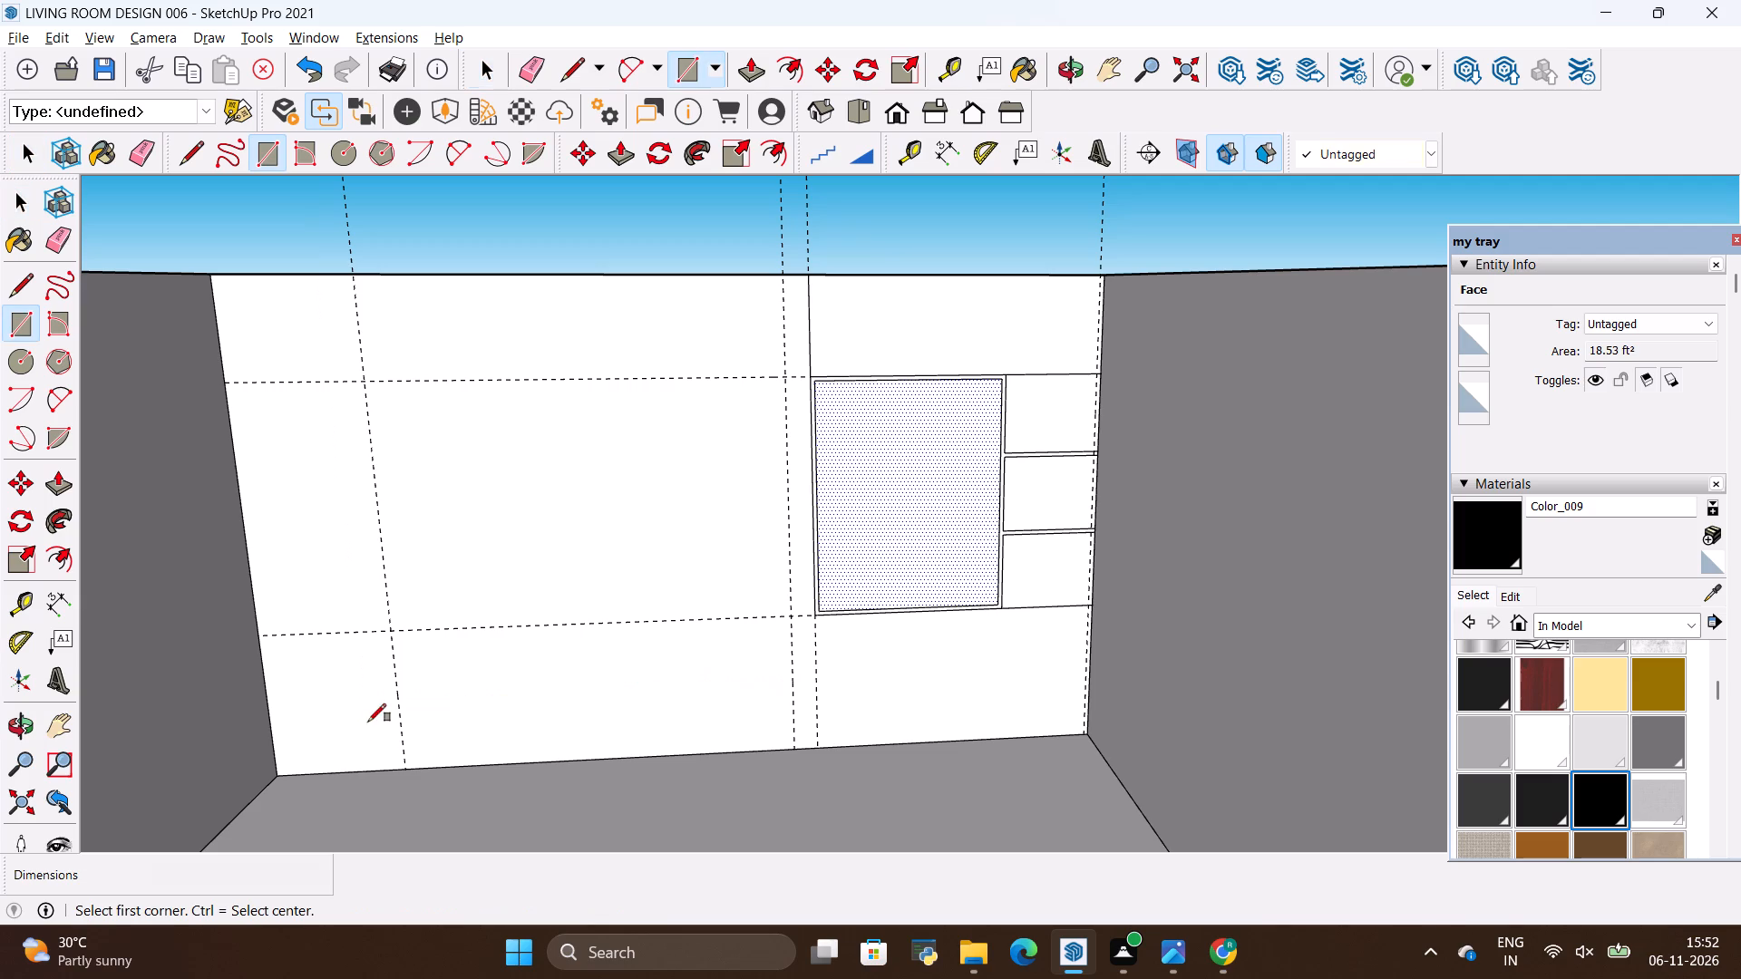
left_click(369, 383)
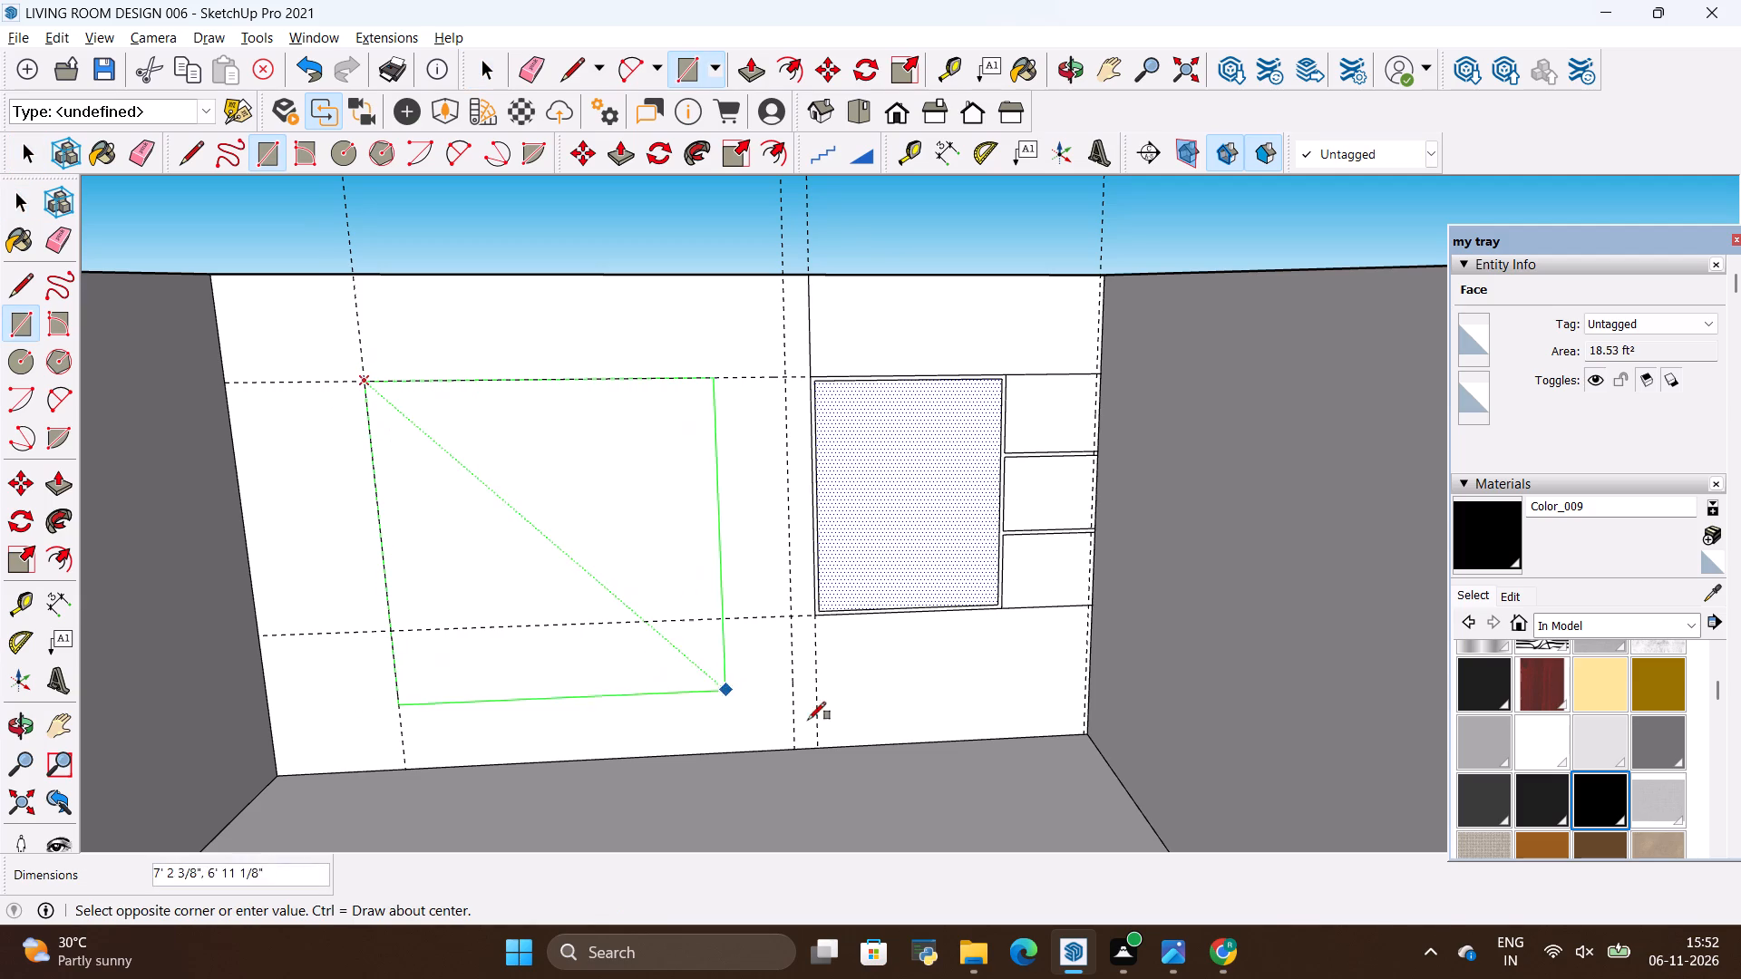
left_click(795, 744)
key("space")
left_click(714, 705)
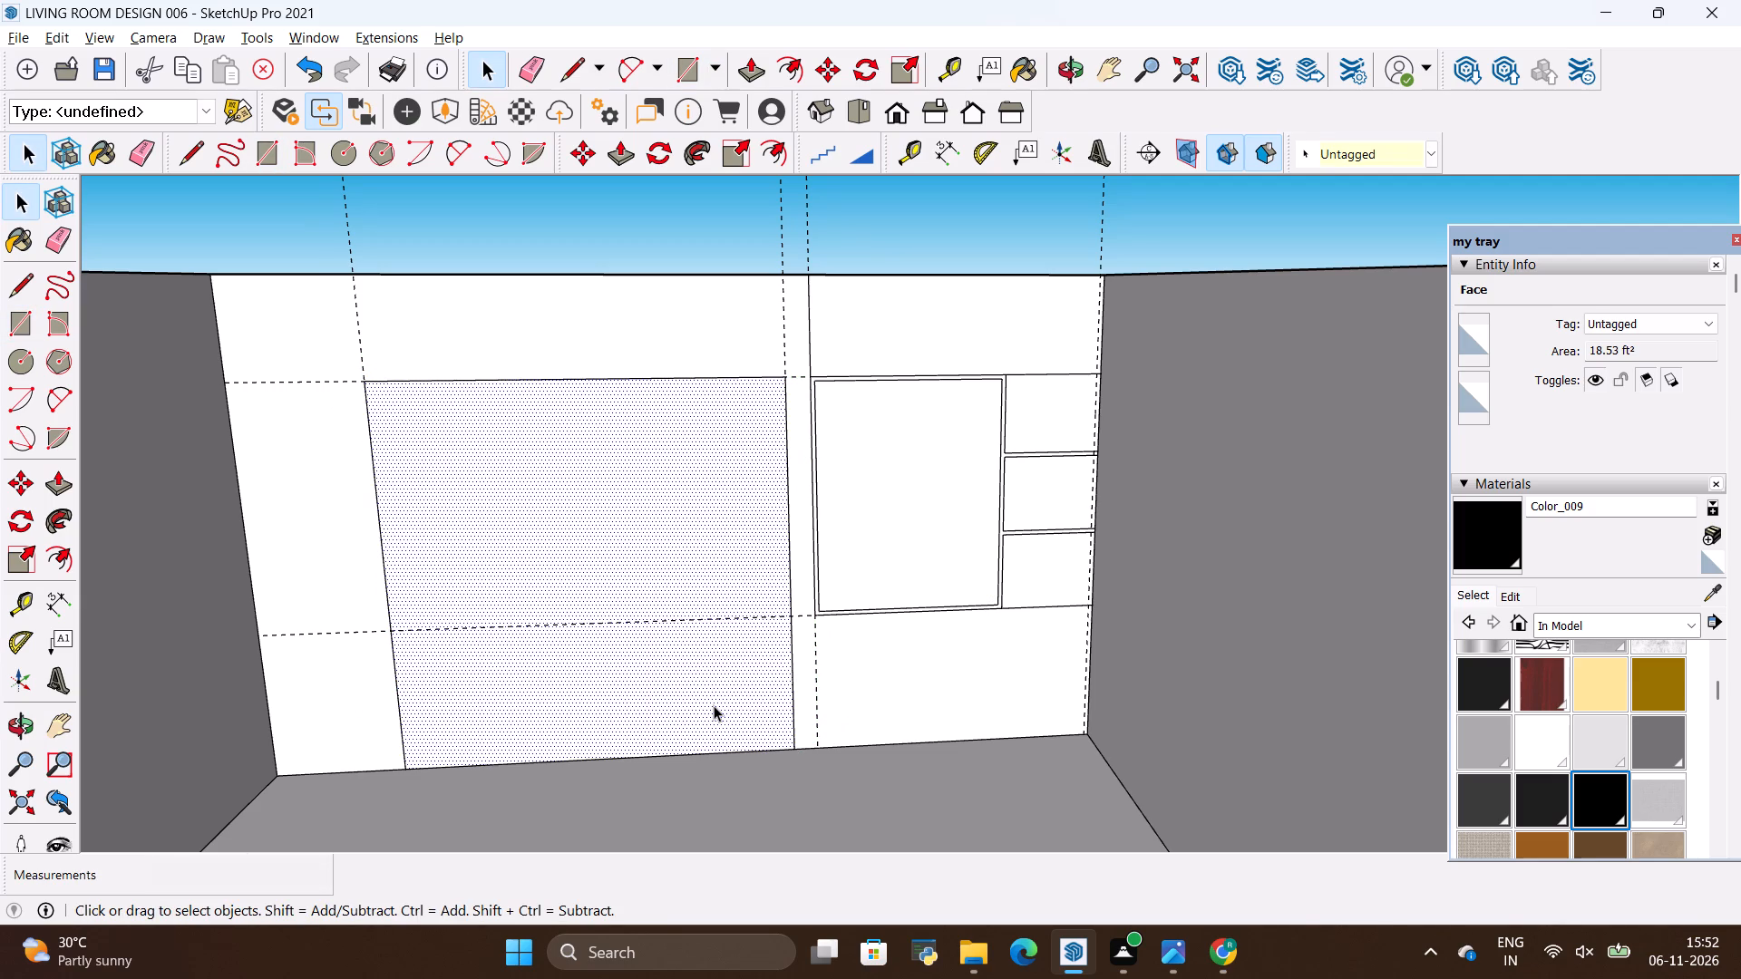
key("p")
left_click_drag(714, 705, 714, 596)
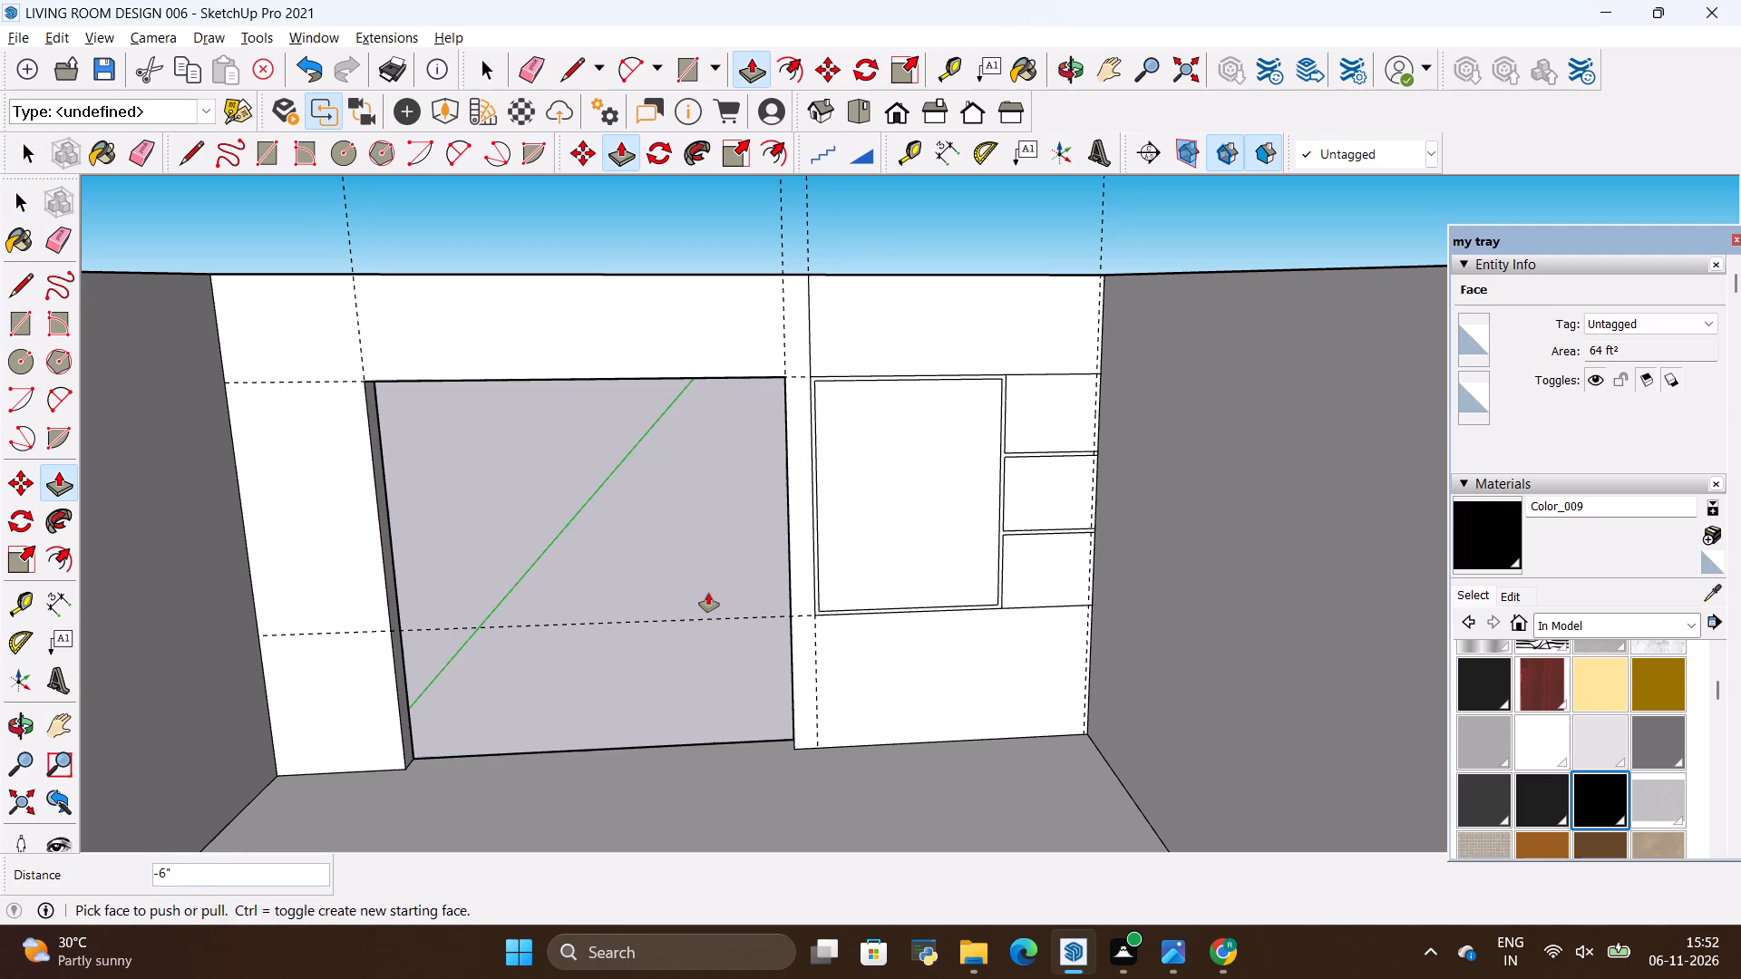
key("space")
Erase the lower horizontal guide that crosses the new window opening.
key("e")
left_click_drag(696, 597, 704, 608)
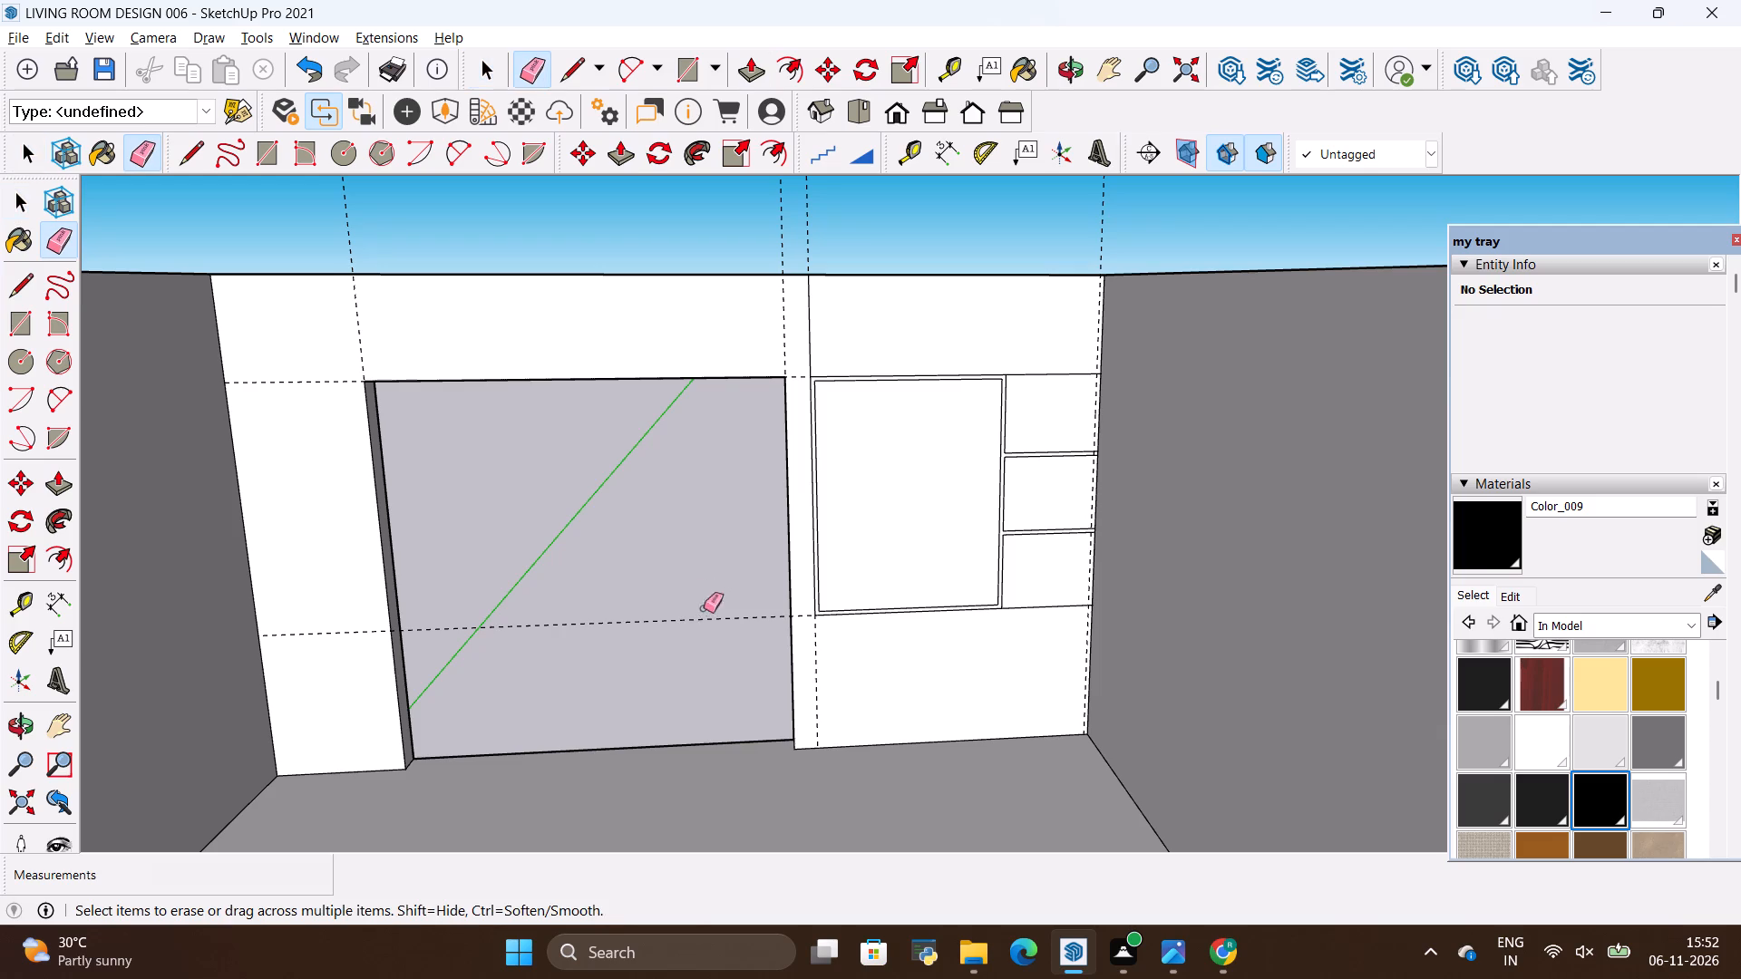
left_click_drag(704, 608, 714, 618)
Compare the new opening with the window in the reference photo and examine the opening from several angles.
key("alt+Tab")
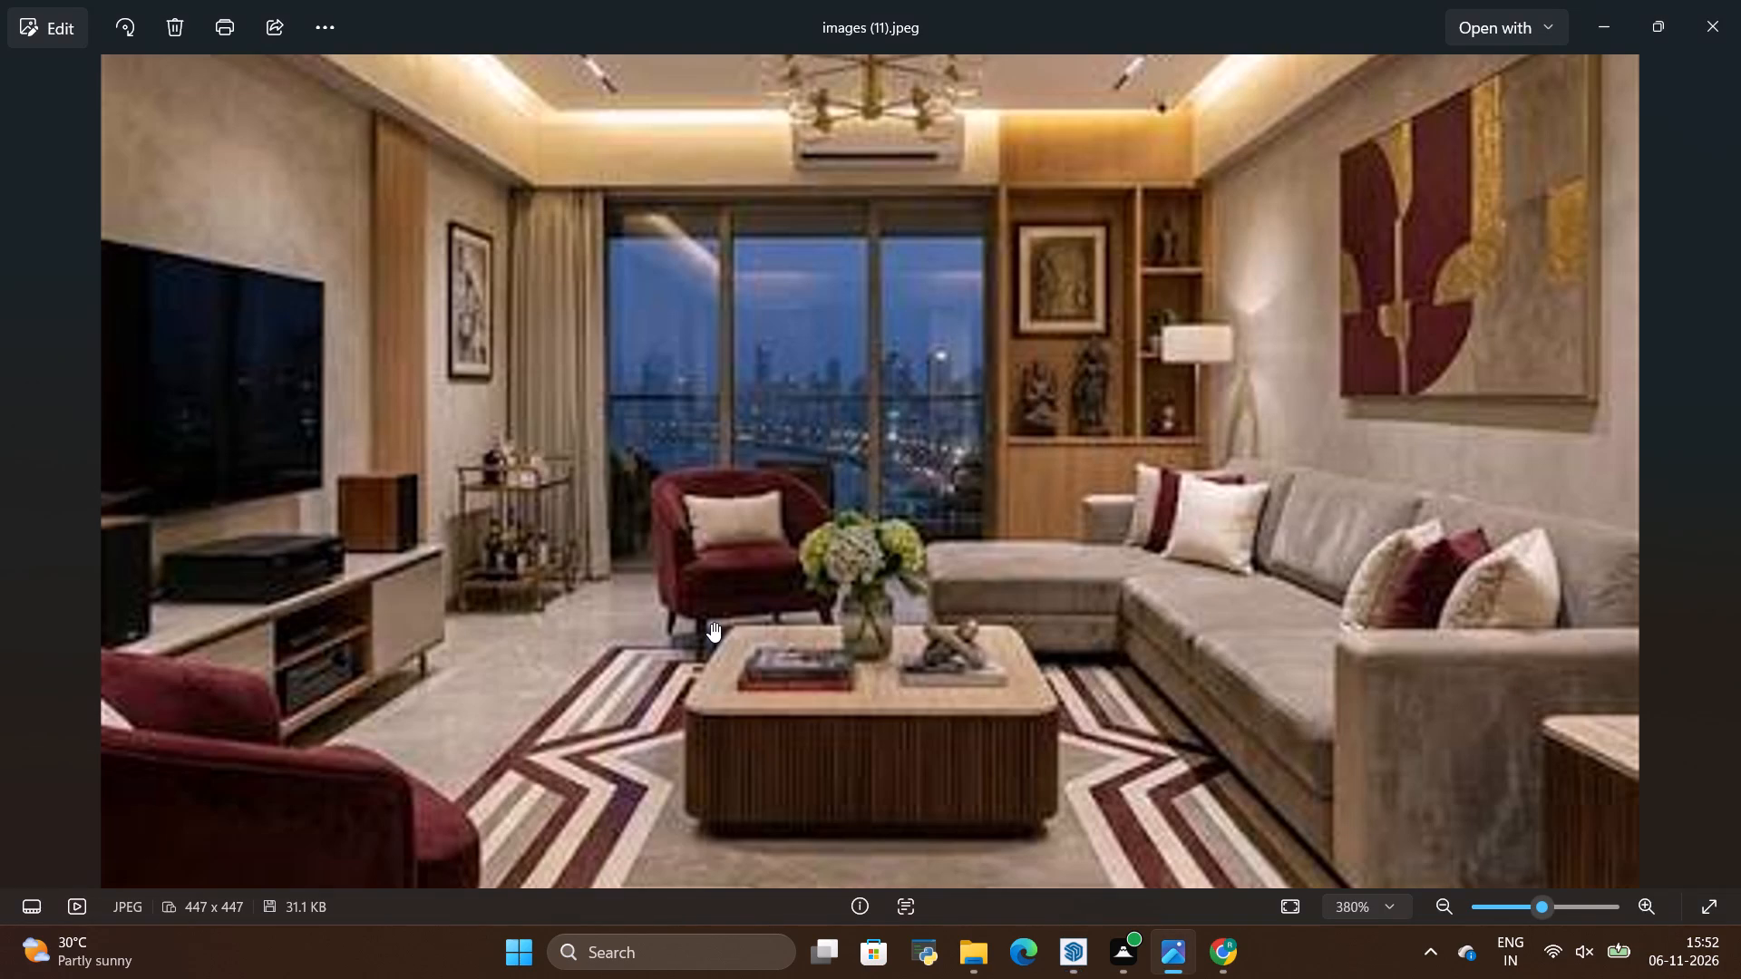
key("alt+Tab")
key("alt+Tab")
scroll(419, 556, "up", 1)
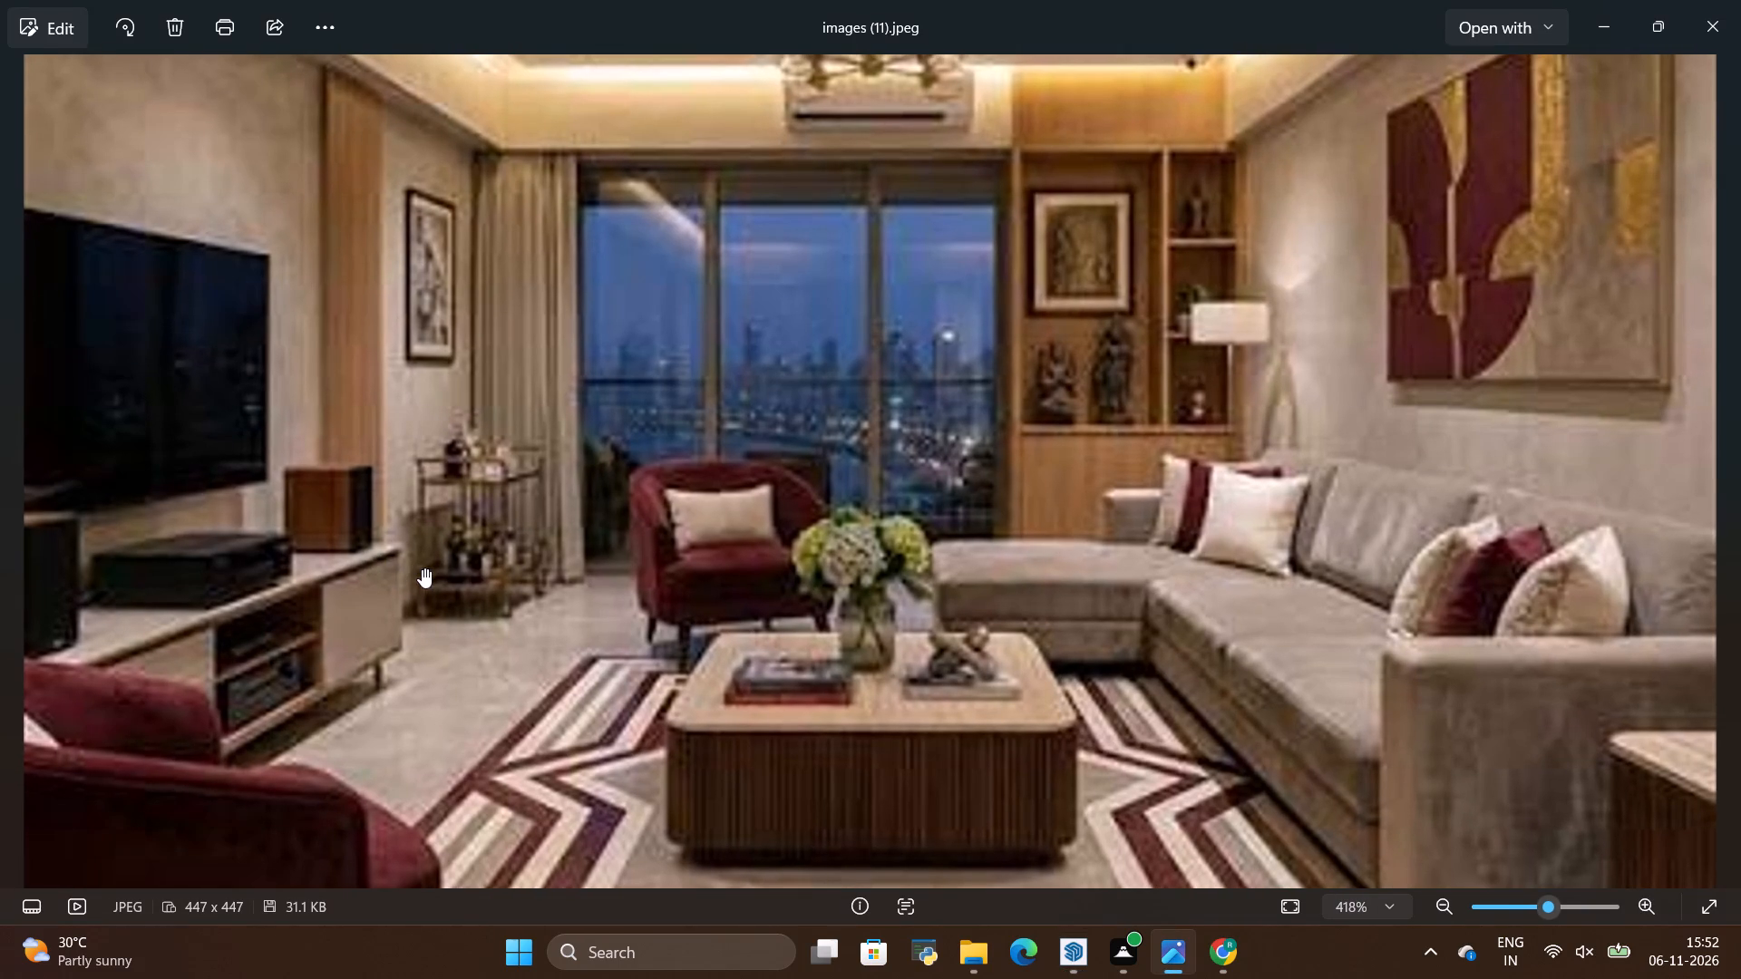
key("alt+Tab")
scroll(938, 643, "down", 2)
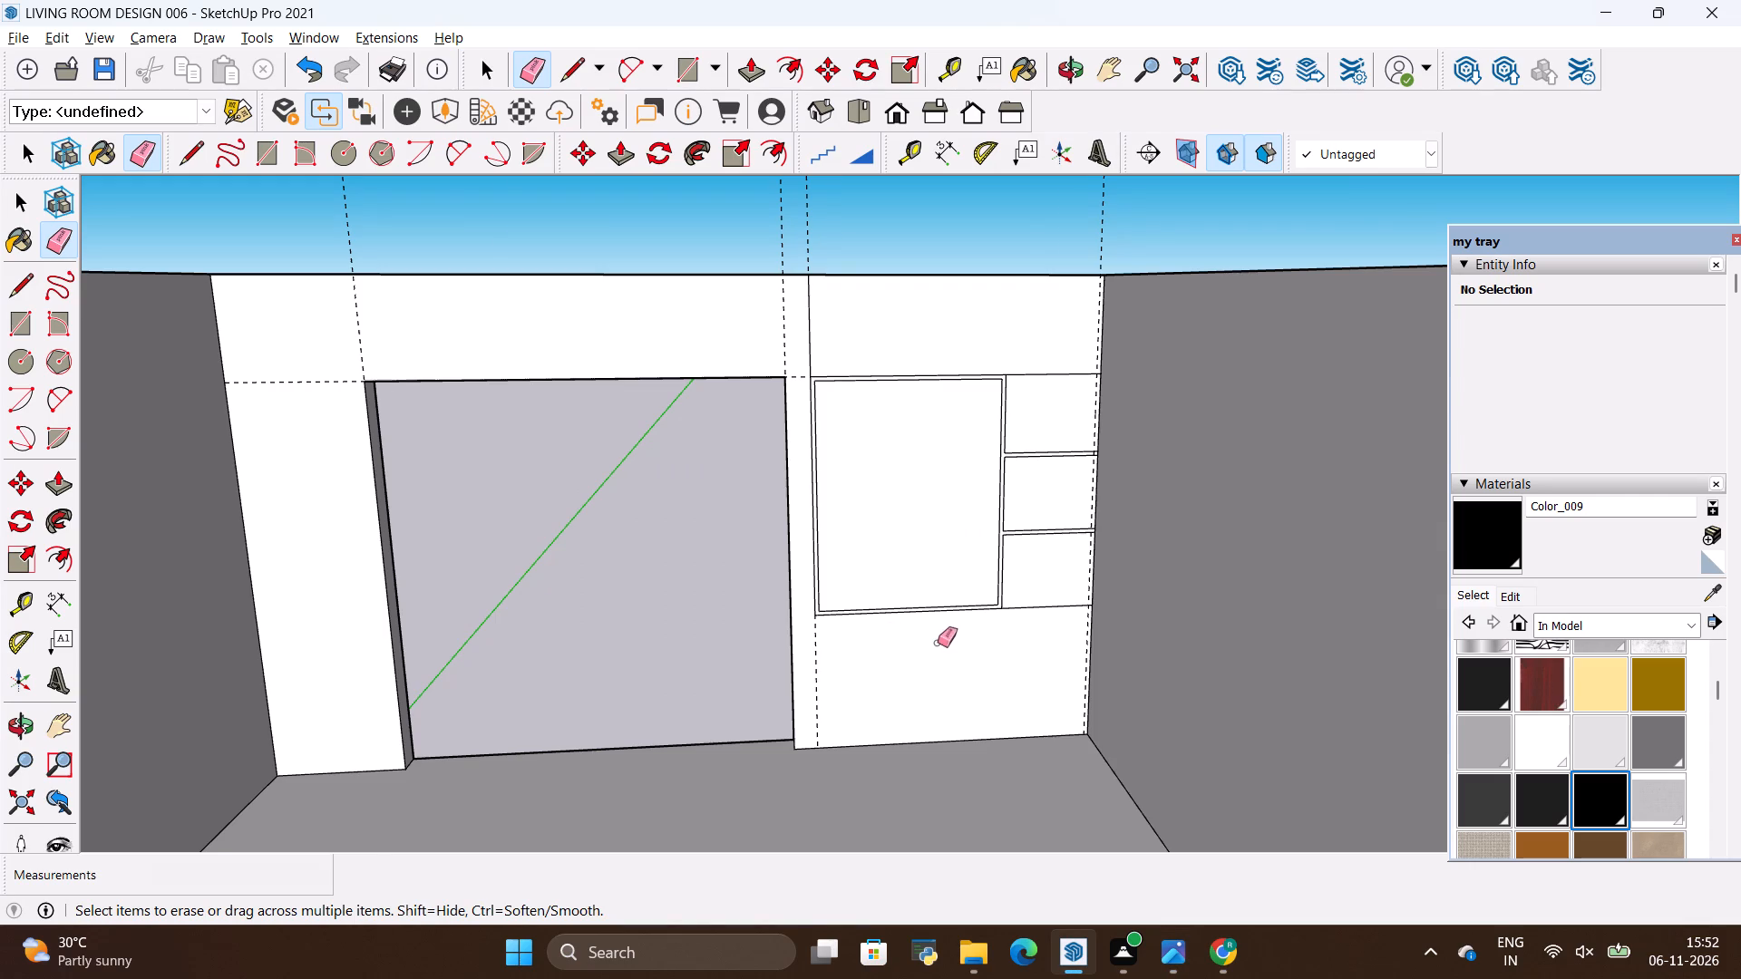
scroll(938, 643, "down", 1)
left_click(24, 719)
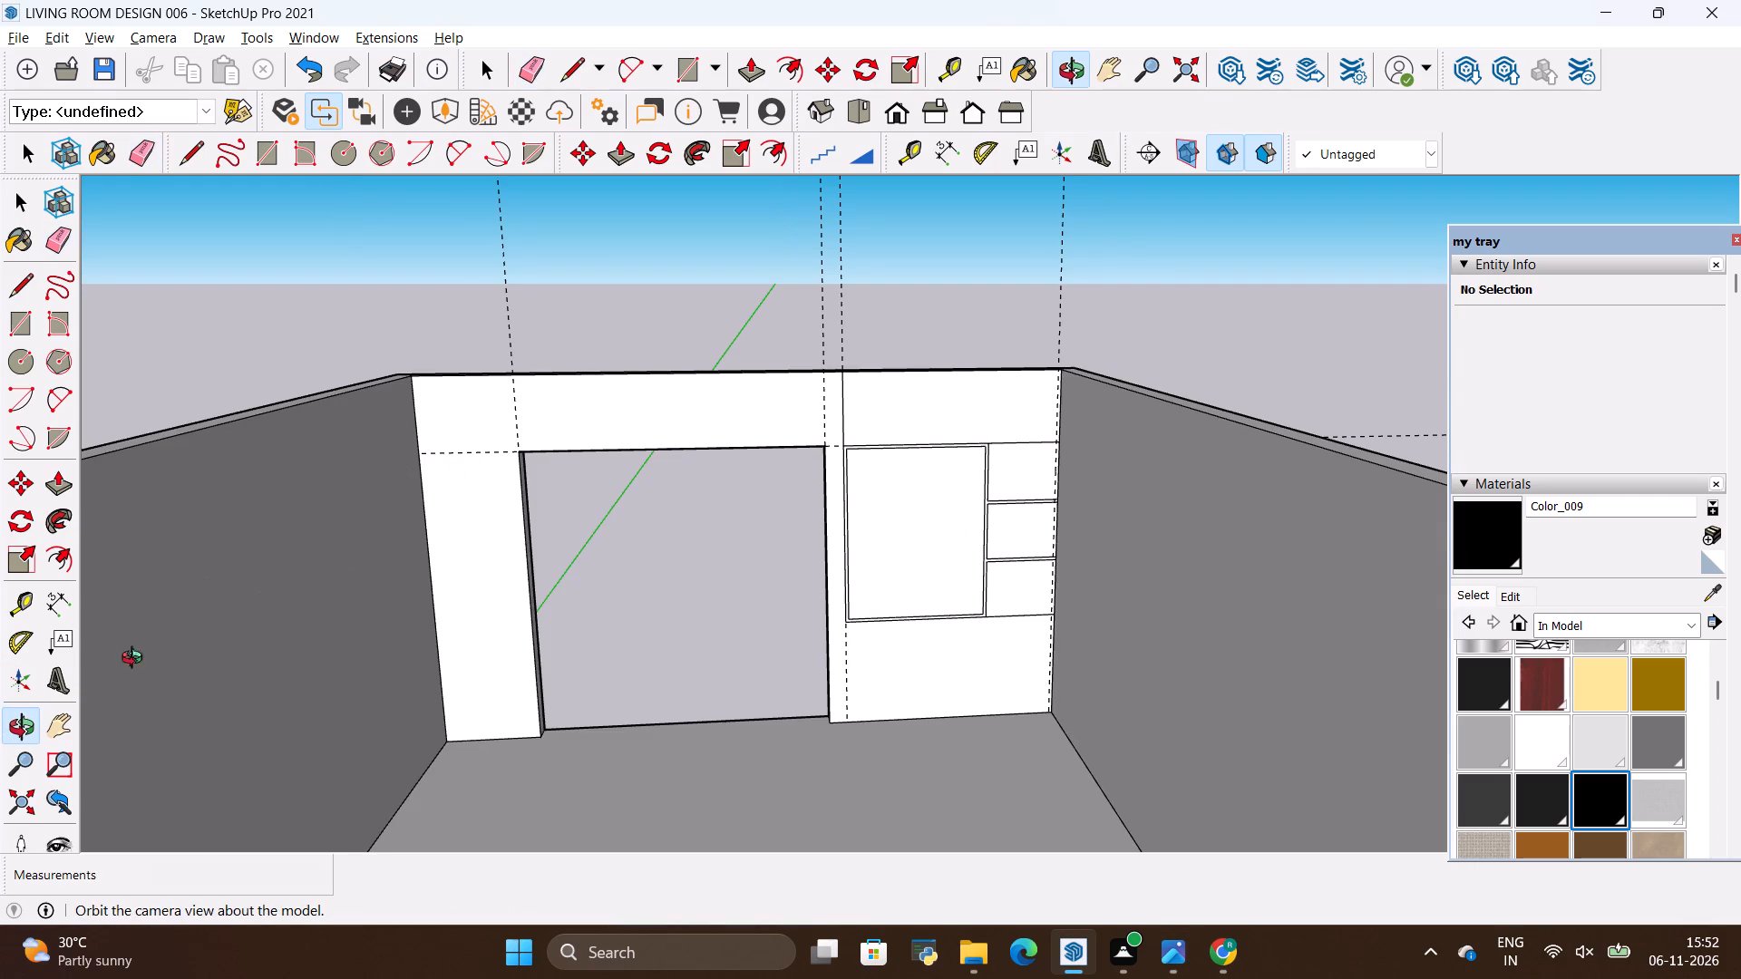
left_click_drag(636, 565, 578, 581)
left_click_drag(577, 582, 589, 582)
scroll(554, 495, "up", 5)
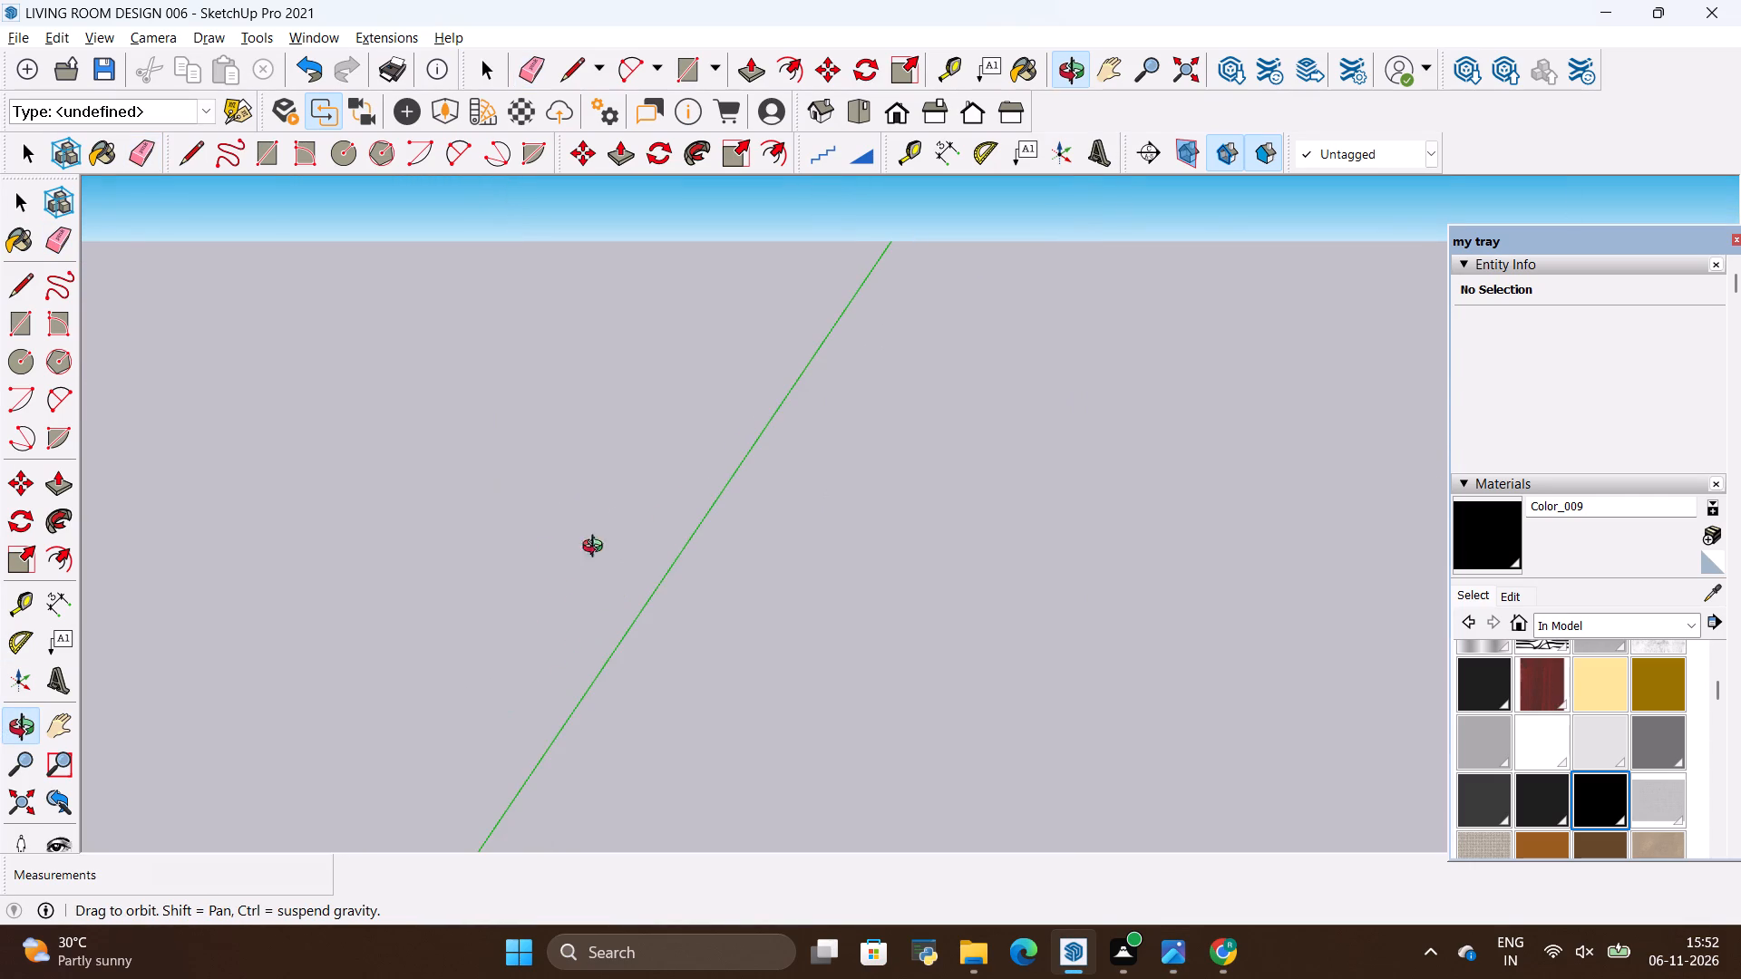
scroll(659, 576, "down", 4)
left_click_drag(600, 606, 401, 651)
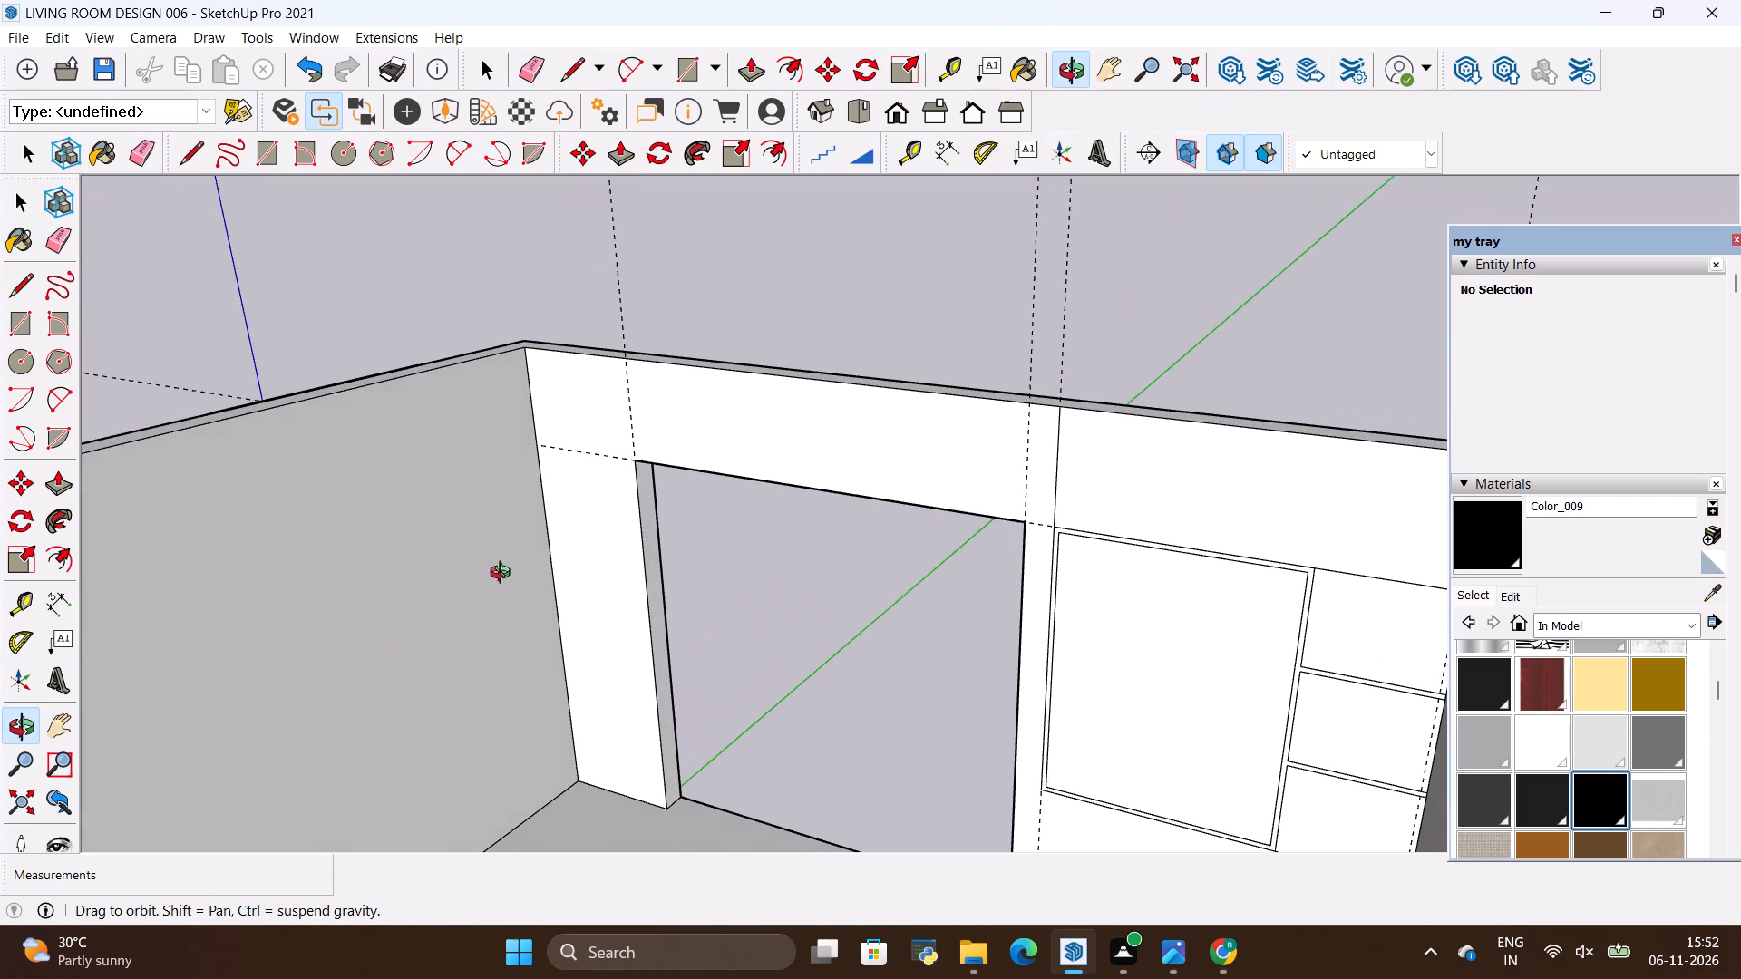
scroll(618, 527, "down", 4)
scroll(631, 519, "up", 5)
left_click_drag(677, 627, 661, 577)
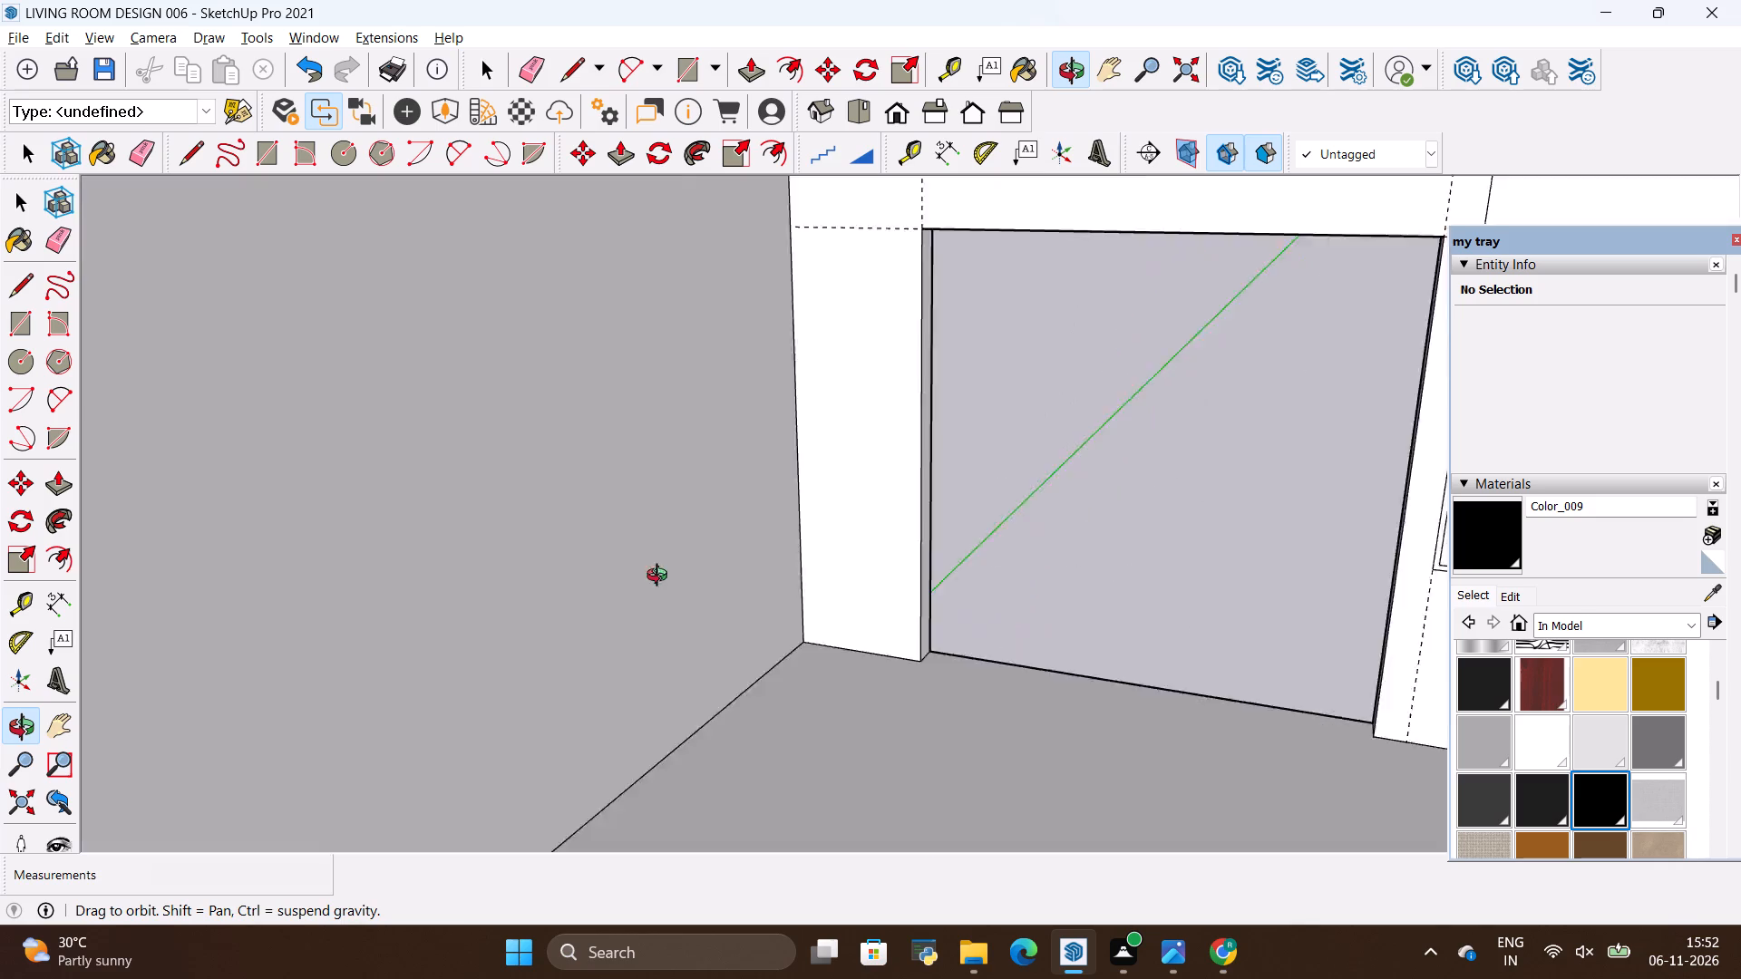
left_click_drag(661, 577, 685, 621)
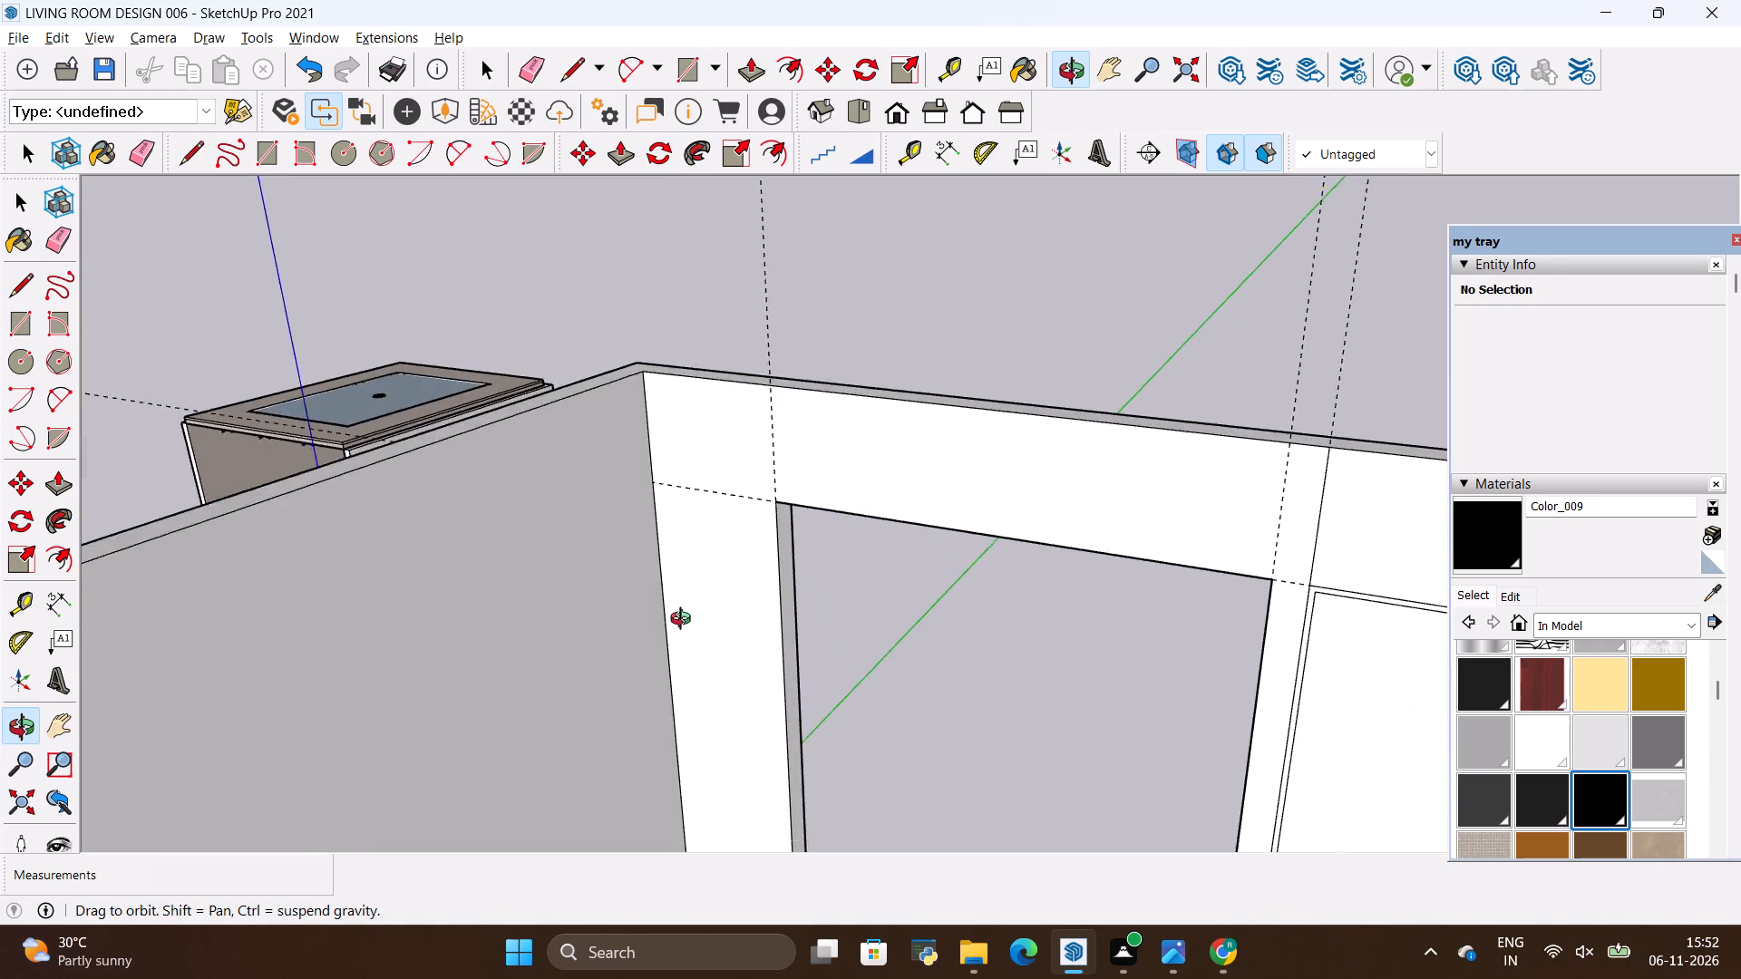
left_click_drag(685, 621, 675, 618)
scroll(846, 643, "down", 1)
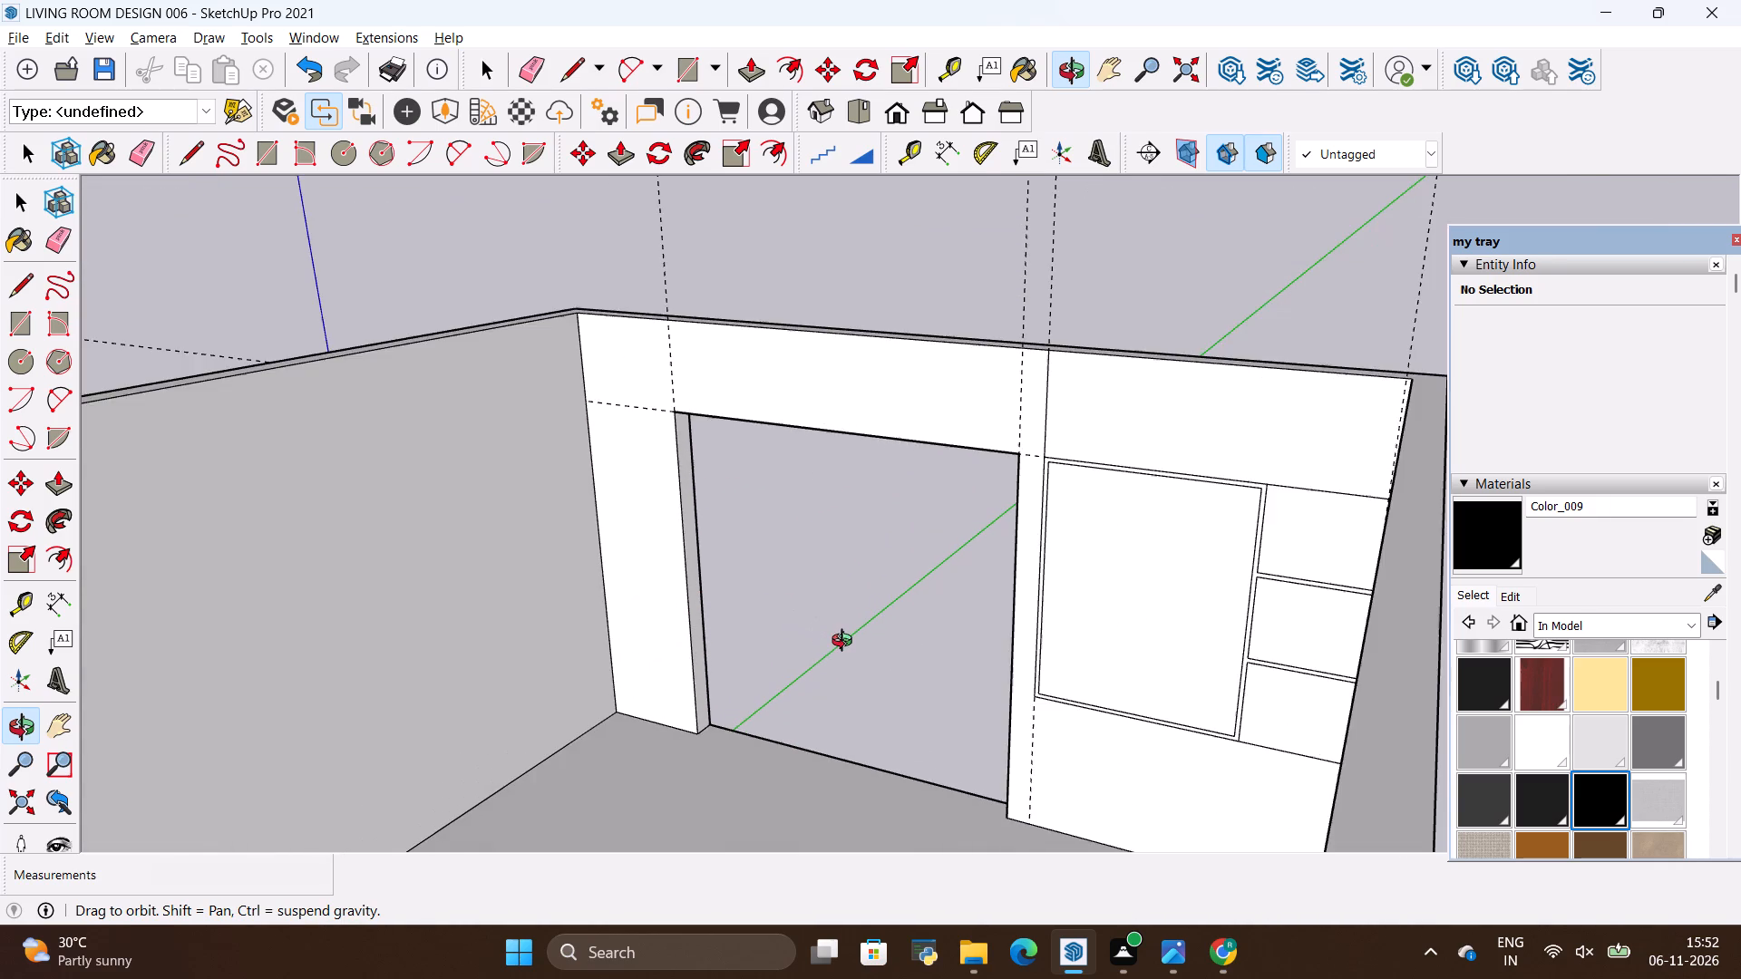
scroll(846, 643, "up", 2)
scroll(846, 643, "down", 1)
left_click_drag(827, 628, 813, 639)
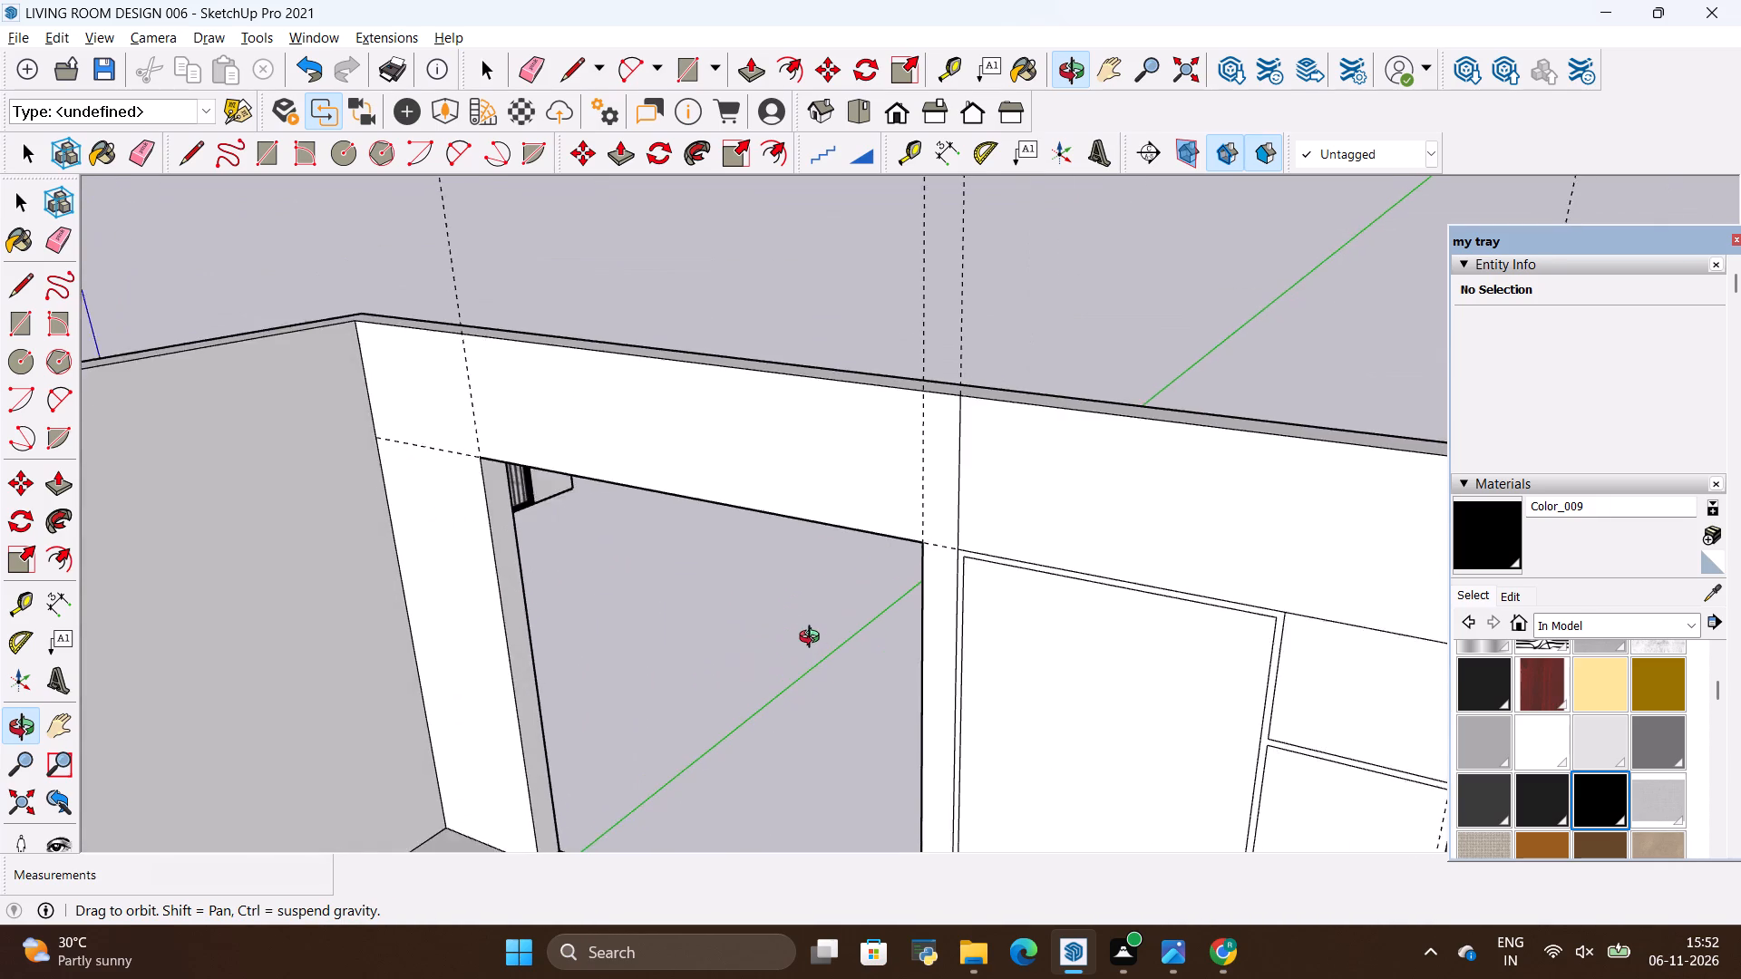
left_click_drag(813, 639, 831, 639)
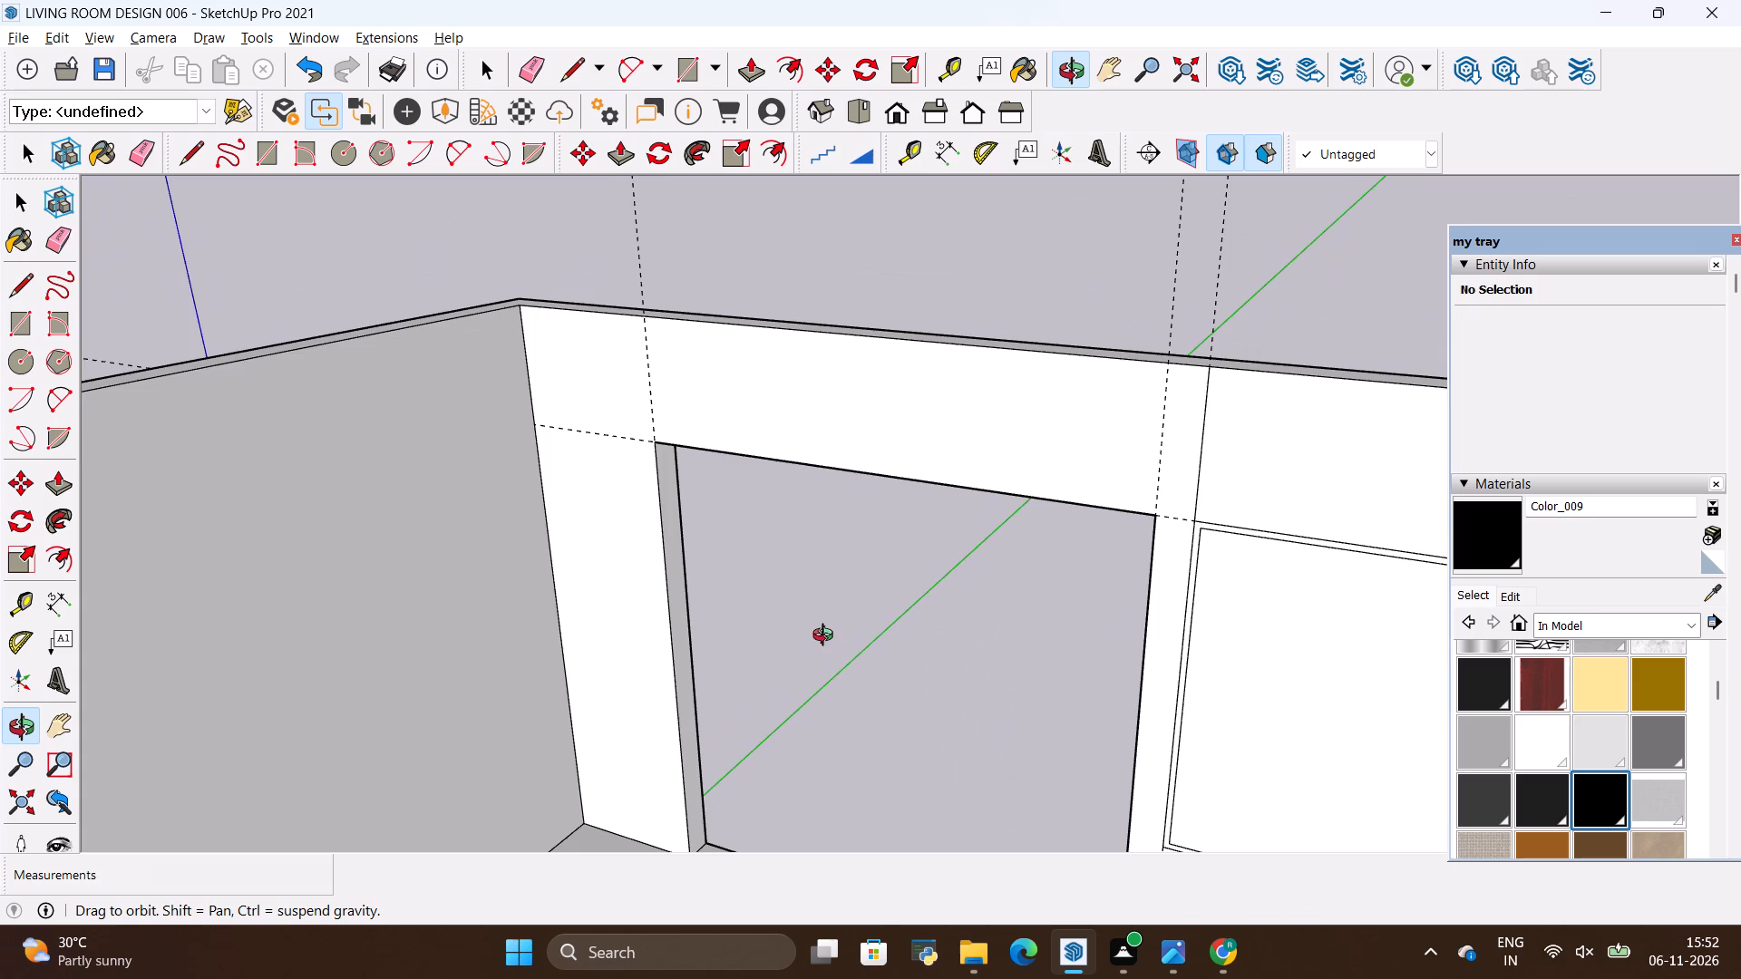
Import the PENTEK_RP+Fineline+50S_Sliding_Door+(1) model from the ALL 3D WAREHOUSE ITEMS folder and place it outside the room beside the side wall.
left_click(8, 37)
left_click(163, 412)
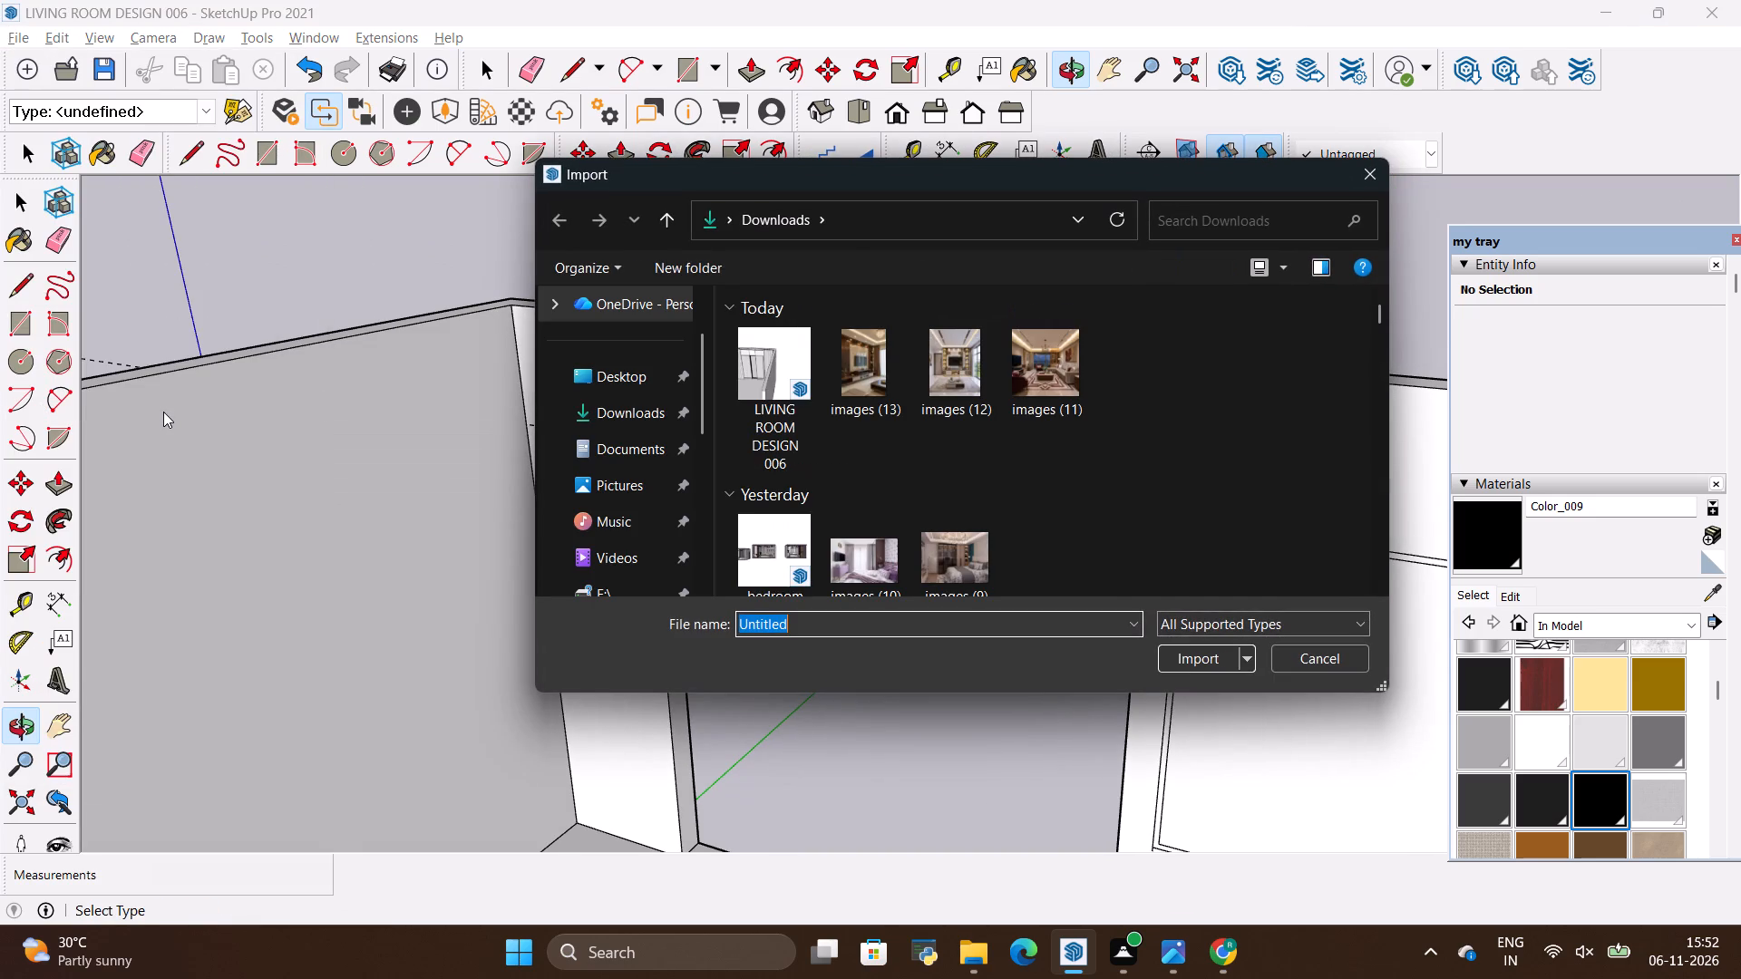
scroll(386, 365, "down", 1)
scroll(0, 633, "down", 1)
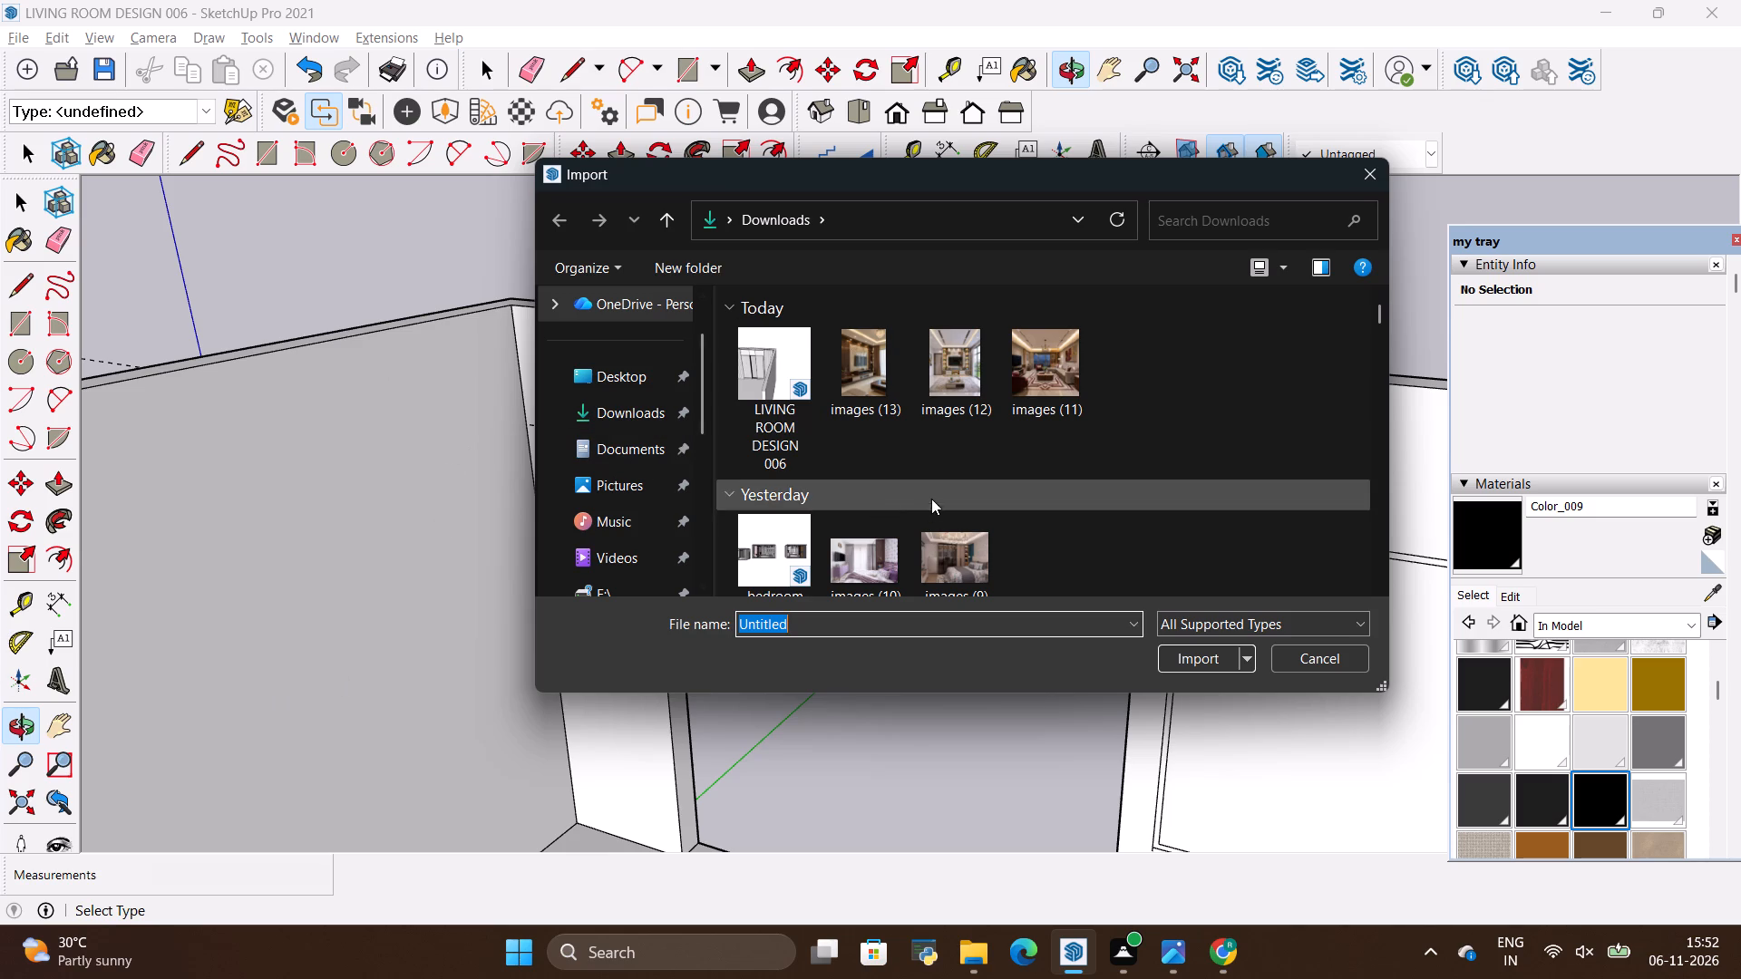
scroll(931, 499, "down", 6)
scroll(645, 483, "down", 1)
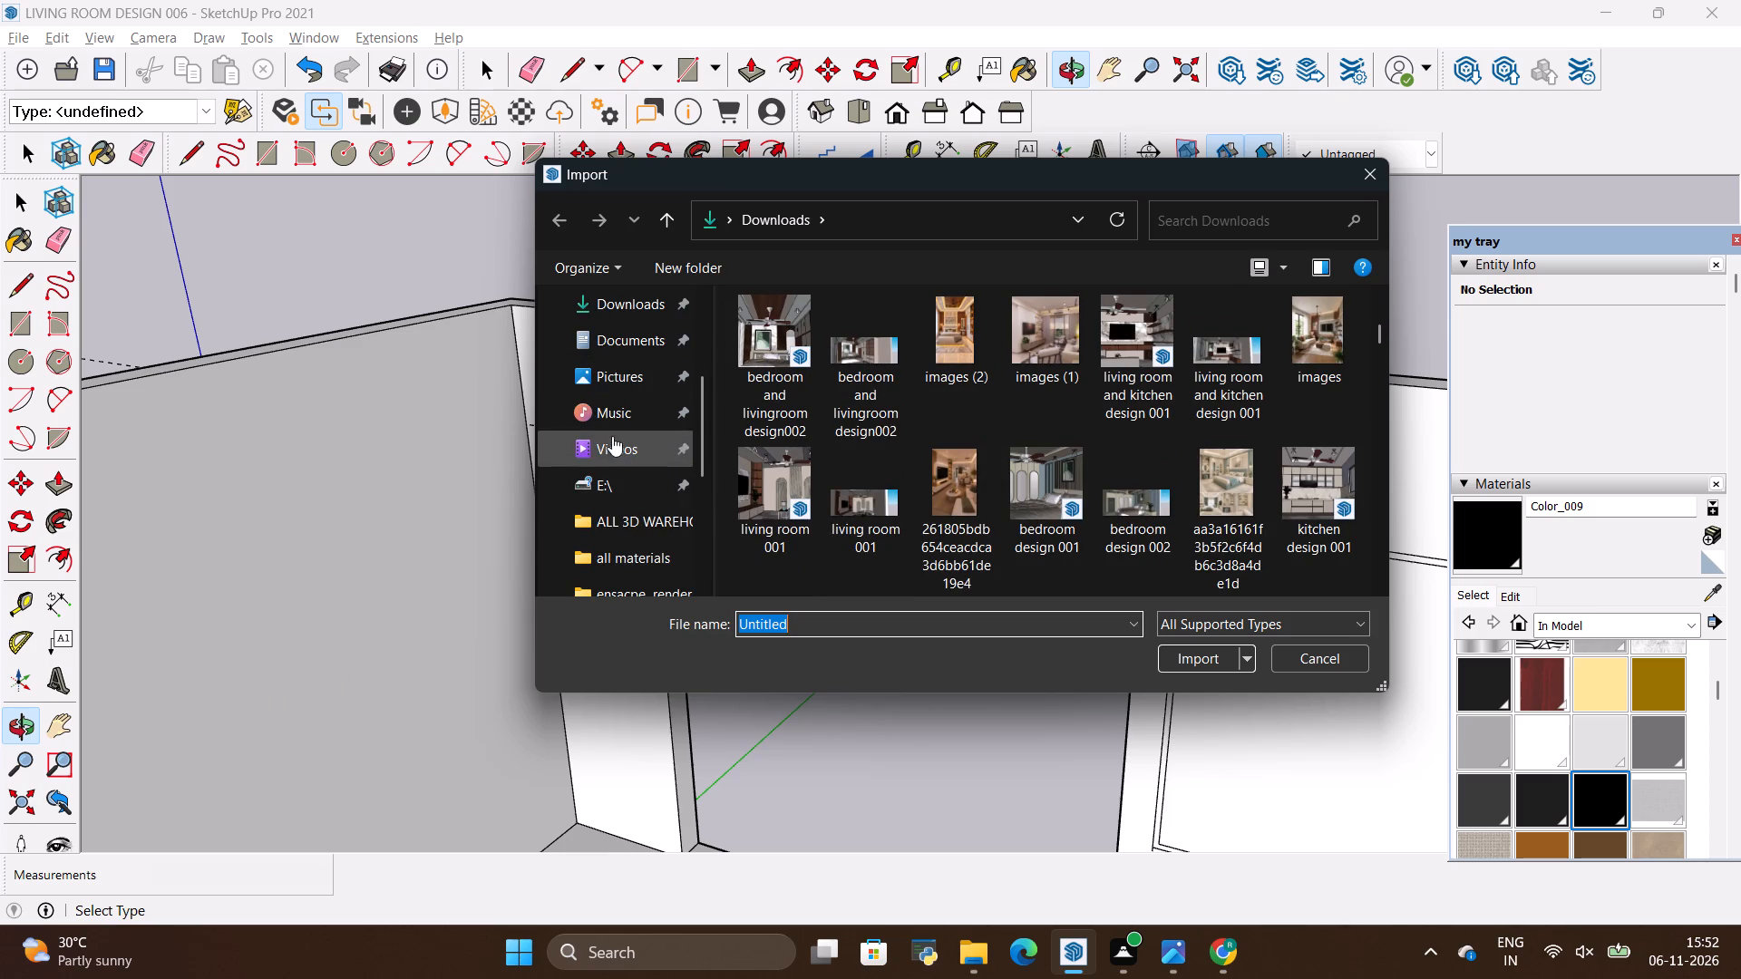
left_click(634, 527)
scroll(821, 475, "down", 5)
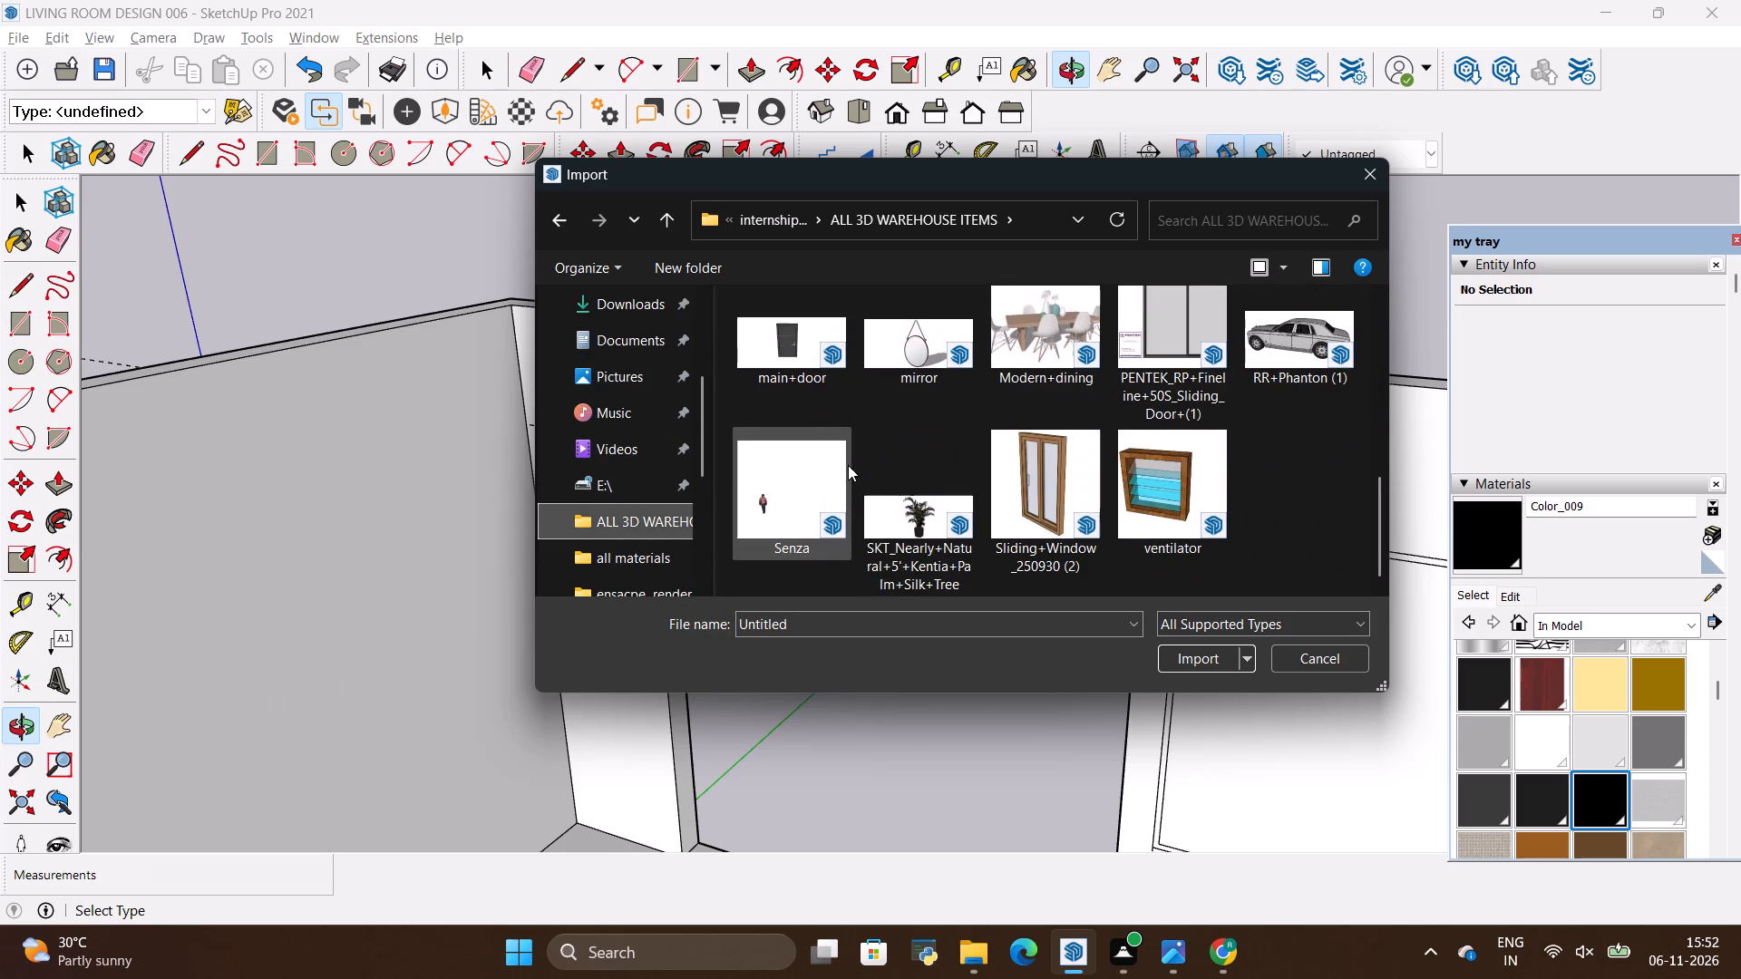
left_click(1151, 311)
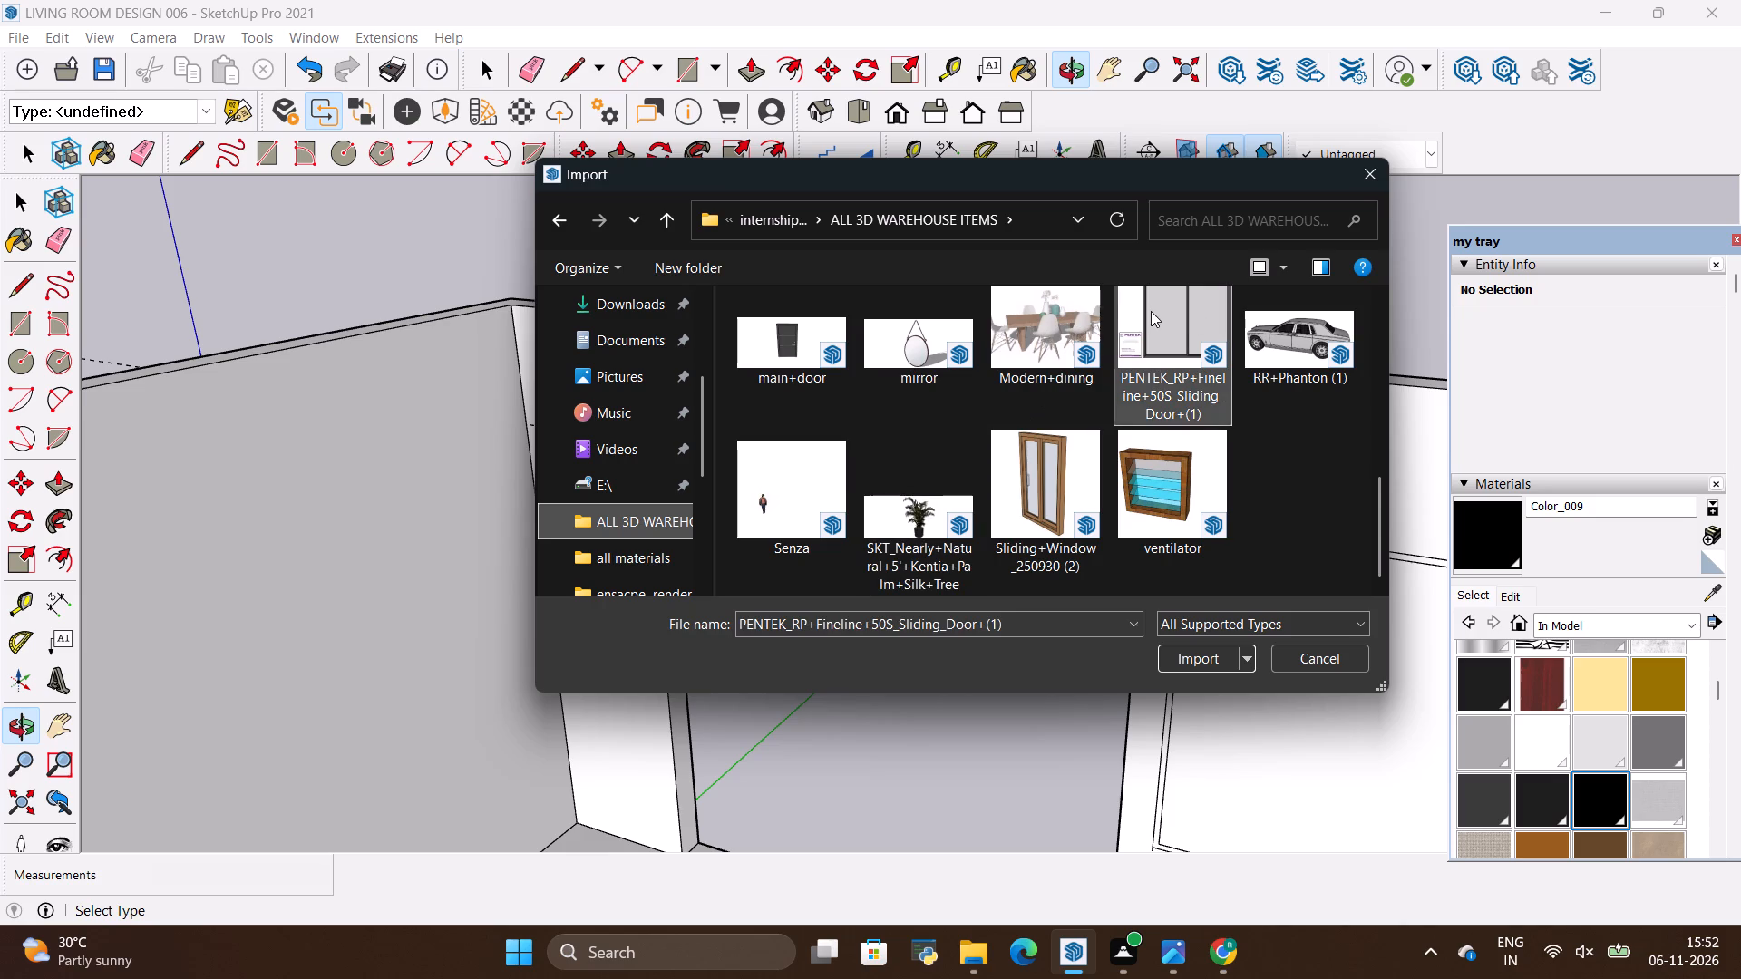
left_click(1210, 659)
scroll(836, 625, "down", 11)
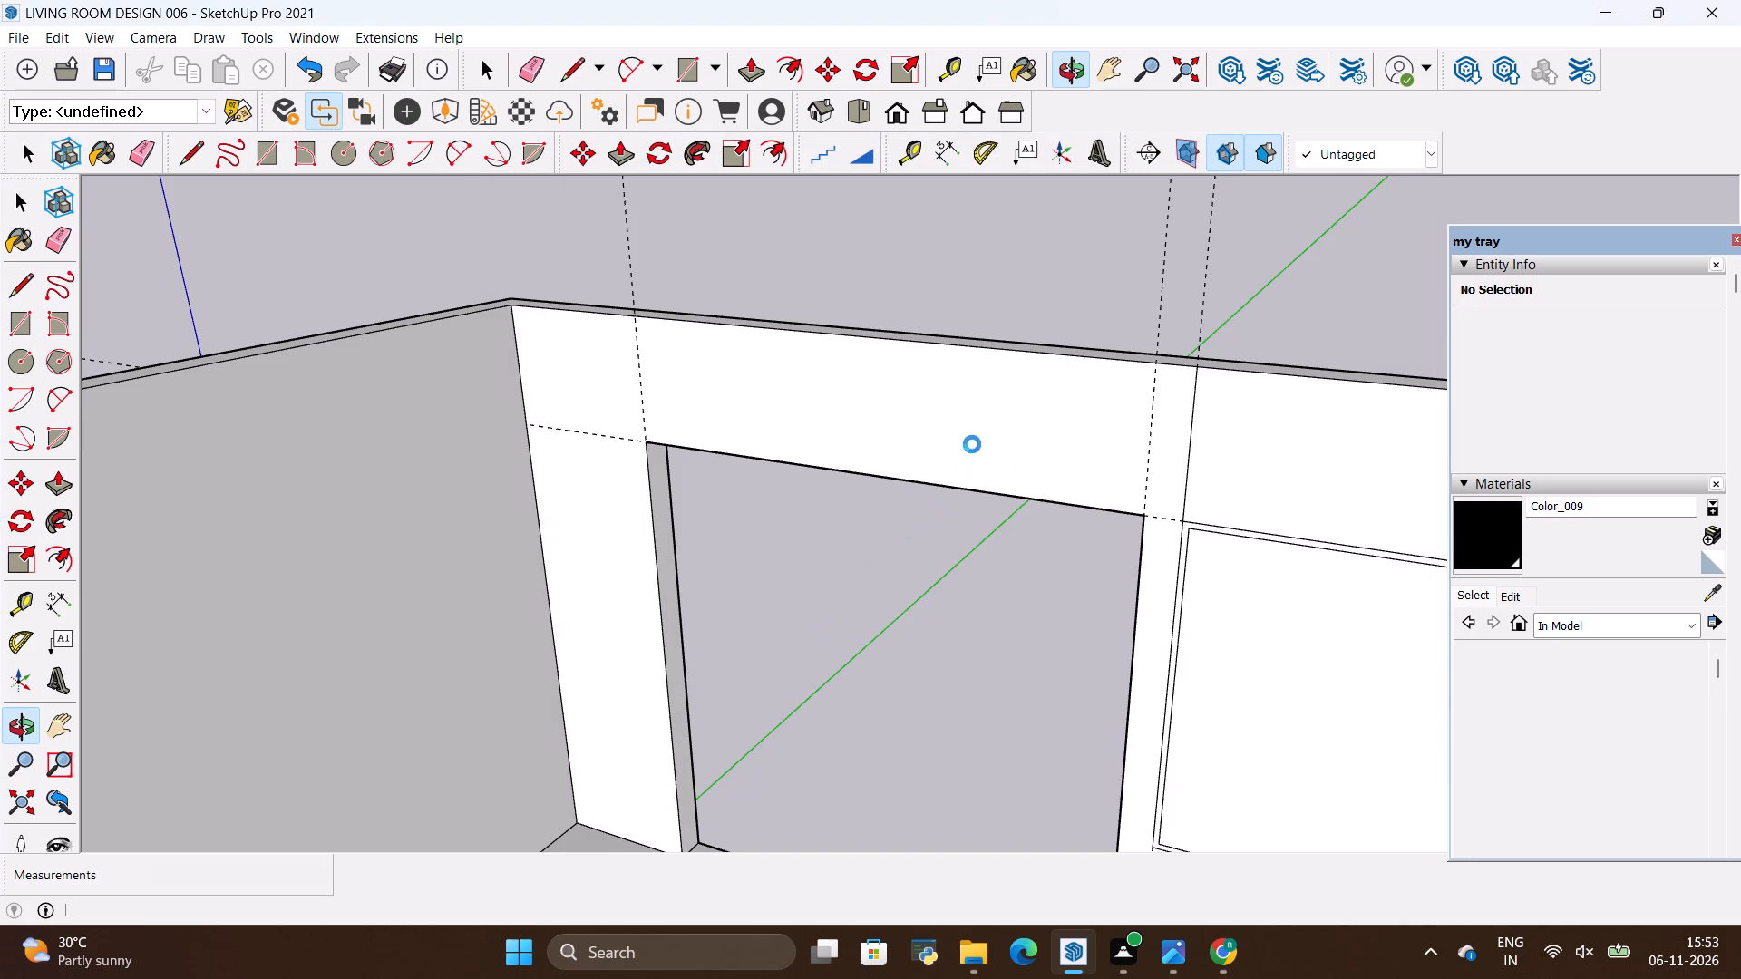
scroll(972, 444, "down", 9)
scroll(900, 458, "down", 6)
scroll(920, 403, "down", 17)
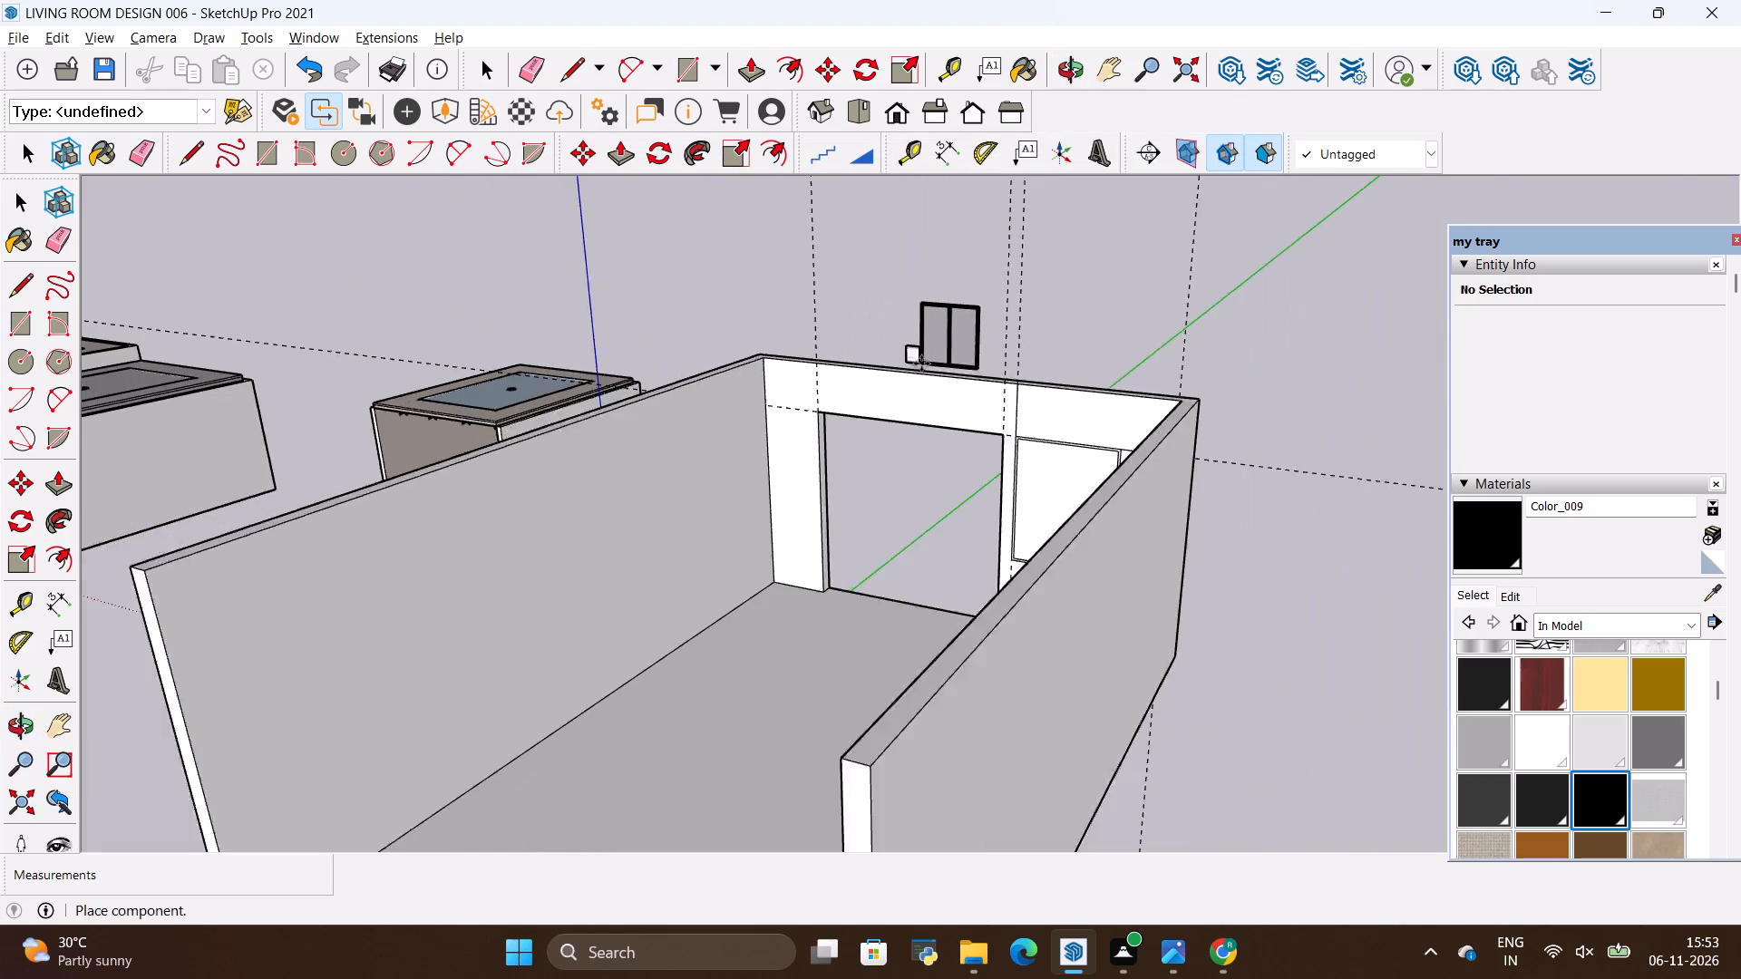
scroll(1050, 509, "down", 5)
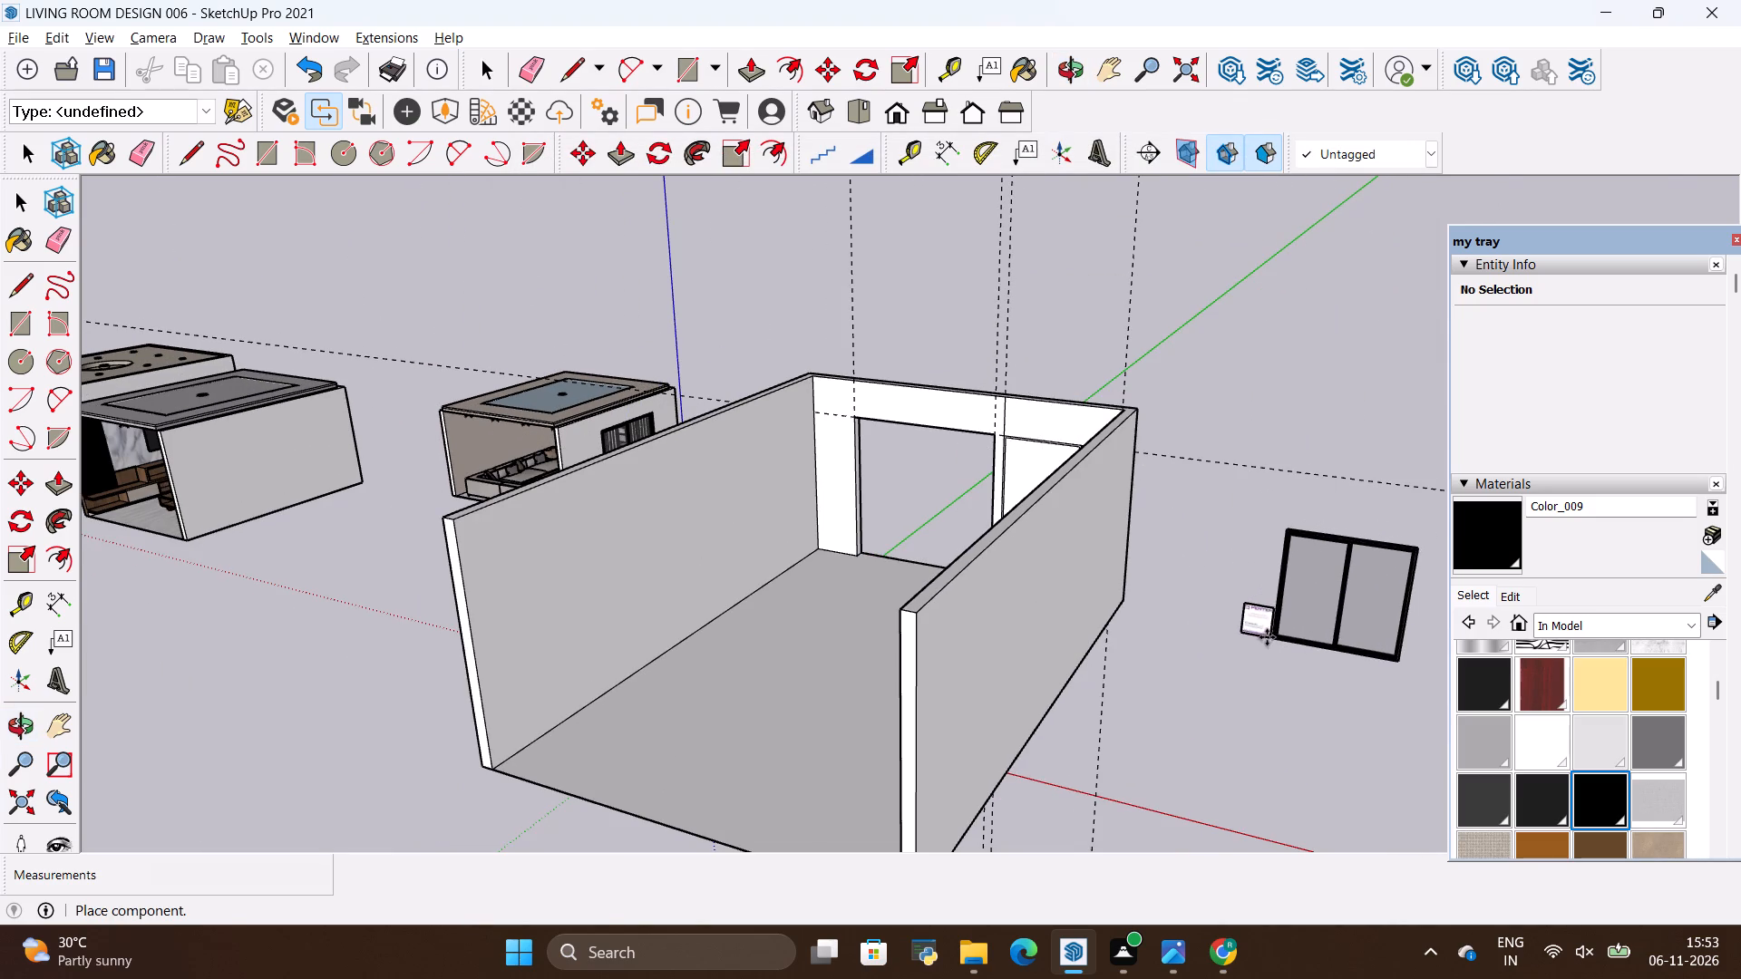
left_click(1263, 637)
key("space")
Explode the imported sliding door component into its separate parts.
left_click(1279, 439)
left_click(1297, 556)
right_click(1297, 556)
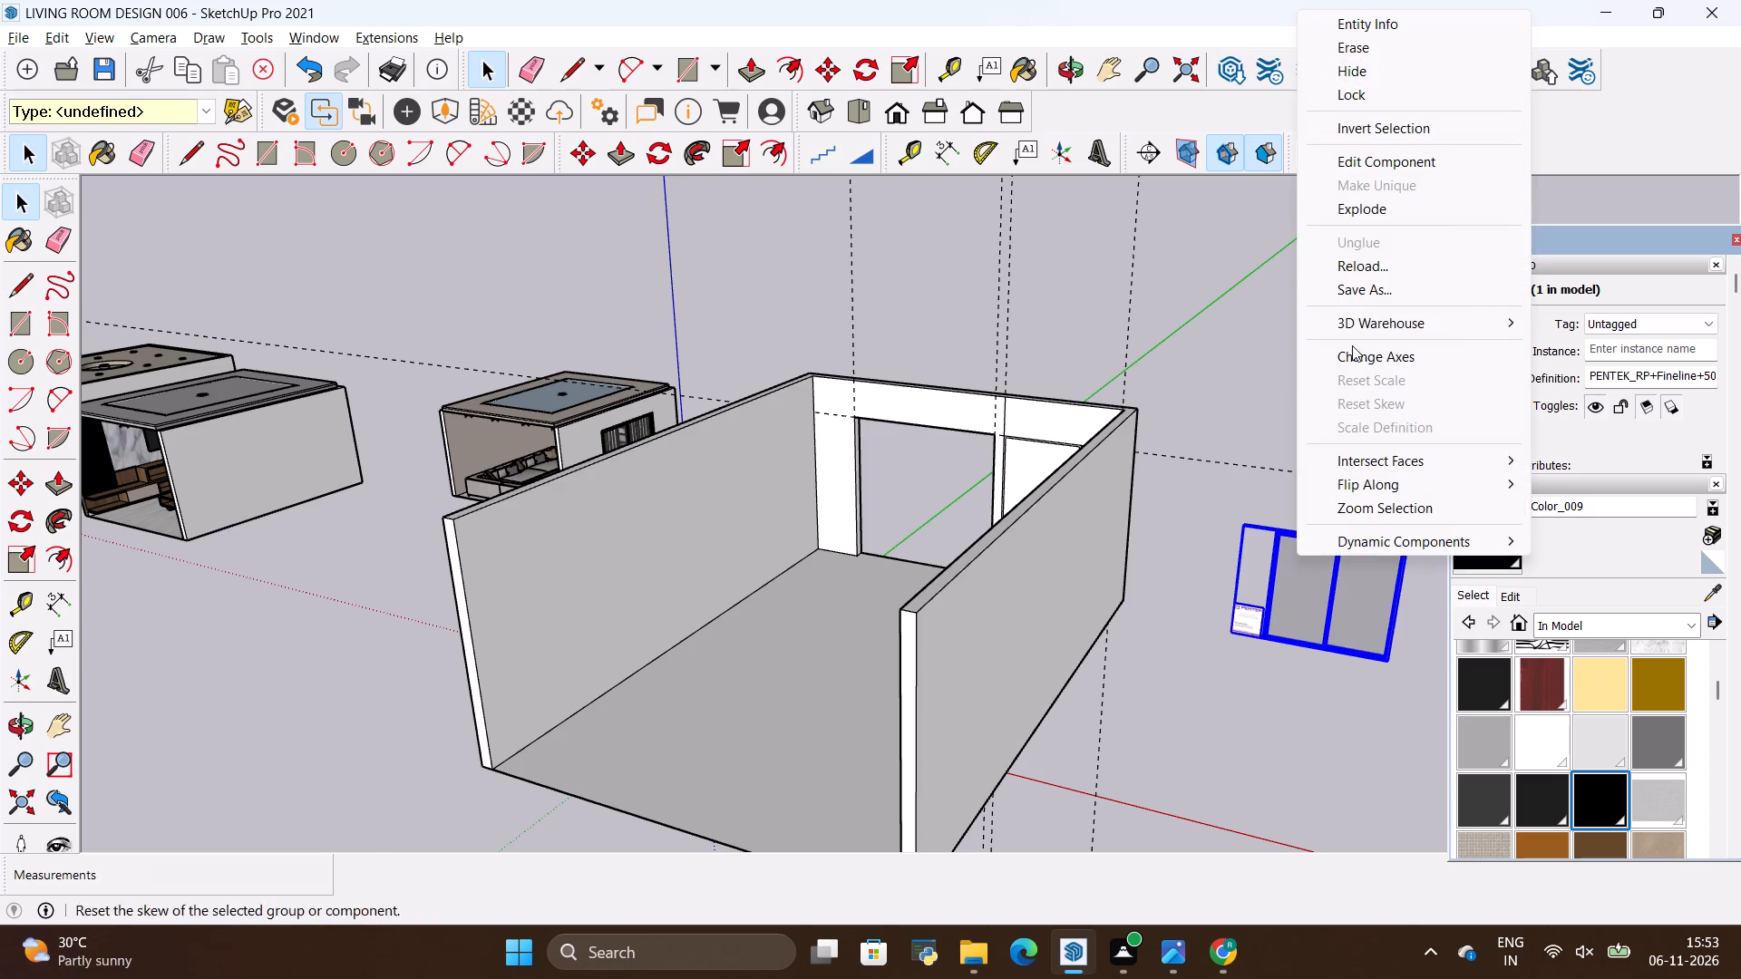
left_click(1348, 209)
key("space")
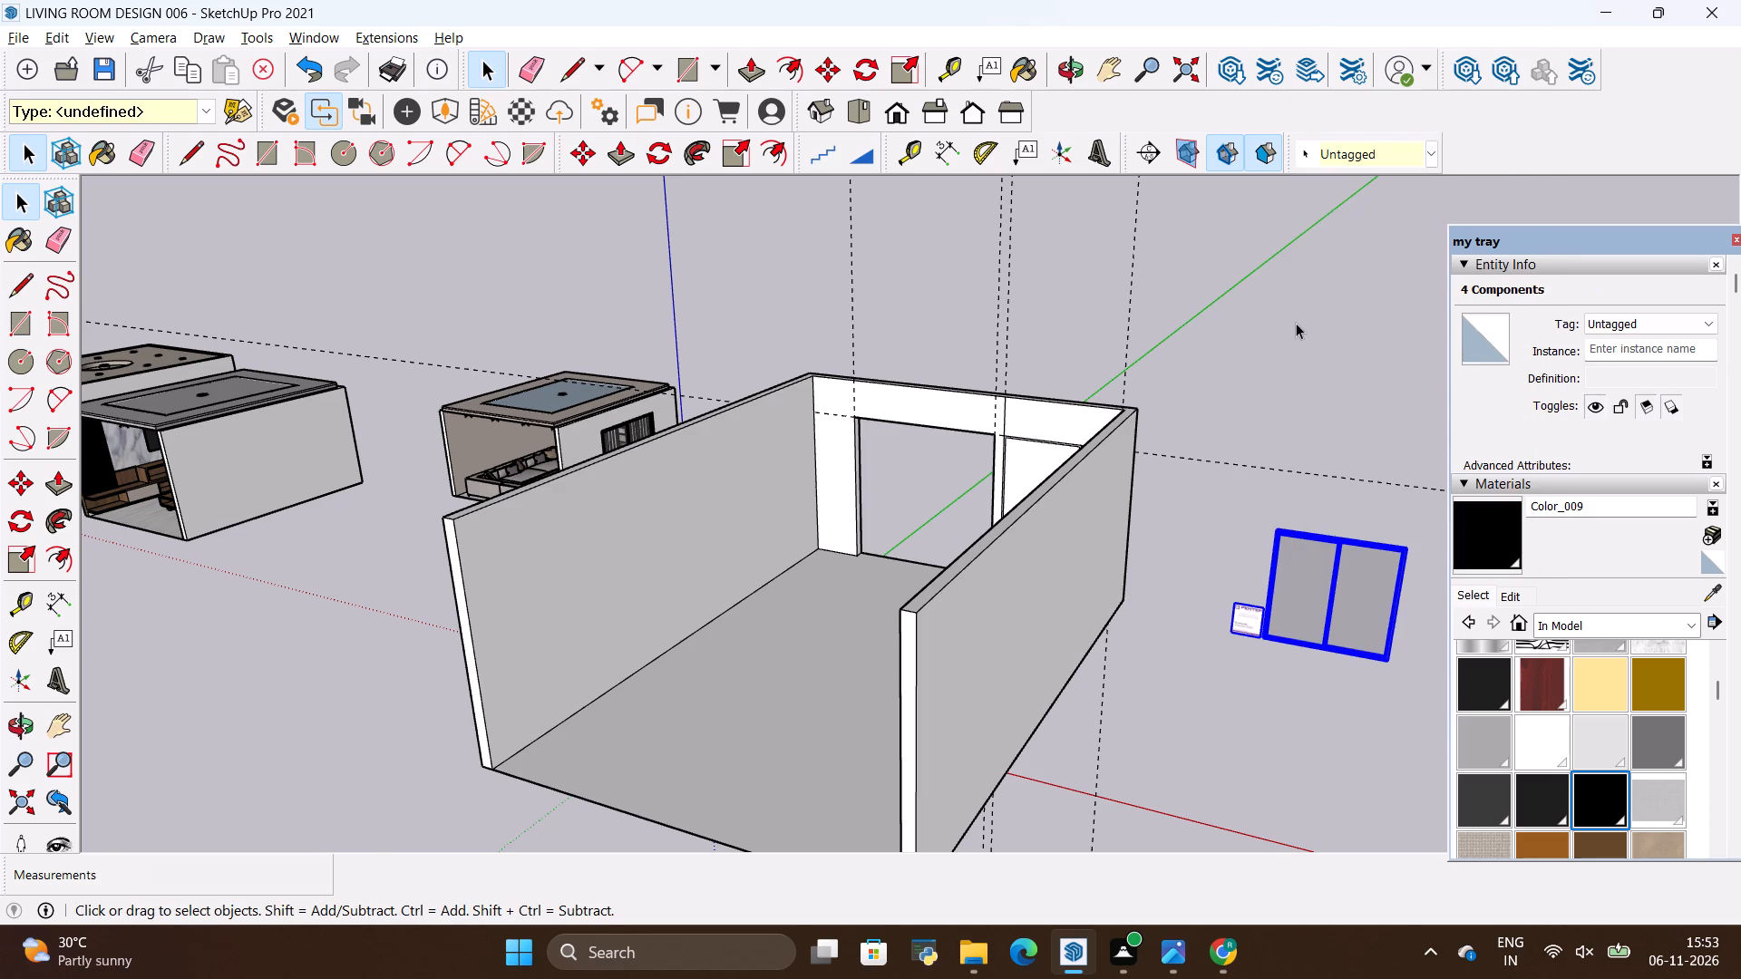
left_click(1296, 323)
Erase the small label plate beside the sliding door frame.
left_click(1243, 630)
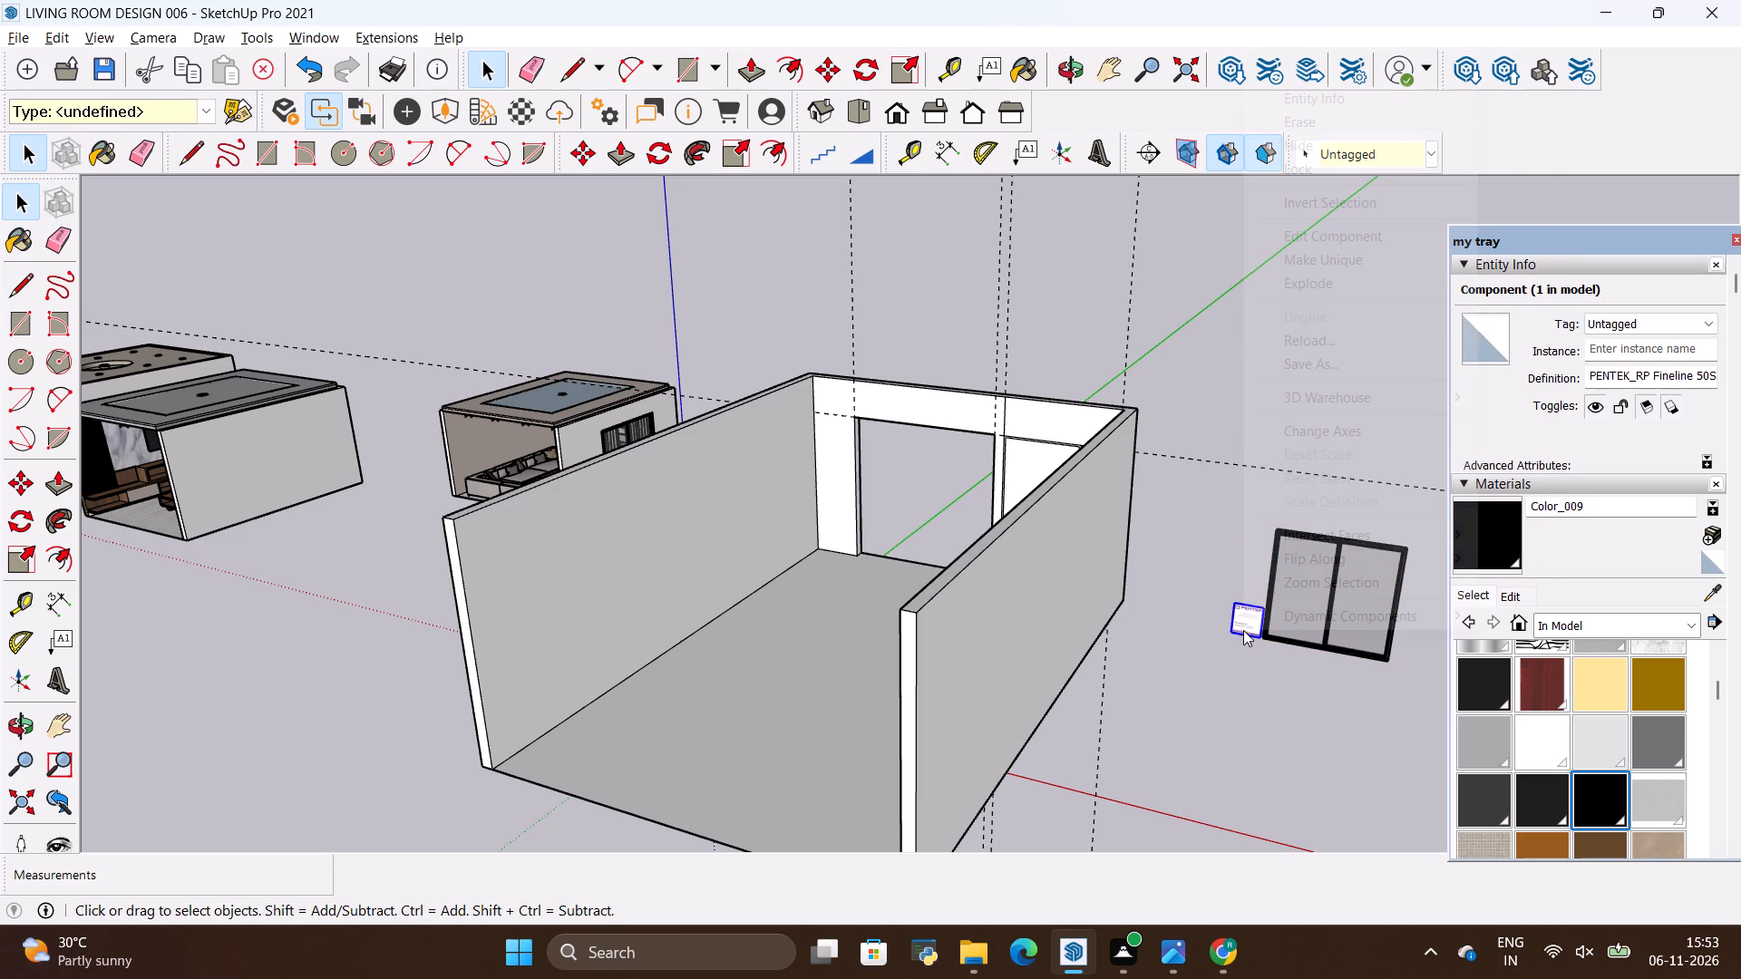
right_click(1243, 630)
left_click(1280, 115)
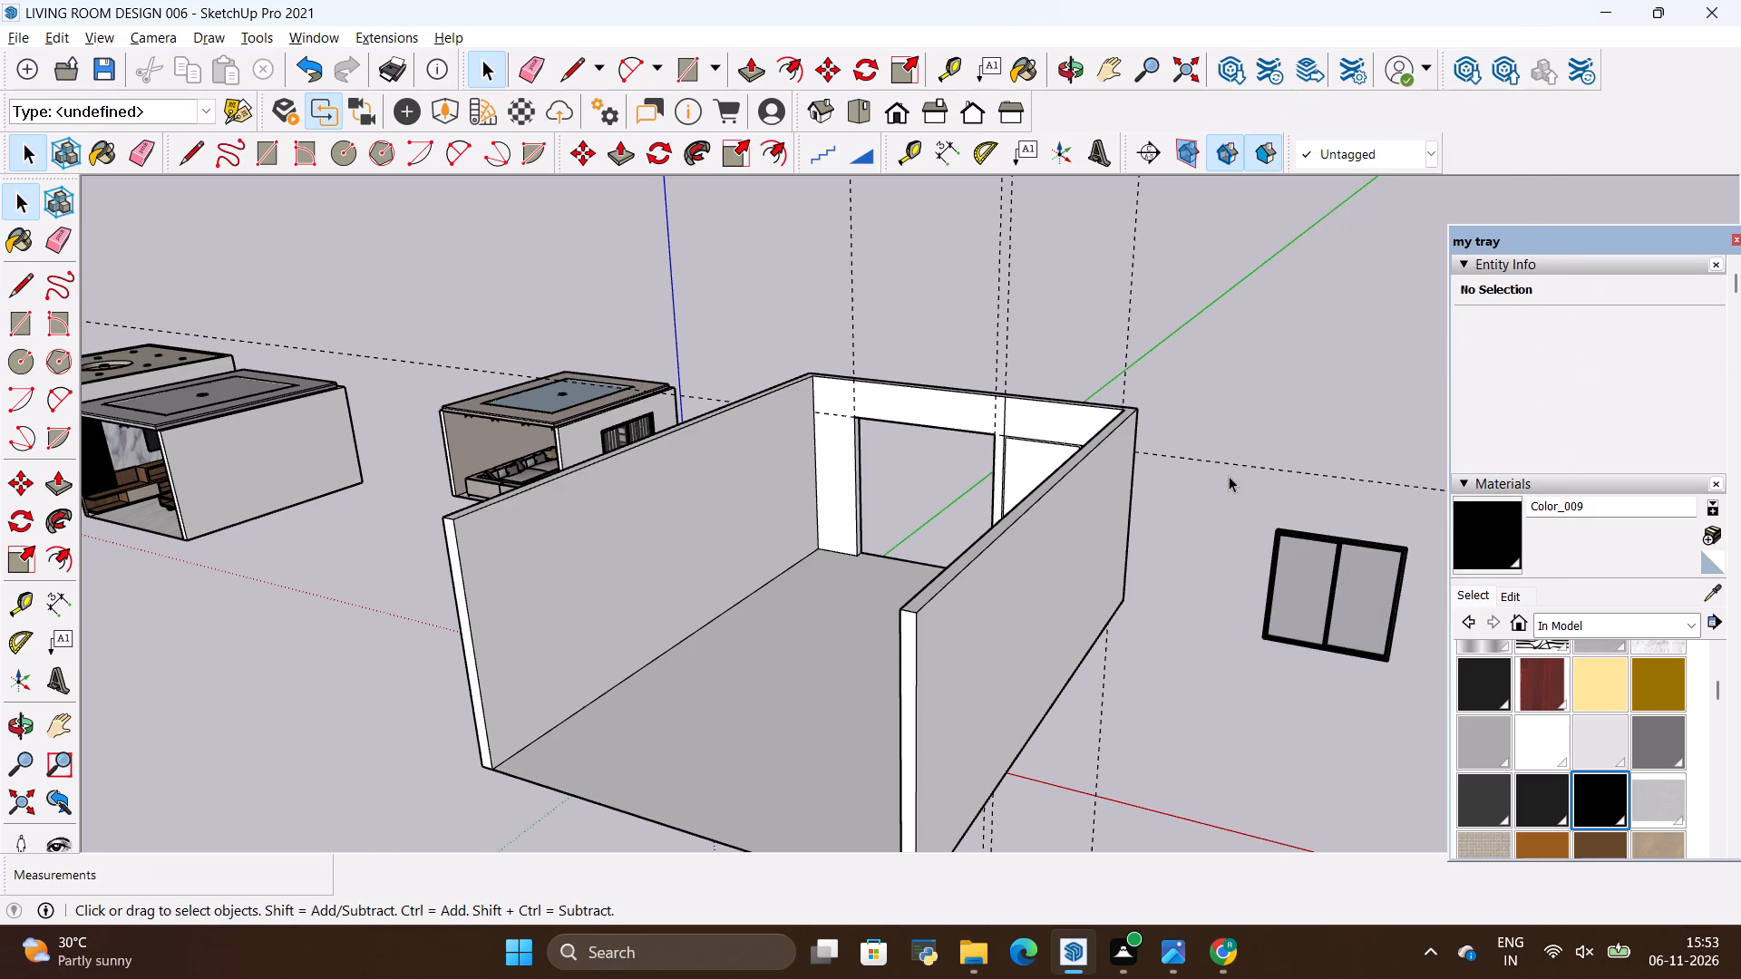
Group all the separate parts of the sliding door beside the room into one group.
scroll(1225, 485, "down", 4)
key("space")
left_click_drag(1224, 487, 1347, 685)
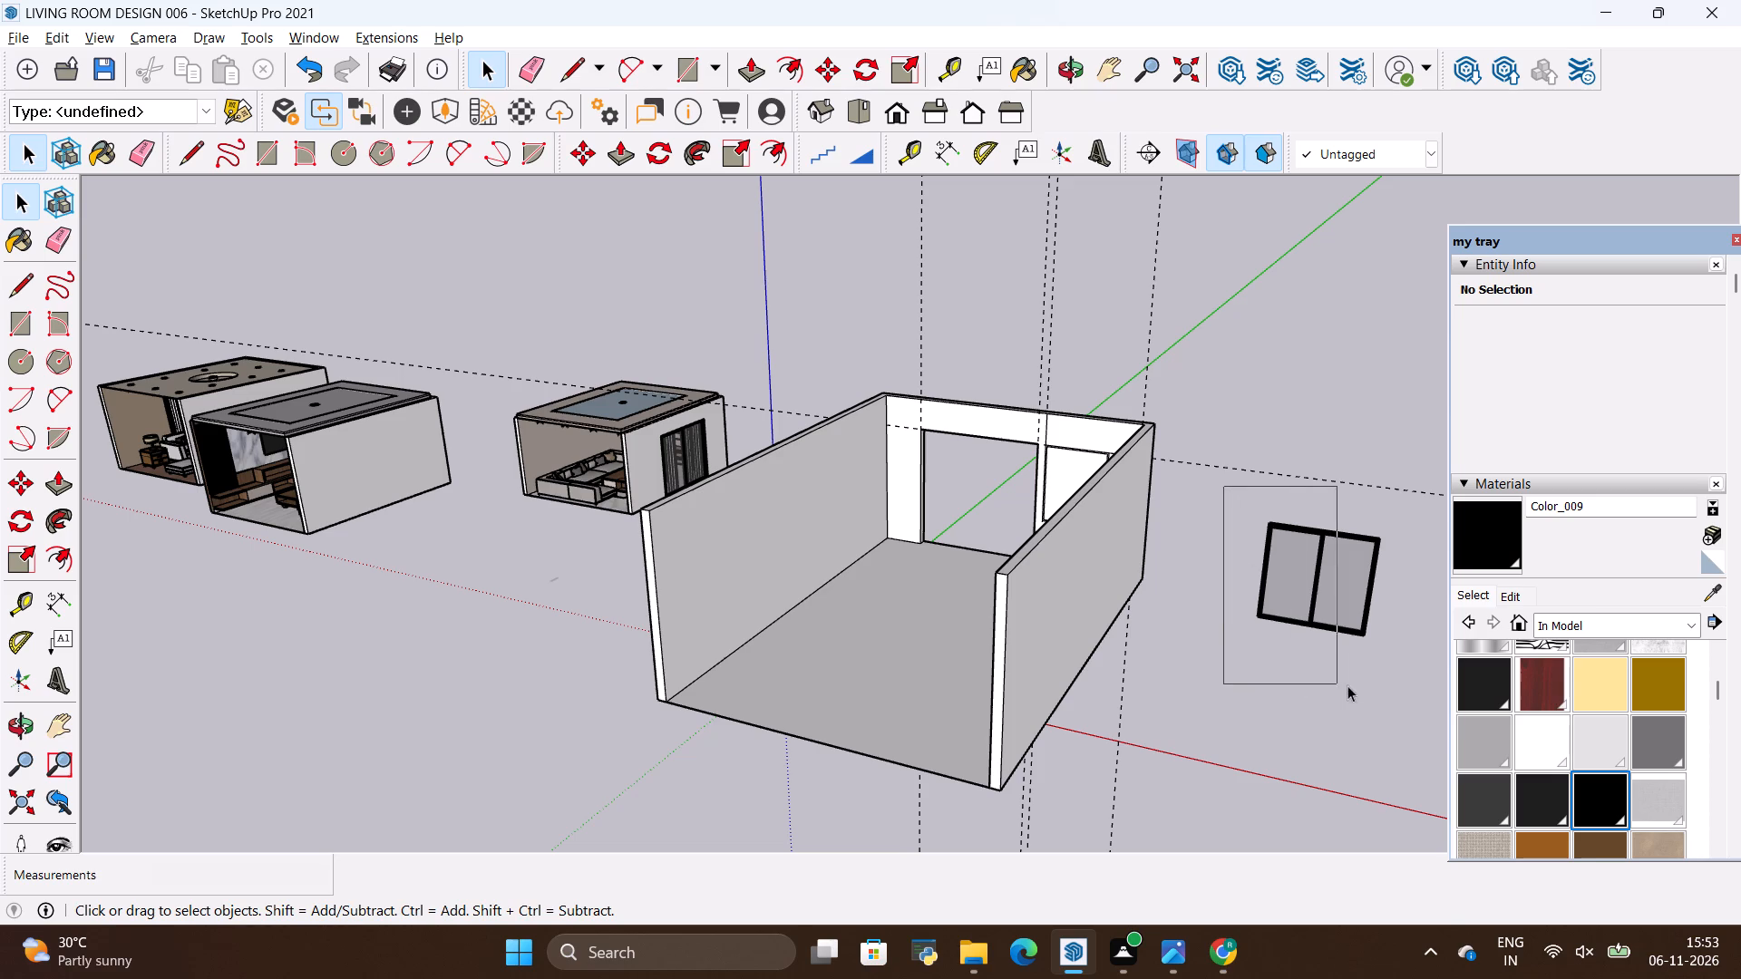
left_click_drag(1347, 685, 1411, 687)
right_click(1334, 588)
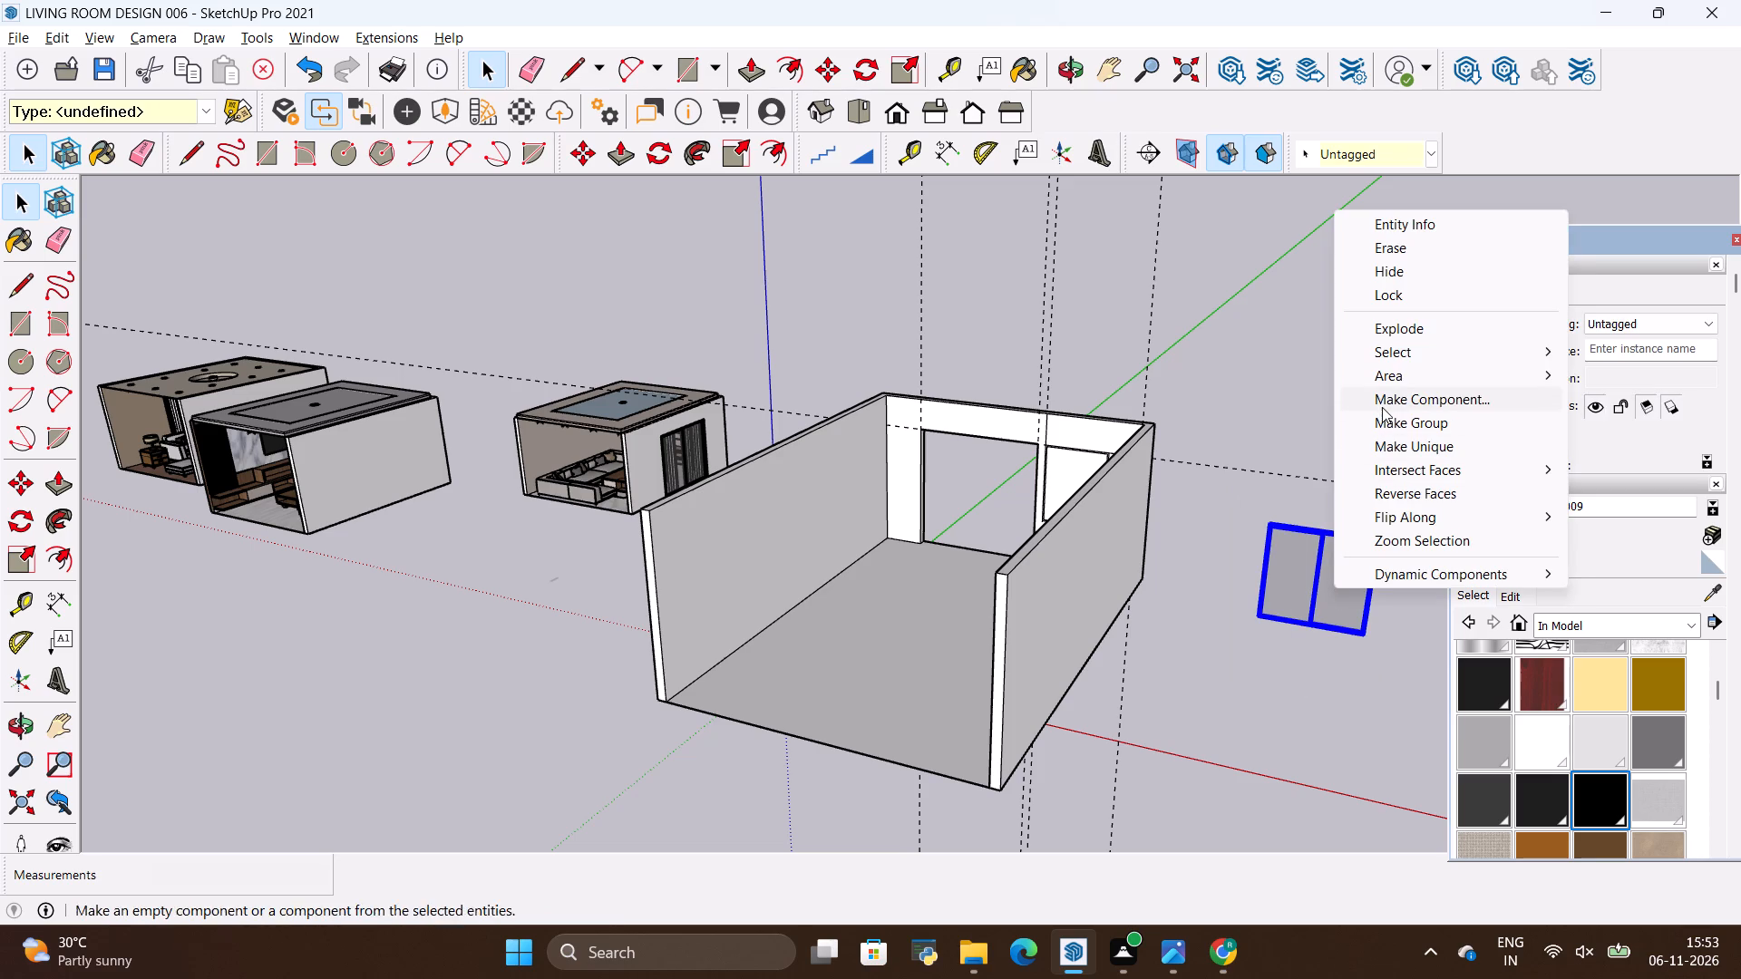
left_click(1382, 420)
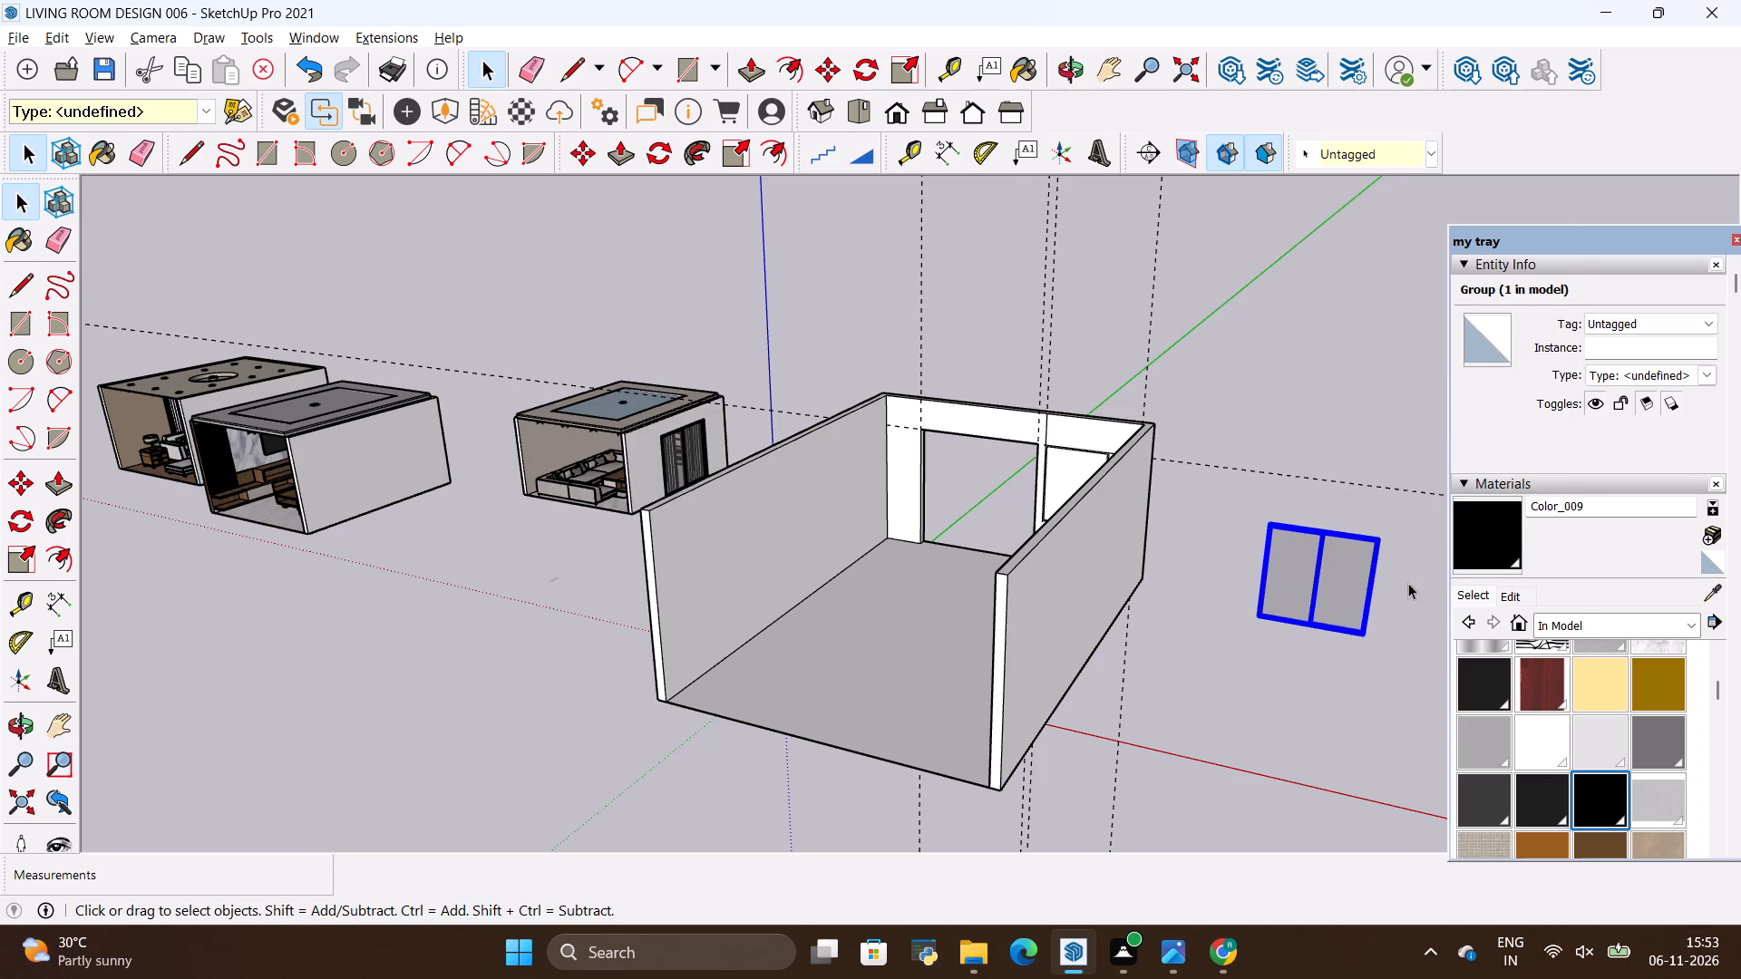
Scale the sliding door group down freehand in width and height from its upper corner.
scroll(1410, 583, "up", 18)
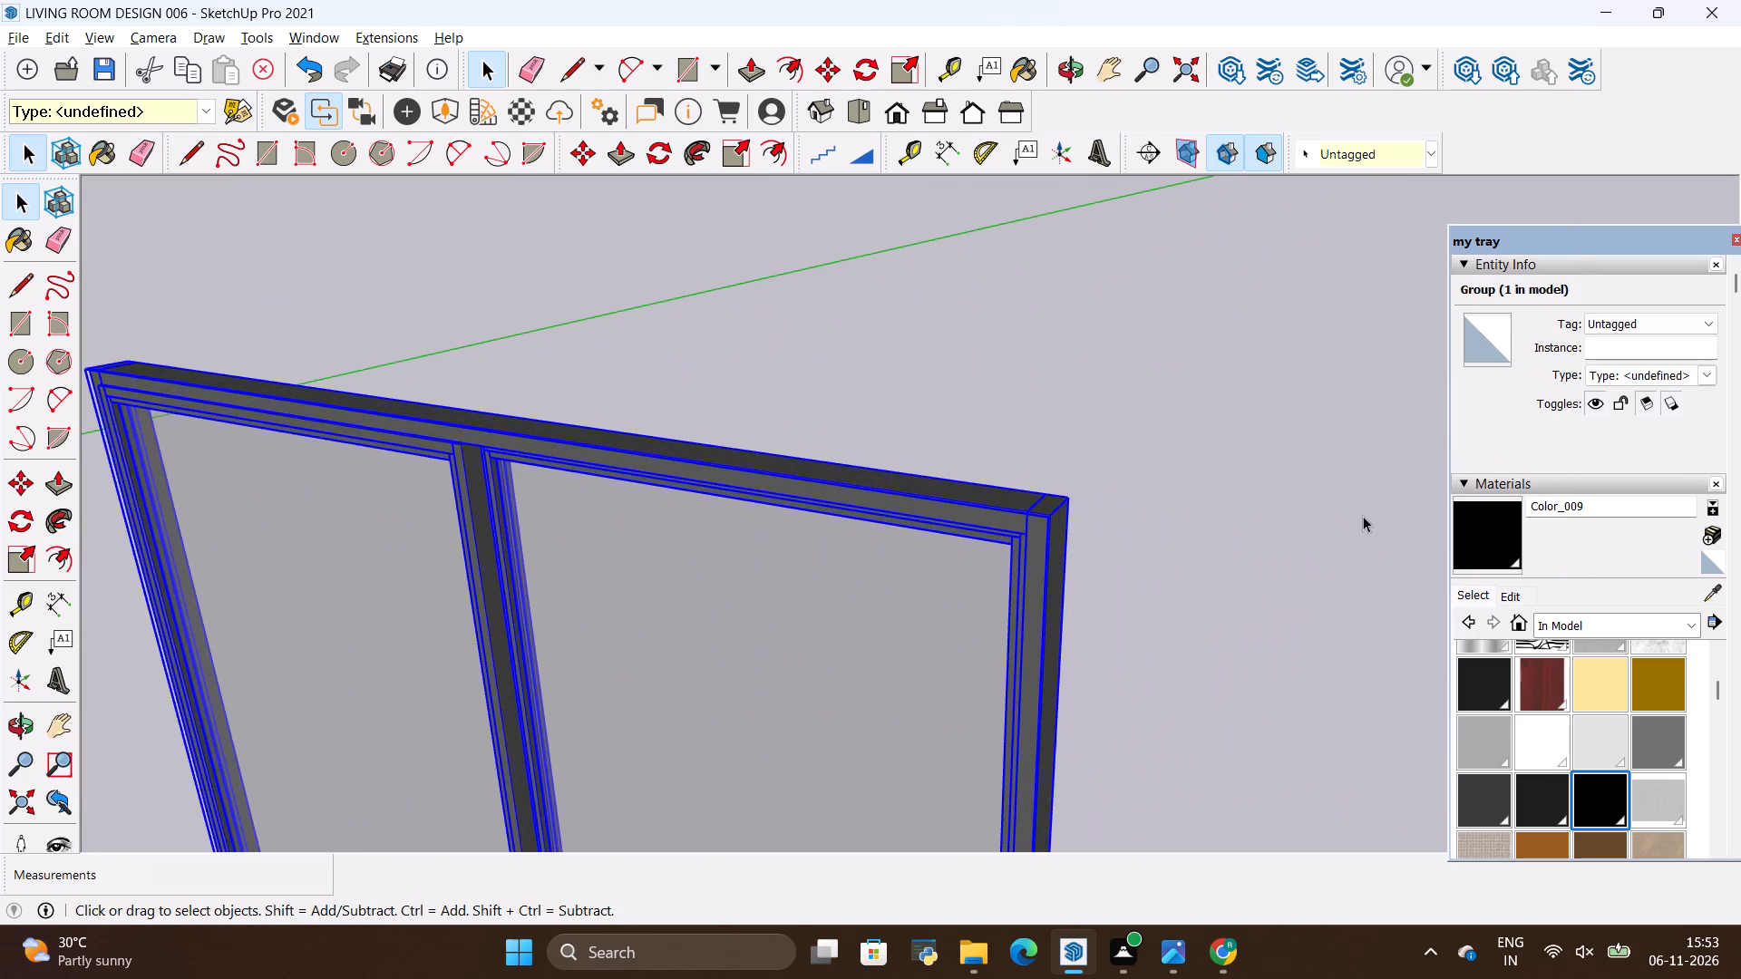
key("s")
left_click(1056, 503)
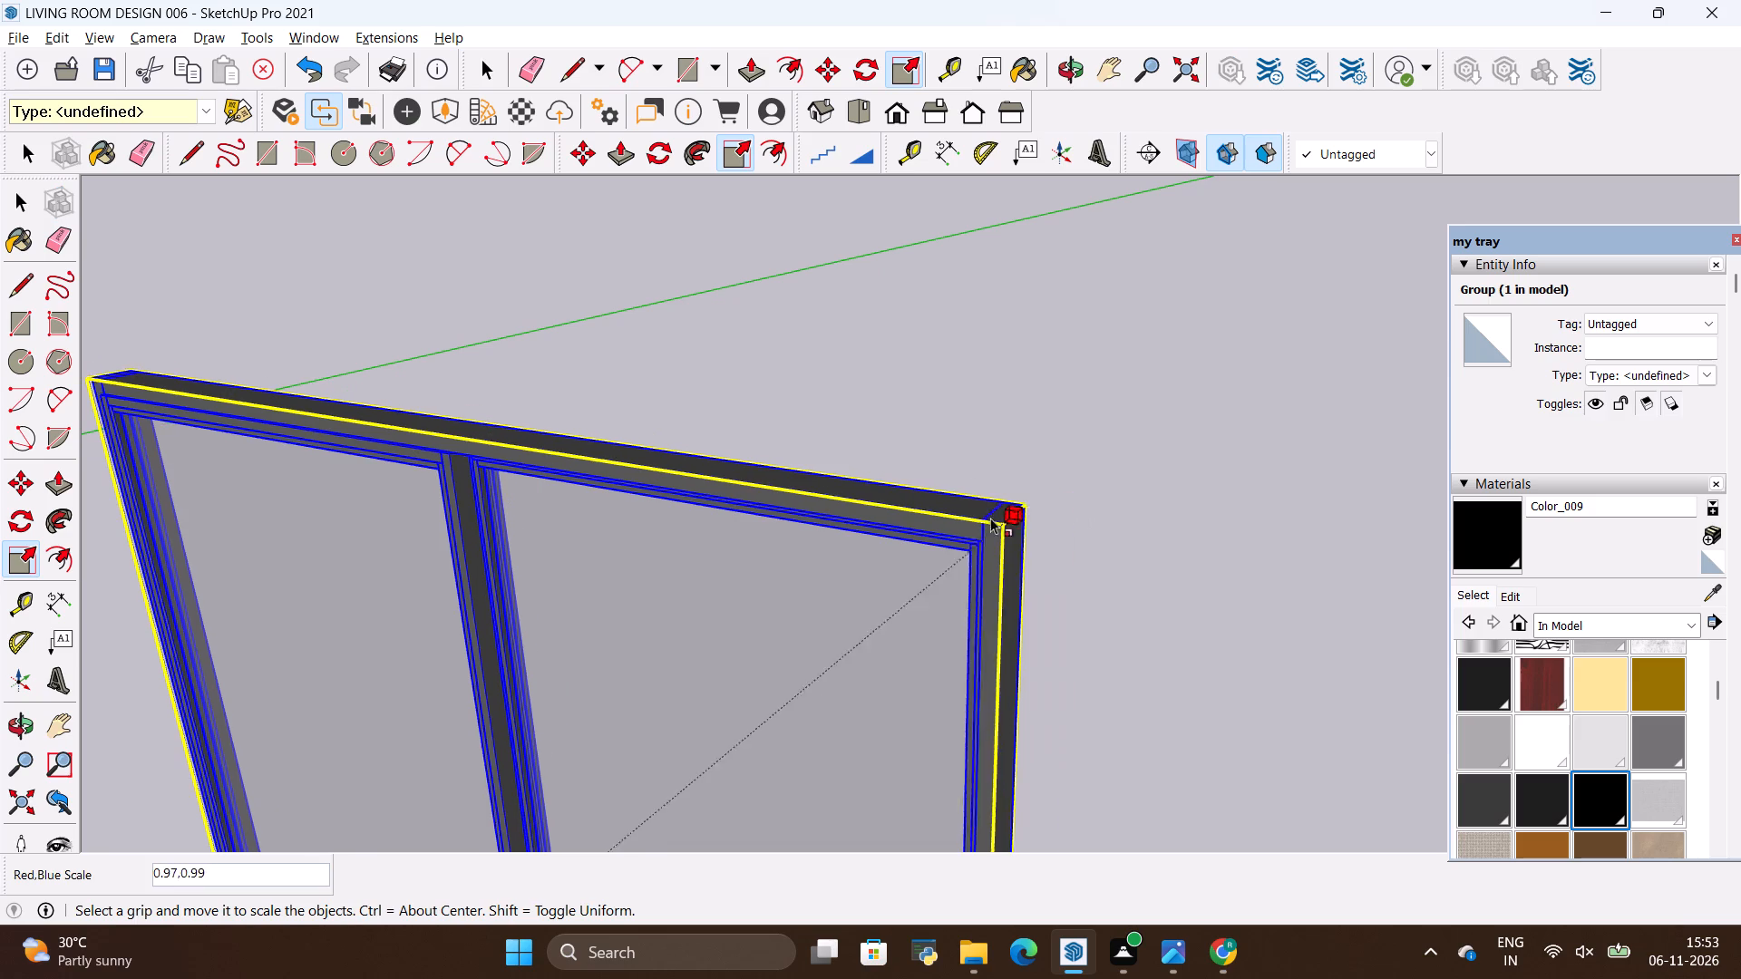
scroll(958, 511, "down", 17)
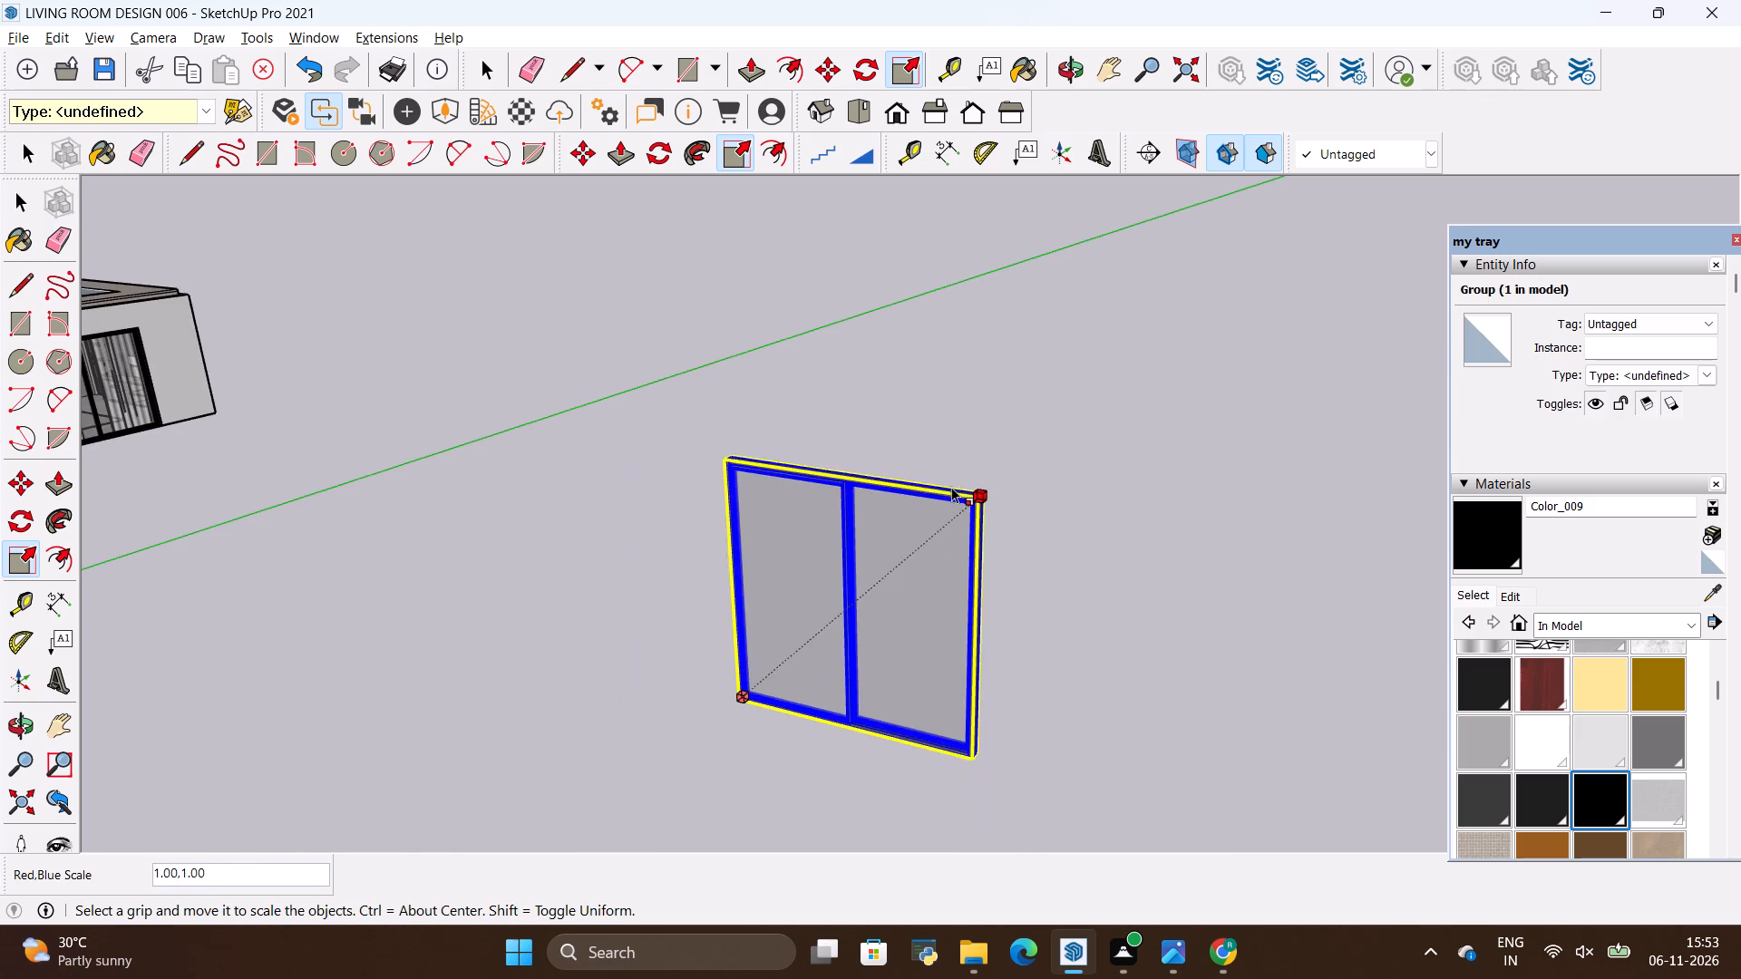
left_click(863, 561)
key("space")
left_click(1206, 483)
Move the sliding door group by its bottom corner onto the window opening's lower corner farthest from the shelving unit.
scroll(1206, 481, "down", 4)
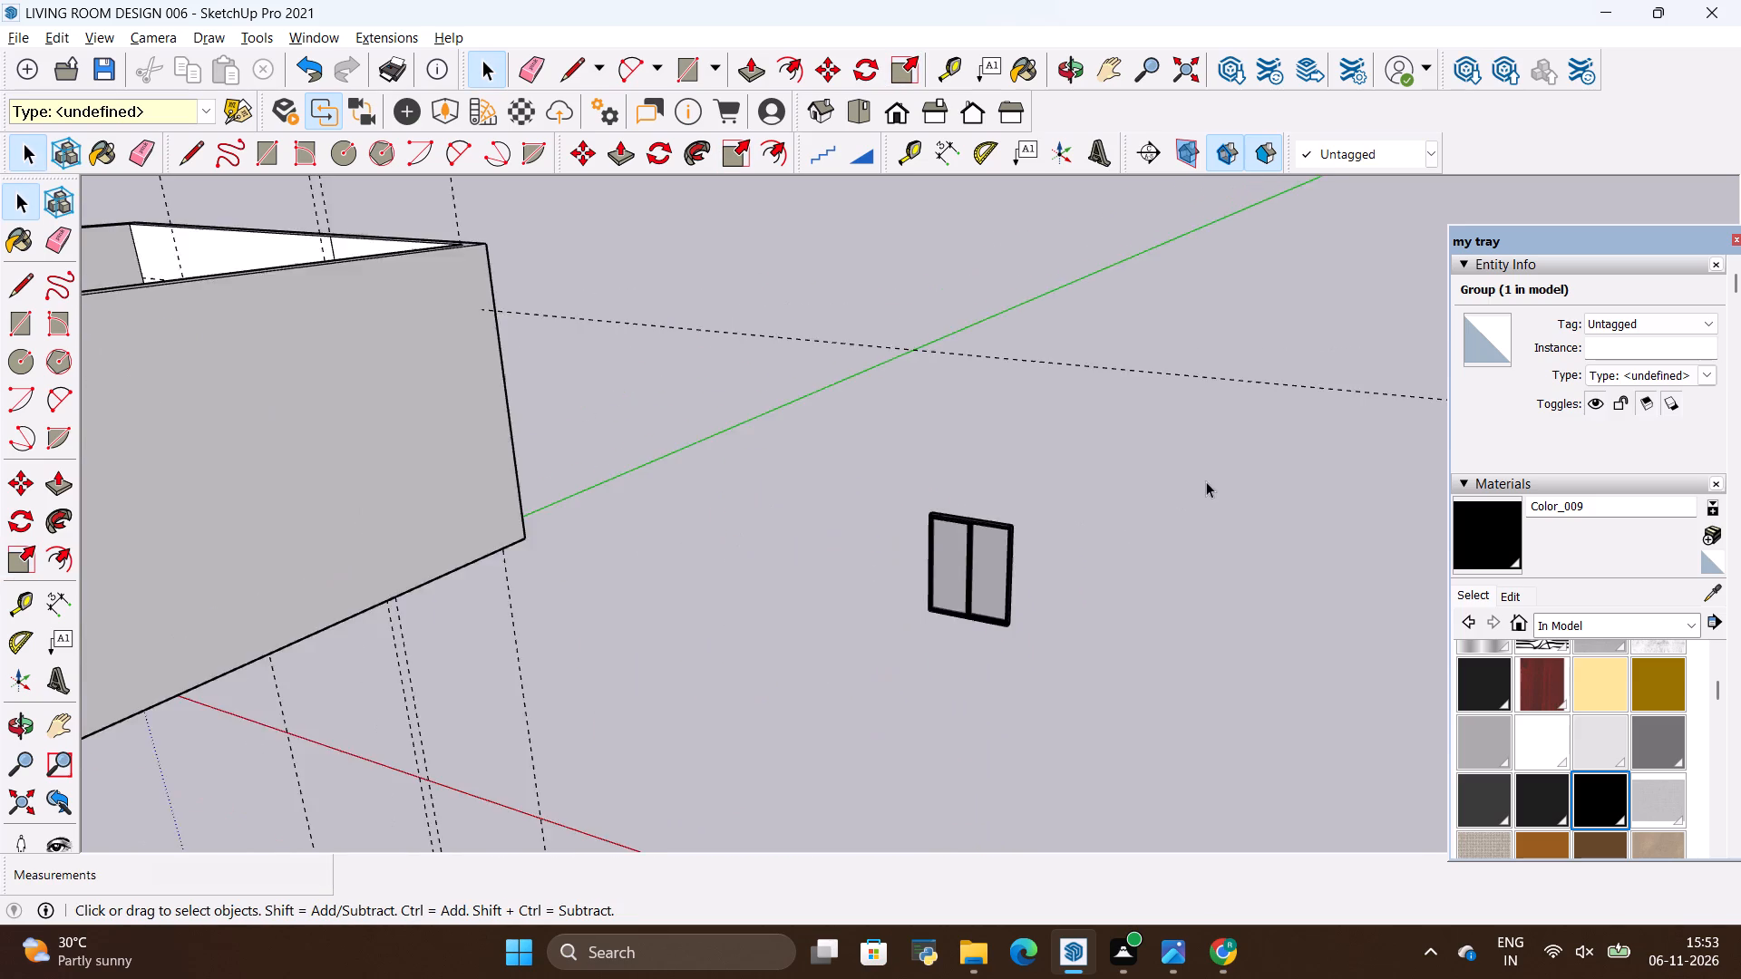
scroll(1206, 481, "down", 12)
key("space")
left_click(1066, 531)
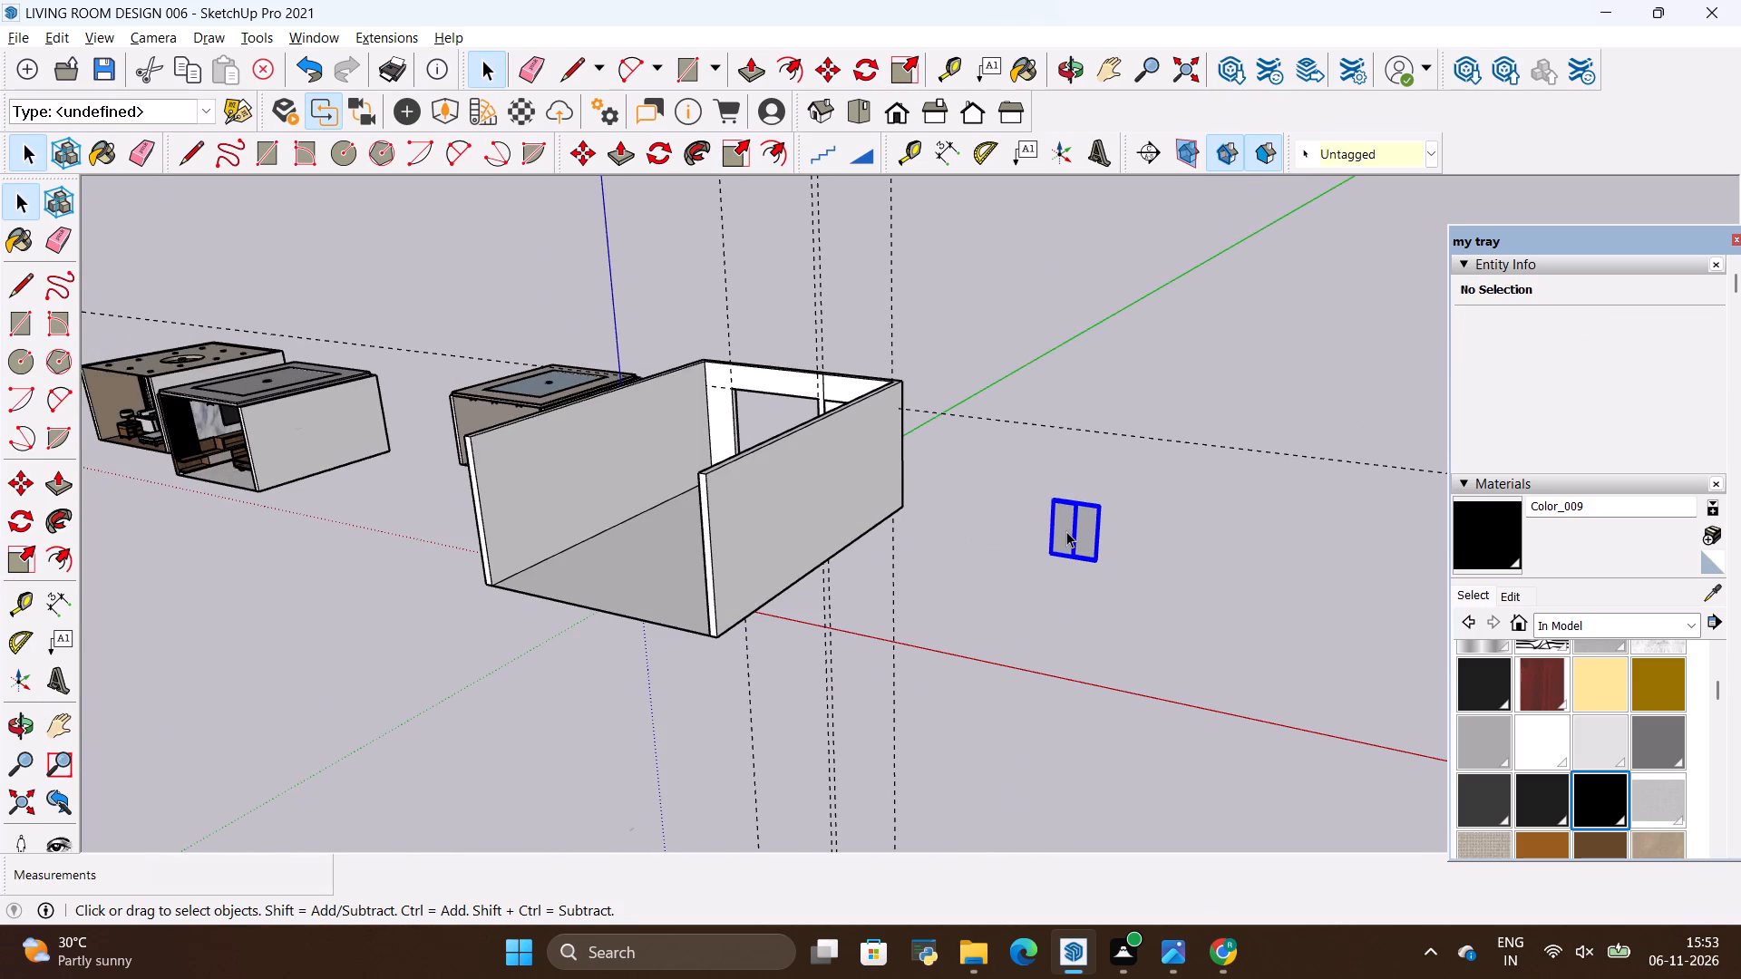
key("m")
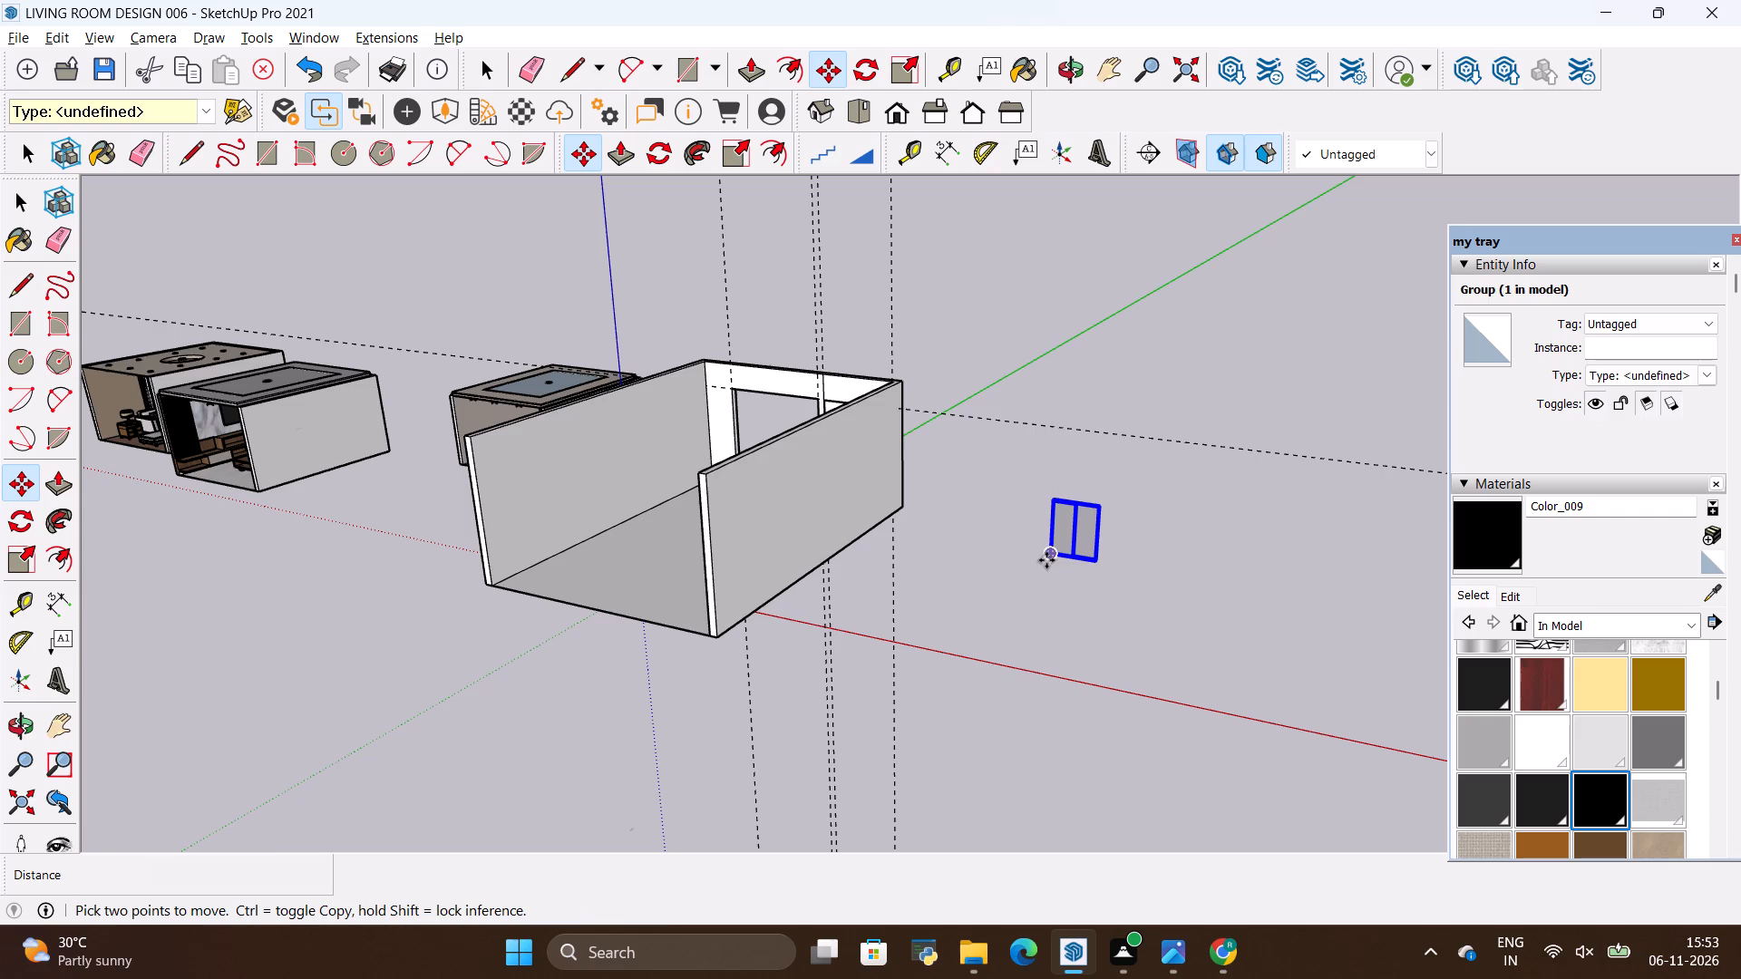
left_click(1046, 560)
scroll(1213, 635, "down", 6)
scroll(929, 407, "up", 7)
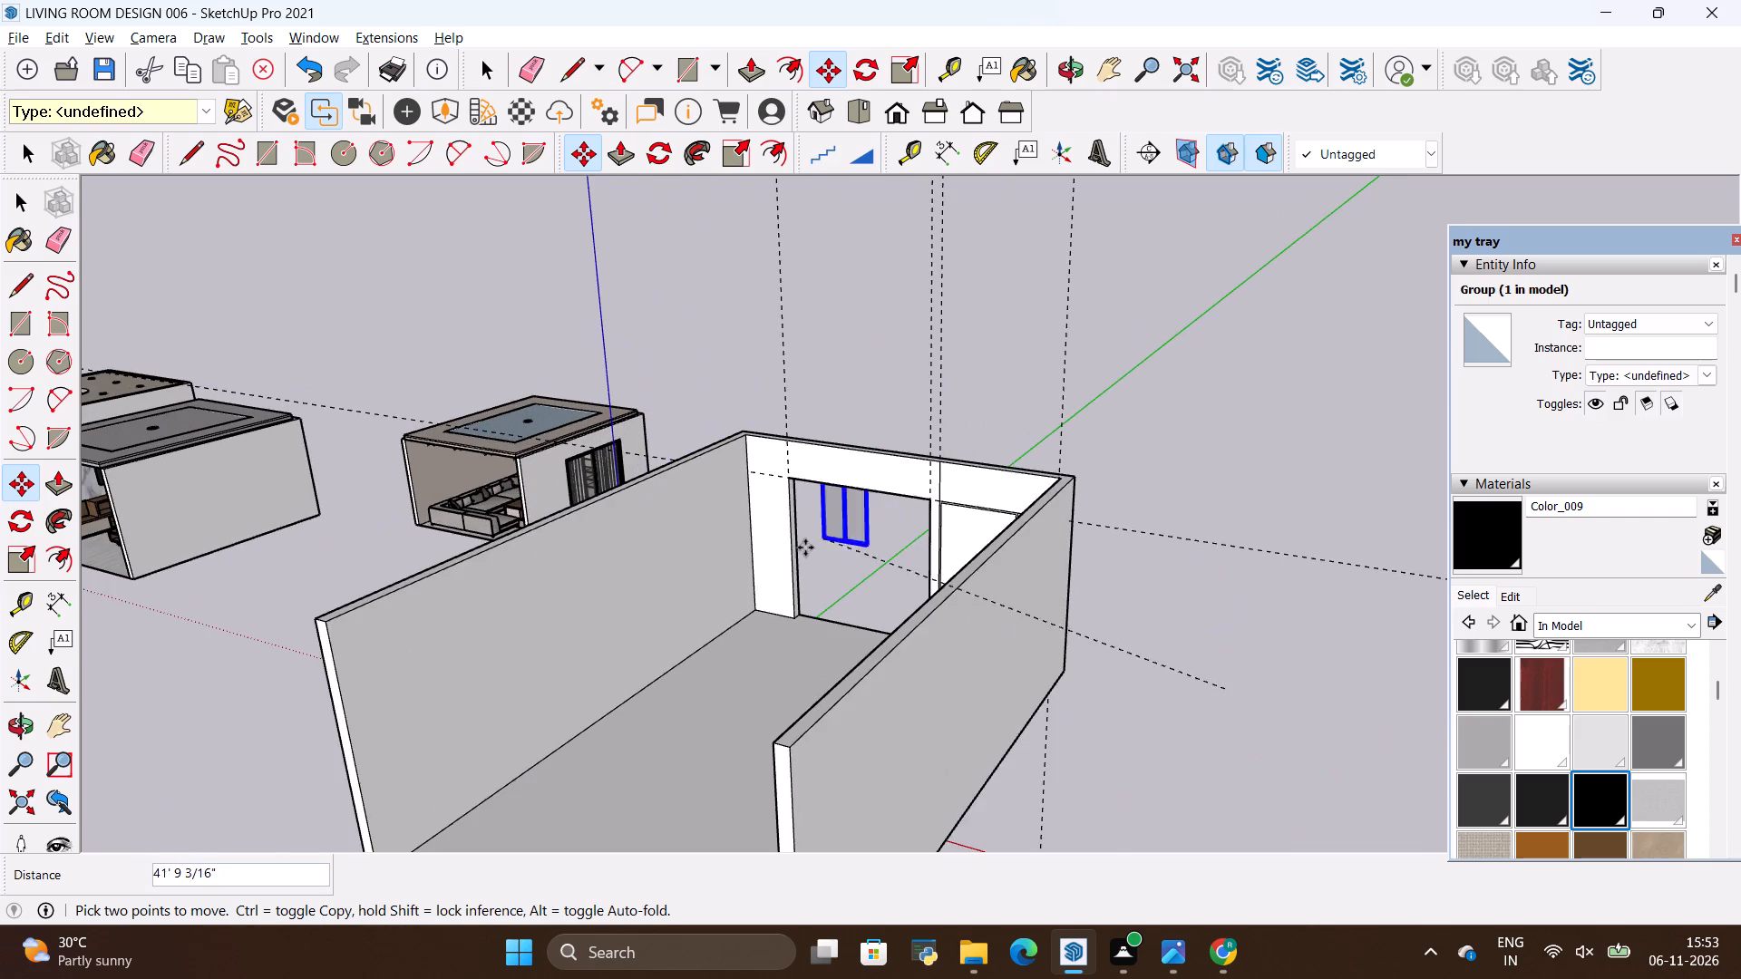
scroll(802, 553, "up", 3)
scroll(803, 635, "up", 20)
scroll(803, 635, "up", 1)
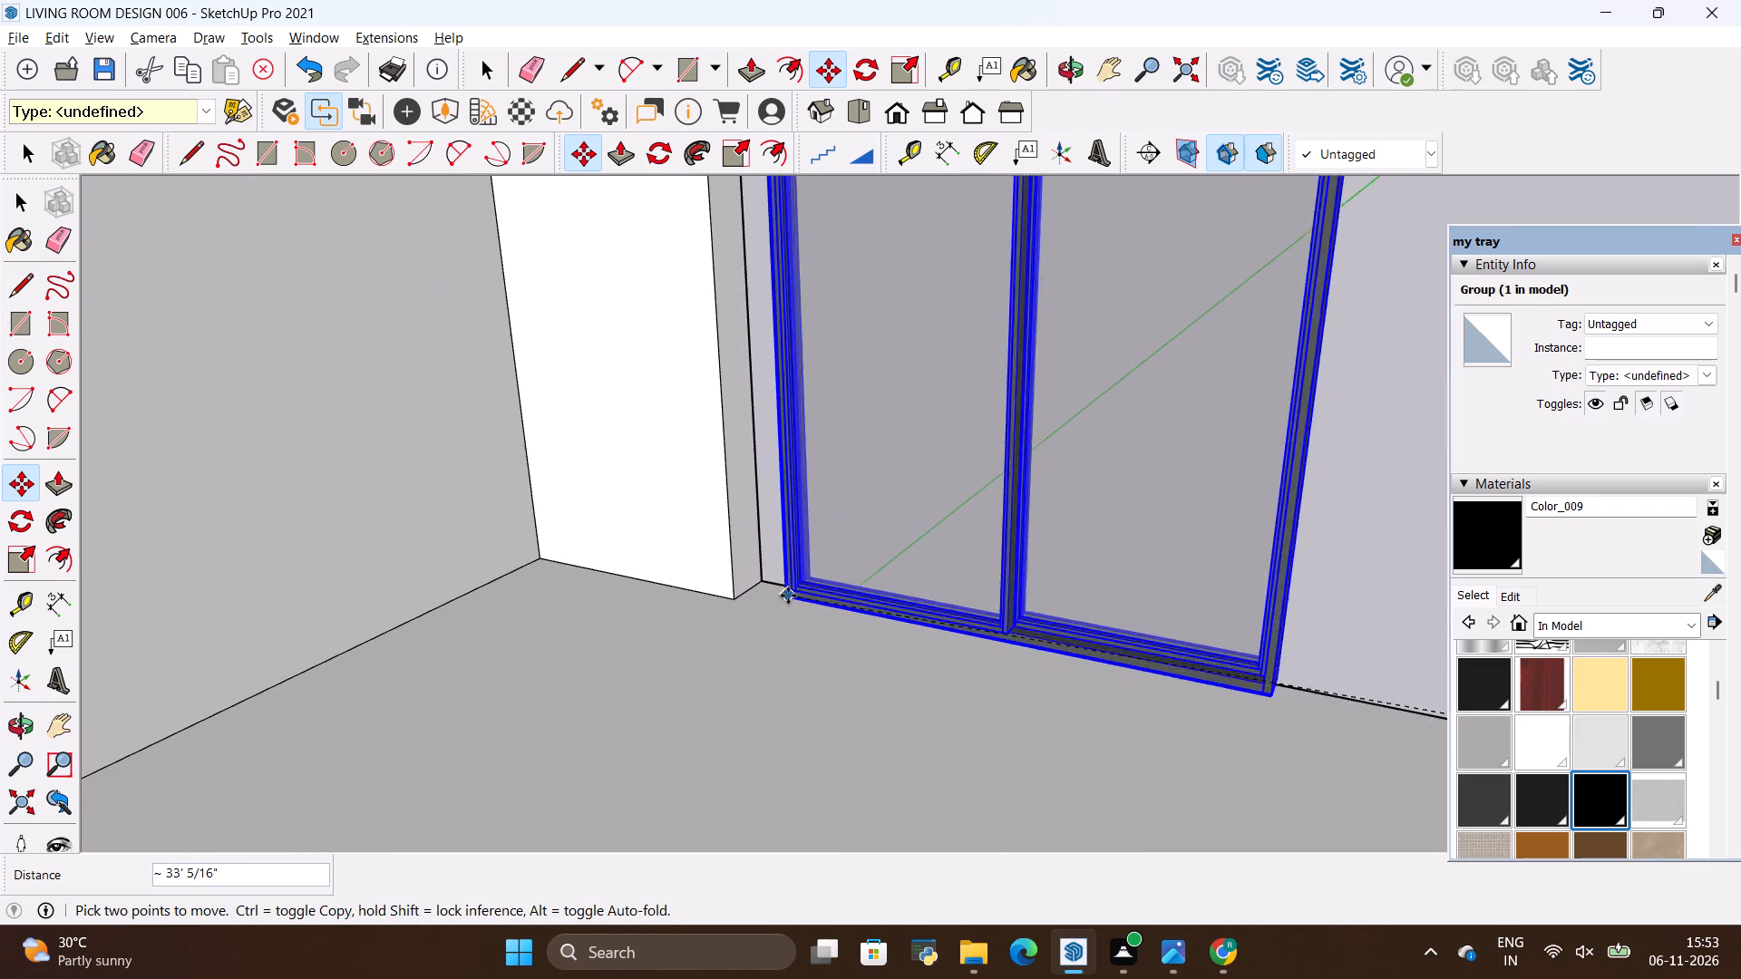
scroll(788, 596, "up", 7)
scroll(705, 586, "up", 9)
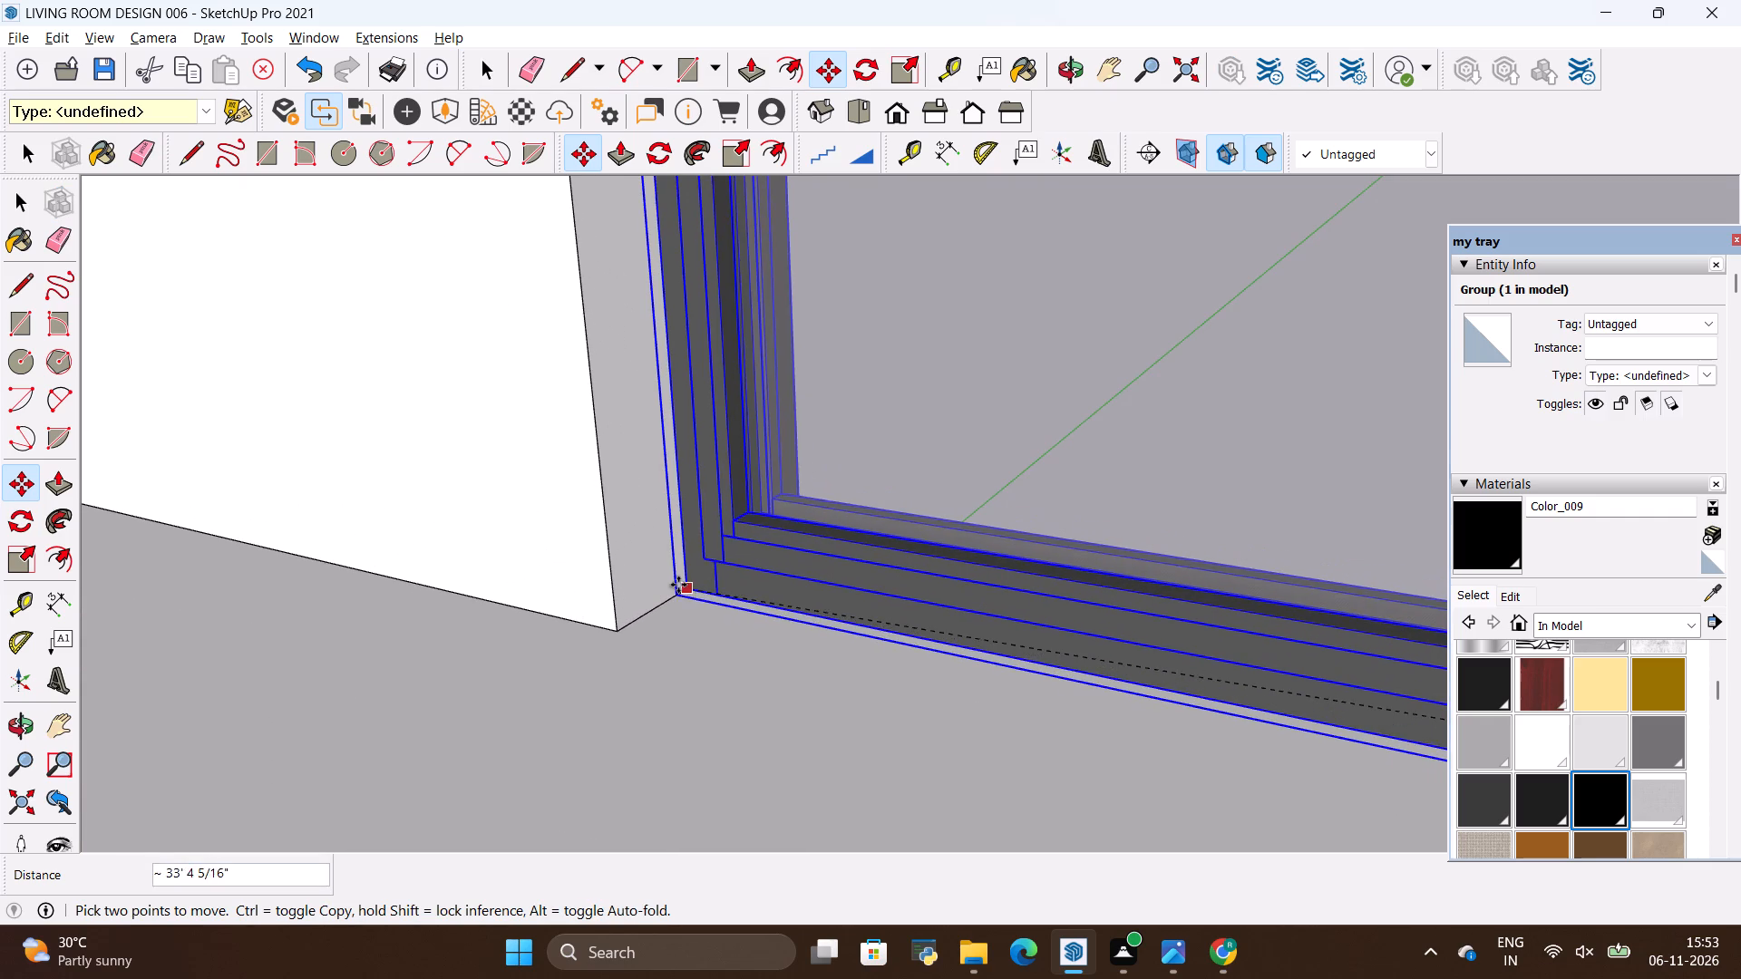
left_click(674, 587)
key("space")
left_click(614, 645)
Scale the sliding door group about 1.73 in width and 1.40 in height to the opening's opposite upper corner.
scroll(613, 648, "down", 10)
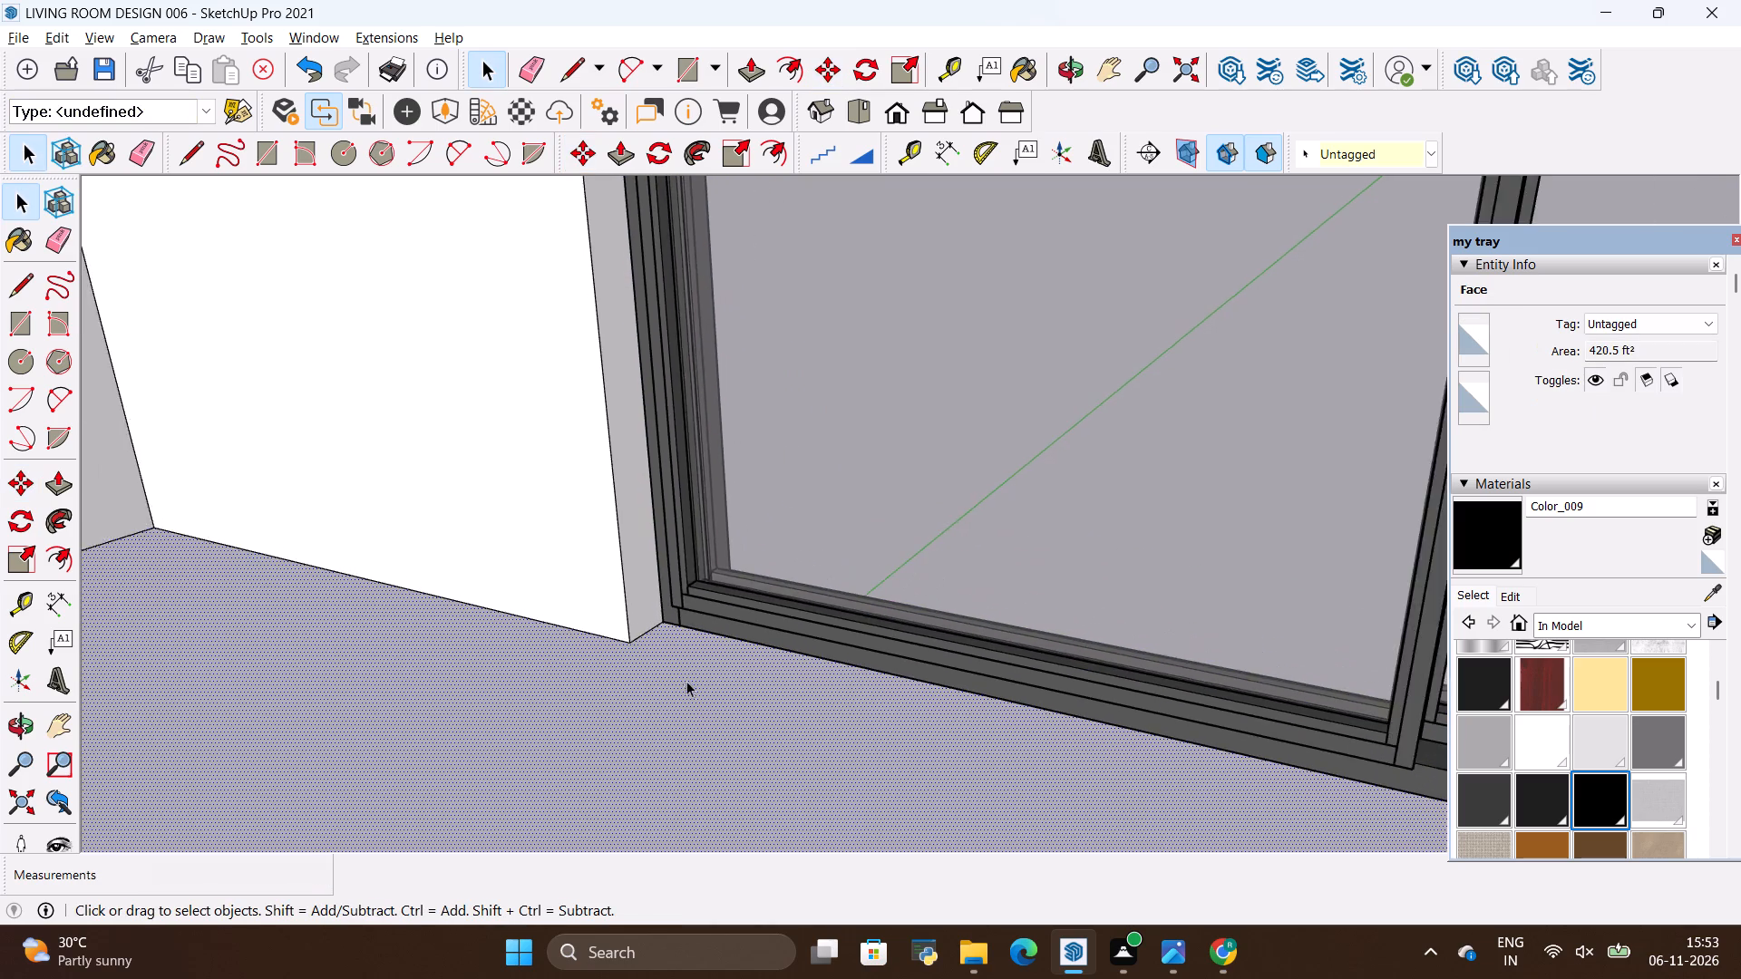
scroll(686, 681, "down", 20)
scroll(686, 681, "down", 8)
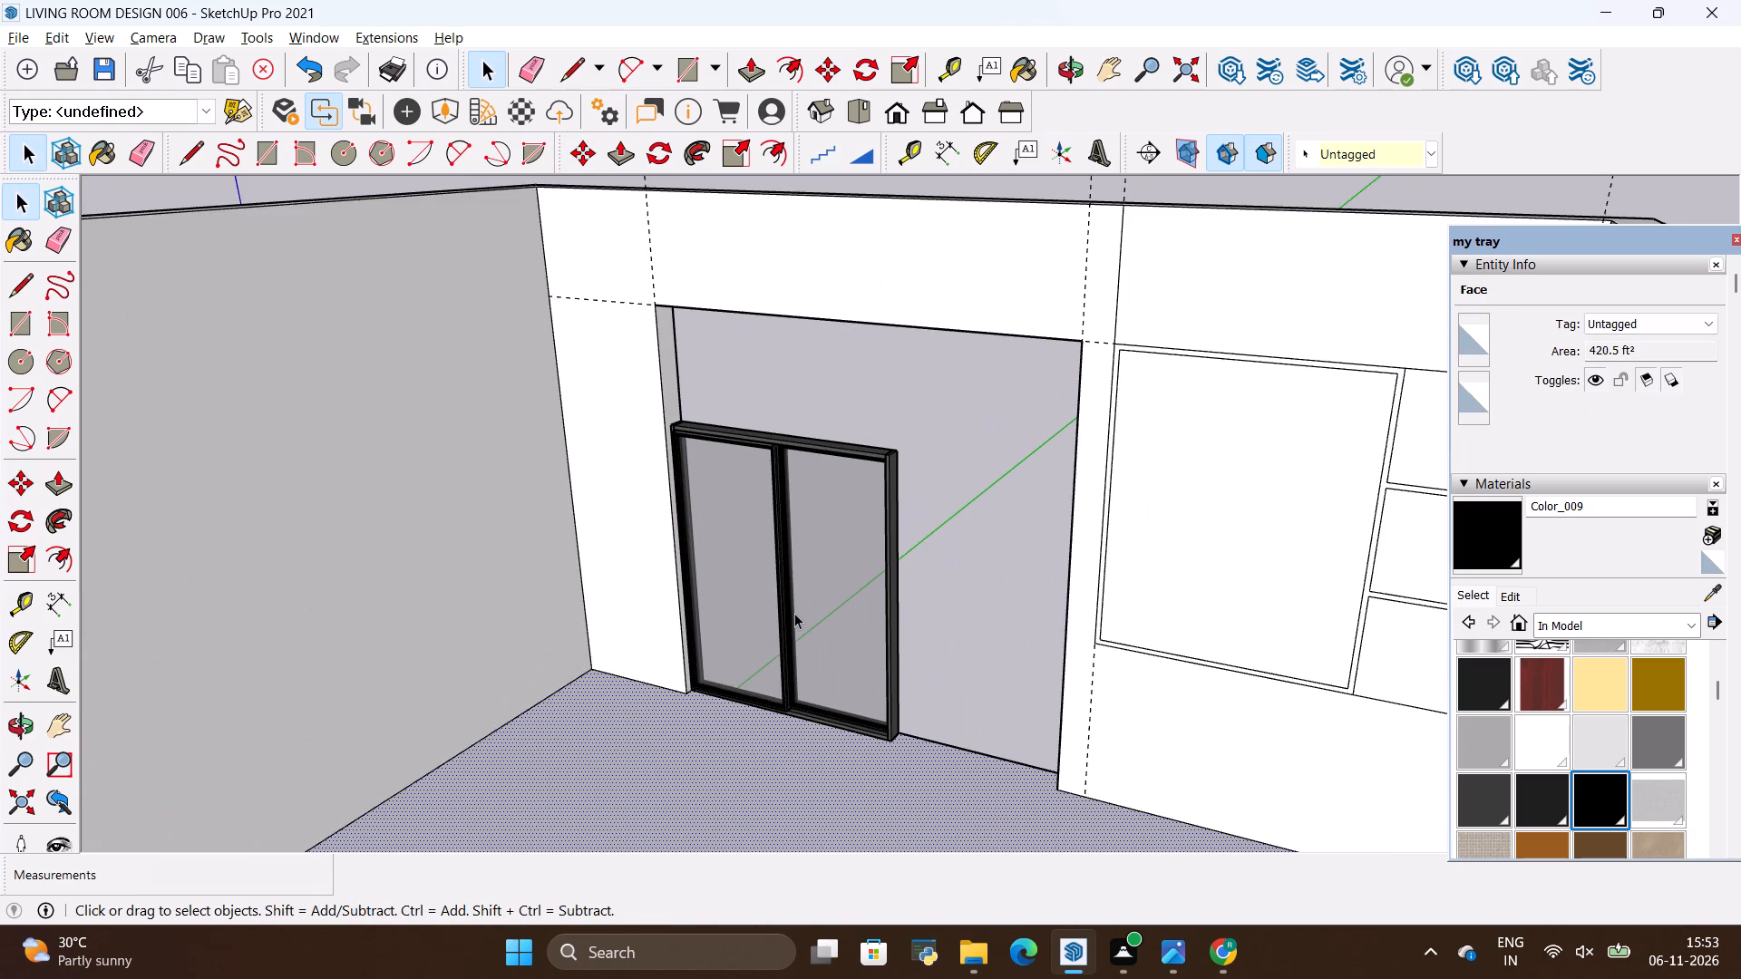
left_click(794, 613)
key("s")
scroll(882, 477, "up", 4)
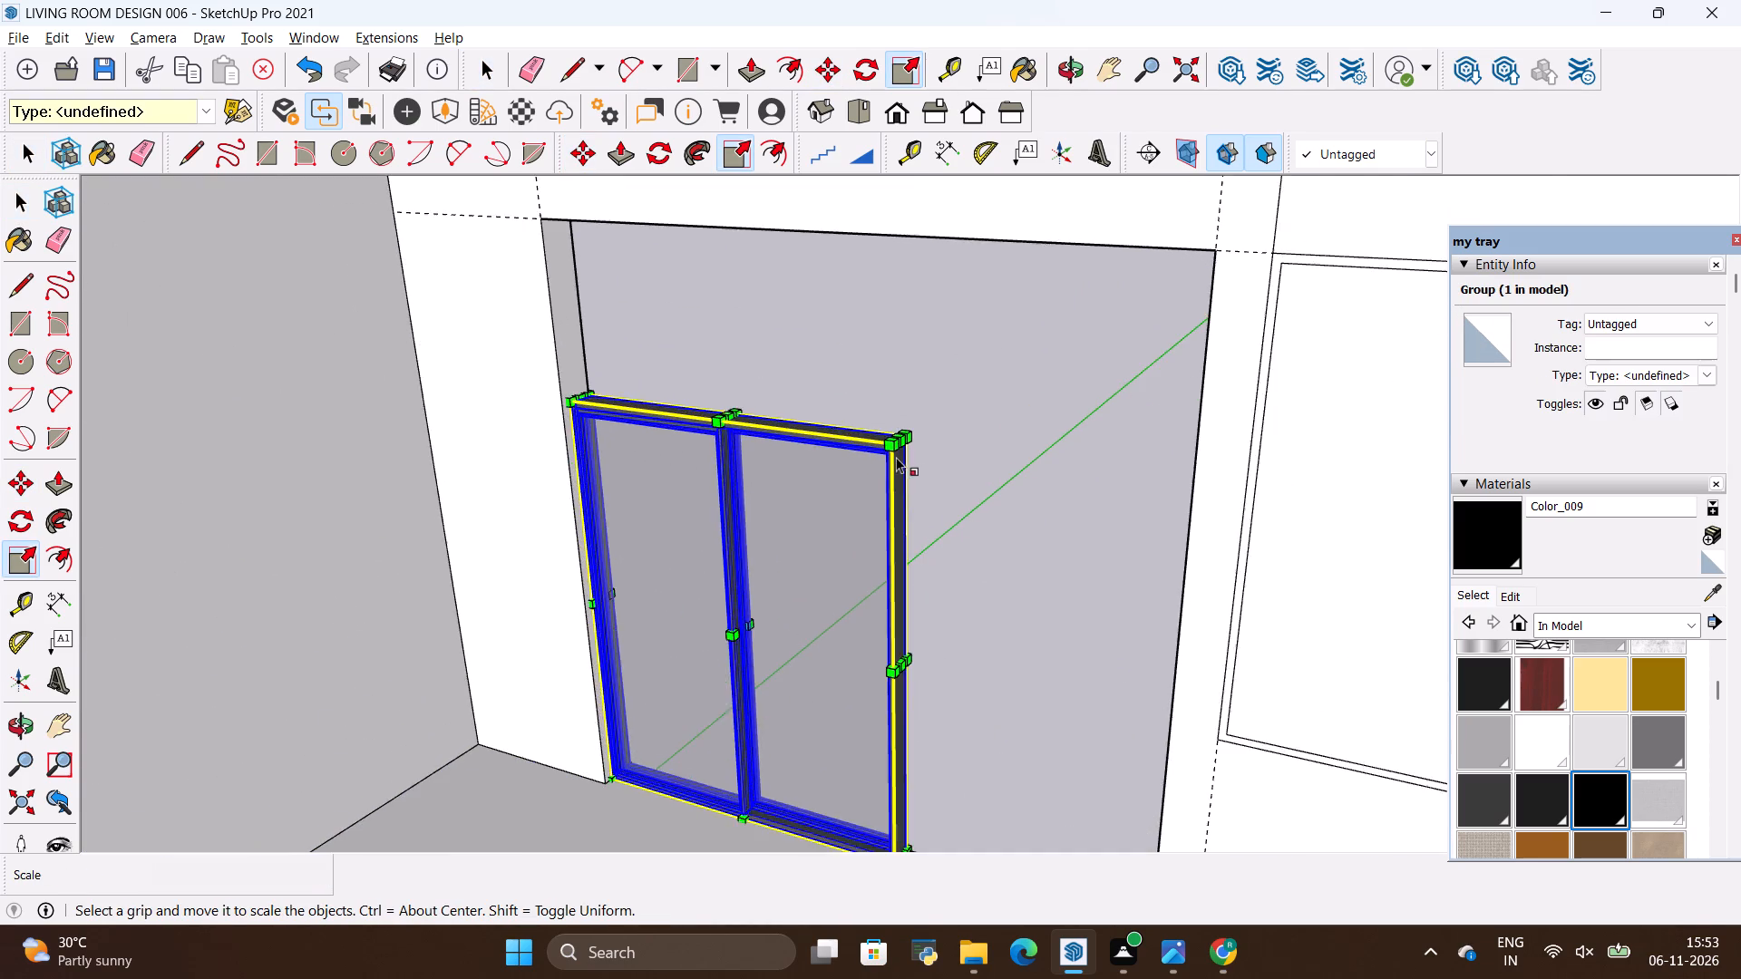
scroll(896, 457, "up", 4)
left_click(899, 428)
scroll(940, 419, "down", 11)
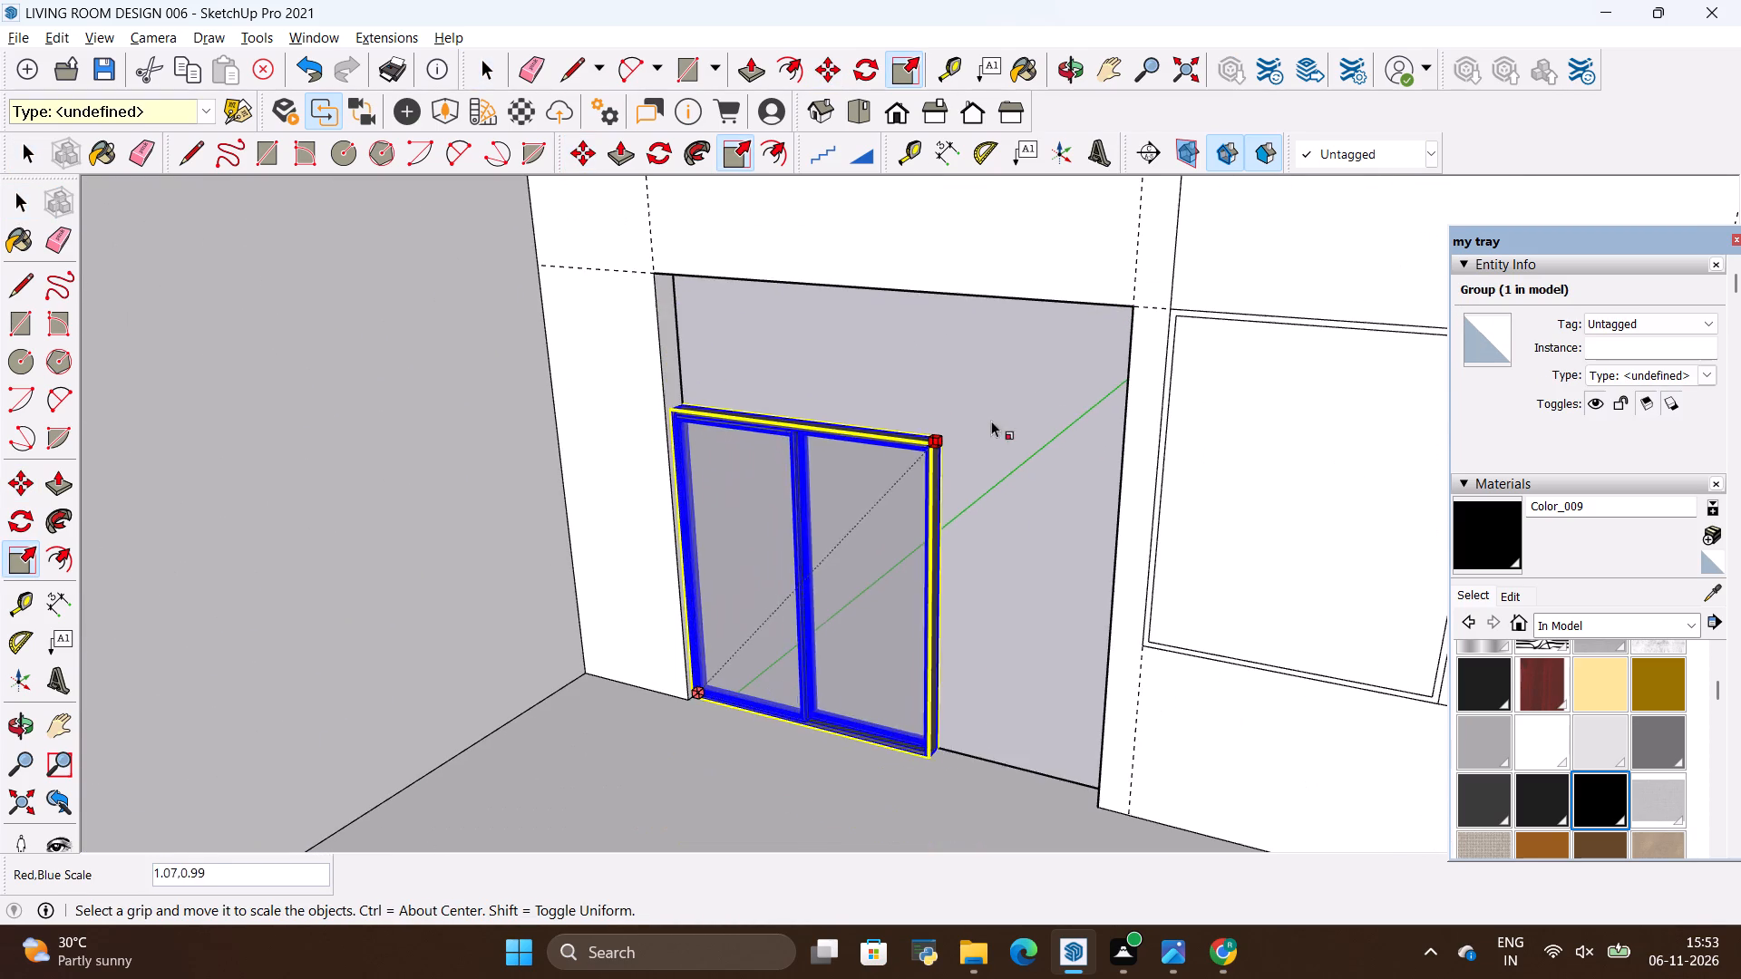
left_click(1134, 305)
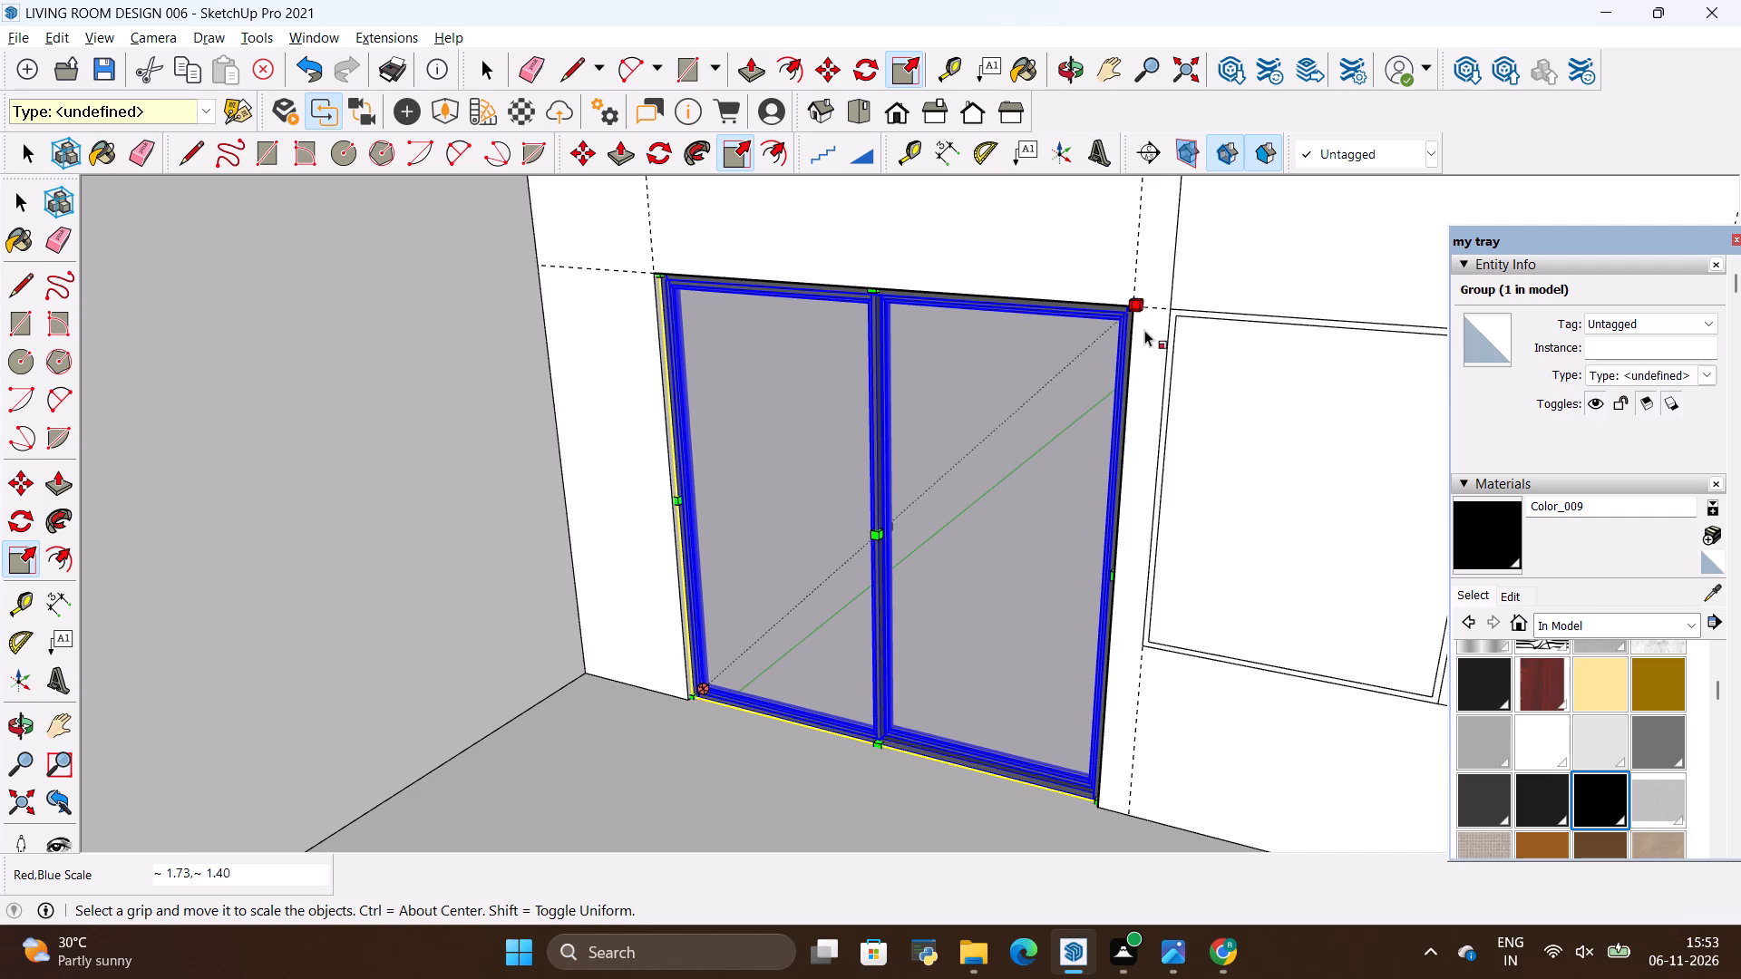
key("space")
left_click(1145, 337)
Compare the fitted sliding door and the back wall's shelving with the reference photo images (11).
scroll(1141, 344, "down", 14)
scroll(1129, 438, "up", 5)
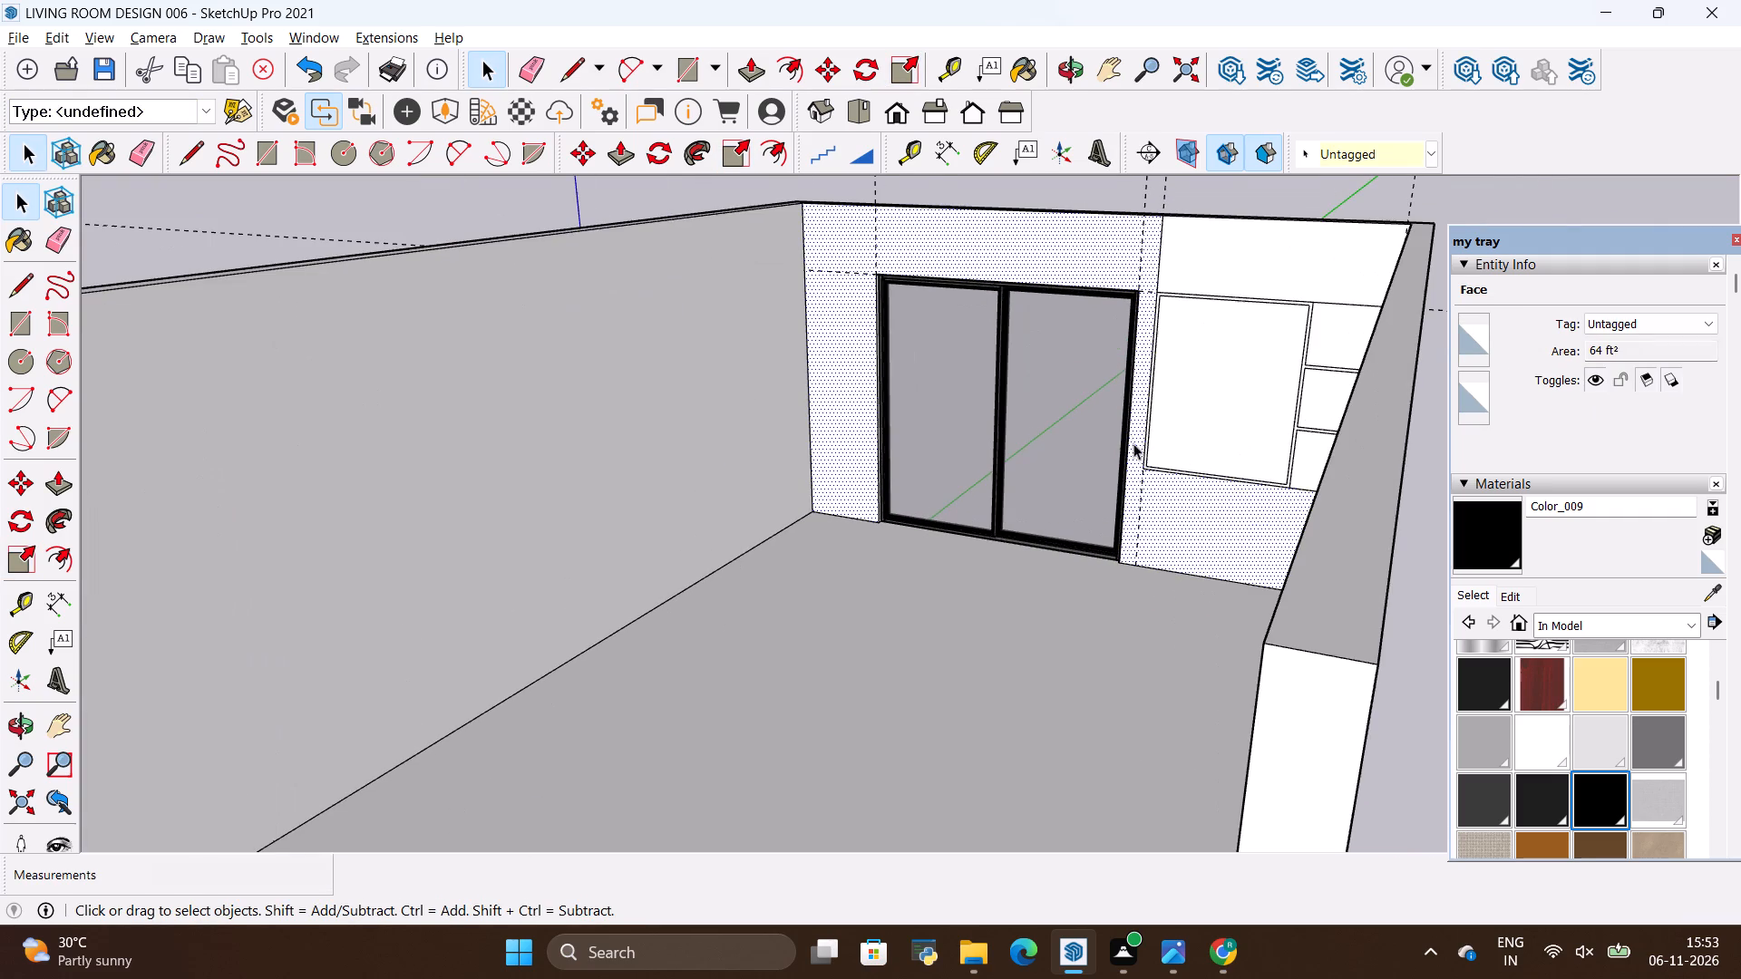
key("alt+Tab")
key("alt+Tab")
left_click(0, 716)
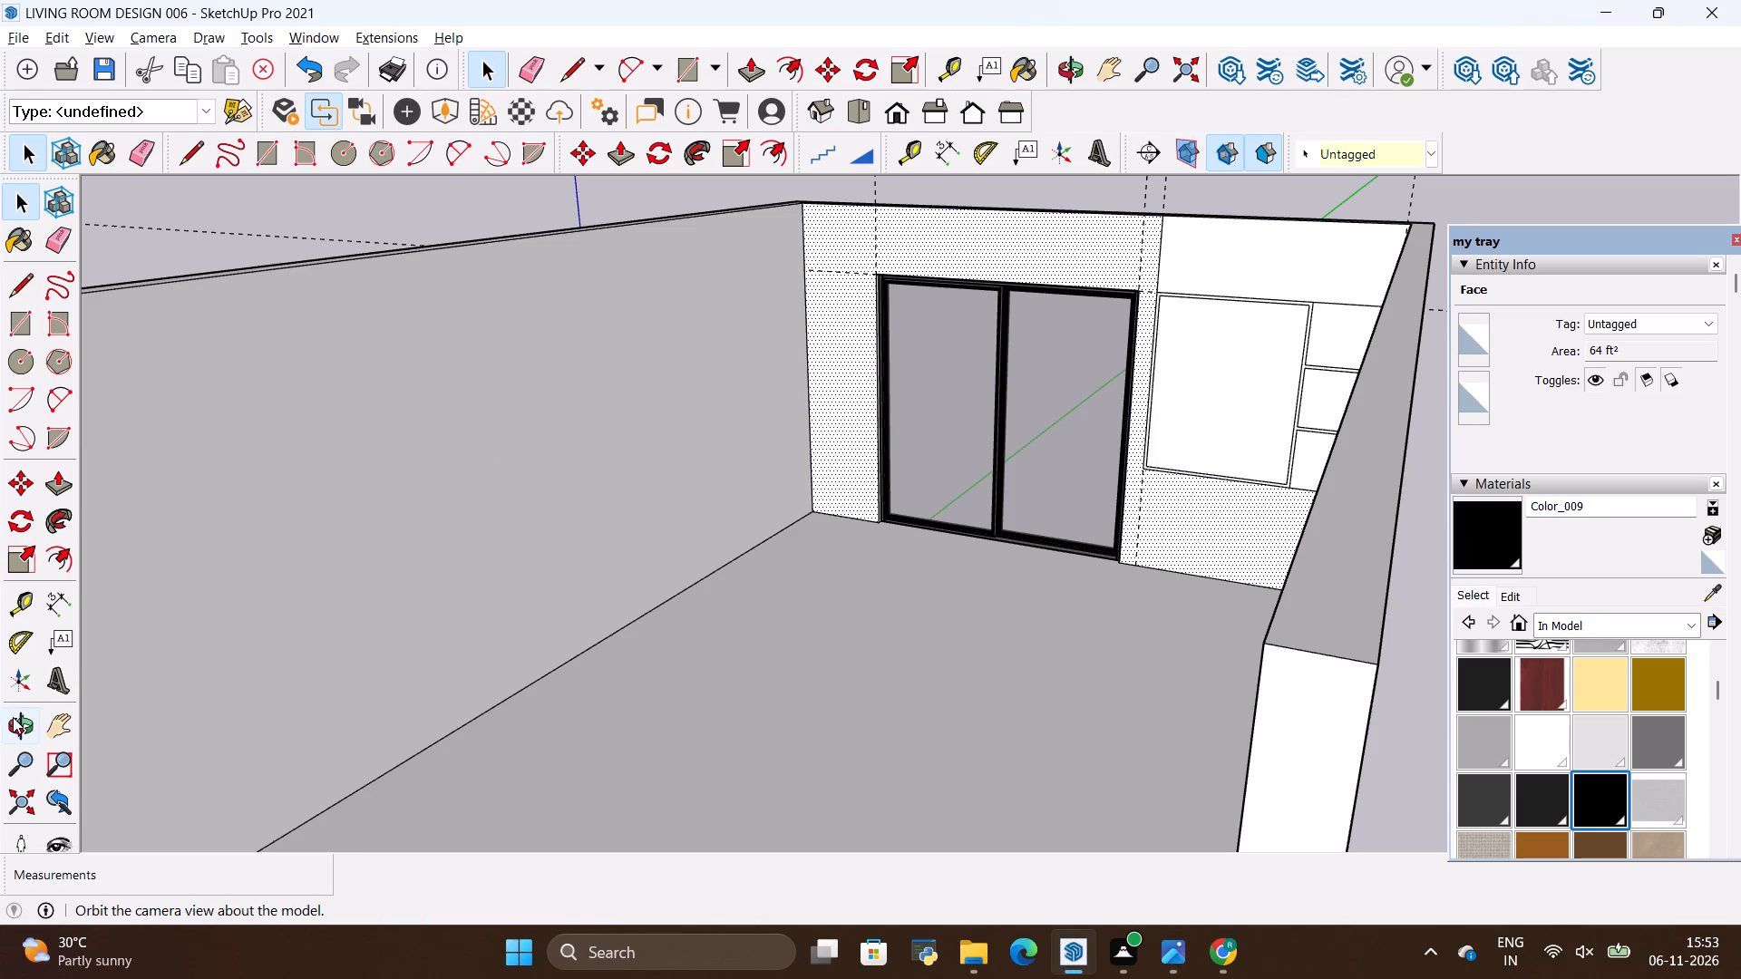
left_click(13, 717)
left_click_drag(391, 603, 567, 655)
scroll(566, 652, "down", 5)
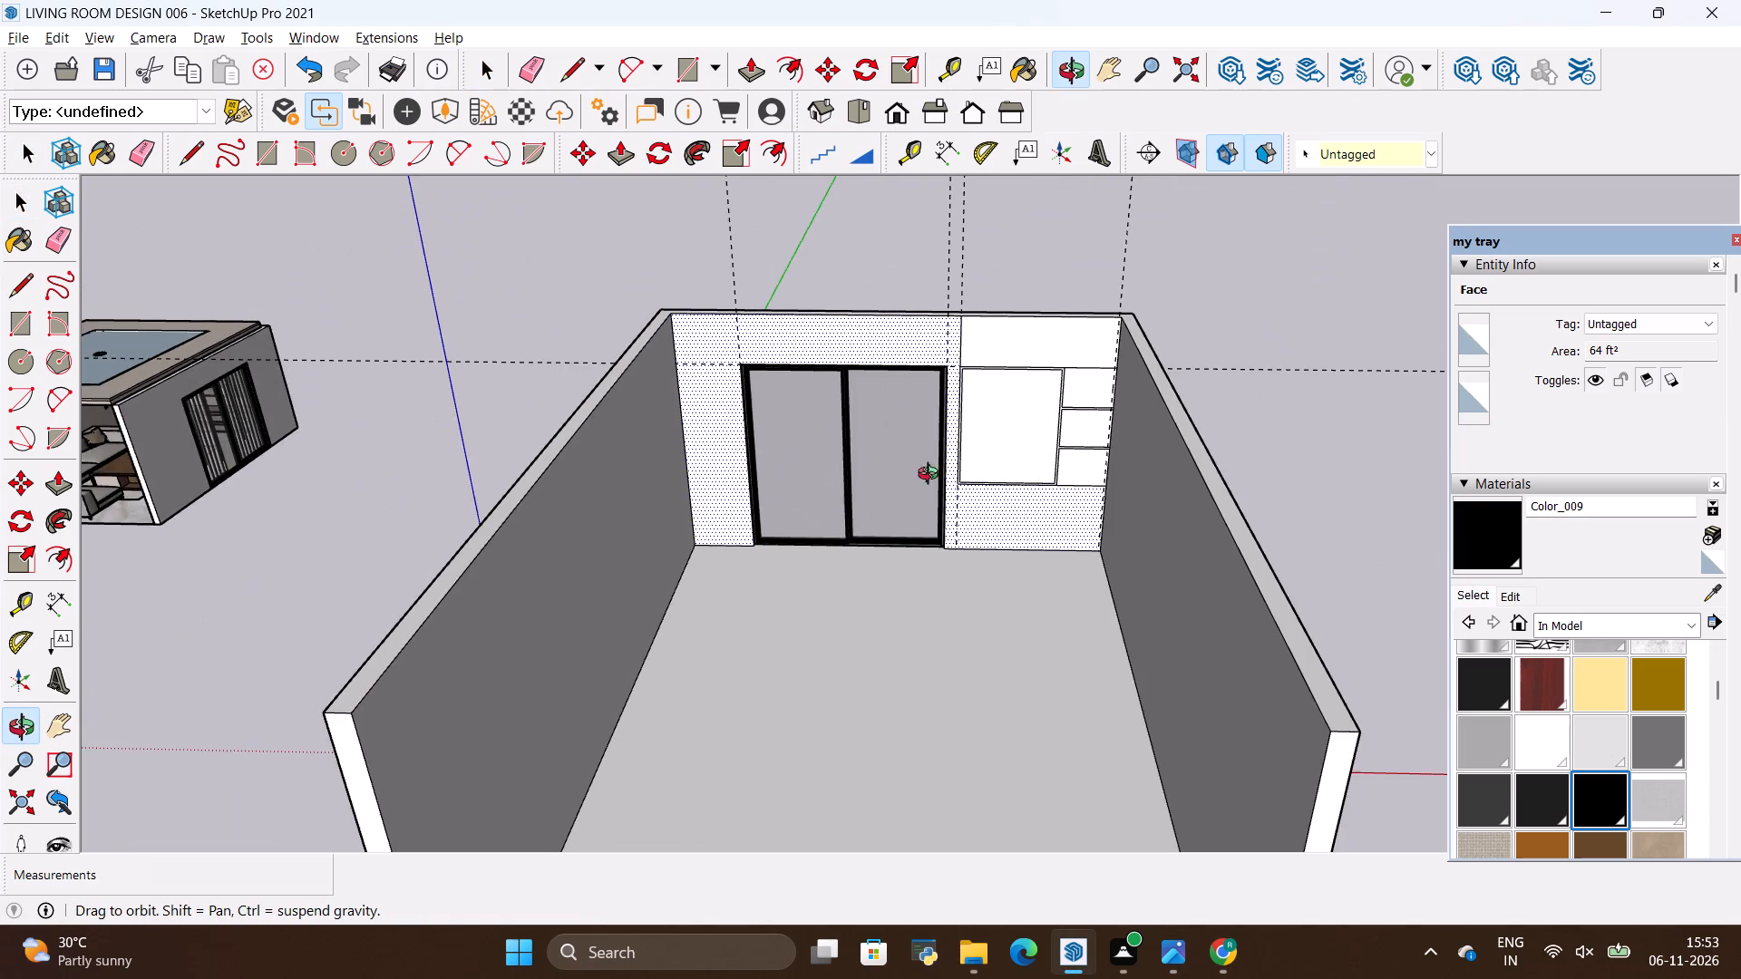
scroll(1016, 428, "up", 8)
left_click_drag(992, 569, 1006, 485)
key("alt+Tab")
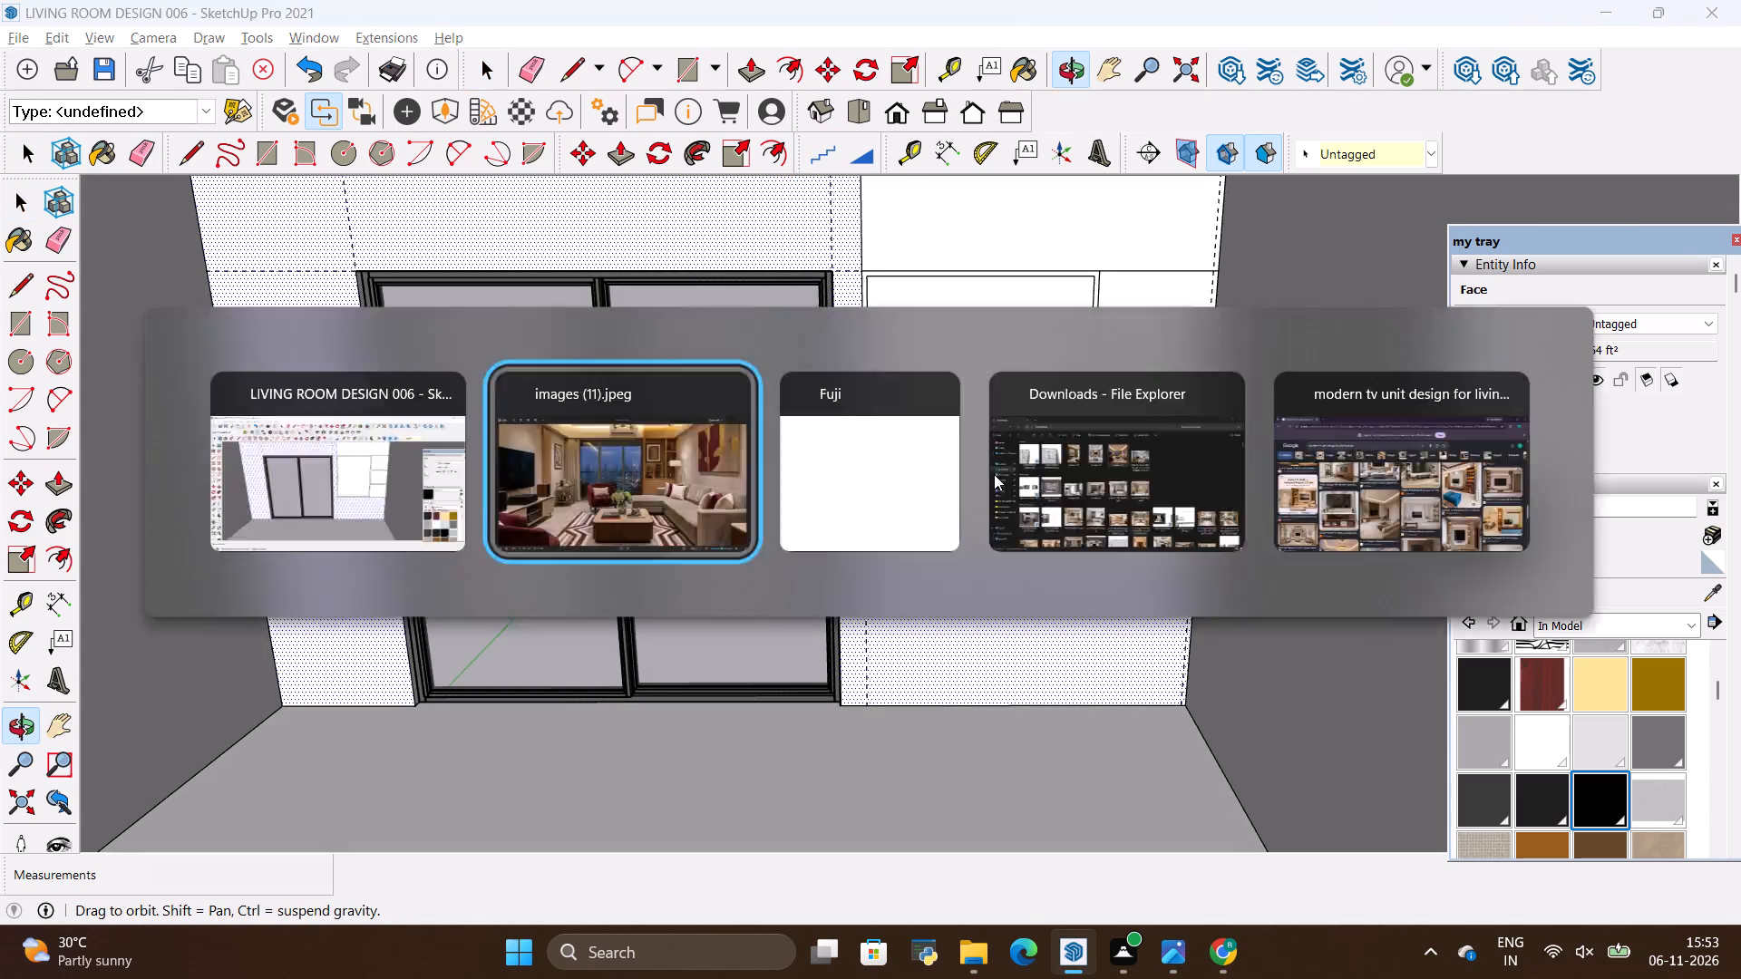
key("alt+Tab")
key("alt+Tab")
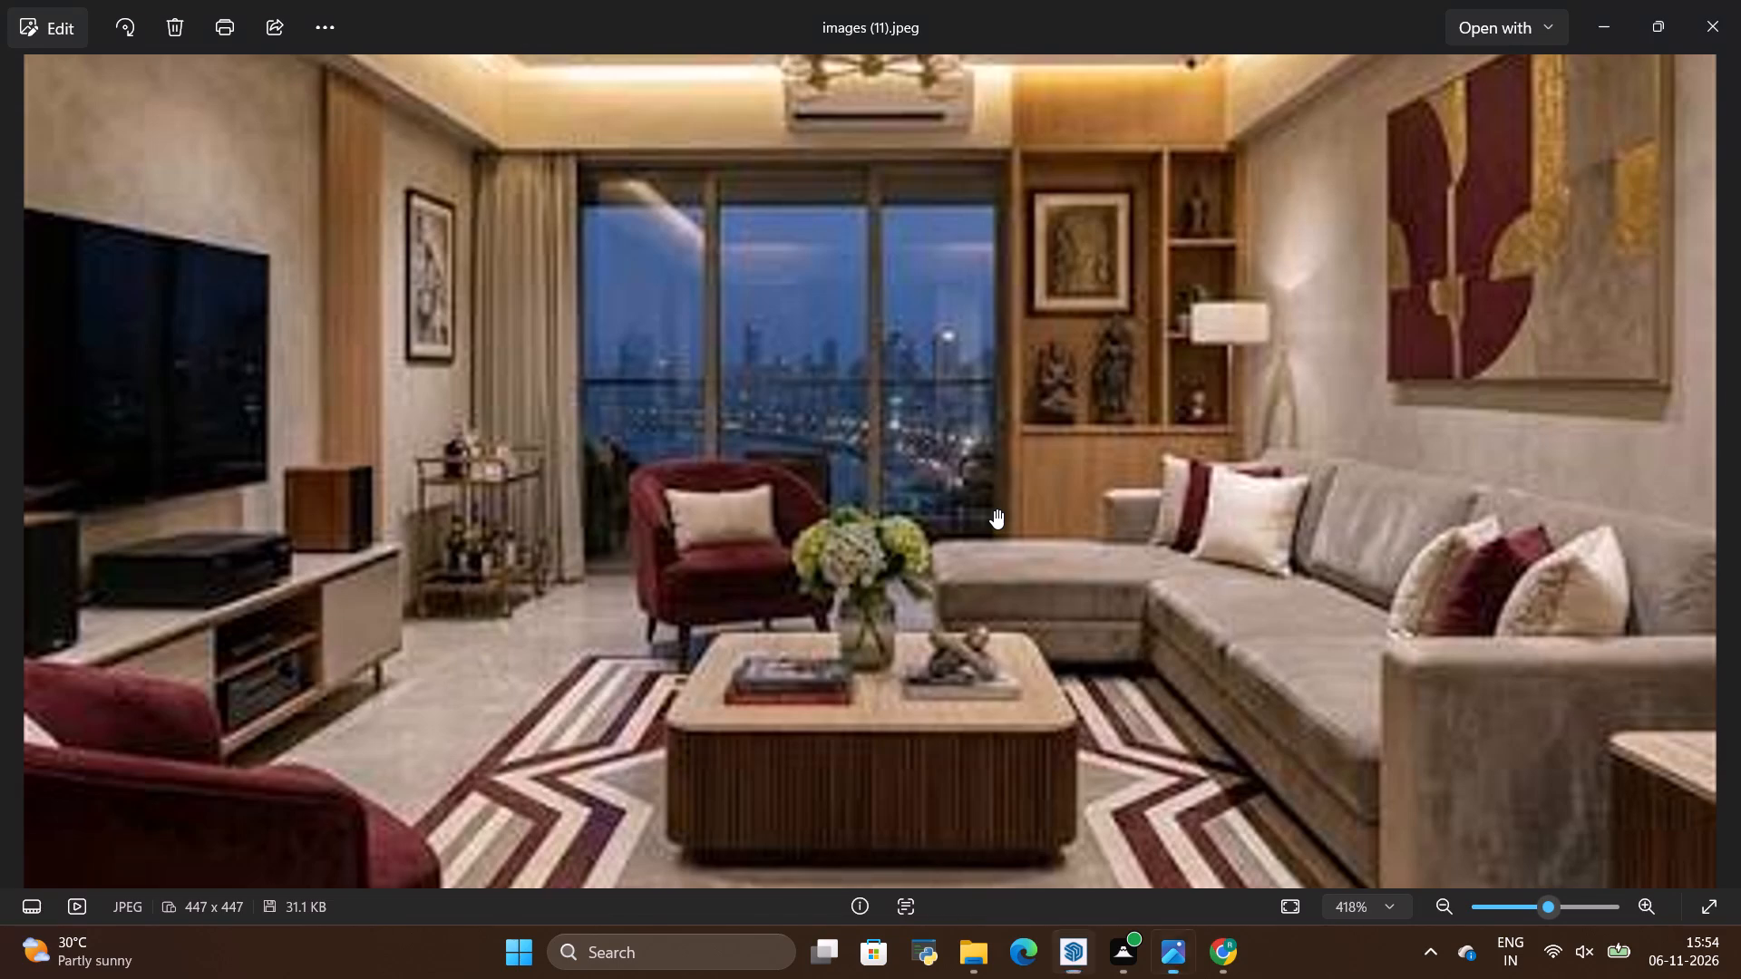
key("alt+Tab")
Place a guide 1" below the top edge of the shelving unit's upper small compartment.
scroll(1183, 232, "up", 8)
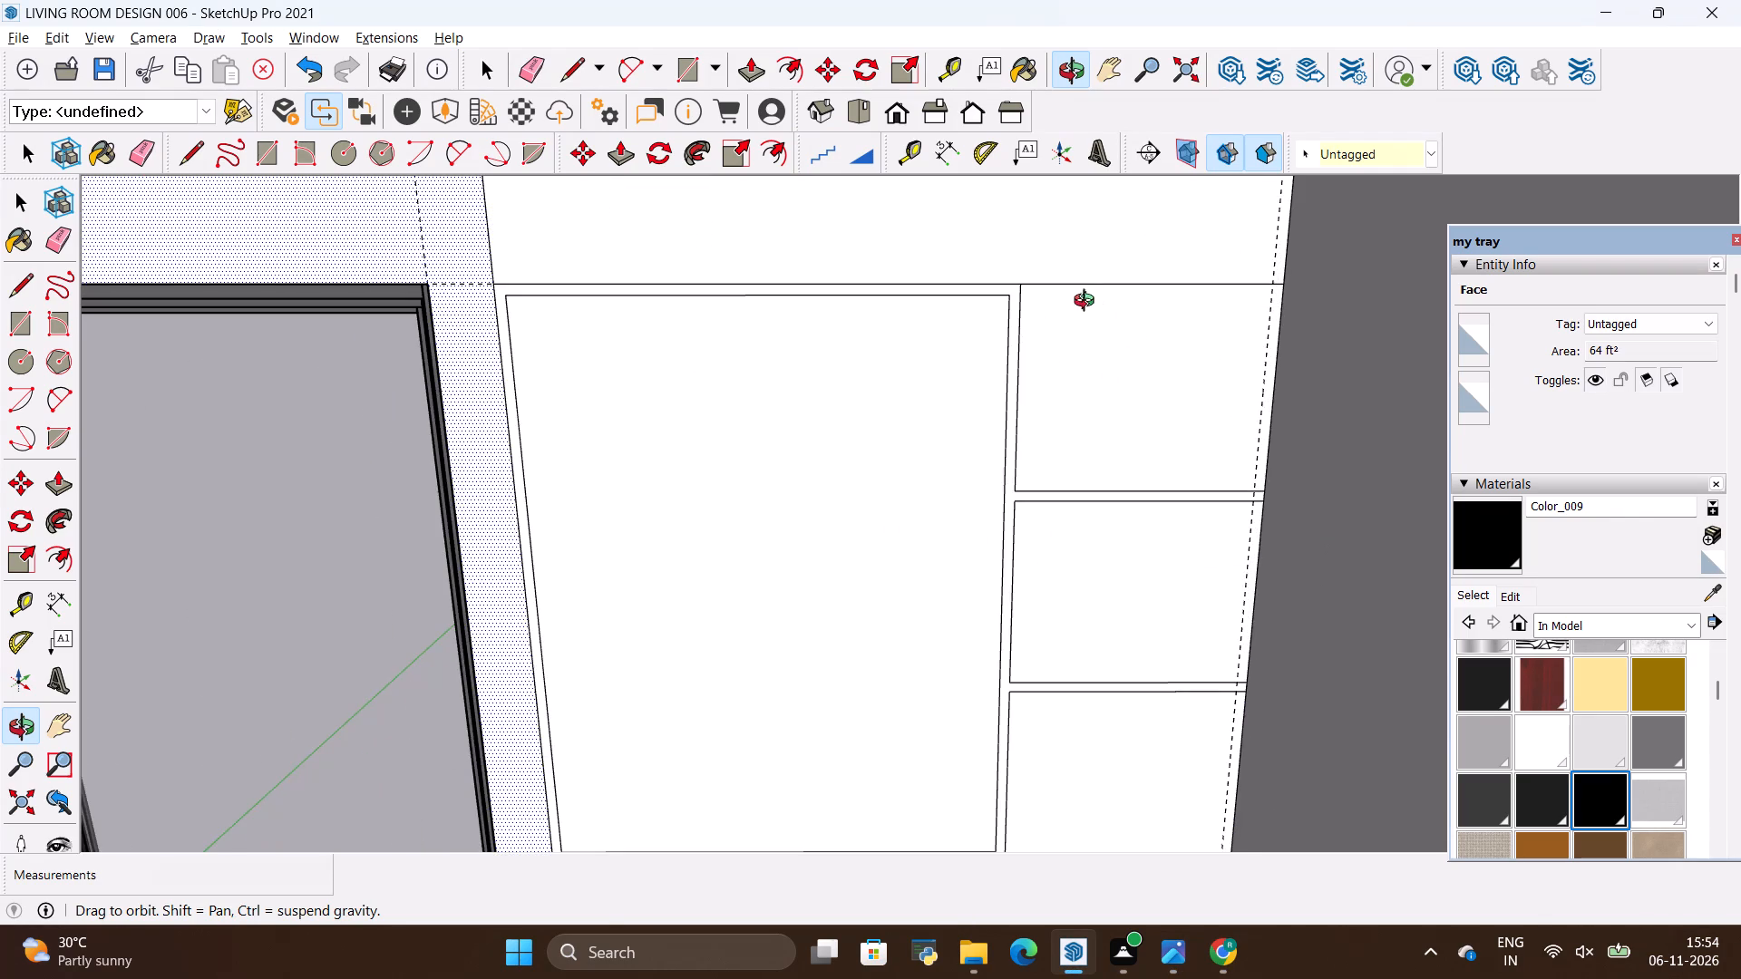
scroll(1066, 299, "up", 4)
key("space")
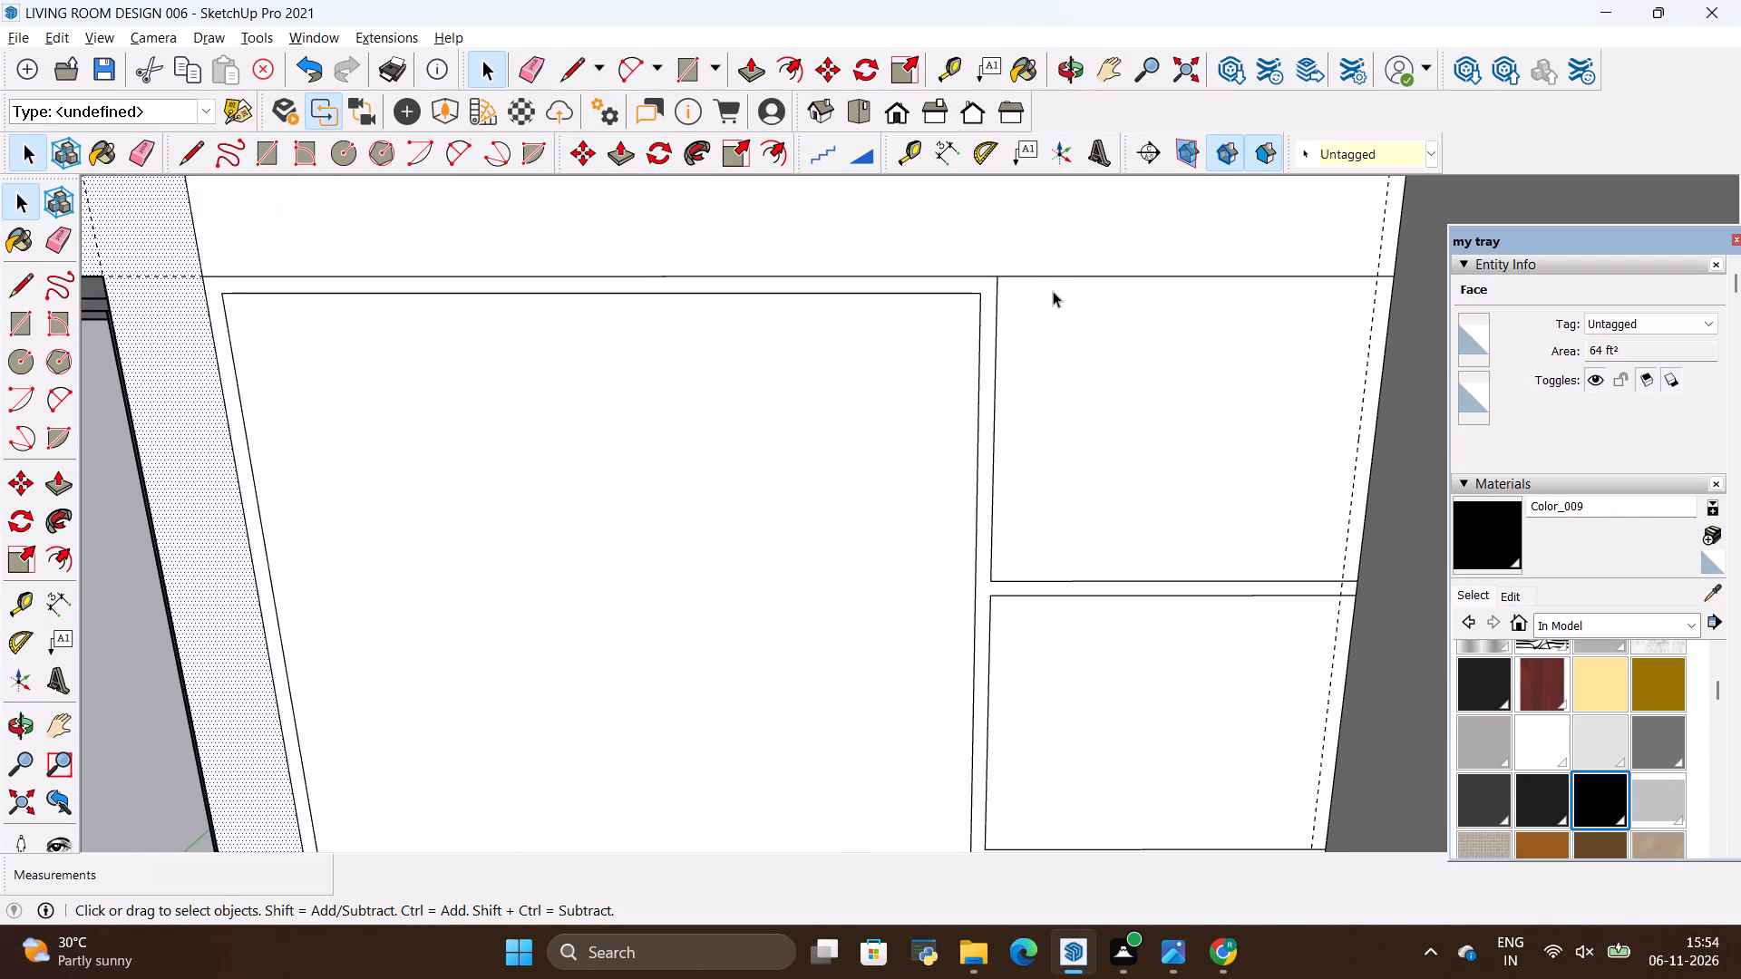
key("l")
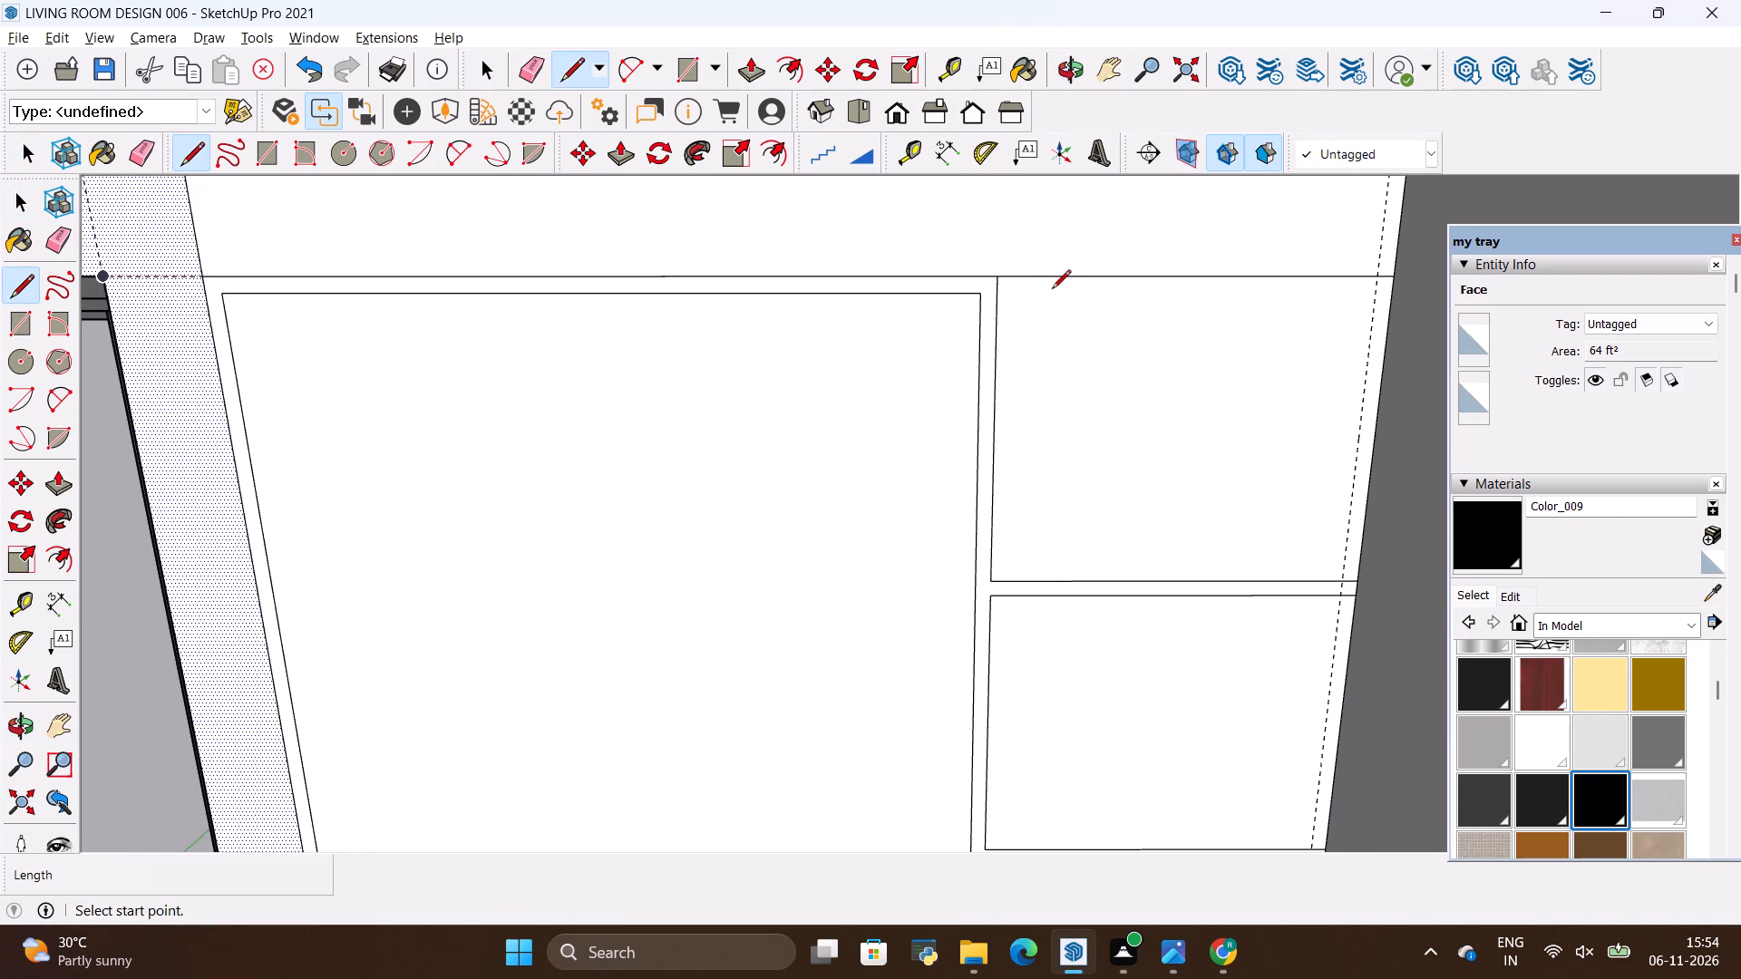
key("t")
left_click(1082, 280)
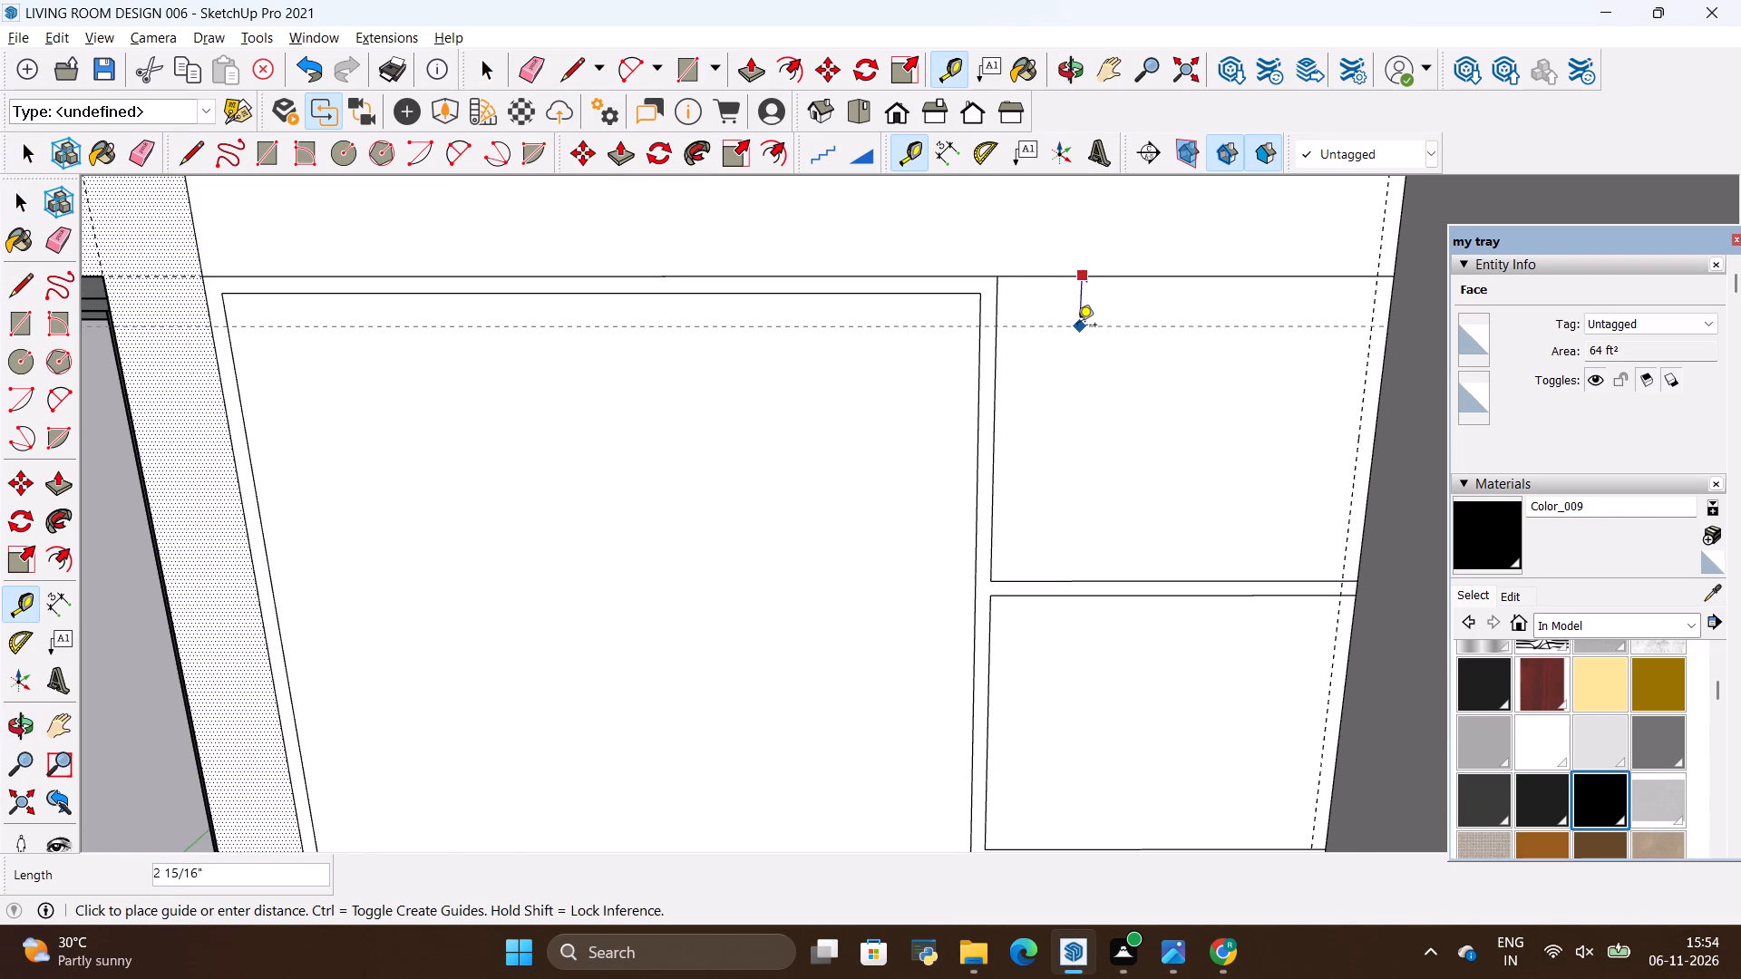
key("BackSpace")
type("1\"")
key("Return")
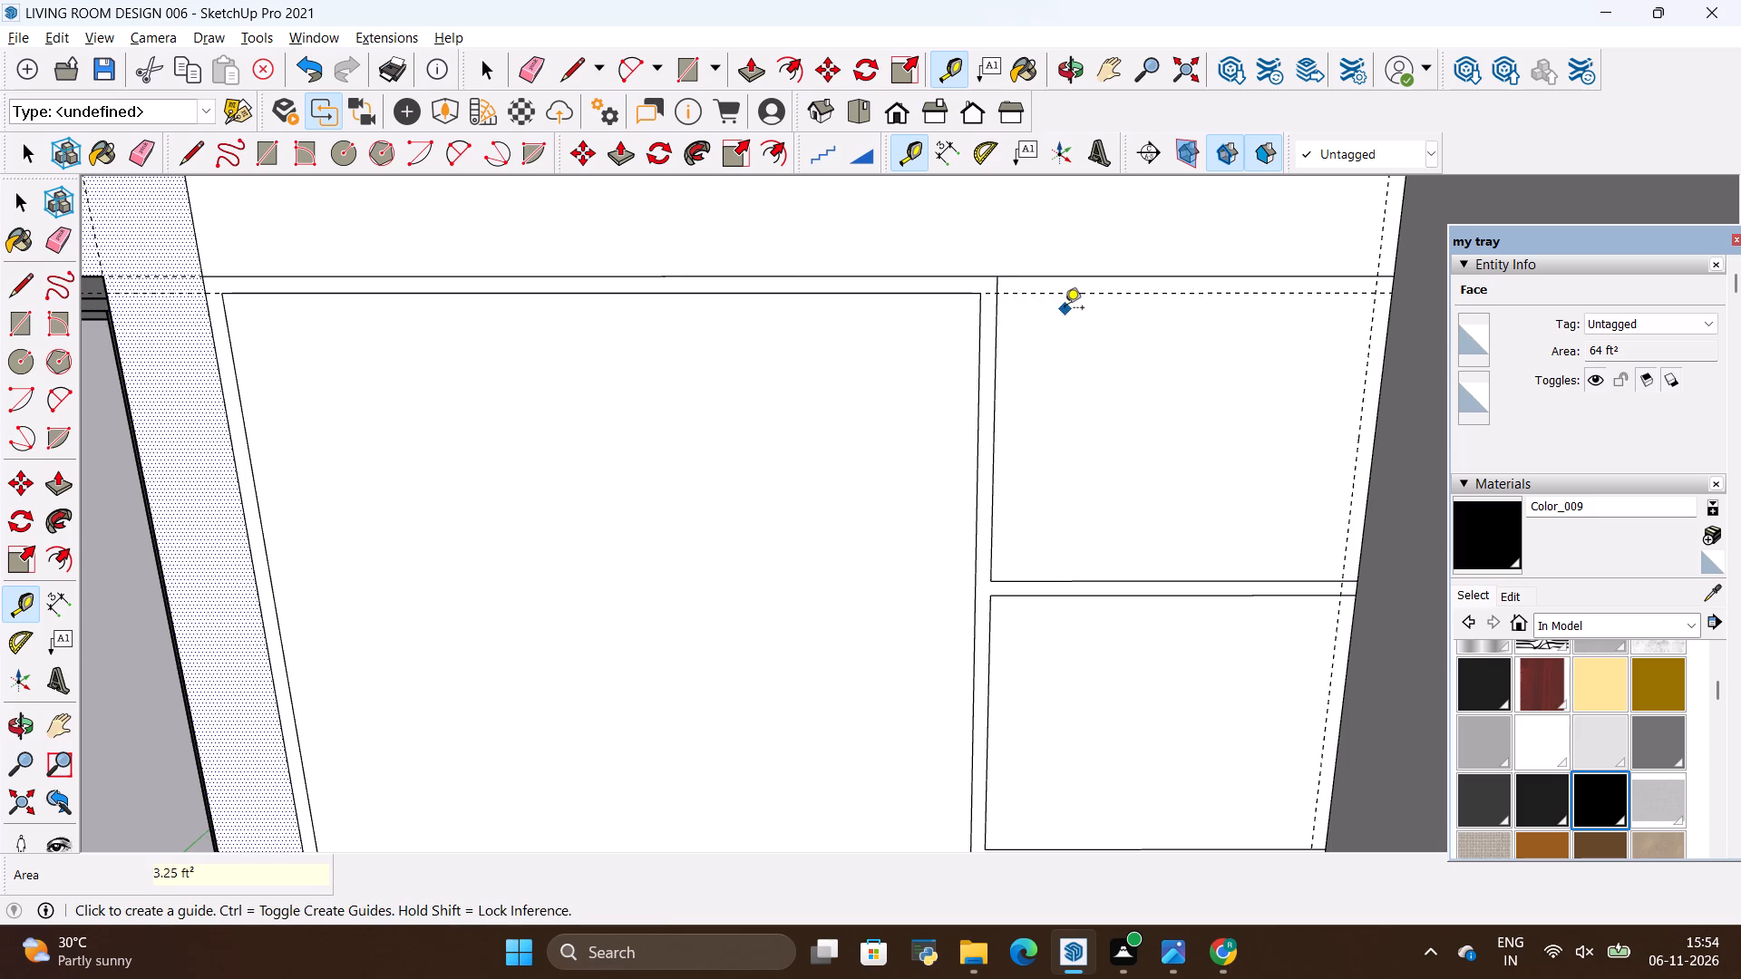
Draw a 1' 6 1/2" by 1' 11" rectangle in the upper small compartment, bounded by the top and side guides.
key("r")
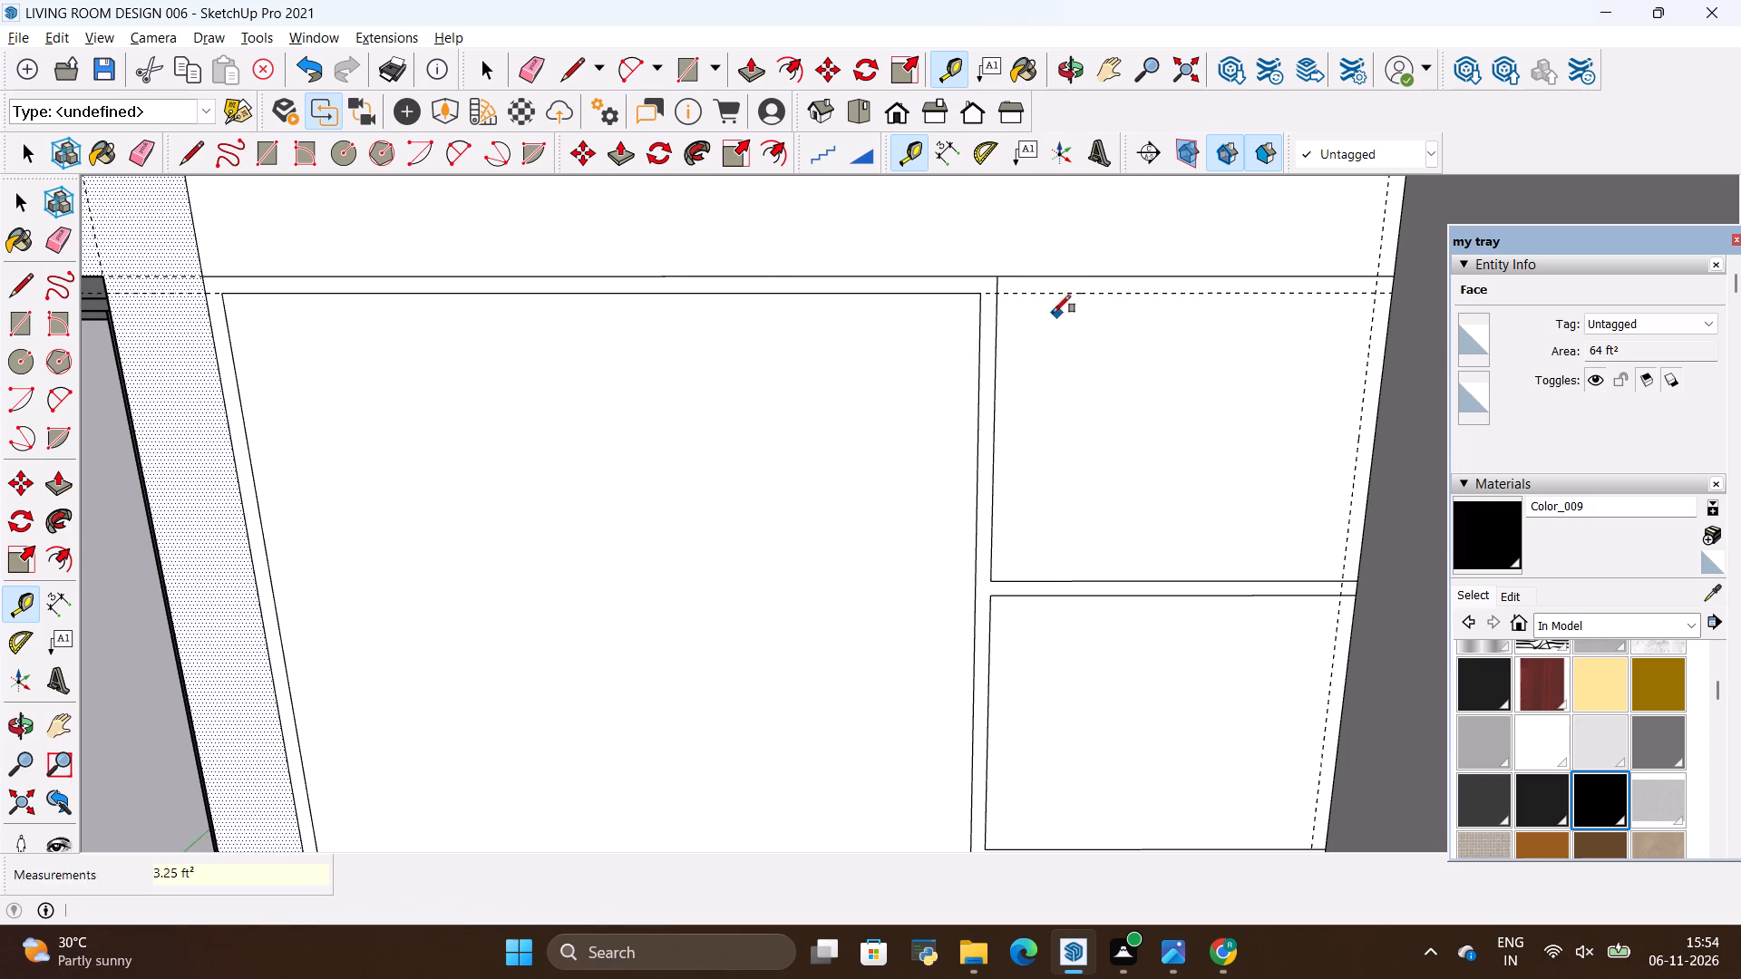
left_click(1001, 296)
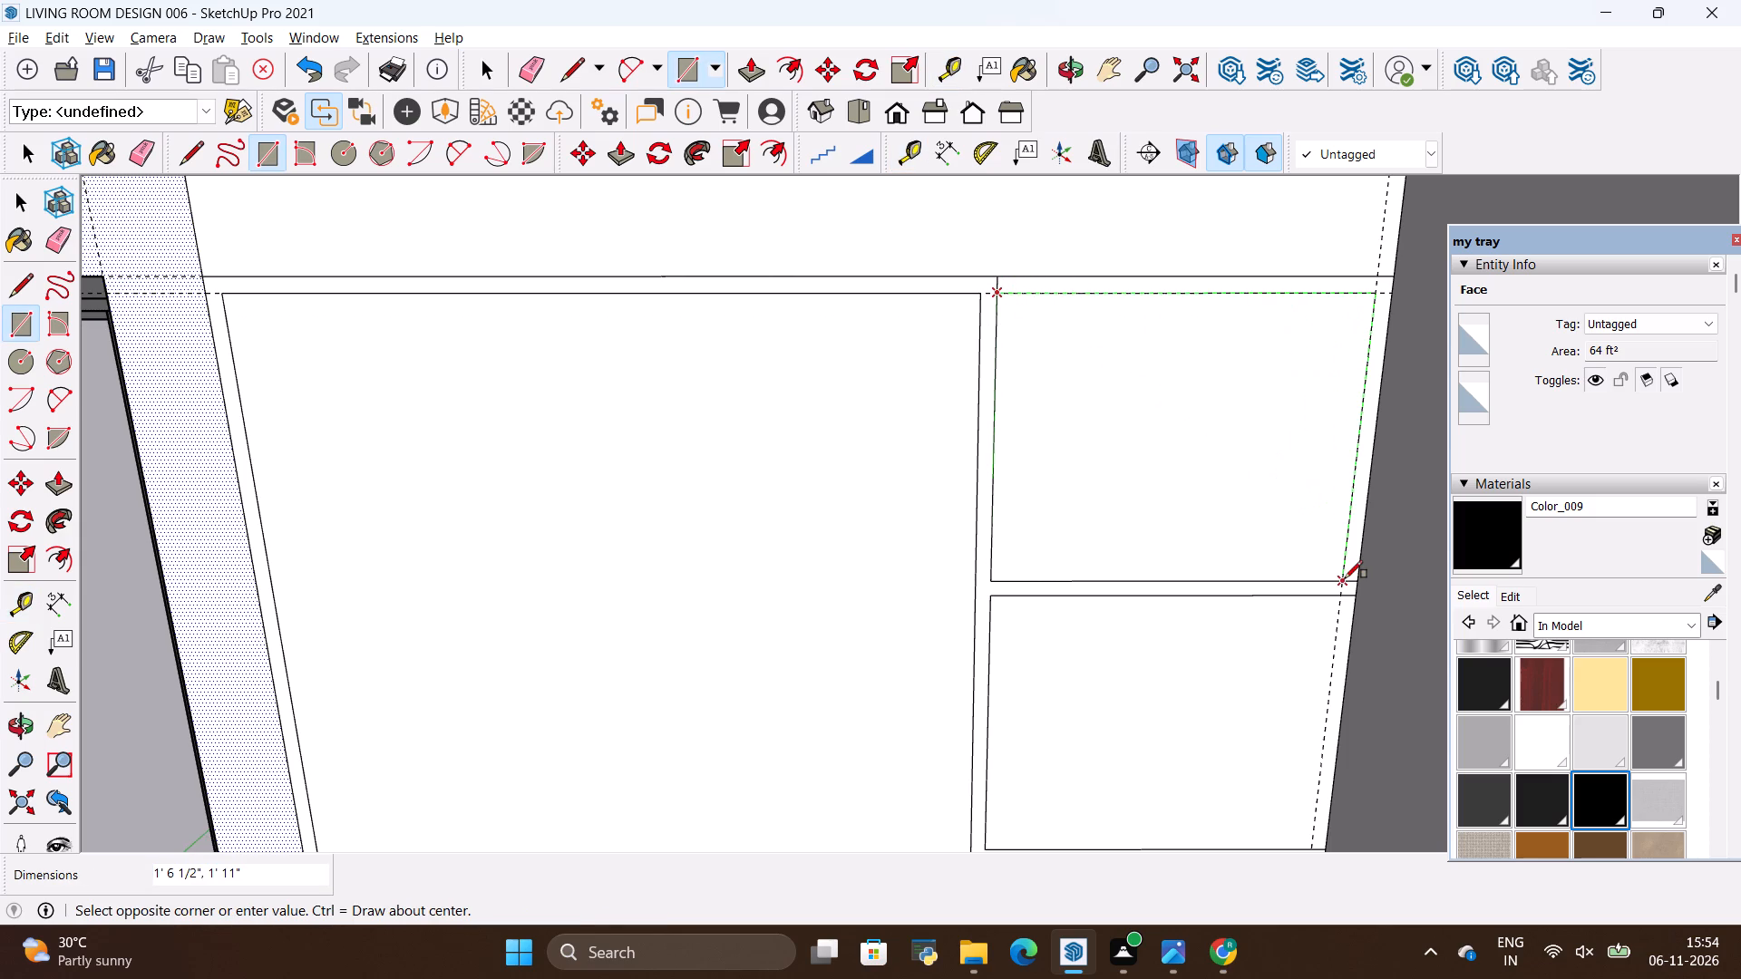
left_click(1345, 578)
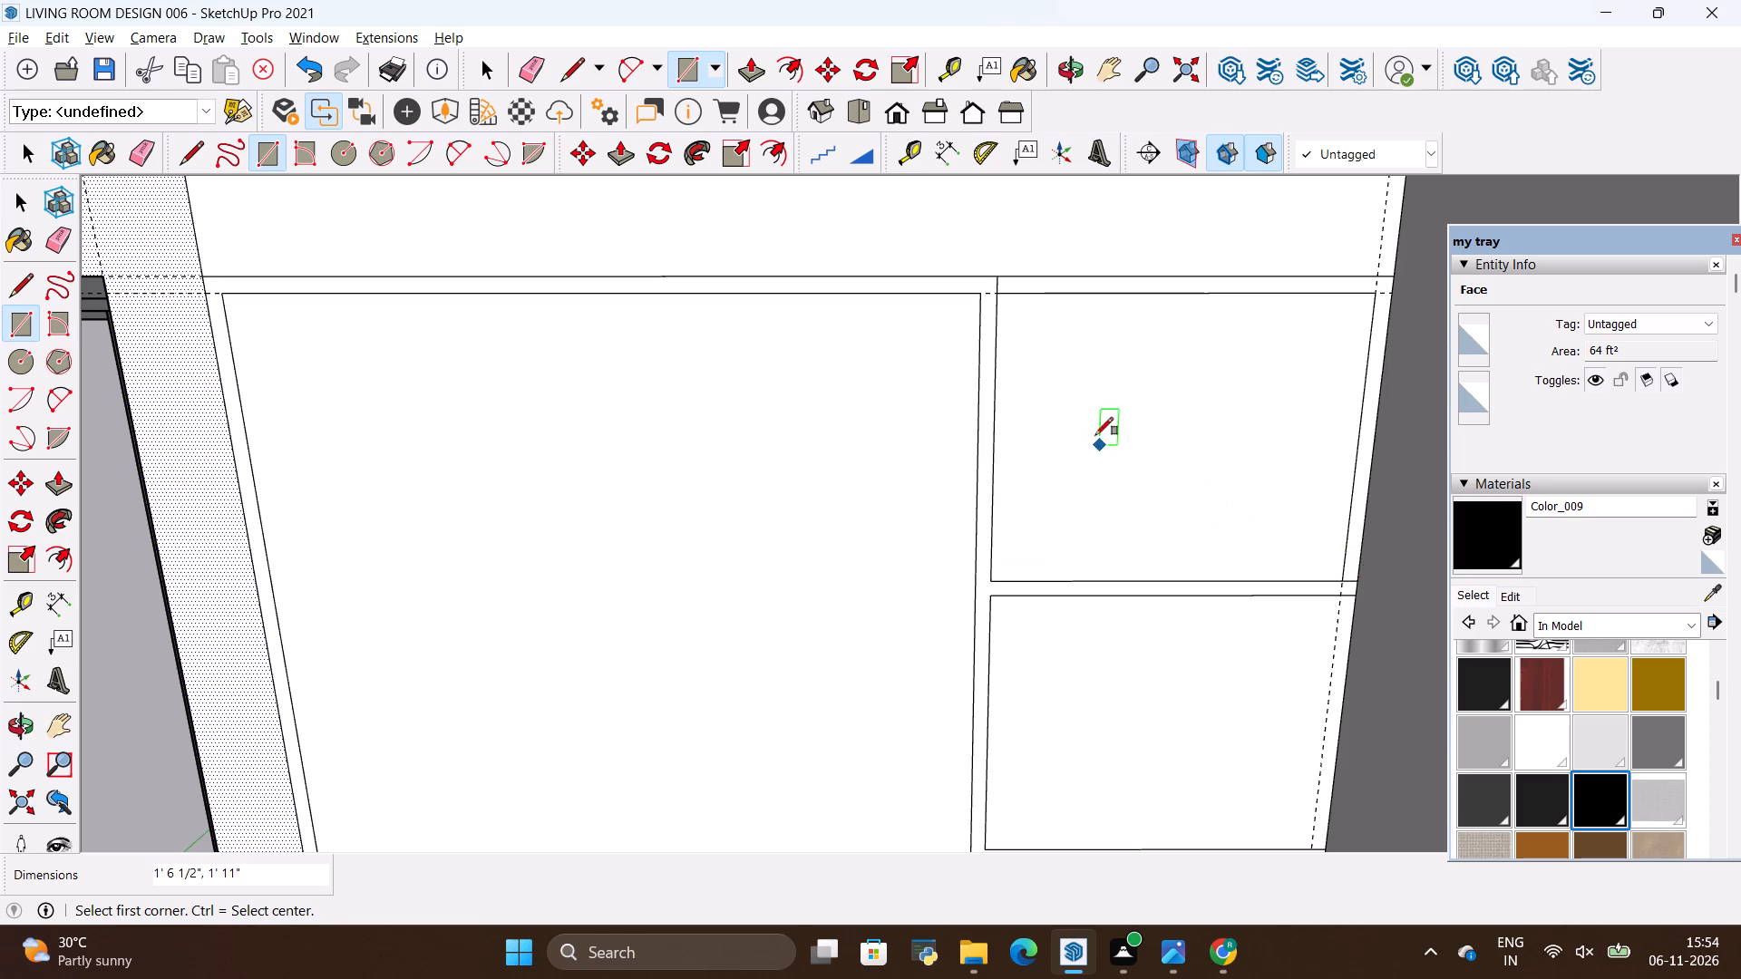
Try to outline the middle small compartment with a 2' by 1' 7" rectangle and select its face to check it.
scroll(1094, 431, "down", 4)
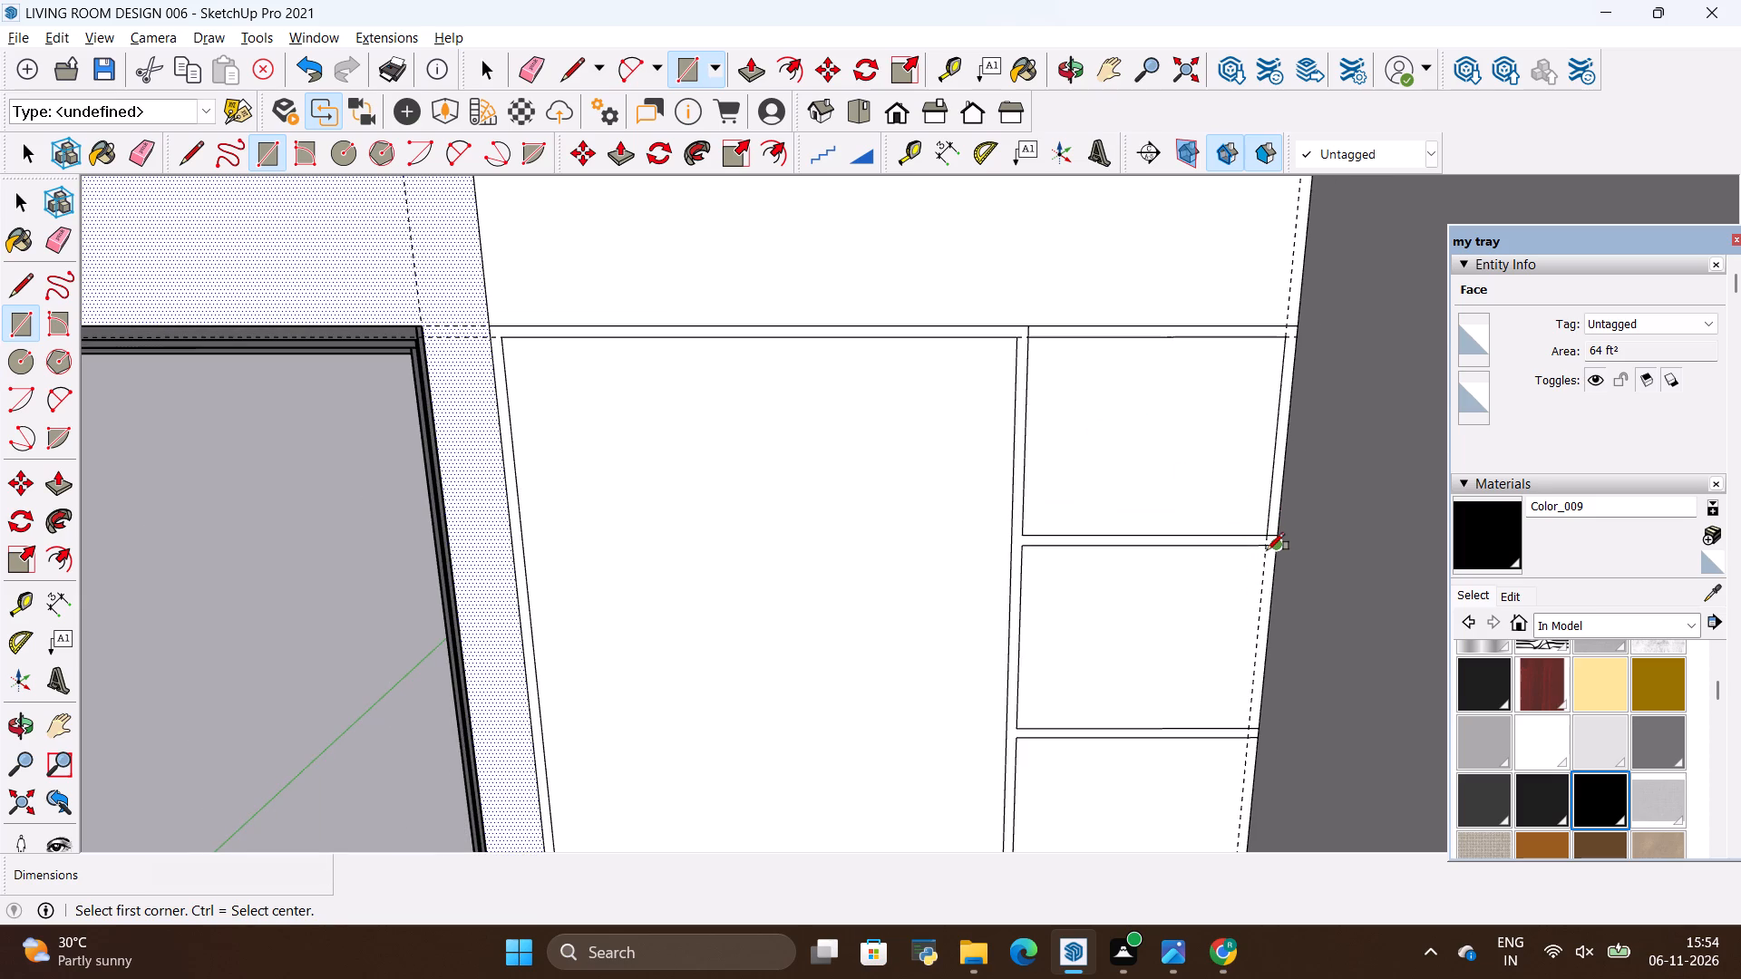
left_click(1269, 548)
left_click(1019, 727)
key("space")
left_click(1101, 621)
Draw a rectangle in the middle small compartment, from the side guide at its top edge to the opposite lower corner, and select its face.
scroll(1114, 514, "down", 5)
key("r")
scroll(1224, 558, "up", 2)
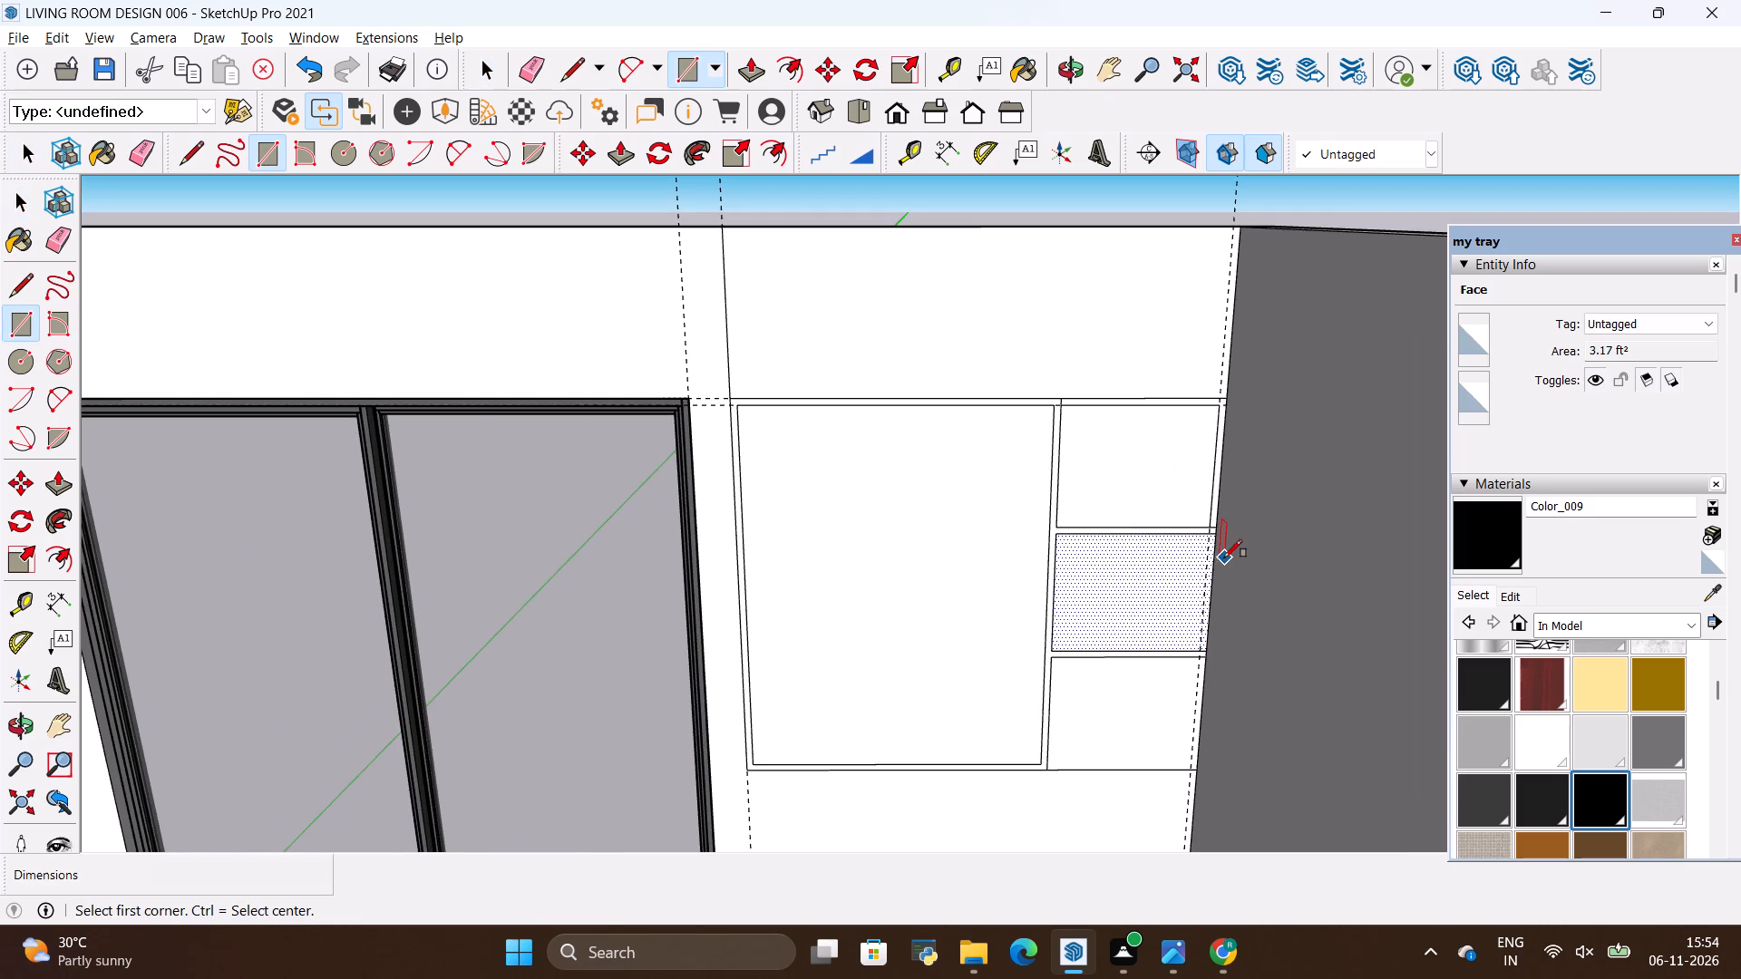
scroll(1224, 557, "up", 10)
left_click(1187, 493)
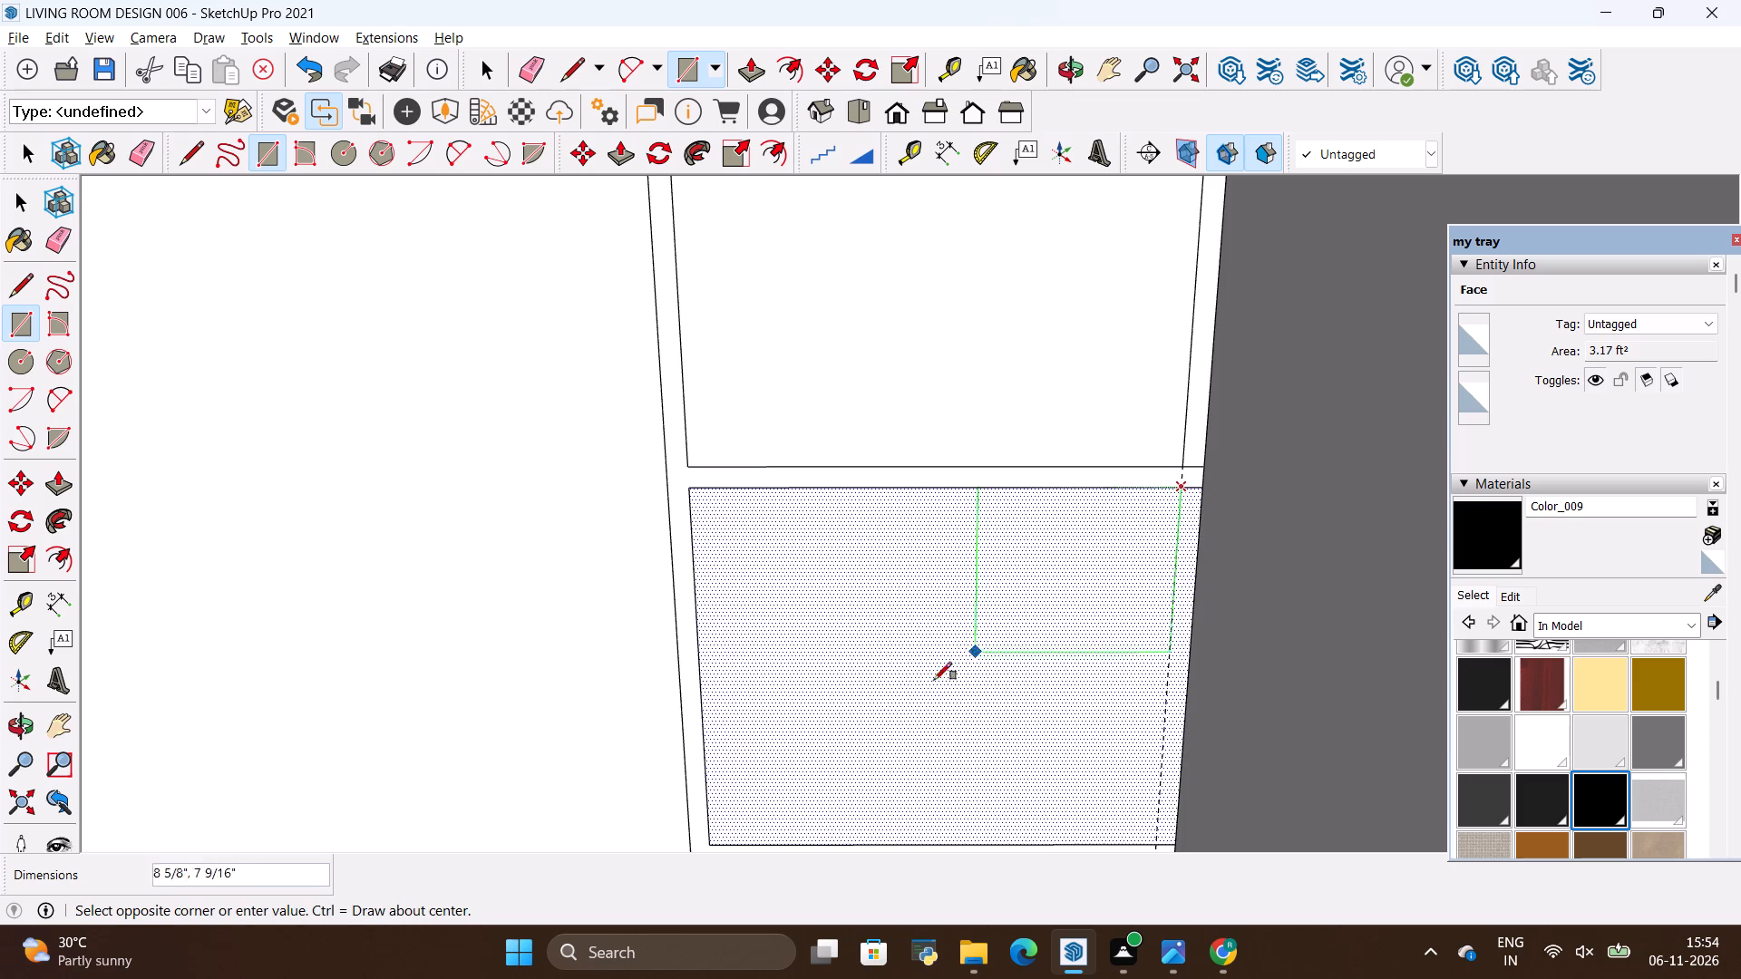
left_click(713, 847)
key("space")
left_click(839, 702)
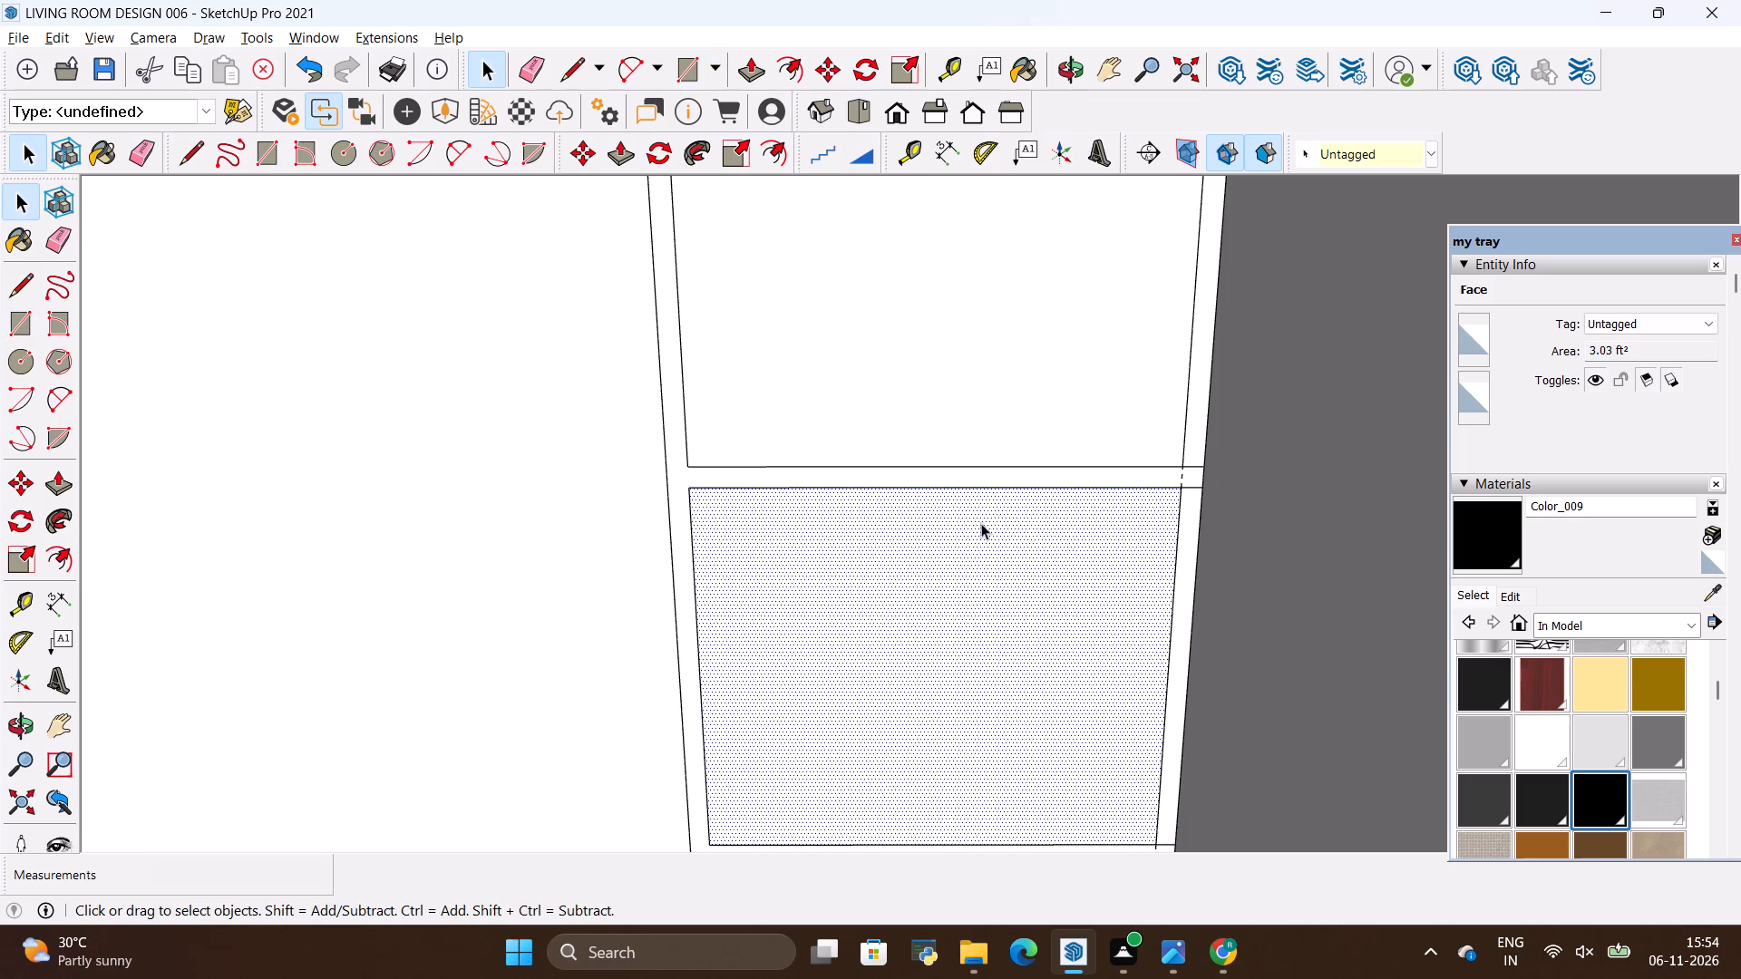
Draw a rectangle across the lower small compartment, from the side guide at its top edge to the large compartment's inner lower corner.
scroll(994, 508, "down", 11)
scroll(1015, 697, "up", 4)
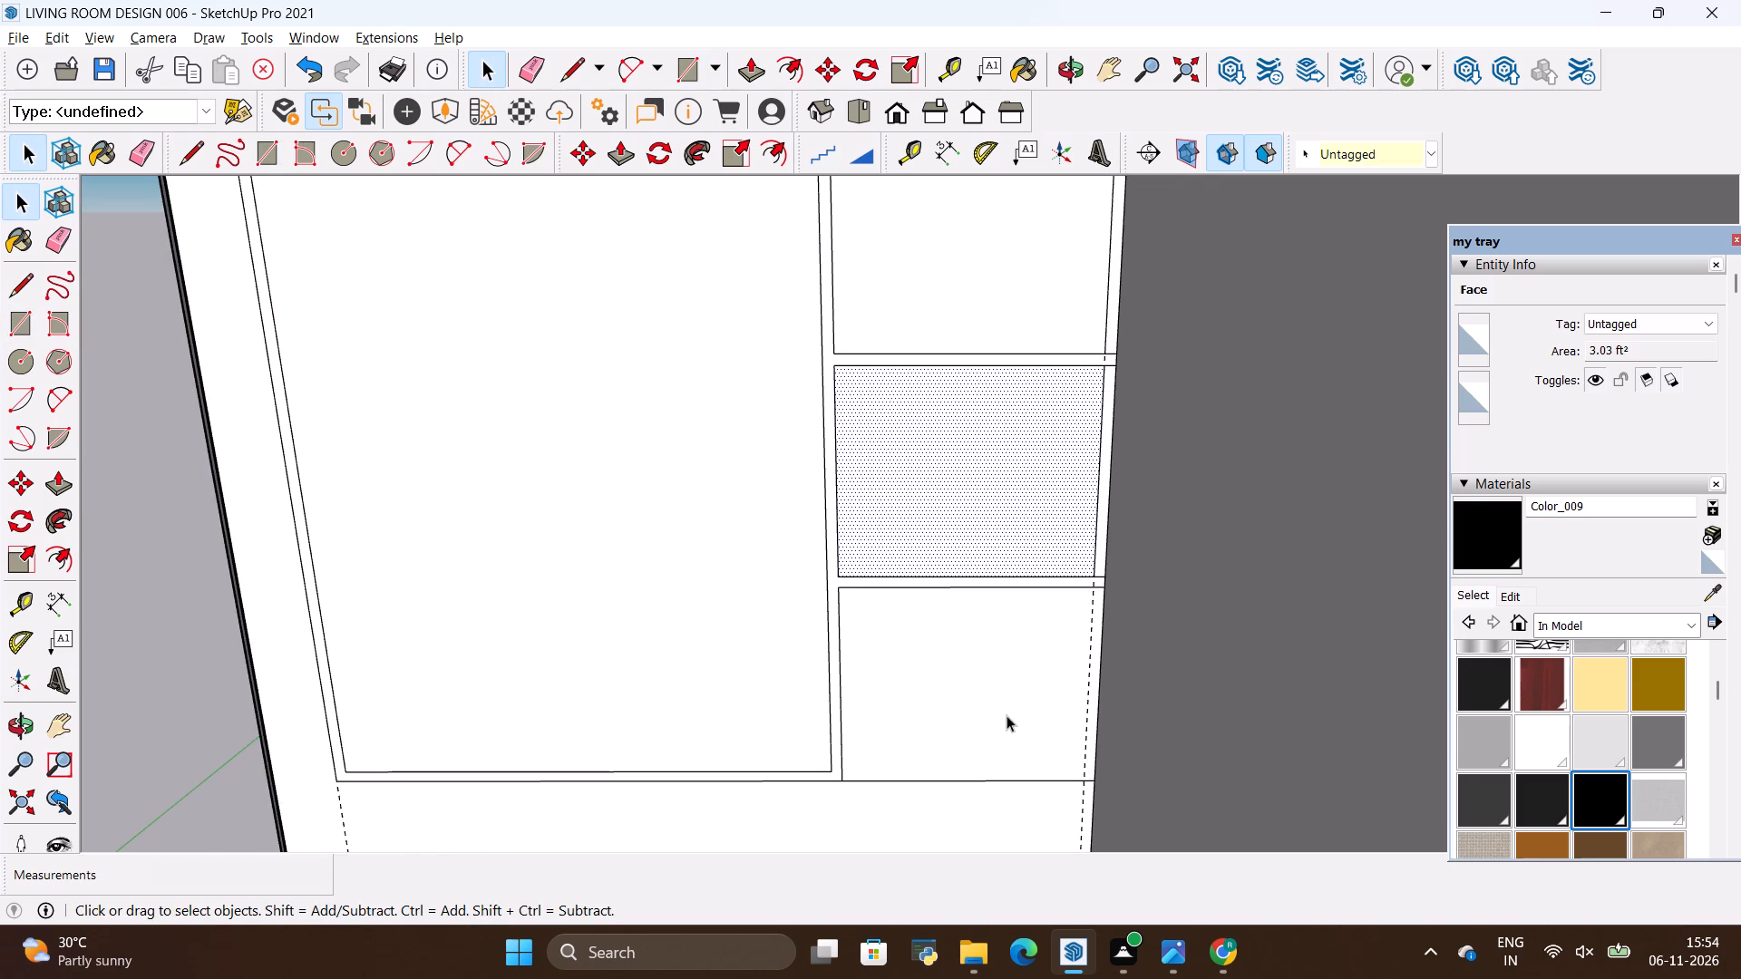
key("r")
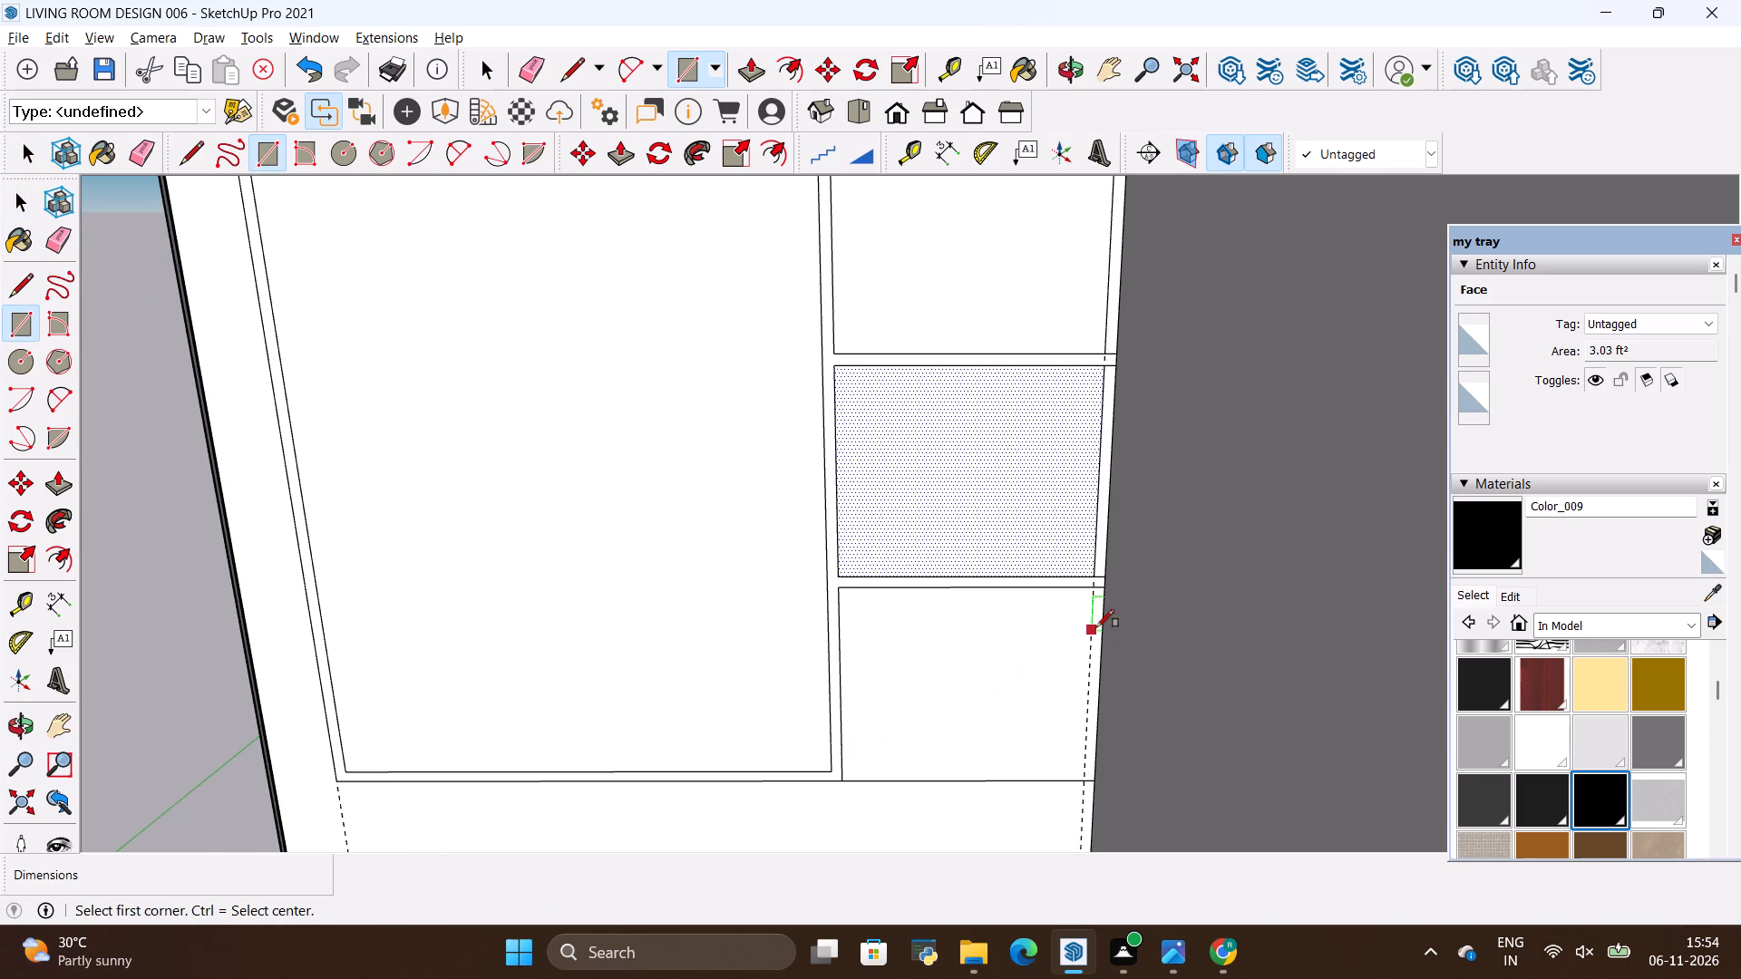
scroll(846, 818, "up", 5)
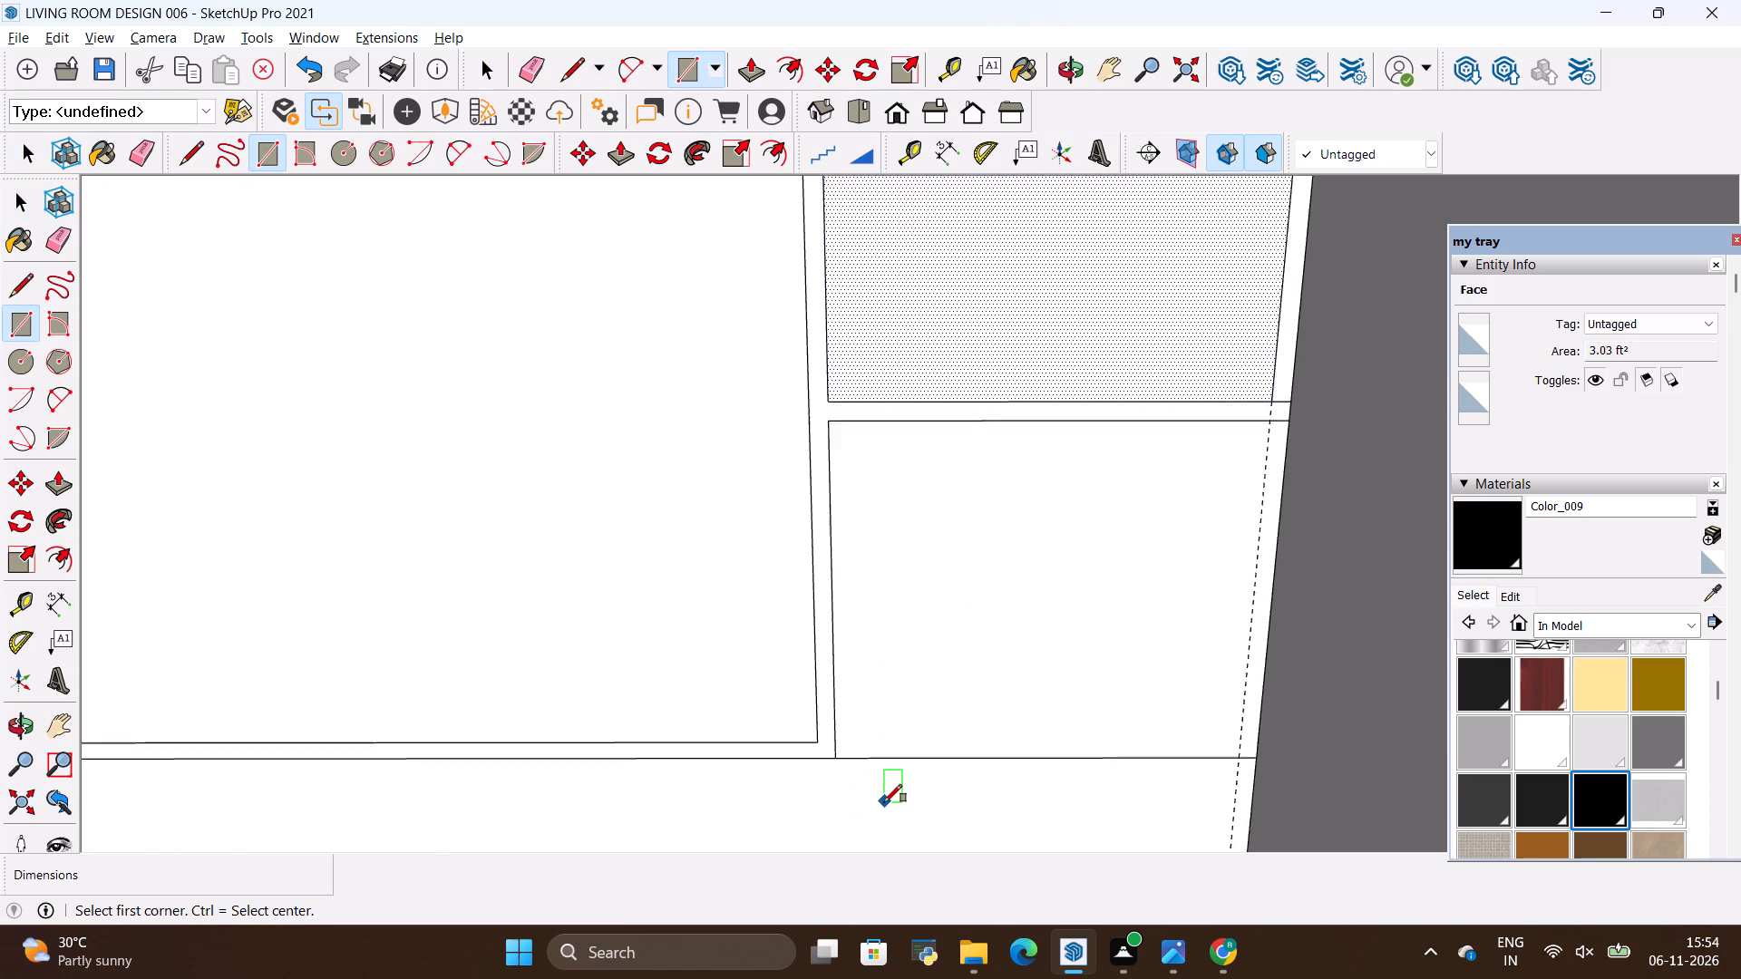
scroll(884, 802, "up", 5)
scroll(884, 796, "down", 8)
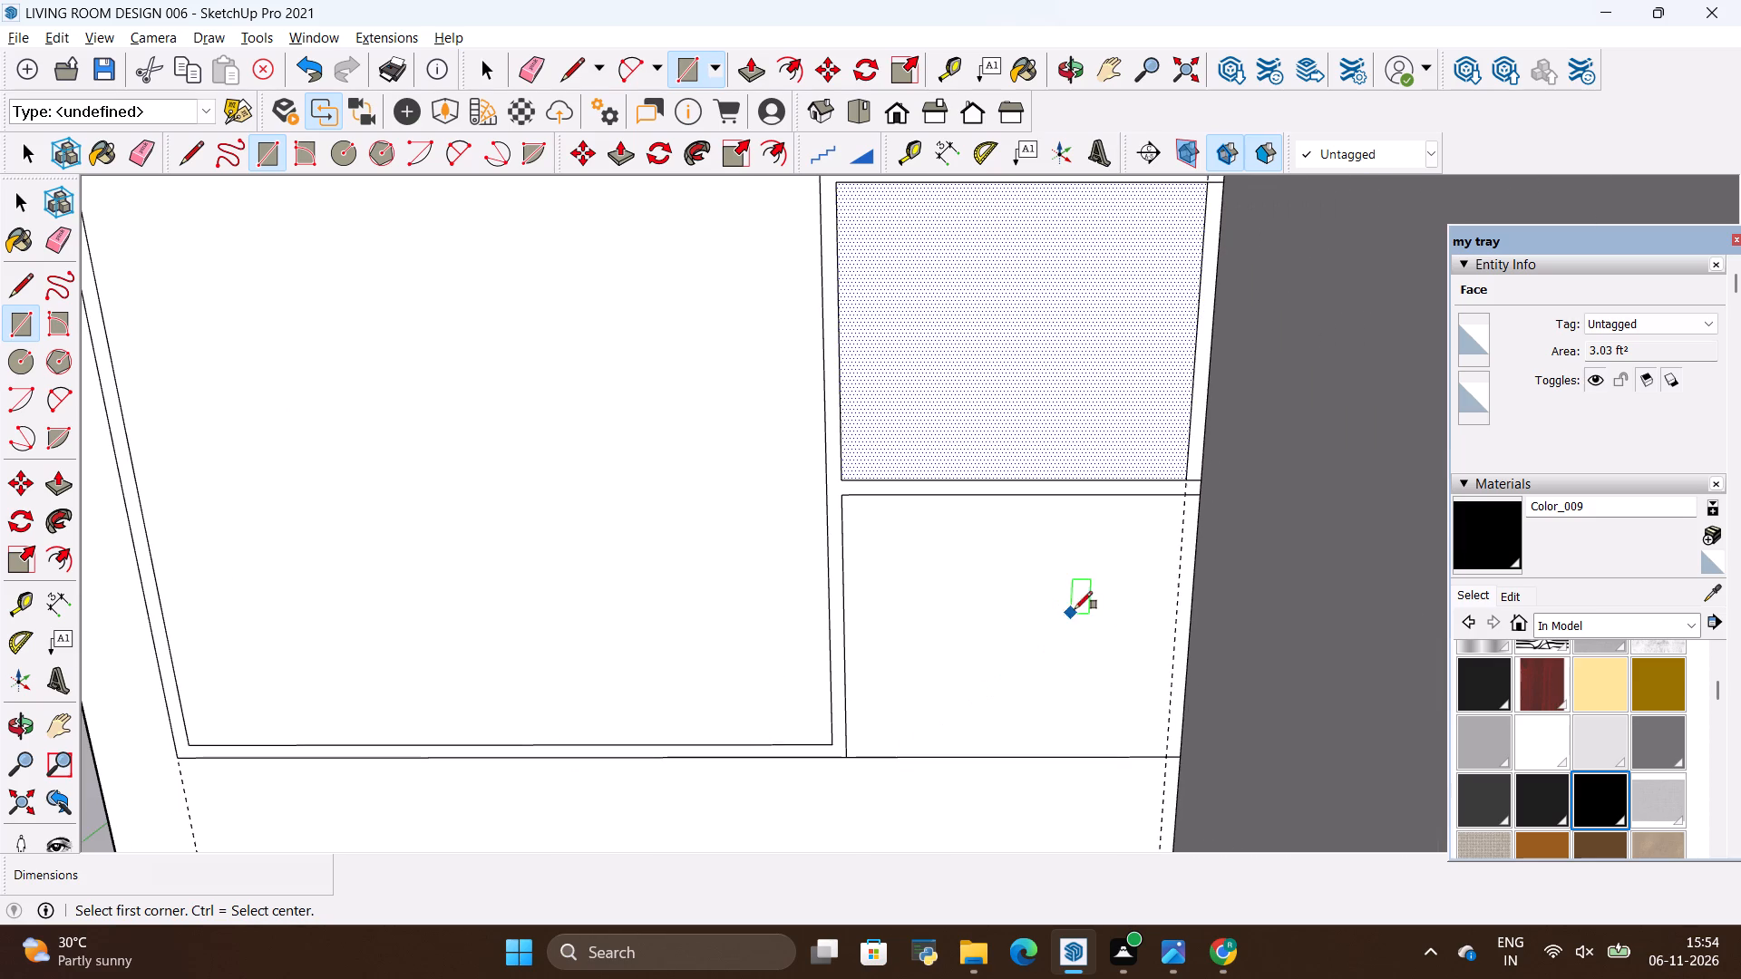
left_click(1184, 499)
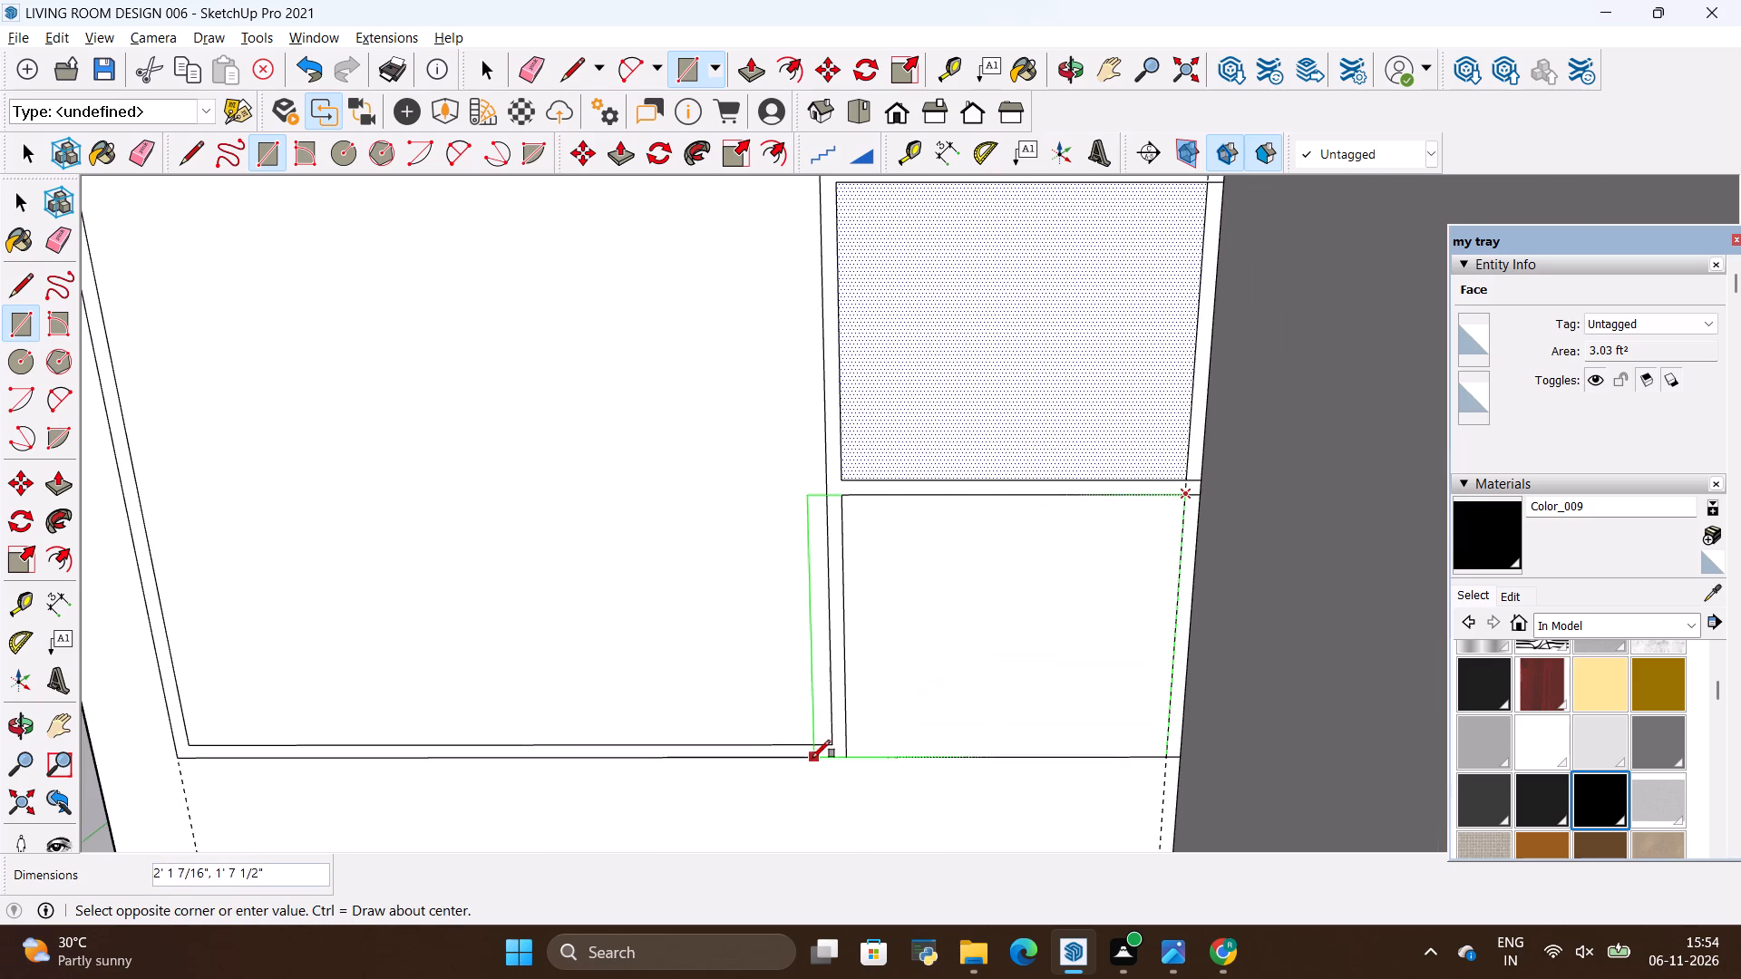
left_click(834, 742)
Erase the leftover line segments at the foot of the vertical divider and the side guide beside the small compartments.
scroll(874, 779, "up", 8)
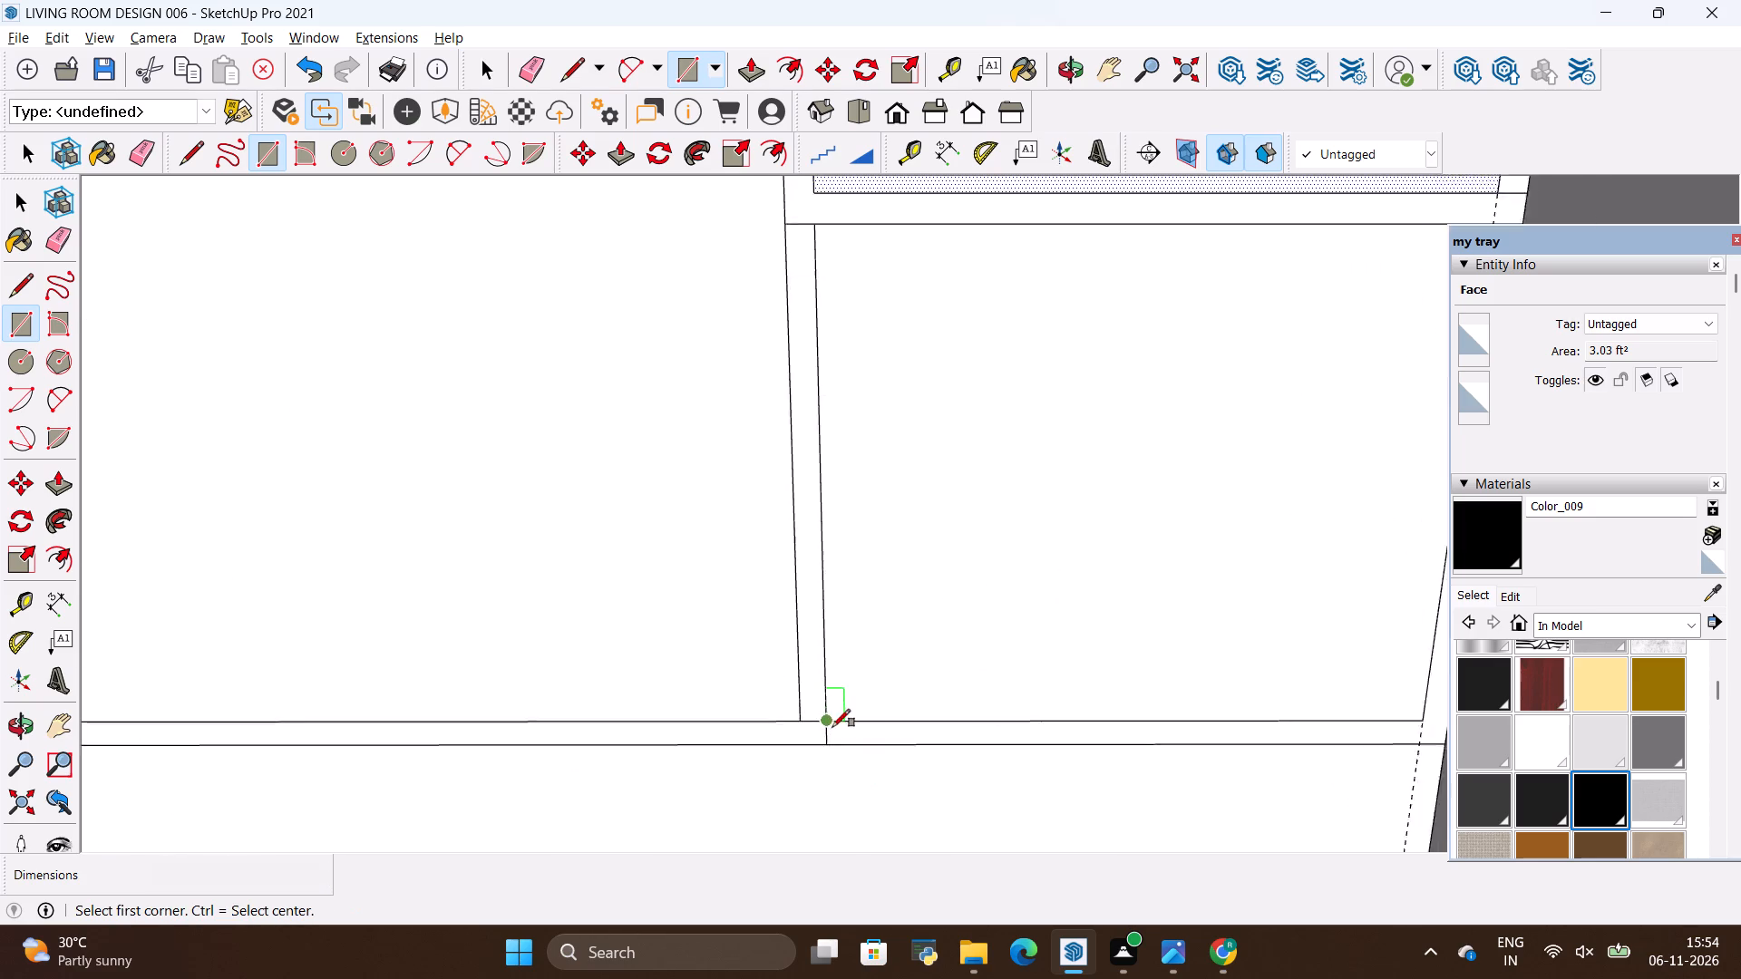
scroll(832, 727, "up", 15)
key("e")
left_click_drag(785, 682, 822, 725)
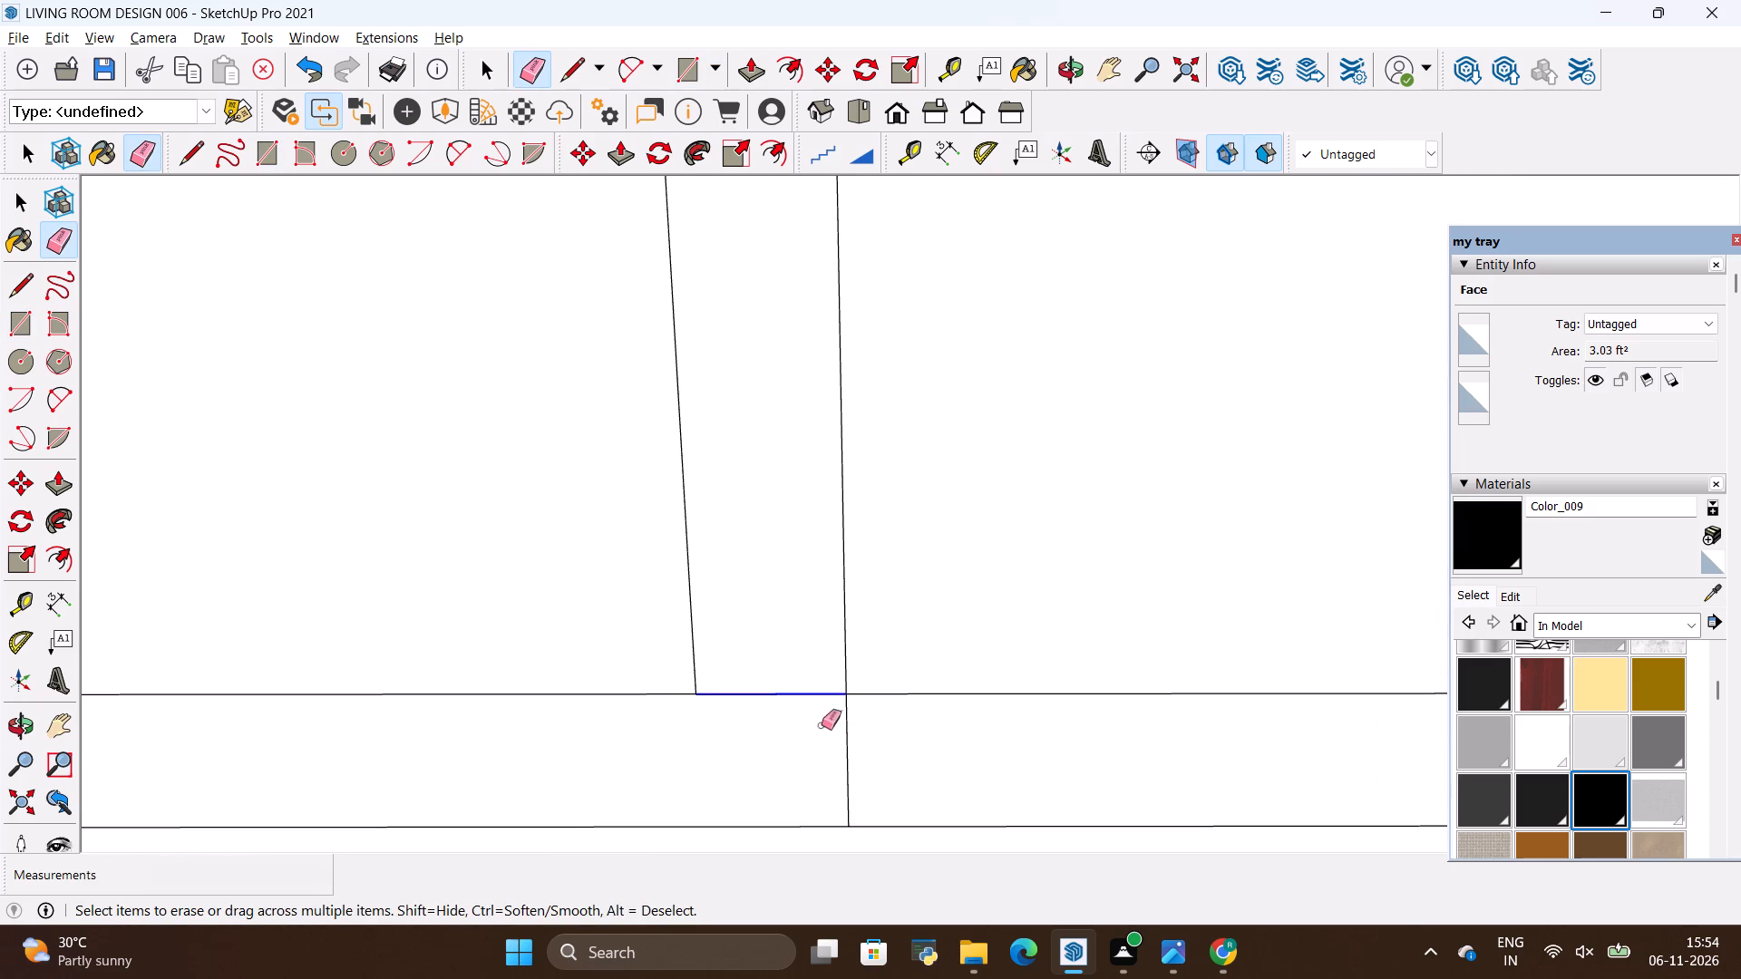
left_click_drag(822, 725, 876, 739)
scroll(774, 724, "down", 20)
scroll(774, 724, "down", 3)
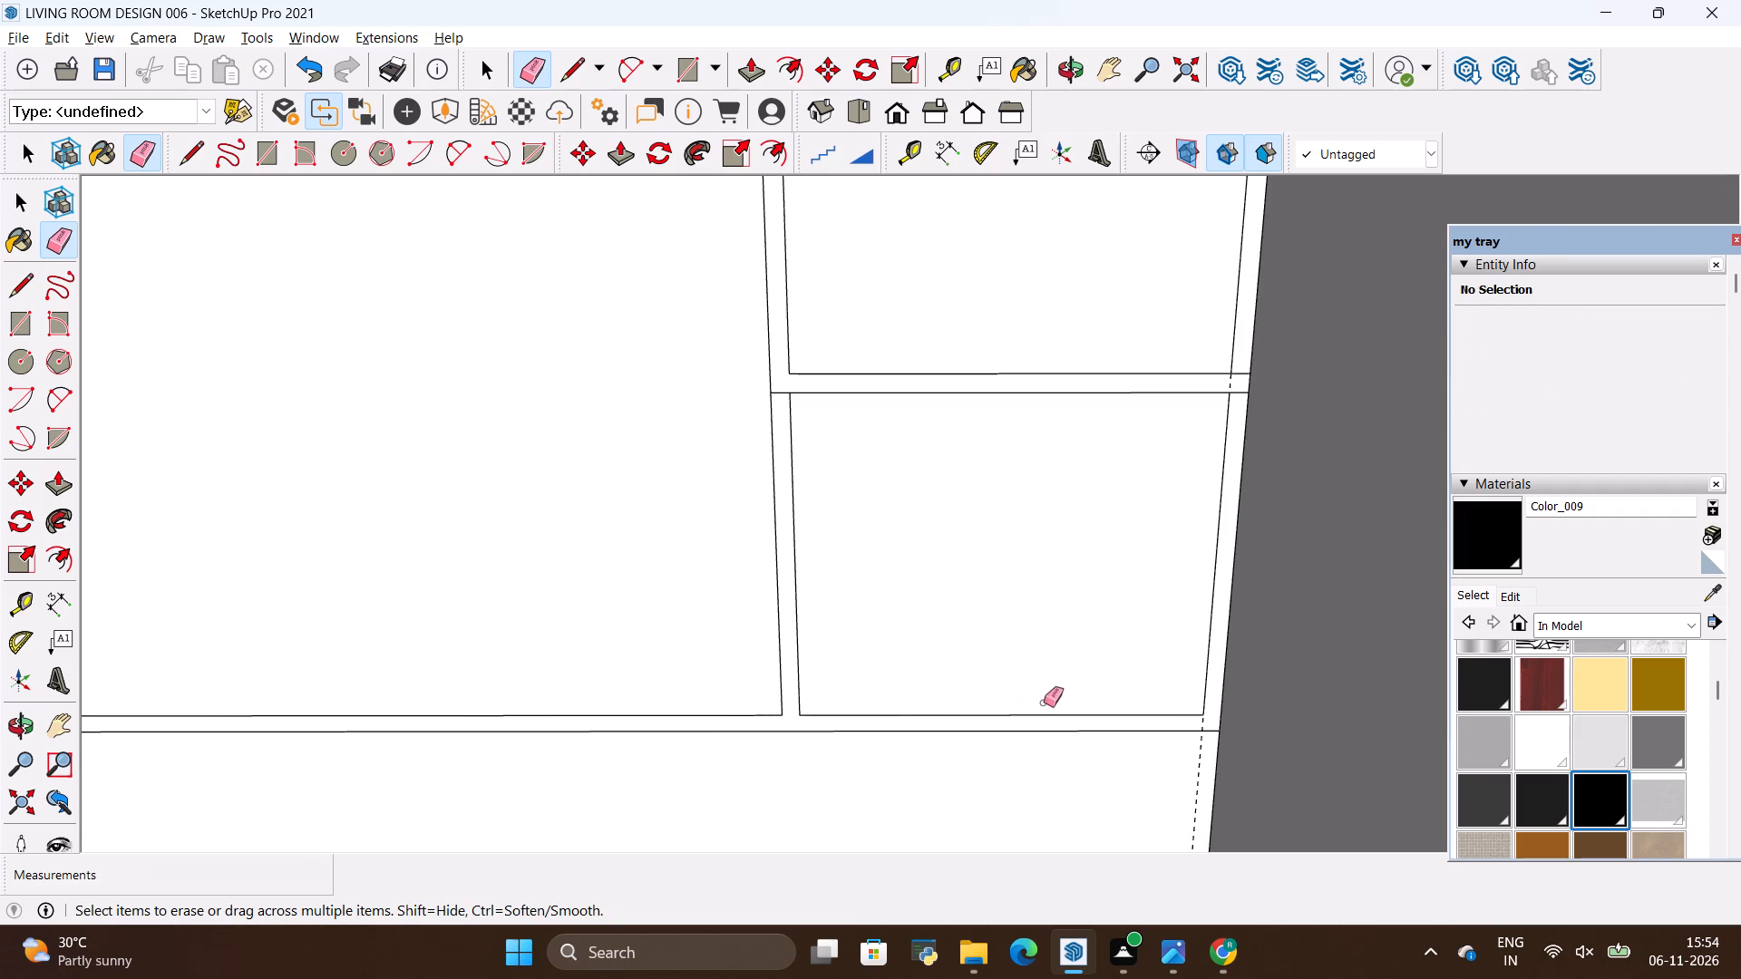
scroll(1143, 713, "up", 12)
left_click_drag(1258, 775, 1206, 809)
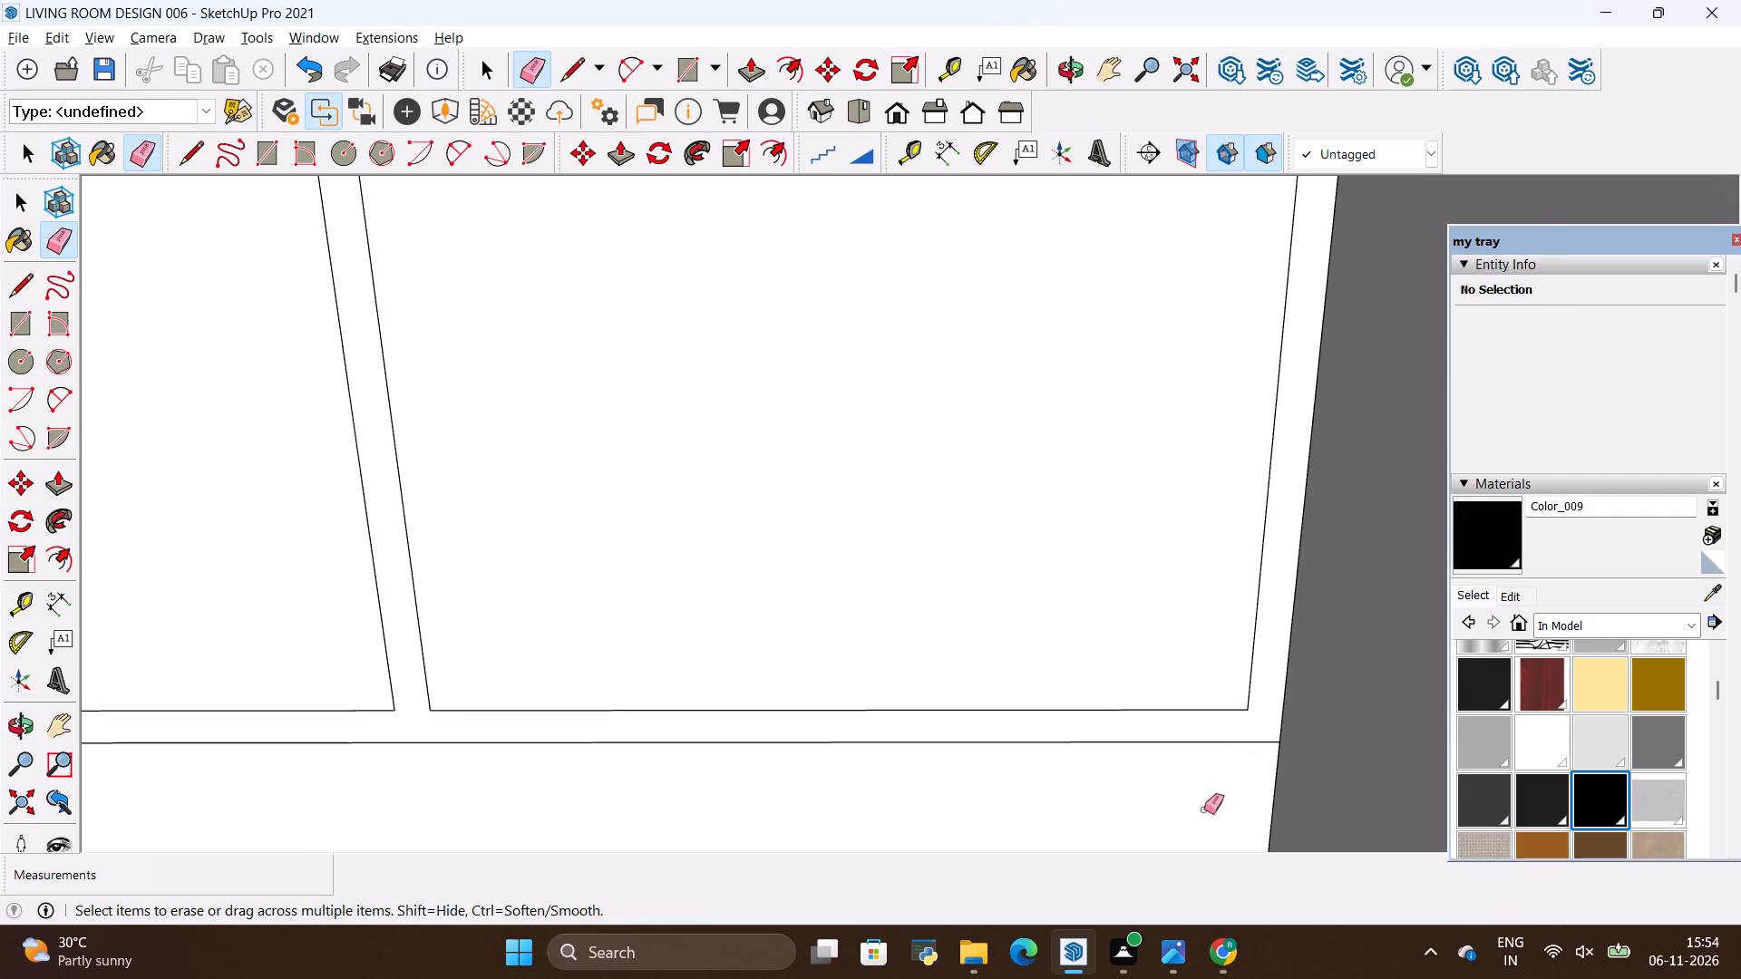
Erase the stray edge segments at both ends of the horizontal divider between the middle and lower small compartments.
scroll(1234, 798, "down", 10)
scroll(1263, 489, "up", 18)
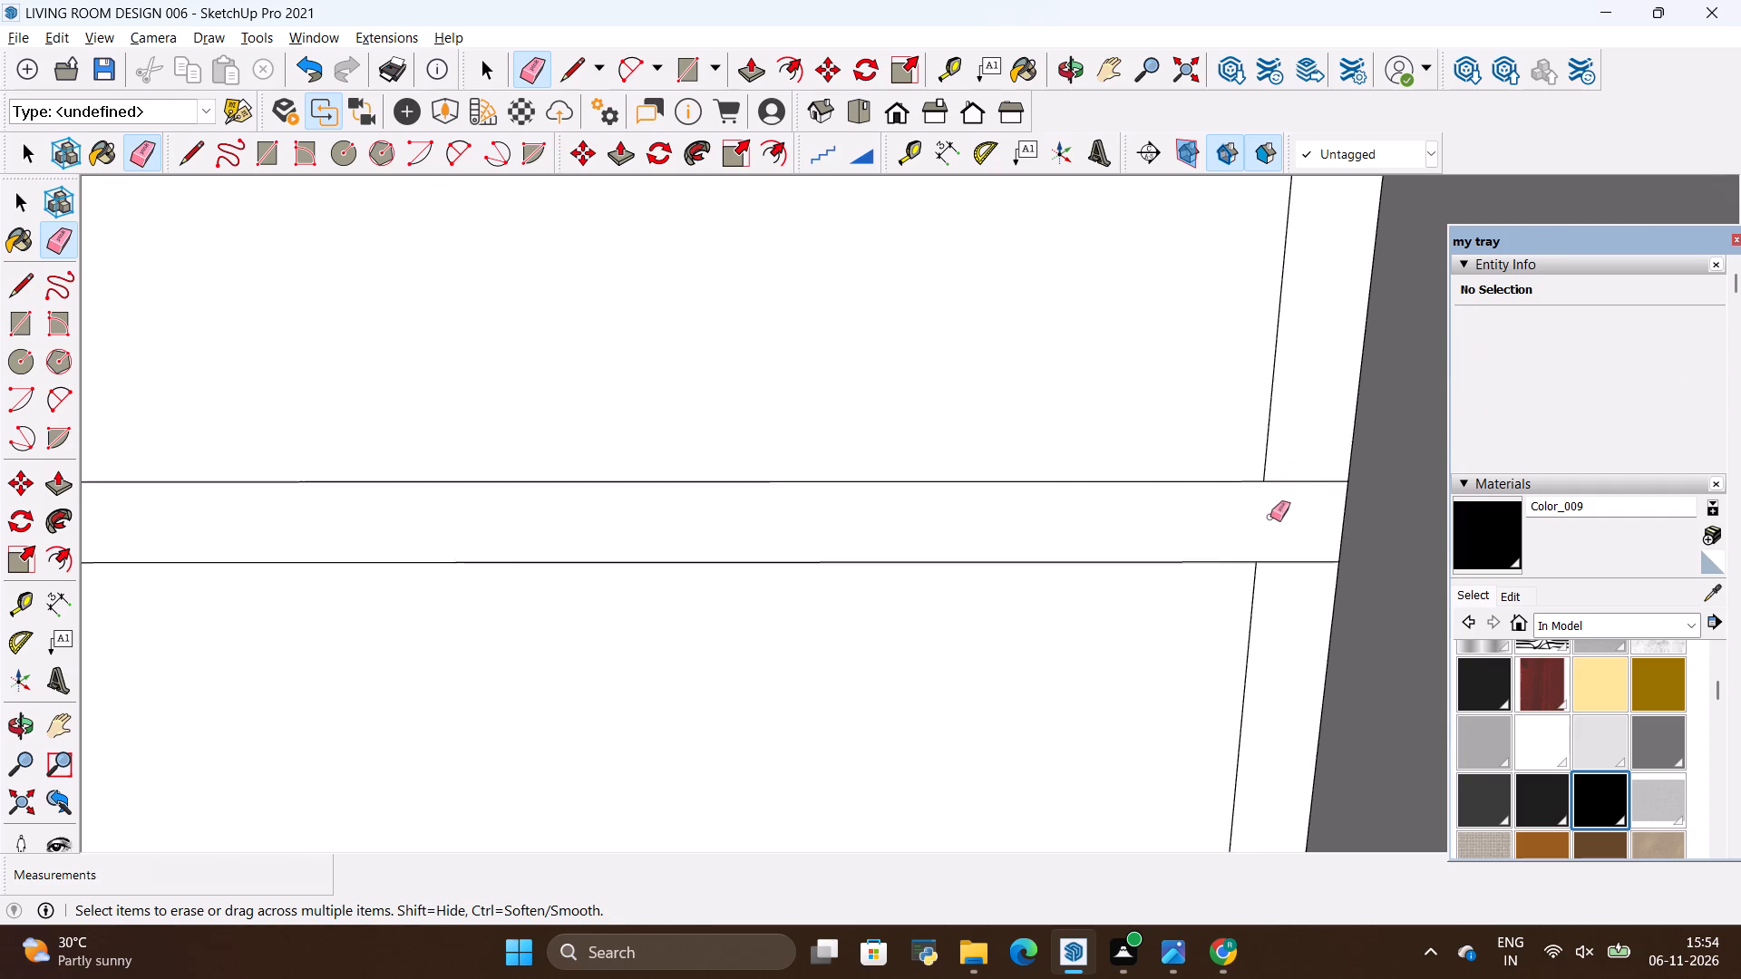
scroll(1270, 517, "up", 2)
left_click_drag(1297, 445, 1308, 650)
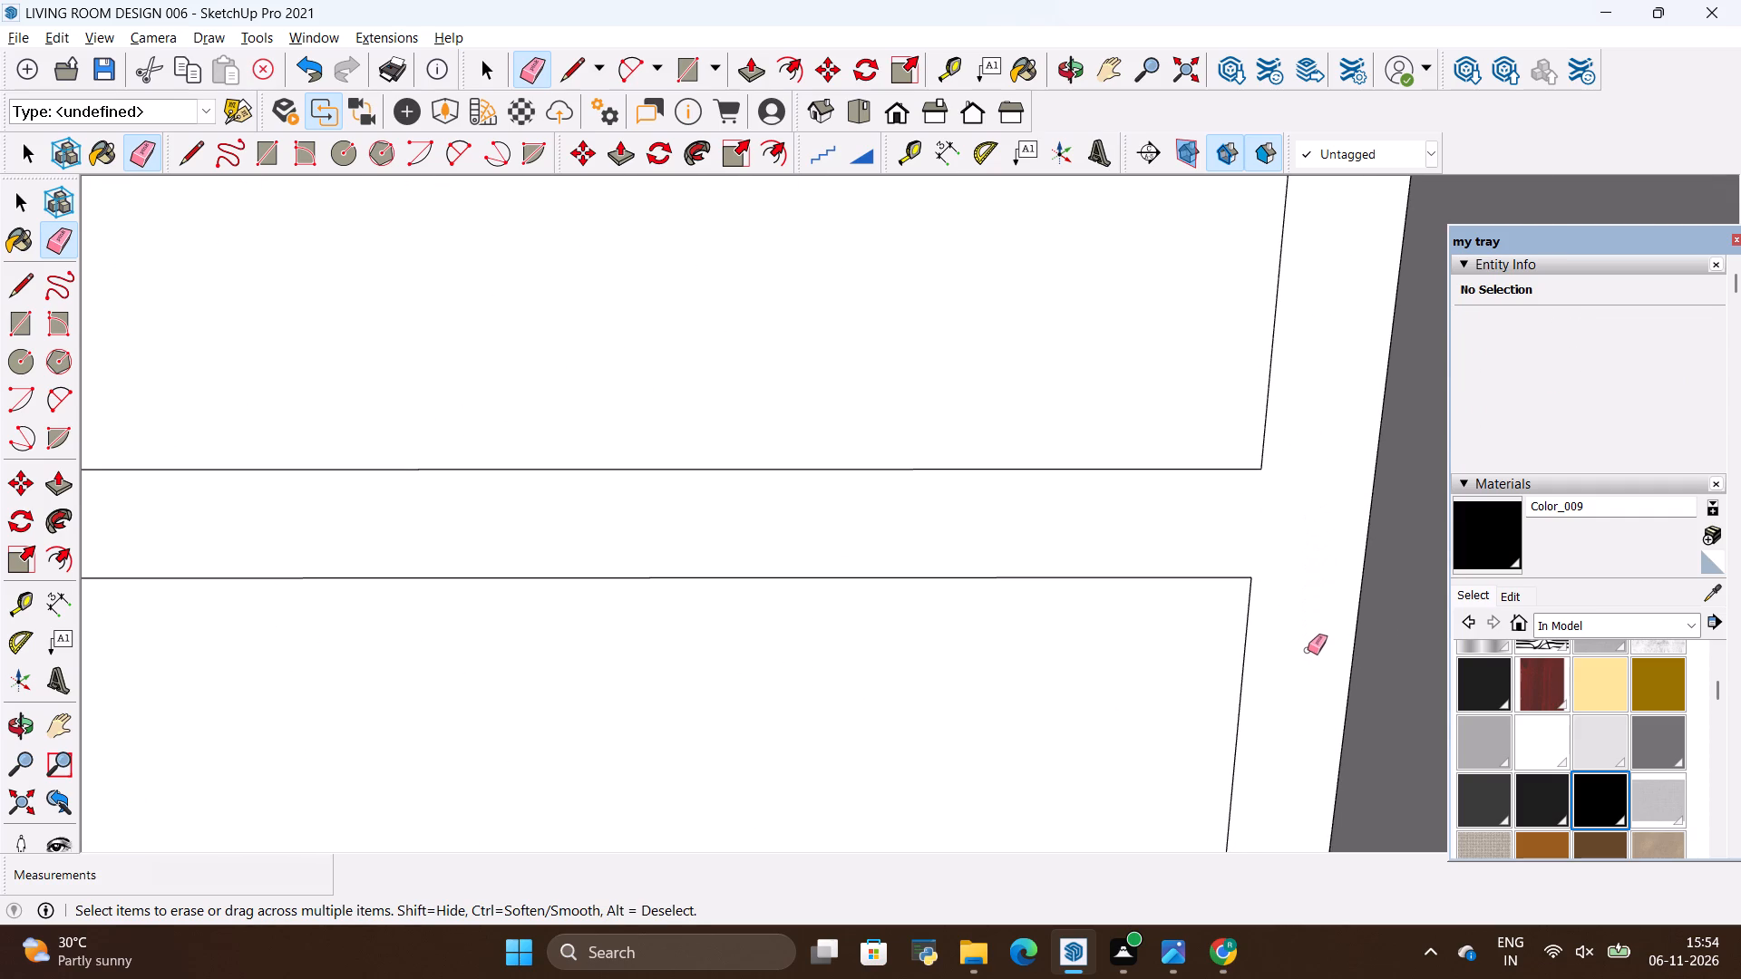
scroll(1308, 650, "down", 17)
scroll(1308, 650, "down", 5)
scroll(1091, 645, "up", 9)
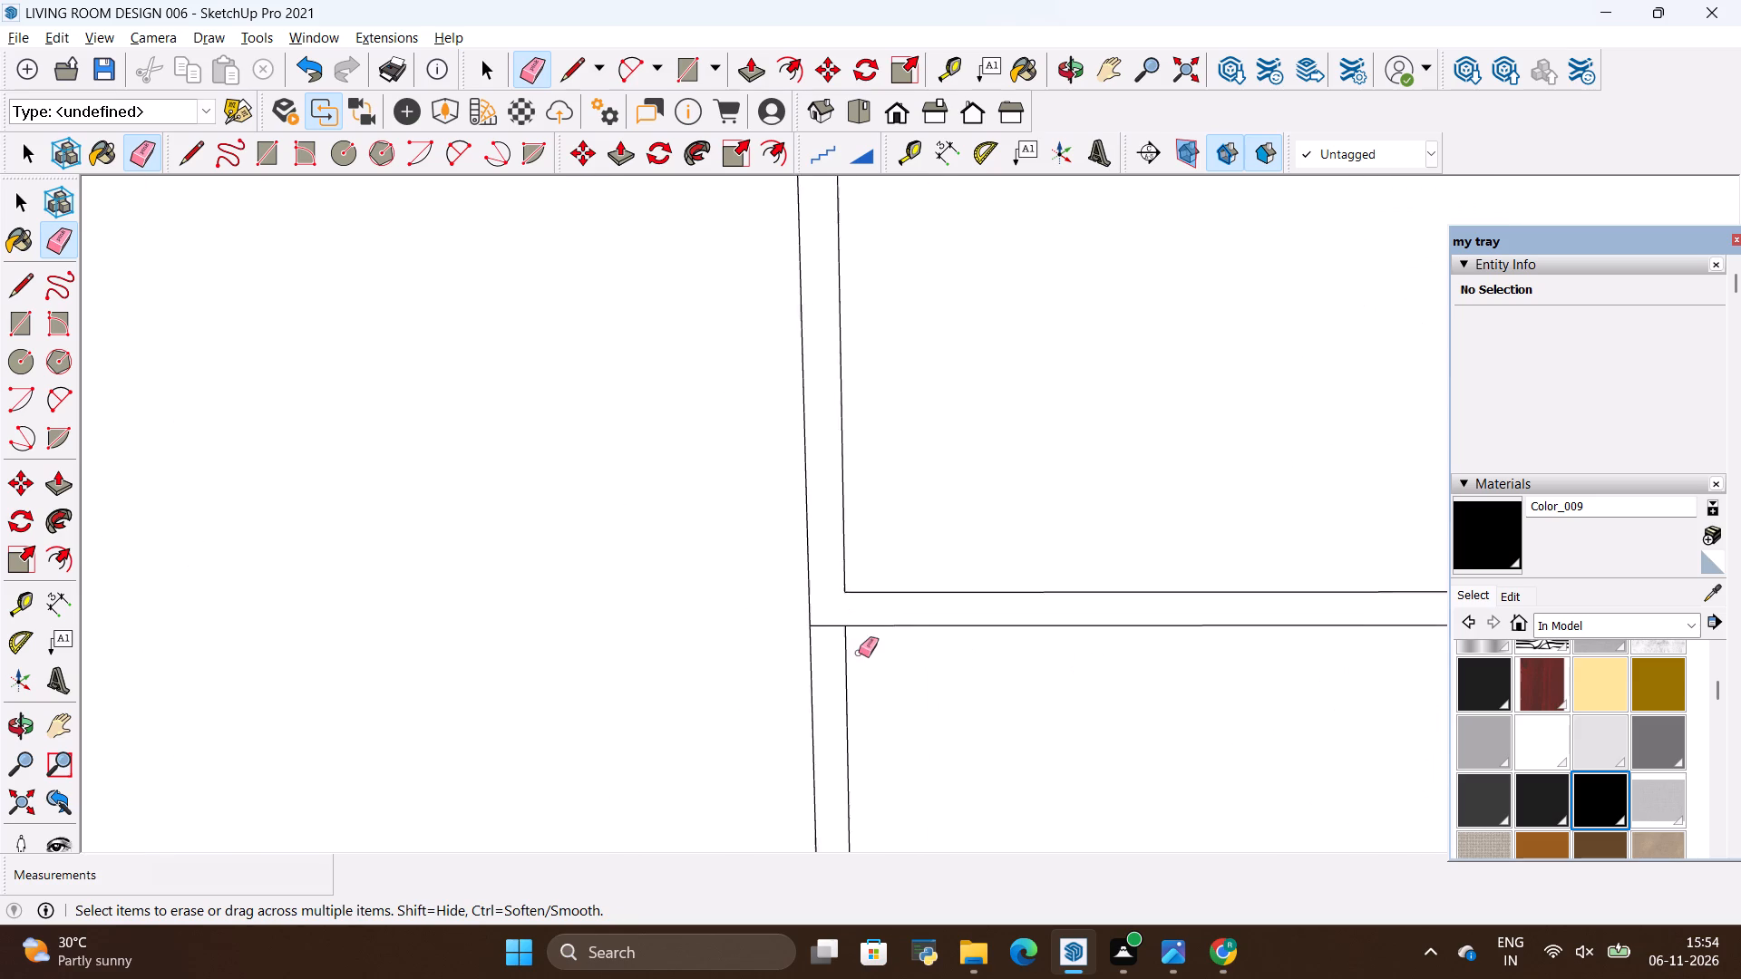
scroll(859, 653, "up", 7)
left_click_drag(815, 593, 824, 632)
scroll(824, 632, "down", 12)
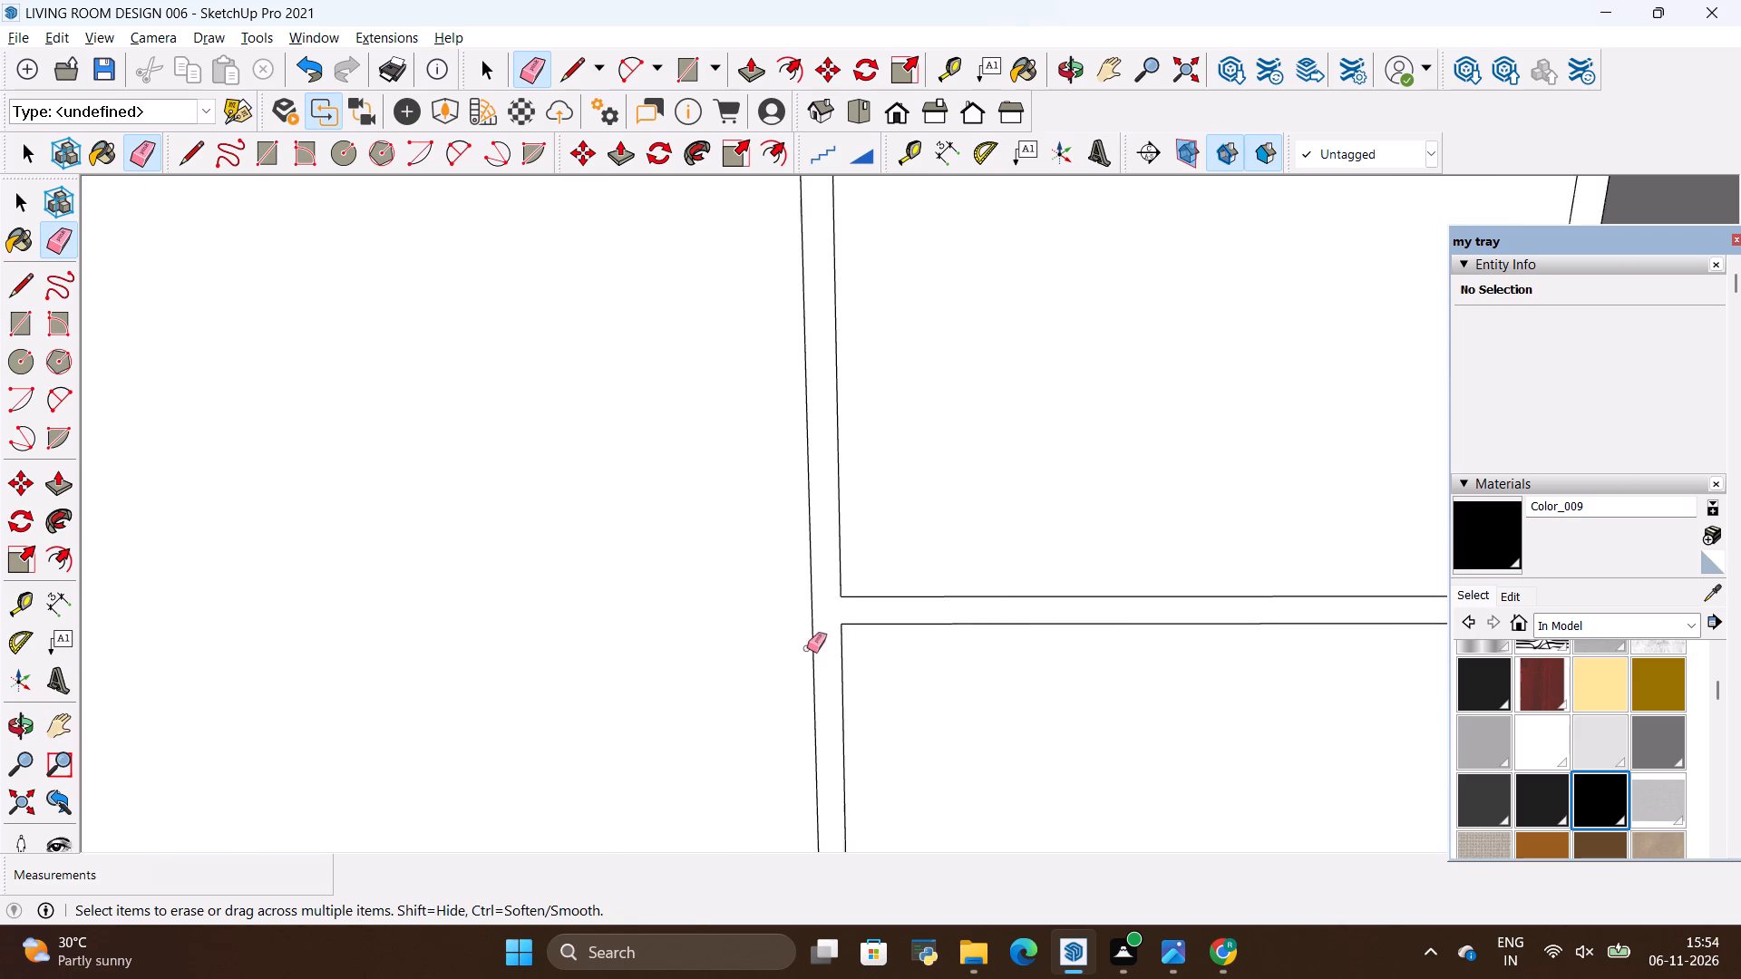
Erase the stray edge segments at the wall end of the horizontal divider between the upper and middle small compartments.
scroll(807, 648, "down", 7)
scroll(735, 671, "down", 4)
scroll(809, 505, "up", 5)
scroll(784, 408, "up", 8)
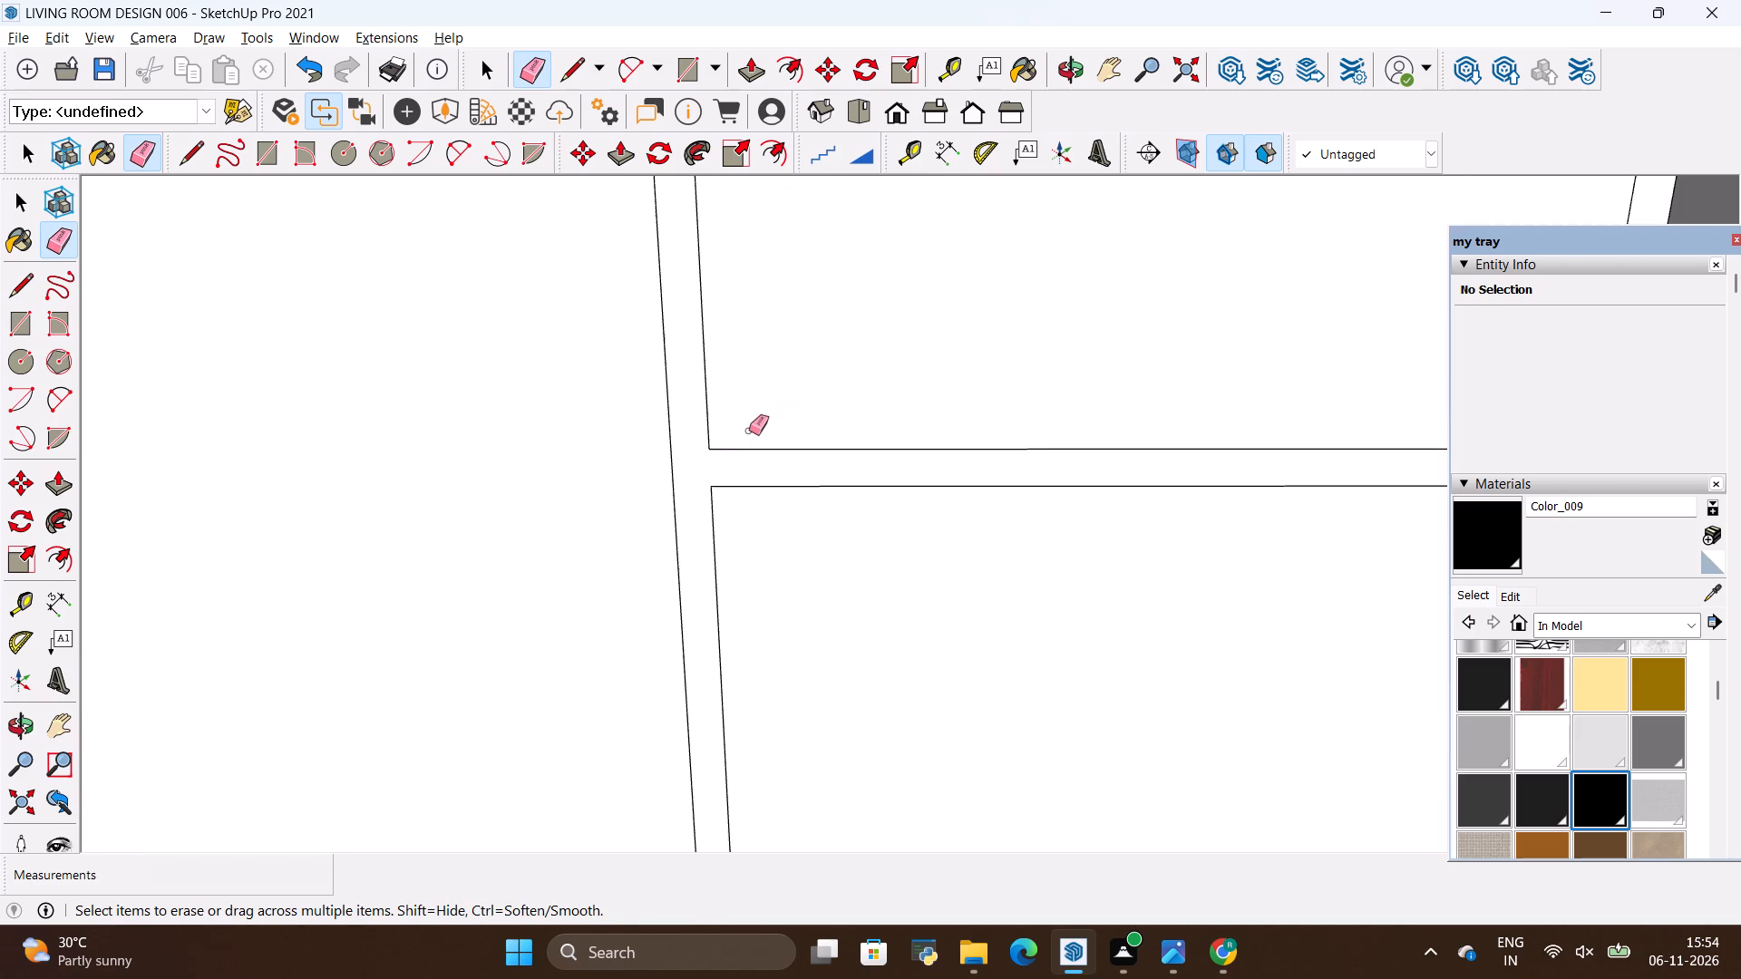
scroll(742, 435, "down", 8)
scroll(1120, 401, "up", 13)
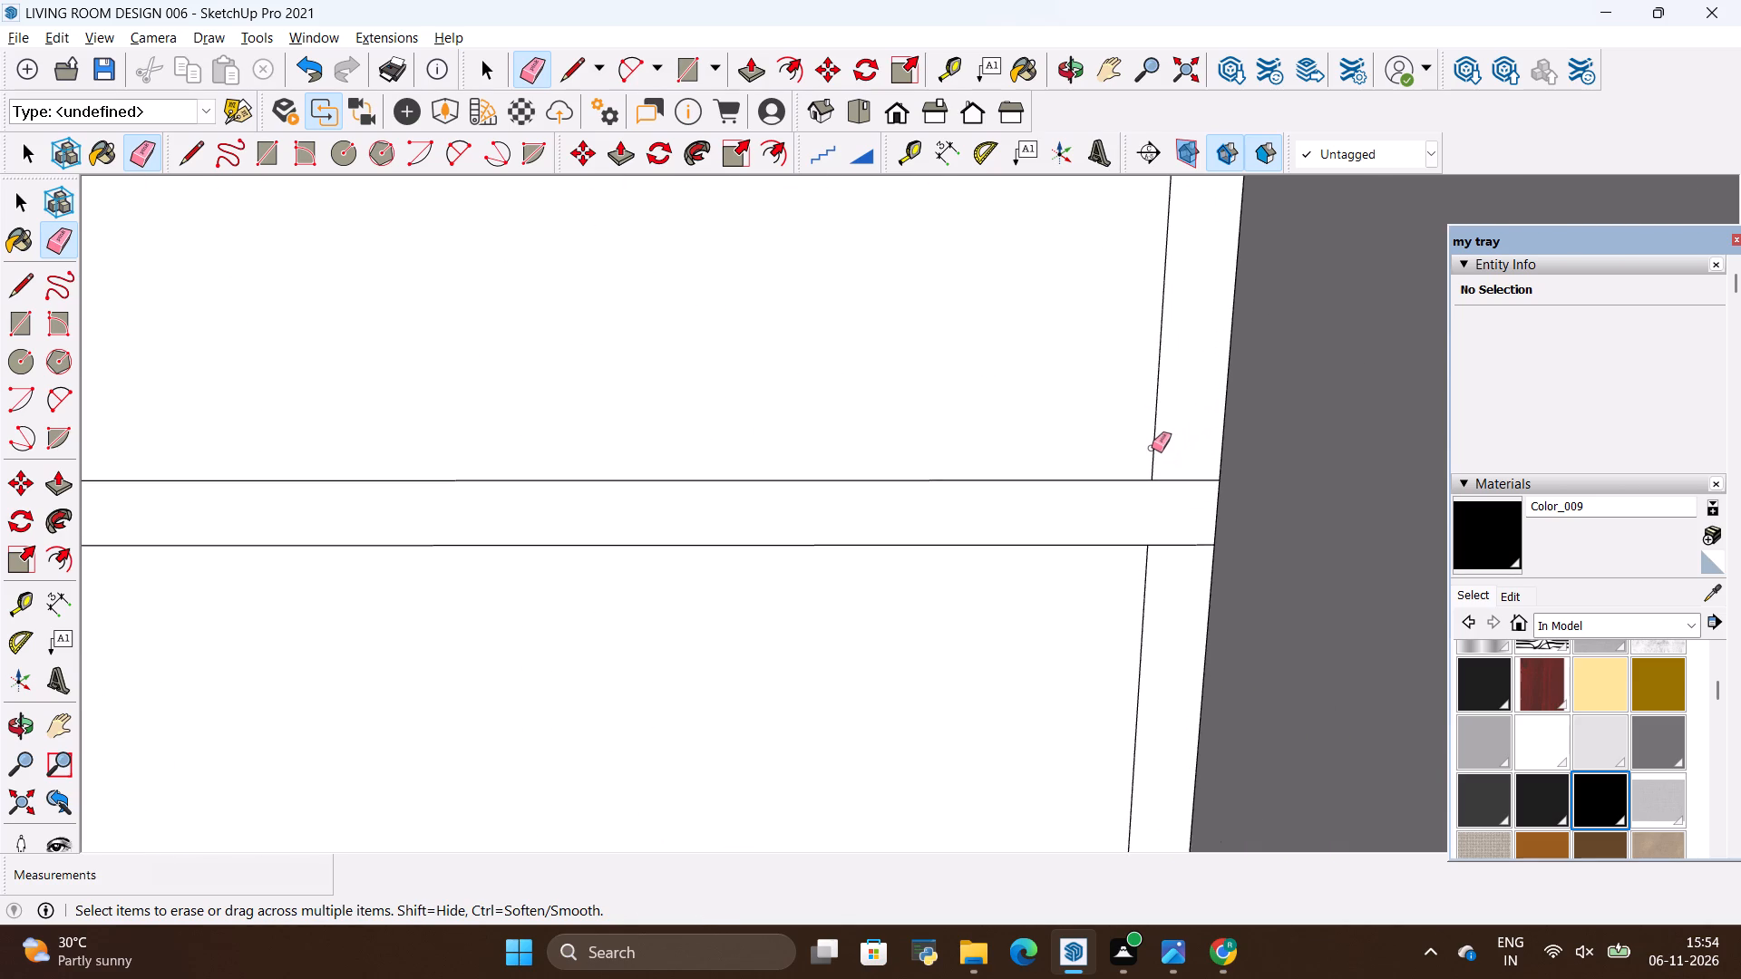
scroll(1152, 448, "up", 3)
left_click_drag(1201, 492, 1185, 606)
scroll(1172, 603, "down", 6)
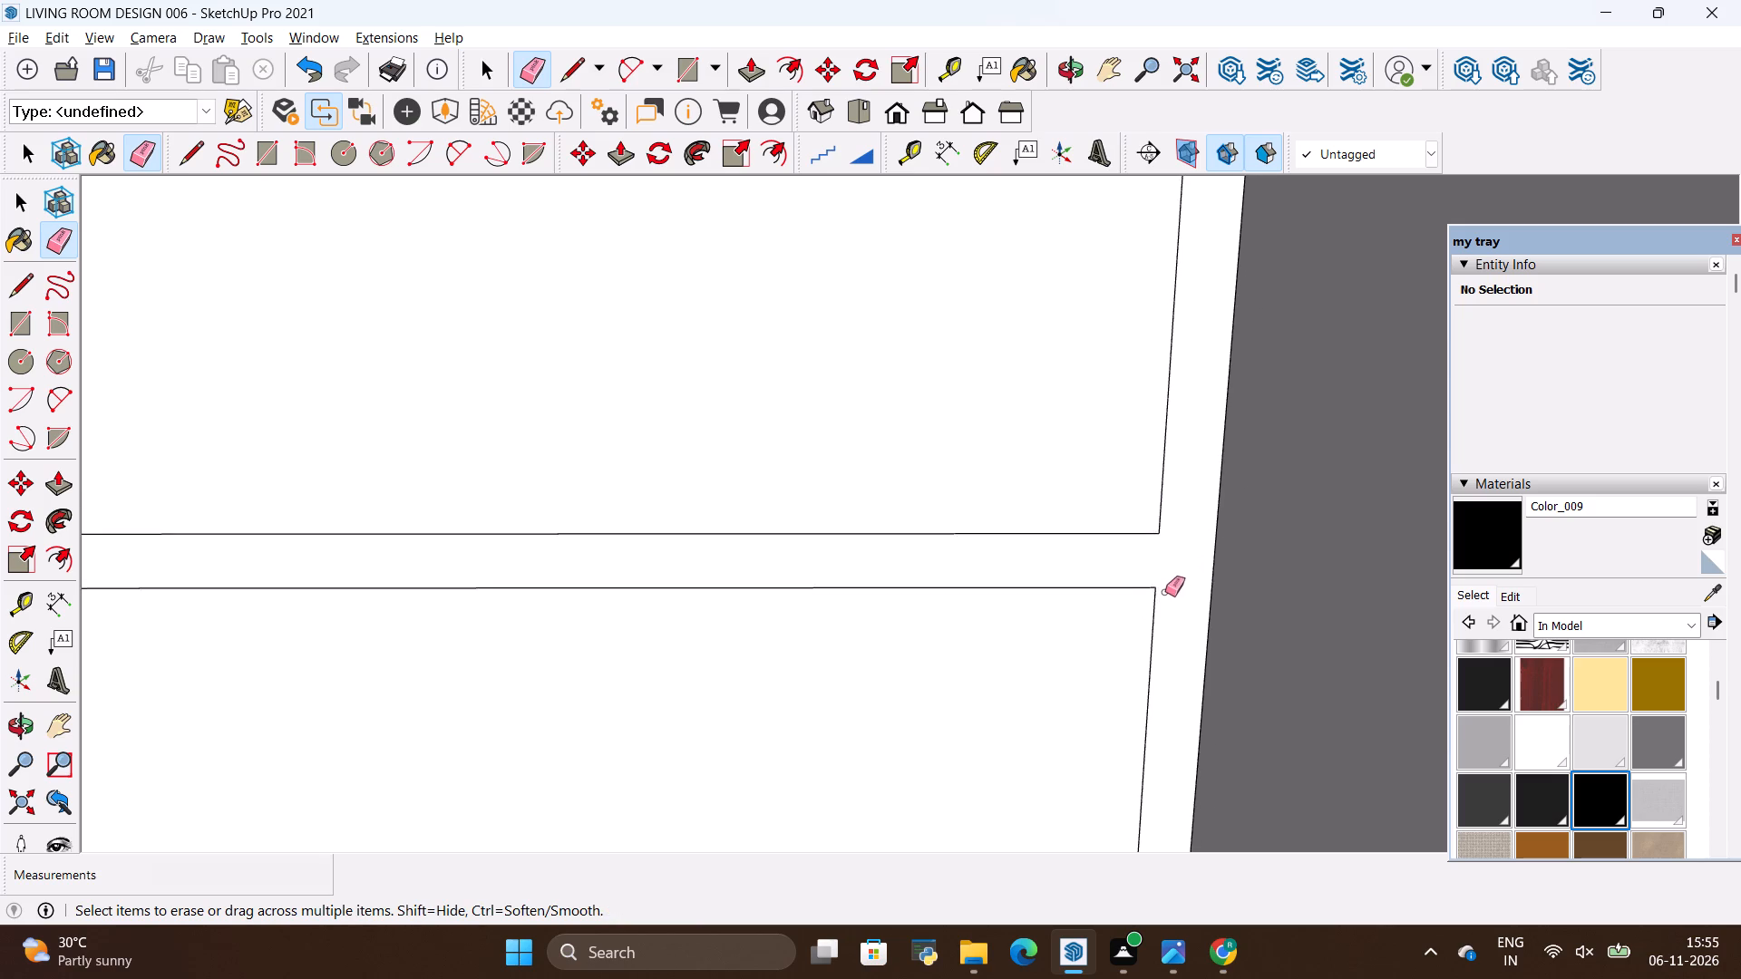
Erase the leftover line segment at the head of the vertical divider and the horizontal guide along the compartments' top edges.
scroll(1165, 592, "down", 18)
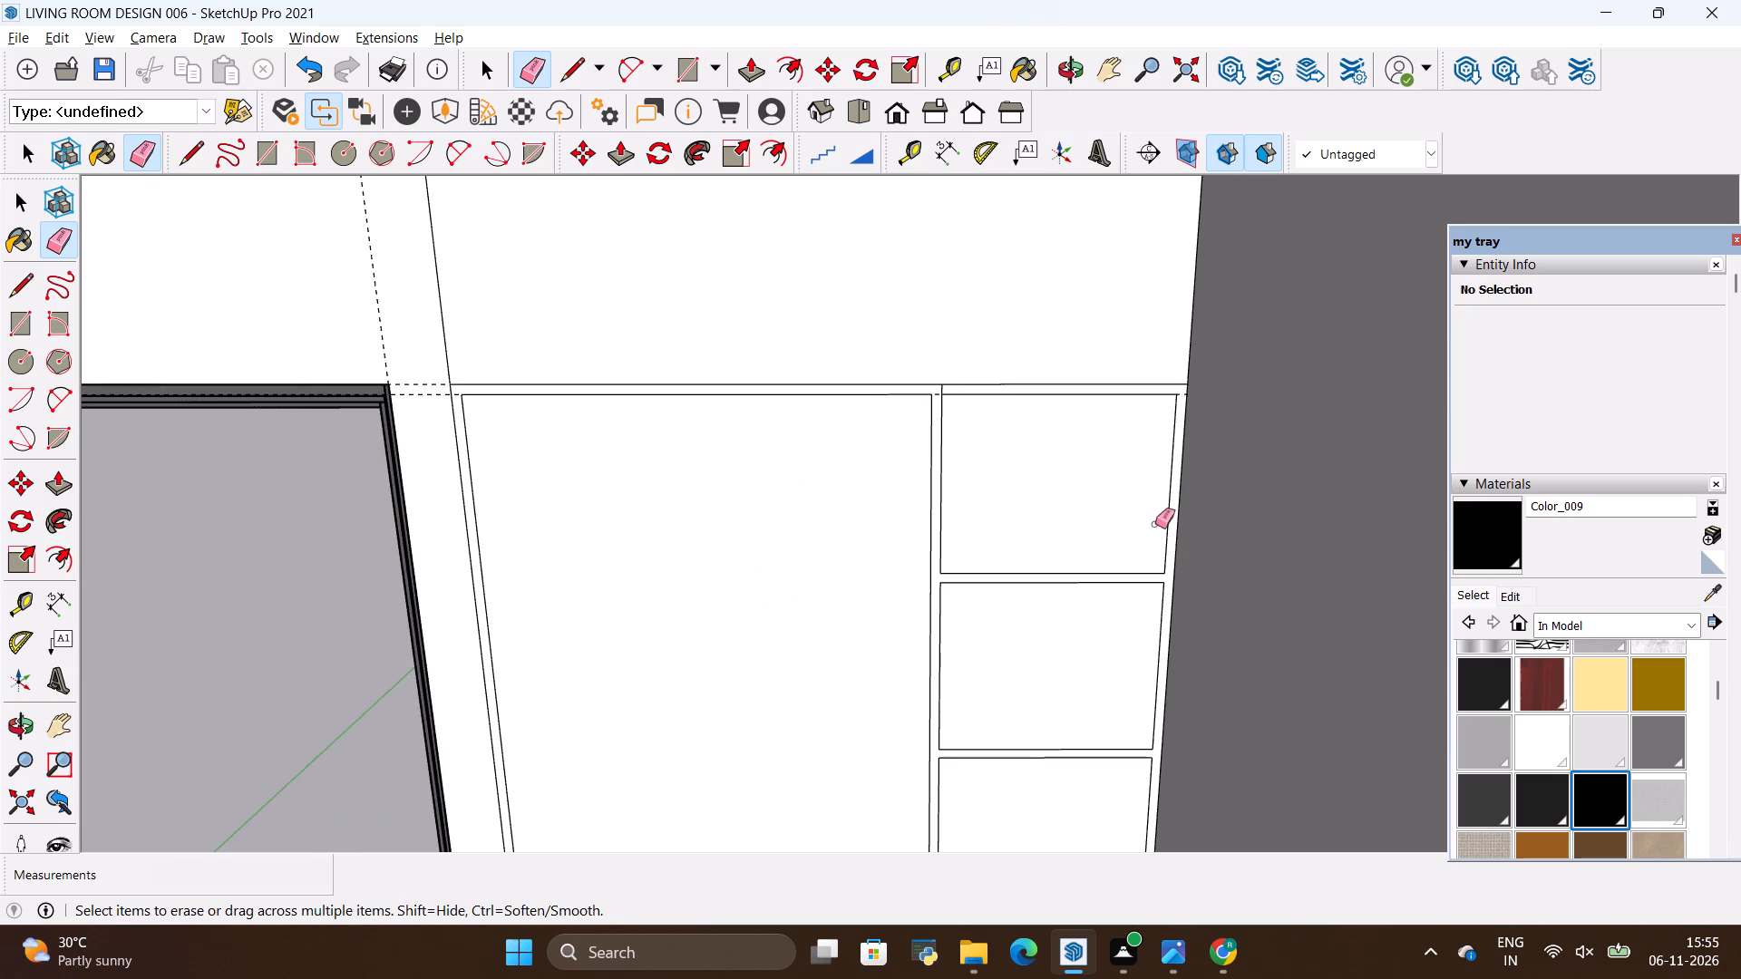
scroll(966, 287, "up", 7)
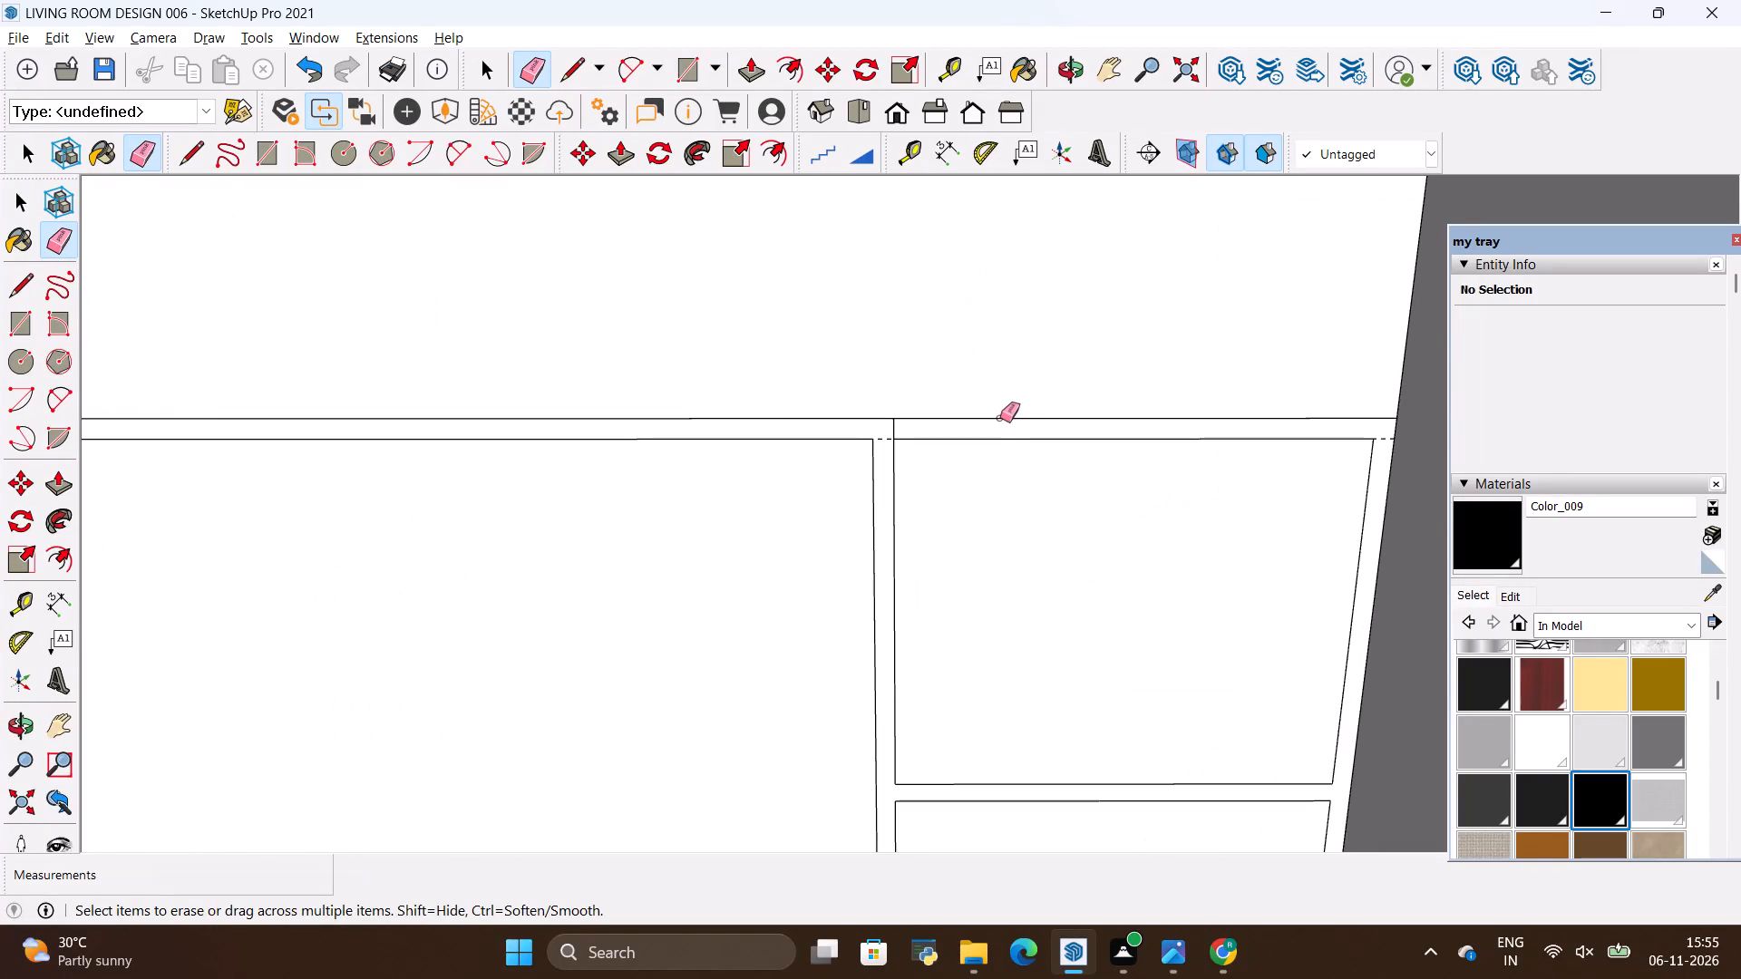
scroll(968, 438, "up", 5)
scroll(695, 438, "down", 4)
scroll(798, 417, "up", 9)
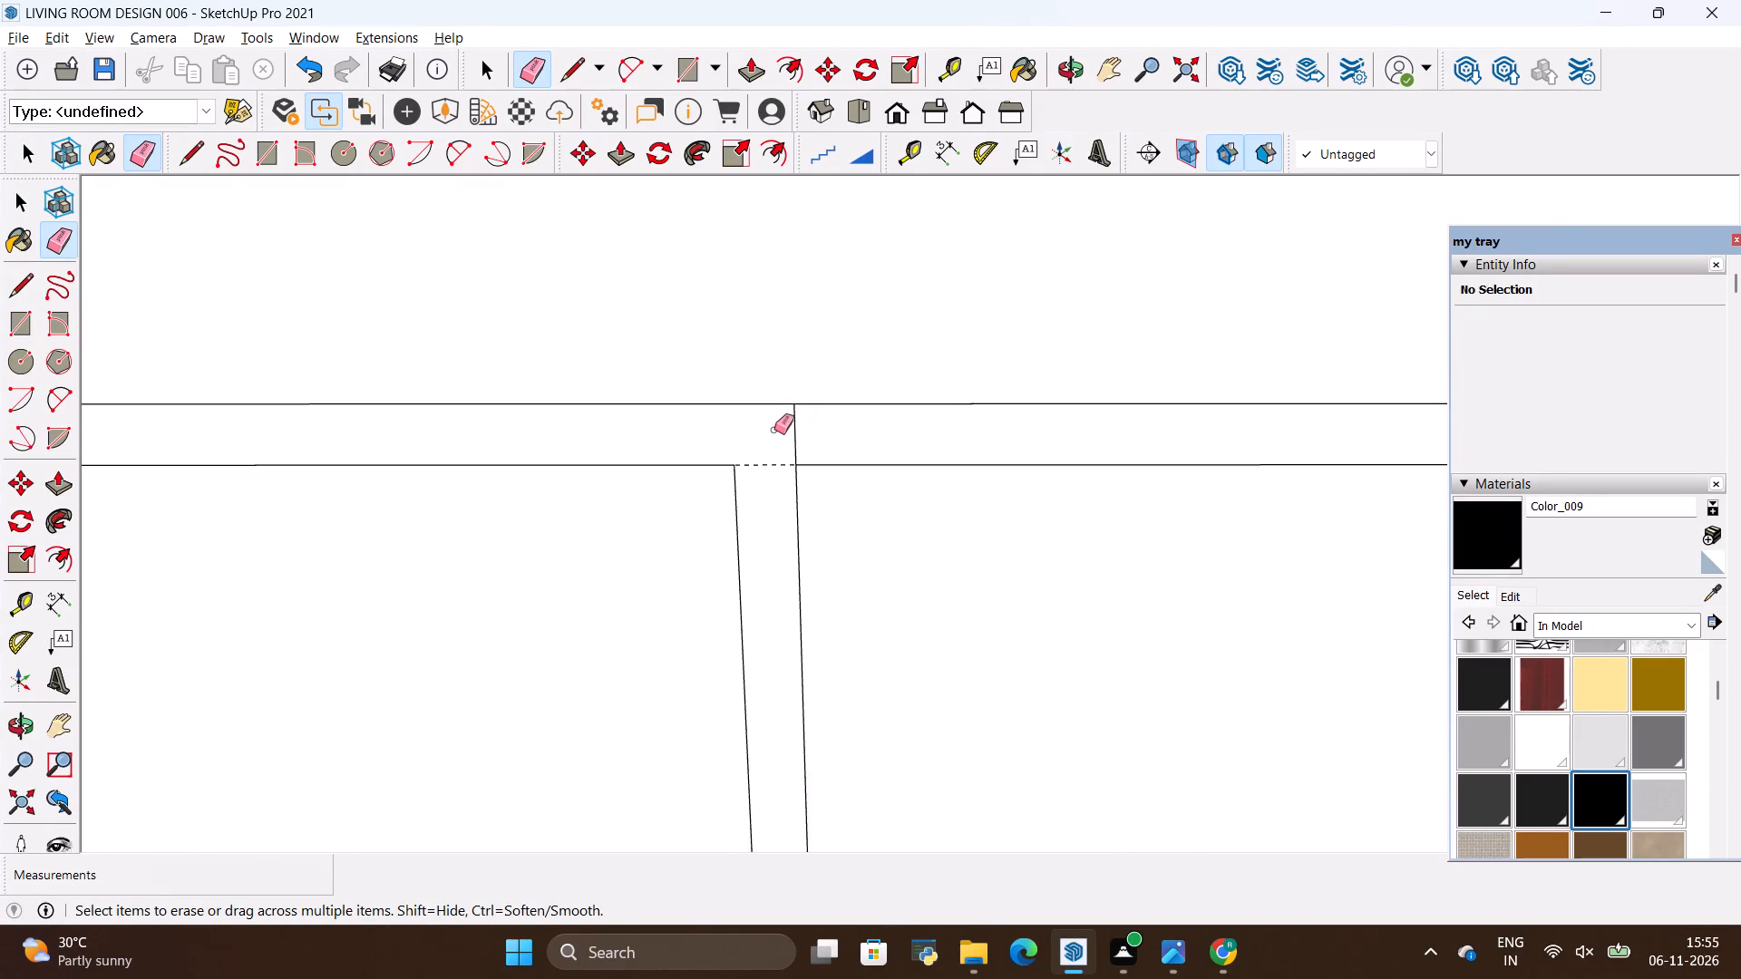
scroll(774, 430, "up", 4)
left_click_drag(772, 434, 773, 489)
left_click_drag(780, 451, 844, 438)
scroll(713, 415, "down", 6)
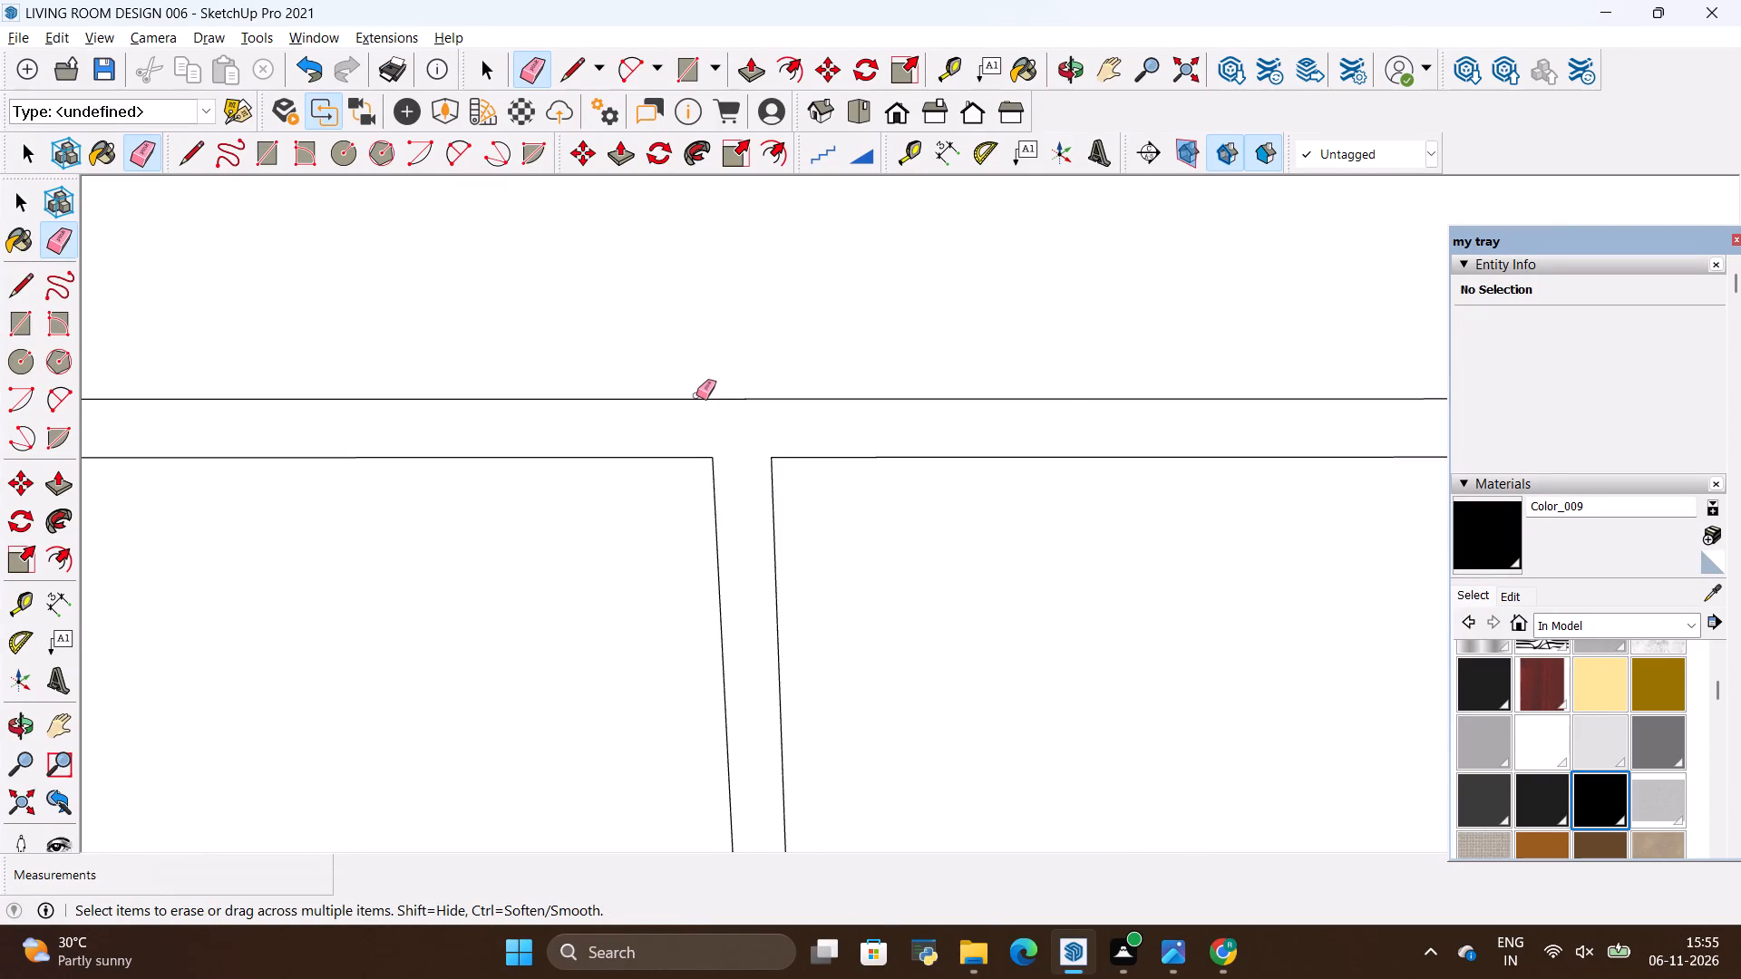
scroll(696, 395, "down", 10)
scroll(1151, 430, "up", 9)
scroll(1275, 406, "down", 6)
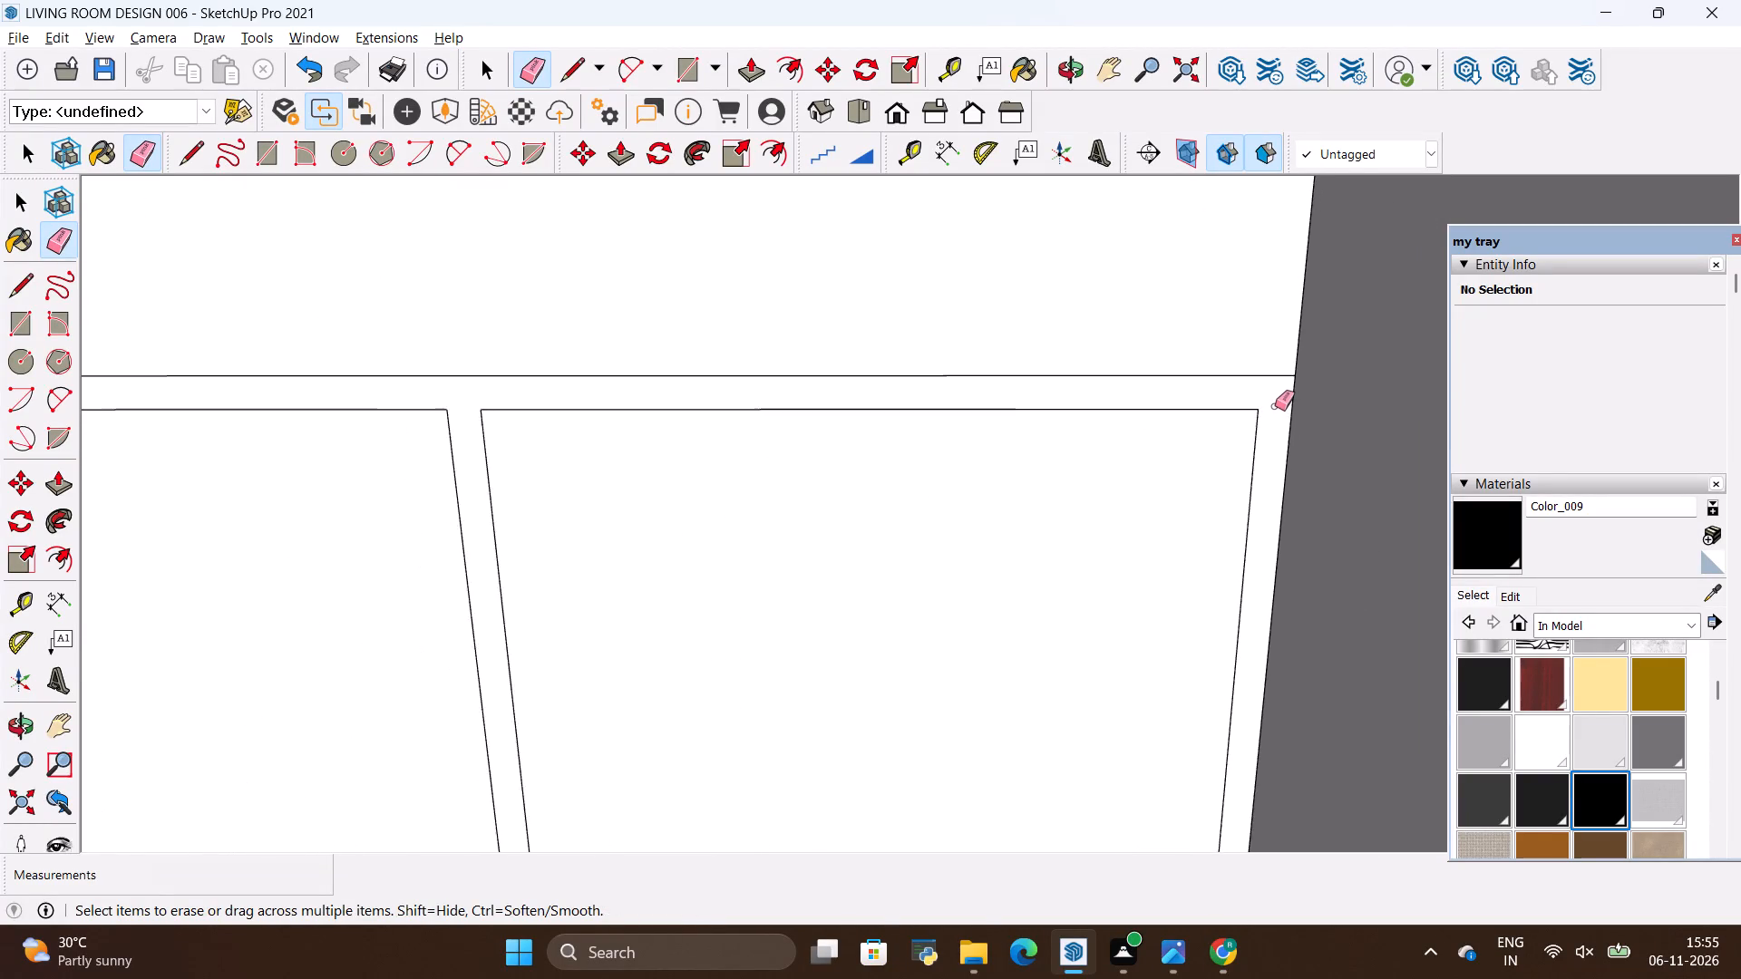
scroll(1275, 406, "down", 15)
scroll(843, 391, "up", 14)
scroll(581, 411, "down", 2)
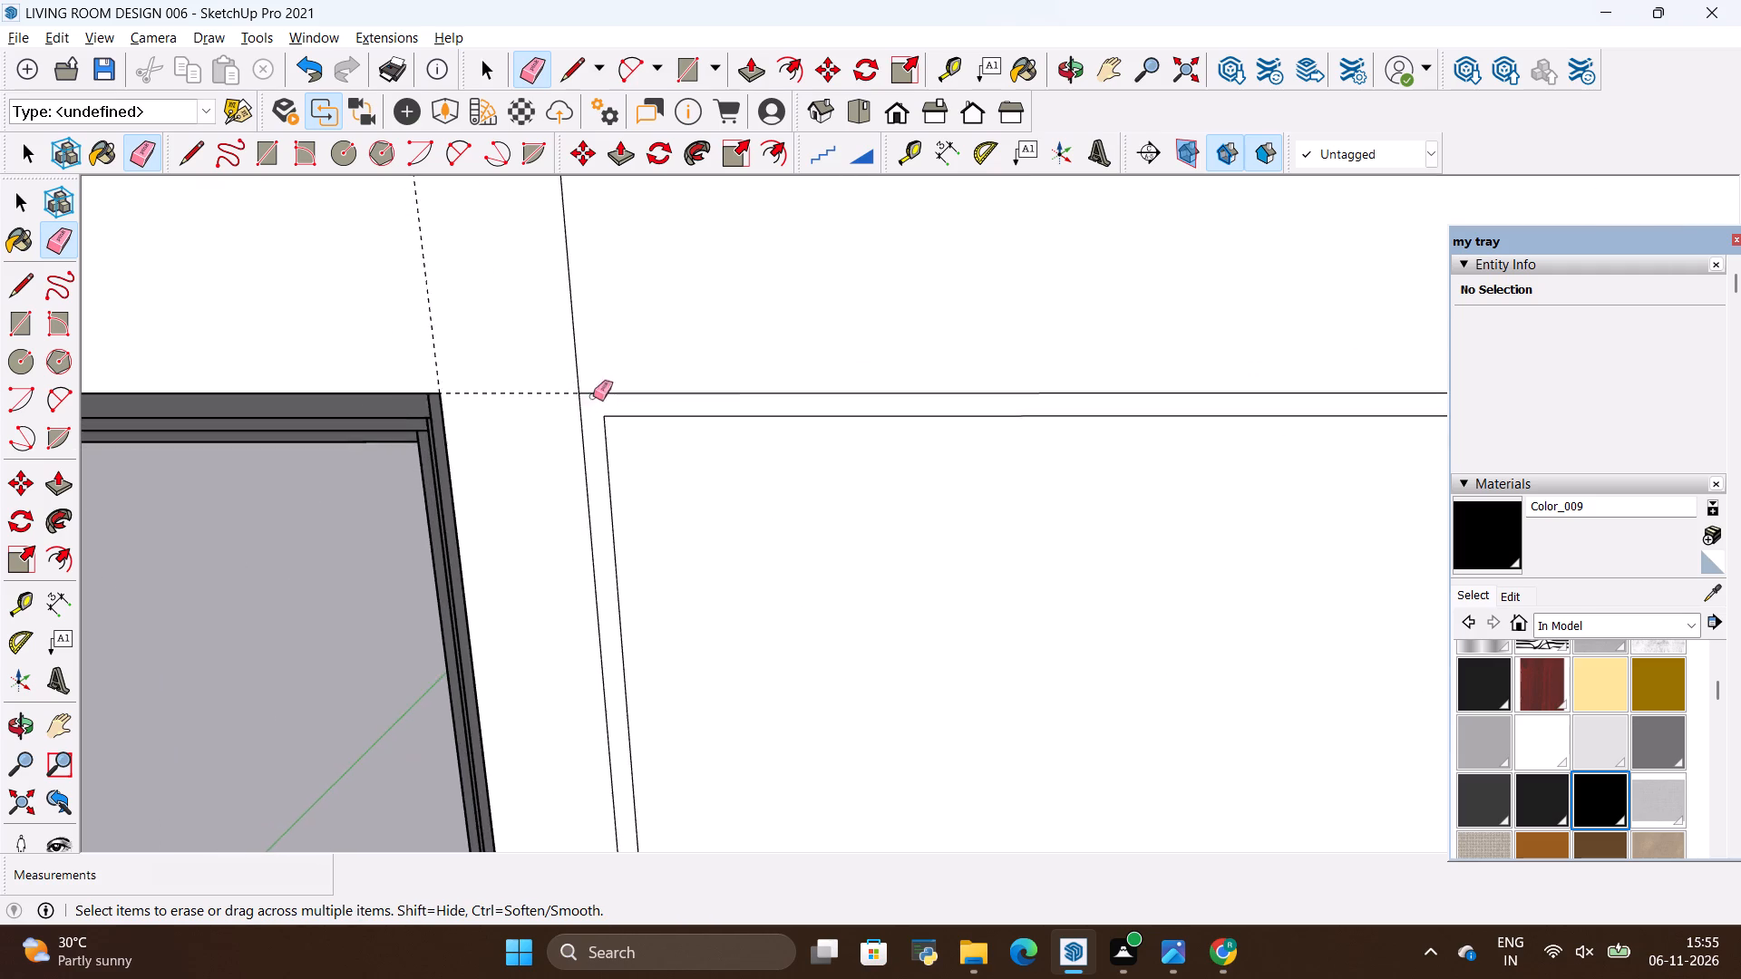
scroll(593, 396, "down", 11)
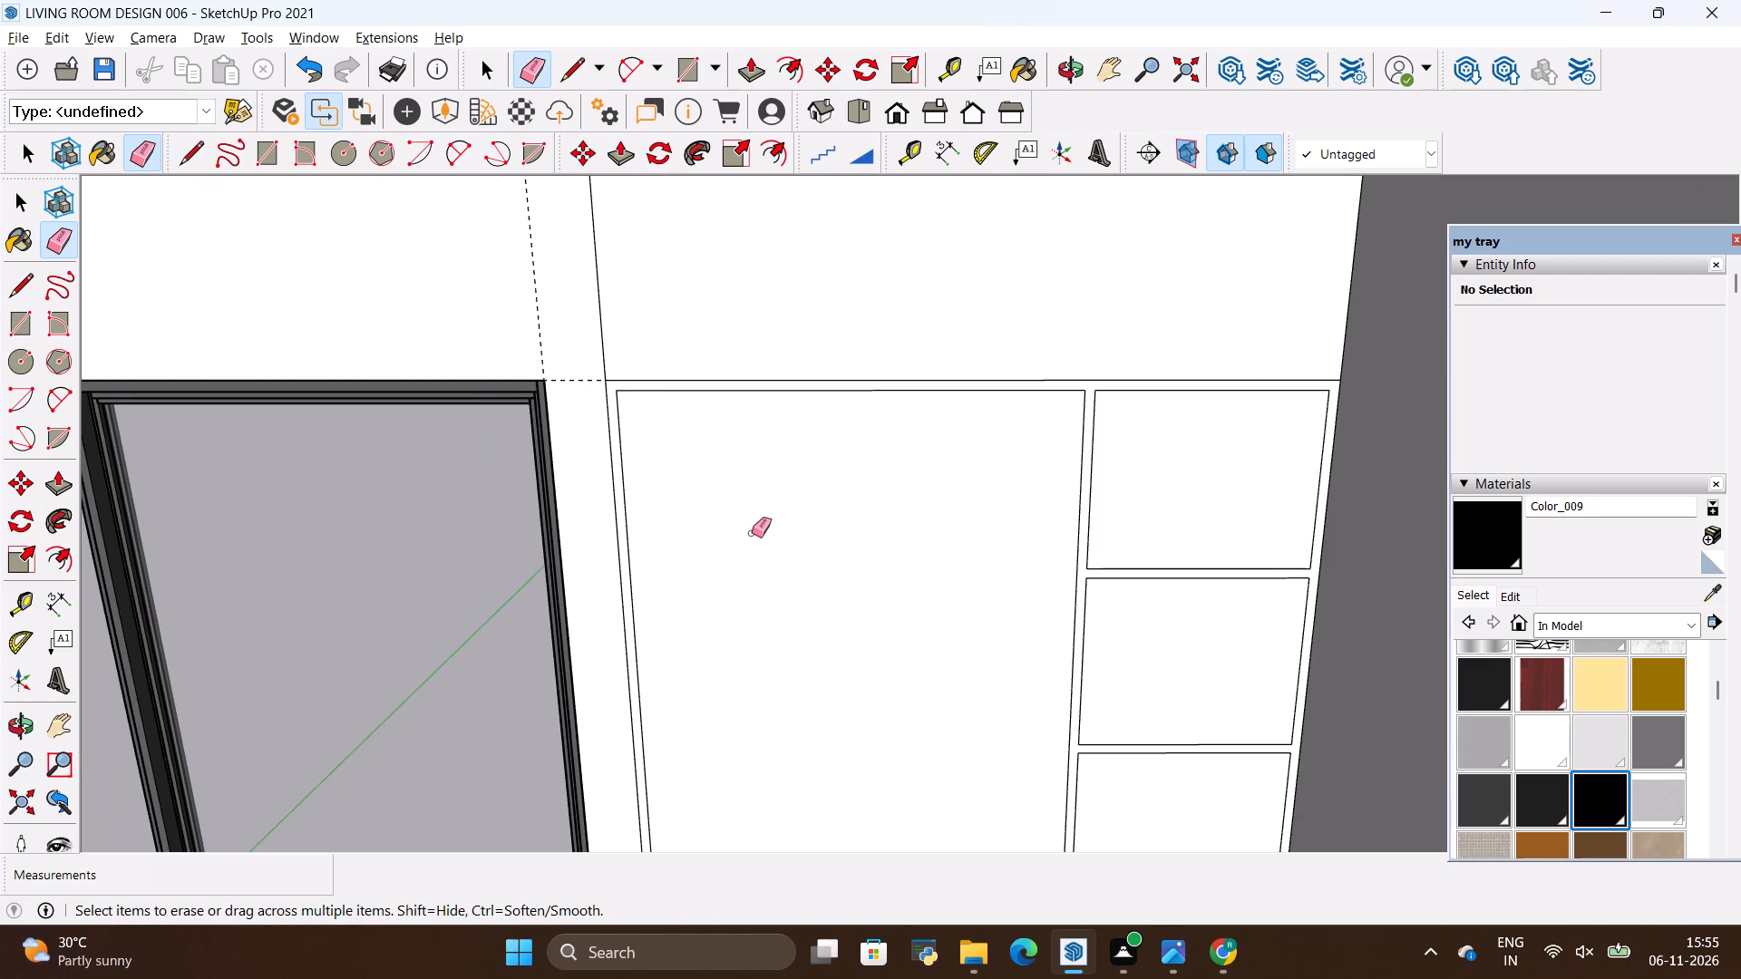
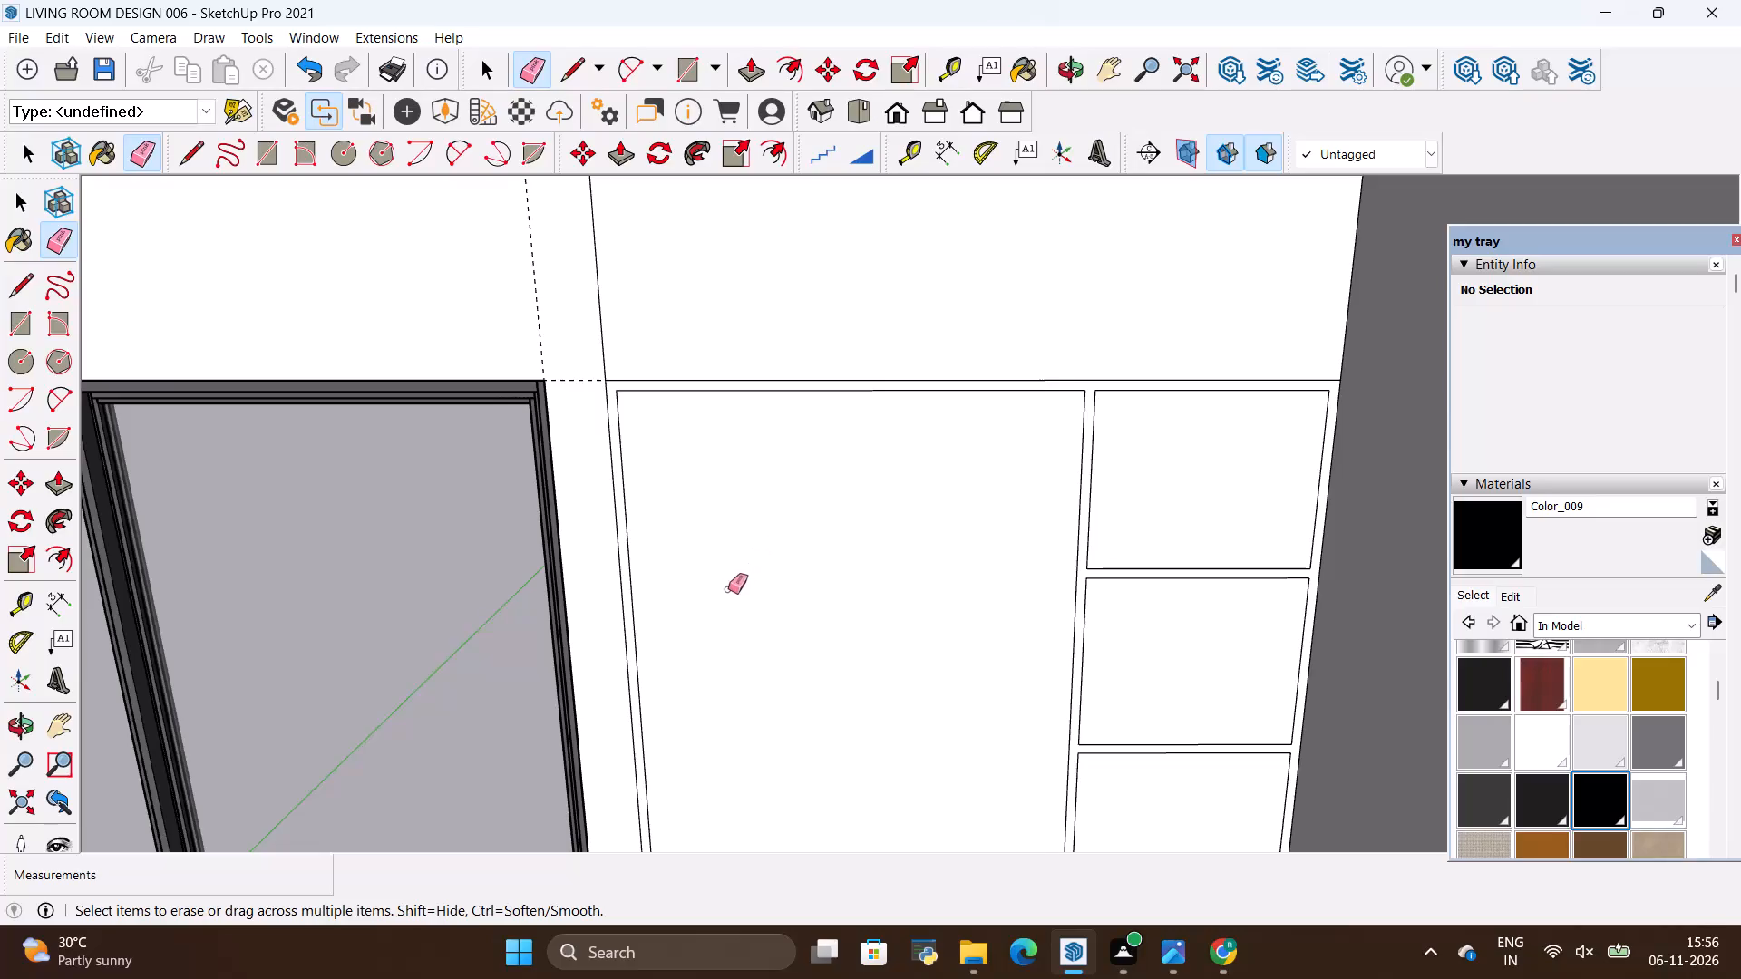
Erase the vertical guide at the sliding door's shelving-side edge and the short horizontal guide between the door and the shelving.
scroll(721, 589, "down", 3)
scroll(1077, 415, "up", 2)
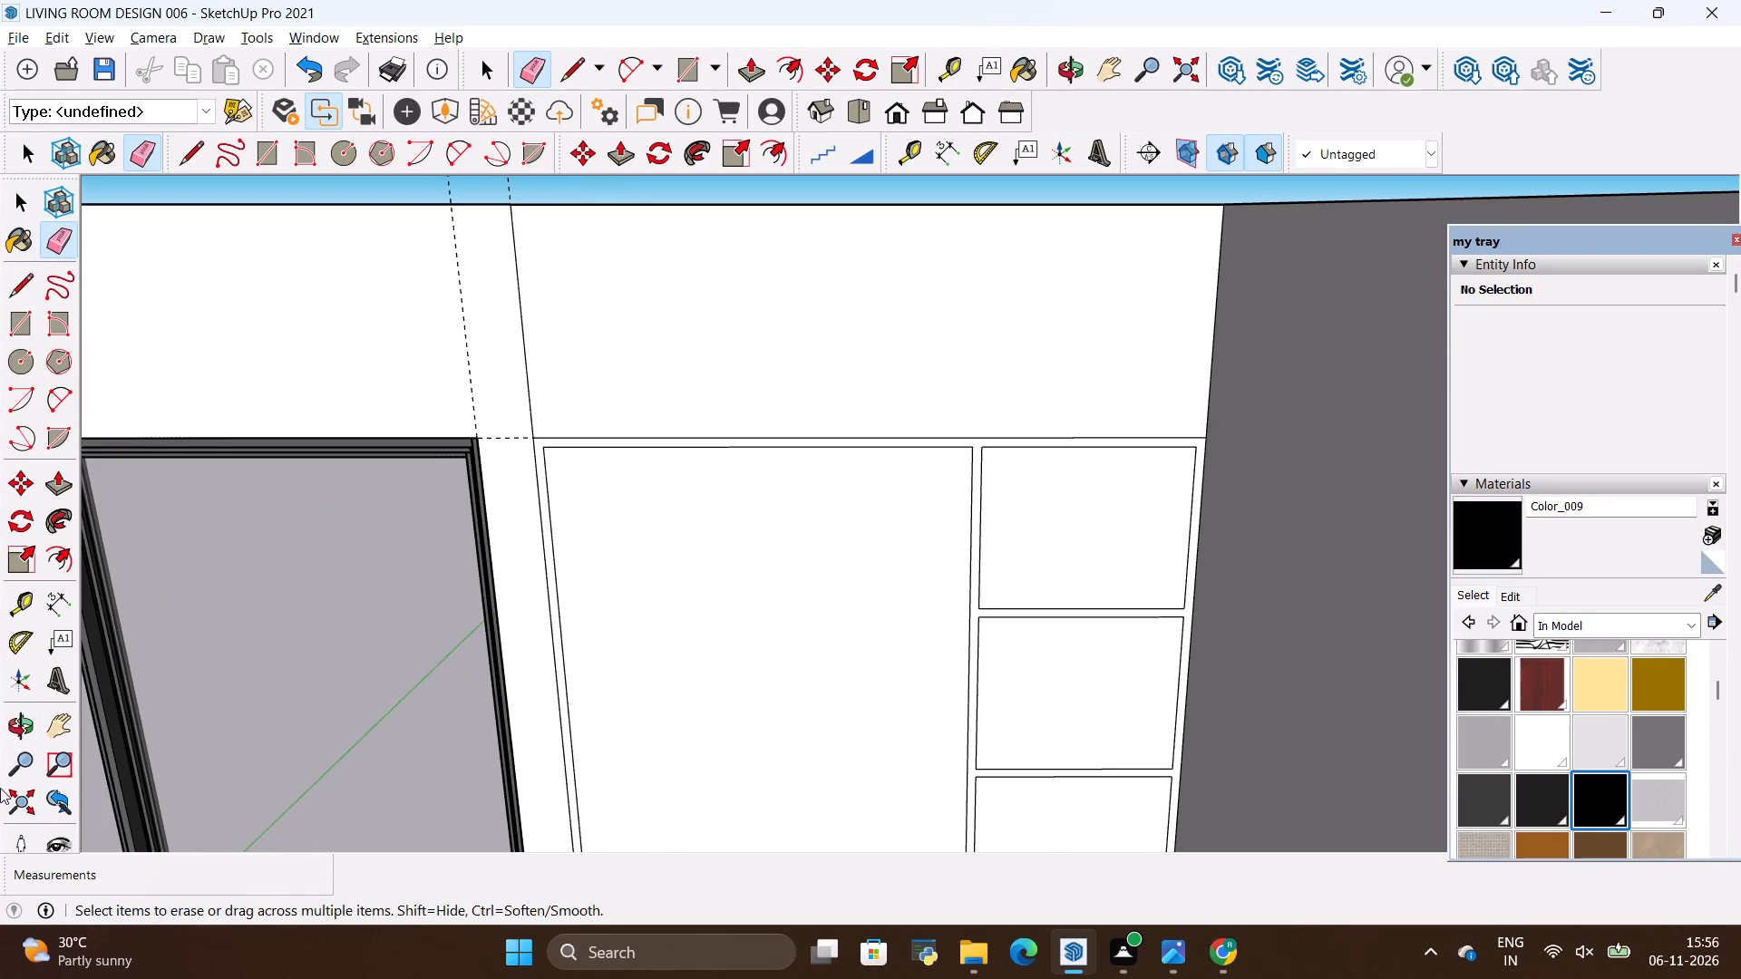
left_click(16, 724)
left_click_drag(340, 489, 406, 523)
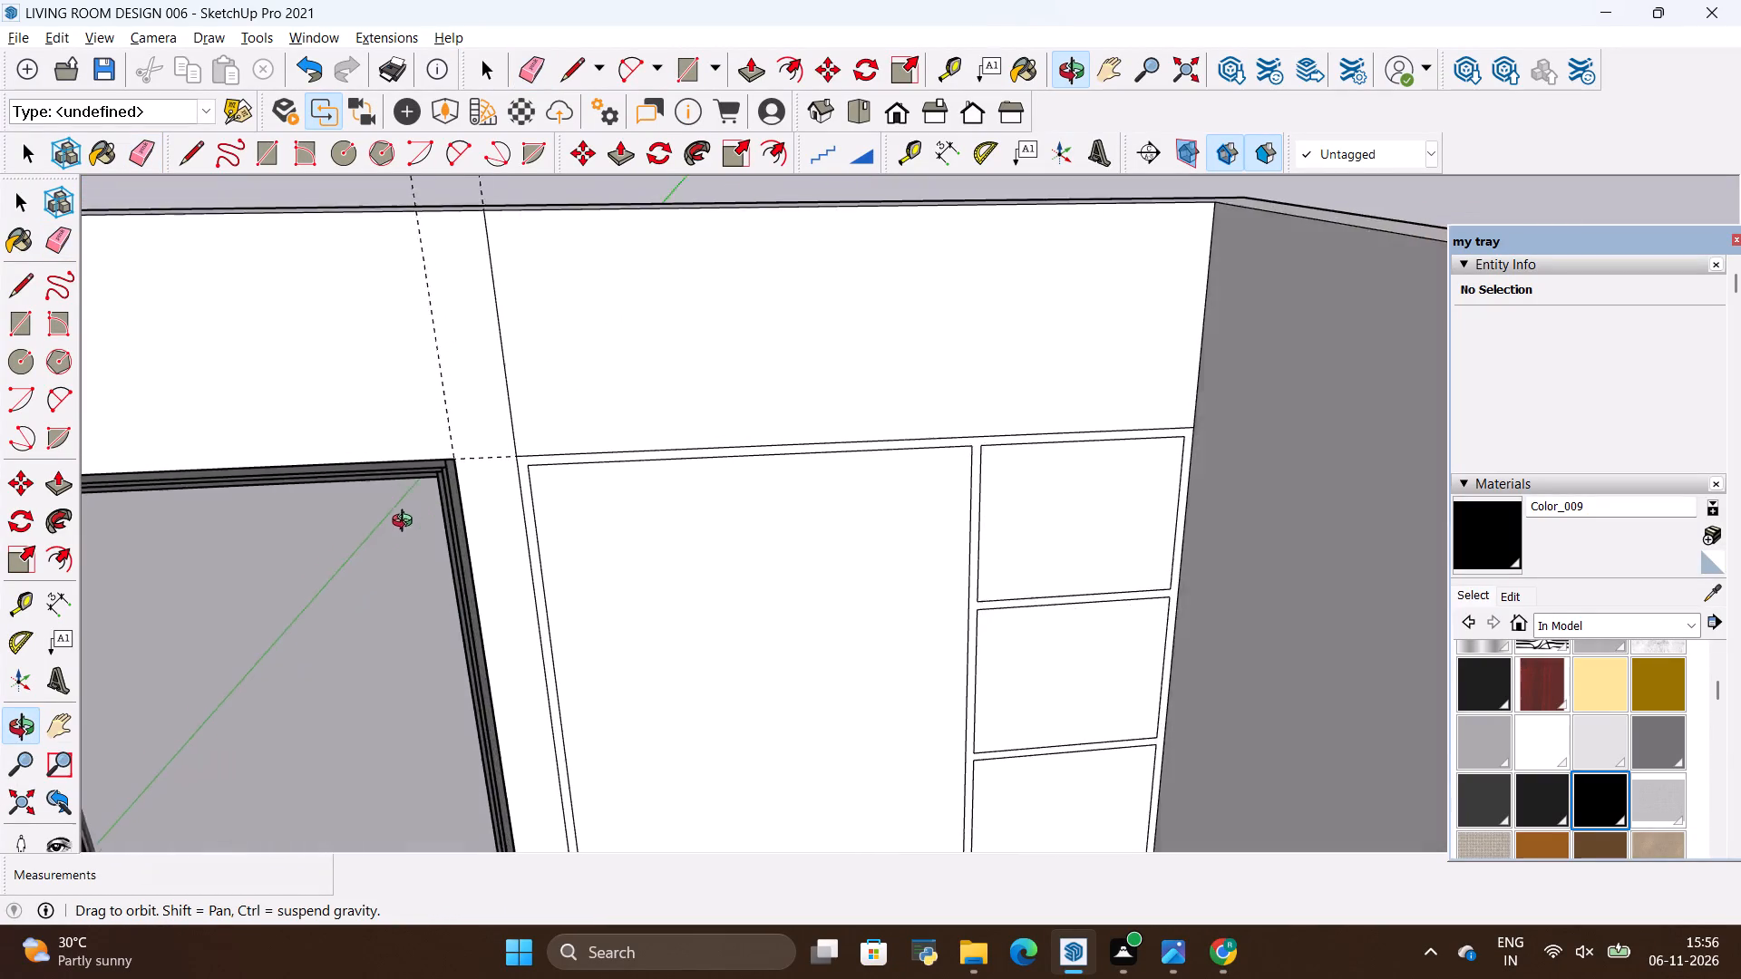
left_click_drag(406, 523, 478, 519)
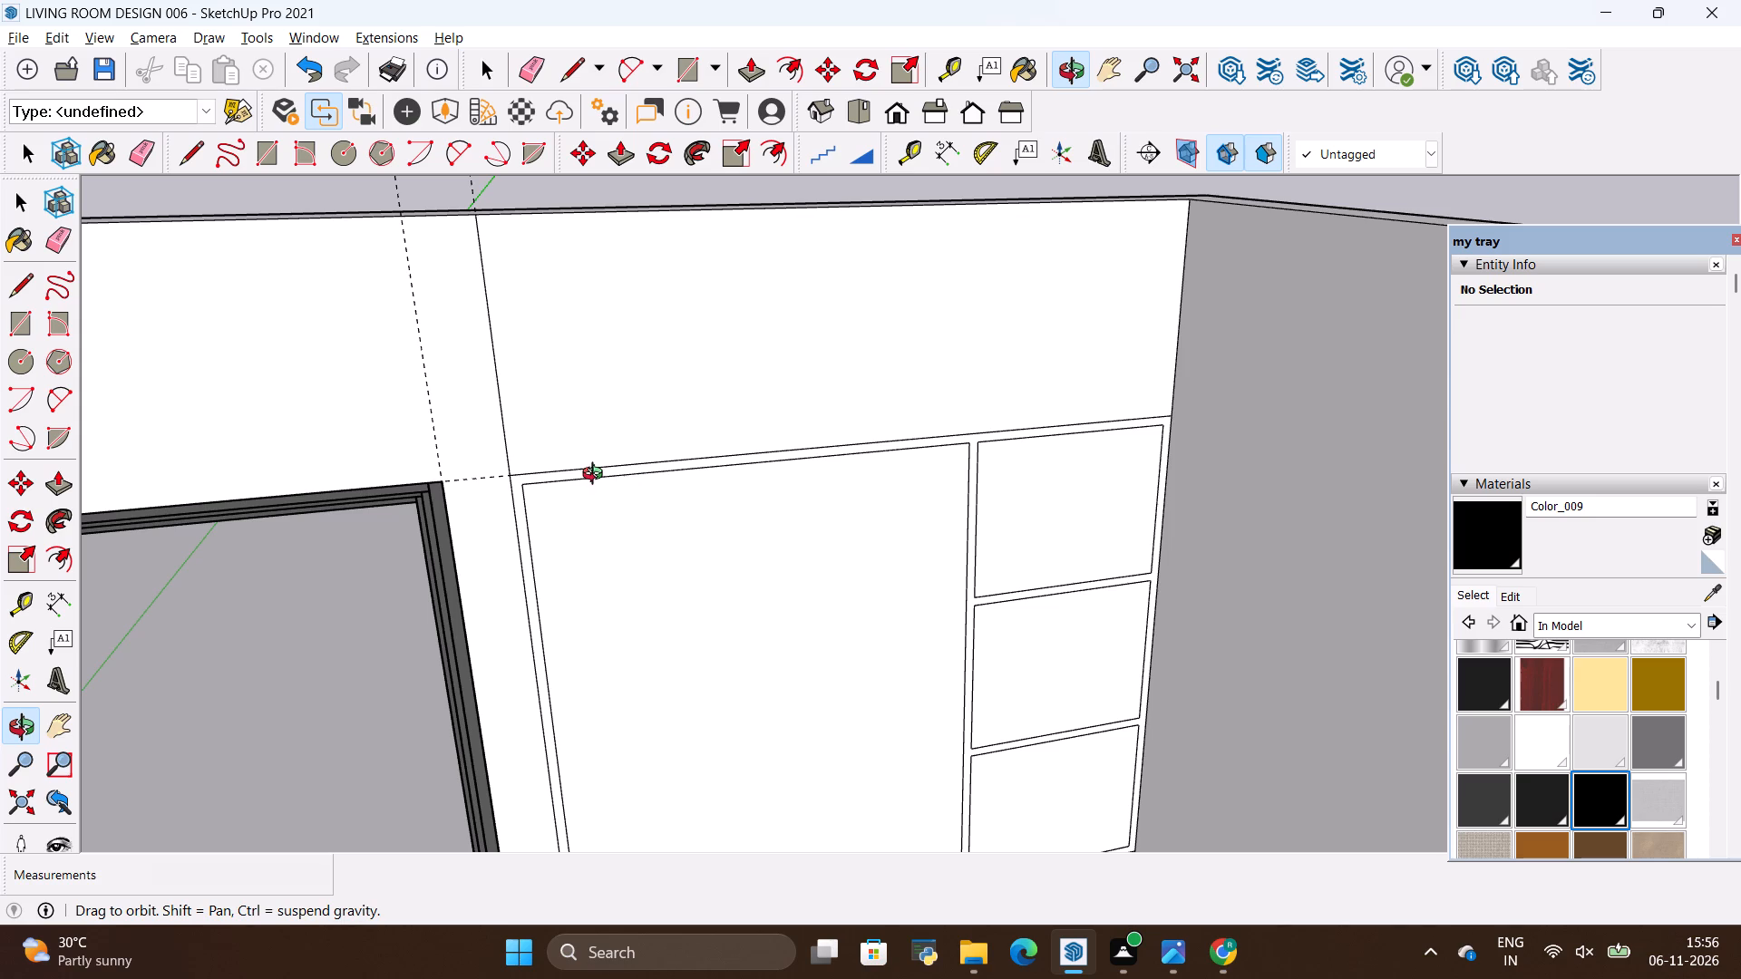
left_click_drag(466, 471, 434, 470)
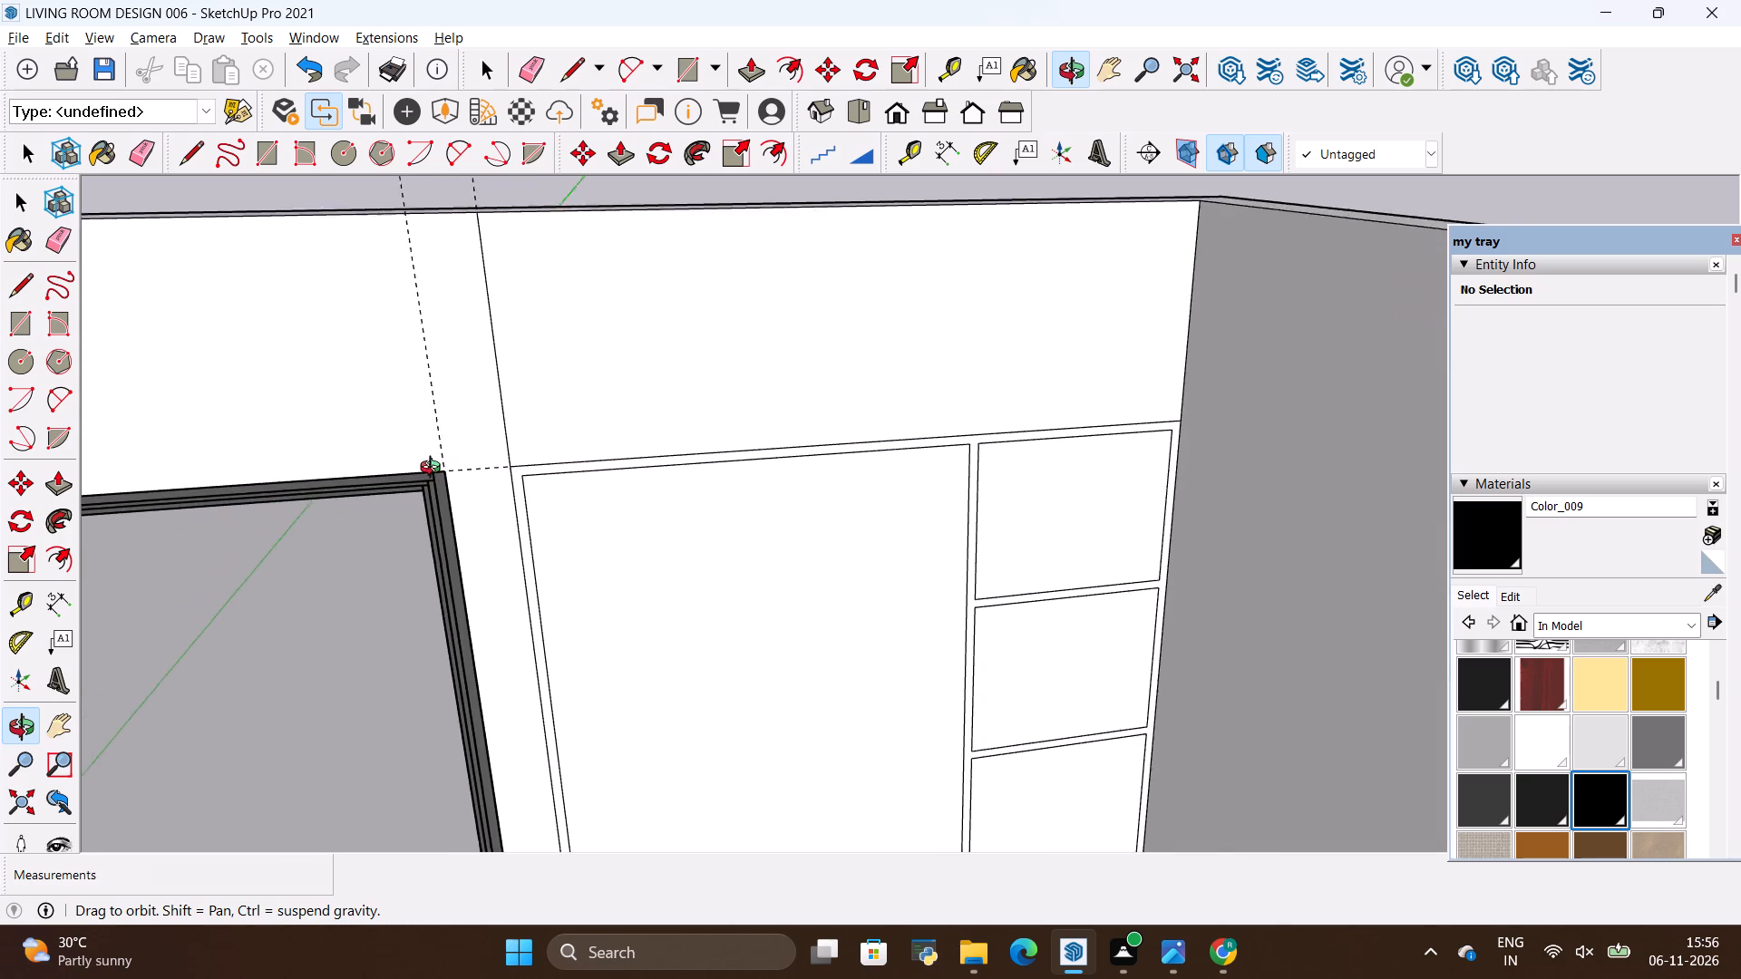
left_click_drag(434, 470, 433, 456)
scroll(459, 426, "up", 2)
scroll(569, 446, "down", 7)
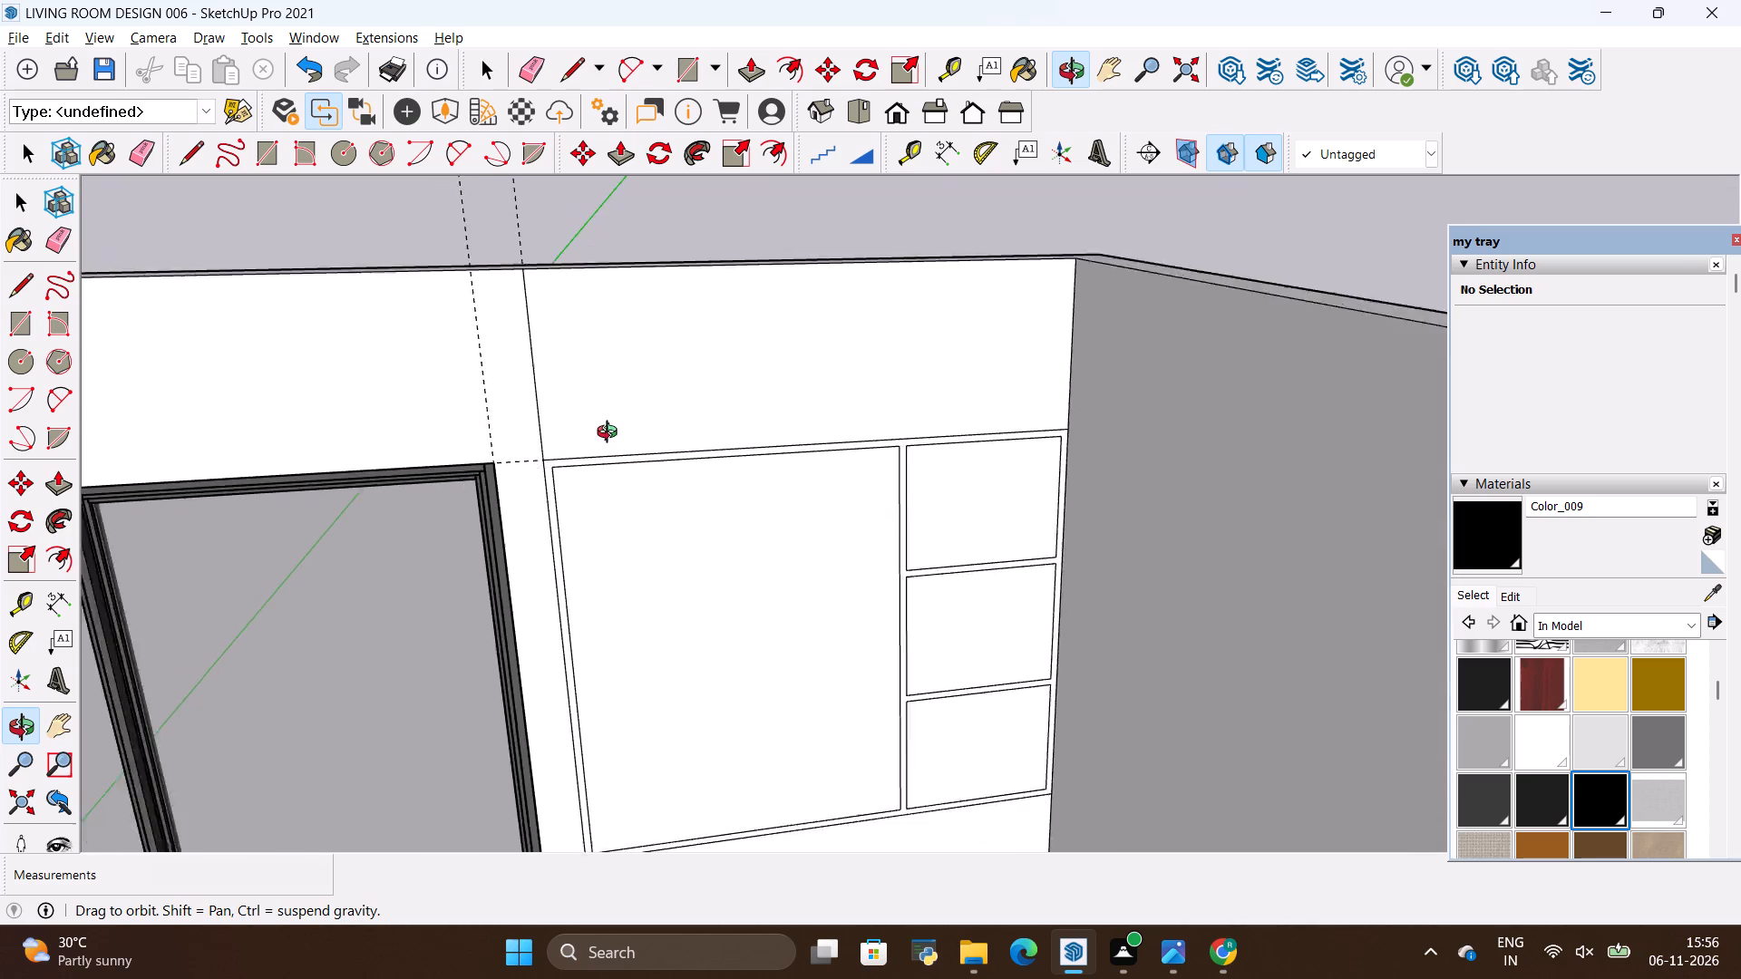
scroll(611, 434, "down", 7)
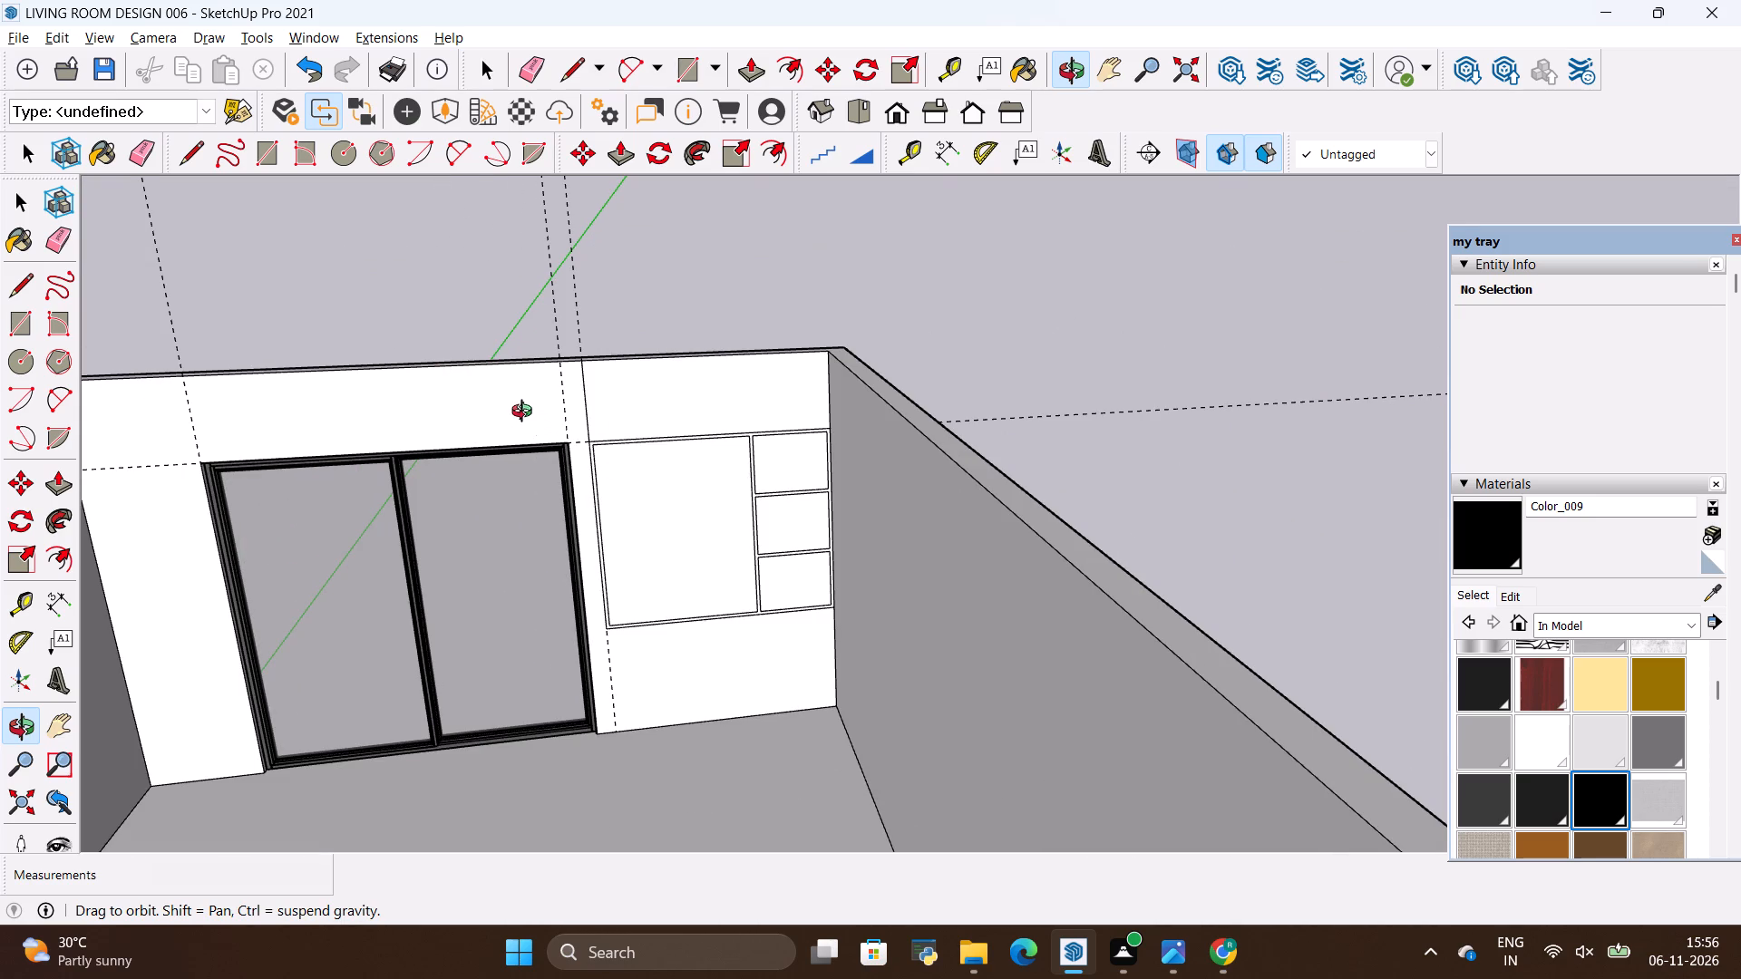
scroll(520, 421, "up", 12)
key("e")
left_click_drag(571, 430, 617, 438)
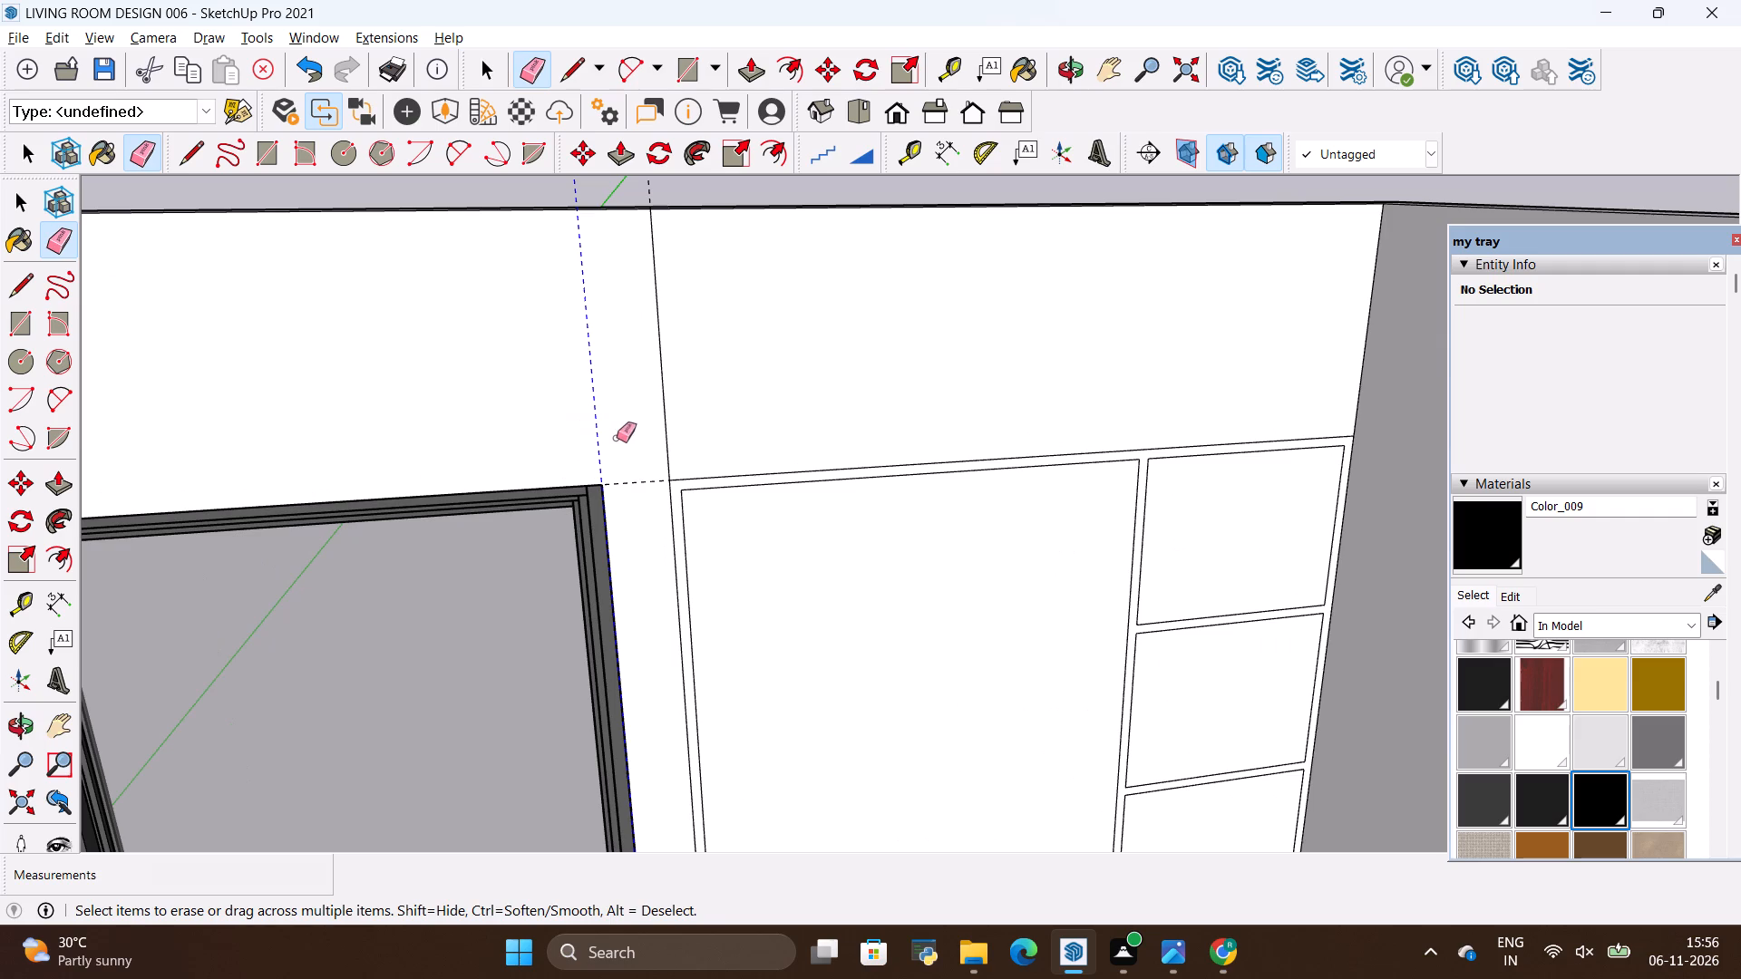
left_click_drag(617, 438, 627, 510)
key("space")
left_click(609, 441)
scroll(595, 431, "down", 4)
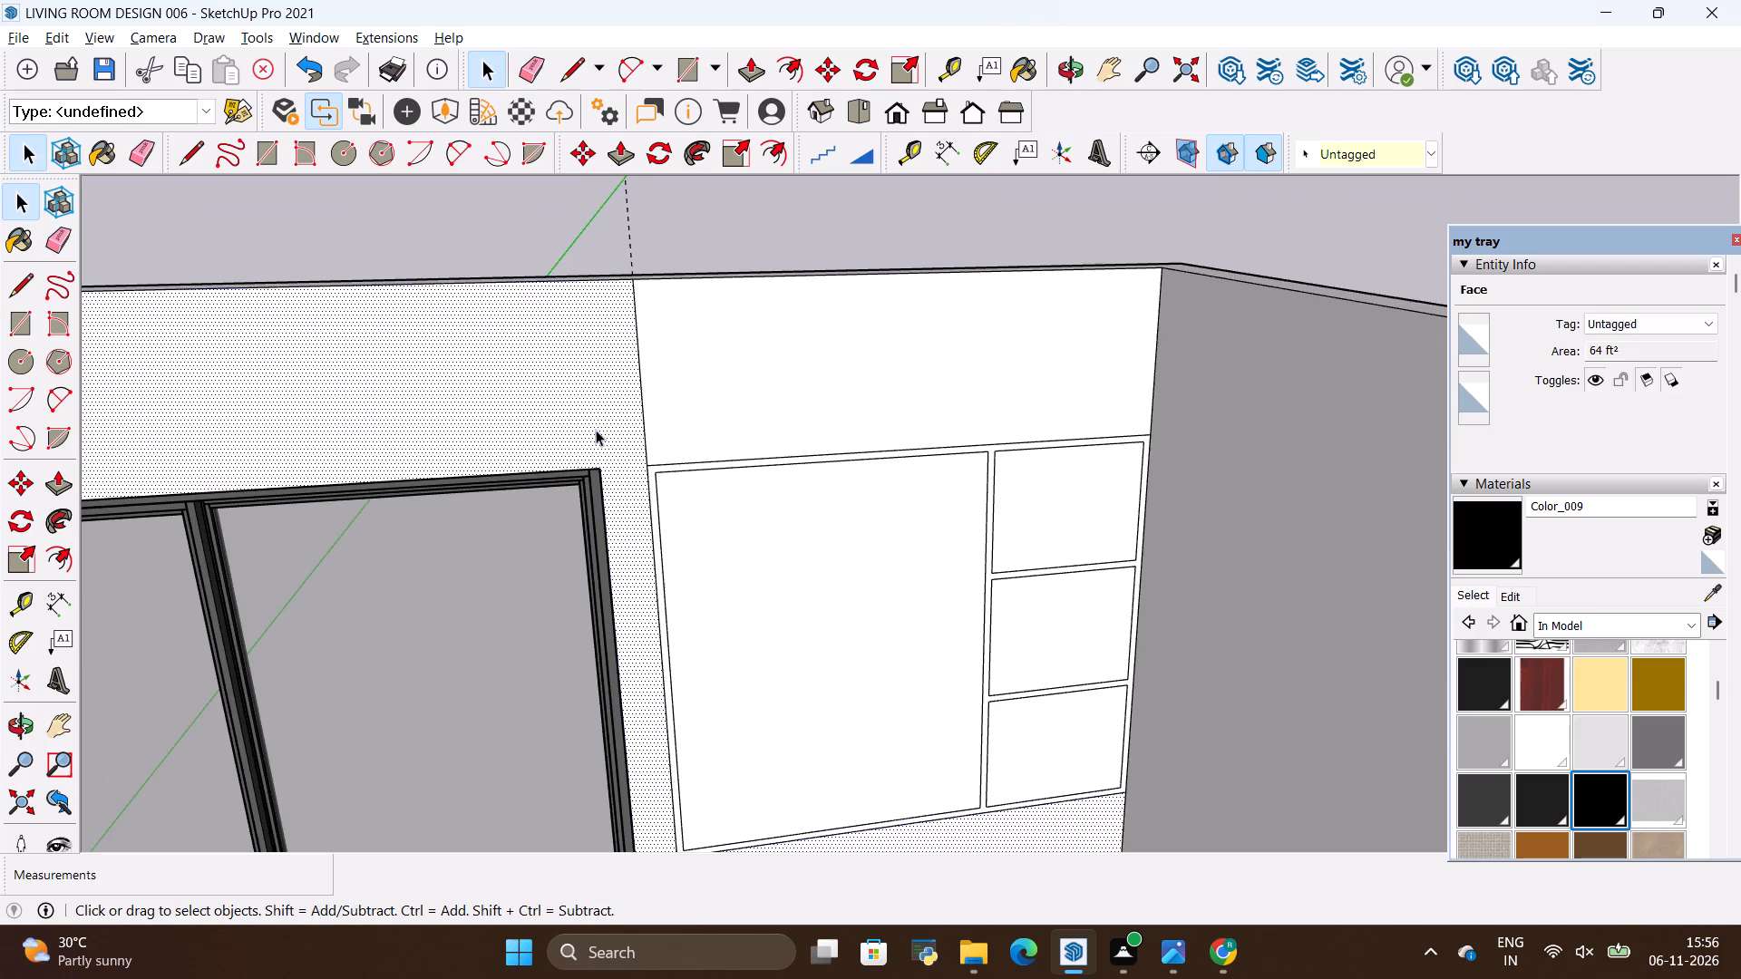
Compare the back wall with reference photo images (11), examining the band above the sliding door and the shelving unit.
key("alt+Tab")
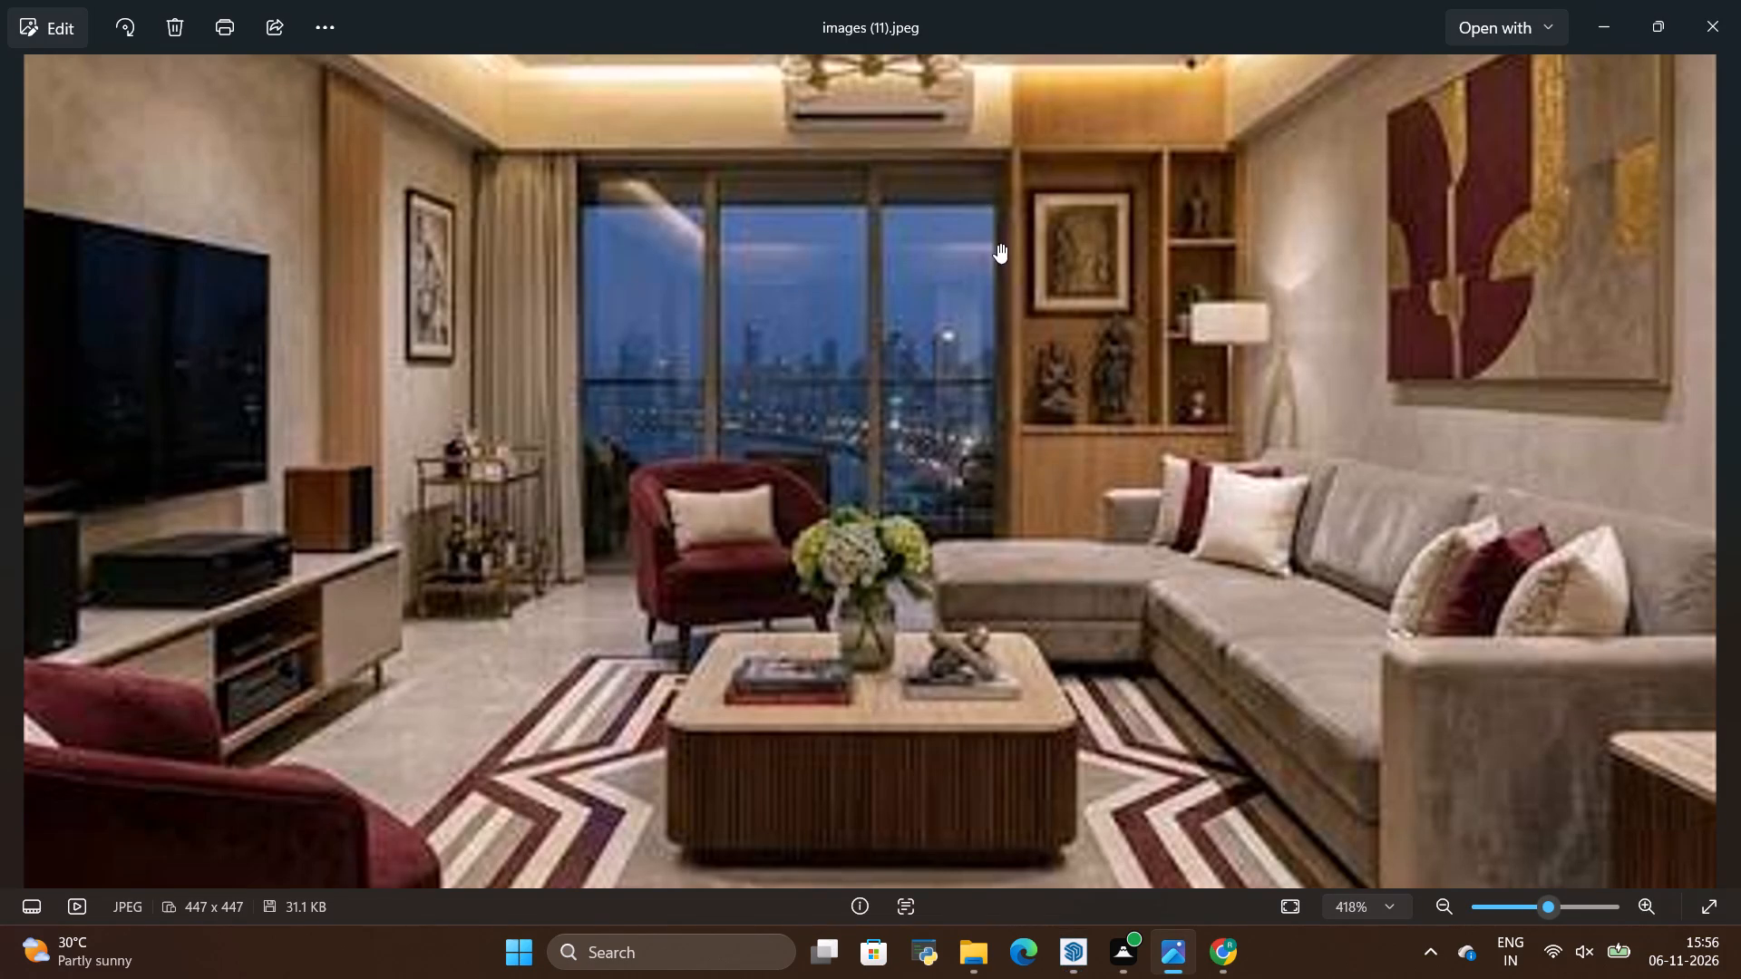
key("alt+Tab")
scroll(932, 439, "down", 5)
scroll(782, 455, "down", 5)
key("alt+Tab")
key("alt+Tab")
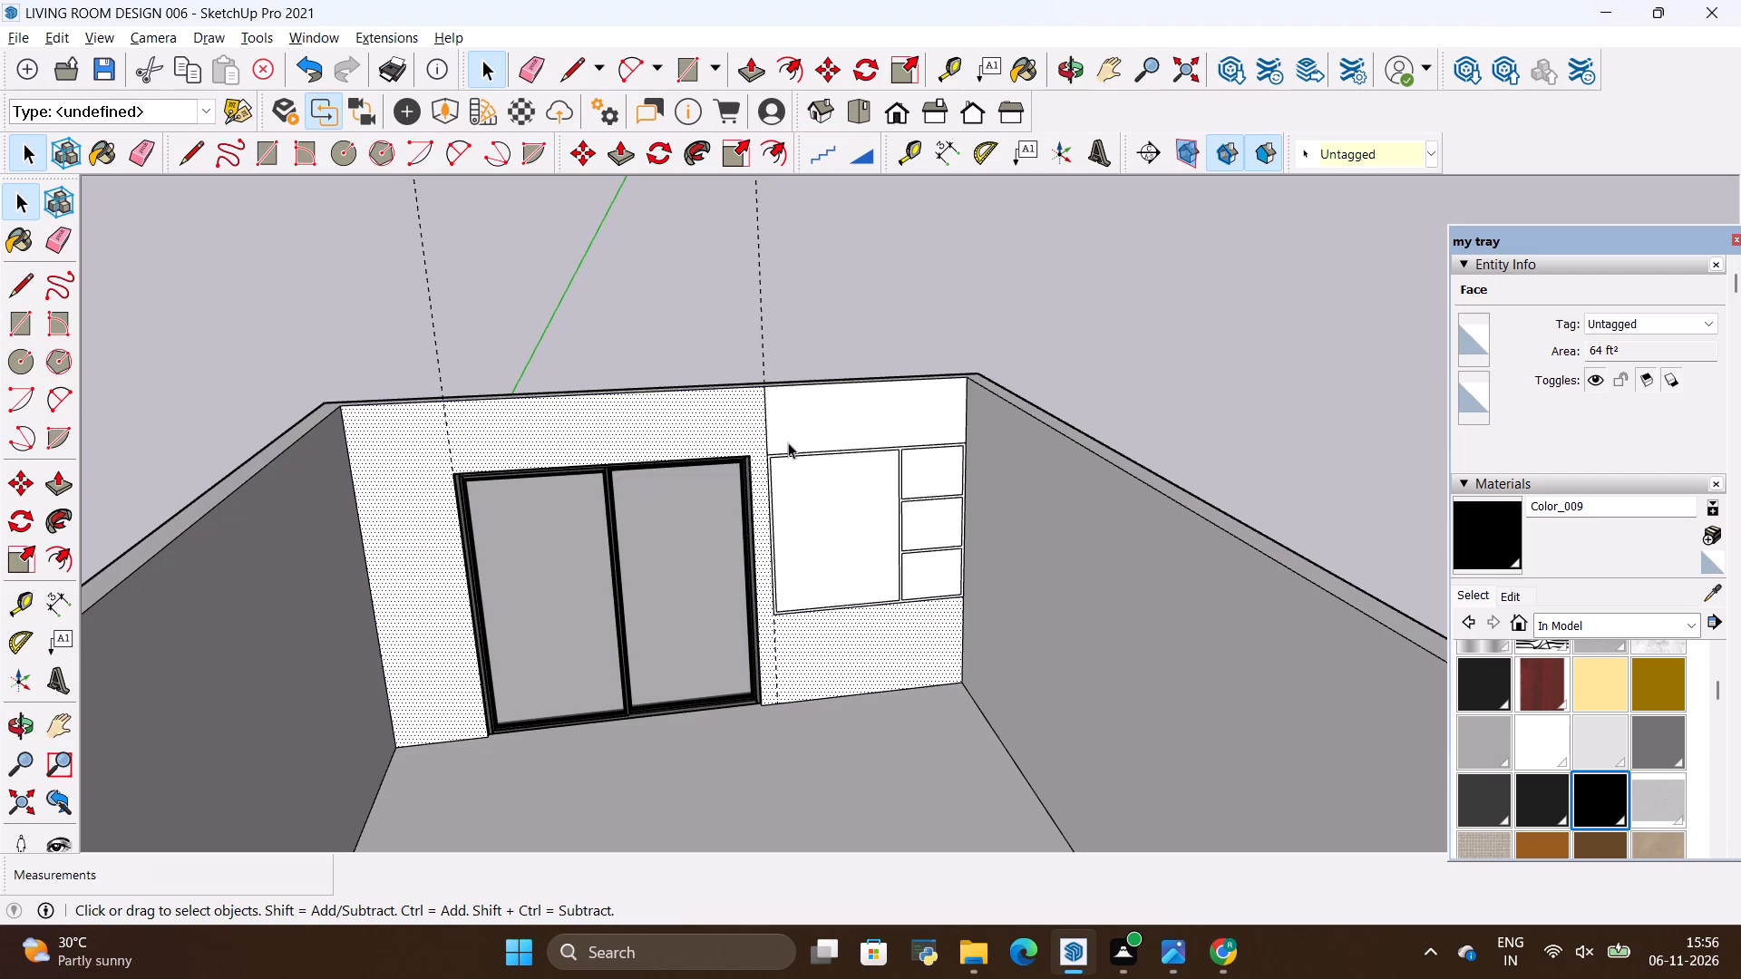
key("alt+Tab")
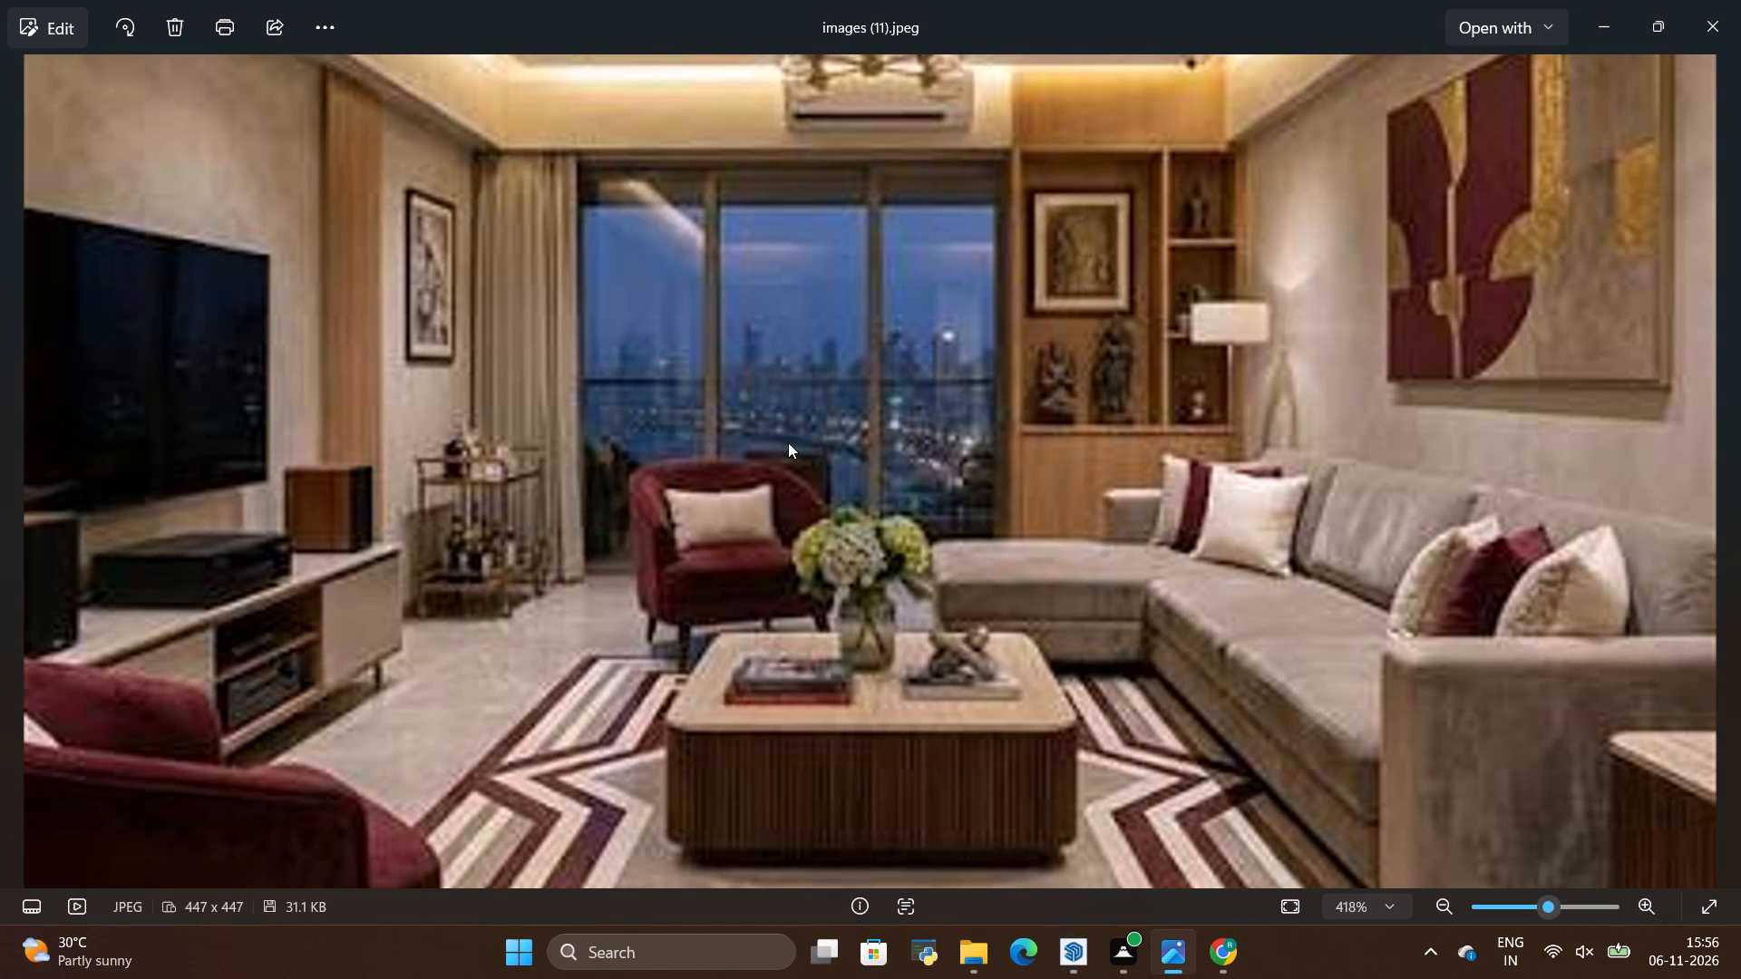
key("alt+Tab")
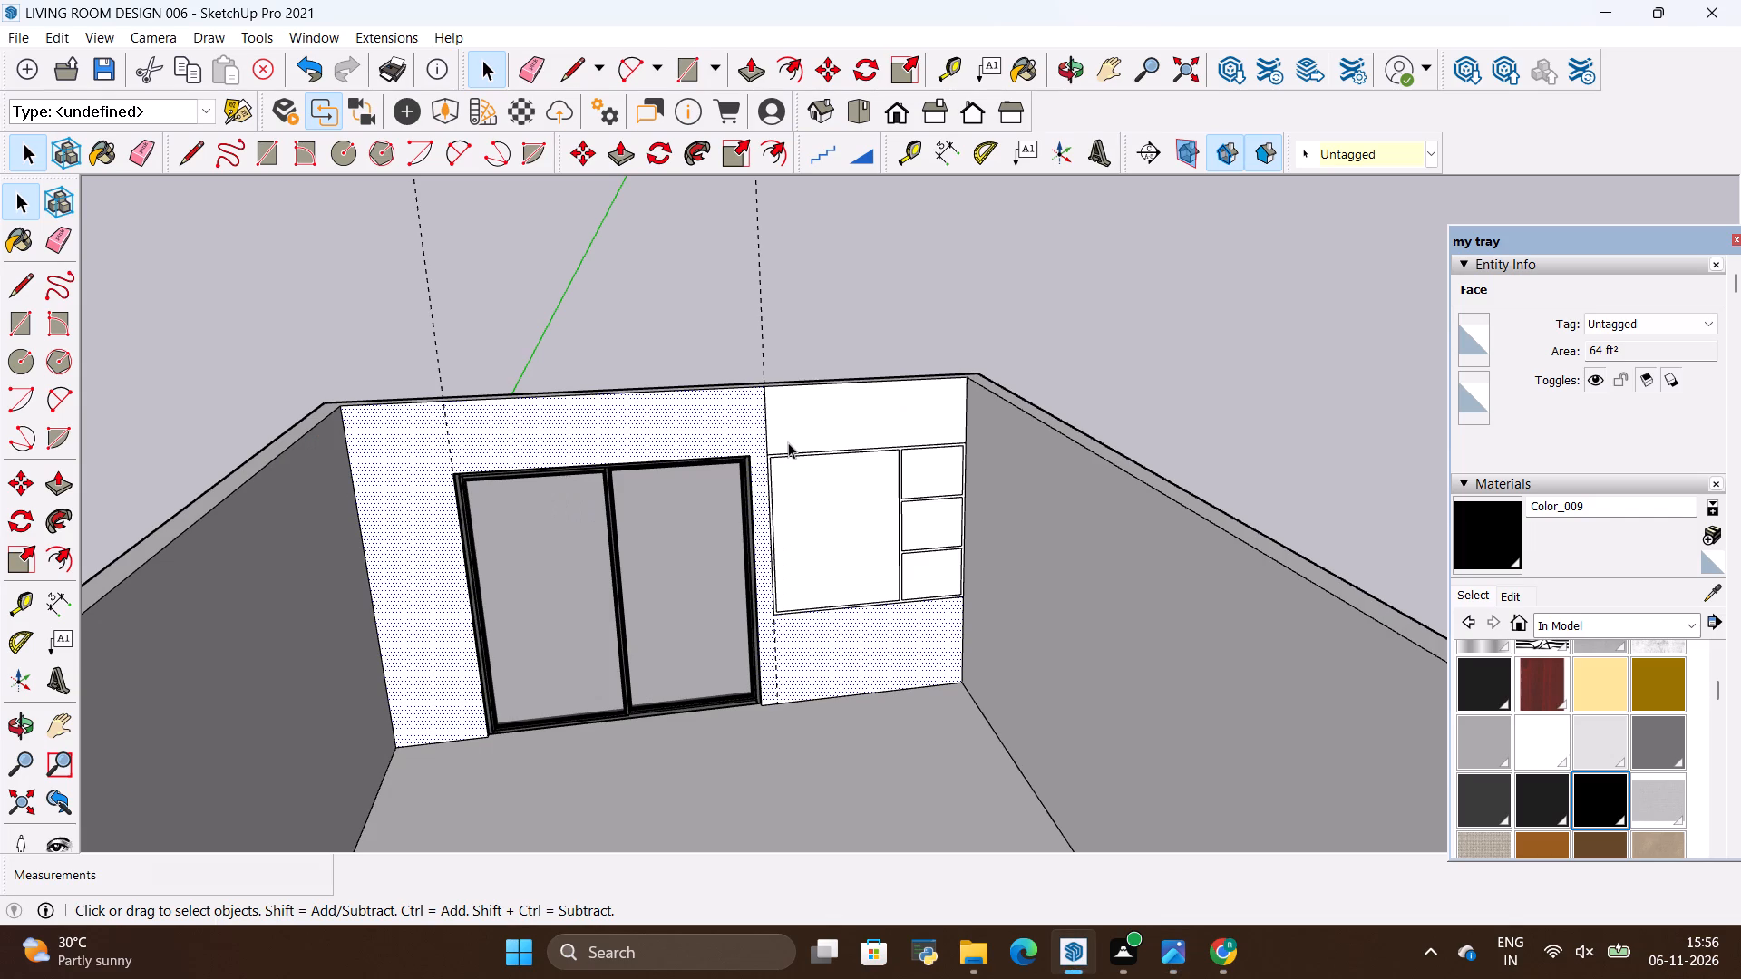
Draw two rectangles, 10' 6" by 2' and 6' 6" by 2', from the door's upper shelving-side corner to the back wall's two upper corners.
key("r")
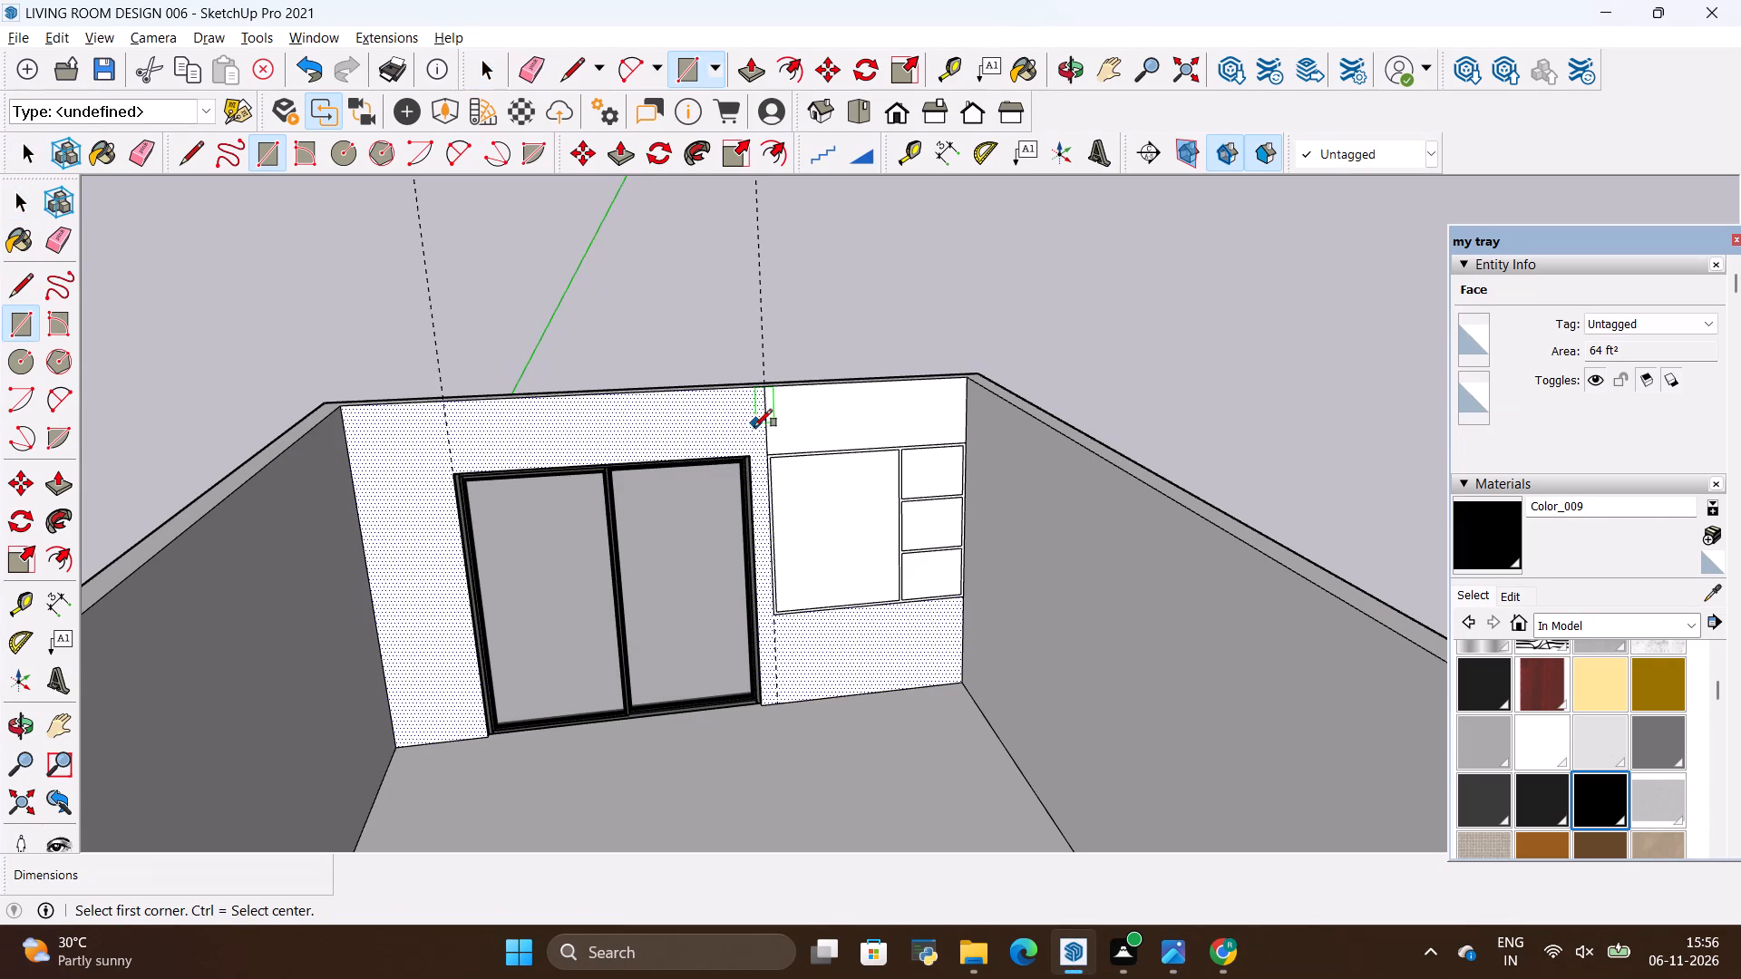
left_click(749, 451)
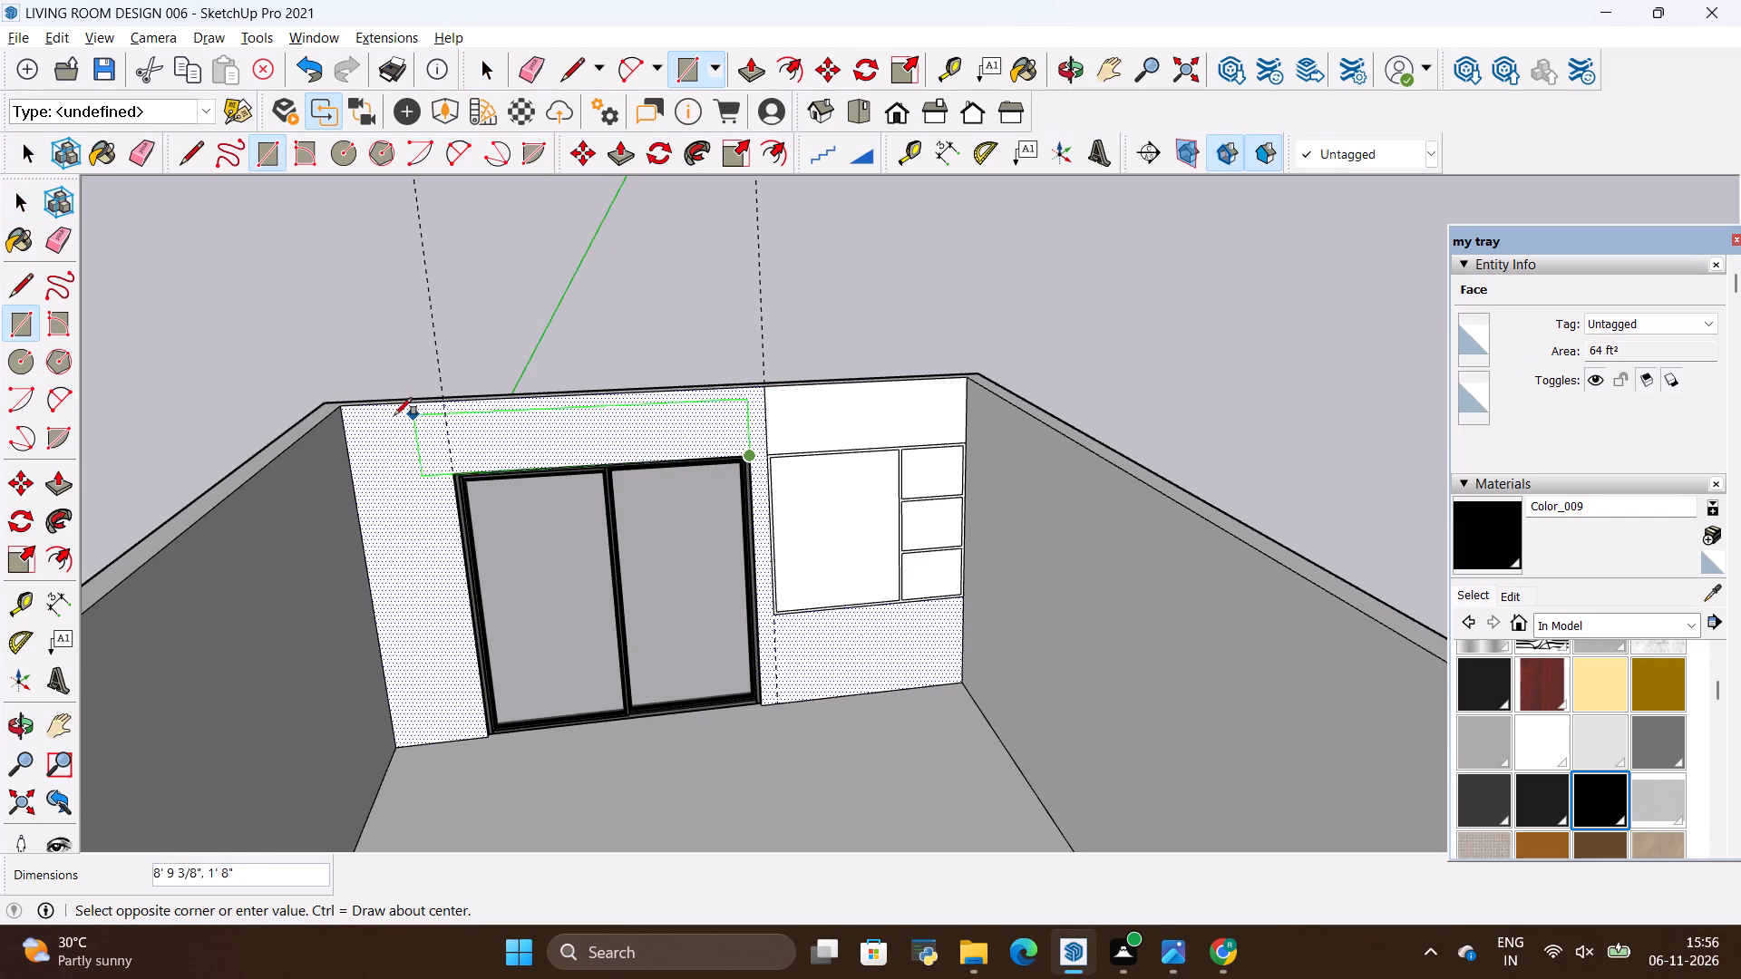
left_click(343, 407)
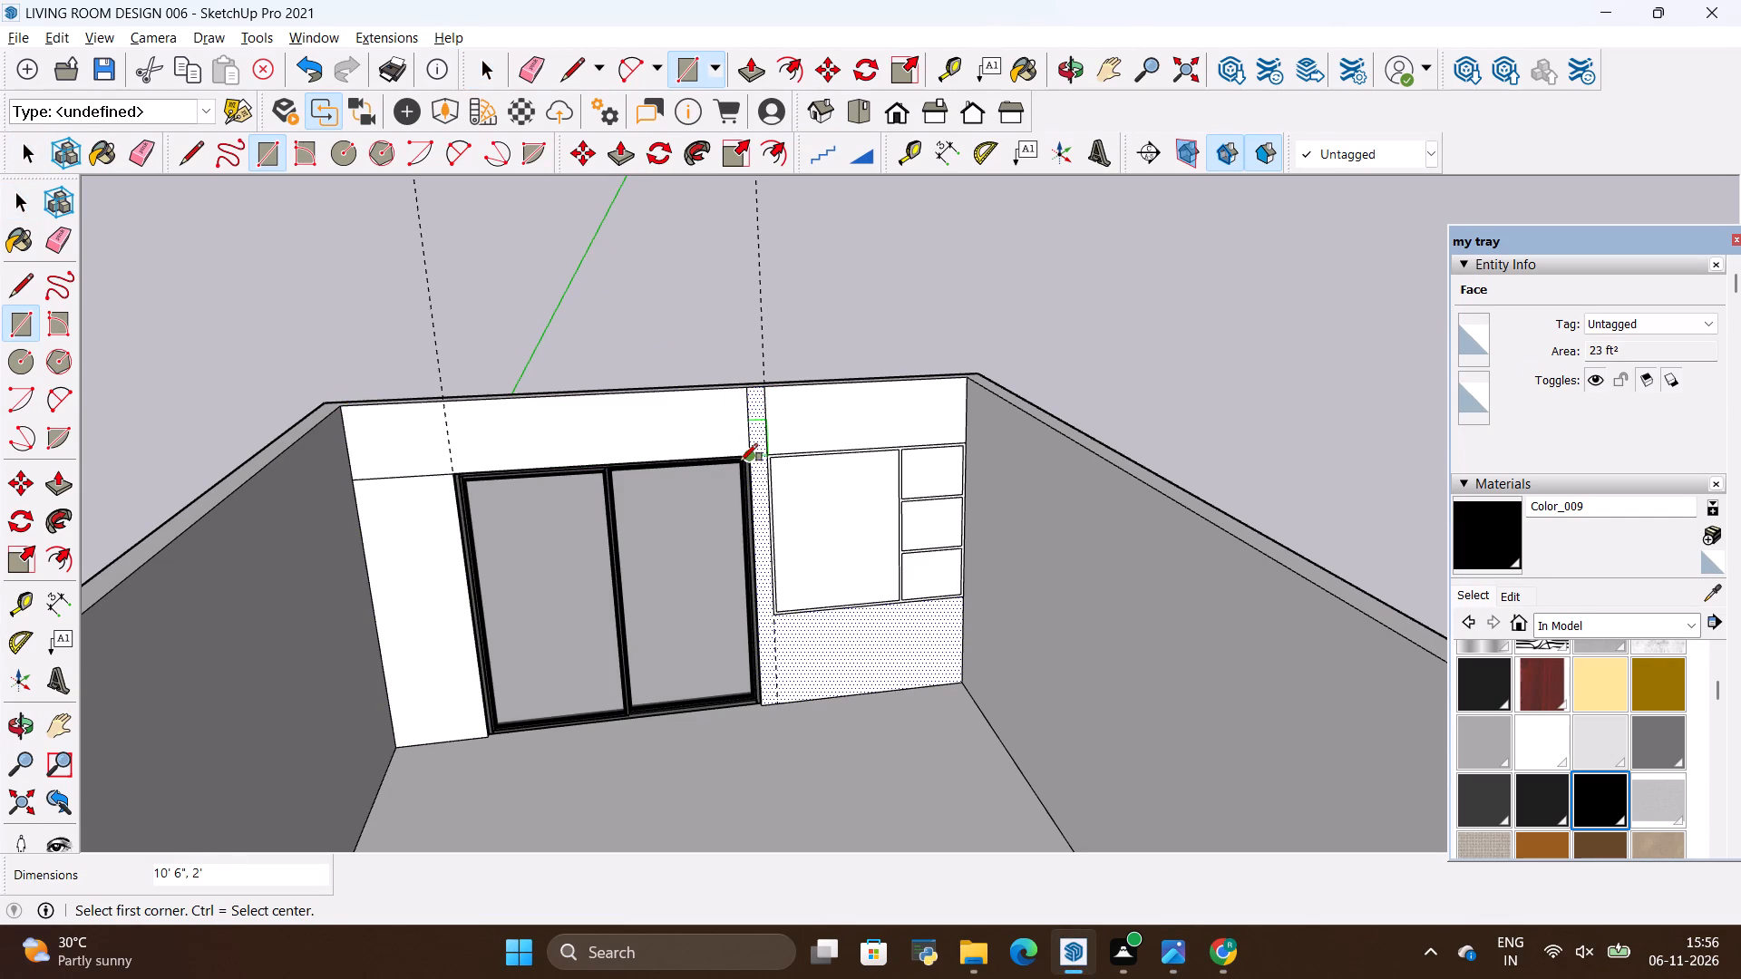
left_click(739, 462)
left_click(968, 381)
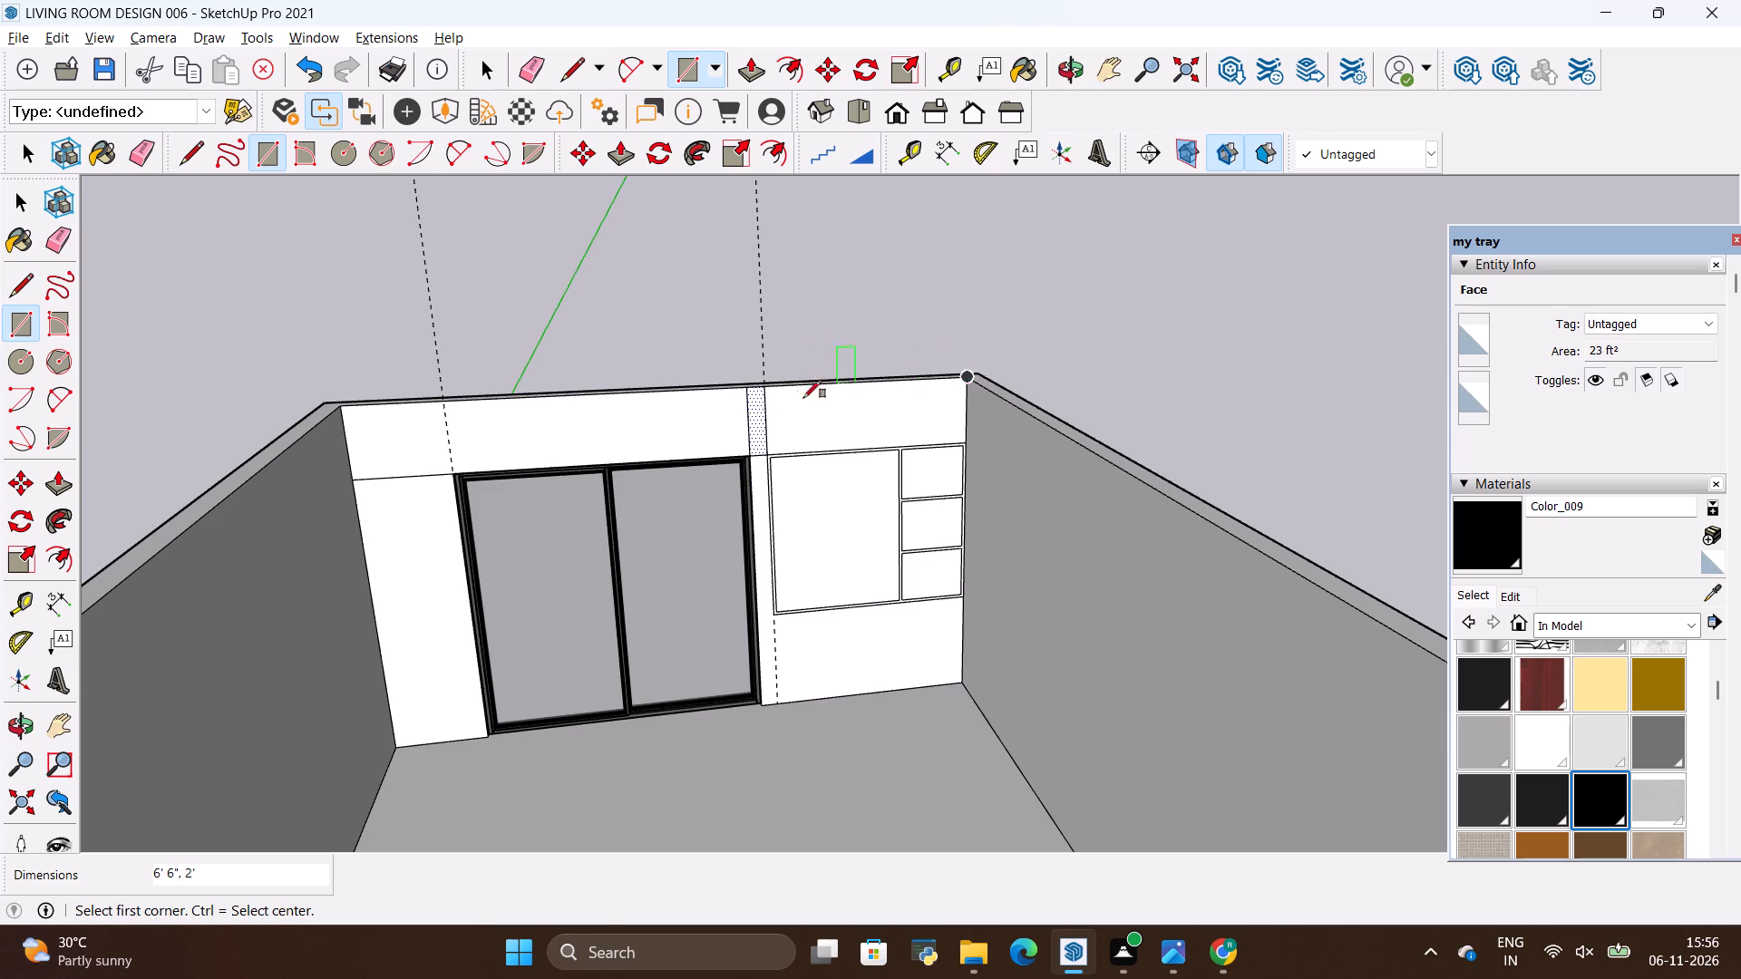
key("space")
Erase the vertical edge rising from the door's shelving-side corner to the top of the back wall.
scroll(771, 421, "up", 13)
key("e")
left_click_drag(744, 439, 672, 453)
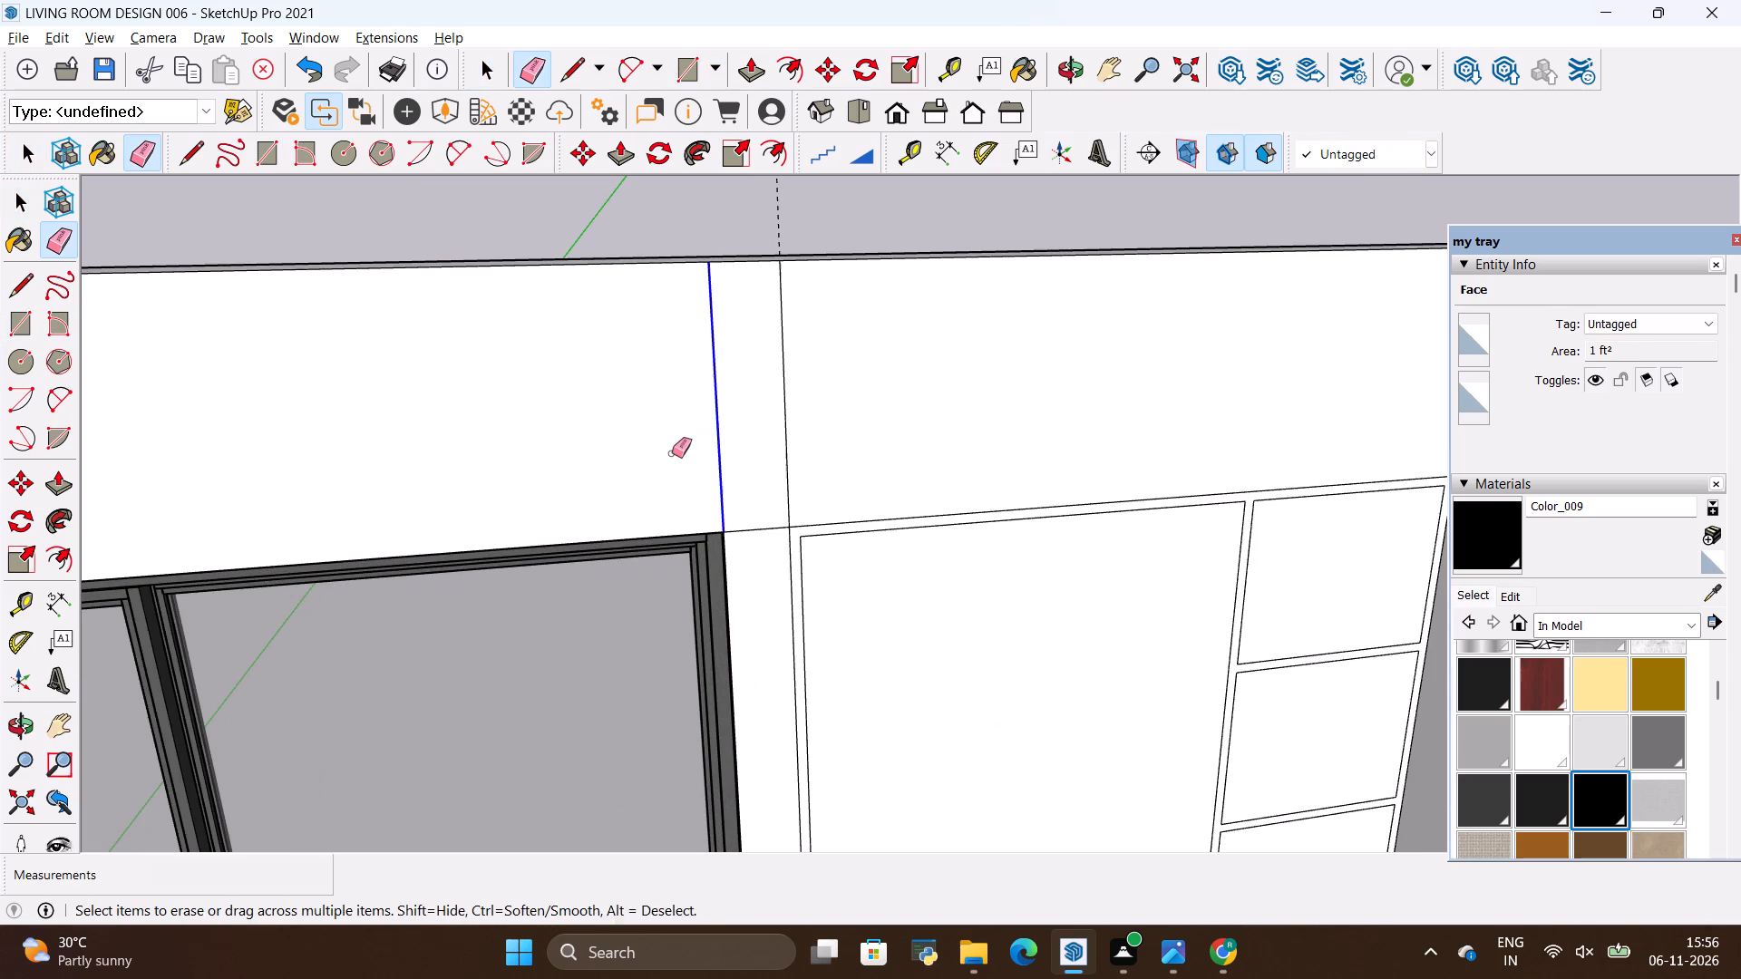
left_click_drag(672, 453, 669, 454)
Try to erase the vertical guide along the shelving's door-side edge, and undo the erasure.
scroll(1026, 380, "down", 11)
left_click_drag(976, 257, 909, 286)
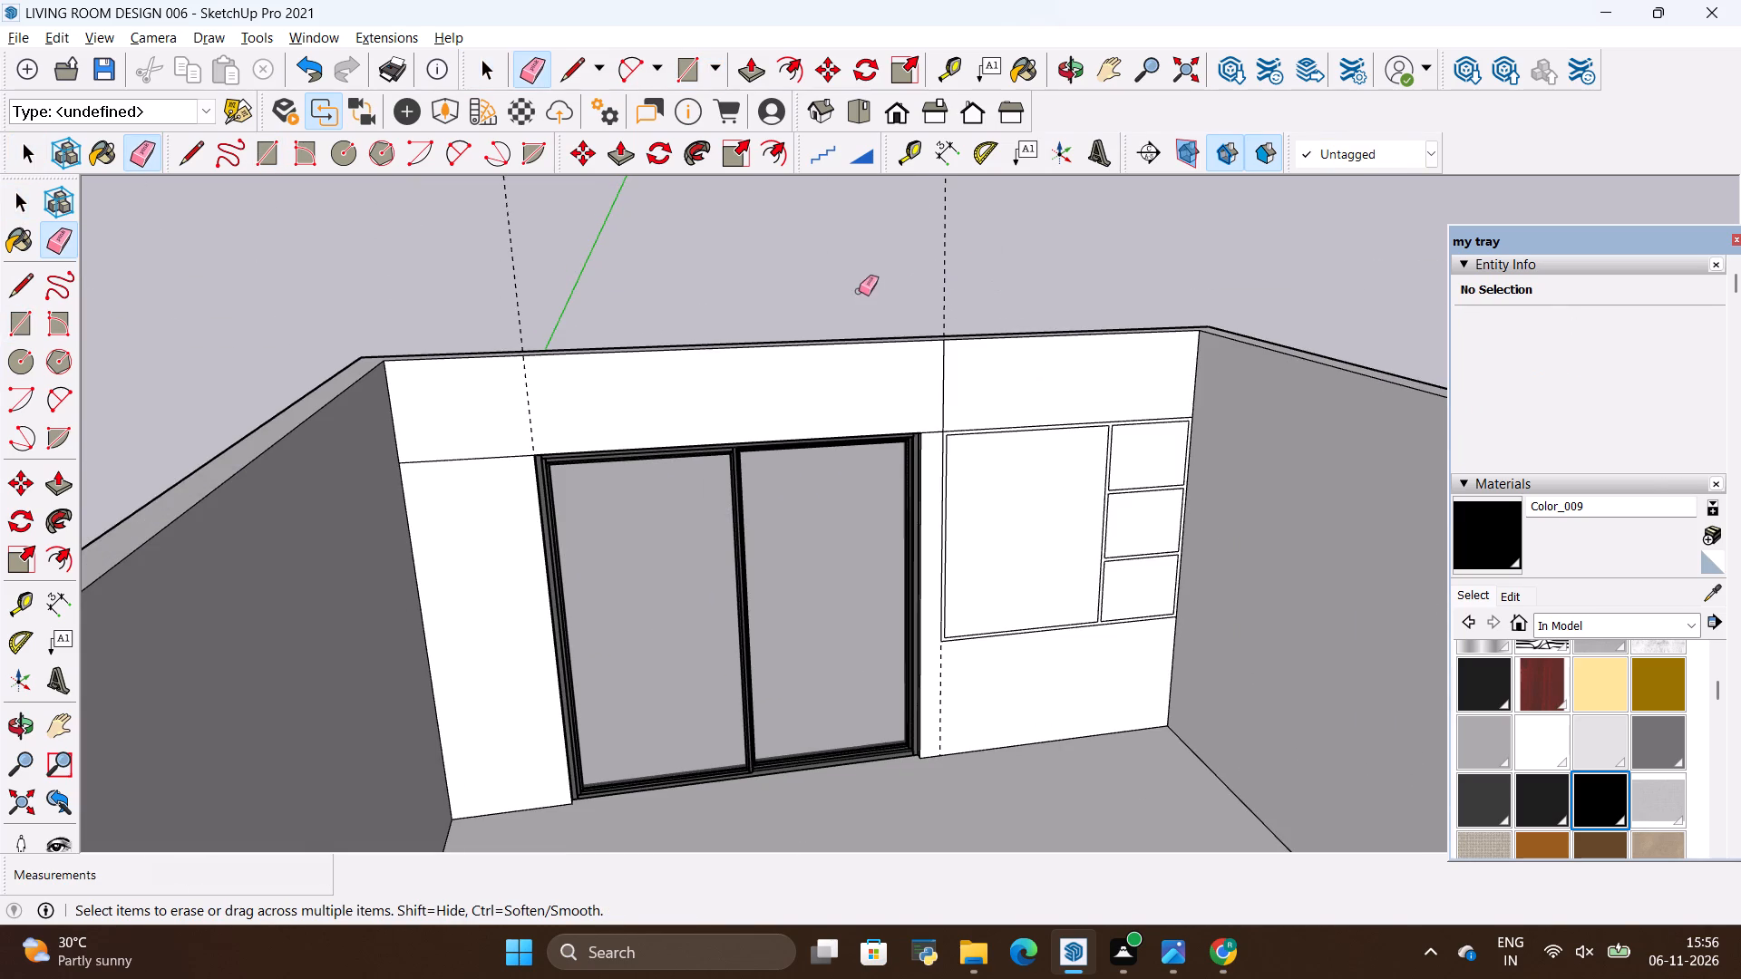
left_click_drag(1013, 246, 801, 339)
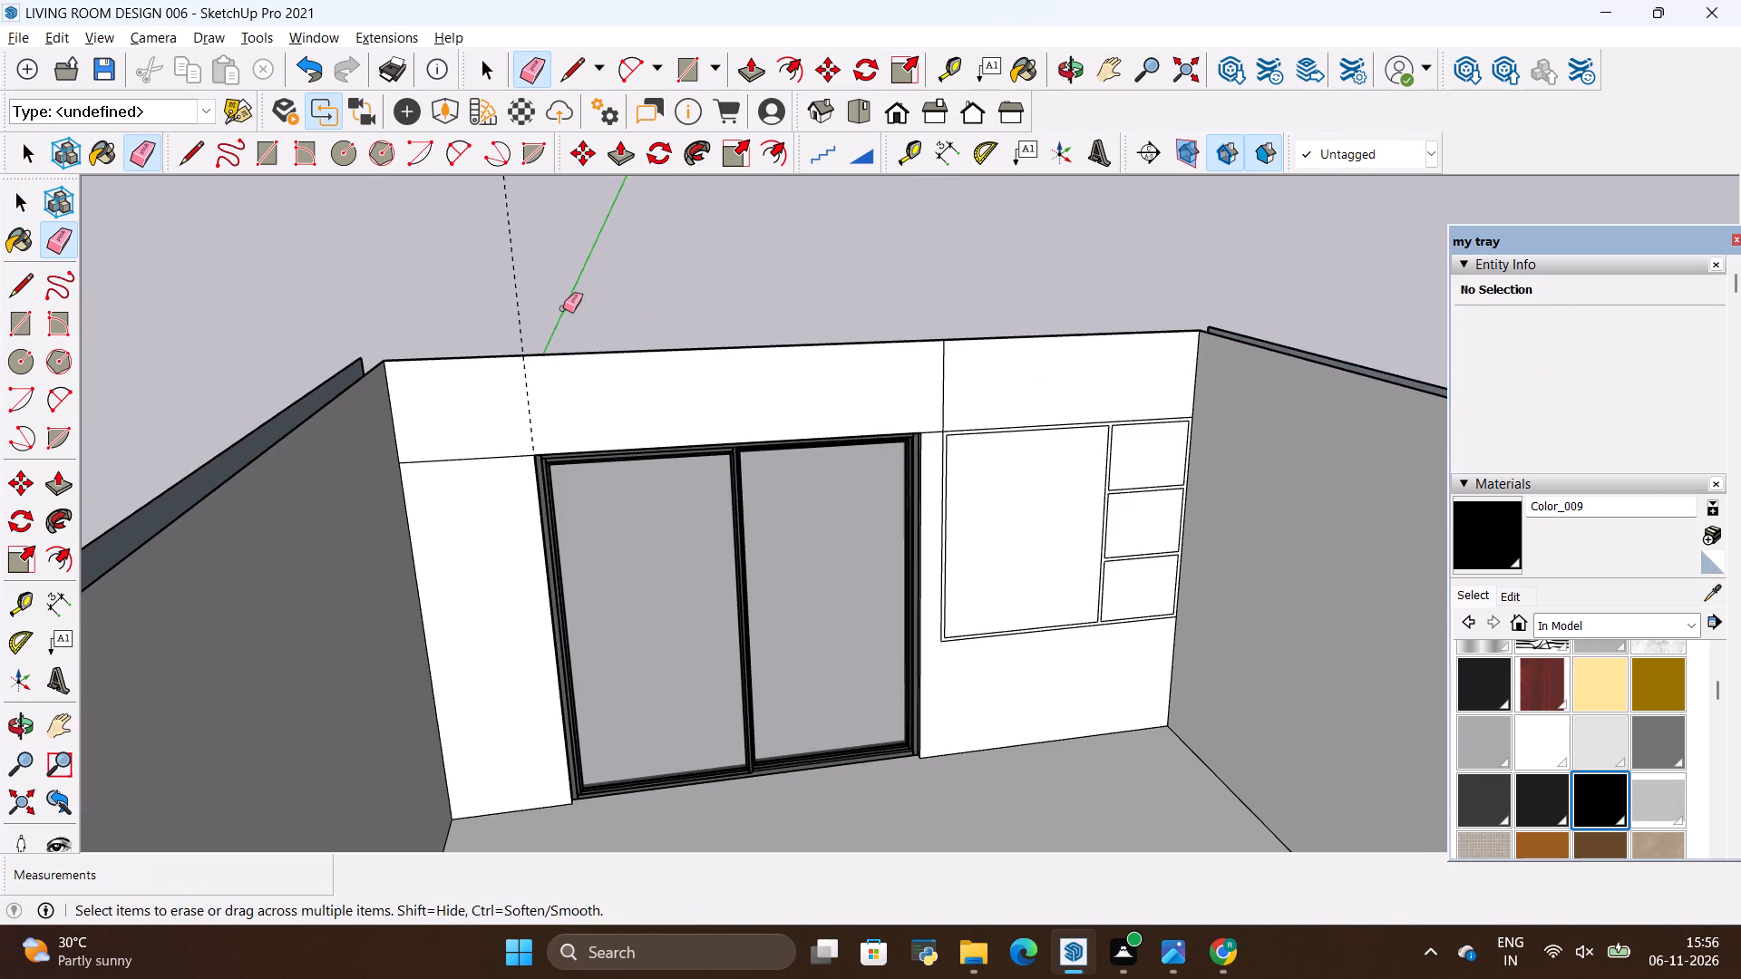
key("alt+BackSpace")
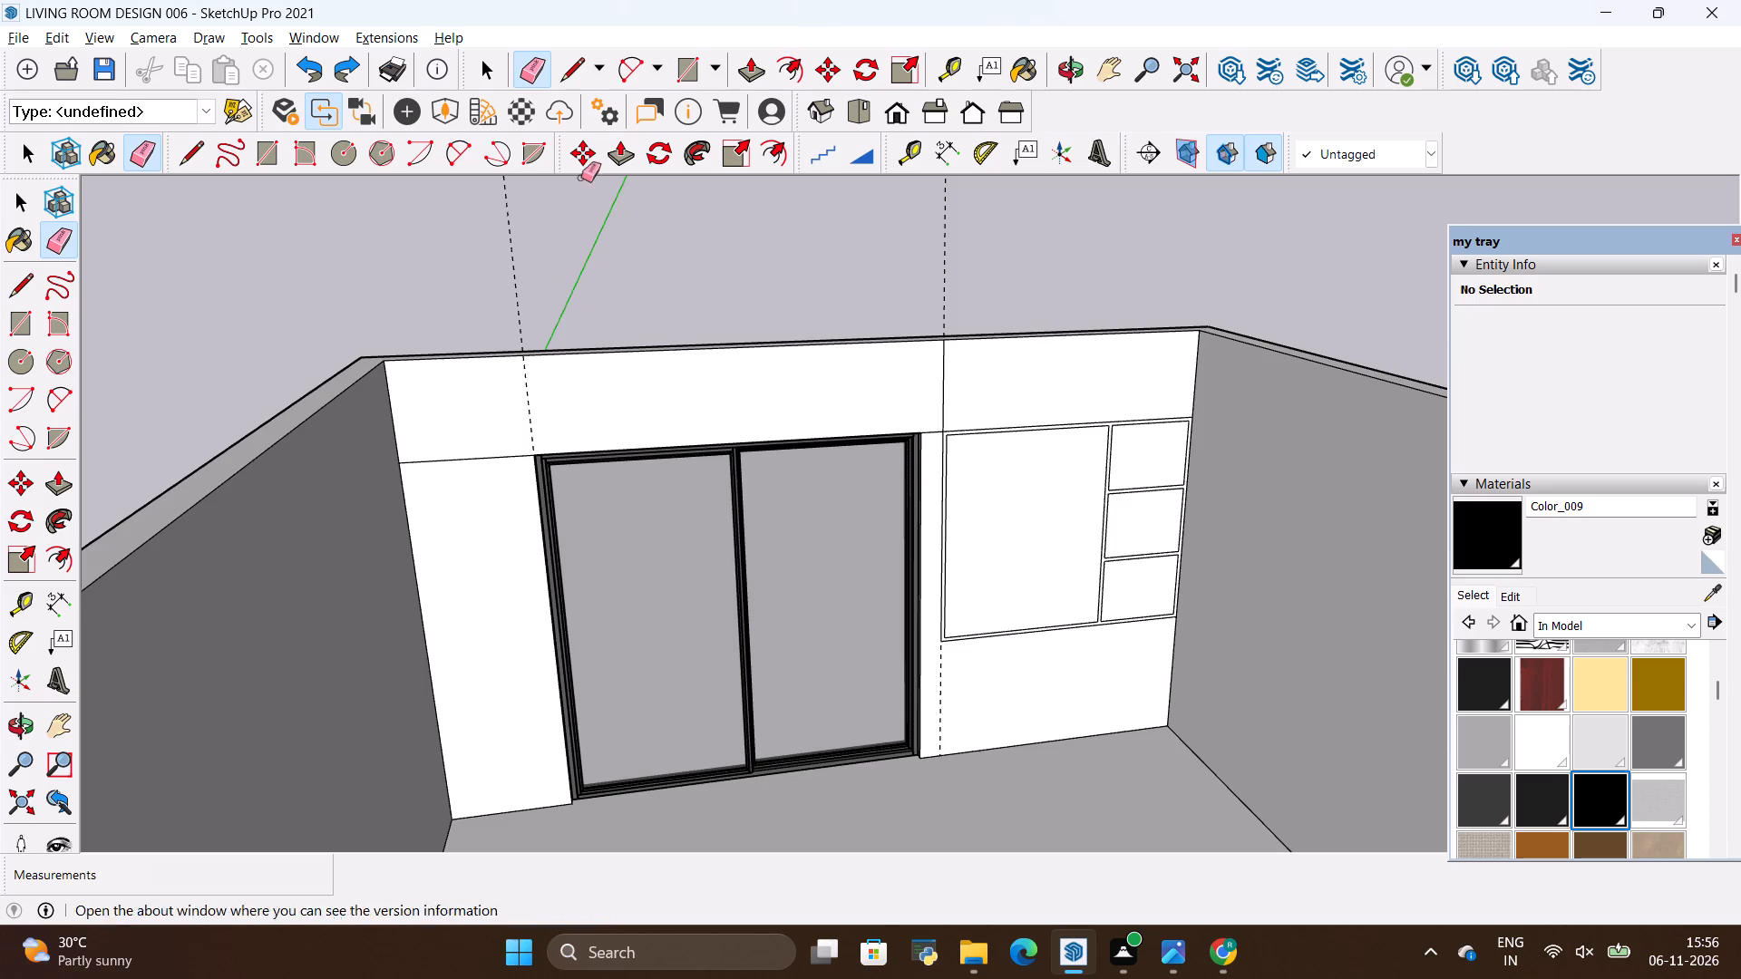
Erase the vertical guide aligned with the sliding door's edge farthest from the shelving.
scroll(661, 625, "down", 1)
scroll(859, 284, "up", 4)
scroll(951, 354, "down", 3)
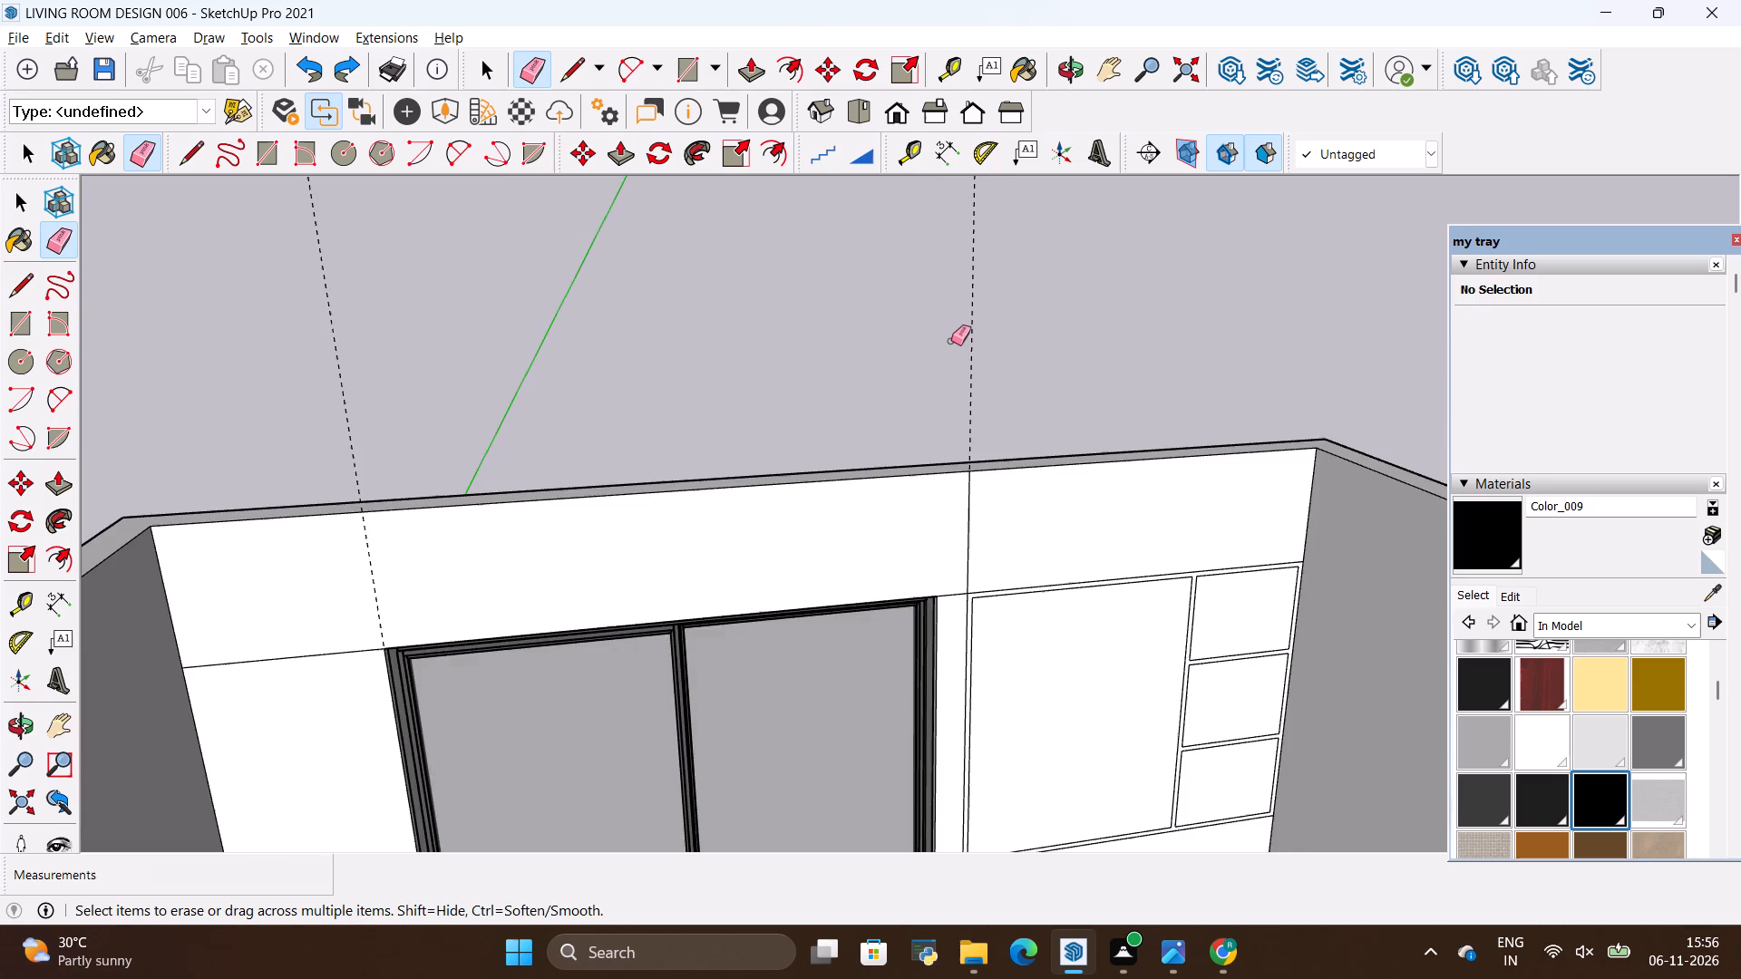
scroll(951, 341, "down", 3)
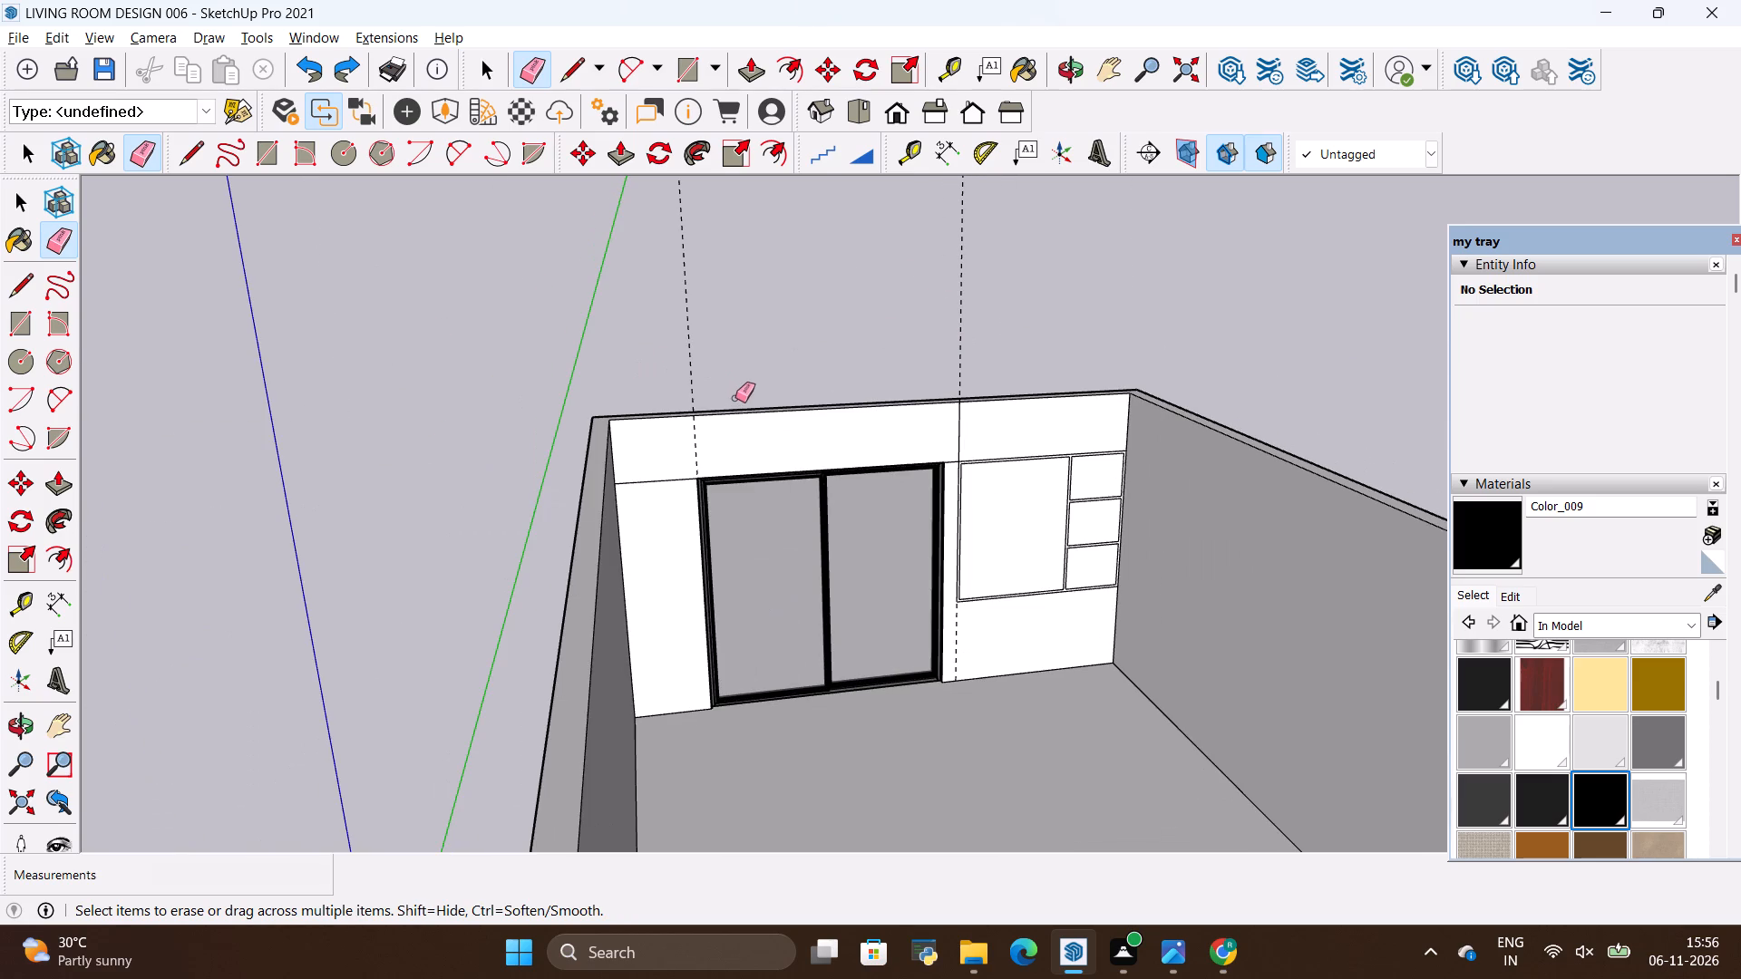
key("alt+Tab")
key("alt+Tab")
key("e")
left_click_drag(694, 314, 665, 326)
key("space")
left_click(681, 317)
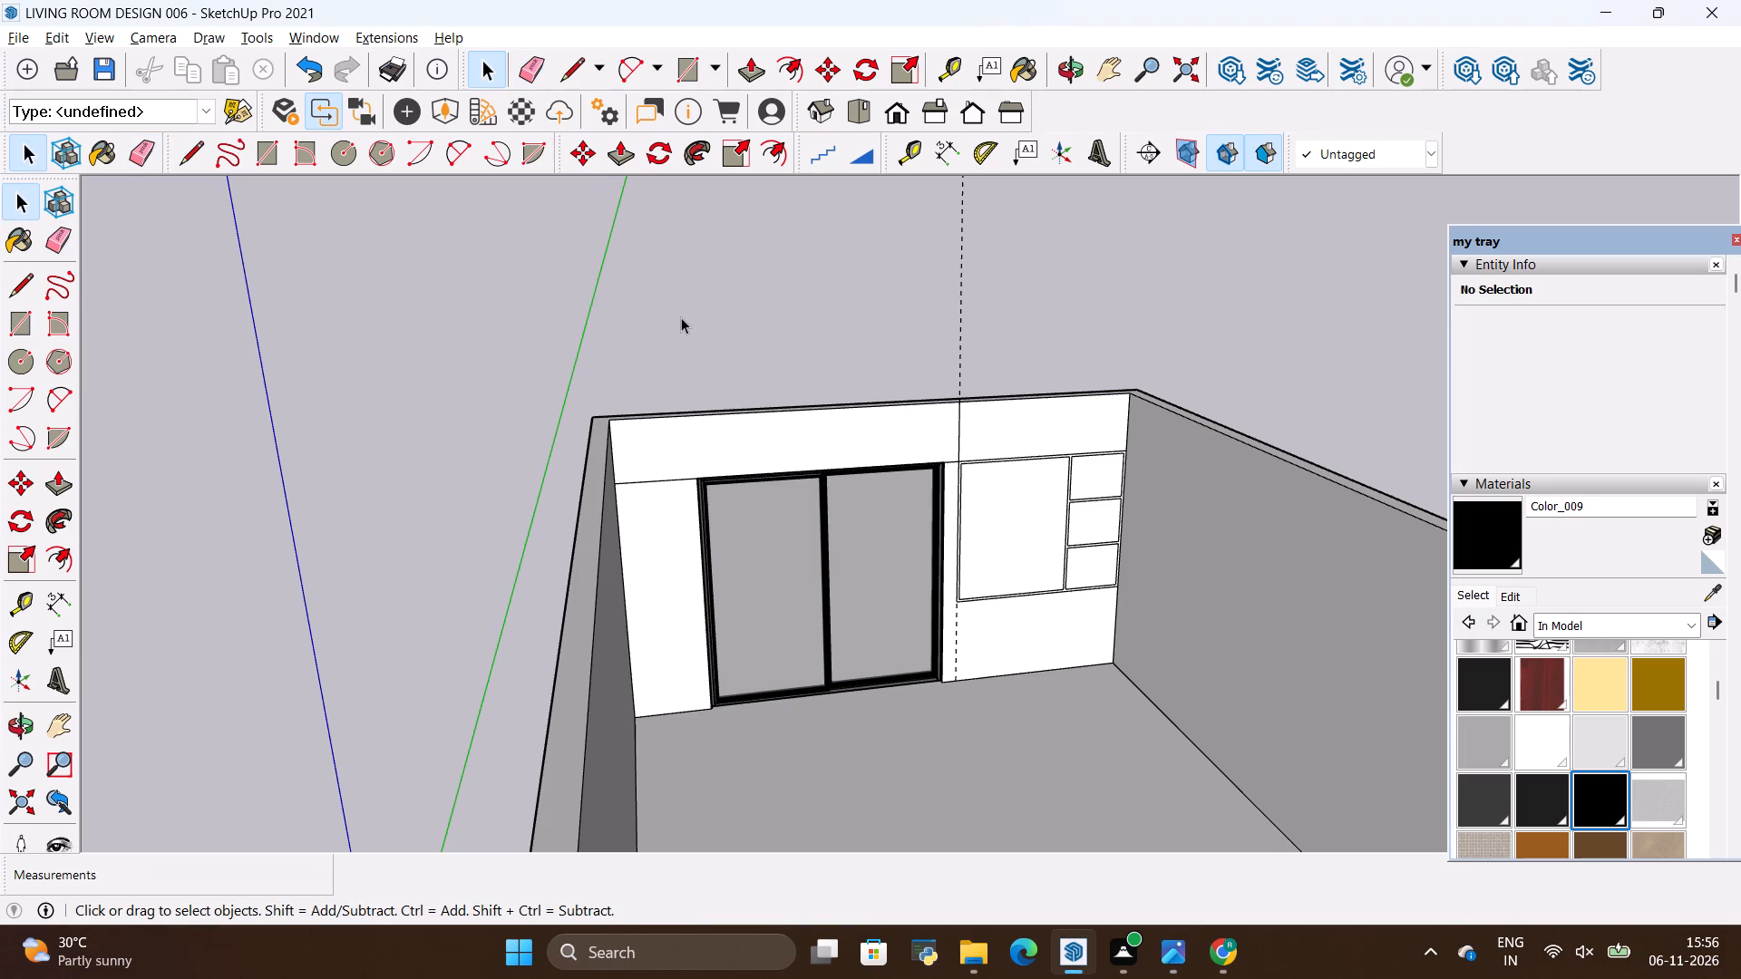
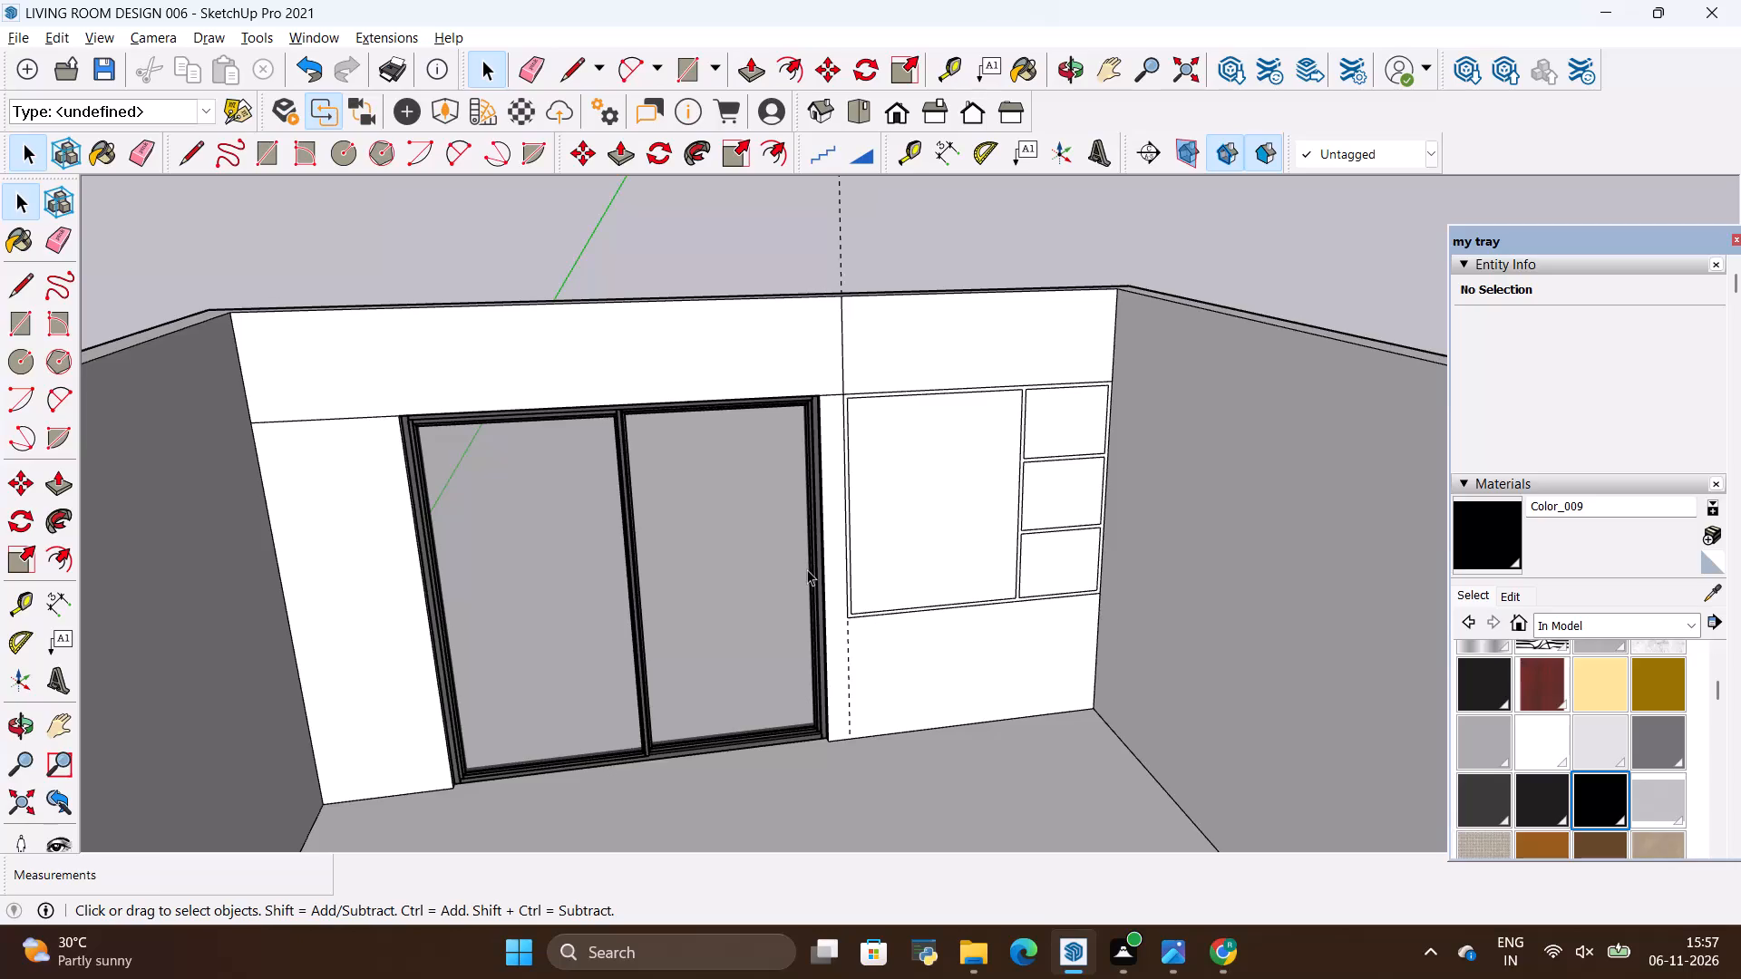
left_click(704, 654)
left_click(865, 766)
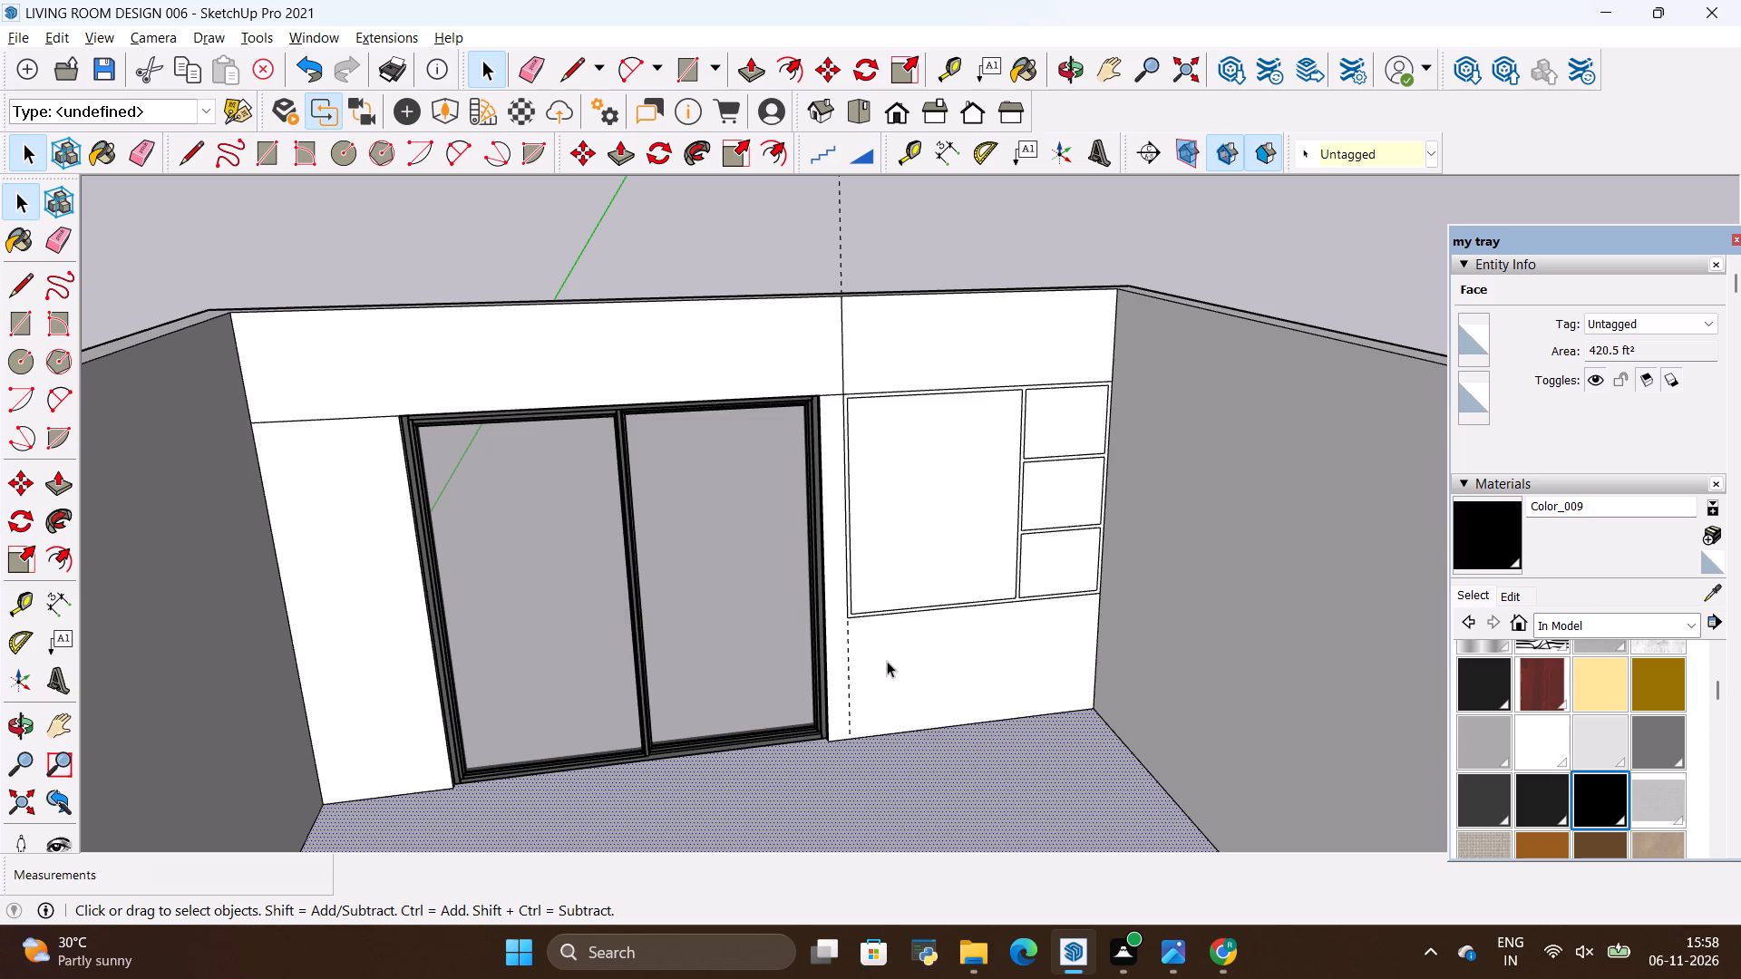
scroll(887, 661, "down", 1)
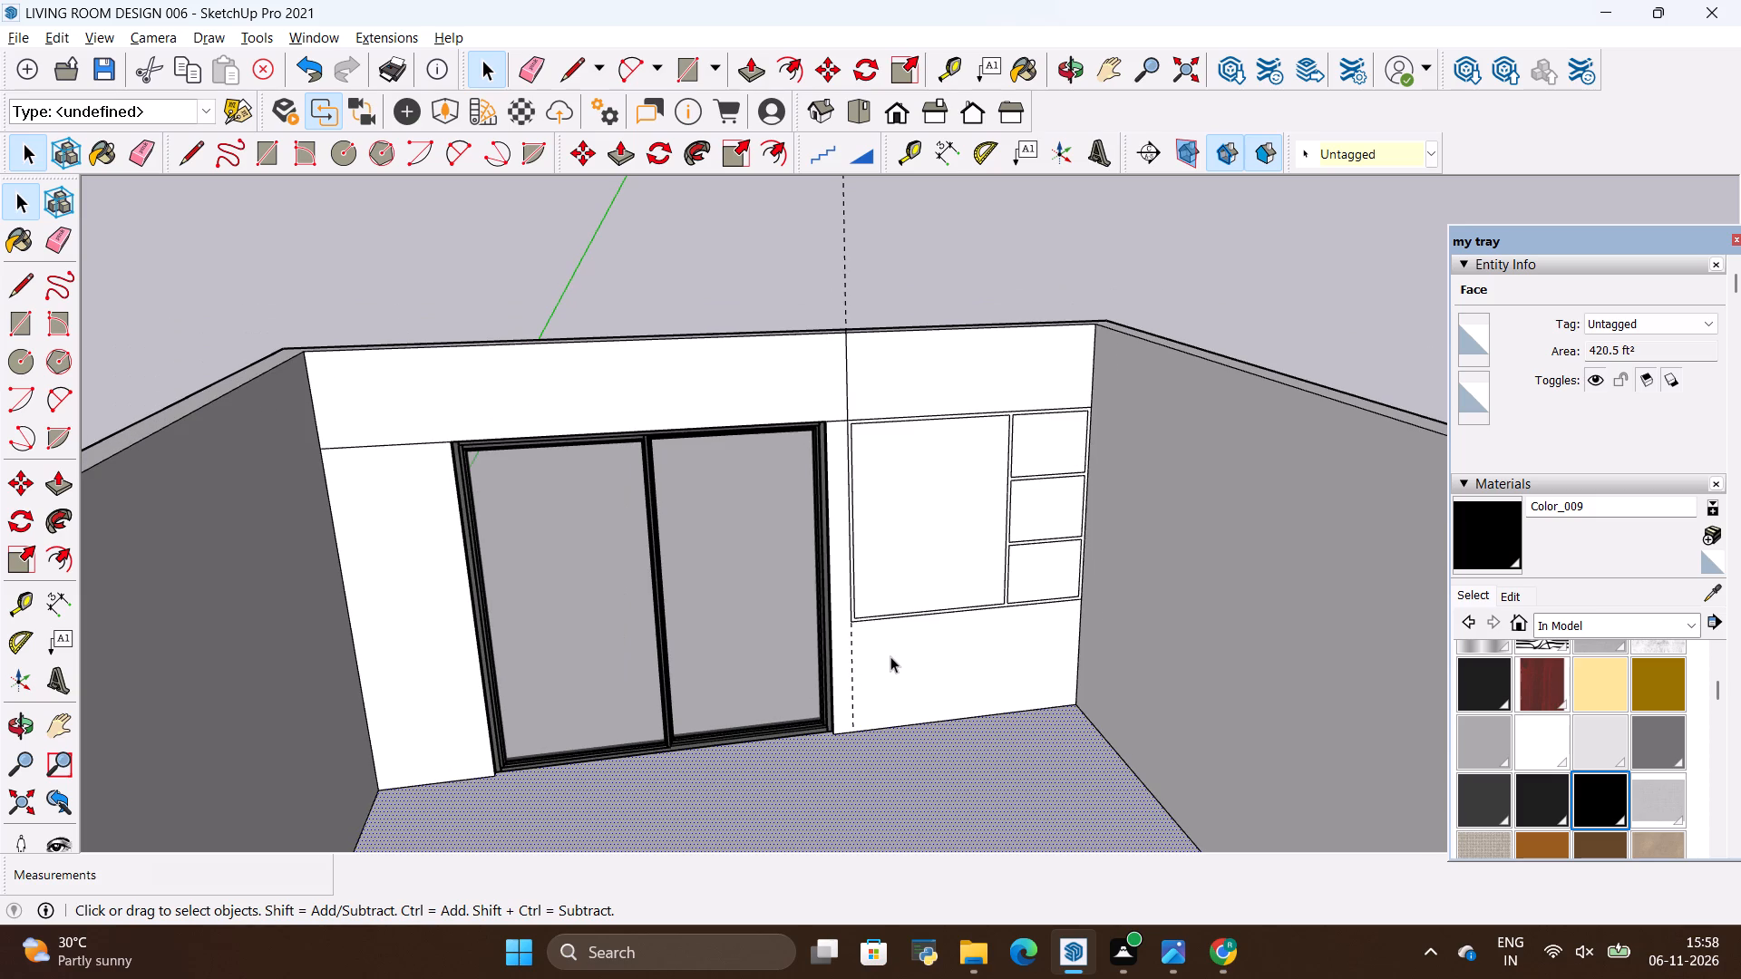
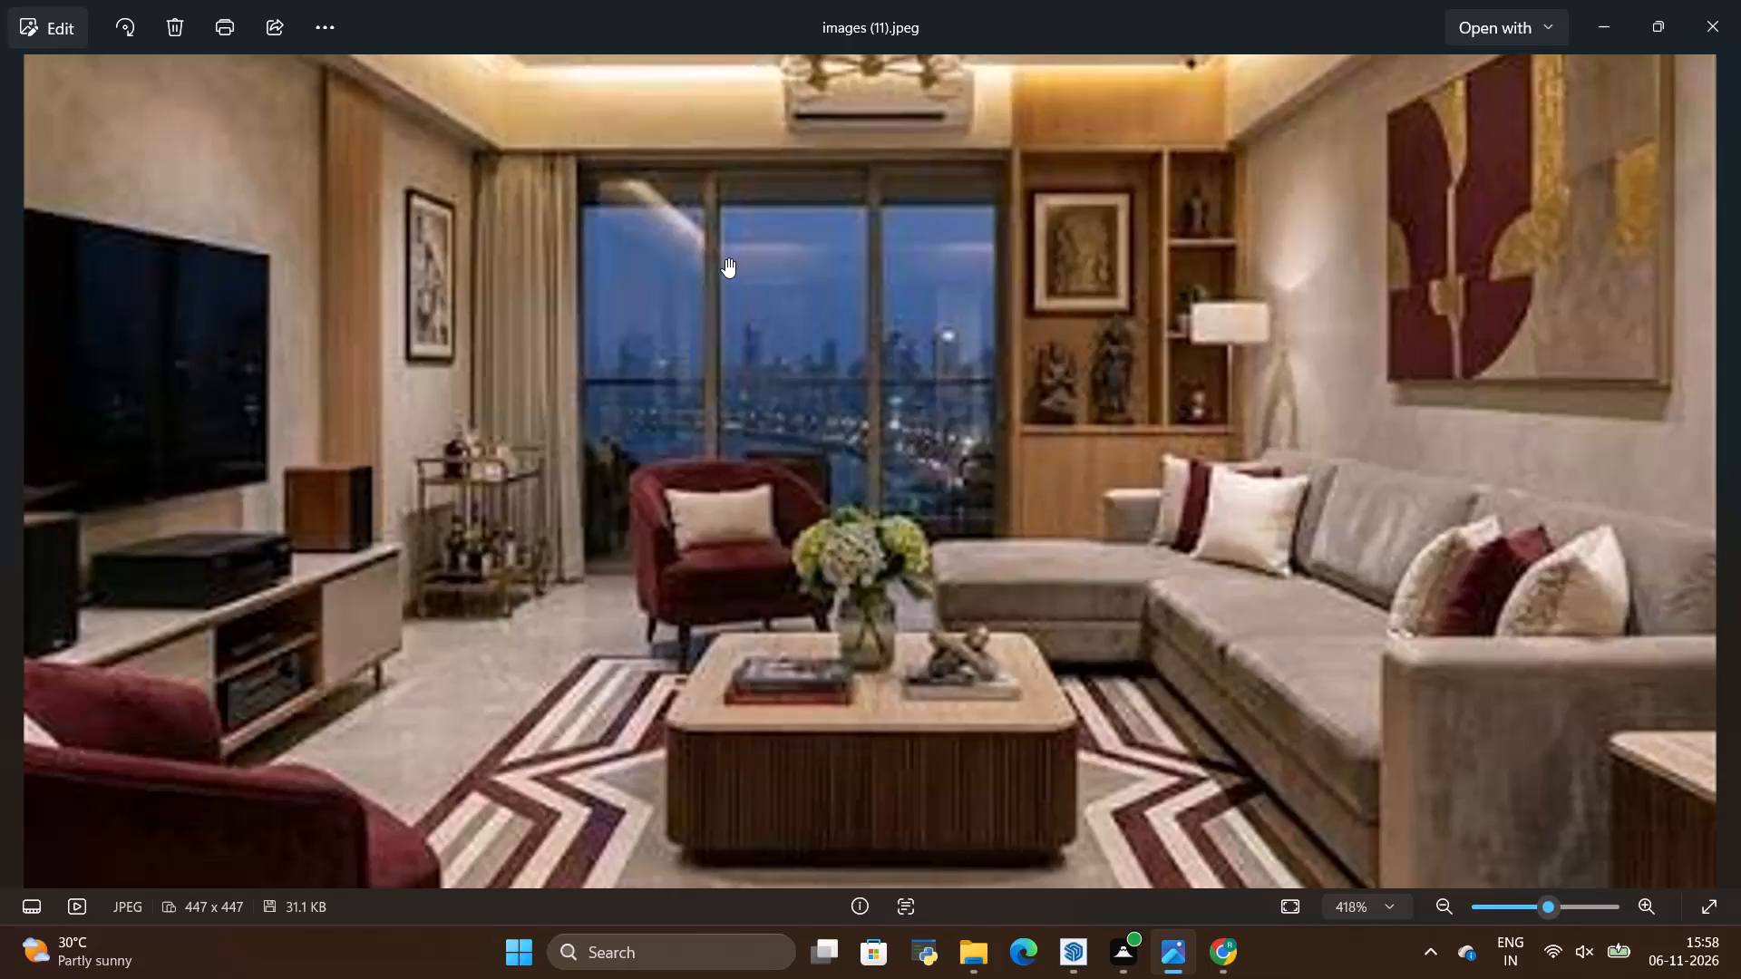
Compare the sliding door and shelving wall in the SketchUp model with the reference photo images (11).
key("alt+Tab")
scroll(700, 467, "down", 3)
key("alt+Tab")
key("alt+Tab")
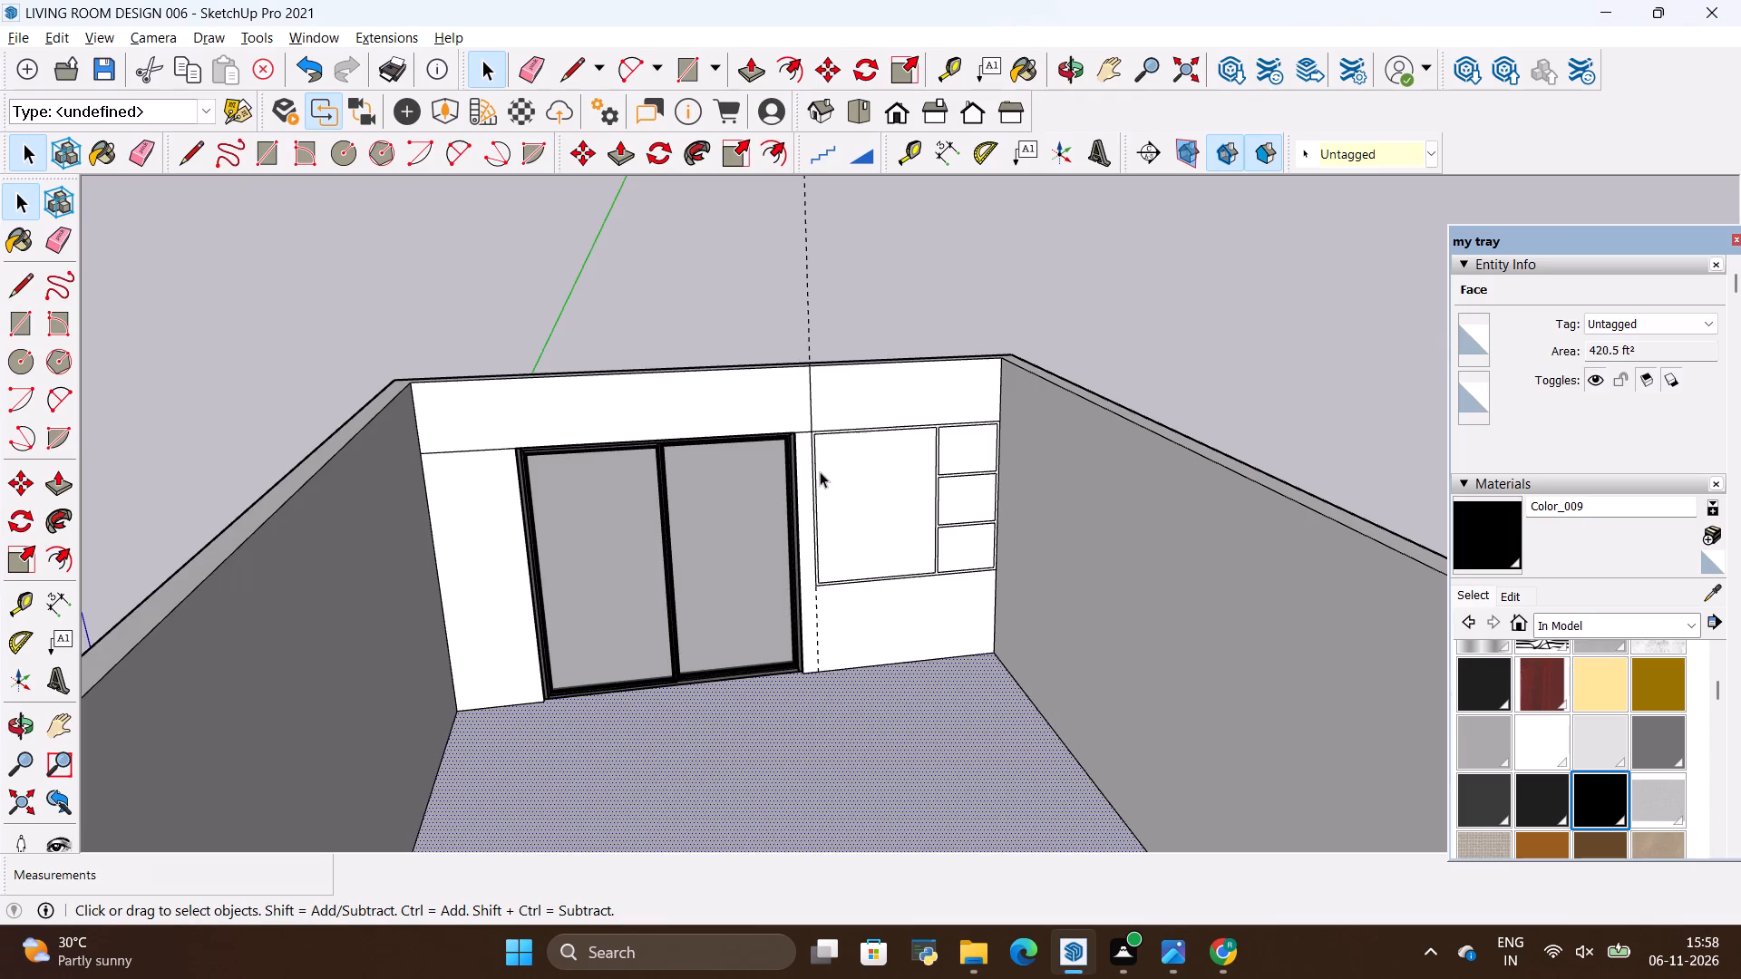
key("alt+Tab")
key("alt+Tab")
scroll(908, 648, "up", 3)
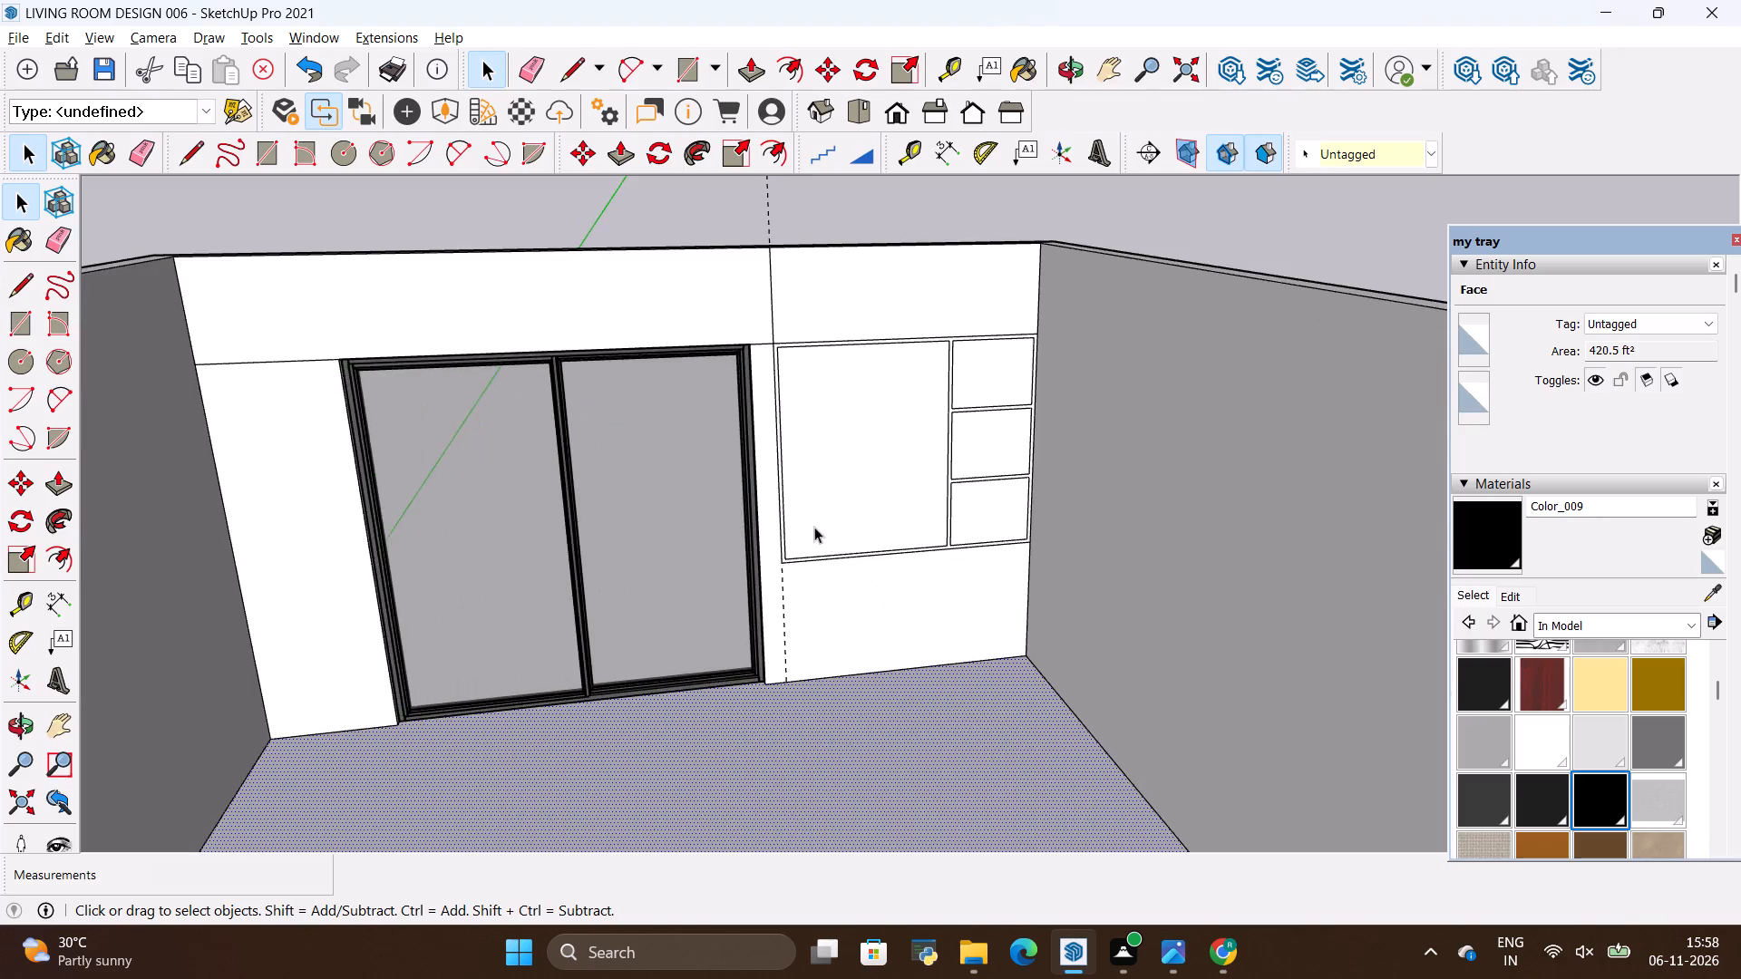
key("alt+Tab")
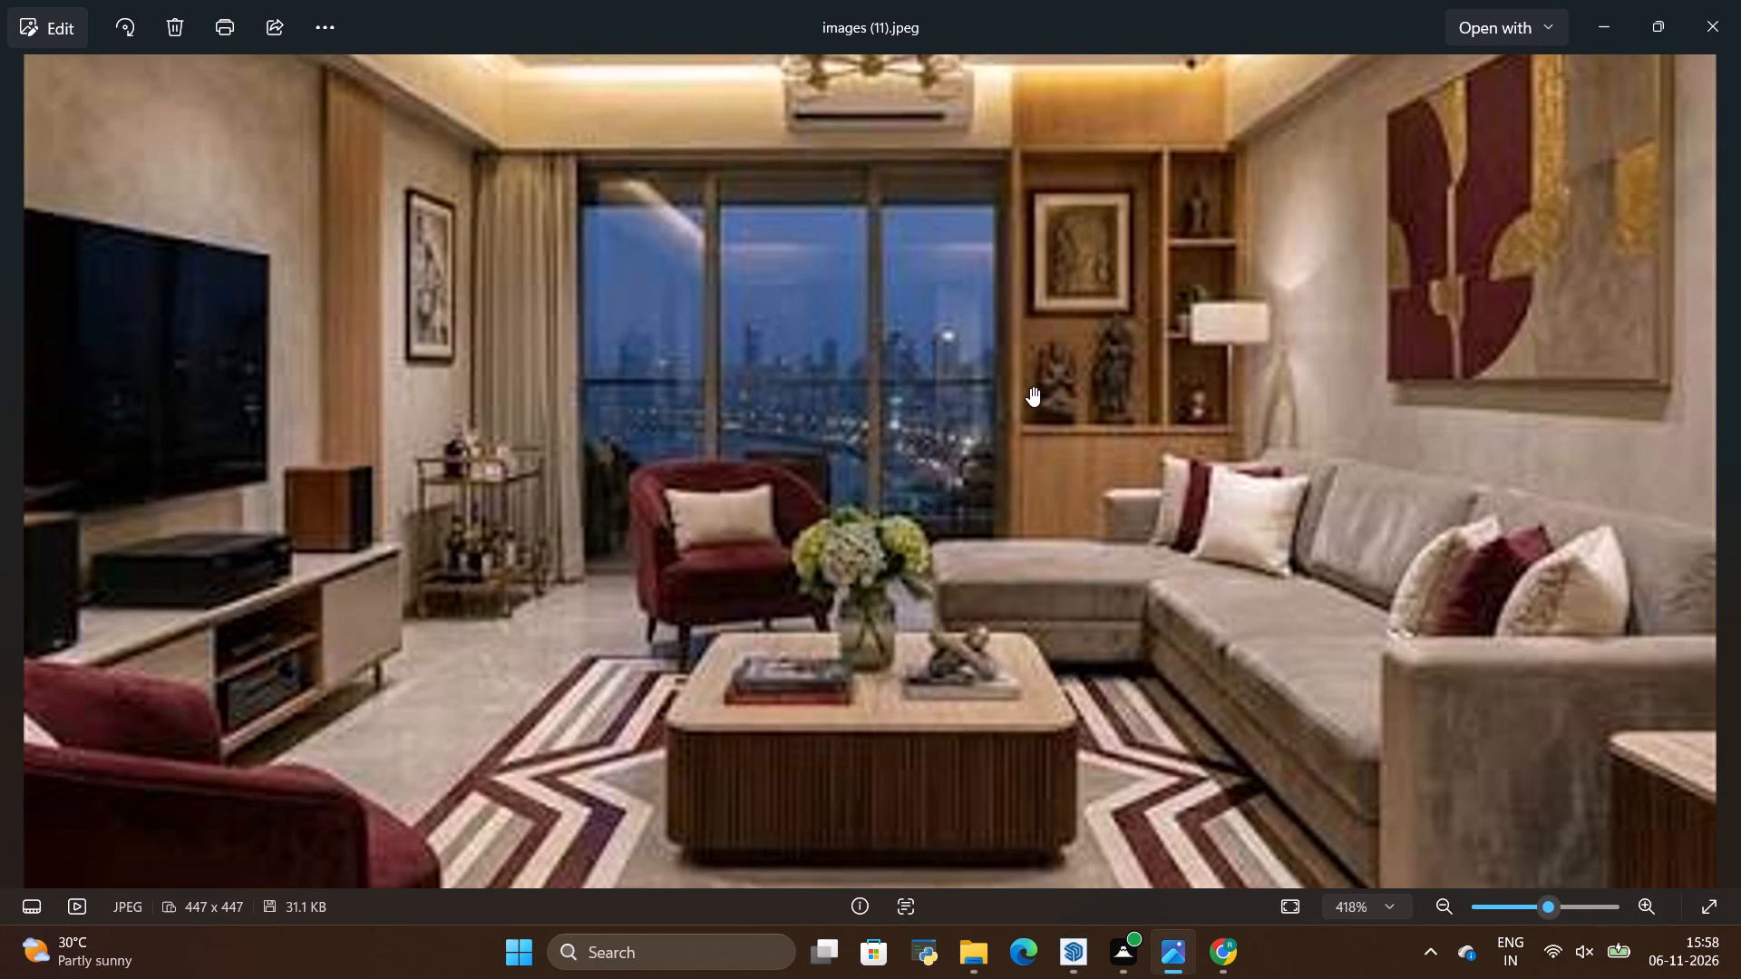
key("alt+Tab")
scroll(997, 604, "up", 8)
key("alt+Tab")
key("alt+Tab")
Draw a 6' by 3' rectangle below the shelving frame, from its lower corner beside the door to the wall's opposite floor corner.
scroll(610, 550, "up", 6)
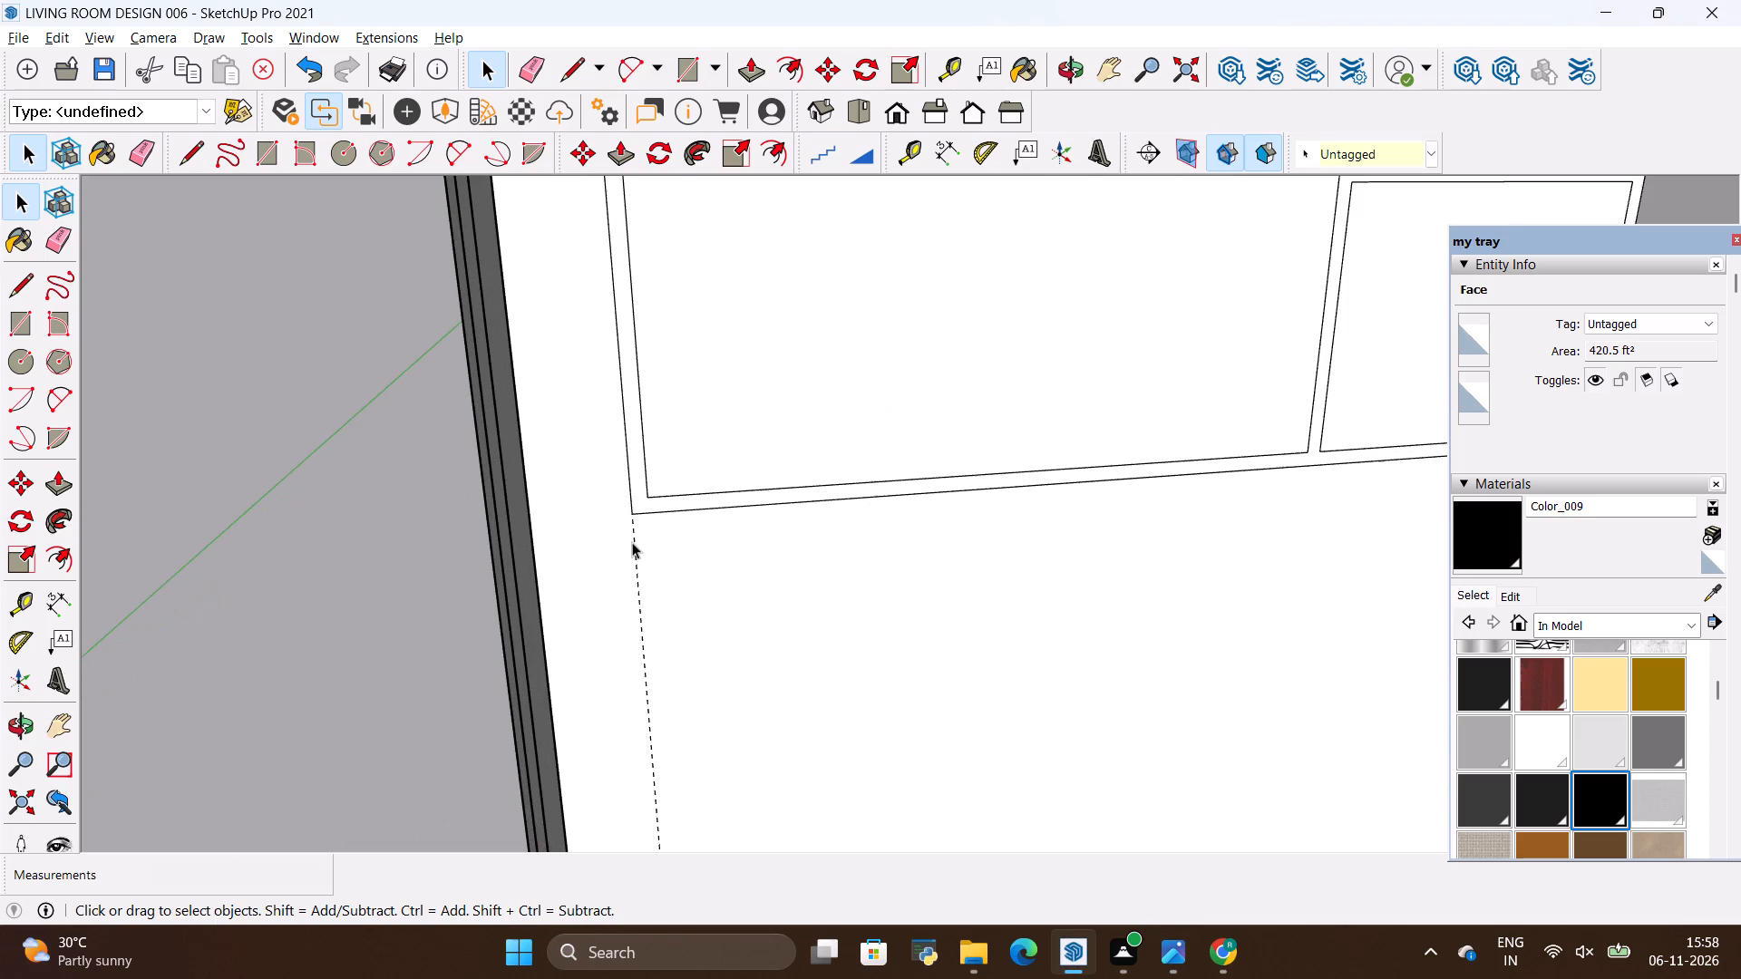
key("r")
left_click(637, 516)
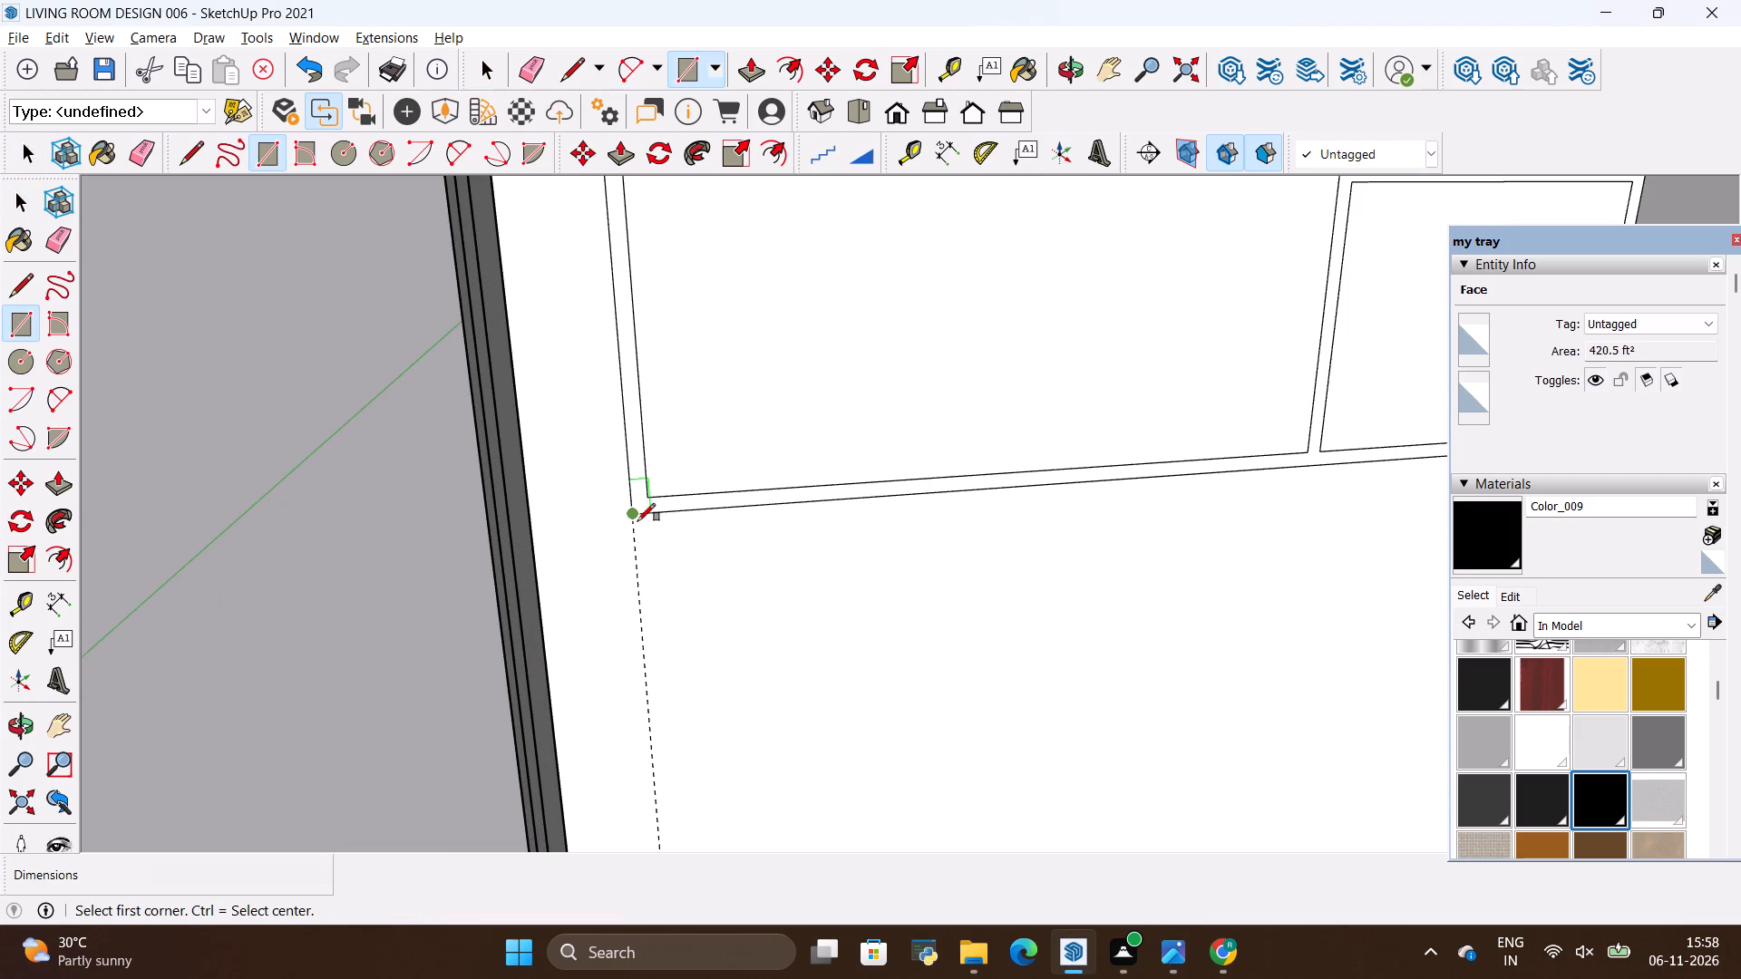
scroll(643, 538, "down", 9)
left_click(1094, 699)
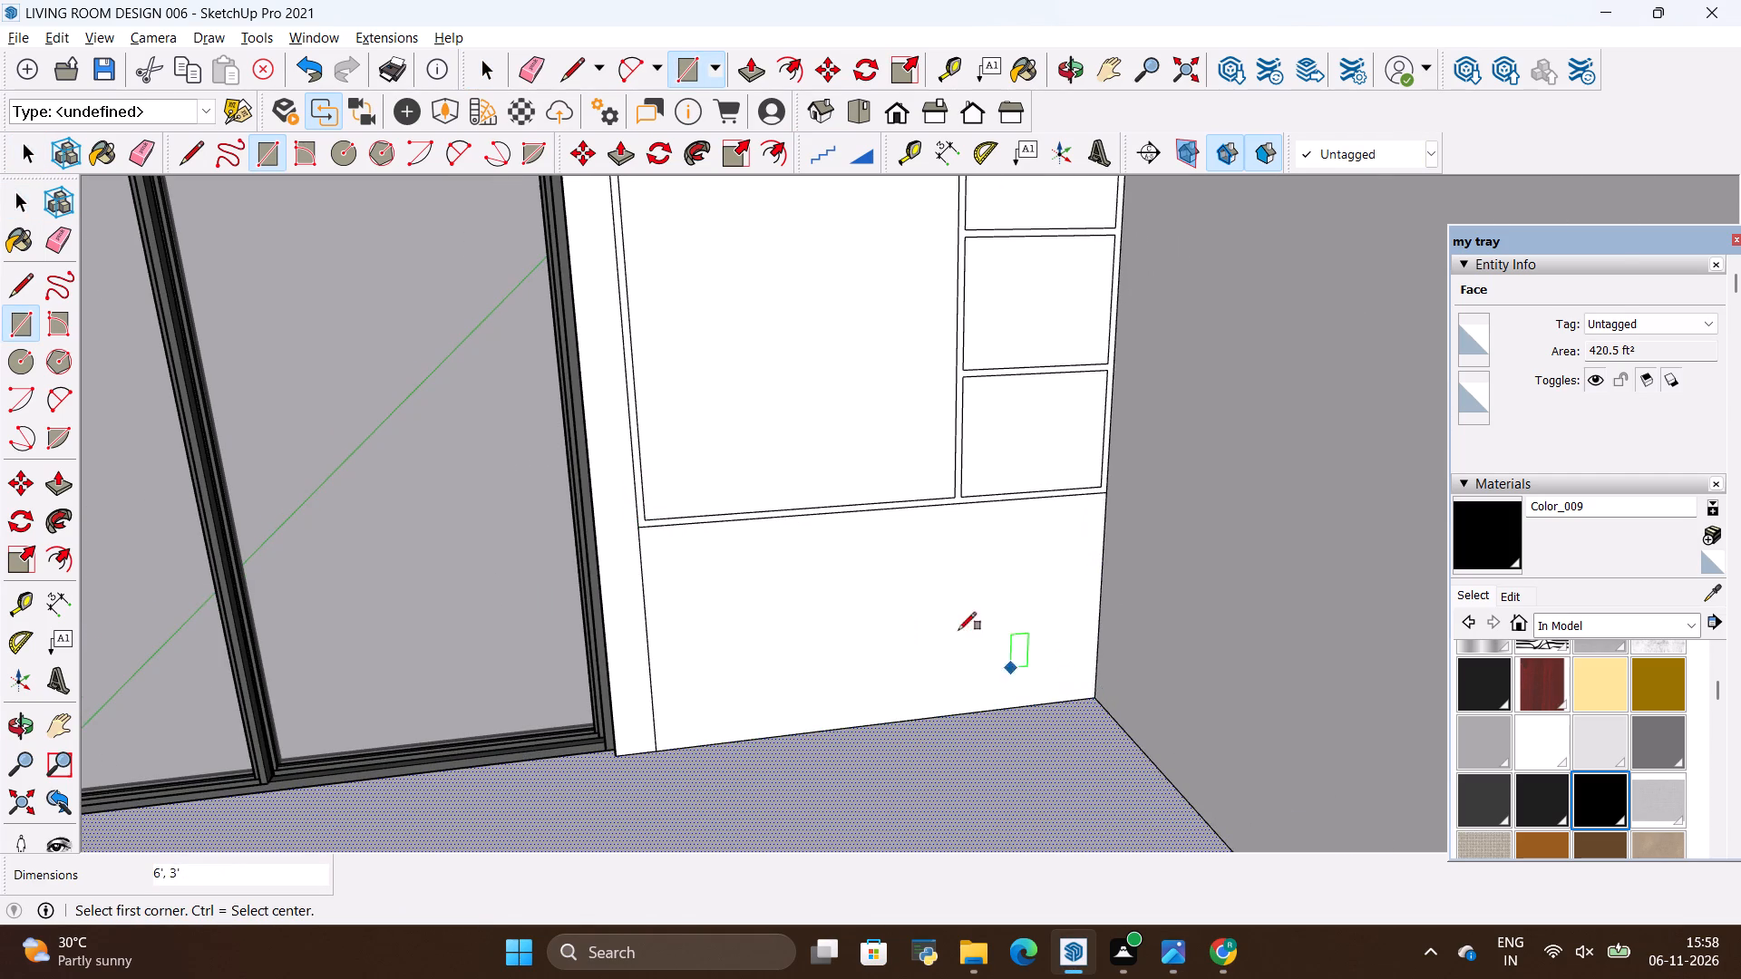
Place a guide 1" inside the door-side edge of the rectangle below the shelving.
scroll(657, 536, "up", 5)
key("t")
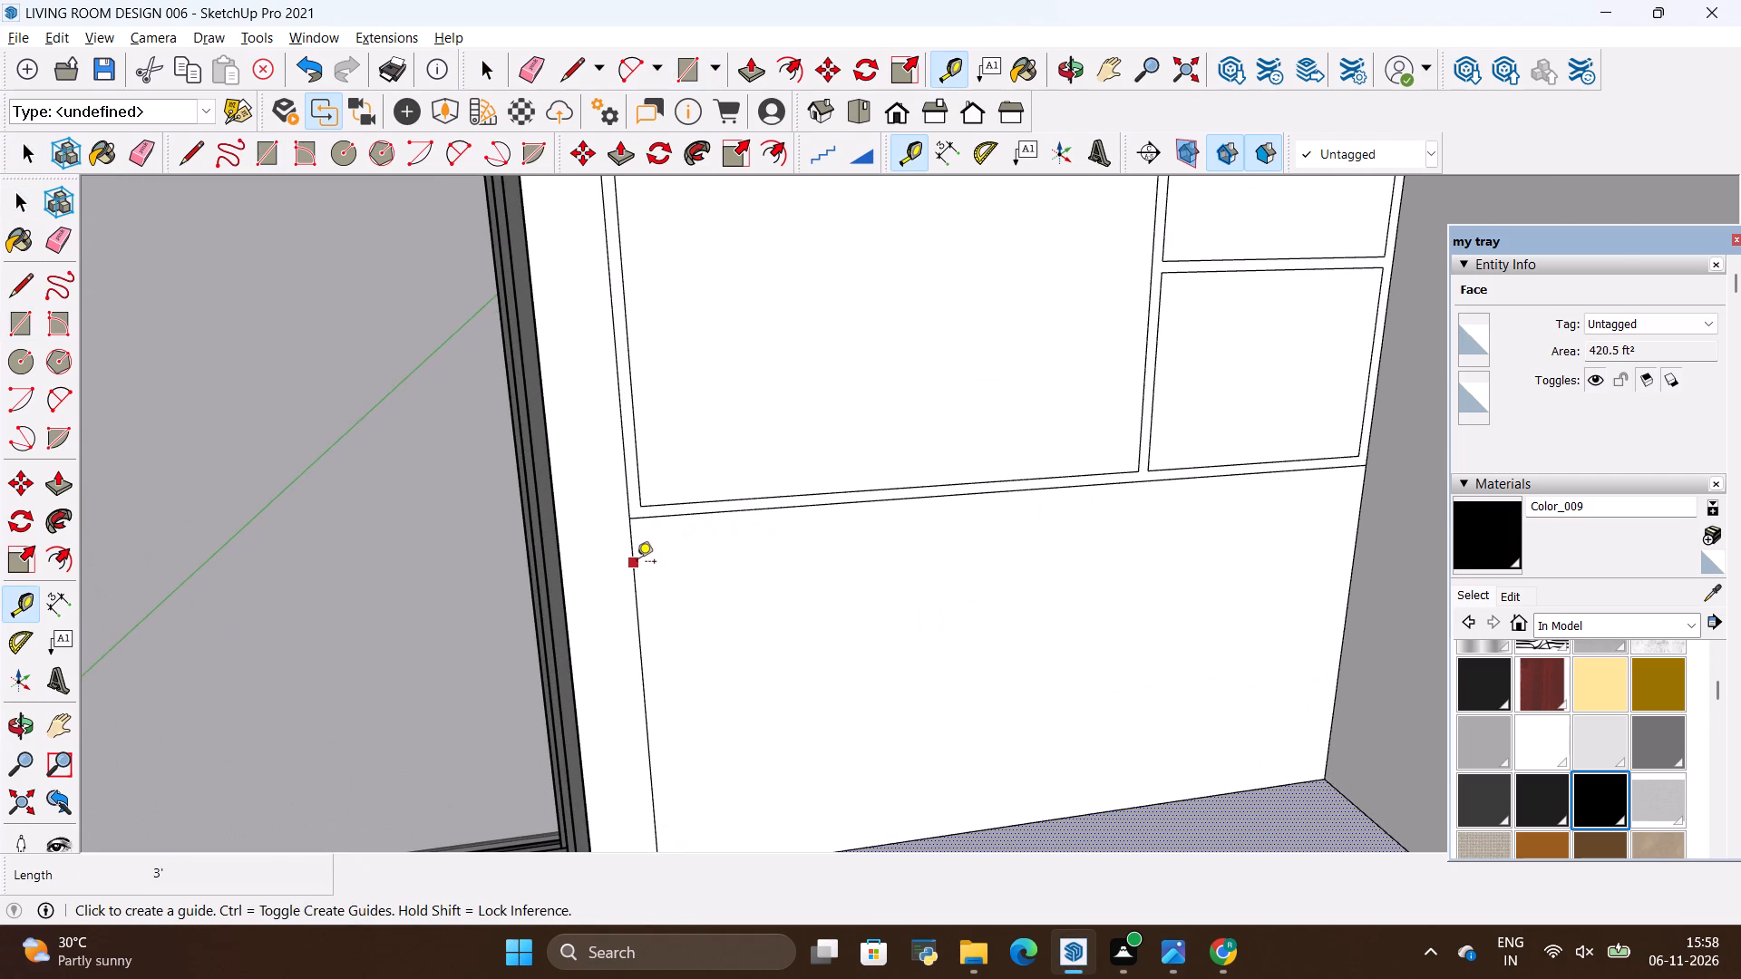
left_click(637, 563)
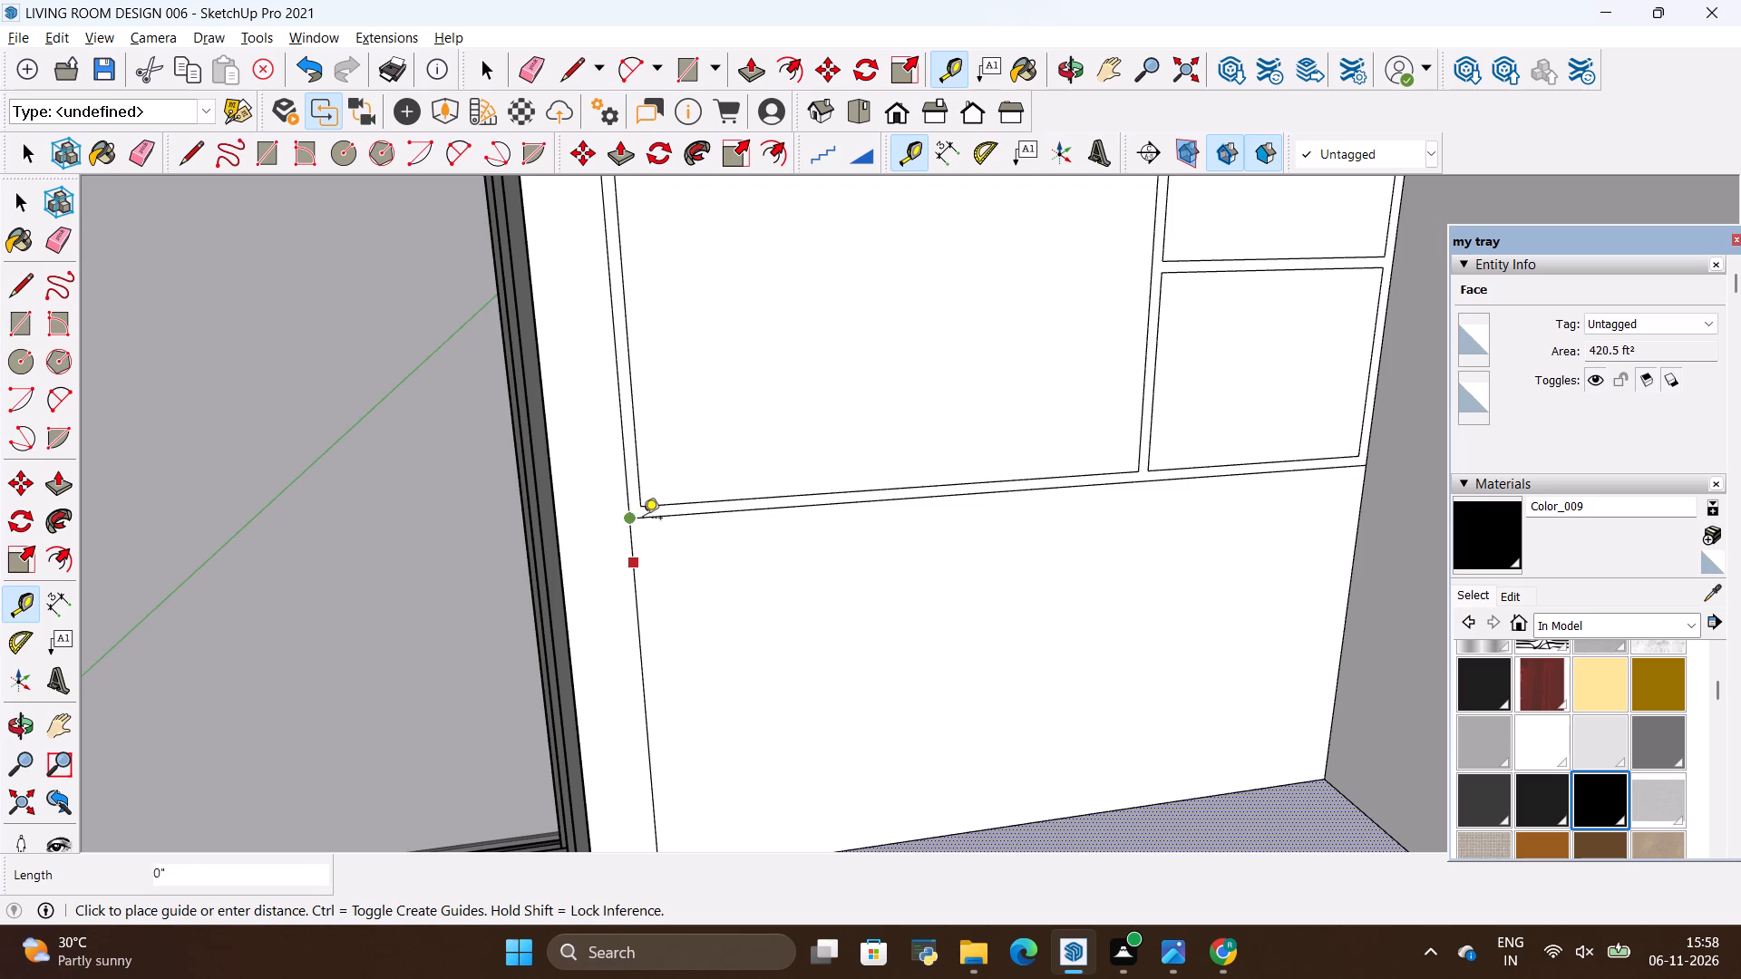
key("BackSpace")
type("1\"")
key("Return")
Draw a 5' 11" by 3' rectangle below the shelving, from the guide's intersection with the frame's bottom edge to the floor corner.
key("r")
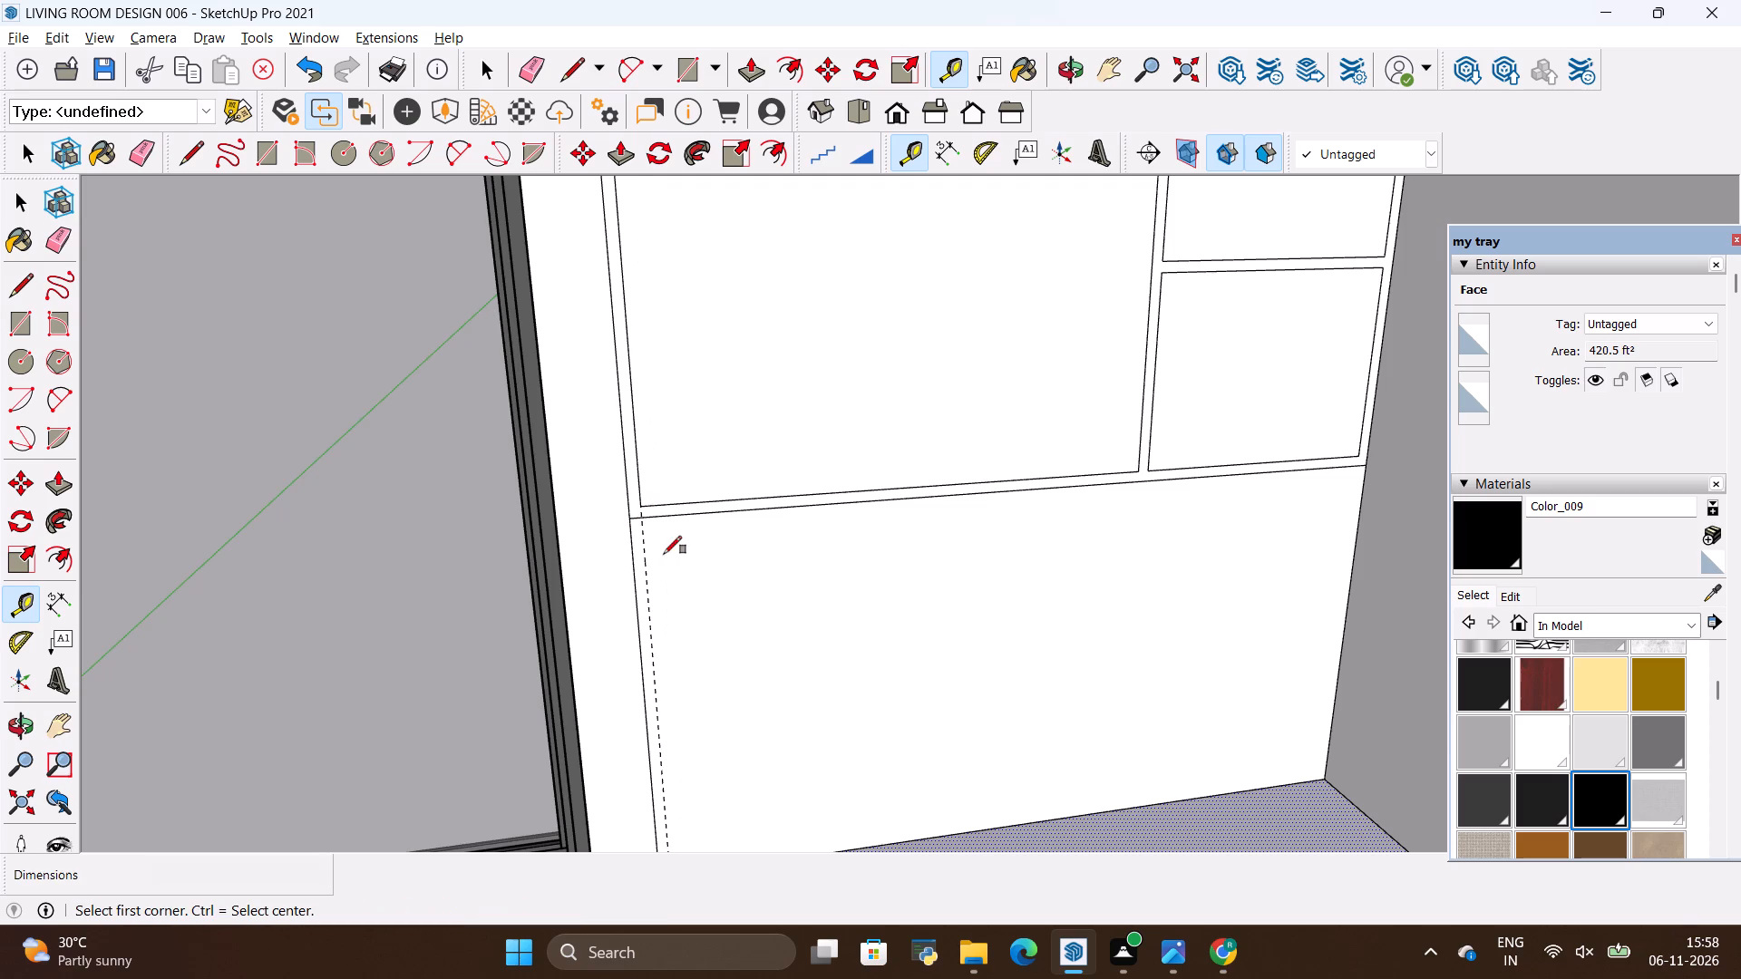
scroll(655, 520, "up", 5)
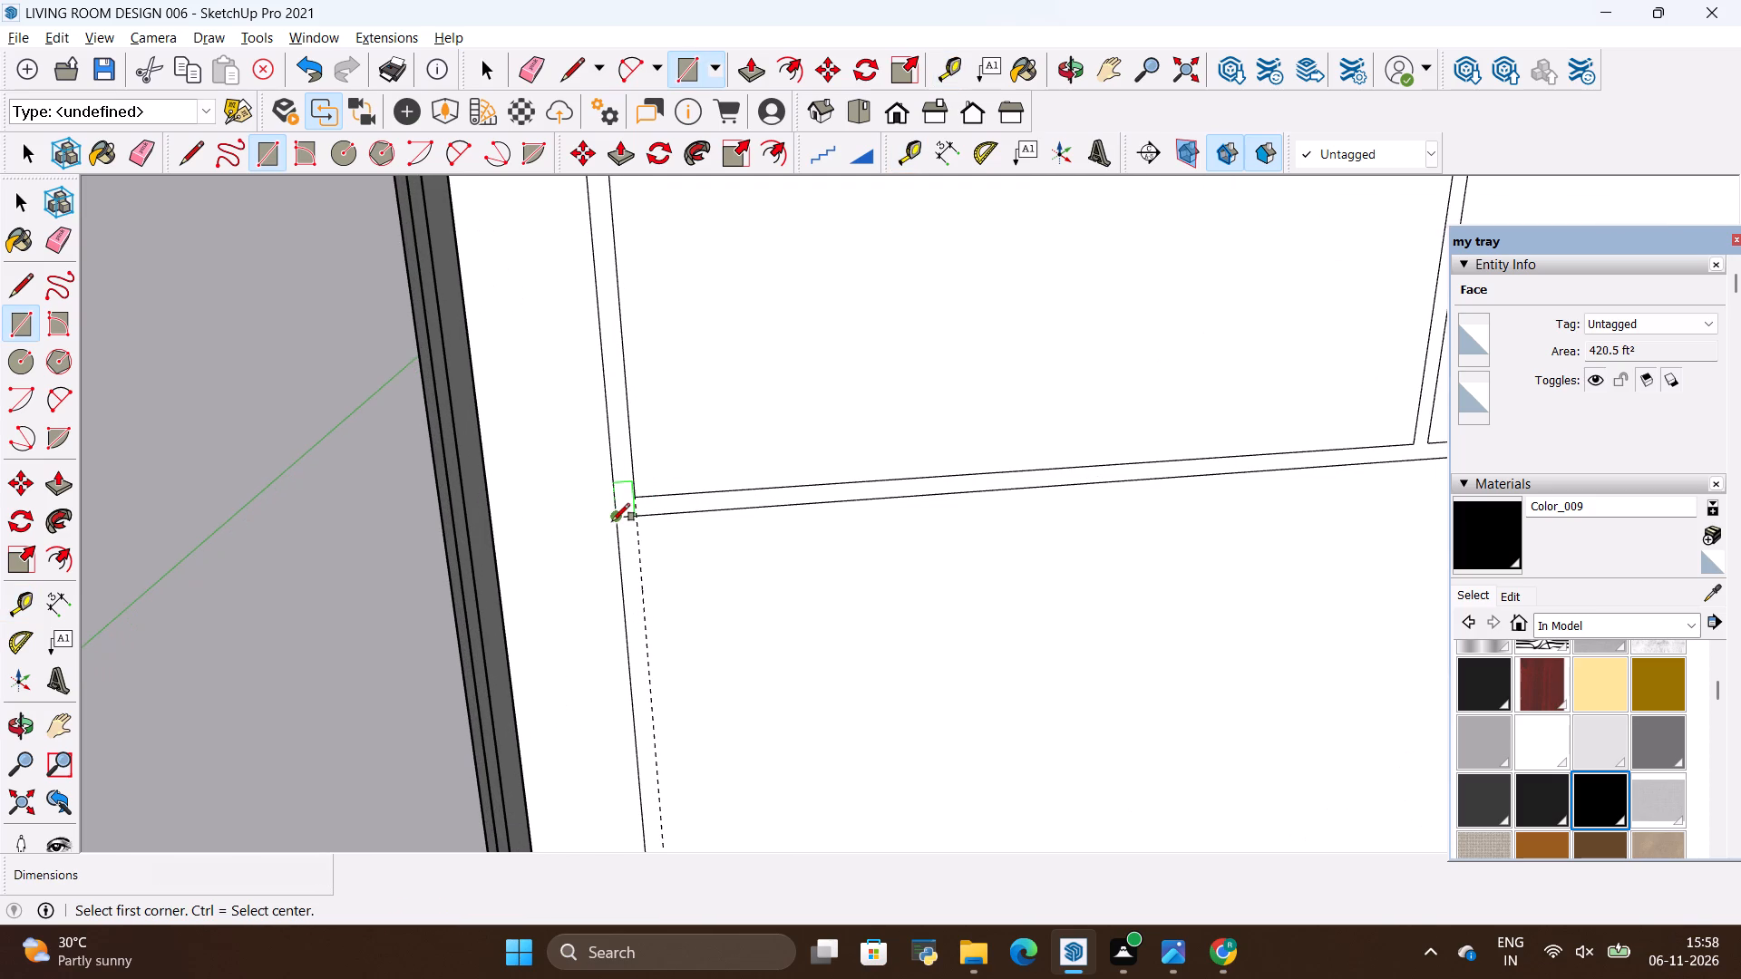
key("alt+Tab")
key("alt+Tab")
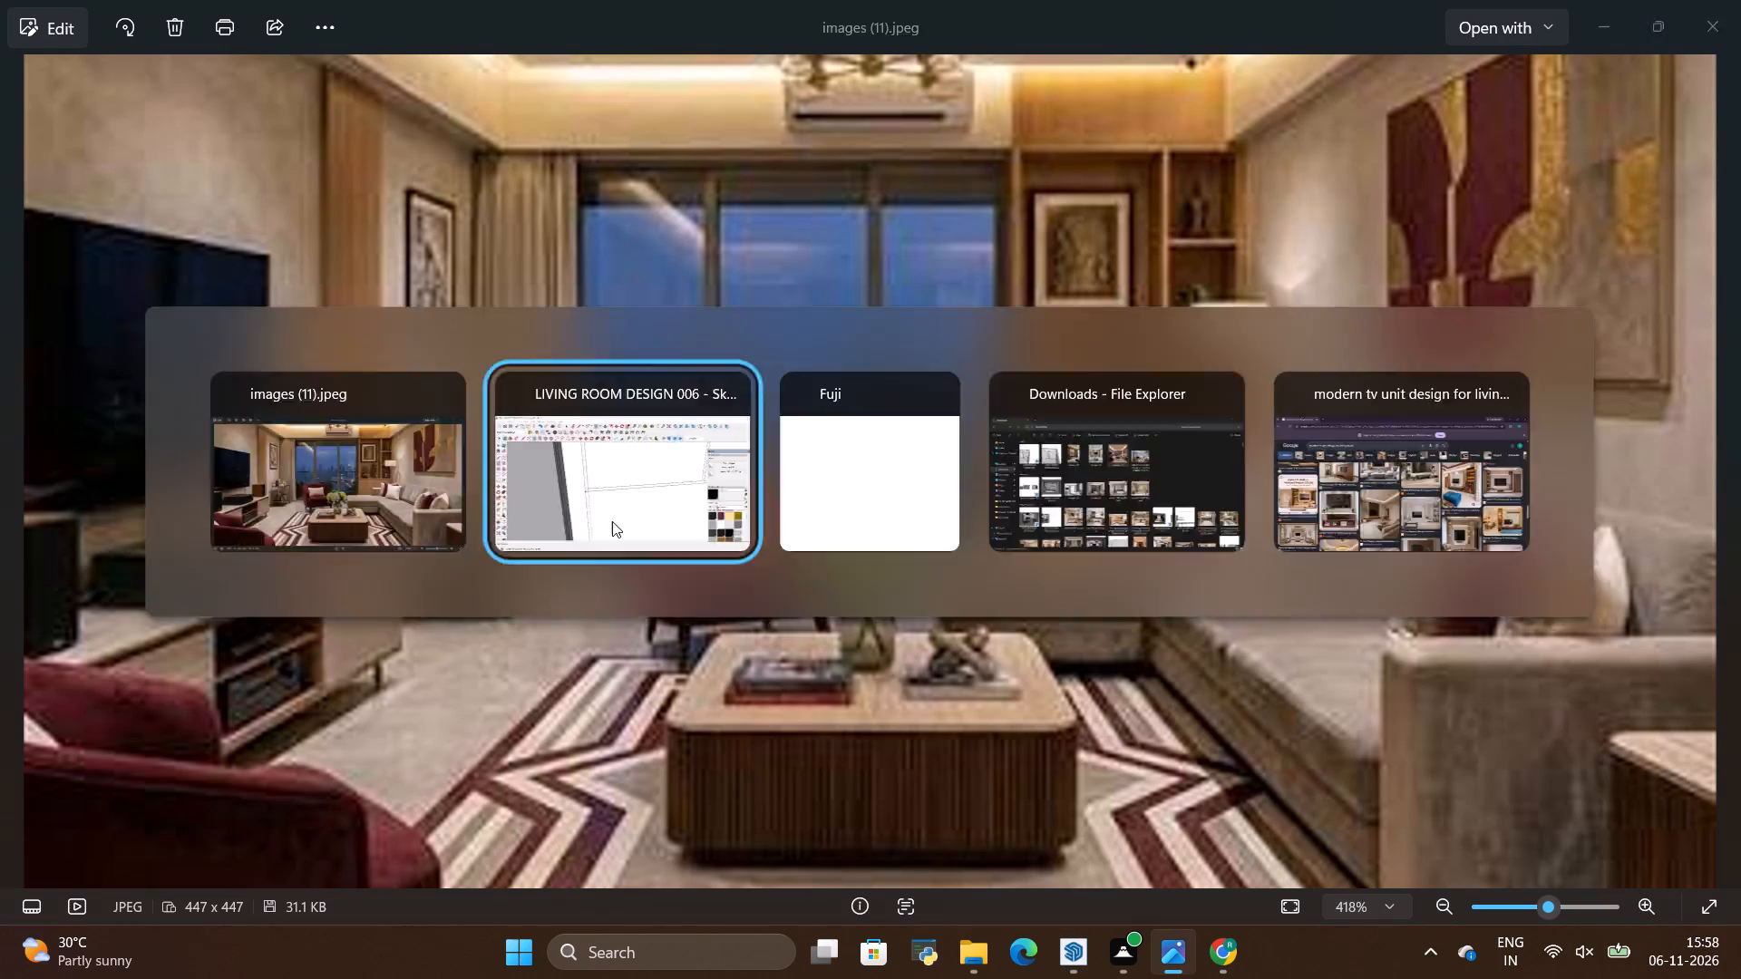
left_click(639, 516)
scroll(693, 514, "down", 7)
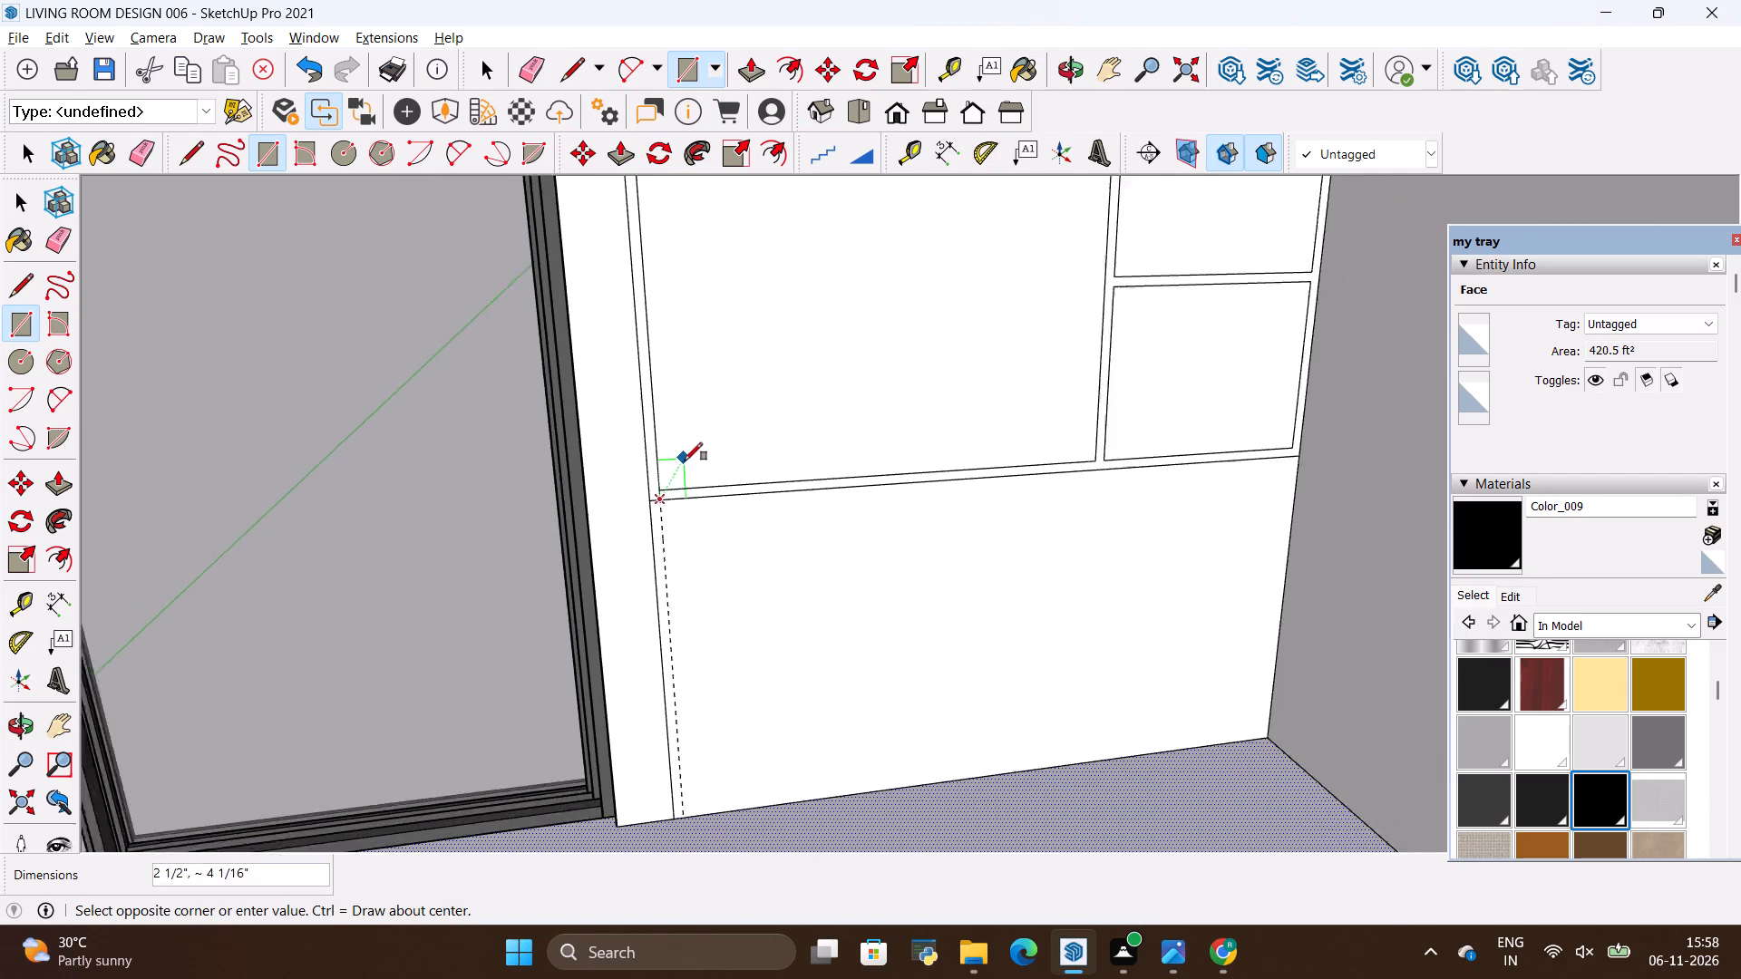
scroll(685, 460, "down", 2)
scroll(1094, 654, "up", 5)
left_click(1241, 715)
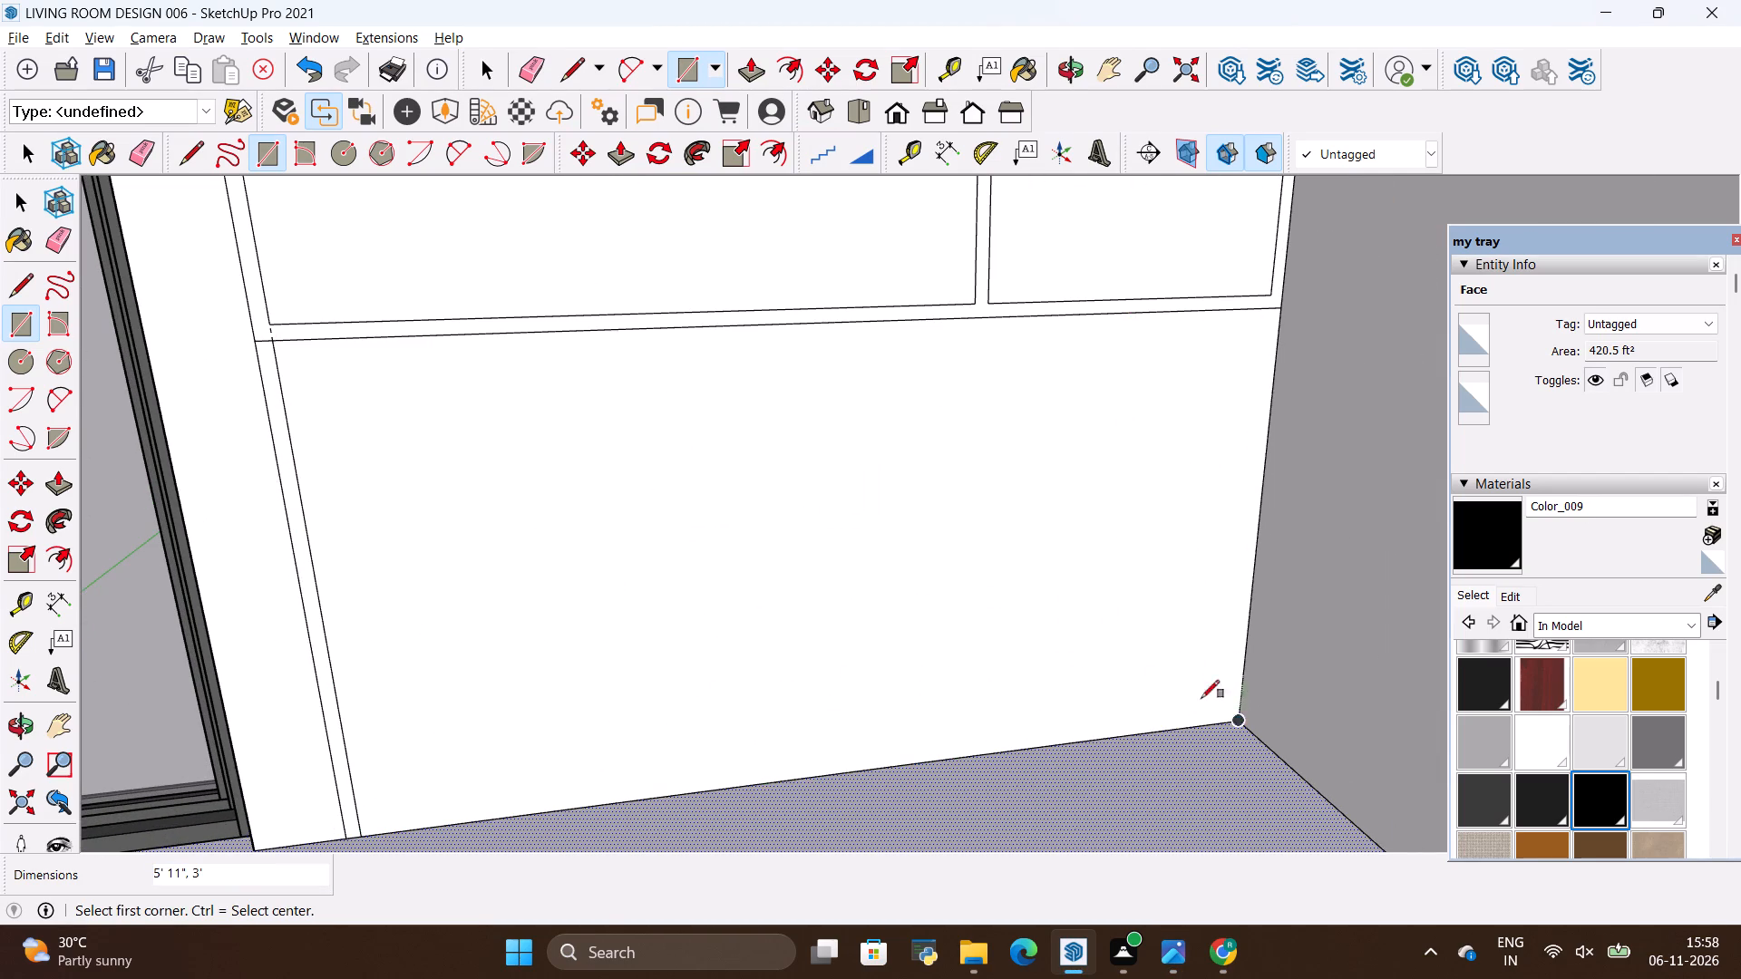
Erase the short edge and leftover guide at the frame's door-side joint, merging the lower side strip with the shelving frame face.
key("space")
left_click(654, 619)
key("alt+Tab")
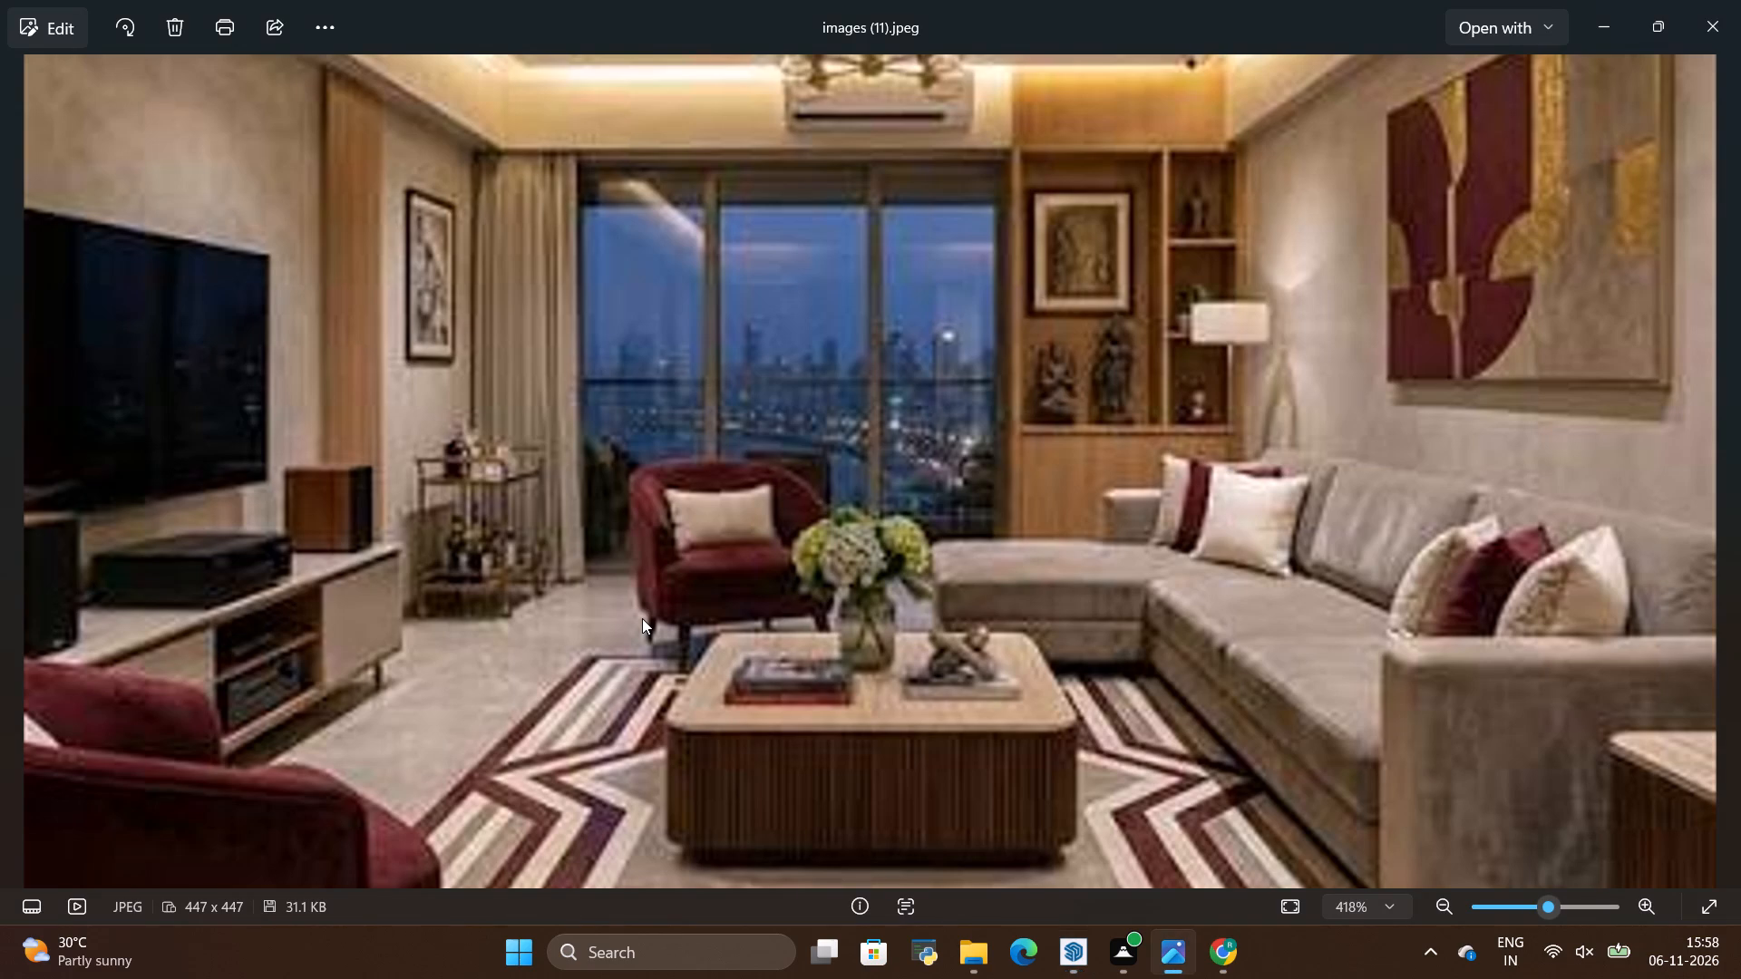
key("alt+Tab")
scroll(390, 483, "up", 2)
scroll(851, 605, "down", 5)
scroll(590, 419, "up", 2)
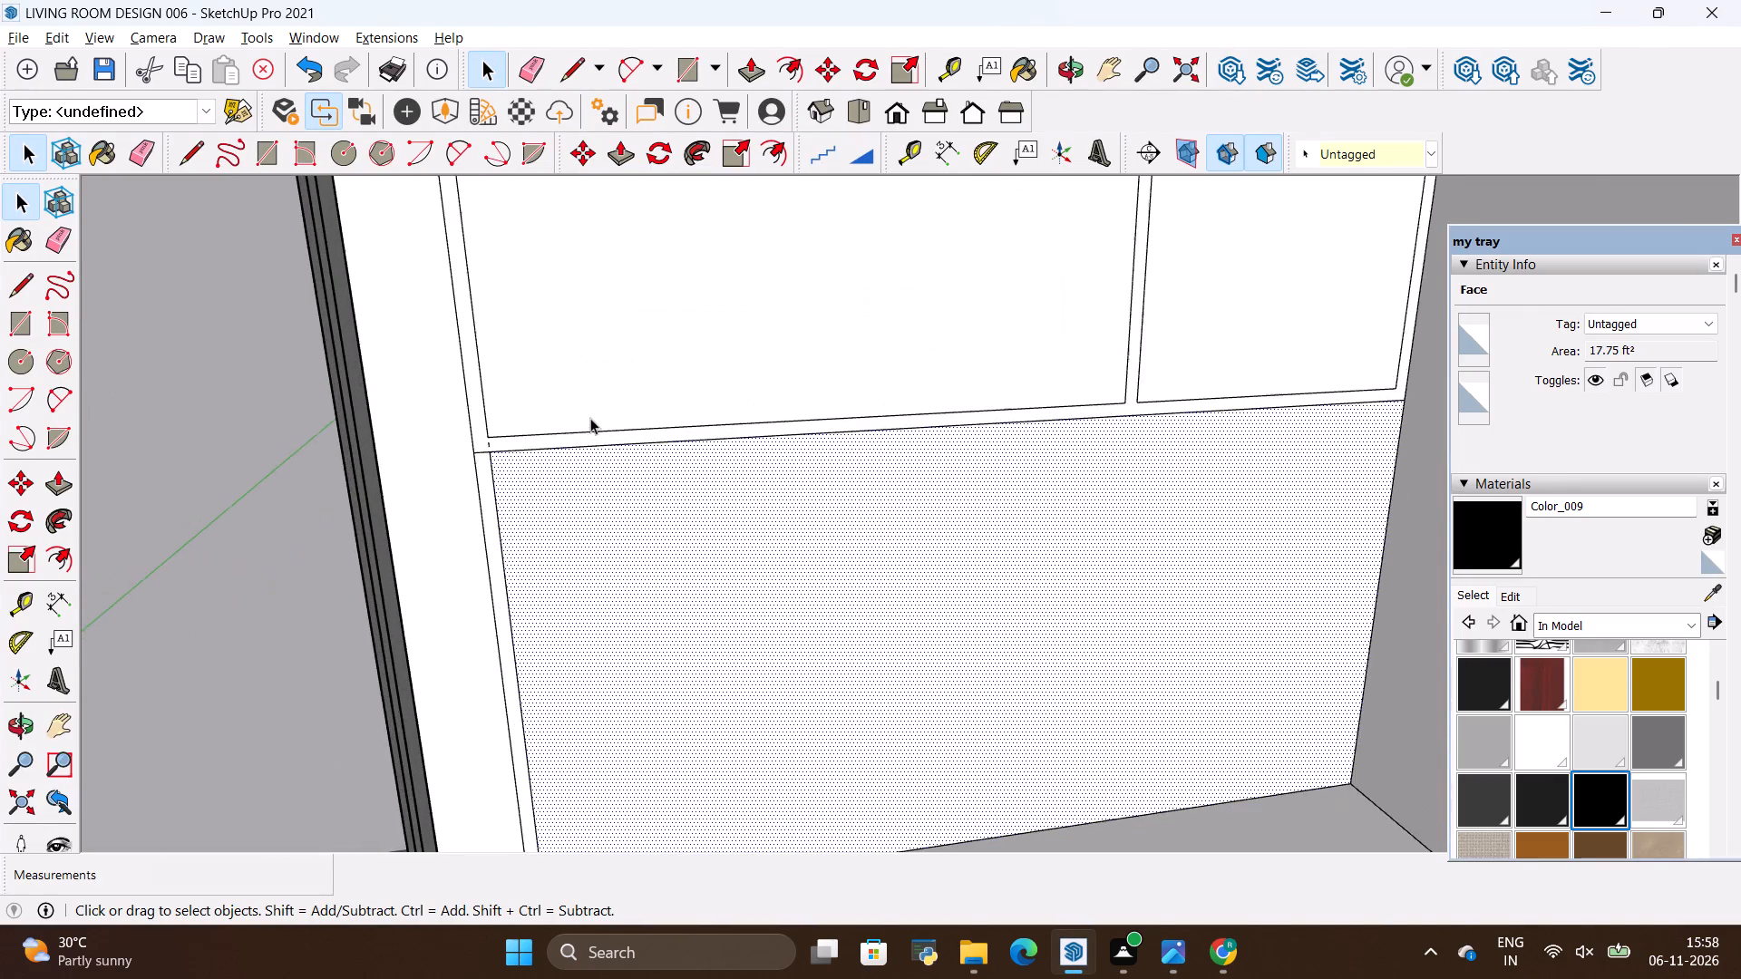
scroll(590, 418, "up", 20)
scroll(590, 418, "up", 3)
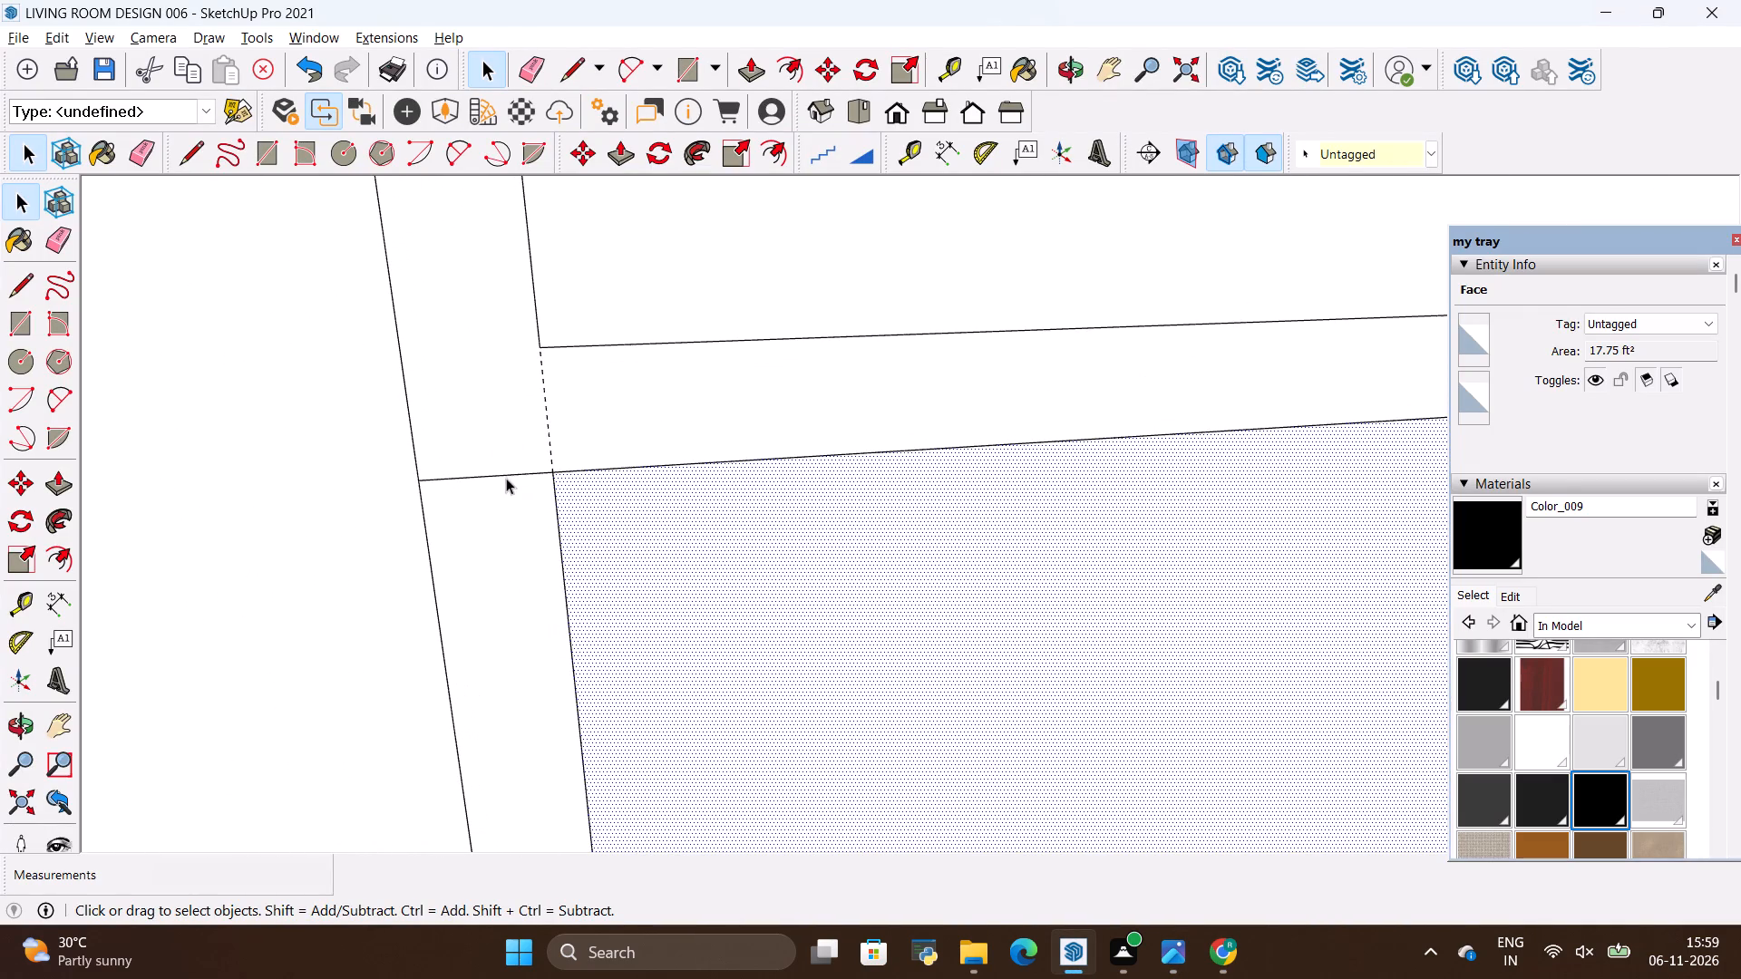
key("e")
left_click_drag(497, 460, 514, 515)
left_click_drag(525, 431, 568, 434)
key("space")
left_click(522, 431)
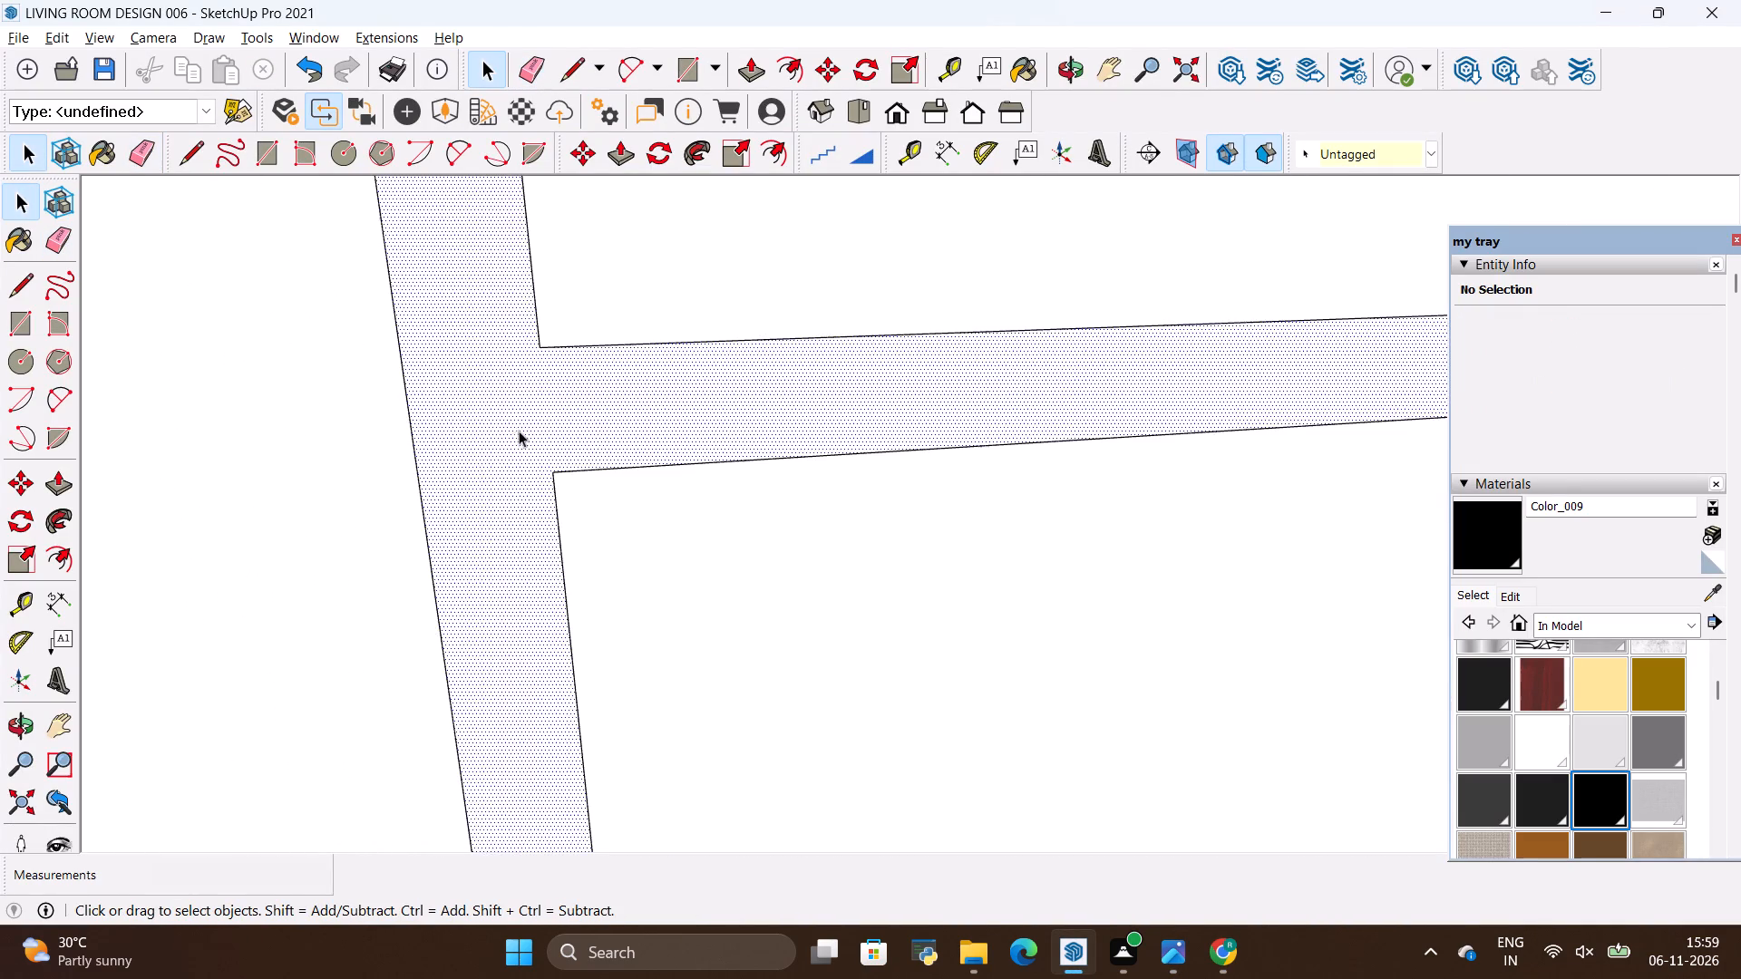
Compare the shelving frame and lower panel layout in the model with the cabinet in the reference photo.
scroll(513, 434, "down", 20)
scroll(513, 434, "down", 7)
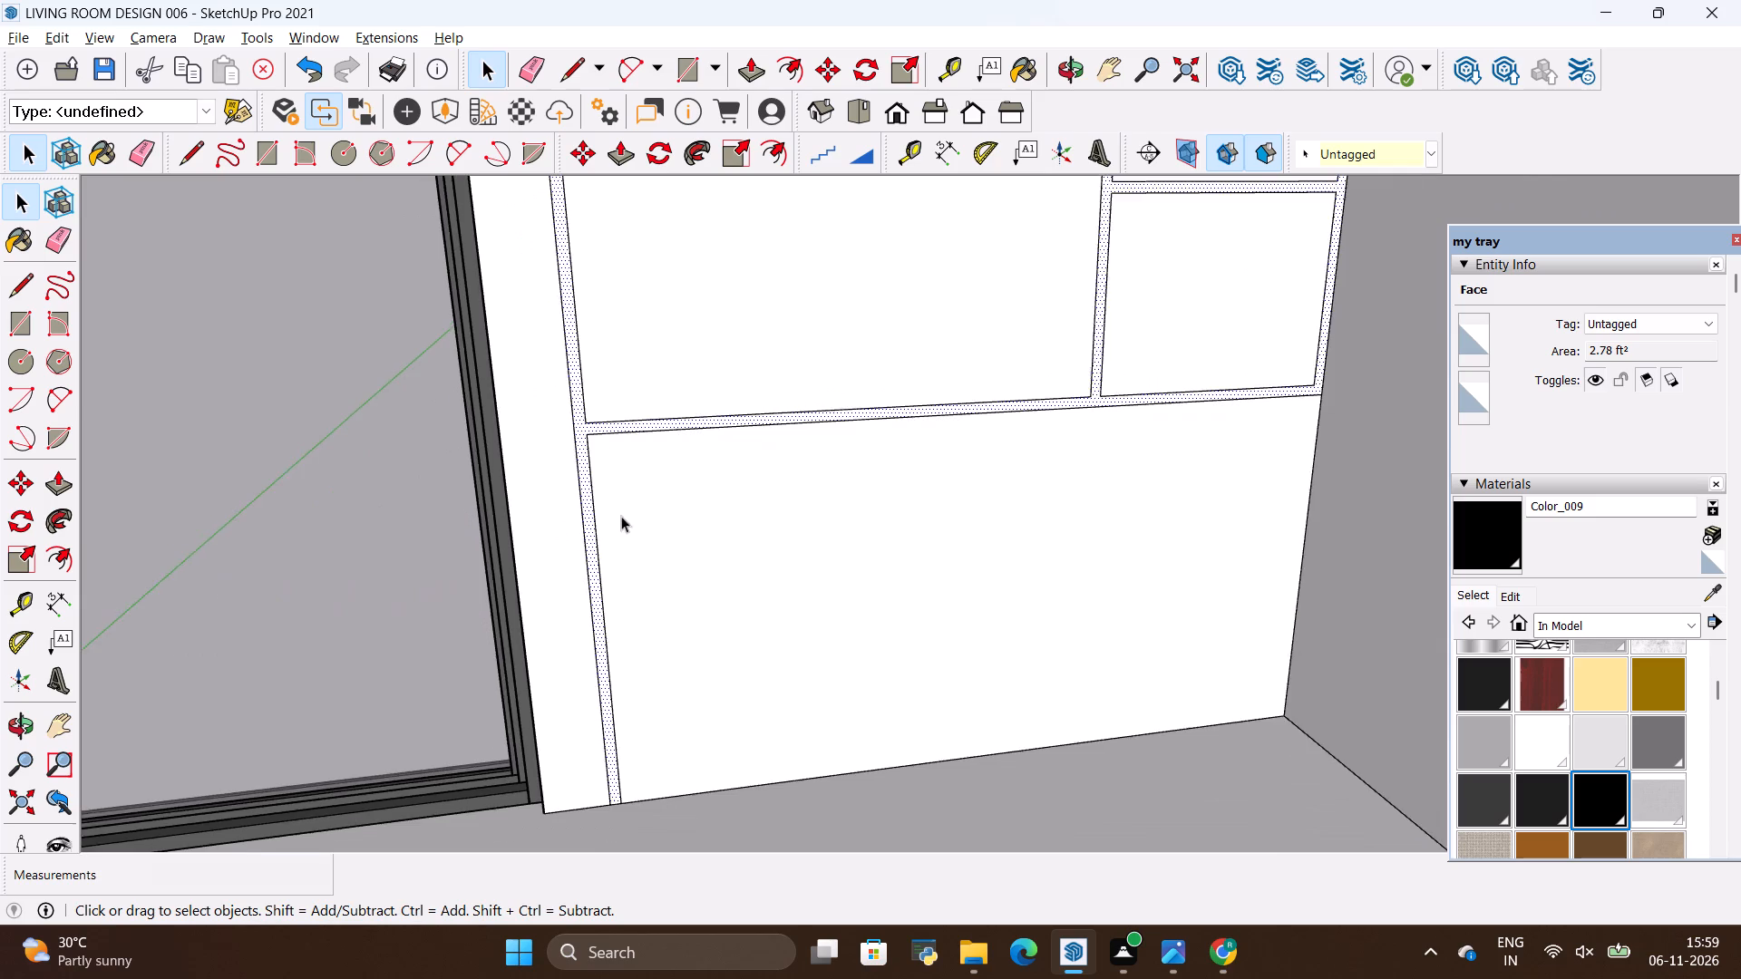
scroll(779, 682, "down", 4)
key("alt+Tab")
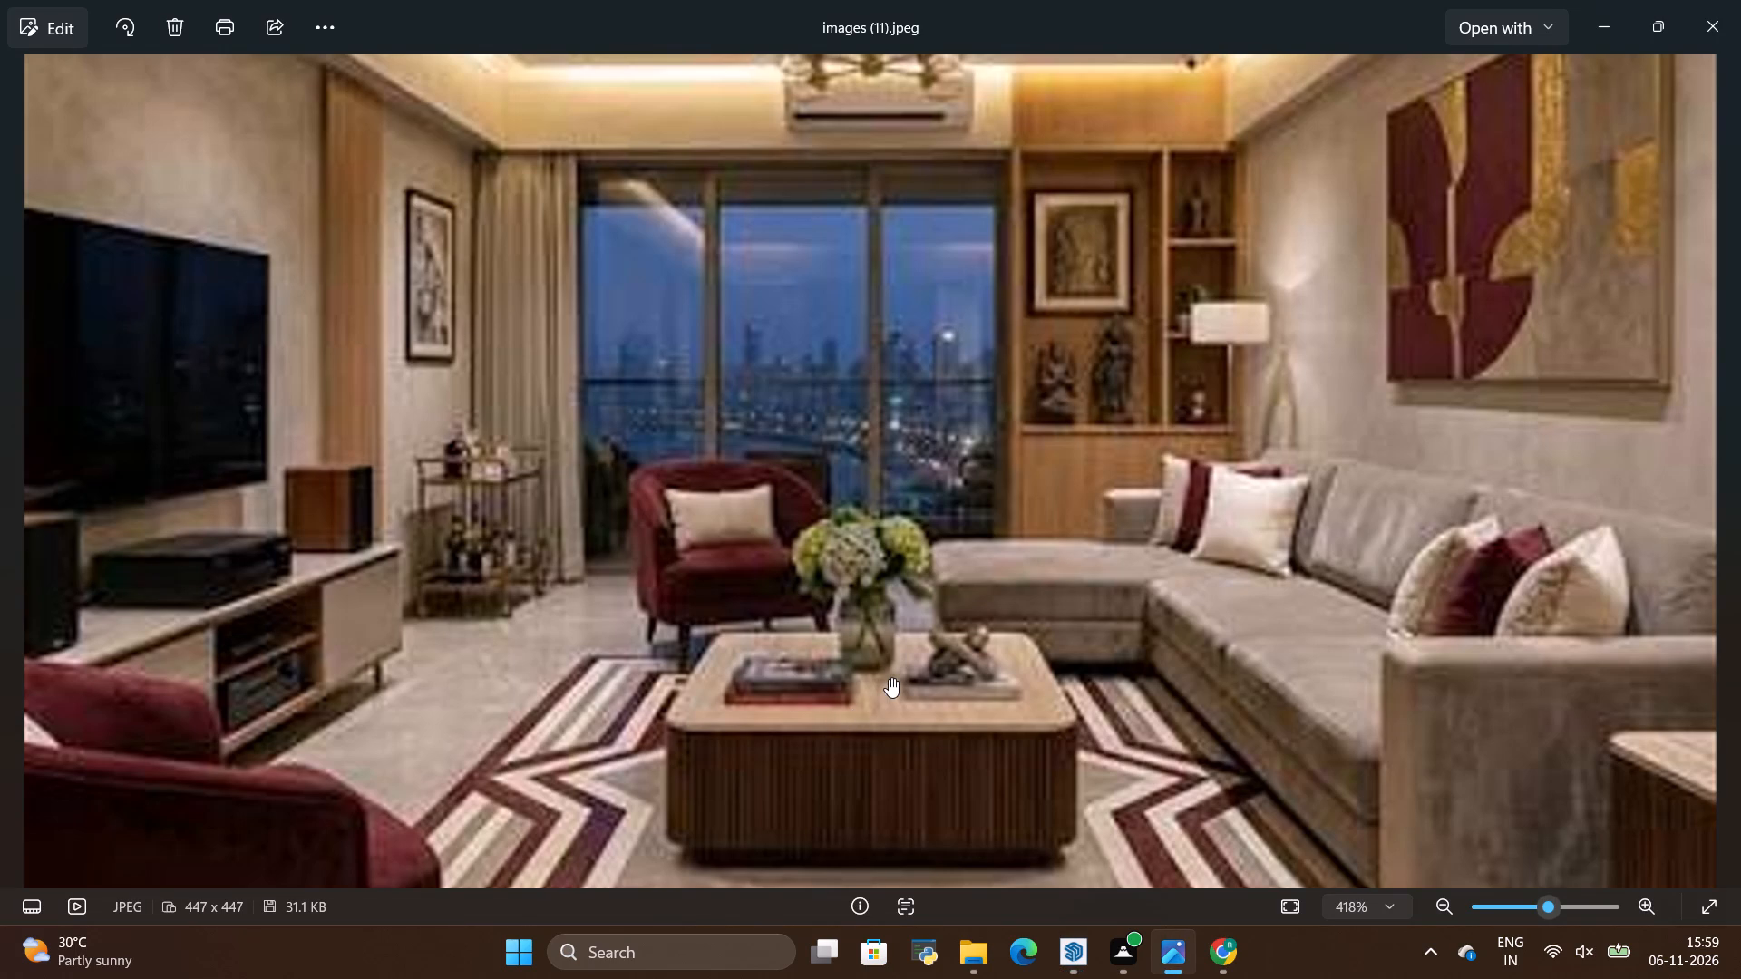
scroll(889, 678, "down", 6)
key("alt+Tab")
scroll(902, 674, "down", 10)
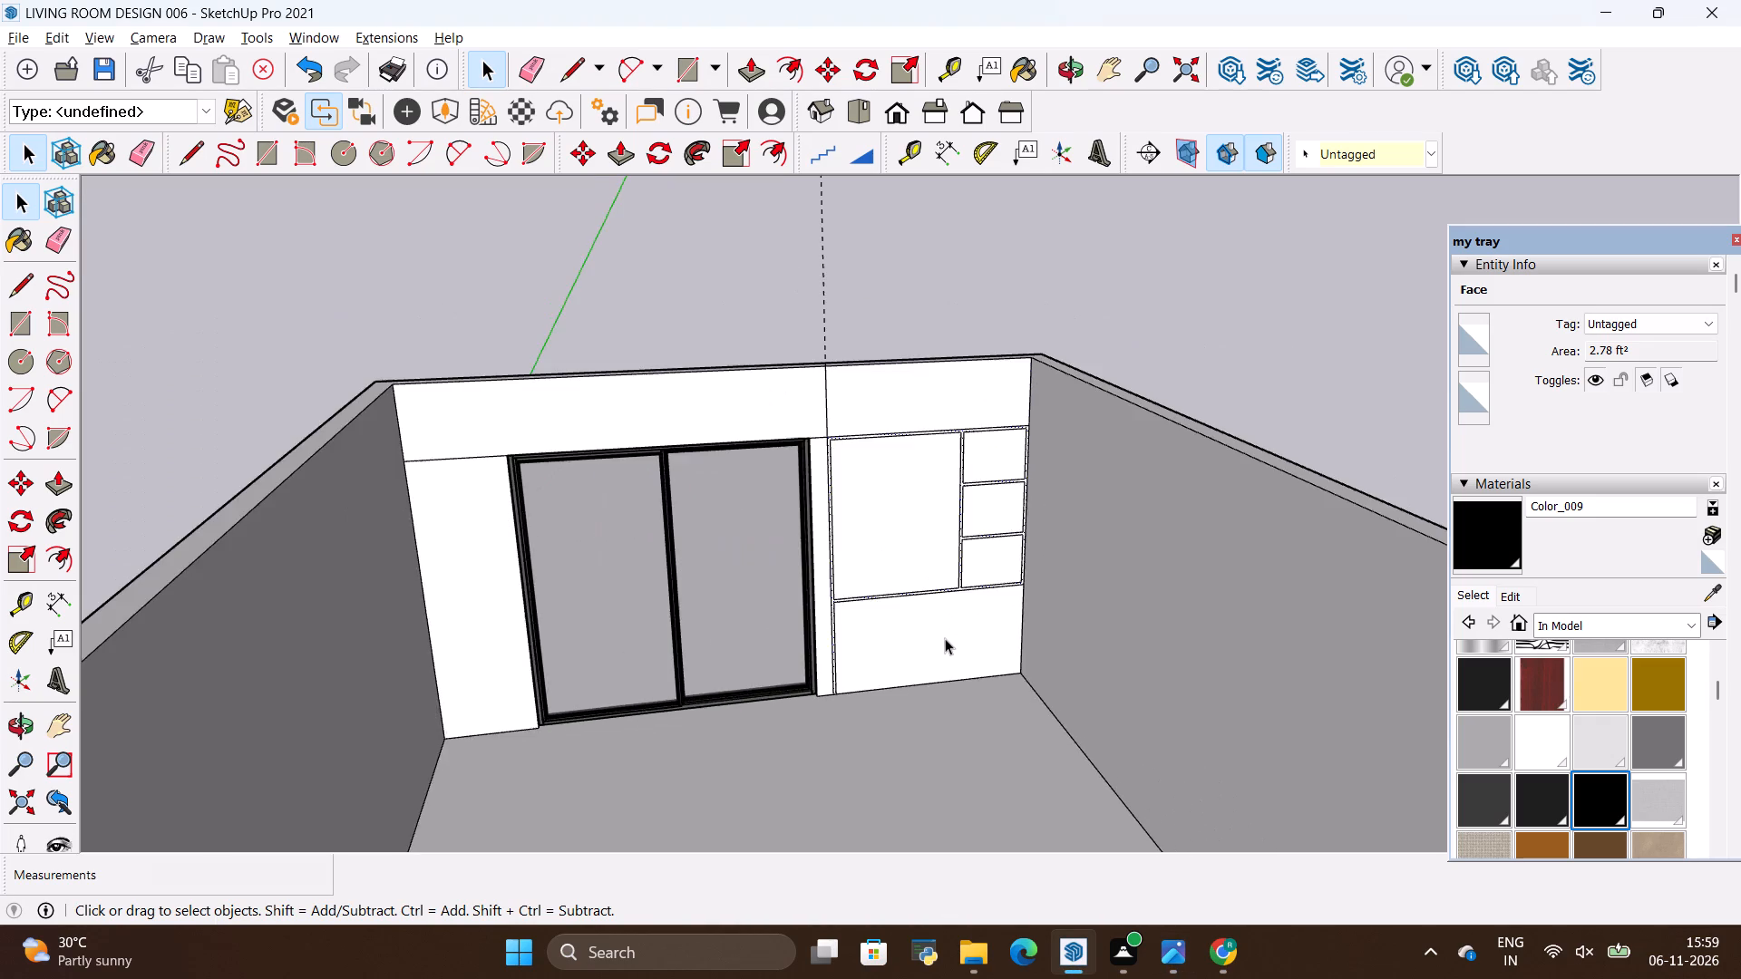
scroll(894, 597, "up", 8)
scroll(812, 604, "down", 4)
key("alt+Tab")
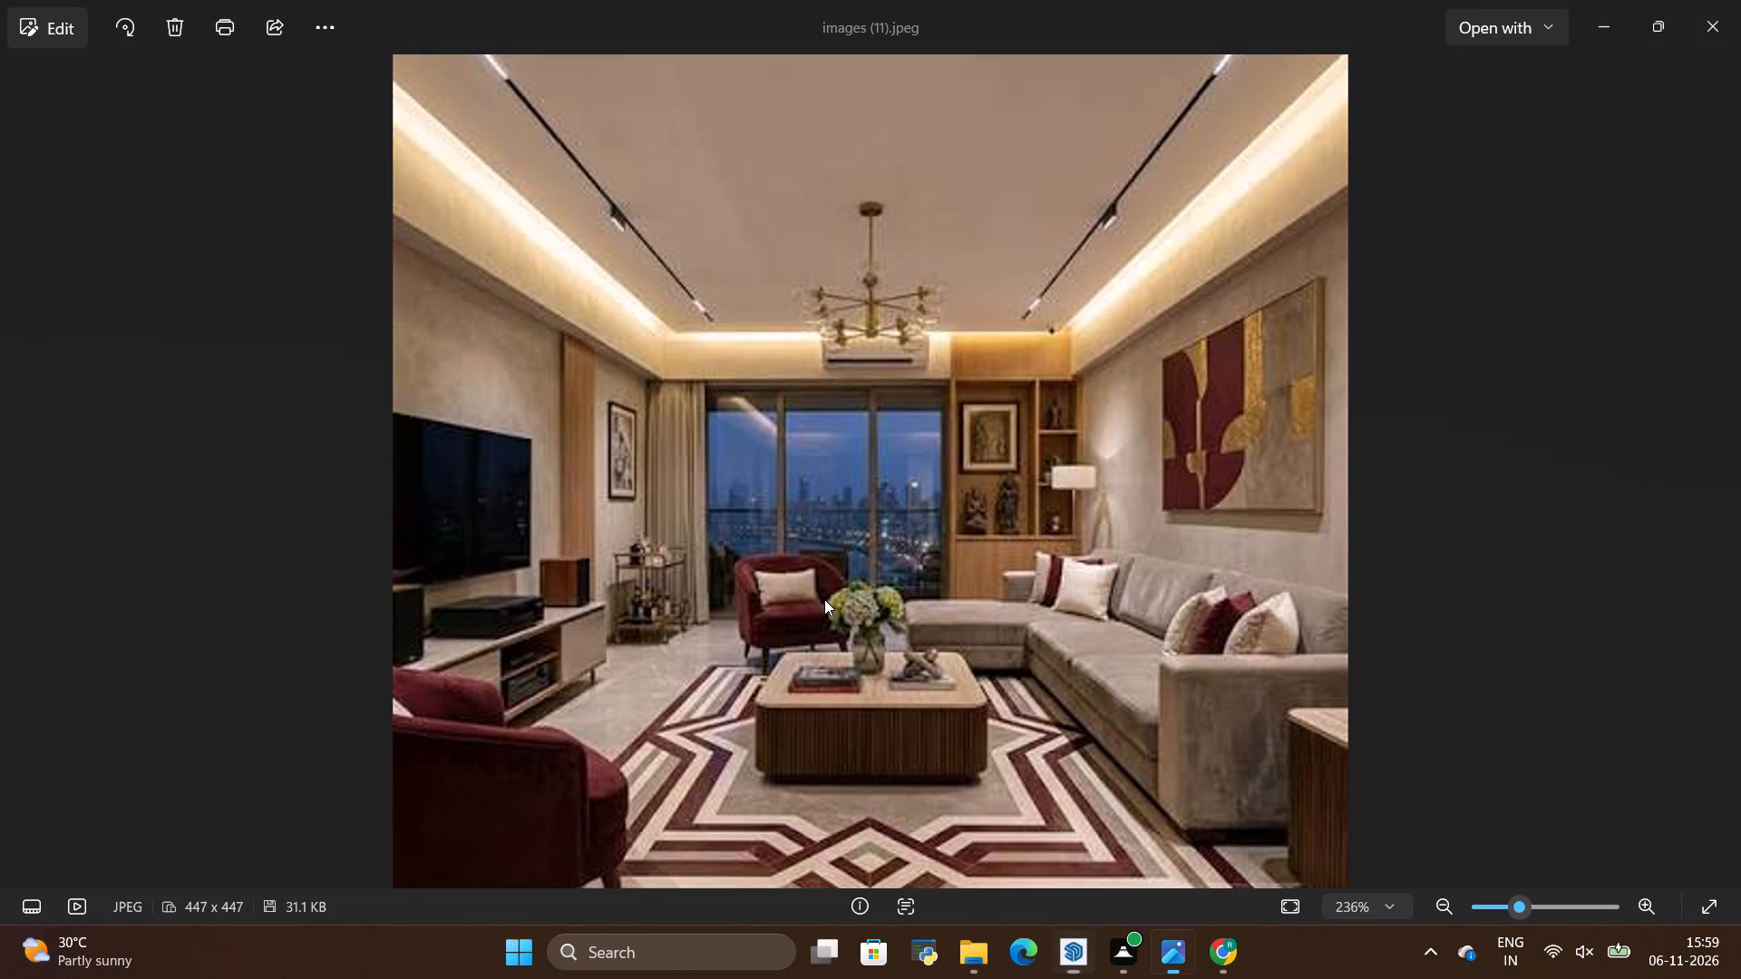
key("alt+Tab")
scroll(826, 599, "down", 3)
Push/Pull the merged shelving frame face out from the wall by 18".
scroll(820, 664, "up", 8)
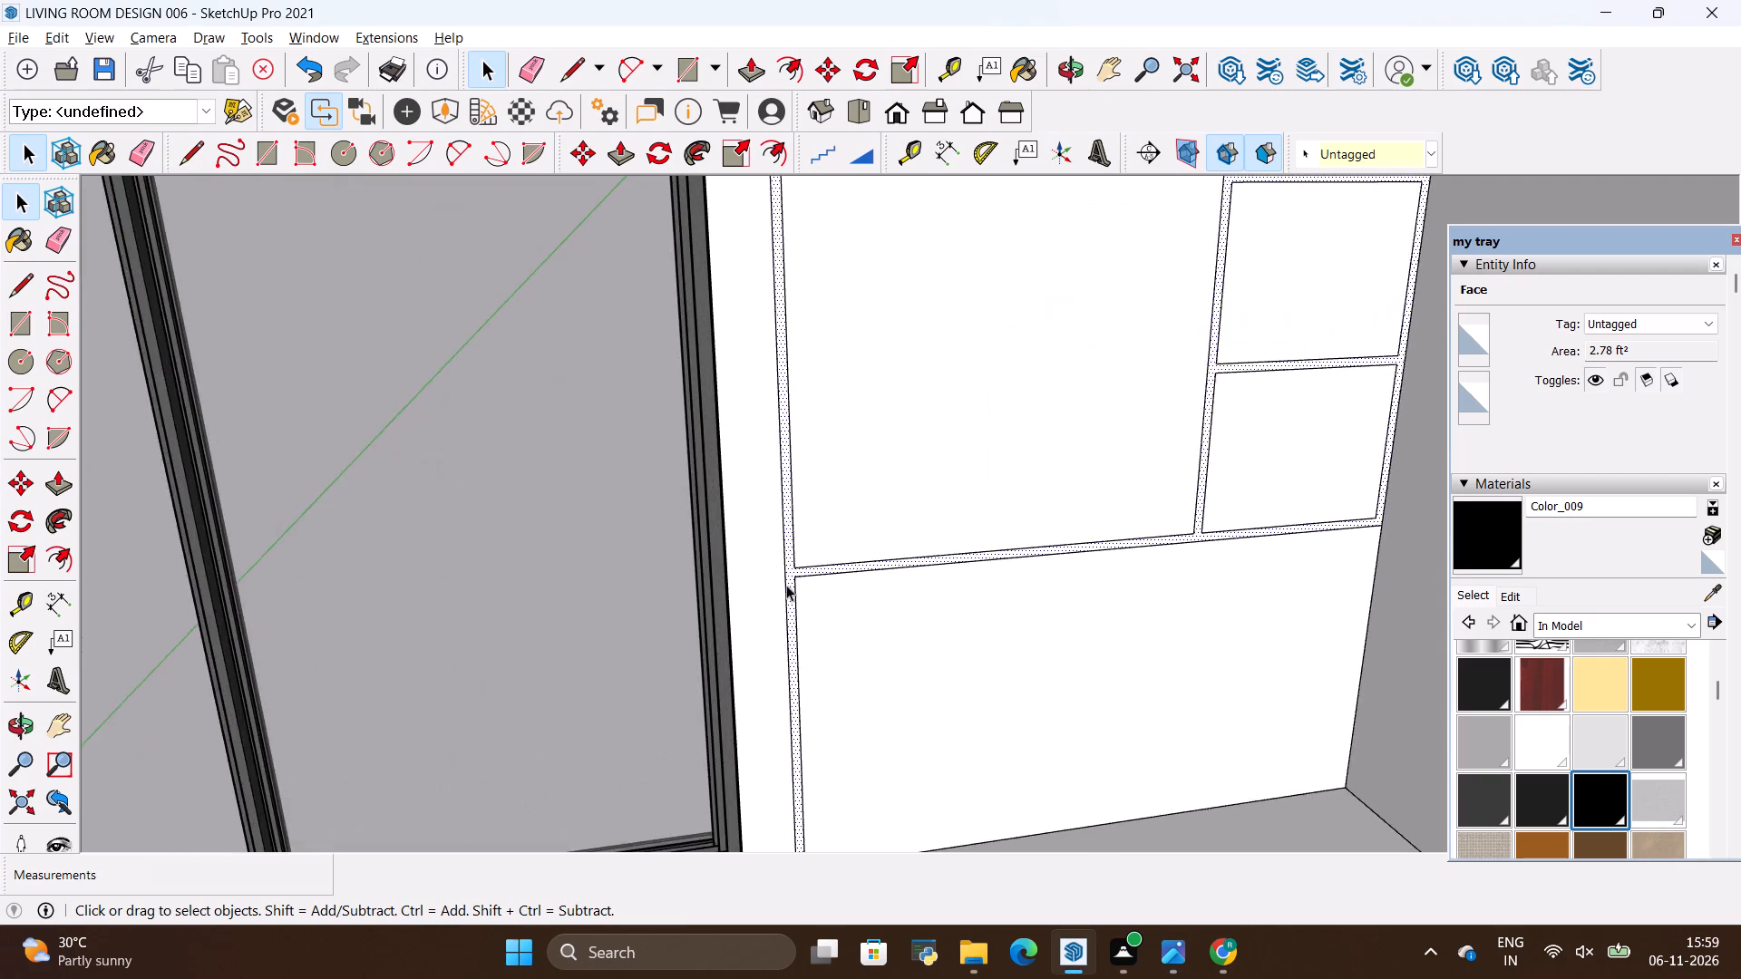
scroll(786, 585, "up", 4)
left_click(788, 587)
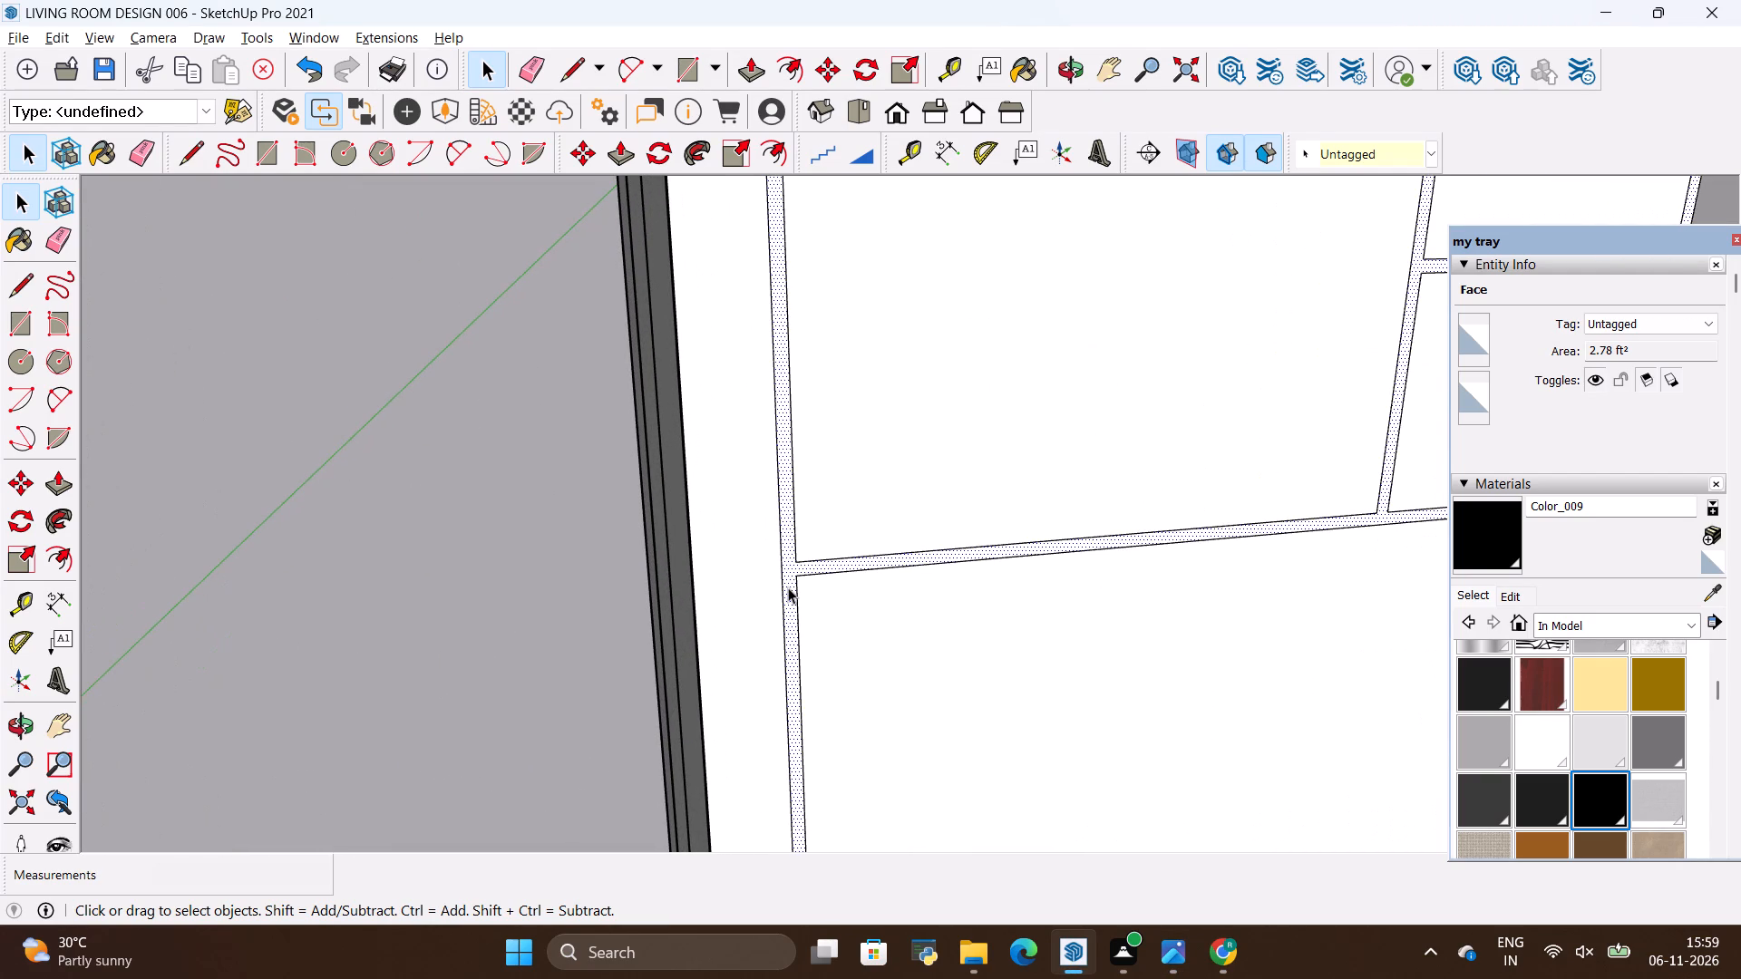
left_click(788, 587)
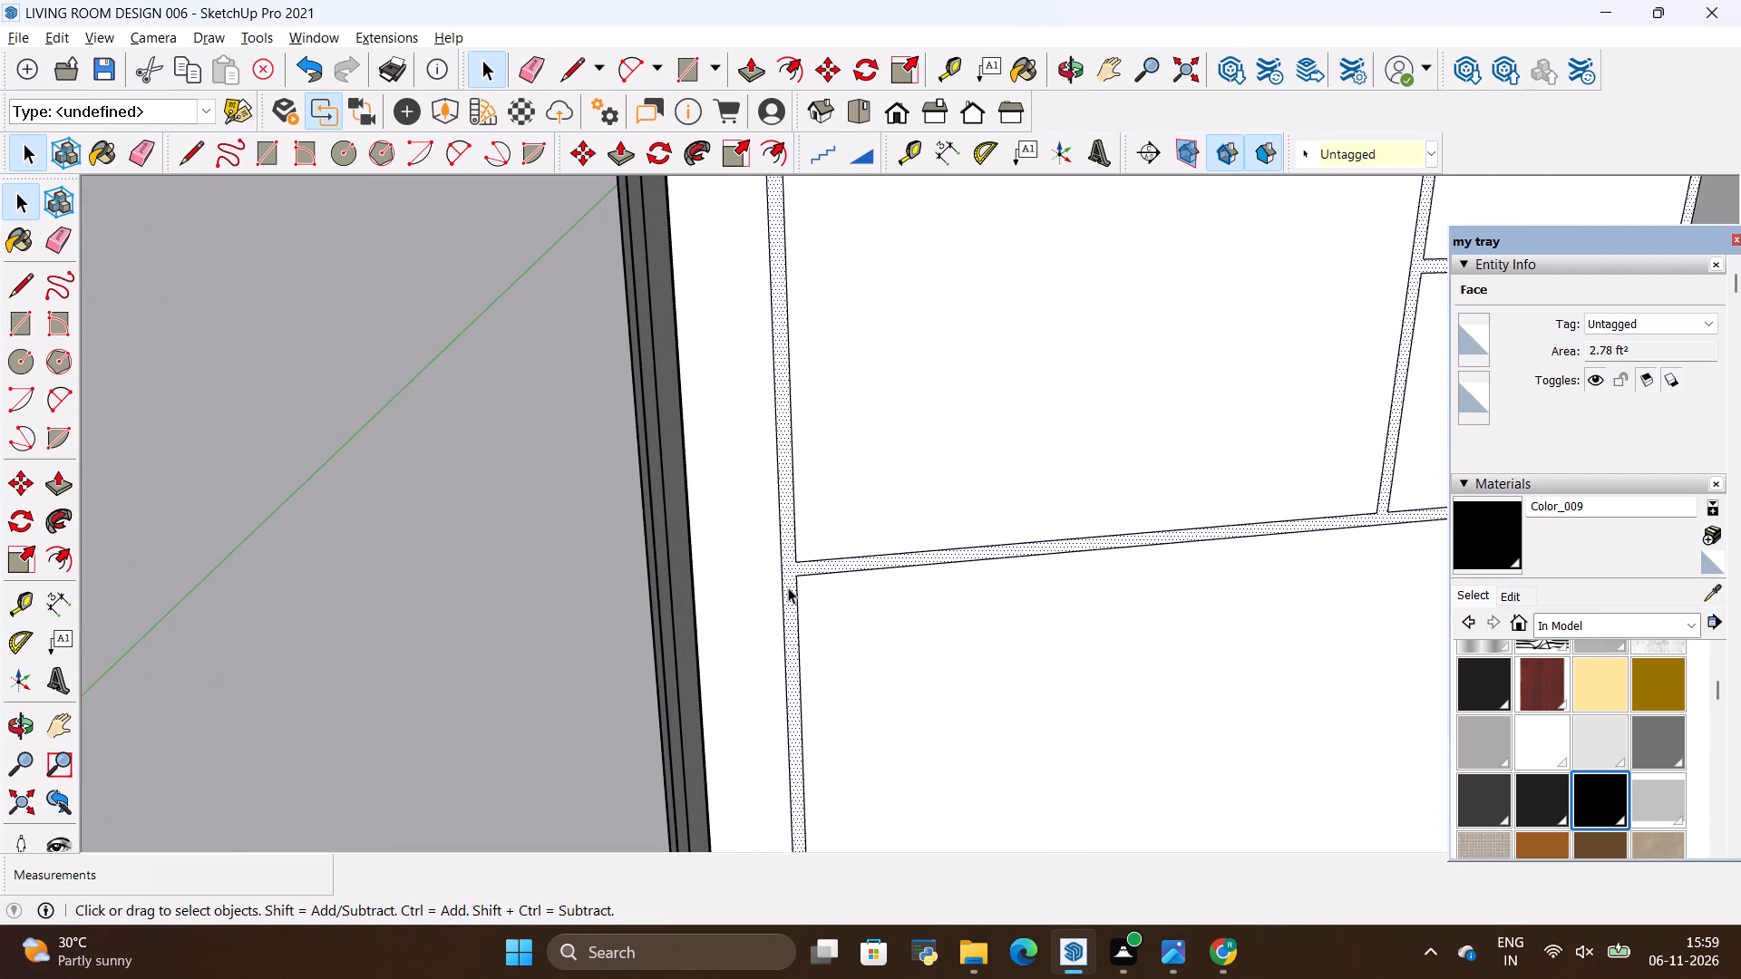
key("p")
left_click(788, 587)
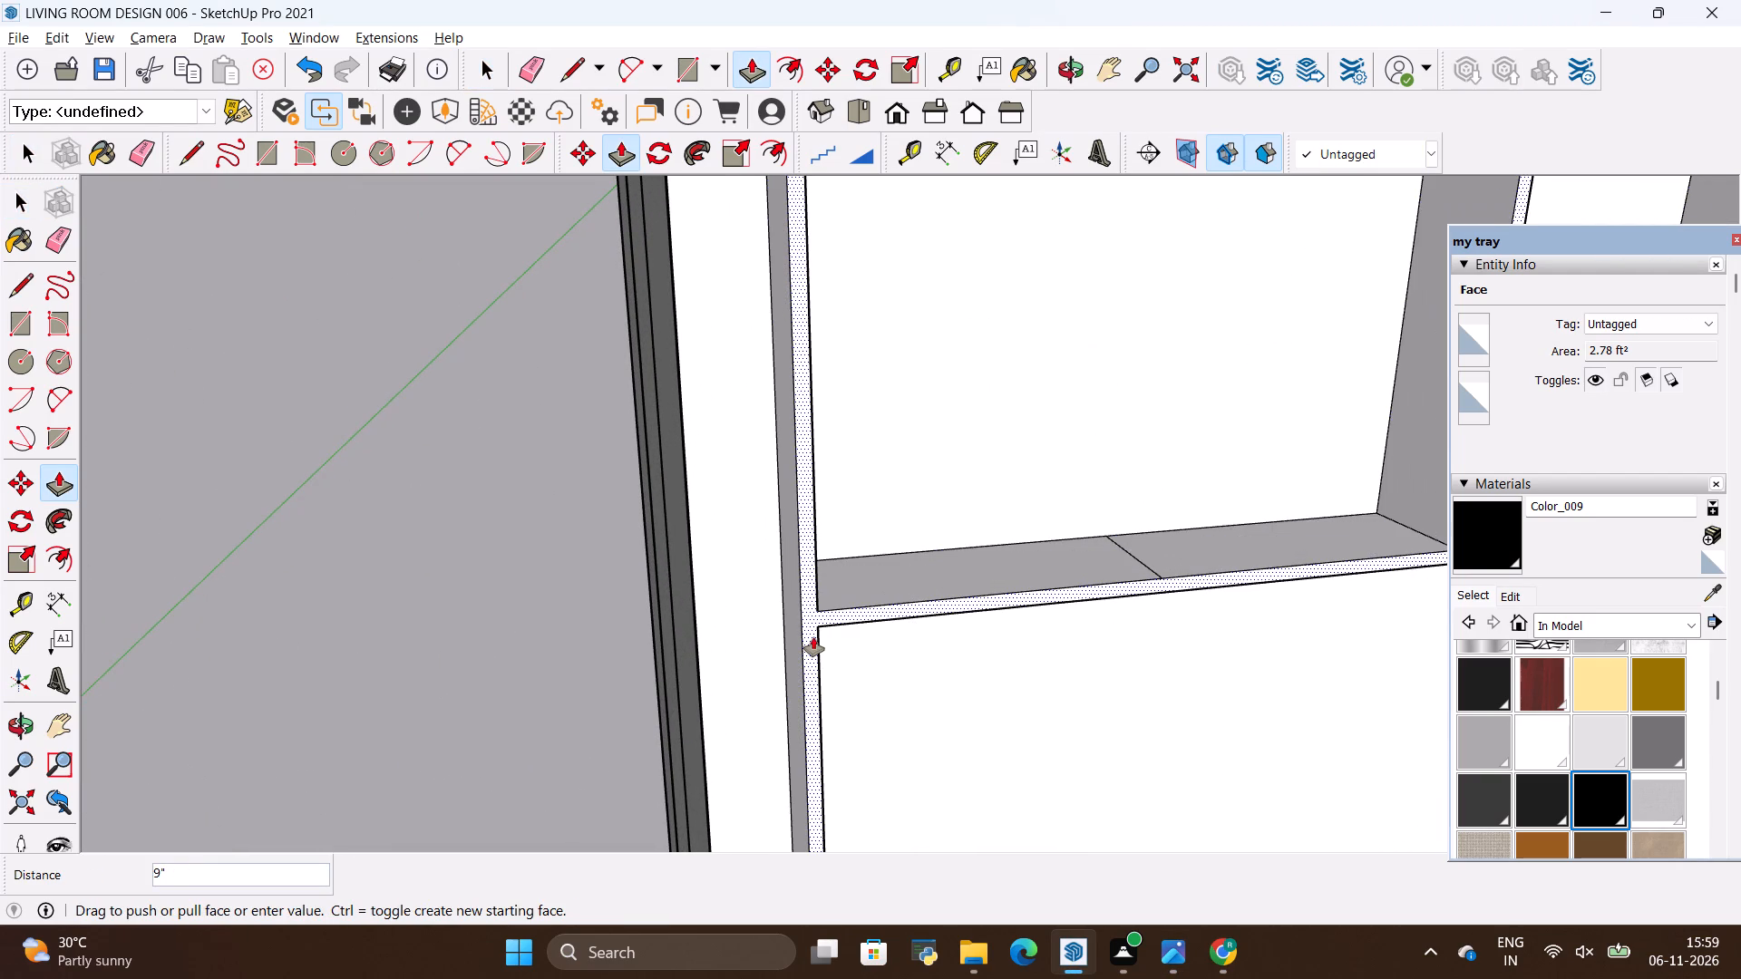
key("BackSpace")
type("18")
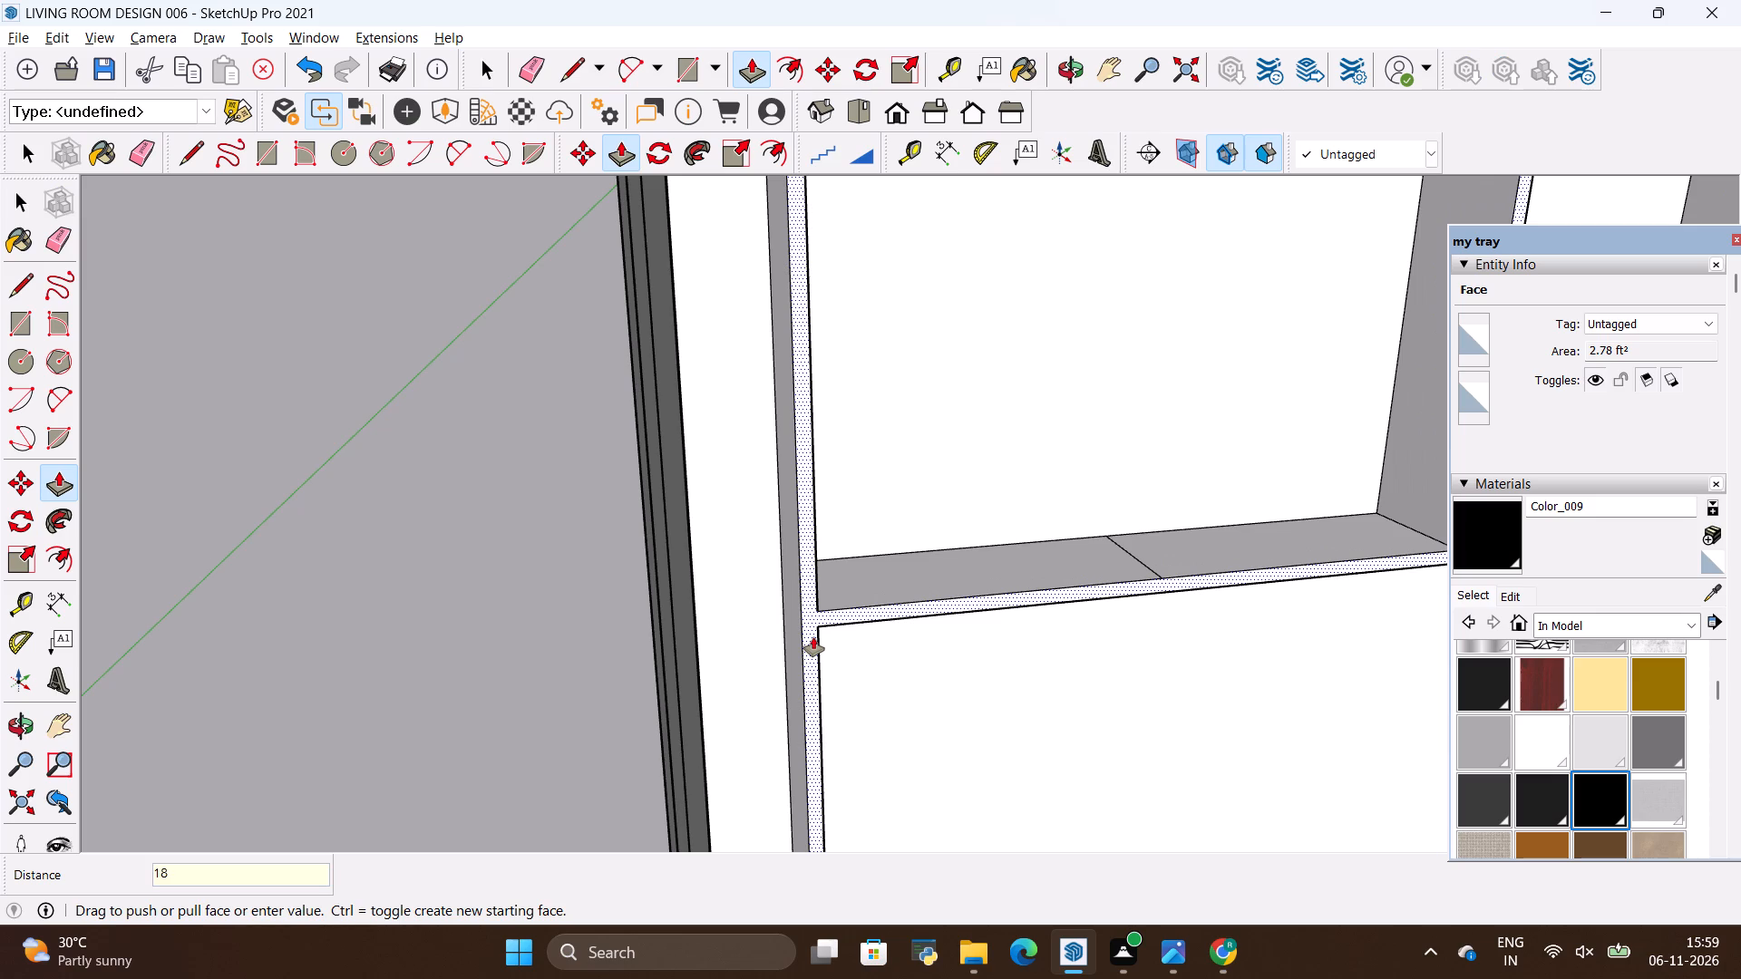
key("shift+quotedbl")
key("Return")
key("space")
key("space")
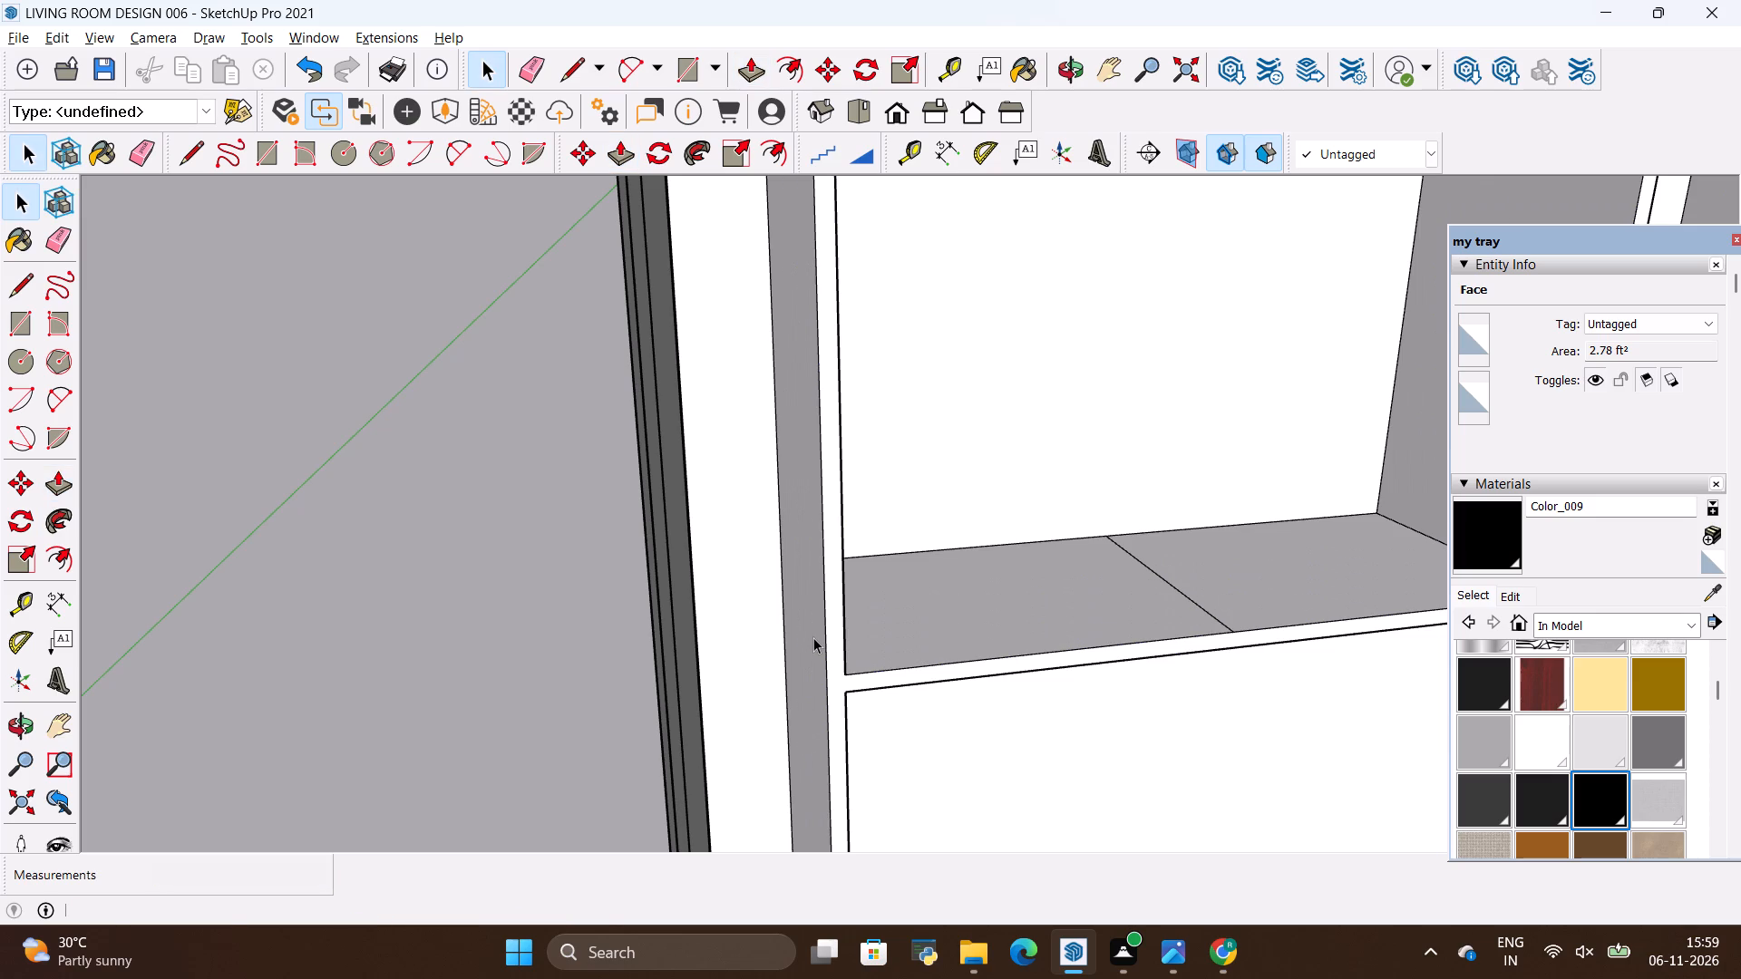
Erase the stray line across the bottom board of the large shelving compartment.
scroll(1058, 612, "down", 4)
key("e")
left_click_drag(1134, 571, 1088, 596)
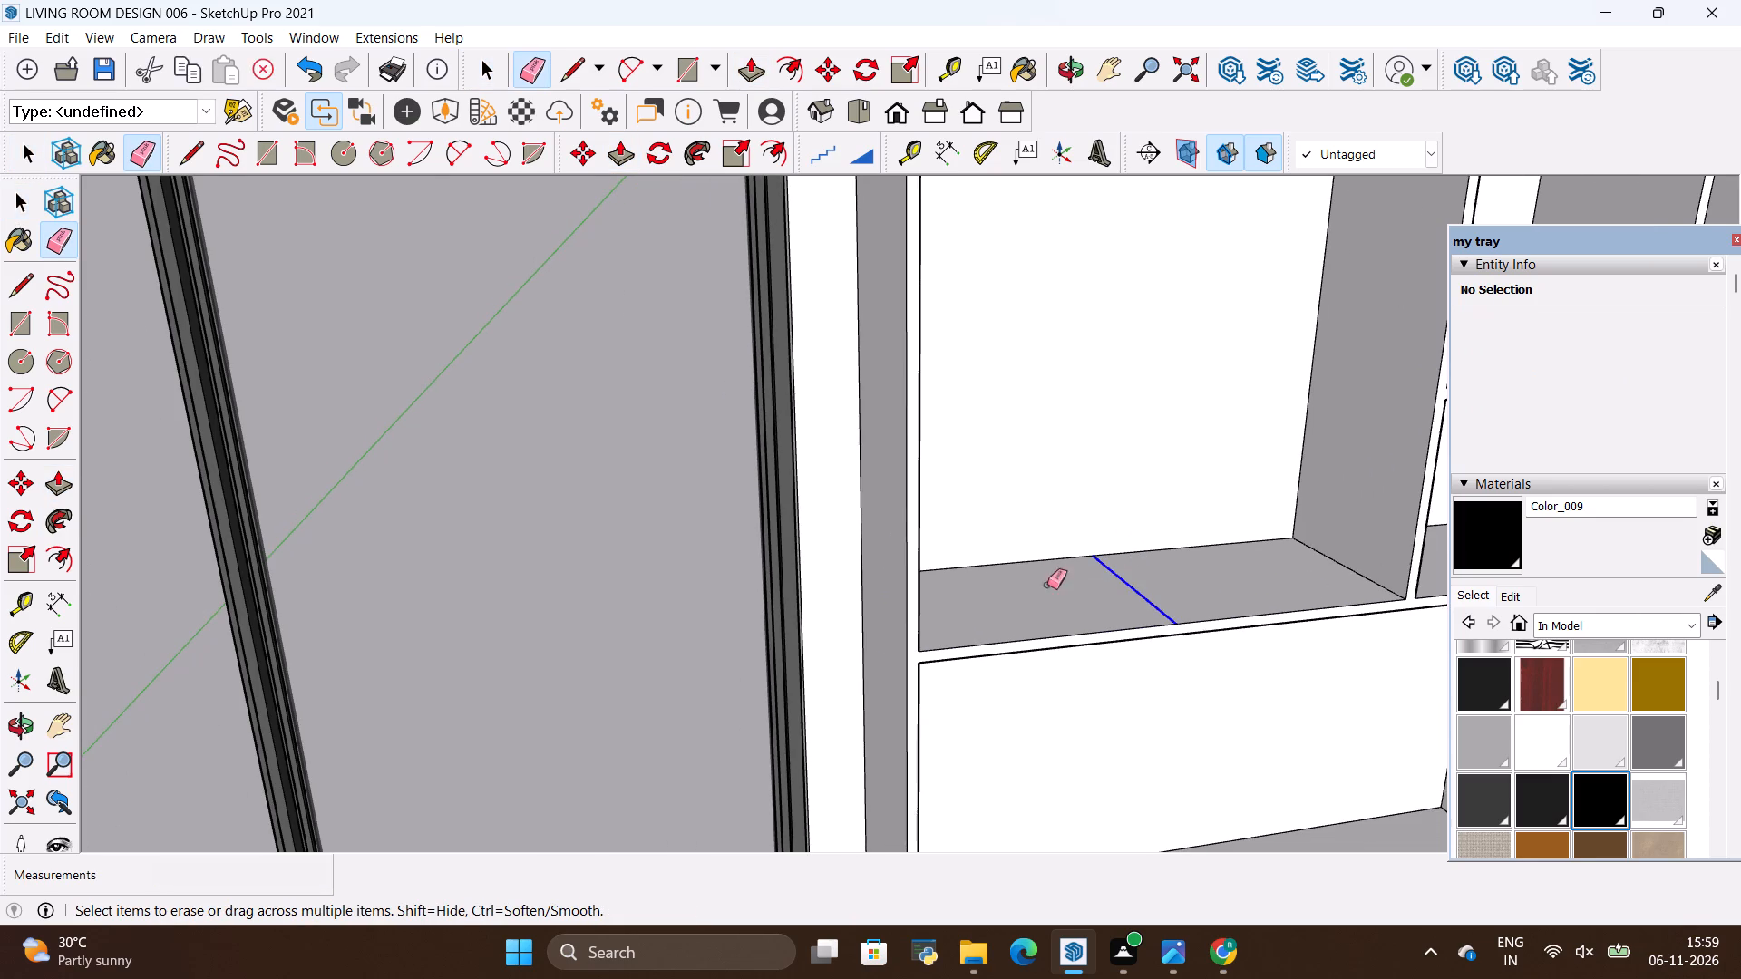
Inspect the extruded shelving unit and examine the lower cabinet area in the reference photo.
scroll(823, 468, "down", 10)
scroll(1148, 431, "up", 4)
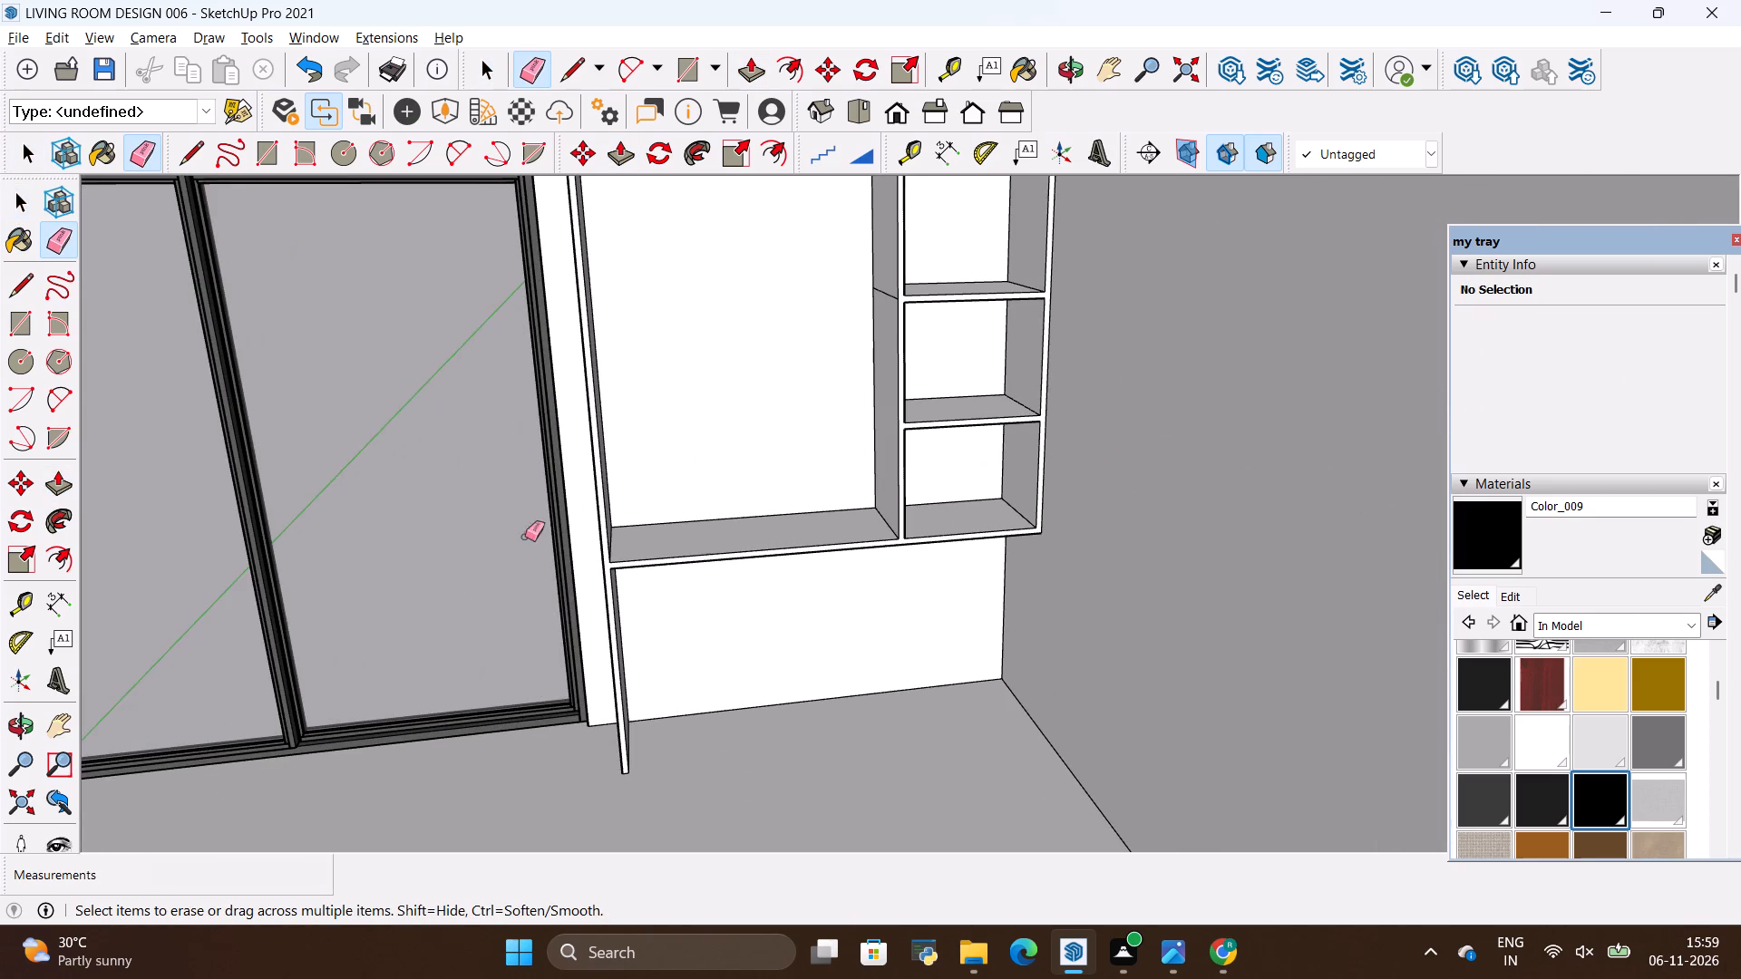
scroll(506, 717, "up", 5)
scroll(590, 725, "up", 6)
scroll(1123, 630, "down", 12)
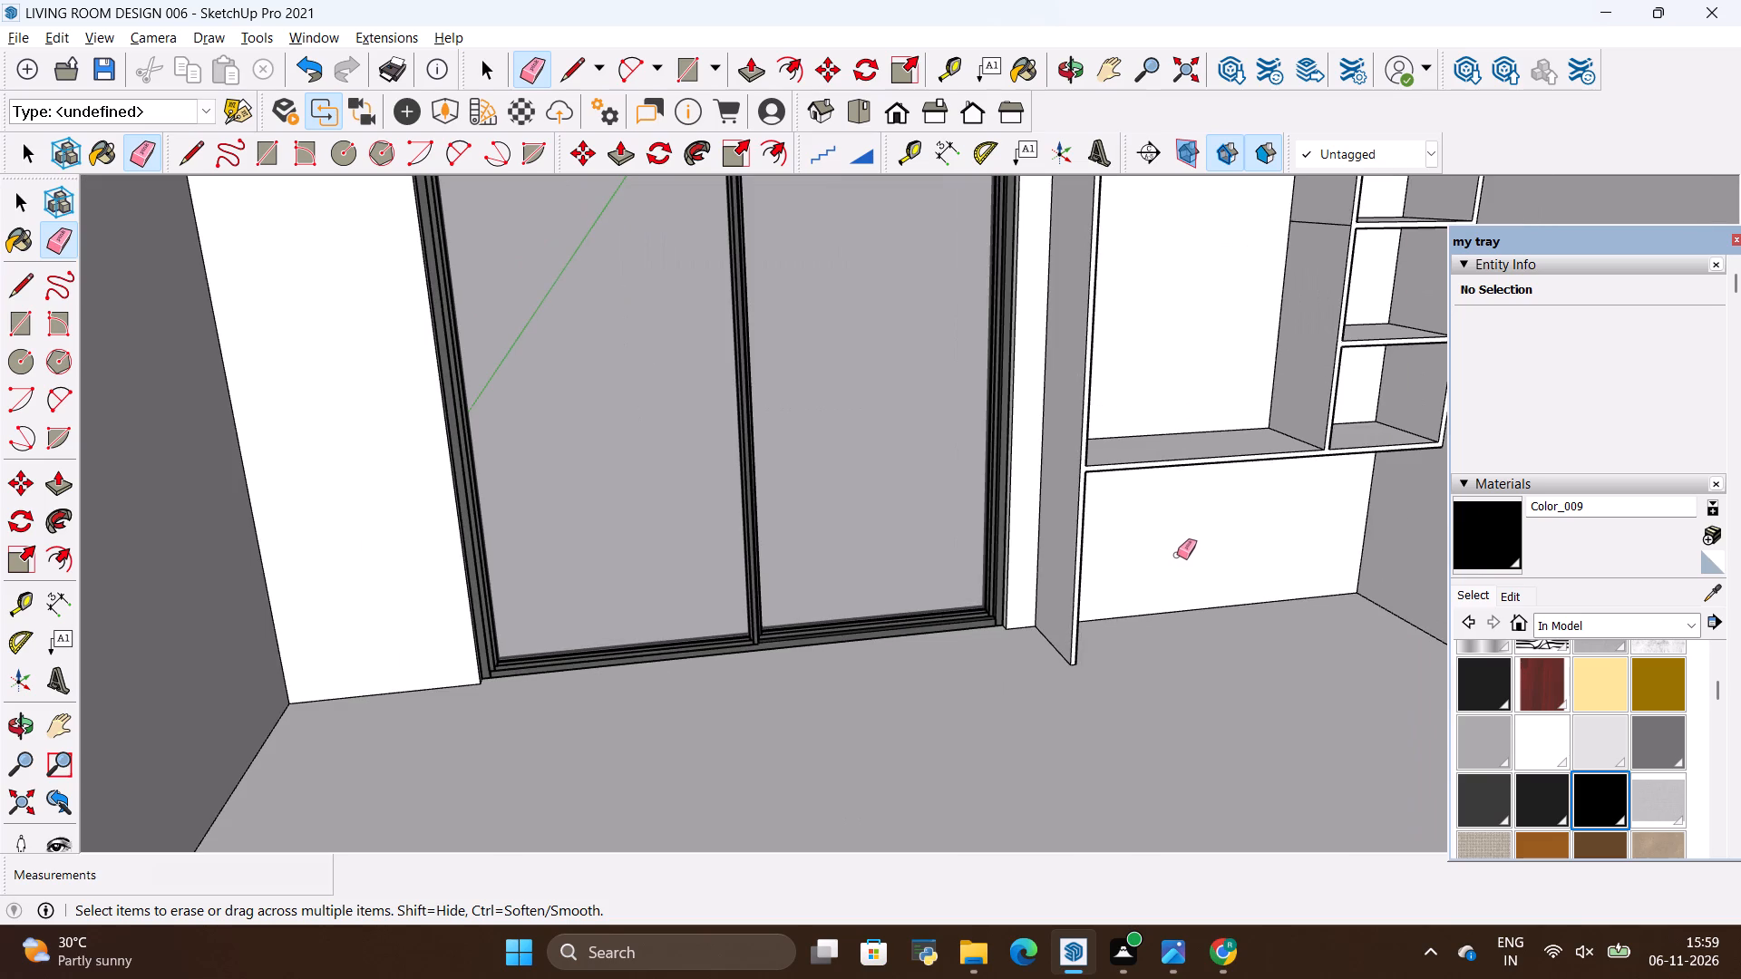
scroll(786, 768, "down", 12)
scroll(1138, 627, "up", 5)
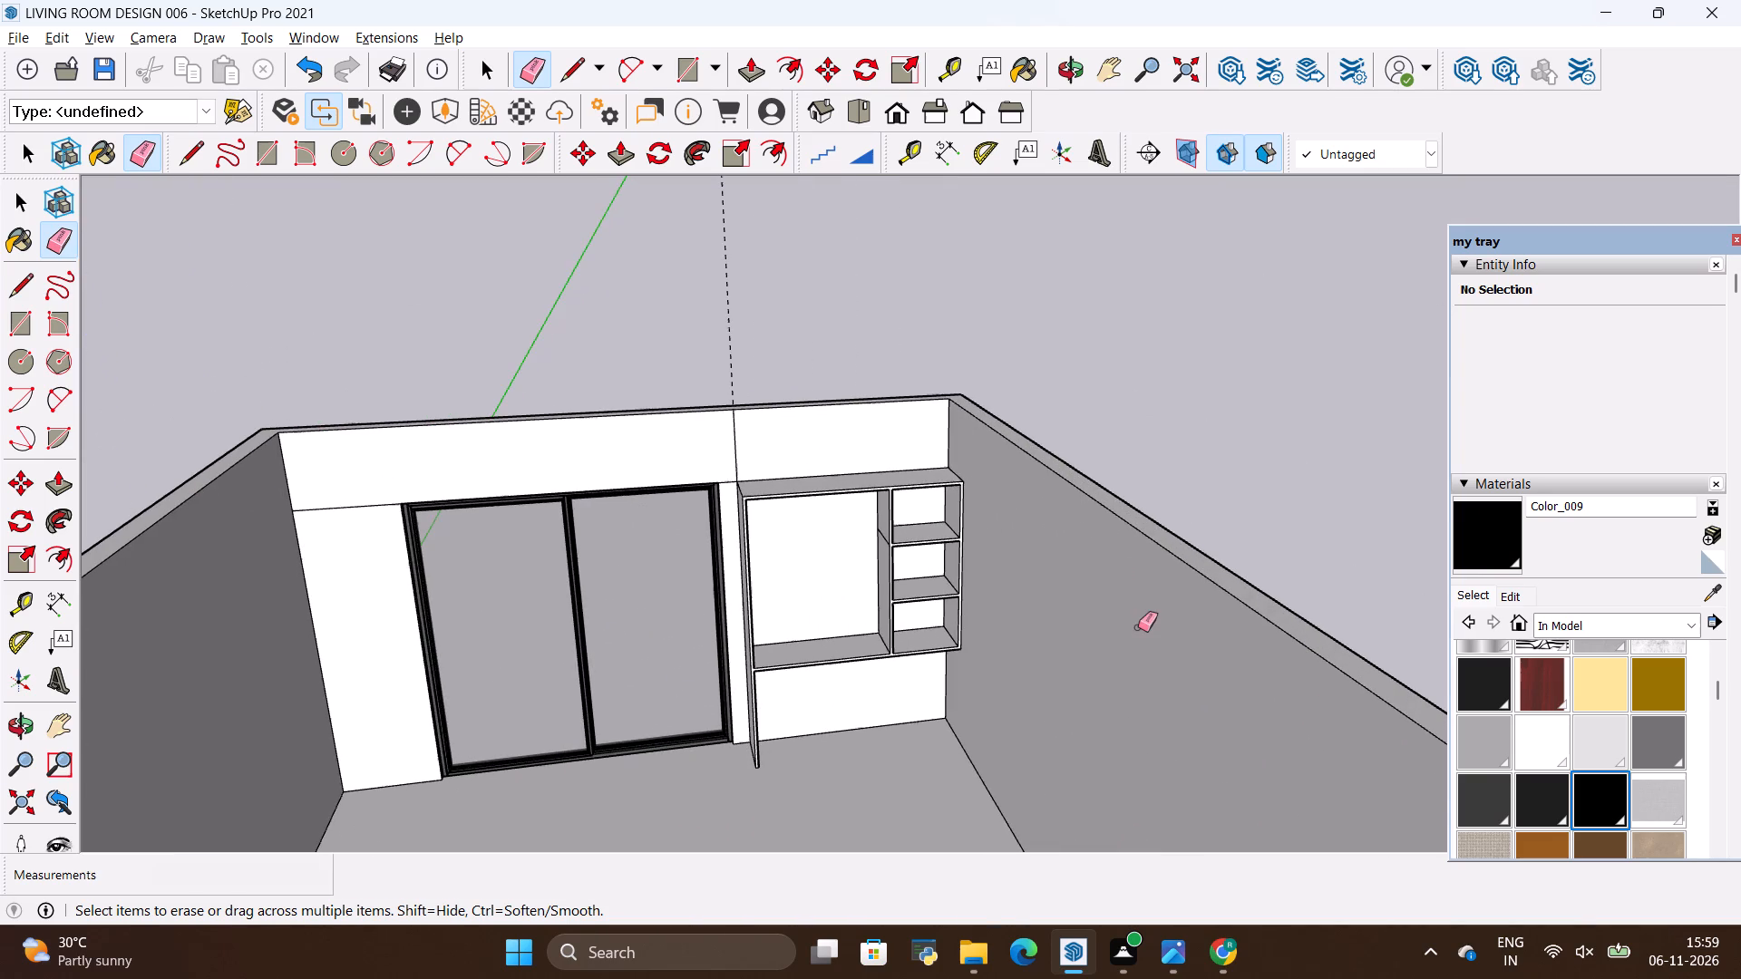
key("alt+Tab")
key("alt+Tab")
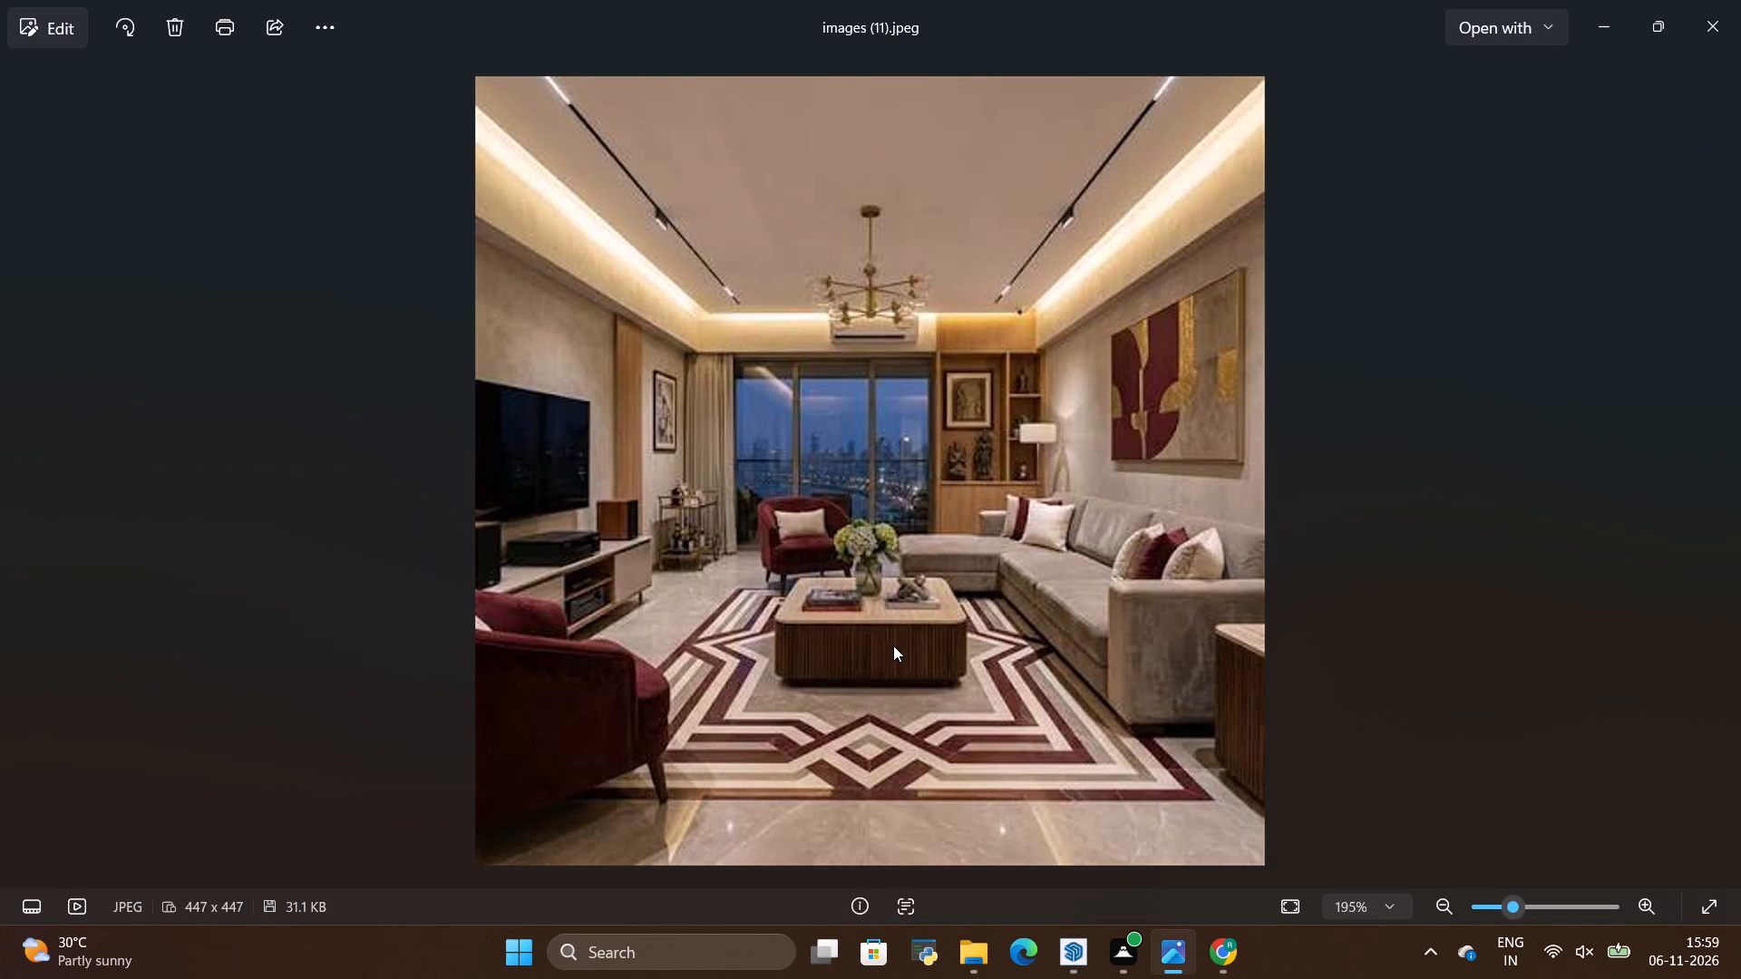
key("alt+Tab")
scroll(863, 639, "up", 6)
scroll(1065, 417, "up", 5)
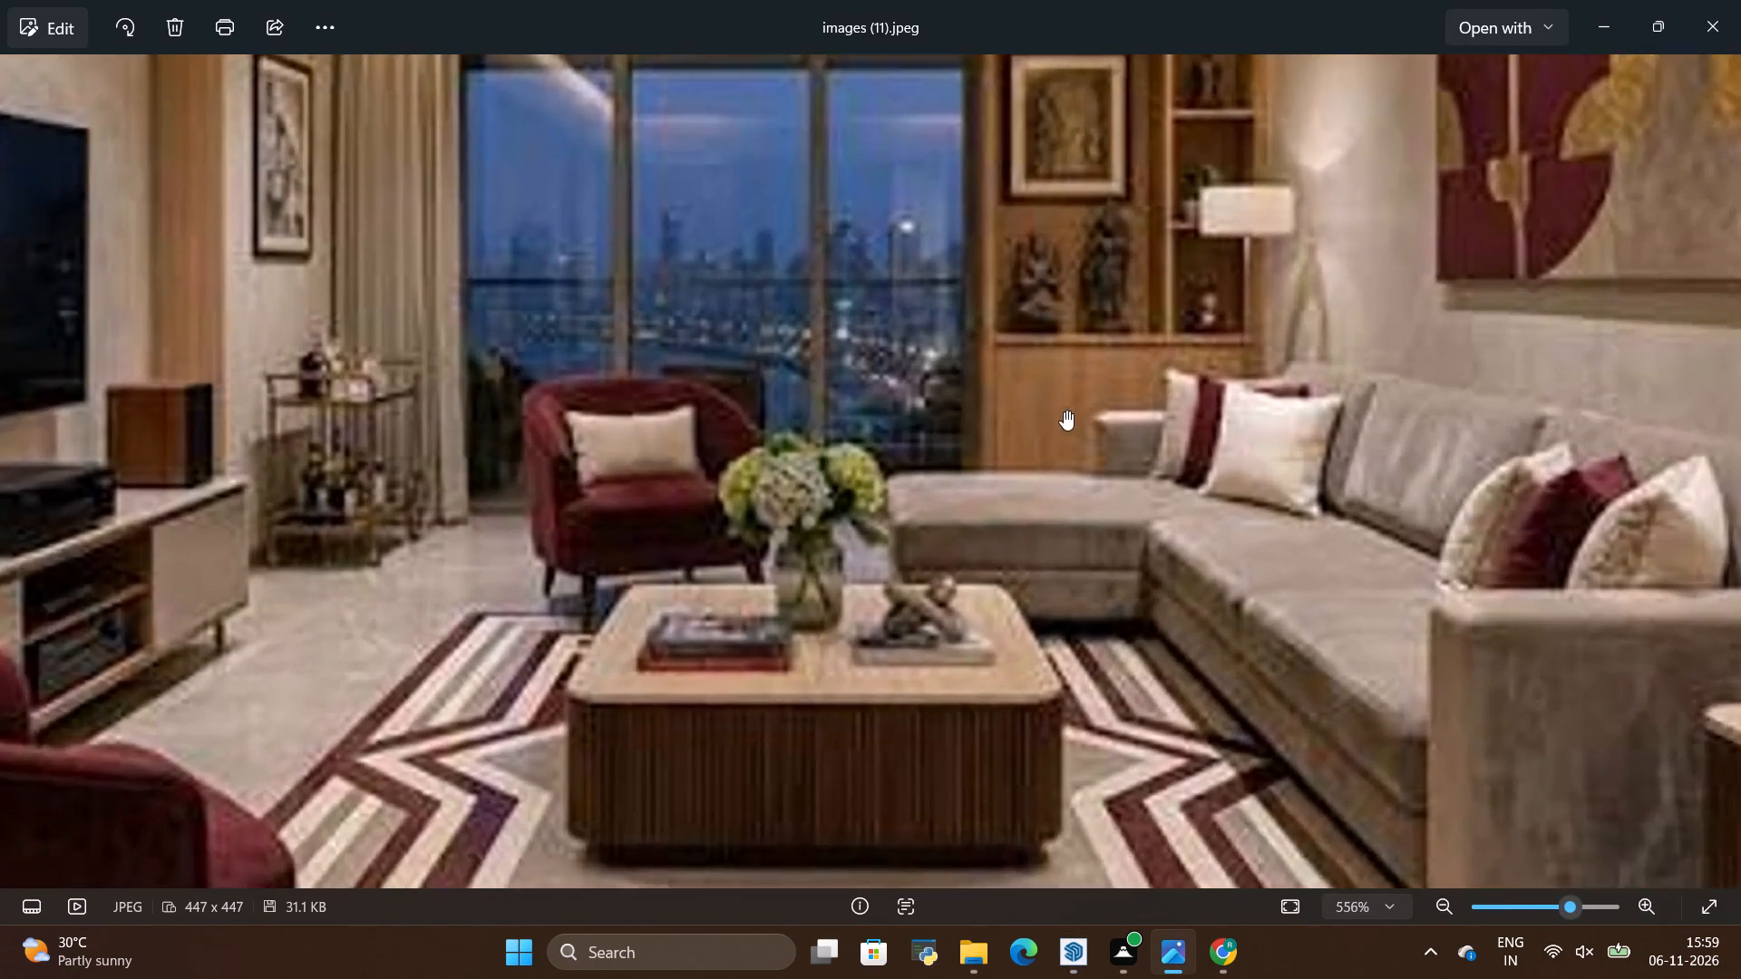
Back in SketchUp, Push/Pull the wall face below the shelves outward, flush with the shelving frame's front edge, to form the lower cabinet.
scroll(958, 571, "down", 5)
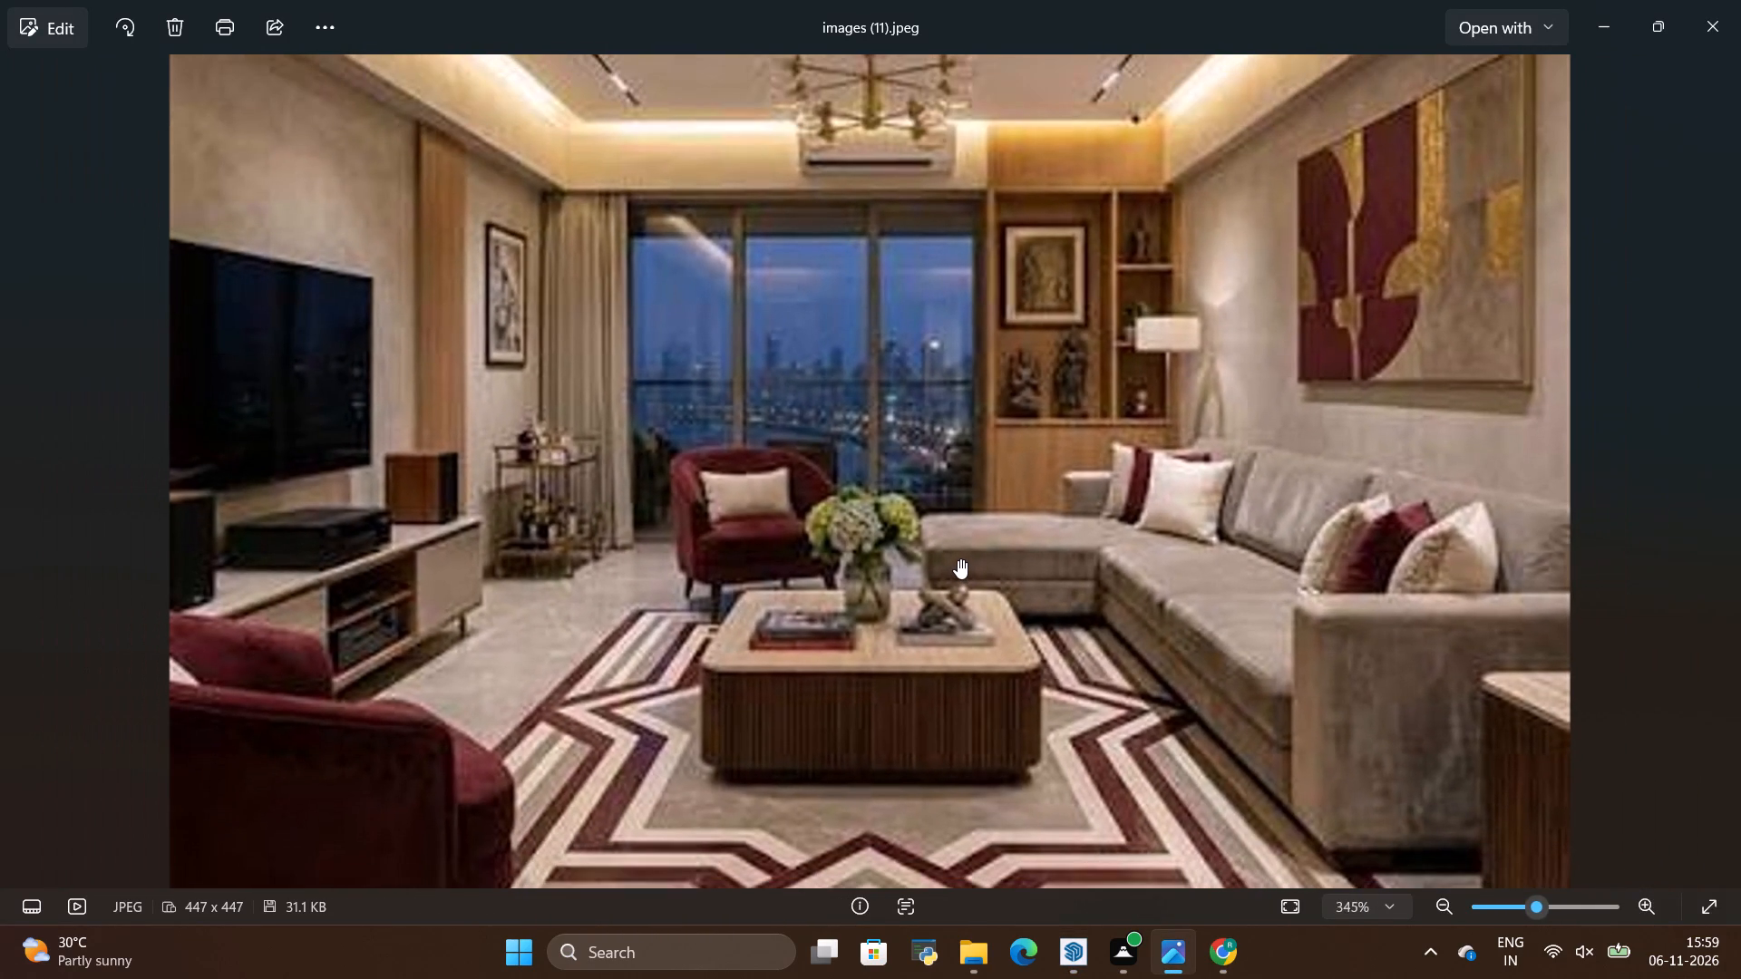
key("alt+Tab")
scroll(775, 547, "down", 4)
scroll(761, 690, "up", 6)
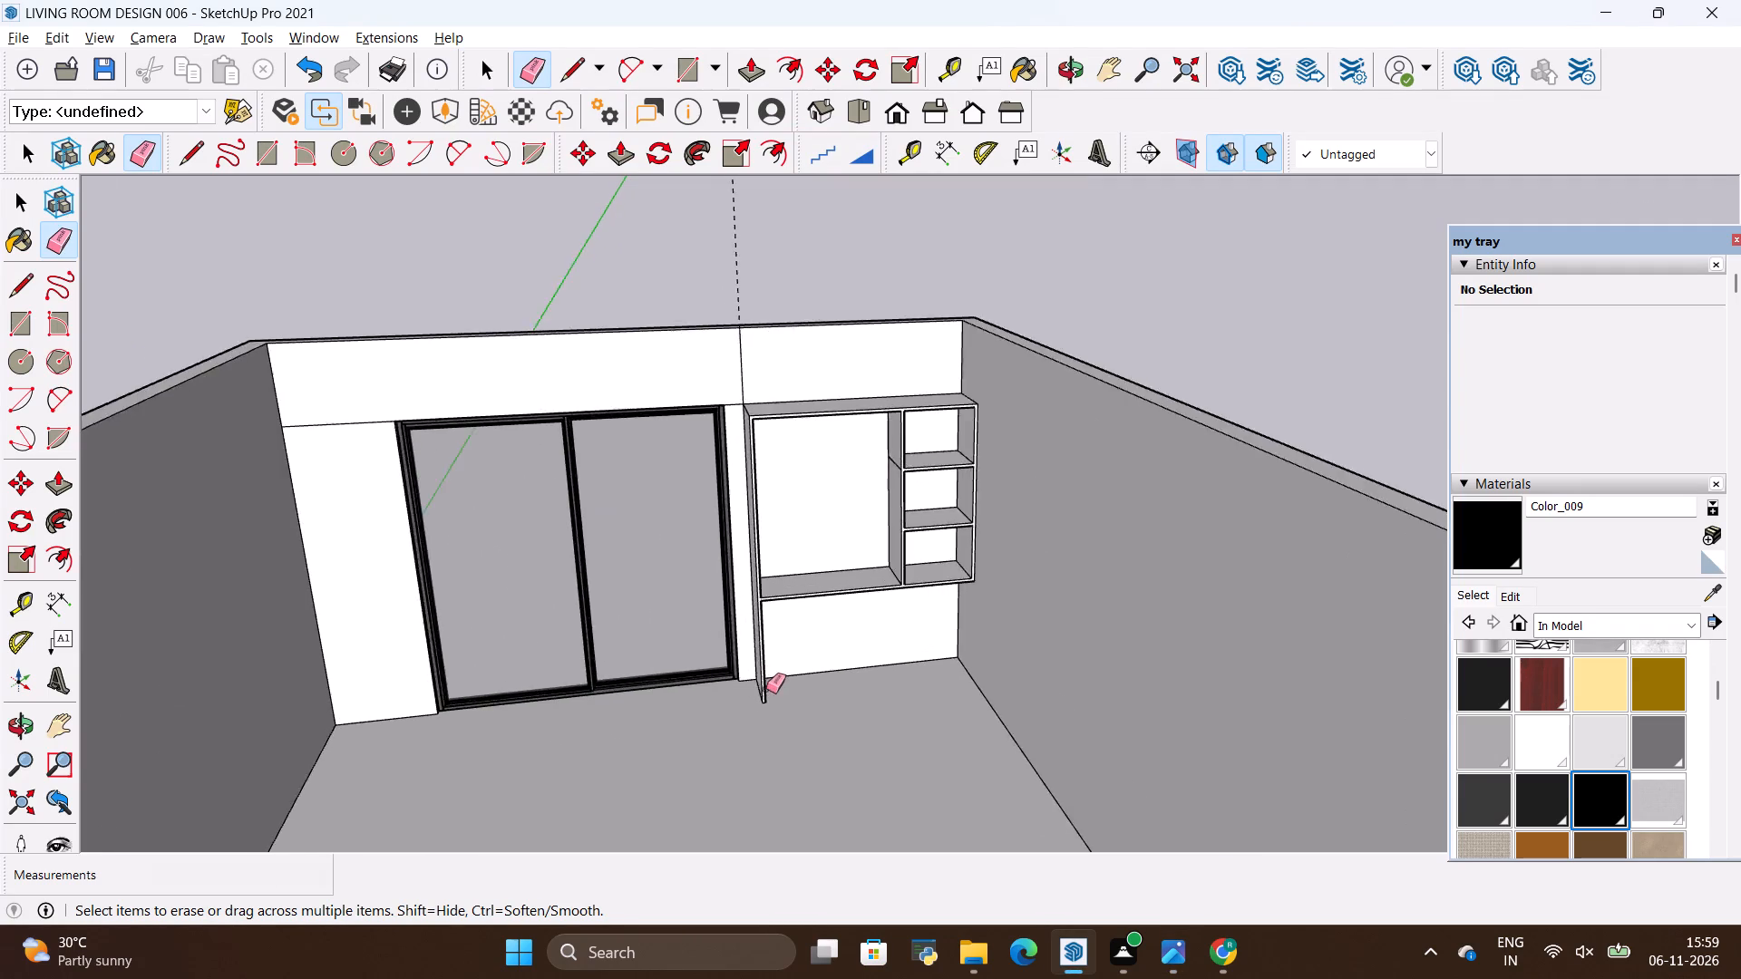
scroll(766, 689, "up", 7)
key("space")
left_click(816, 625)
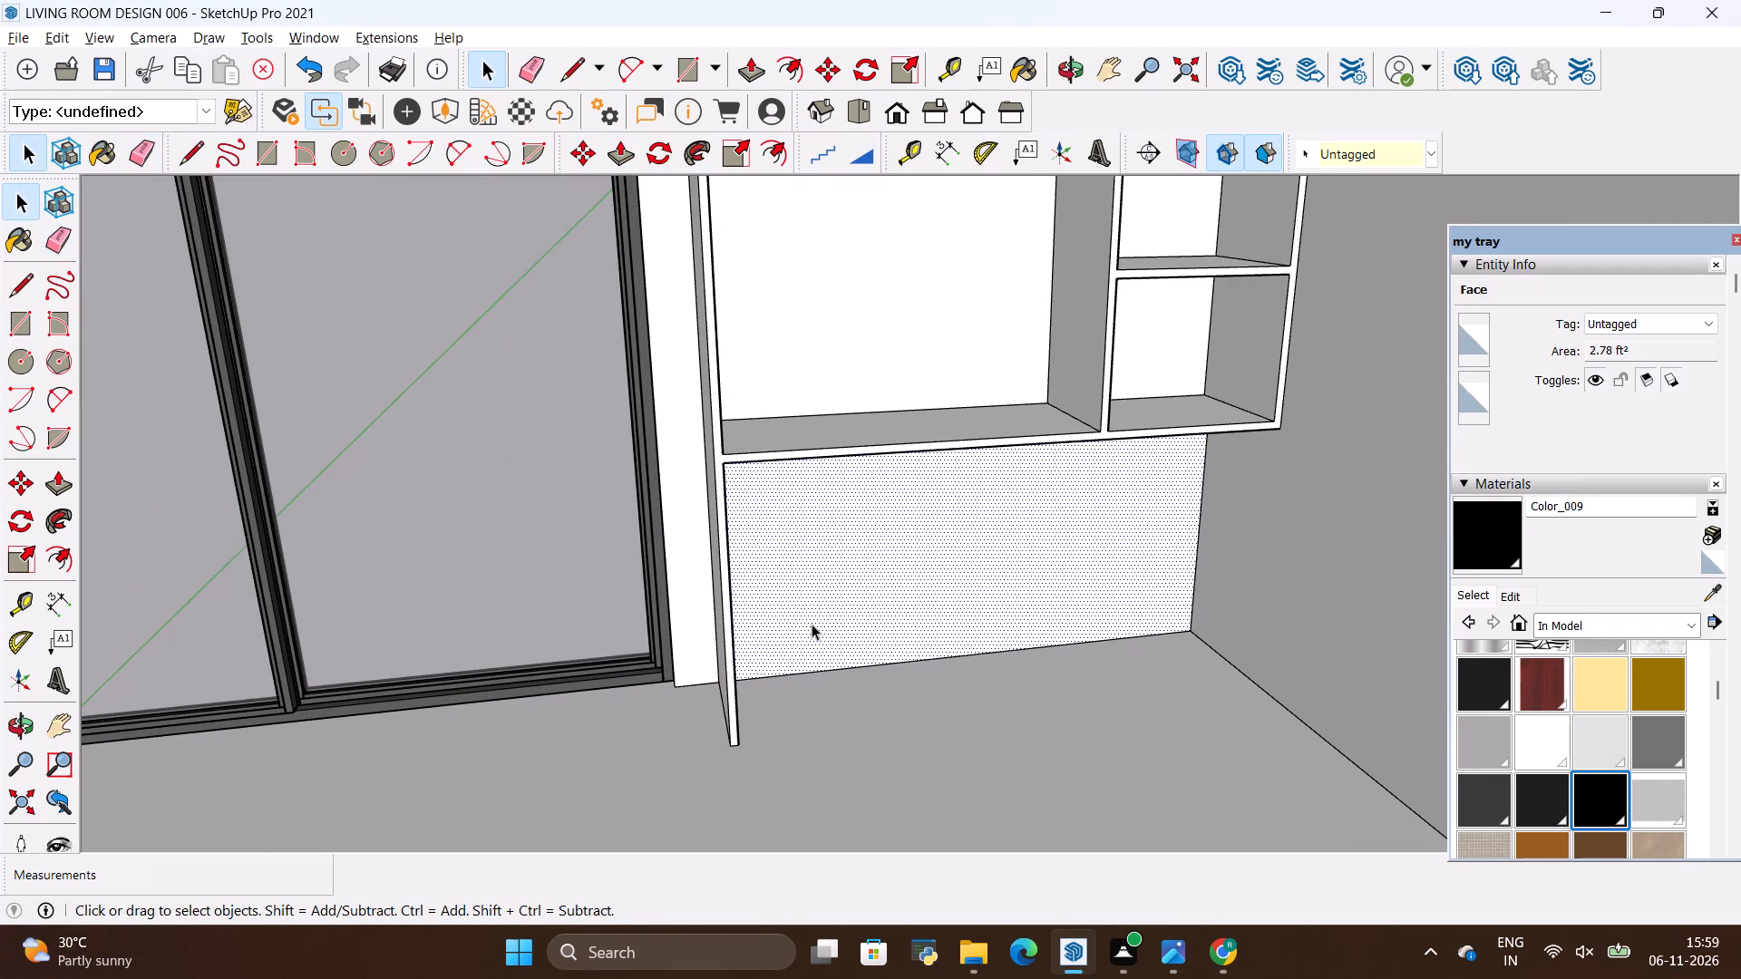
key("p")
left_click(812, 624)
left_click(736, 686)
key("space")
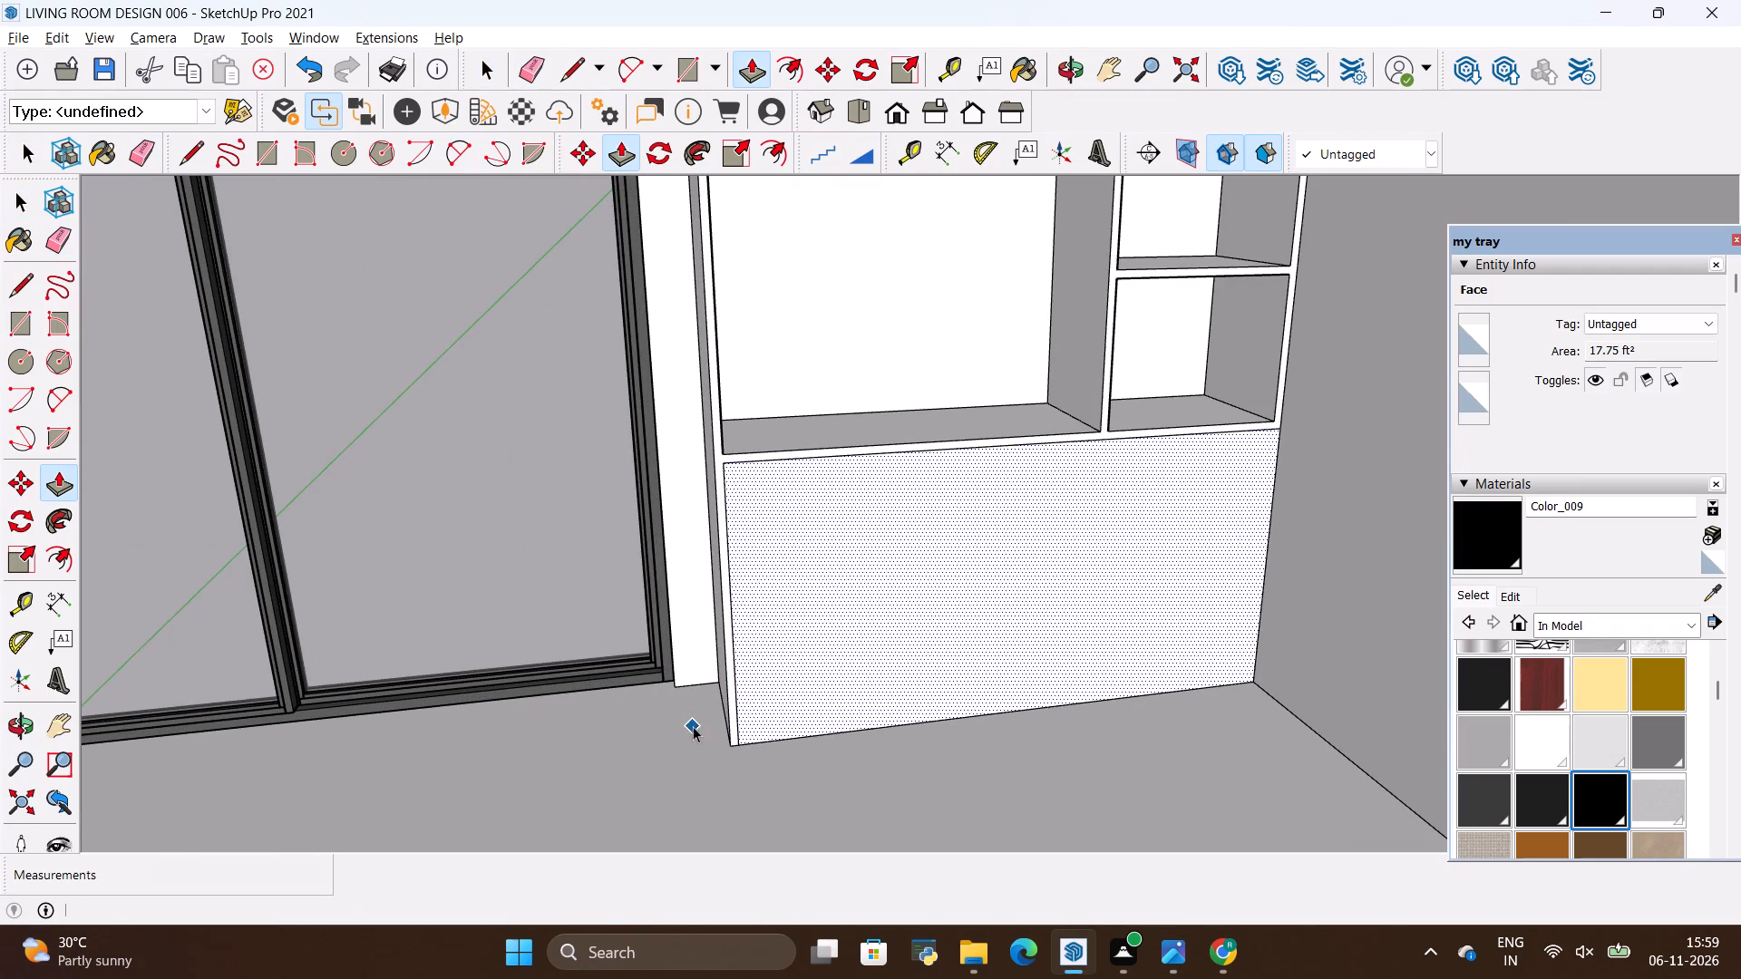
left_click(695, 728)
Inspect the shelving unit and its lower cabinet beside the sliding door from different angles within the room.
scroll(909, 712, "down", 5)
scroll(994, 705, "down", 5)
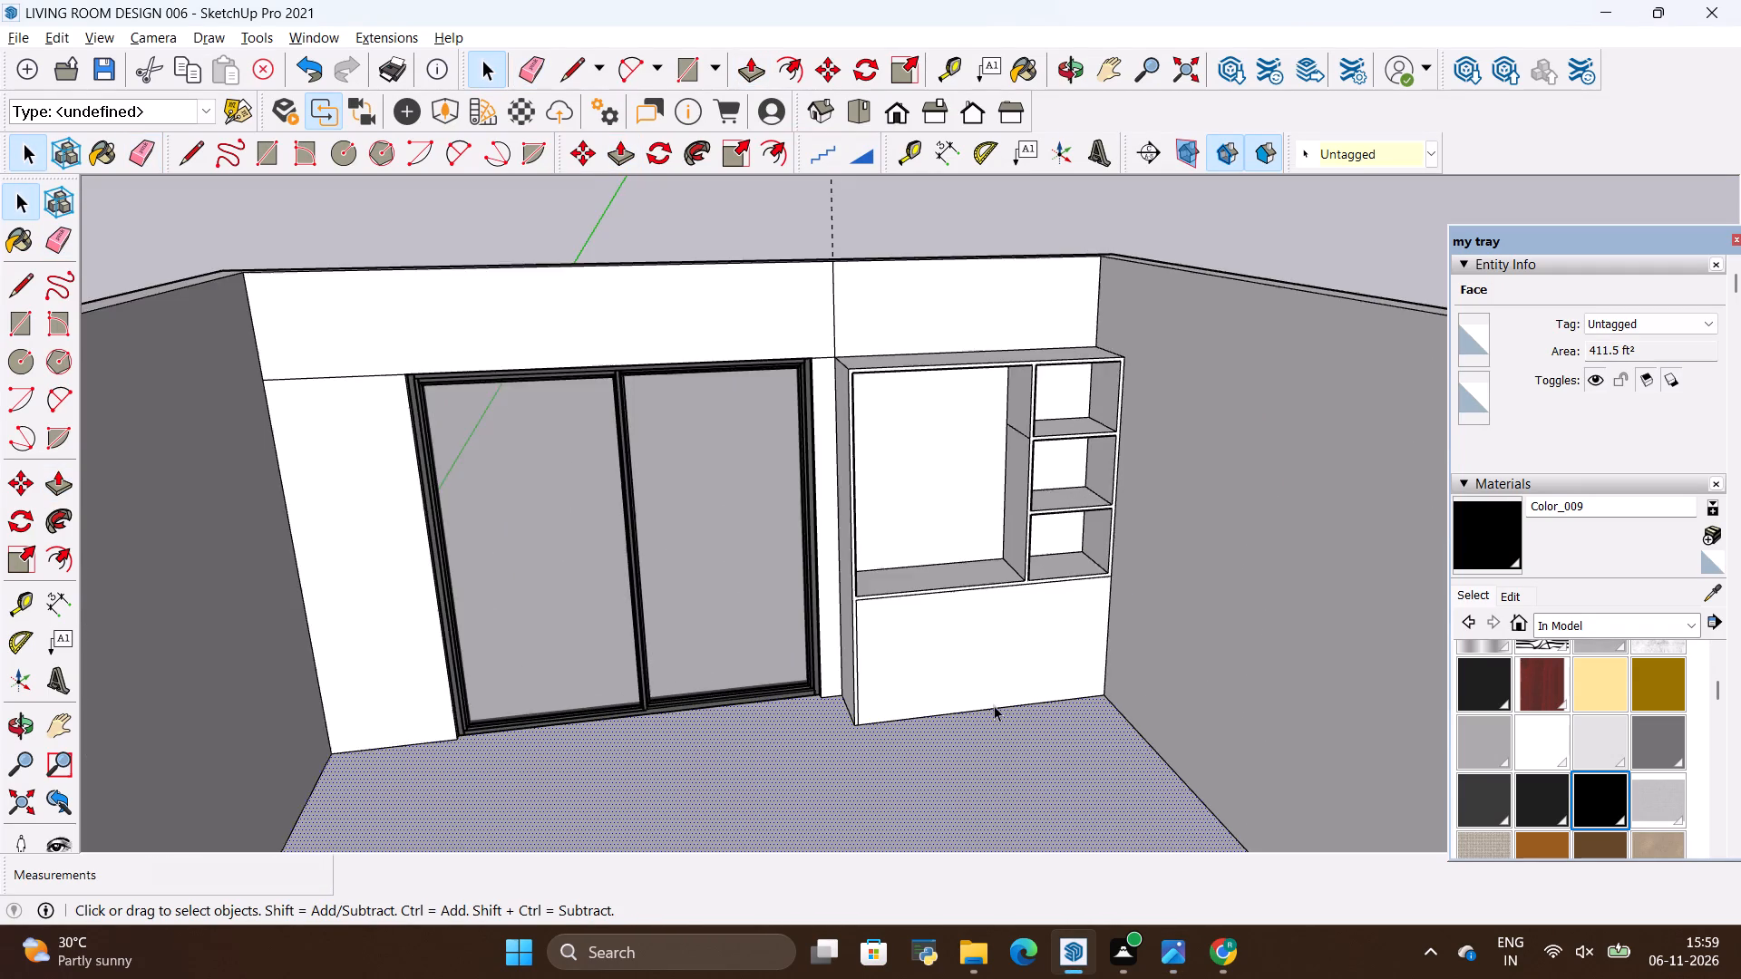
scroll(642, 574, "down", 5)
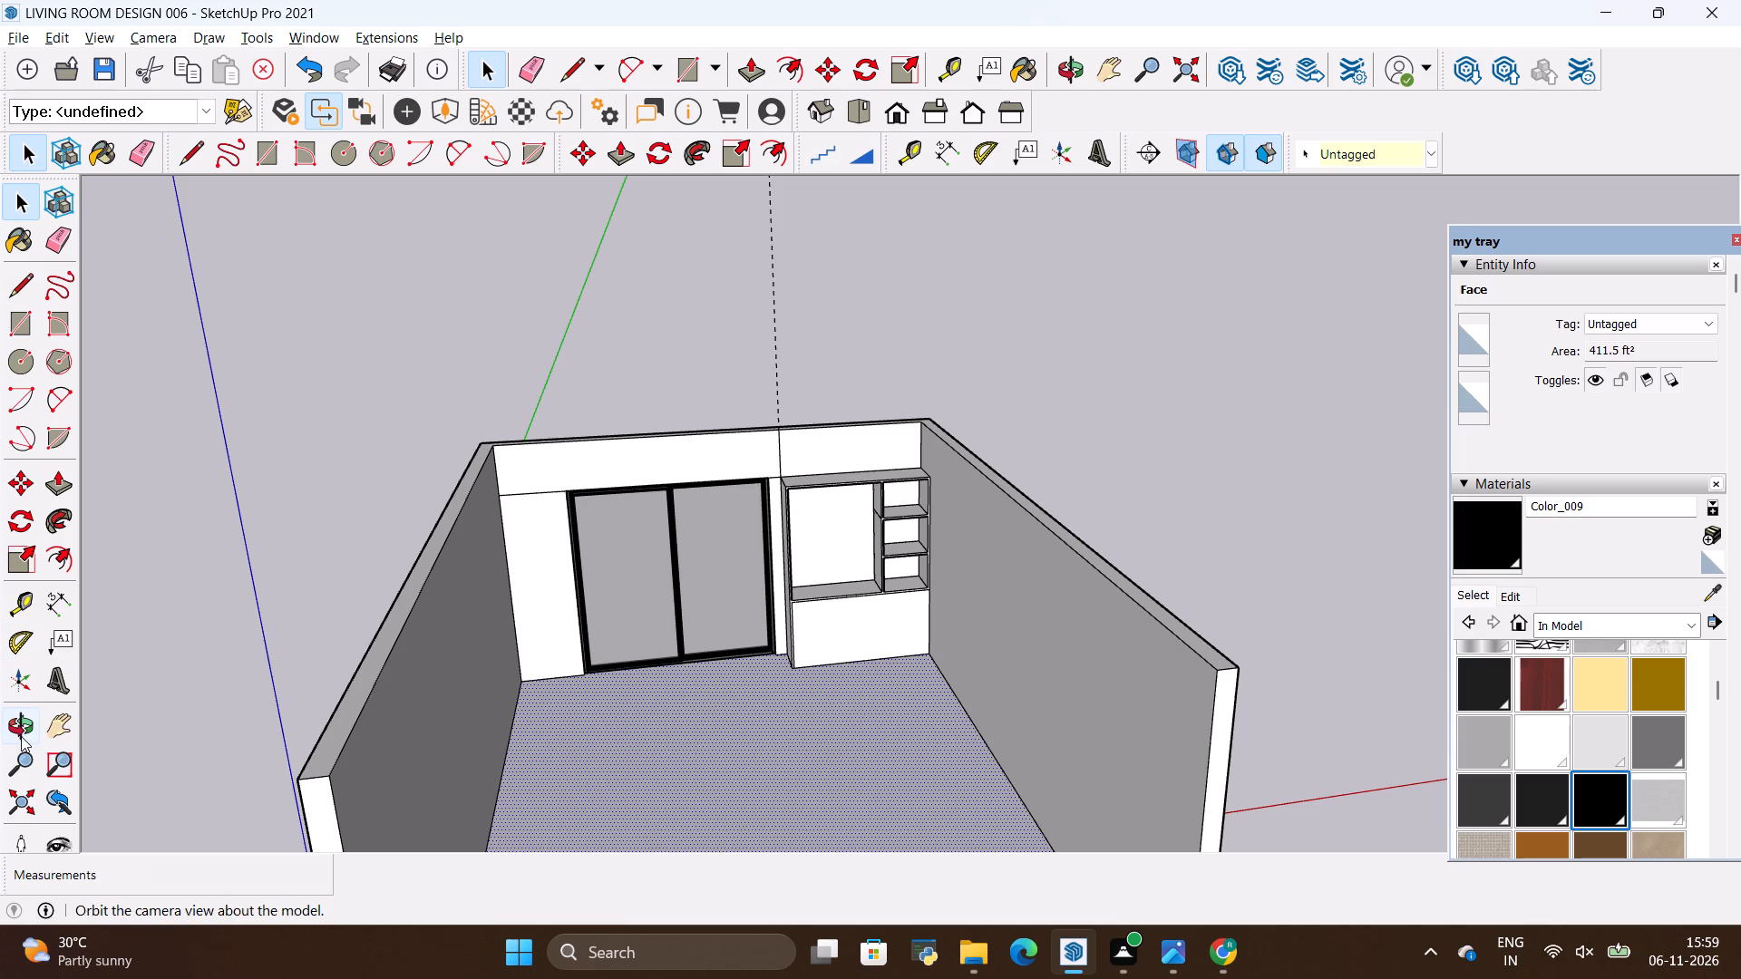
left_click(21, 736)
left_click_drag(885, 670, 872, 577)
scroll(677, 594, "up", 4)
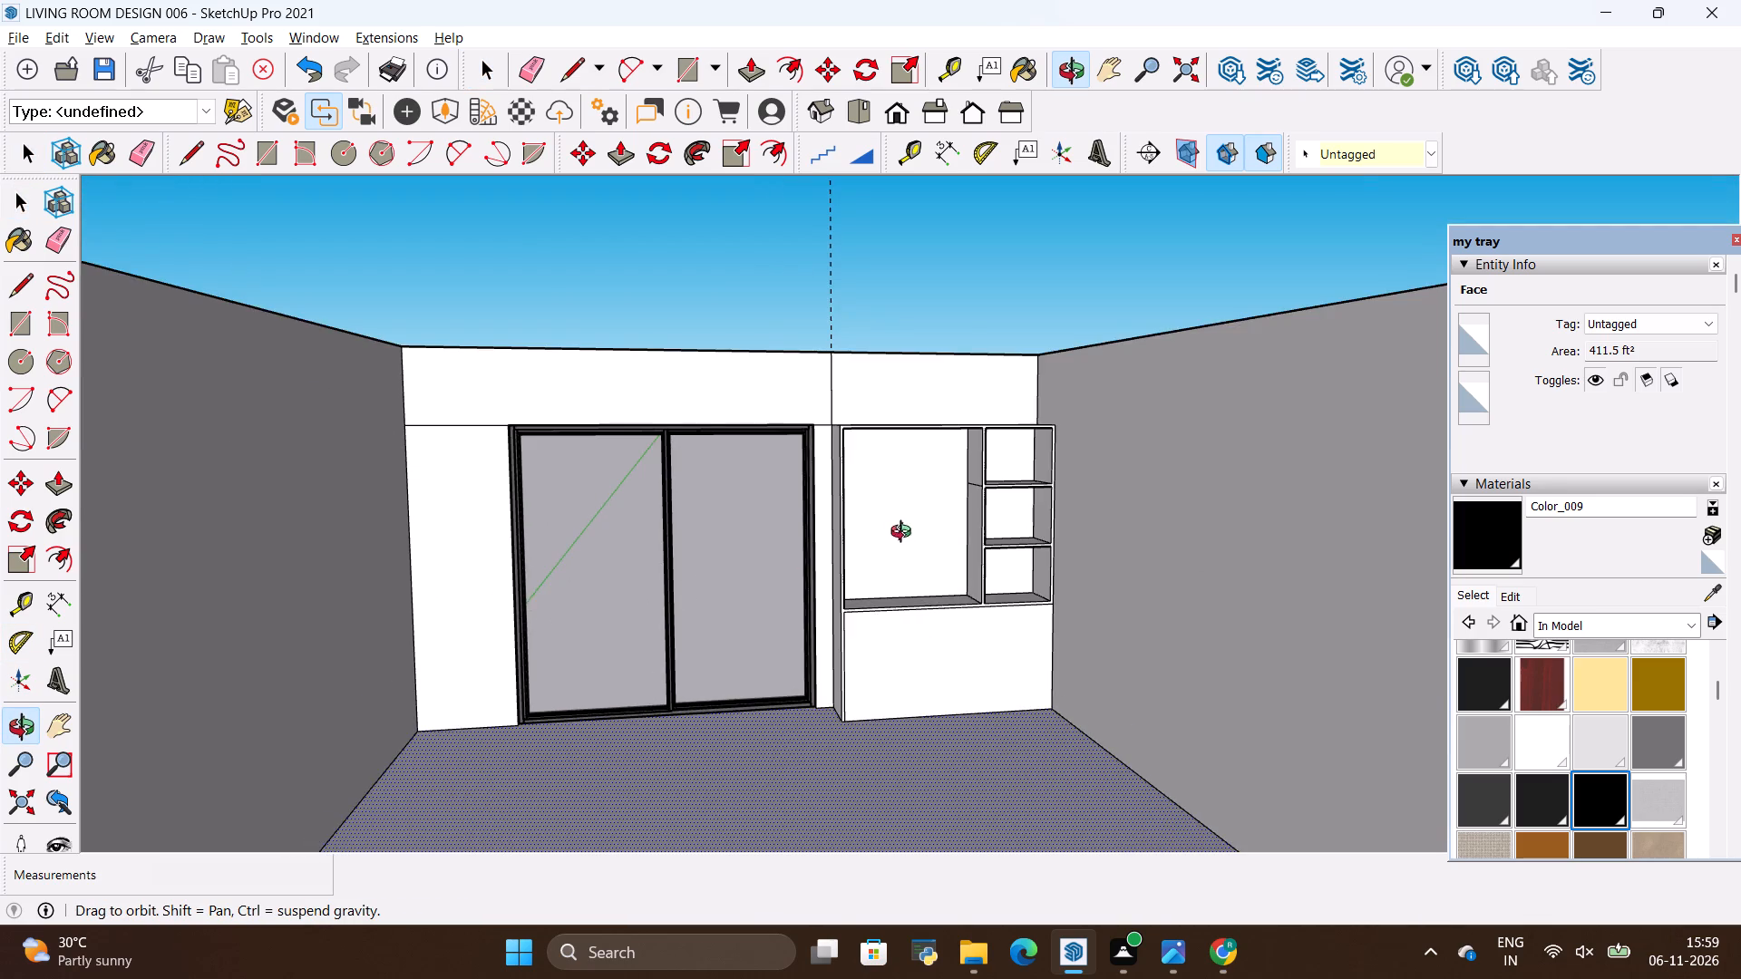
left_click_drag(906, 572, 900, 648)
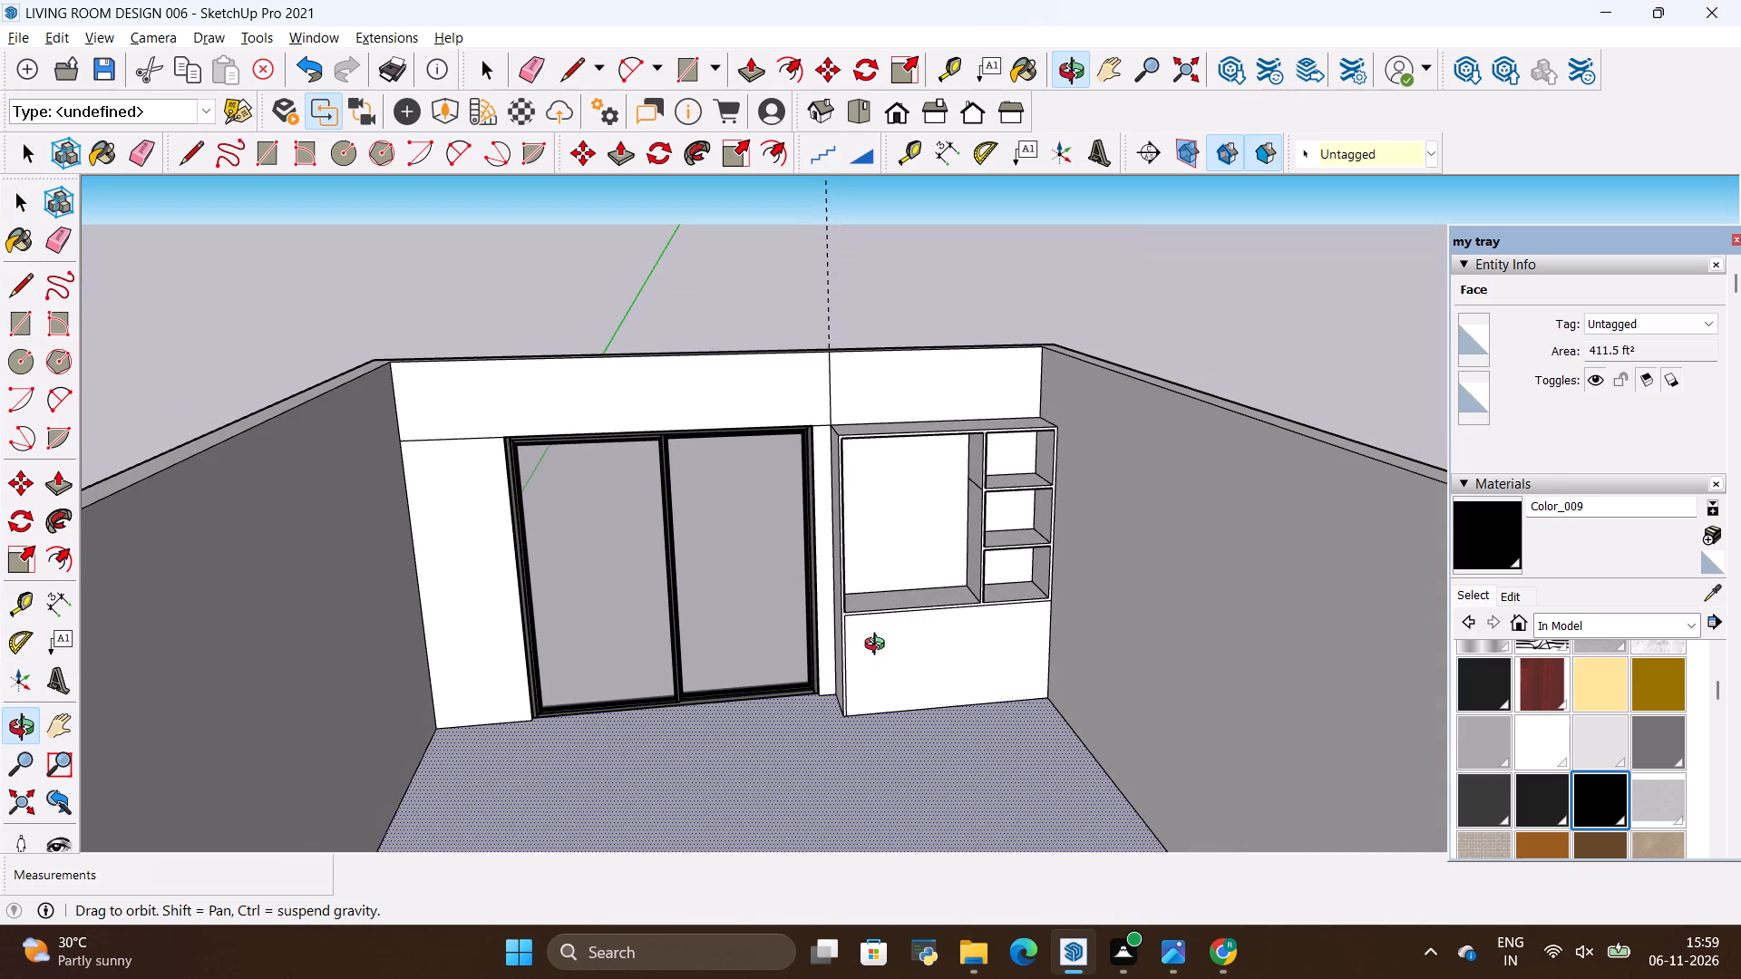
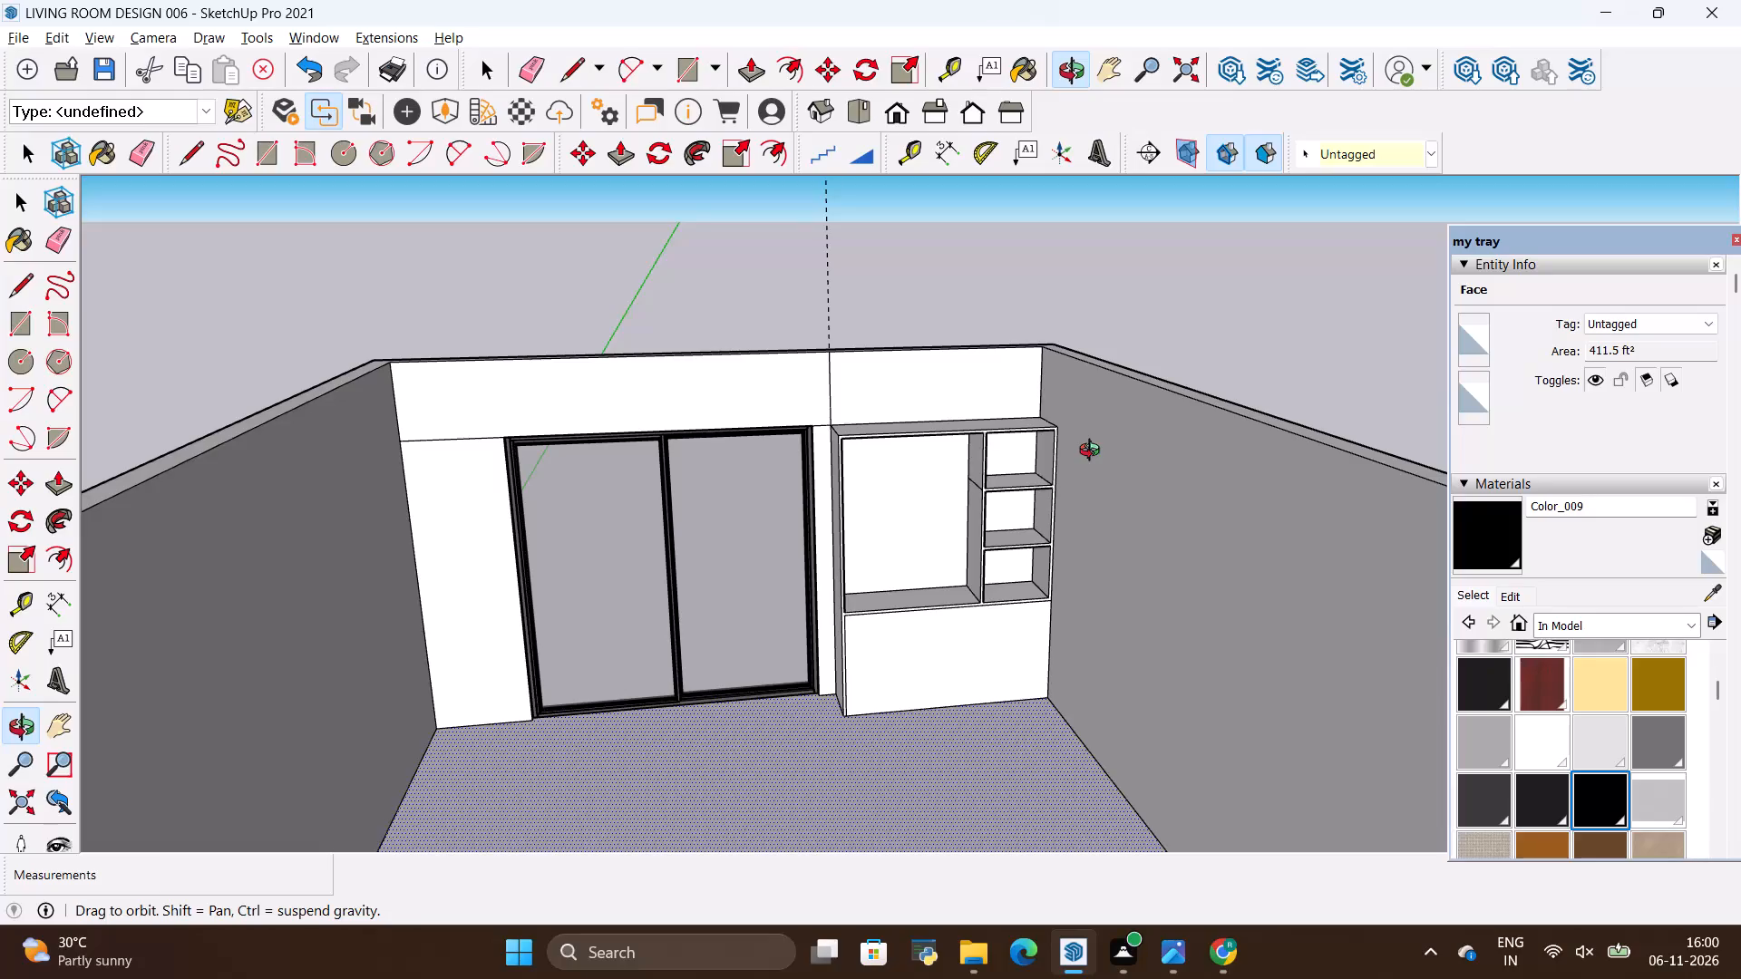
Inspect the sliding door and shelving wall and compare them with the living room reference photo.
scroll(812, 494, "down", 4)
scroll(842, 596, "up", 6)
left_click_drag(853, 485, 870, 434)
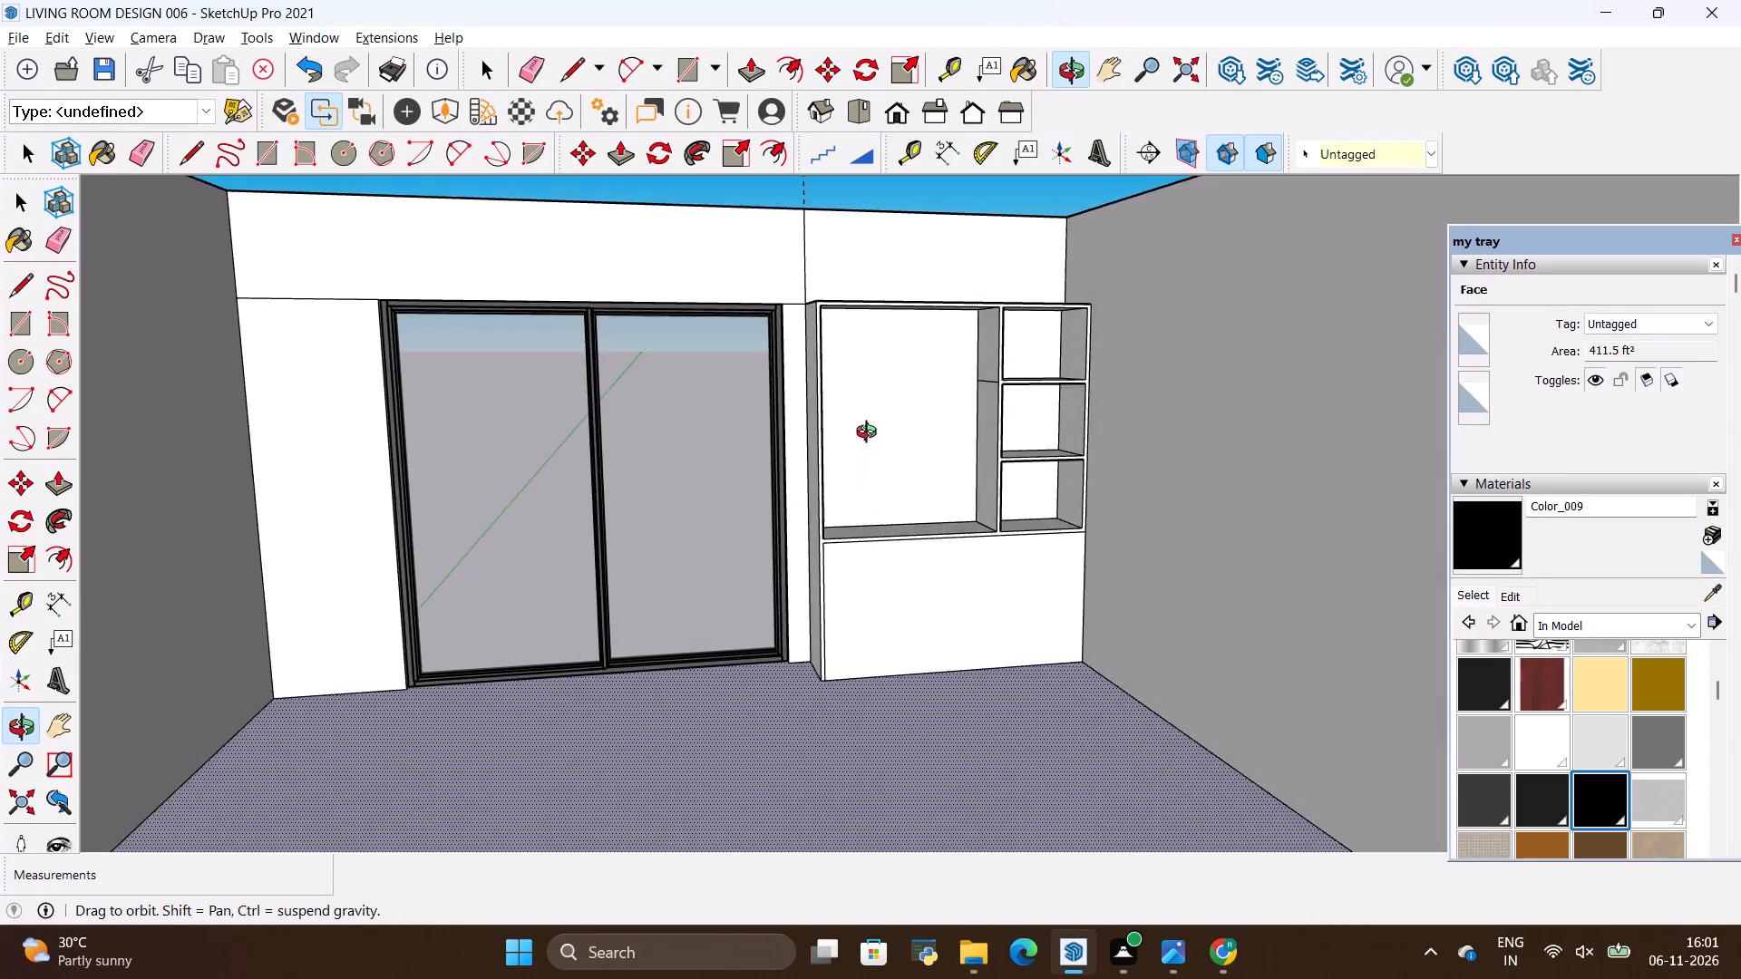
left_click_drag(870, 434, 815, 474)
key("alt+Tab")
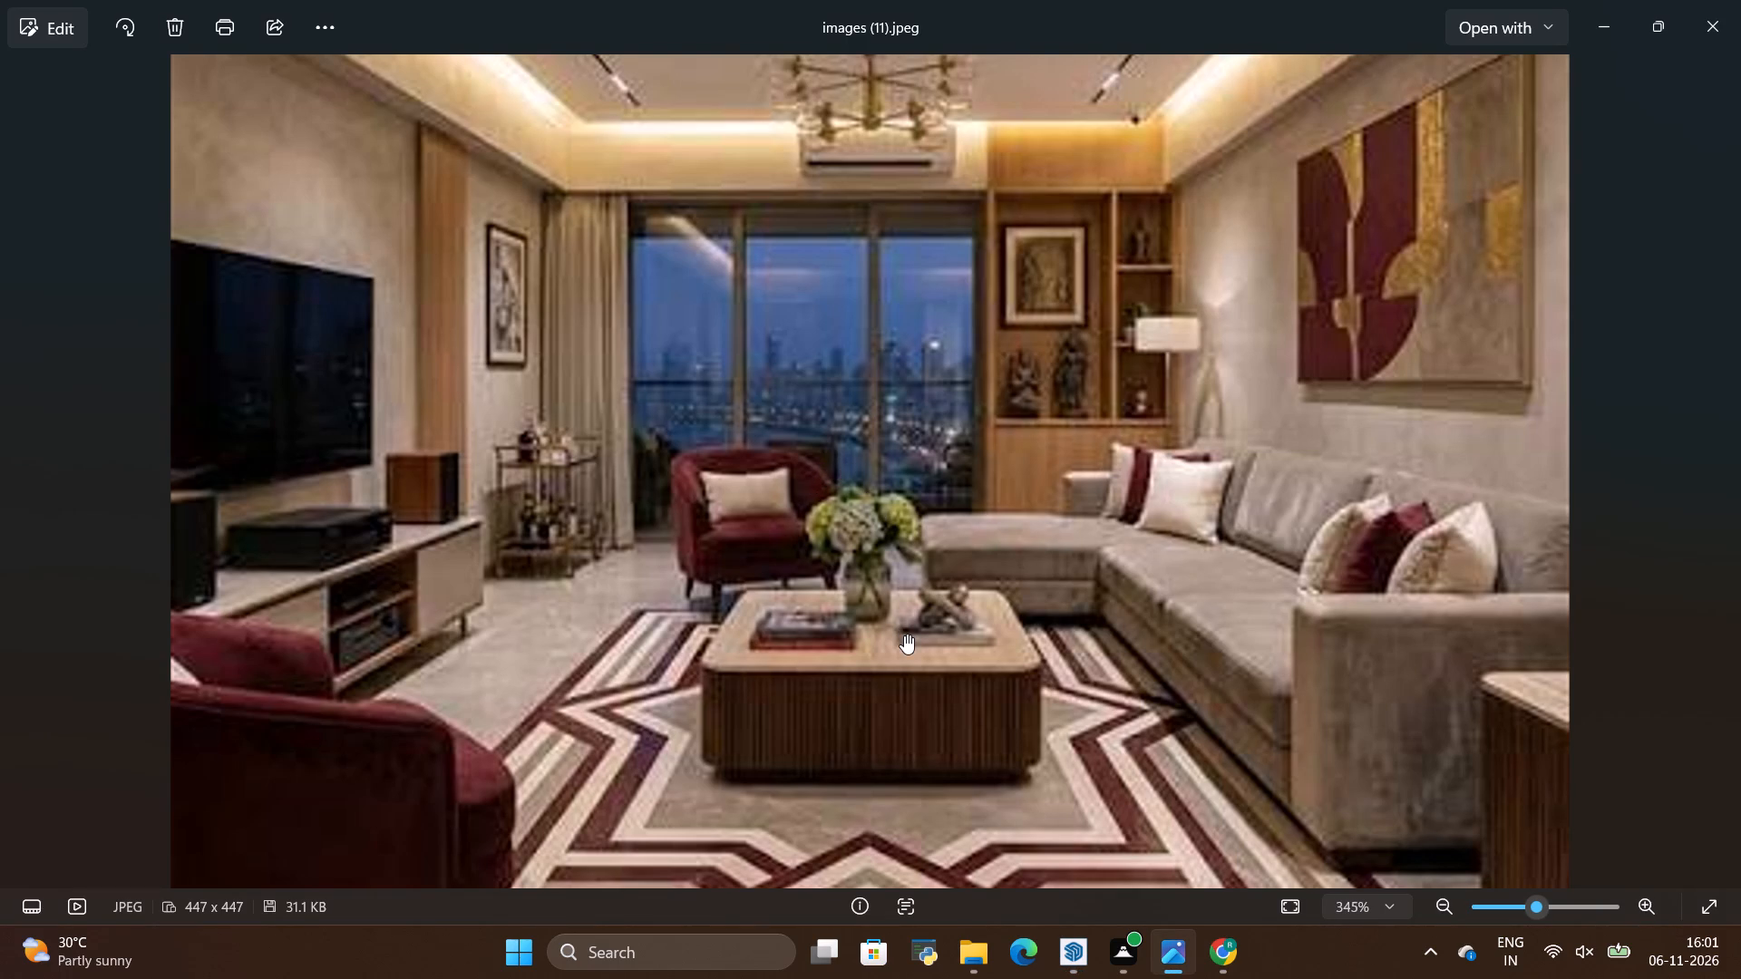
key("alt+Tab")
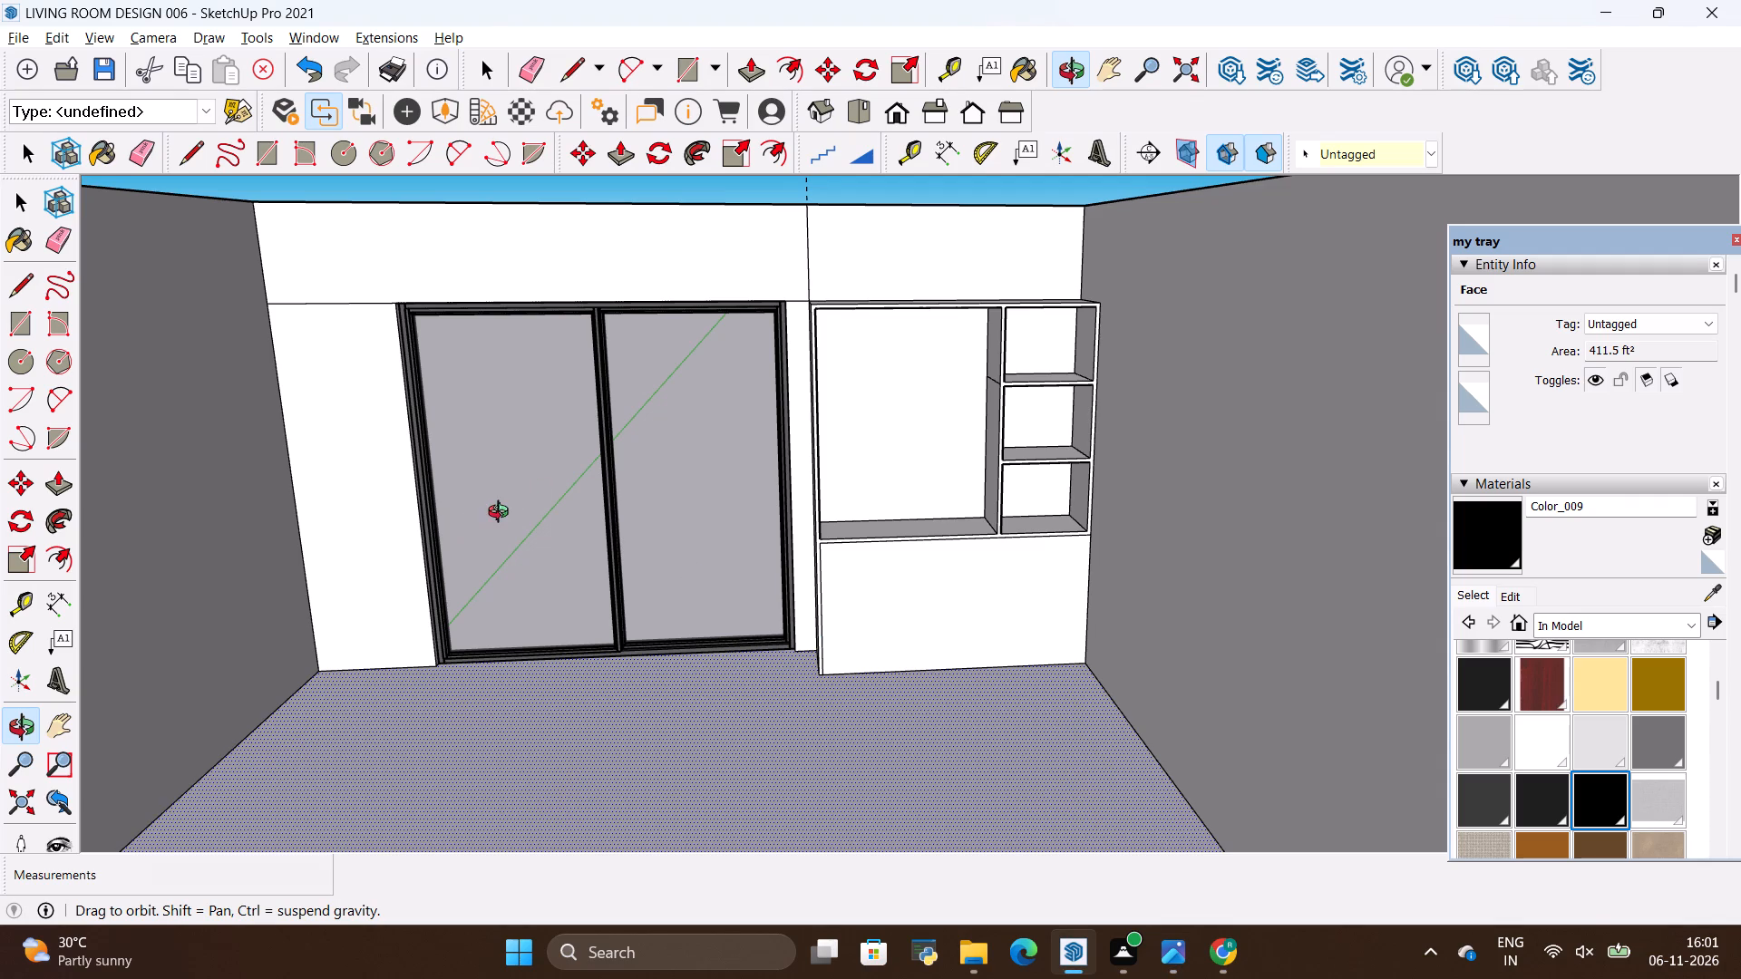
key("alt+Tab")
key("alt+Tab")
Import the Garniza2 curtain model from the Downloads folder into the SketchUp scene and place it in the open space outside the room.
left_click(4, 29)
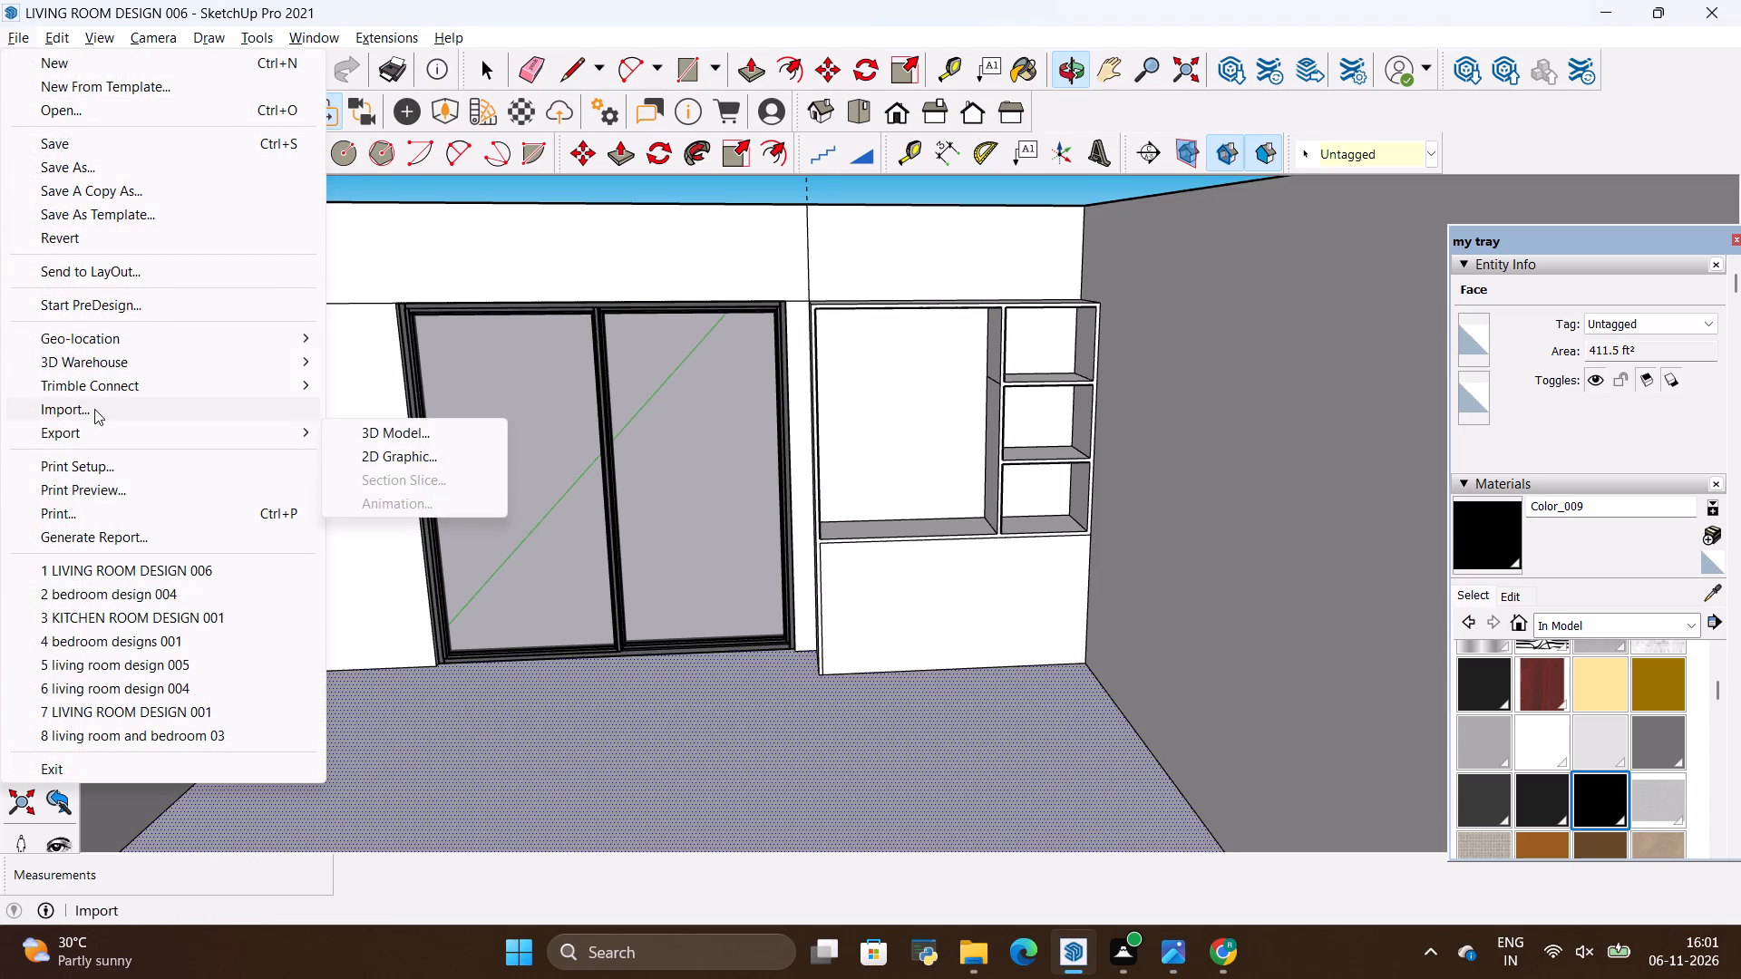
left_click(93, 408)
scroll(538, 386, "down", 1)
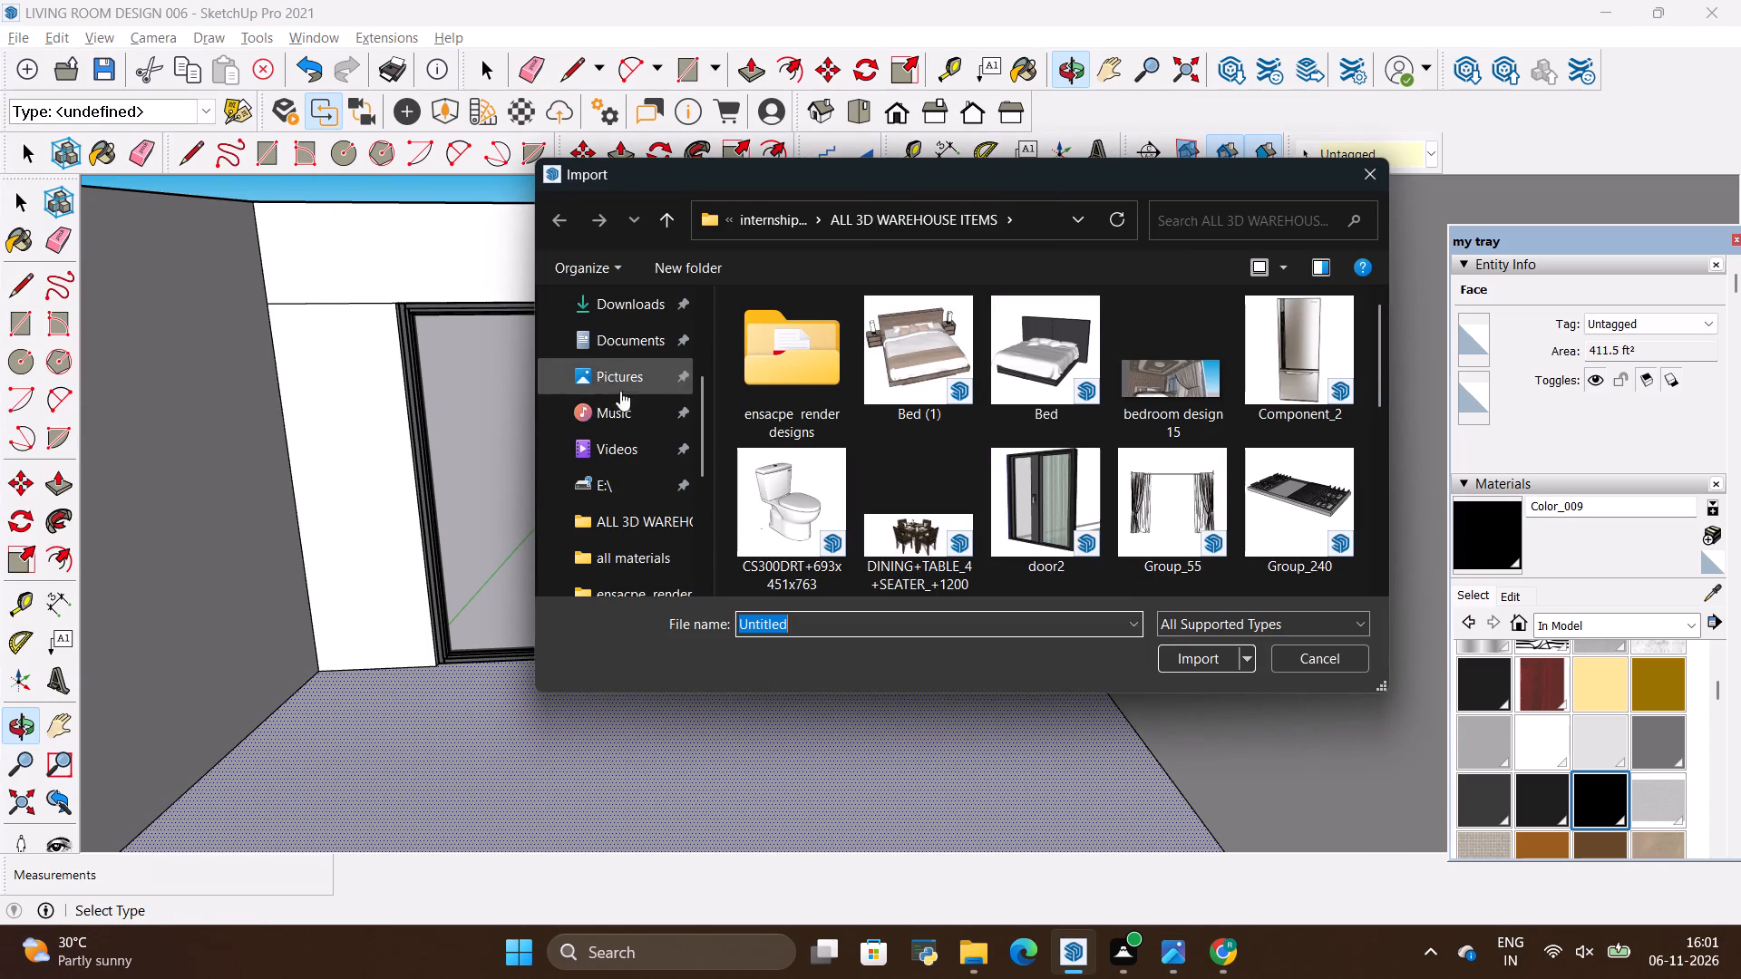
left_click(647, 304)
scroll(903, 451, "down", 12)
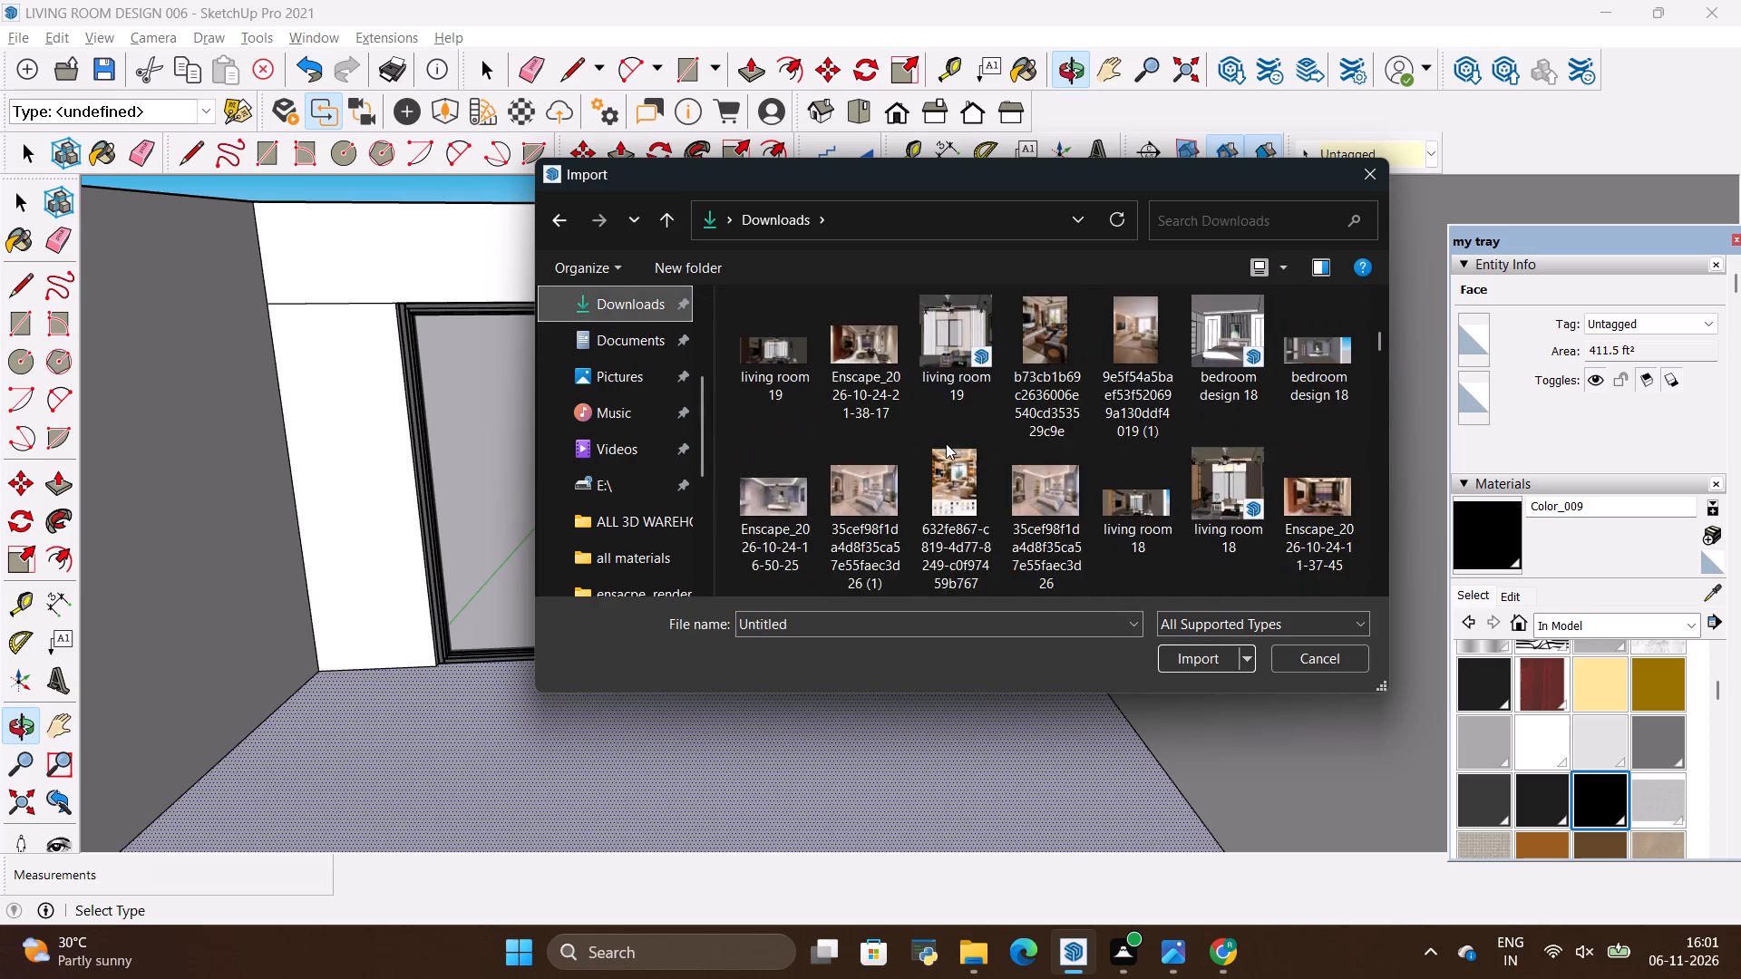
scroll(946, 443, "down", 12)
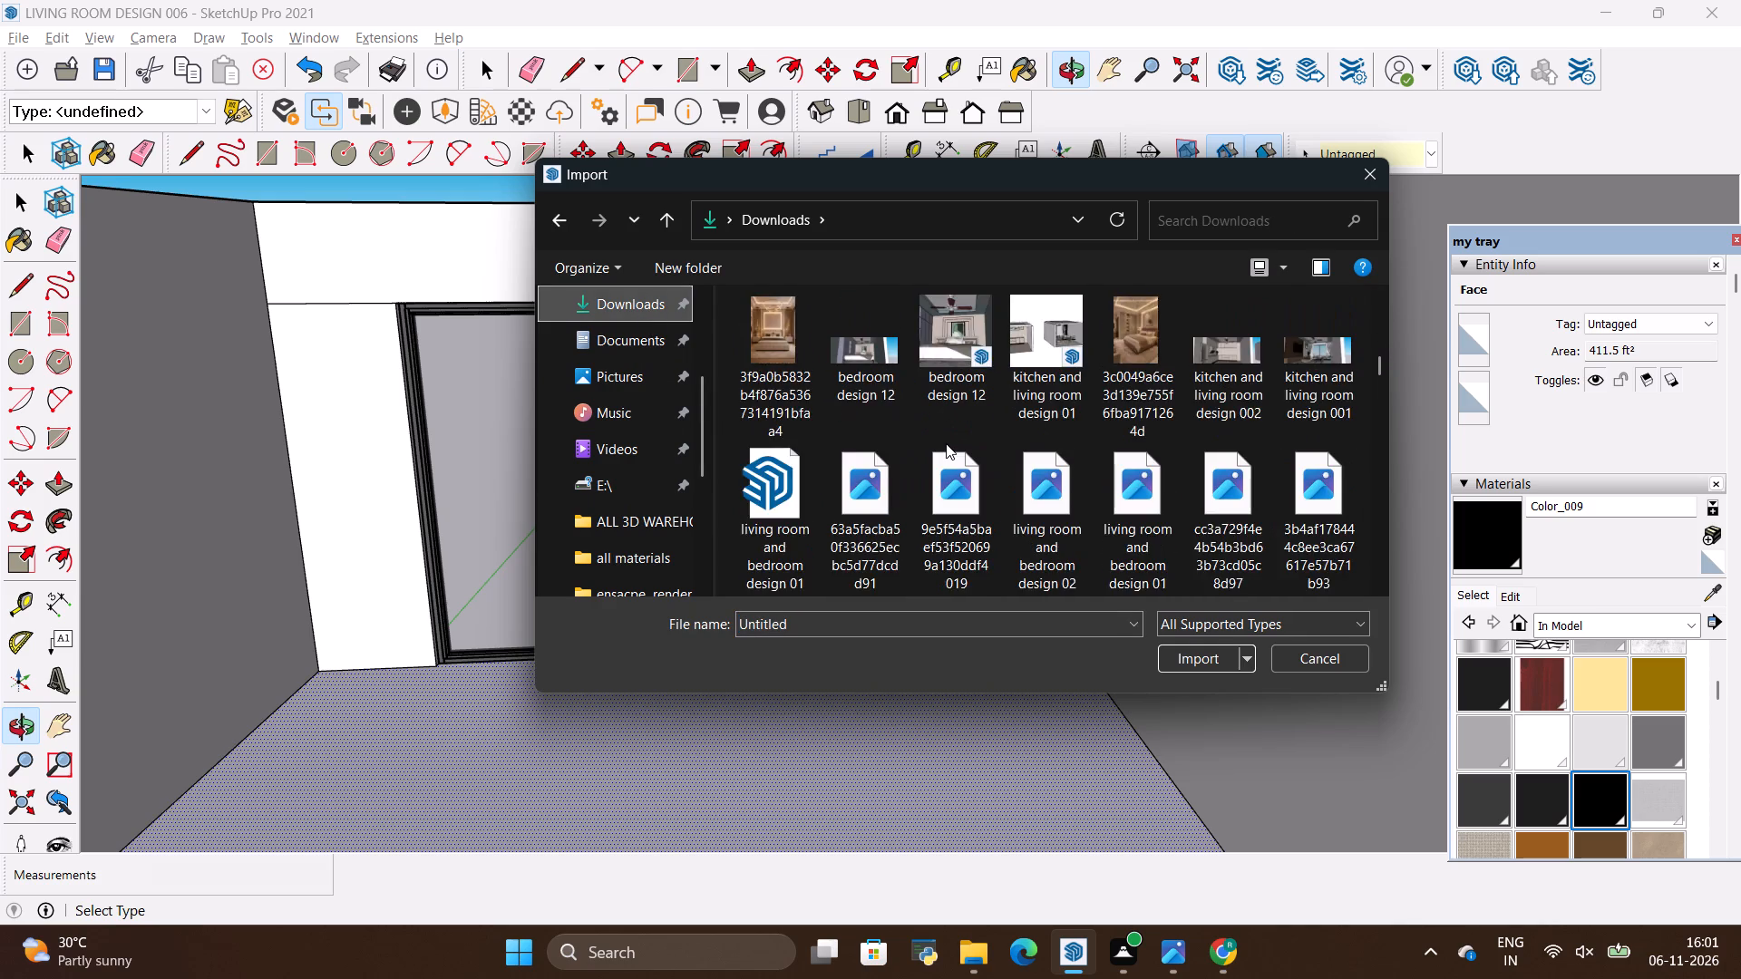
scroll(946, 443, "down", 5)
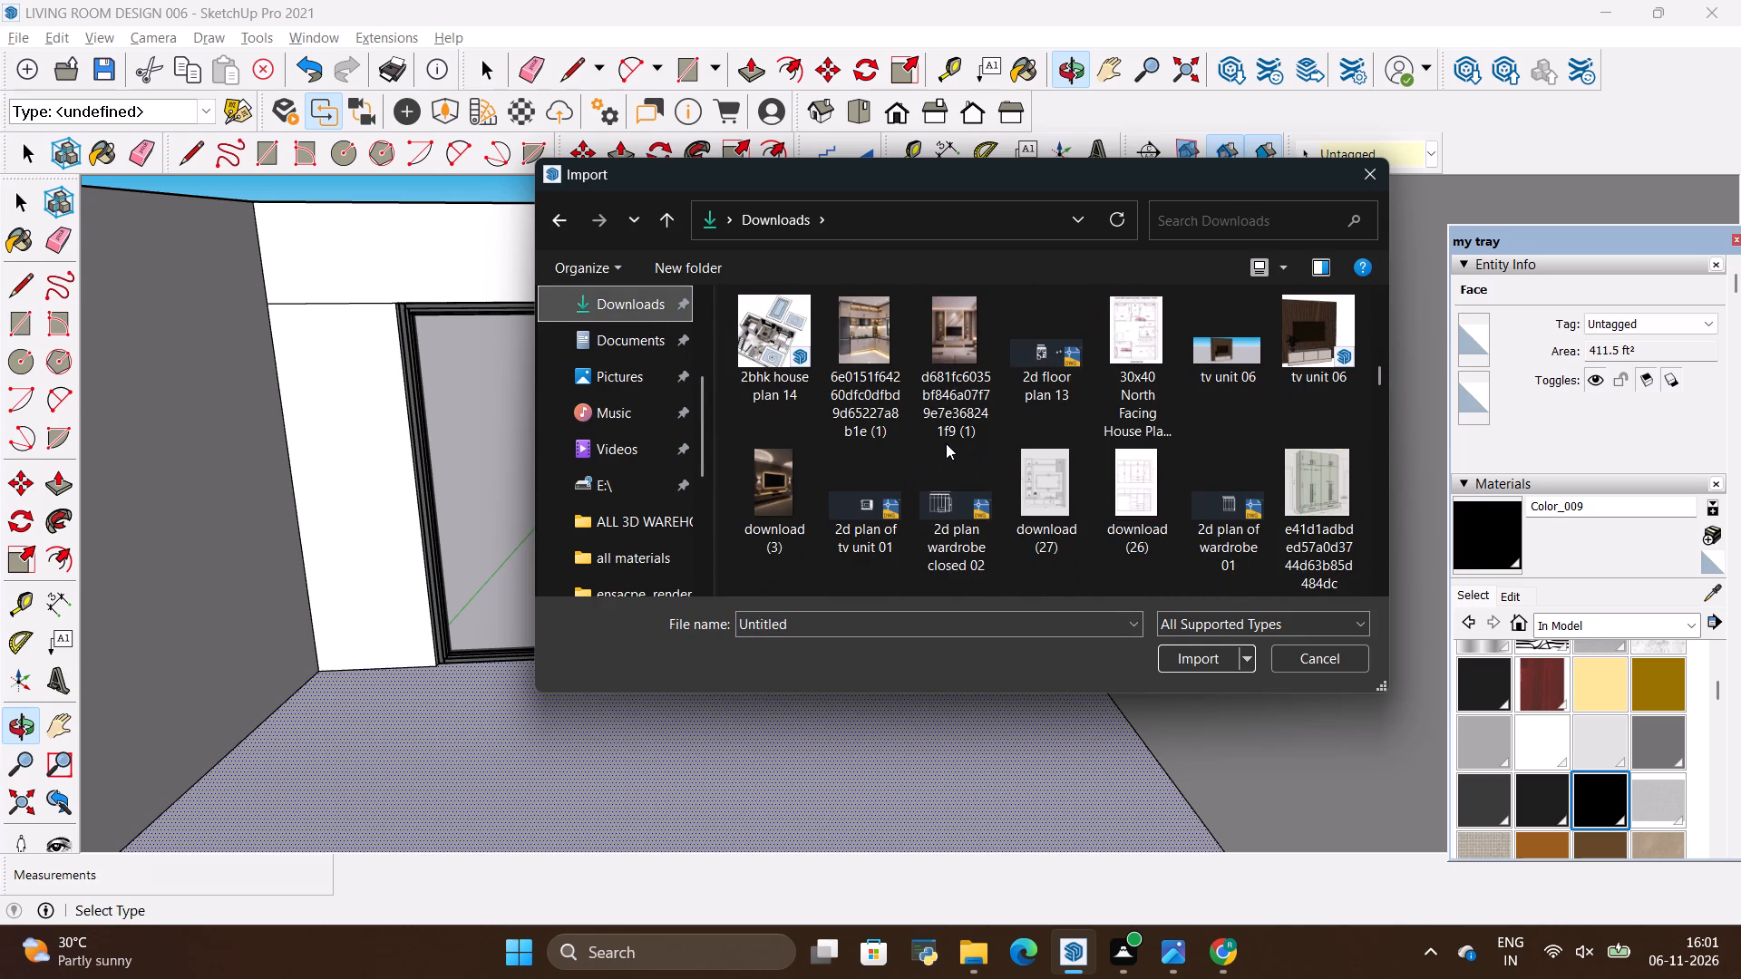
scroll(1106, 465, "down", 2)
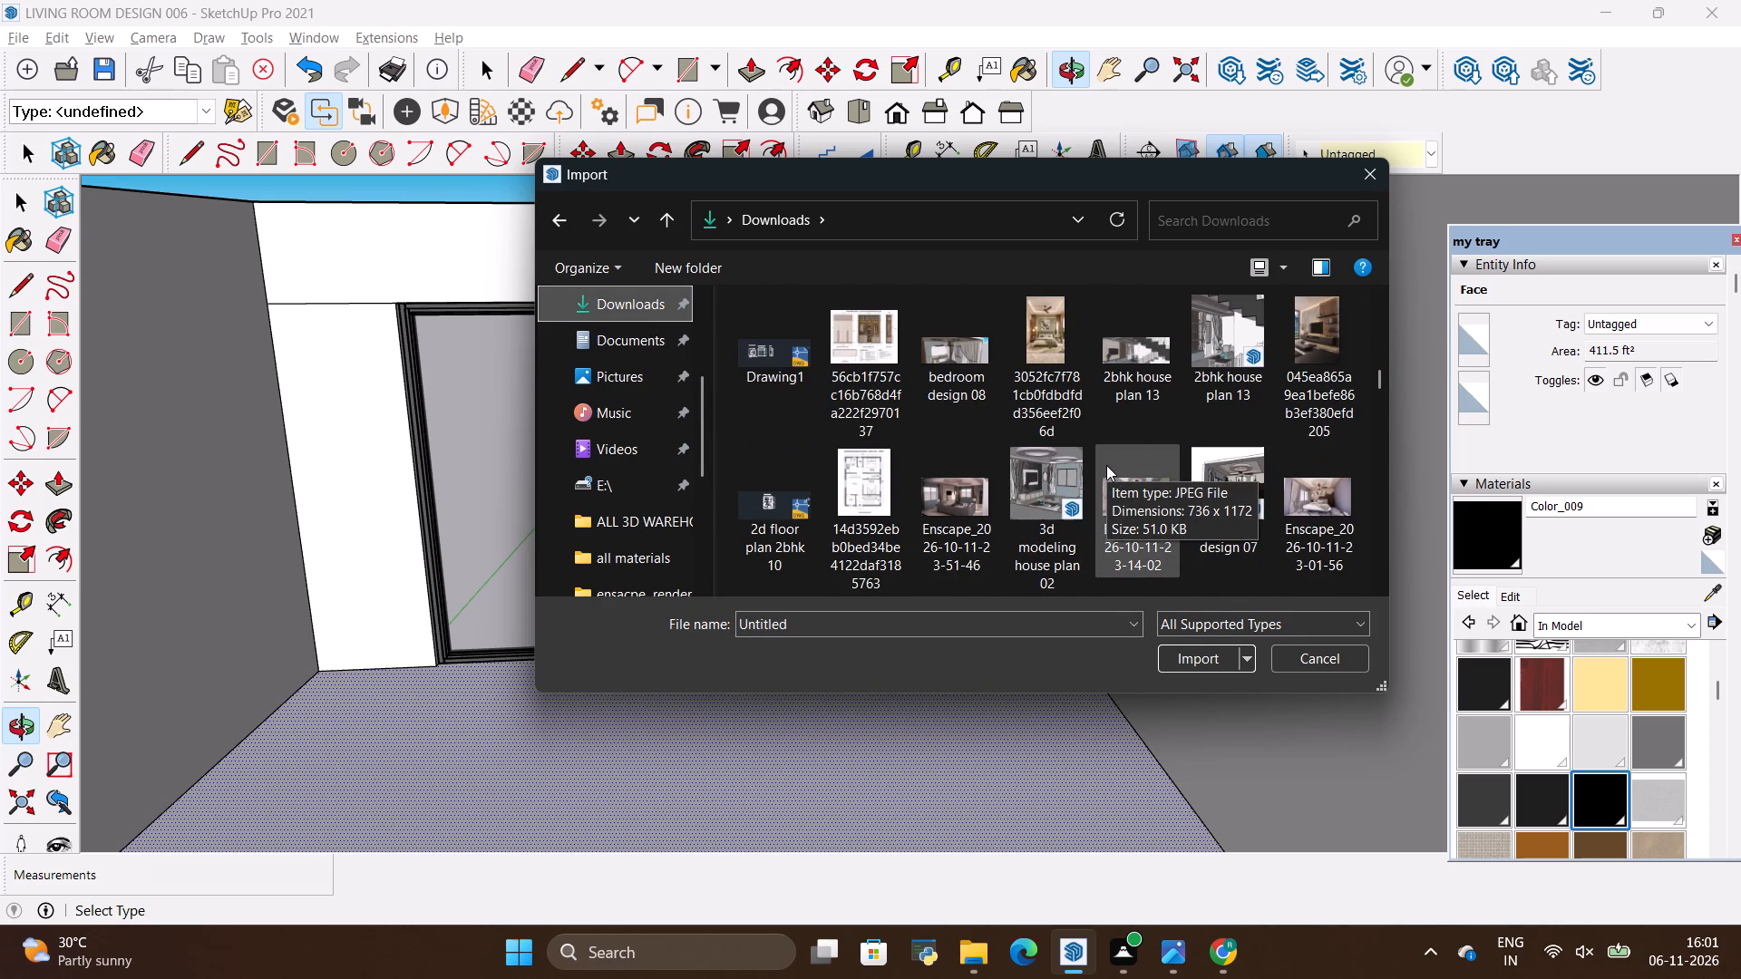
scroll(1106, 465, "down", 2)
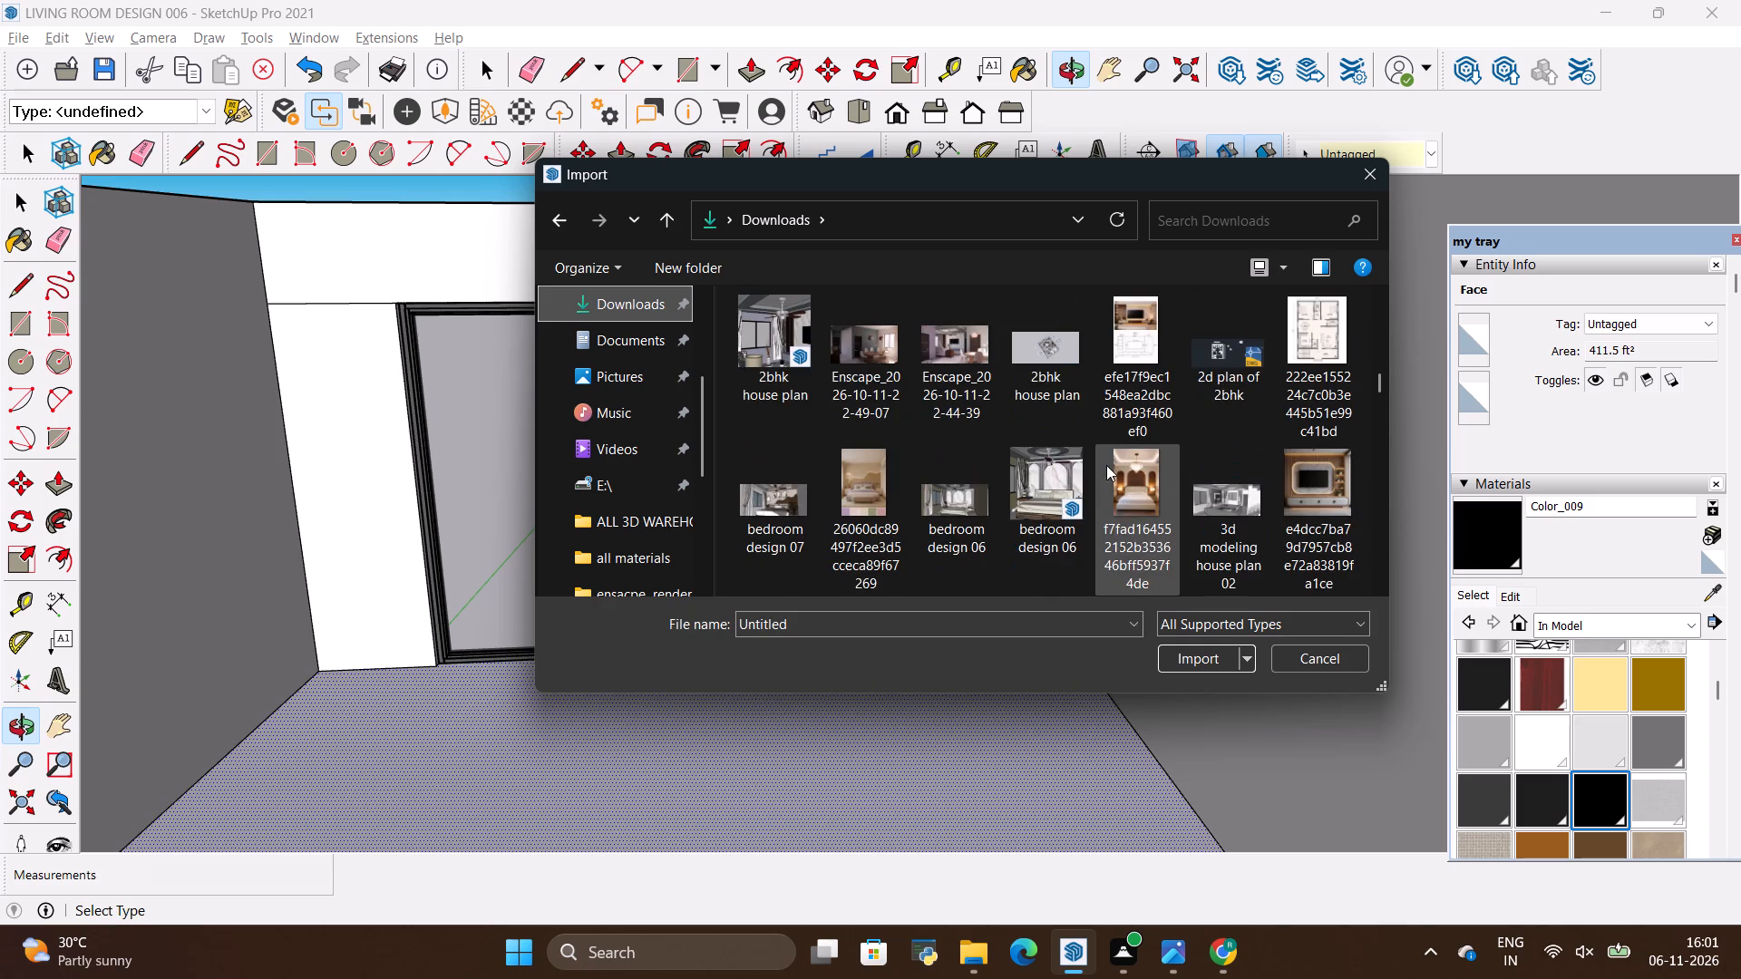
scroll(1106, 465, "down", 5)
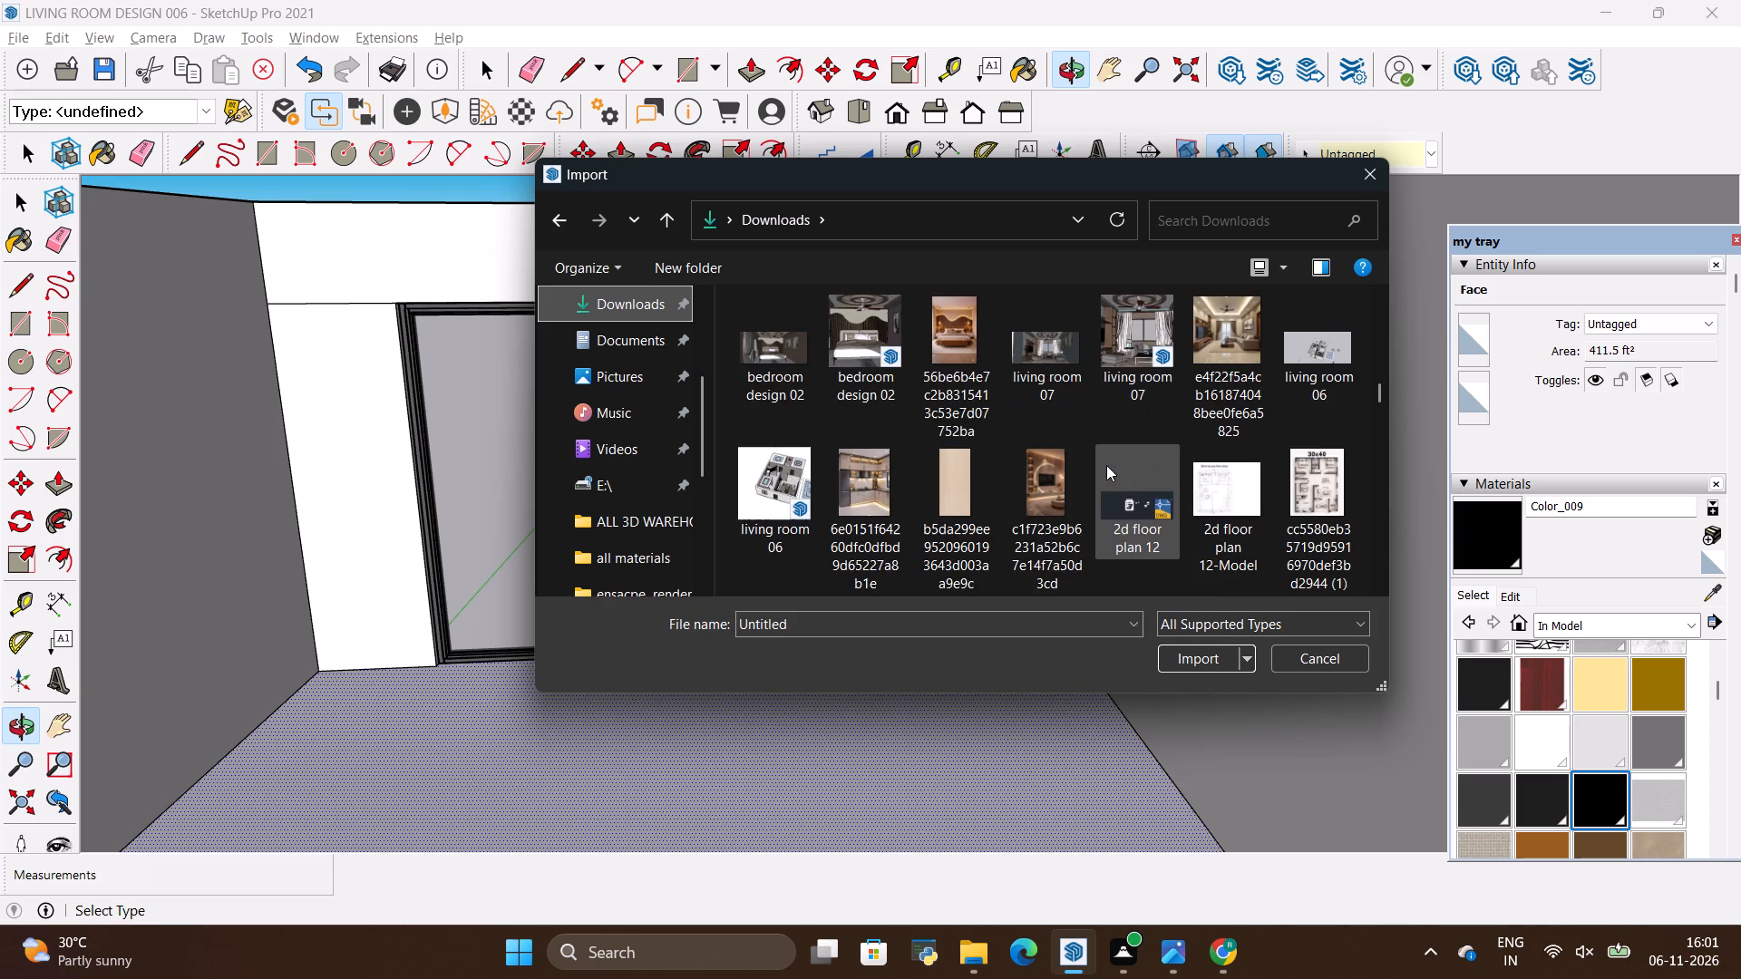
scroll(1106, 465, "down", 4)
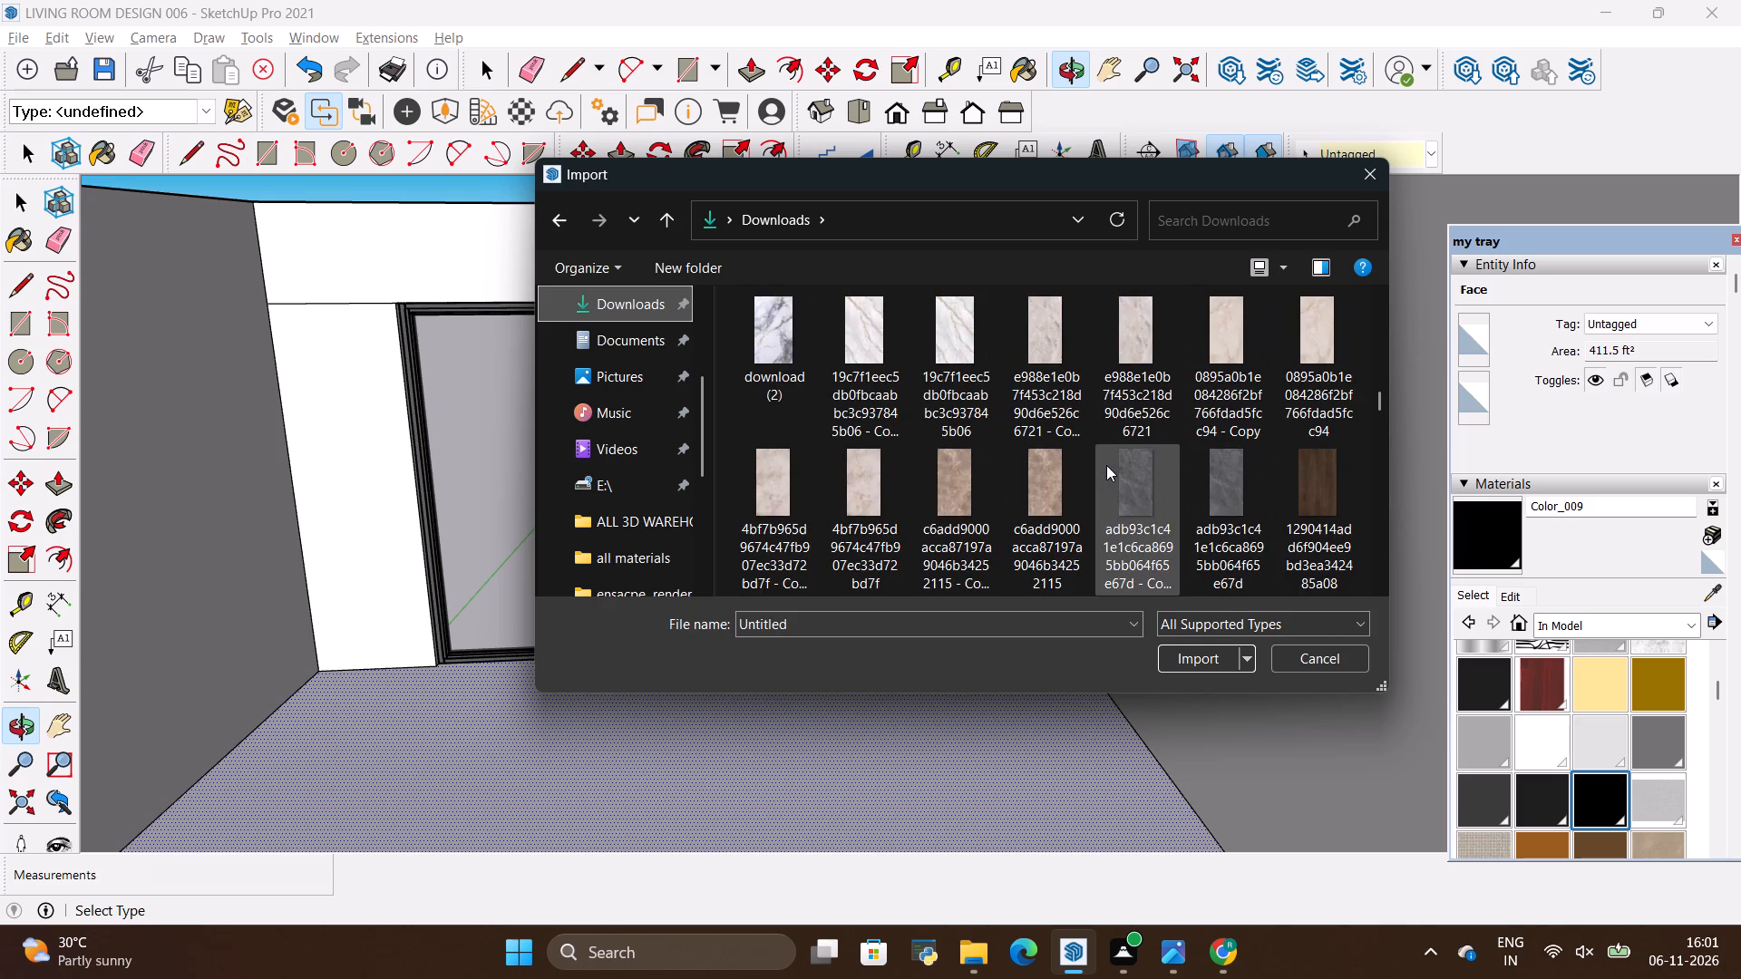
scroll(1106, 465, "down", 3)
scroll(1106, 465, "up", 20)
scroll(1106, 465, "up", 5)
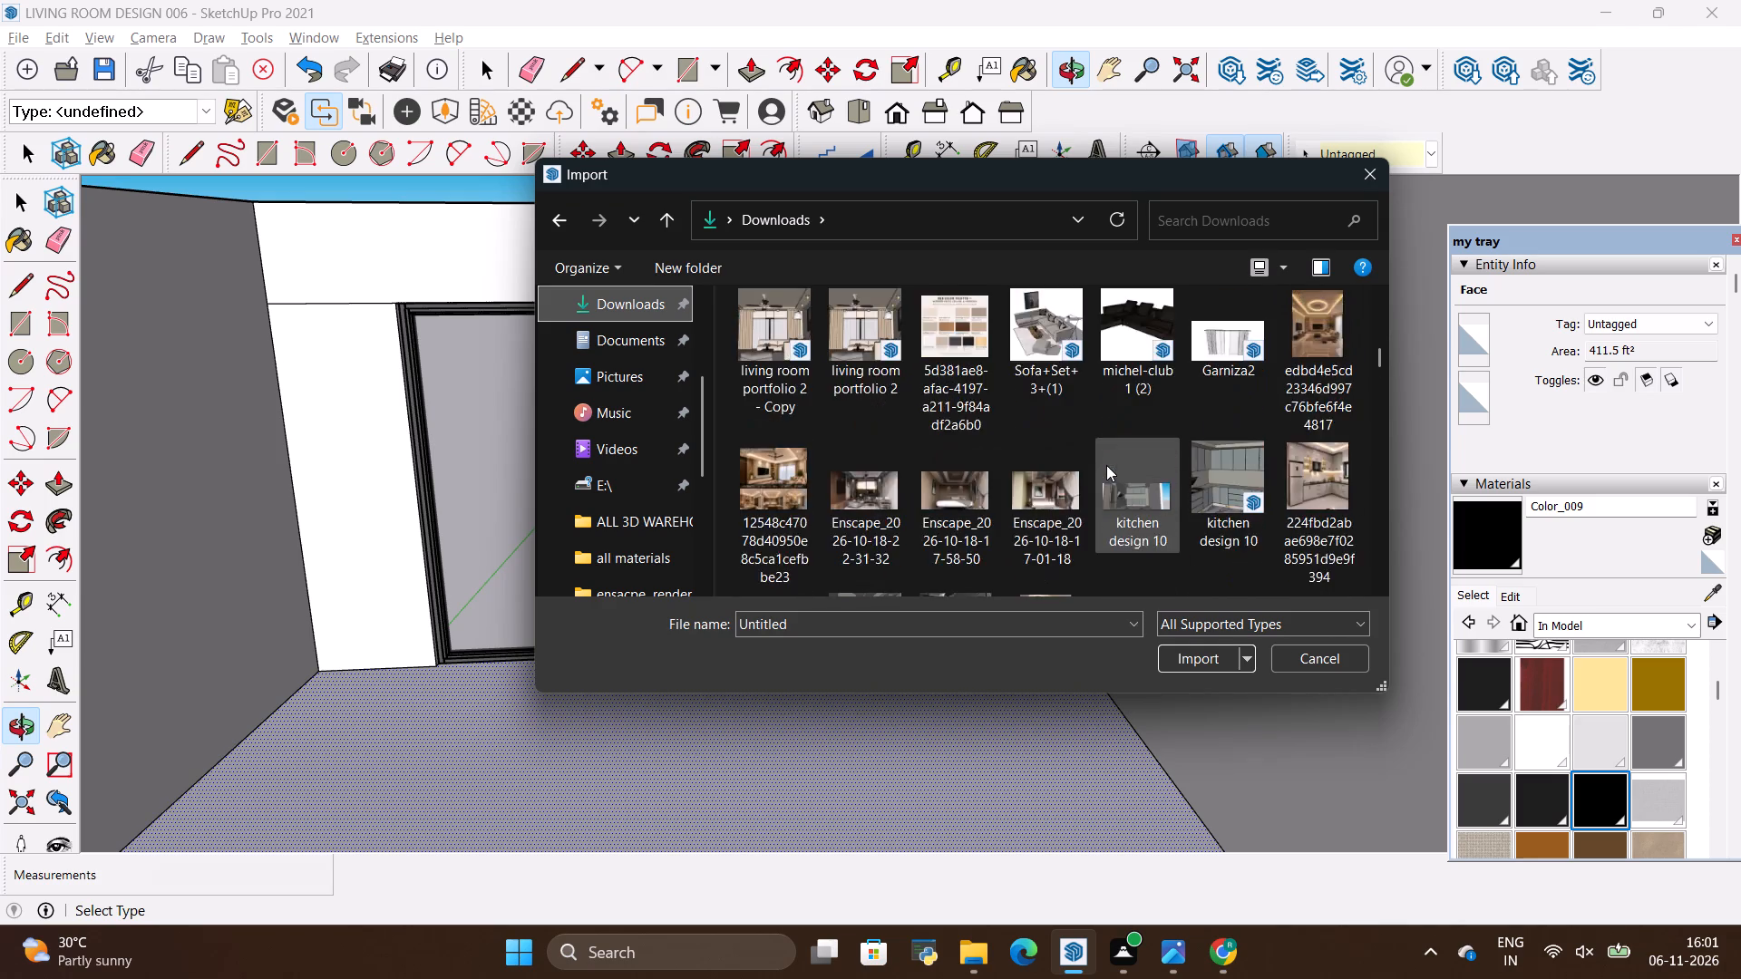
scroll(1106, 465, "up", 4)
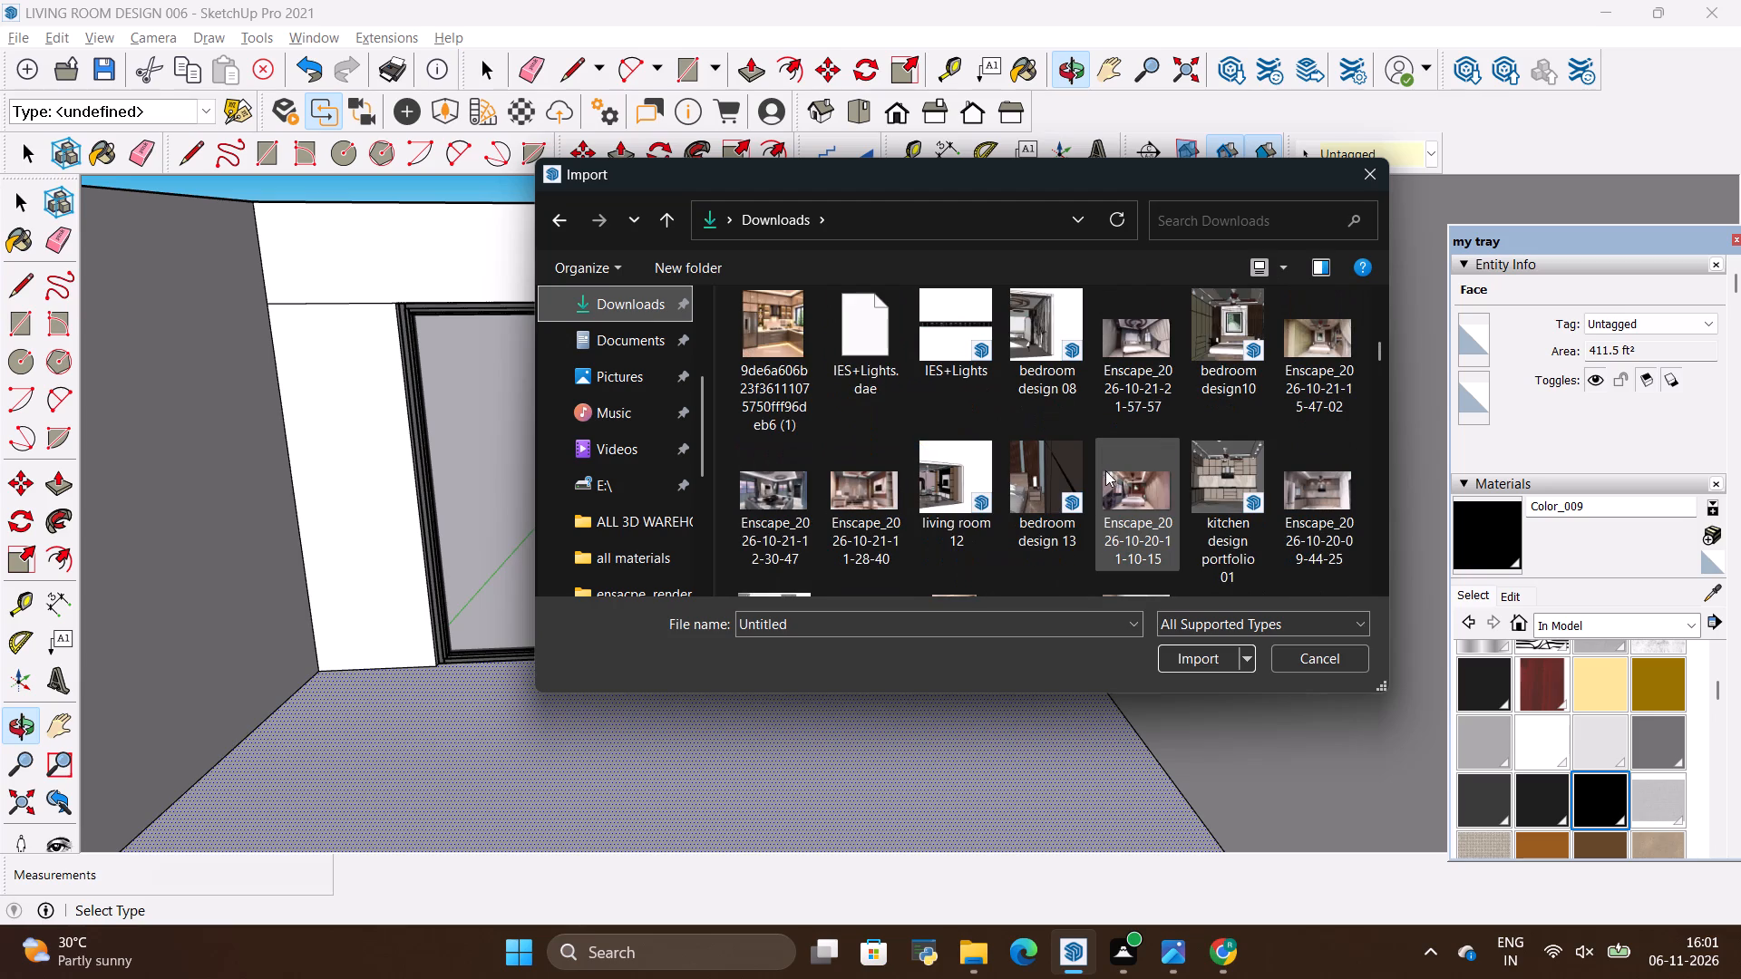
scroll(1126, 519, "up", 2)
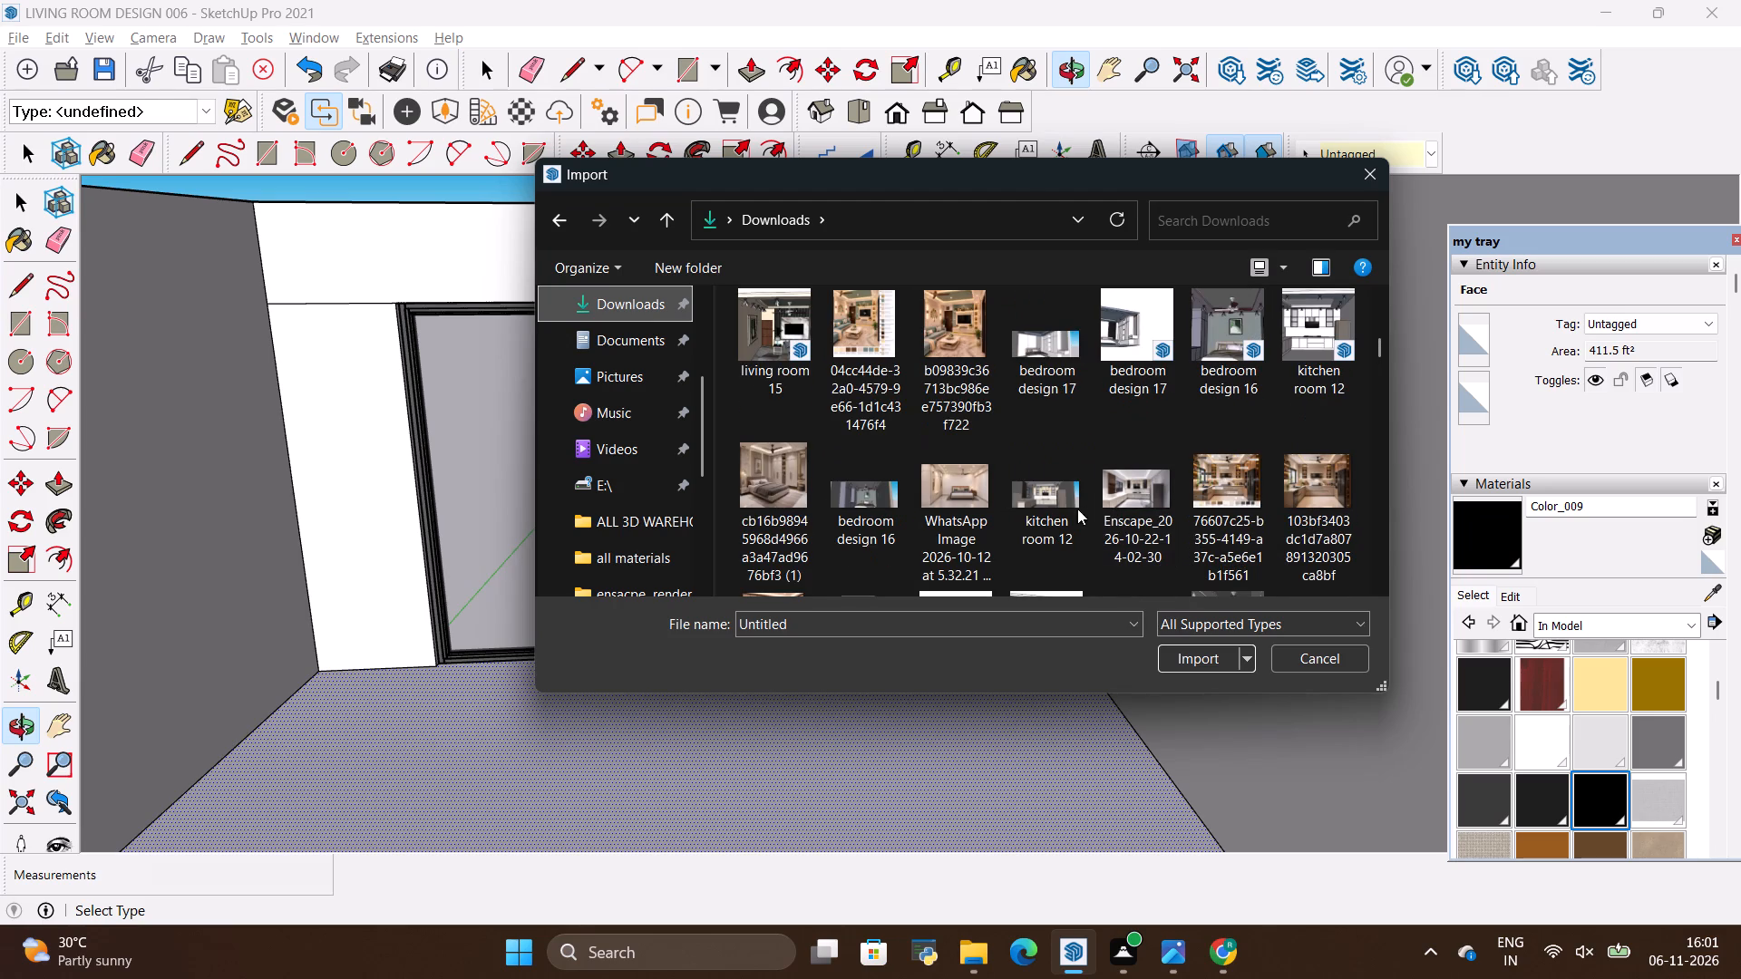
scroll(1055, 527, "up", 2)
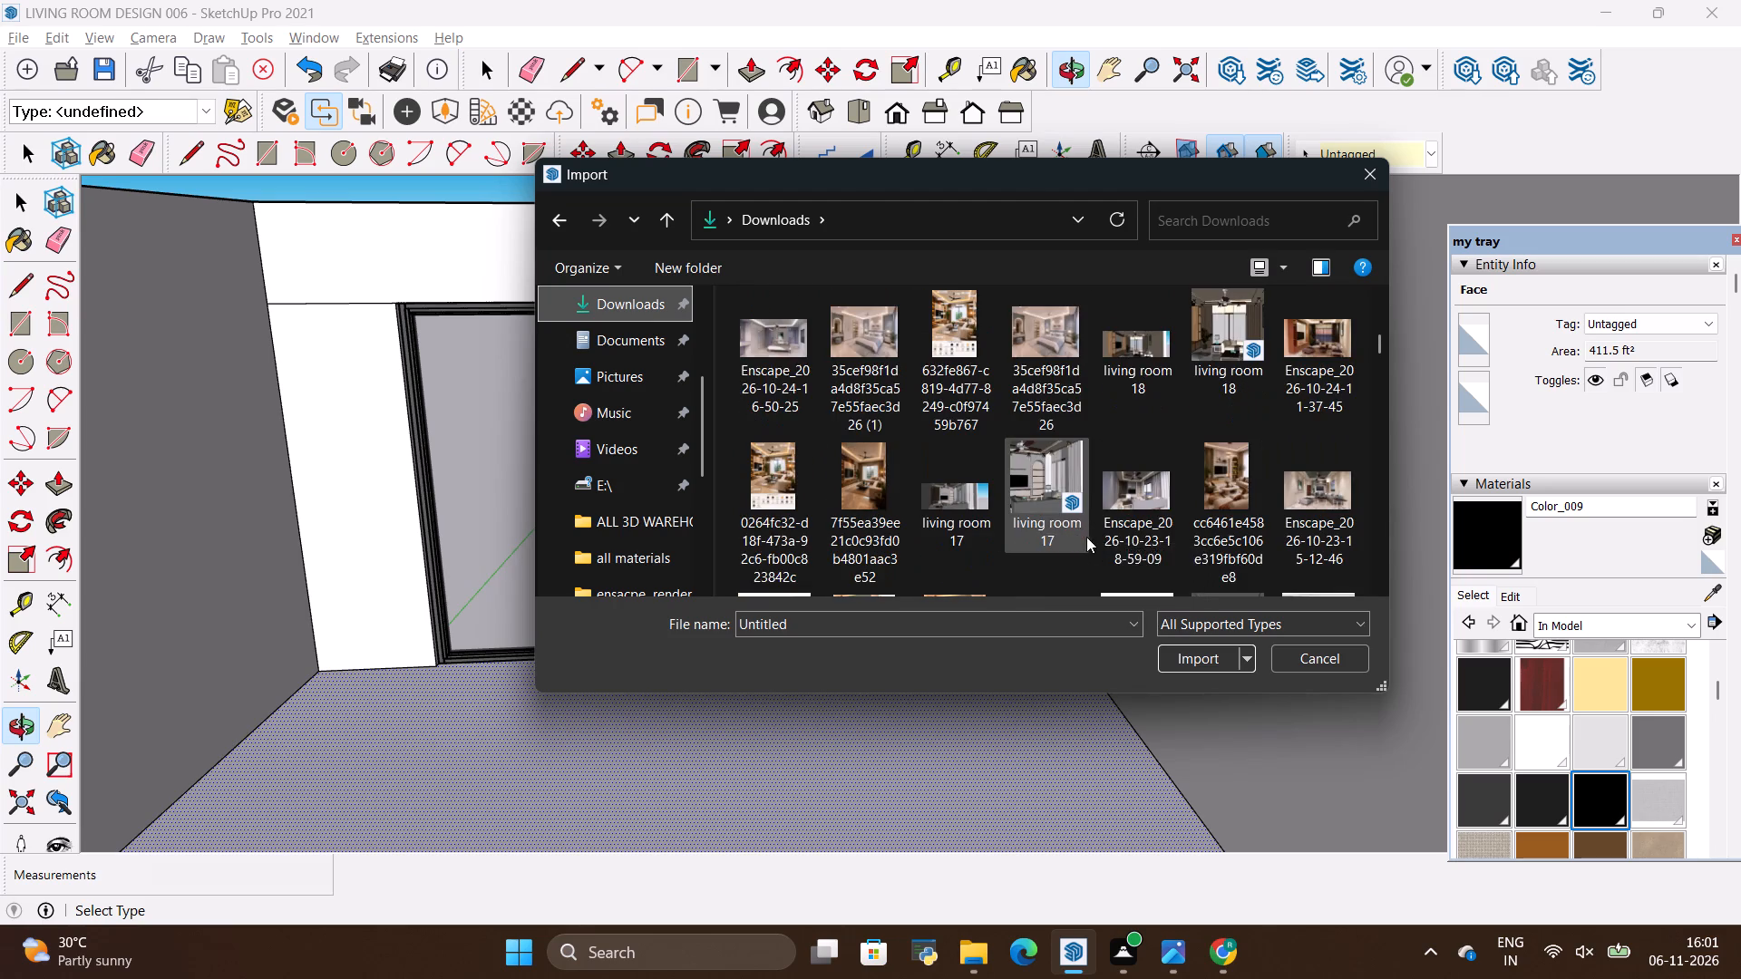
scroll(1086, 537, "up", 3)
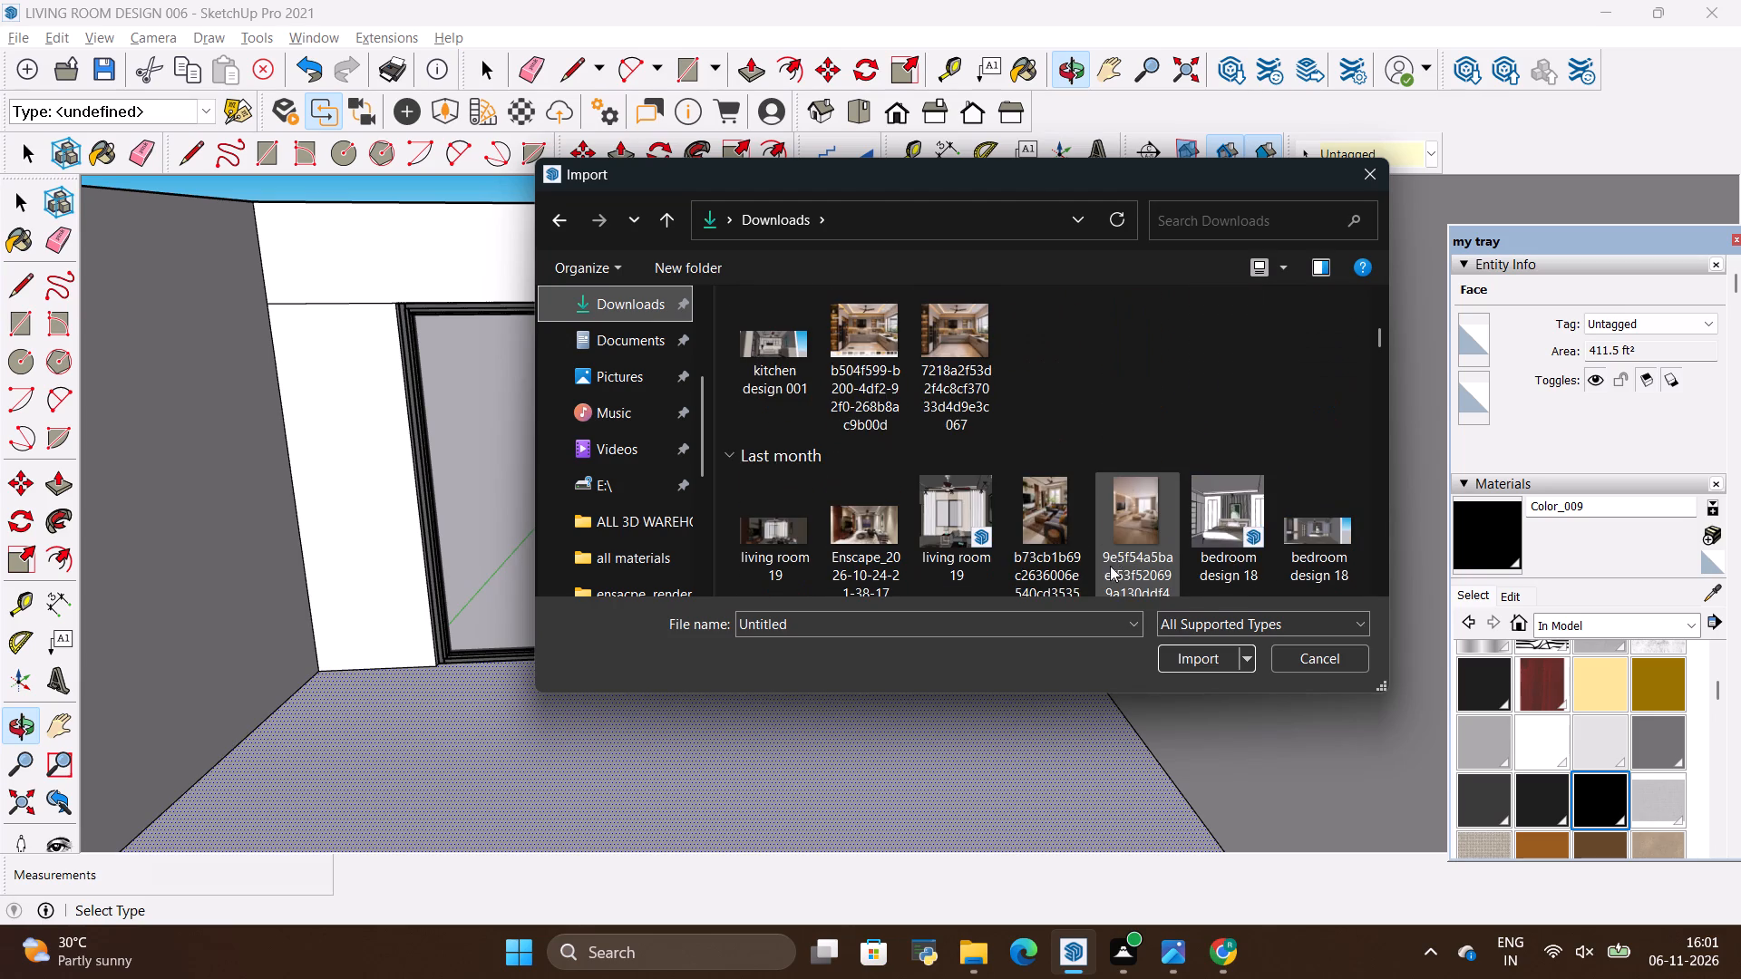
scroll(1104, 568, "up", 5)
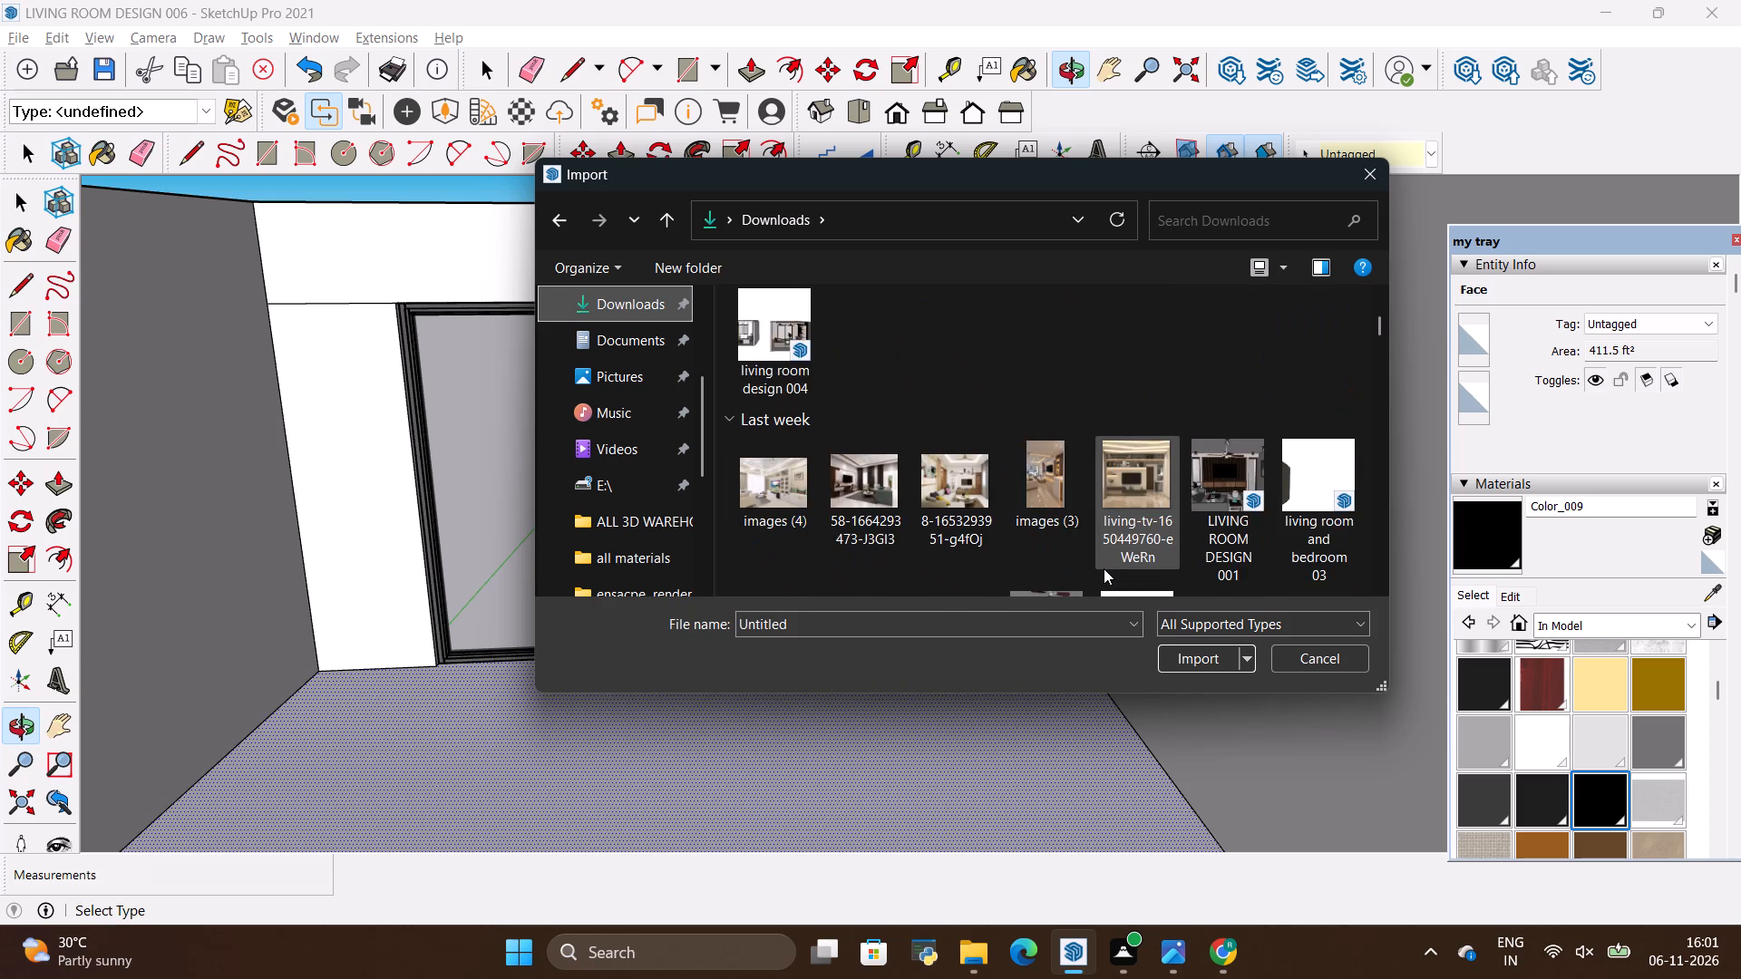
scroll(1104, 568, "up", 4)
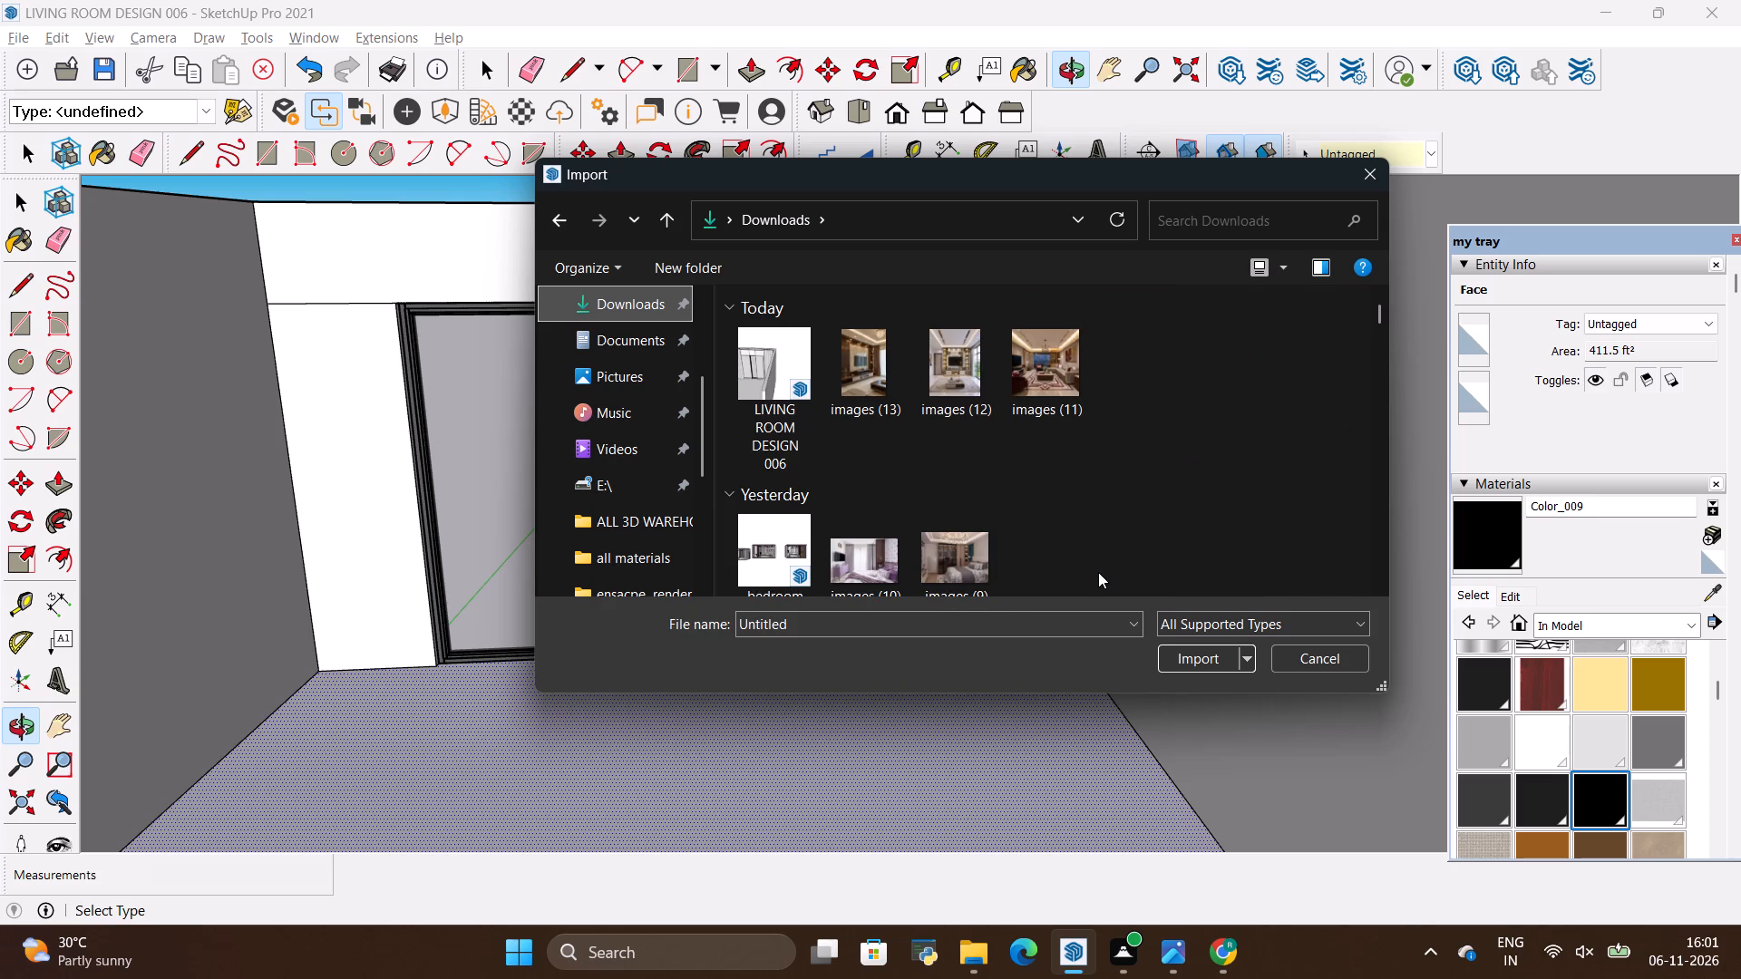
scroll(1008, 500, "up", 4)
scroll(1008, 499, "down", 2)
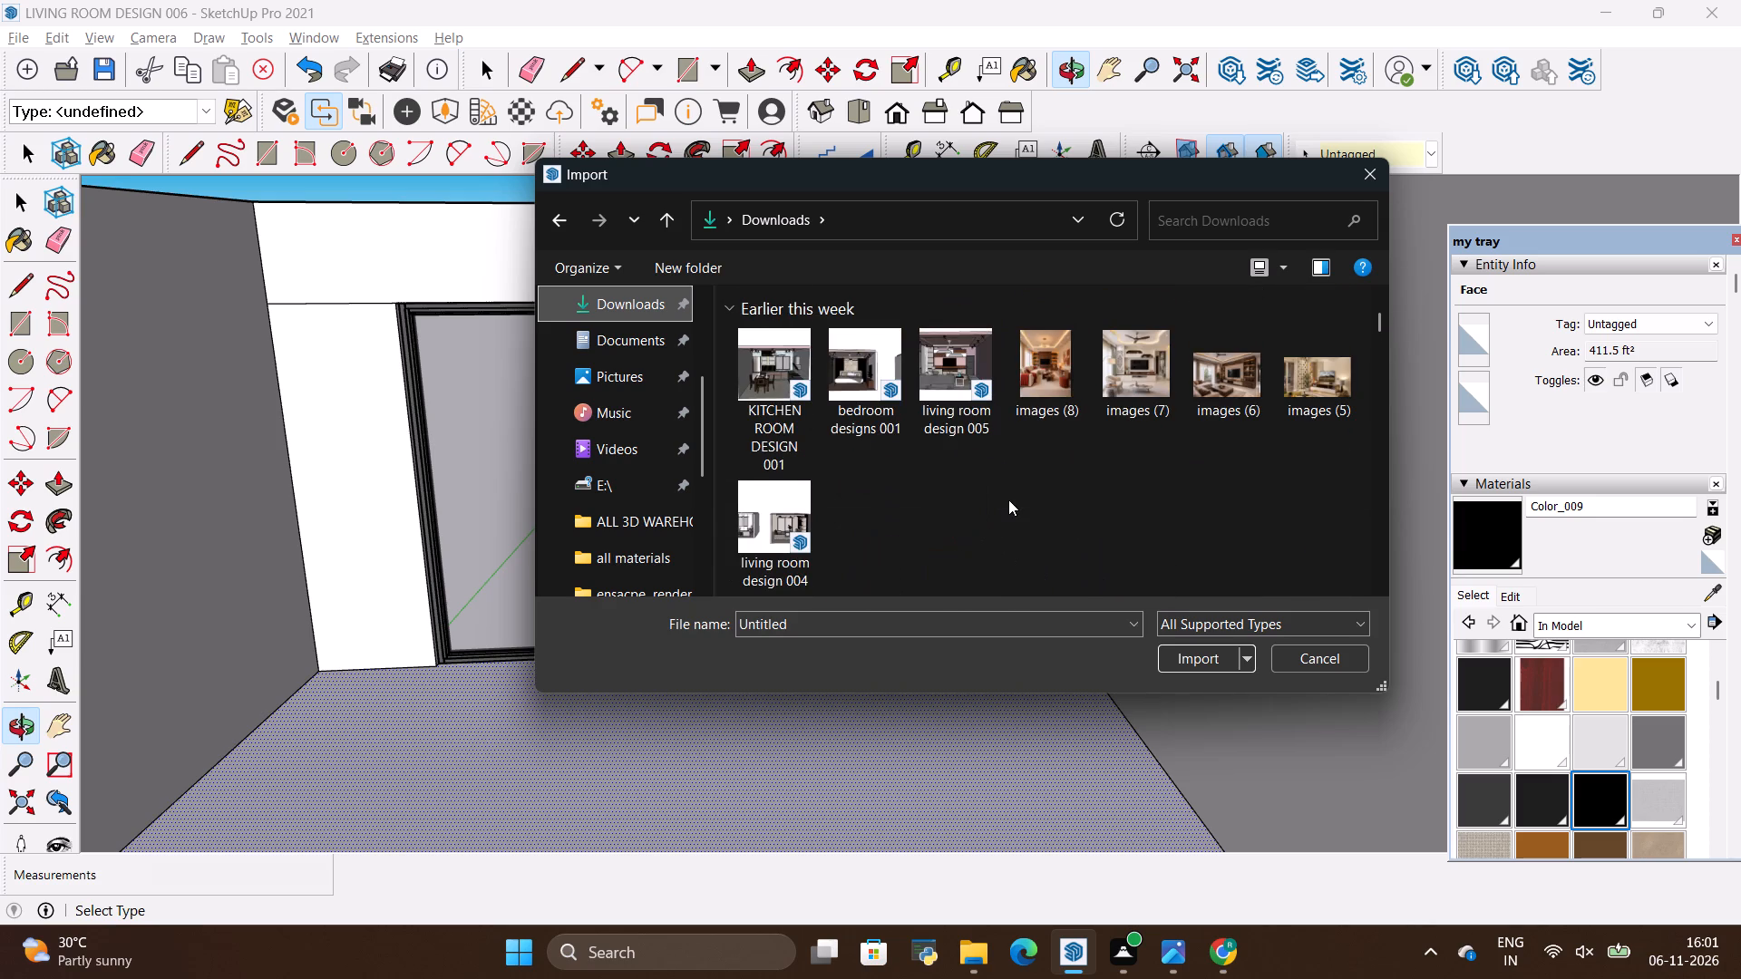
scroll(1008, 499, "down", 2)
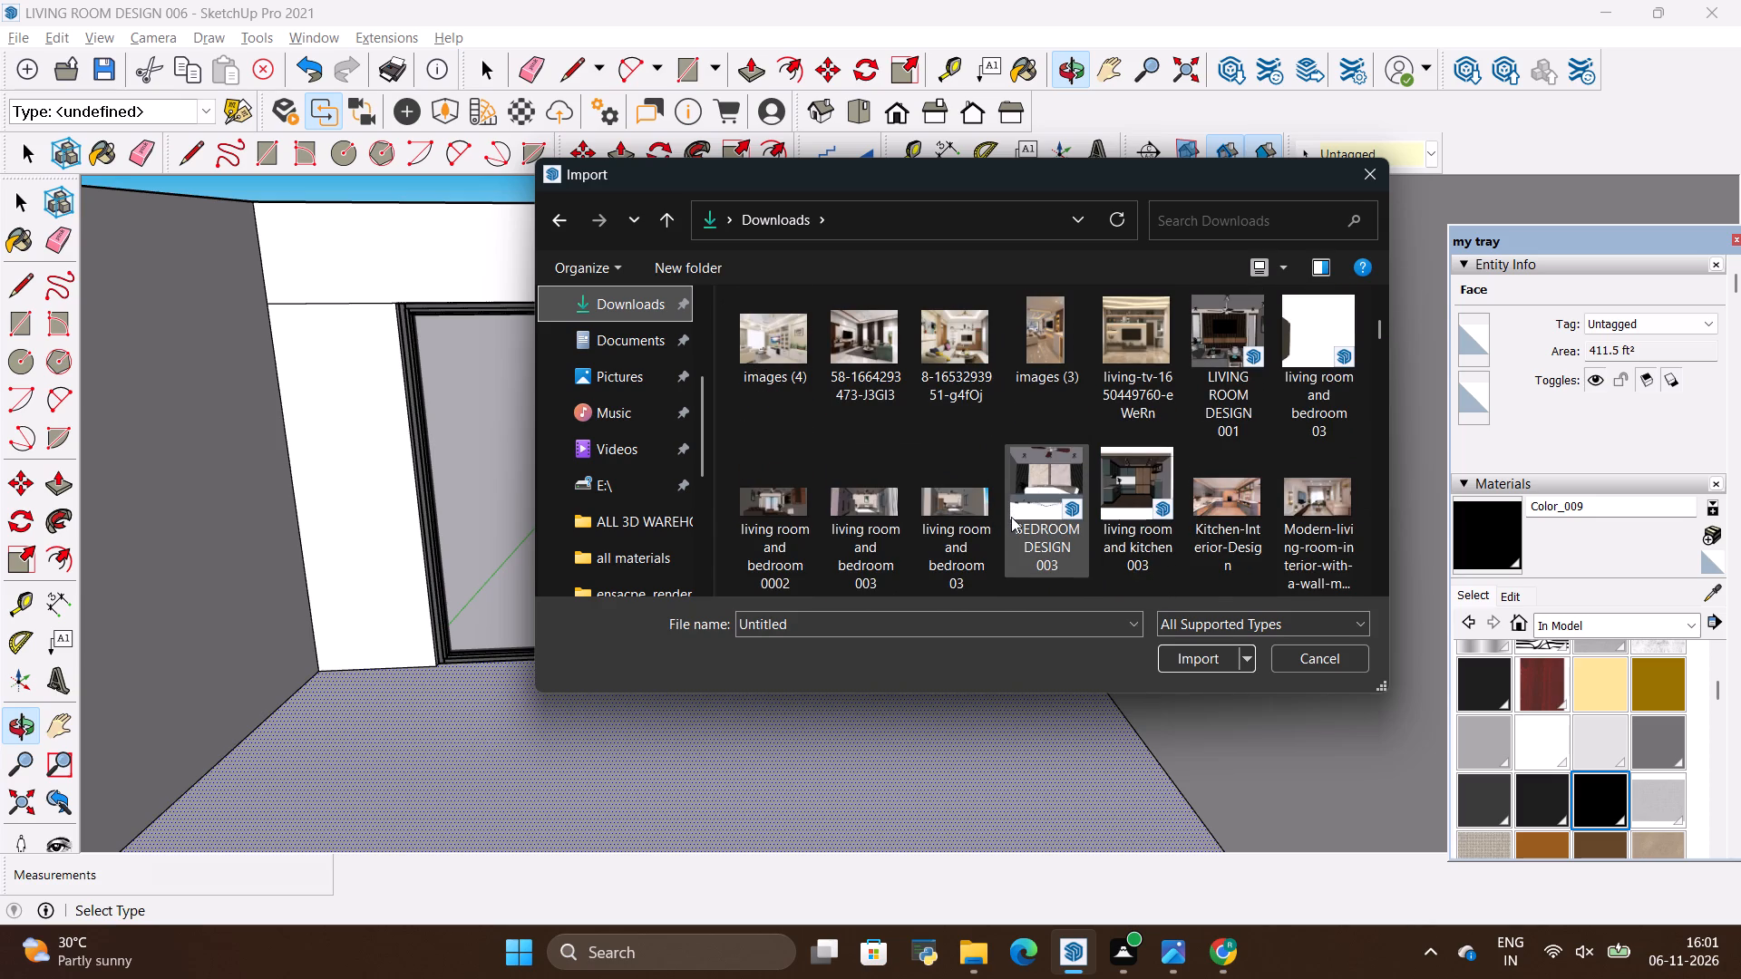
scroll(998, 542, "down", 5)
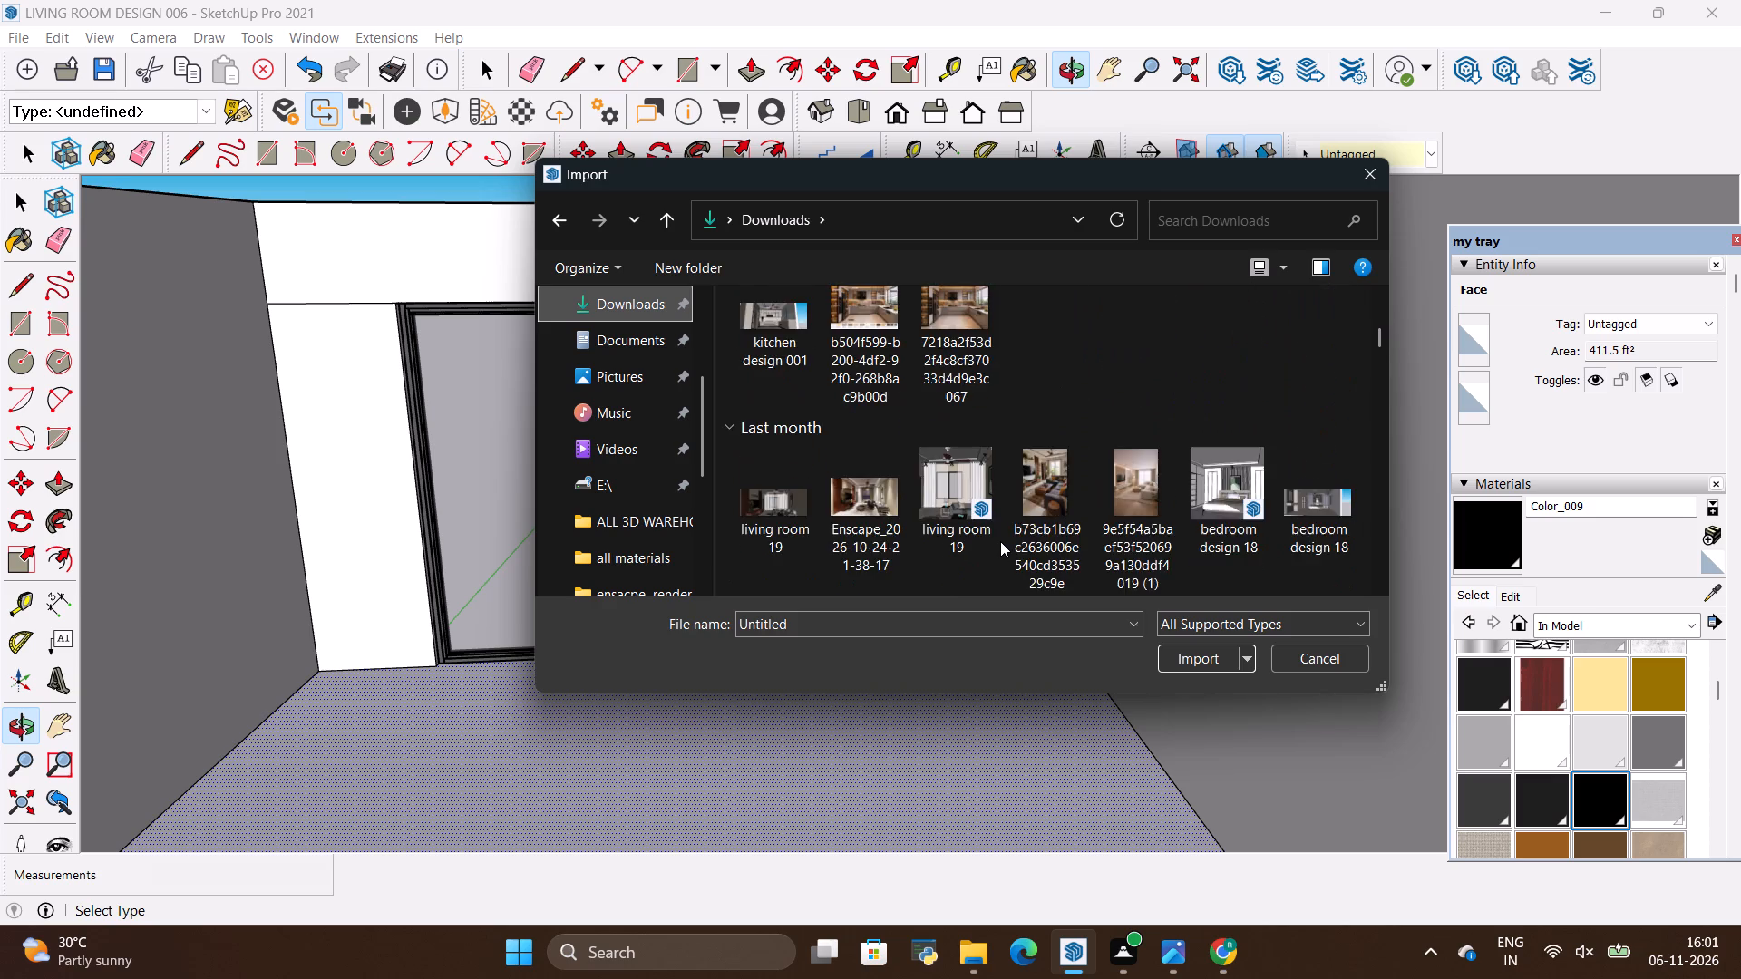
scroll(1000, 541, "down", 4)
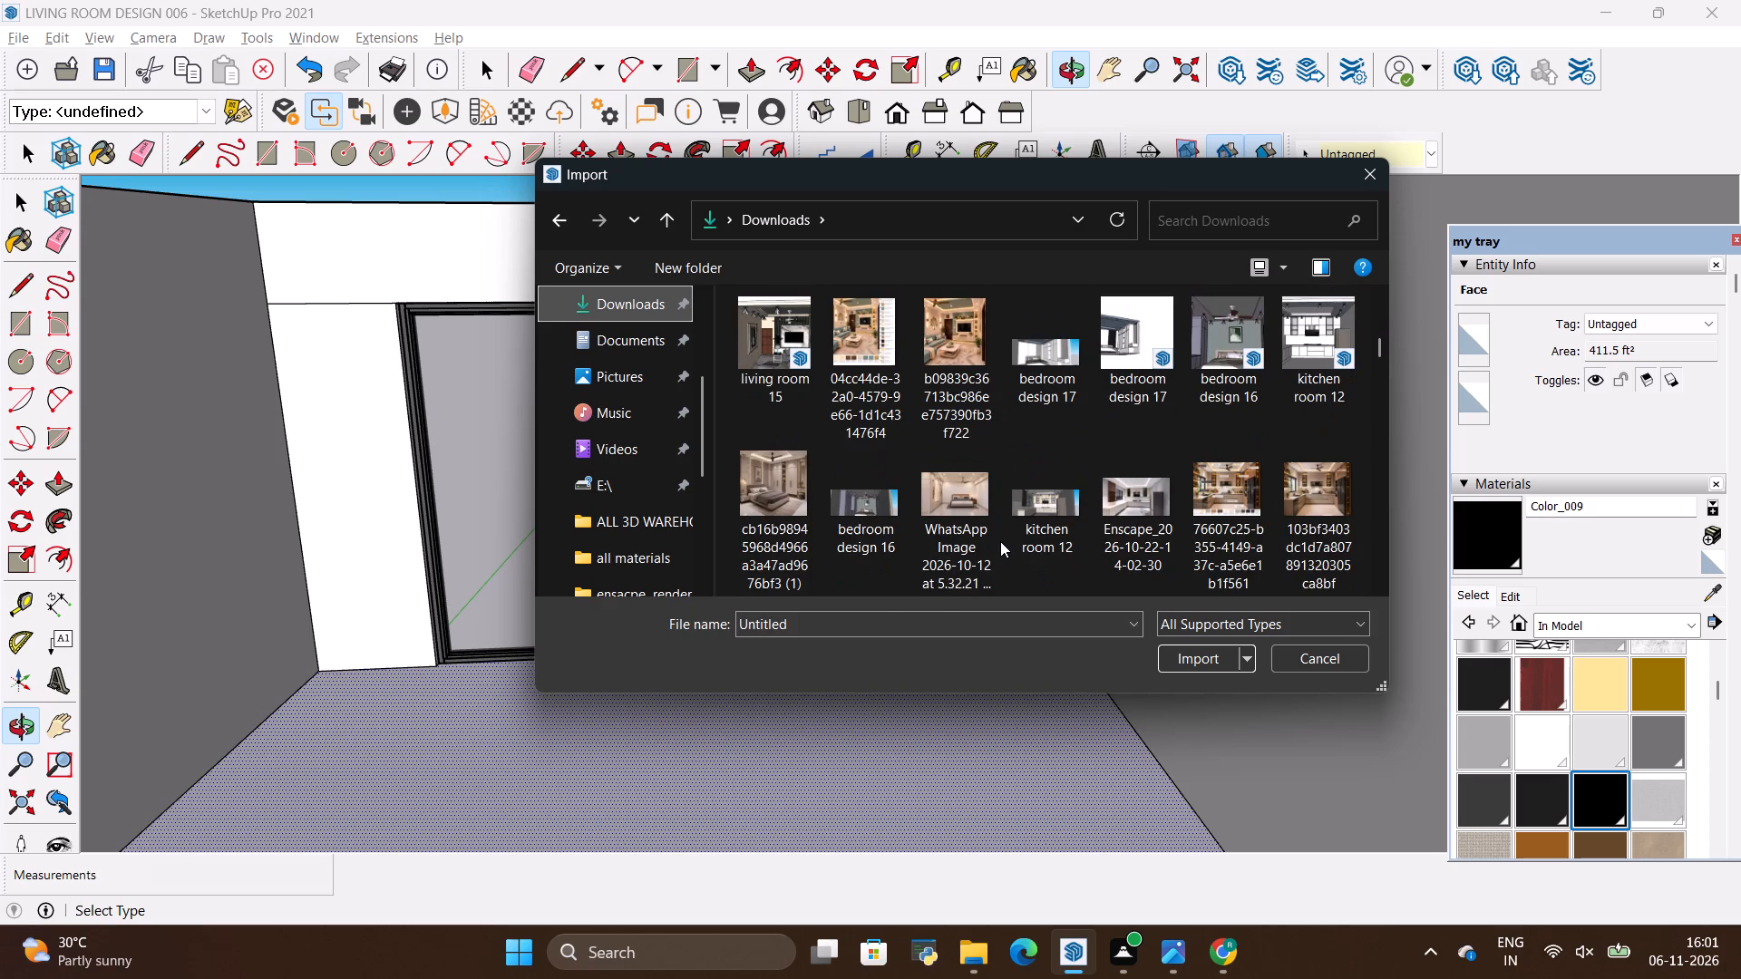
scroll(1000, 541, "down", 2)
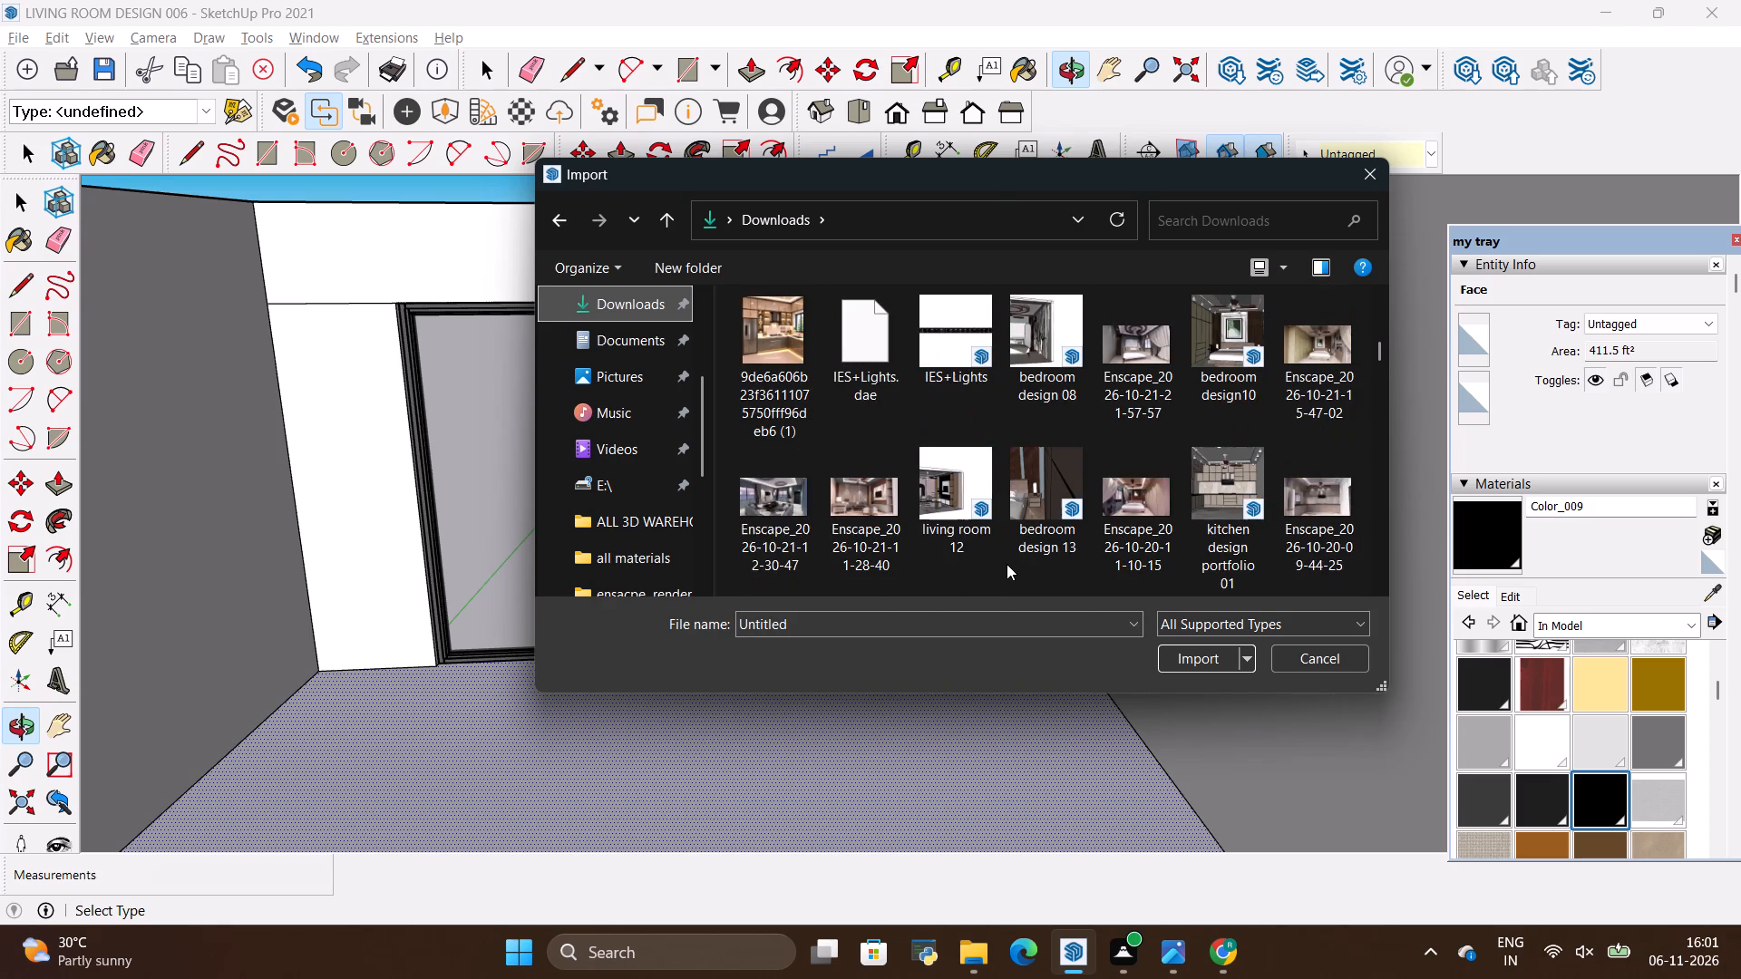
scroll(1007, 564, "down", 3)
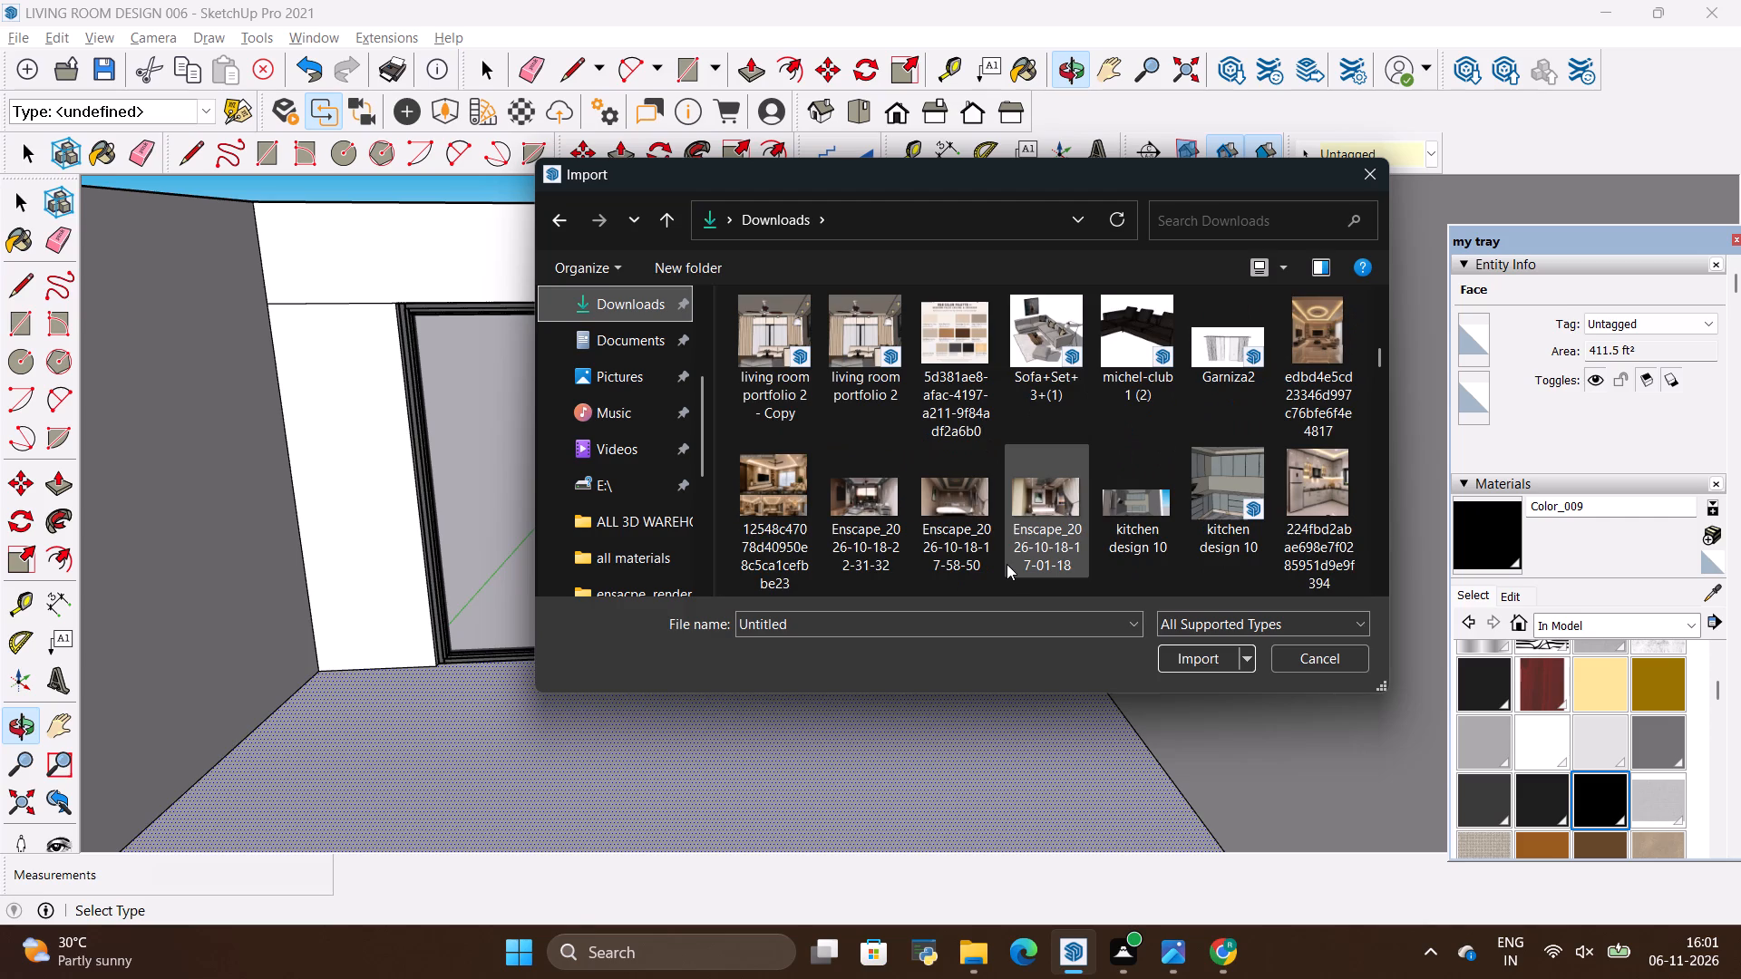
scroll(1007, 564, "up", 2)
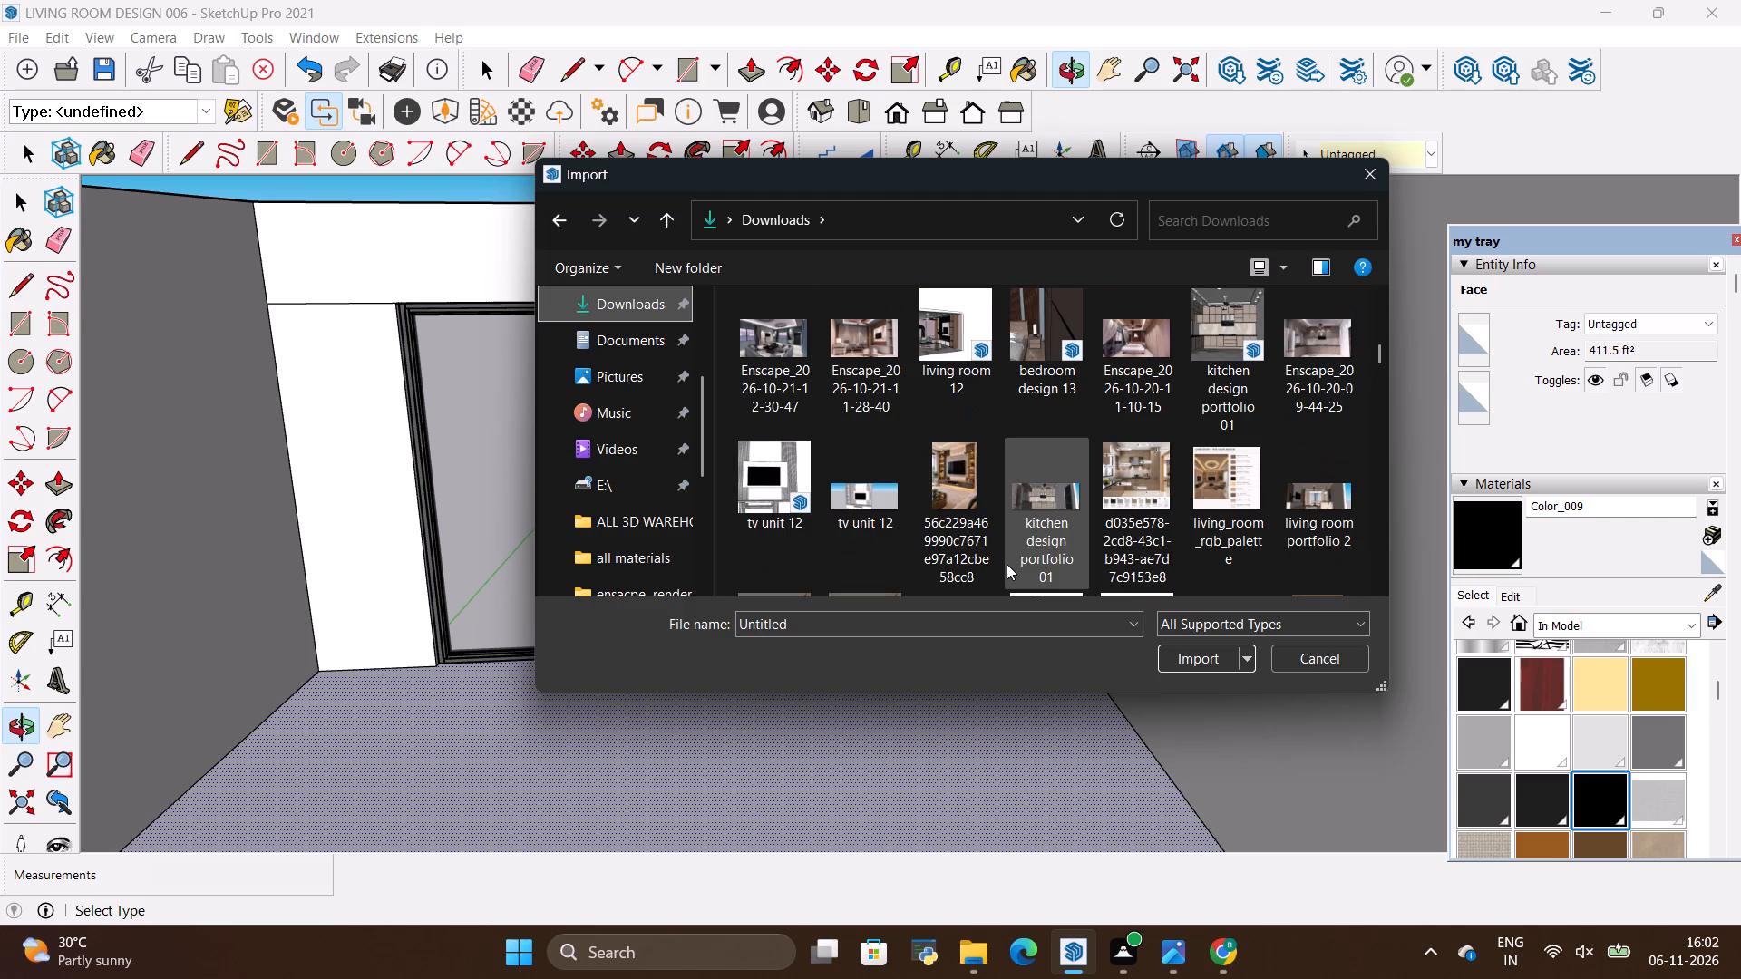
scroll(1007, 564, "up", 3)
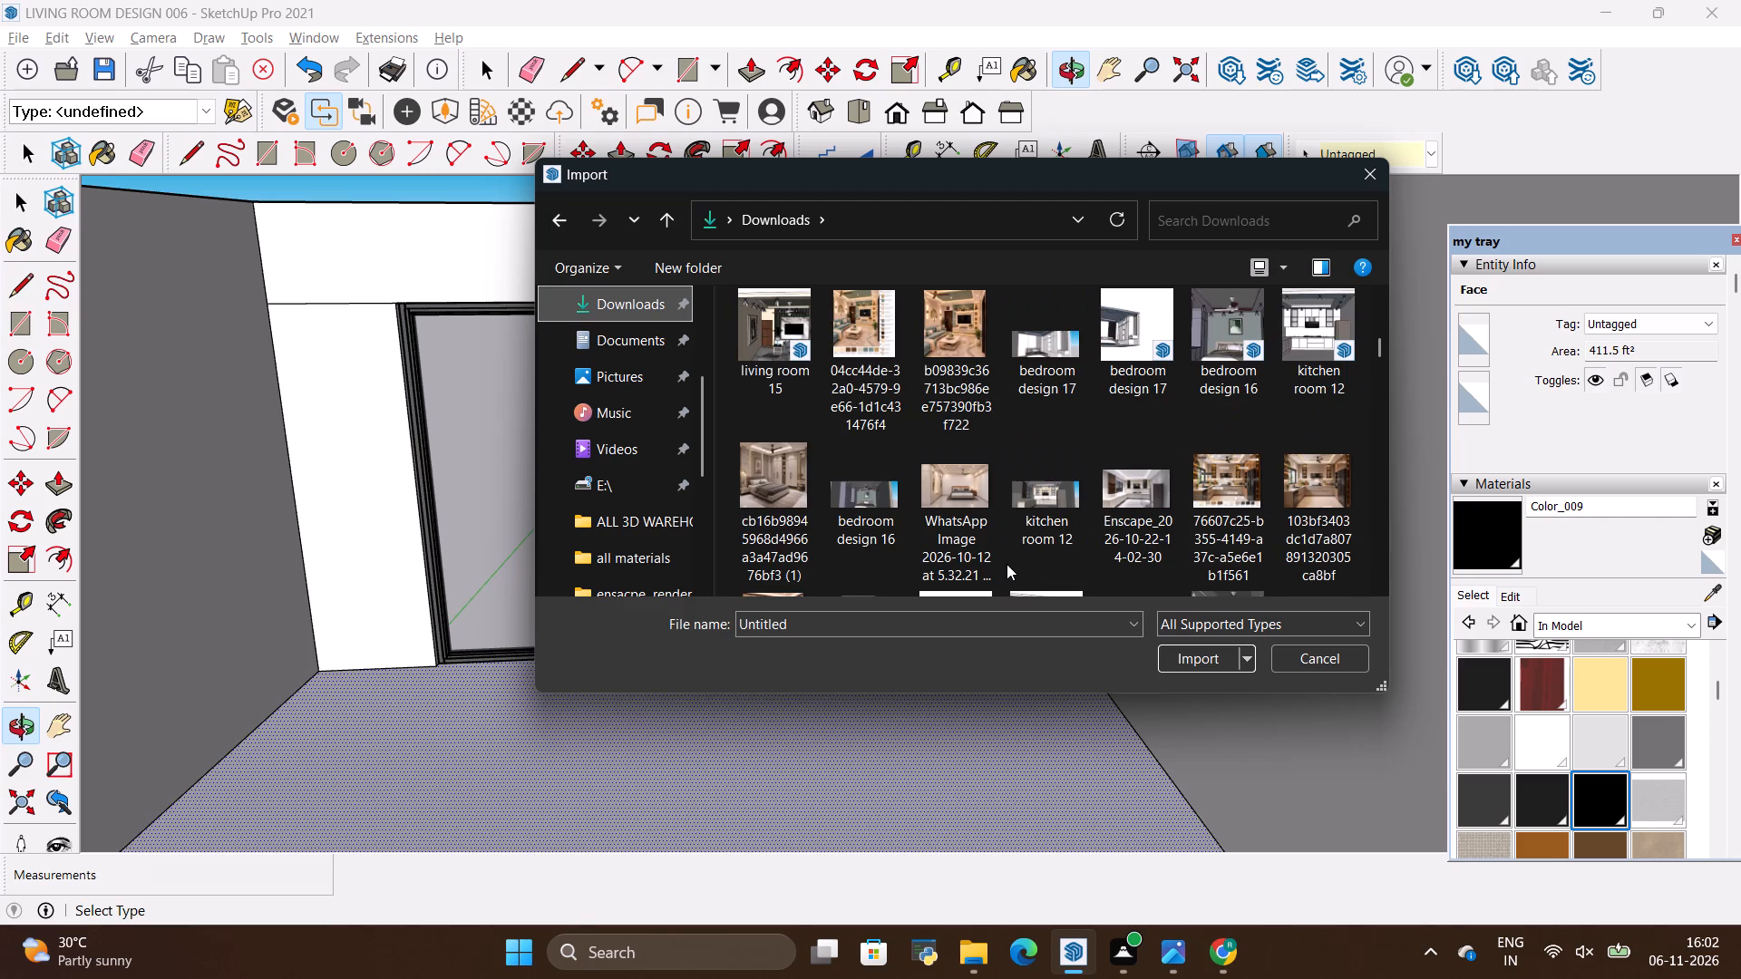
scroll(1007, 564, "up", 2)
scroll(1002, 569, "down", 3)
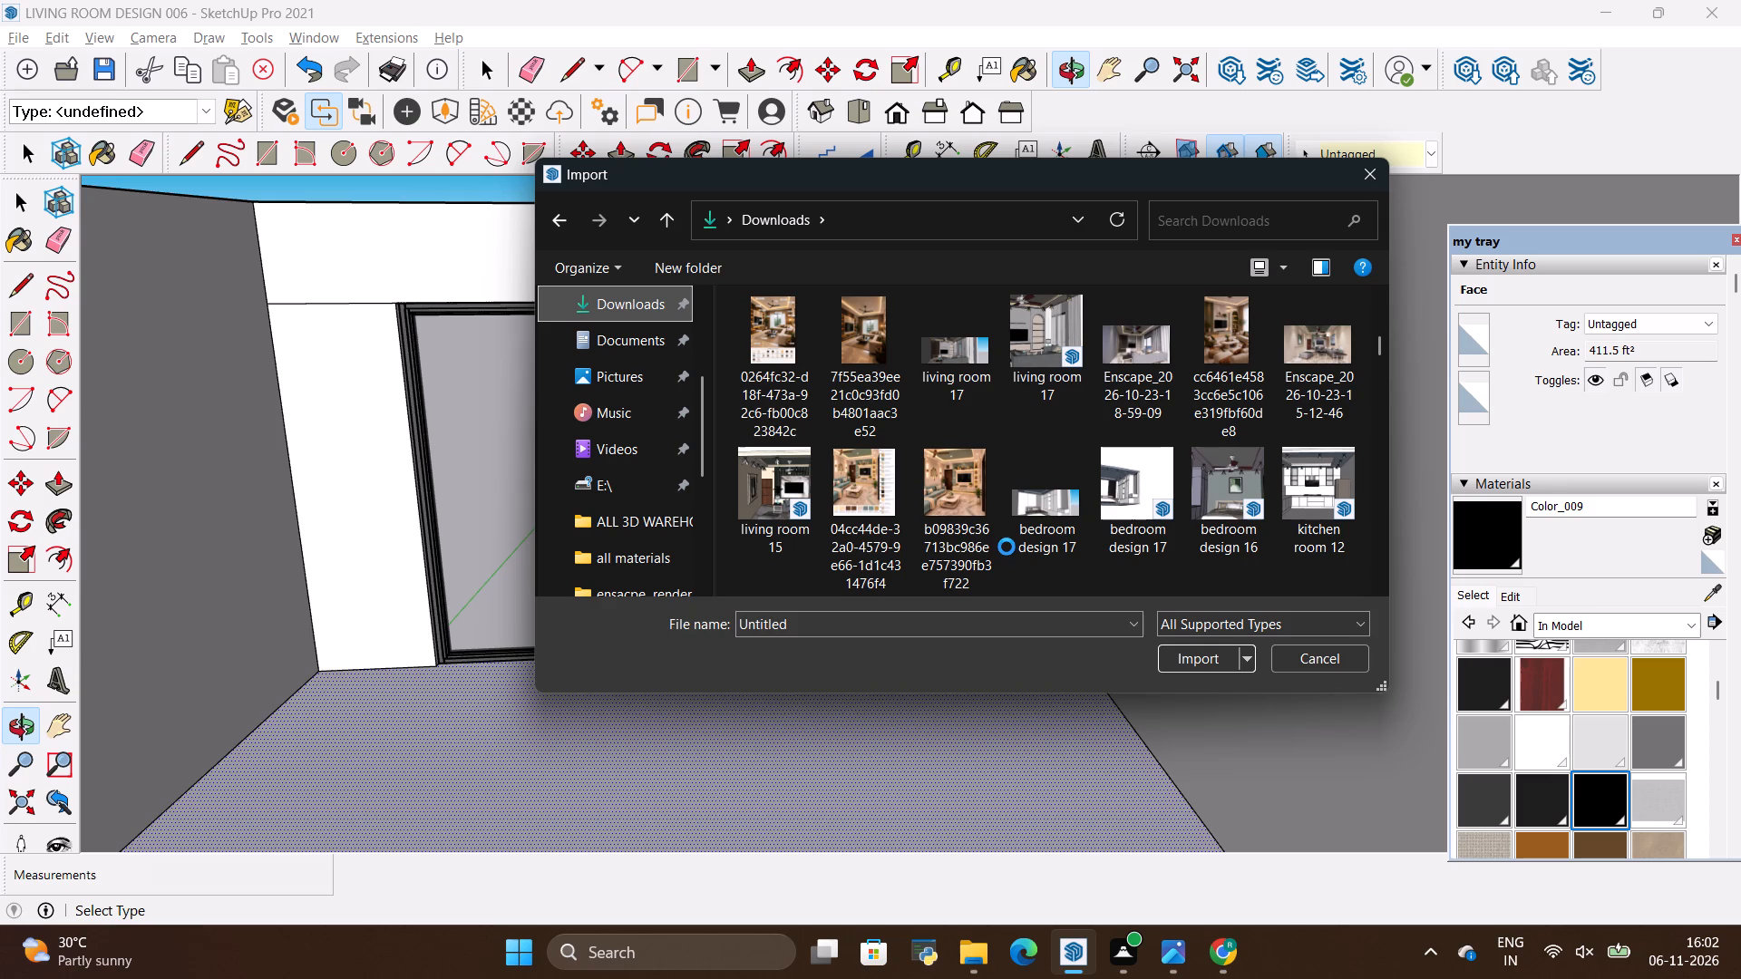
scroll(1007, 547, "down", 1)
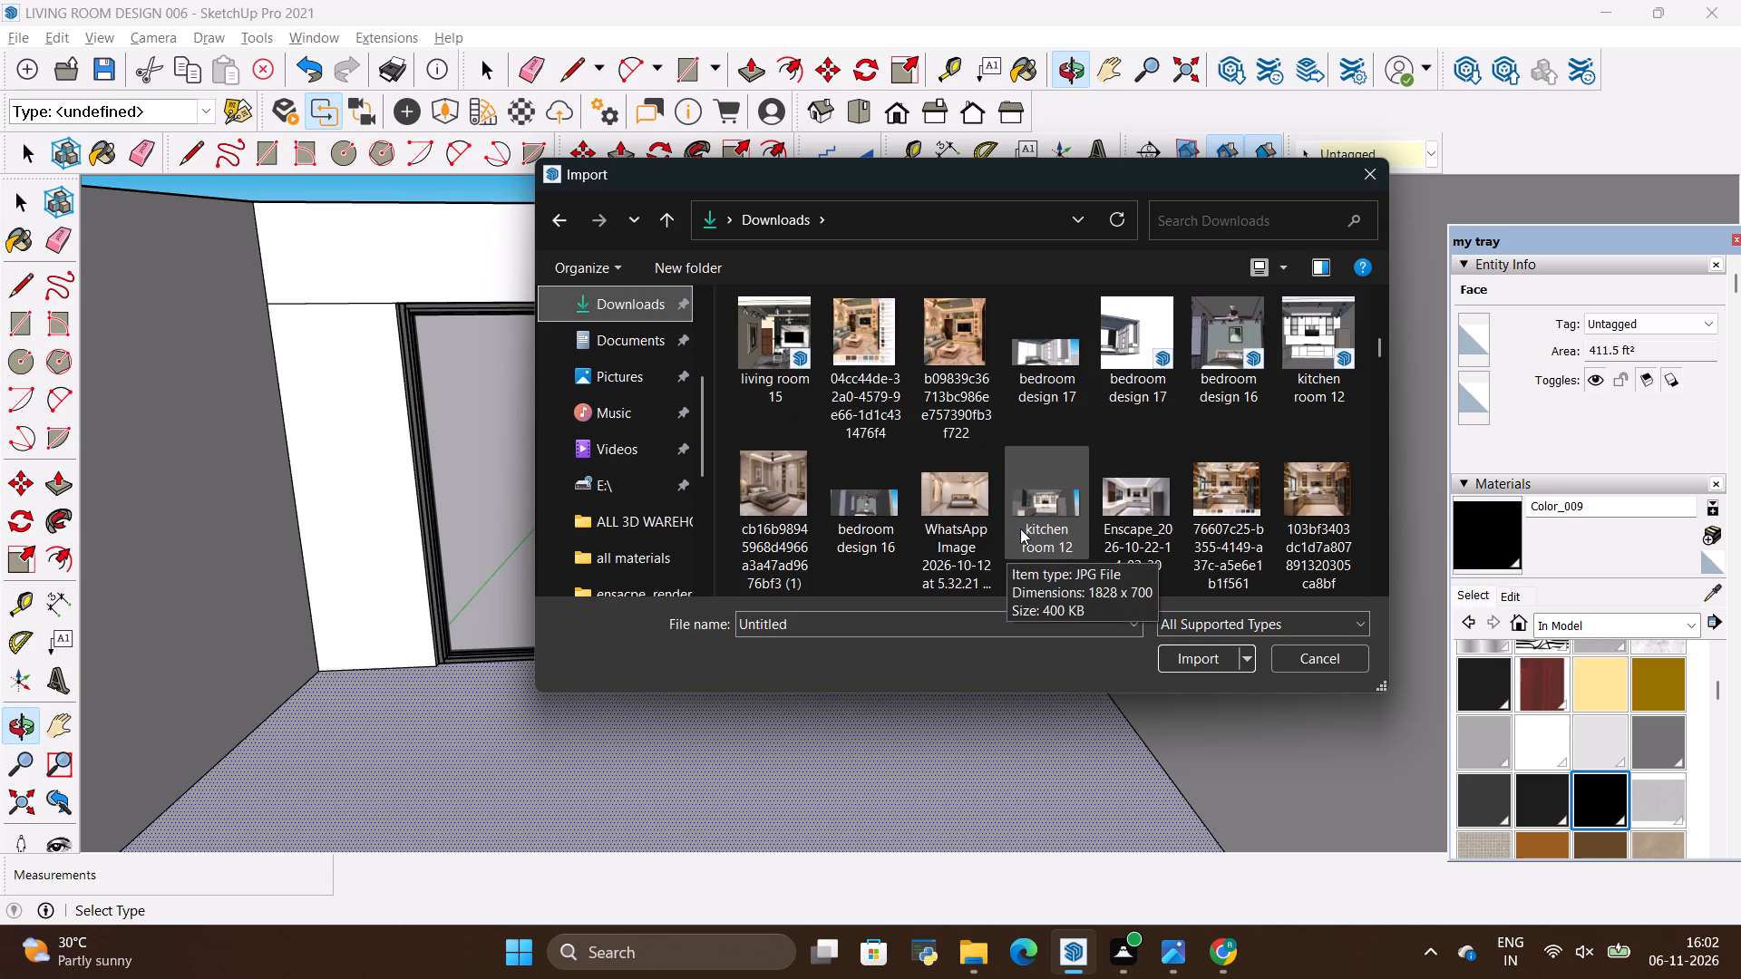
scroll(1020, 528, "down", 3)
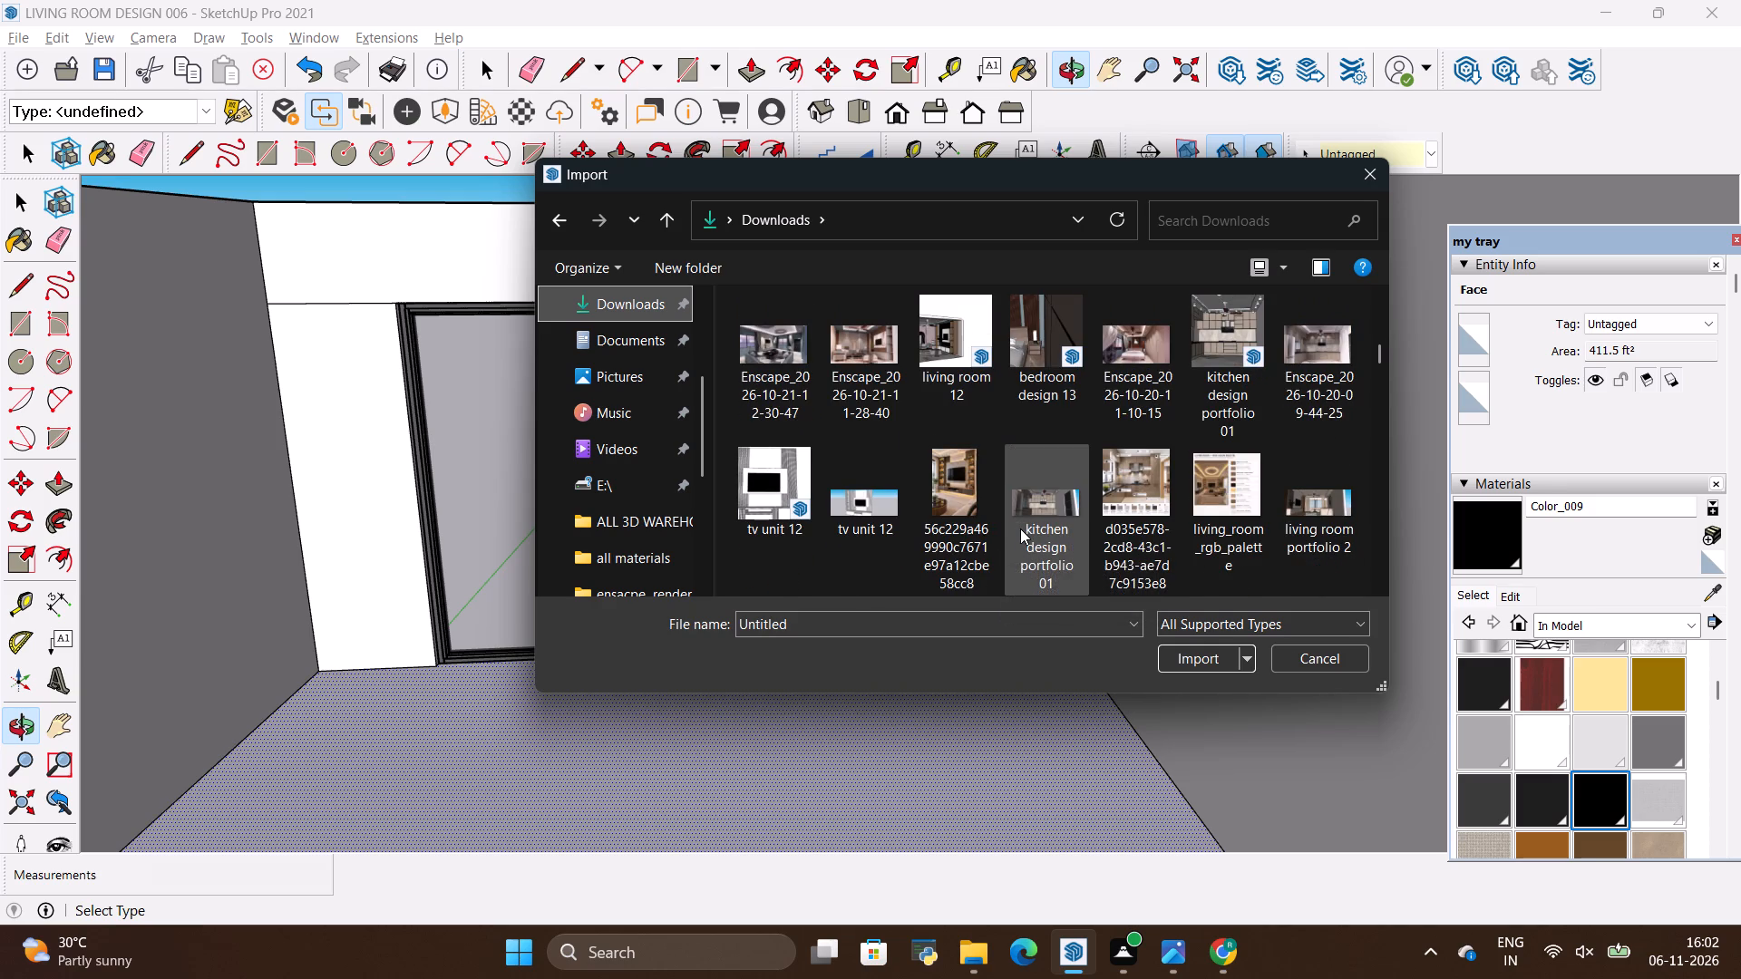
scroll(1020, 528, "down", 2)
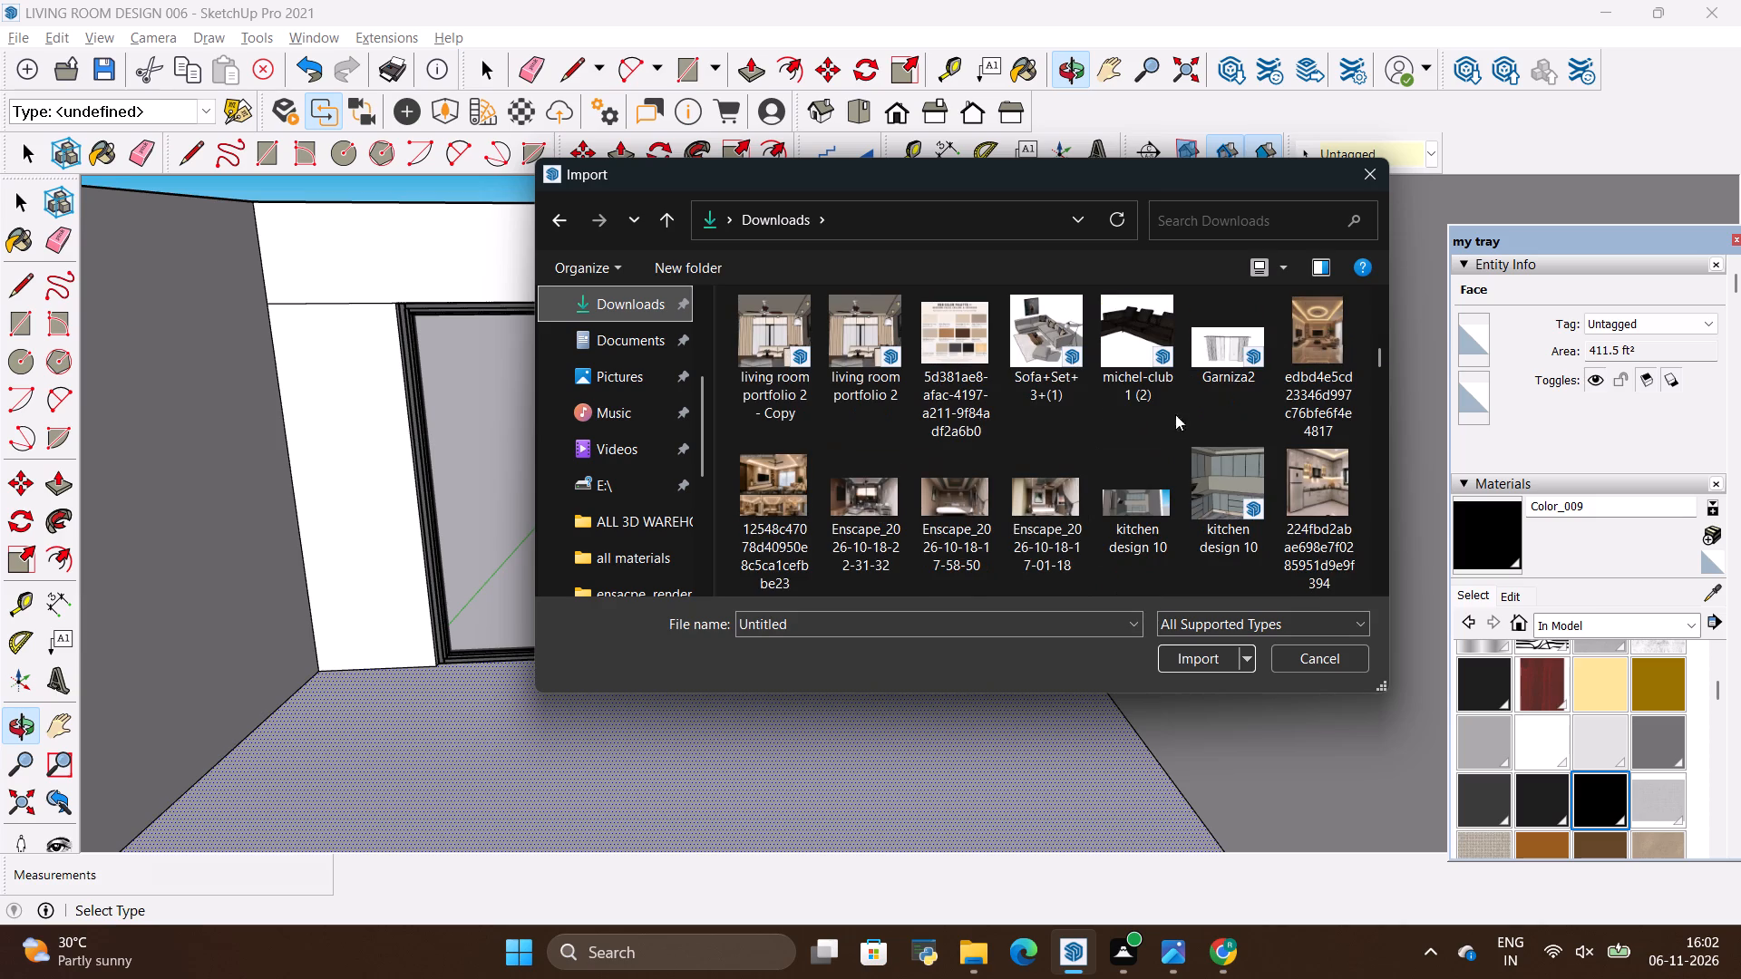
left_click(1215, 354)
left_click(1195, 664)
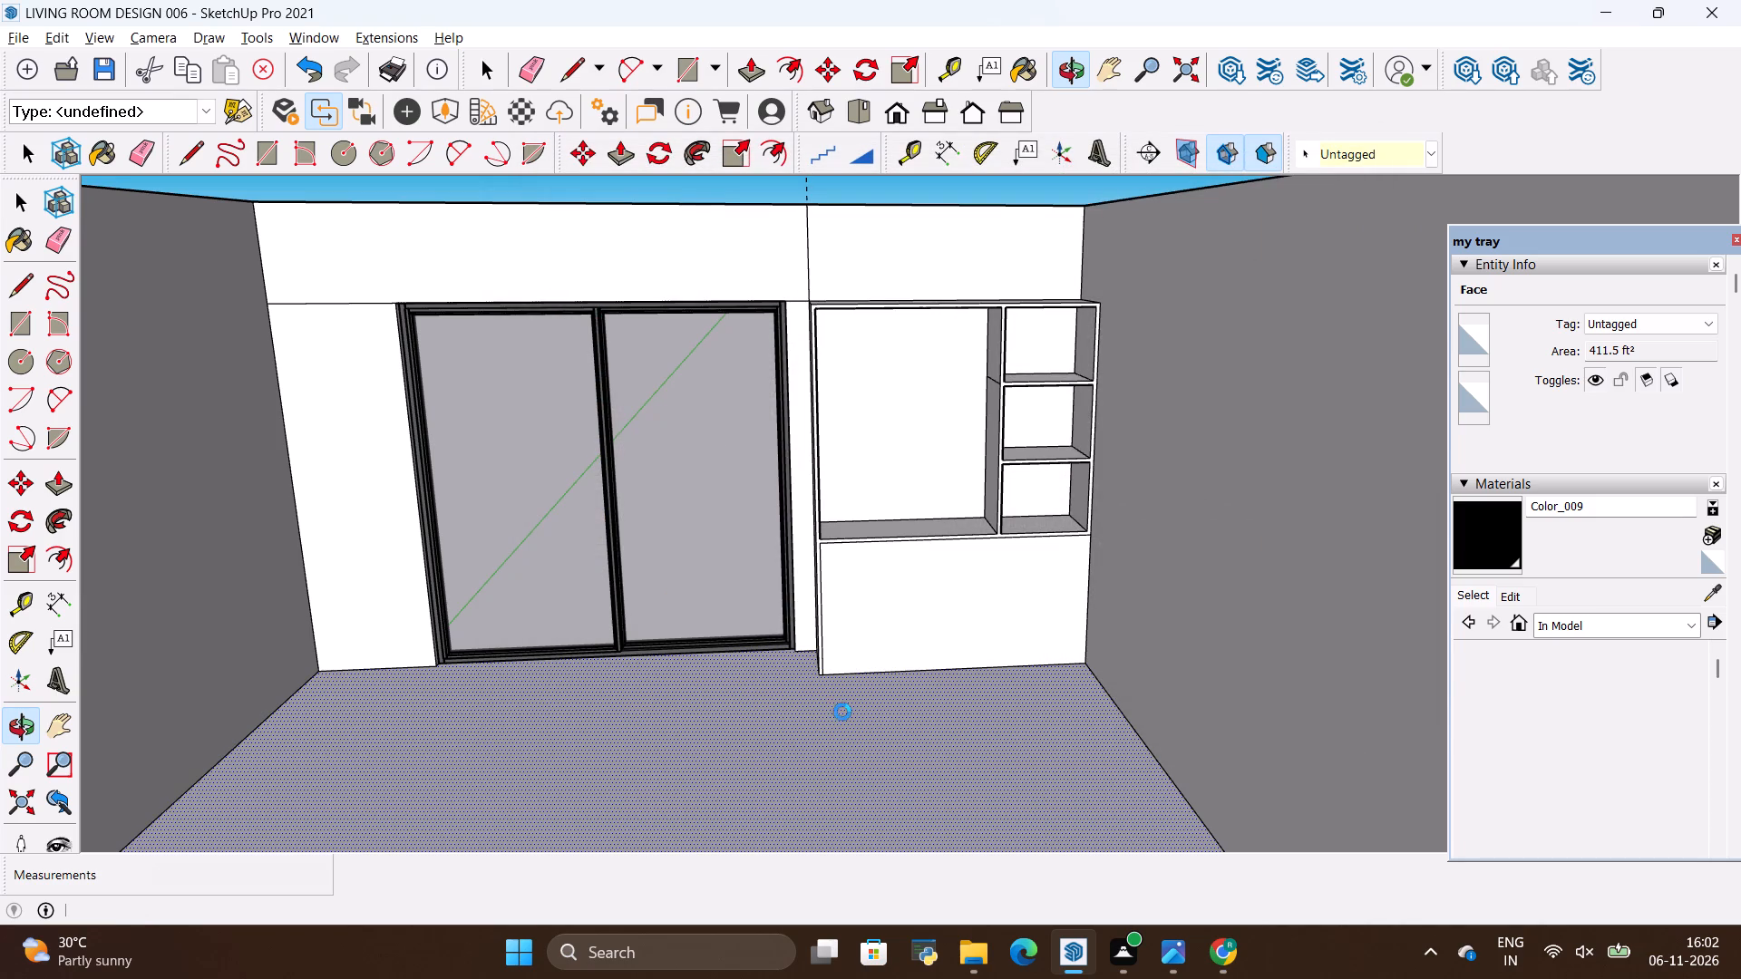
scroll(804, 732, "down", 16)
scroll(719, 728, "down", 12)
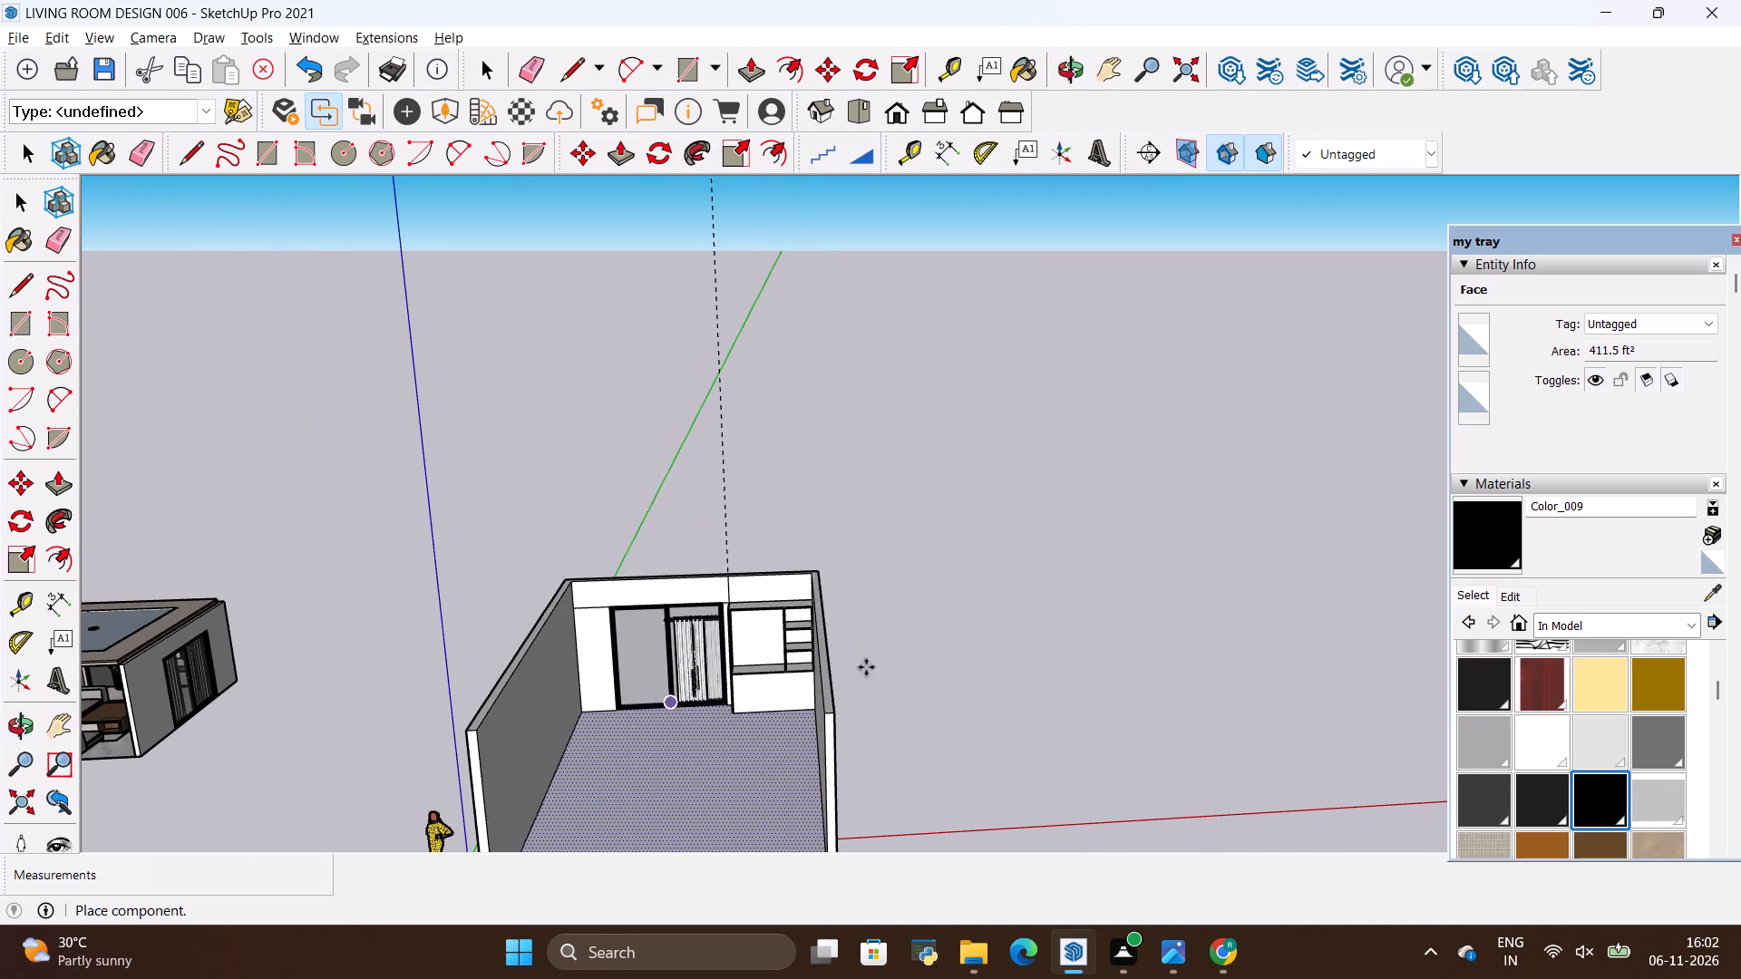
left_click(868, 696)
scroll(884, 683, "up", 9)
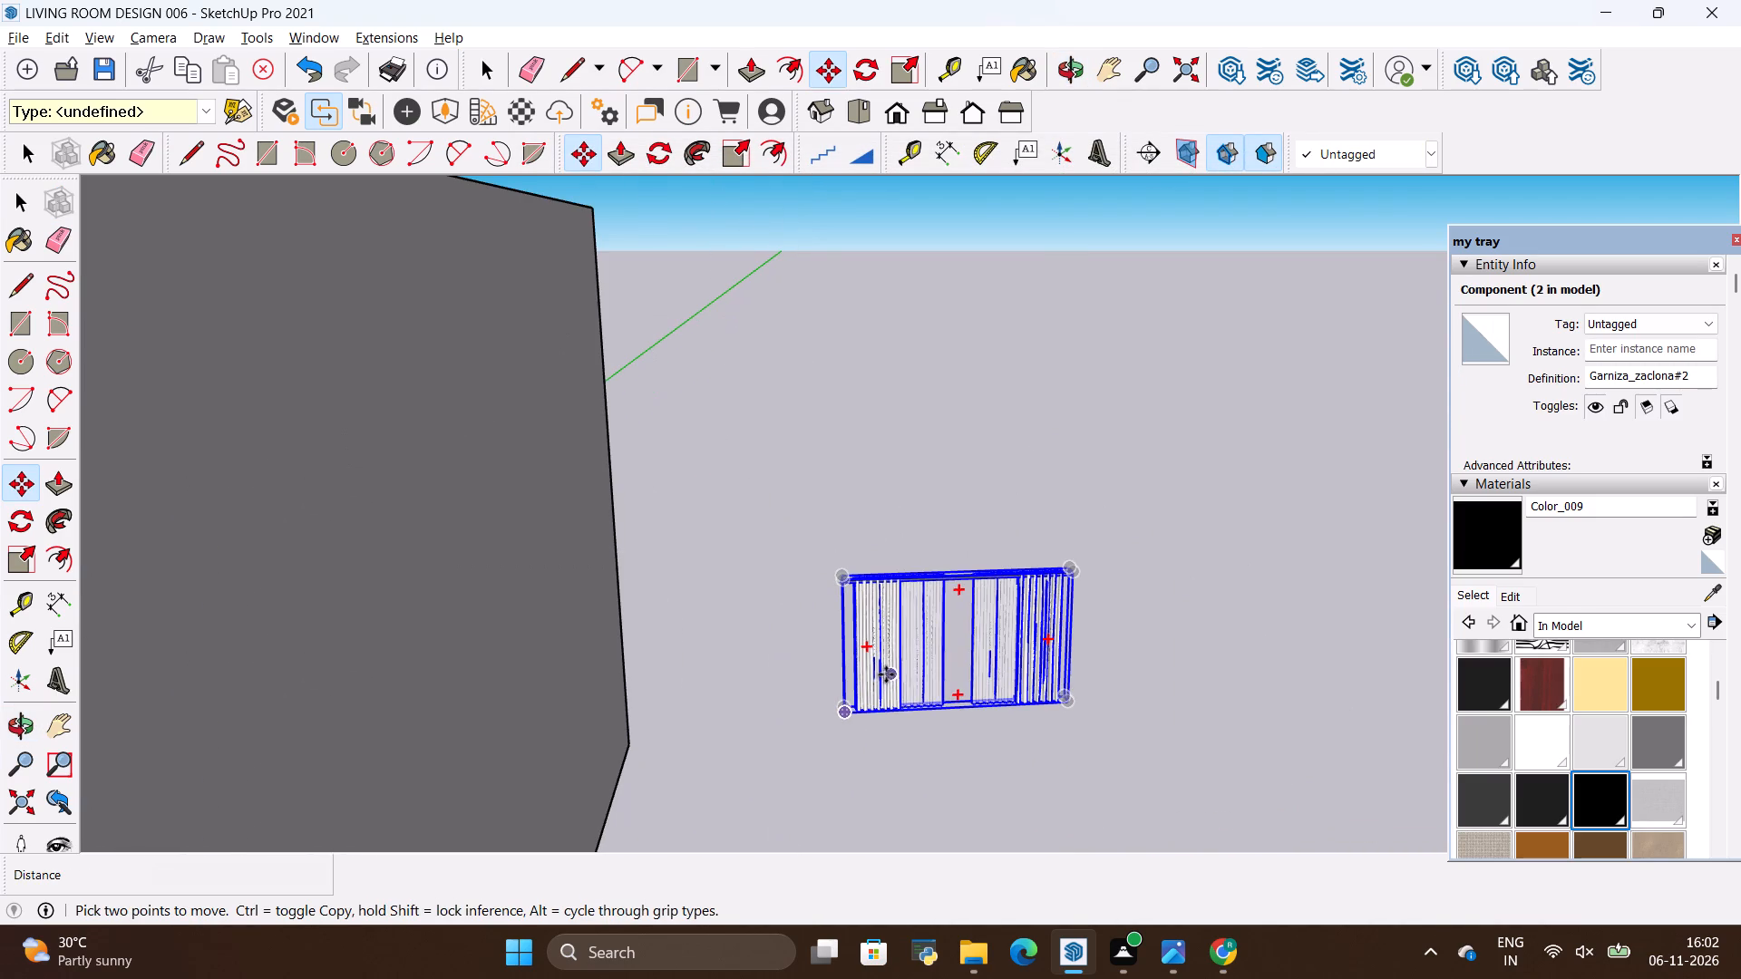
Move the curtain component from outside the room onto the floor inside it, in front of the sliding door.
scroll(908, 677, "down", 6)
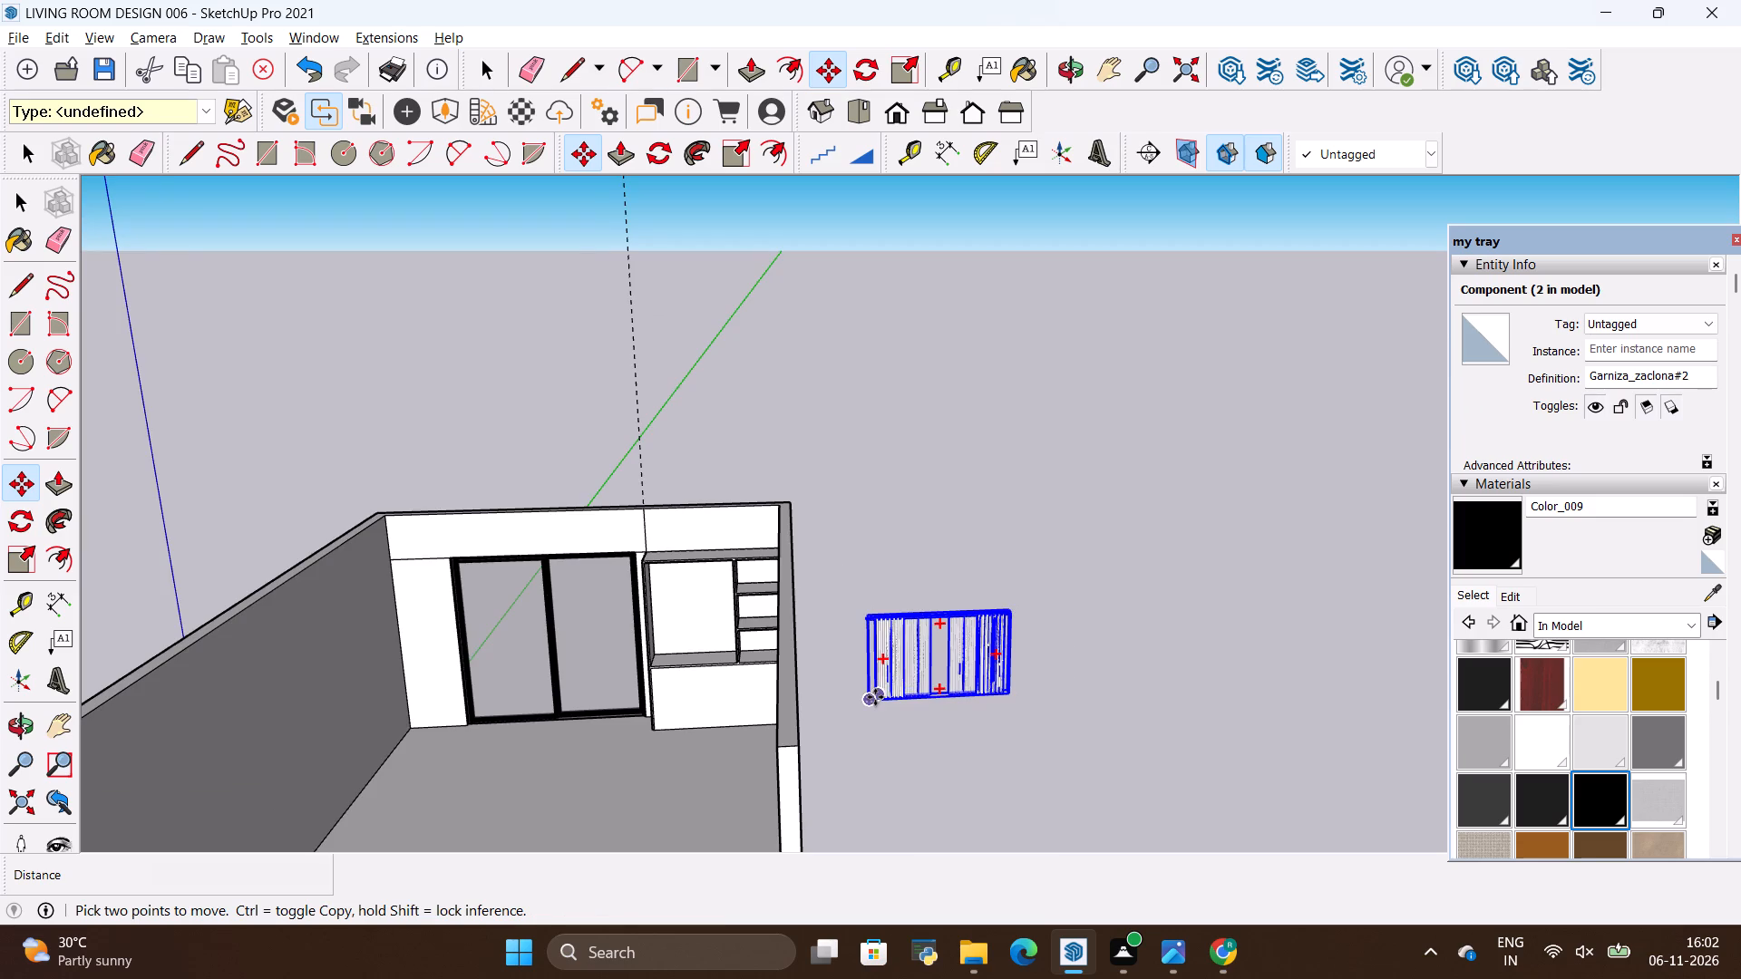
key("m")
left_click(879, 707)
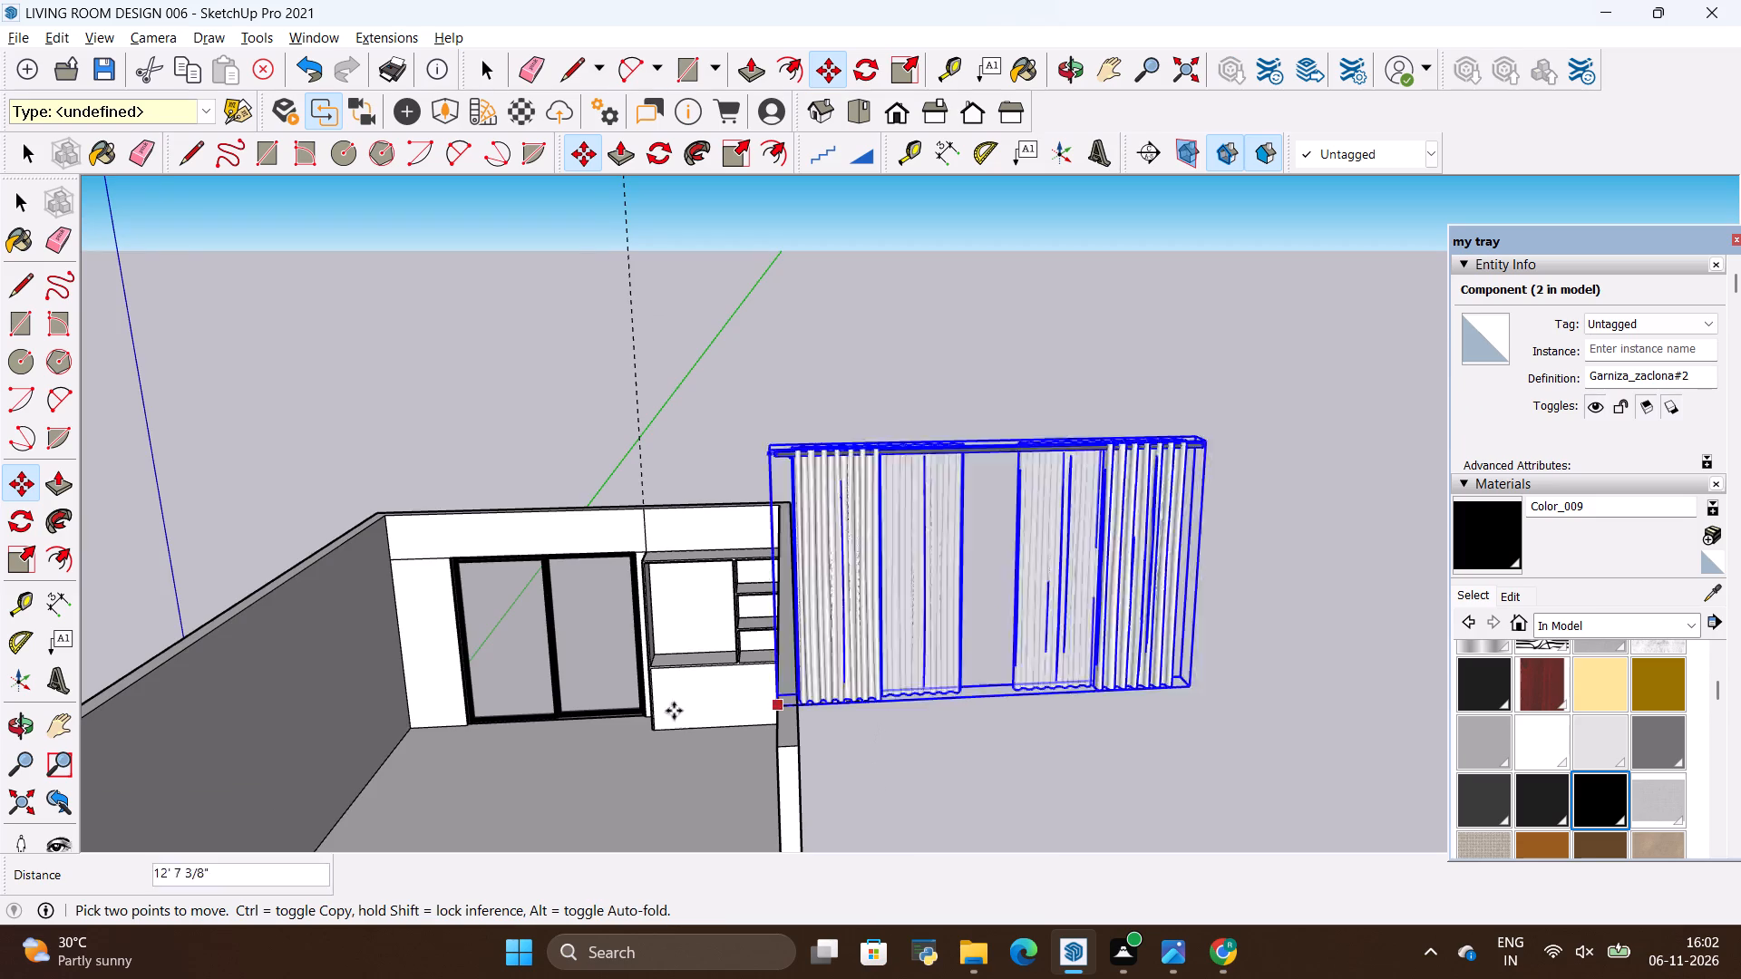
scroll(730, 688, "down", 5)
left_click(527, 802)
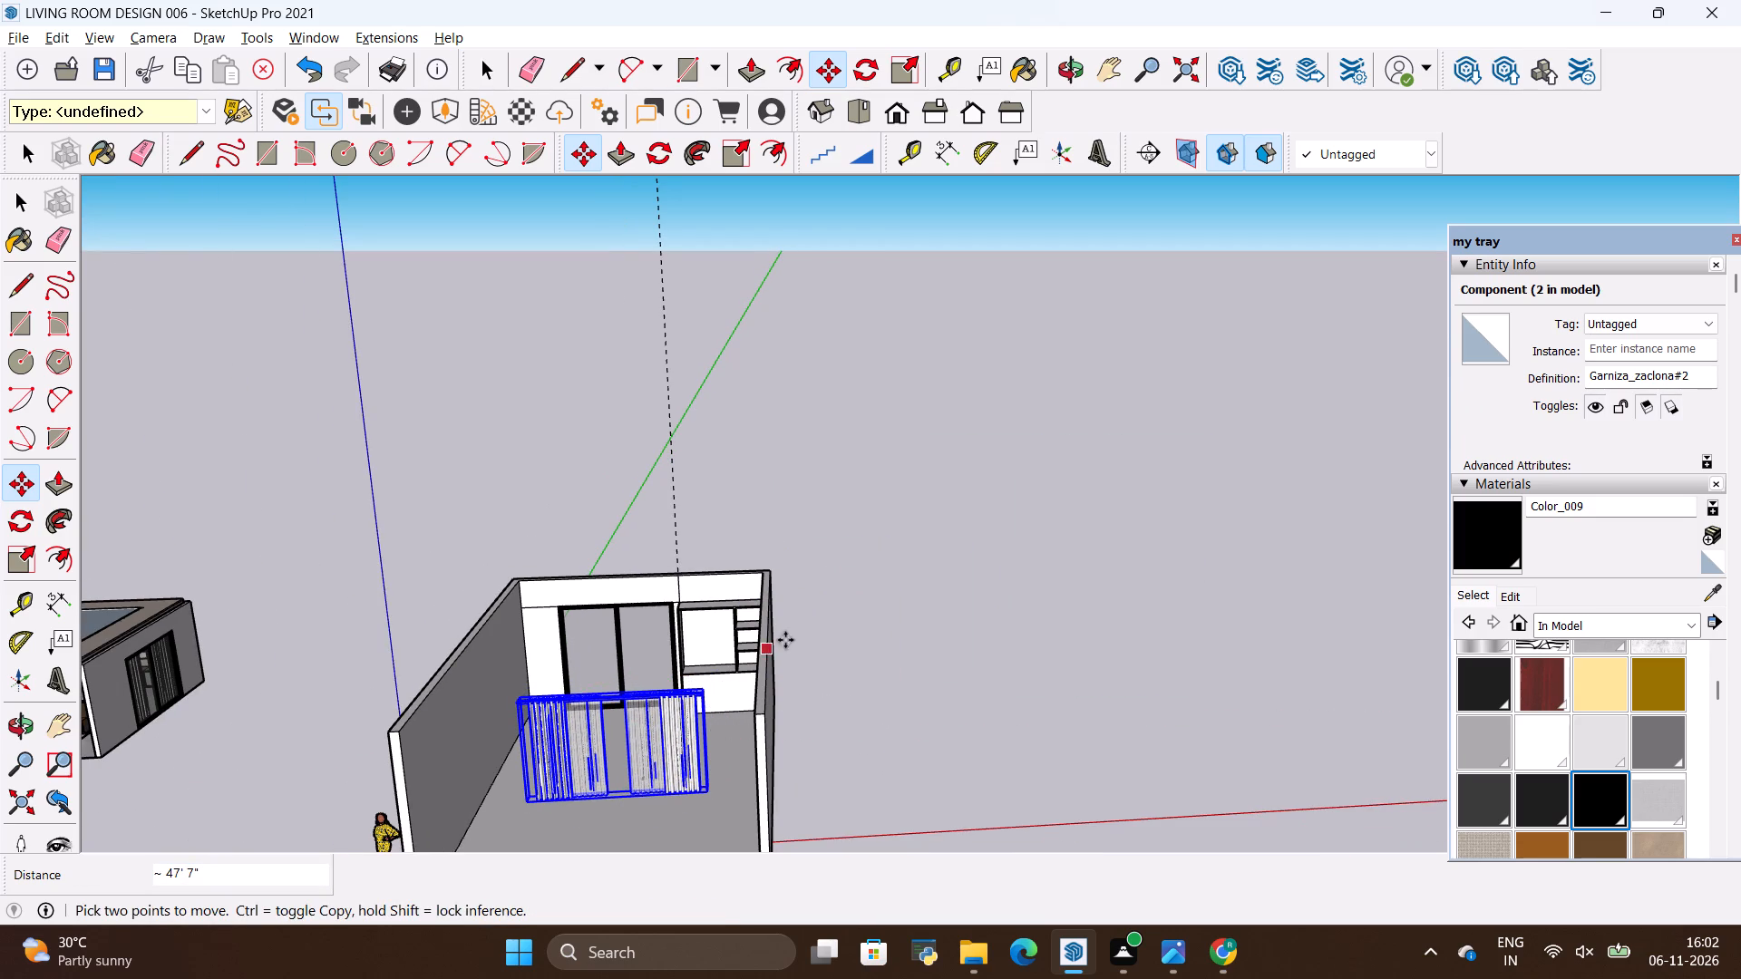
key("space")
left_click(886, 586)
Move the curtain by its lower corner to the floor corner where the side wall meets the sliding door wall.
left_click(639, 748)
scroll(725, 673, "down", 5)
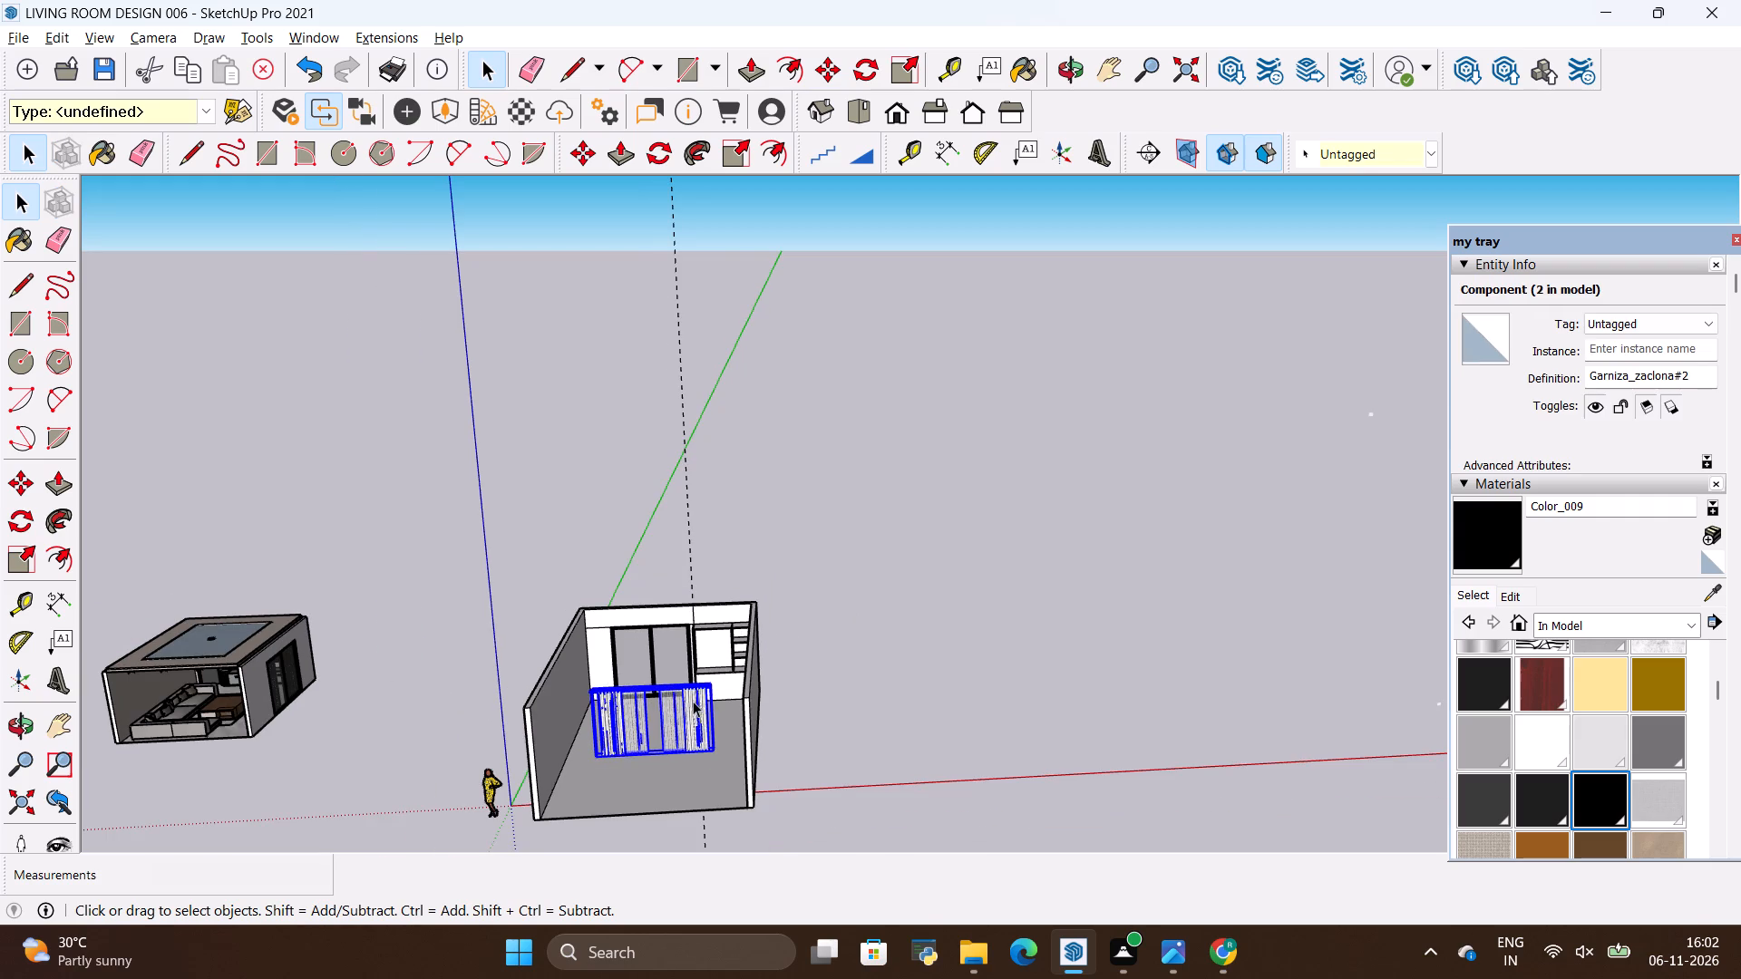
key("alt+Tab")
key("alt+Tab")
scroll(593, 722, "up", 20)
scroll(593, 722, "up", 13)
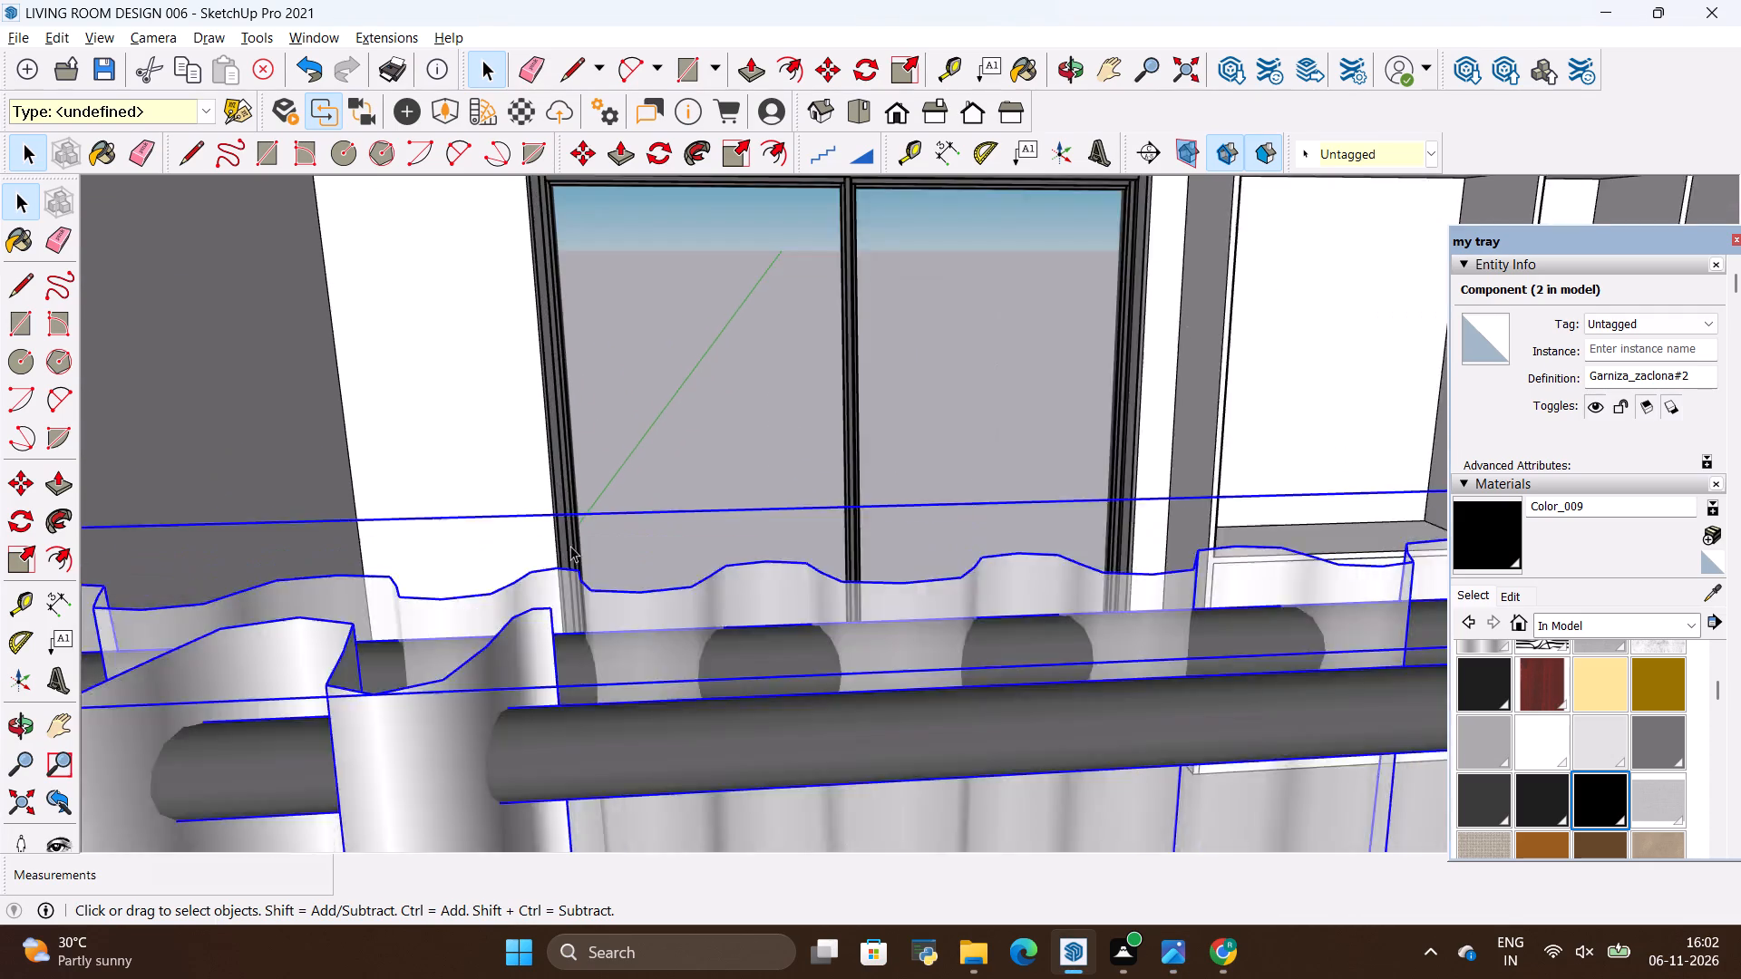
scroll(512, 553, "down", 19)
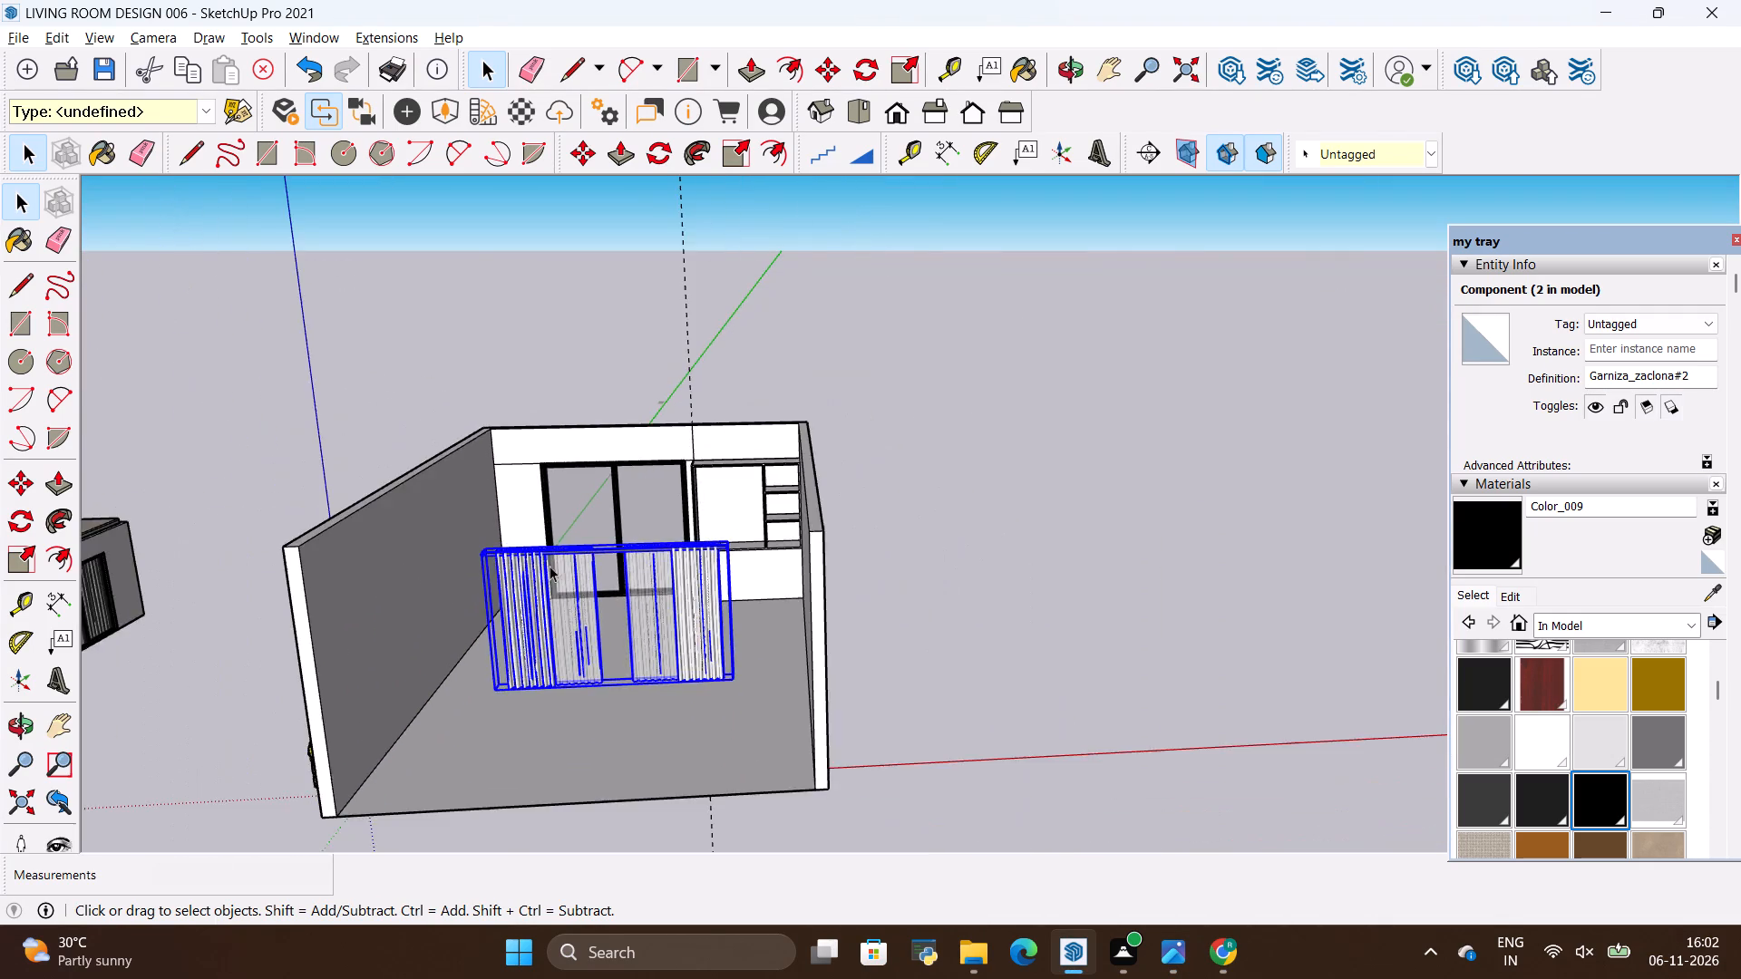
scroll(469, 692, "up", 5)
key("m")
scroll(481, 685, "up", 14)
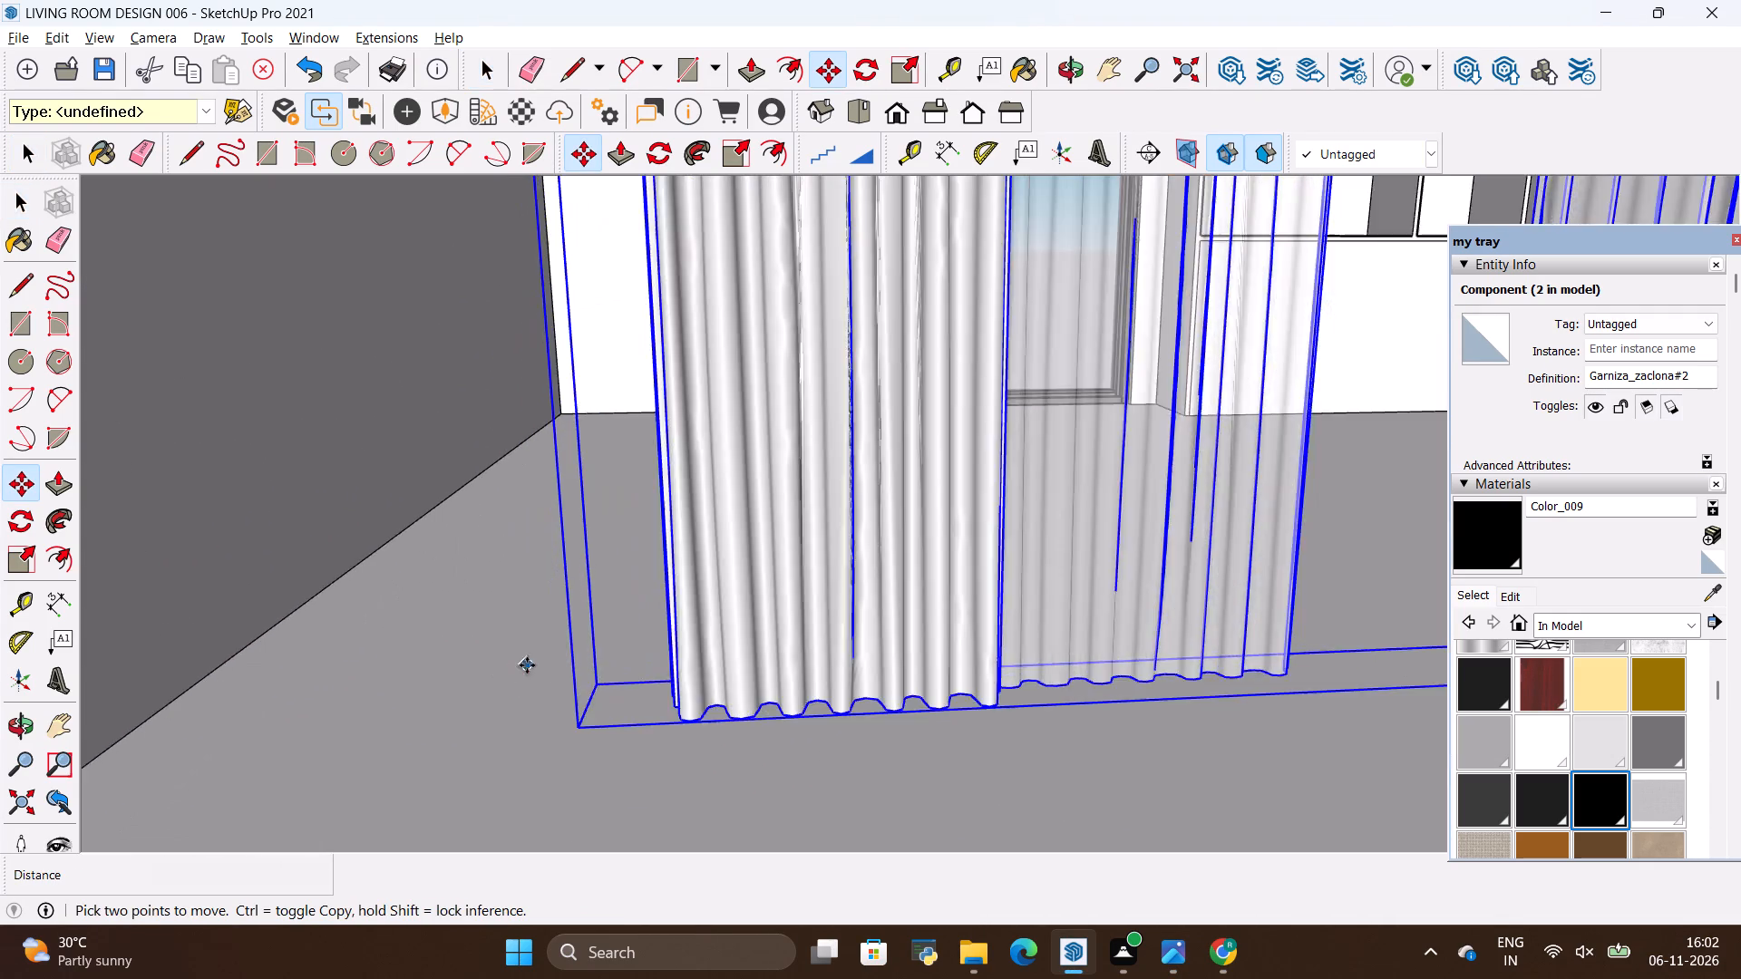
scroll(527, 665, "up", 5)
left_click(632, 694)
scroll(613, 548, "down", 5)
scroll(569, 317, "up", 5)
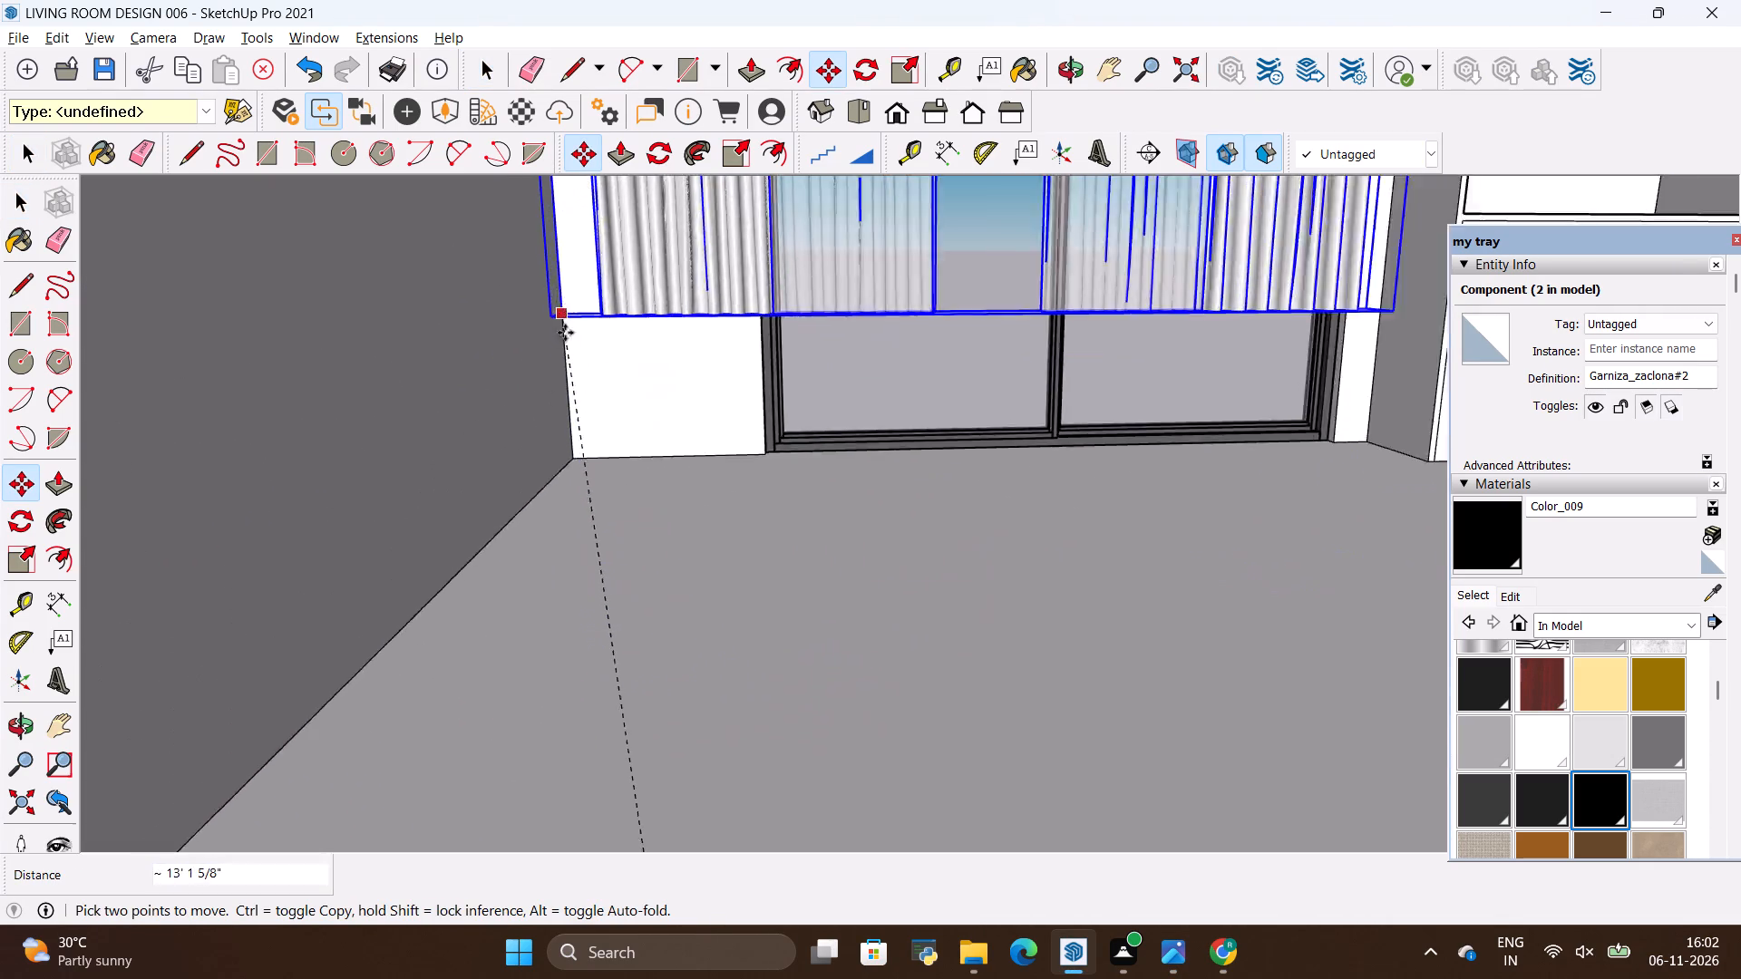
scroll(565, 333, "up", 3)
scroll(581, 415, "up", 7)
left_click(578, 538)
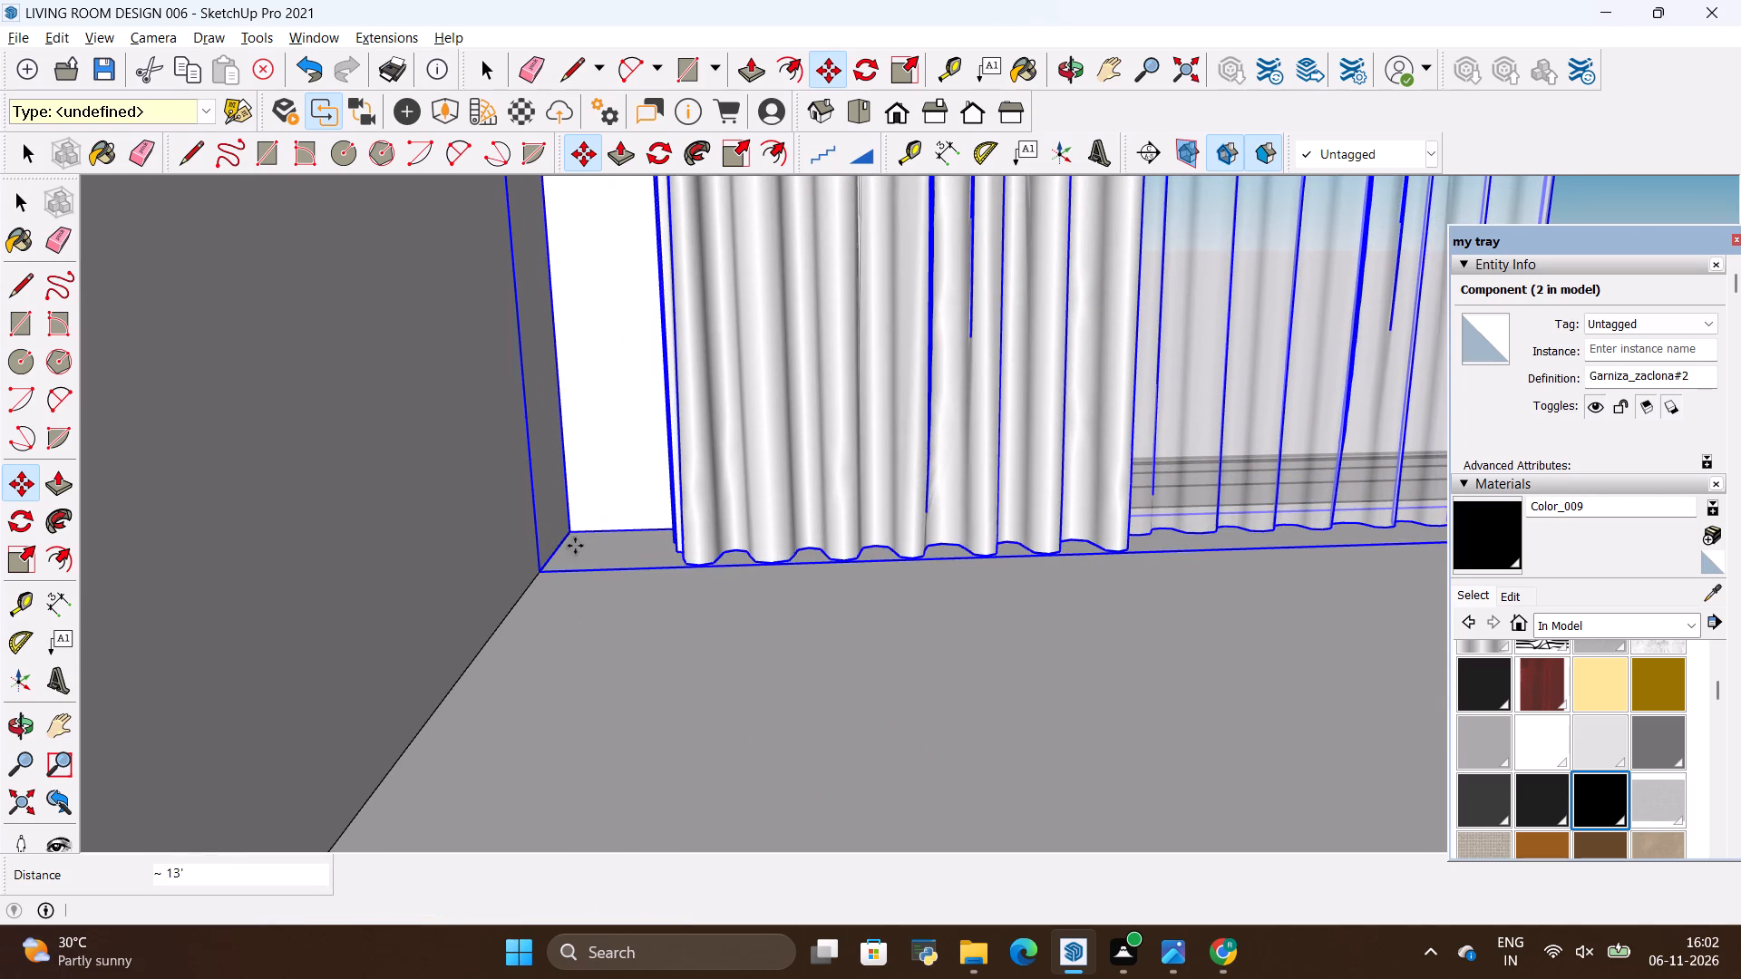
Scale the curtain in height and width so it reaches the wall's top edge and spans to the shelving unit.
scroll(589, 693, "down", 20)
scroll(589, 693, "down", 7)
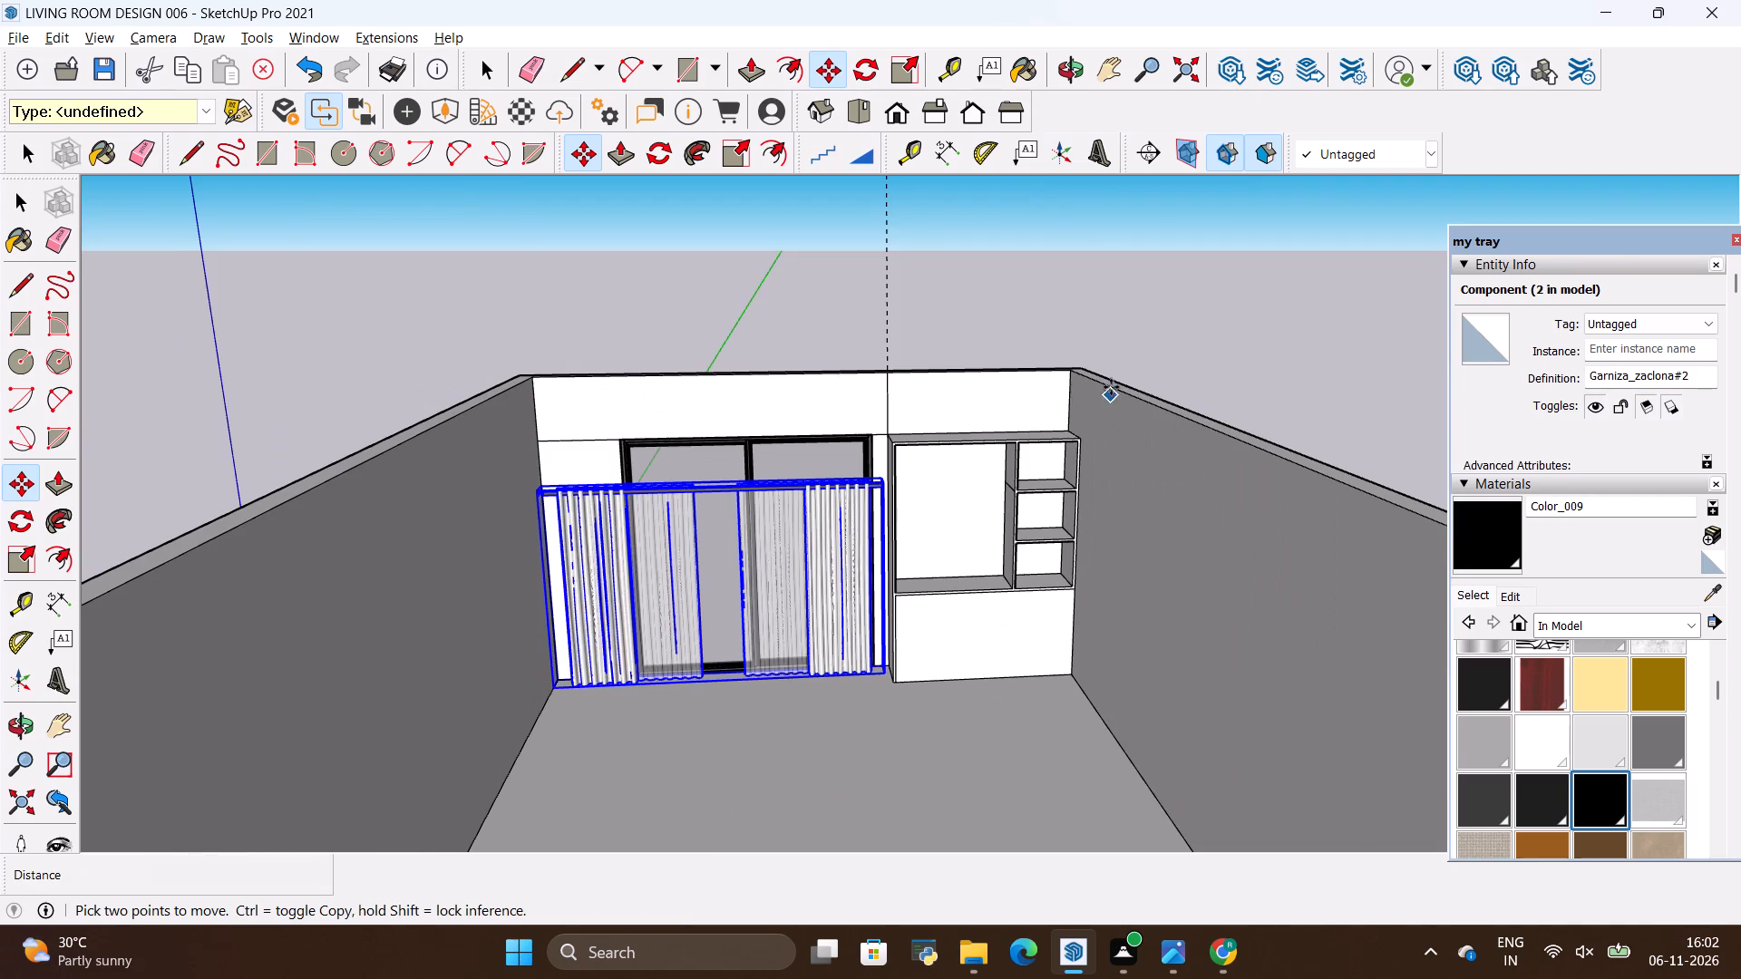
scroll(855, 422, "up", 10)
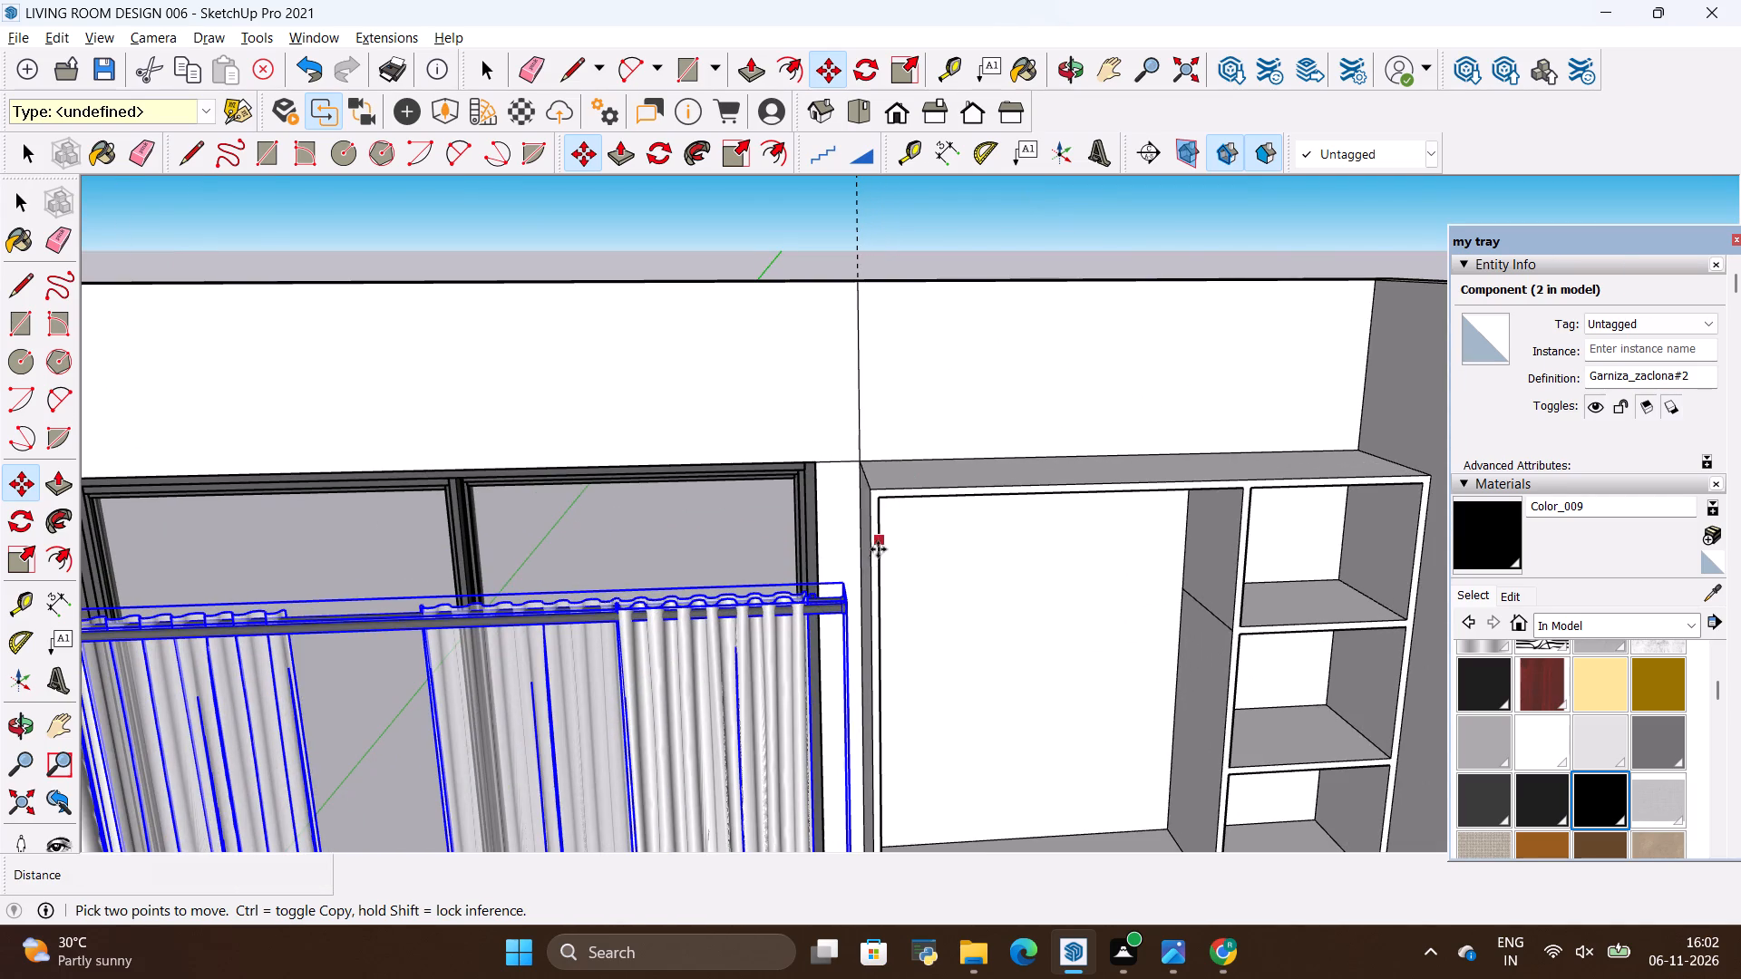
key("s")
scroll(849, 586, "up", 8)
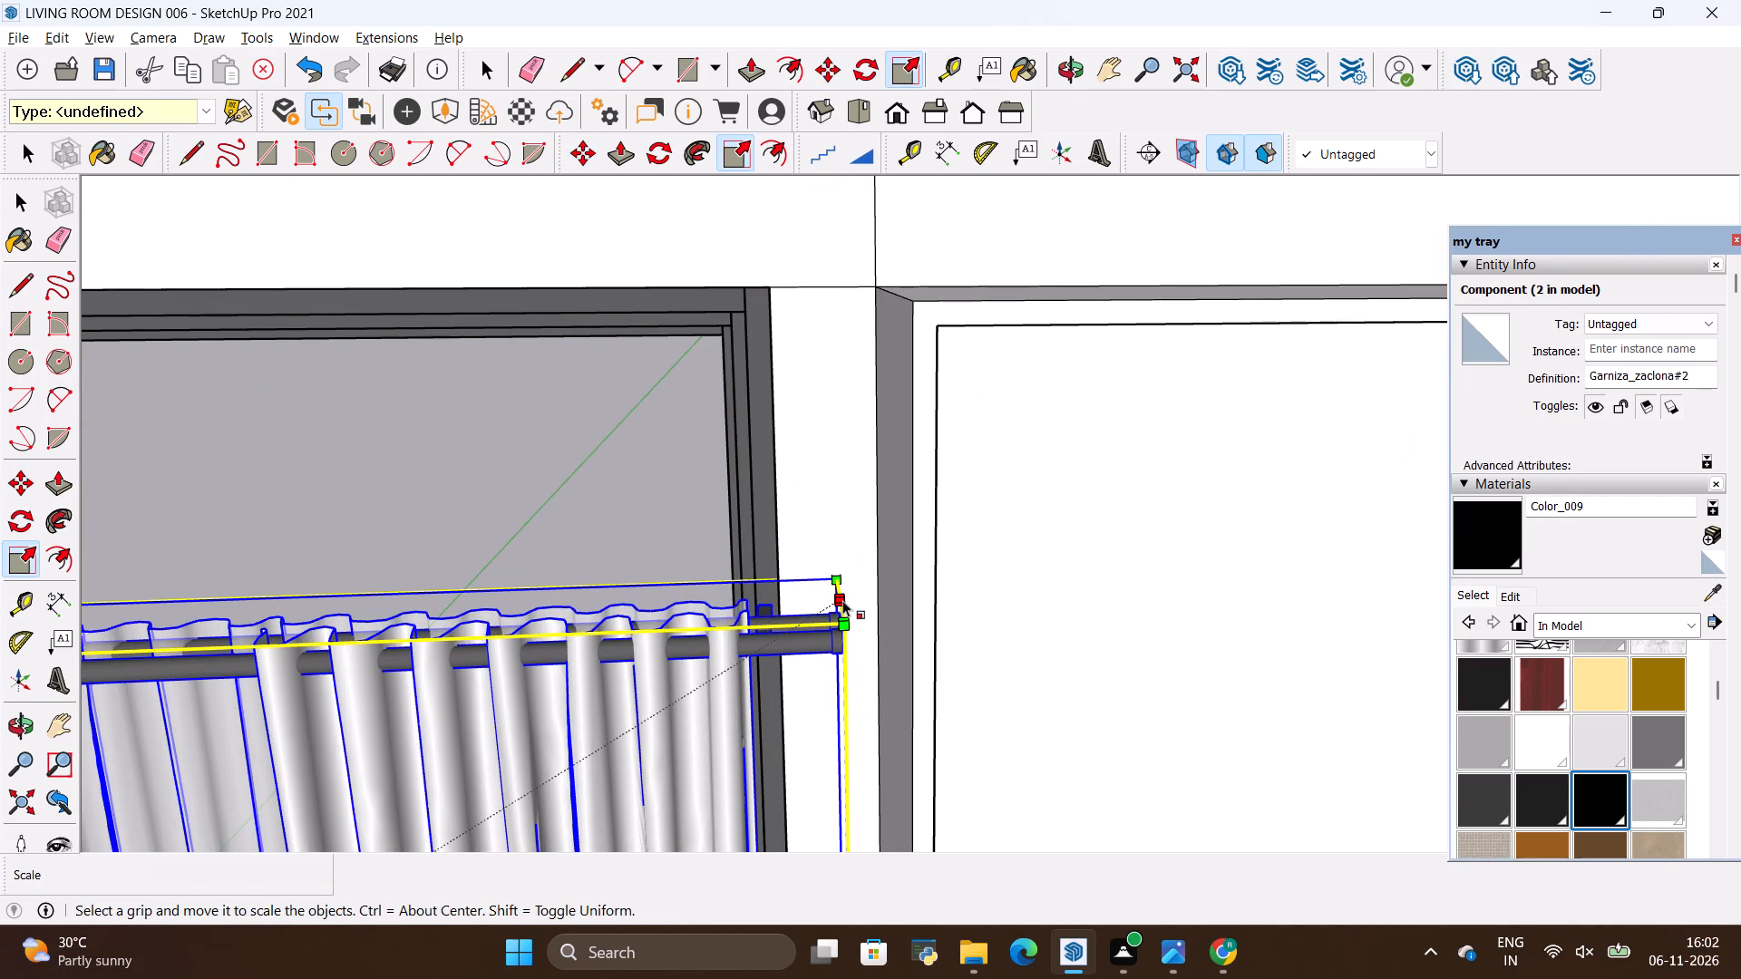
left_click(842, 600)
scroll(847, 578, "down", 11)
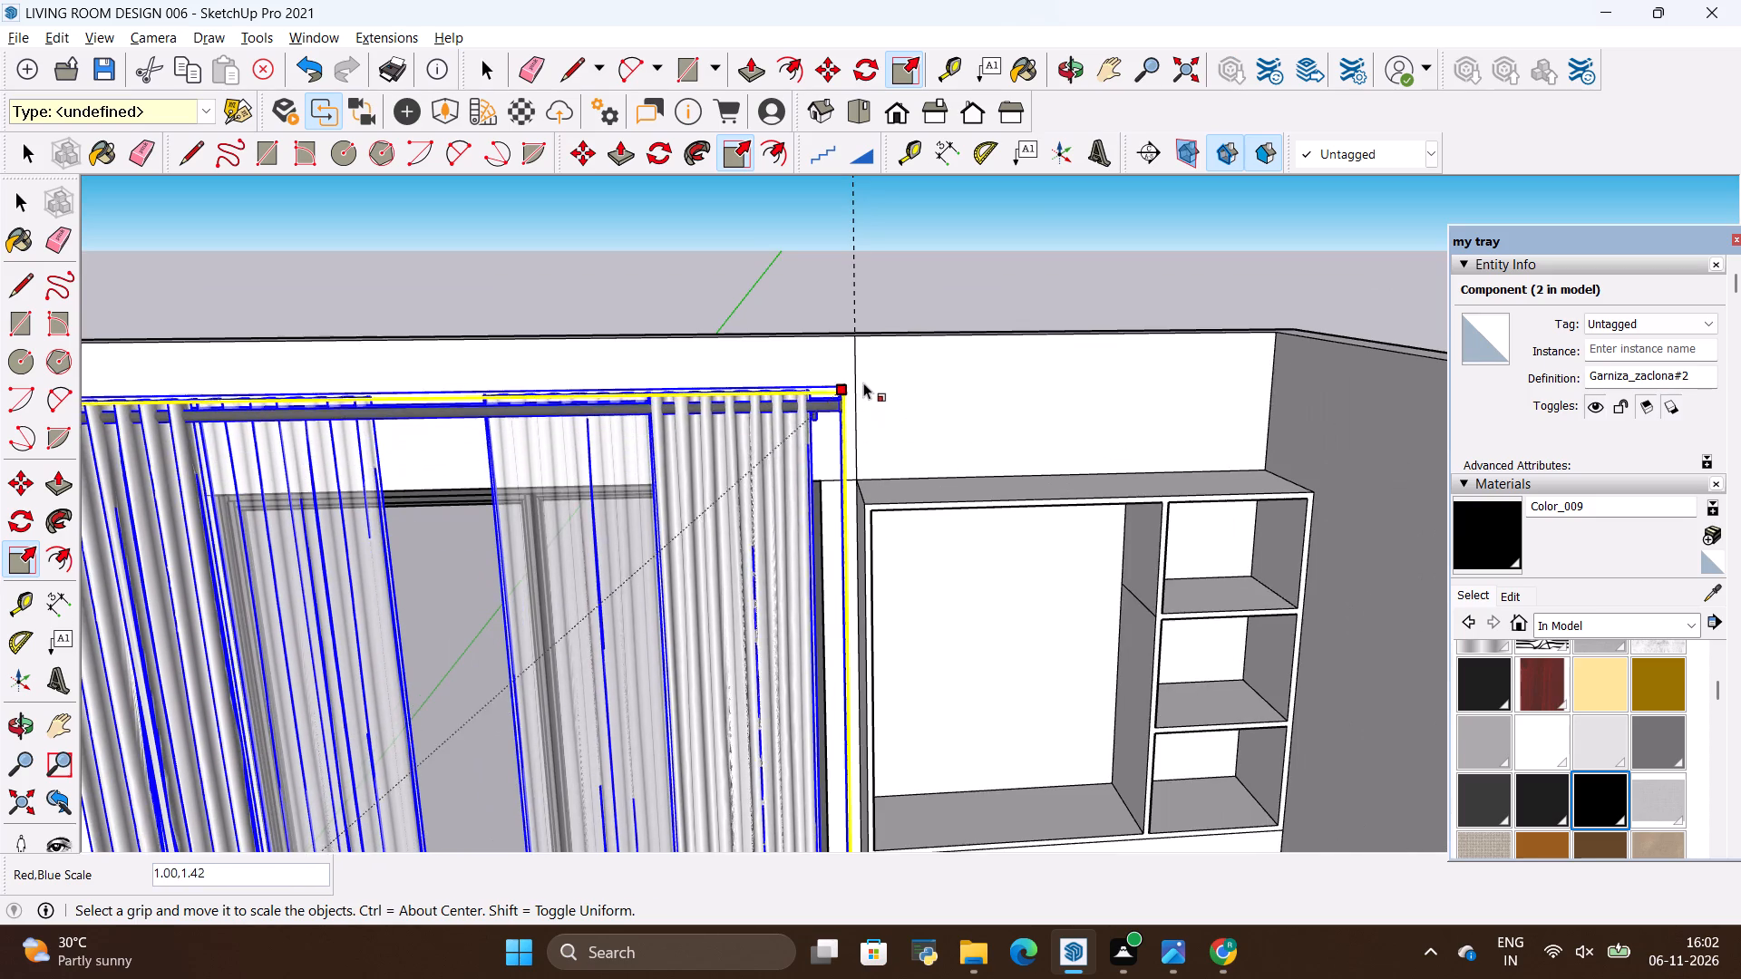
left_click(862, 335)
key("space")
left_click(895, 295)
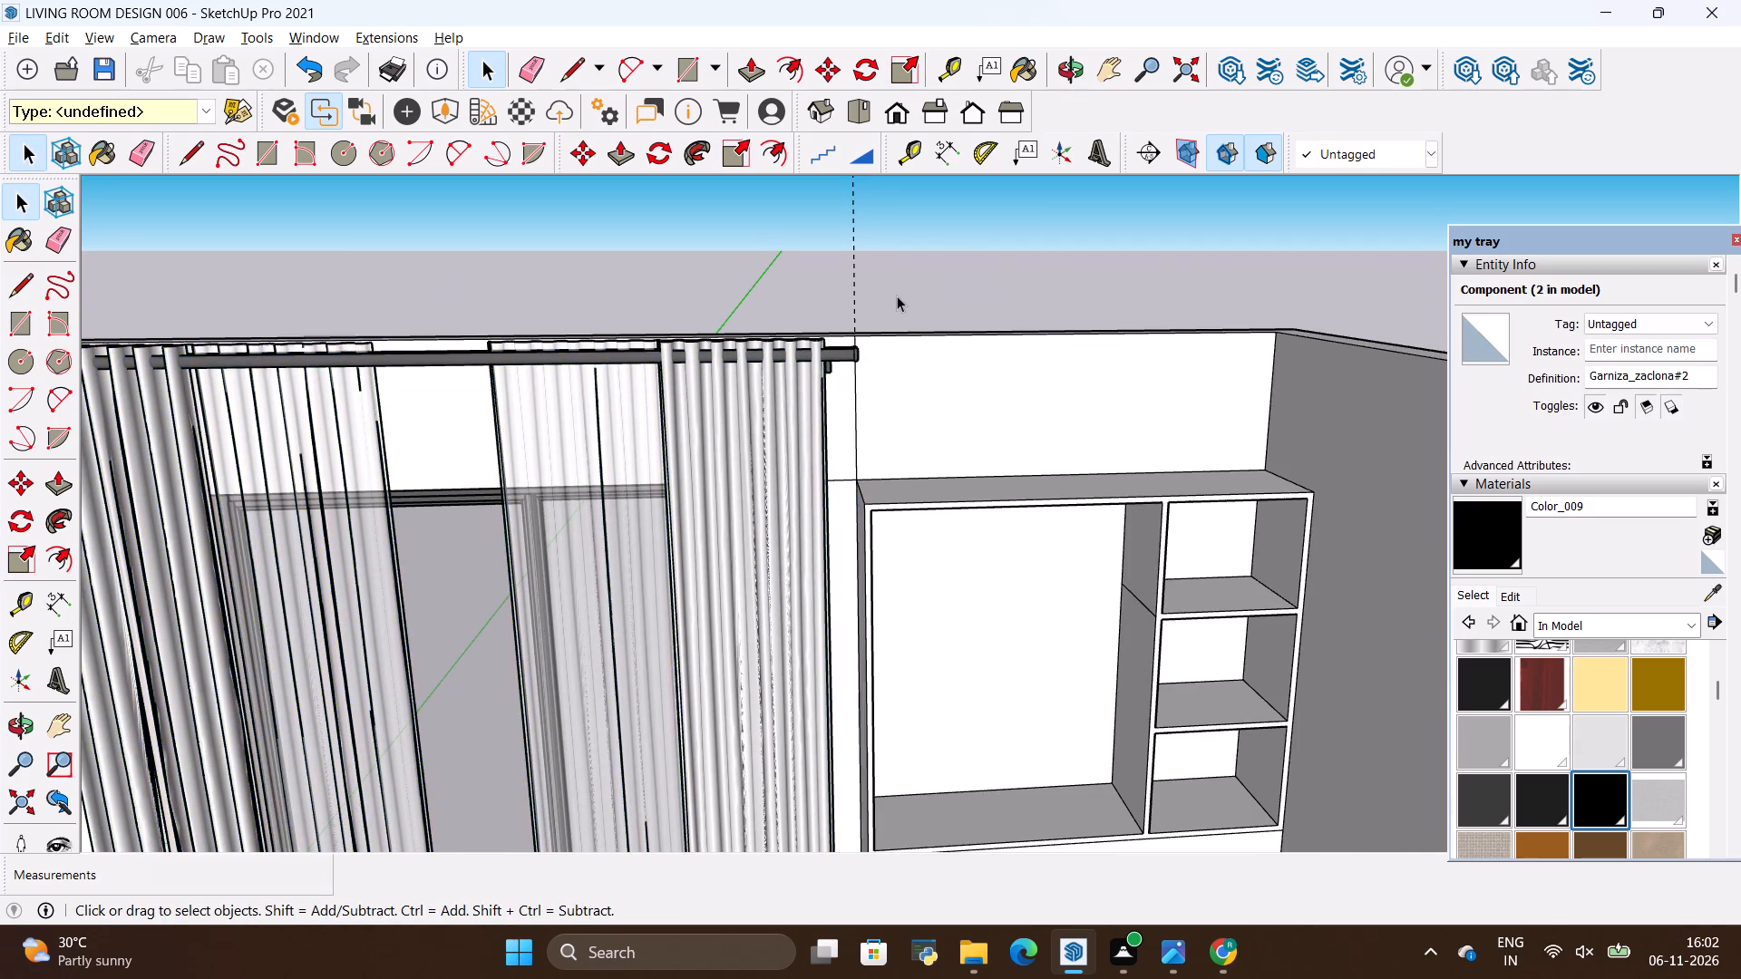
Inspect the curtains and shelving wall from several angles and compare them with the living room reference photo.
scroll(898, 302, "down", 6)
left_click(26, 725)
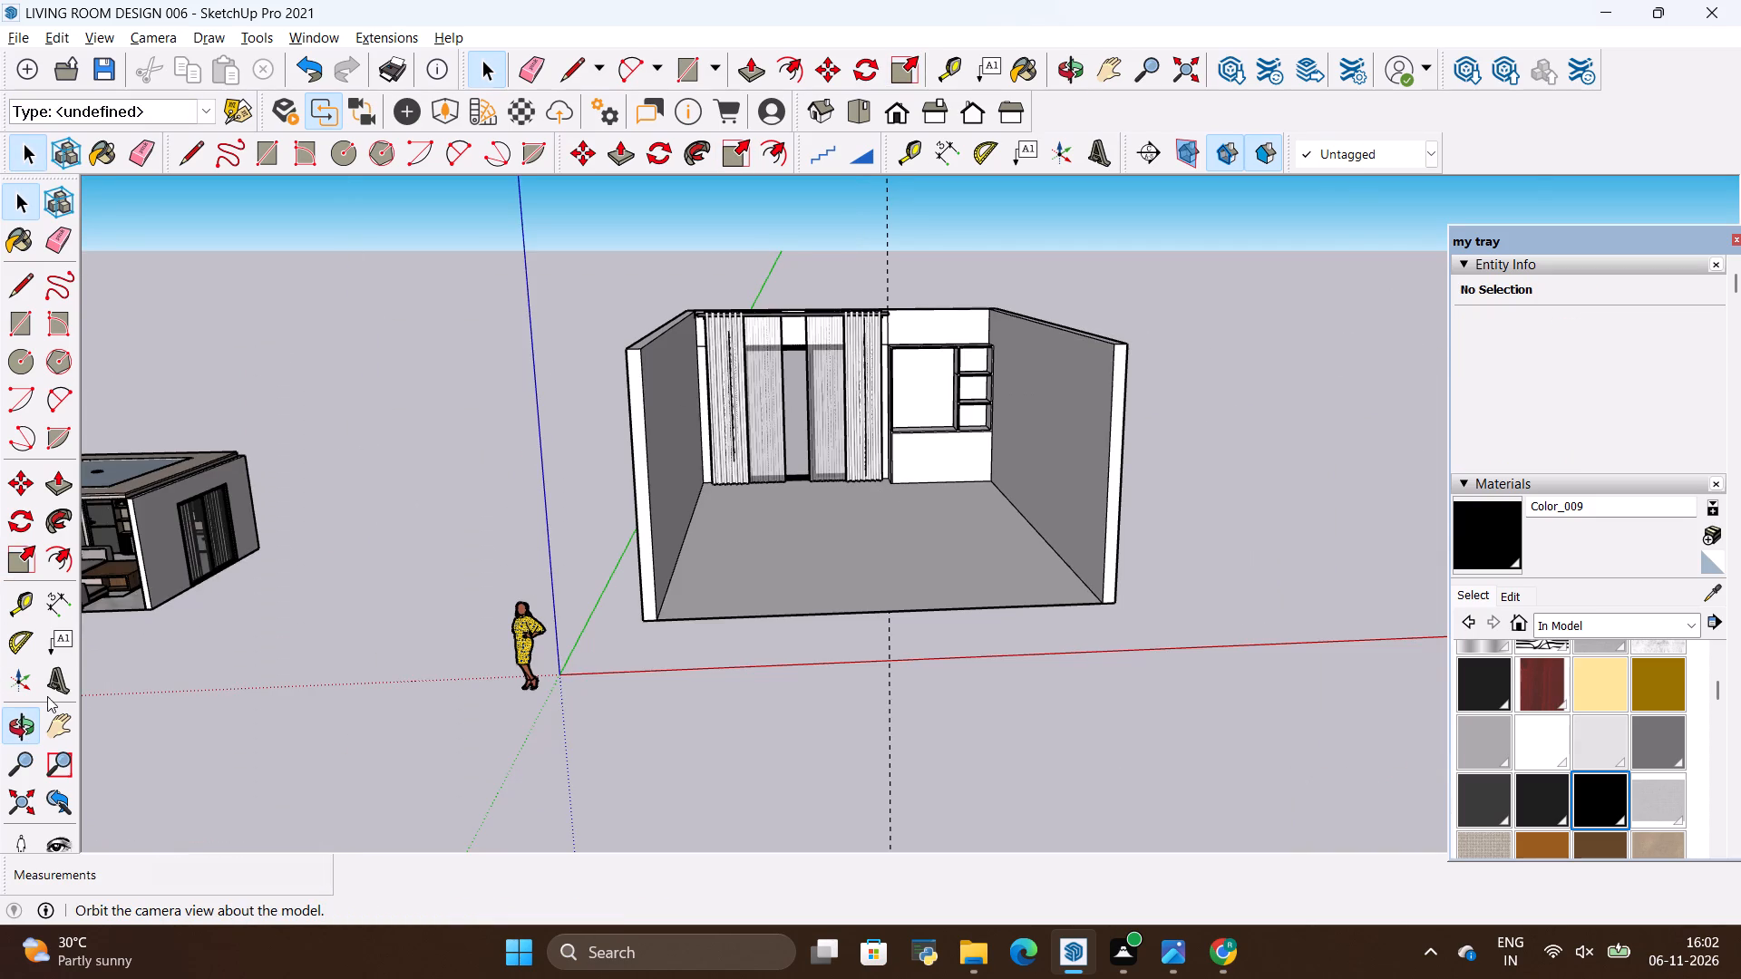
left_click_drag(793, 324, 738, 464)
scroll(715, 574, "up", 12)
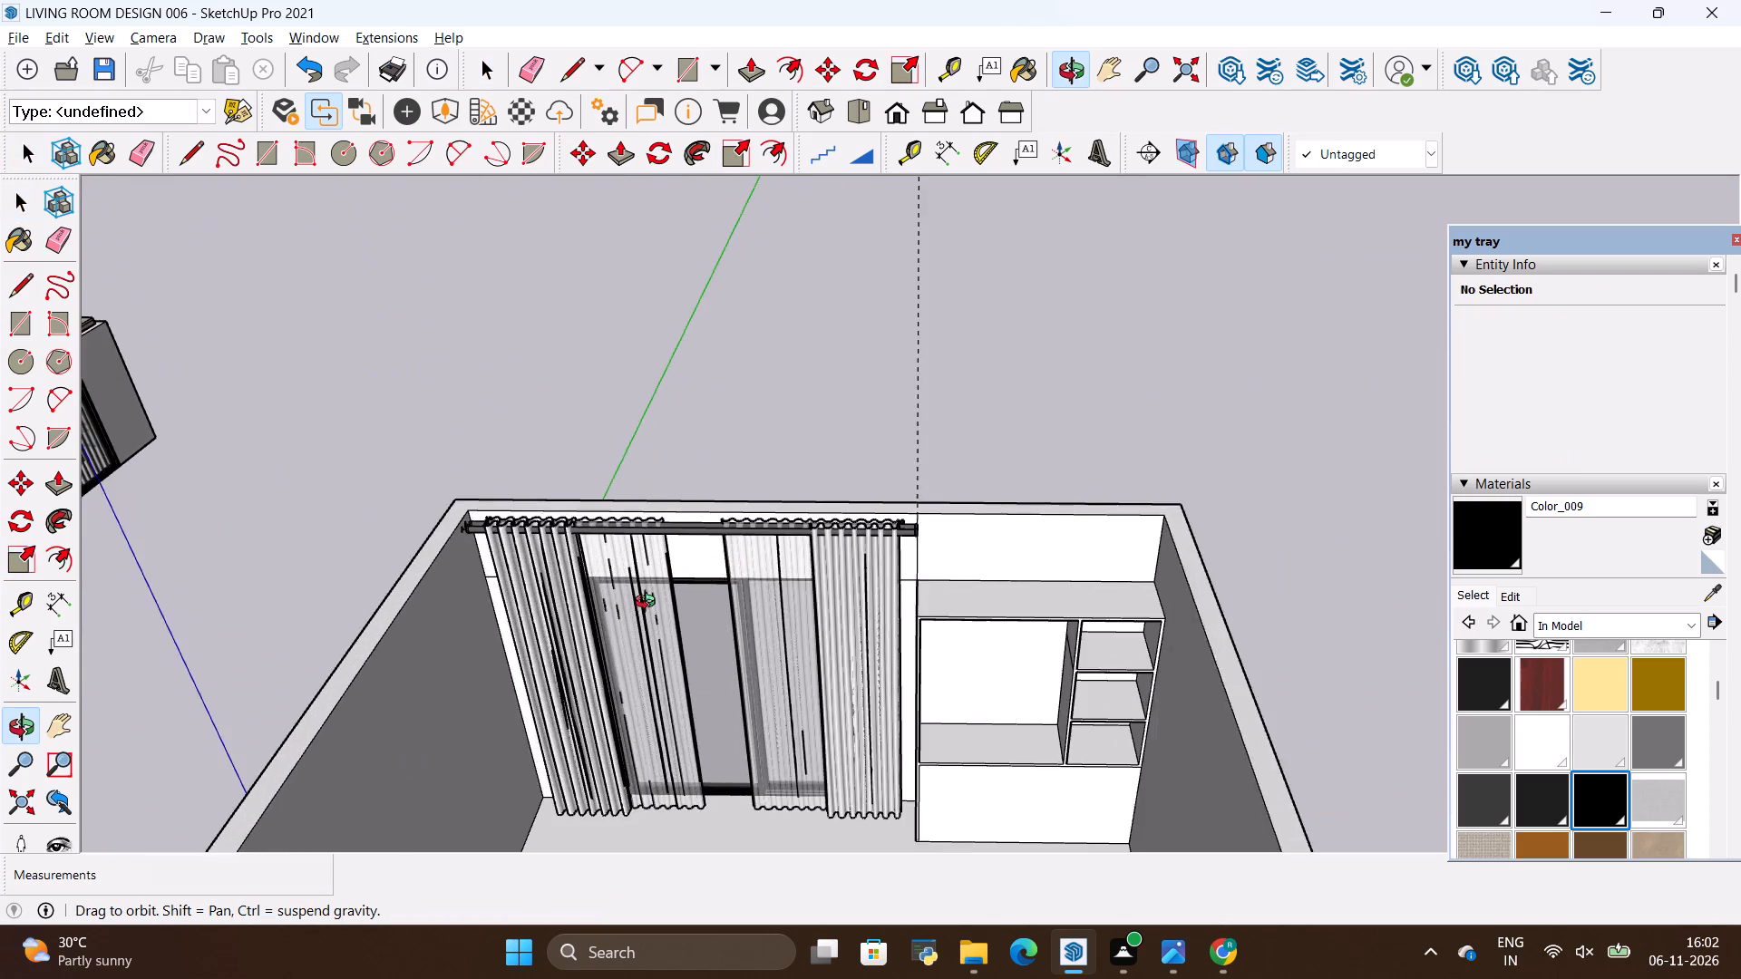
scroll(649, 604, "up", 3)
left_click_drag(743, 514, 783, 316)
scroll(778, 304, "down", 5)
left_click_drag(777, 371, 751, 443)
scroll(713, 494, "up", 11)
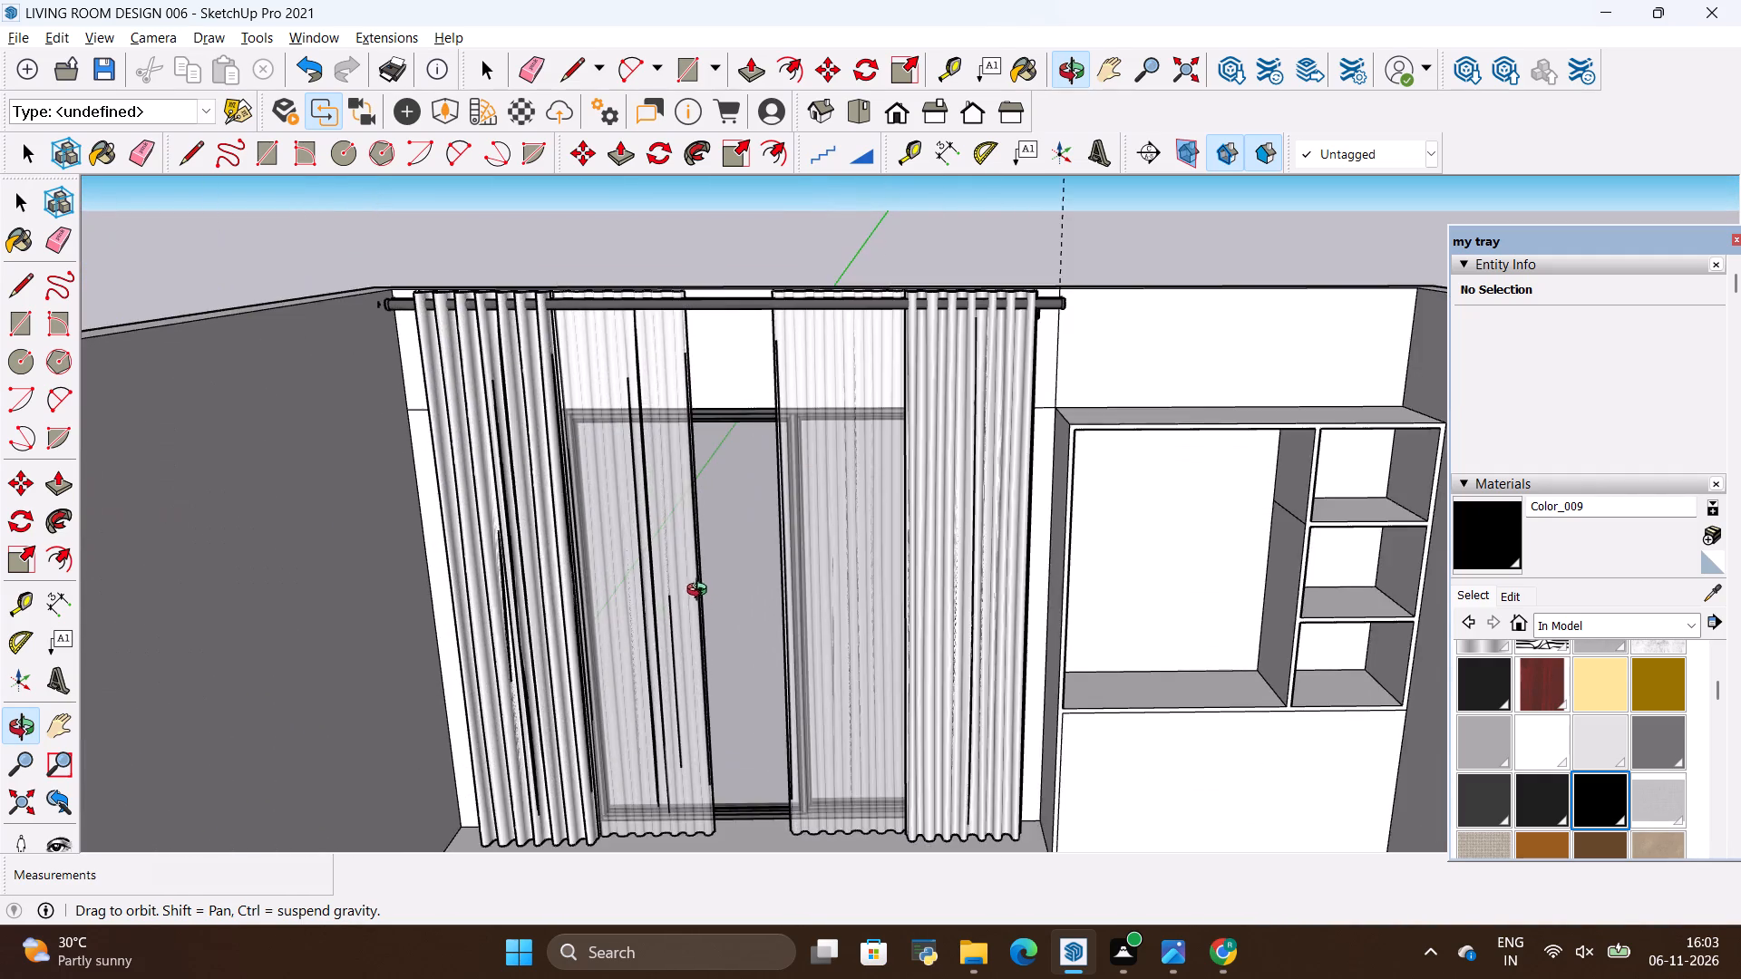
key("alt+Tab")
key("alt+Tab")
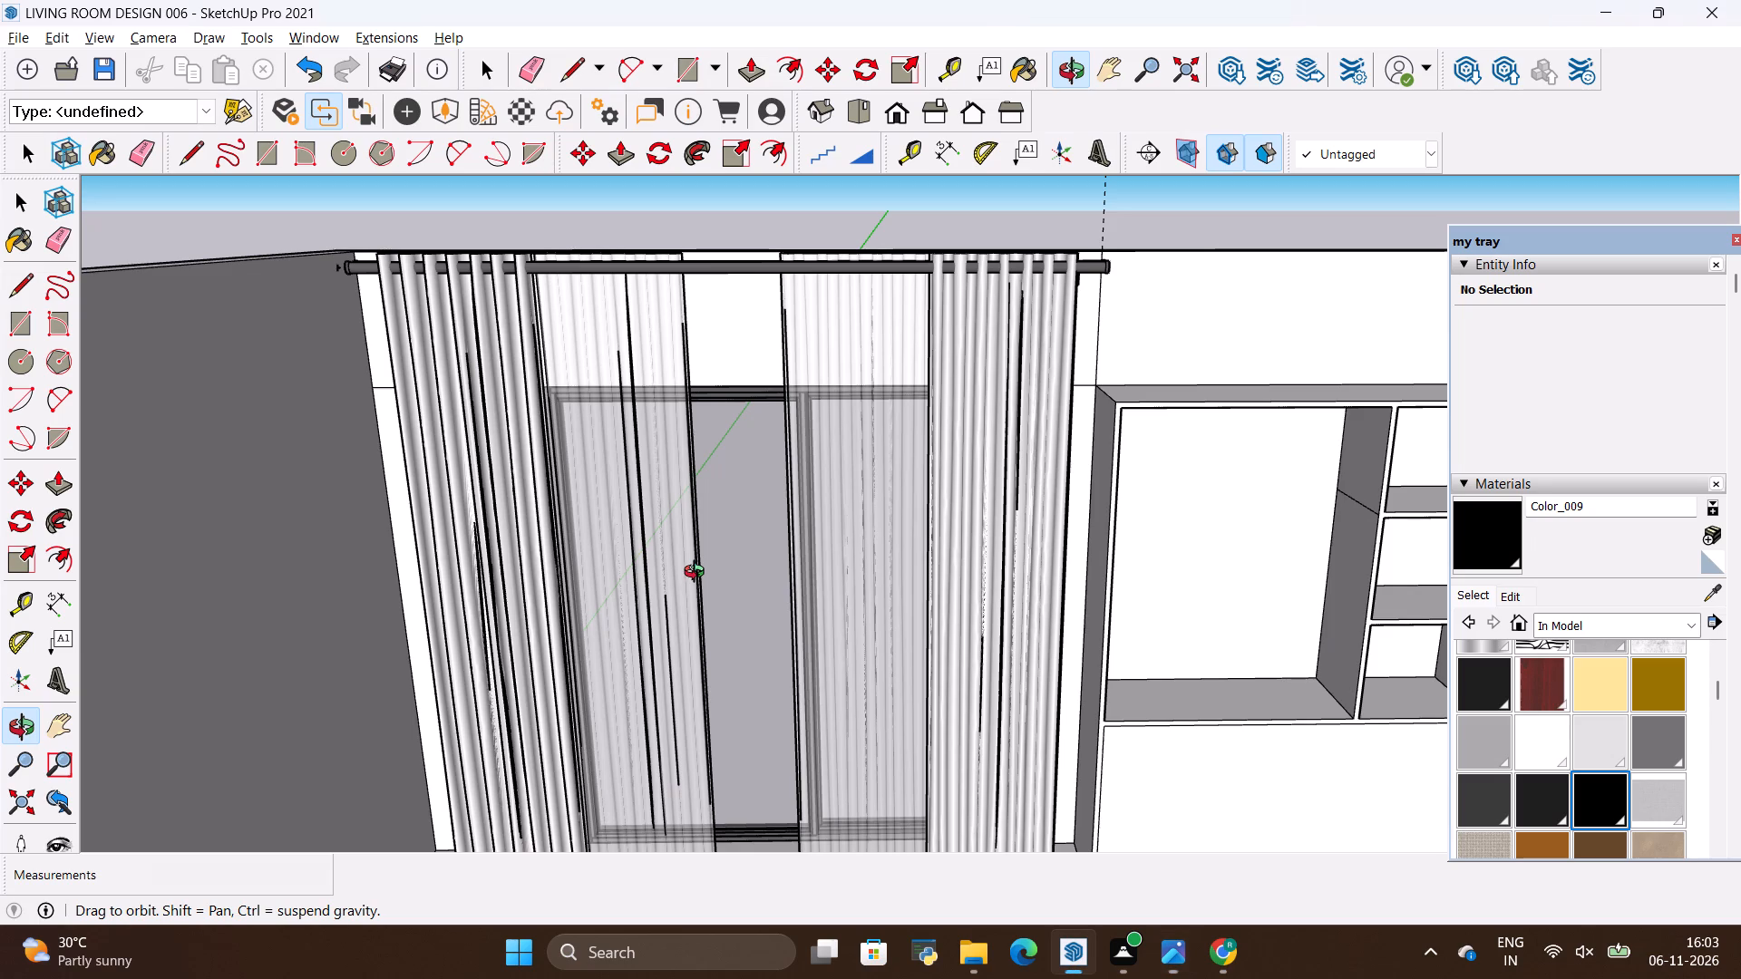
key("alt+Tab")
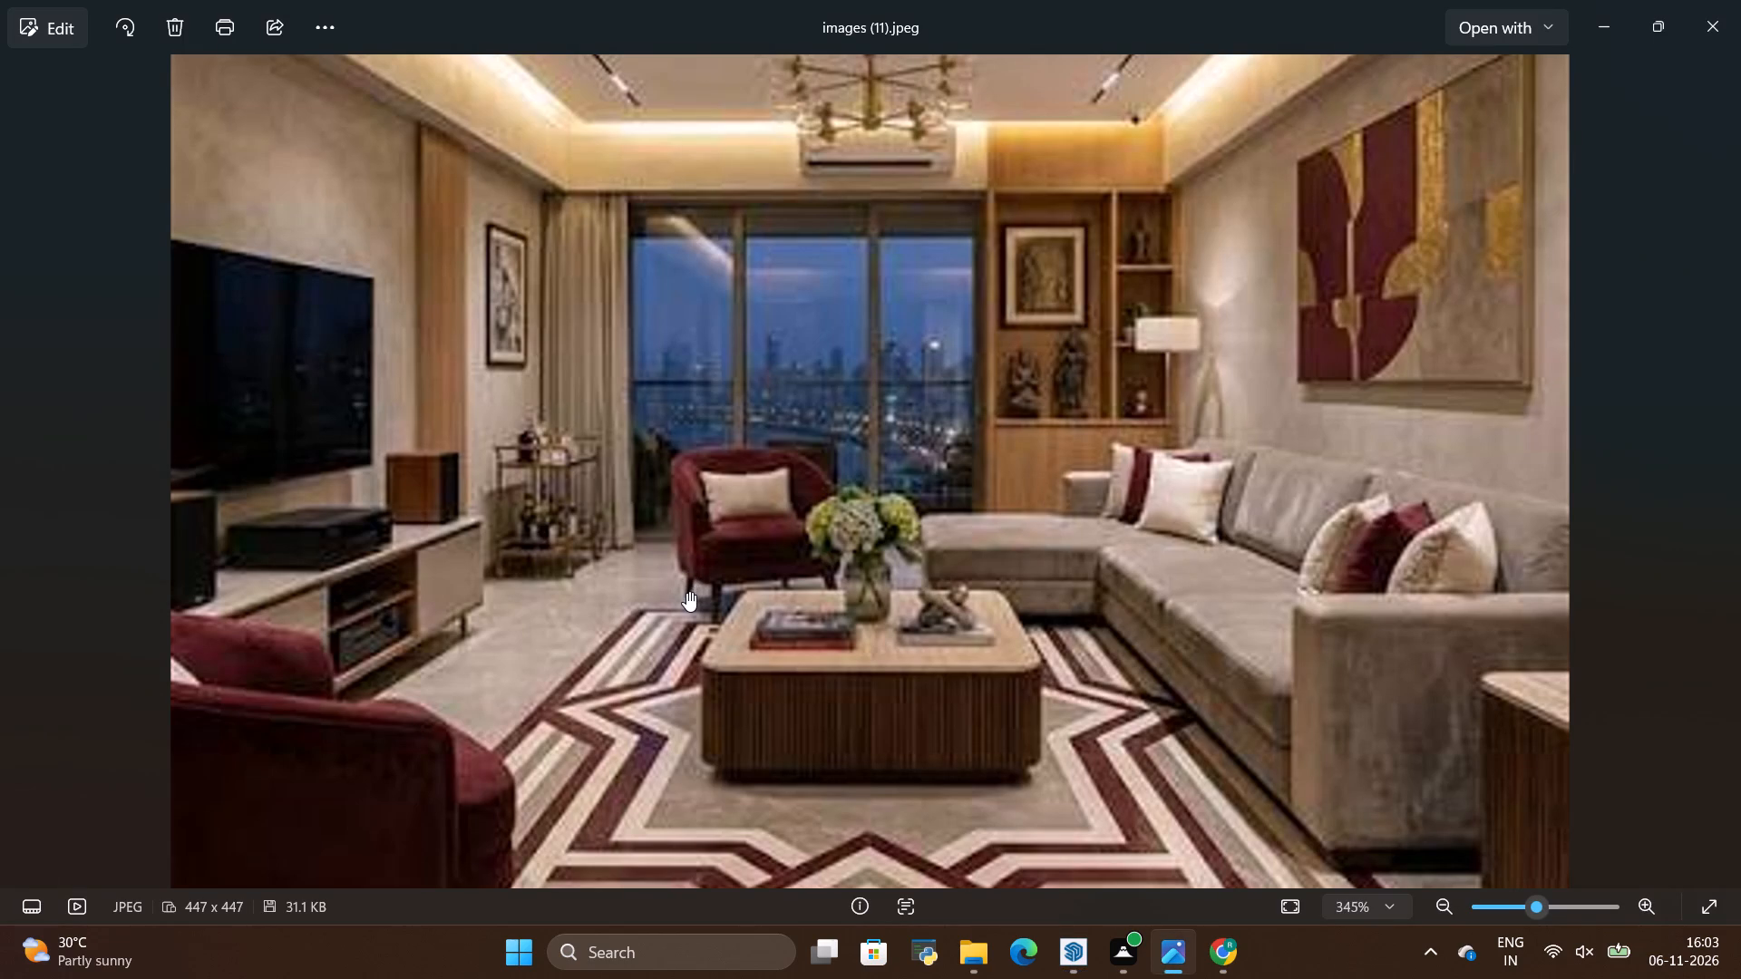
key("alt+Tab")
key("alt+Tab")
key("alt+Tab")
scroll(752, 498, "down", 10)
left_click_drag(782, 627, 791, 564)
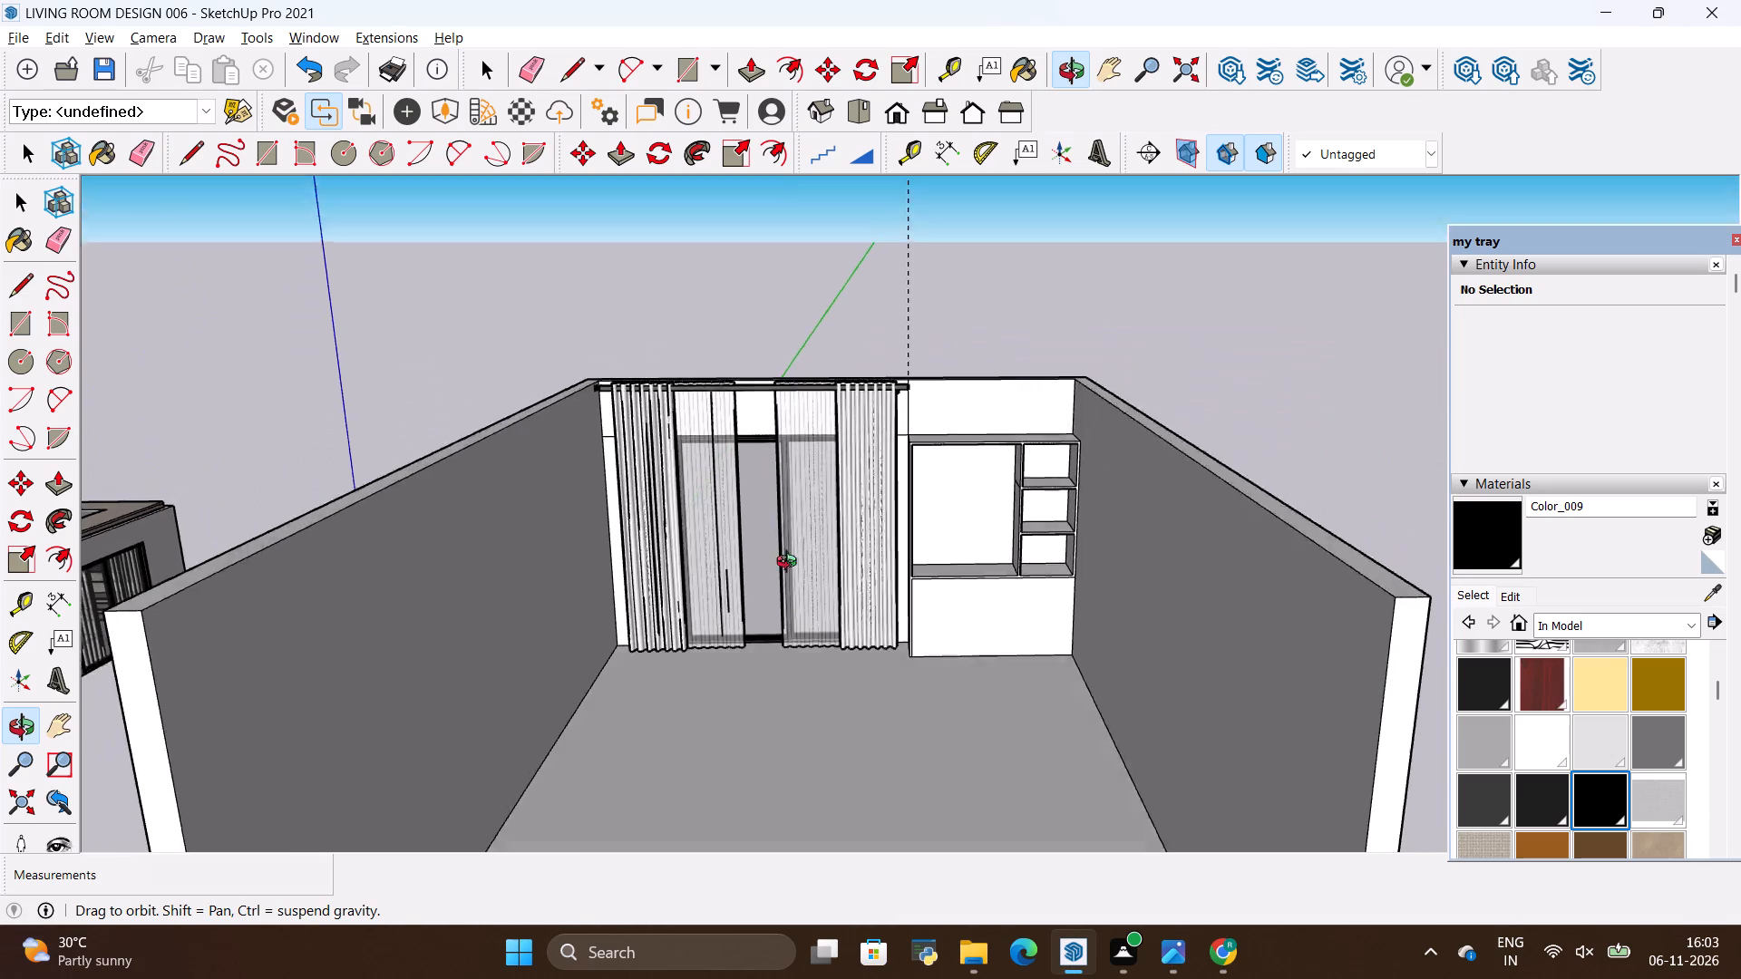
left_click_drag(791, 564, 792, 548)
scroll(821, 584, "up", 3)
key("alt+Tab")
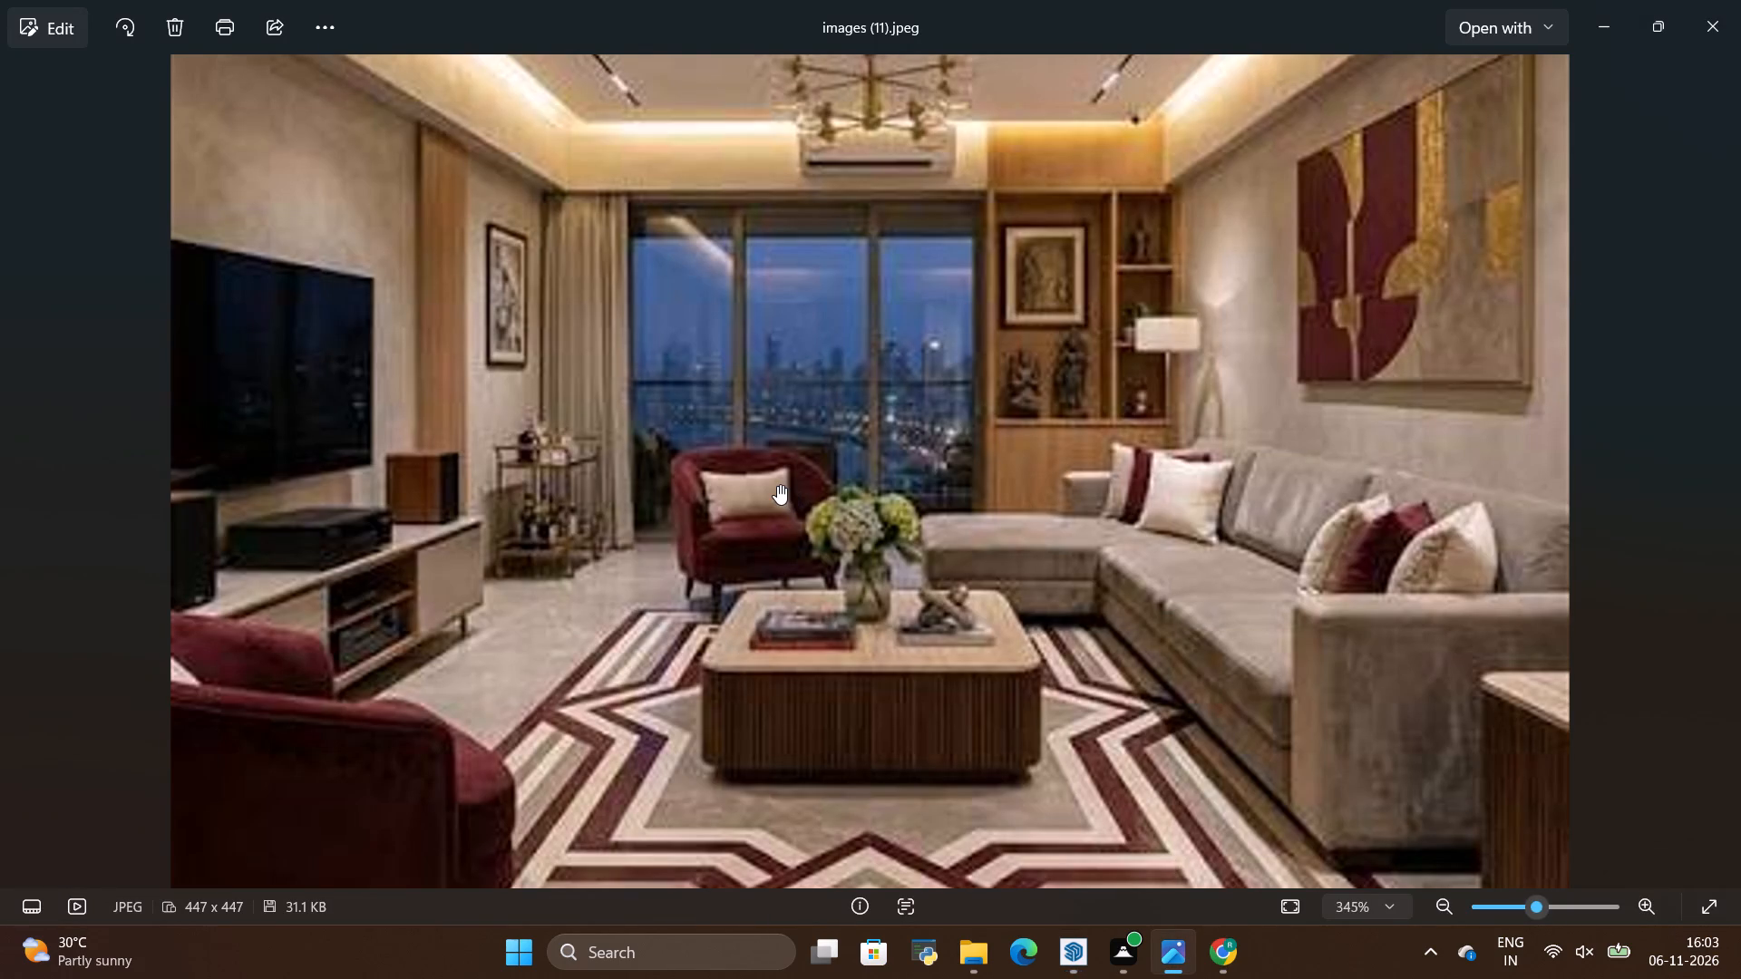
key("alt+Tab")
key("alt+Tab")
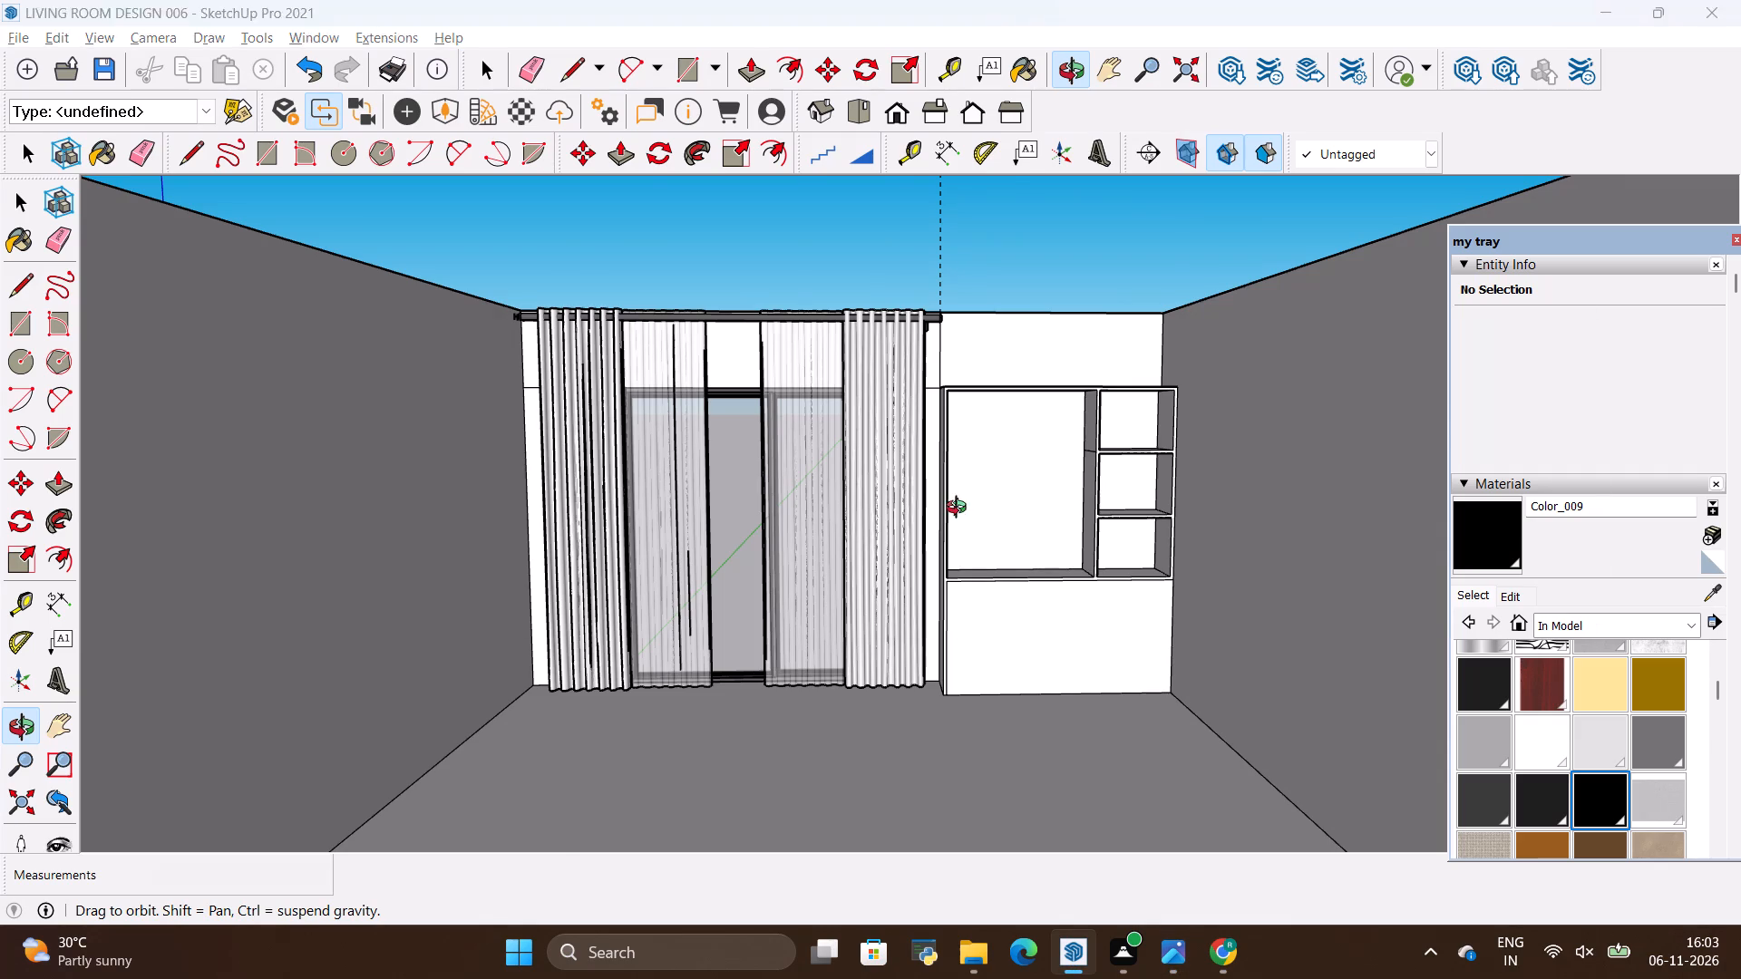
key("alt+Tab")
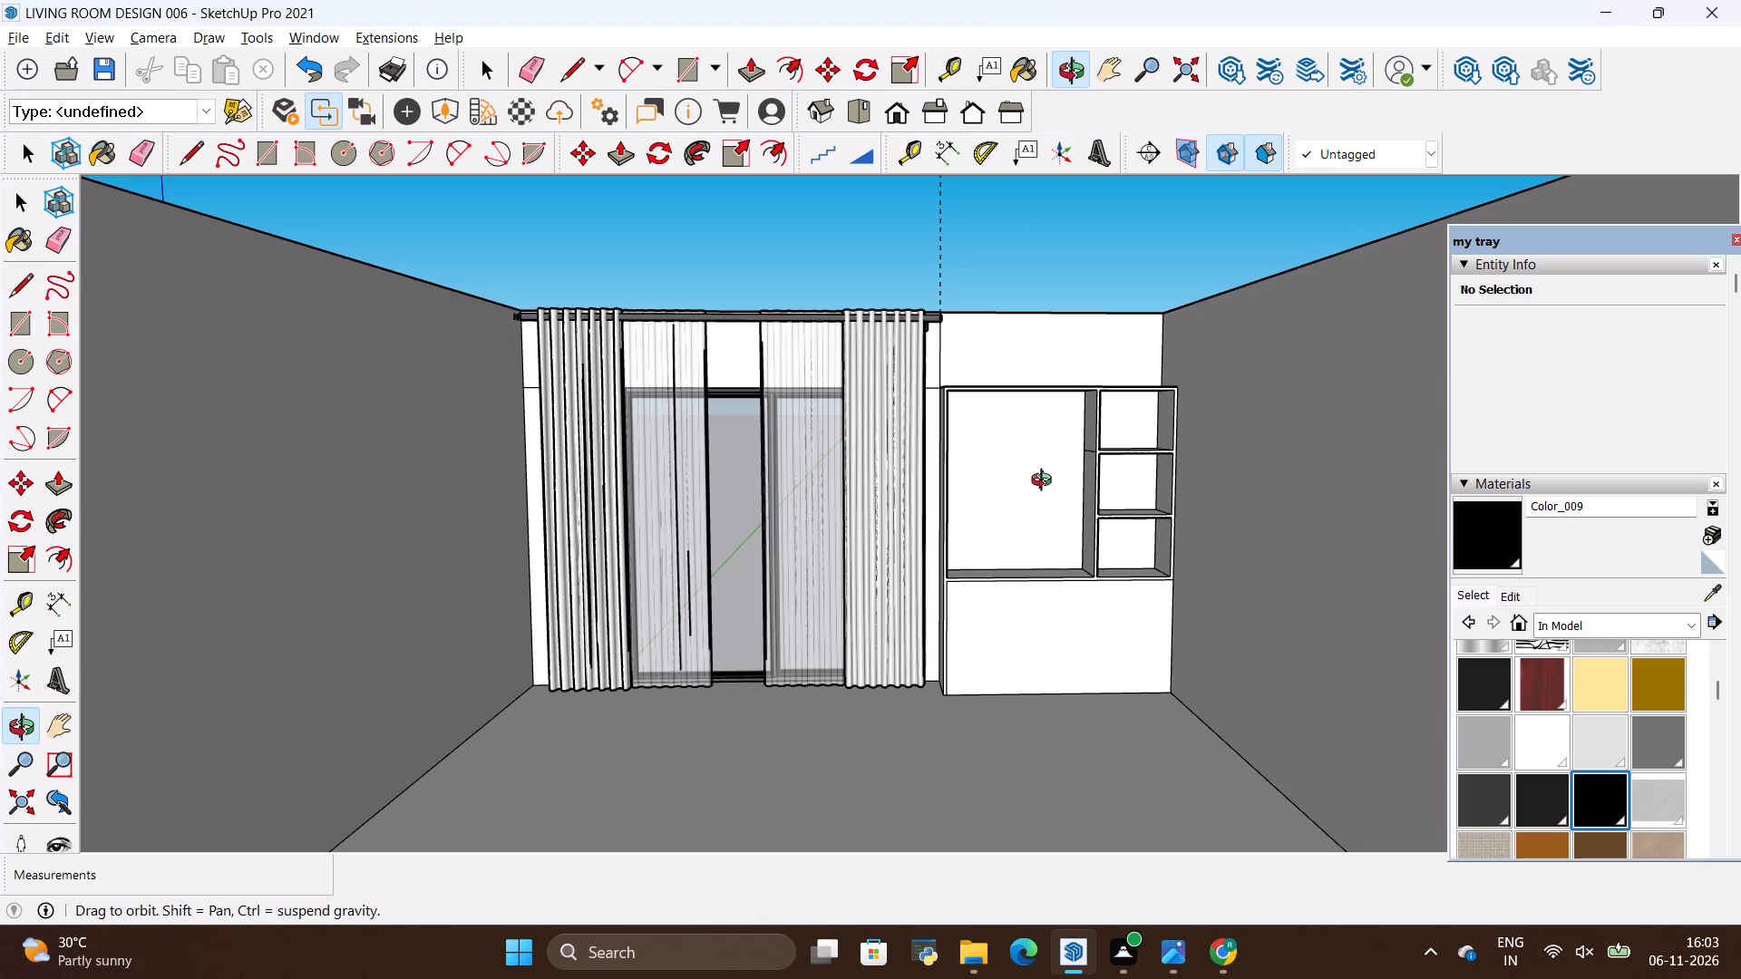
key("alt+Tab")
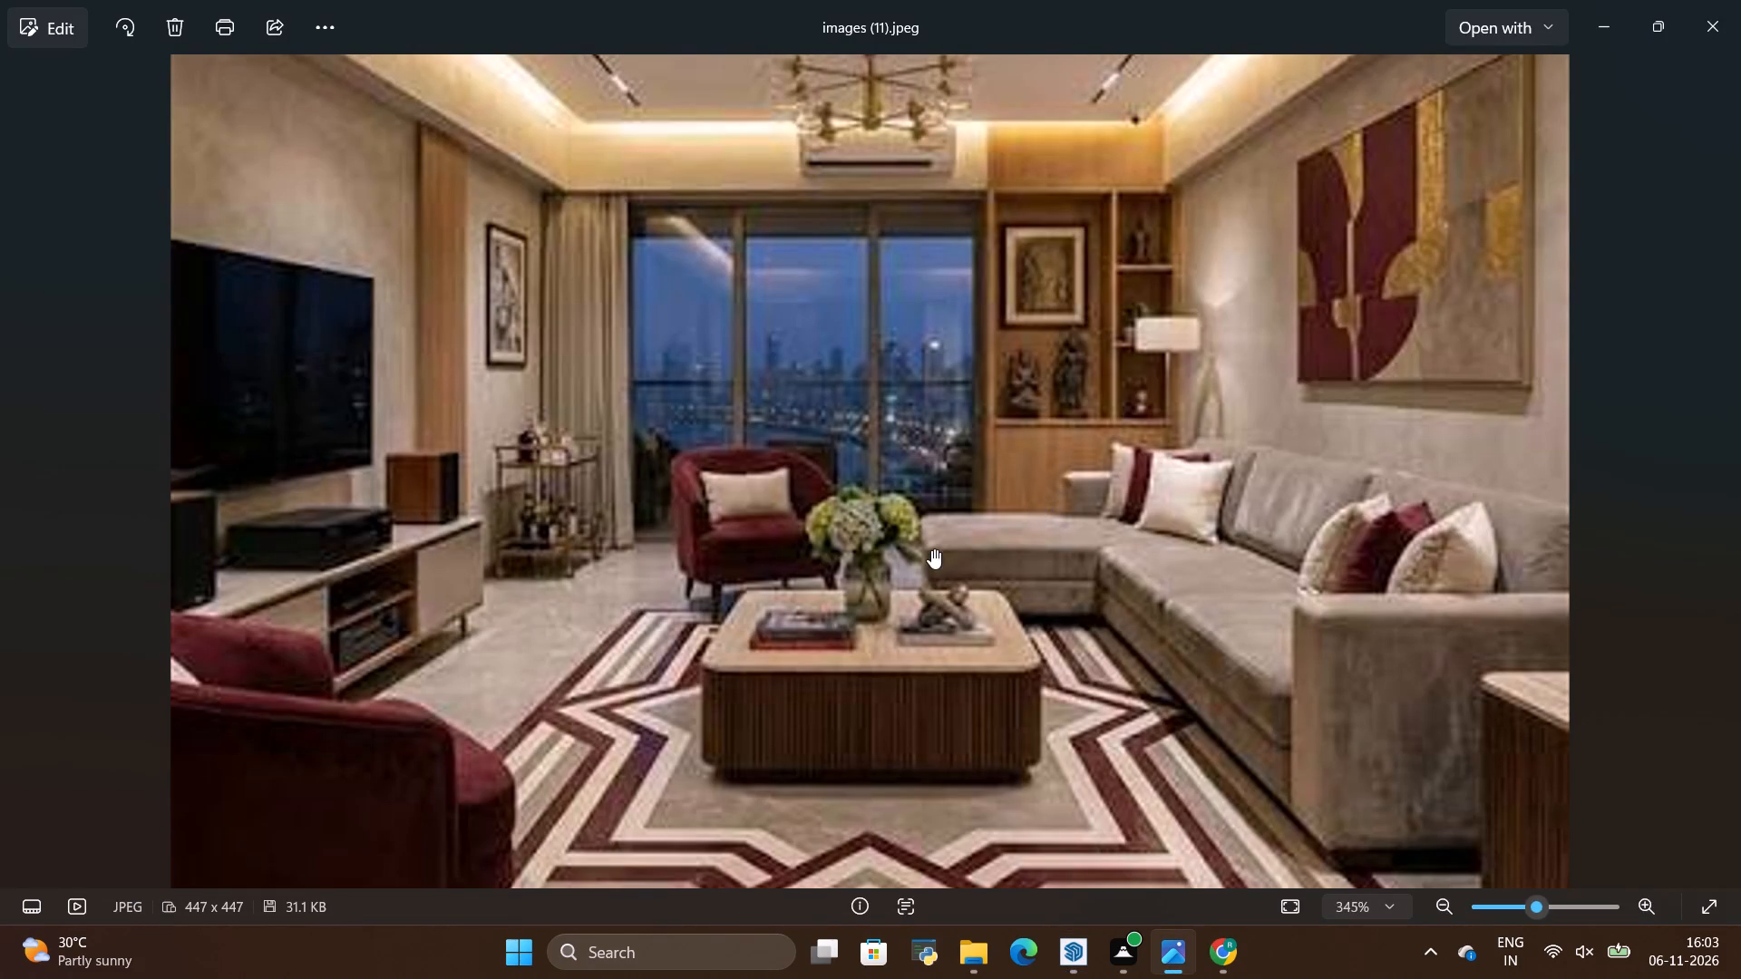
key("alt+Tab")
scroll(824, 547, "down", 3)
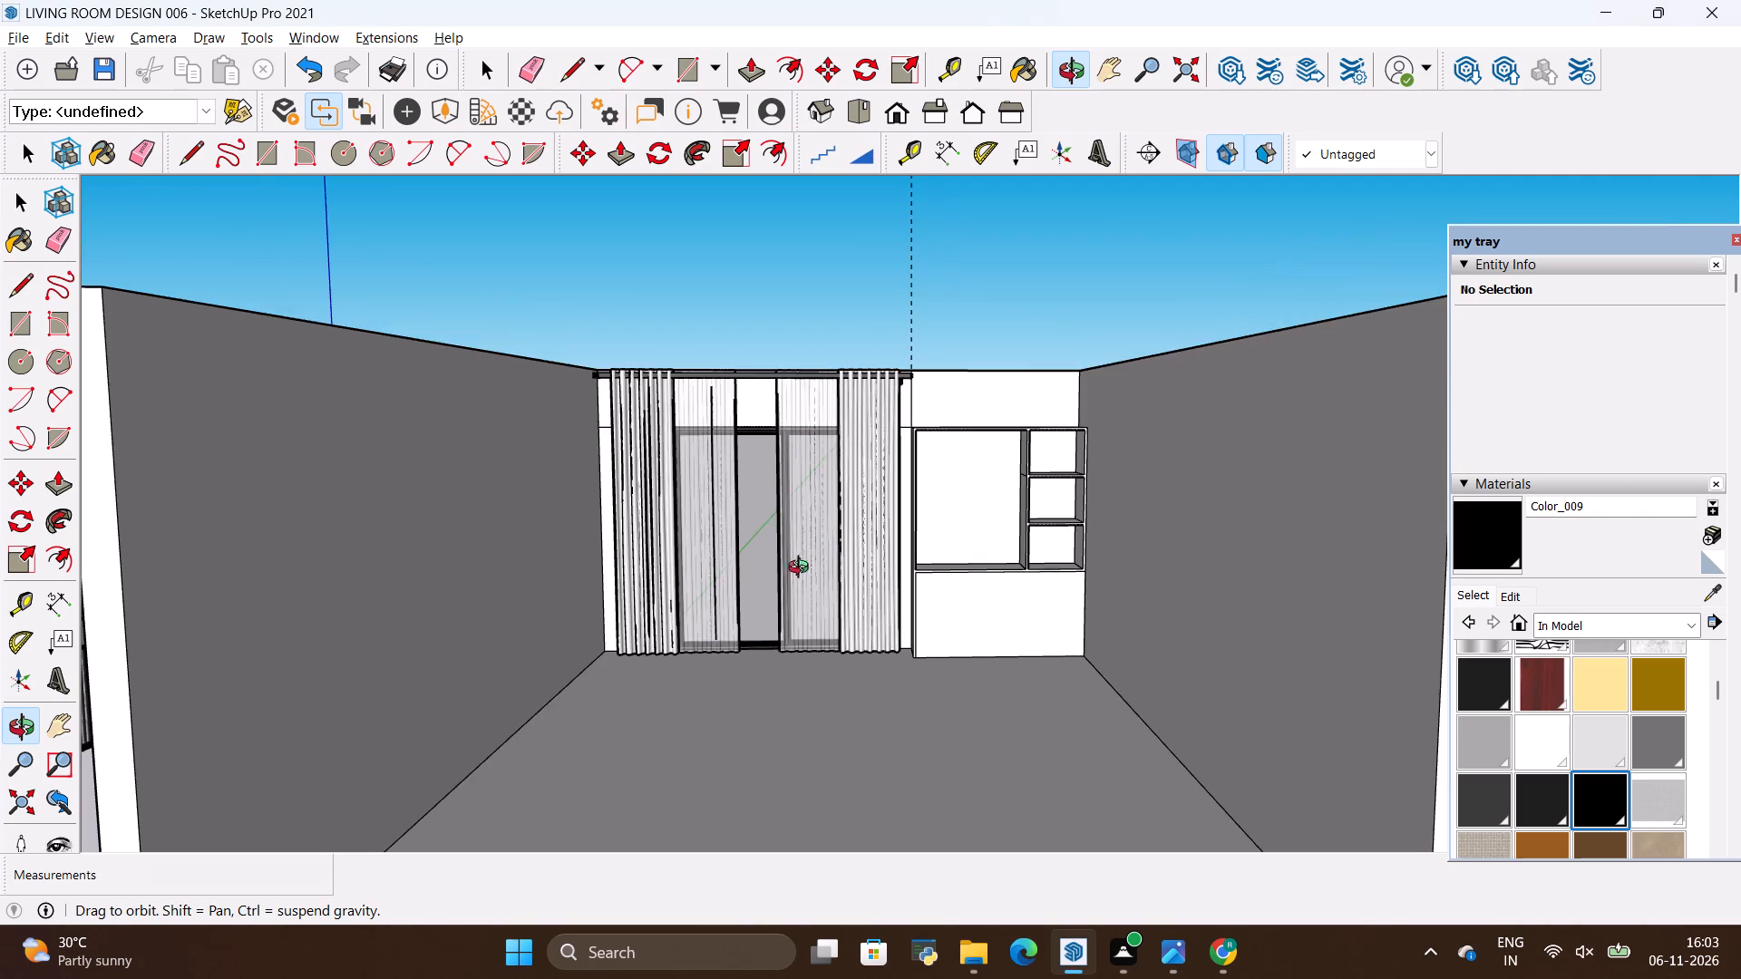
left_click_drag(773, 602, 298, 774)
scroll(753, 808, "down", 5)
scroll(533, 527, "up", 3)
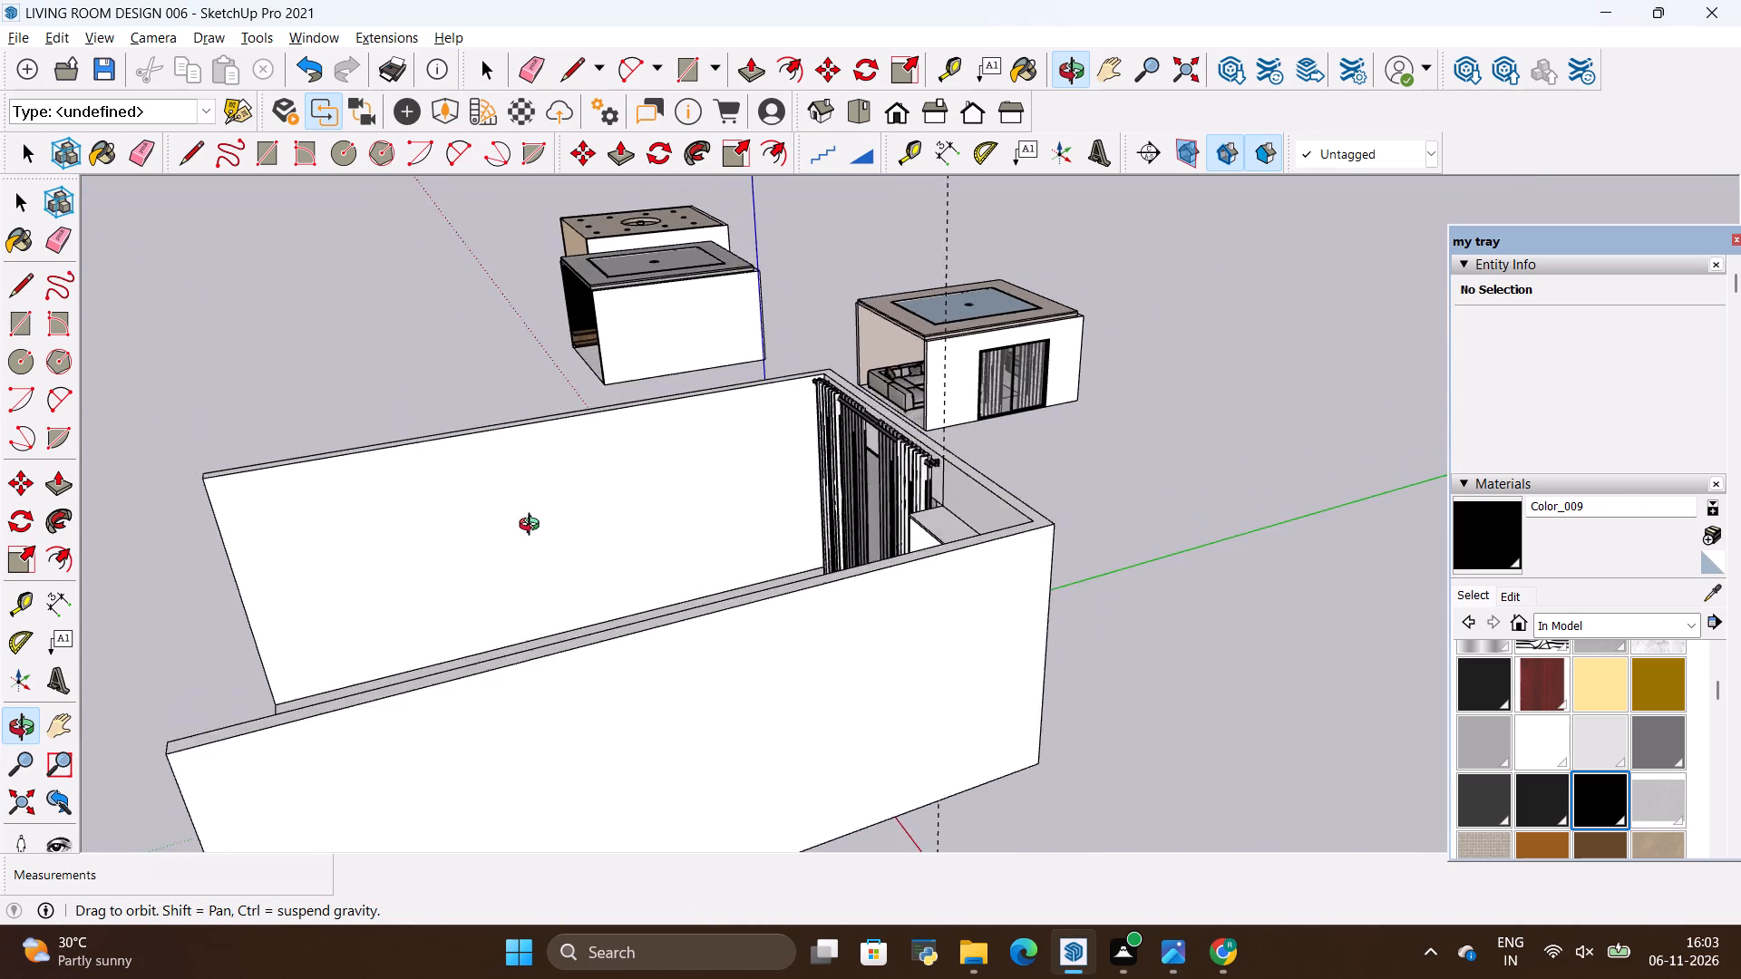
scroll(533, 527, "up", 9)
left_click_drag(590, 692, 600, 719)
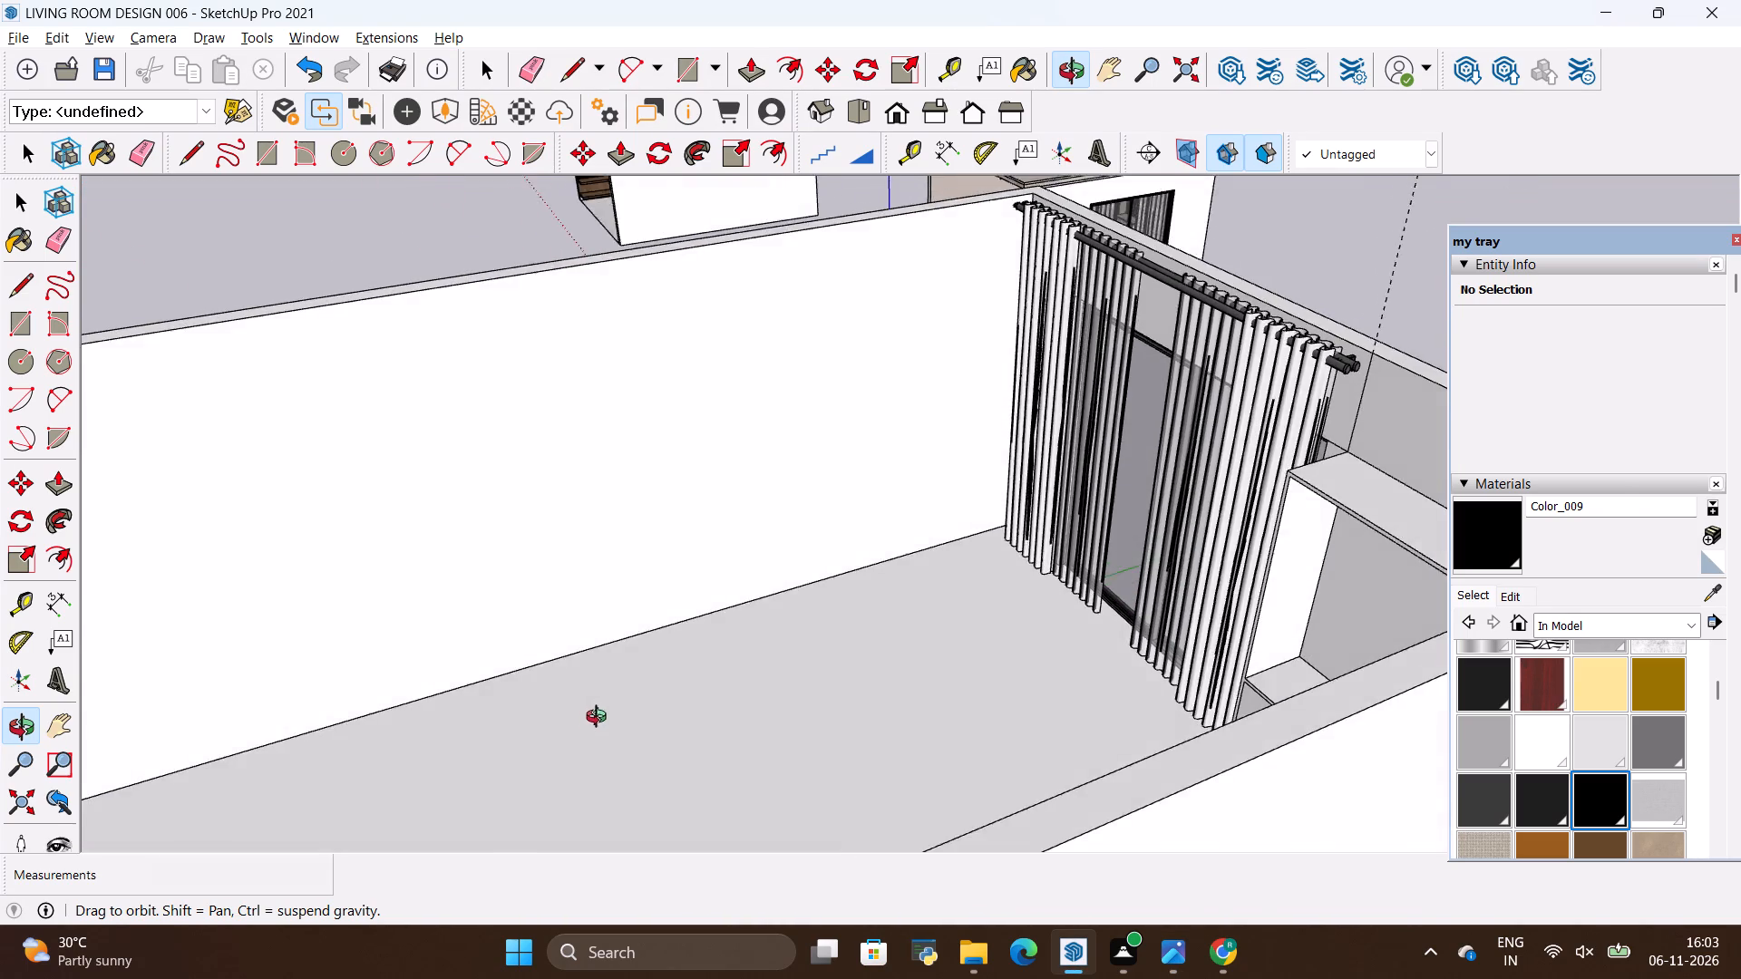
left_click_drag(600, 719, 660, 676)
scroll(337, 693, "up", 4)
scroll(480, 712, "down", 9)
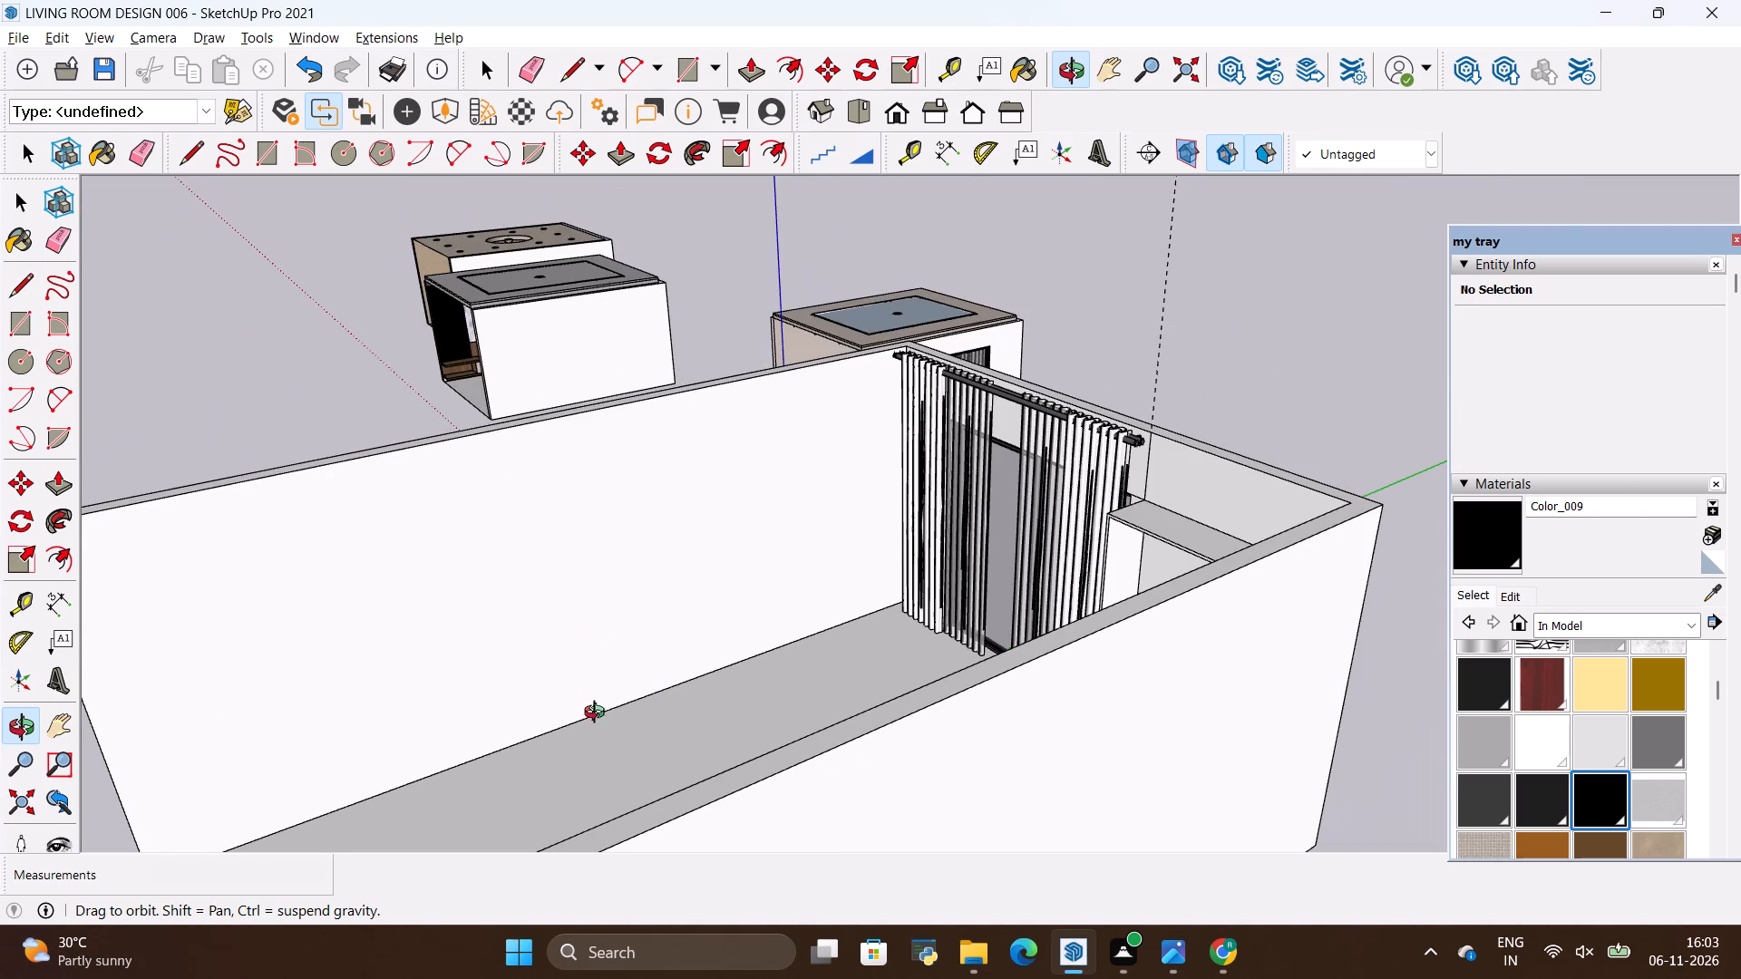
Erase the vertical dashed guide line above the junction of the curtain wall and the shelving unit.
key("e")
left_click_drag(1143, 292, 1191, 298)
key("space")
left_click(1179, 302)
Examine the long side wall beside the curtains and compare it with the TV wall in the reference photo.
scroll(610, 699, "up", 4)
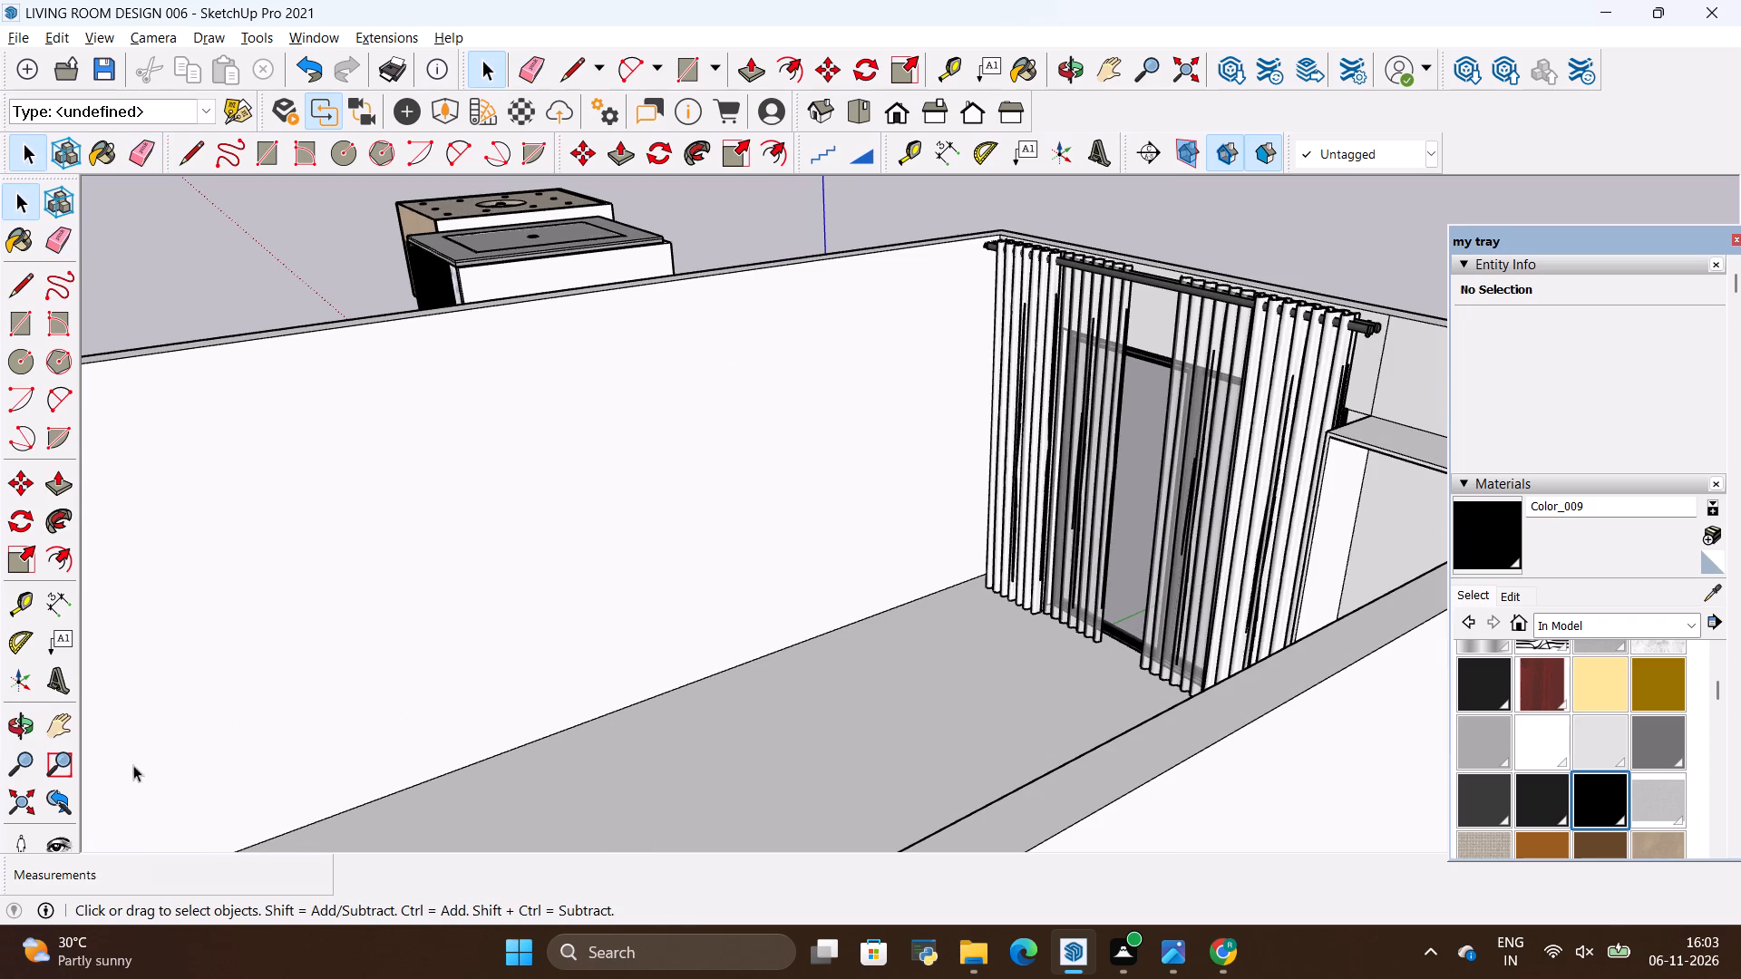
left_click(34, 729)
left_click_drag(598, 695, 527, 716)
scroll(727, 740, "down", 5)
scroll(598, 704, "up", 5)
key("alt+Tab")
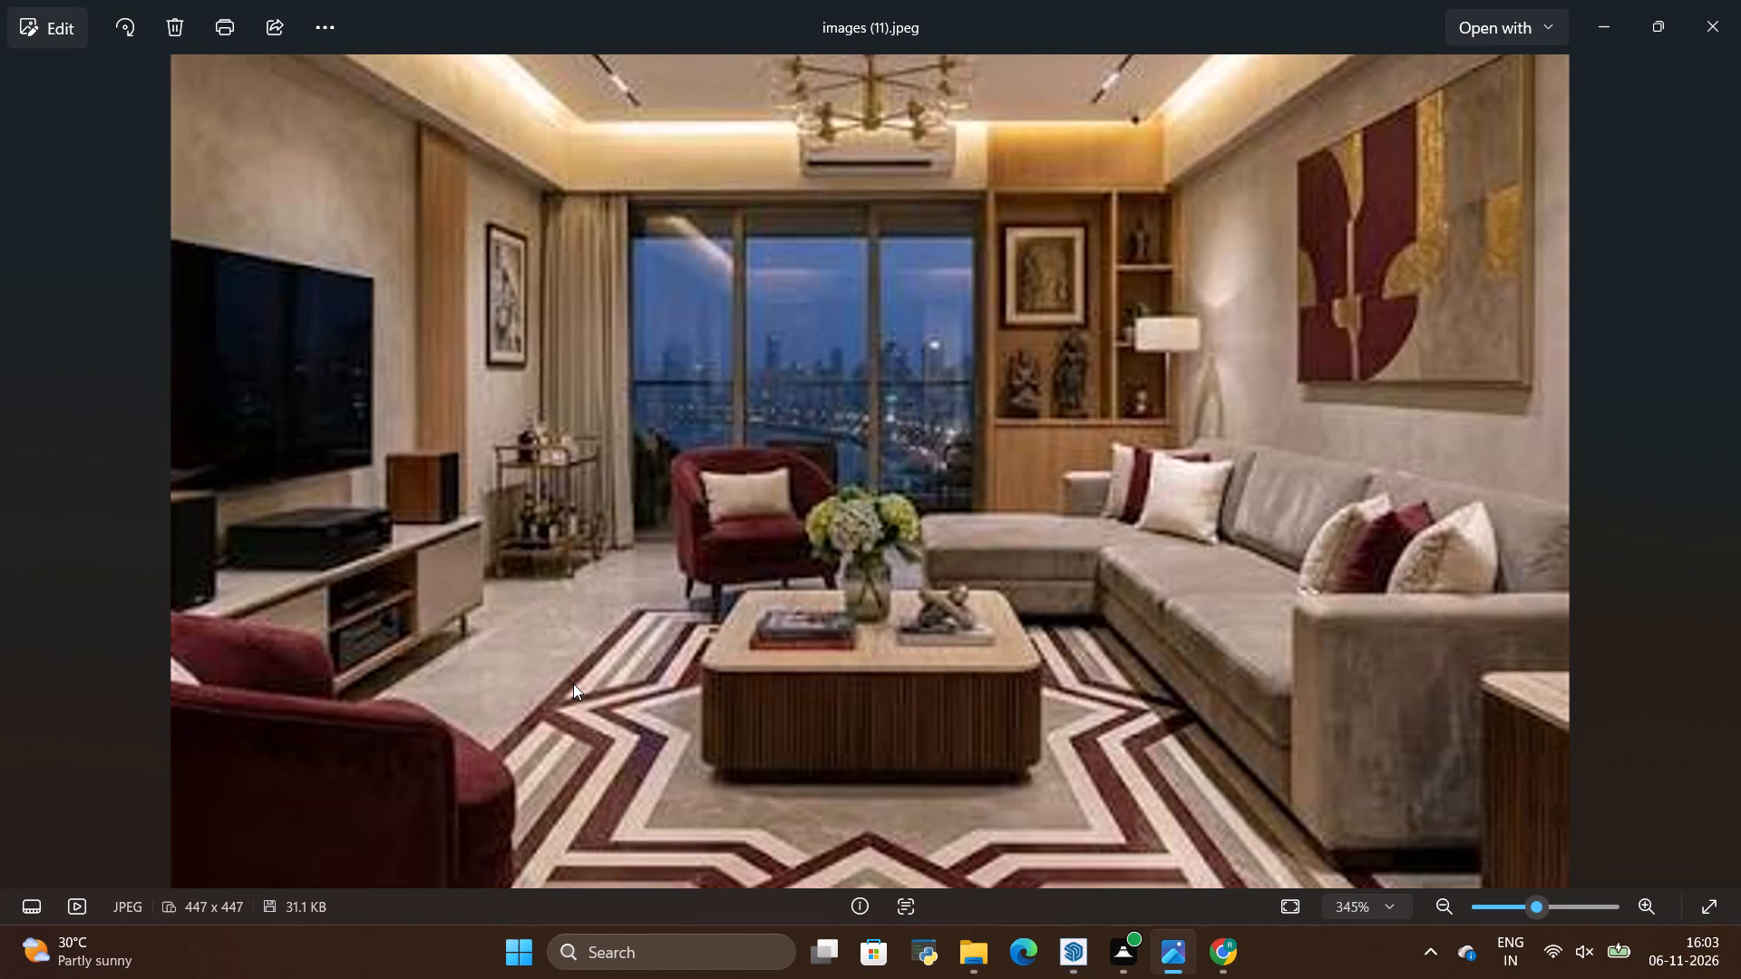
key("alt+Tab")
key("alt+Tab")
scroll(553, 637, "down", 4)
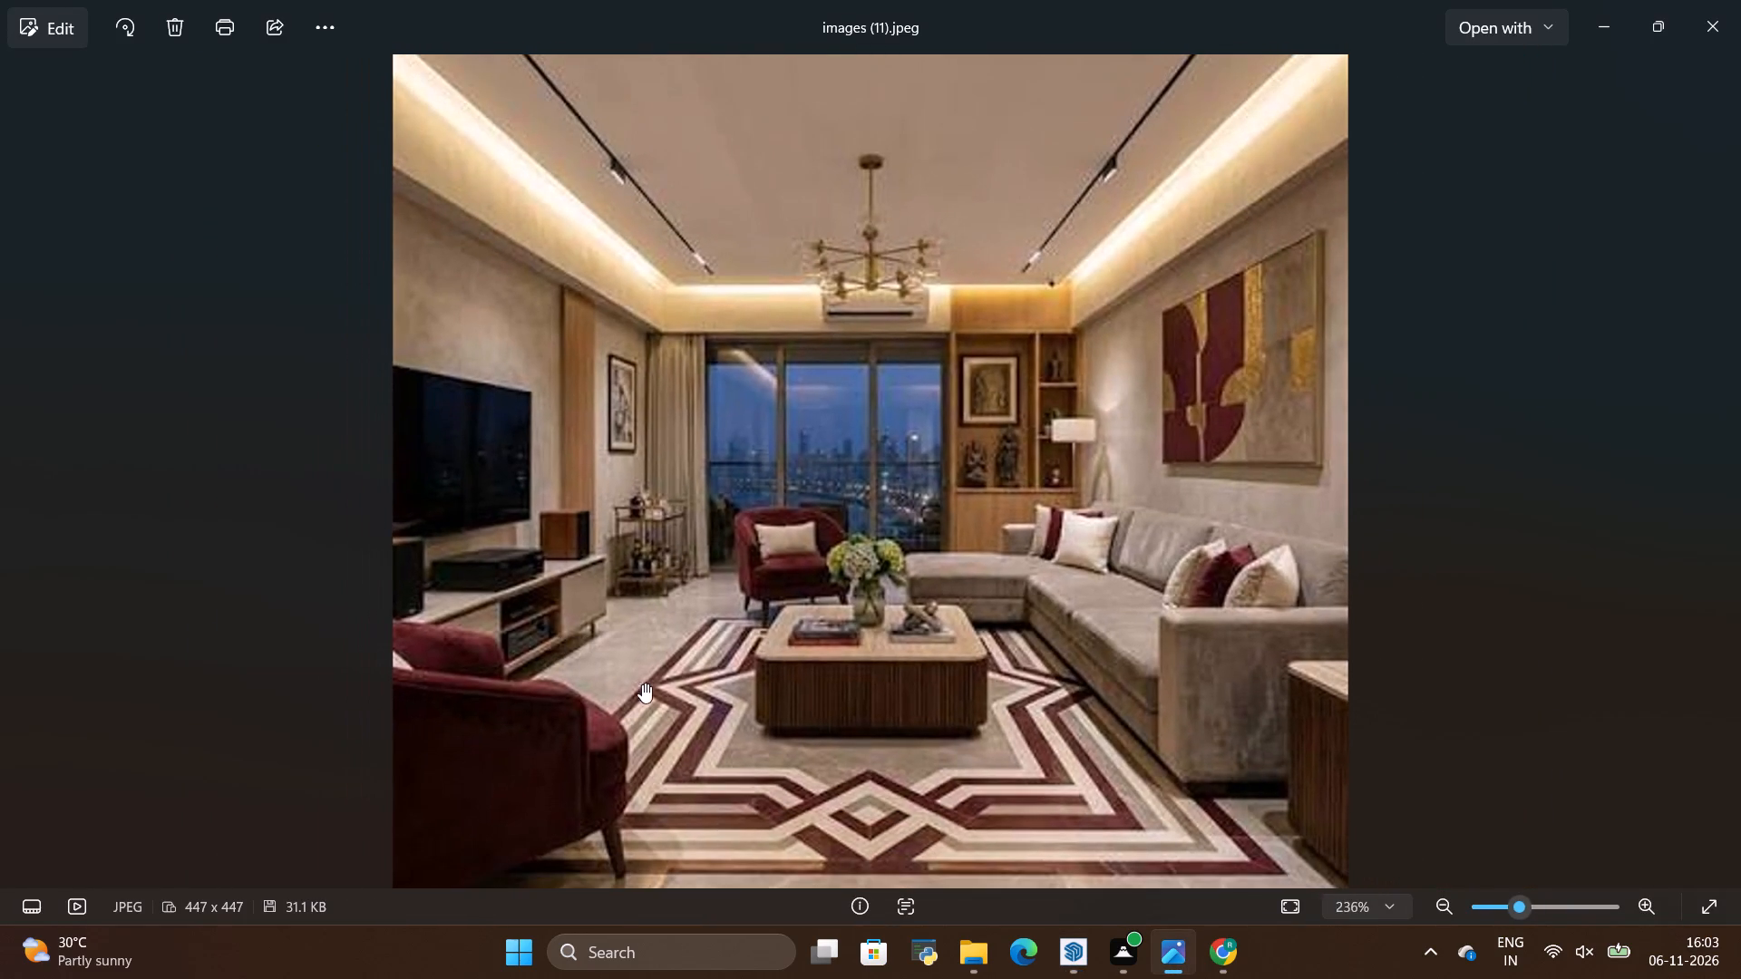
scroll(645, 683, "up", 4)
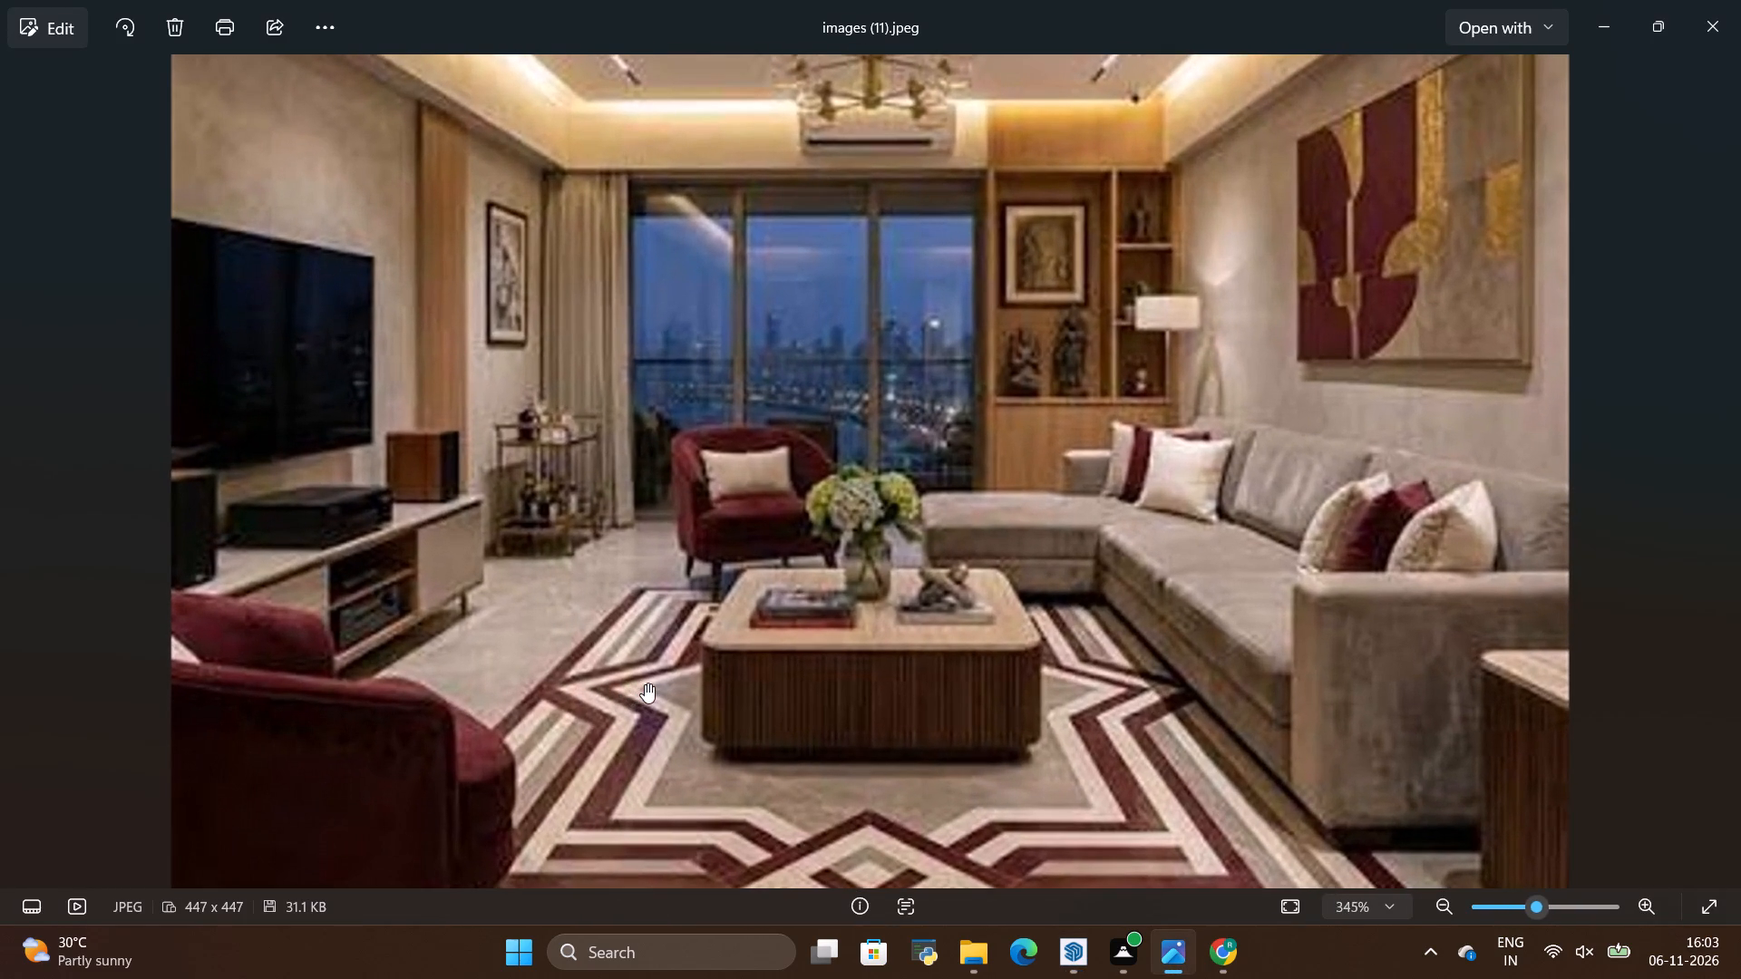
key("alt+Tab")
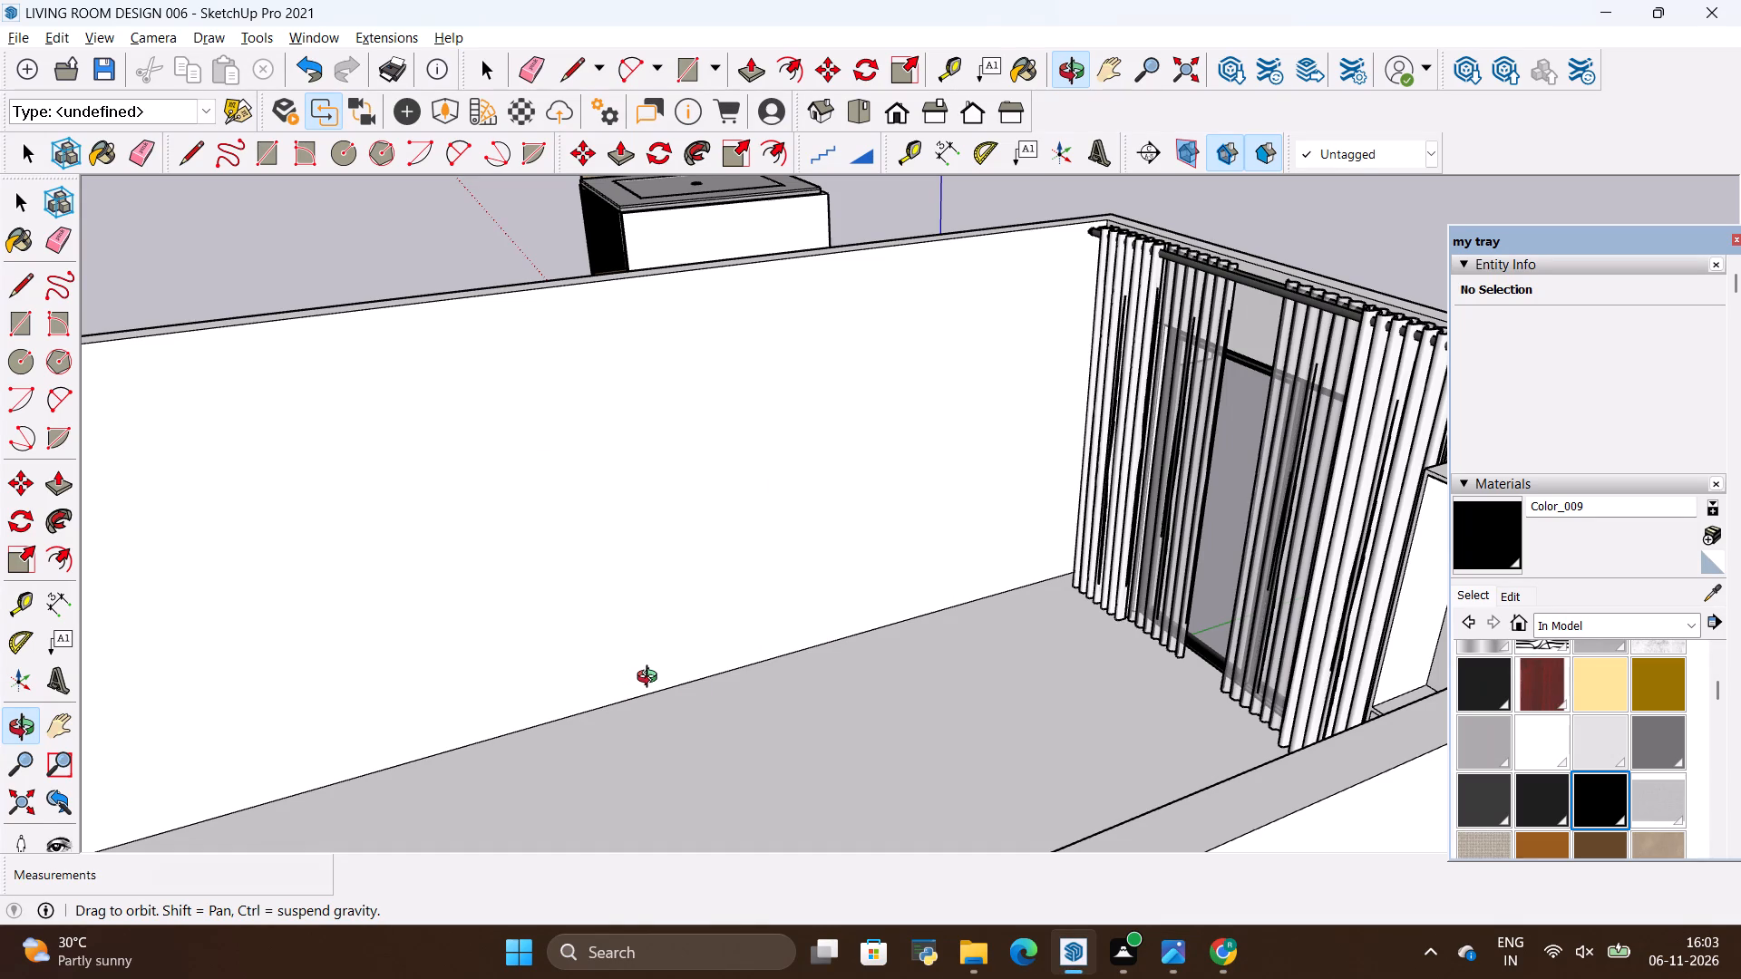
Place a horizontal guide on the long side wall 6" above its floor edge.
left_click_drag(633, 755, 525, 791)
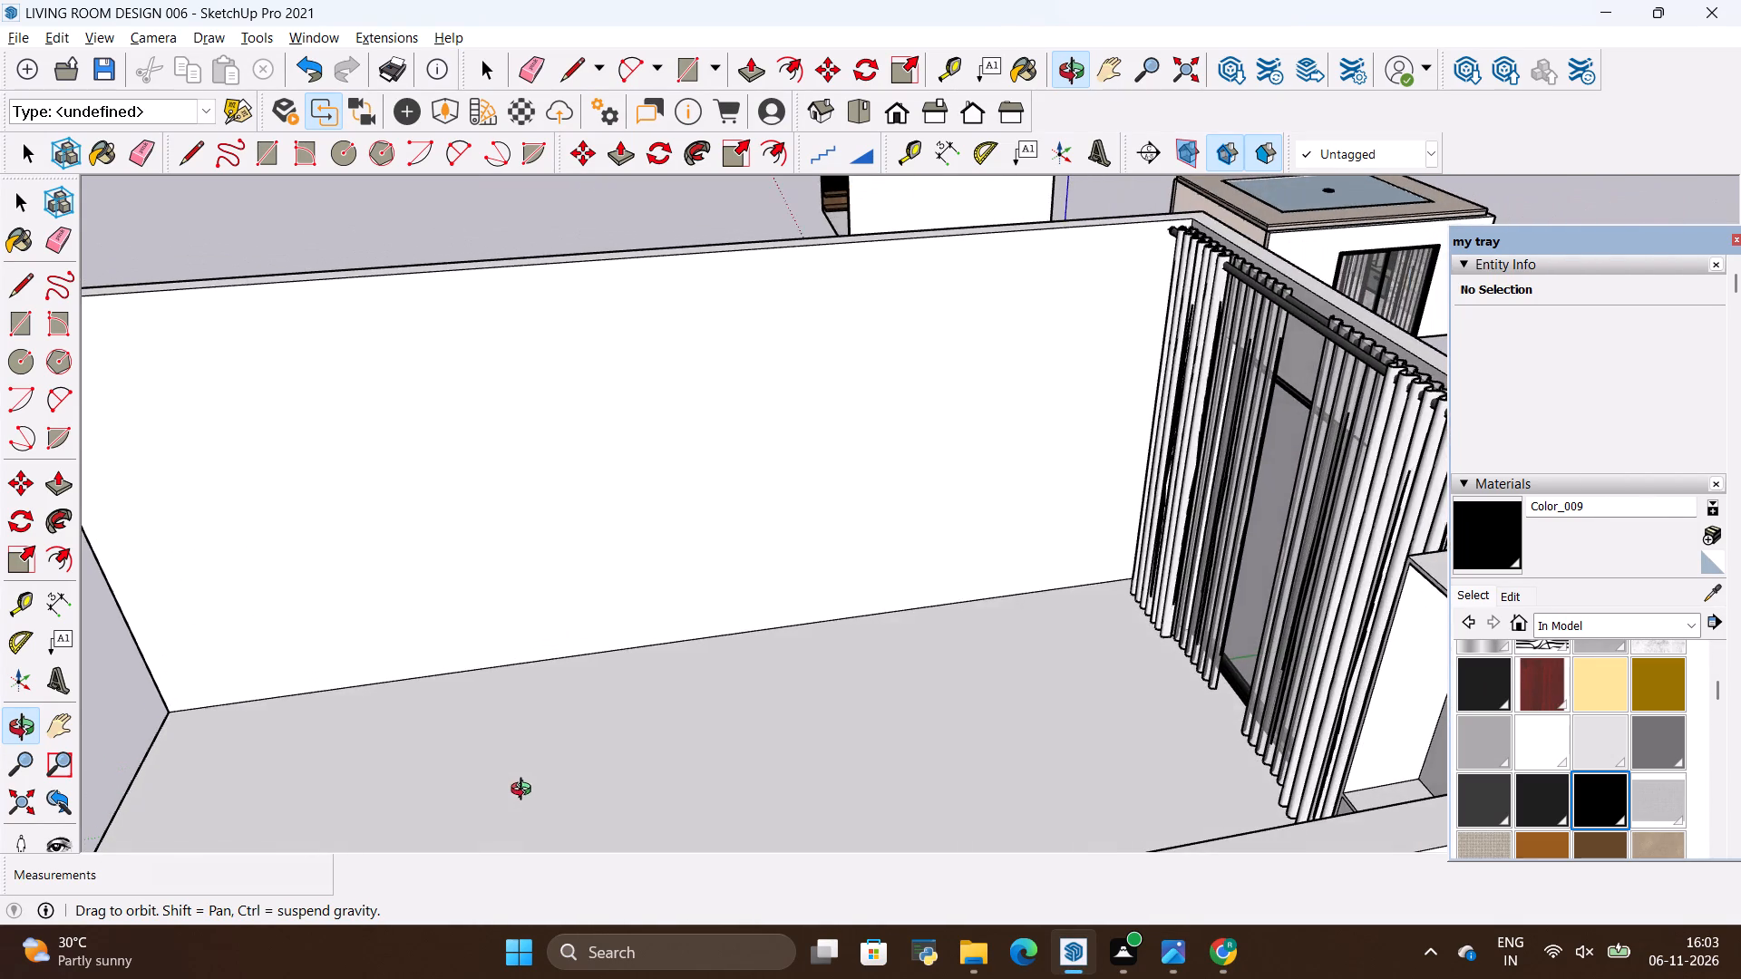
key("alt+Tab")
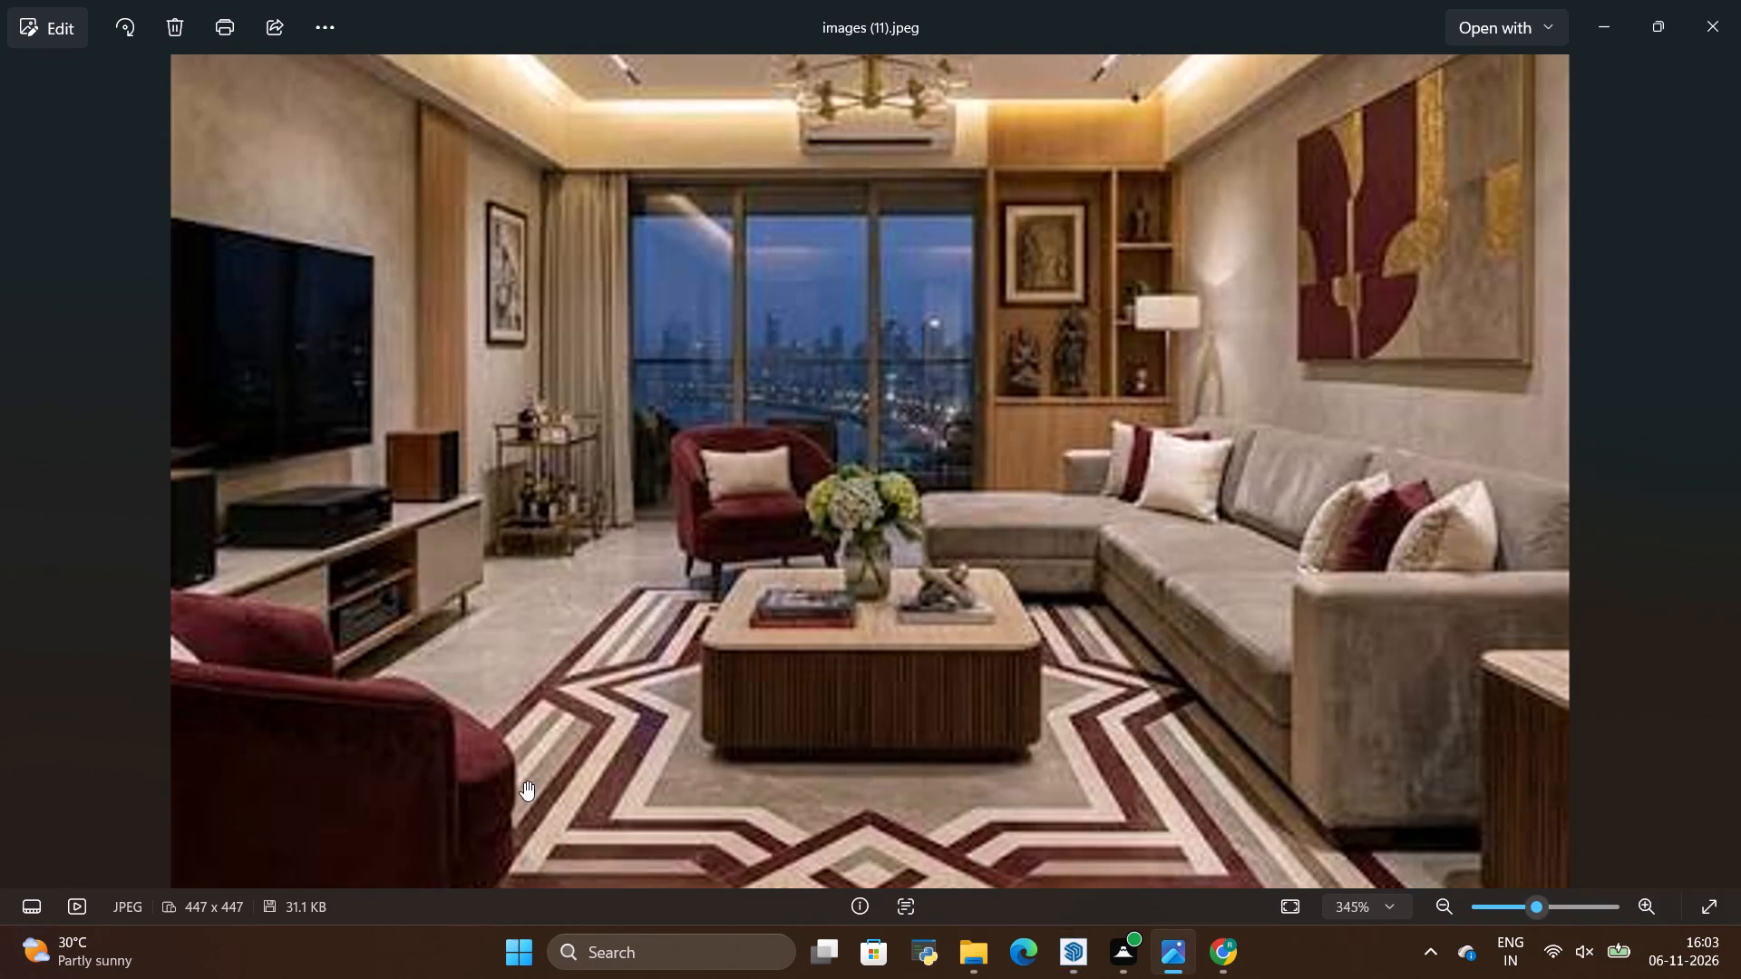
key("alt+Tab")
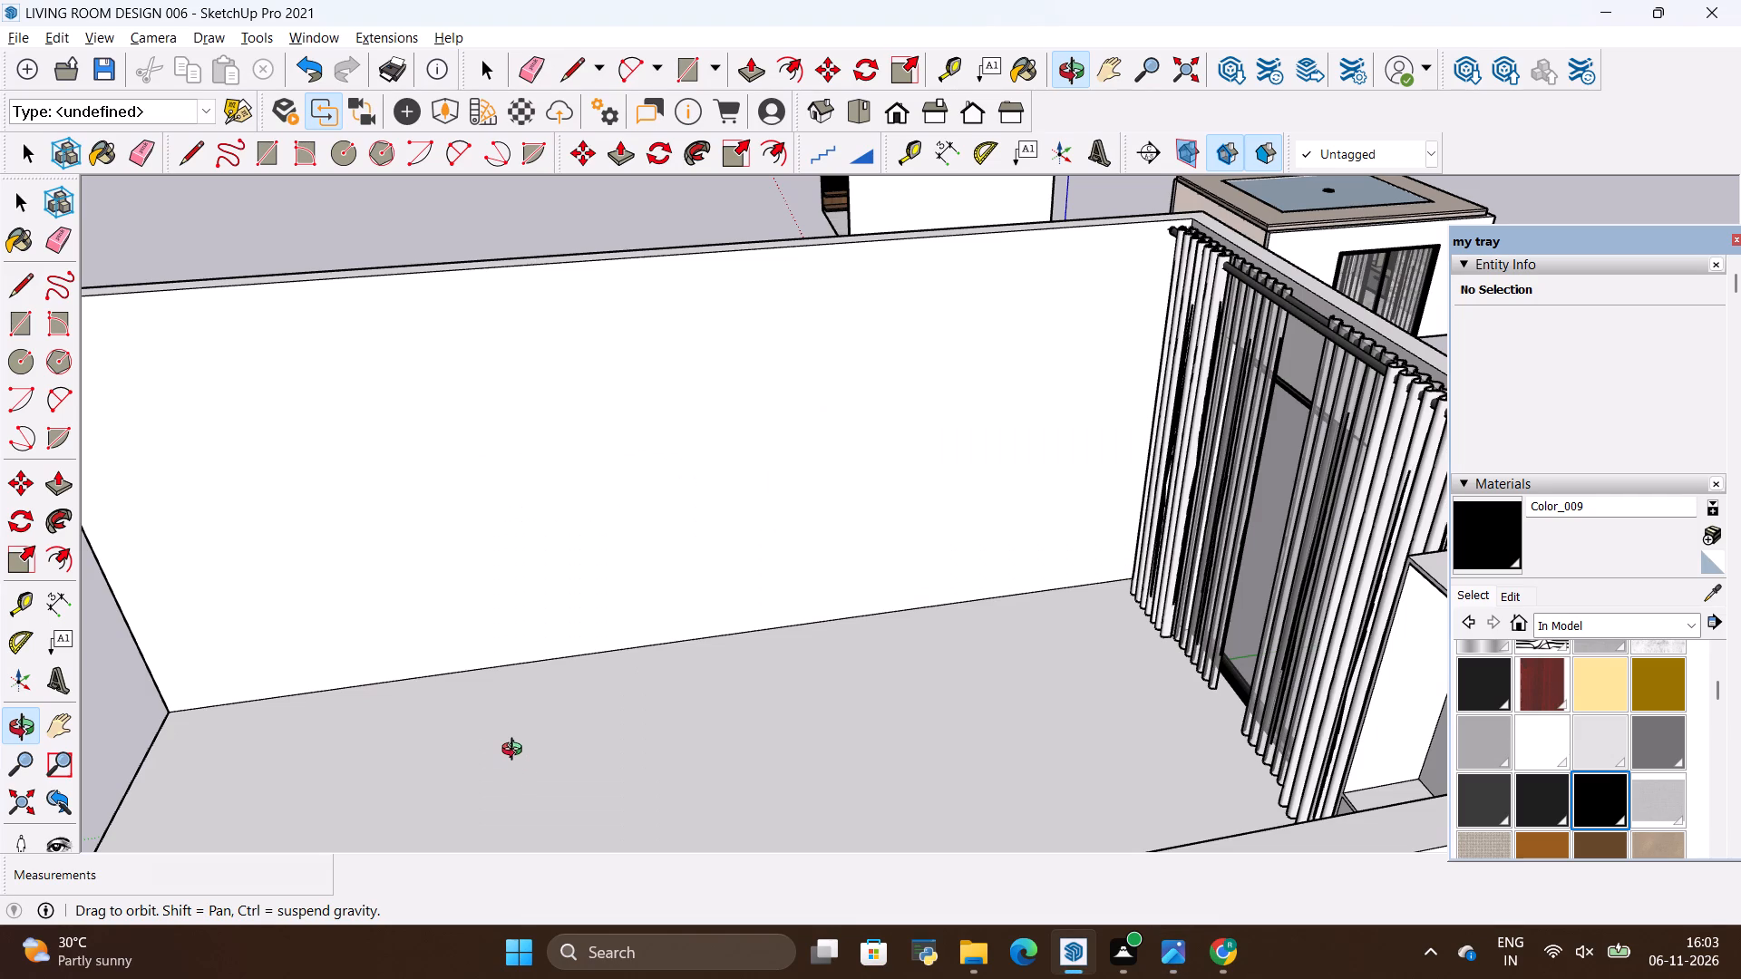
key("t")
left_click(608, 647)
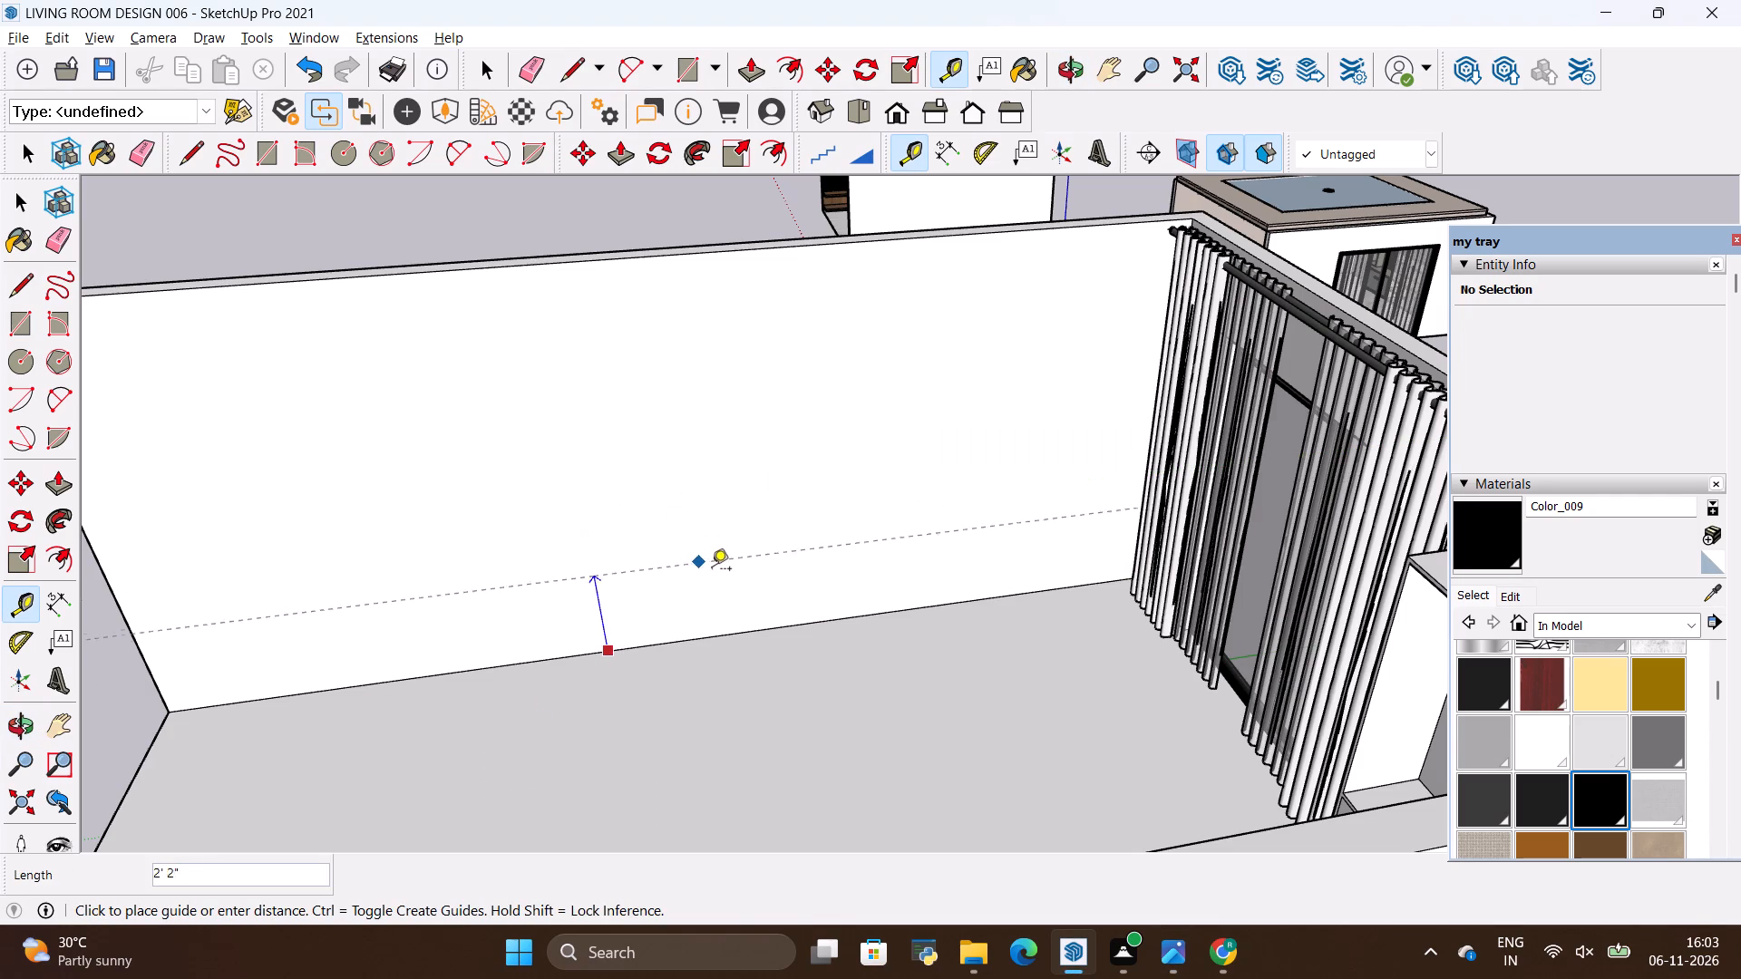
key("BackSpace")
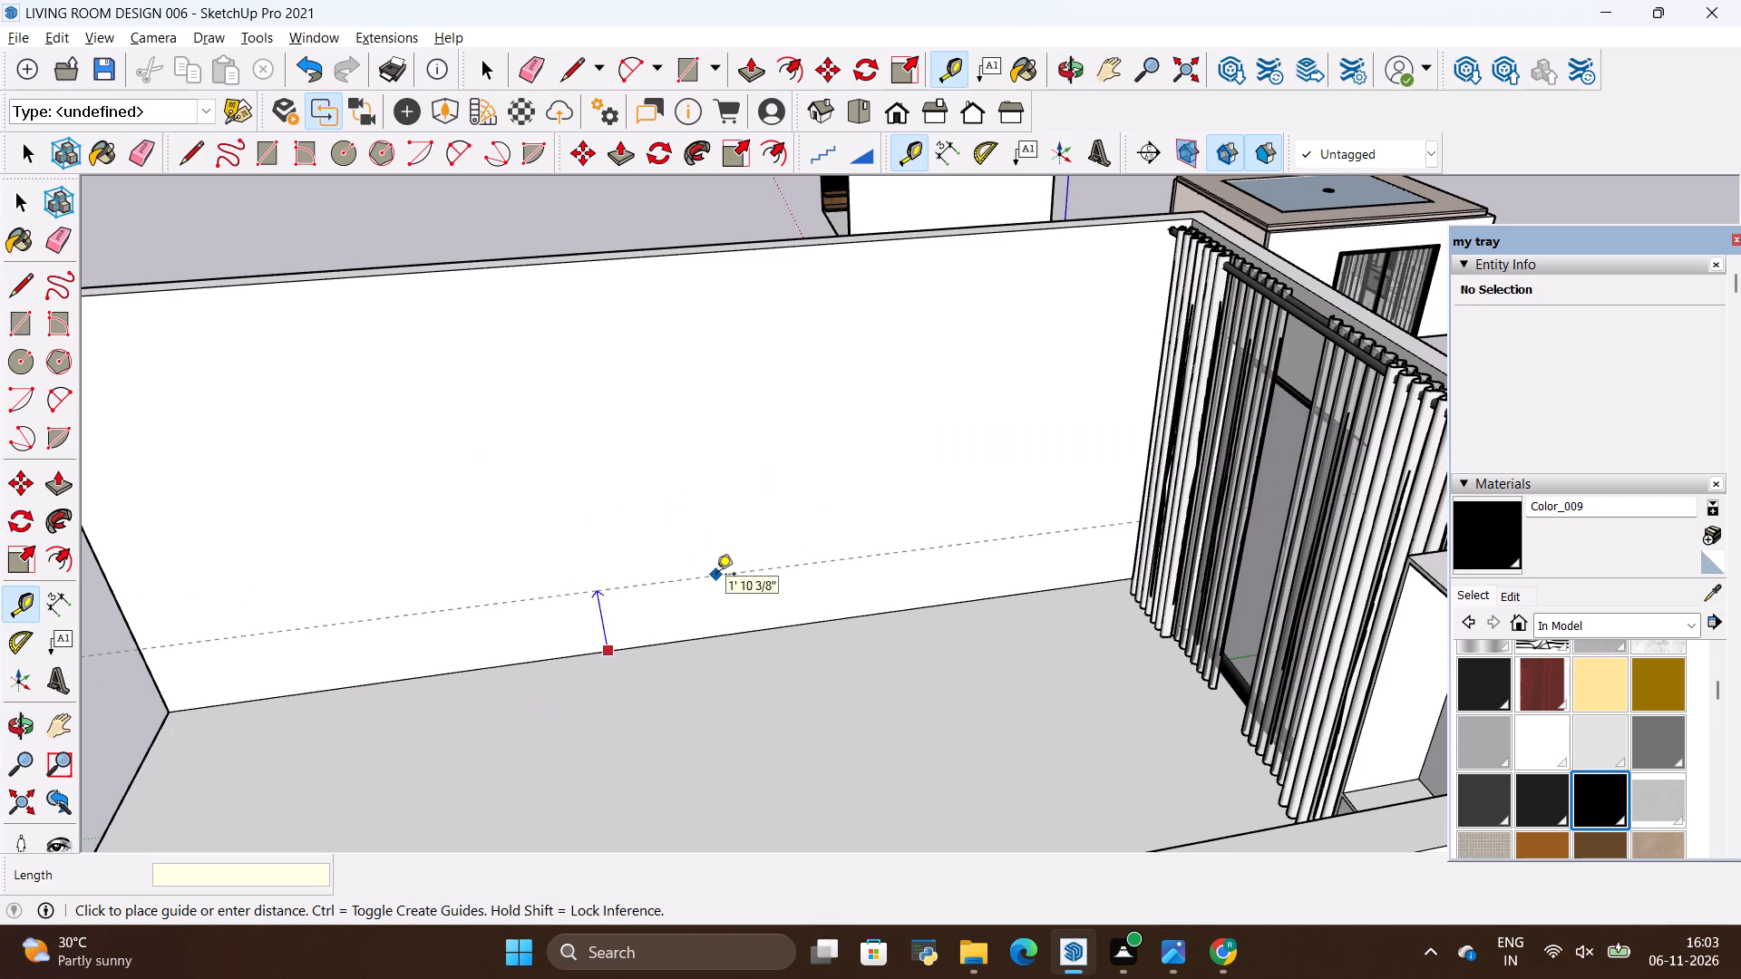
key("6")
key("shift+quotedbl")
key("Return")
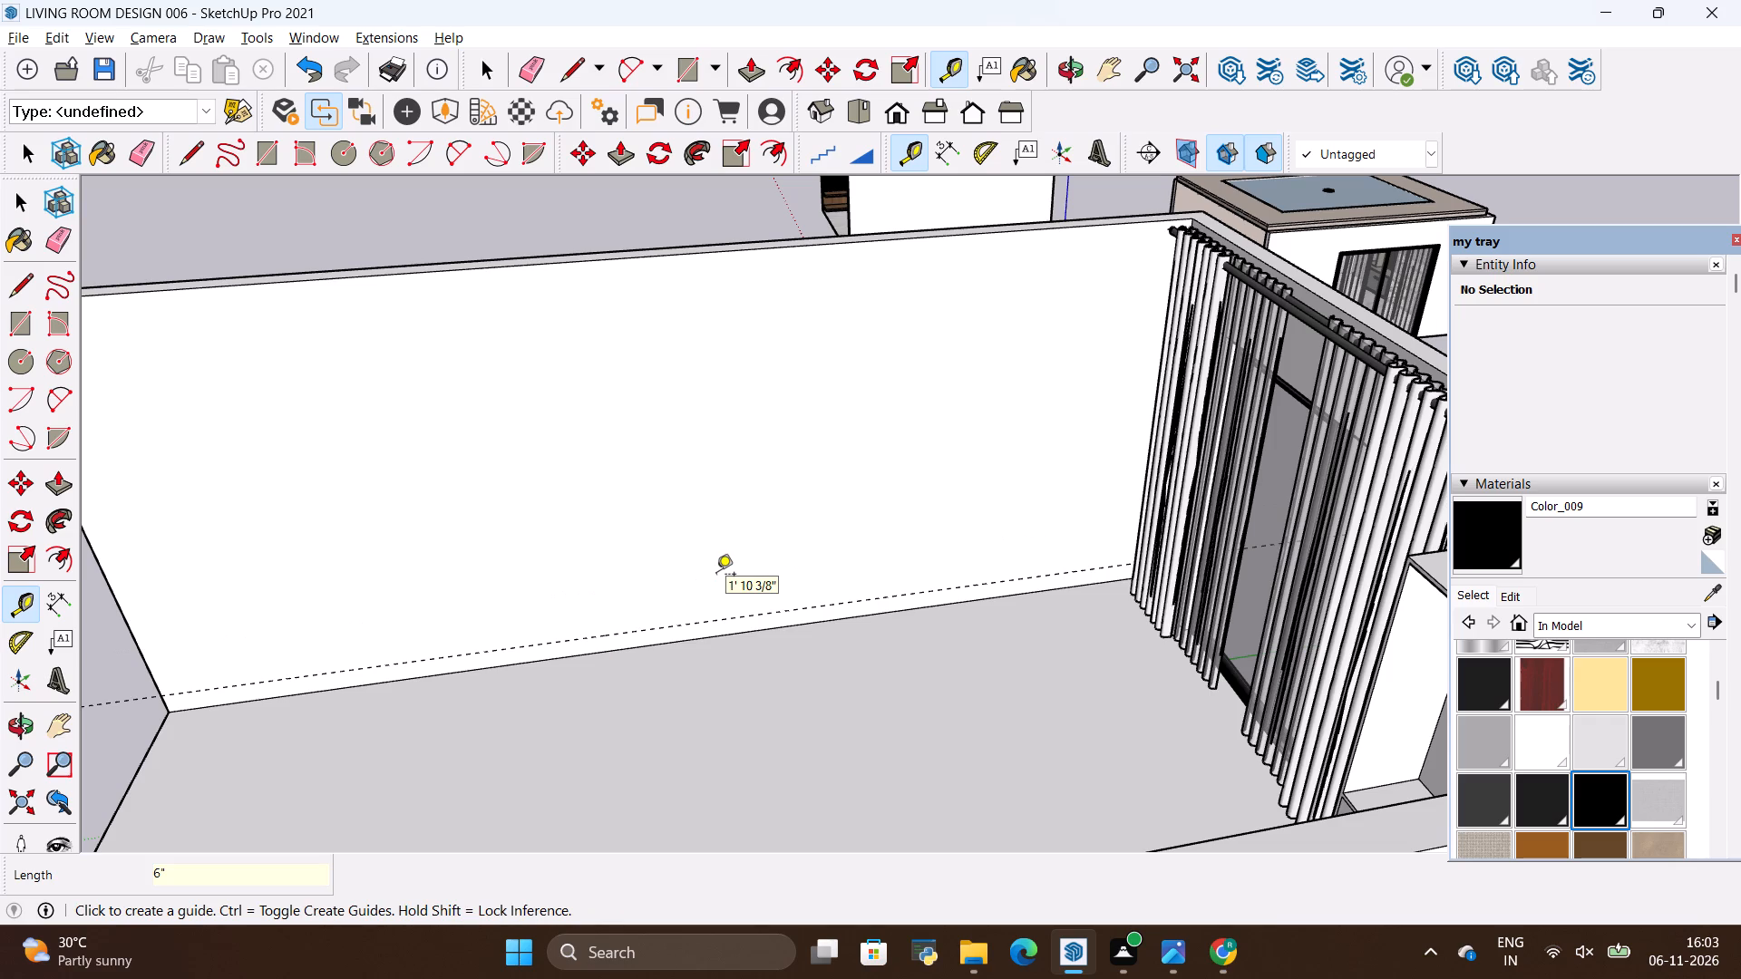
Place a vertical guide on the long side wall 8' in from its open end, checking the reference photo.
key("alt+Tab")
key("alt+Tab")
scroll(716, 576, "down", 4)
key("t")
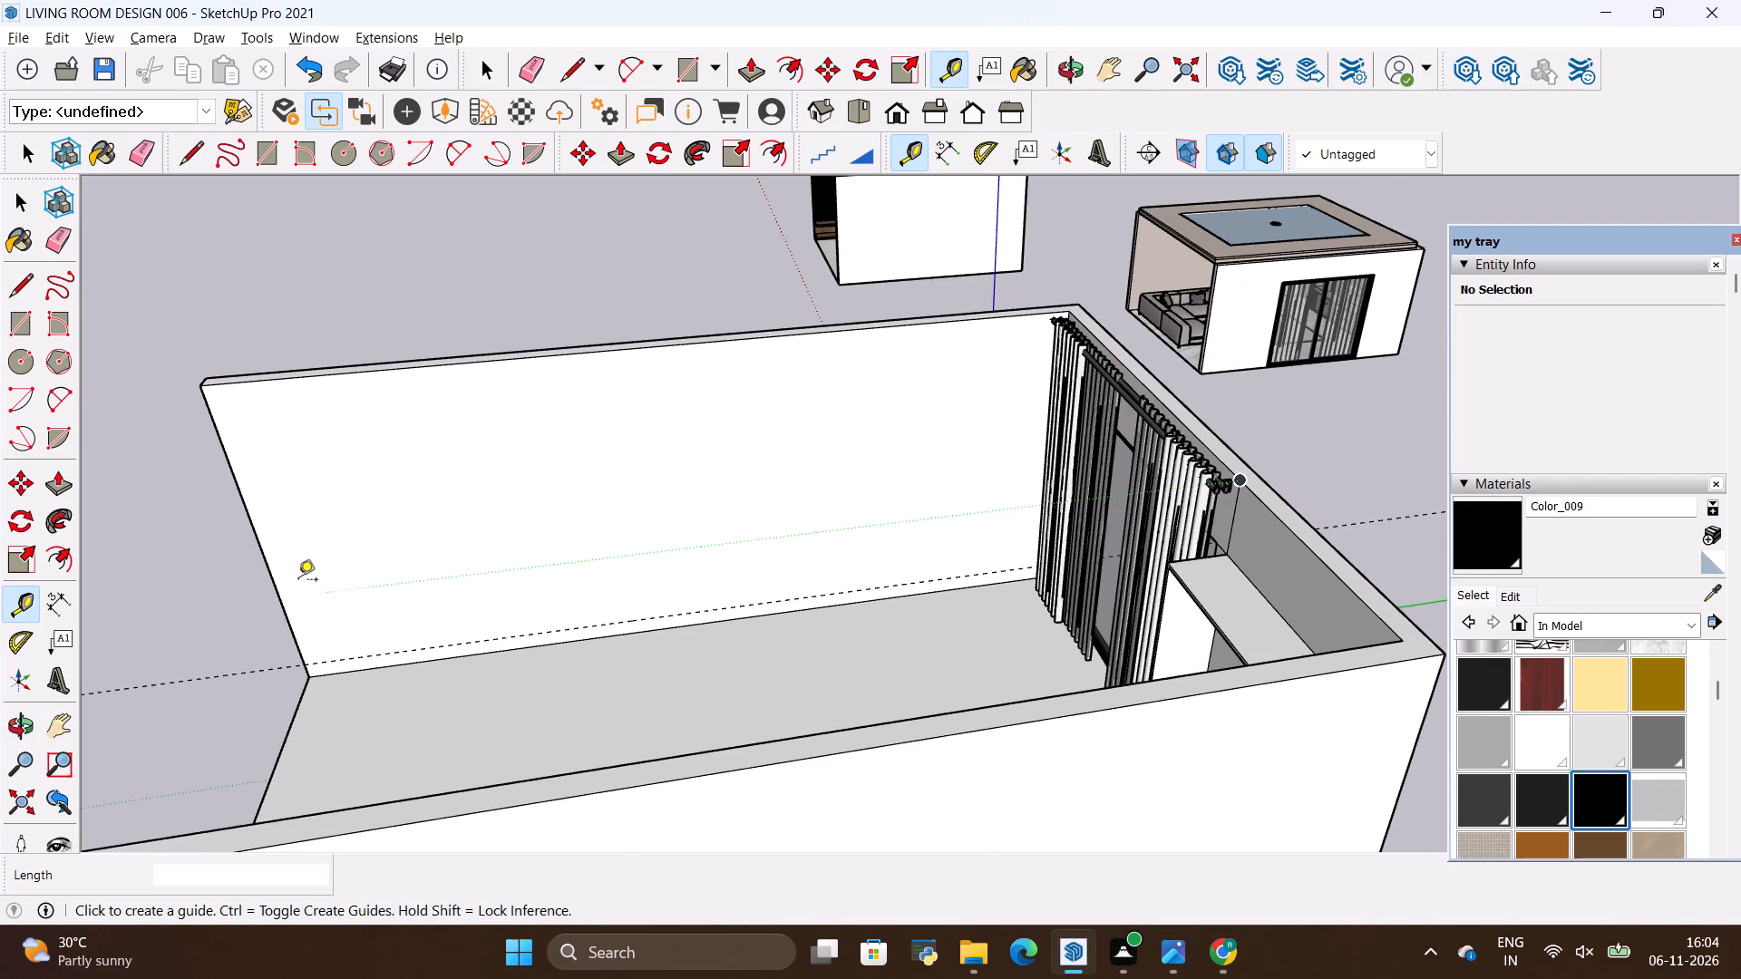
left_click(266, 570)
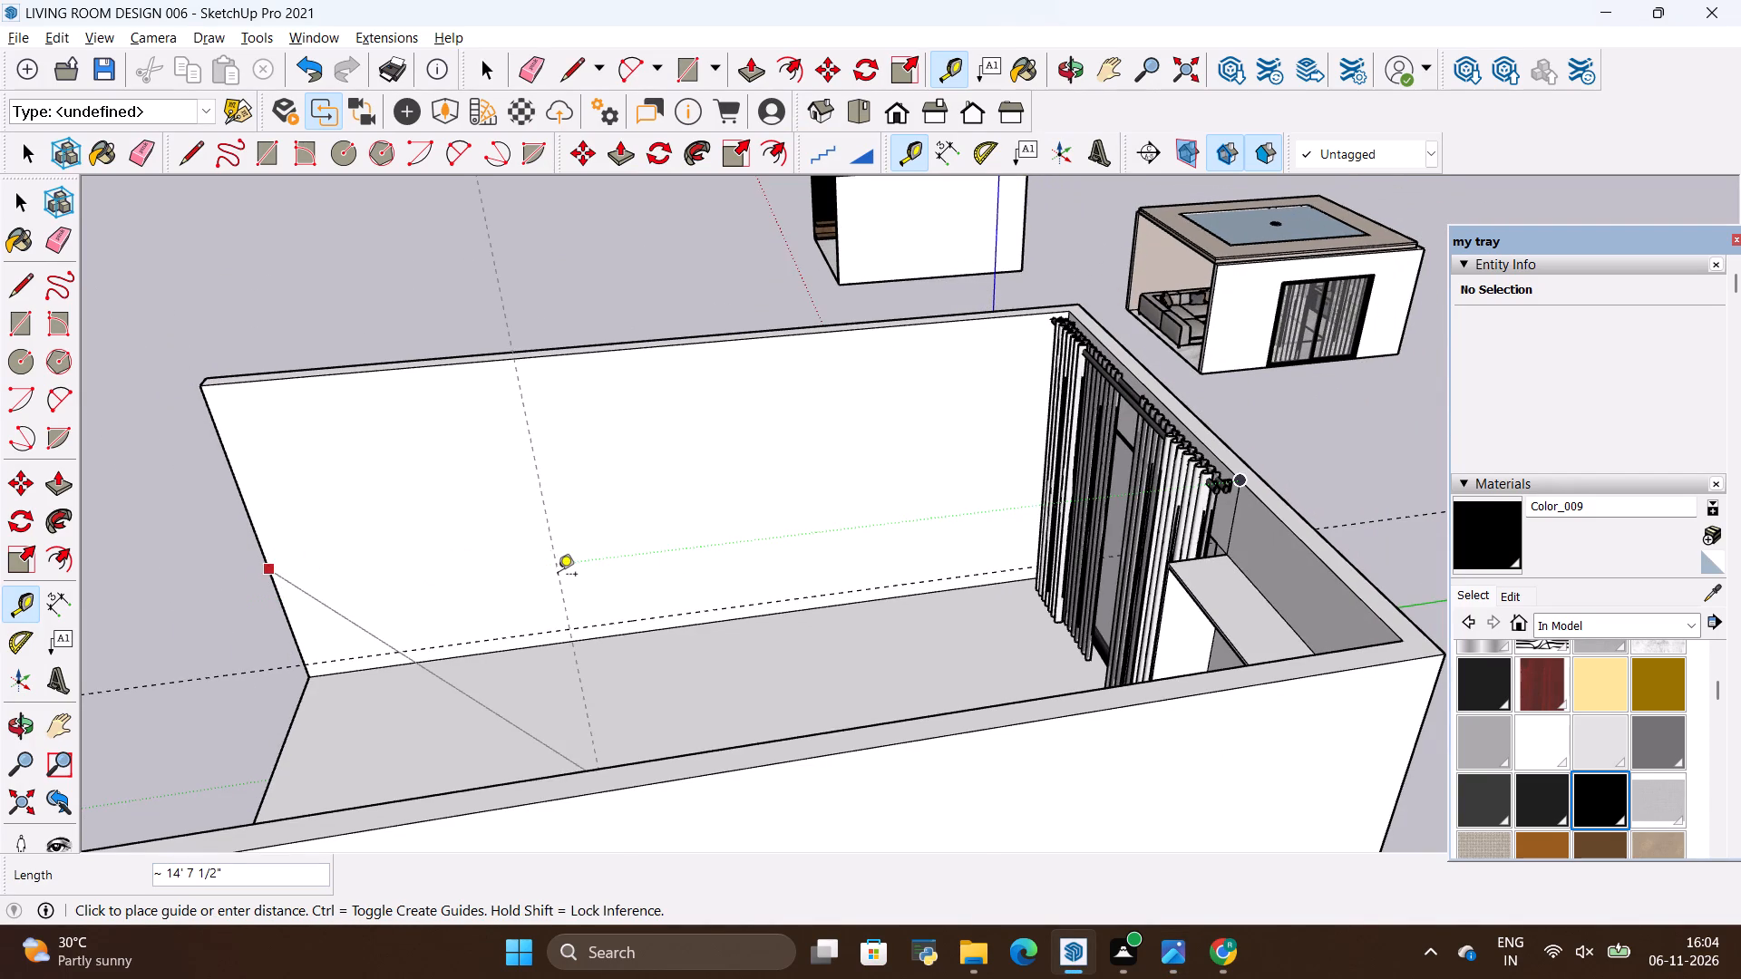
key("alt+Tab")
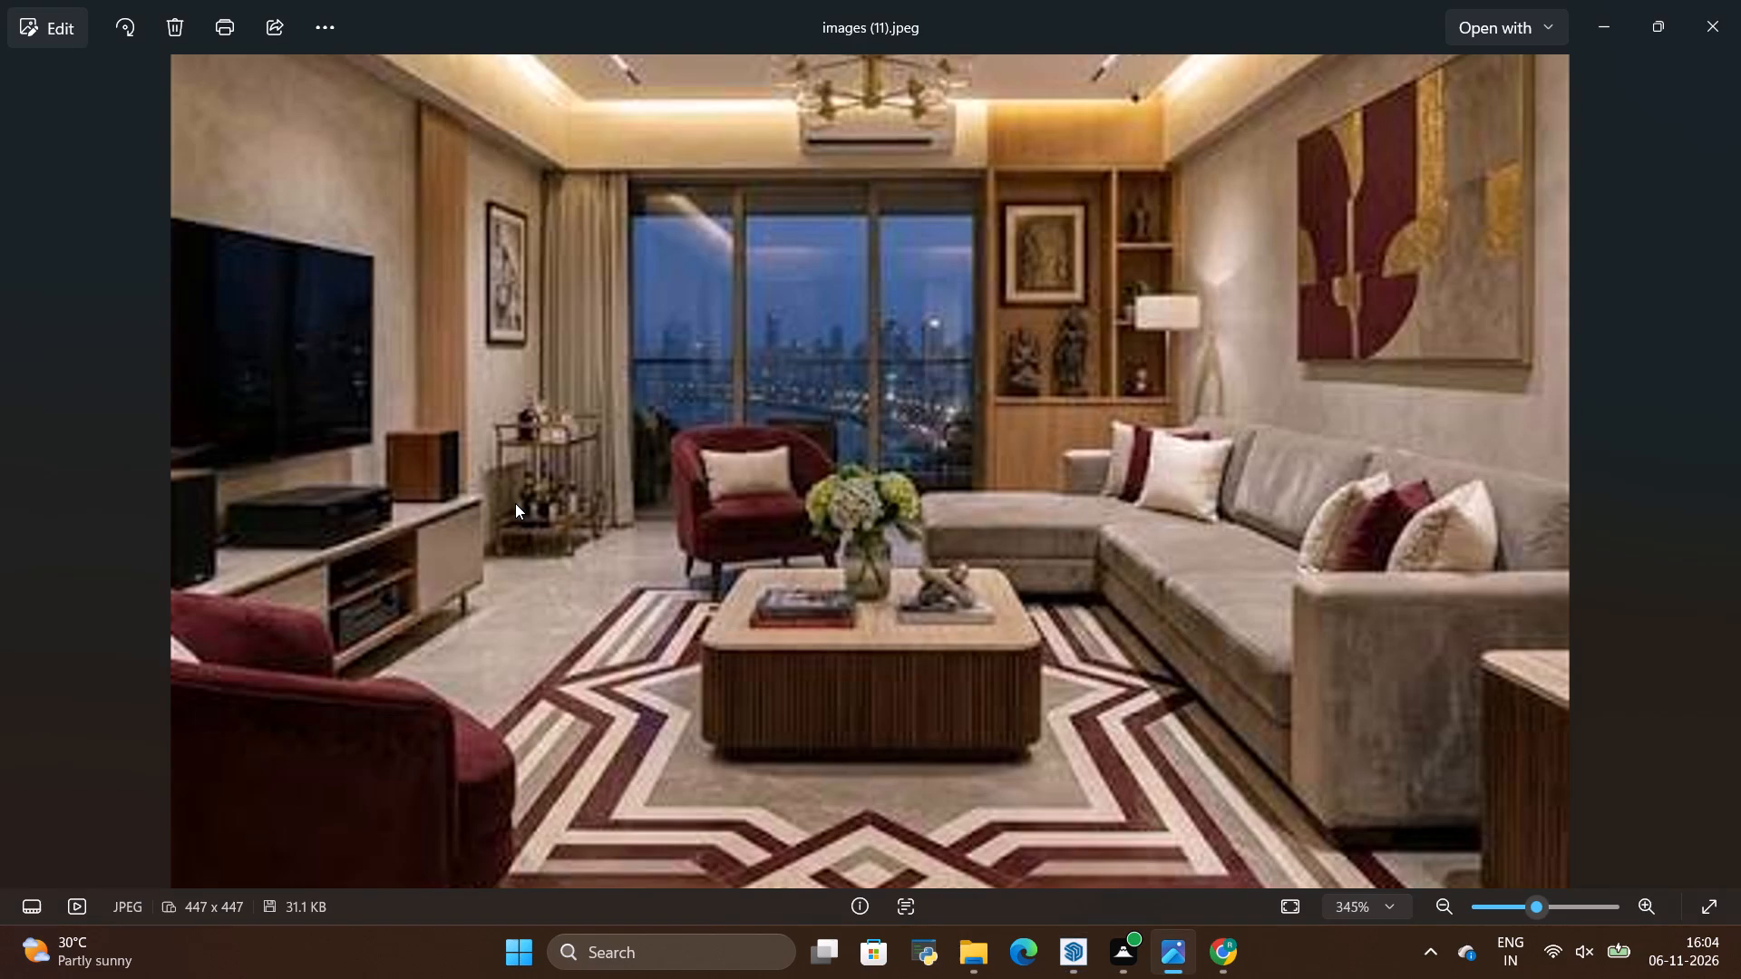
key("alt+Tab")
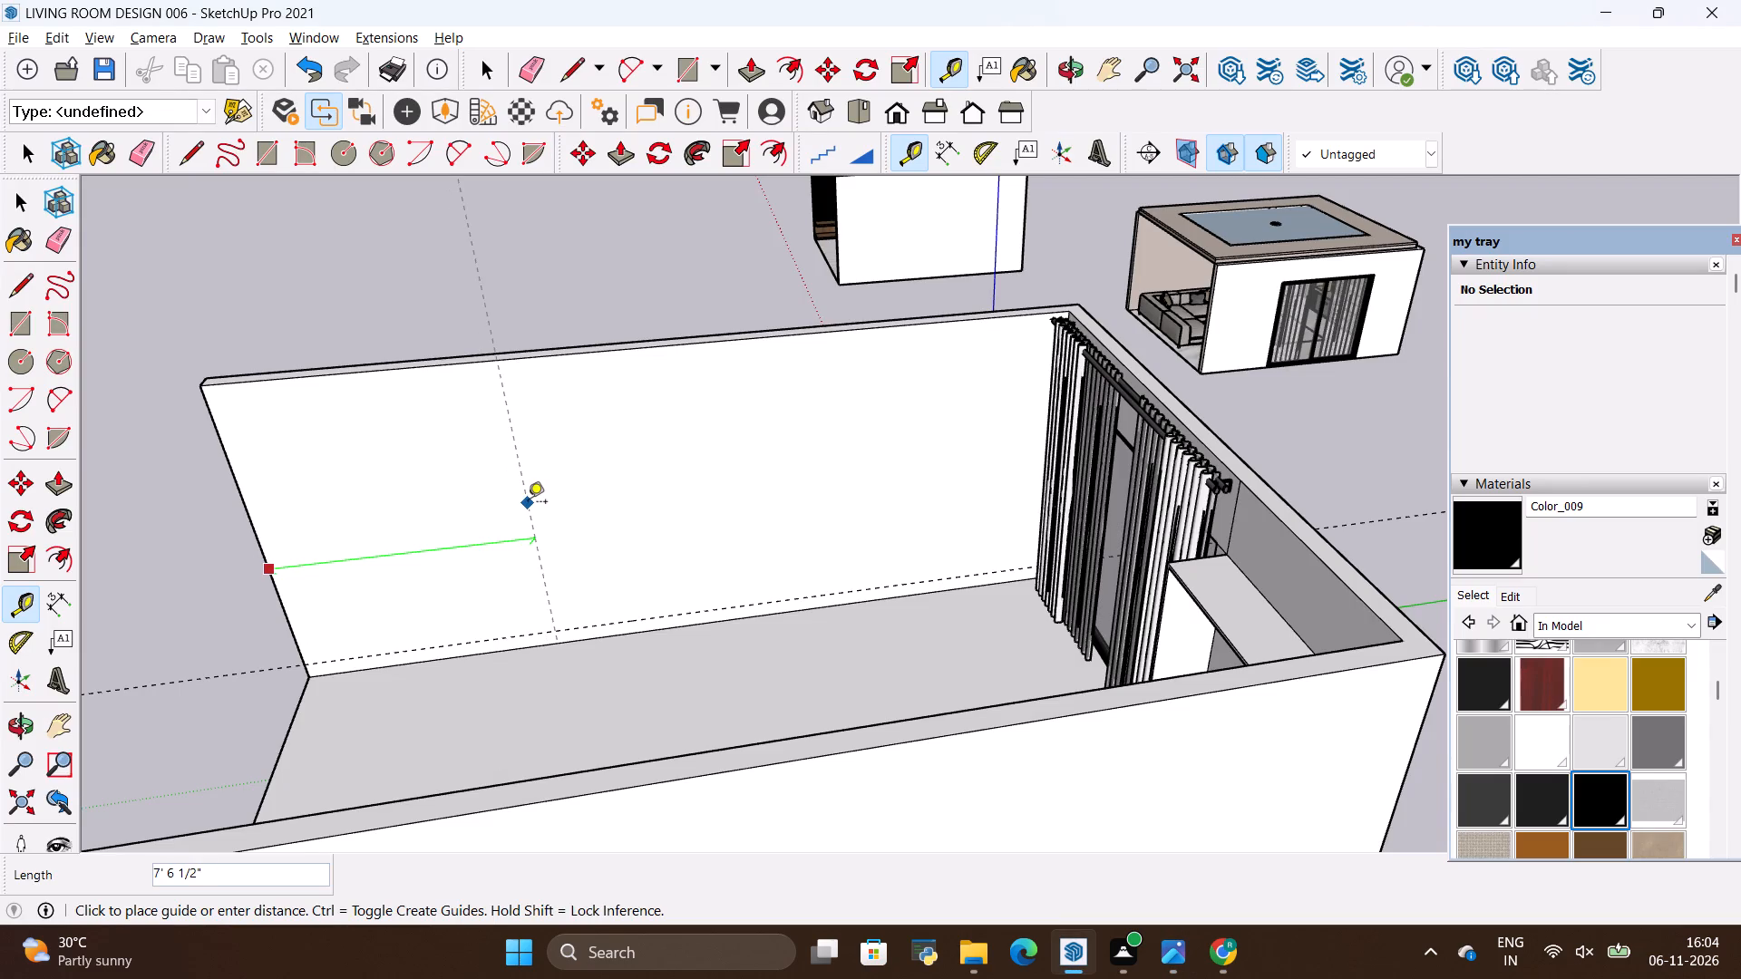
key("BackSpace")
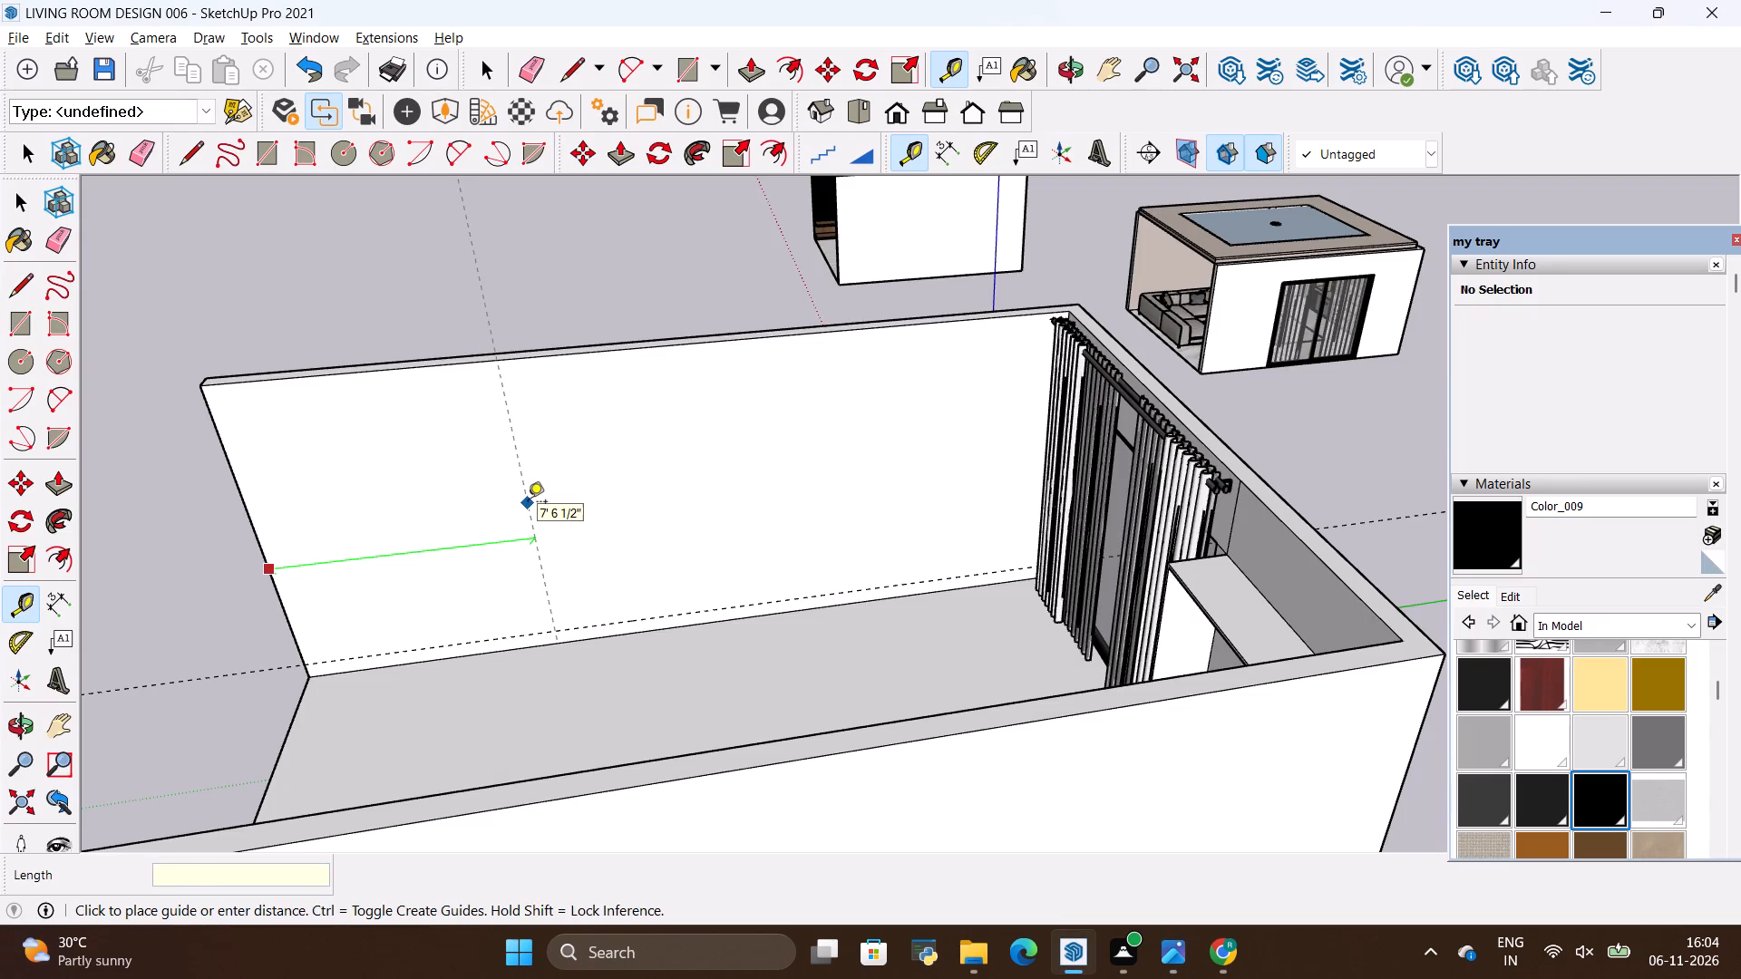
type("8'")
key("Return")
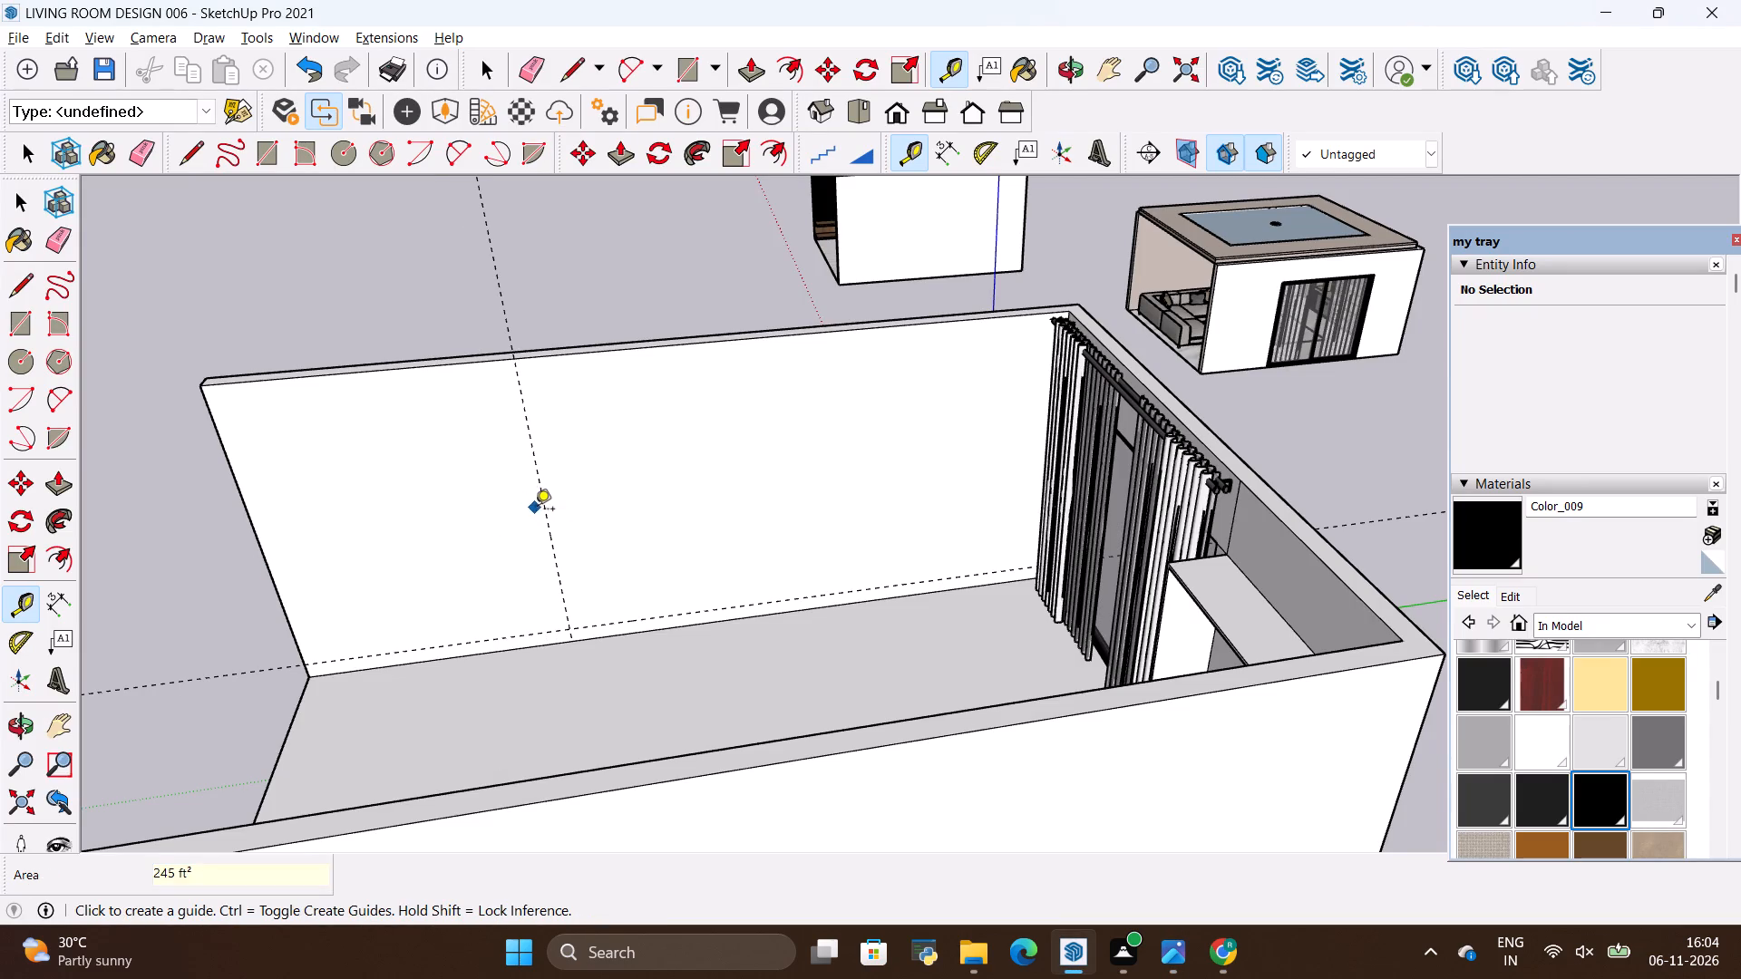
Place a second vertical guide on the side wall, 8' from the first one towards the curtains.
left_click(548, 521)
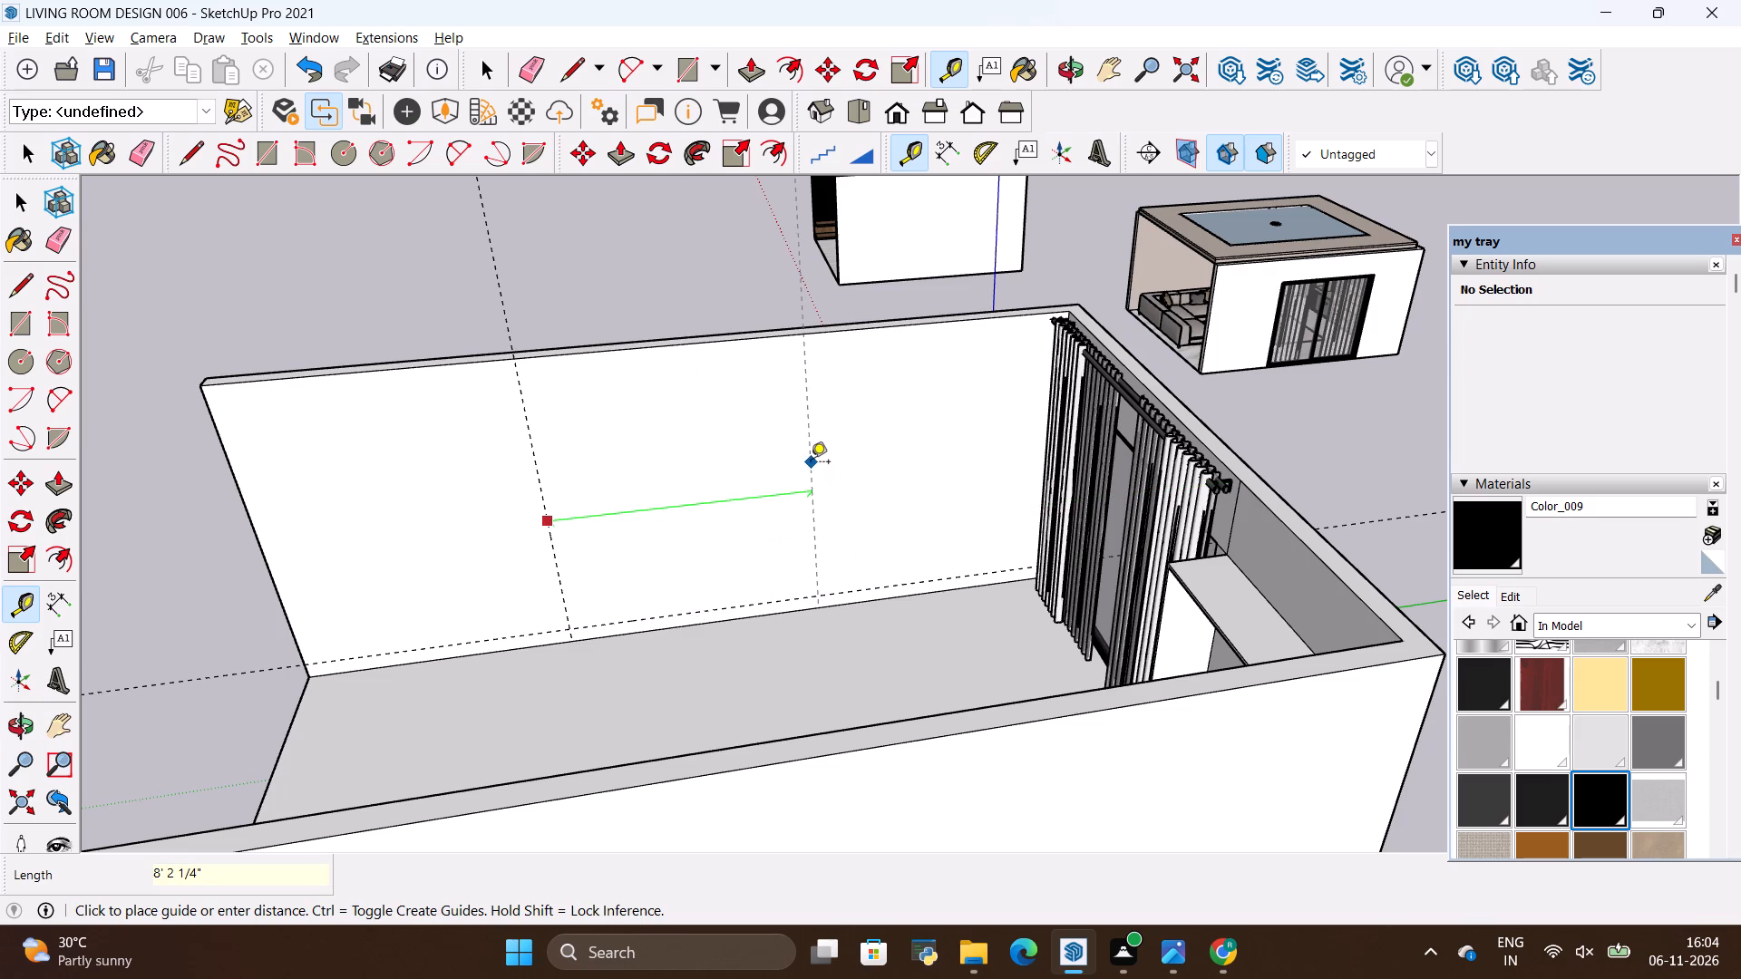
key("BackSpace")
type("8'")
key("Return")
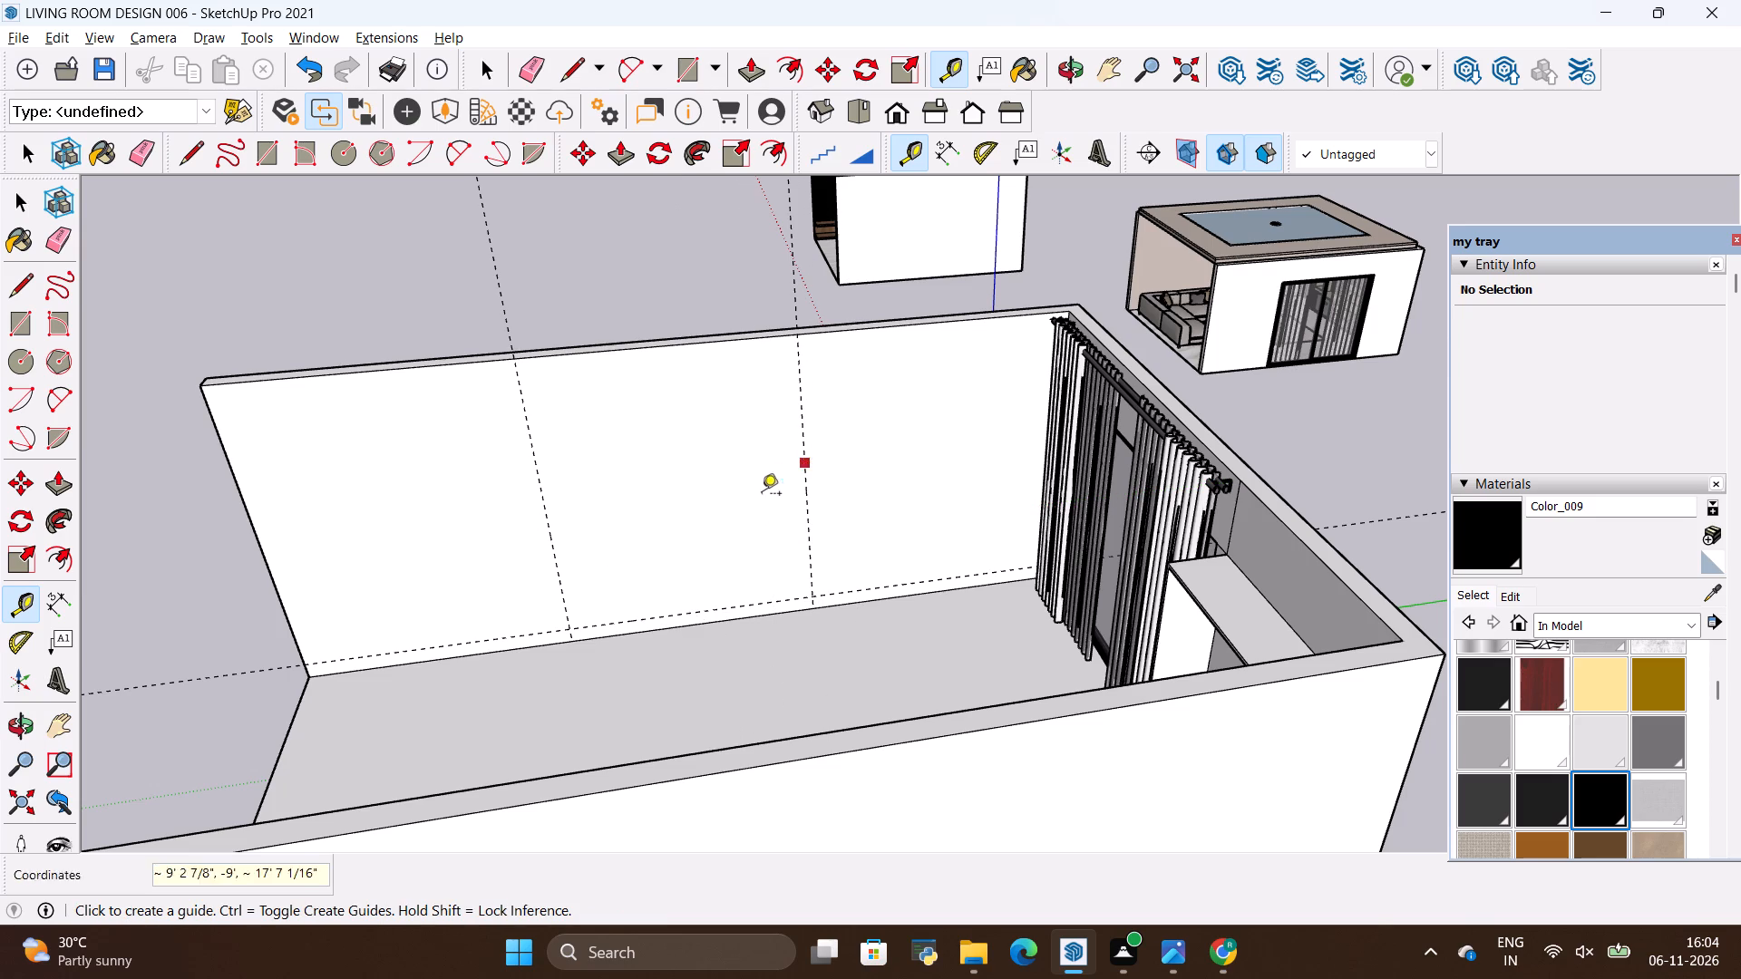
Place a second horizontal guide on the side wall 3' above the lower horizontal guide.
key("alt+Tab")
key("alt+Tab")
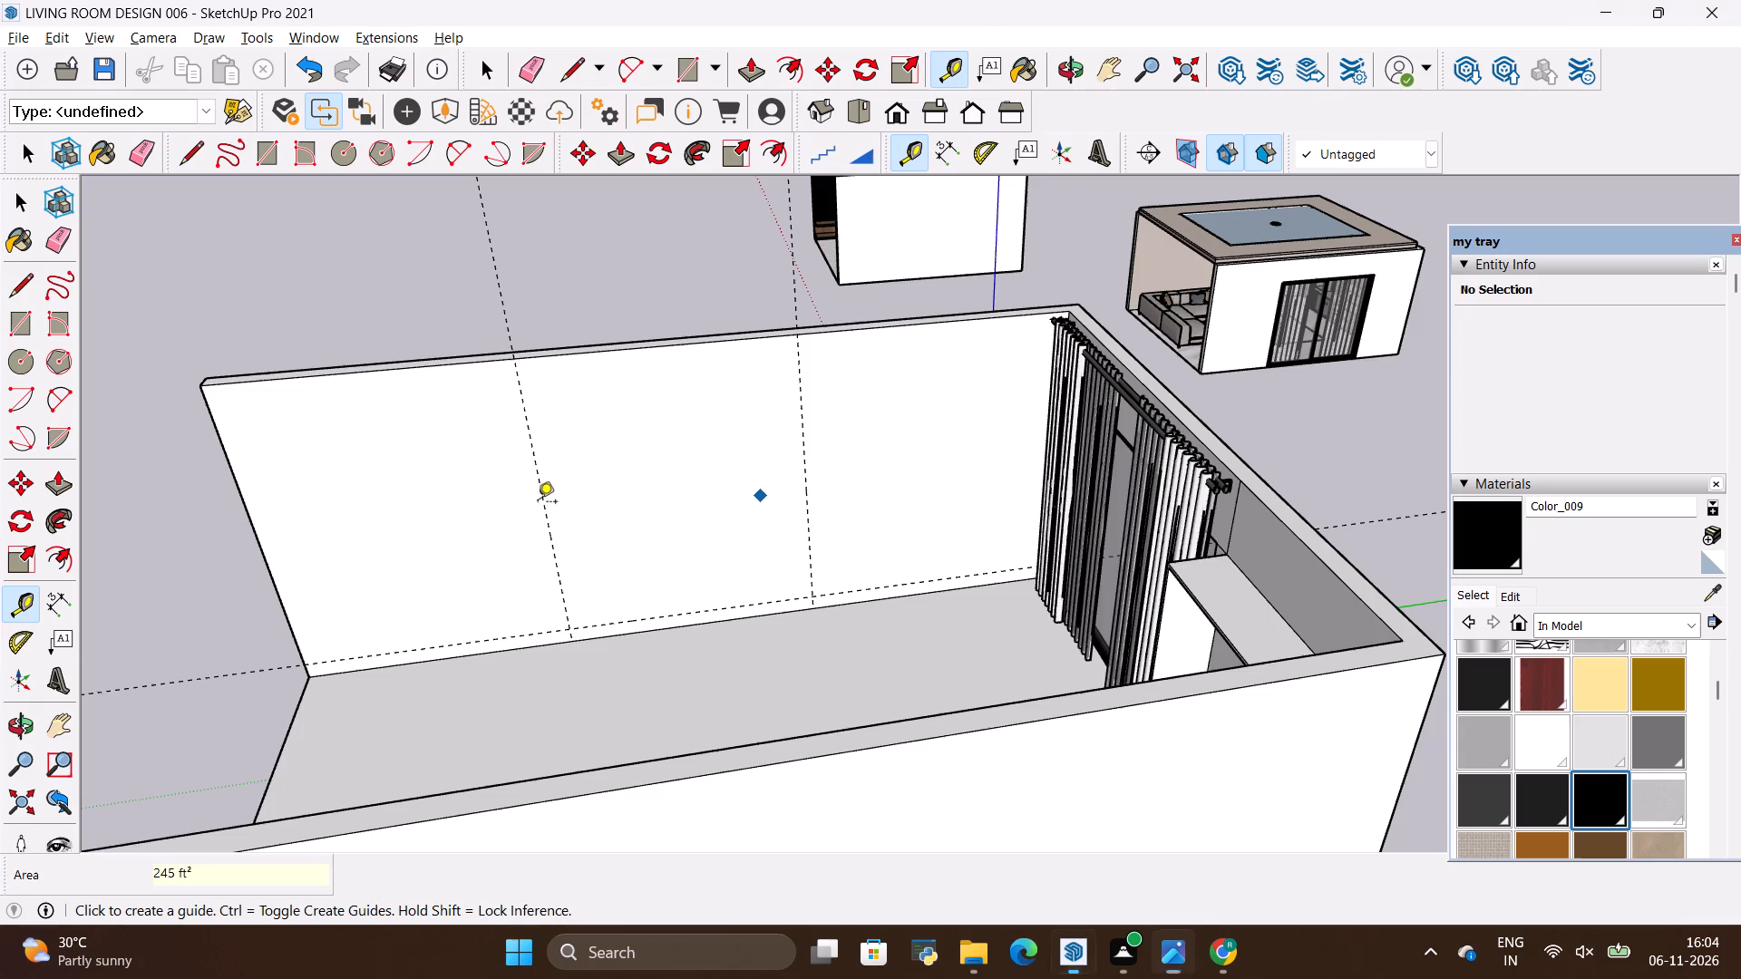
scroll(620, 455, "up", 8)
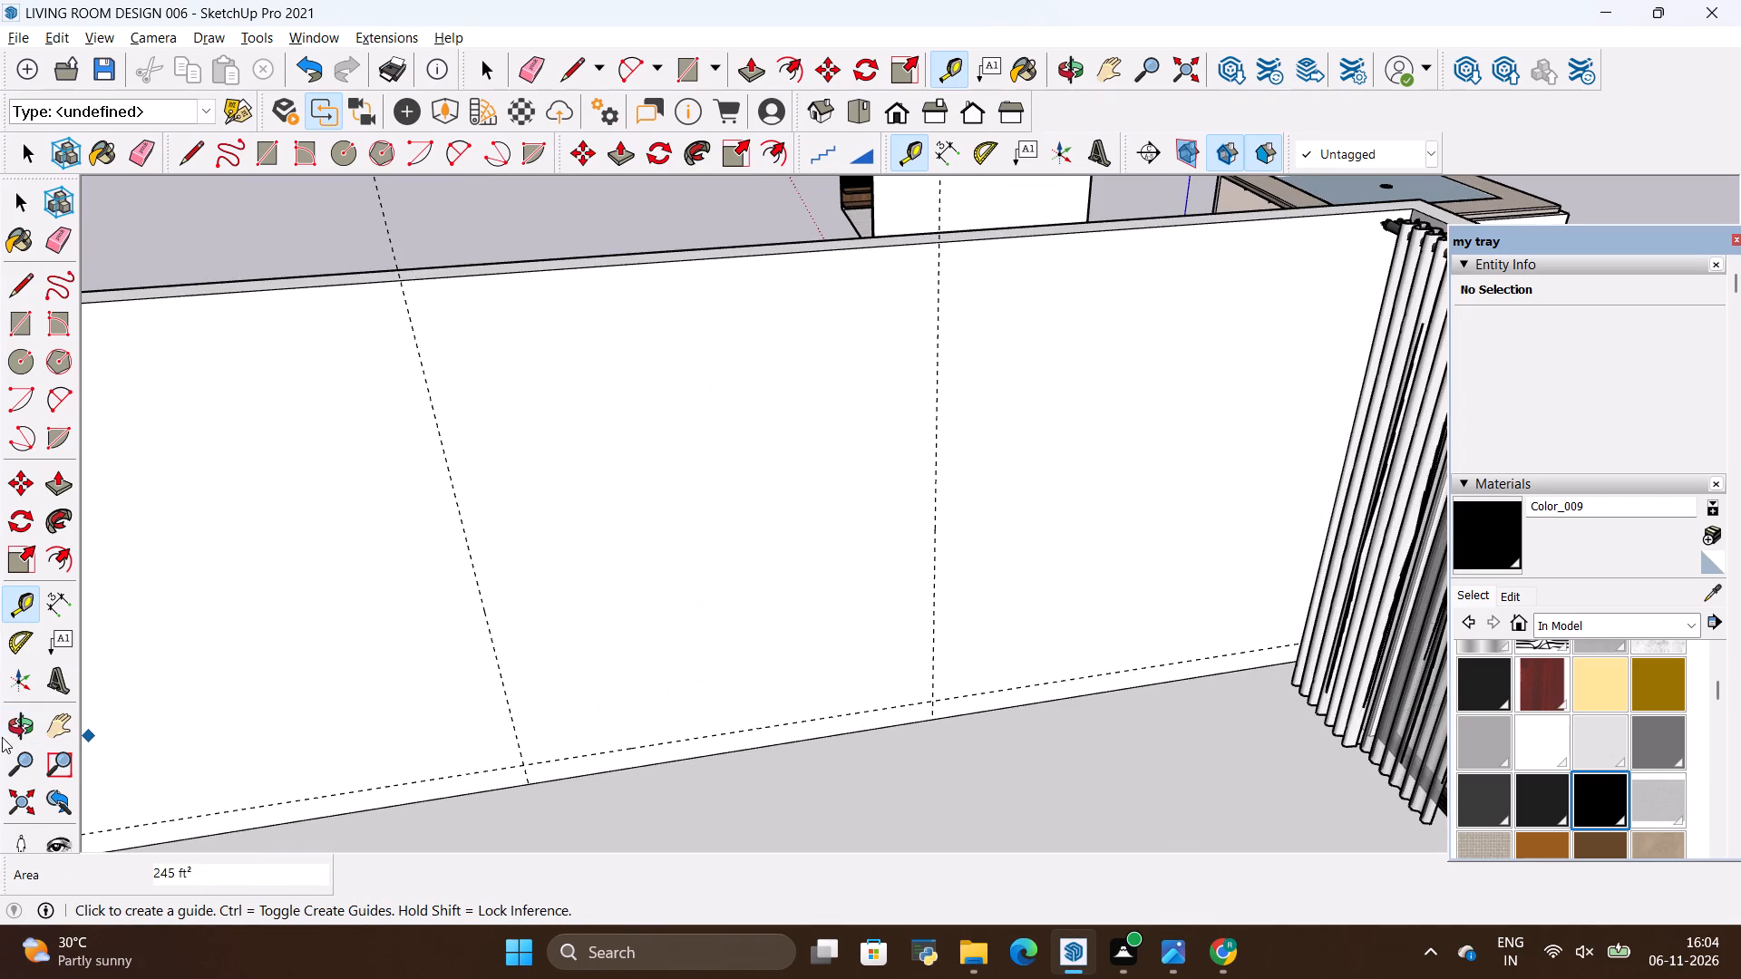
left_click(22, 732)
left_click_drag(621, 594, 666, 580)
left_click_drag(662, 582, 664, 554, "shift")
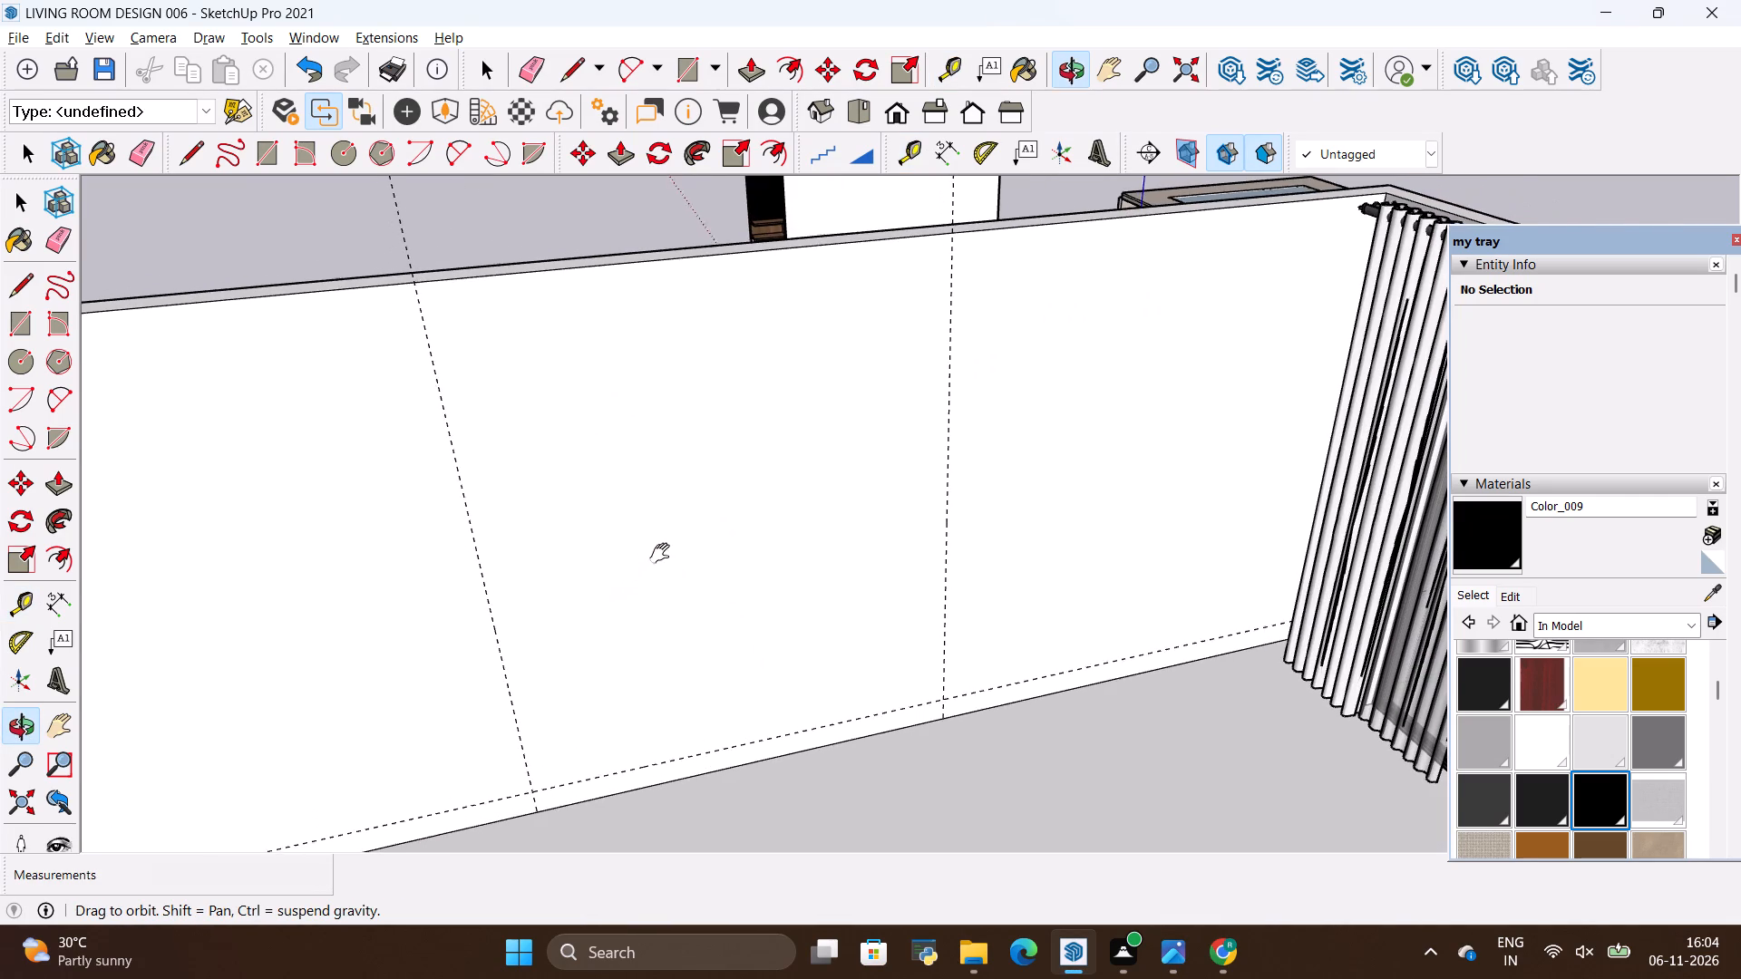
left_click_drag(664, 554, 665, 527, "shift")
left_click_drag(660, 551, 652, 509)
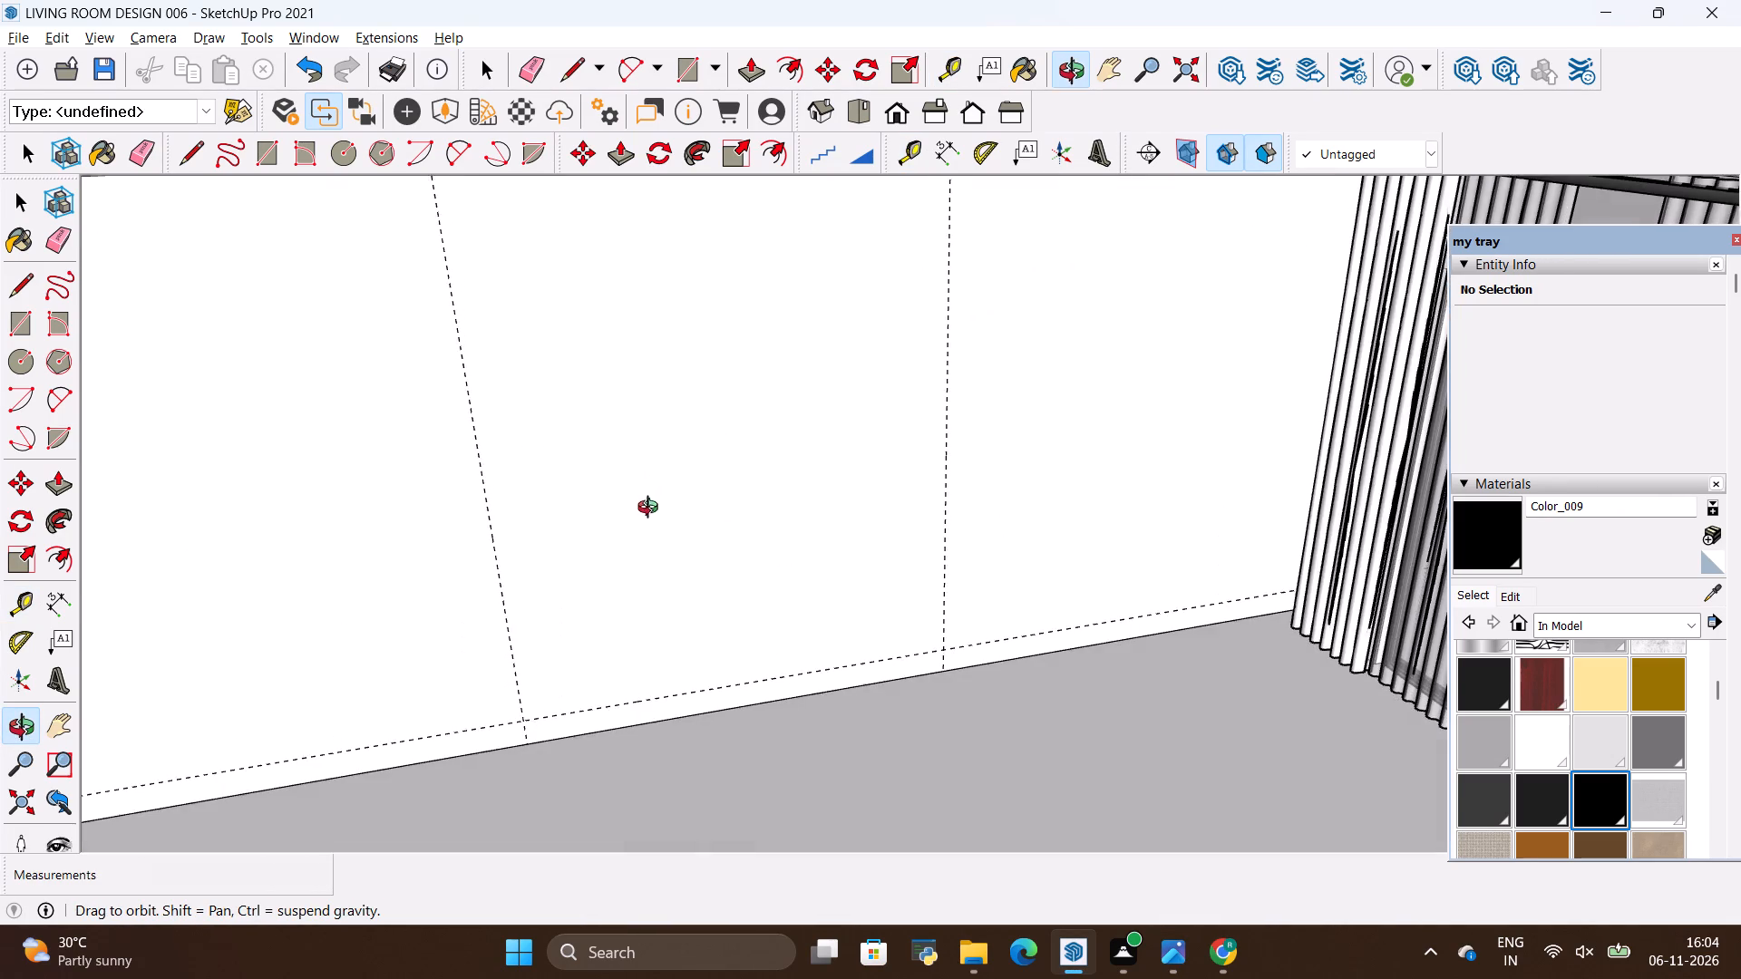
left_click_drag(652, 509, 650, 511)
scroll(607, 515, "up", 3)
left_click_drag(636, 584, 685, 582, "shift")
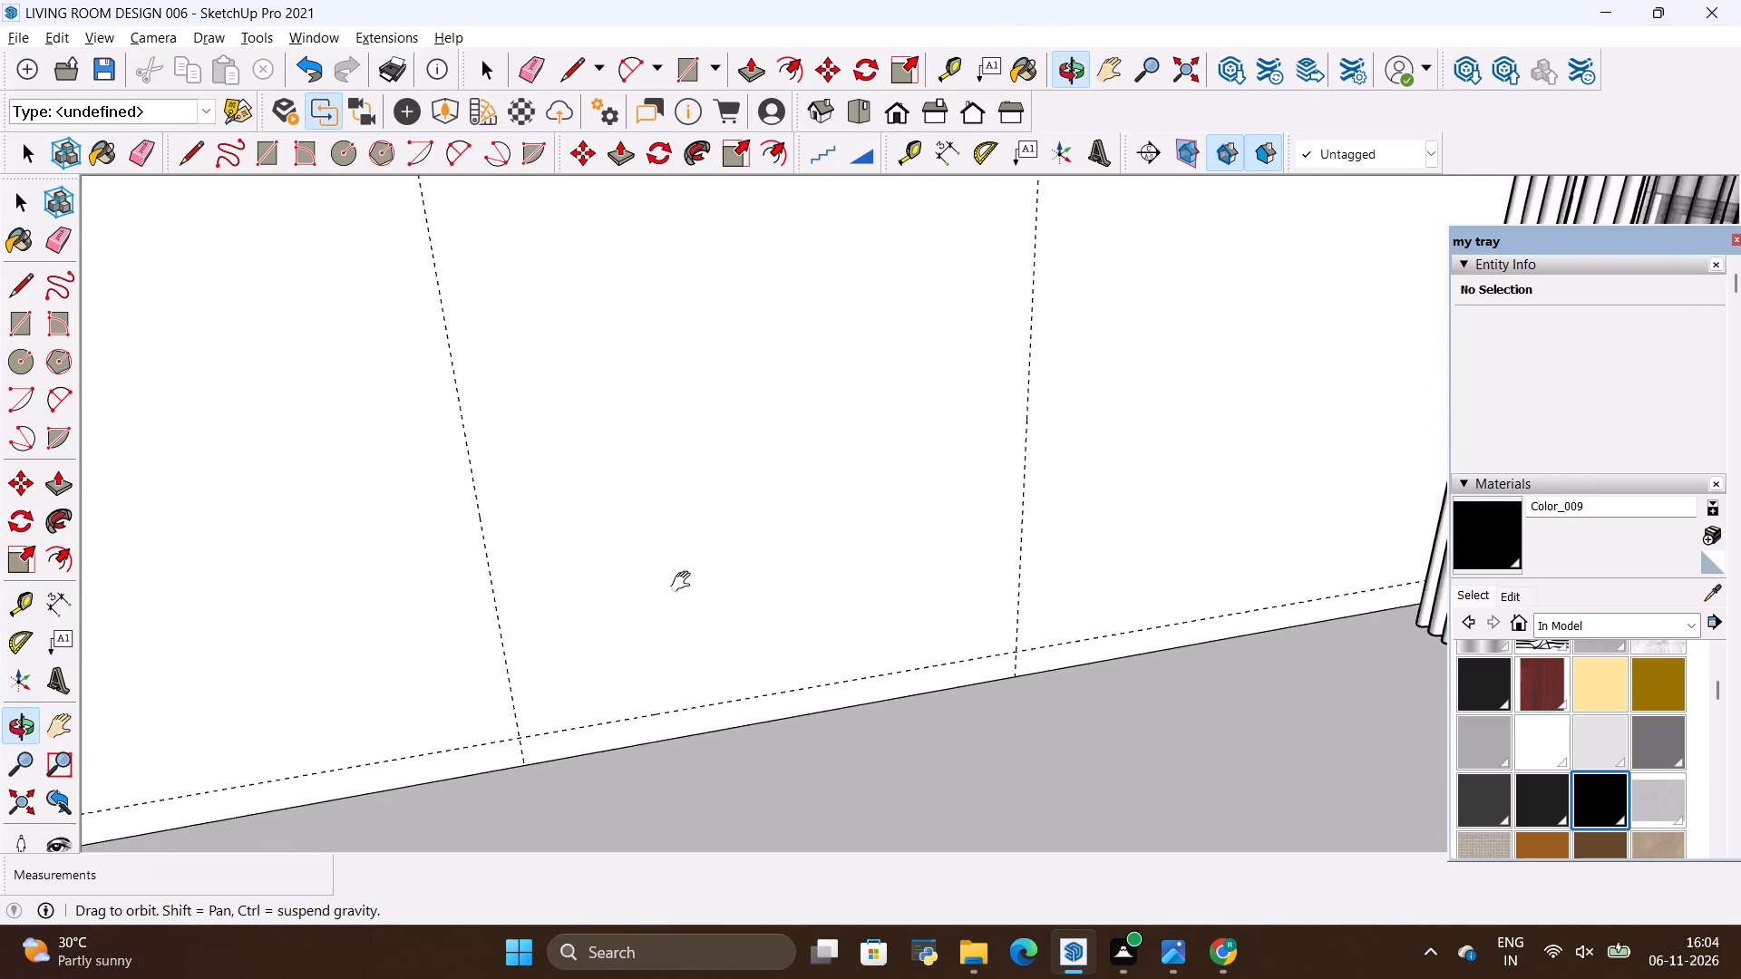
left_click_drag(685, 582, 702, 657, "shift")
left_click_drag(621, 652, 527, 586)
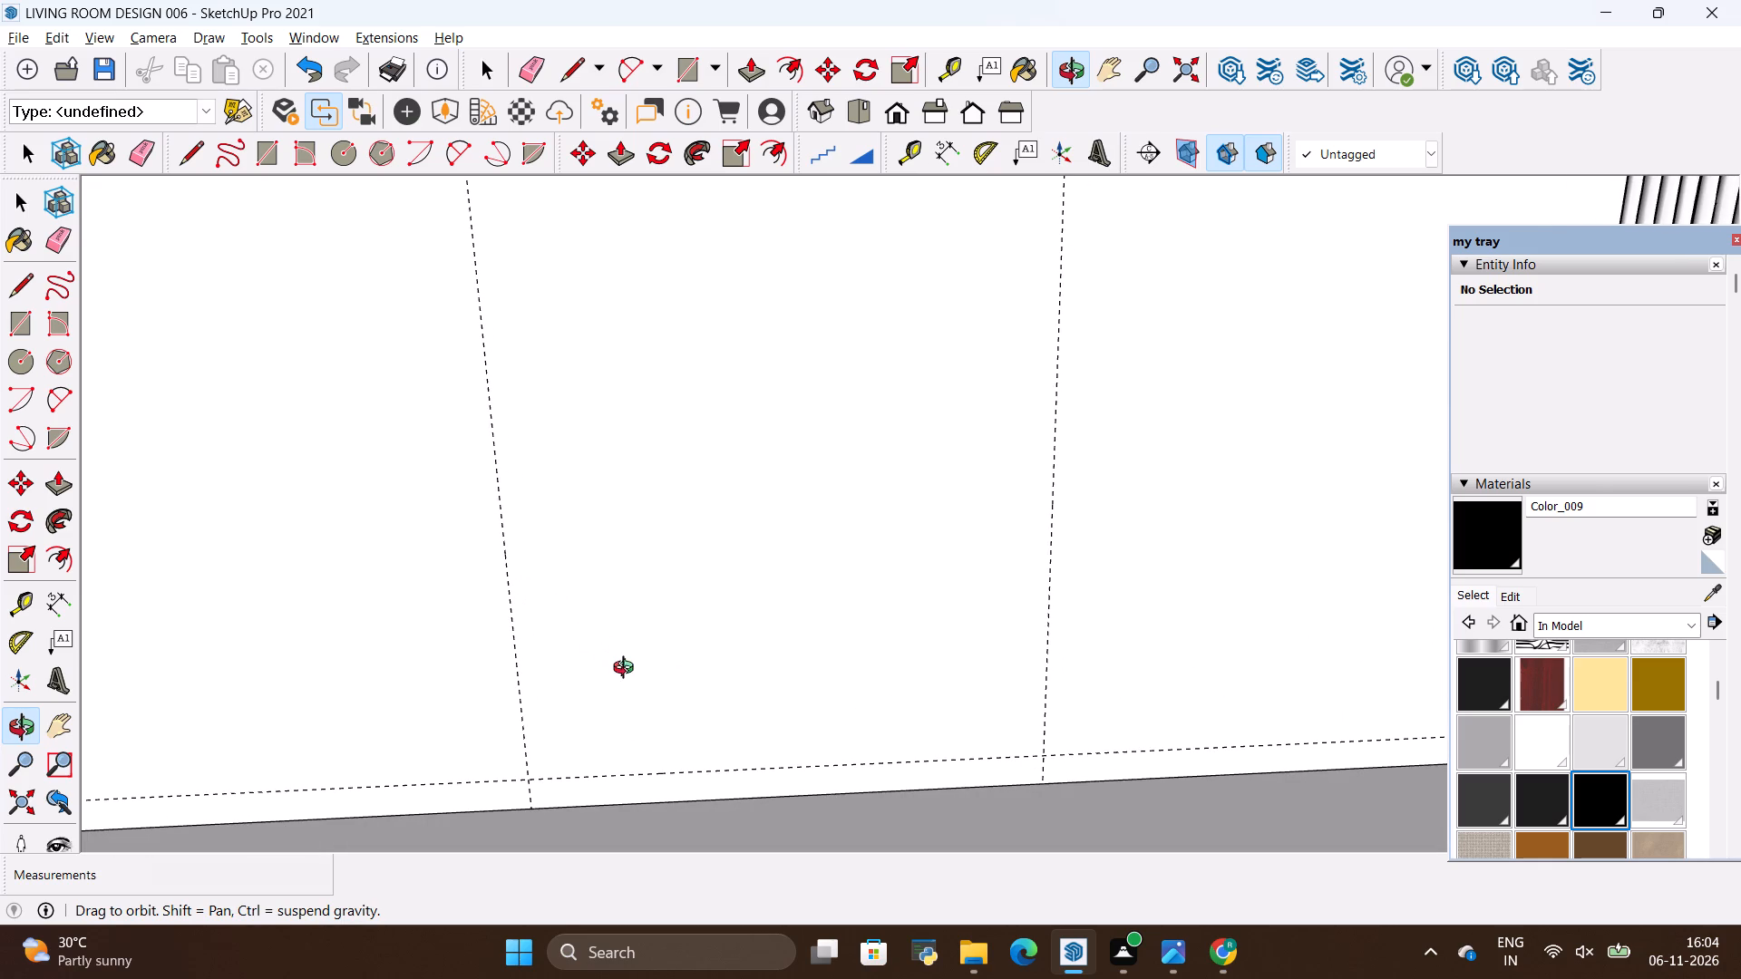
key("t")
left_click(749, 777)
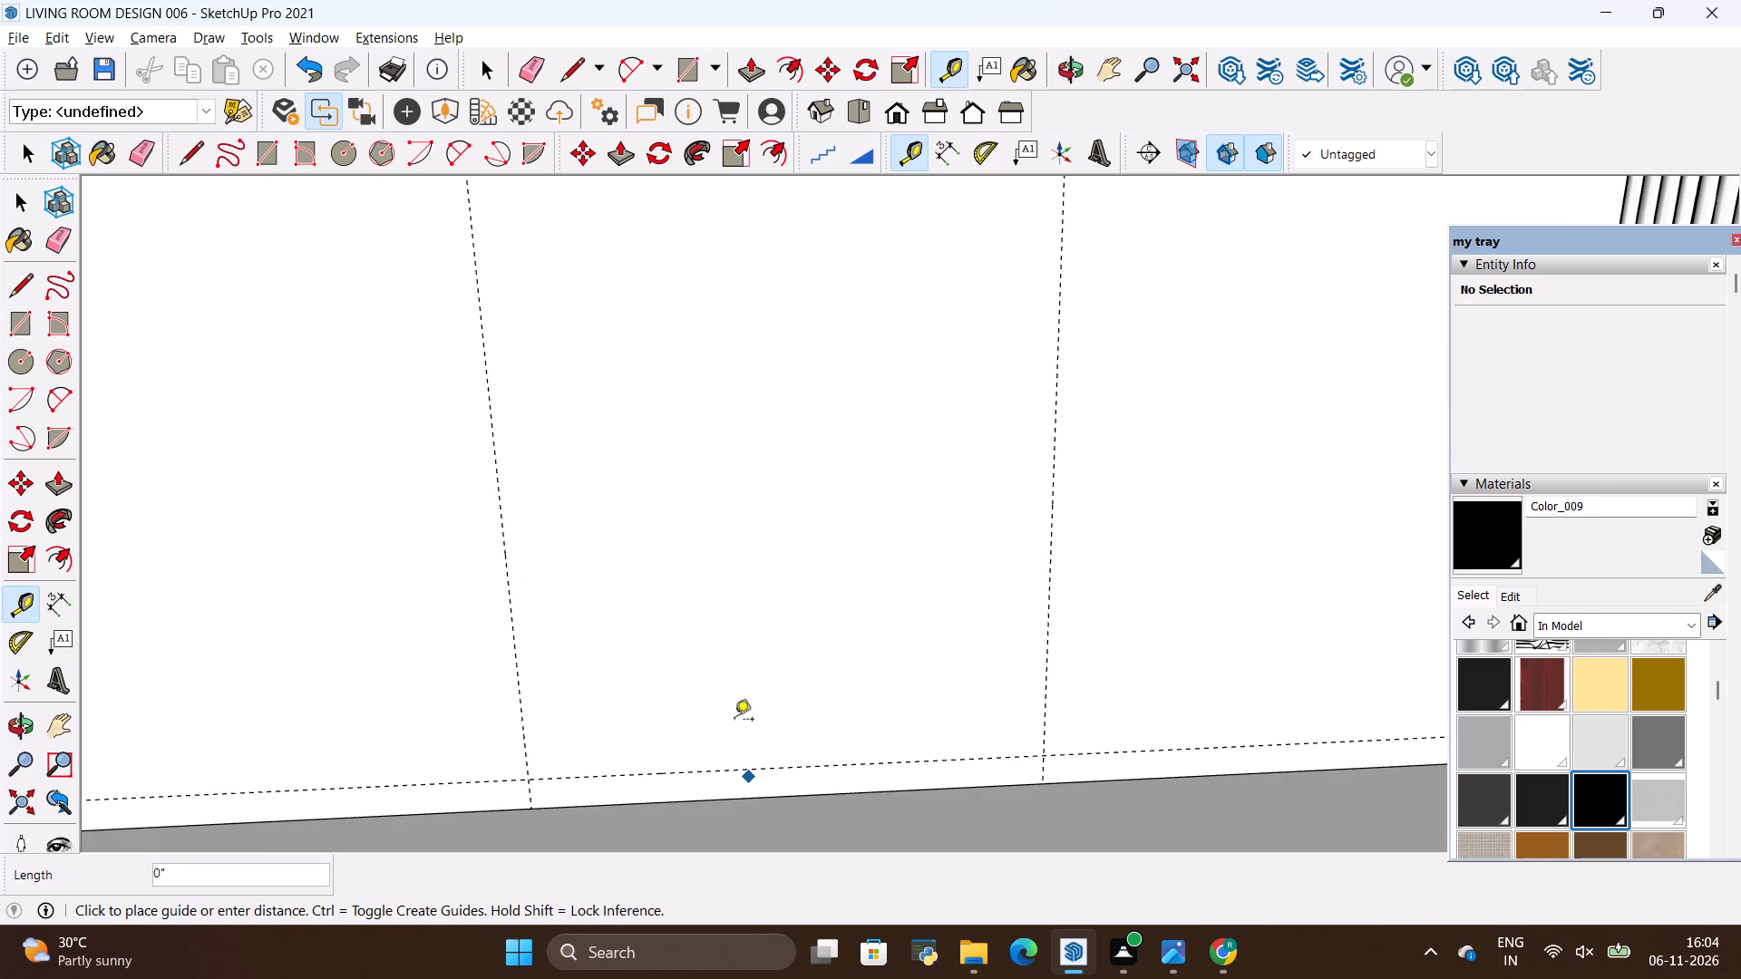
key("Escape")
left_click(800, 767)
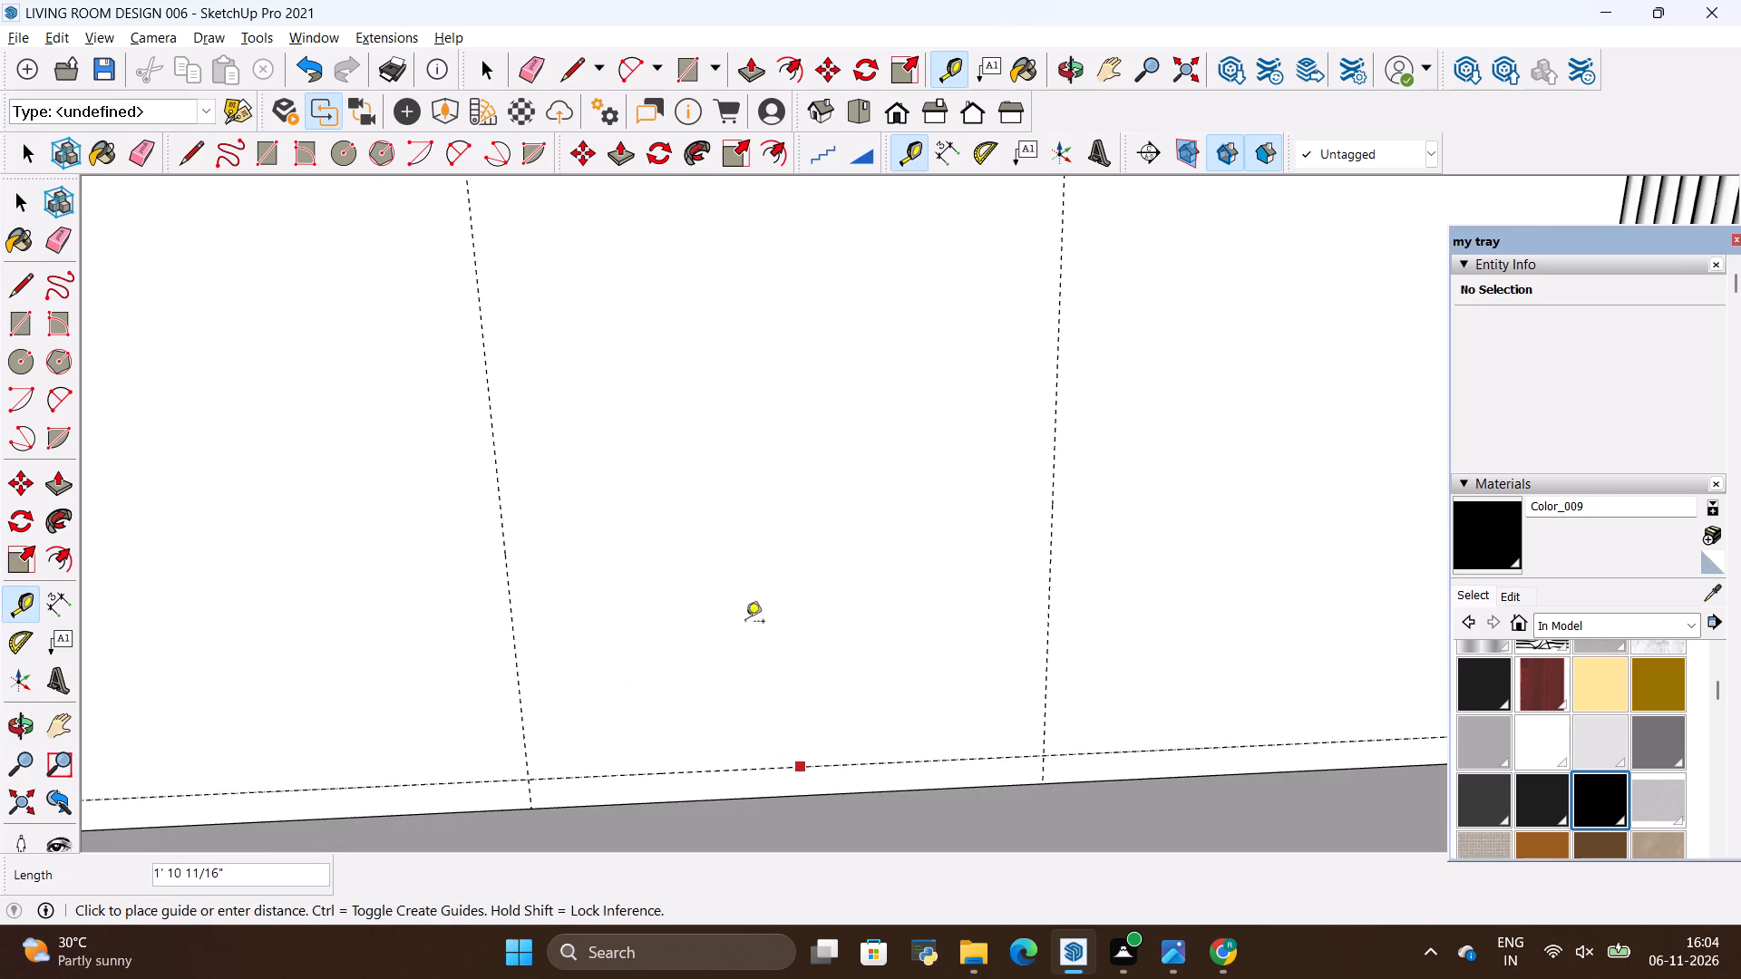
key("BackSpace")
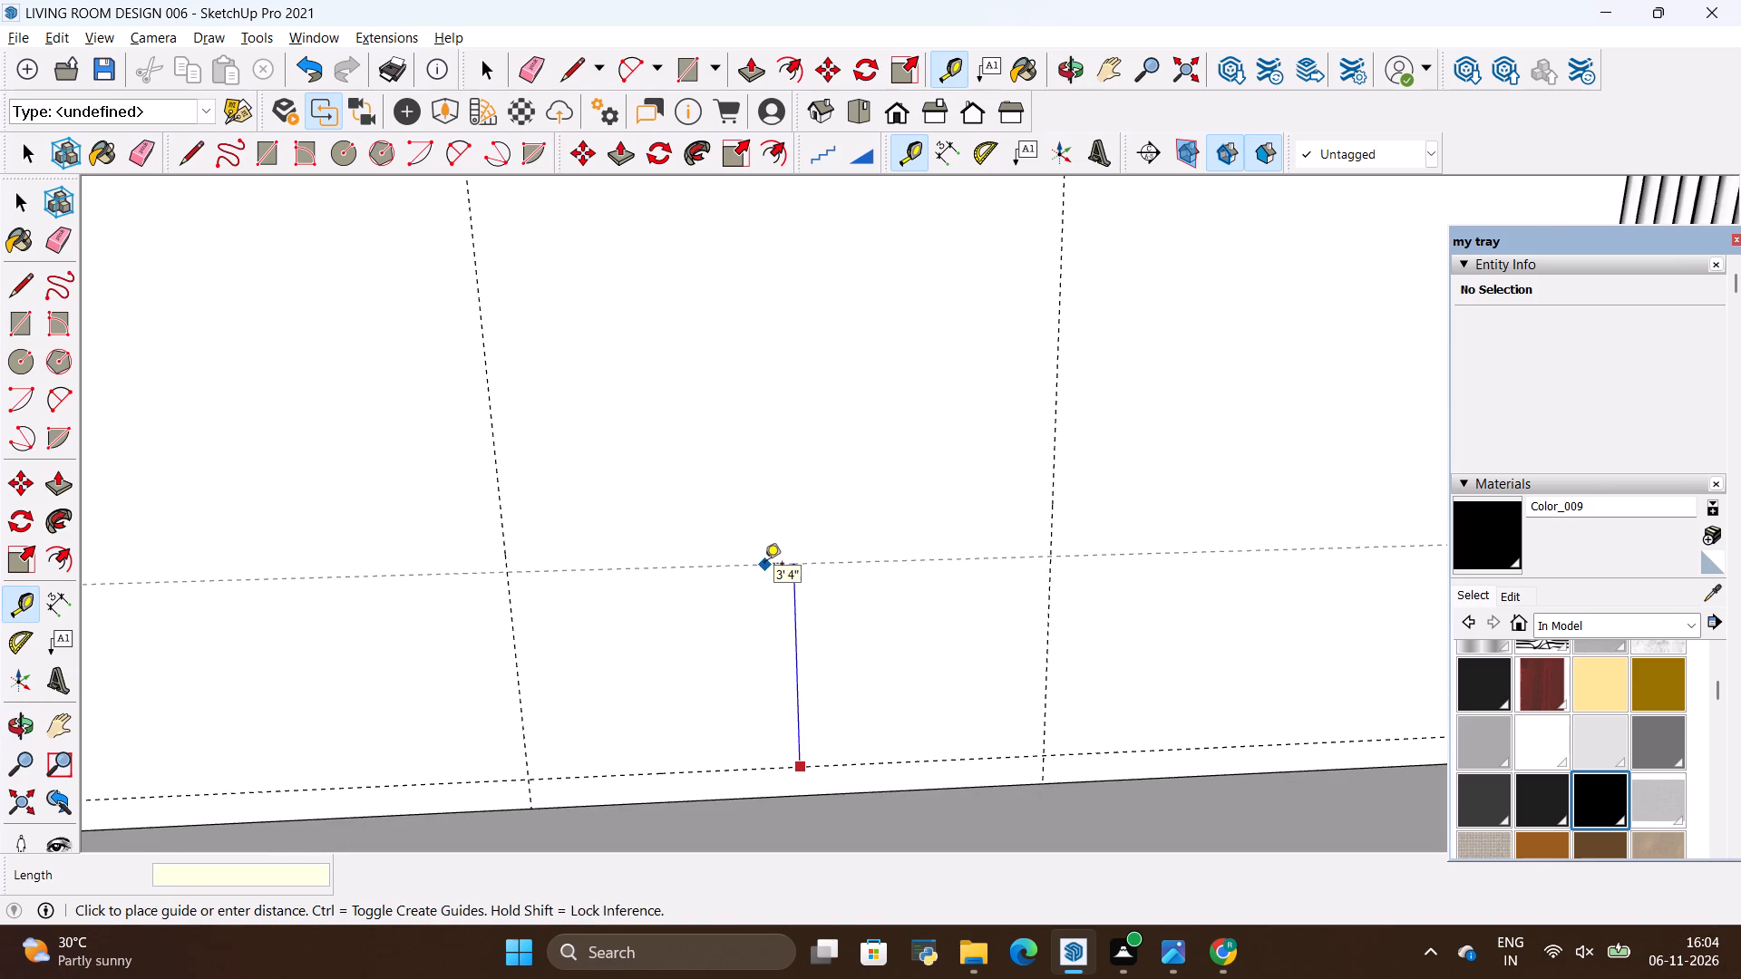
type("3'")
key("Return")
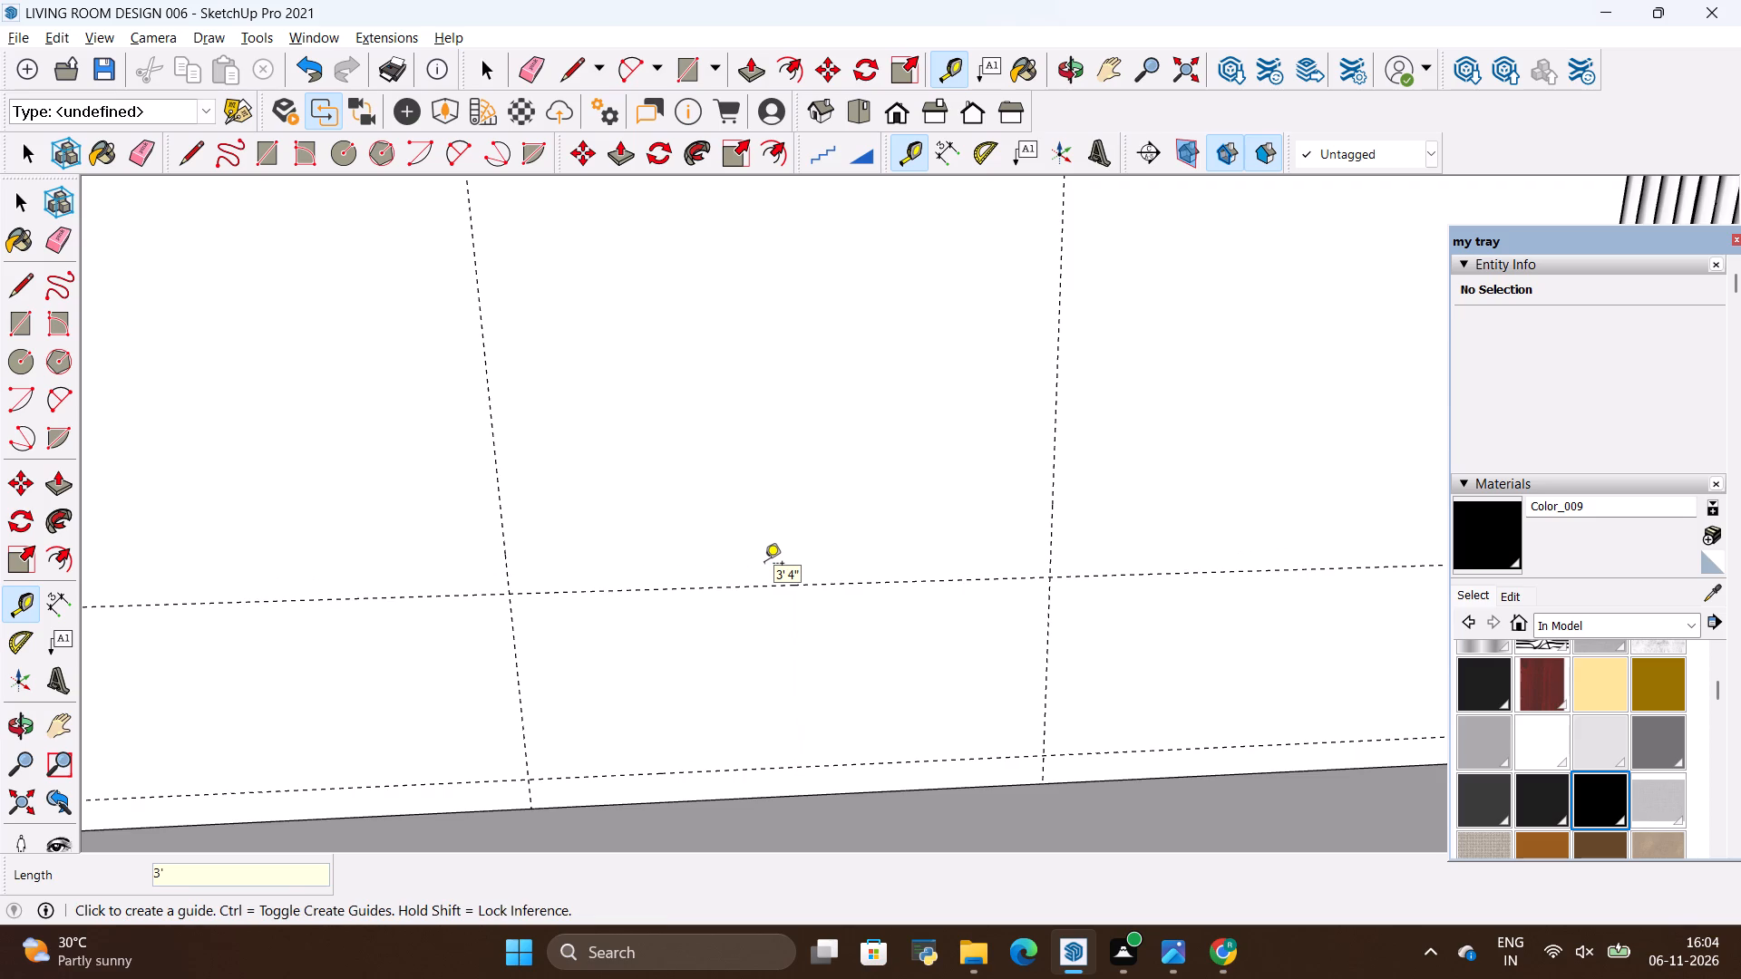
Examine the guide layout on the side wall and compare it with the TV unit in the reference photo.
key("alt+Tab")
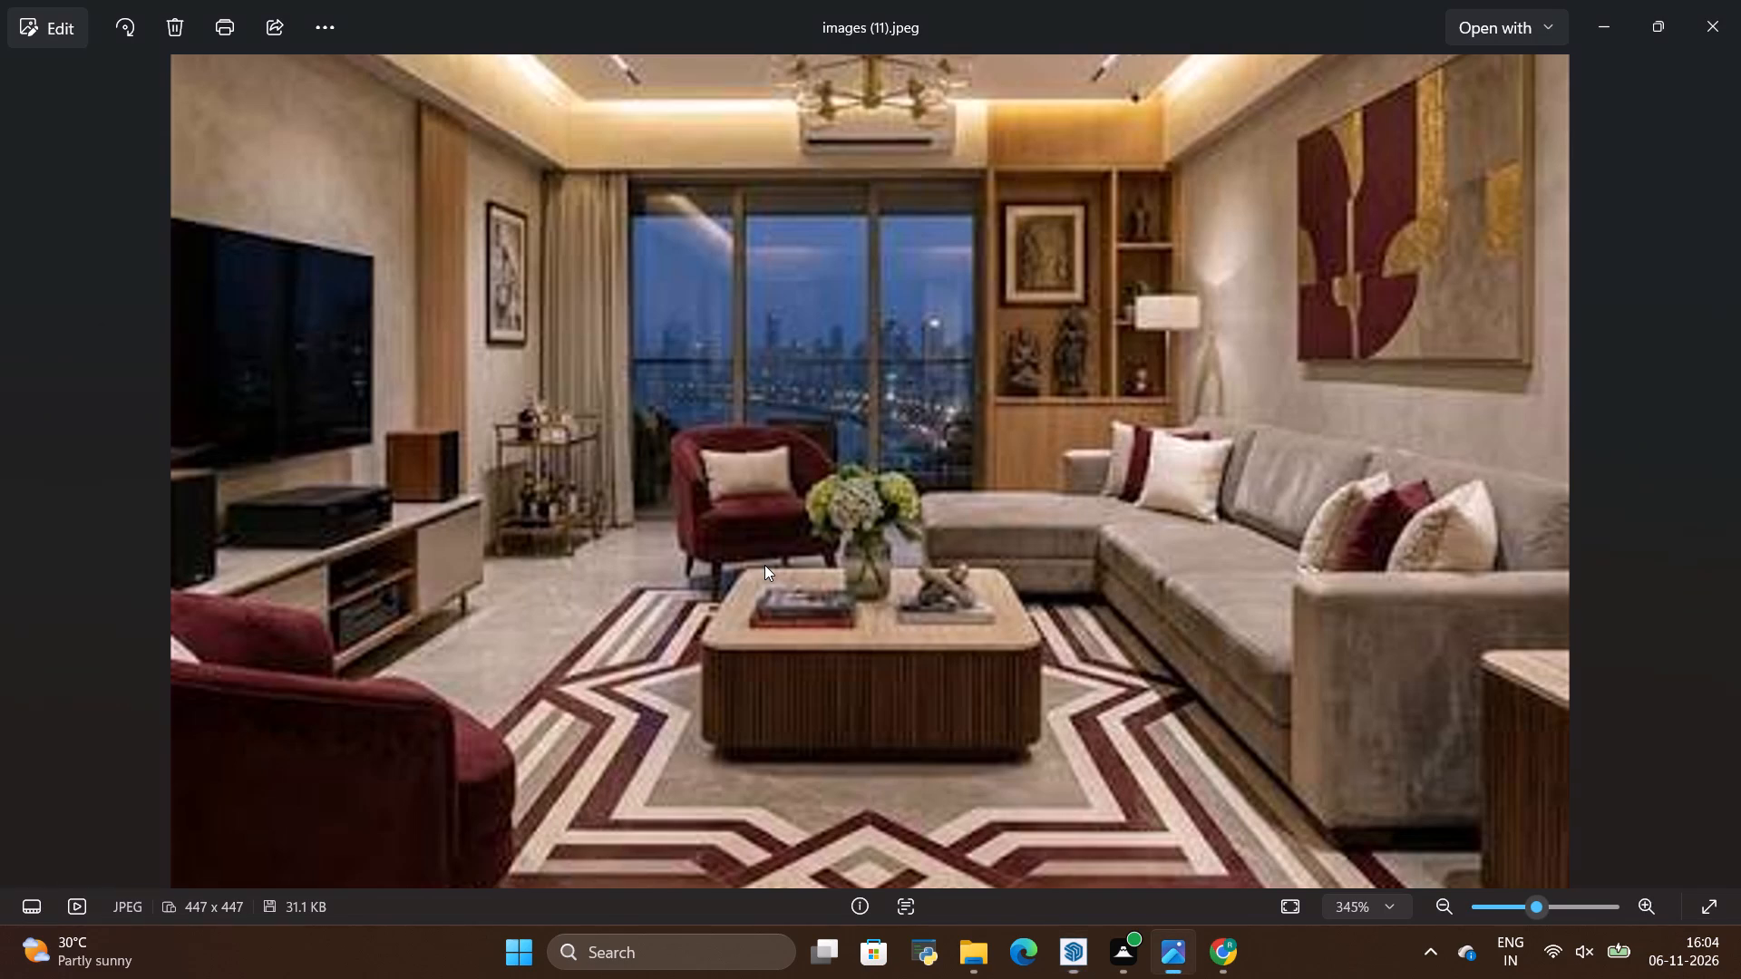
key("alt+Tab")
scroll(1106, 767, "down", 3)
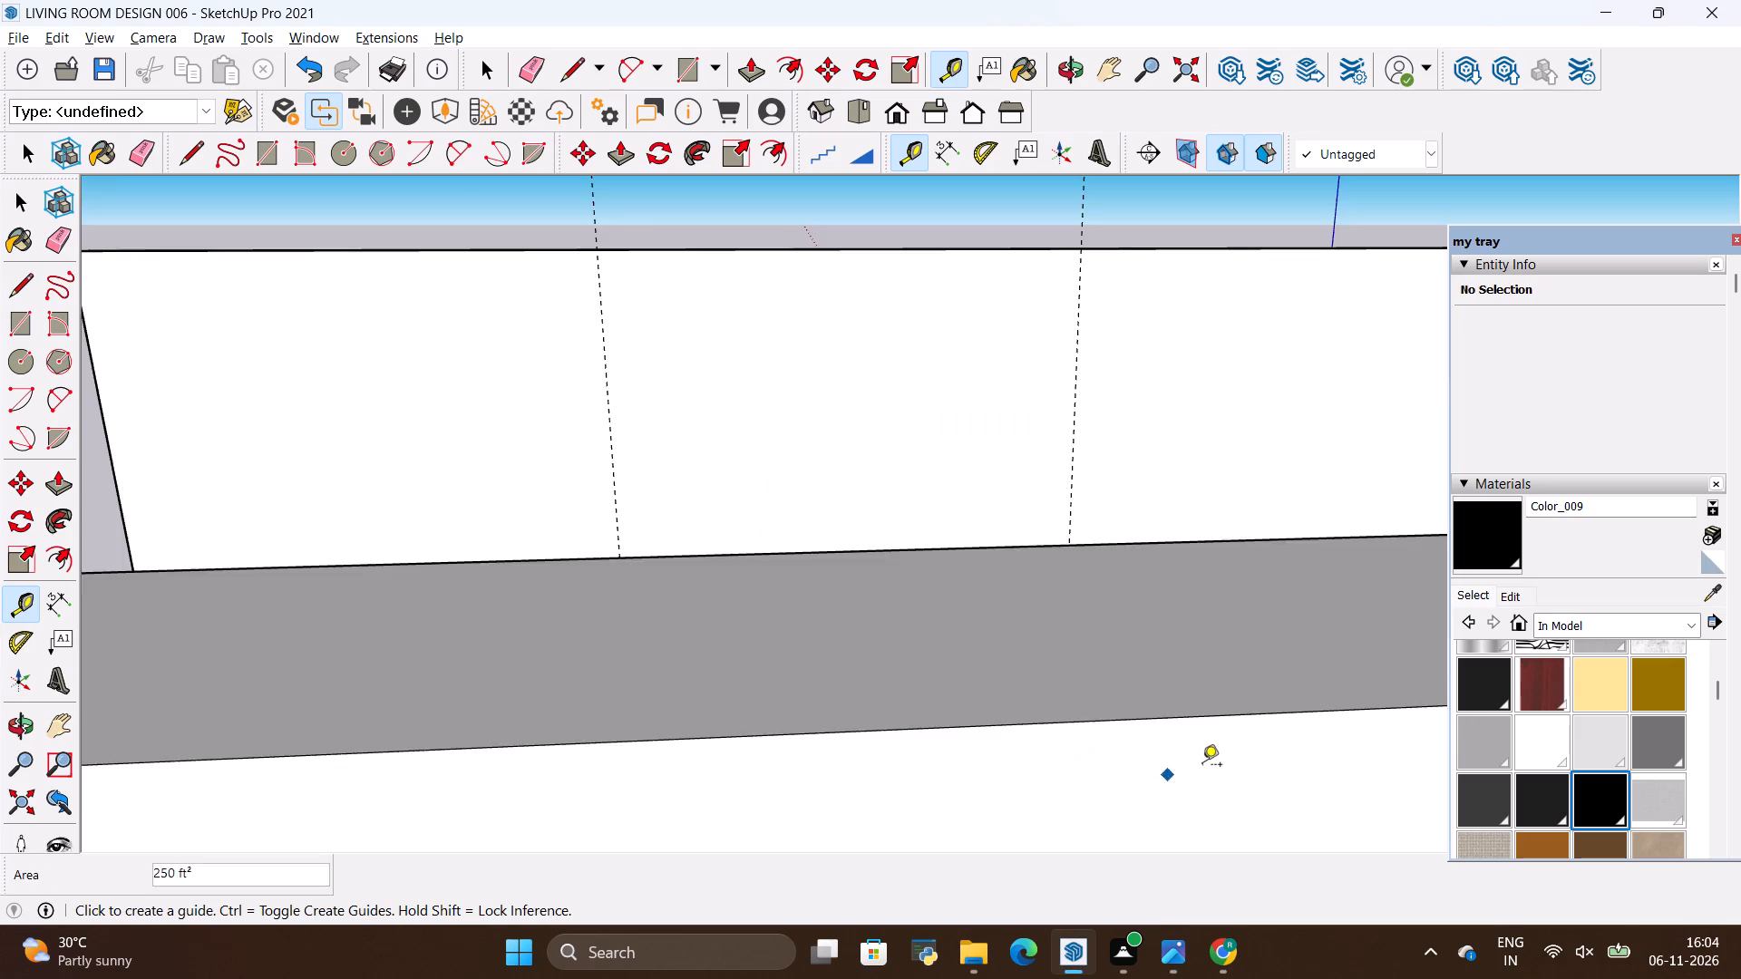
scroll(1202, 766, "down", 15)
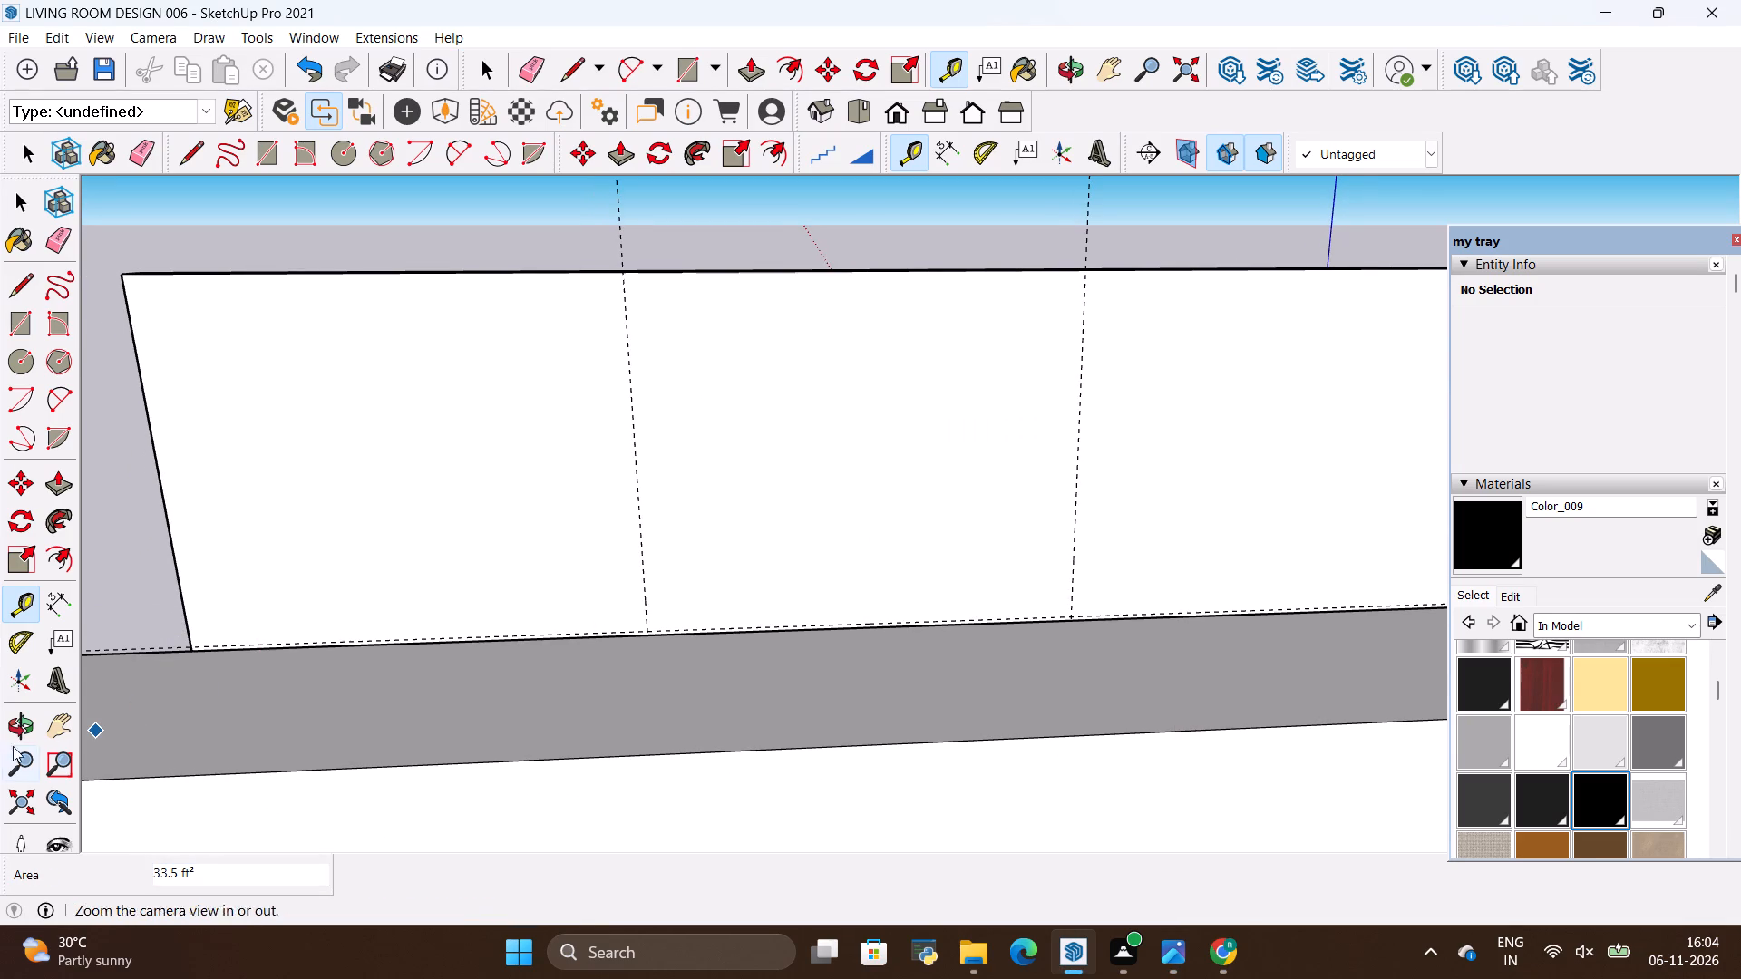
left_click(15, 729)
left_click_drag(240, 522, 555, 560)
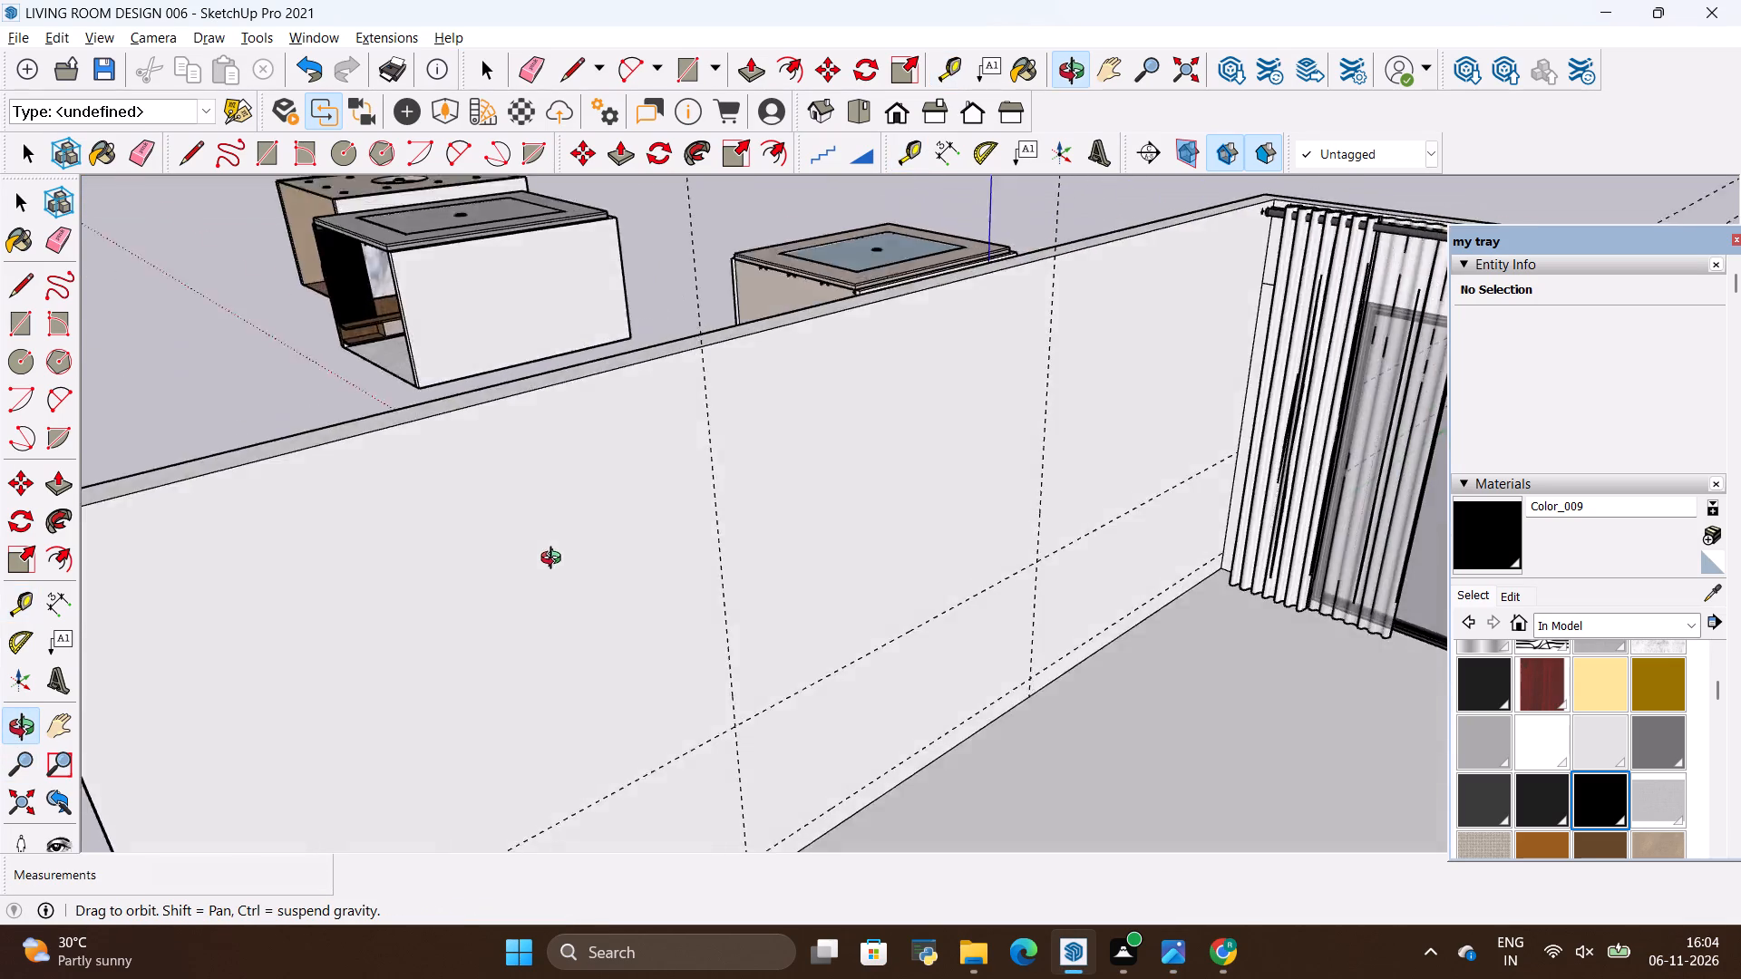
left_click_drag(555, 560, 497, 467)
key("alt+Tab")
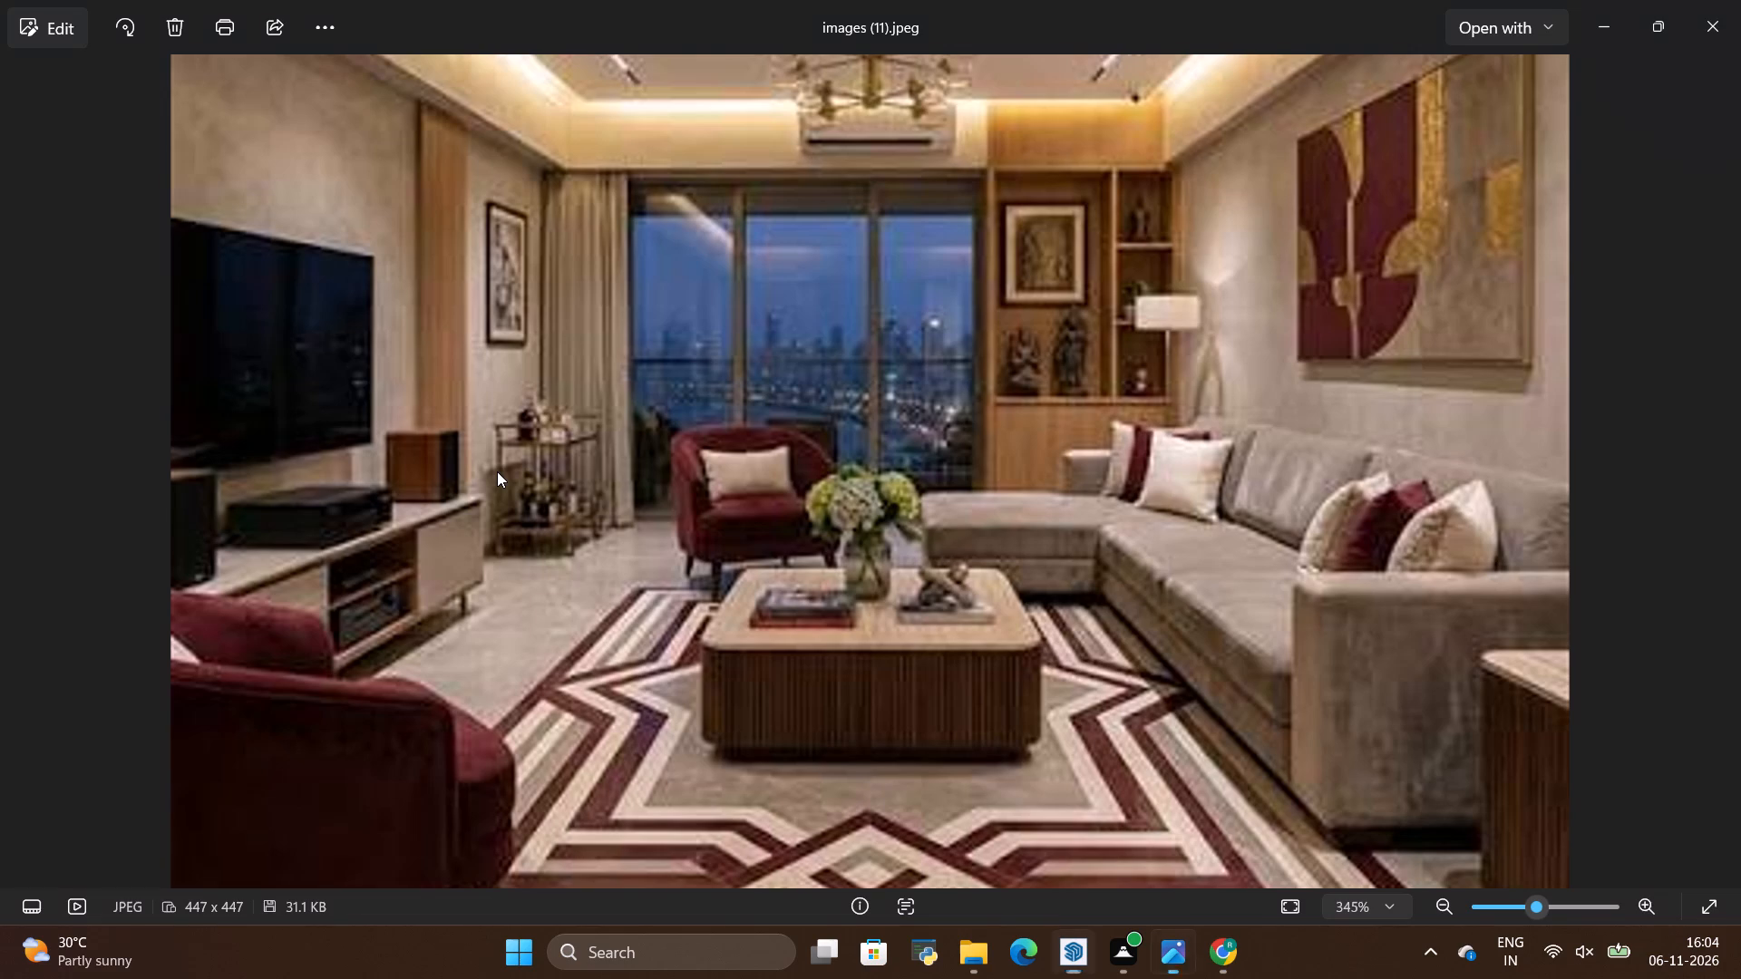
key("alt+Tab")
Draw an 8' by 3' rectangle on the side wall, corner to corner between the four guide intersections.
scroll(880, 711, "up", 3)
left_click_drag(994, 712, 907, 670)
scroll(908, 657, "down", 3)
left_click_drag(952, 632, 843, 838)
scroll(946, 766, "down", 11)
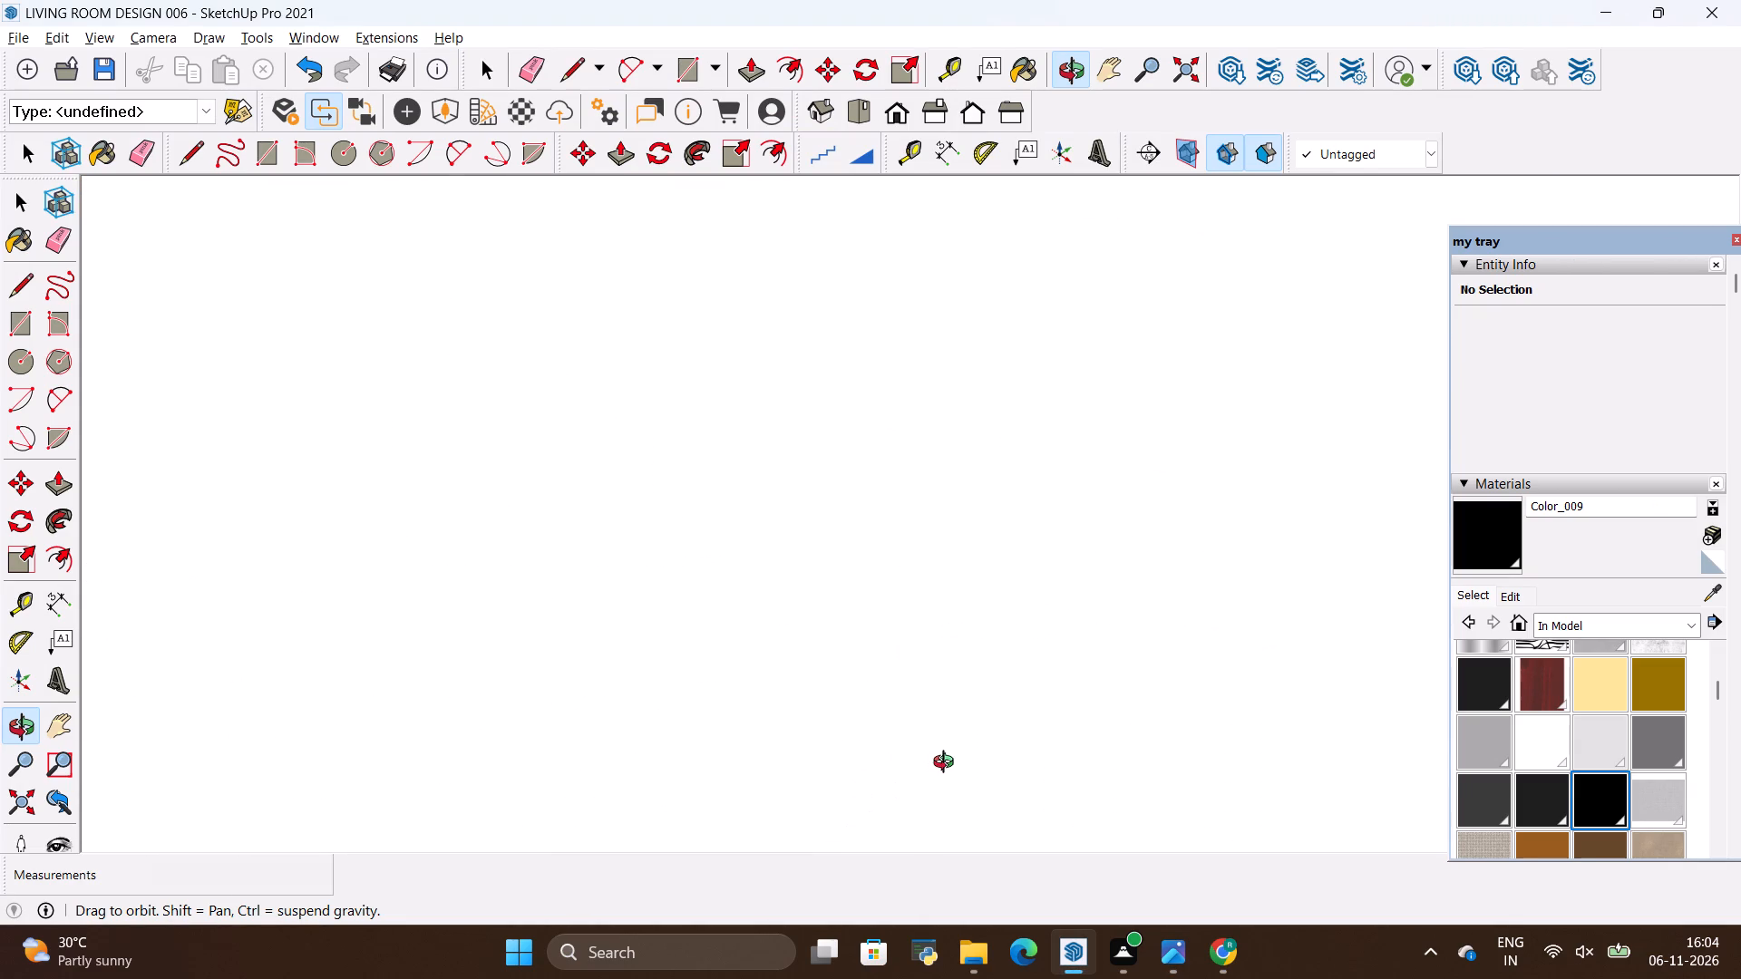
scroll(948, 764, "down", 20)
scroll(948, 764, "down", 20)
scroll(948, 764, "down", 1)
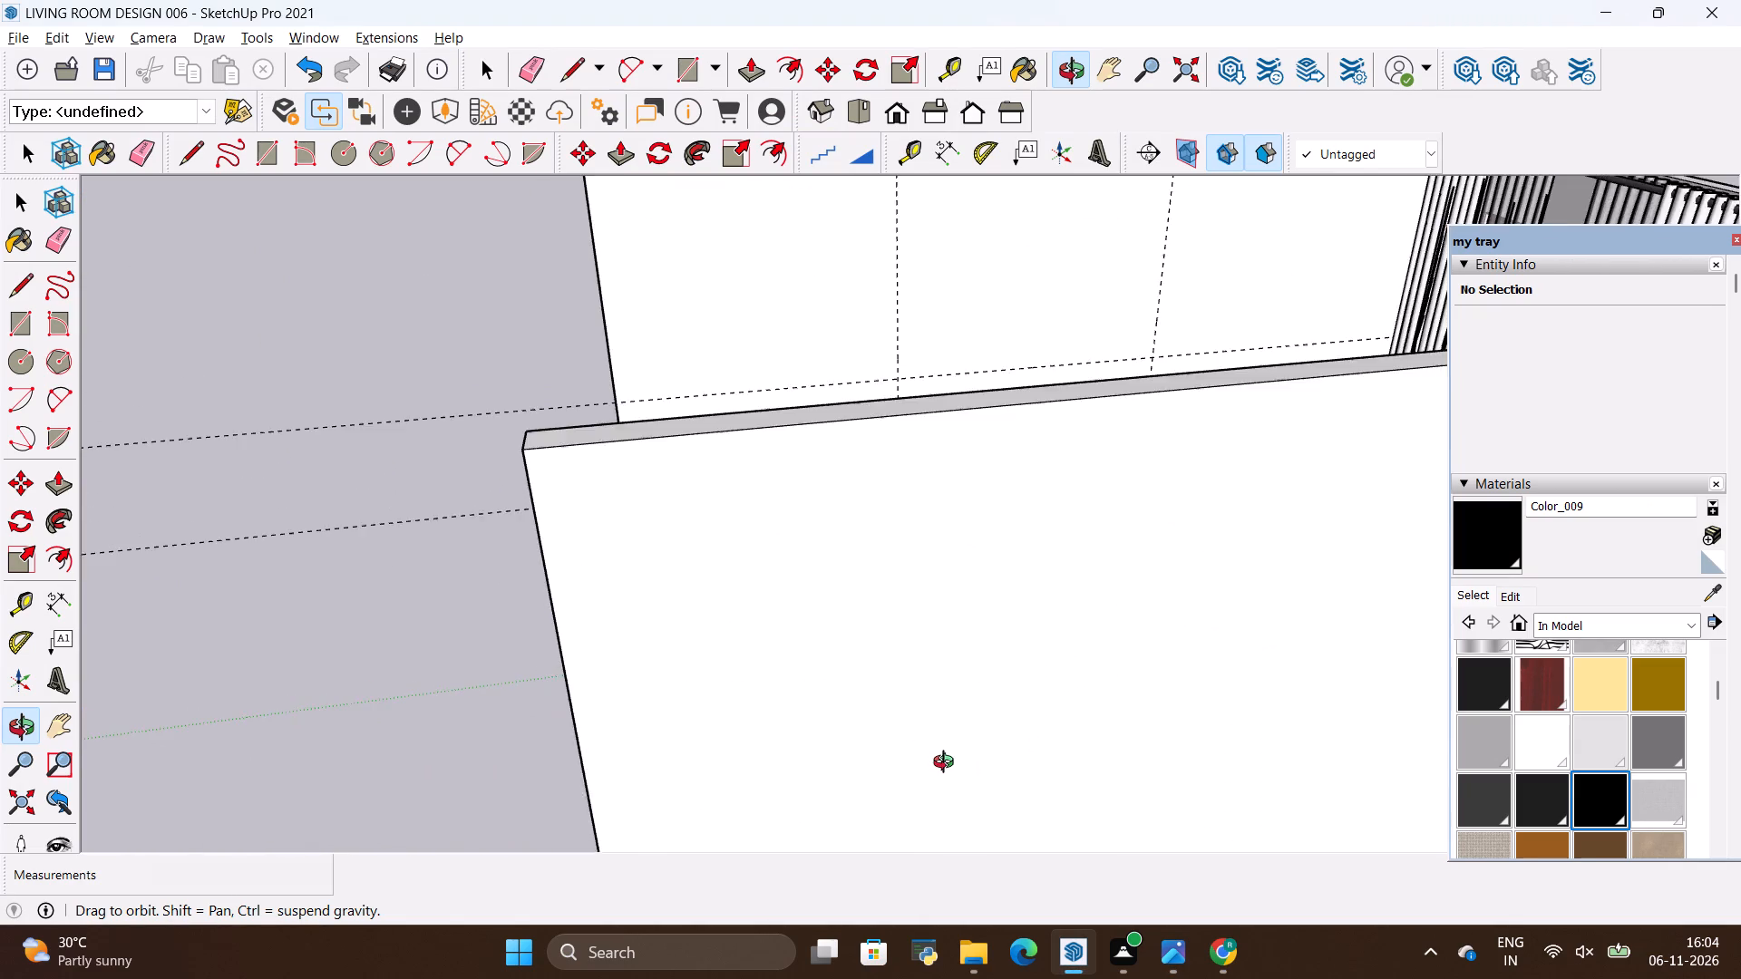
scroll(948, 764, "down", 3)
scroll(1024, 405, "up", 8)
scroll(1050, 609, "up", 1)
scroll(837, 665, "down", 4)
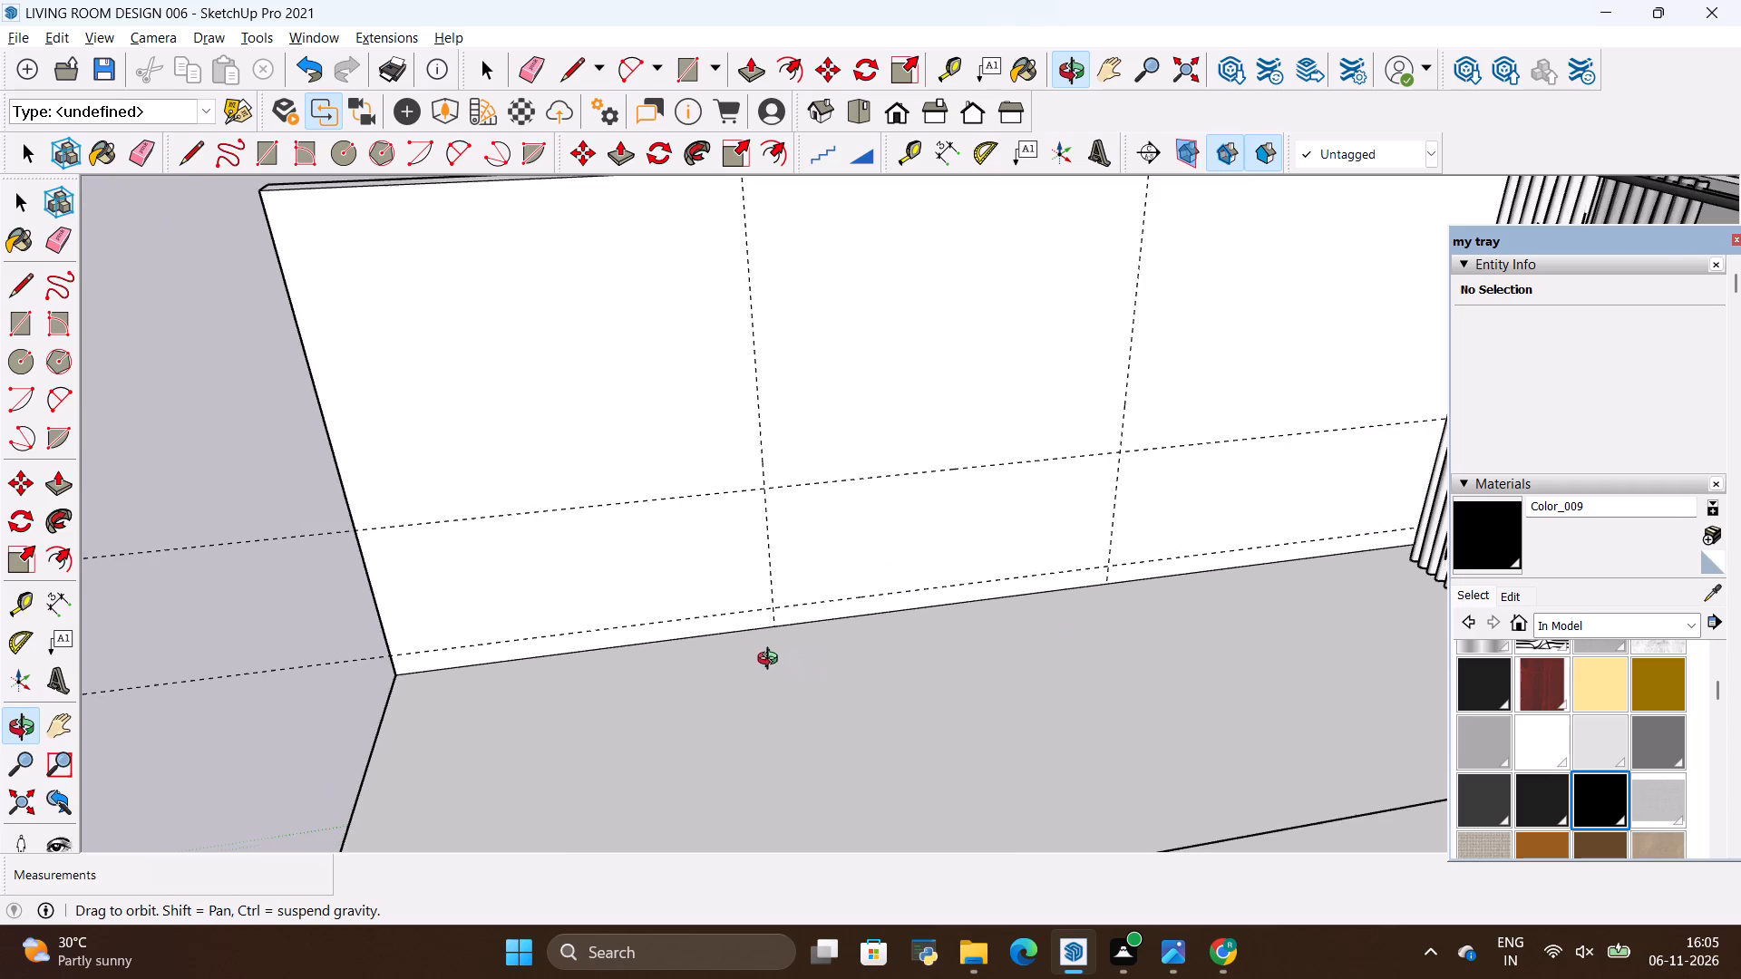
scroll(1222, 524, "up", 5)
scroll(1208, 566, "down", 4)
scroll(1004, 614, "down", 4)
scroll(881, 664, "down", 4)
scroll(1125, 551, "up", 4)
key("r")
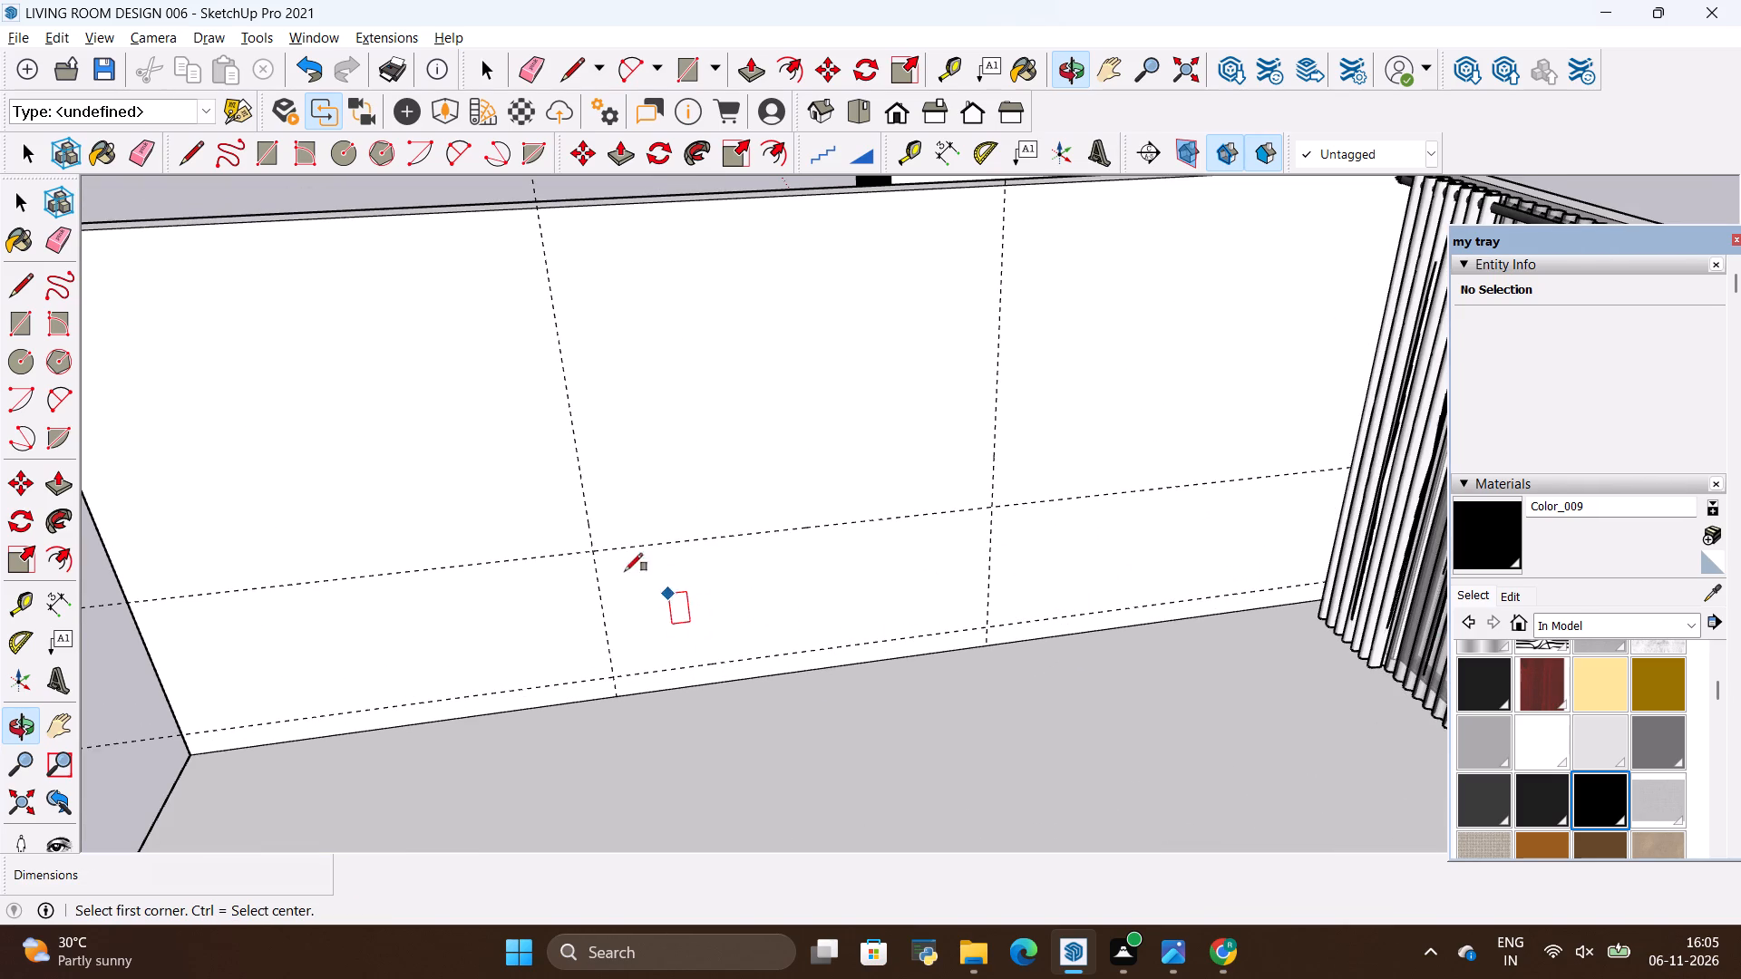
left_click(592, 552)
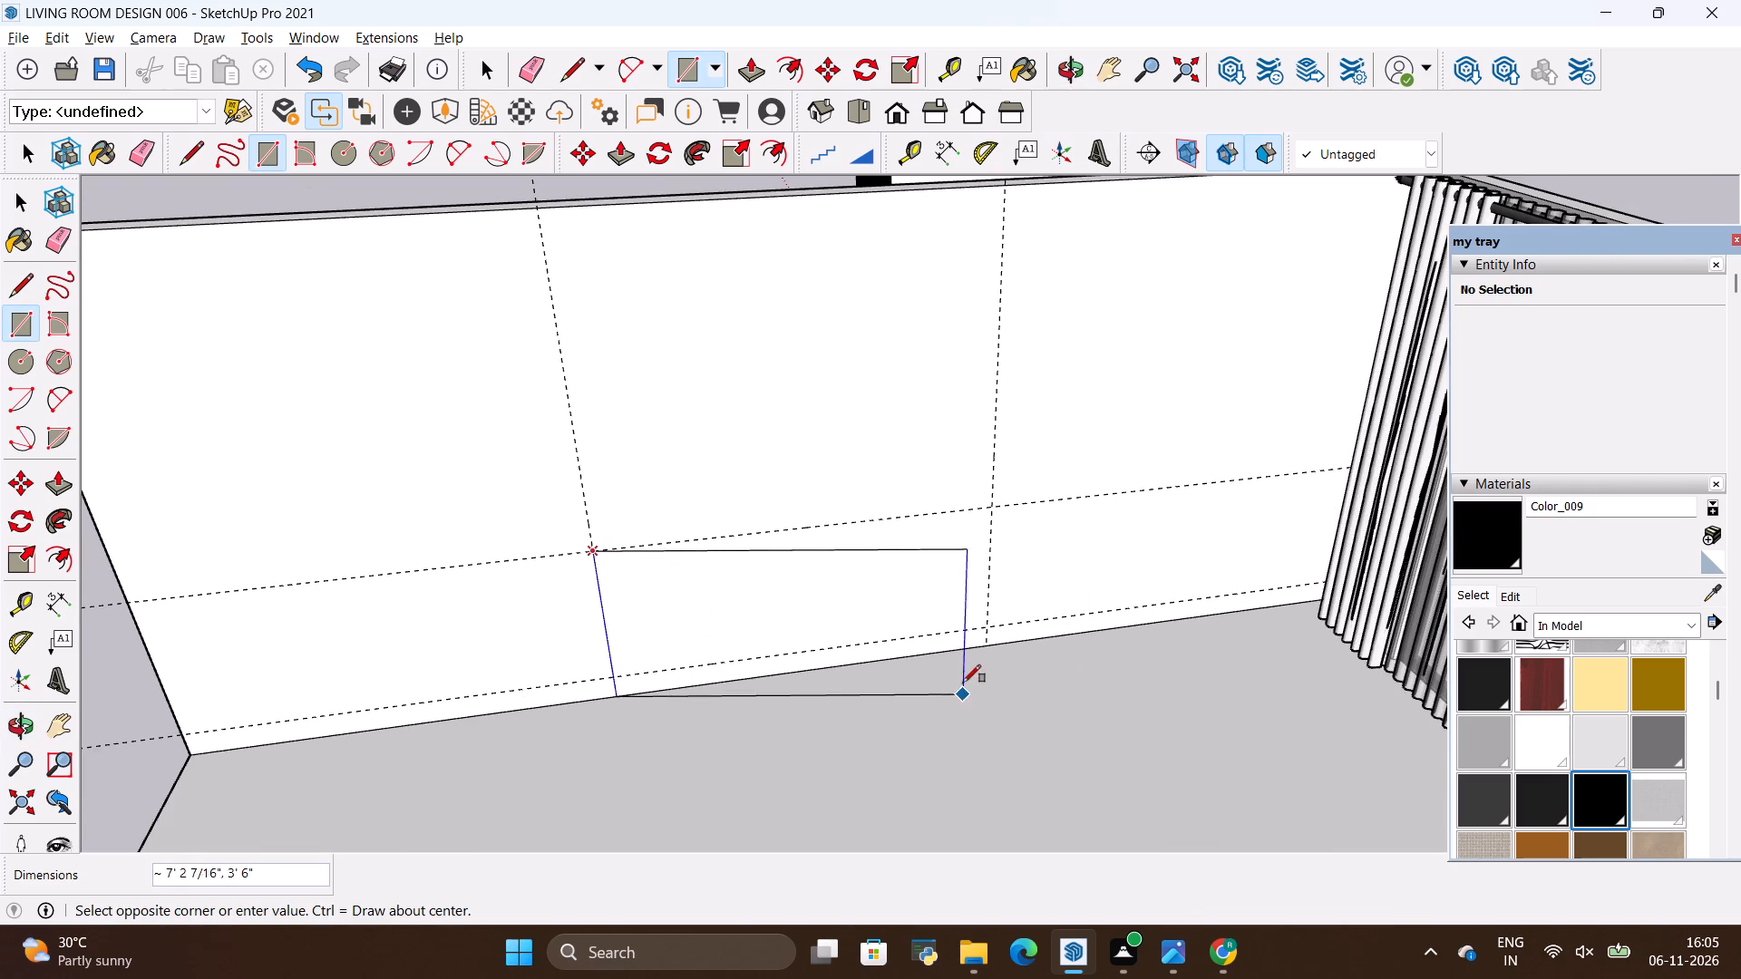
left_click(986, 625)
key("space")
Push/Pull the rectangle 18" out from the side wall into the room to form the TV unit block.
left_click(900, 600)
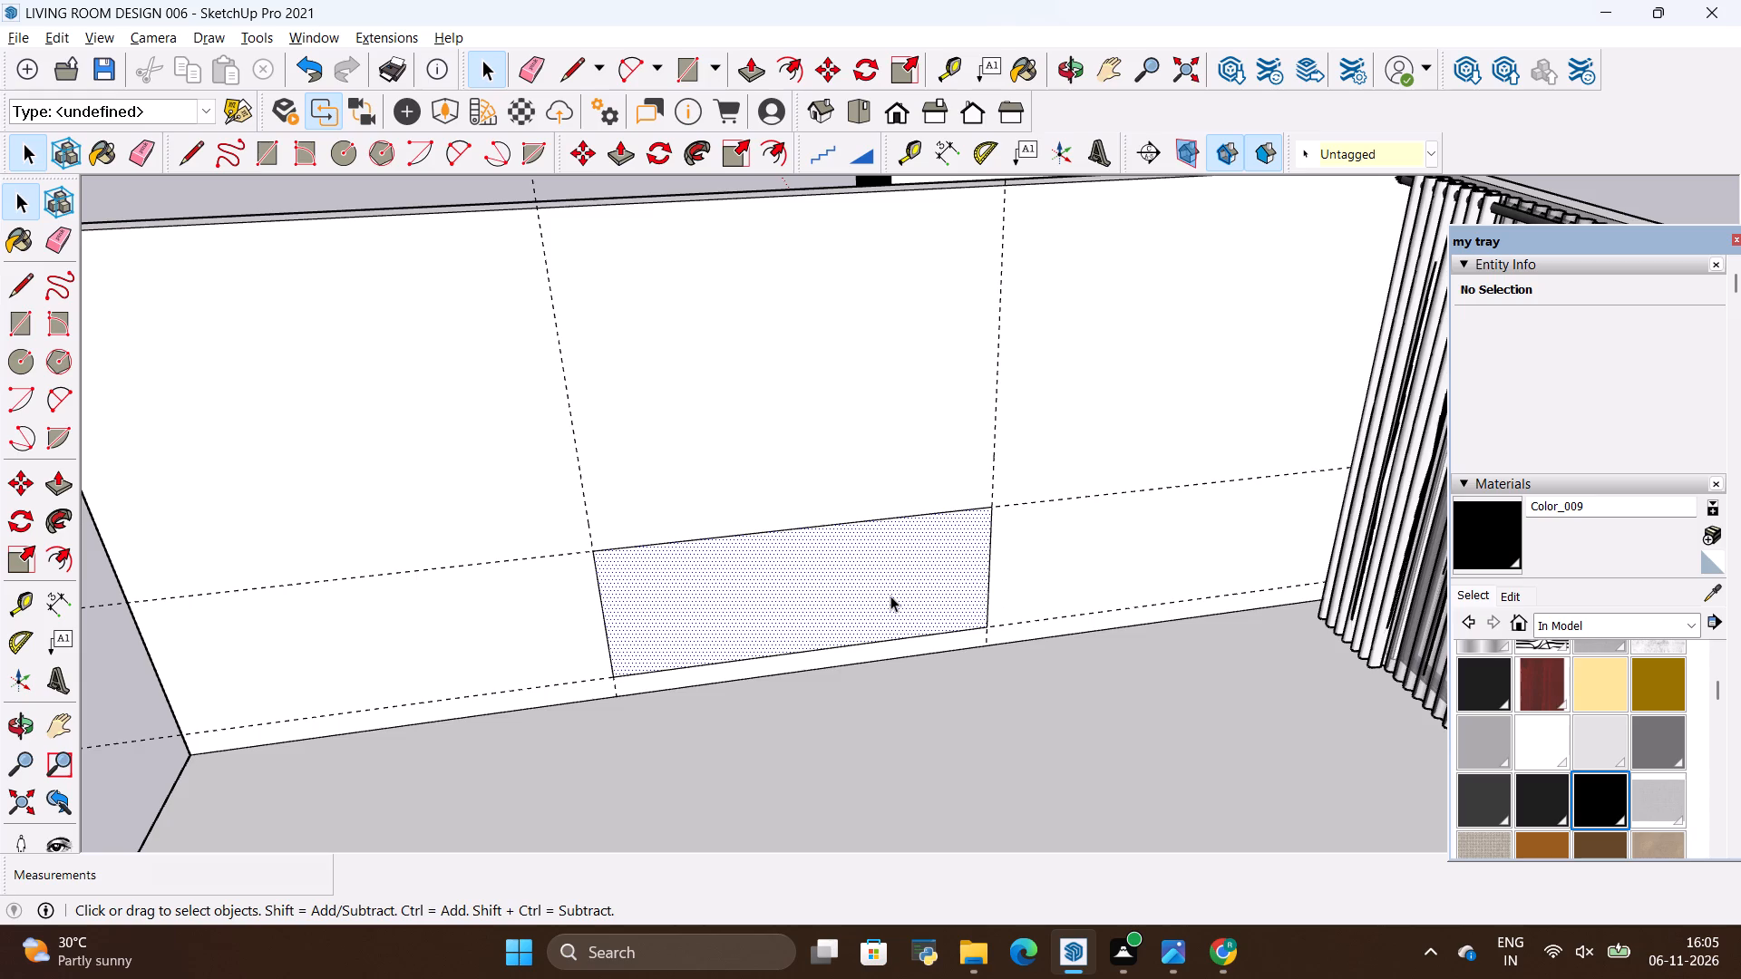
key("alt+Tab")
key("alt+Tab")
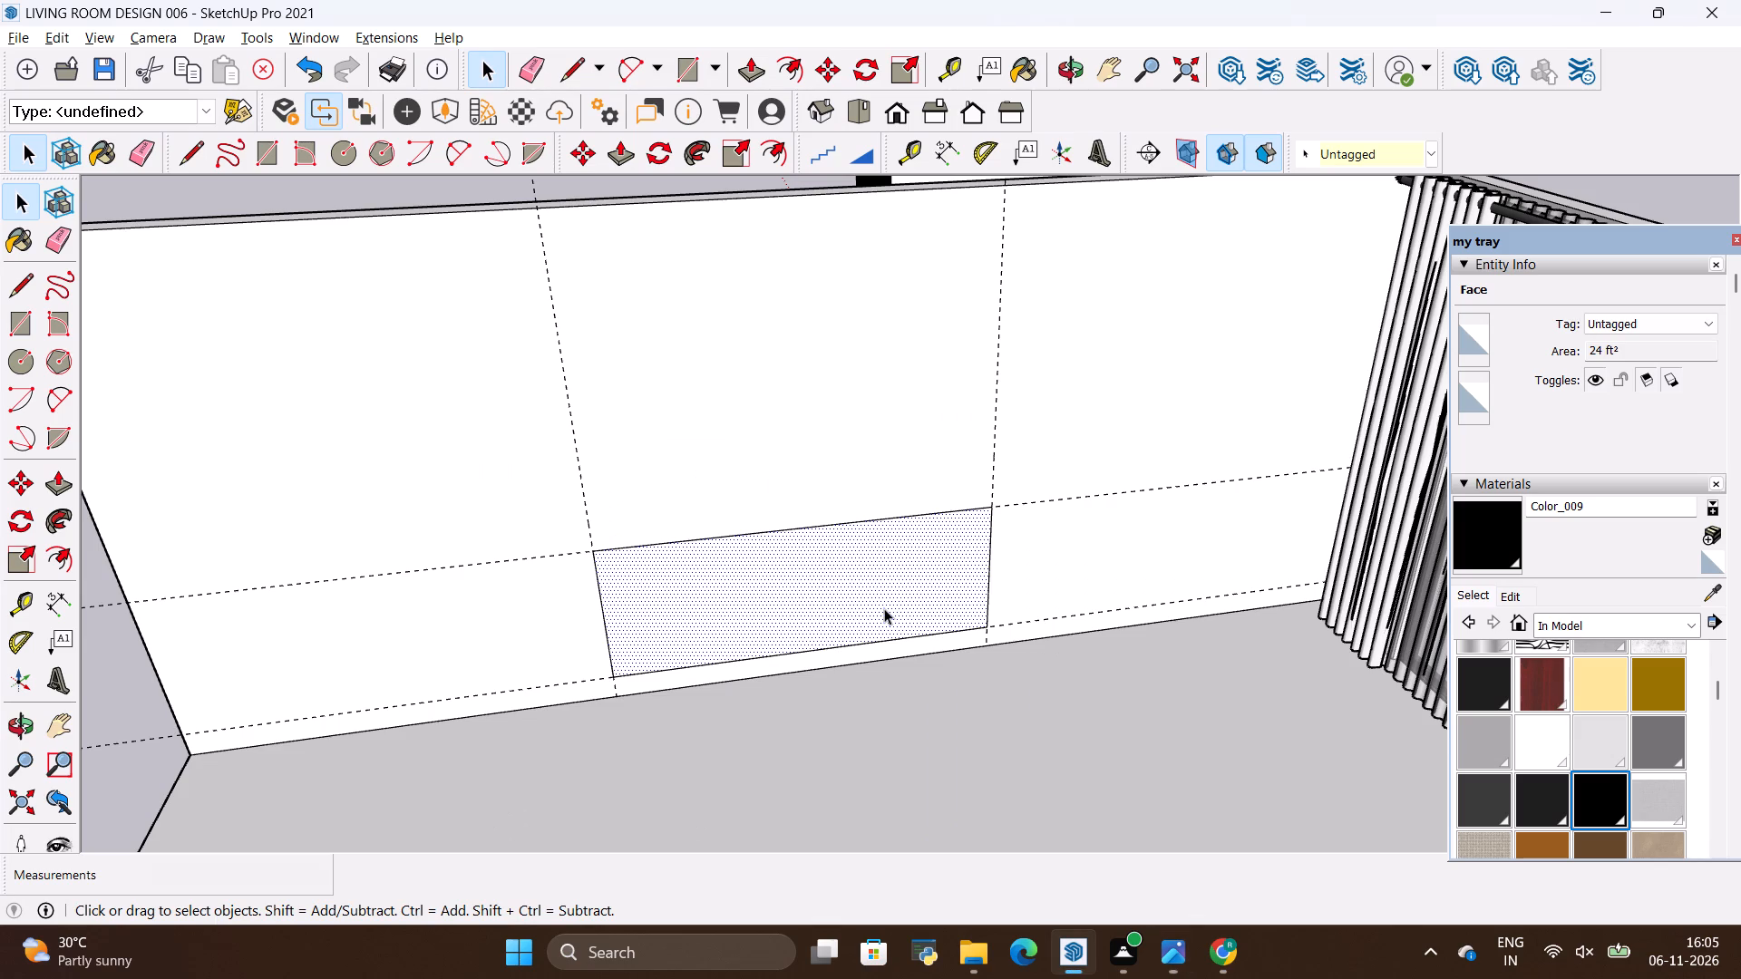
key("p")
left_click(884, 608)
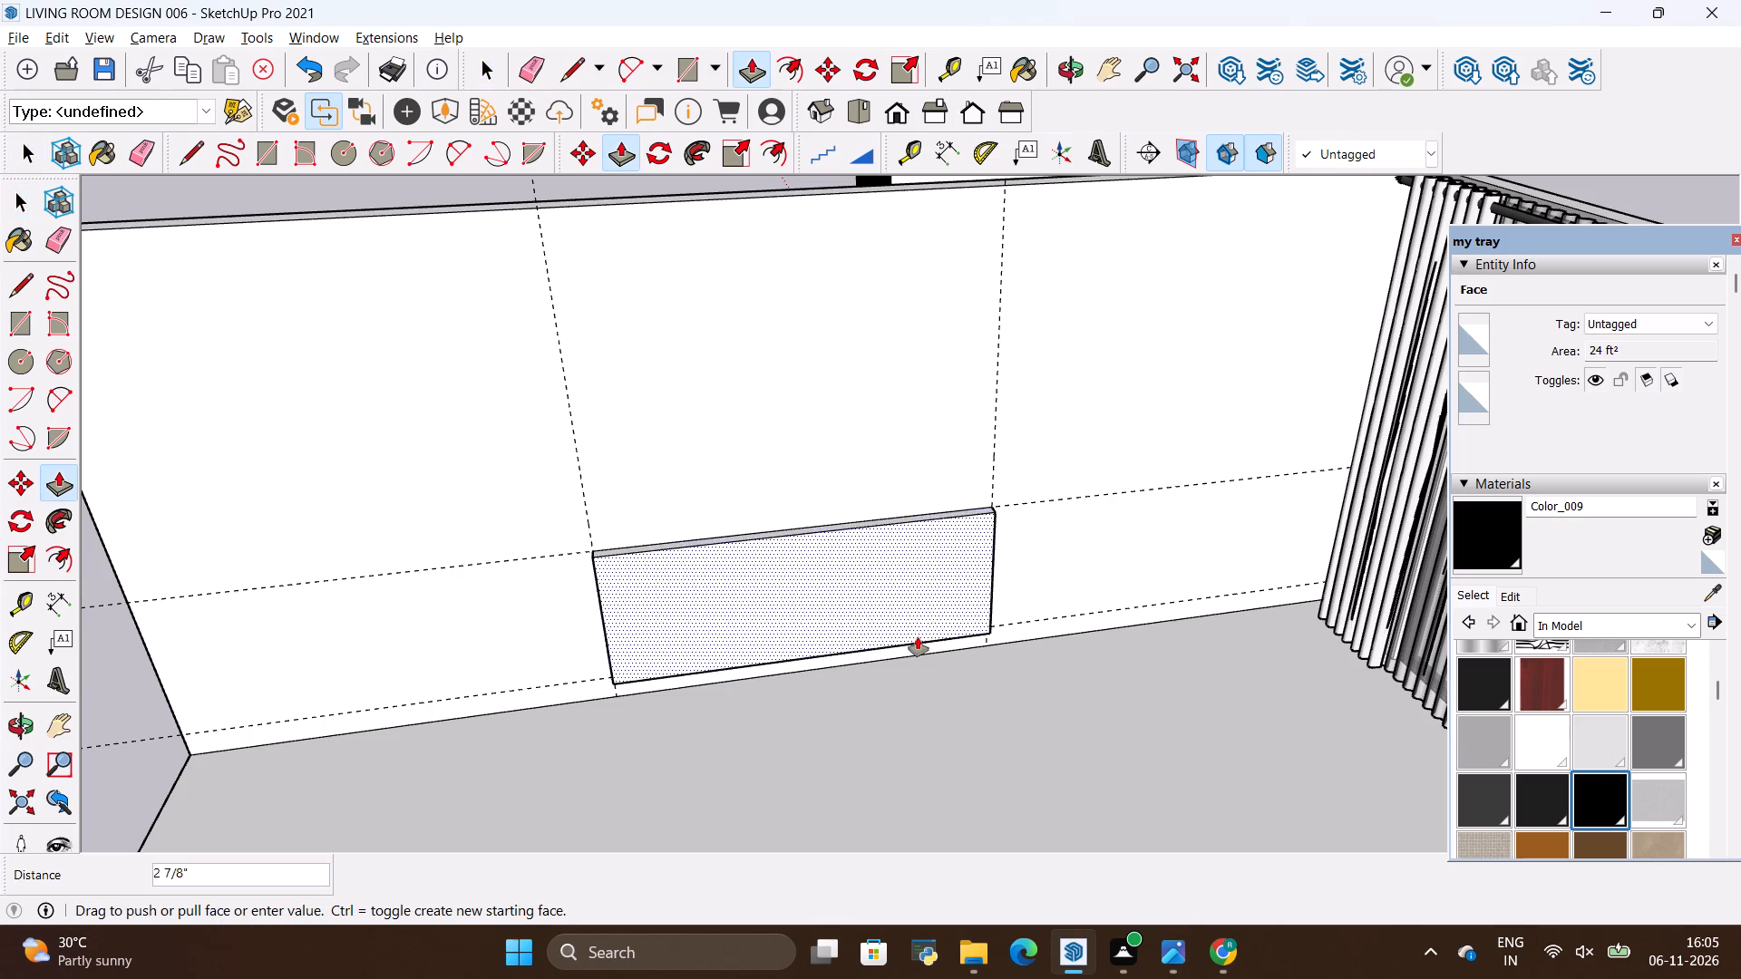
key("BackSpace")
type("18")
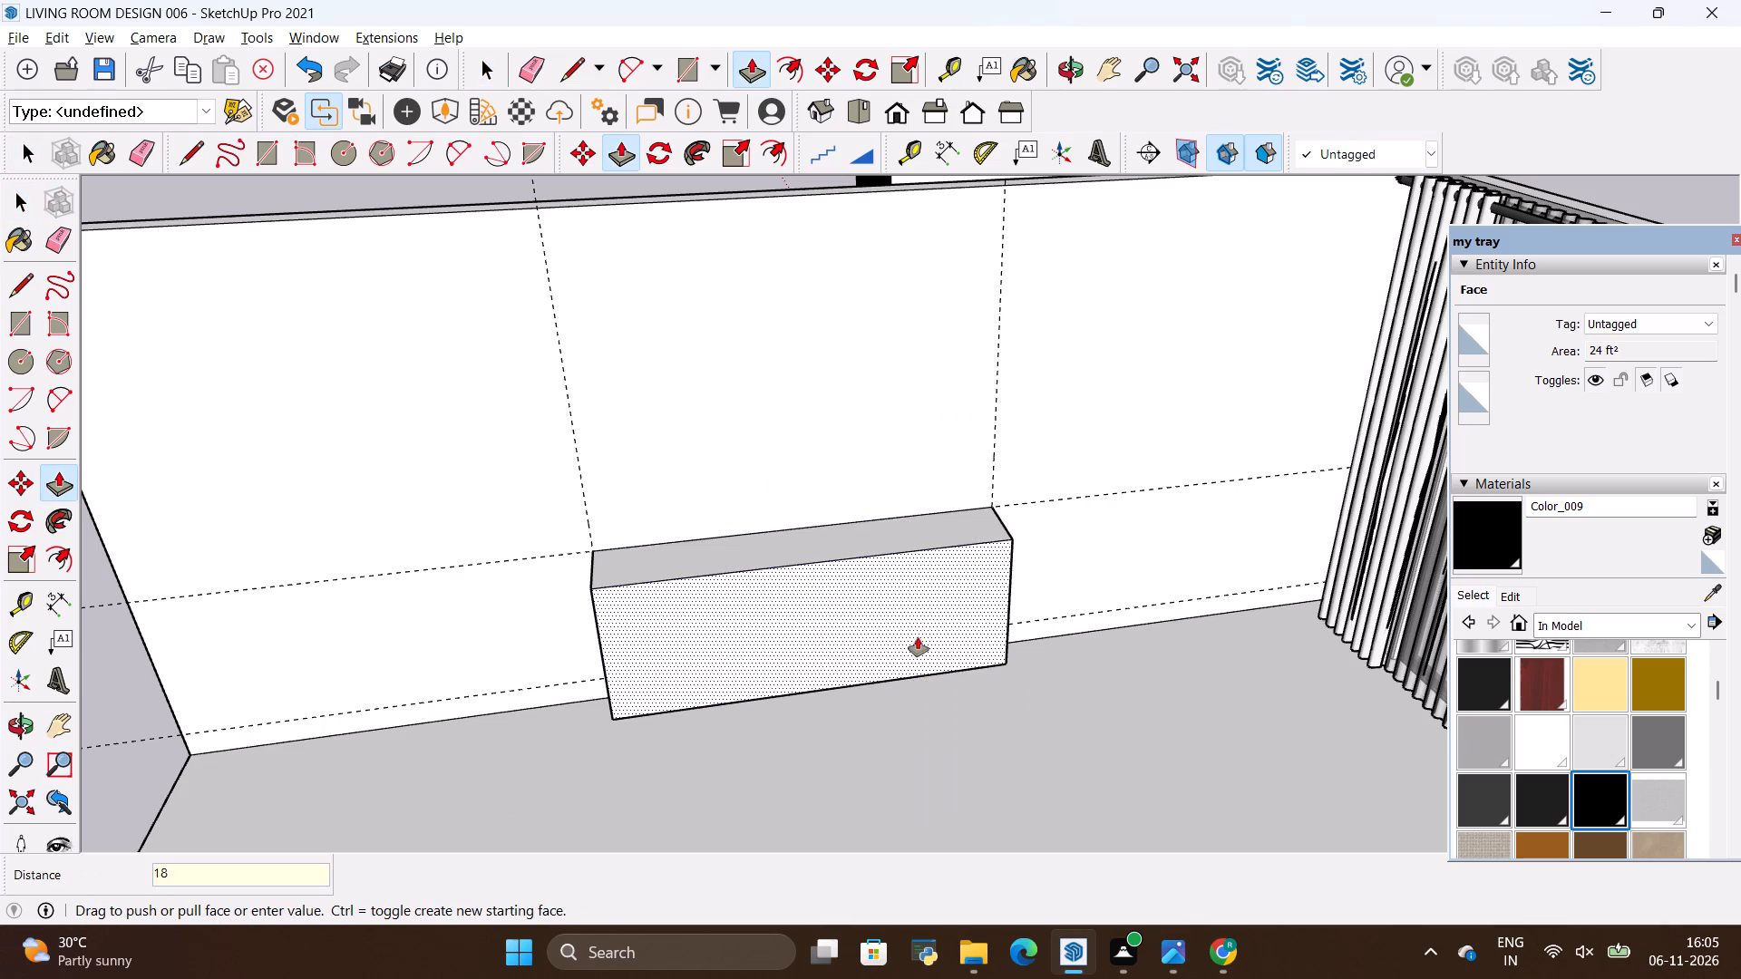
key("shift+quotedbl")
key("Return")
key("space")
Compare the TV unit block with the reference photo and lower its top face by 6" with Push/Pull.
key("alt+Tab")
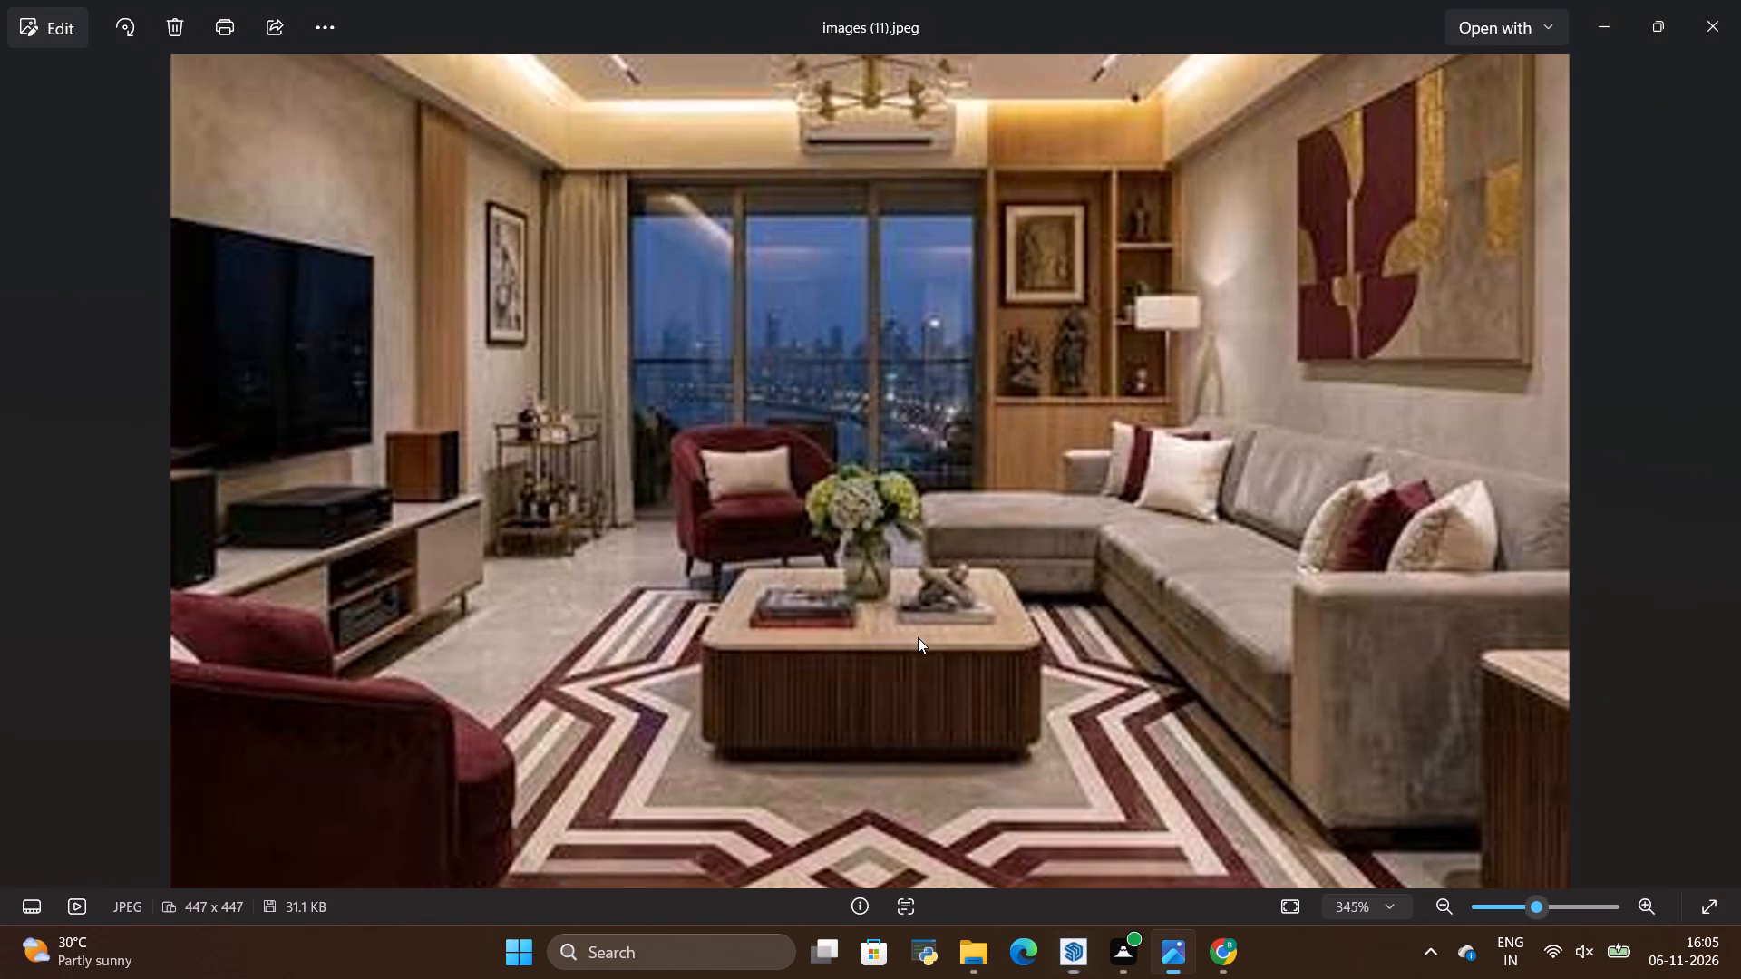
key("alt+Tab")
scroll(502, 732, "down", 2)
scroll(617, 664, "up", 4)
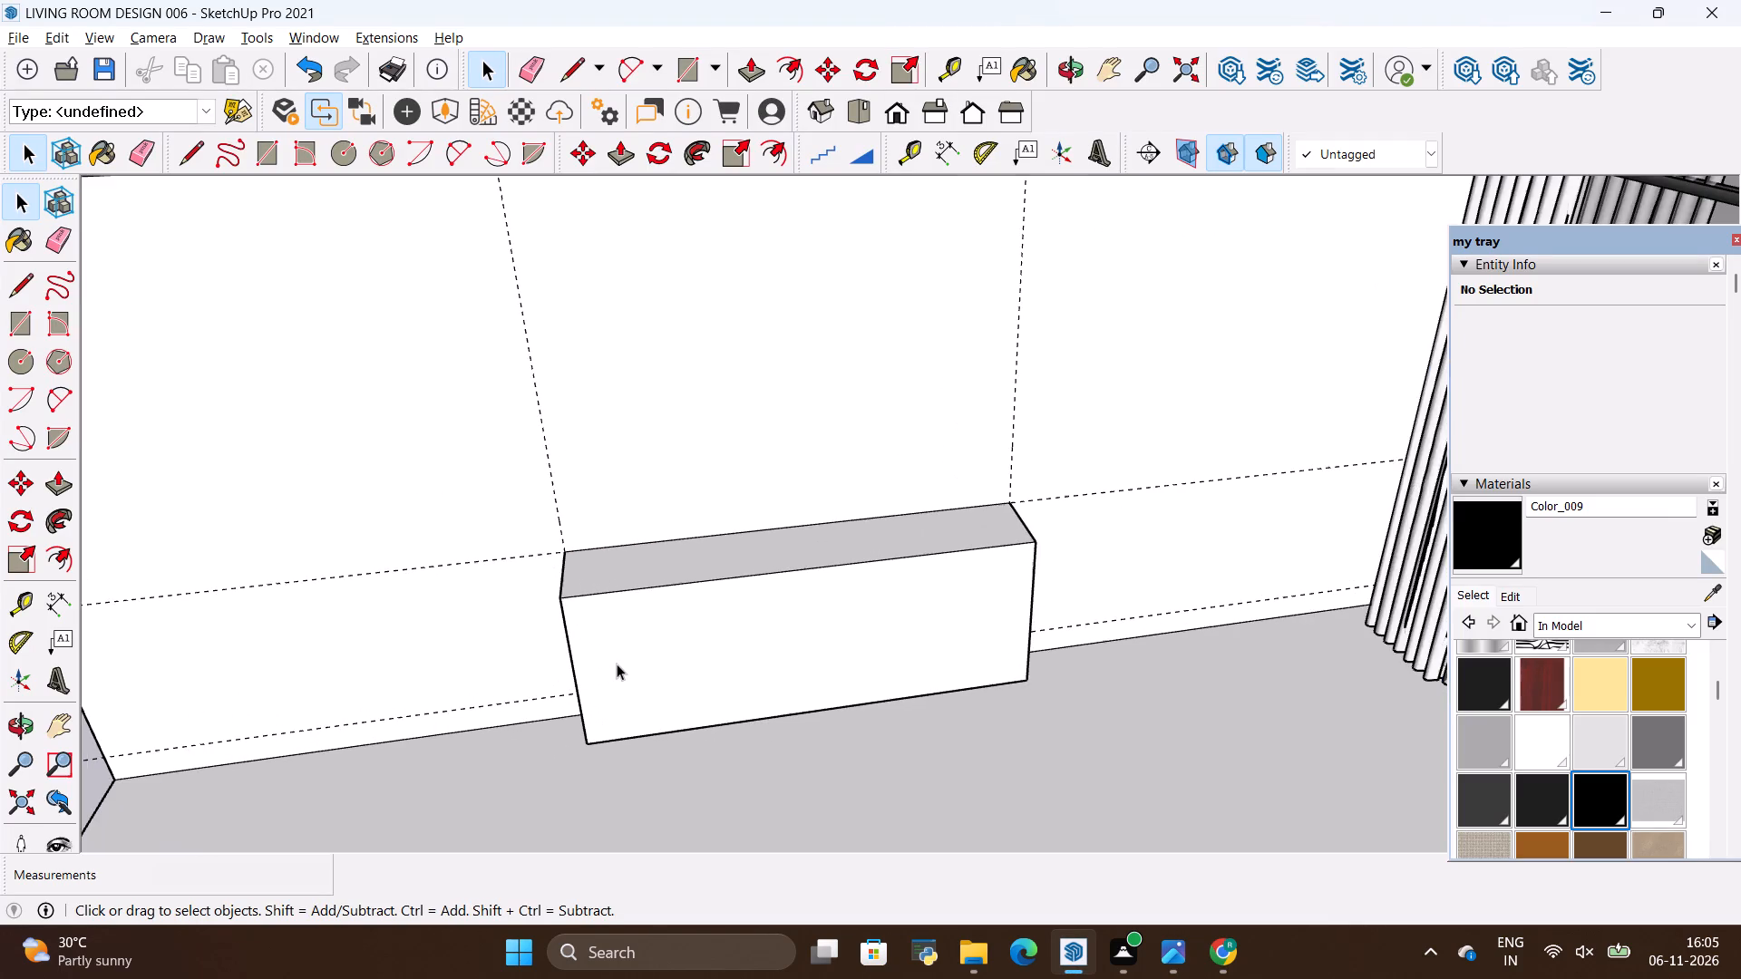
key("alt+Tab")
key("alt+Tab")
scroll(756, 664, "up", 3)
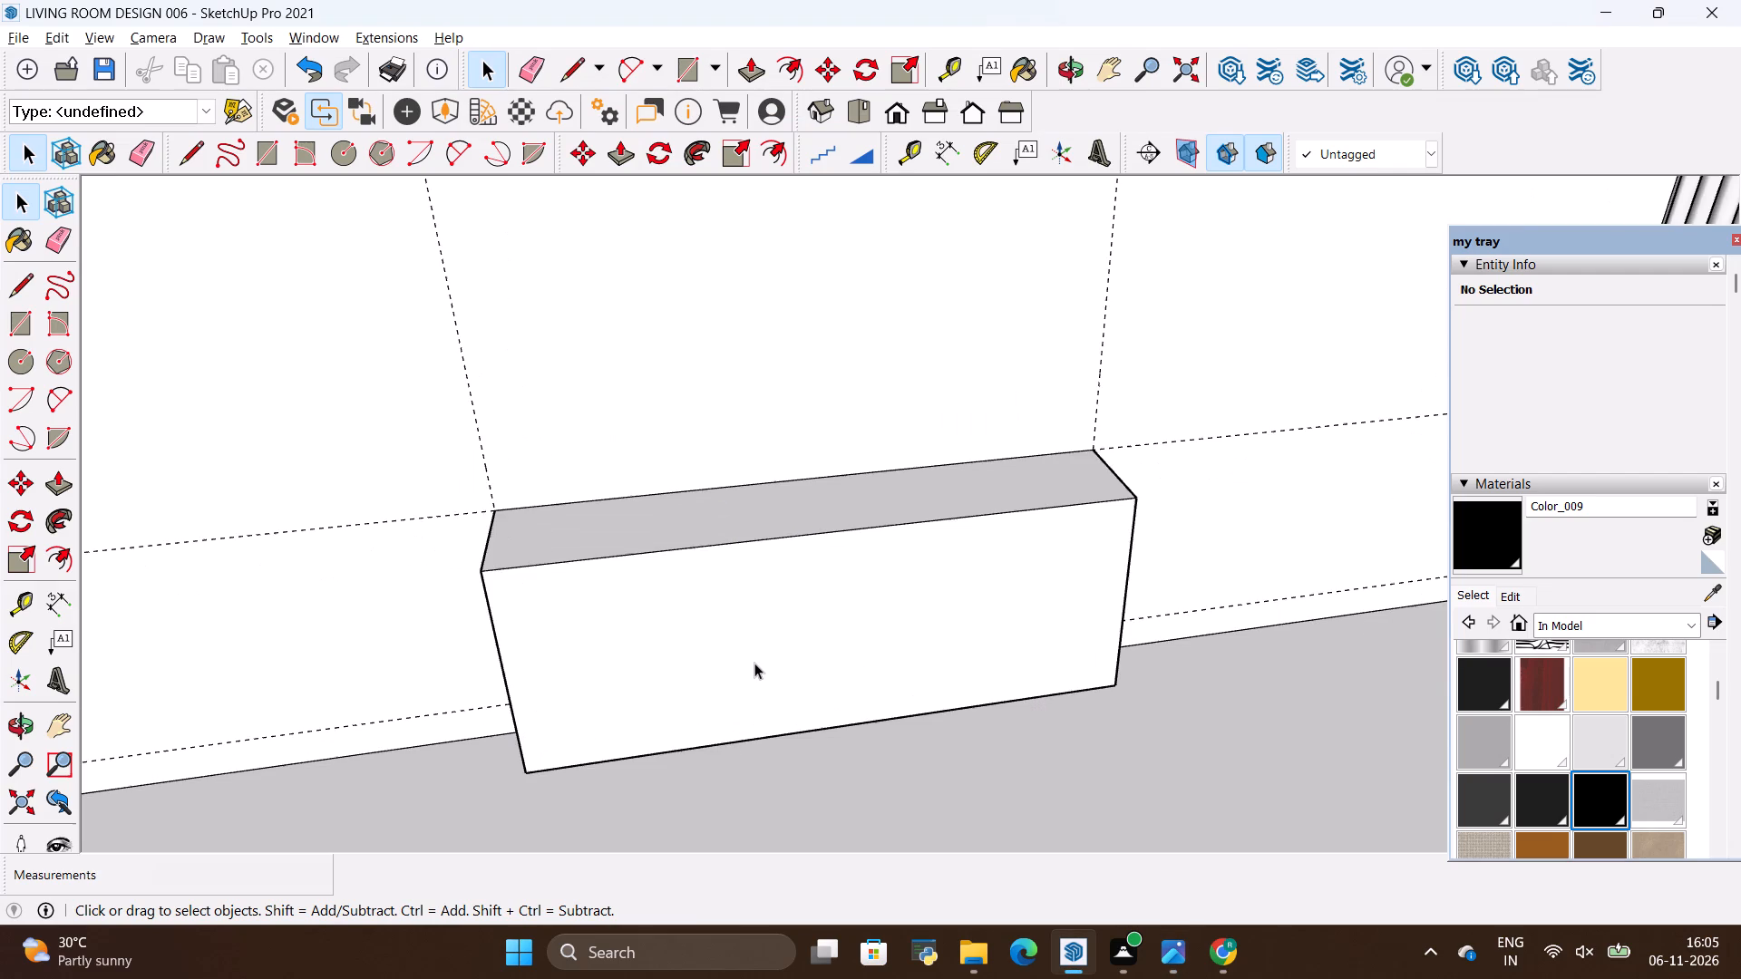
key("alt+Tab")
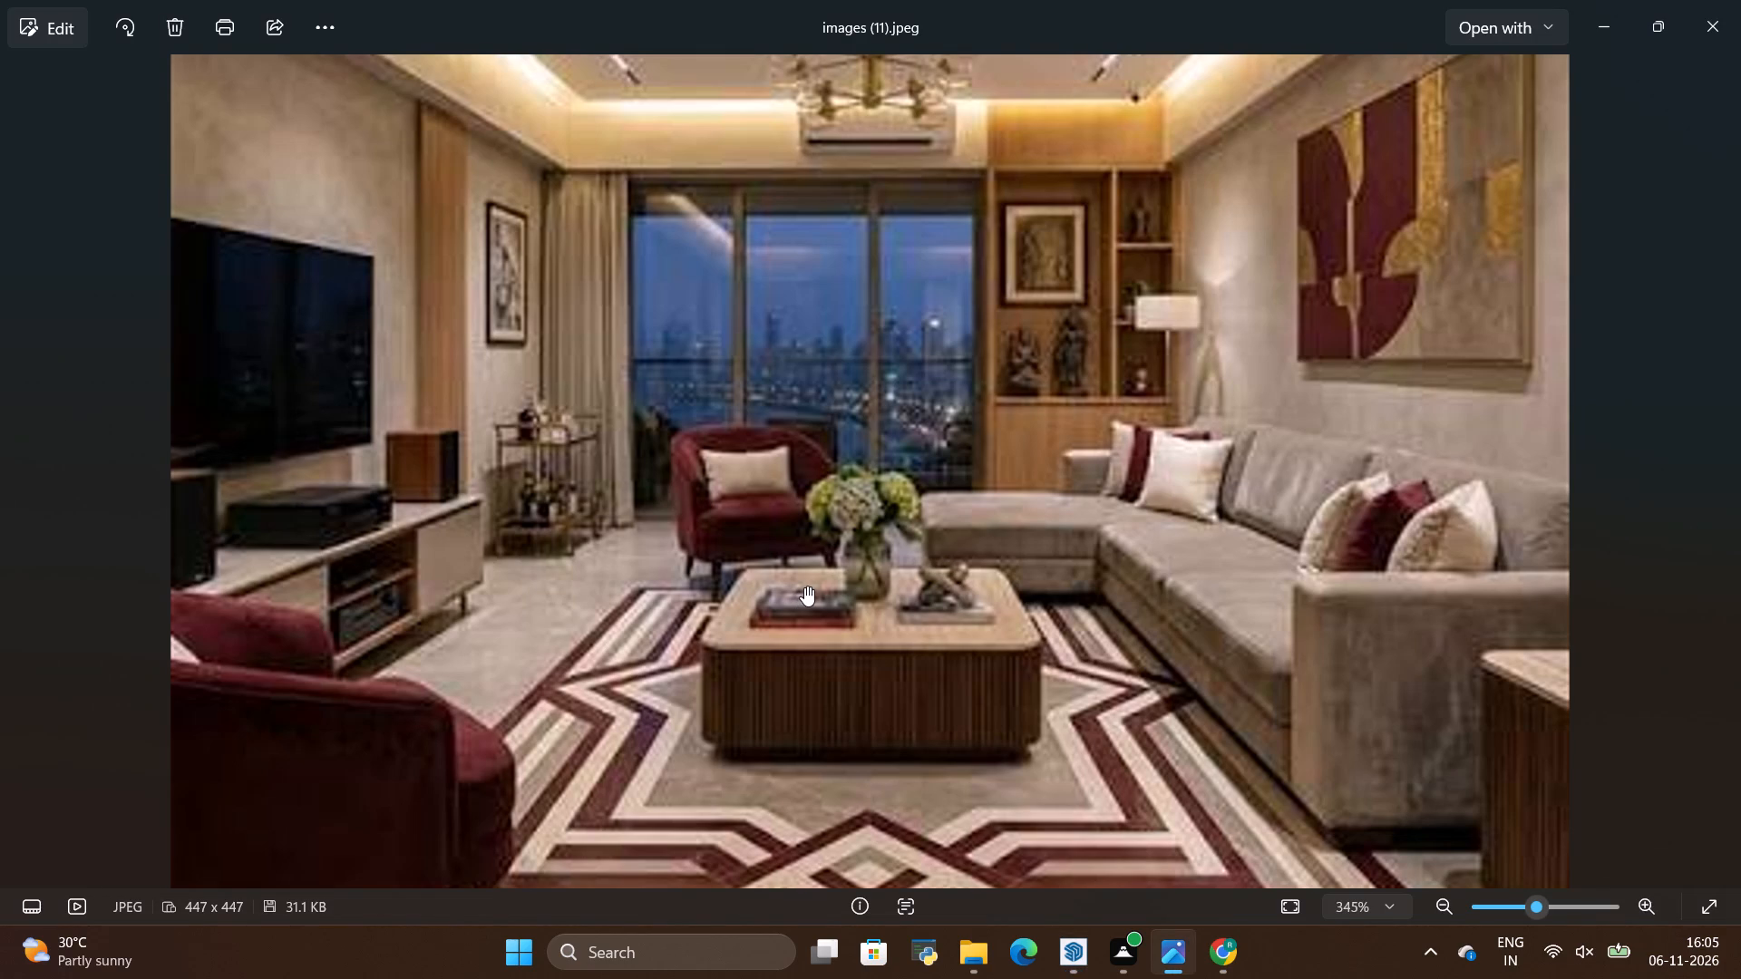
key("alt+Tab")
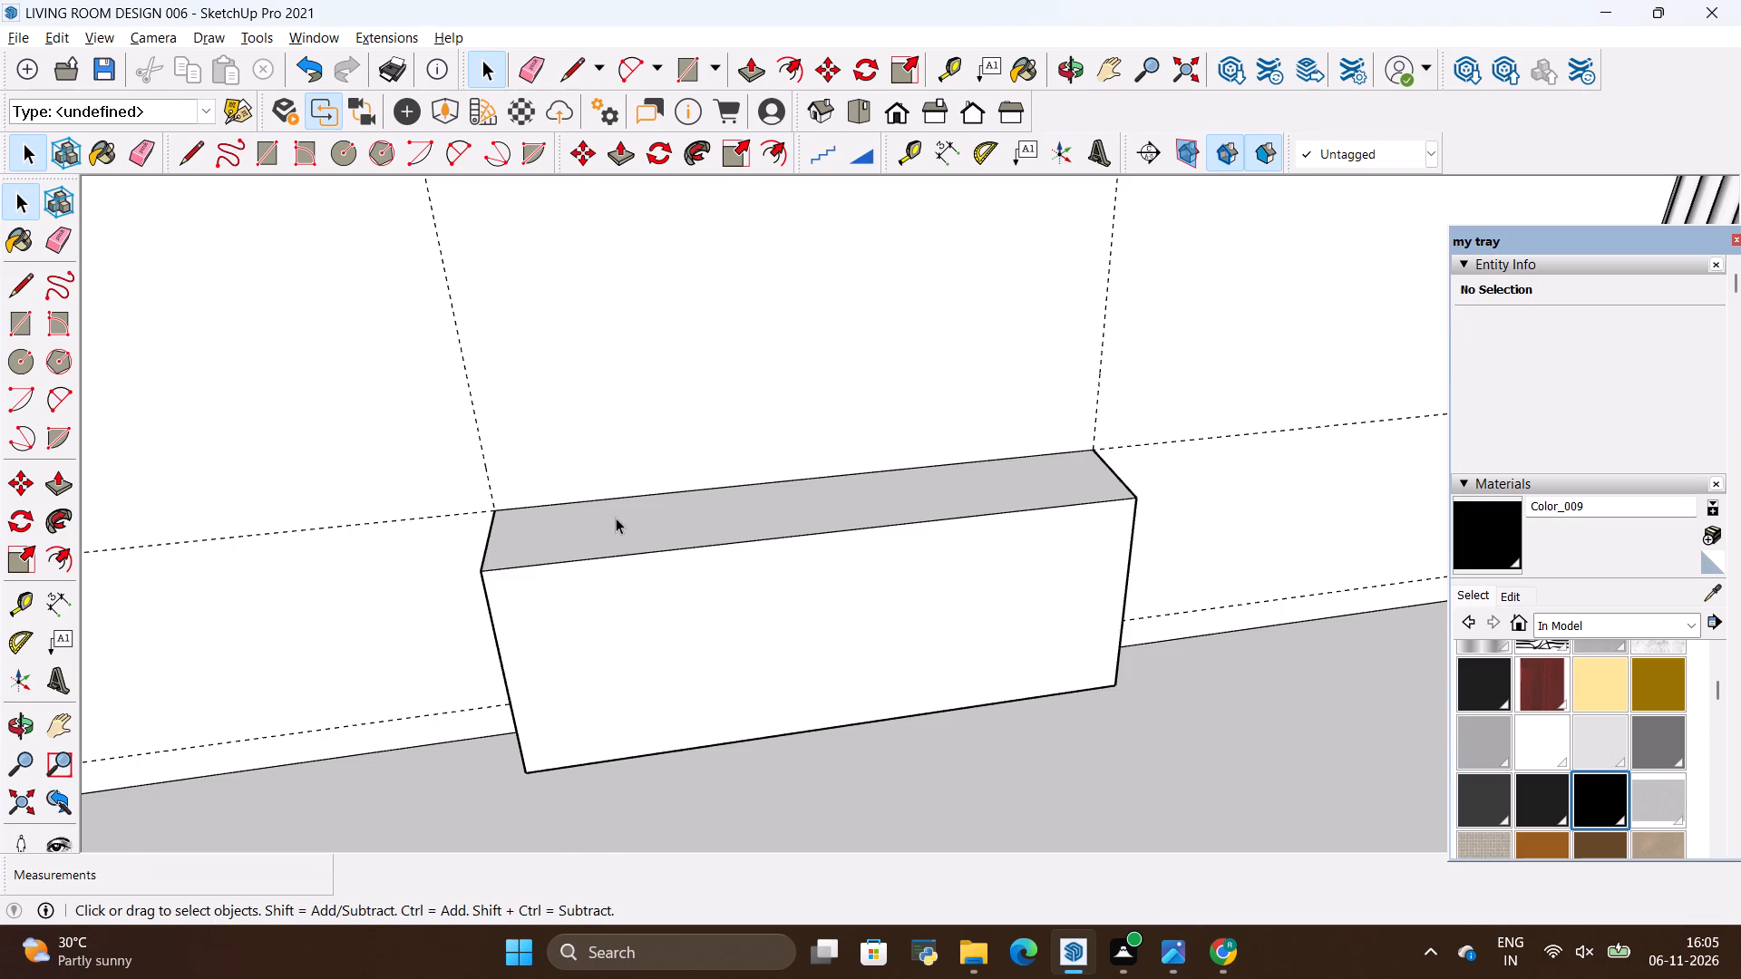
scroll(618, 521, "up", 3)
left_click(623, 525)
key("p")
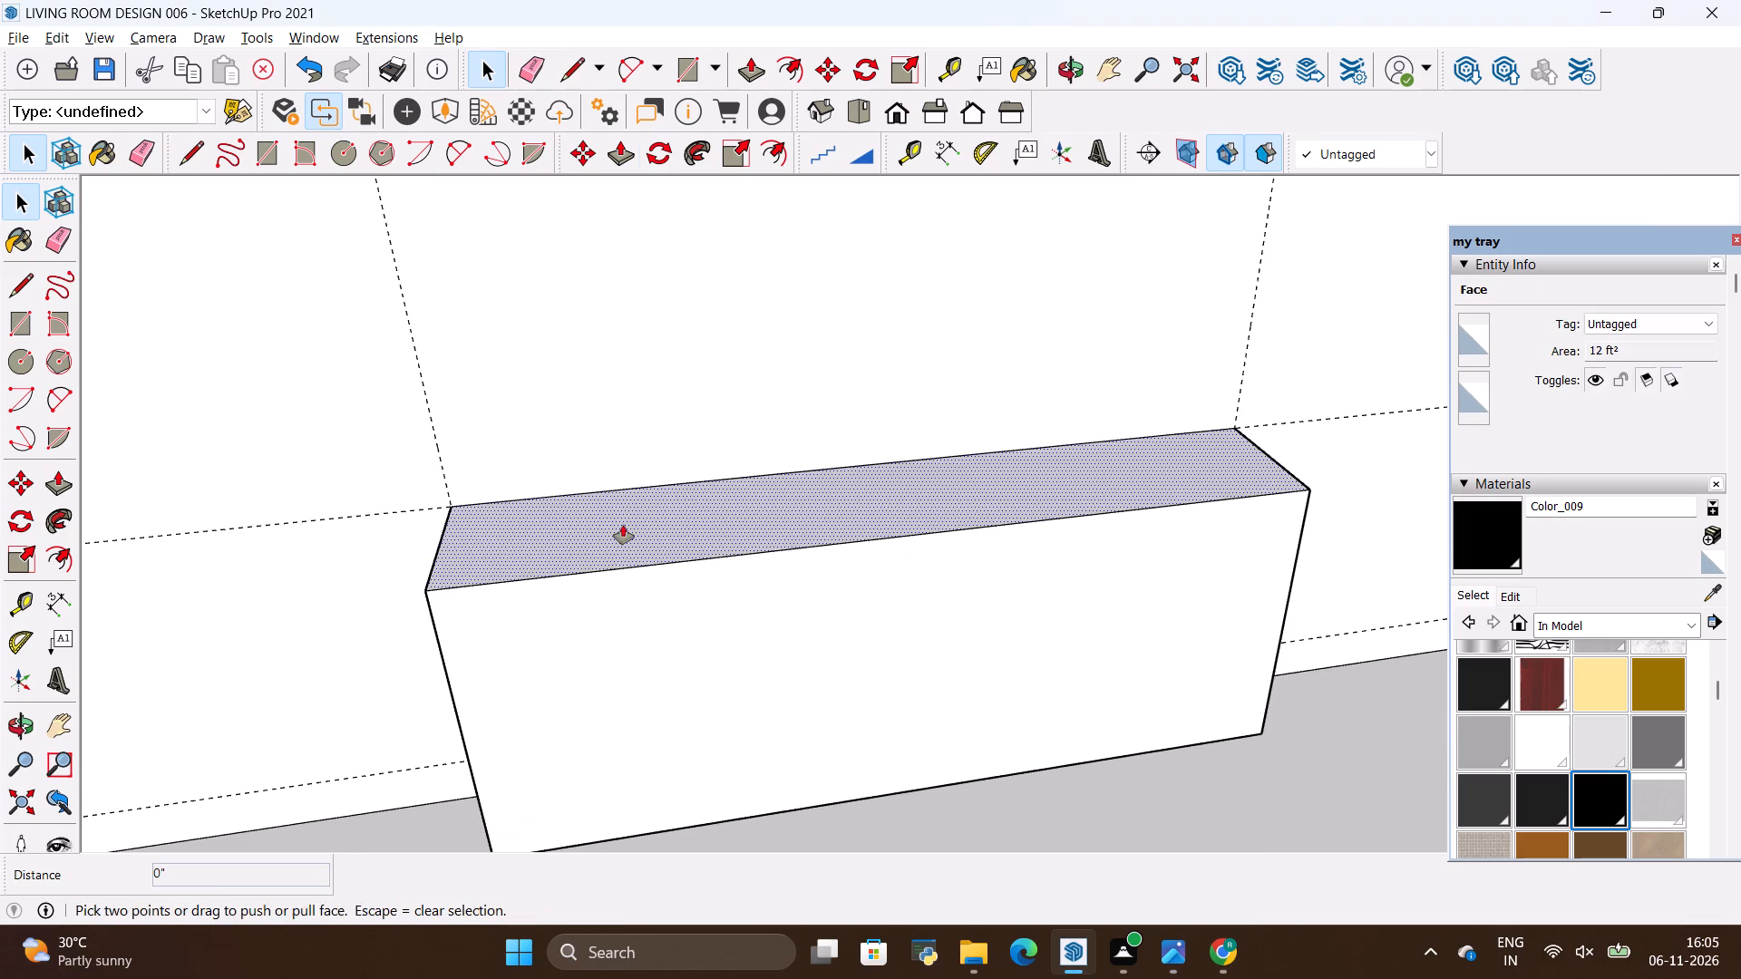
left_click(623, 525)
key("BackSpace")
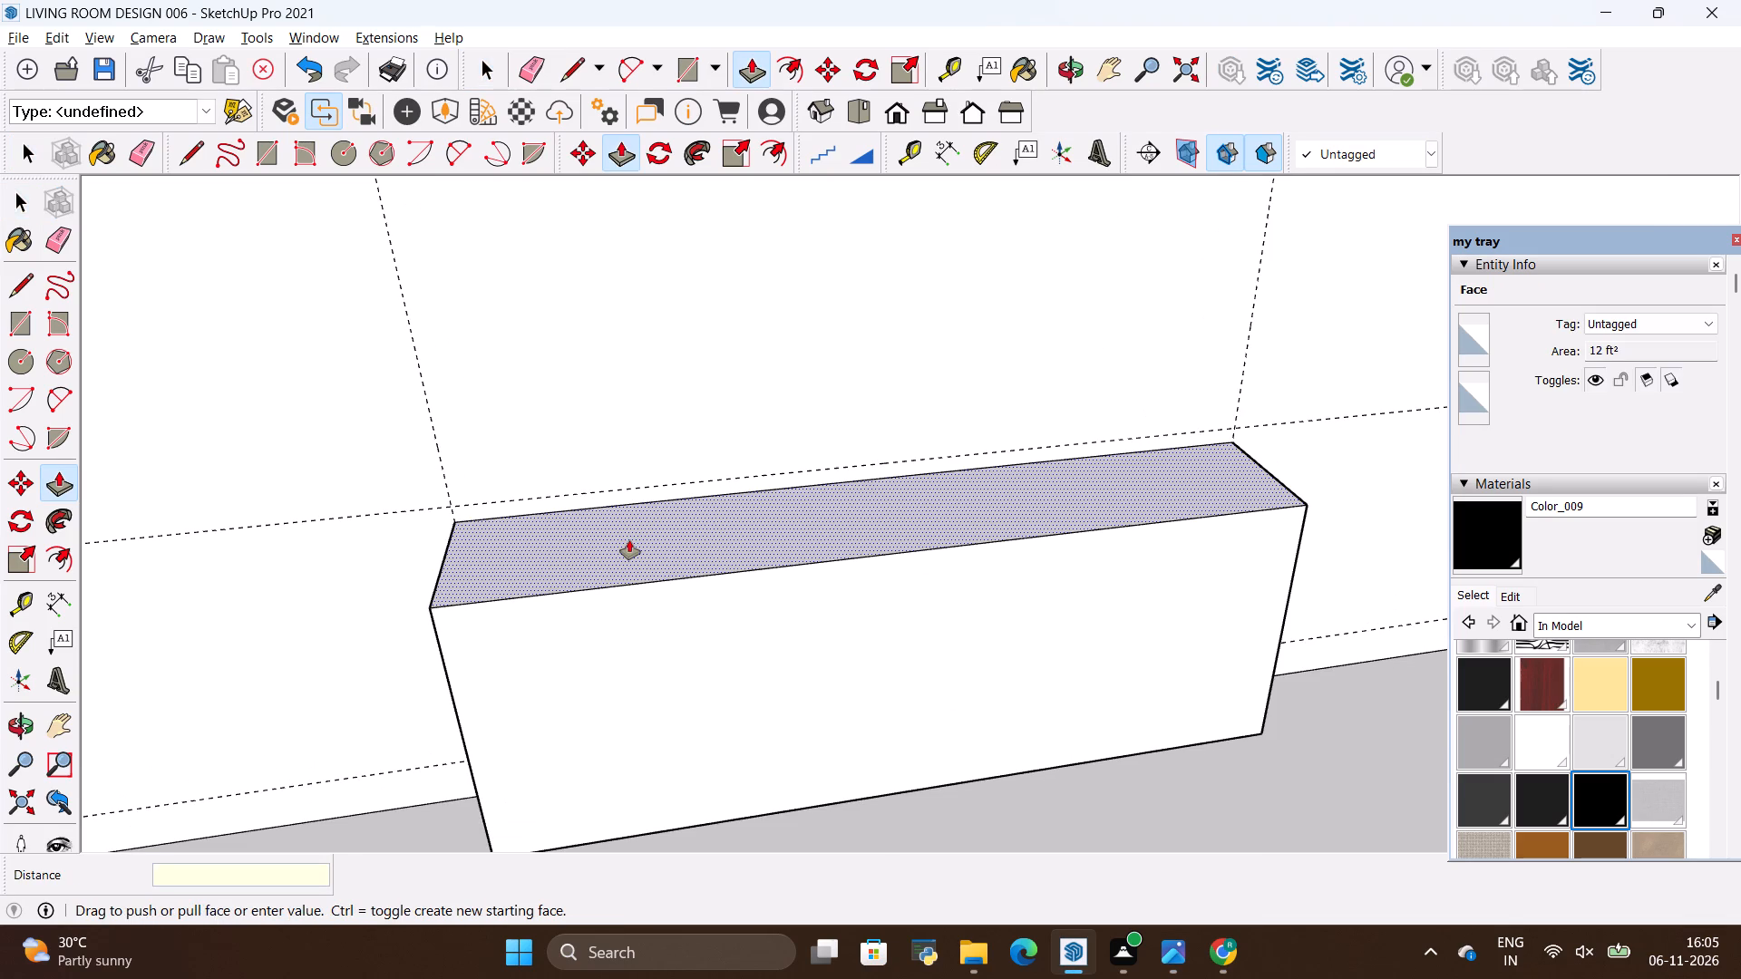
key("6")
key("shift+quotedbl")
key("Return")
key("space")
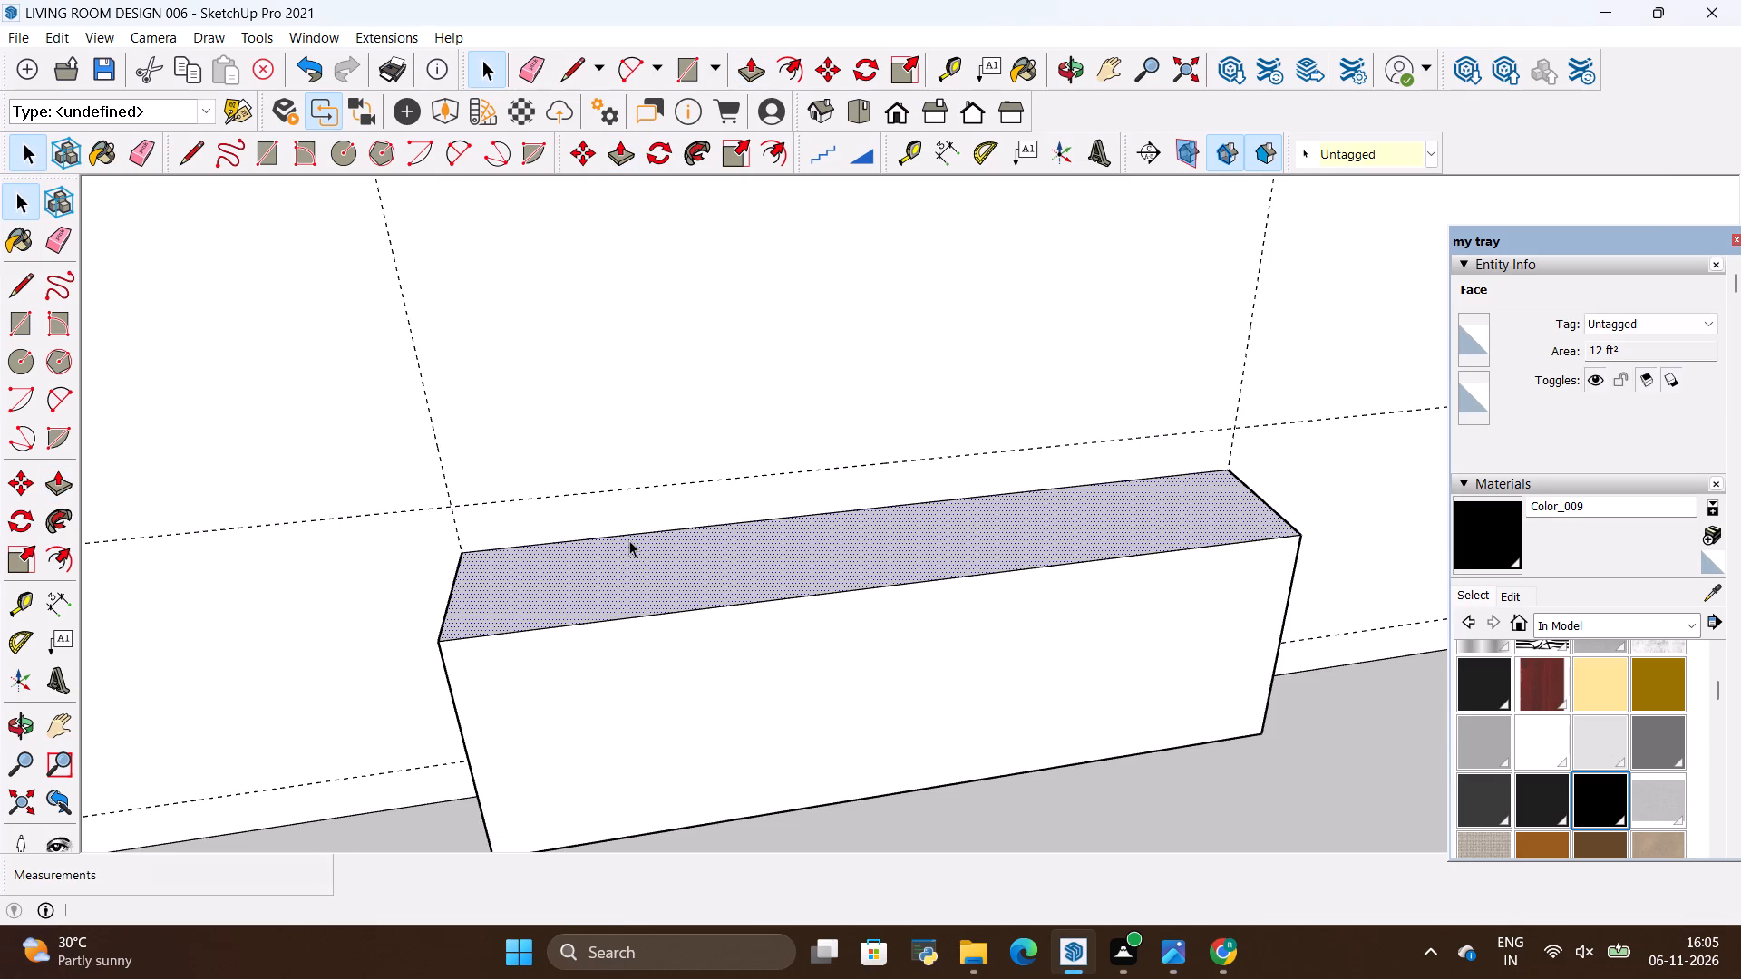
Offset the outline of the TV unit's front face 1" inward.
left_click(686, 422)
scroll(706, 487, "down", 5)
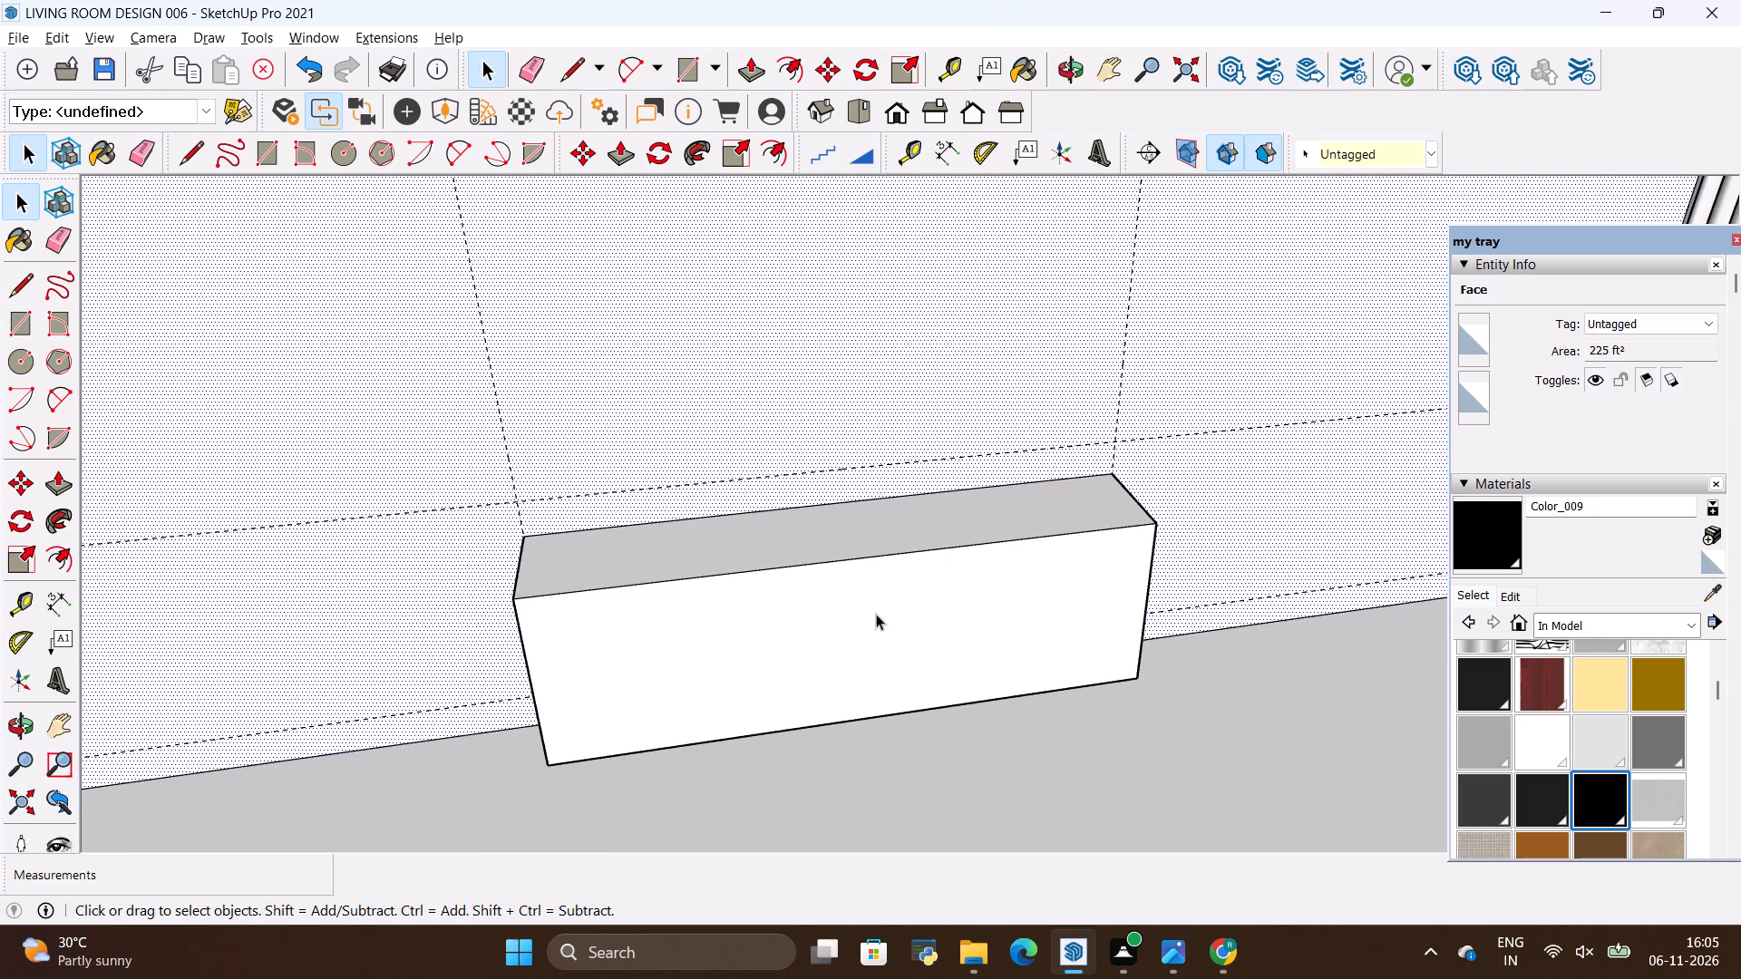
scroll(872, 623, "up", 6)
key("alt+Tab")
key("alt+Tab")
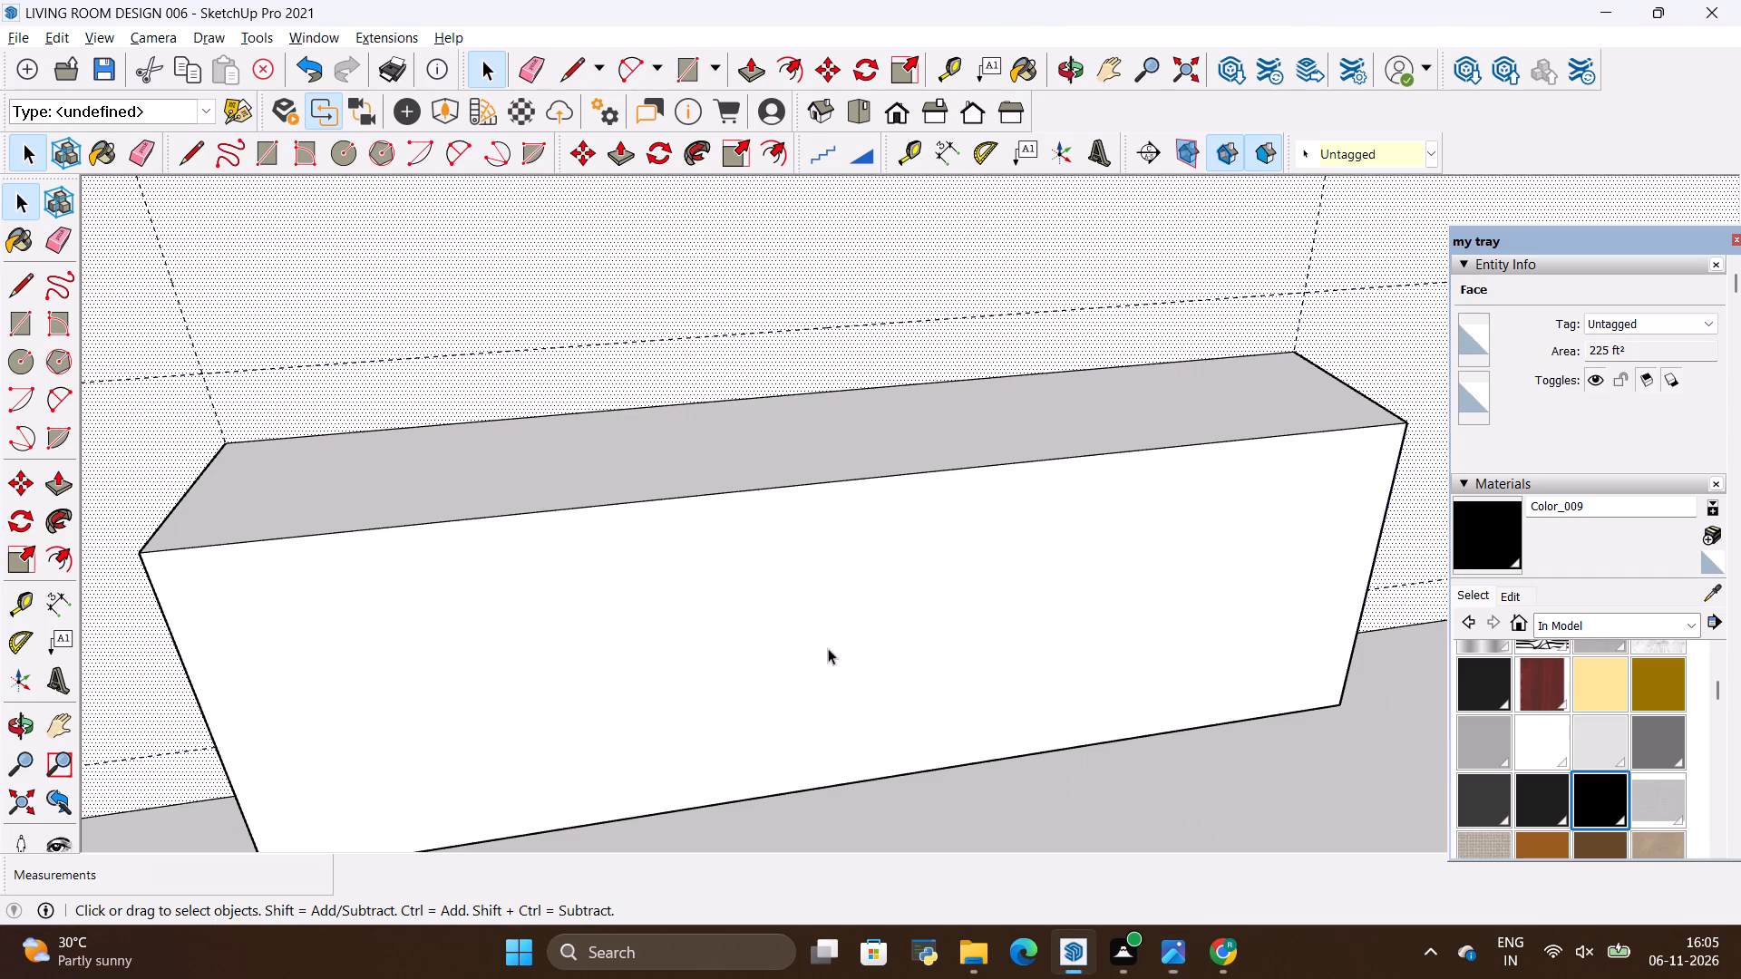
left_click(829, 647)
left_click(765, 146)
left_click(863, 552)
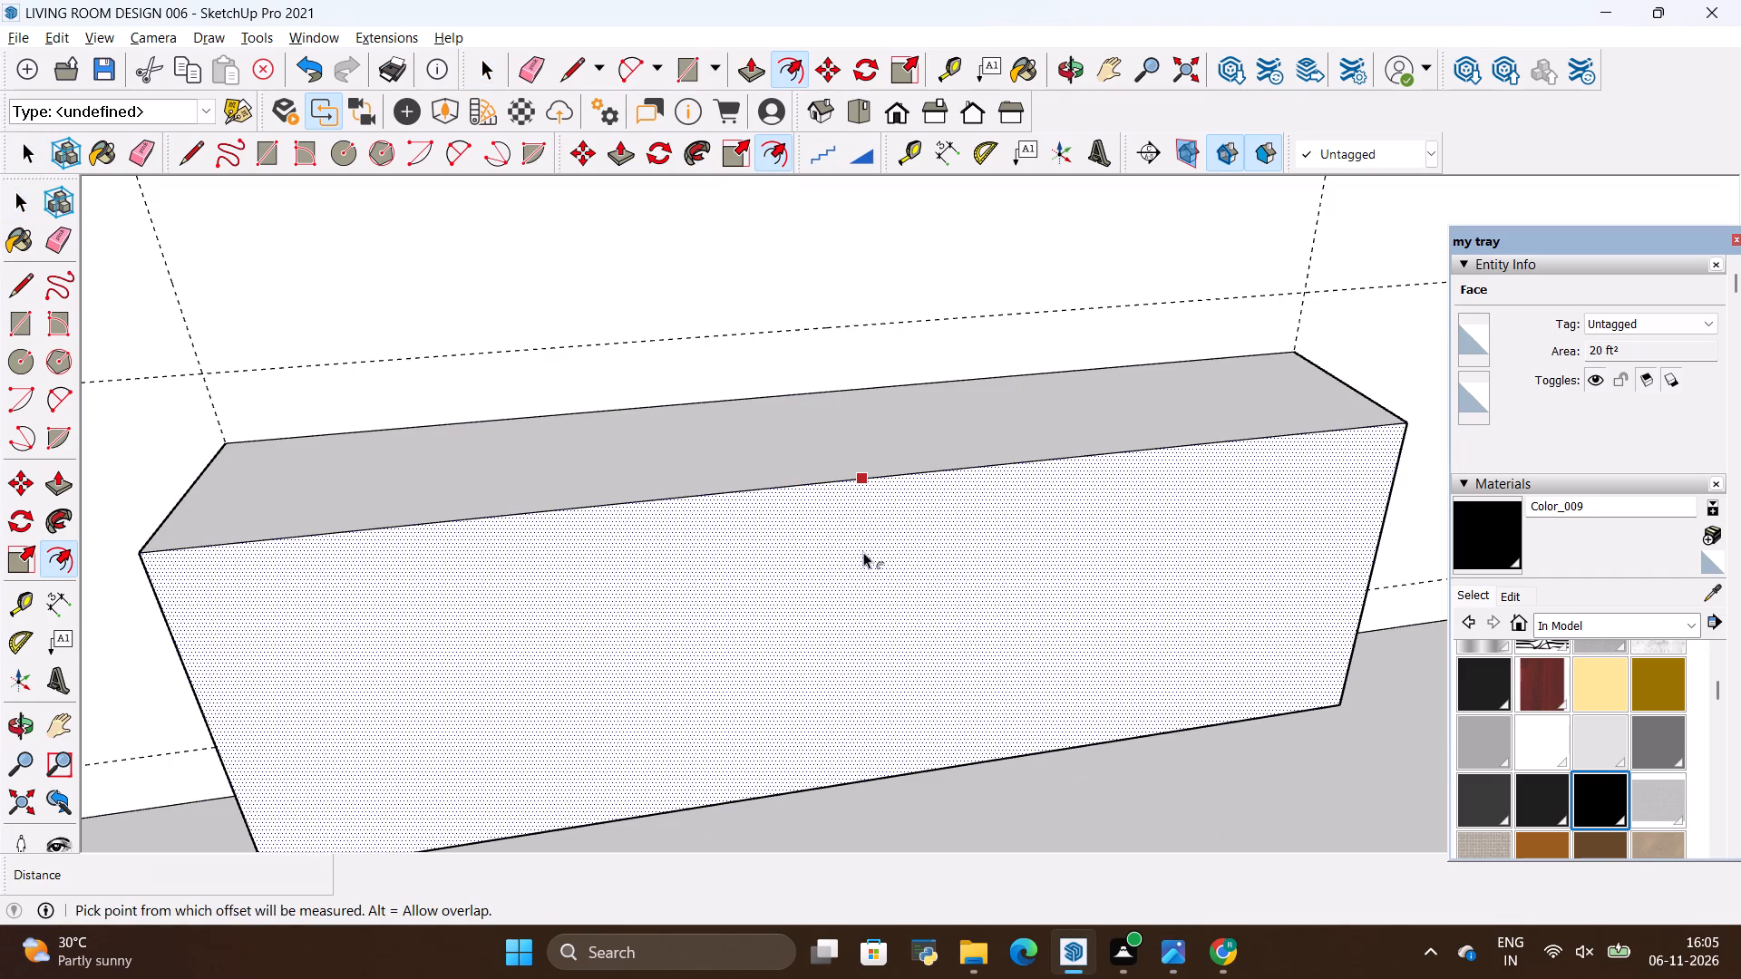
key("BackSpace")
type("1\"")
key("Return")
key("space")
Divide the upper inner edge of the TV unit's front face into 3 equal segments, checking the reference photo.
left_click(919, 550)
key("alt+Tab")
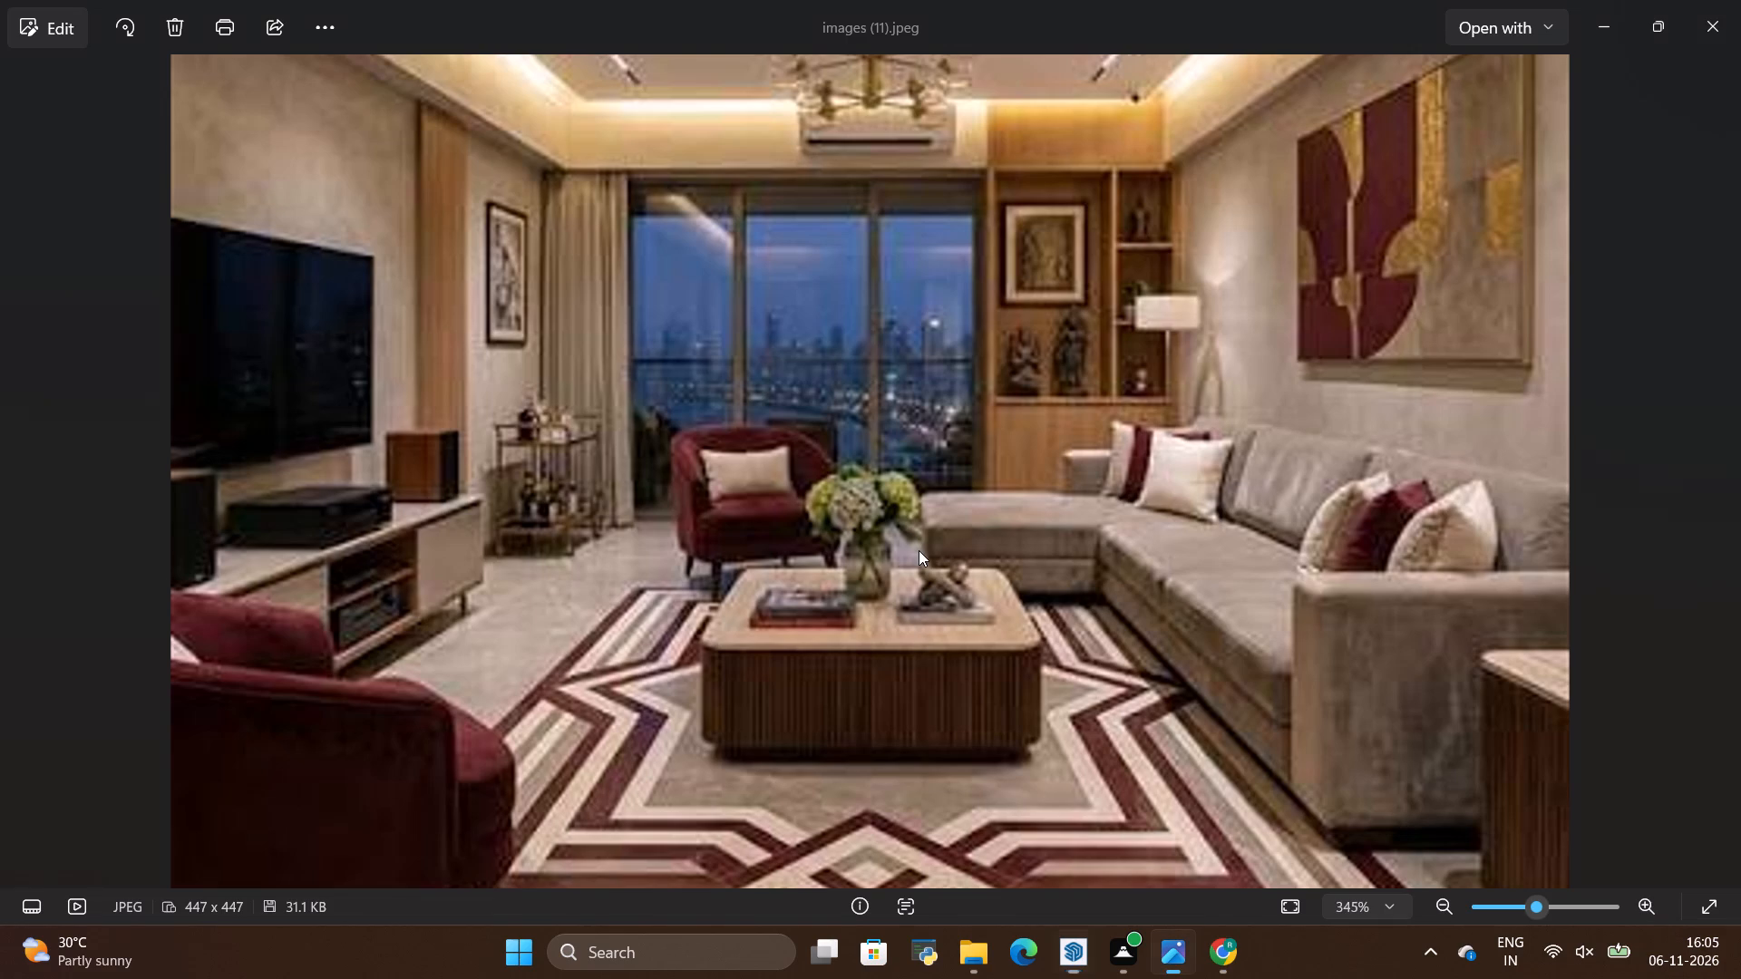
key("alt+Tab")
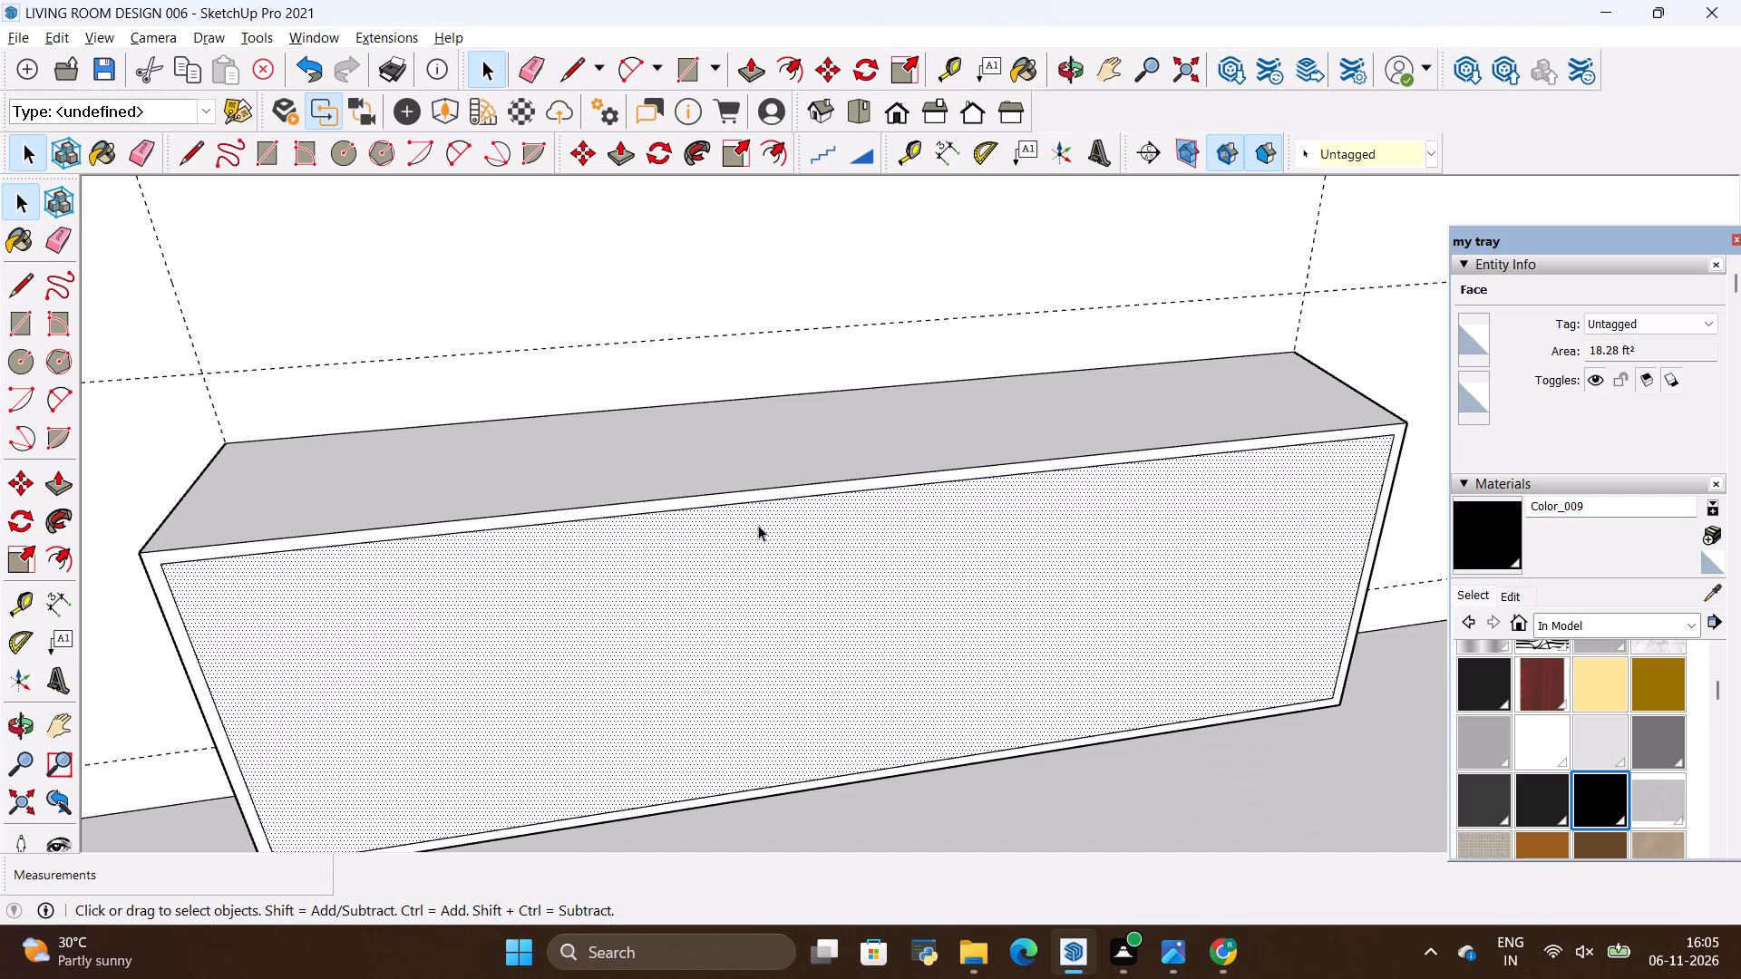
left_click(758, 505)
right_click(758, 505)
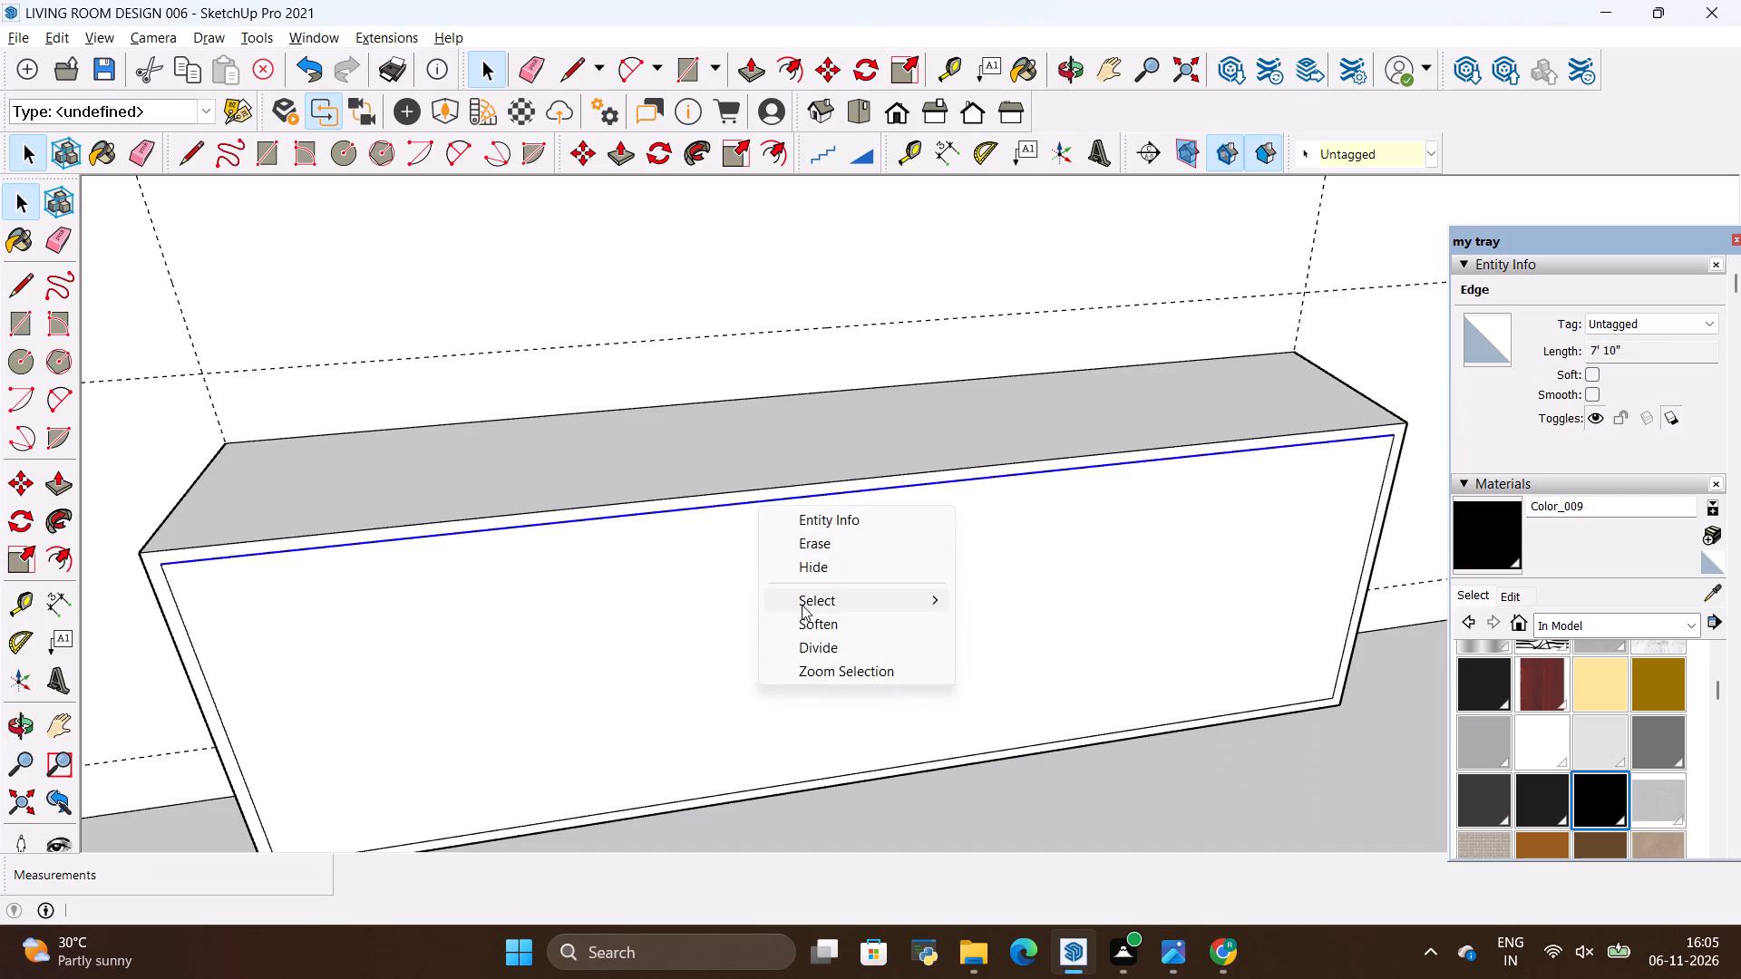
left_click(804, 648)
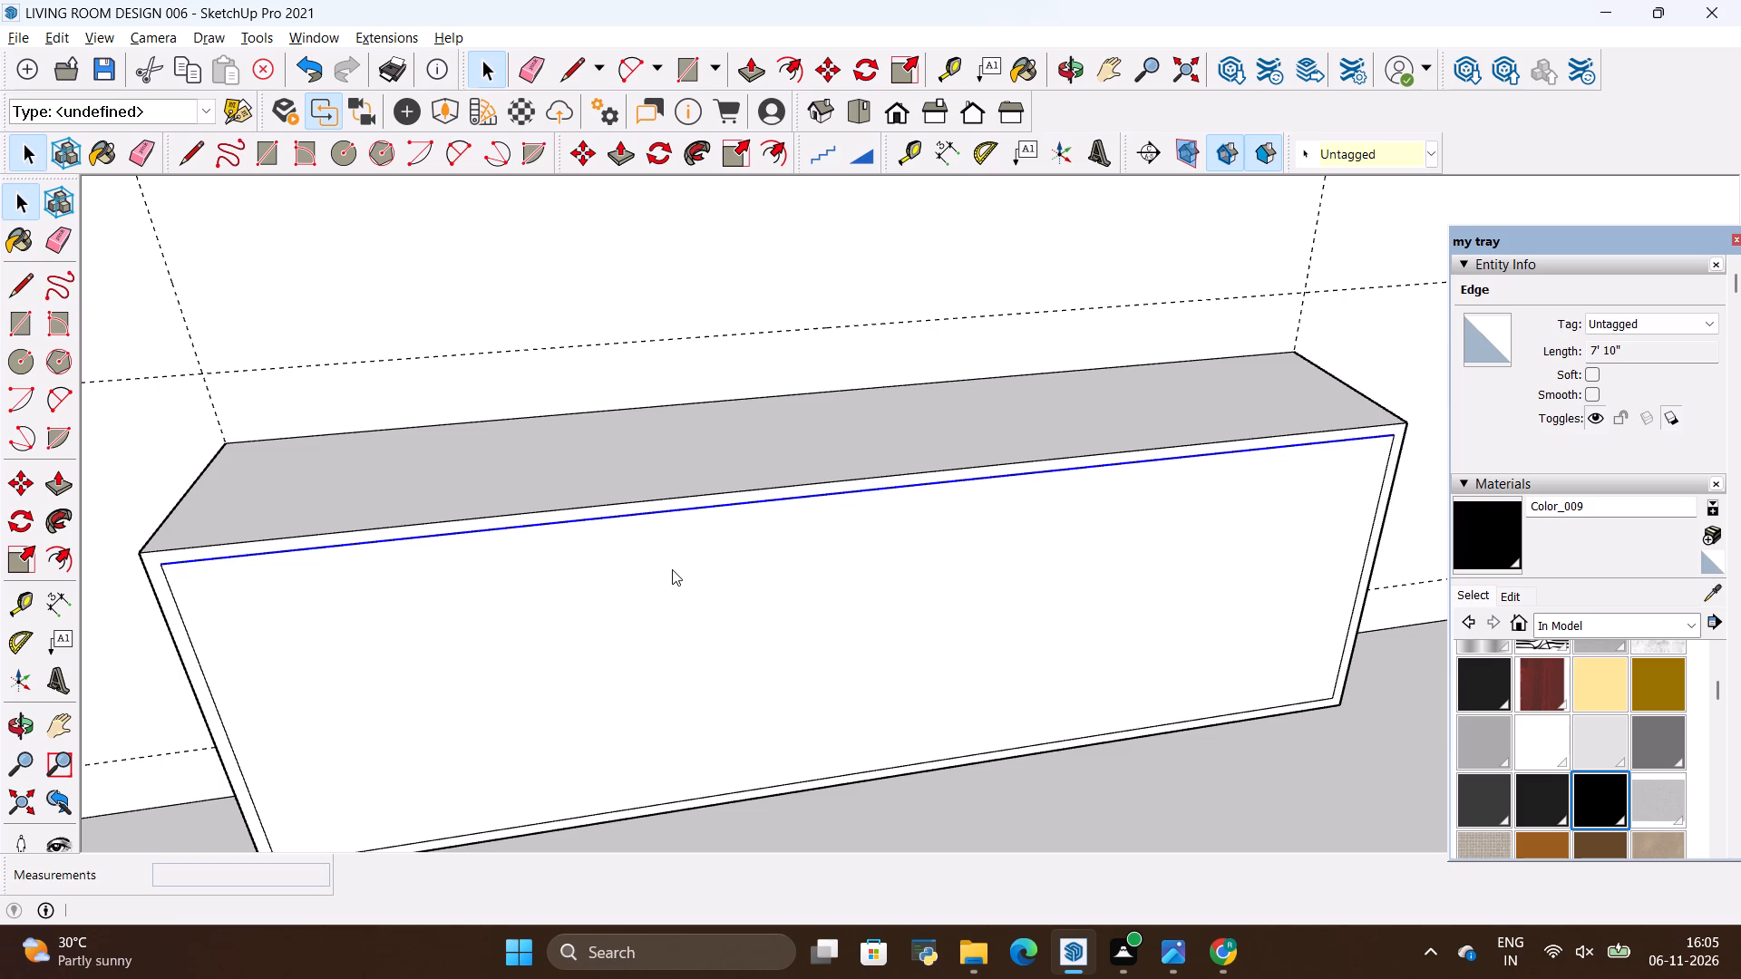
Draw two vertical lines from the division points to the lower inner edge, splitting the front face into three panels.
key("l")
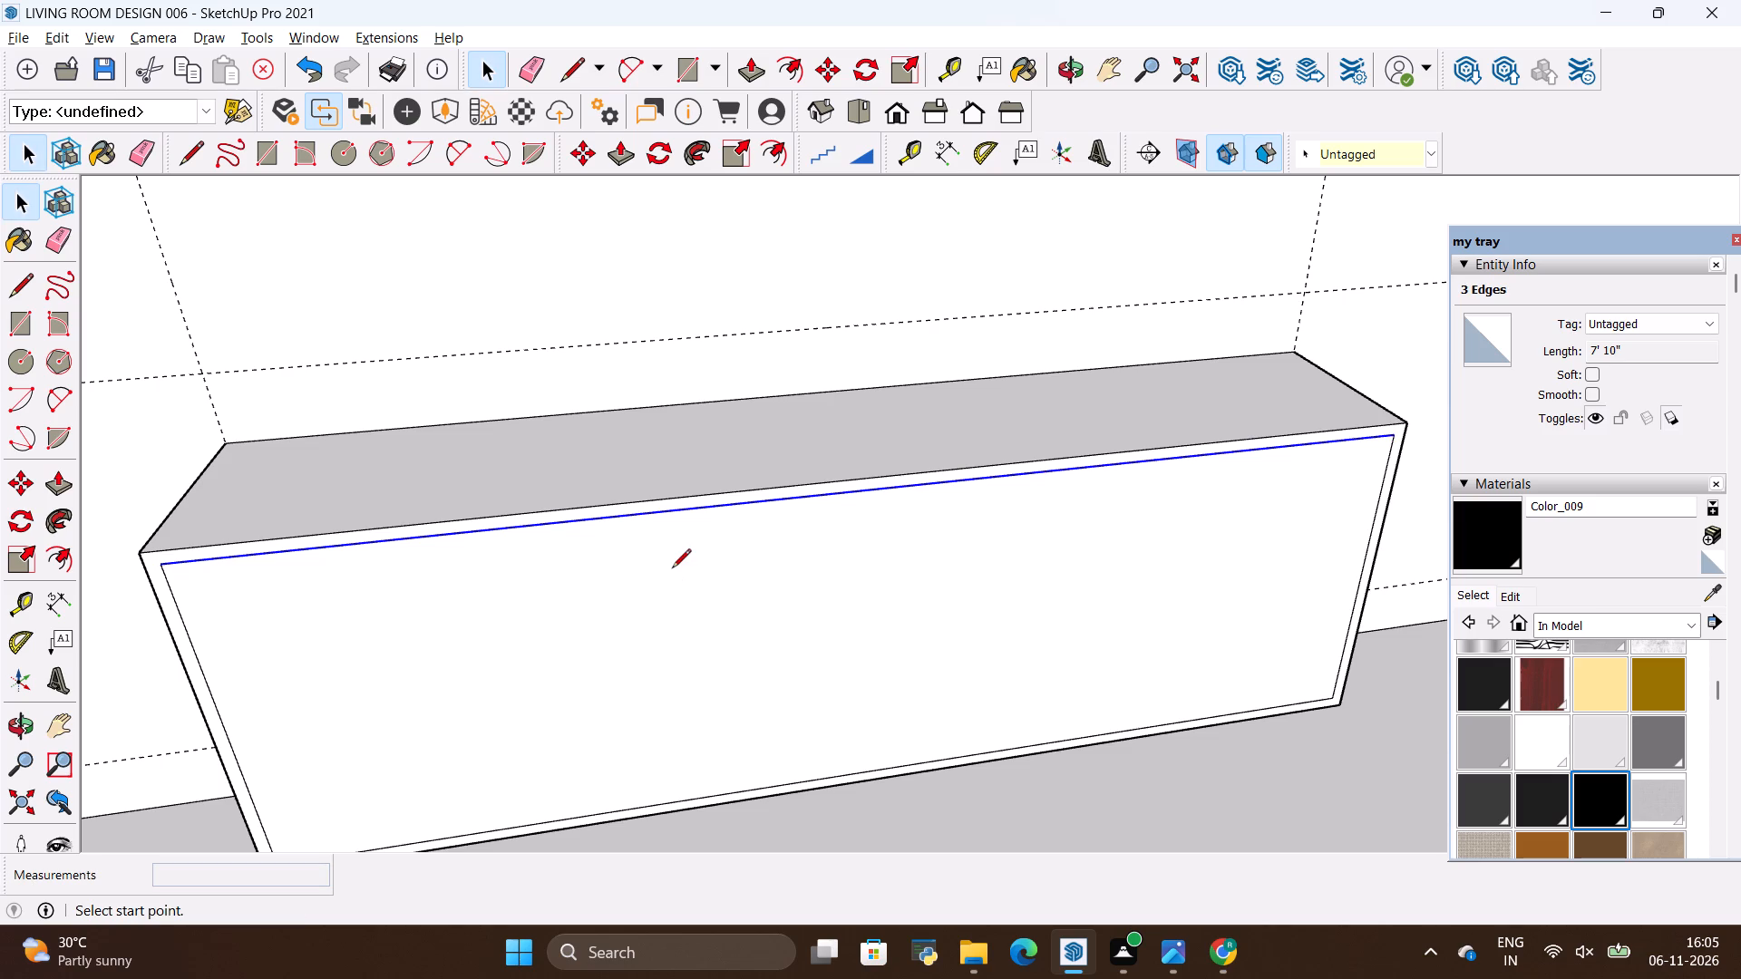
left_click(636, 518)
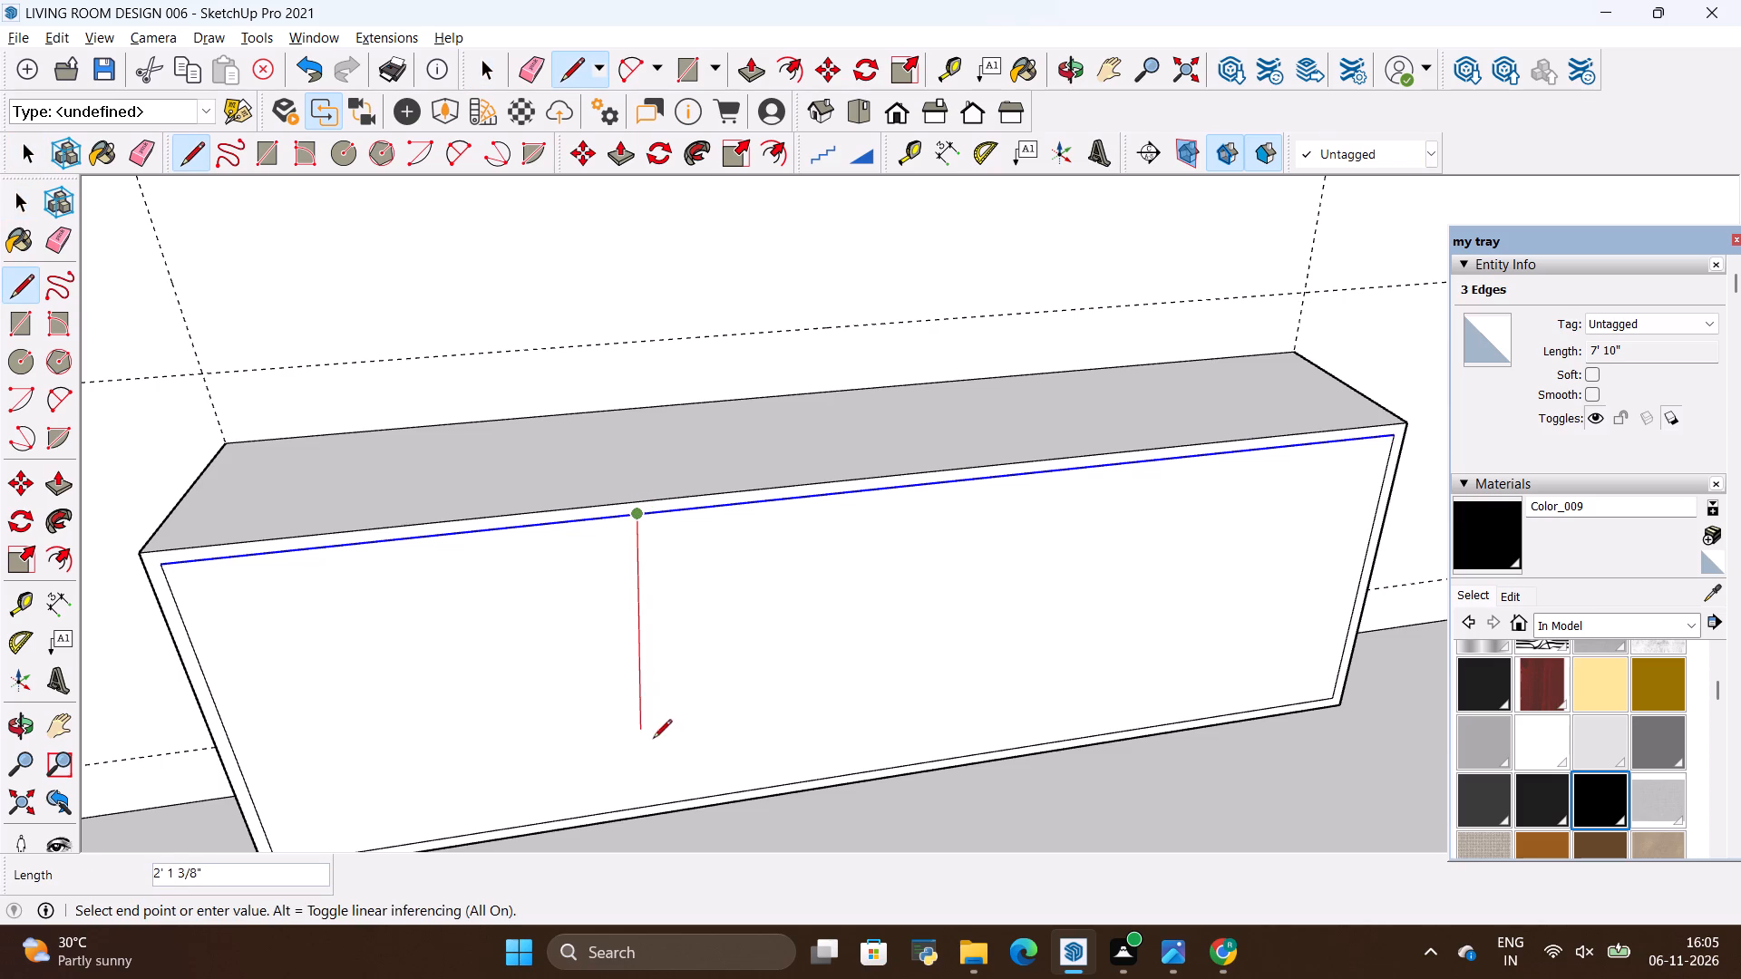
left_click(682, 800)
scroll(330, 766, "down", 4)
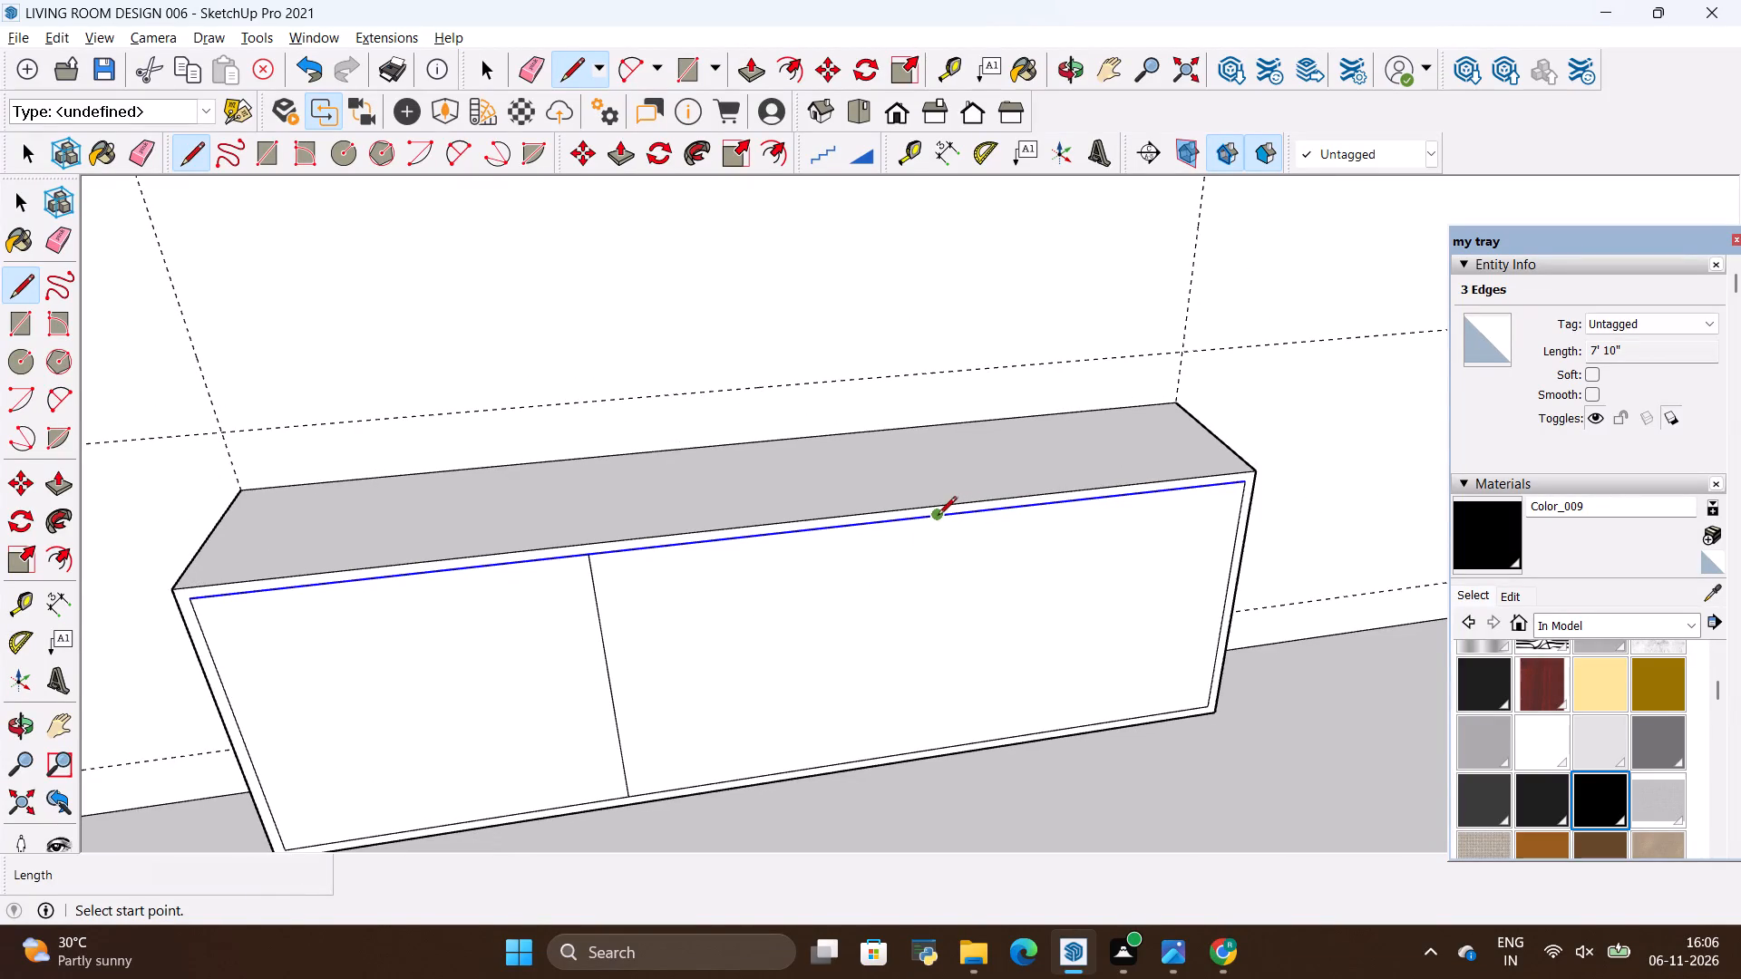
left_click(938, 517)
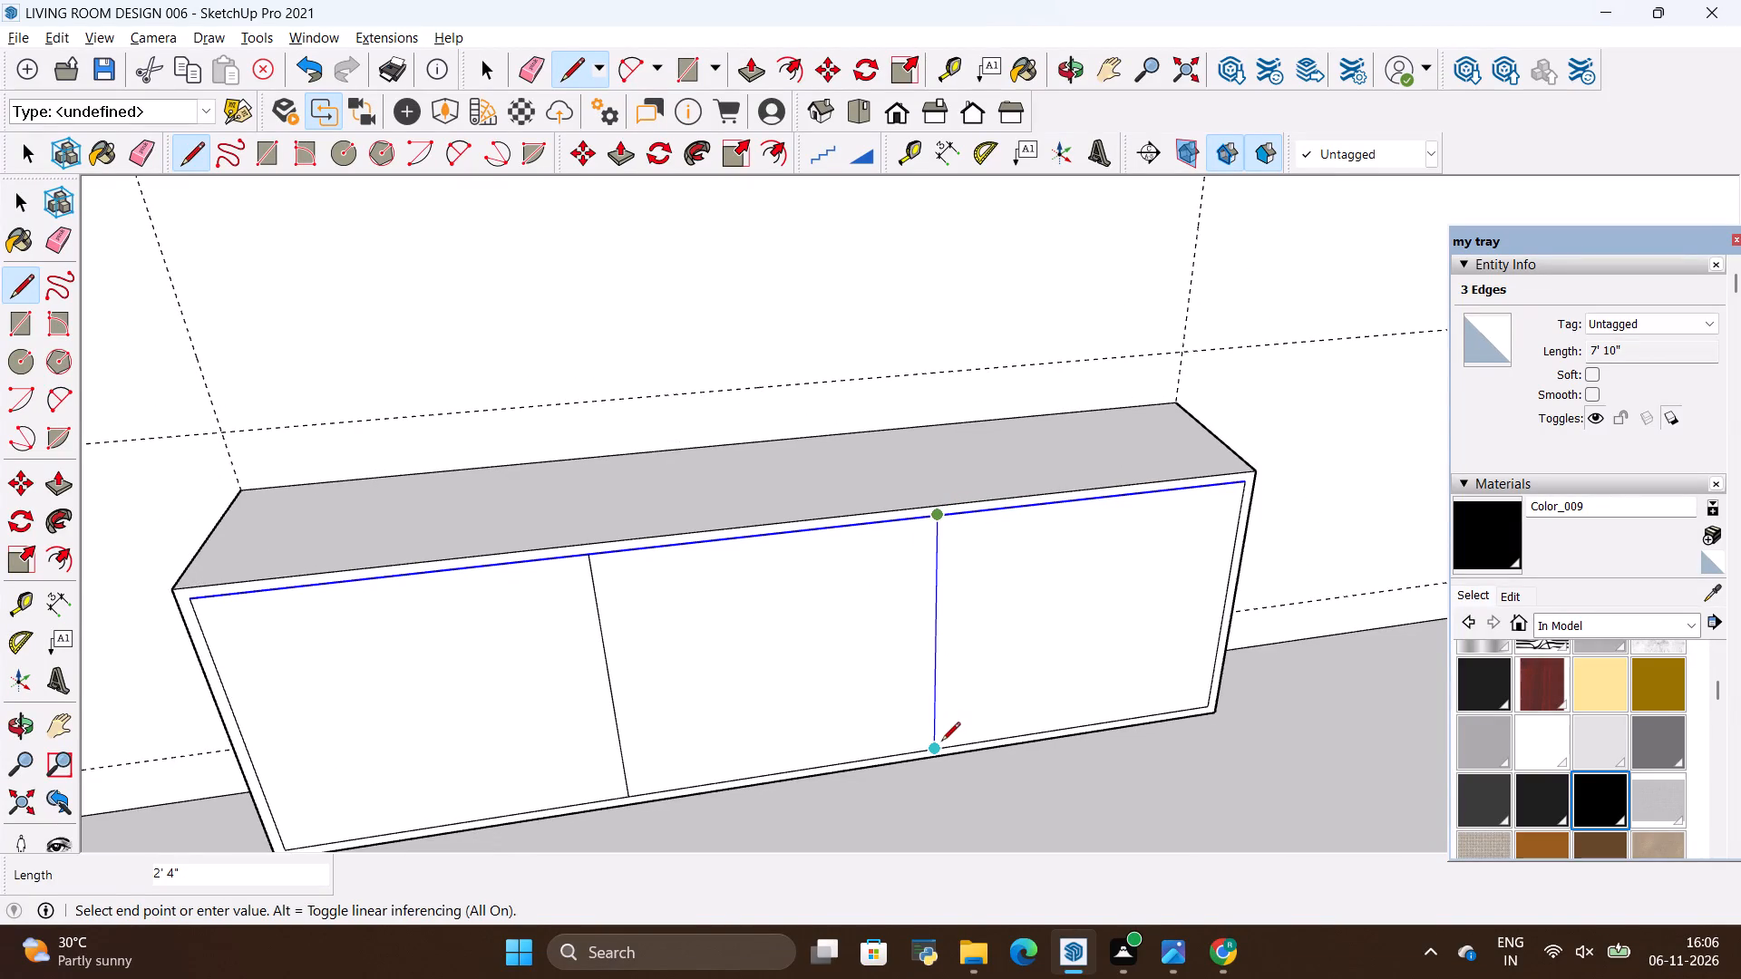
left_click(941, 742)
key("space")
Check the reference photo and draw a horizontal line across the TV unit's middle front panel, splitting it into equal upper and lower halves.
left_click(724, 733)
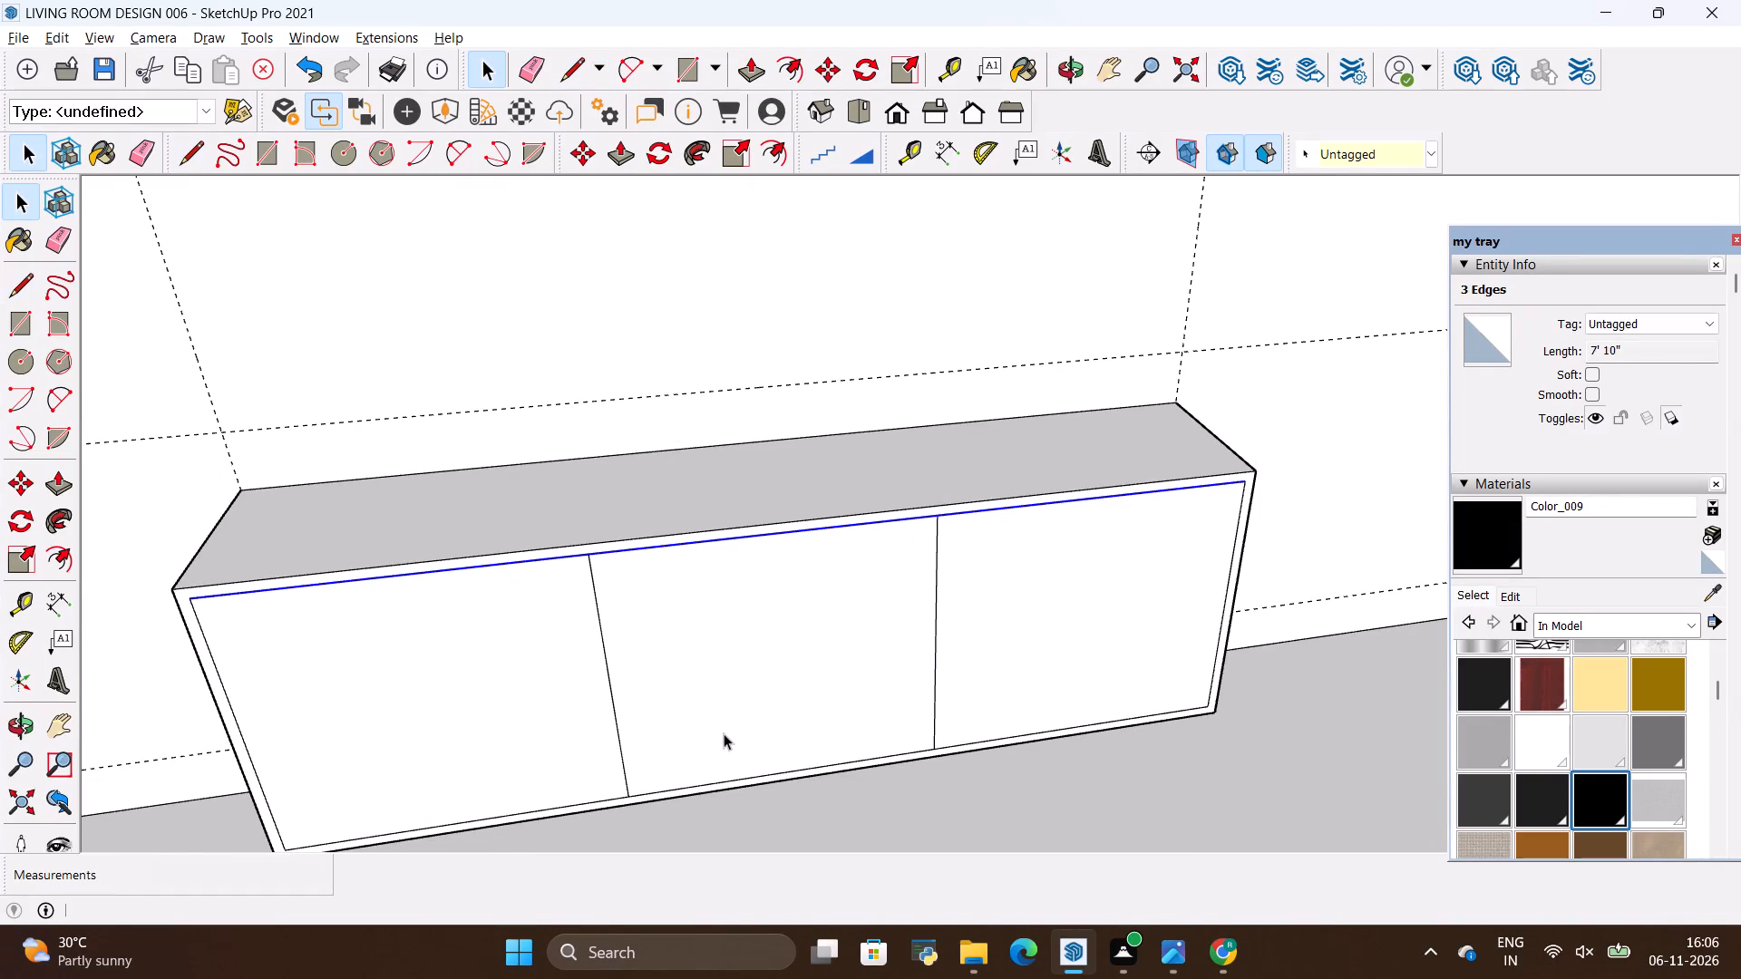
key("alt+Tab")
key("alt+Tab")
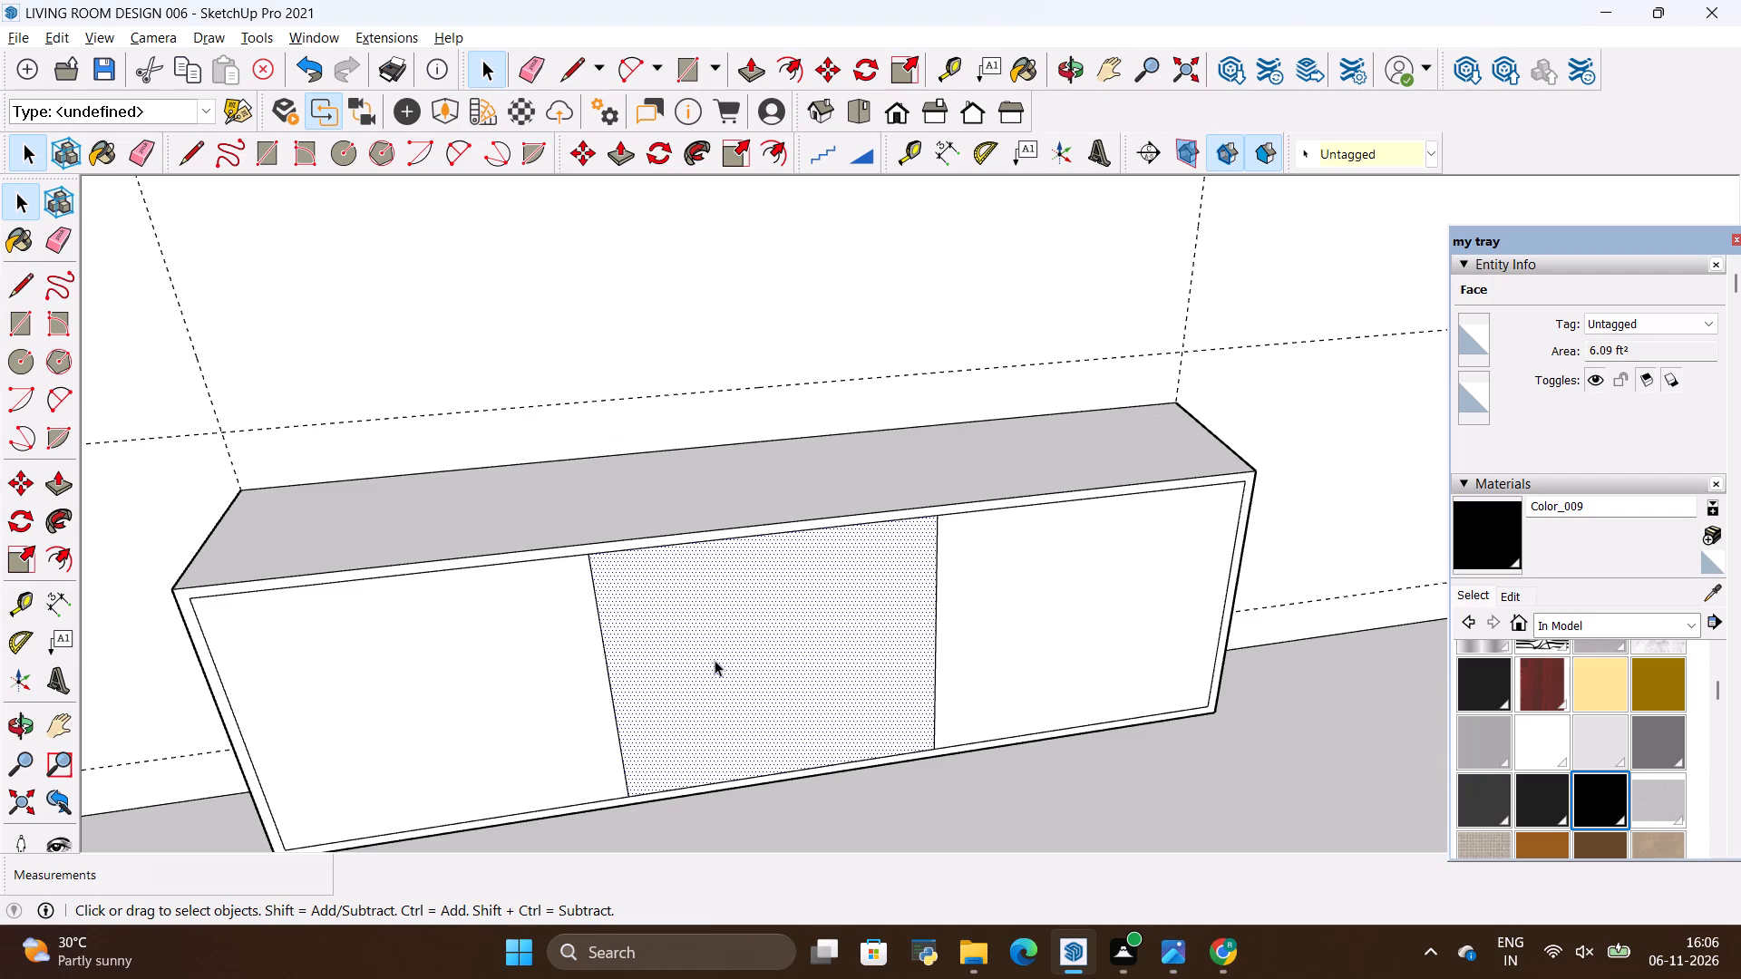
key("alt+Tab")
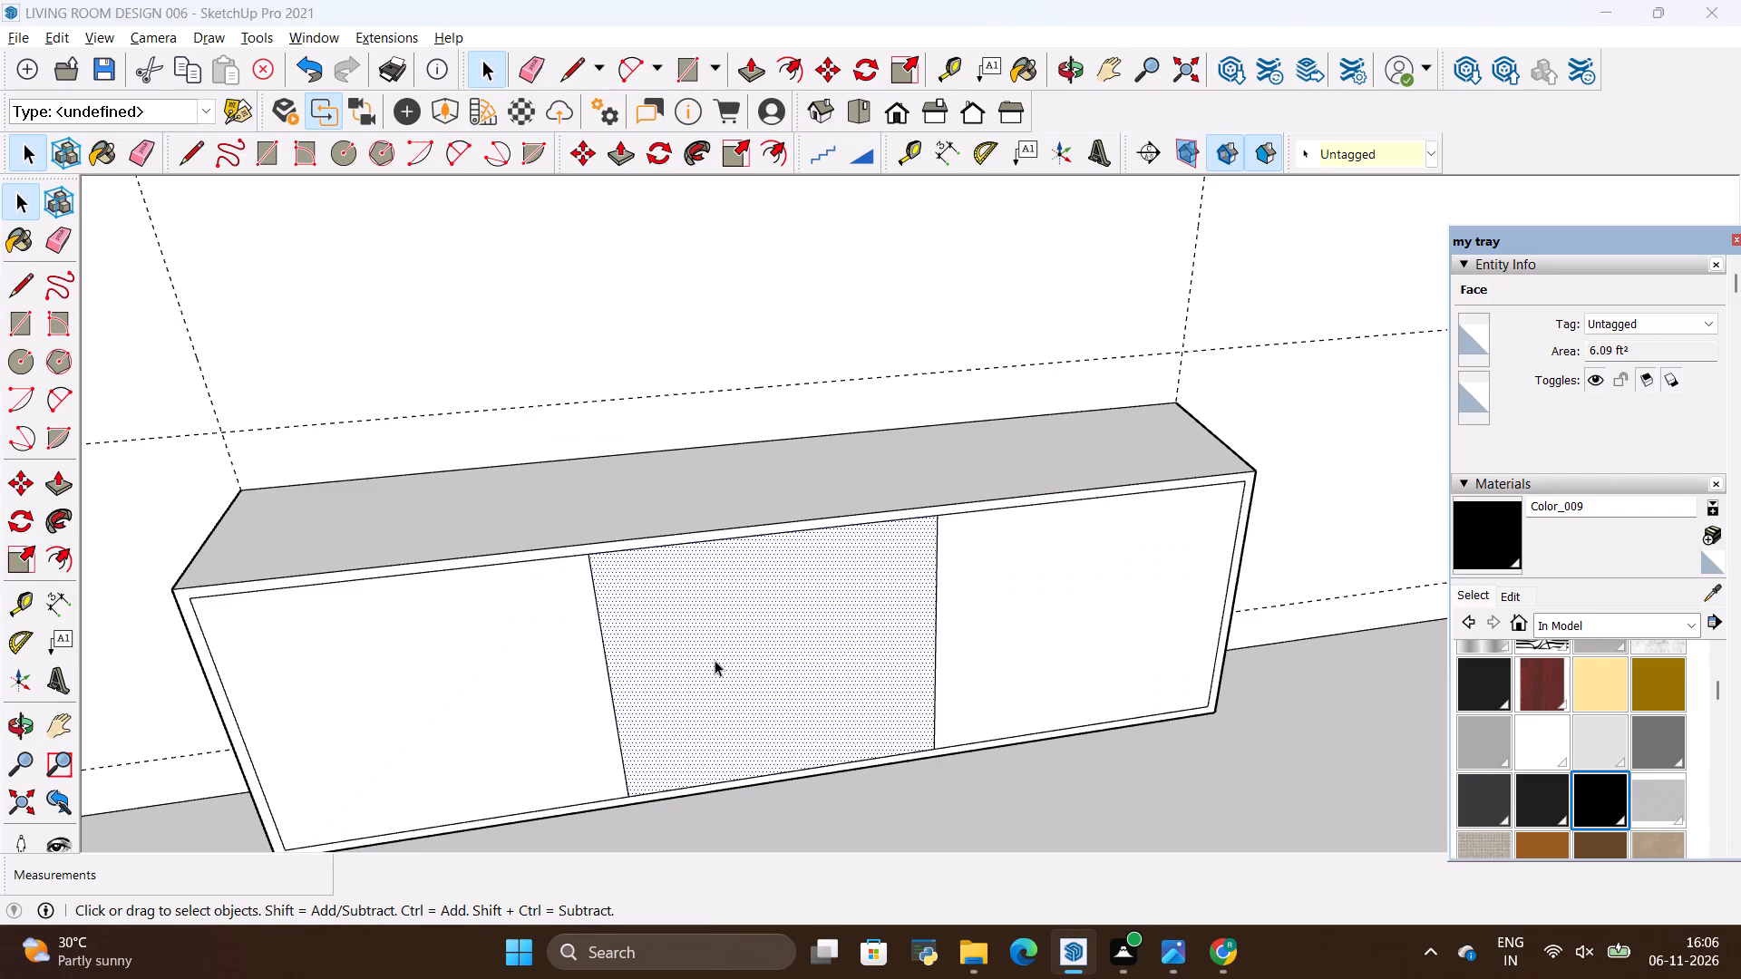
key("alt+Tab")
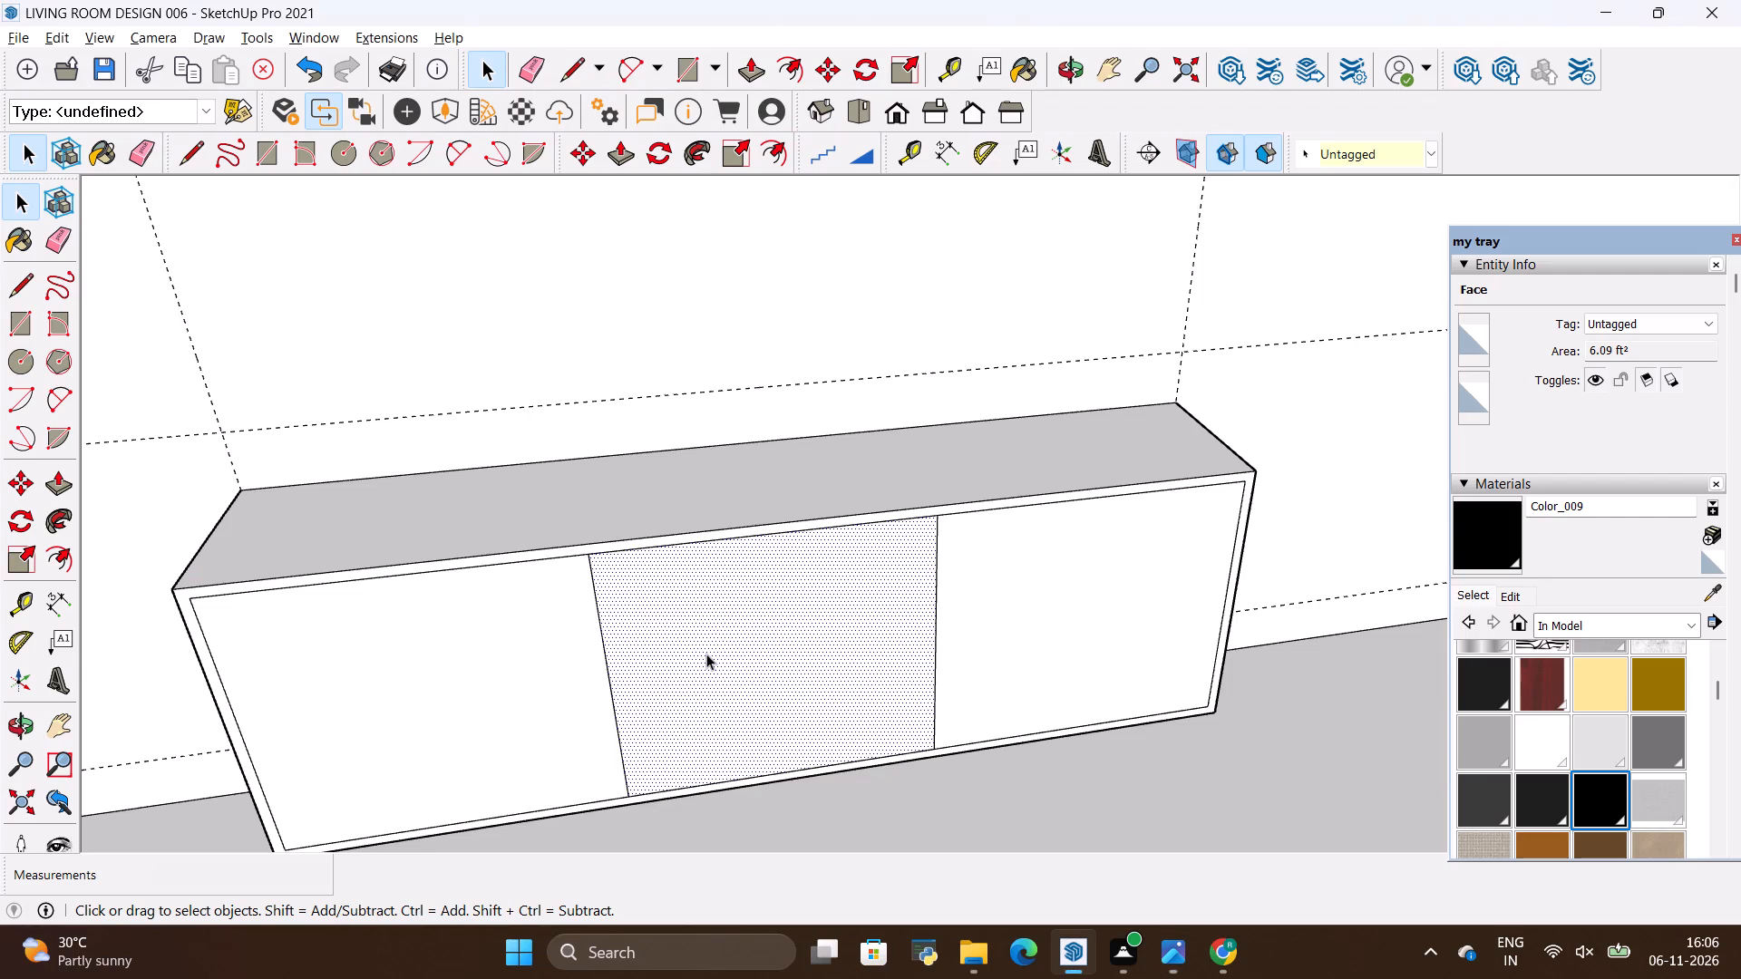
key("alt+Tab")
key("alt+Tab")
key("alt+Tab")
key("alt+Tab")
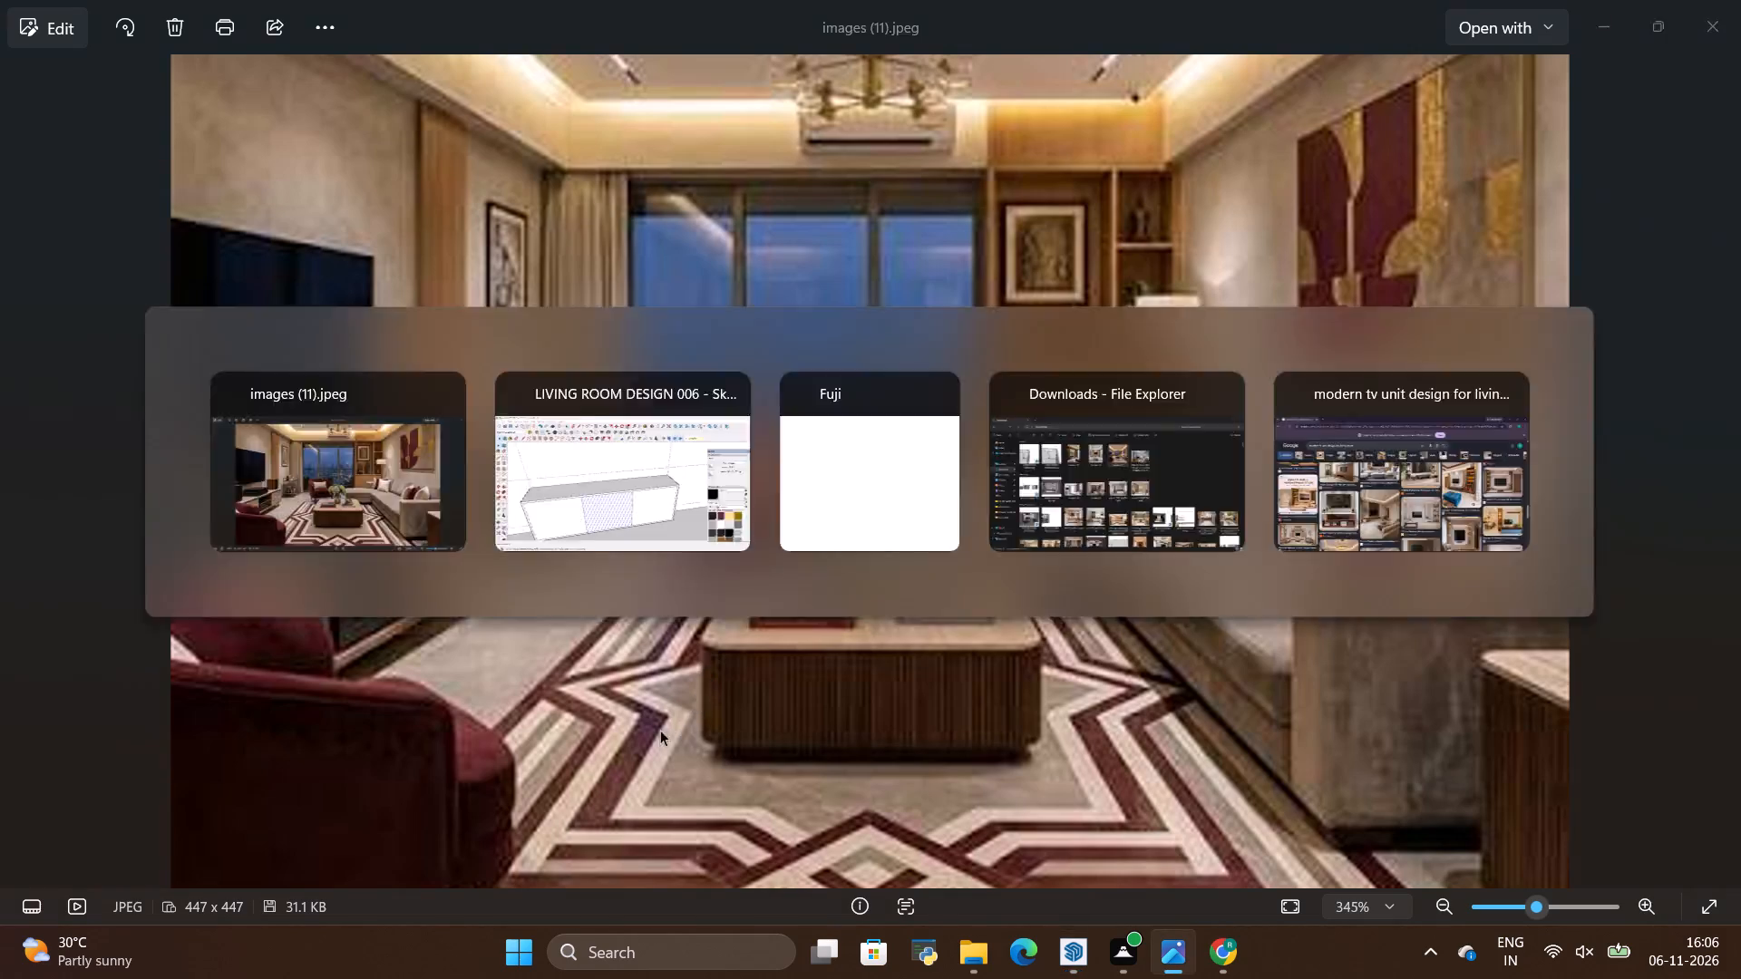
key("l")
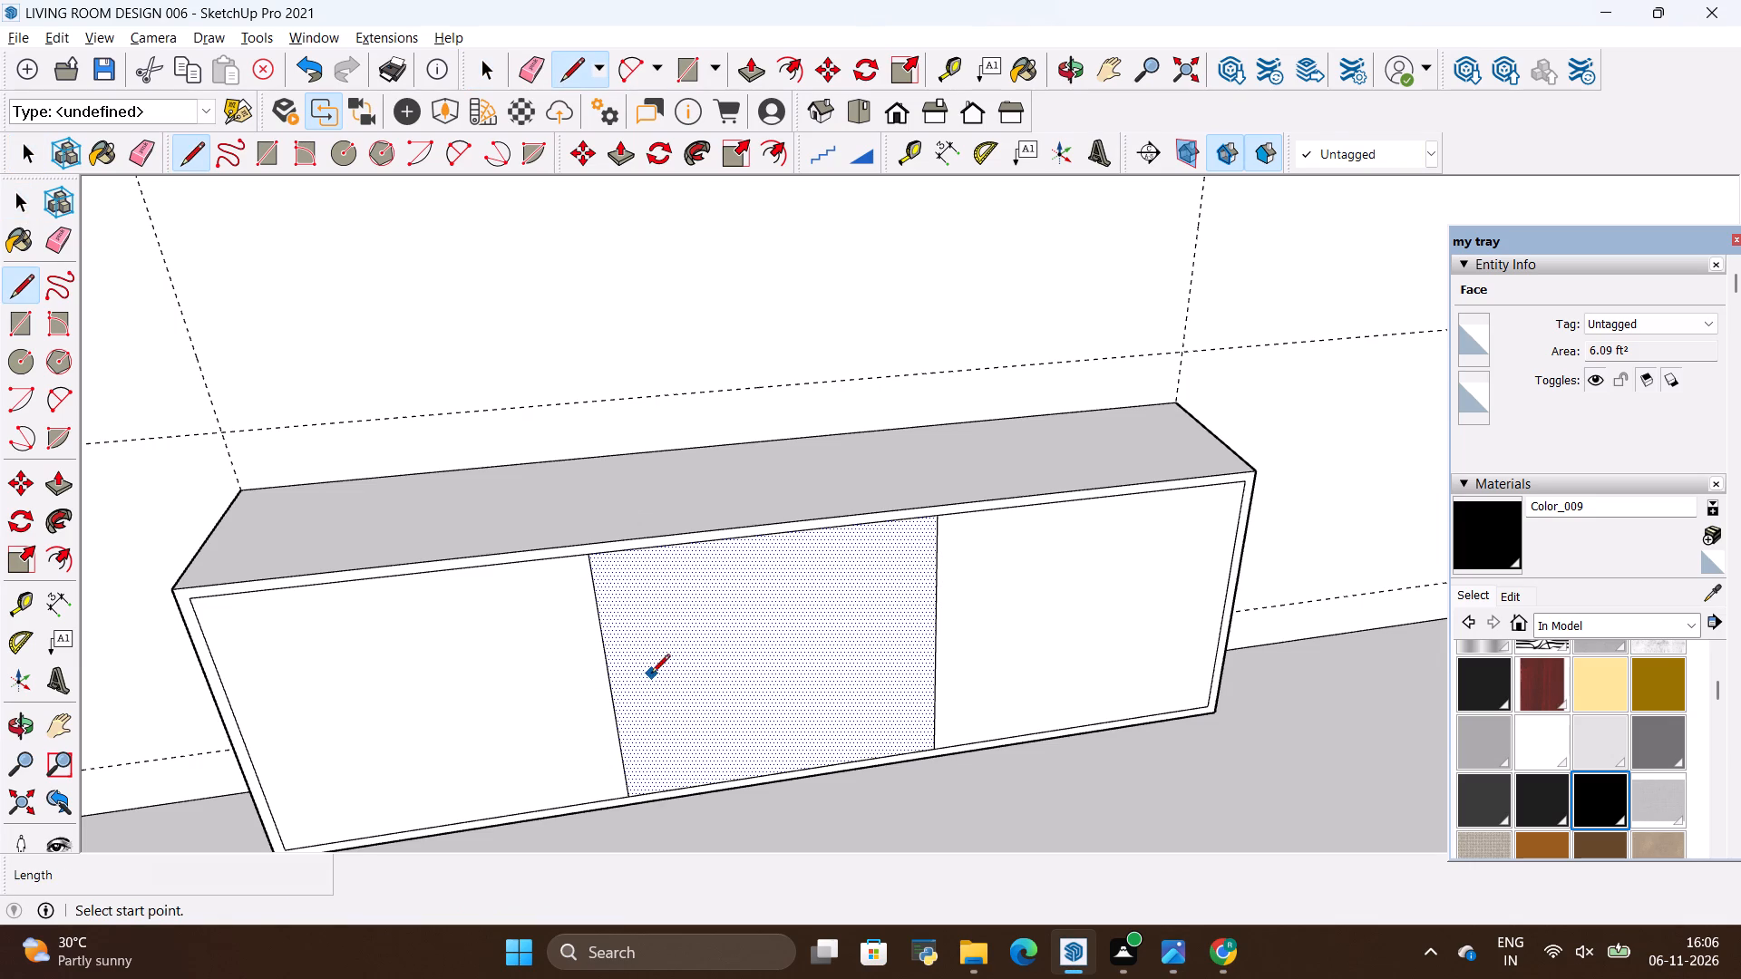
left_click(614, 679)
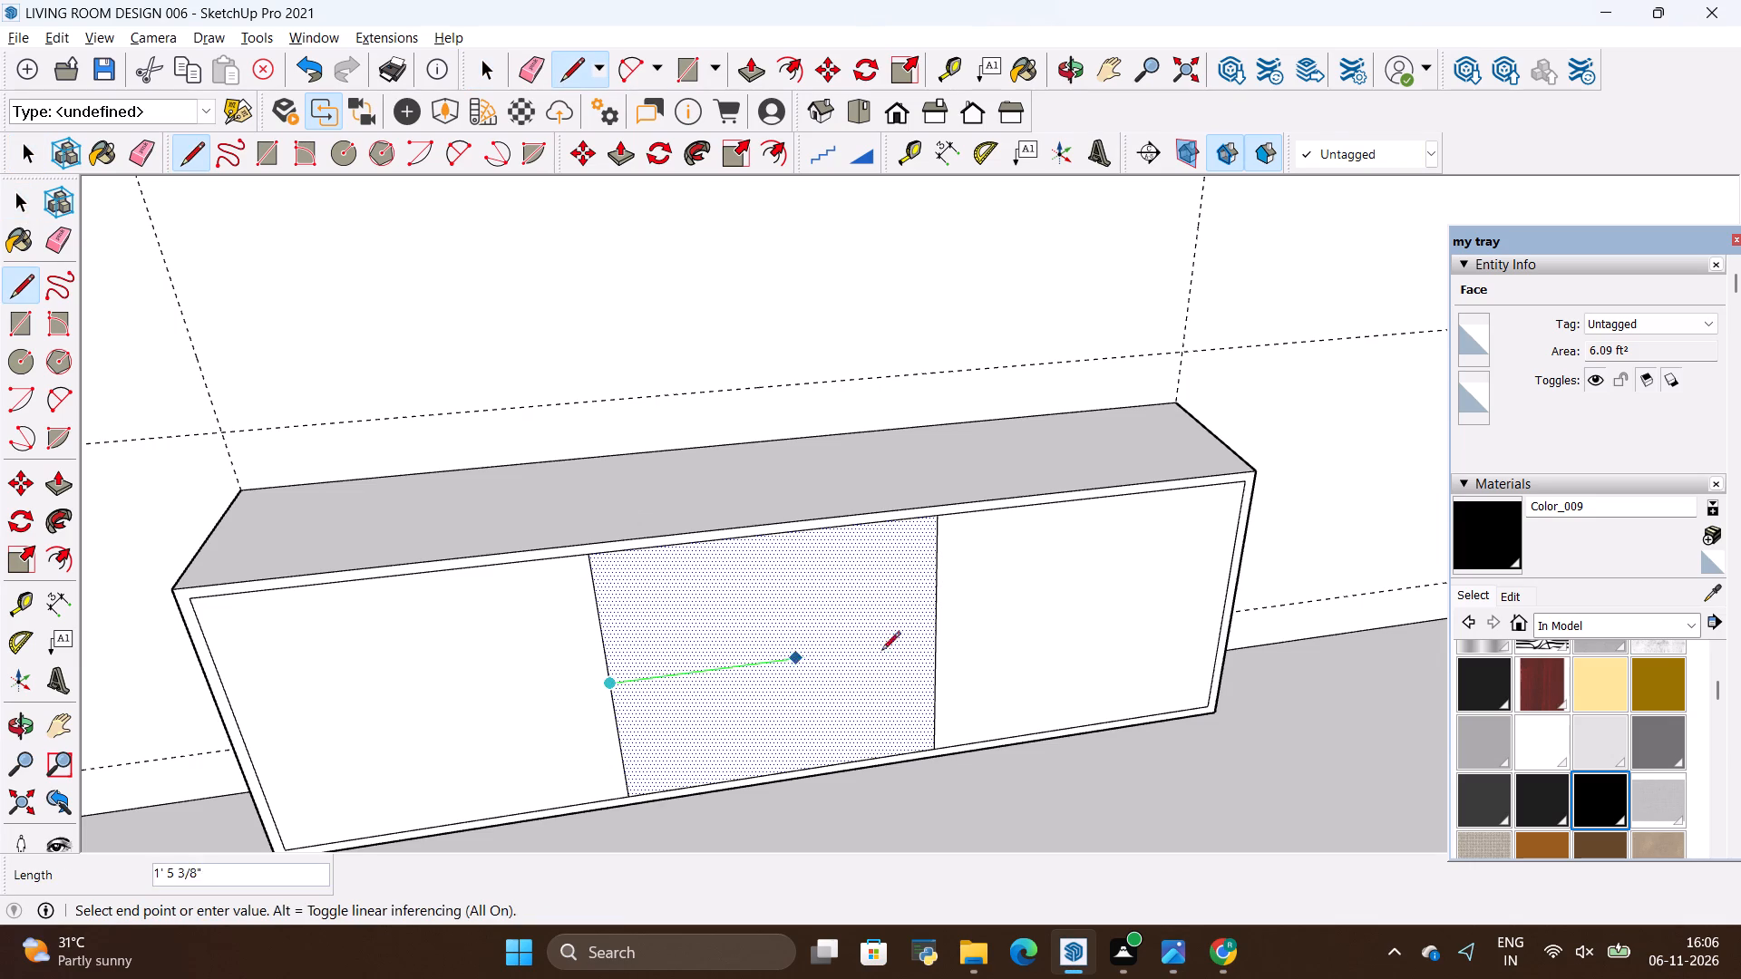
left_click(939, 641)
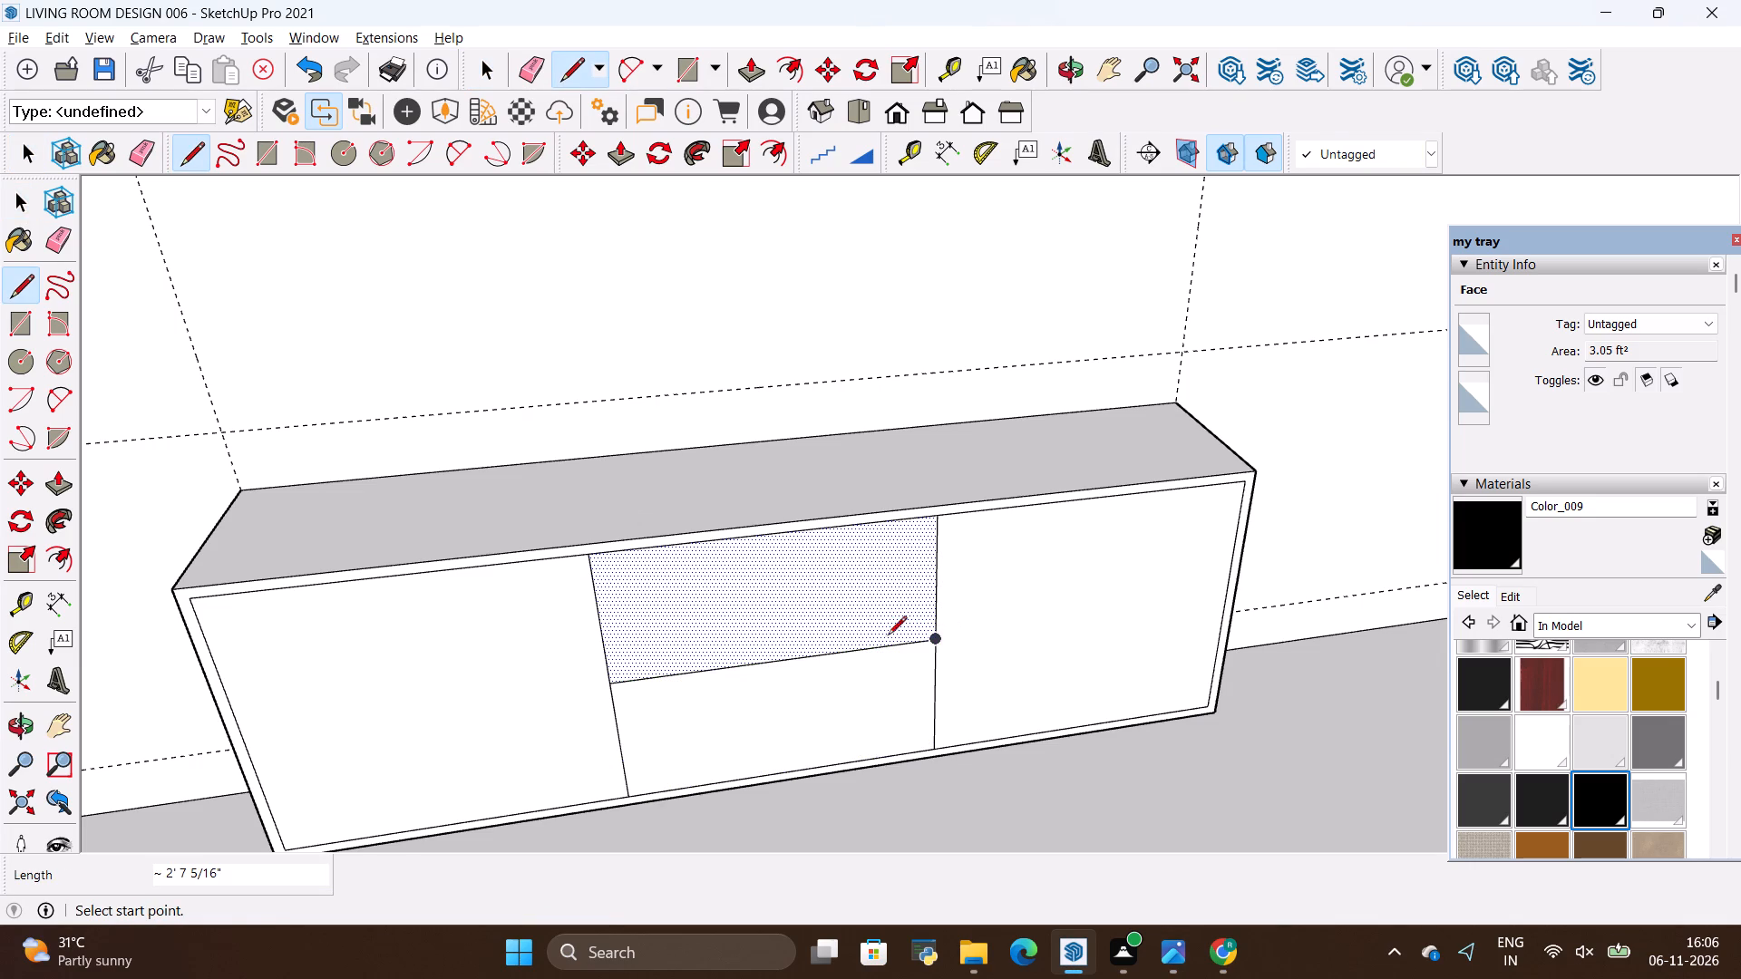
Compare the two halves of the TV unit's middle panel with the open shelves in the reference photo.
key("space")
left_click(831, 595)
left_click(834, 729)
key("x")
key("grave")
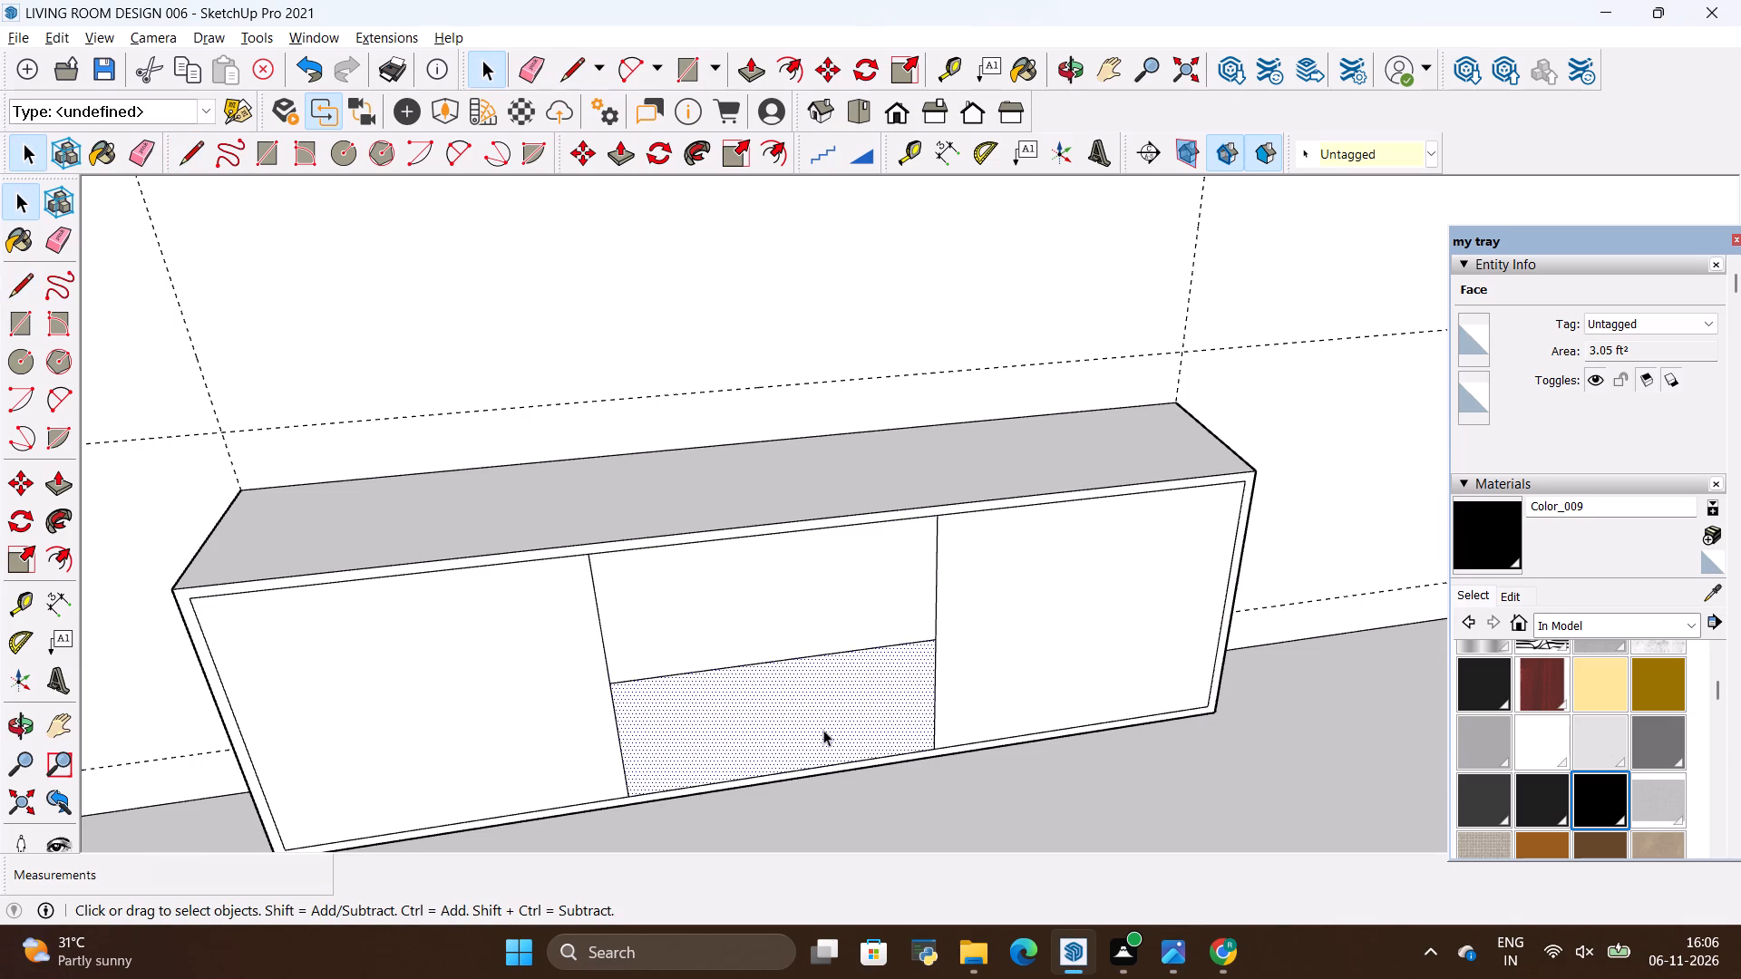
key("alt+Tab")
key("alt+Tab")
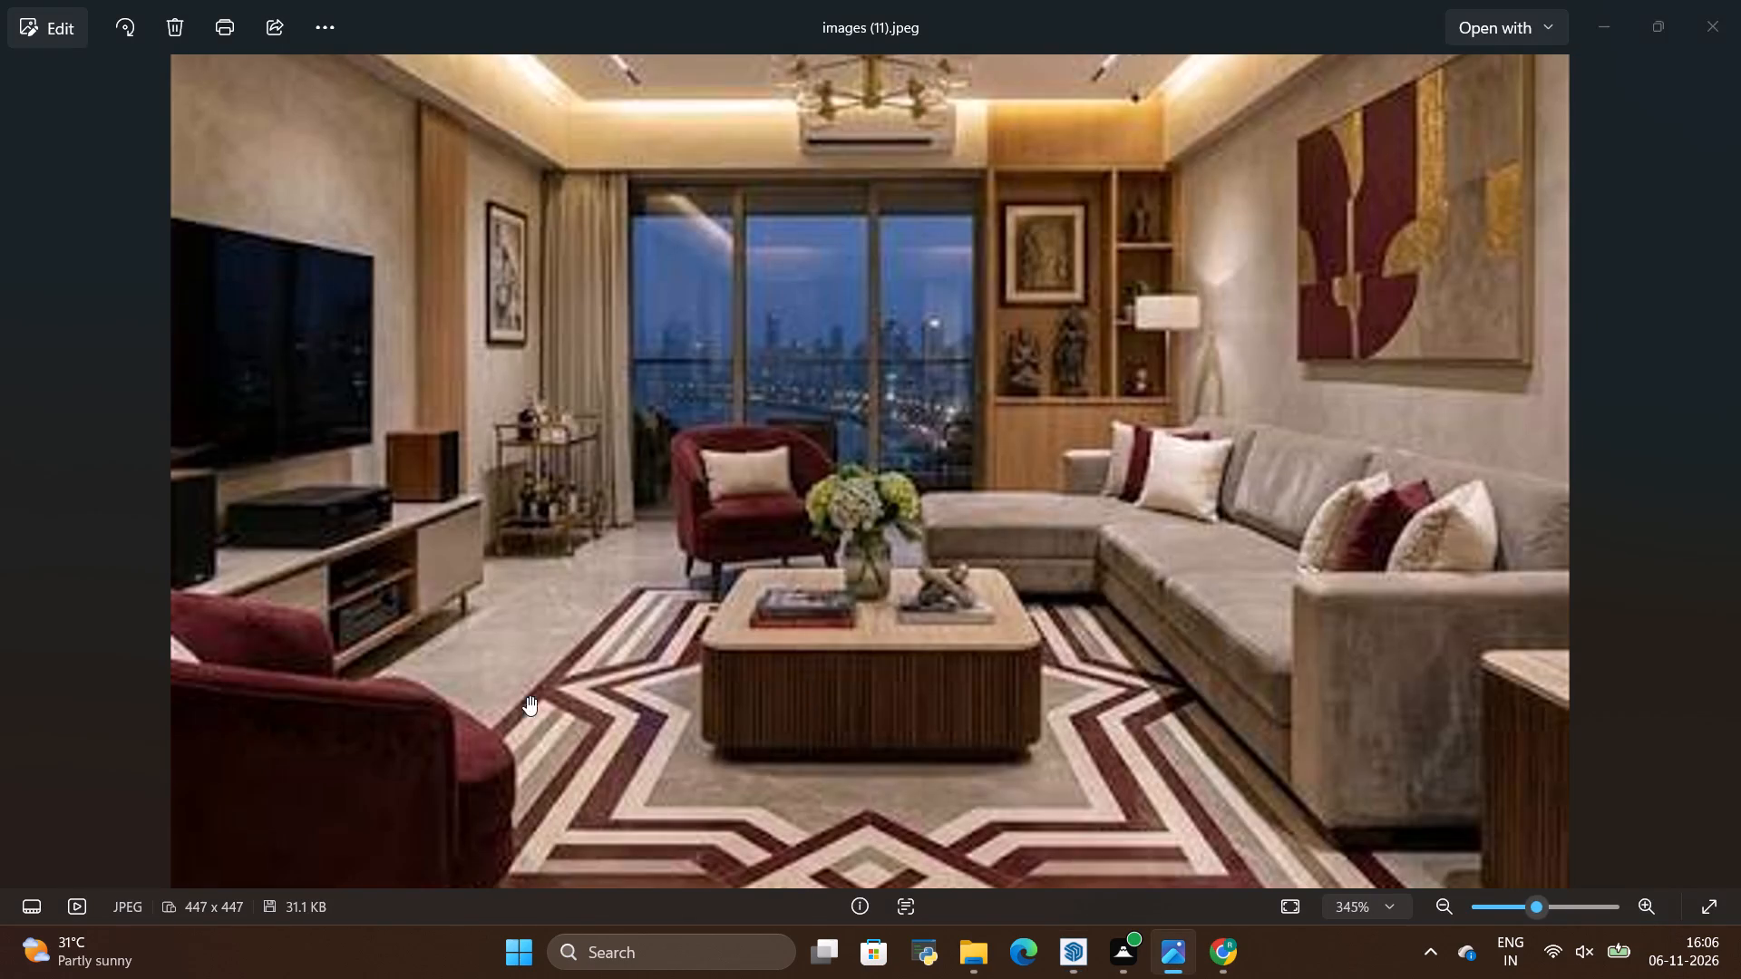
key("alt+Tab")
key("alt+Tab")
key("alt+Tab")
key("alt+Tab")
Offset the outline of the middle panel's upper half 1" inward.
key("space")
left_click(753, 587)
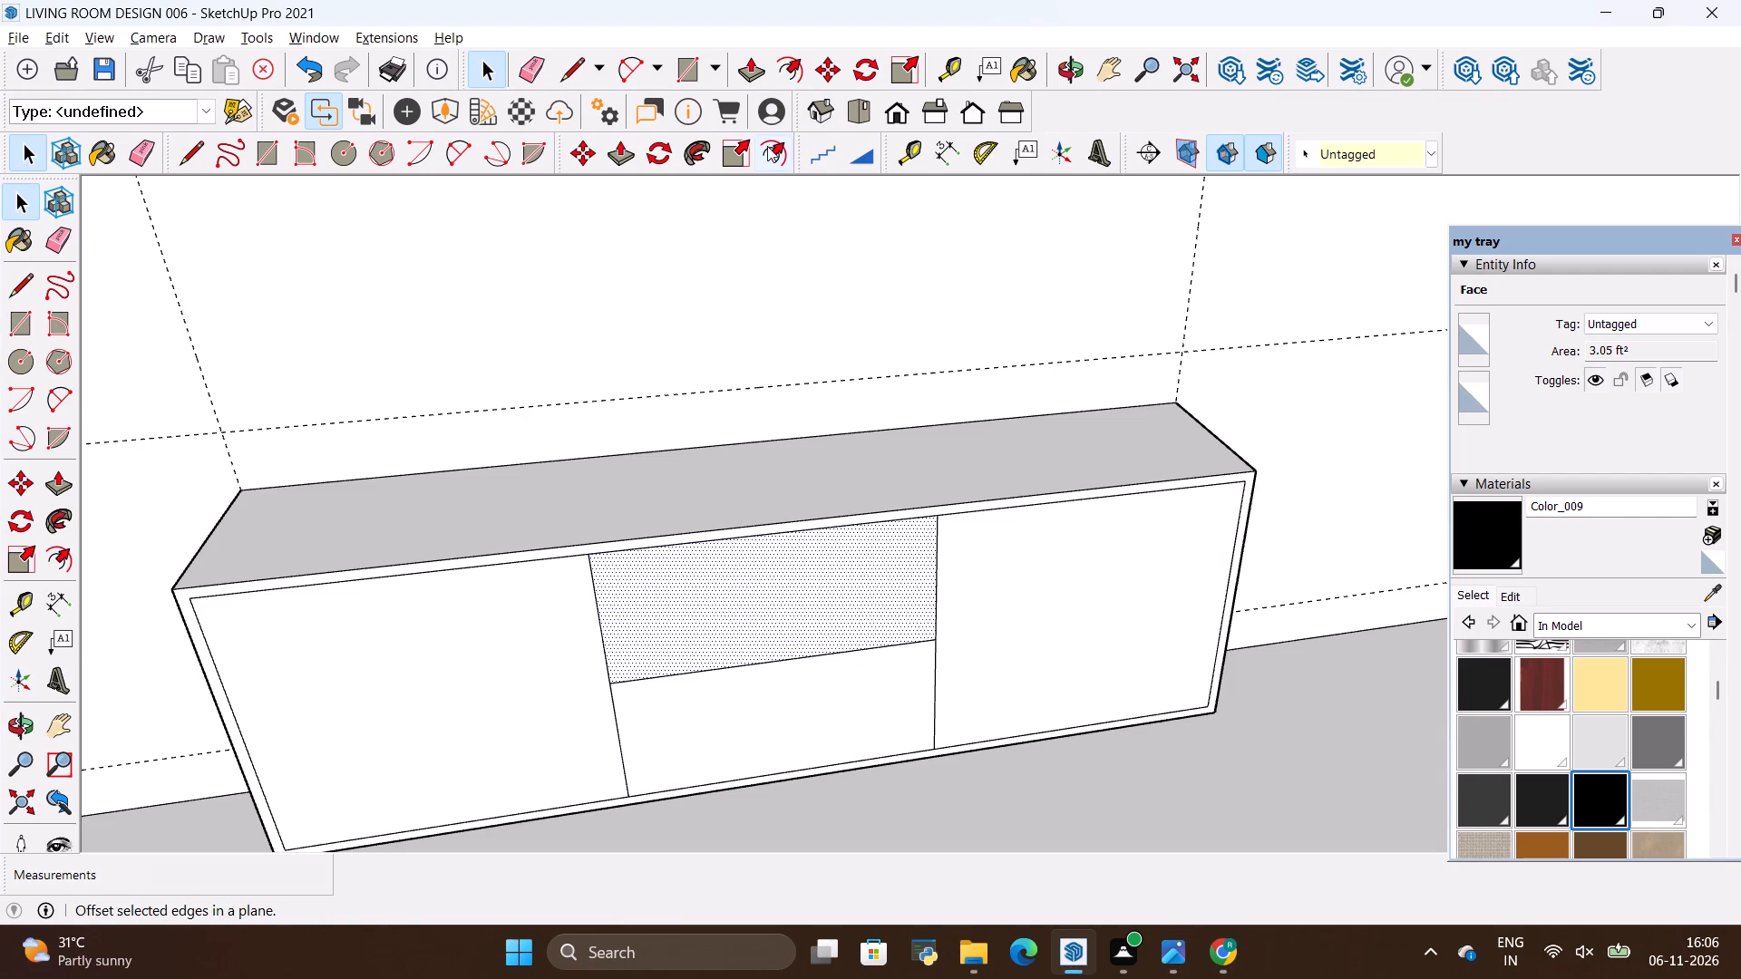
left_click(767, 146)
left_click(874, 618)
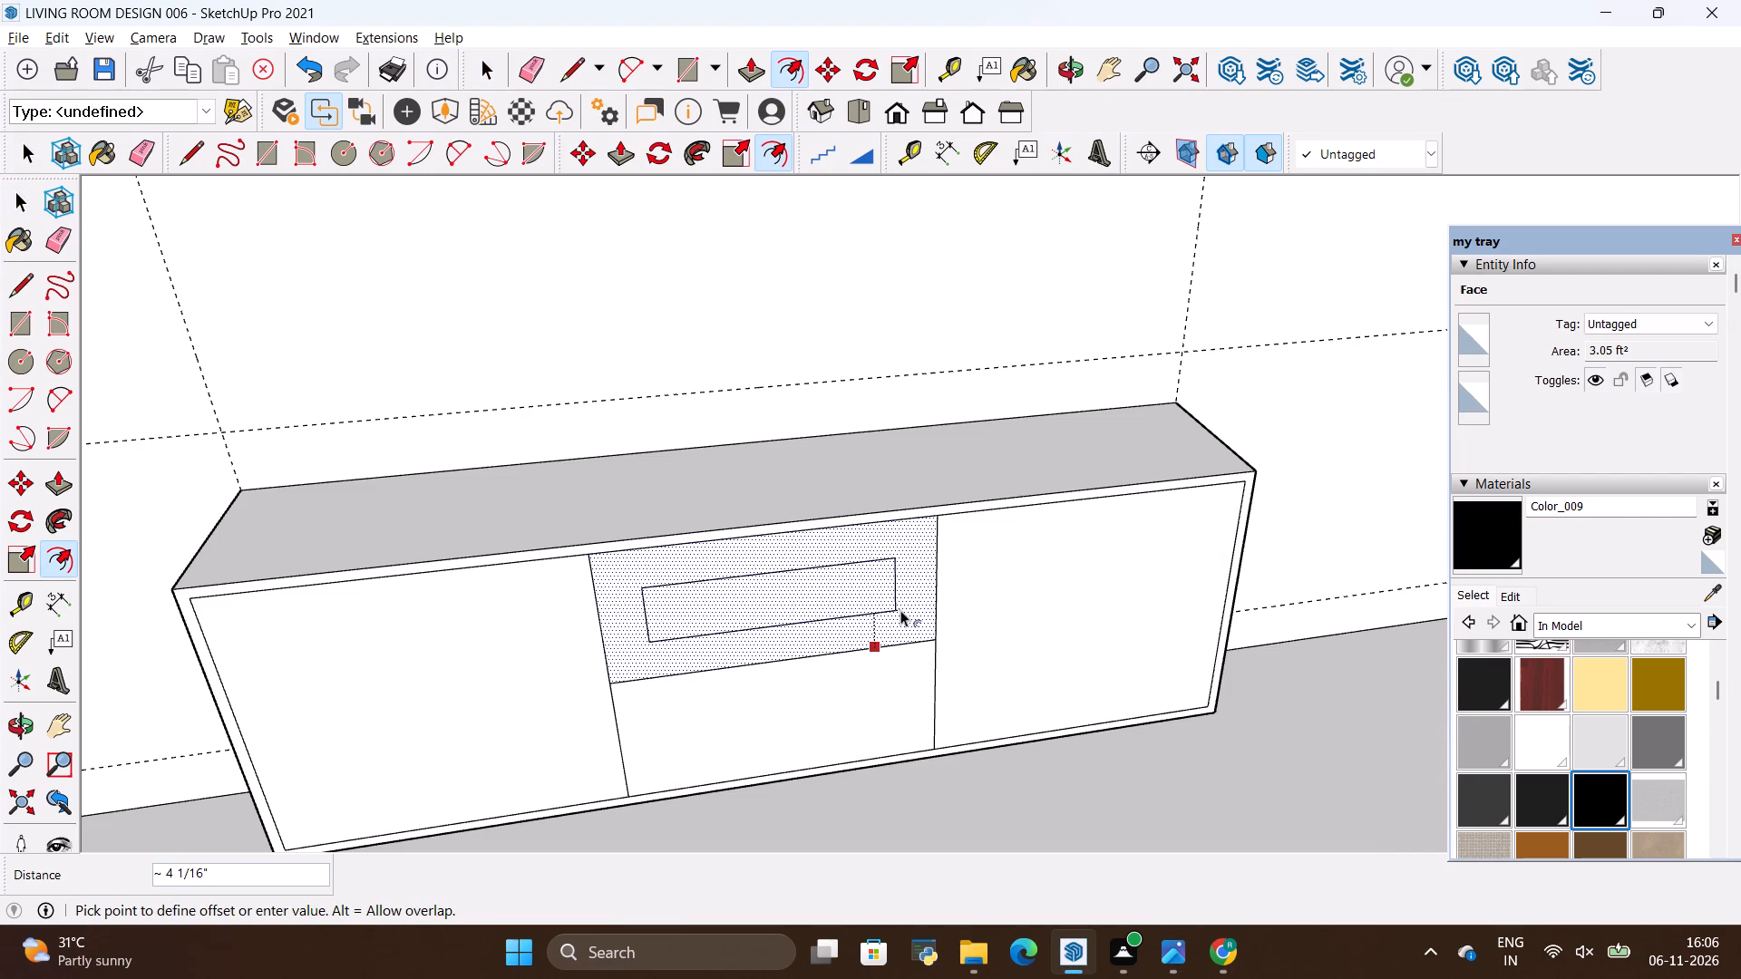
key("BackSpace")
type("1\"")
key("Return")
key("Escape")
Offset the outline of the middle panel's lower half 1" inward.
left_click(921, 676)
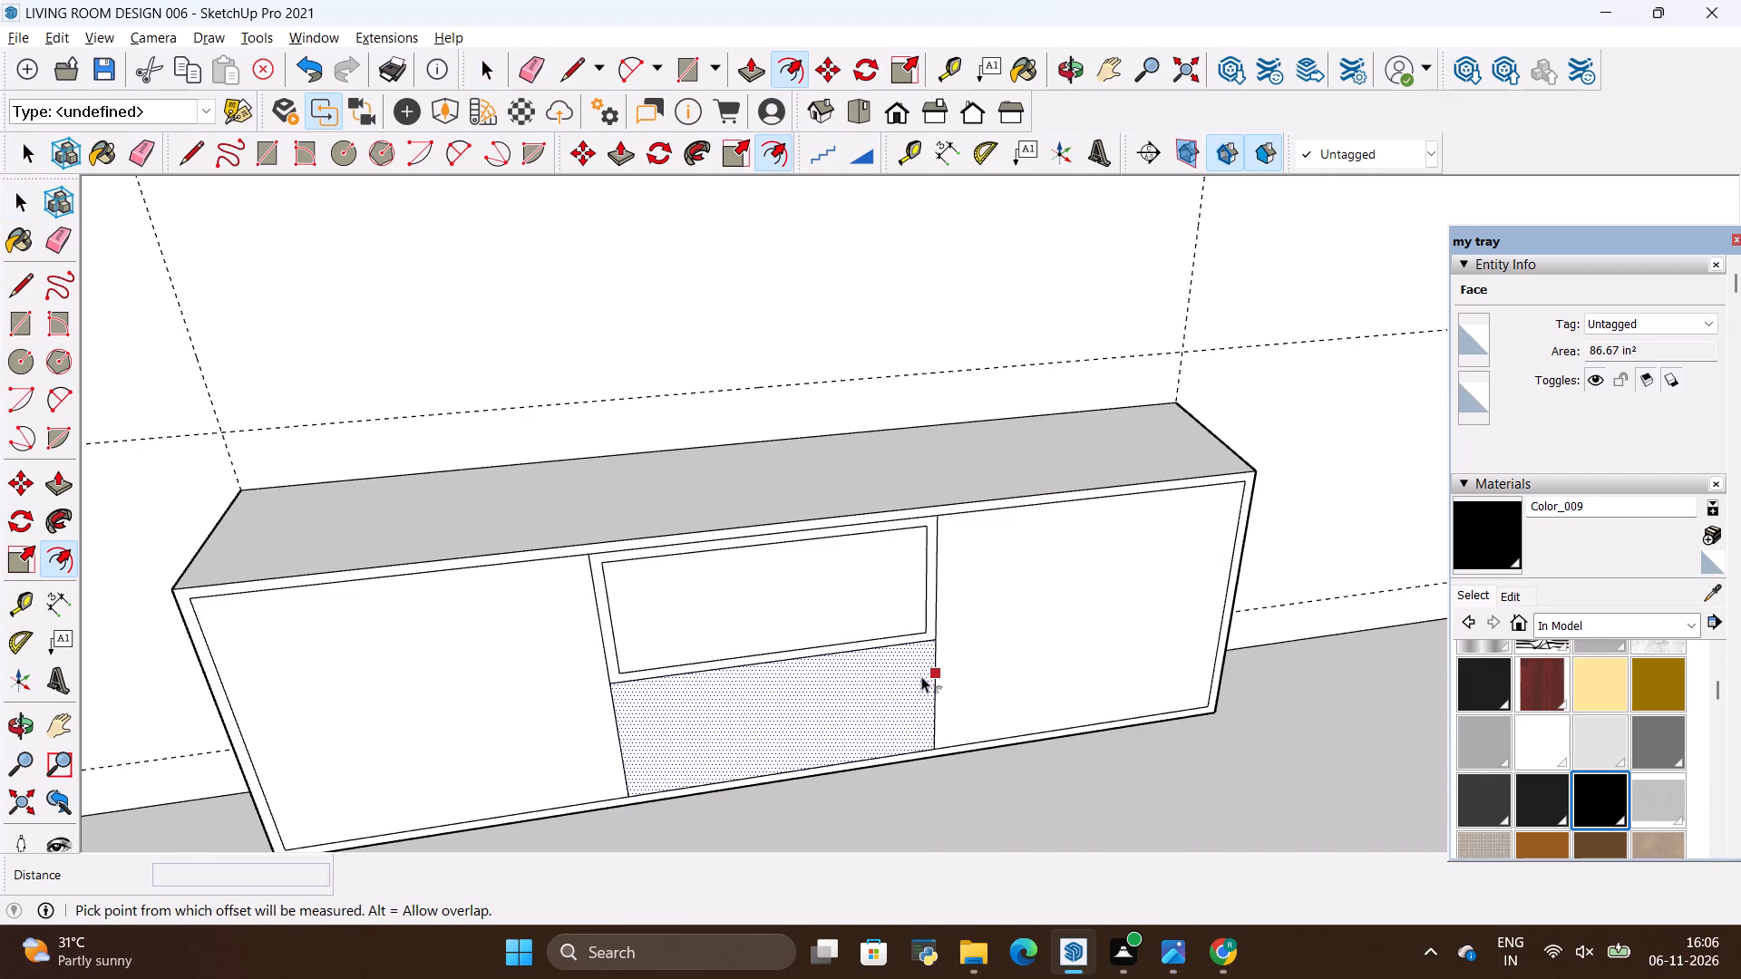
key("BackSpace")
type("1\"")
key("Return")
key("space")
Copy the horizontal dividing edge between the middle panel's two halves a short distance upward, starting from its endpoint on the panel's side edge.
key("alt+Tab")
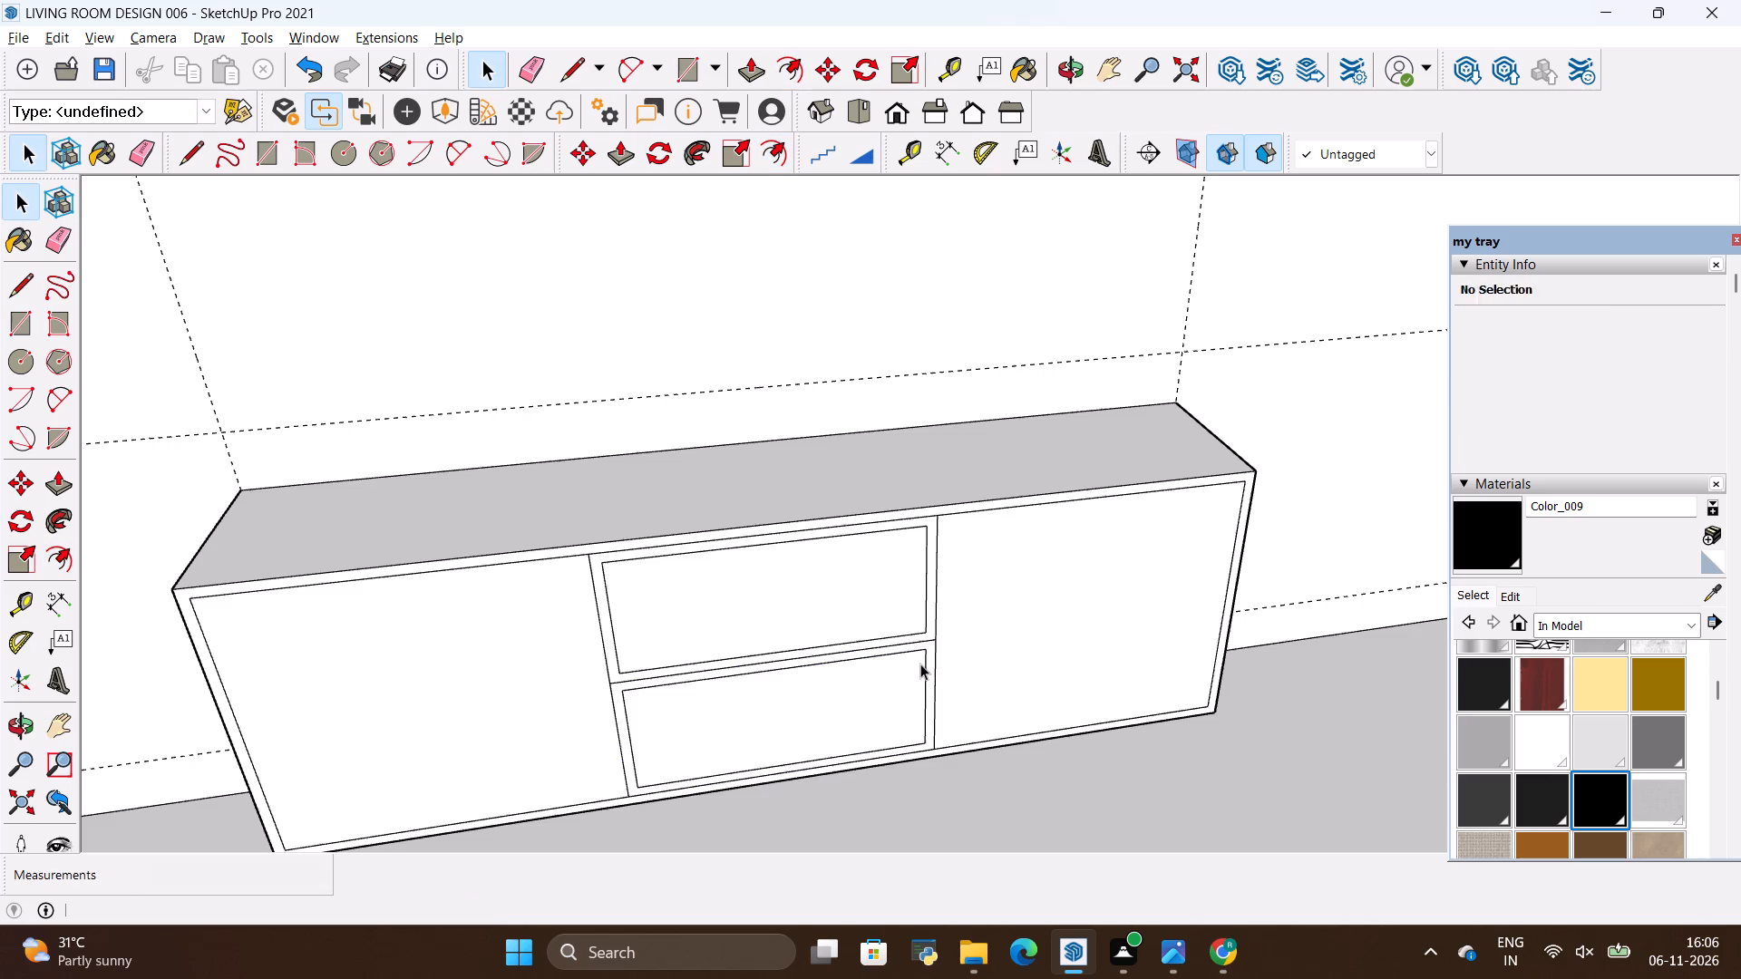
key("alt+Tab")
scroll(773, 645, "up", 6)
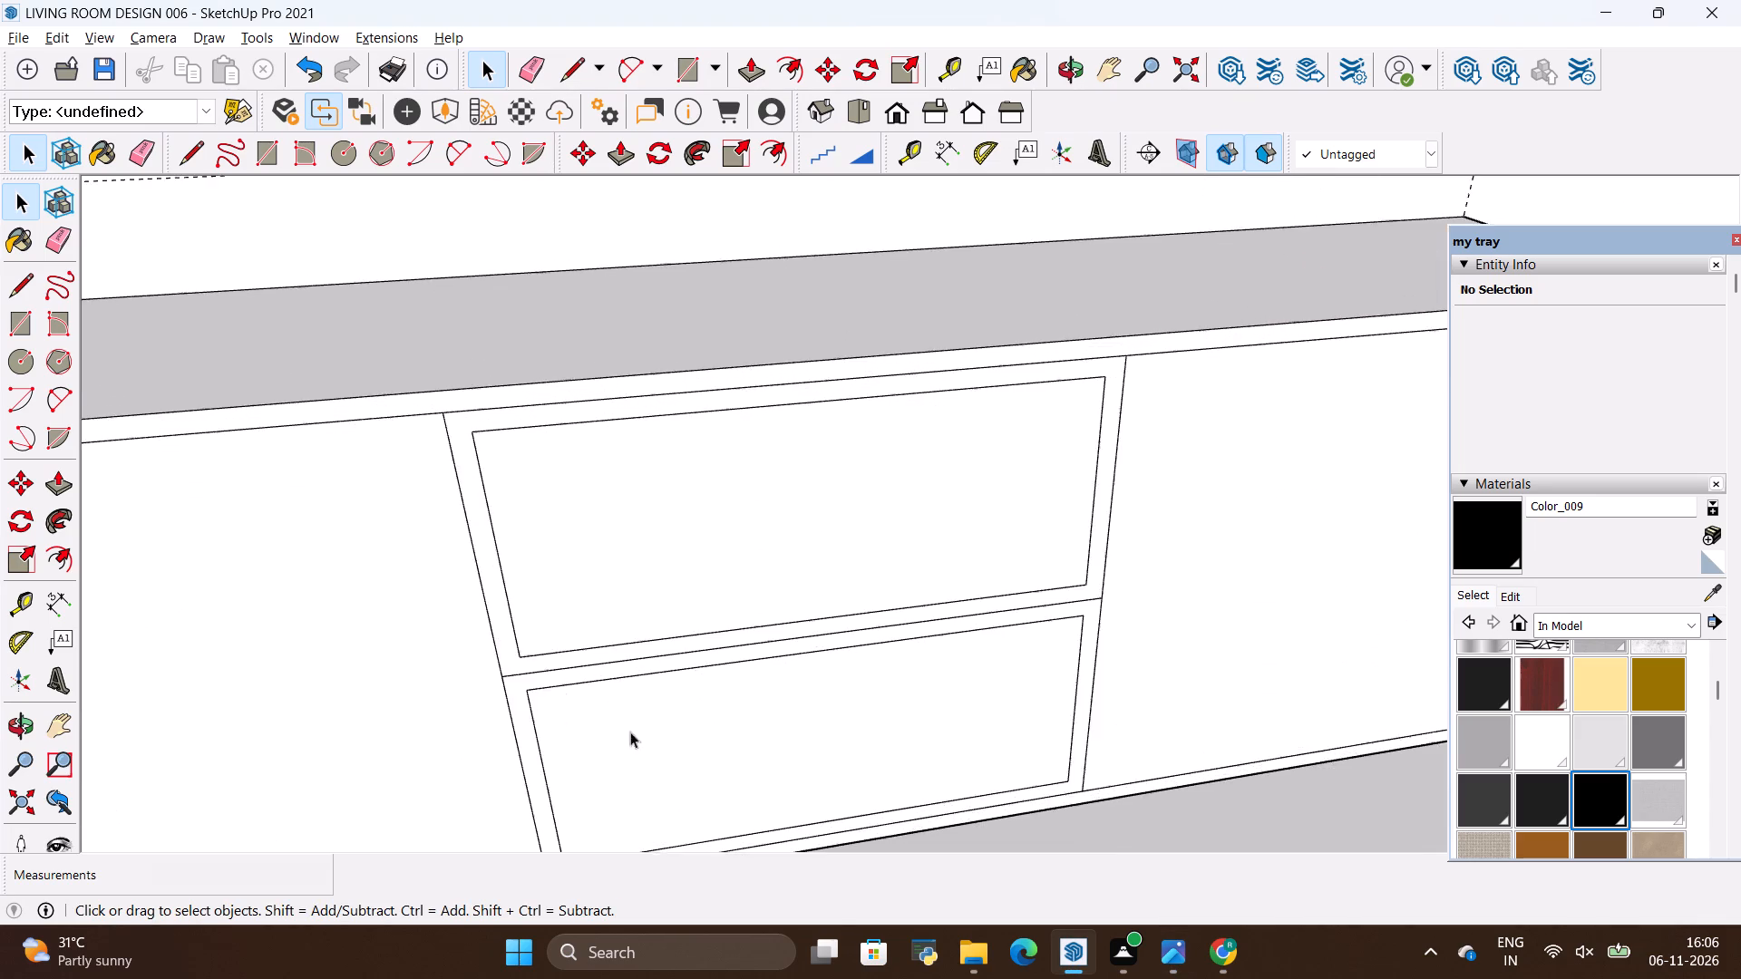
scroll(630, 732, "up", 3)
scroll(541, 696, "up", 4)
key("space")
left_click(543, 652)
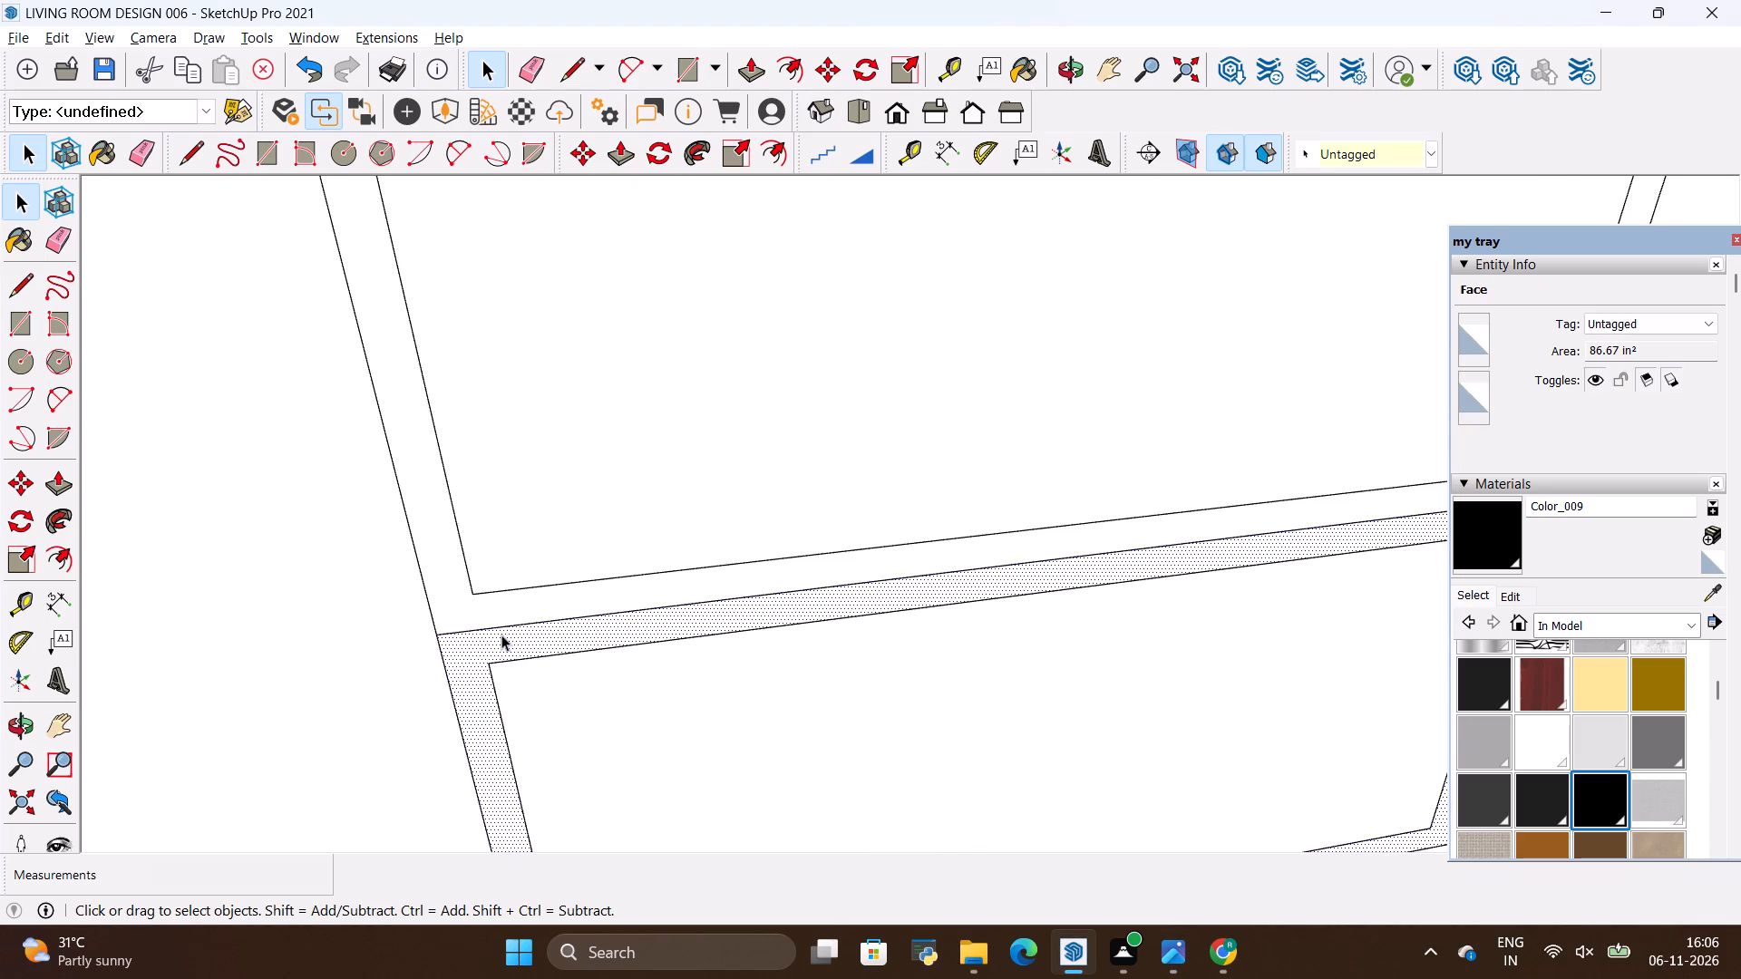
left_click(501, 635)
left_click(501, 634)
left_click(504, 631)
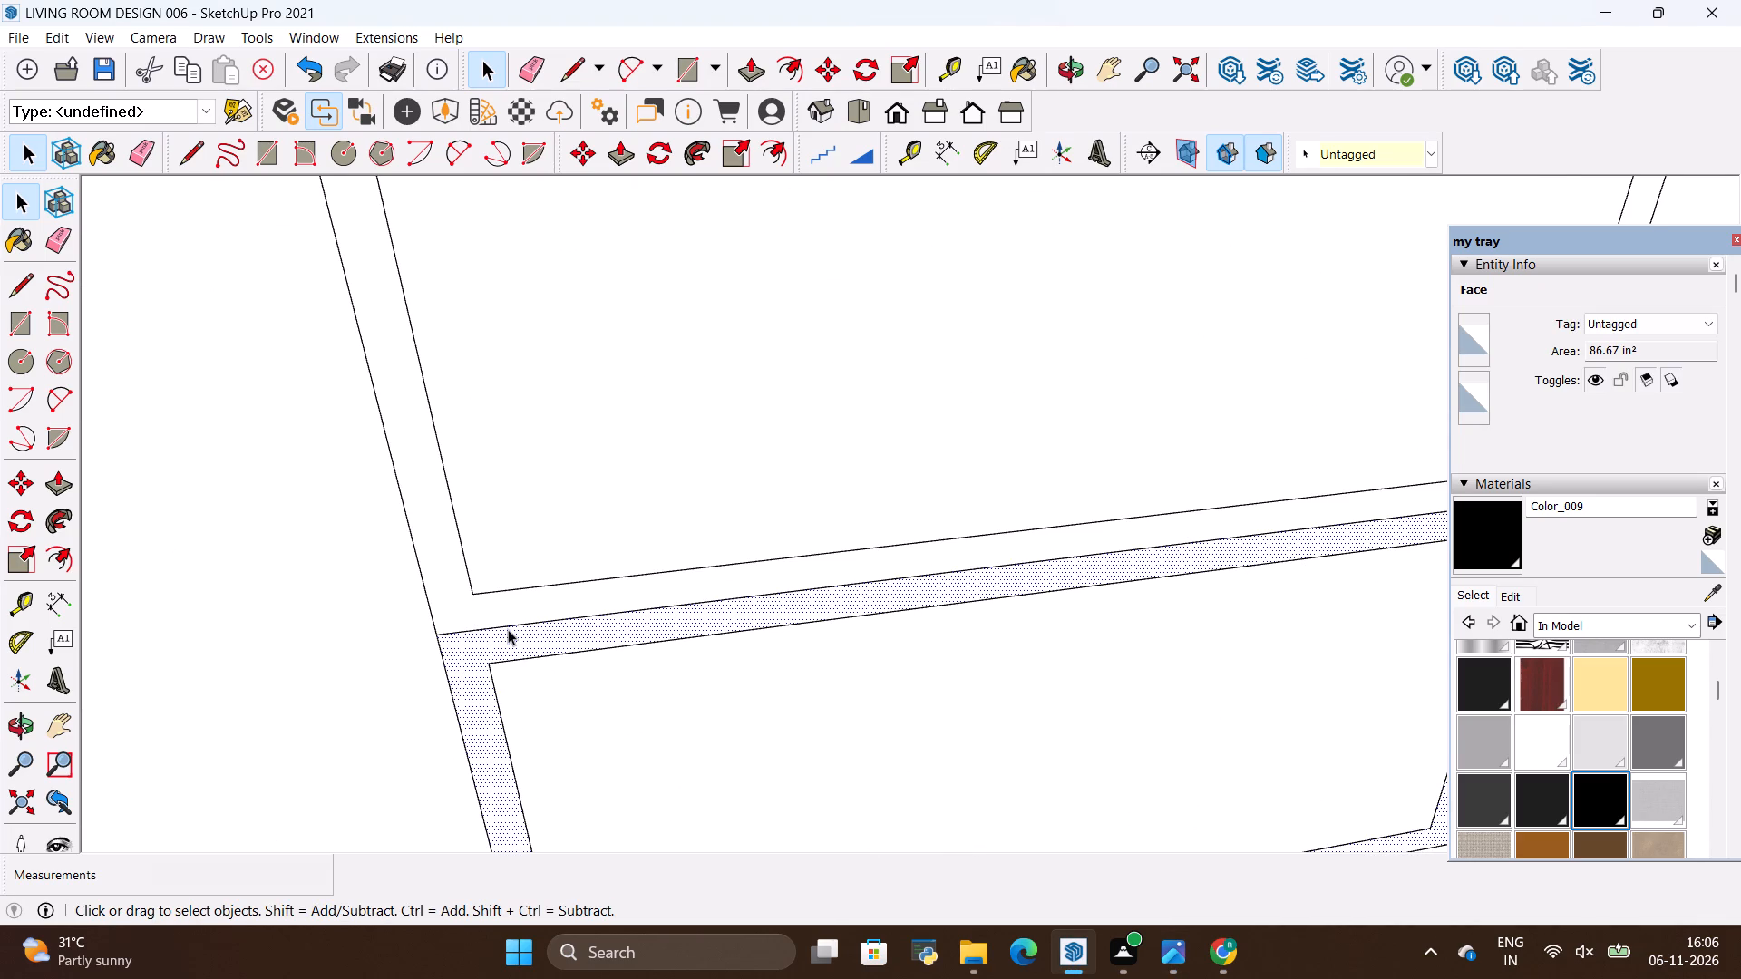
left_click(508, 629)
key("m")
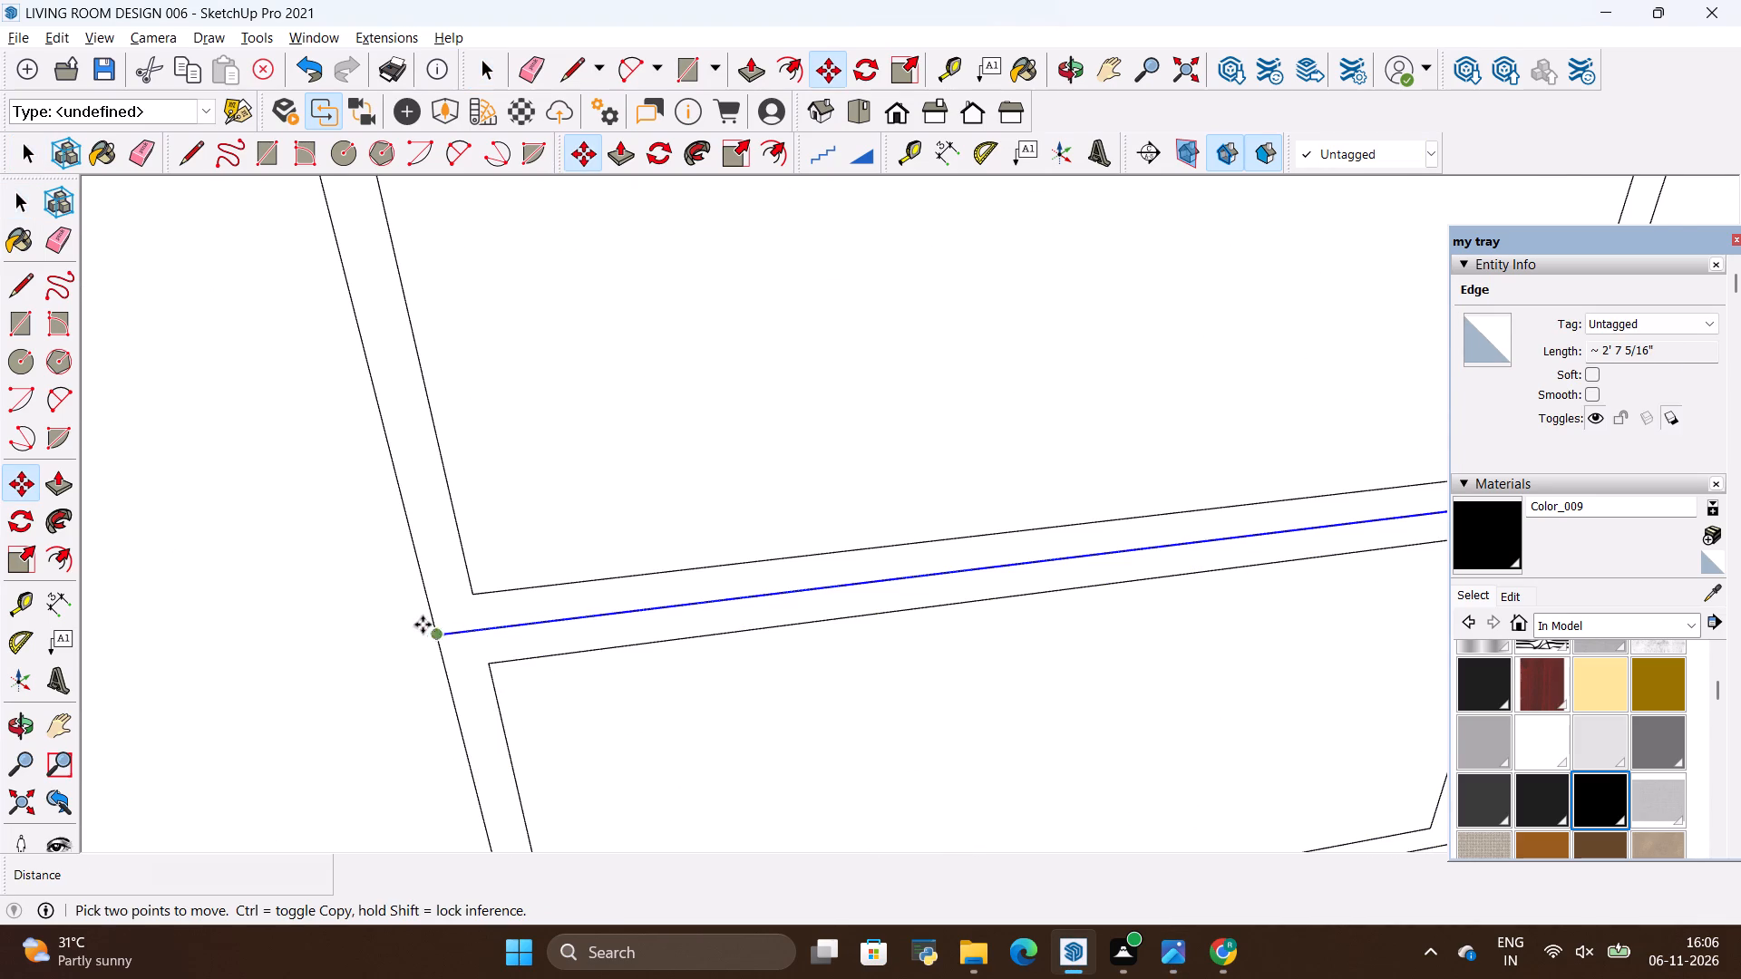
left_click(441, 632, "ctrl")
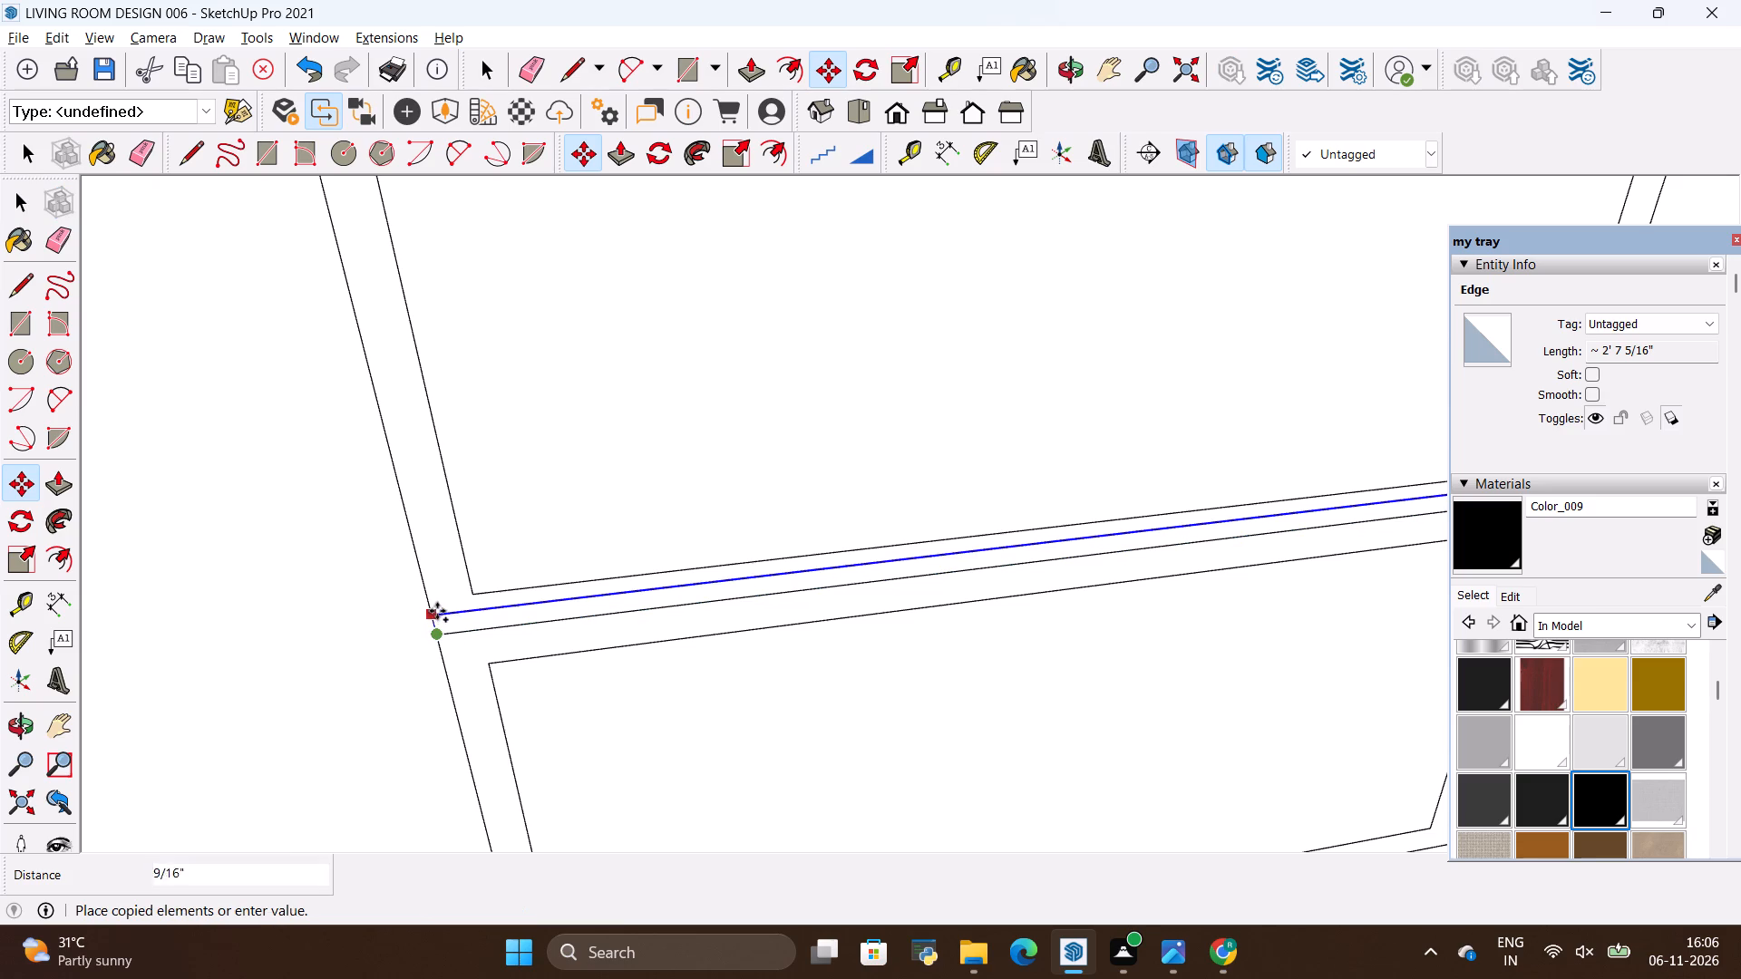
scroll(437, 619, "up", 5)
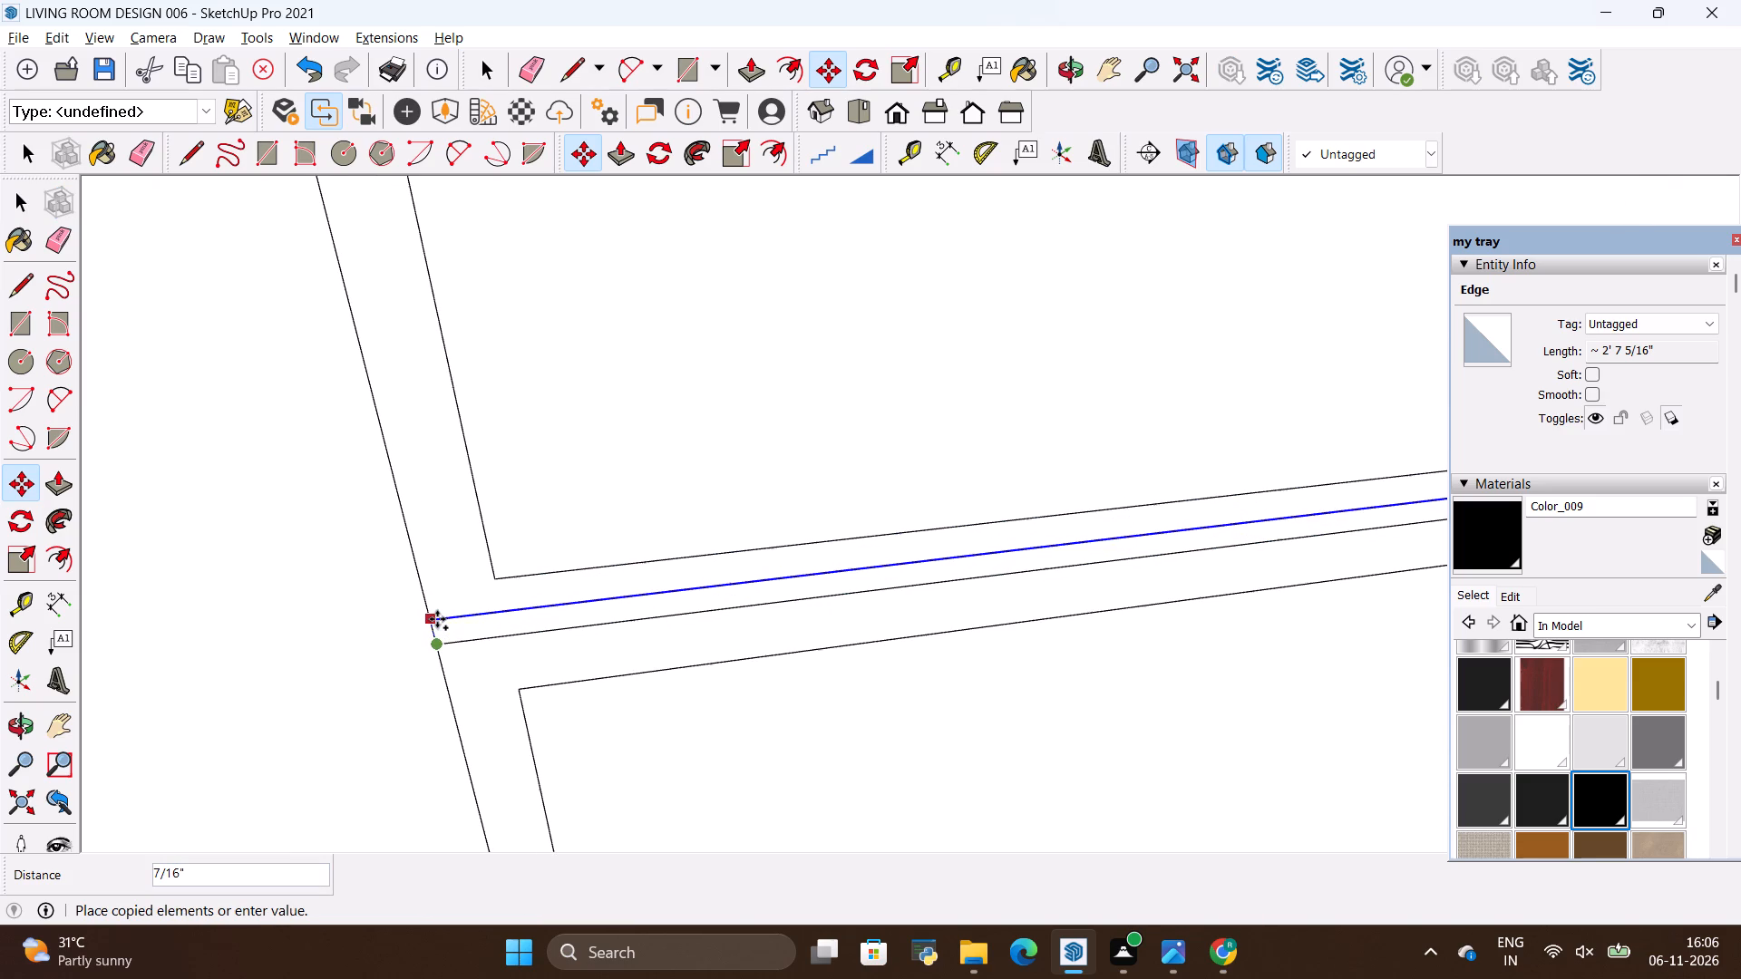
key("BackSpace")
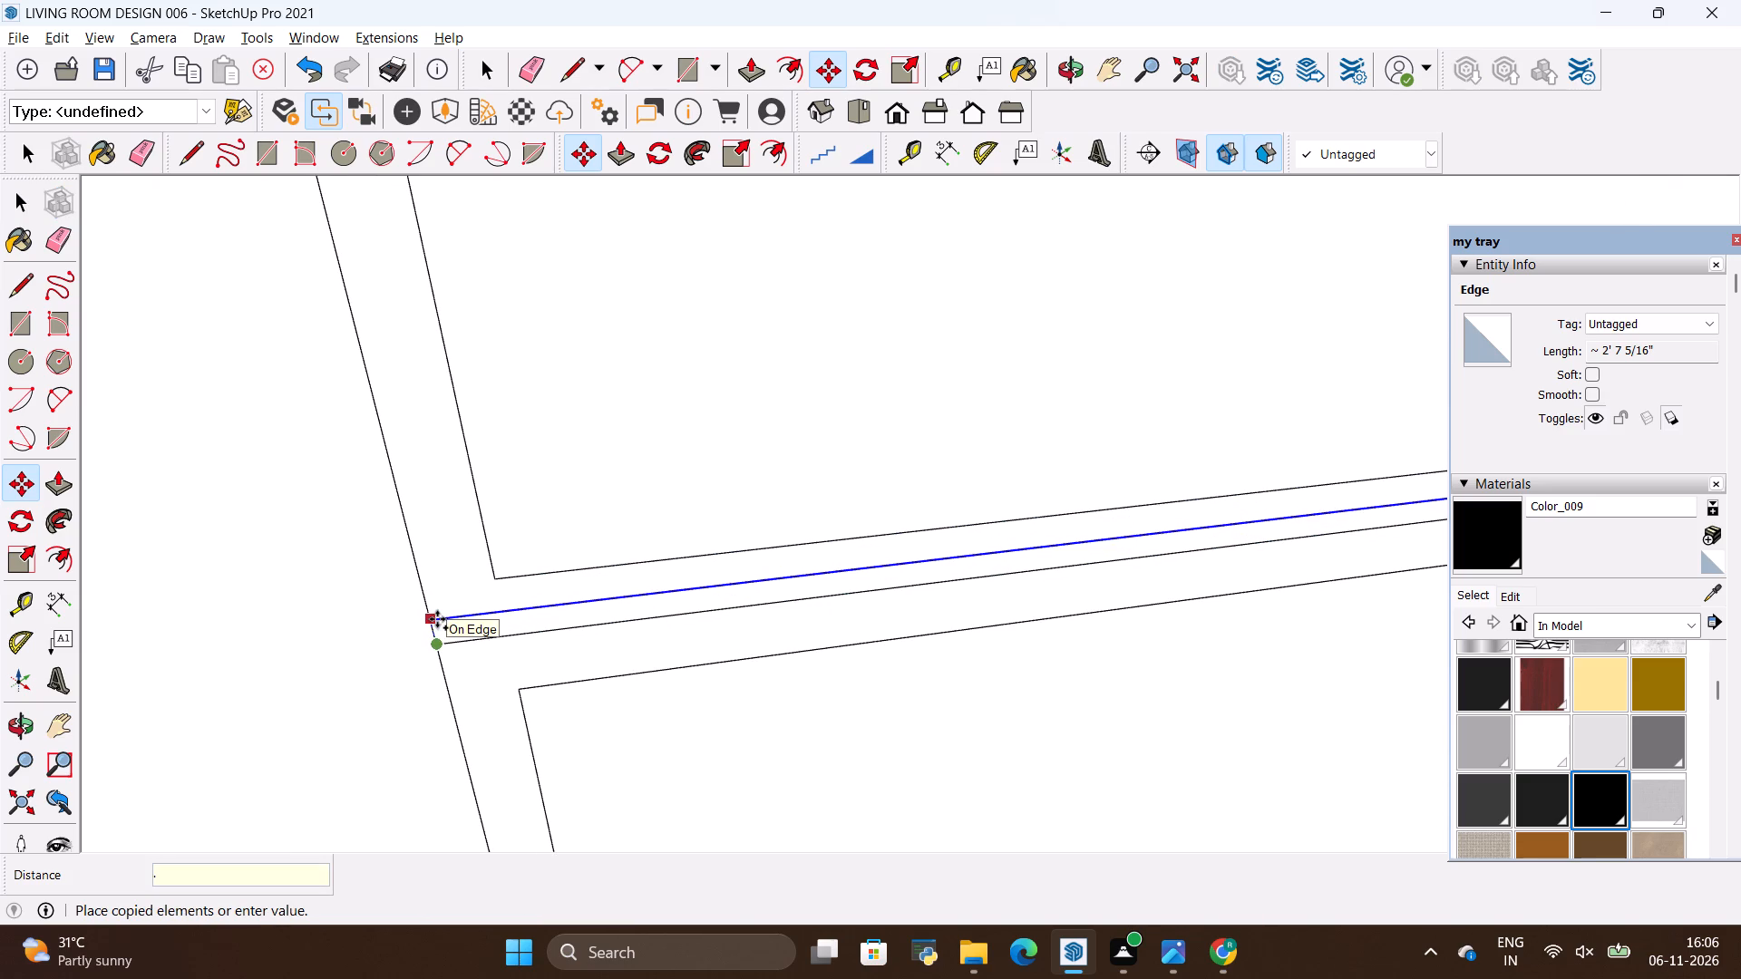
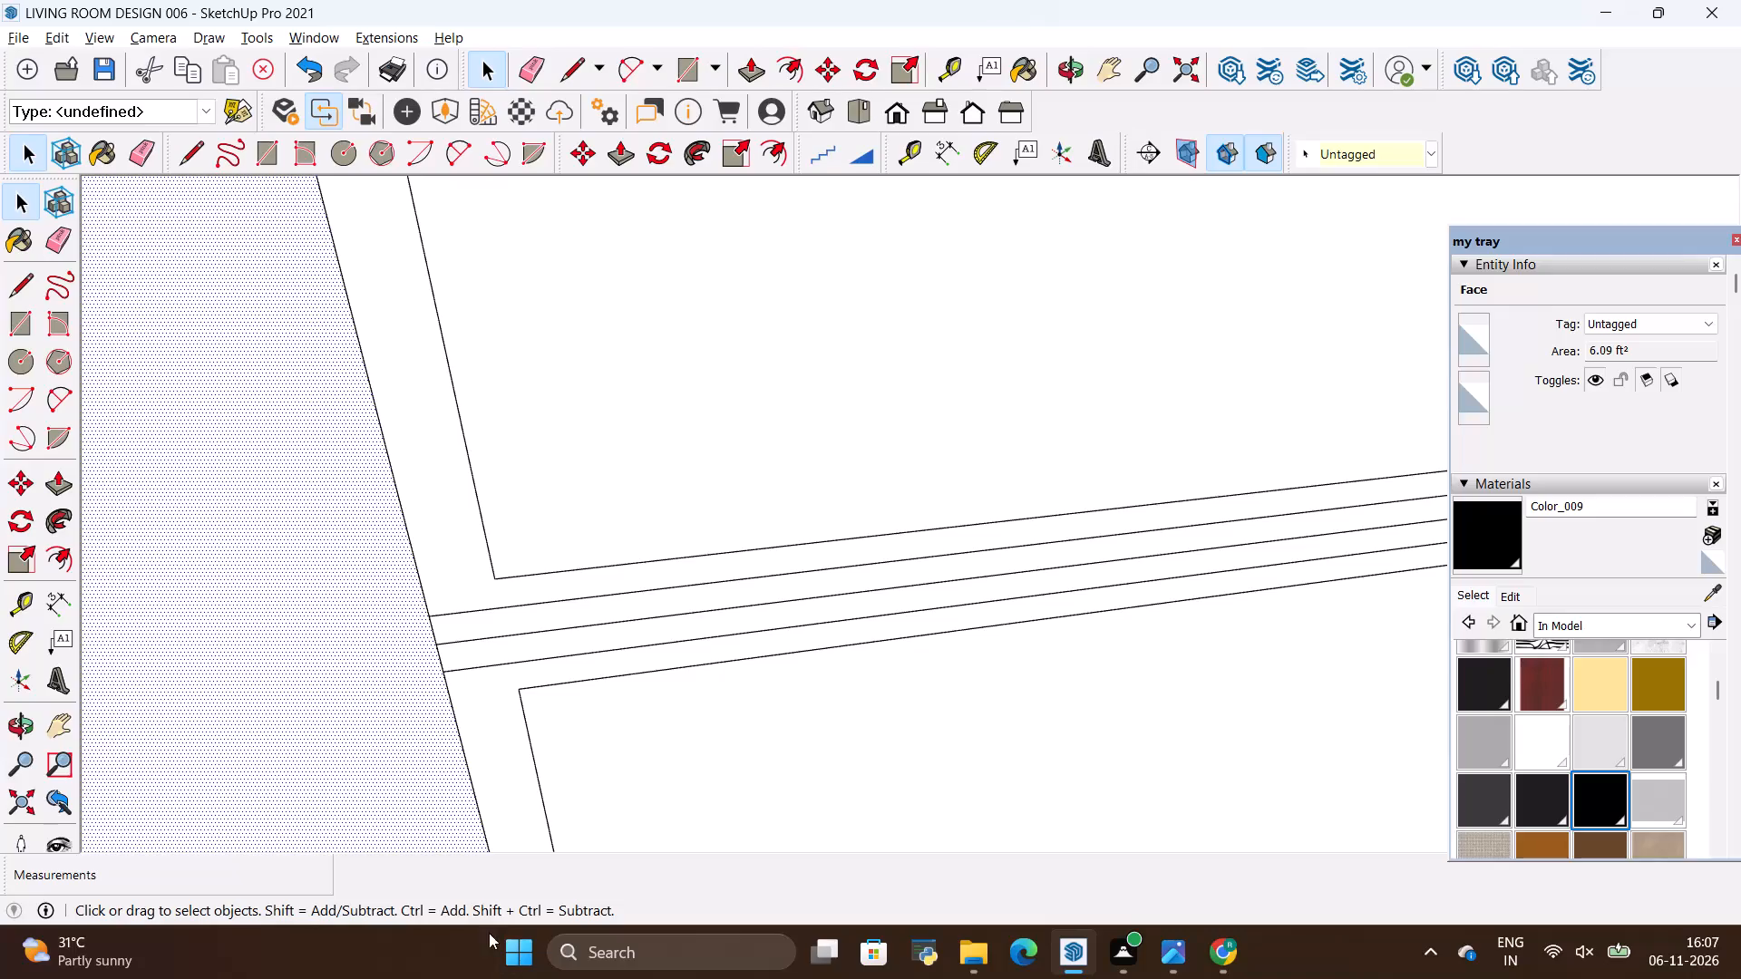
Erase the two horizontal offset edges flanking the divider and its centre line, keeping only the divider's two outer lines.
scroll(492, 589, "up", 6)
left_click_drag(585, 555, 594, 561)
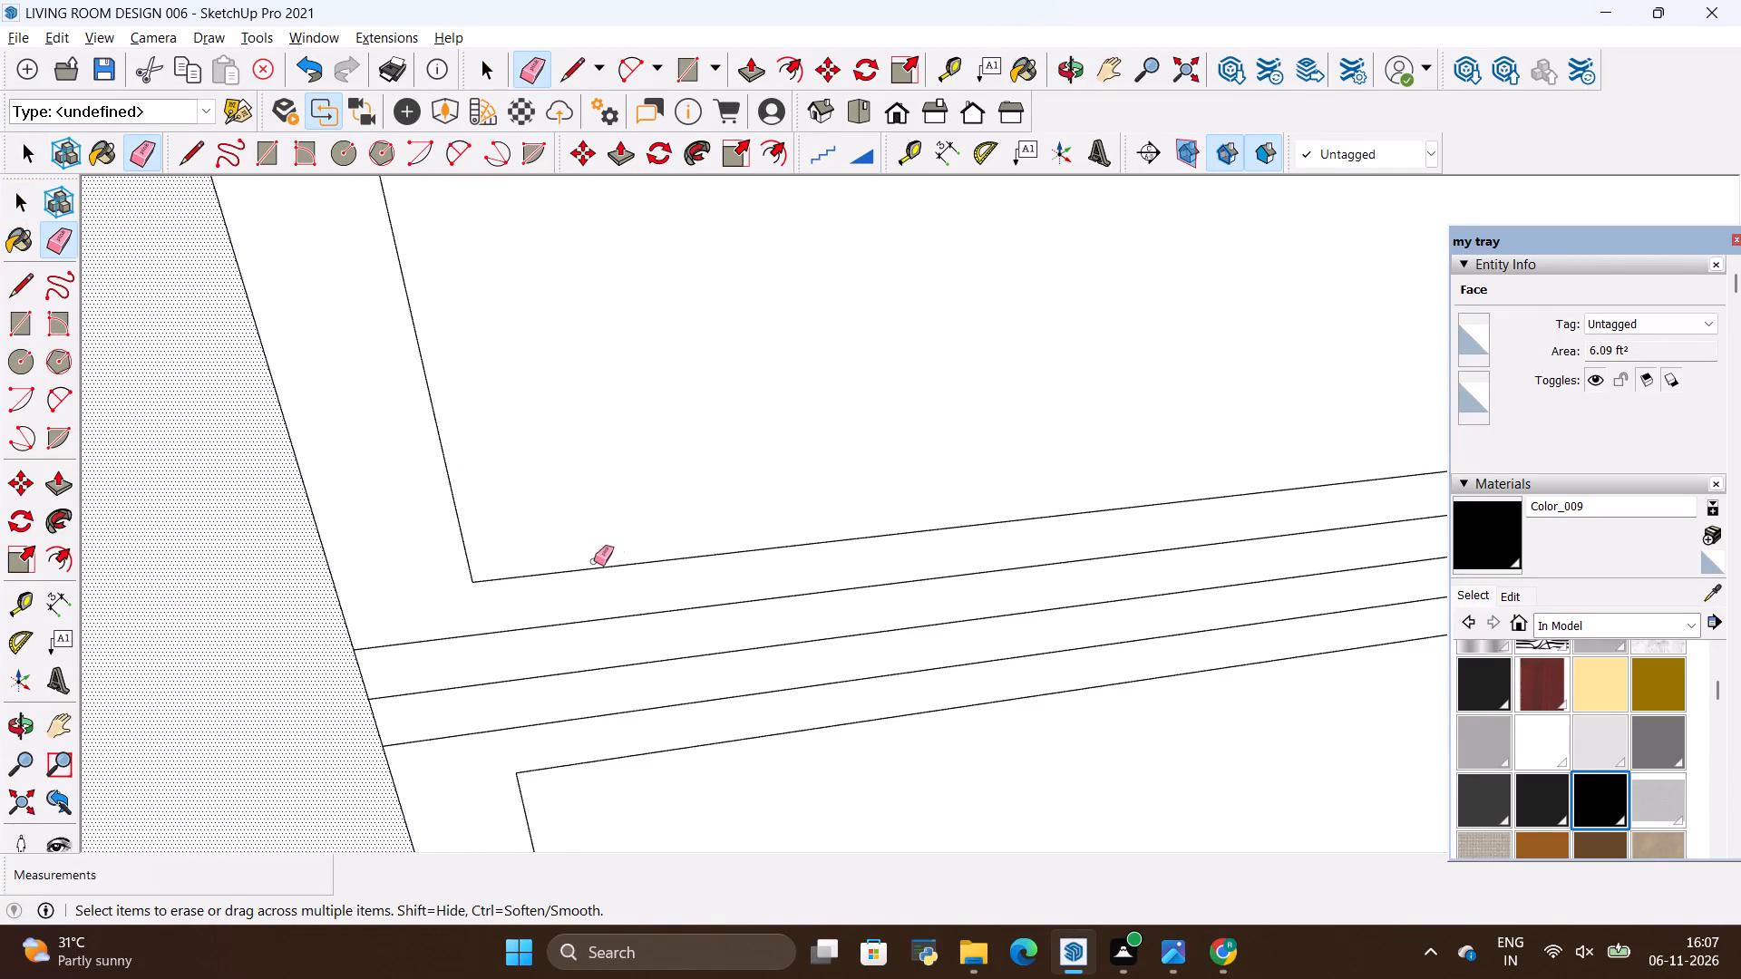
left_click_drag(594, 561, 612, 567)
left_click_drag(653, 727, 676, 768)
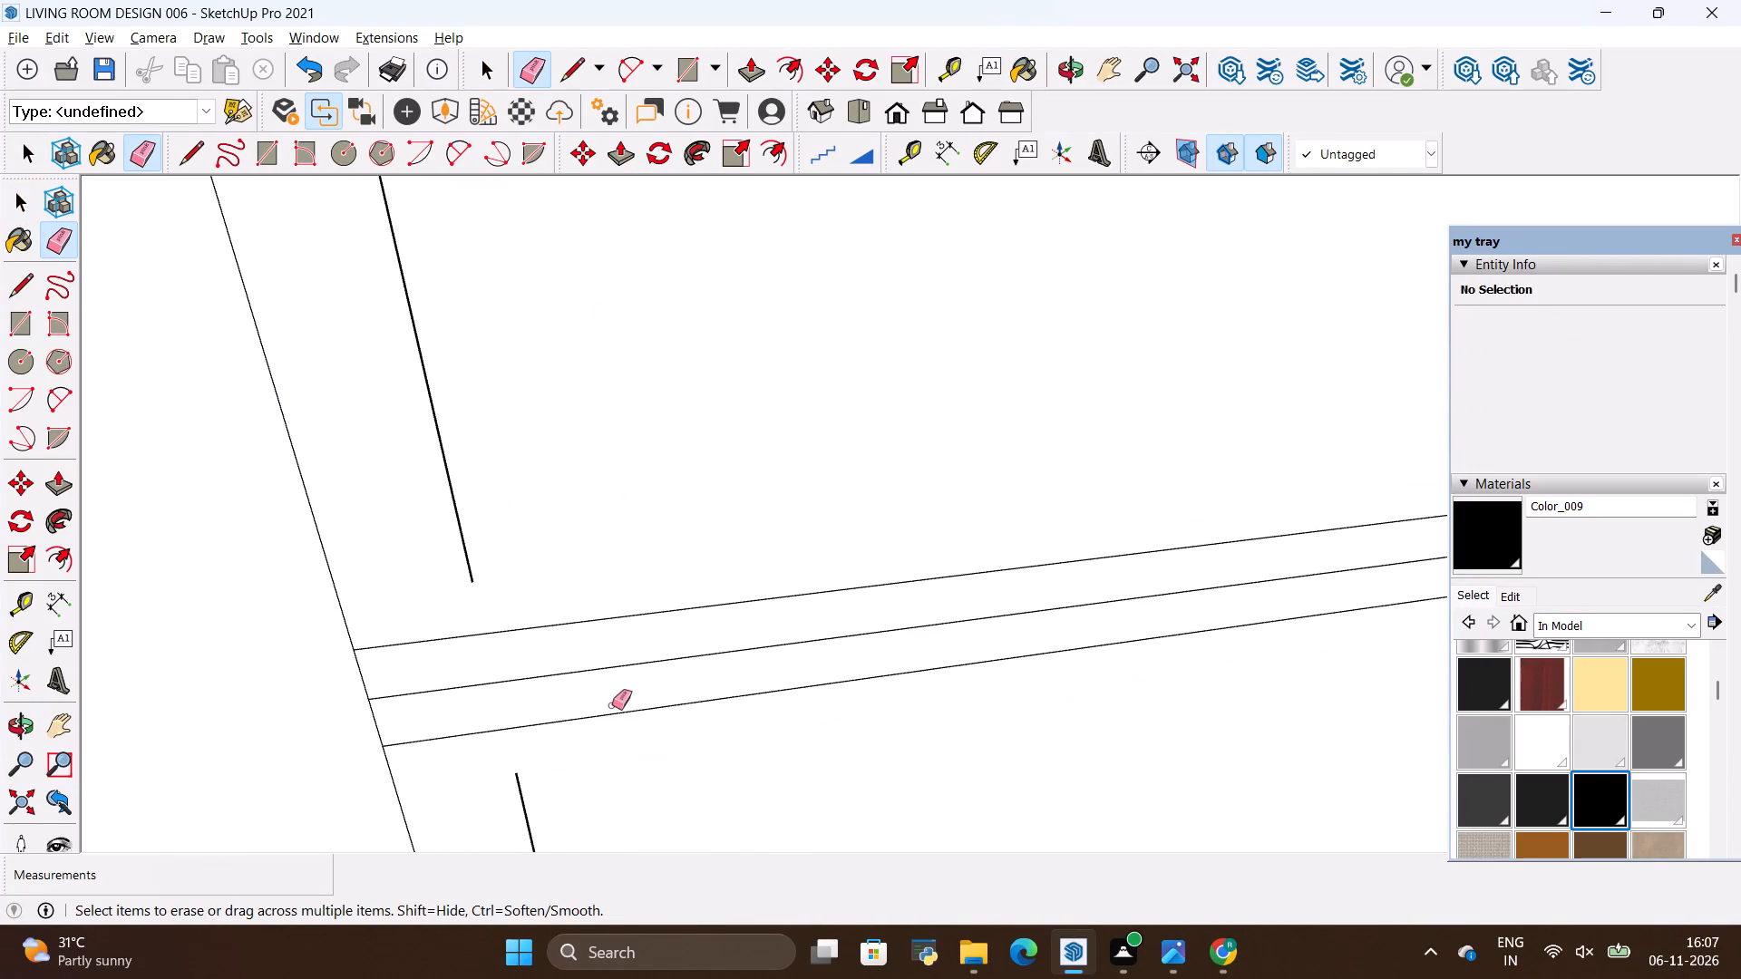
left_click_drag(518, 667, 543, 677)
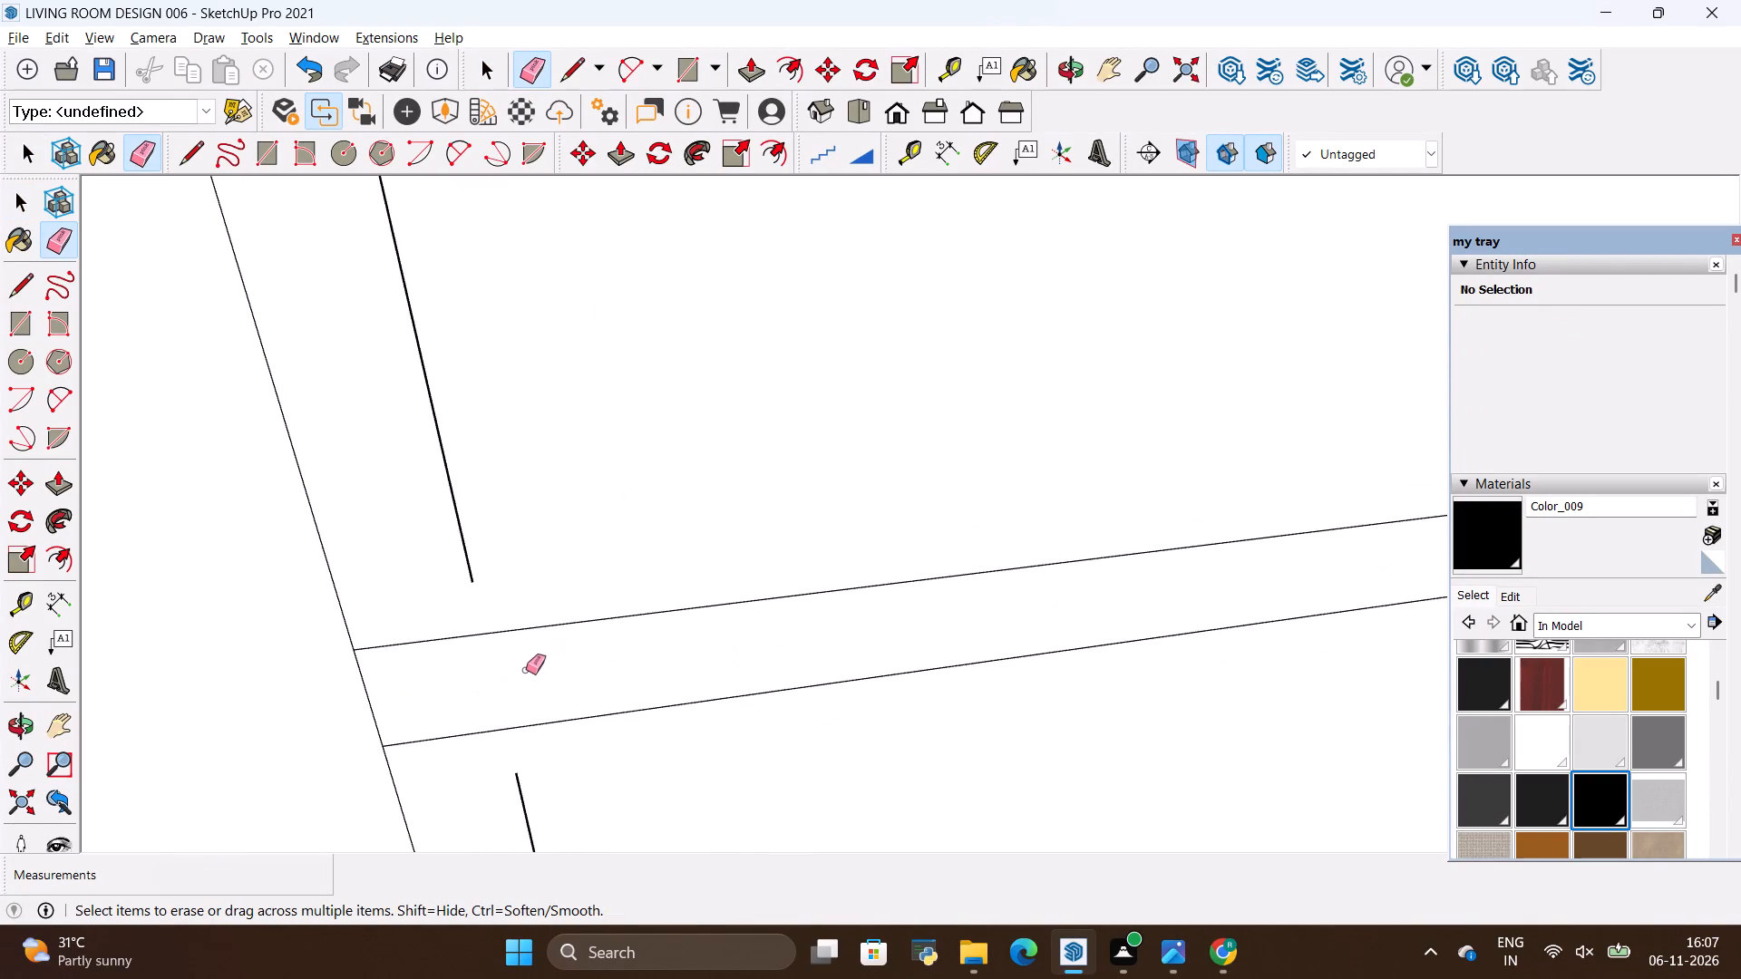
Draw a short vertical line across the divider at each end, joining the inner side edges of the upper and lower frames.
key("l")
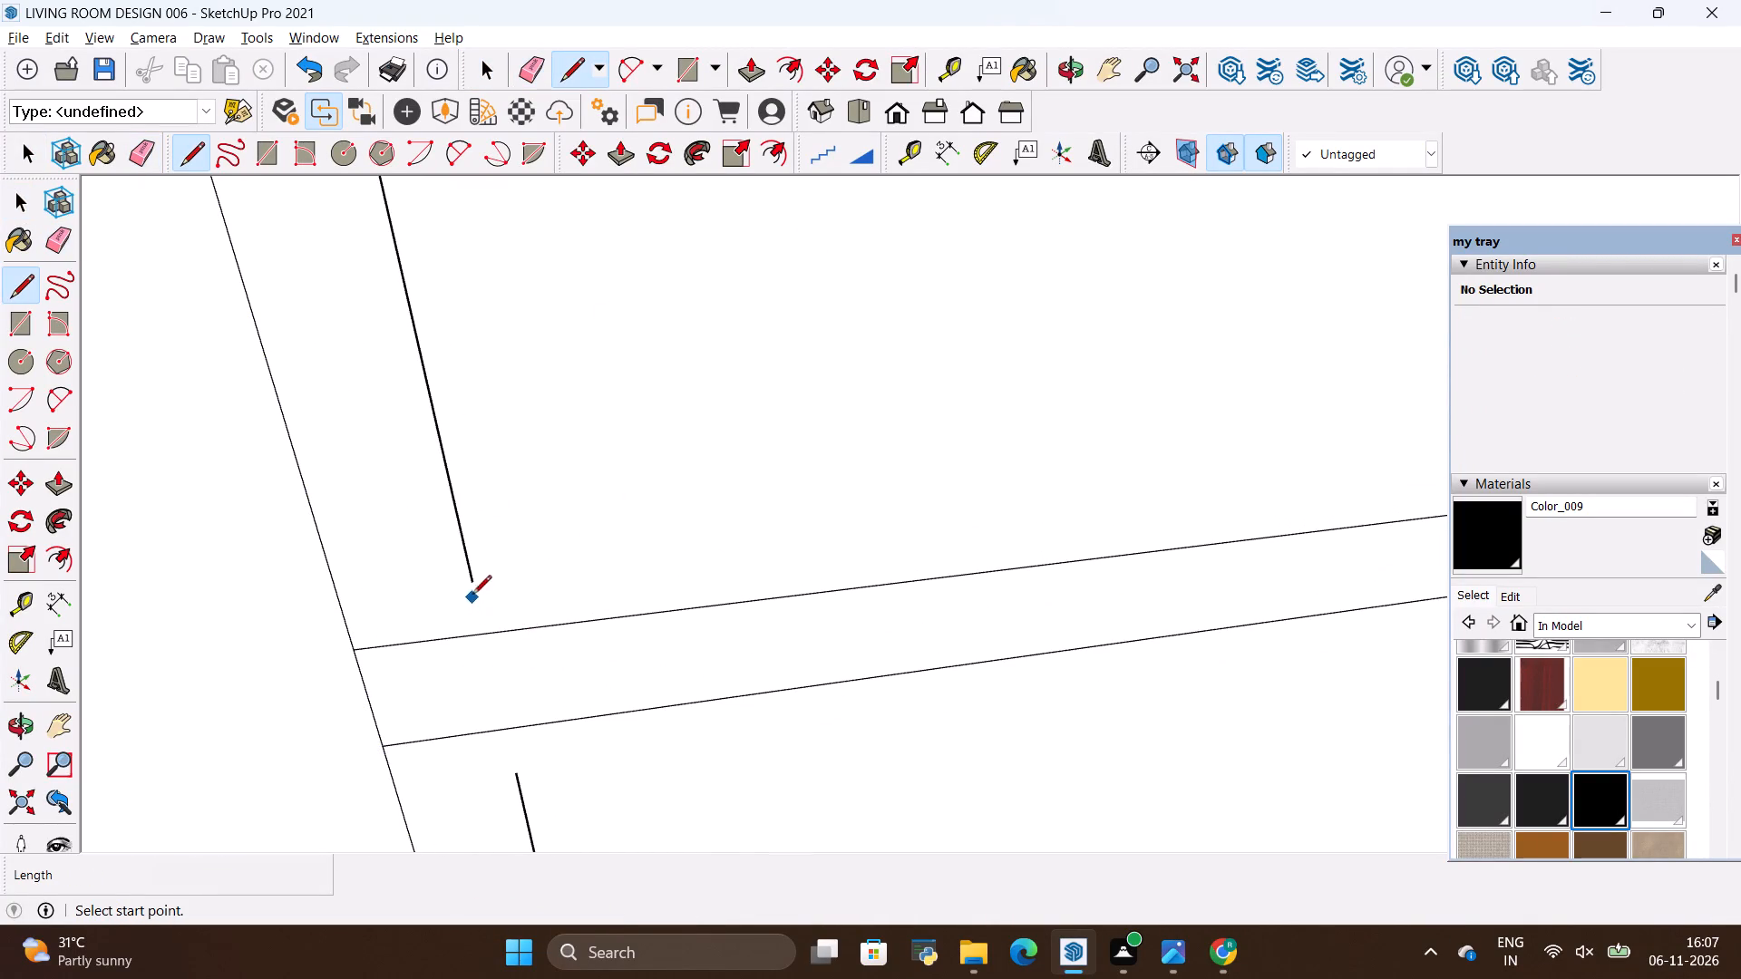
left_click(469, 577)
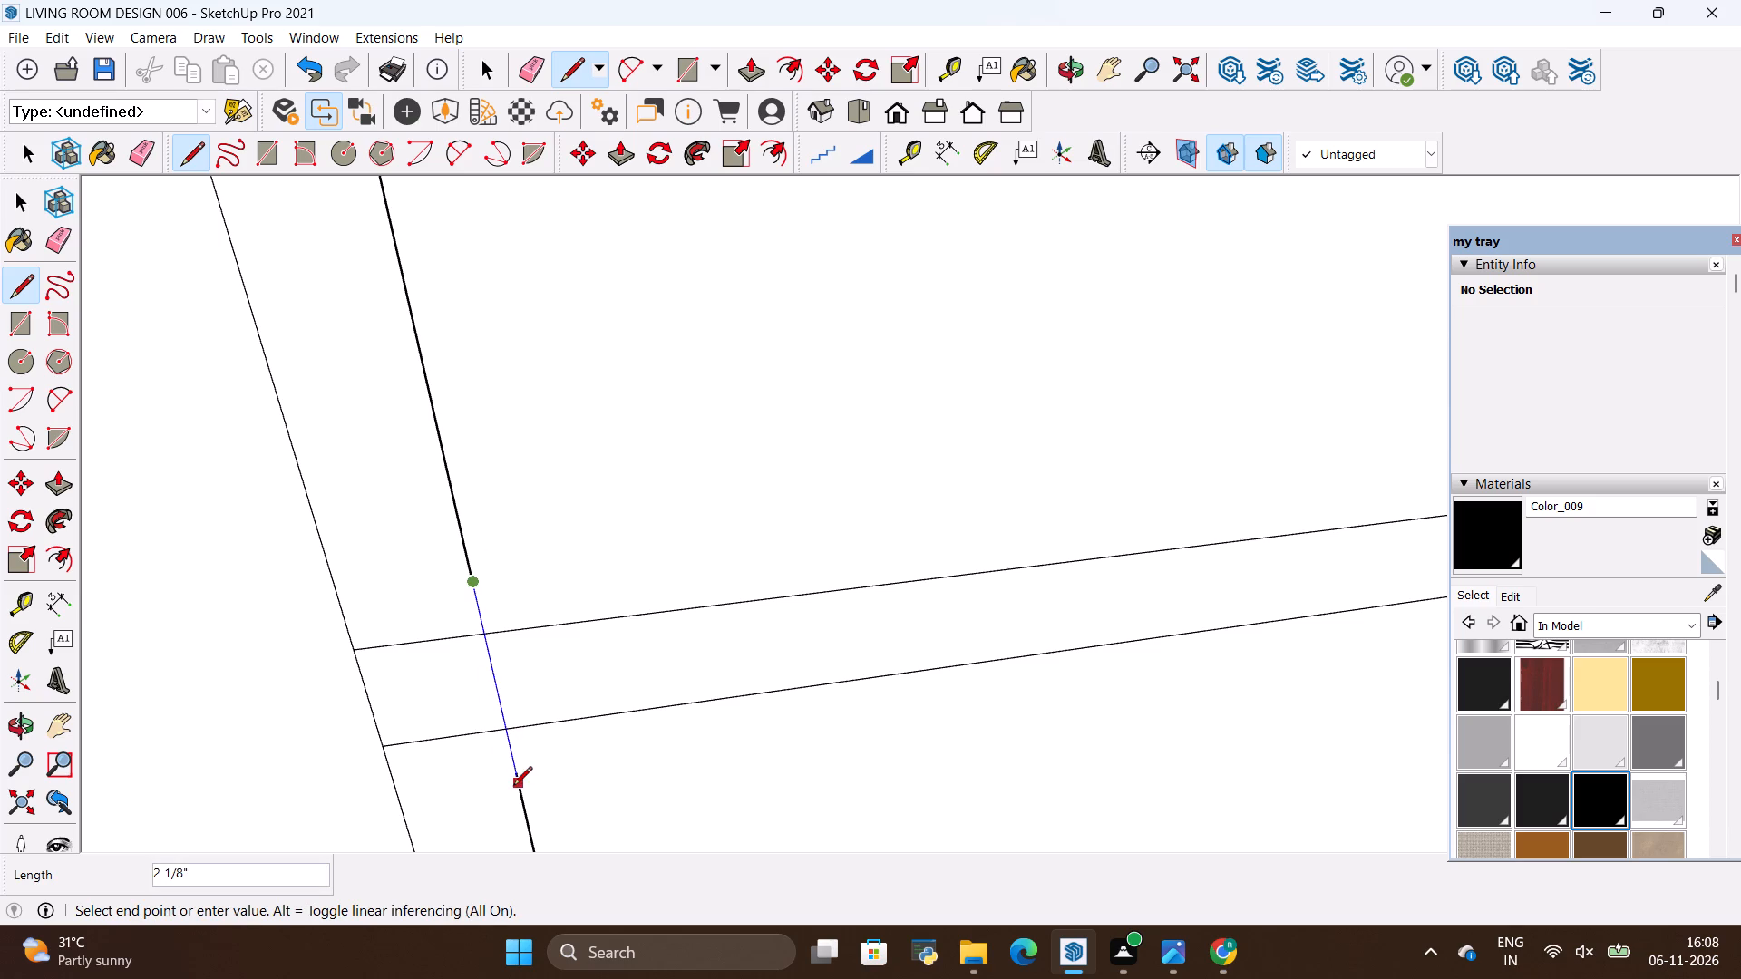
left_click(513, 787)
key("space")
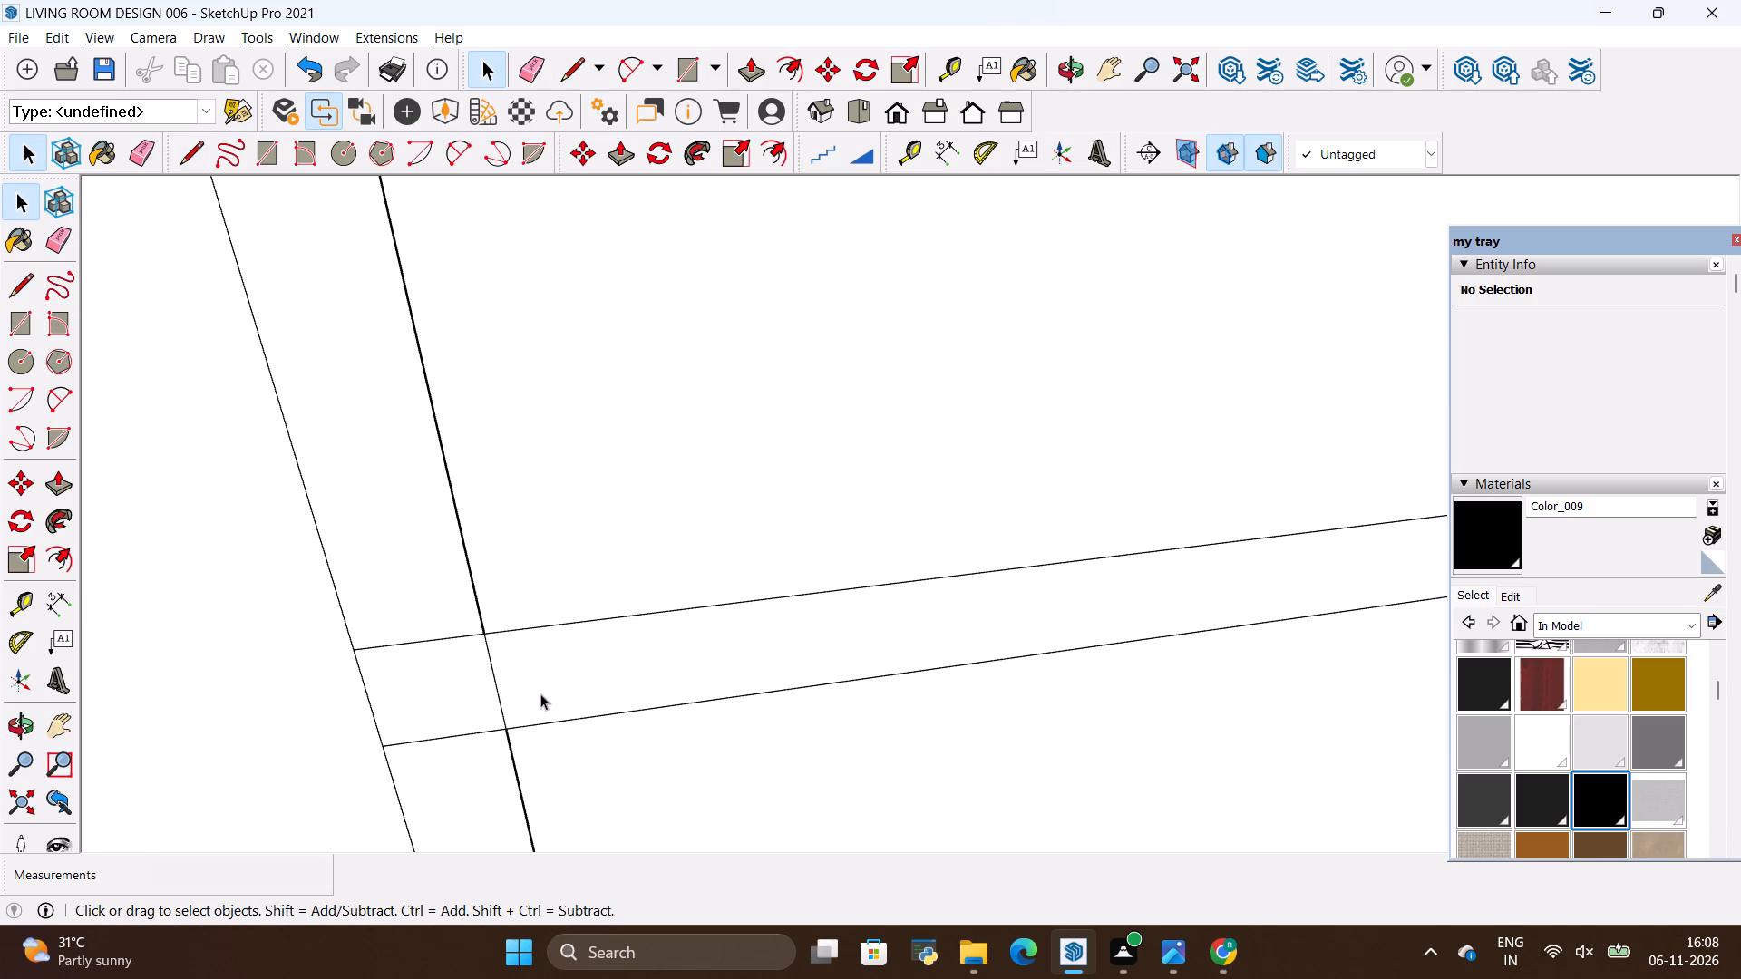
key("space")
left_click(545, 691)
scroll(321, 716, "down", 20)
scroll(321, 716, "down", 3)
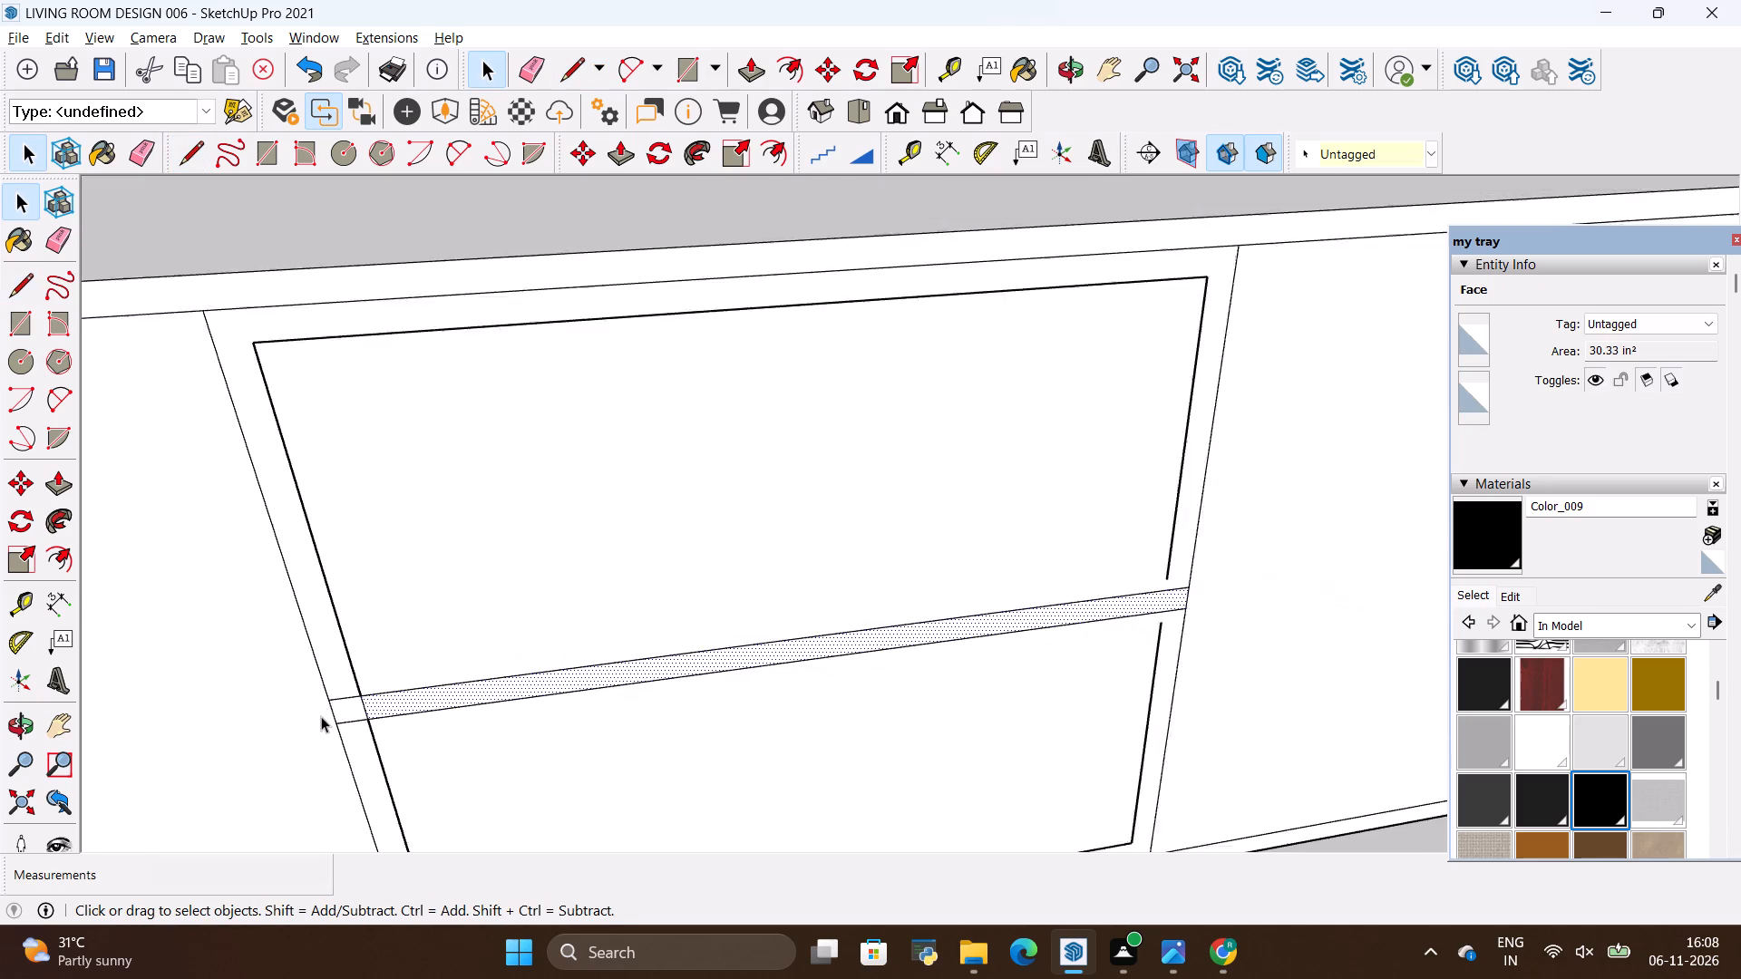
scroll(321, 716, "down", 1)
scroll(1009, 591, "up", 7)
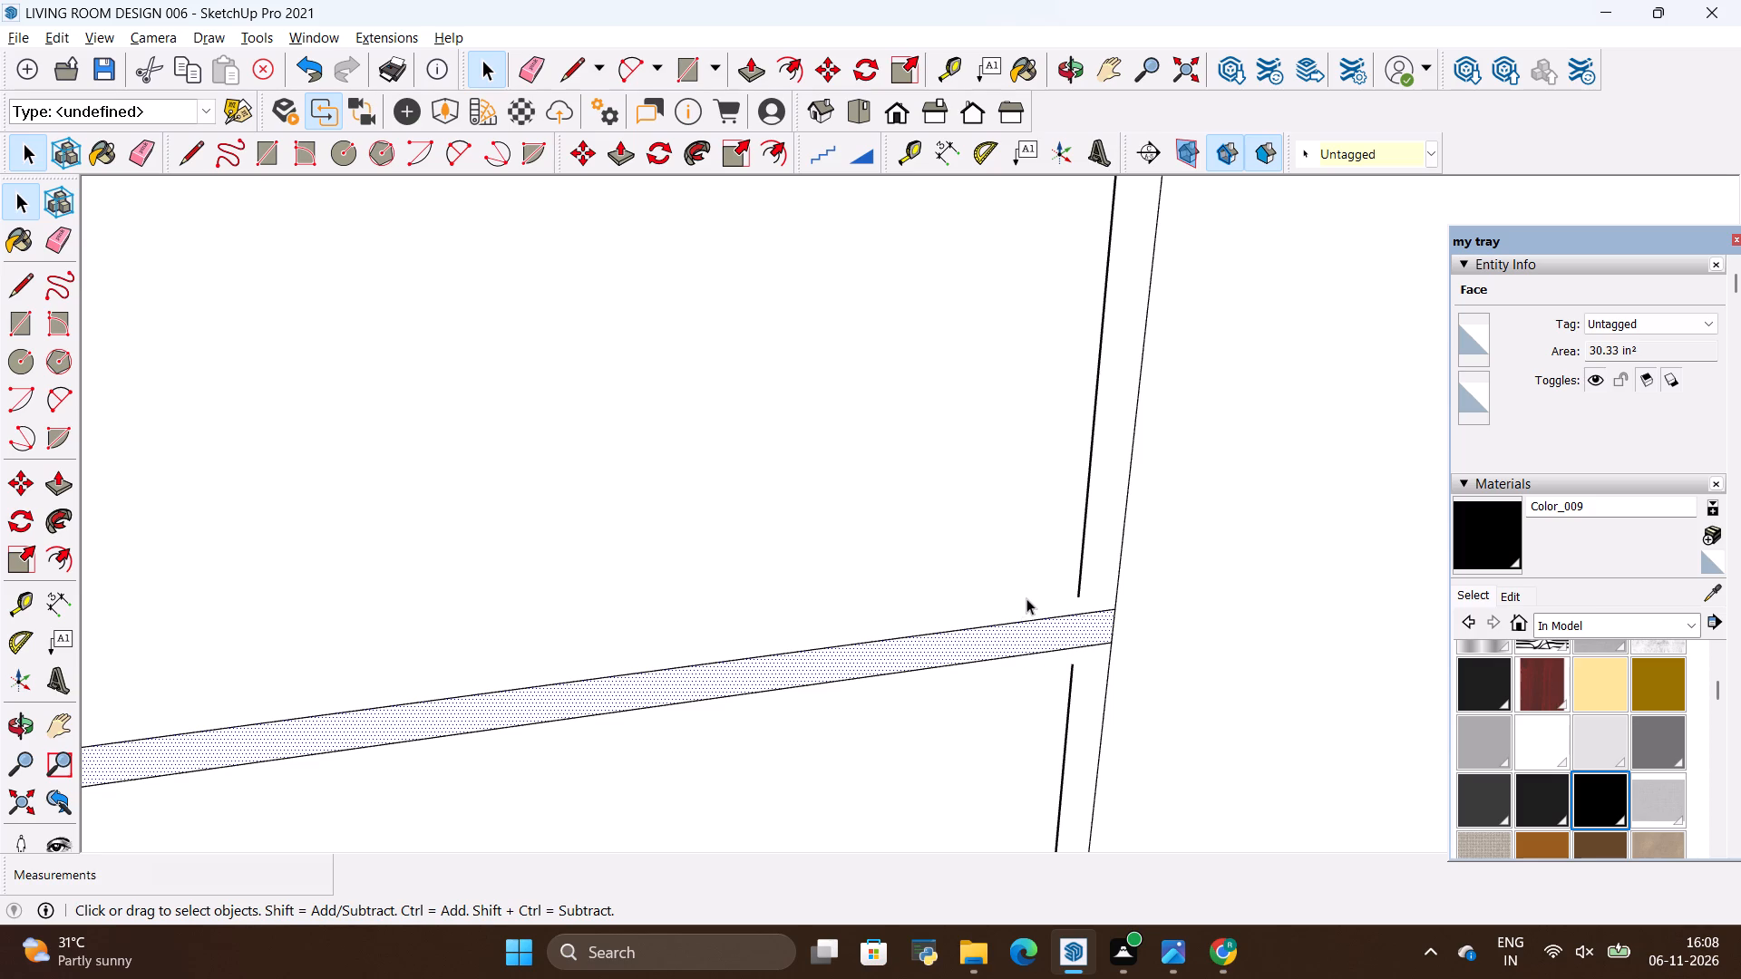
key("l")
left_click(1074, 672)
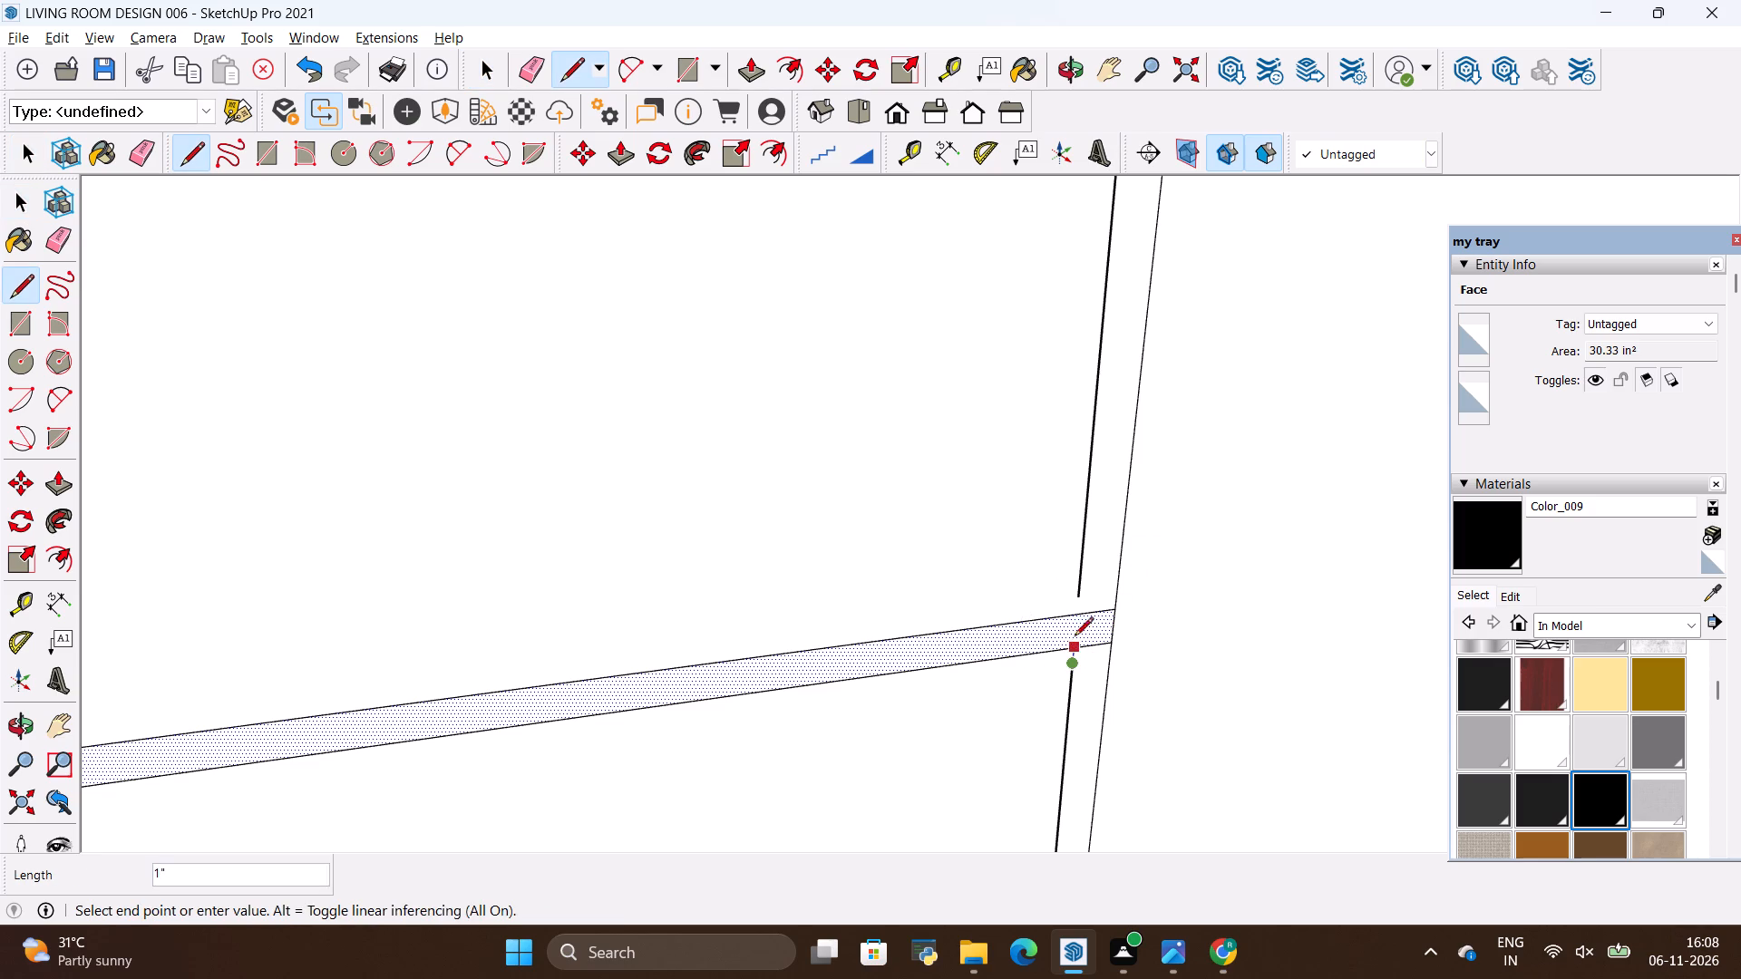
left_click(1078, 601)
key("space")
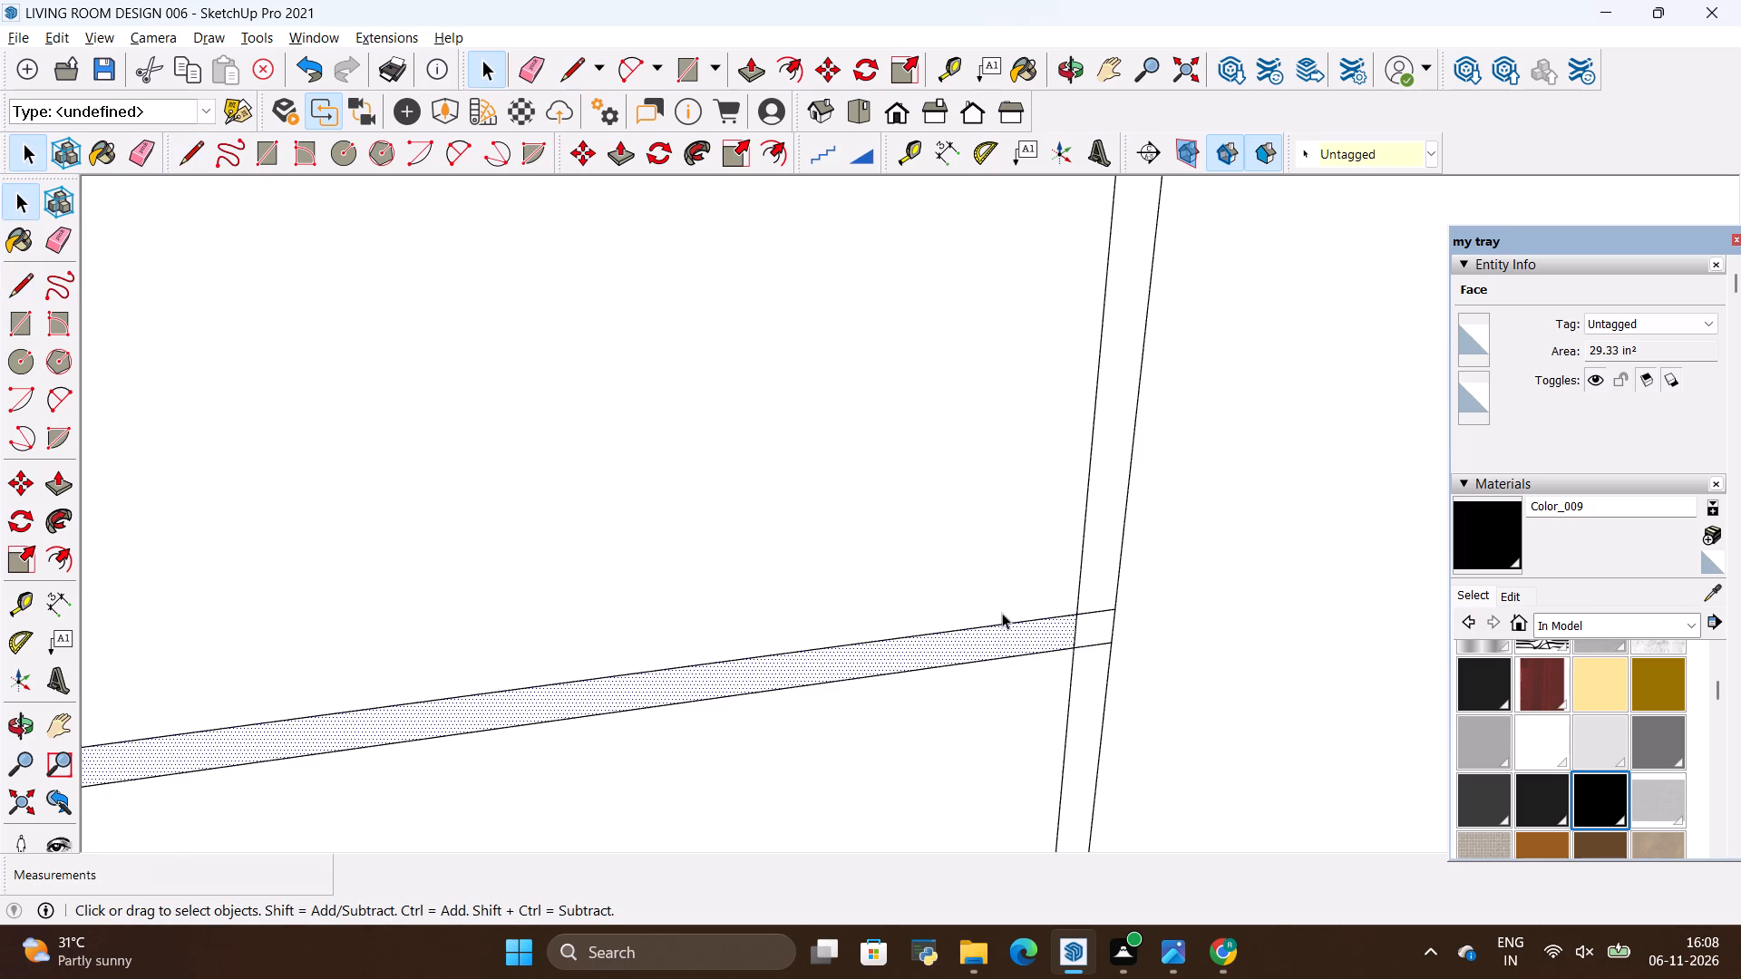
Erase the leftover short edge segments at both ends of the divider so the frame runs as one continuous face around the two compartments.
left_click(1002, 613)
scroll(1109, 622, "up", 6)
key("e")
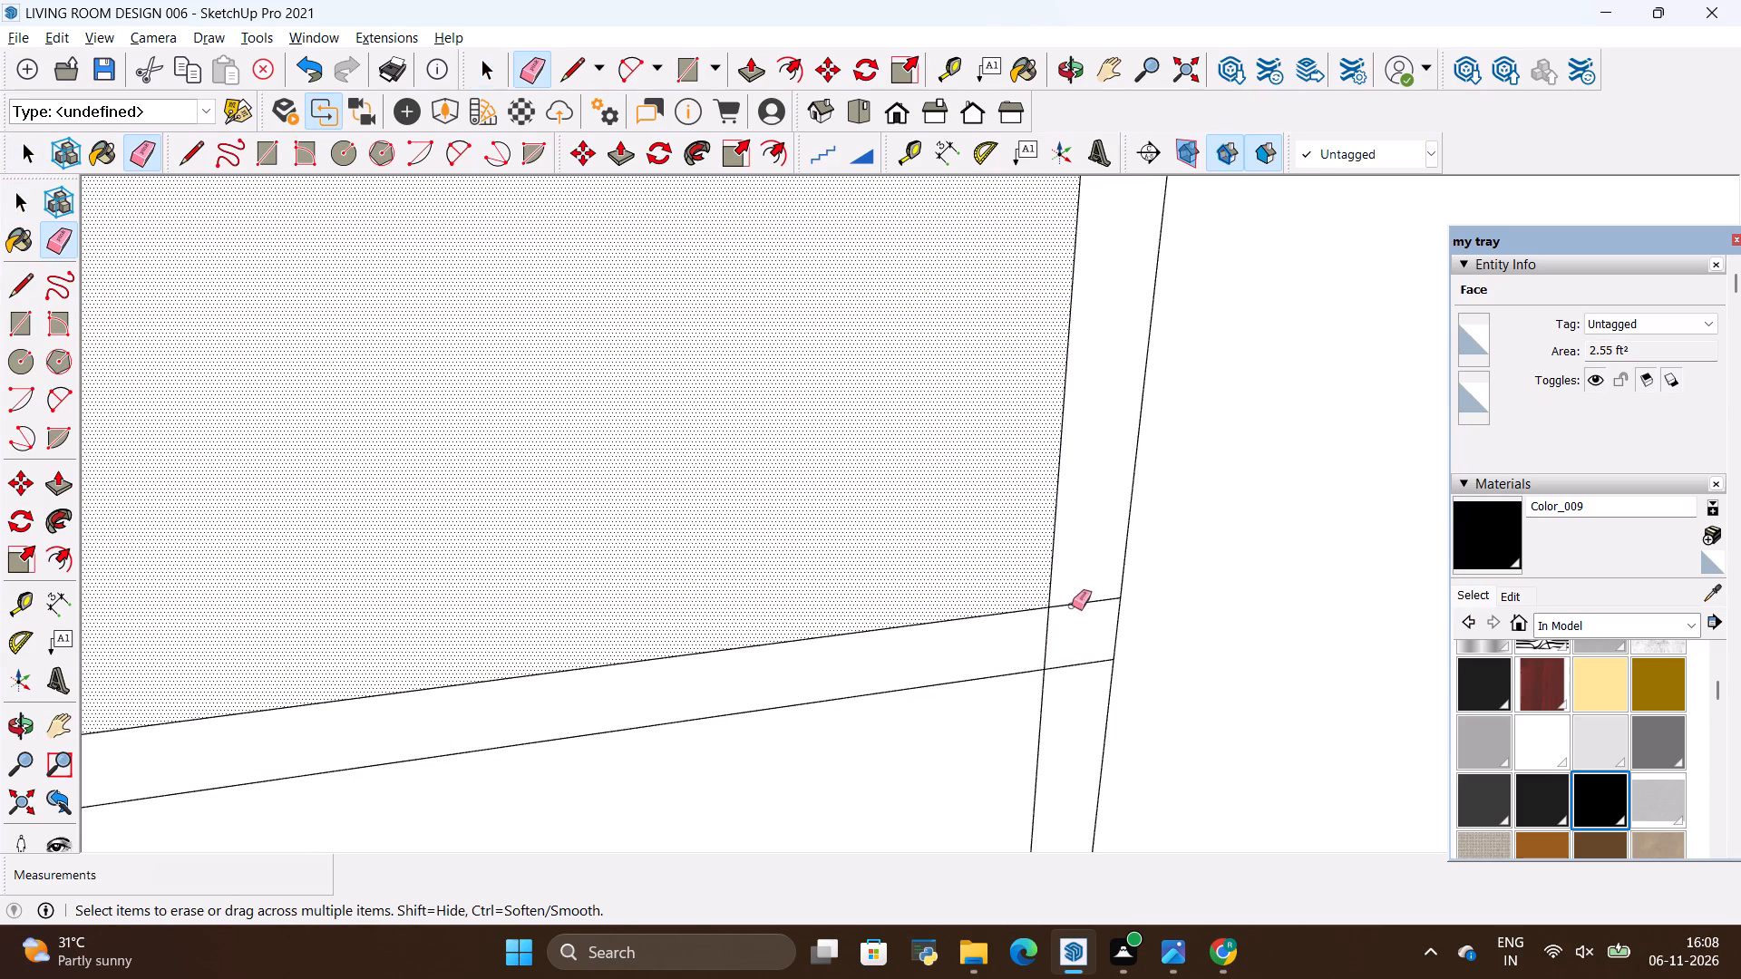
left_click_drag(1078, 595, 1091, 664)
scroll(1124, 655, "down", 5)
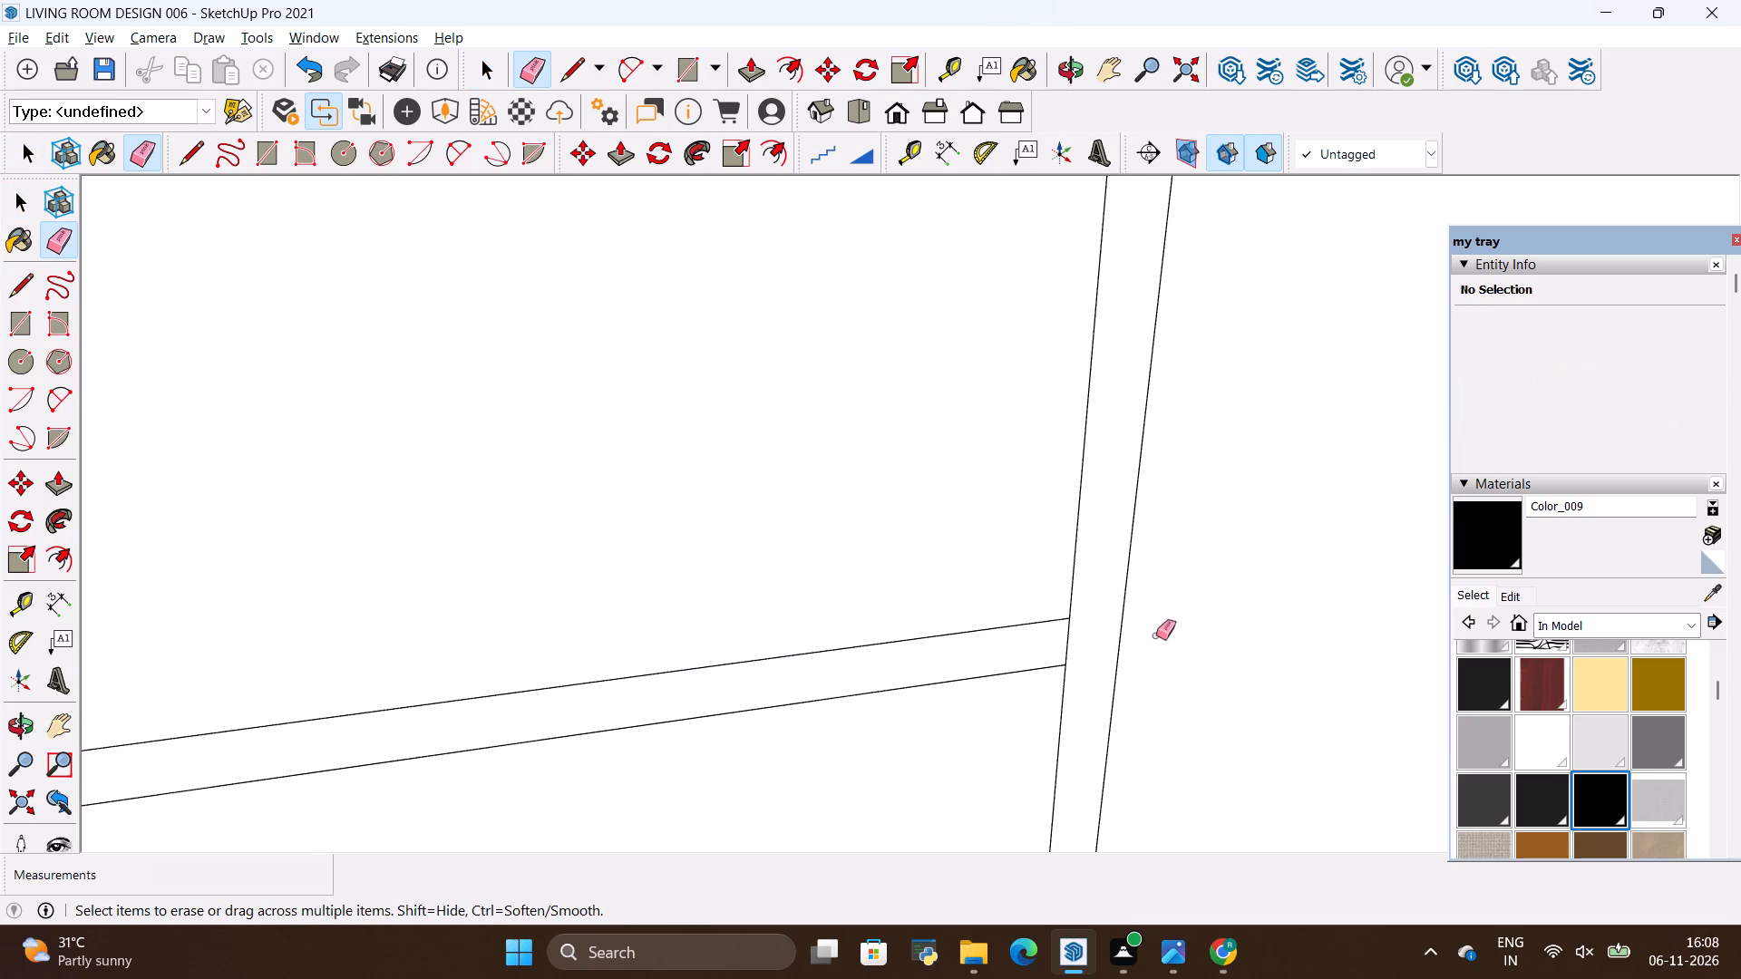
scroll(1084, 652, "up", 6)
left_click_drag(1078, 640, 1046, 660)
scroll(1157, 630, "down", 9)
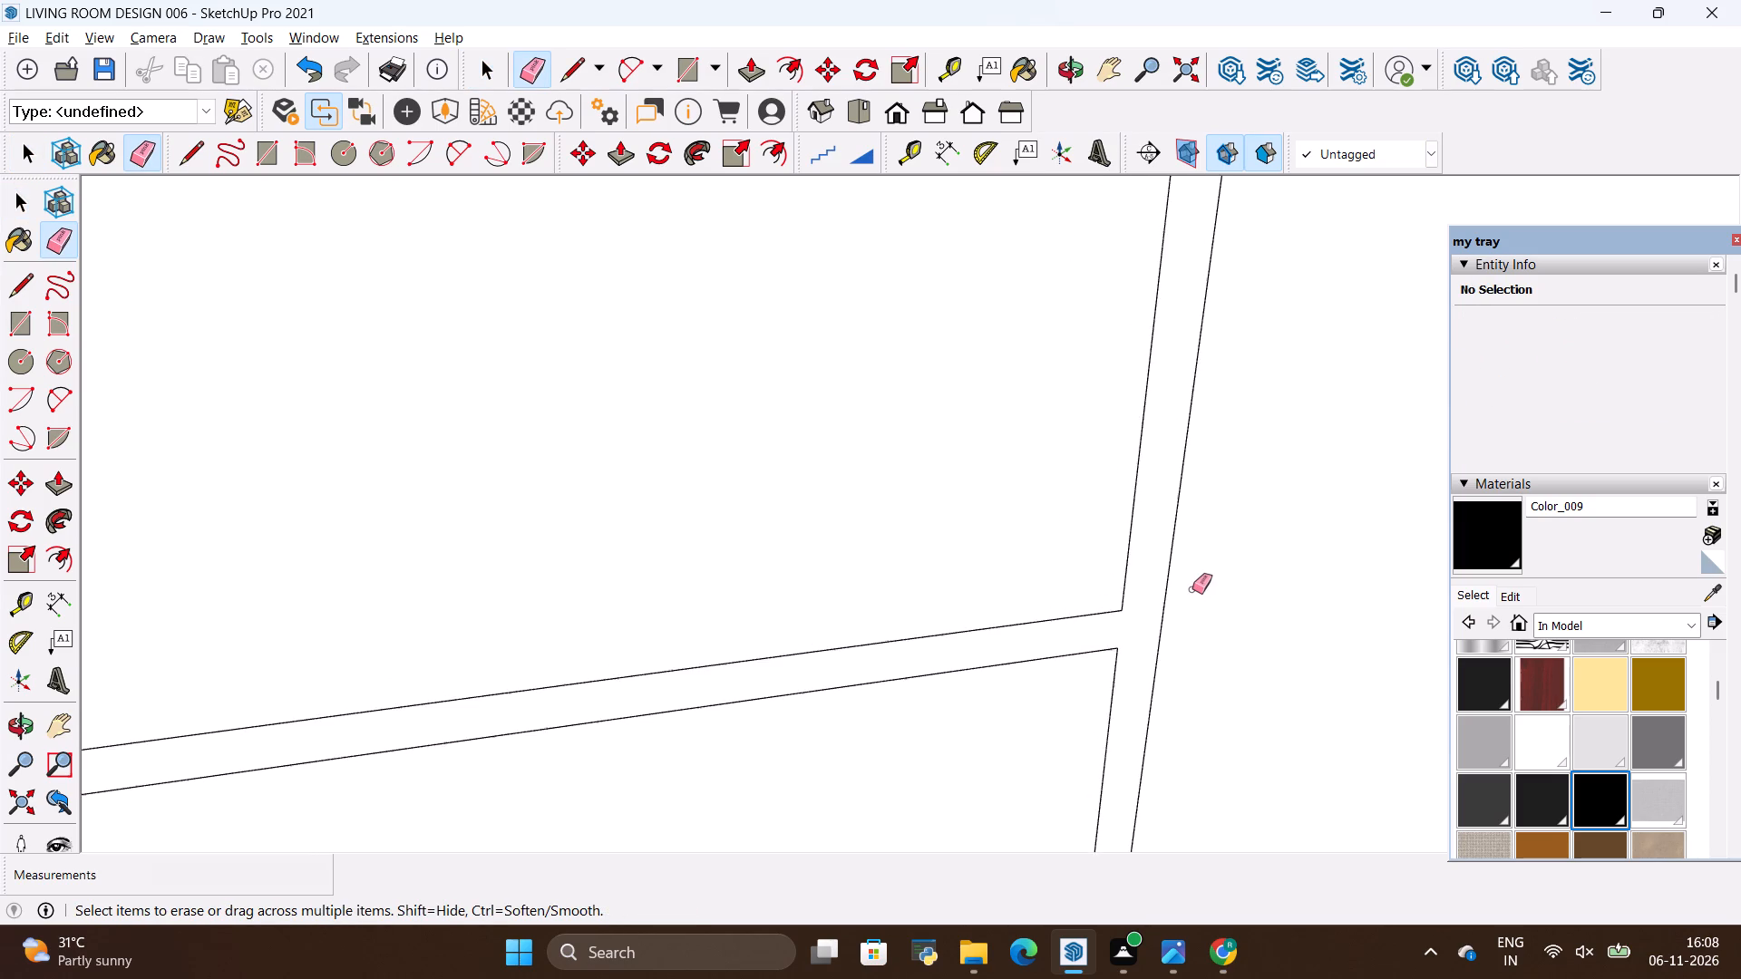
scroll(1192, 589, "down", 15)
scroll(454, 677, "up", 5)
scroll(776, 681, "up", 8)
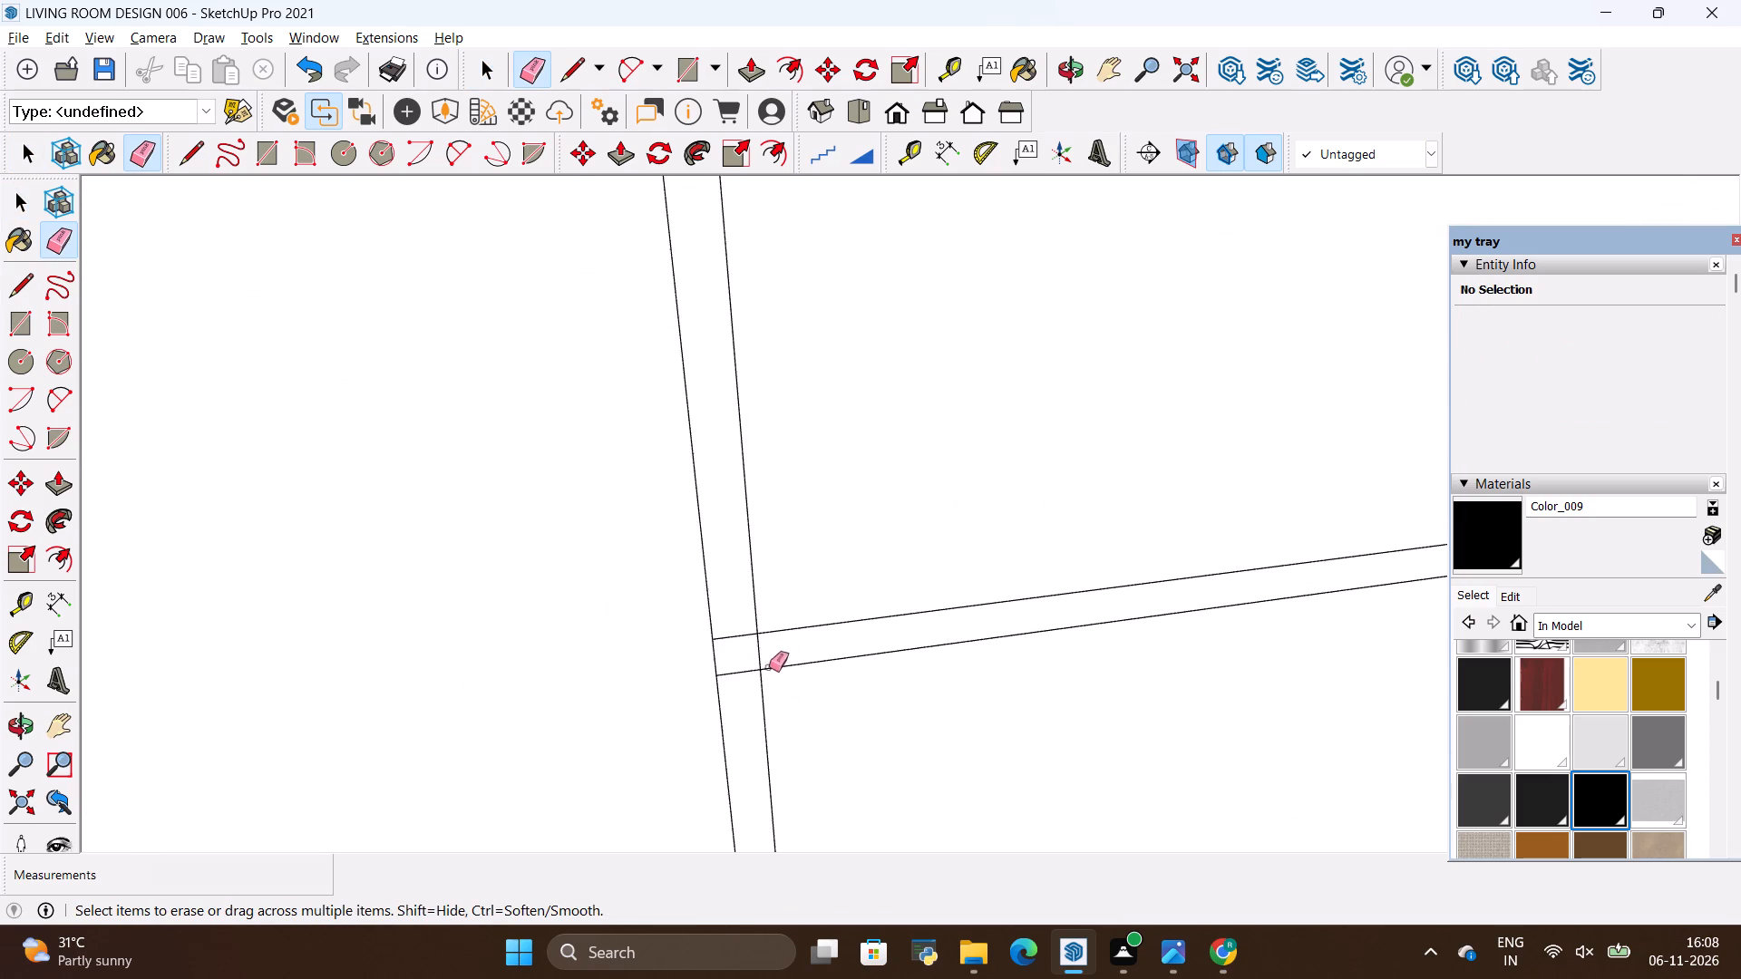
scroll(769, 667, "up", 8)
left_click_drag(758, 635, 700, 707)
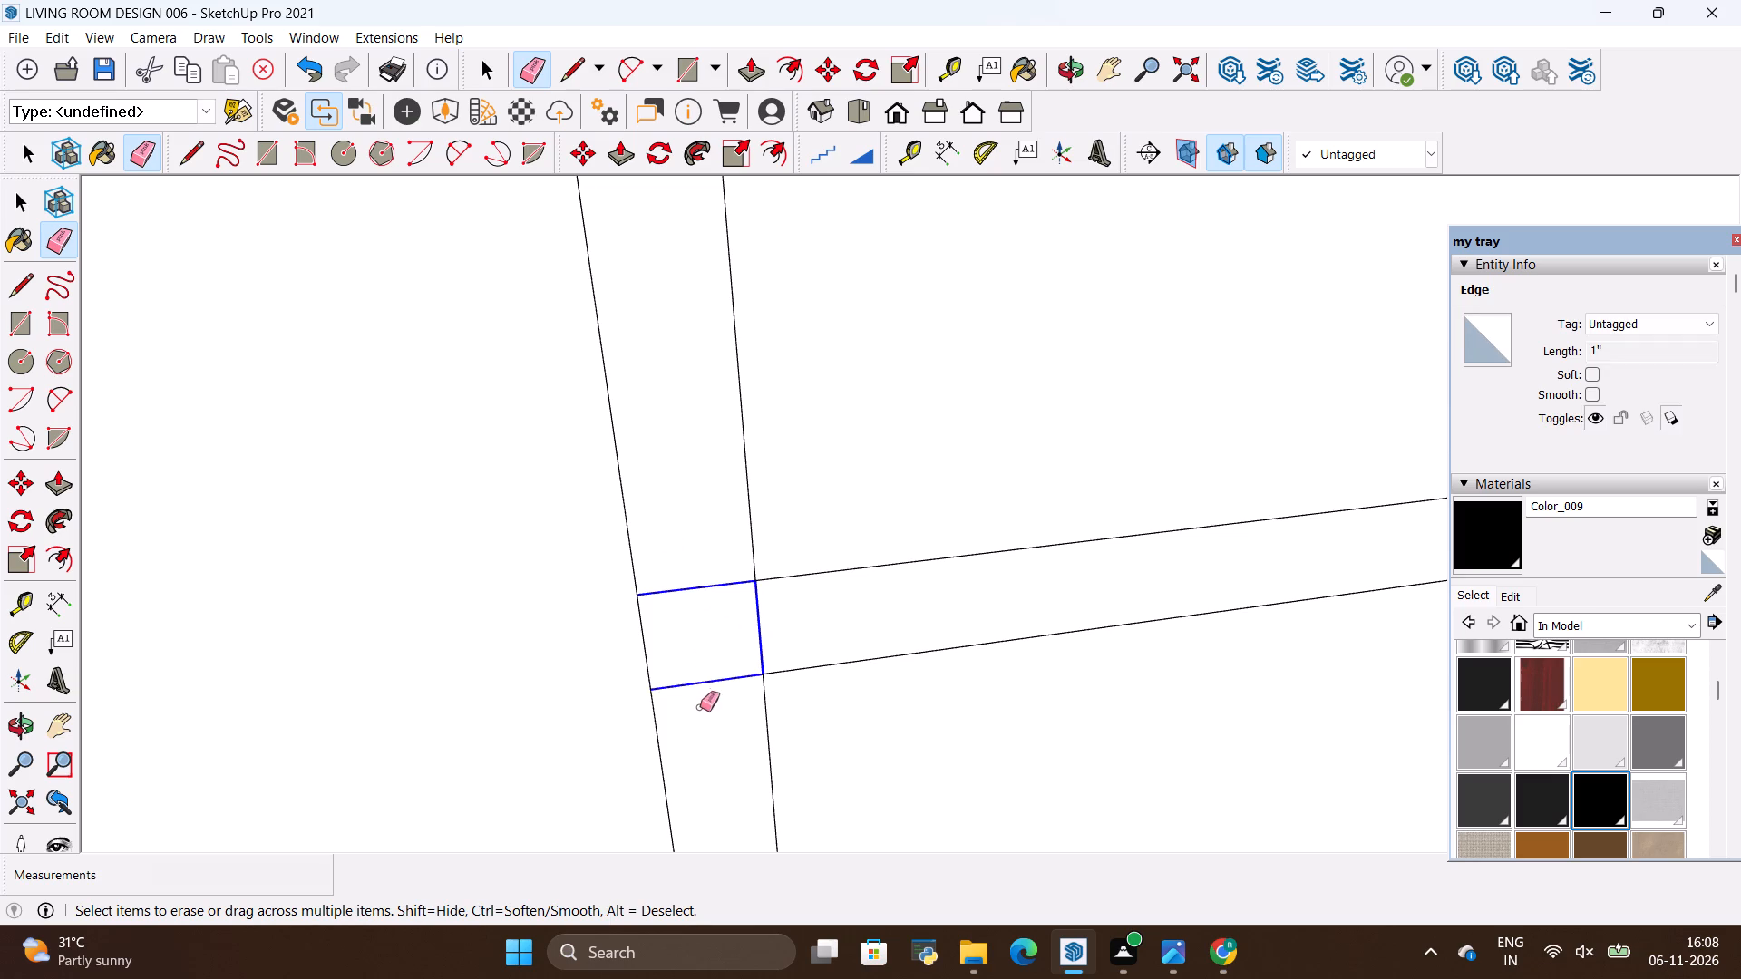
left_click_drag(700, 707, 700, 709)
scroll(692, 697, "down", 4)
scroll(475, 662, "down", 10)
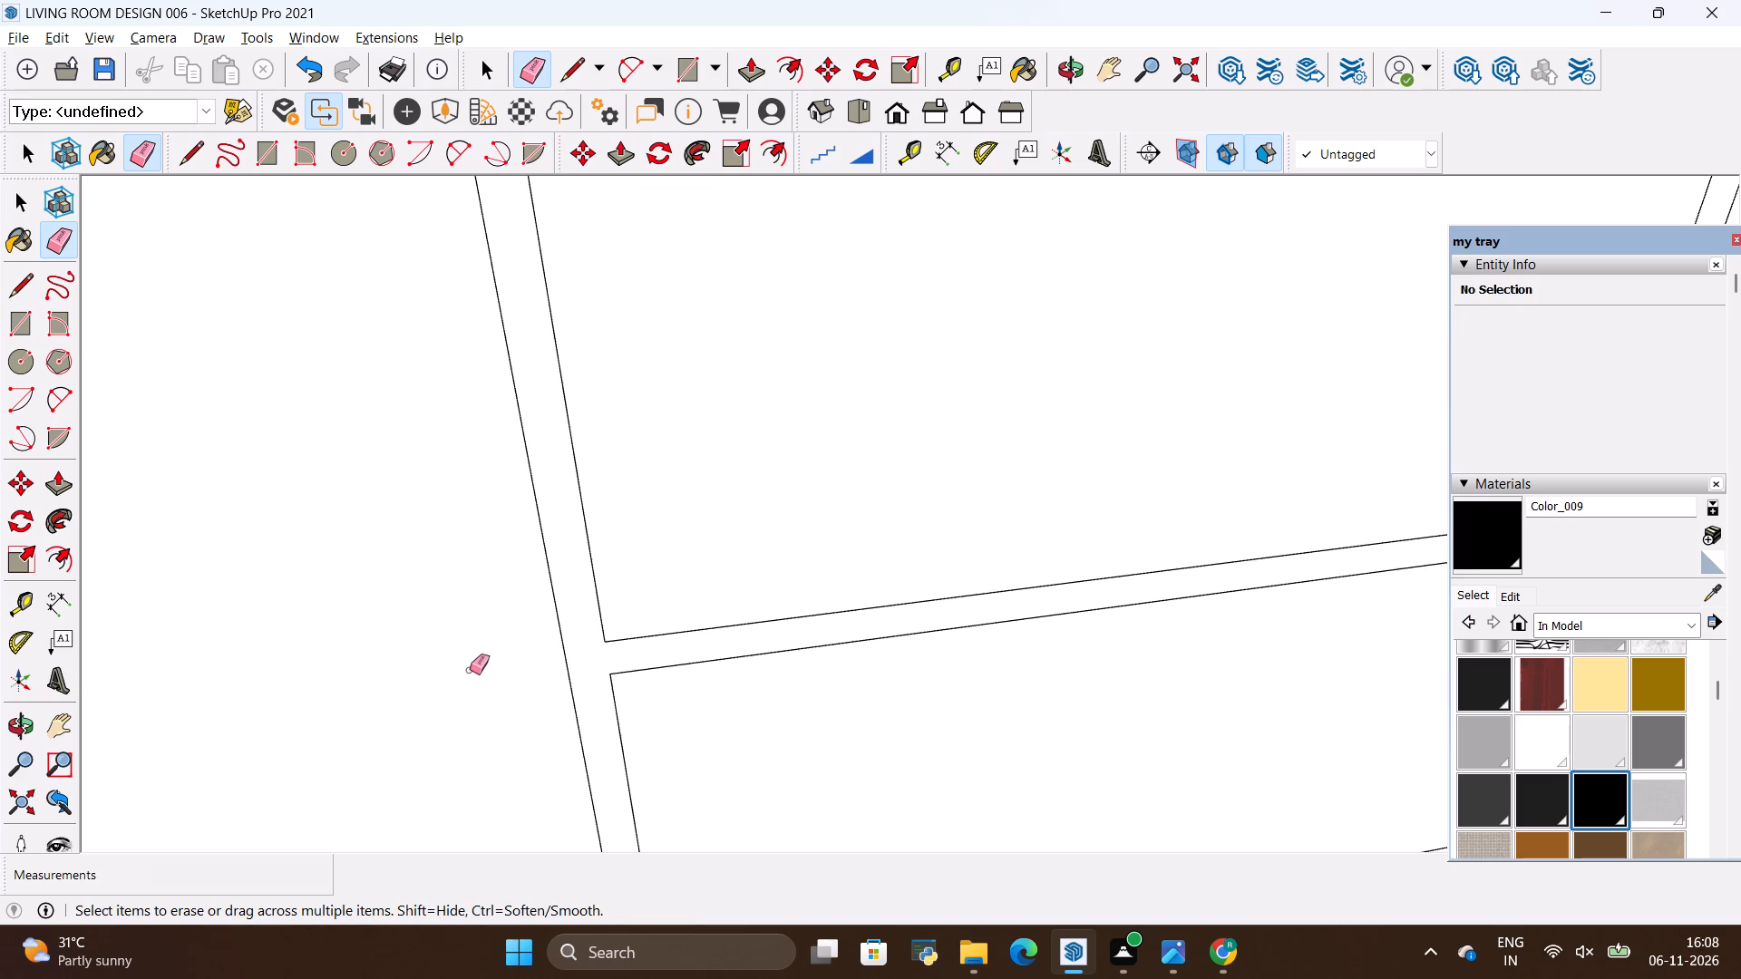
scroll(364, 814, "down", 10)
scroll(609, 441, "down", 6)
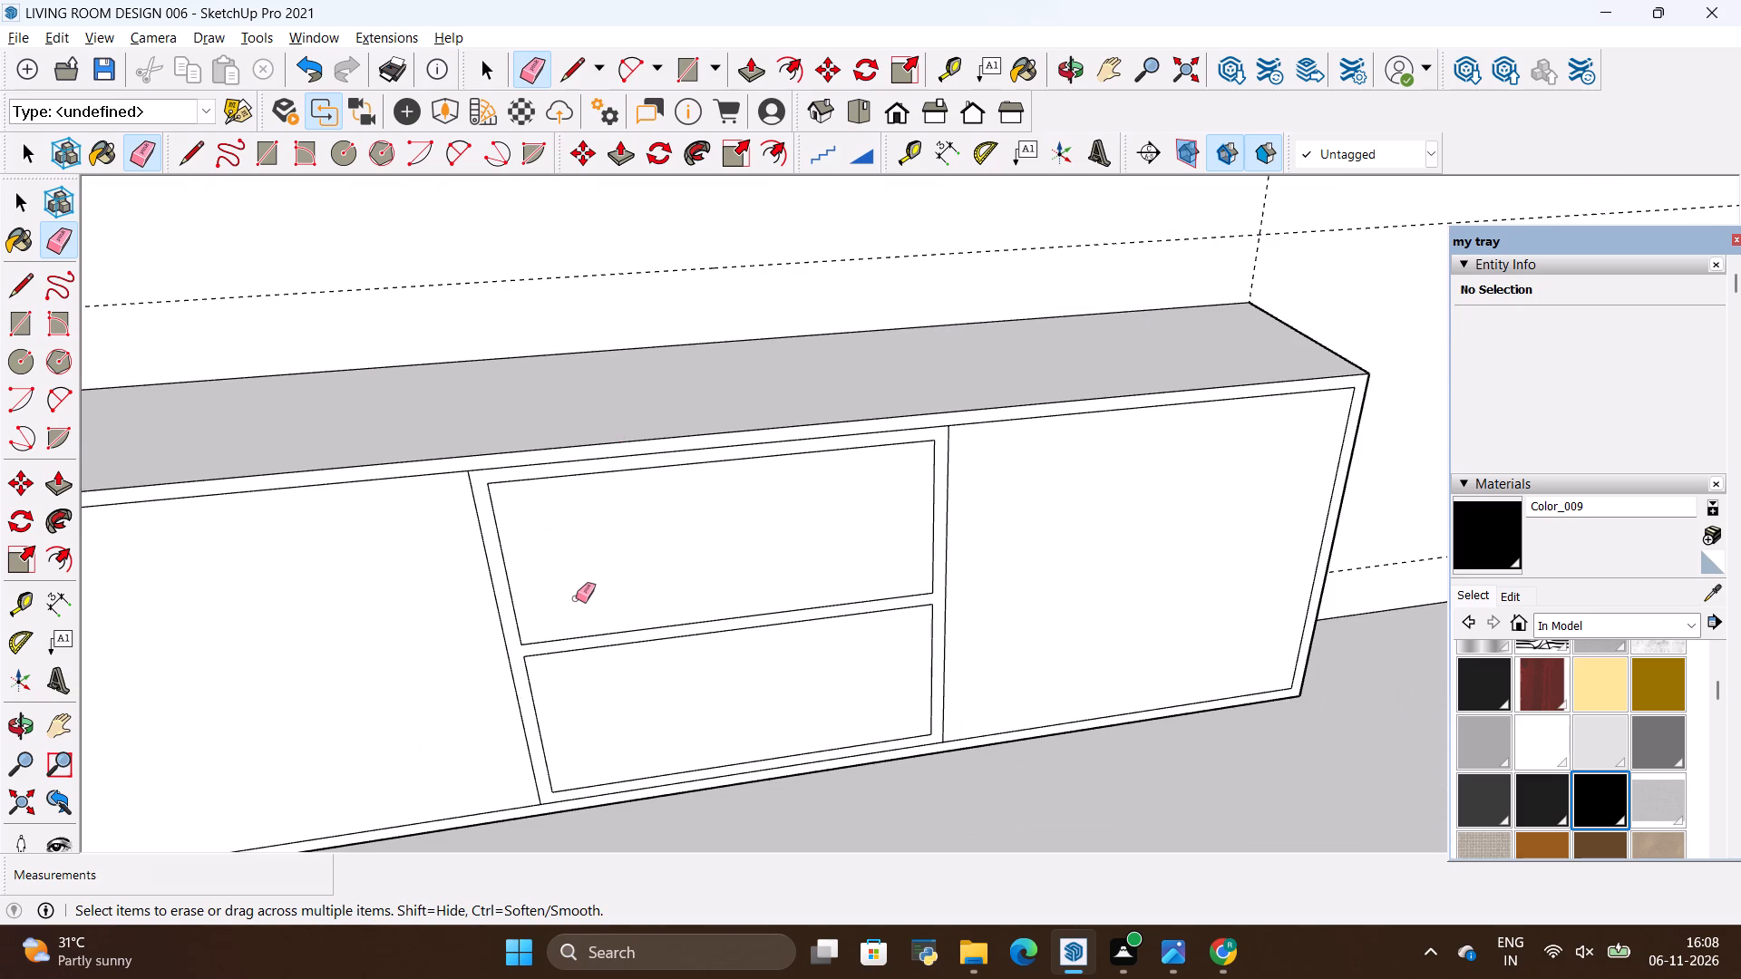
Compare the two framed compartments of the TV unit with the open shelves in the reference photo.
key("alt+Tab")
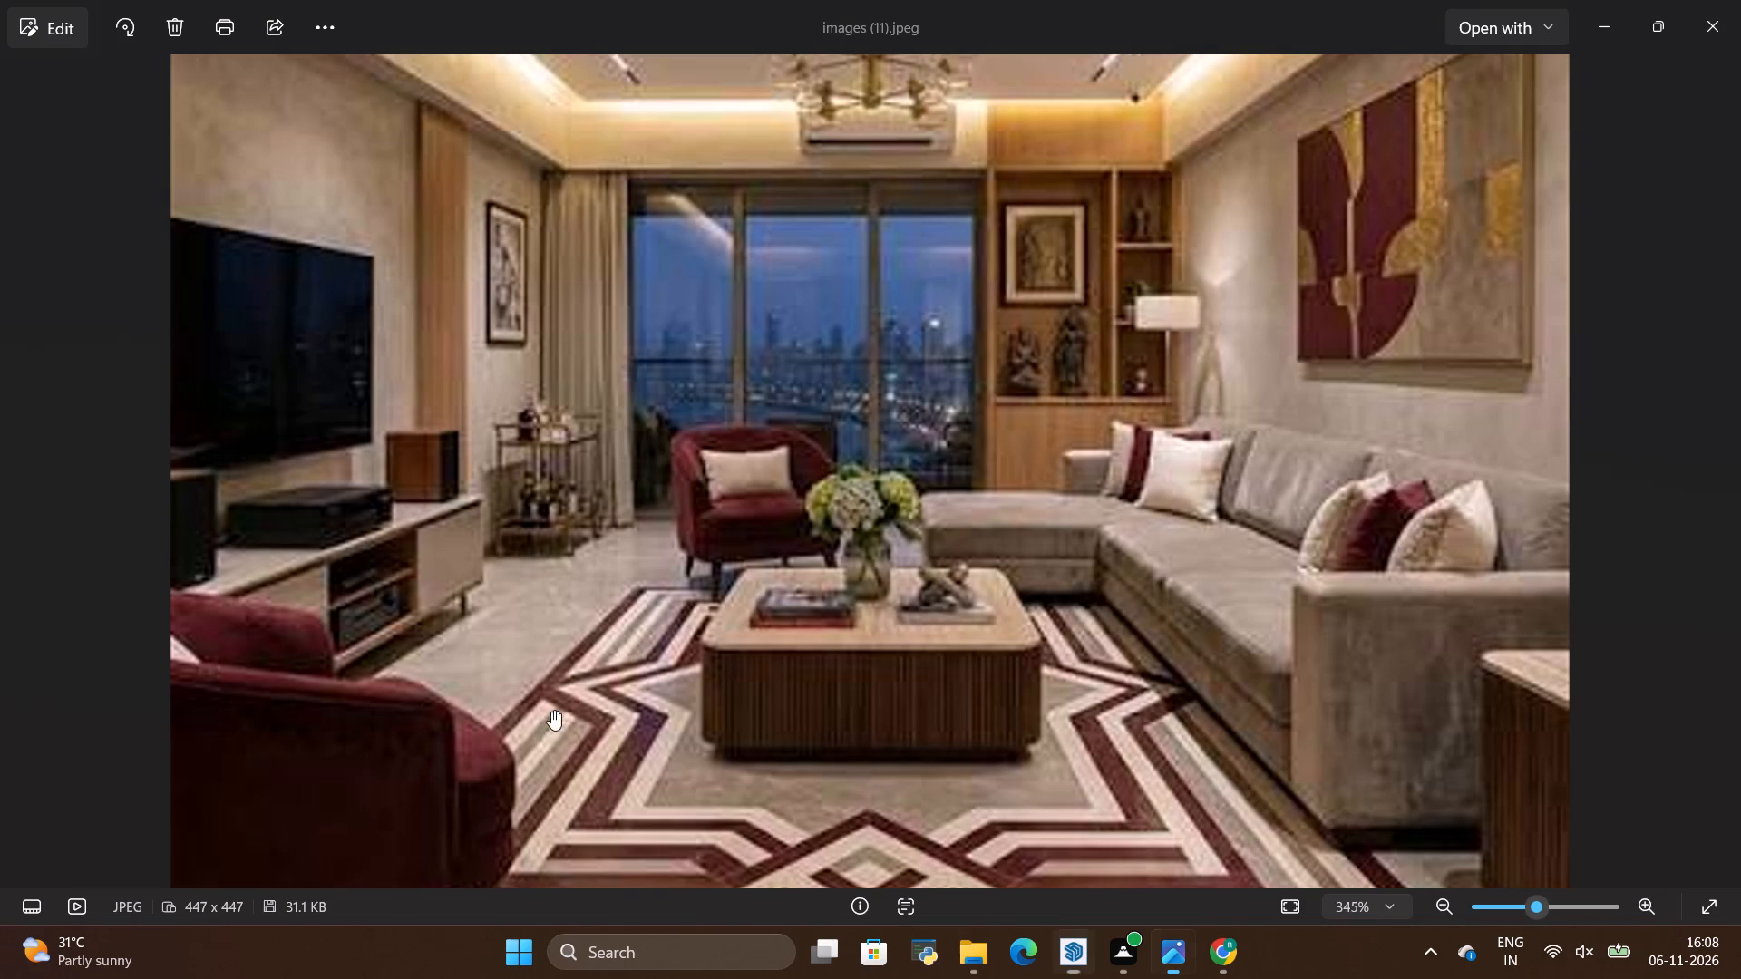
key("alt+Tab")
scroll(508, 687, "up", 3)
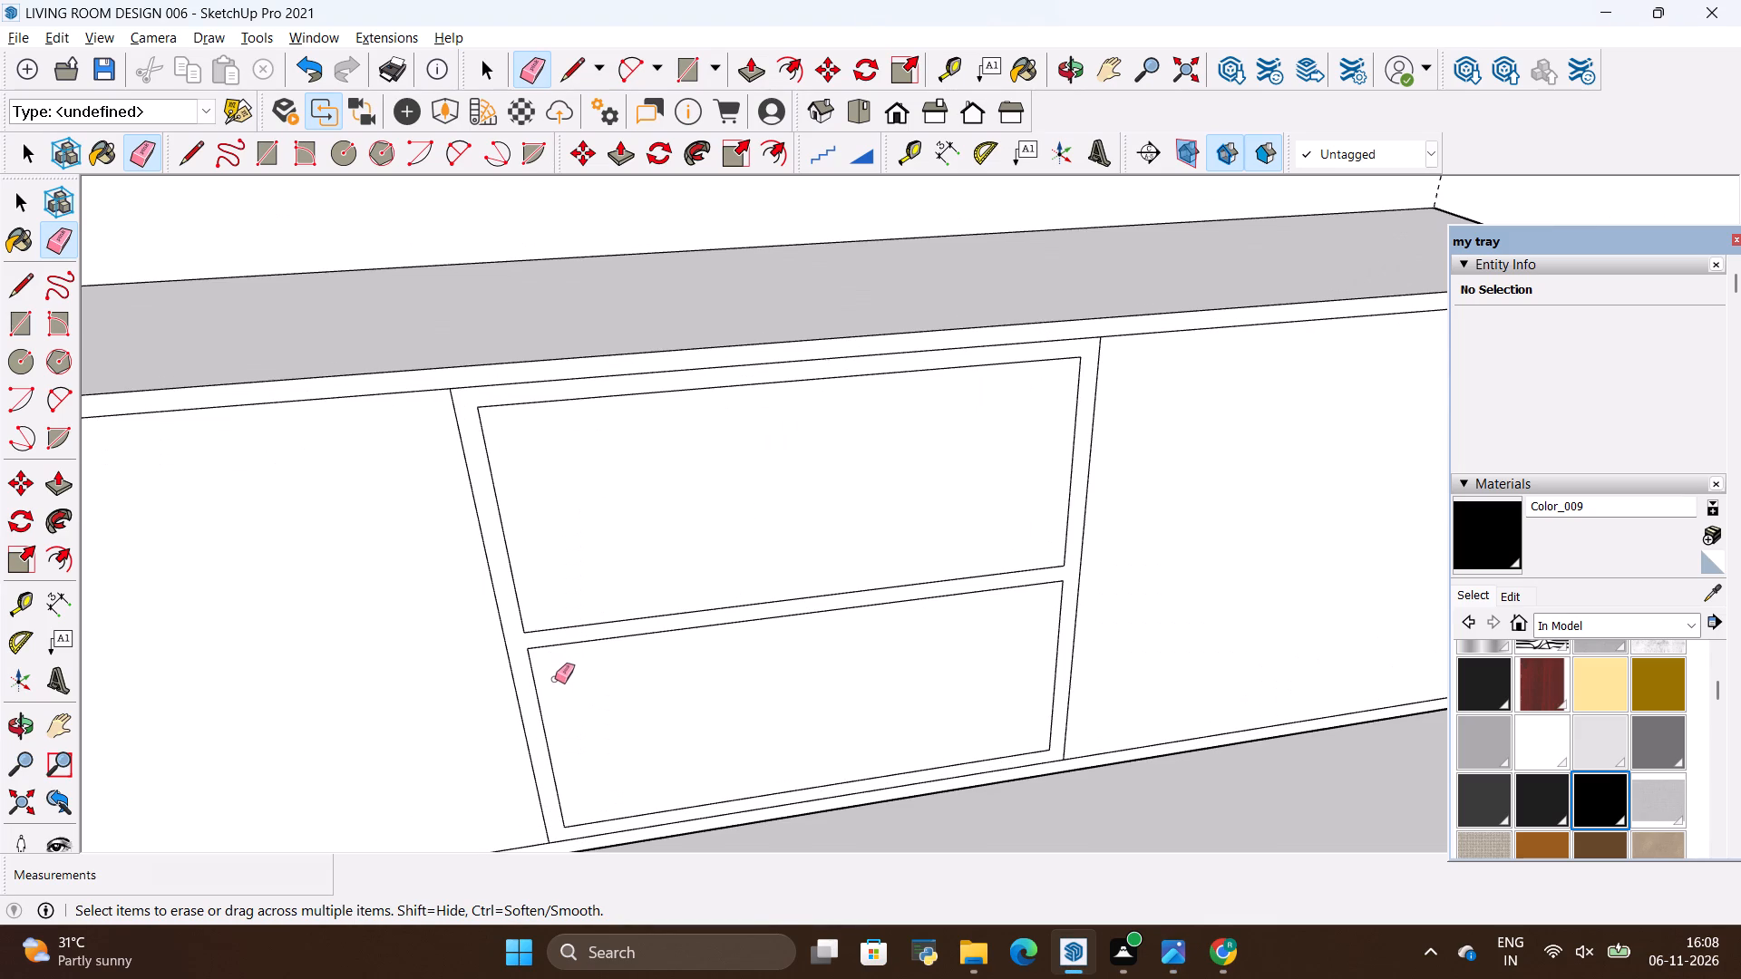
key("alt+Tab")
scroll(423, 541, "up", 4)
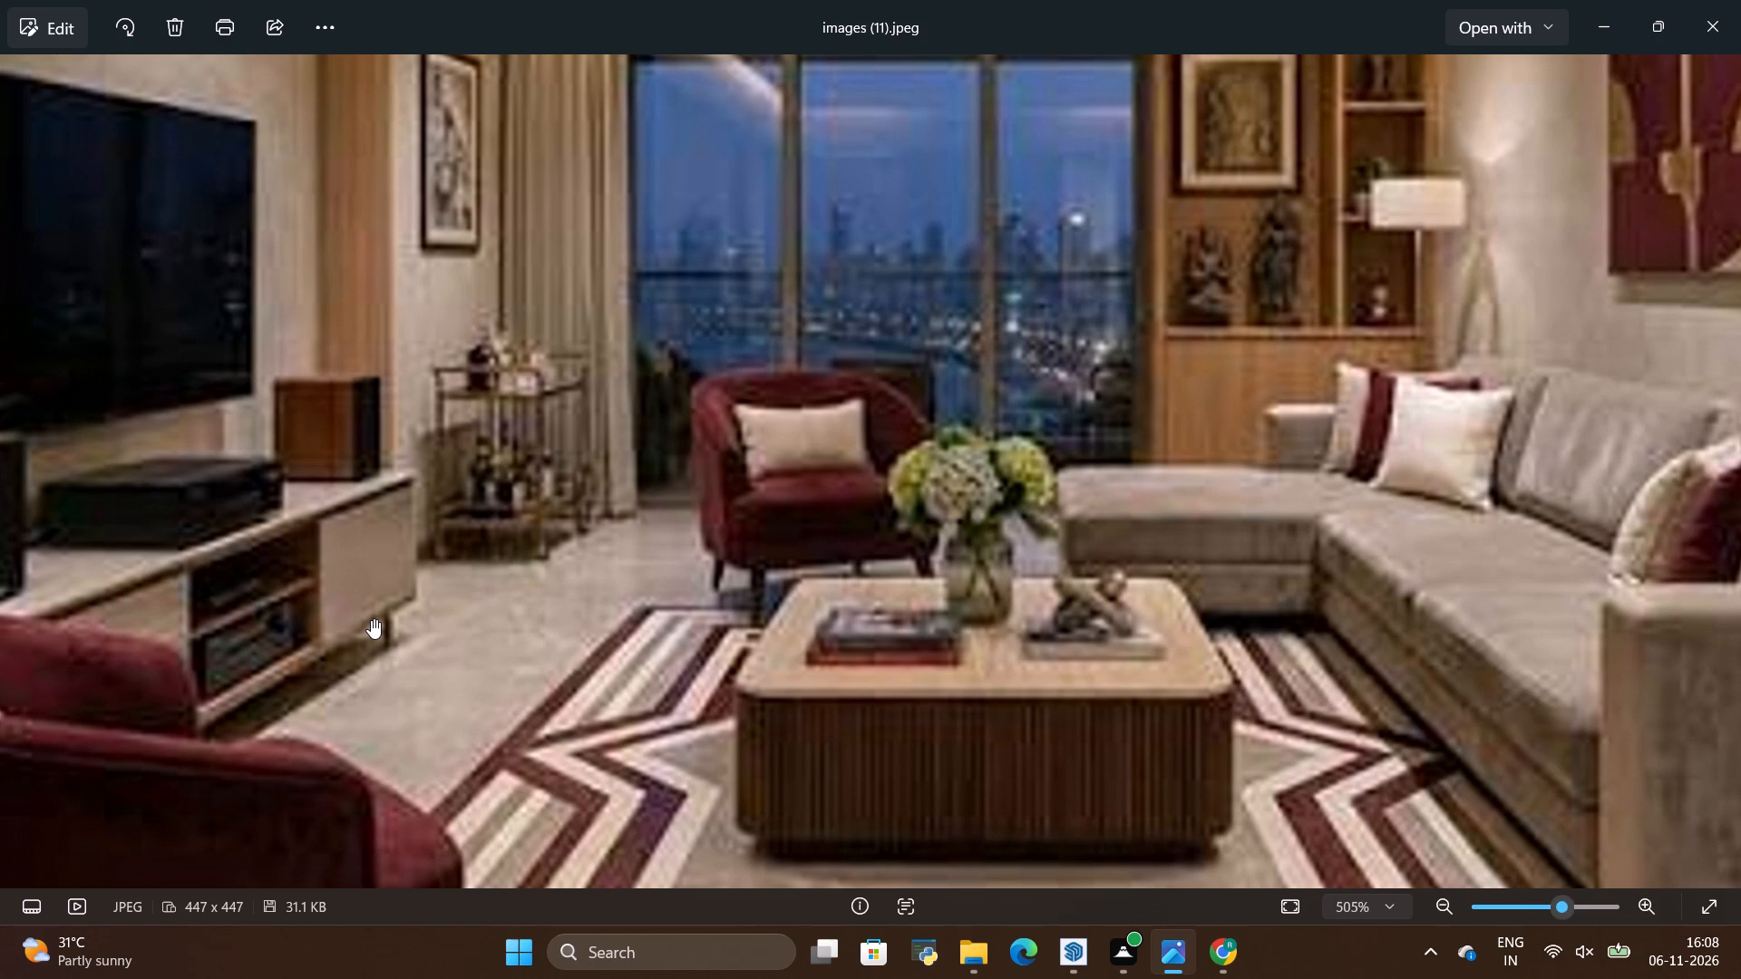
key("alt+Tab")
key("alt+Tab")
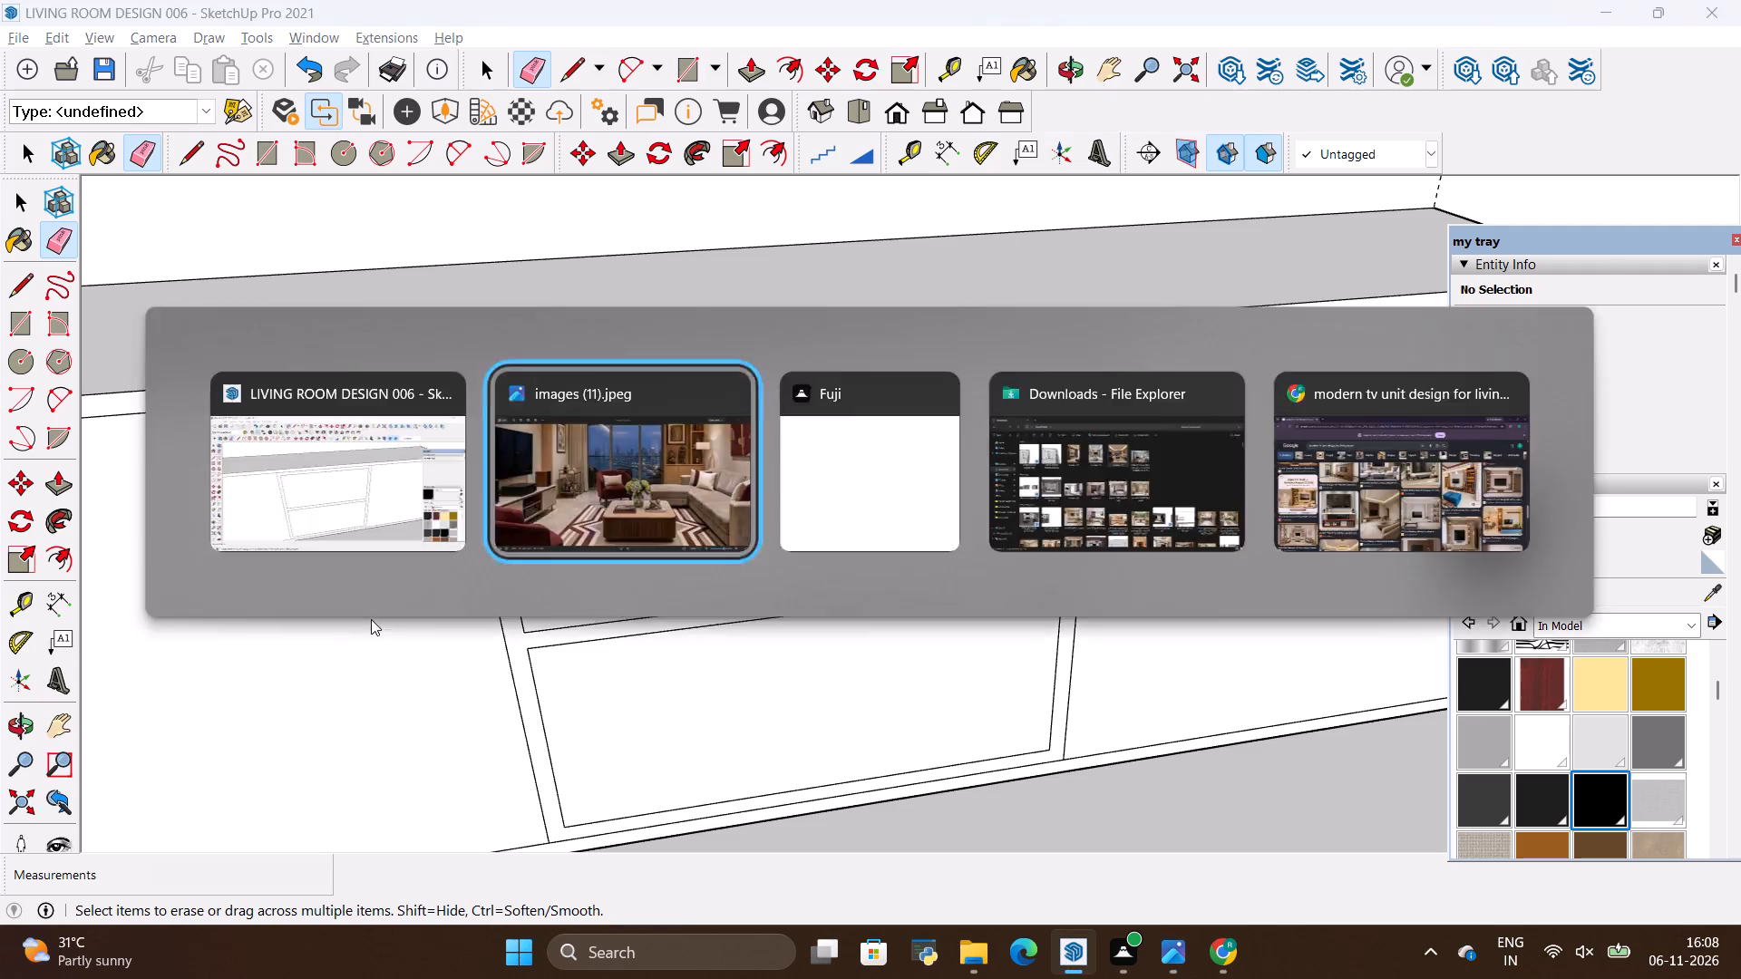
key("alt+Tab")
Push the upper and lower compartment faces of the TV unit's middle panel inward 1' 6" to form two open shelves.
scroll(433, 599, "down", 4)
scroll(583, 599, "down", 3)
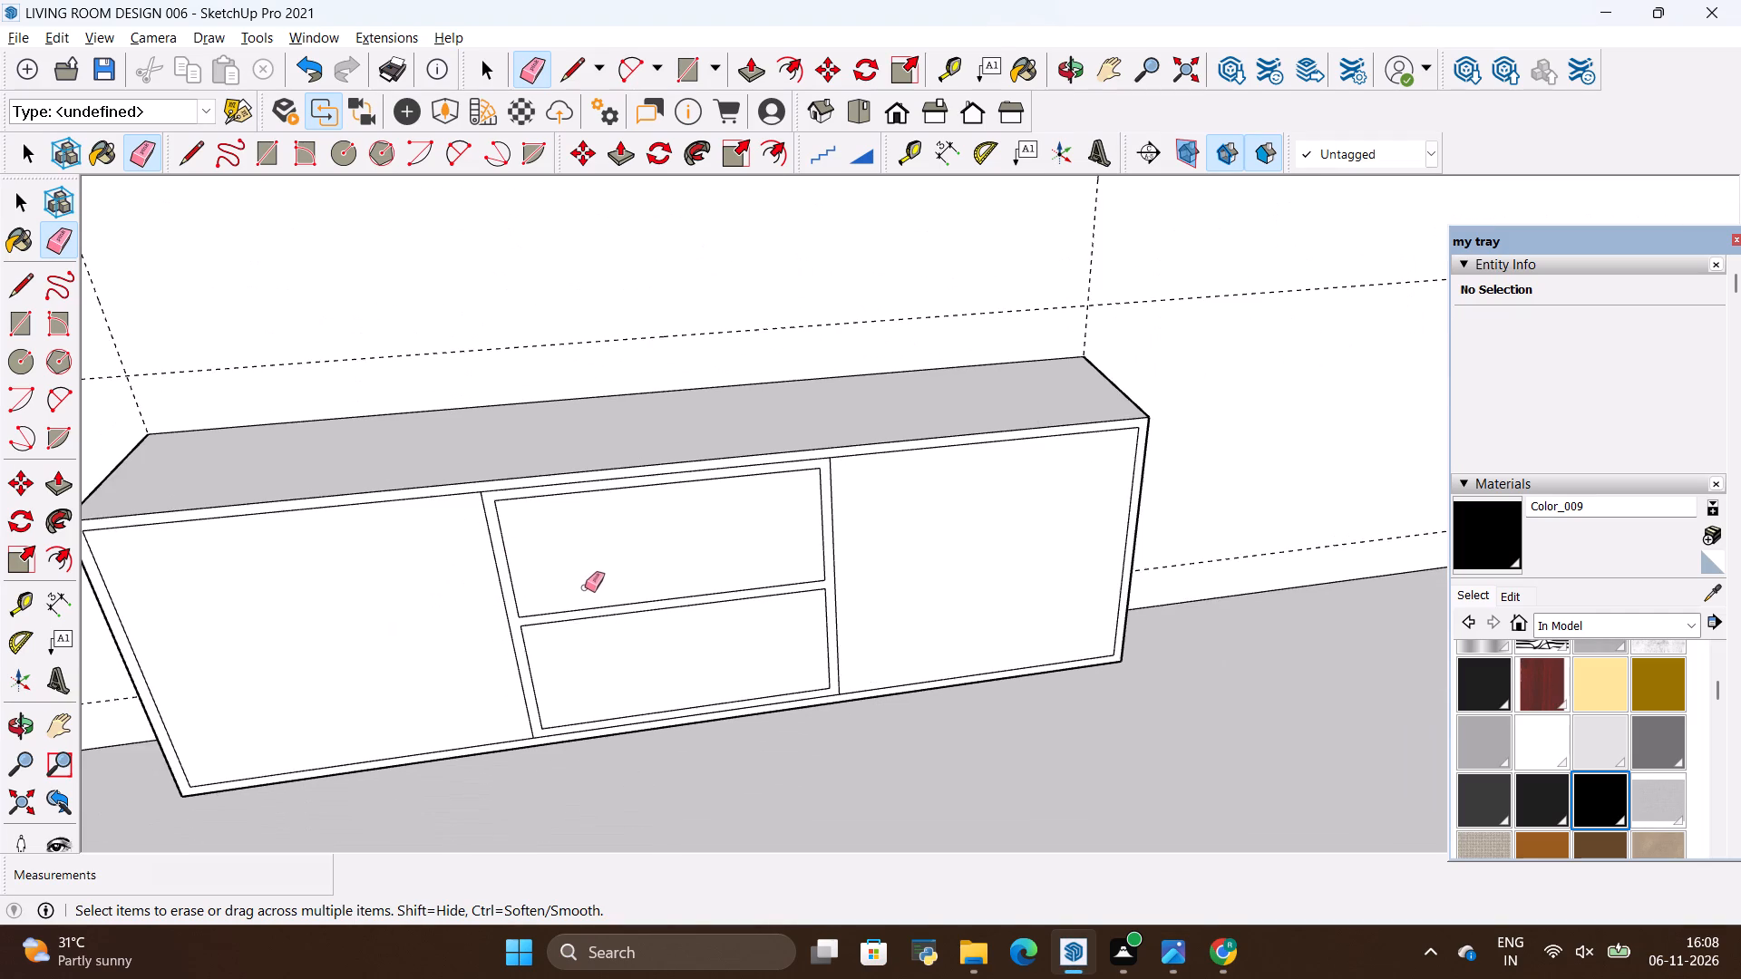
scroll(588, 573, "up", 3)
key("space")
left_click(588, 573)
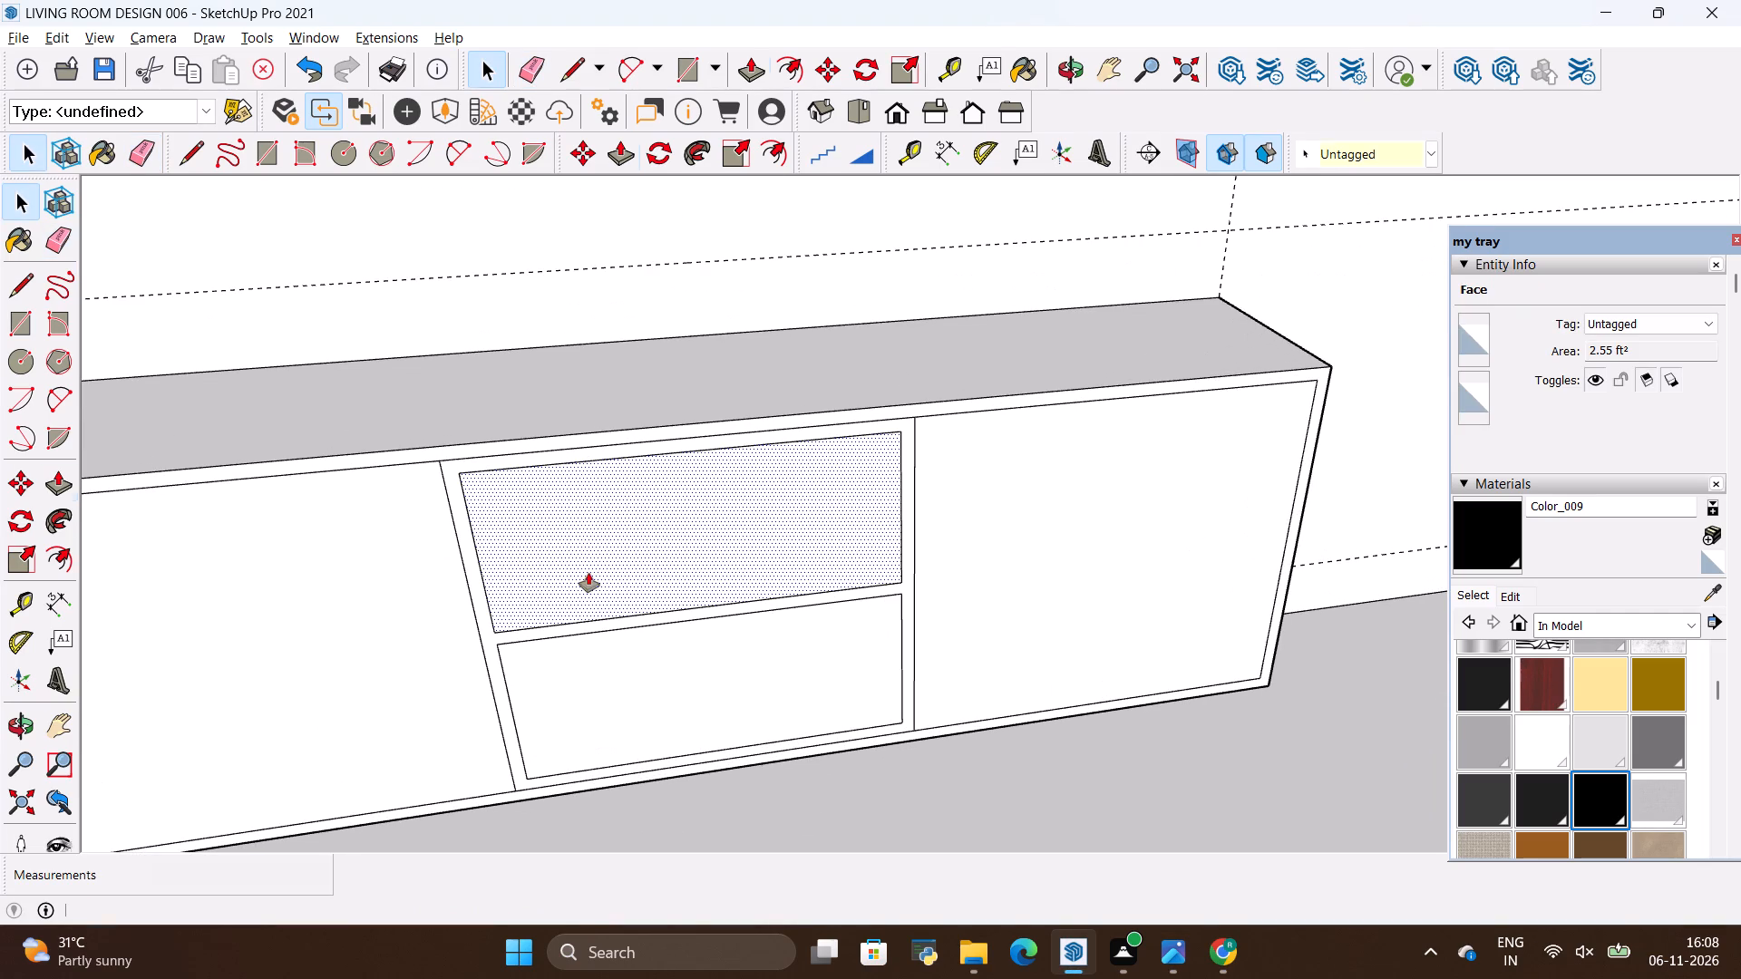
key("p")
left_click(588, 573)
left_click(433, 323)
left_click(594, 671)
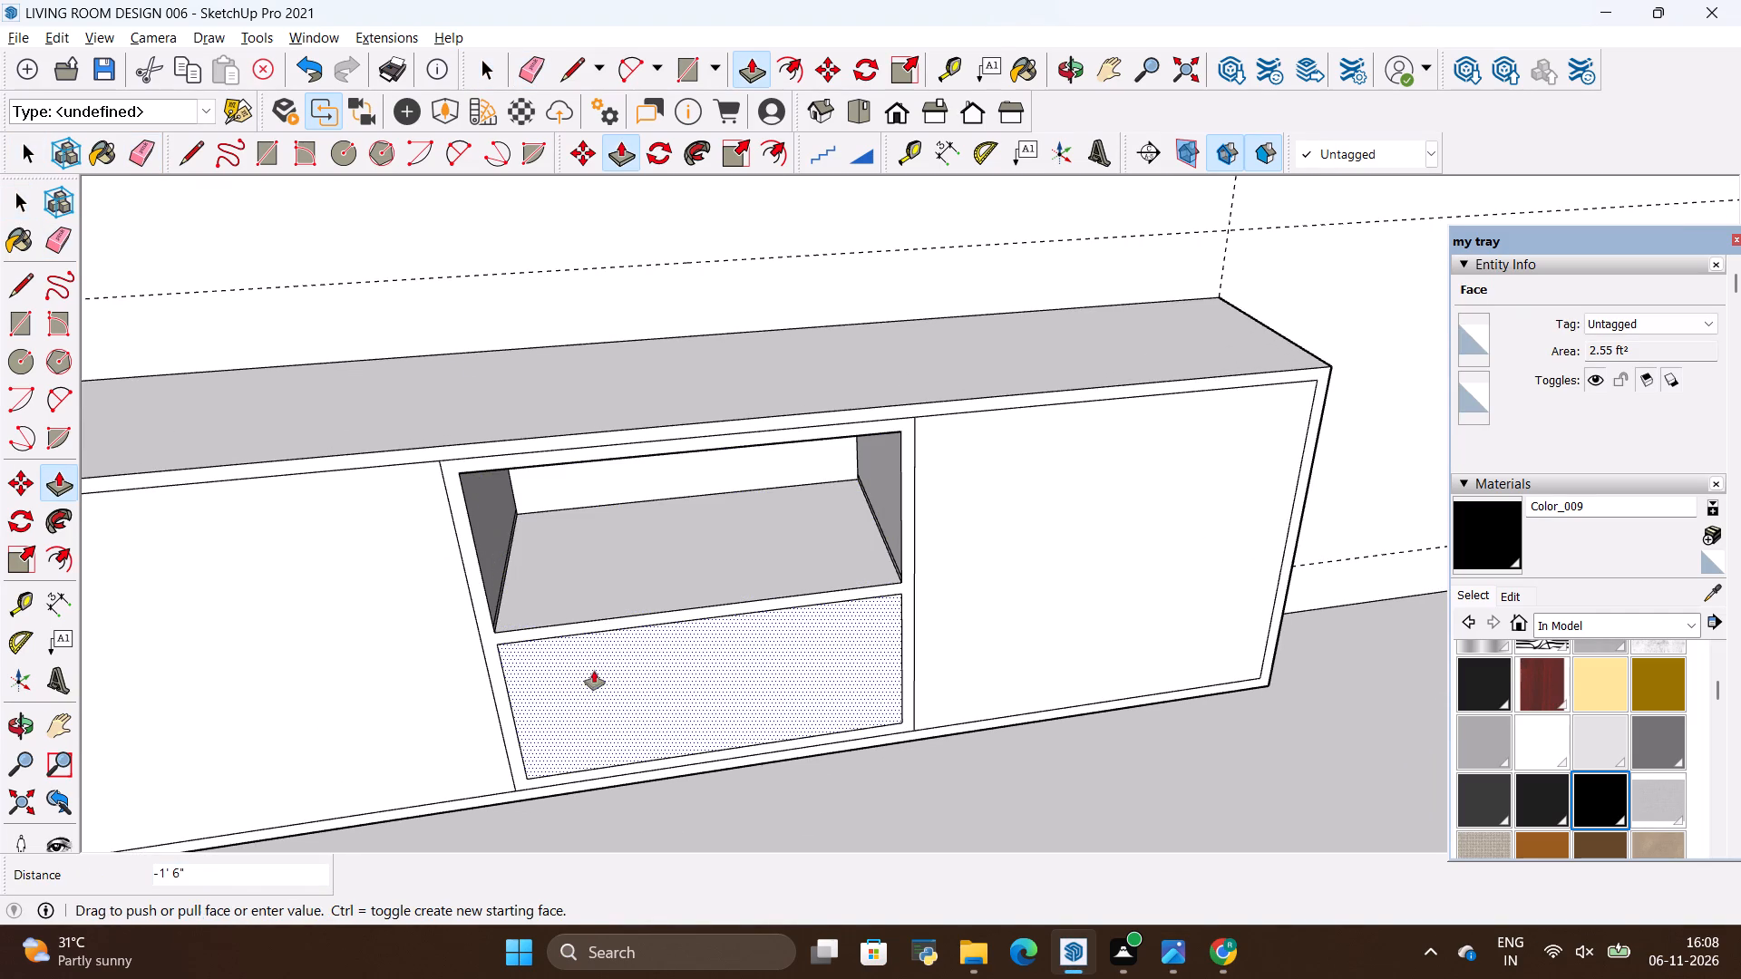
left_click(578, 487)
key("space")
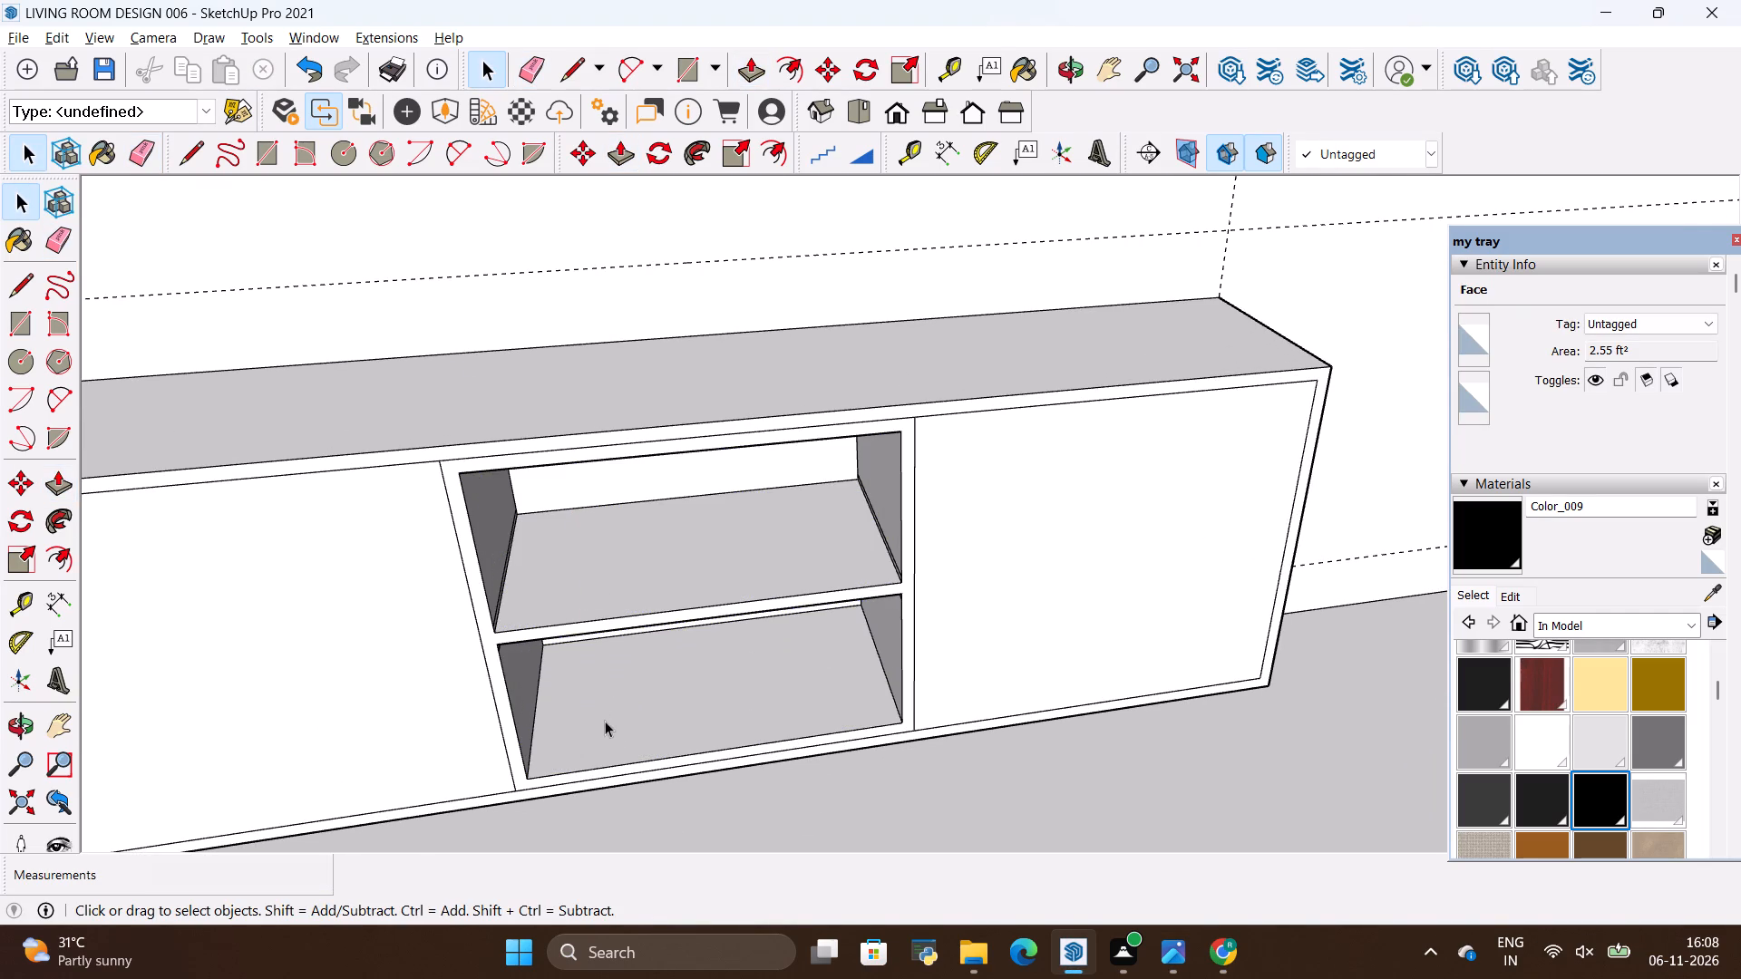
Compare the recessed shelves and the rest of the TV unit's front with the reference photo, viewing the unit from different angles.
scroll(611, 732, "up", 9)
scroll(652, 739, "down", 7)
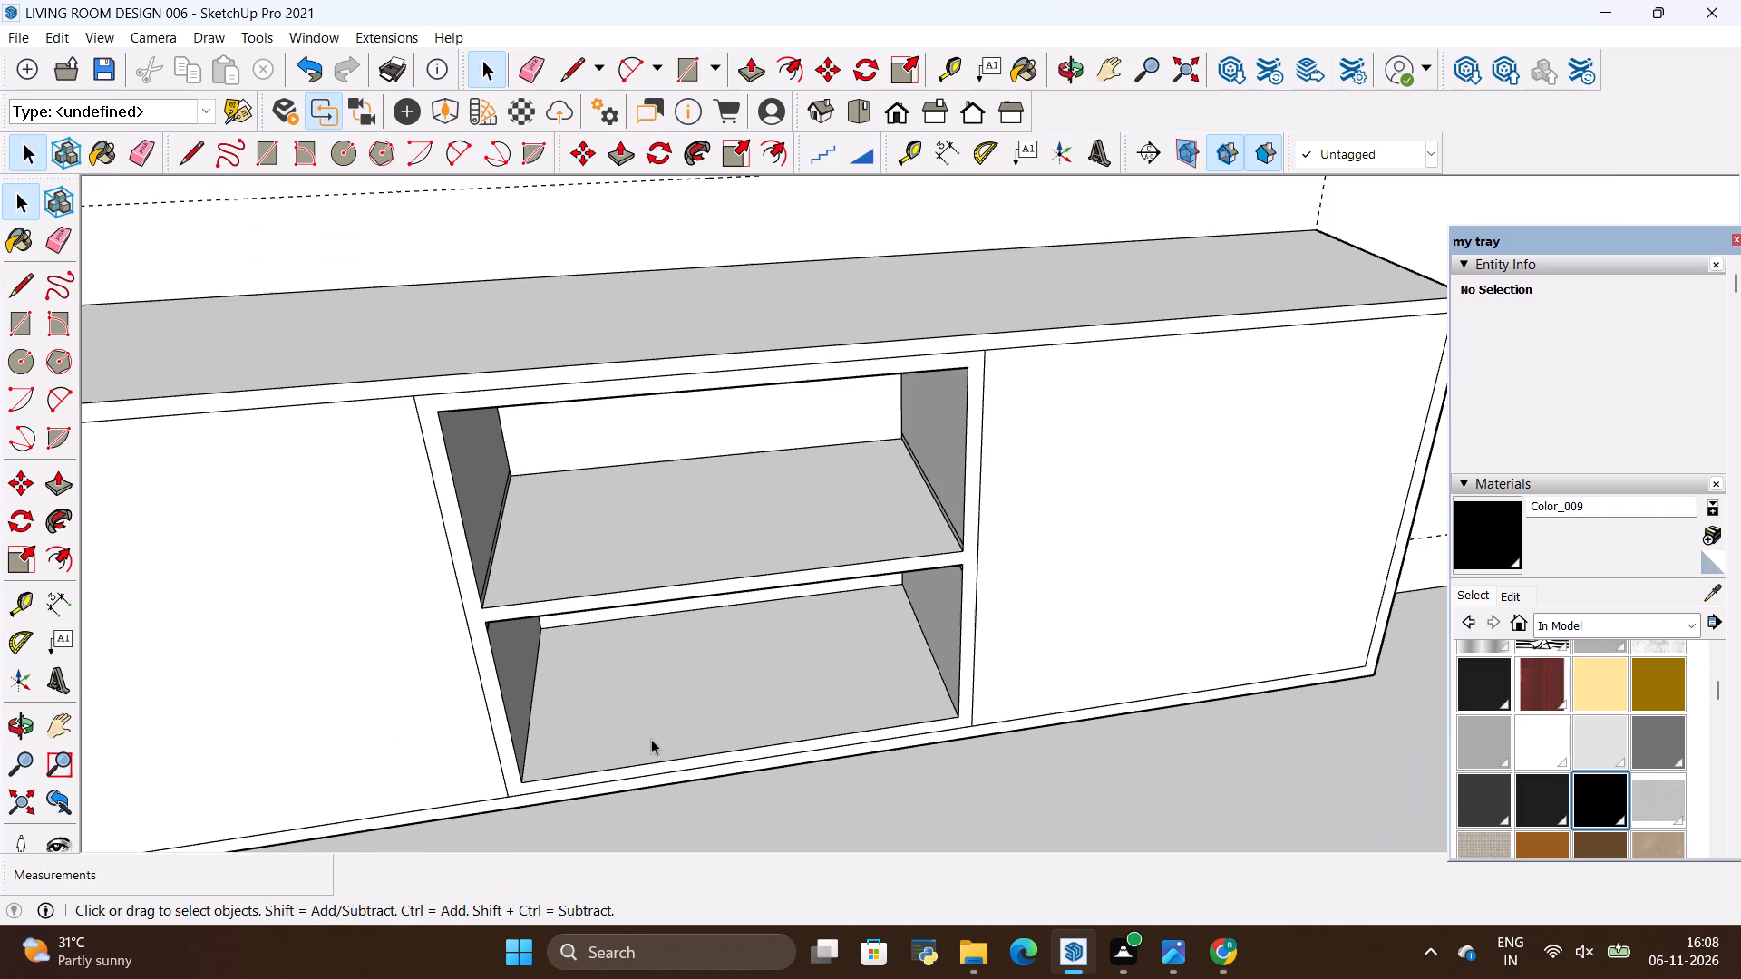
key("alt+Tab")
key("alt+Tab")
key("alt+Tab")
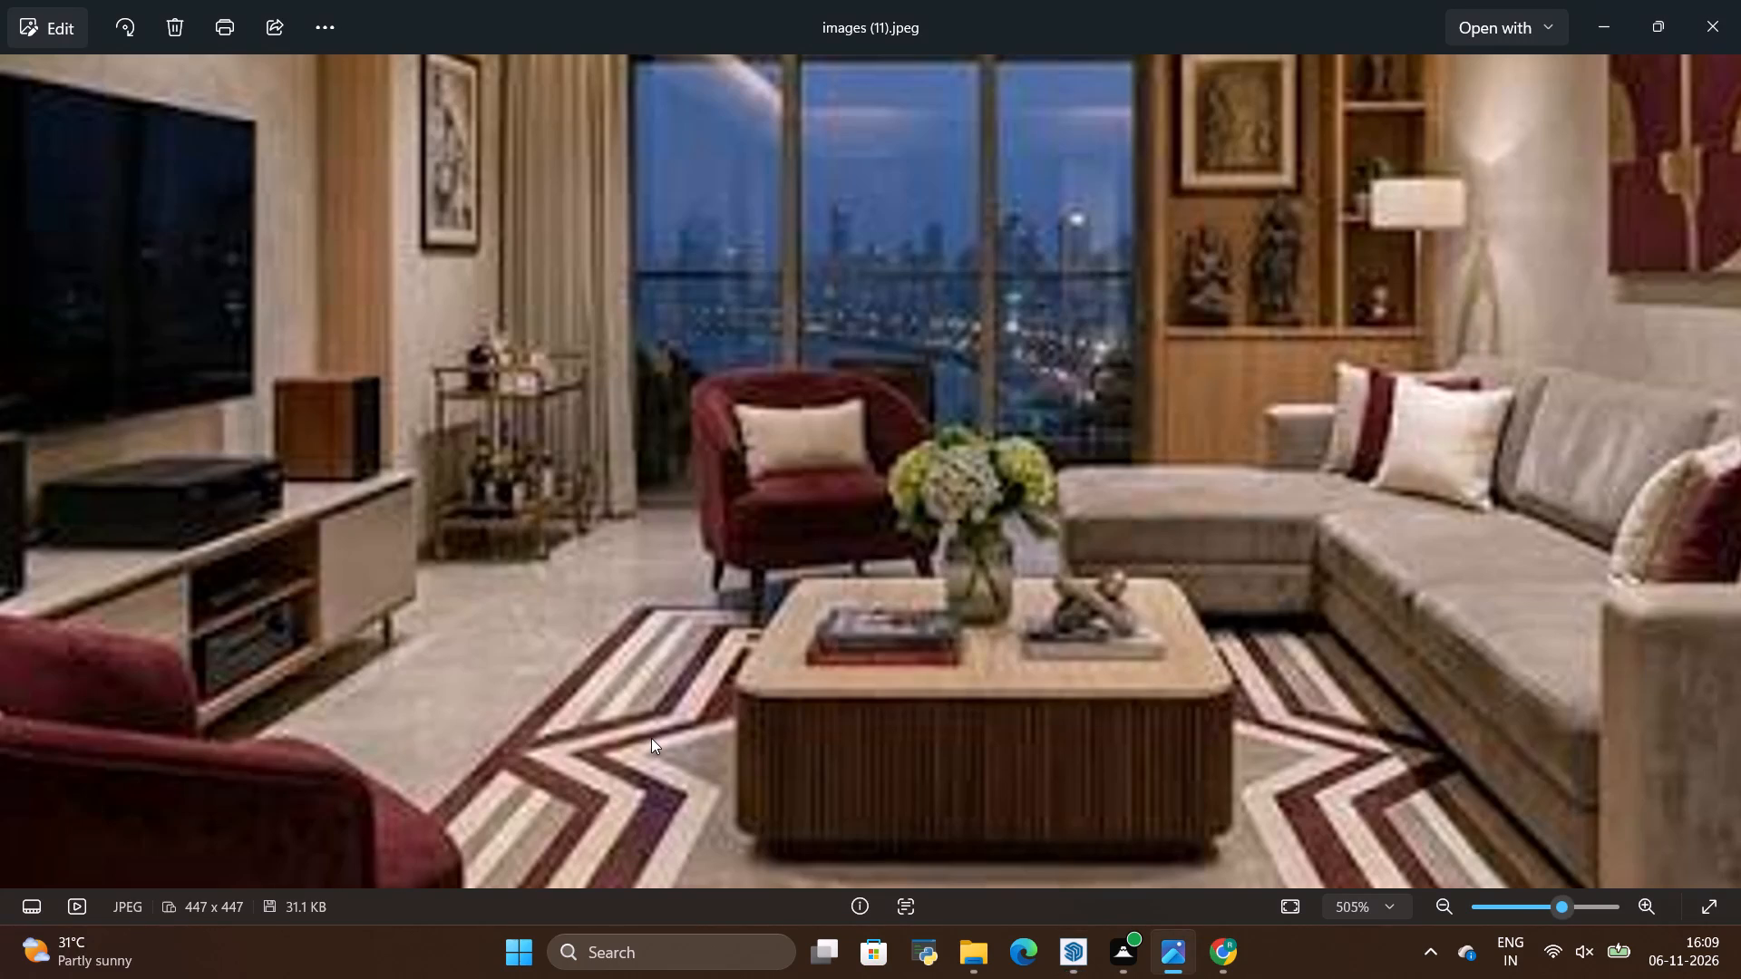
scroll(248, 683, "up", 3)
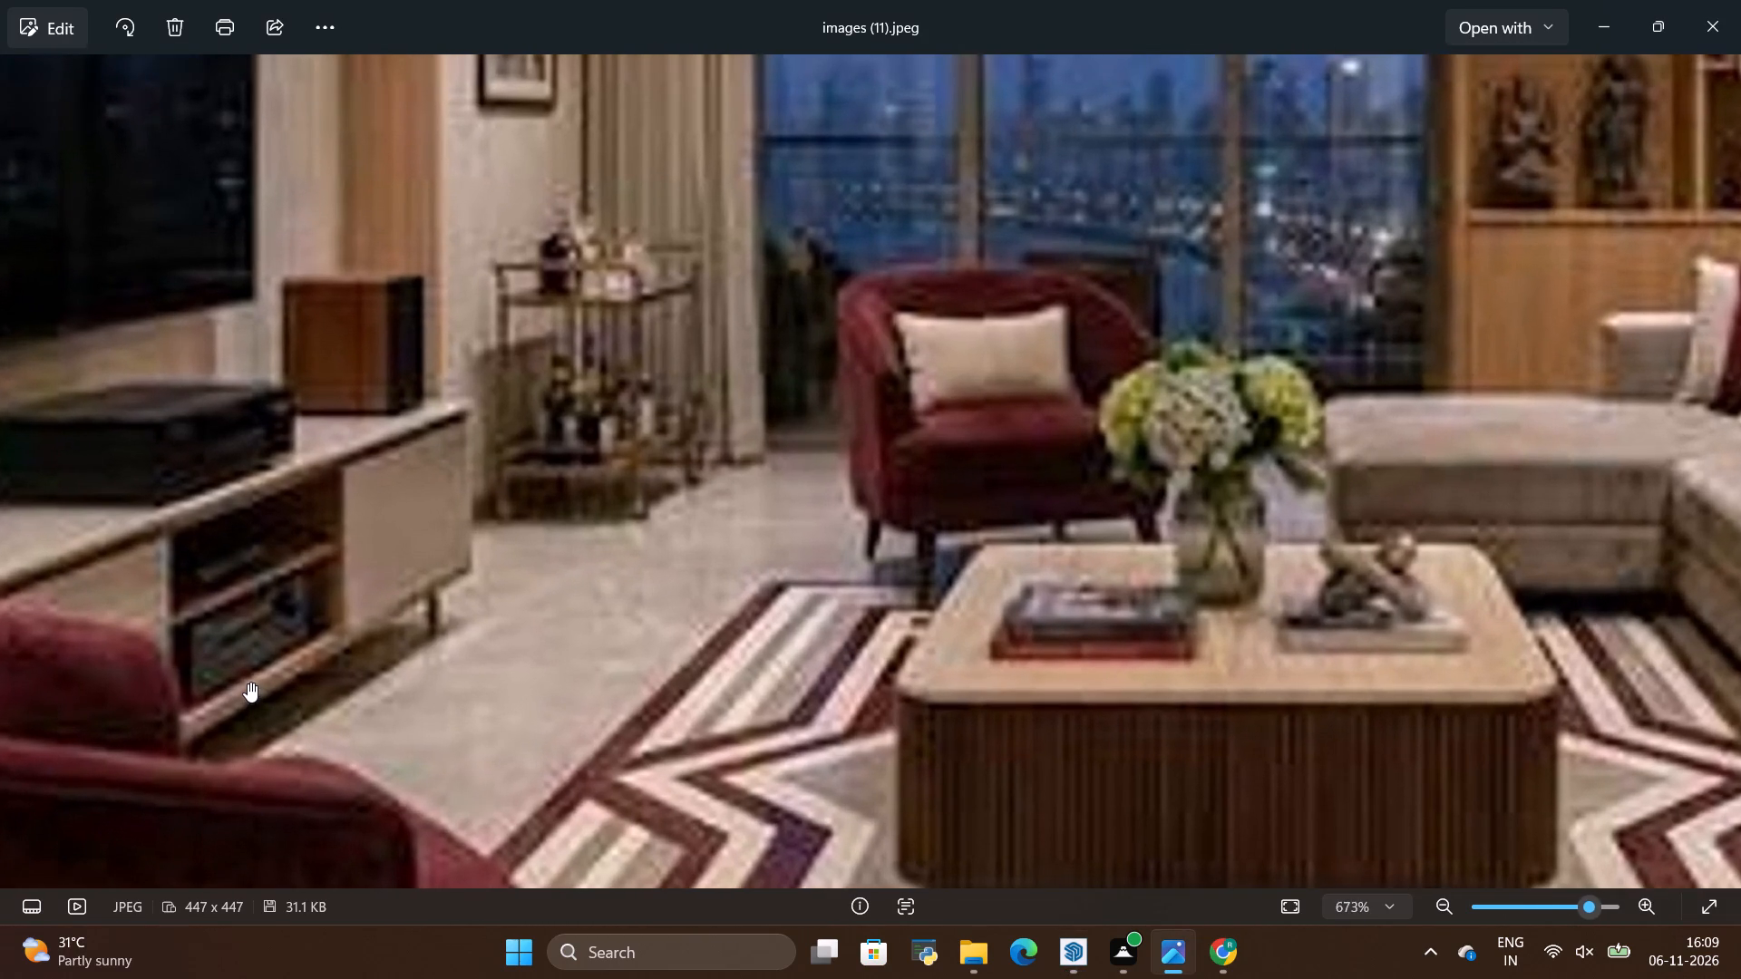
key("alt+Tab")
scroll(387, 642, "down", 3)
key("alt+Tab")
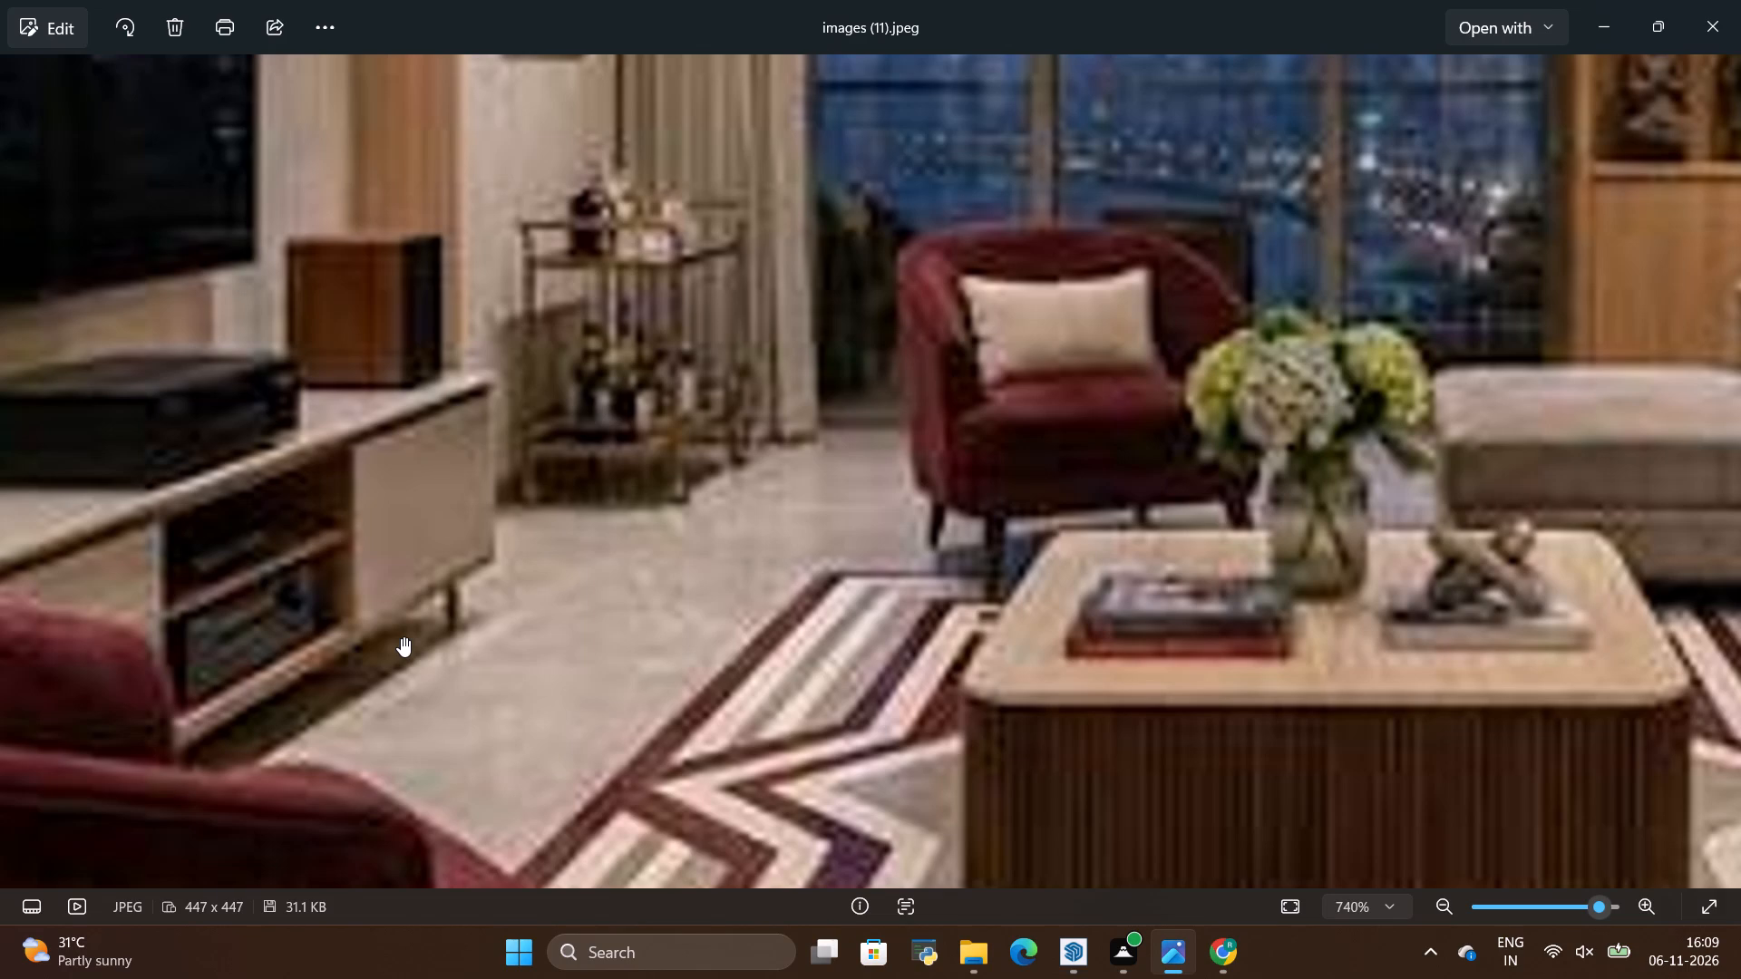
key("alt+Tab")
scroll(503, 653, "down", 2)
scroll(545, 607, "up", 3)
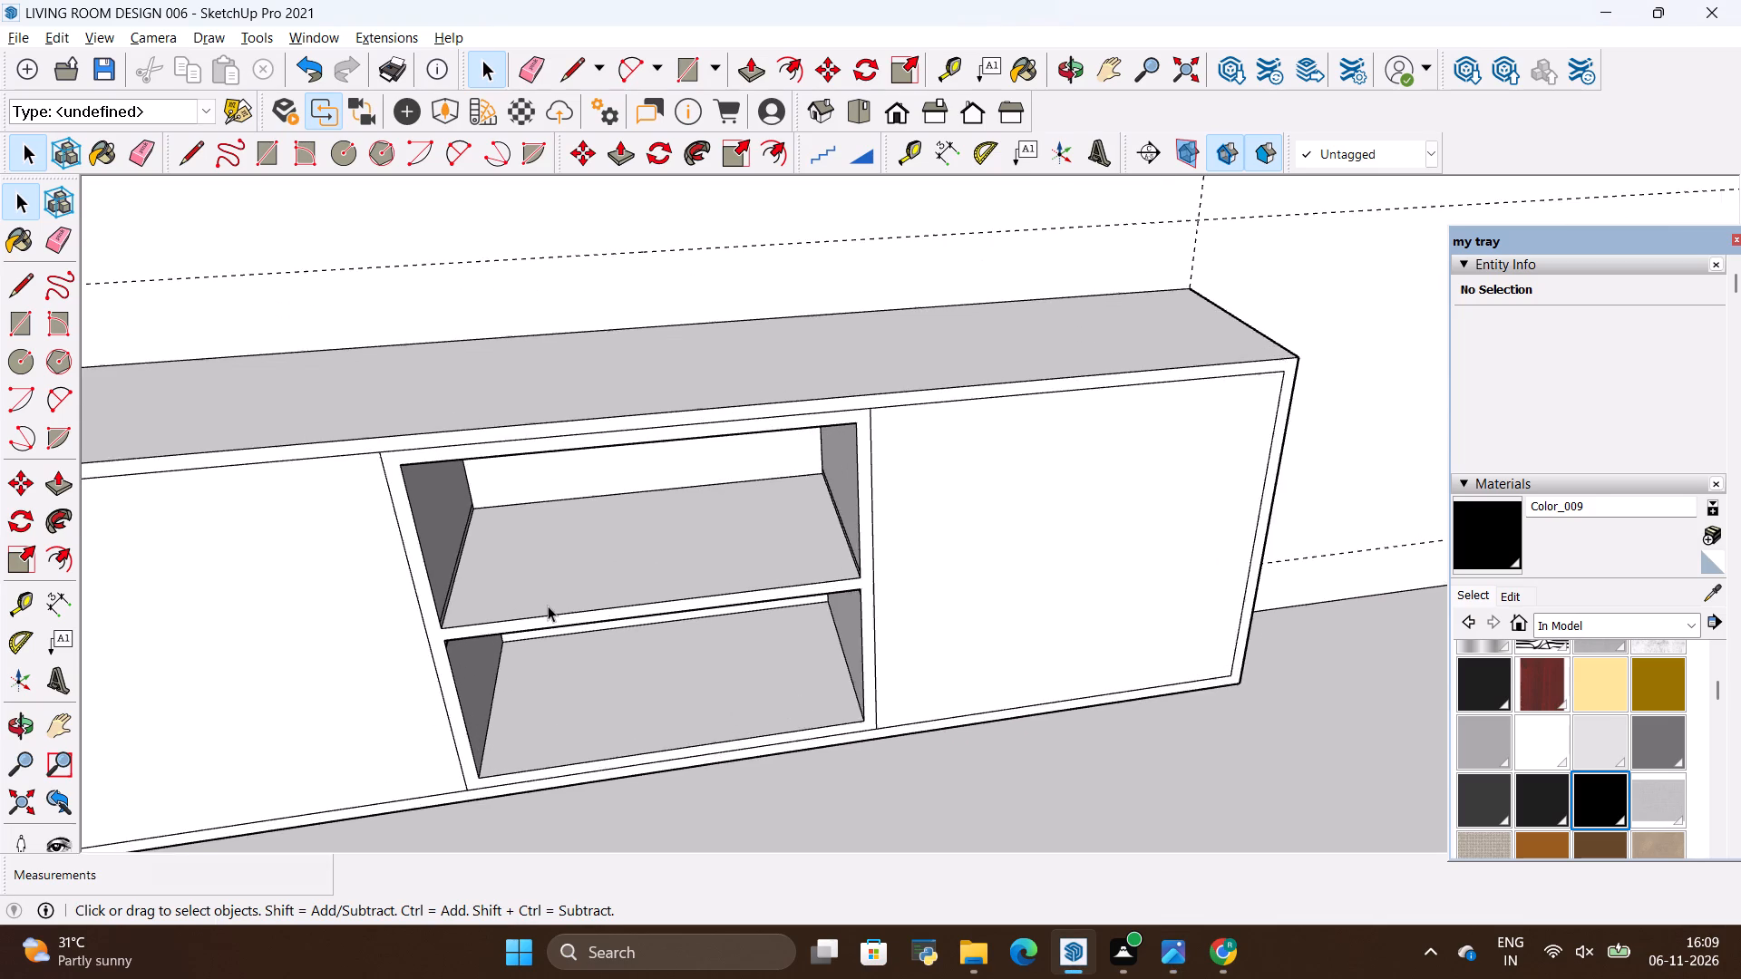
key("alt+Tab")
key("alt+Tab")
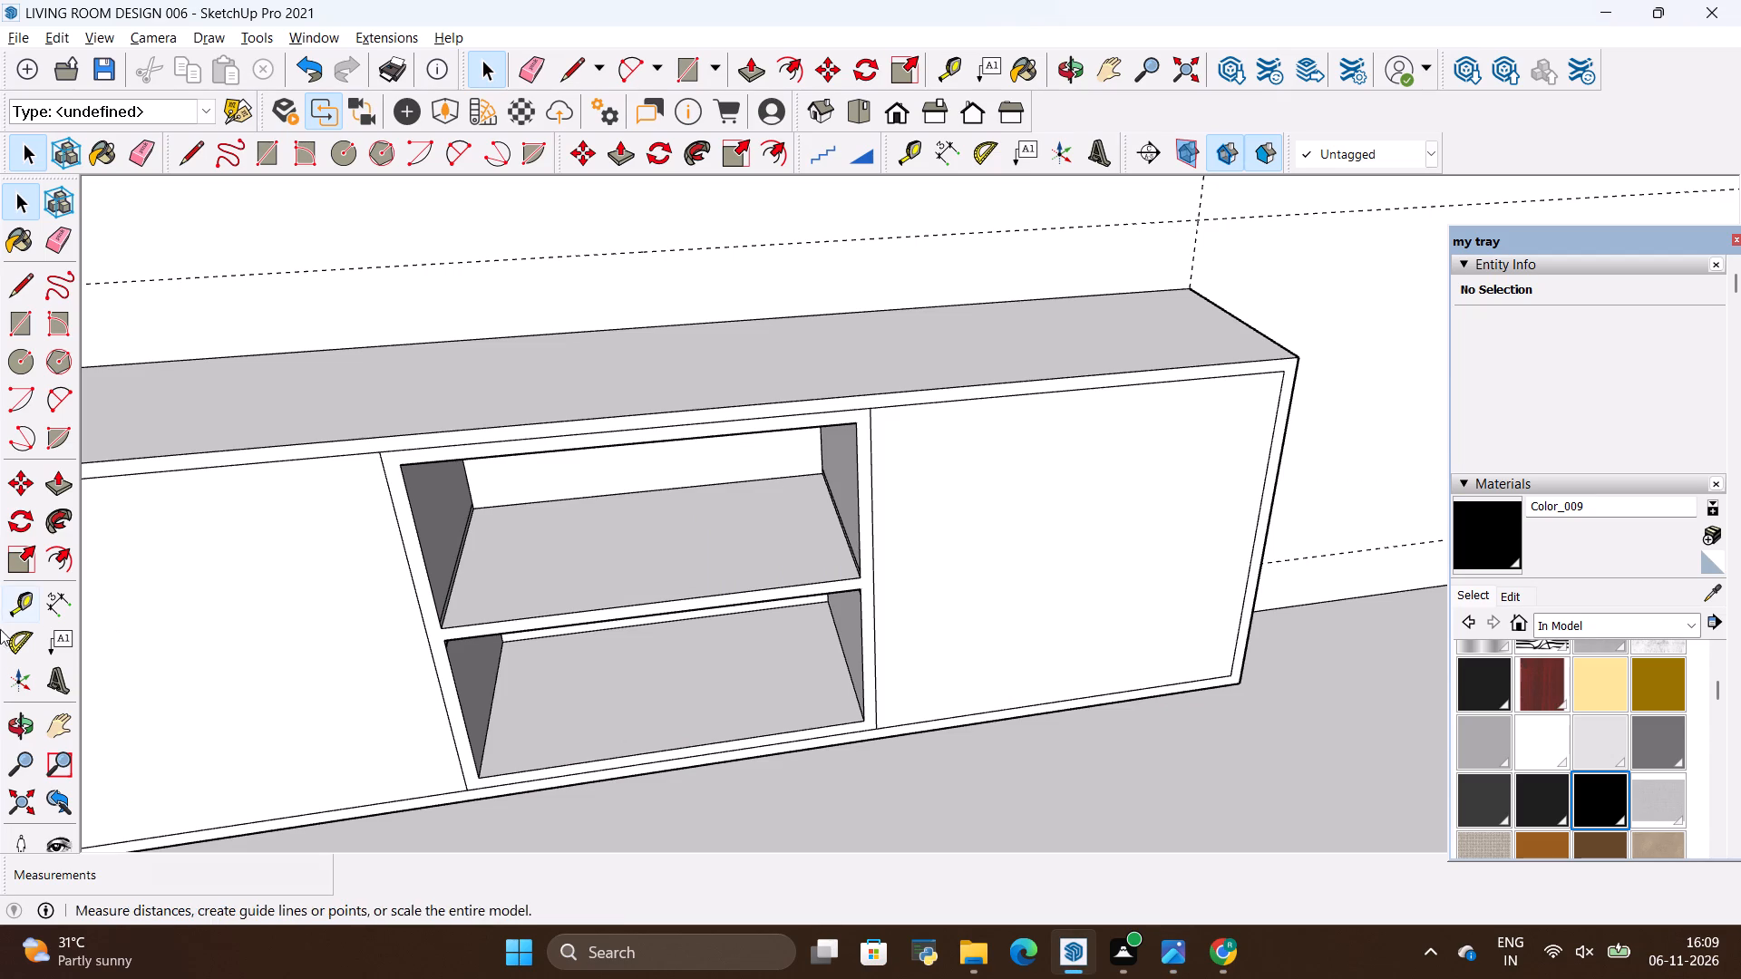
left_click(22, 730)
left_click_drag(325, 618, 380, 460)
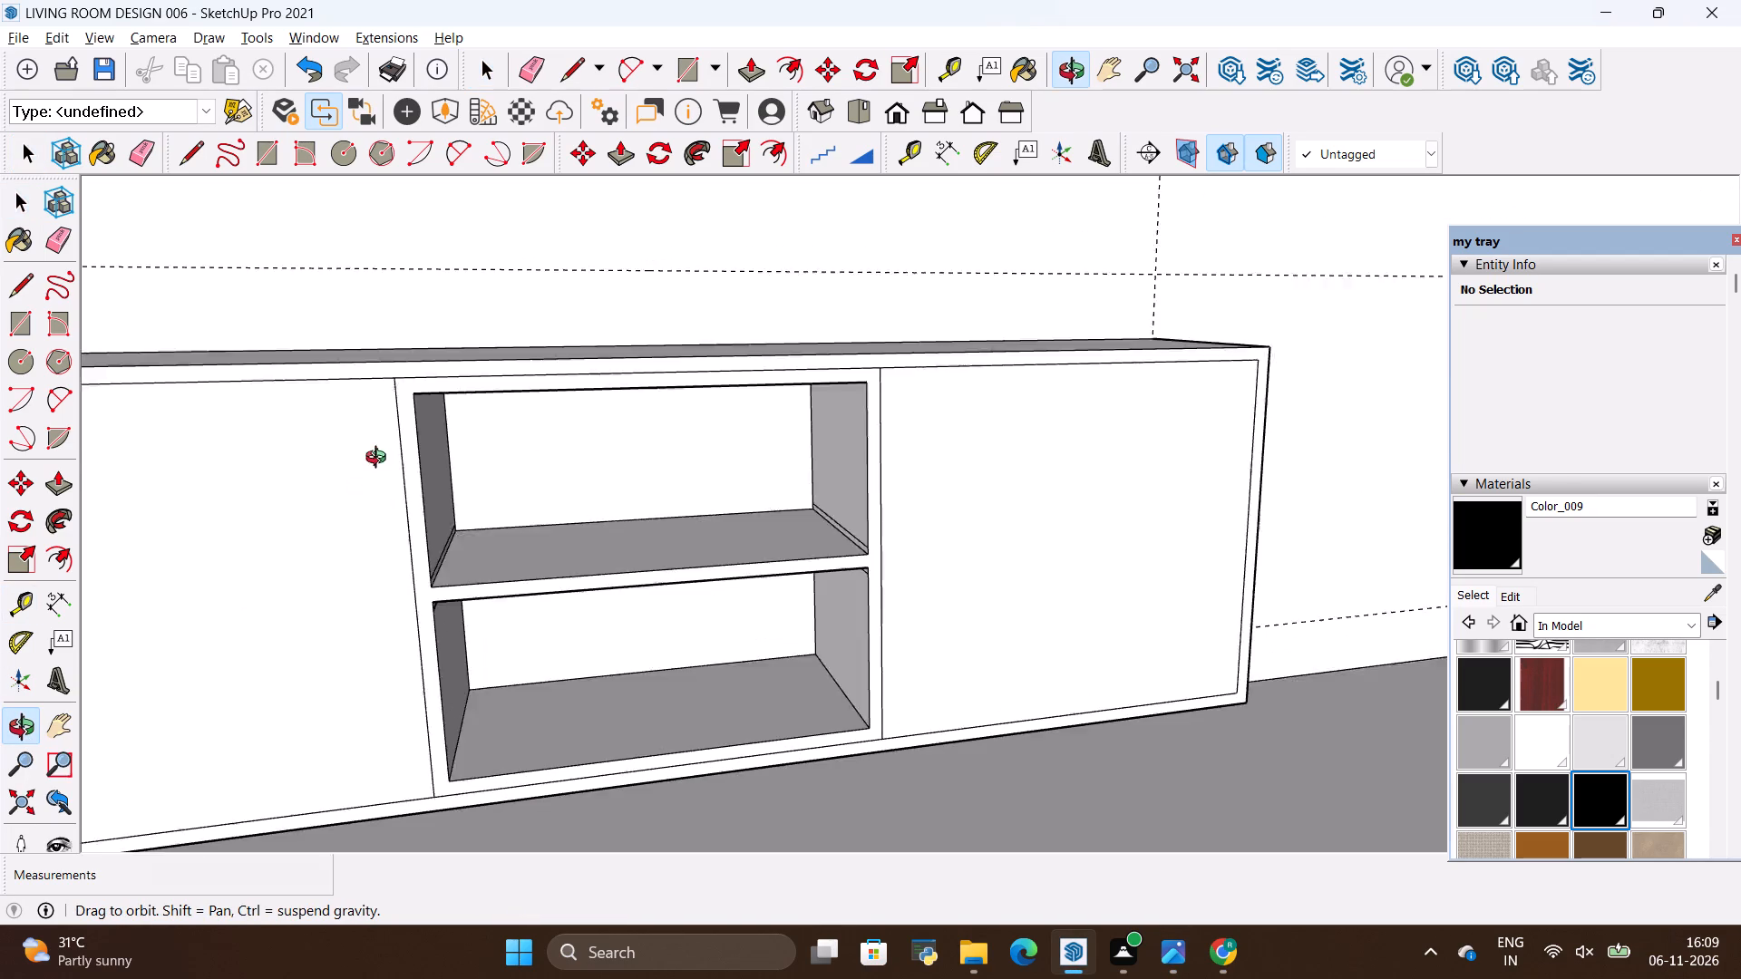
left_click_drag(380, 460, 381, 557)
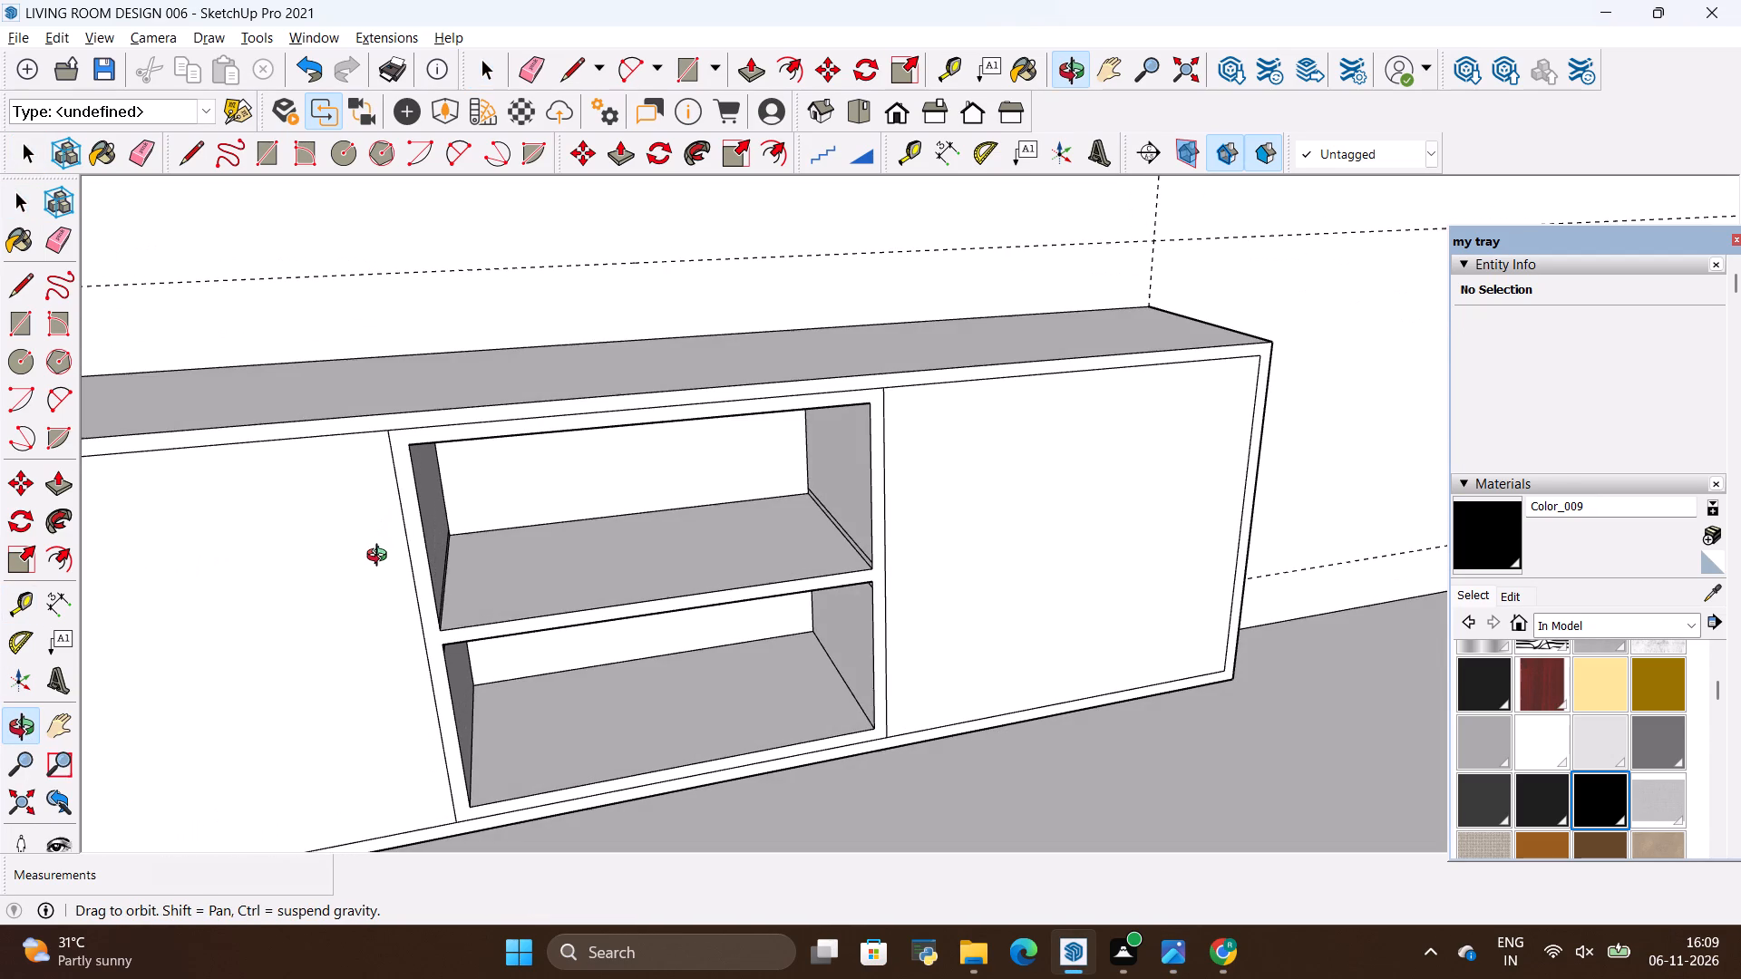
key("alt+Tab")
key("alt+Tab")
Compare the TV unit and its position in the room with the whole reference photo.
key("alt+Tab")
scroll(380, 548, "down", 2)
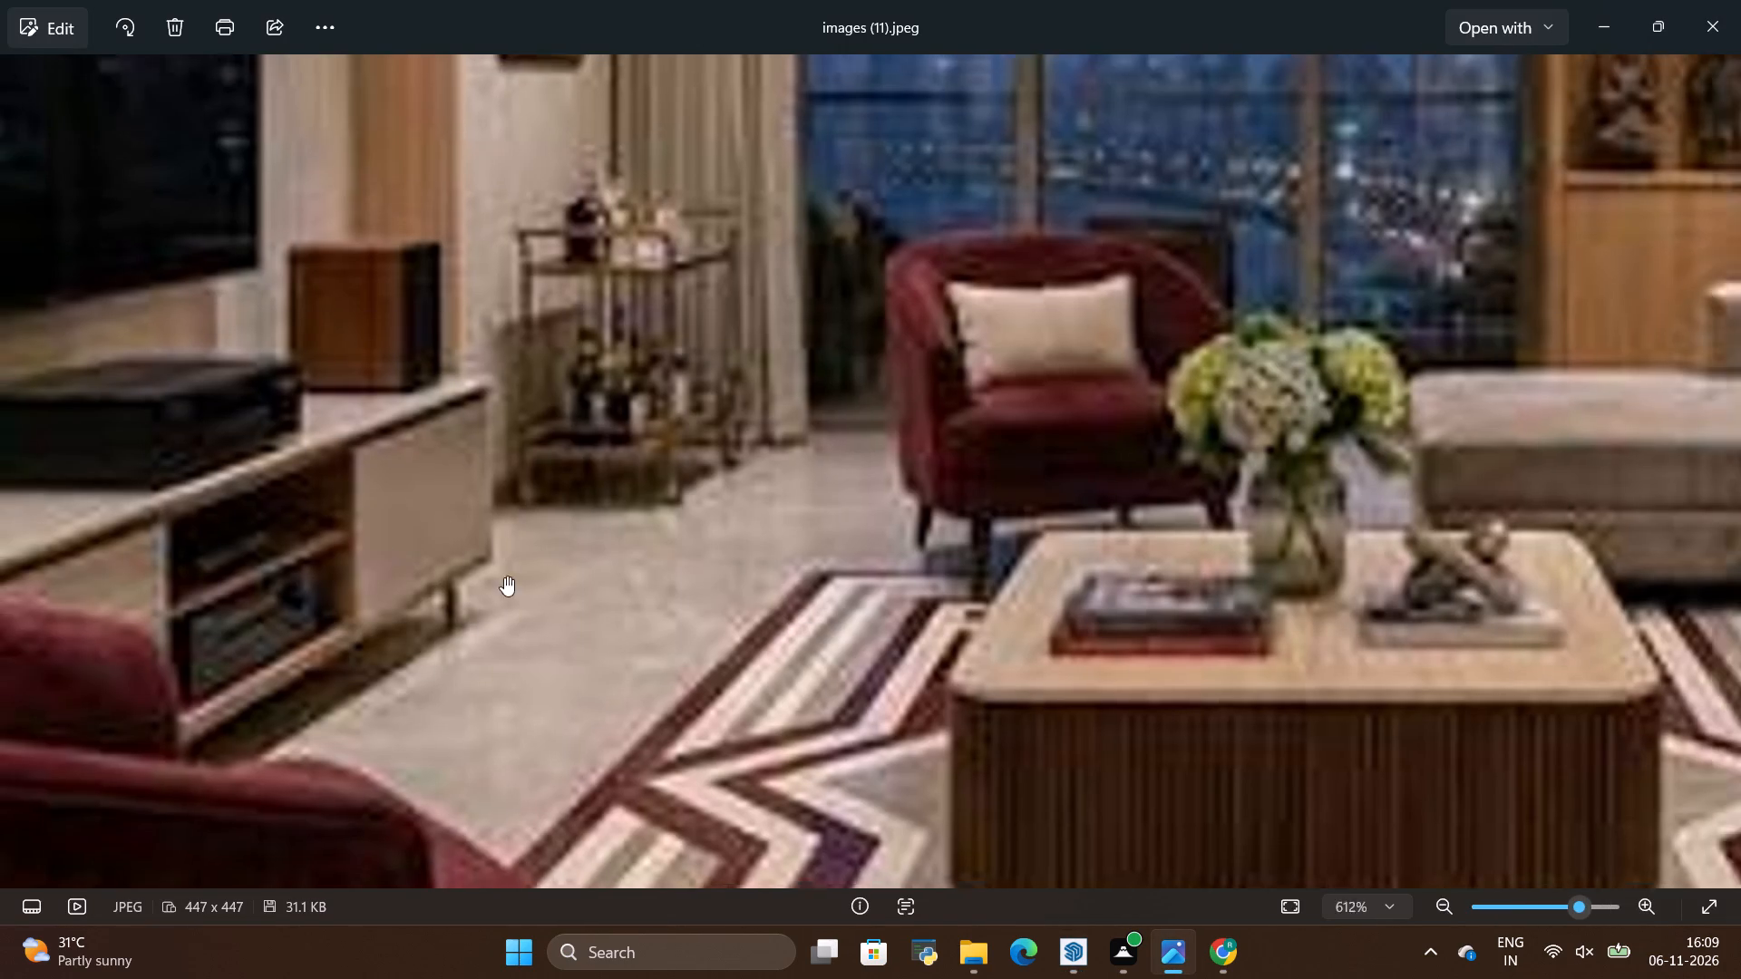
scroll(504, 577, "down", 9)
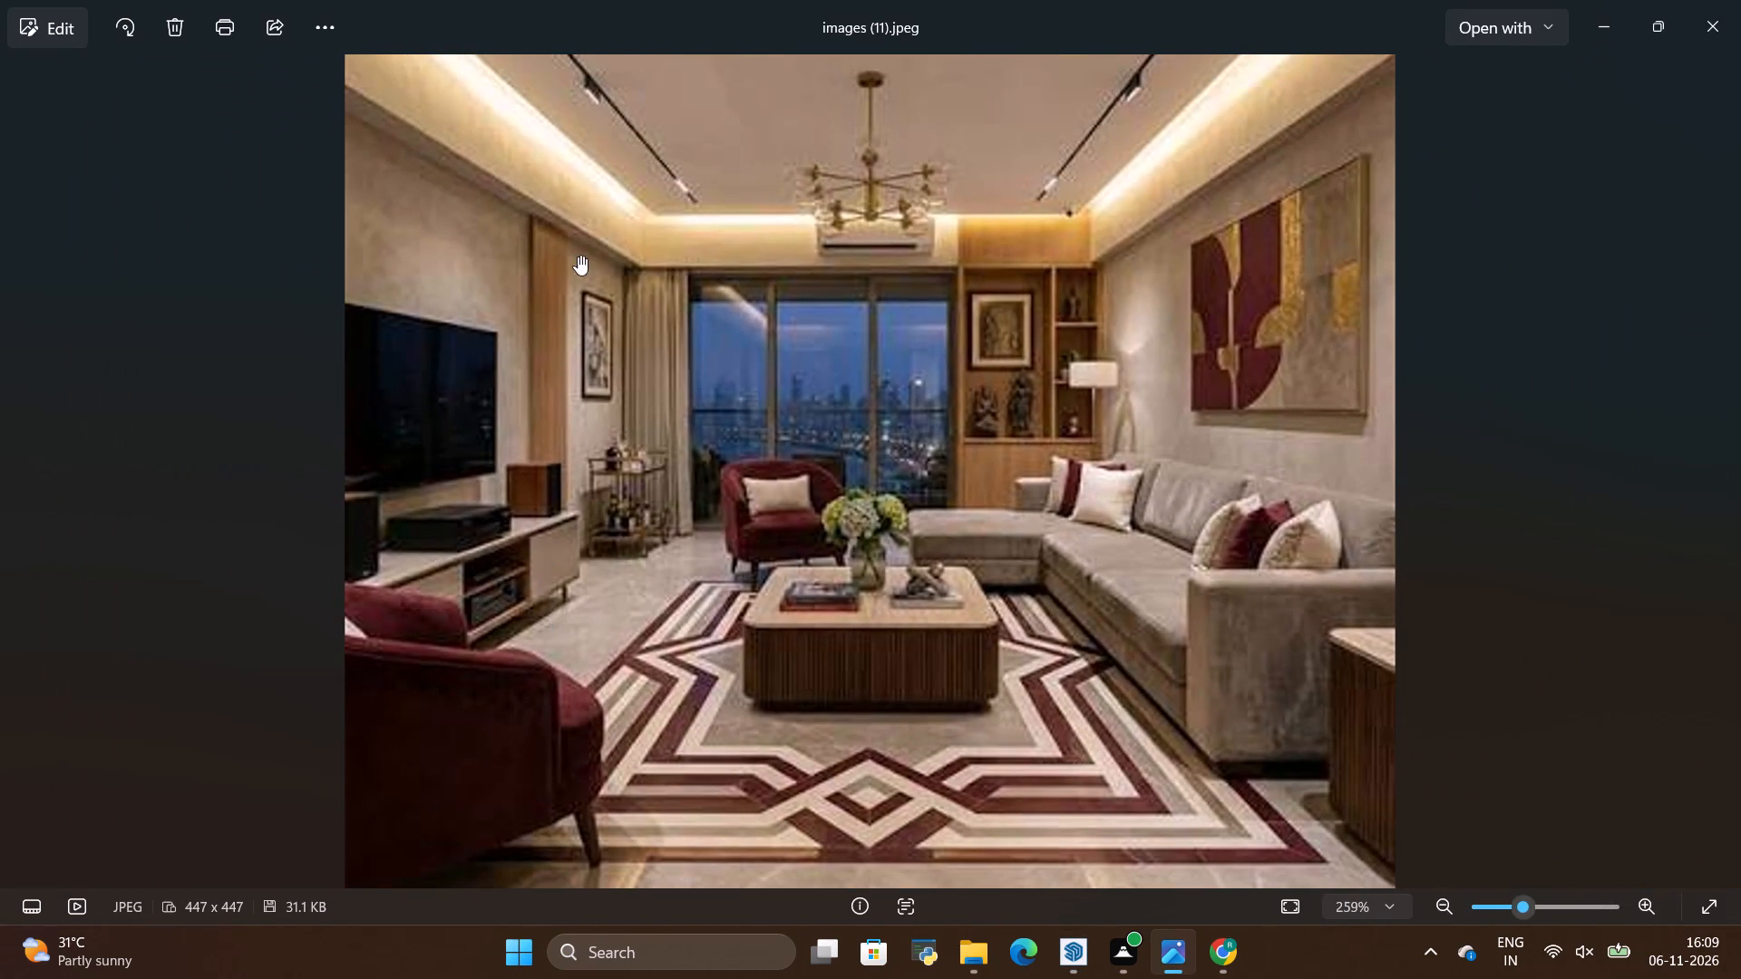
scroll(632, 250, "up", 2)
key("alt+Tab")
scroll(856, 441, "down", 4)
scroll(771, 661, "down", 8)
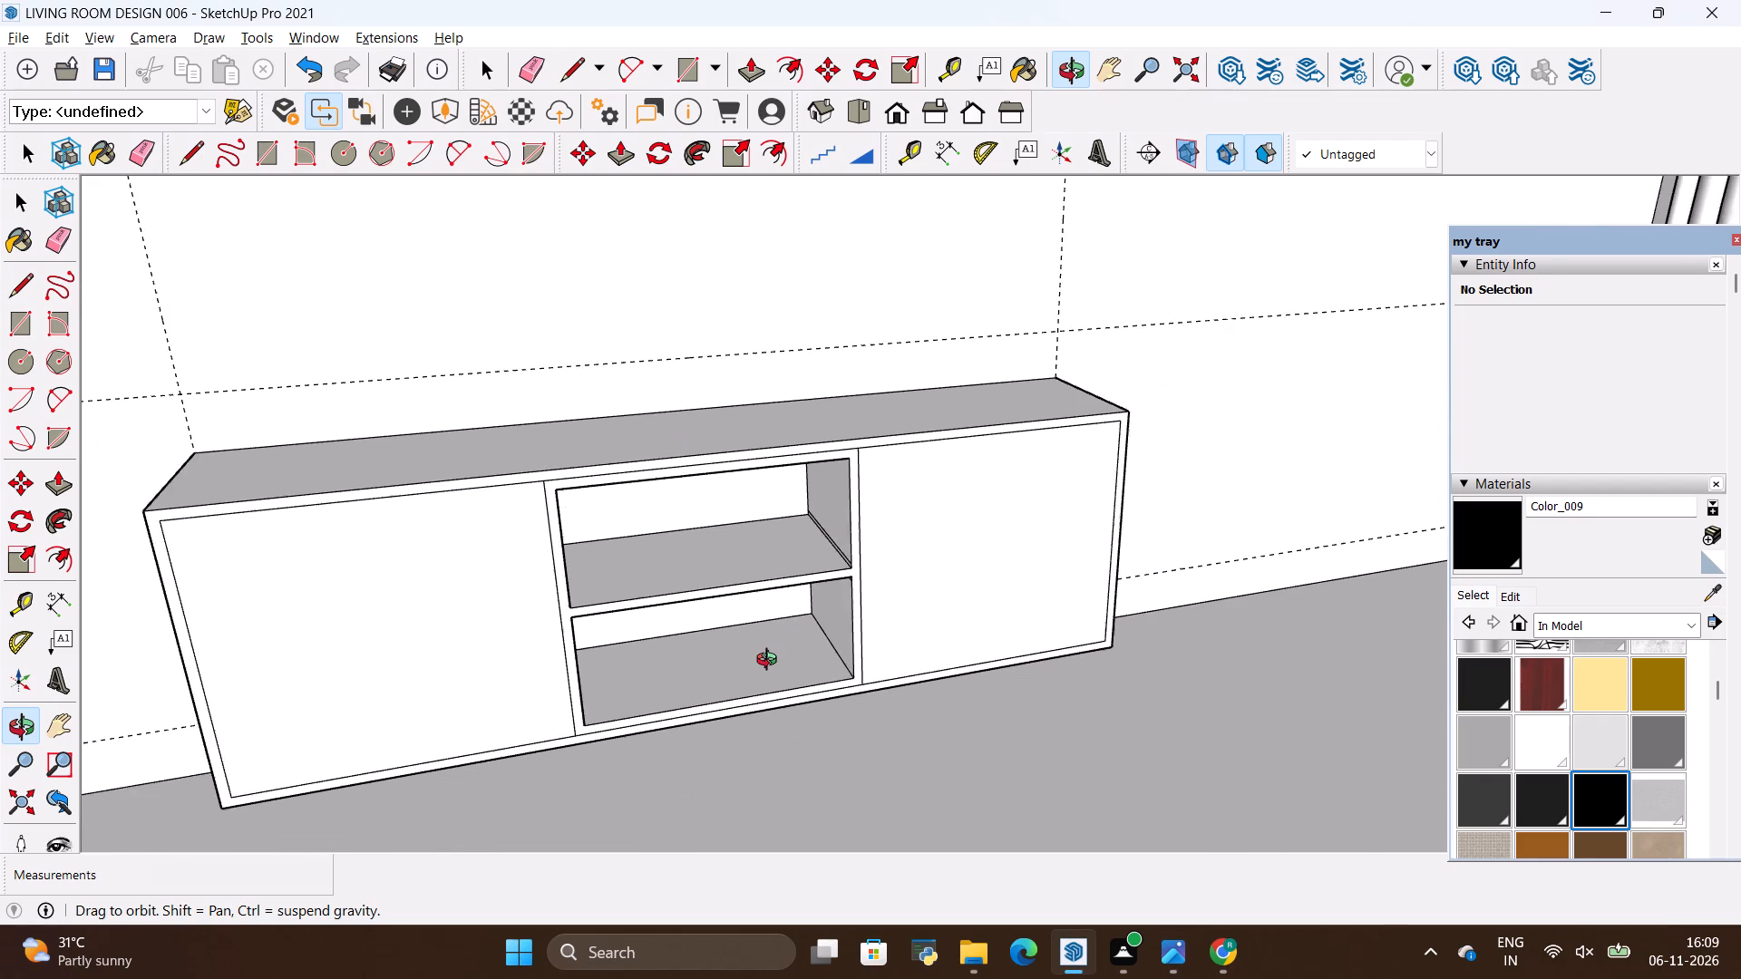
scroll(771, 662, "down", 13)
scroll(806, 654, "down", 11)
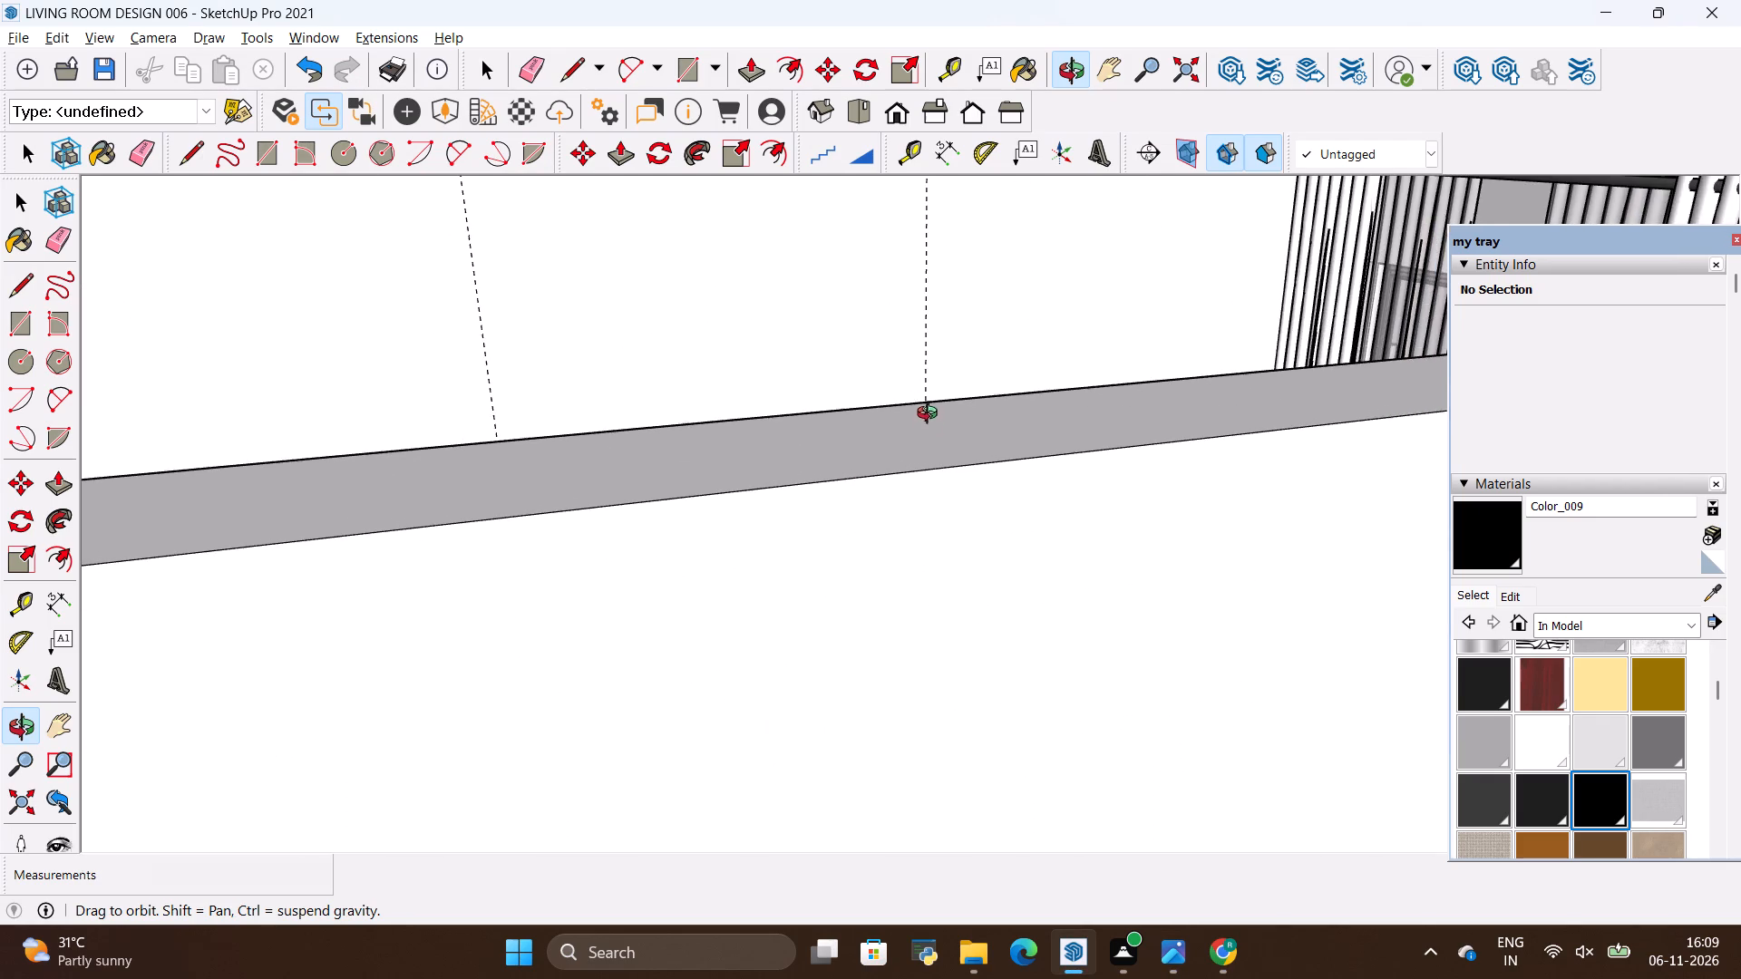
scroll(836, 340, "up", 4)
scroll(835, 679, "down", 3)
left_click_drag(700, 610, 734, 641)
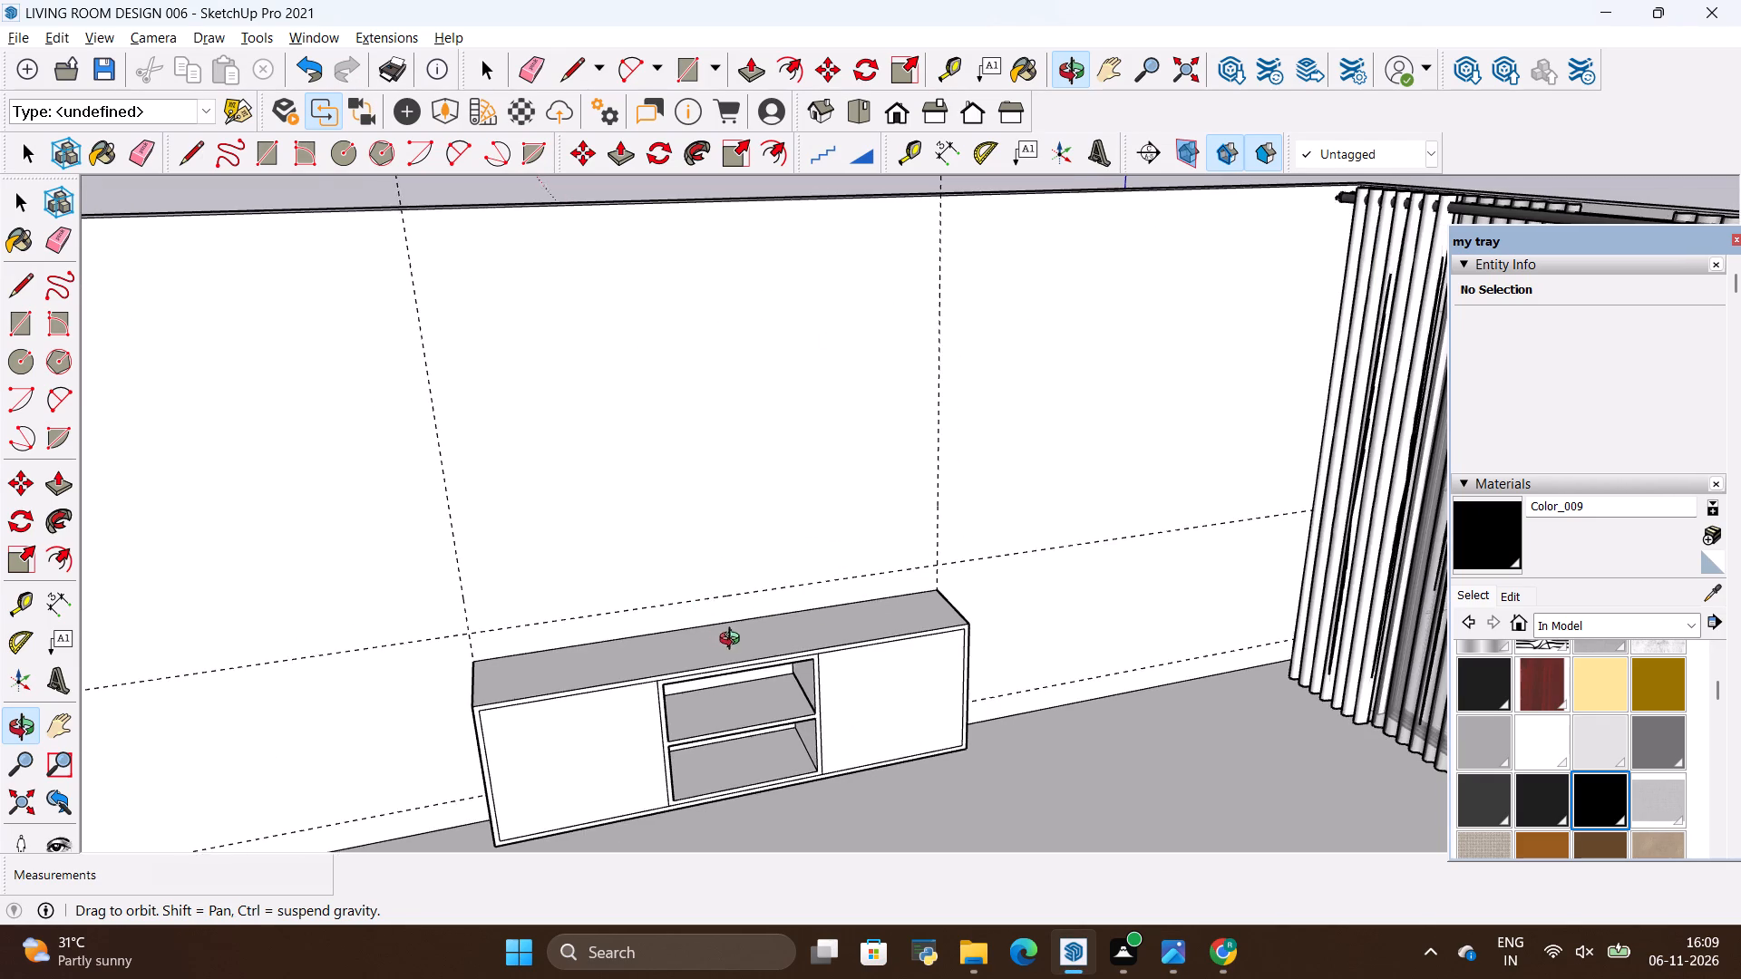
left_click_drag(734, 641, 636, 640)
scroll(571, 770, "down", 1)
scroll(569, 776, "up", 4)
left_click_drag(582, 694, 600, 668)
scroll(588, 655, "up", 5)
key("alt+Tab")
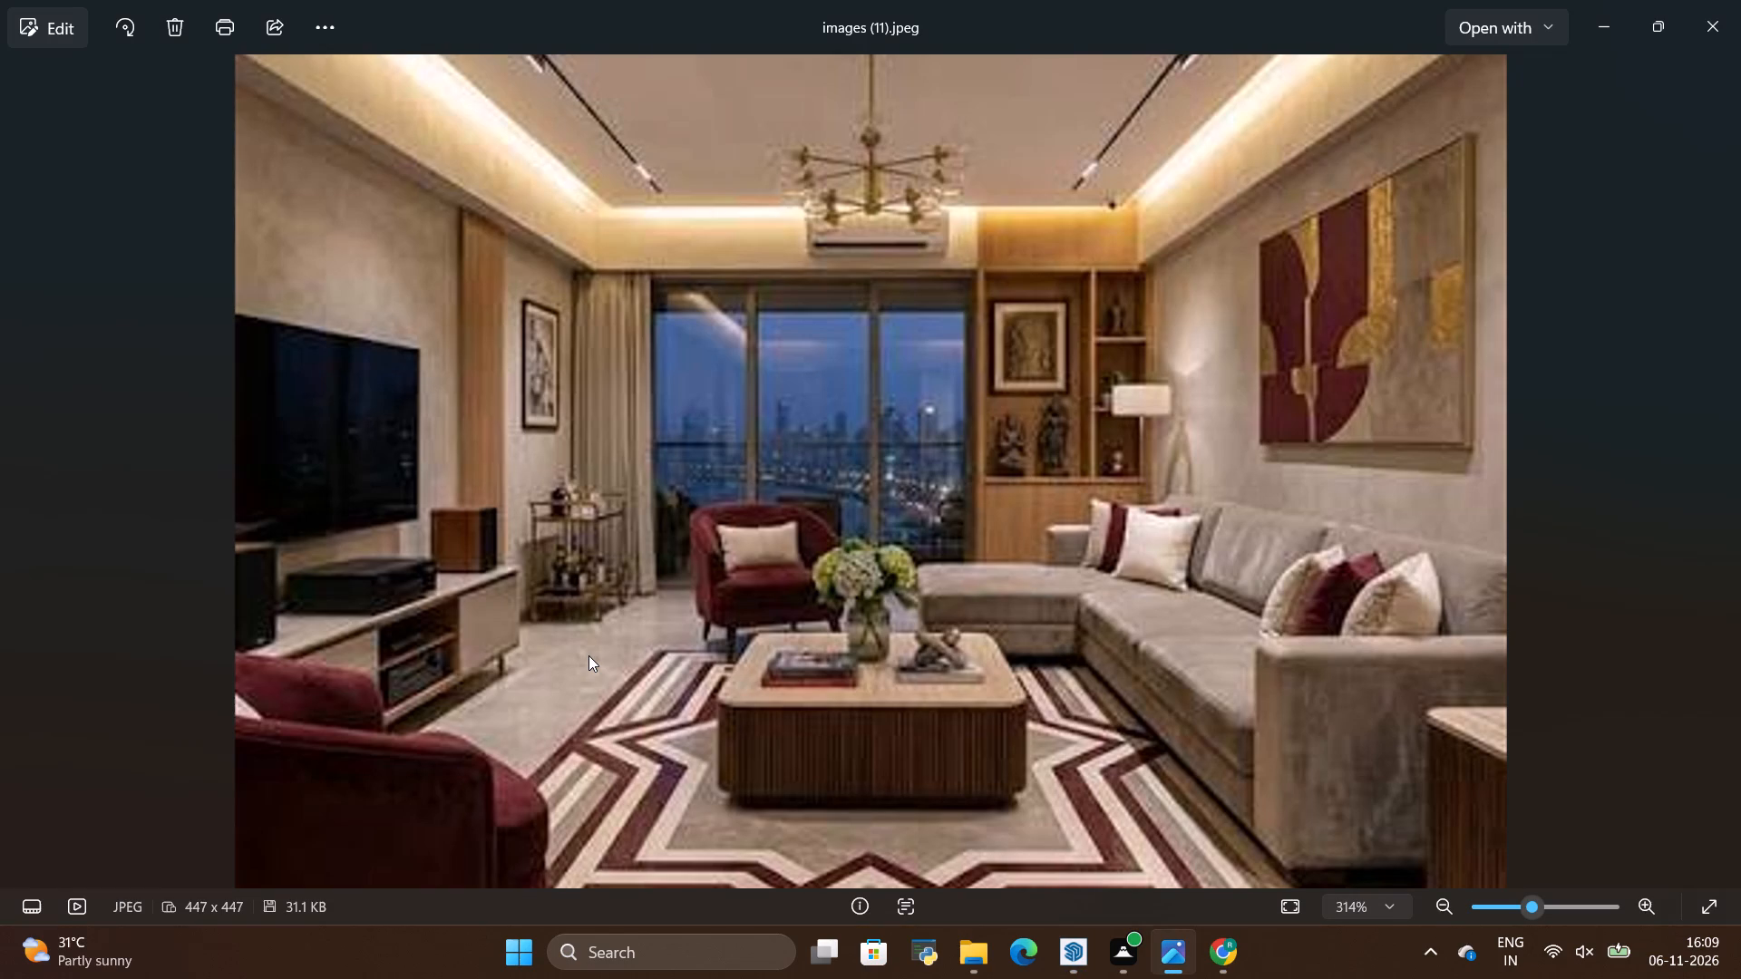
key("alt+Tab")
scroll(588, 655, "down", 11)
left_click_drag(398, 732, 397, 732)
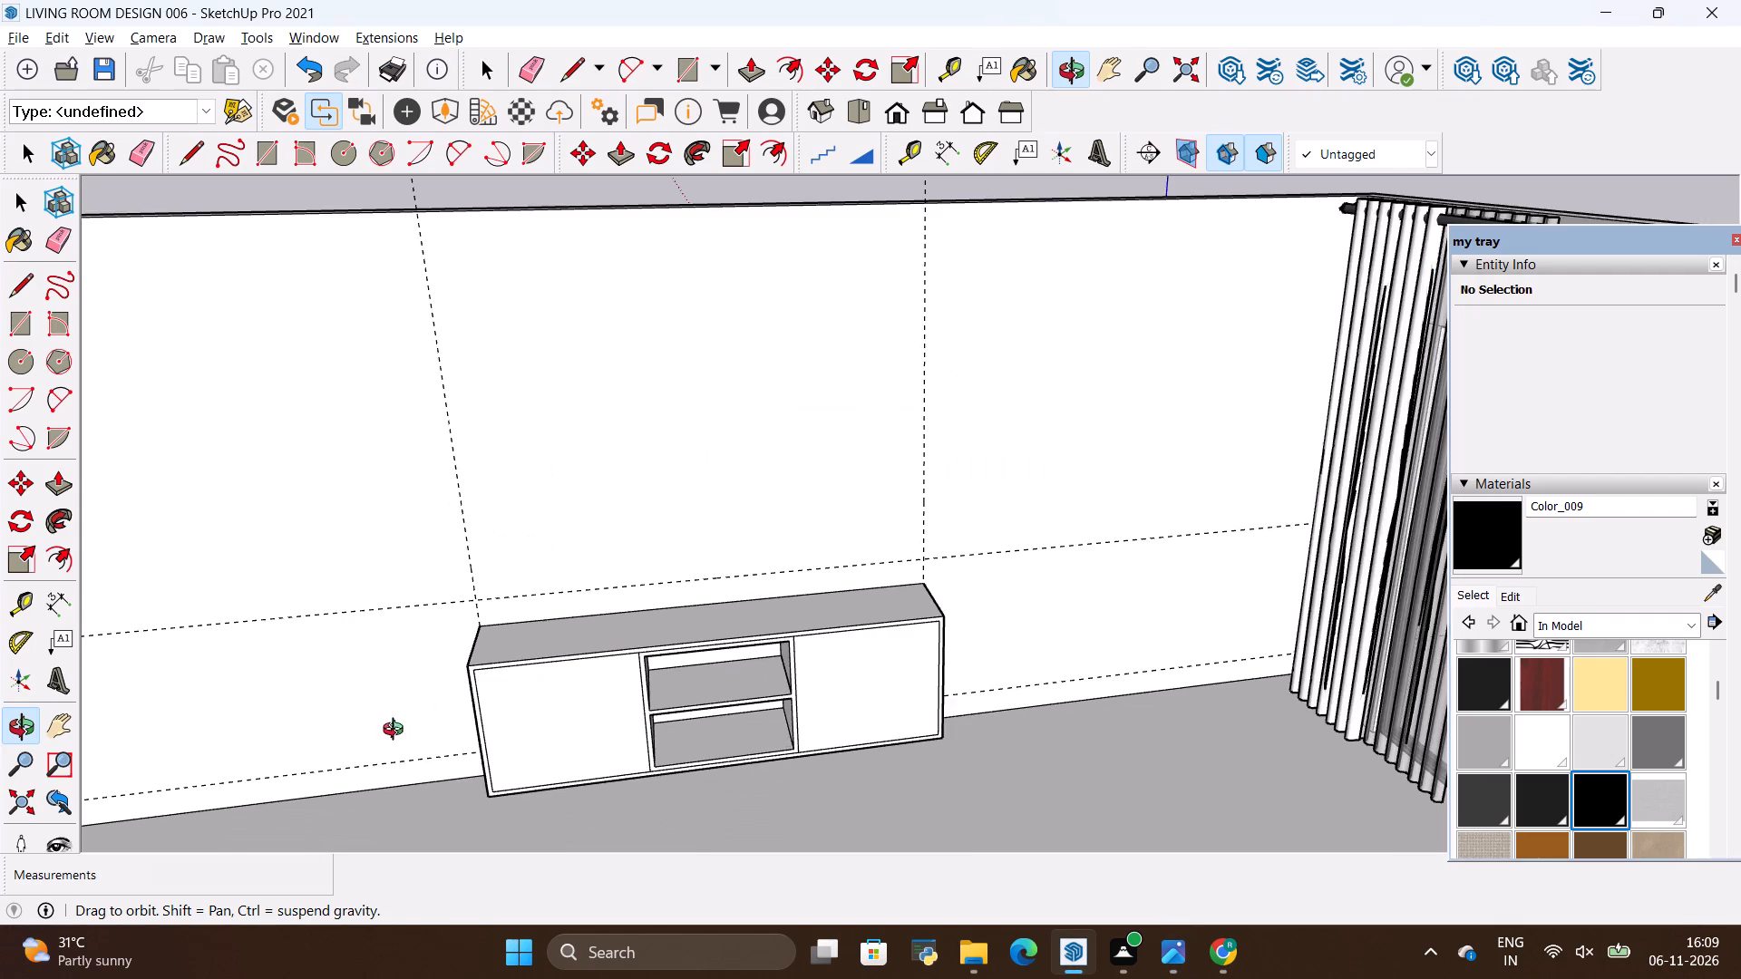
left_click_drag(397, 732, 785, 657)
scroll(463, 732, "down", 18)
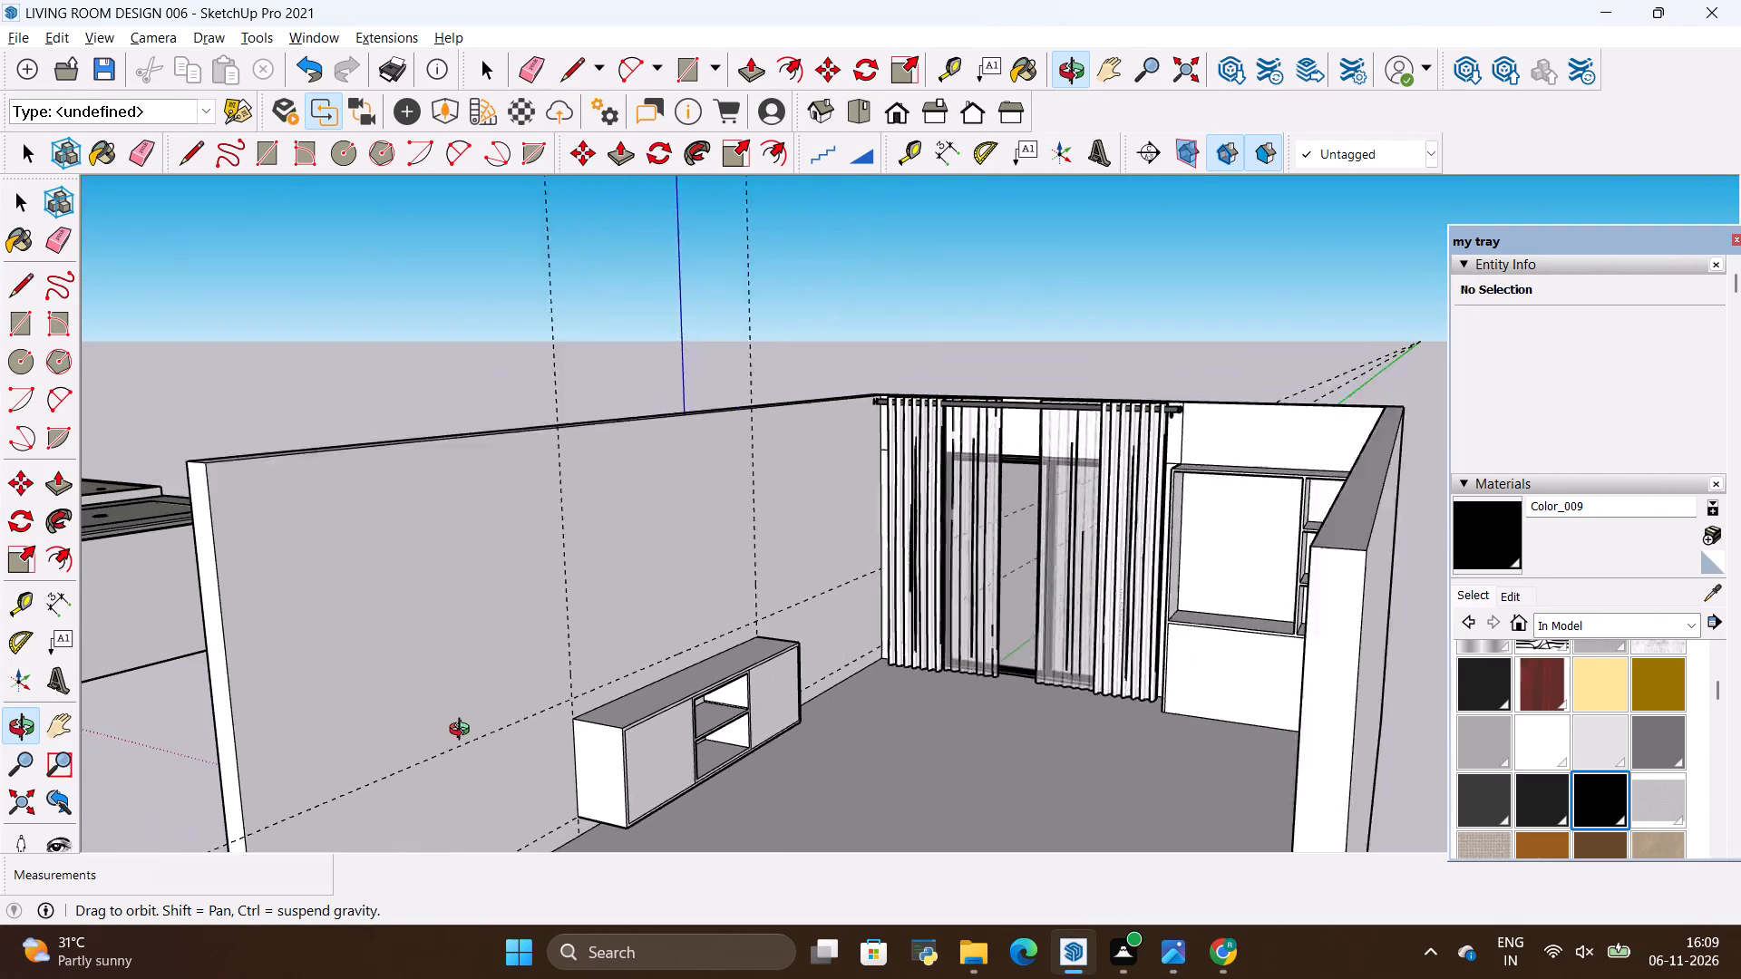
scroll(881, 663, "up", 3)
left_click_drag(956, 740, 992, 753)
scroll(789, 733, "down", 4)
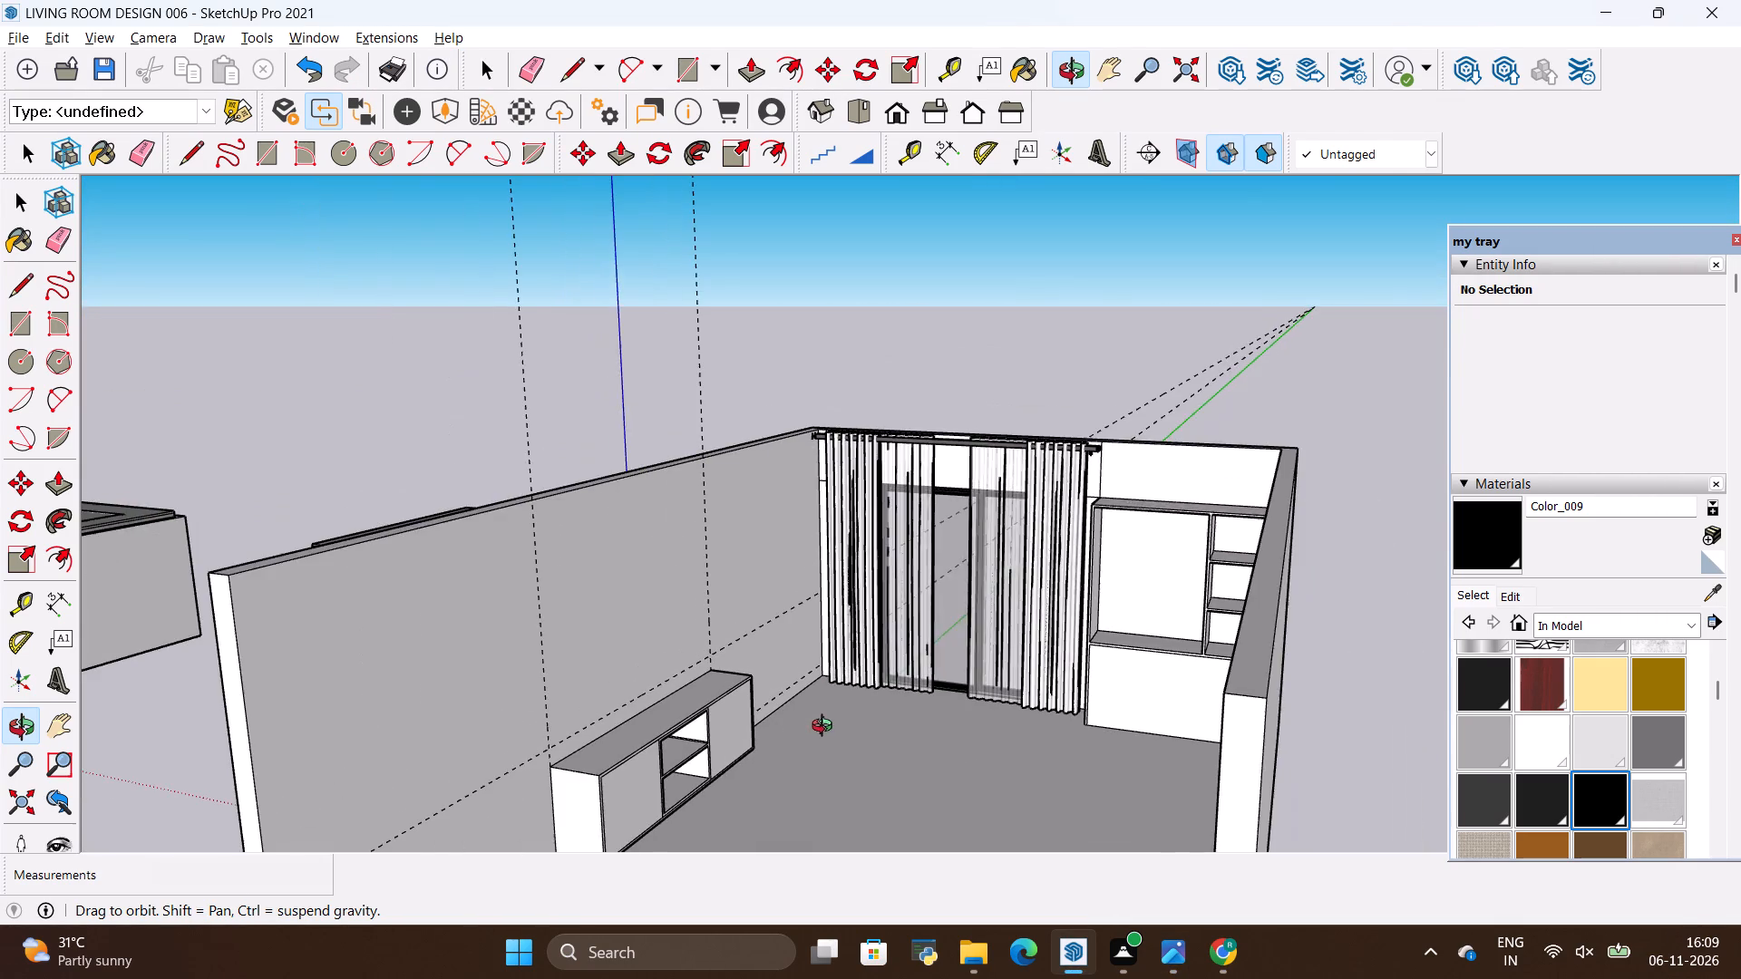
left_click_drag(910, 763, 943, 665)
scroll(935, 742, "up", 4)
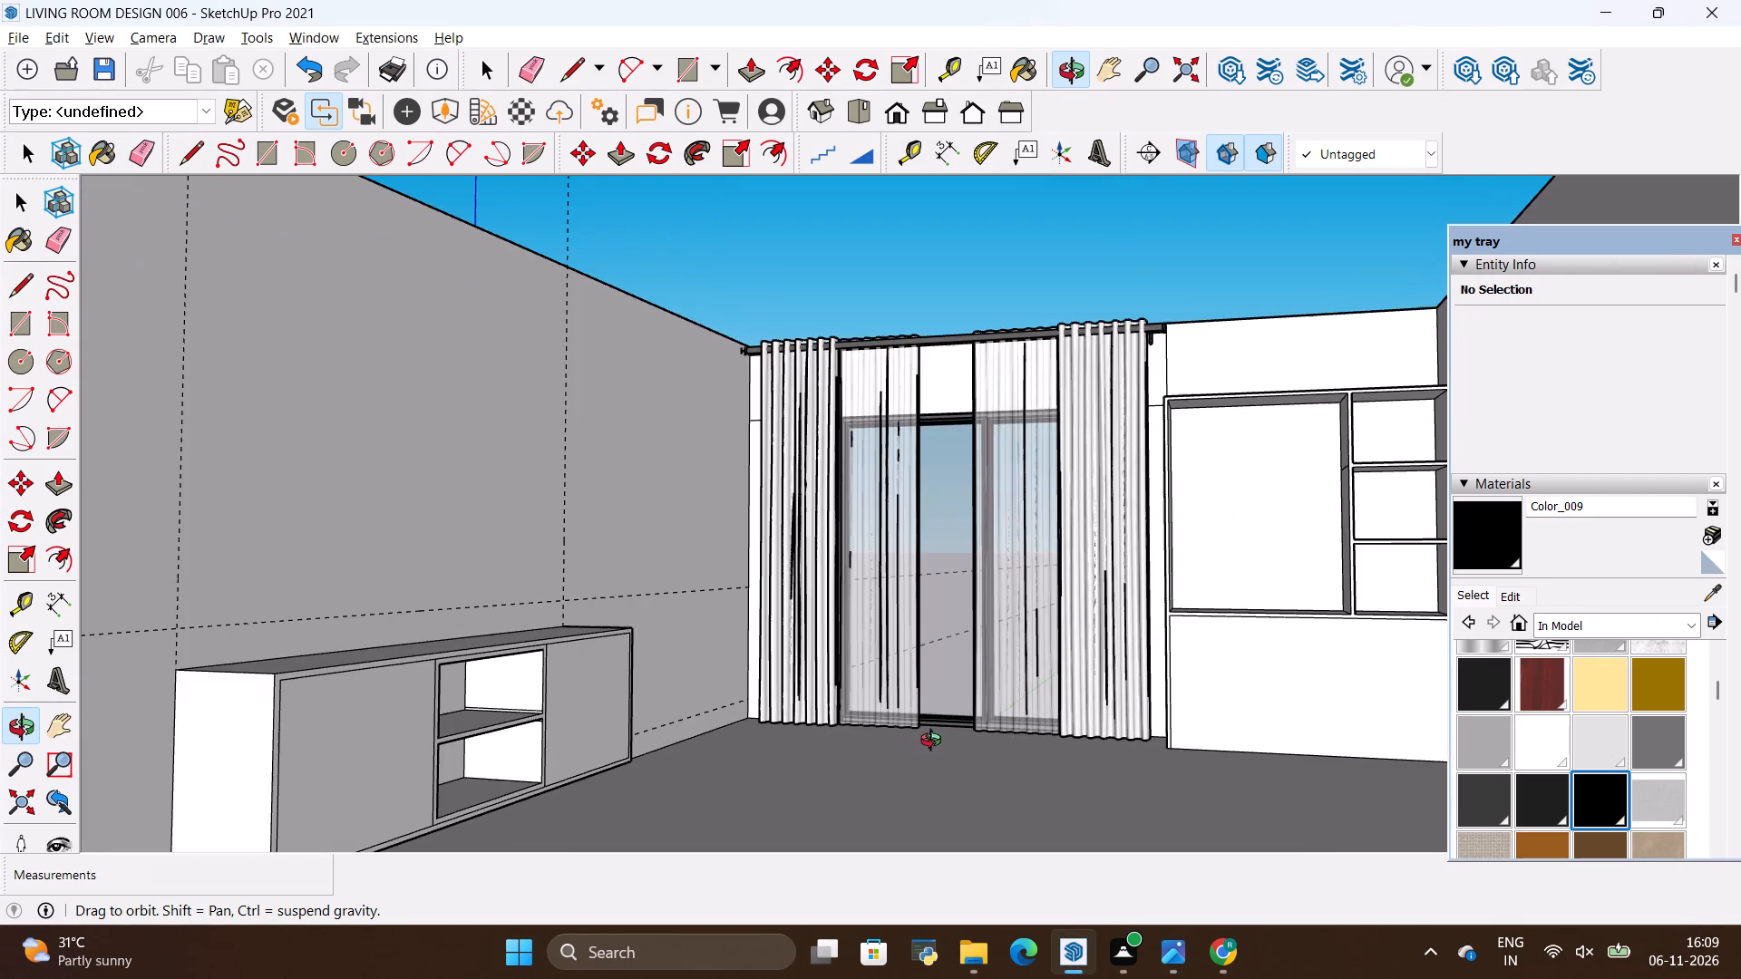
key("alt+Tab")
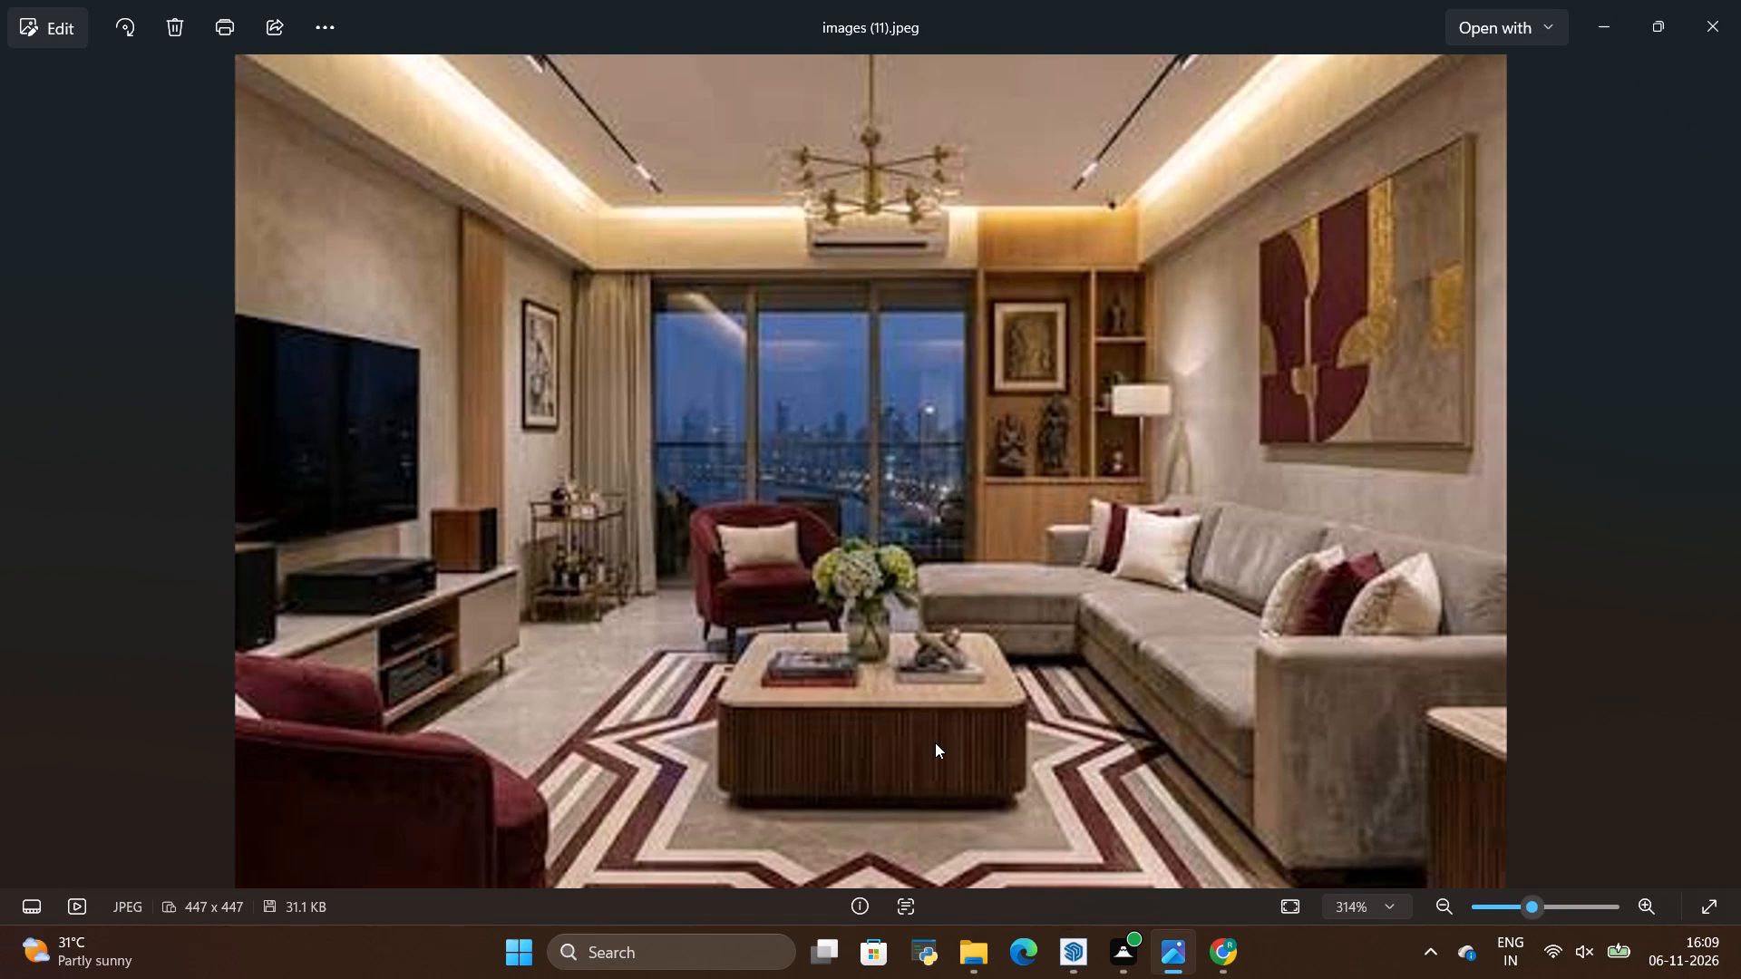
key("alt+Tab")
Examine the wall above the TV unit against the wall-mounted TV's size and position in the reference photo.
scroll(935, 742, "down", 5)
left_click_drag(935, 744, 609, 865)
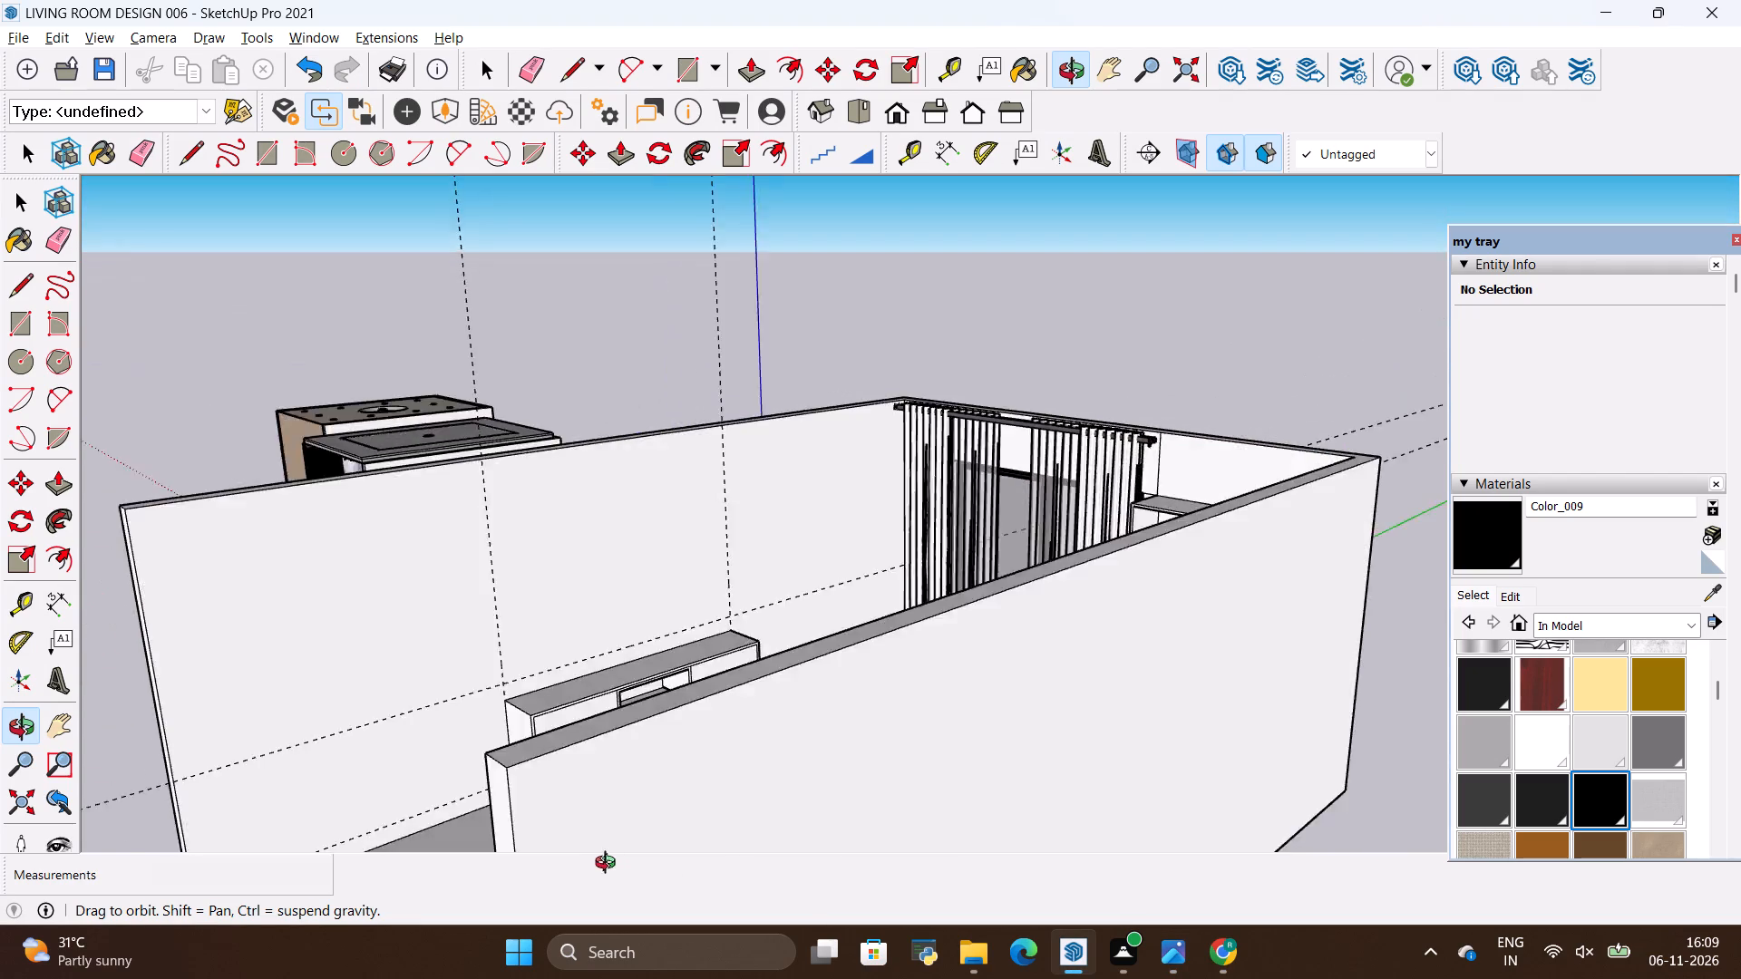
left_click_drag(609, 865, 598, 860)
left_click_drag(770, 624, 627, 780)
scroll(739, 421, "up", 9)
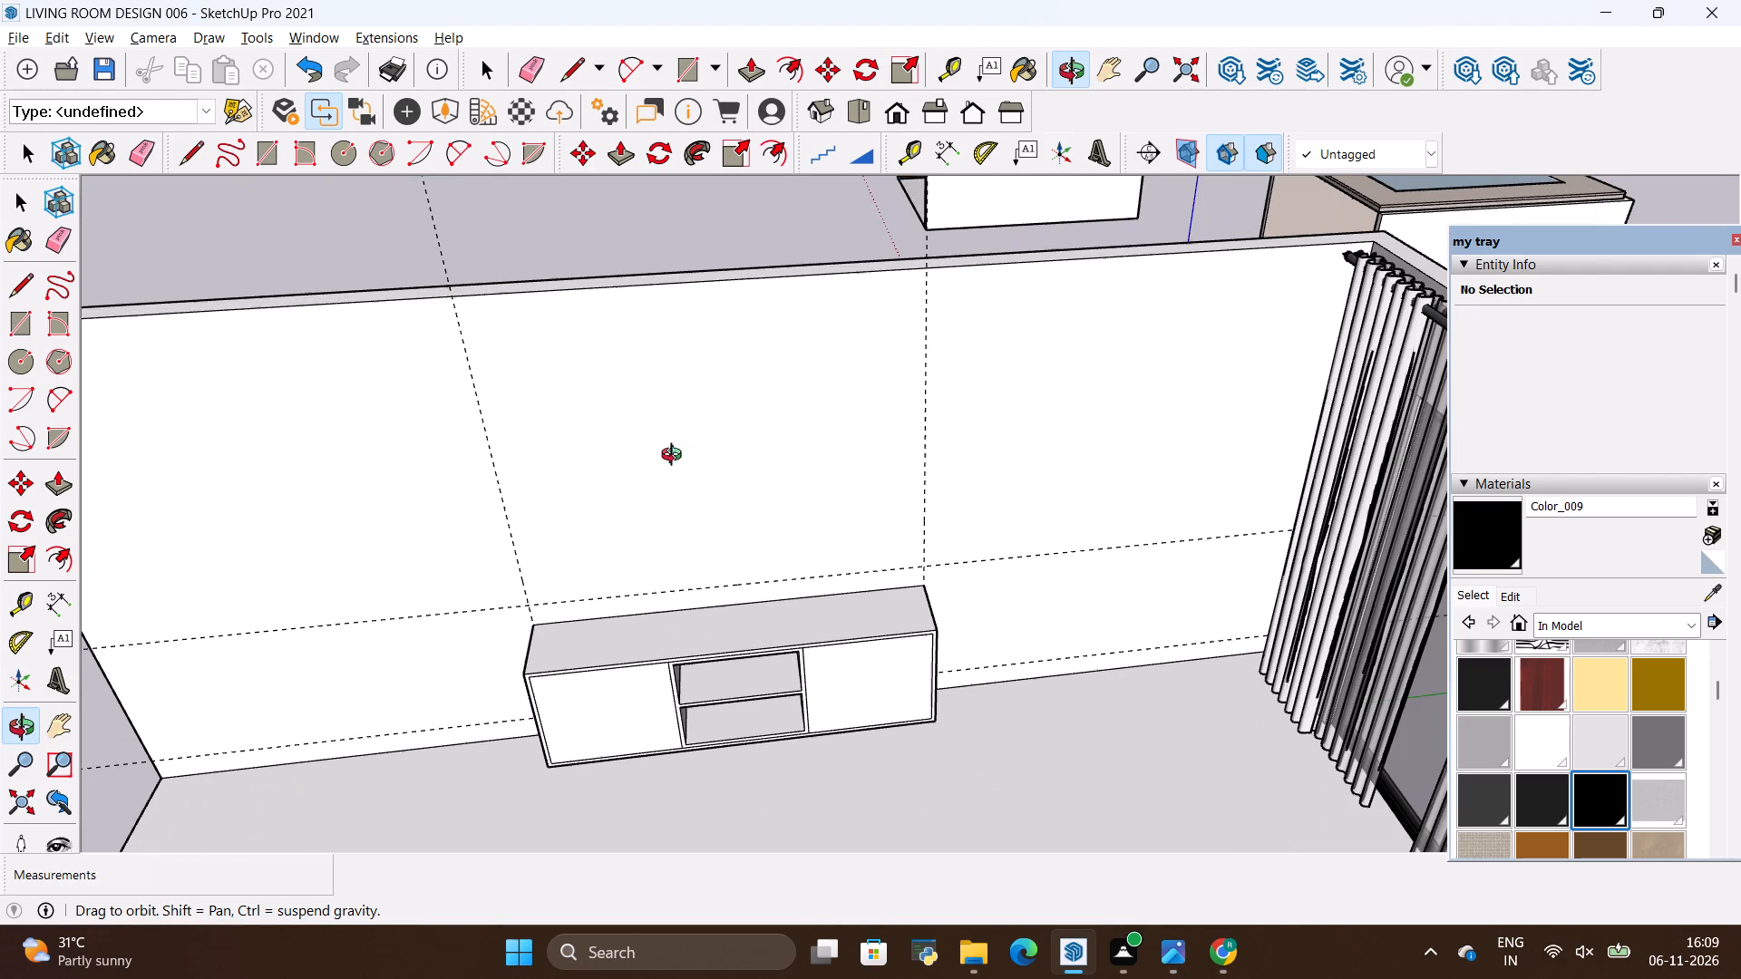
left_click(654, 551)
scroll(658, 550, "up", 5)
left_click_drag(691, 573, 691, 549)
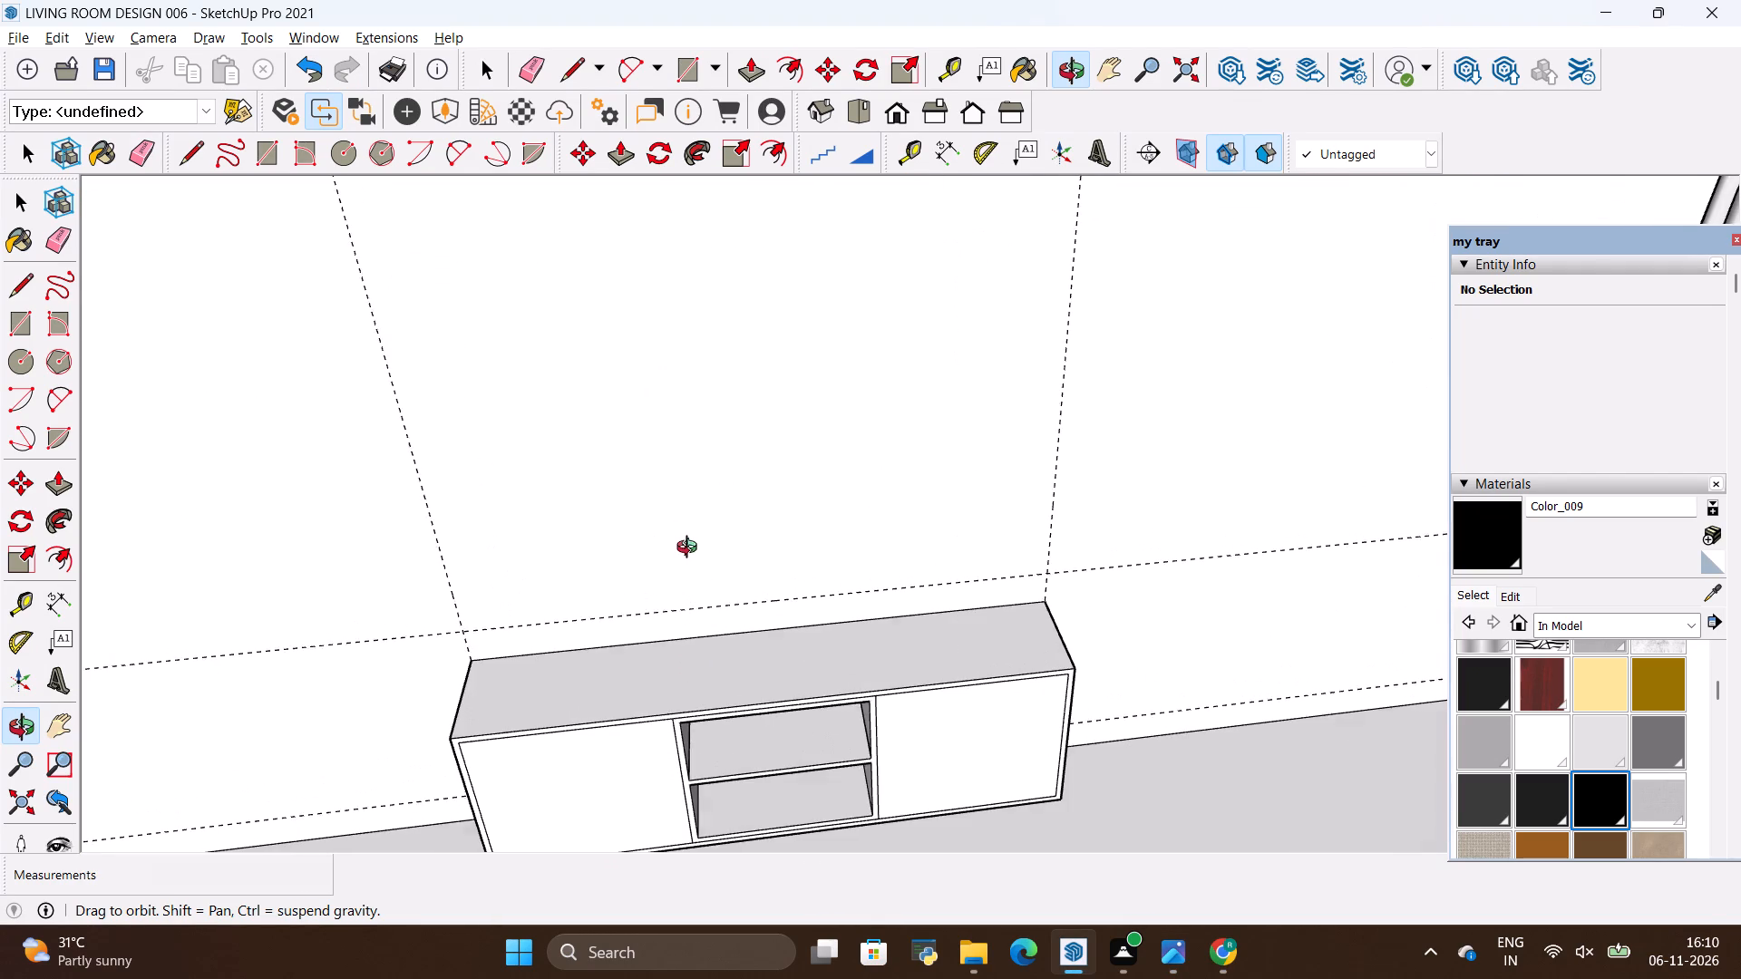
left_click_drag(691, 549, 708, 465)
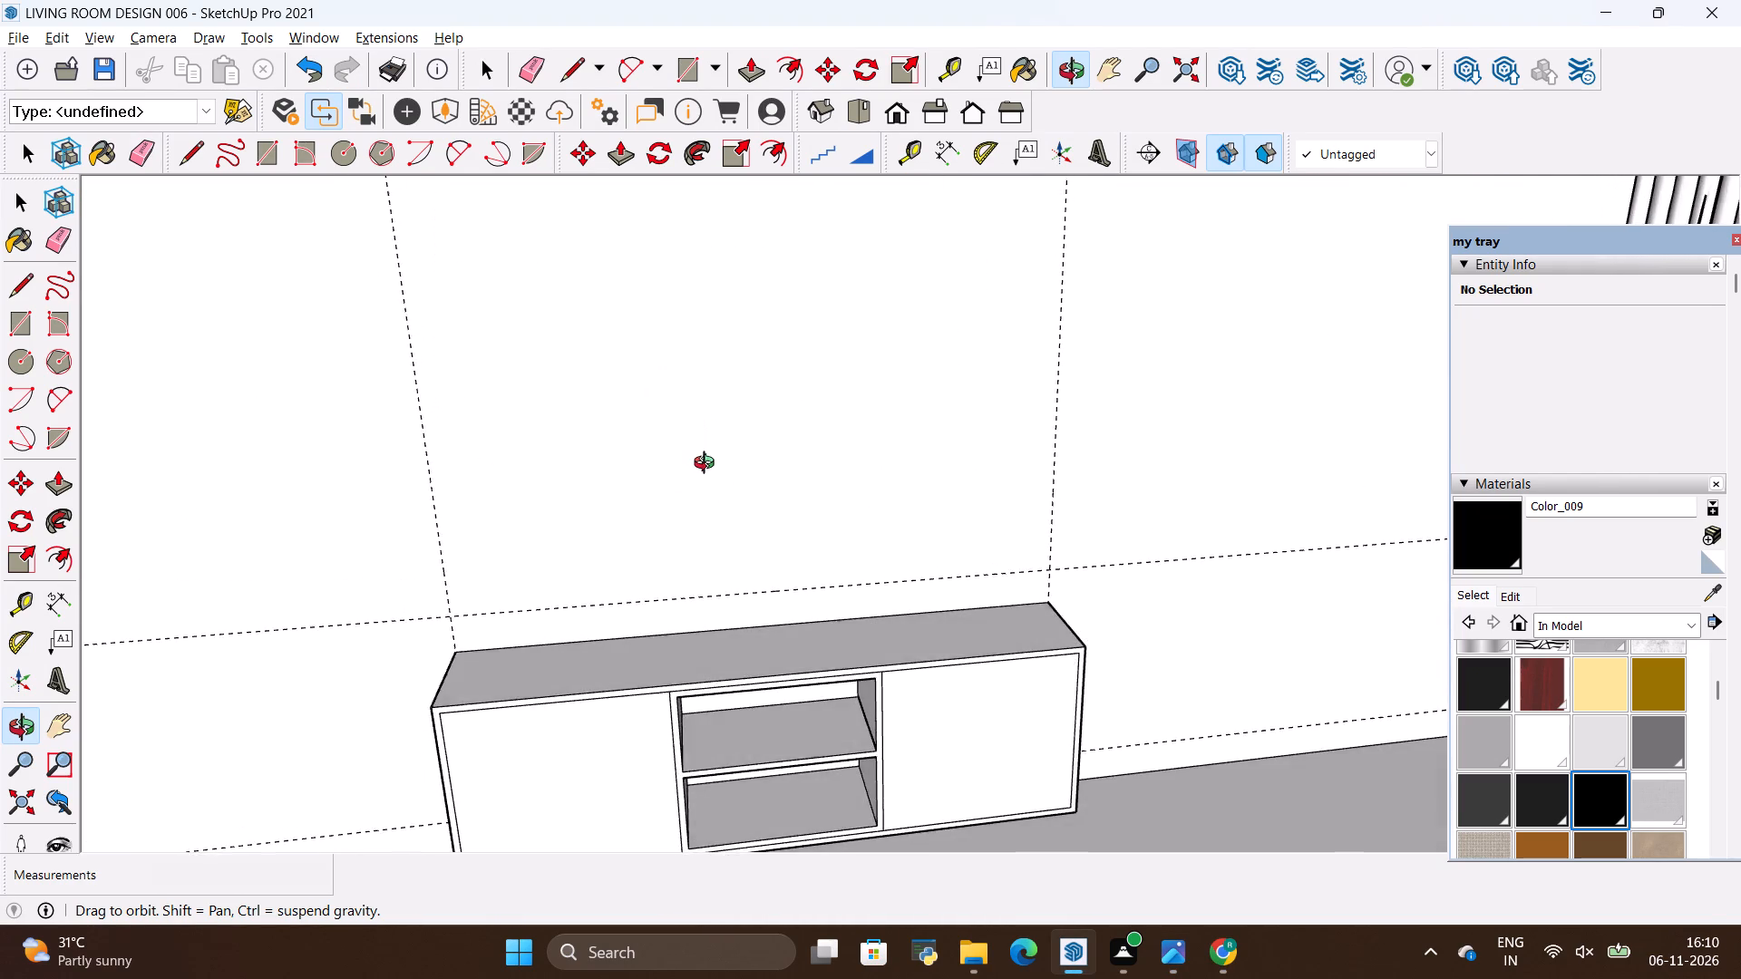
scroll(708, 465, "down", 5)
scroll(909, 842, "down", 12)
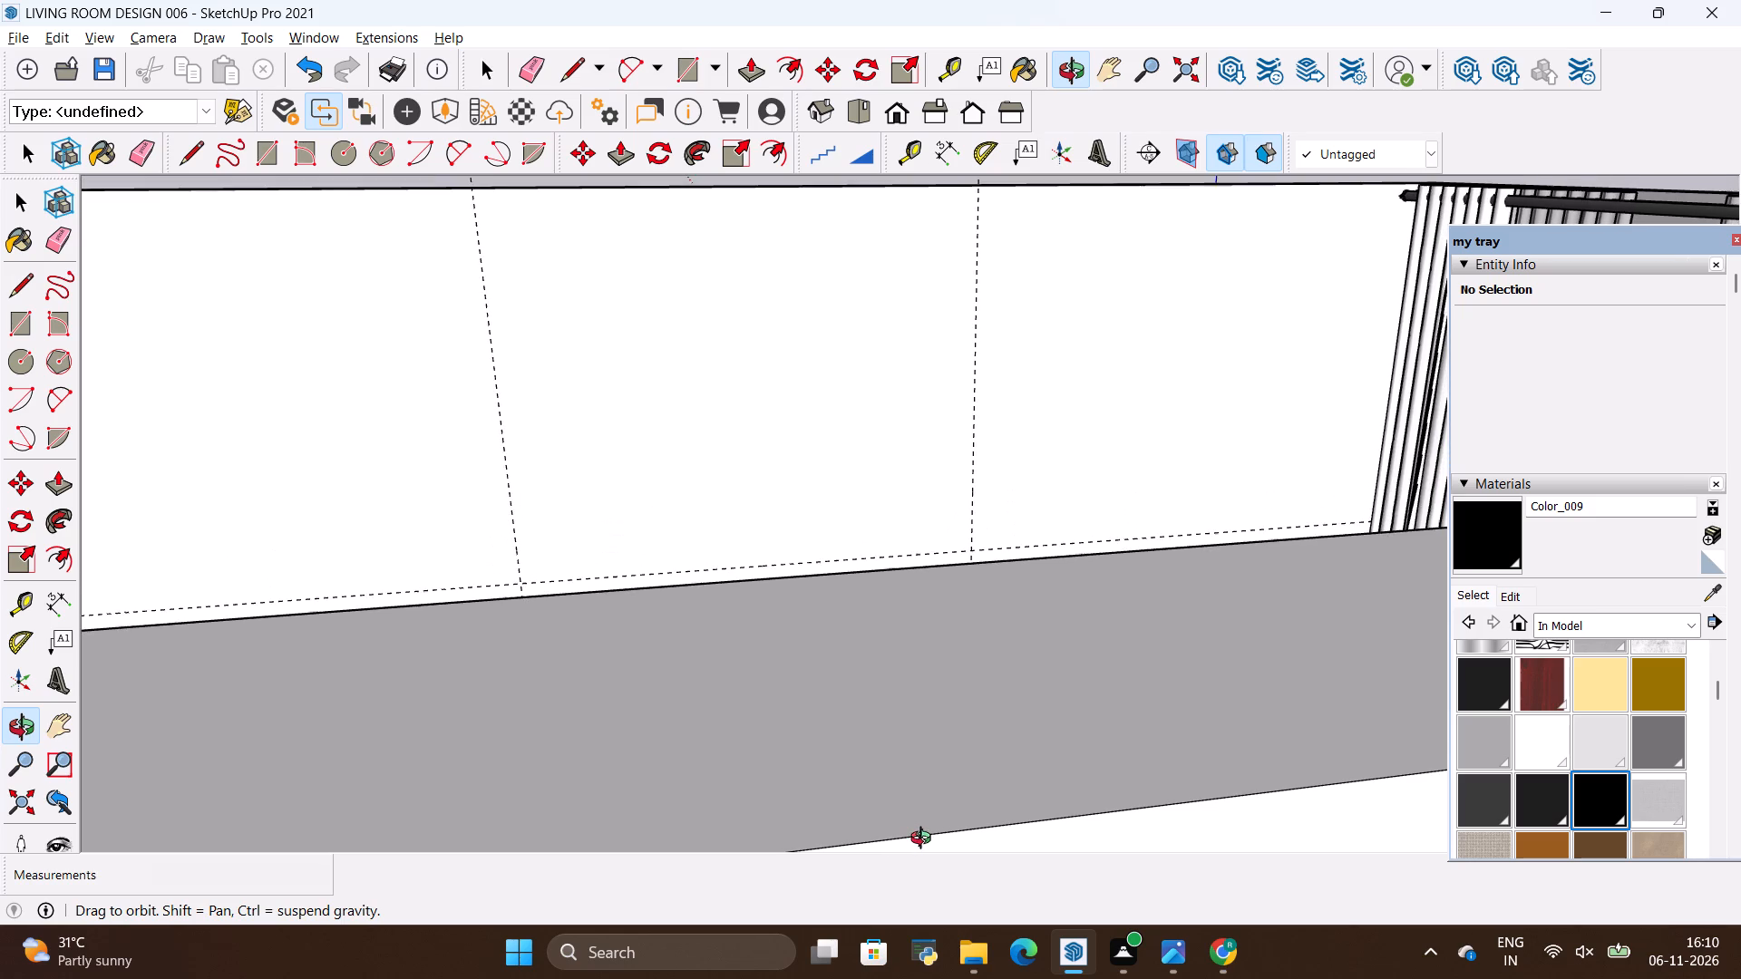
scroll(925, 840, "down", 5)
scroll(779, 415, "up", 5)
scroll(875, 734, "down", 4)
left_click_drag(849, 584, 841, 619)
scroll(841, 619, "down", 5)
left_click_drag(803, 658, 796, 635)
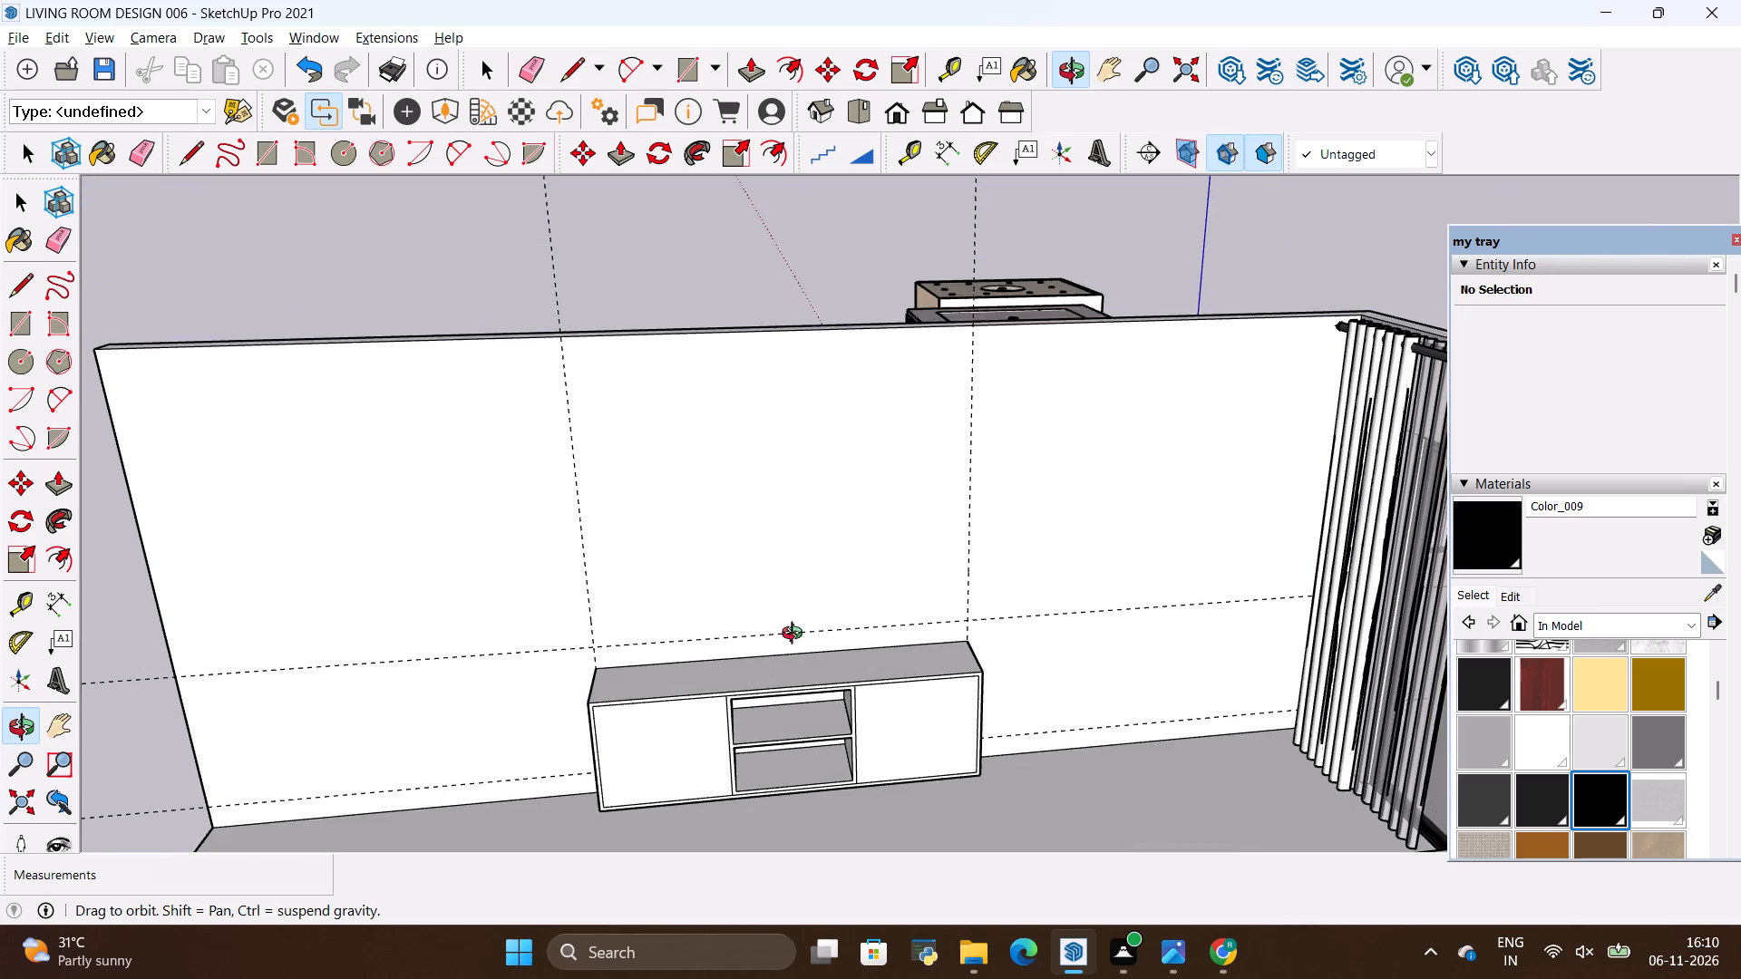
left_click_drag(796, 635, 798, 646)
scroll(585, 748, "up", 1)
key("alt+Tab")
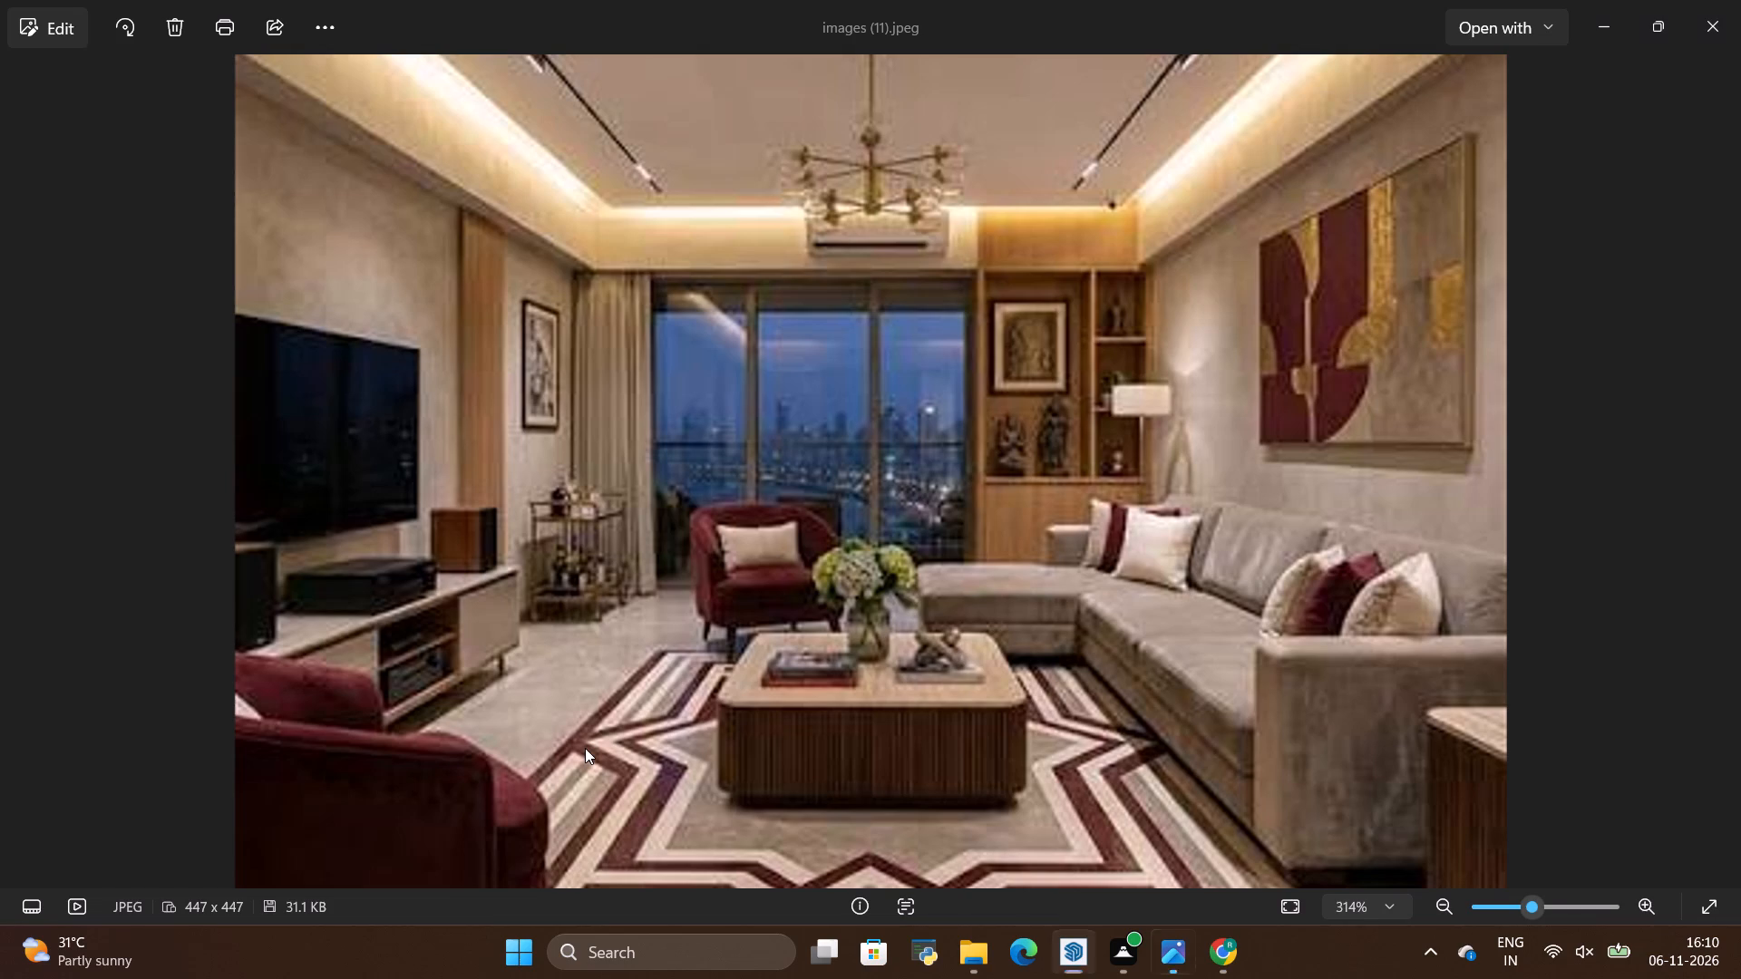
key("alt+Tab")
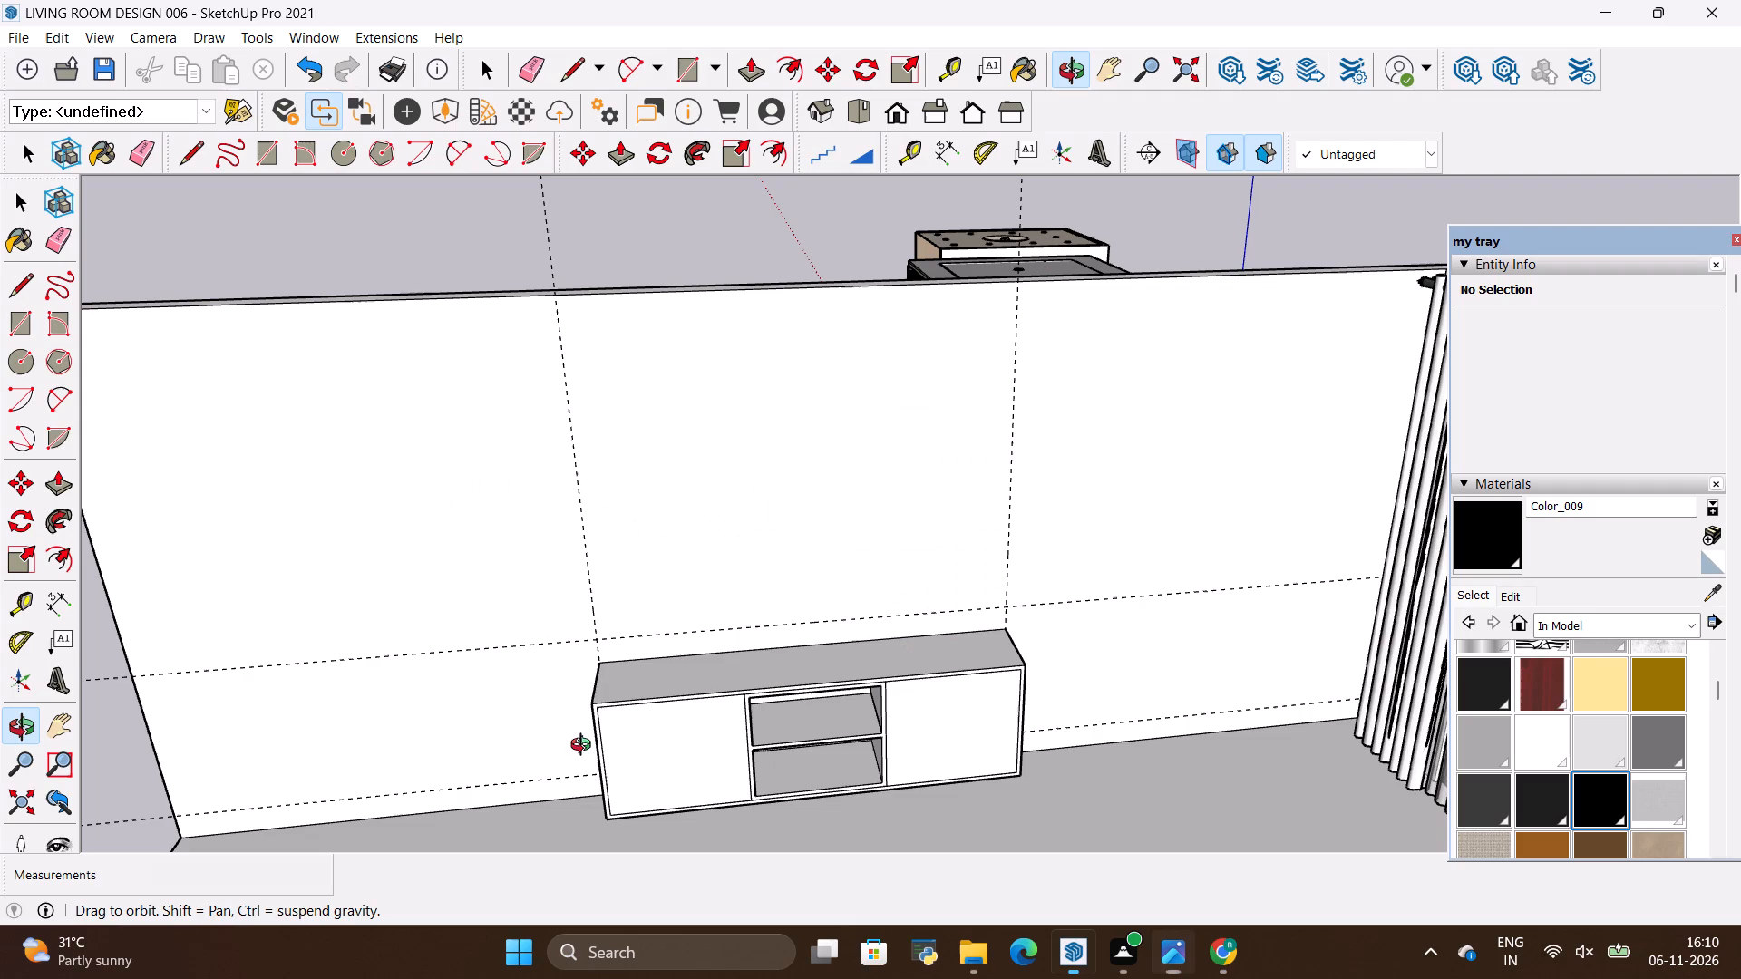
key("alt+Tab")
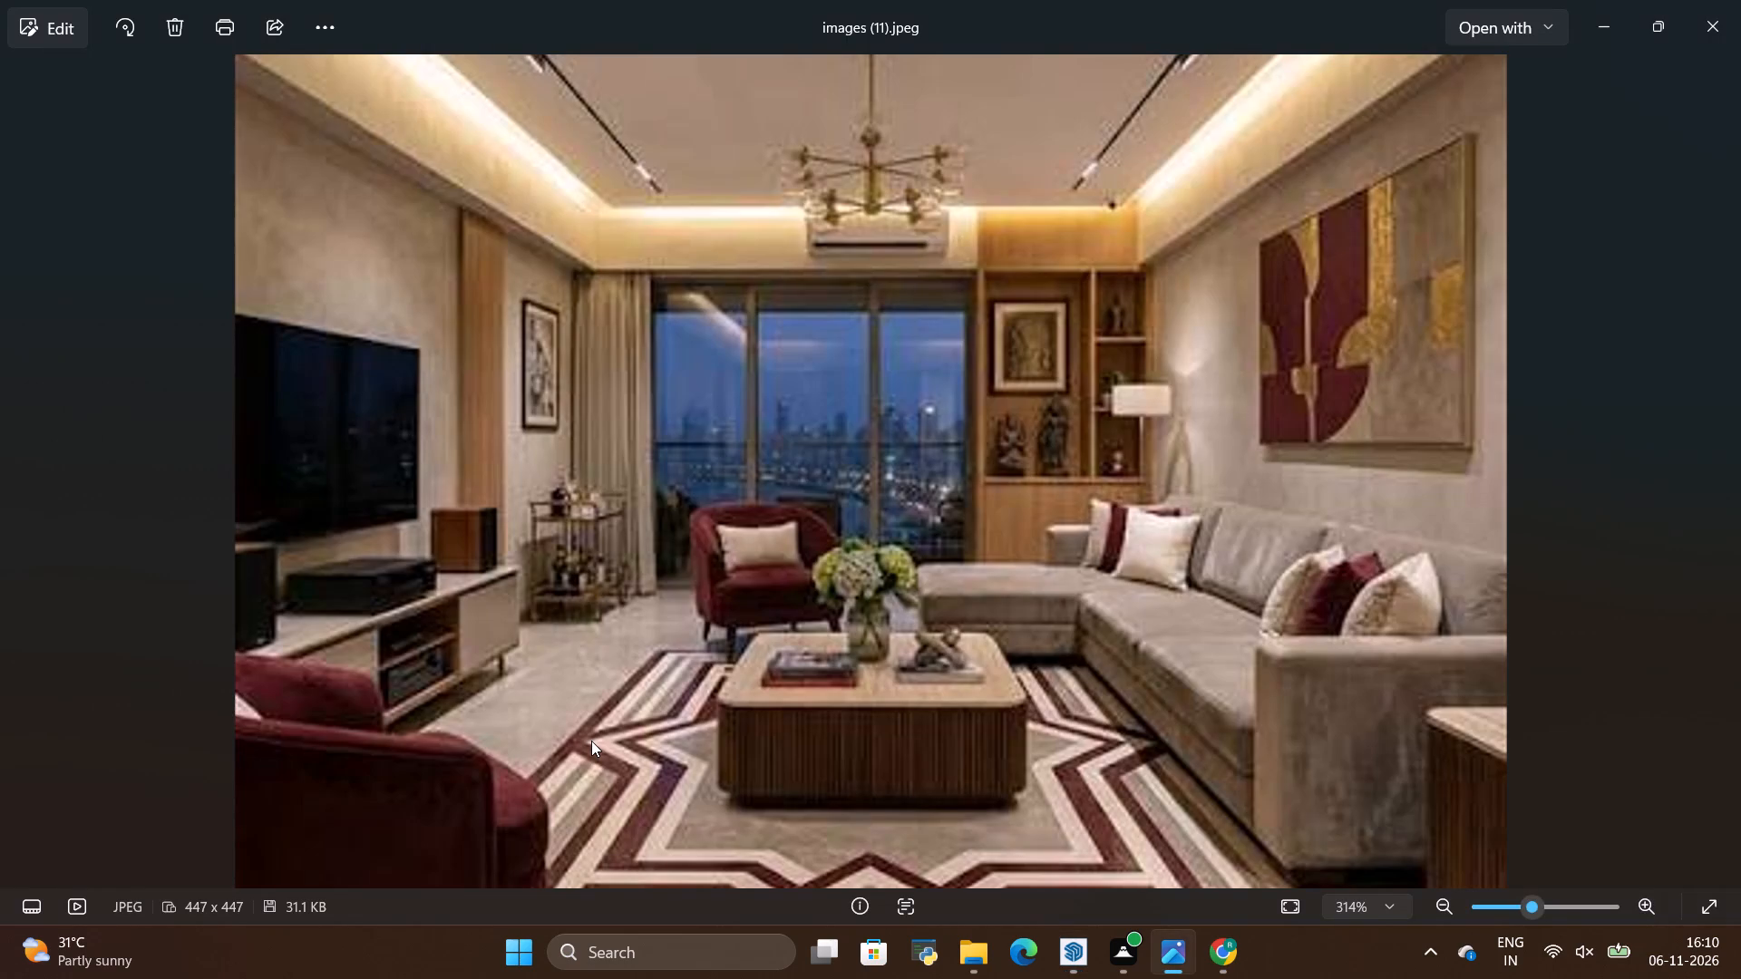
key("alt+Tab")
Draw a TV rectangle about 5' 10 13/16" by 3' 7 3/4" on the wall above the TV unit and group it.
key("r")
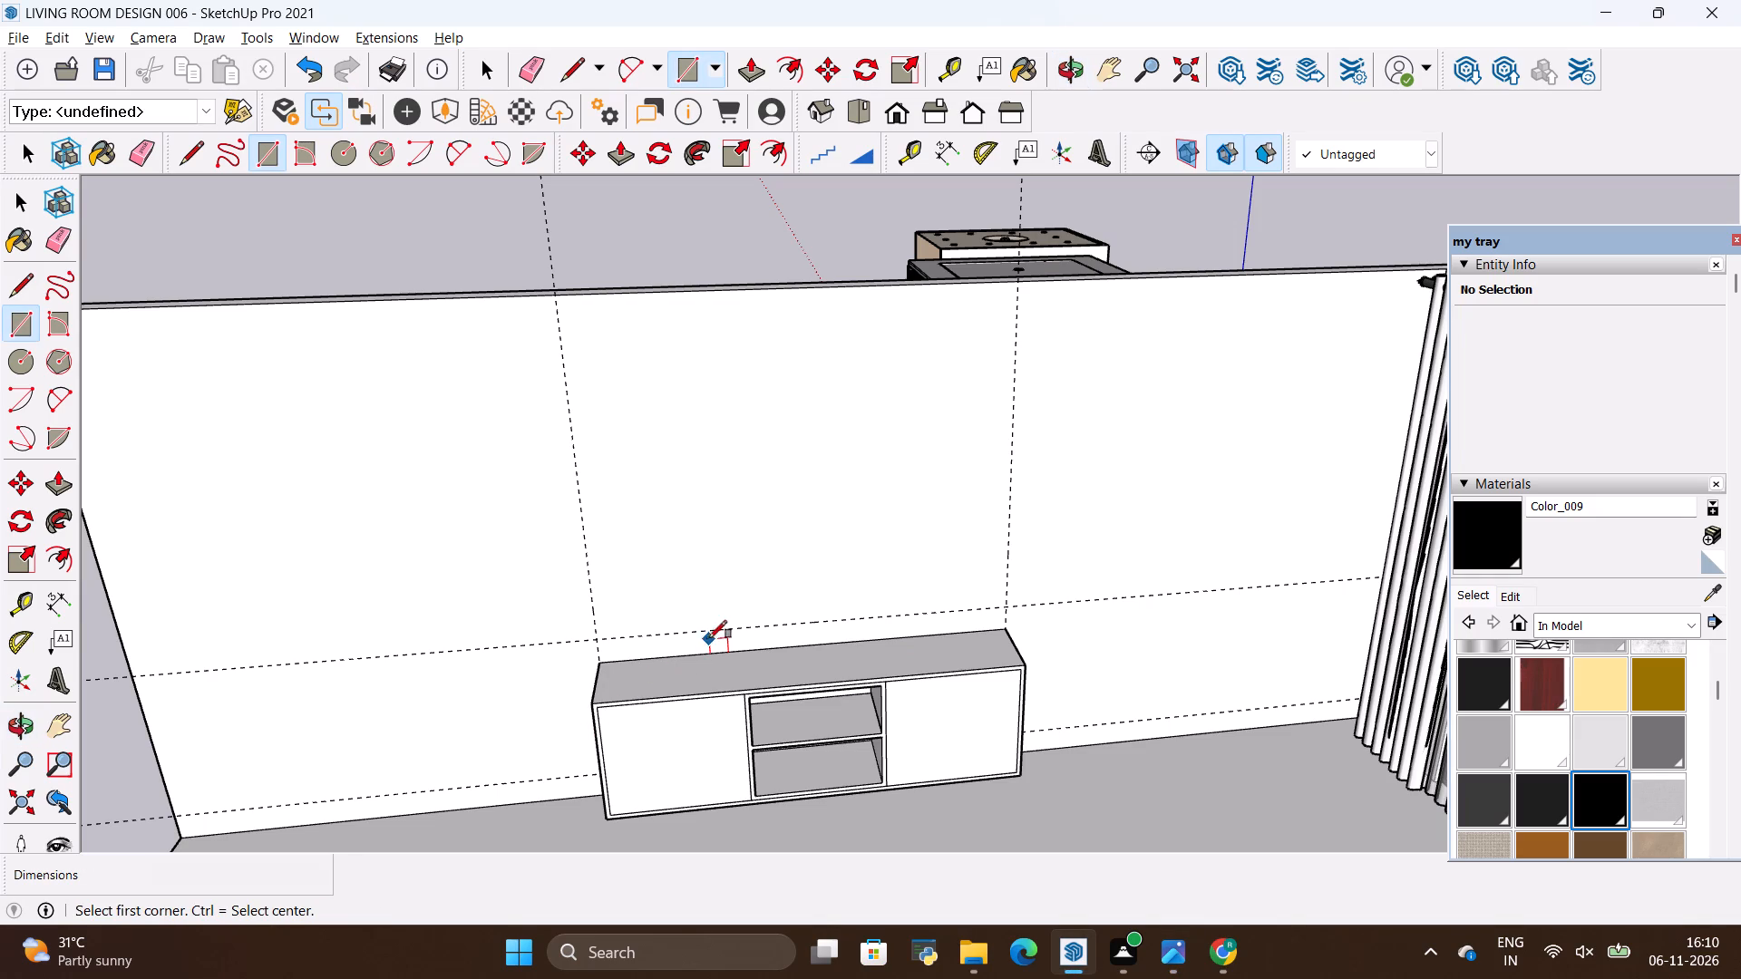
left_click(648, 632)
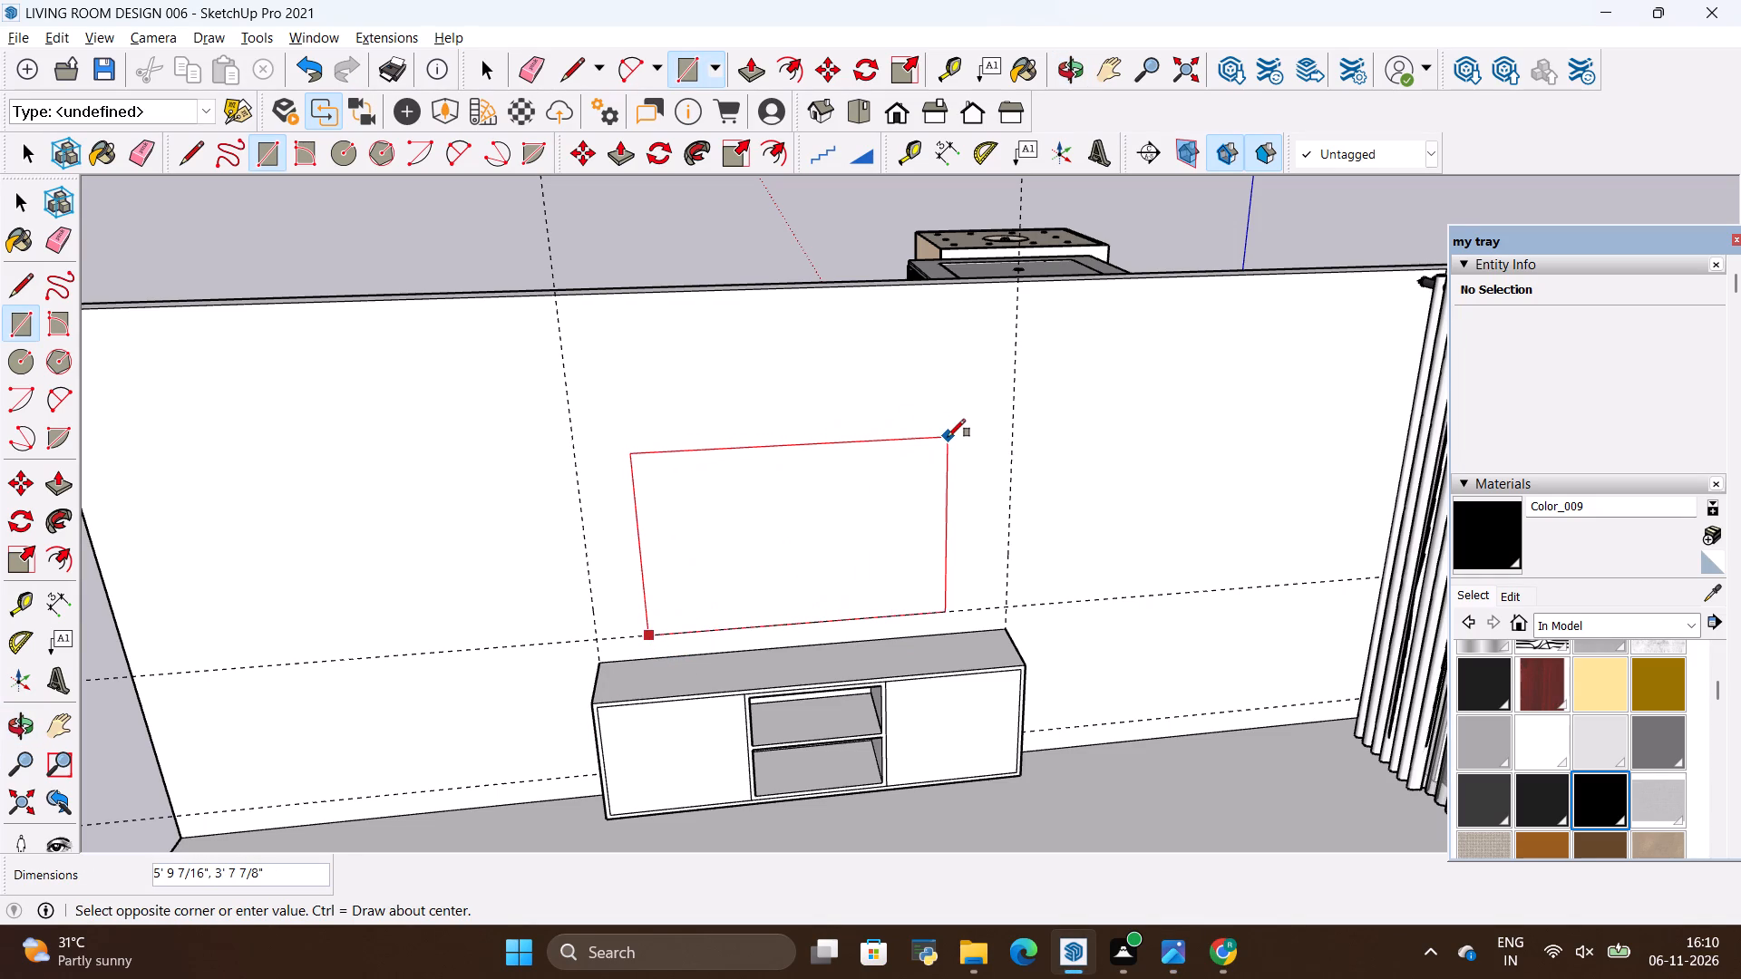
key("alt+Tab")
key("alt+Tab")
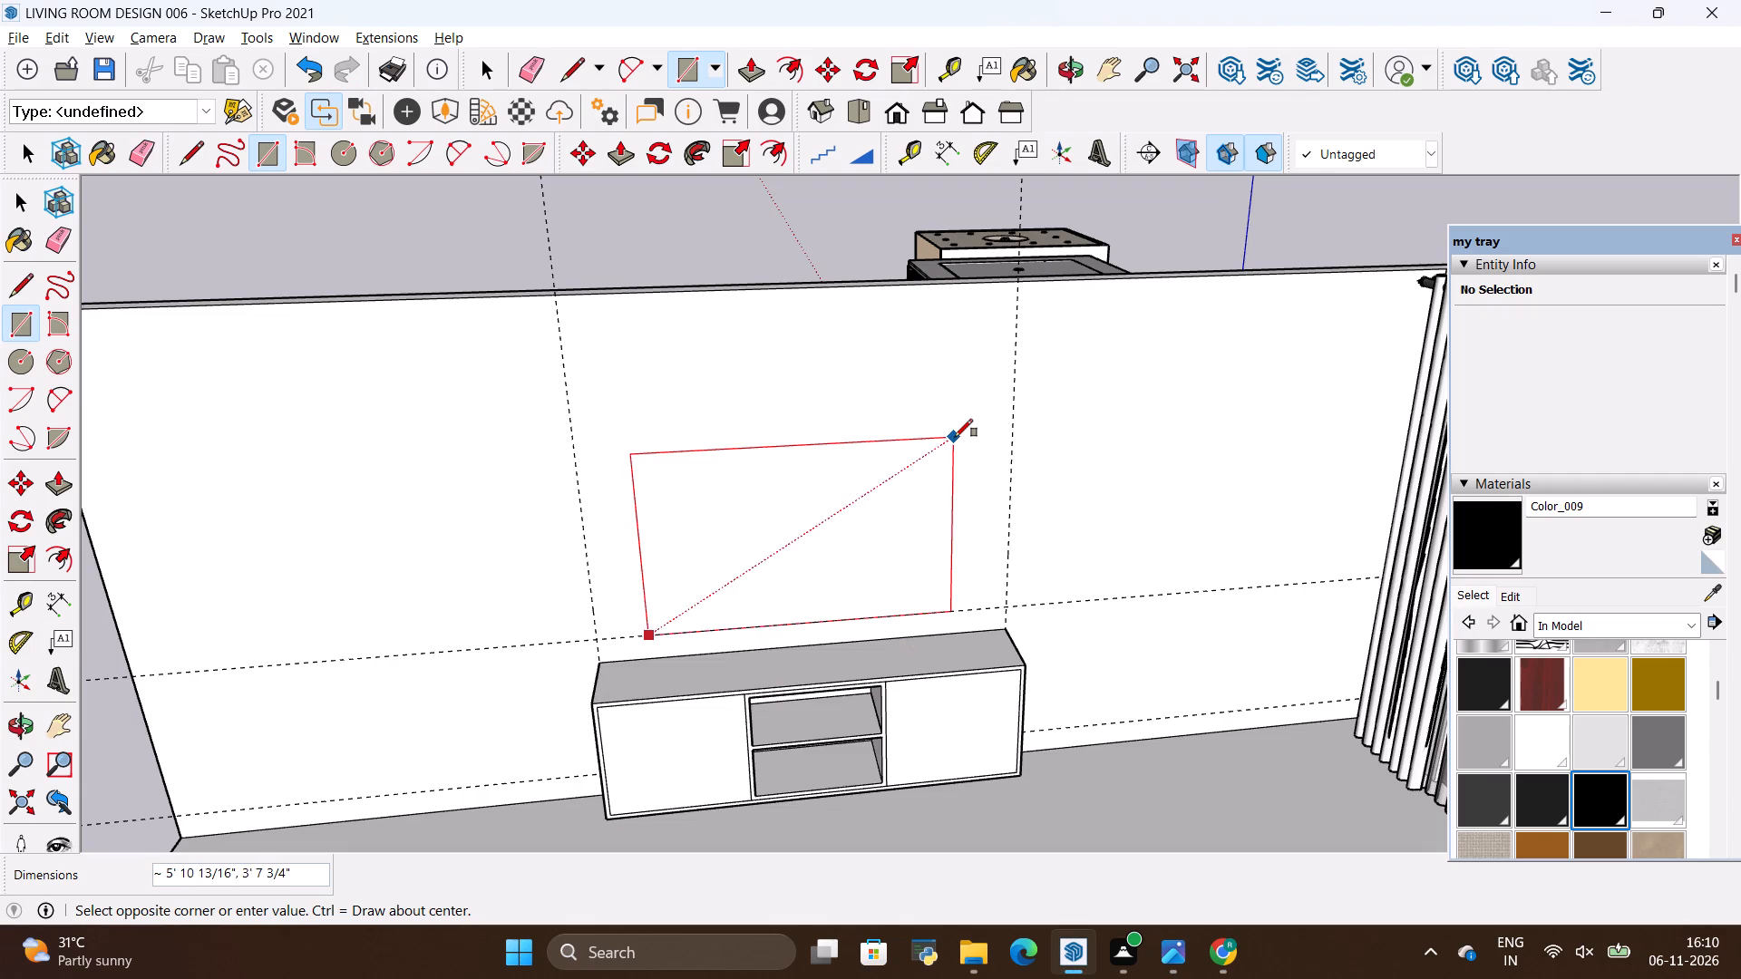
left_click(955, 437)
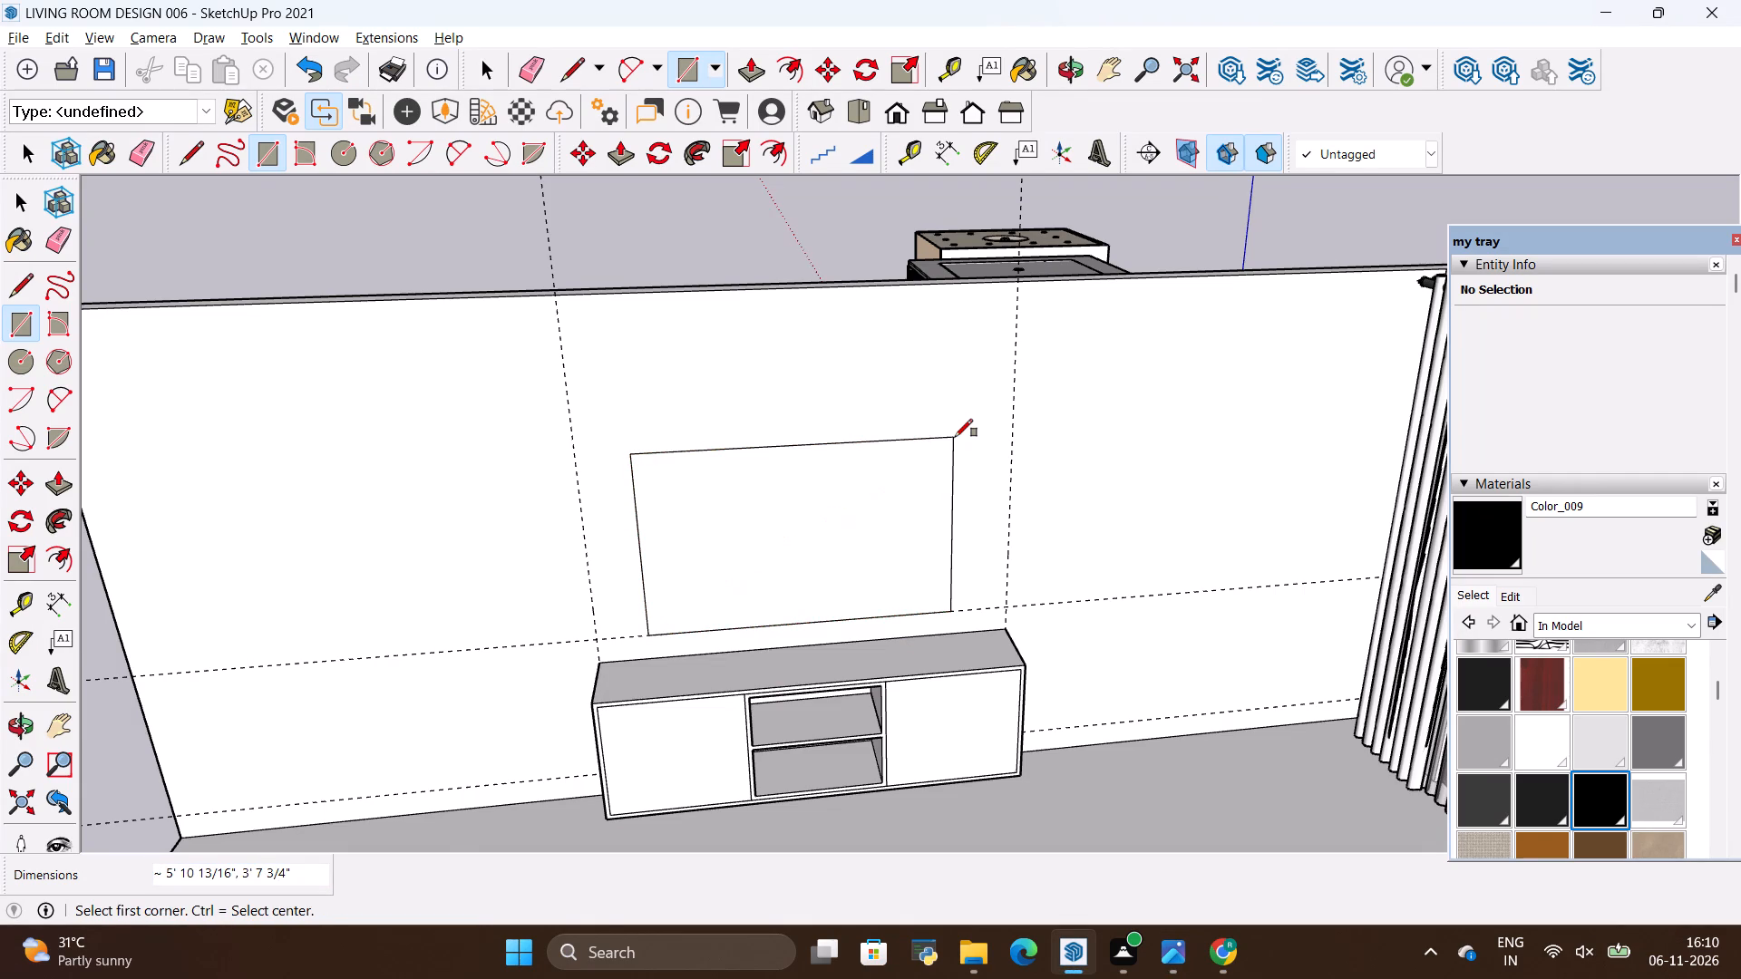
key("space")
double_click(885, 491)
right_click(885, 491)
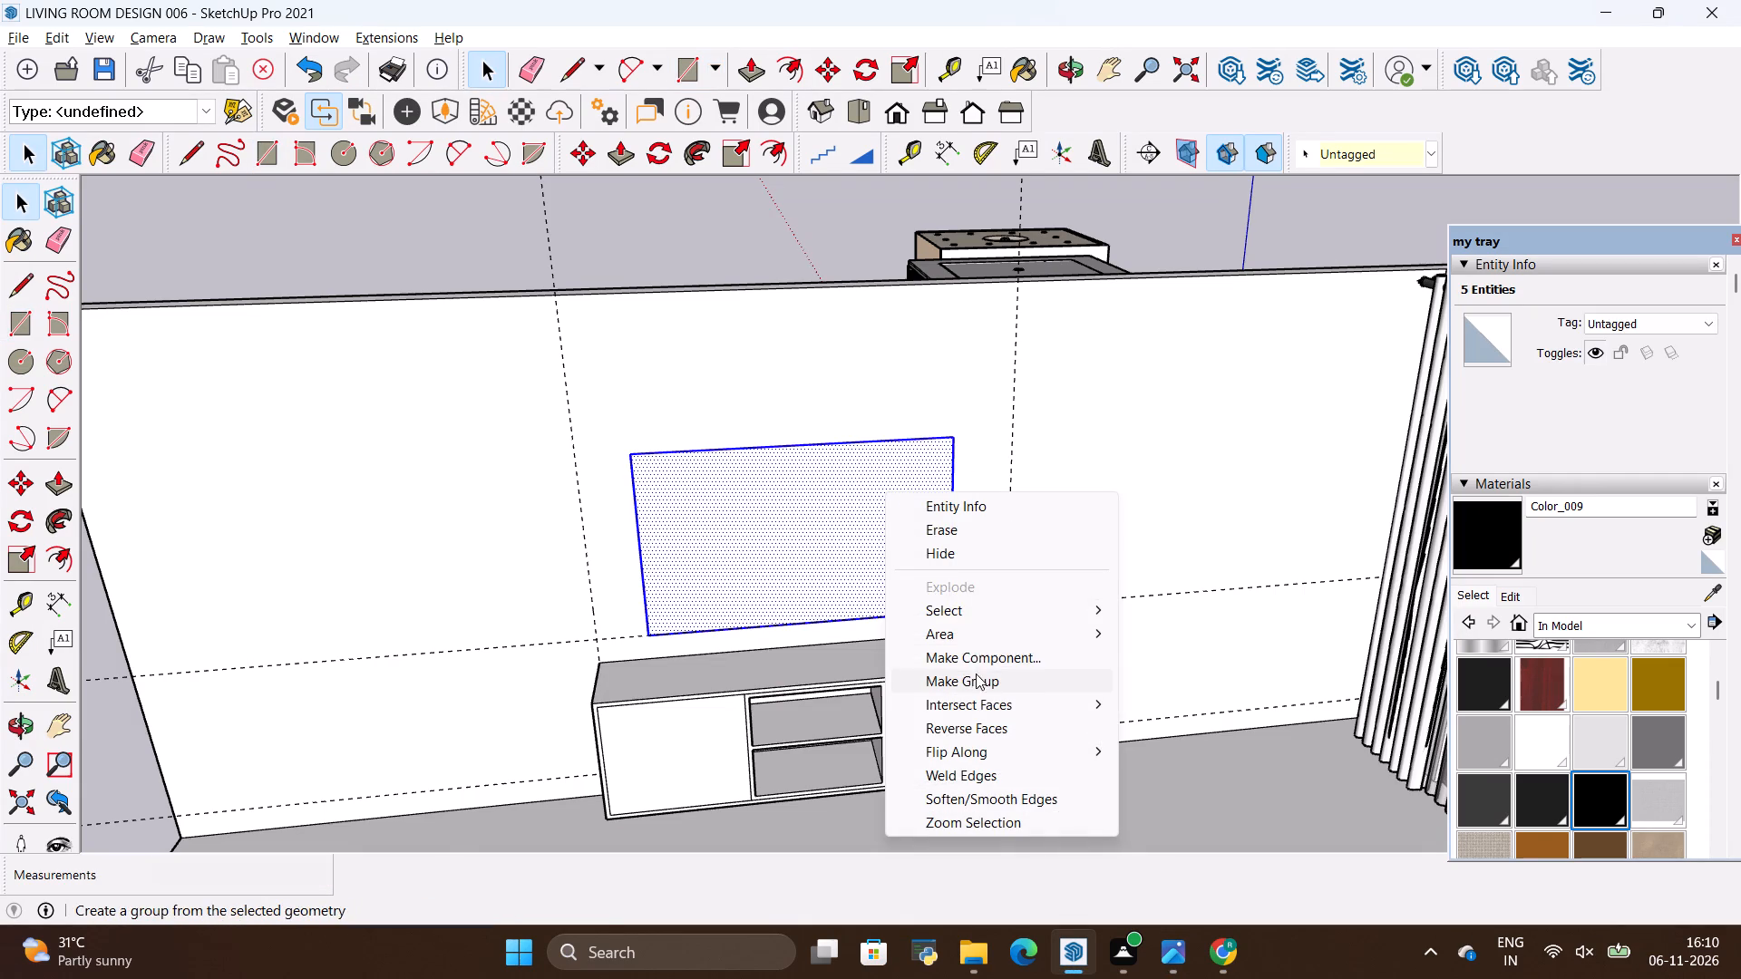
left_click(974, 681)
Extrude the TV rectangle inside its group 2" out from the wall.
double_click(806, 606)
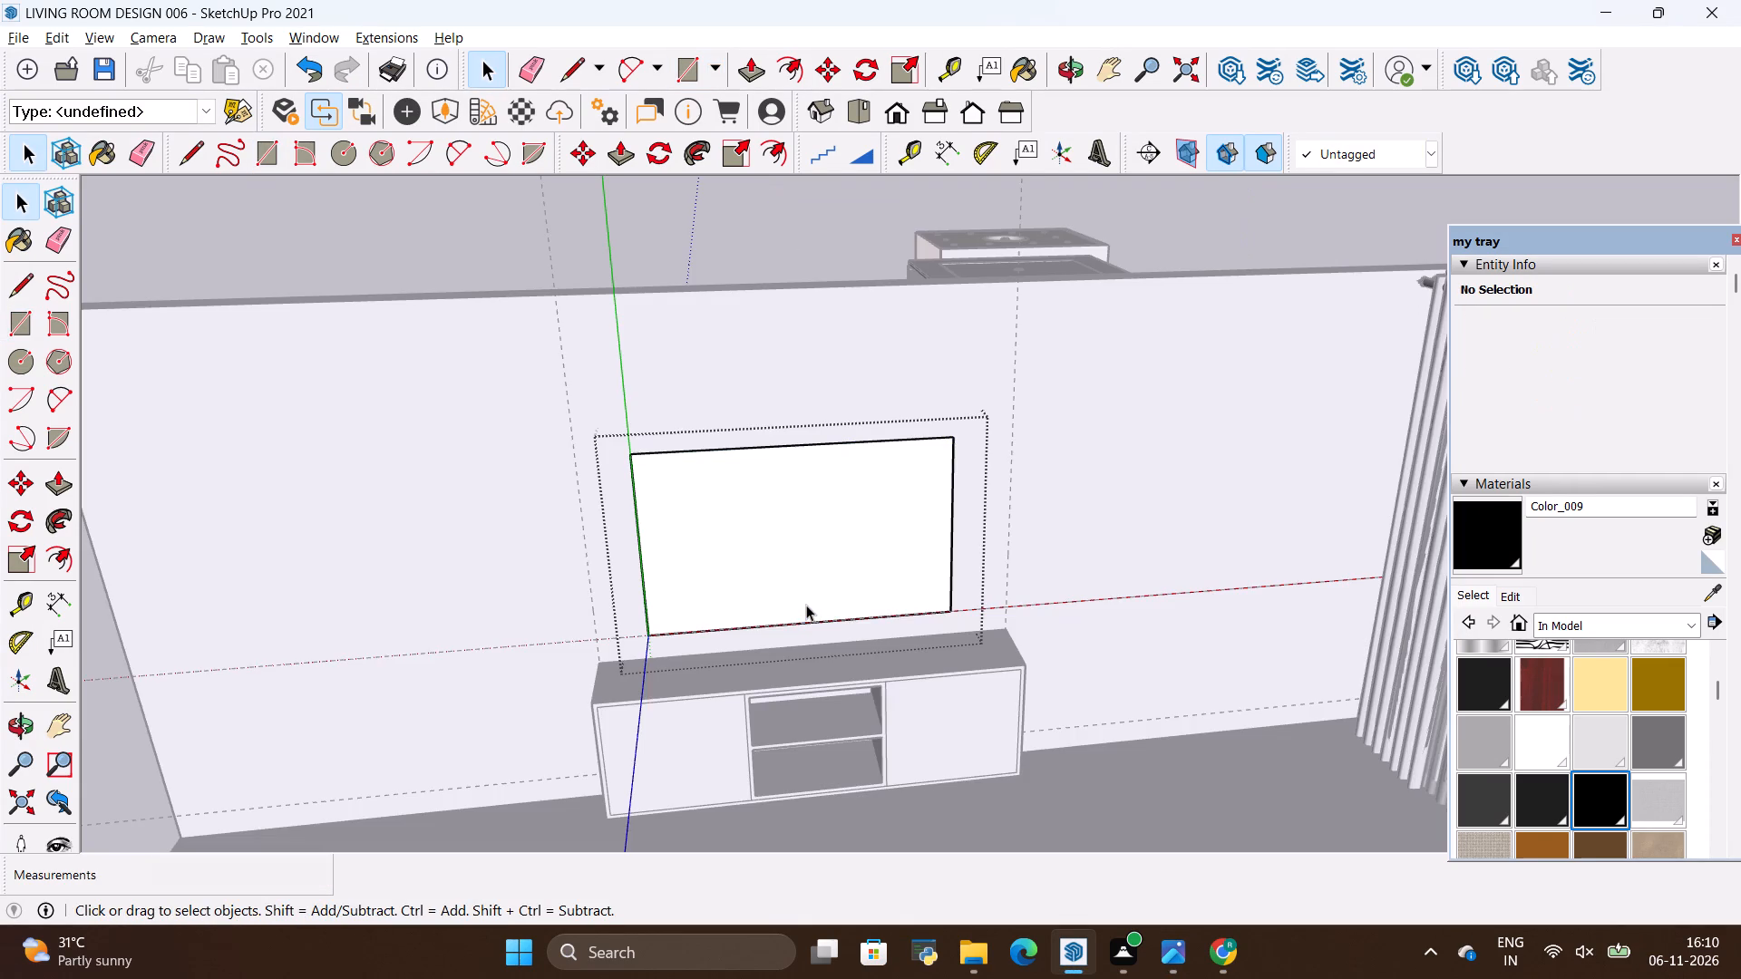
key("p")
left_click(806, 605)
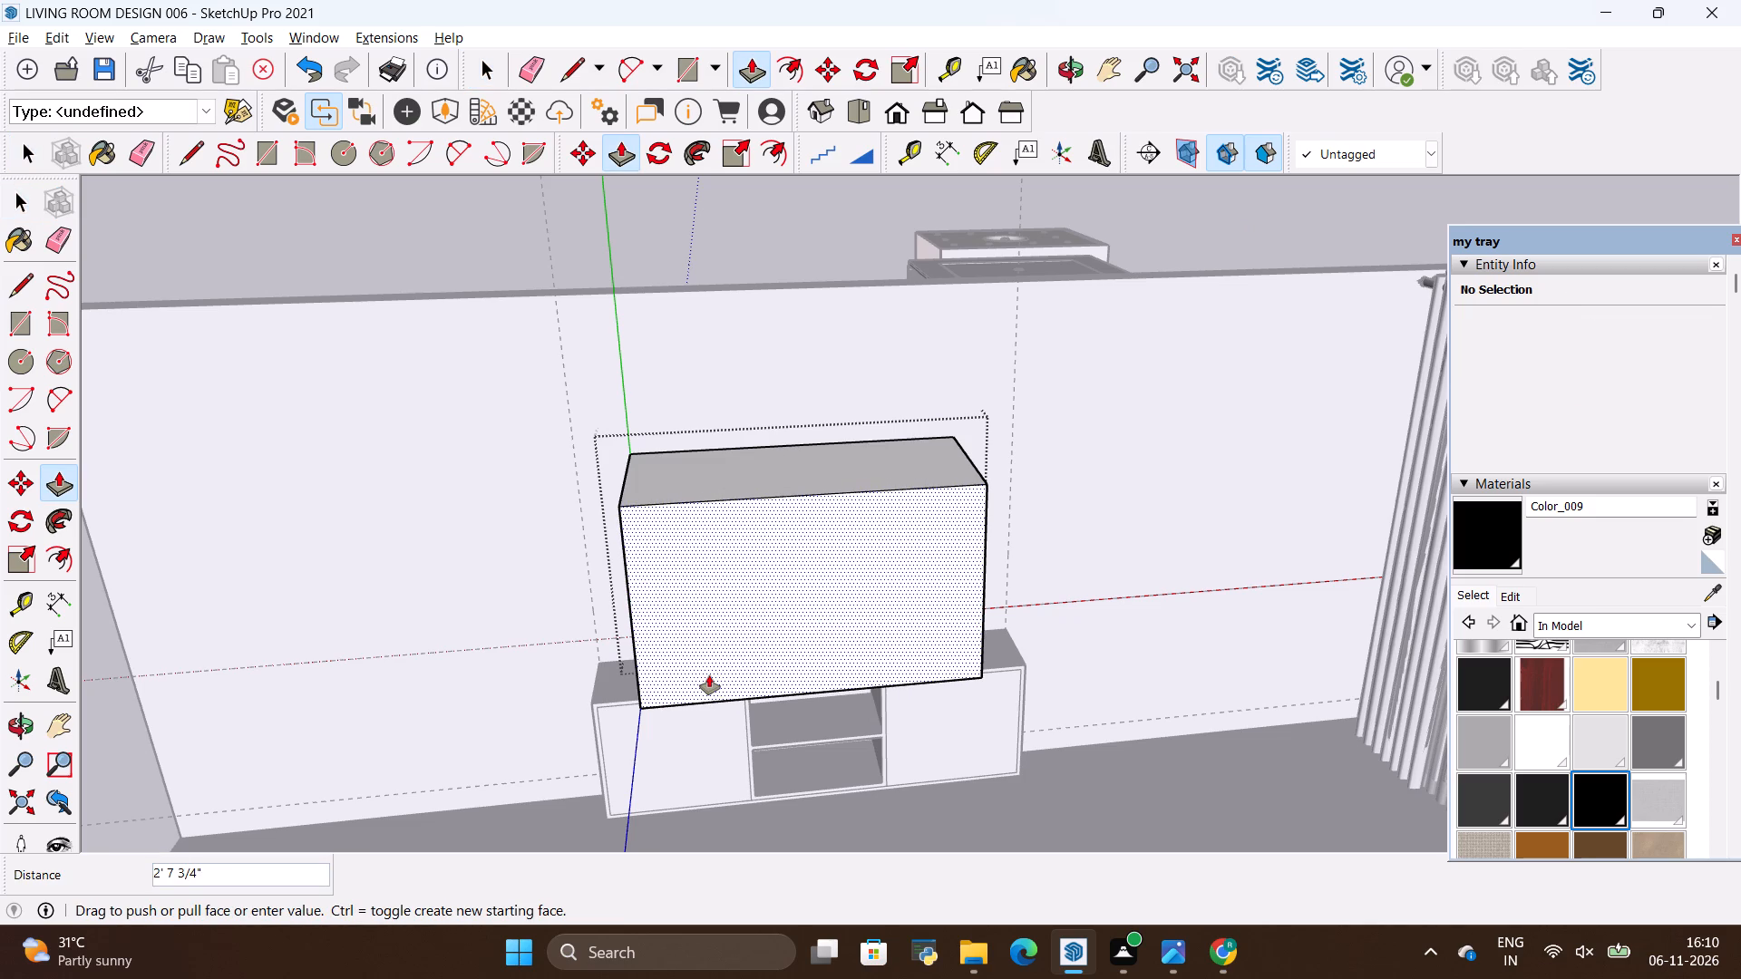
key("BackSpace")
key("2")
key("shift+quotedbl")
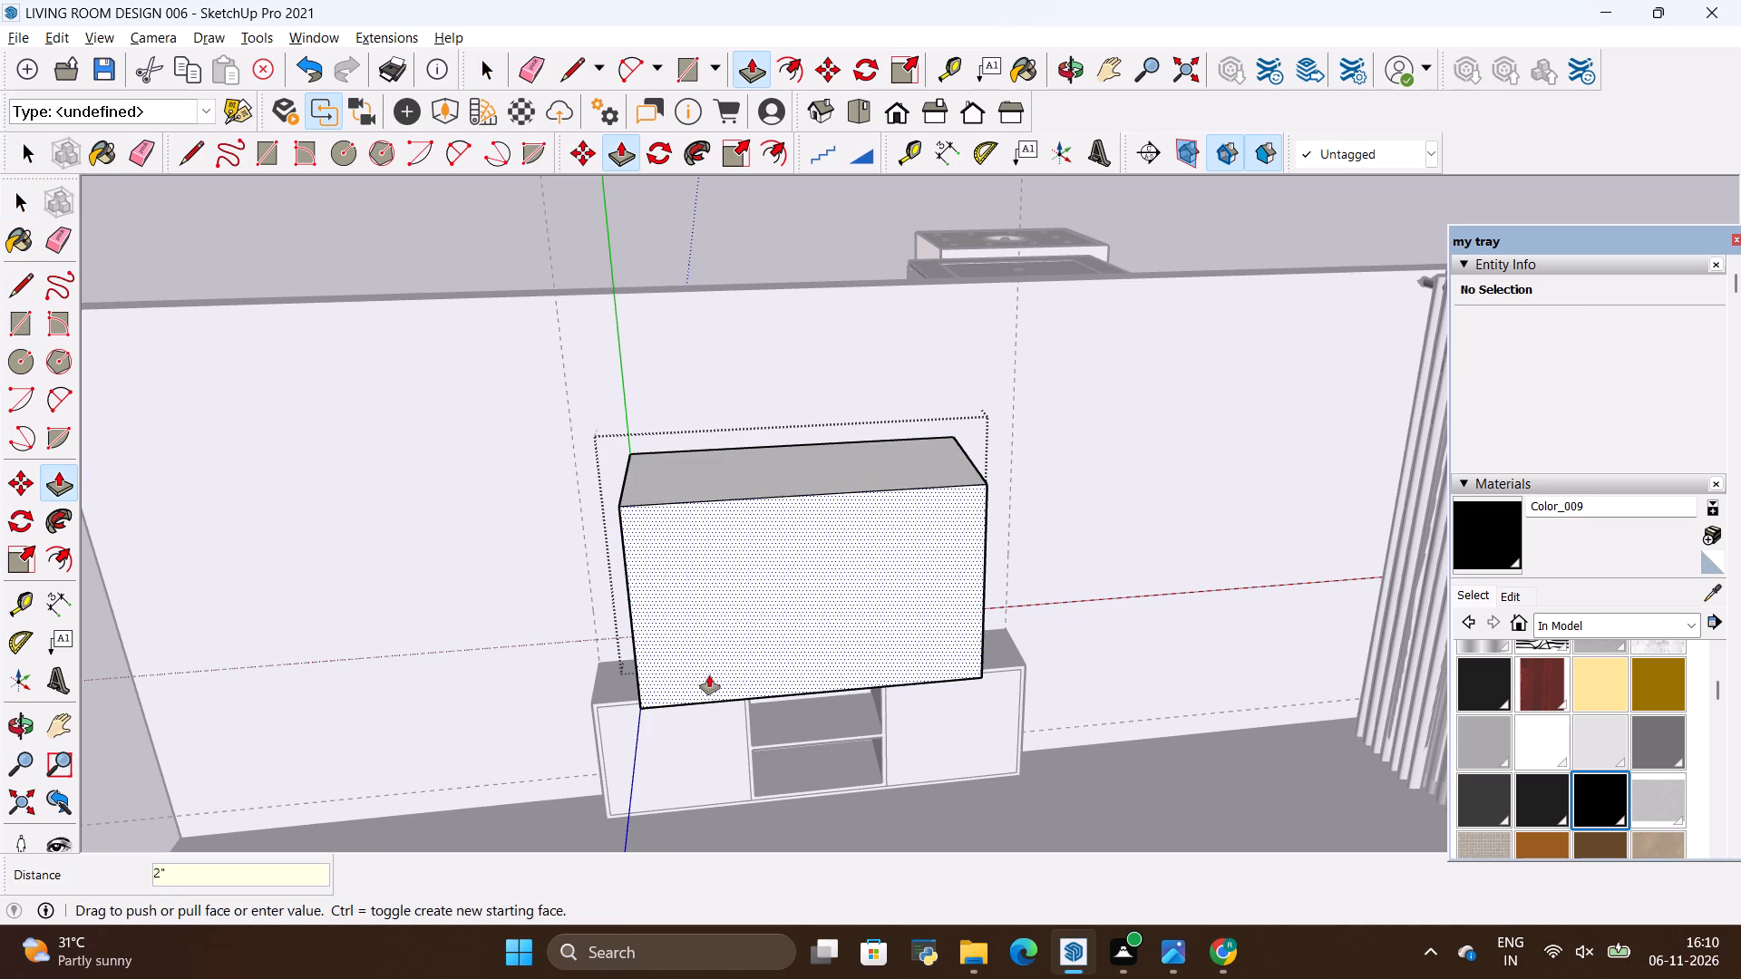
key("Return")
key("space")
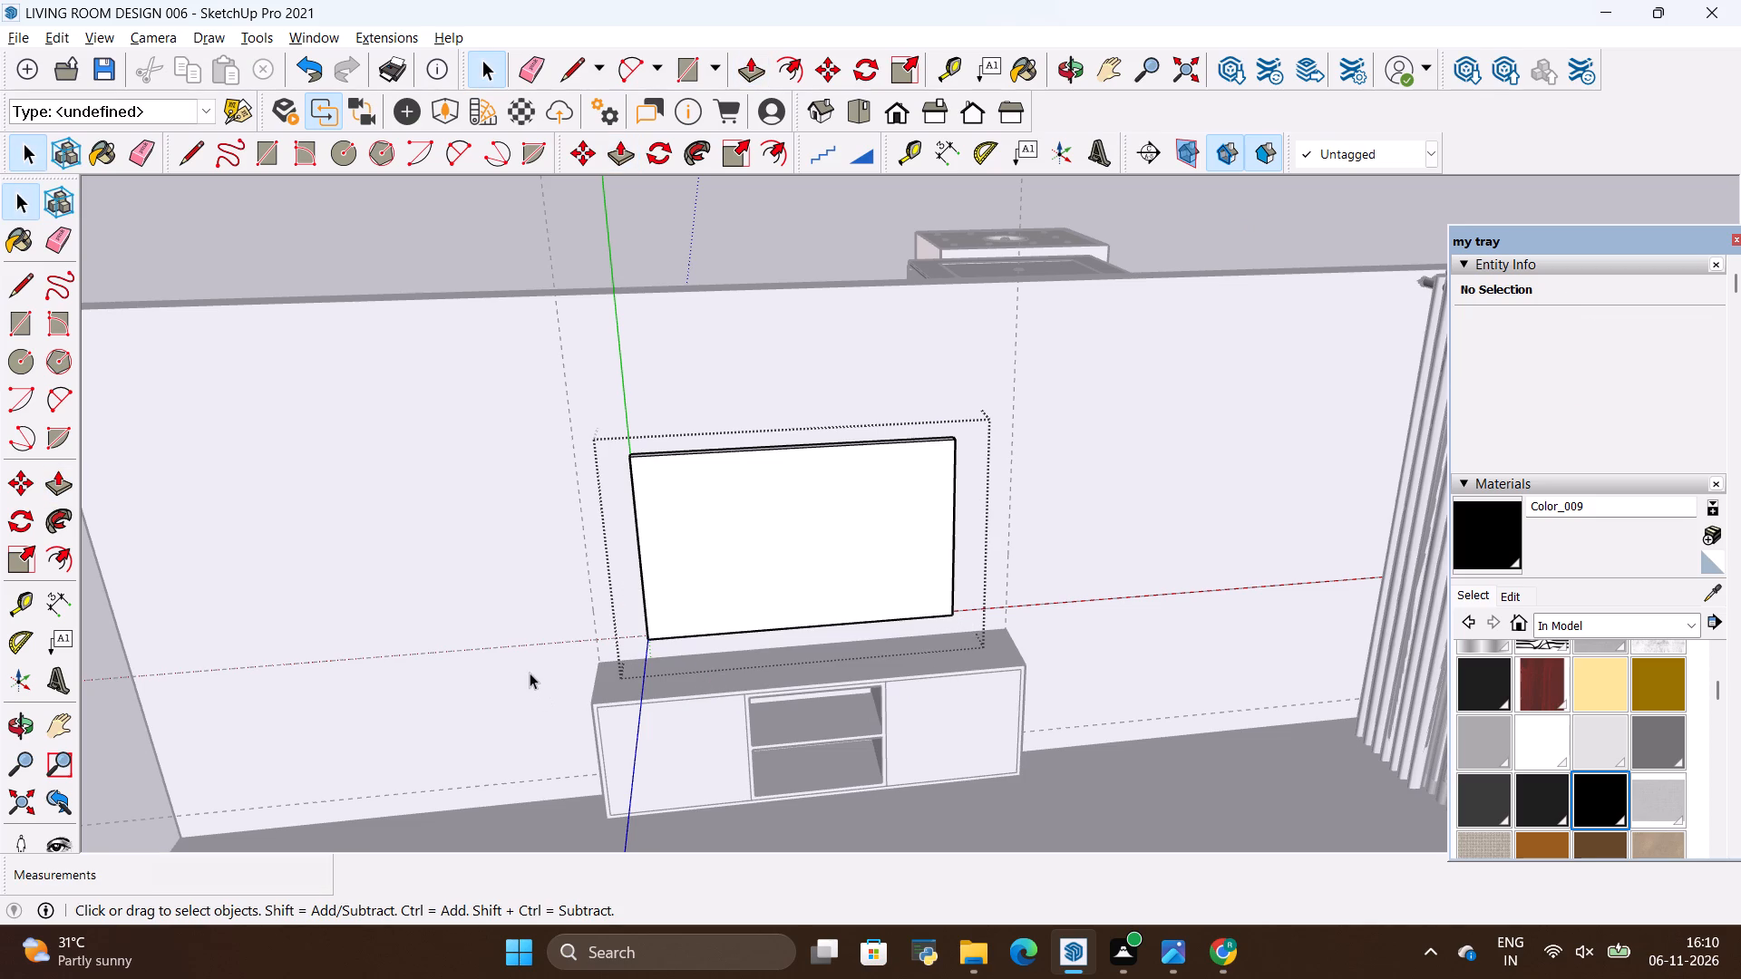
Draw a small rectangle about 1' 1 7/16" by 6 1/4" near the centre of the TV panel's front face.
key("r")
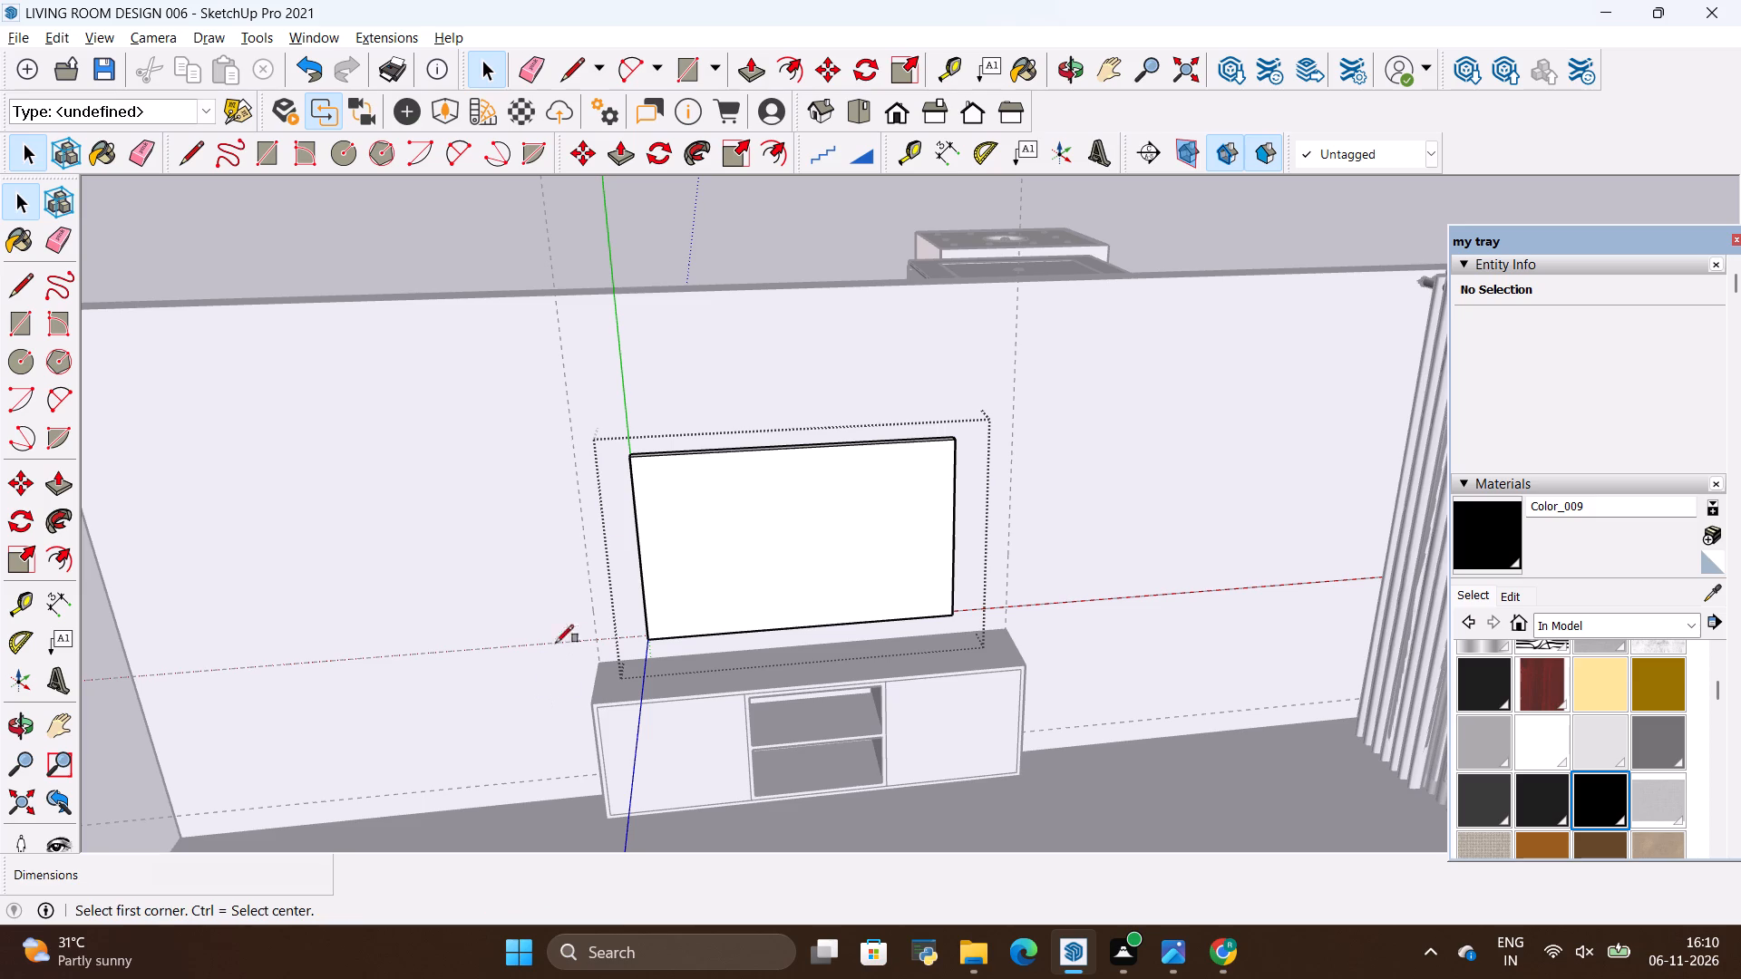
scroll(1036, 470, "up", 5)
scroll(958, 610, "down", 4)
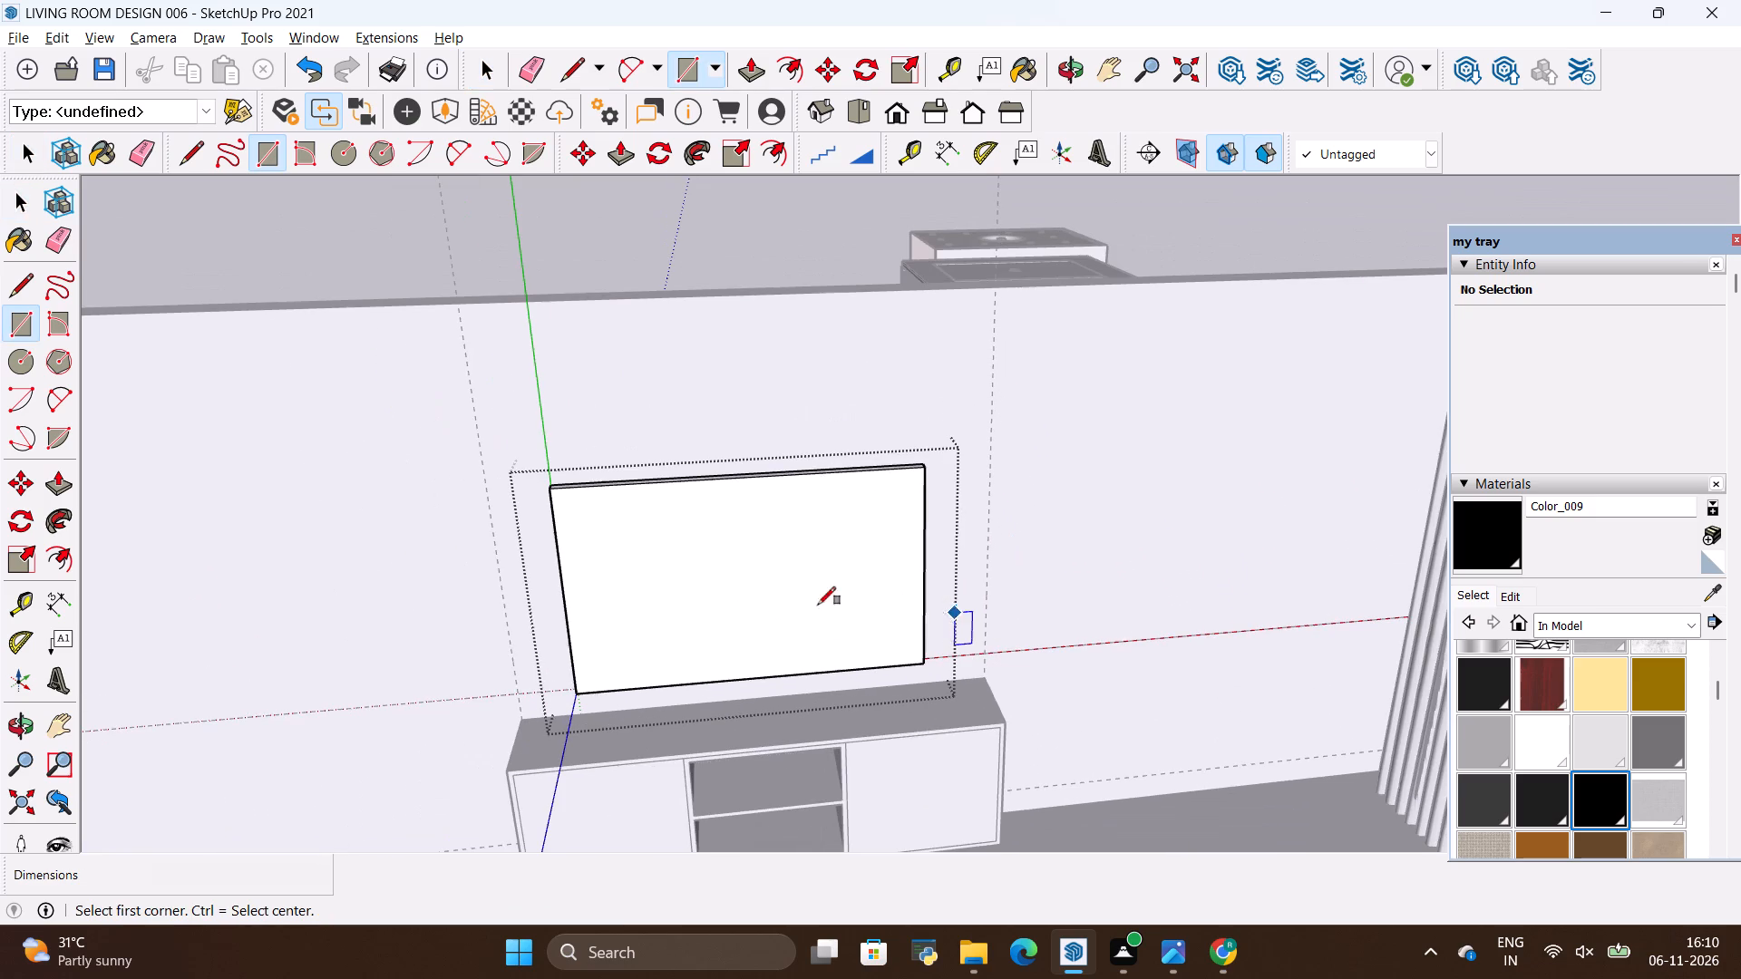
left_click(713, 571)
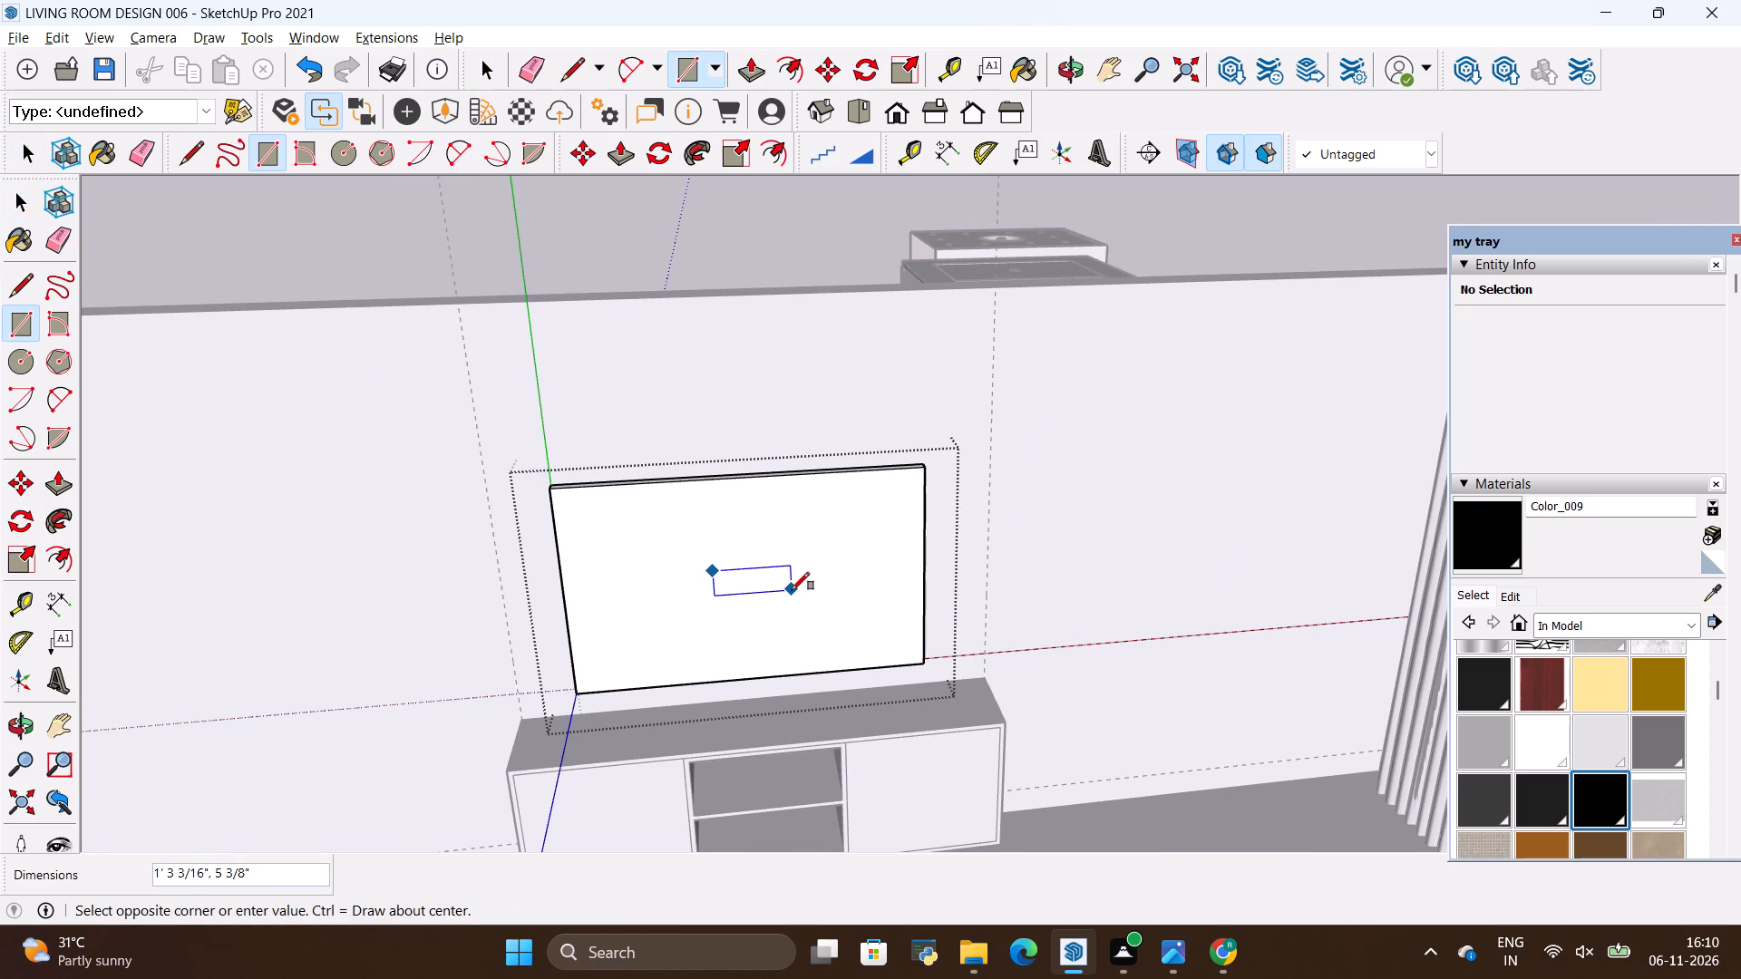
key("Escape")
left_click(722, 572)
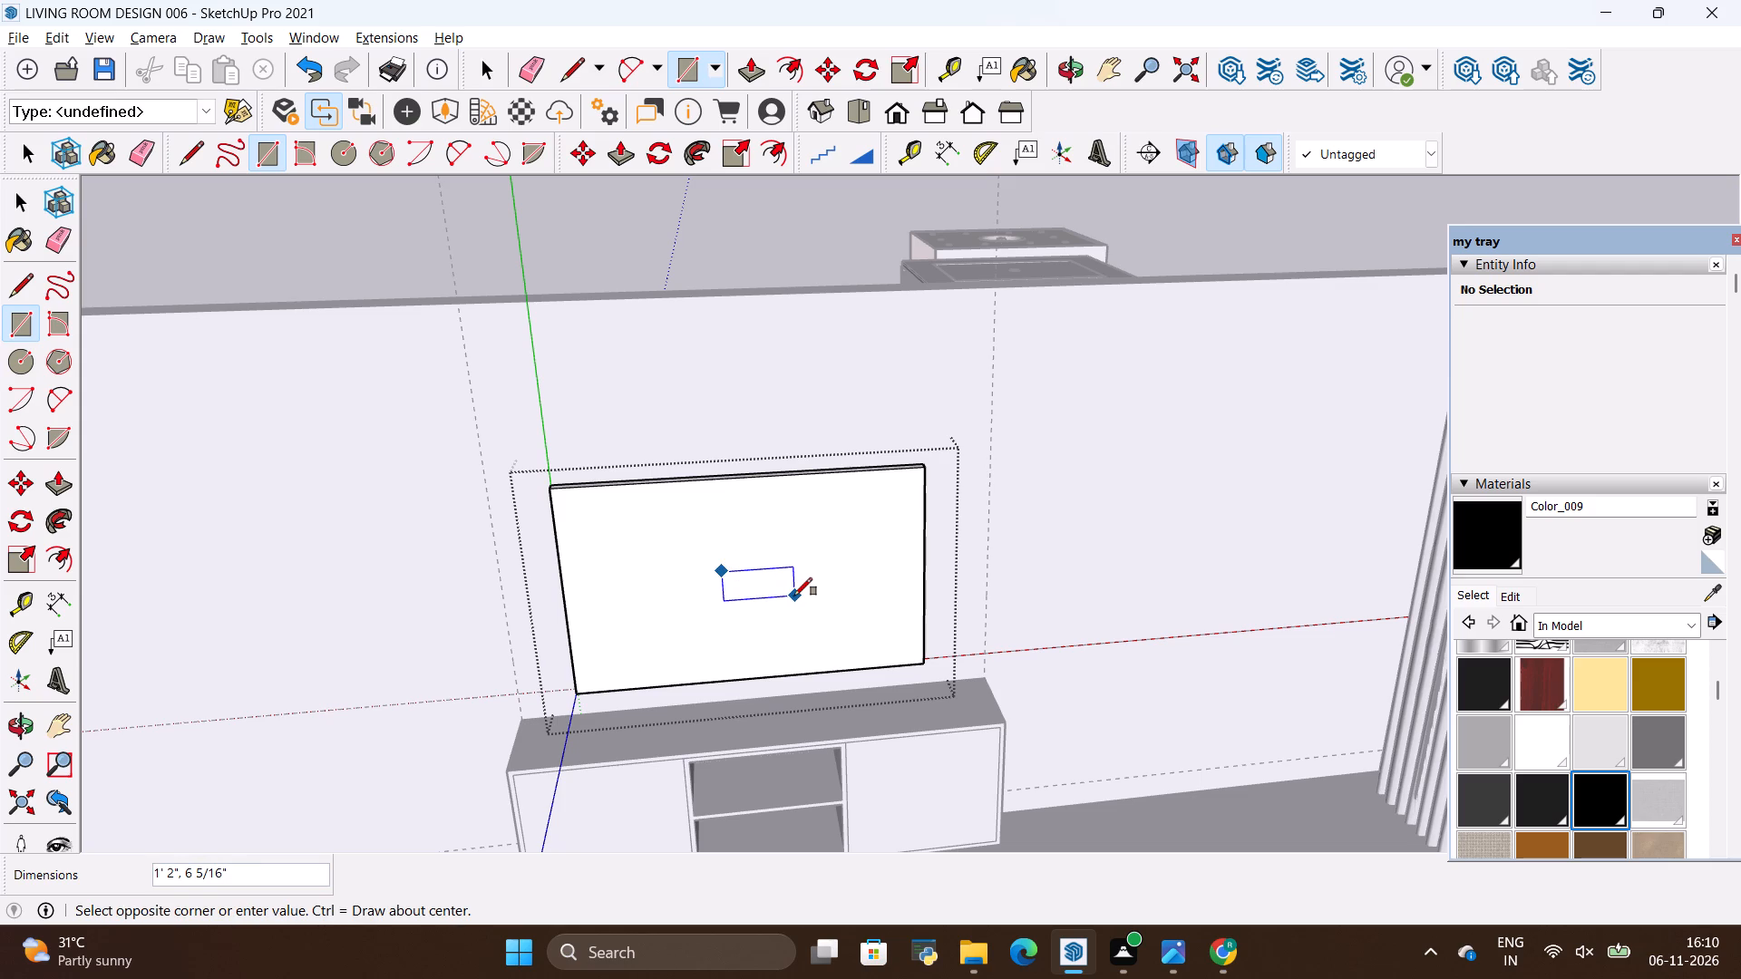
left_click(792, 596)
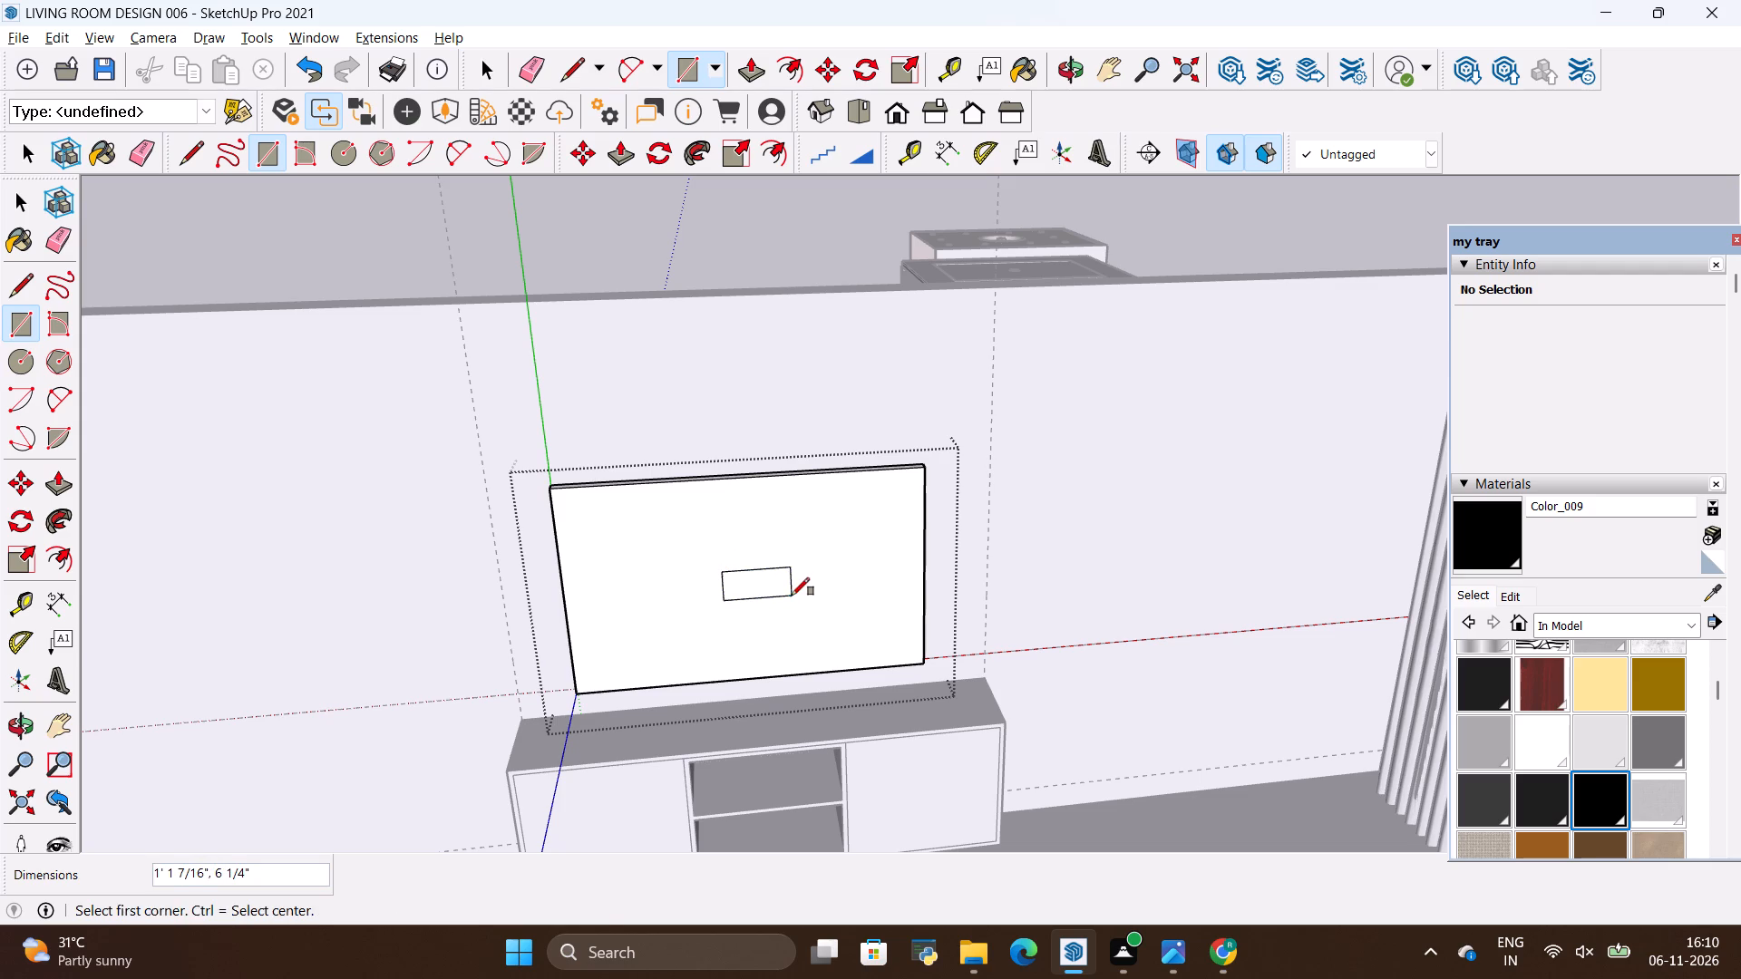
Extrude the small rectangle at the centre of the TV panel 3" outward as a mounting block and exit the group.
key("space")
left_click(757, 588)
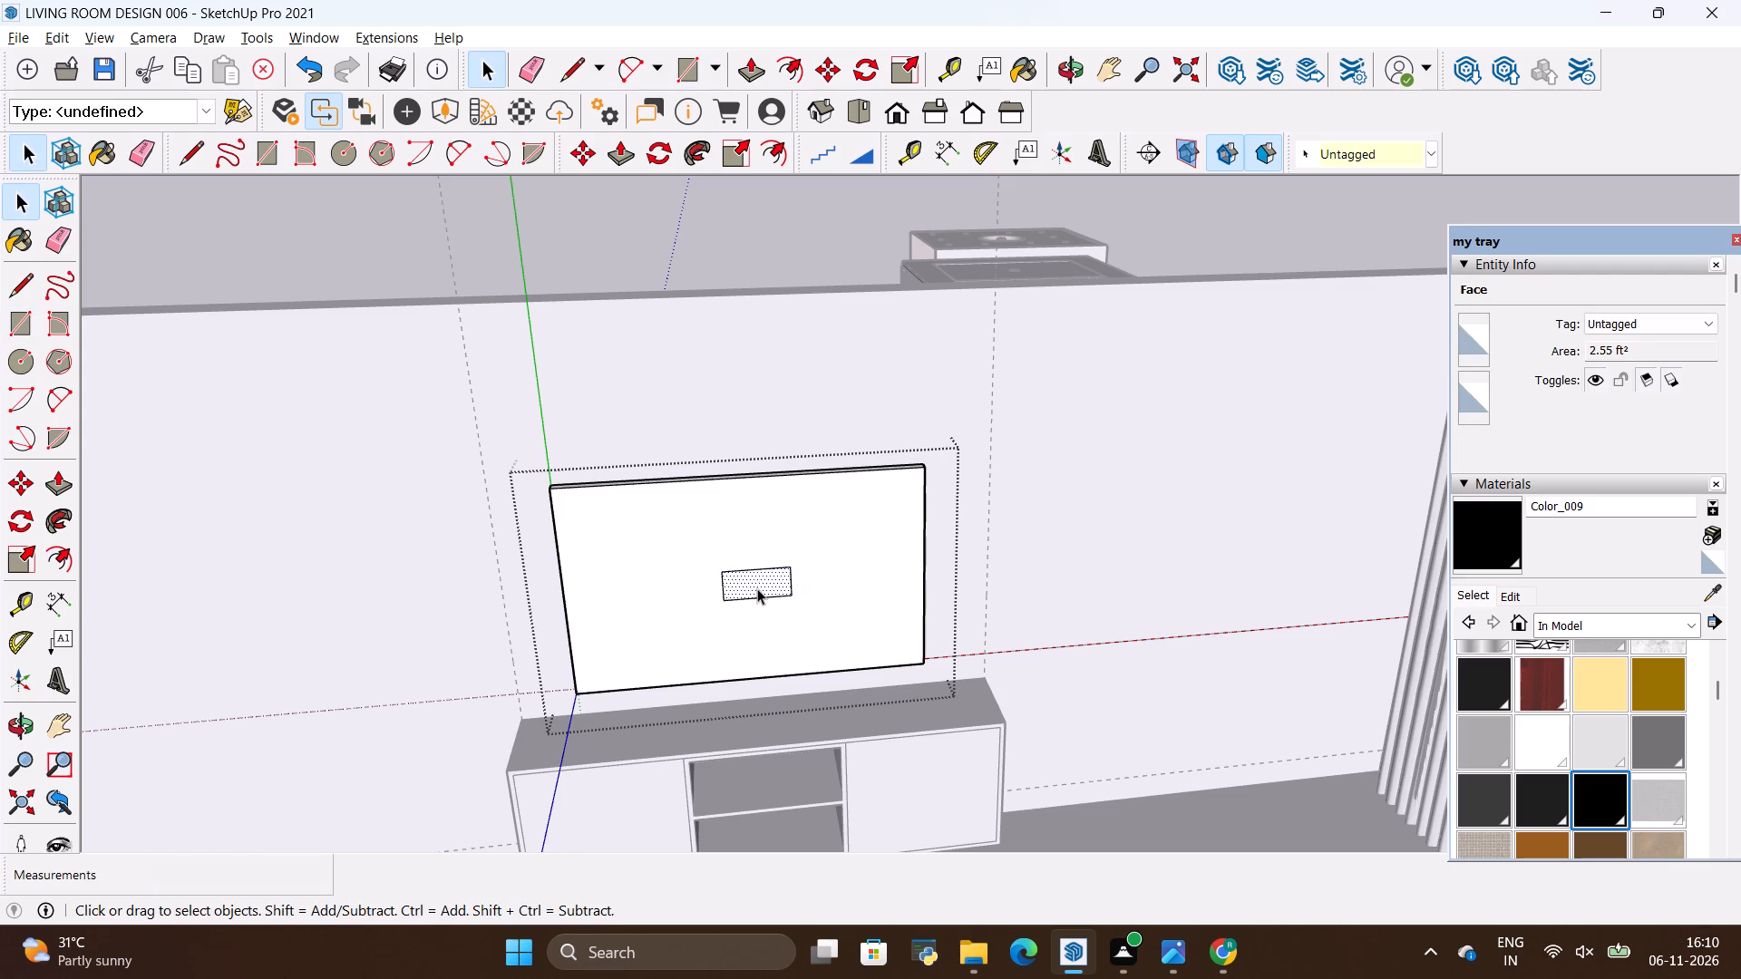
key("p")
left_click(757, 588)
key("BackSpace")
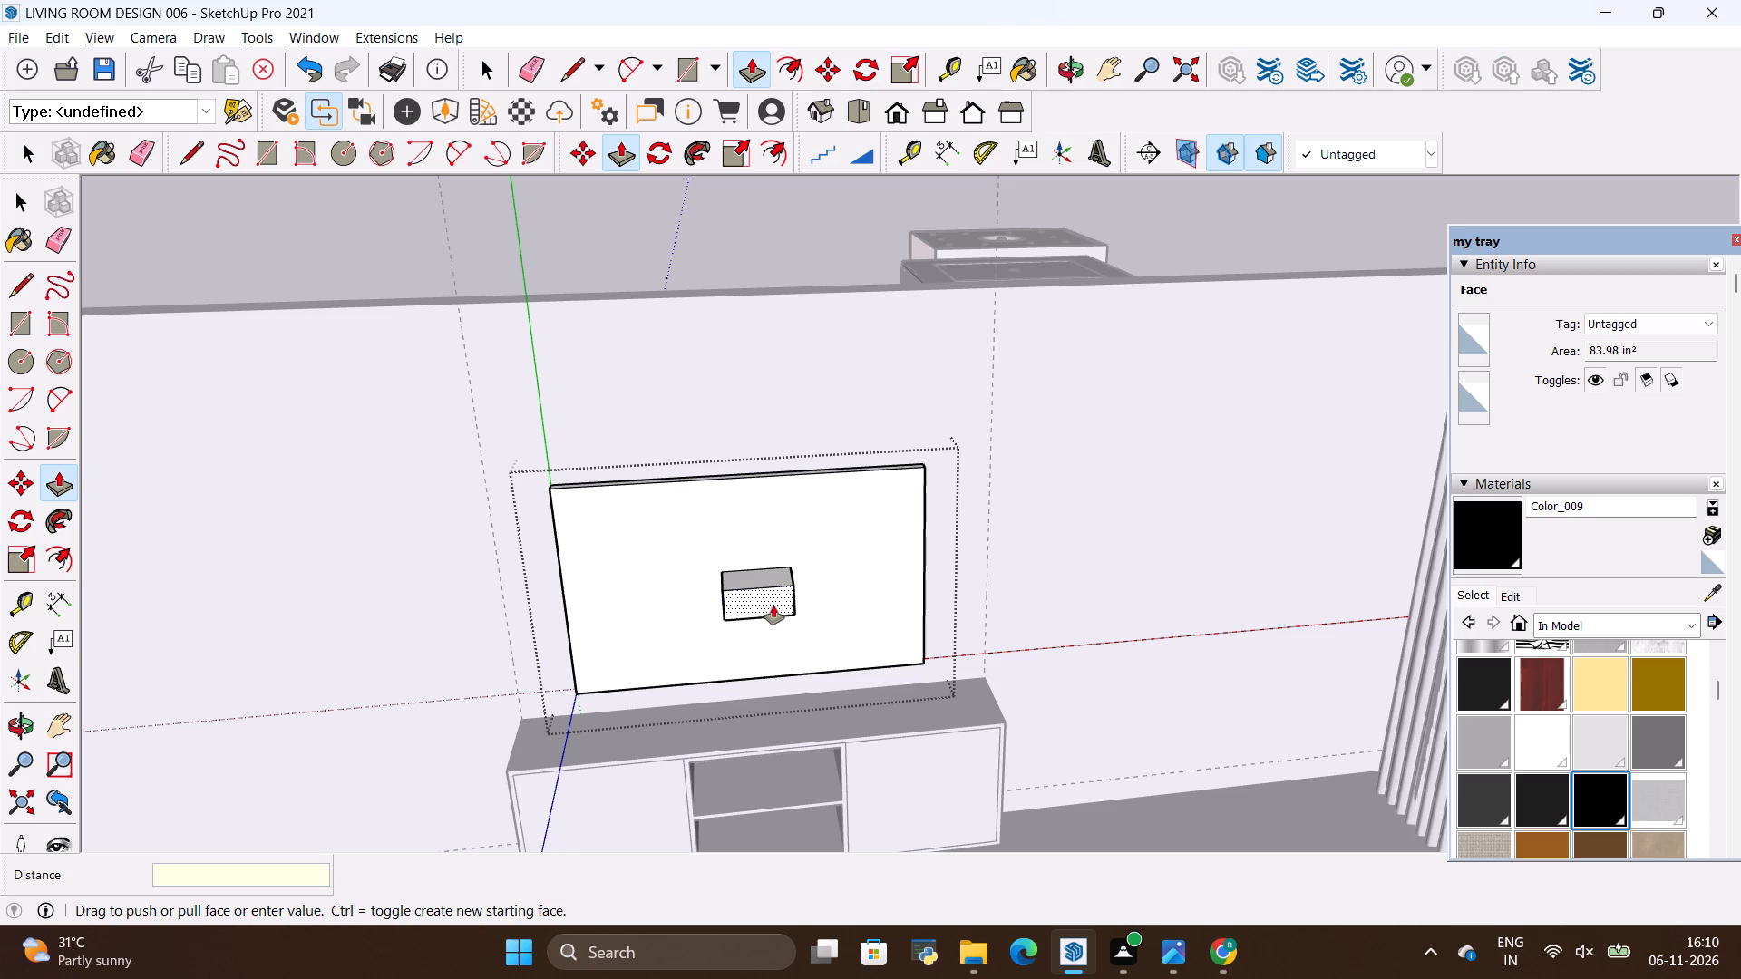
key("3")
key("shift+quotedbl")
key("Return")
key("space")
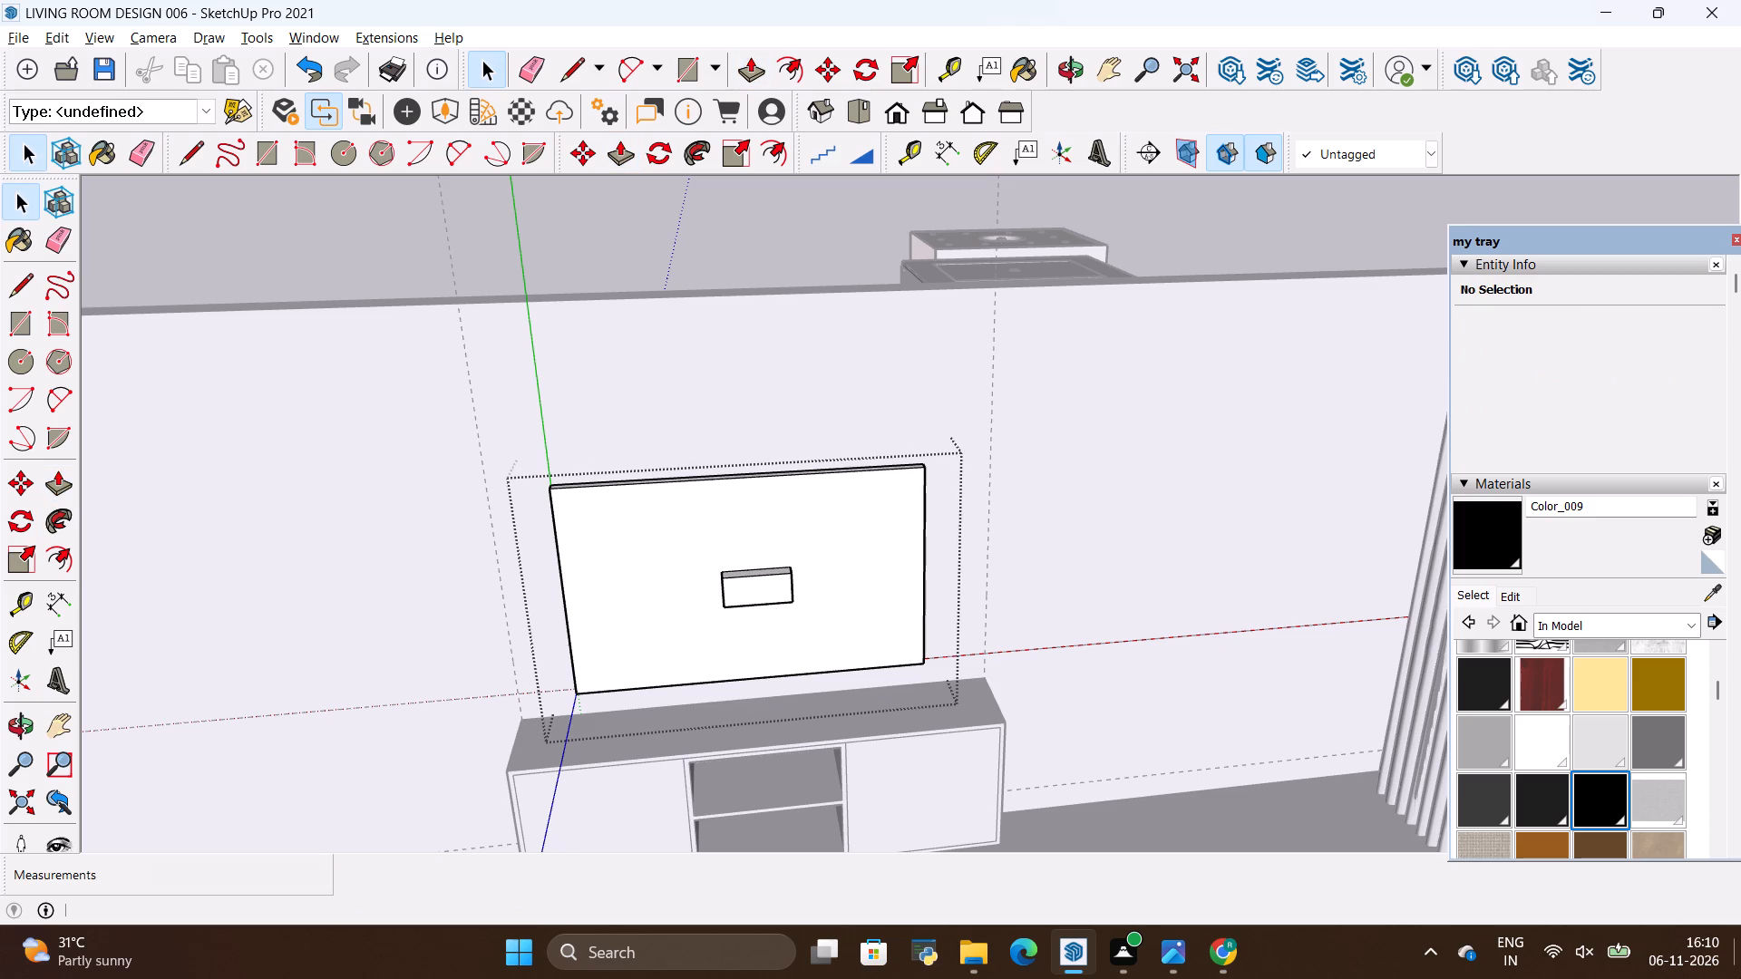
key("space")
left_click(383, 646)
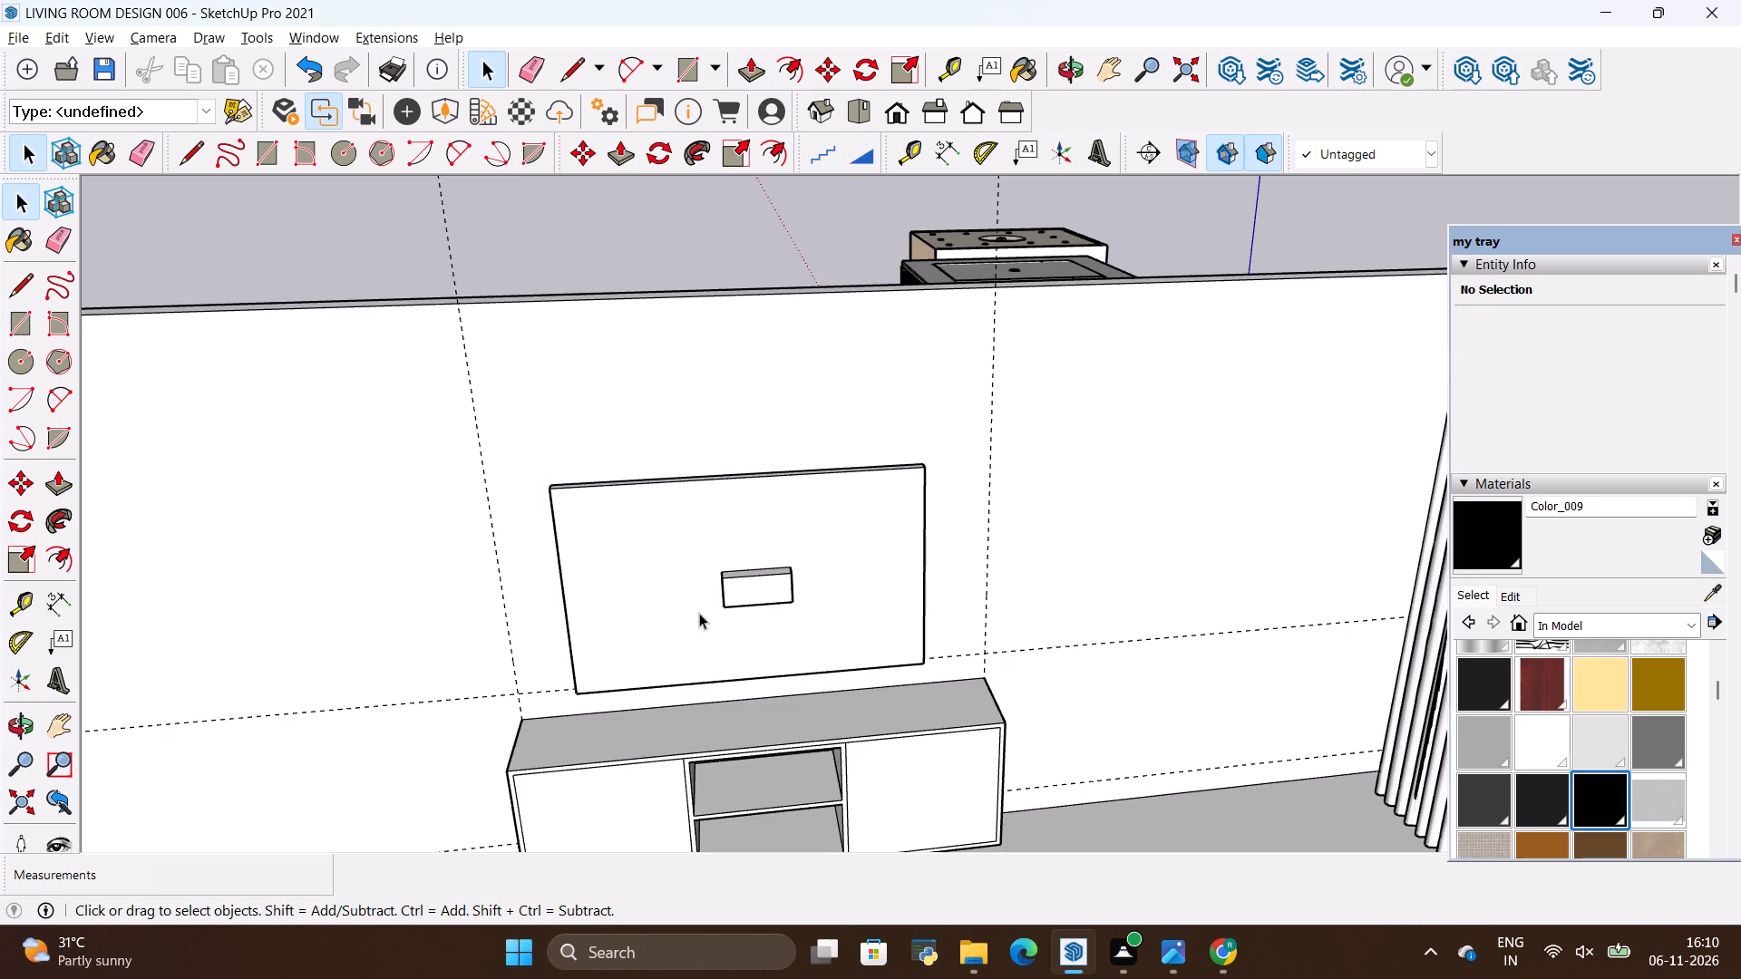
Rotate the TV group about 180° in the horizontal plane, pivoting on the TV unit's top, to face the mounting block toward the wall.
left_click(699, 613)
scroll(731, 582, "down", 3)
scroll(752, 610, "up", 1)
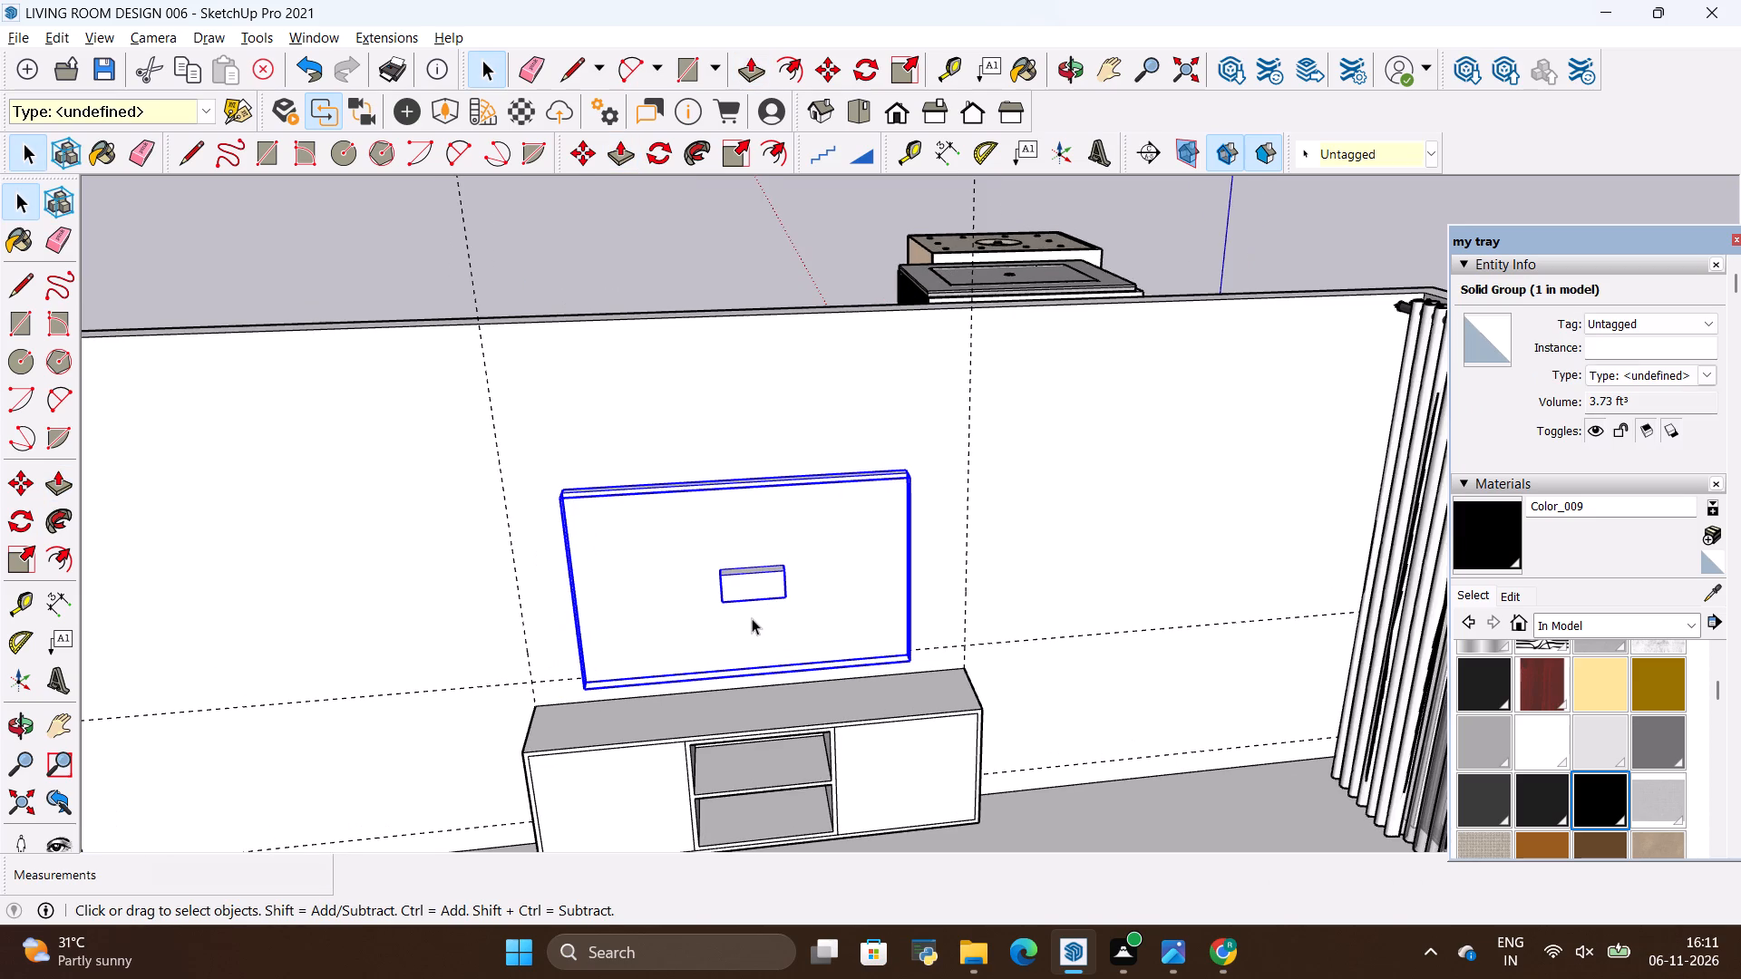
left_click(655, 159)
scroll(705, 621, "up", 4)
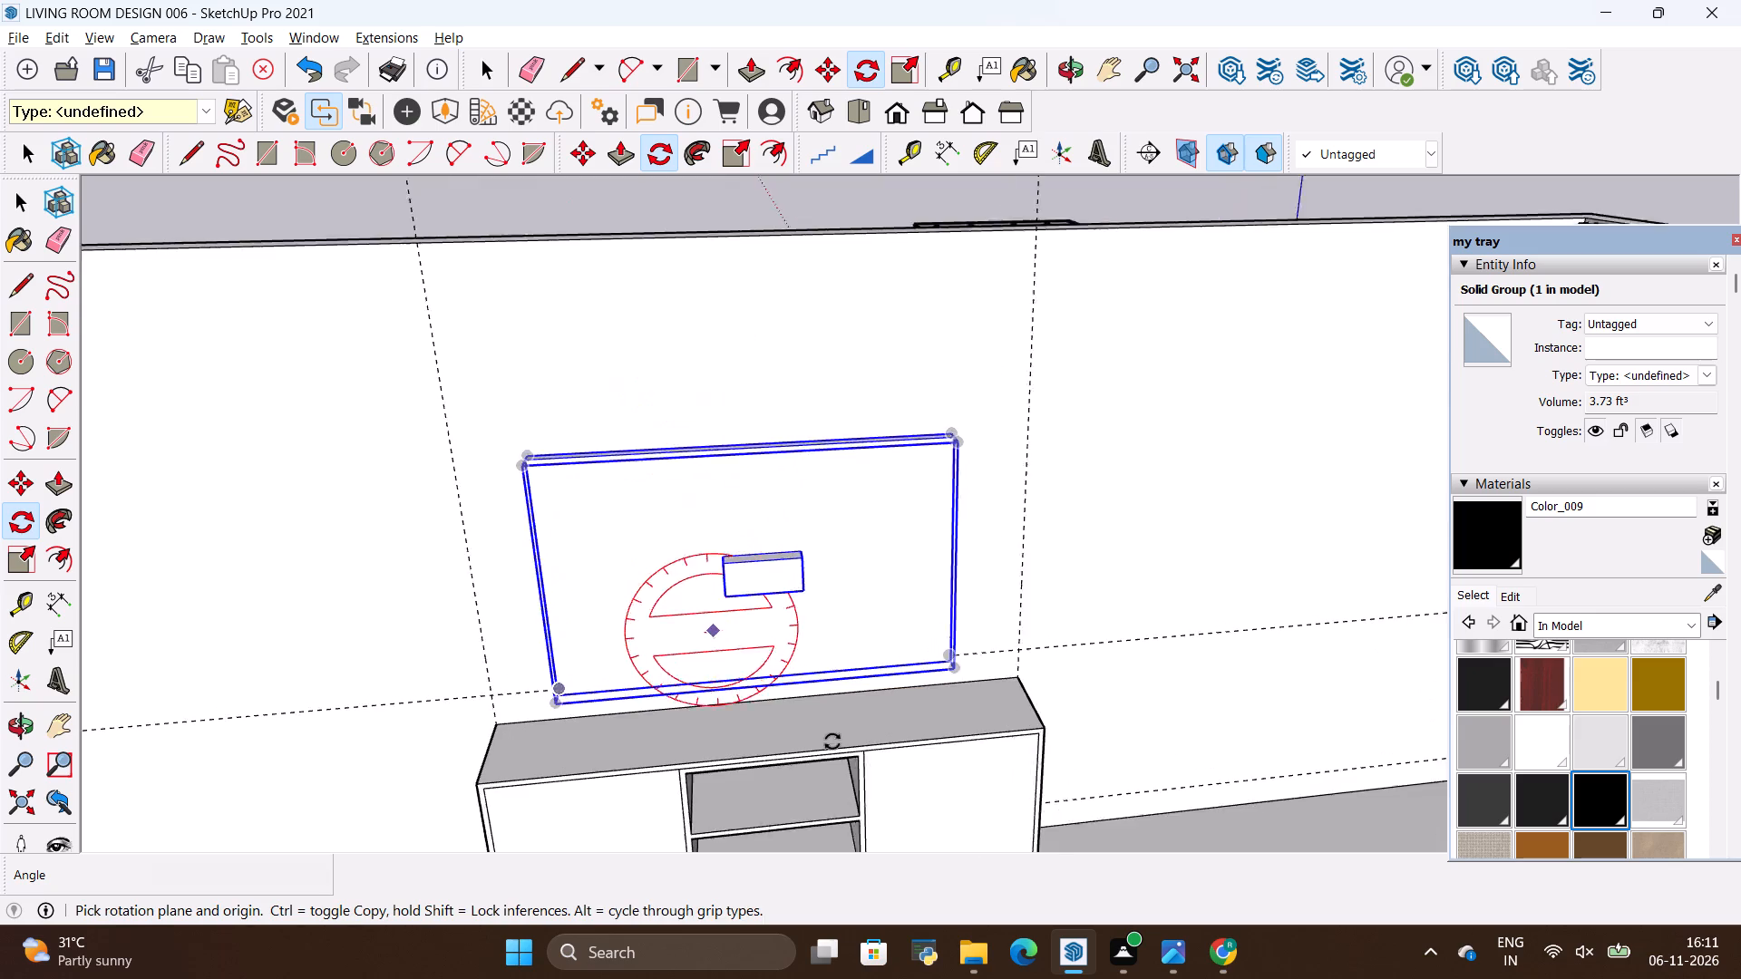
scroll(832, 742, "up", 8)
left_click(759, 726)
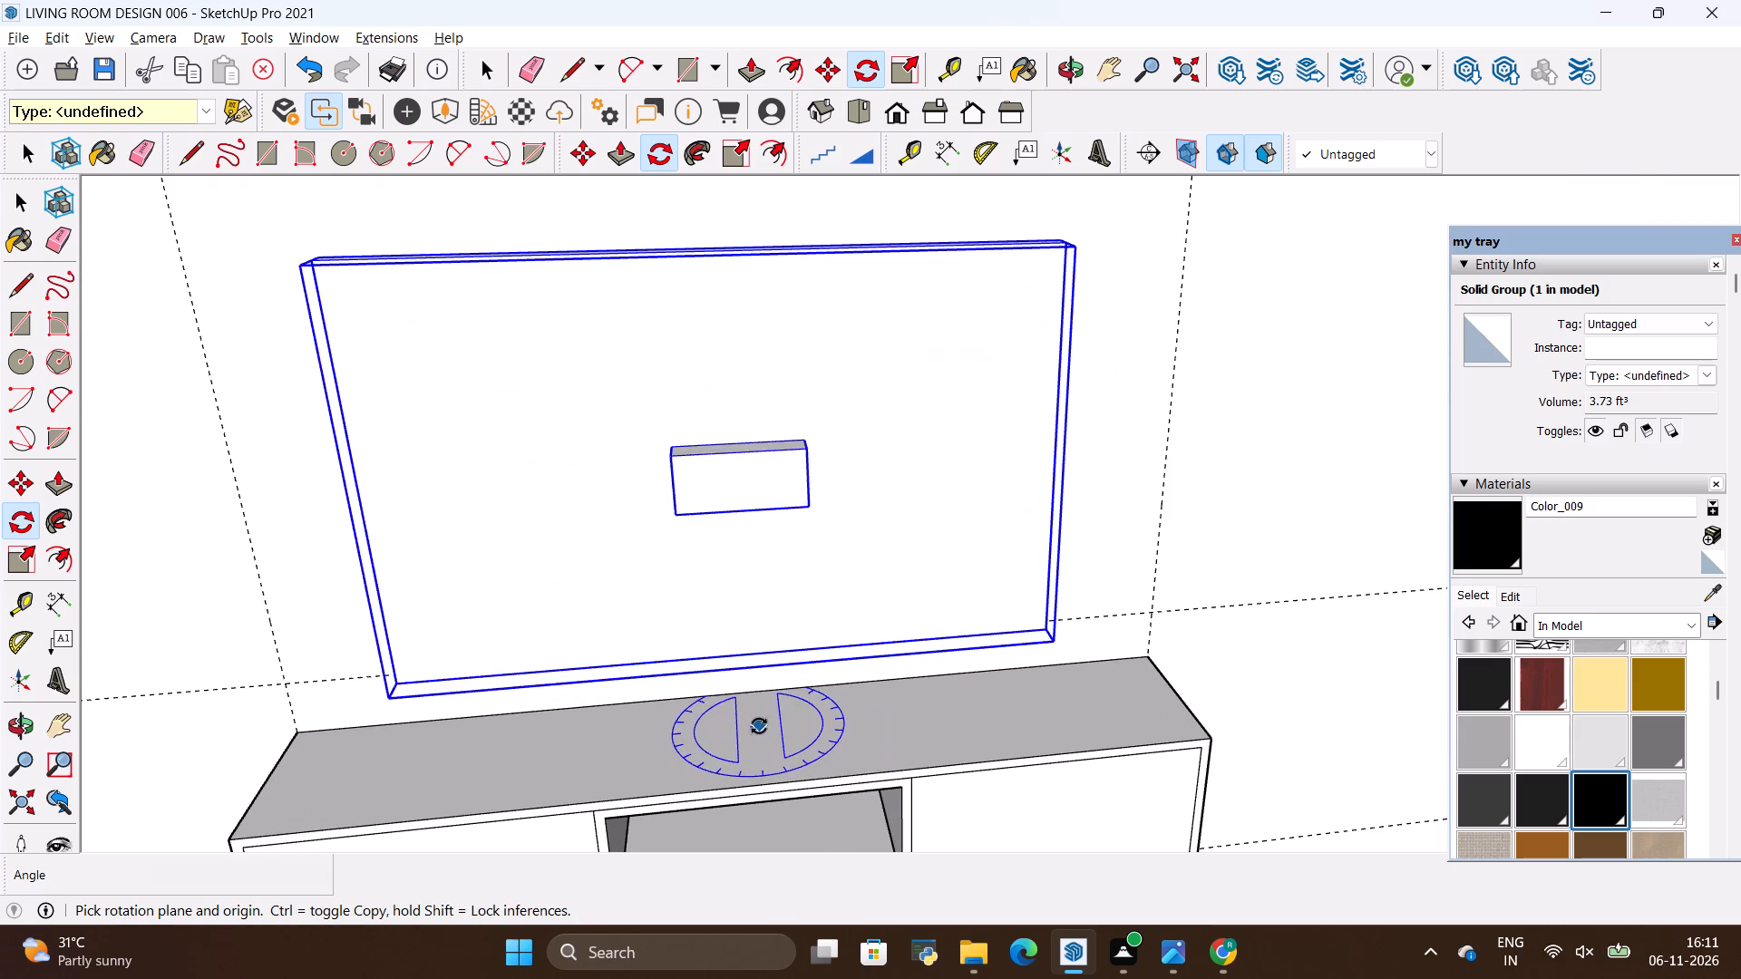
left_click(495, 744)
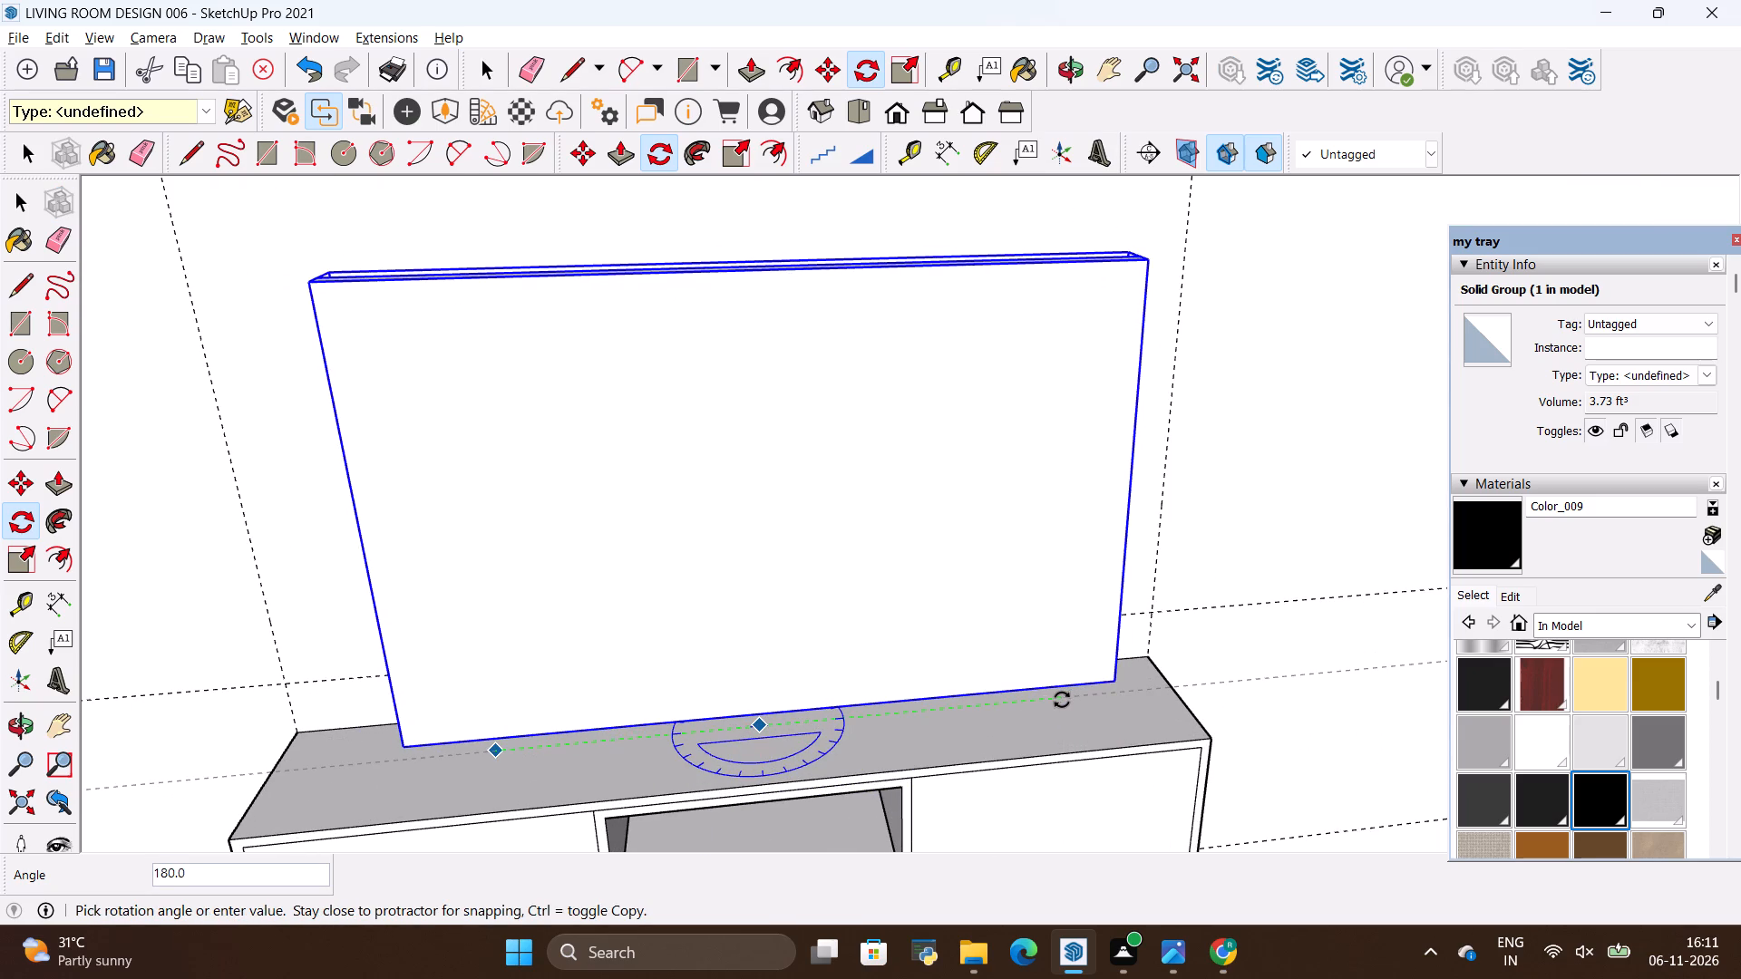
left_click(1277, 675)
key("space")
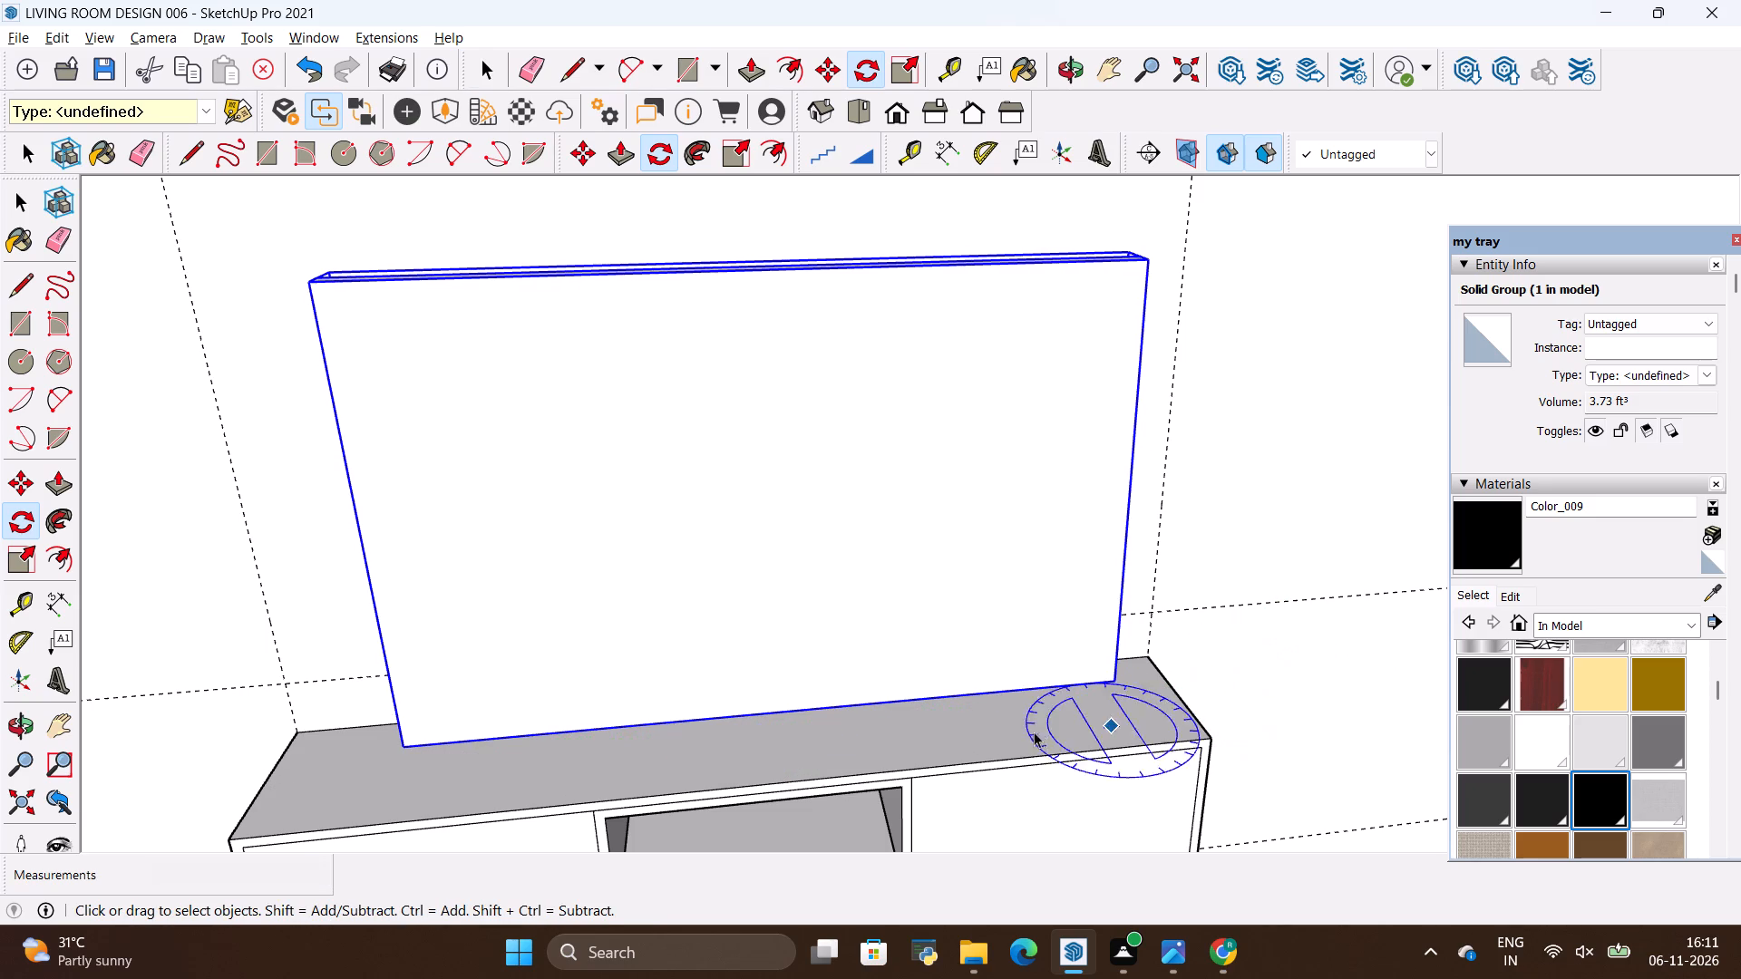
left_click(1011, 735)
scroll(1011, 735, "down", 10)
scroll(752, 695, "down", 5)
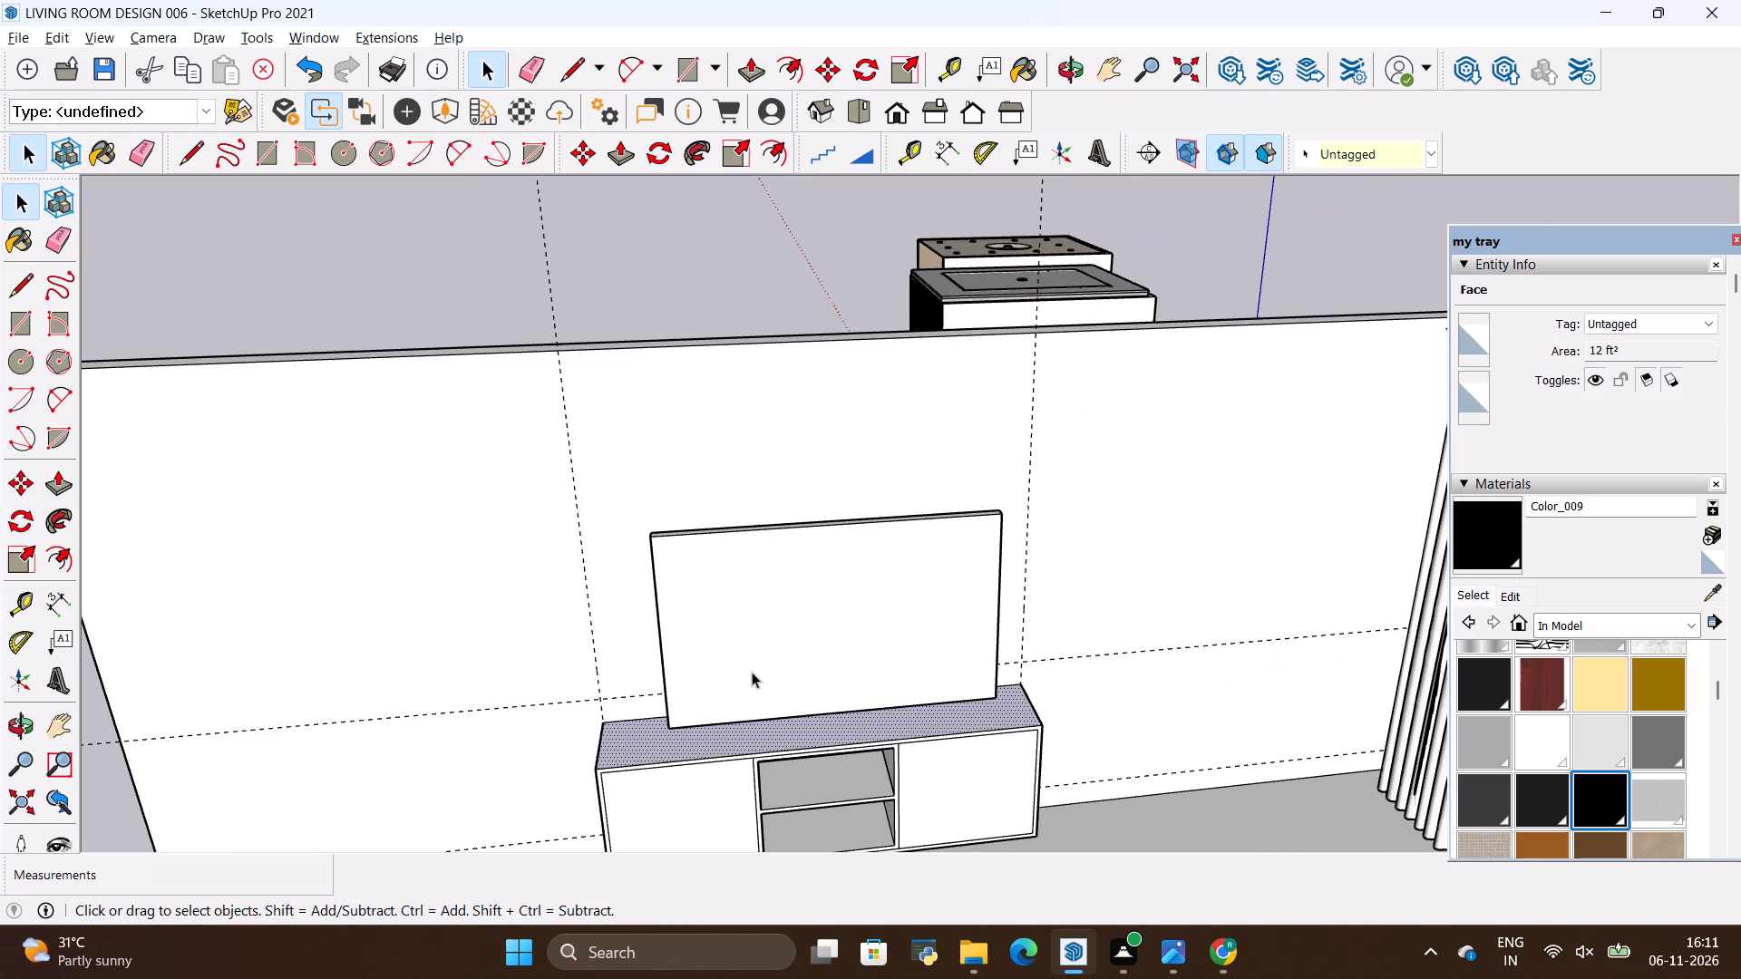
Select the rotated TV group above the TV unit.
key("space")
left_click(753, 654)
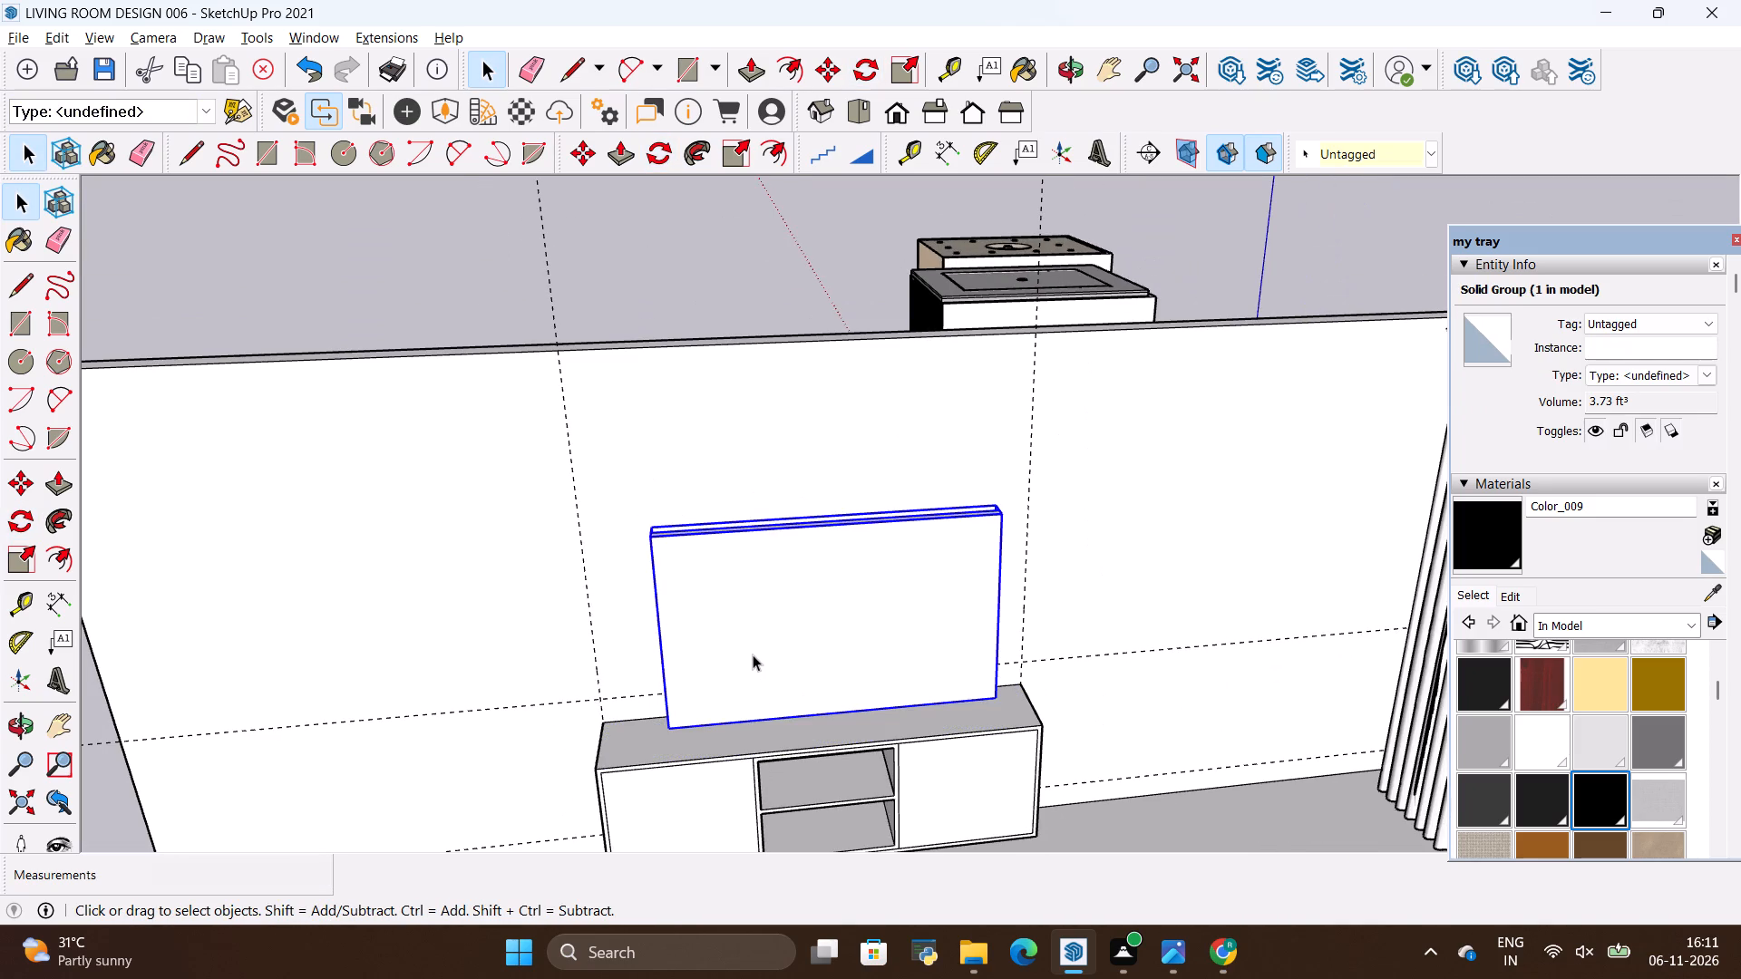
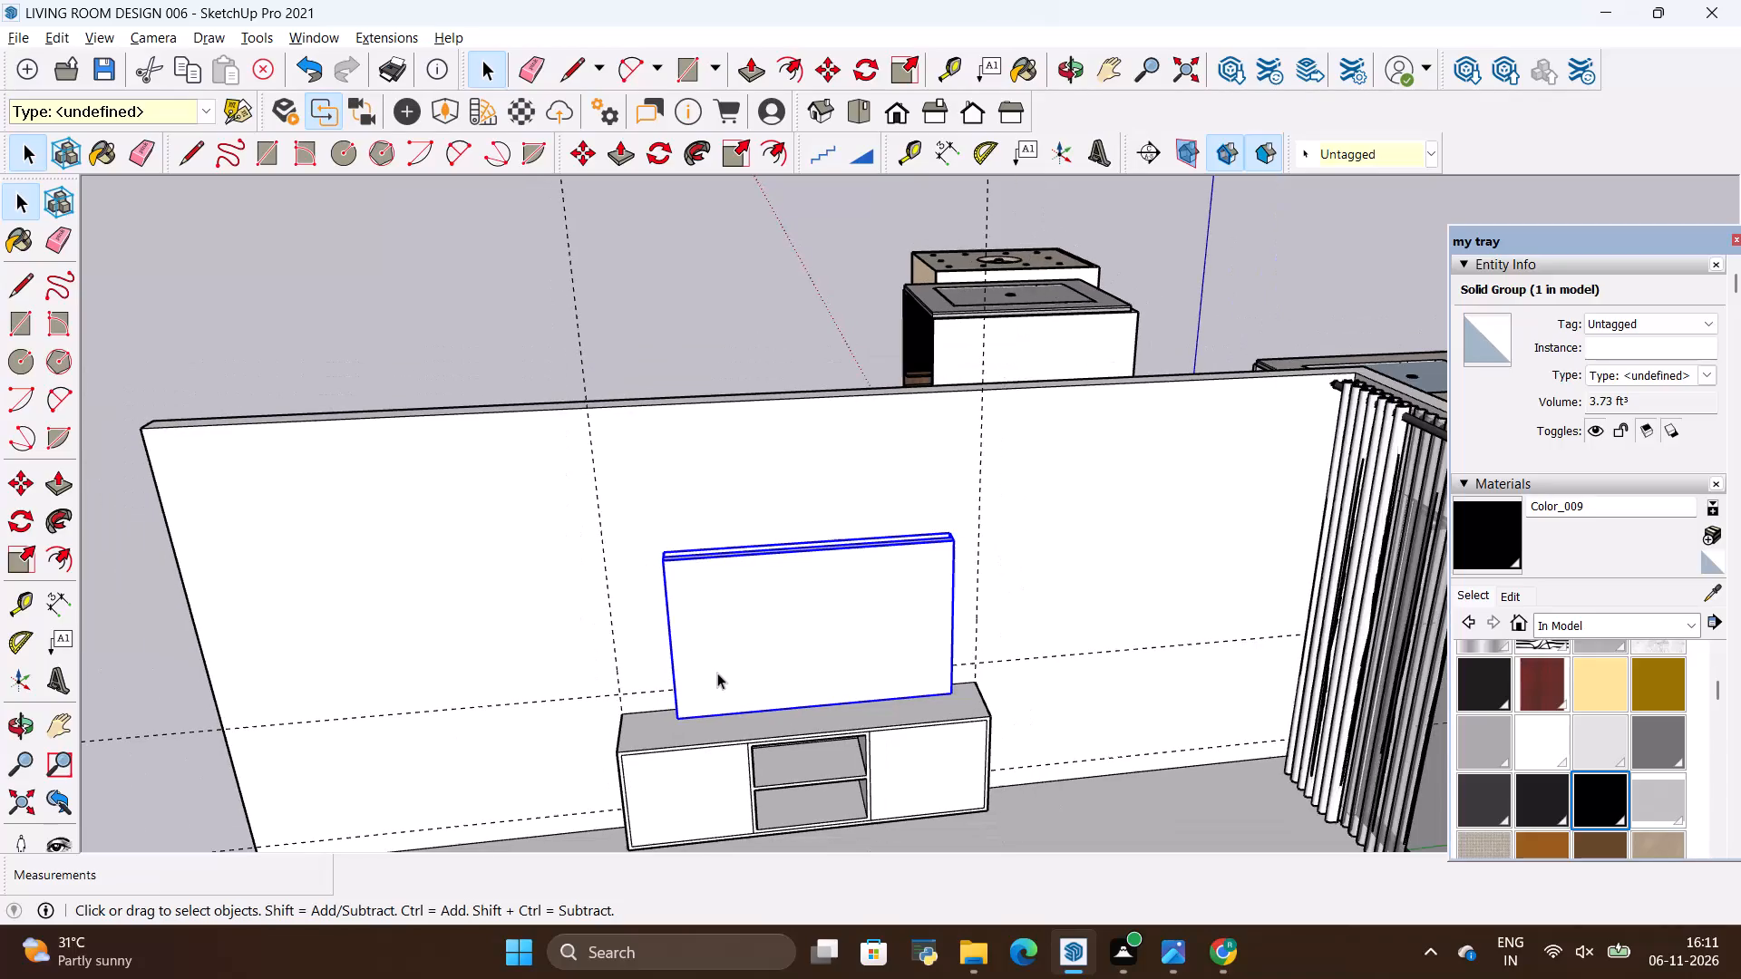
Move the TV group about 1' 1 1/16" up and back against the wall above the TV unit.
scroll(786, 573, "up", 2)
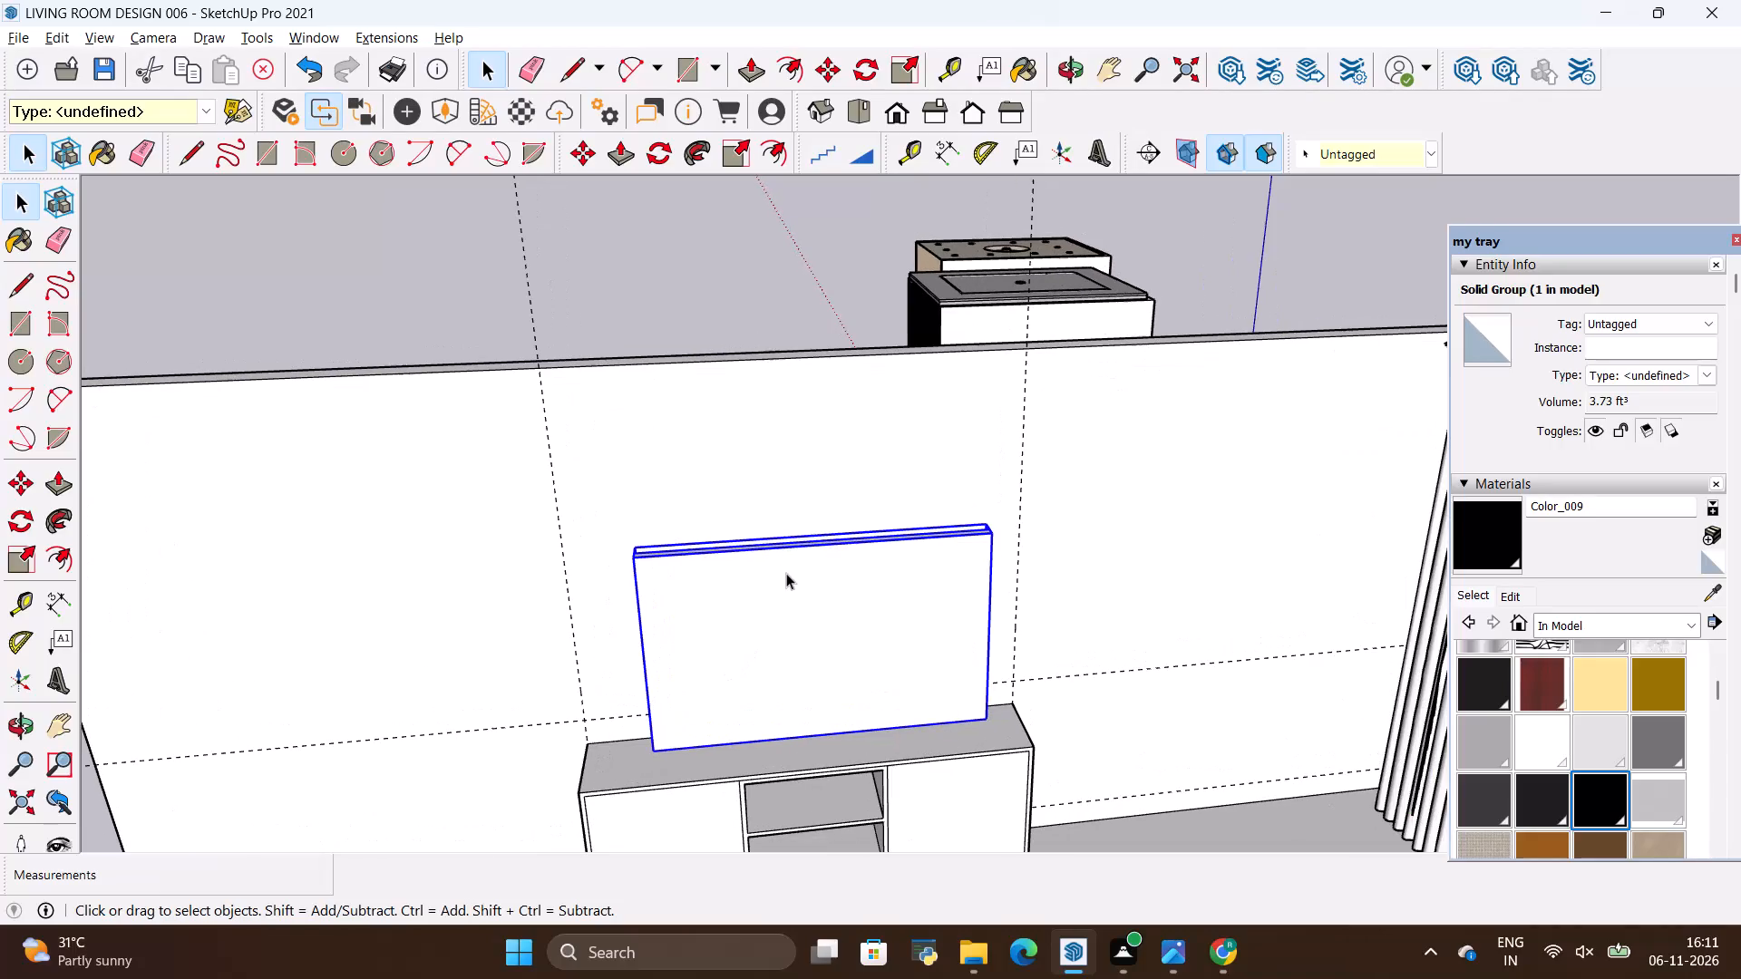
scroll(883, 554, "up", 1)
scroll(1013, 614, "up", 3)
scroll(494, 494, "down", 7)
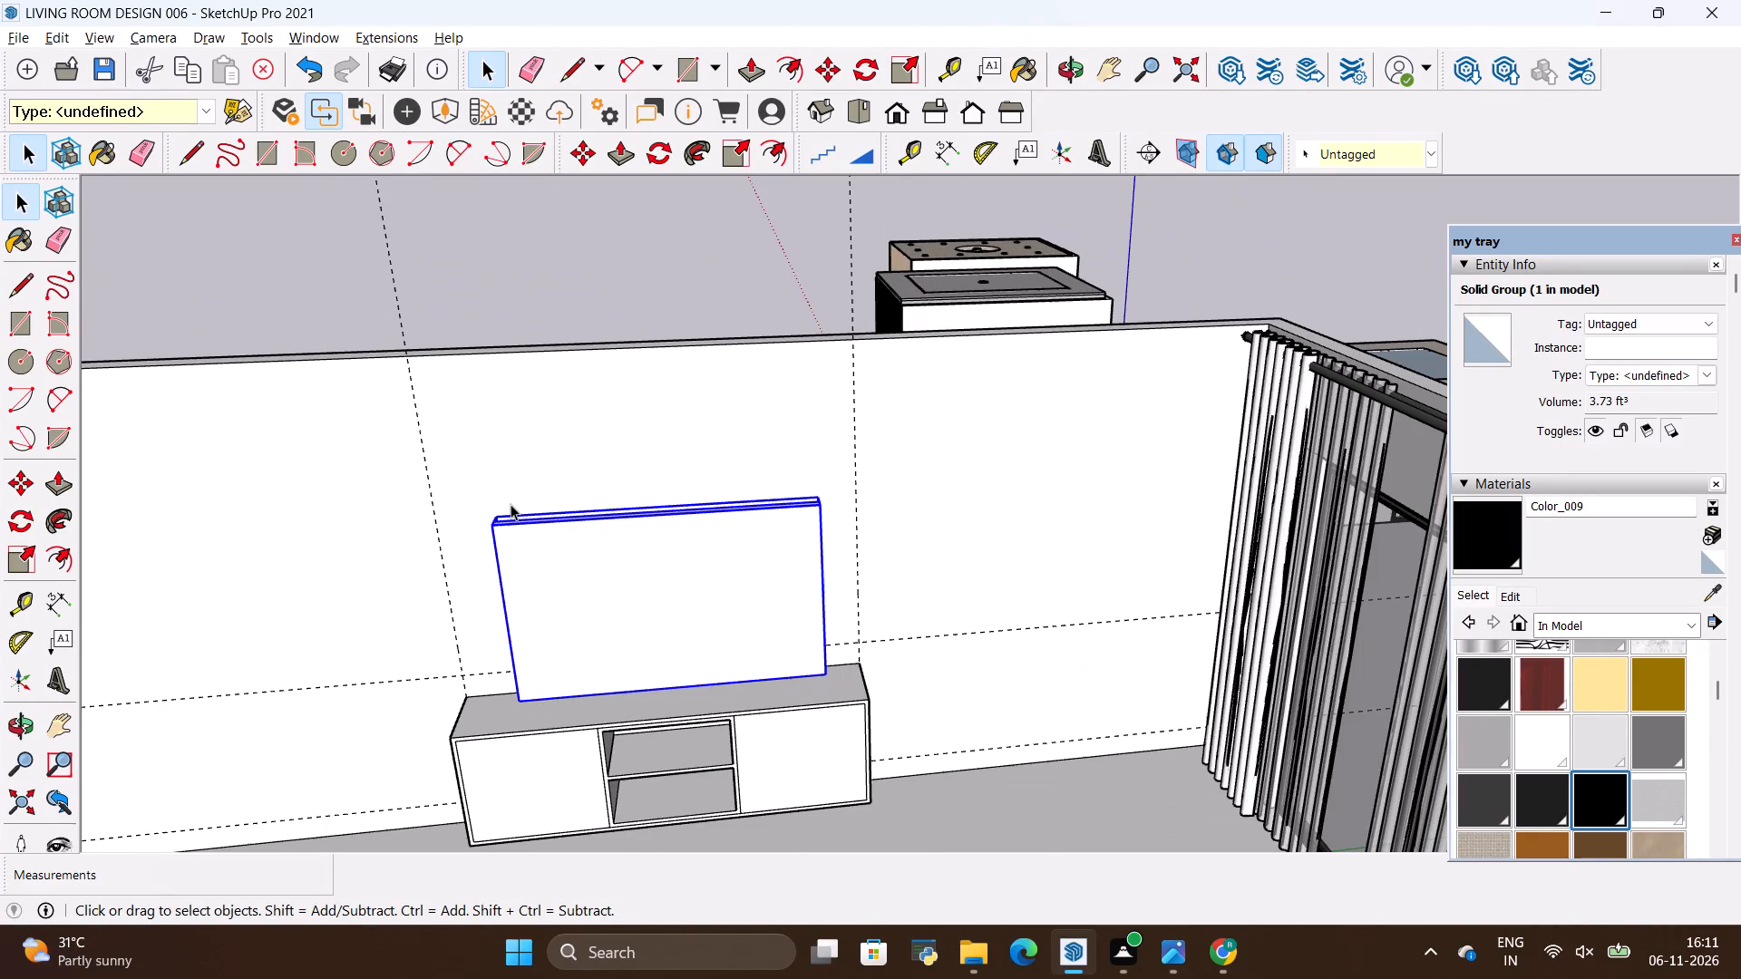
key("alt+Tab")
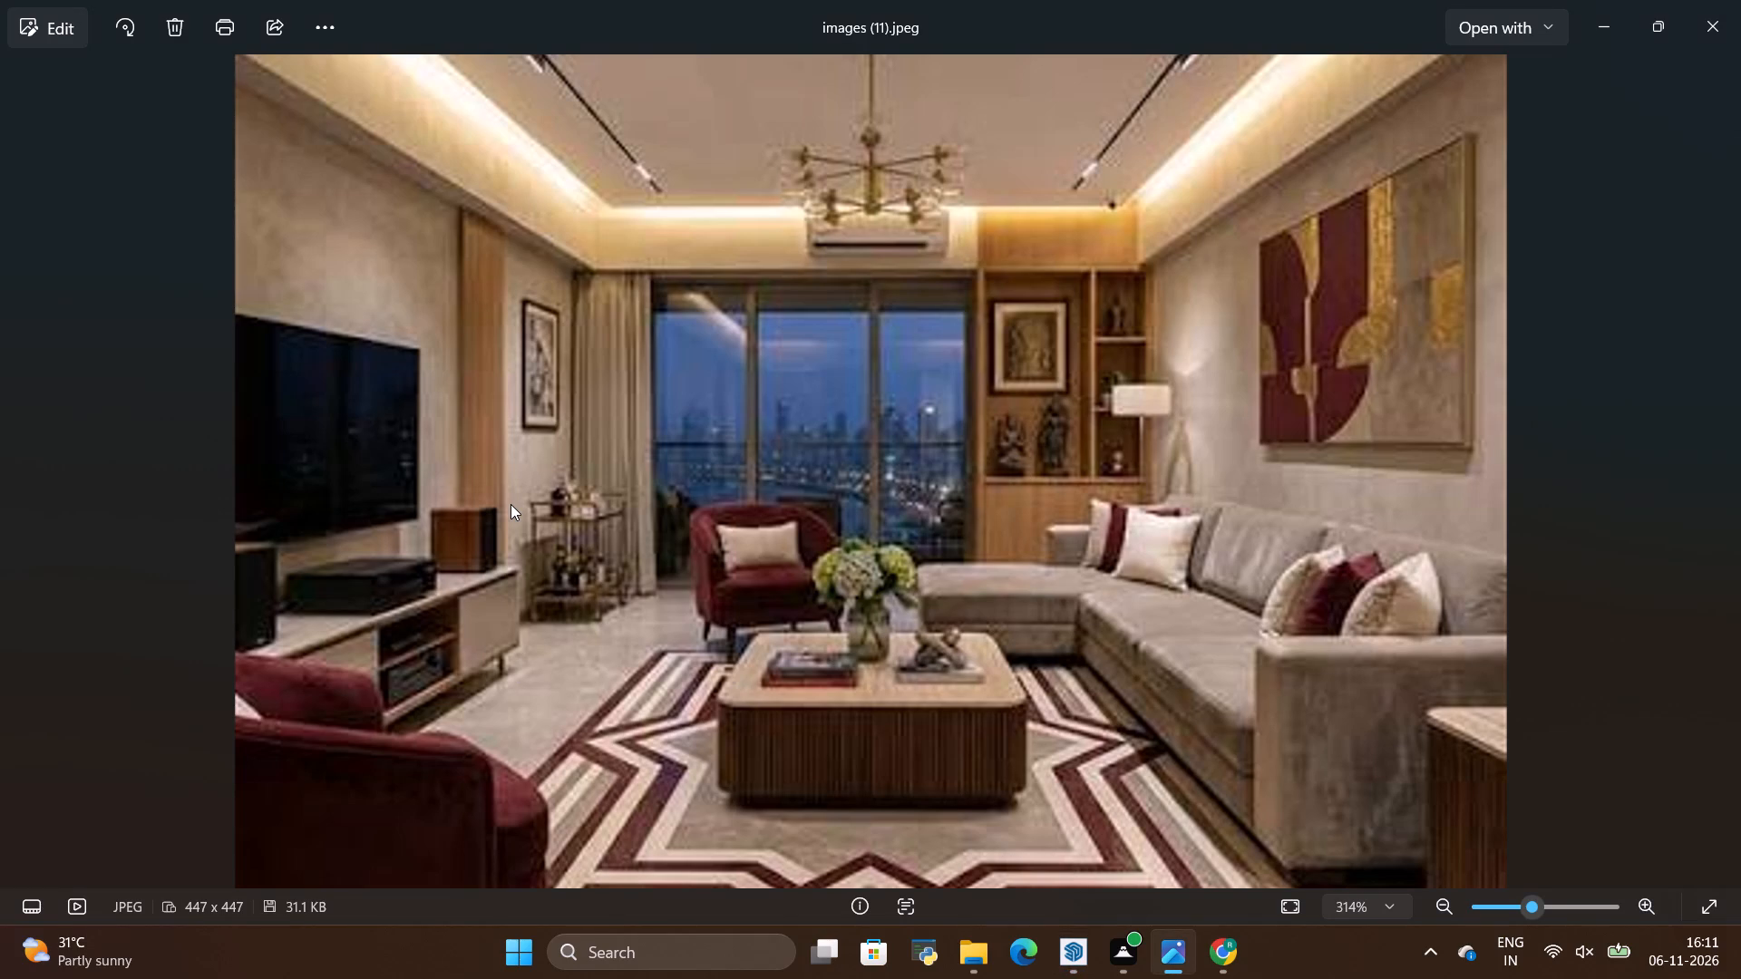
key("alt+Tab")
key("m")
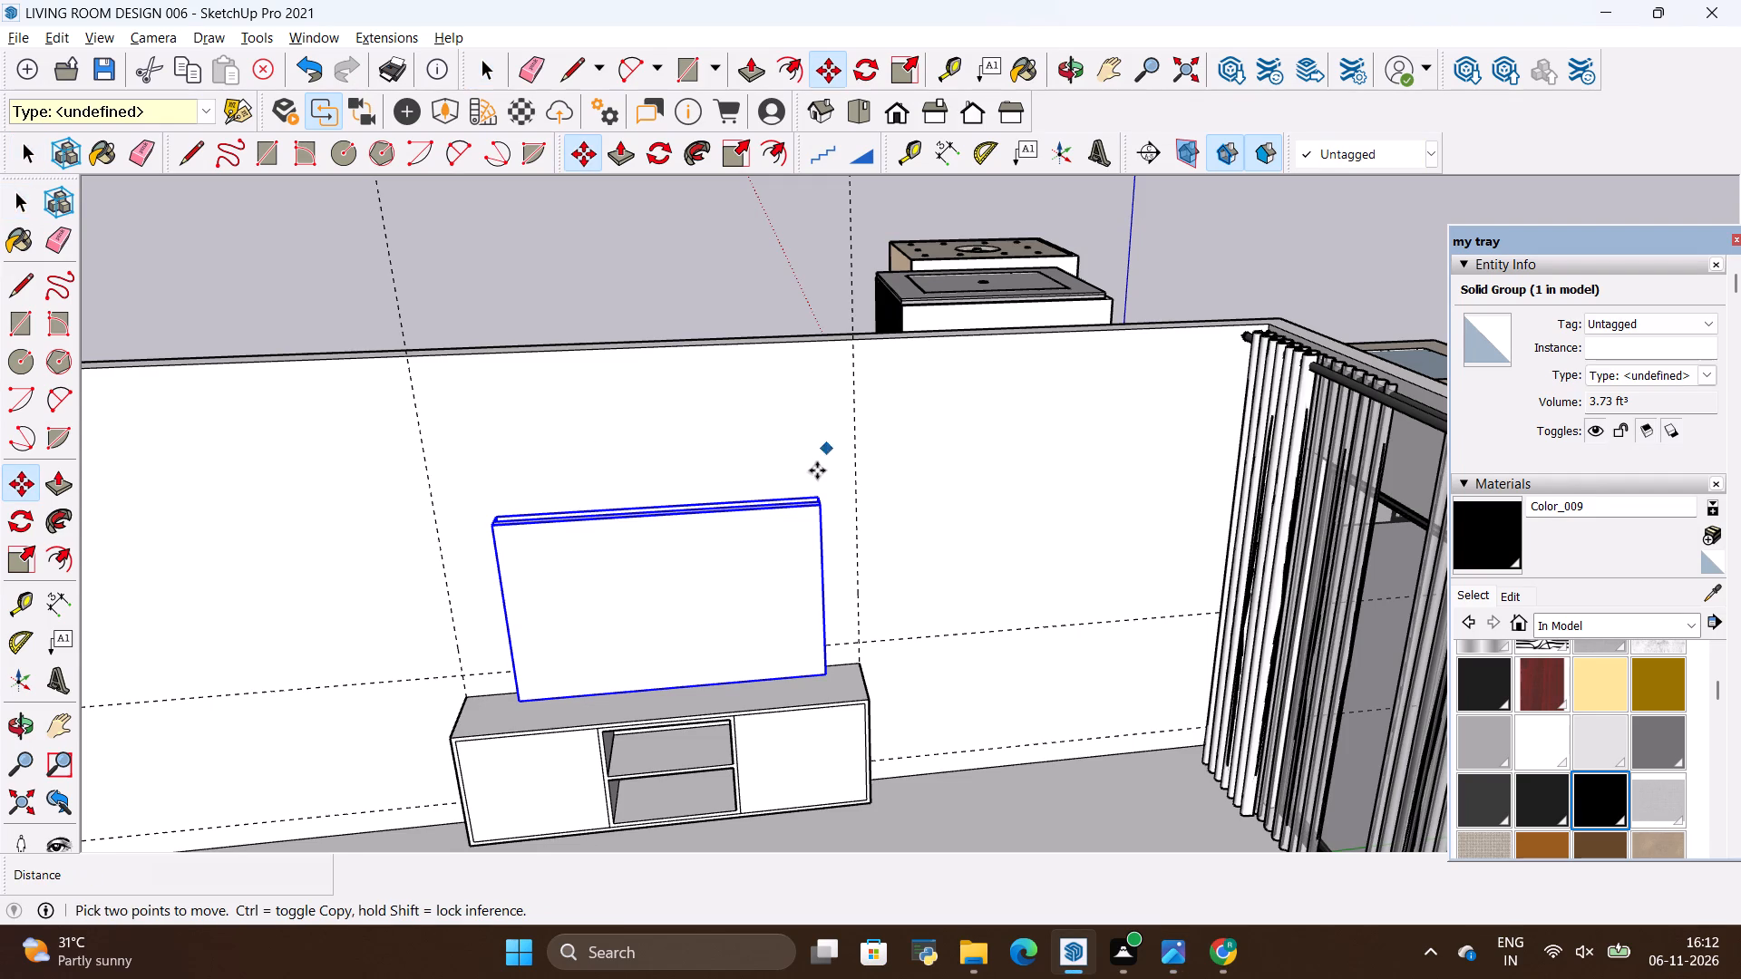
scroll(817, 470, "up", 11)
left_click(822, 526)
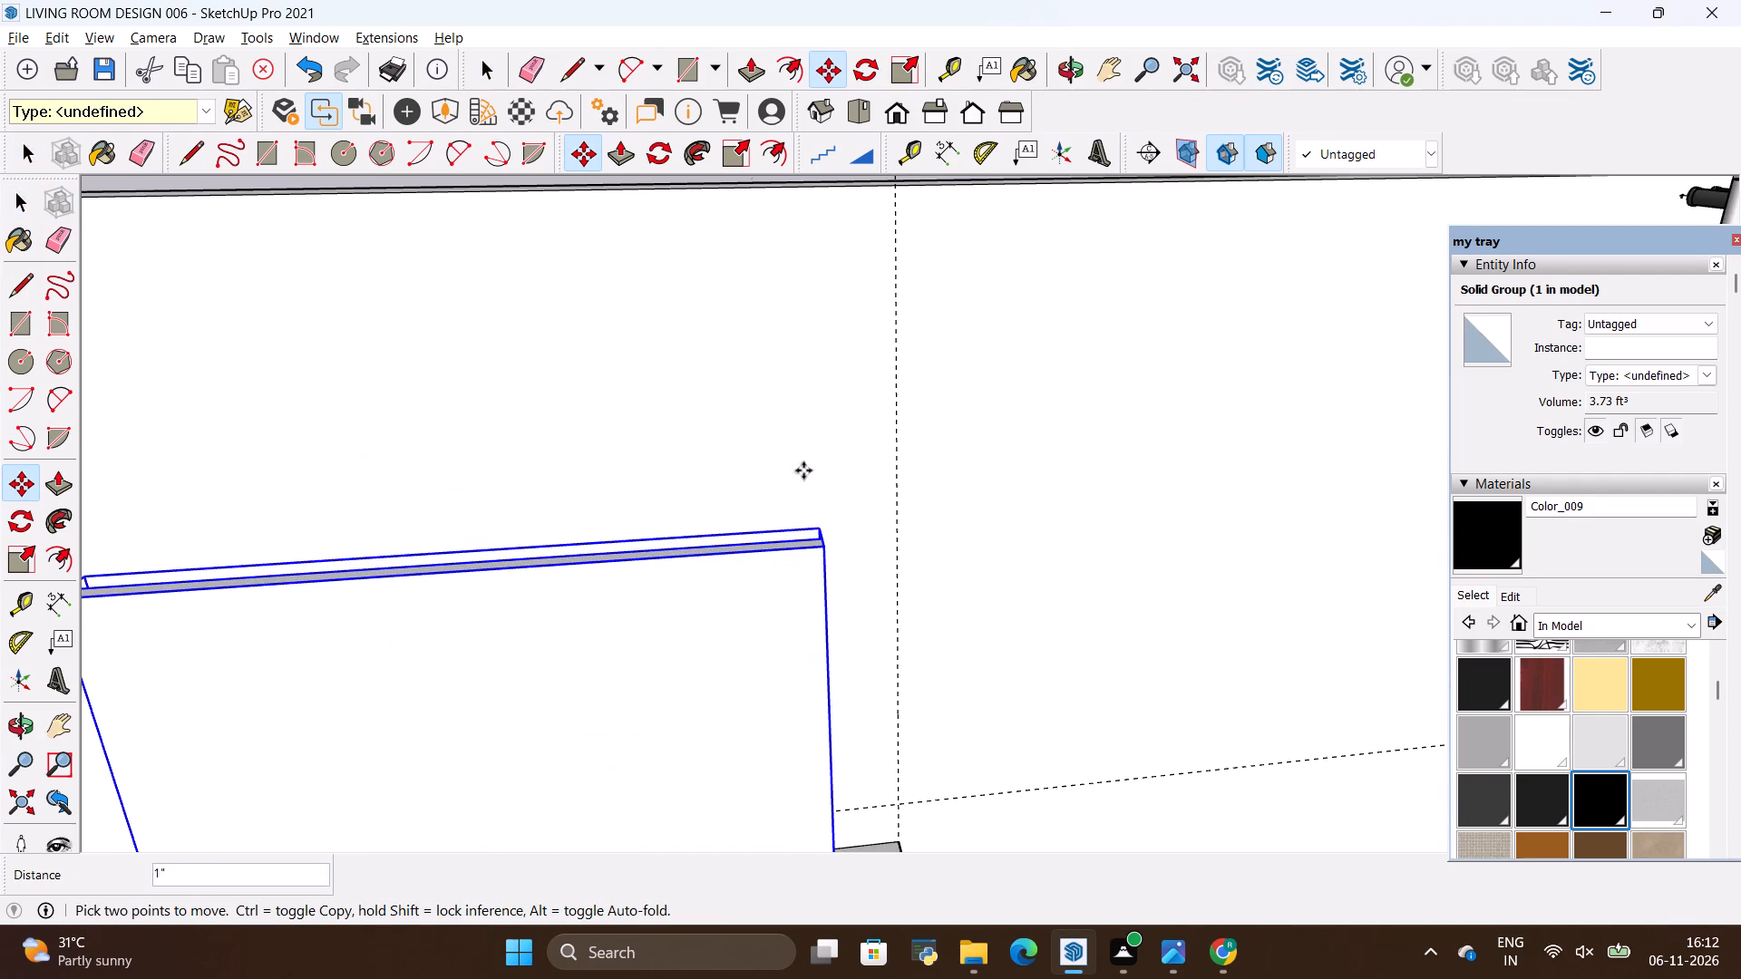
scroll(786, 402, "down", 9)
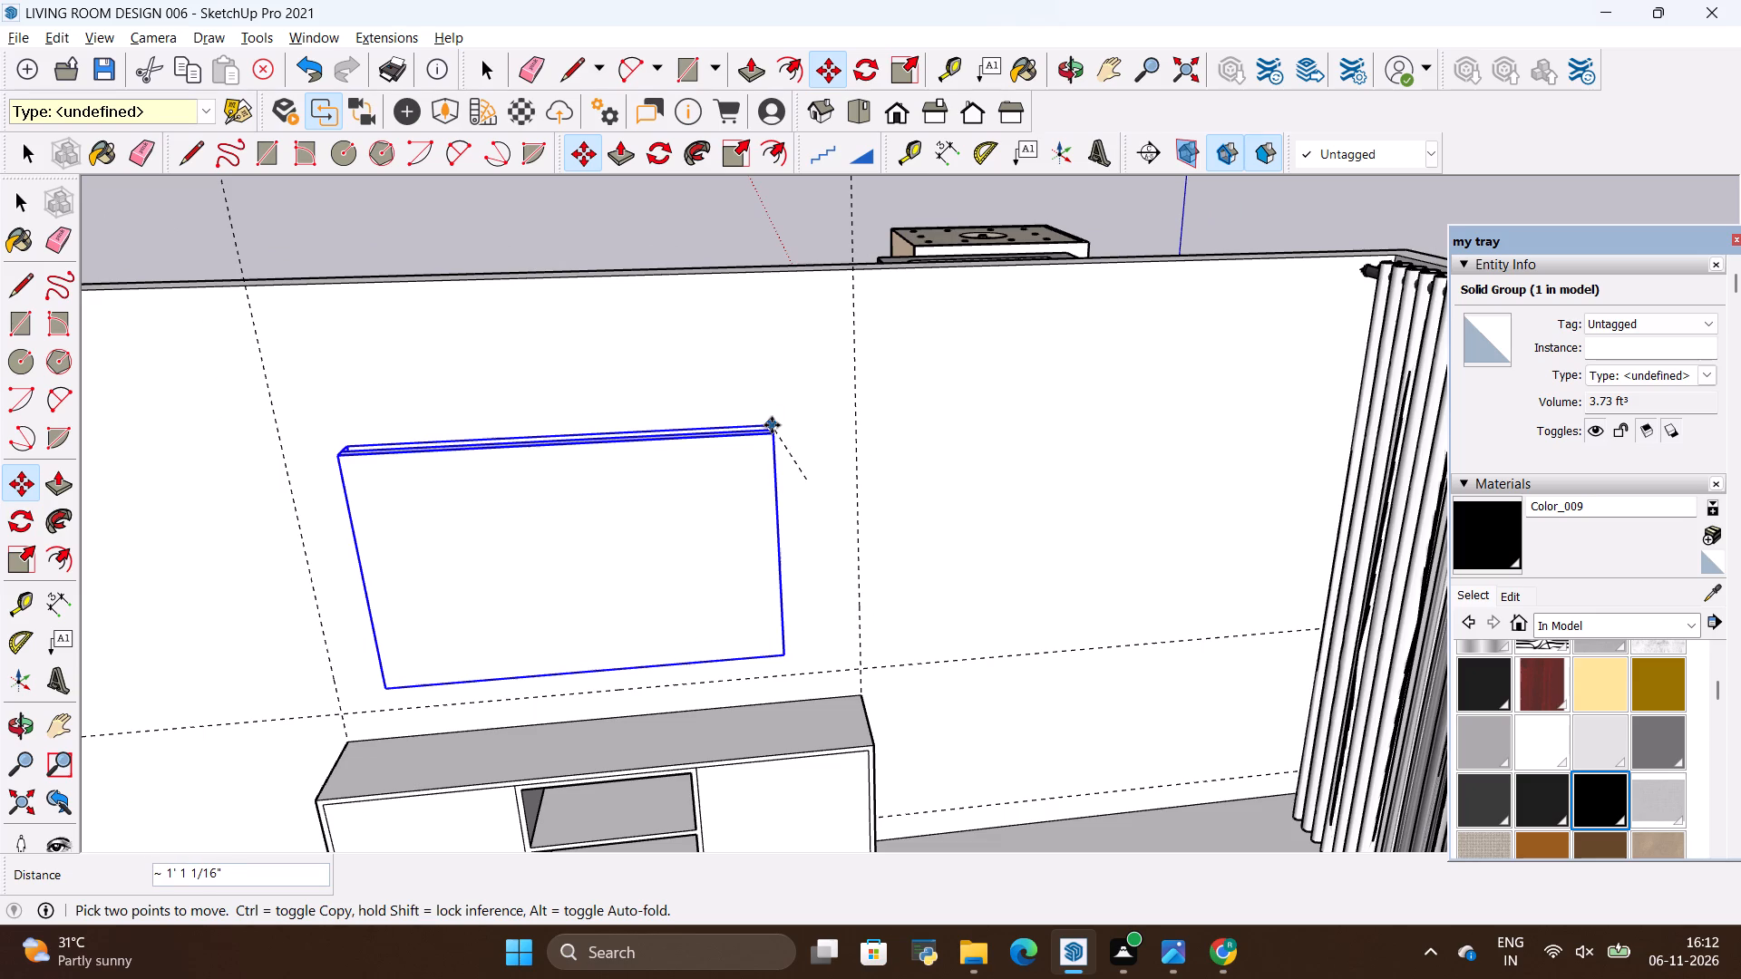
left_click(772, 425)
key("space")
left_click(787, 393)
Compare the TV's position above the TV unit with the reference photo images (11).
scroll(779, 453, "down", 1)
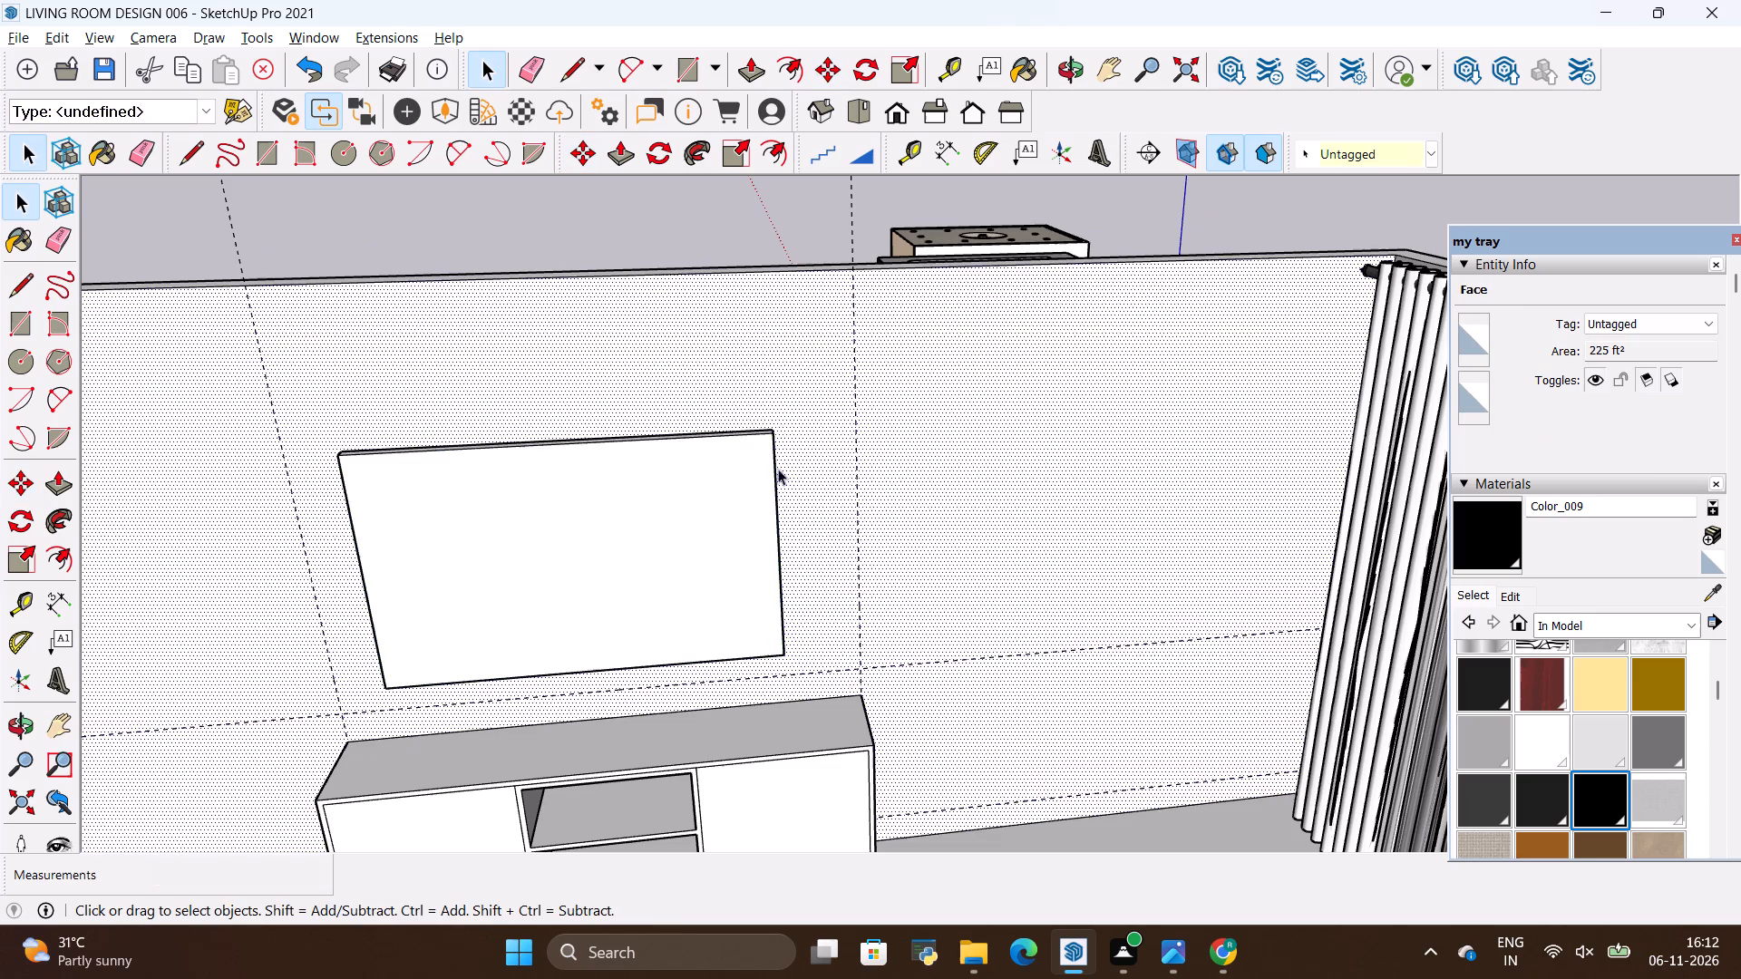
scroll(778, 469, "down", 1)
key("alt+Tab")
key("alt+Tab")
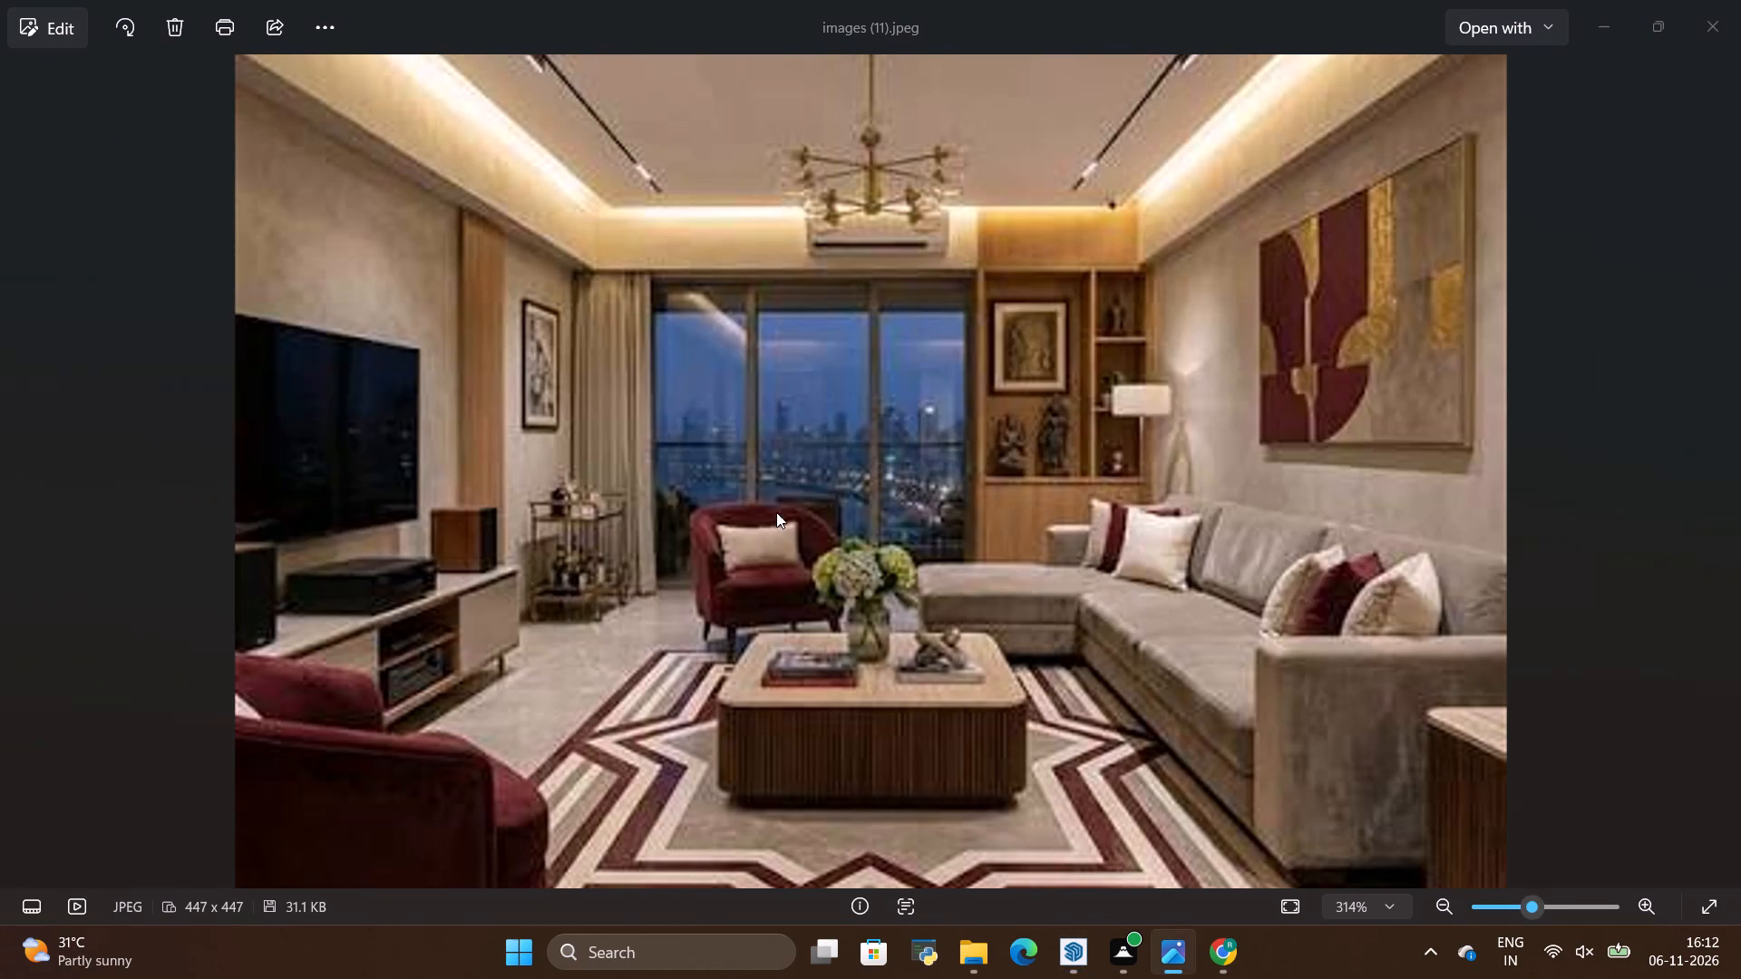
key("alt+Tab")
left_click(1069, 944)
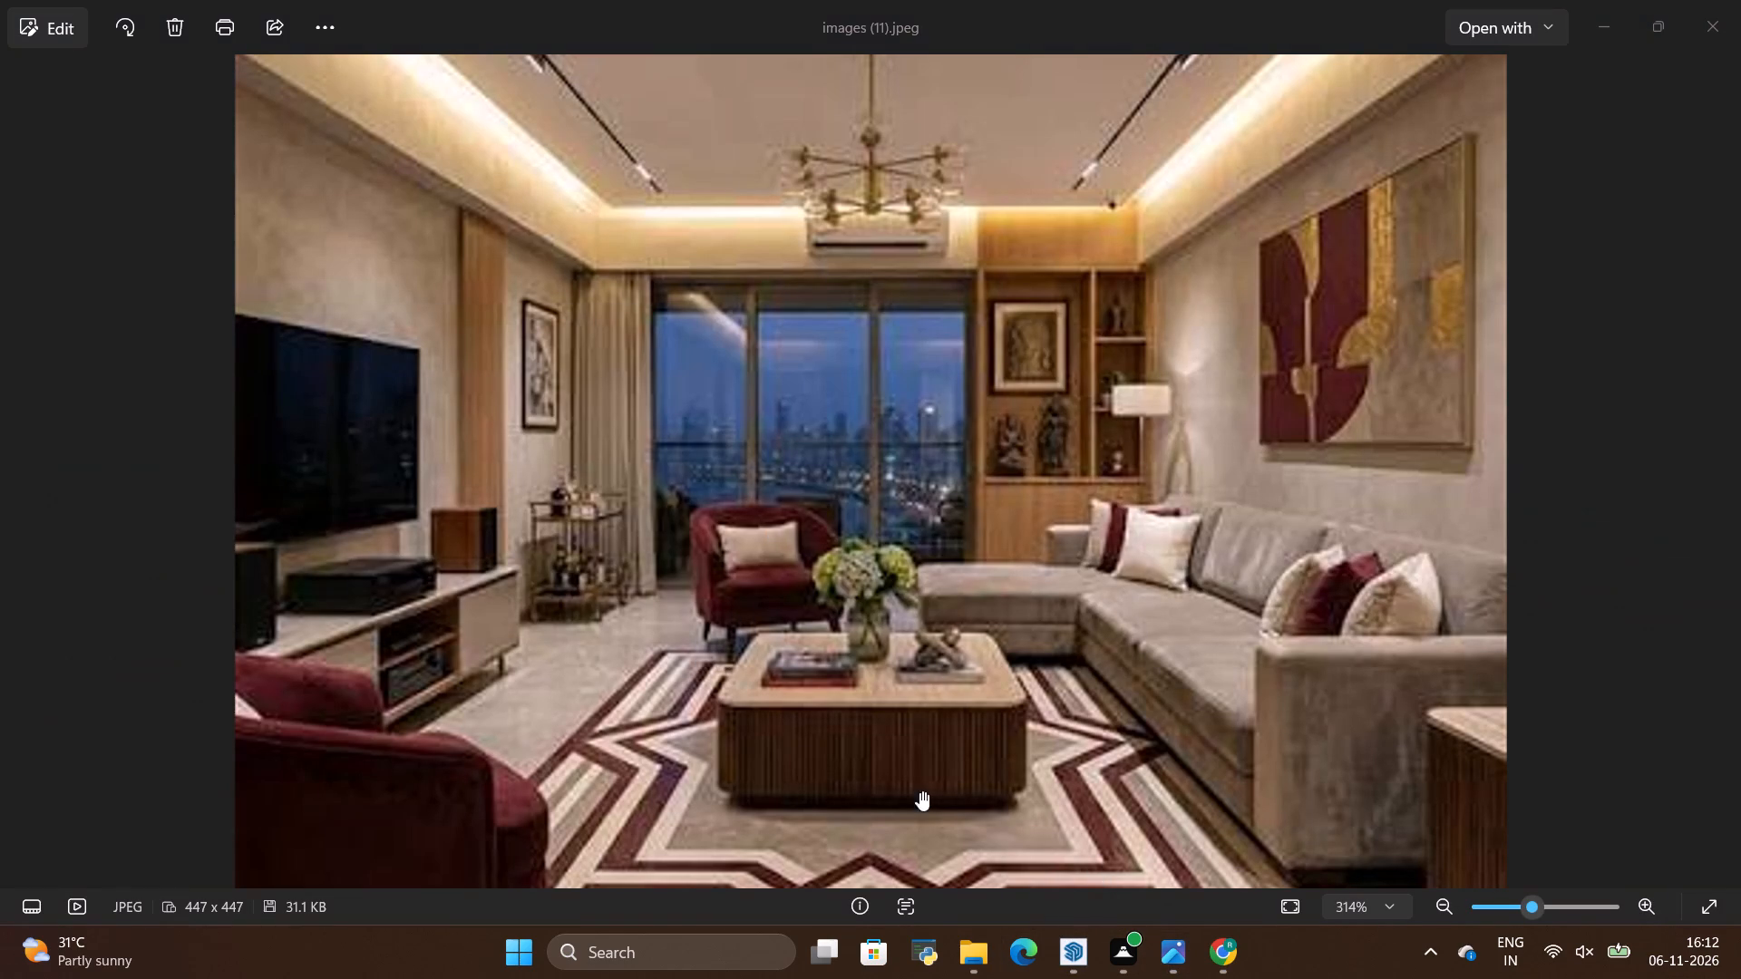
left_click(1074, 946)
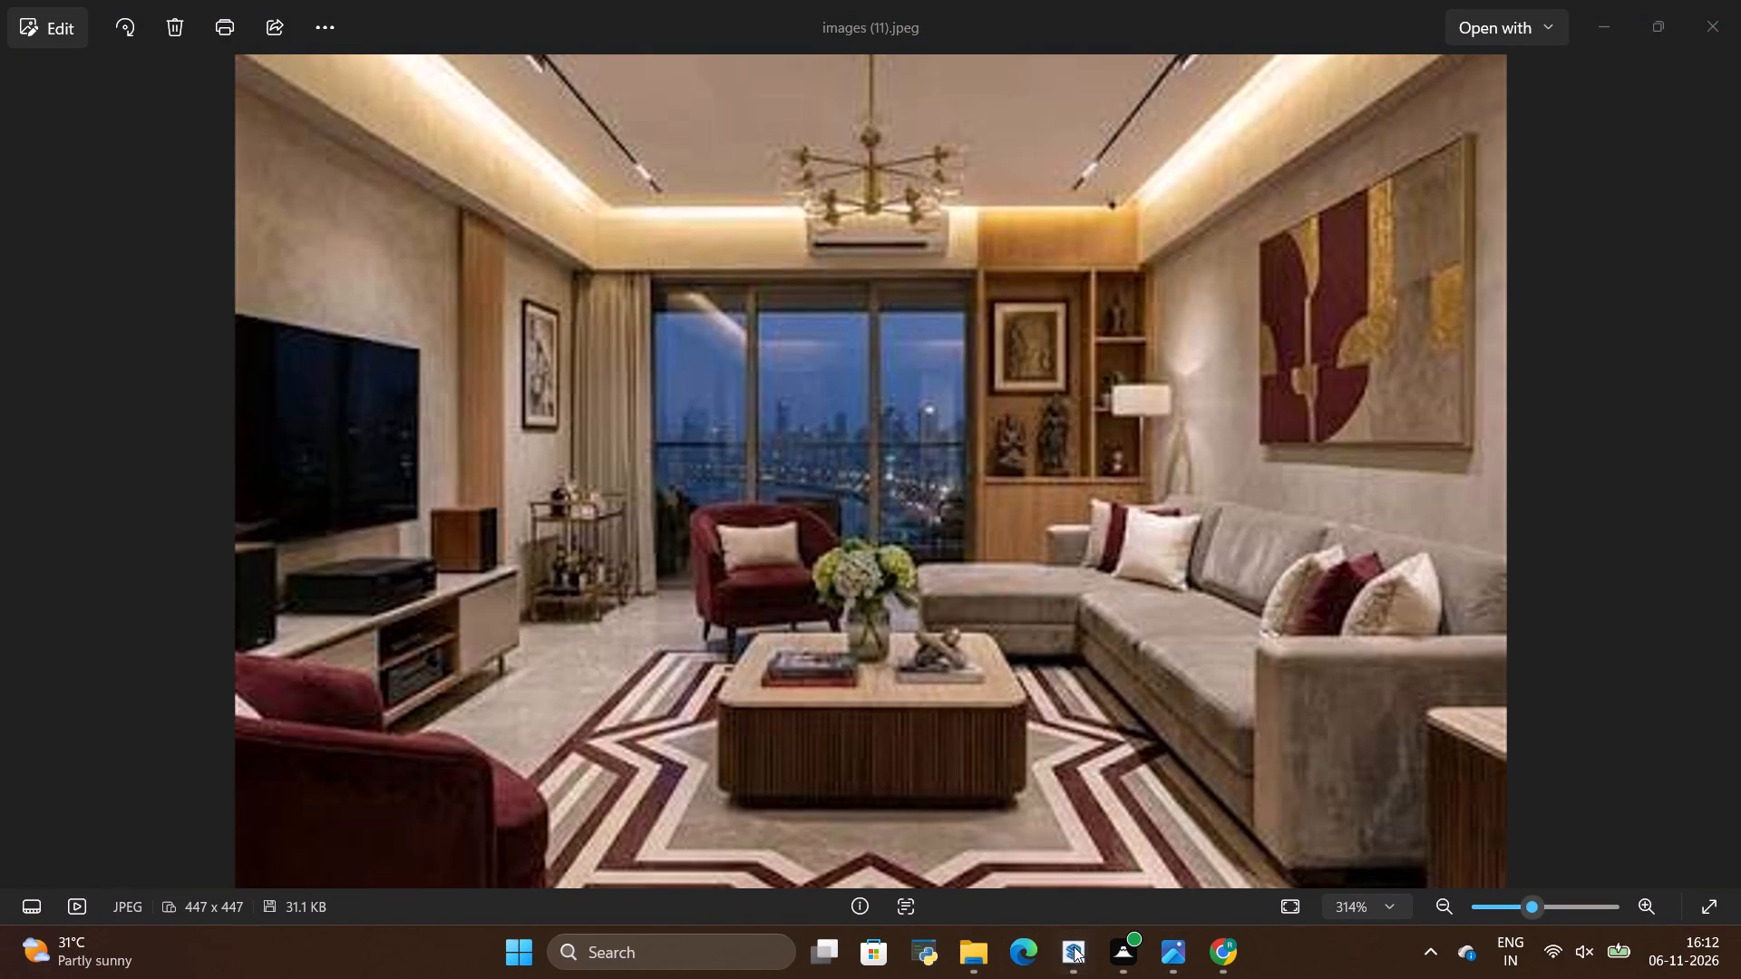
left_click(1075, 959)
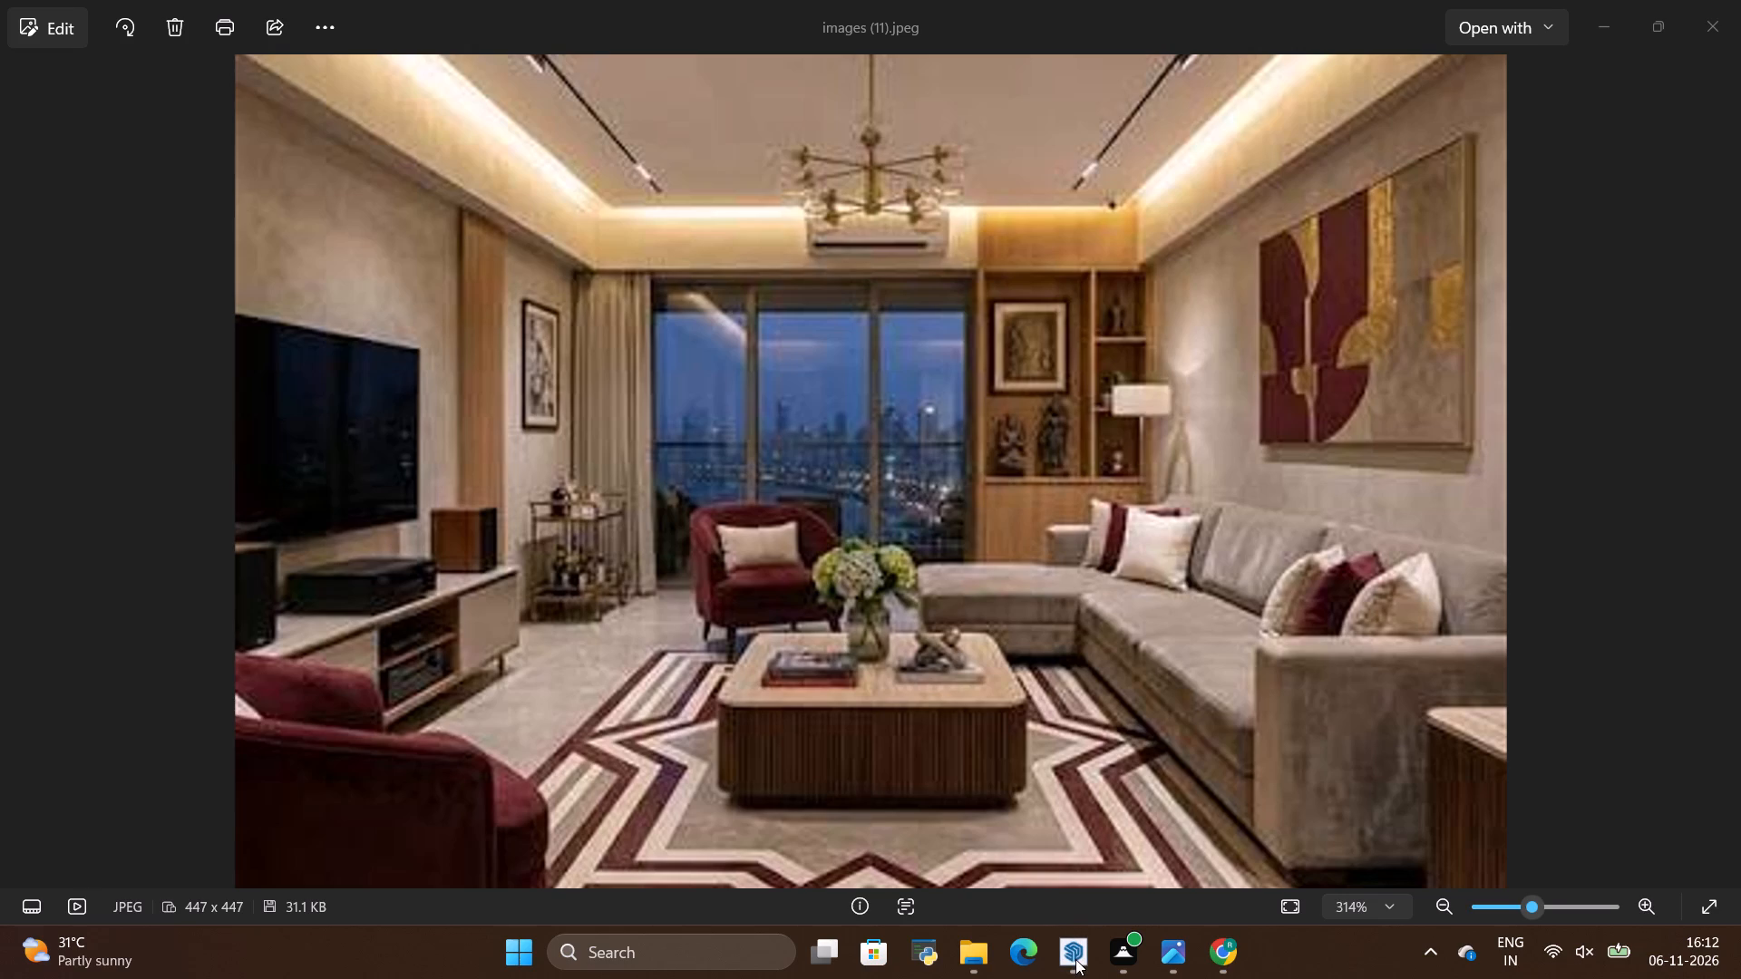
left_click(1075, 959)
scroll(835, 534, "down", 4)
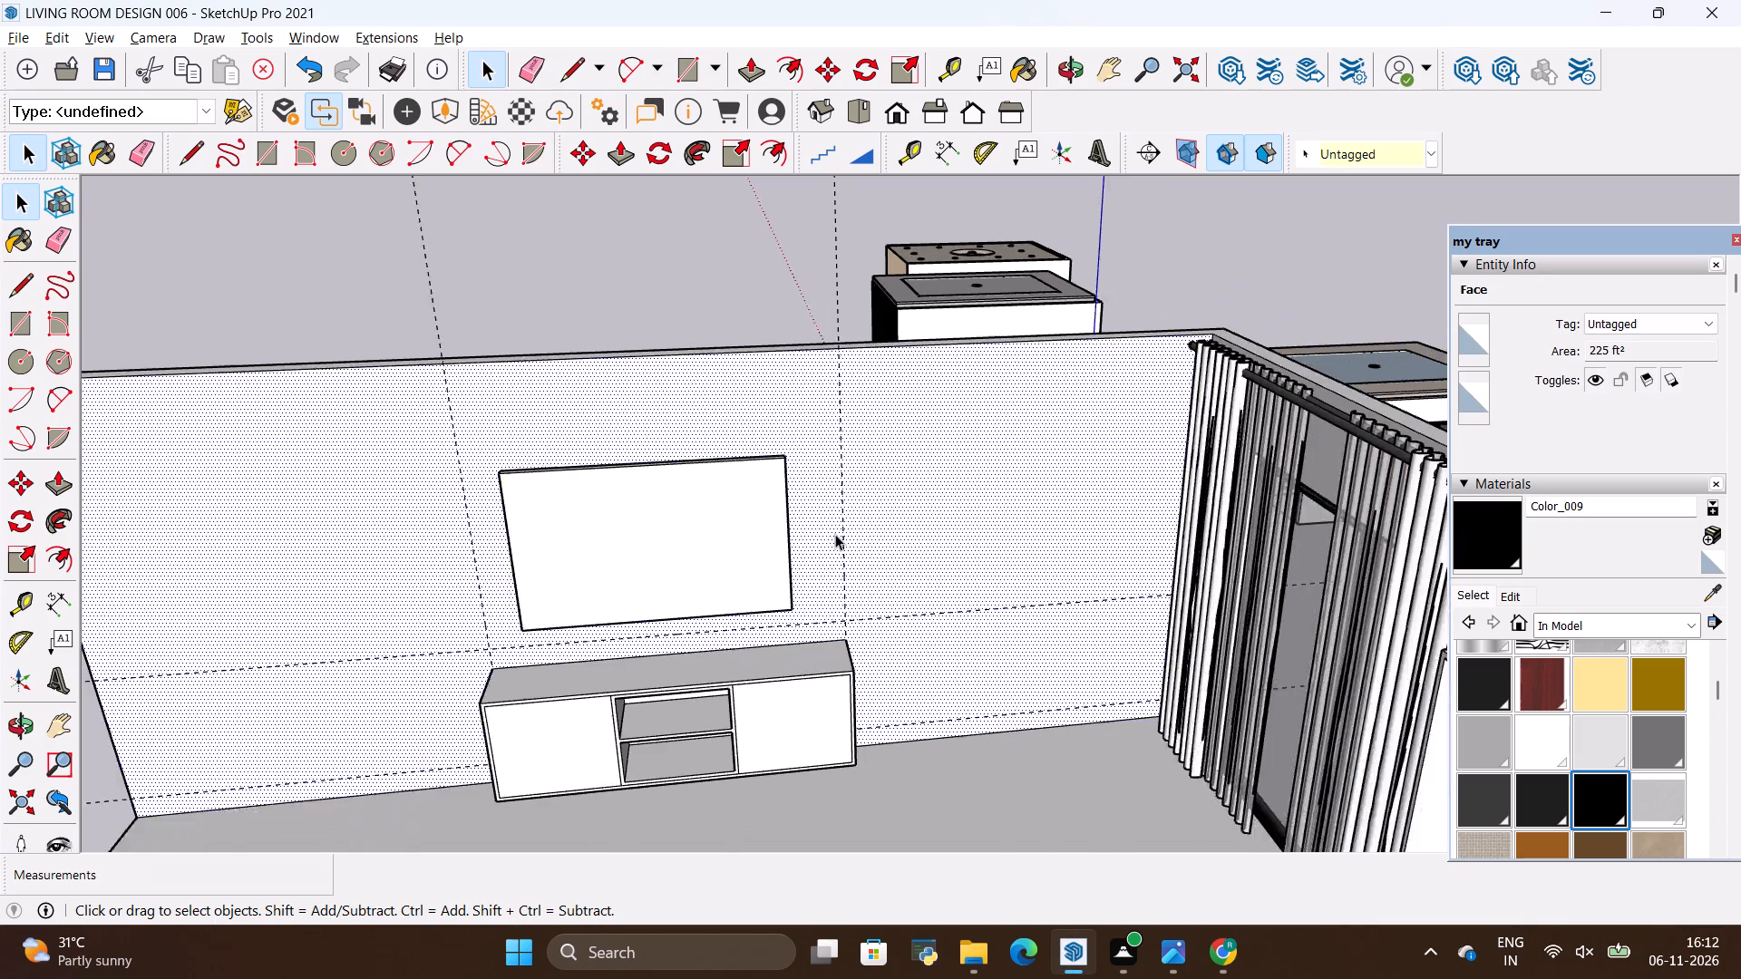
scroll(775, 664, "up", 4)
key("alt+Tab")
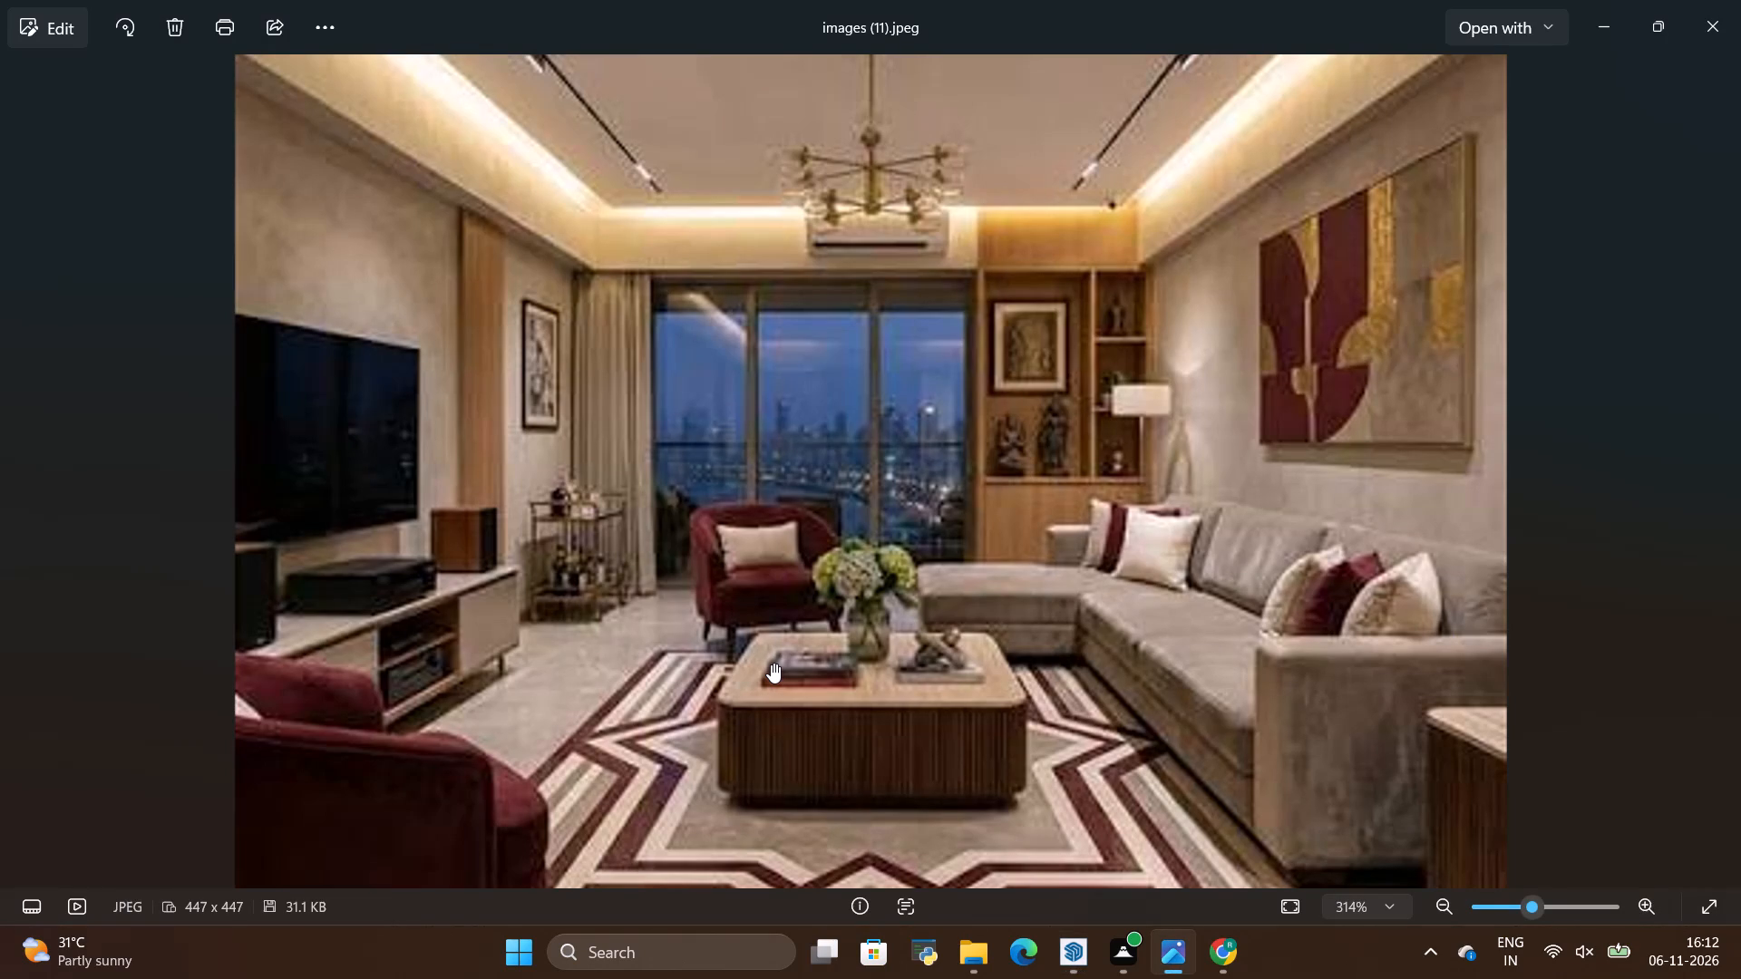
key("alt+Tab")
Erase the horizontal guide above the TV unit and the two vertical guides on either side of the TV.
scroll(474, 642, "up", 8)
key("e")
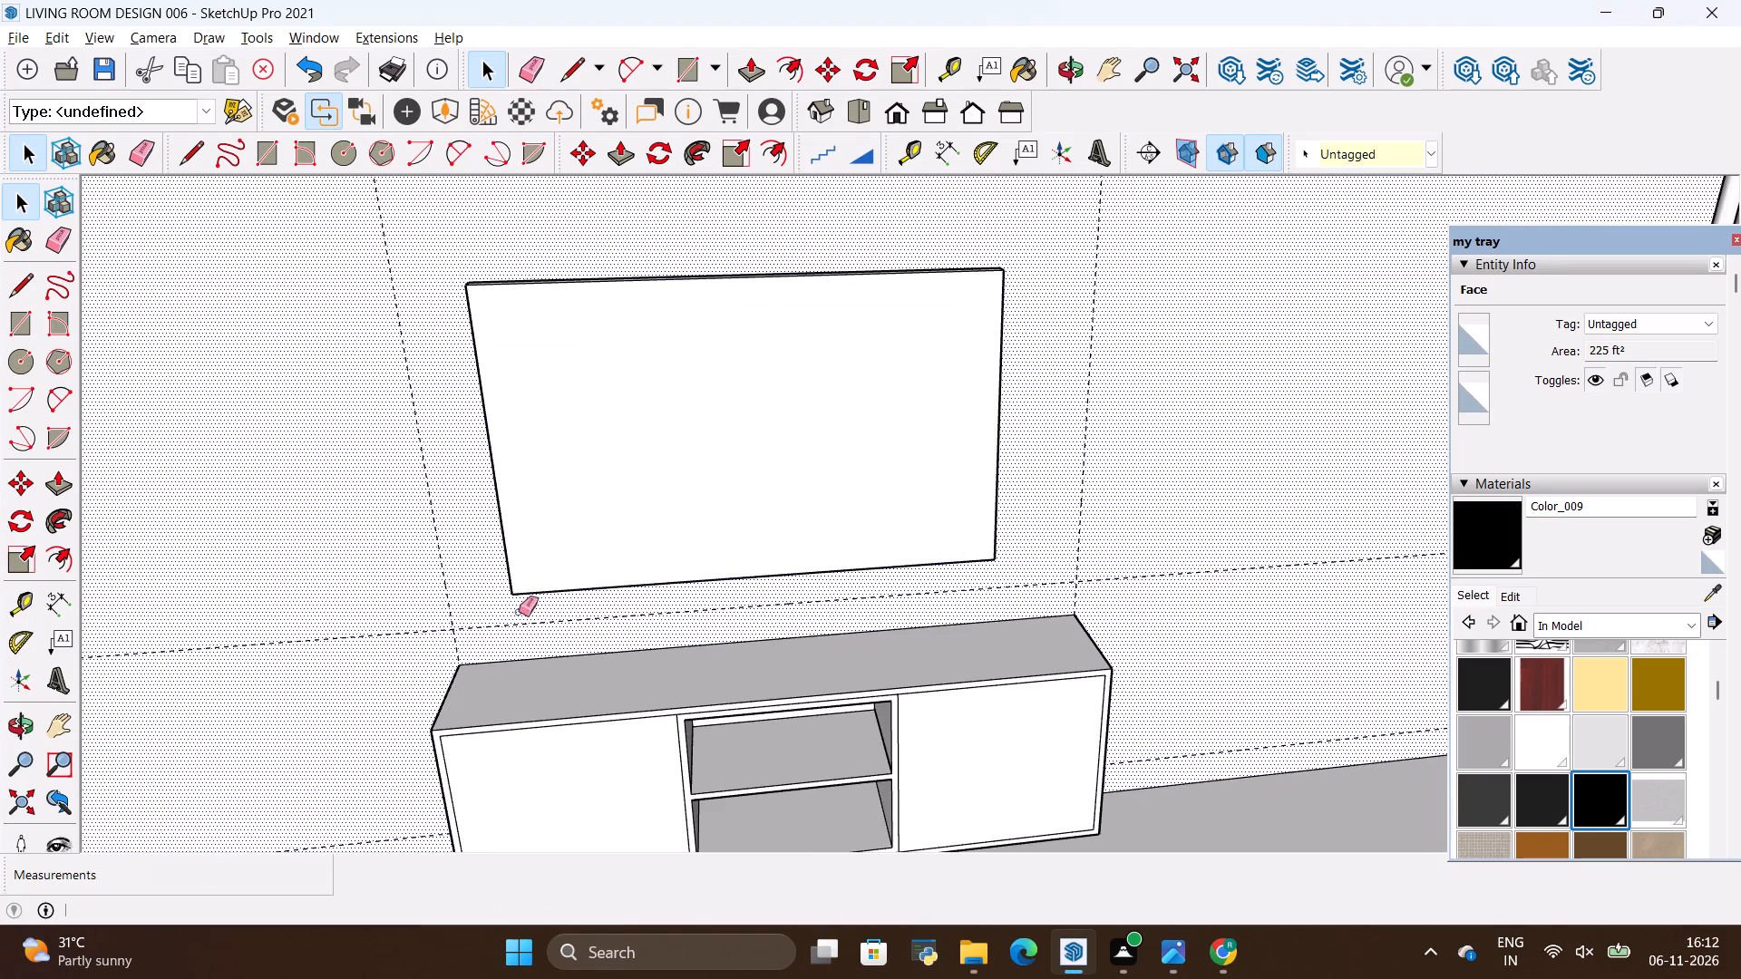
left_click_drag(522, 612, 536, 622)
left_click_drag(453, 602, 423, 616)
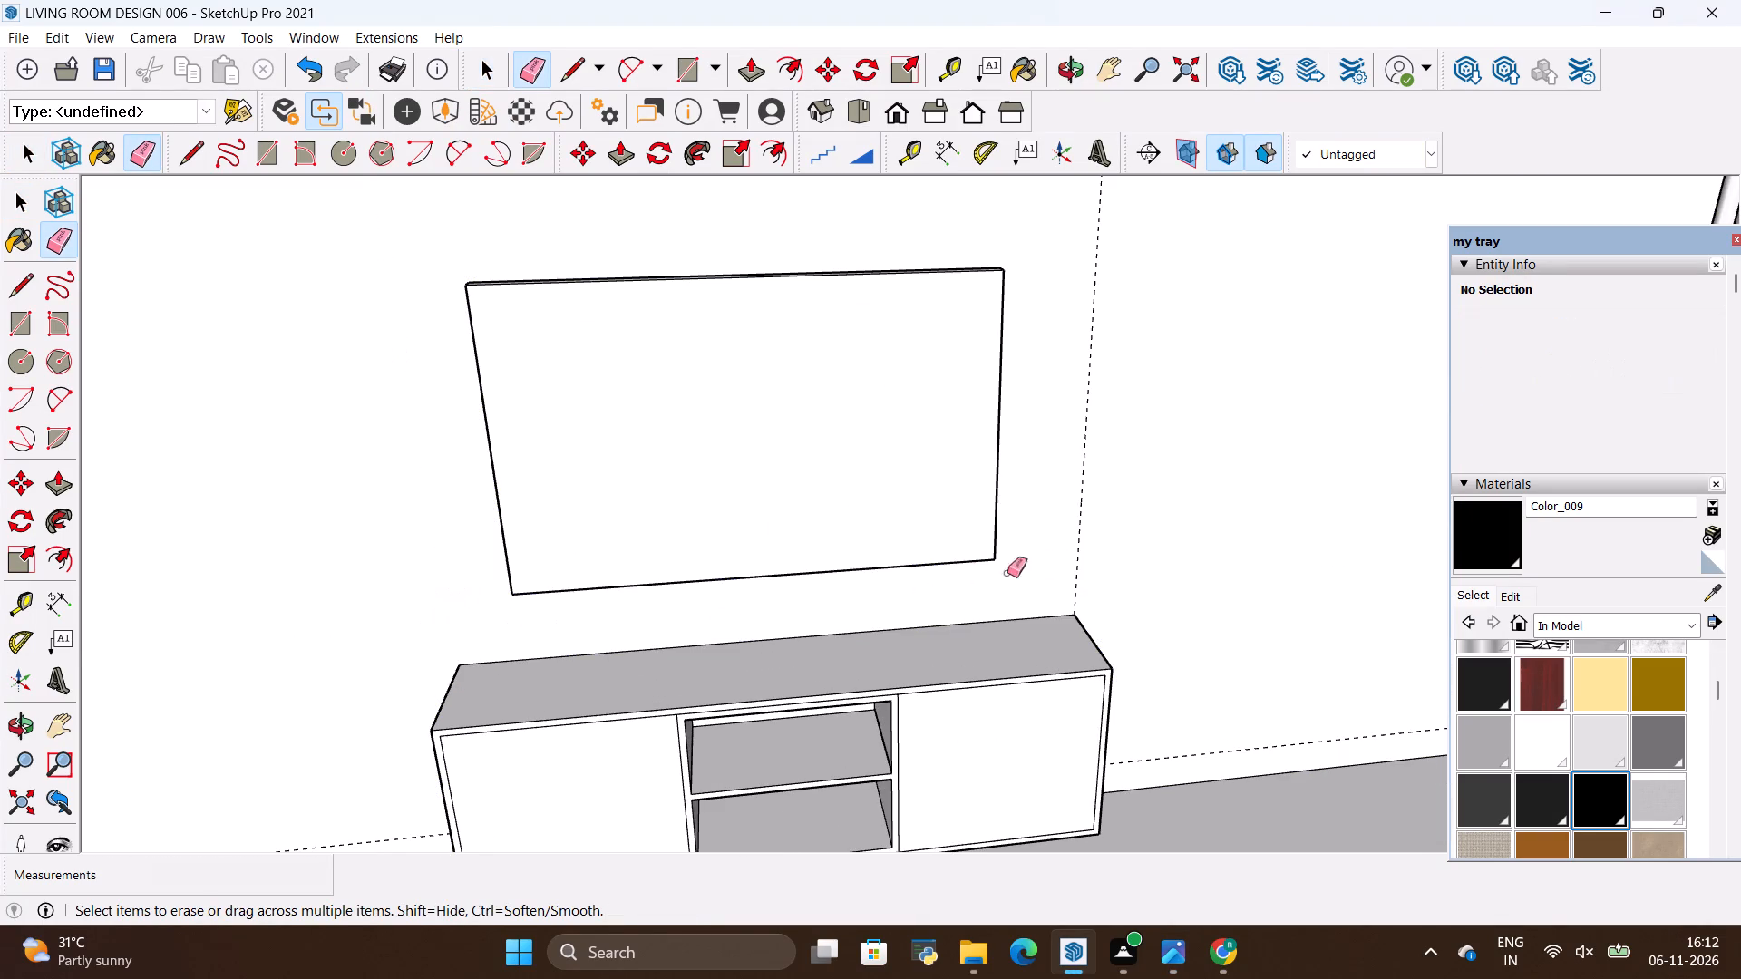
left_click_drag(1086, 546, 1059, 550)
key("space")
left_click(1045, 551)
scroll(982, 532, "down", 5)
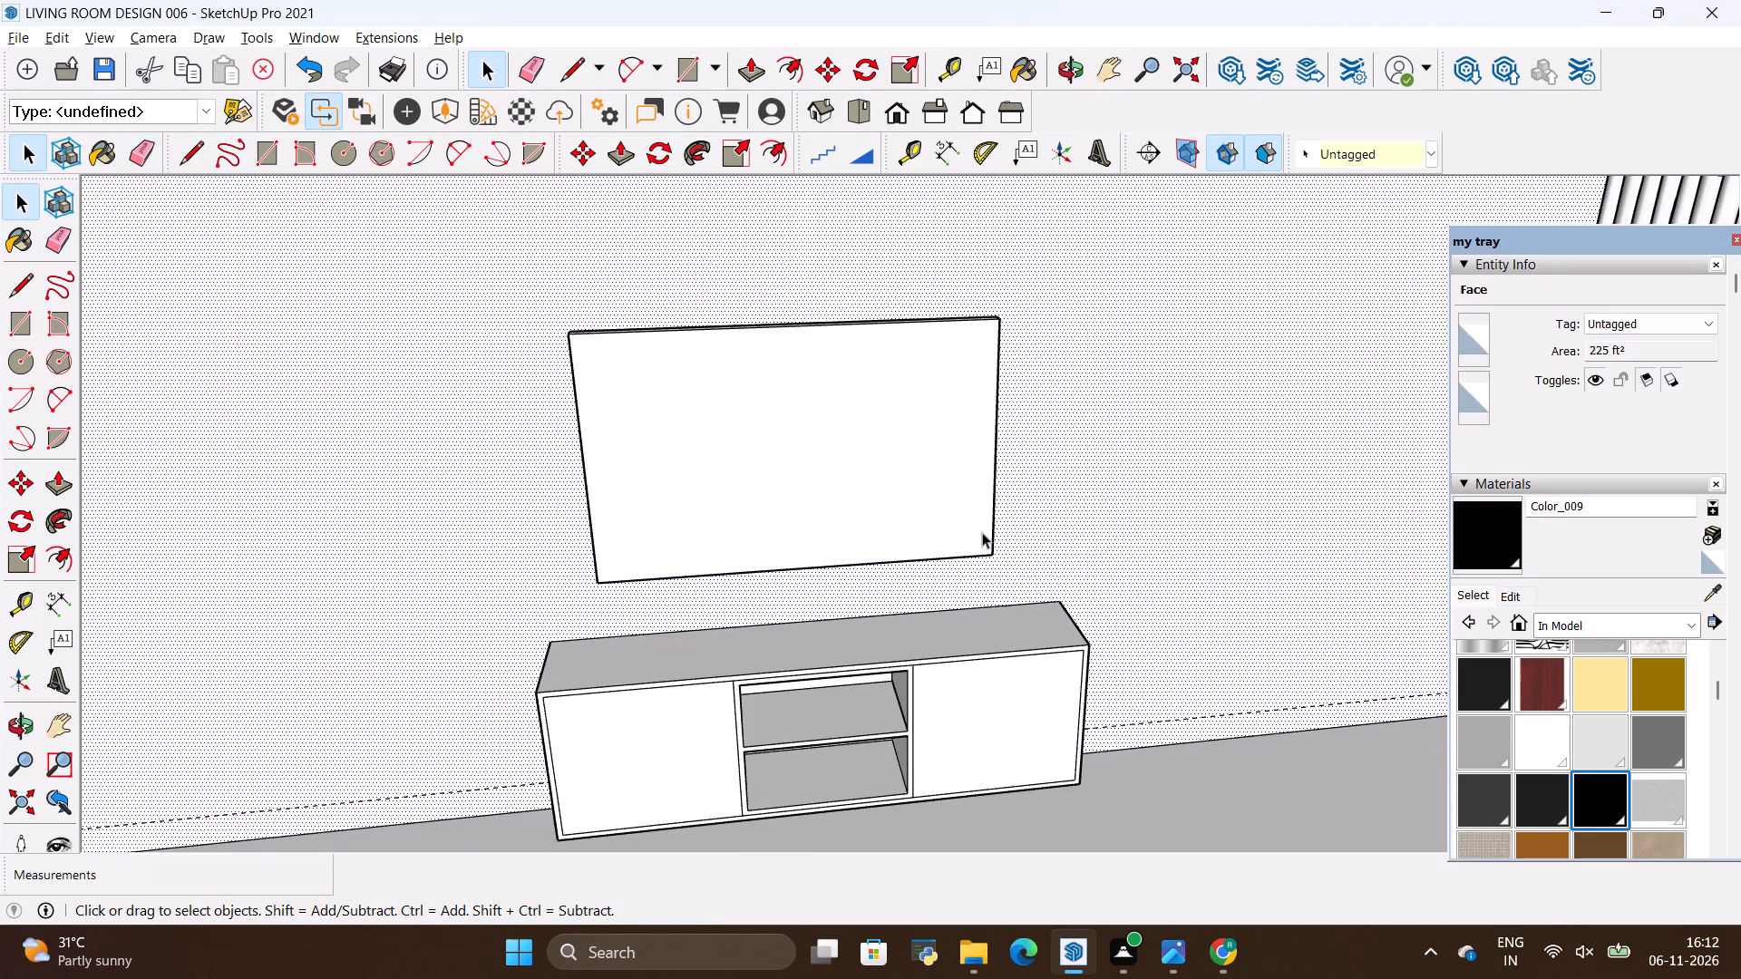
Paint the TV group with the dark in-model material Color_008.
key("alt+Tab")
key("alt+Tab")
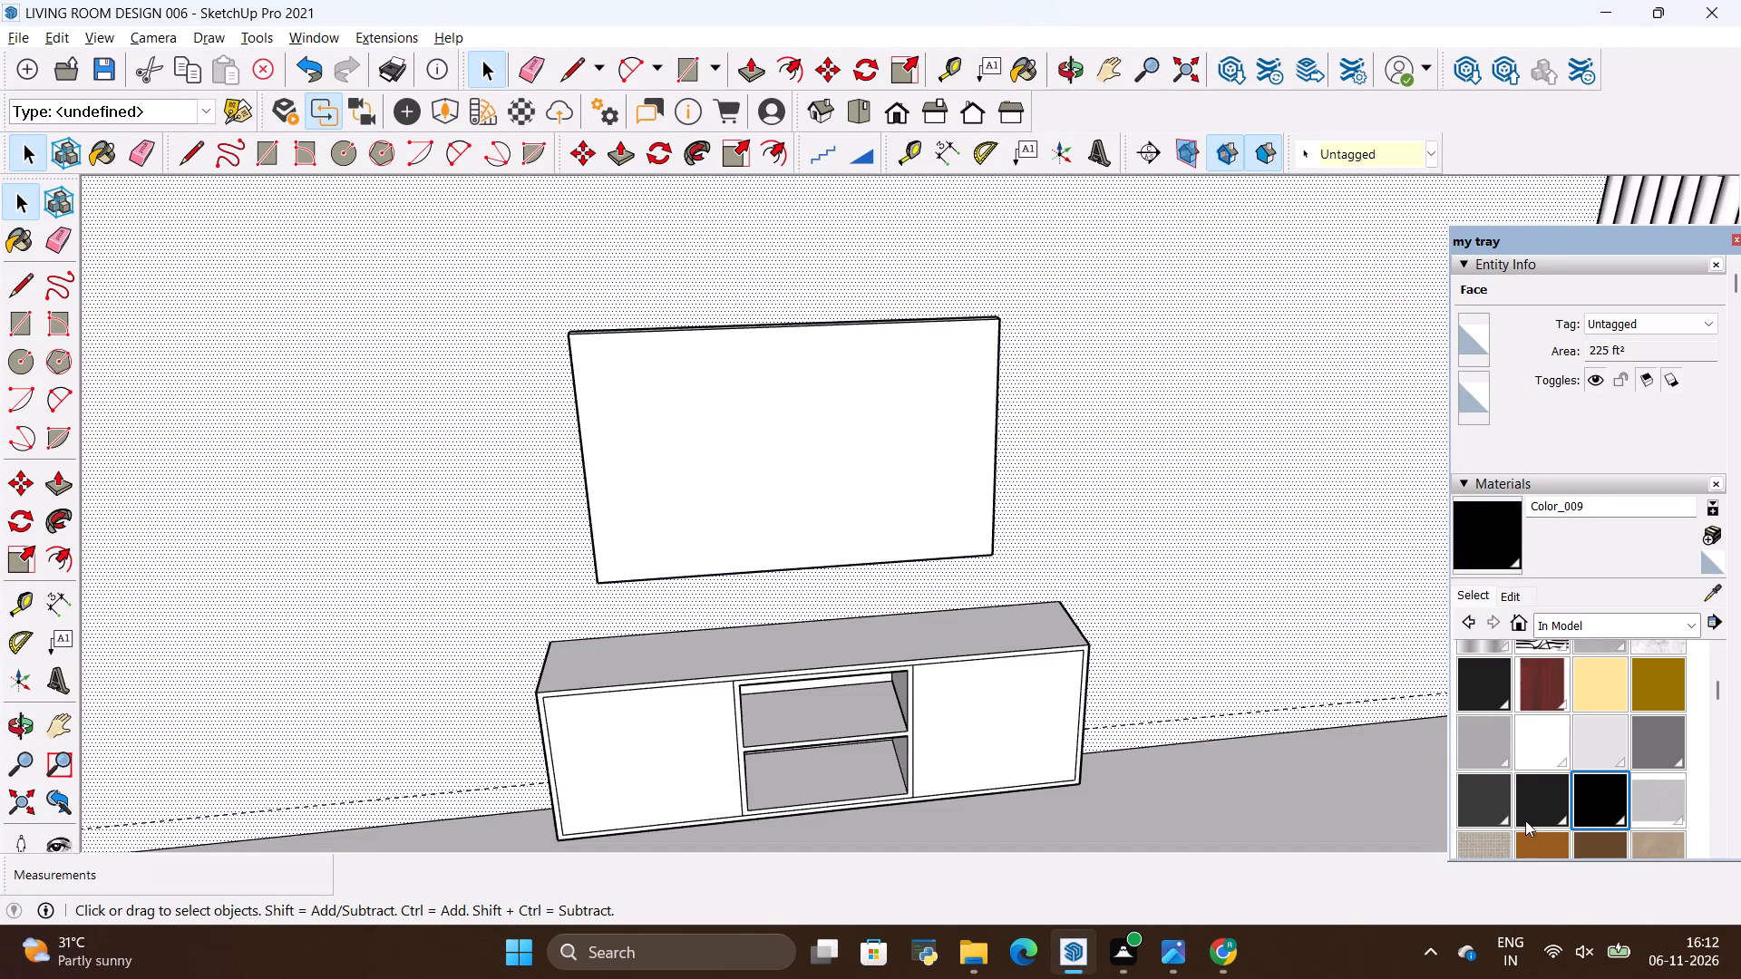
left_click(1533, 798)
left_click(847, 471)
key("space")
left_click(1096, 467)
Compare the painted TV and TV unit with the TV wall in the reference photo images (11).
scroll(1096, 467, "down", 5)
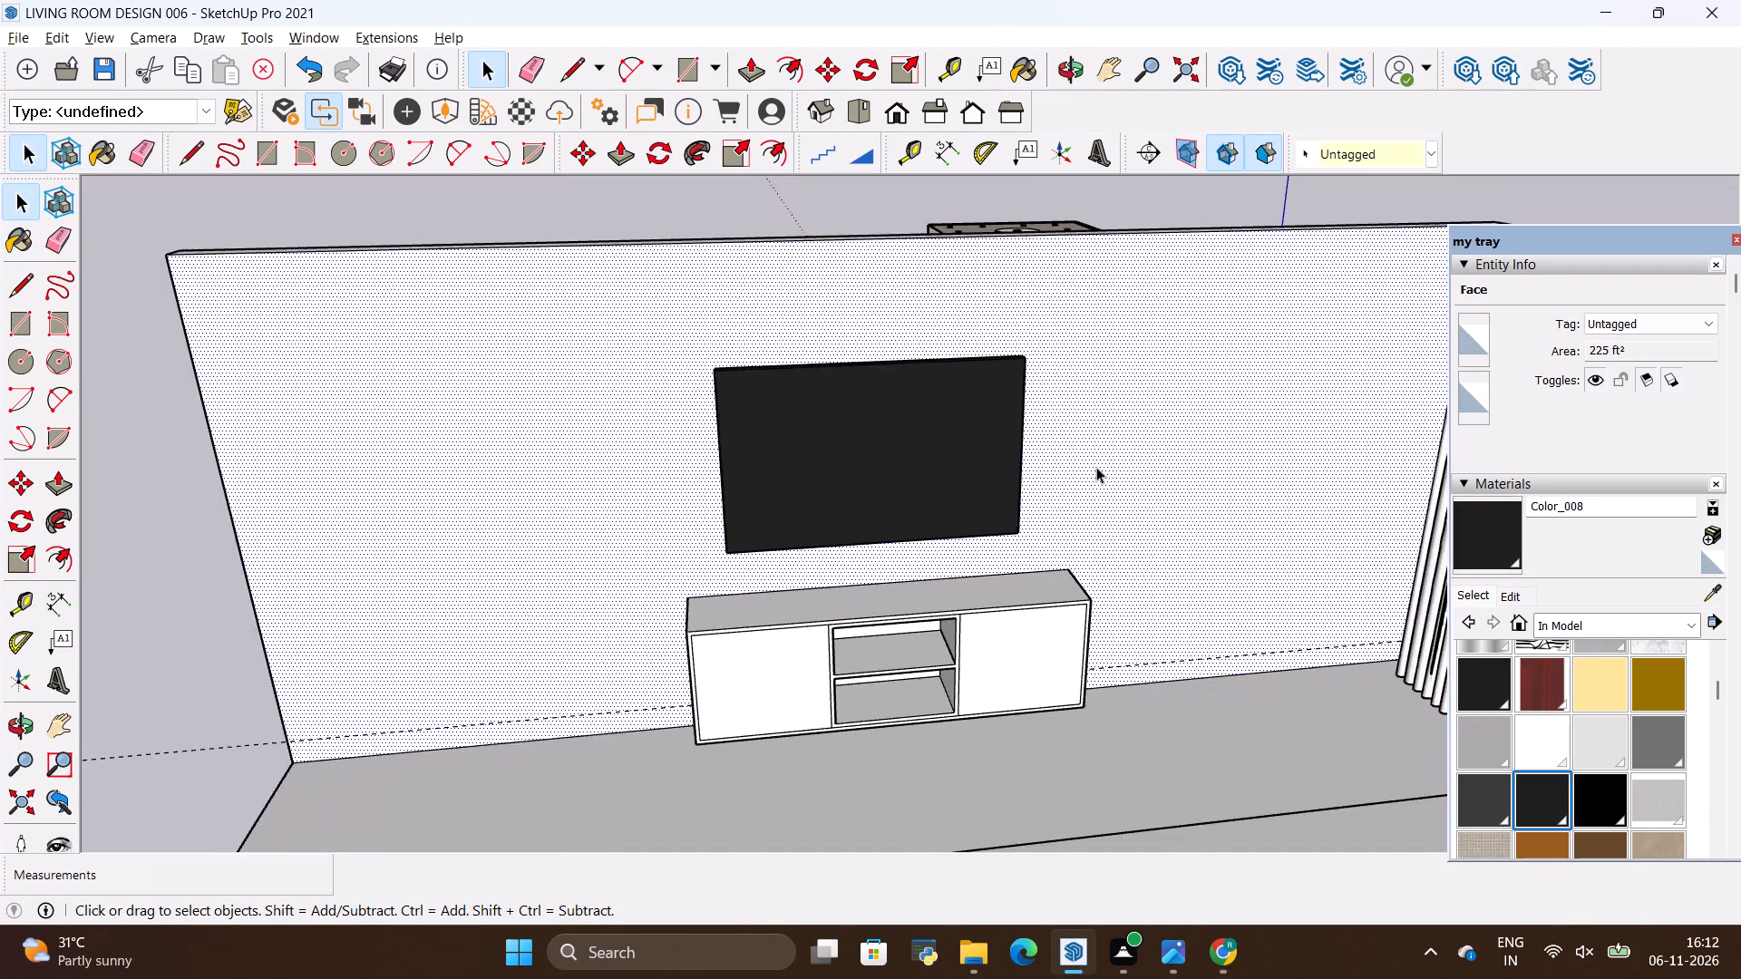
scroll(900, 479, "down", 5)
scroll(1065, 532, "up", 7)
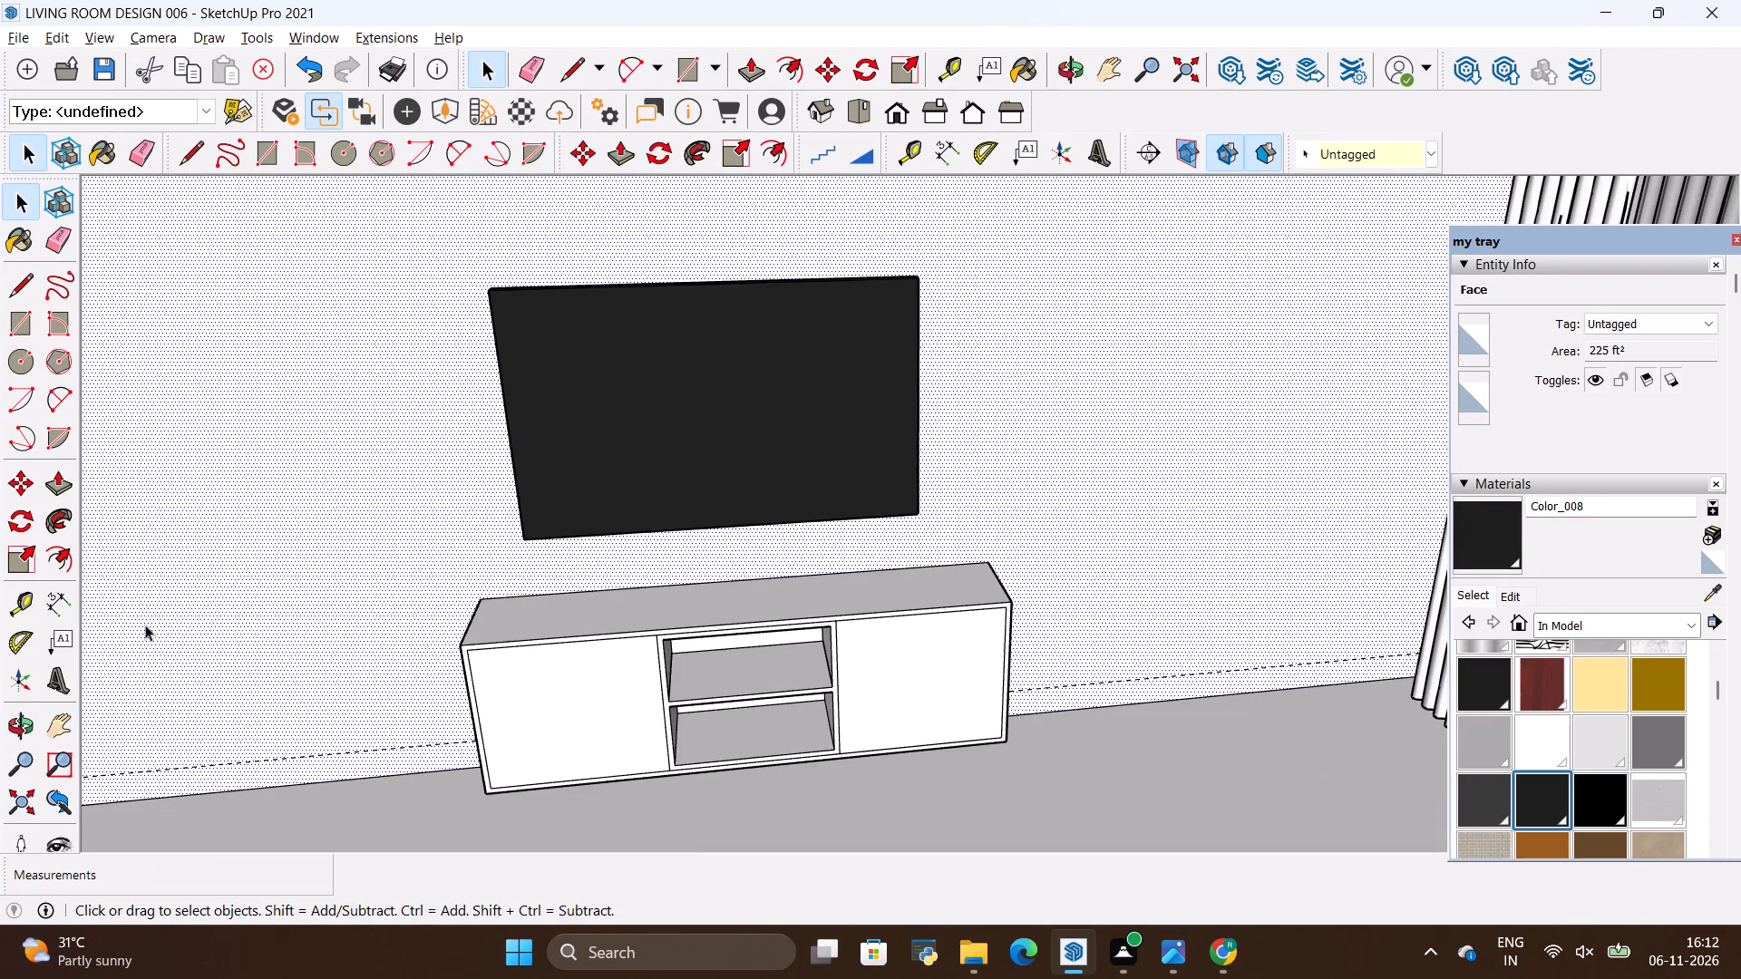
left_click(13, 739)
left_click(21, 719)
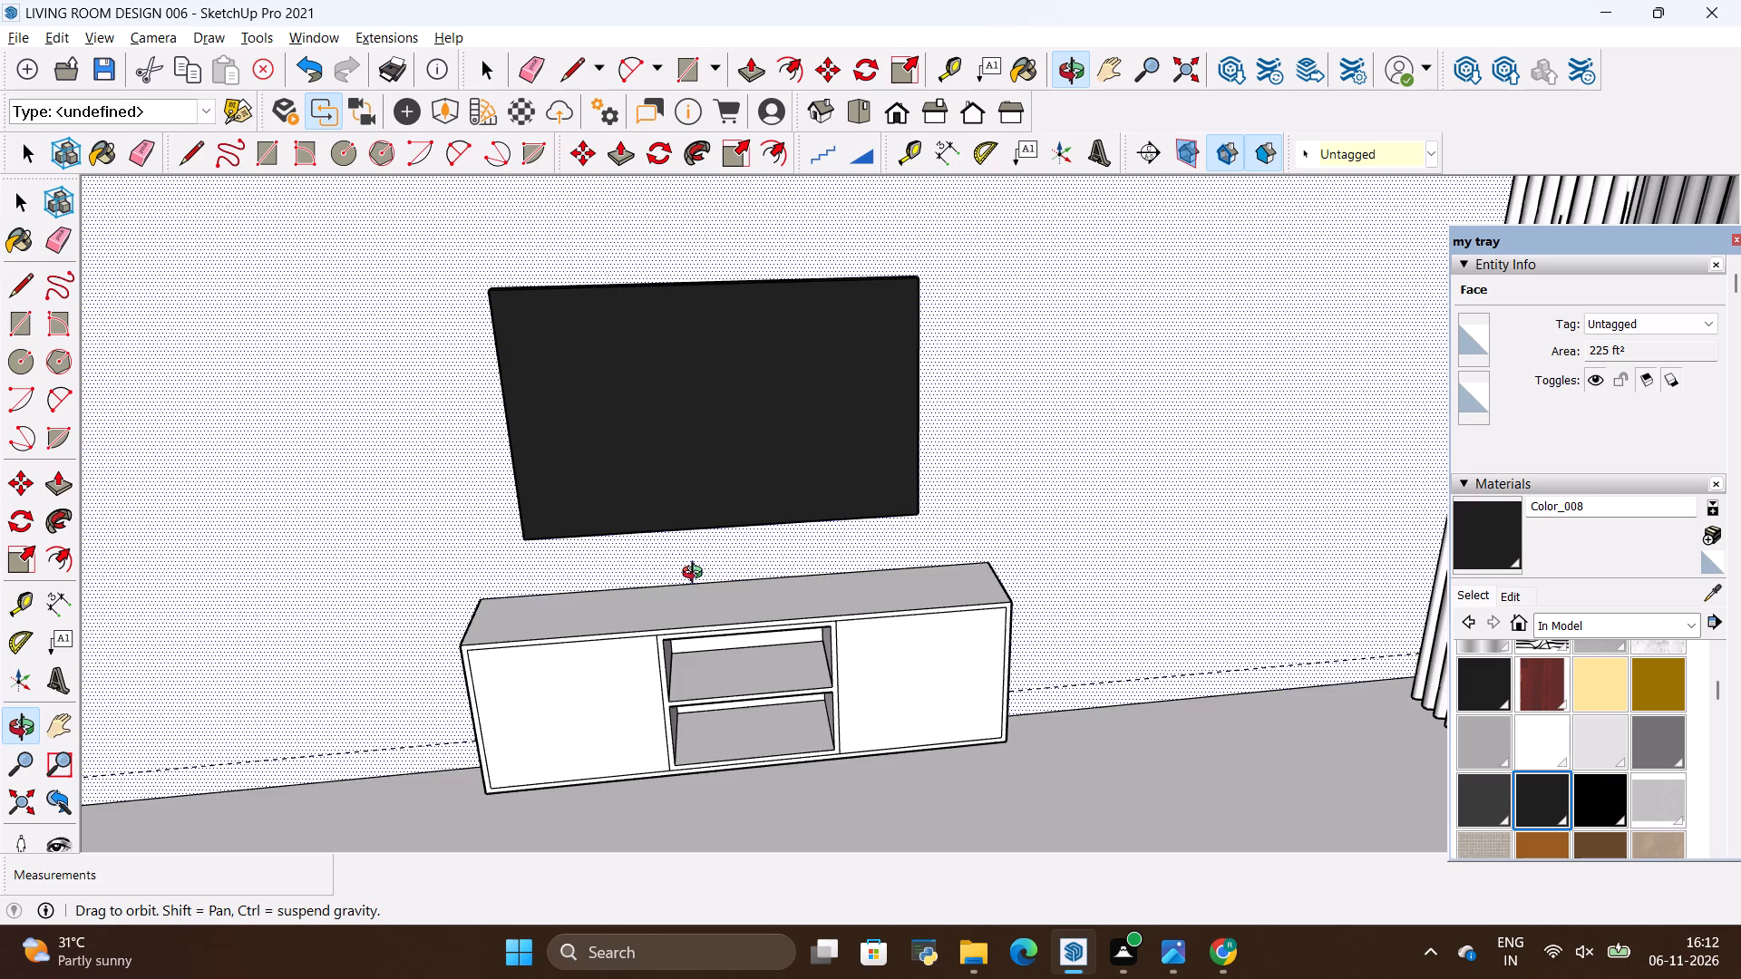
left_click_drag(696, 575, 804, 573)
key("alt+Tab")
key("alt+Tab")
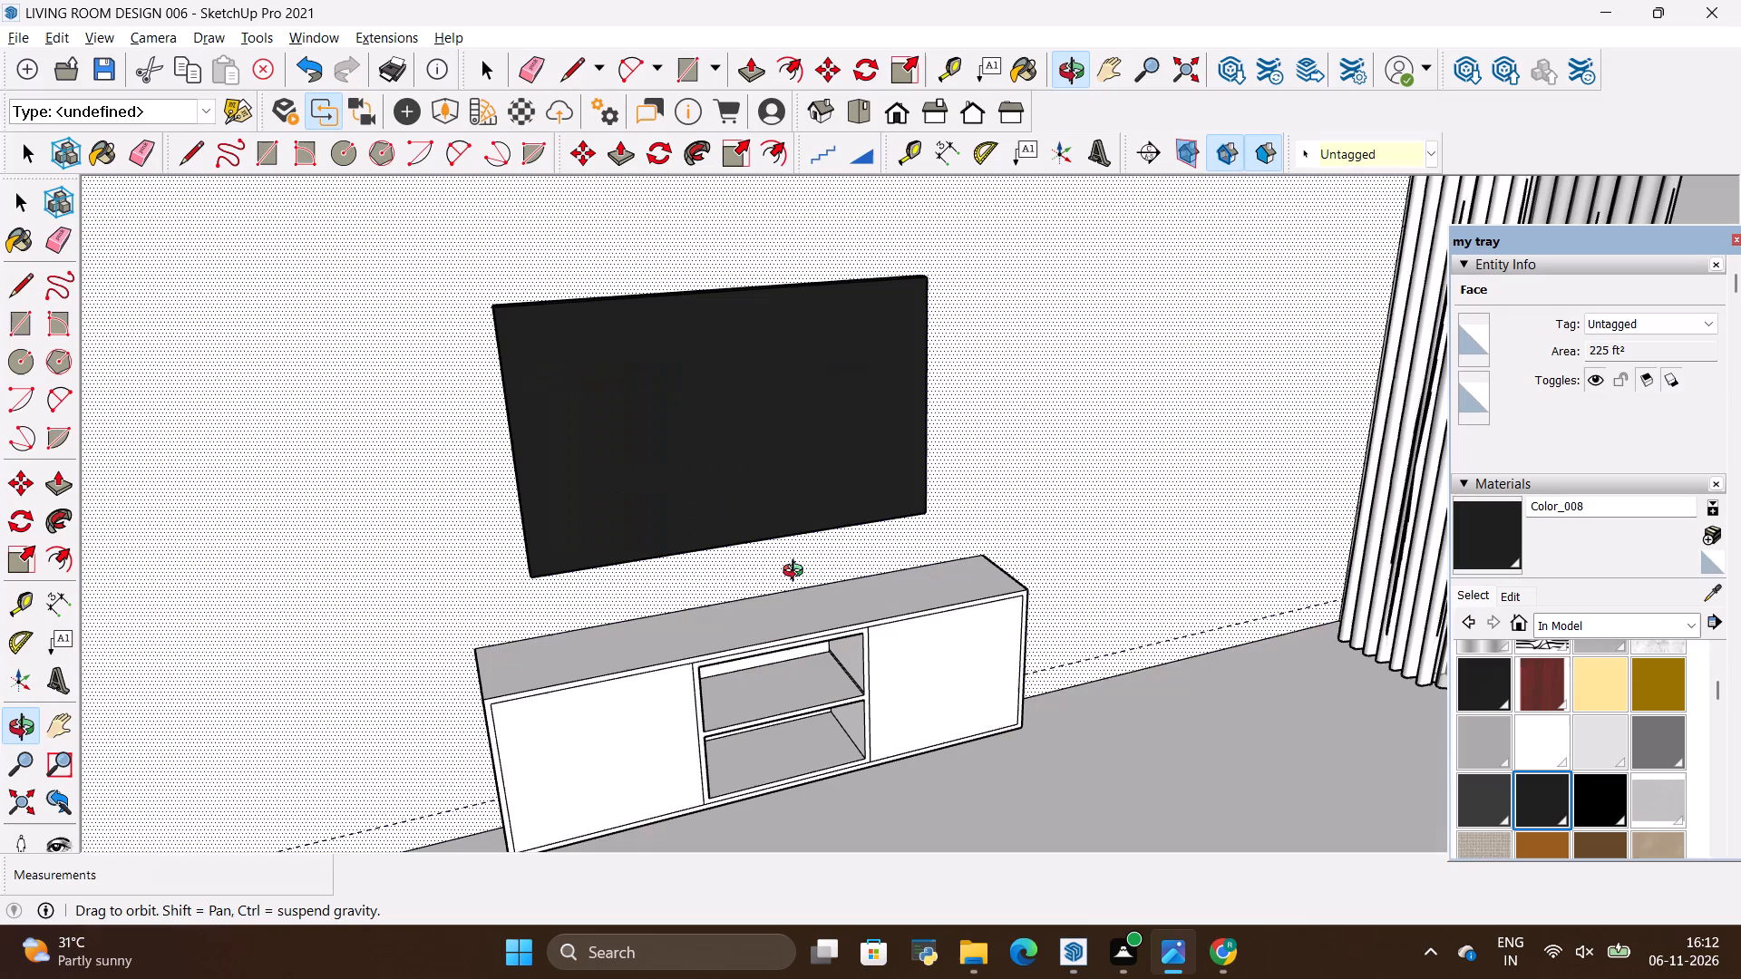
scroll(773, 550, "down", 3)
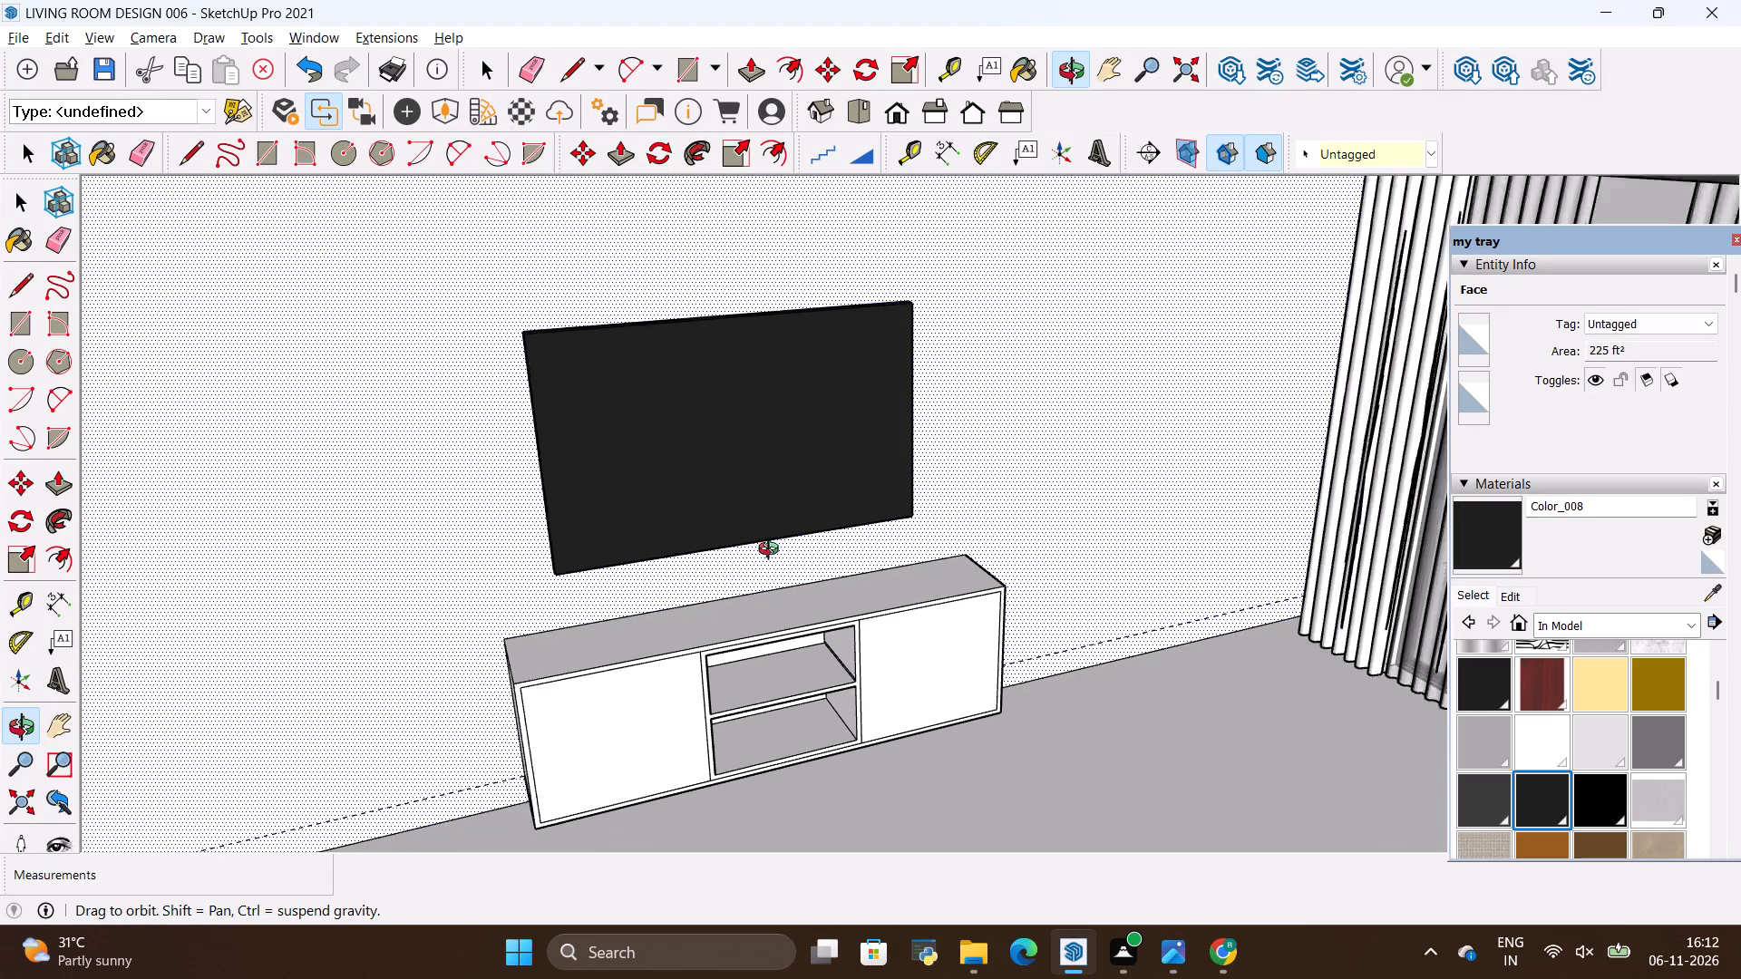
key("alt+Tab")
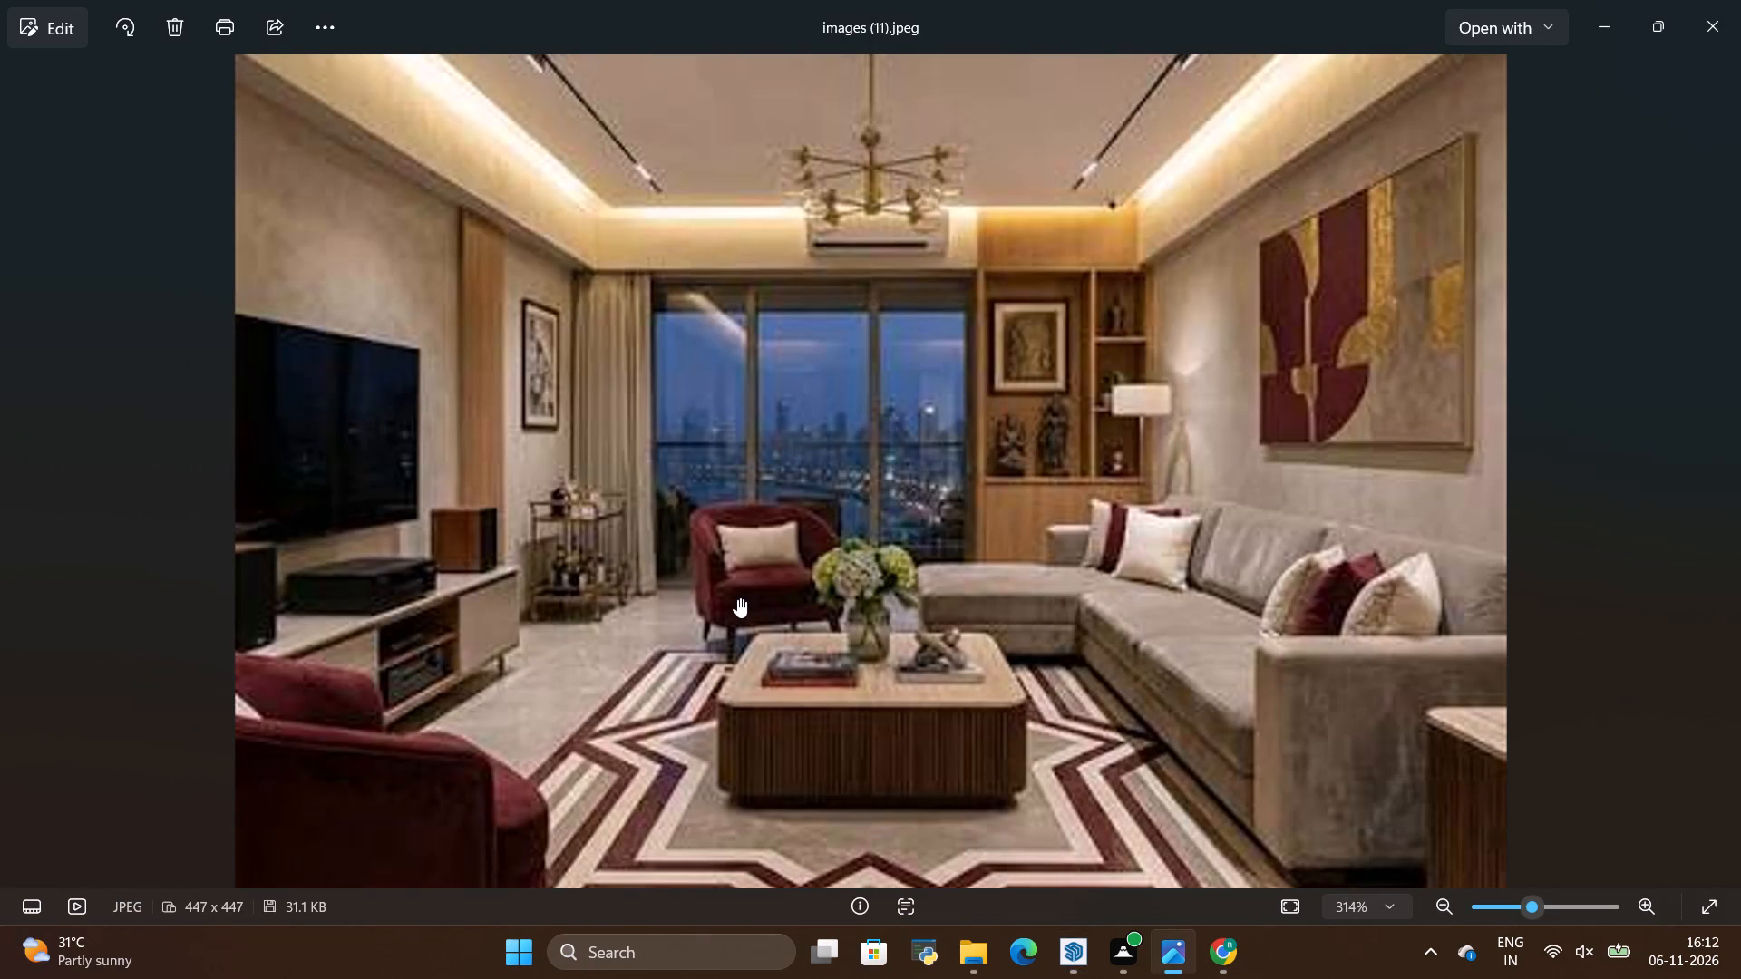
key("alt+Tab")
key("alt+Tab")
scroll(737, 598, "down", 6)
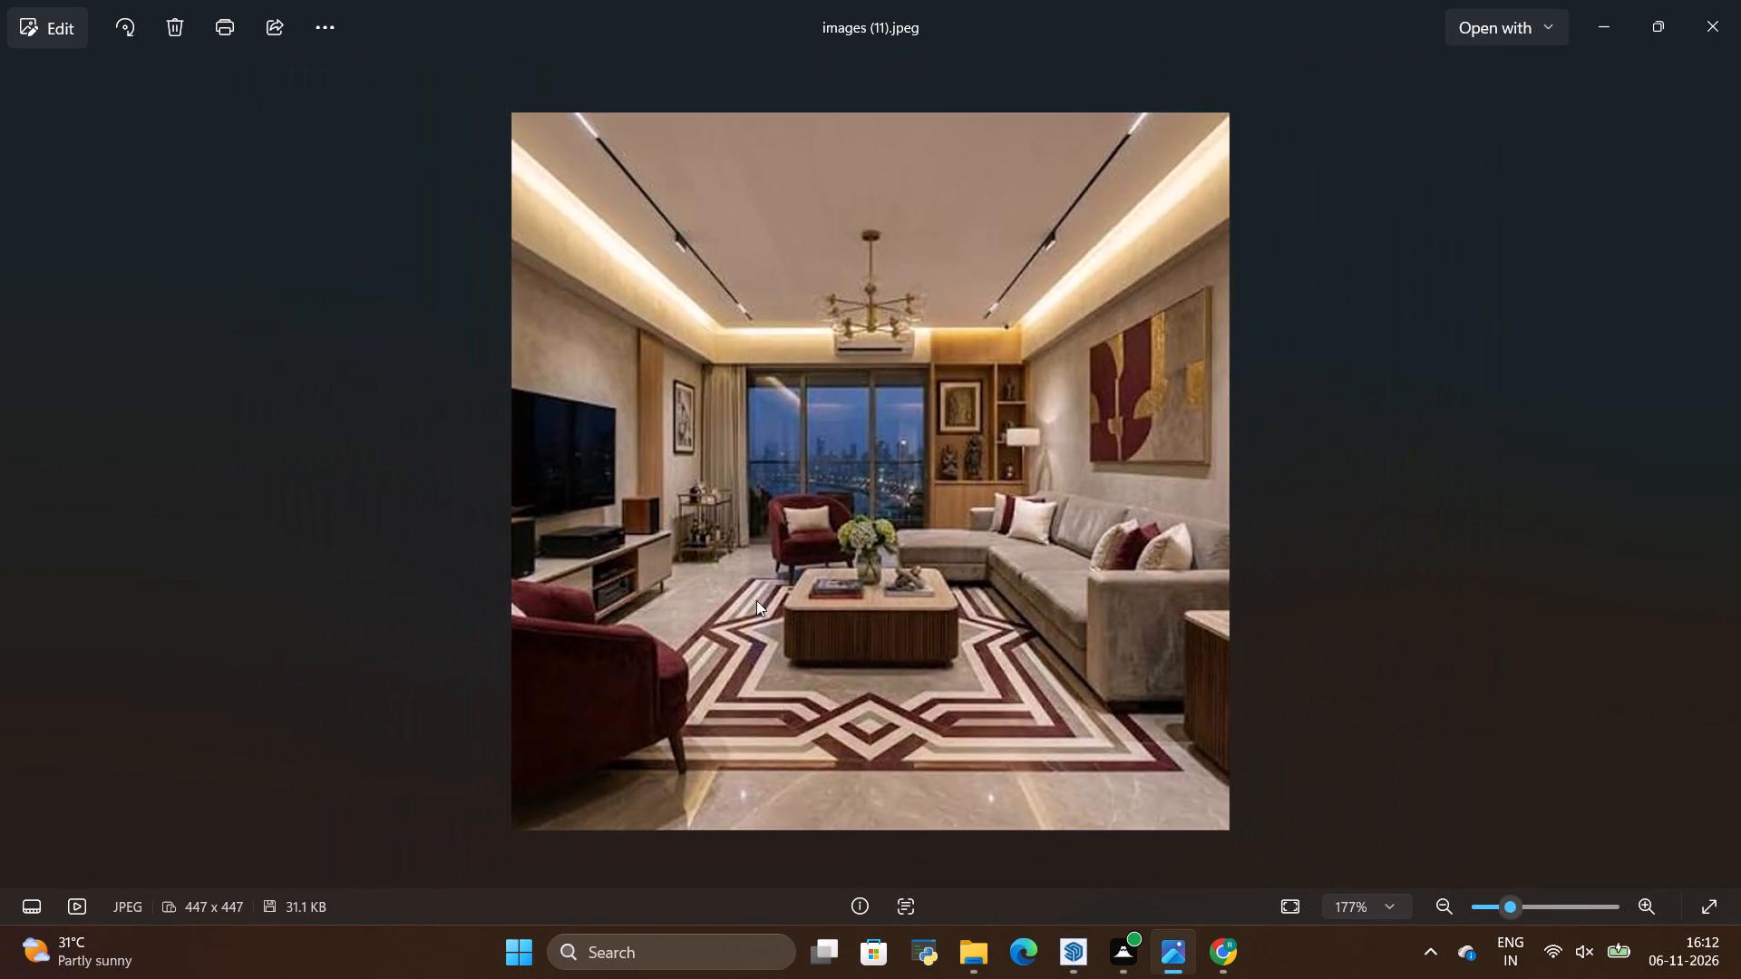
scroll(768, 601, "up", 6)
key("alt+Tab")
Examine the room from inside, looking along the TV wall toward the curtained window and the shelving unit.
scroll(768, 601, "down", 4)
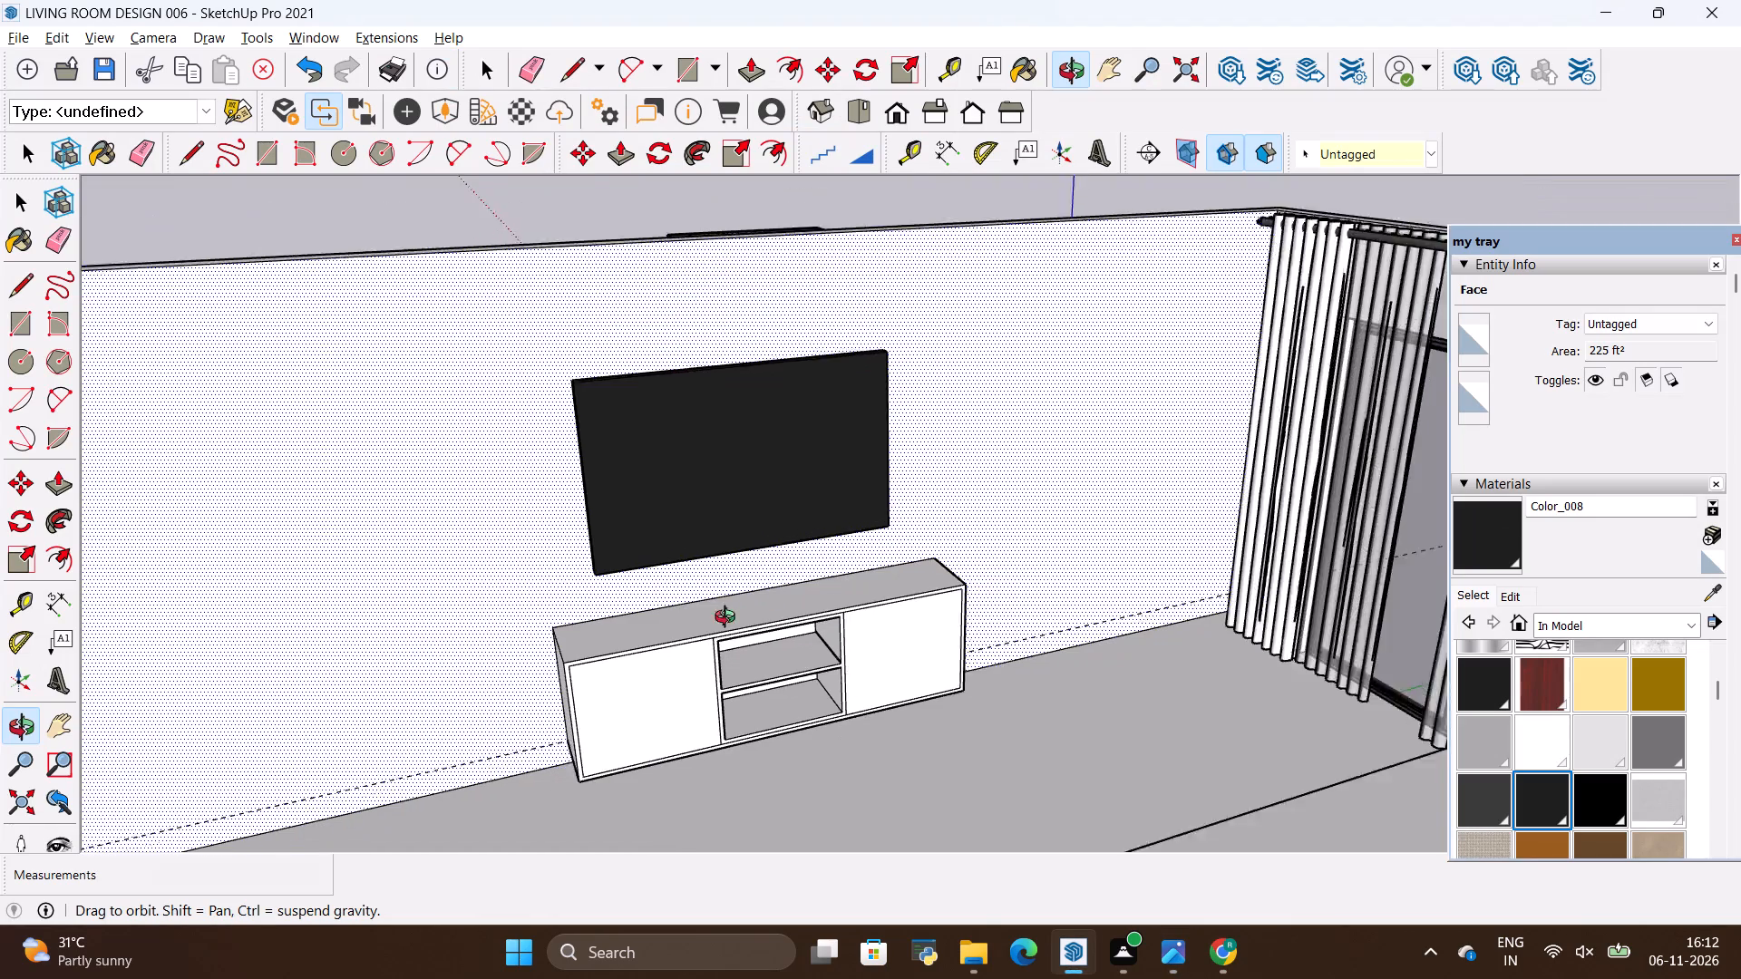
left_click_drag(231, 771, 598, 734)
scroll(525, 699, "down", 6)
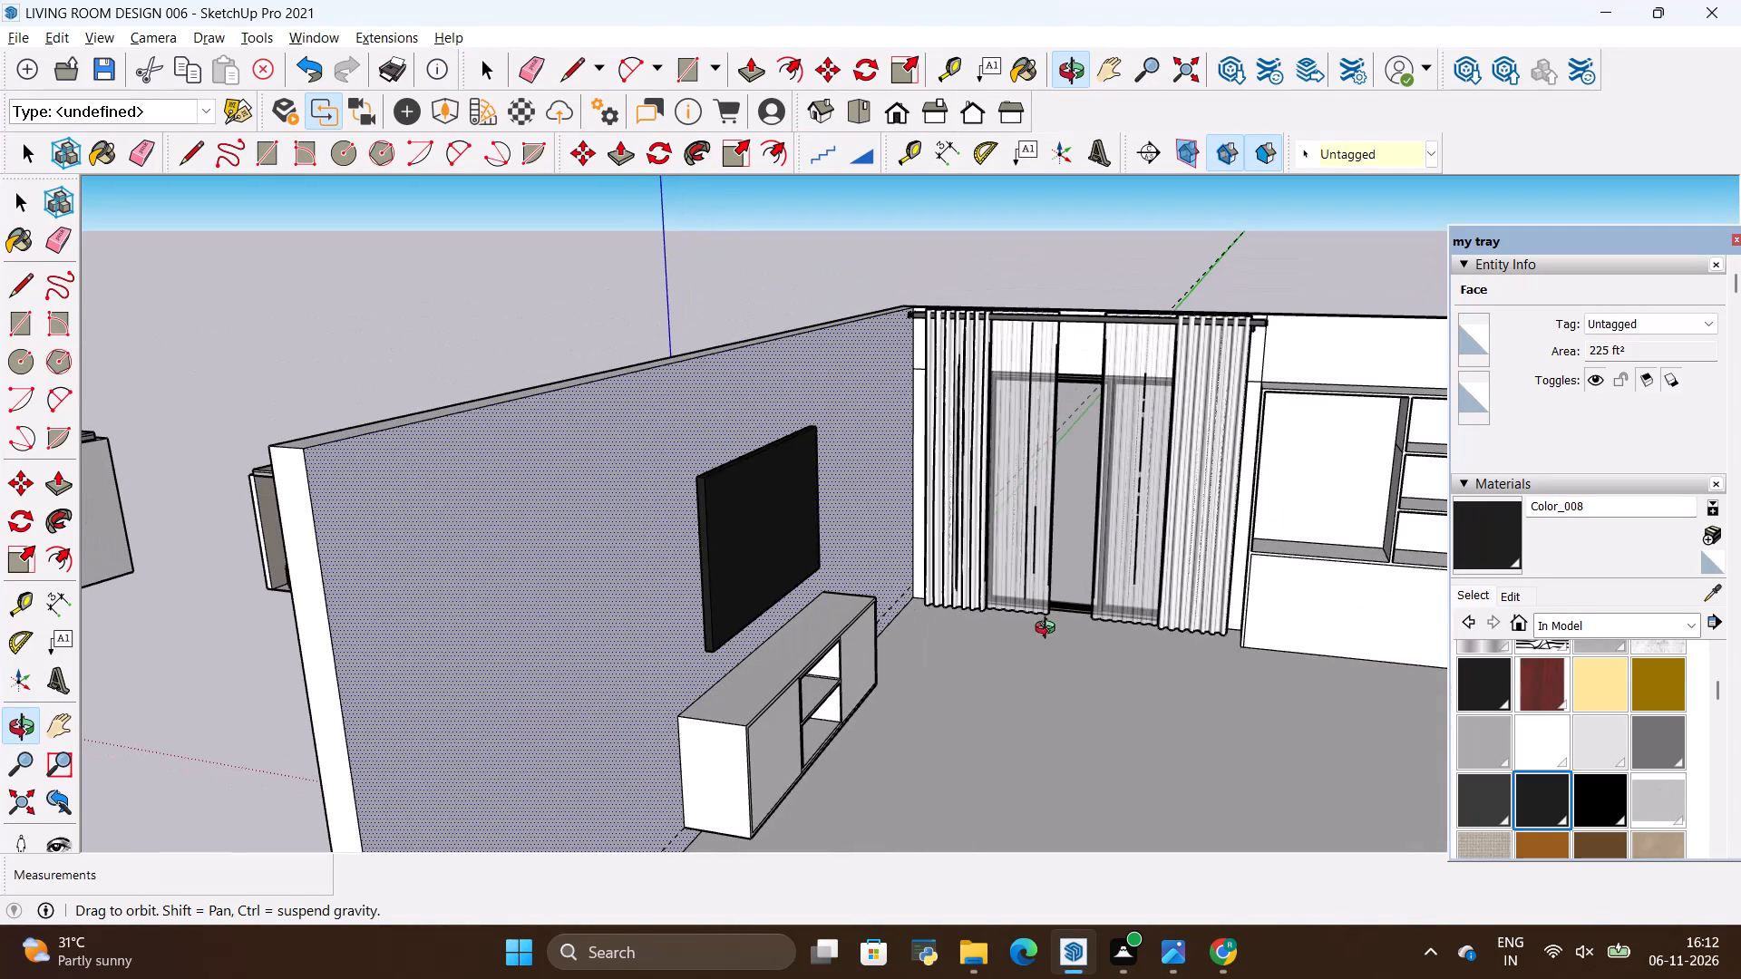
scroll(1072, 645, "up", 1)
scroll(665, 565, "down", 11)
scroll(873, 586, "up", 8)
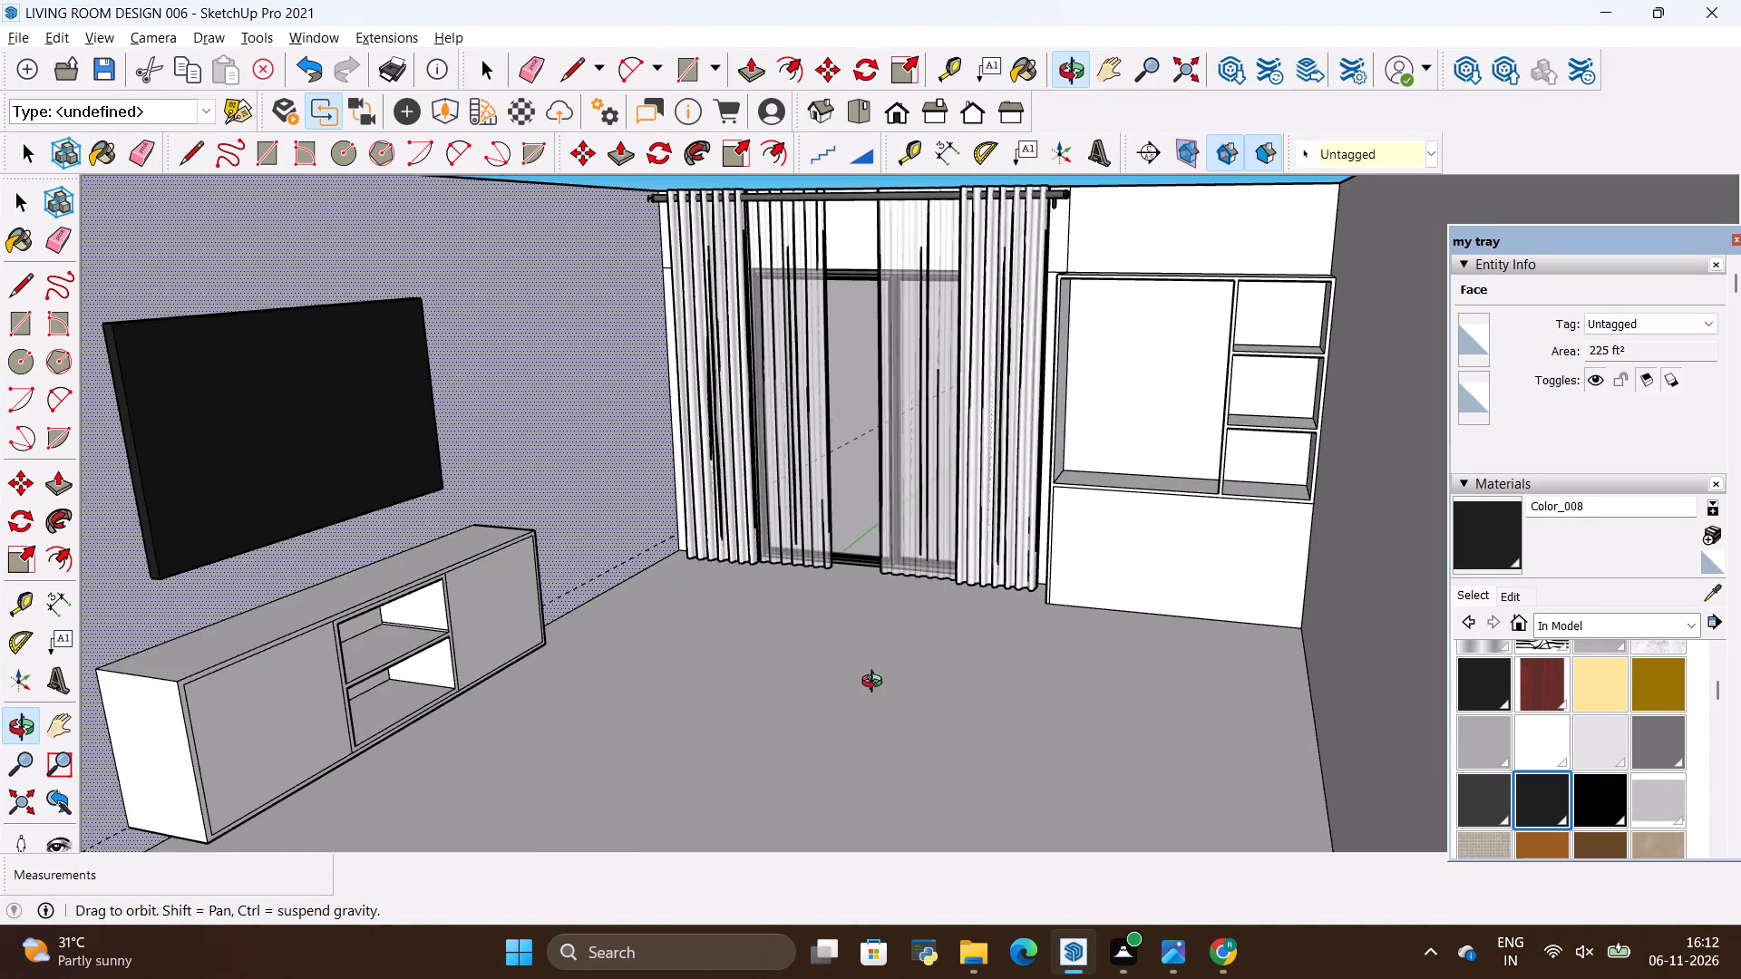
left_click_drag(889, 639, 848, 693)
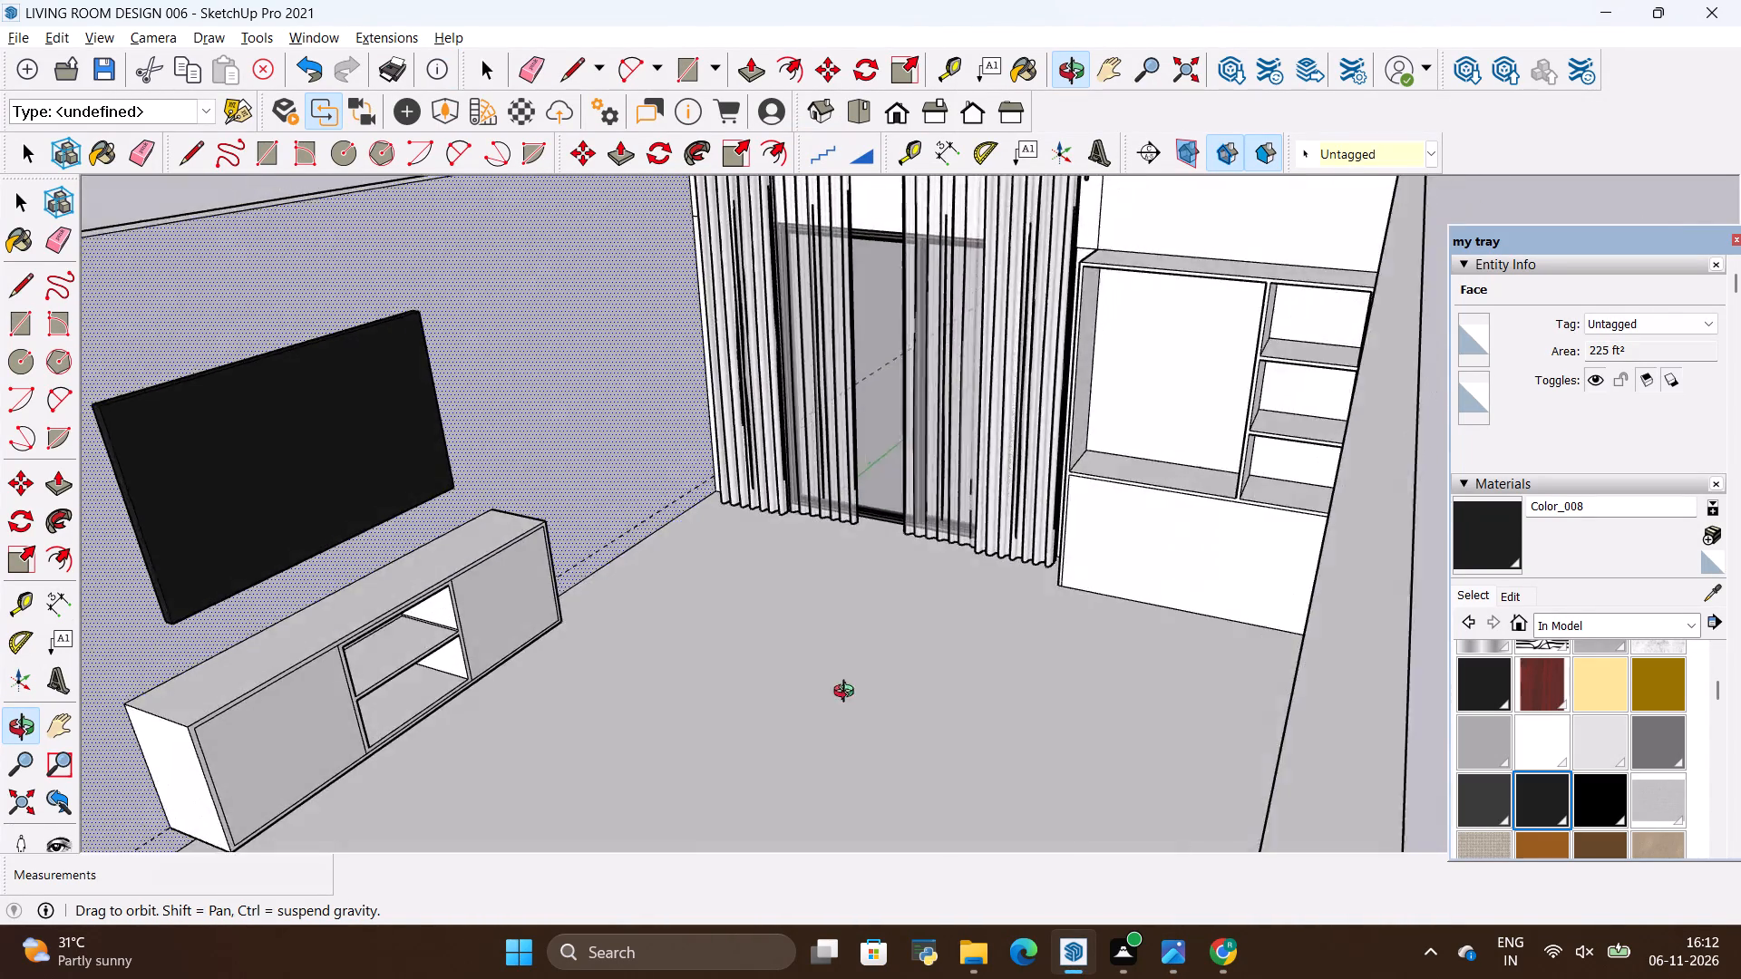
left_click_drag(848, 693, 900, 621)
scroll(731, 359, "up", 3)
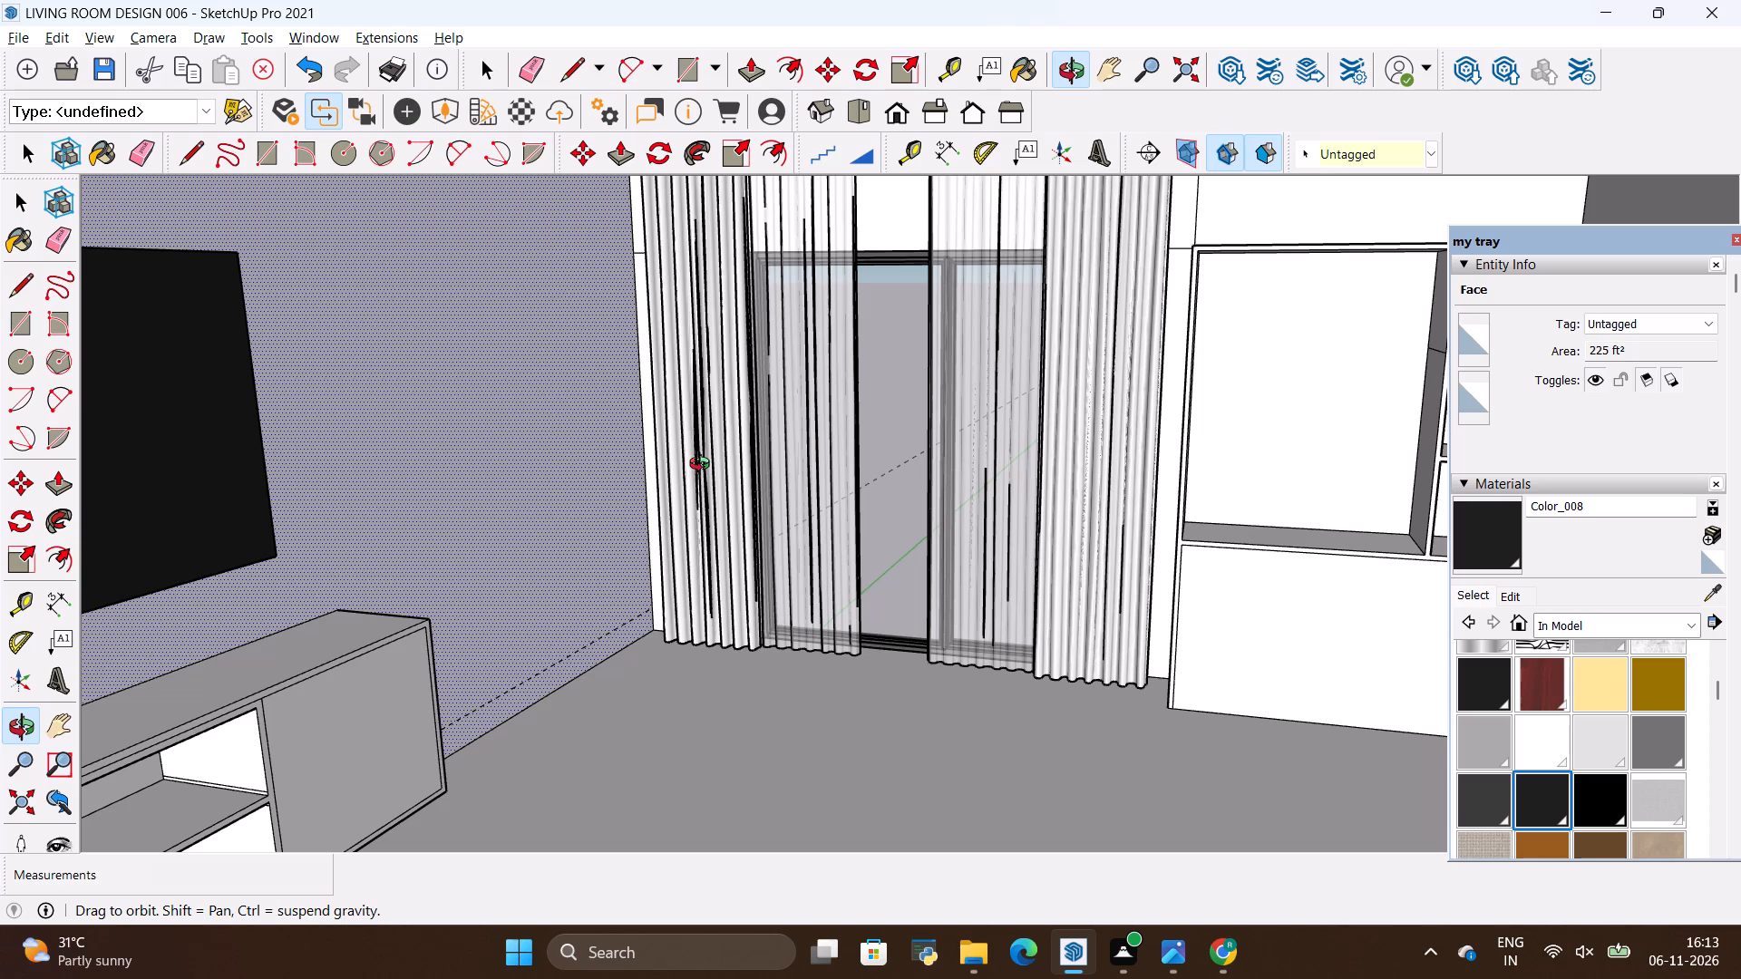
scroll(704, 466, "down", 3)
scroll(660, 514, "up", 1)
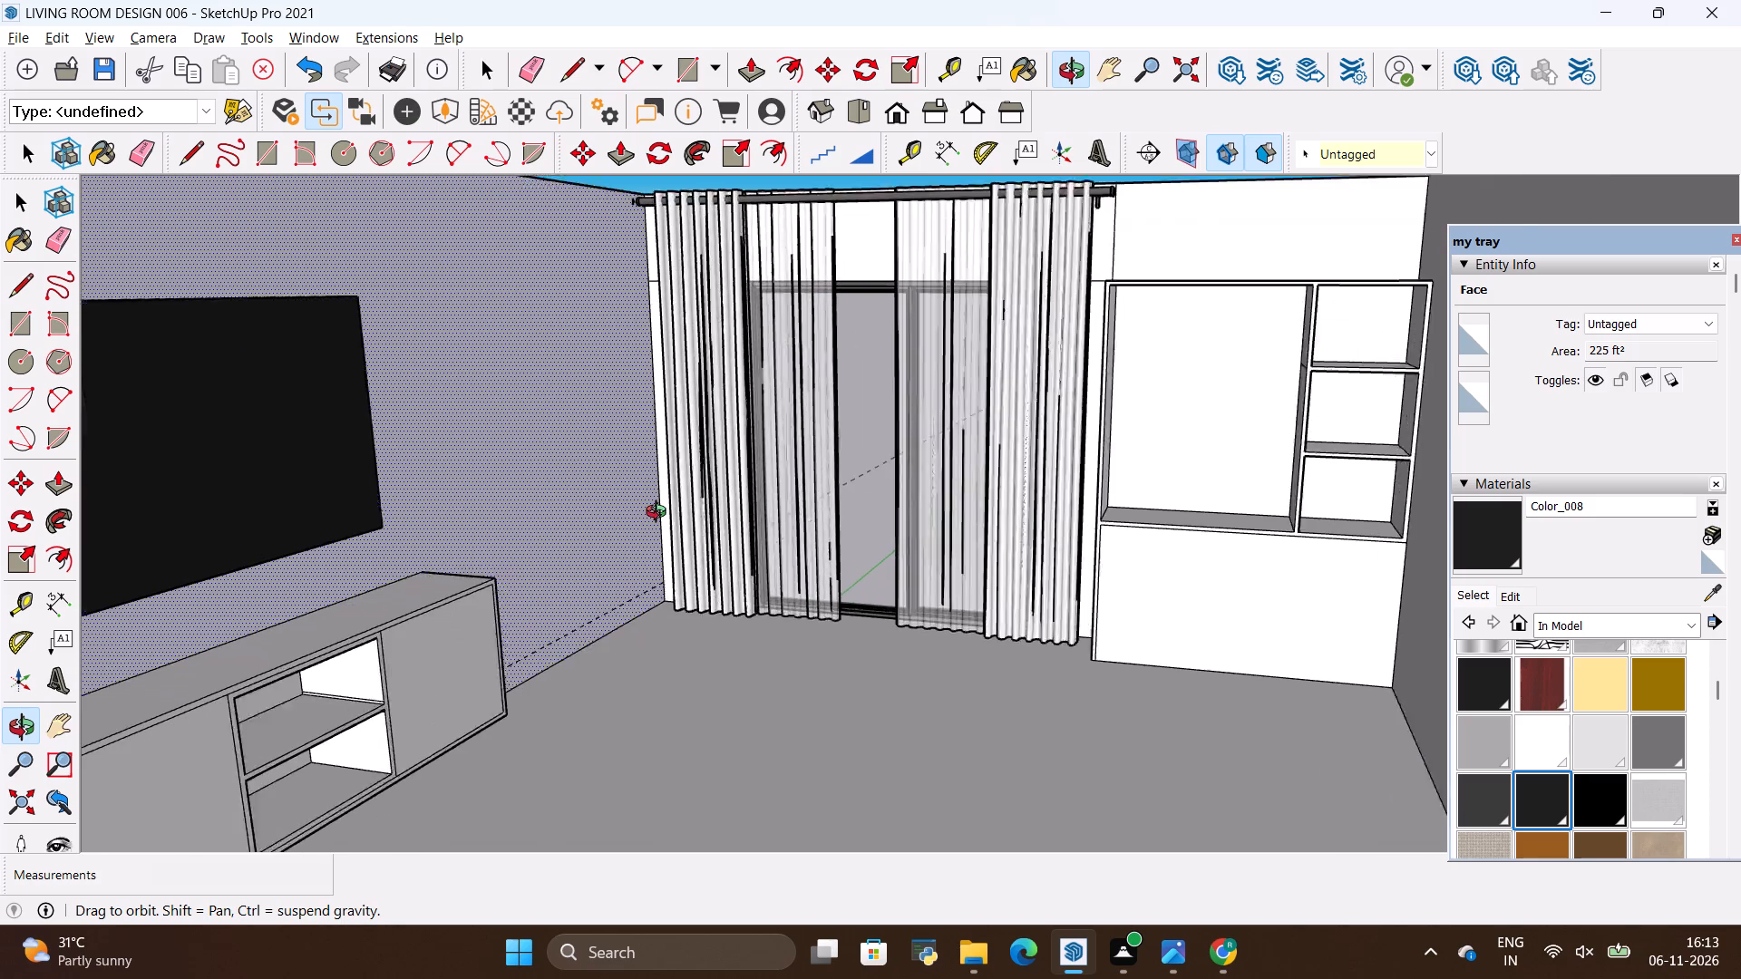
scroll(660, 514, "up", 1)
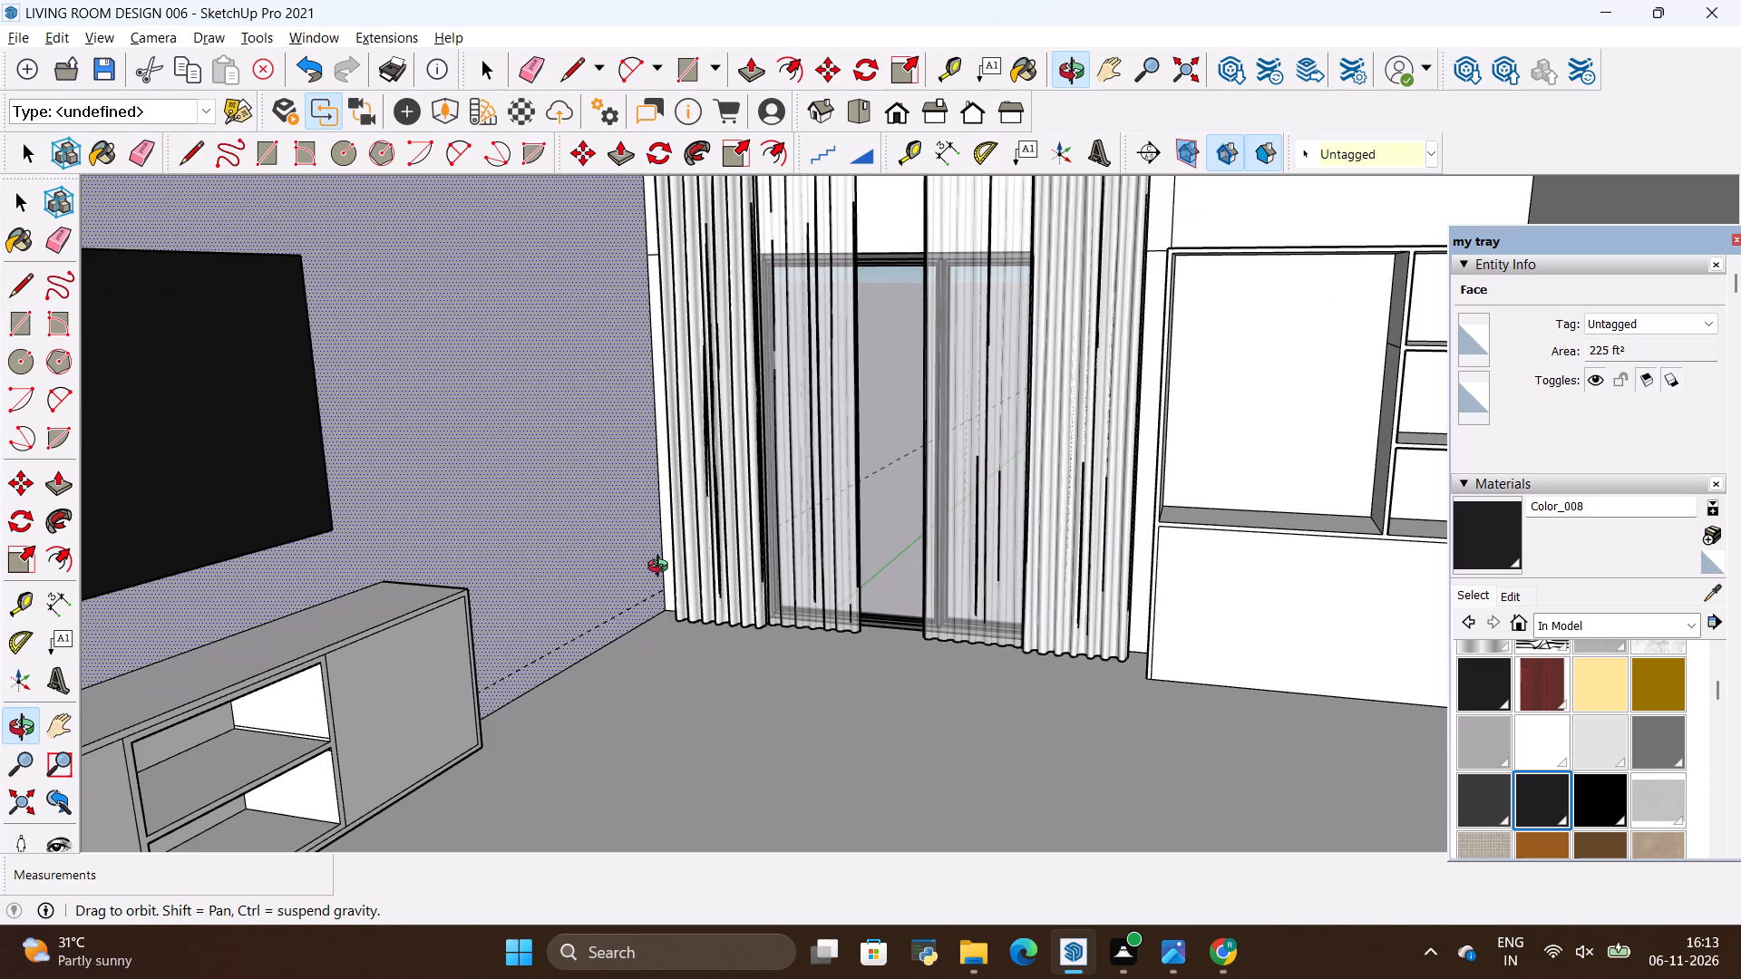
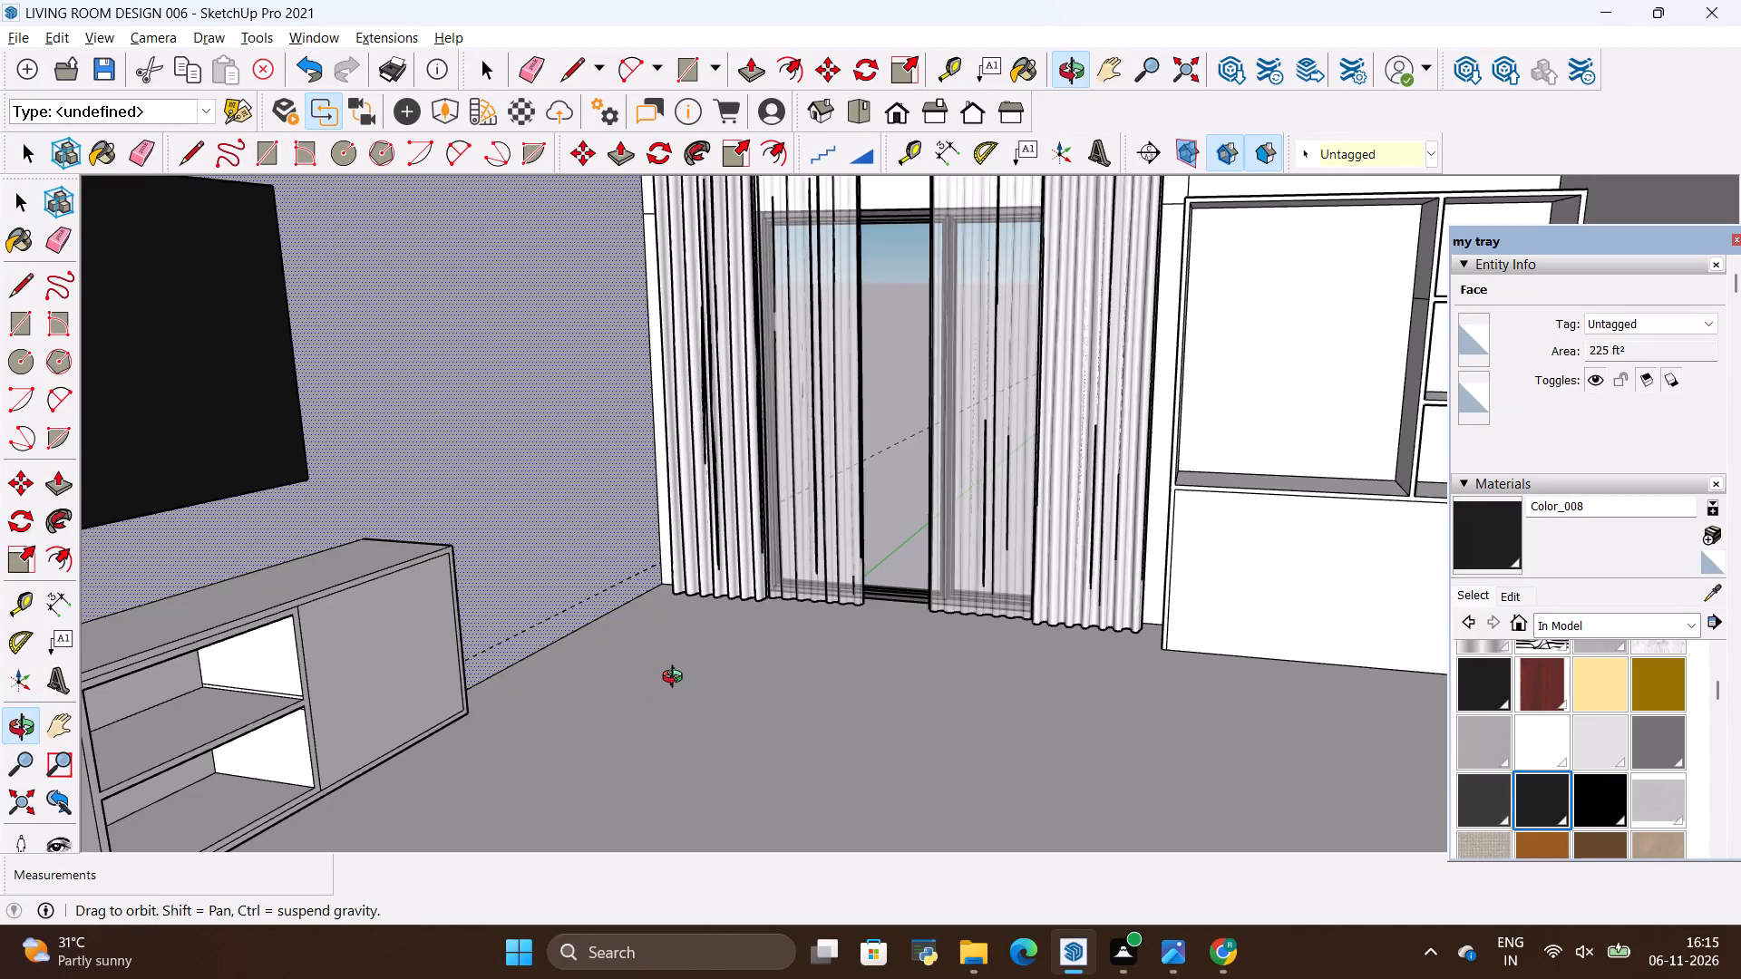
Examine the living room's TV wall, curtained window and shelving unit, and switch to the reference photo images (11).jpeg for comparison.
scroll(695, 713, "down", 2, "ctrl")
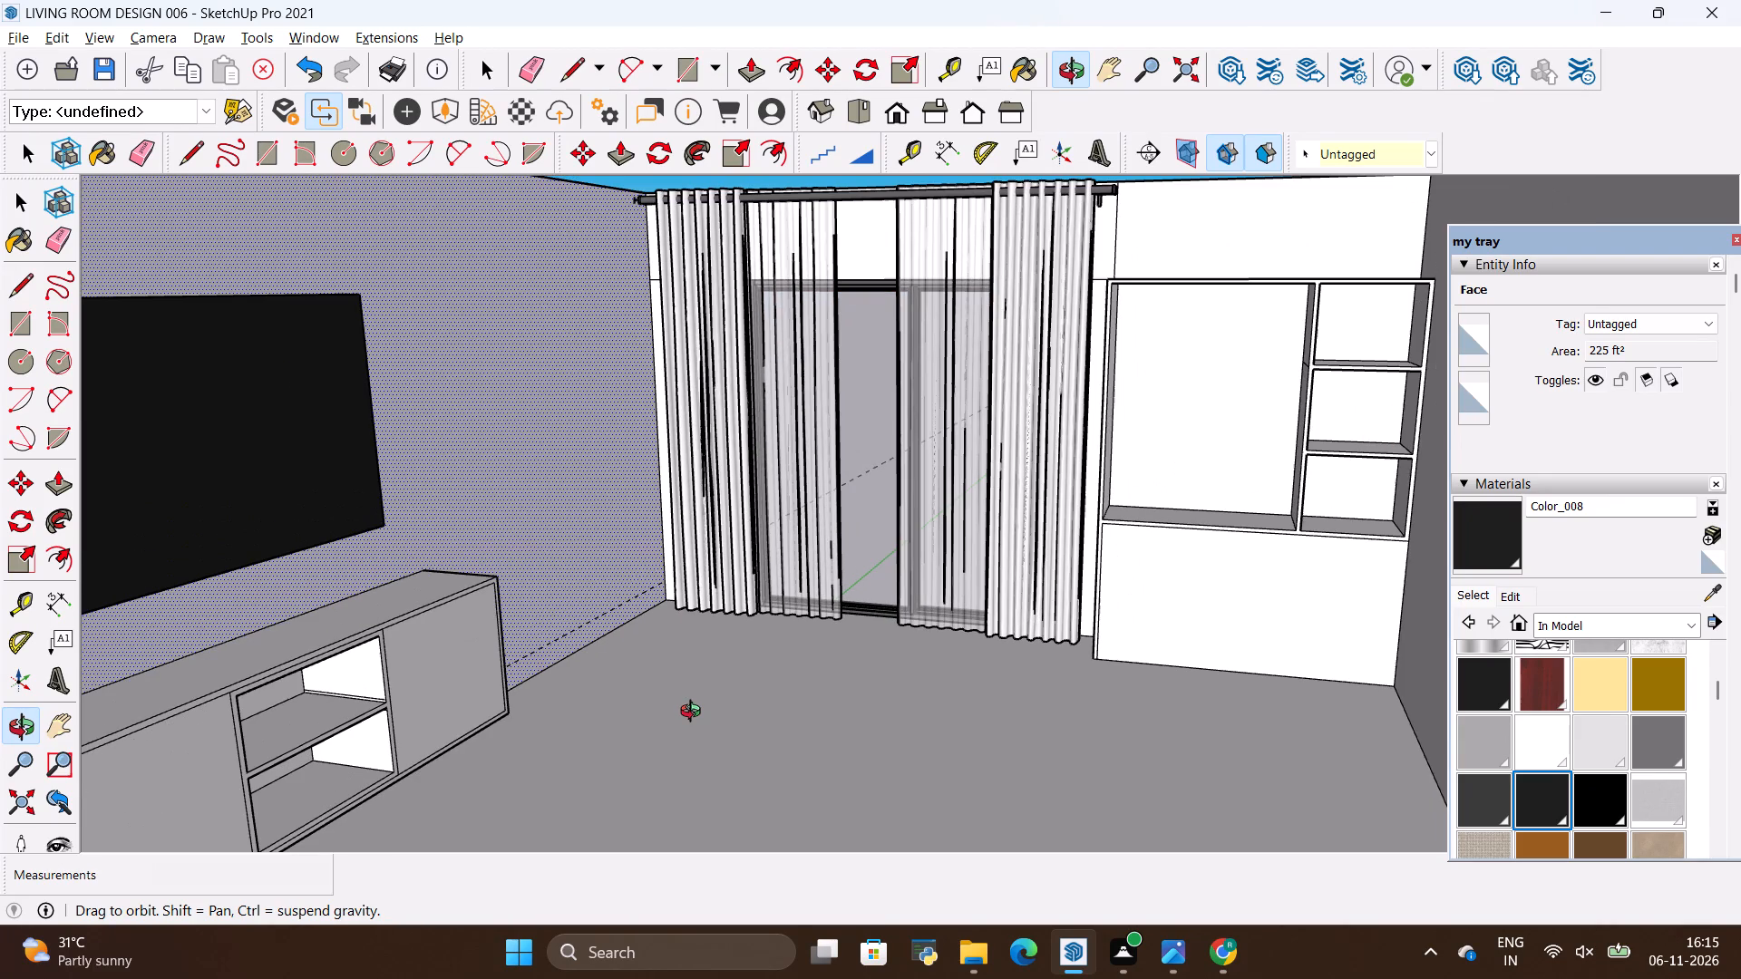
scroll(686, 677, "down", 1, "ctrl")
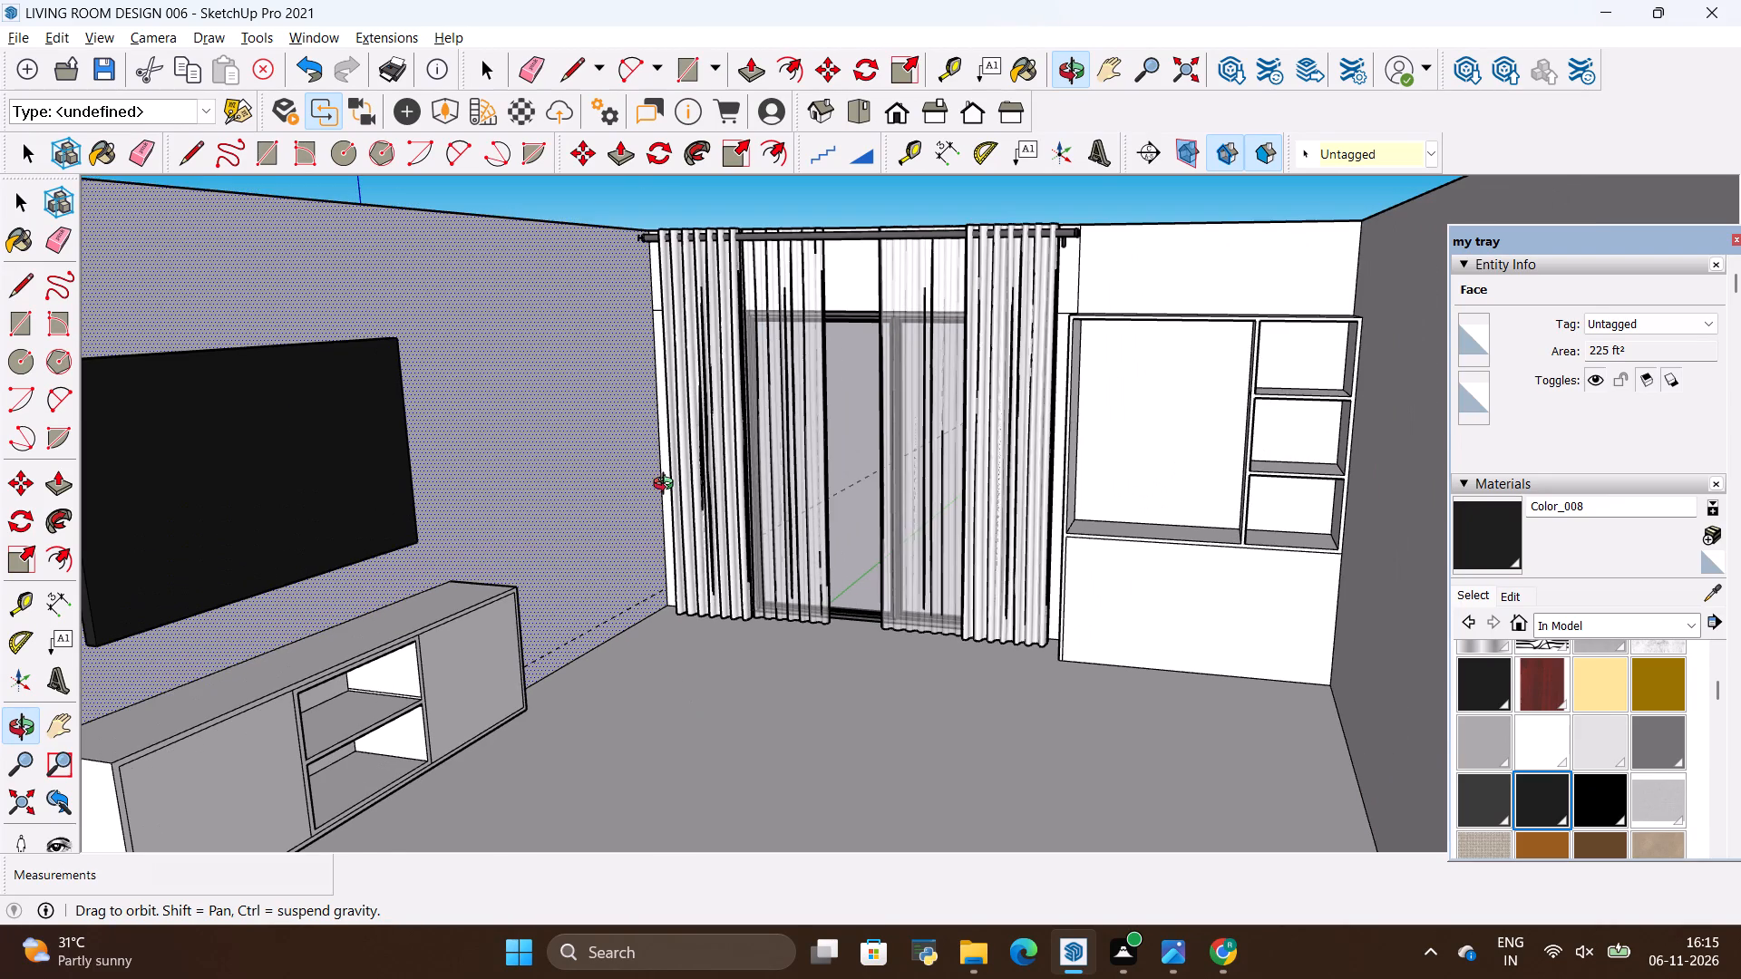
scroll(667, 486, "up", 2, "ctrl")
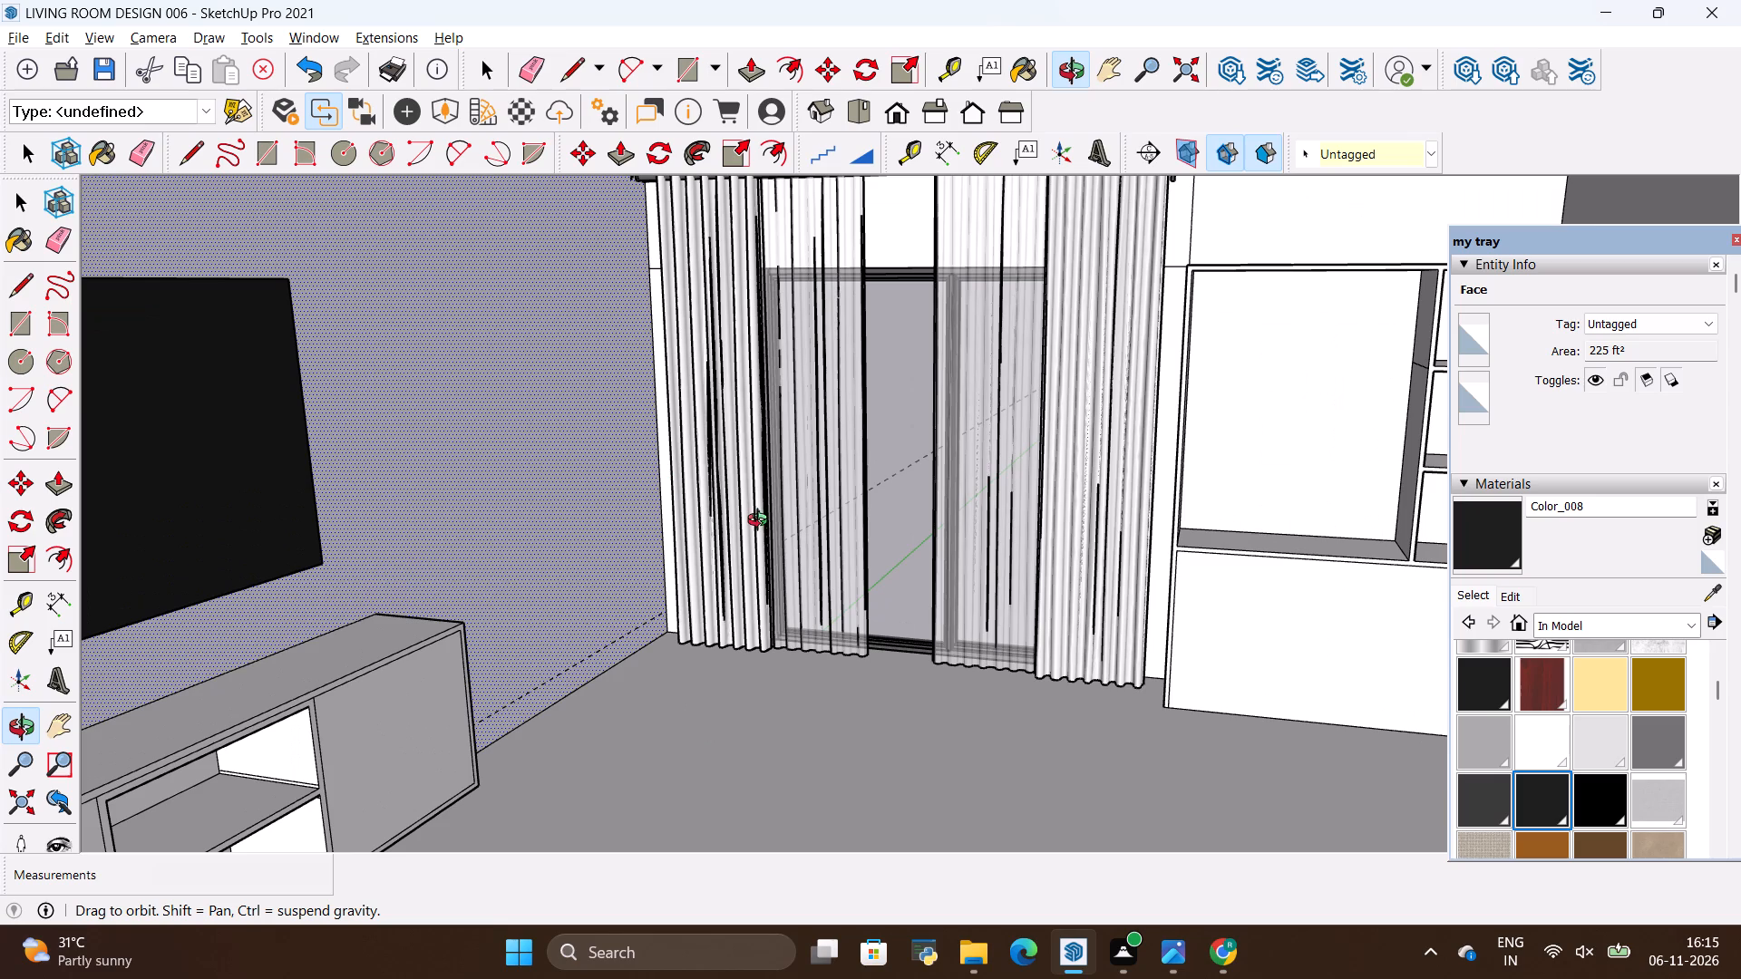
scroll(705, 527, "down", 2)
scroll(691, 785, "down", 1)
scroll(613, 463, "up", 5)
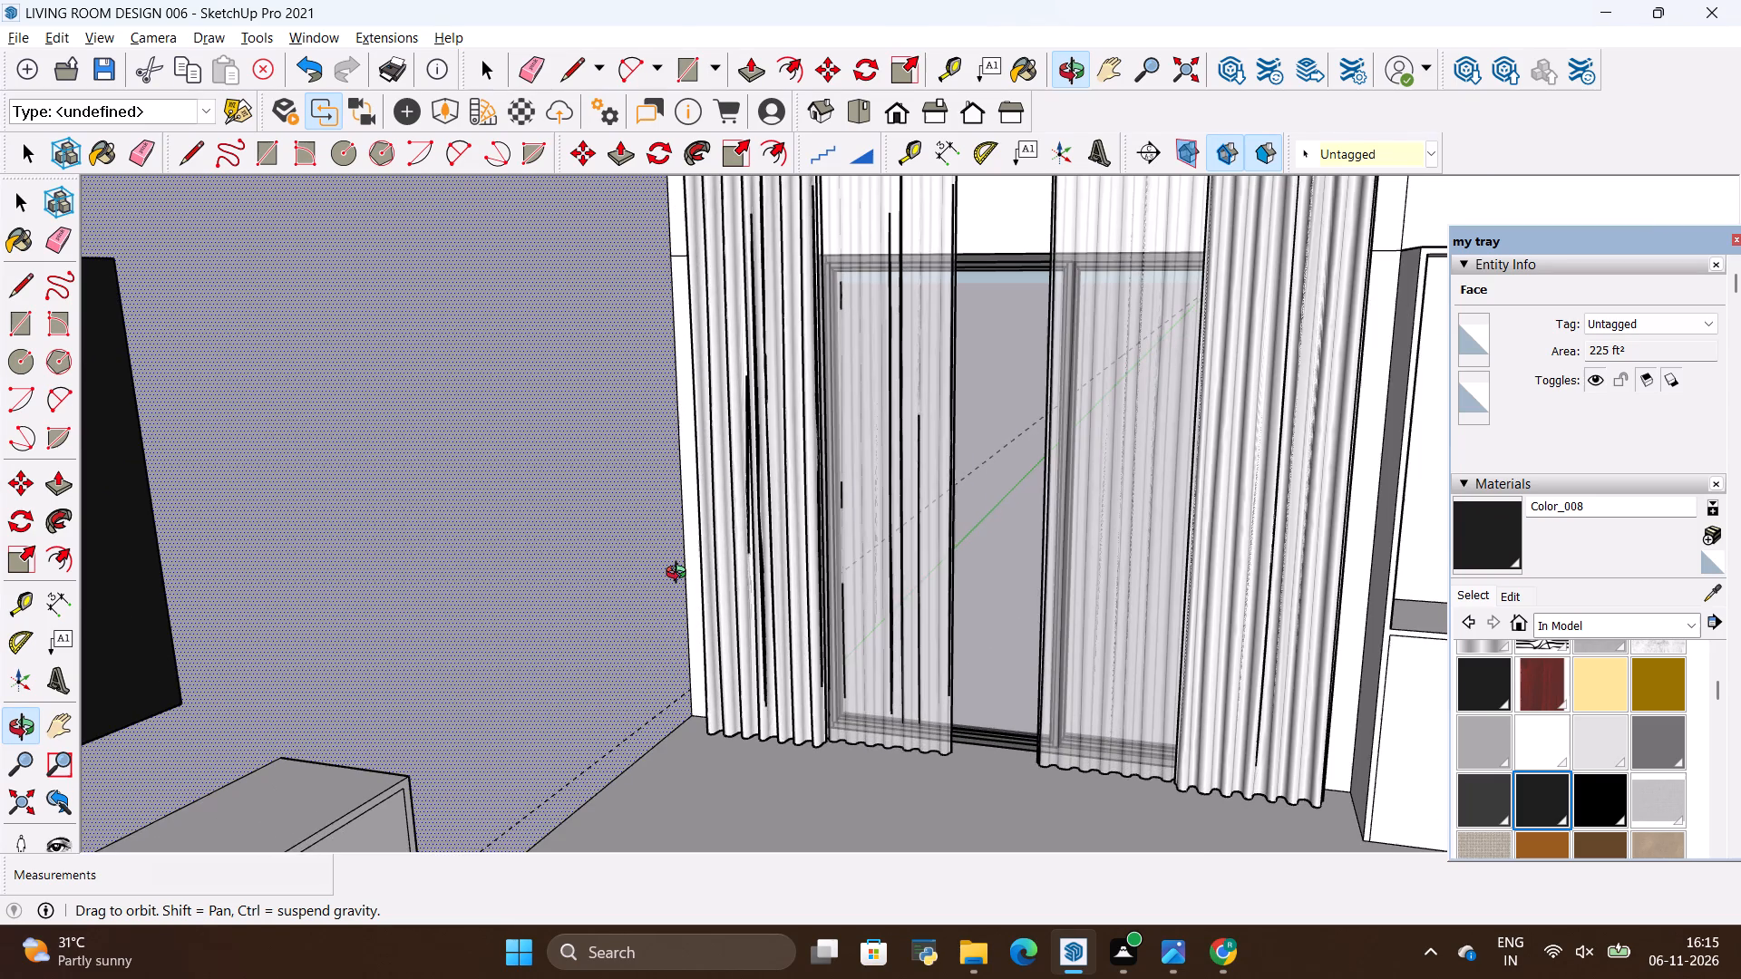
scroll(718, 432, "down", 2)
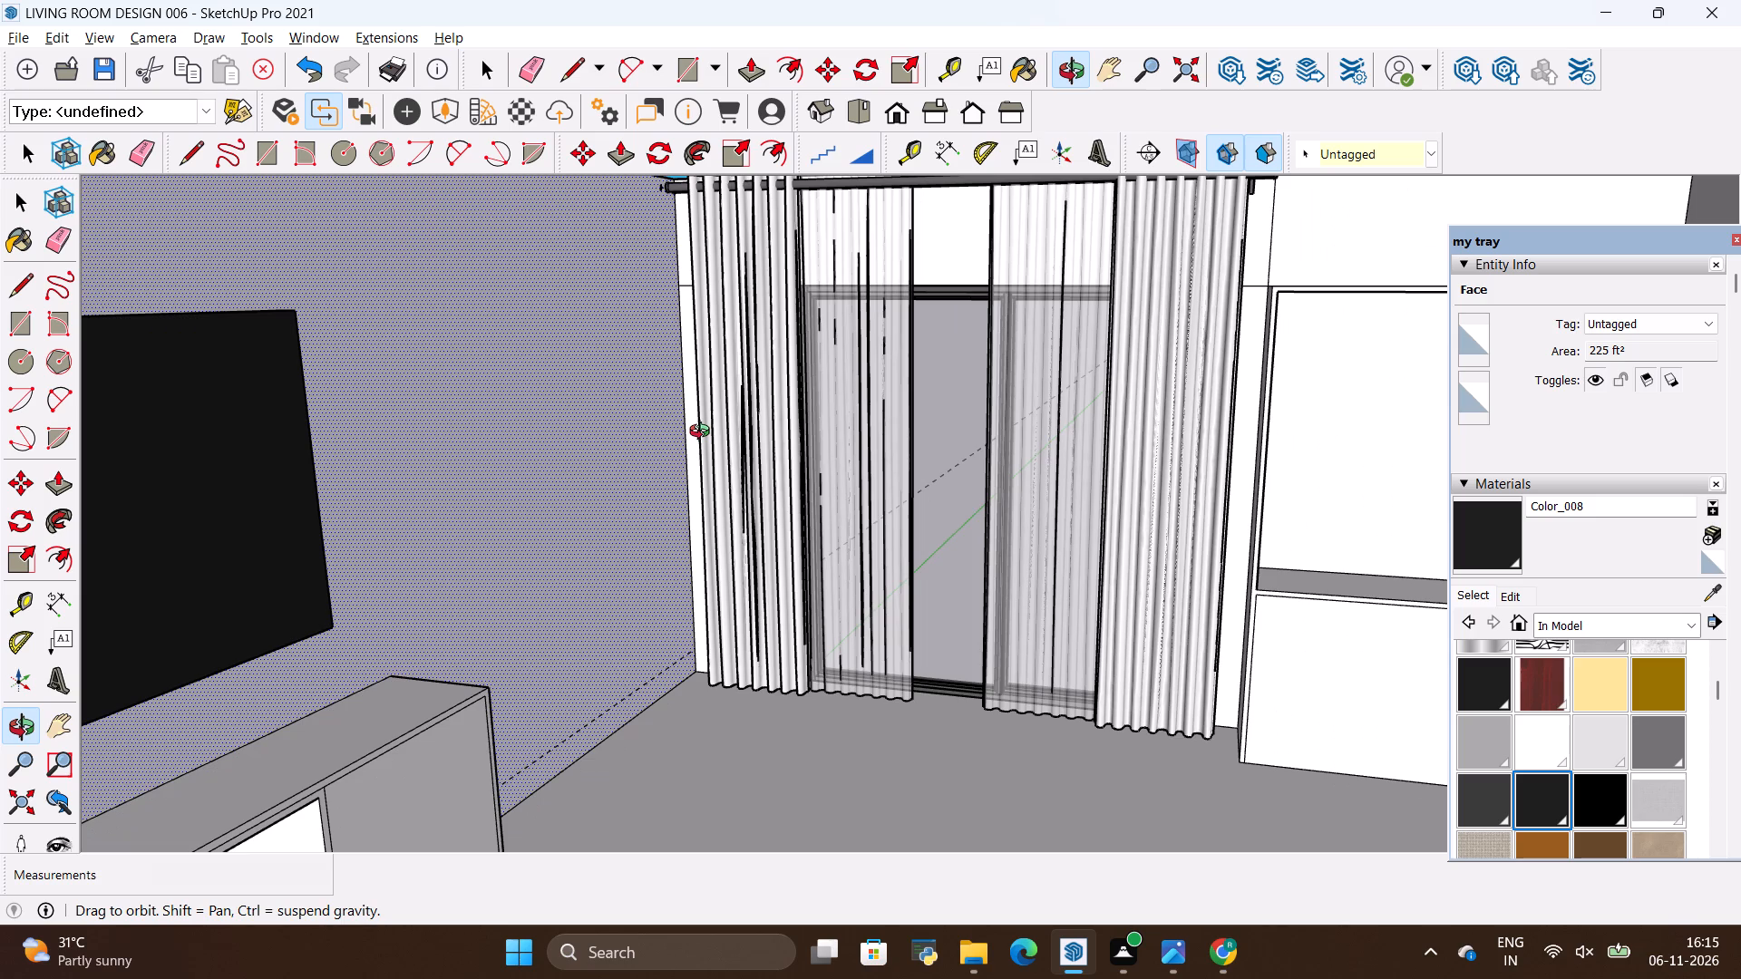
scroll(596, 568, "down", 2)
scroll(578, 584, "up", 1)
scroll(578, 584, "down", 1)
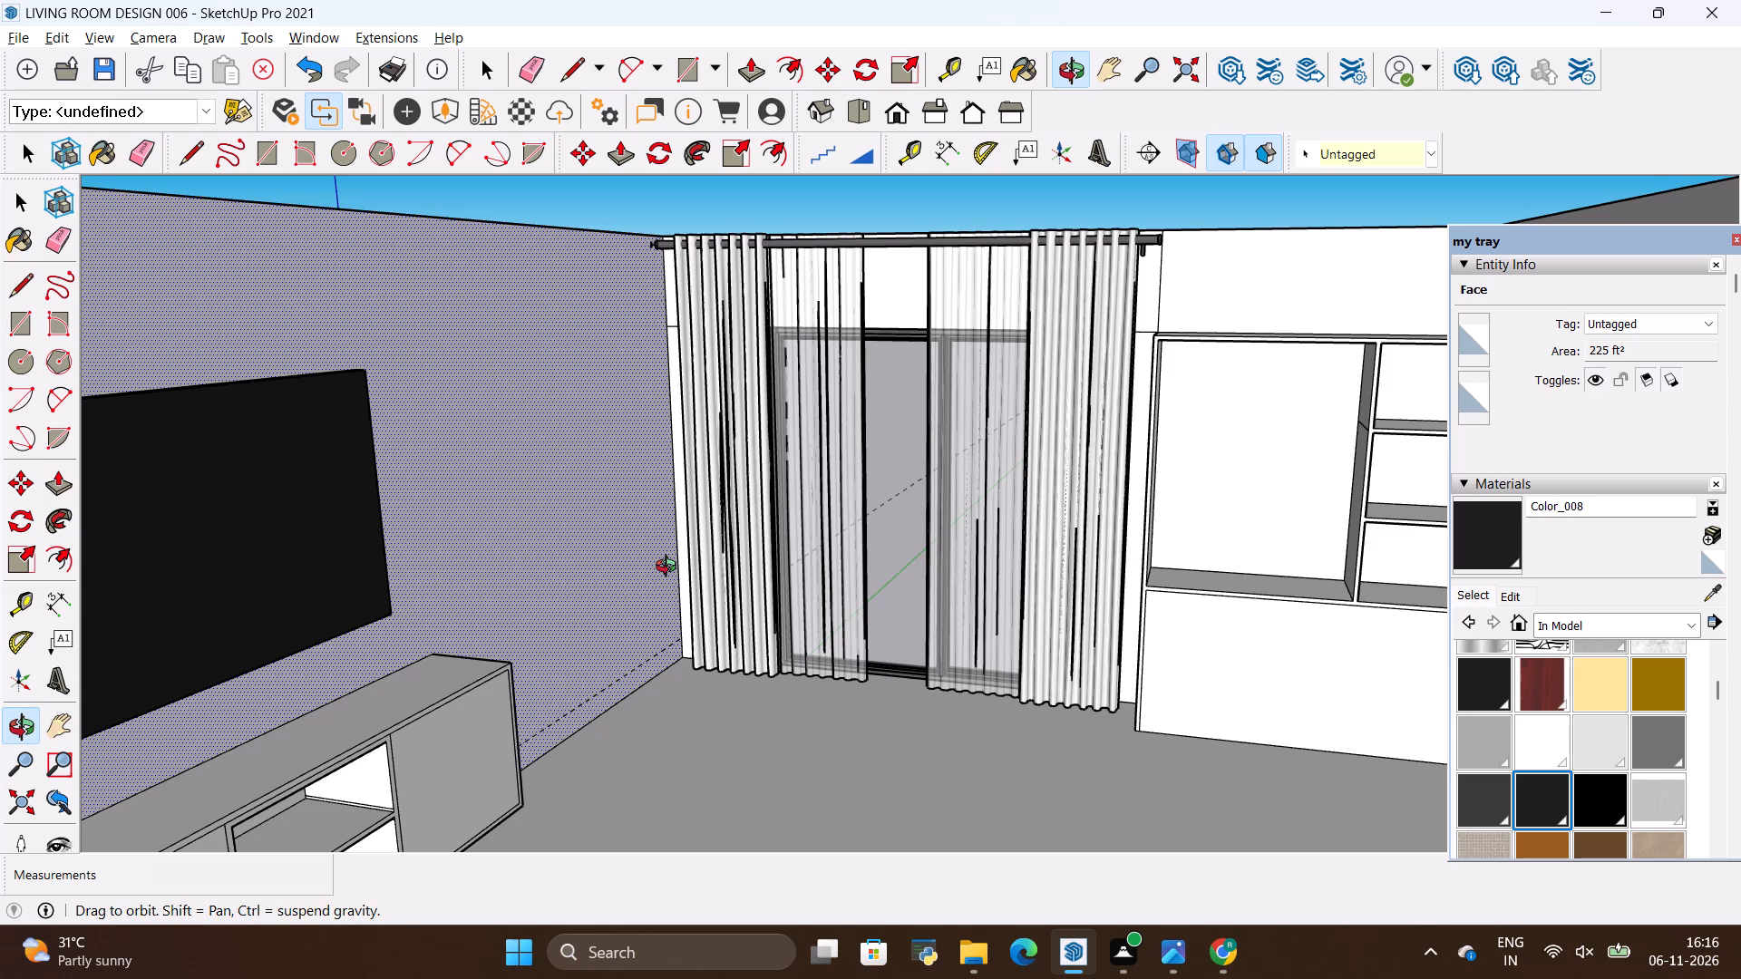
key("alt+Tab")
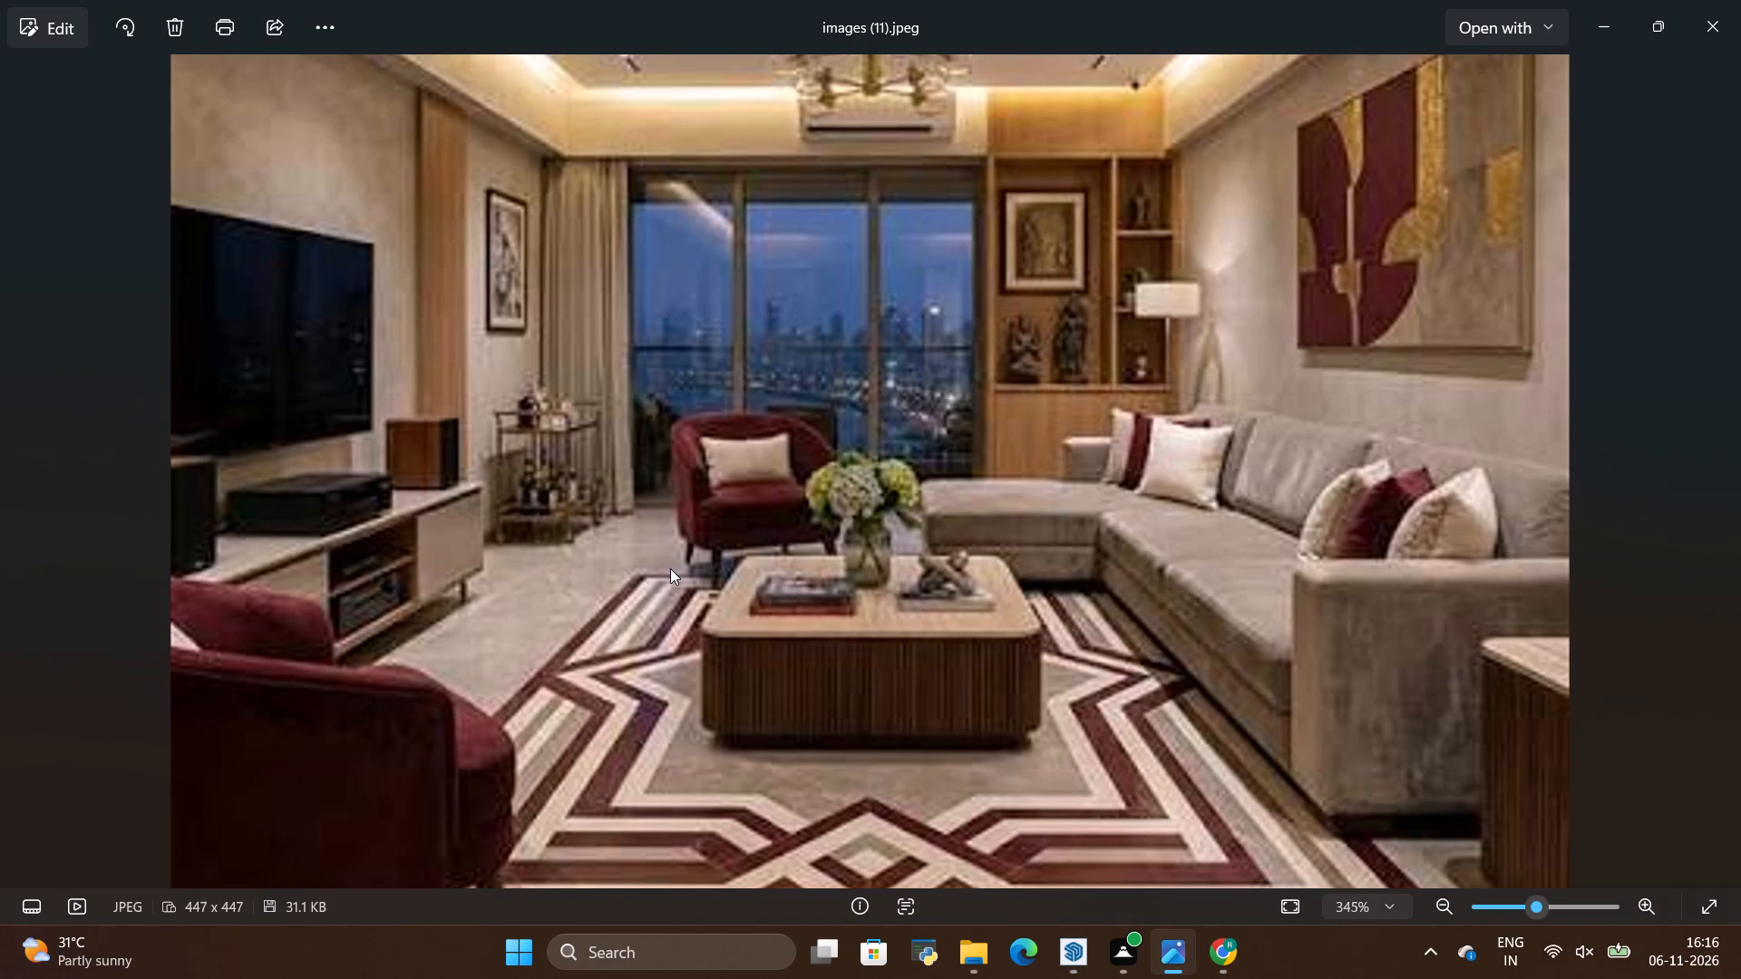
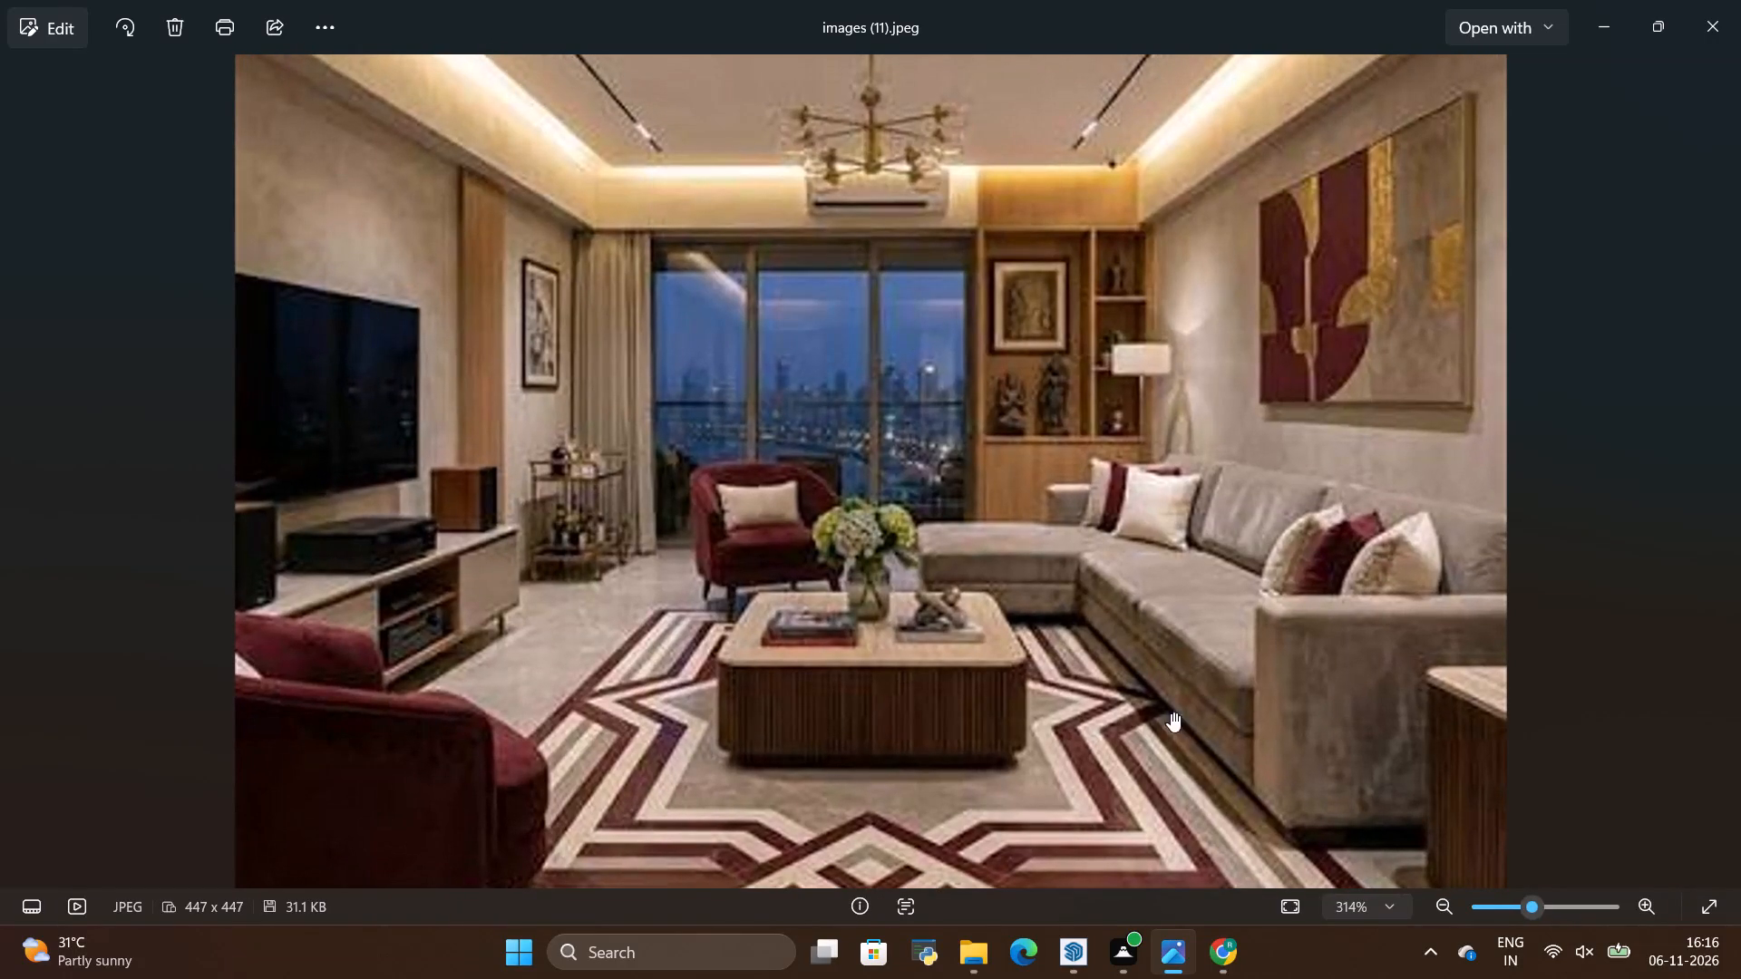
Switch to SketchUp and compare the room's TV wall, curtained window, shelving and floor area with the reference photo images (11).jpeg.
left_click(1074, 945)
scroll(701, 593, "down", 5)
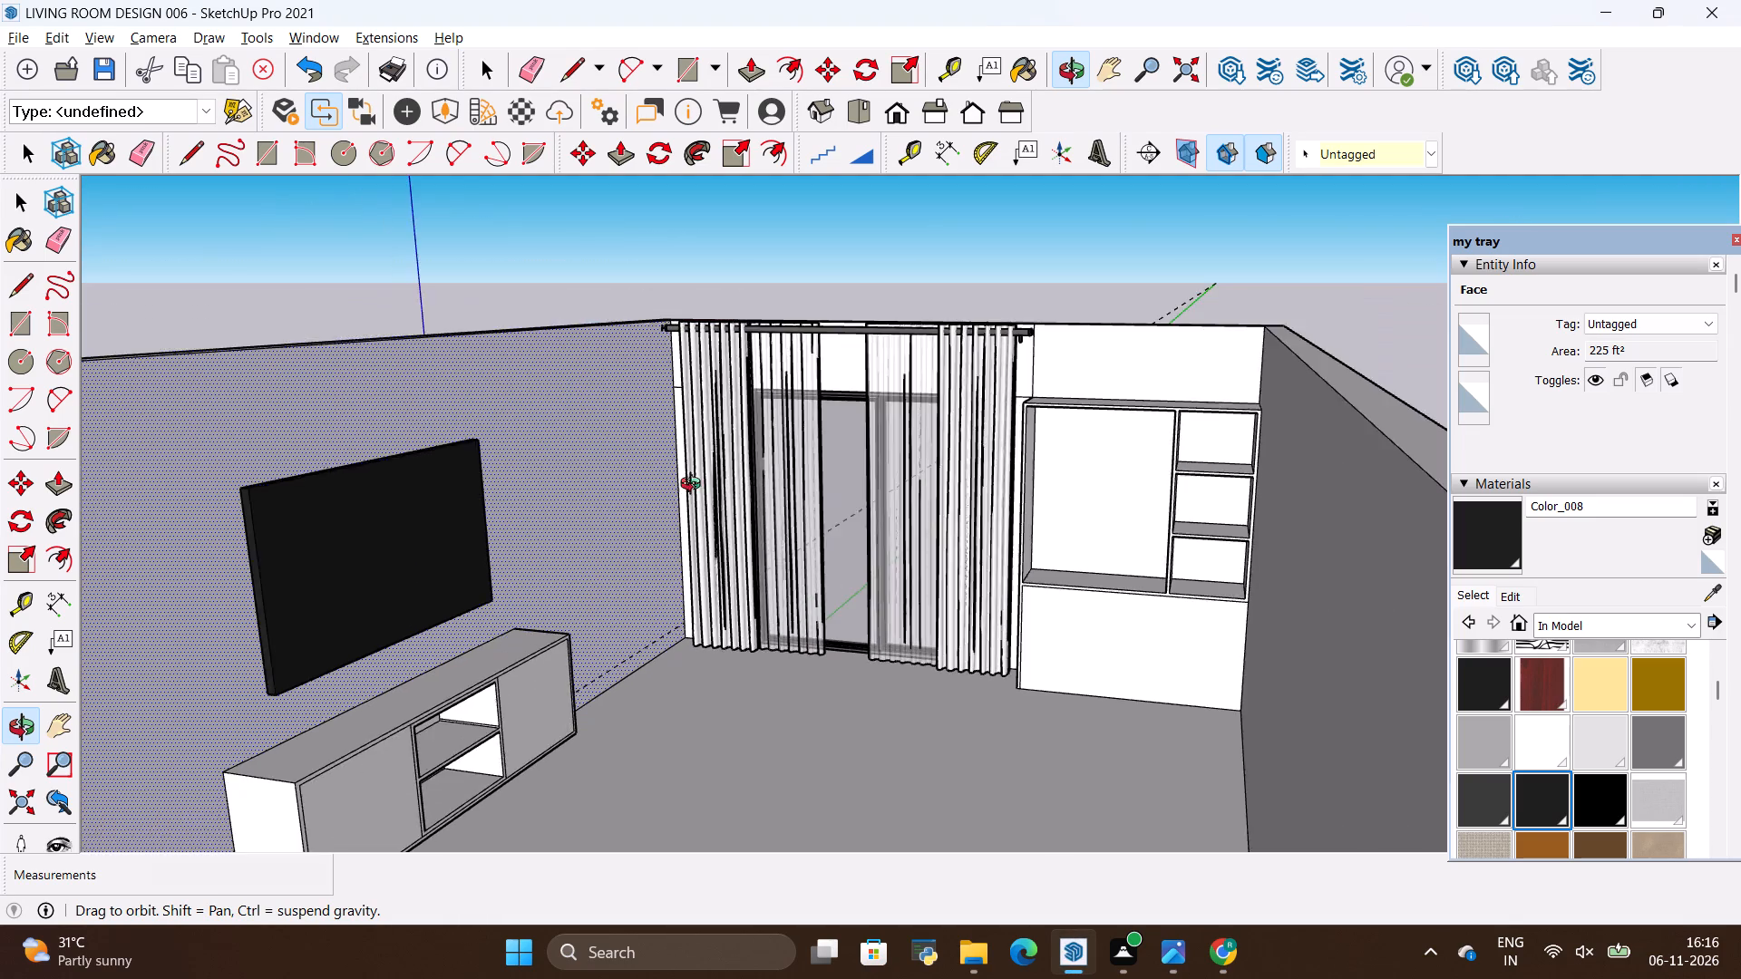
scroll(697, 482, "down", 6)
scroll(813, 655, "up", 5)
left_click_drag(793, 673, 845, 652)
key("alt+Tab")
key("alt+Tab")
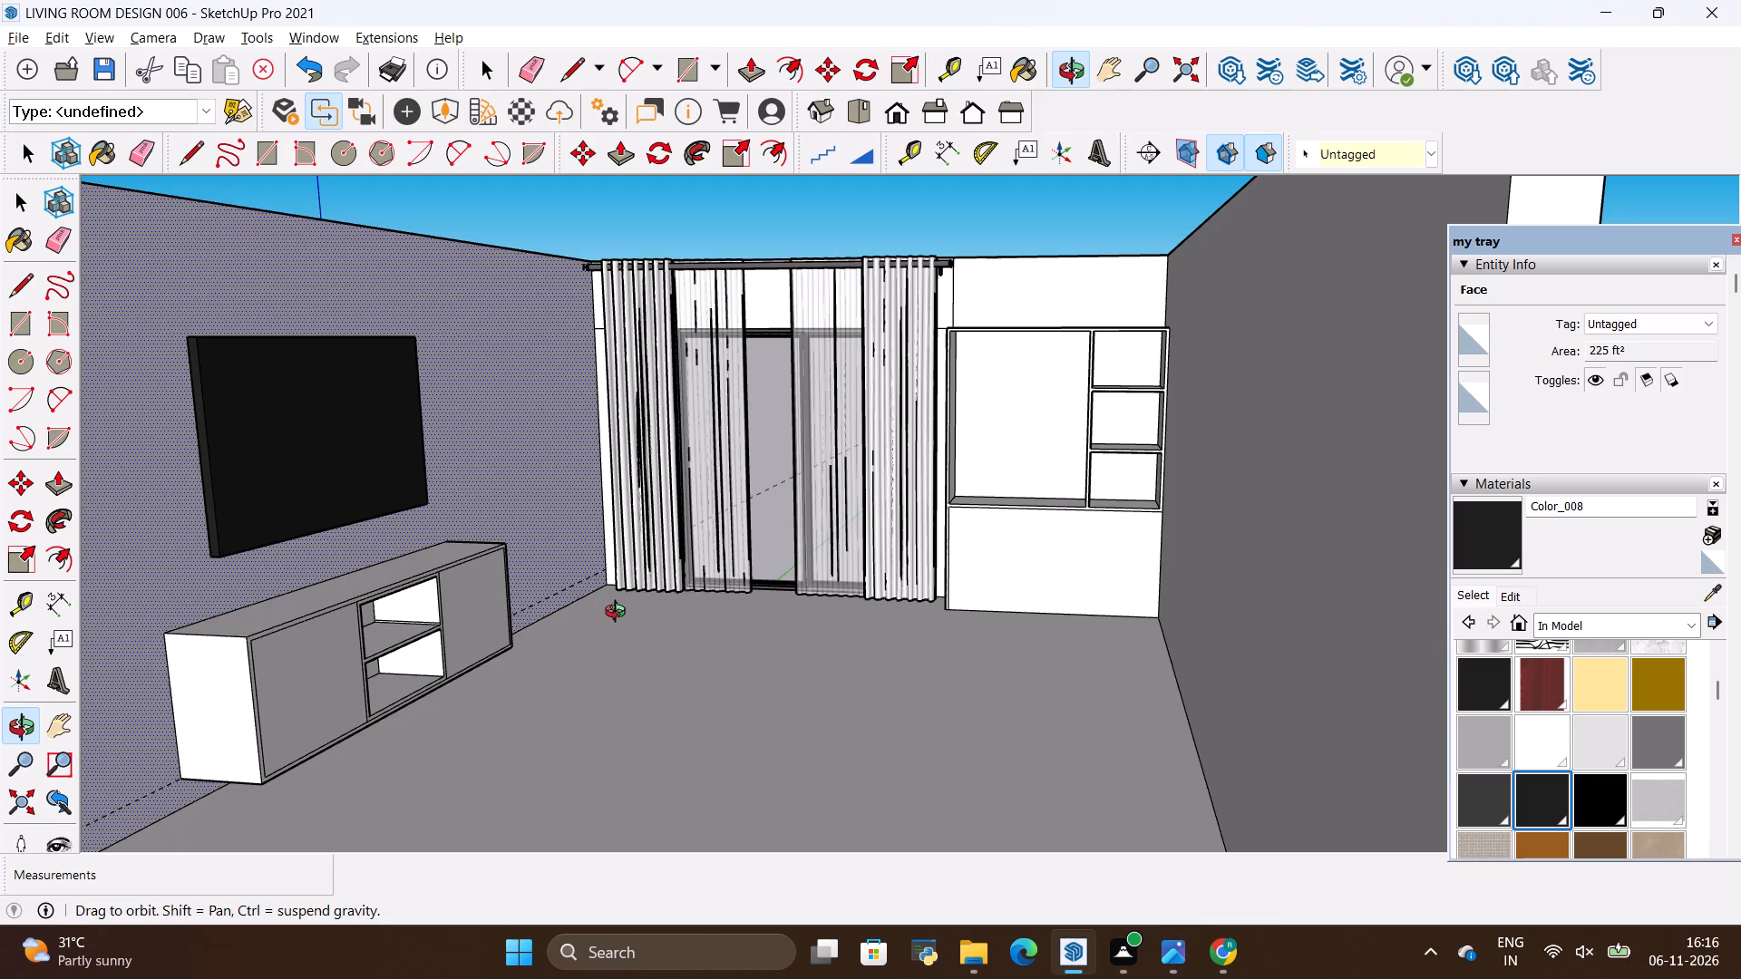
key("alt+Tab")
key("alt+Tab")
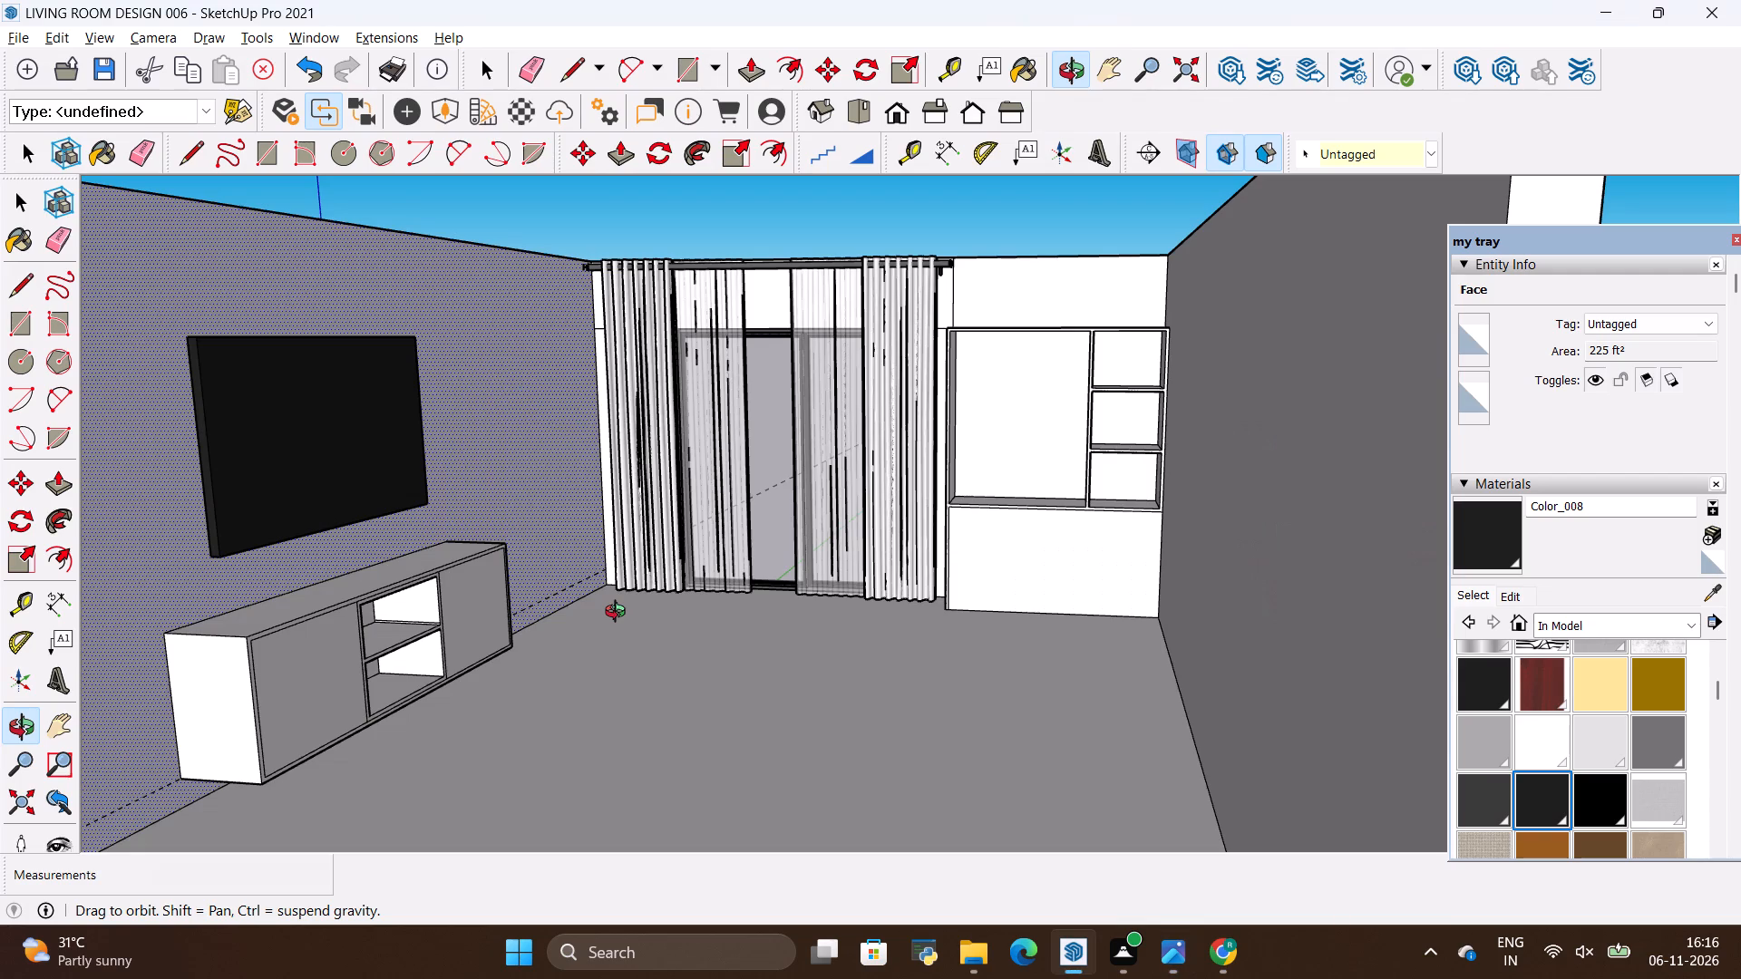
key("alt+Tab")
key("alt+Tab")
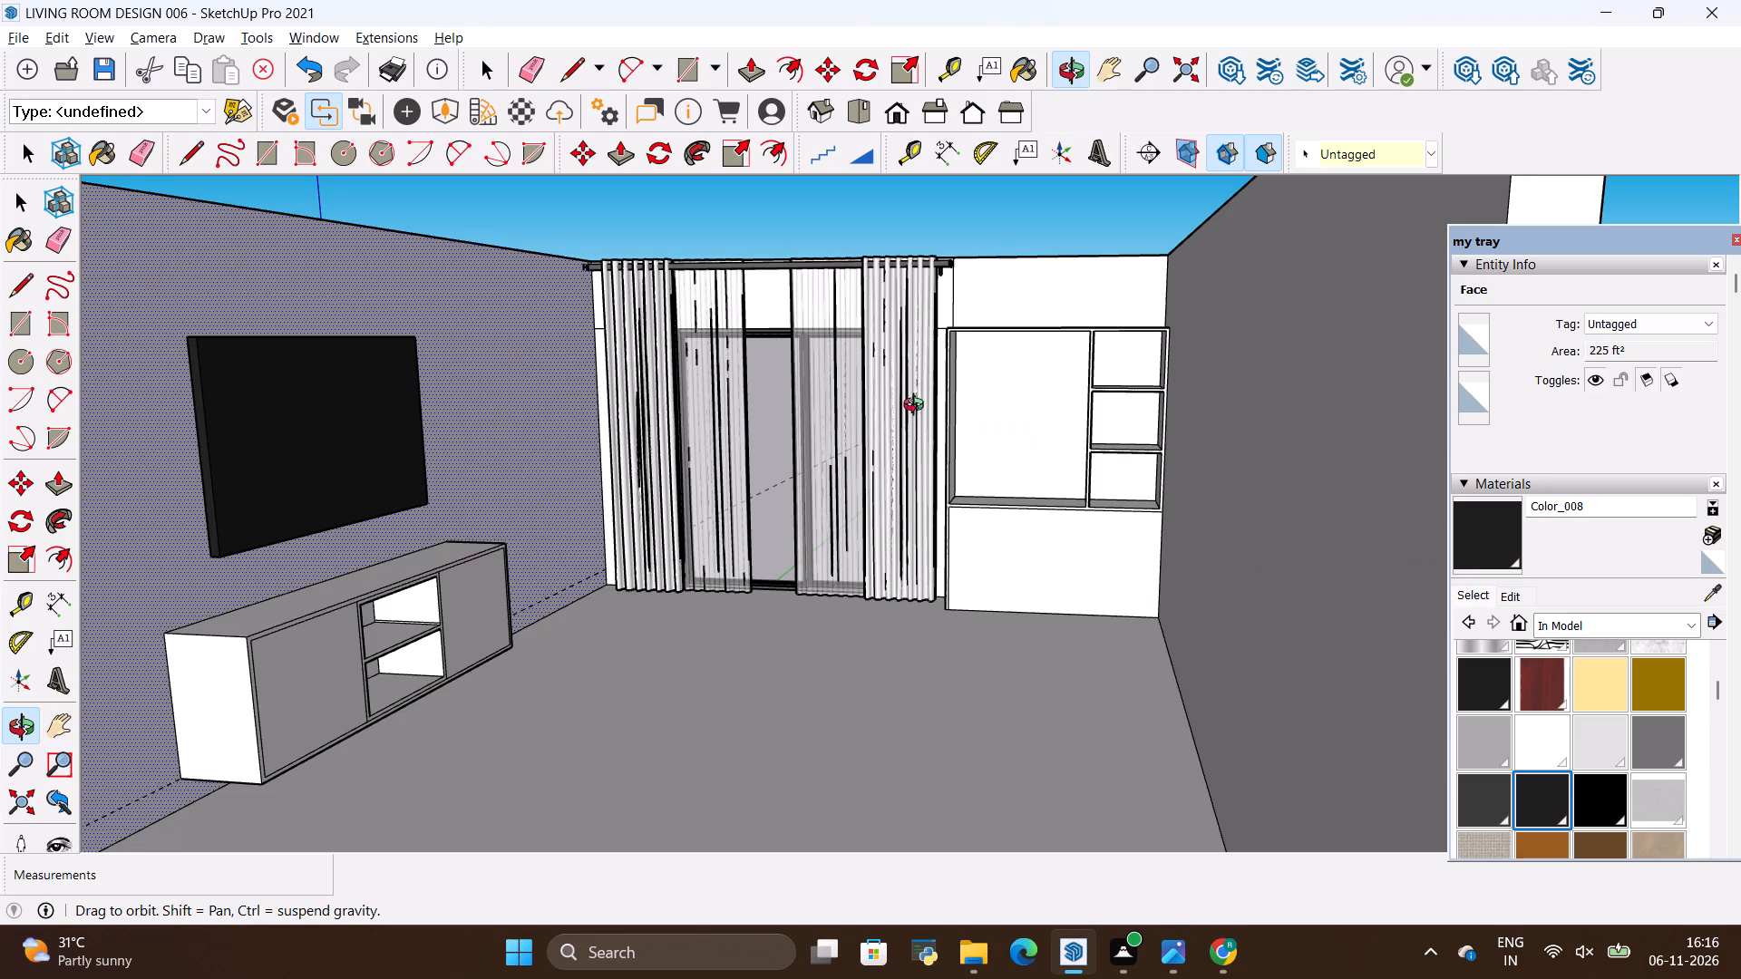
scroll(896, 455, "up", 14)
scroll(1141, 558, "down", 16)
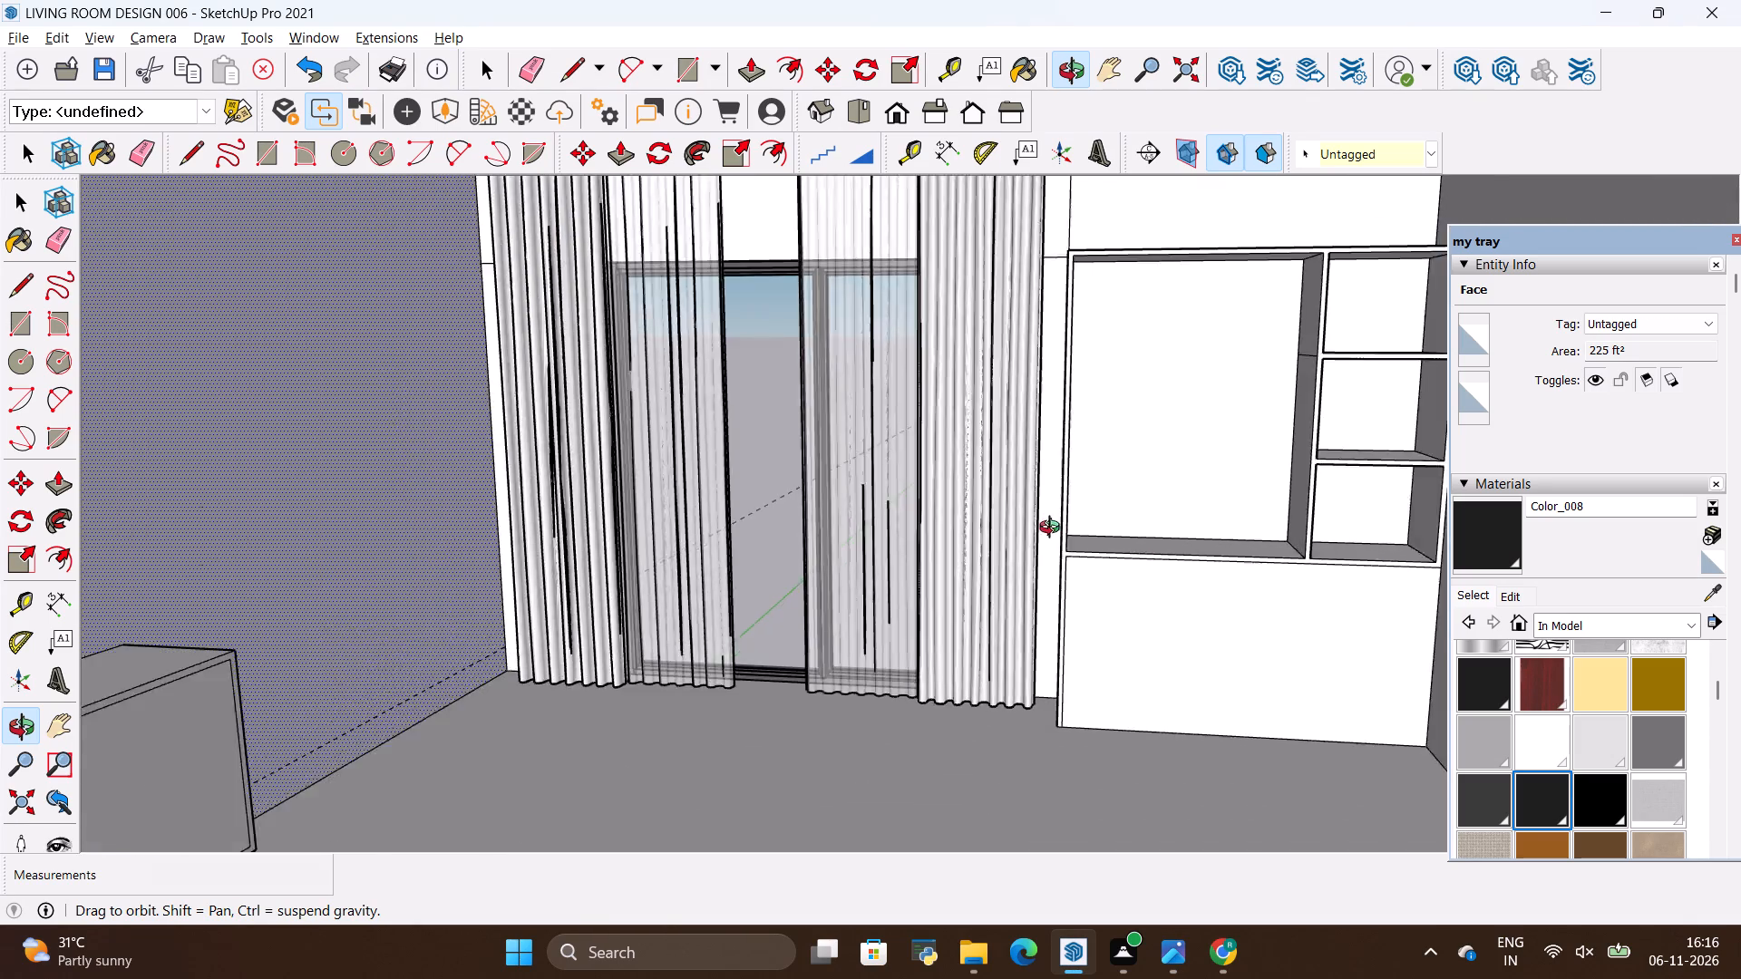
scroll(1054, 529, "down", 1)
scroll(893, 518, "down", 5)
left_click_drag(944, 765, 933, 712)
scroll(916, 671, "up", 3)
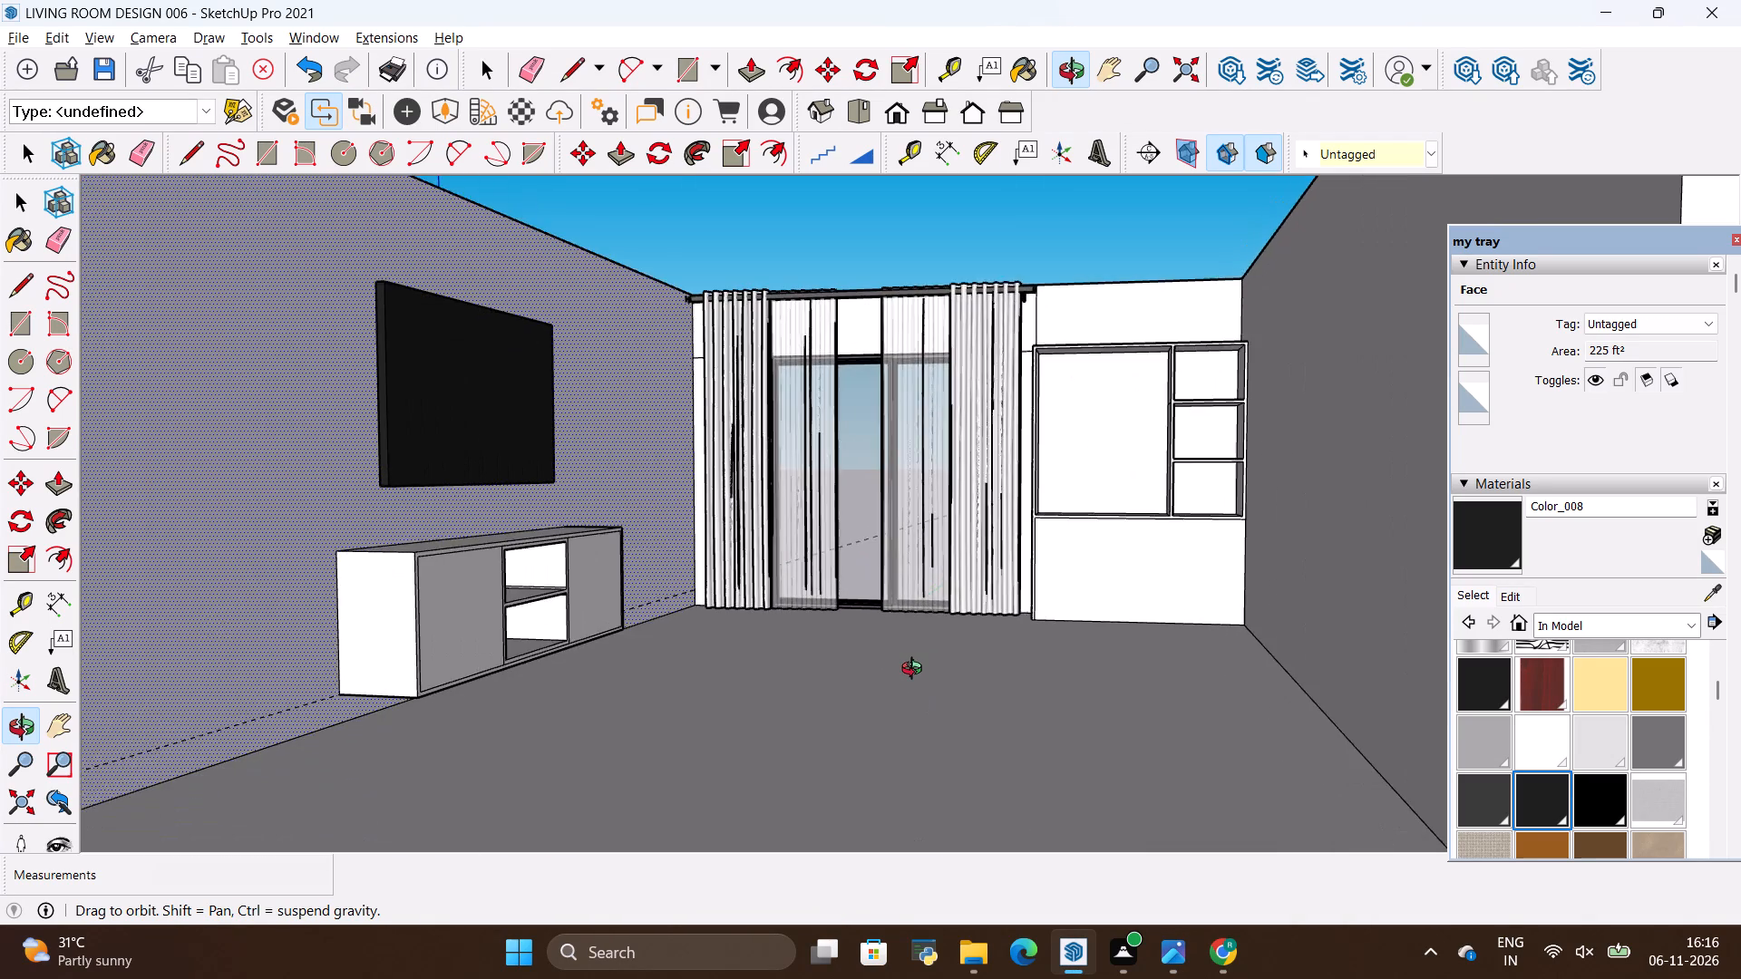
scroll(920, 670, "up", 2)
left_click_drag(920, 664, 909, 732)
scroll(913, 584, "down", 1)
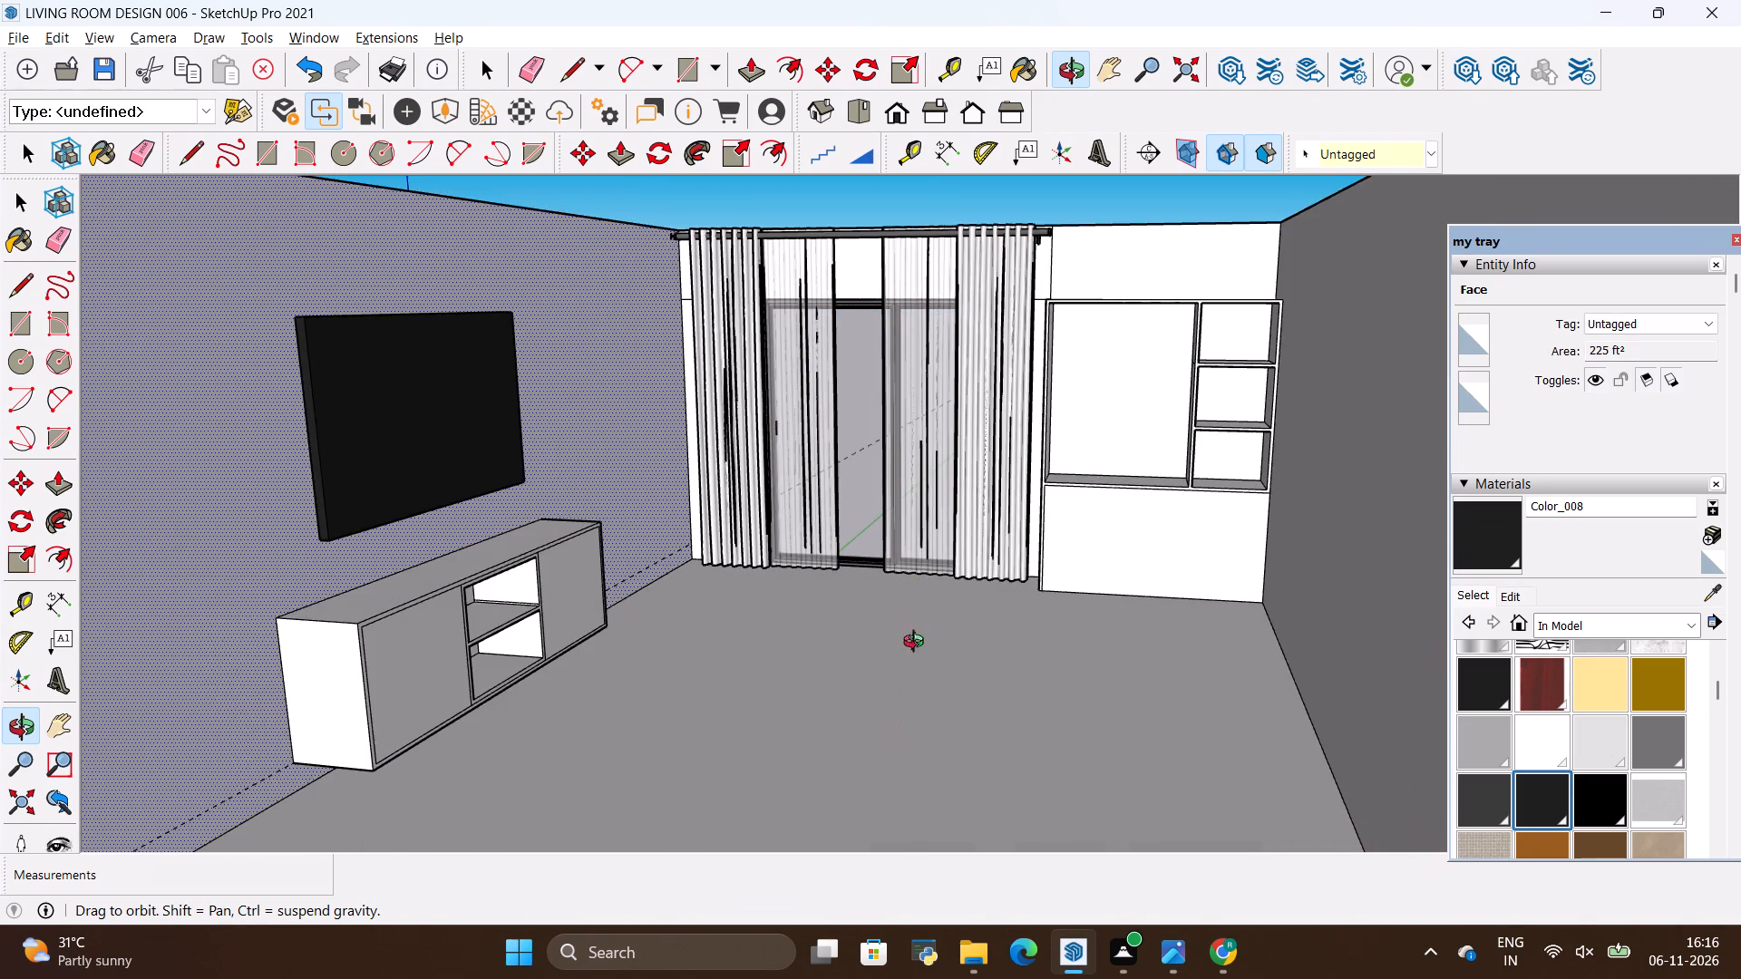
scroll(948, 790, "up", 2)
key("alt+Tab")
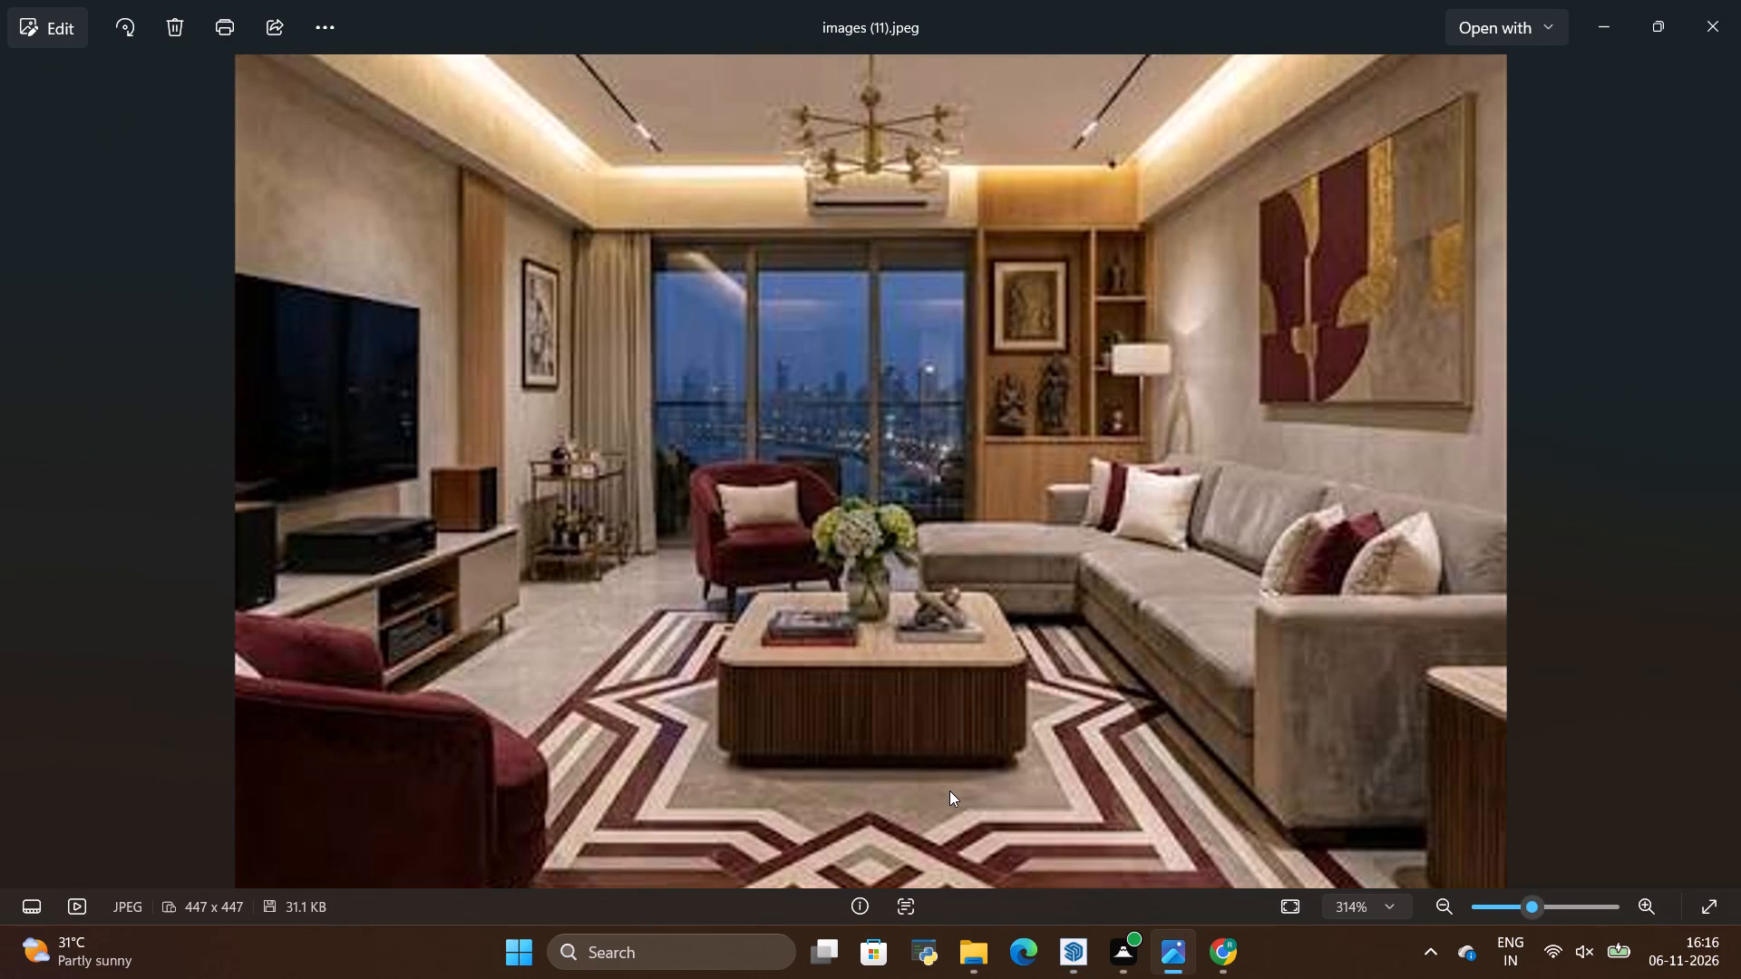
key("alt+Tab")
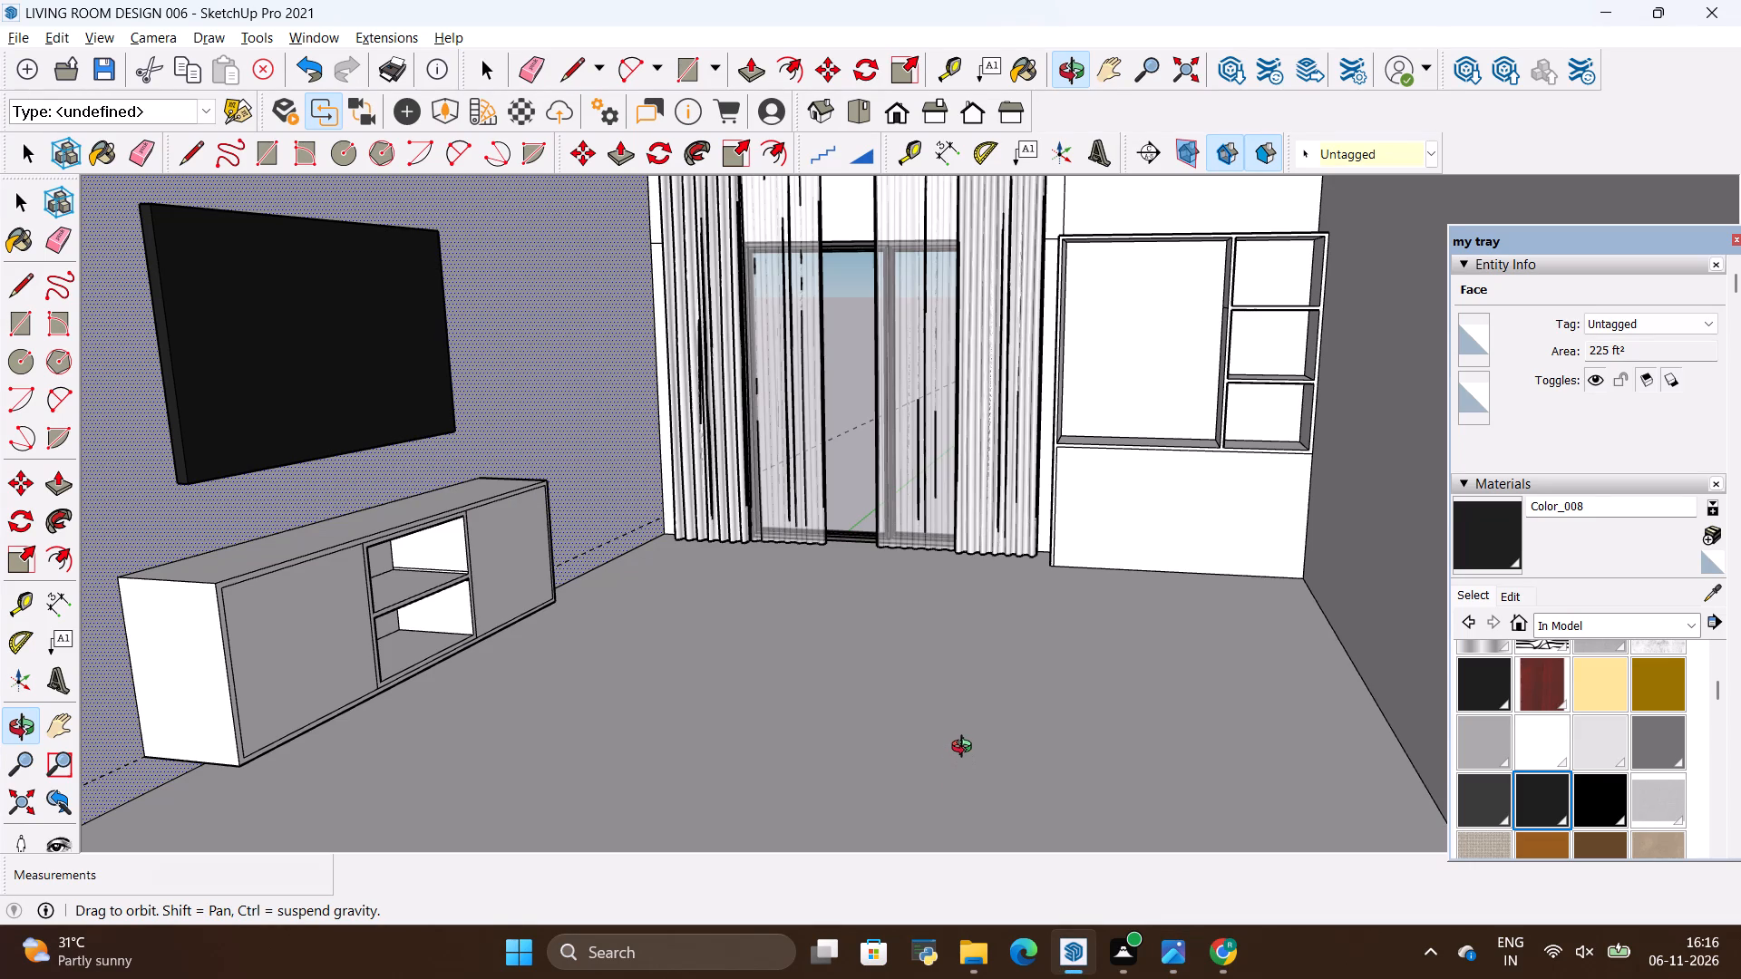
key("alt+Tab")
key("alt+Tab")
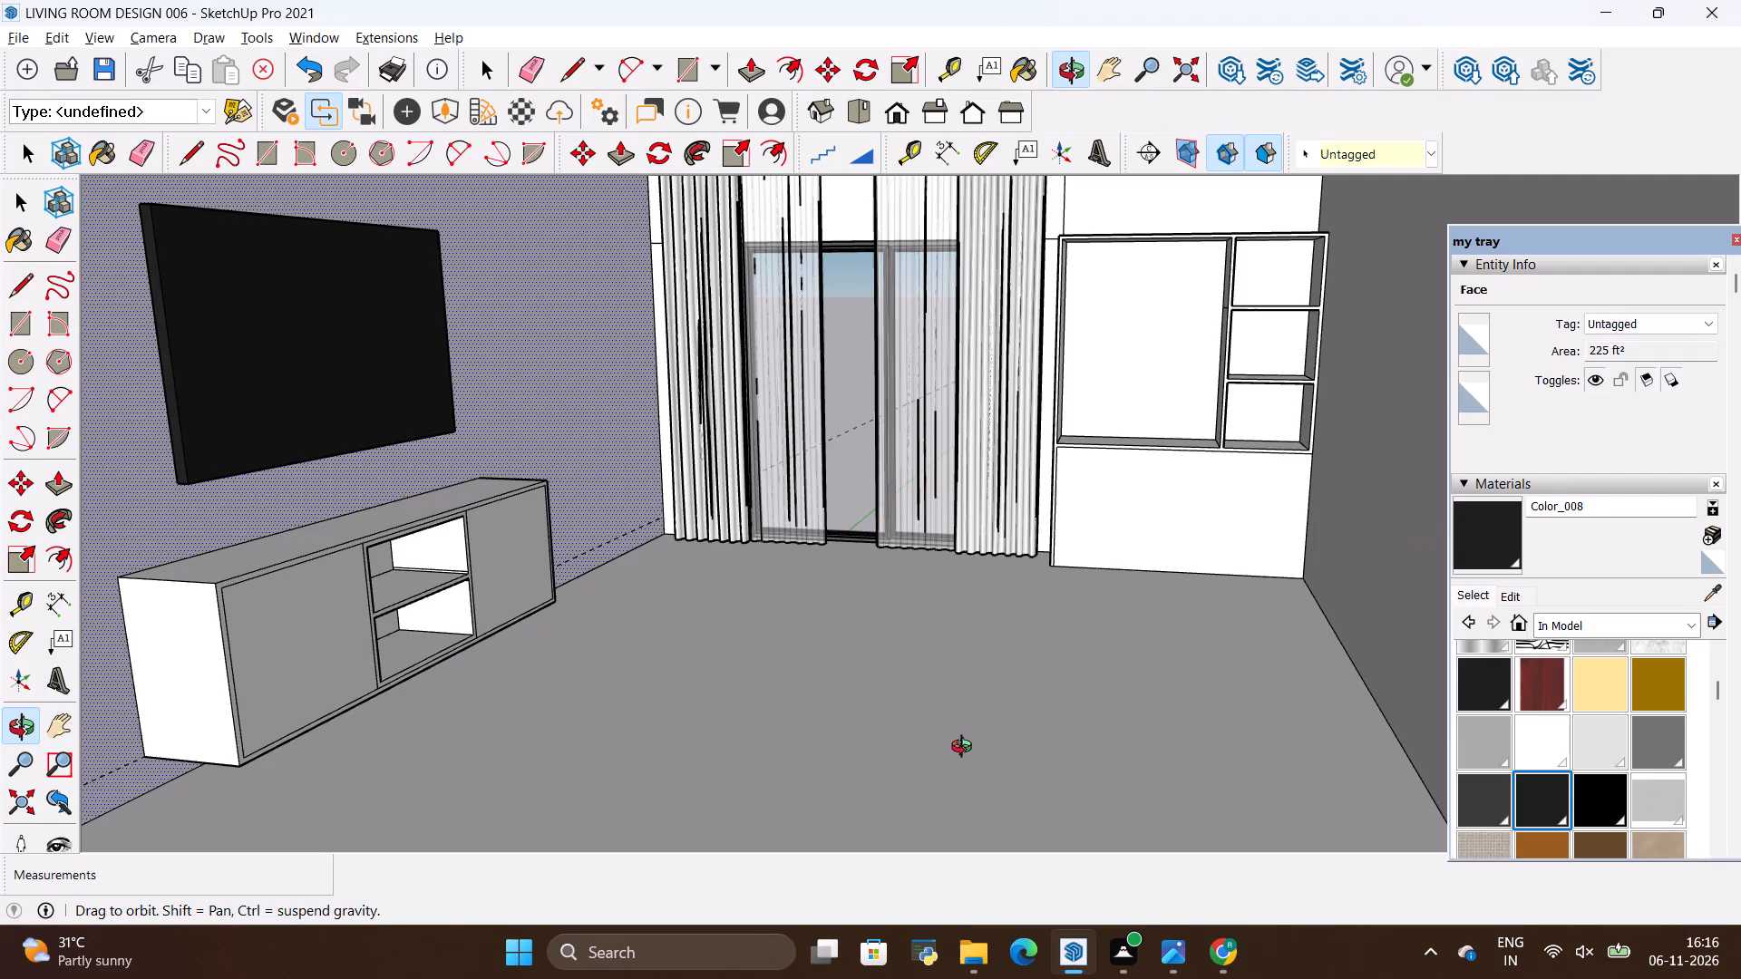
key("alt+Tab")
key("alt+Tab")
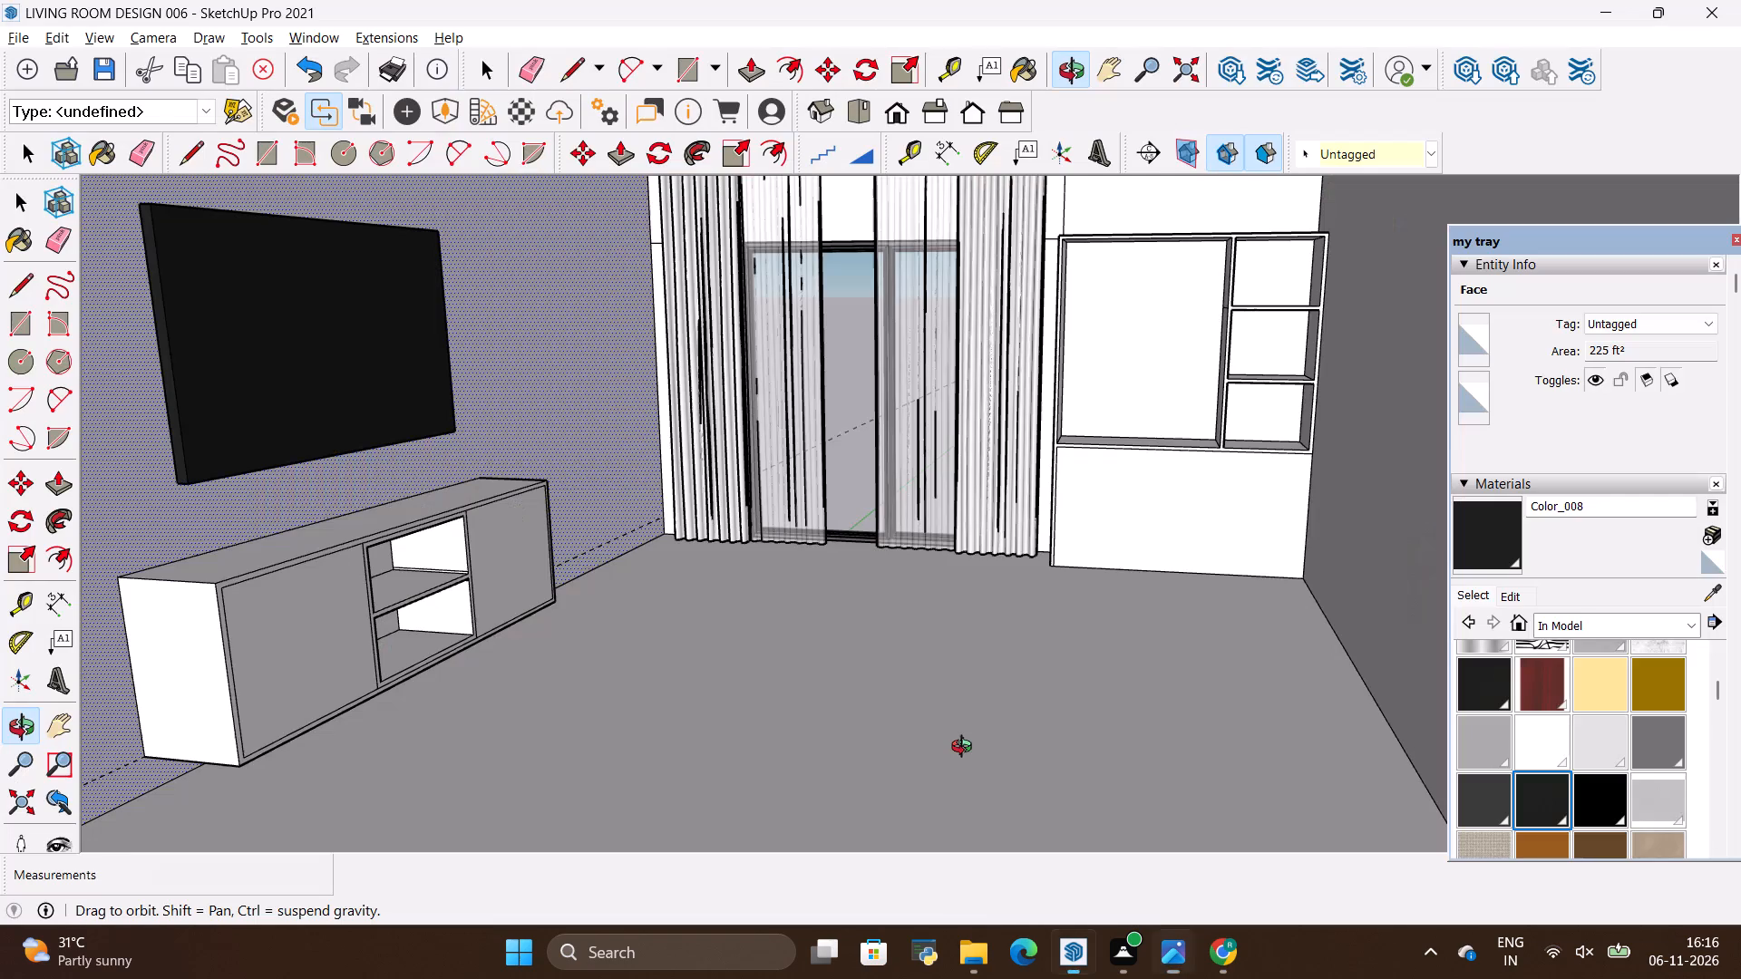
scroll(966, 749, "down", 3)
left_click_drag(905, 744, 976, 791)
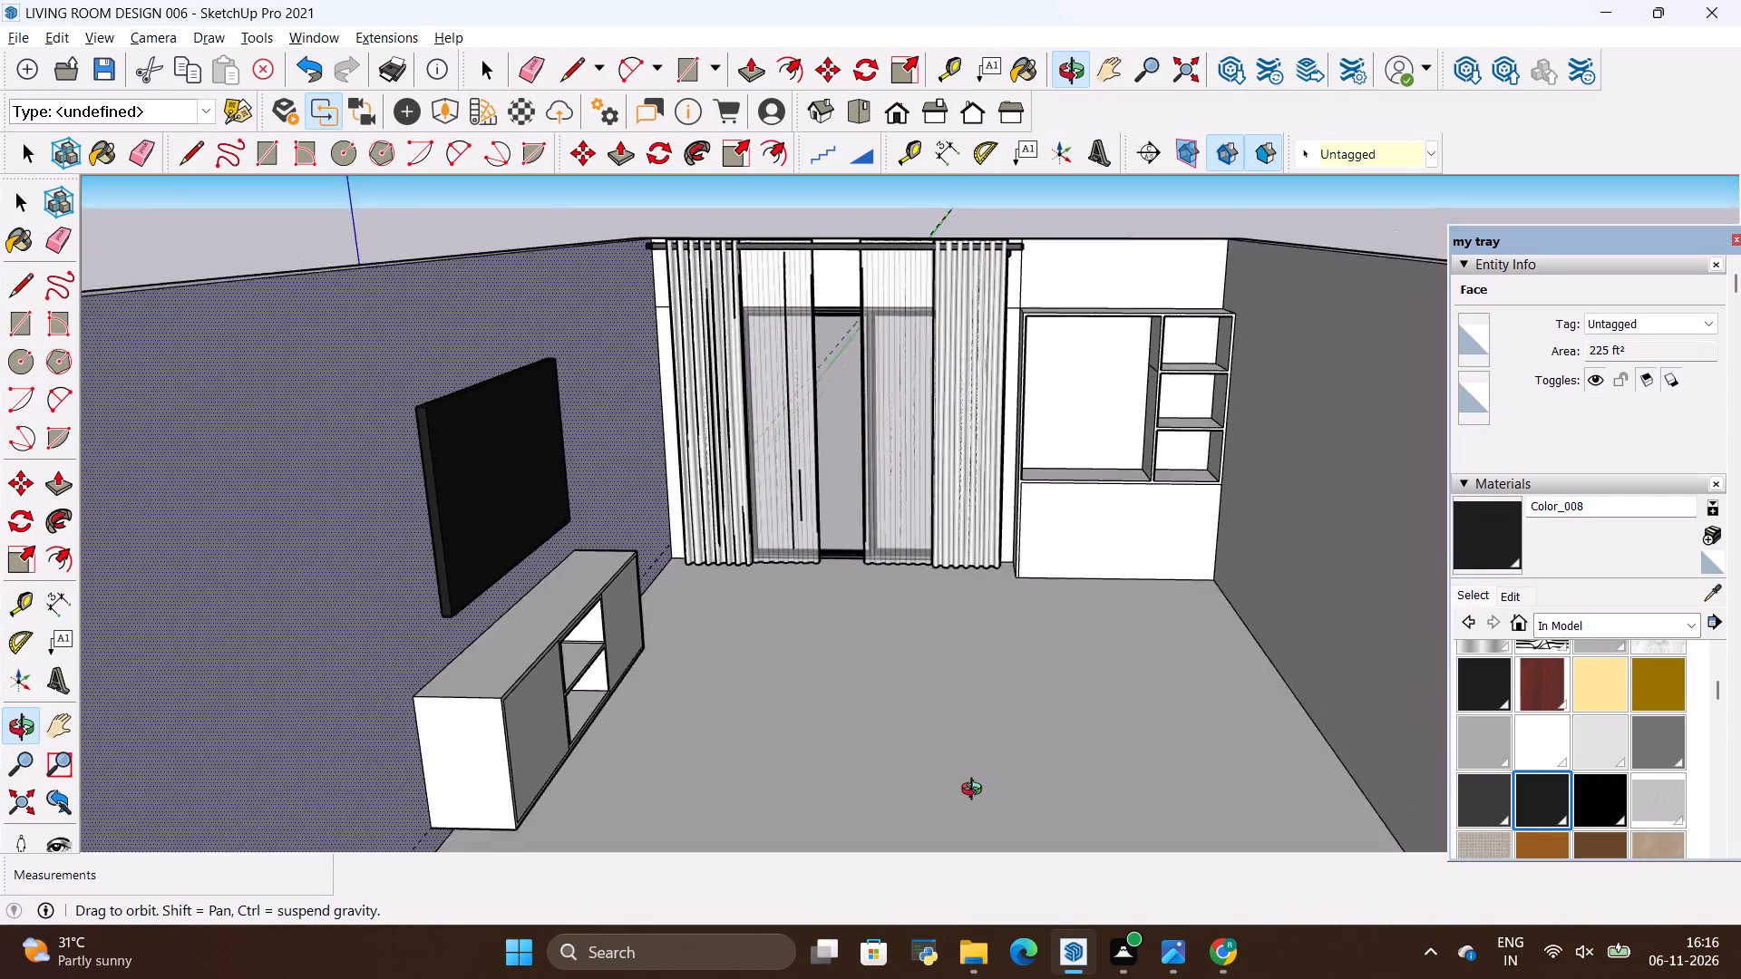
left_click_drag(976, 791, 960, 747)
scroll(989, 861, "up", 3)
scroll(958, 780, "up", 3)
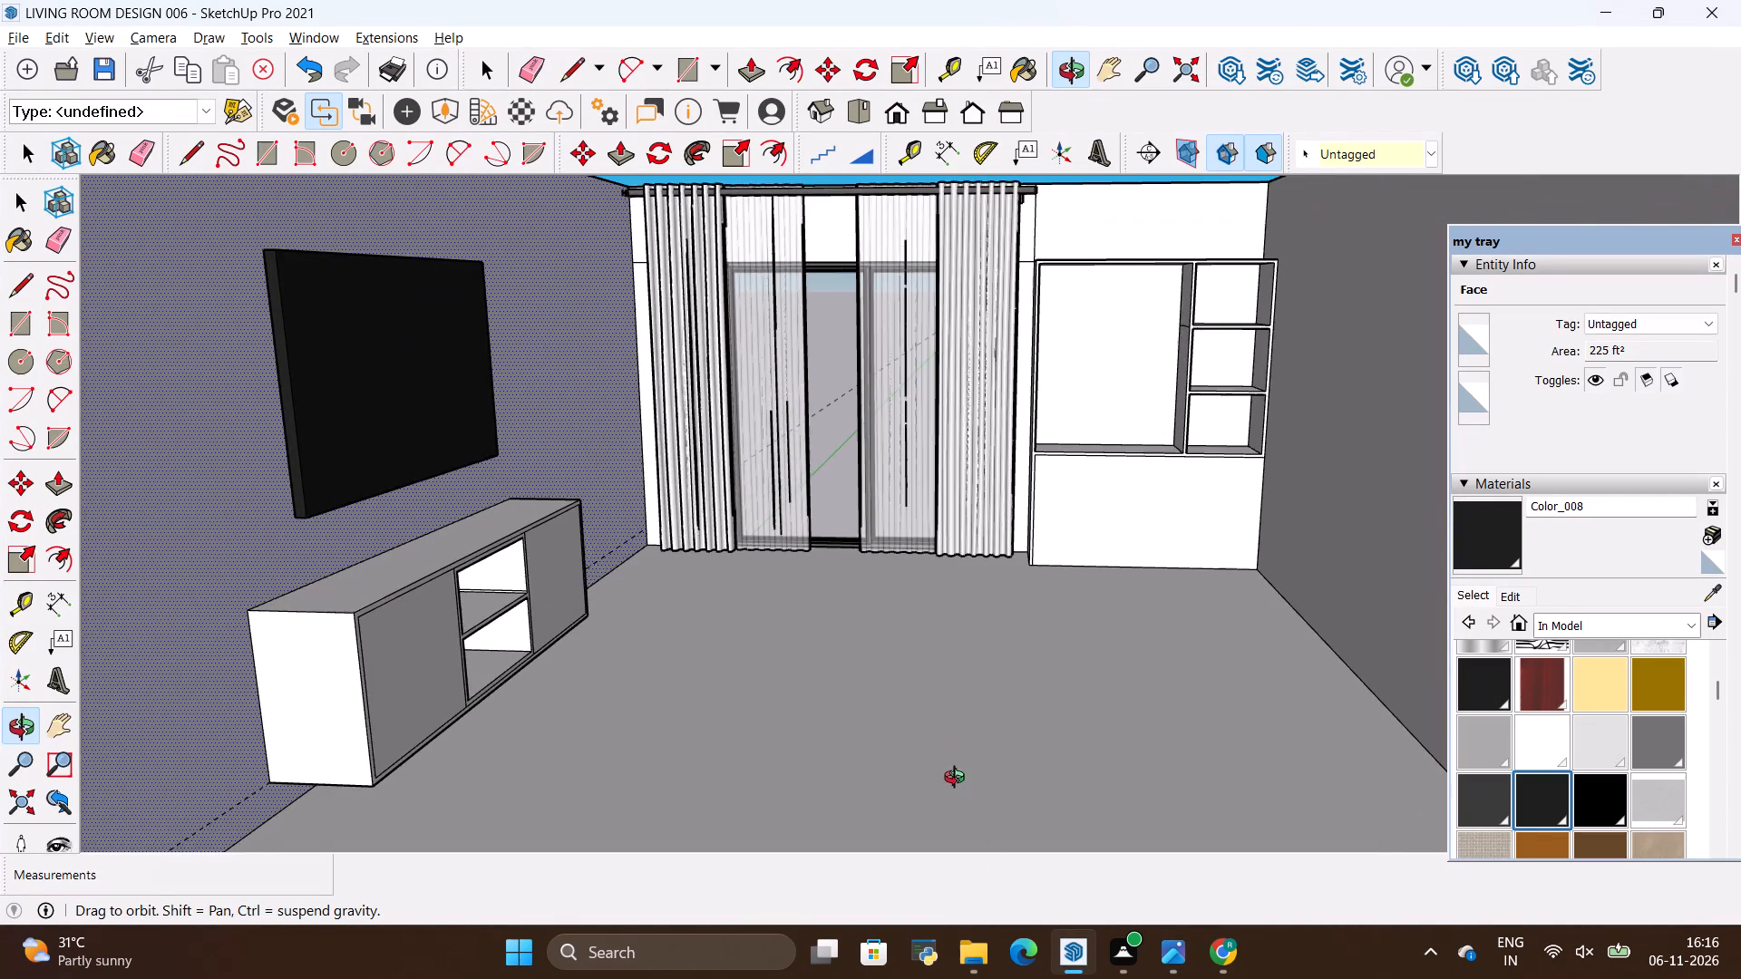
scroll(968, 790, "up", 4)
scroll(959, 758, "down", 8)
left_click_drag(943, 715, 942, 728)
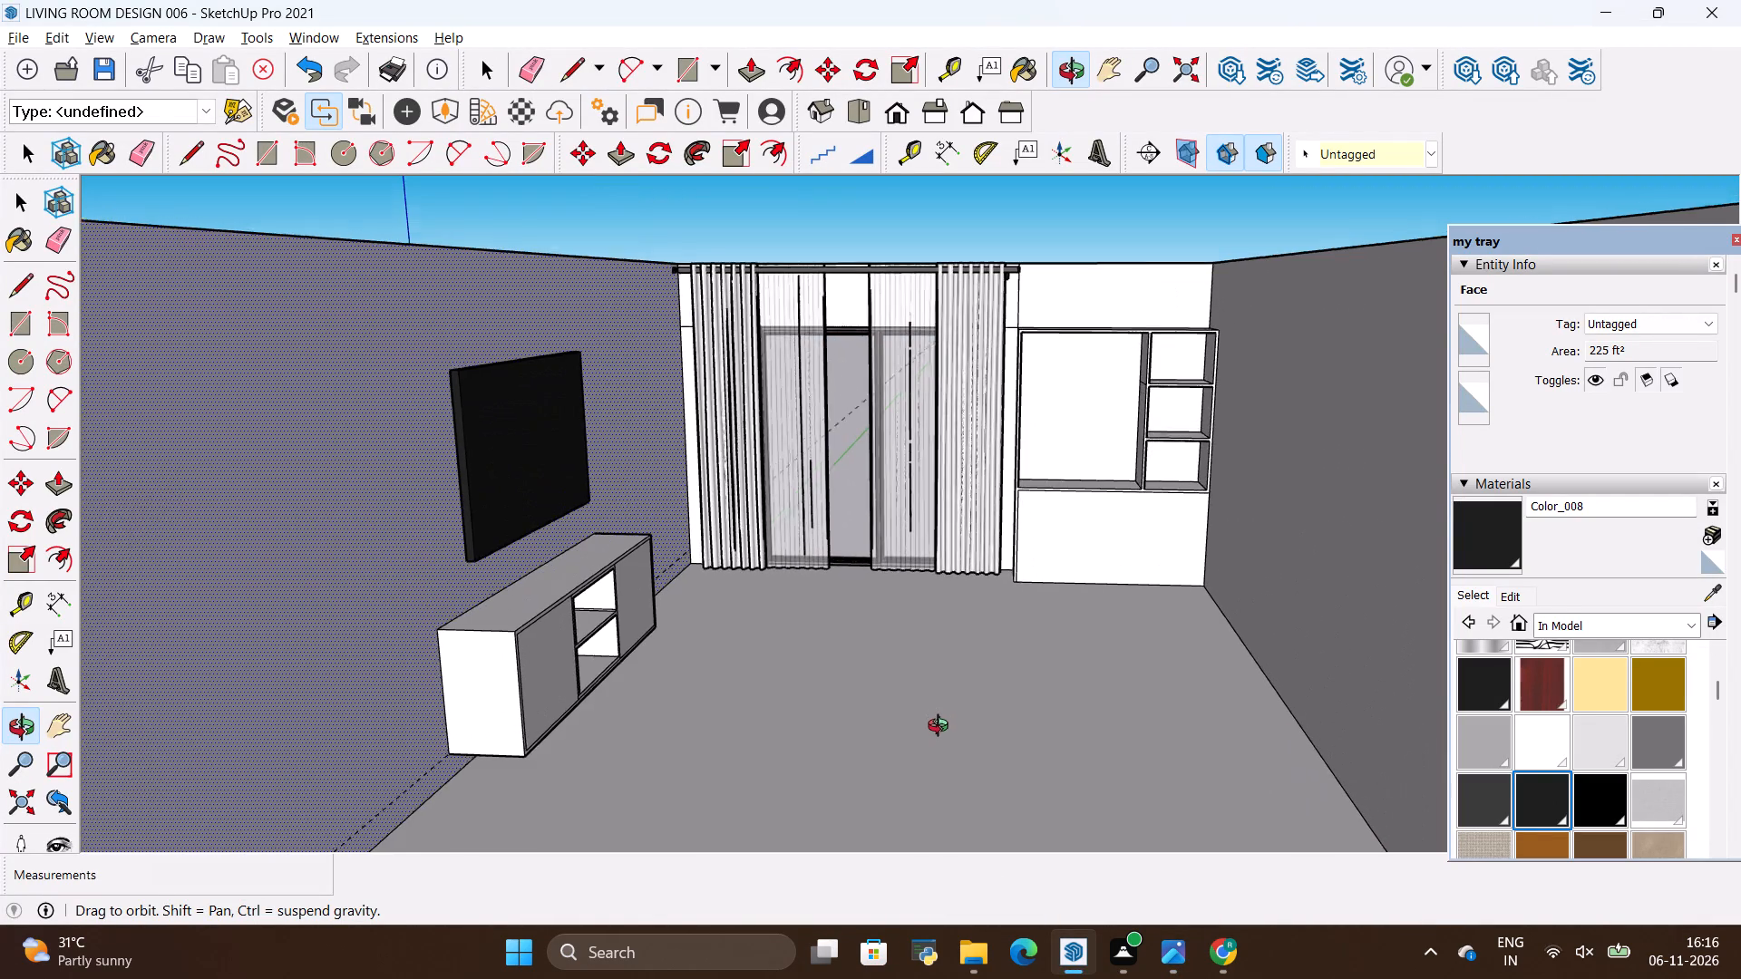
left_click_drag(942, 728, 960, 739)
scroll(1077, 773, "up", 2)
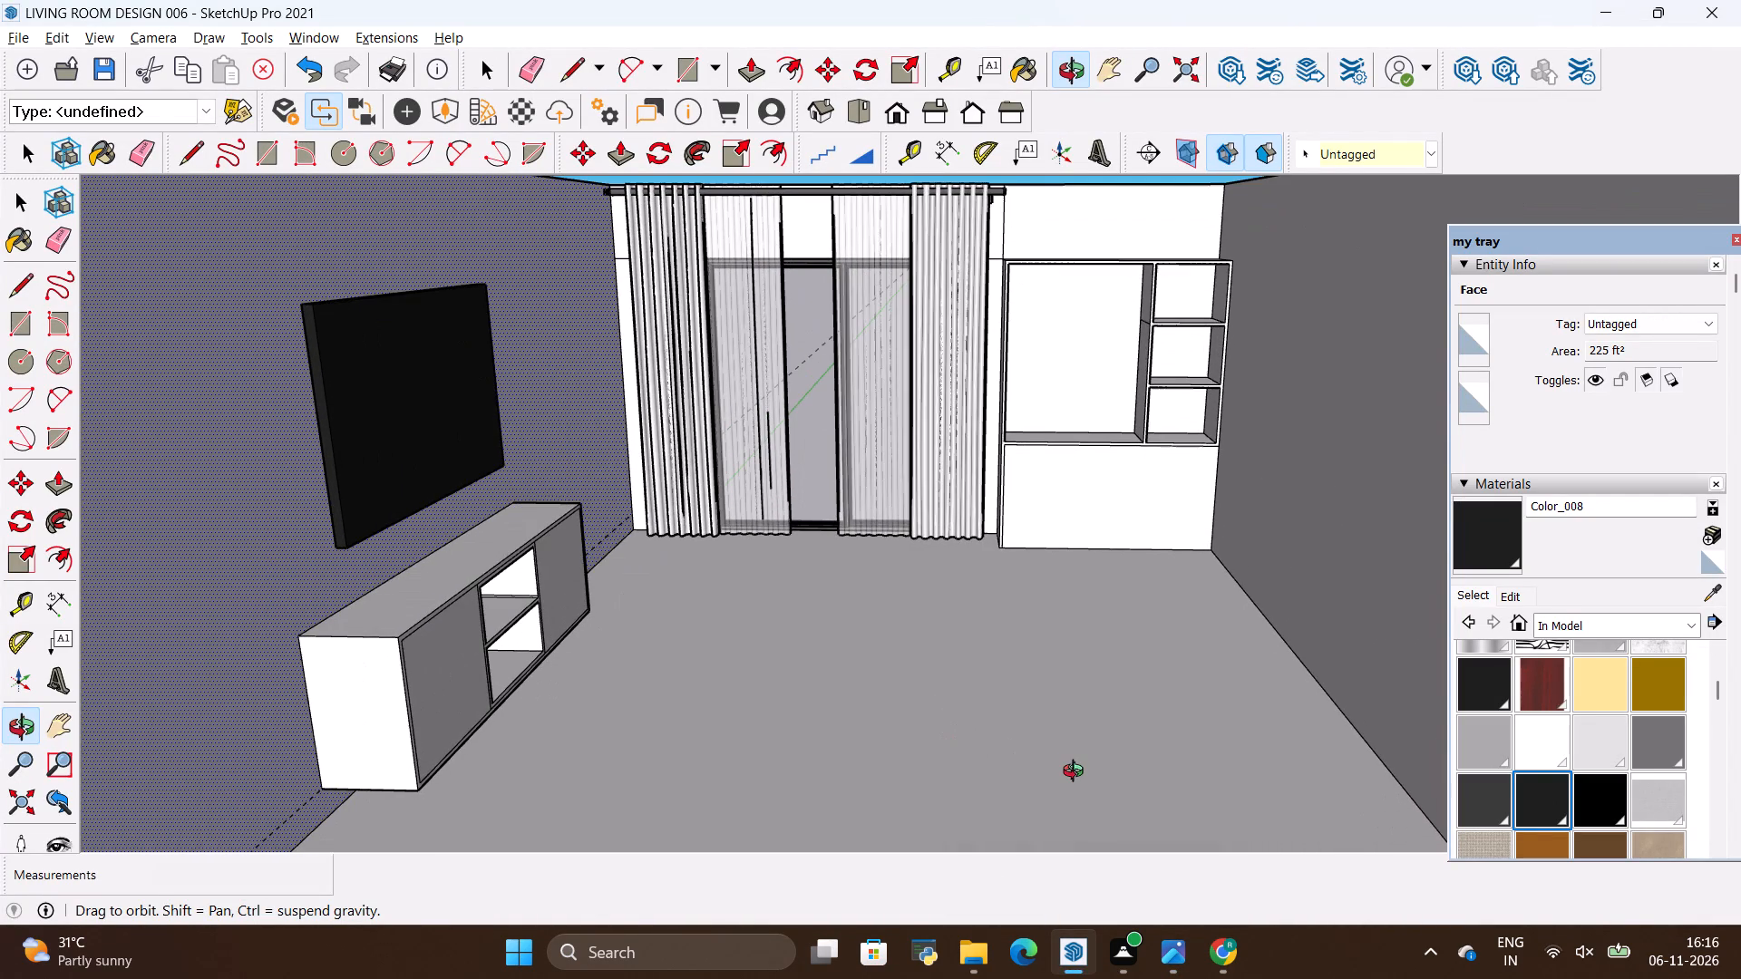
key("alt+Tab")
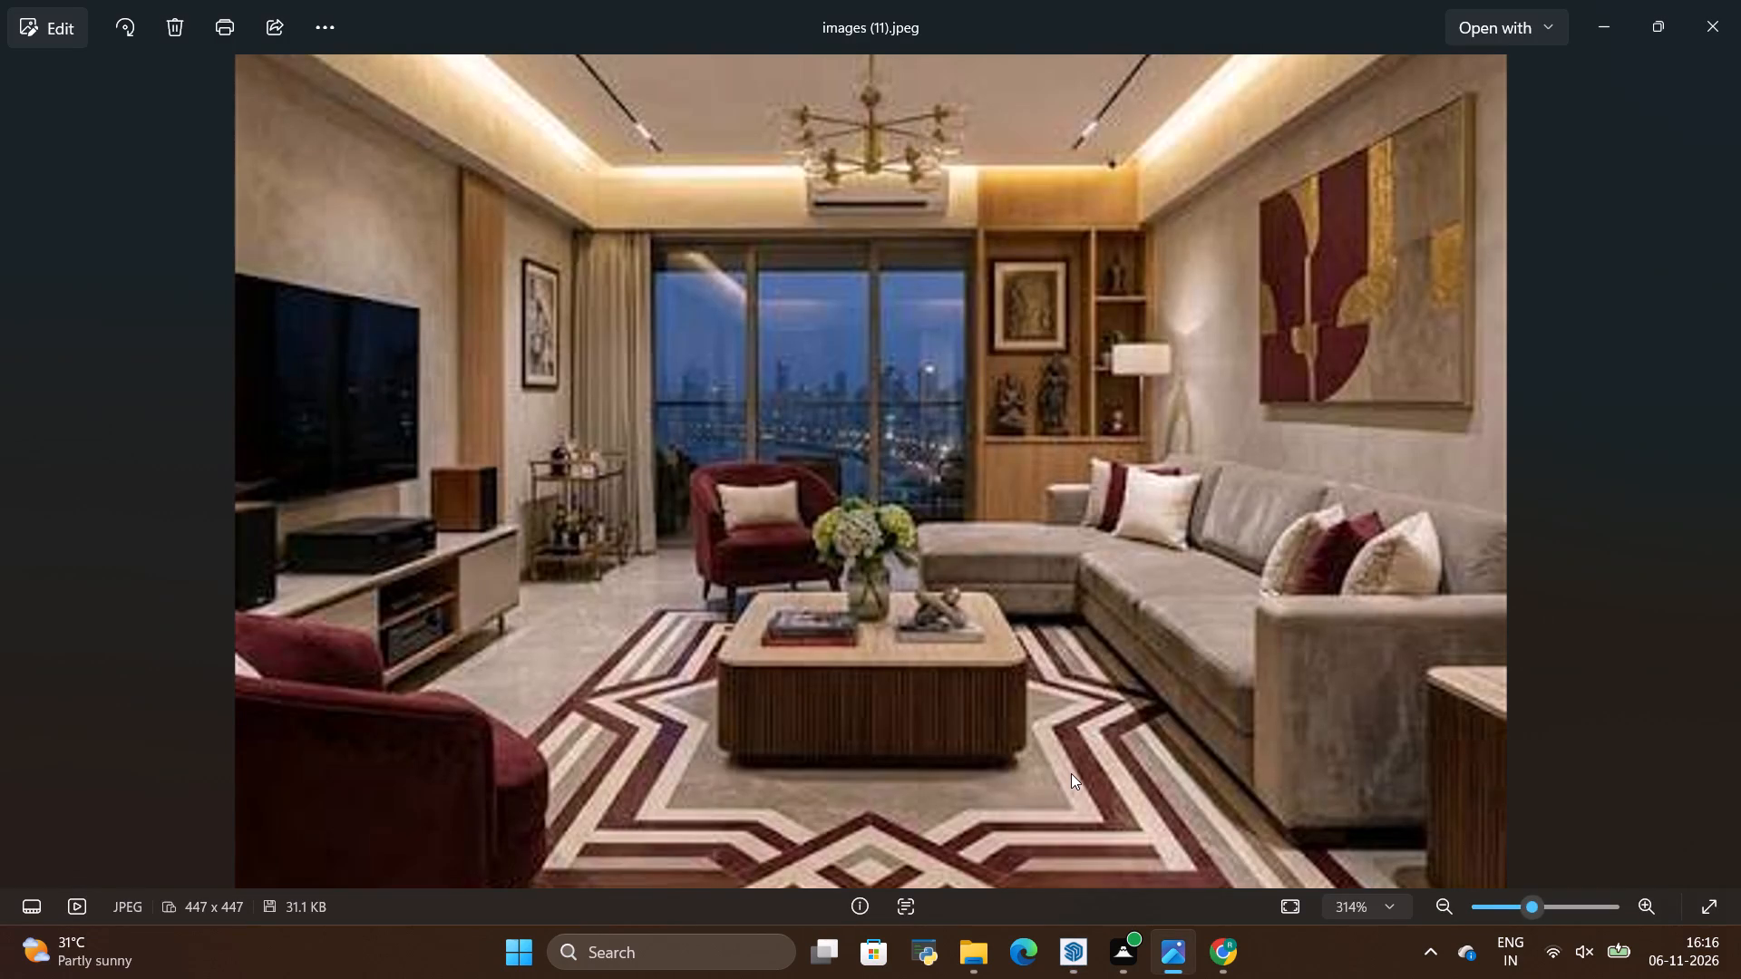
key("alt+Tab")
scroll(1044, 700, "down", 4)
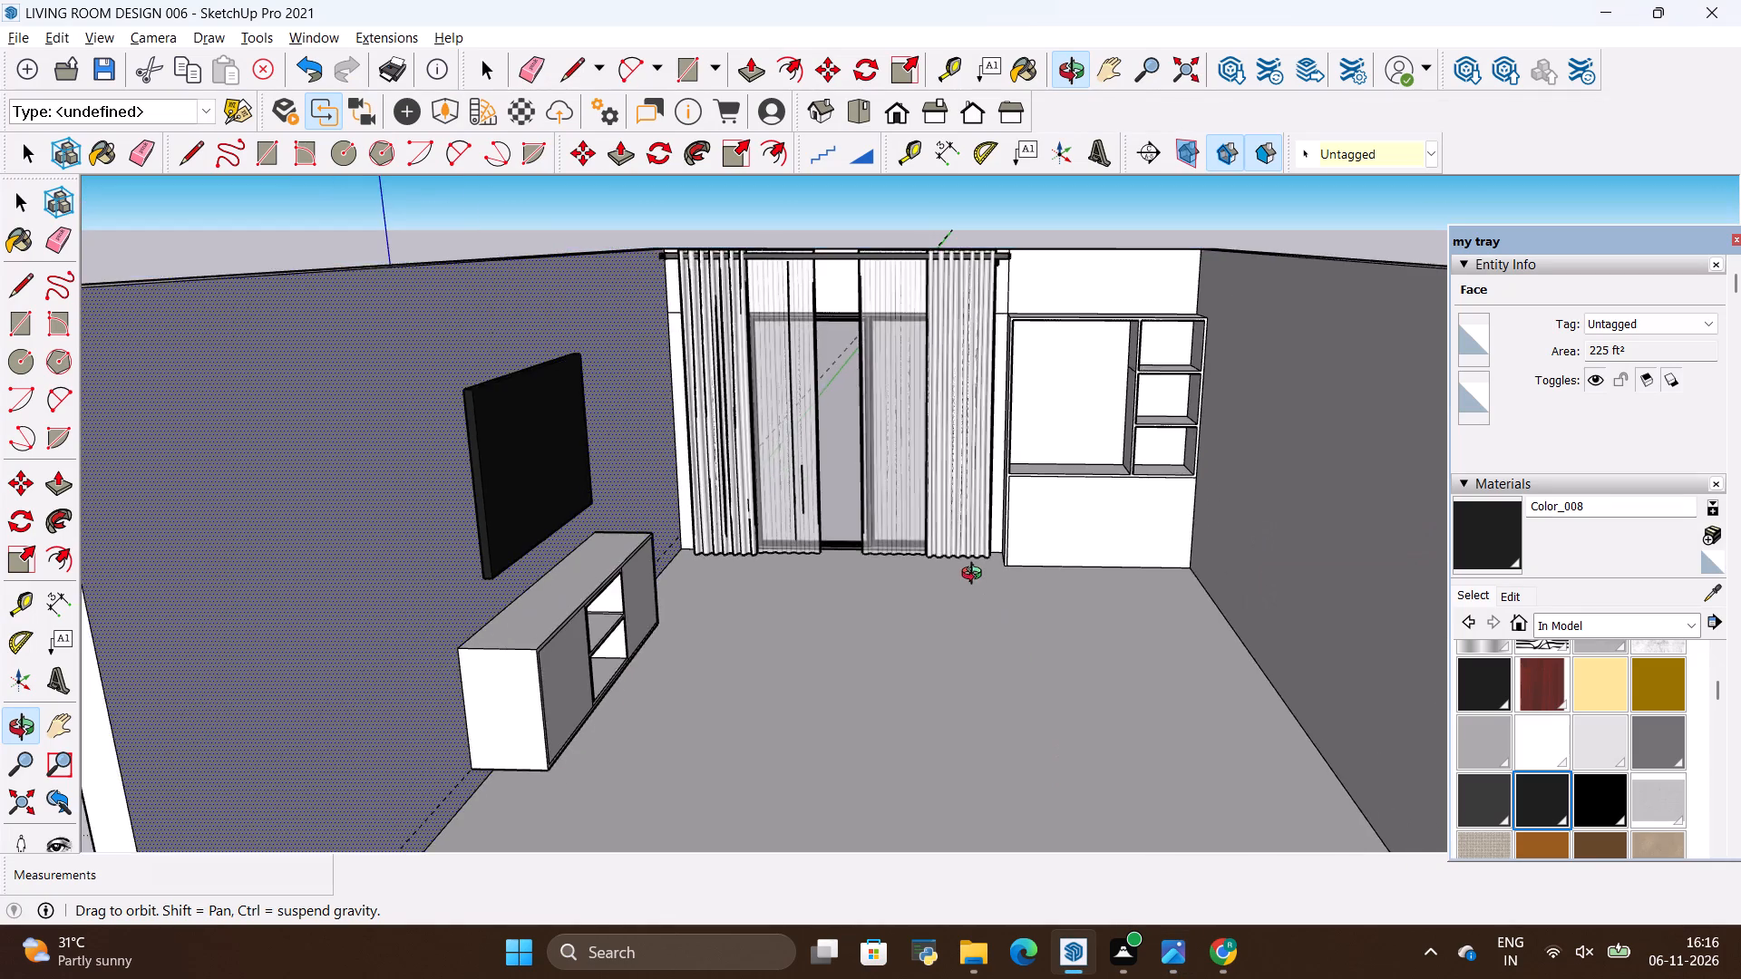
scroll(976, 576, "down", 5)
scroll(1078, 717, "up", 9)
left_click_drag(996, 687, 987, 662)
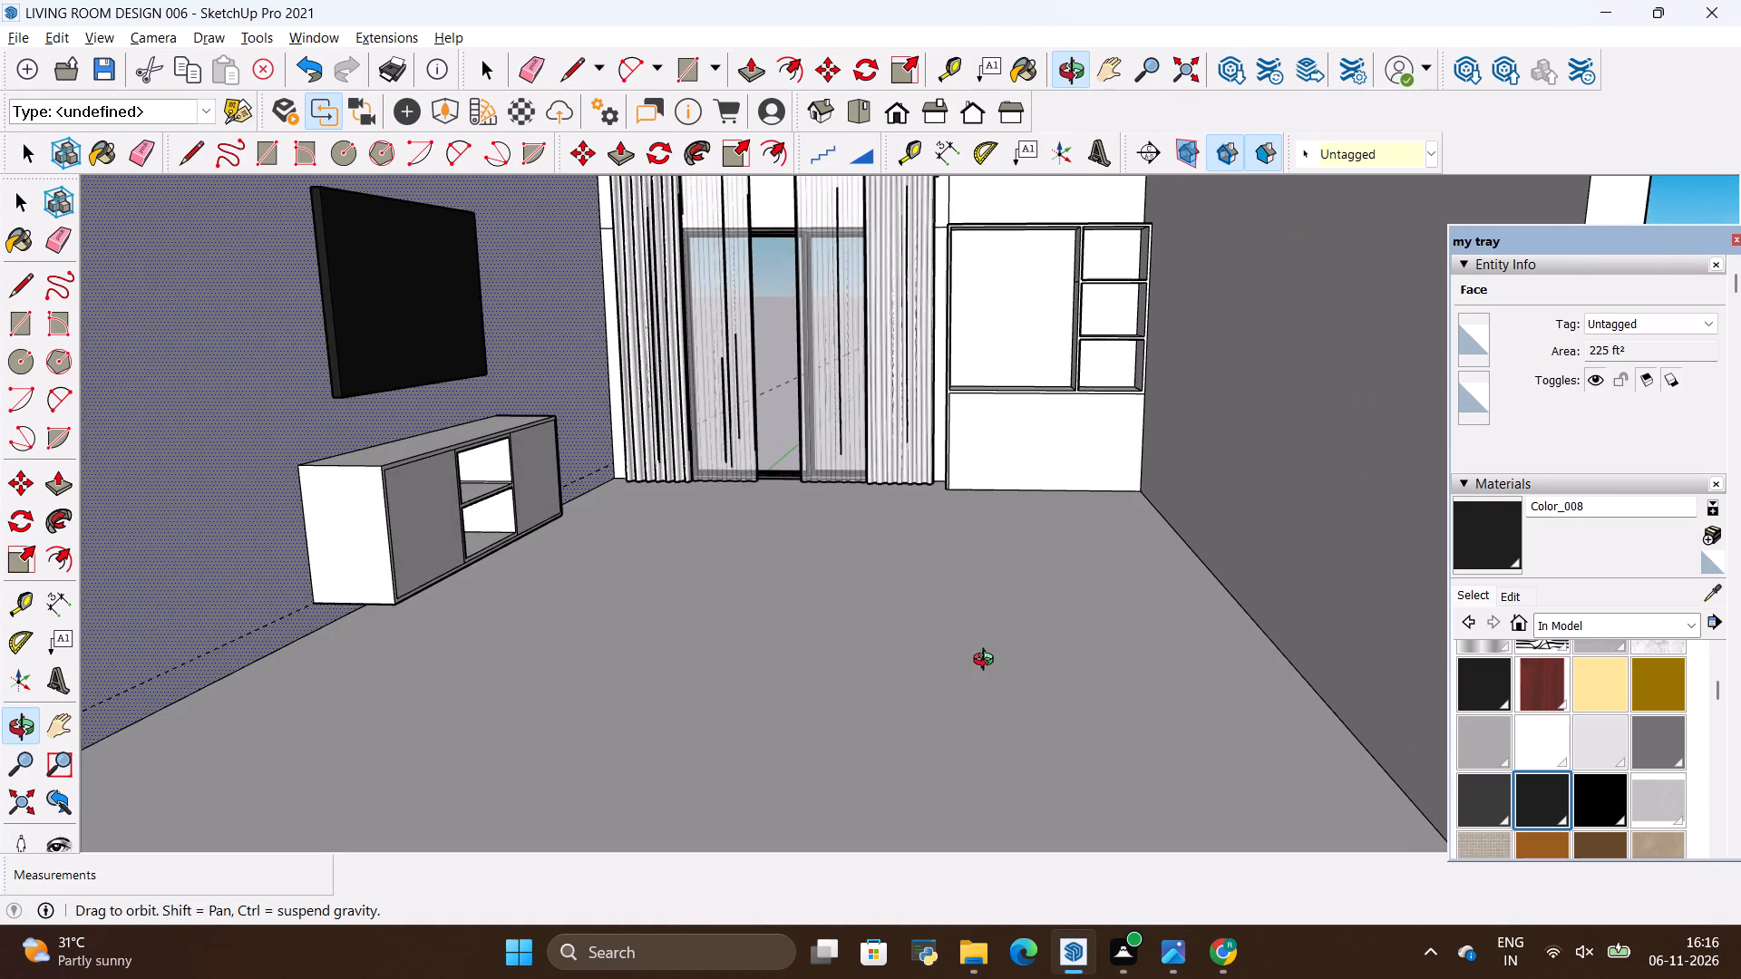
left_click_drag(987, 662, 991, 679)
key("alt+Tab")
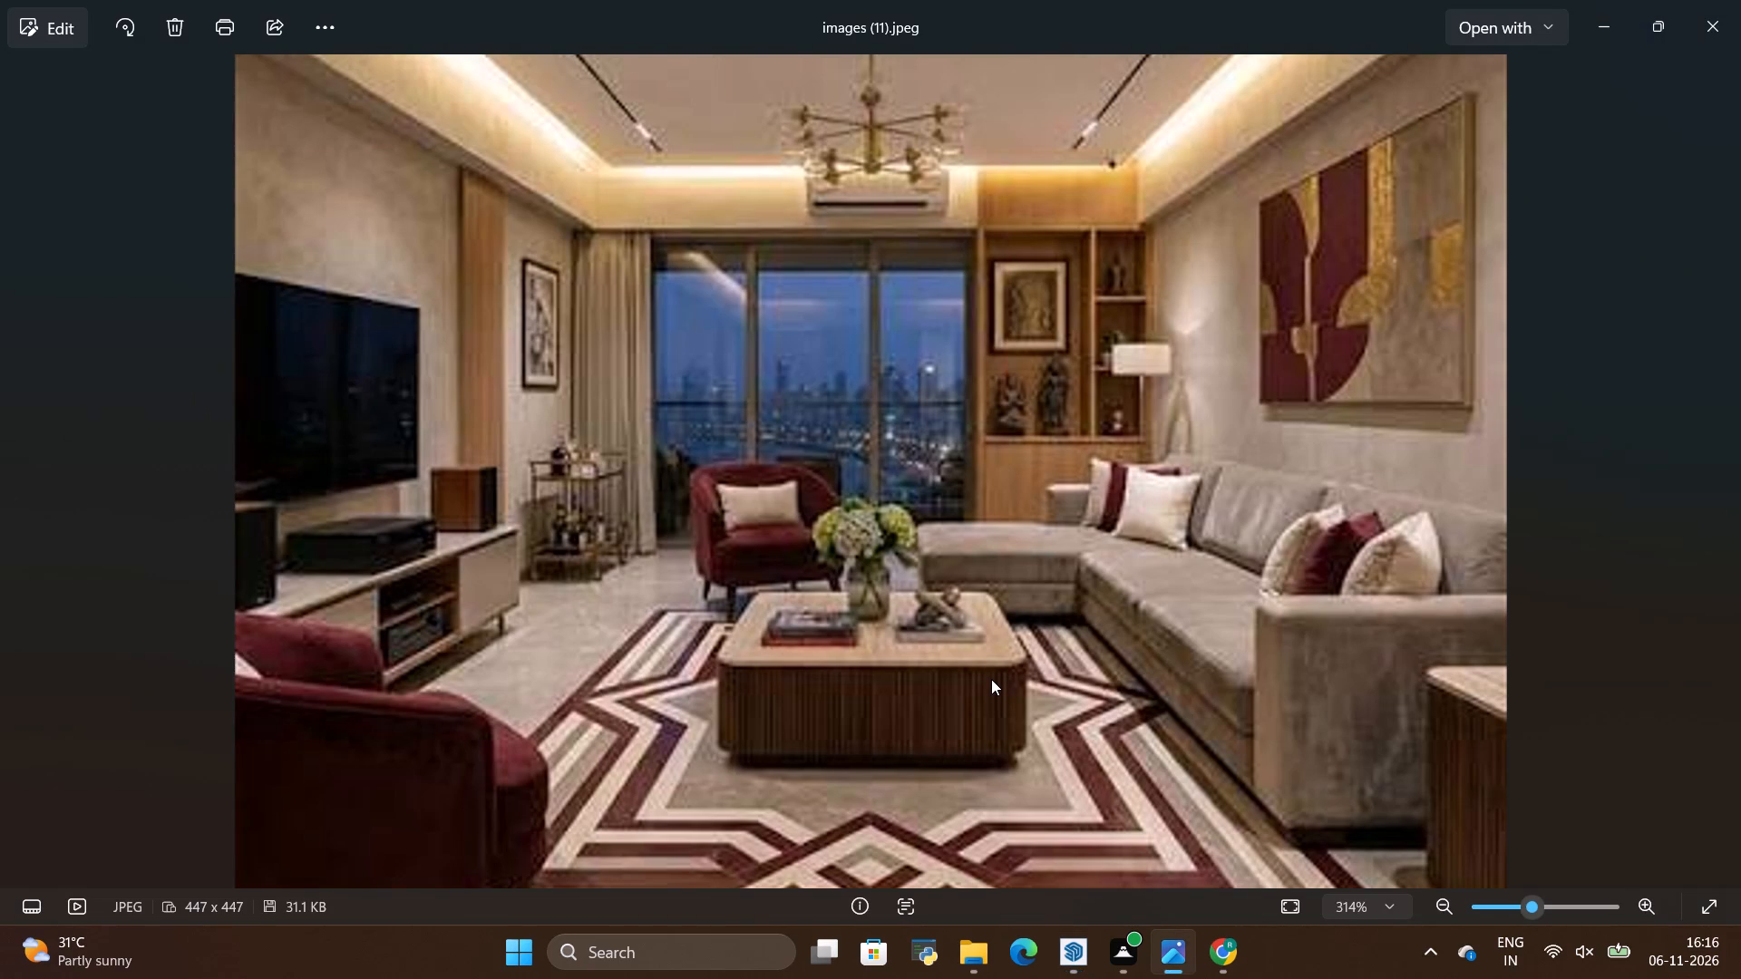
key("alt+Tab")
key("alt+Tab")
key("alt+Tab")
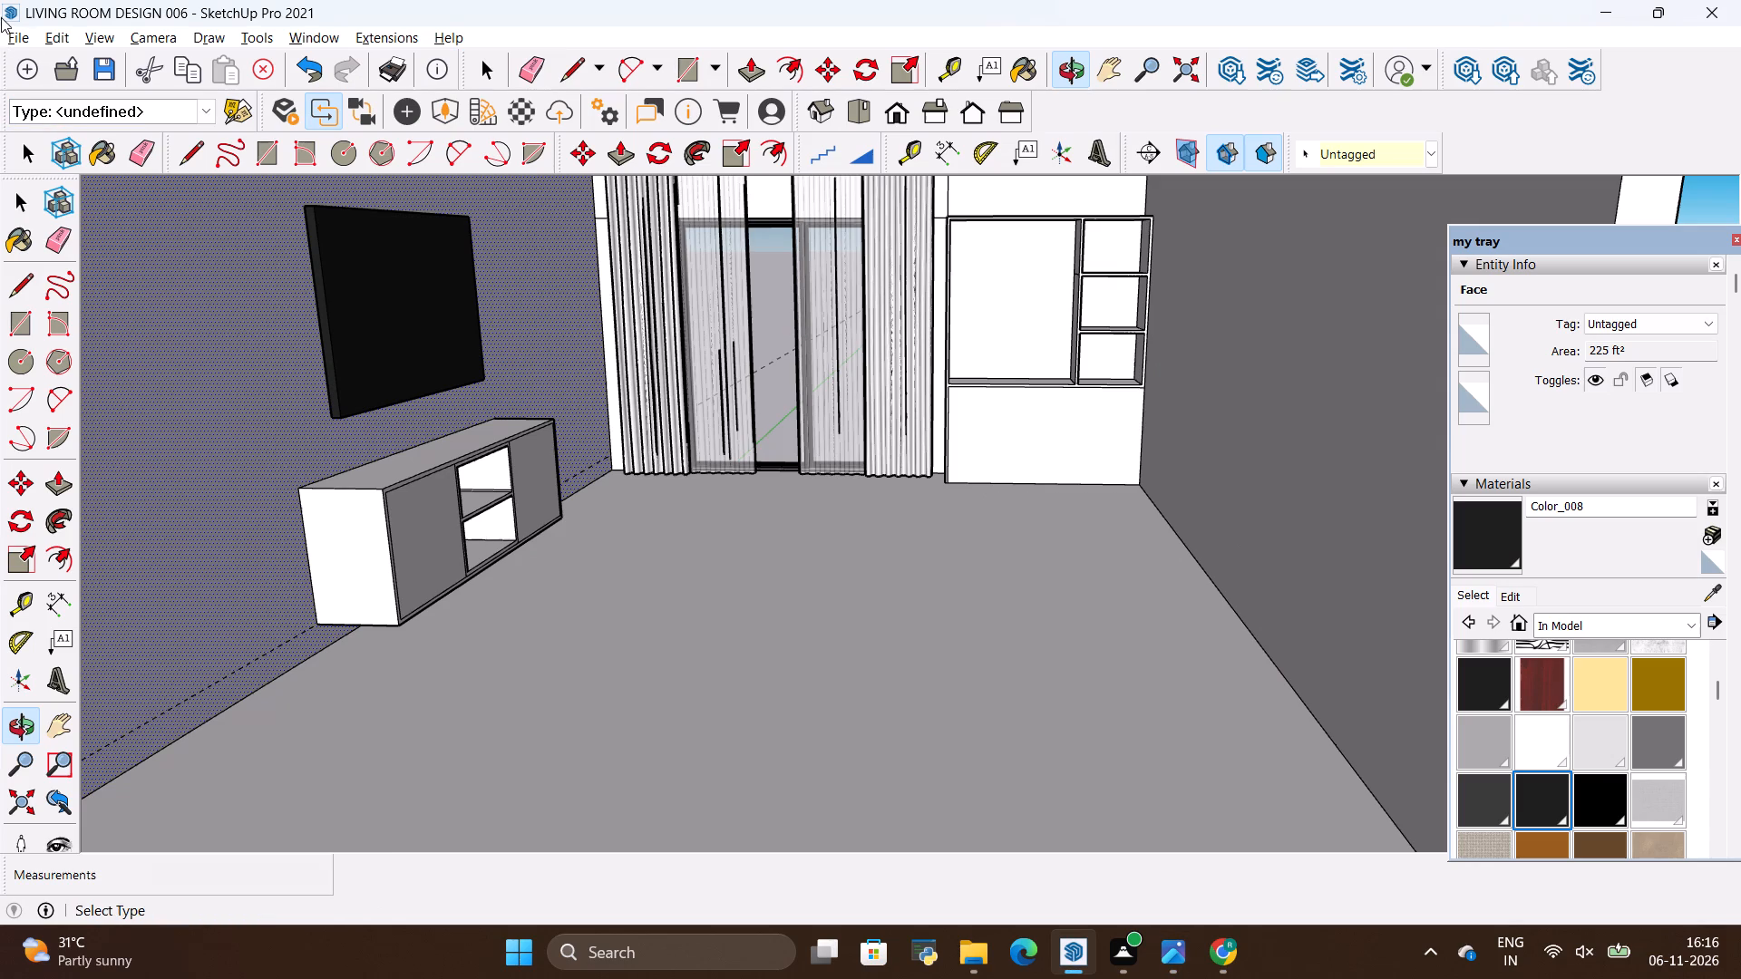
Import the sofa model Sofa+Set+3+(1) from the Downloads folder into the living room model.
left_click(10, 30)
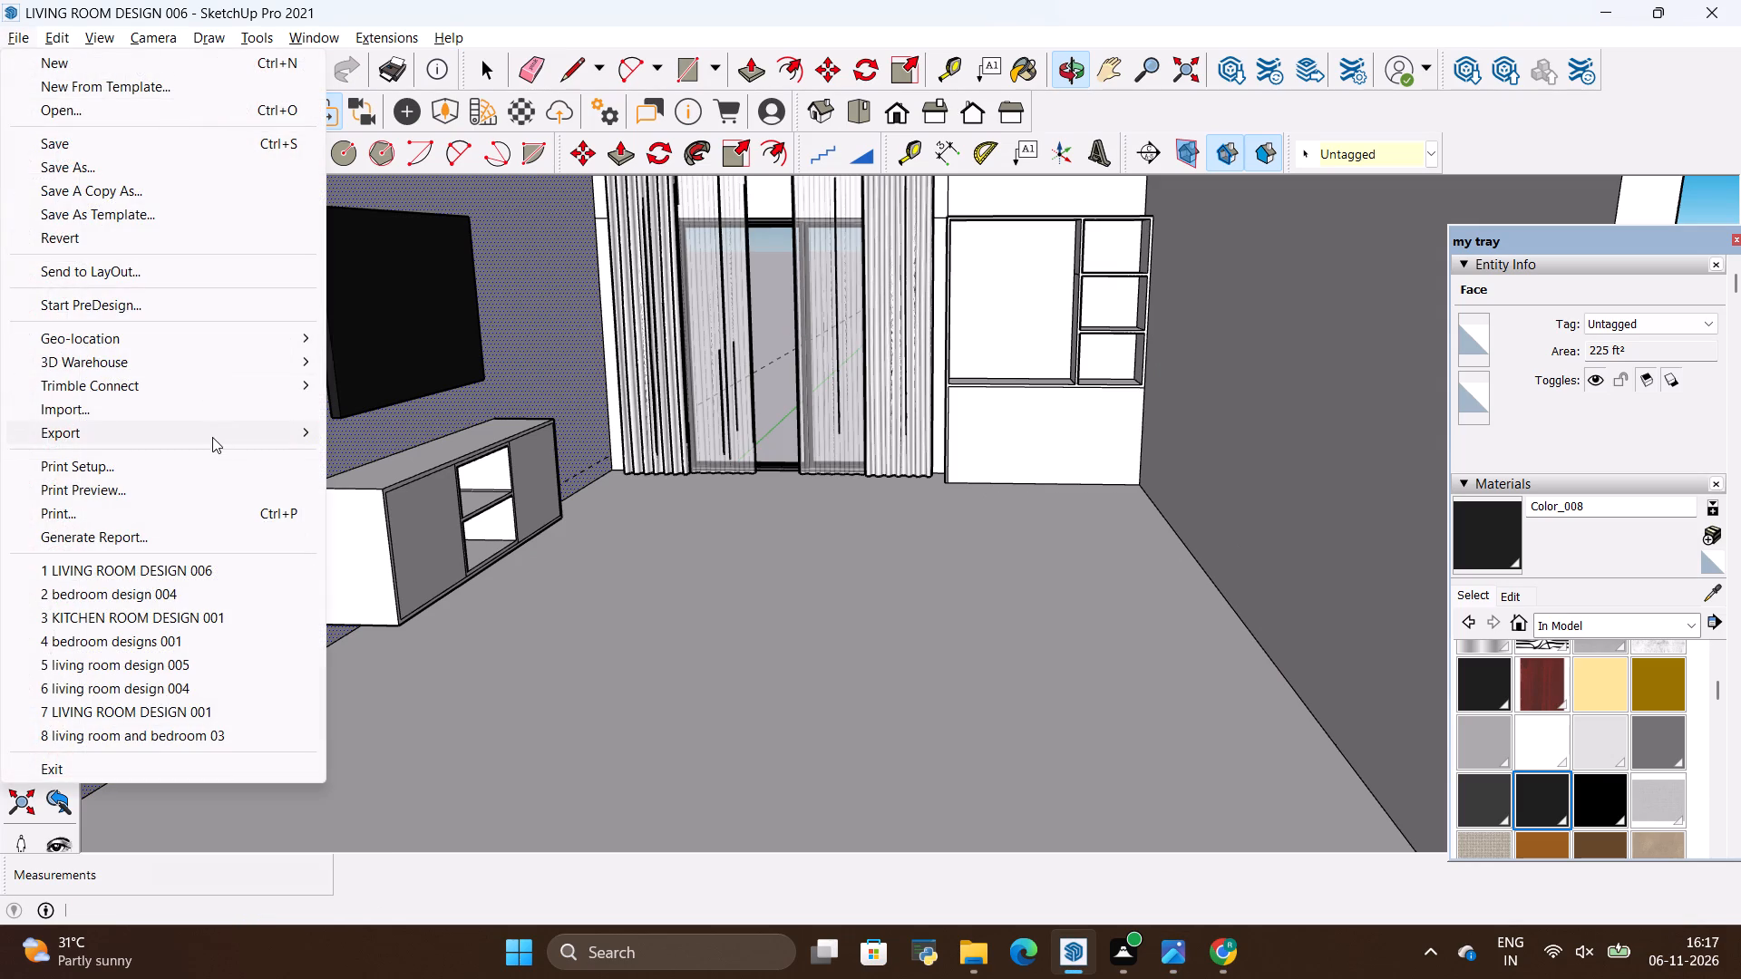
left_click(186, 412)
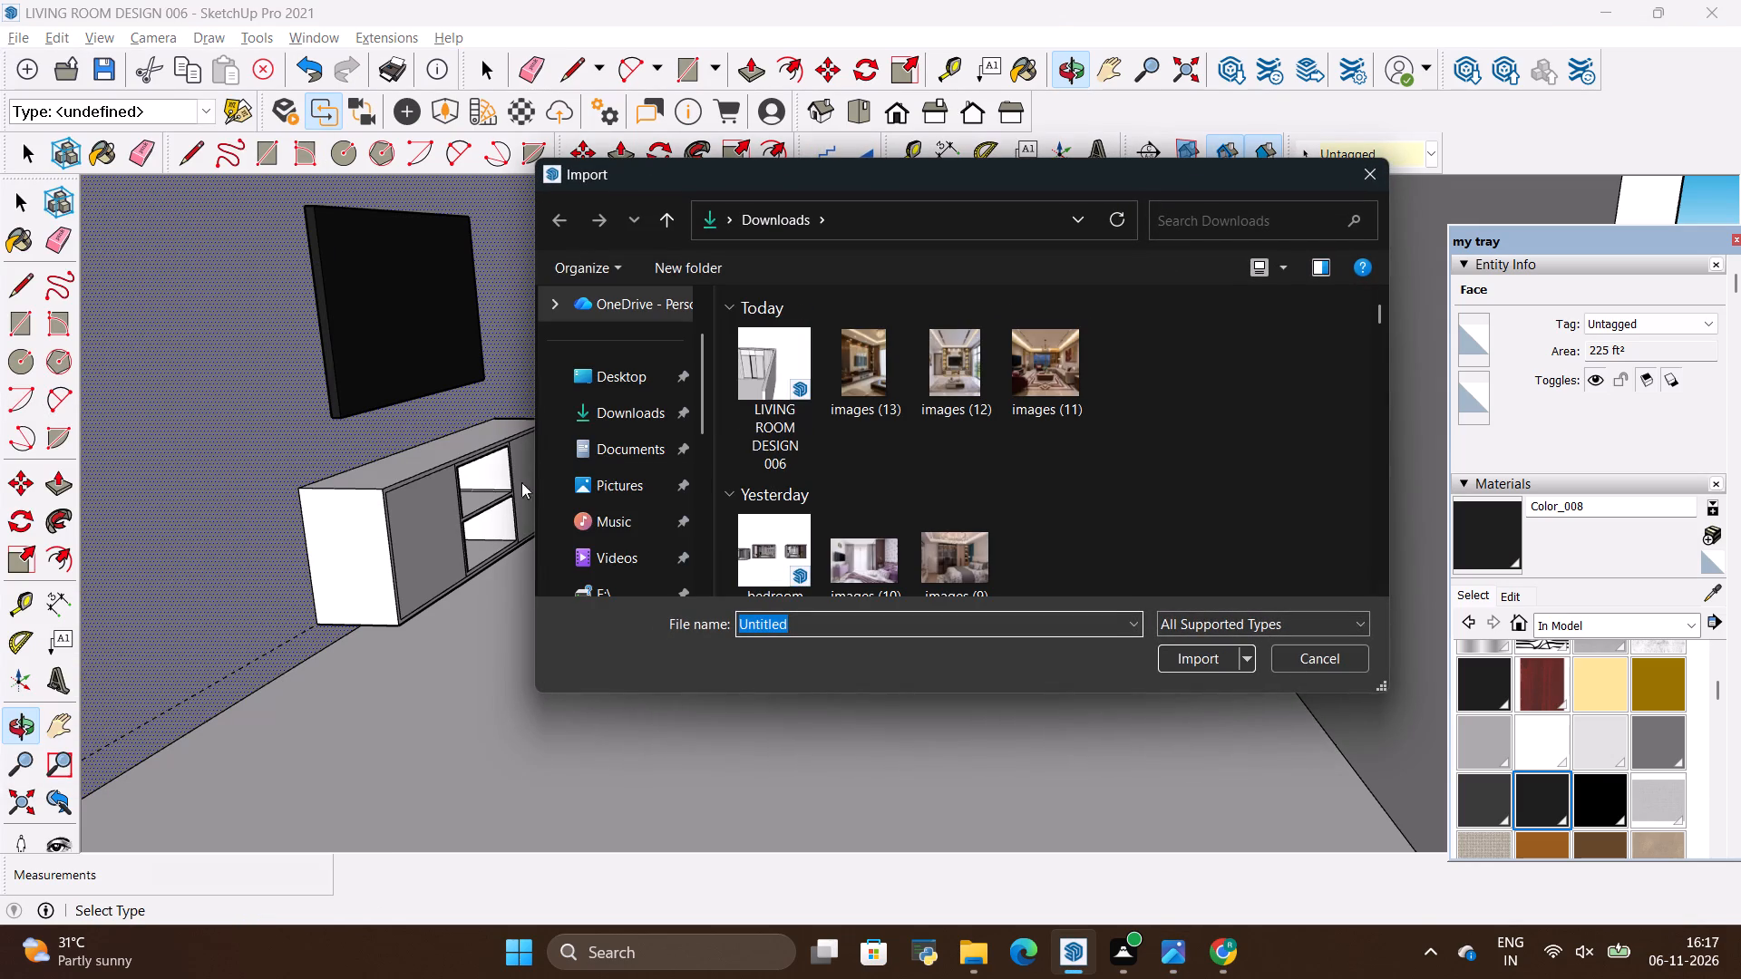
scroll(929, 450, "down", 3)
scroll(1004, 437, "down", 2)
scroll(1142, 439, "down", 3)
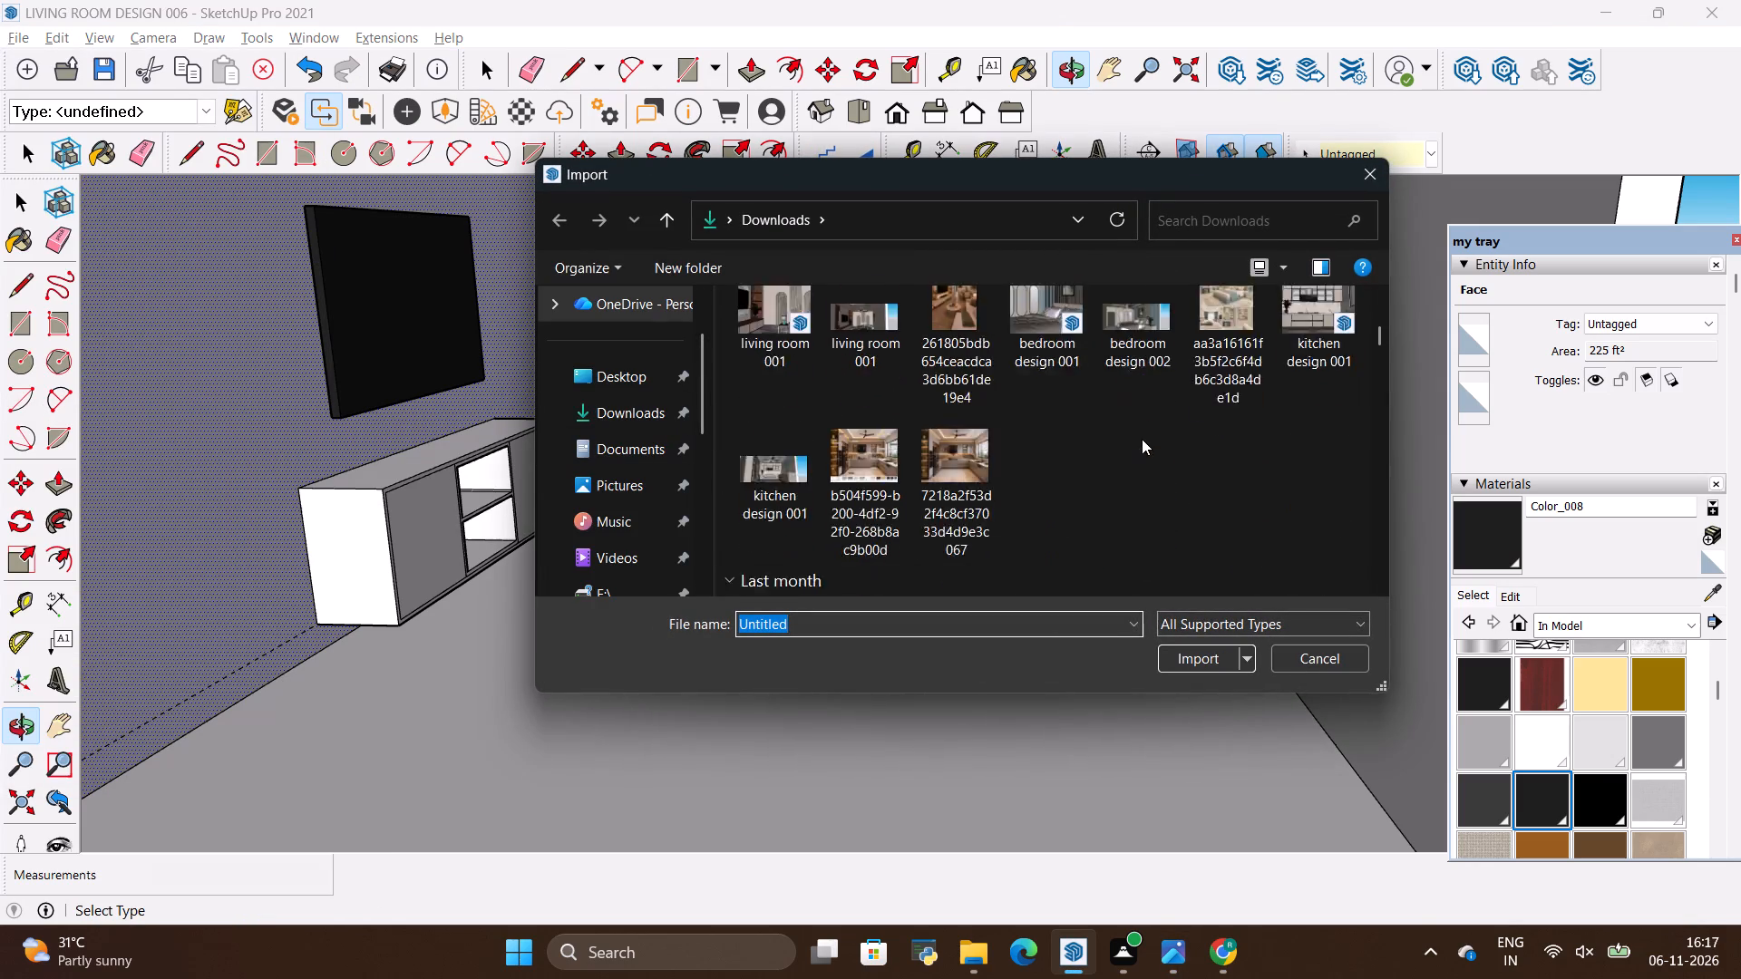
scroll(1142, 439, "down", 4)
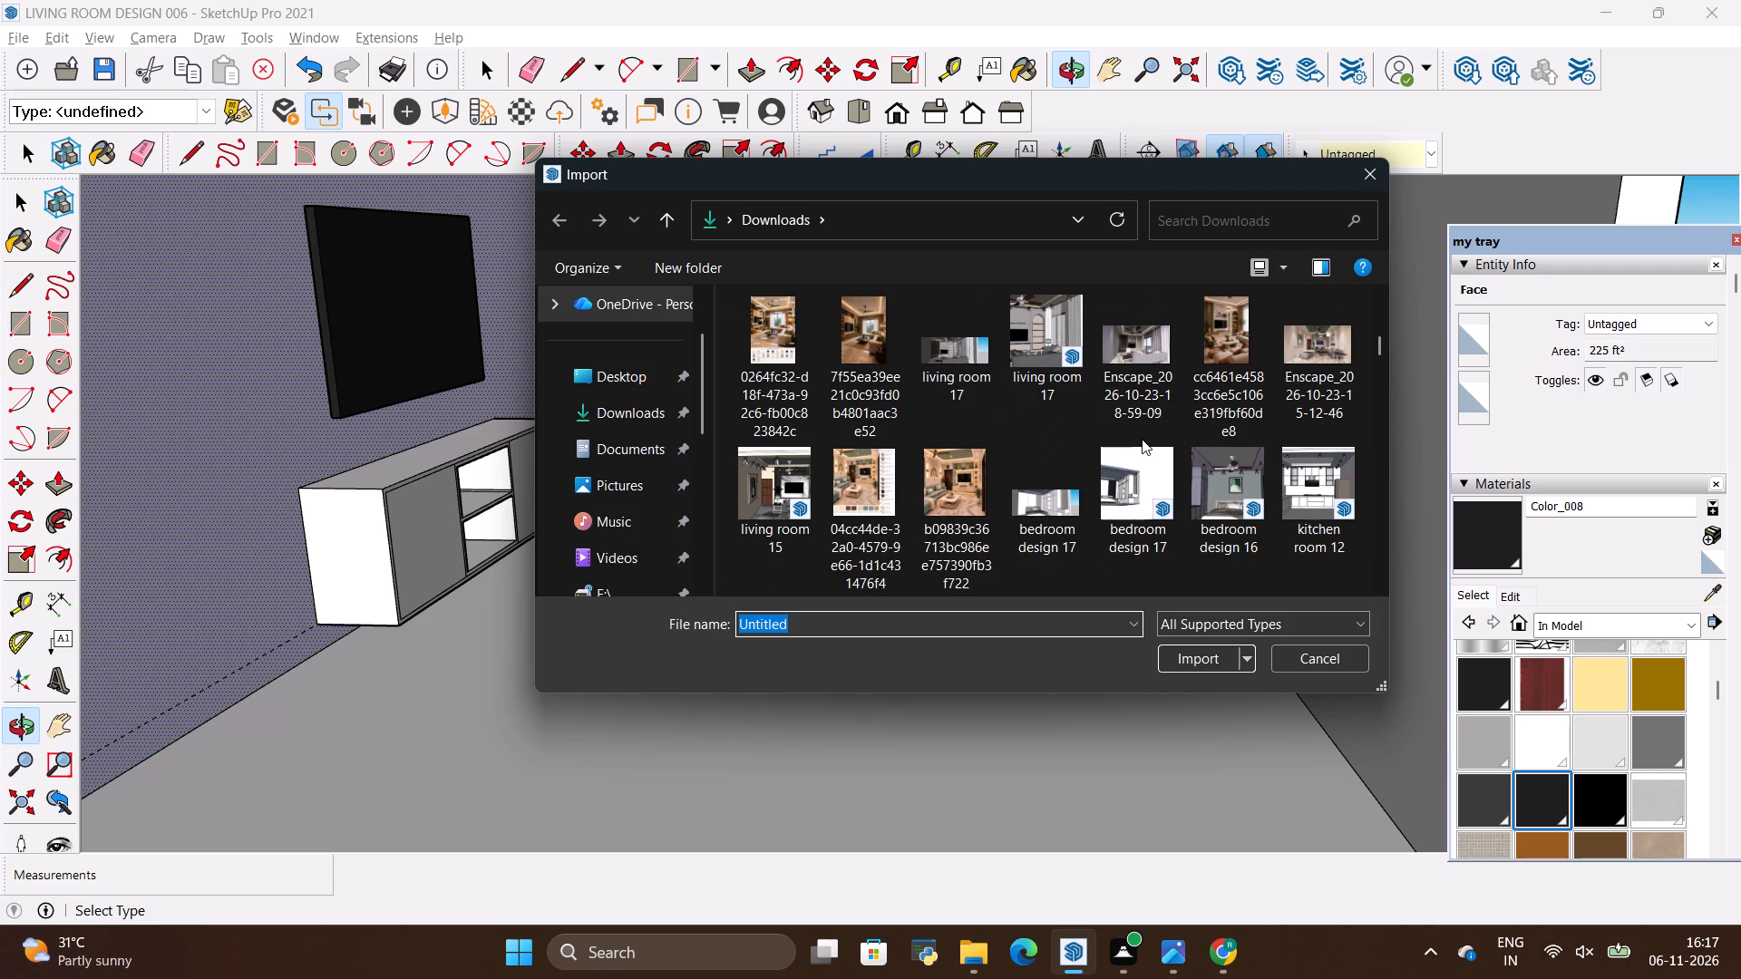
scroll(1142, 439, "down", 3)
scroll(1142, 439, "up", 4)
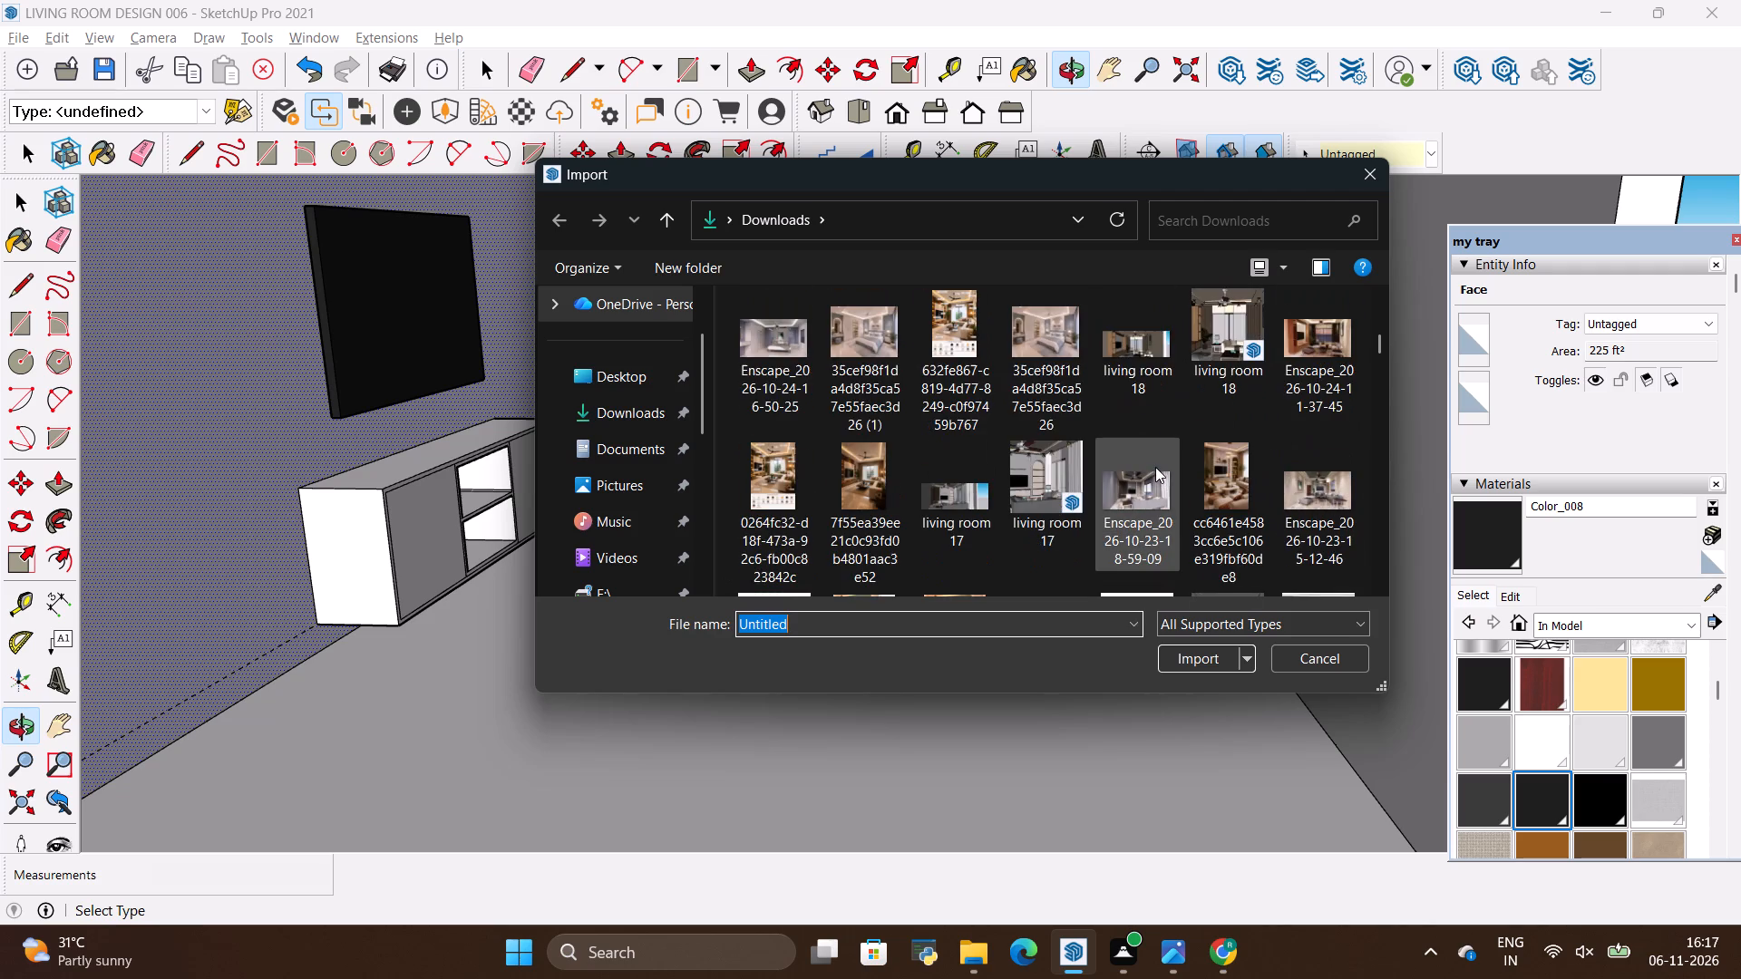
scroll(1155, 467, "down", 3)
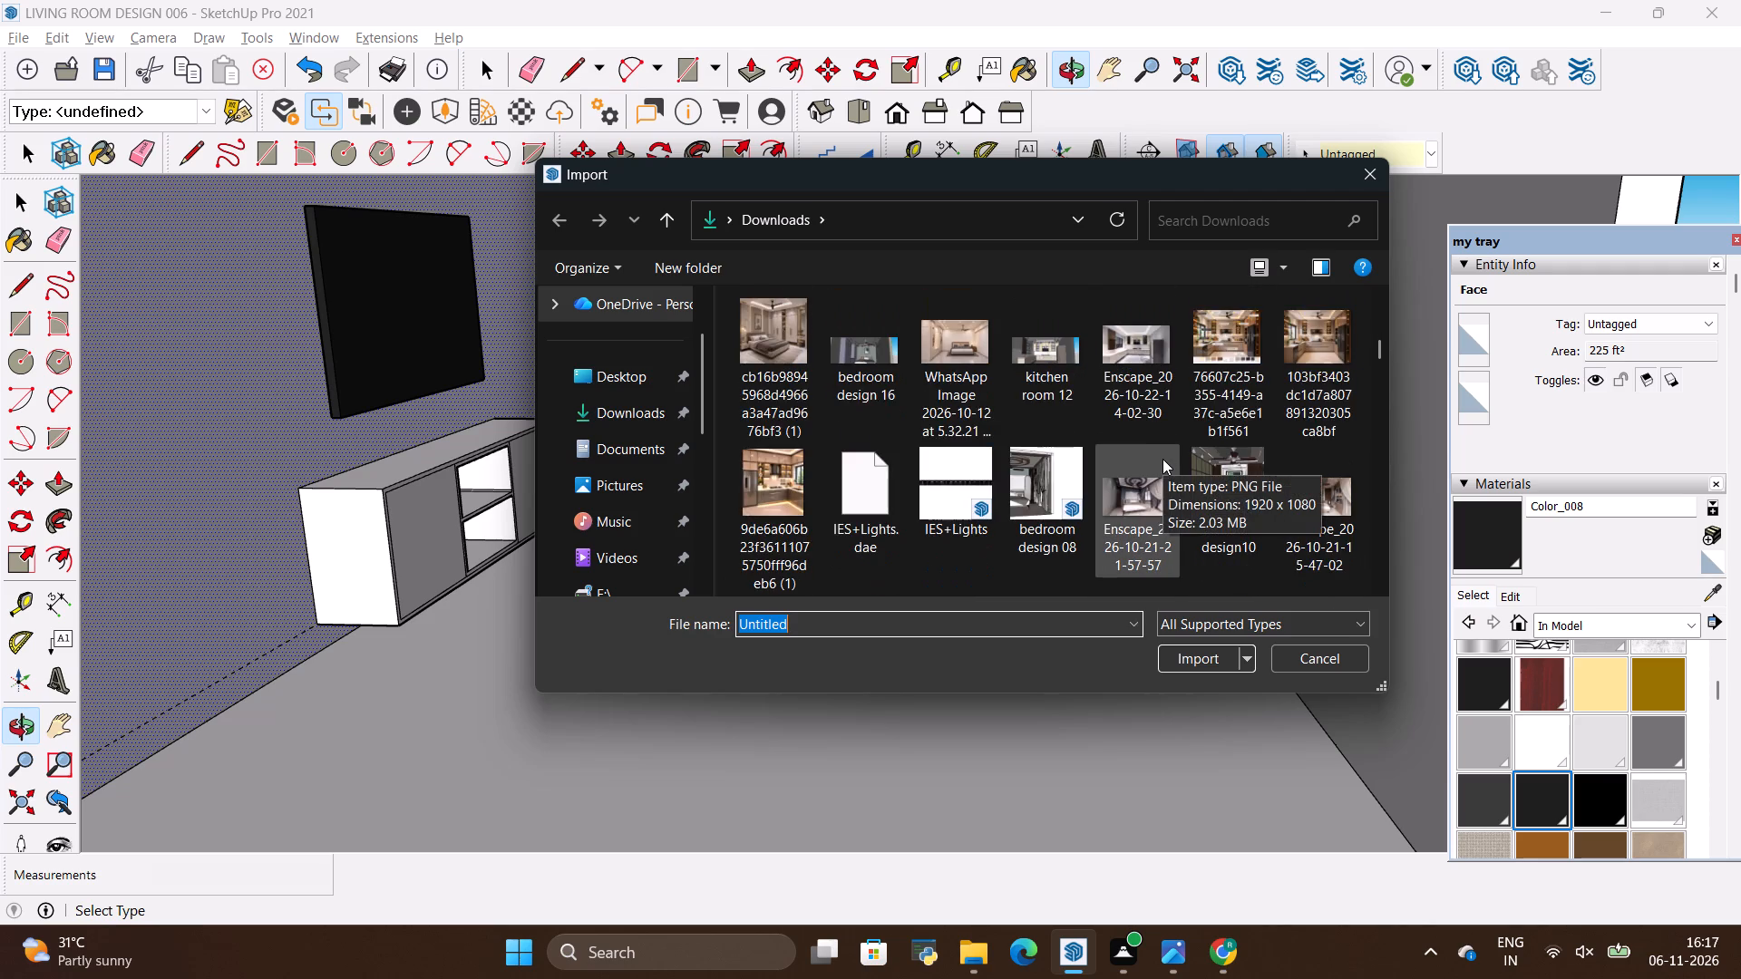
scroll(1162, 459, "down", 3)
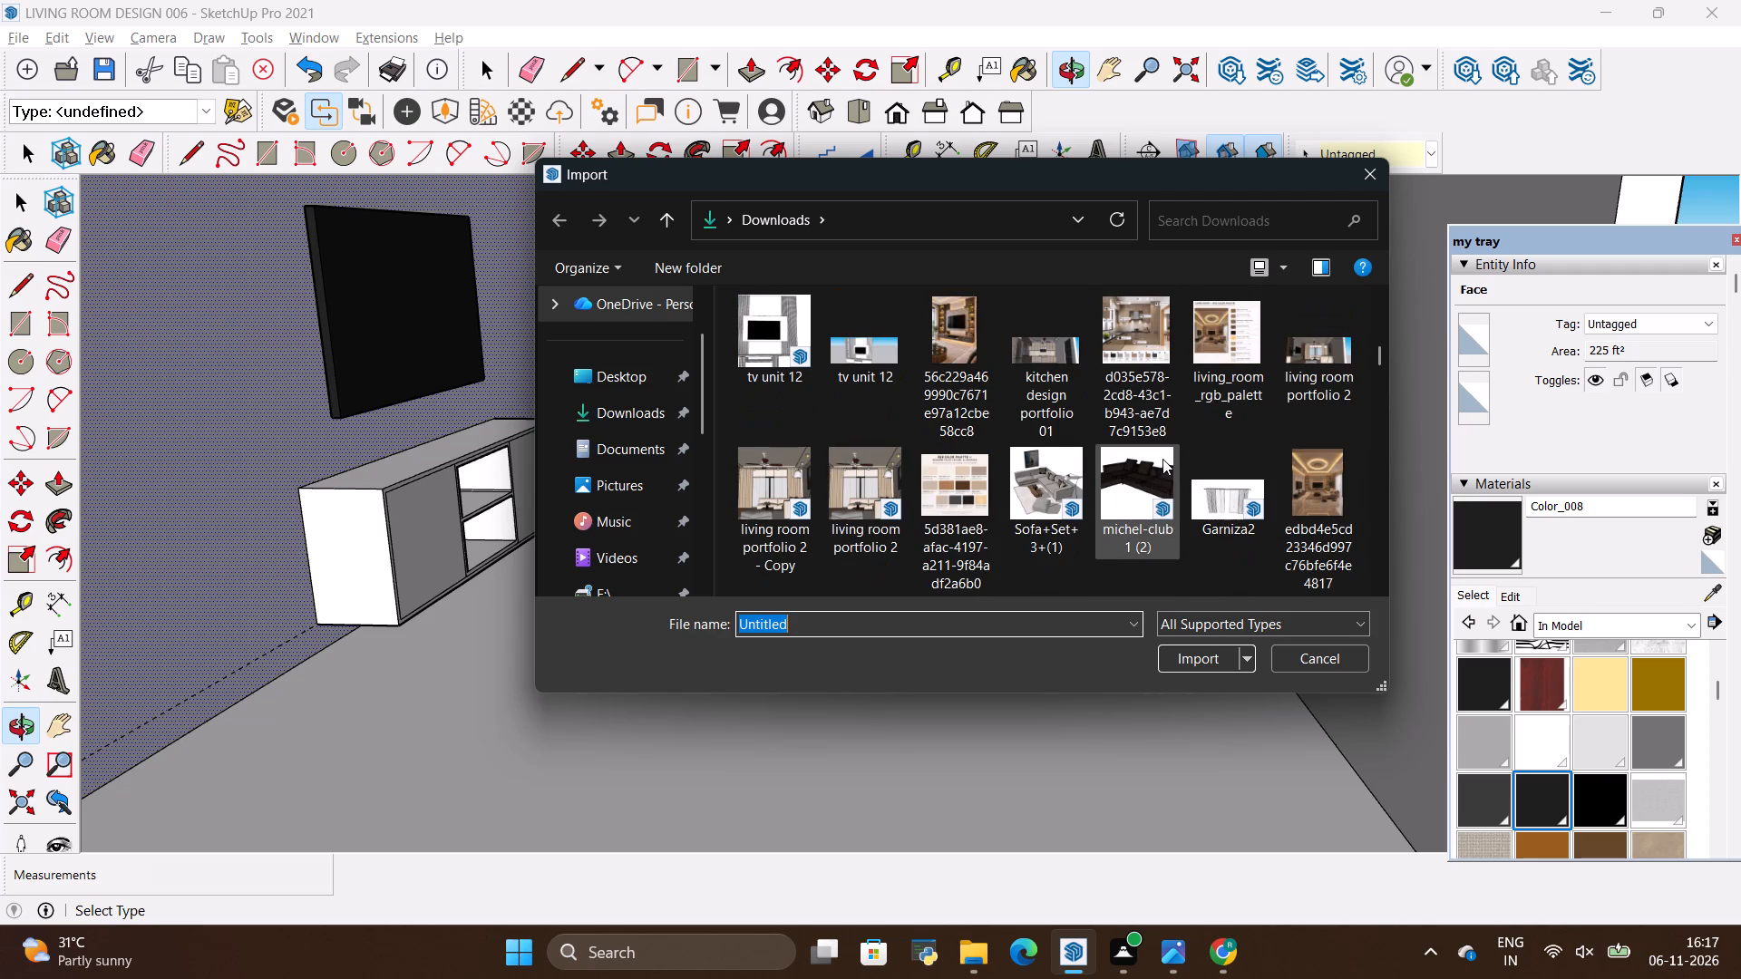
left_click(1036, 490)
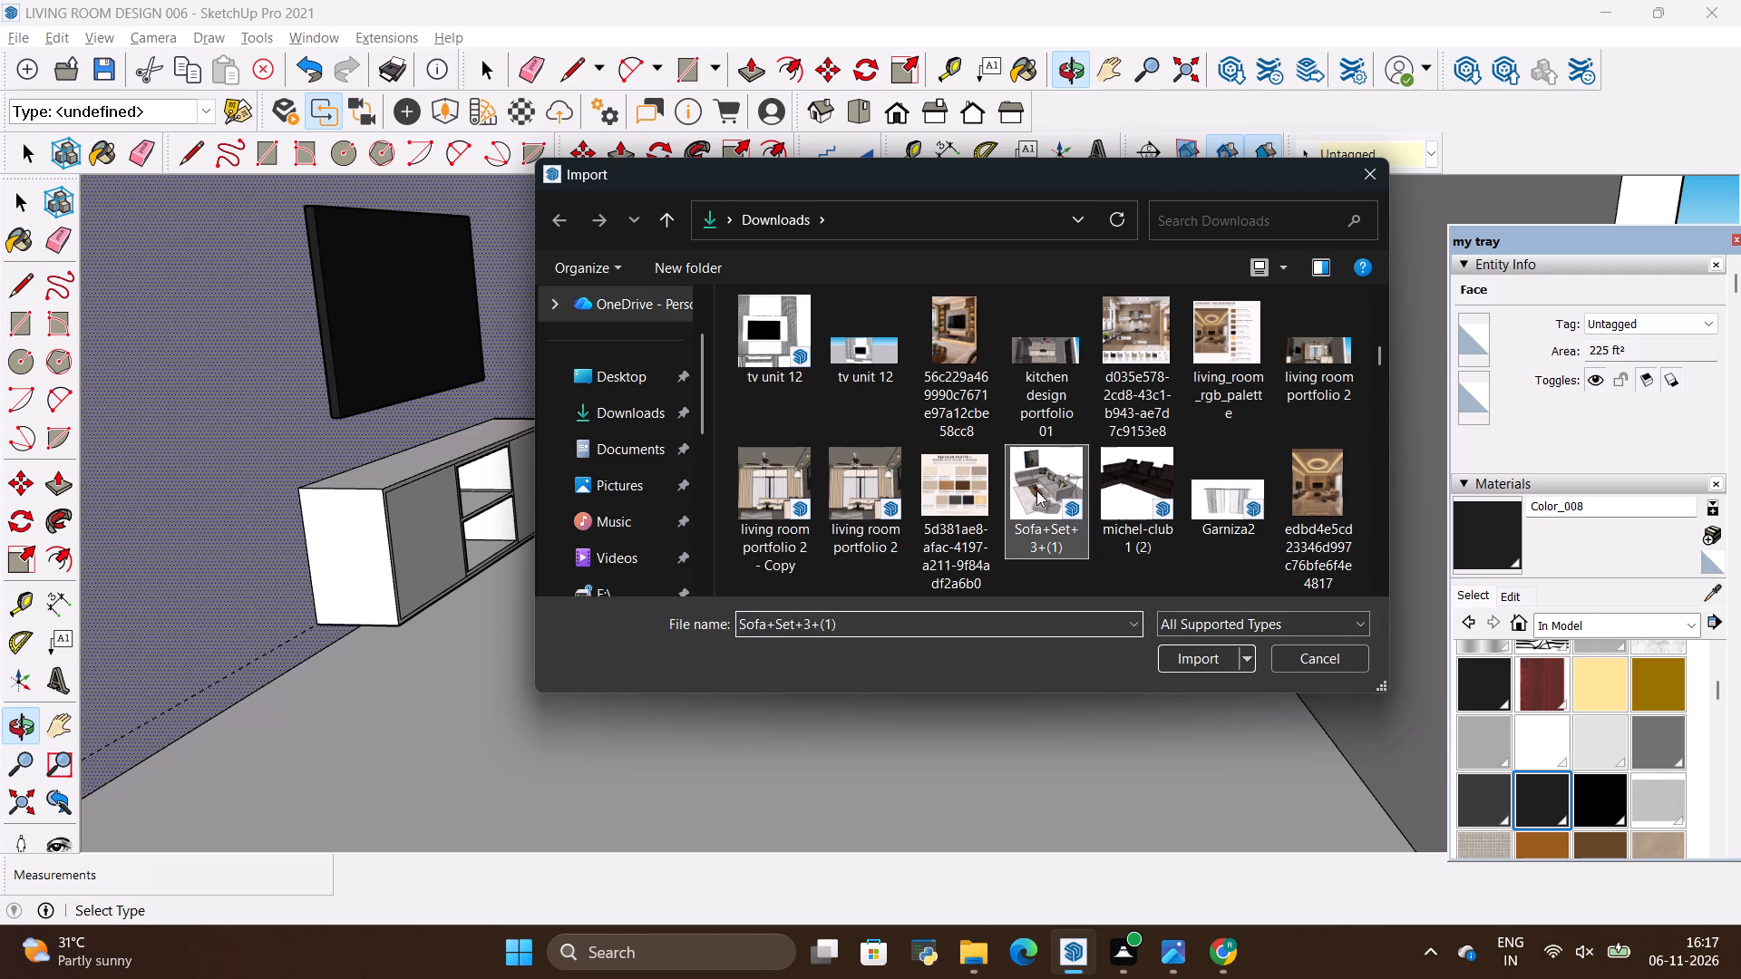
left_click(1188, 662)
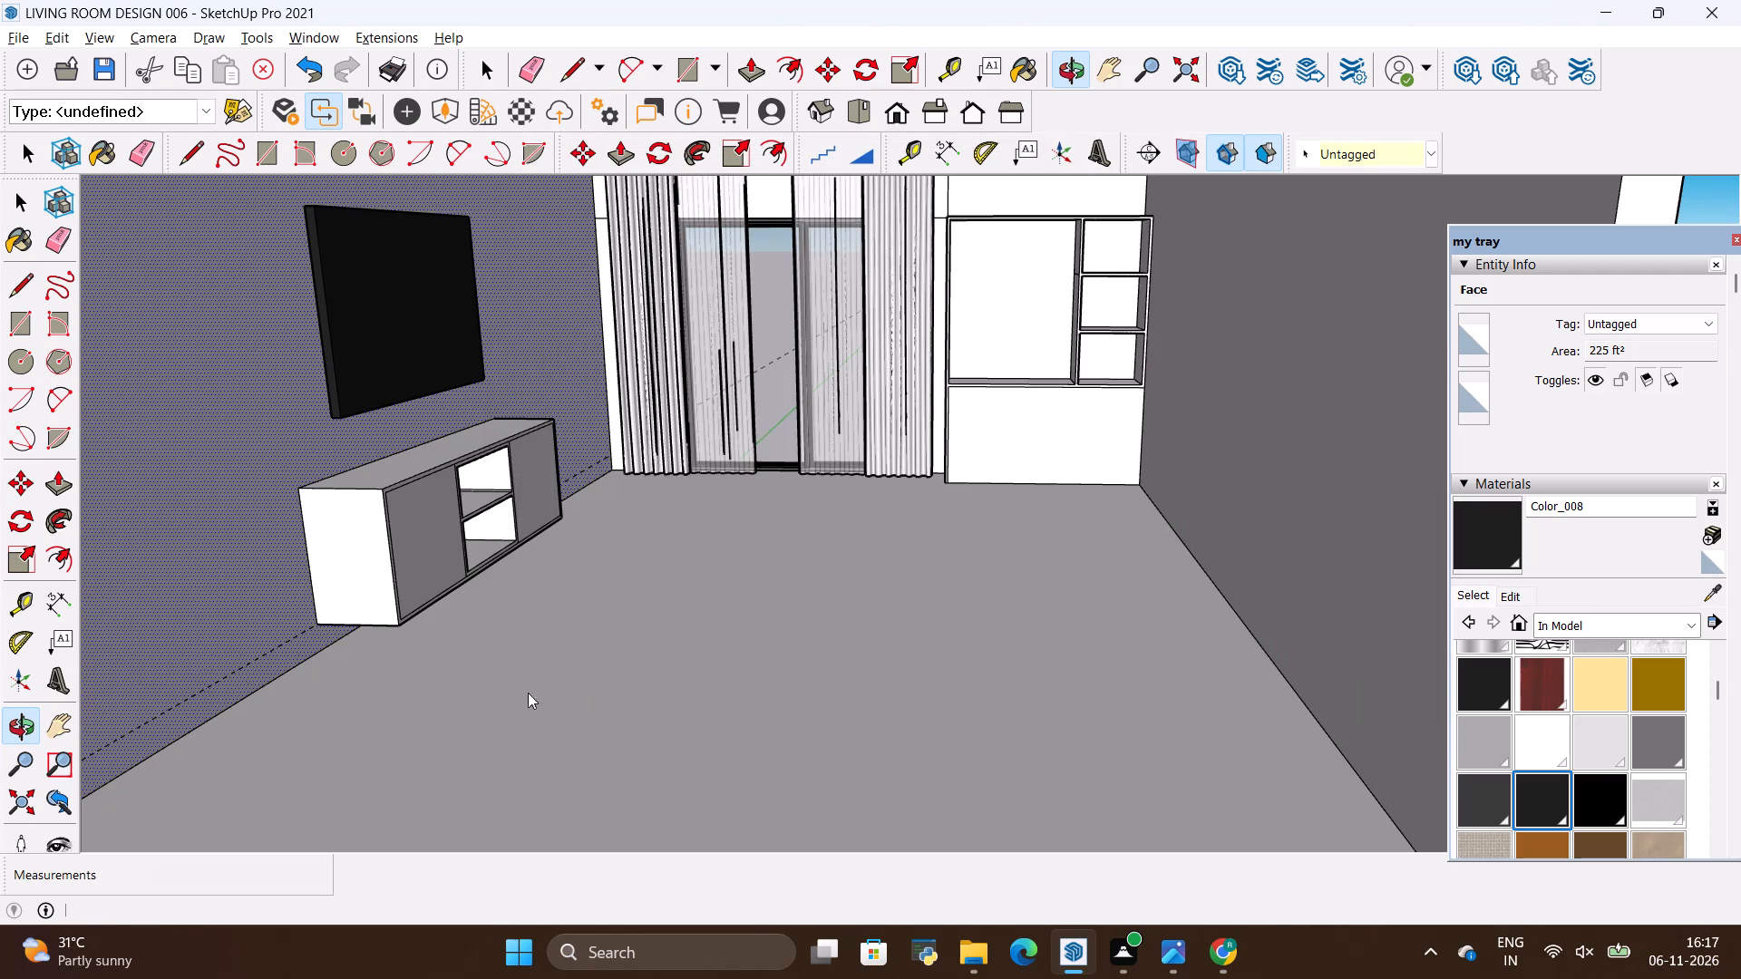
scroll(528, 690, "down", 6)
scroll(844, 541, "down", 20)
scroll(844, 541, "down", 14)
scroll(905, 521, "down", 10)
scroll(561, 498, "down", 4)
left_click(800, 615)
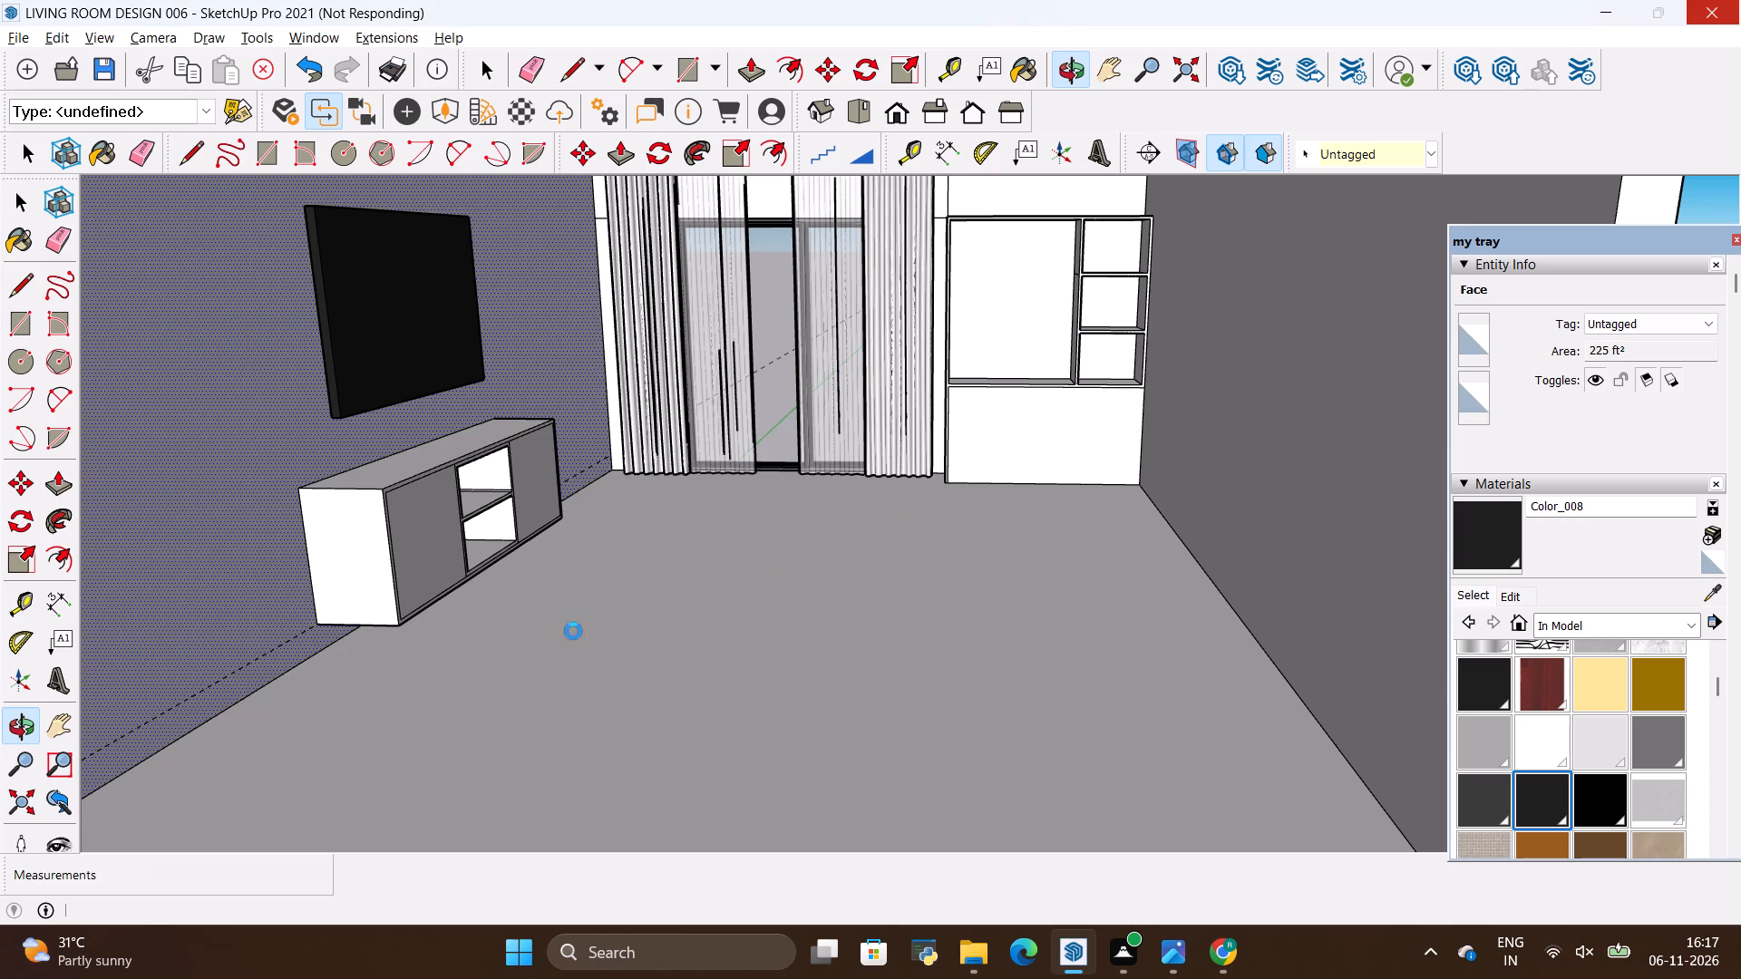
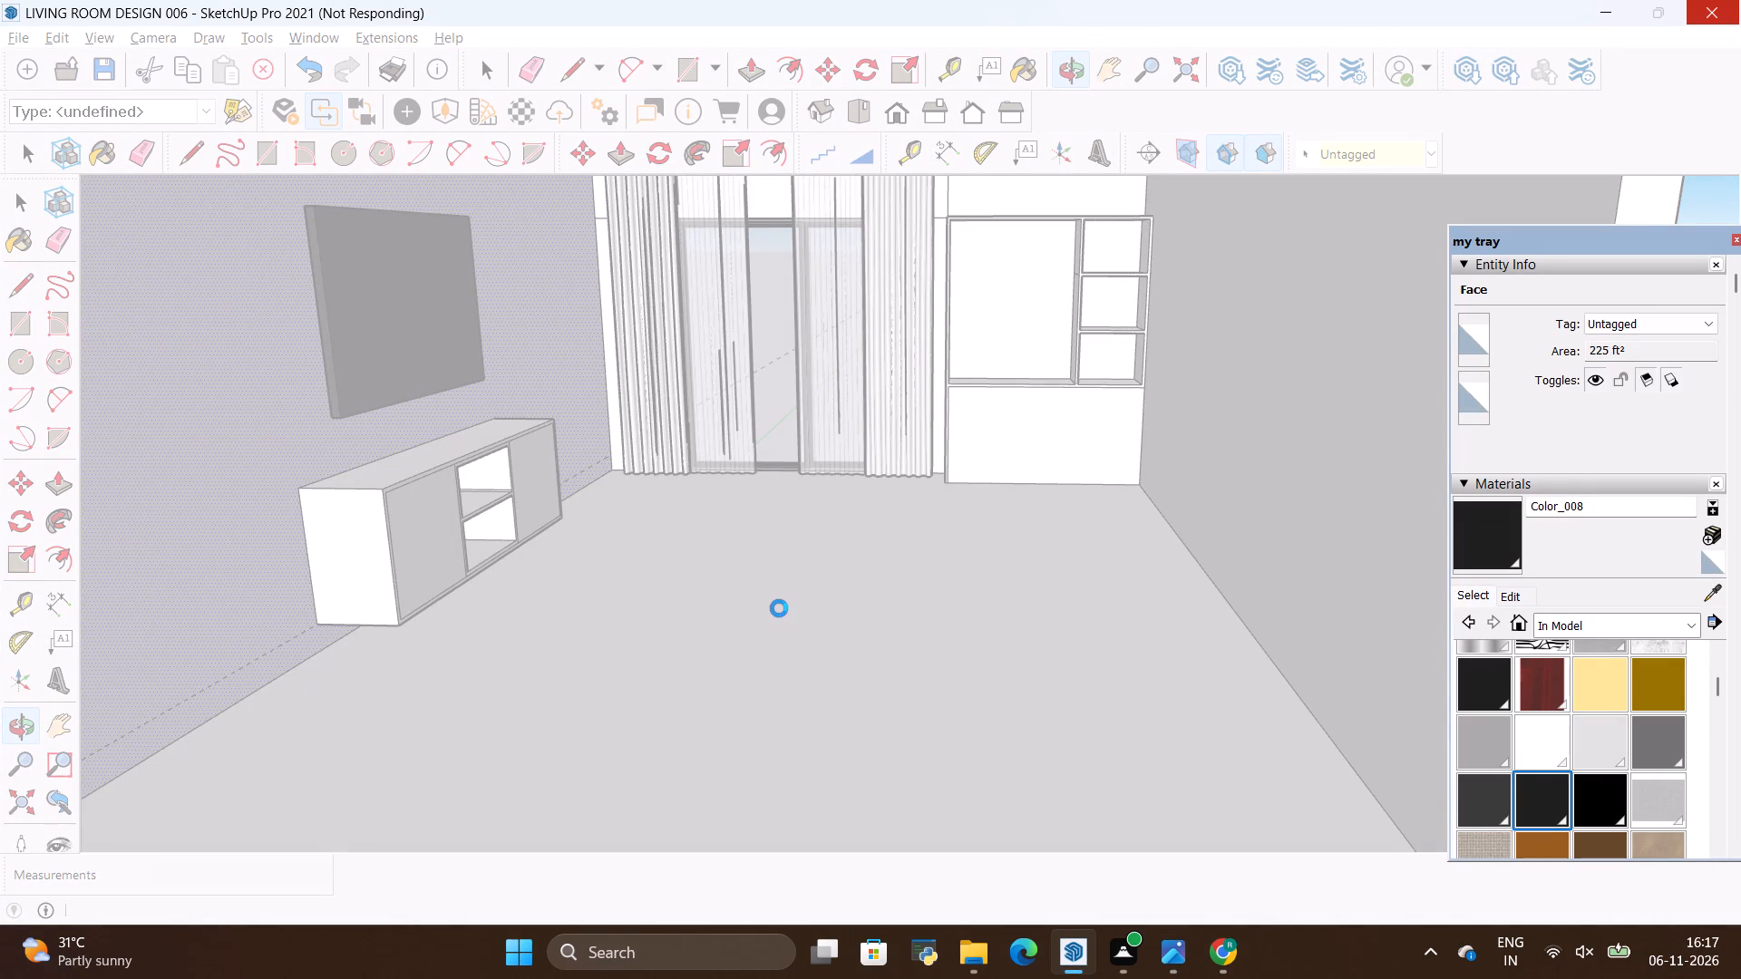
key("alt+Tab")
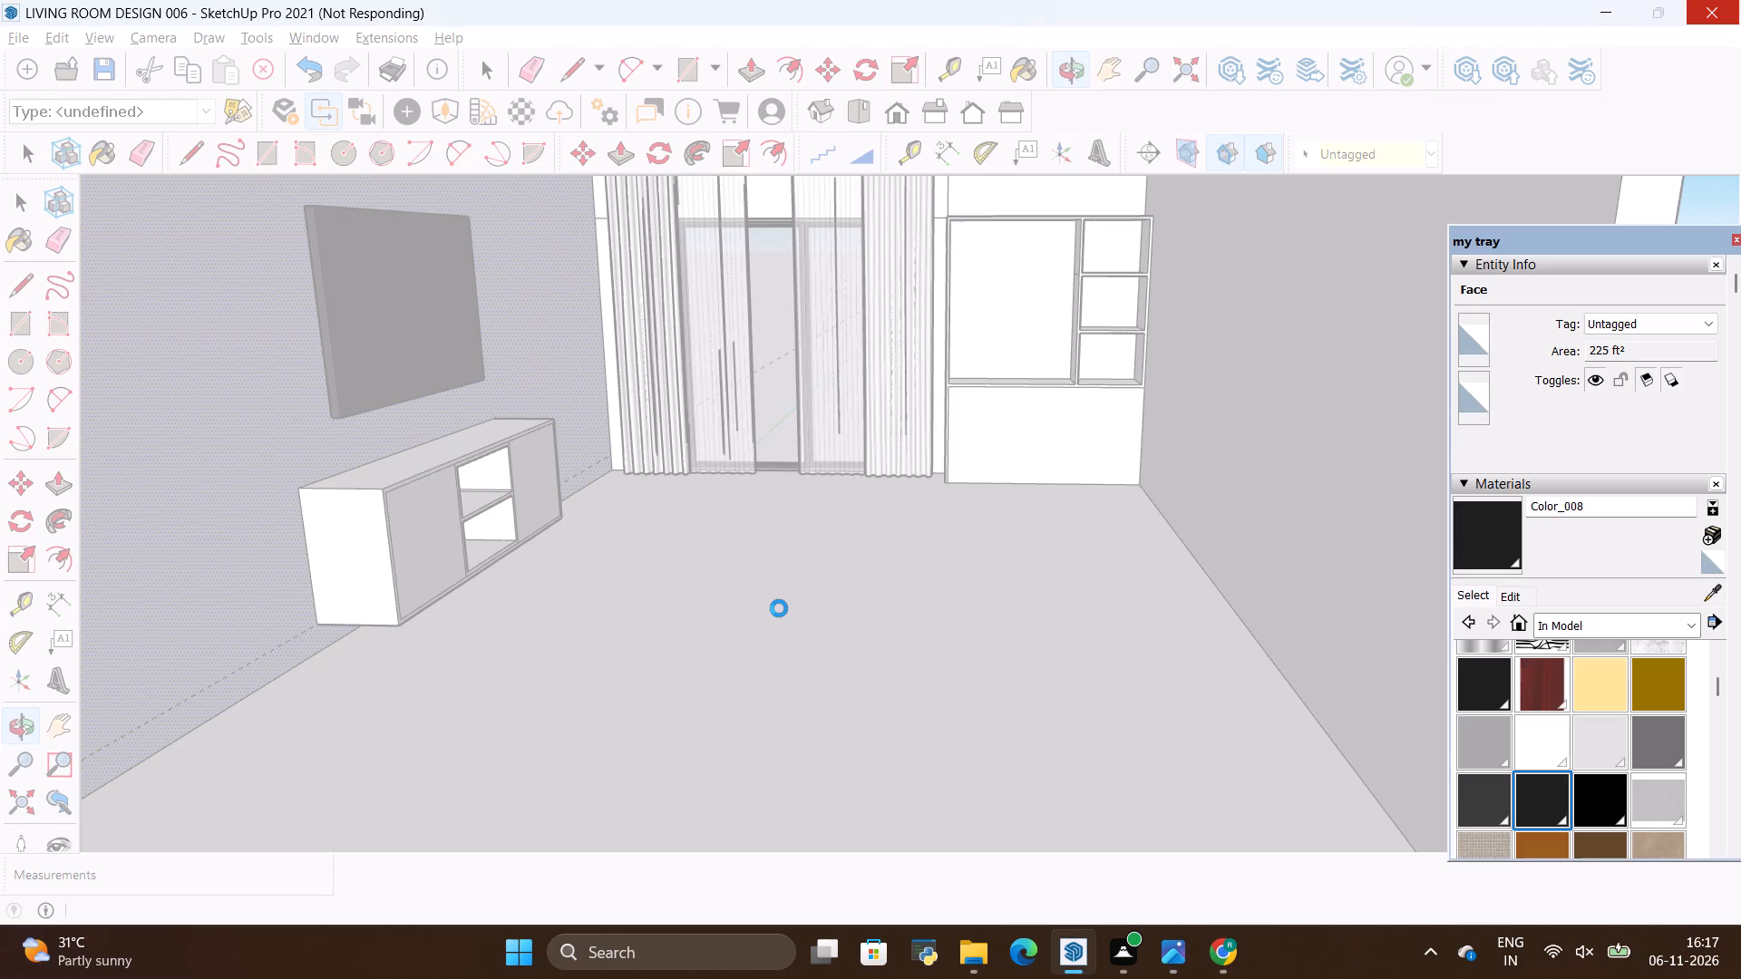
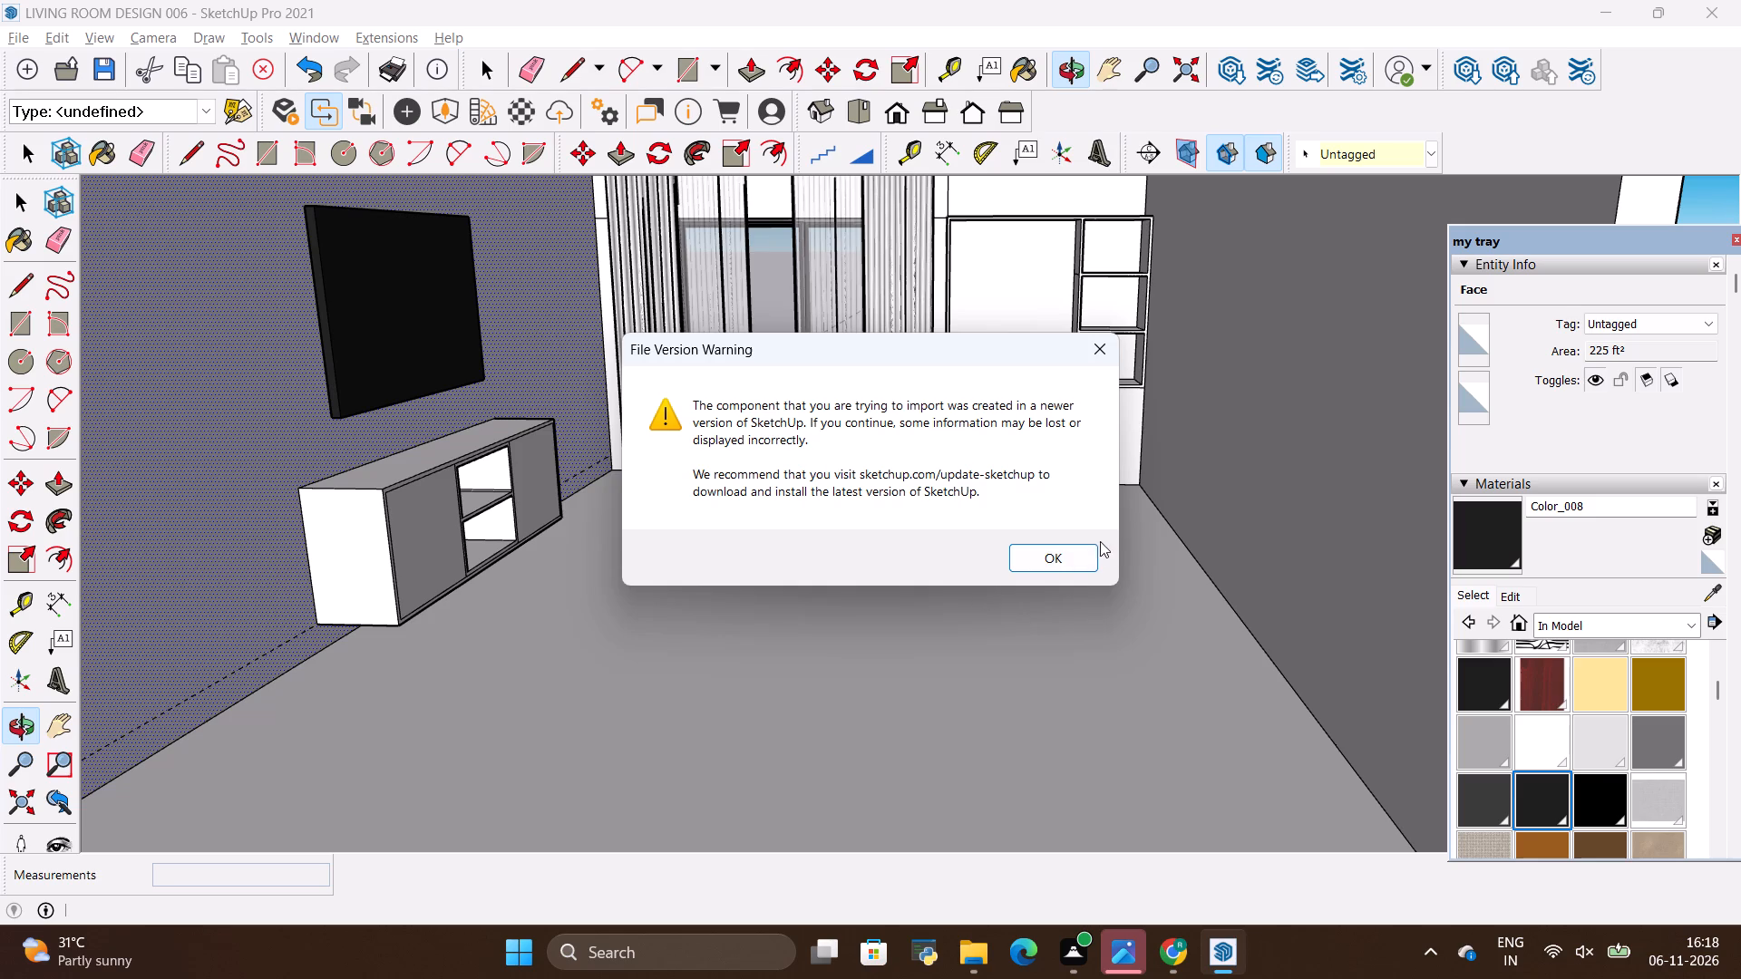
Place the imported sofa set component, with its coffee table, ottoman, rug and floor lamp, on the living room floor.
left_click(1046, 569)
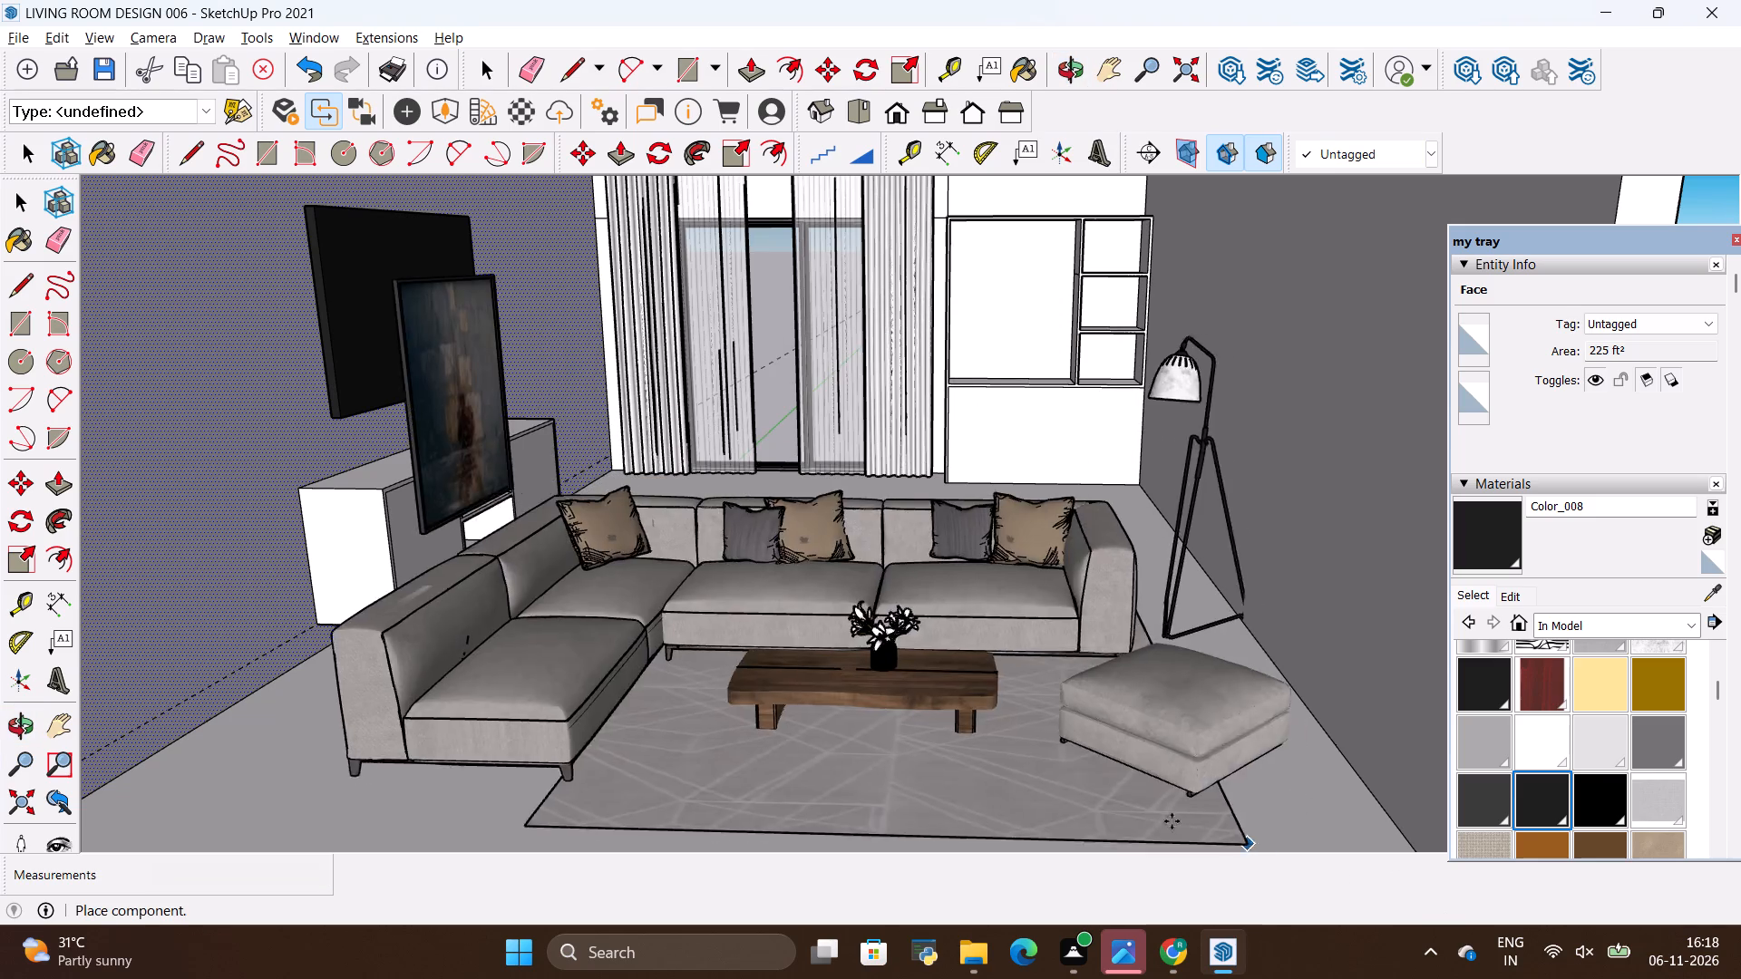
scroll(1153, 815, "down", 11)
left_click(1181, 750)
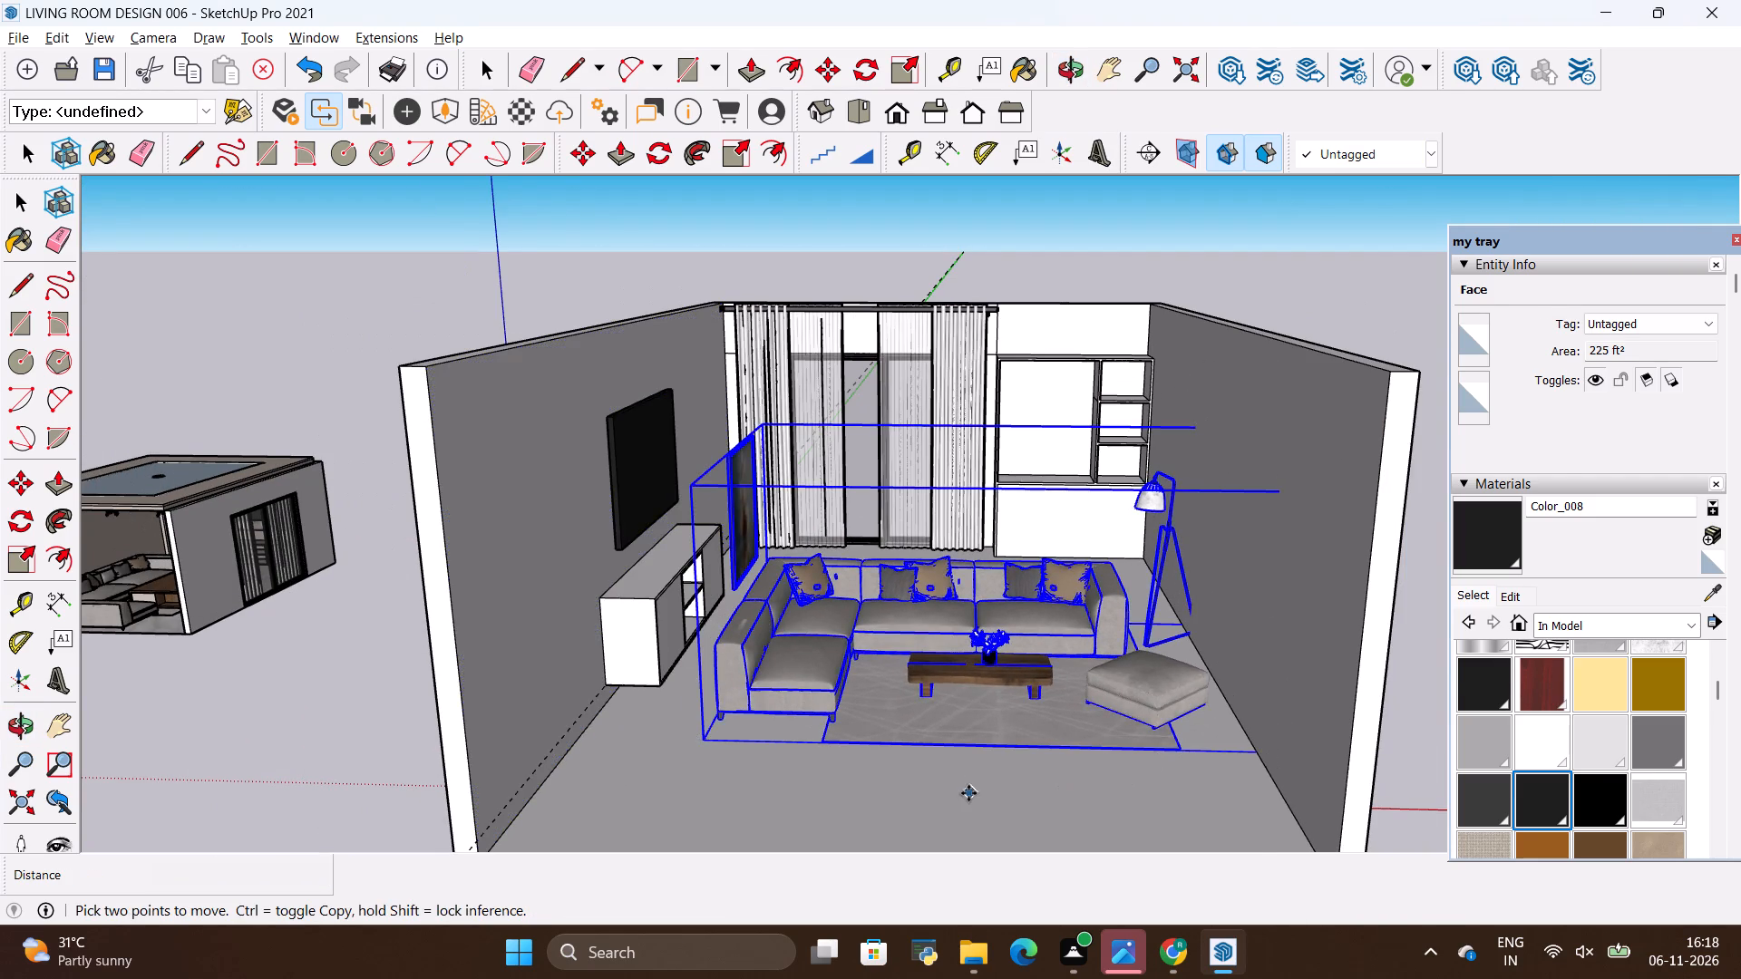
scroll(968, 793, "down", 3)
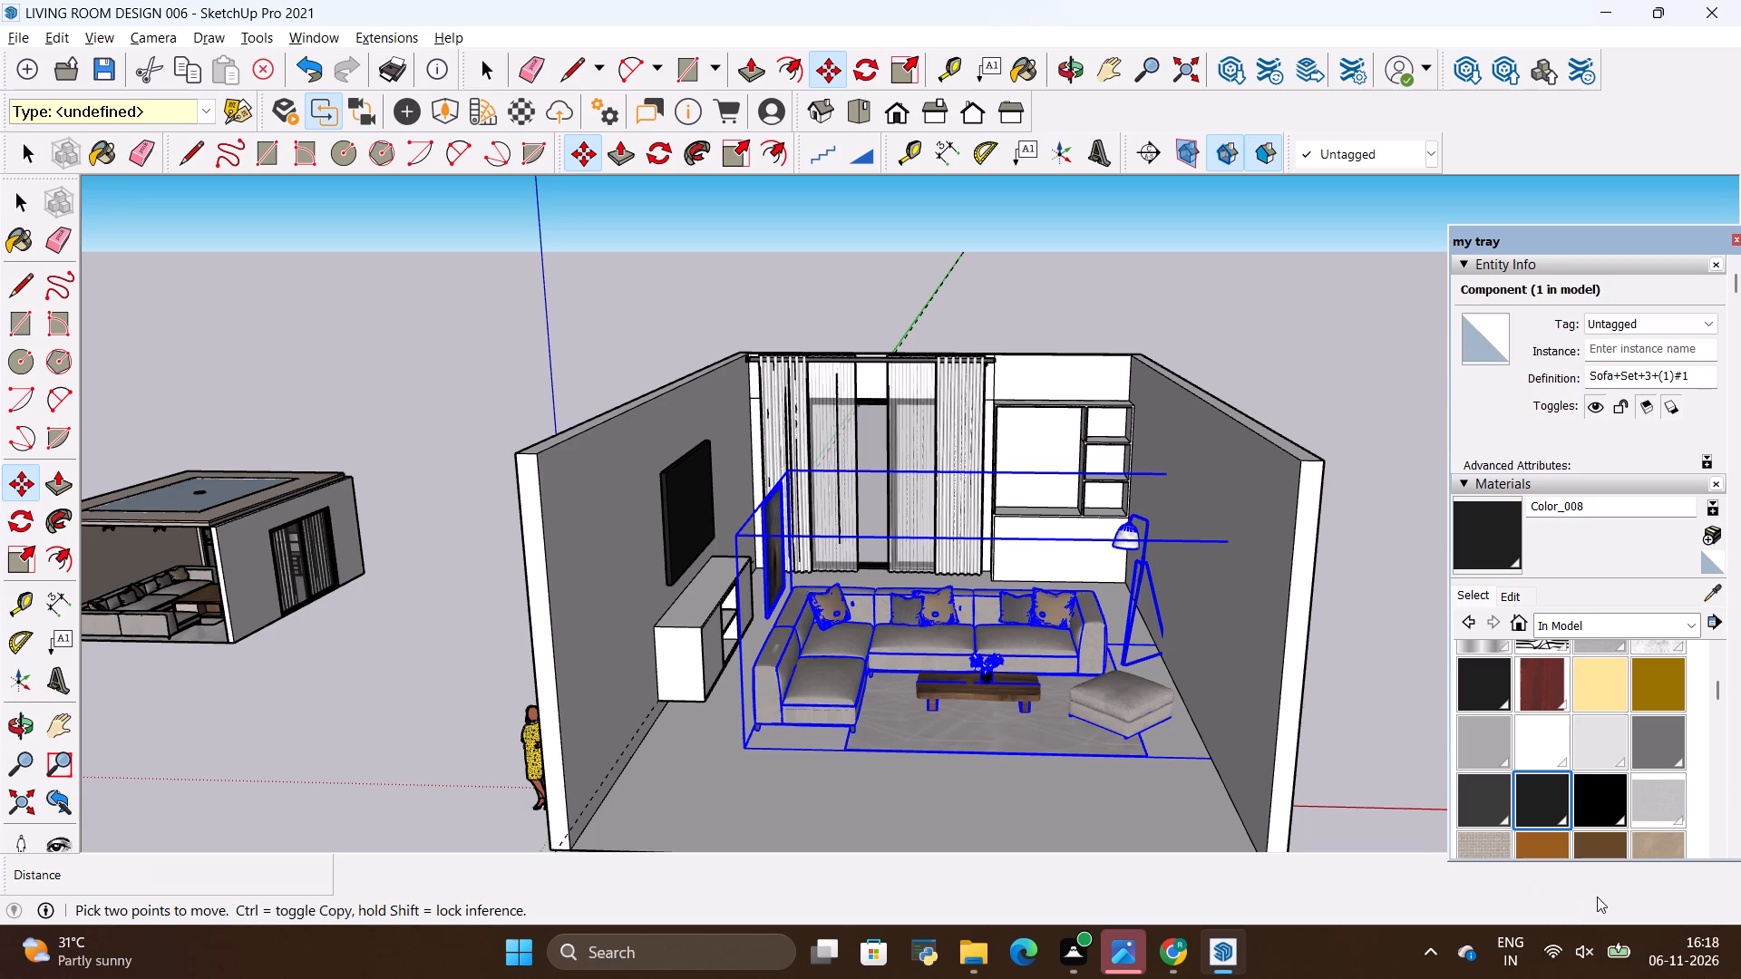
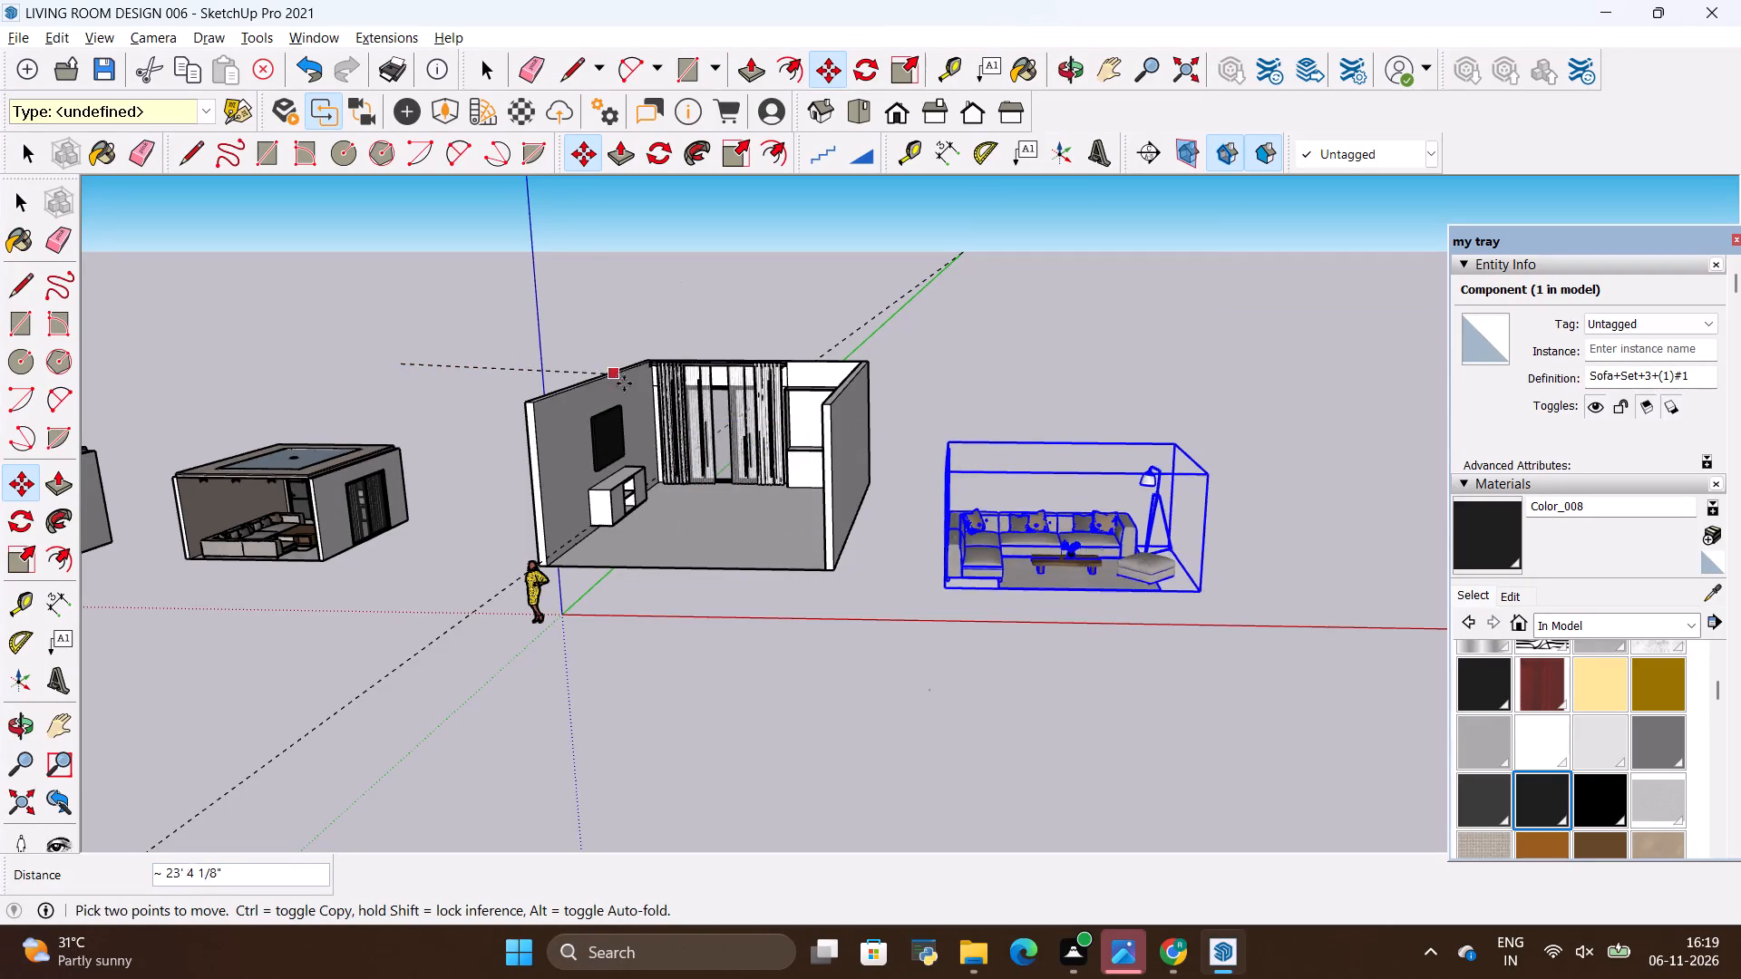
Finish moving the sofa set component about 24' 7" onto the open ground beside the living room, outside its walls.
left_click(603, 371)
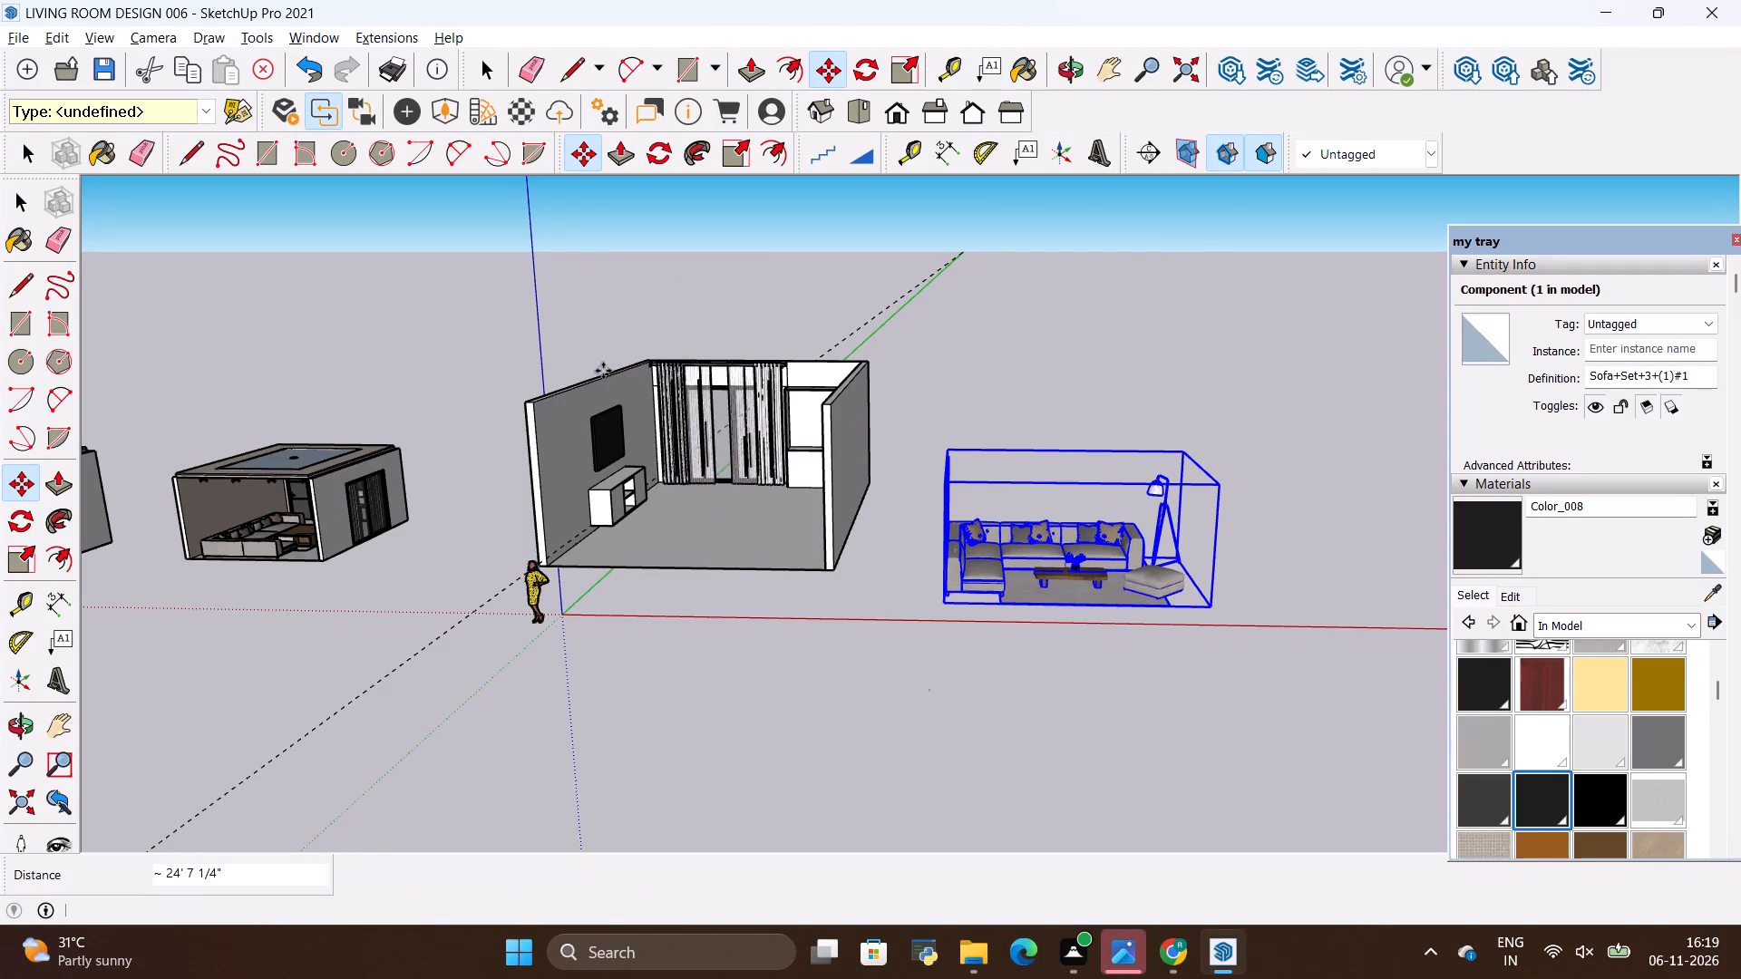
key("space")
left_click(1051, 286)
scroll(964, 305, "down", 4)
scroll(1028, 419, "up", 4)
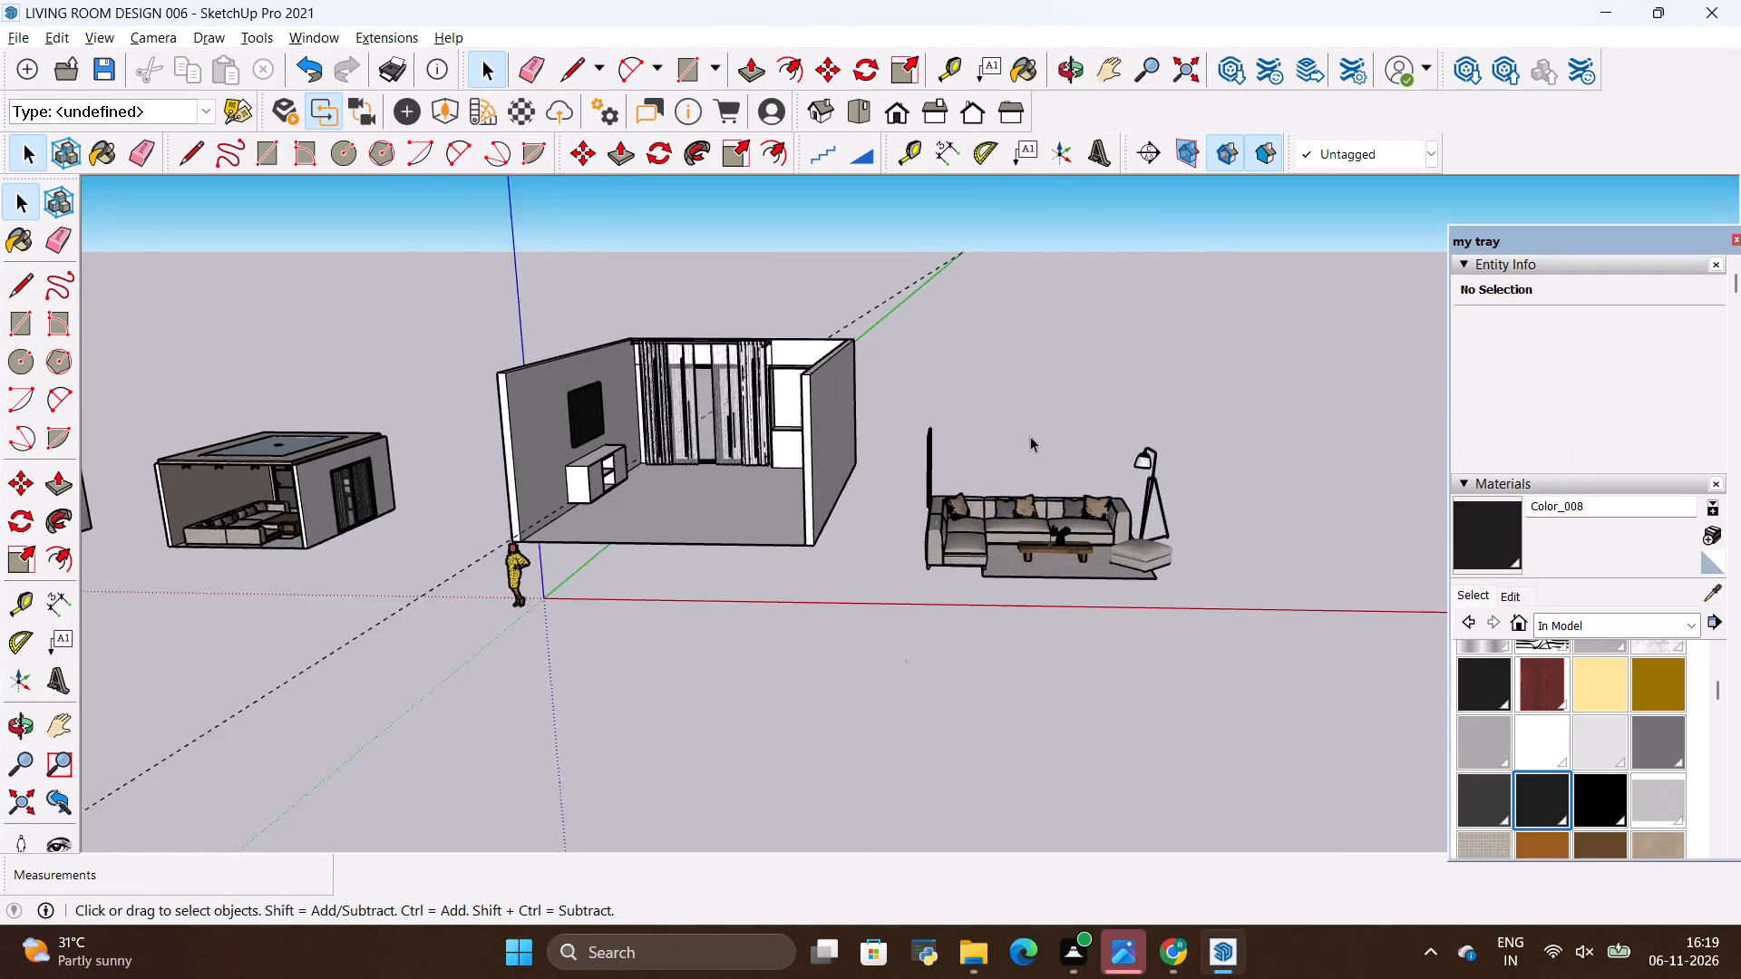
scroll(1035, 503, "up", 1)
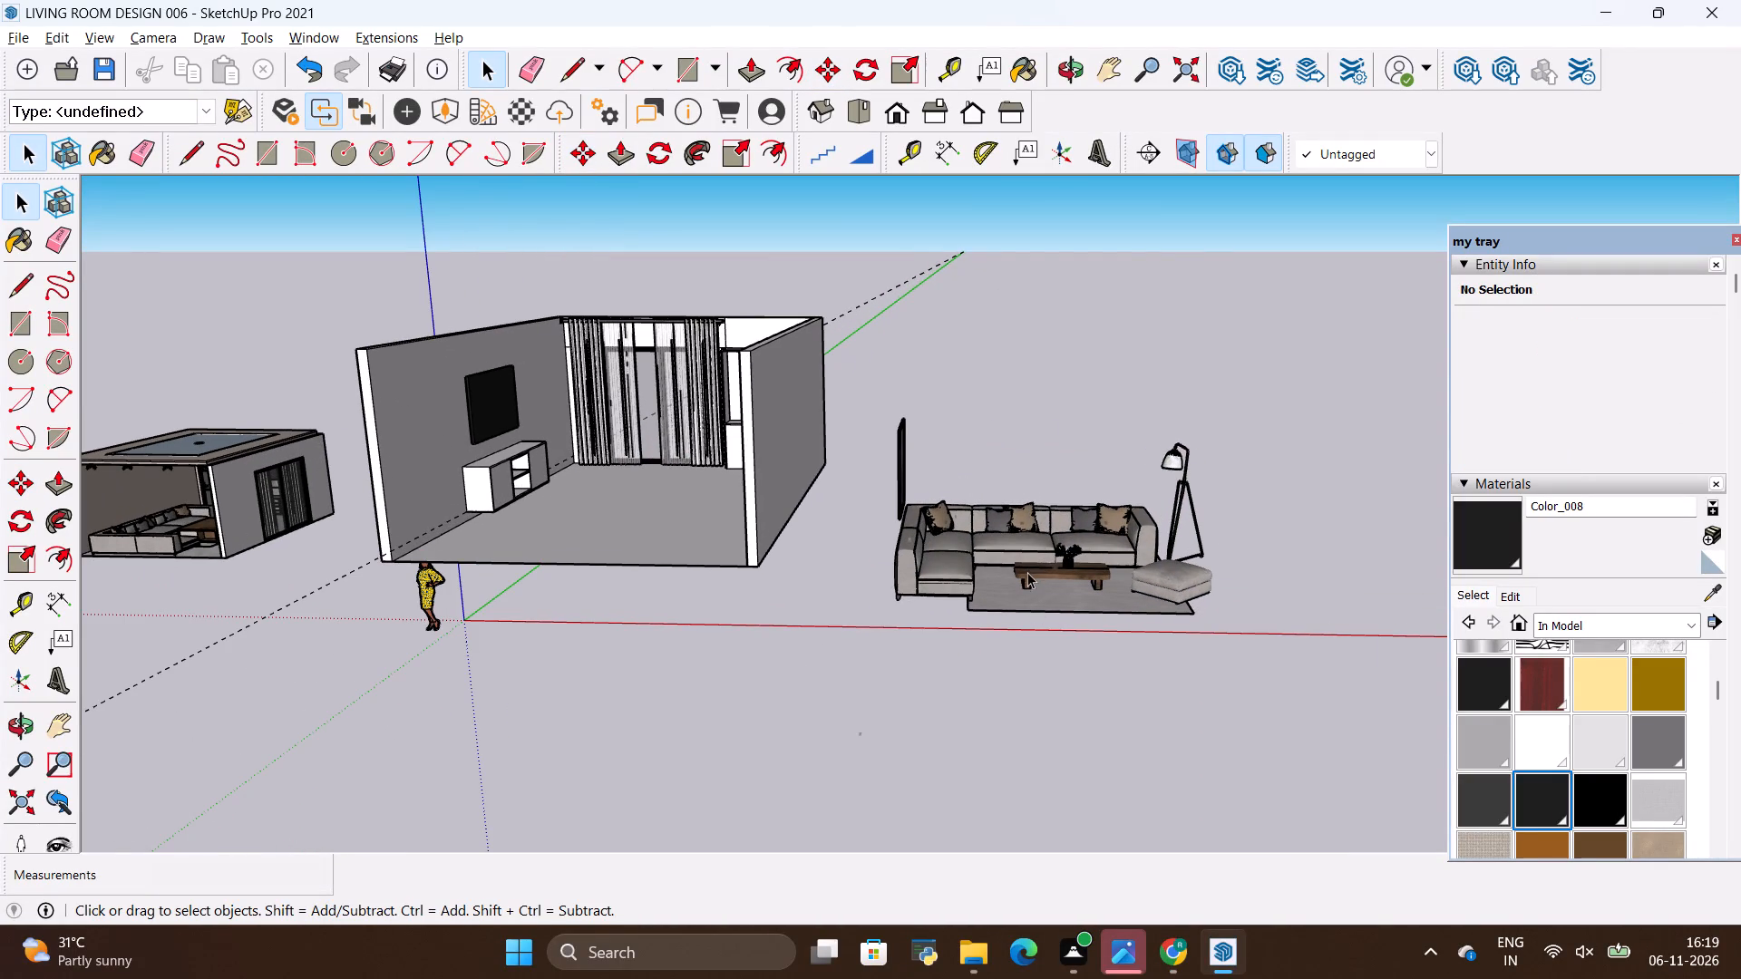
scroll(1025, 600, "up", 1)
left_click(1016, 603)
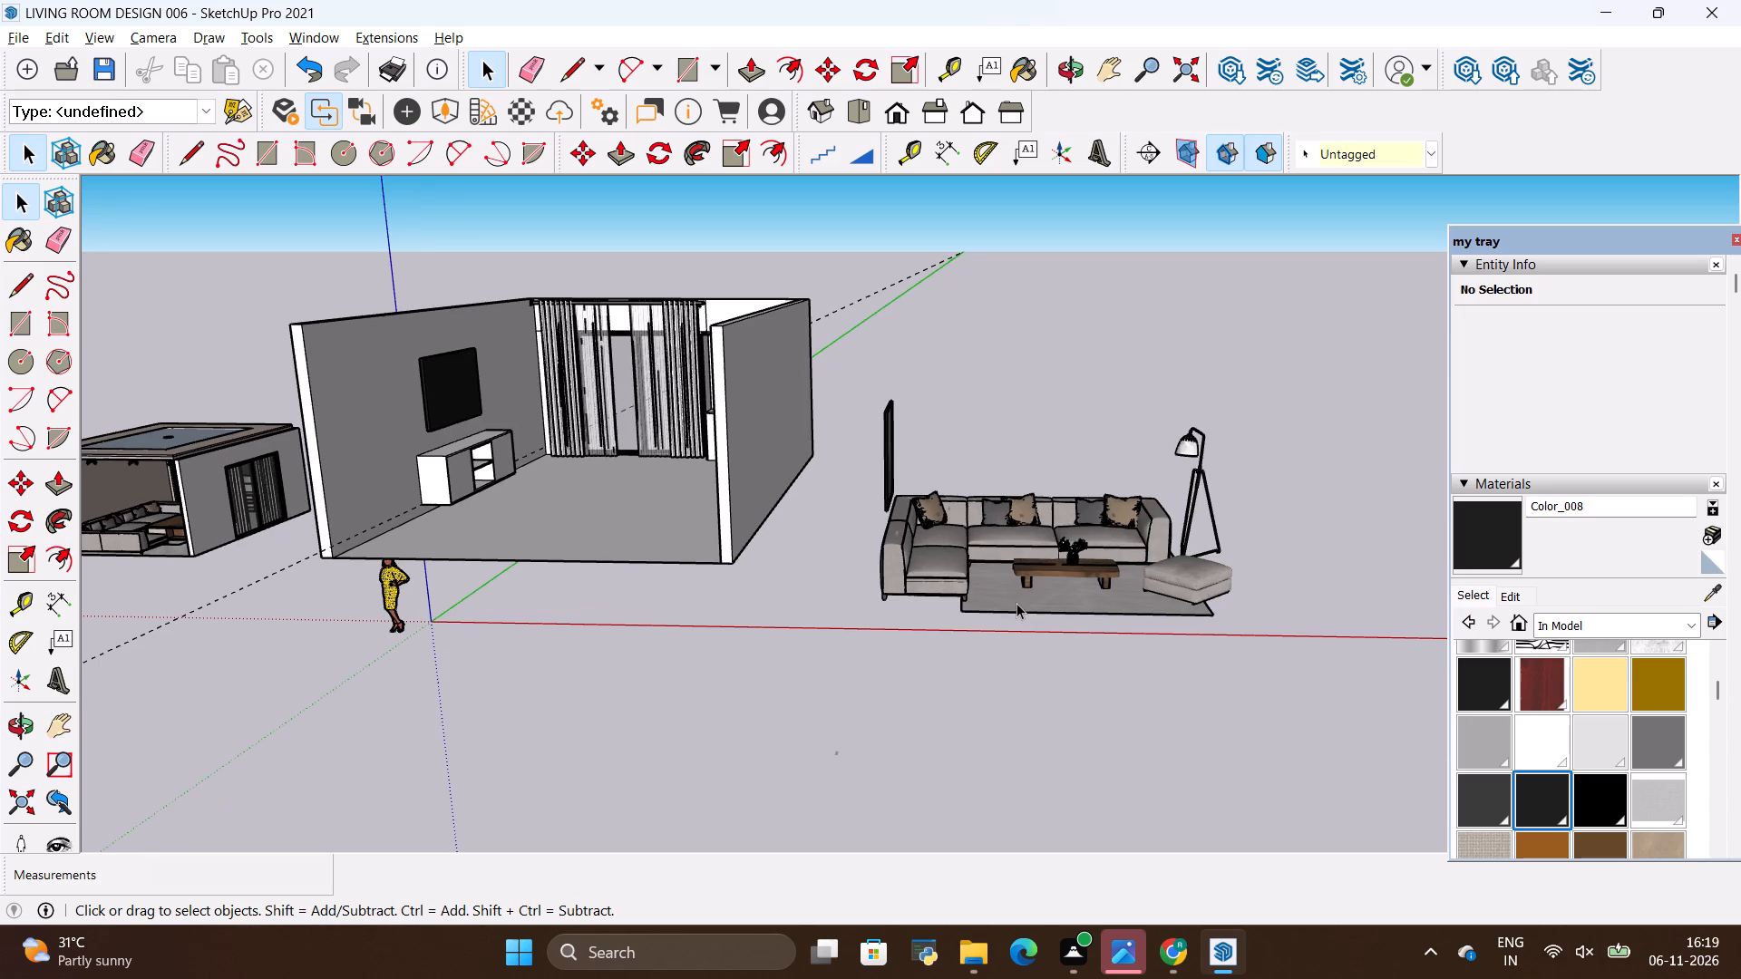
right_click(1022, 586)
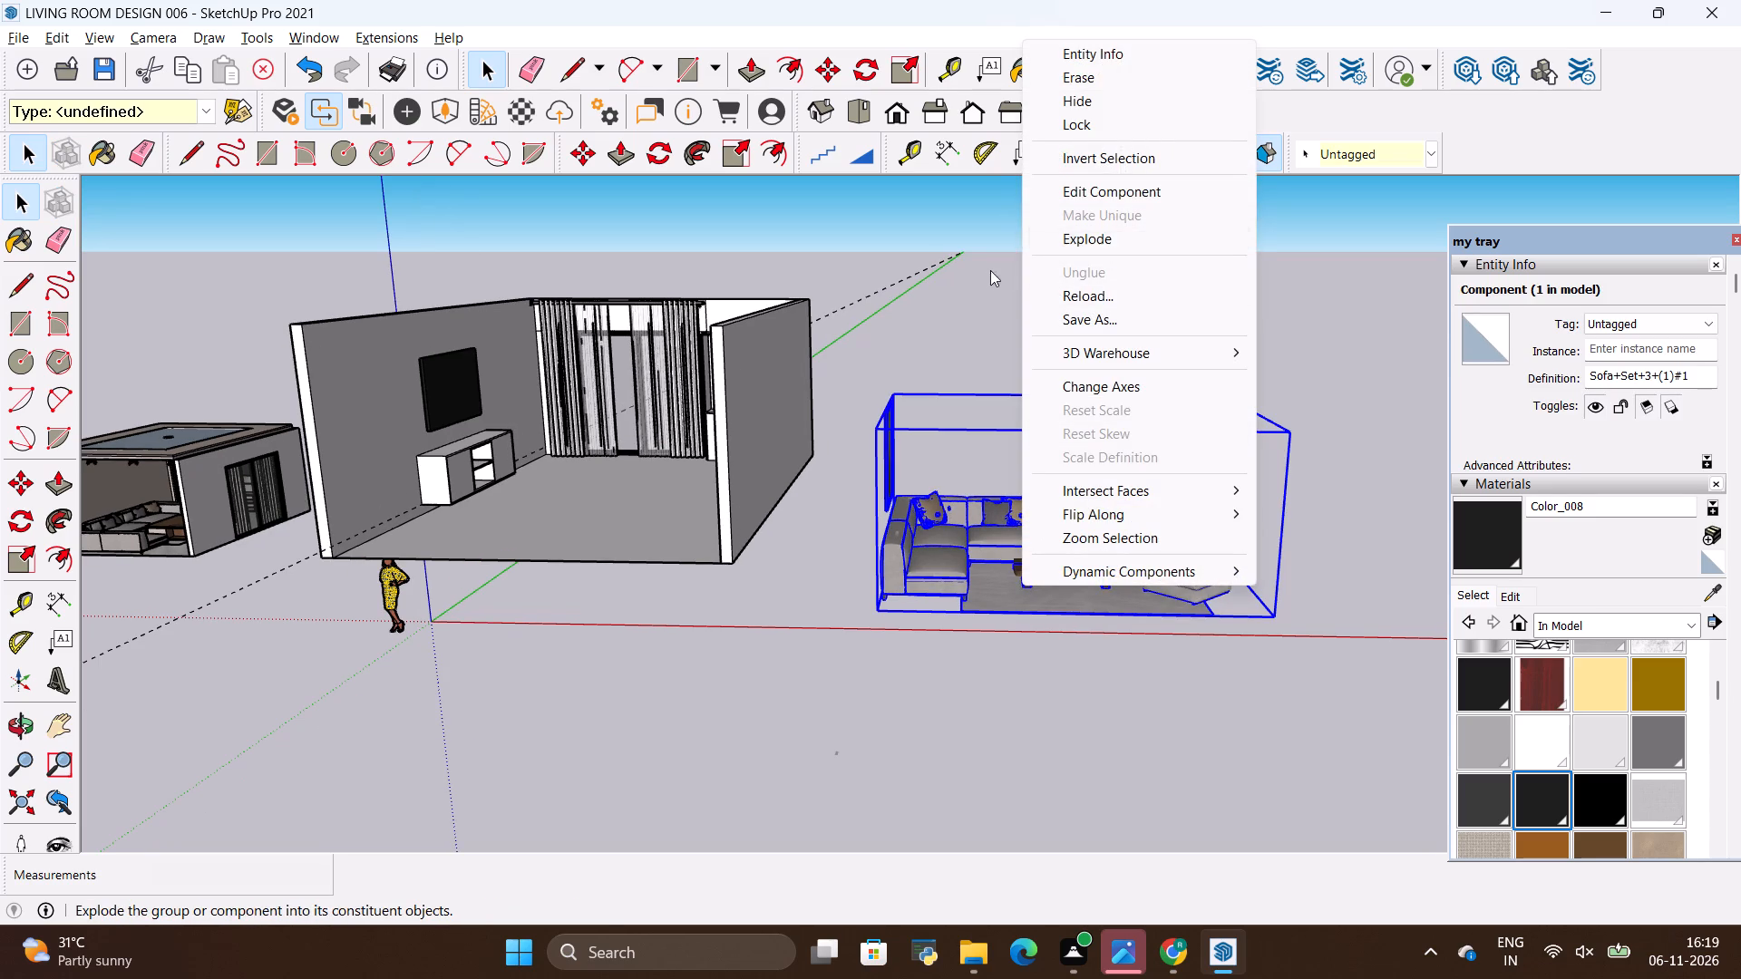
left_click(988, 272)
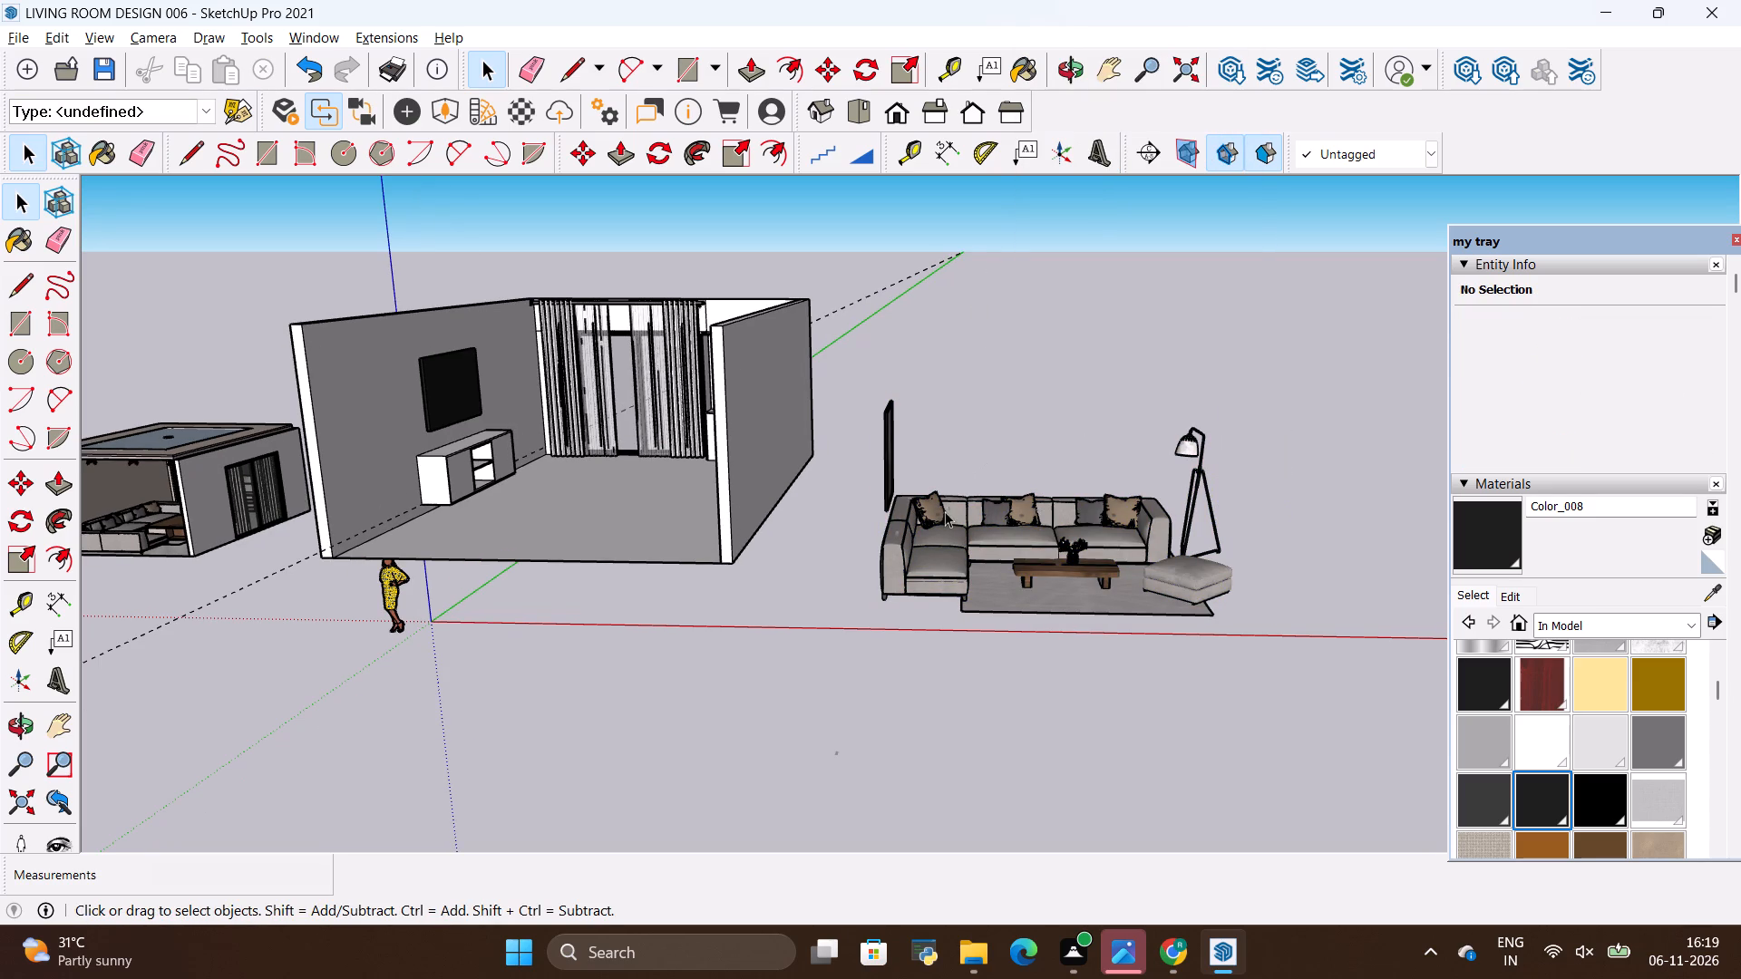
Open the sofa set component for editing and erase the floor lamp behind the ottoman.
double_click(948, 511)
scroll(1046, 481, "up", 3)
left_click(1227, 467)
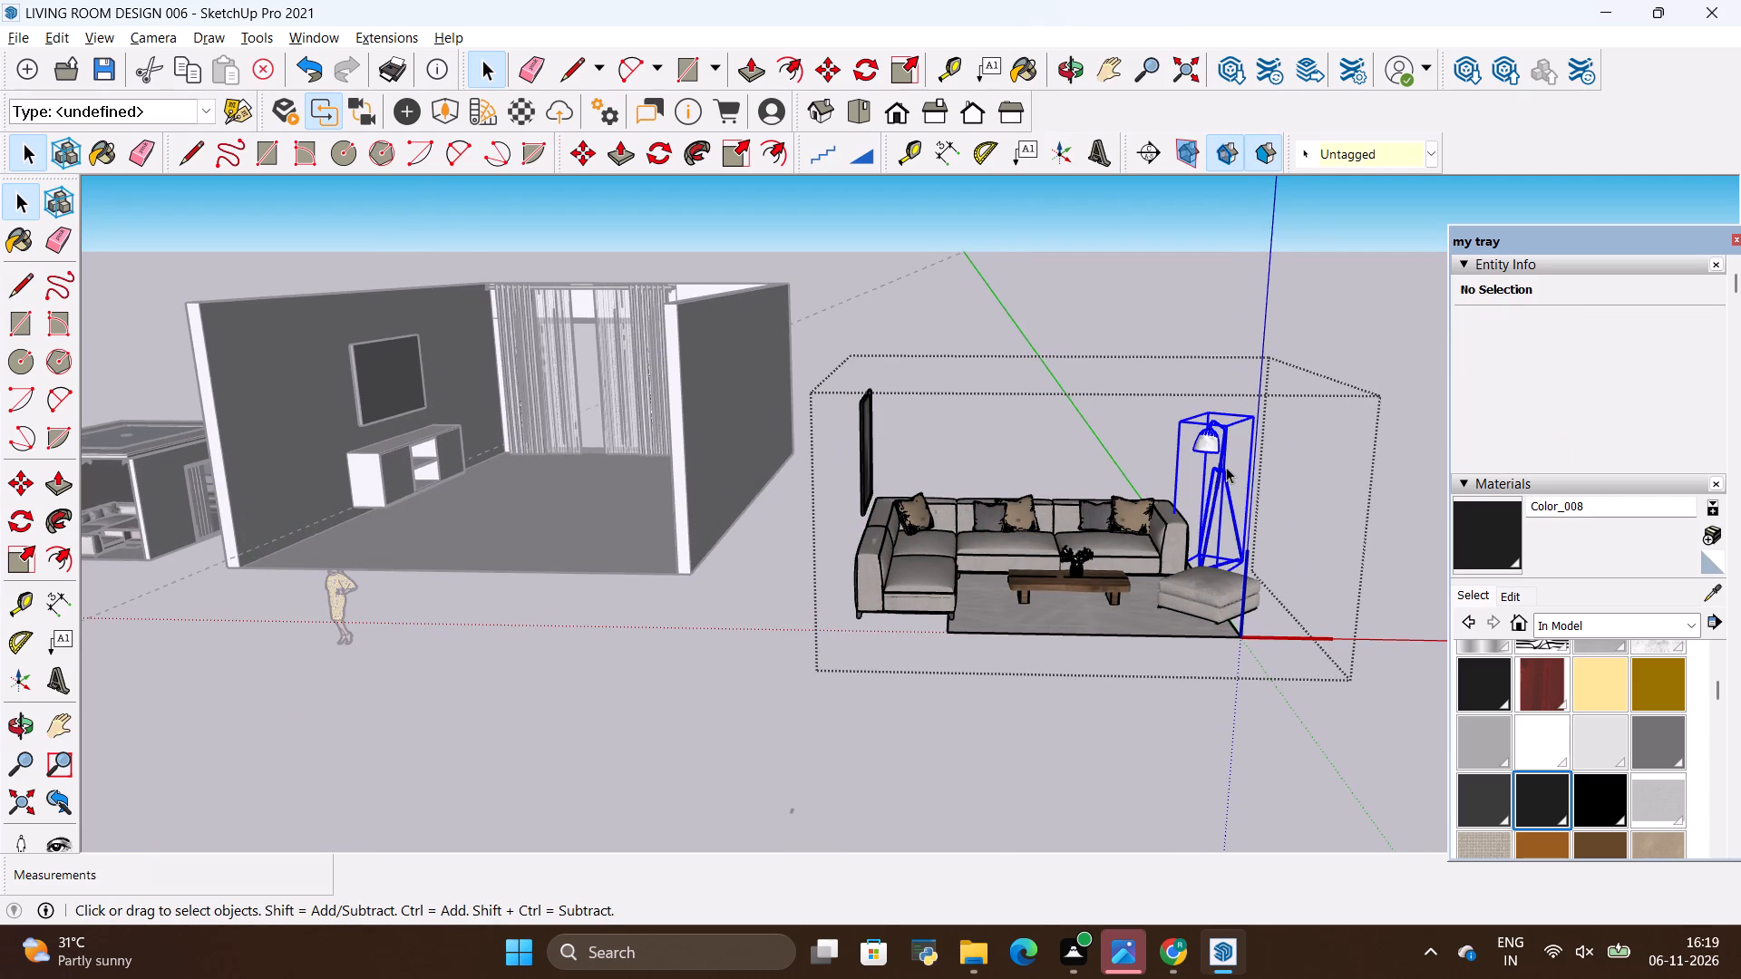
right_click(1223, 467)
left_click(1292, 503)
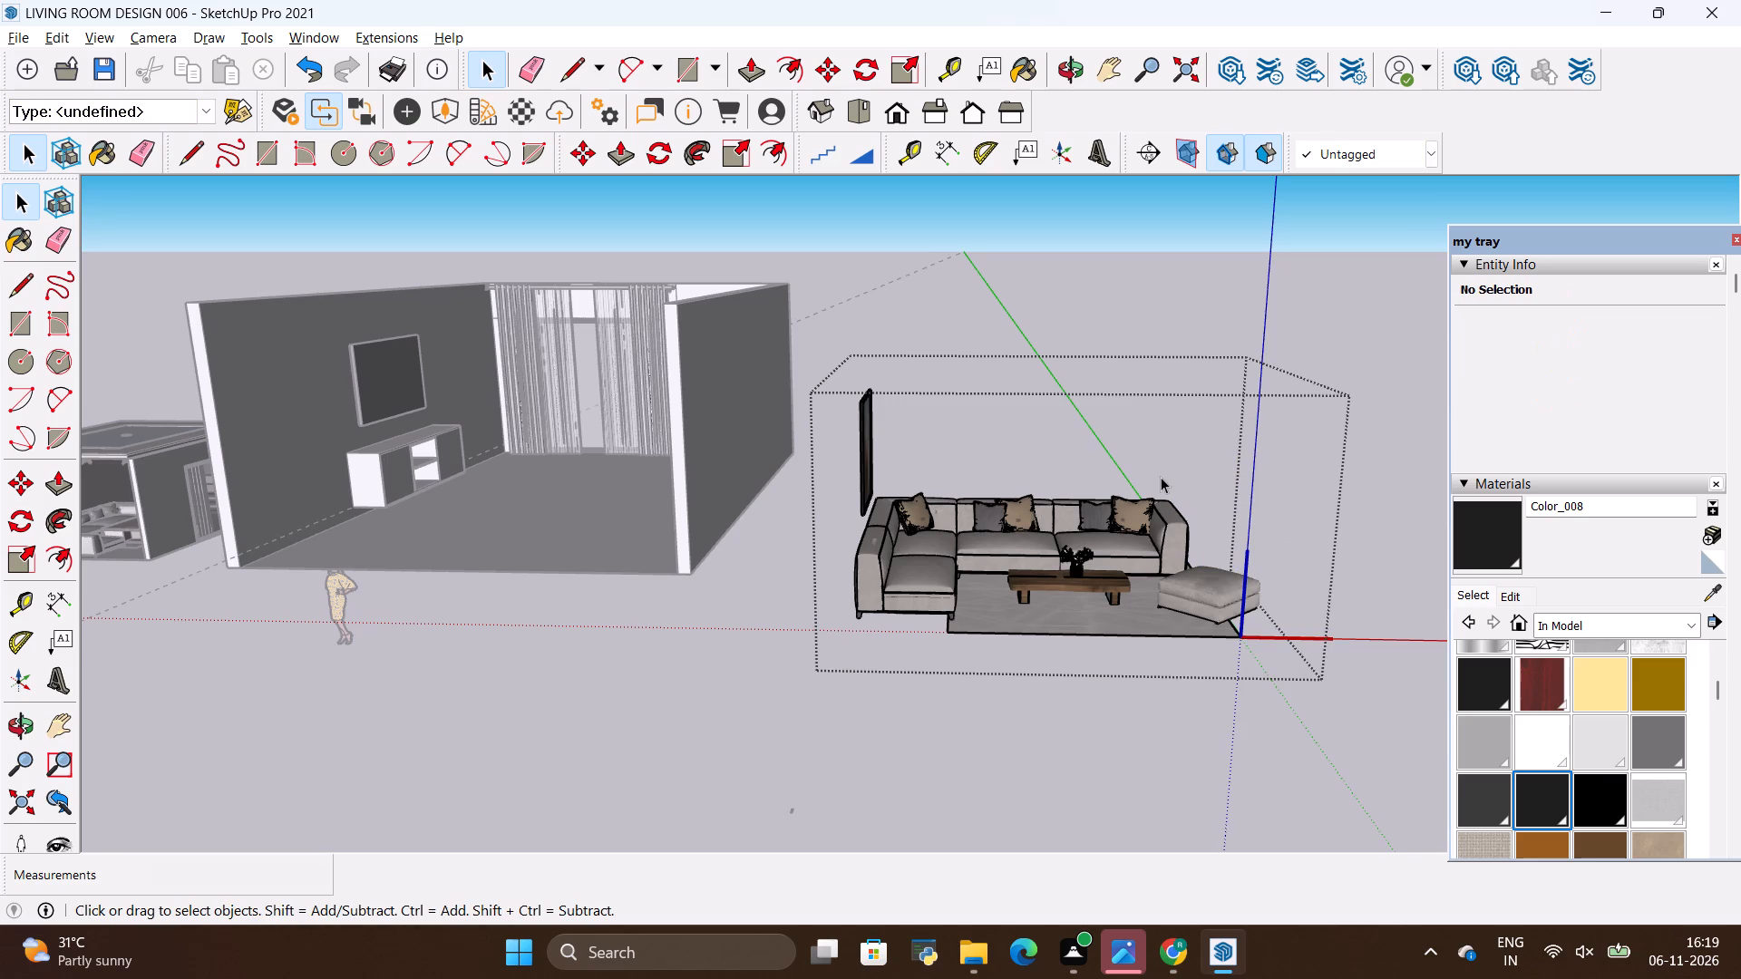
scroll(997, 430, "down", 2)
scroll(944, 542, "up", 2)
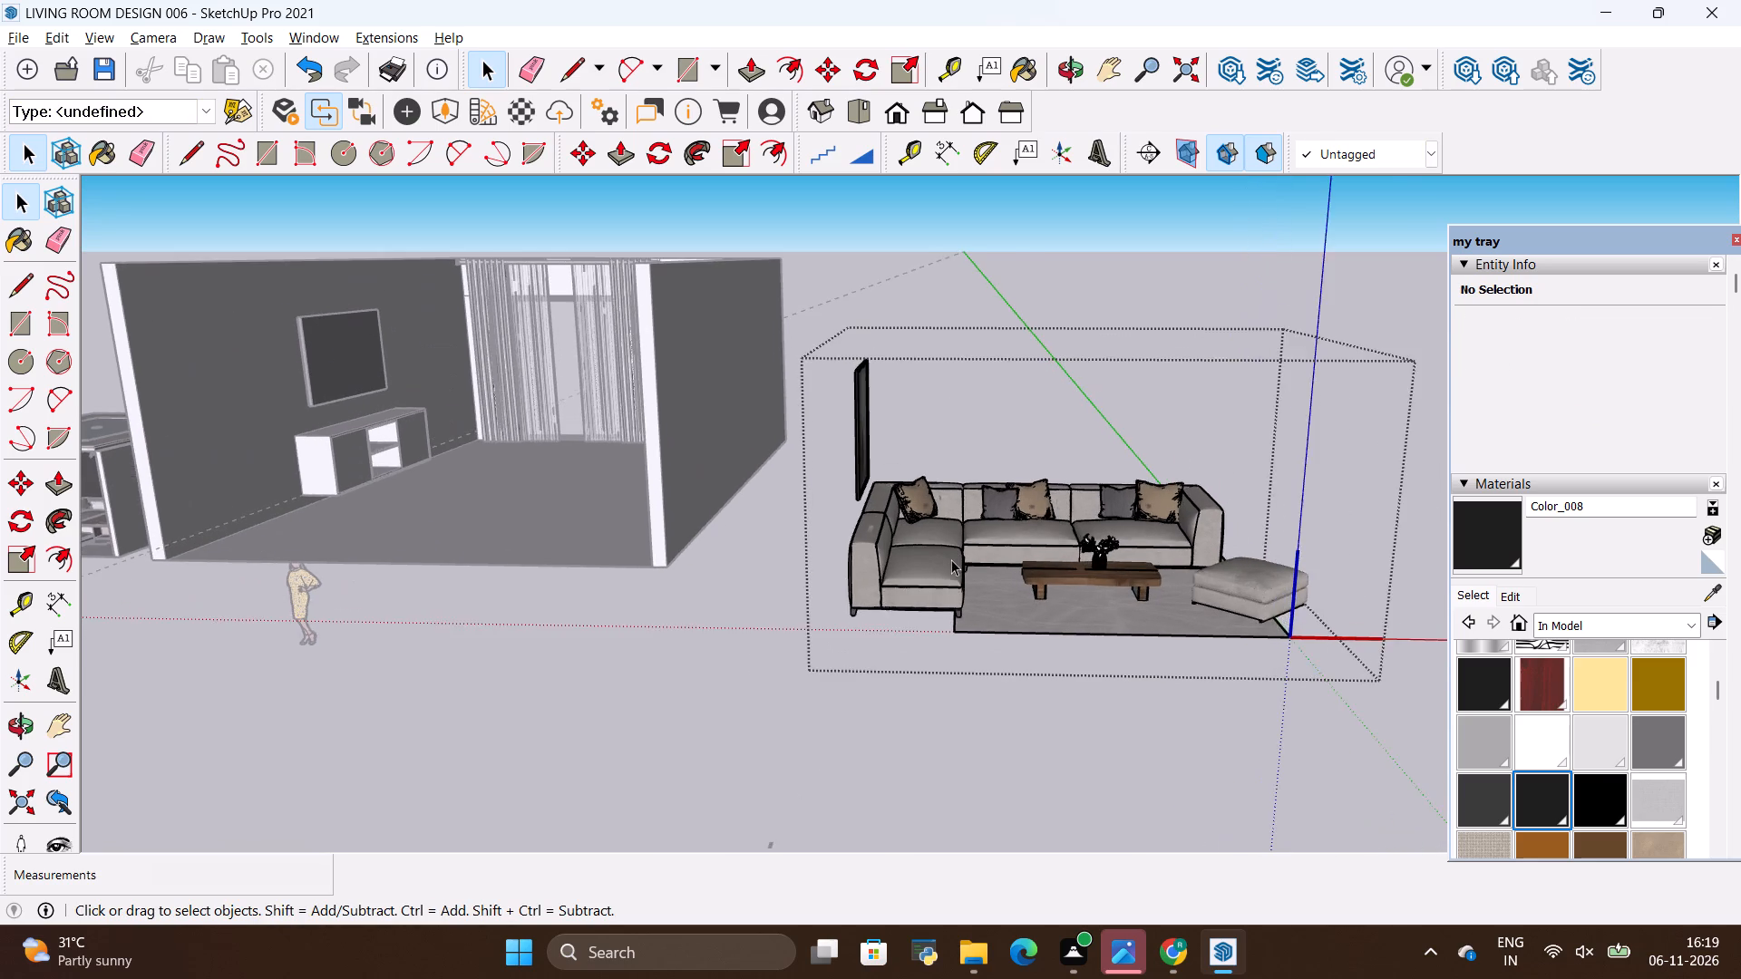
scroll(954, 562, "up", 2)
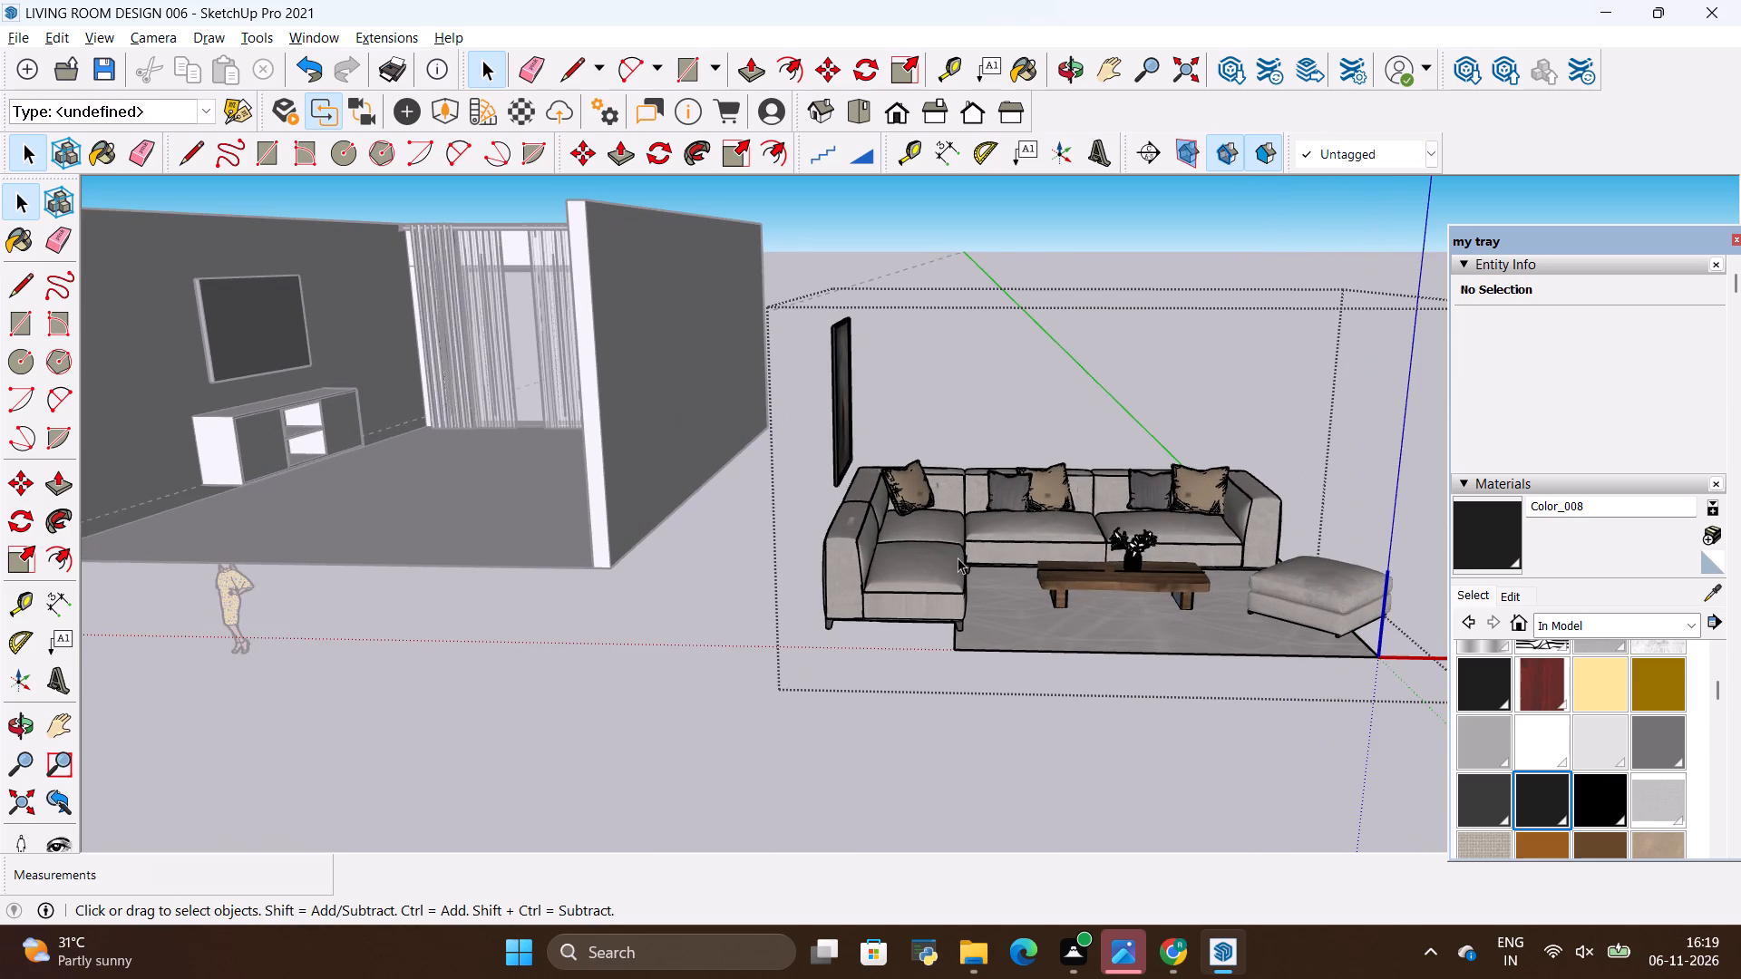
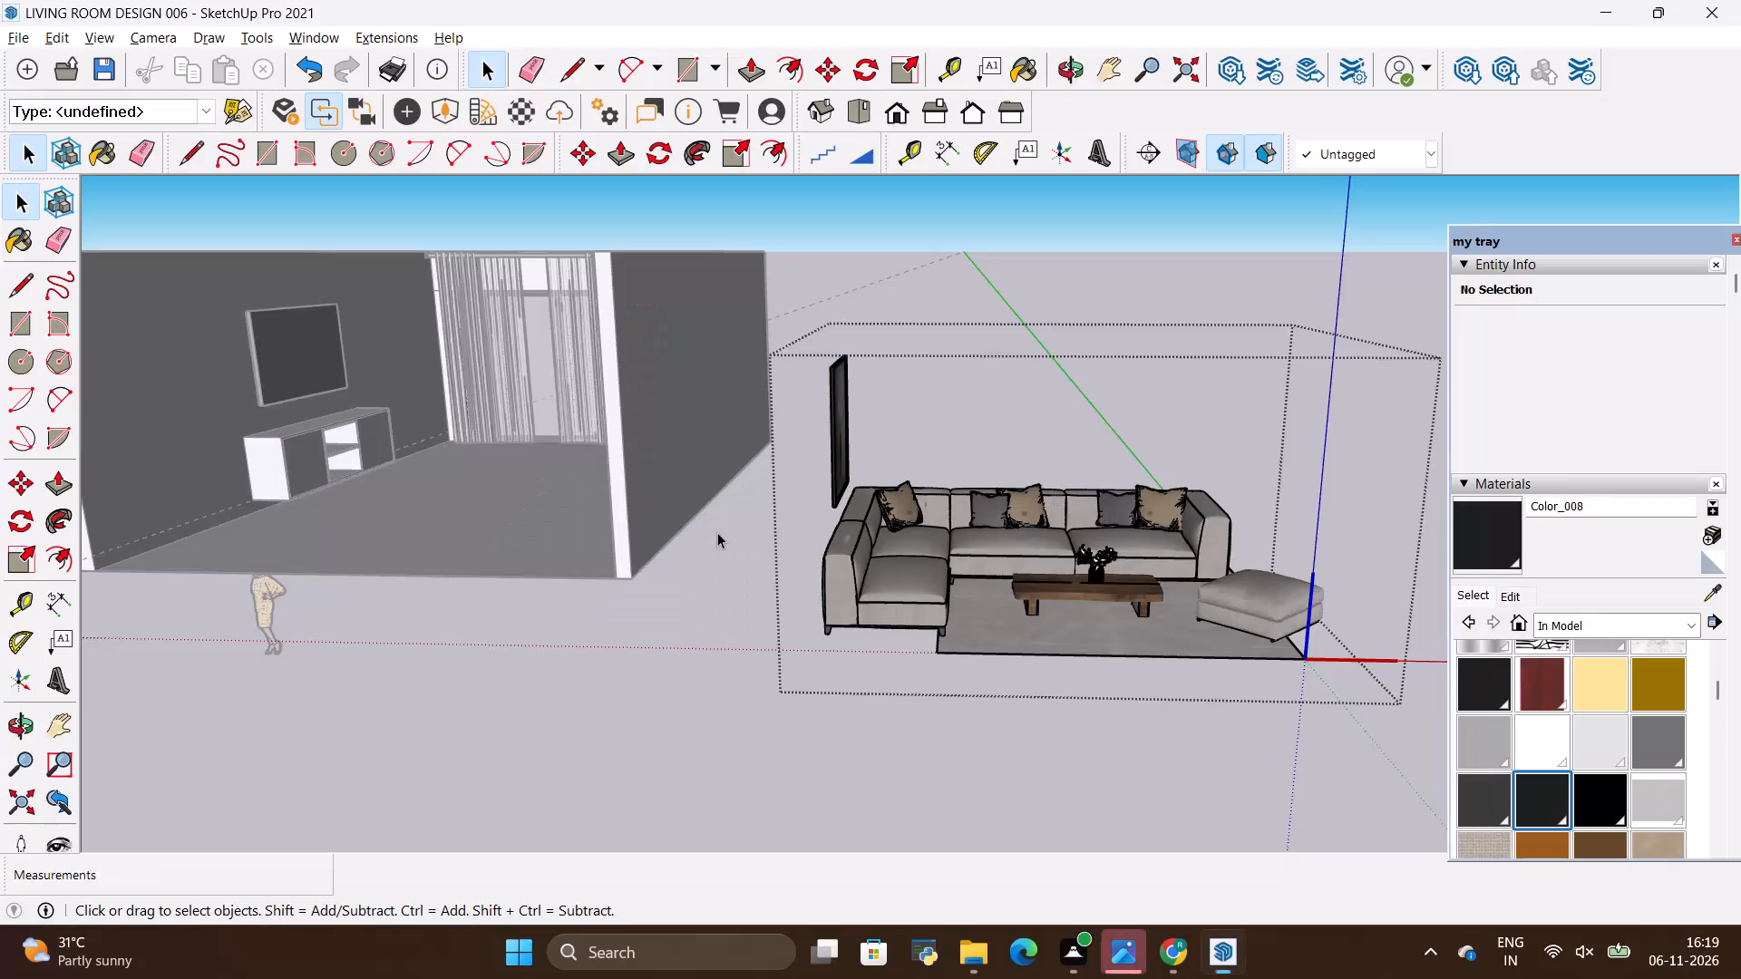
Compare with the reference photo and erase the framed picture beside the sofa inside the sofa set component.
key("alt+Tab")
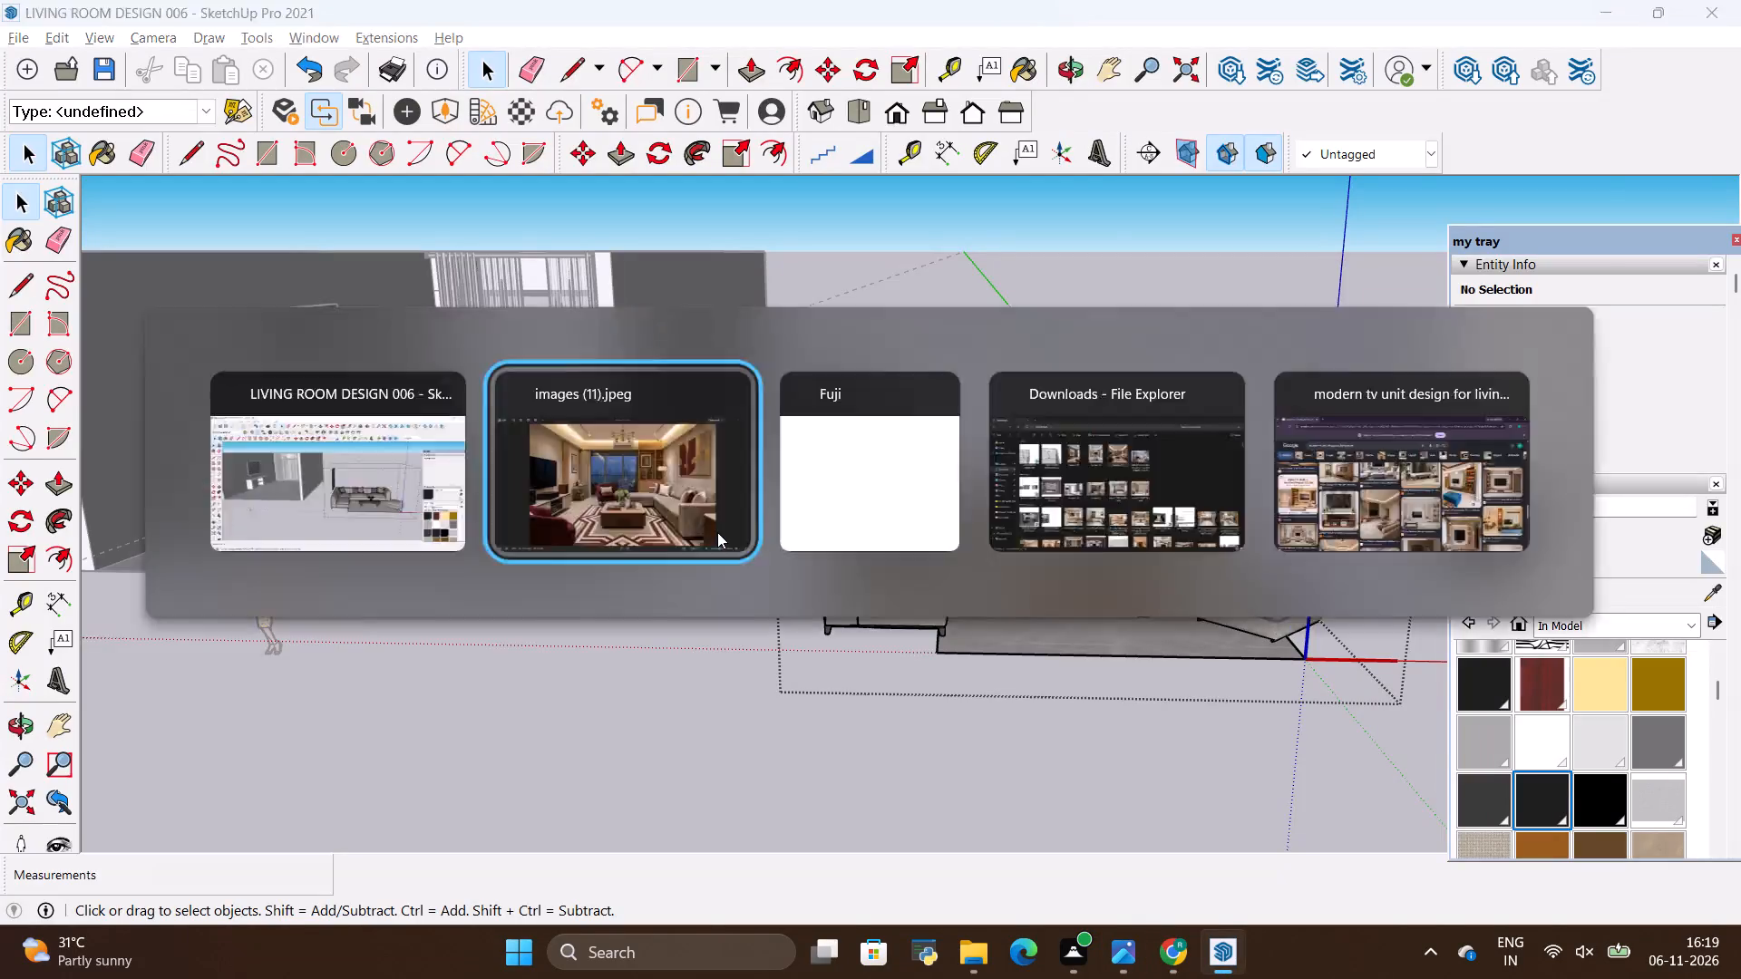
key("alt+Tab")
key("alt+Tab")
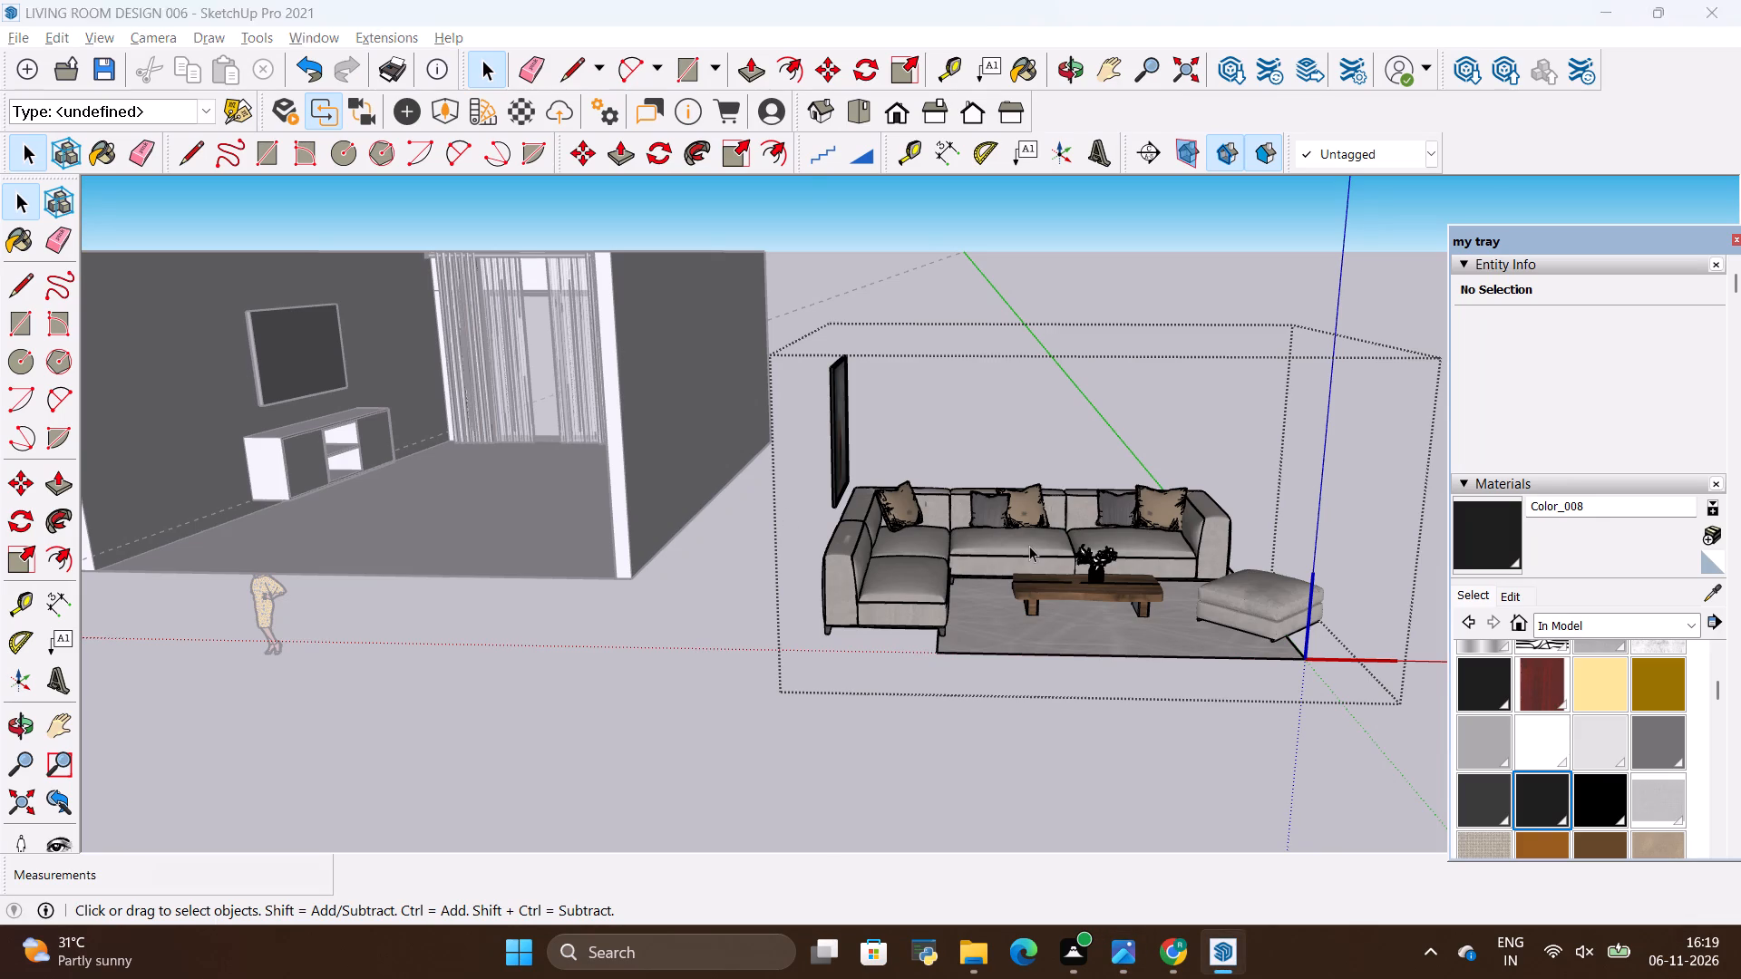
key("alt+Tab")
scroll(1086, 621, "up", 5)
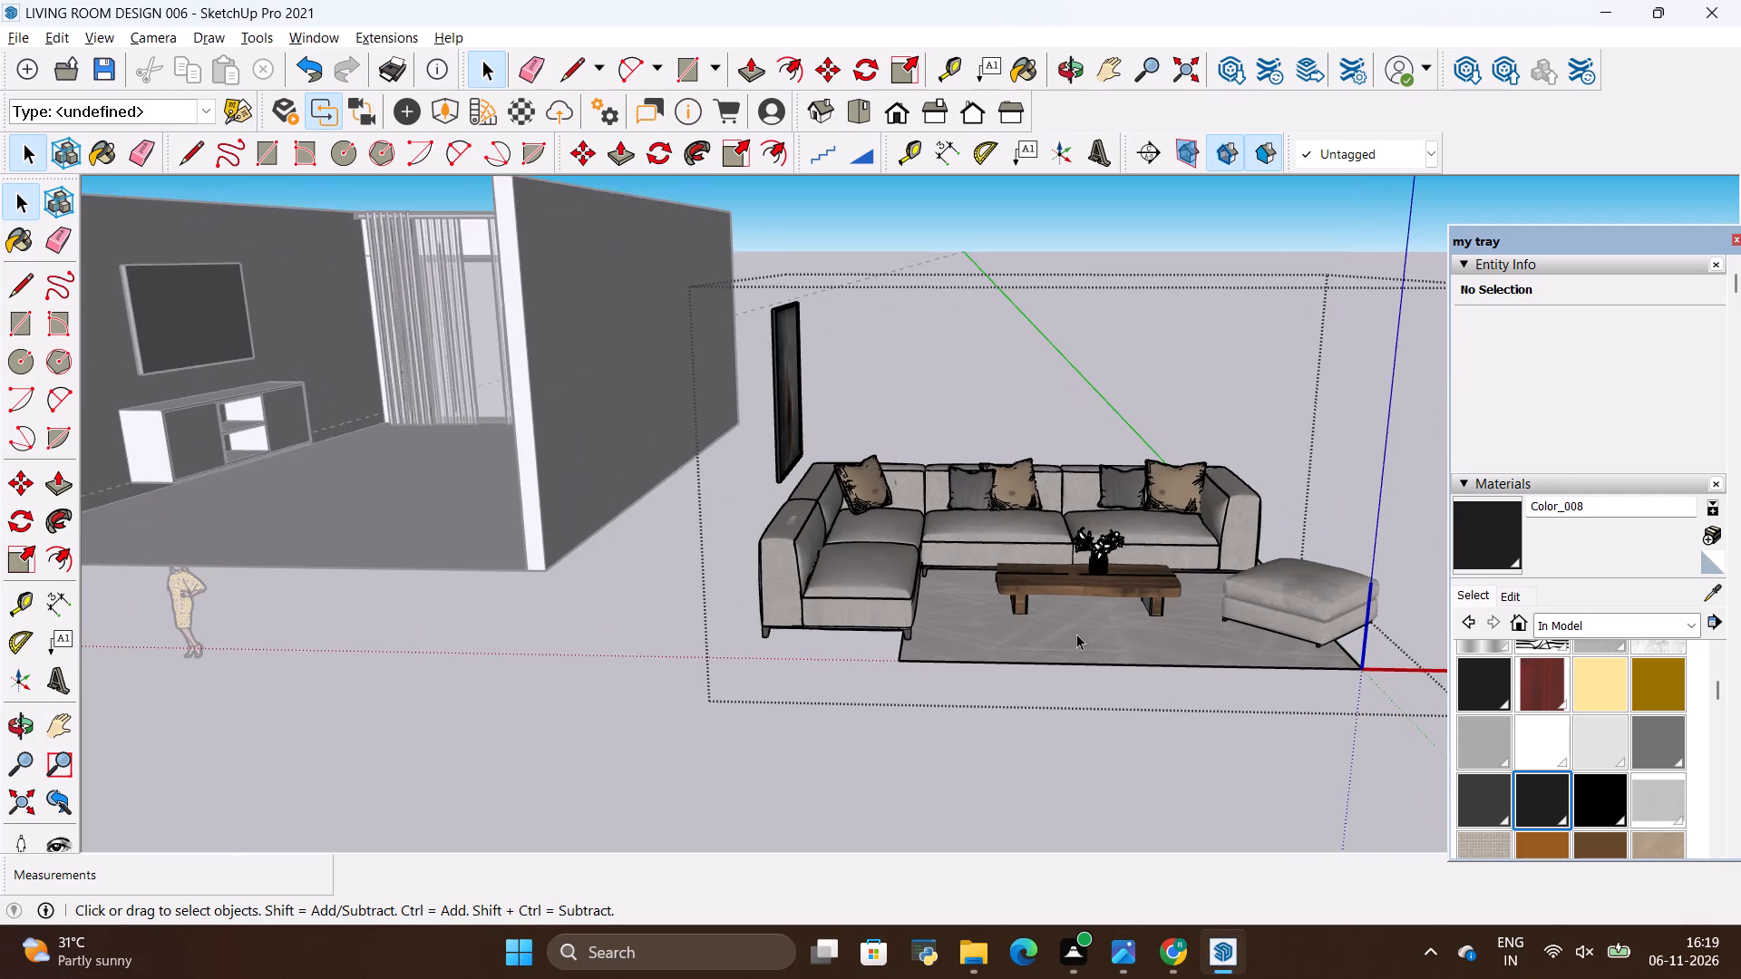
scroll(1076, 634, "up", 3)
left_click(675, 353)
right_click(666, 344)
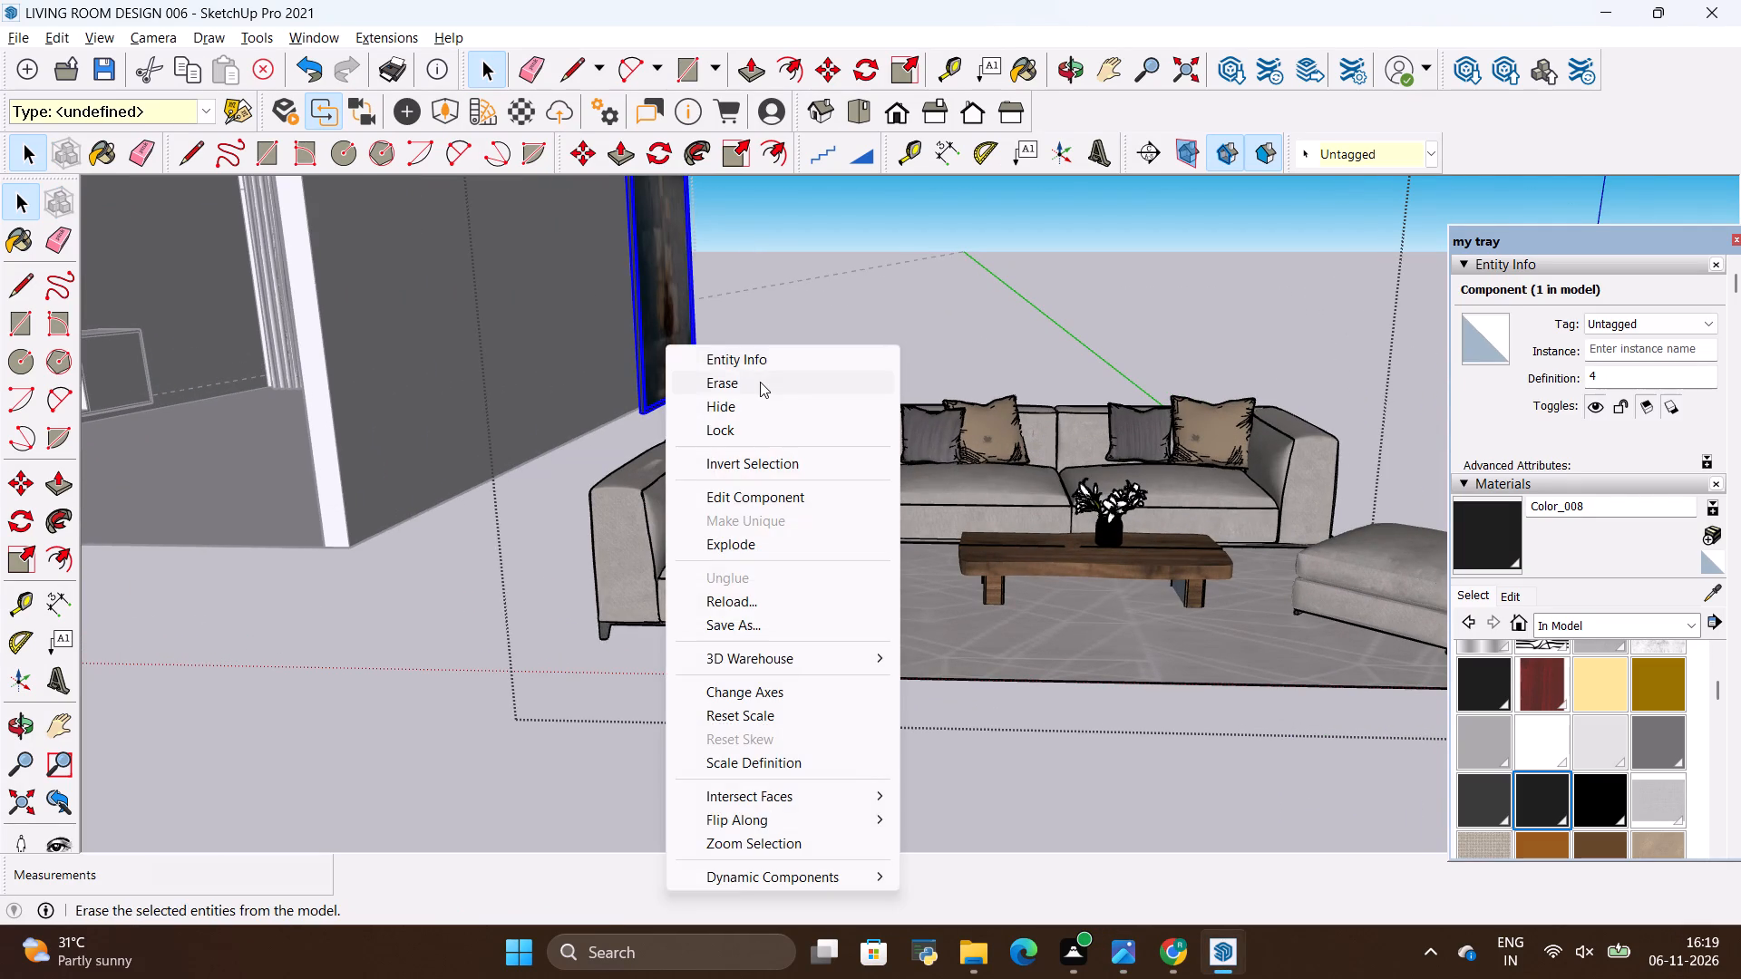
left_click(760, 382)
Erase the ottoman at the rug's edge from the sofa set and finish editing the component.
scroll(746, 390, "down", 11)
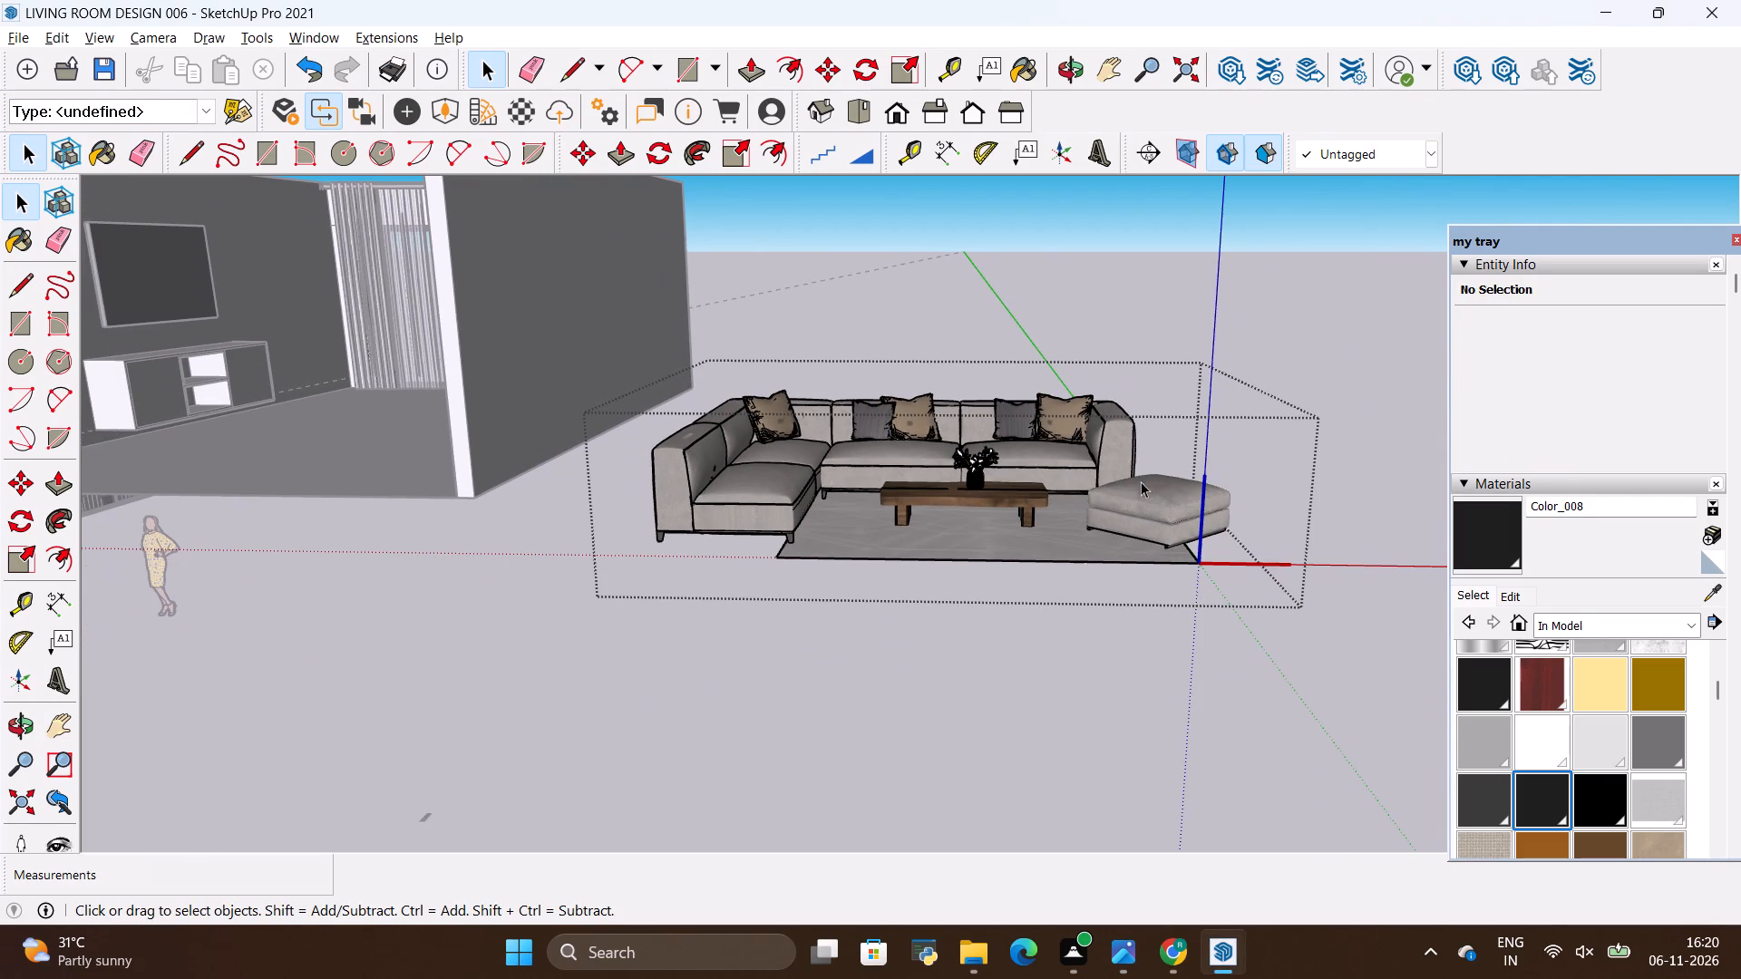
left_click(1145, 492)
right_click(1145, 492)
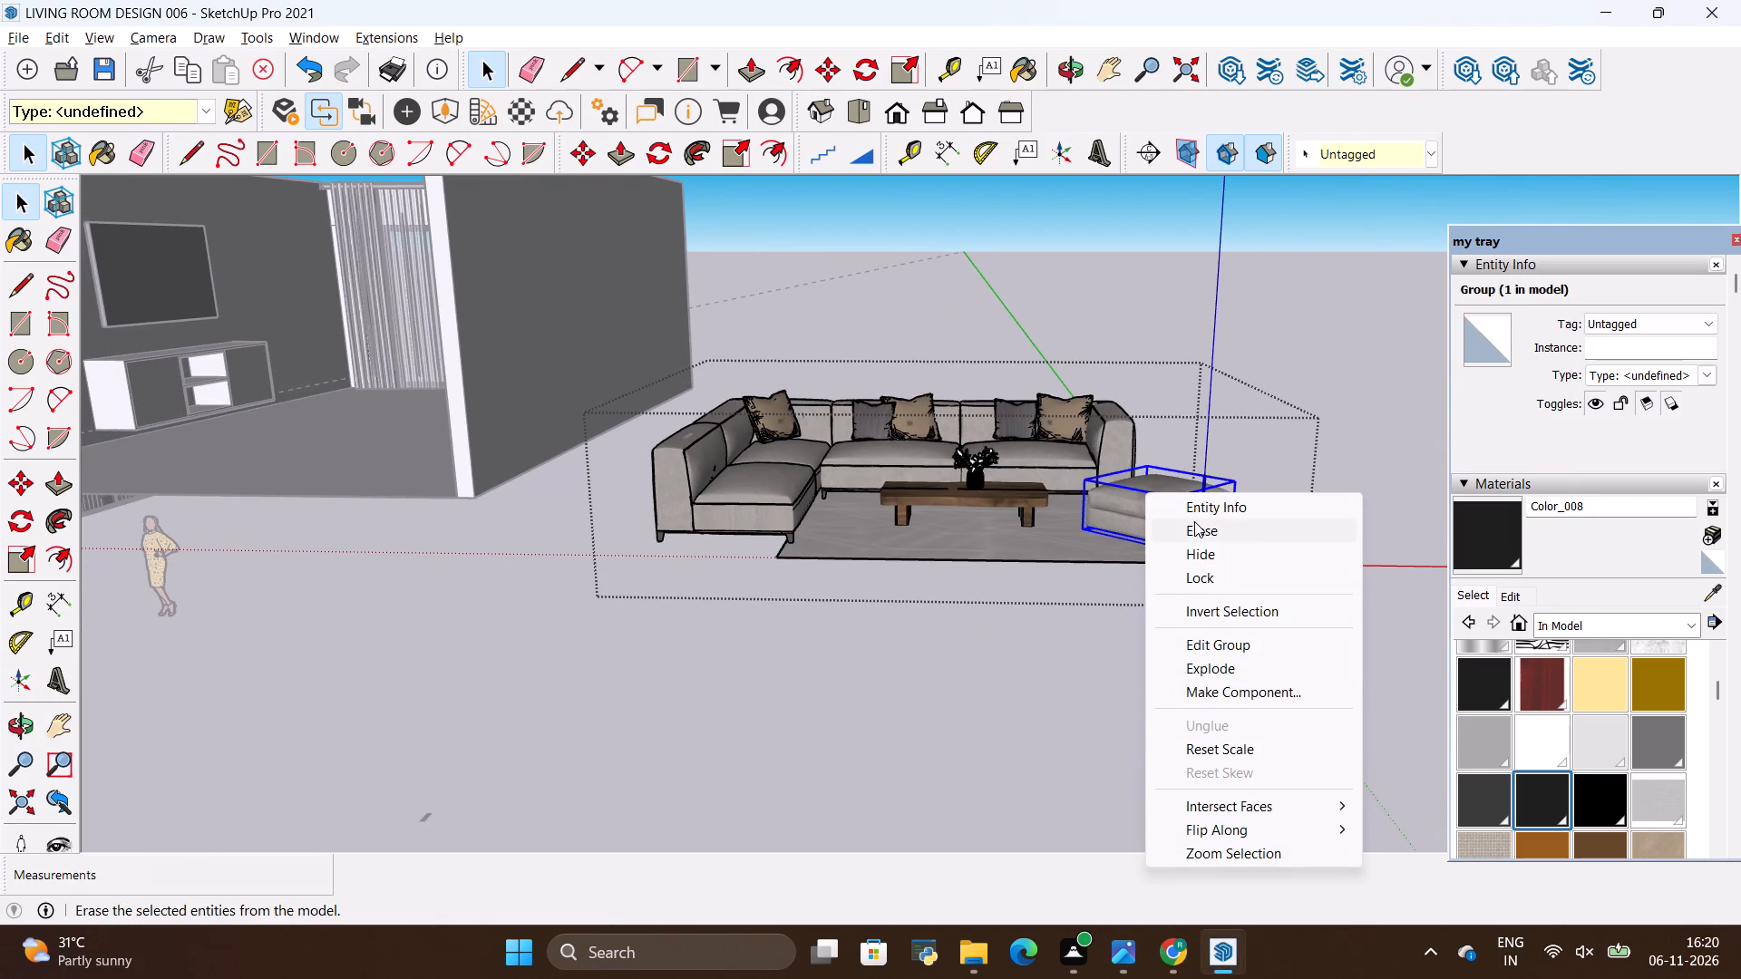
left_click(1194, 528)
key("space")
left_click(1349, 308)
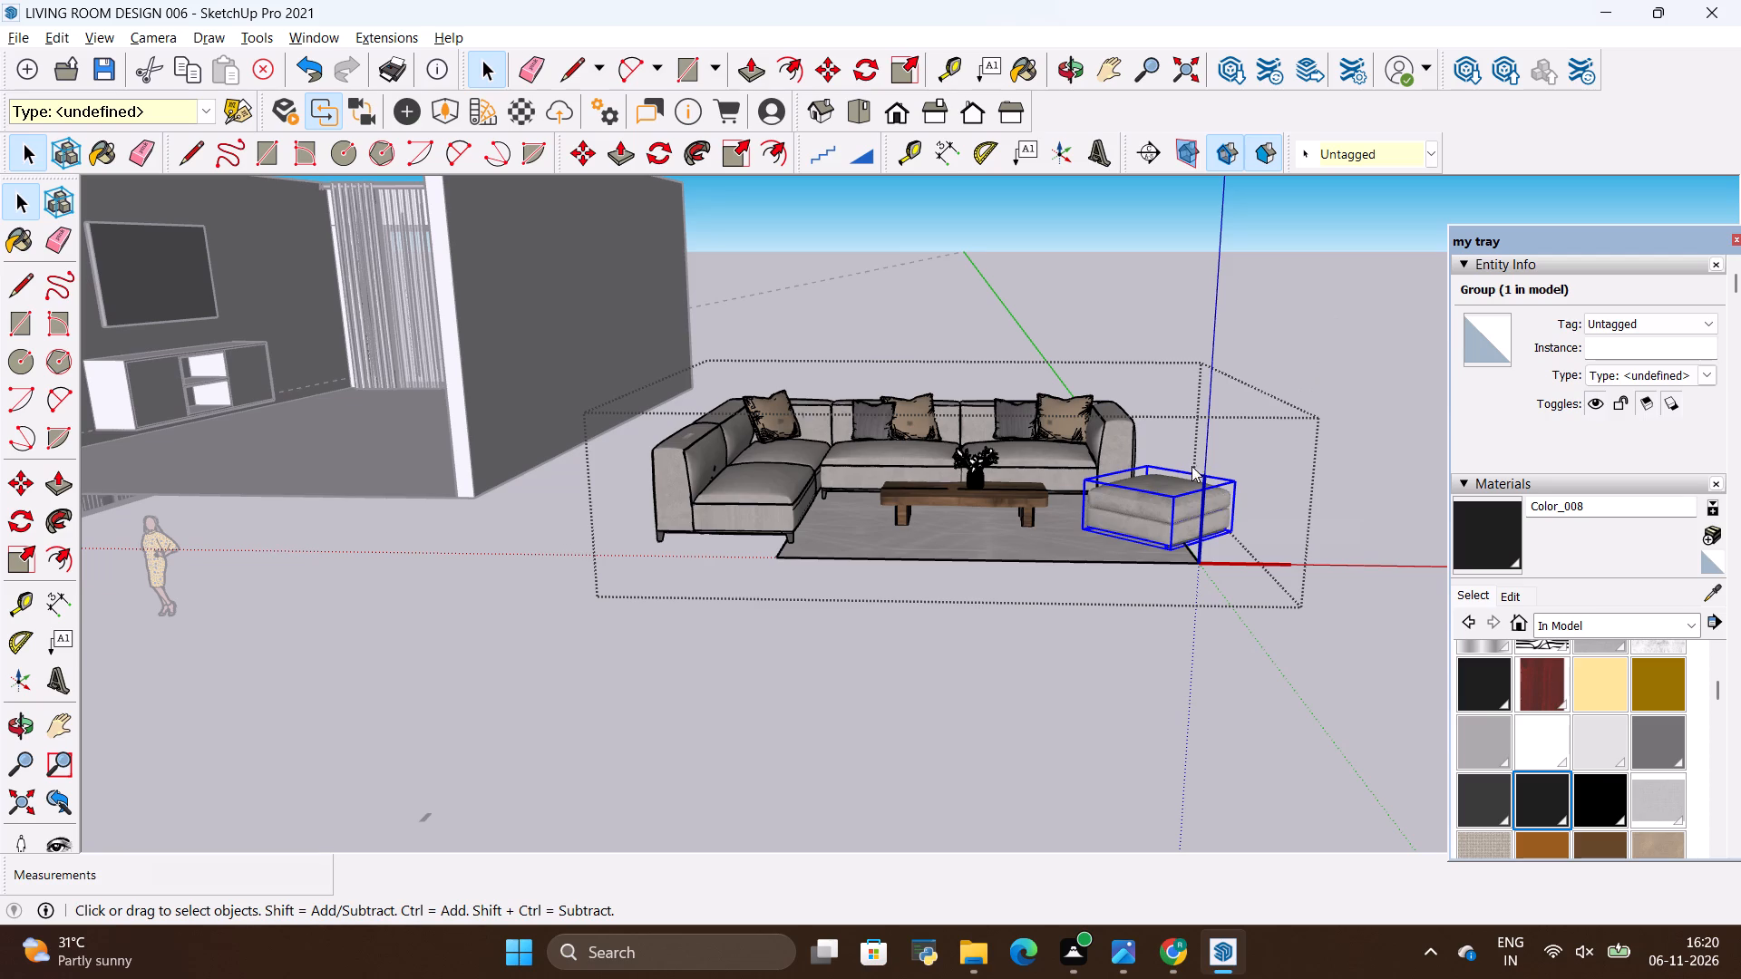
key("space")
left_click(1263, 411)
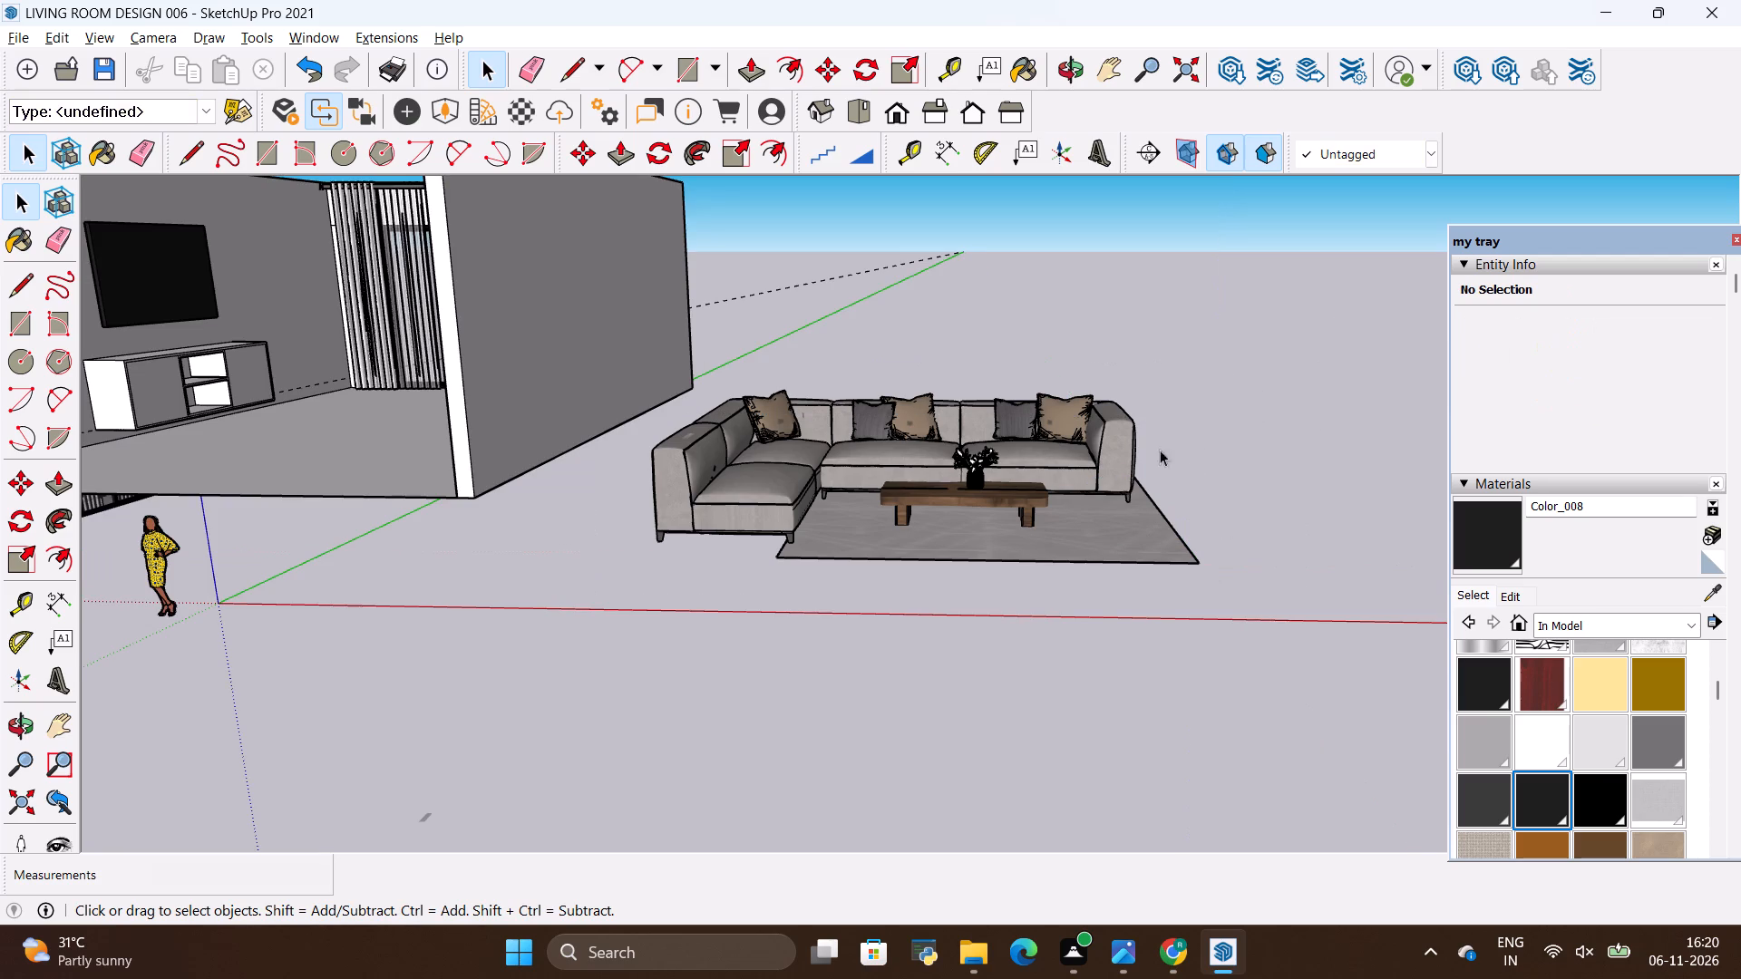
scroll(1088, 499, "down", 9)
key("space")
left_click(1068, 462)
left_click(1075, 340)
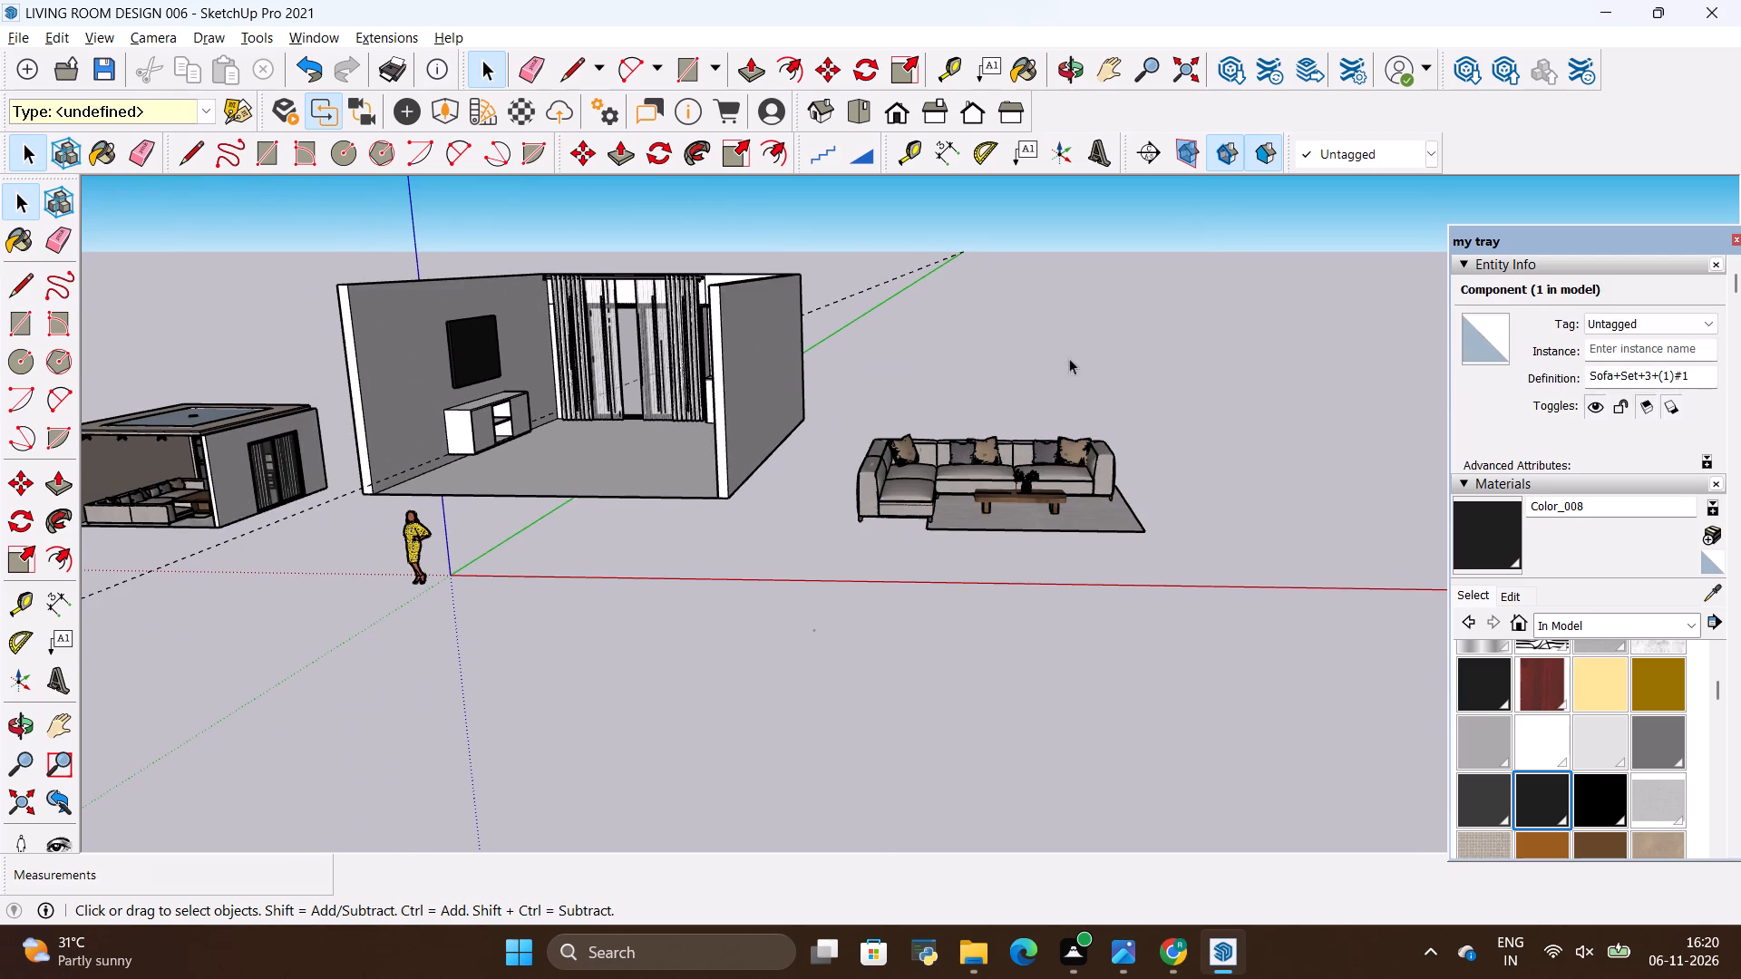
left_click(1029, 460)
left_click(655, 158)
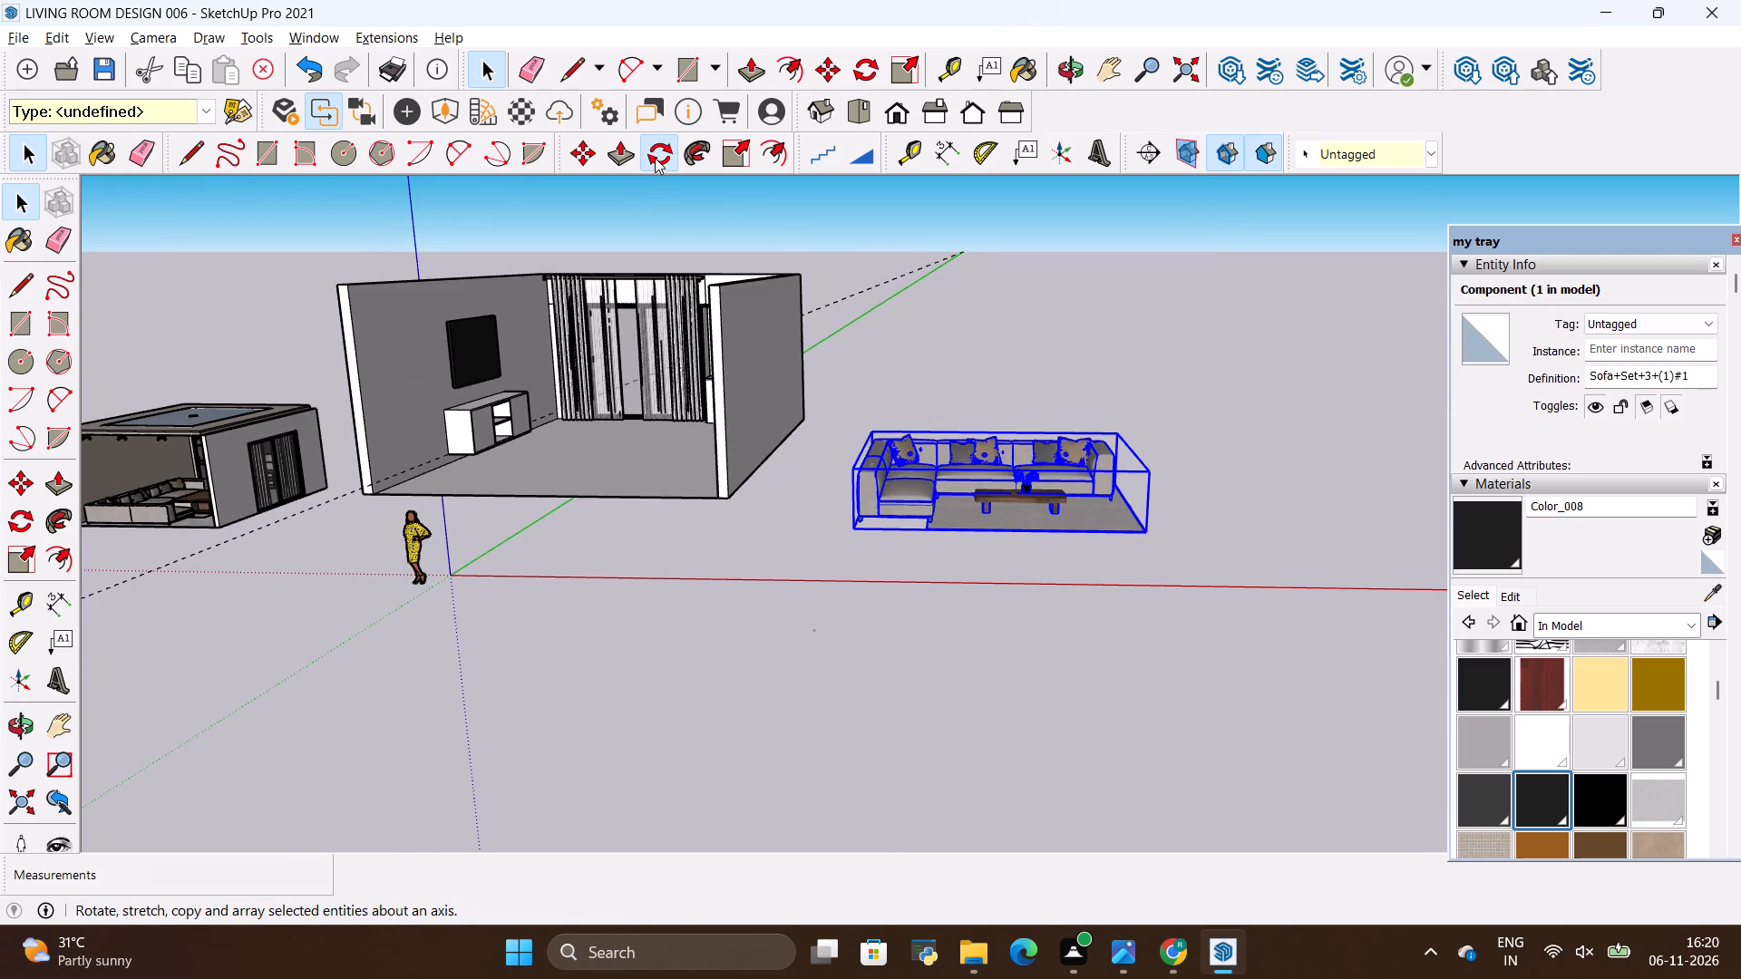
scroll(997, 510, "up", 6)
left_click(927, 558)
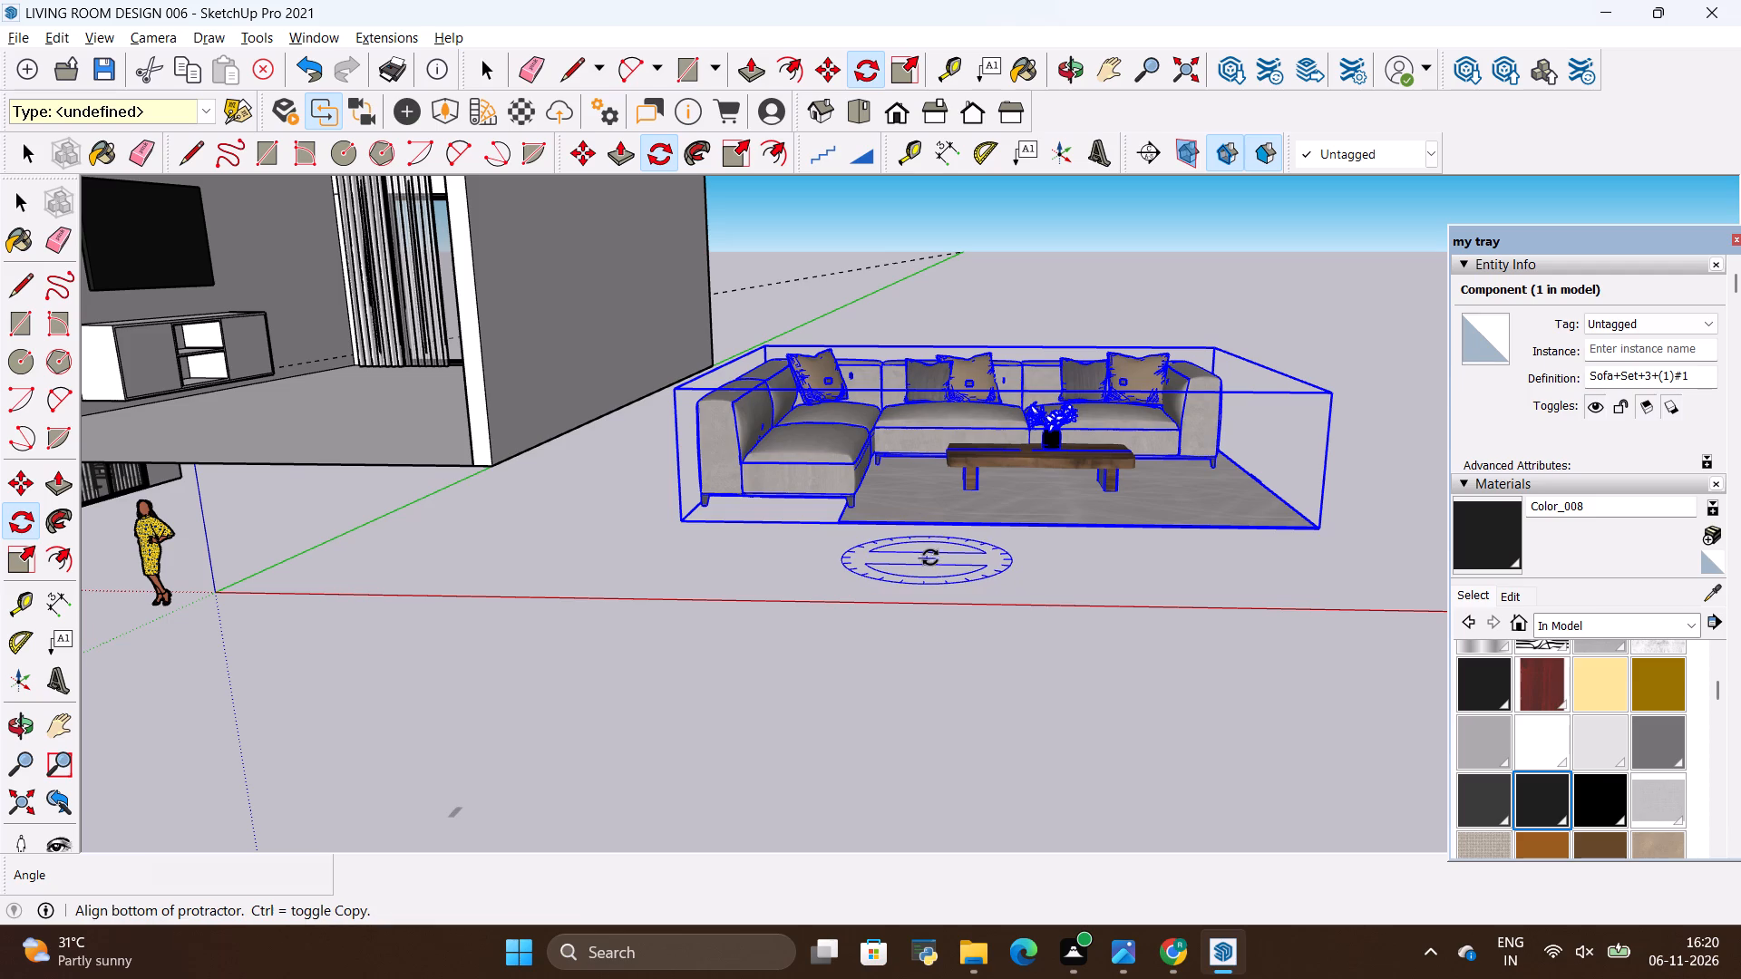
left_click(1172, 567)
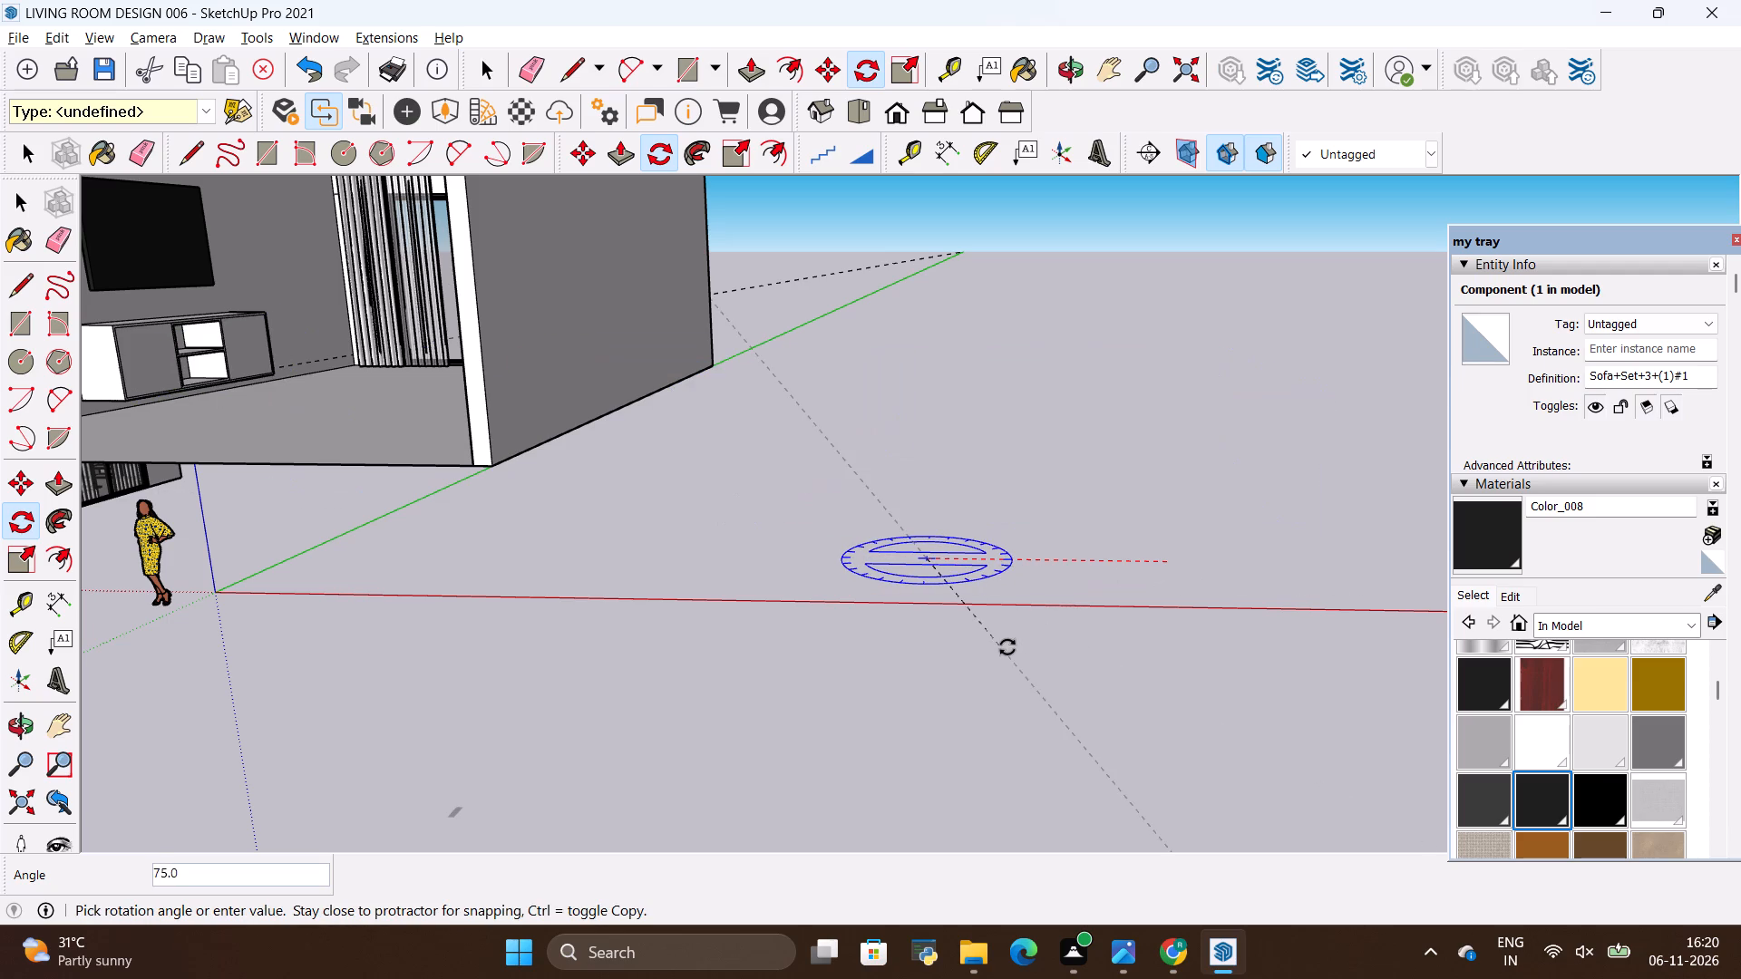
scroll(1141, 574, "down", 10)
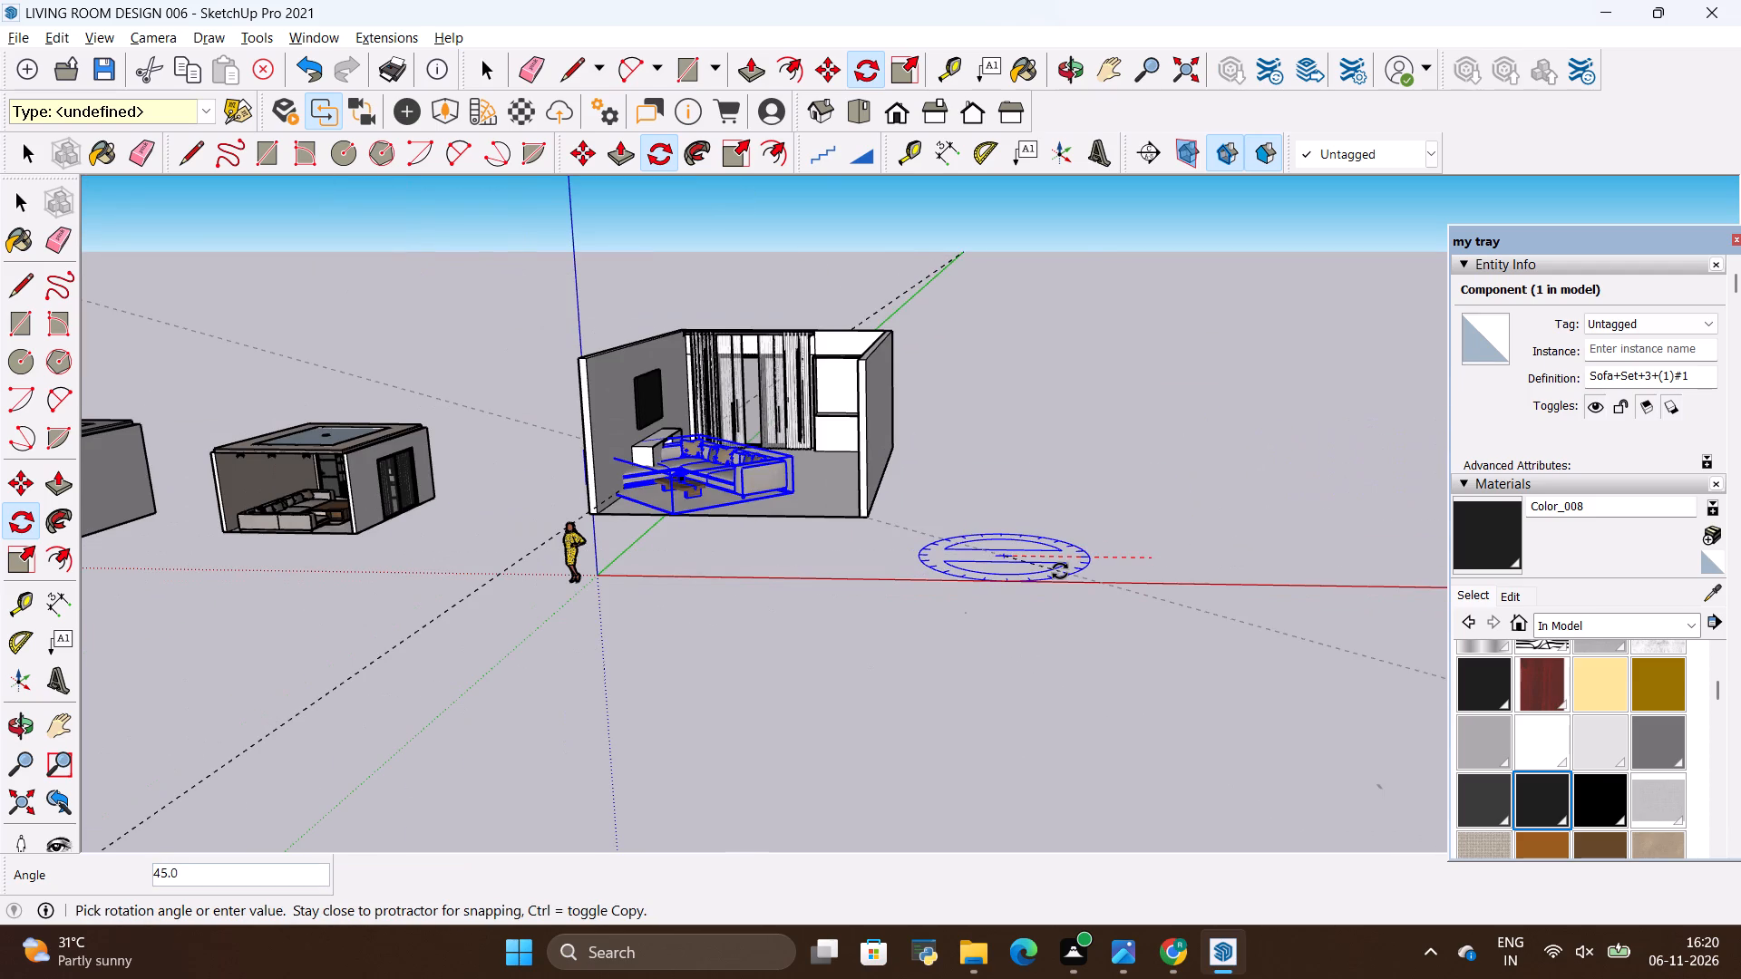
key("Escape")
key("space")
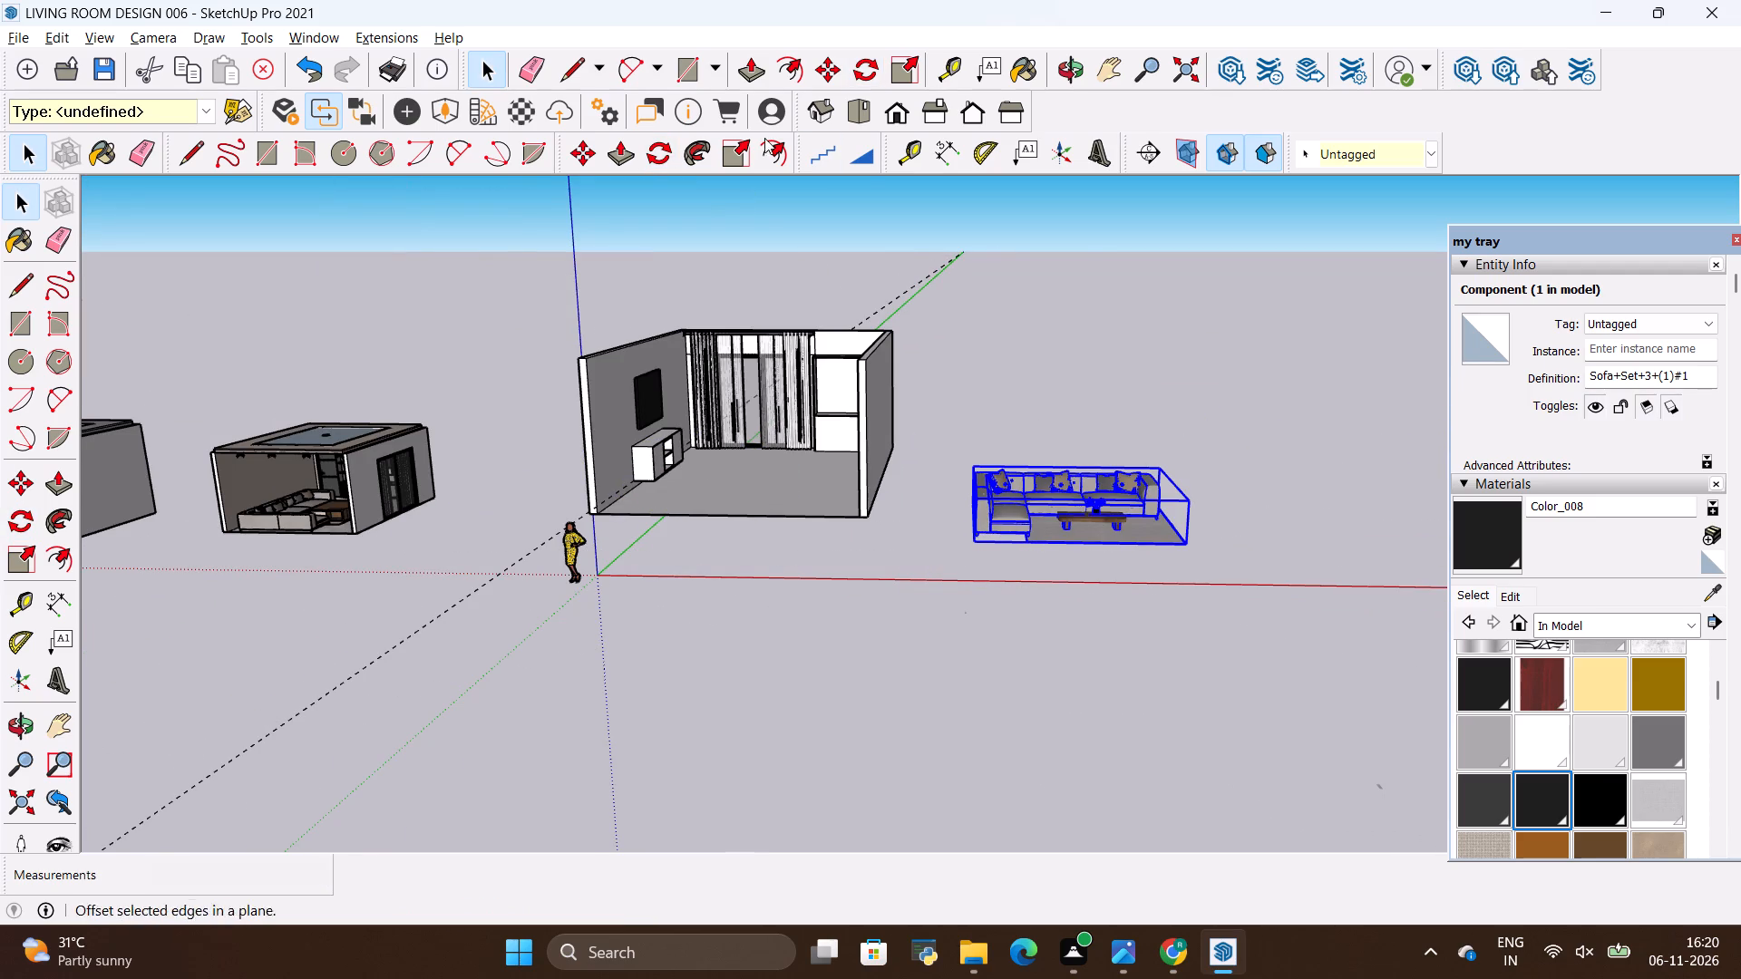
Rotate the sofa set component 90 degrees clockwise on the ground plane about a point just in front of its rug.
left_click(659, 151)
scroll(1094, 342, "up", 8)
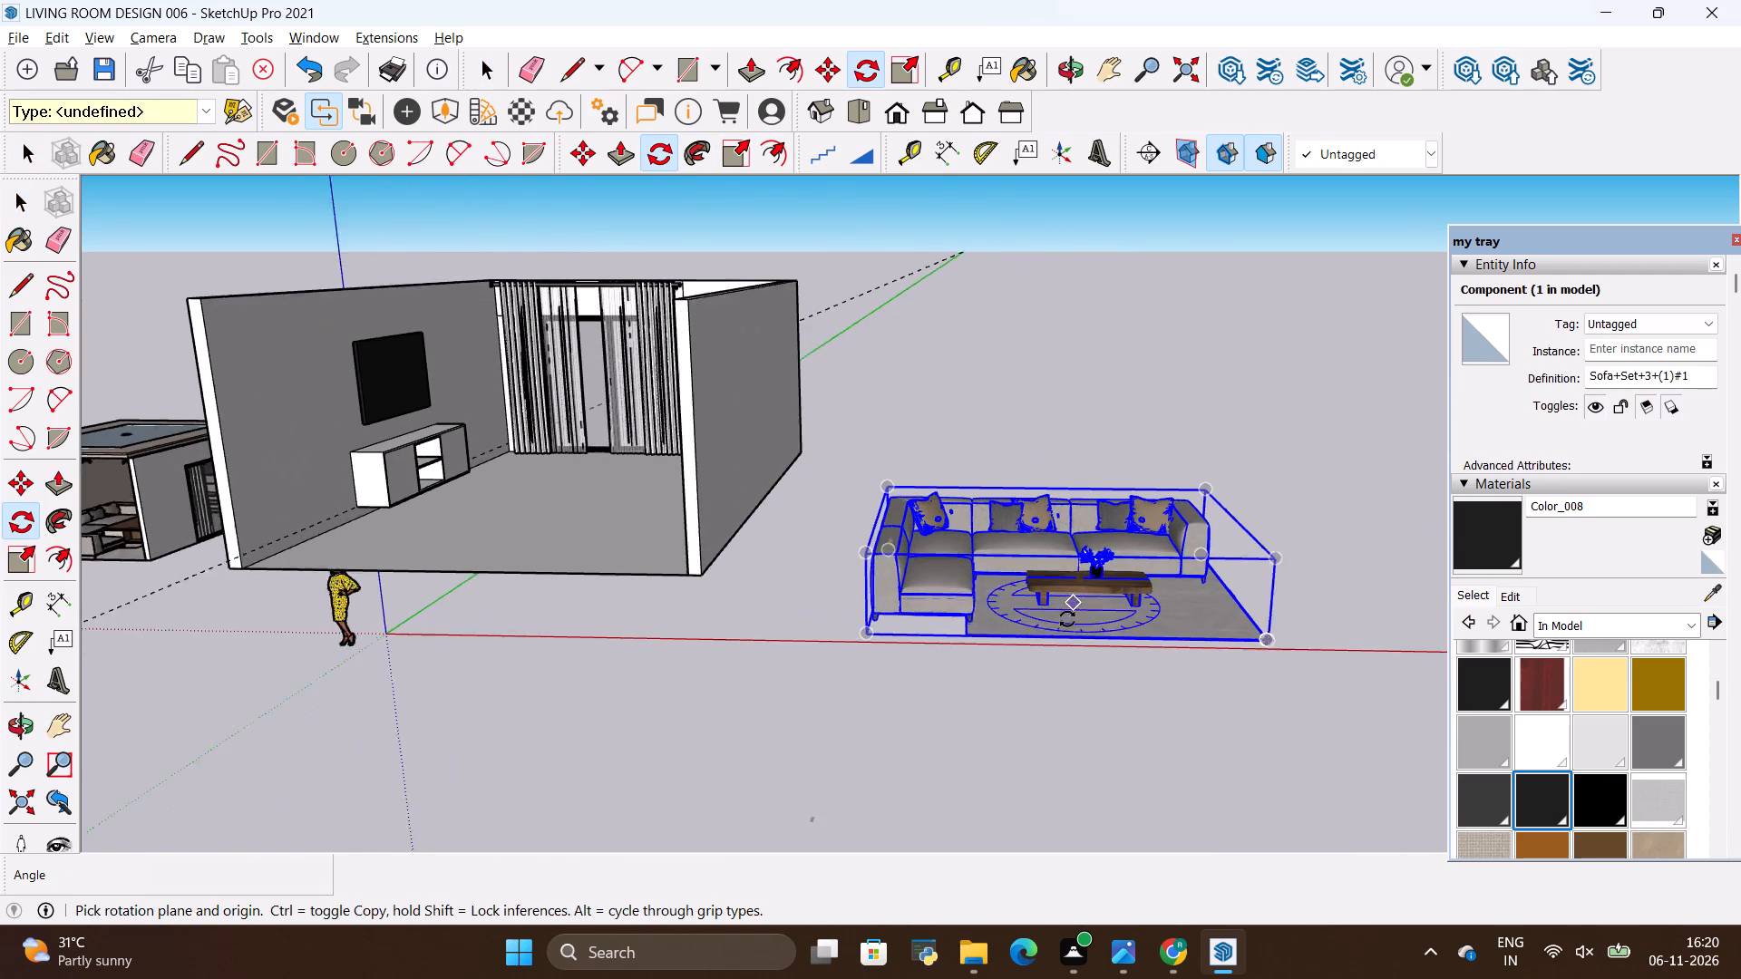
left_click(1045, 668)
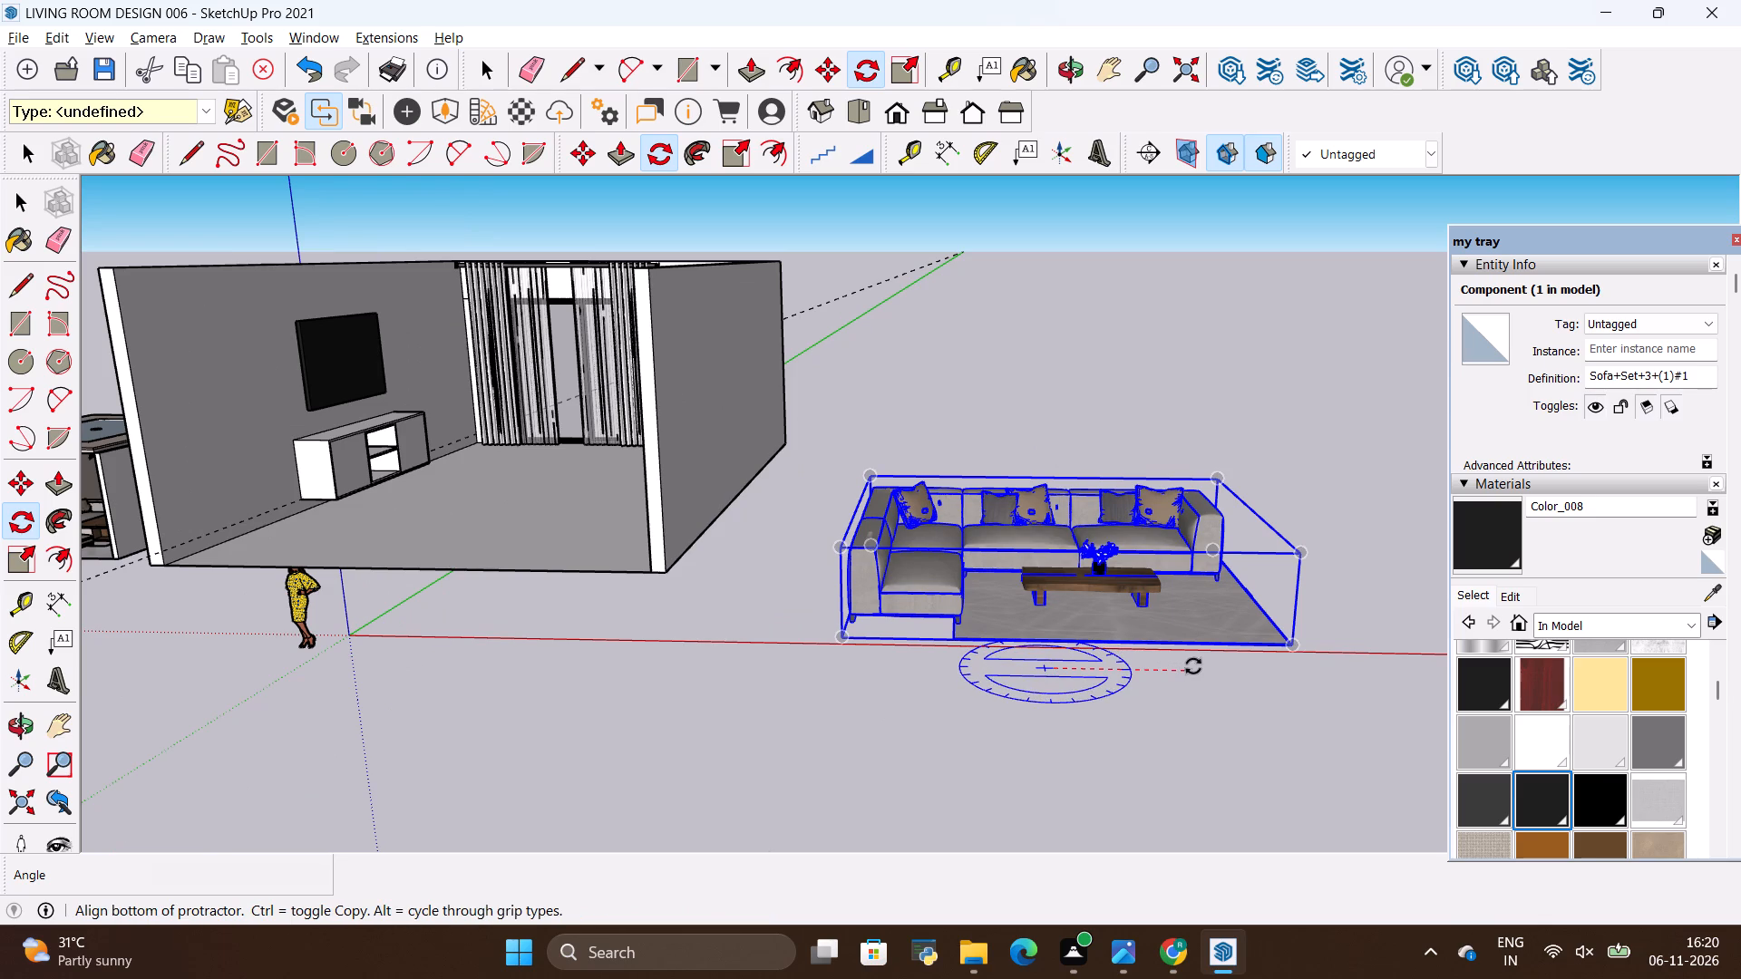
left_click(1233, 666)
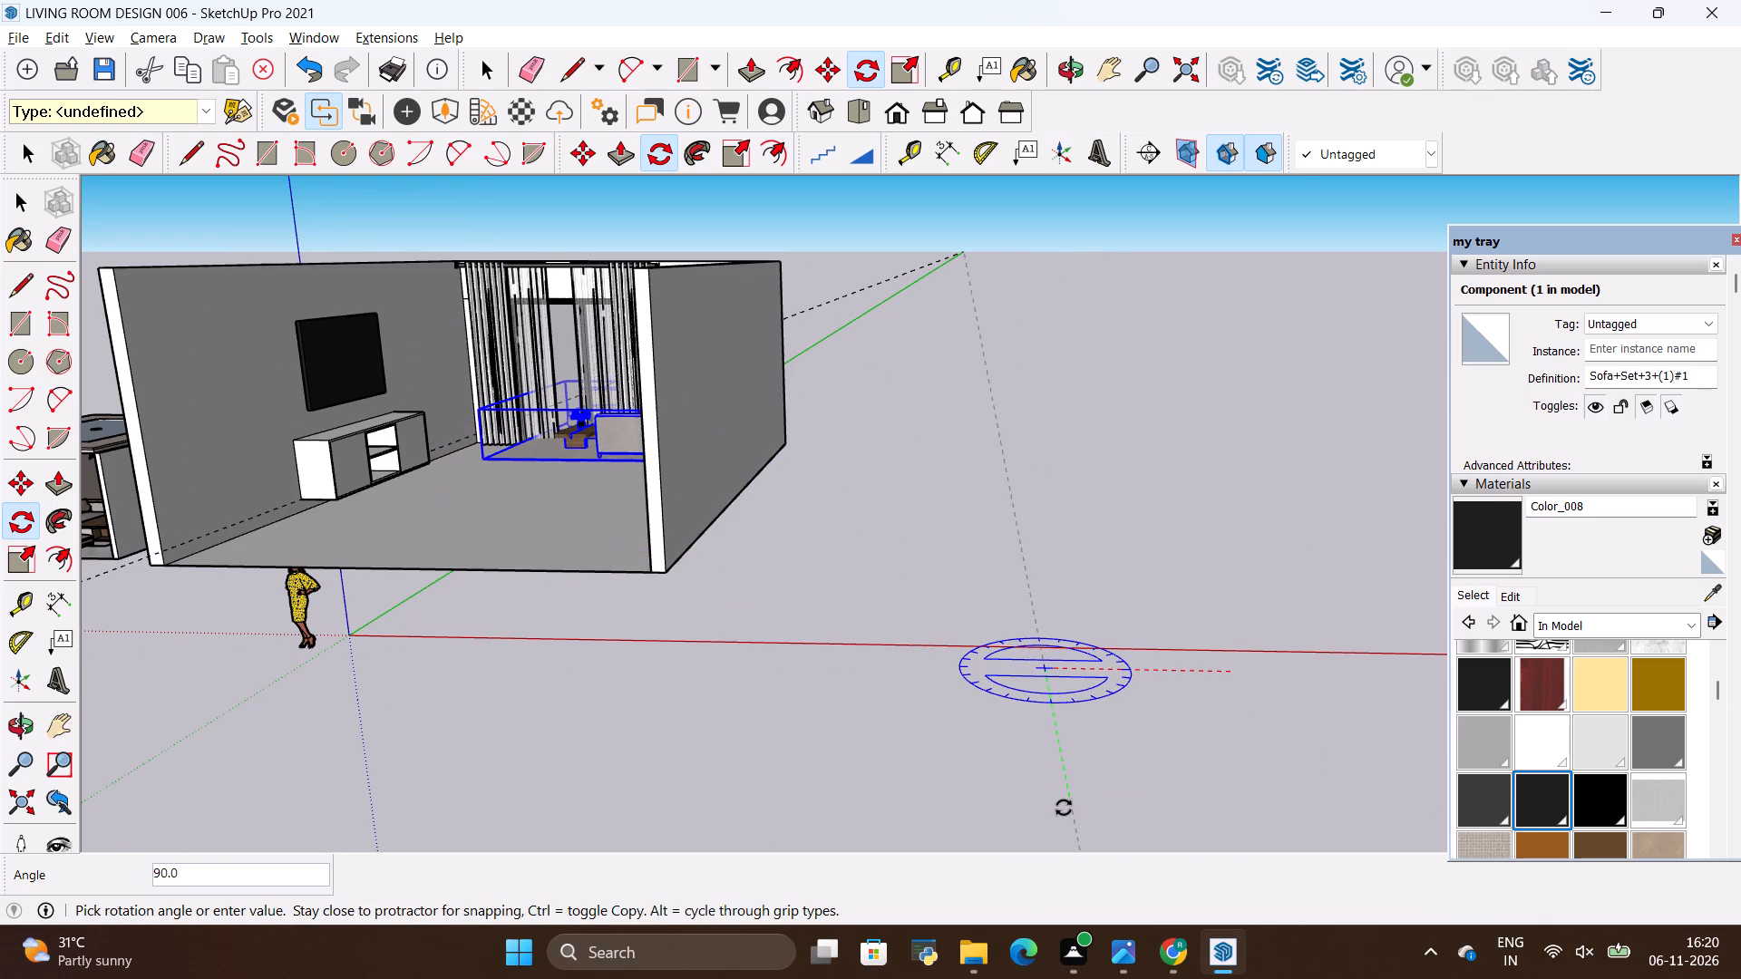
left_click(1064, 808)
key("space")
scroll(1146, 715, "down", 11)
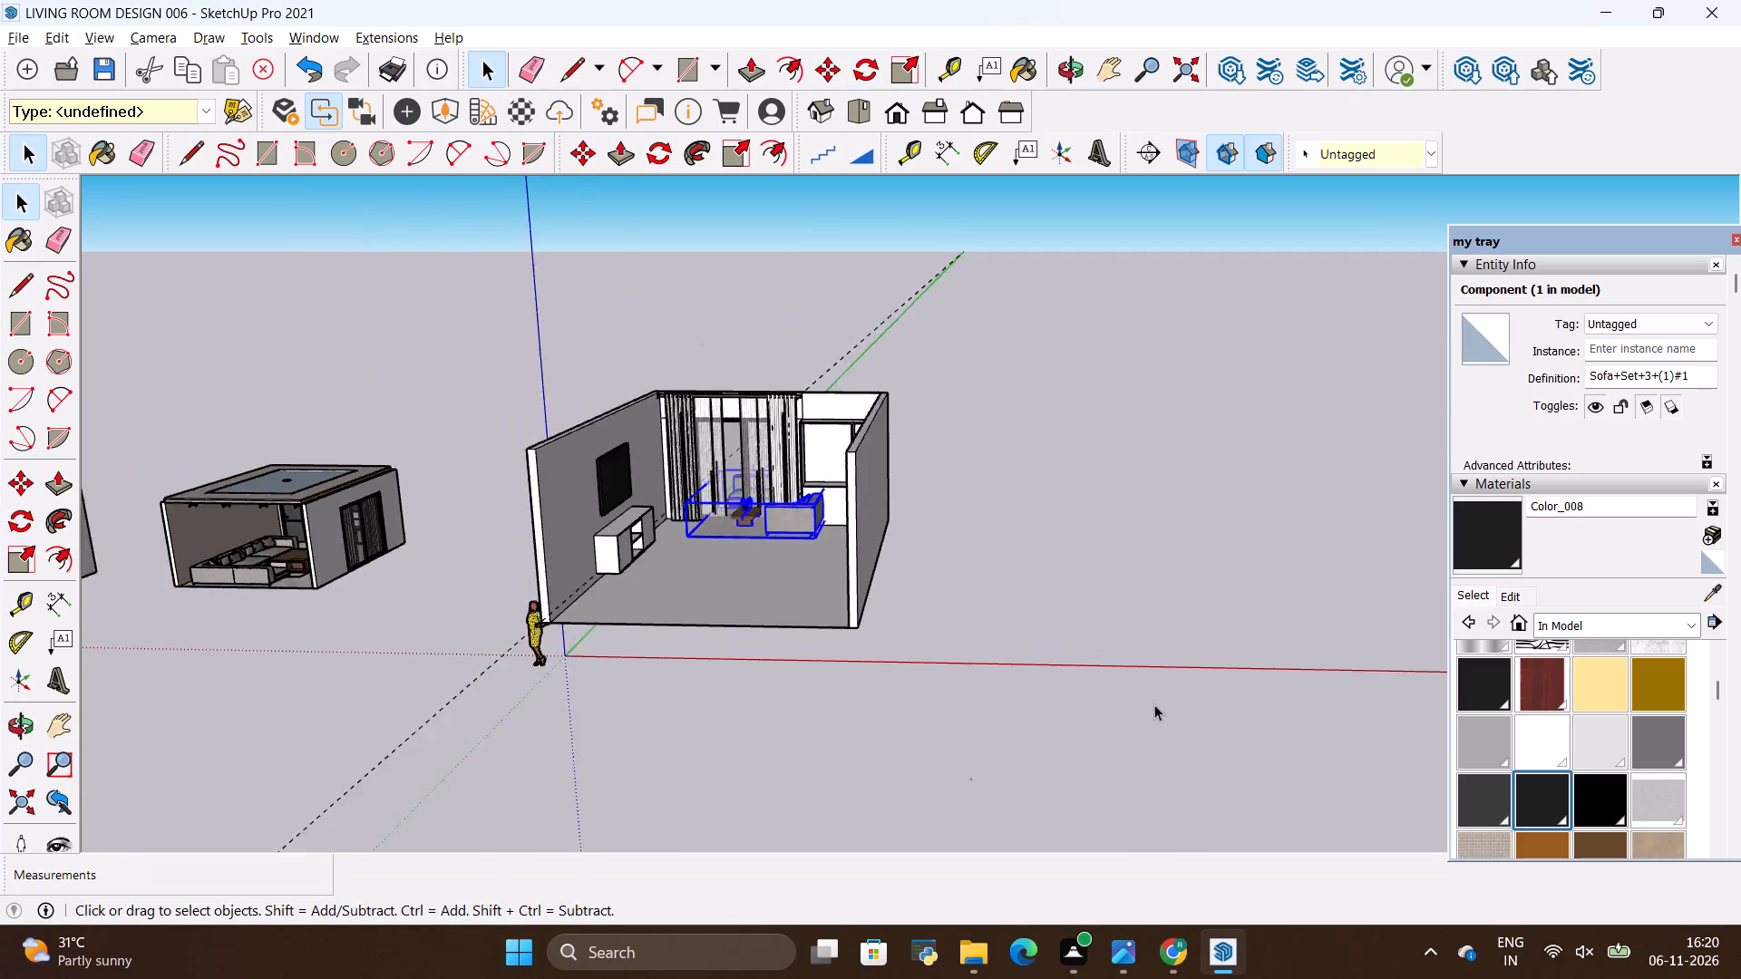
Move the sofa set about 12' 11 5/8" across the room floor, away from the curtains and towards the wall opposite the TV.
scroll(809, 526, "up", 8)
key("m")
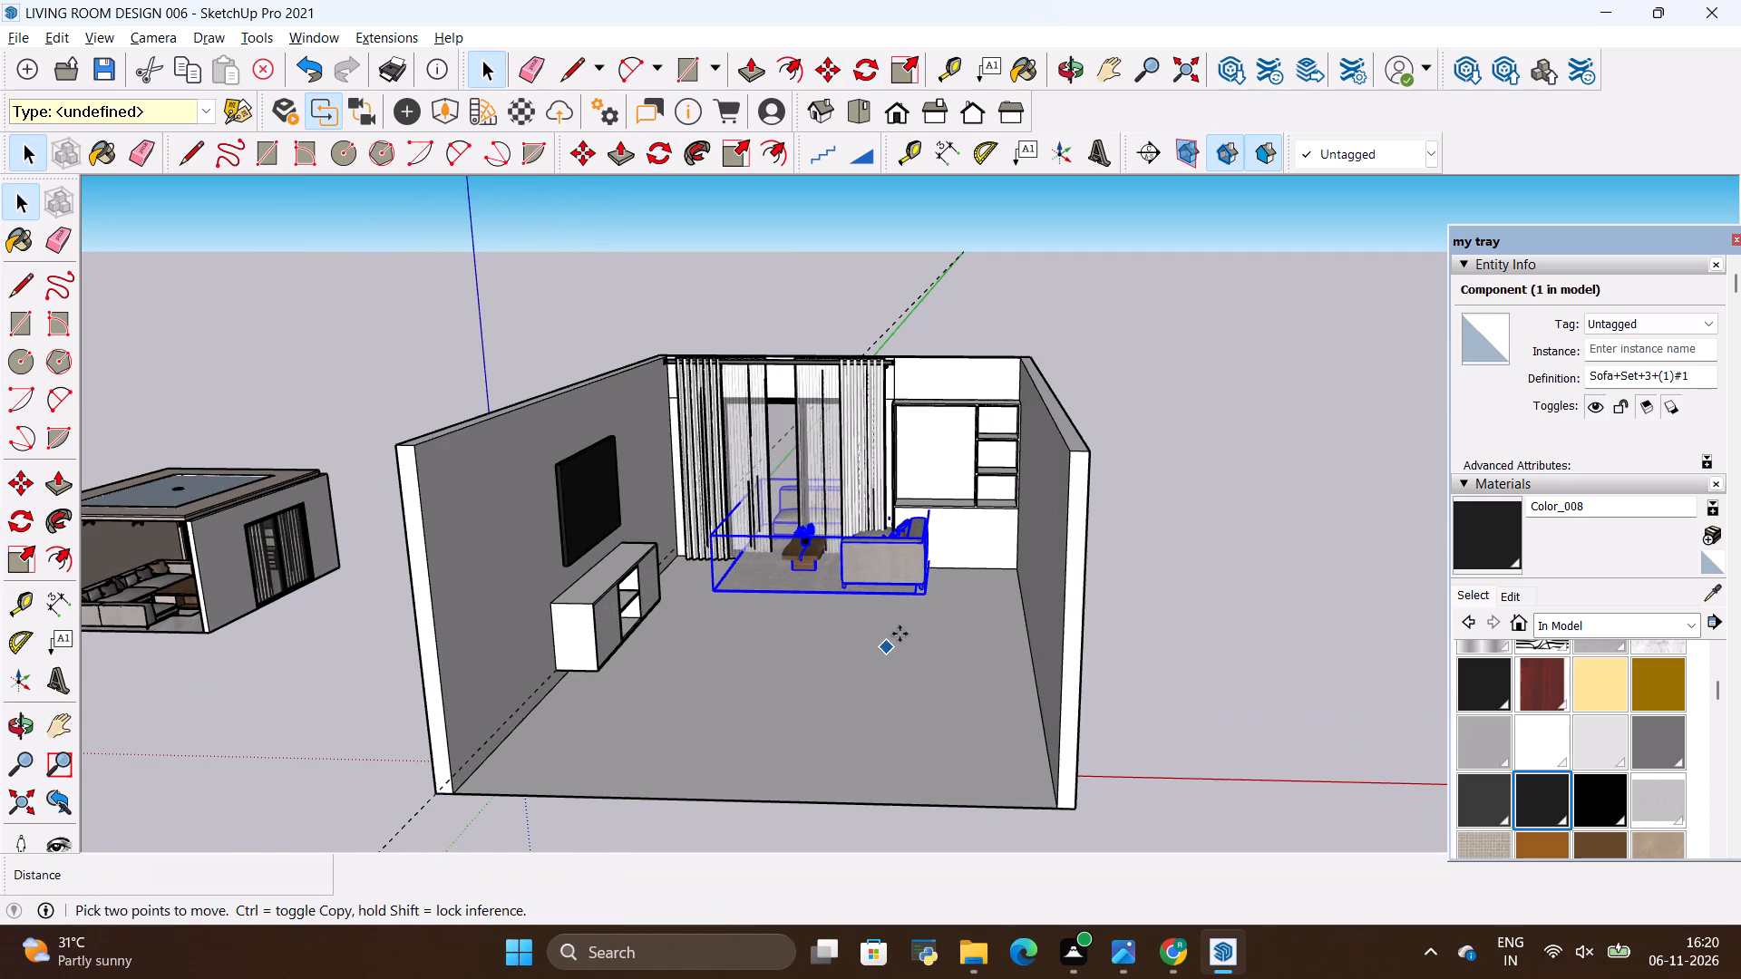
left_click(929, 595)
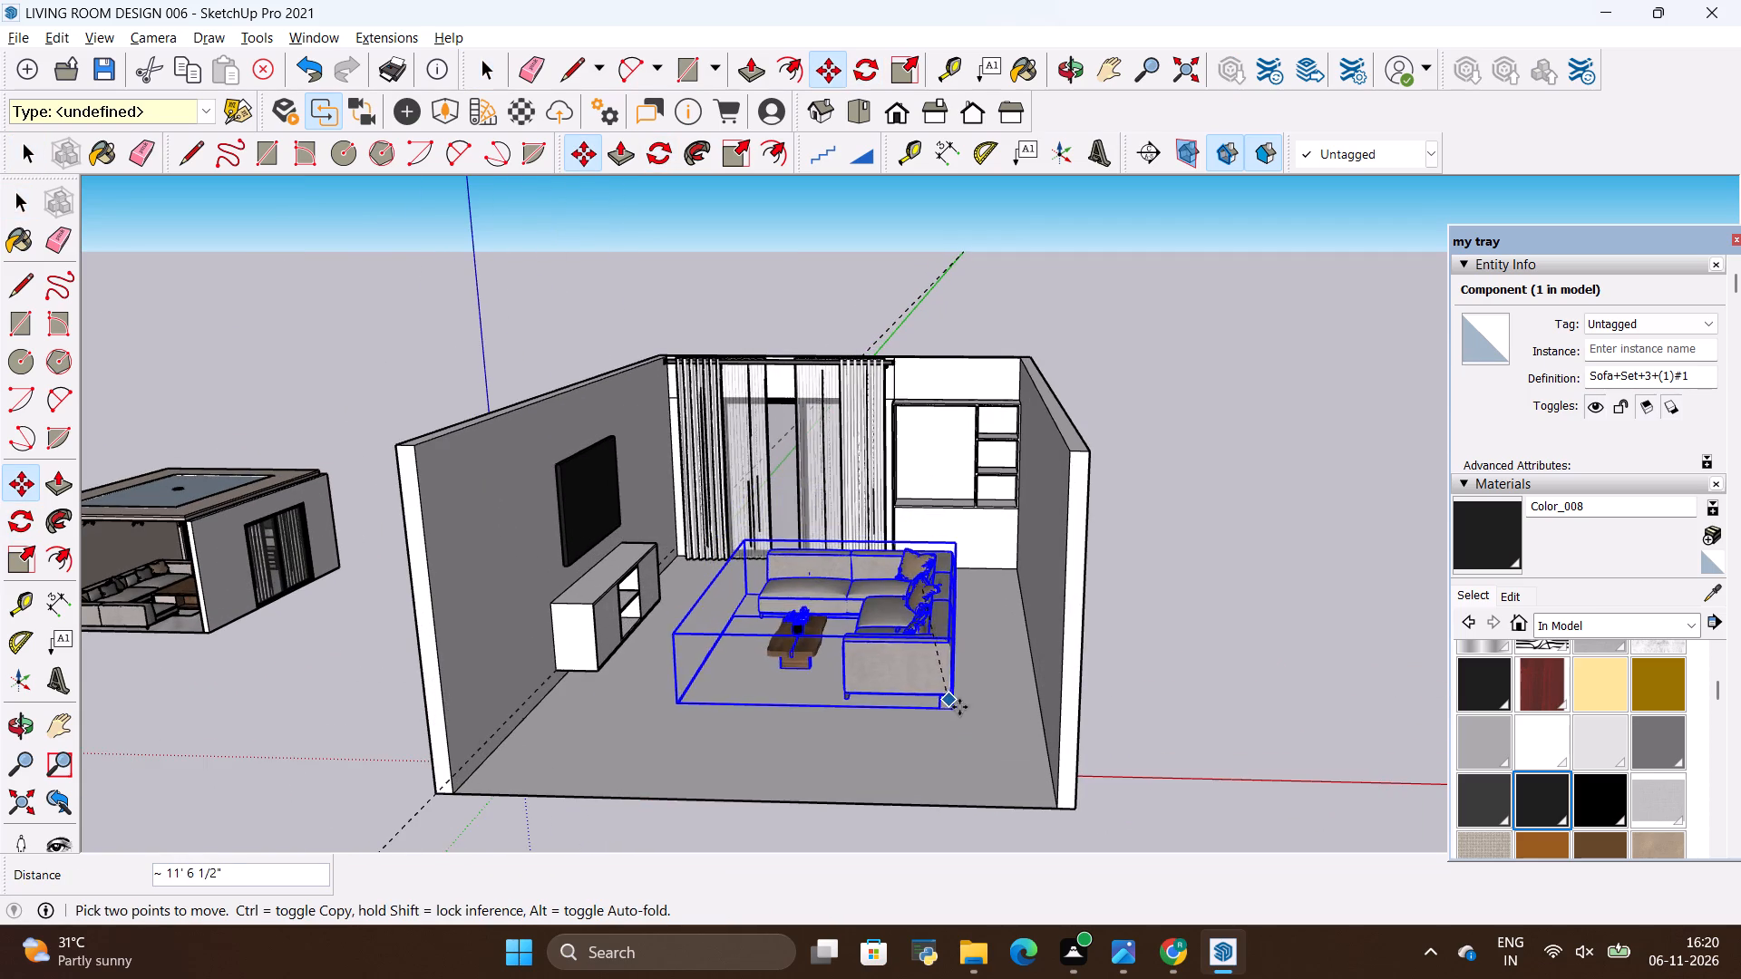
left_click(999, 719)
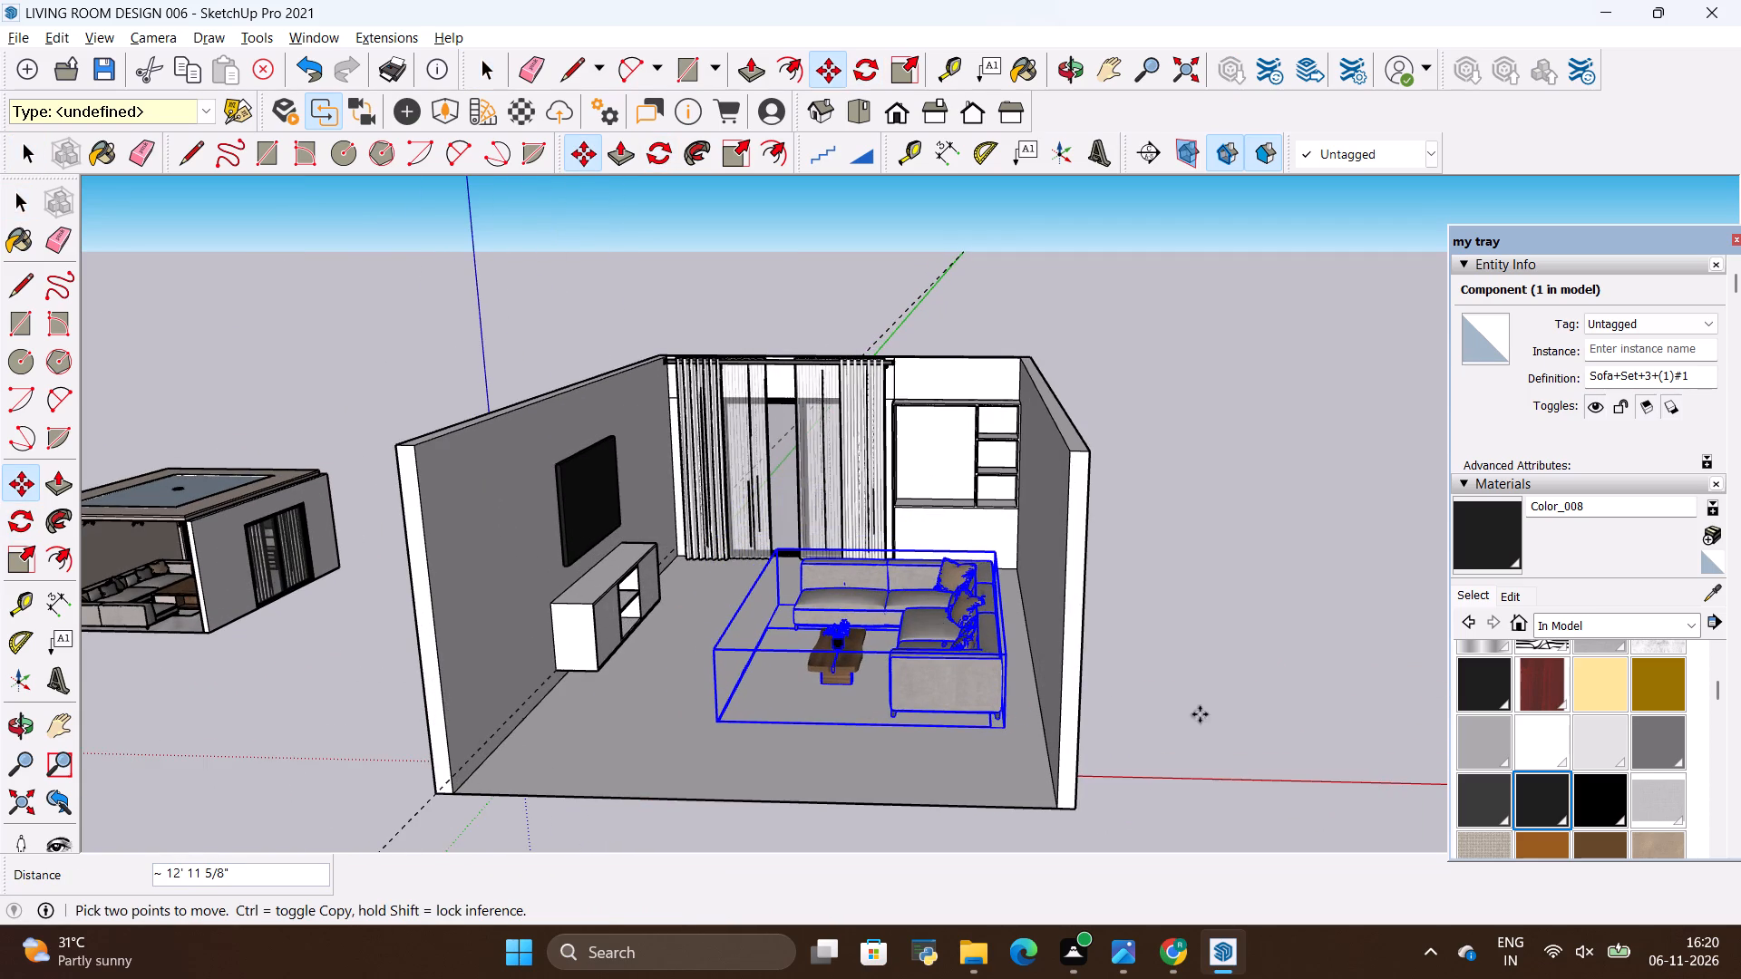
key("space")
left_click(1217, 684)
Examine the sofa set's placement in the living room relative to the TV unit, curtains and wall shelving.
scroll(1170, 437, "down", 4)
scroll(987, 517, "up", 14)
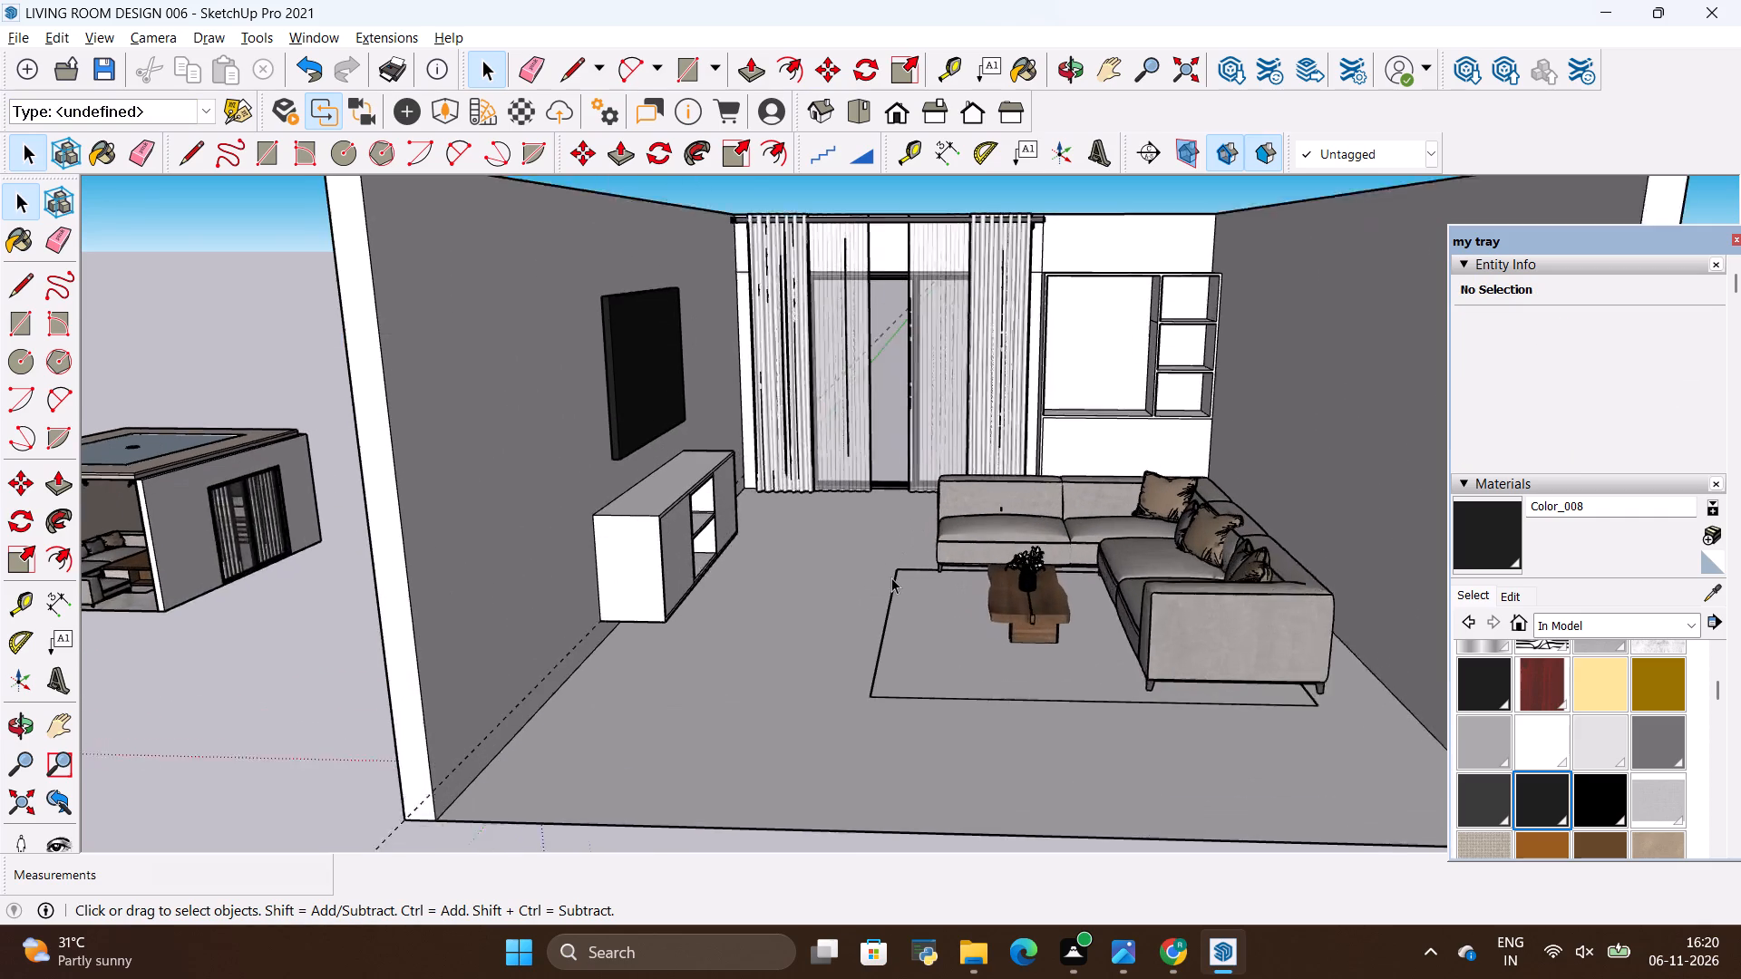
scroll(1007, 557, "down", 3)
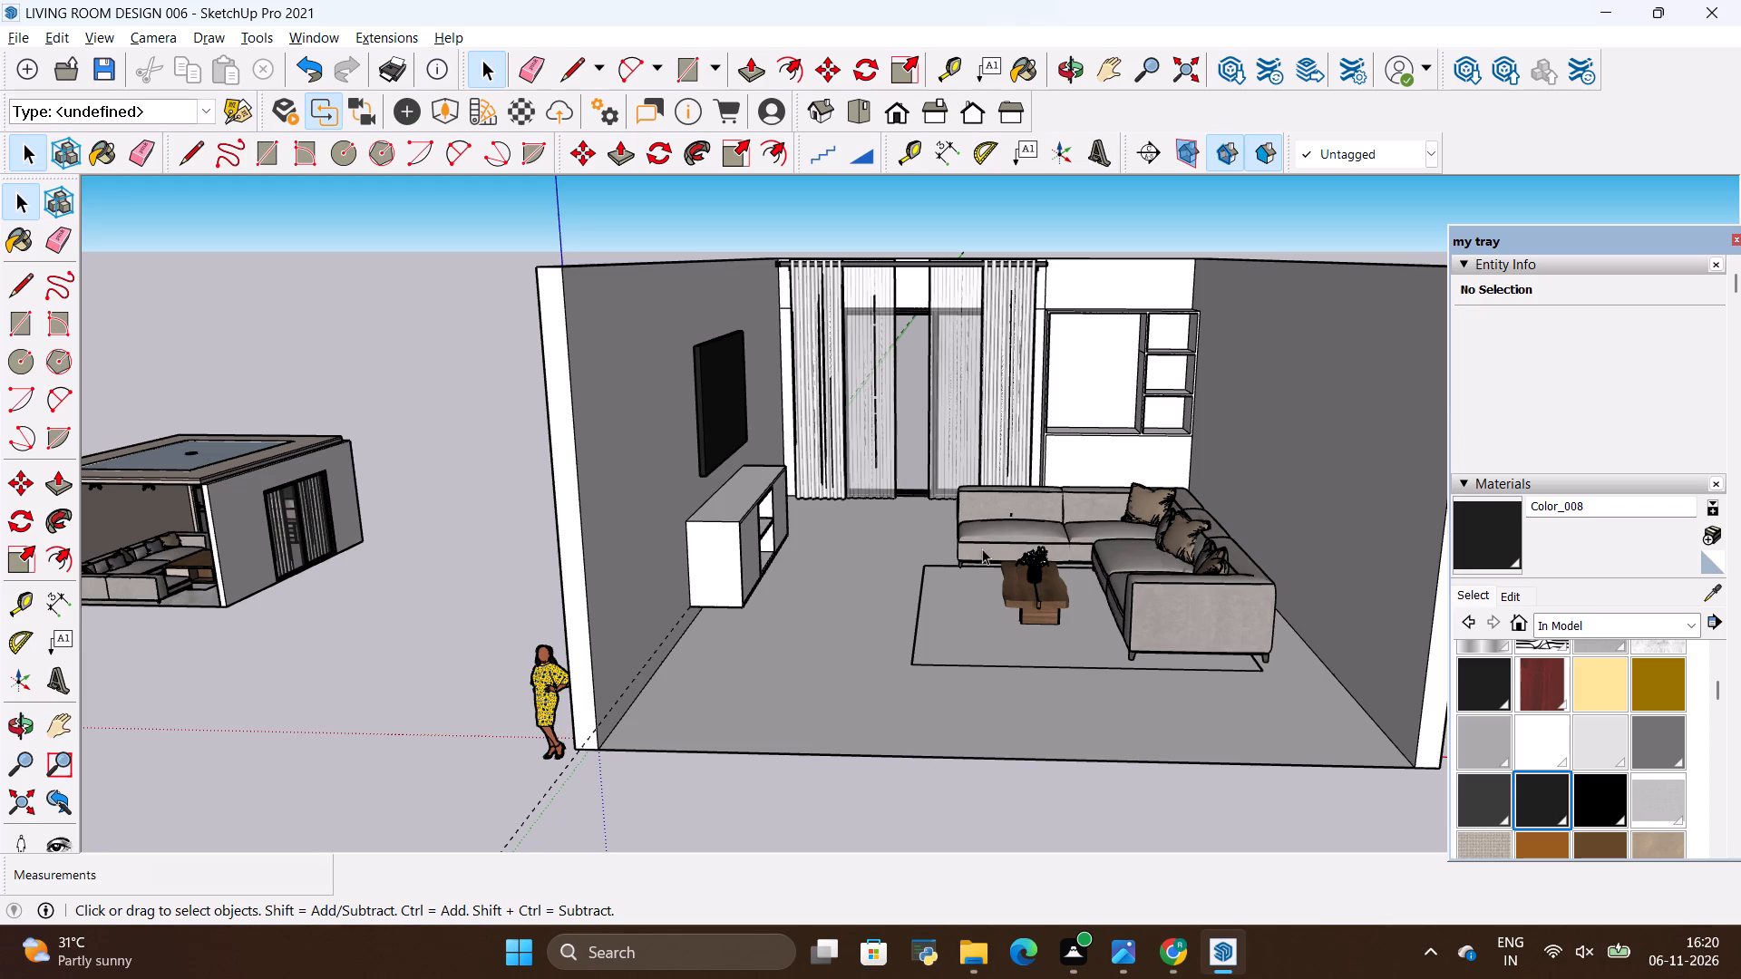
scroll(861, 437, "down", 4)
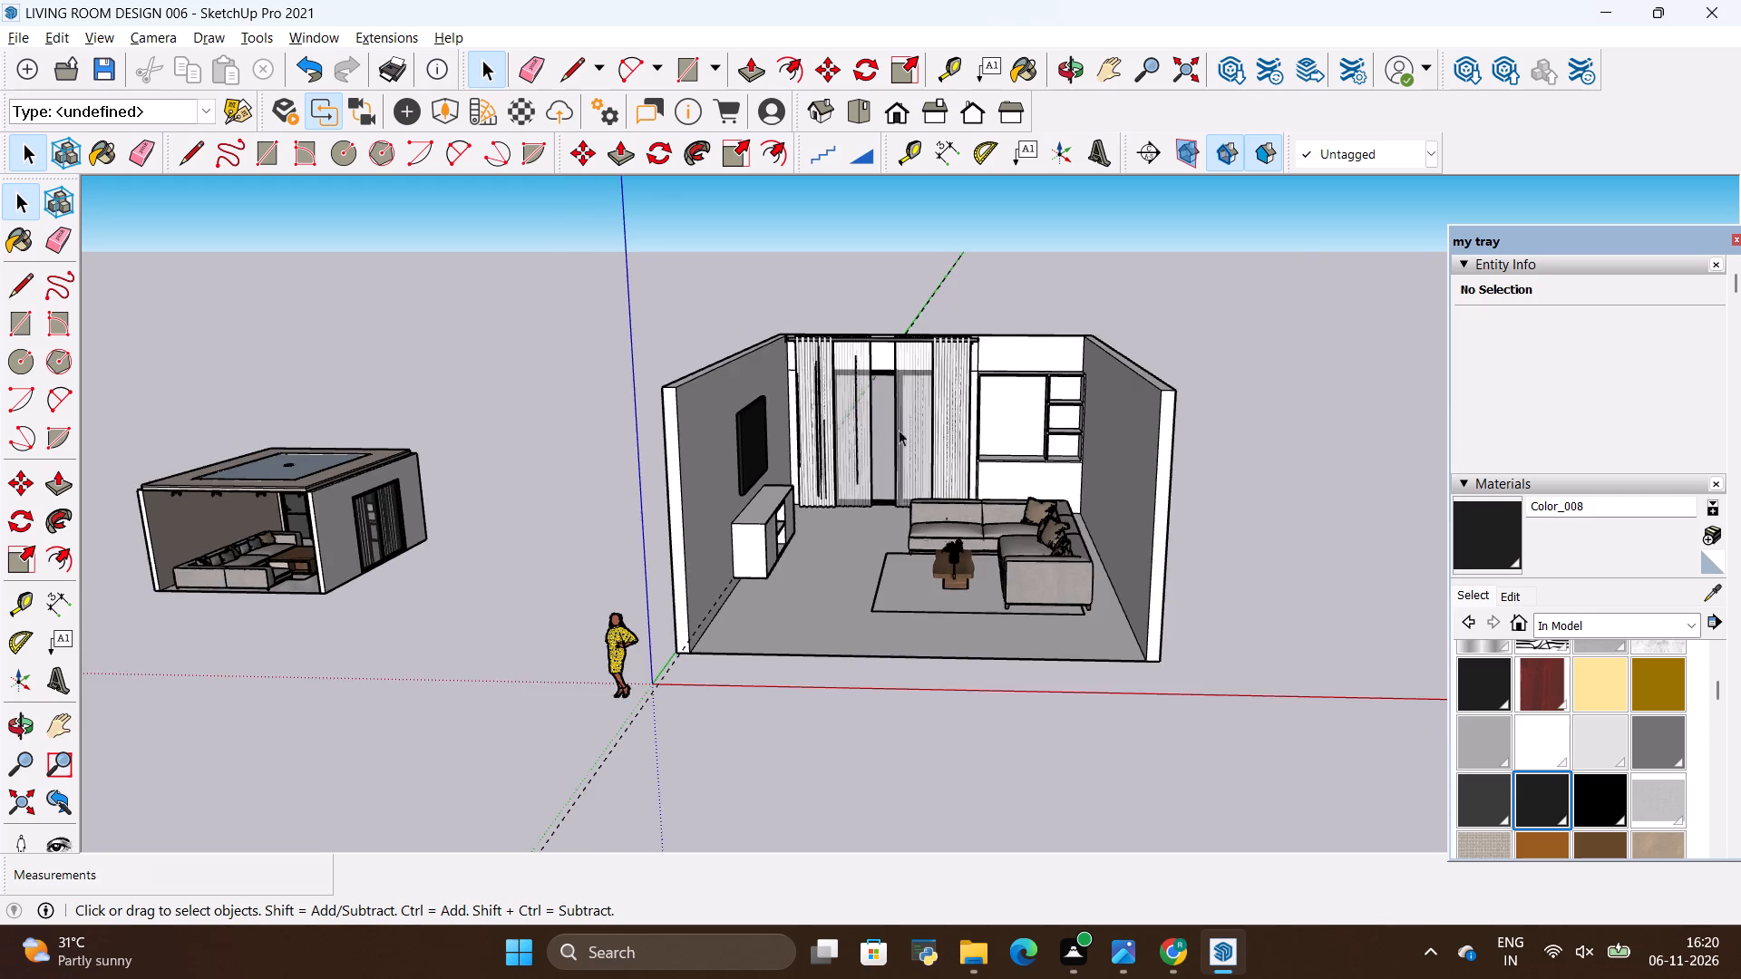
scroll(951, 426, "up", 4)
scroll(1086, 522, "up", 4)
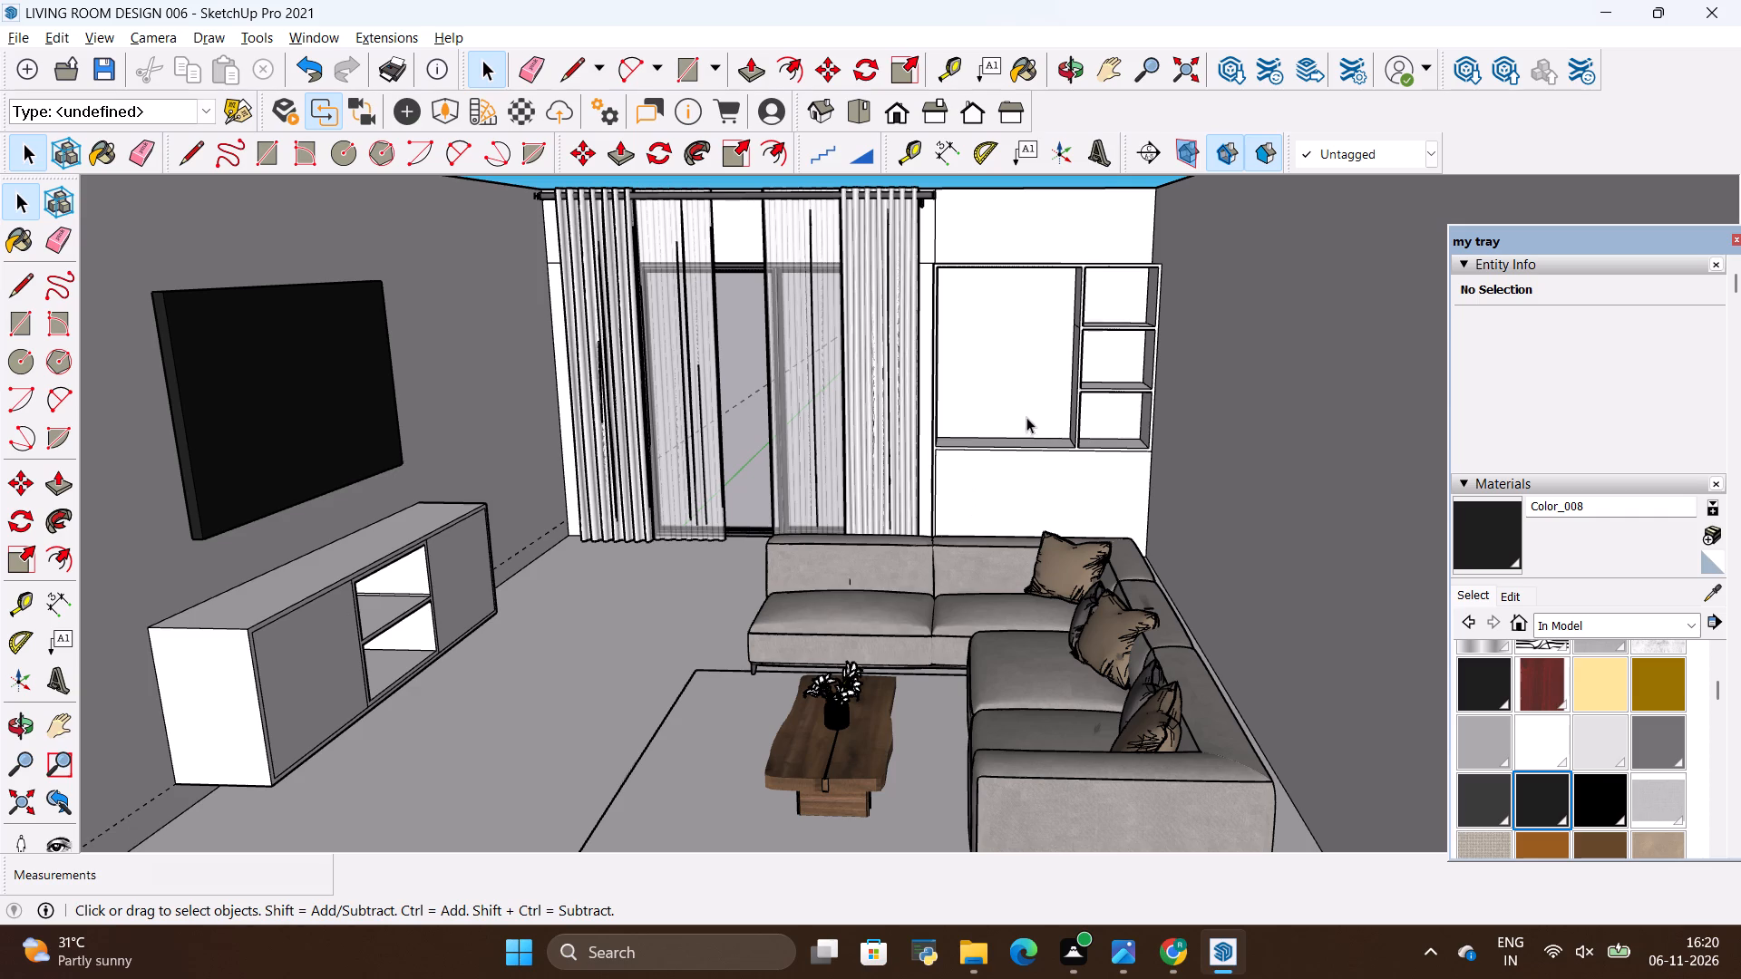
scroll(764, 520, "down", 3)
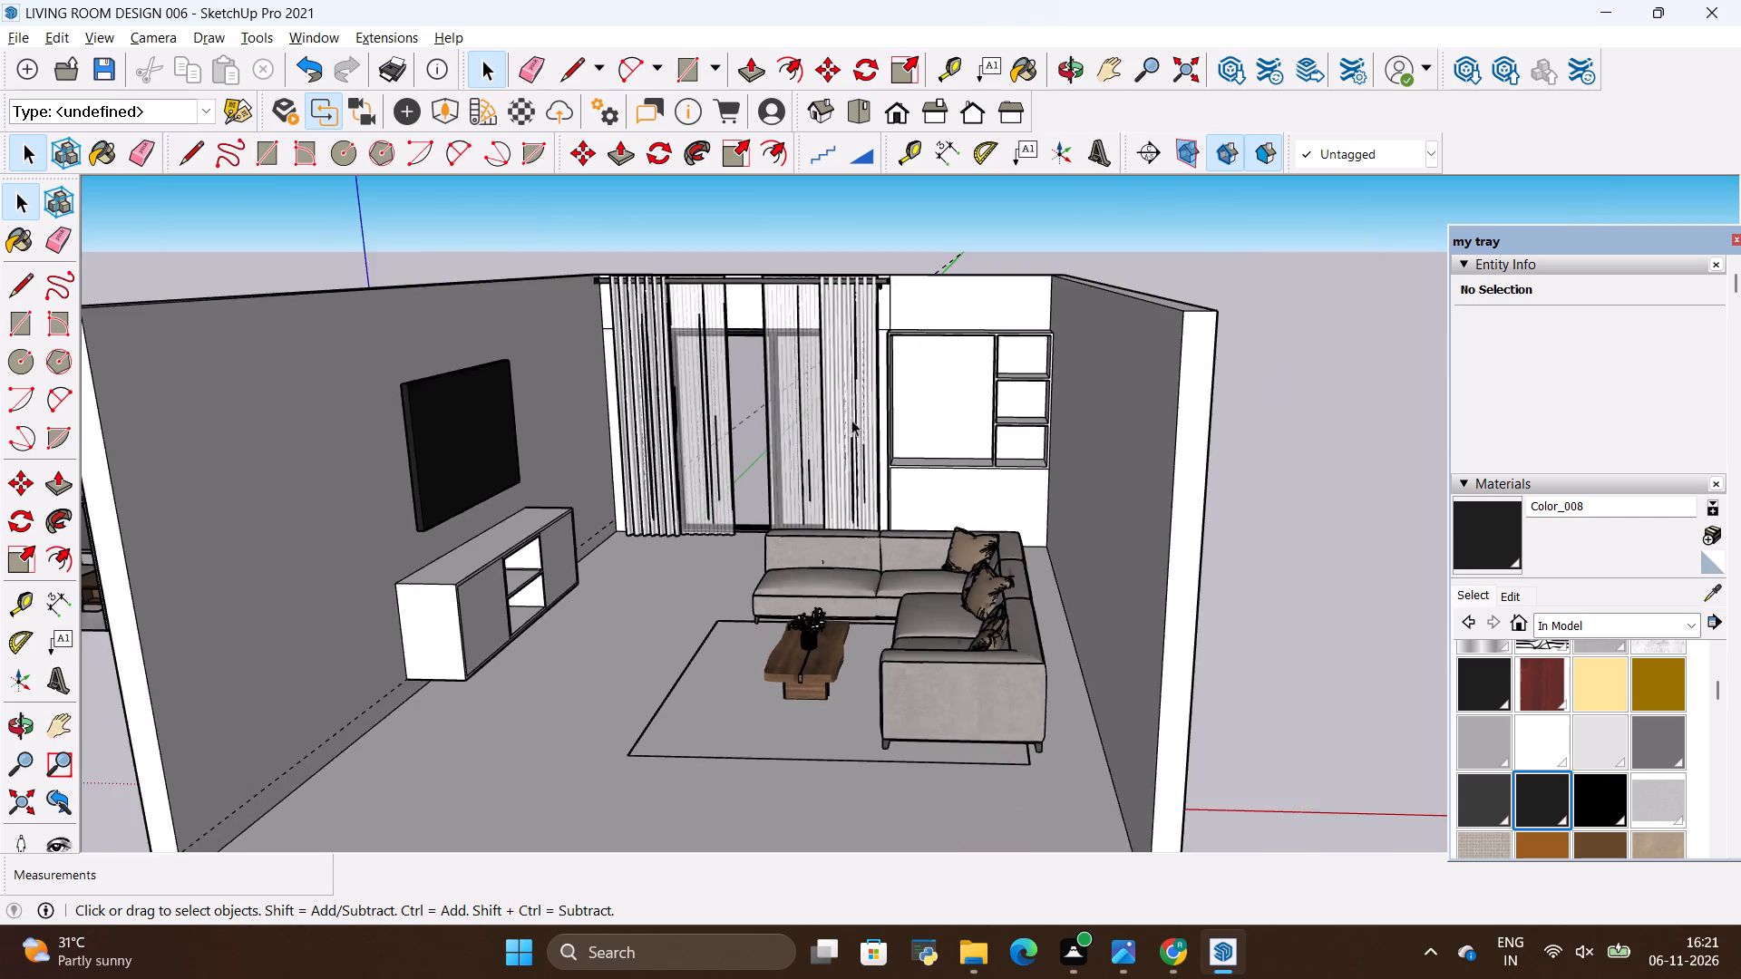
scroll(862, 417, "down", 2)
left_click(4, 722)
left_click_drag(547, 607, 560, 584)
scroll(690, 547, "up", 5)
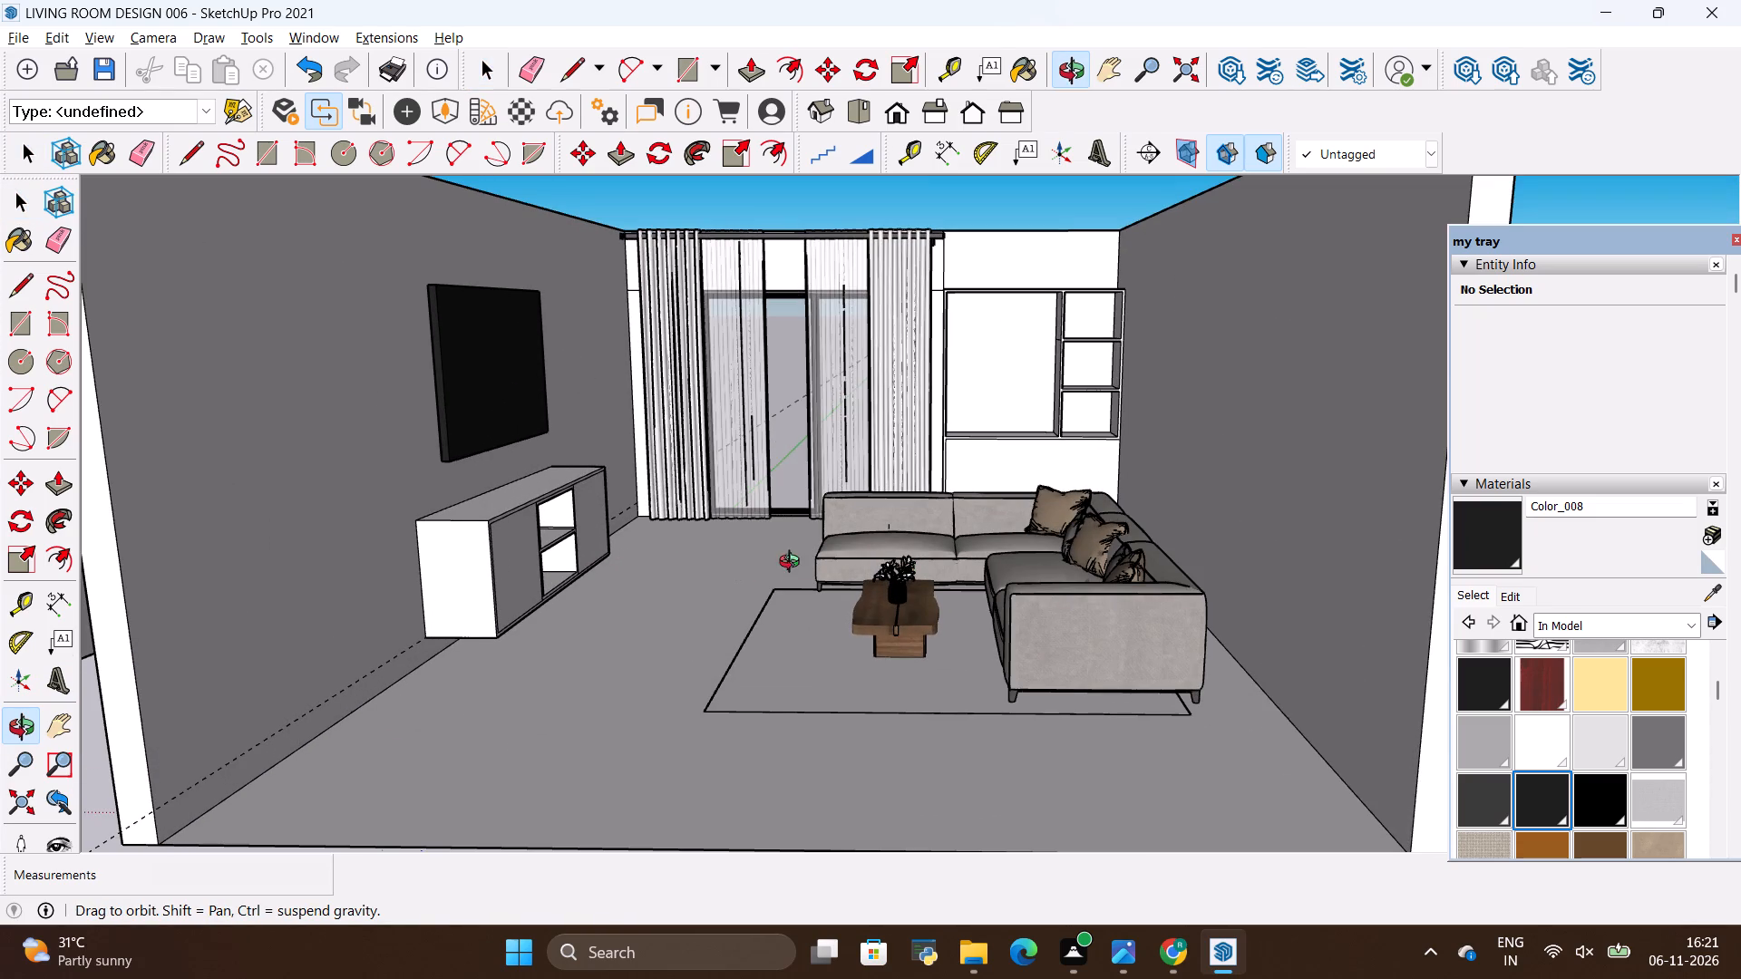
left_click_drag(666, 529, 738, 534, "shift")
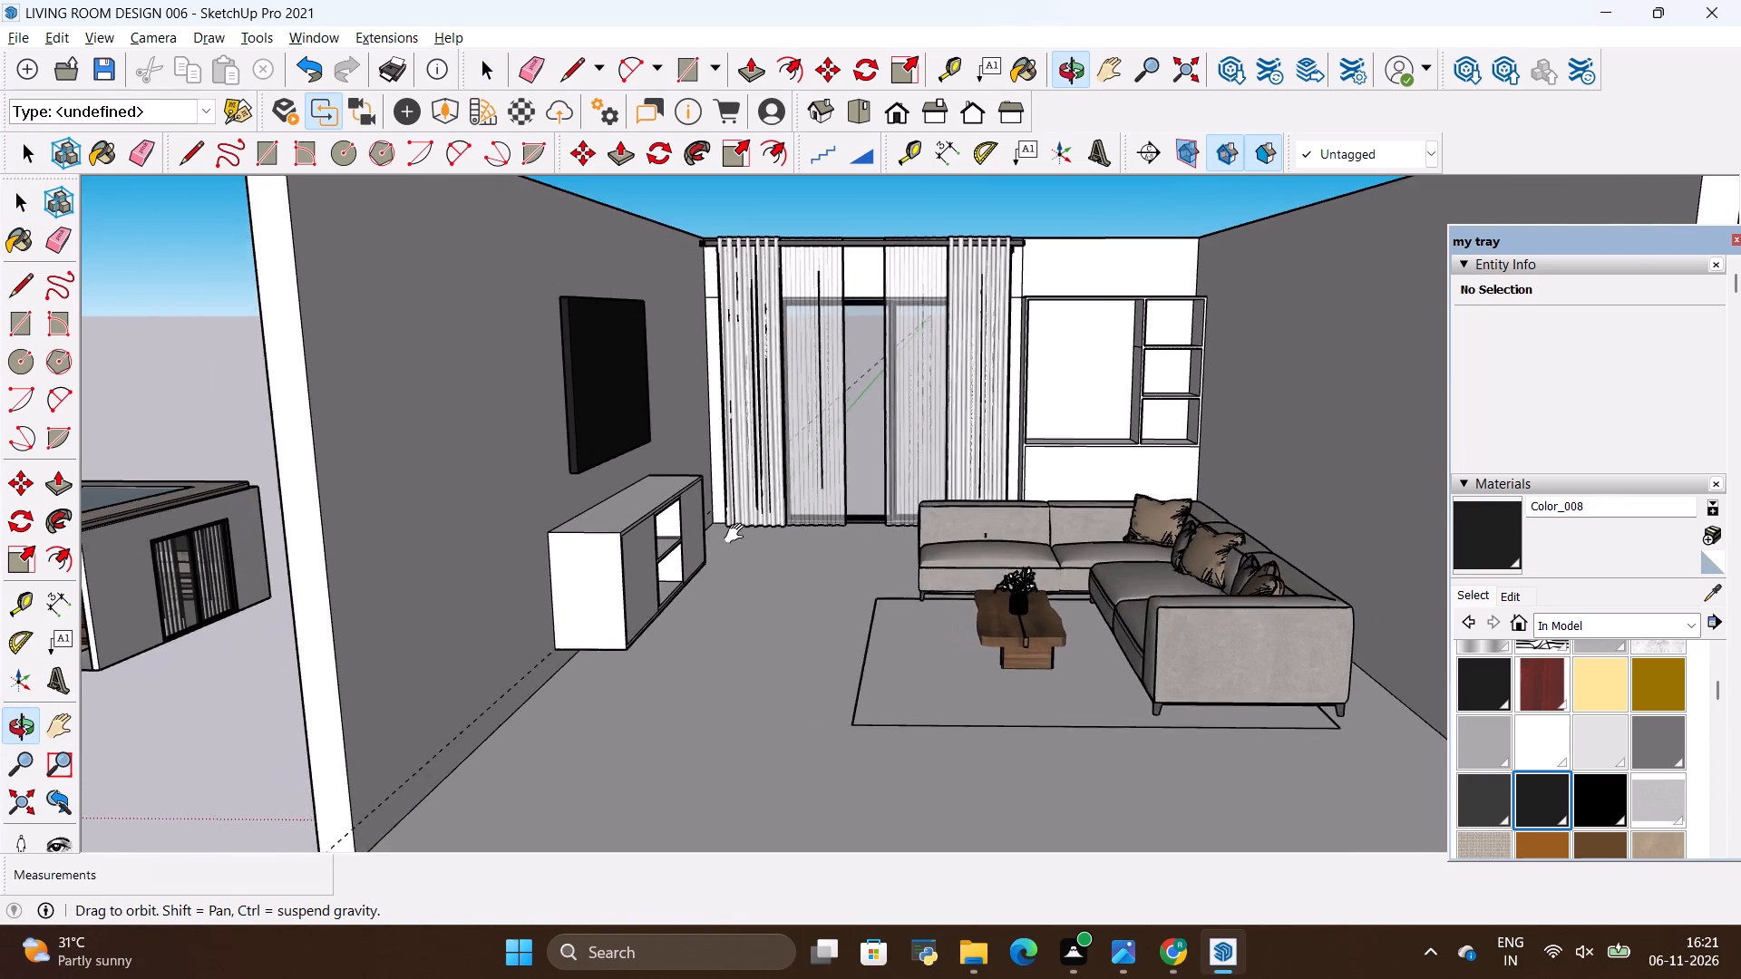
left_click_drag(738, 534, 685, 523, "shift")
left_click_drag(748, 532, 725, 535)
left_click_drag(732, 503, 733, 479)
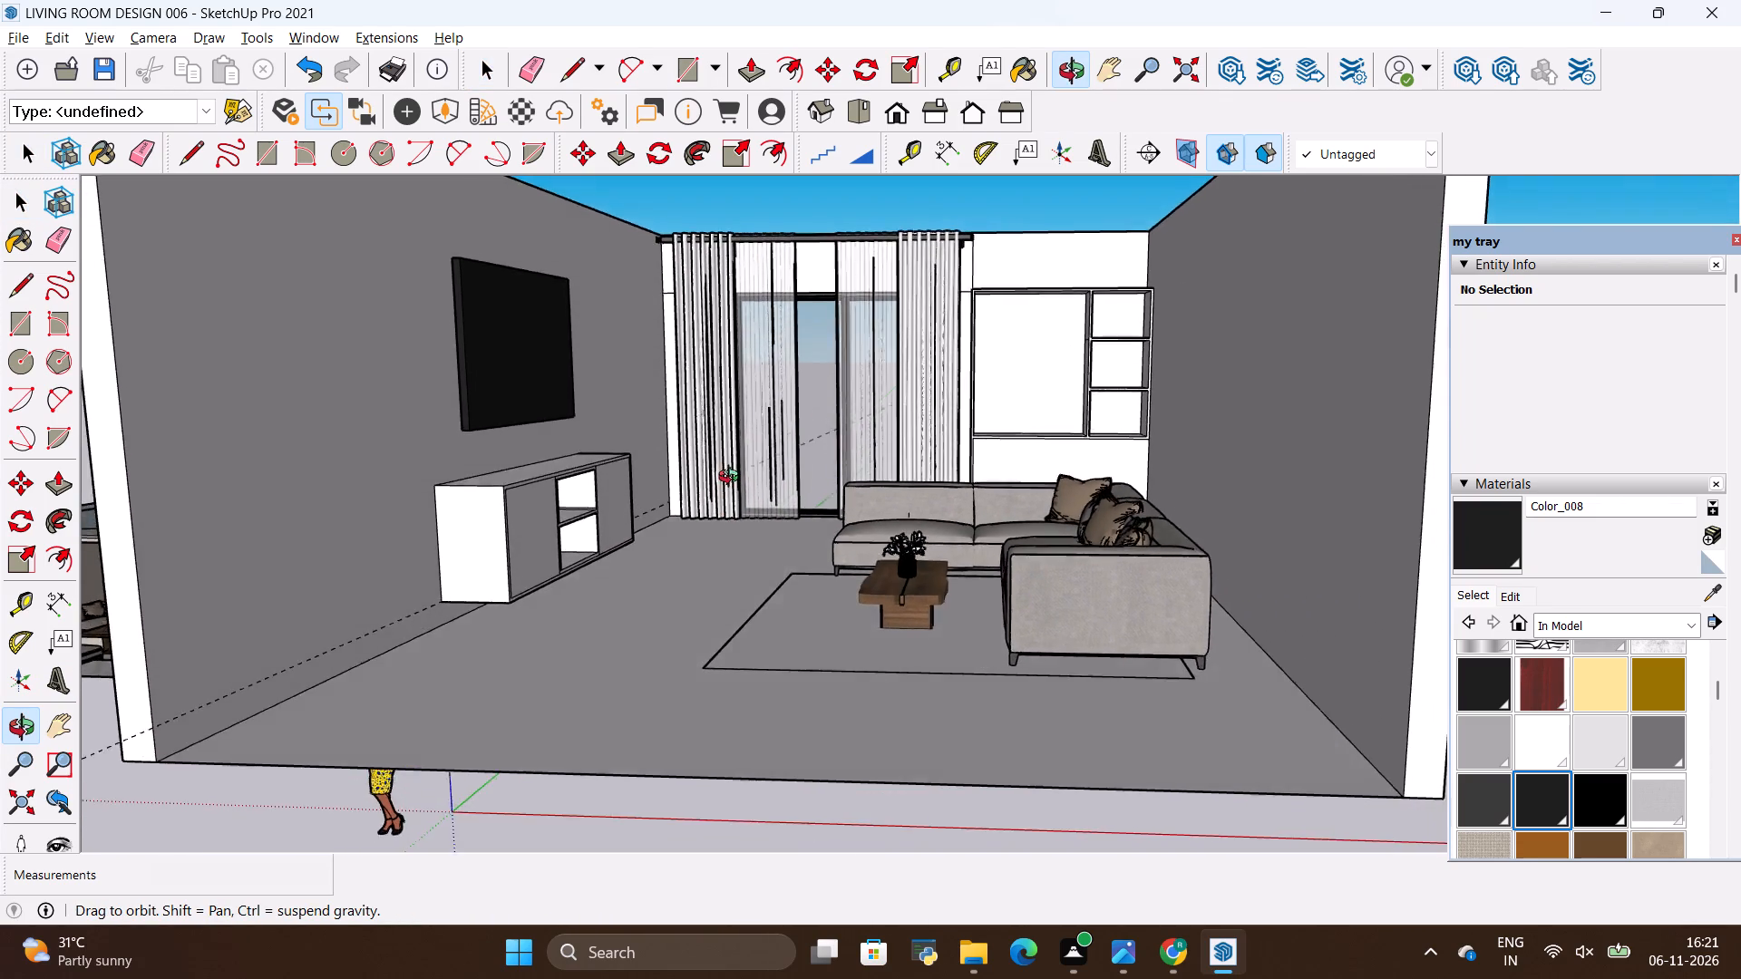
left_click_drag(733, 479, 733, 545)
scroll(765, 543, "down", 4)
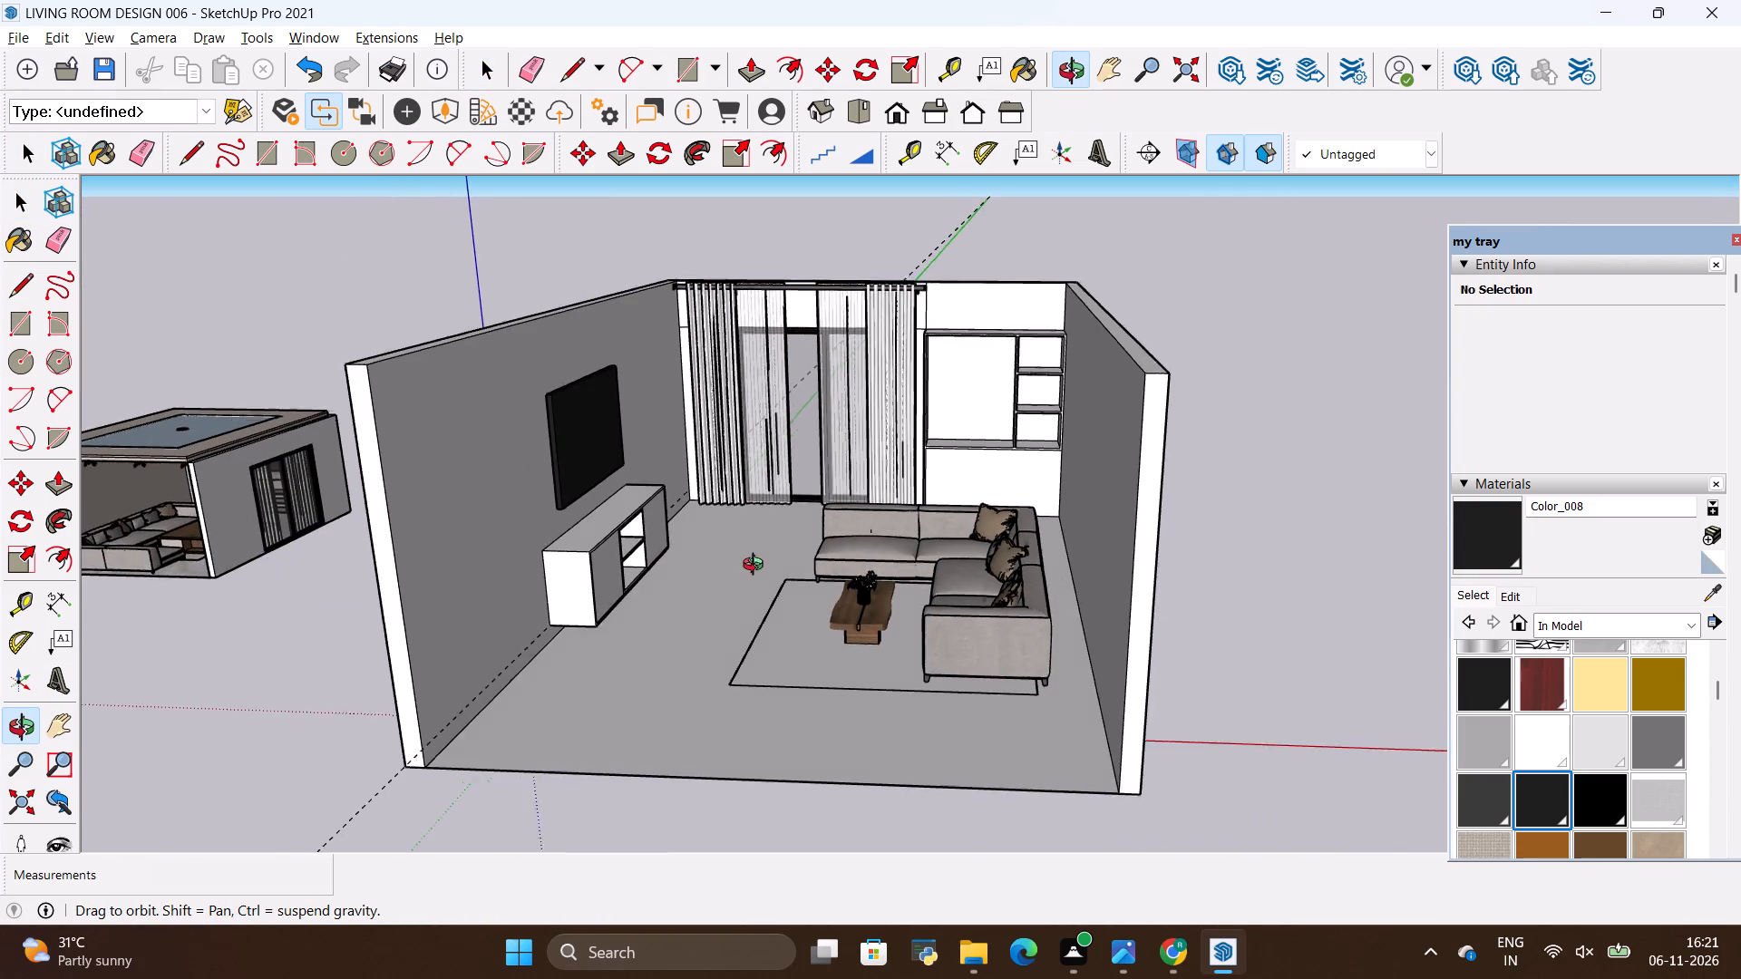
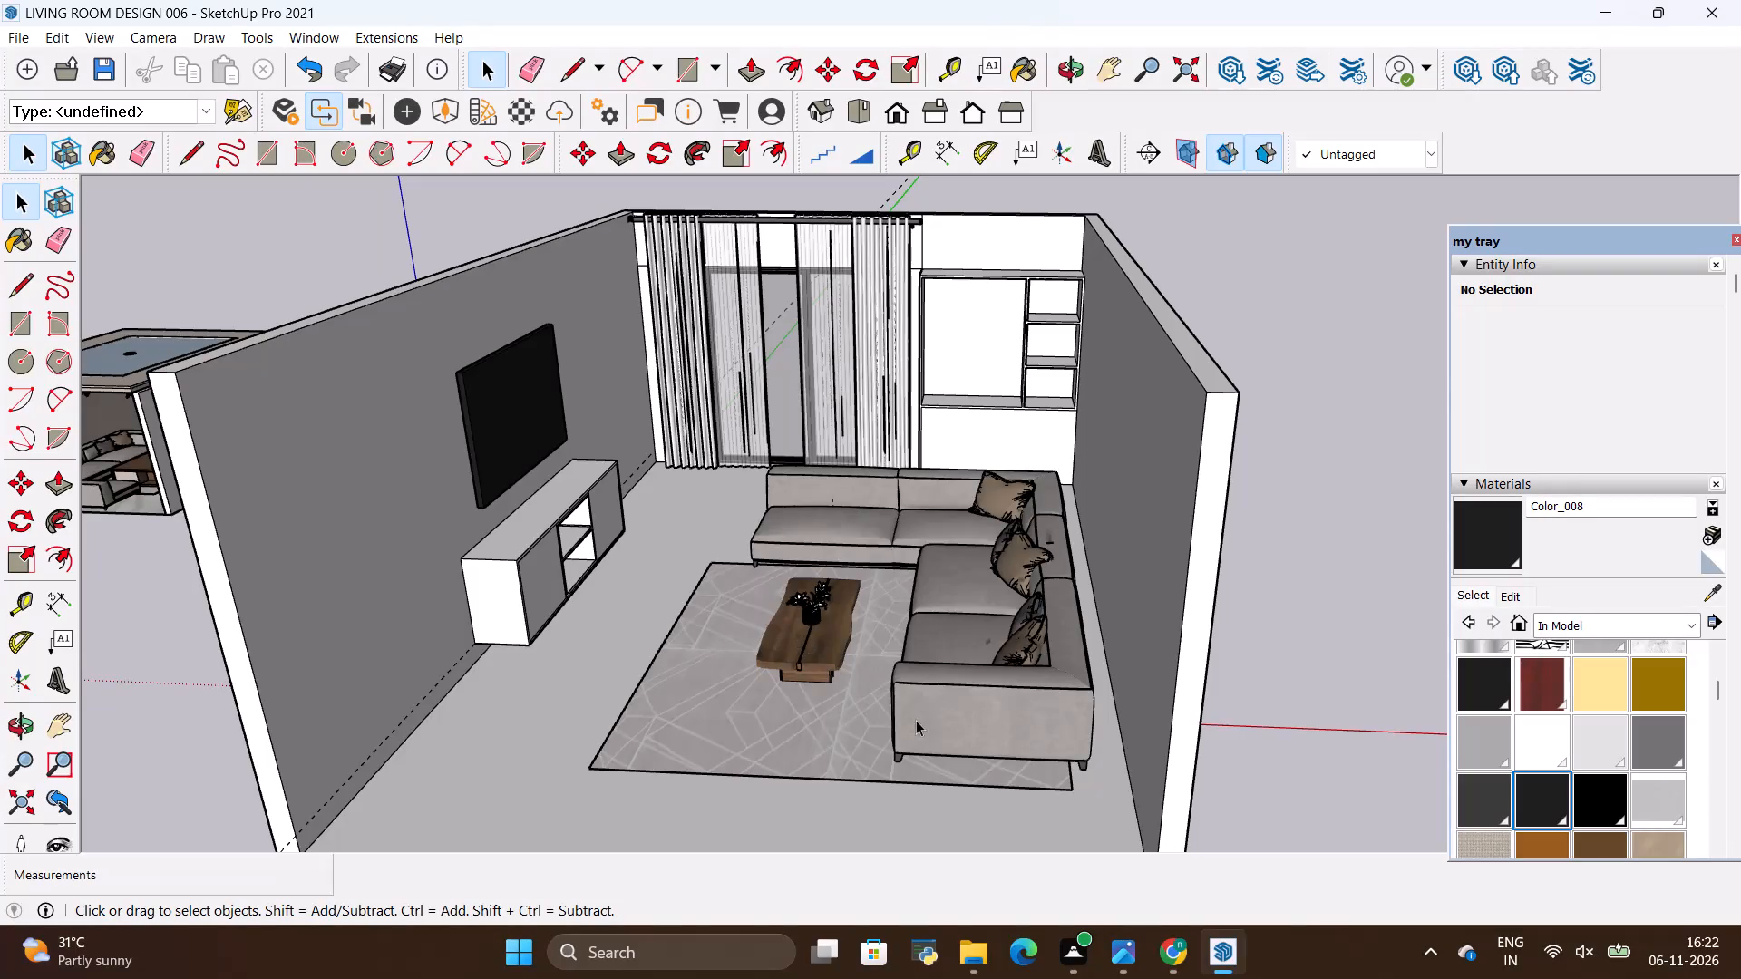
Compare the furnished room's layout and wall details with the reference photo.
scroll(930, 491, "up", 2)
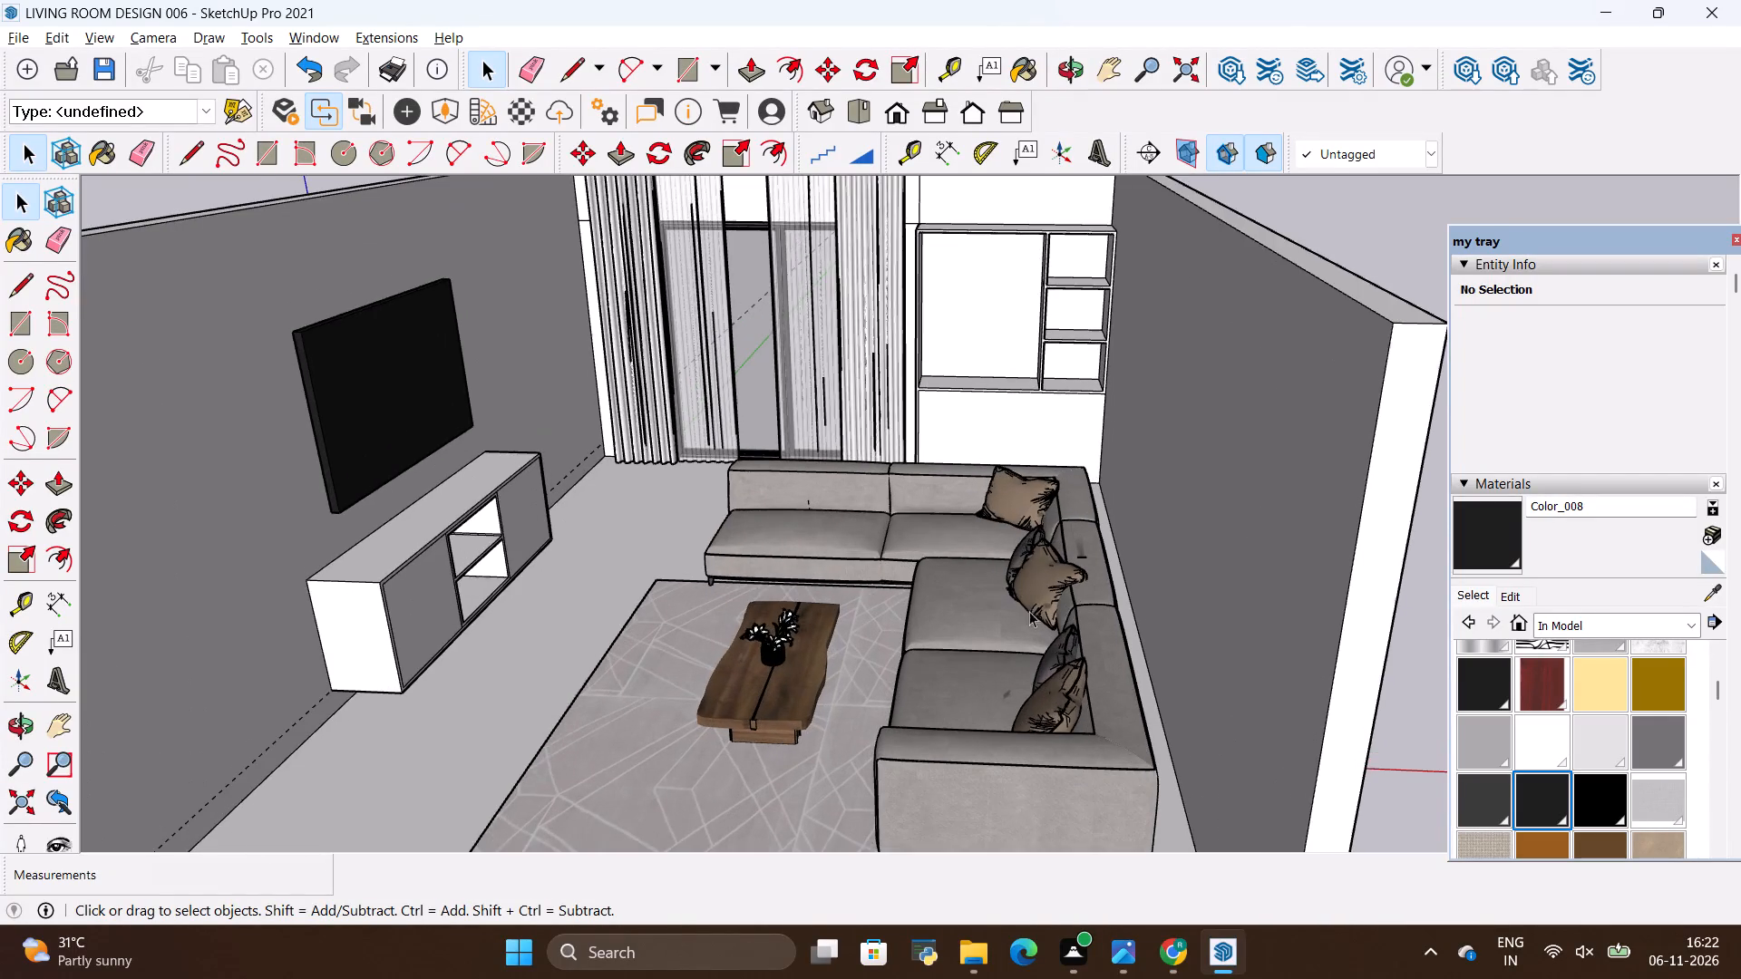
scroll(1020, 764, "down", 2)
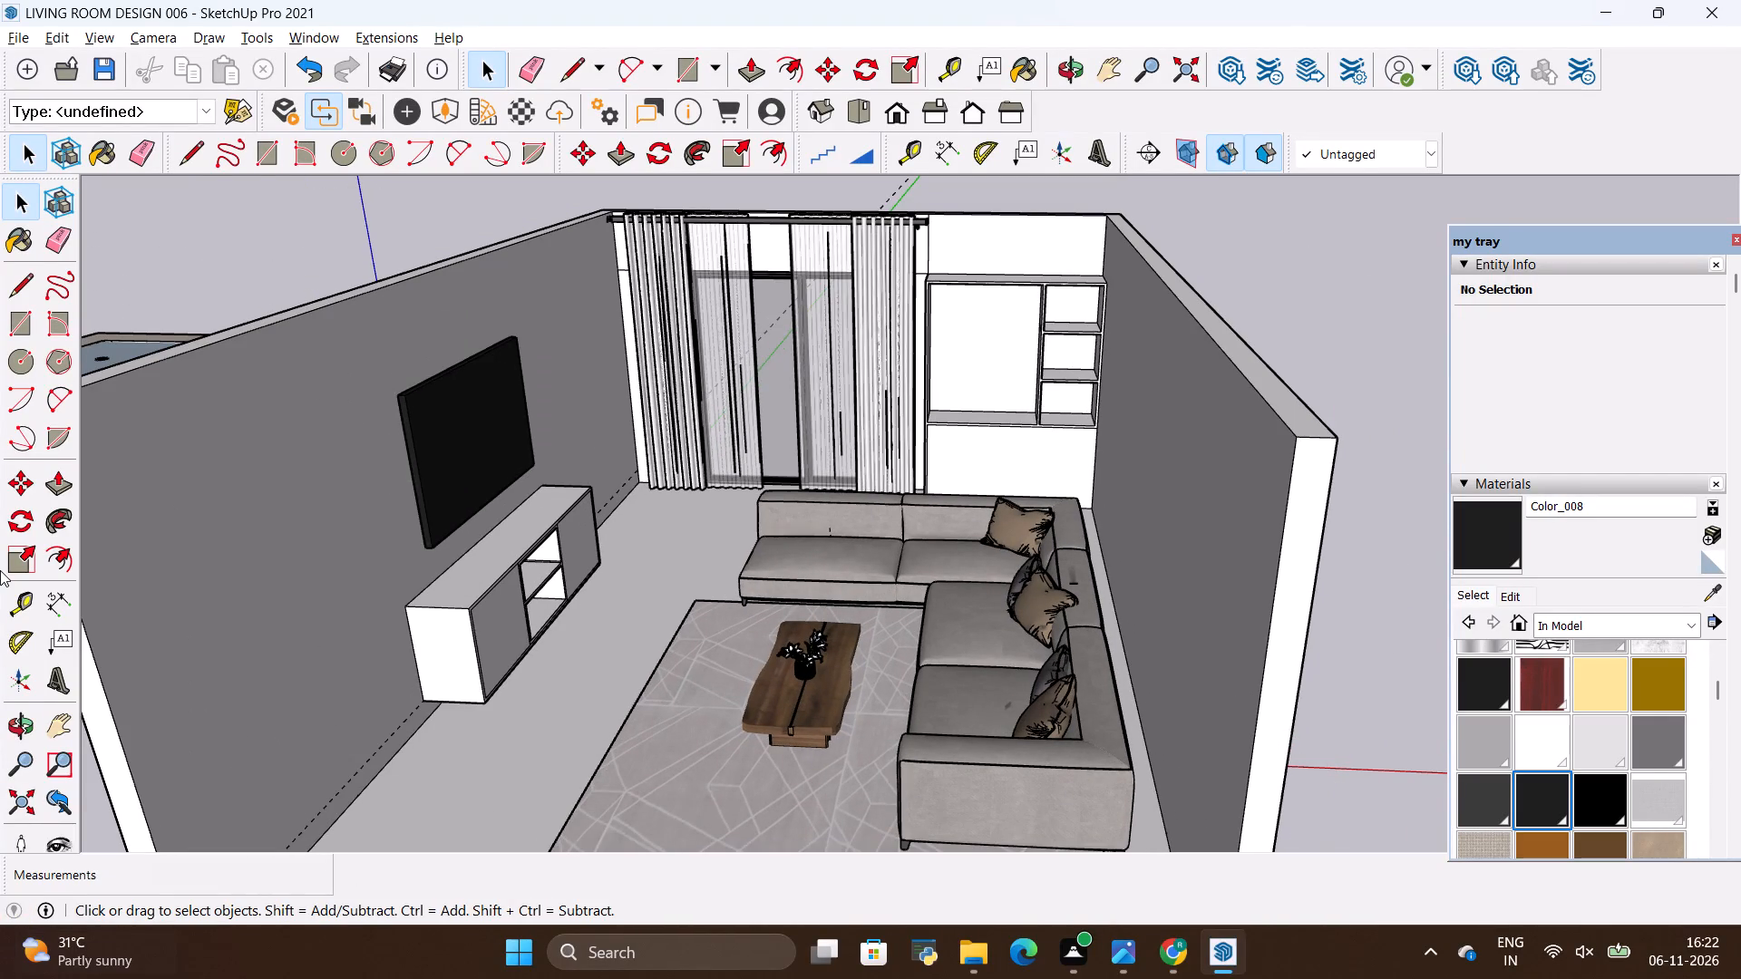
left_click(20, 729)
left_click_drag(695, 596, 751, 470)
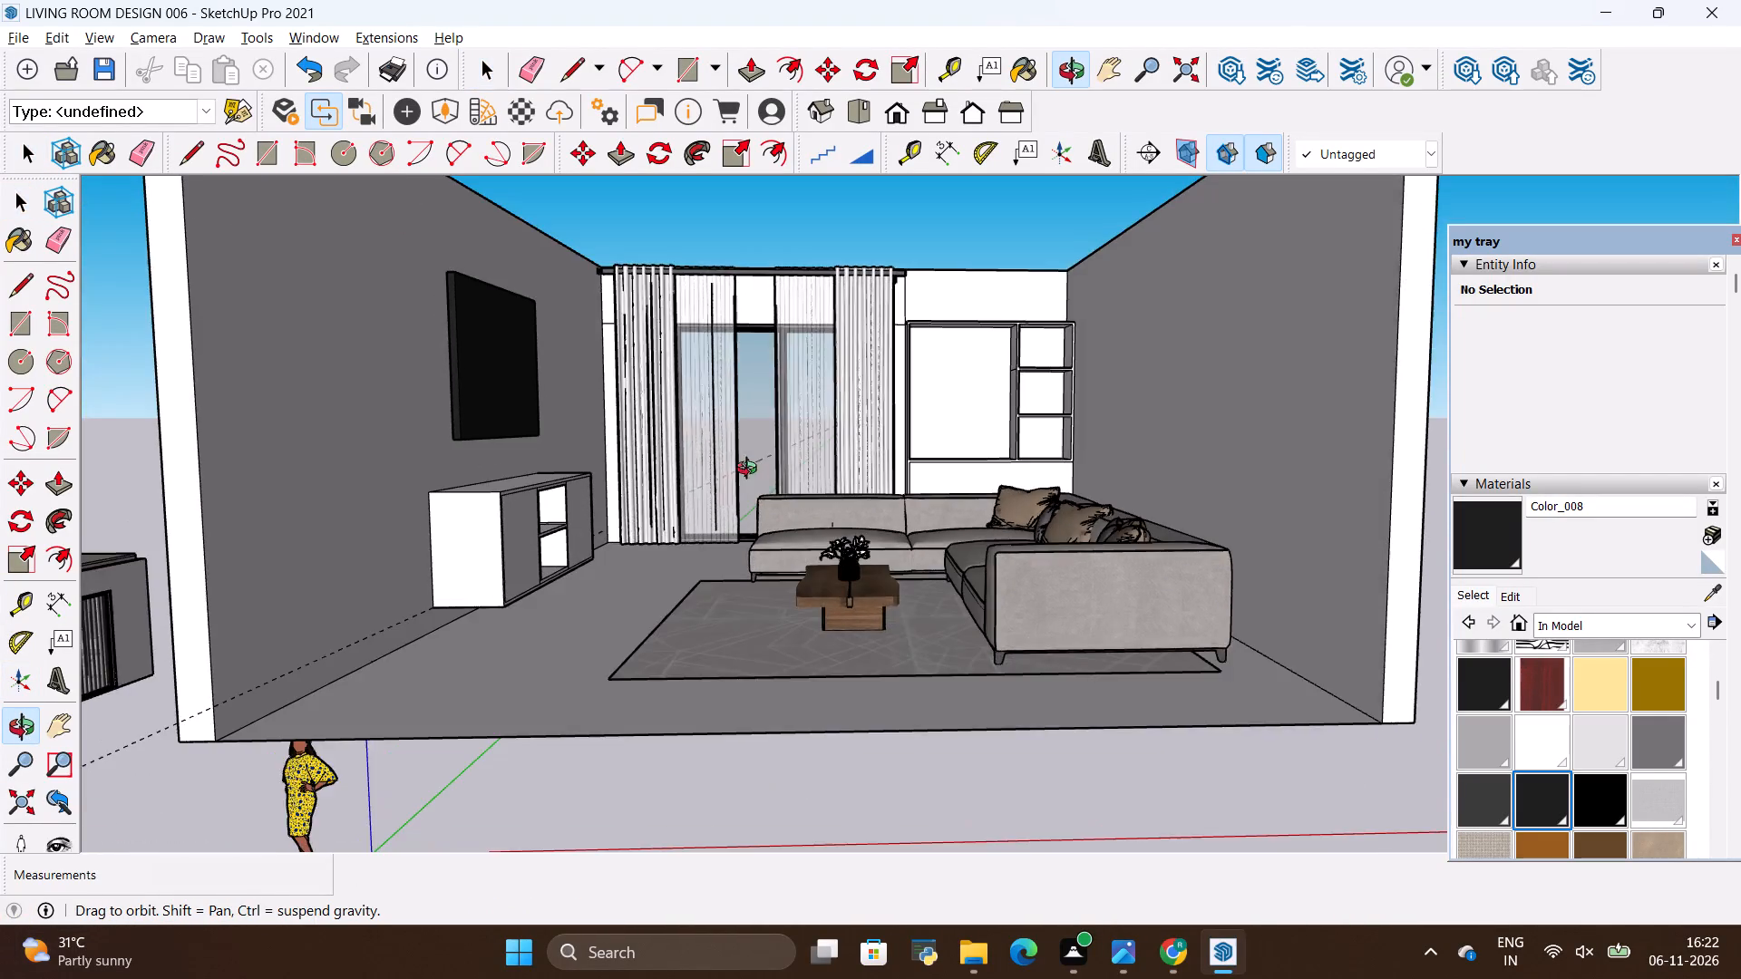
left_click_drag(751, 470, 693, 519)
scroll(614, 380, "up", 2)
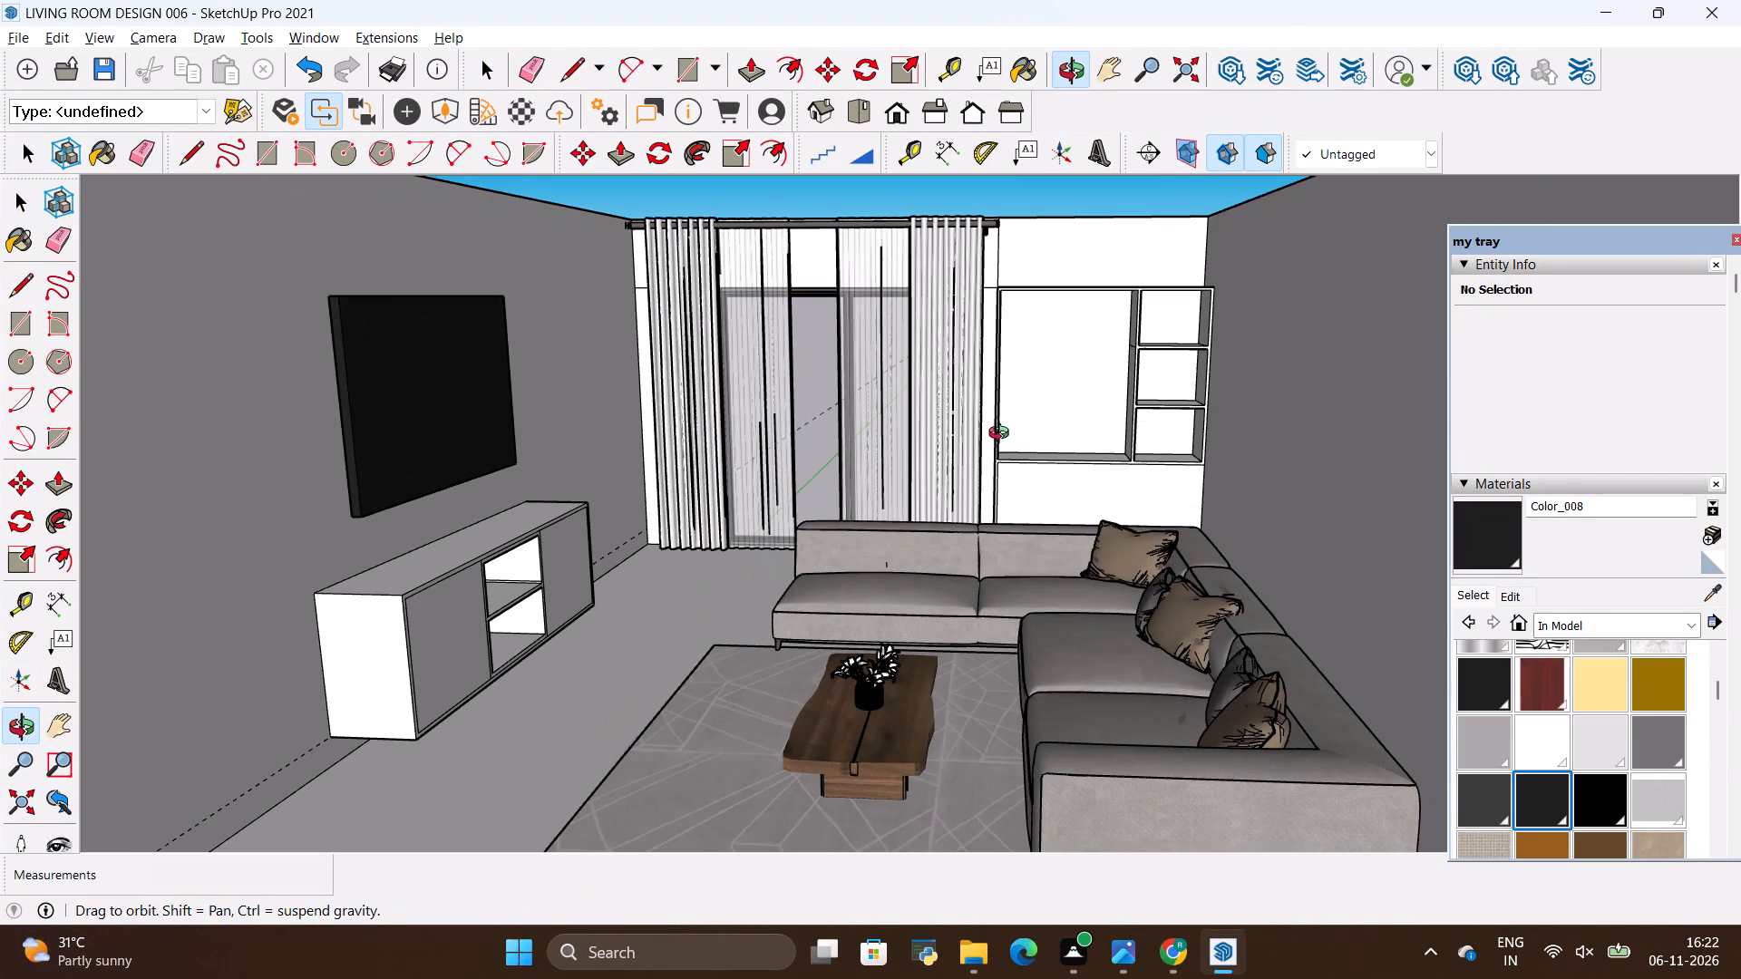
key("alt+Tab")
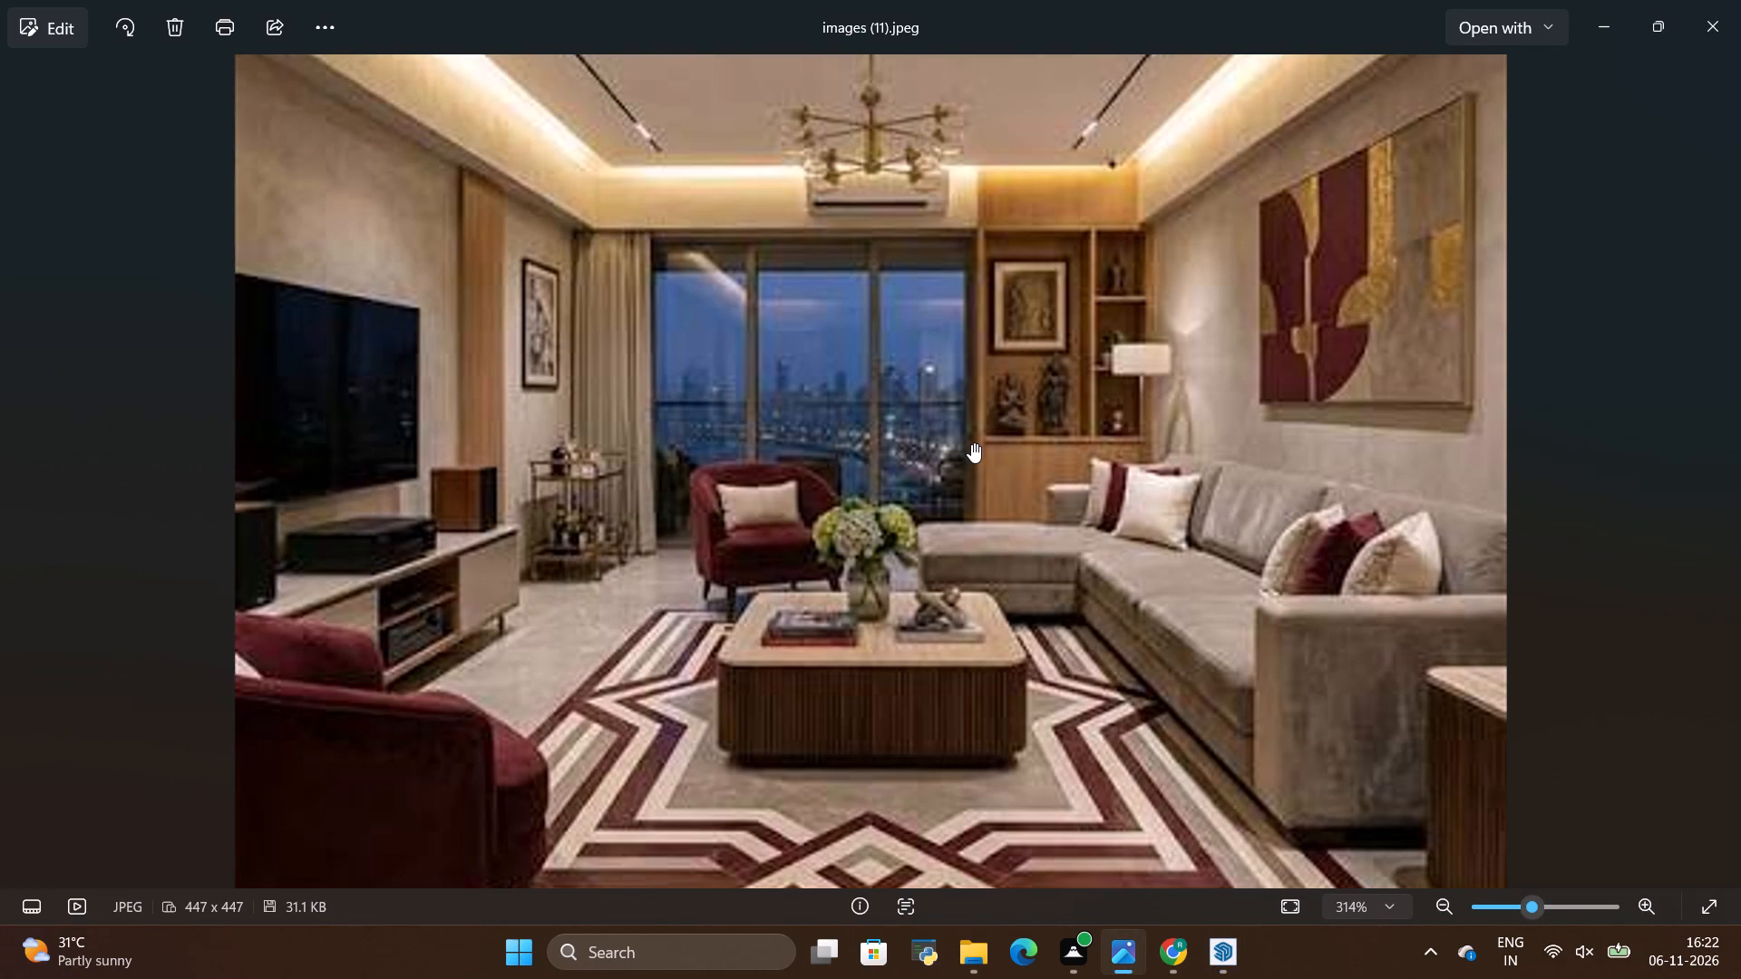
key("alt+Tab")
key("alt+Tab")
key("alt+Tab")
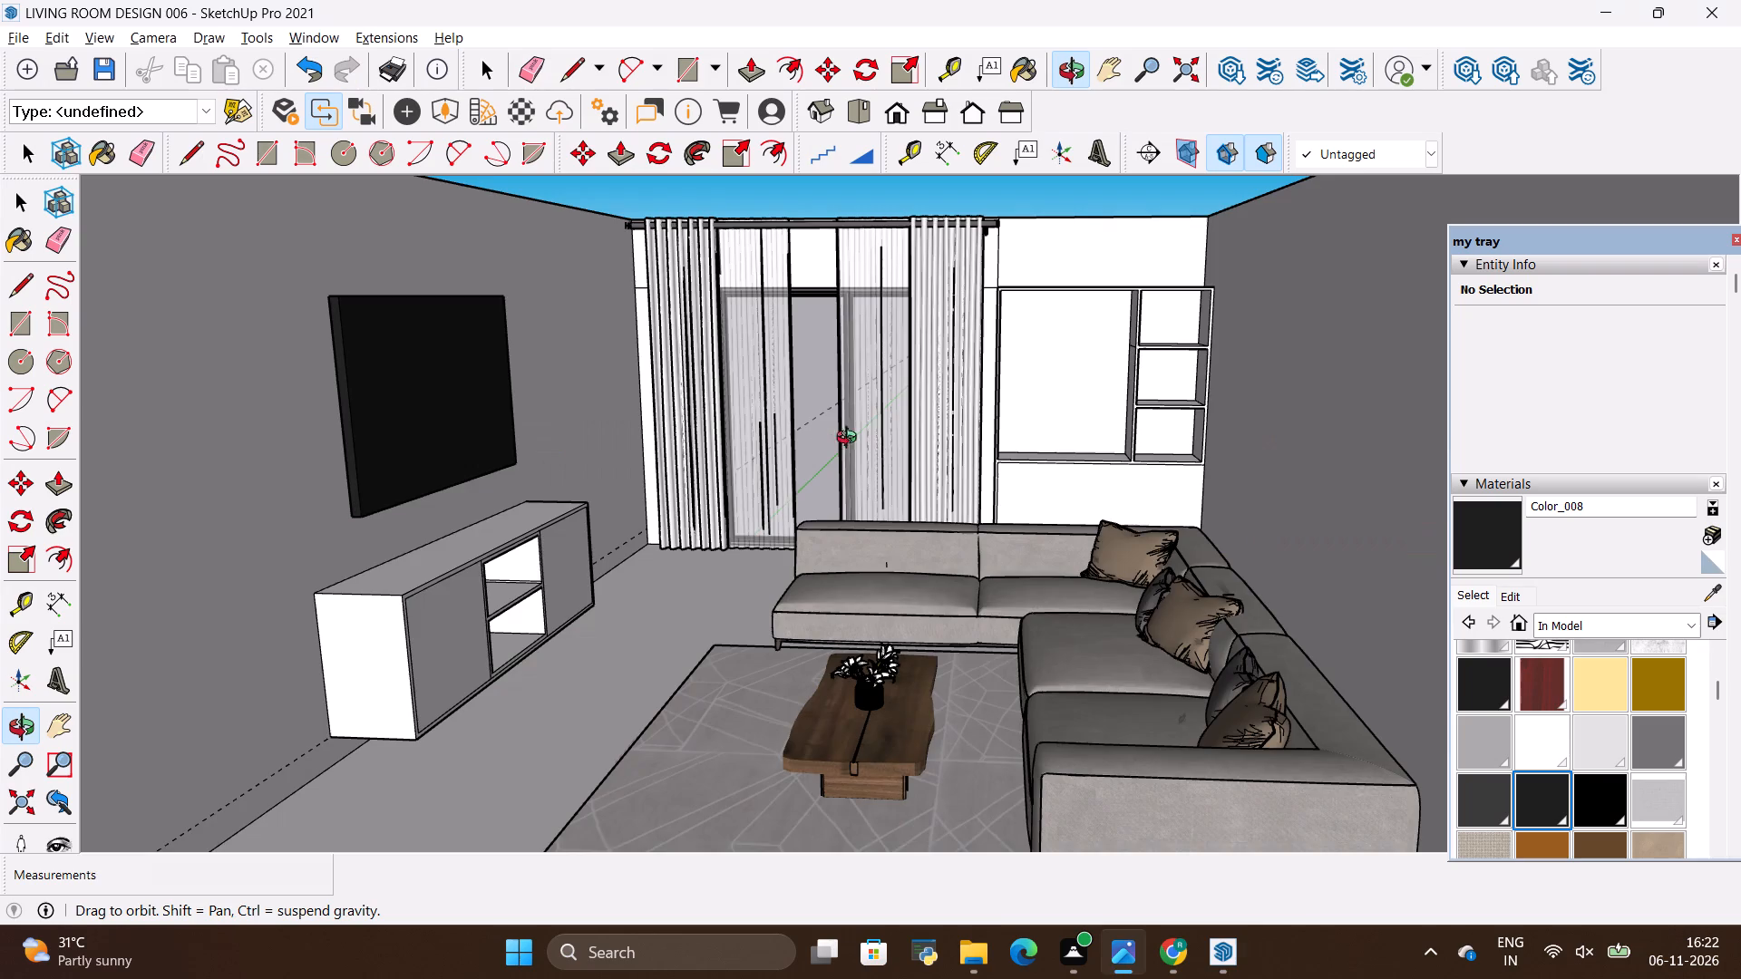
scroll(826, 445, "down", 5)
left_click_drag(902, 298, 991, 360)
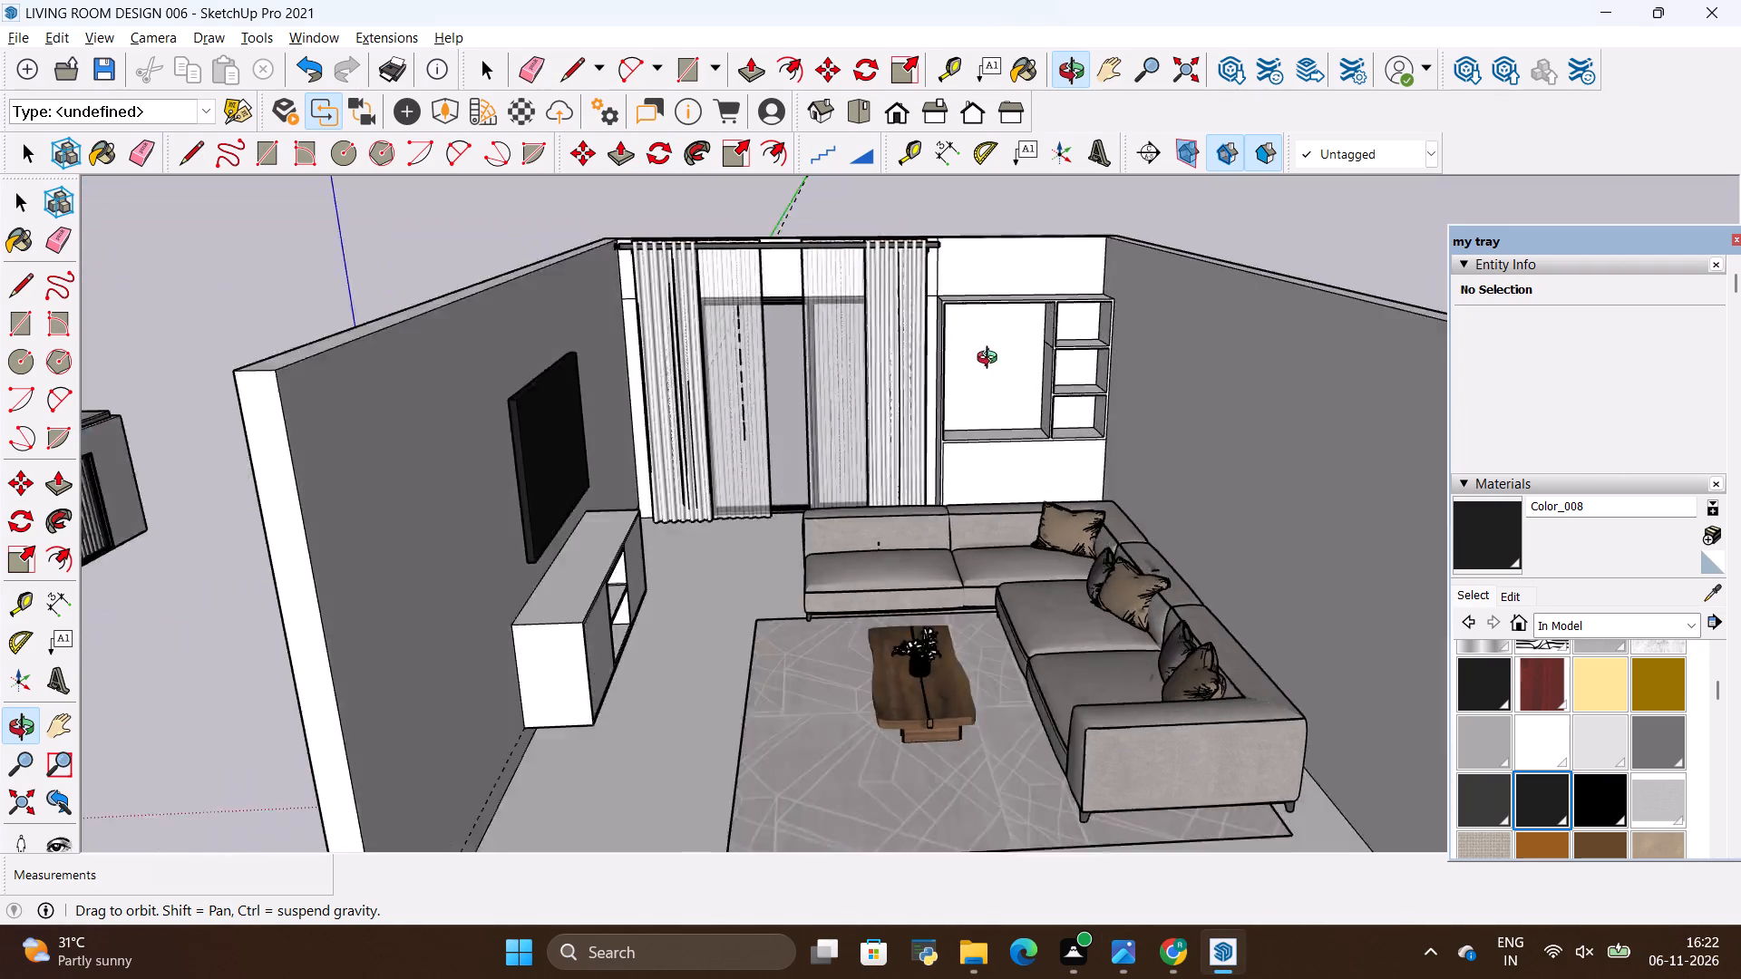
left_click_drag(991, 360, 1288, 473)
scroll(574, 476, "down", 6)
left_click_drag(613, 467, 839, 459)
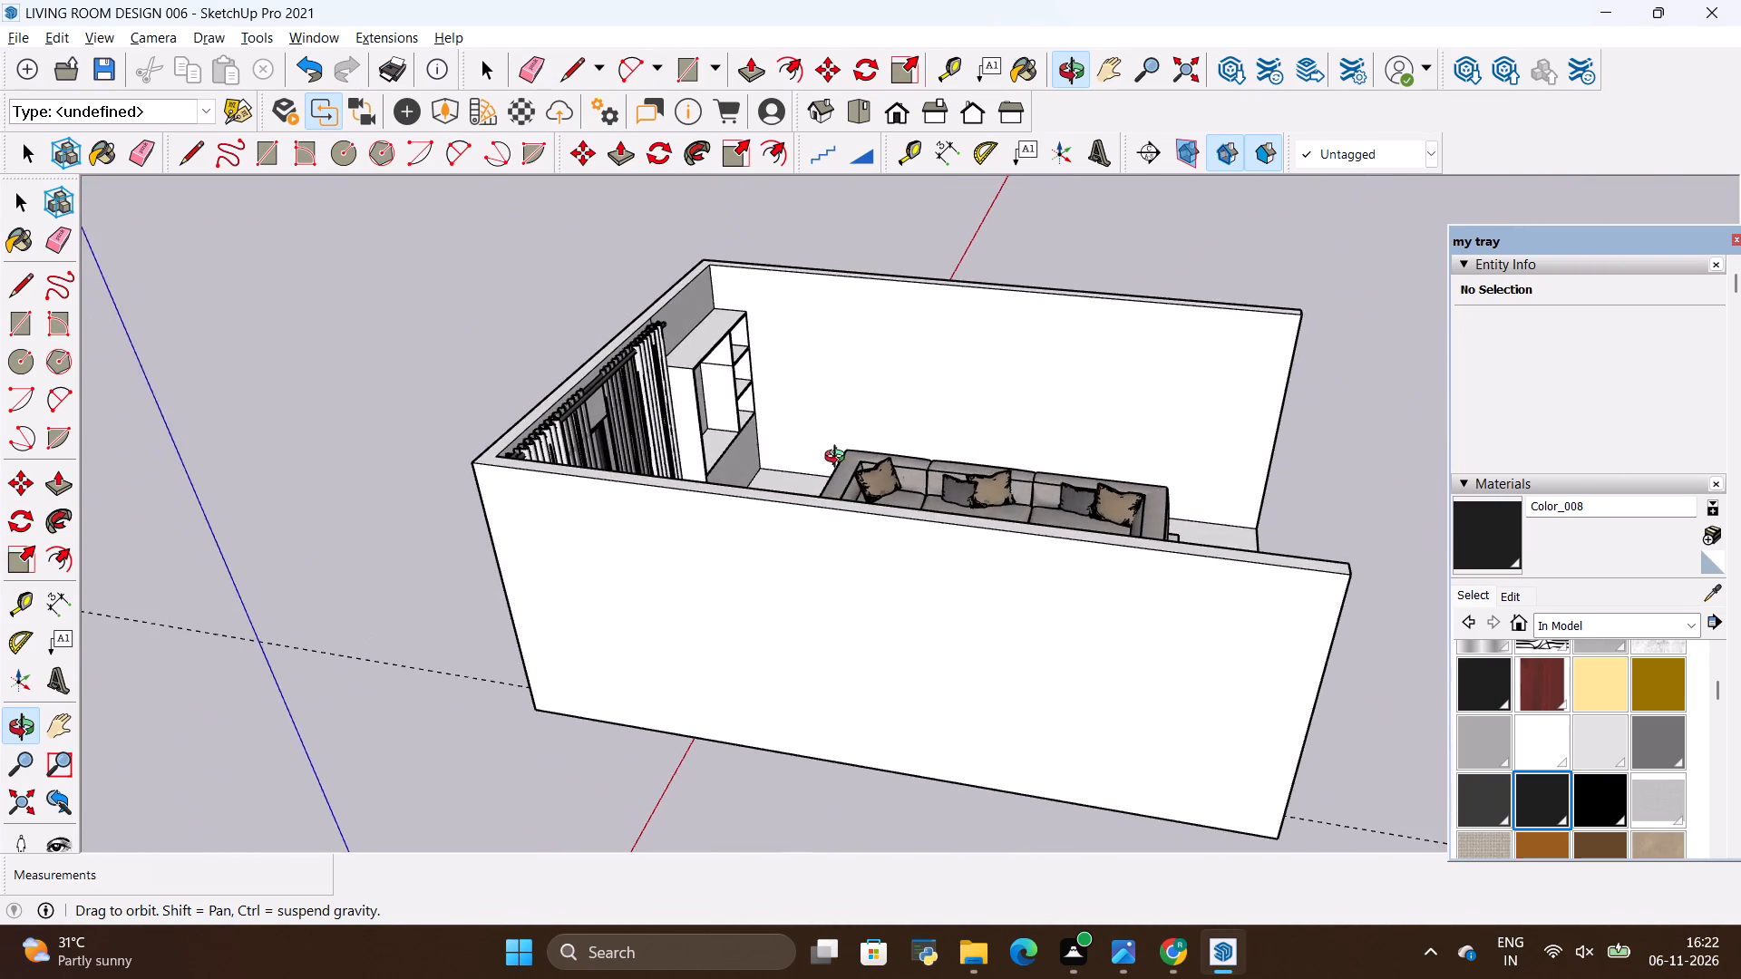
key("alt+Tab")
scroll(839, 459, "down", 3)
scroll(839, 454, "up", 1)
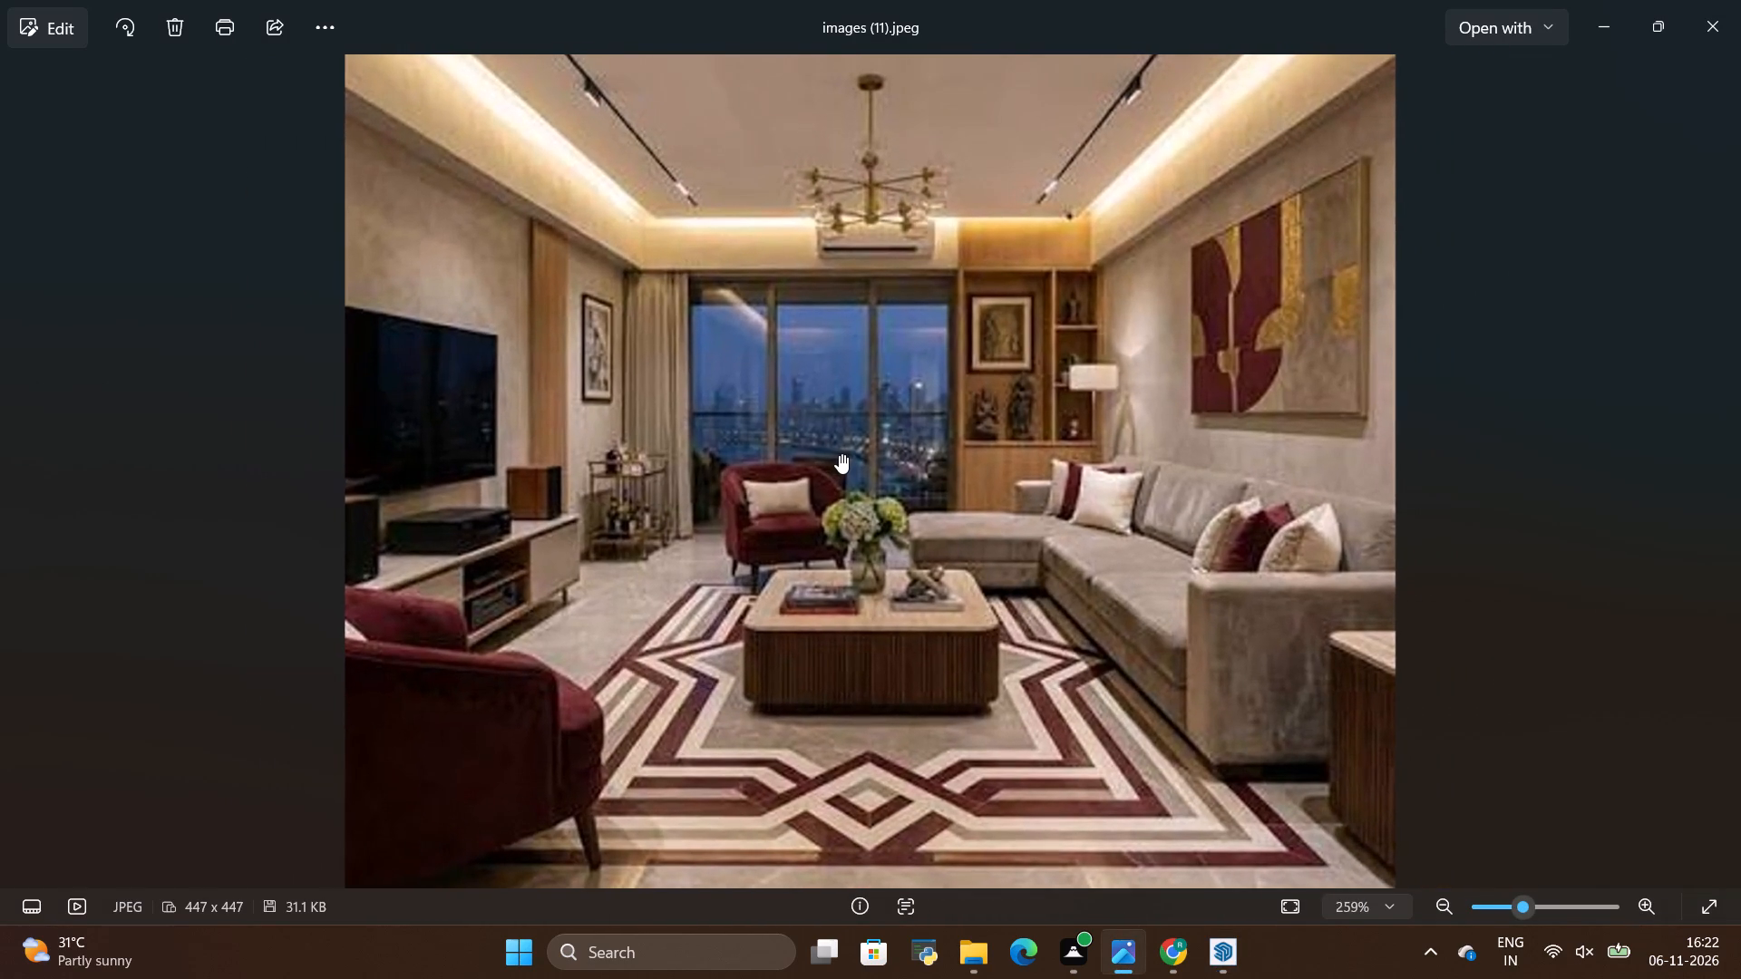
key("alt+Tab")
Draw a 23' by 2' rectangle along the top of the sofa wall from the shelving's upper corner, and erase its short vertical edge.
scroll(751, 290, "up", 8)
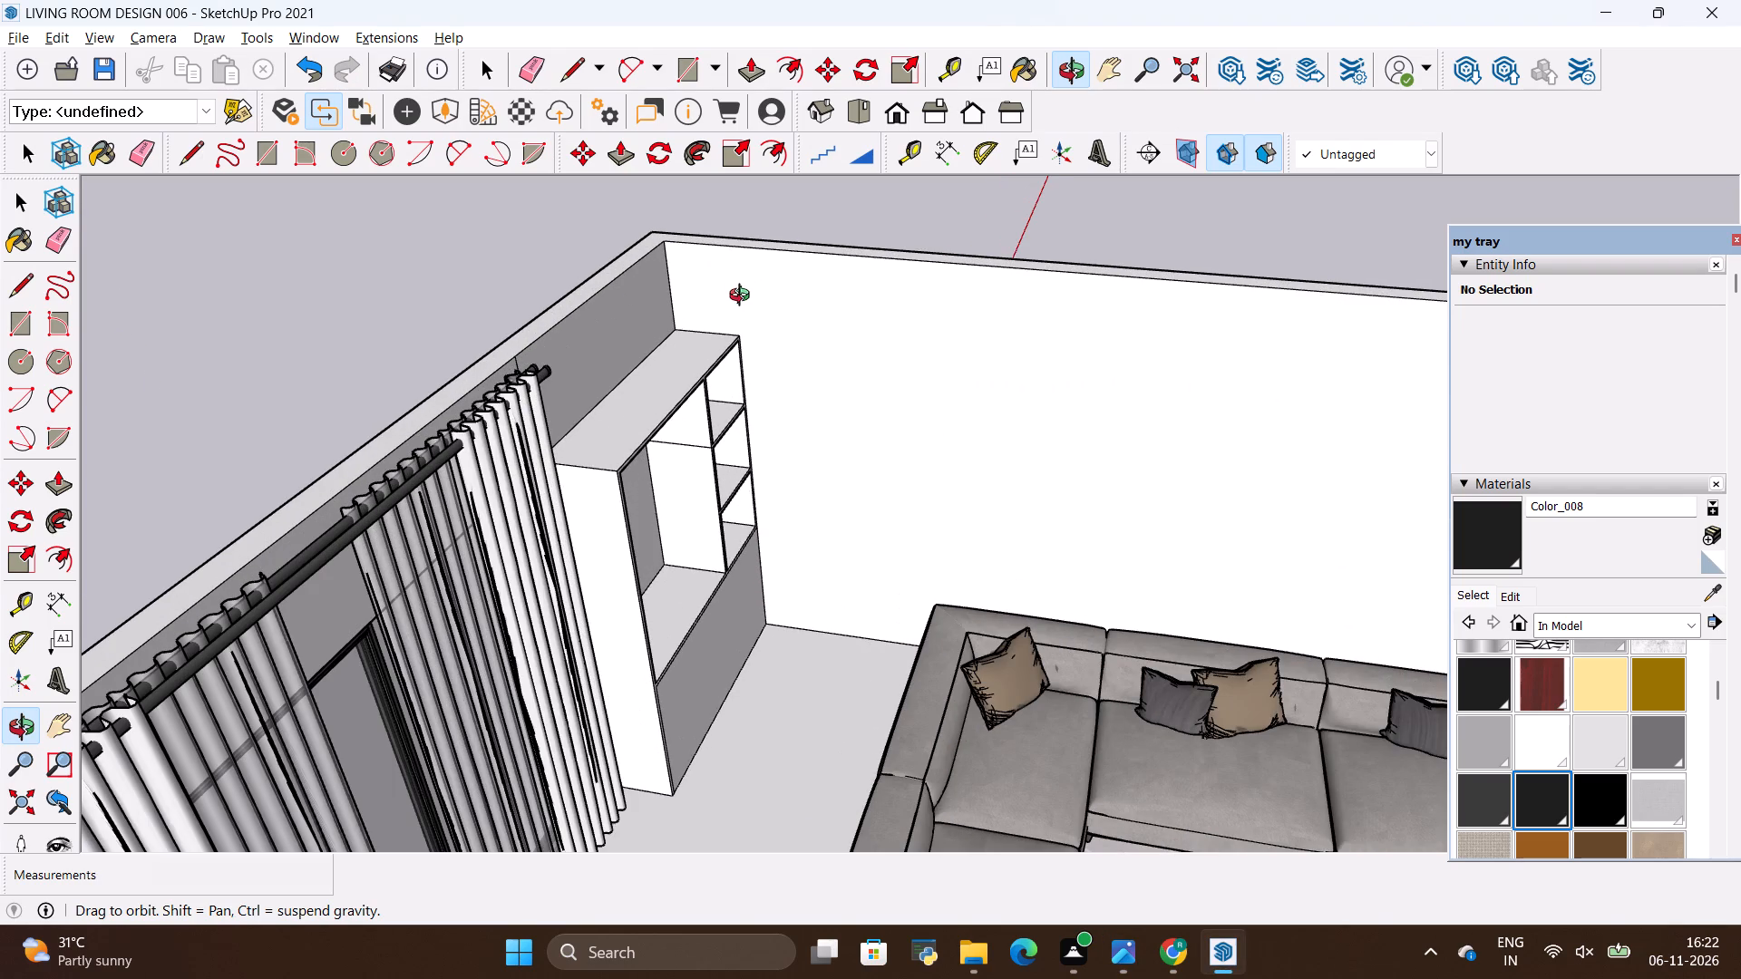
key("r")
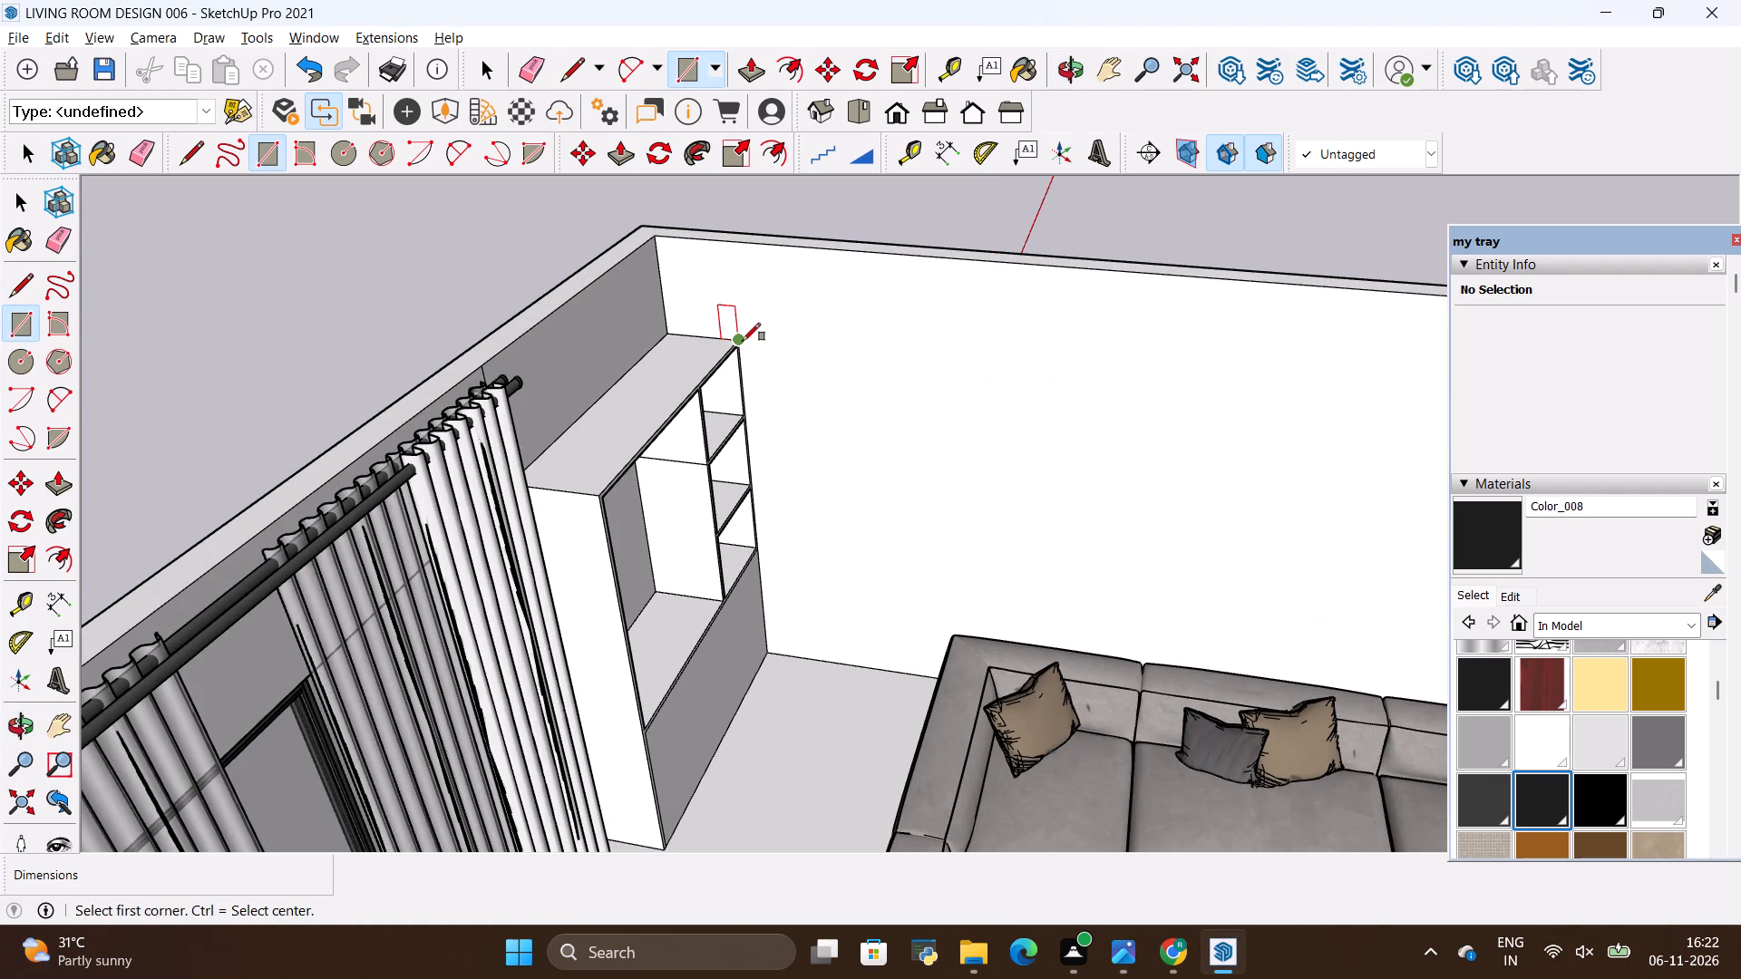
left_click(743, 341)
scroll(912, 345, "down", 11)
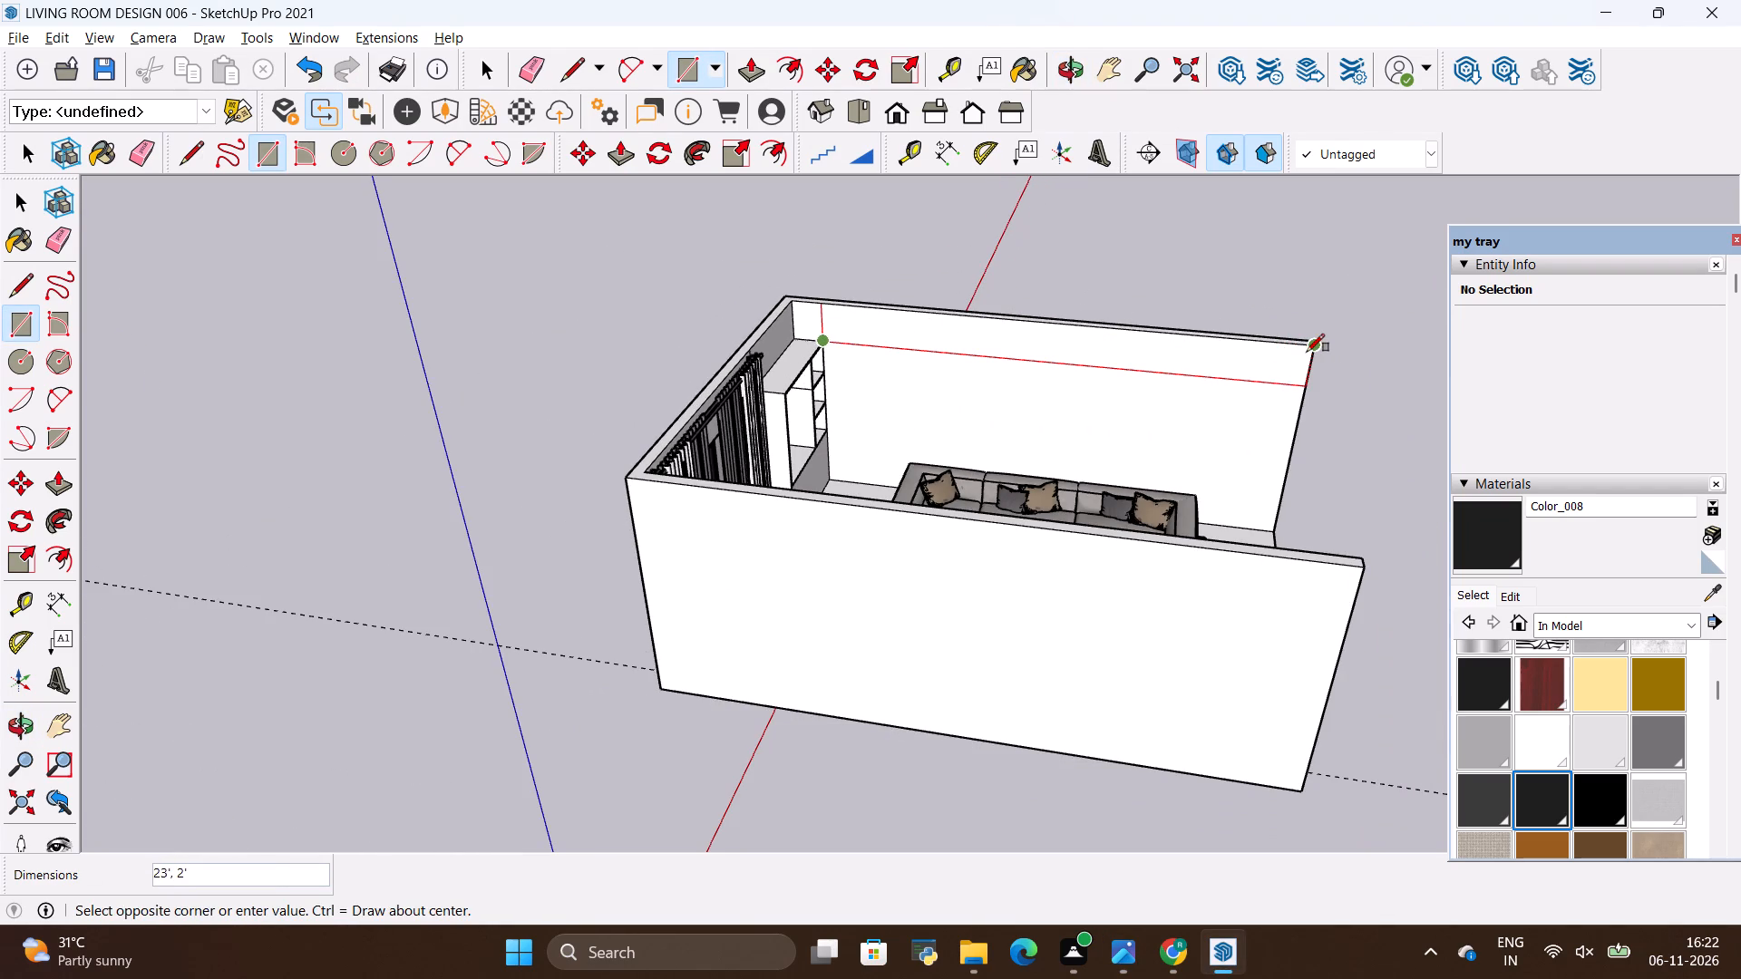
left_click(1307, 352)
scroll(674, 272, "up", 5)
scroll(1025, 431, "up", 4)
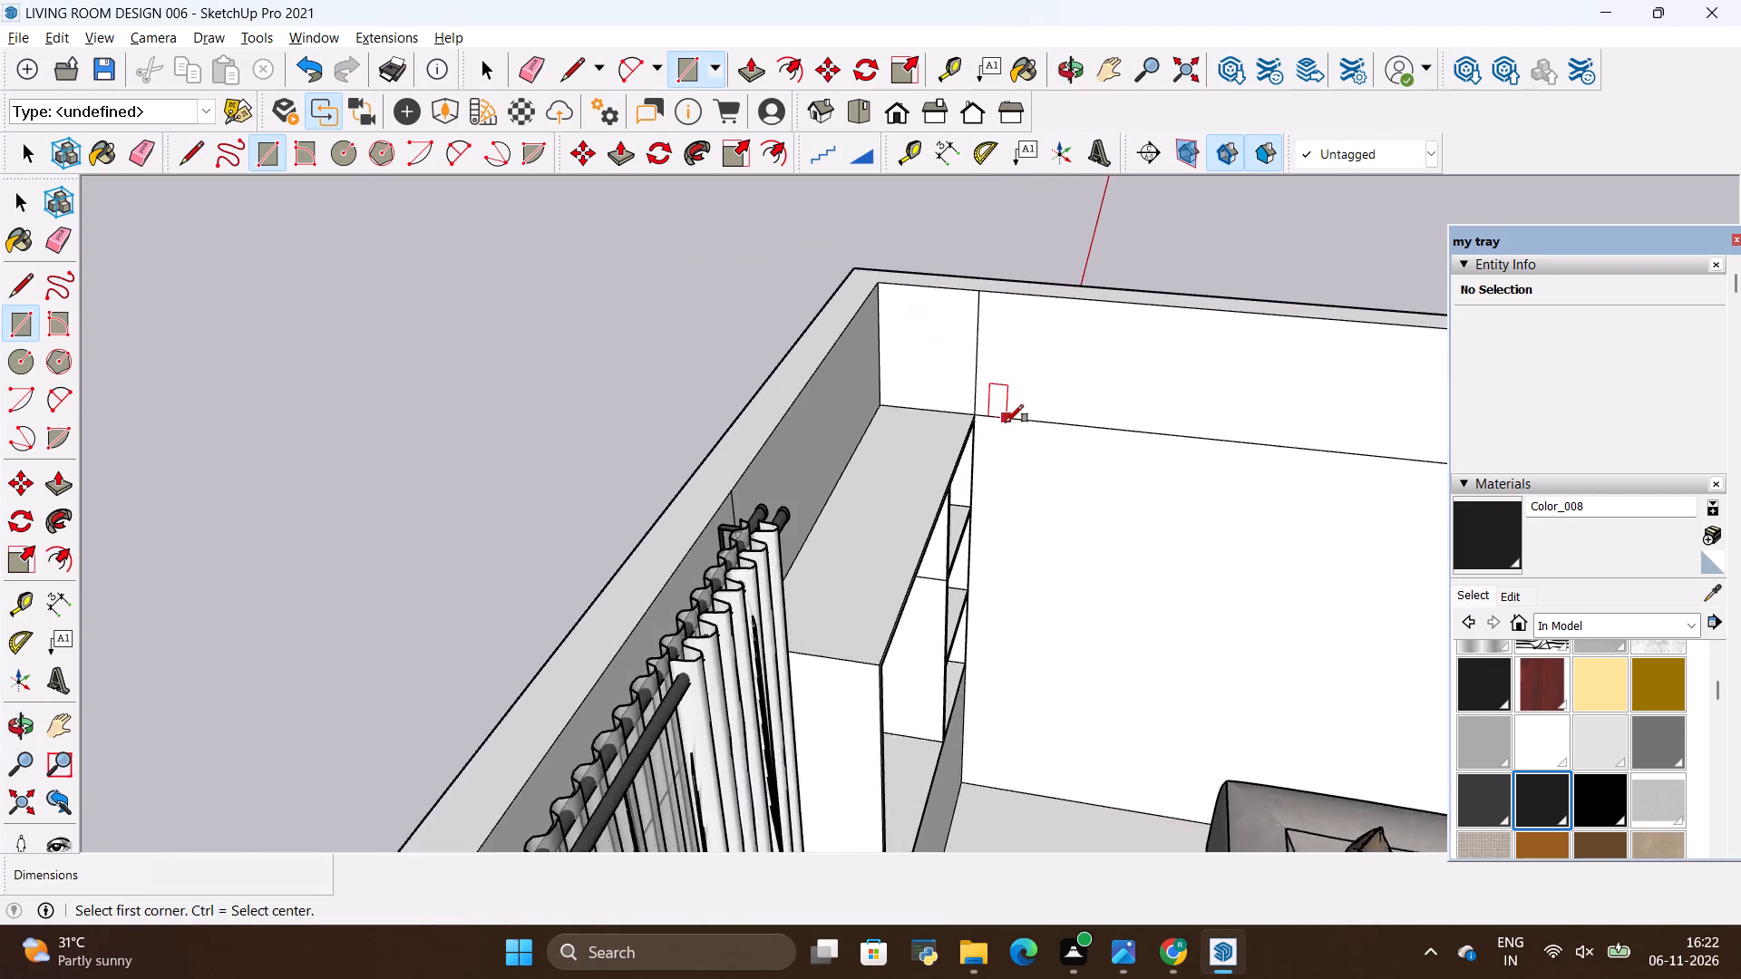
scroll(1006, 422, "up", 2)
key("e")
left_click_drag(968, 354, 956, 348)
Push/Pull the upper band of the sofa wall 4" out into the room.
key("space")
left_click(974, 354)
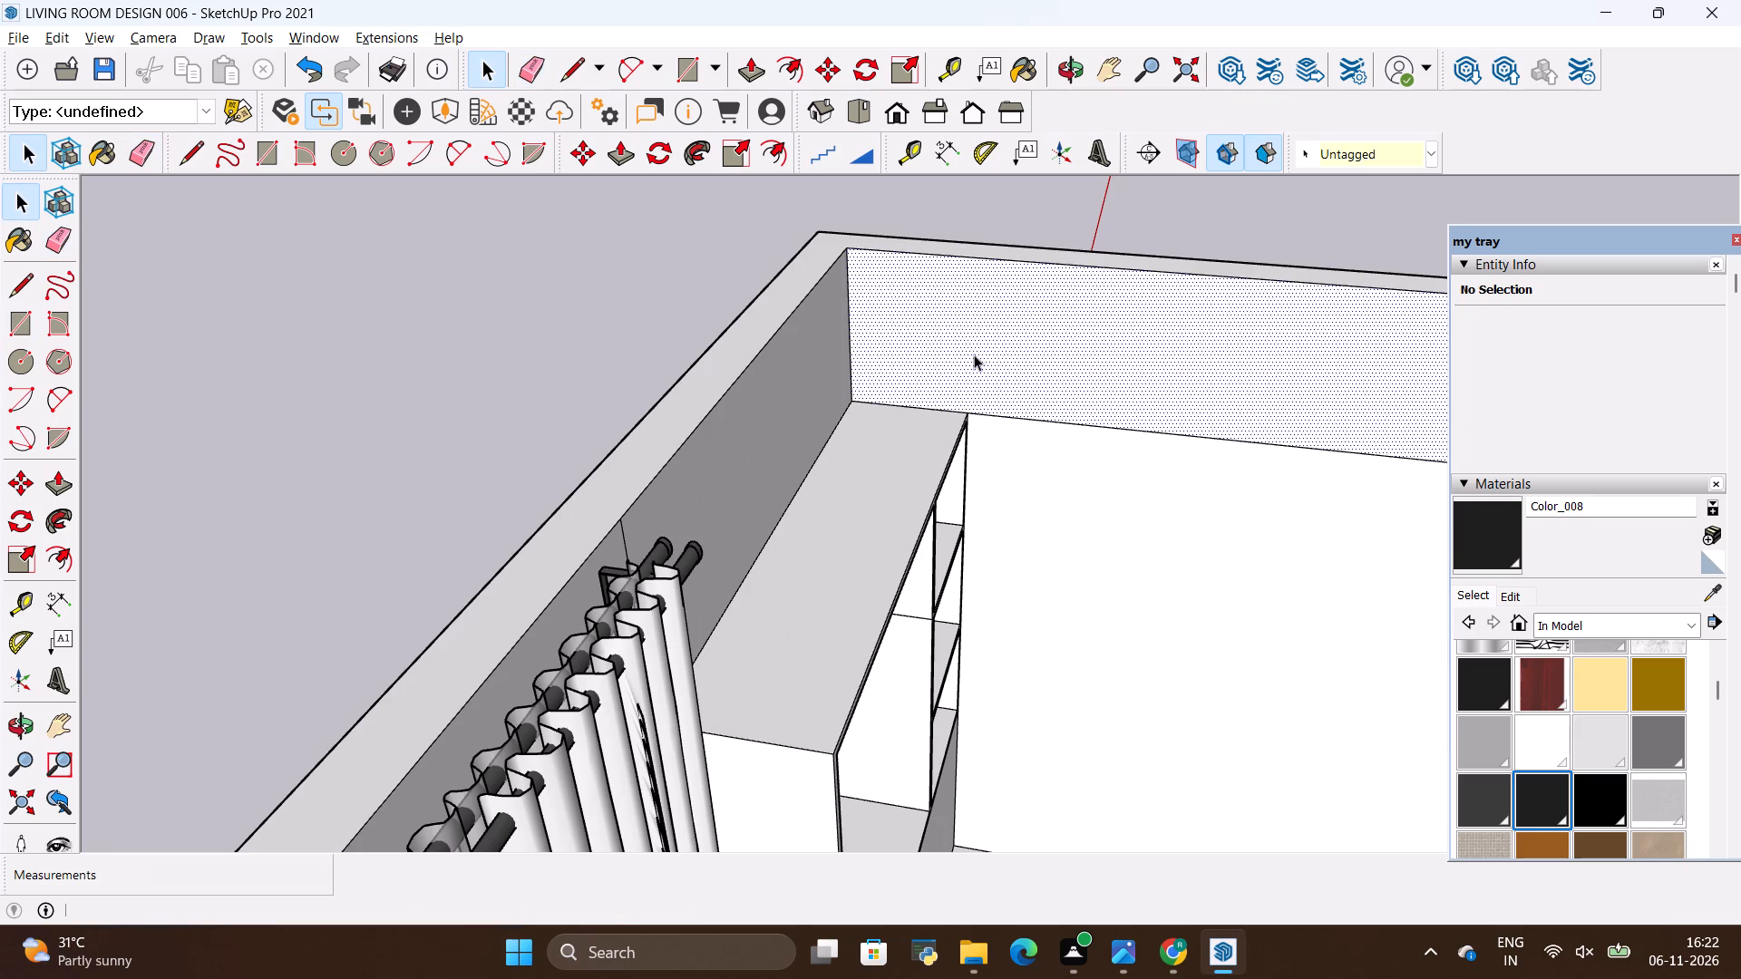
key("p")
left_click(974, 354)
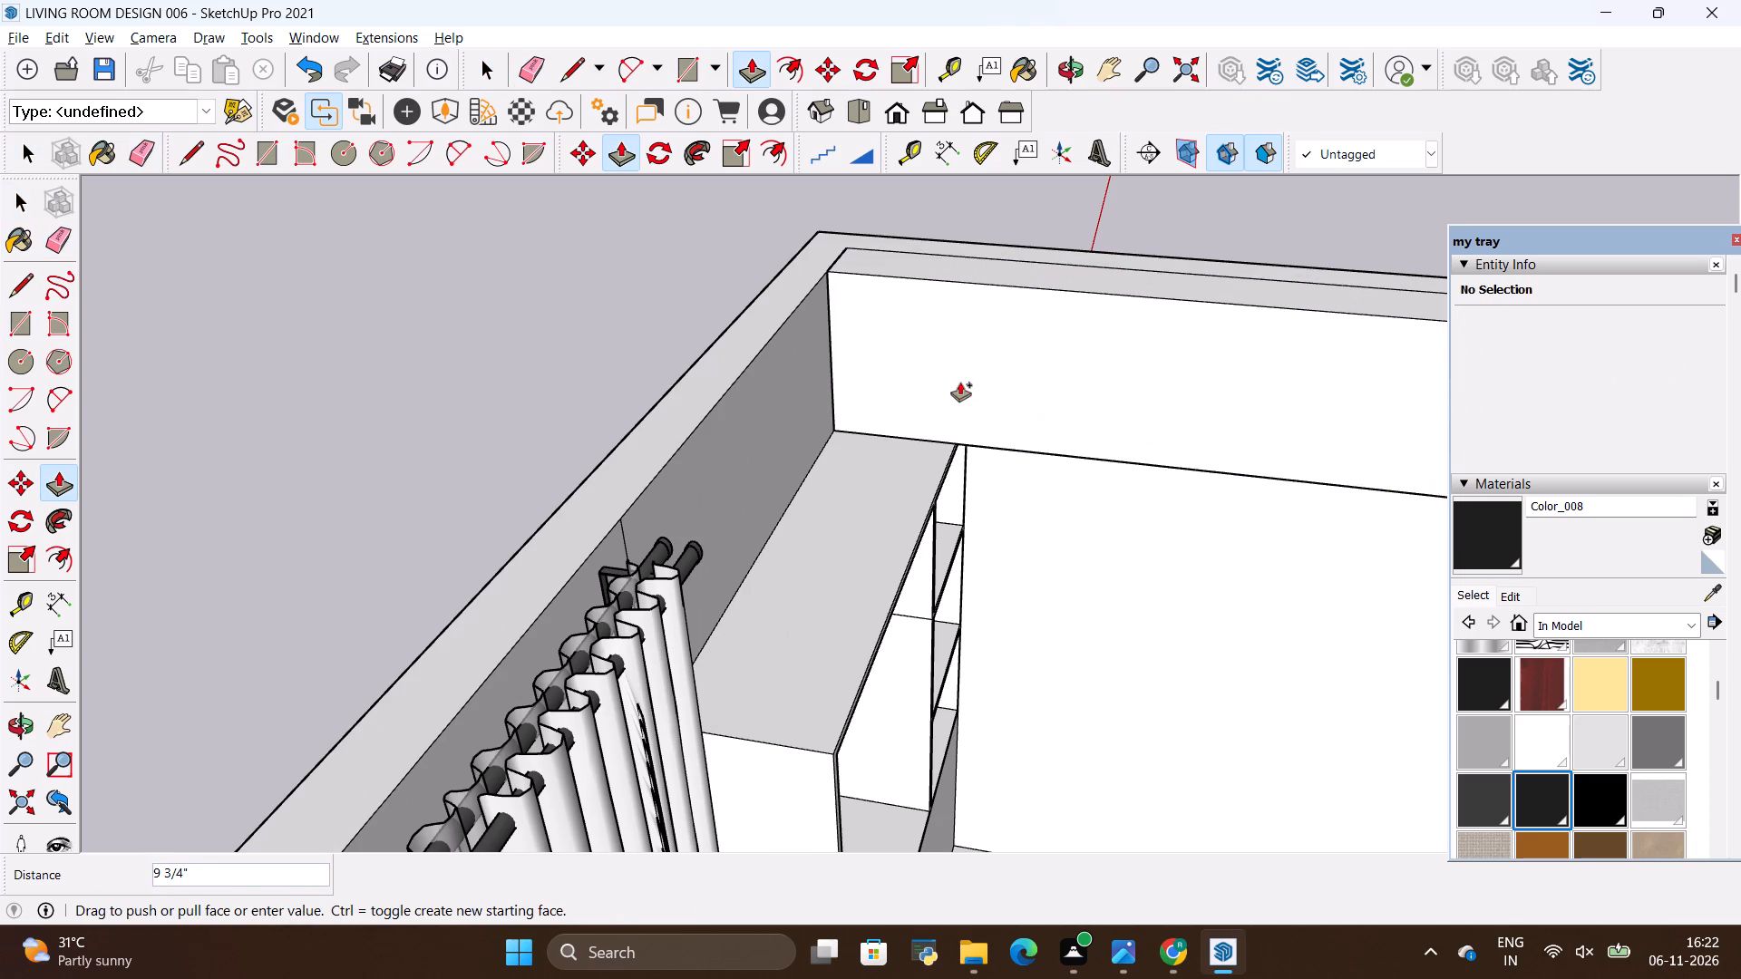
key("BackSpace")
type("4\"")
key("Return")
key("space")
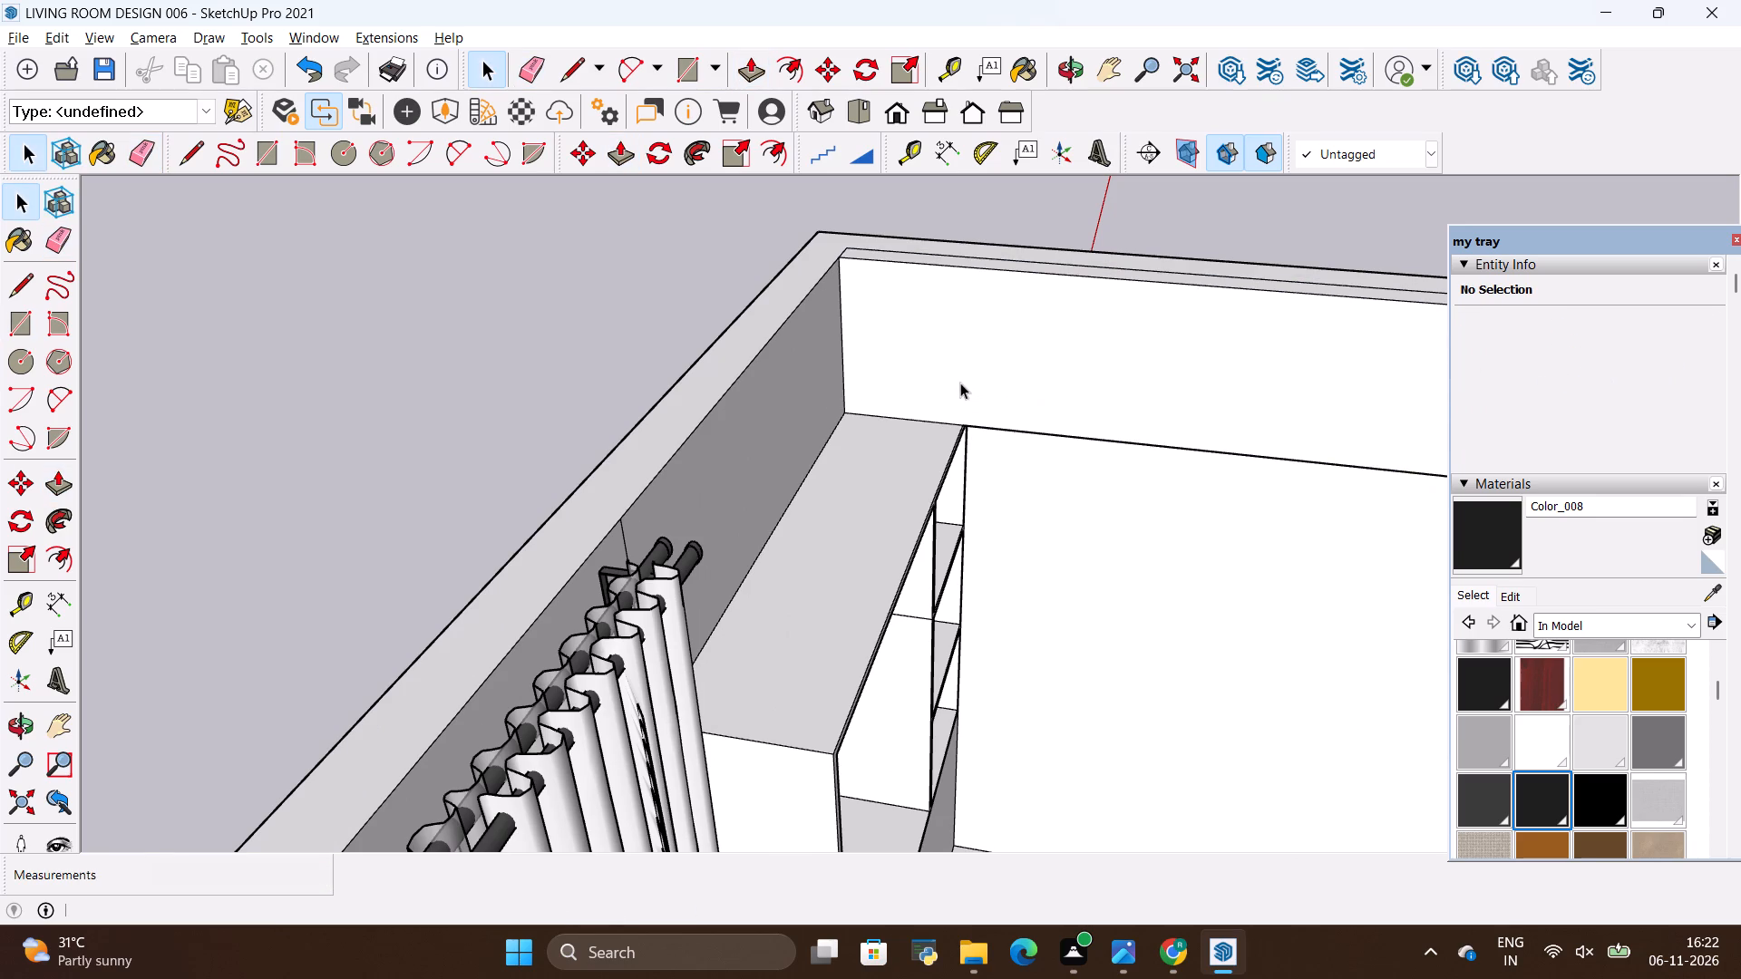
Examine the upper band on the sofa wall against the ceiling edge in the reference photo.
scroll(597, 531, "down", 3)
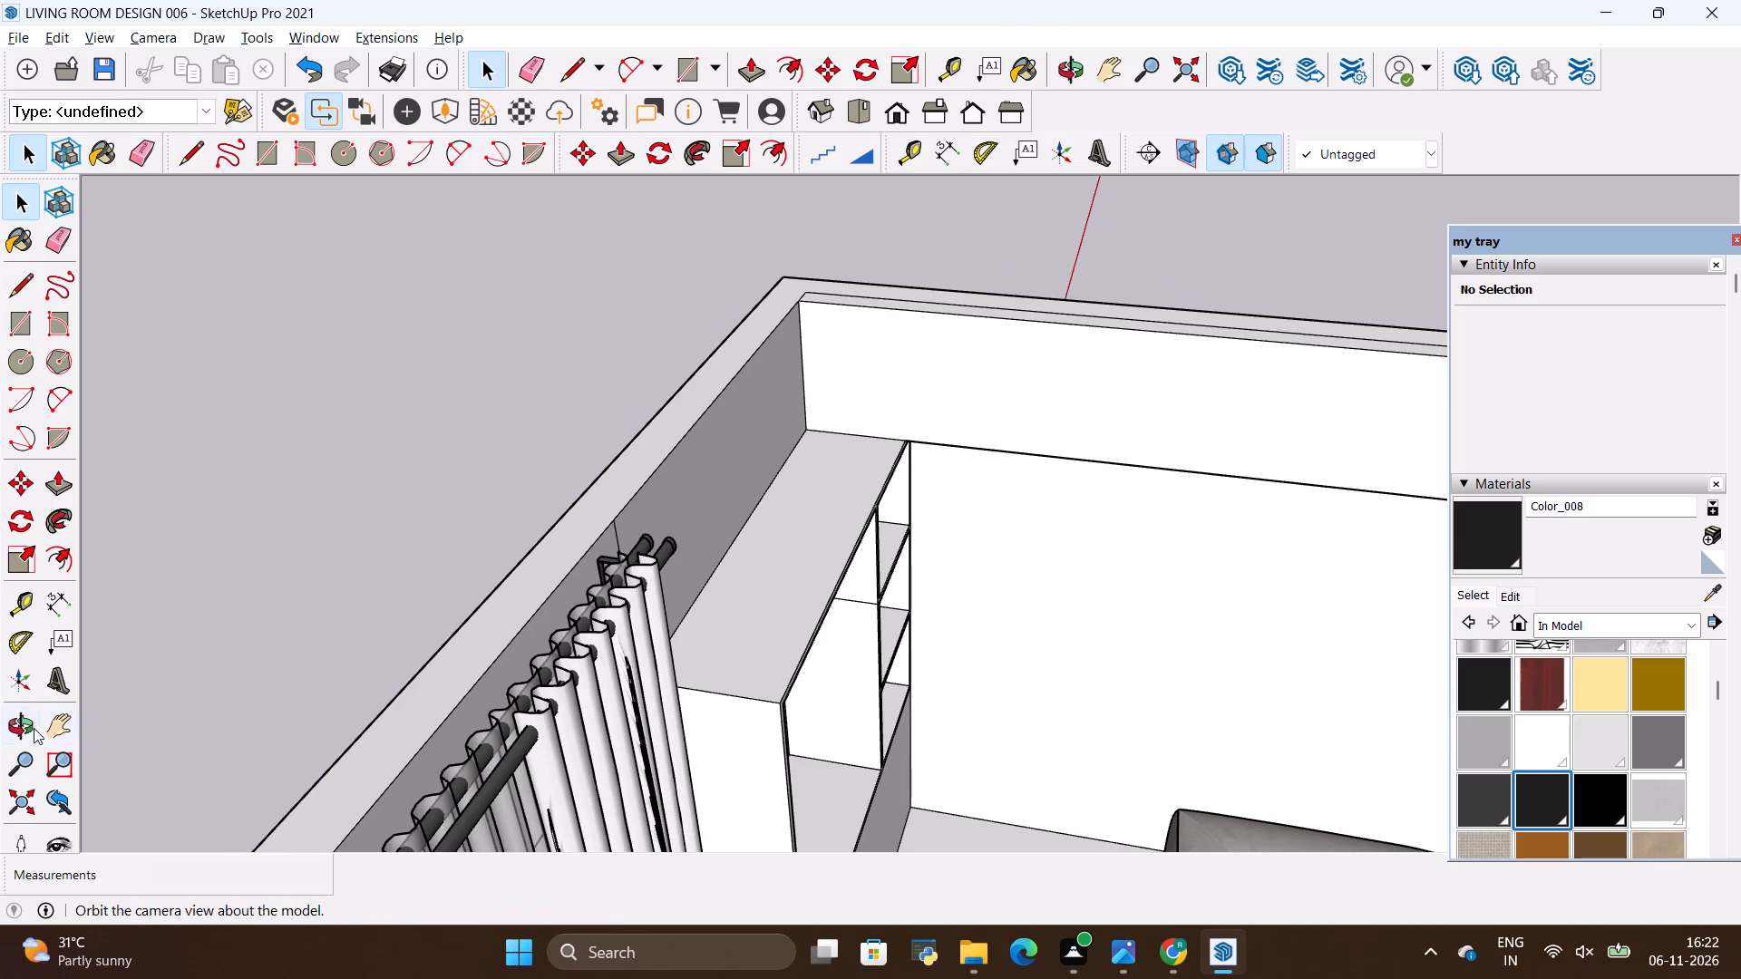
left_click(1, 725)
left_click(14, 724)
left_click_drag(1114, 489, 974, 497)
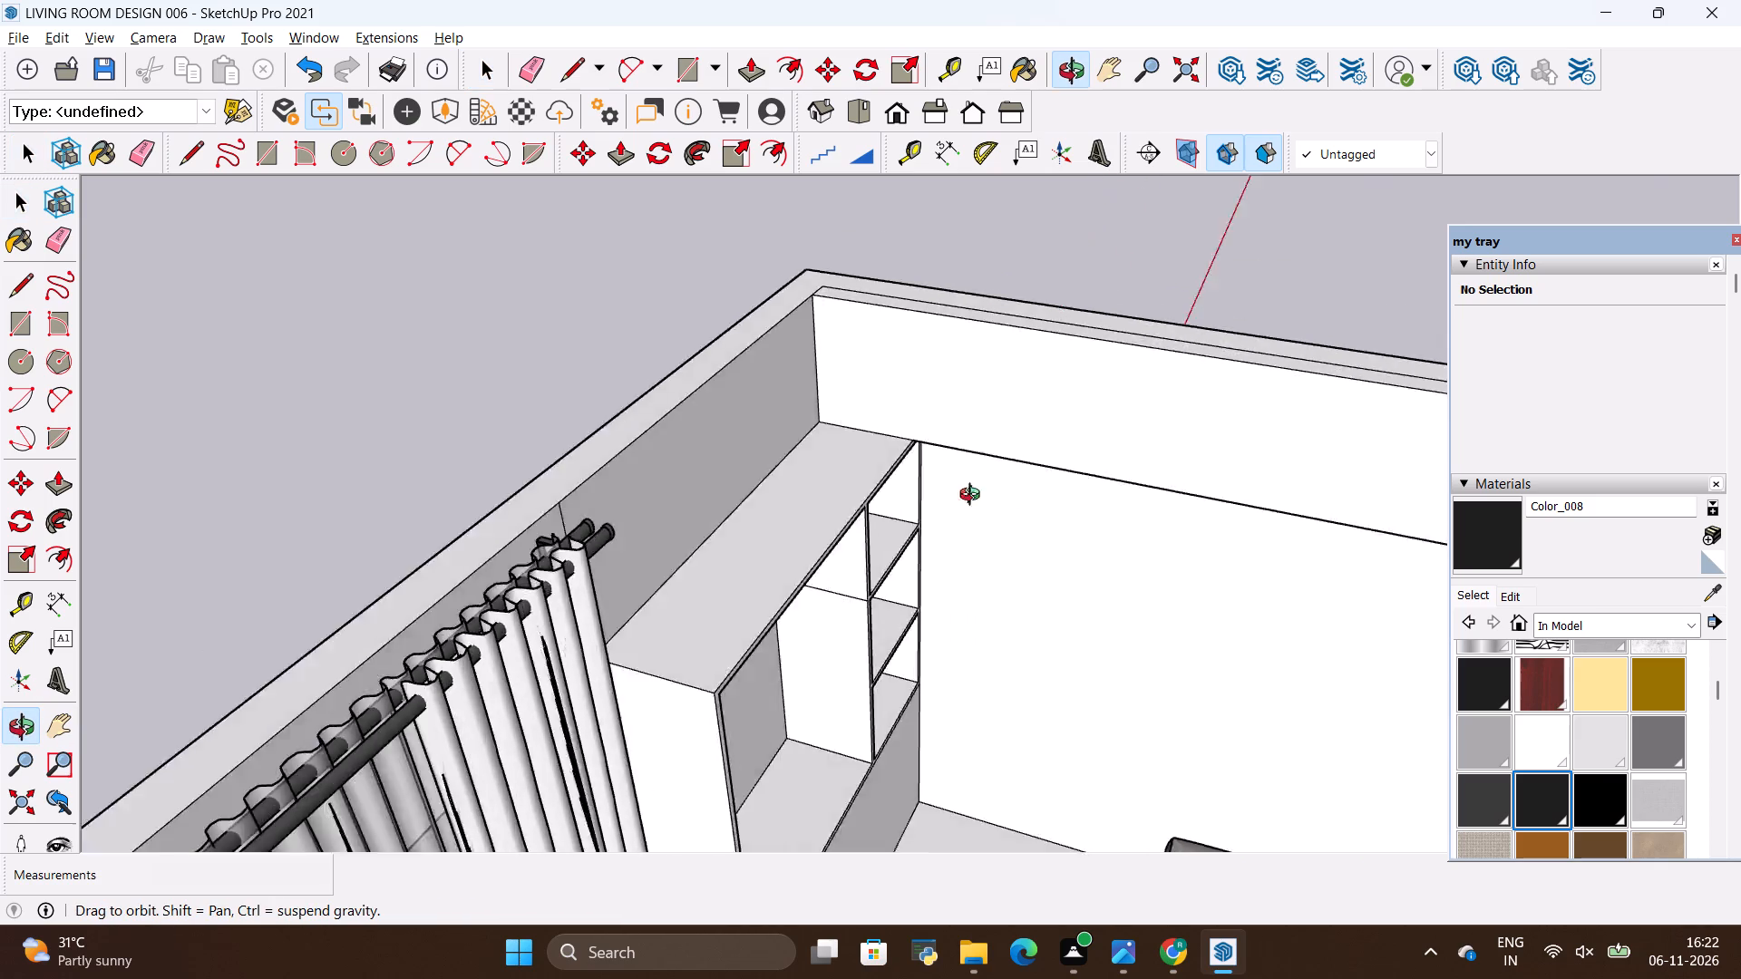
left_click_drag(974, 497, 653, 417)
scroll(739, 368, "down", 14)
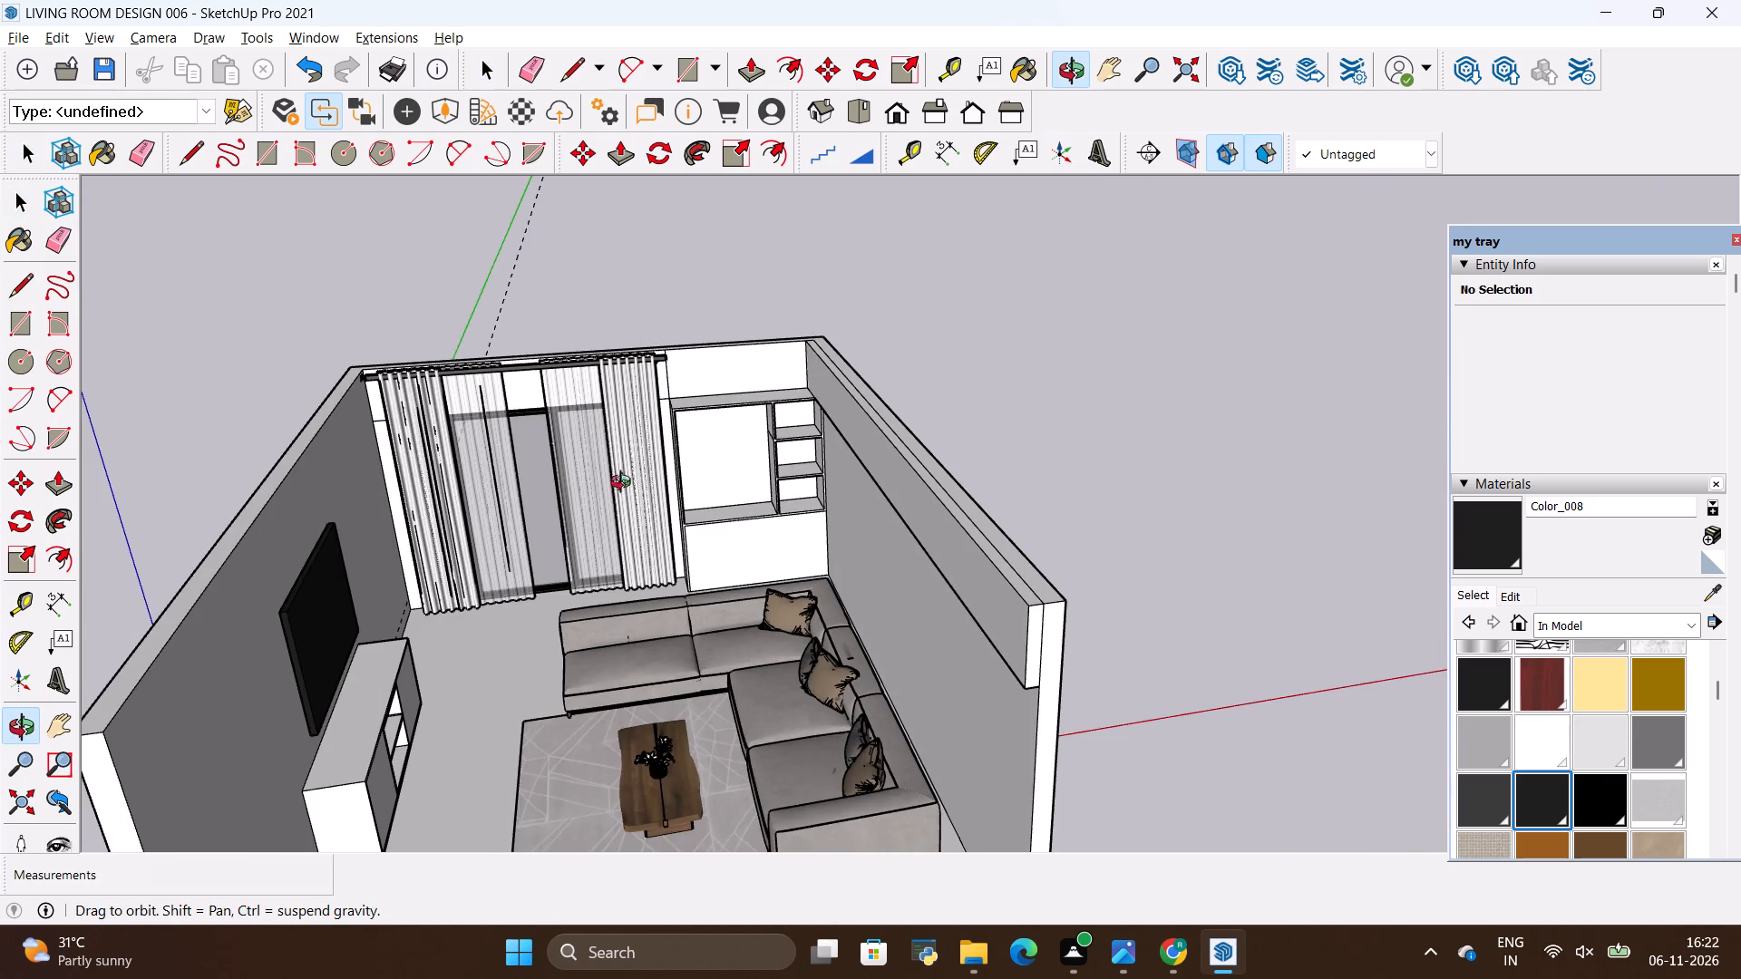
scroll(581, 359, "up", 9)
scroll(655, 339, "down", 5)
key("alt+Tab")
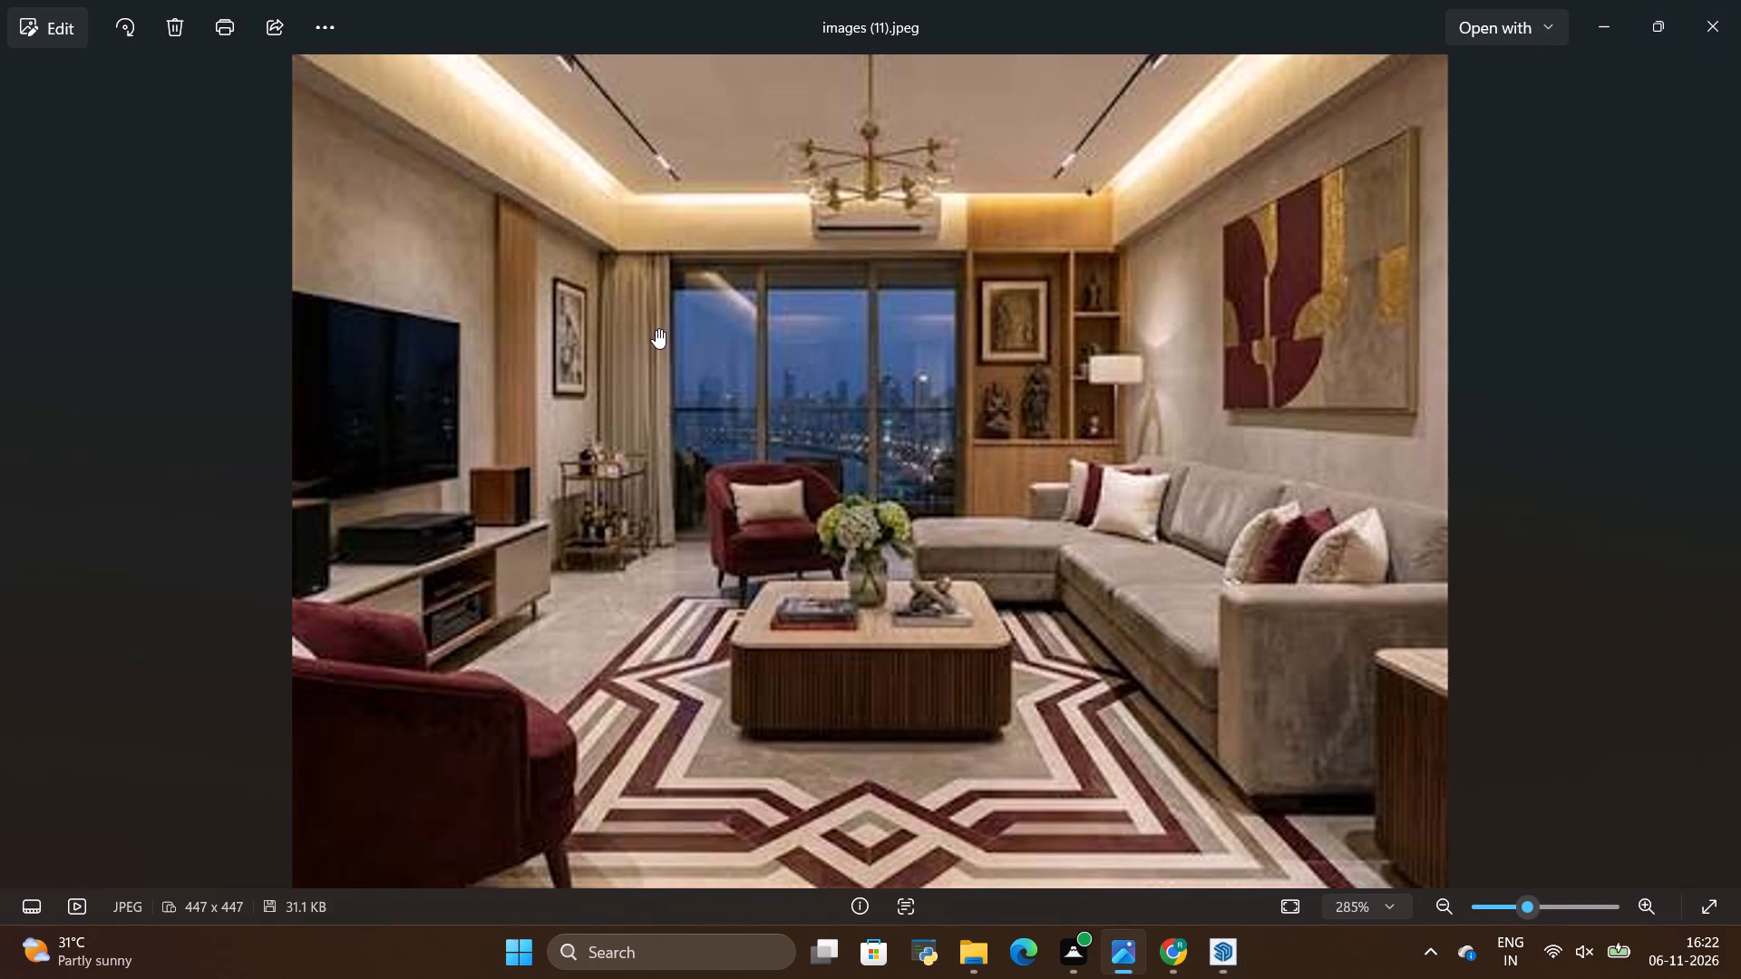
key("alt+Tab")
Draw a rectangular band about 24' 6" long along the top of the TV wall, from the curtain-wall corner to the open end.
scroll(907, 375, "down", 6)
left_click_drag(899, 423, 767, 452)
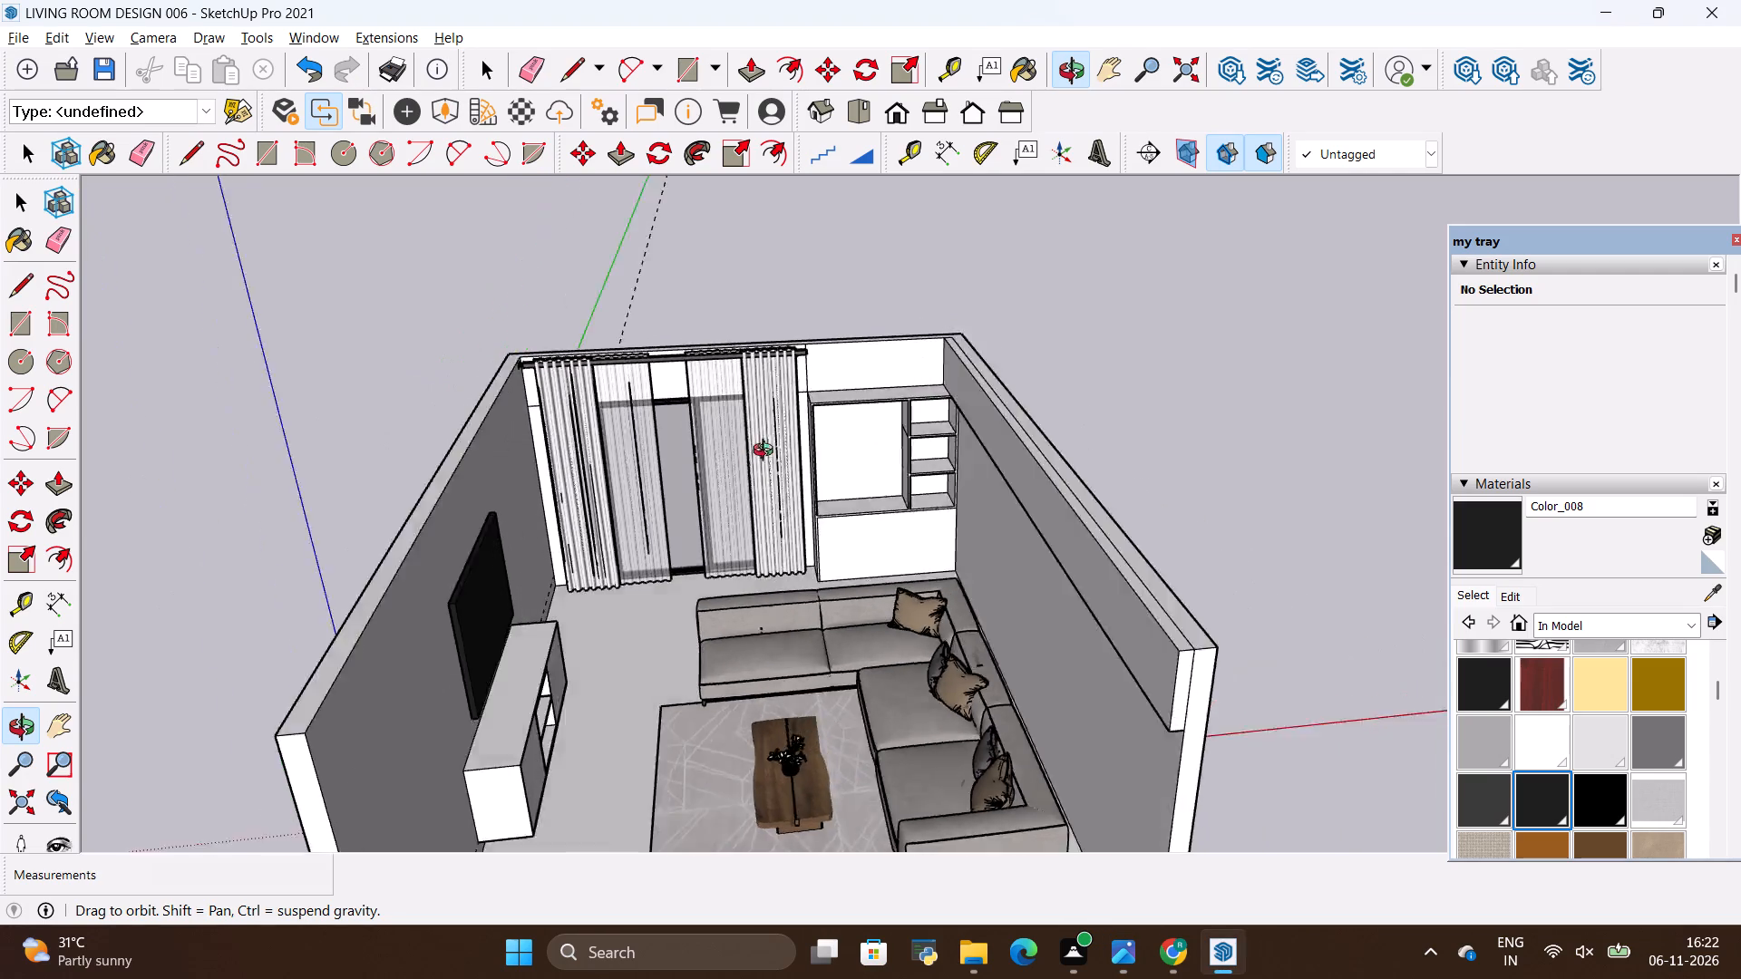
left_click_drag(767, 452, 496, 506)
scroll(383, 406, "up", 13)
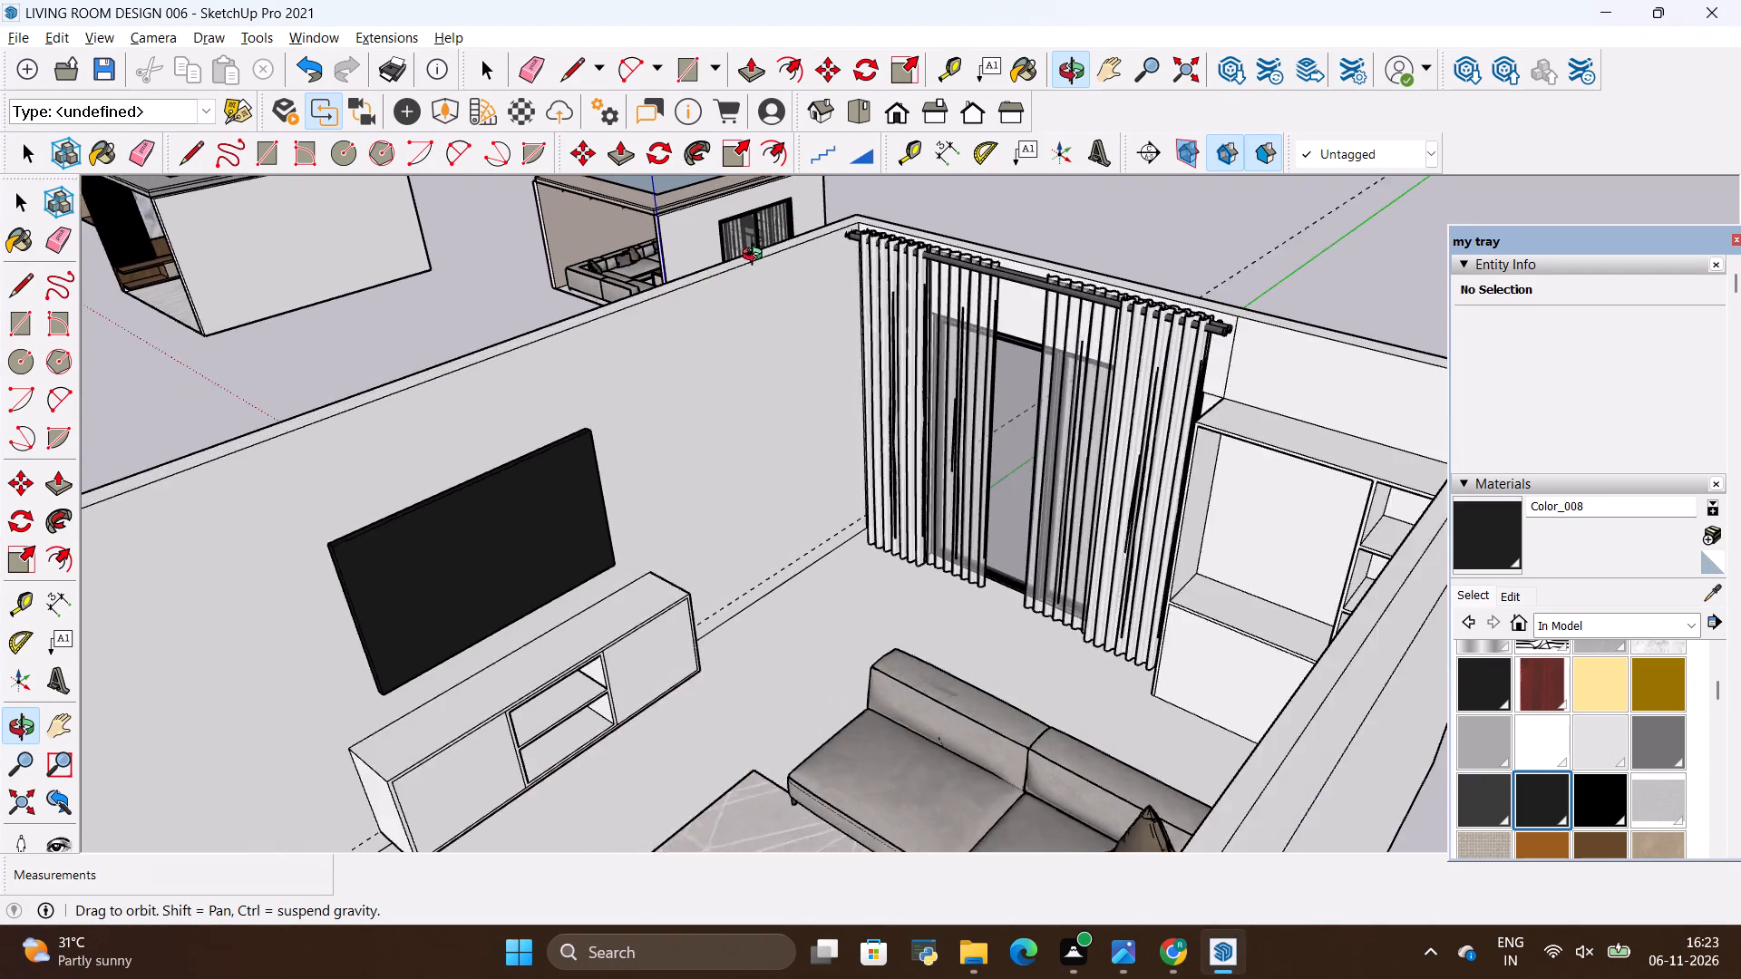
left_click_drag(773, 248, 941, 260)
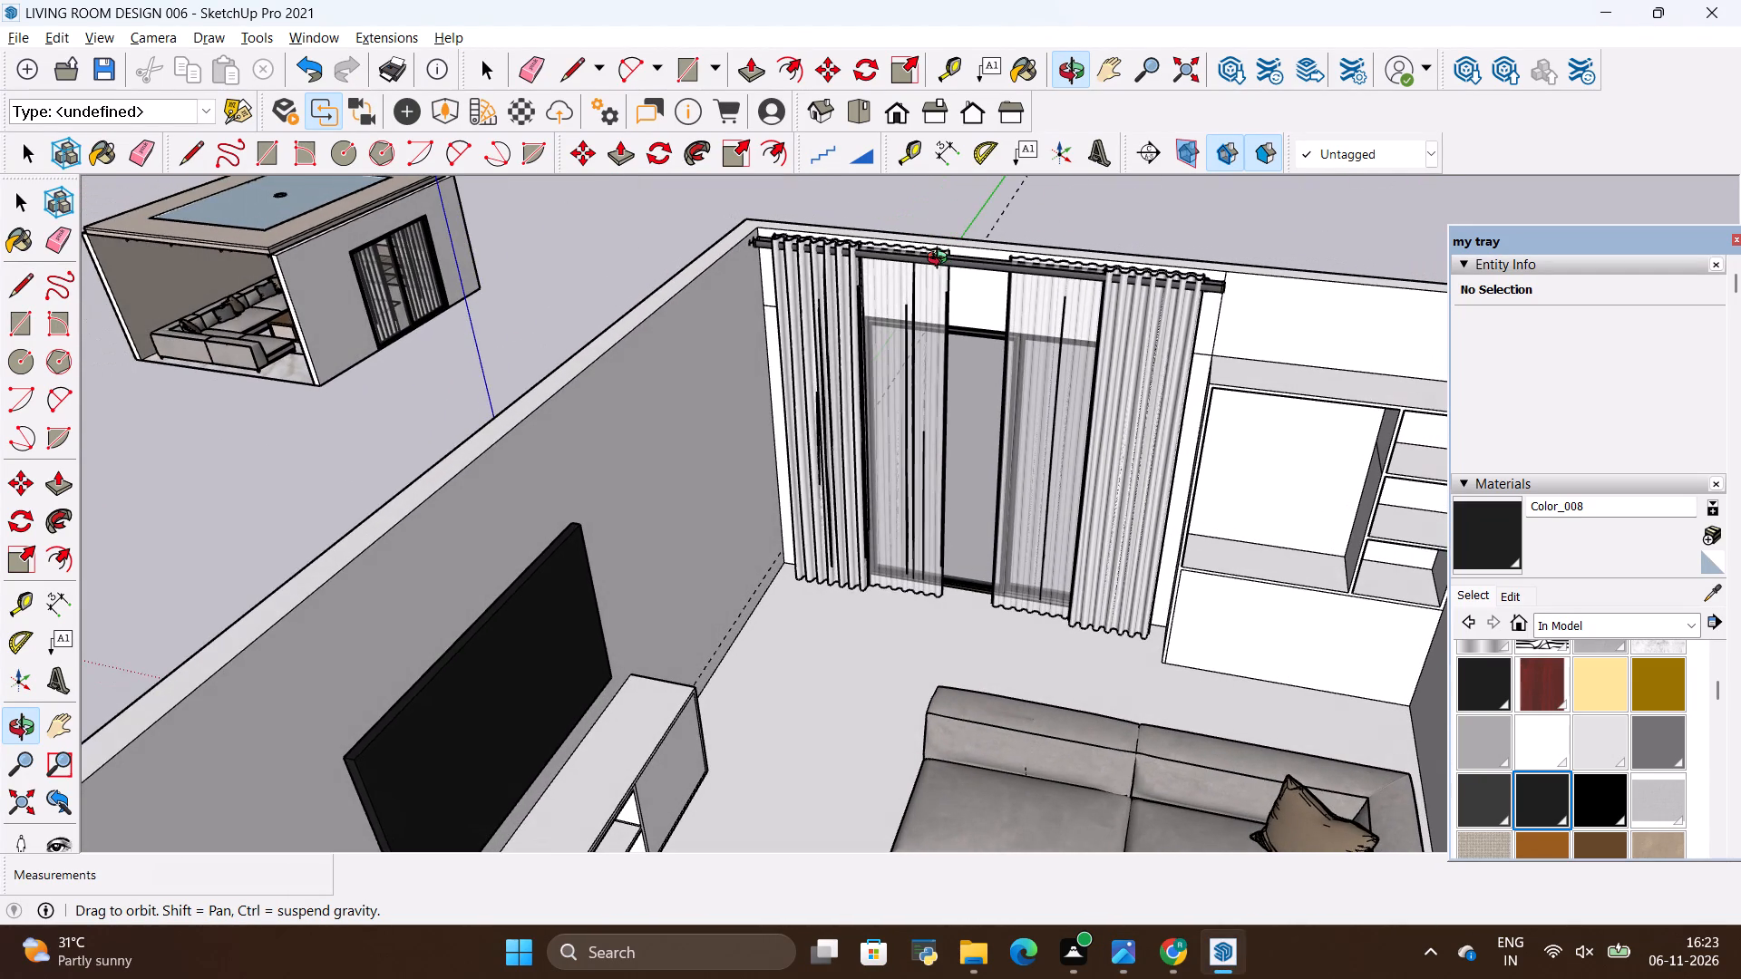
key("r")
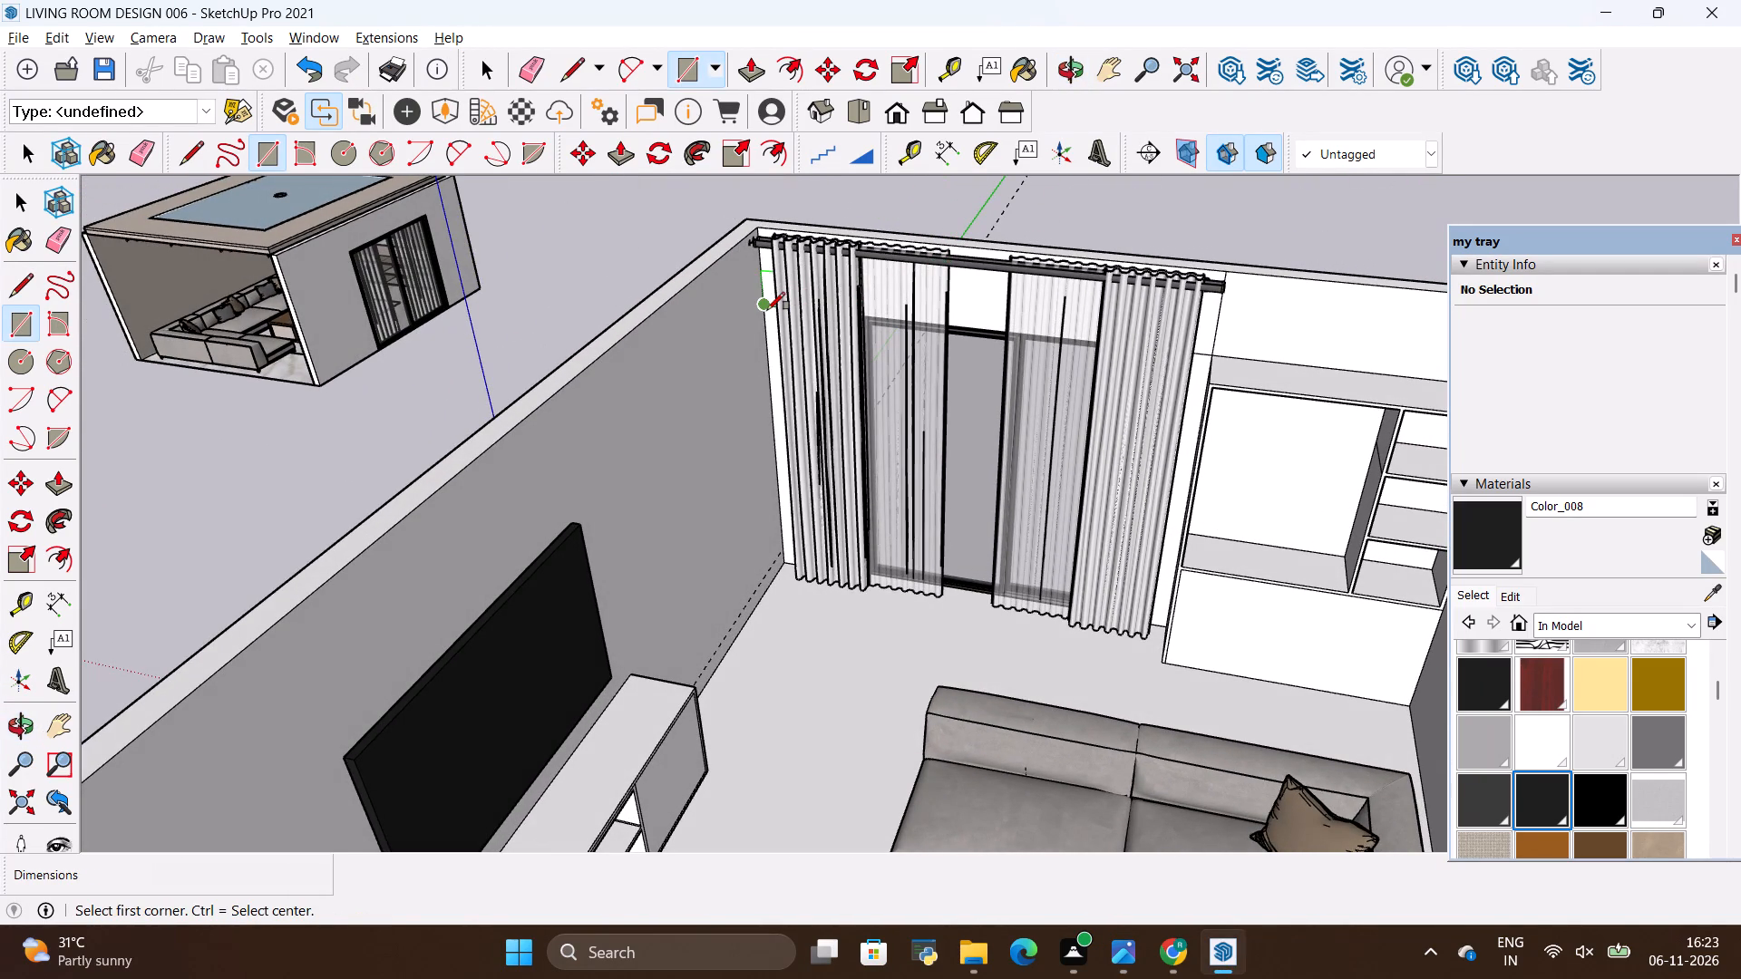
left_click(767, 310)
scroll(679, 313, "down", 6)
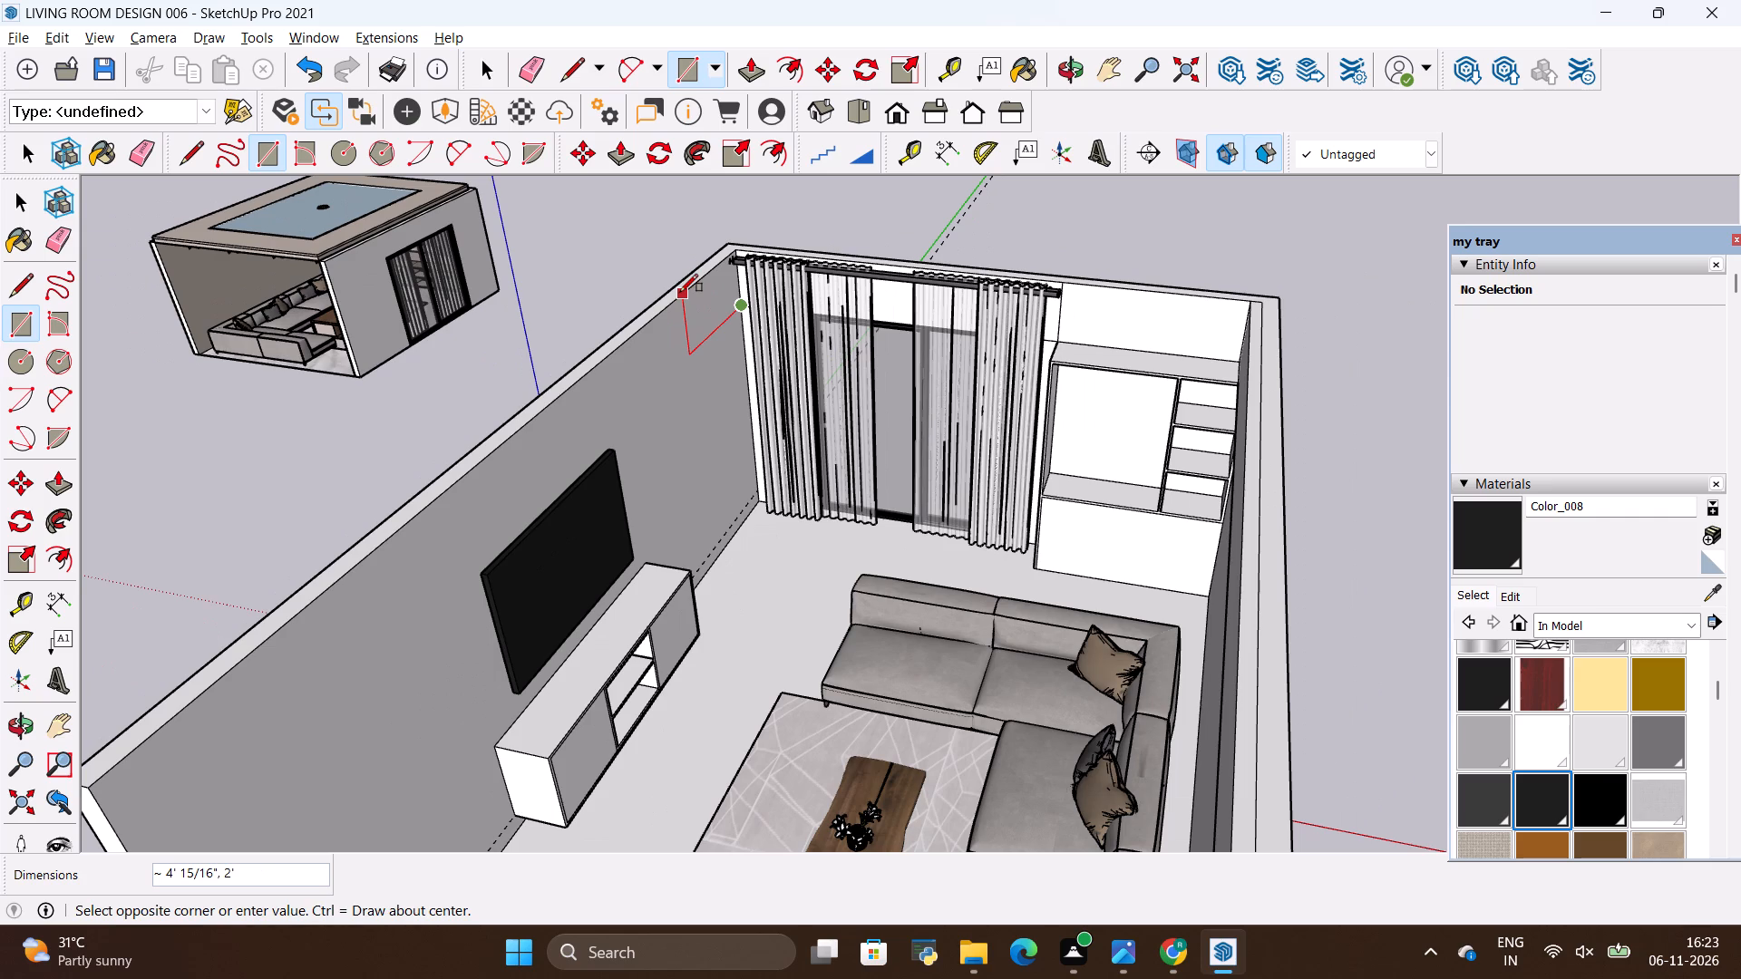
scroll(491, 352, "down", 5)
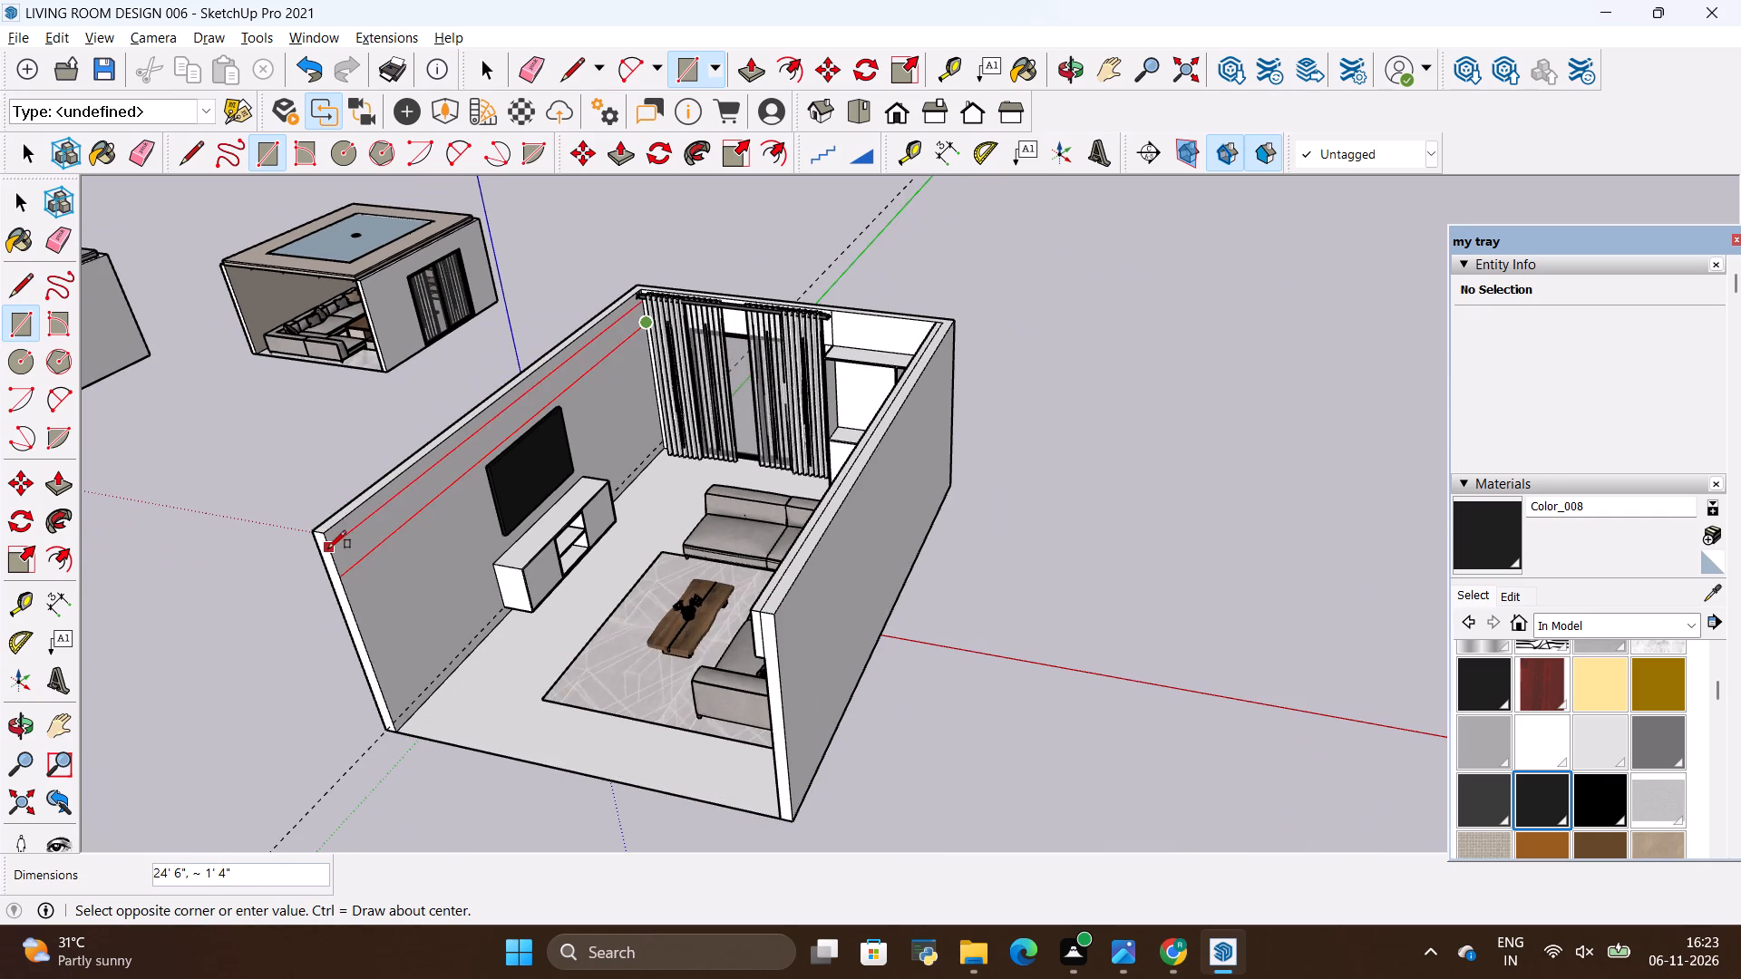
left_click(329, 539)
scroll(364, 539, "up", 6)
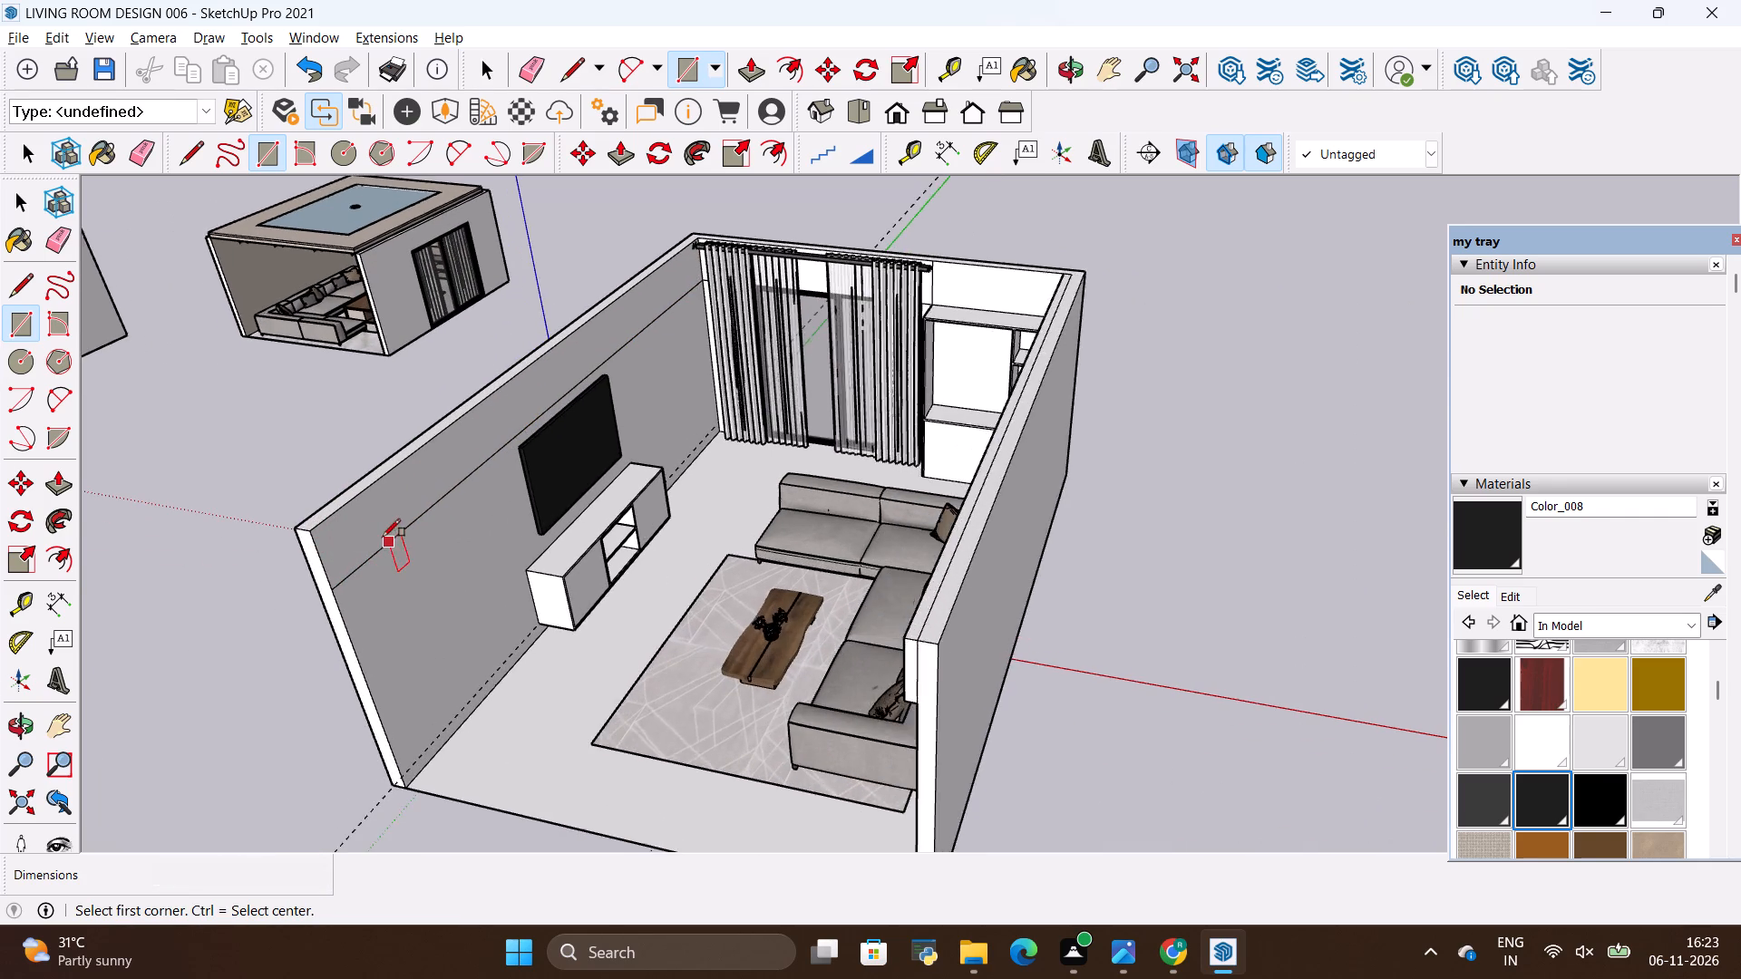
scroll(383, 537, "up", 1)
Push/Pull the upper band of the TV wall 4" out into the room.
key("space")
left_click(409, 500)
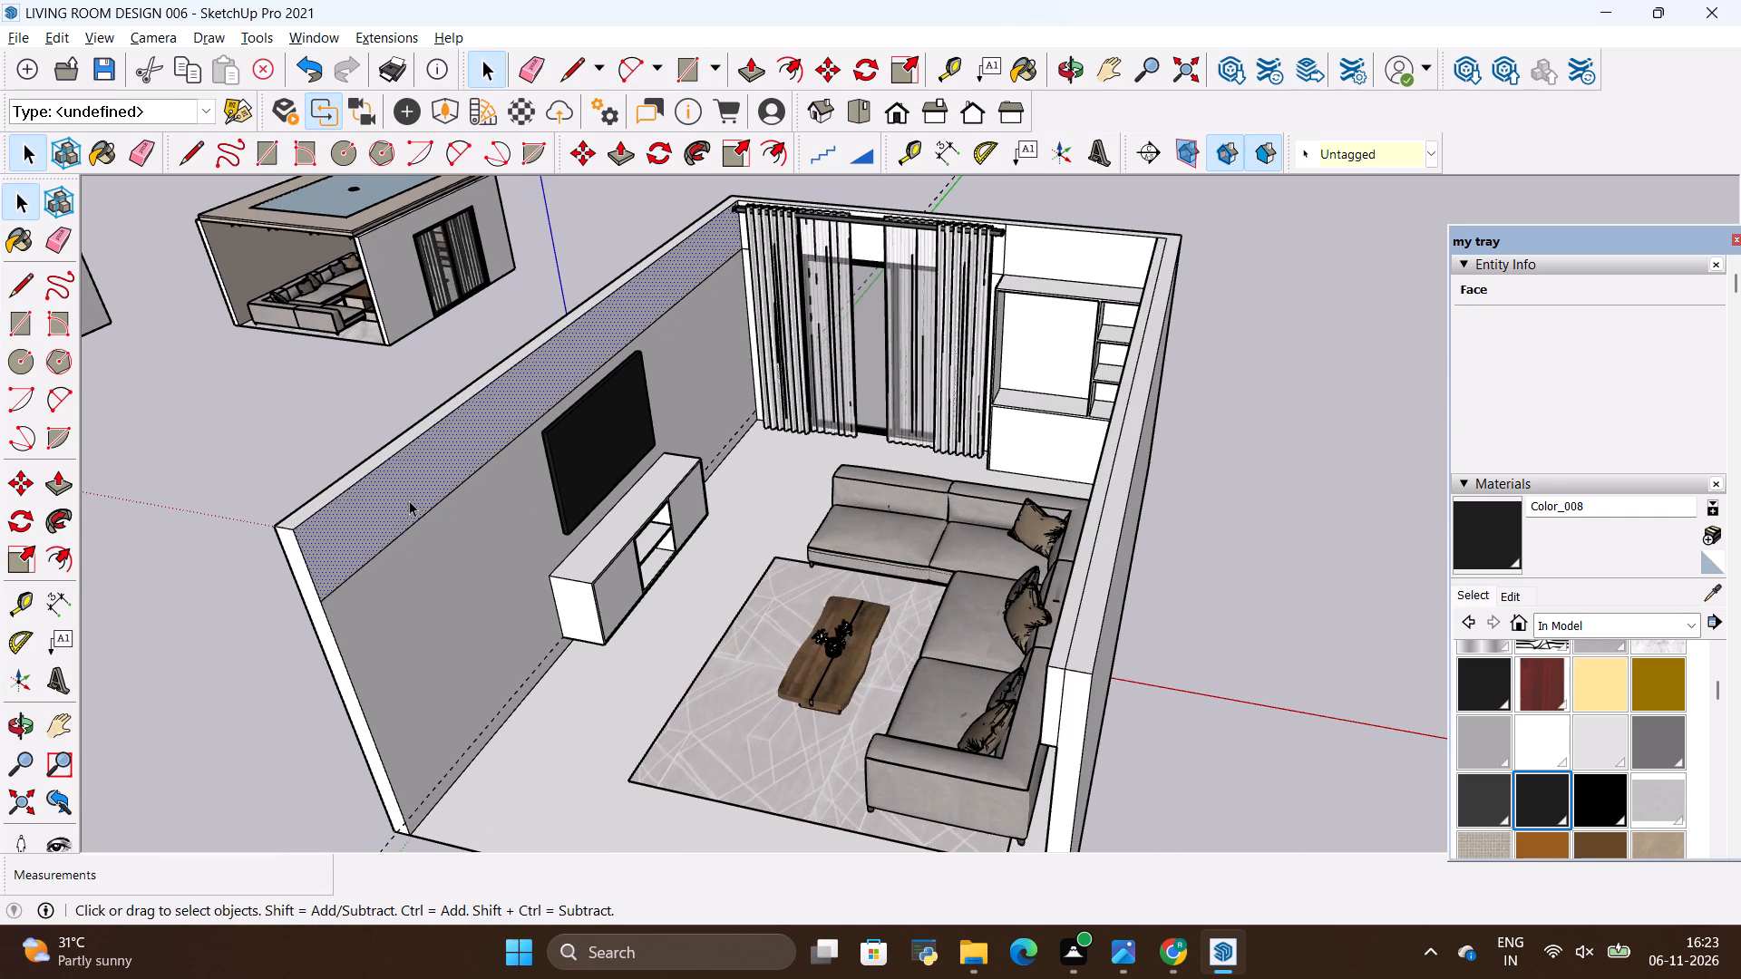
key("p")
left_click(409, 500)
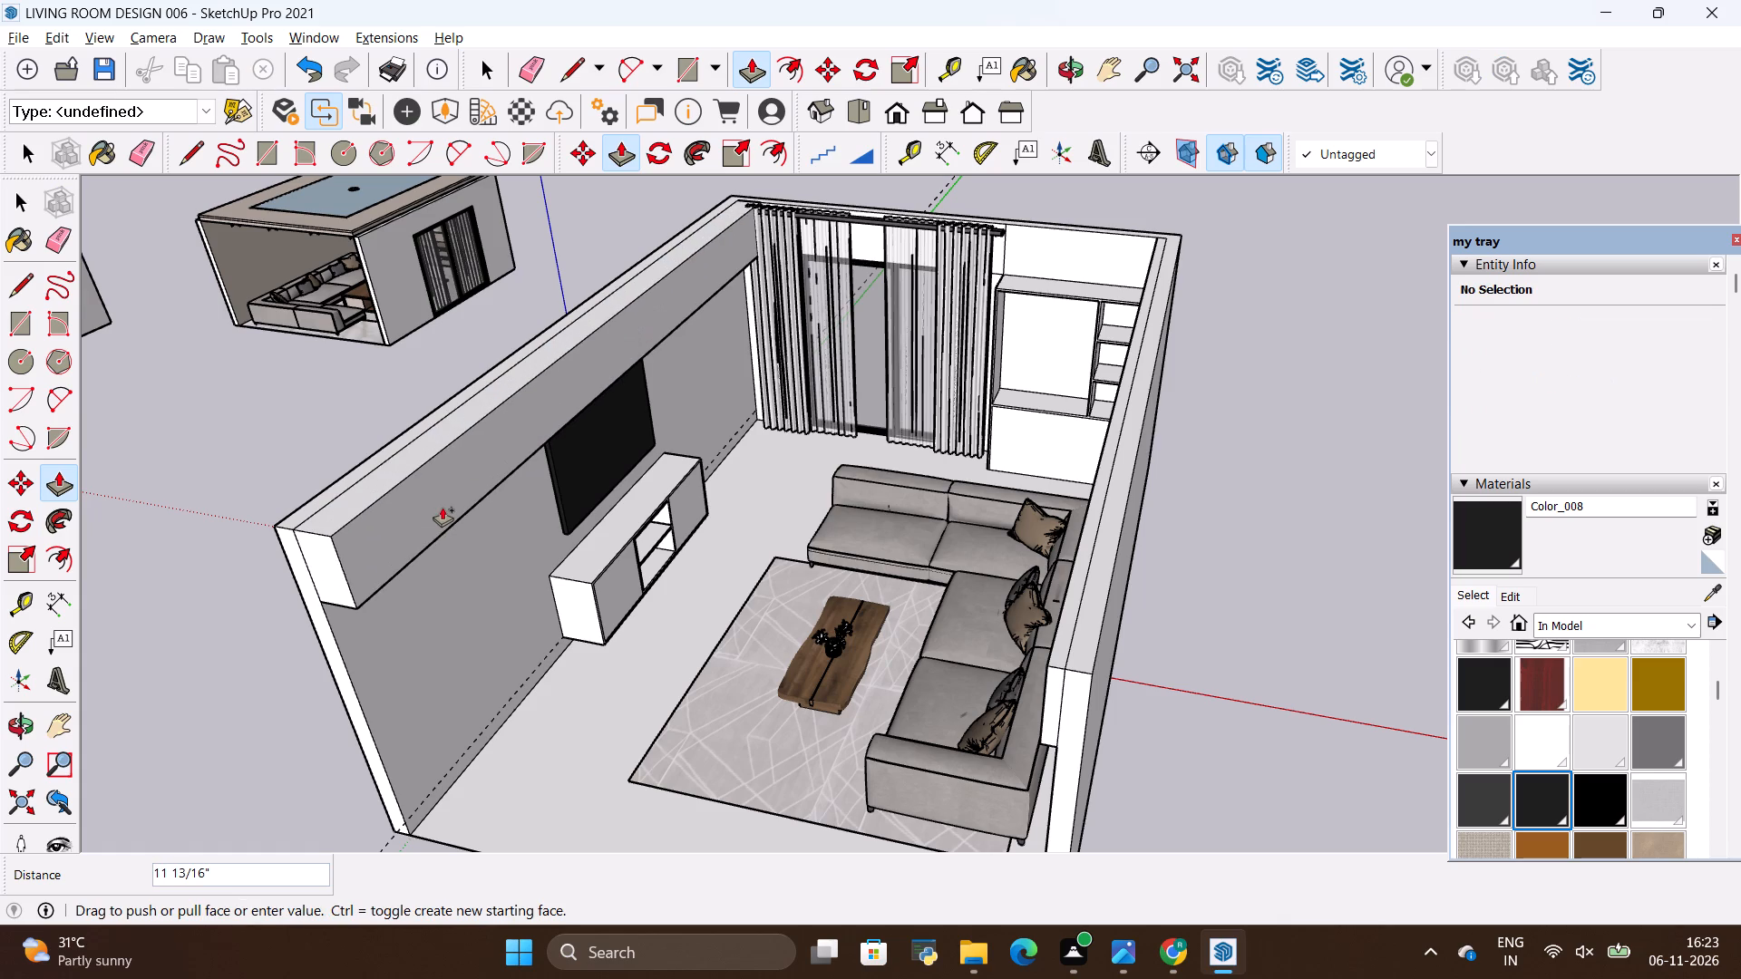
key("BackSpace")
key("4")
key("shift+quotedbl")
key("Return")
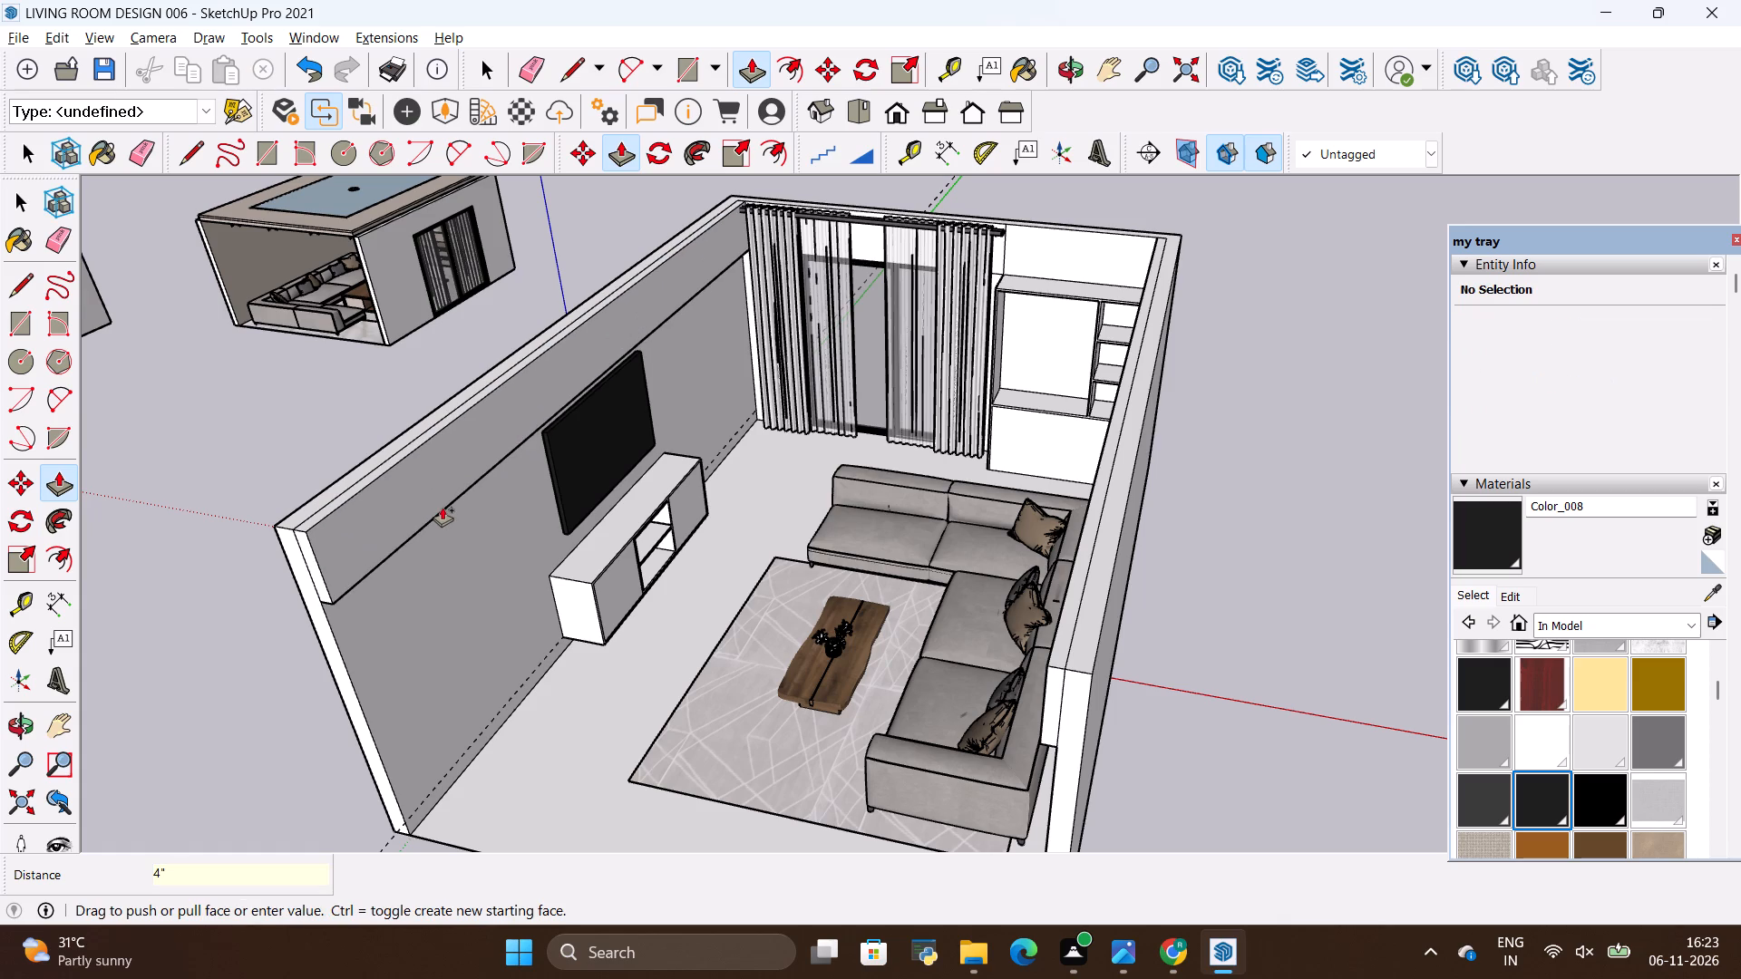
key("space")
Erase the vertical edge on the curtain wall between the curtains and the area above the shelving unit.
scroll(501, 463, "down", 3)
scroll(922, 218, "up", 2)
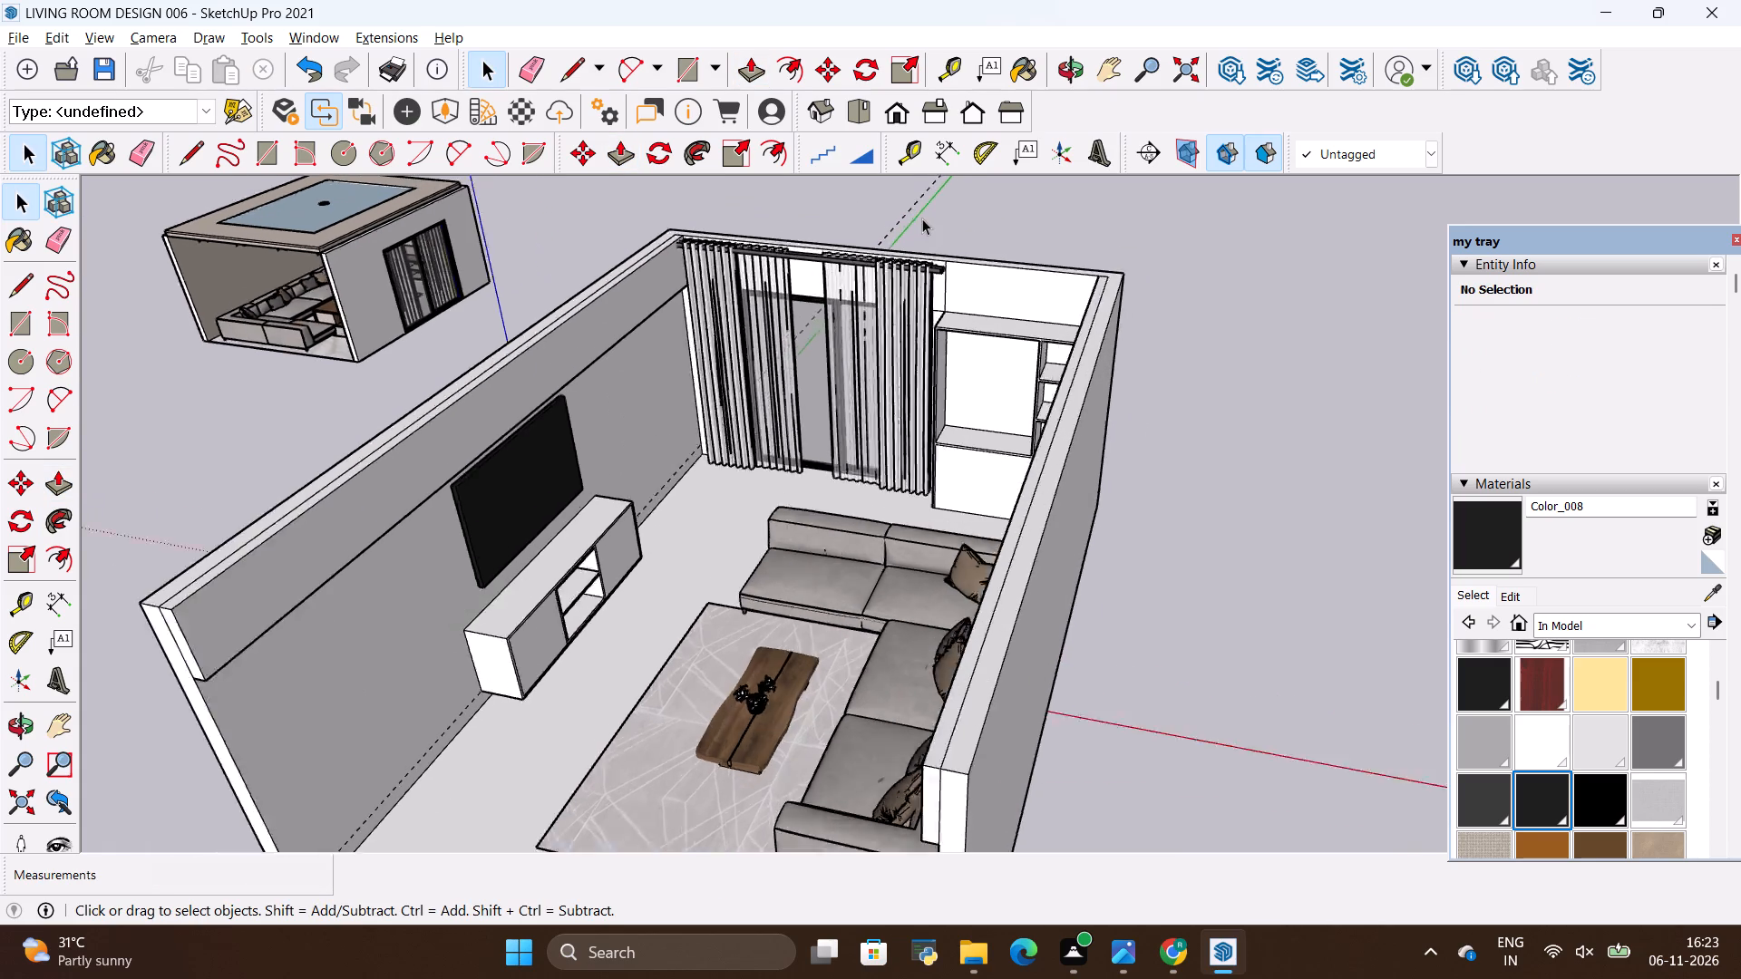
scroll(922, 218, "up", 5)
scroll(1023, 311, "down", 5)
scroll(1043, 431, "up", 12)
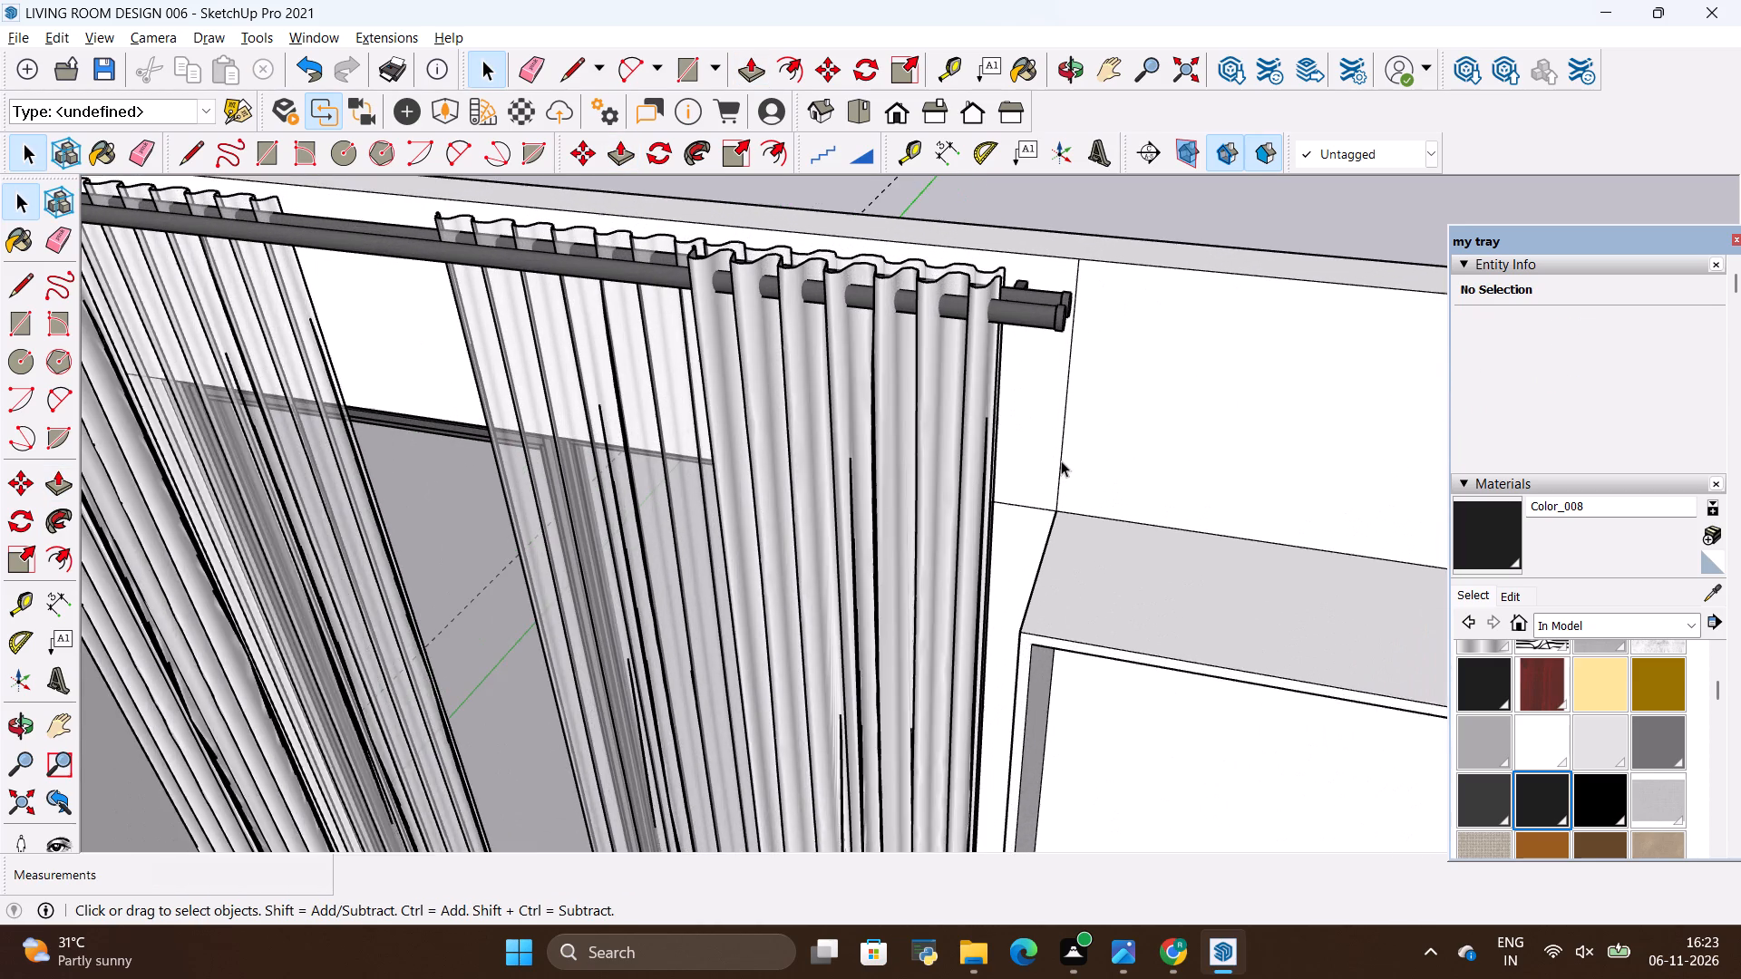
key("e")
left_click_drag(1044, 448, 1104, 460)
scroll(1124, 448, "down", 7)
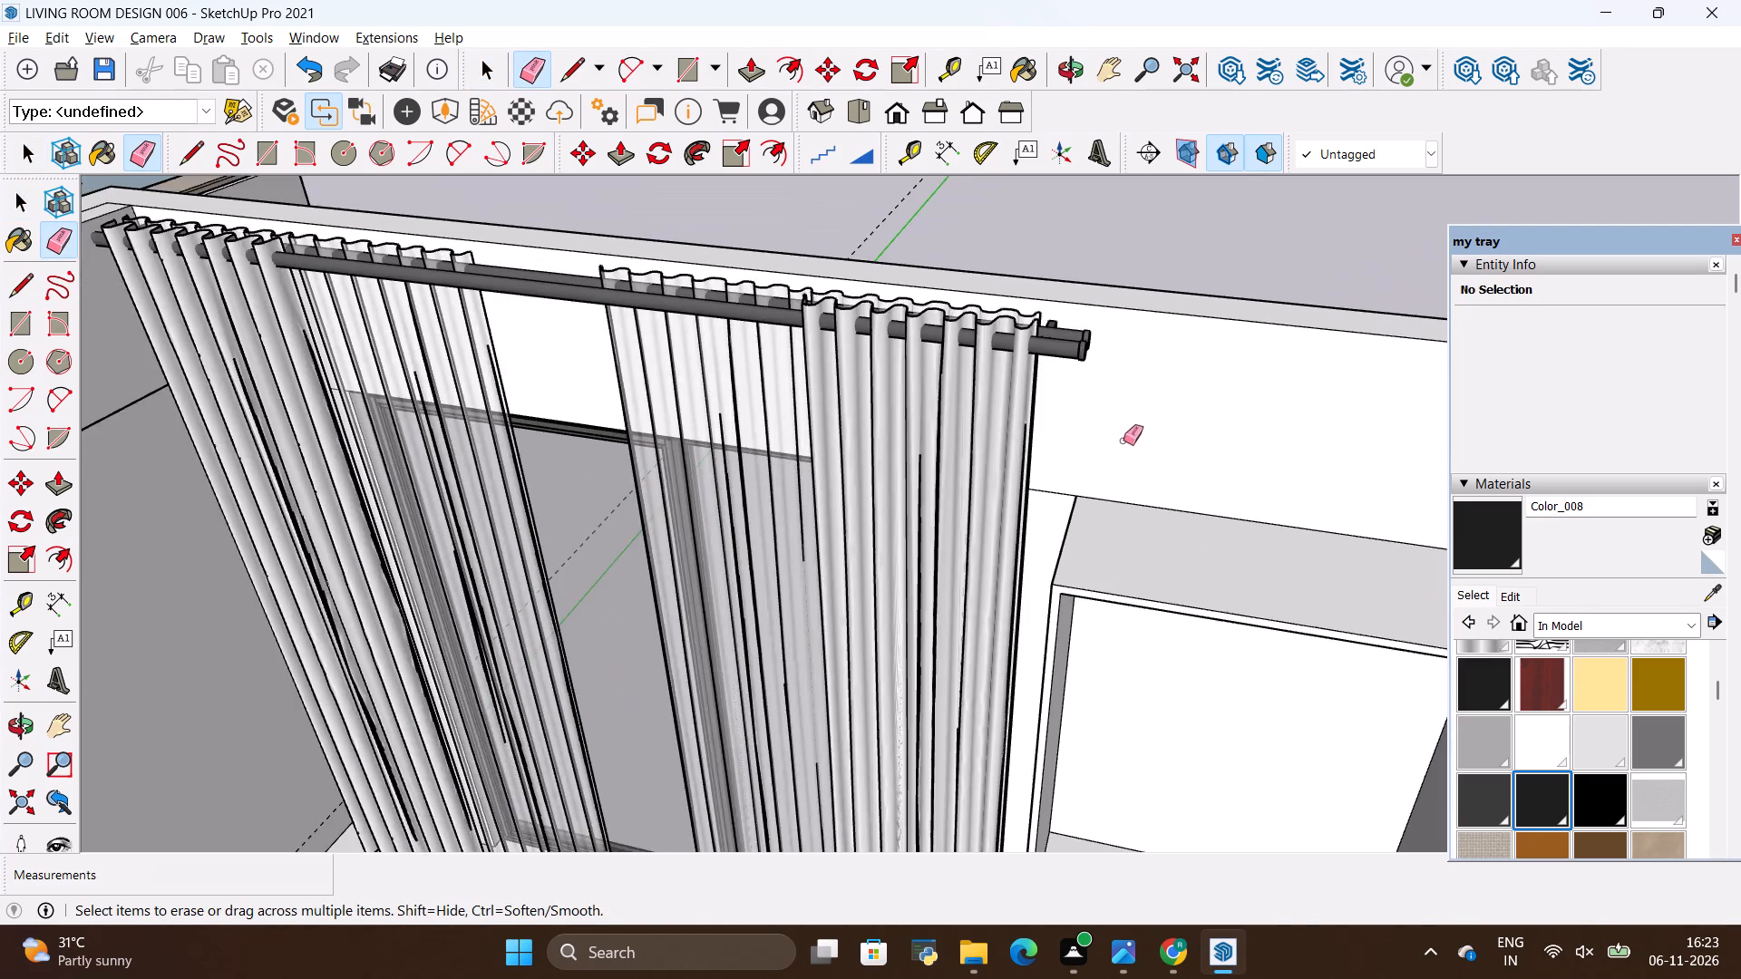
scroll(1123, 441, "down", 3)
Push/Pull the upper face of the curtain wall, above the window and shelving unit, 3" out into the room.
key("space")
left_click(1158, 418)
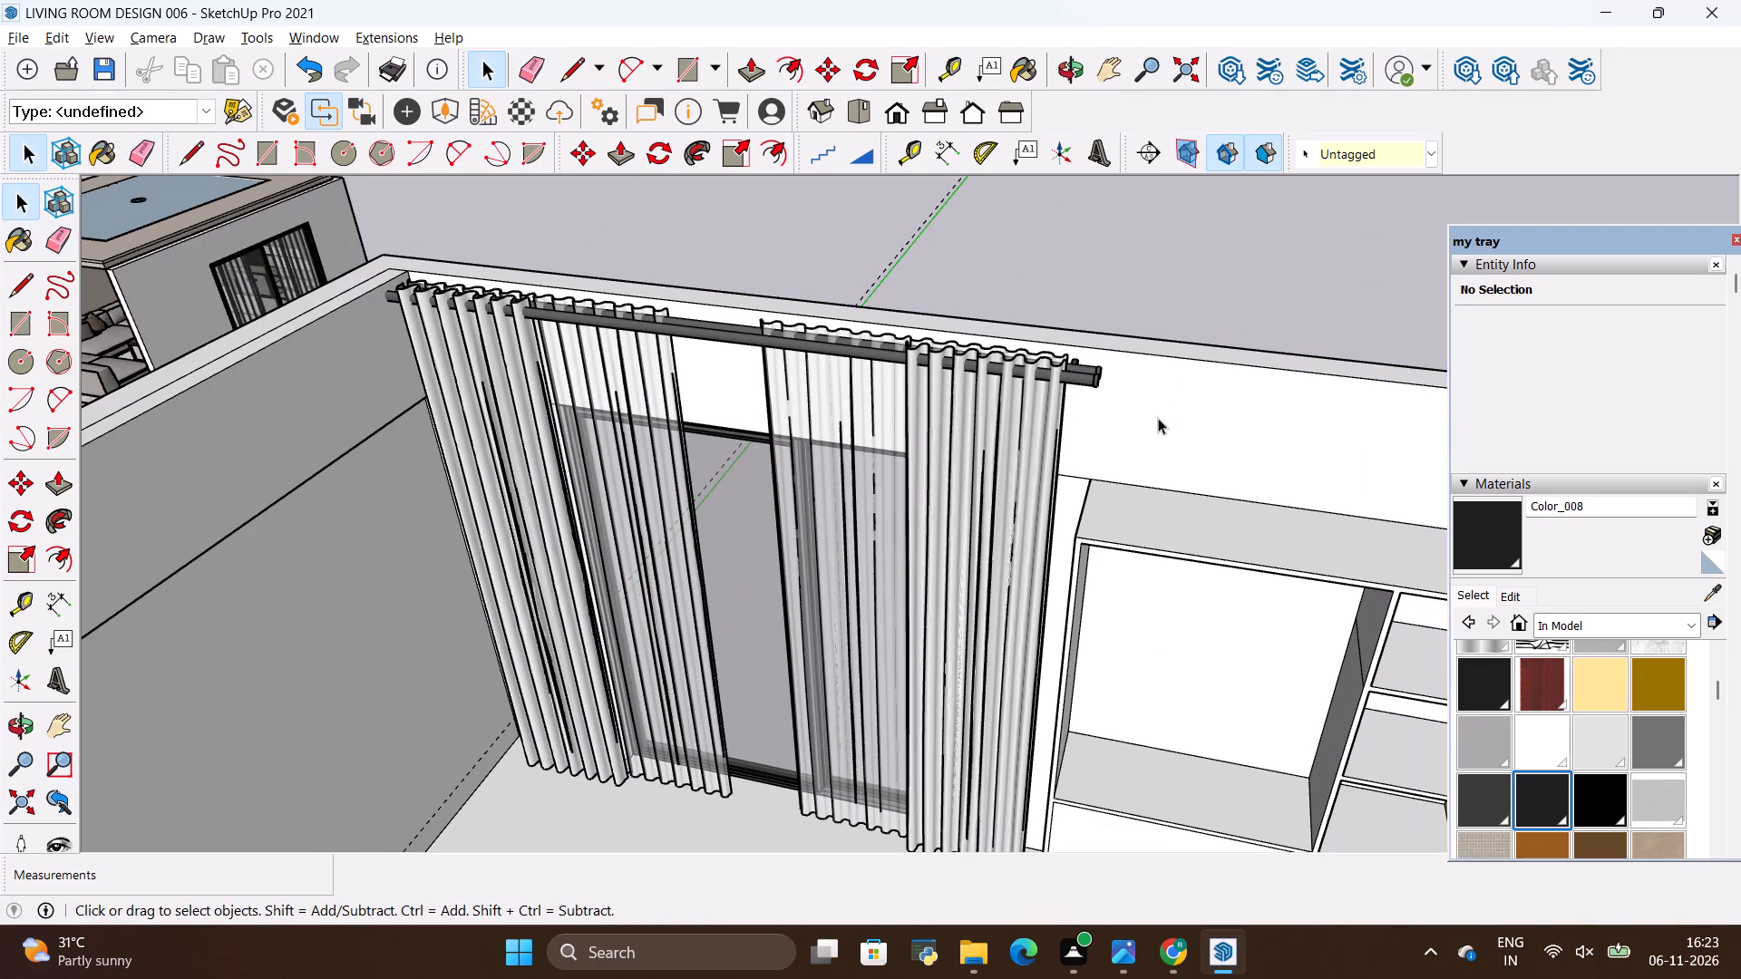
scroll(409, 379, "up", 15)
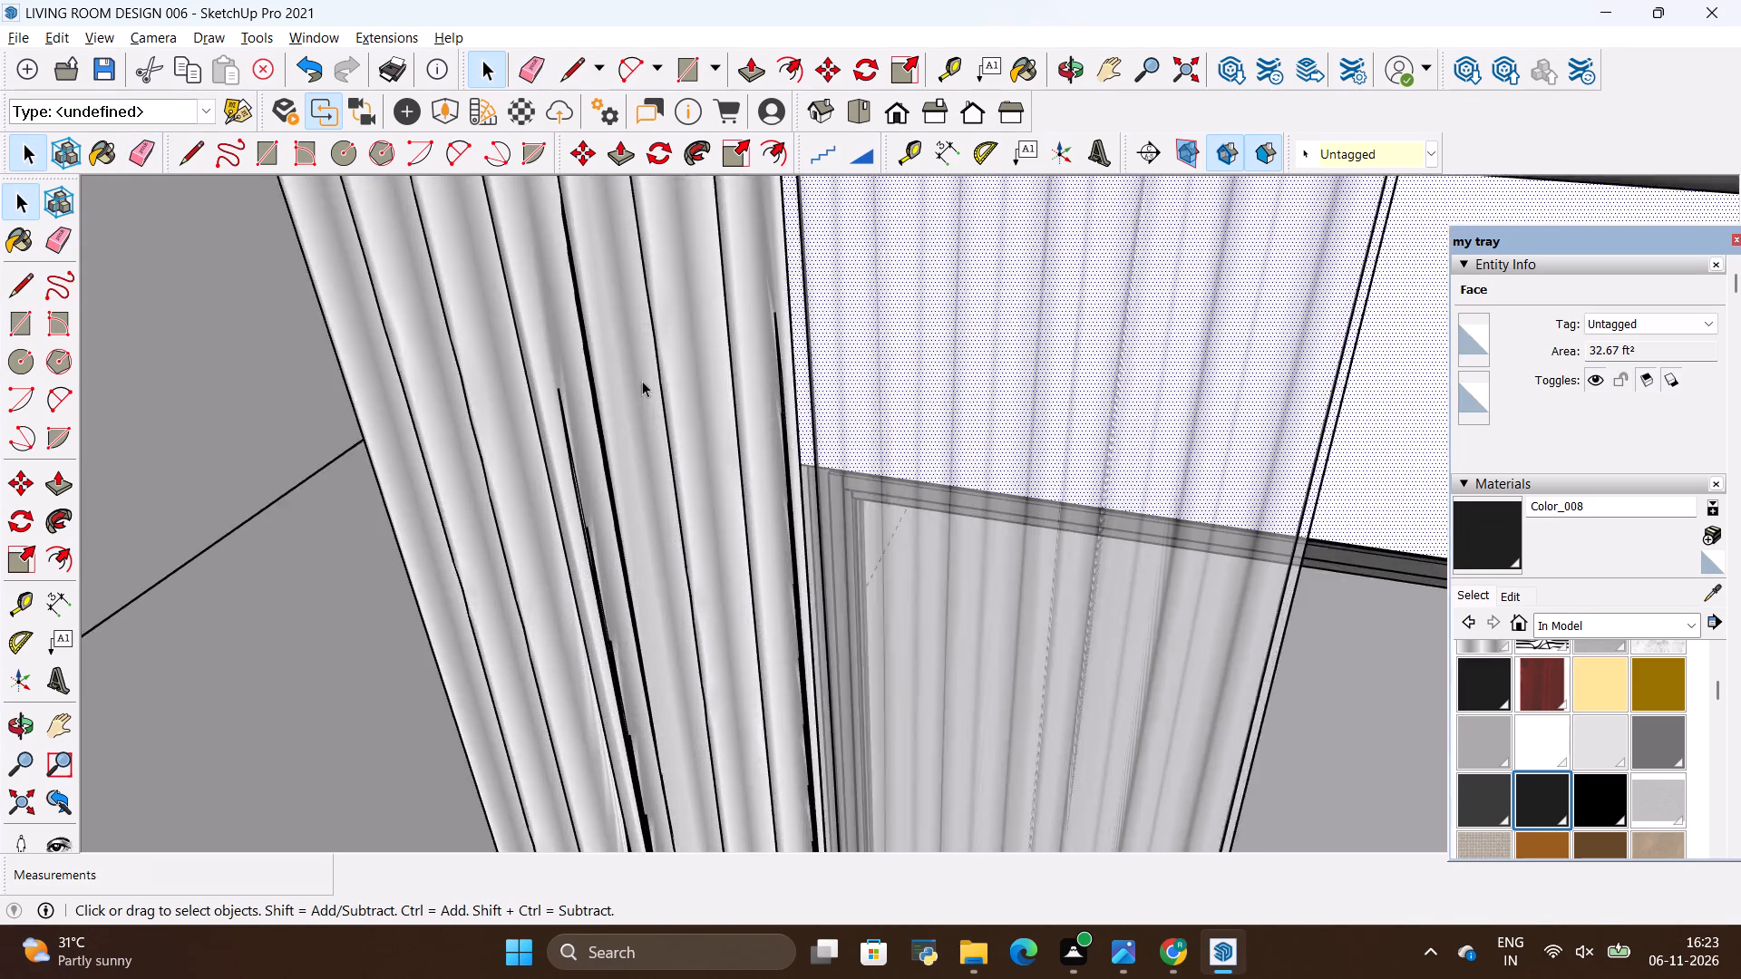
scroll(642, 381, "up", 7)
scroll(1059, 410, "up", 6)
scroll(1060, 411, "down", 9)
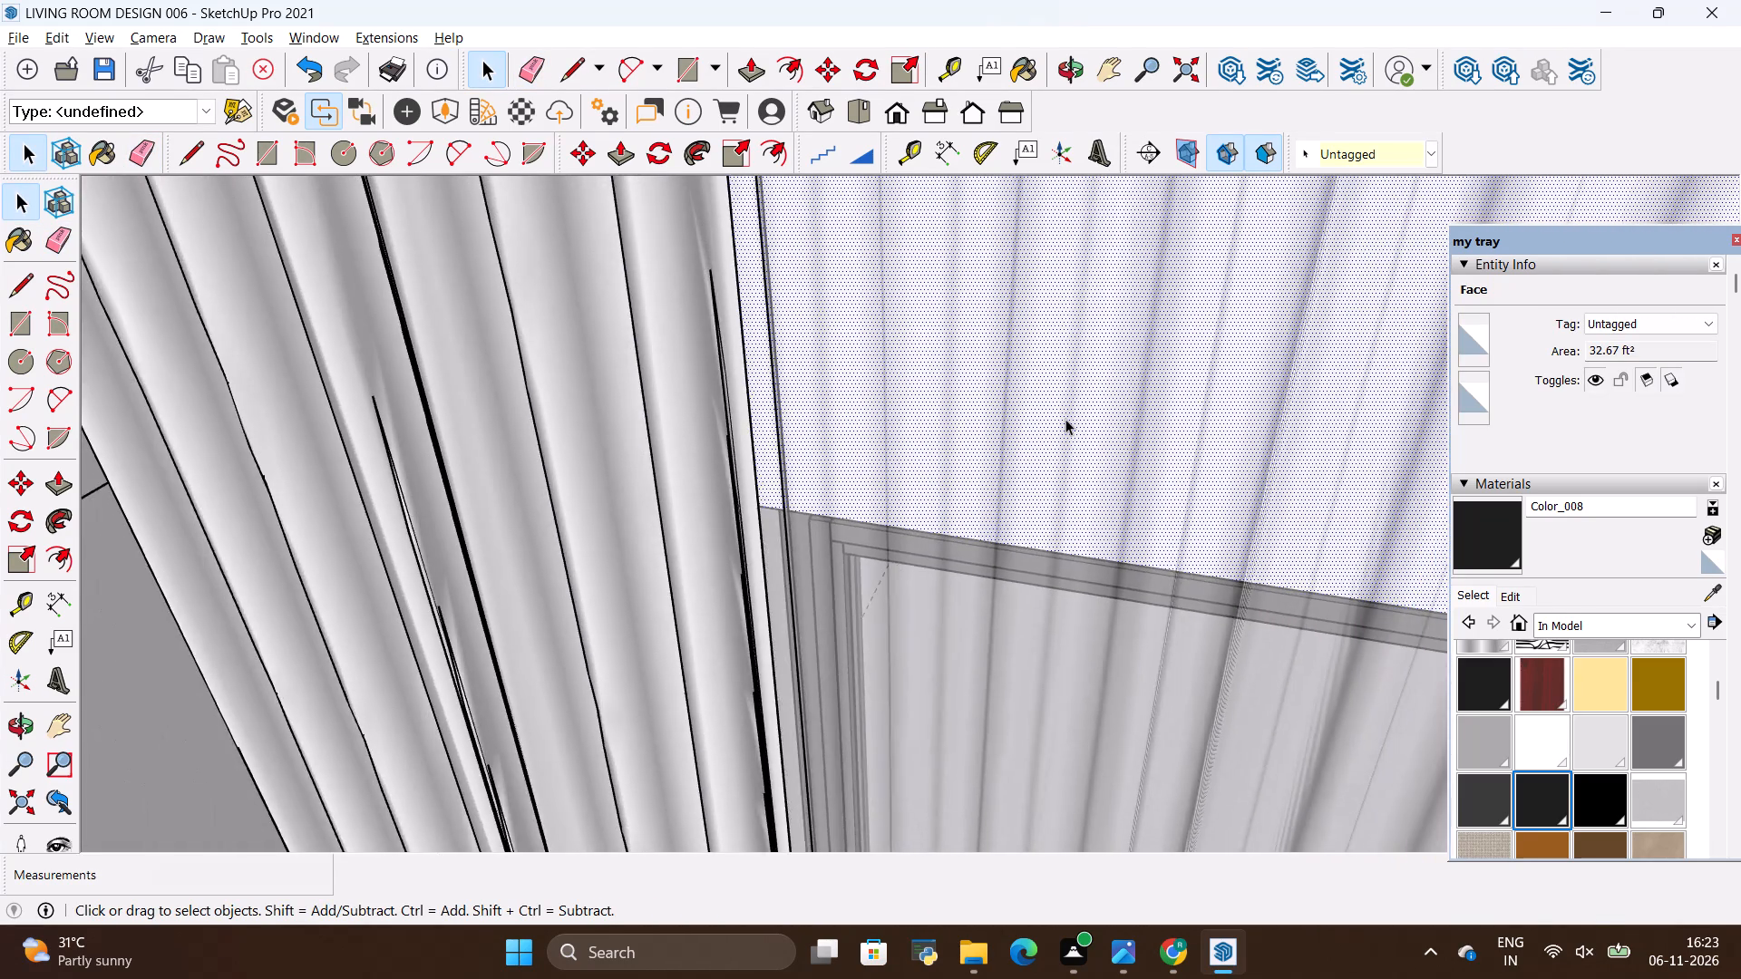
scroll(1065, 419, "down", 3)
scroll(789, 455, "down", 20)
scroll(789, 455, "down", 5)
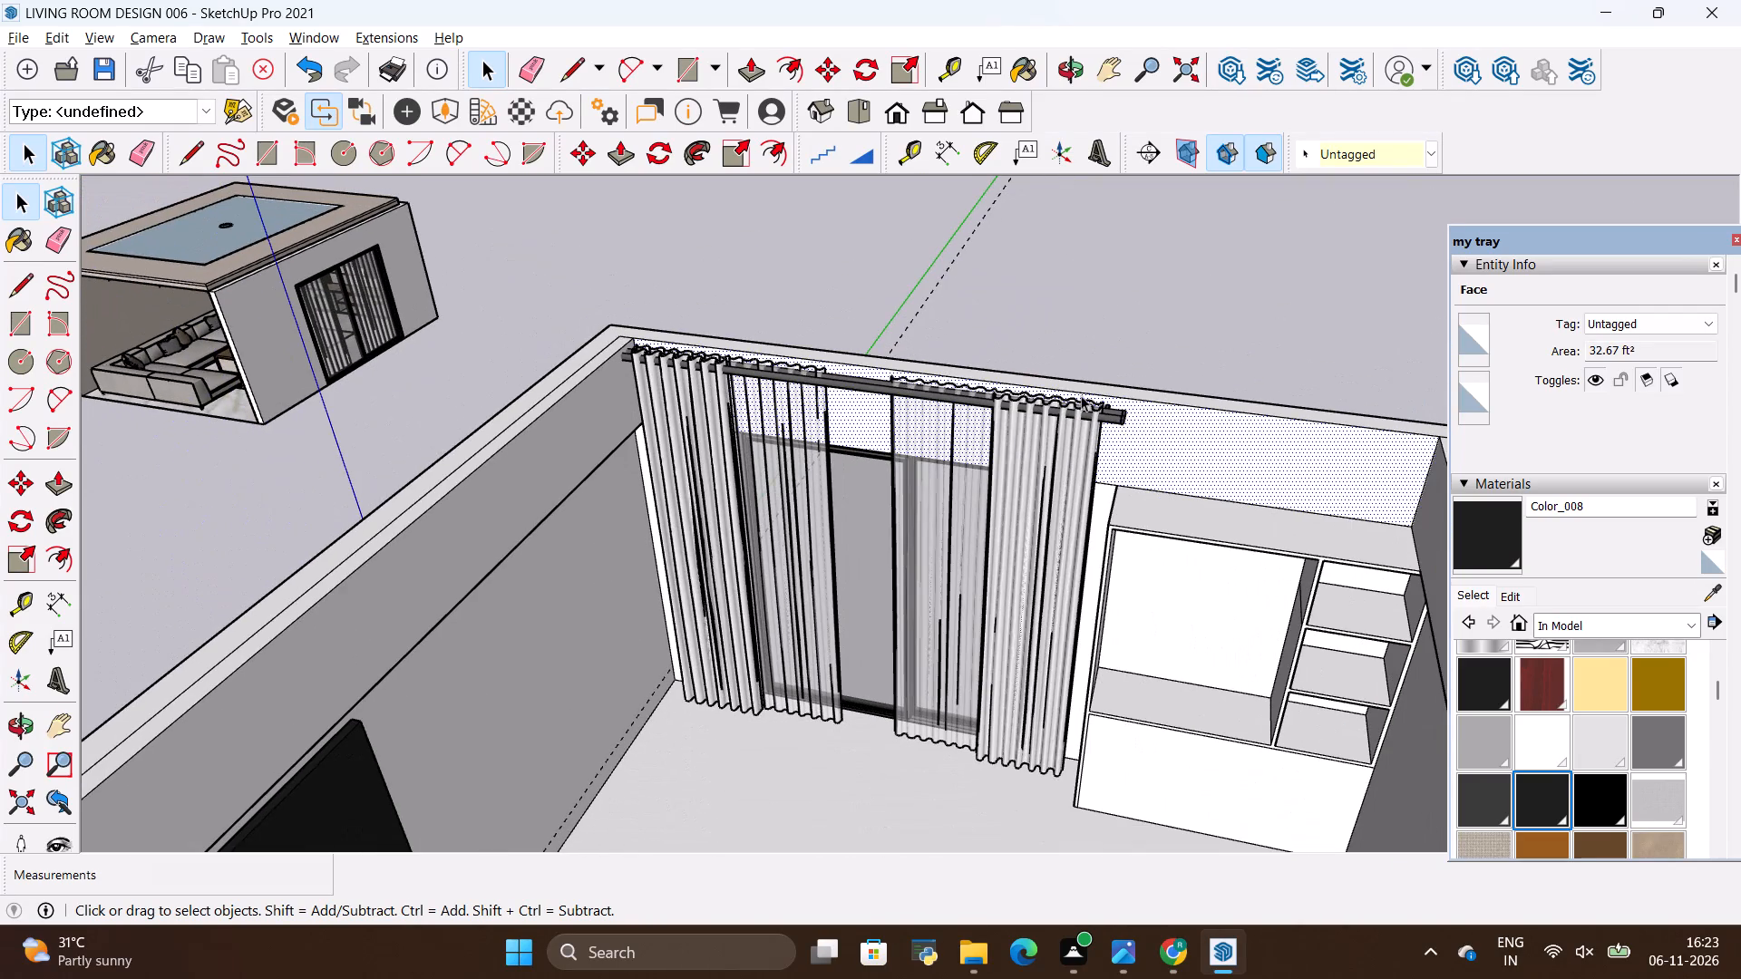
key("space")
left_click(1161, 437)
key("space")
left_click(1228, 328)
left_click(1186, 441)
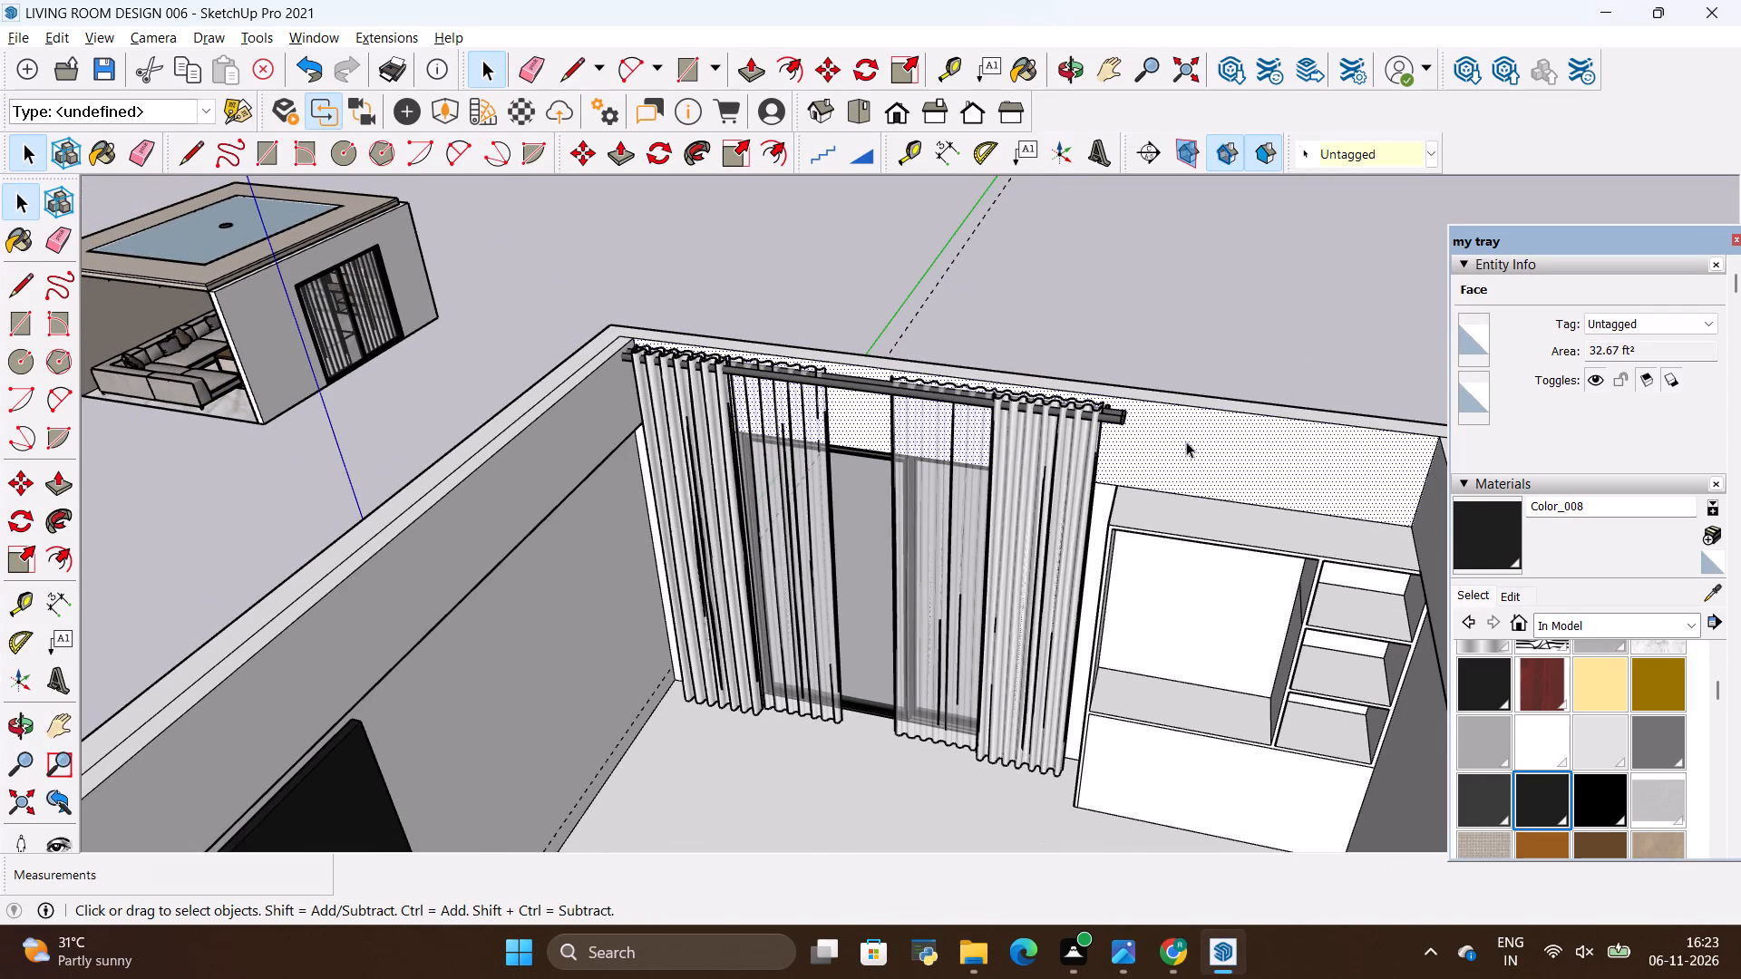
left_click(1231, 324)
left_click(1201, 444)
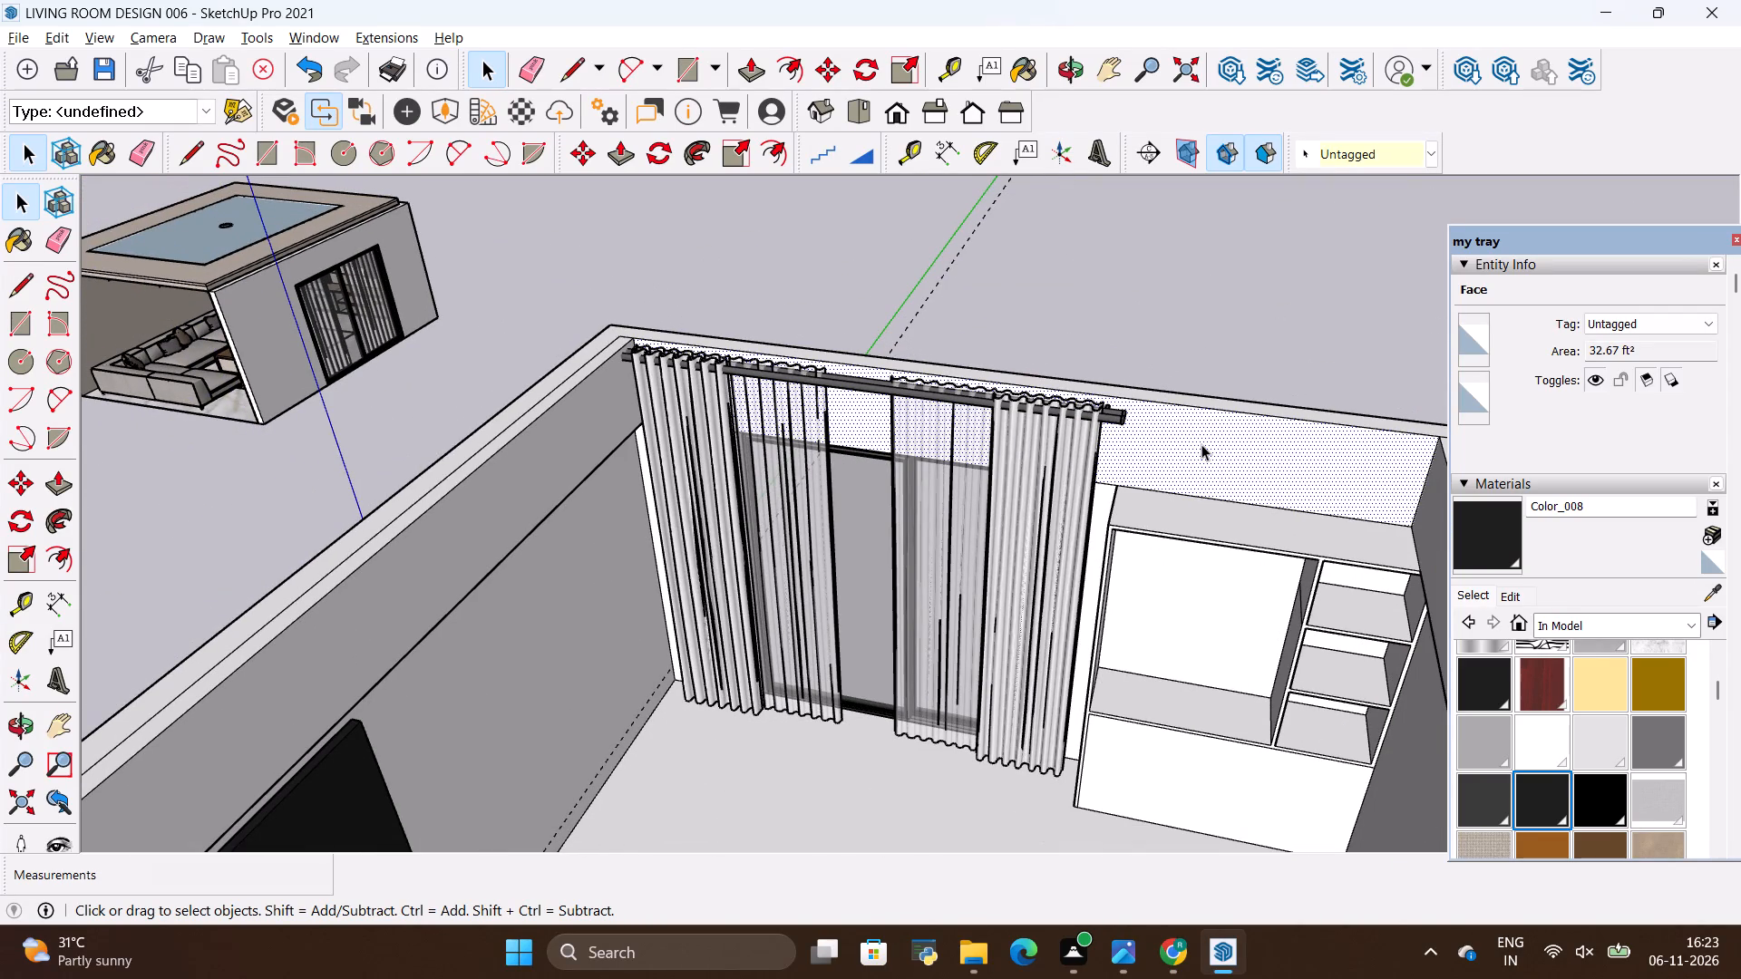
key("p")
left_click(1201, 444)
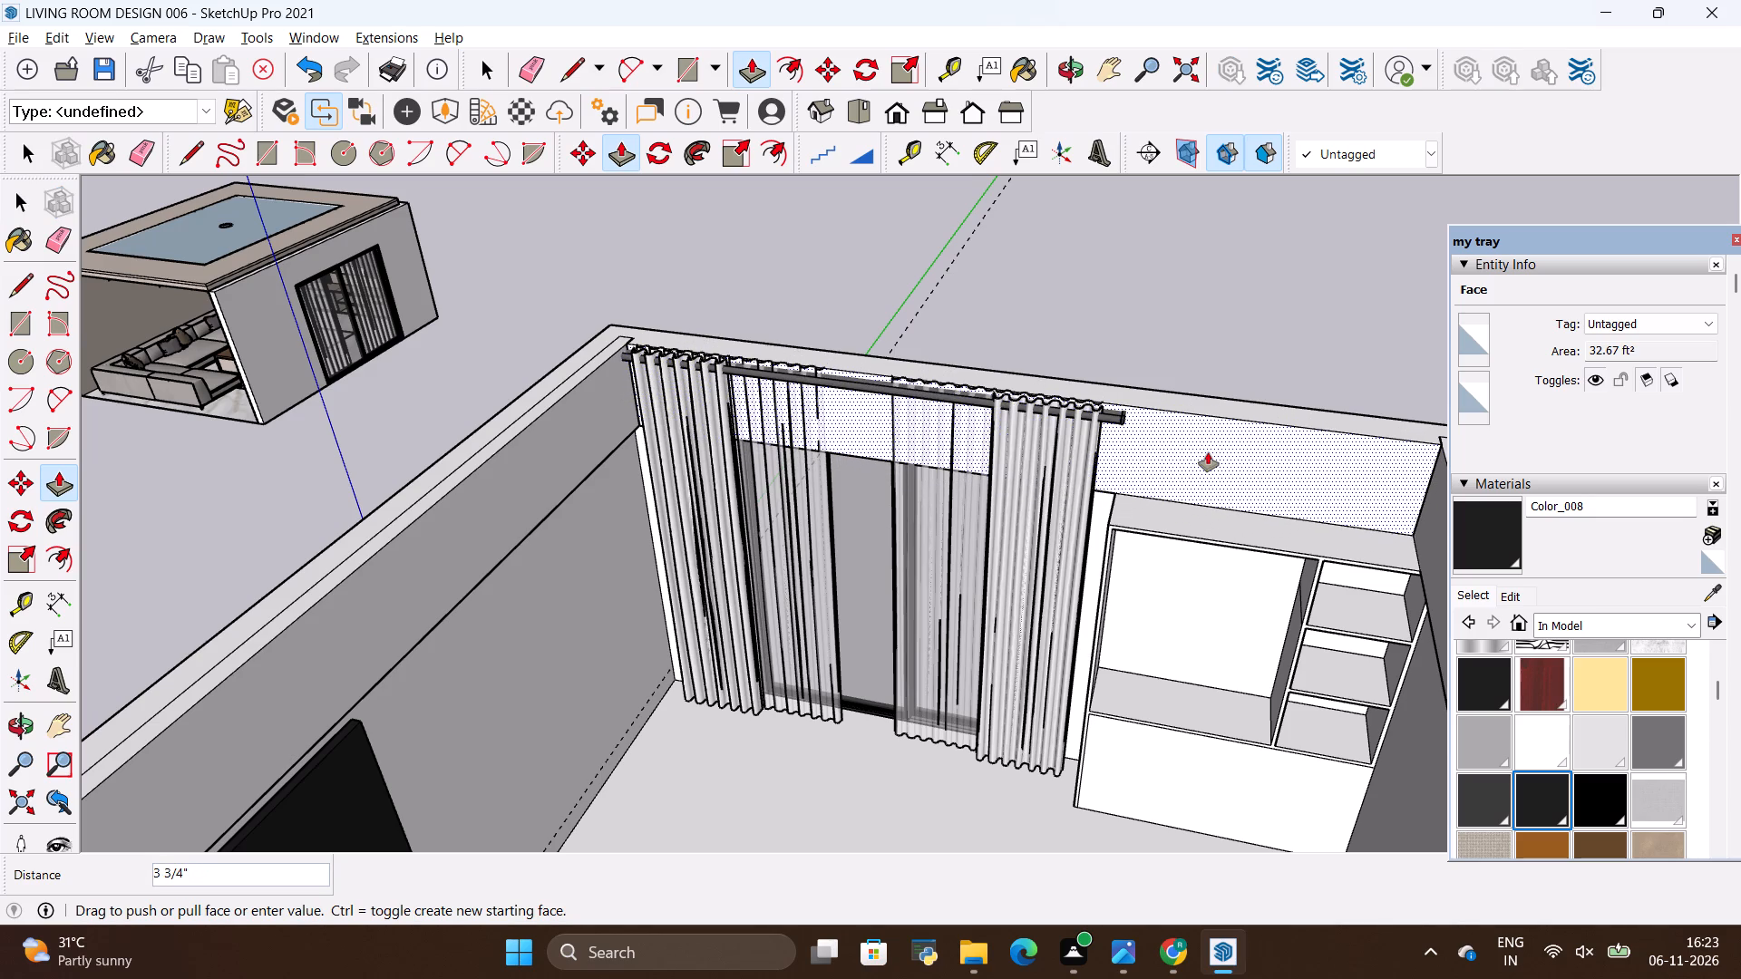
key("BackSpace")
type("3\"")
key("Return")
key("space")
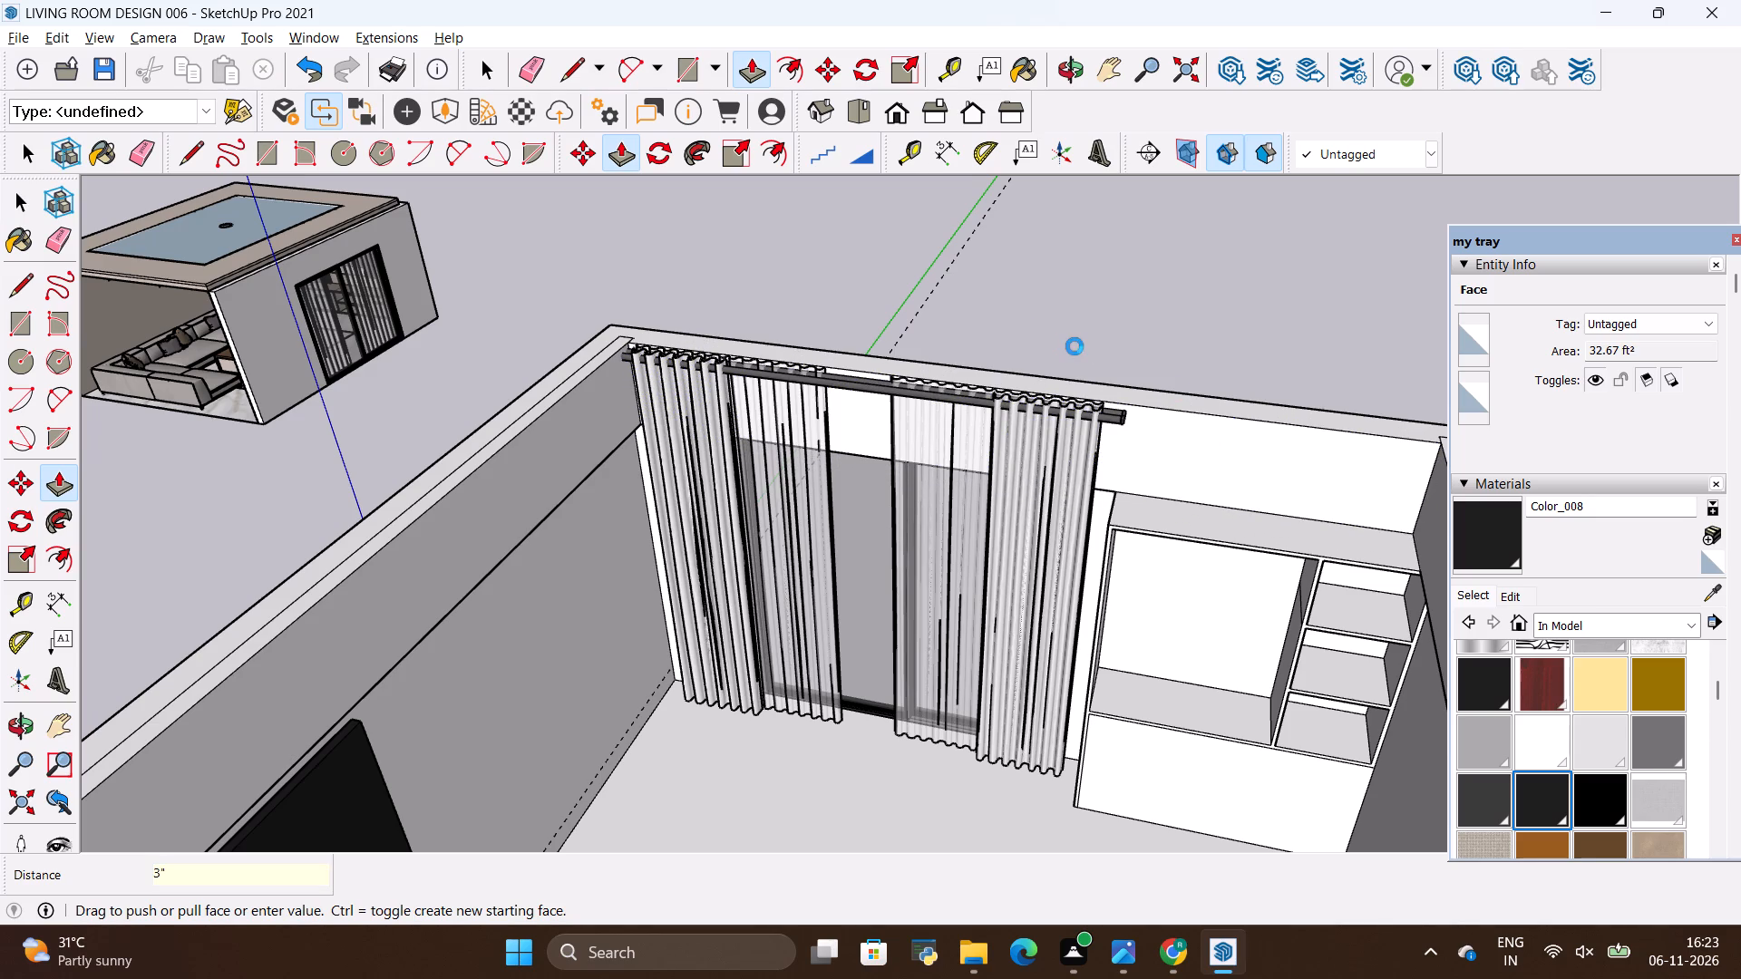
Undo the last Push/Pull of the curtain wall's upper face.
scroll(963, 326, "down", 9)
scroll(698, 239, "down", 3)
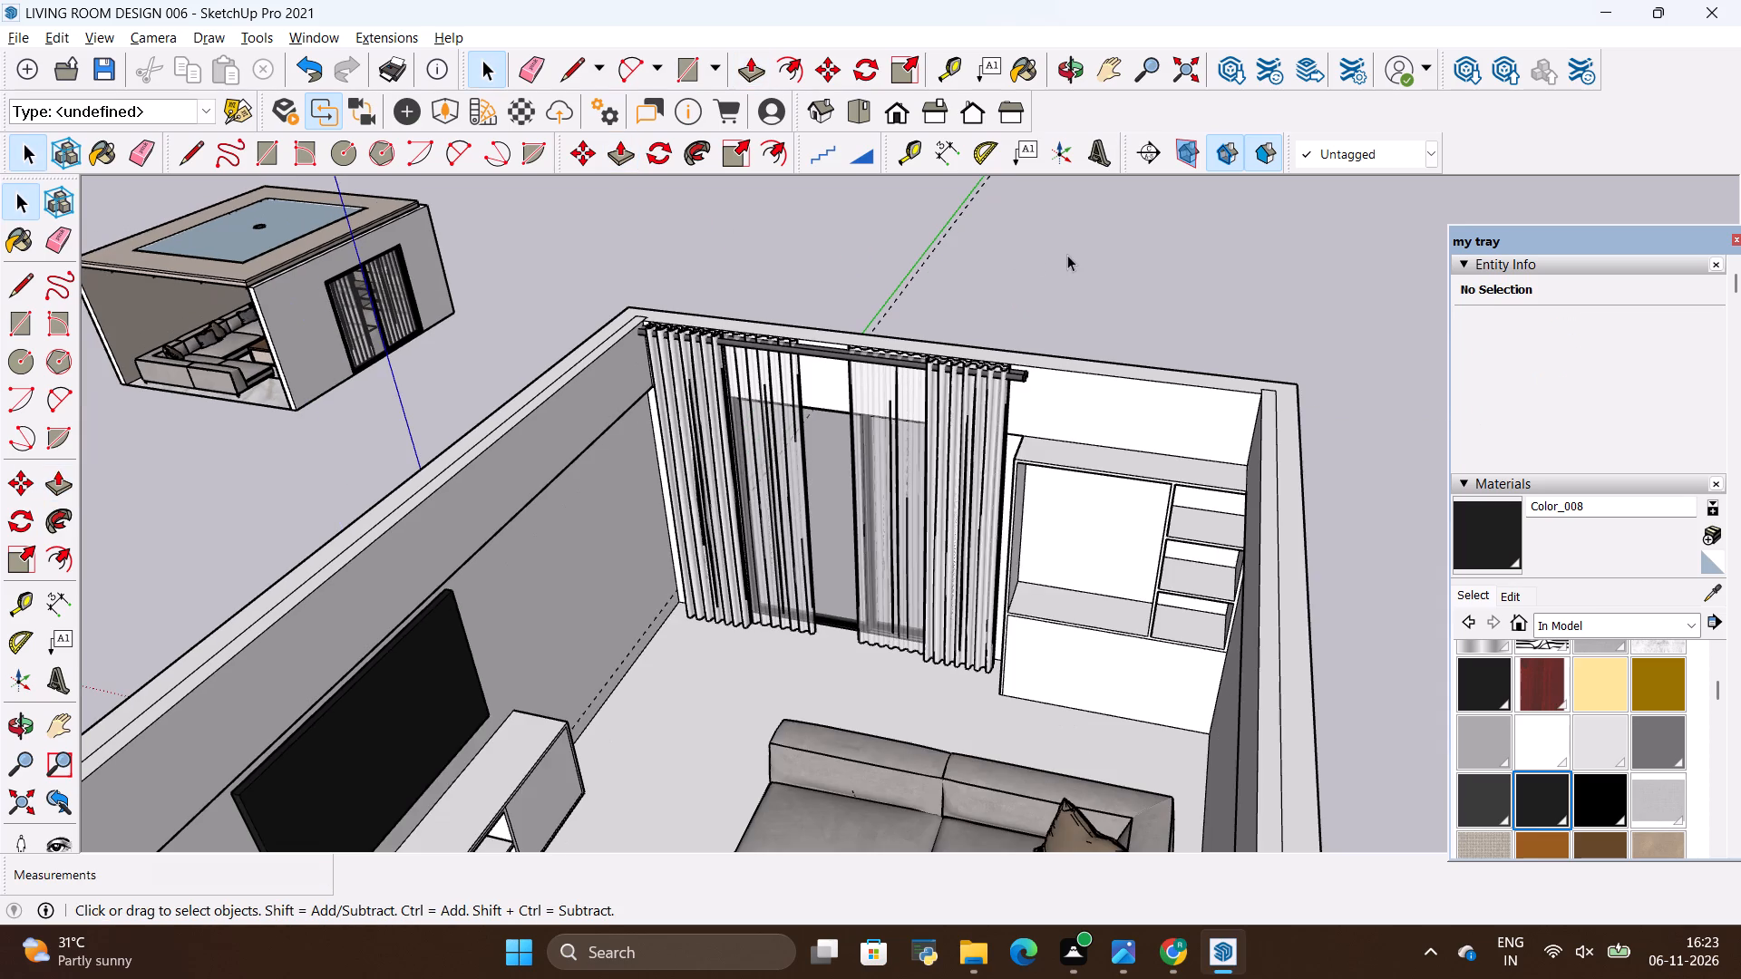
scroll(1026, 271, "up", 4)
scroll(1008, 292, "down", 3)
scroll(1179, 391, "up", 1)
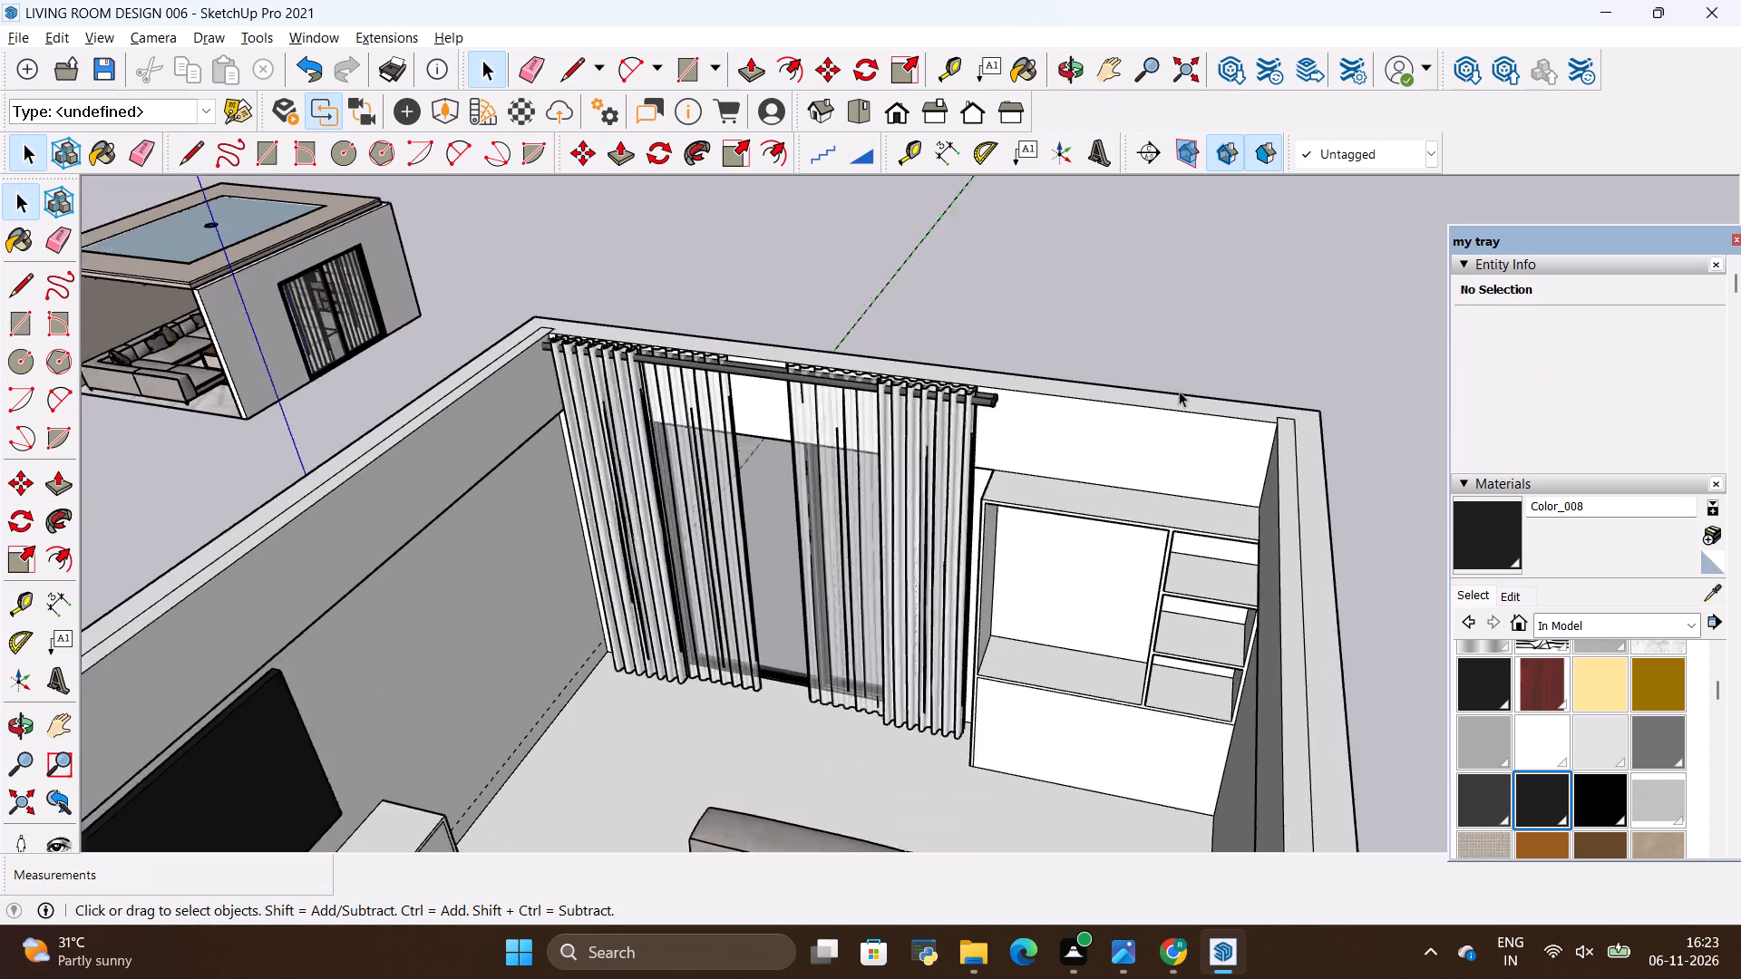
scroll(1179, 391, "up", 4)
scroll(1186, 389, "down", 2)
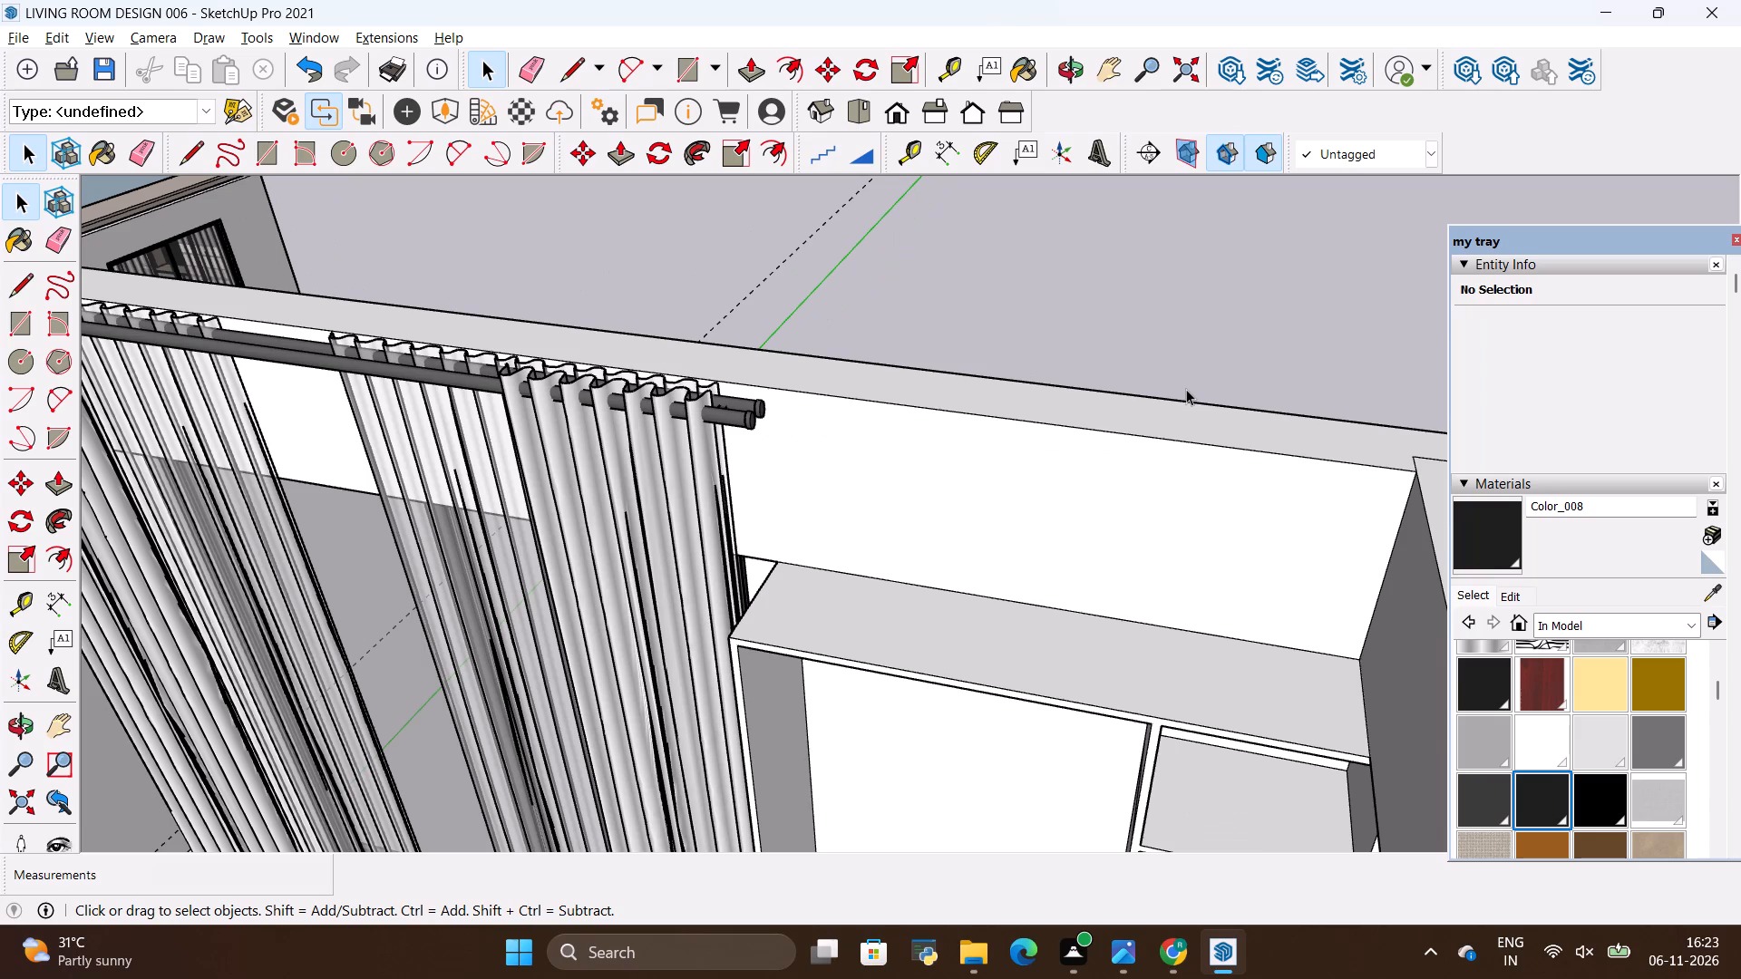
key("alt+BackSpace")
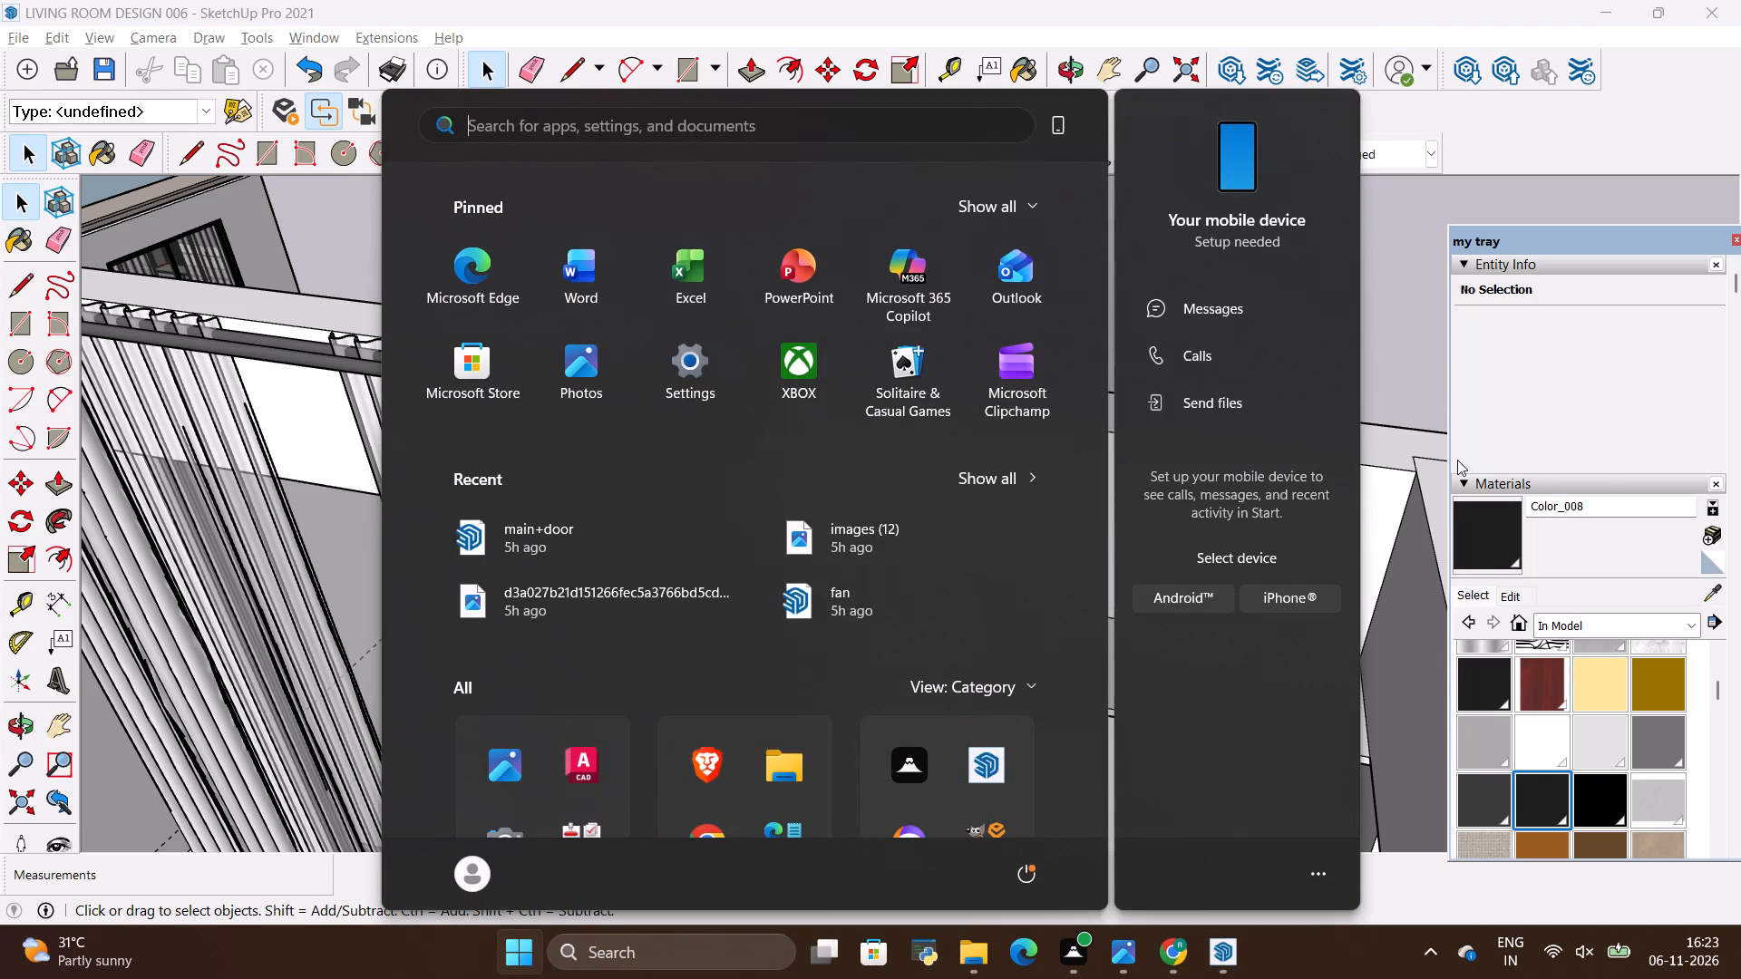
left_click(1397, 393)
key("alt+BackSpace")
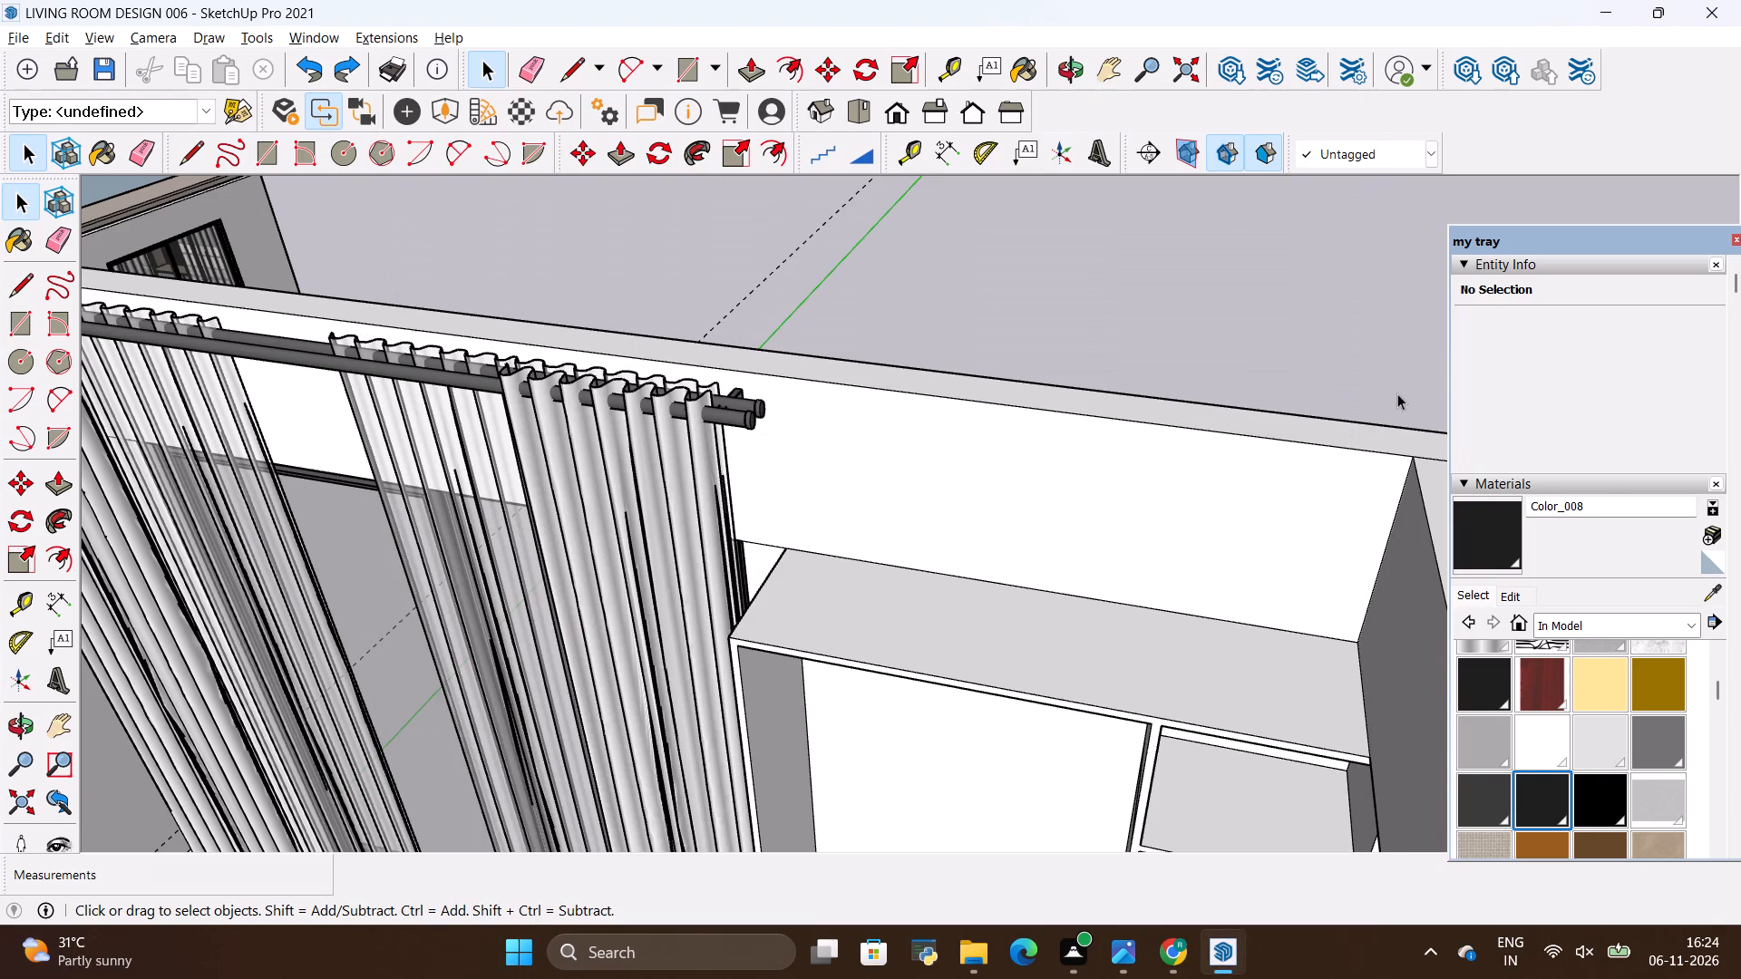
Push/Pull the curtain wall's upper face 3" into the room with a new starting face, keeping the original wall edges.
double_click(1311, 459)
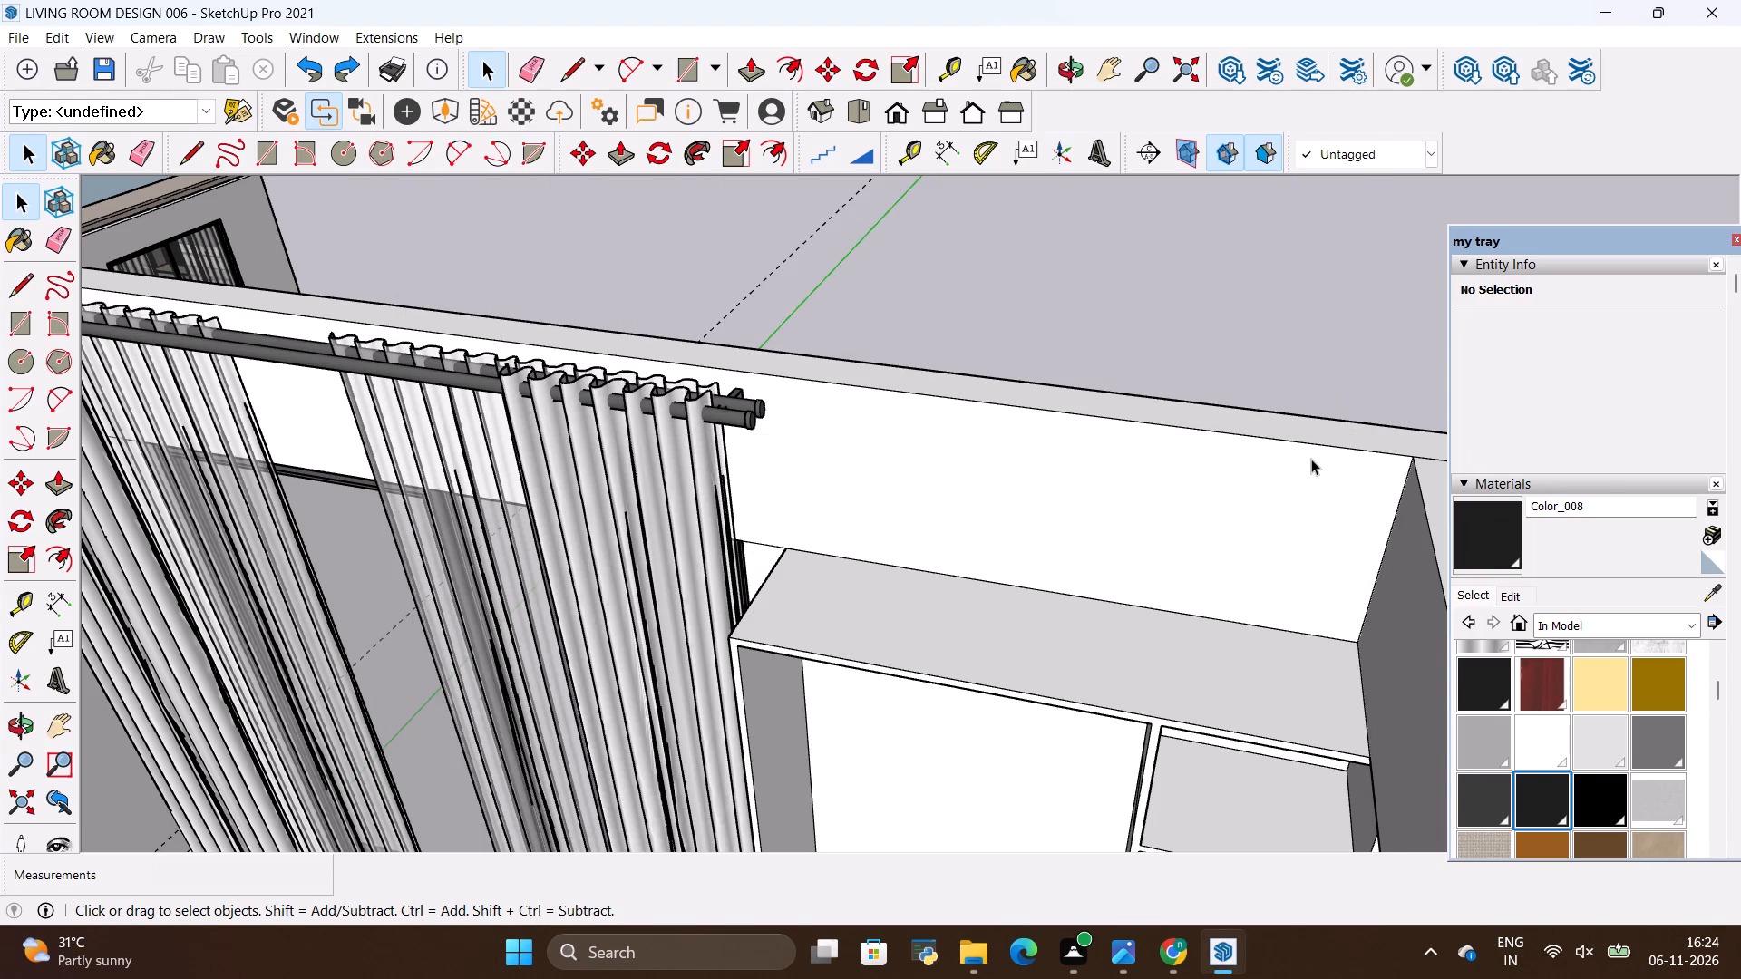
key("p")
left_click(1311, 459)
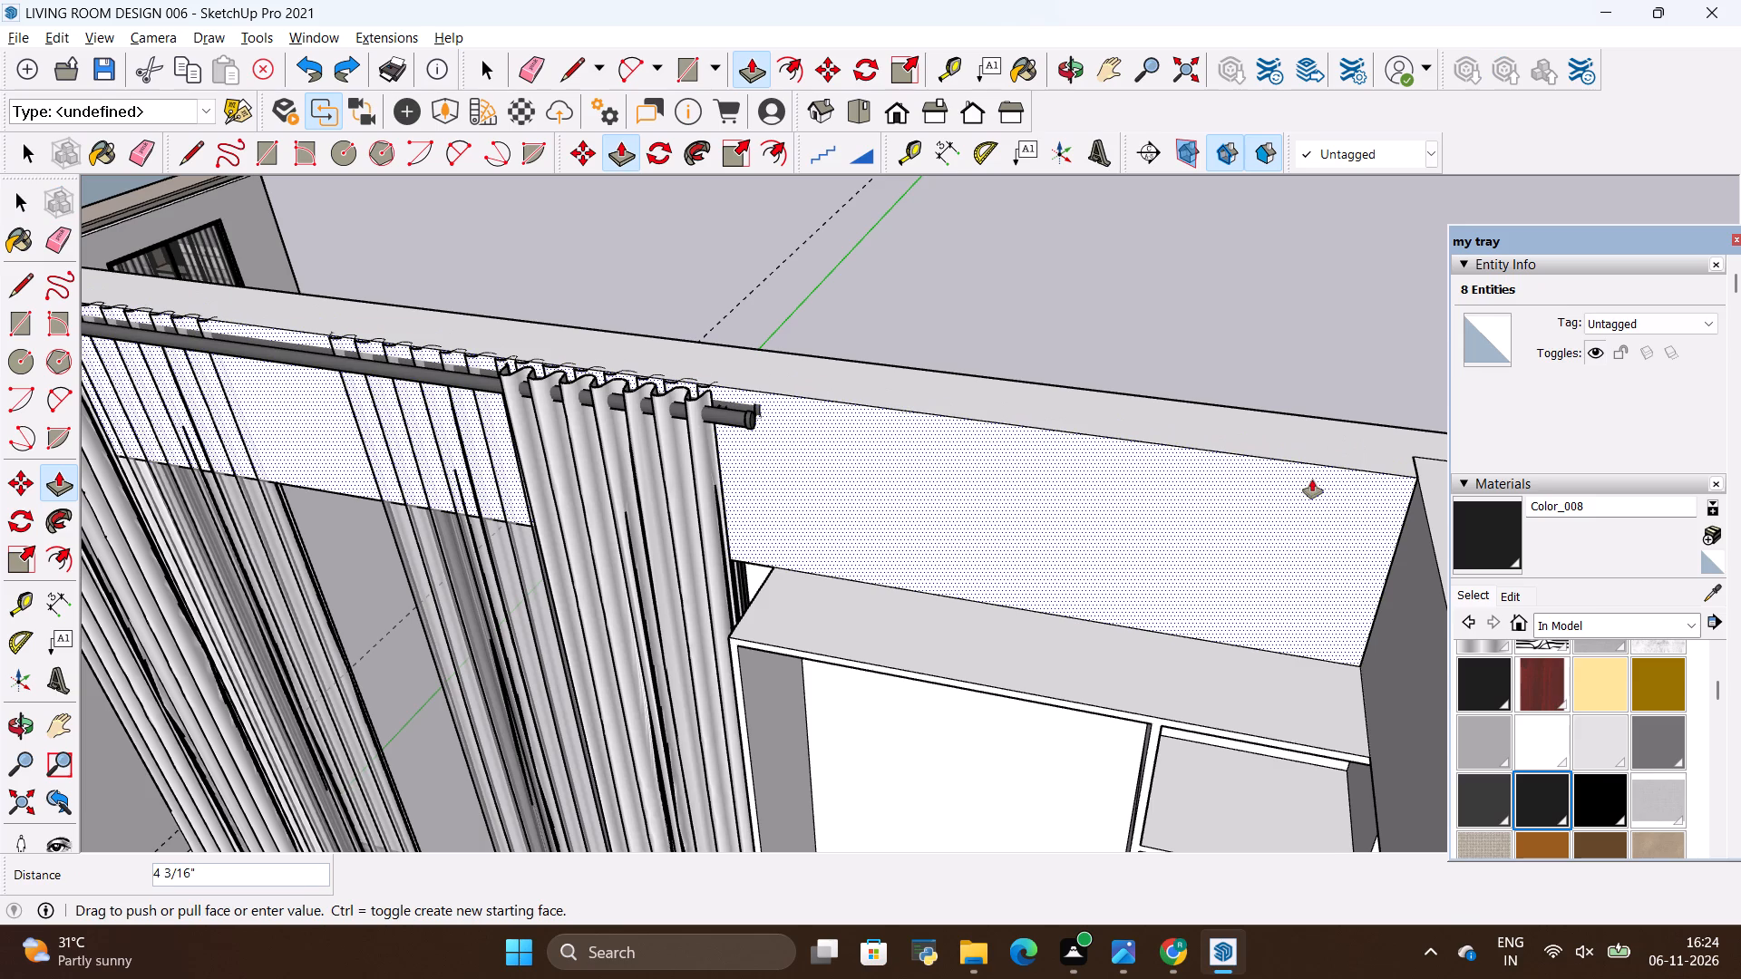
key("BackSpace")
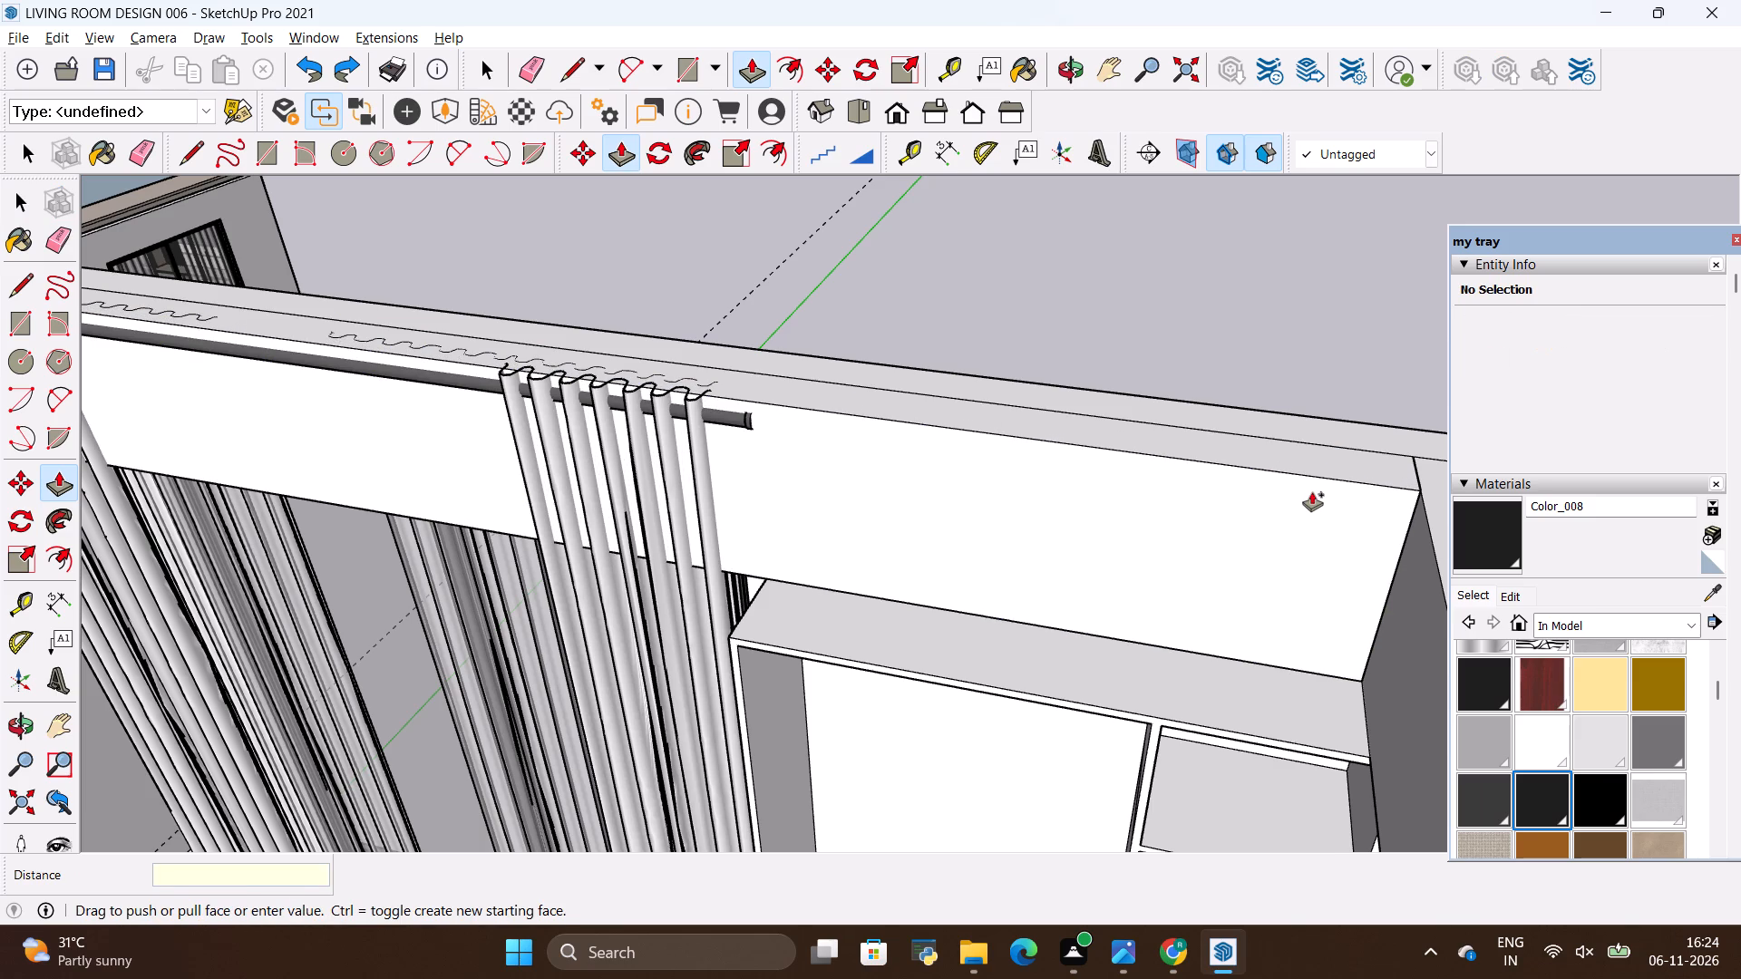
key("3")
key("shift+quotedbl")
key("Return")
key("space")
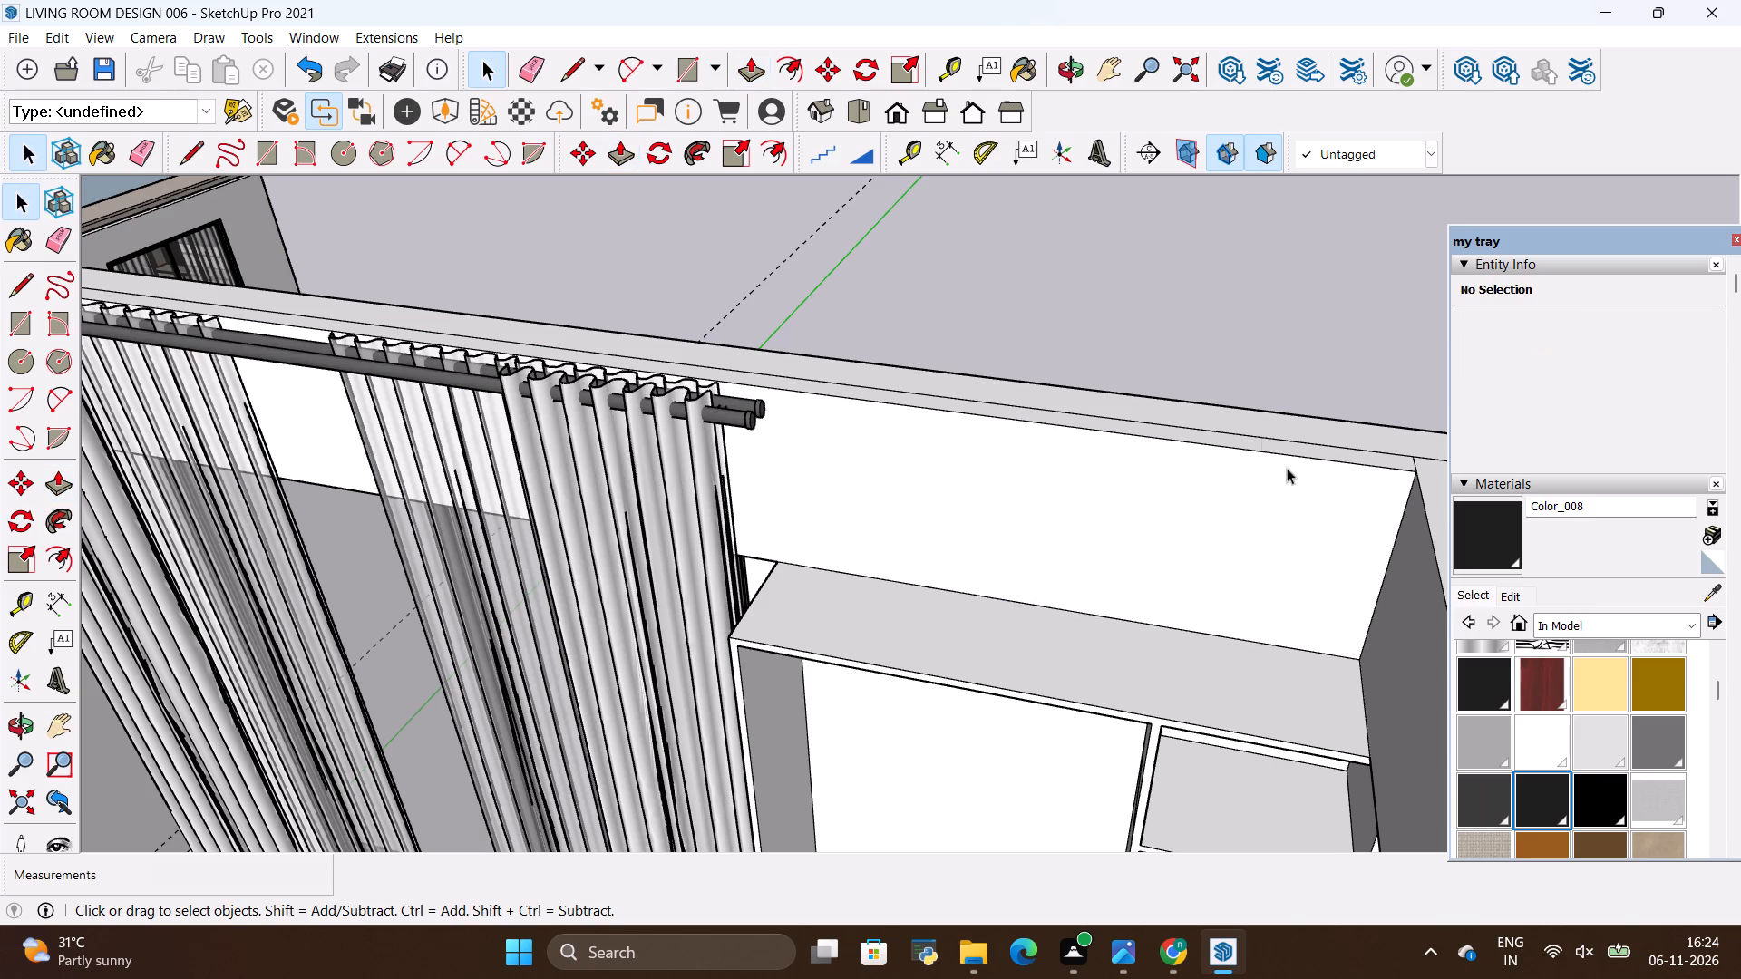
left_click(1194, 344)
Erase the dashed guide line that runs along the foot of the TV wall and past the curtain wall.
scroll(1194, 344, "down", 9)
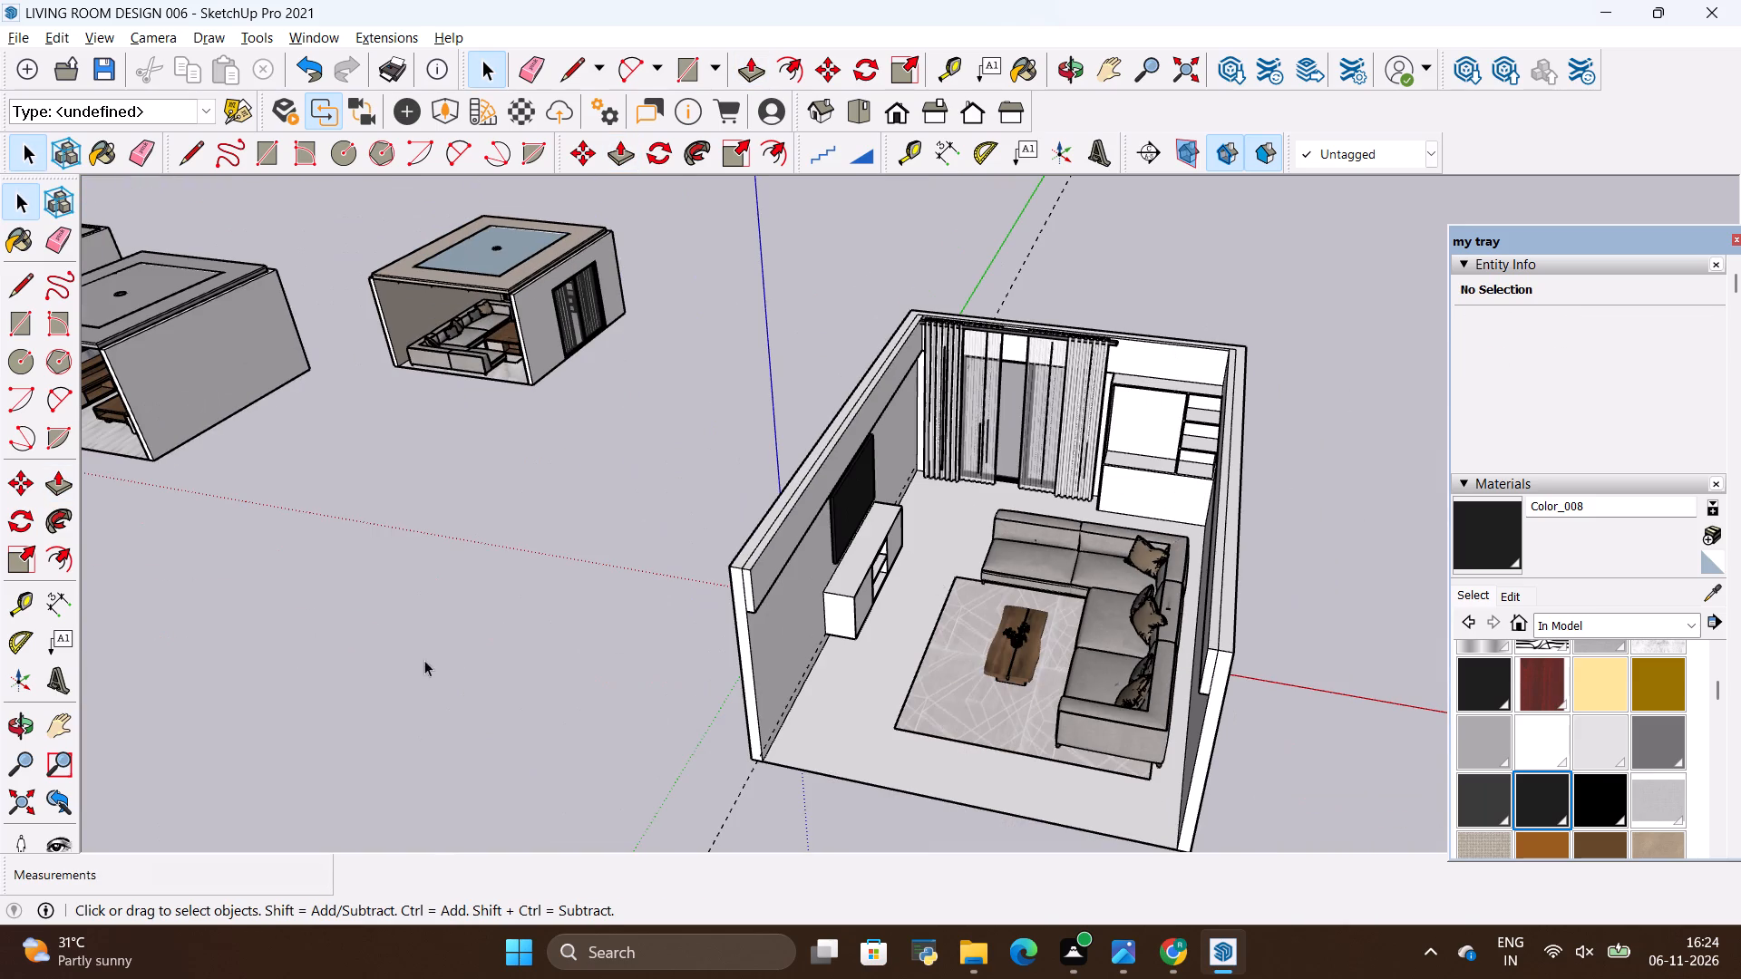
left_click(14, 726)
left_click_drag(530, 683, 655, 627)
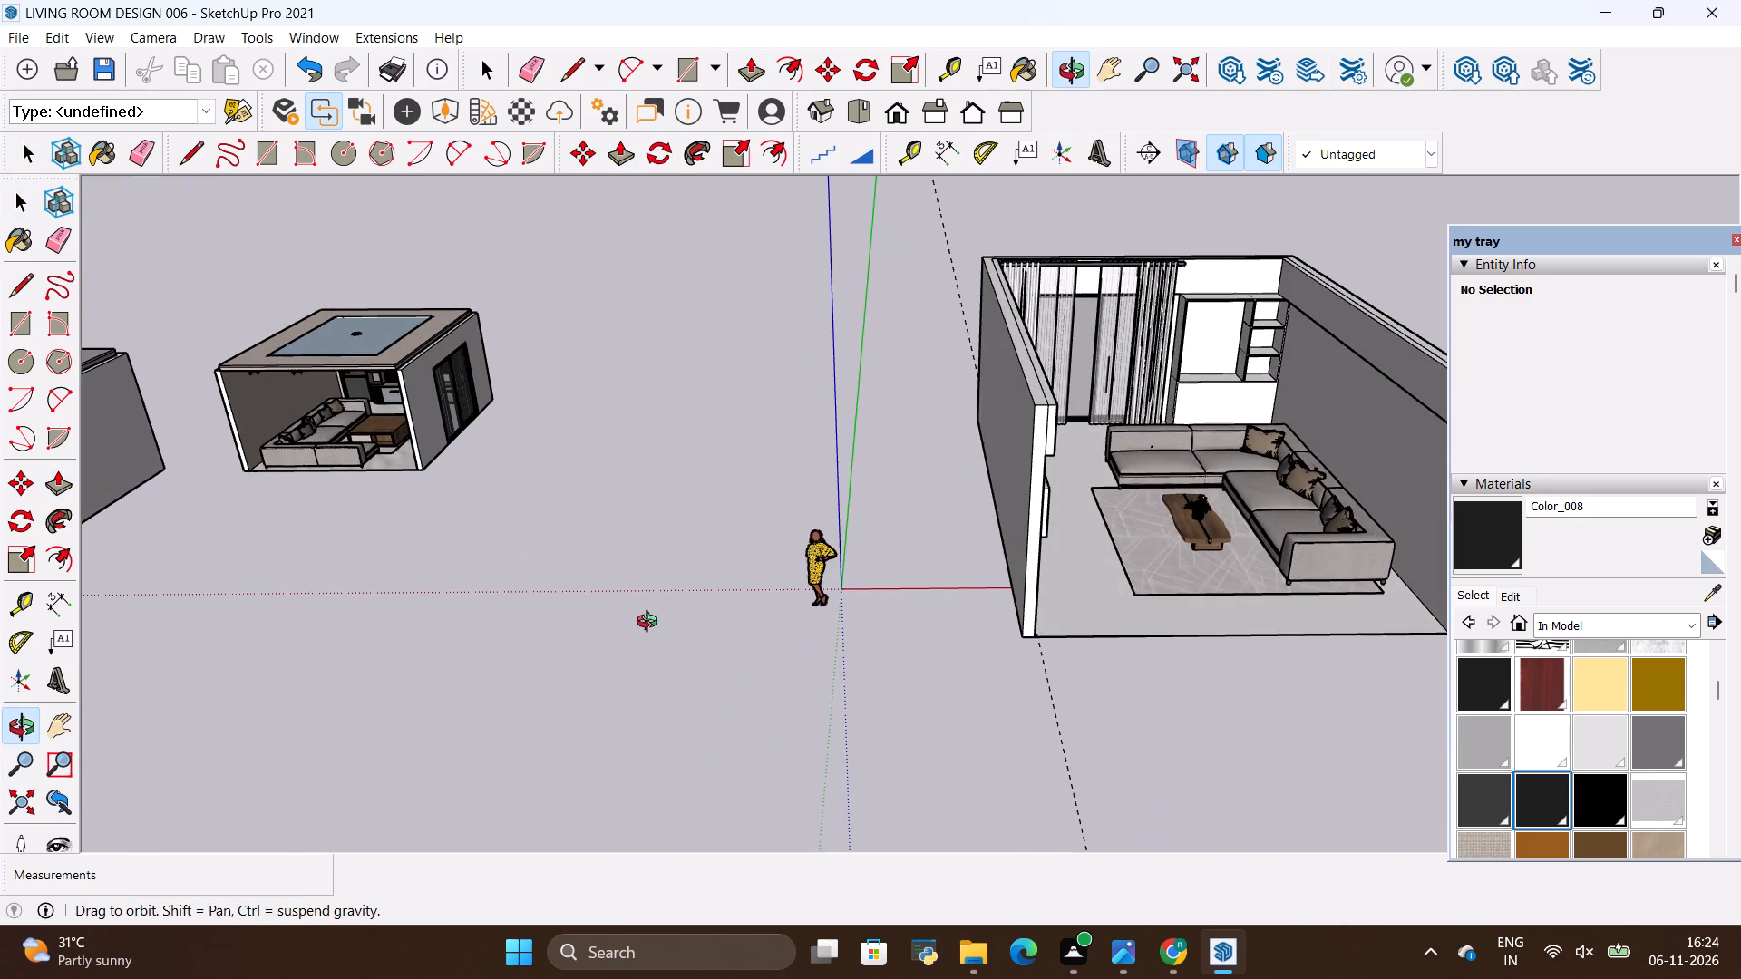
left_click_drag(619, 624, 548, 659)
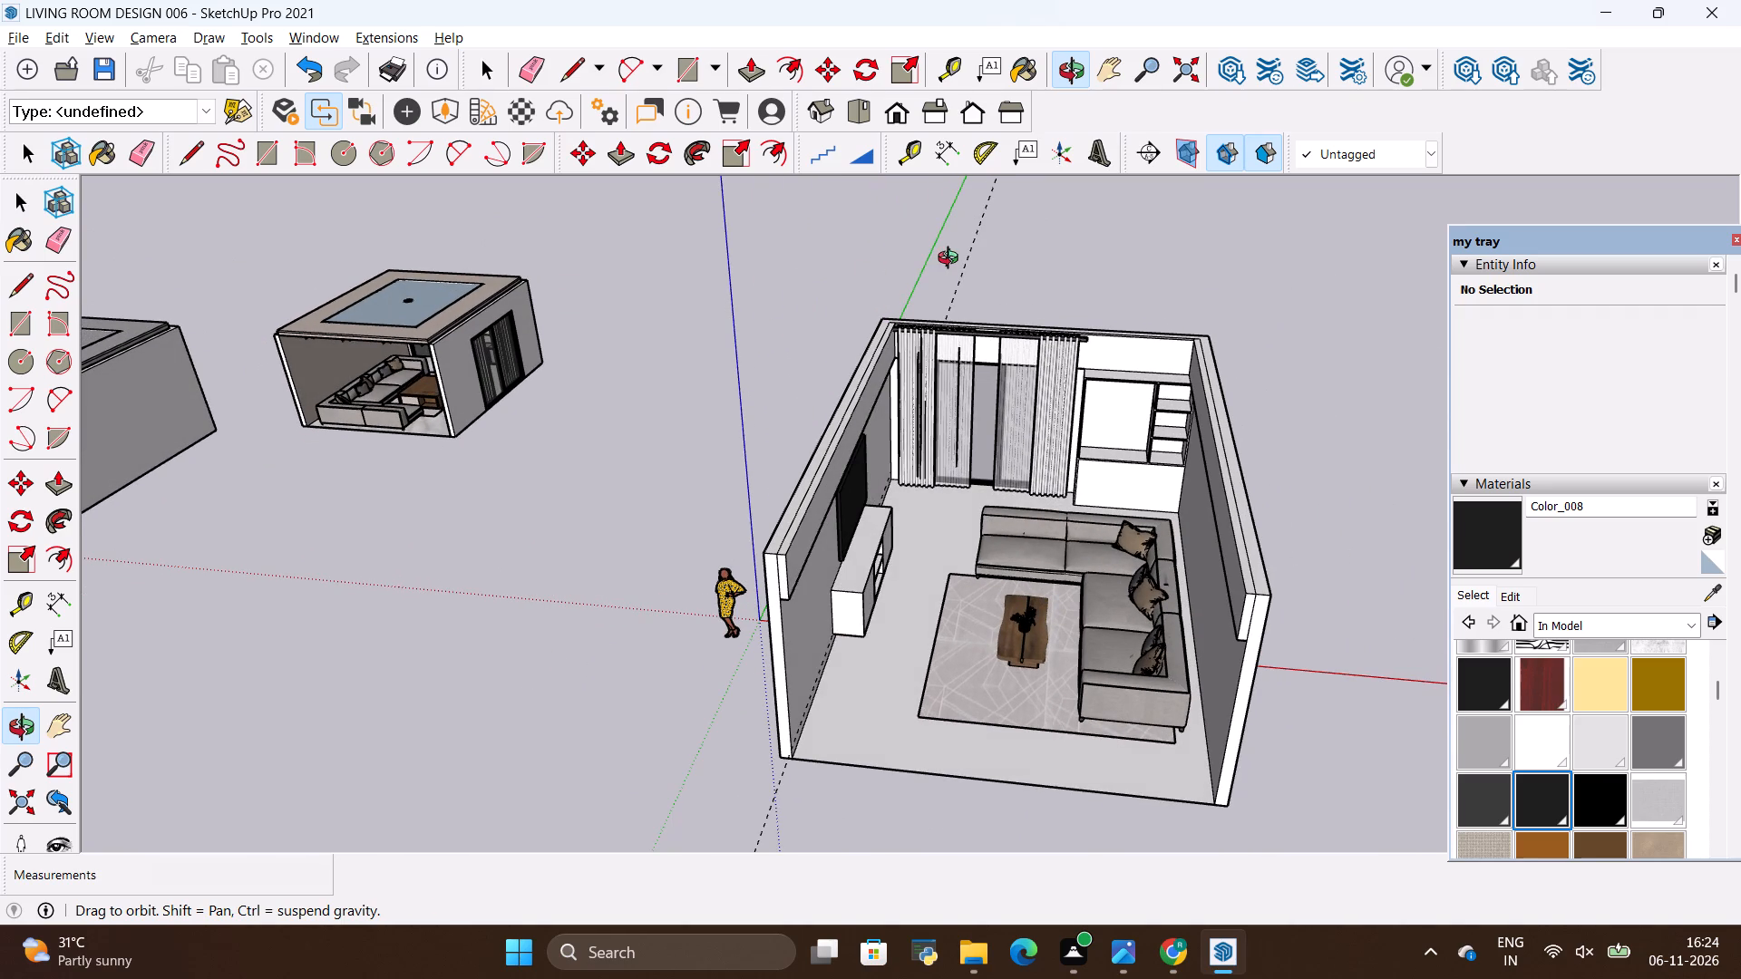
scroll(1051, 373, "up", 3)
scroll(1052, 373, "down", 3)
scroll(1001, 233, "up", 2)
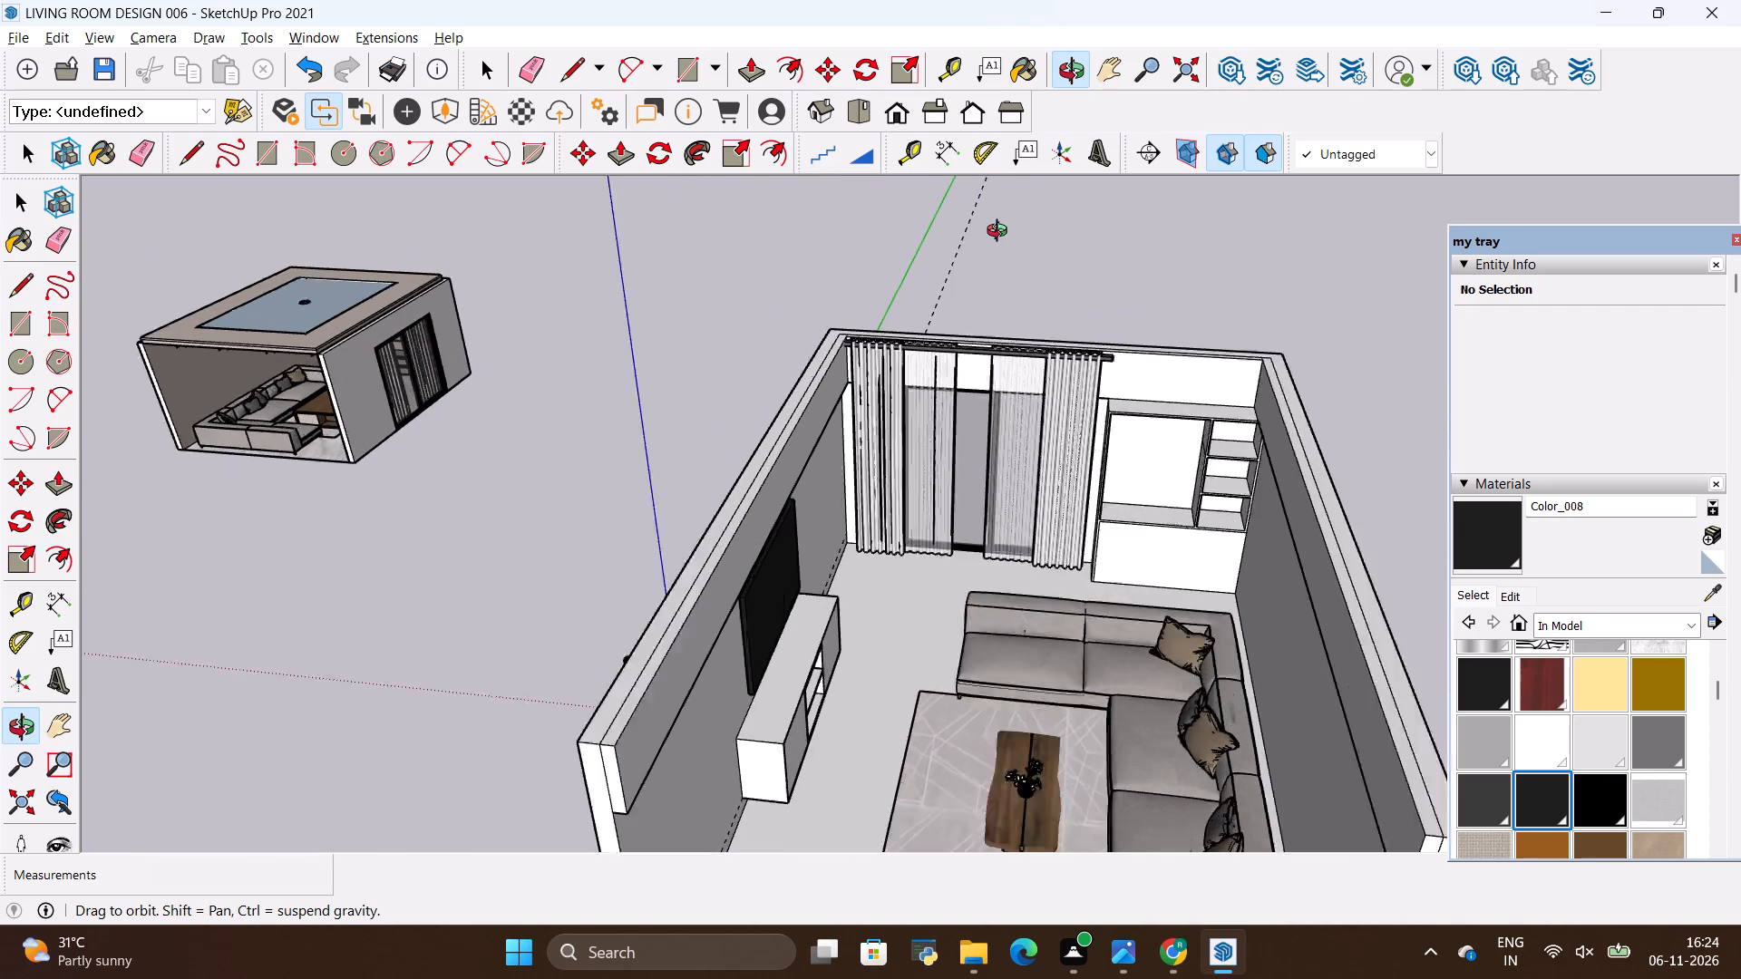
scroll(1001, 233, "up", 1)
key("e")
left_click_drag(974, 267, 911, 266)
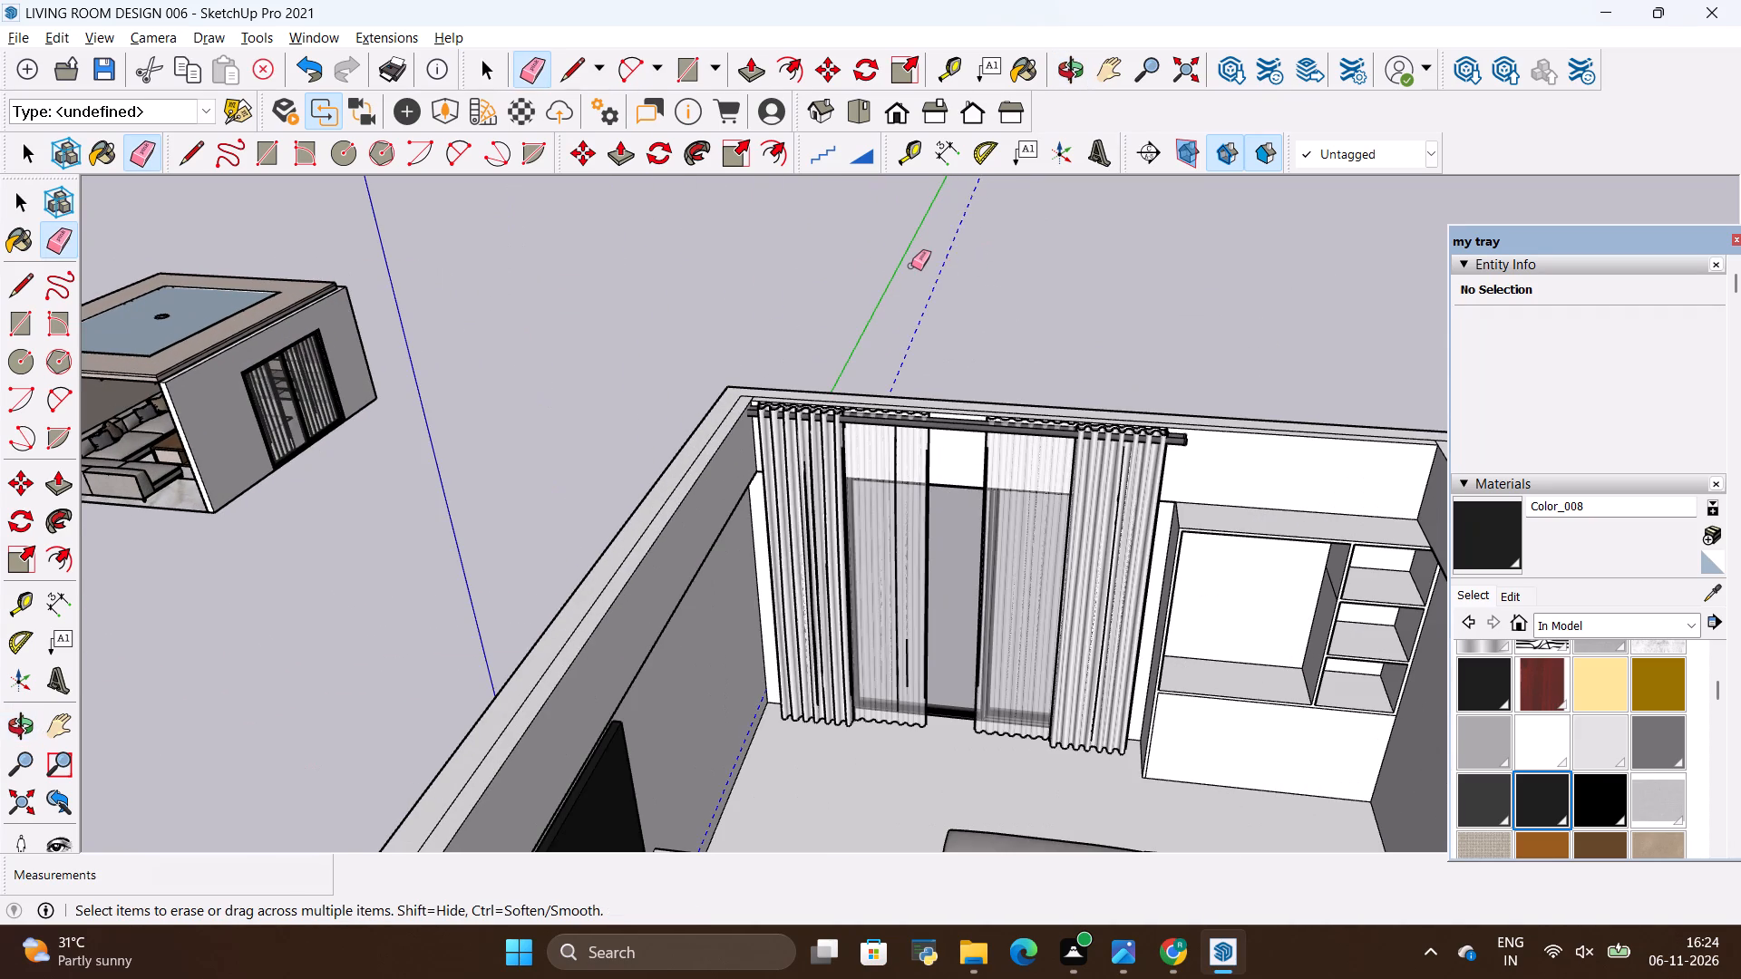
key("space")
left_click(913, 267)
Compare the room with the reference photo, examining the interior from eye level facing the curtain wall and shelving unit.
scroll(913, 267, "down", 6)
scroll(1051, 538, "up", 3)
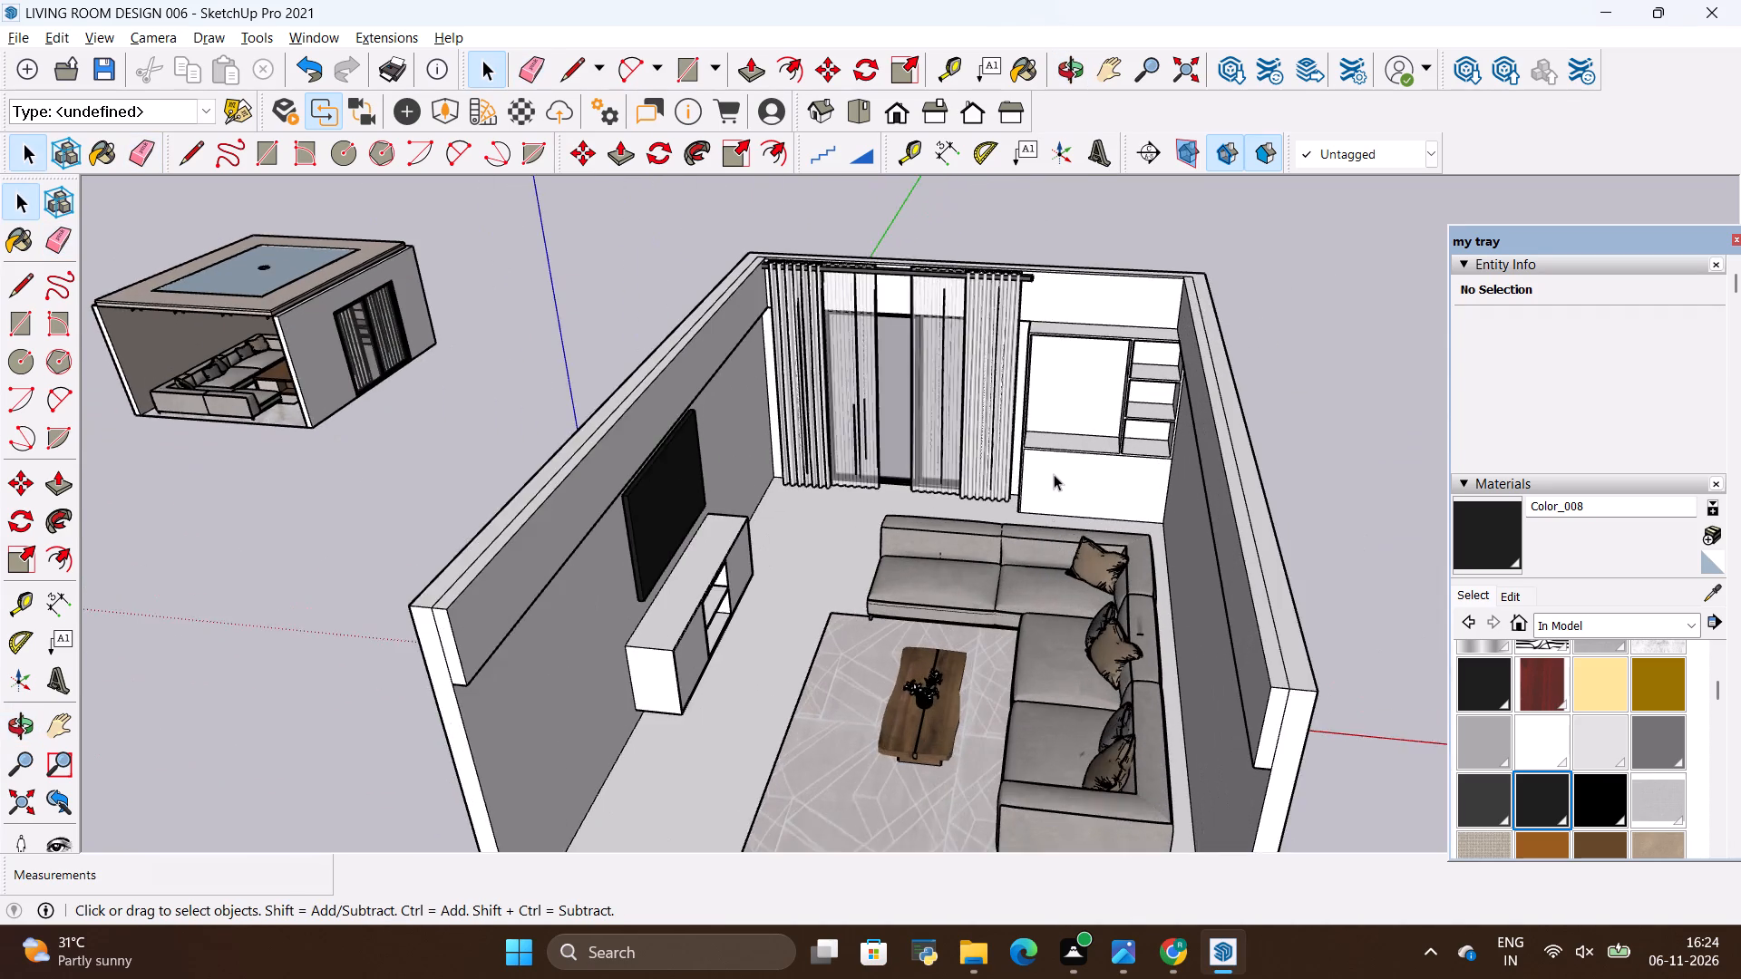
scroll(1054, 467, "up", 3)
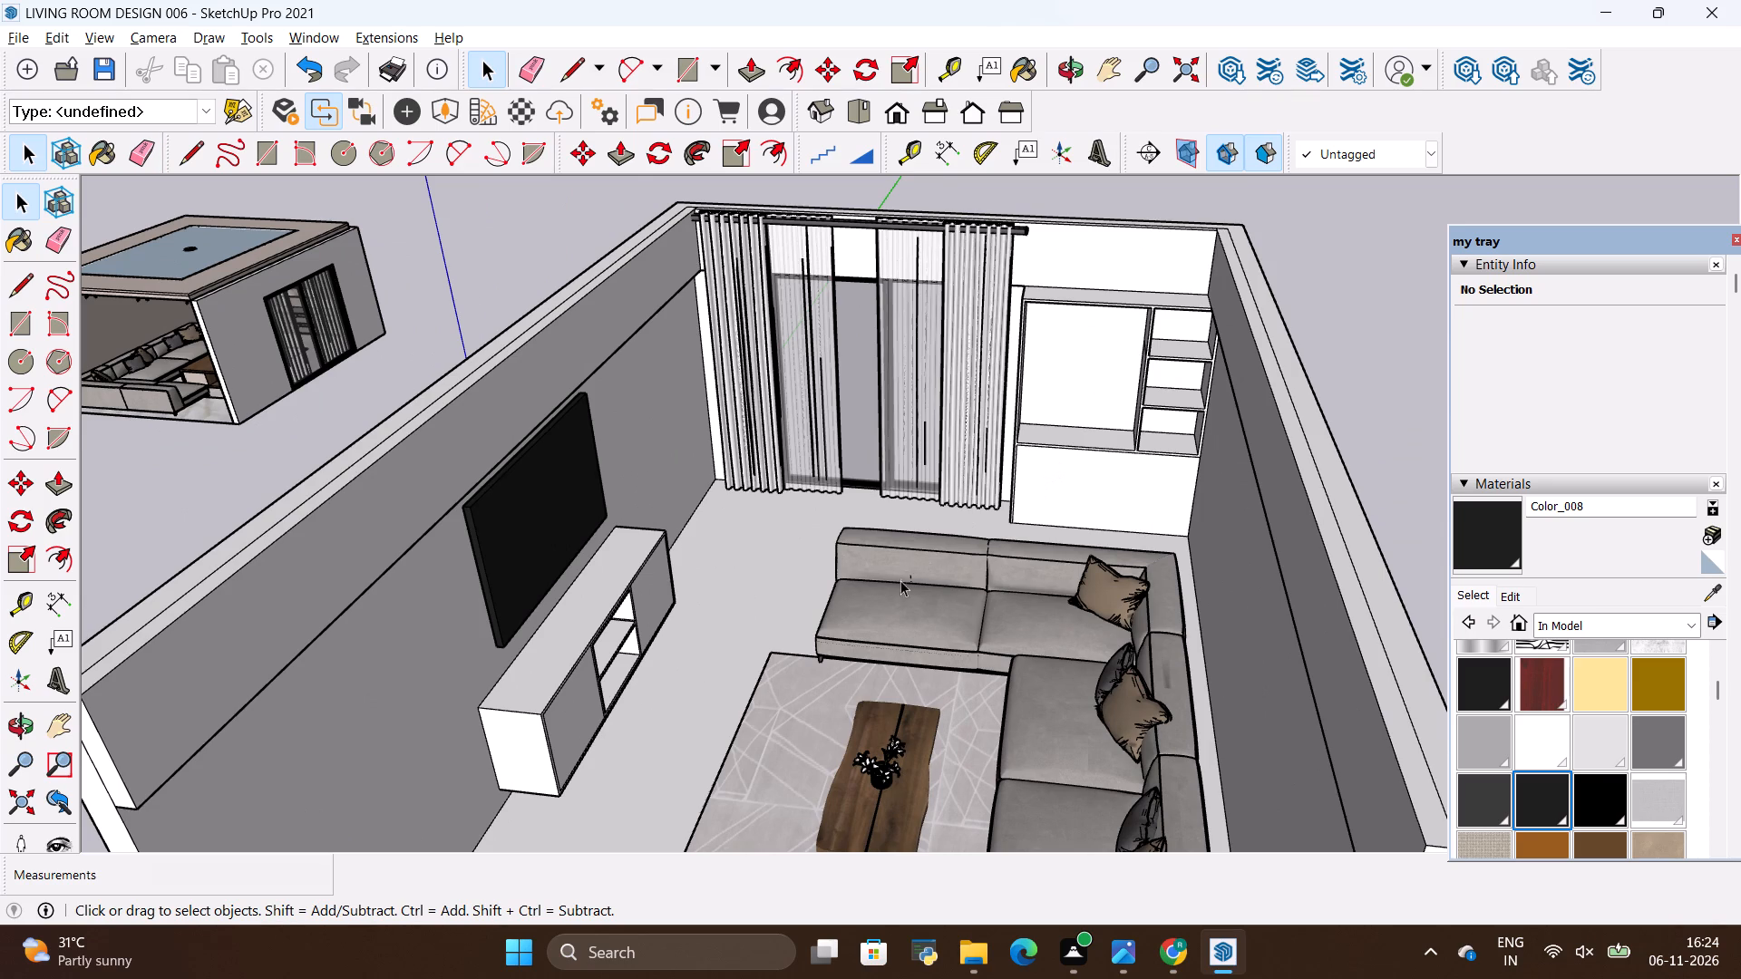
key("alt+Tab")
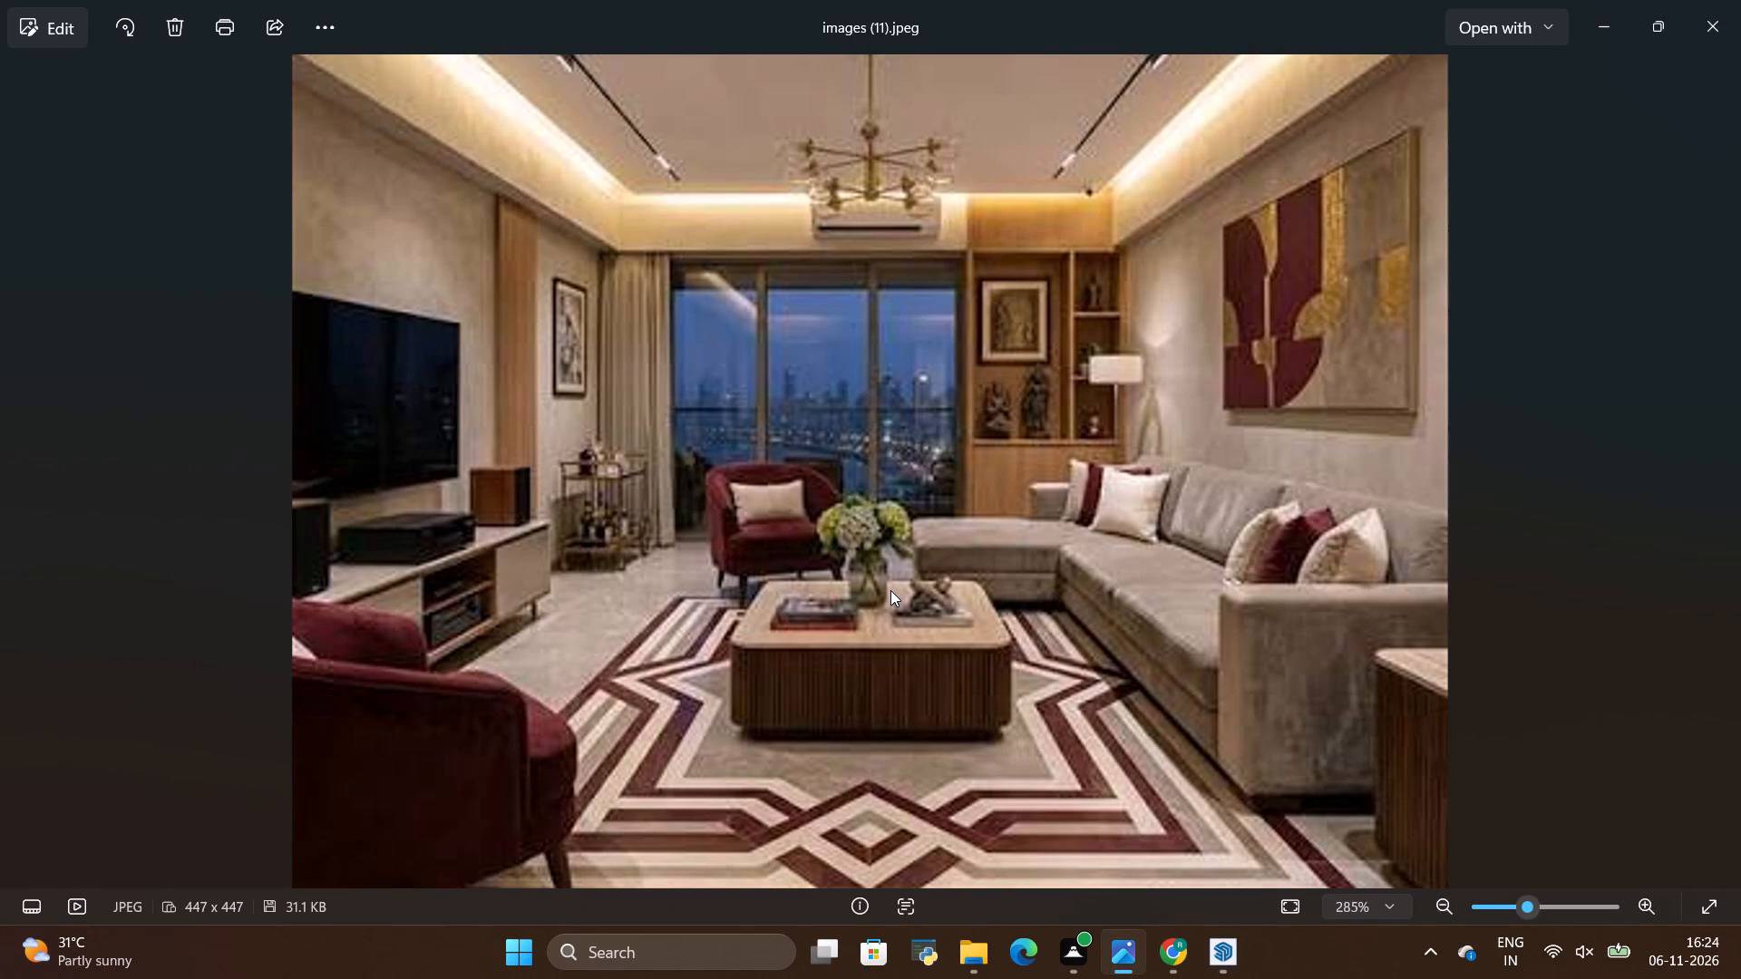
key("alt+Tab")
scroll(887, 724, "up", 2)
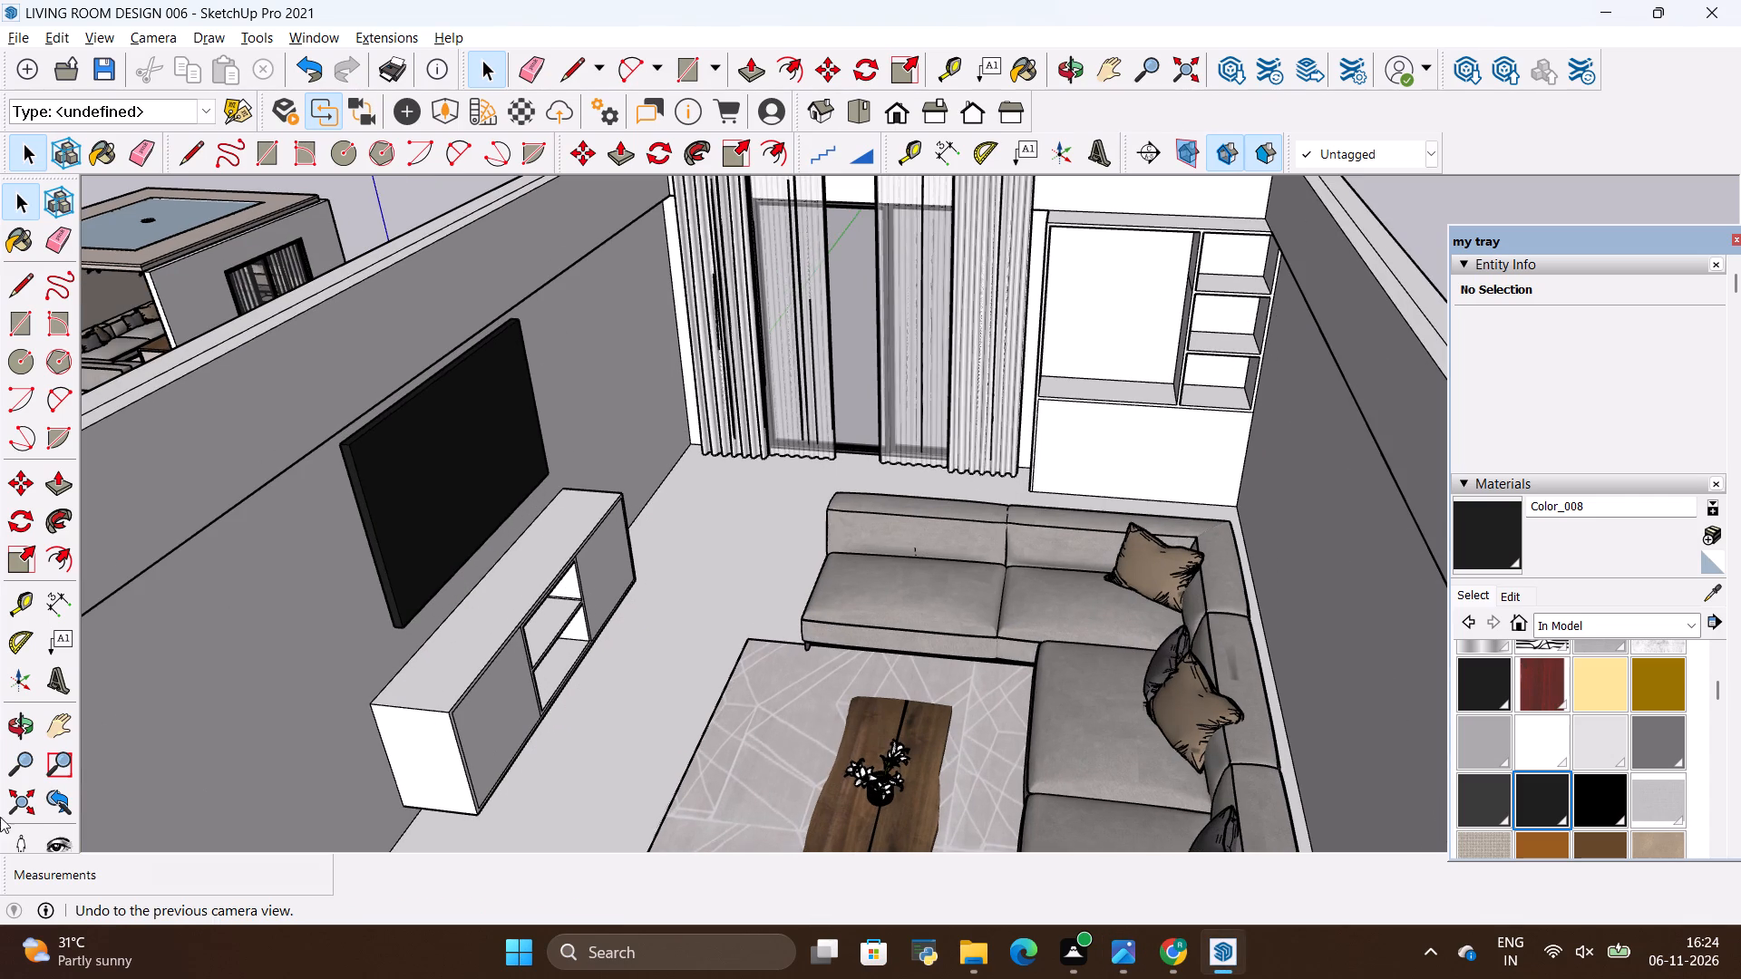
left_click(13, 719)
scroll(644, 698, "down", 4)
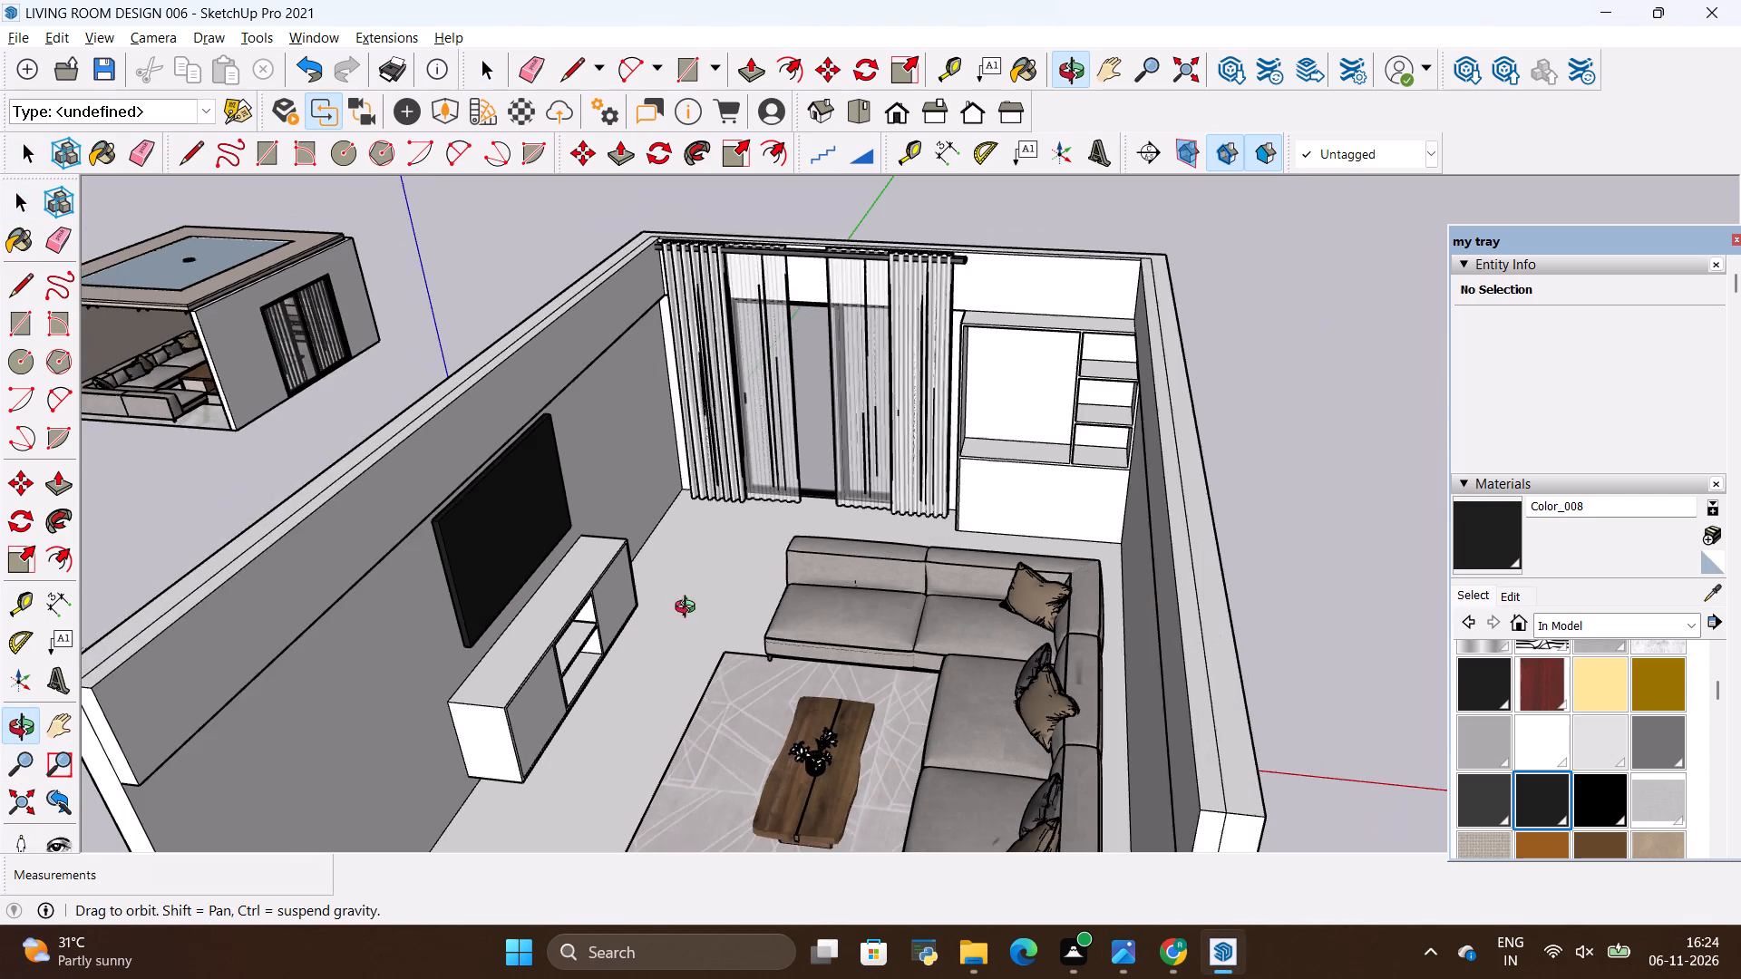
left_click_drag(721, 524, 787, 349)
scroll(886, 450, "up", 3)
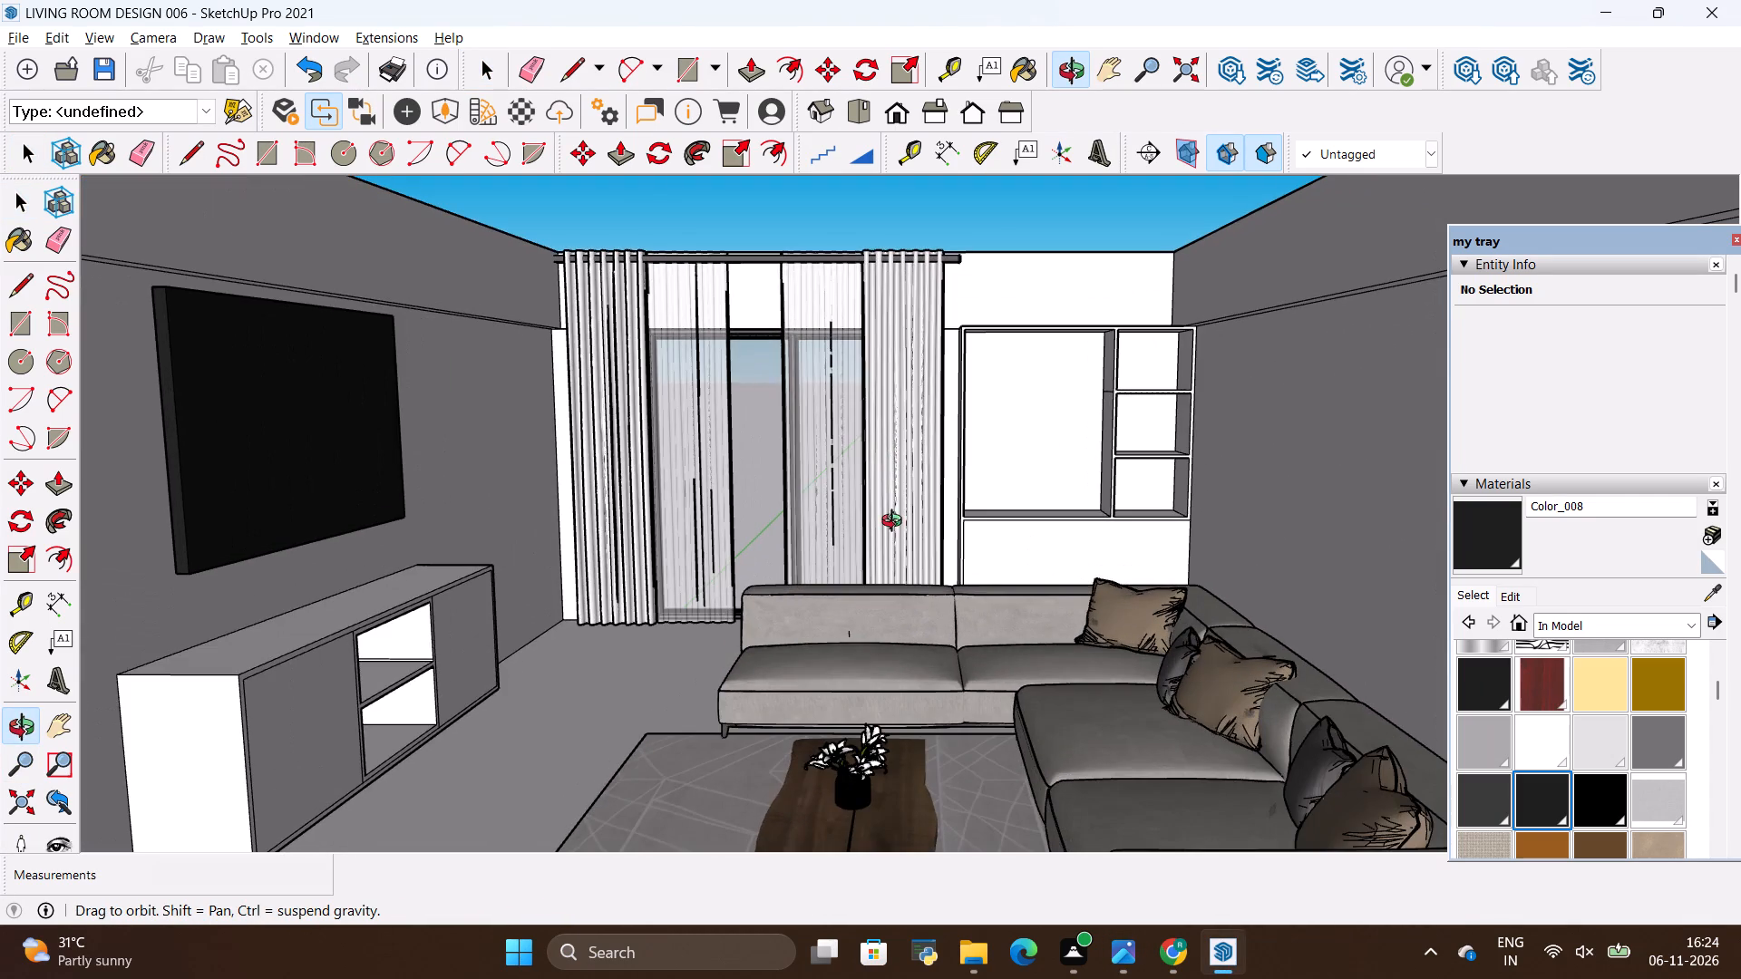
scroll(881, 464, "down", 4)
scroll(890, 536, "up", 6)
left_click_drag(886, 514, 885, 464)
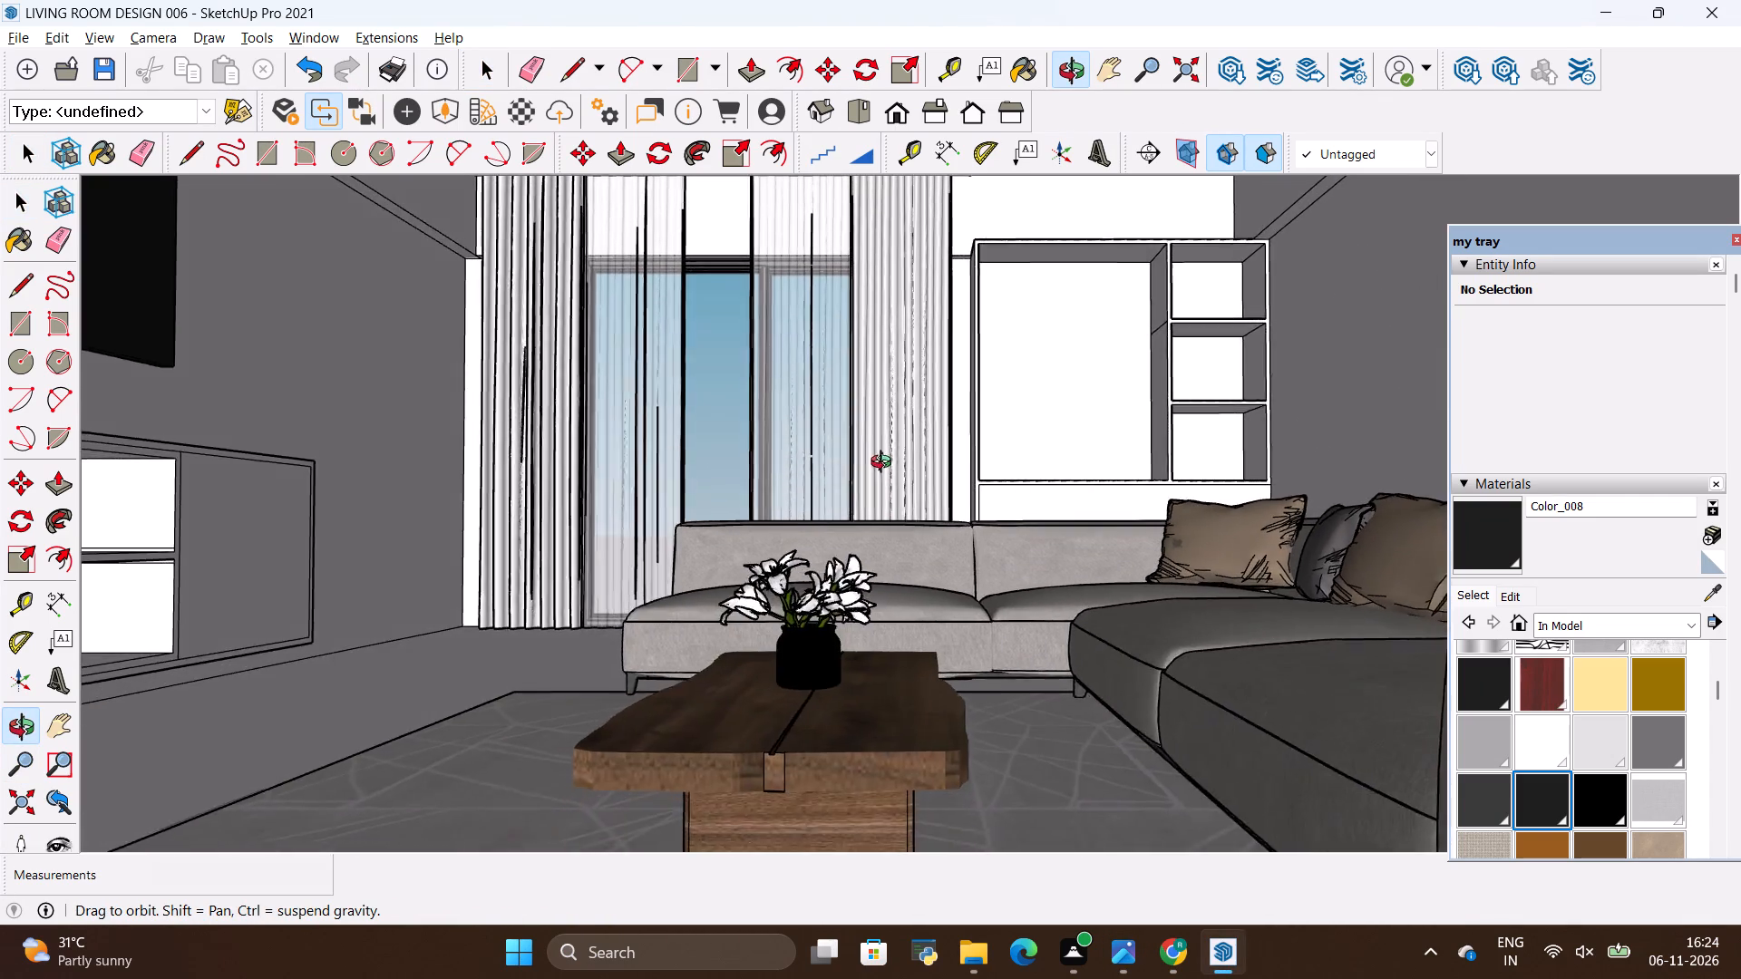
left_click_drag(885, 464, 880, 483)
scroll(968, 355, "down", 3)
left_click_drag(968, 355, 963, 423)
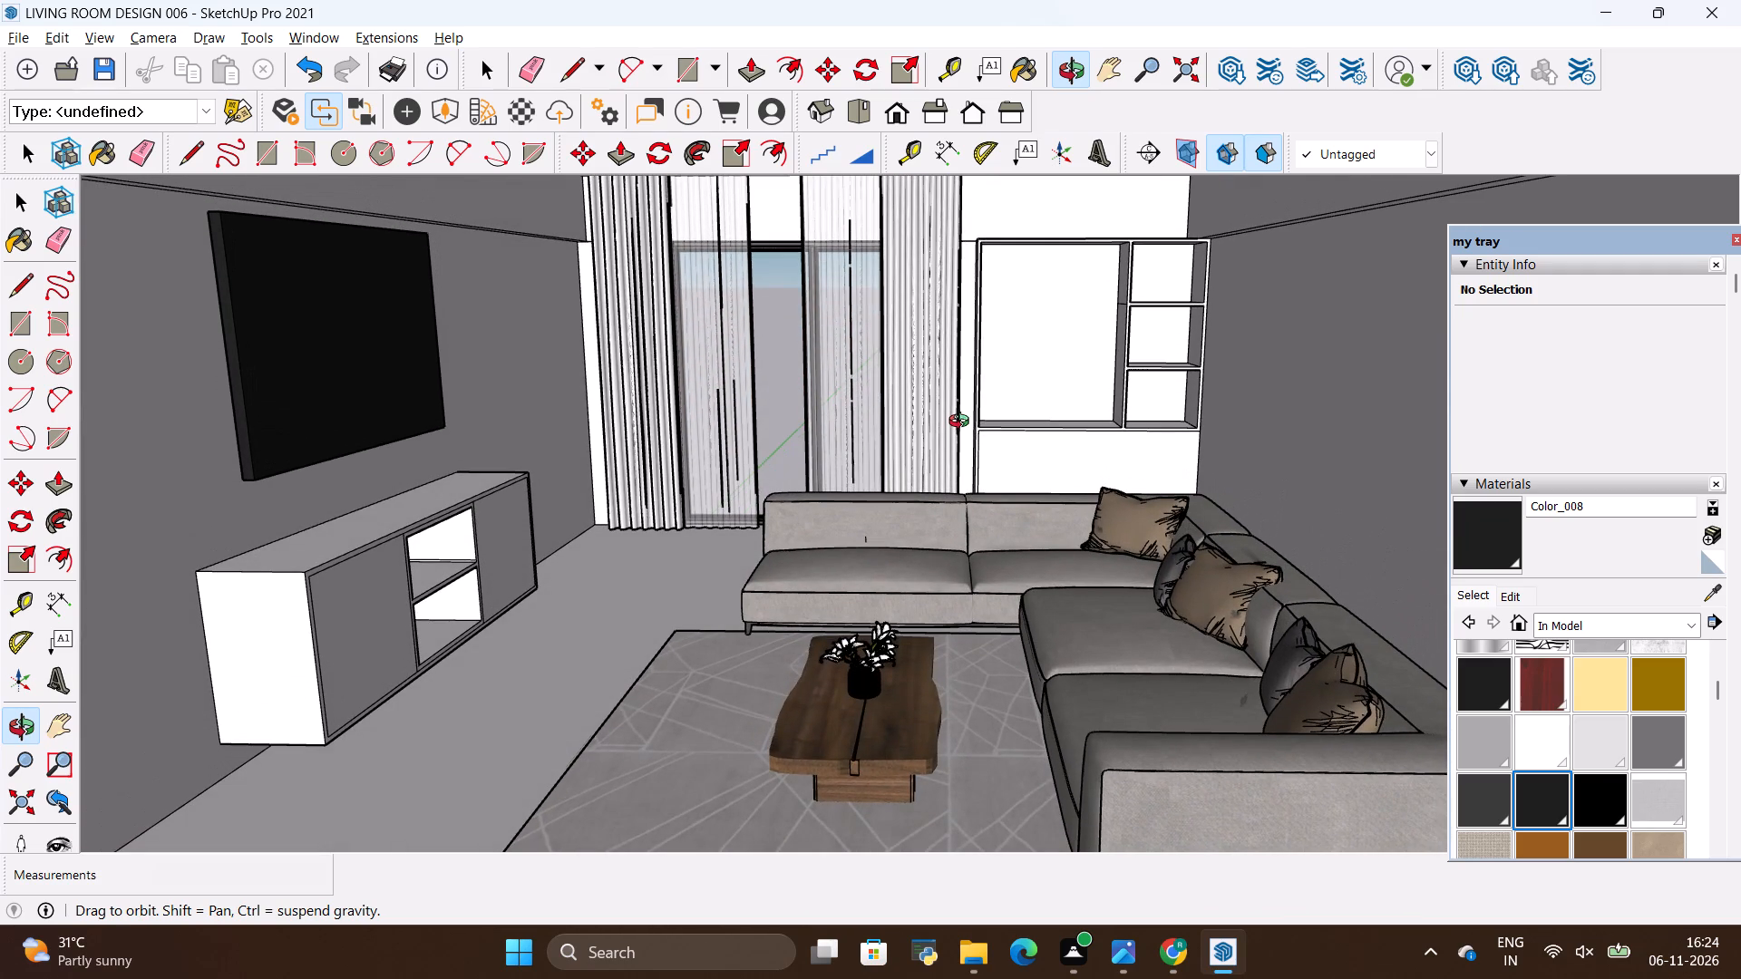
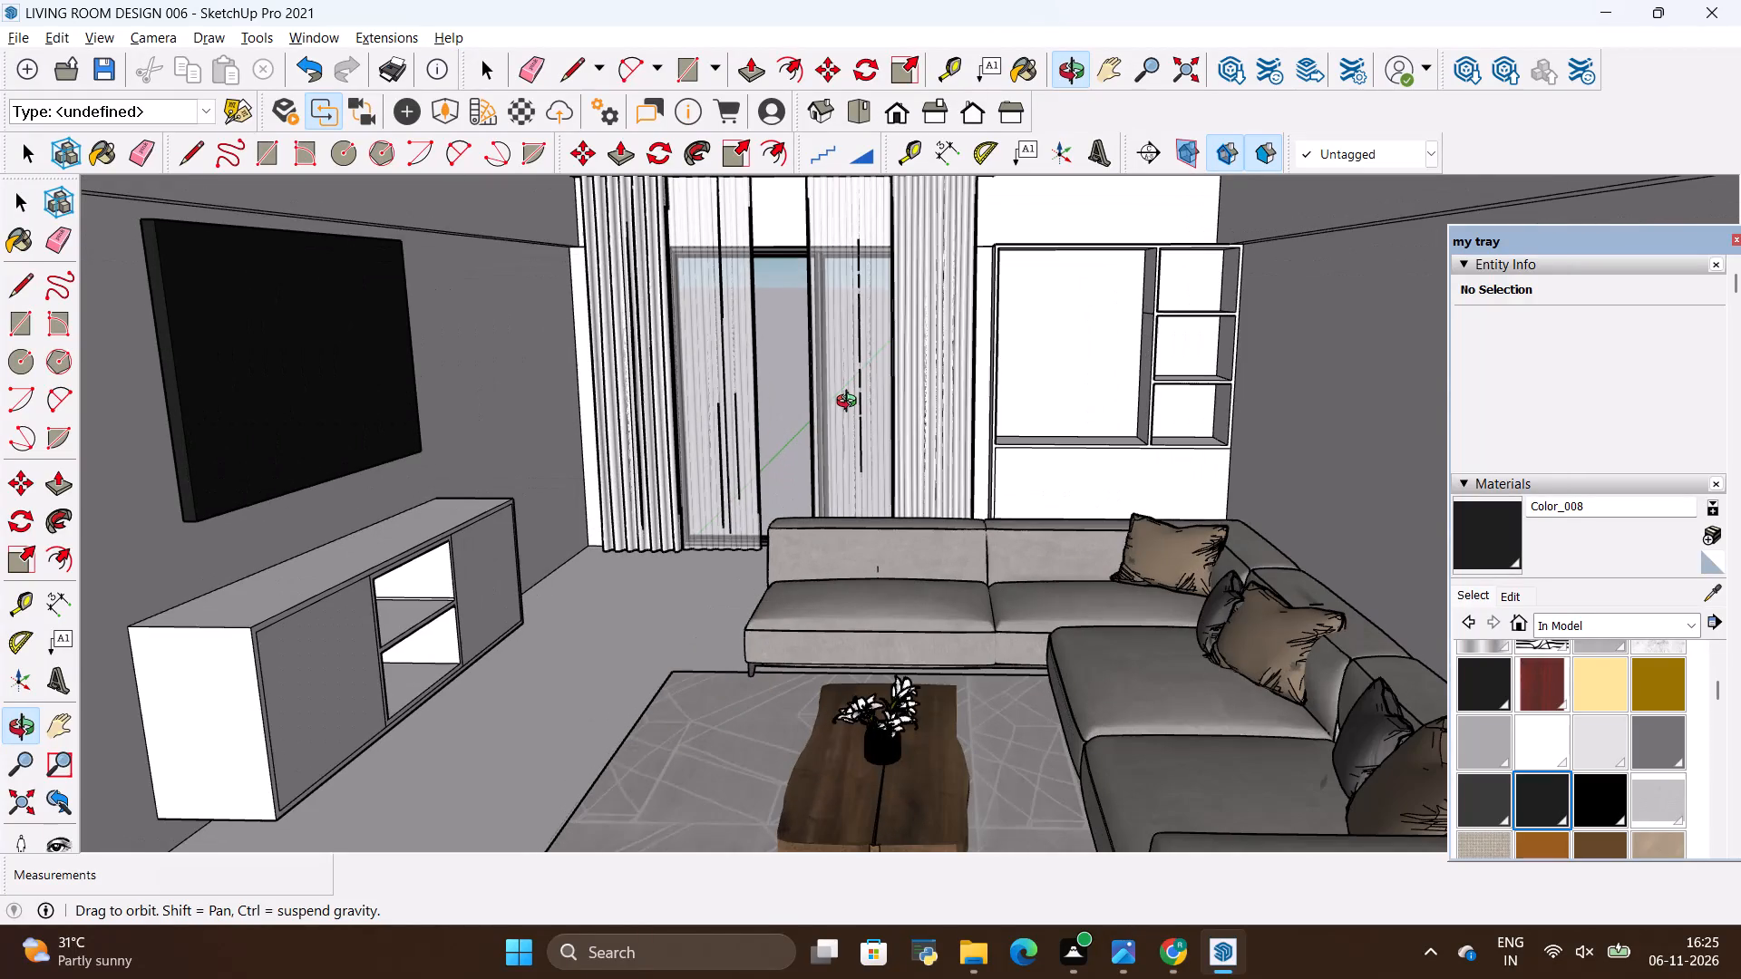
Check the reference photo, then draw a 24' 3" by 16' 4" ceiling rectangle across the wall tops between the inner edges of the projecting bands.
key("alt+Tab")
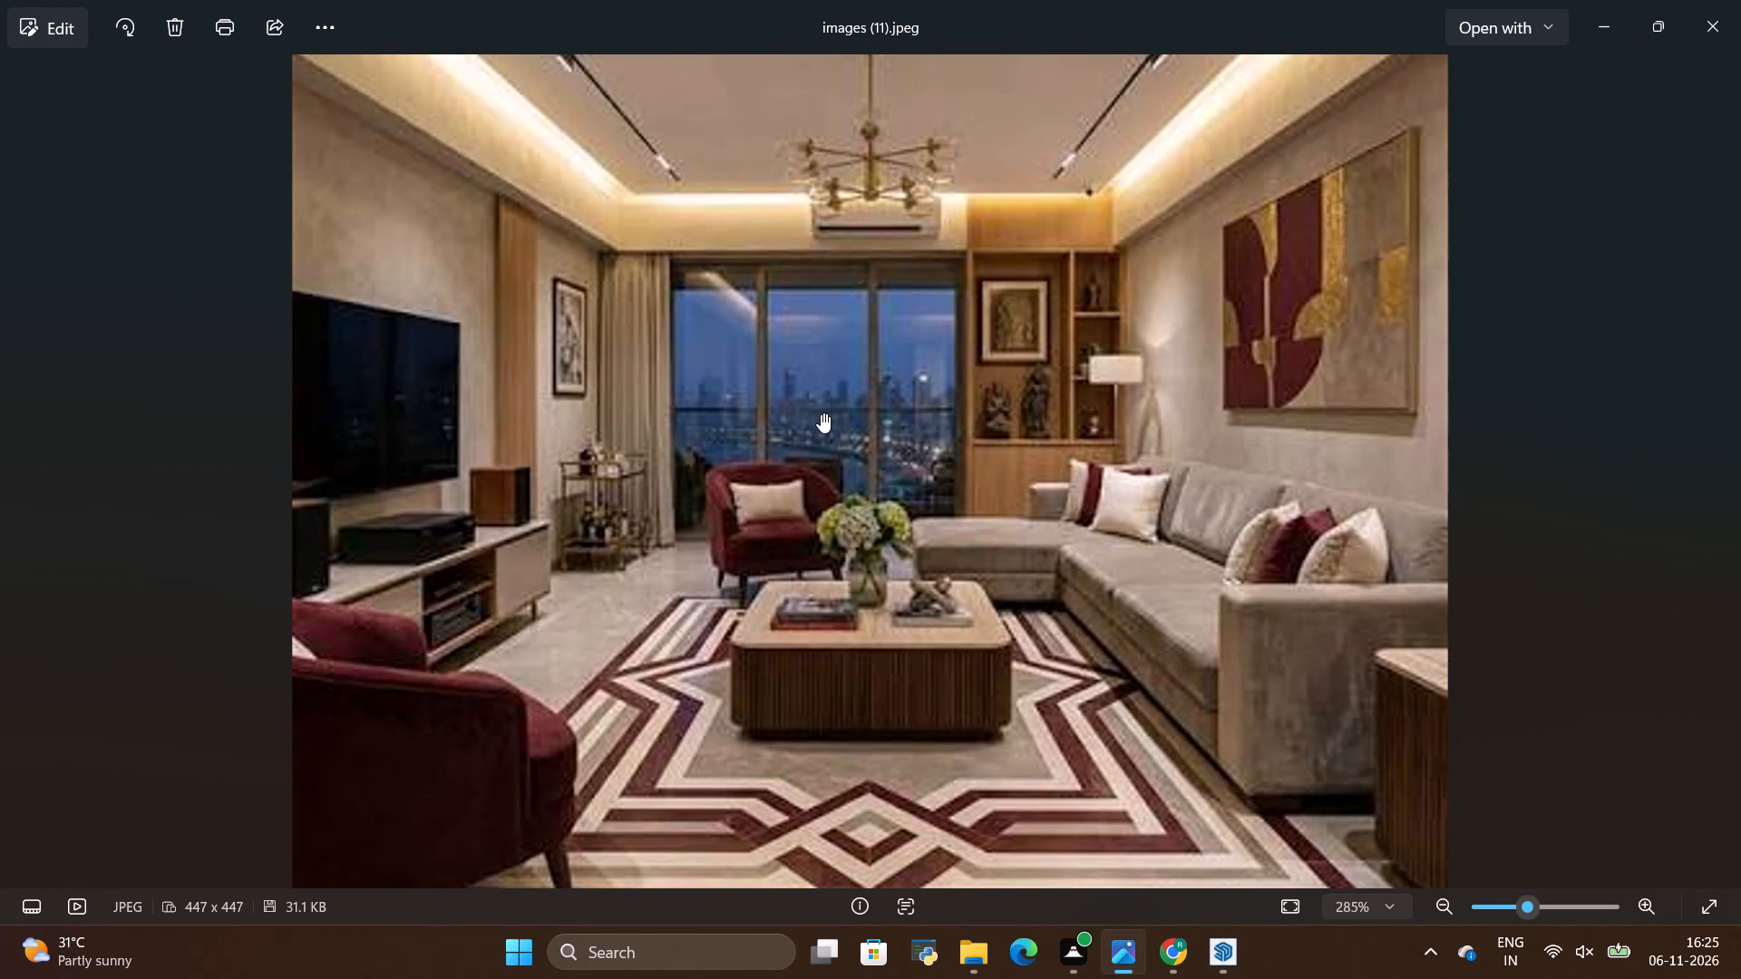
scroll(1060, 128, "up", 4)
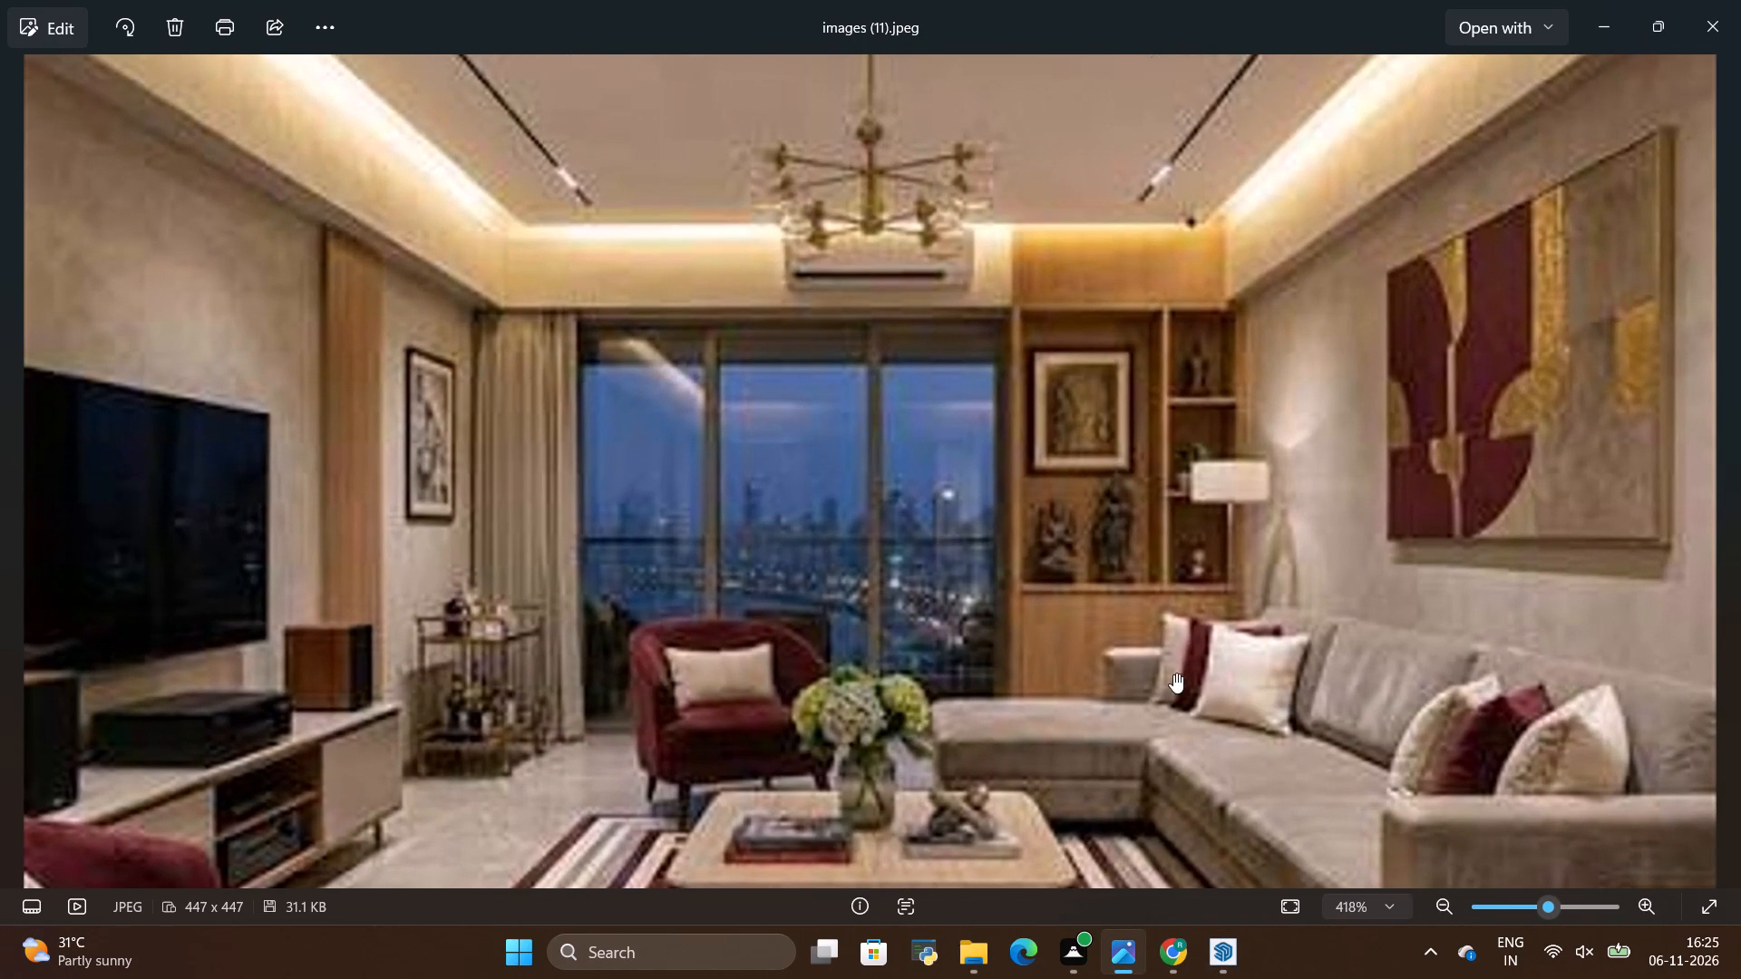
scroll(1146, 574, "down", 4)
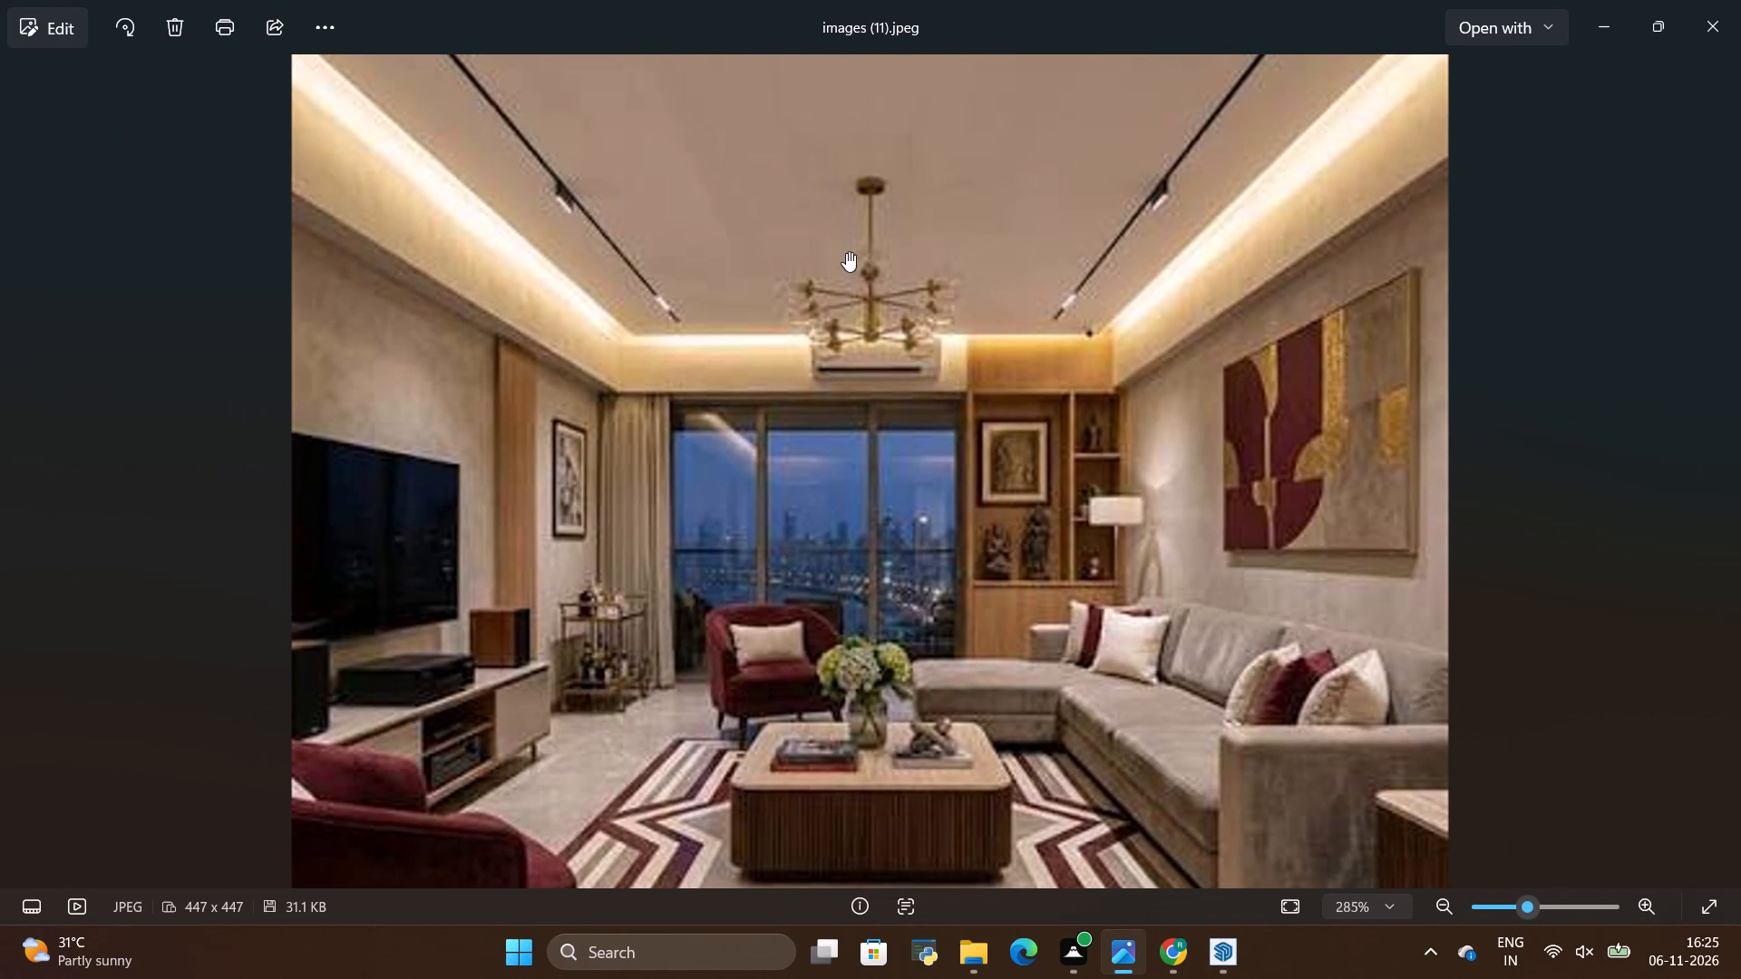
key("alt+Tab")
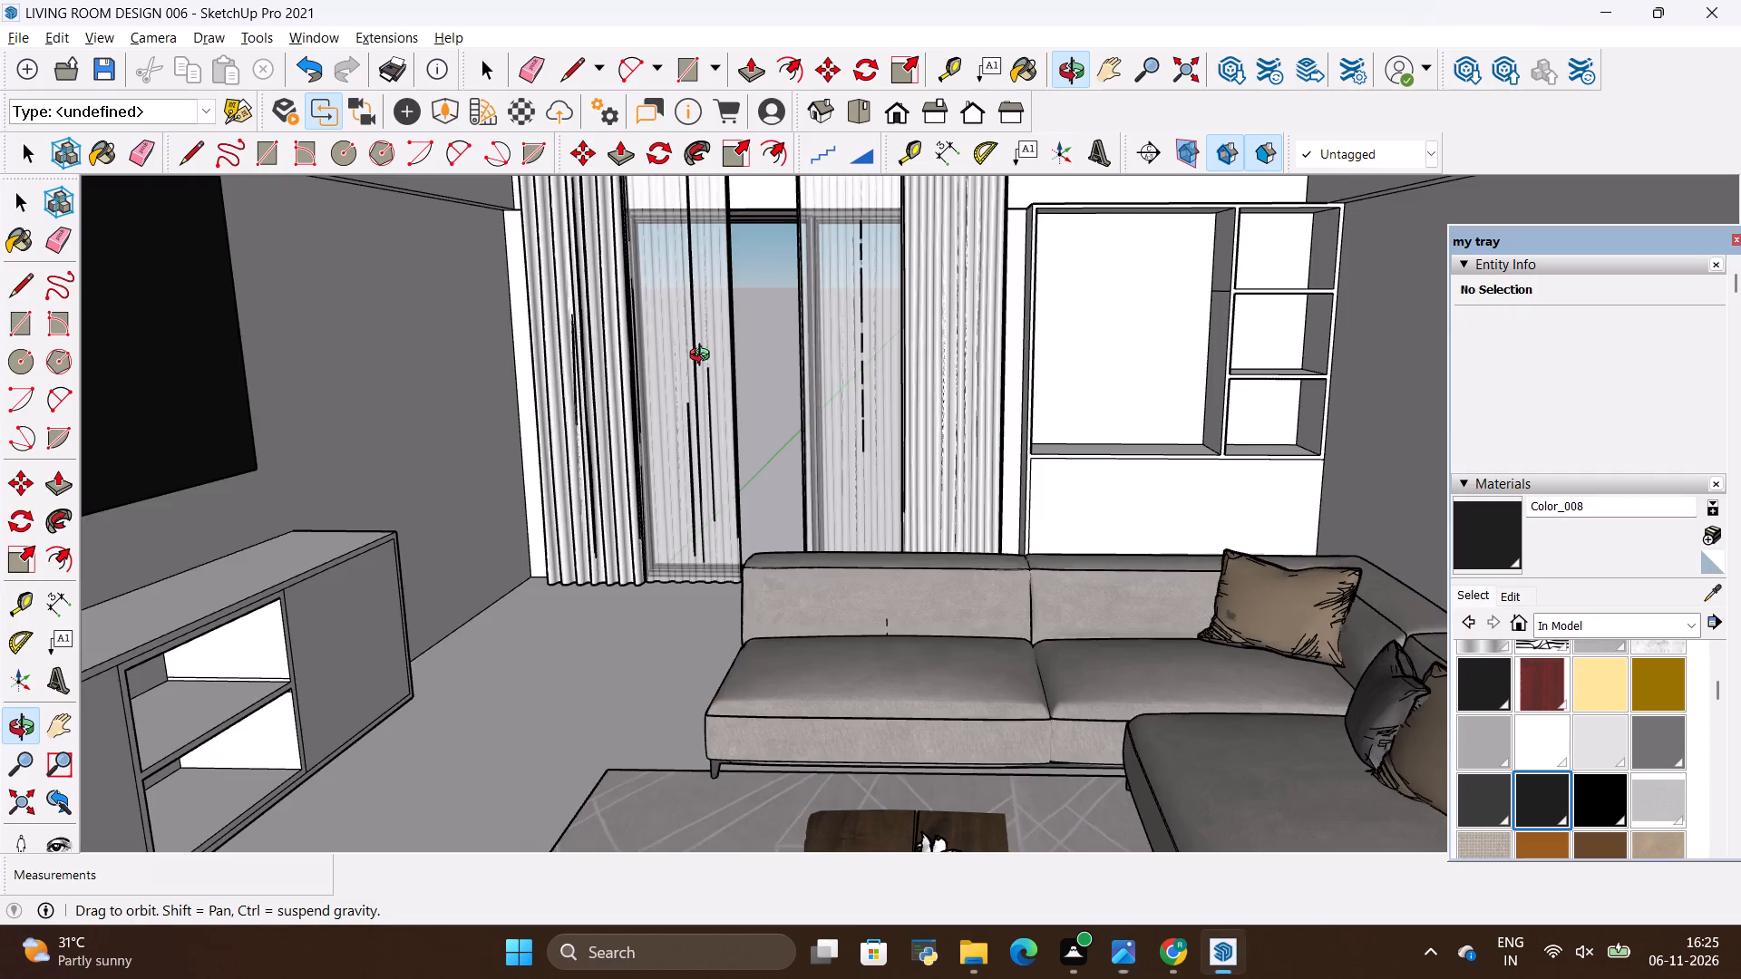
scroll(704, 357, "down", 11)
left_click_drag(759, 332, 754, 445)
scroll(754, 445, "down", 5)
scroll(723, 259, "up", 4)
scroll(726, 294, "down", 3)
left_click_drag(629, 306, 640, 330)
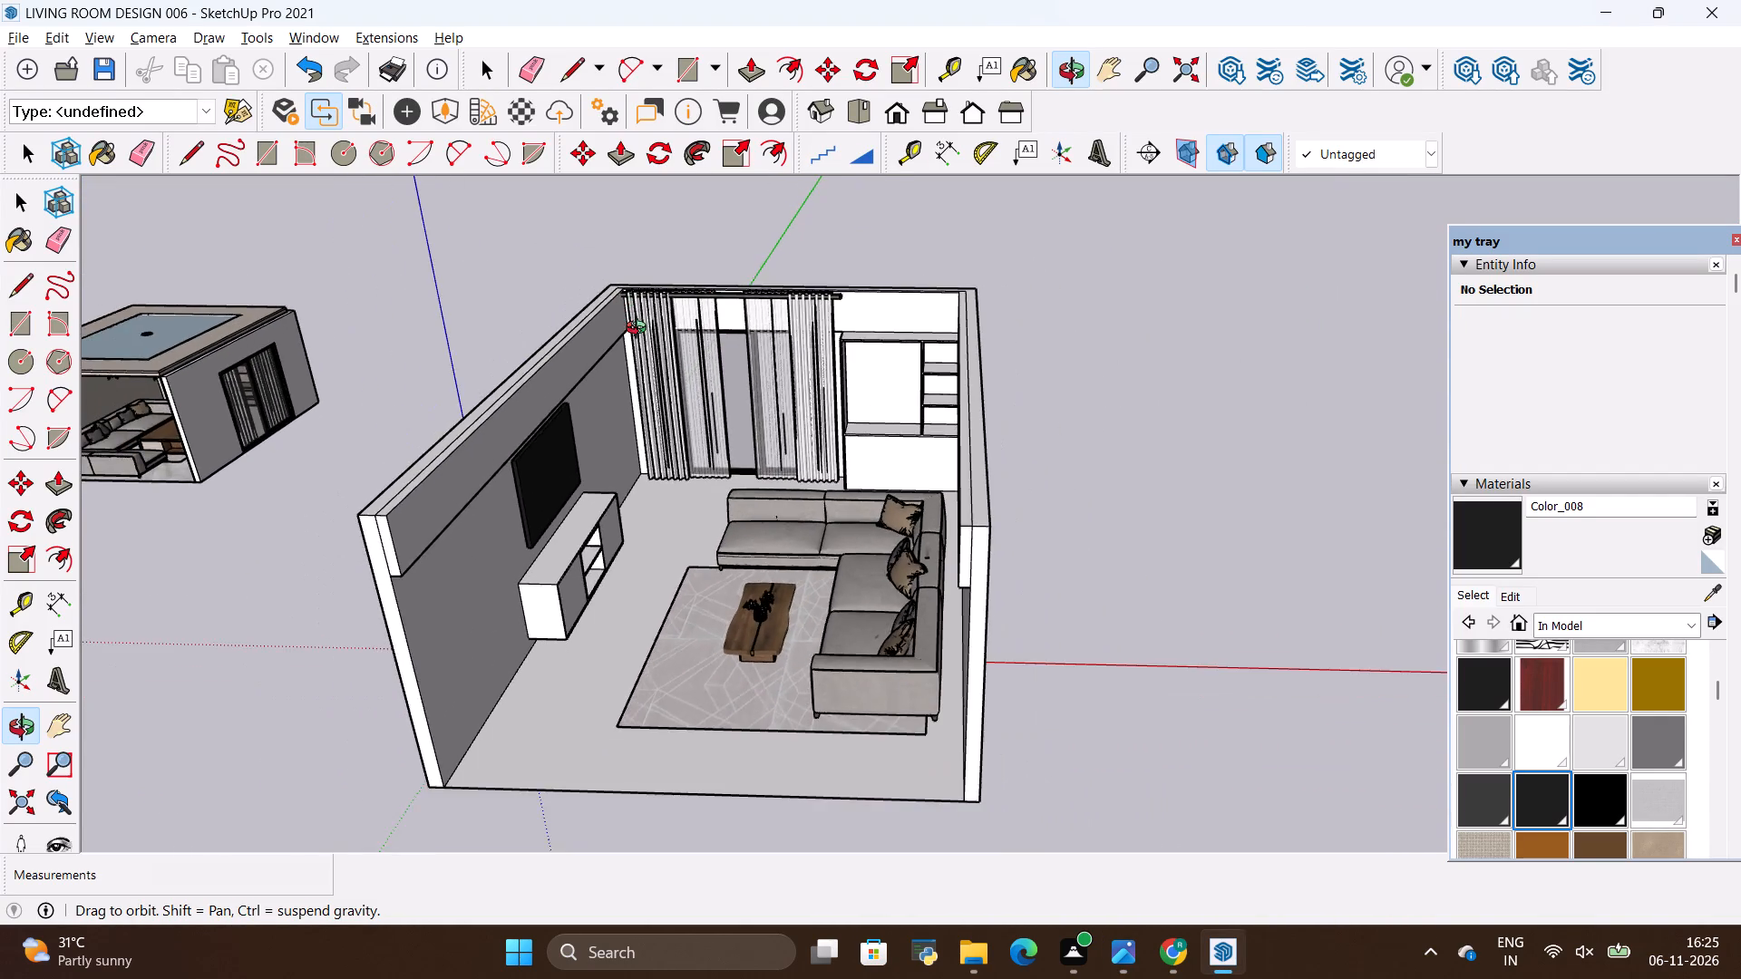
left_click_drag(640, 330, 651, 461)
key("r")
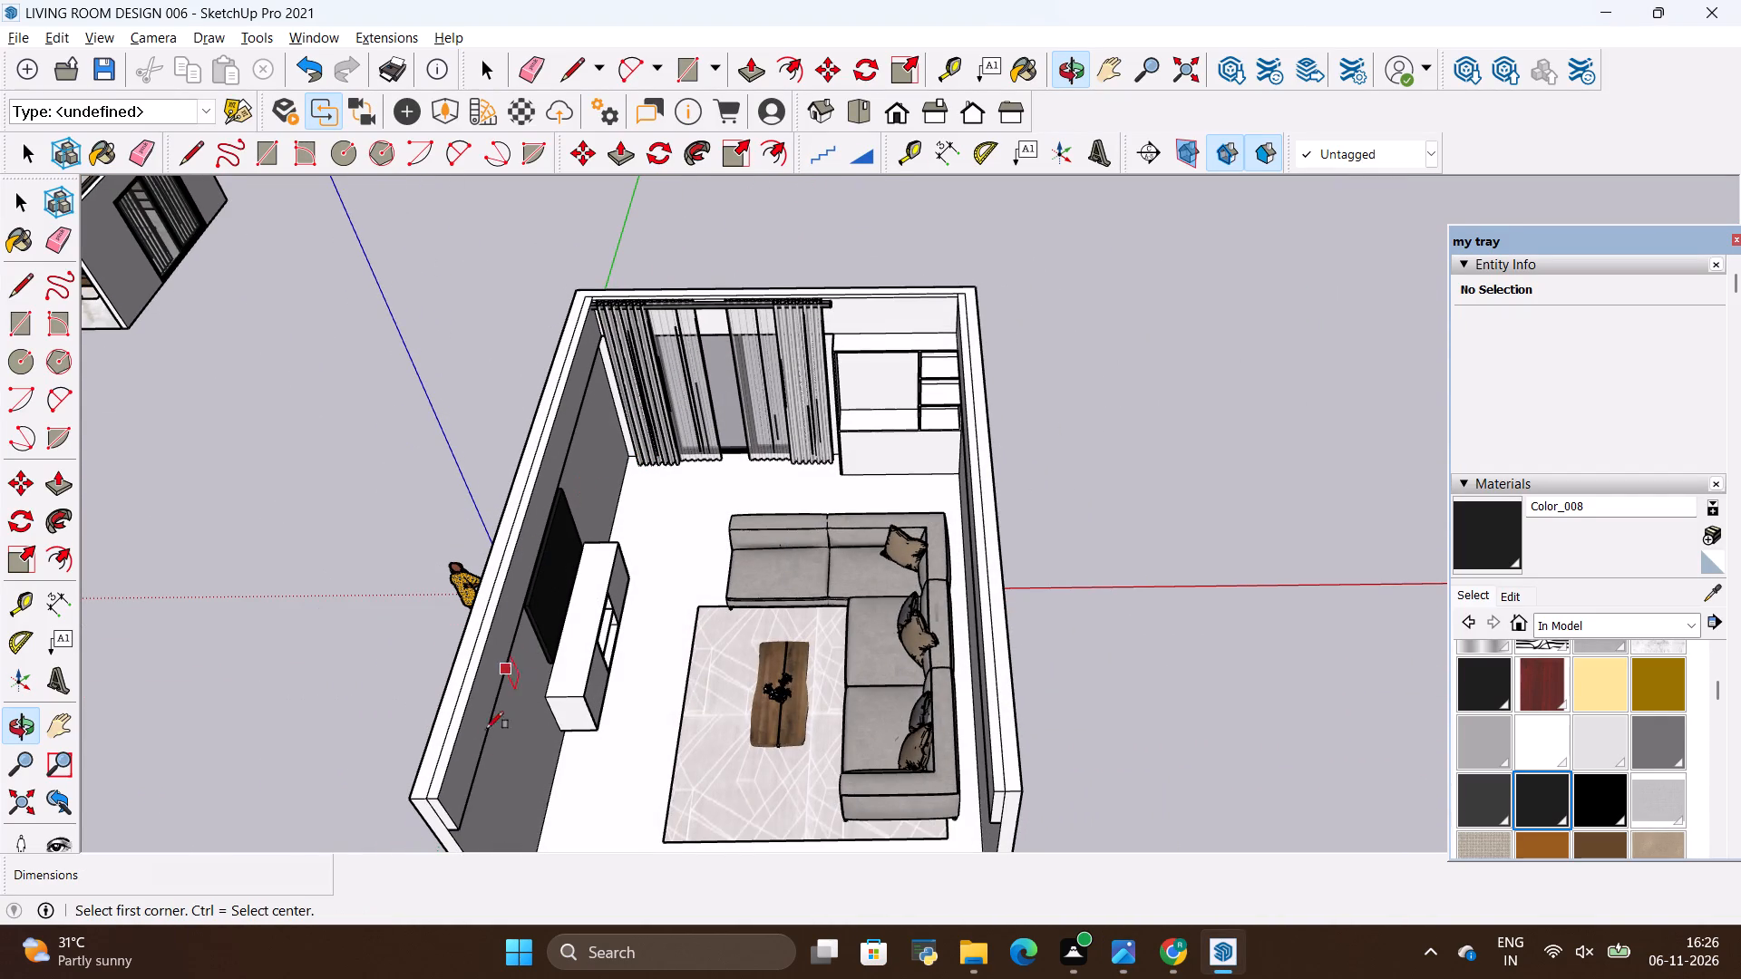
left_click(436, 799)
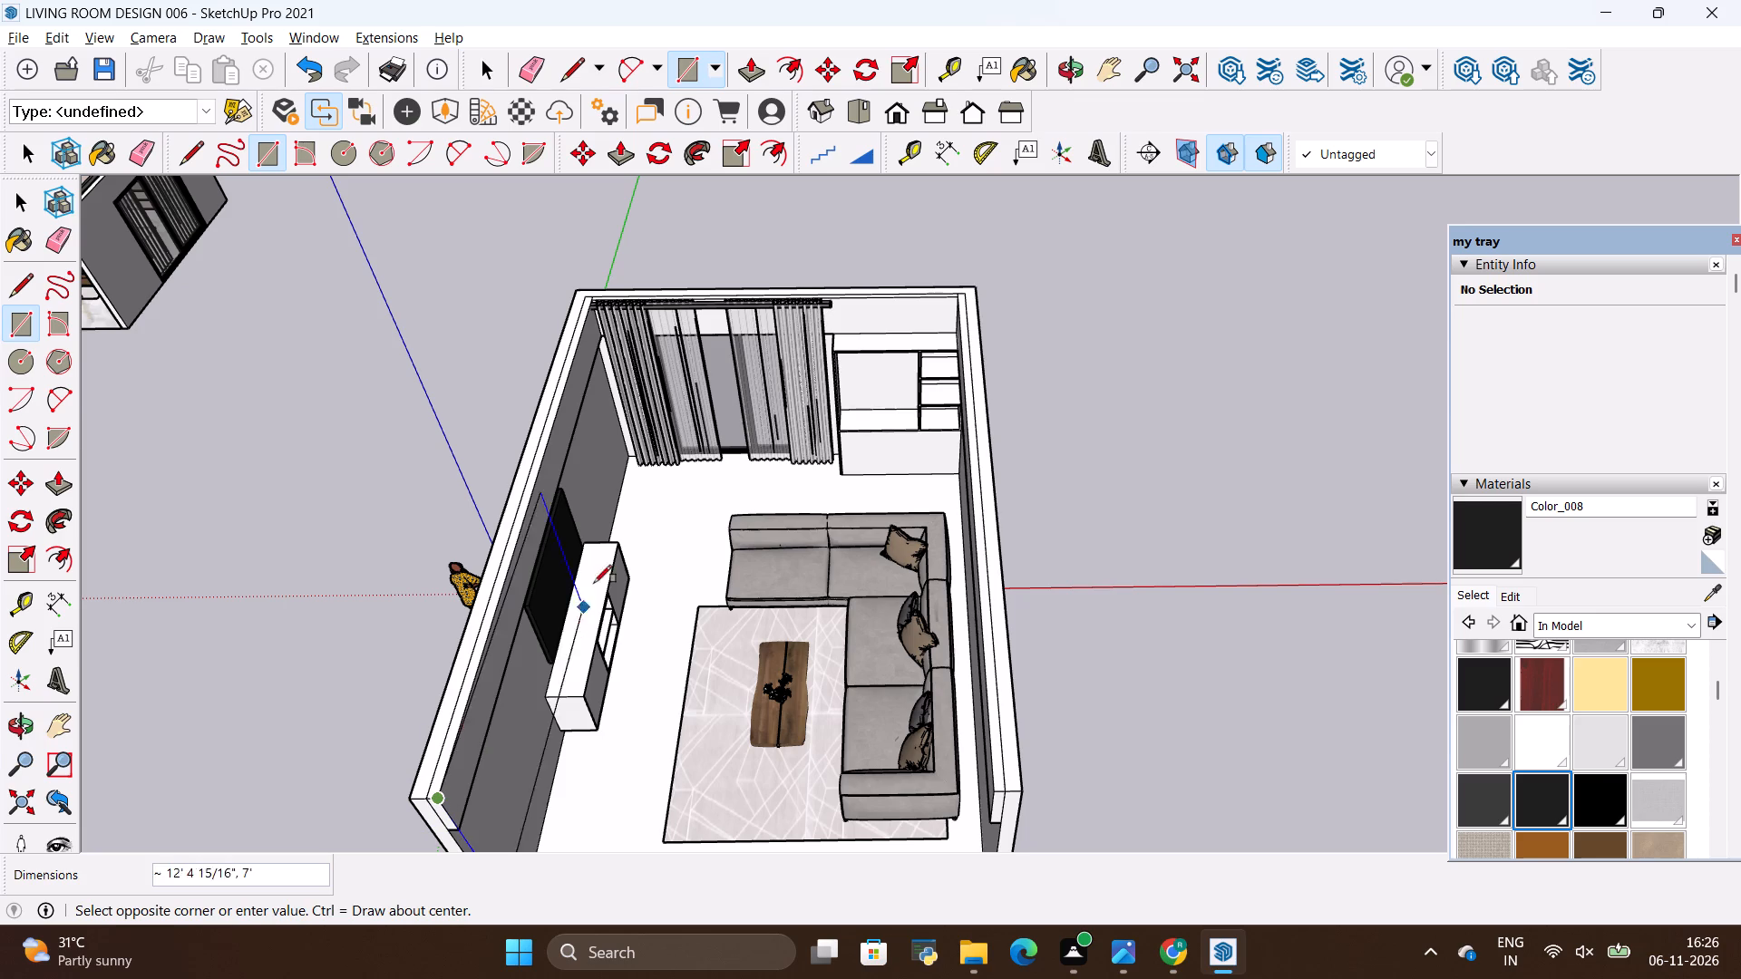
scroll(912, 286, "up", 11)
scroll(981, 287, "down", 4)
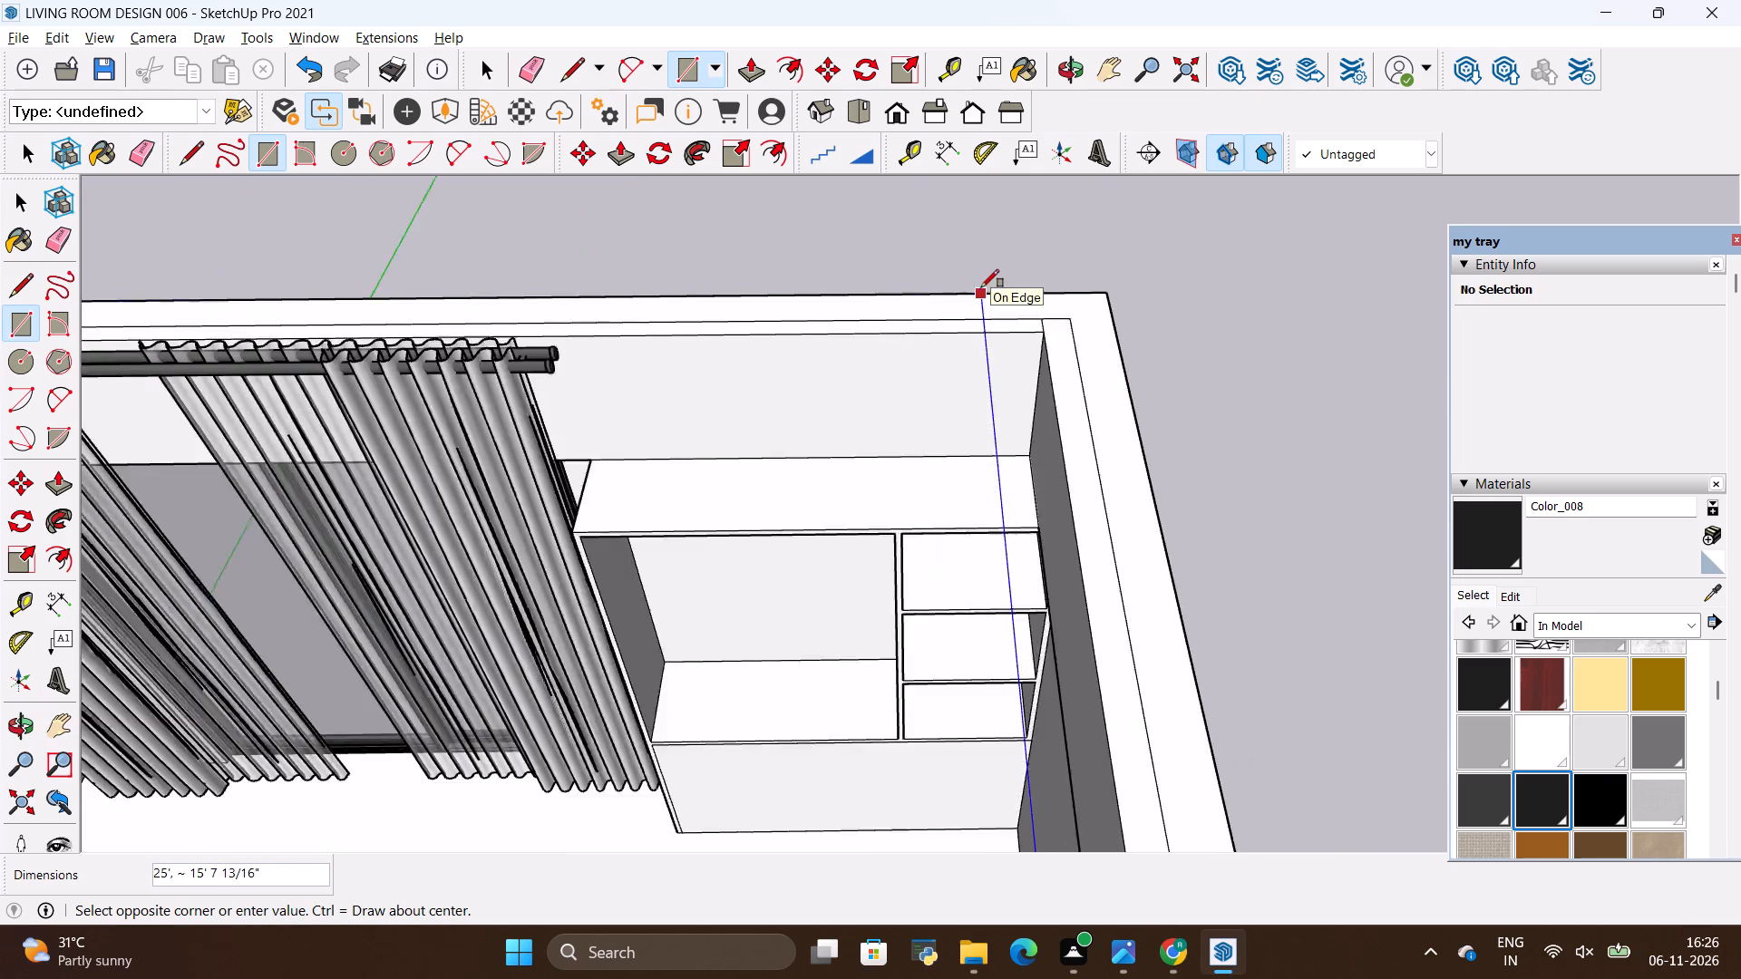
scroll(1038, 354, "up", 9)
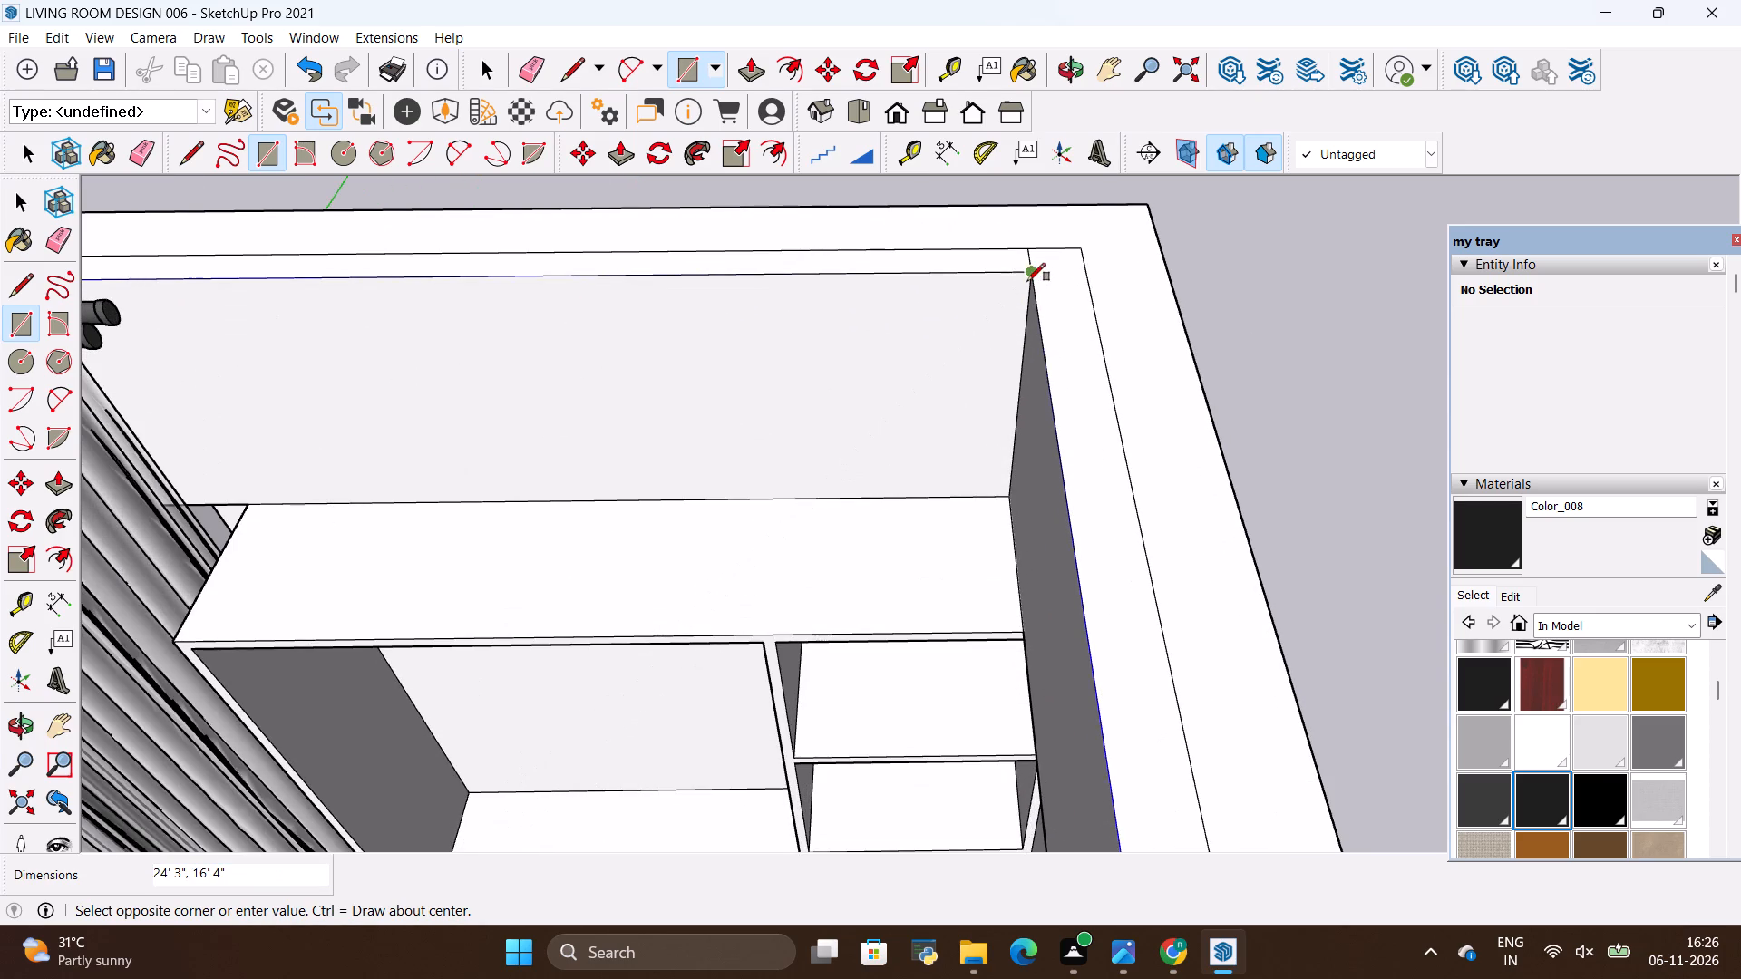
left_click(1027, 281)
Erase the vertical face that closes off the room's open front, opposite the curtain wall.
scroll(1032, 281, "down", 20)
scroll(1032, 281, "down", 10)
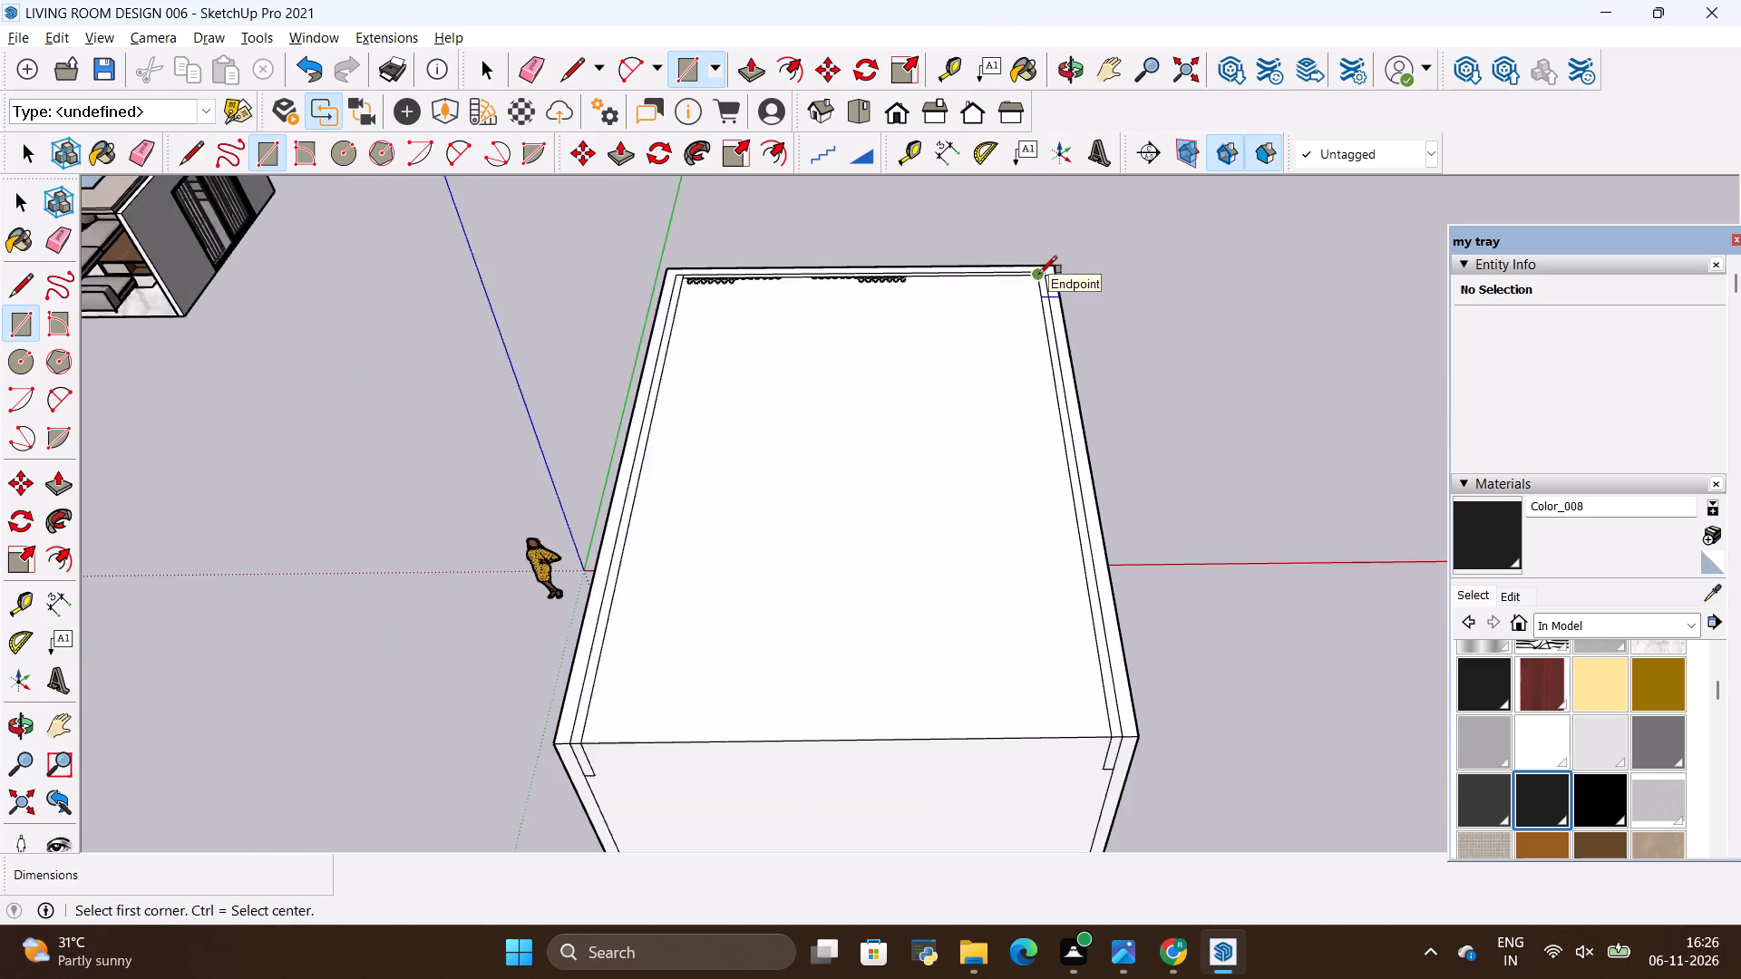
scroll(1039, 274, "down", 4)
scroll(943, 823, "up", 4)
key("space")
key("space")
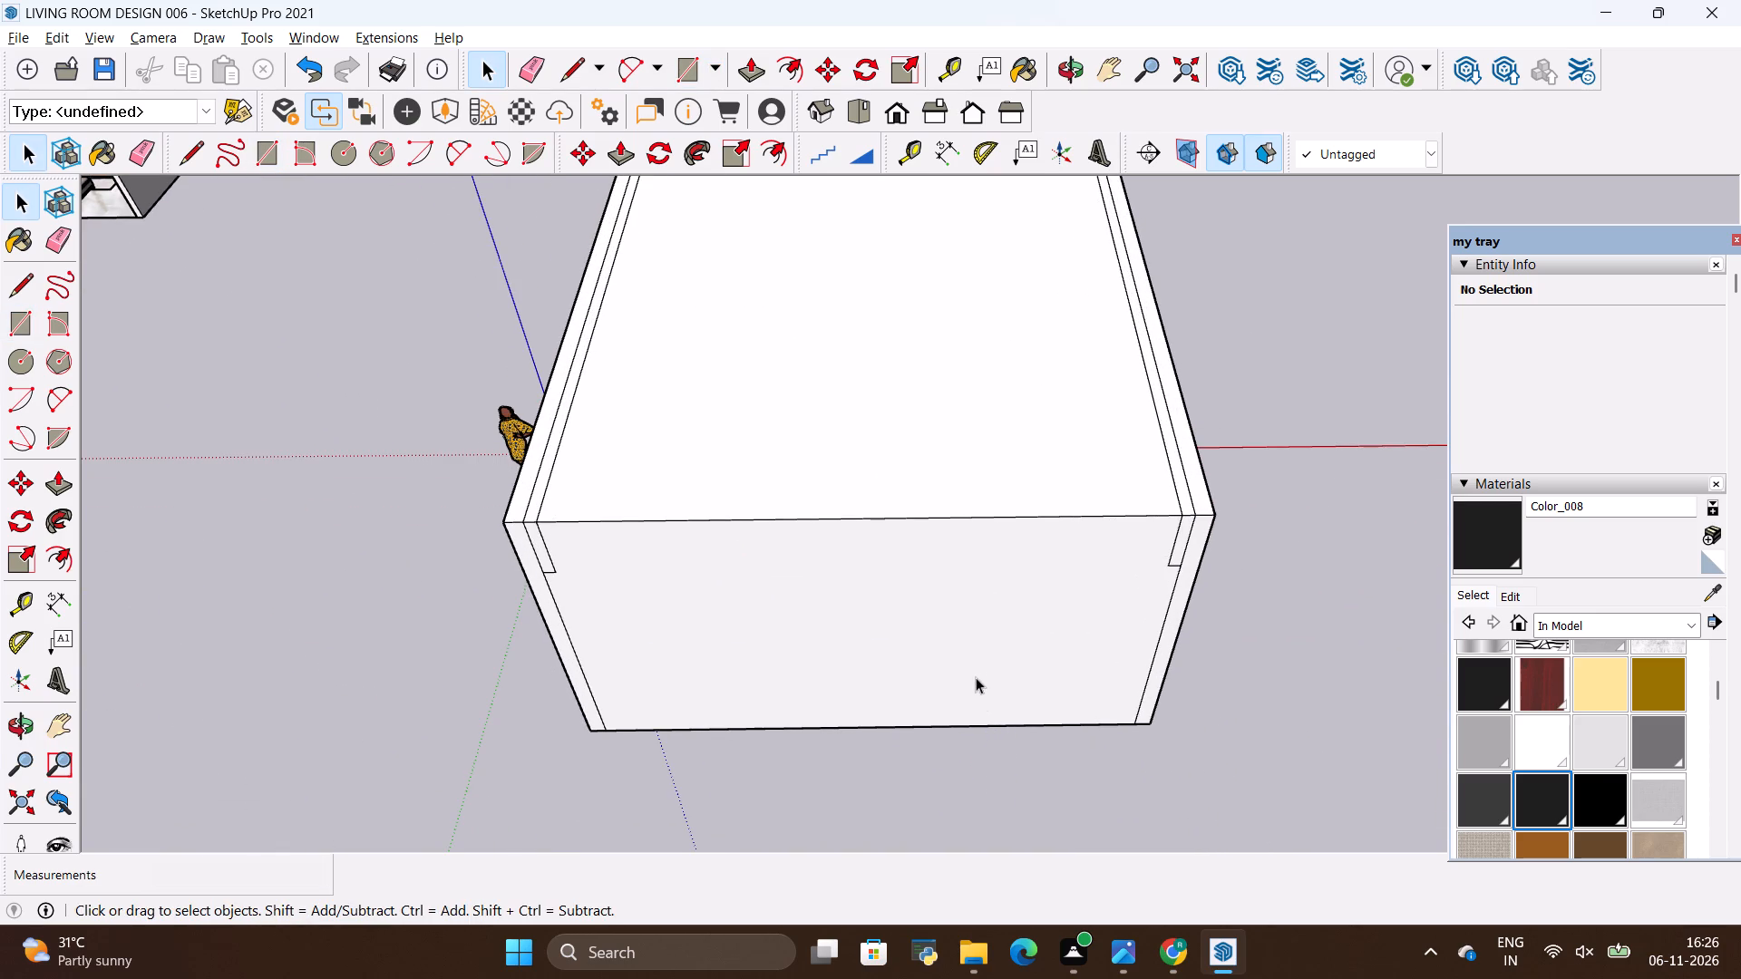
right_click(976, 656)
left_click(1050, 393)
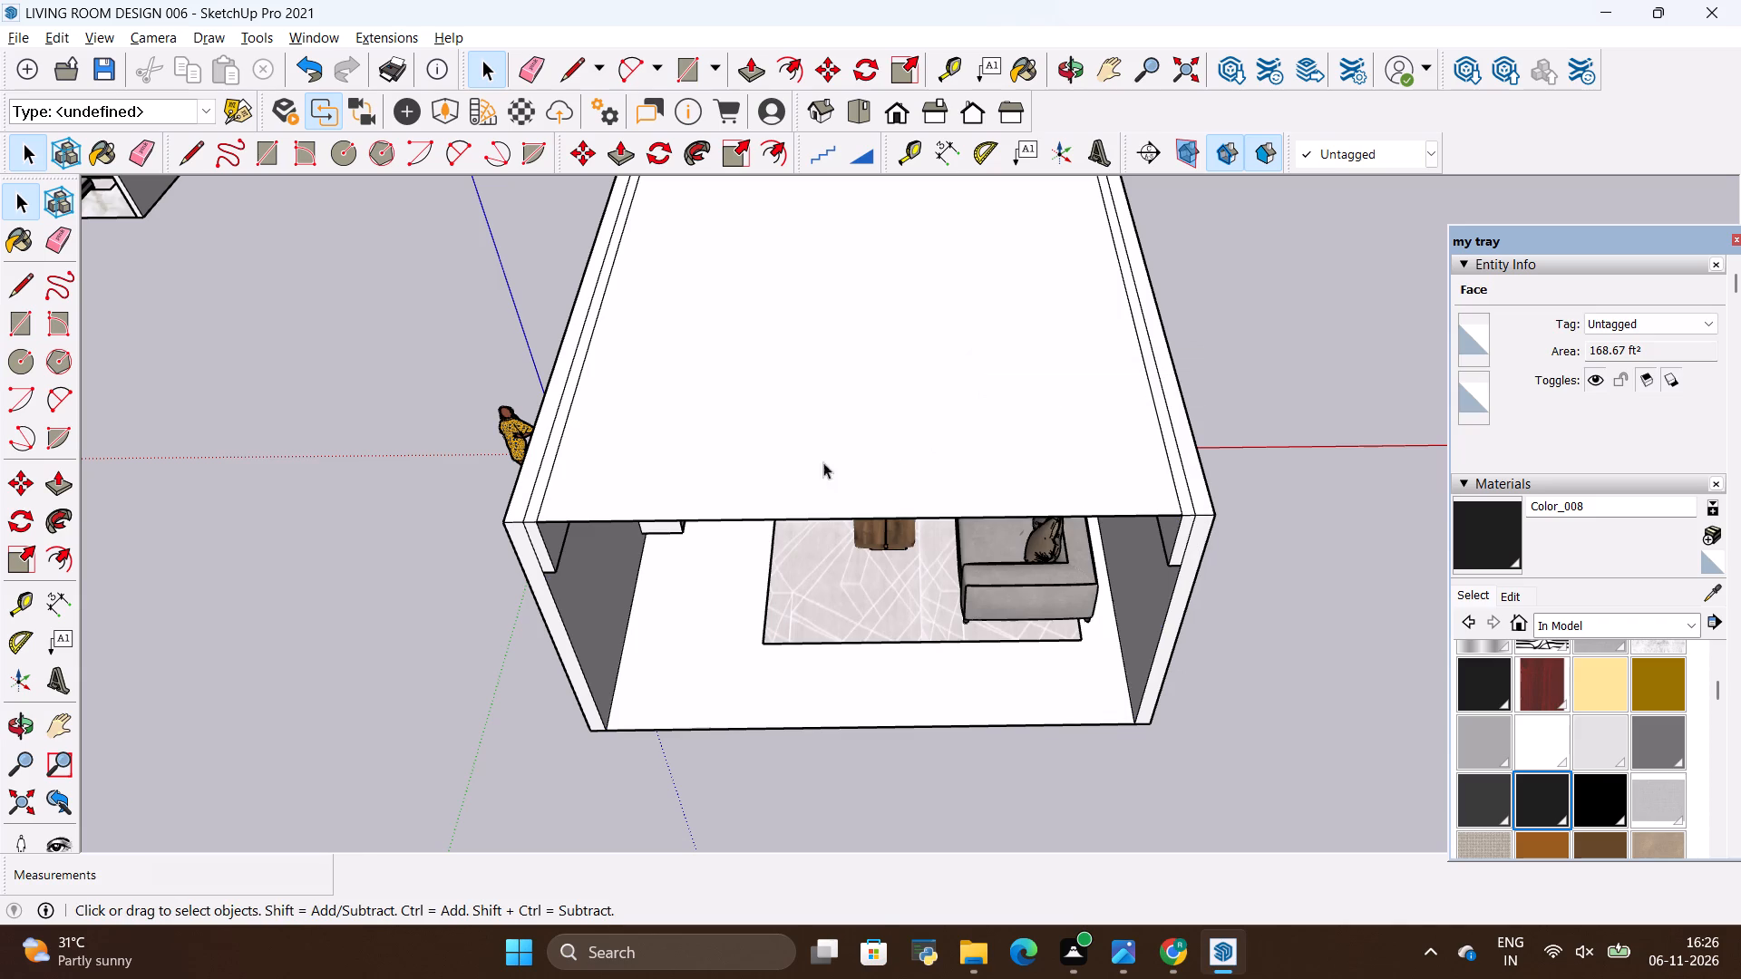
Make a group from the ceiling face and its bounding edges.
left_click(19, 722)
left_click_drag(229, 579, 295, 365)
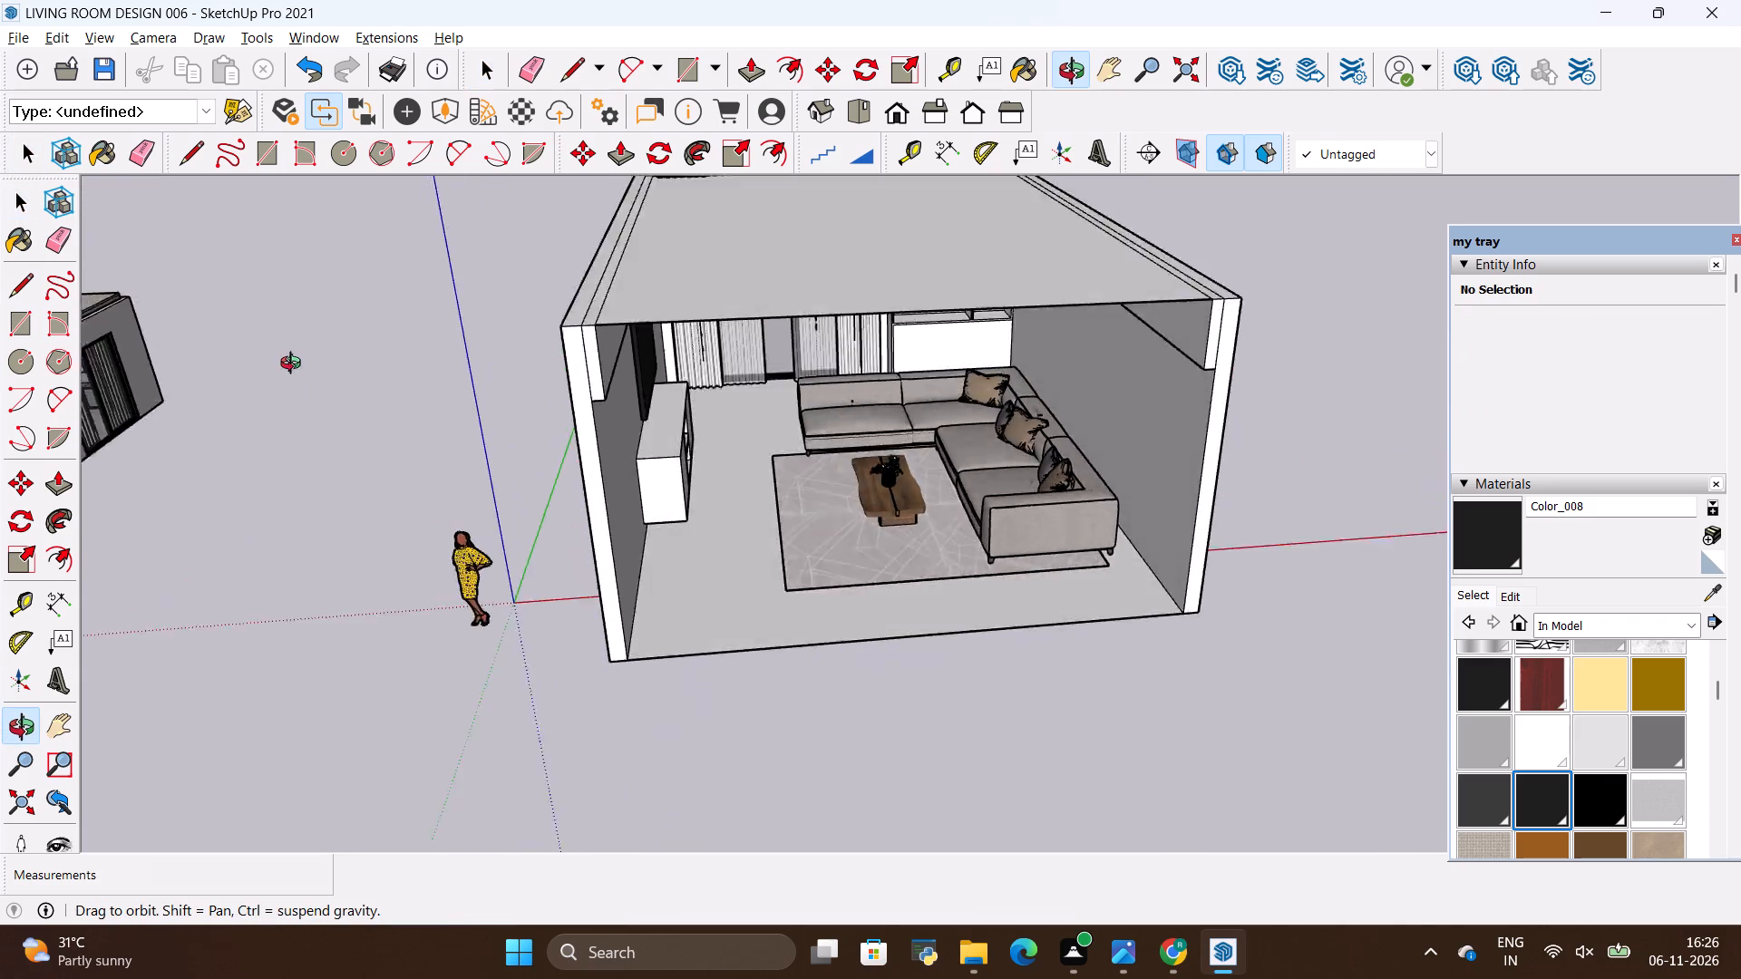
left_click_drag(295, 365, 271, 550)
scroll(271, 553, "down", 10)
scroll(411, 331, "up", 7)
left_click_drag(350, 496, 404, 451)
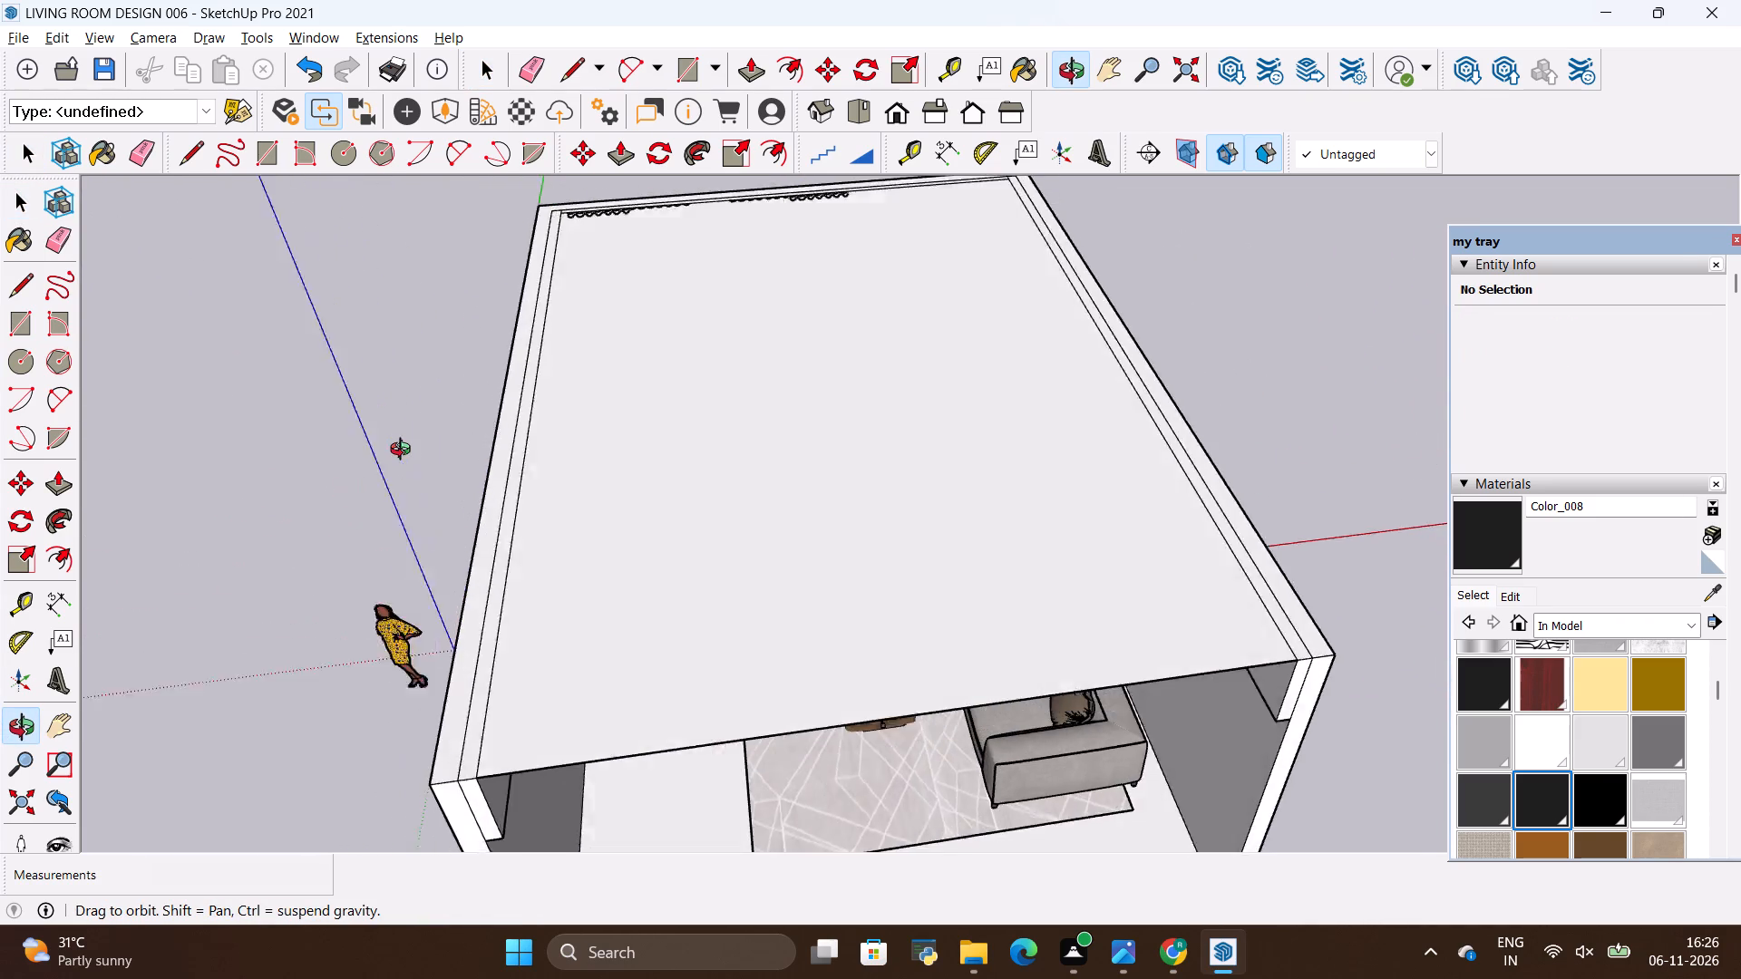
left_click_drag(404, 451, 351, 460)
scroll(646, 464, "down", 4)
left_click_drag(584, 455, 570, 442)
key("space")
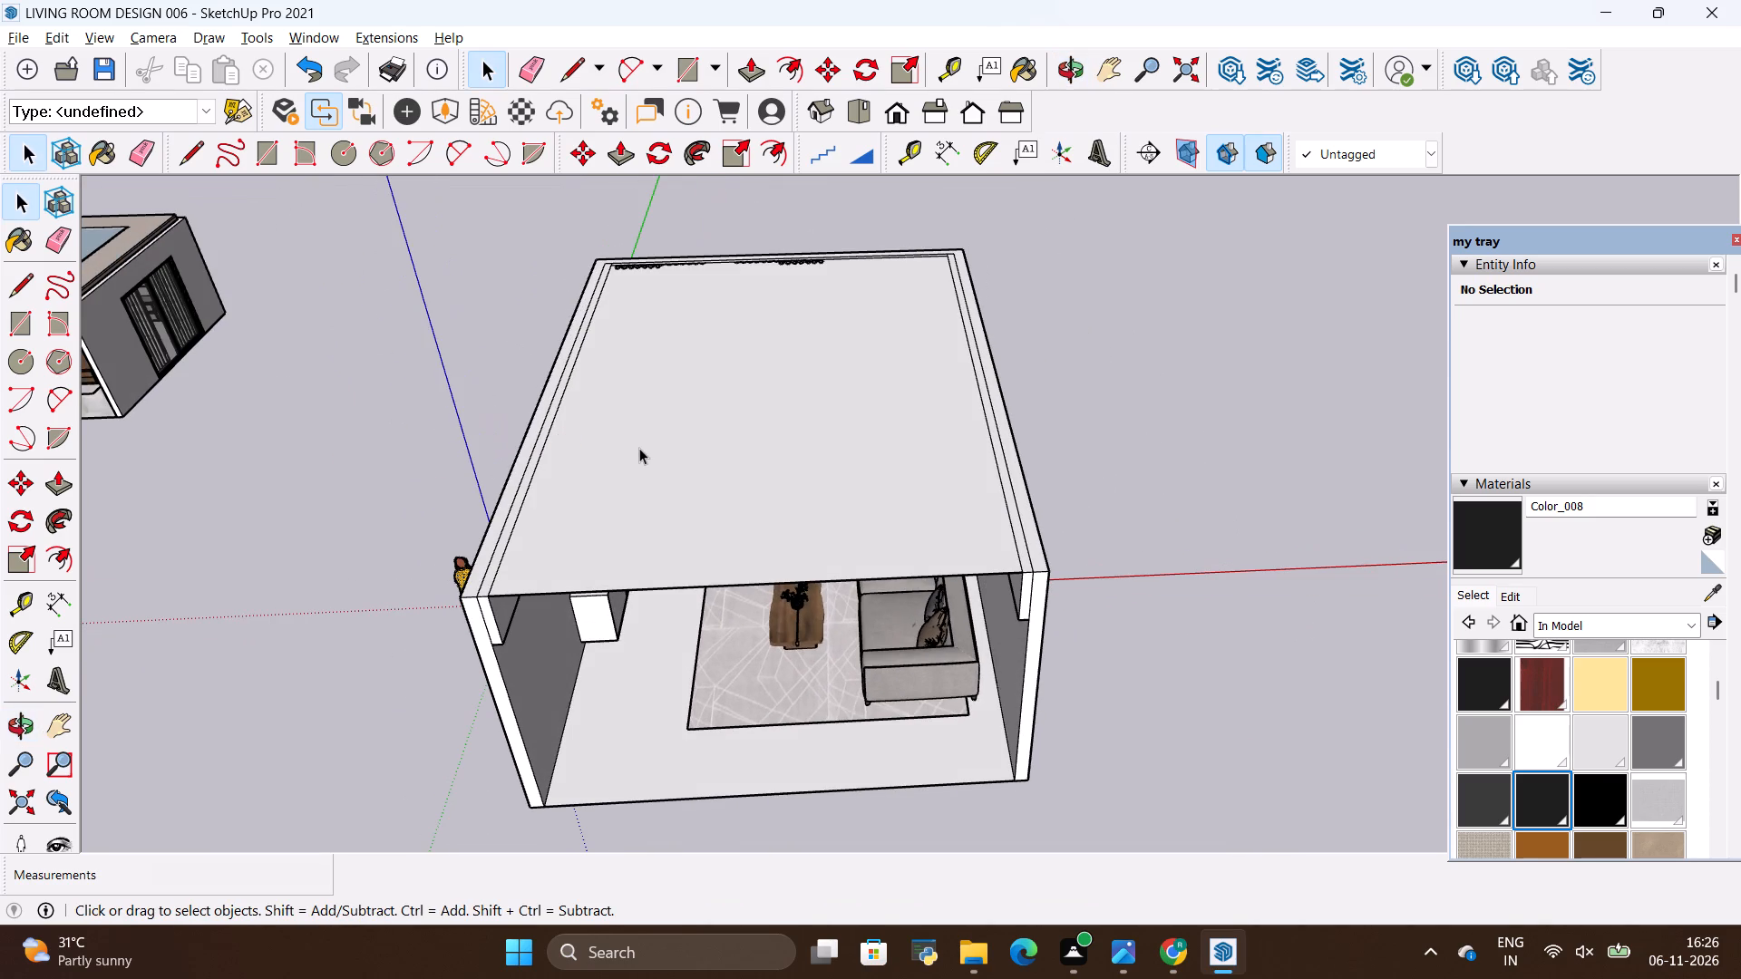
double_click(639, 448)
right_click(639, 448)
left_click(703, 629)
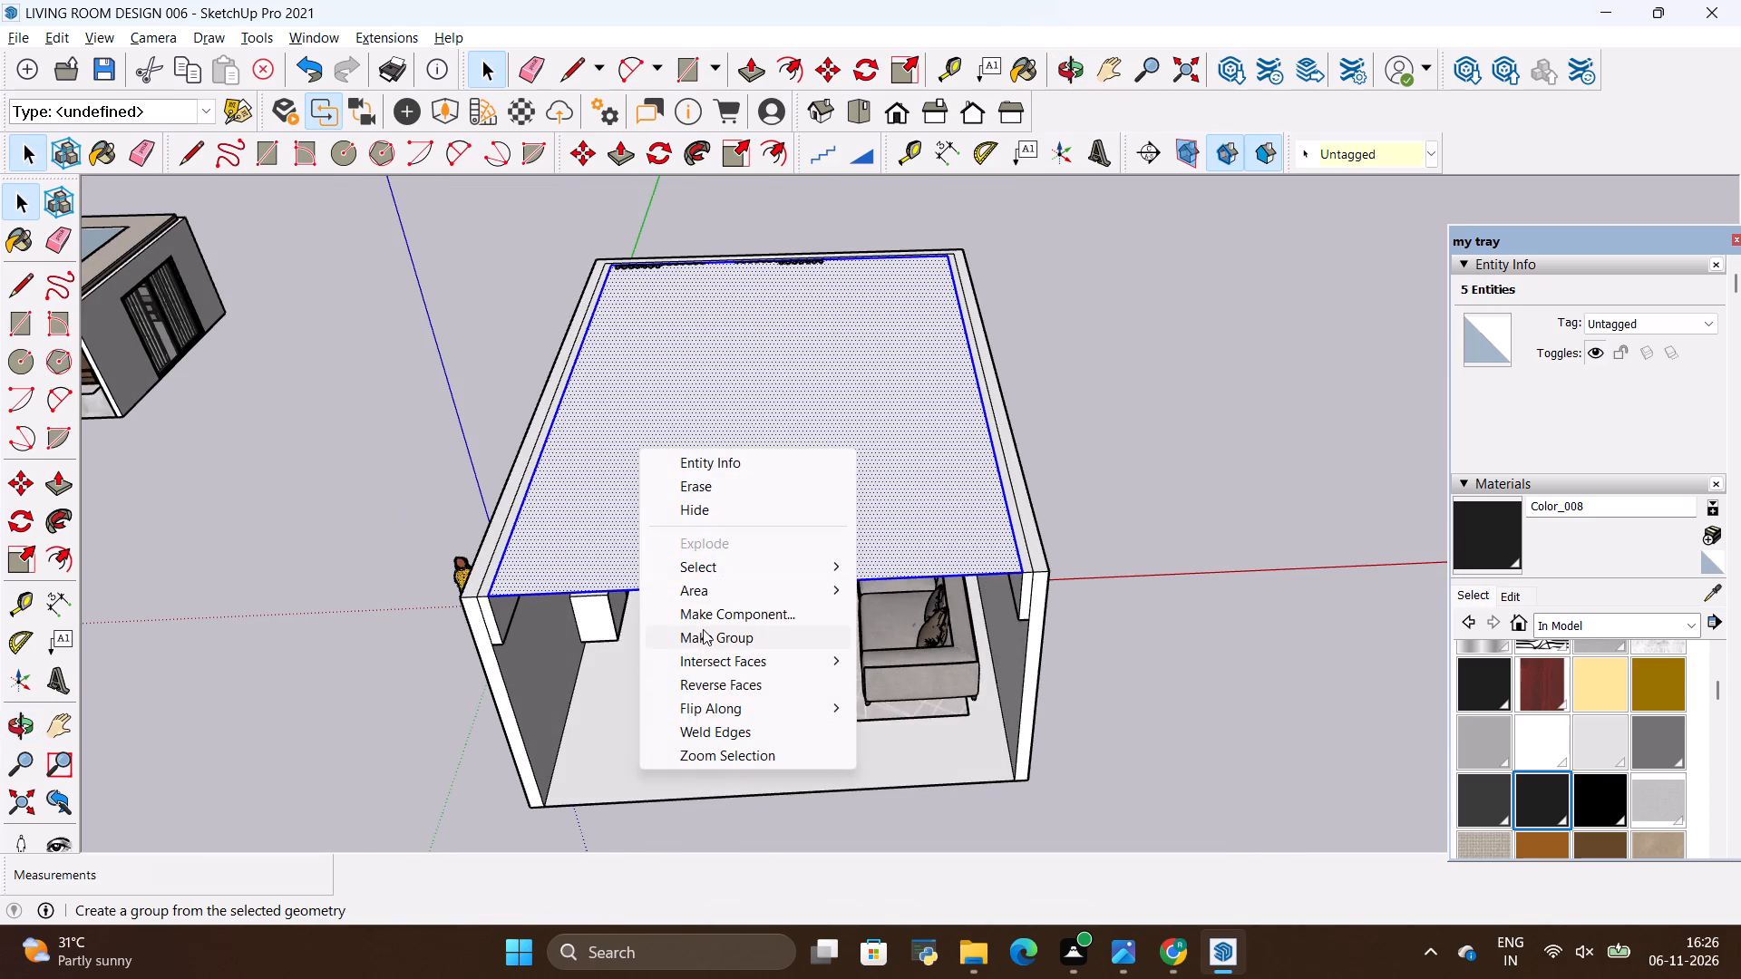
Reverse the ceiling face inside its group so the front side faces down into the room, and leave the group.
scroll(683, 635, "down", 6)
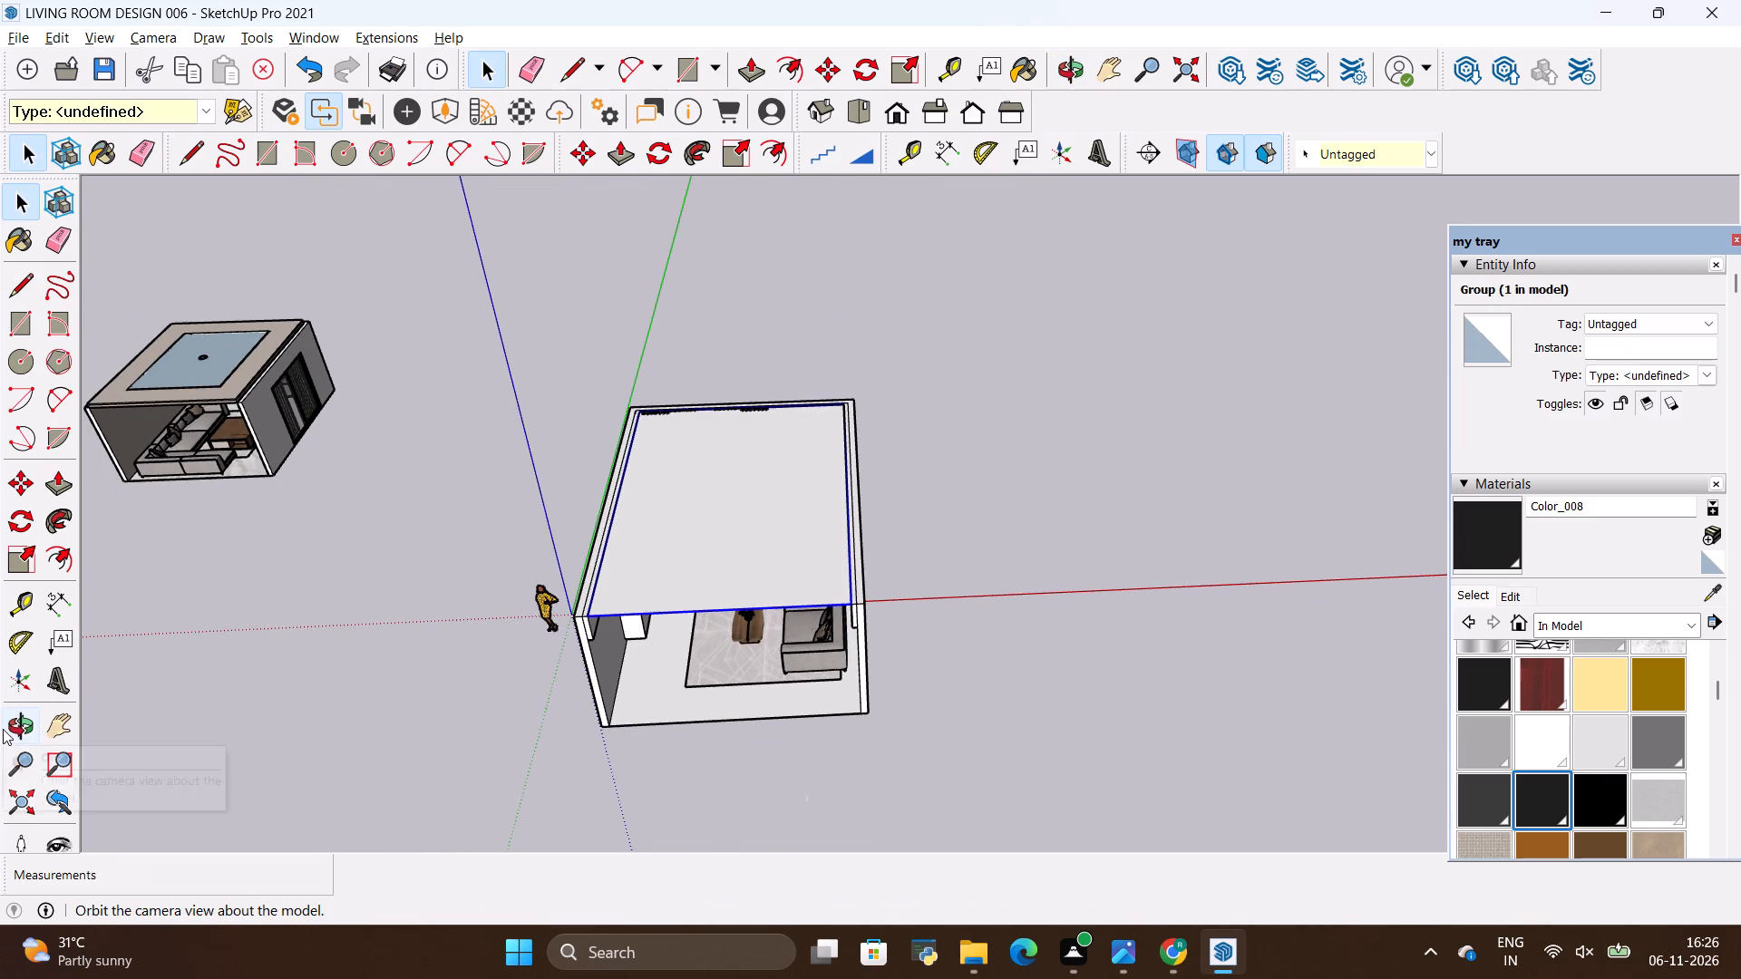
left_click(9, 724)
left_click_drag(413, 671, 467, 536)
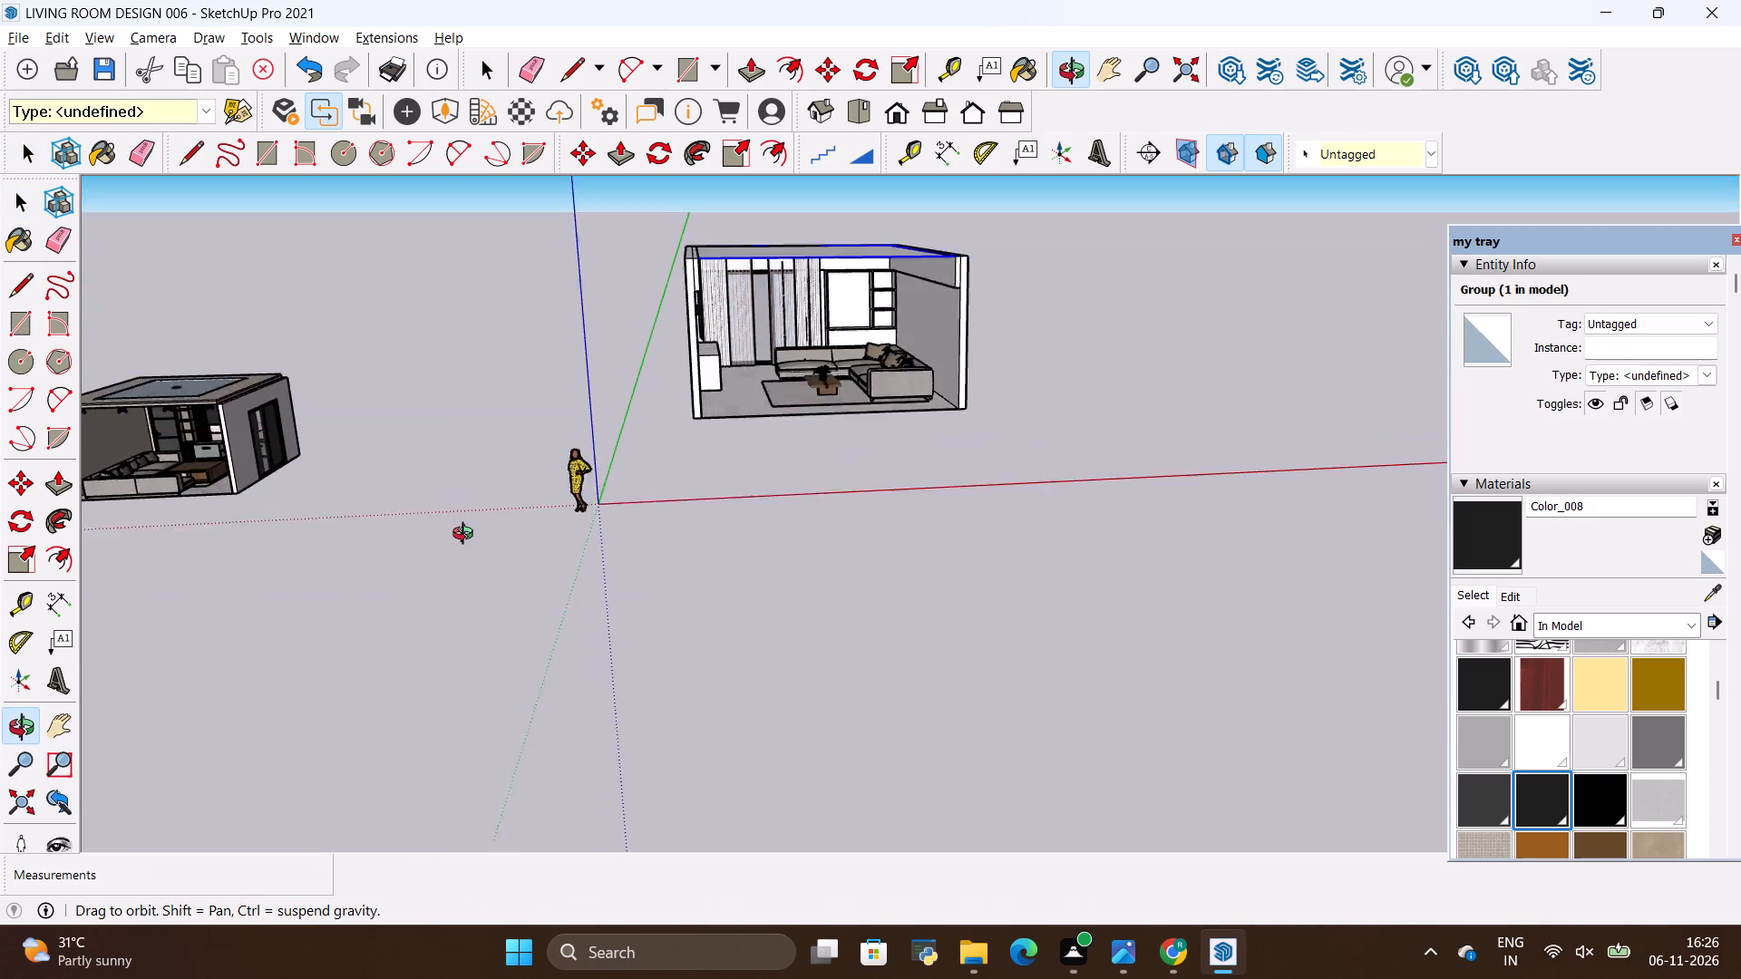
left_click_drag(467, 536, 462, 559)
scroll(607, 329, "up", 9)
left_click_drag(817, 452, 802, 402)
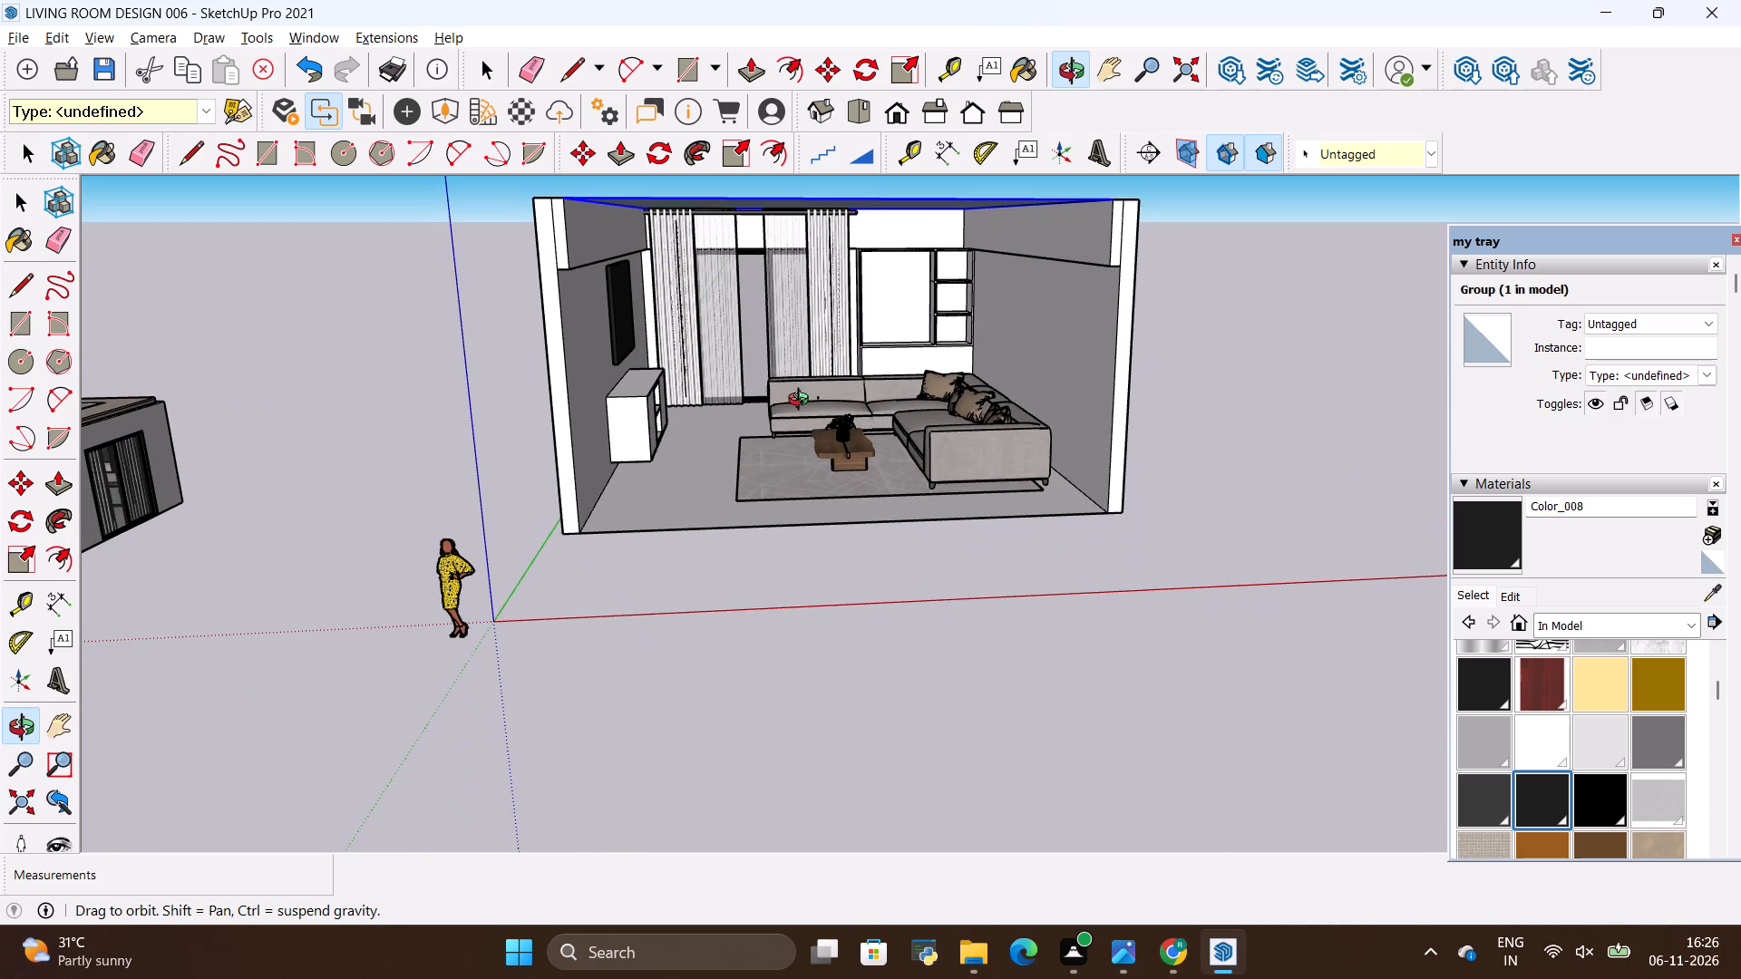
left_click_drag(802, 401, 817, 652, "shift")
left_click_drag(806, 607, 806, 513)
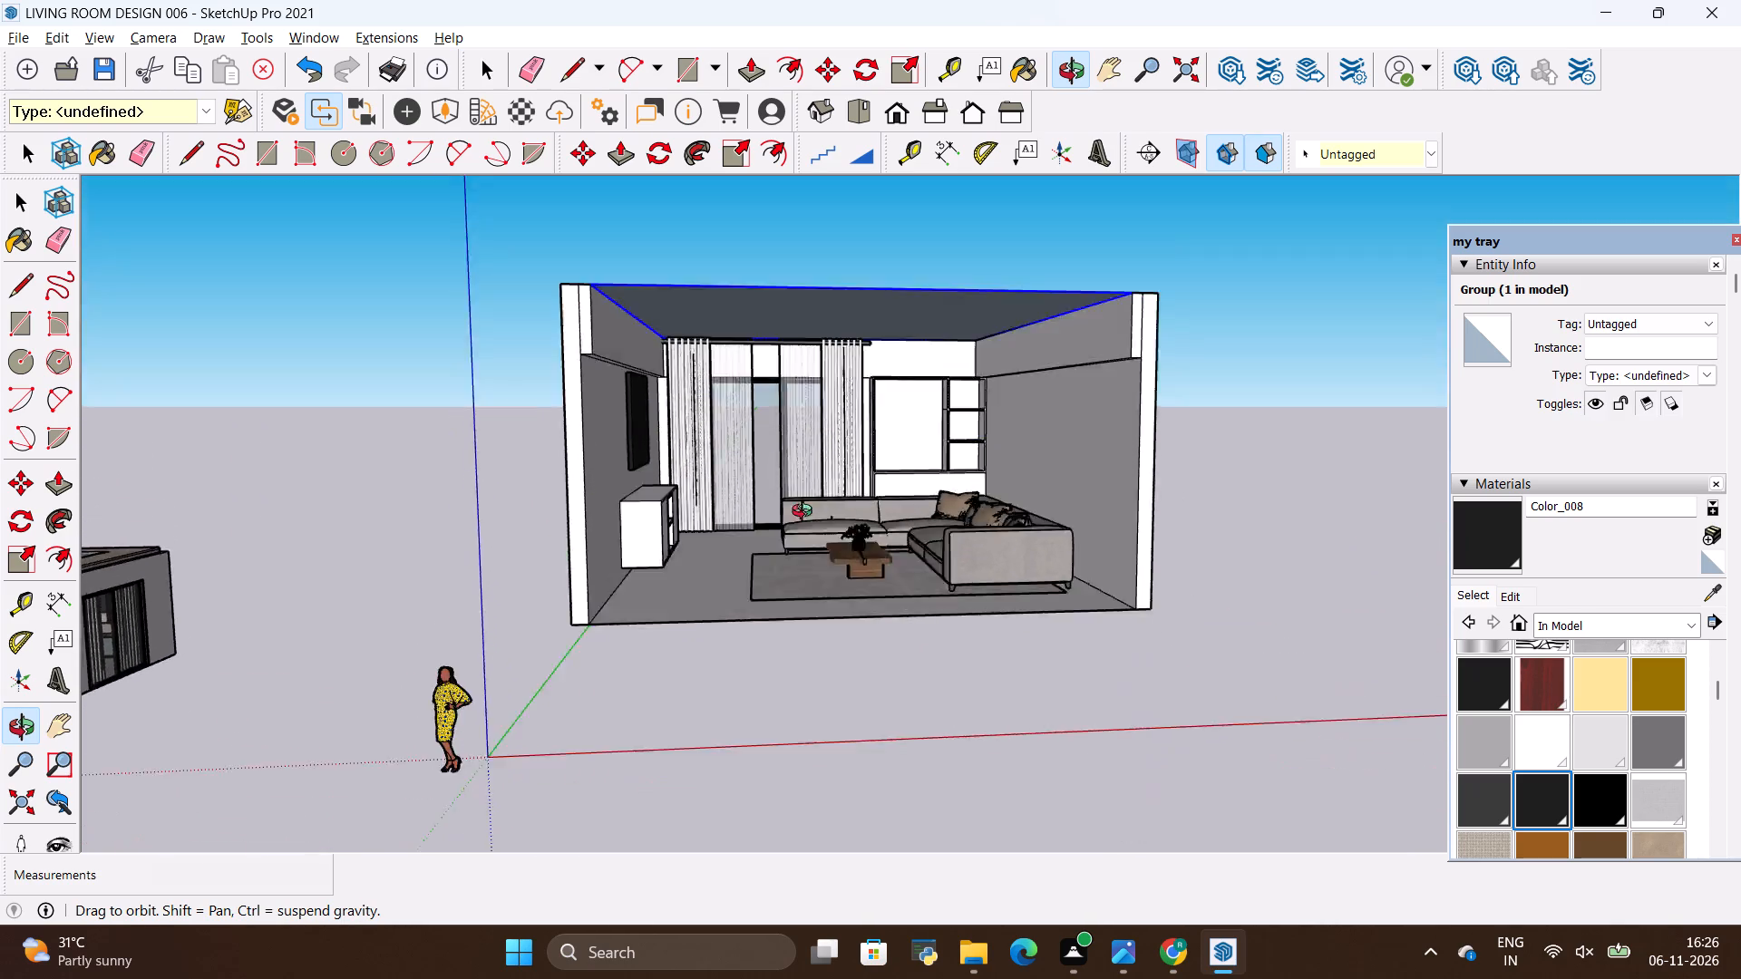
left_click_drag(806, 513, 808, 513)
left_click_drag(822, 439, 833, 606, "shift")
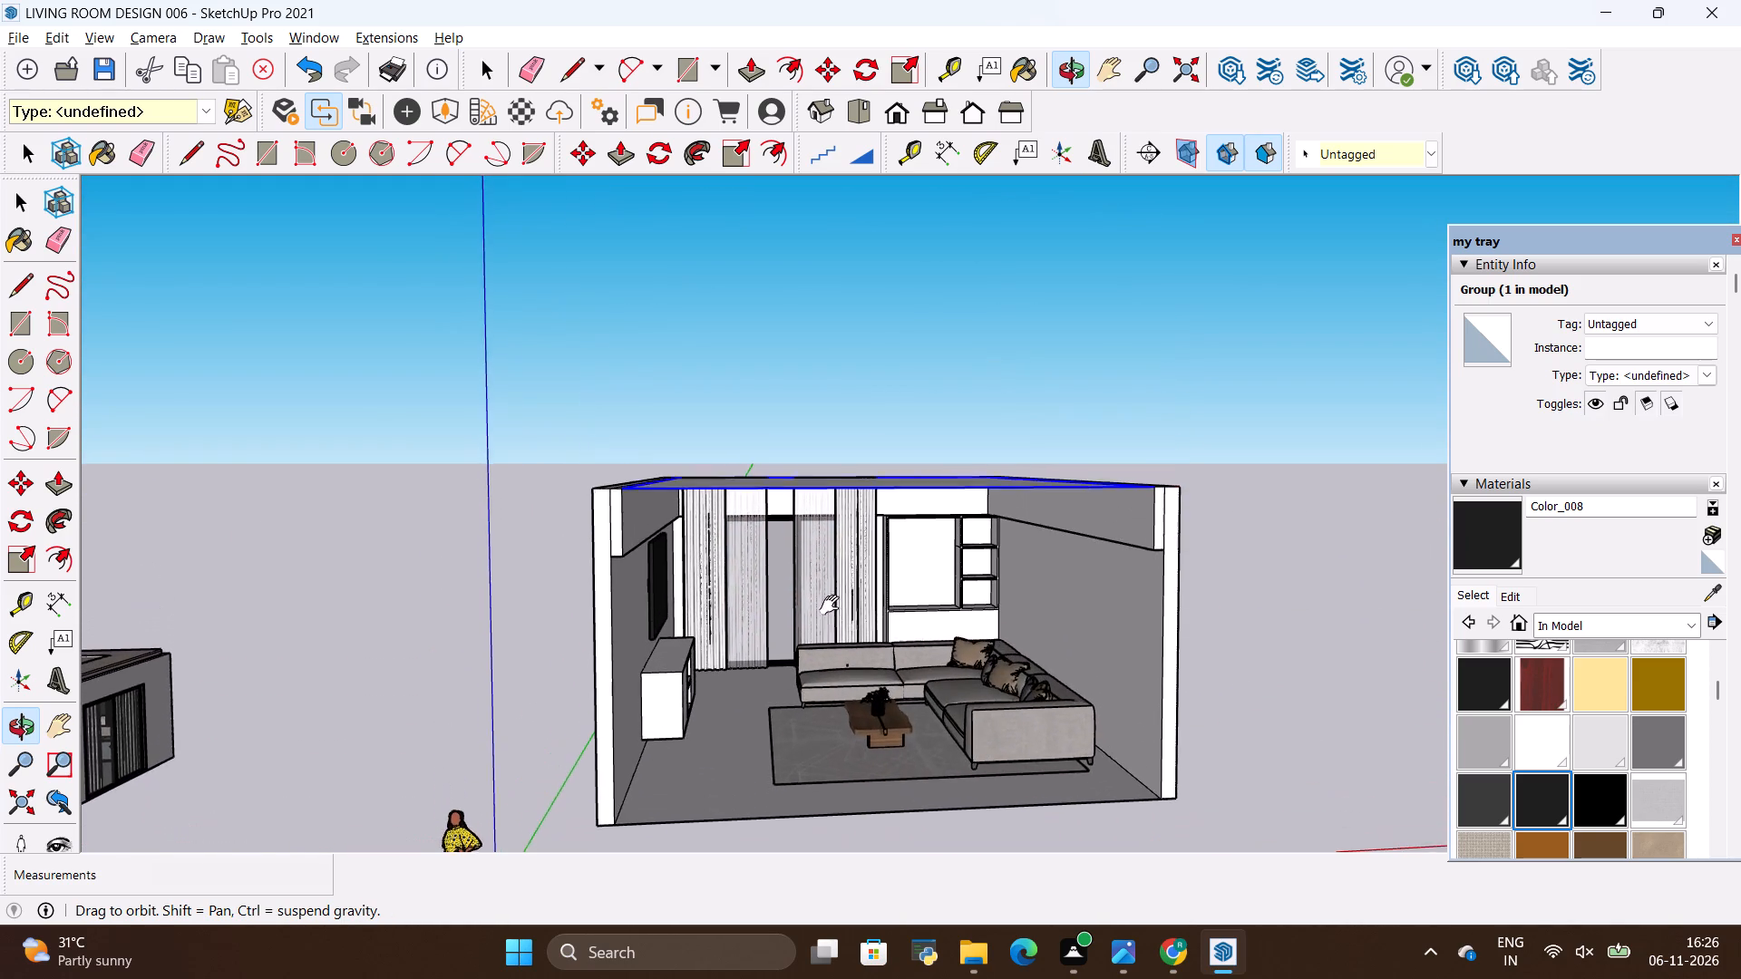
left_click_drag(833, 606, 833, 606, "shift")
left_click_drag(862, 521, 861, 426)
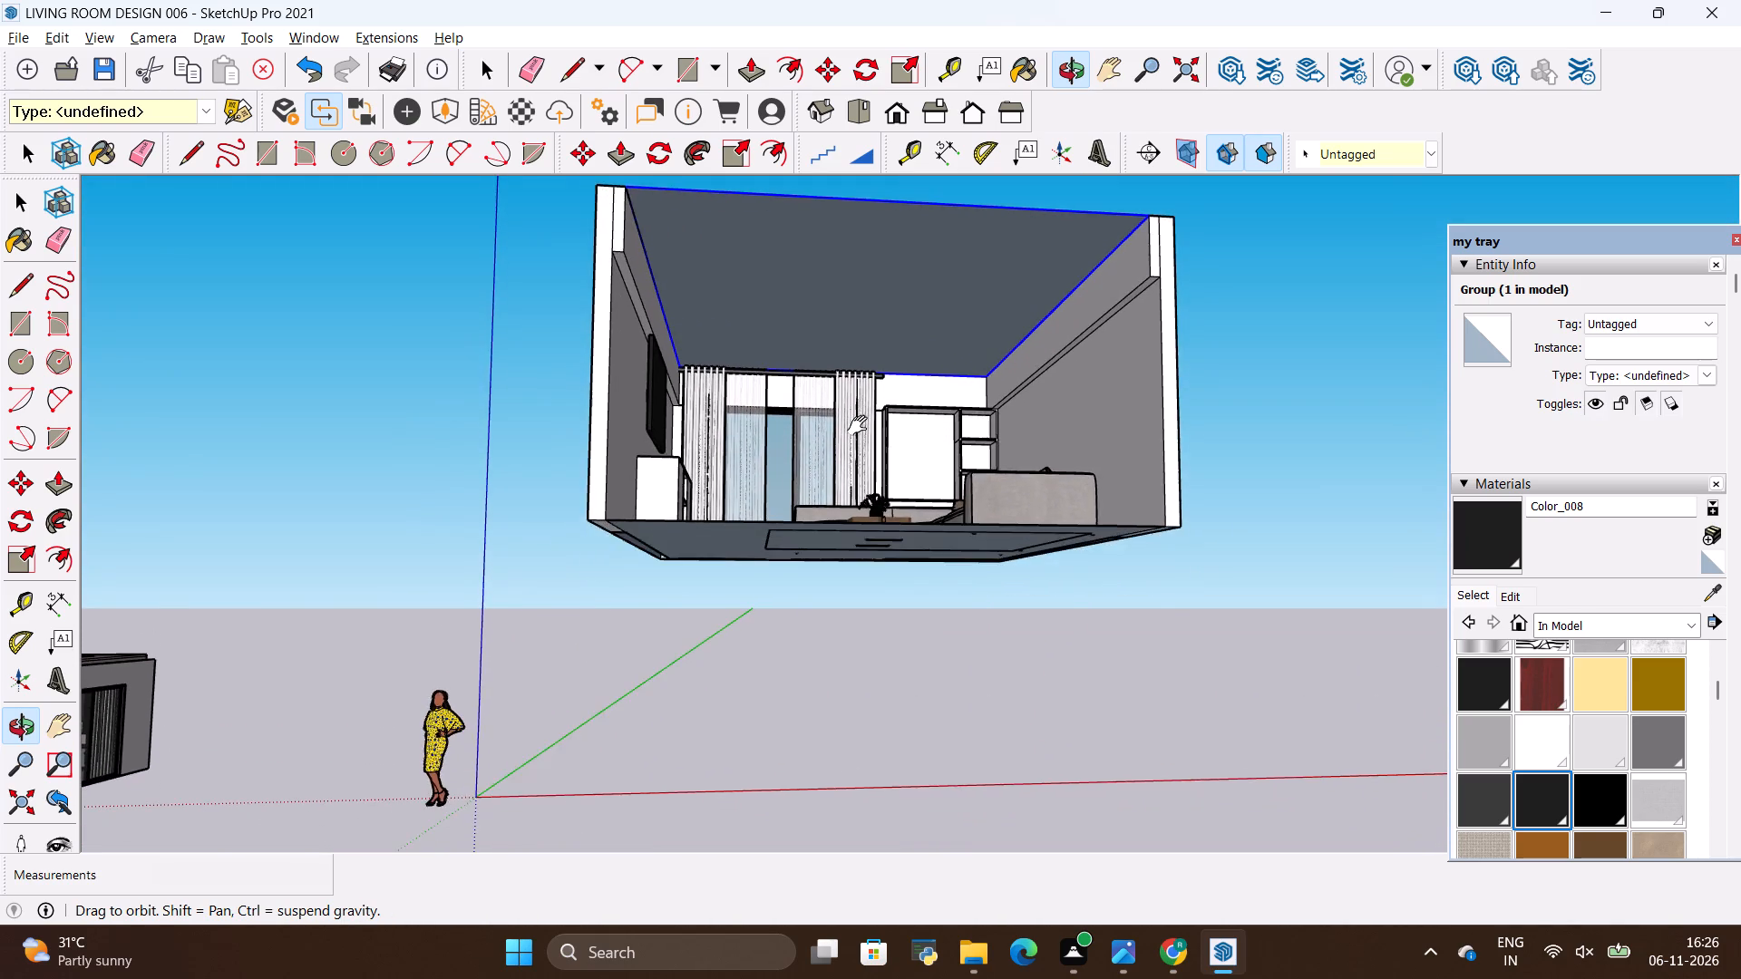
left_click_drag(861, 426, 845, 482)
scroll(832, 435, "up", 4)
left_click_drag(832, 435, 852, 451, "shift")
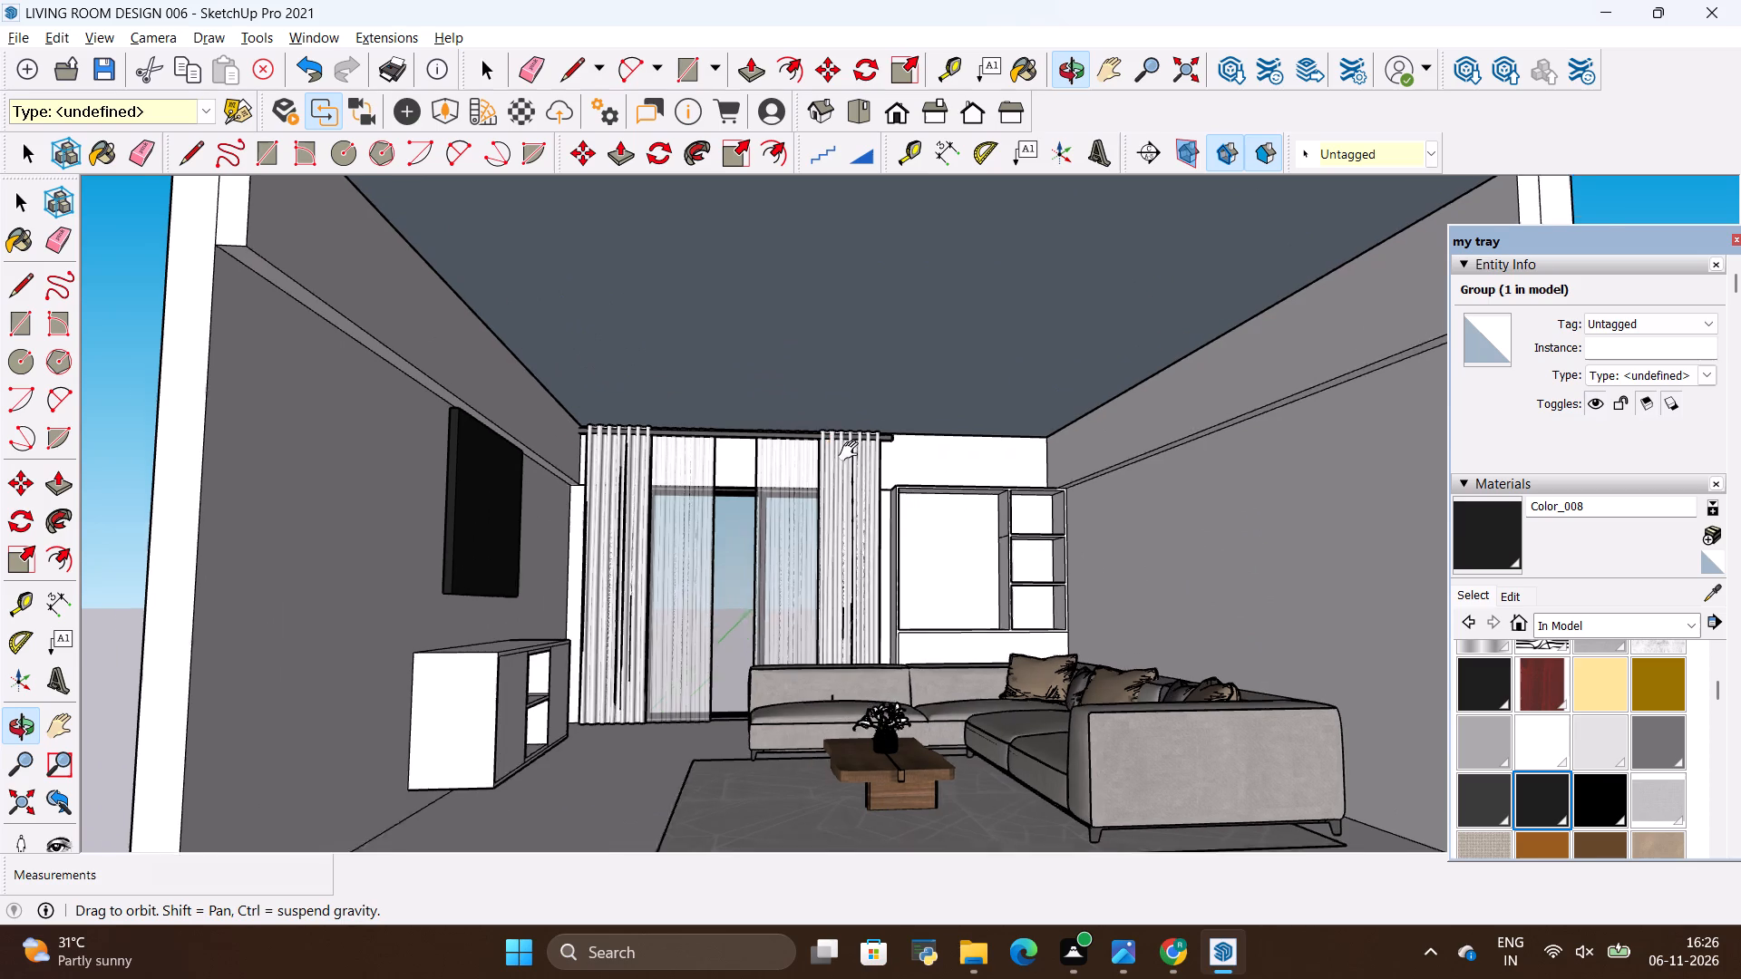
left_click_drag(852, 451, 811, 483, "shift")
left_click(800, 474)
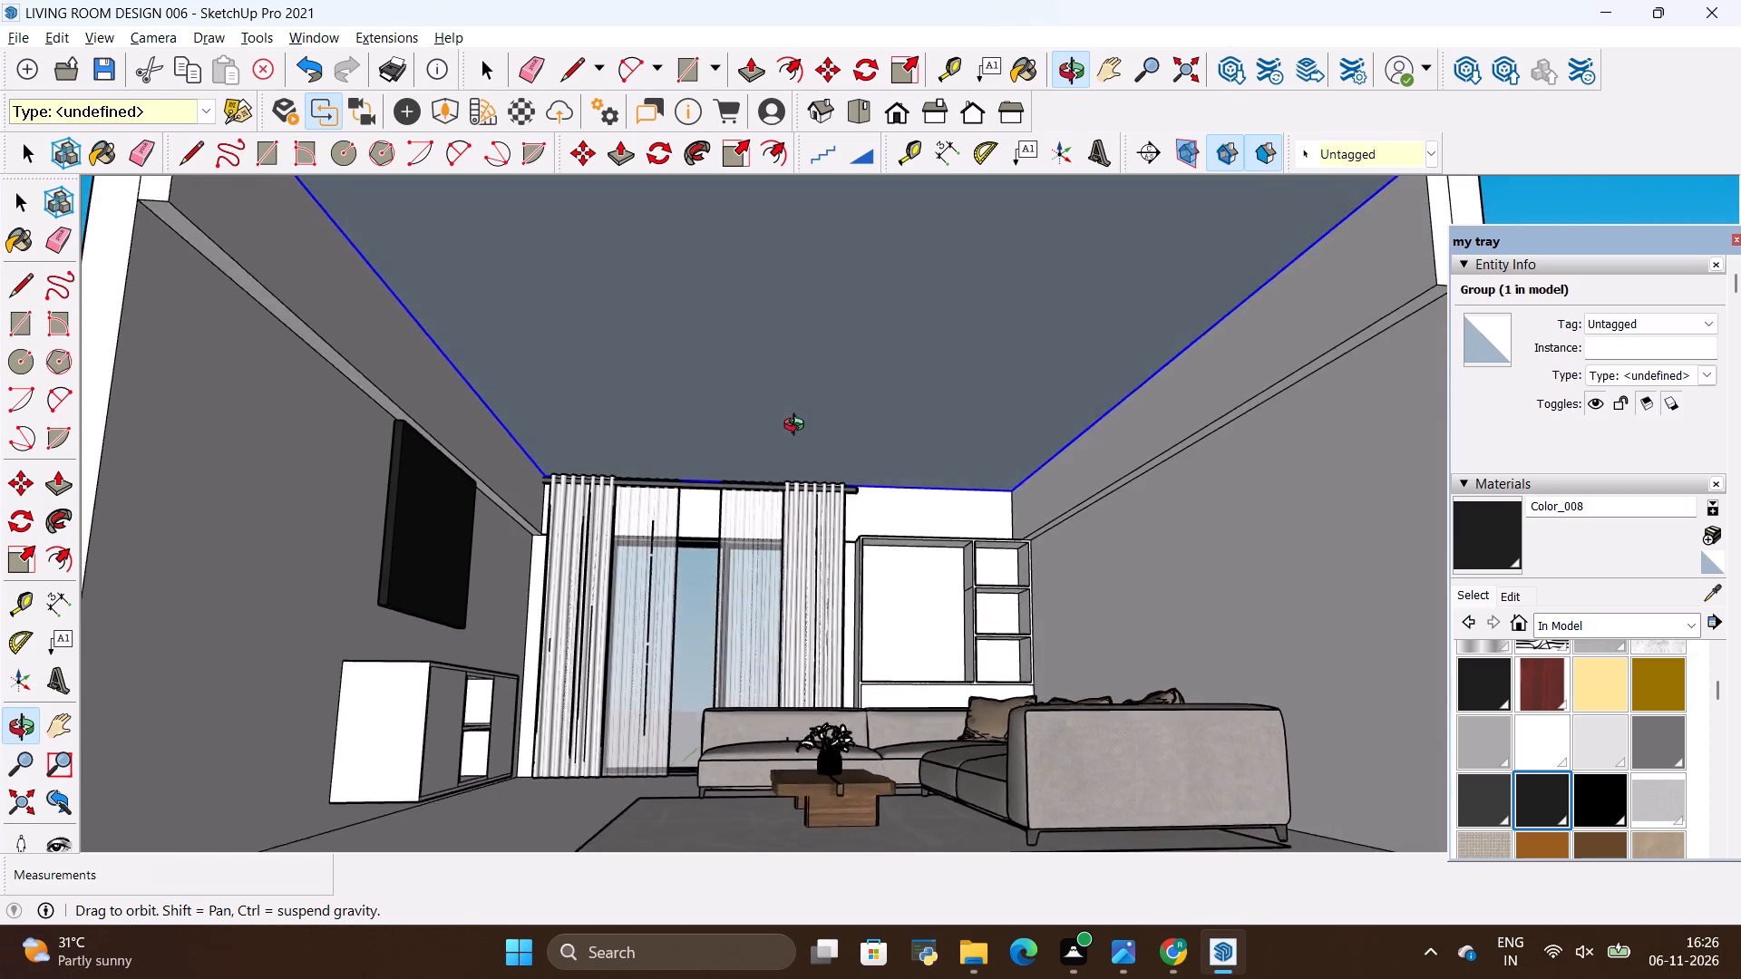
left_click_drag(794, 476, 797, 417)
scroll(849, 572, "down", 4)
left_click_drag(800, 390, 760, 340)
scroll(710, 334, "up", 5)
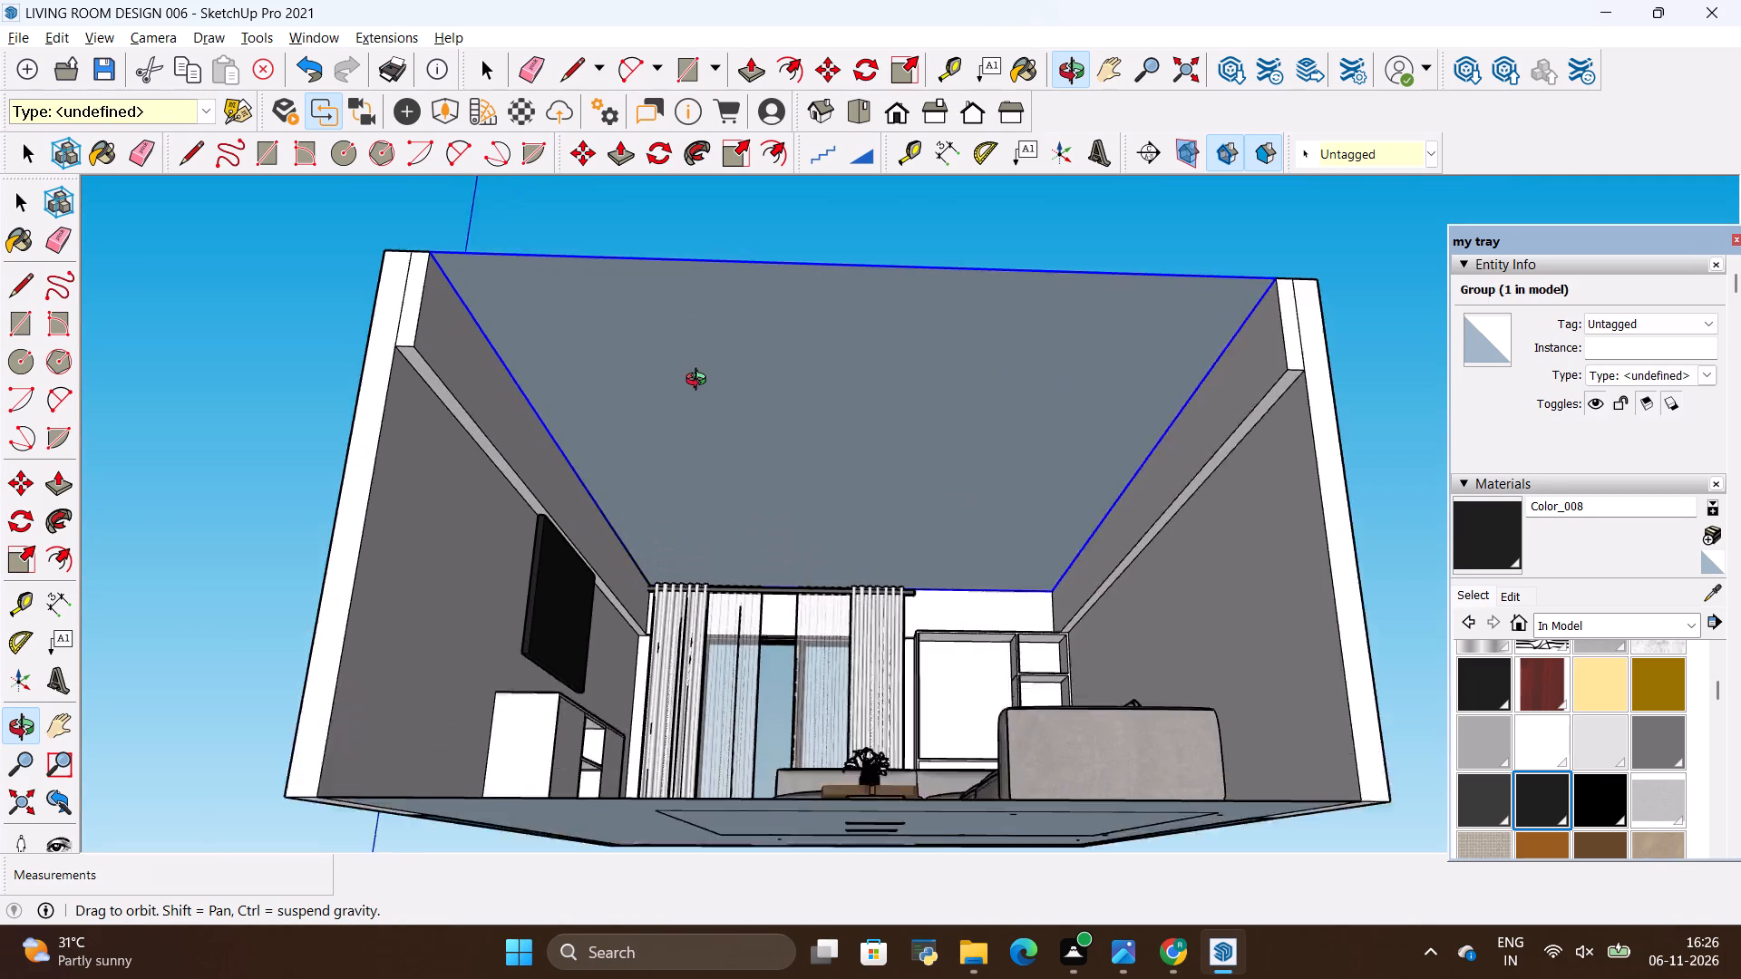
scroll(700, 382, "up", 2)
key("space")
double_click(758, 431)
right_click(758, 431)
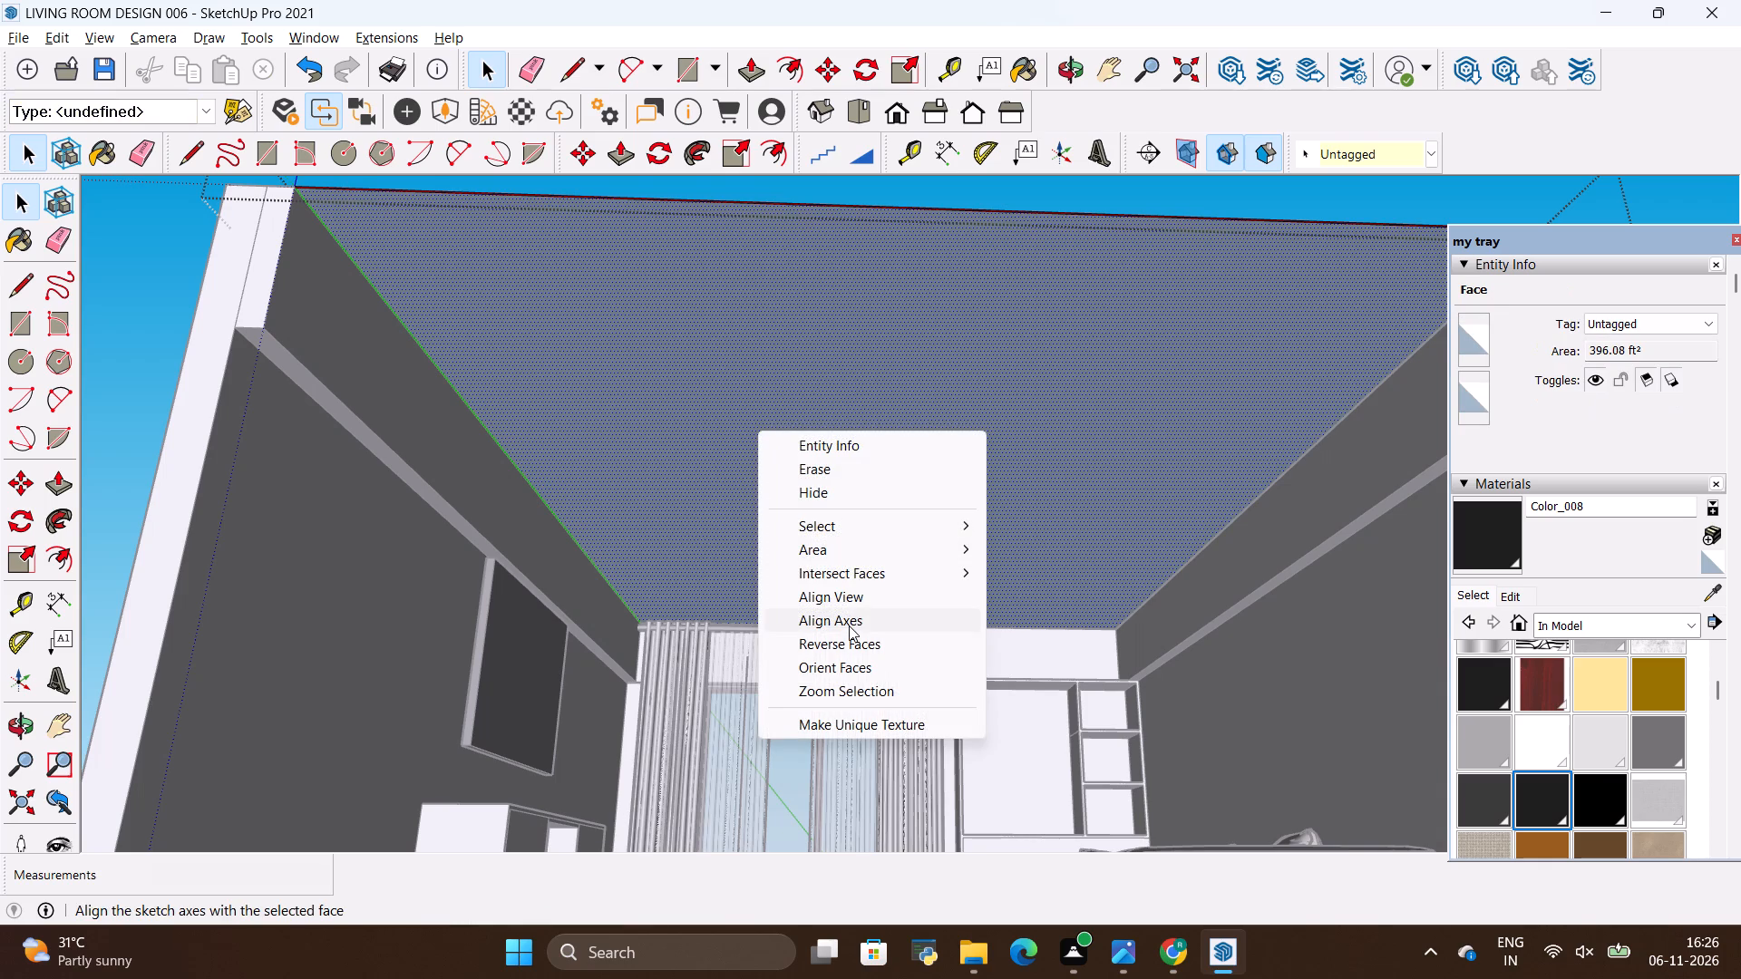
left_click(839, 644)
scroll(836, 653, "down", 6)
key("space")
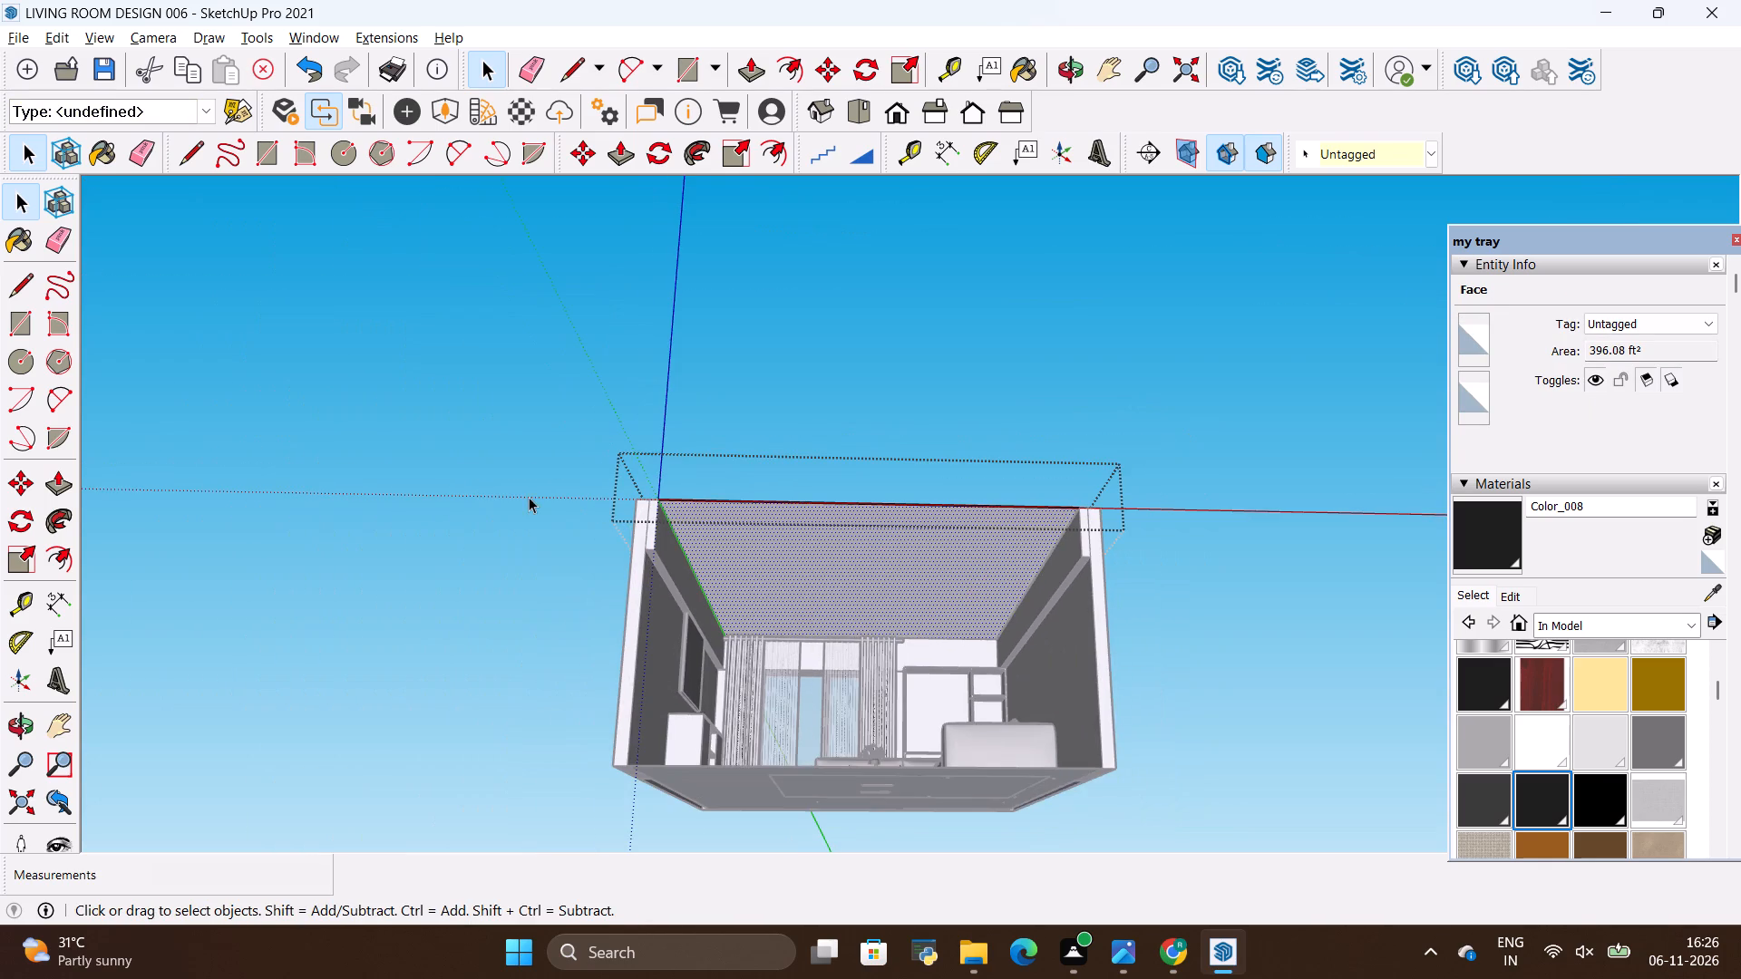
left_click(529, 497)
Compare the modelled ceiling with the reference photo, examining its cove lighting, track lights and the bands along the walls.
scroll(810, 569, "up", 8)
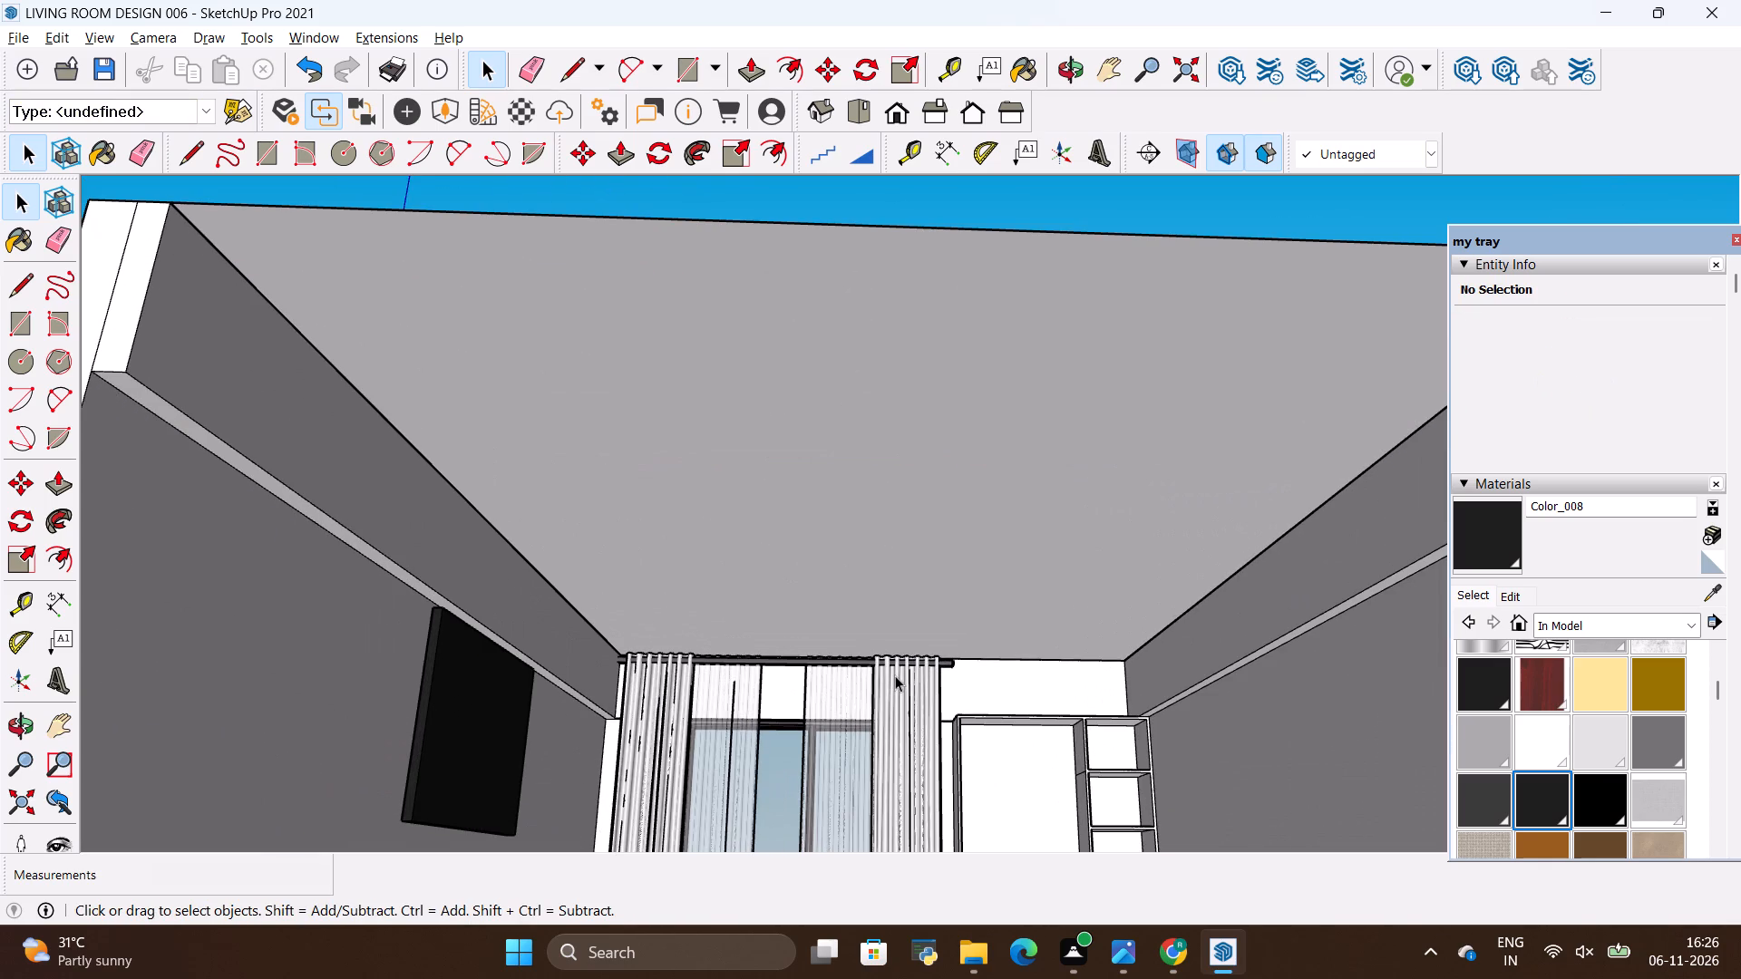
key("alt+Tab")
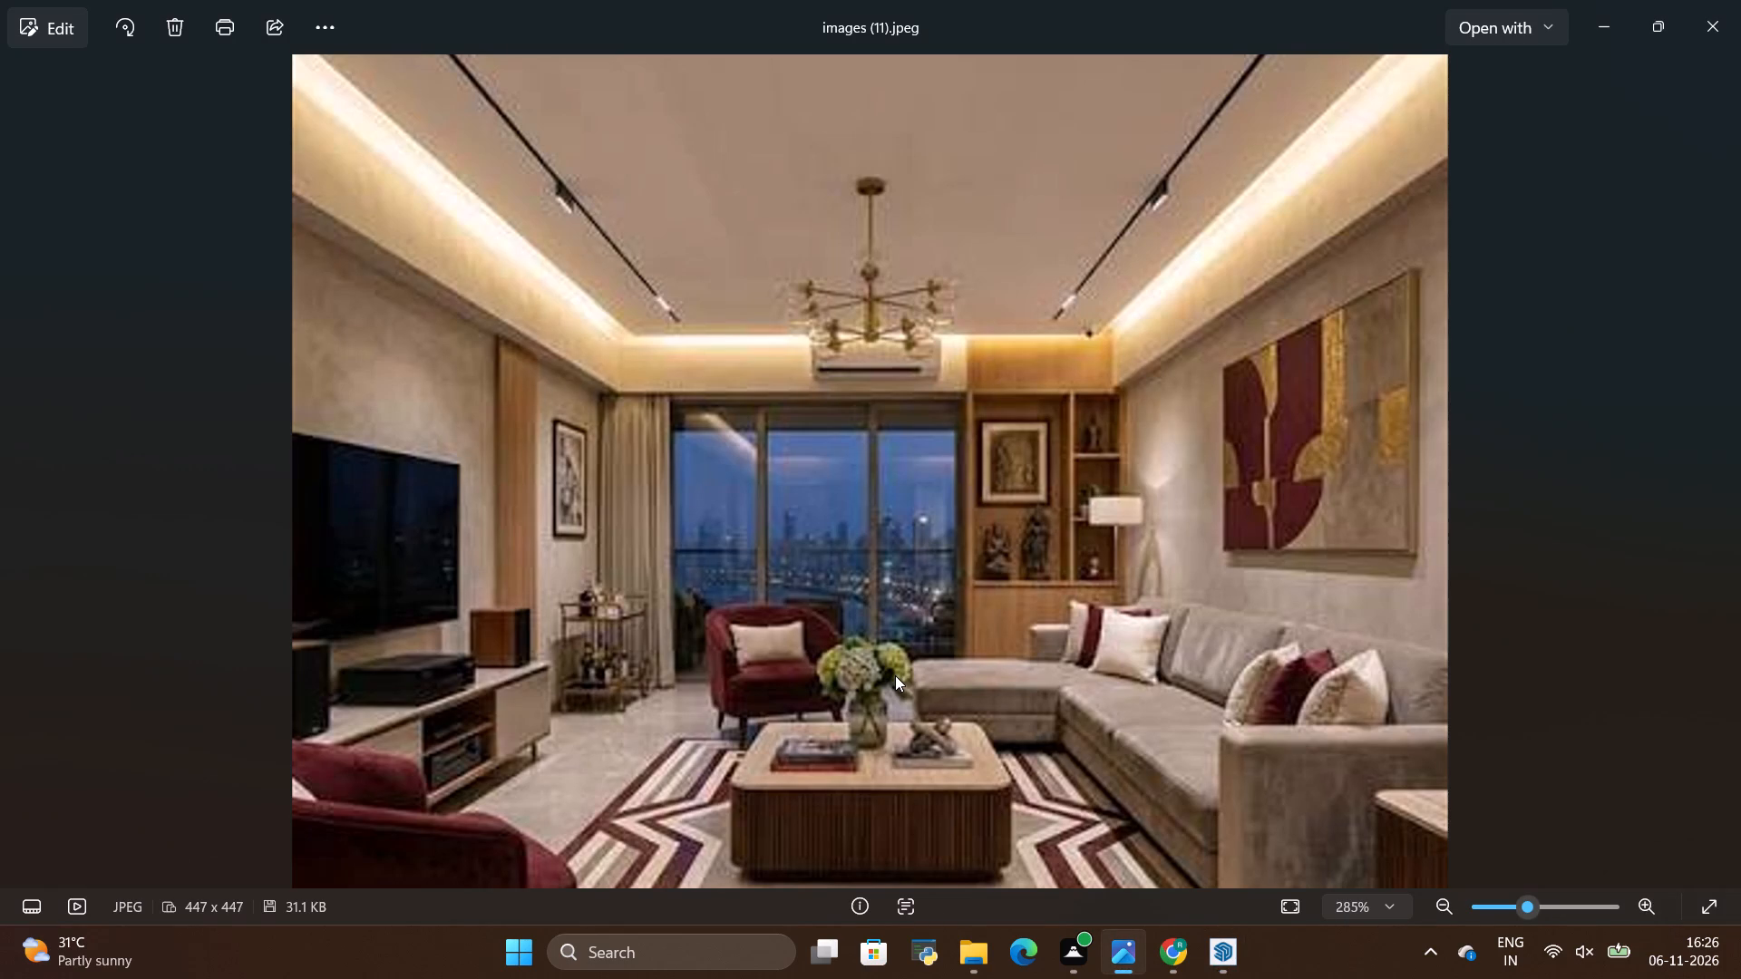
key("alt+Tab")
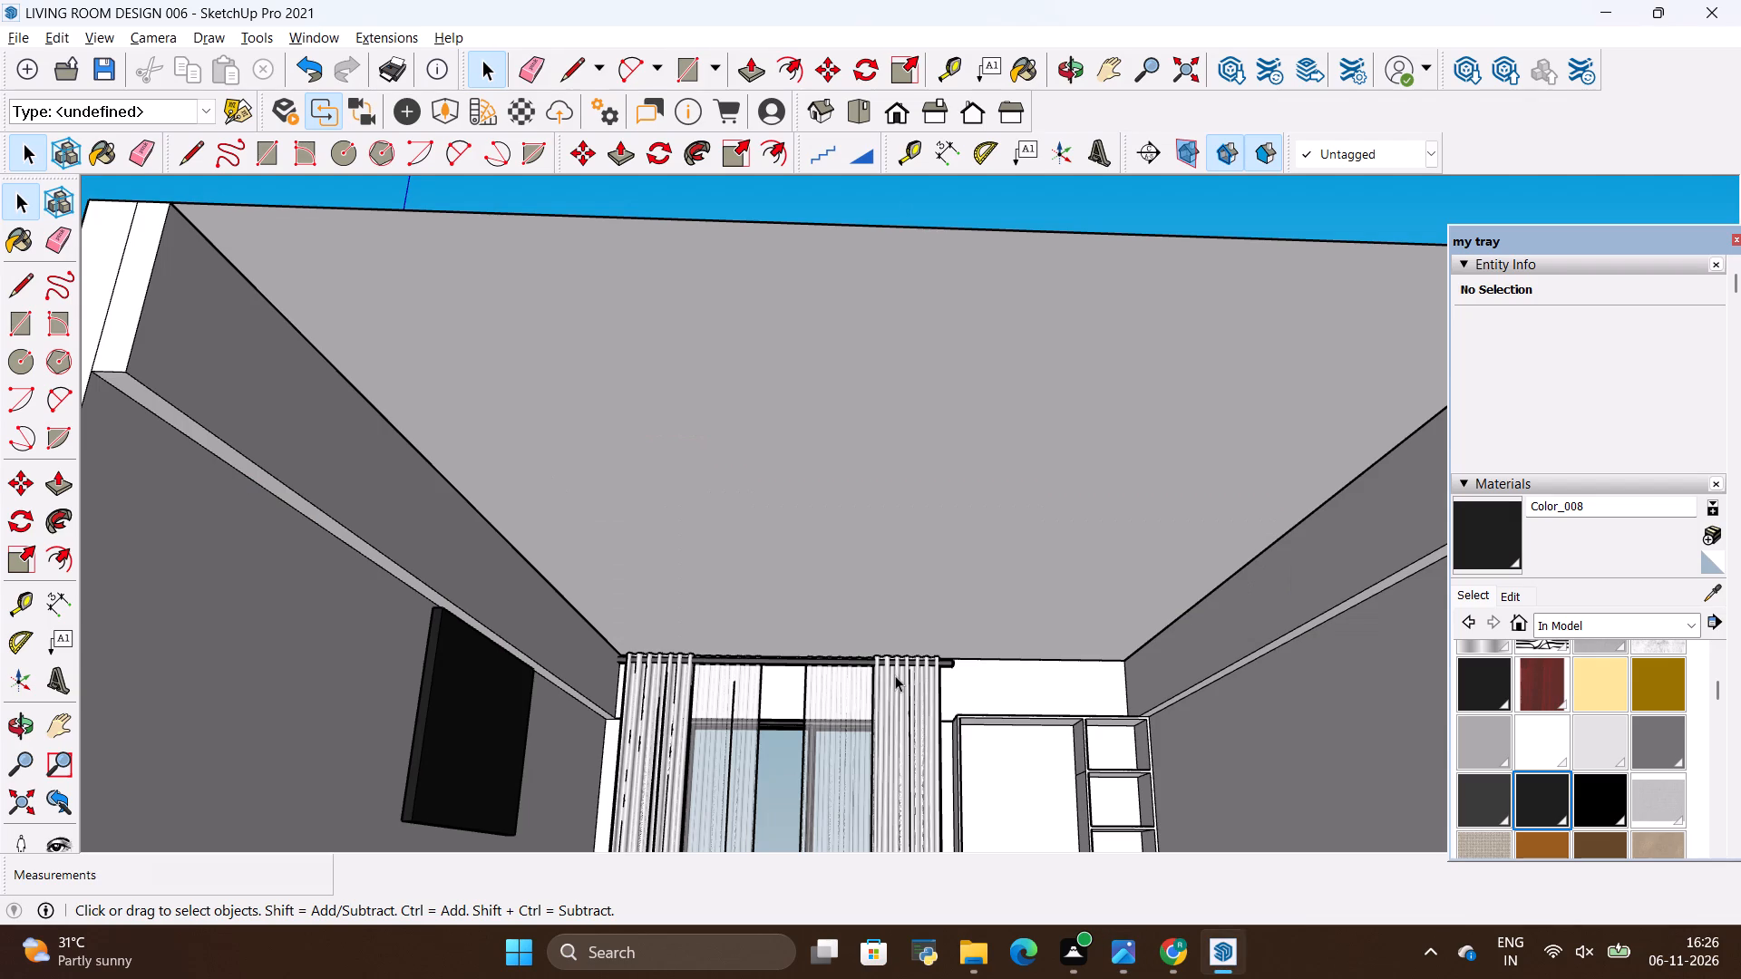
key("alt+Tab")
key("alt+Tab")
key("alt+Tab")
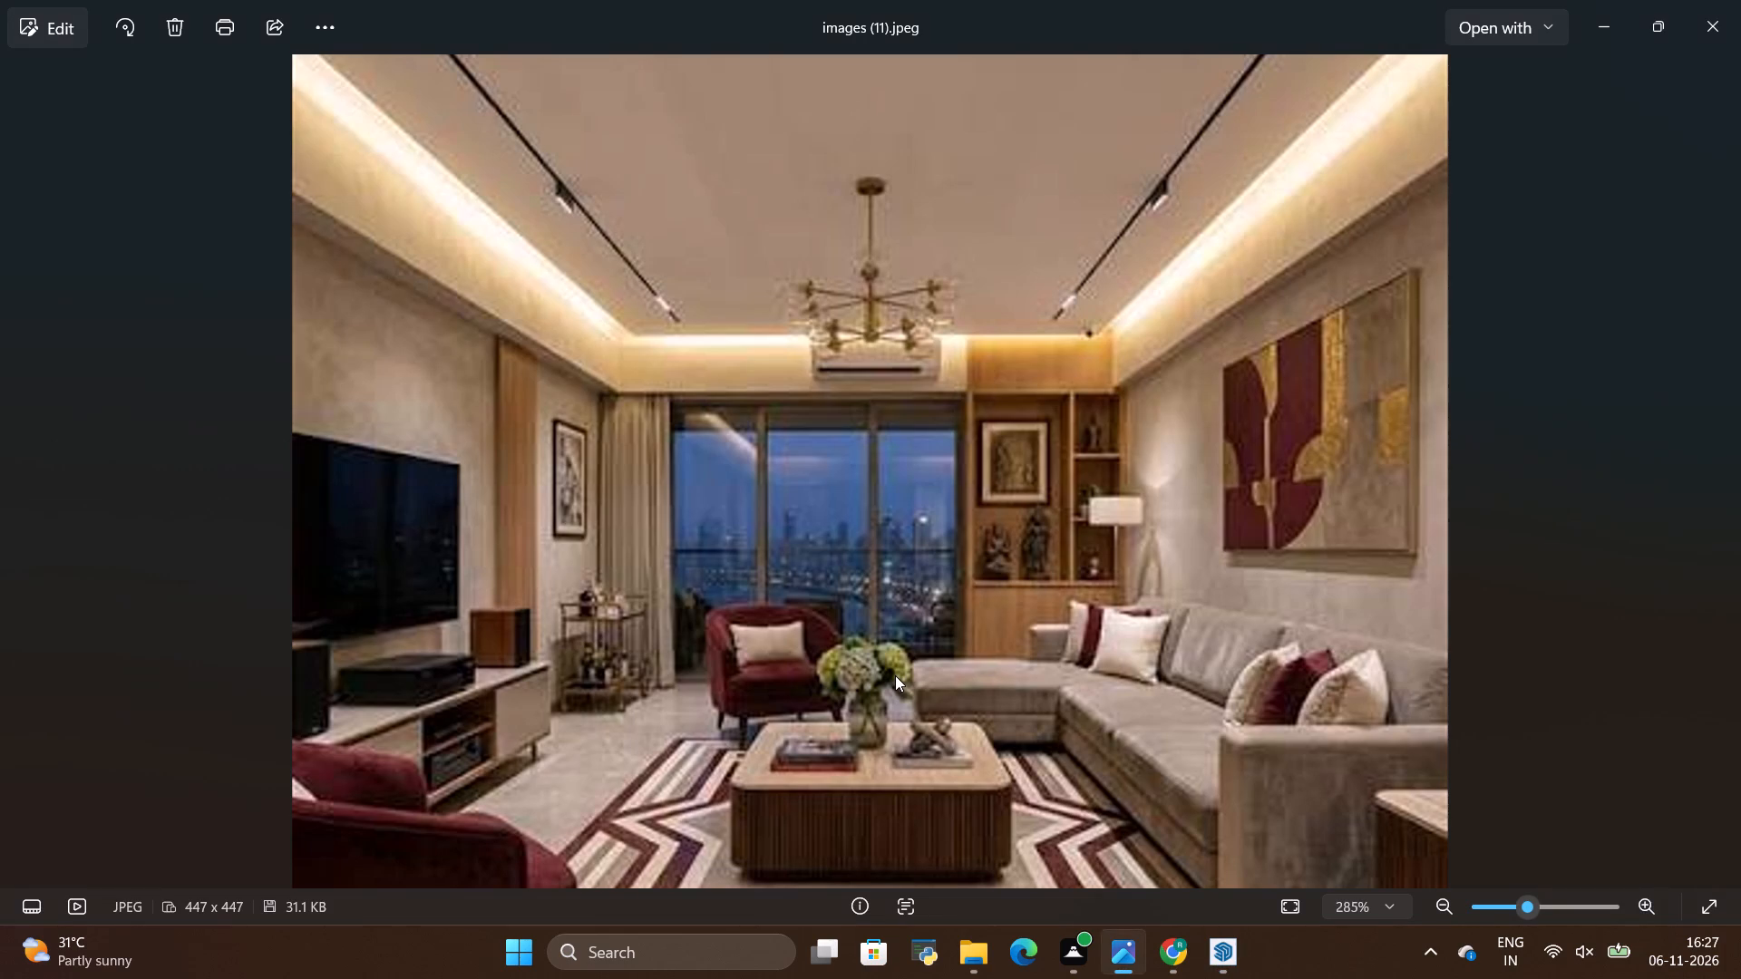
key("alt+Tab")
key("alt+Tab")
key("alt+Tab")
key("alt+Tab")
key("alt+Tab")
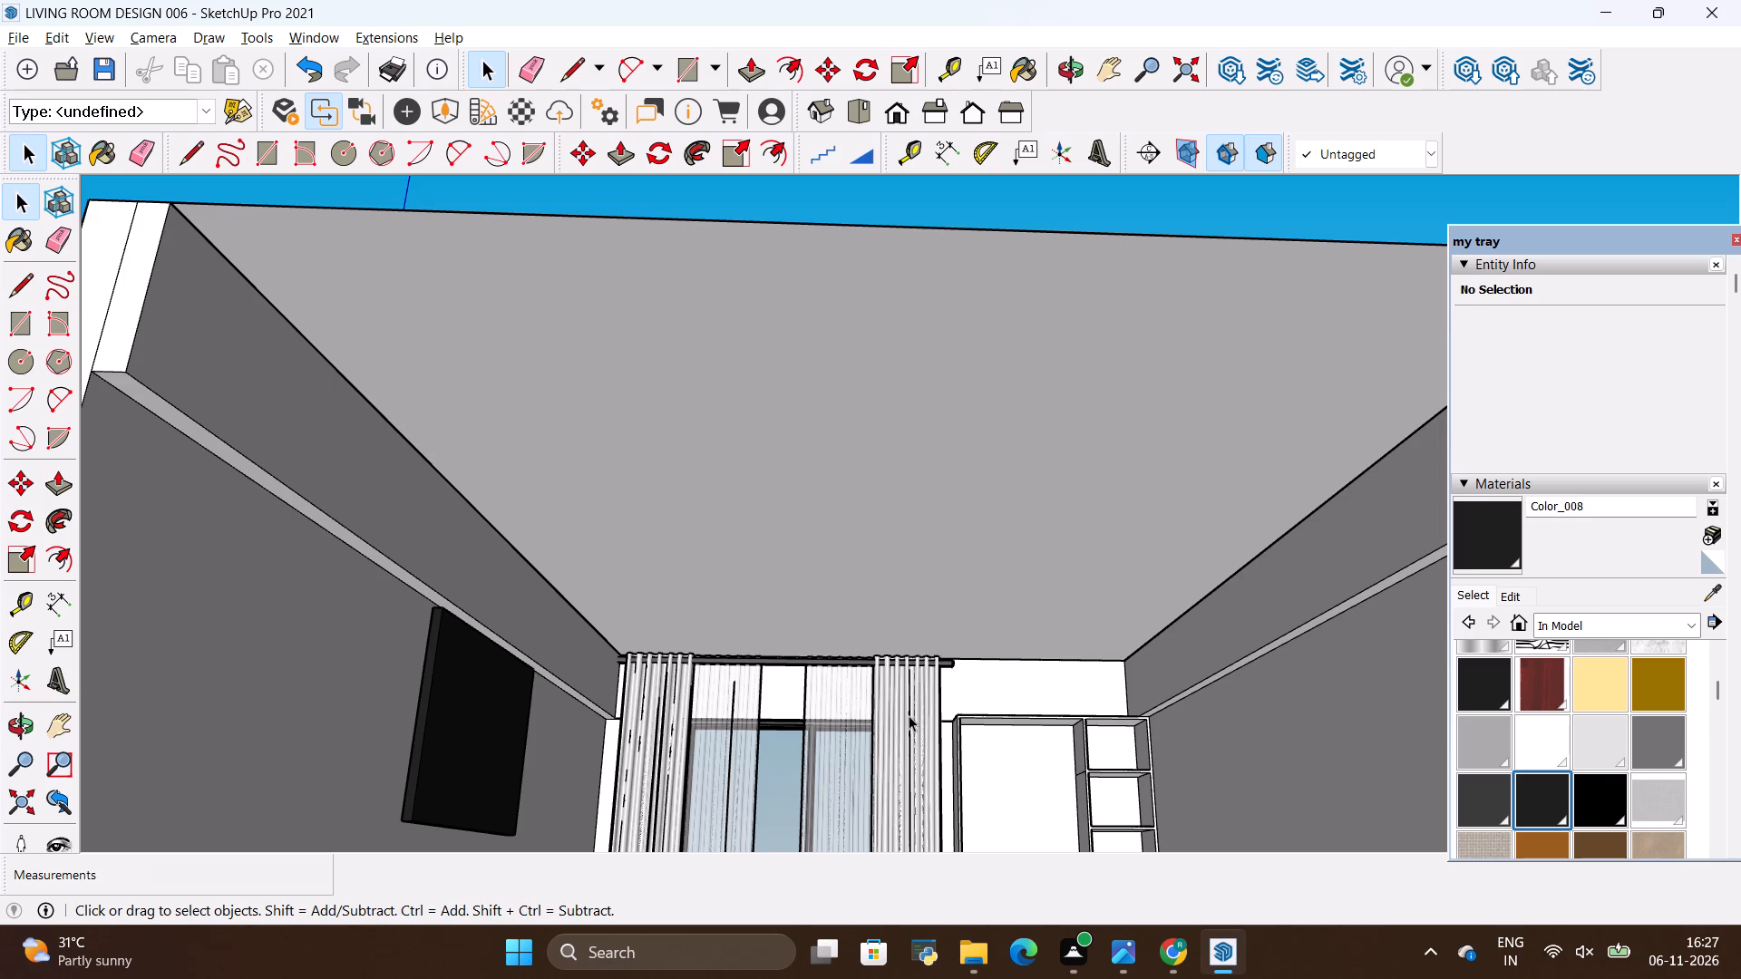
Compare the plain ceiling with the reference photo, examining its recessed perimeter and central panel.
scroll(851, 664, "down", 3)
scroll(814, 509, "up", 2)
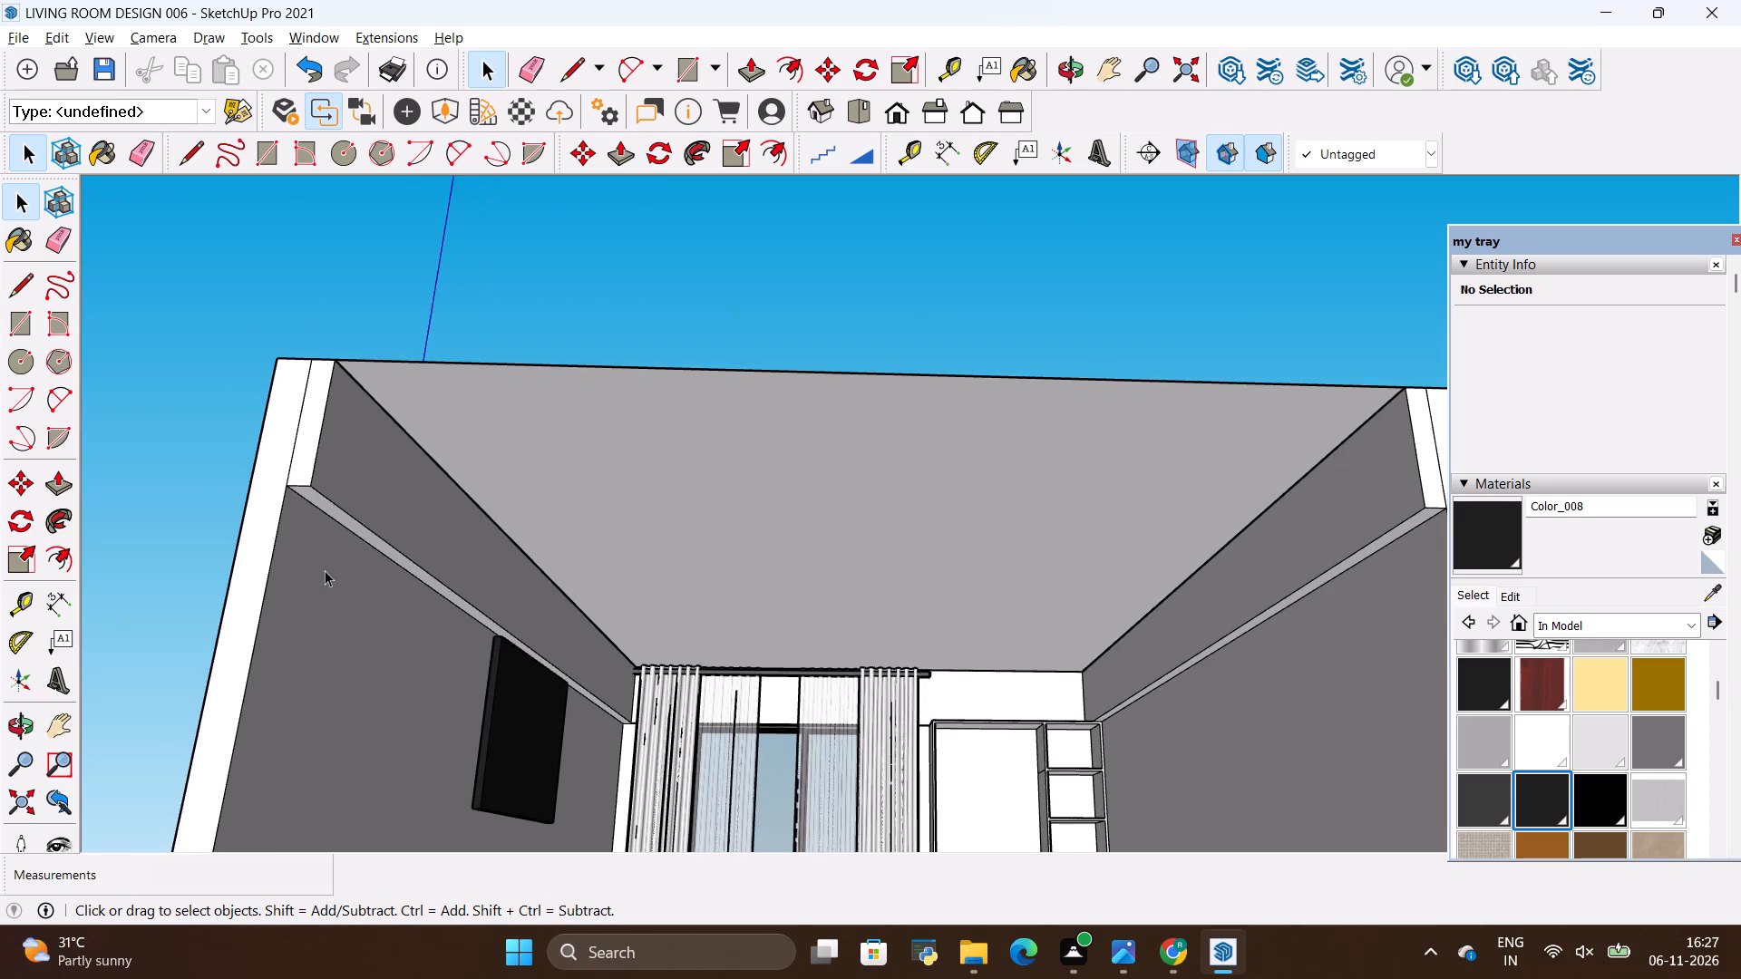
left_click(26, 721)
left_click_drag(797, 533, 786, 477)
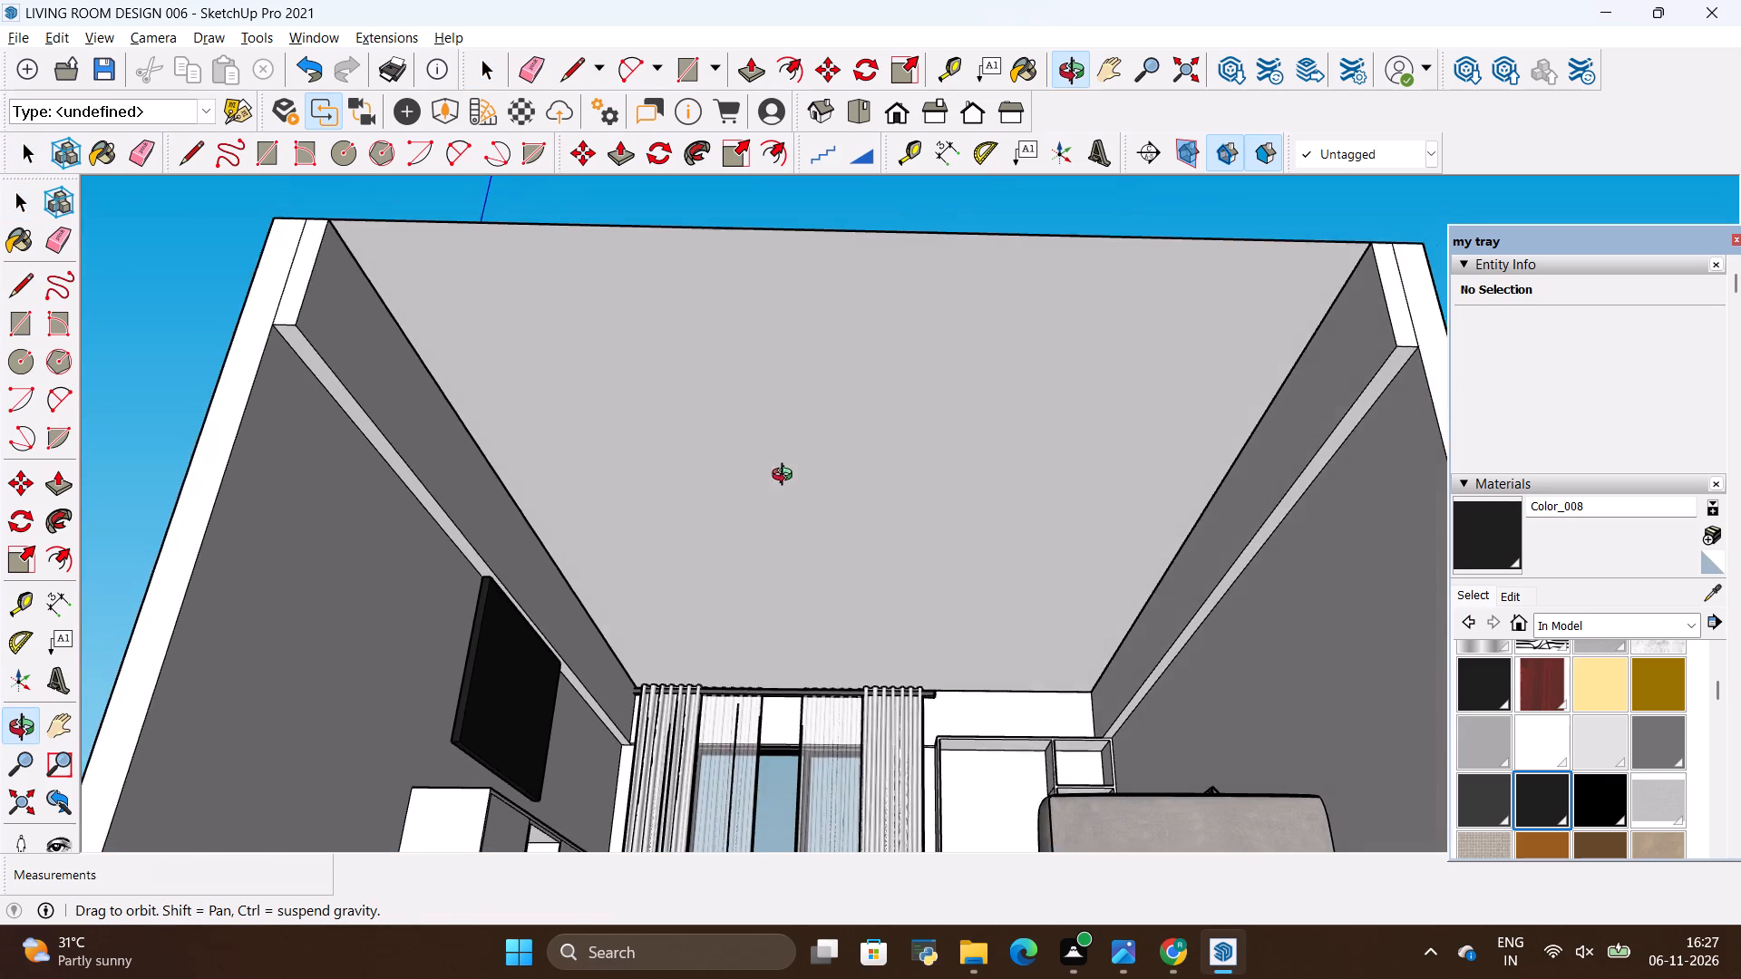
left_click_drag(786, 477, 784, 479)
key("alt+Tab")
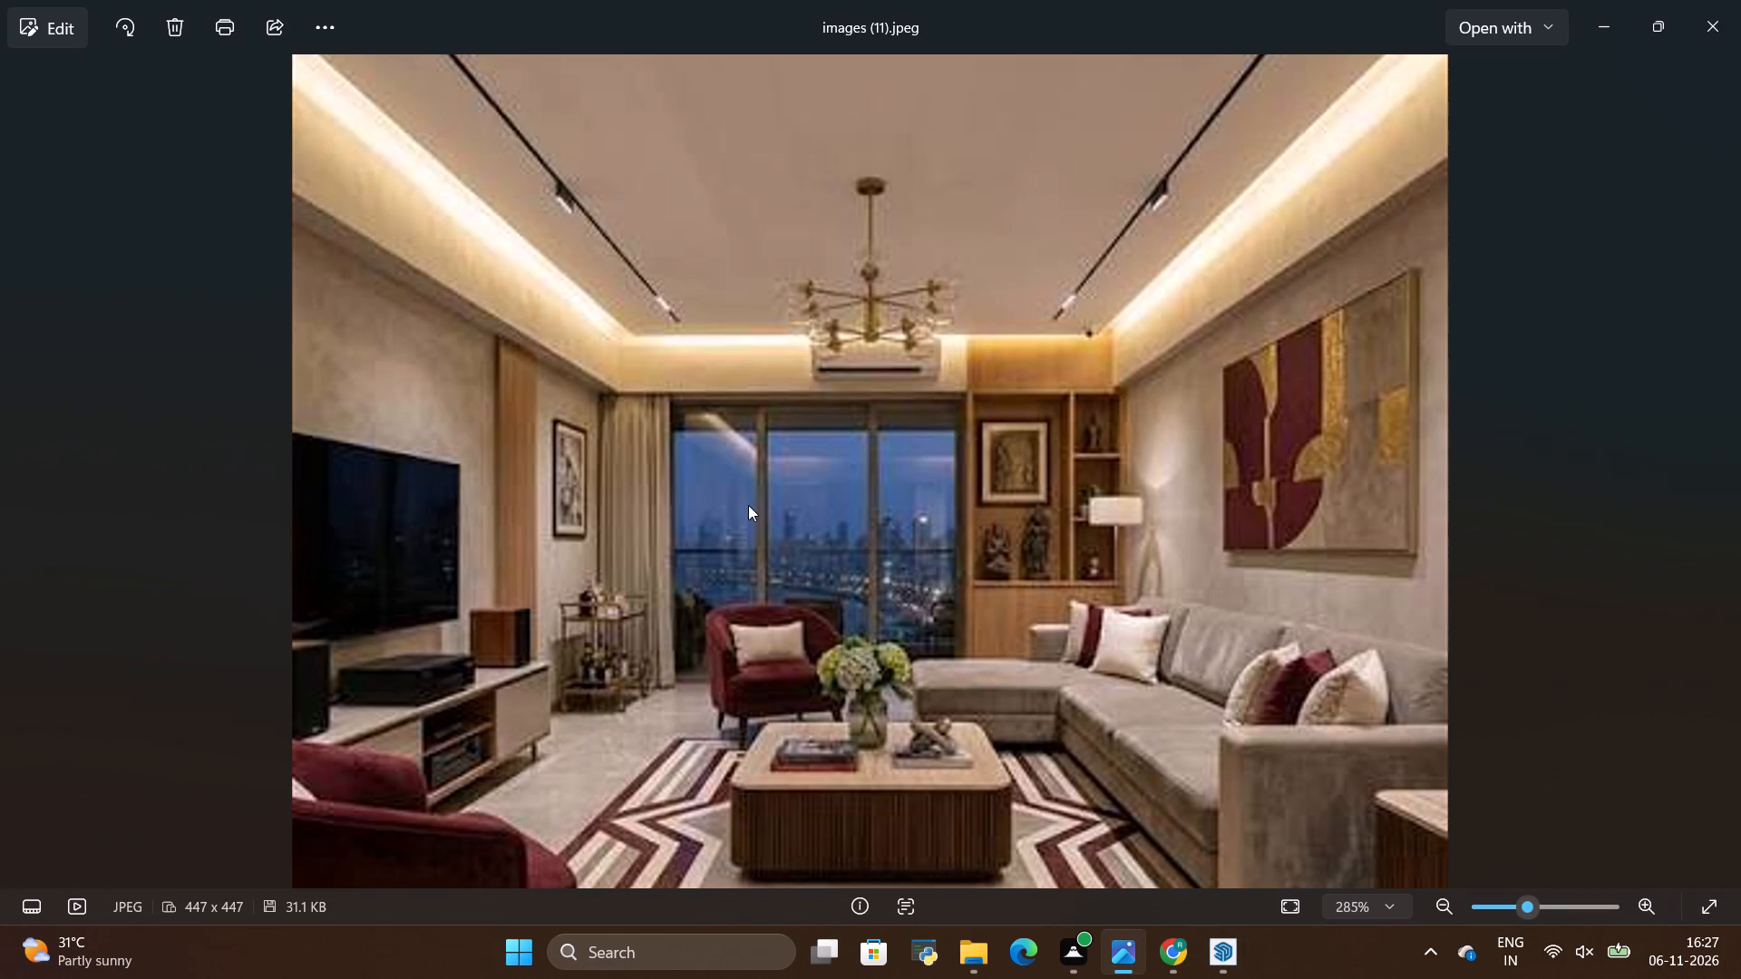
key("alt+Tab")
scroll(748, 505, "down", 3)
scroll(885, 543, "up", 3)
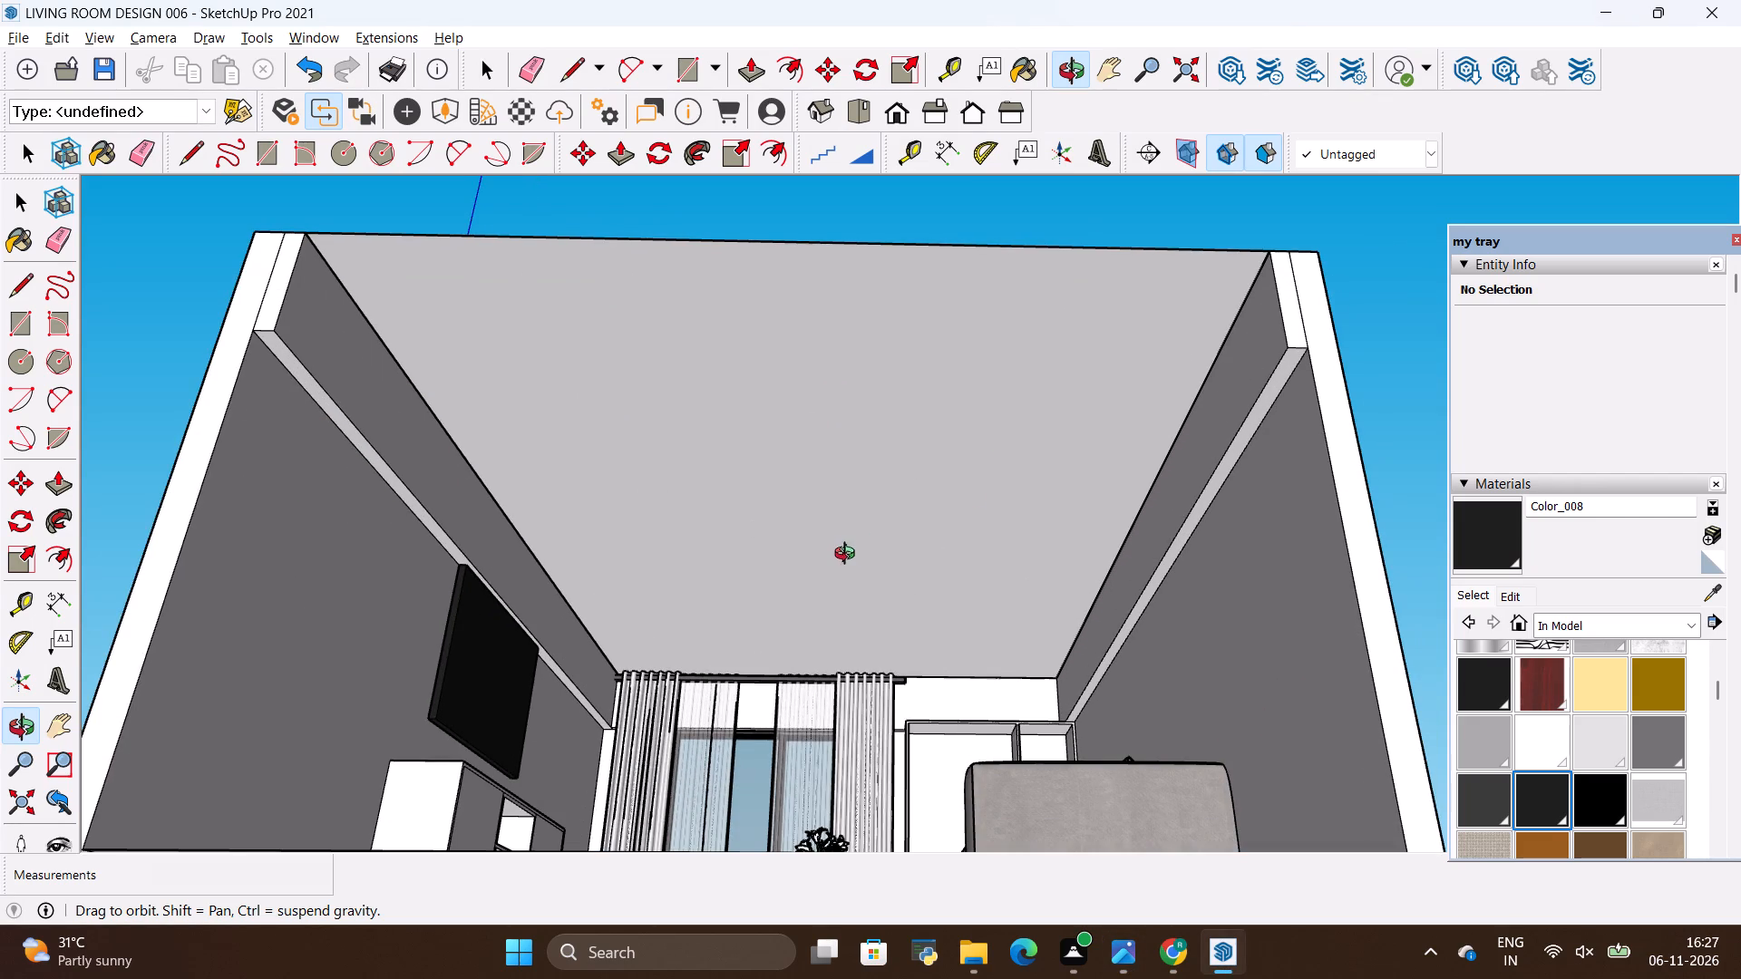
Inside the ceiling group, offset the ceiling outline inward by 18" to form an inner rectangle.
left_click(871, 506)
key("space")
left_click(871, 506)
triple_click(871, 506)
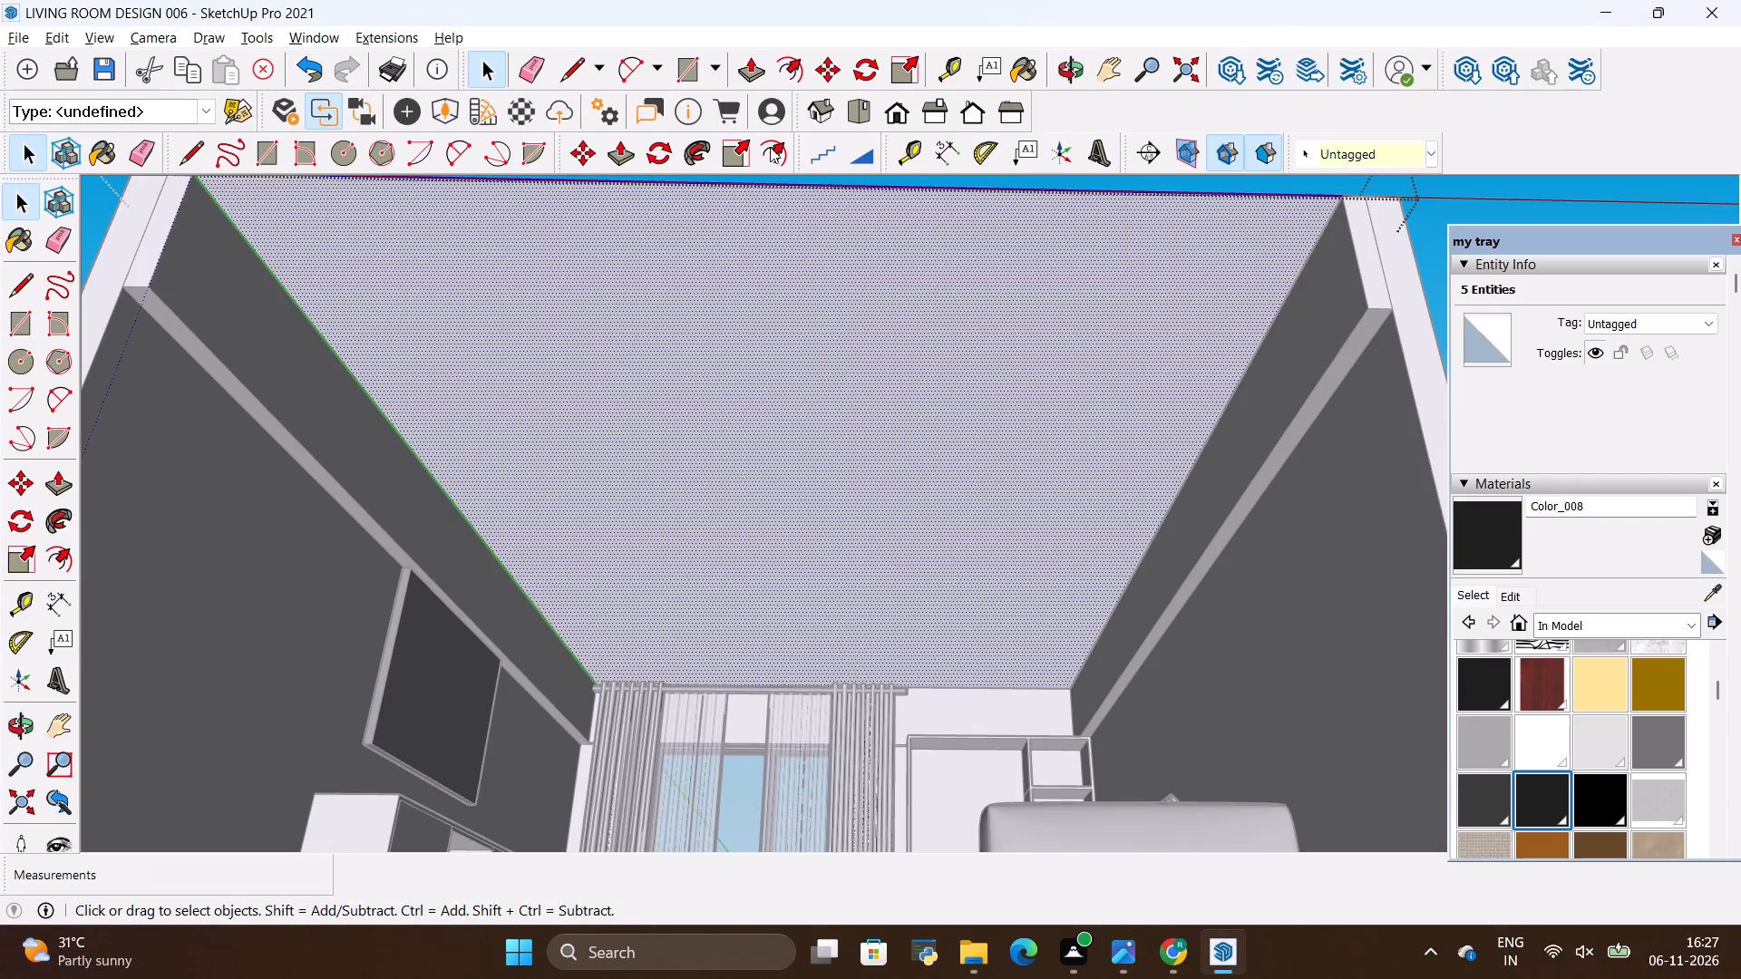
left_click(785, 150)
left_click(913, 416)
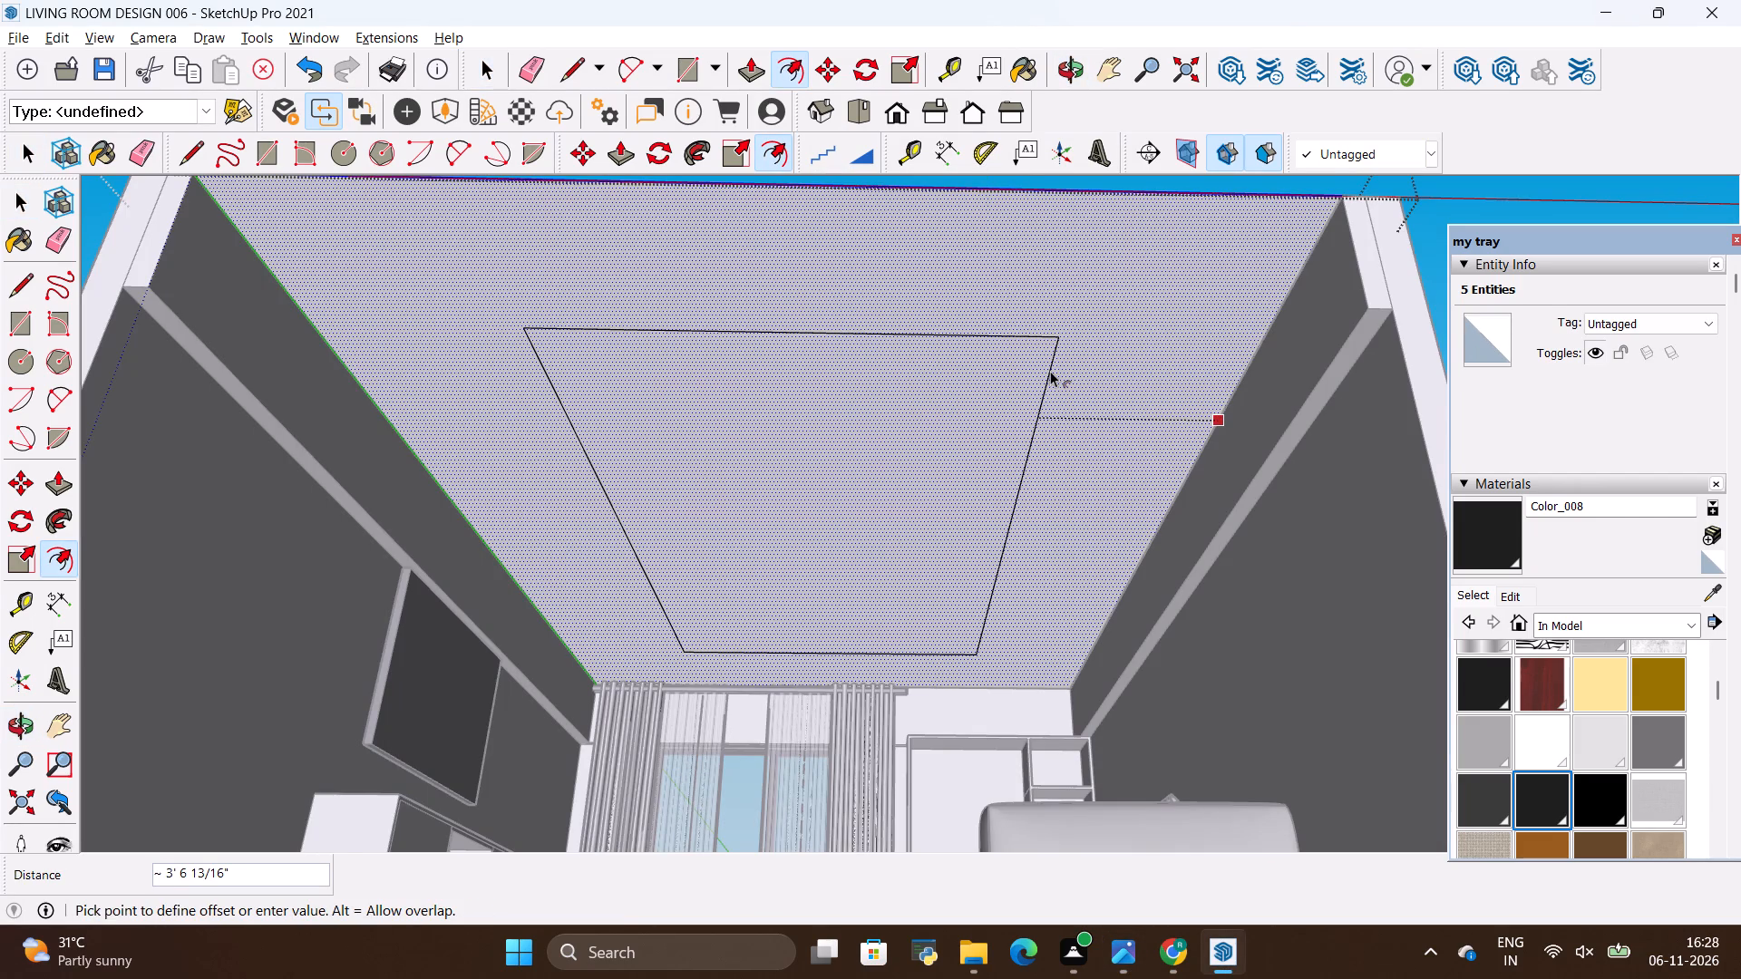
key("BackSpace")
type("18")
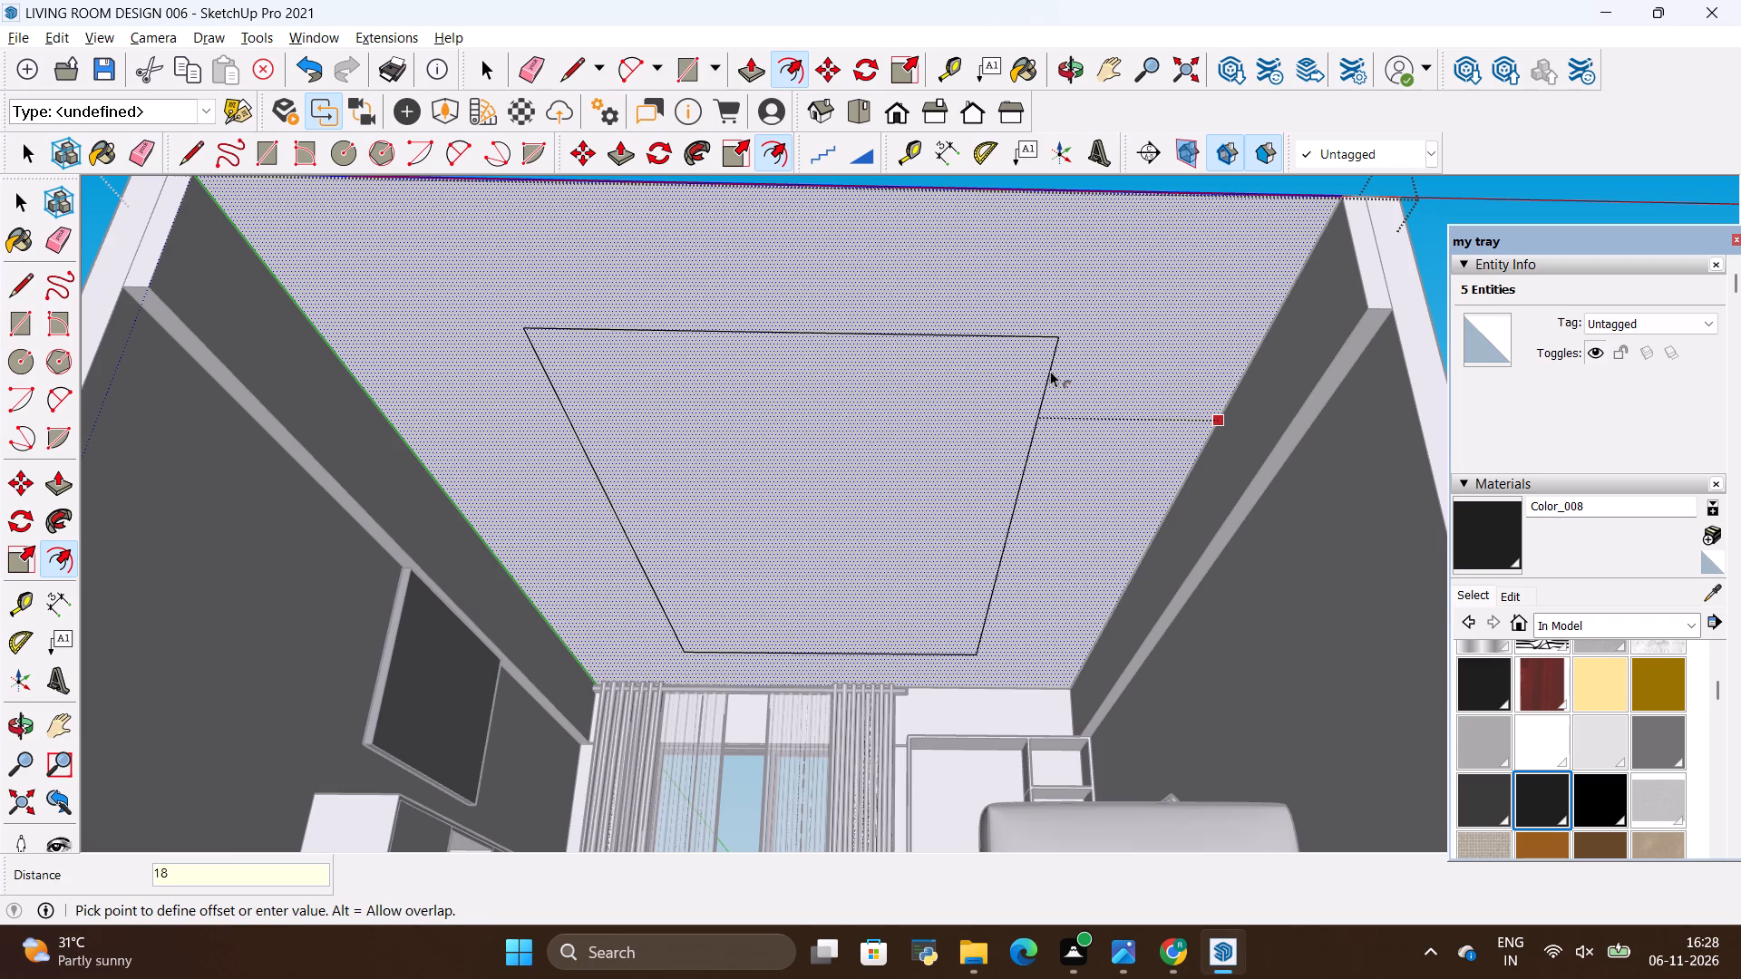
key("shift+quotedbl")
key("Return")
key("space")
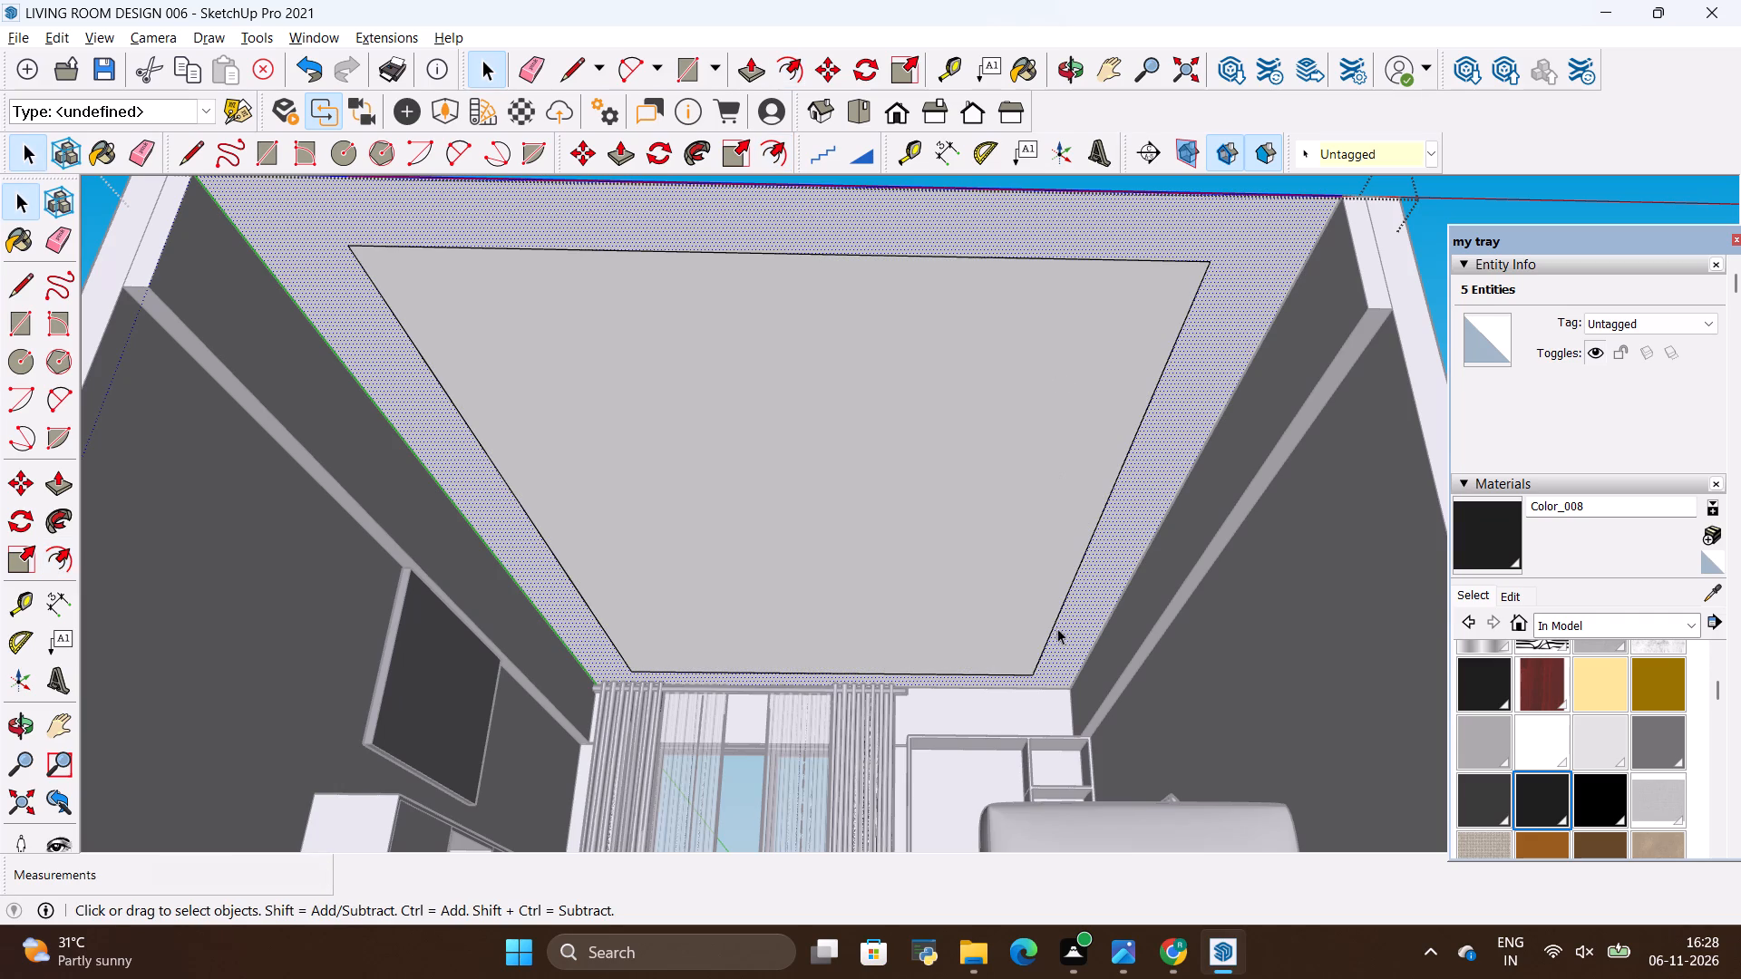
Push/Pull the inner ceiling rectangle 6" down into the room as a dropped central panel.
left_click(1025, 587)
key("alt+Tab")
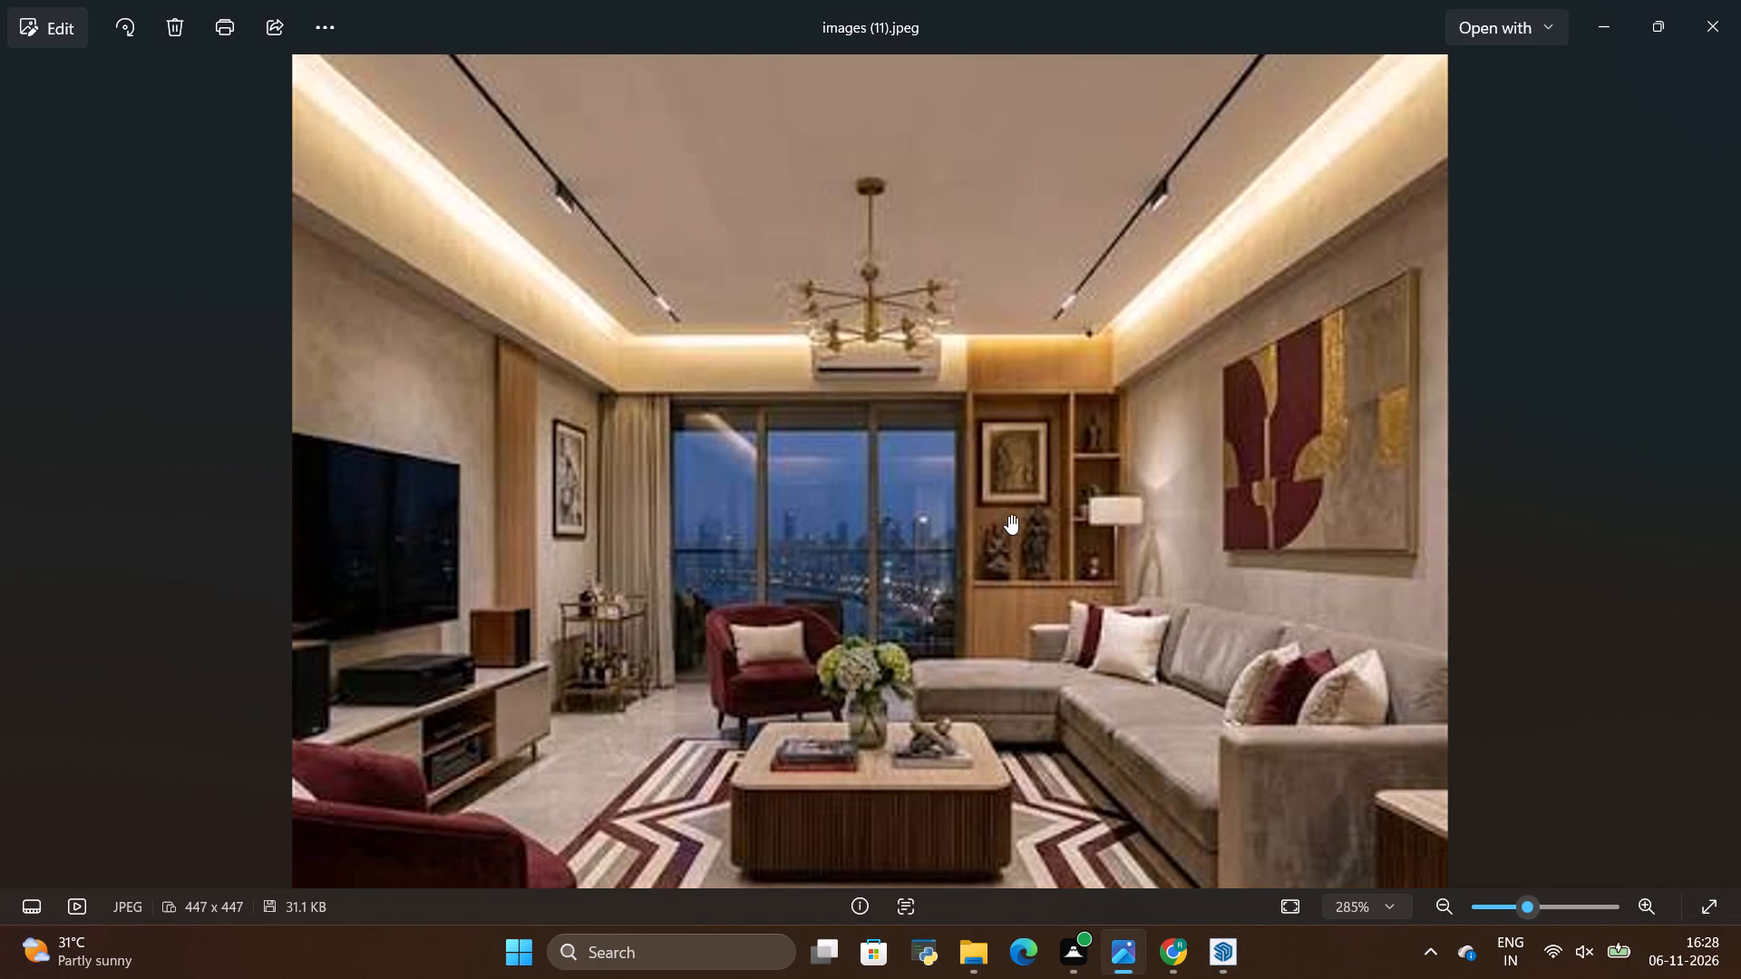
key("alt+Tab")
scroll(1027, 508, "down", 3)
scroll(998, 381, "up", 3)
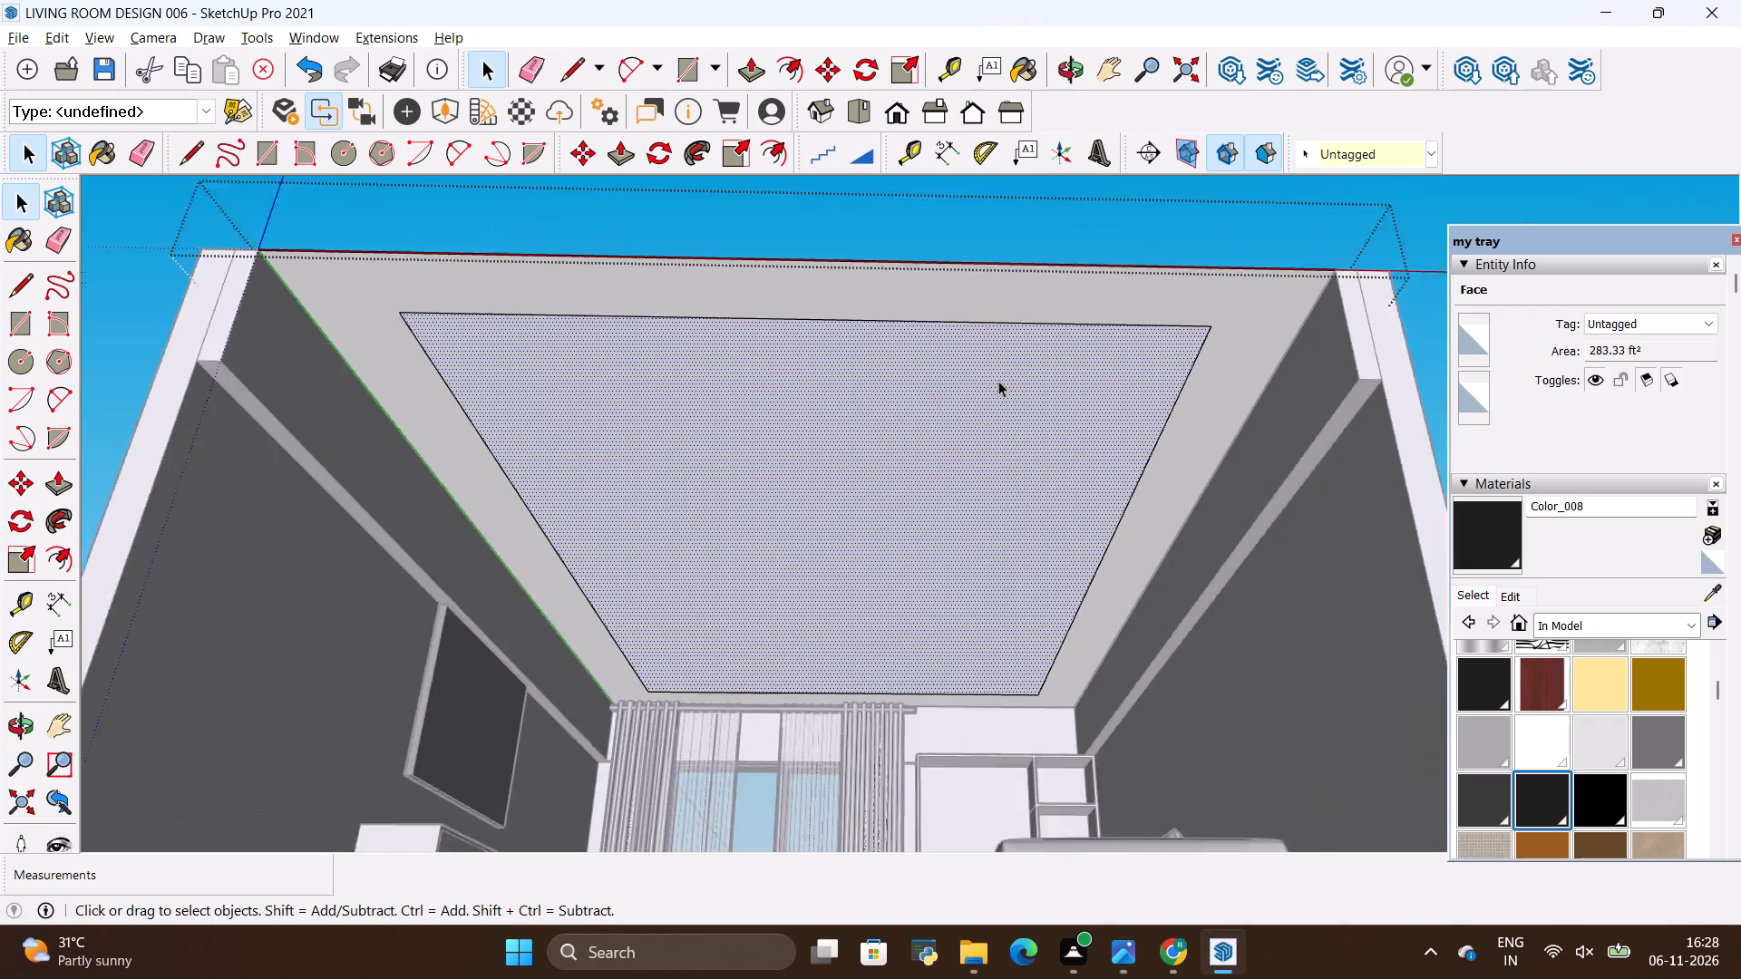
scroll(998, 381, "up", 1)
scroll(1010, 460, "up", 1)
key("p")
left_click(1046, 500)
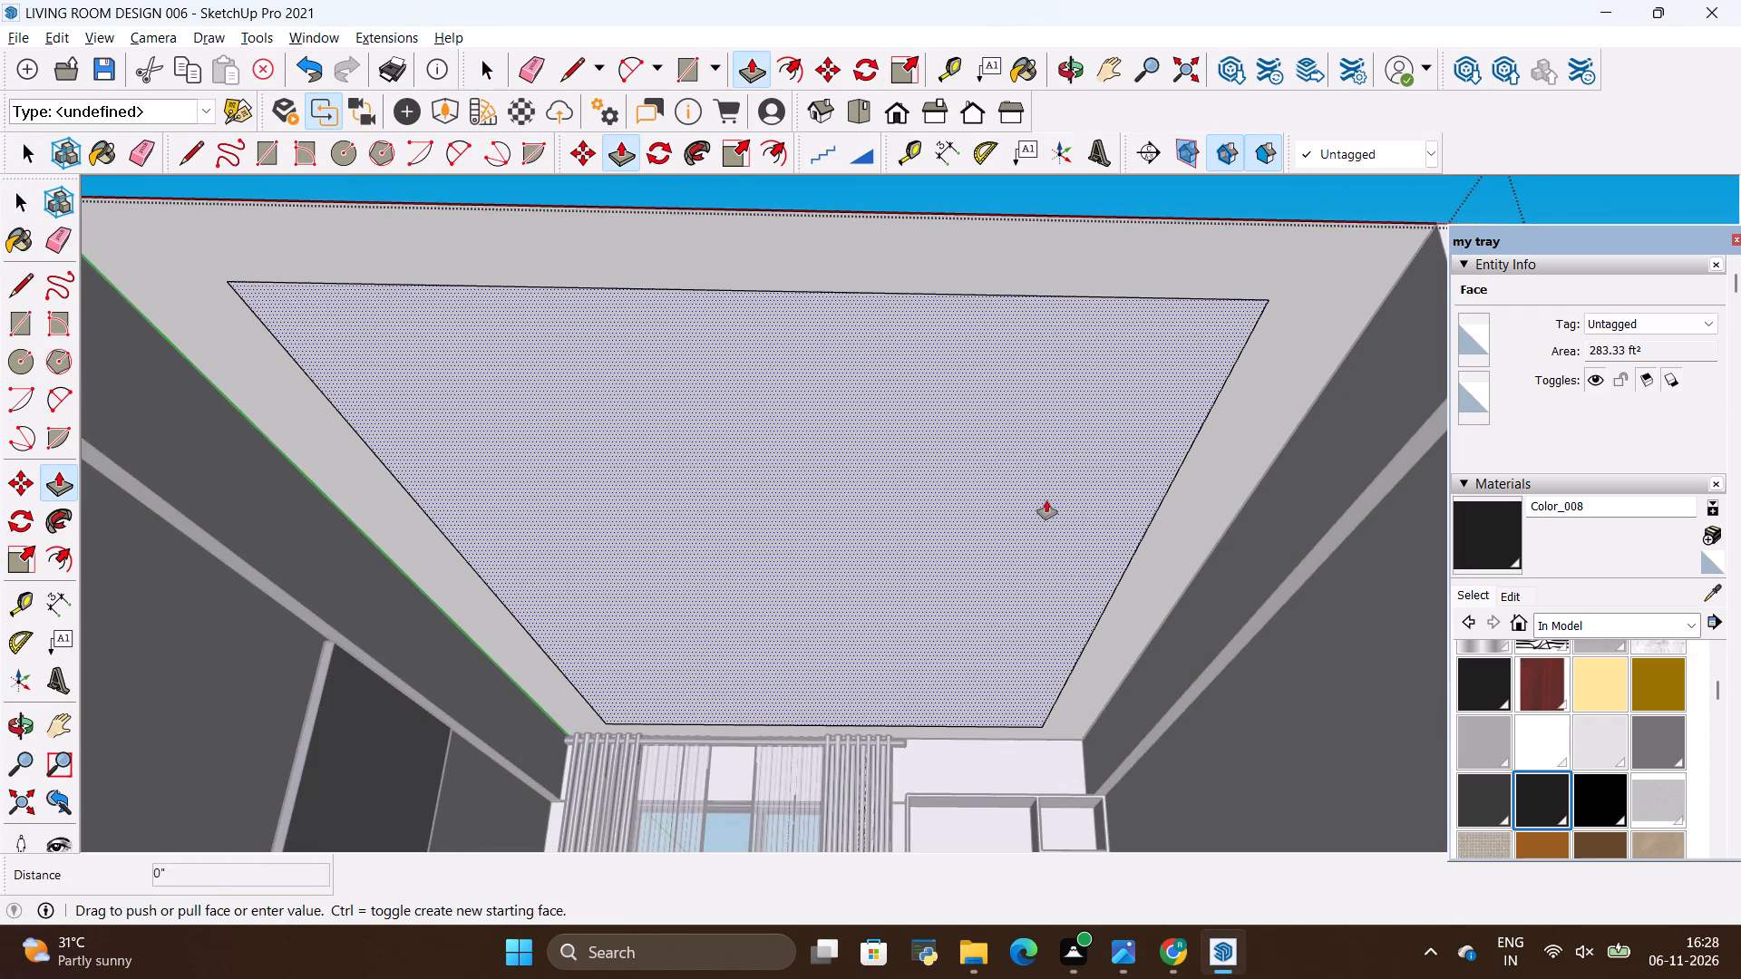
key("BackSpace")
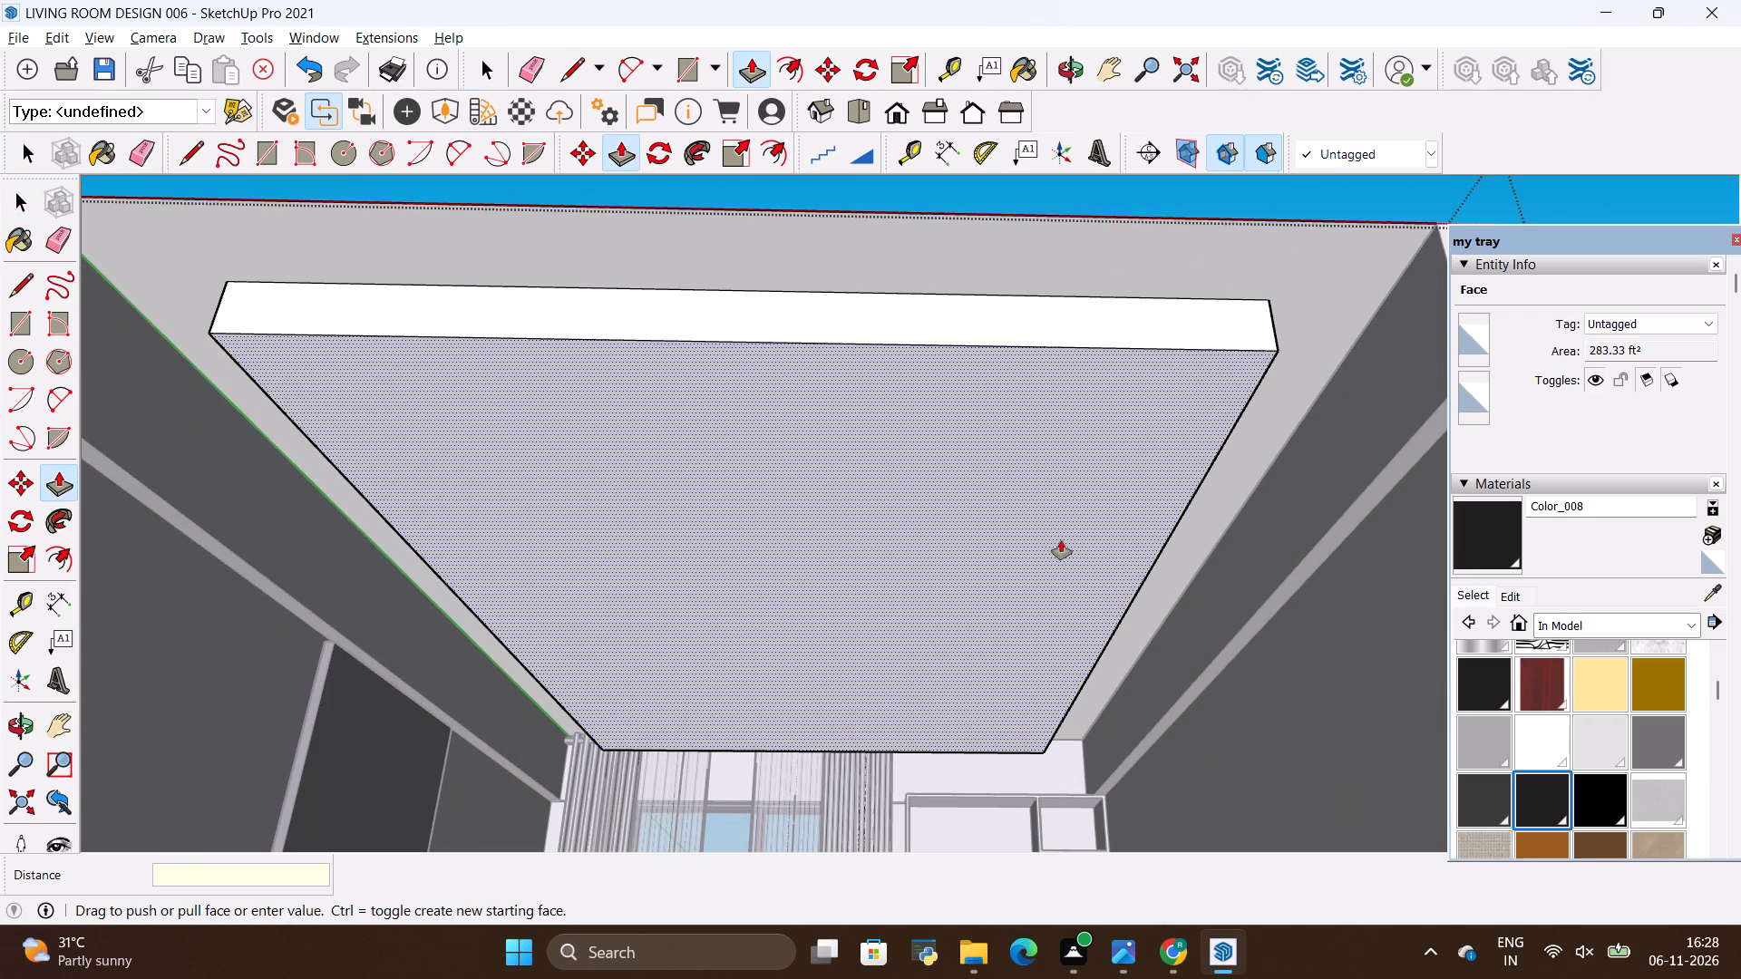
key("6")
key("shift+quotedbl")
key("Return")
key("space")
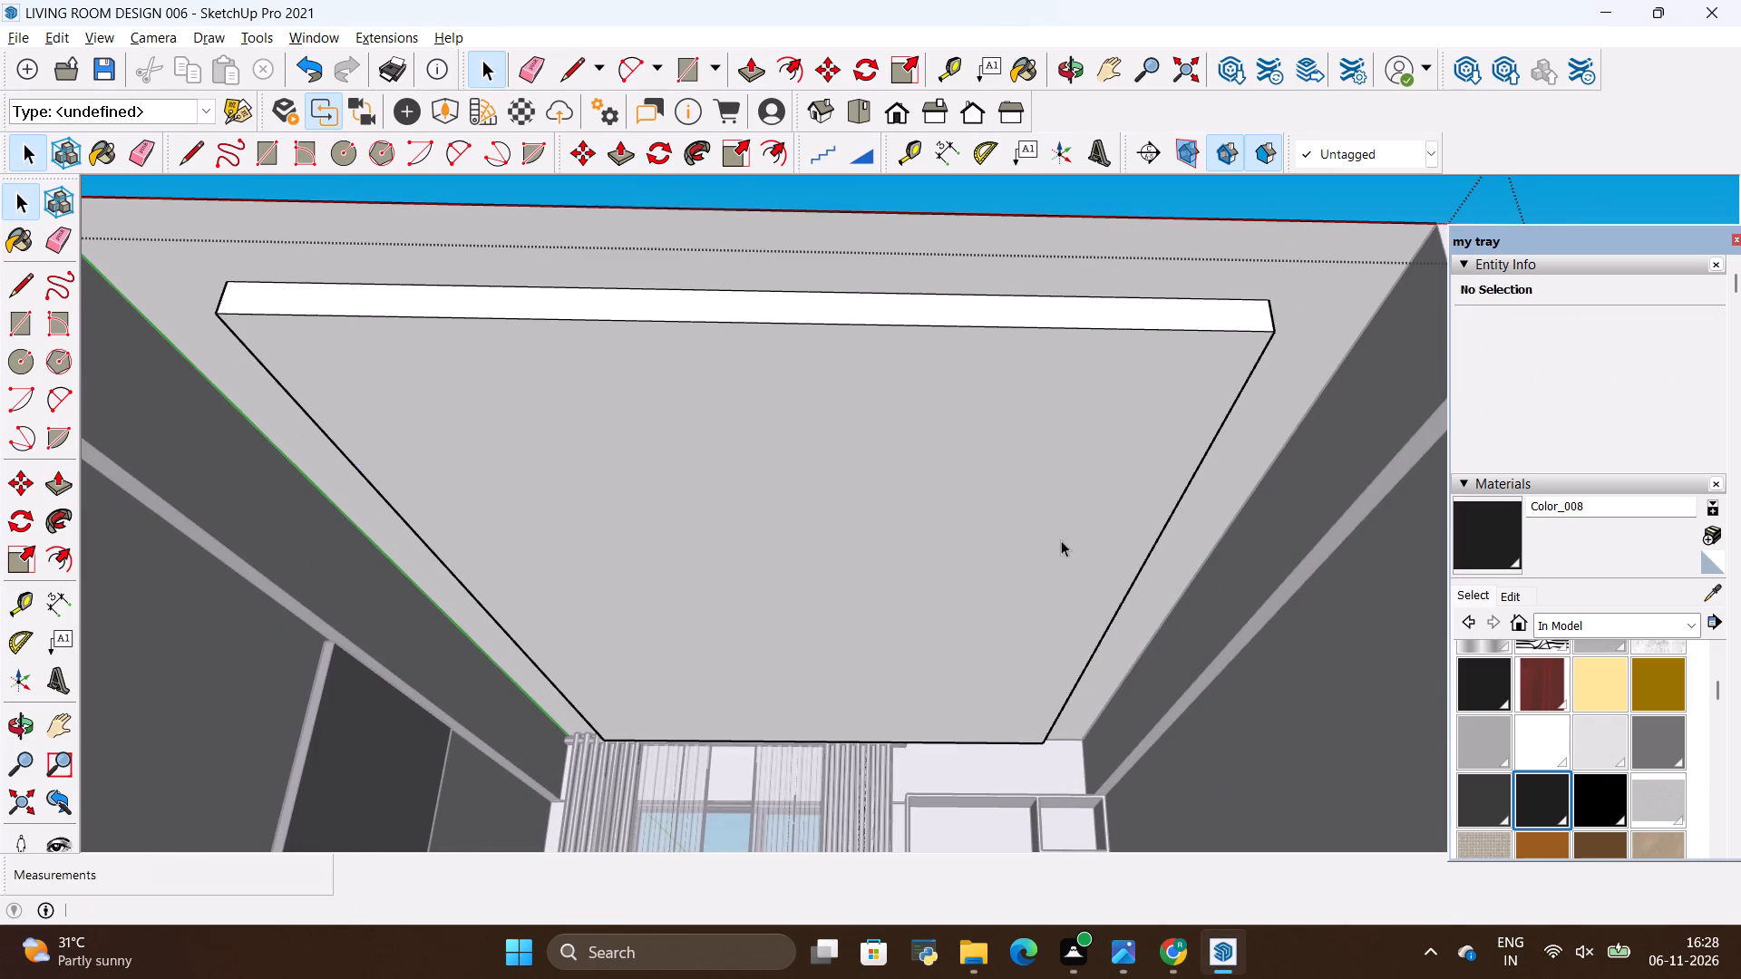
Compare the dropped ceiling panel with the reference photo, examining its depth and its margins to the walls from several angles.
scroll(929, 510, "down", 7)
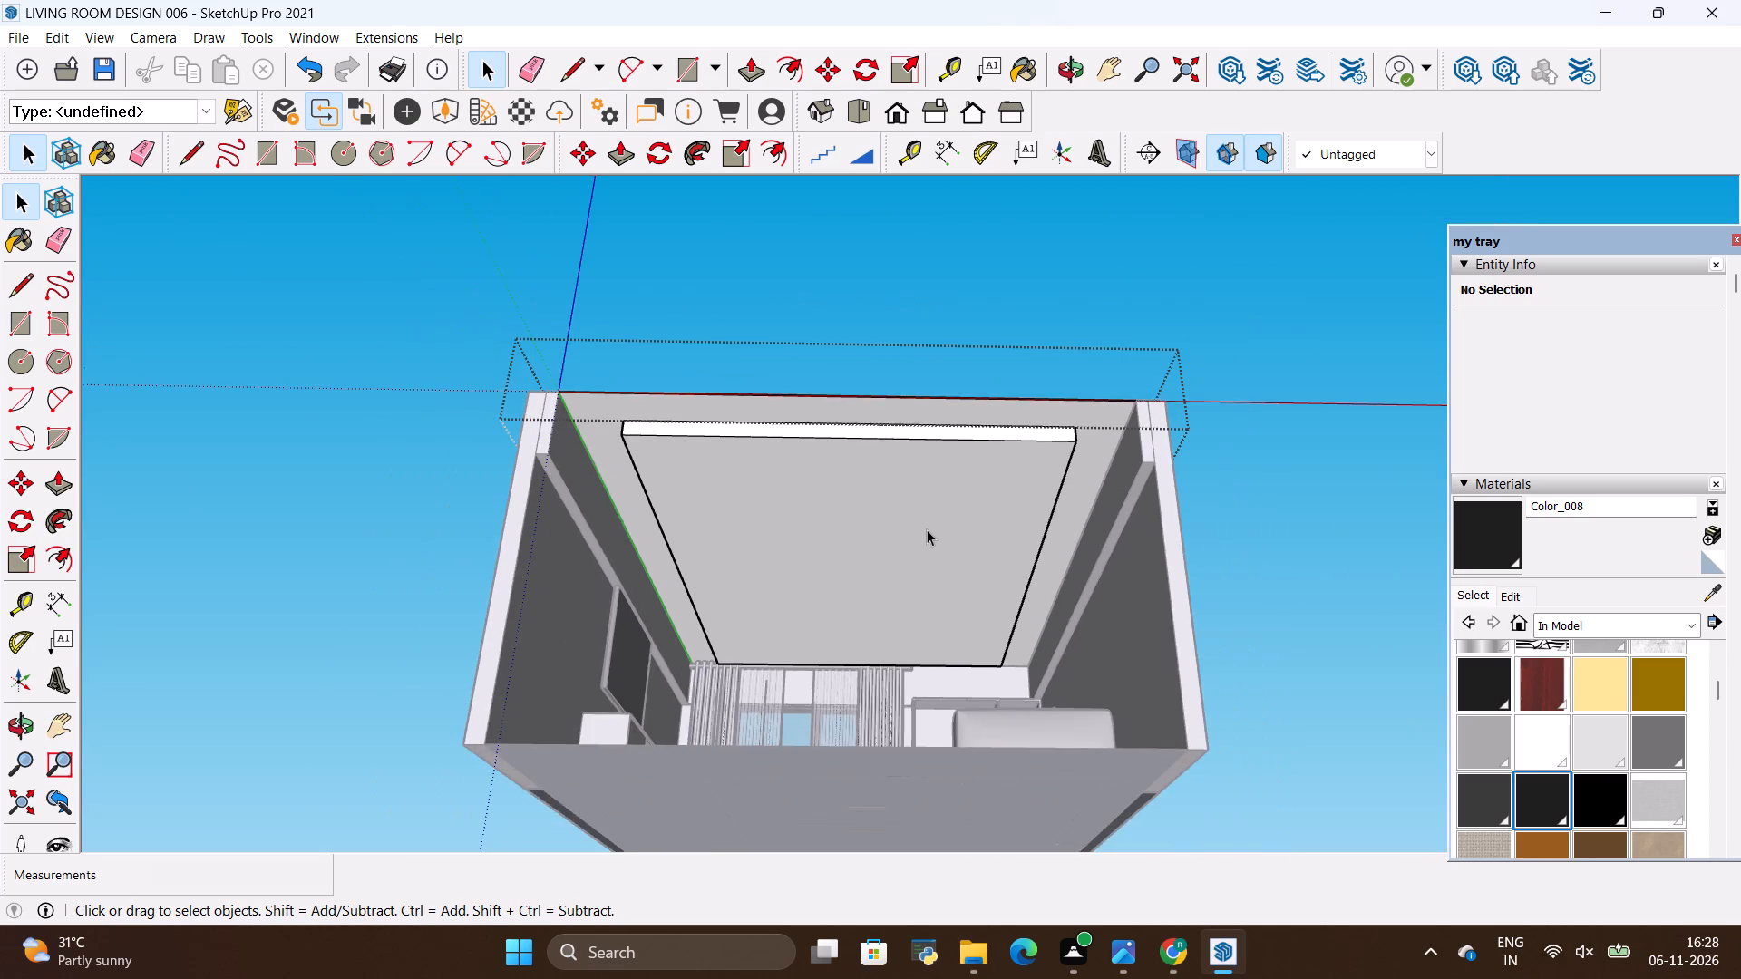
scroll(748, 347, "up", 3)
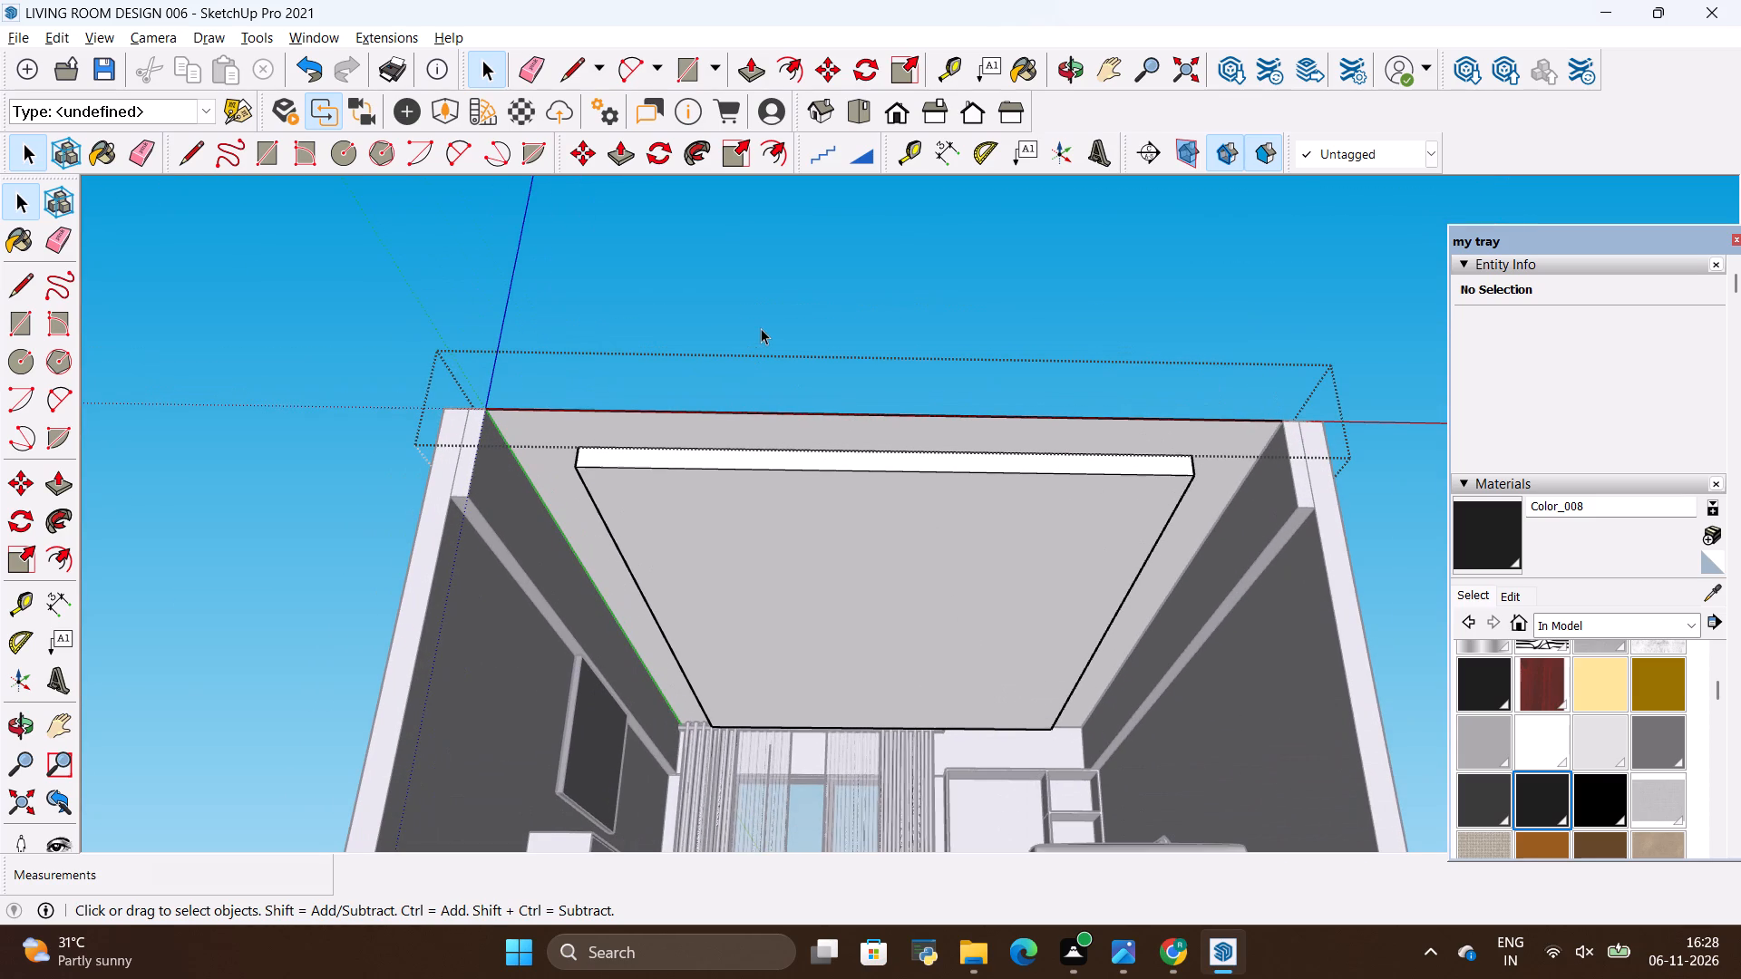
scroll(859, 456, "up", 2)
scroll(761, 601, "up", 2)
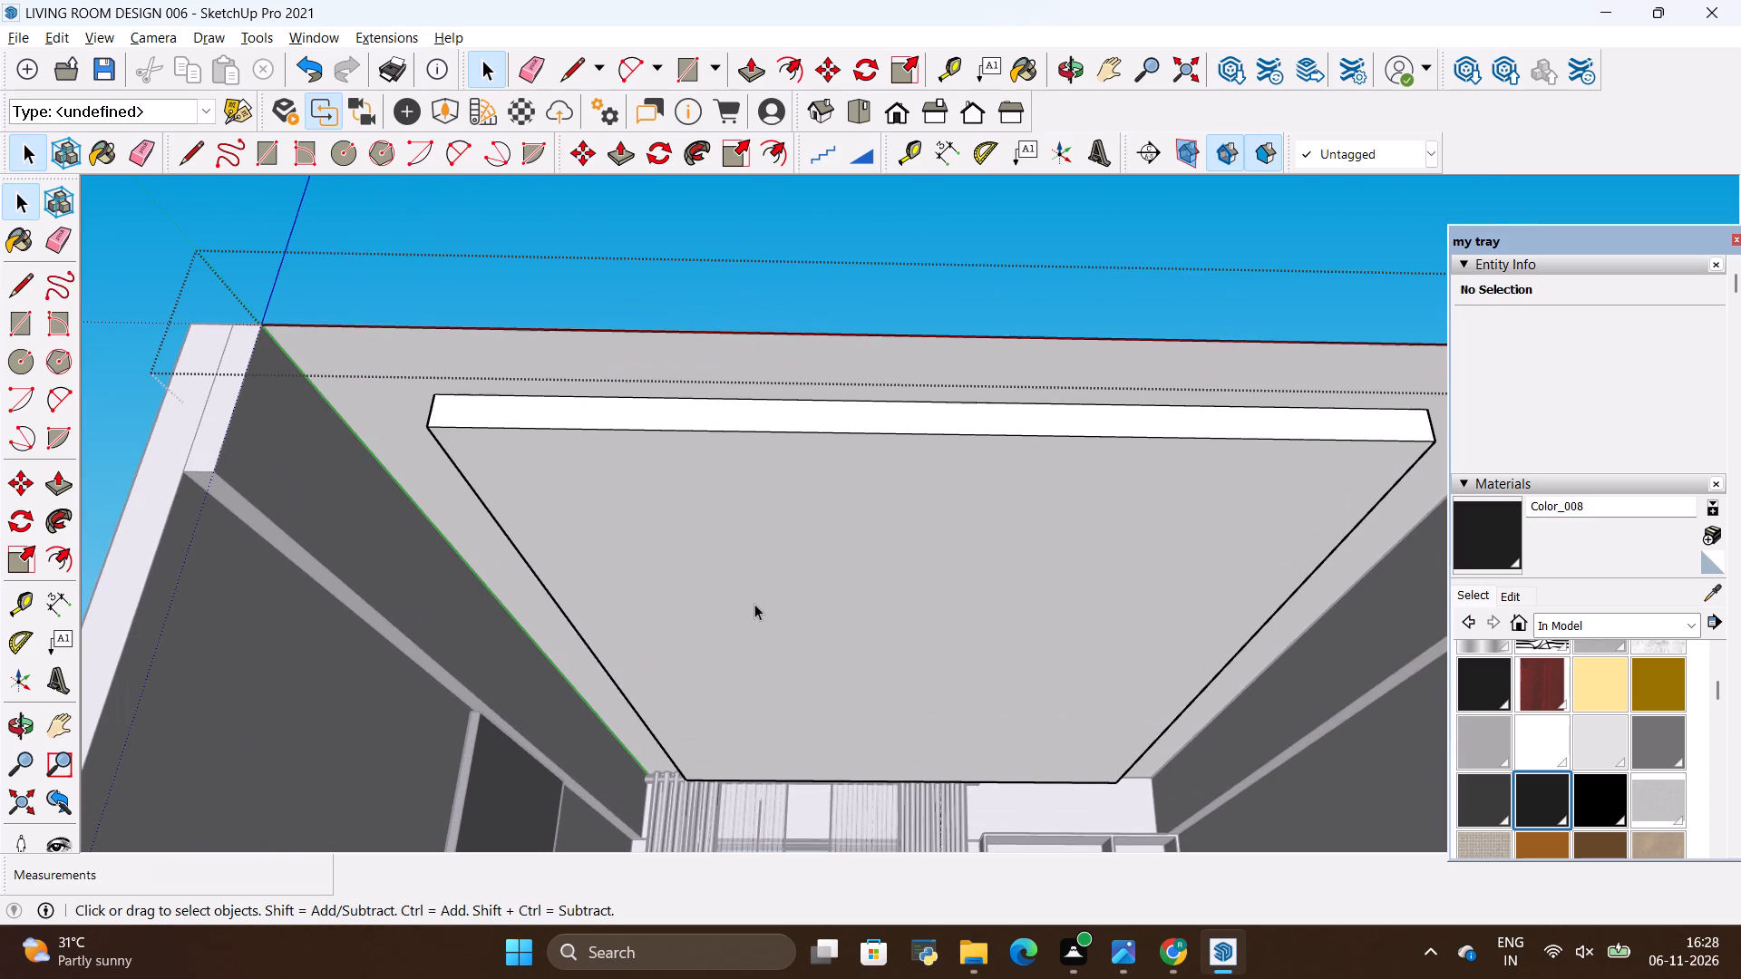
key("alt+Tab")
key("alt+Tab")
scroll(823, 548, "down", 2)
scroll(659, 494, "down", 5)
scroll(786, 687, "up", 4)
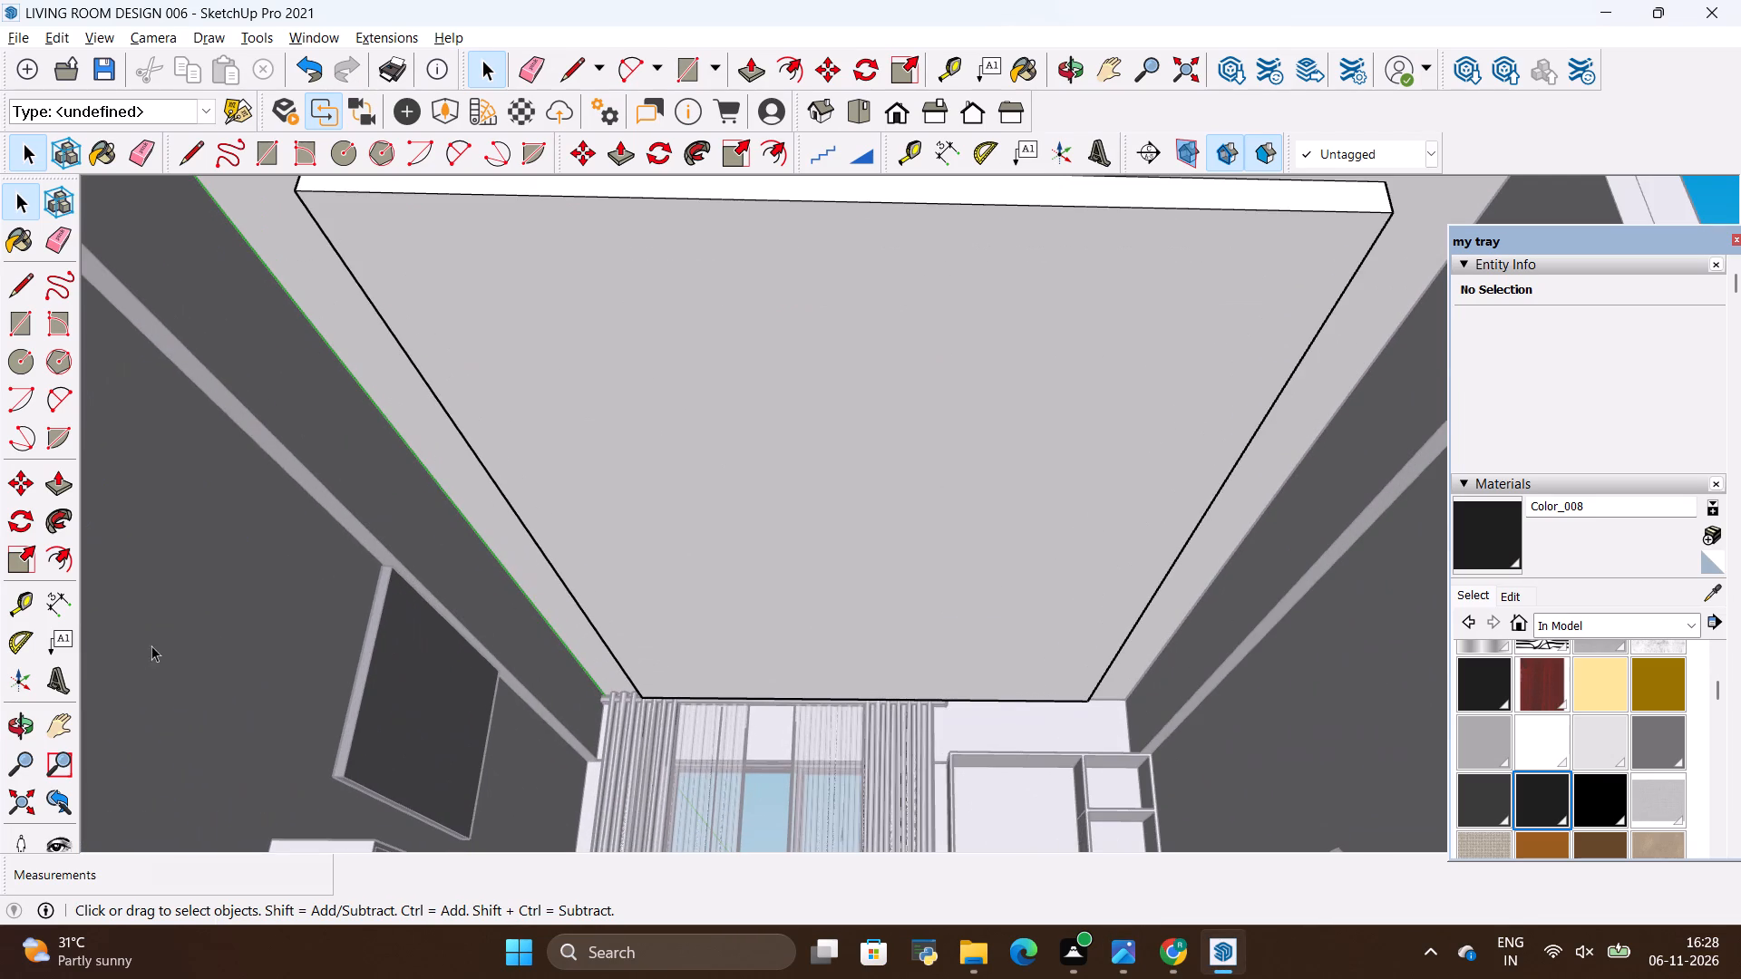
left_click(18, 725)
left_click_drag(705, 505, 703, 557)
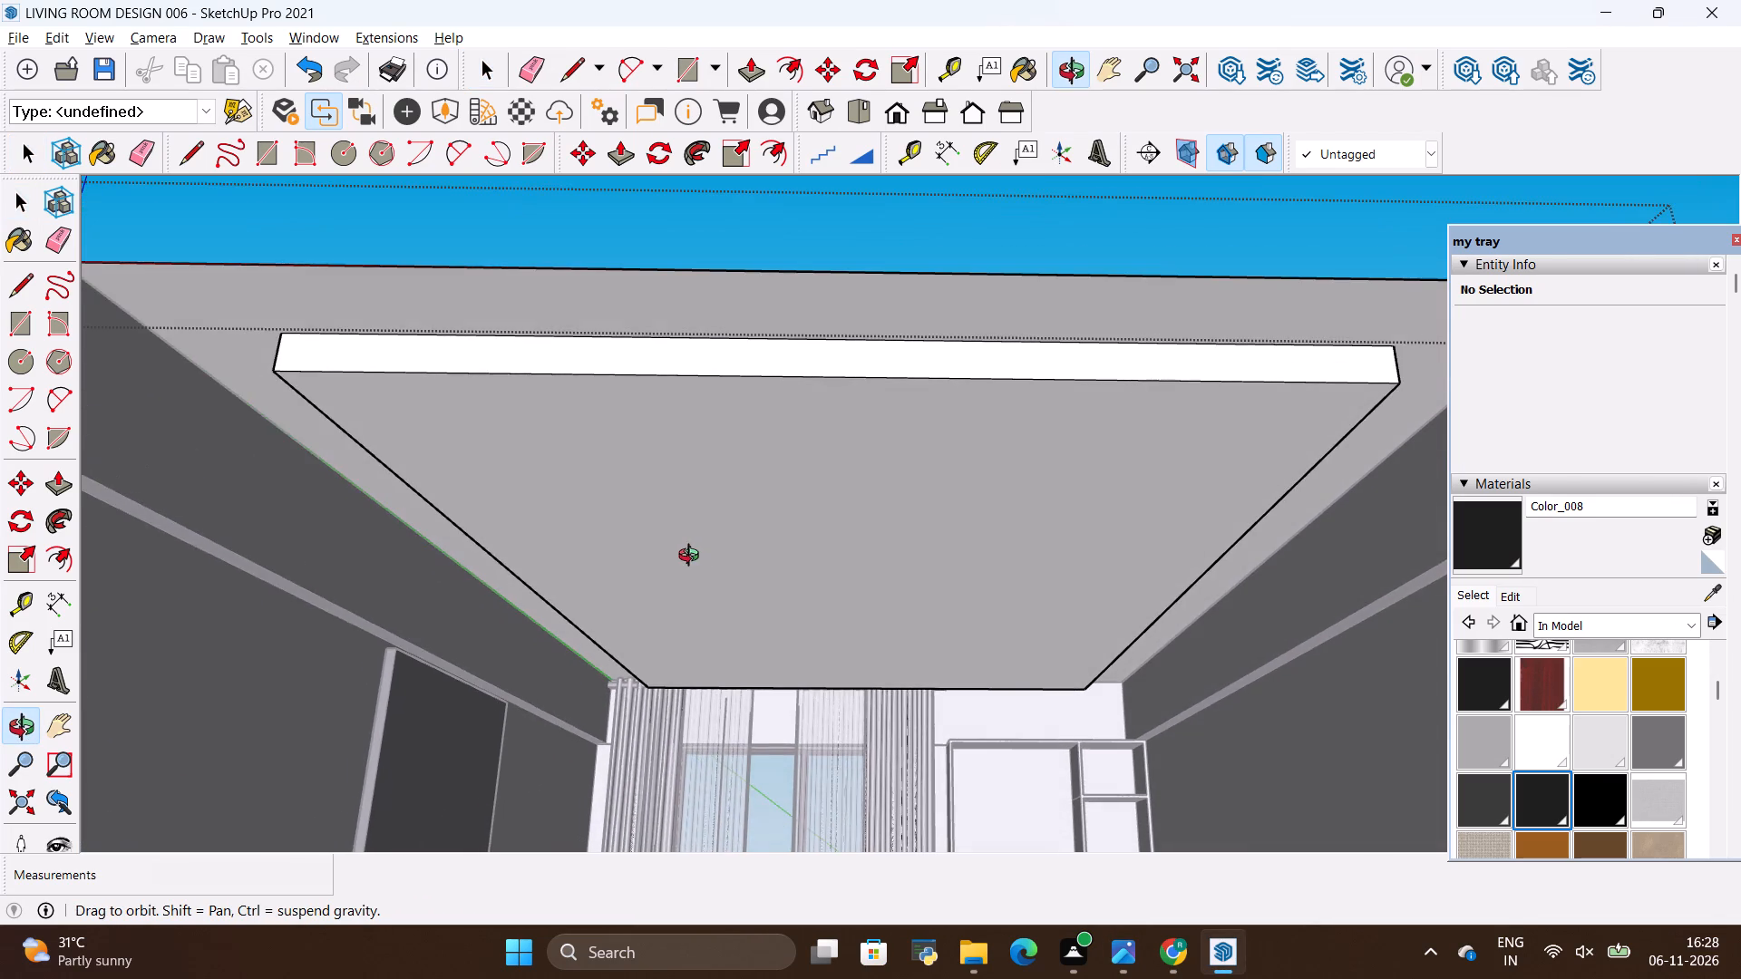
key("alt+Tab")
scroll(688, 556, "down", 6)
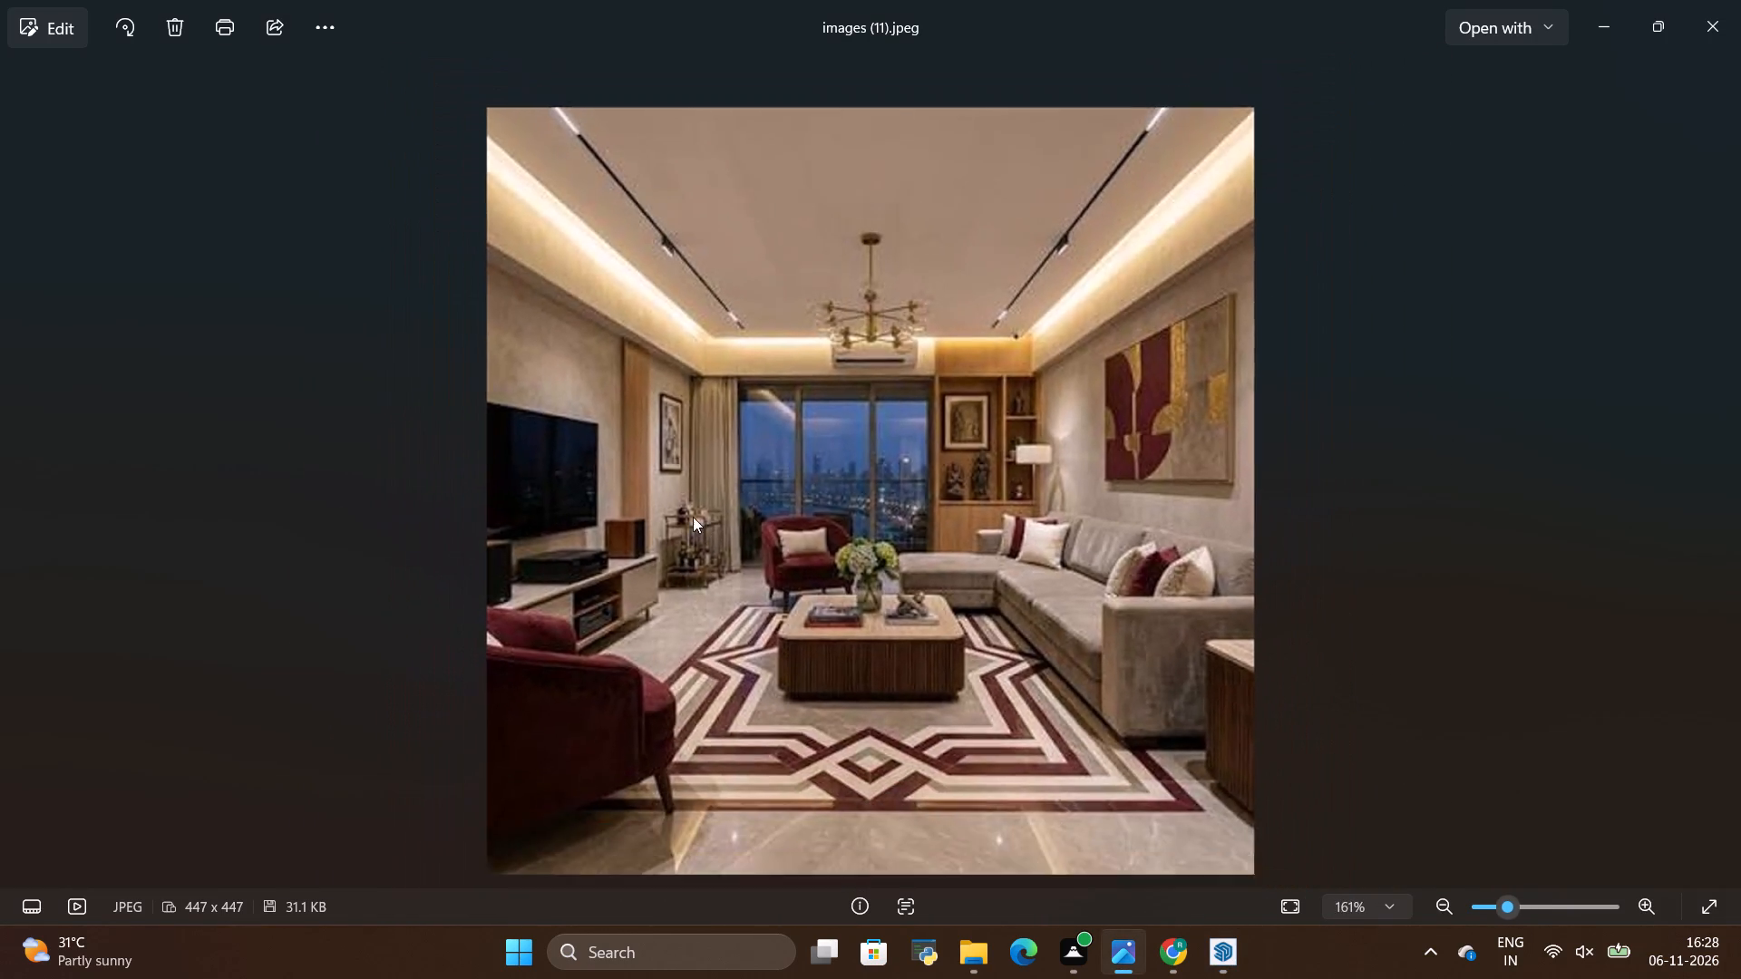
scroll(728, 230, "up", 3)
key("alt+Tab")
scroll(729, 357, "down", 1)
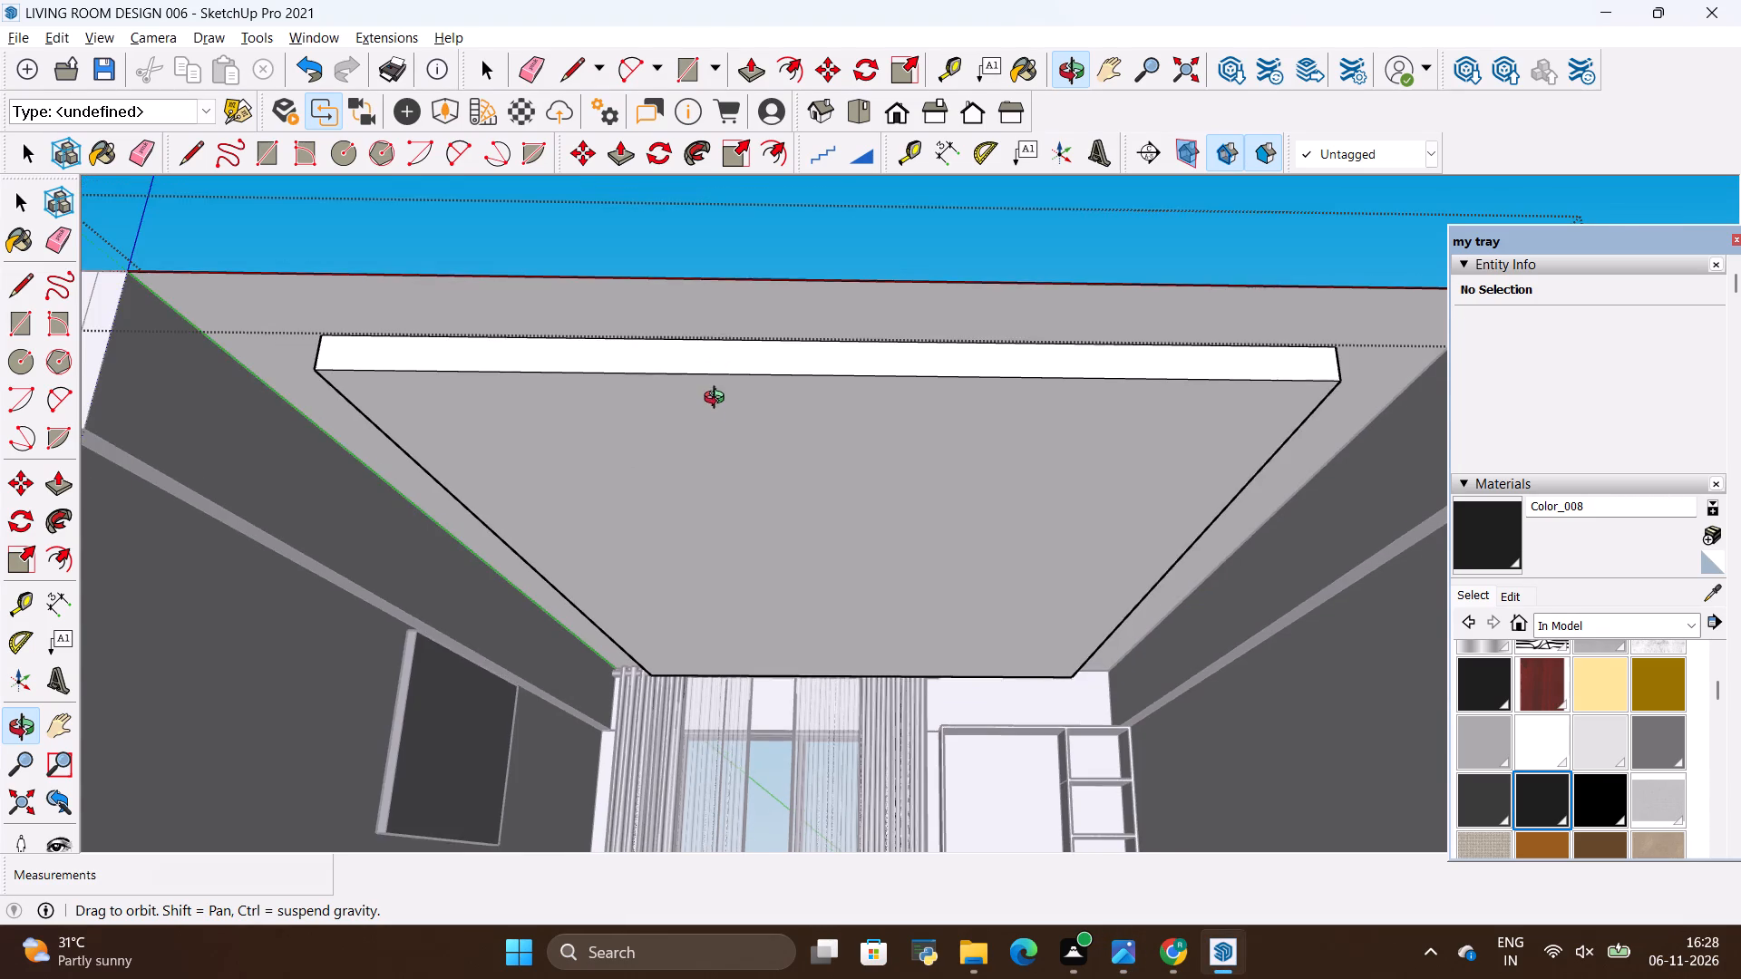
scroll(718, 408, "down", 6)
left_click_drag(795, 493, 791, 563)
scroll(807, 470, "down", 5)
scroll(787, 680, "up", 6)
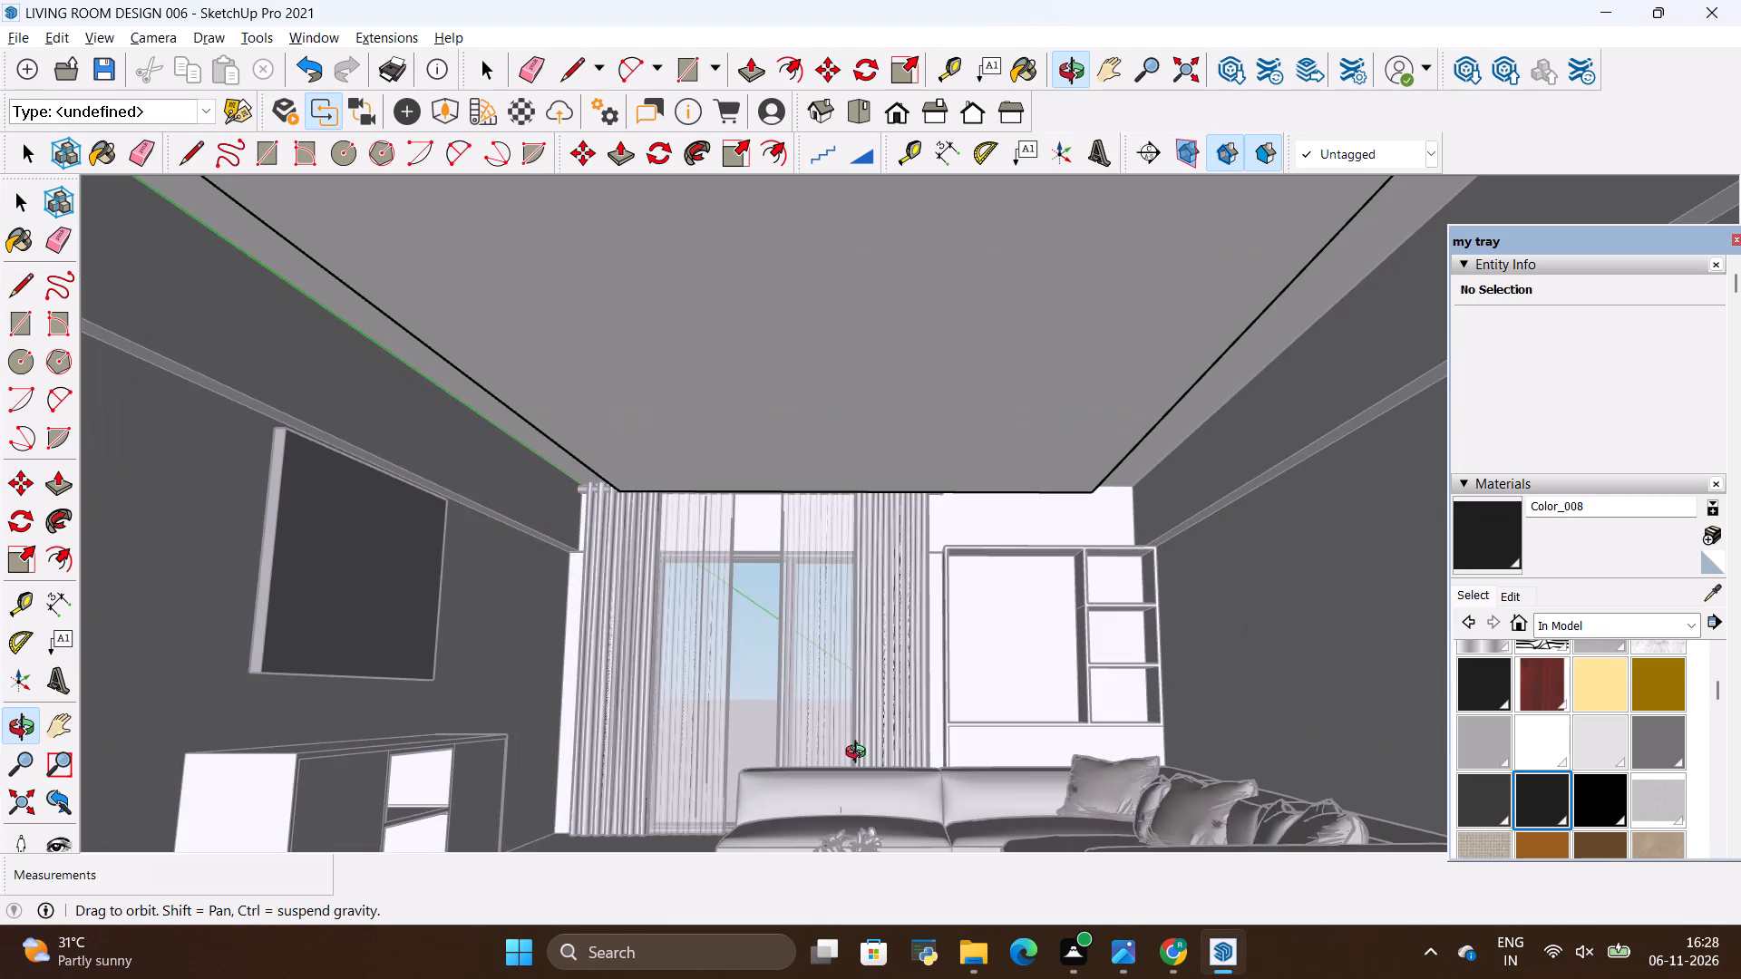
scroll(851, 665, "down", 2)
left_click(853, 644)
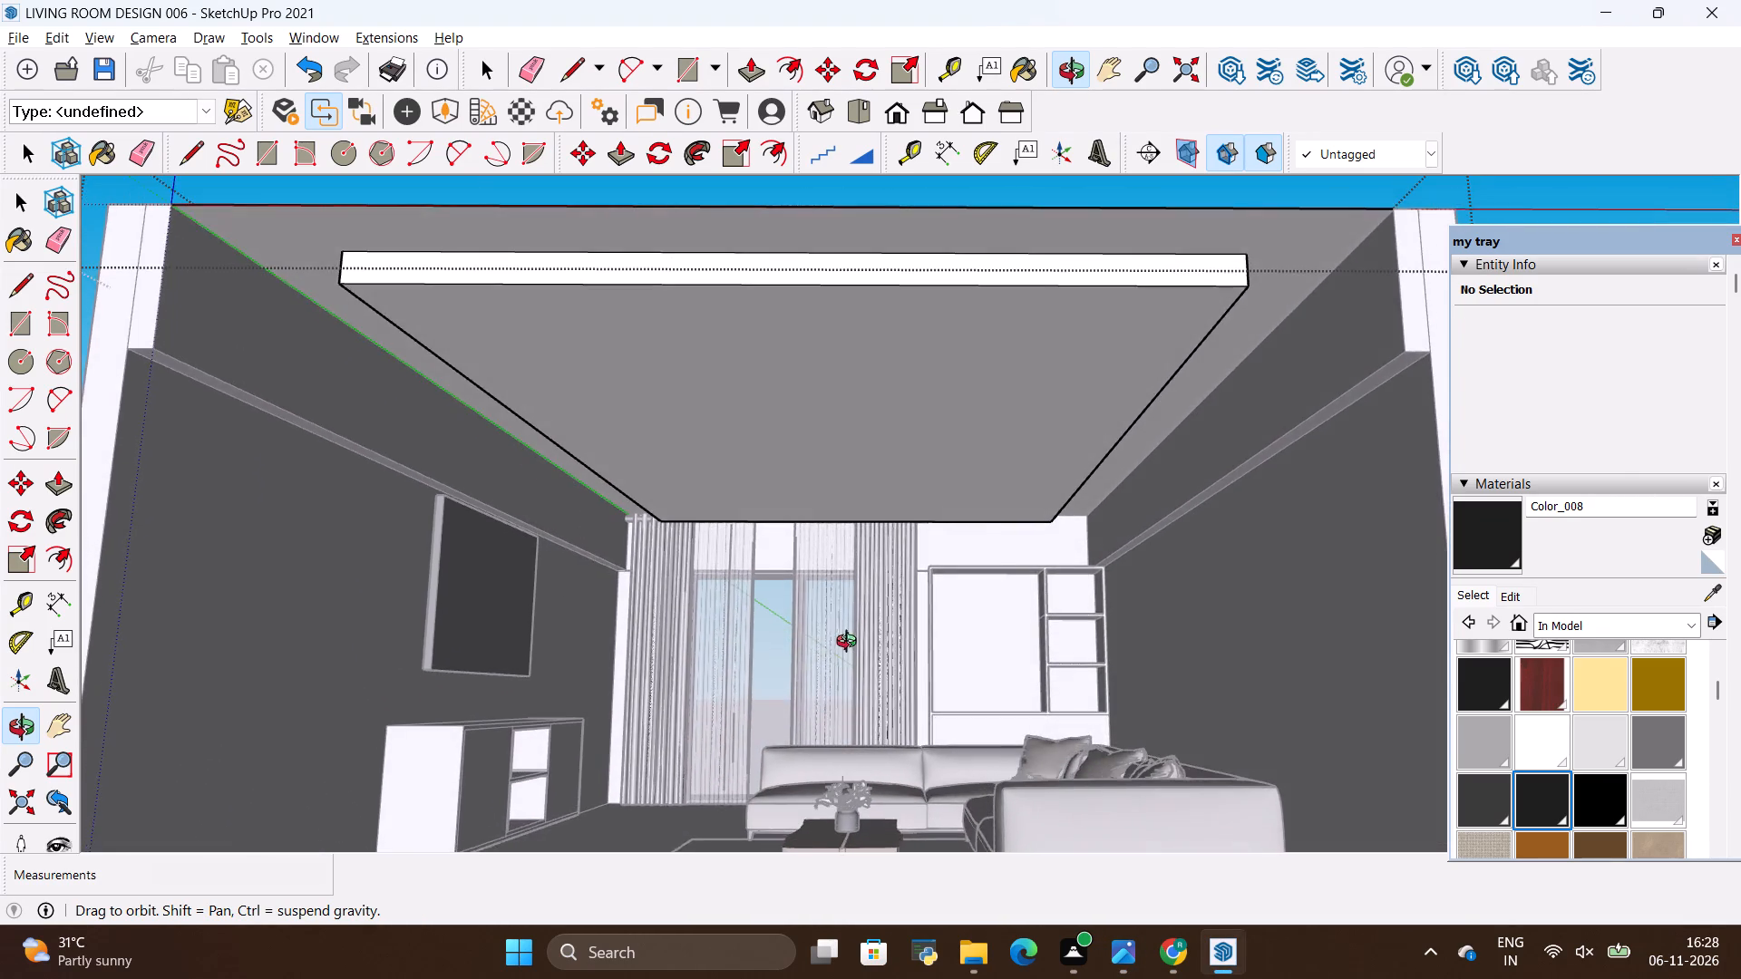
scroll(893, 513, "down", 6)
scroll(878, 603, "up", 5)
left_click_drag(880, 572, 856, 618)
scroll(857, 616, "down", 4)
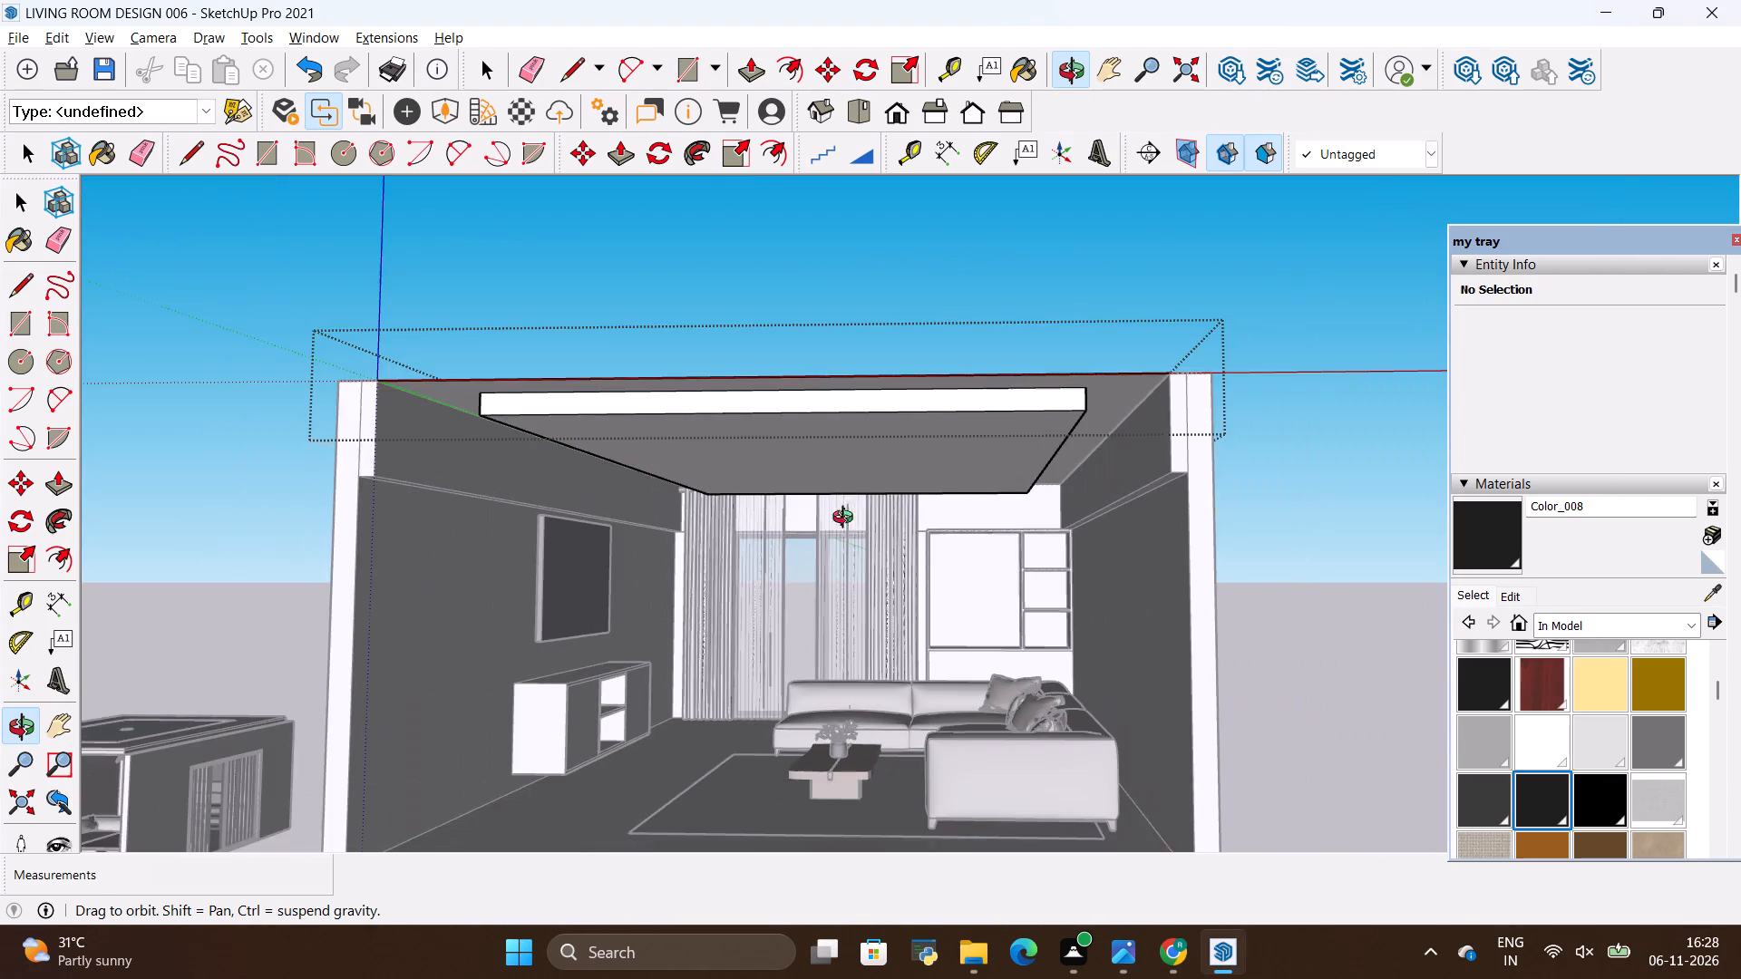
left_click_drag(814, 422, 844, 372)
scroll(822, 371, "up", 4)
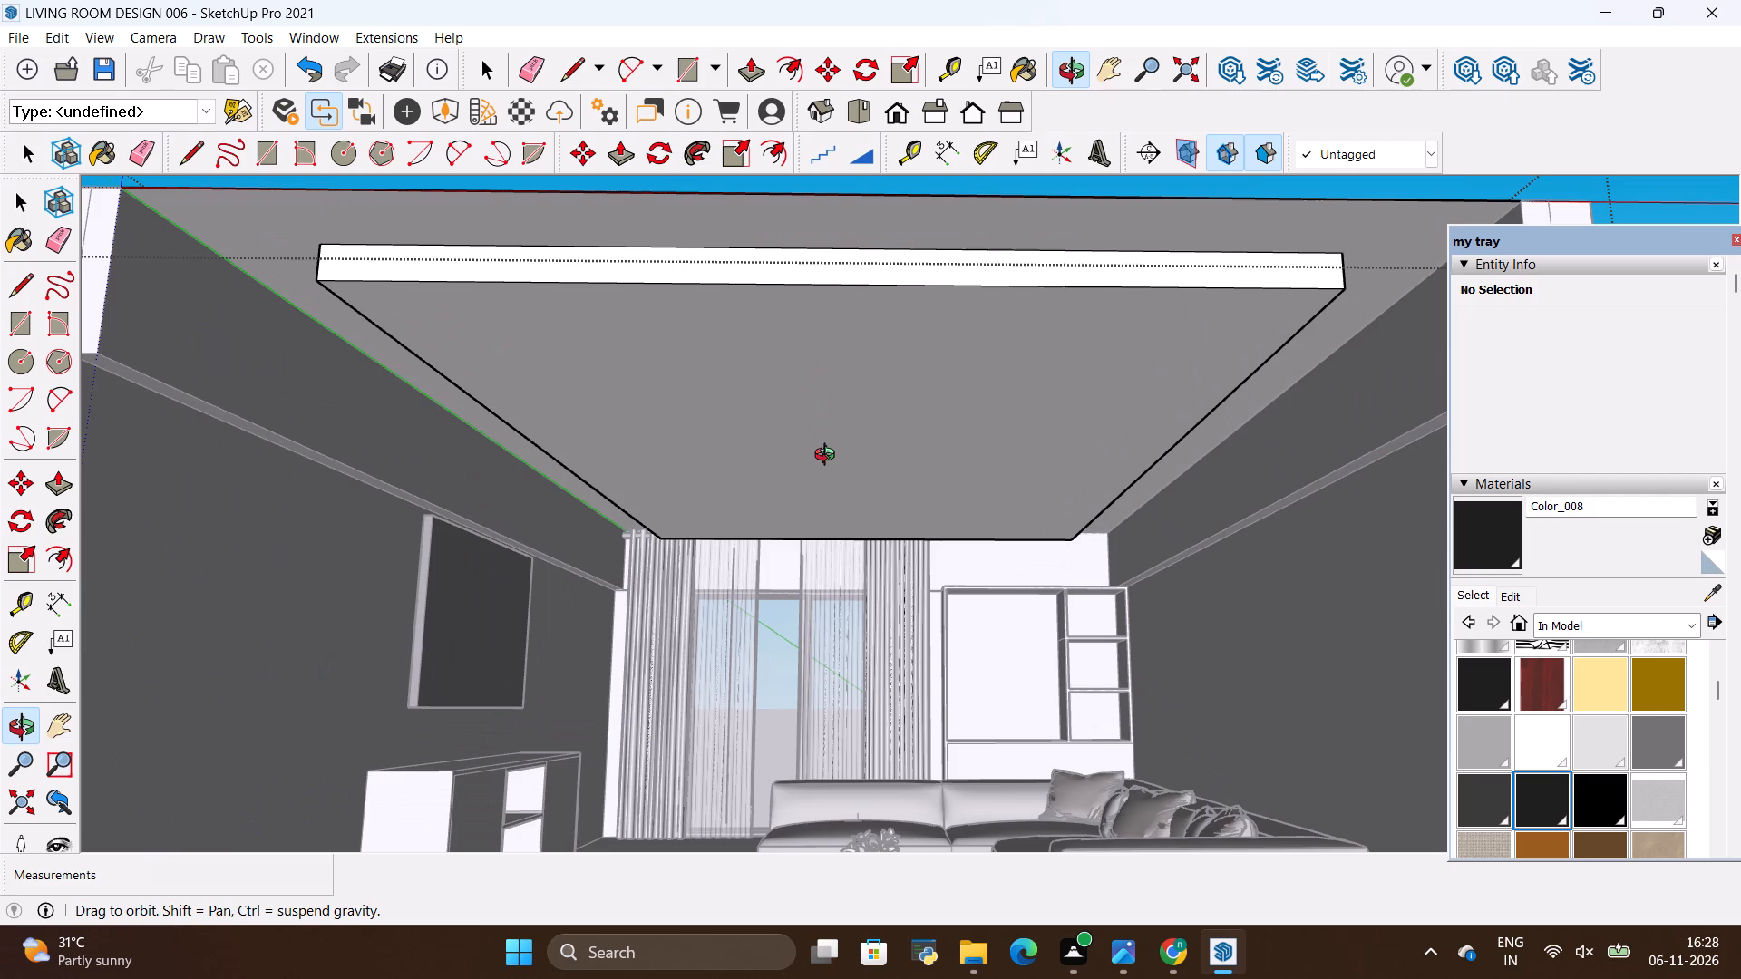
scroll(829, 457, "up", 1)
key("alt+Tab")
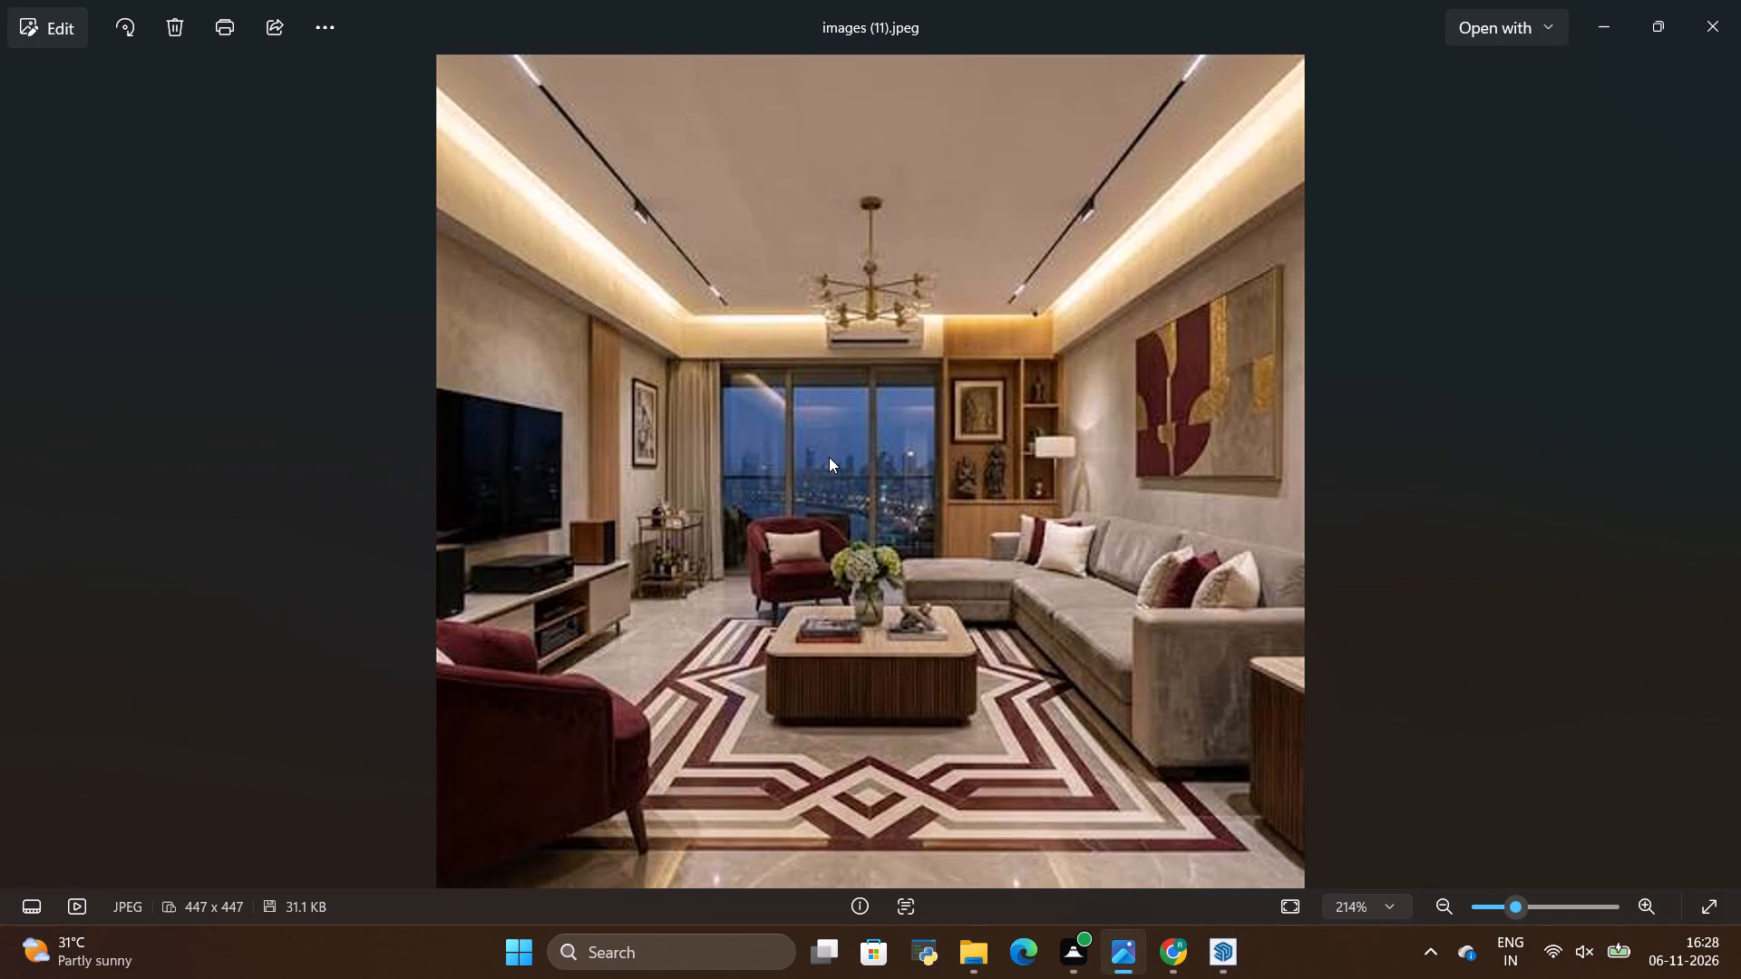
key("alt+Tab")
scroll(829, 457, "down", 3)
left_click_drag(829, 457, 823, 481)
scroll(821, 440, "up", 4)
left_click_drag(849, 438, 857, 421)
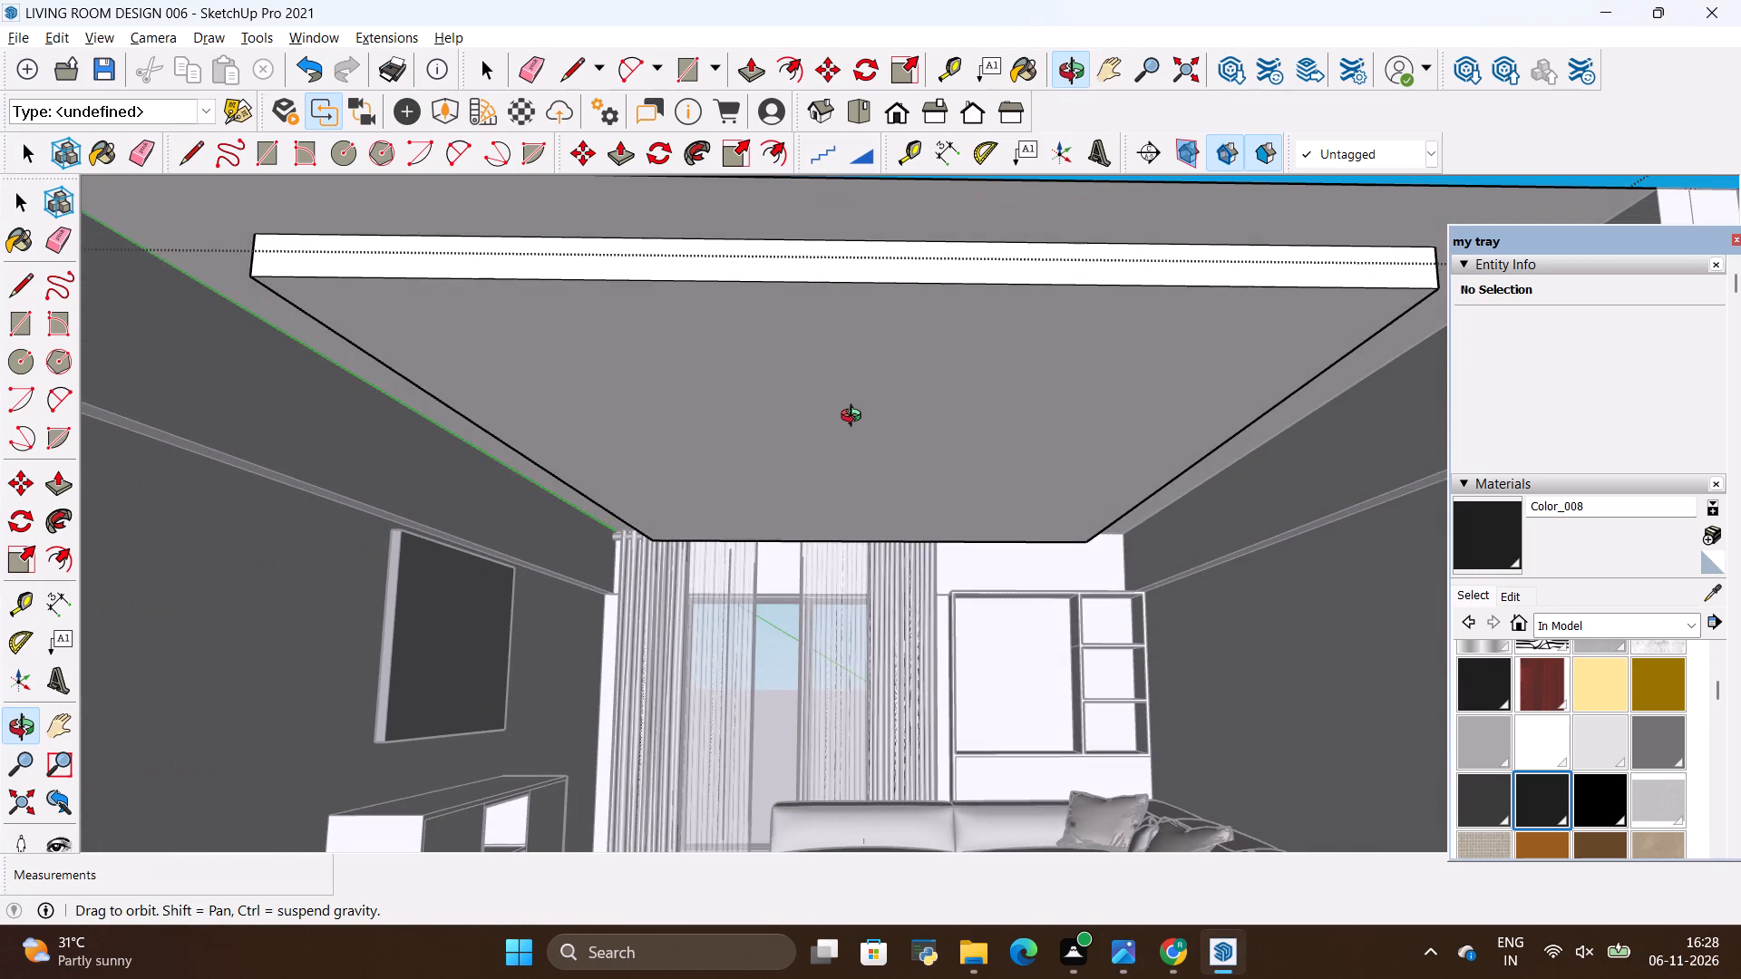
scroll(851, 418, "down", 3)
scroll(815, 249, "up", 5)
left_click_drag(848, 387, 851, 363)
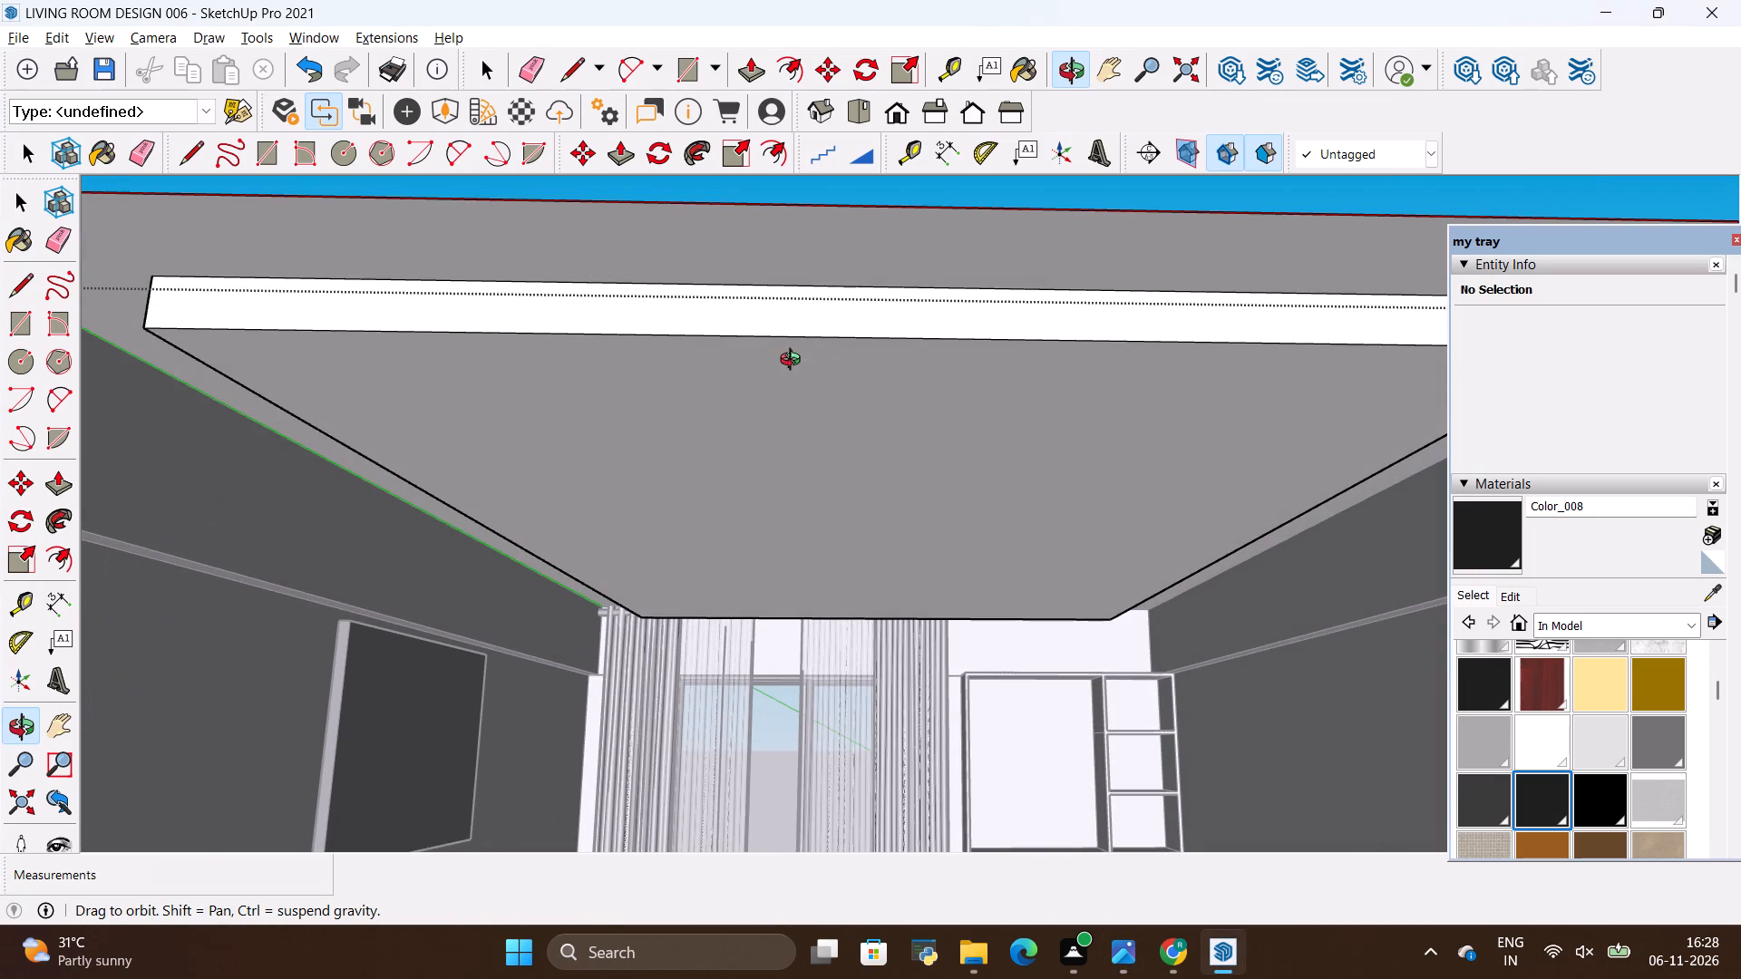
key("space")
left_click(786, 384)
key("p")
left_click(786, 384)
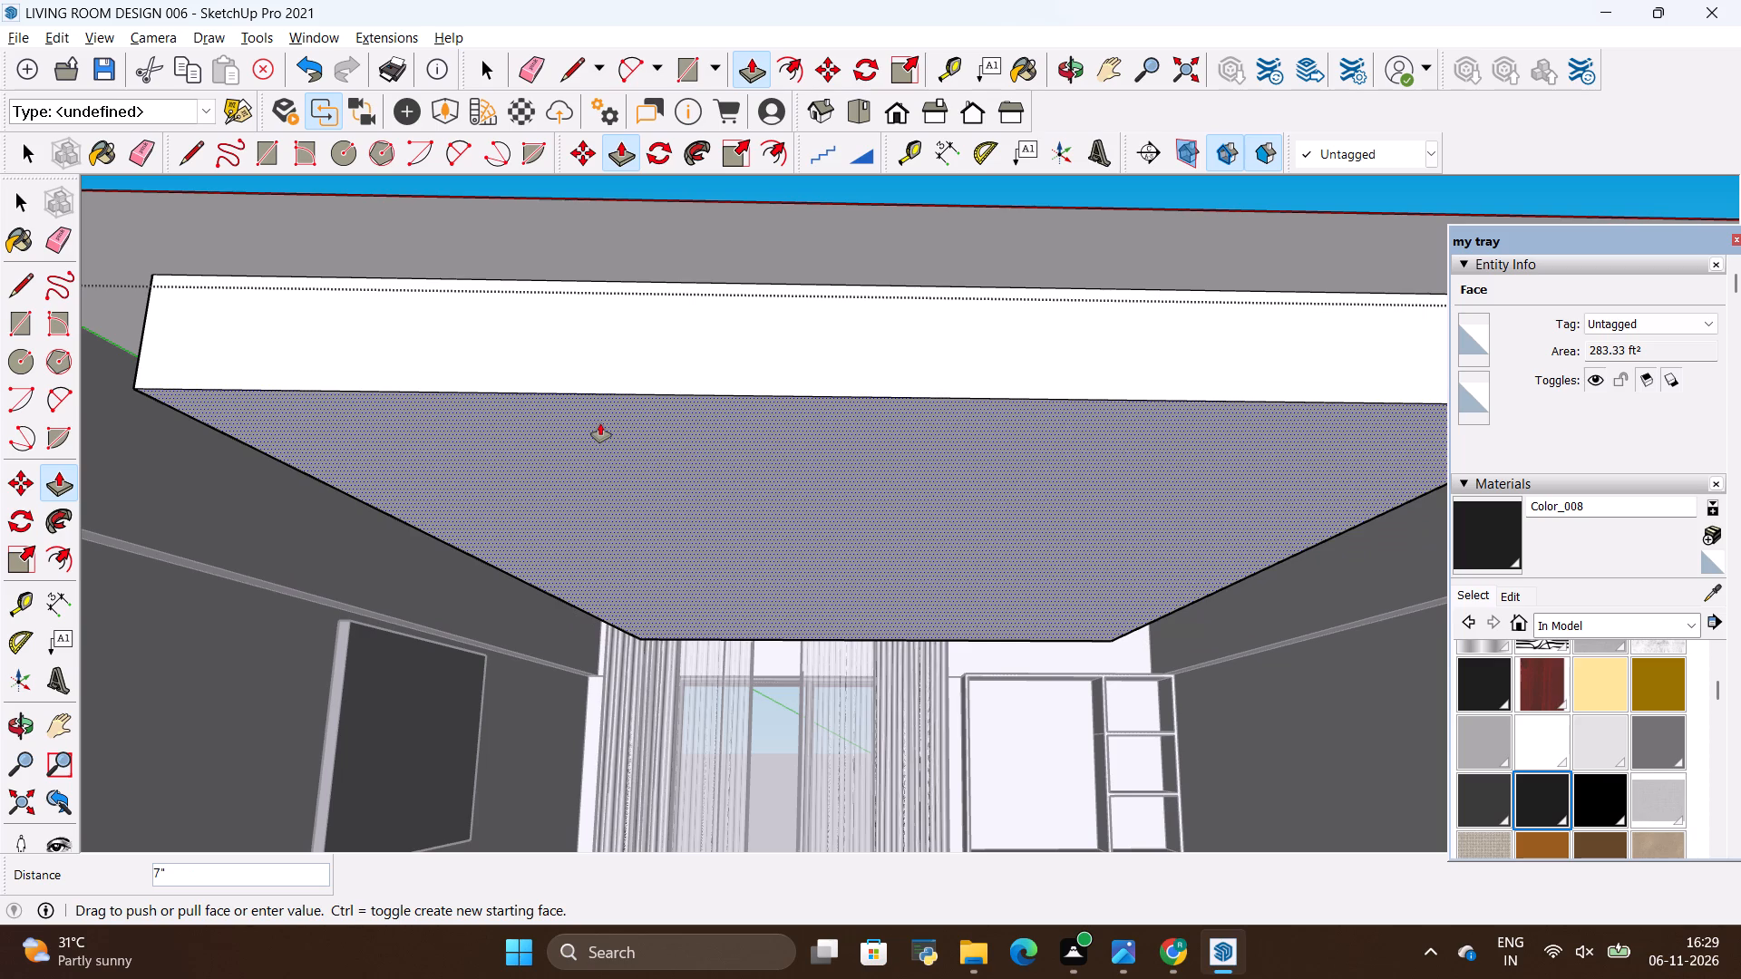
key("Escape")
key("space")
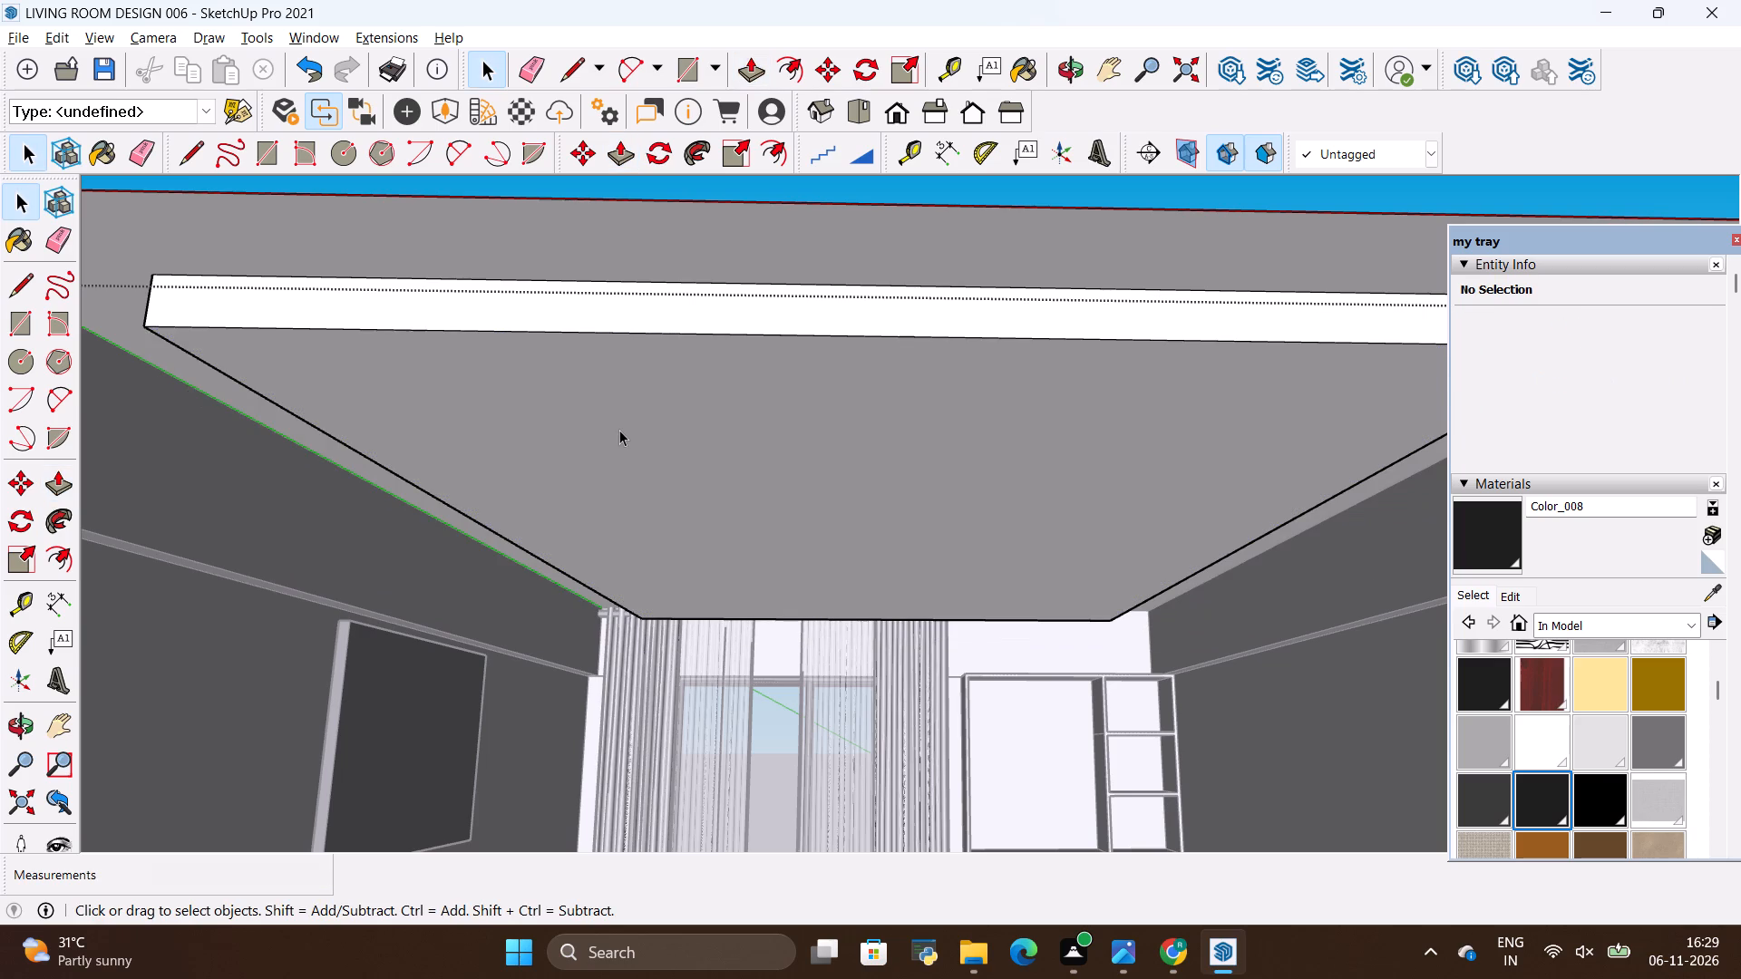
Push/Pull the dropped panel's underside 4" upward with a new starting face, adding a dividing edge around its sides.
left_click(619, 430)
key("p")
left_click(619, 430)
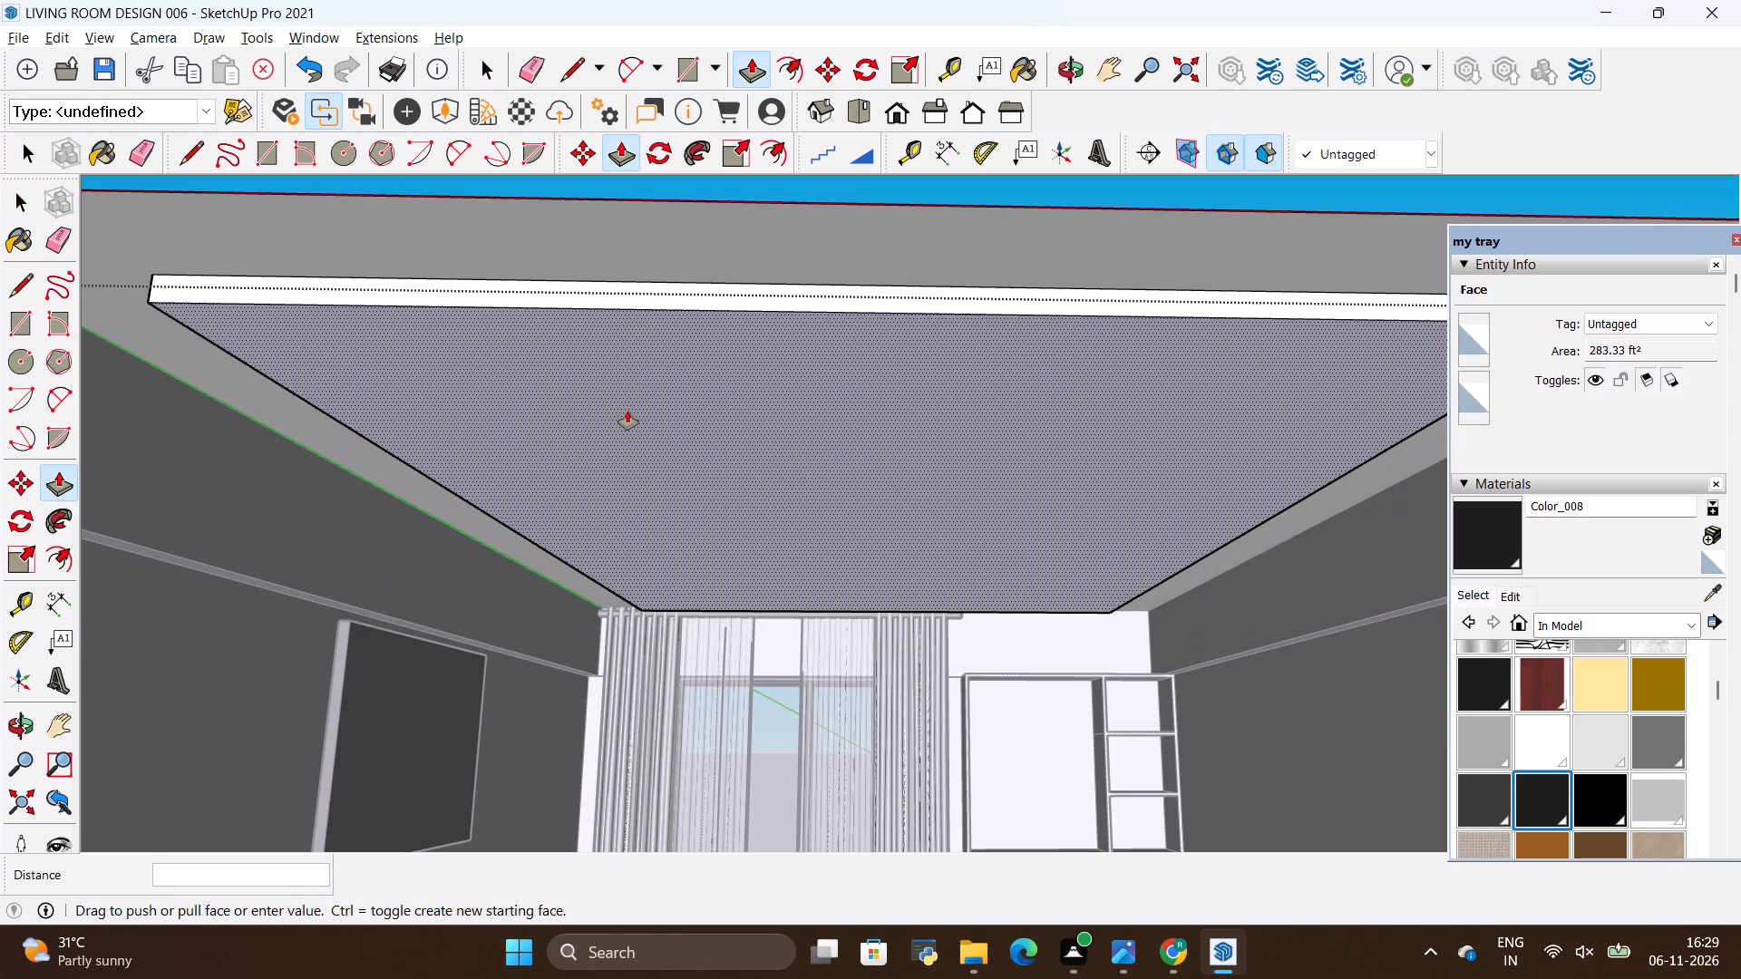
key("BackSpace")
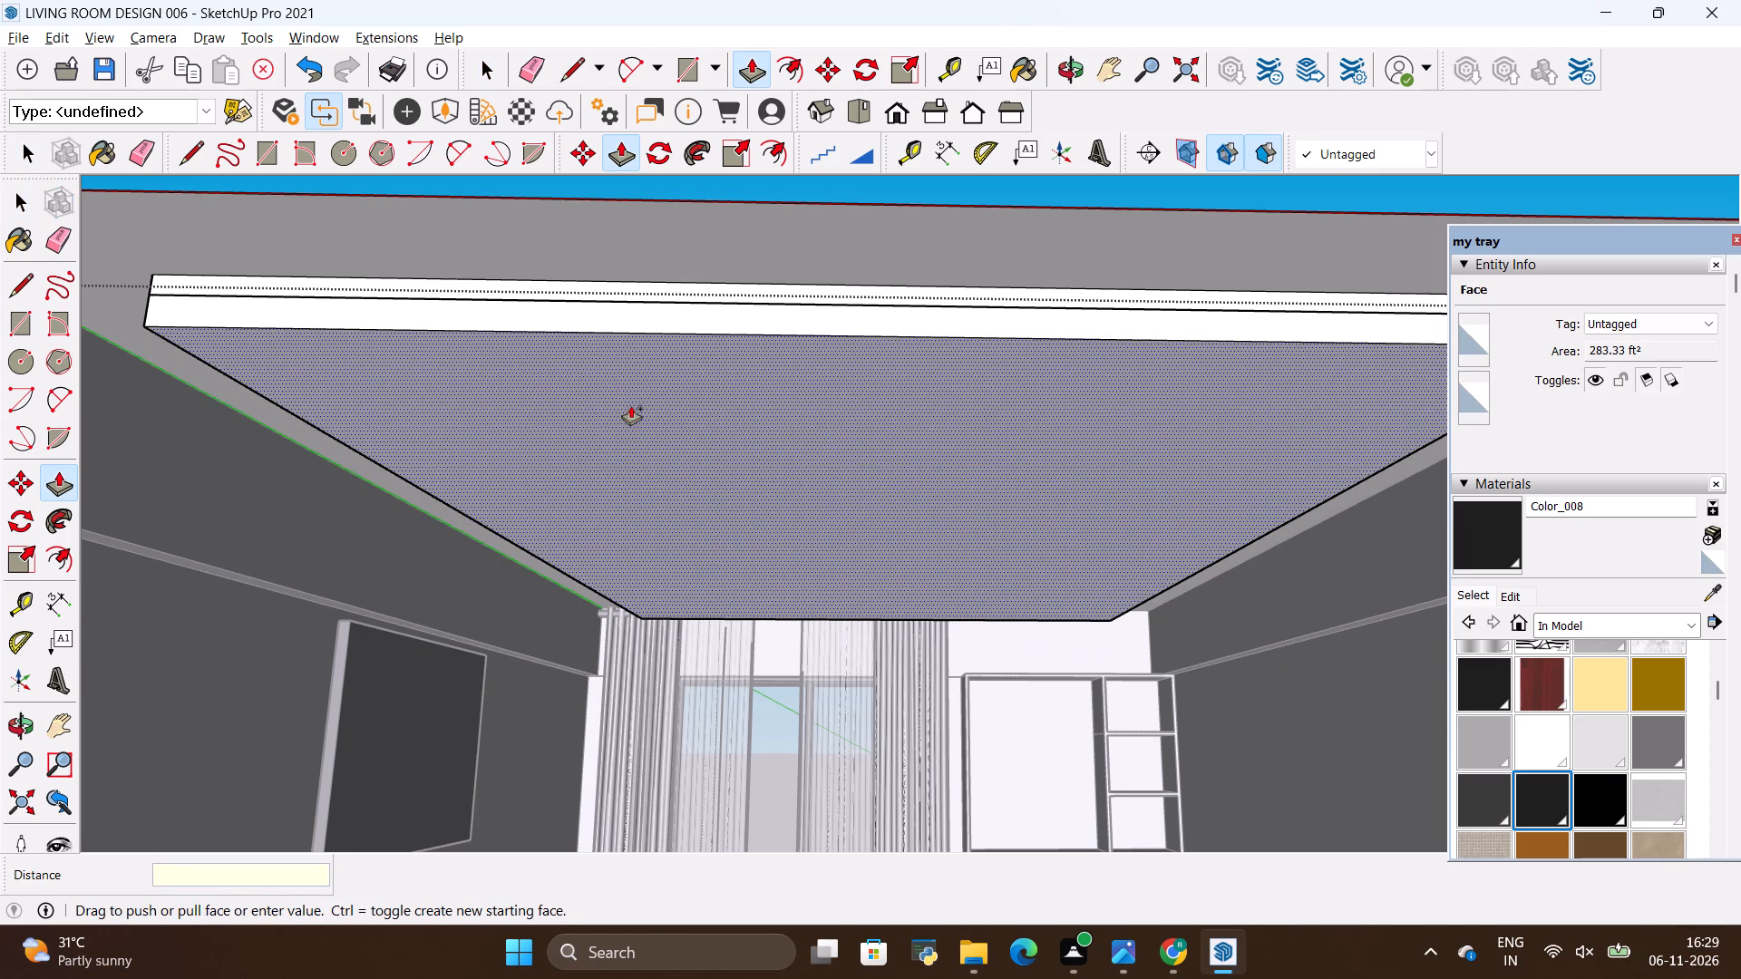
key("4")
key("shift+quotedbl")
key("Return")
key("space")
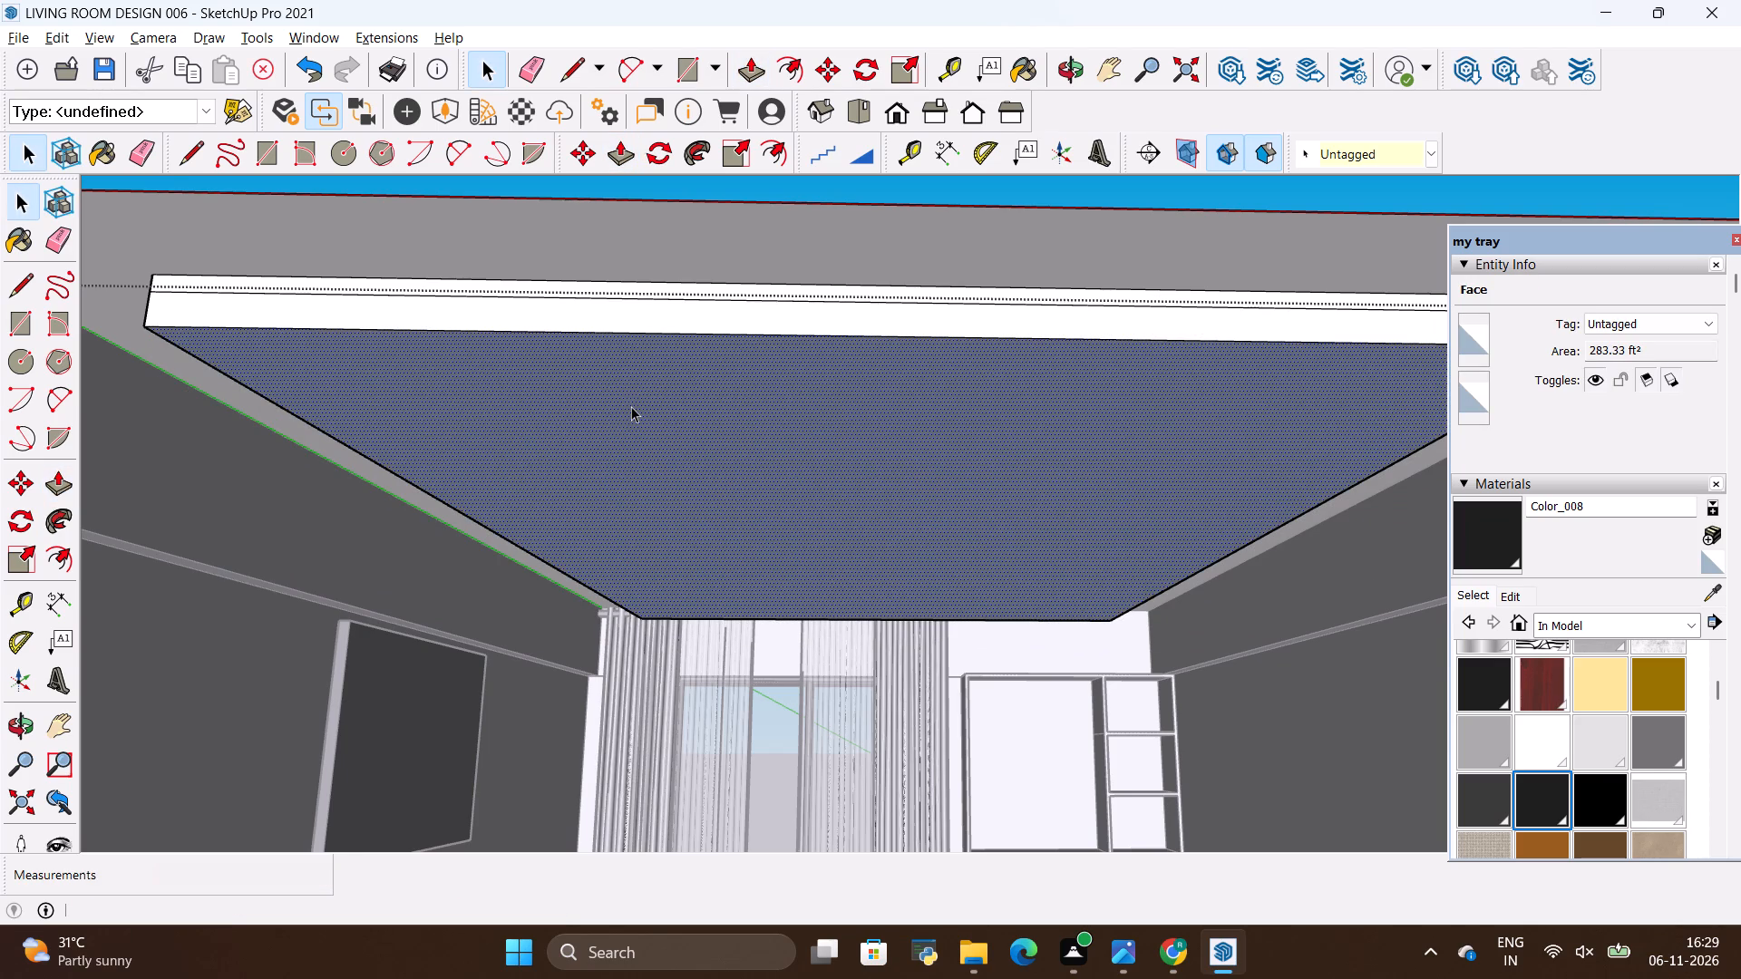
scroll(715, 288, "up", 13)
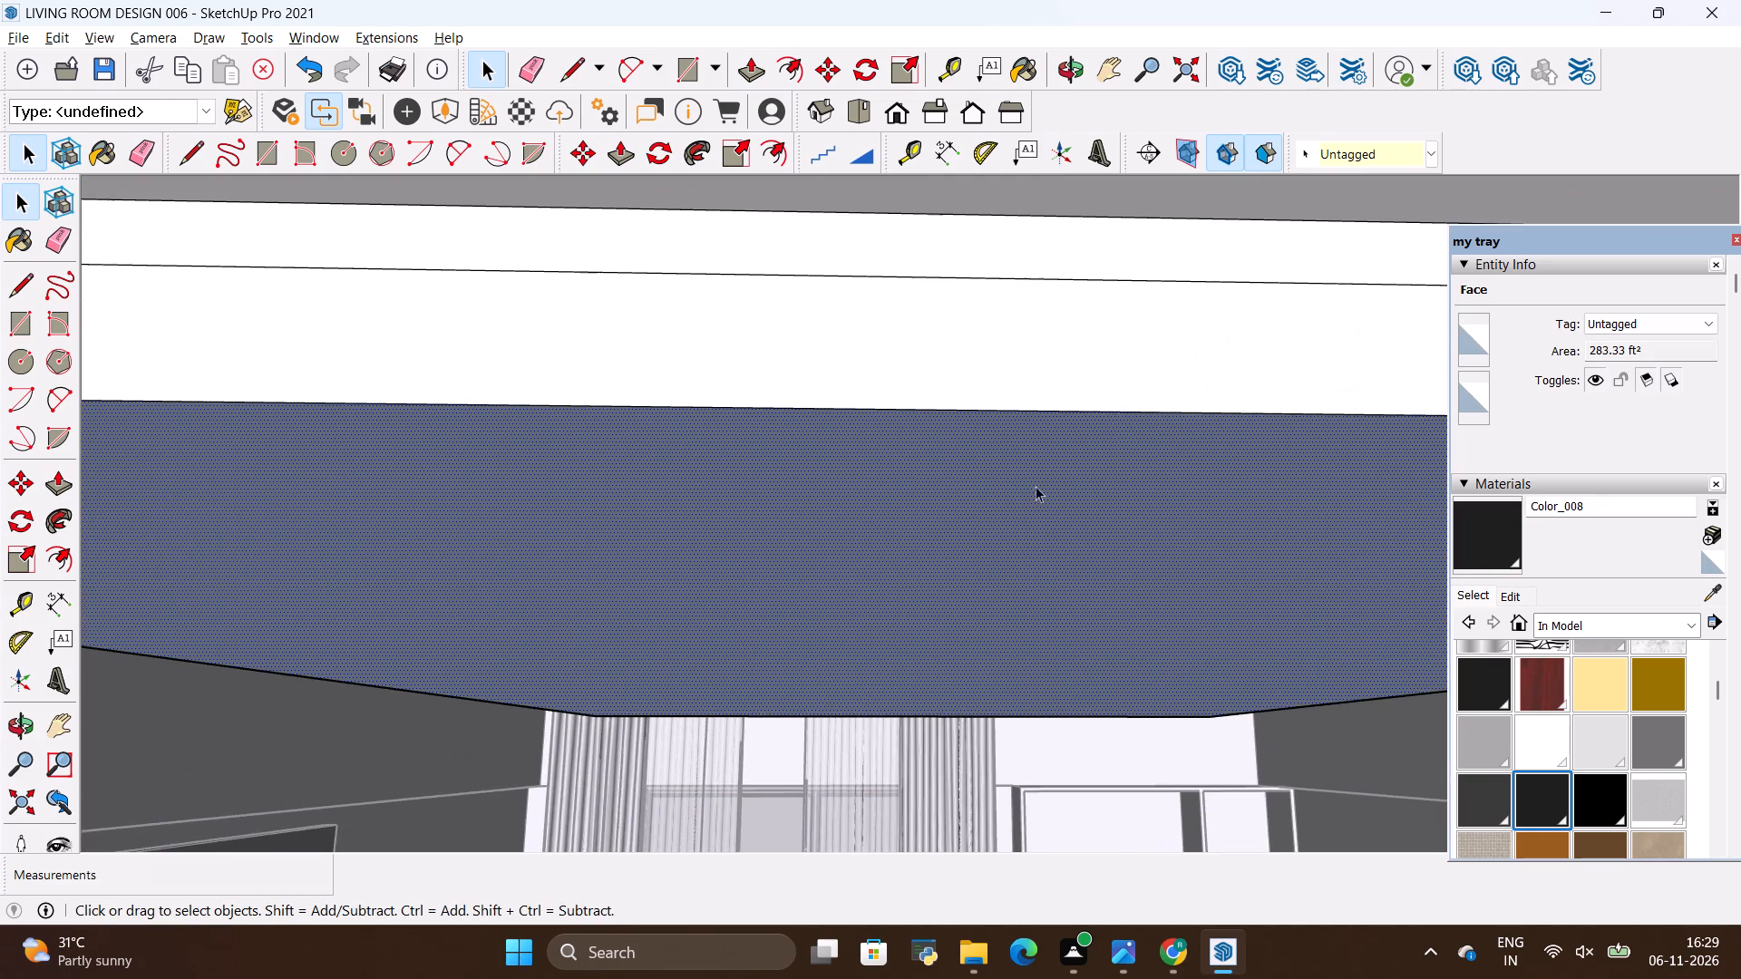
scroll(1070, 499, "down", 5)
scroll(569, 358, "up", 10)
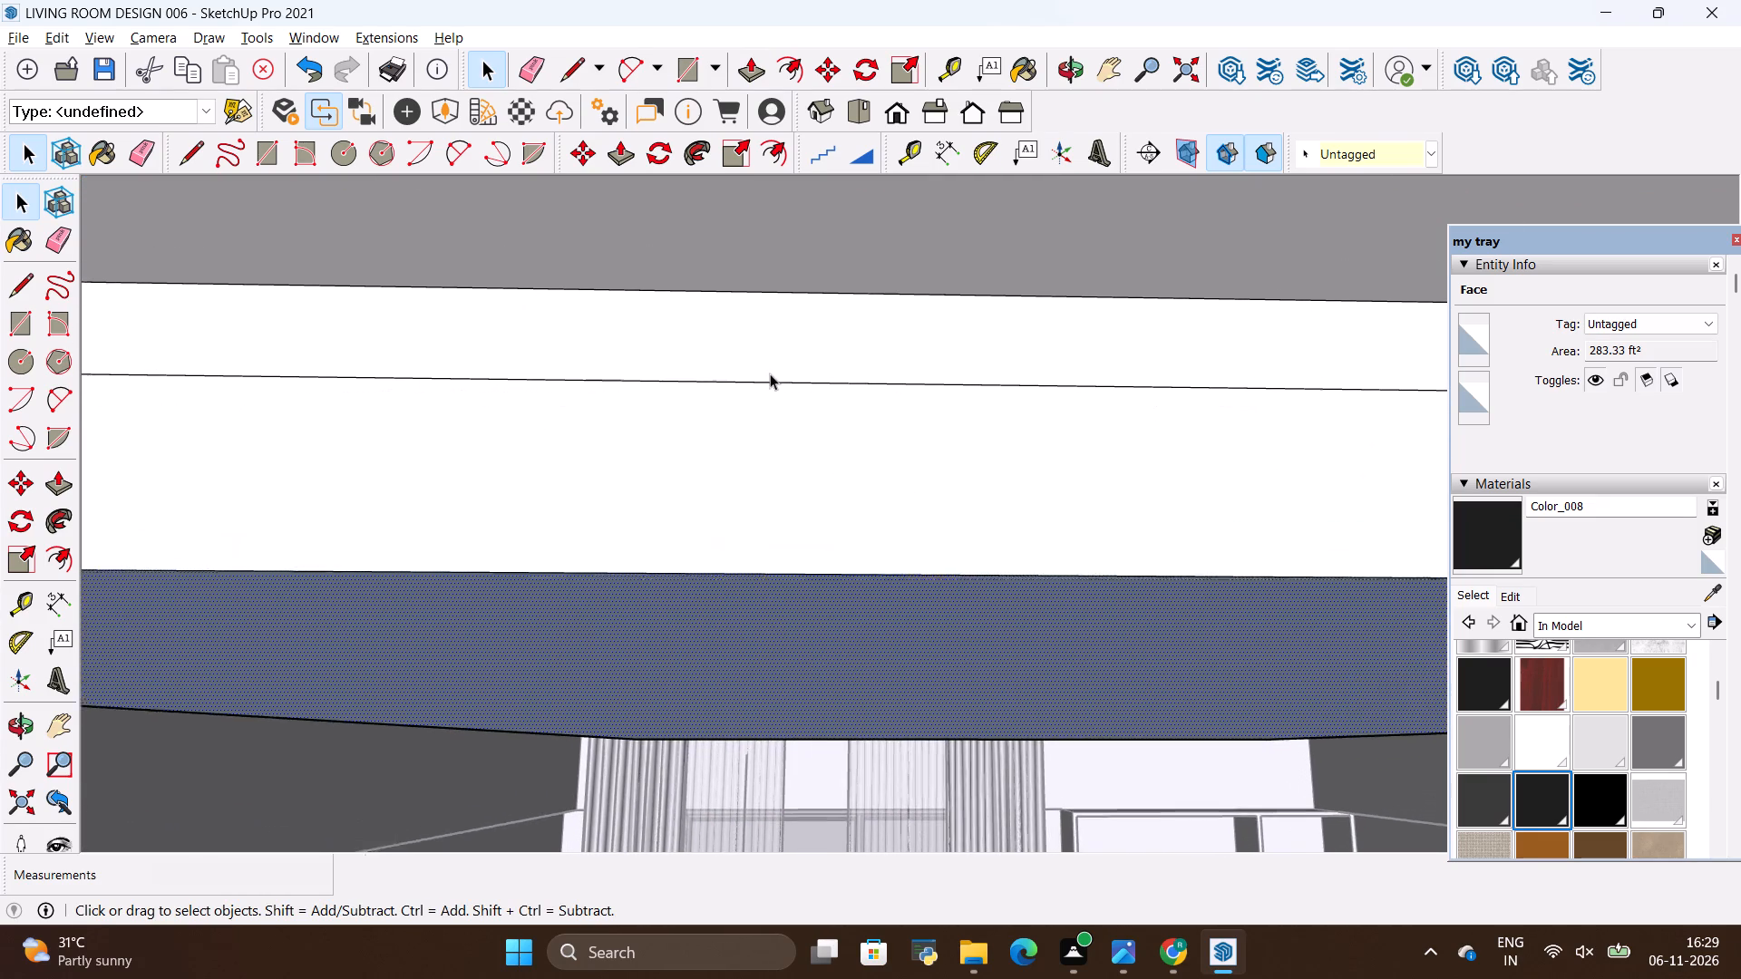
Push/Pull the narrow upper strip of the dropped panel's side facing the room's open front inward by 2".
scroll(770, 373, "up", 1)
scroll(1151, 479, "down", 5)
scroll(1245, 493, "down", 11)
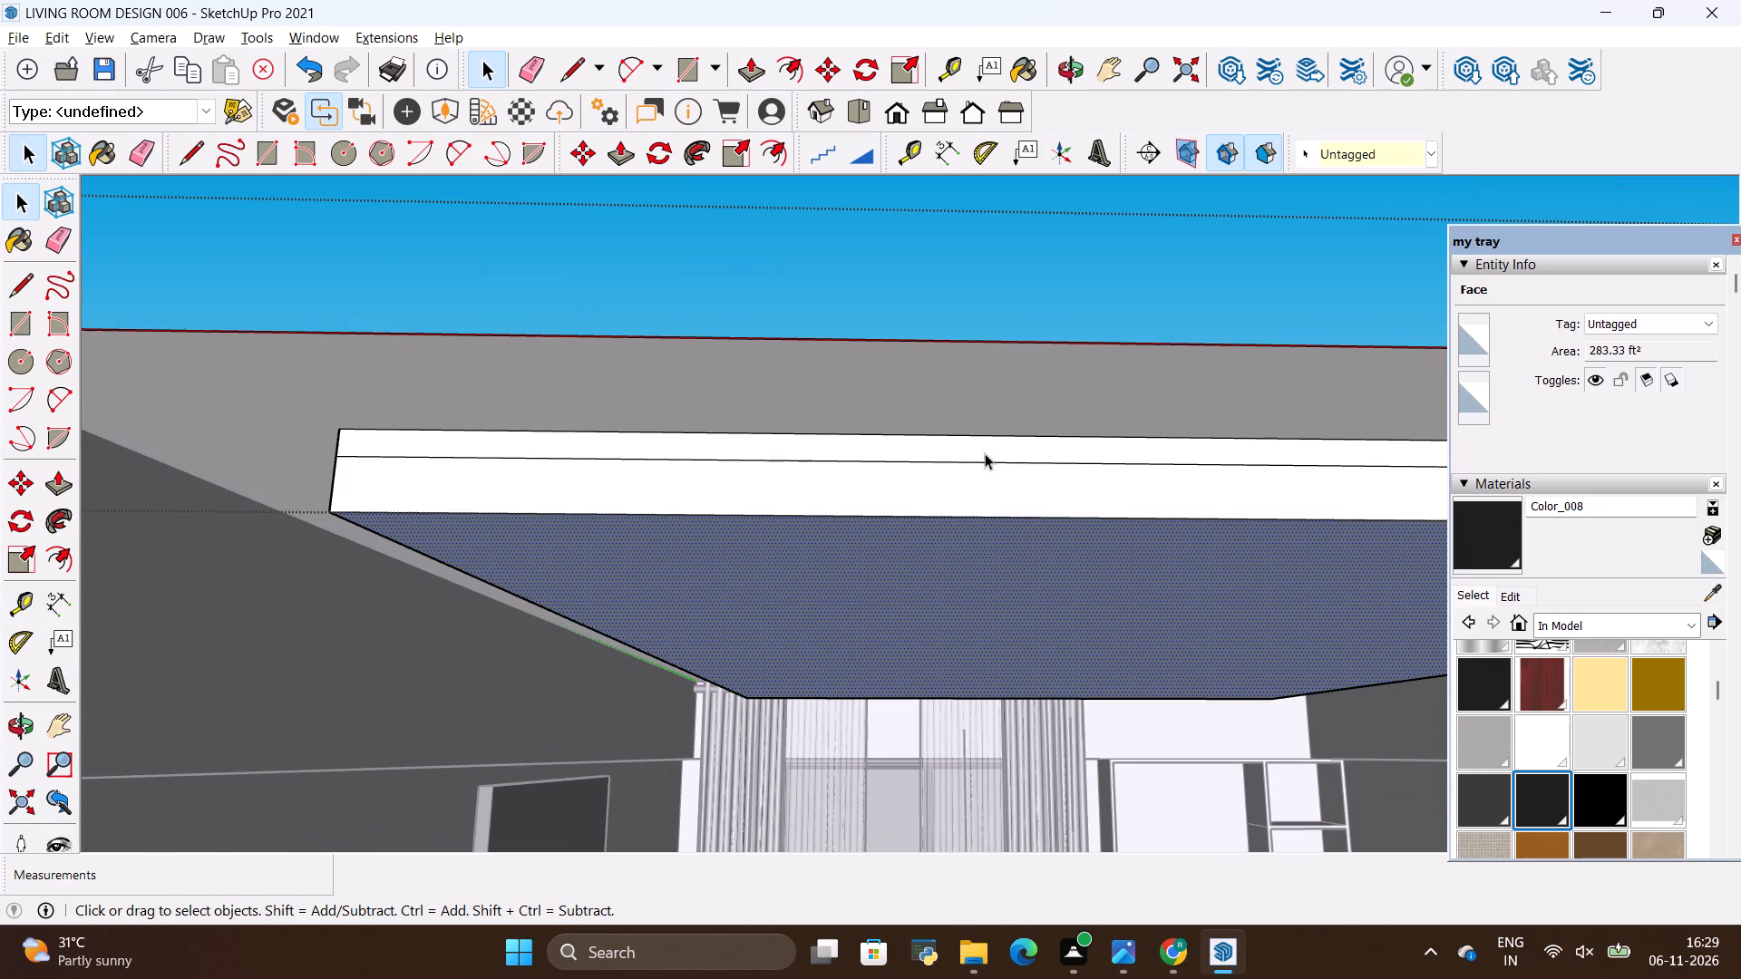
scroll(545, 459, "up", 4)
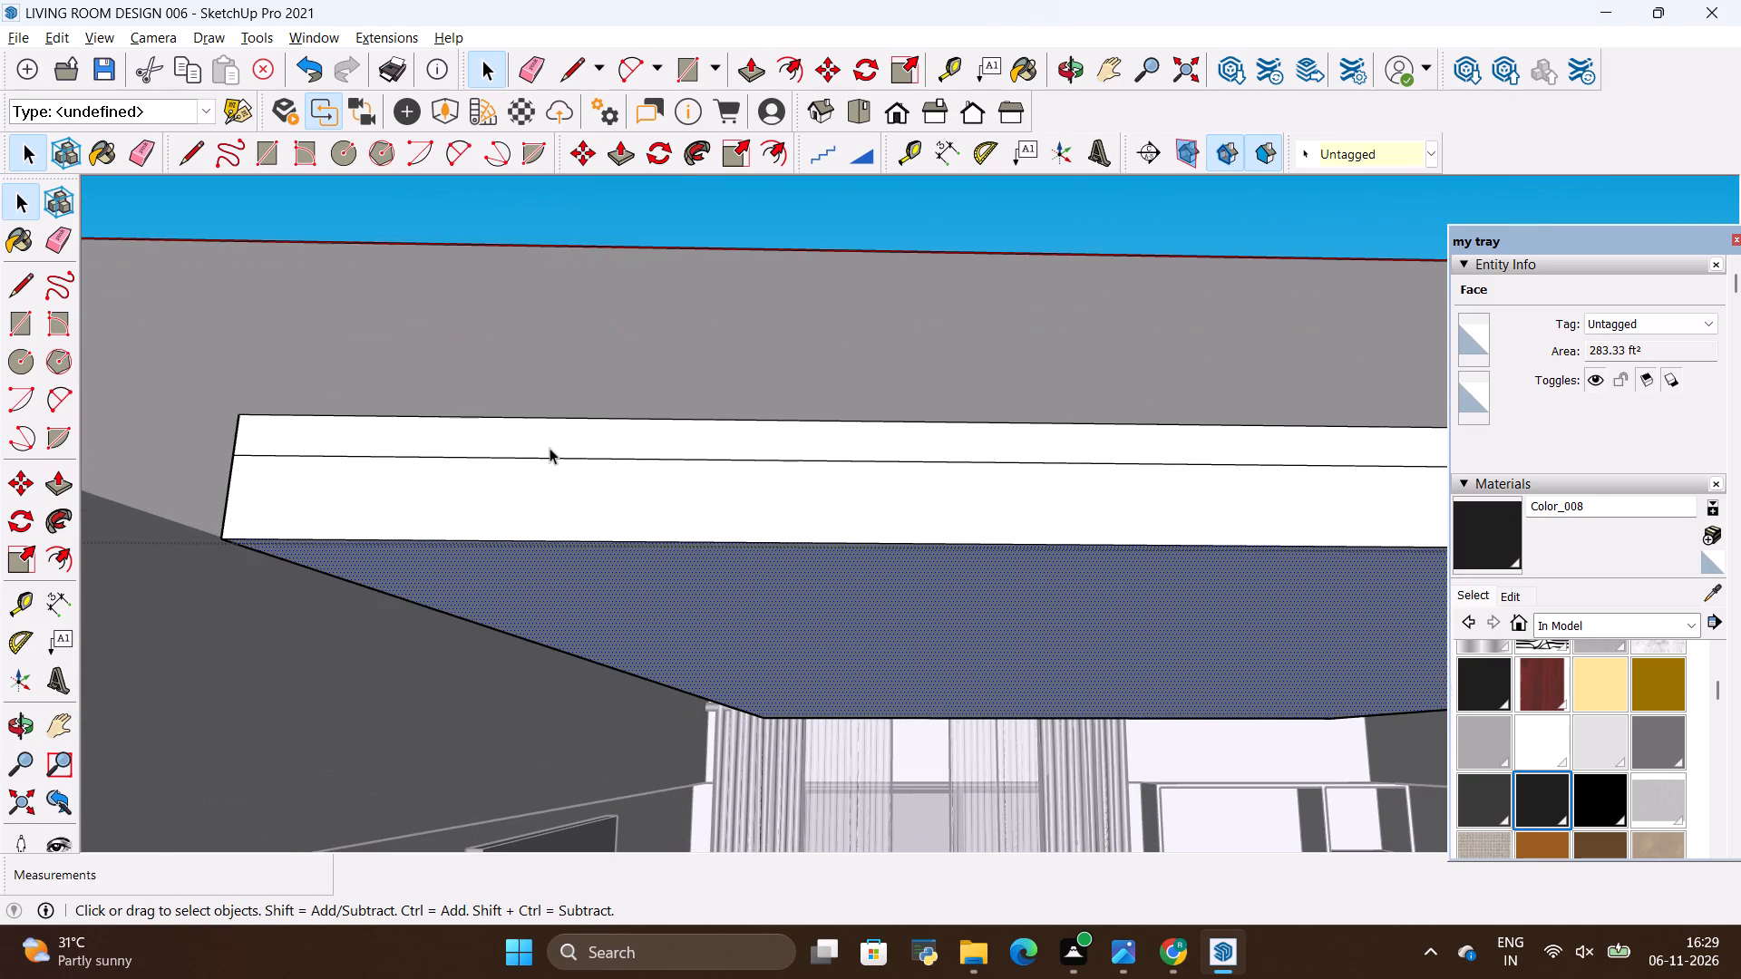
left_click(560, 442)
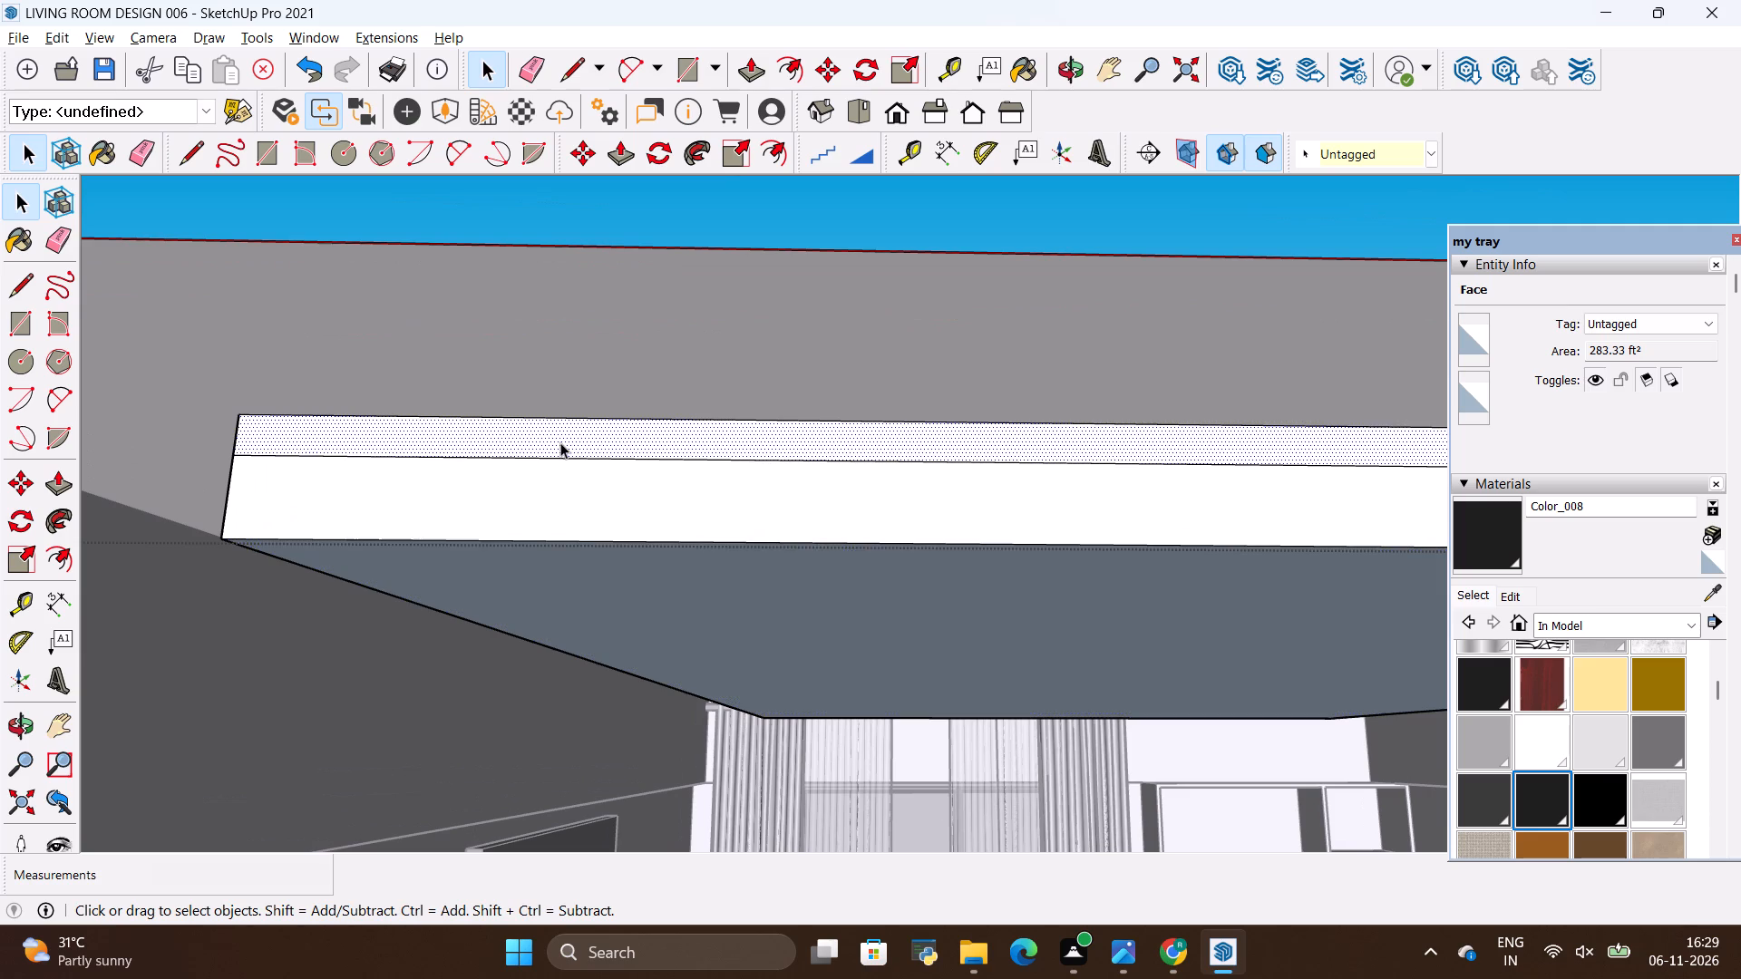
scroll(560, 442, "up", 4)
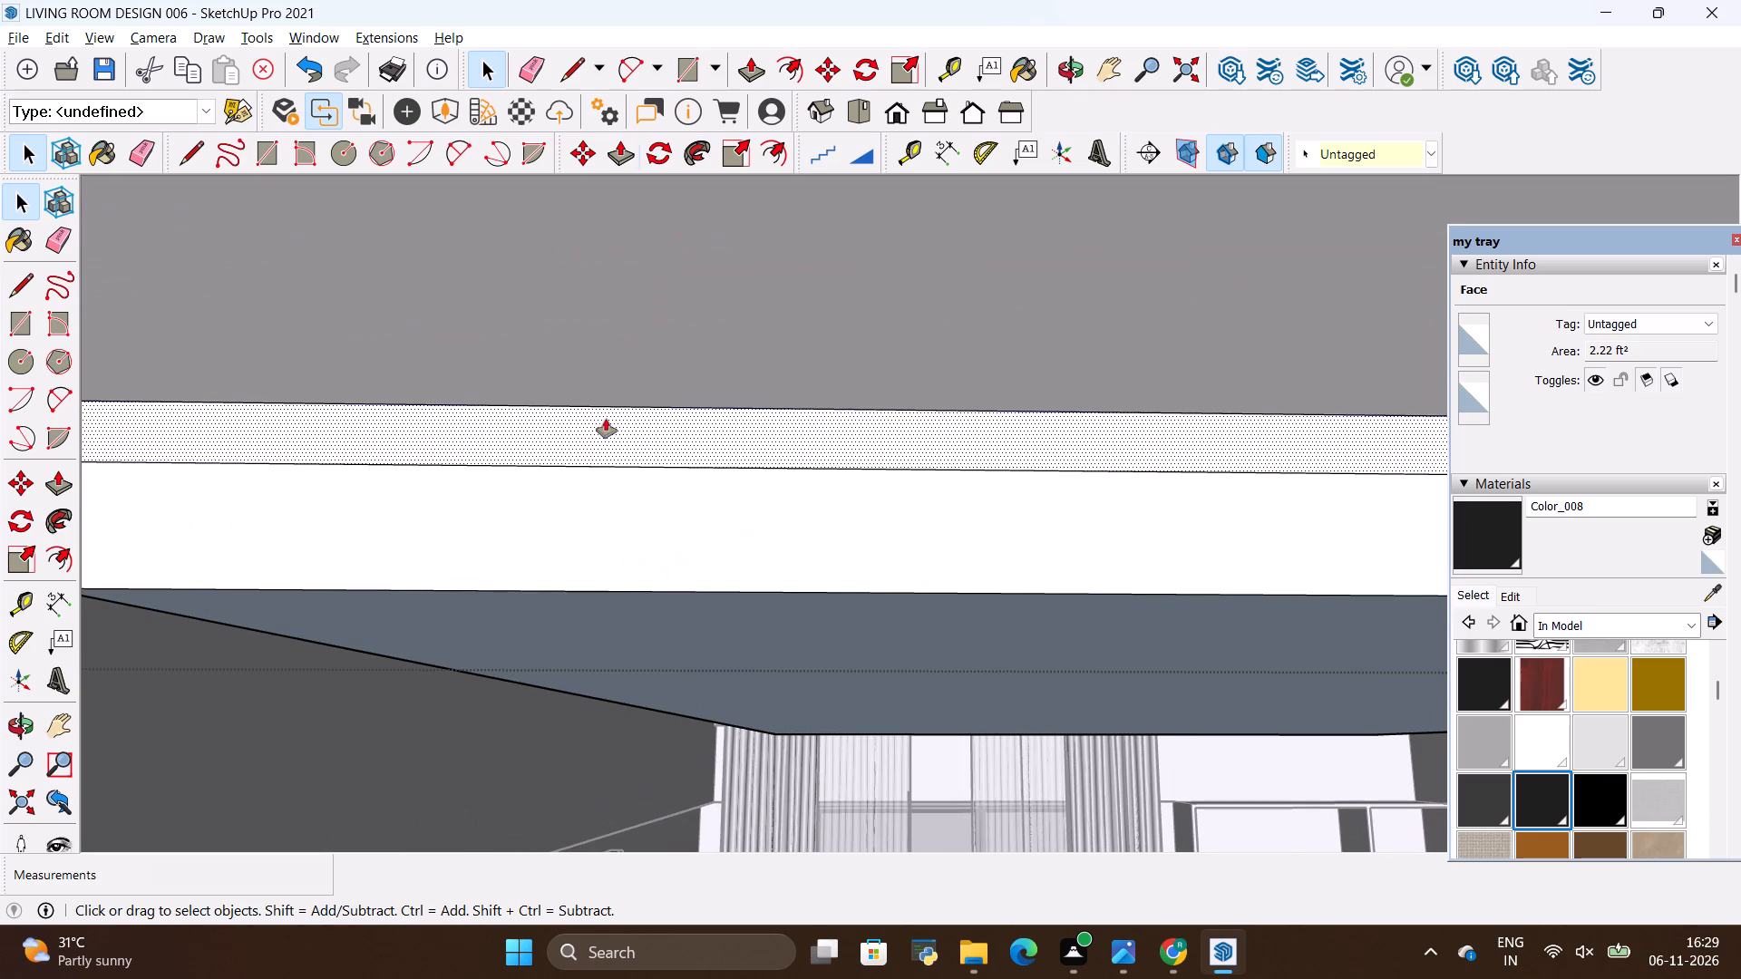
key("p")
left_click(606, 419)
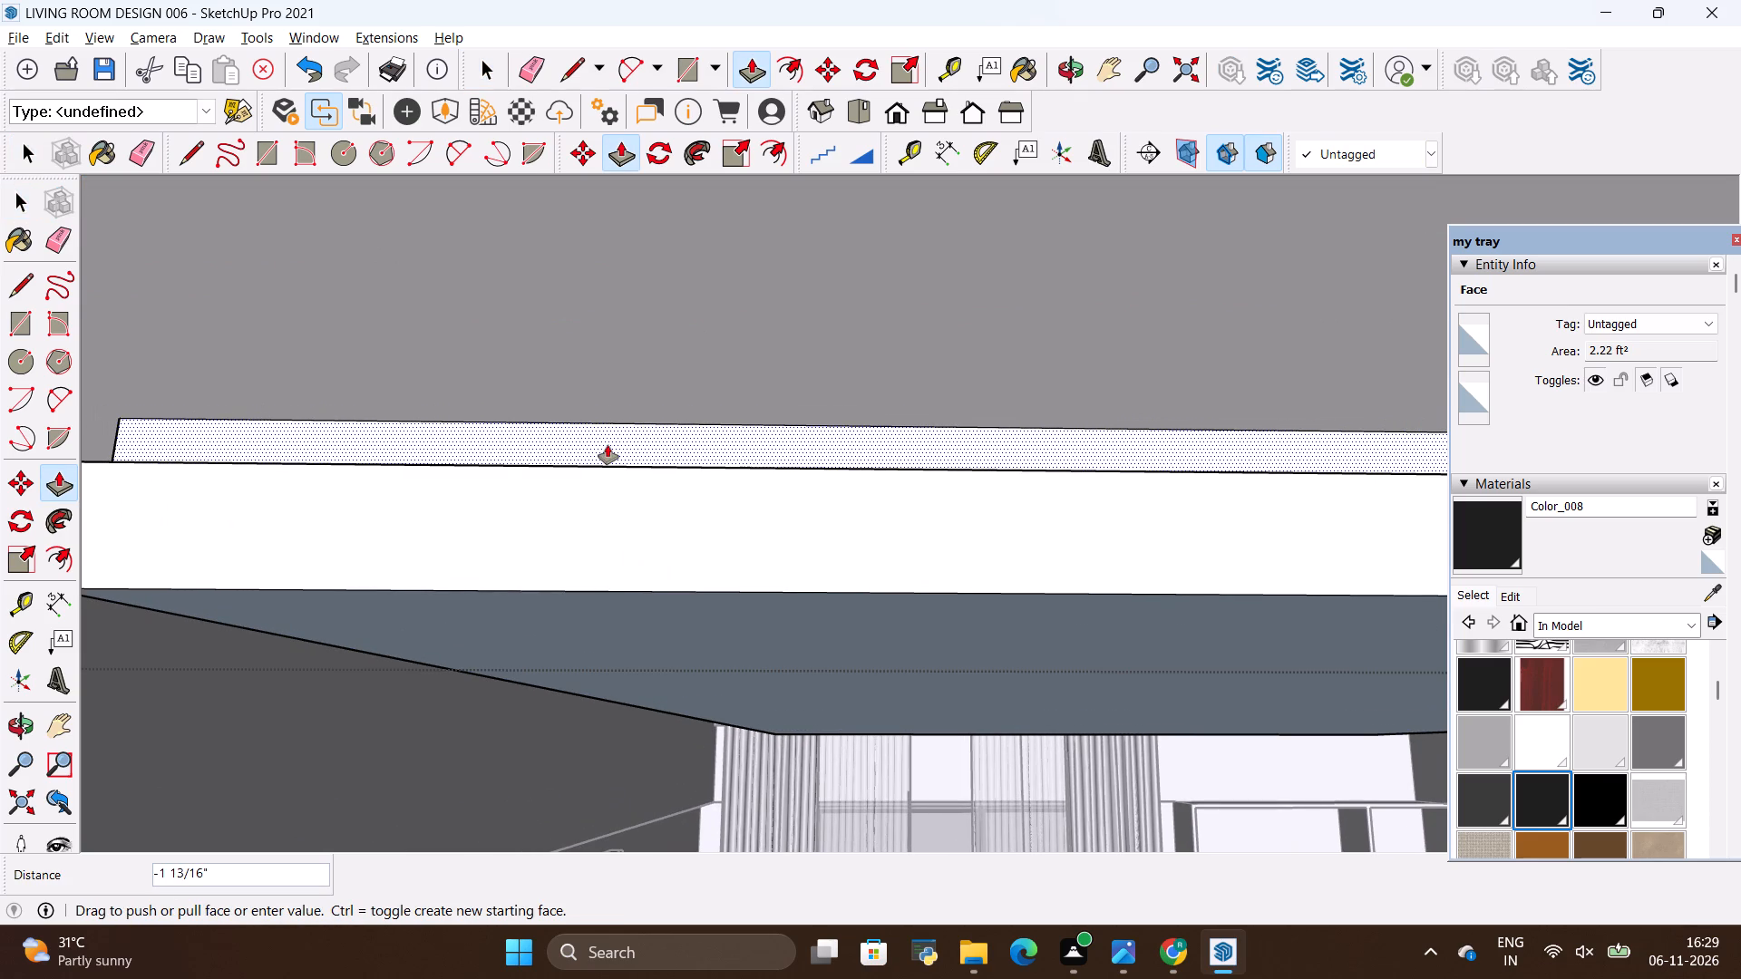
key("BackSpace")
key("2")
key("shift+quotedbl")
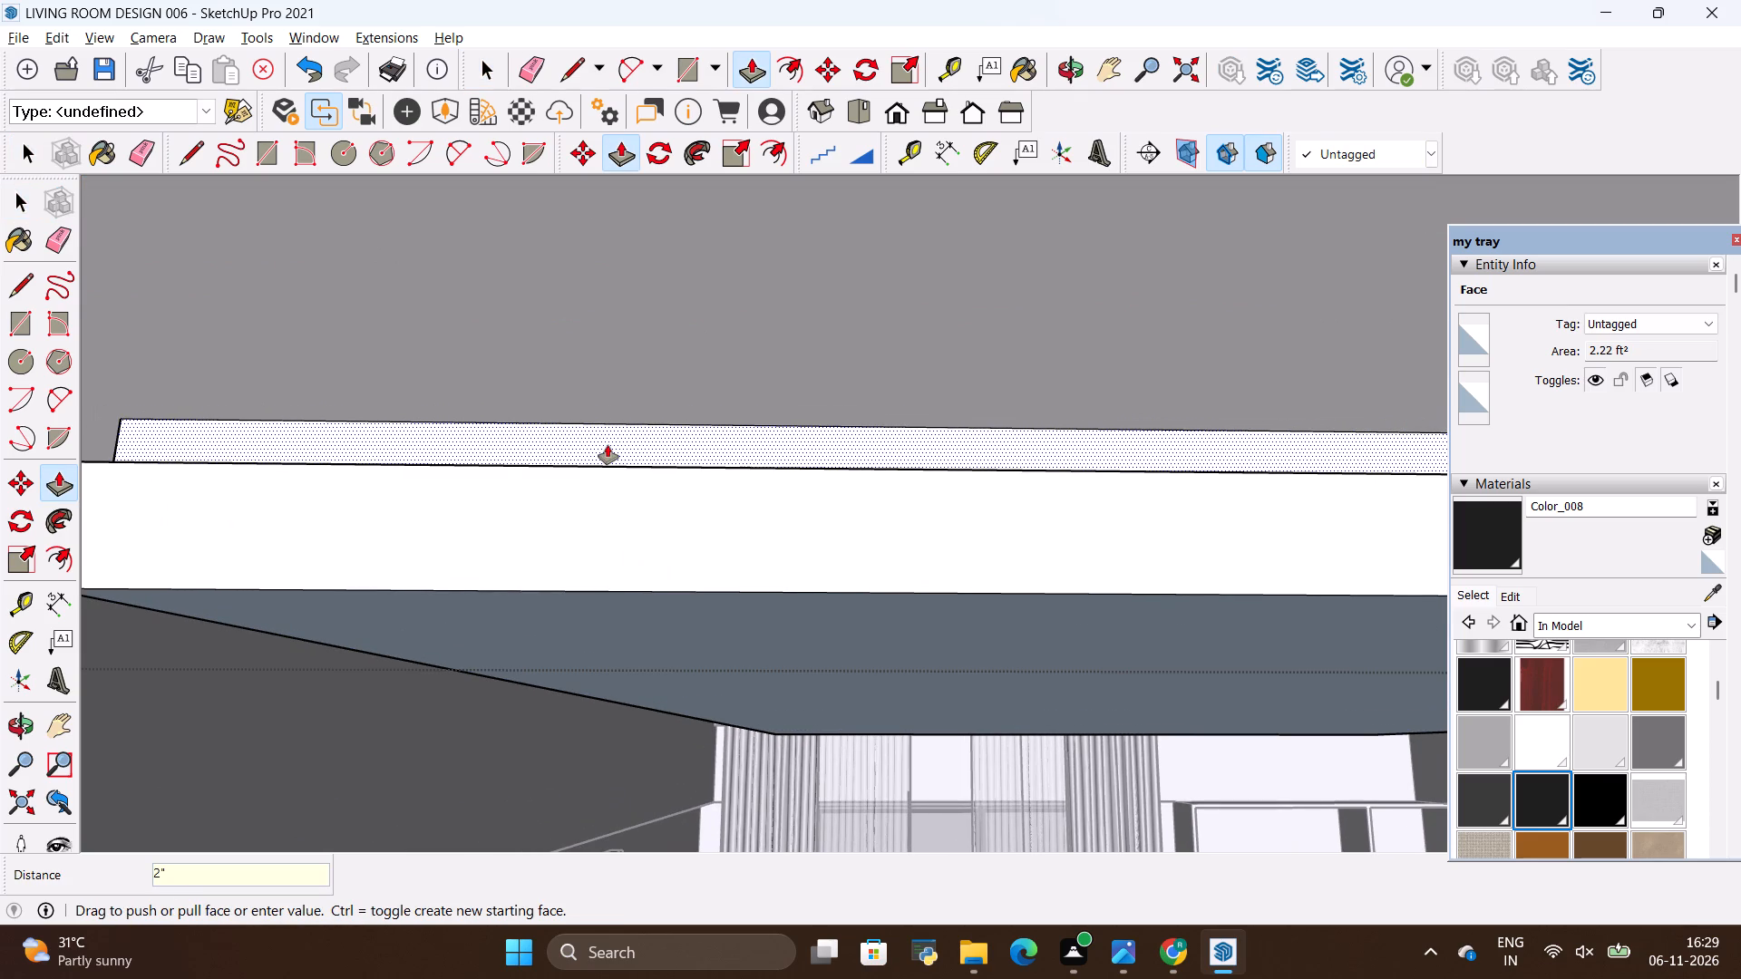
key("Return")
Push/Pull the upper strip on the dropped panel's side opposite the TV wall inward by 2".
scroll(457, 510, "down", 14)
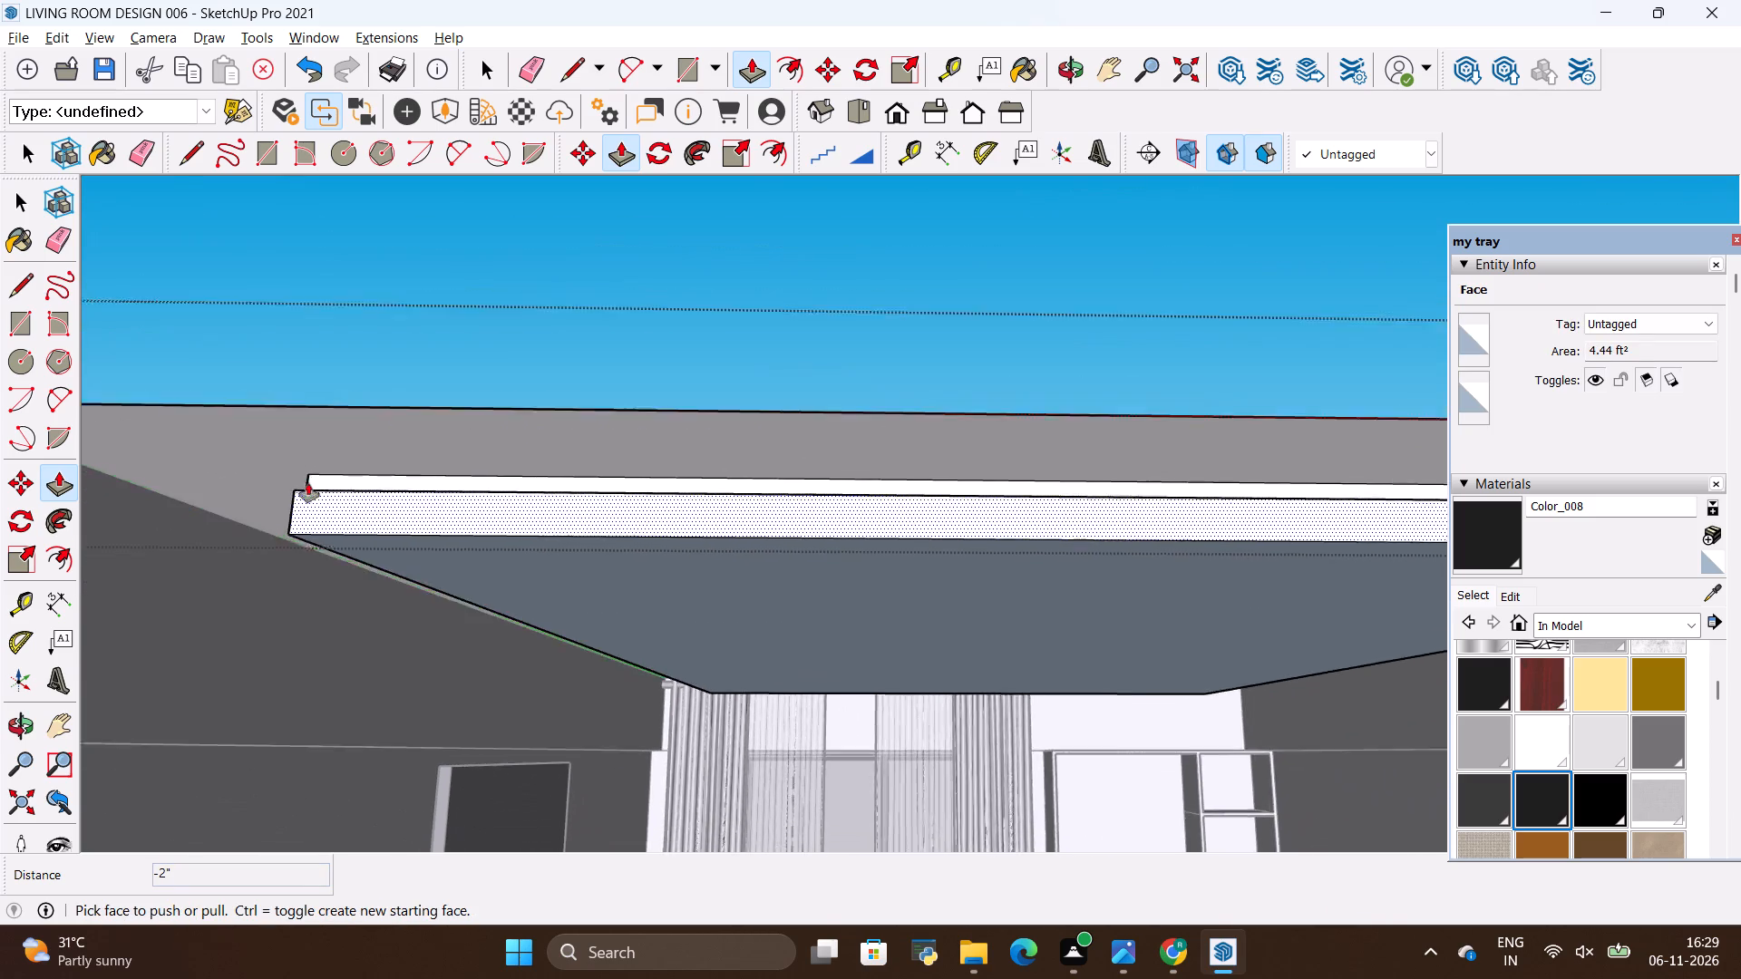
scroll(308, 483, "down", 10)
scroll(1054, 469, "up", 11)
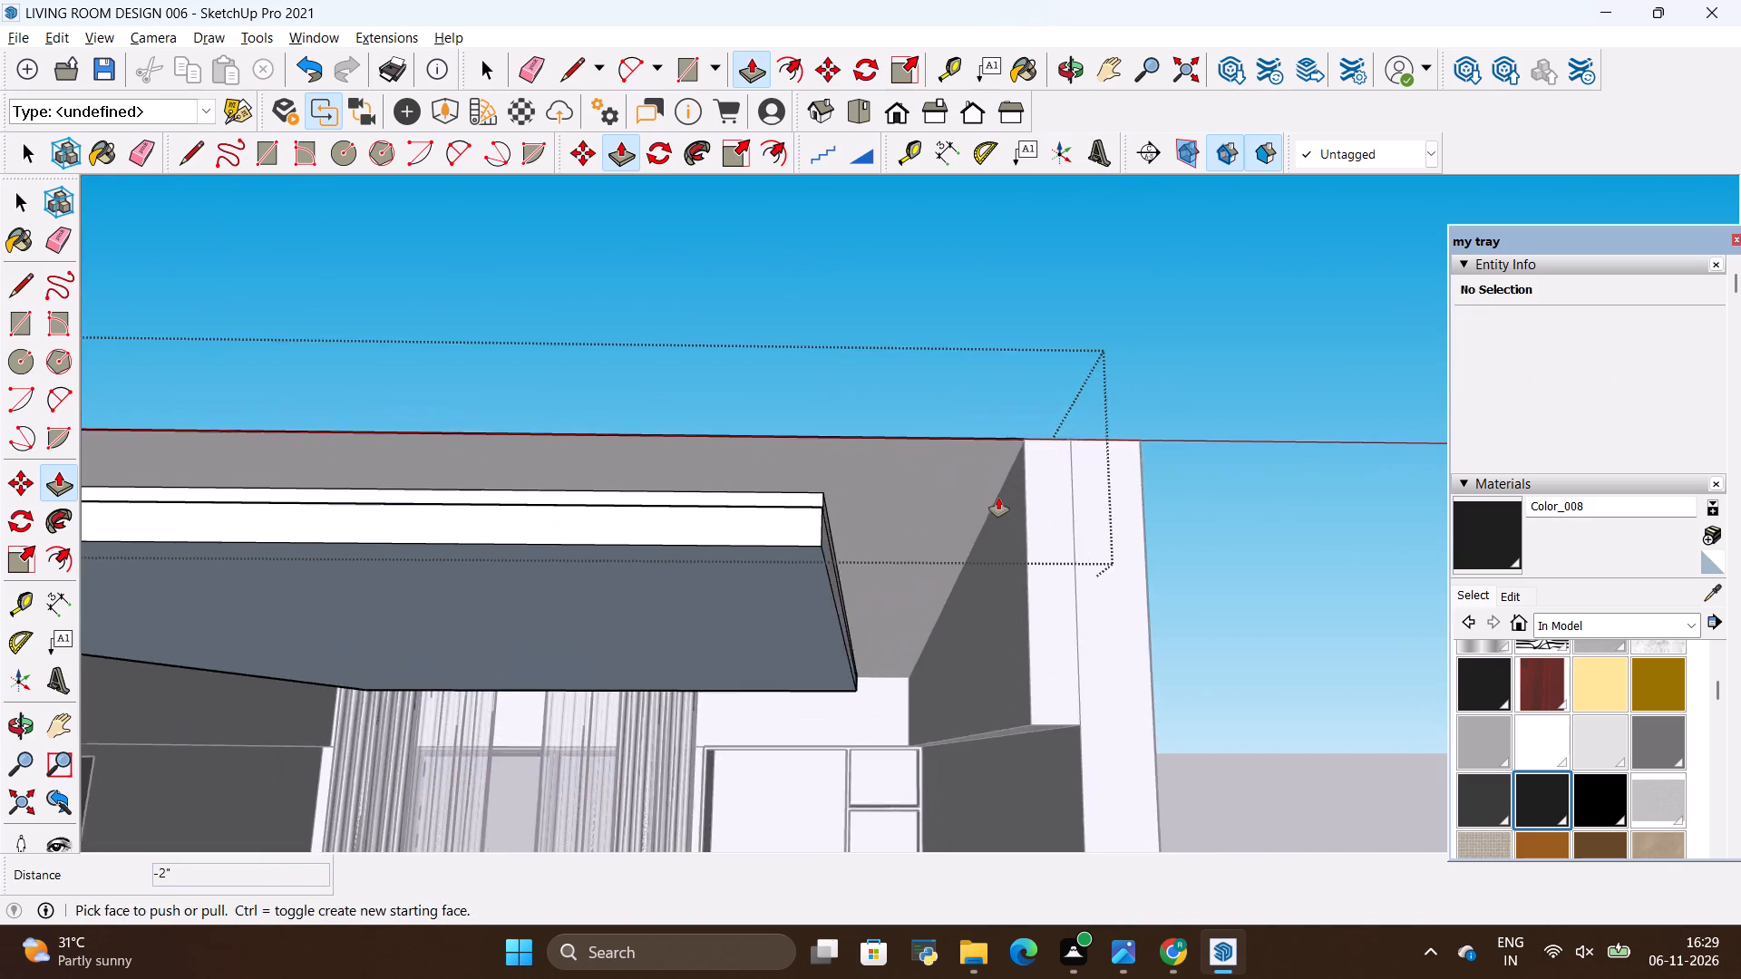
scroll(998, 498, "up", 3)
scroll(733, 577, "up", 3)
scroll(919, 681, "down", 5)
scroll(908, 617, "up", 6)
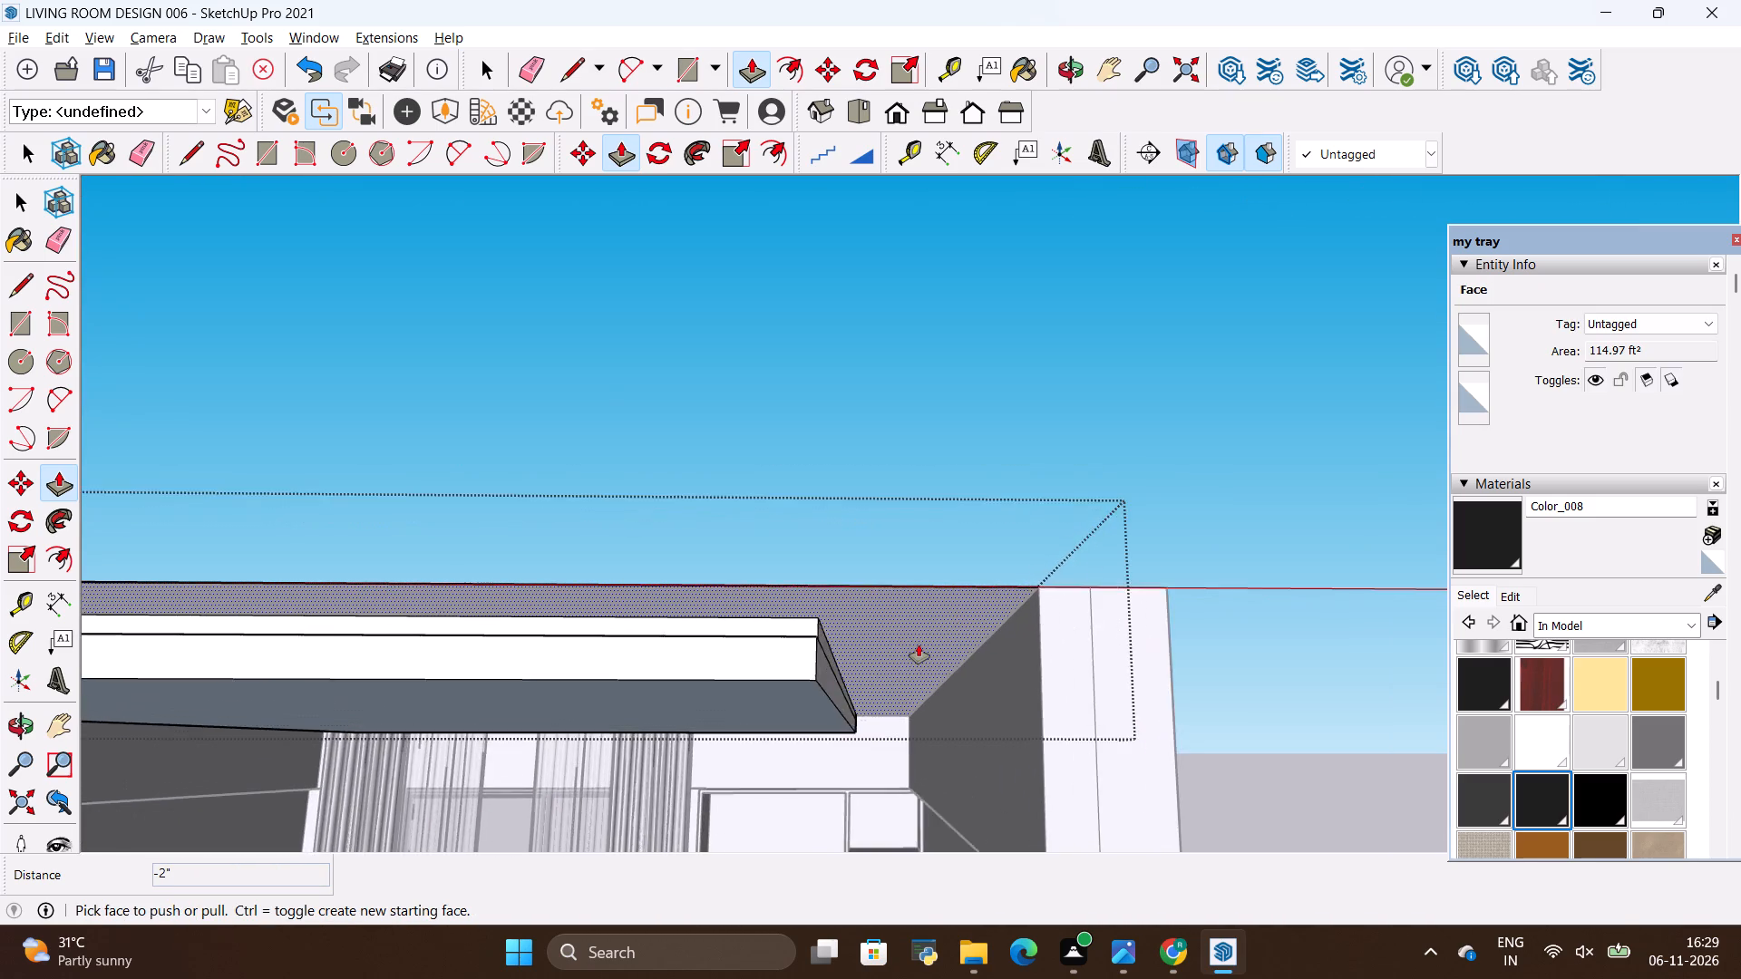
scroll(919, 645, "up", 6)
scroll(662, 629, "up", 3)
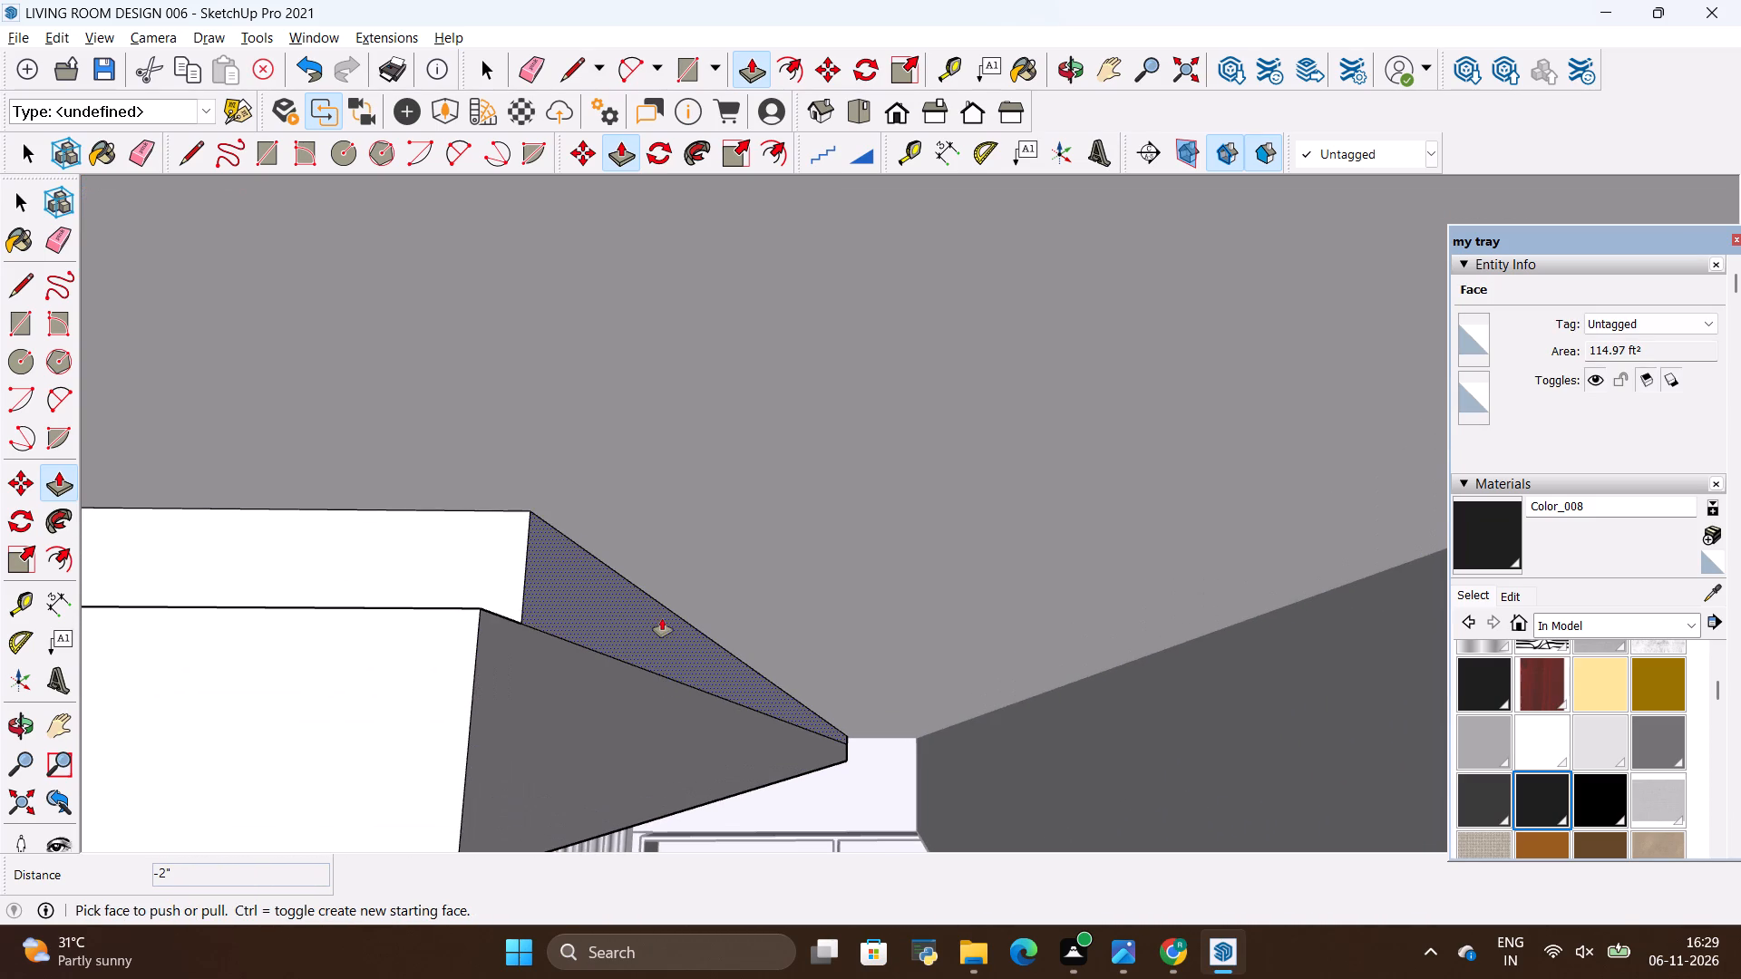
left_click(662, 616)
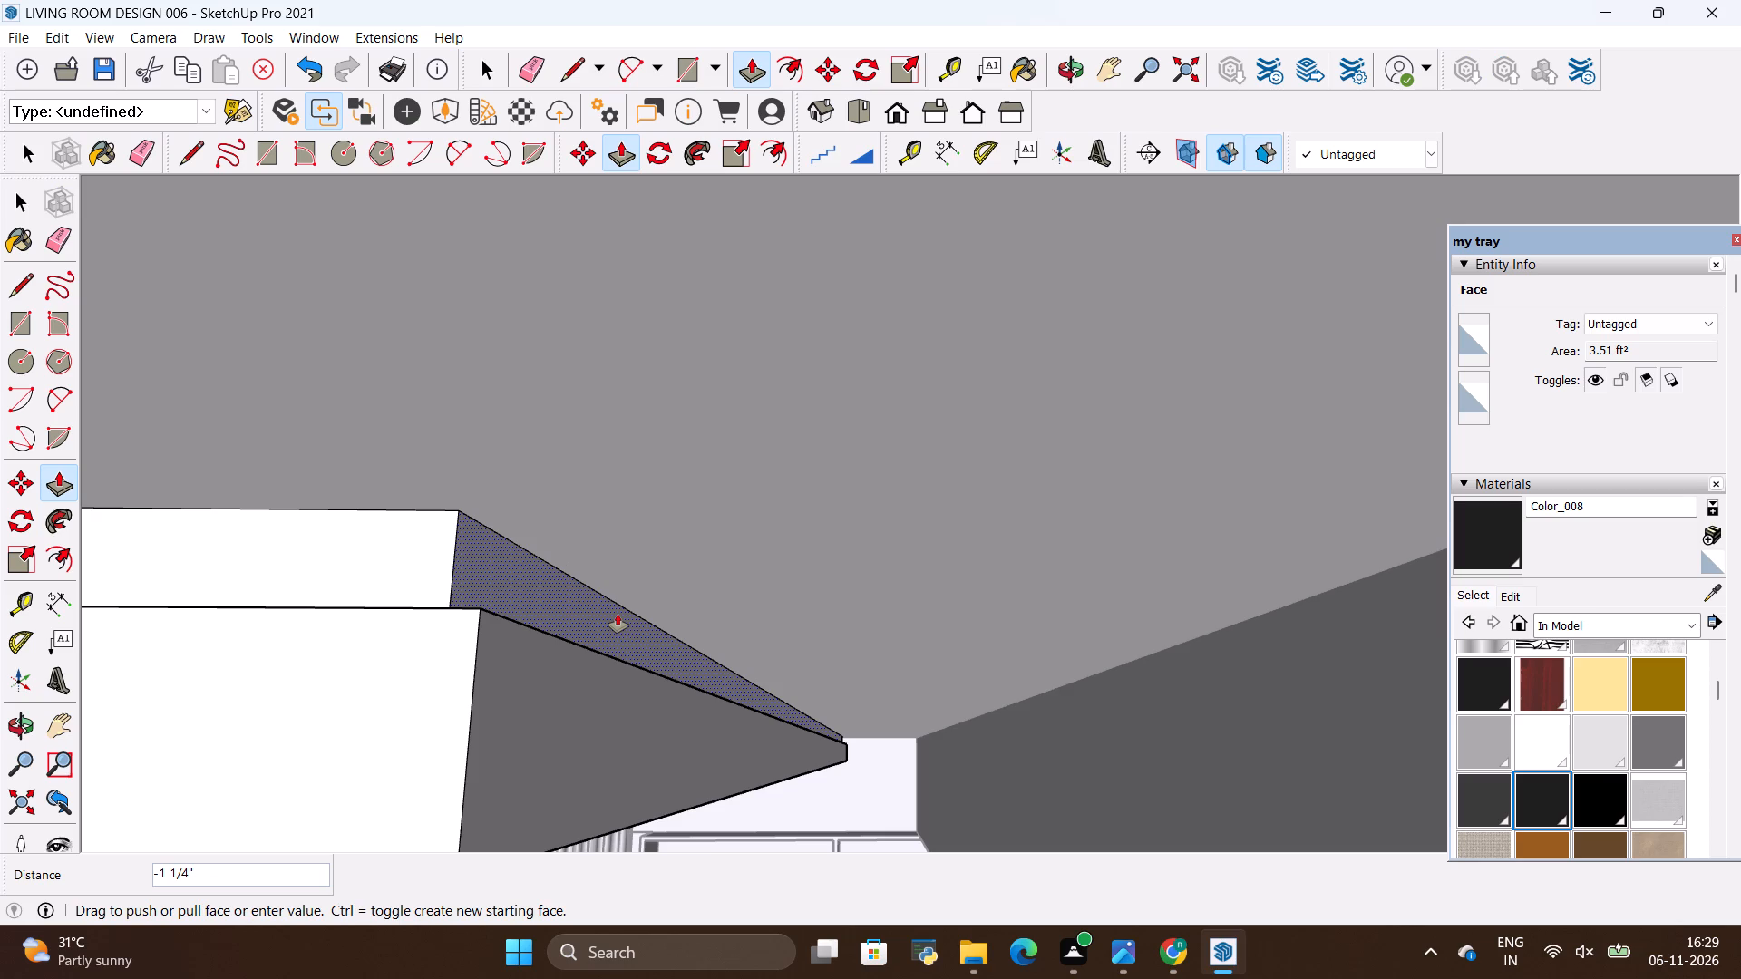
key("BackSpace")
key("2")
key("shift+quotedbl")
key("Return")
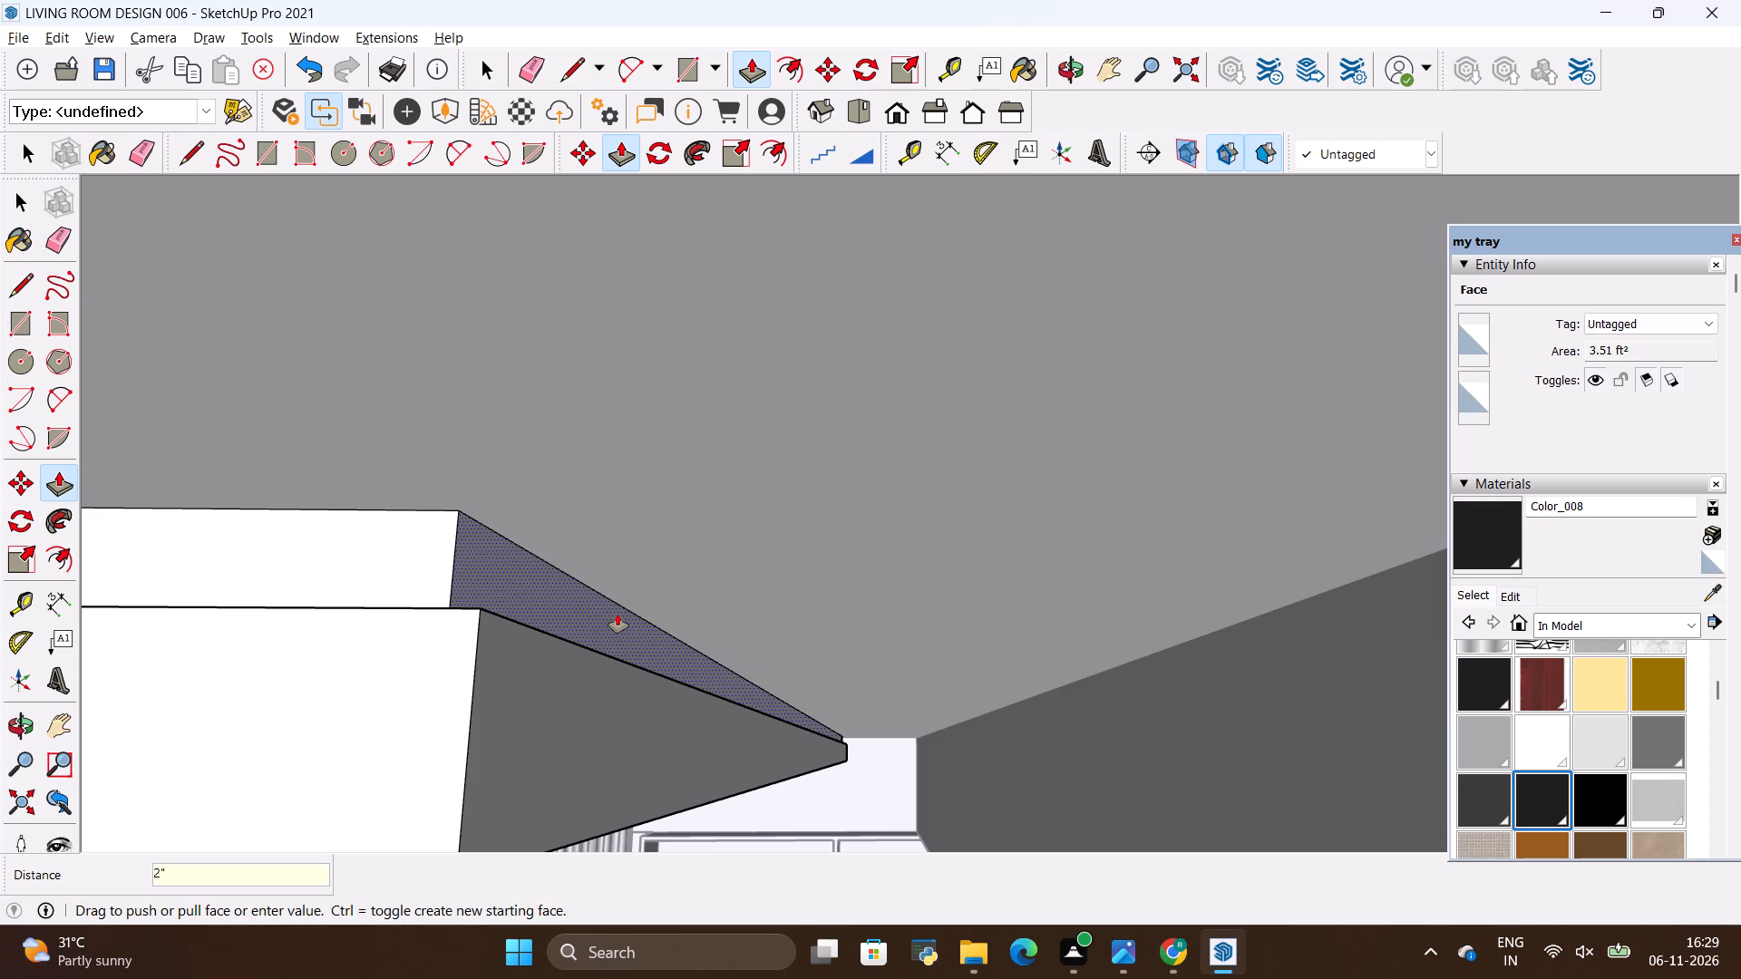
Push/Pull the upper strip on the dropped panel's side facing the TV wall inward by 2".
scroll(773, 599, "down", 17)
scroll(1139, 496, "down", 11)
scroll(535, 463, "up", 6)
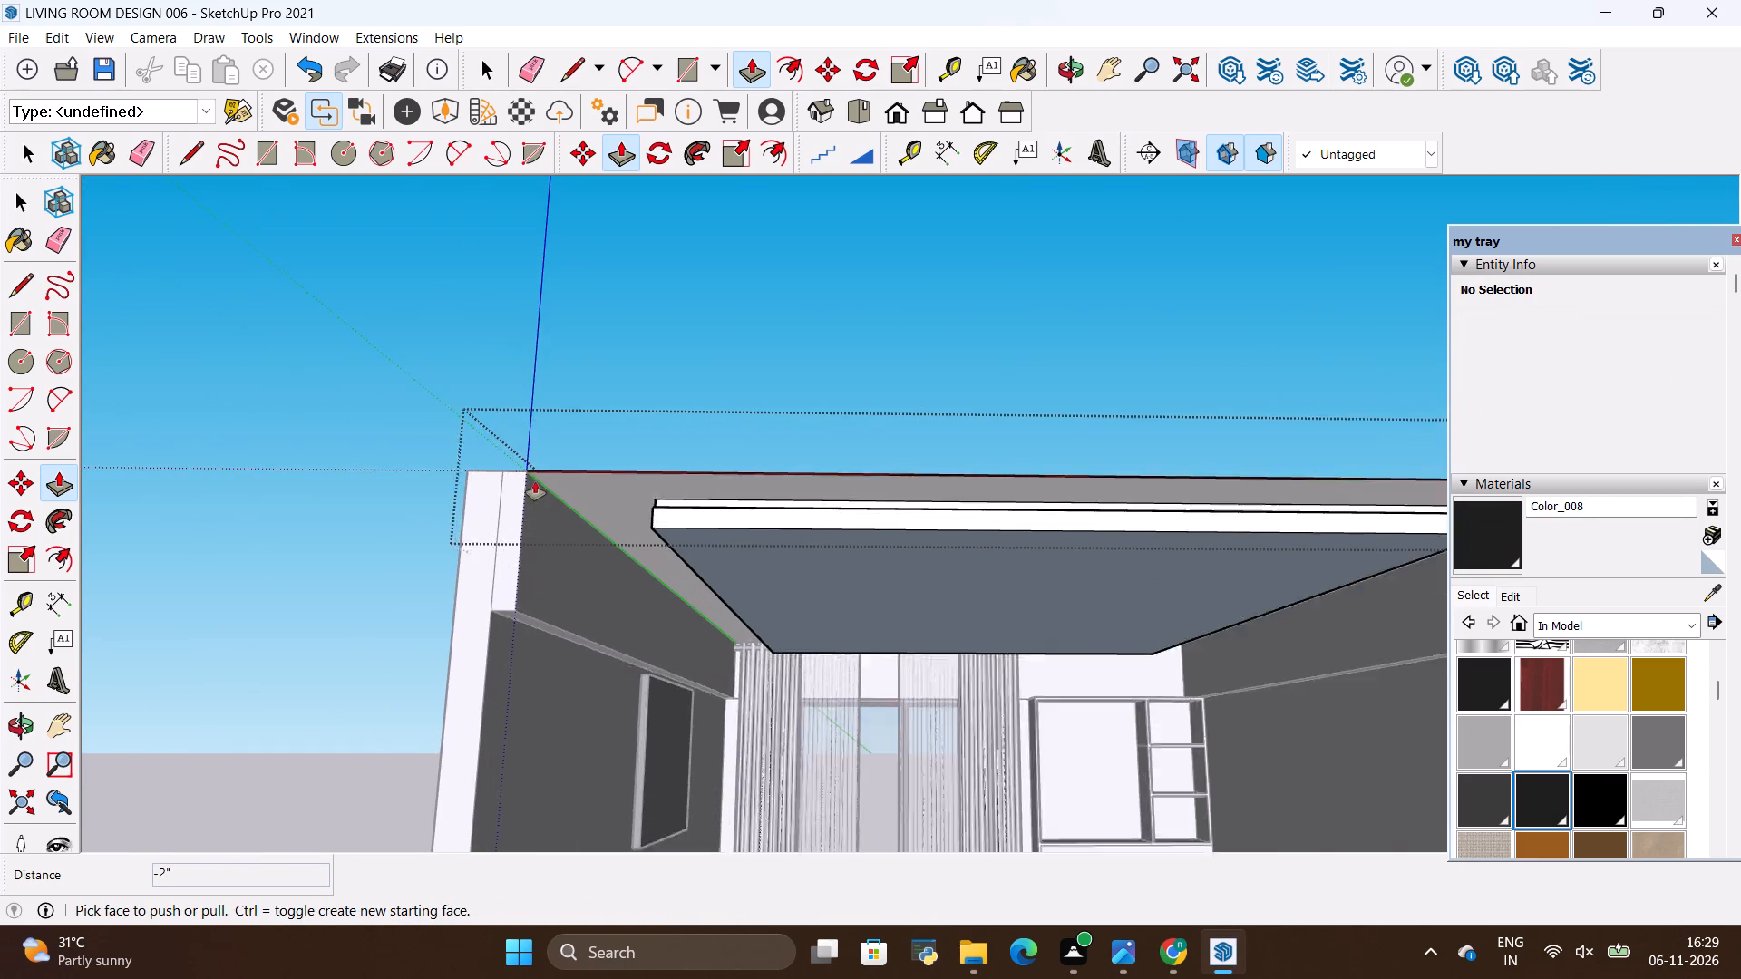
scroll(535, 481, "up", 20)
scroll(535, 481, "up", 2)
scroll(1026, 539, "down", 5)
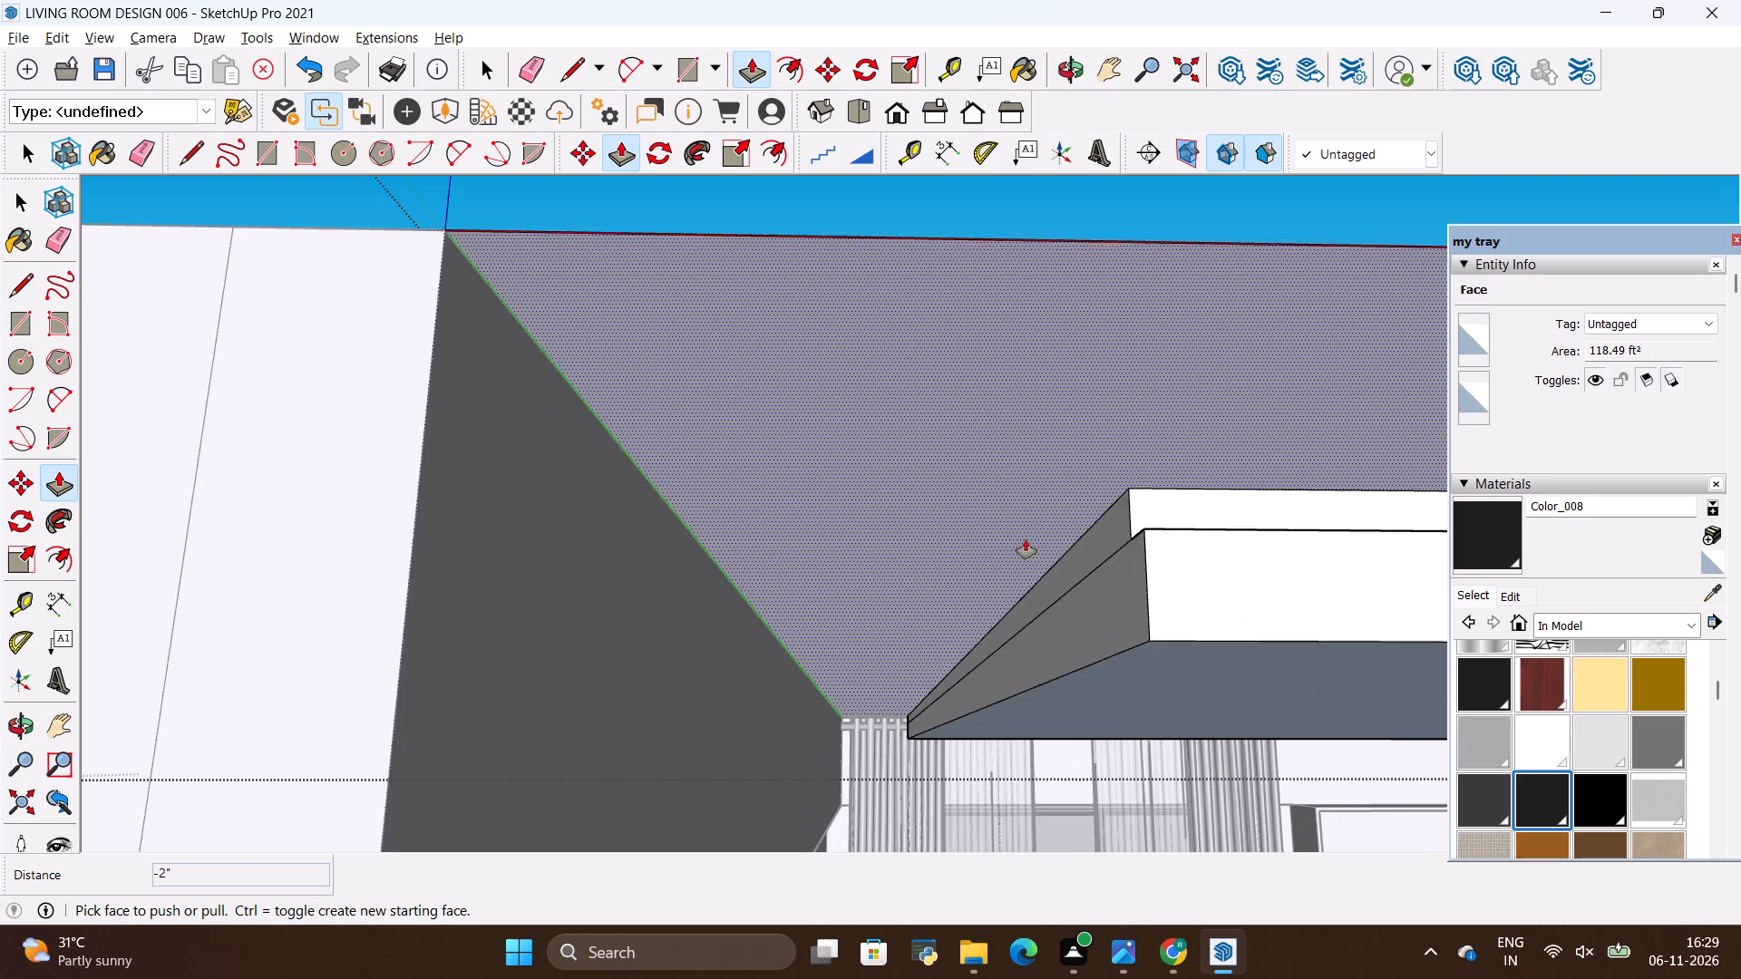
scroll(1269, 484, "up", 5)
scroll(1021, 556, "up", 4)
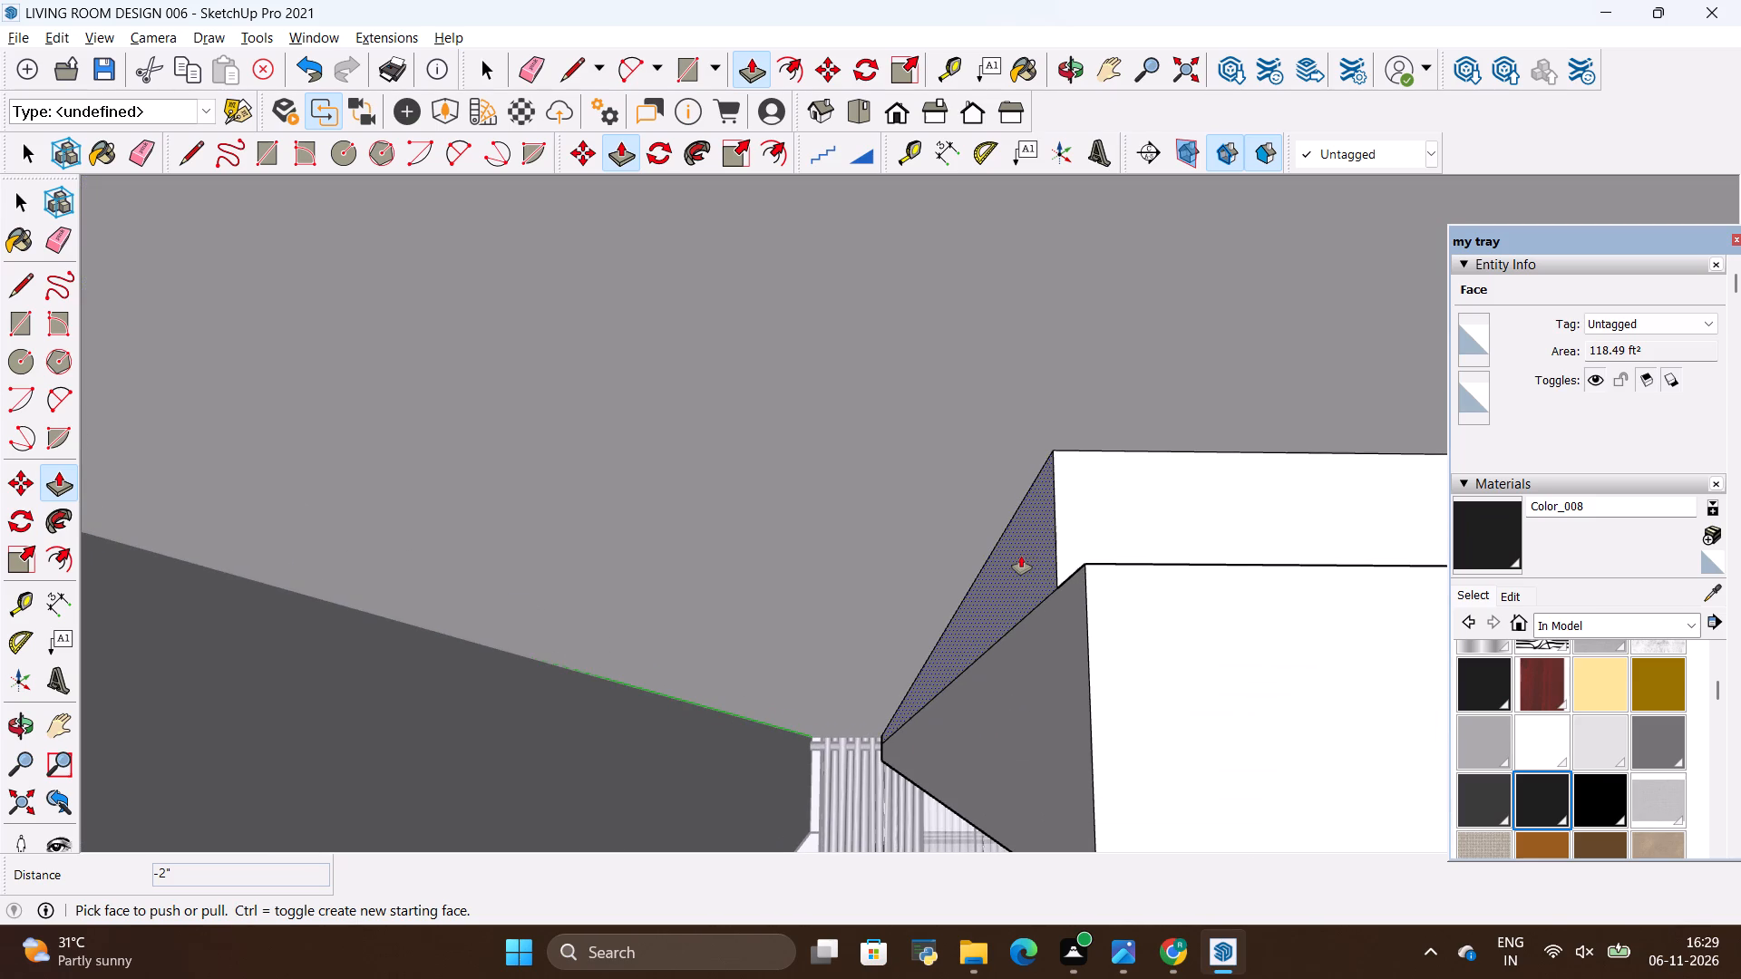
left_click(1021, 556)
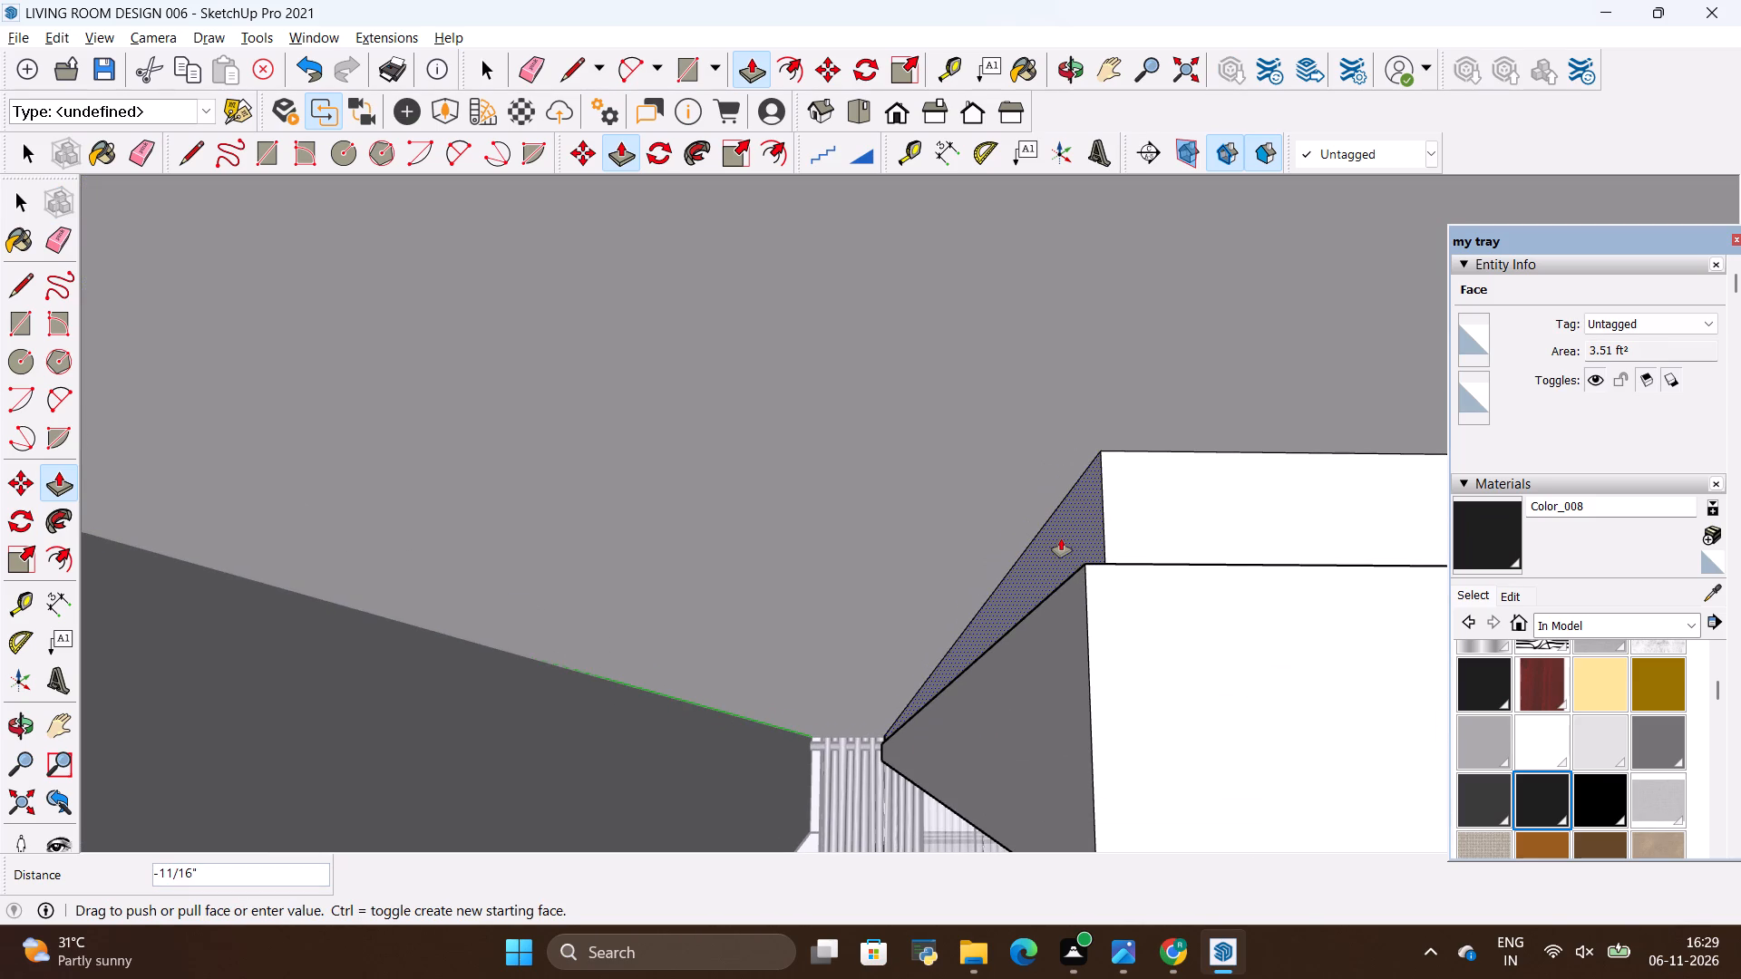
key("BackSpace")
key("2")
key("shift+quotedbl")
key("Return")
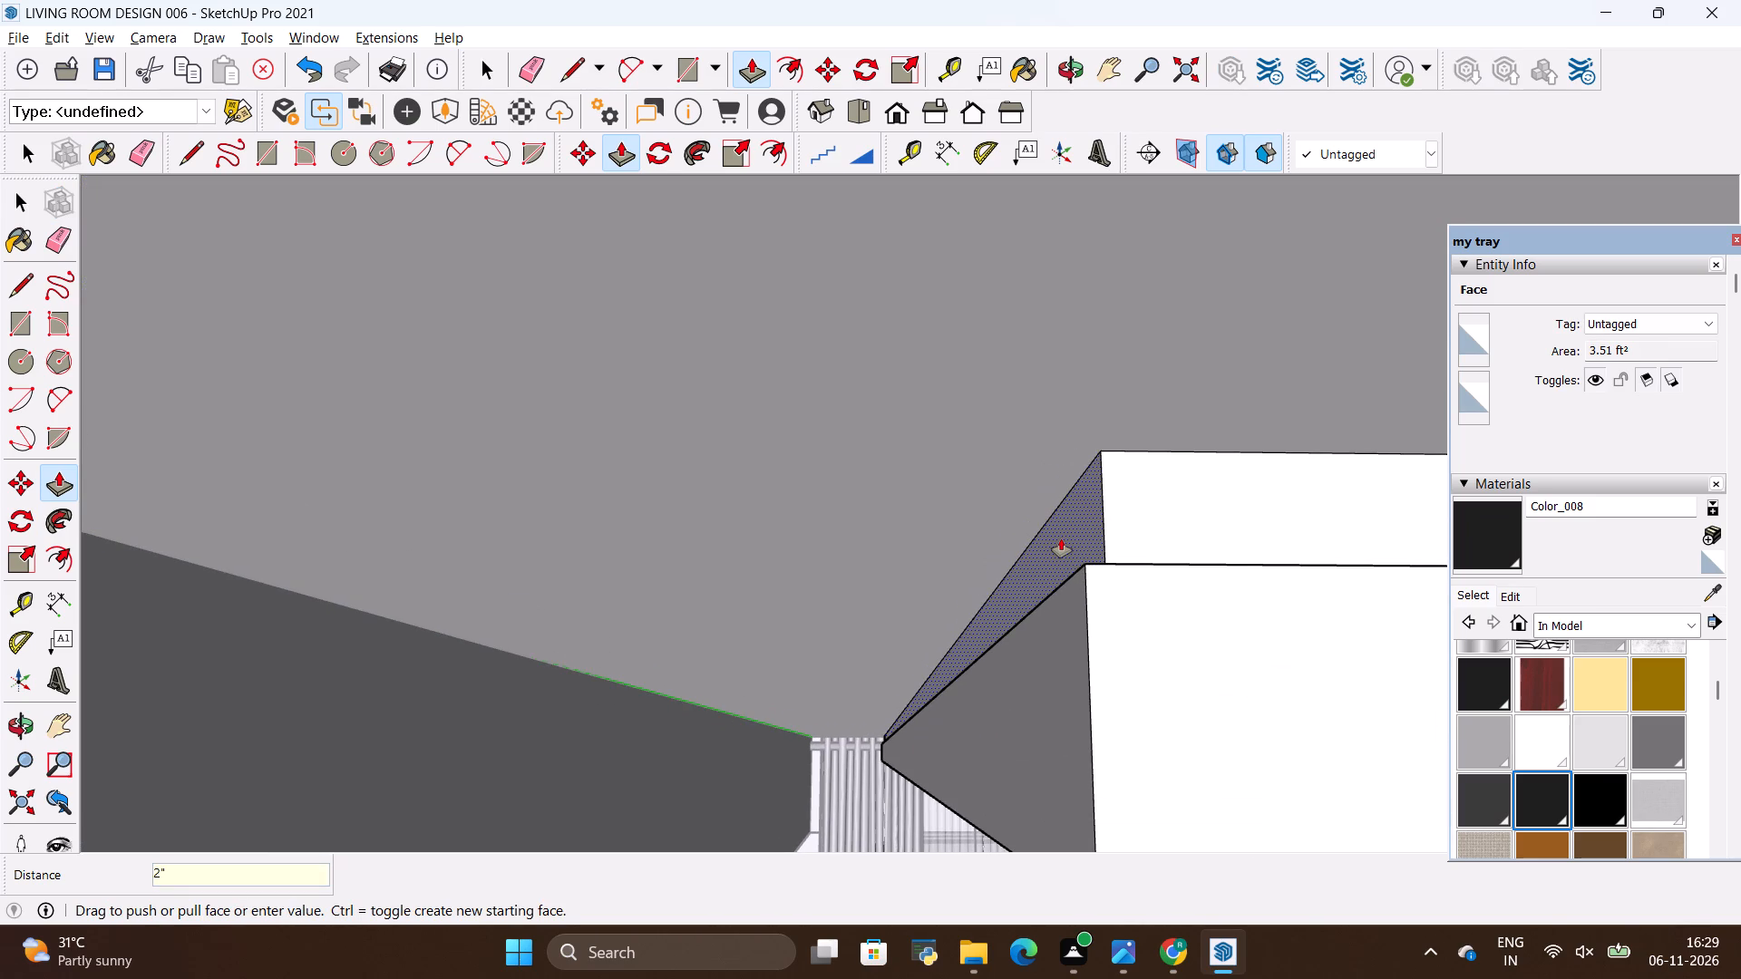
Close the ceiling group and move it about 6' 6" straight up, clear of the room walls.
scroll(703, 507, "down", 6)
scroll(693, 608, "down", 12)
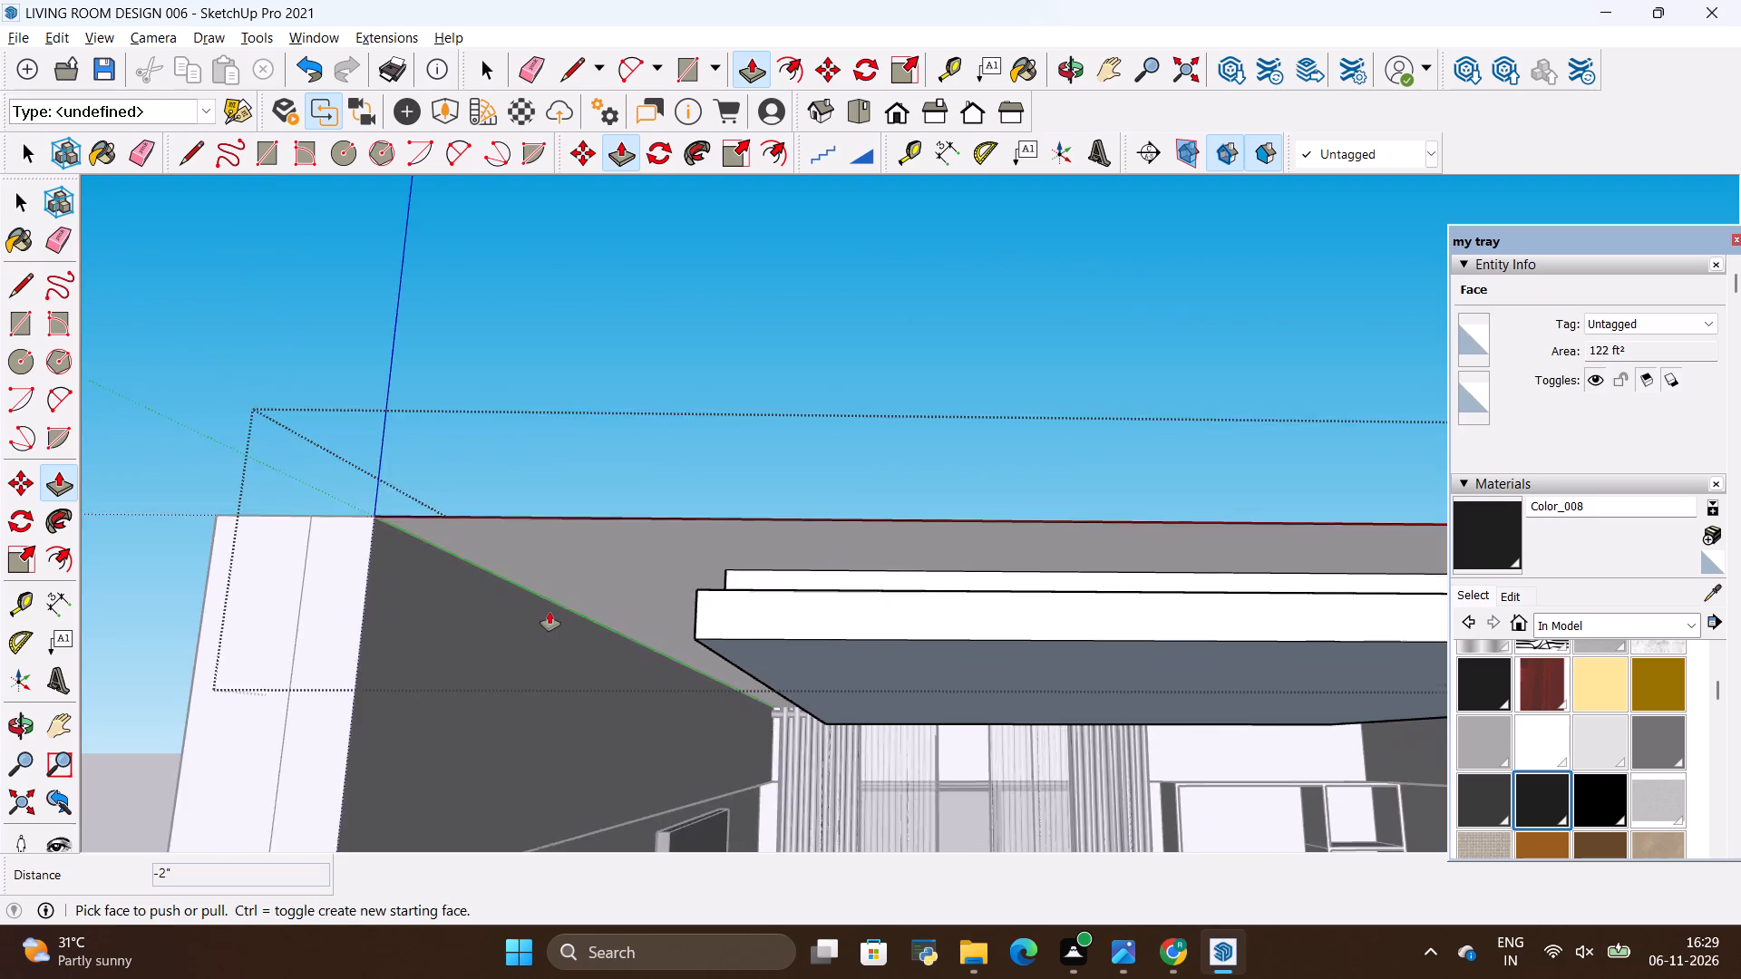
scroll(550, 612, "down", 10)
key("space")
left_click(430, 452)
left_click(682, 611)
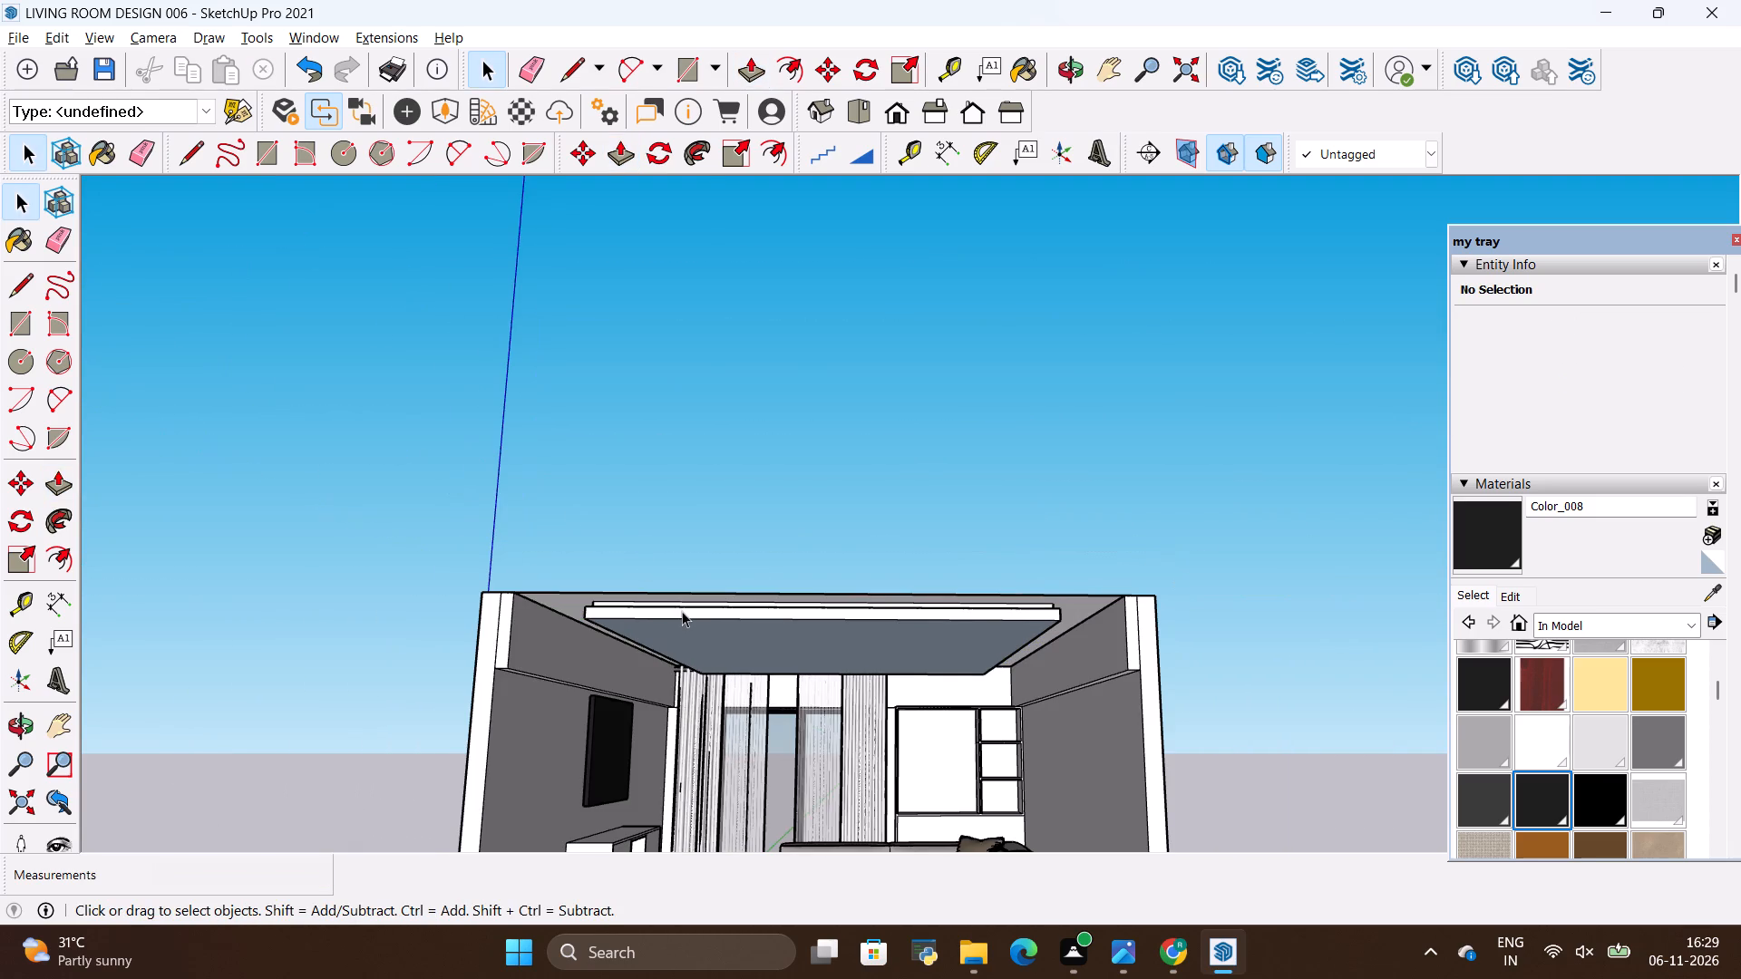
key("m")
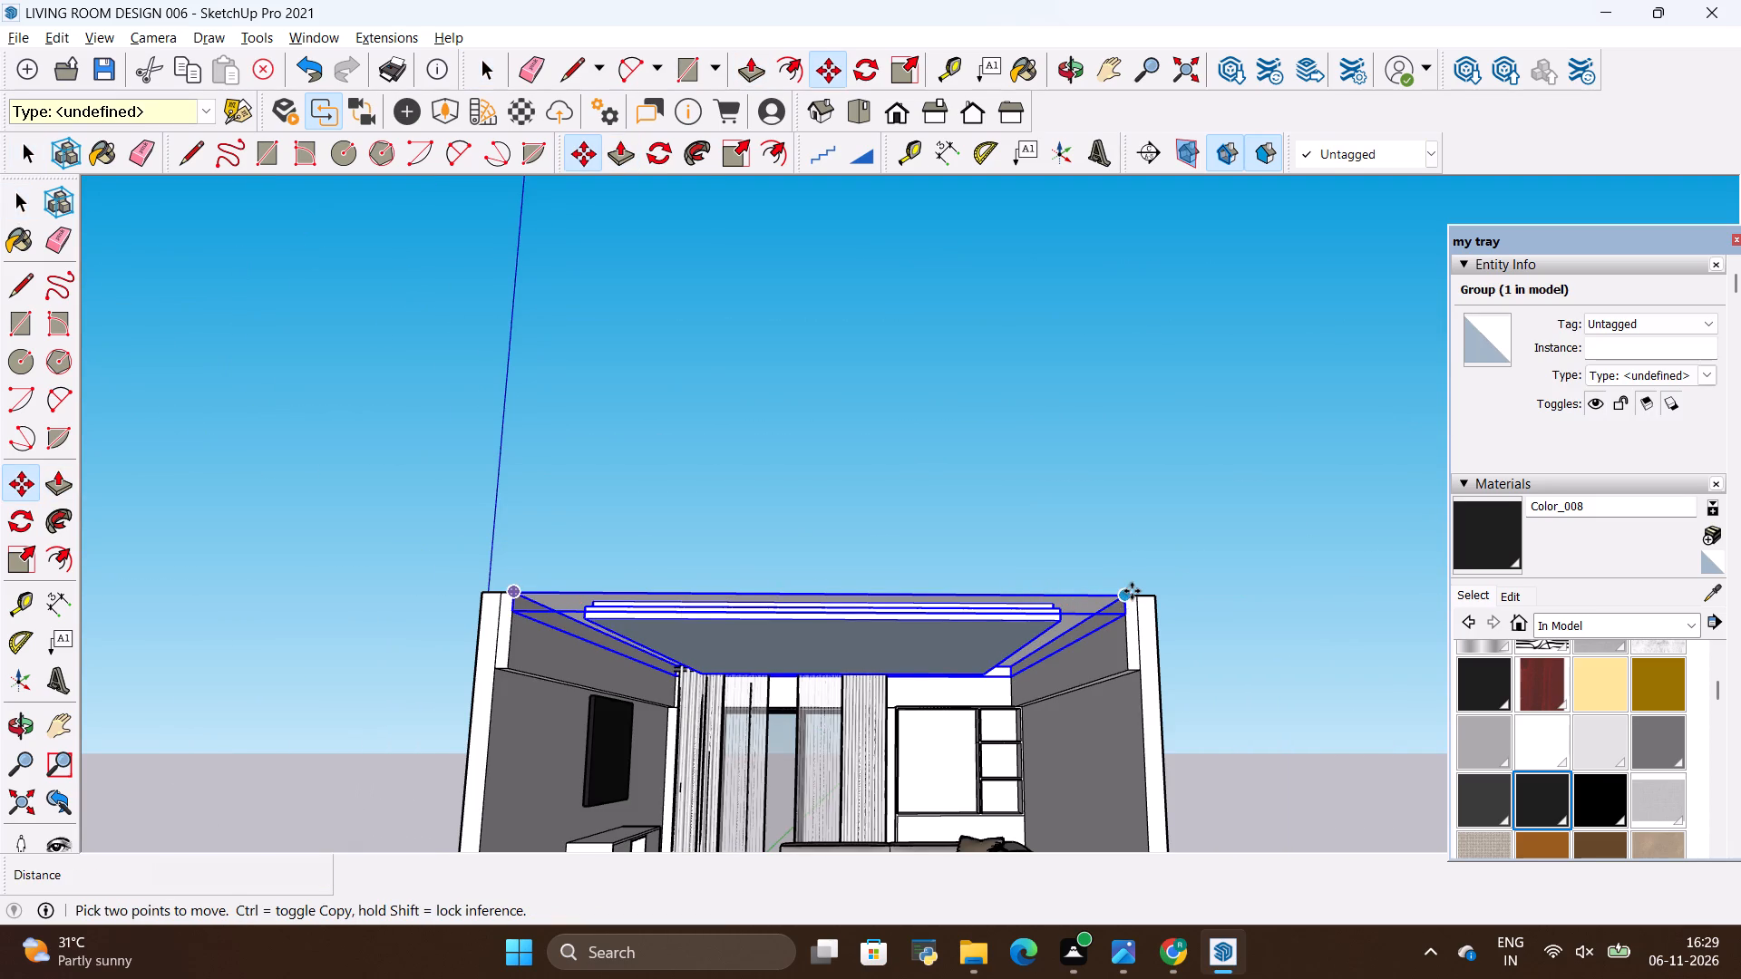
left_click(1129, 589)
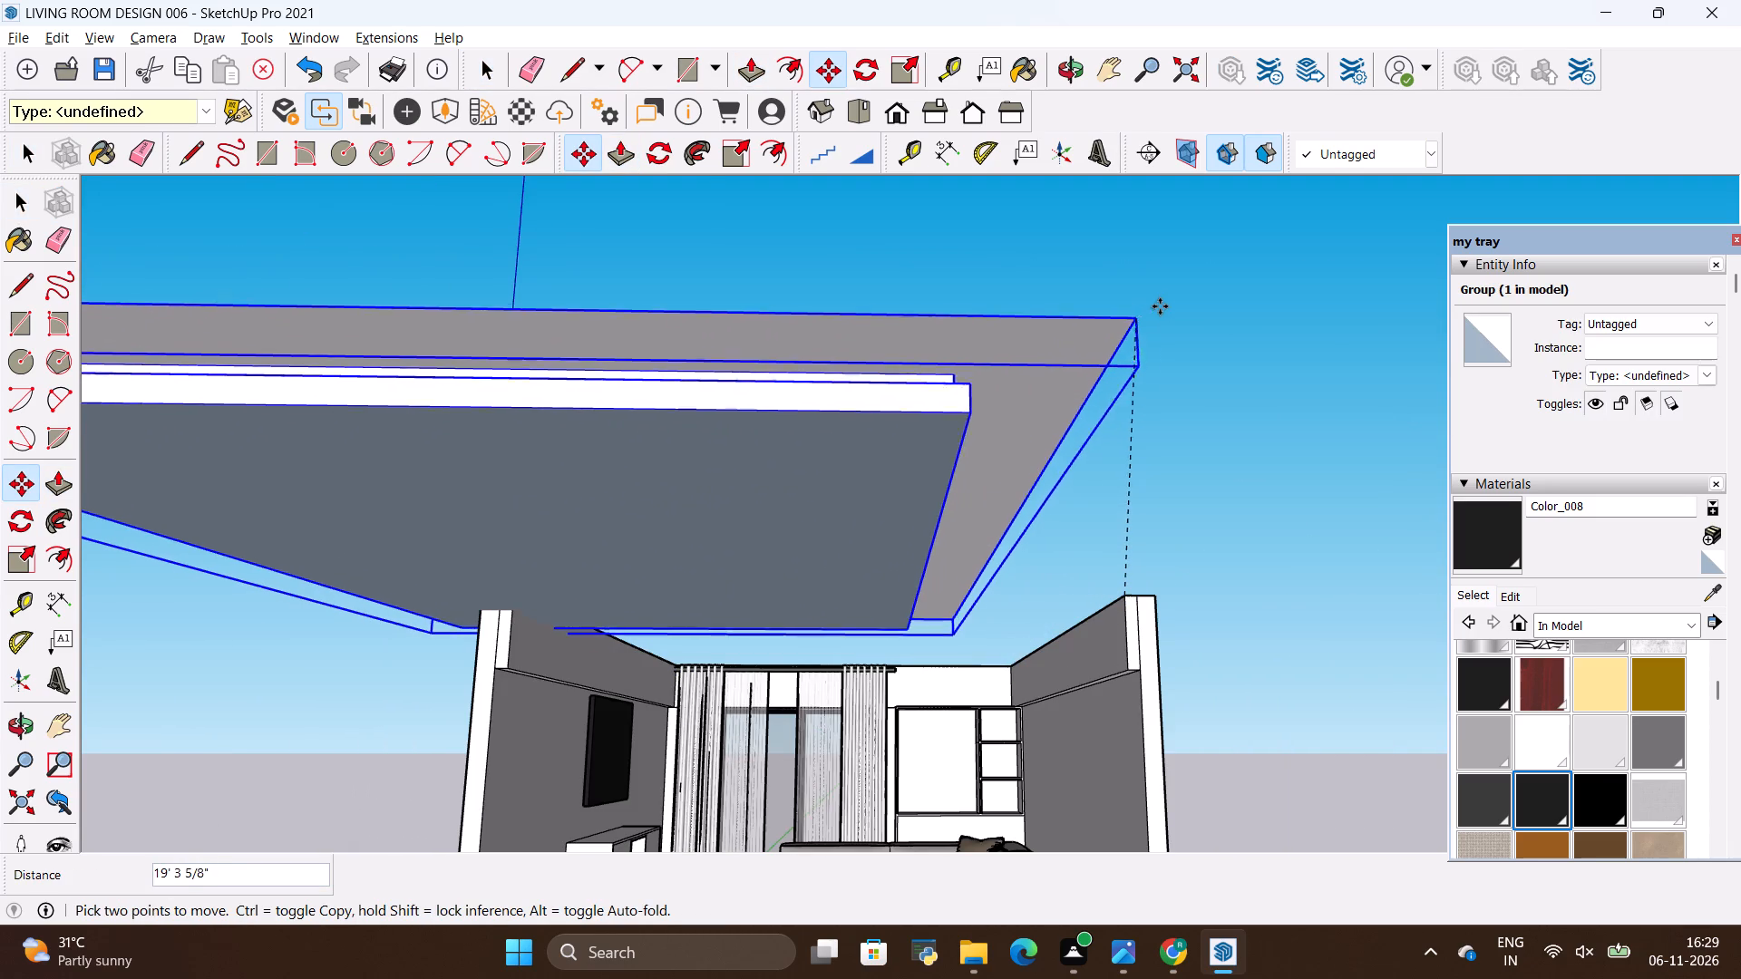
left_click(1103, 369)
key("space")
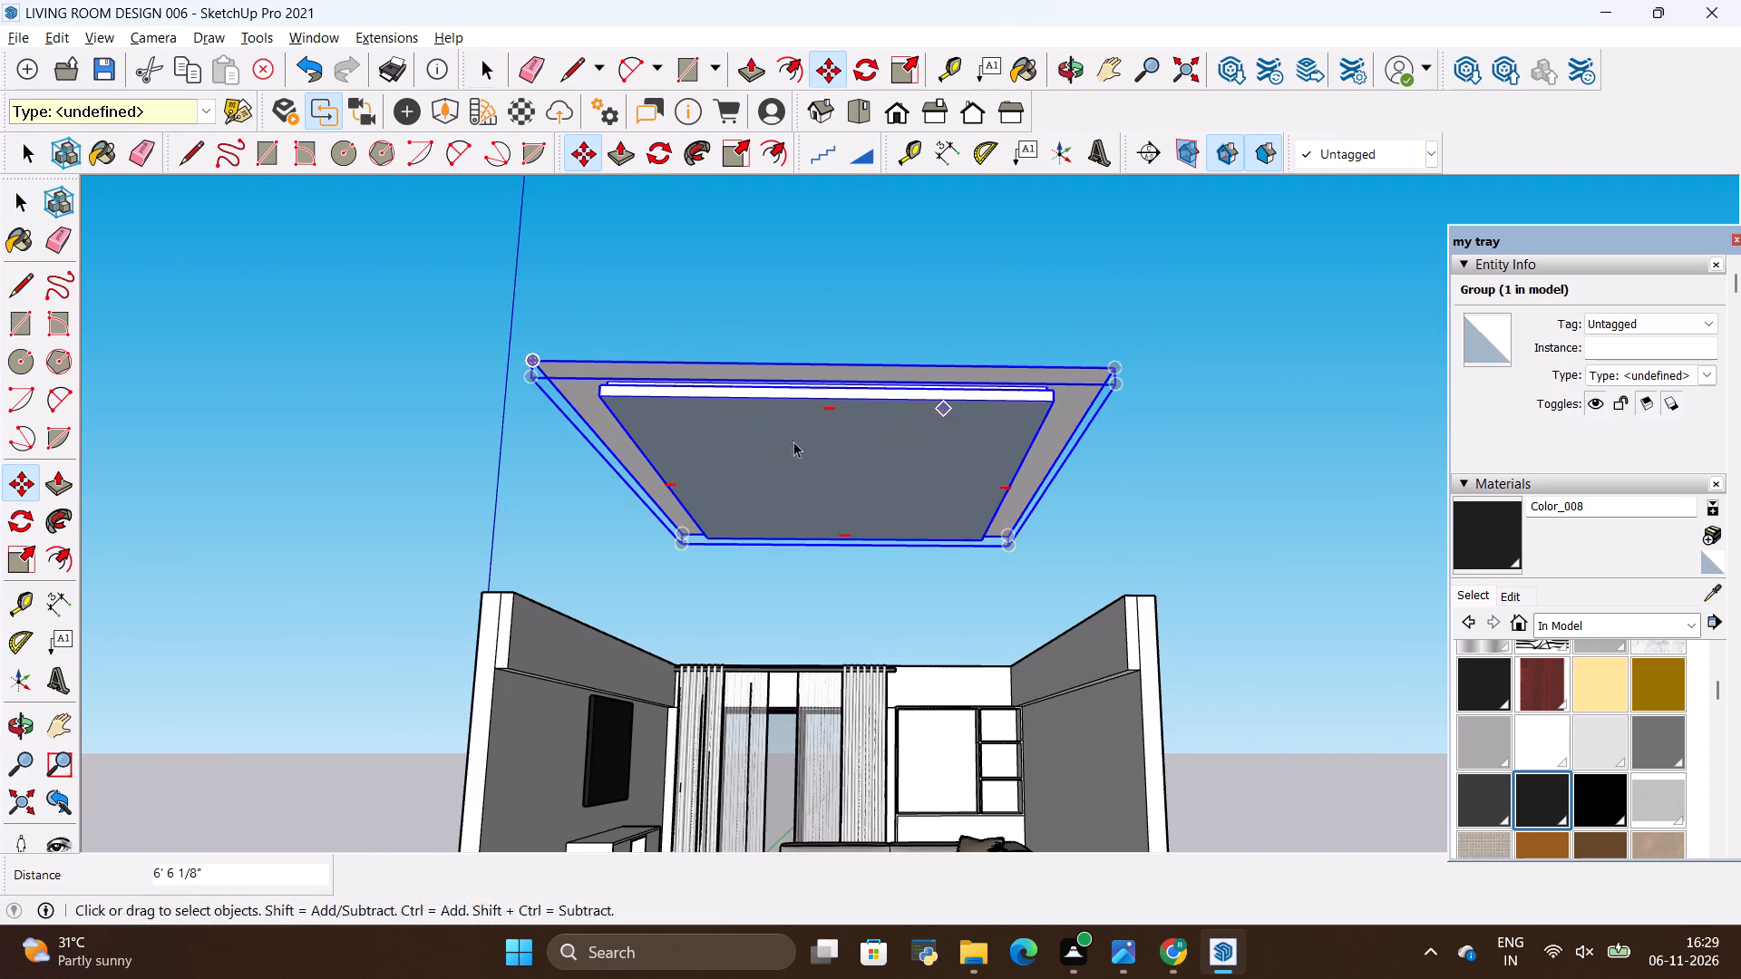
left_click(261, 519)
Reopen the ceiling group and Push/Pull the upper strip on the dropped panel's window-wall side inward by 2".
left_click(12, 720)
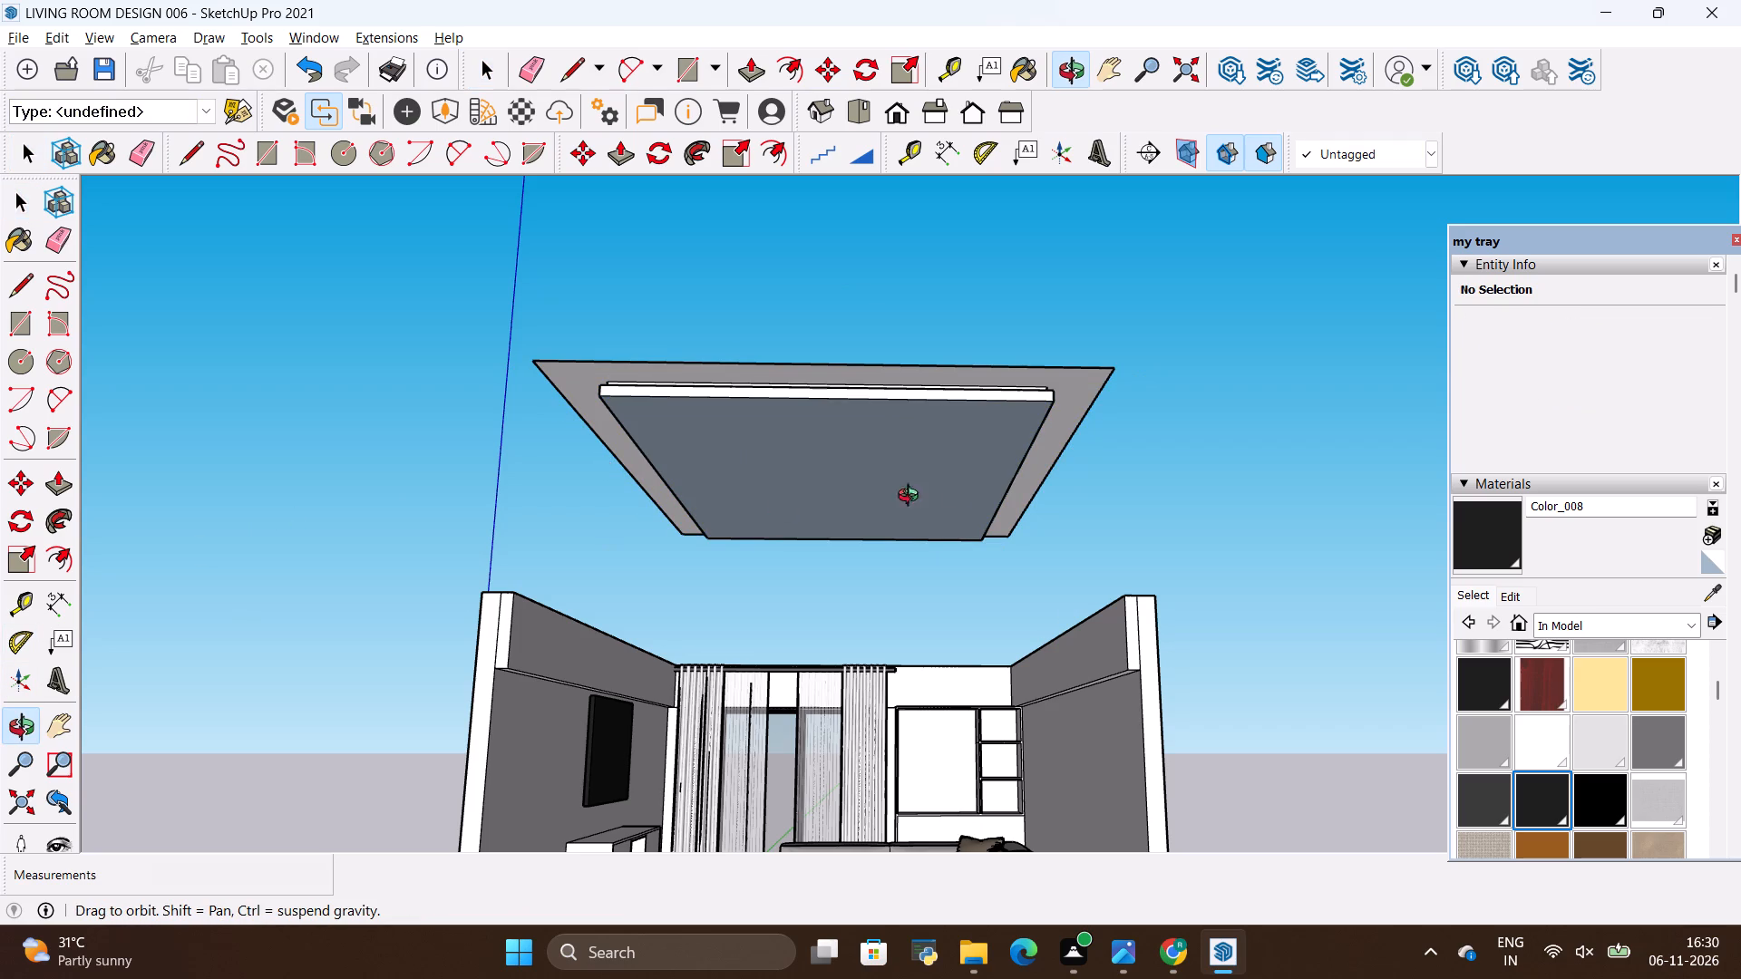
left_click_drag(1135, 475, 975, 497)
left_click_drag(824, 499, 170, 555)
left_click_drag(1028, 510, 734, 482)
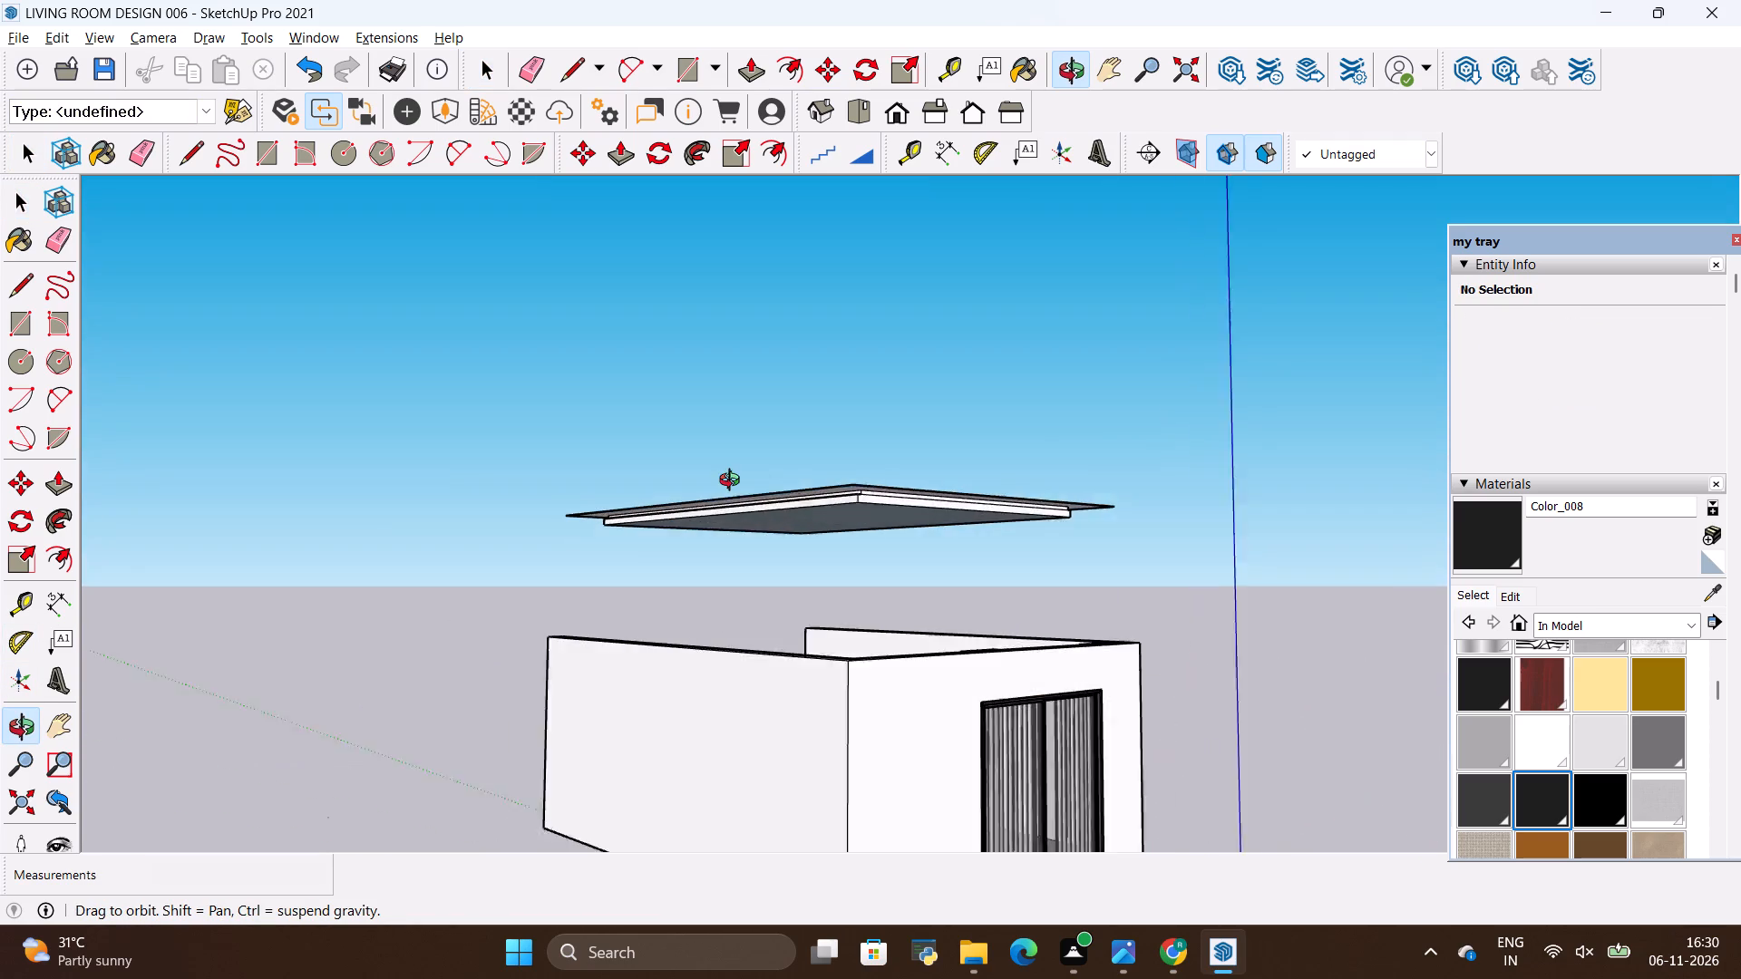
left_click_drag(734, 482, 615, 498)
scroll(859, 522, "up", 10)
left_click_drag(848, 514, 986, 481)
scroll(798, 549, "down", 5)
scroll(982, 481, "up", 6)
scroll(944, 499, "down", 5)
scroll(853, 577, "up", 2)
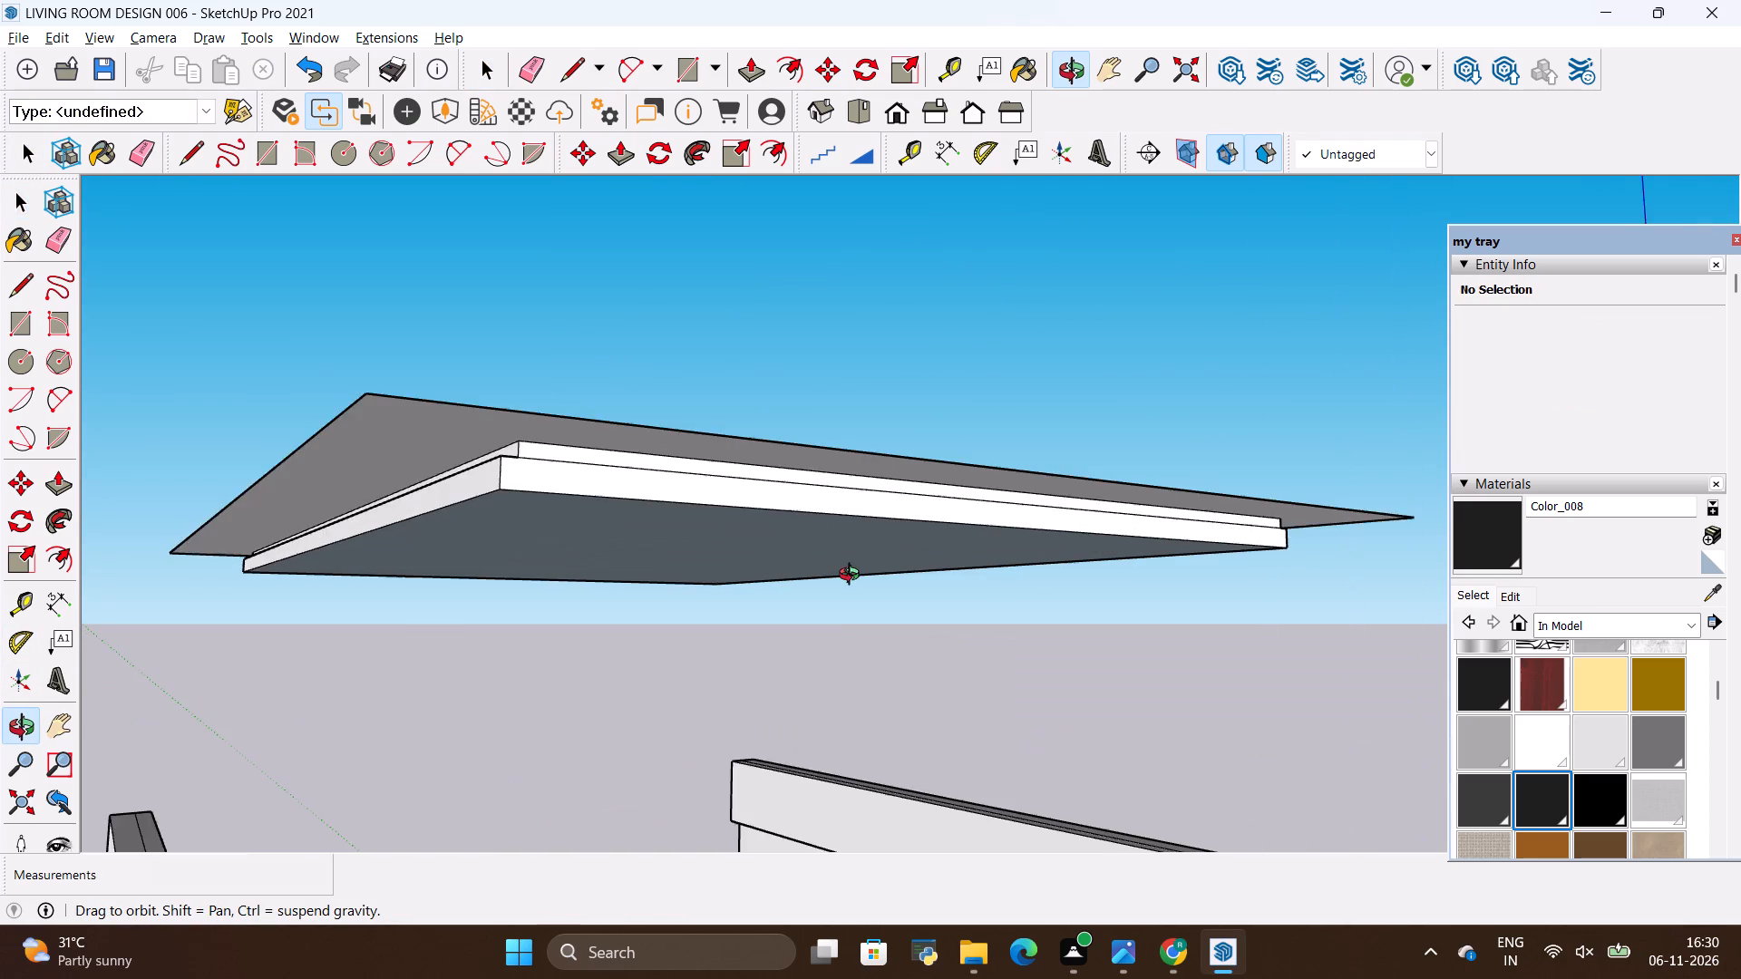
scroll(853, 577, "up", 4)
left_click_drag(882, 494, 1001, 519)
scroll(918, 479, "up", 4)
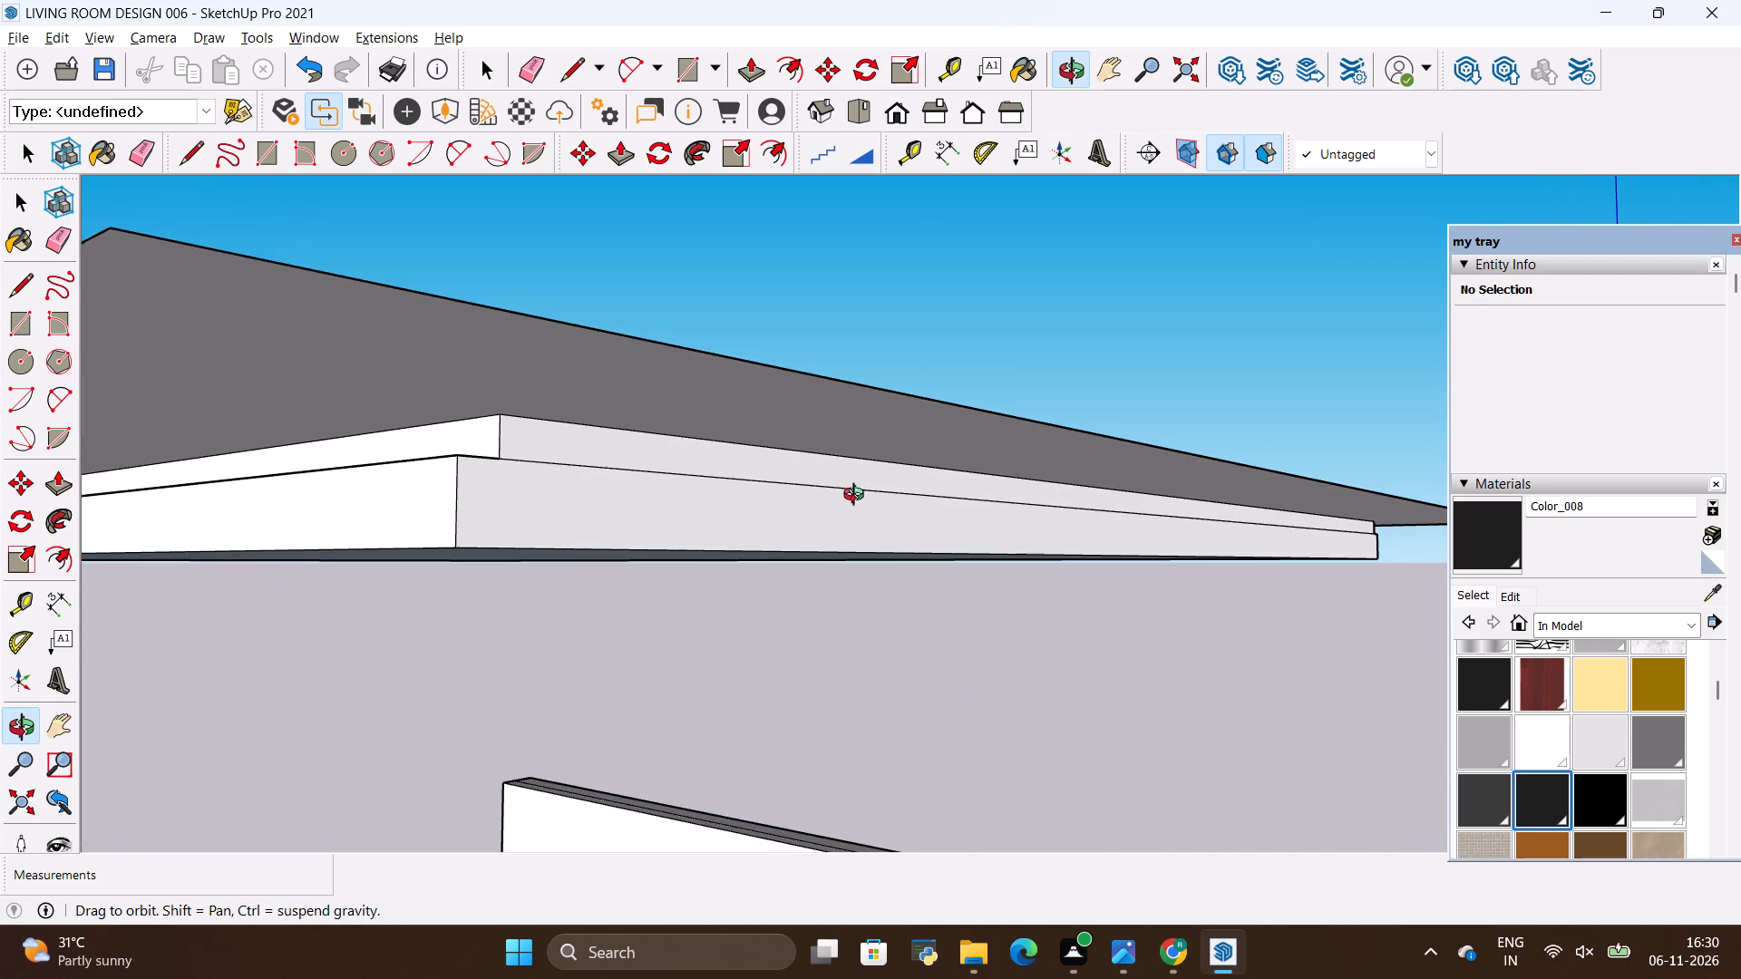
left_click_drag(858, 498, 923, 531)
scroll(896, 499, "up", 4)
scroll(896, 499, "down", 1)
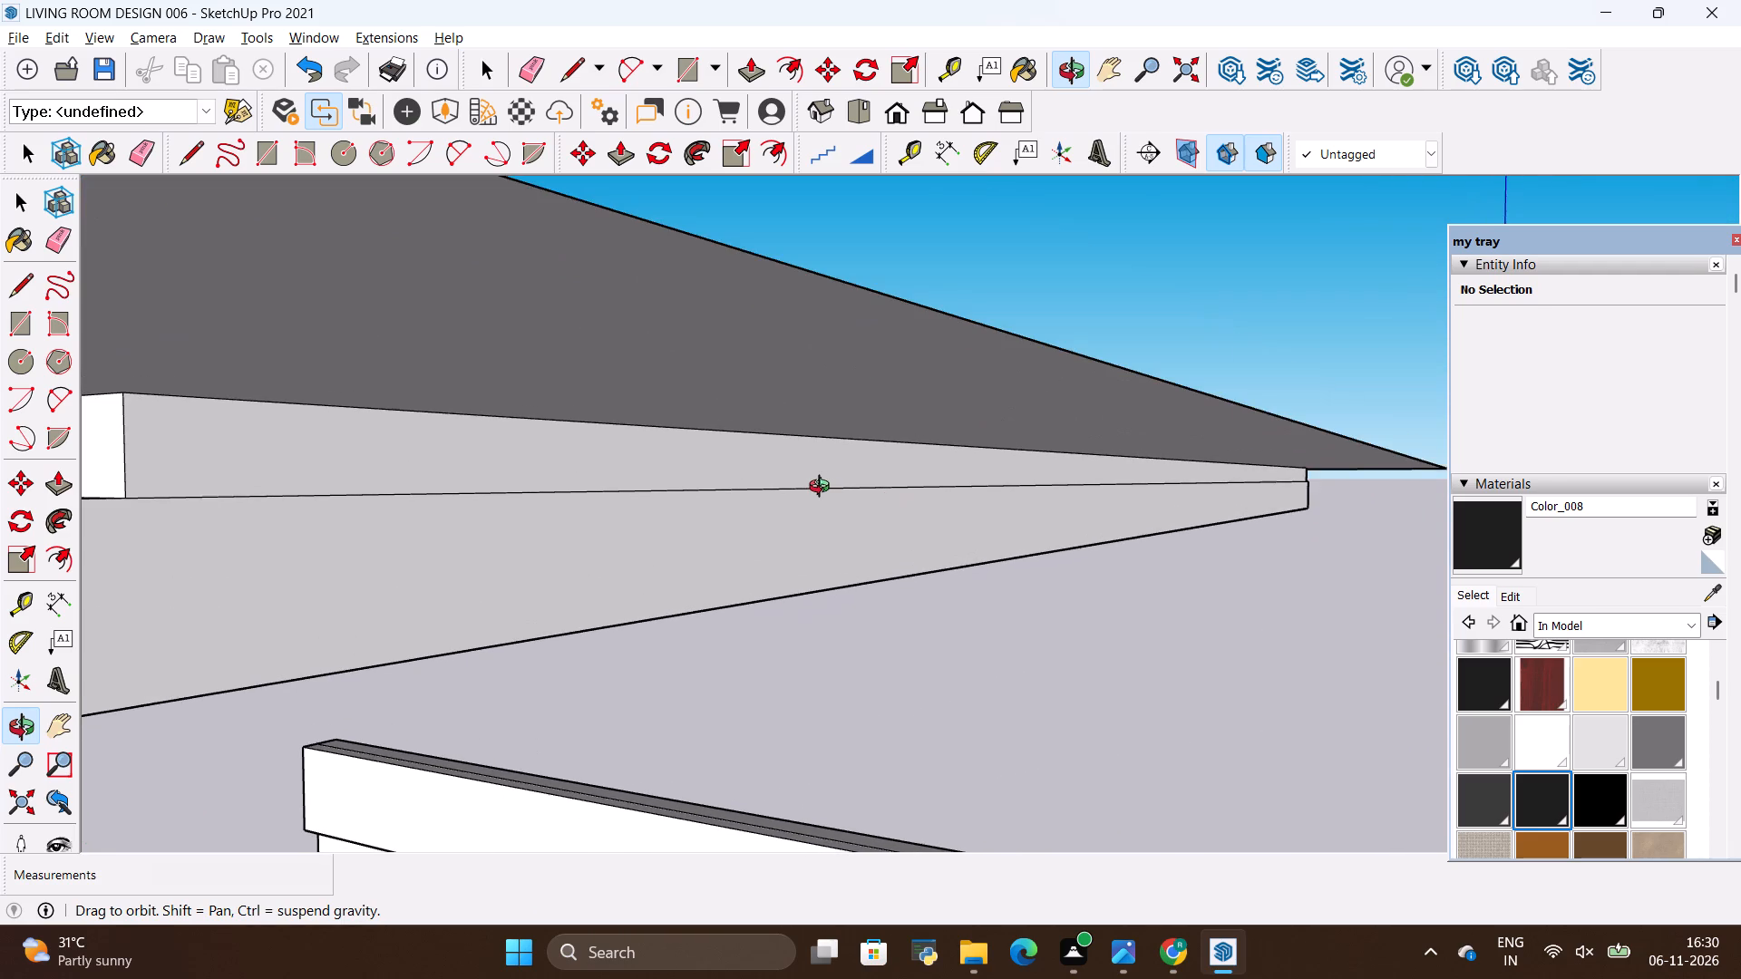
scroll(823, 489, "down", 2)
key("space")
left_click(606, 474)
double_click(606, 474)
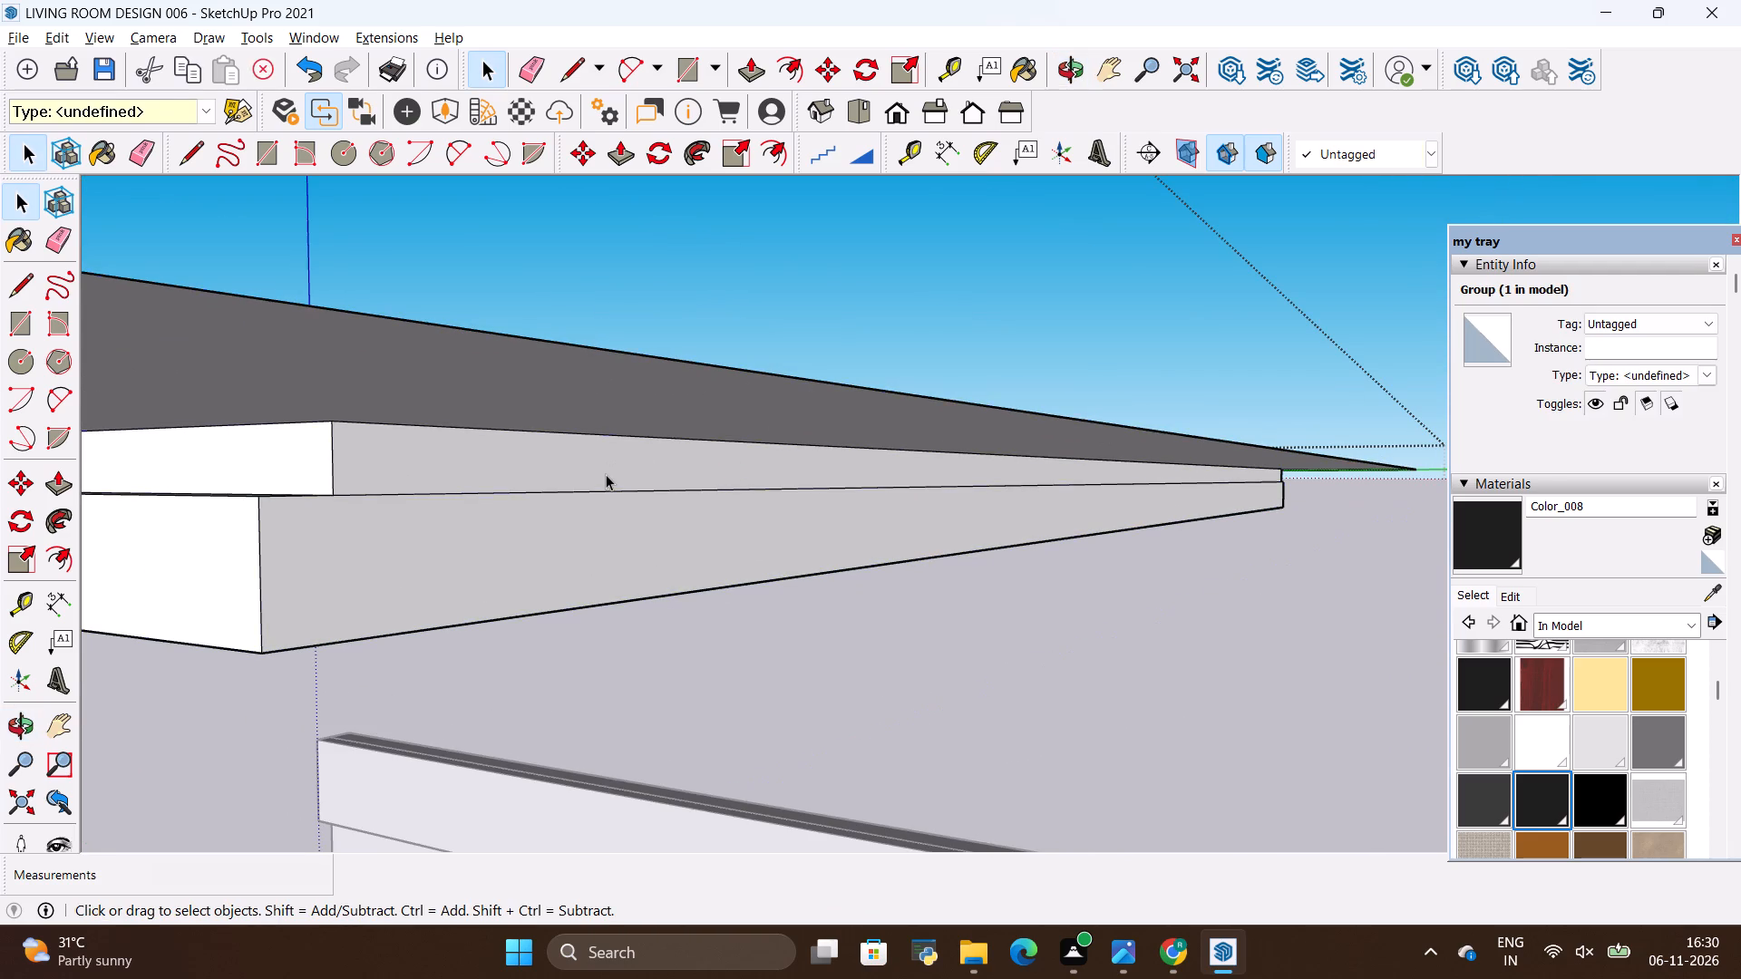
left_click(608, 470)
left_click(608, 470)
left_click(600, 474)
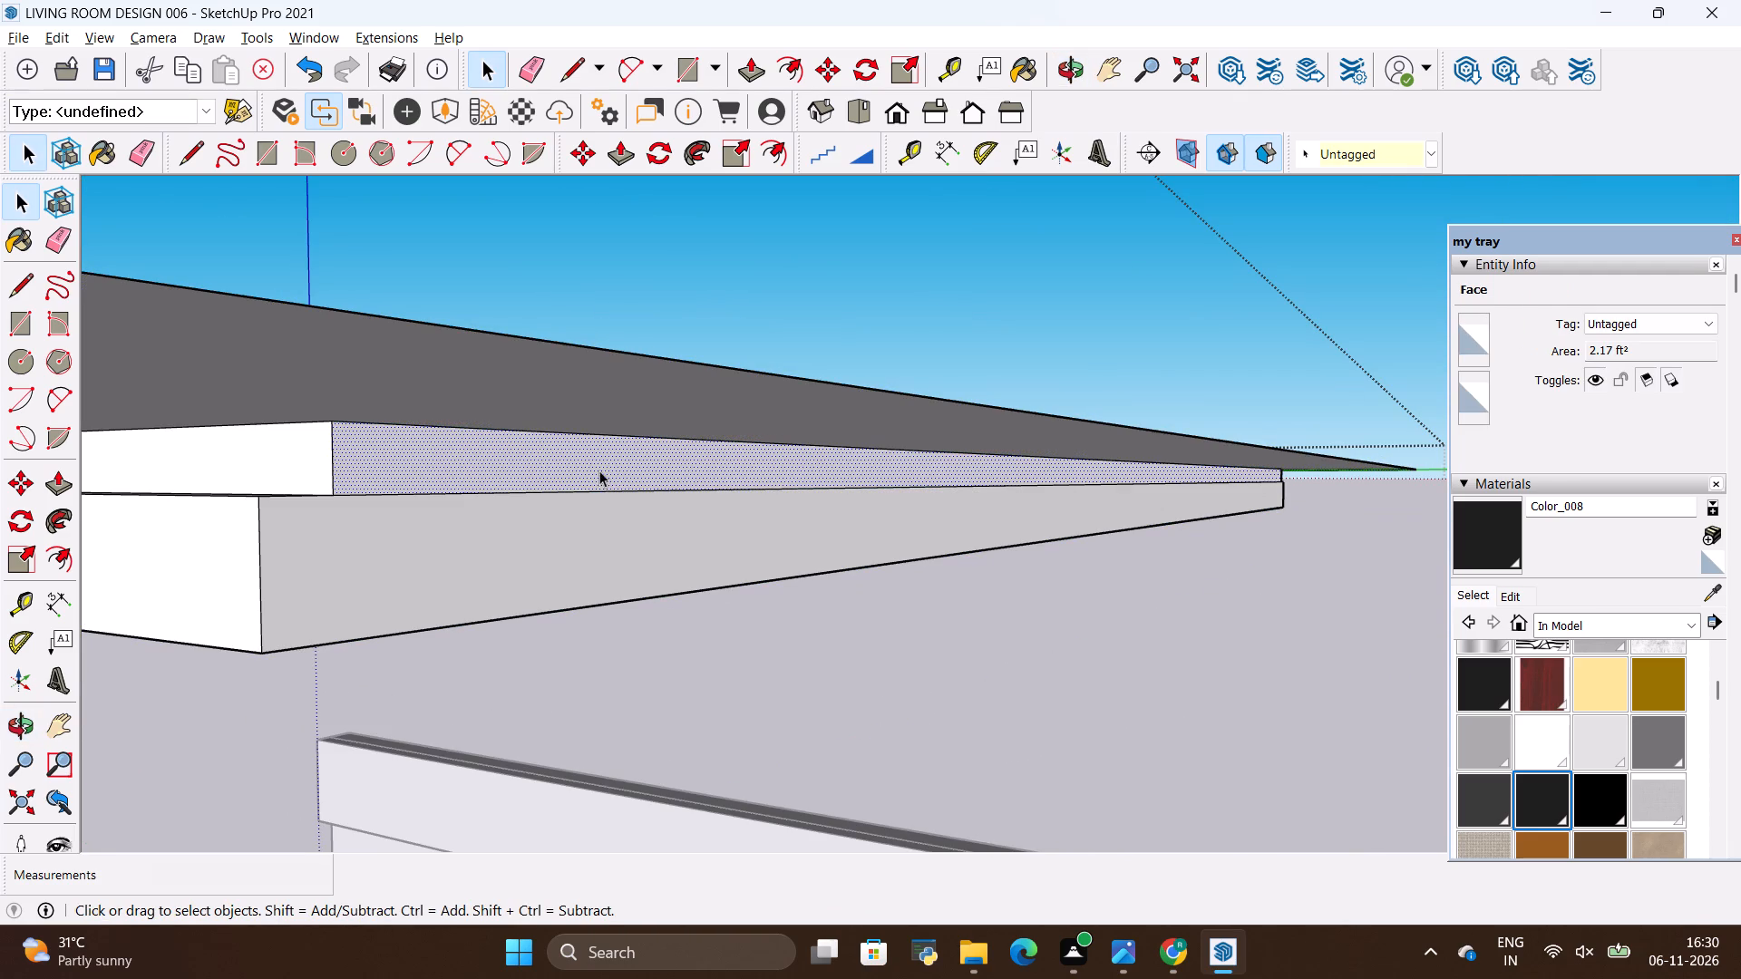
left_click(595, 555)
left_click(594, 447)
key("p")
left_click(591, 452)
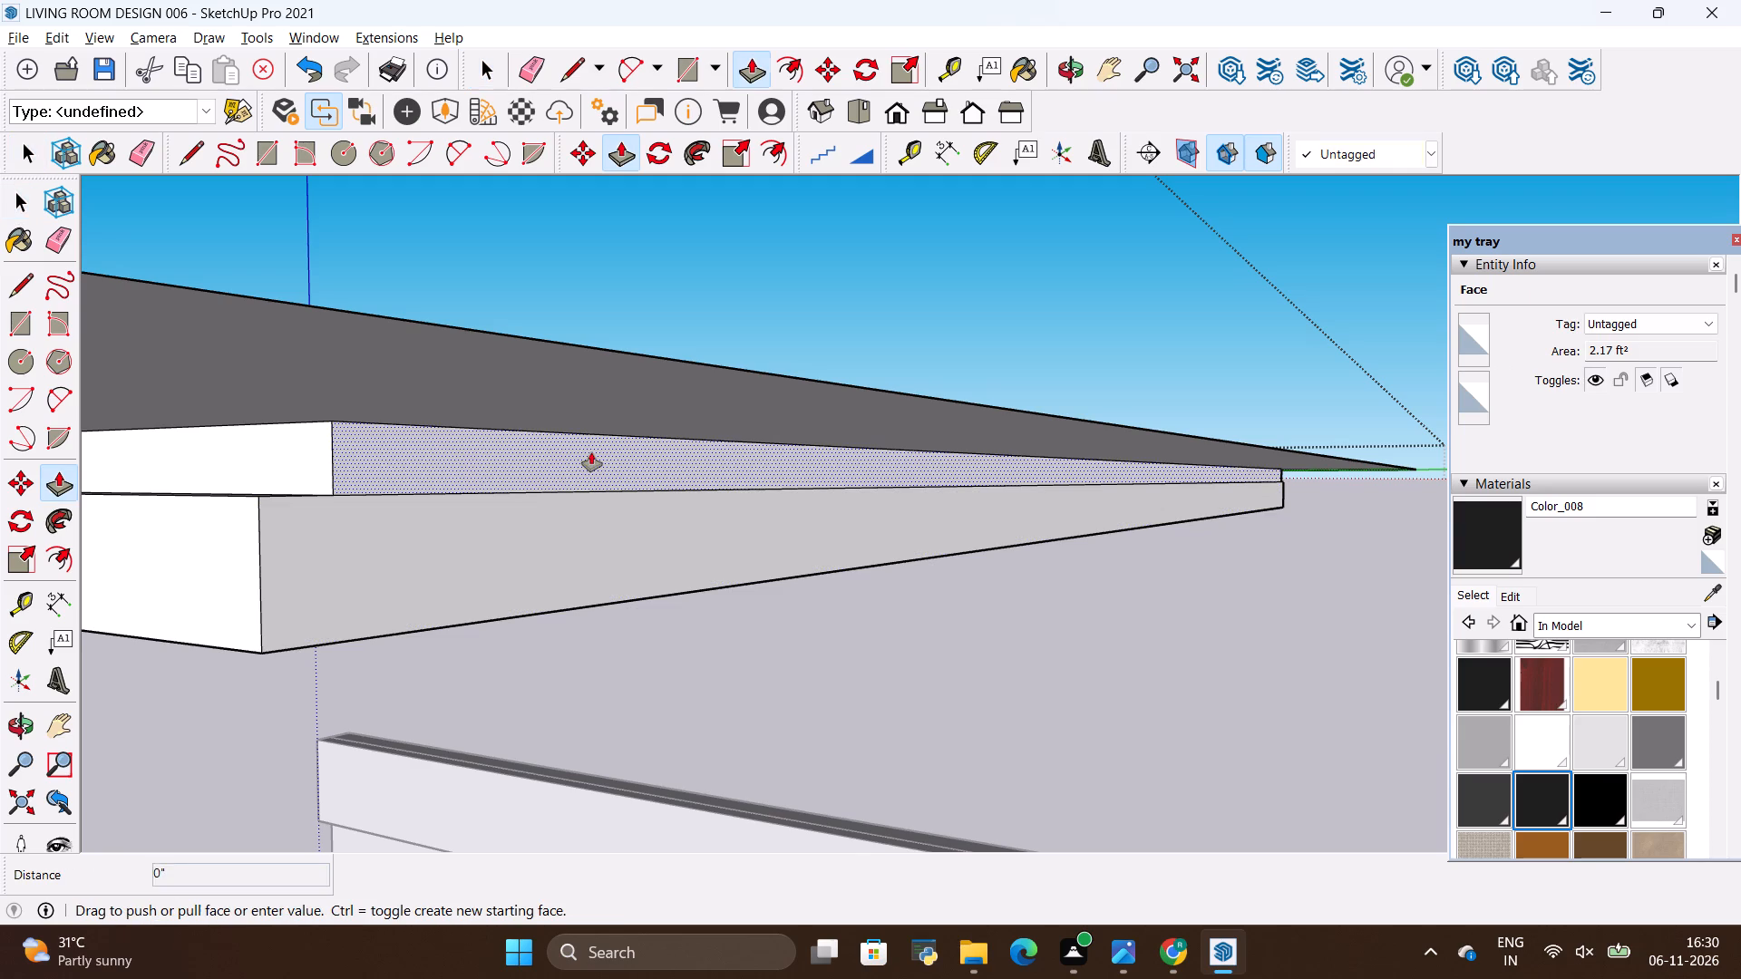
key("BackSpace")
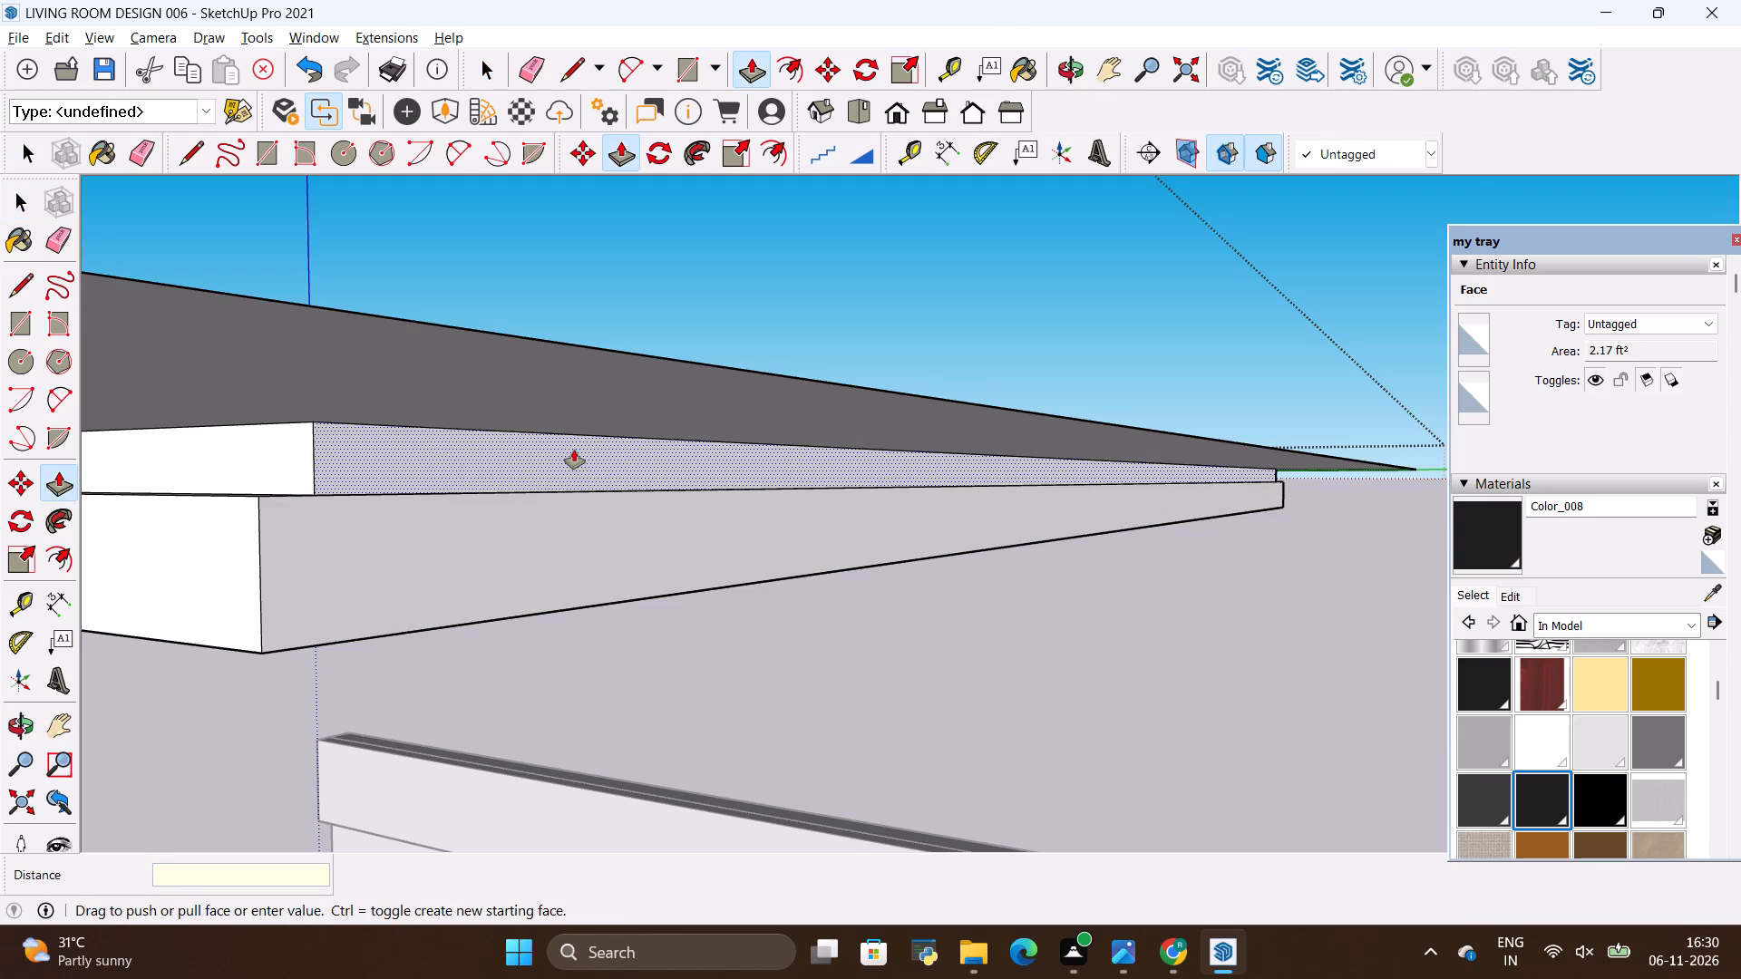
key("4")
key("BackSpace")
key("BackSpace")
key("2")
key("shift+quotedbl")
key("Return")
key("space")
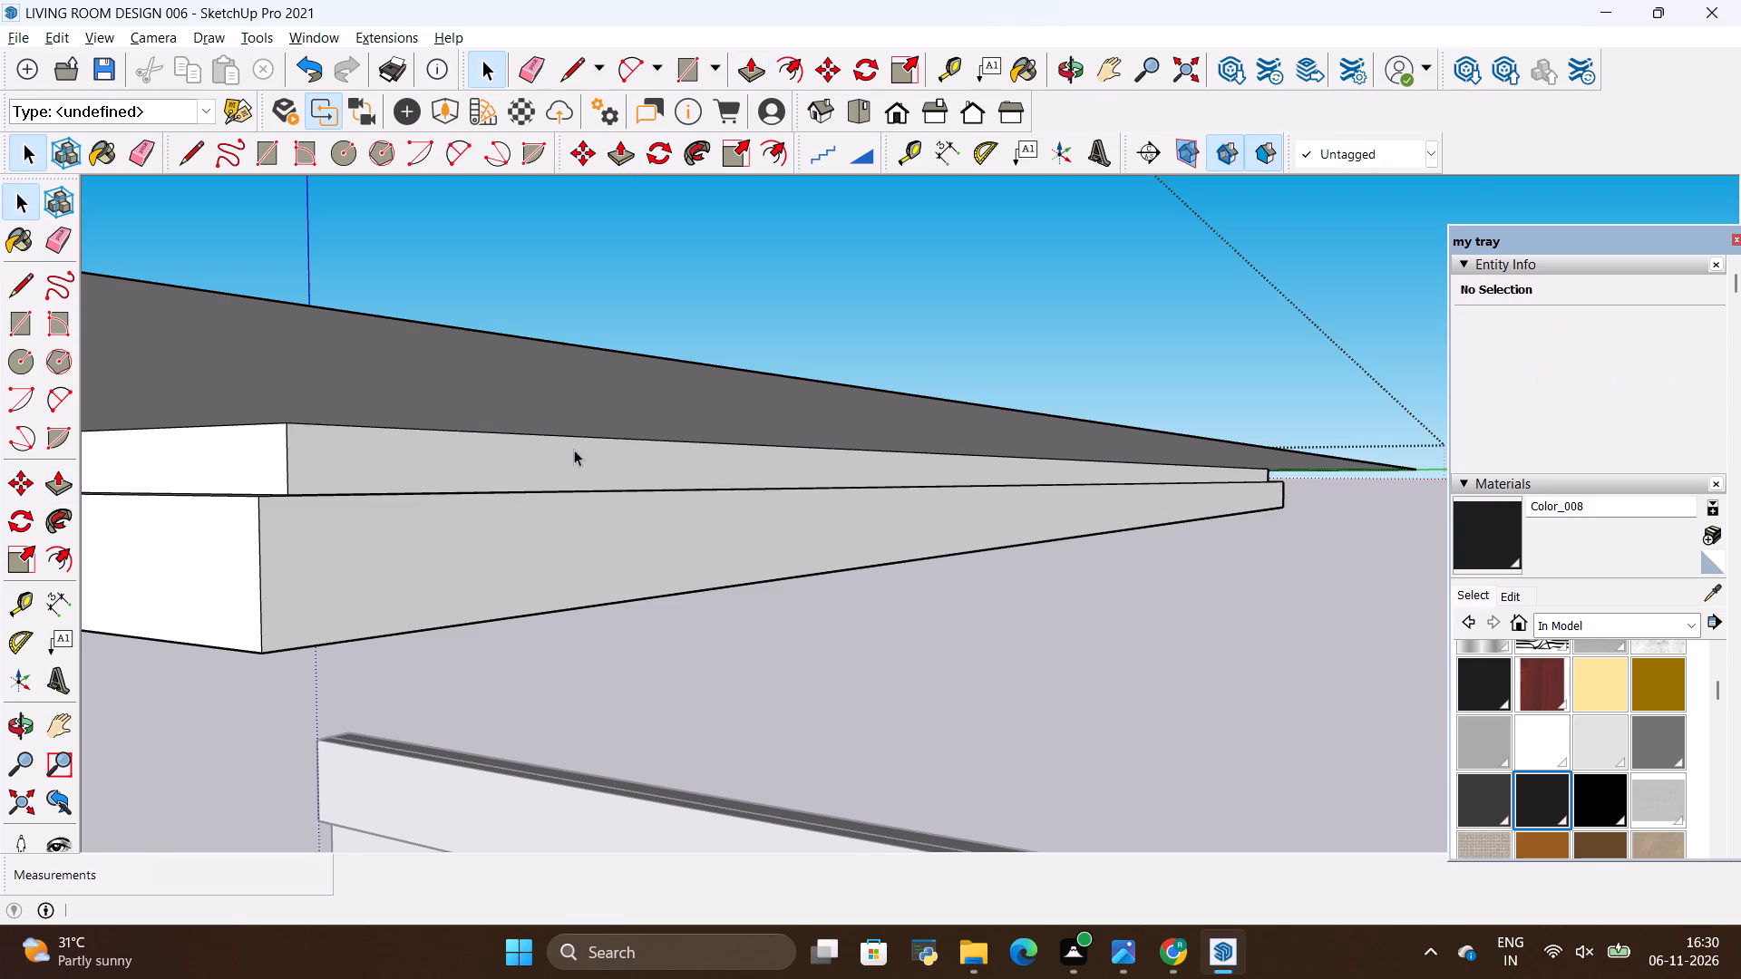
left_click(1070, 583)
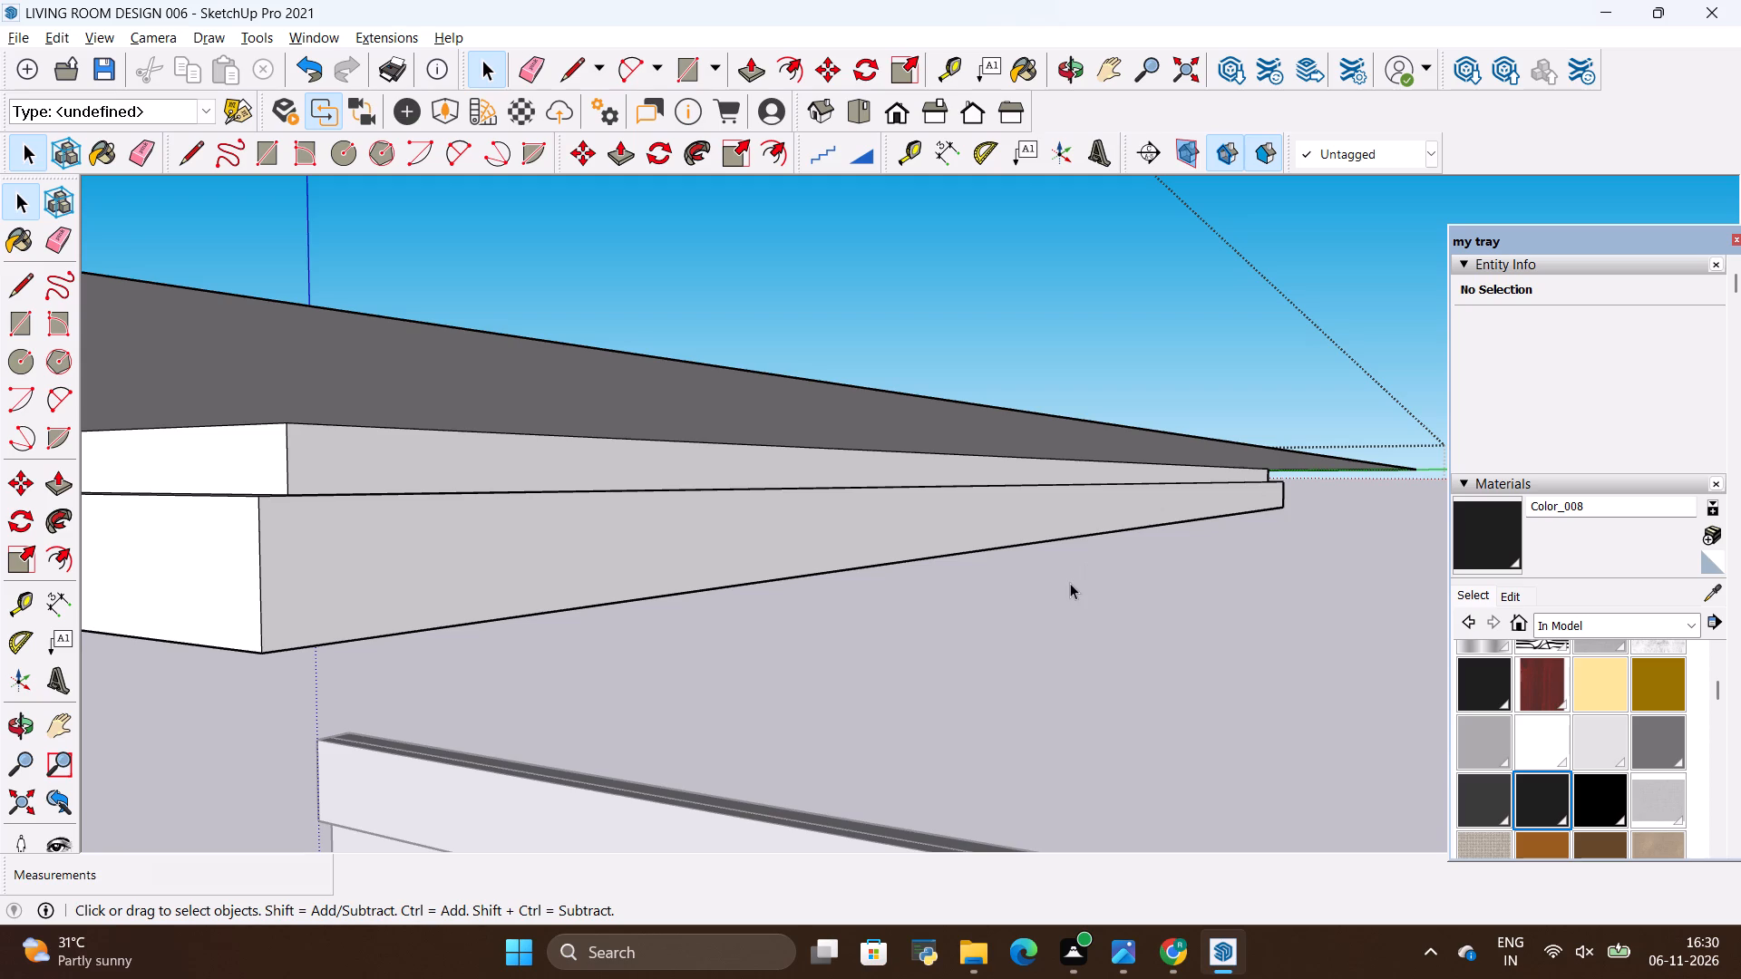
scroll(988, 534, "down", 2)
scroll(1144, 456, "down", 3)
scroll(846, 461, "up", 5)
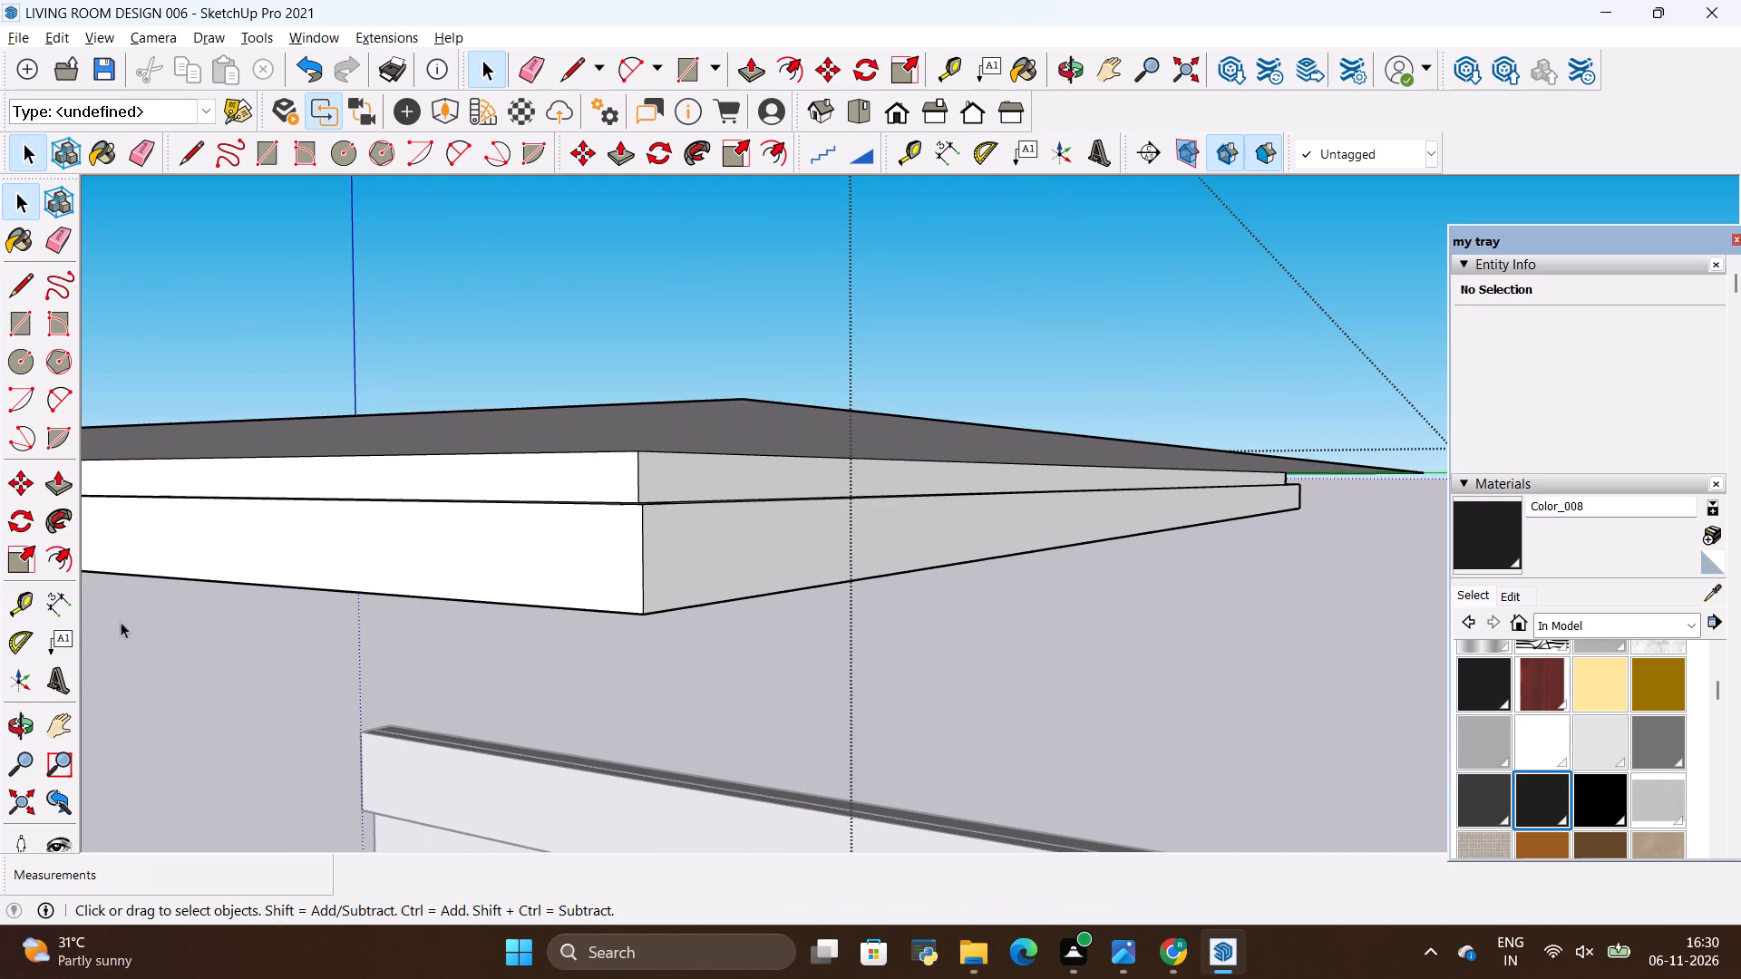
Examine the recessed upper strips around the dropped ceiling panel, and close the ceiling group.
left_click(14, 728)
left_click_drag(299, 557, 569, 508)
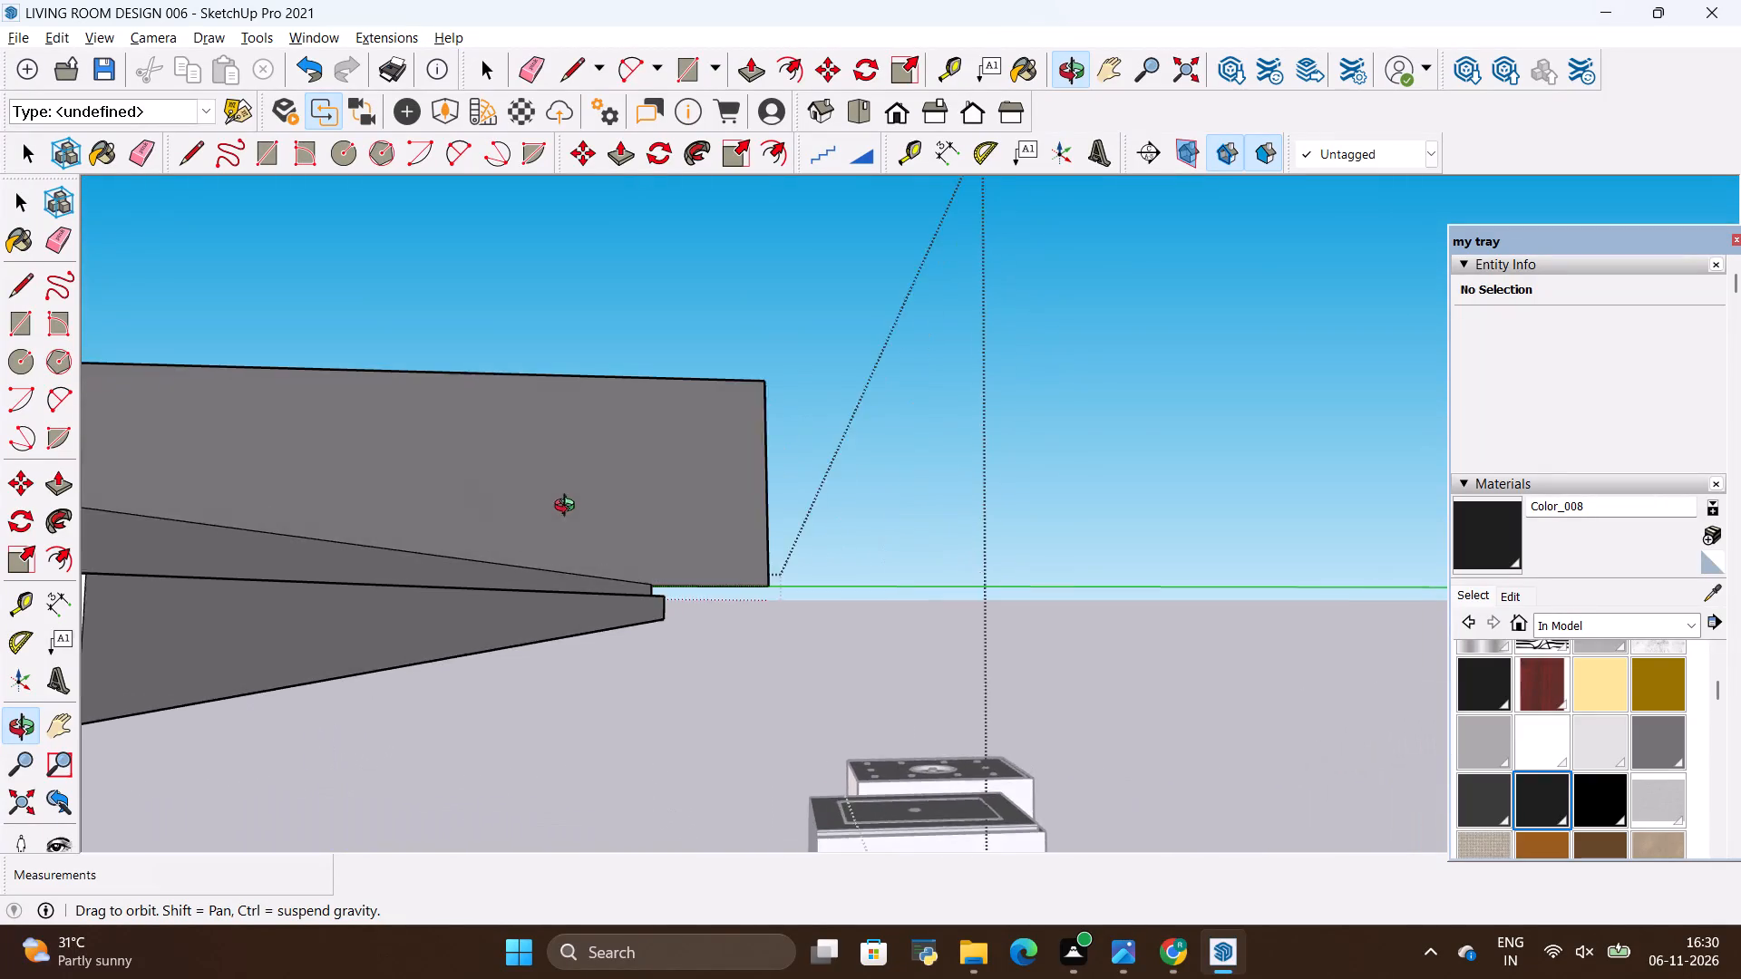
left_click_drag(569, 508, 566, 585)
scroll(594, 546, "down", 5)
scroll(293, 532, "up", 12)
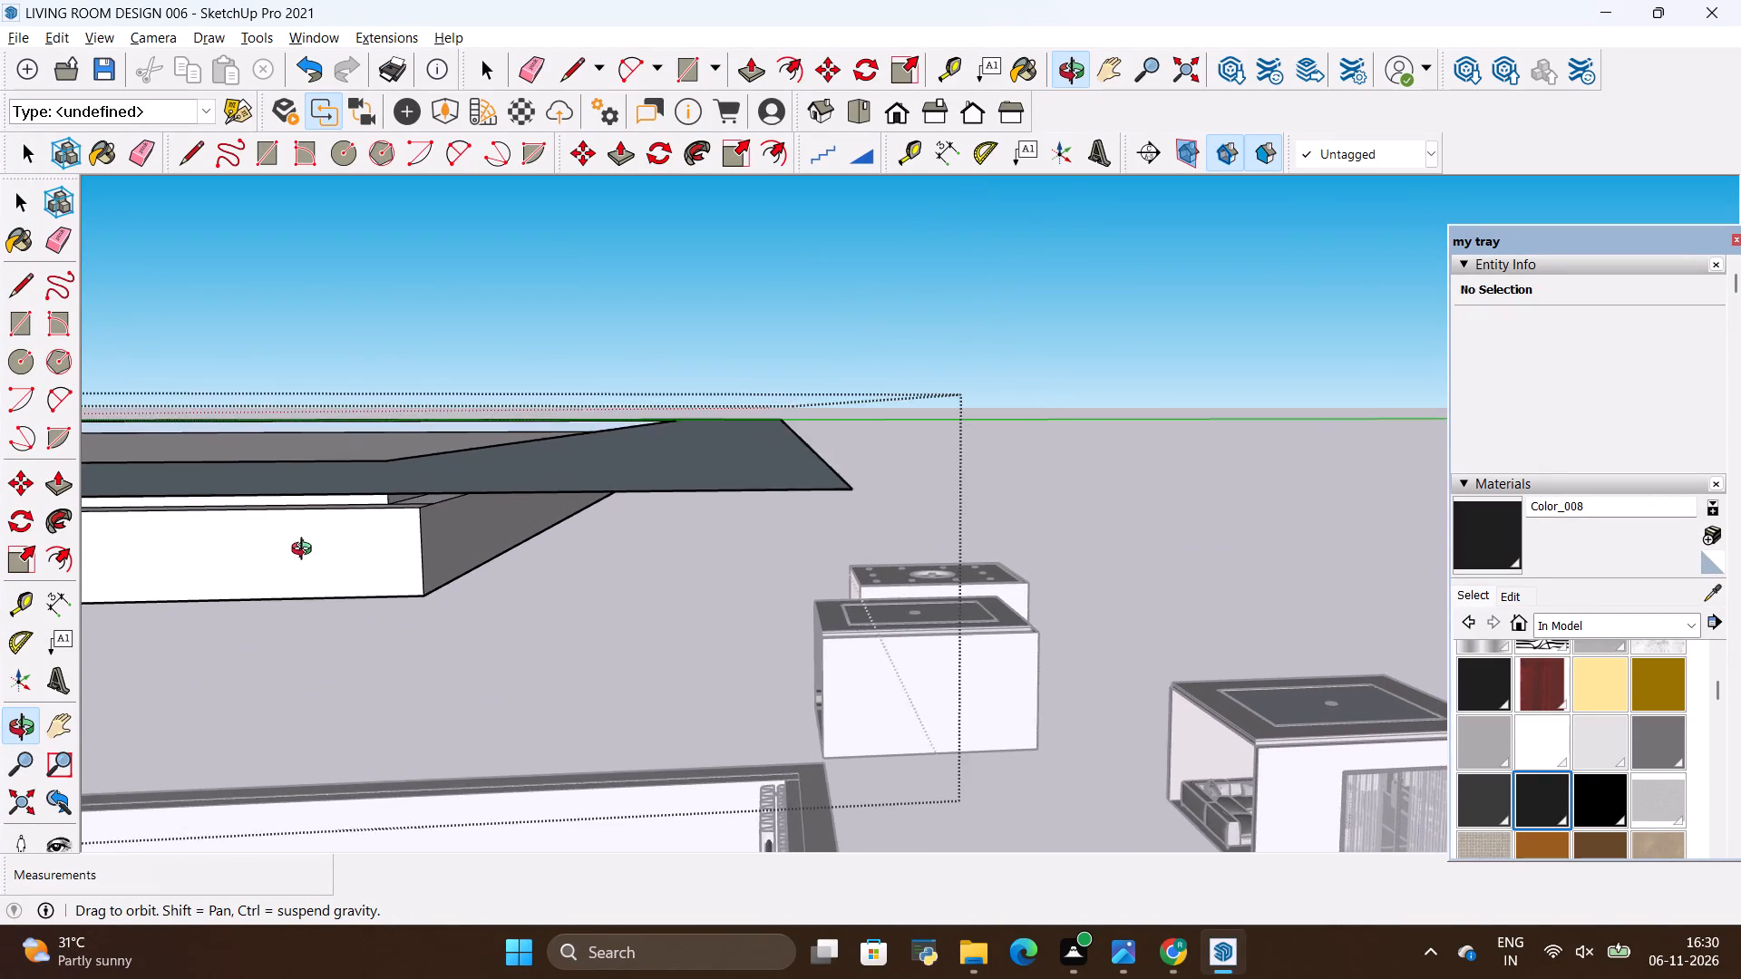
scroll(306, 551, "up", 3)
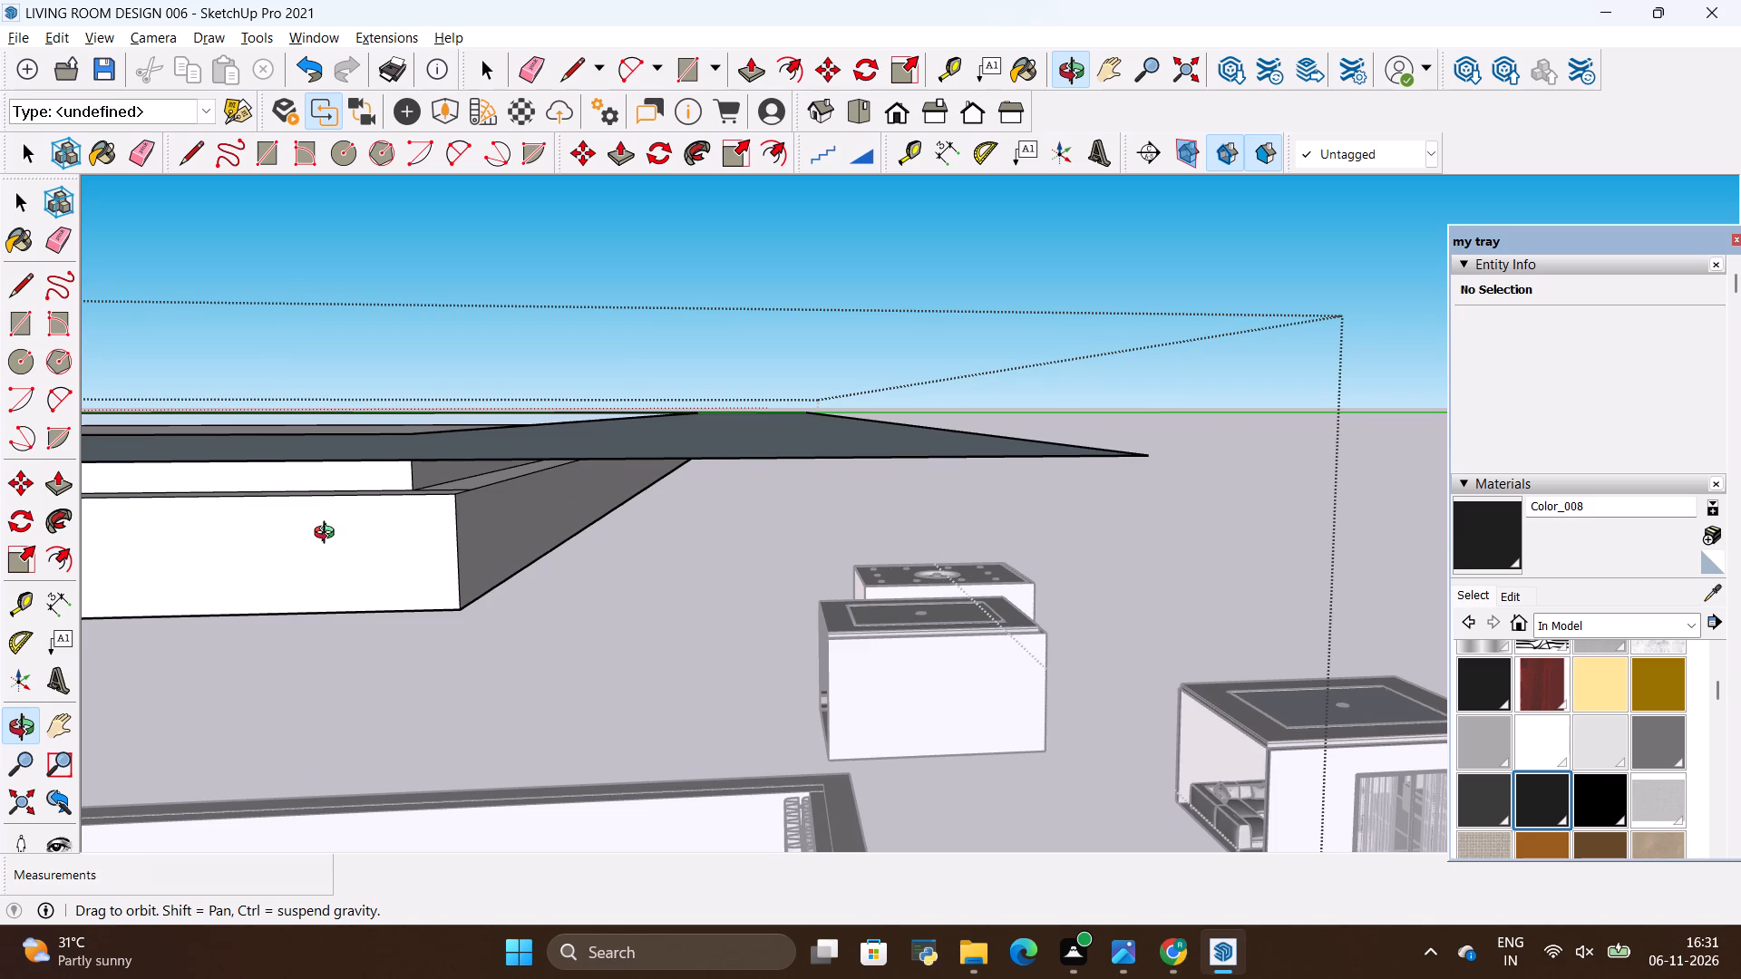
scroll(476, 548, "down", 4)
scroll(588, 521, "down", 7)
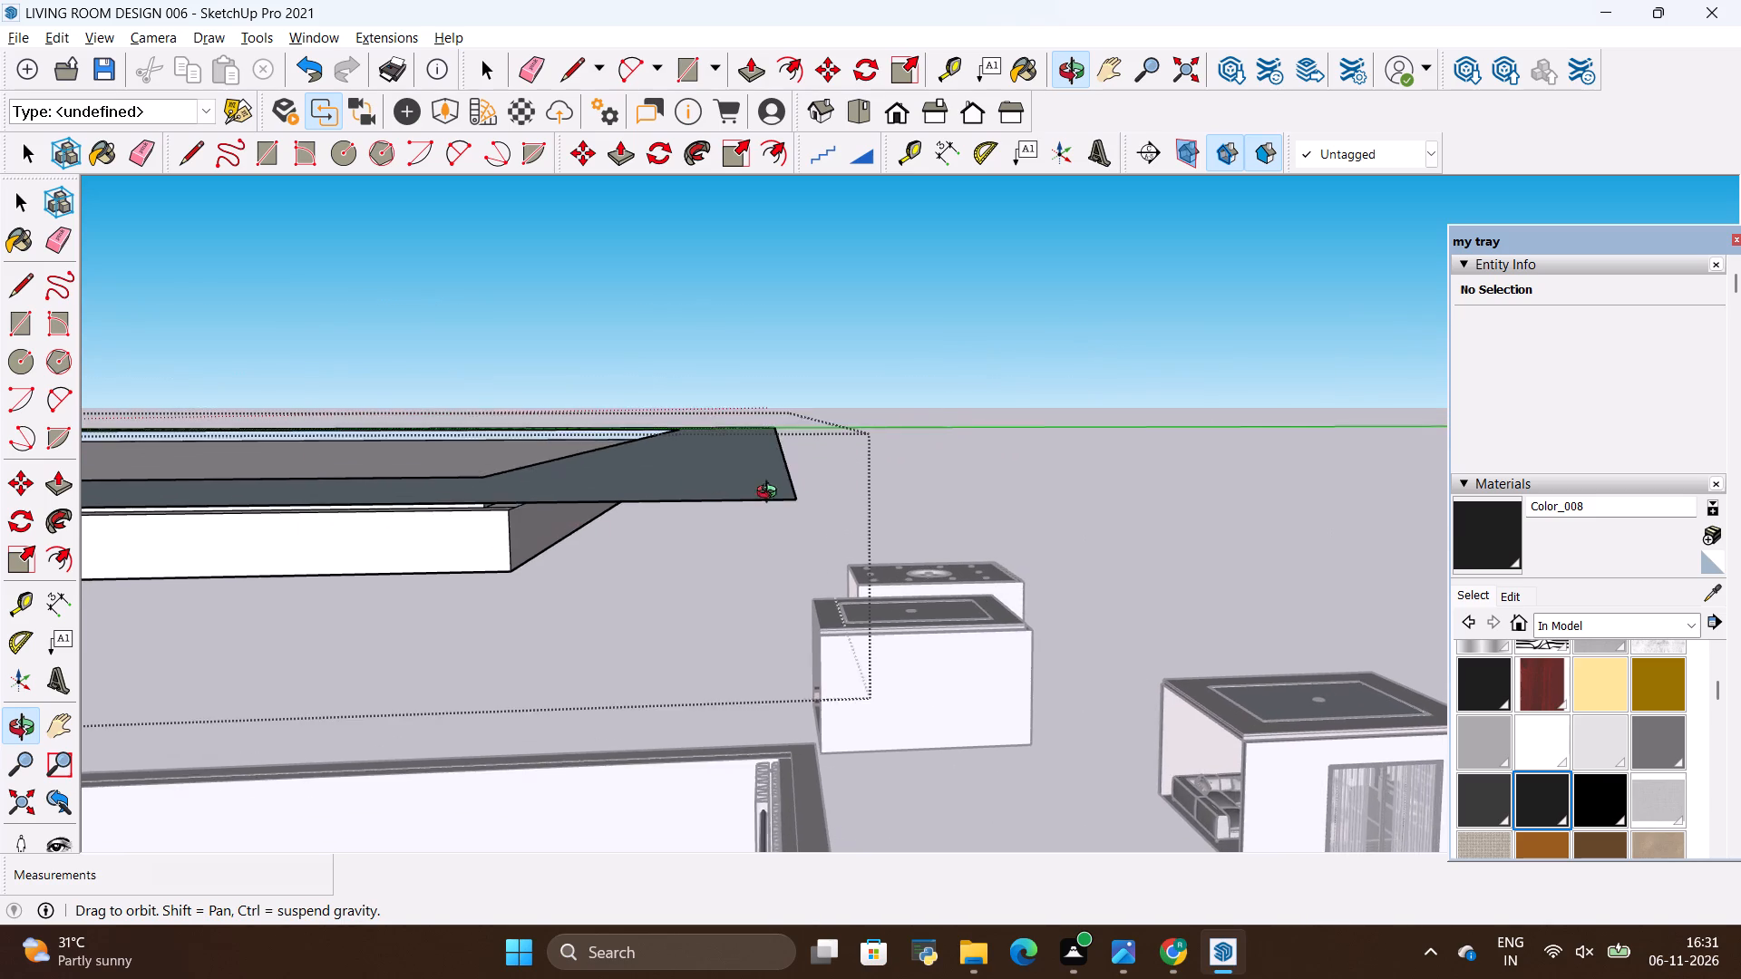
scroll(771, 494, "down", 10)
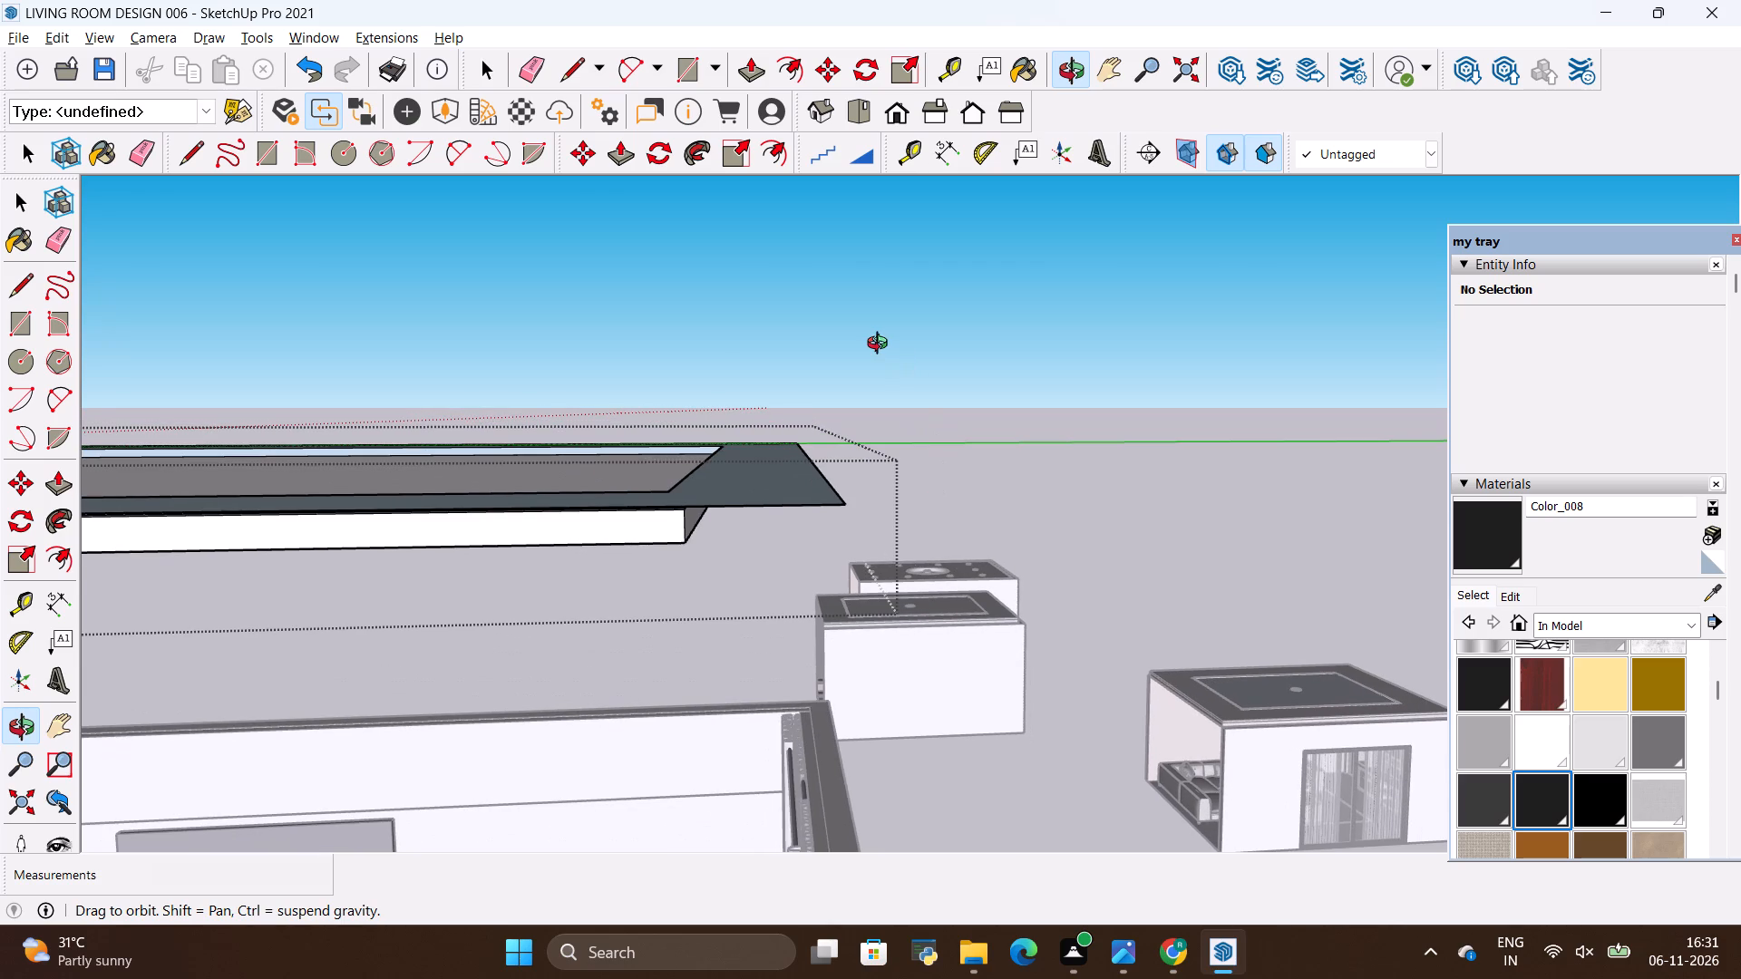
key("space")
left_click(881, 345)
Examine the raised ceiling and its stepped panel edges against the room from several sides.
scroll(881, 345, "down", 6)
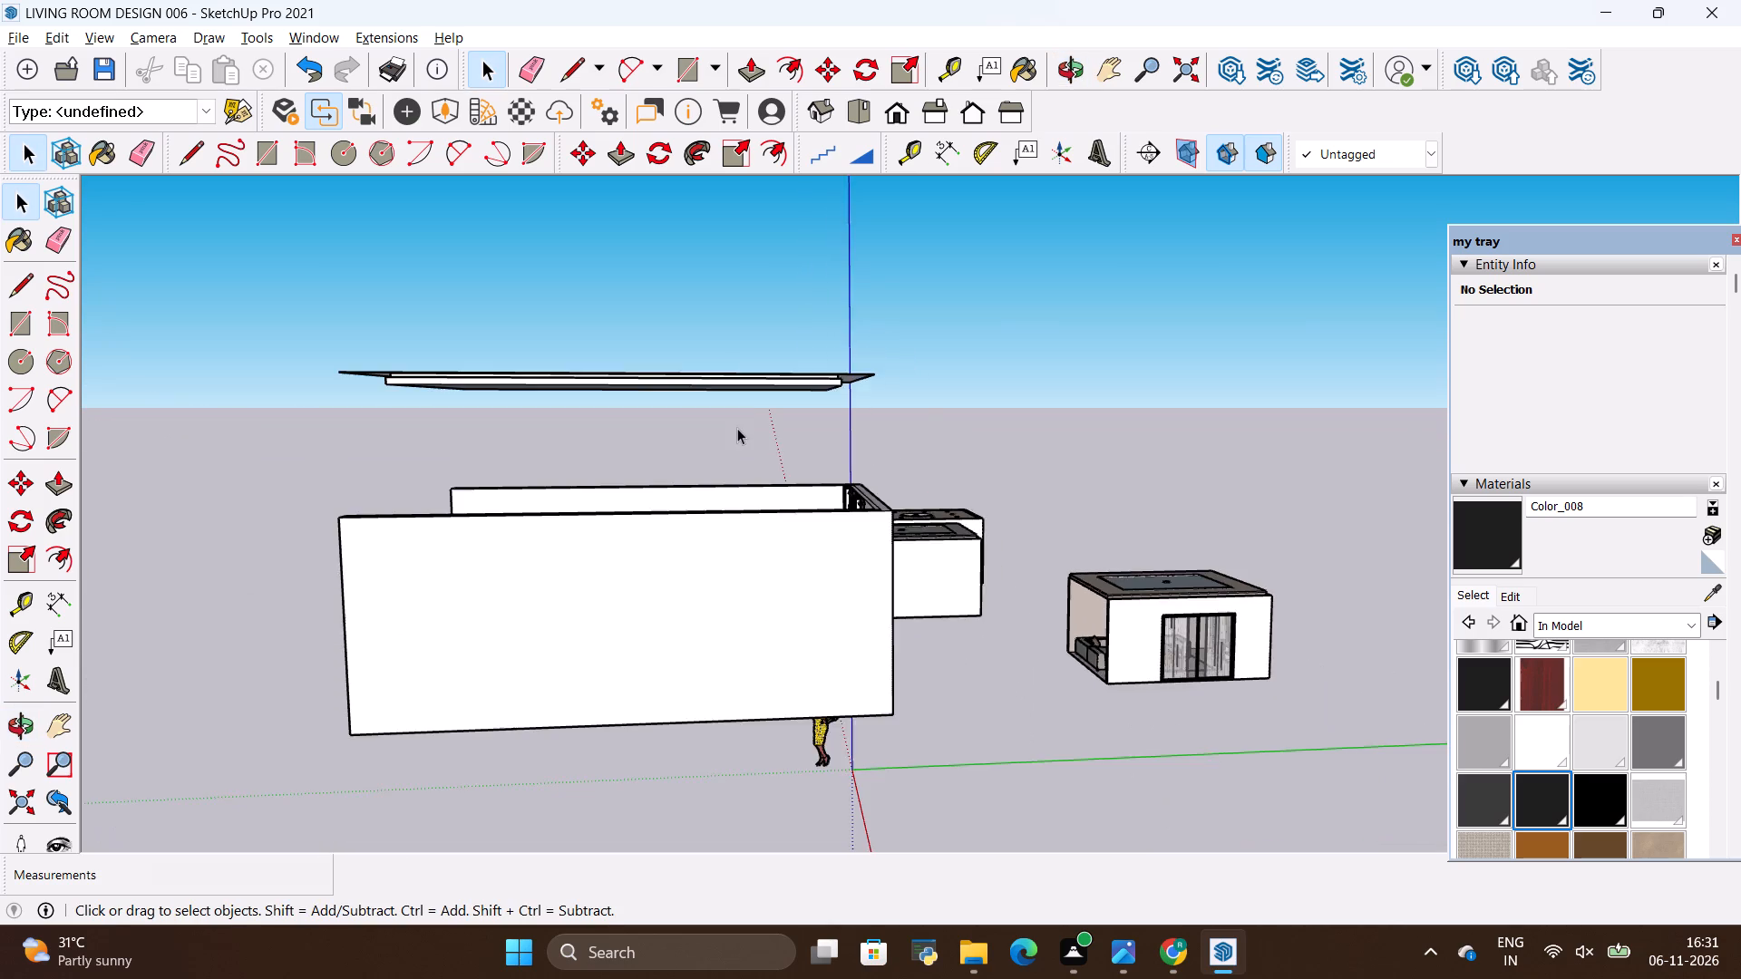
scroll(737, 428, "up", 9)
scroll(791, 397, "down", 6)
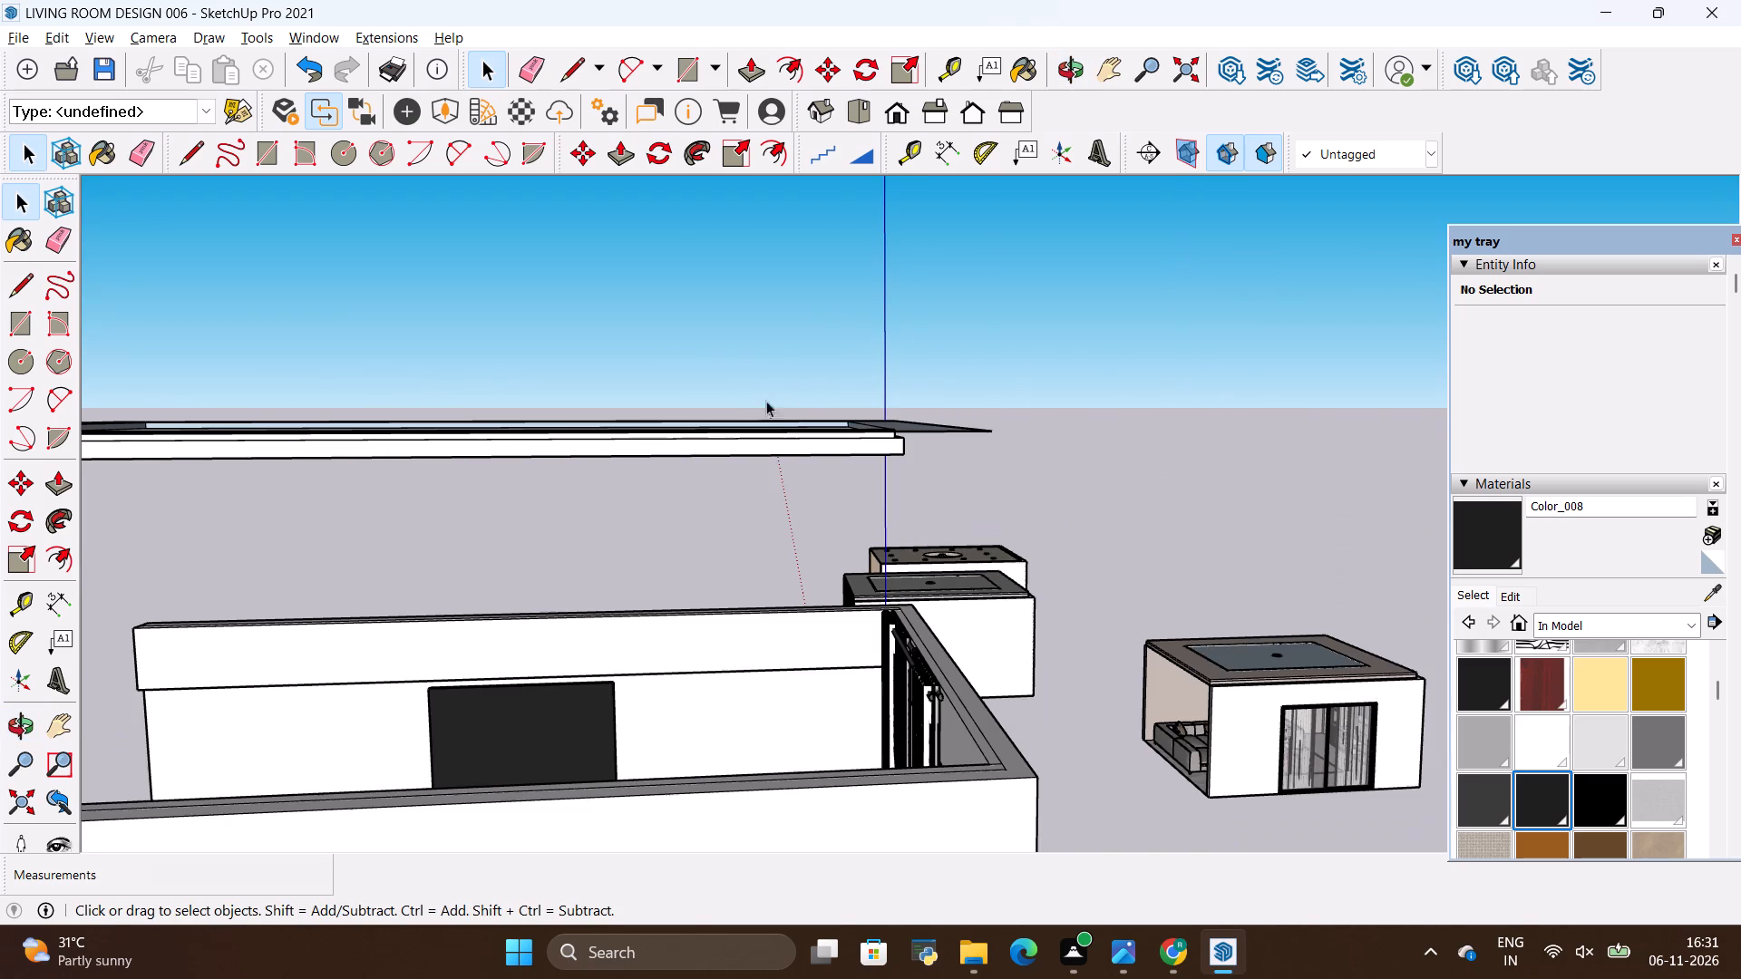
scroll(317, 436, "up", 5)
scroll(585, 397, "down", 2)
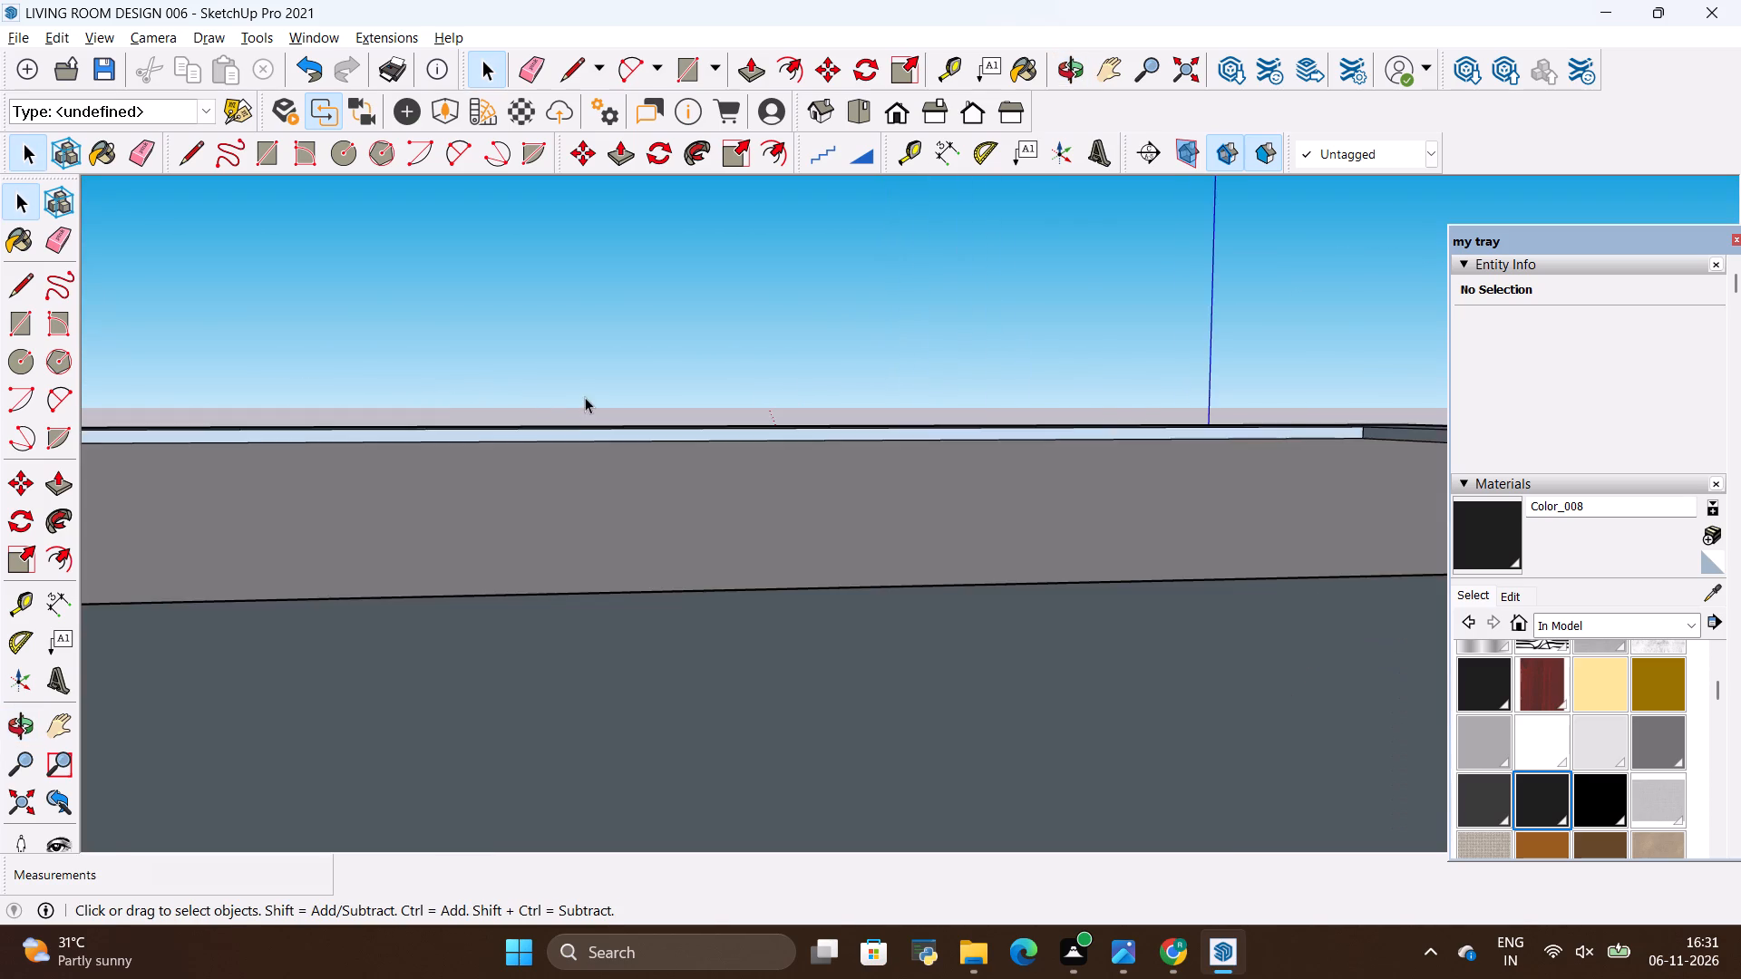
scroll(585, 397, "down", 1)
left_click(16, 722)
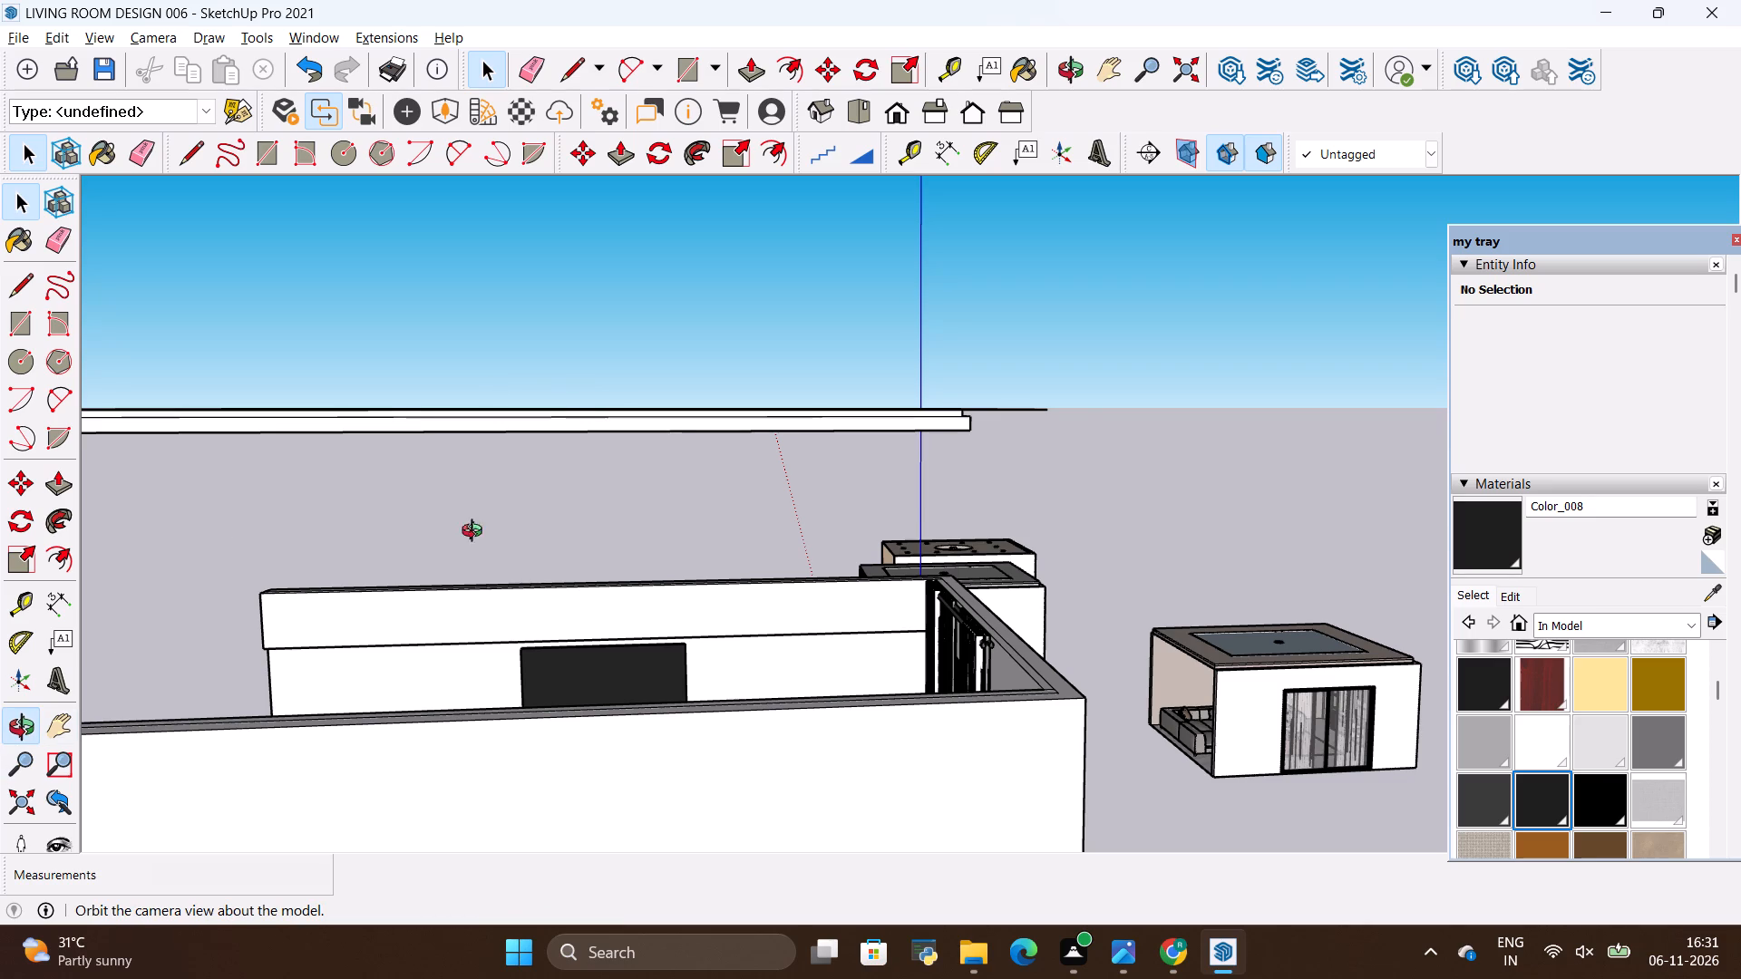
left_click_drag(1080, 407, 1182, 393)
scroll(881, 460, "down", 6)
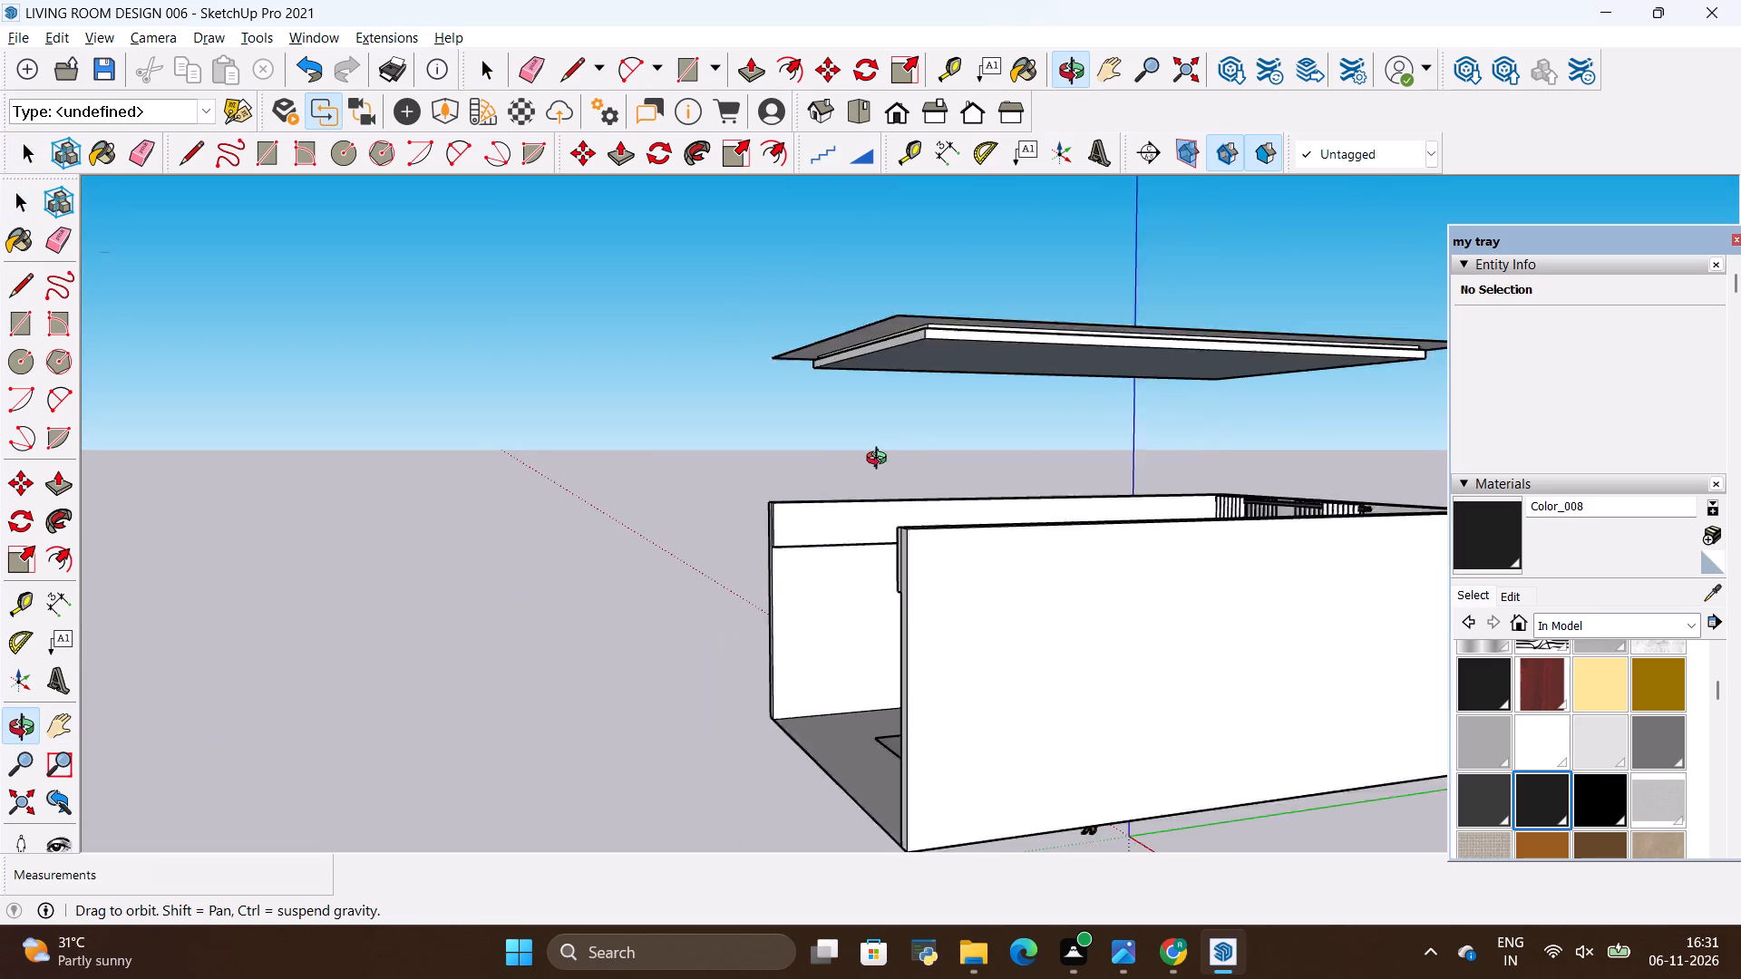
left_click_drag(786, 431, 1135, 415)
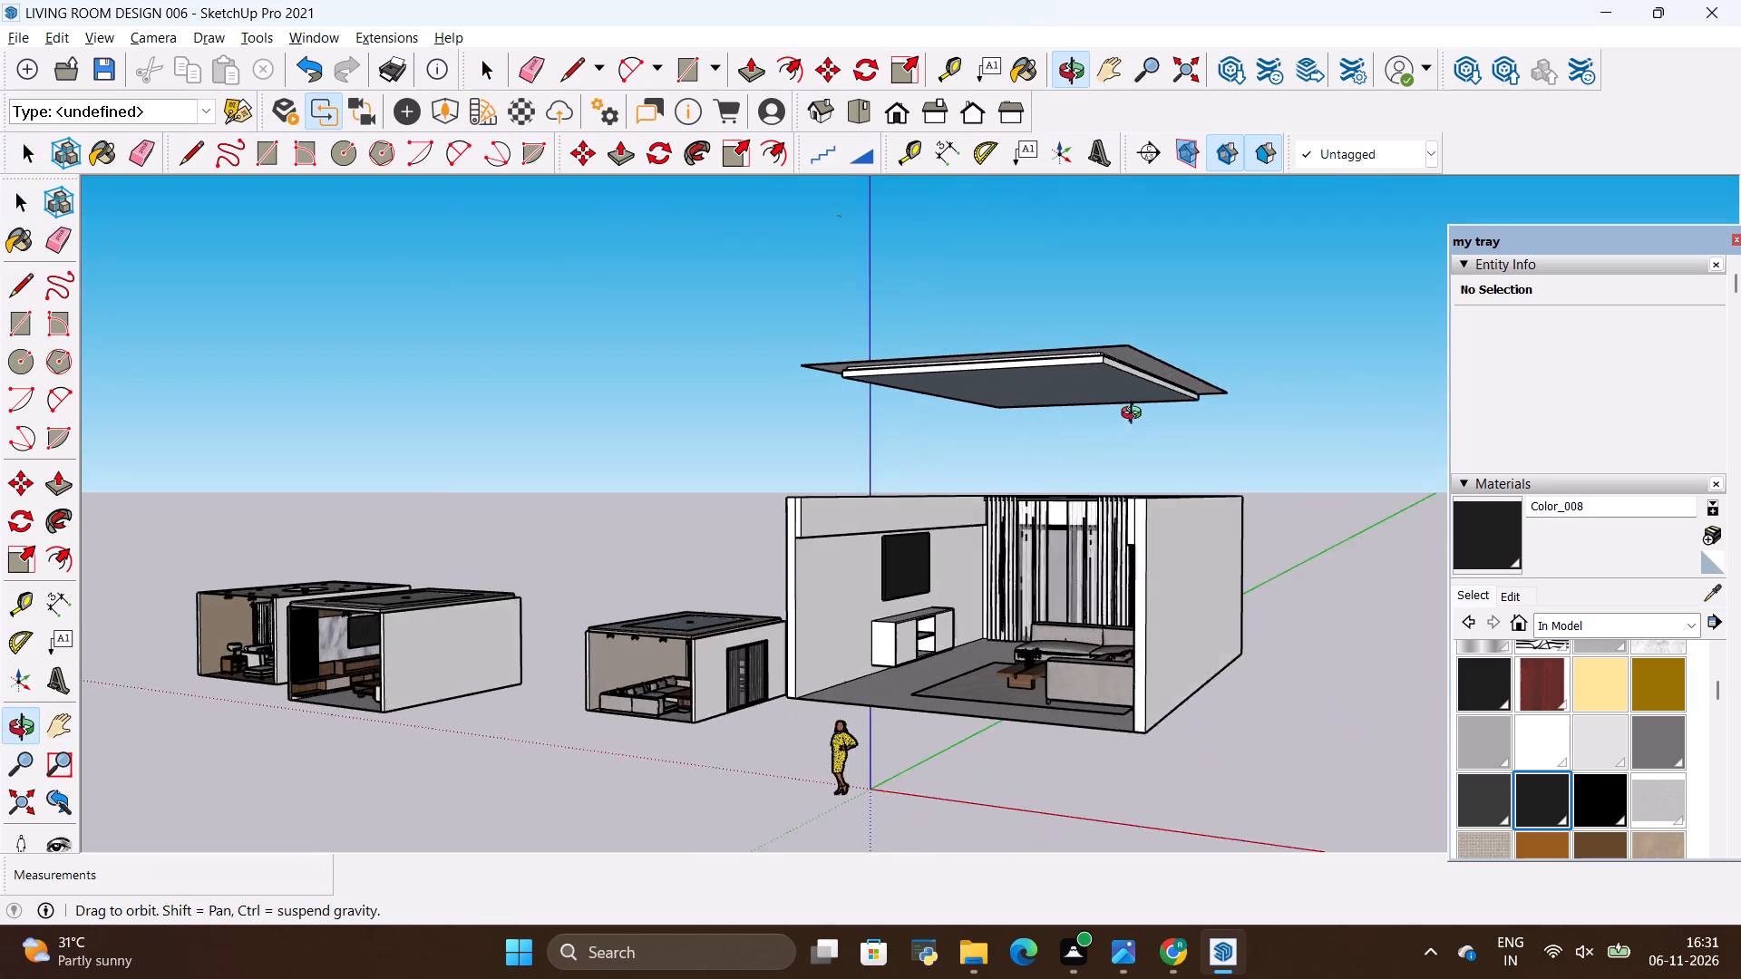
left_click_drag(1135, 415, 1198, 413)
scroll(1138, 508, "up", 8)
scroll(991, 700, "down", 2)
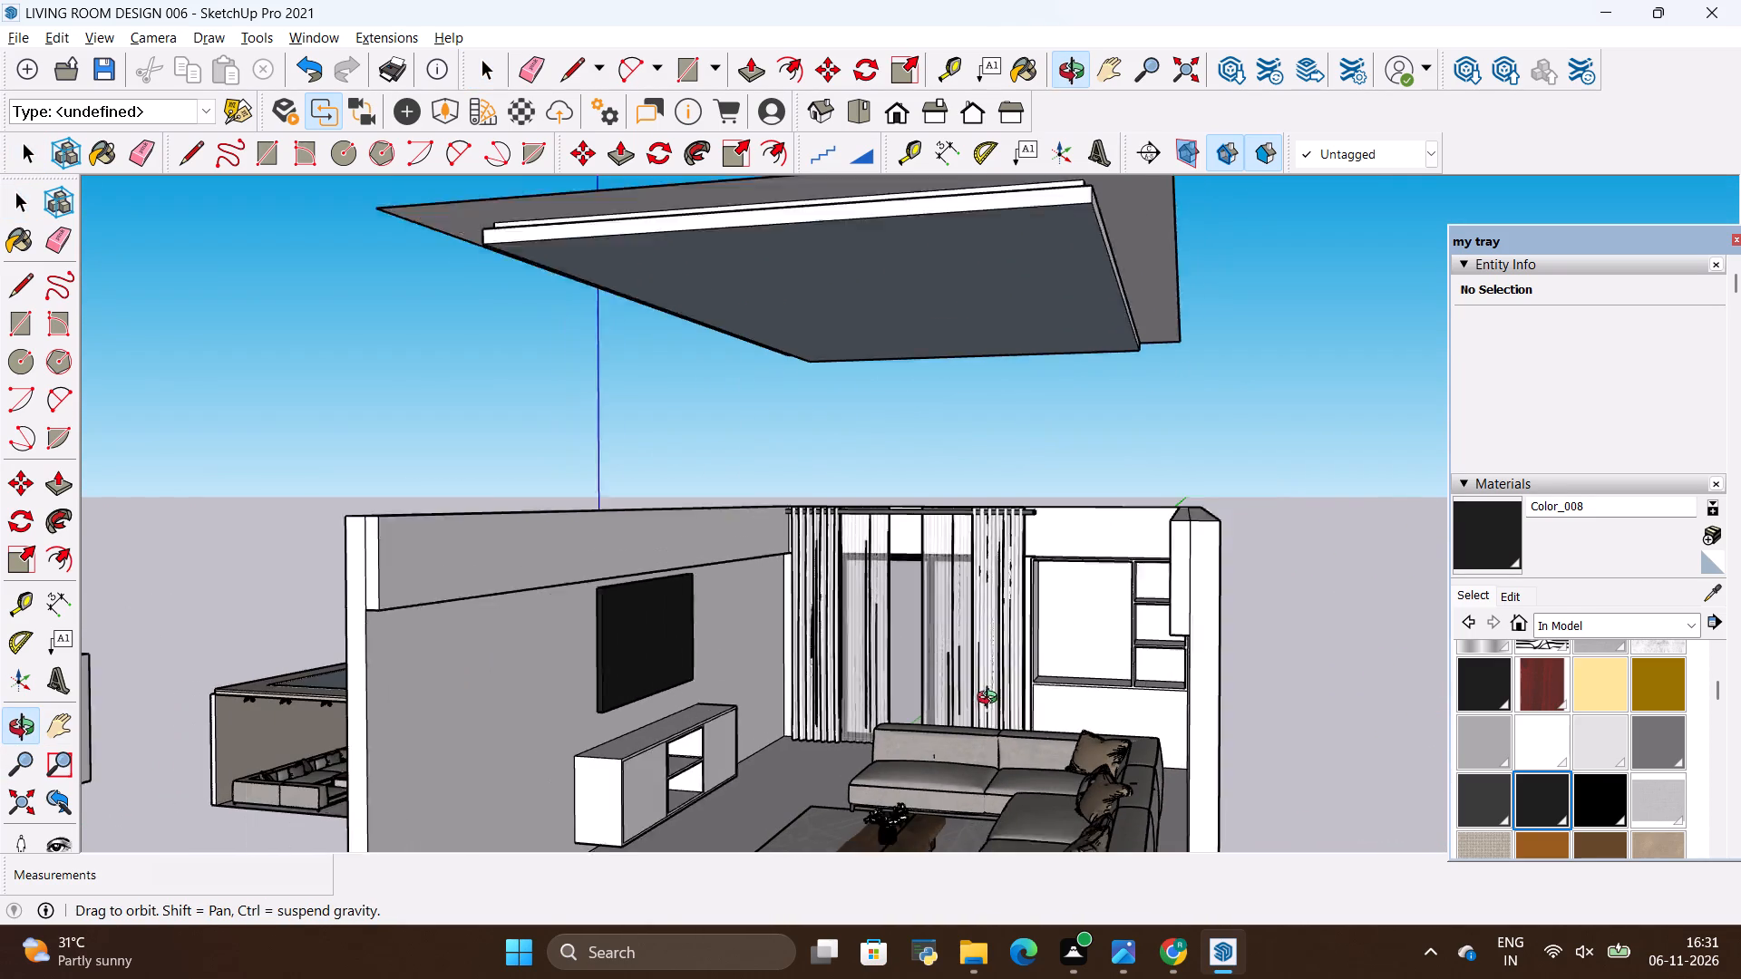
scroll(1032, 655, "down", 1)
left_click_drag(1026, 651, 1036, 653)
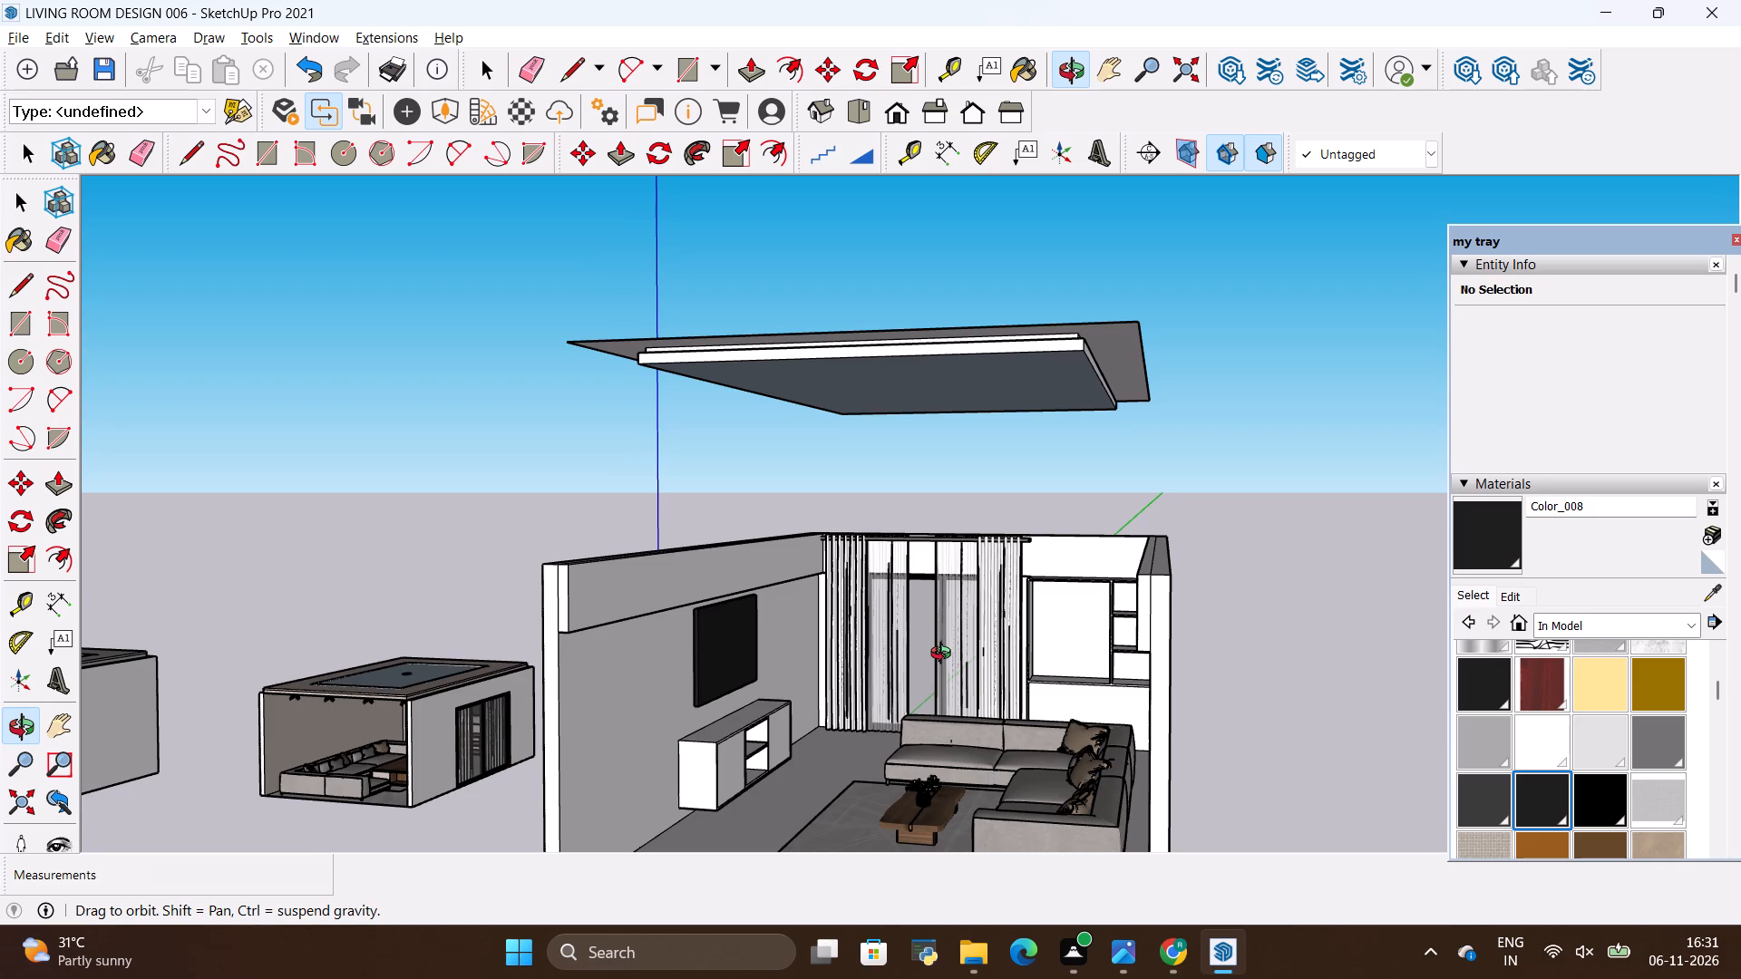
scroll(790, 727, "up", 5)
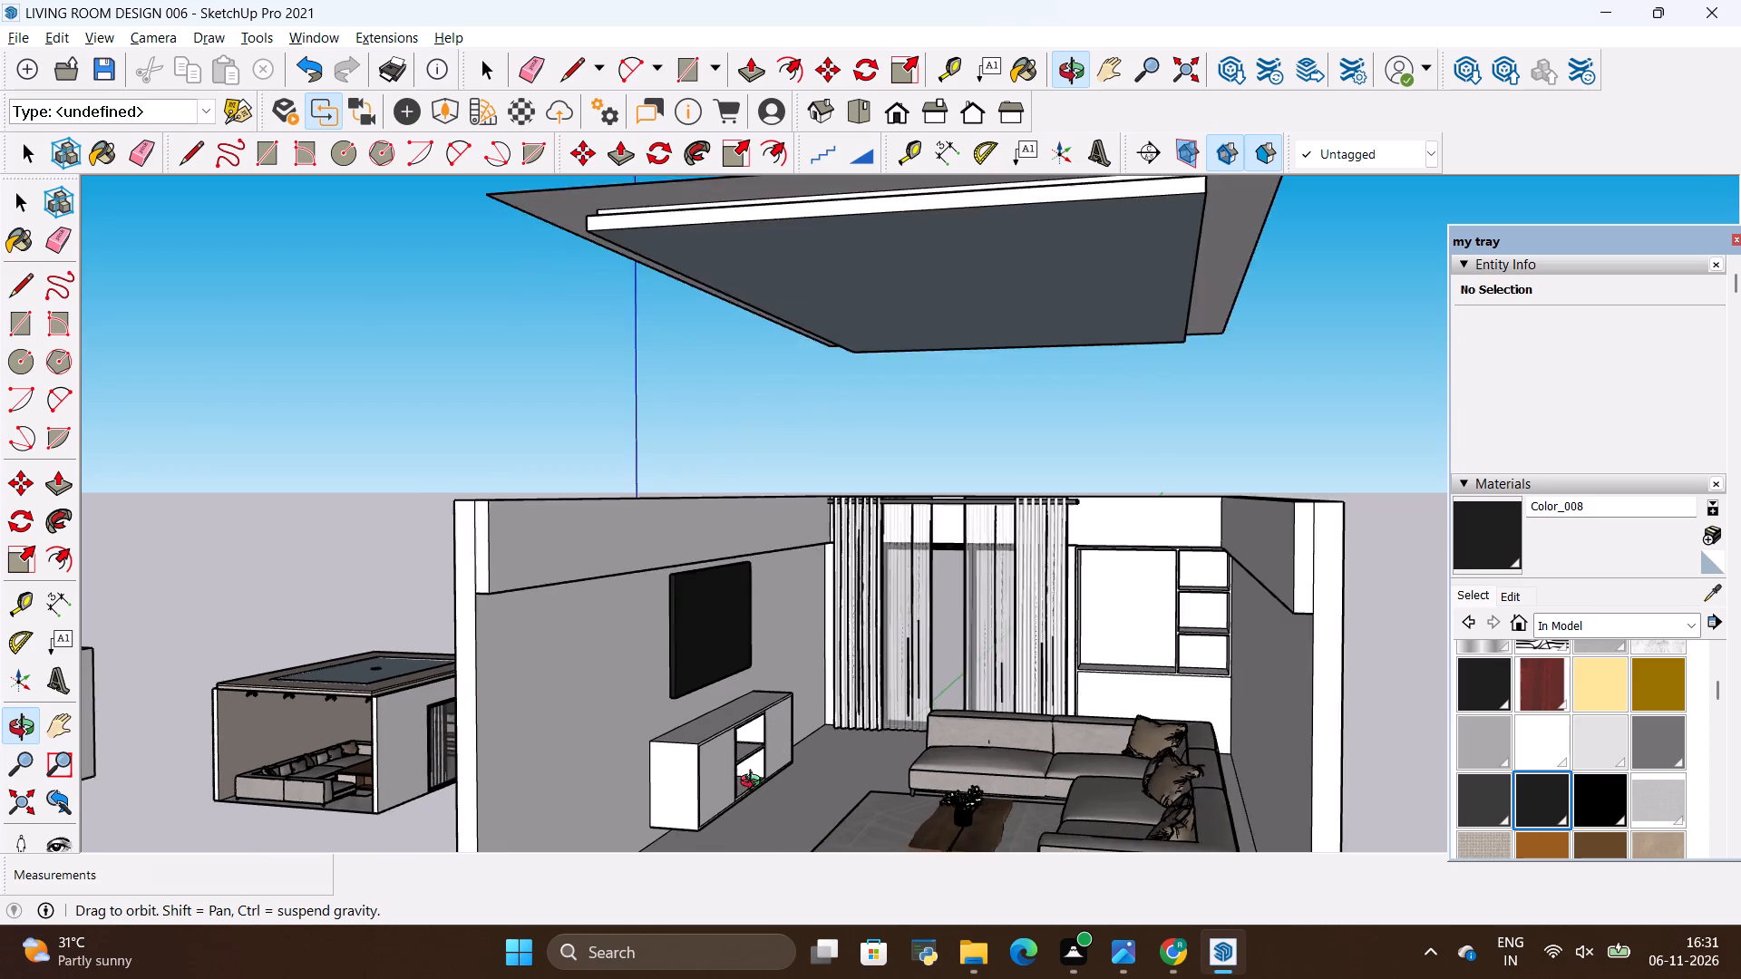
scroll(754, 783, "up", 3)
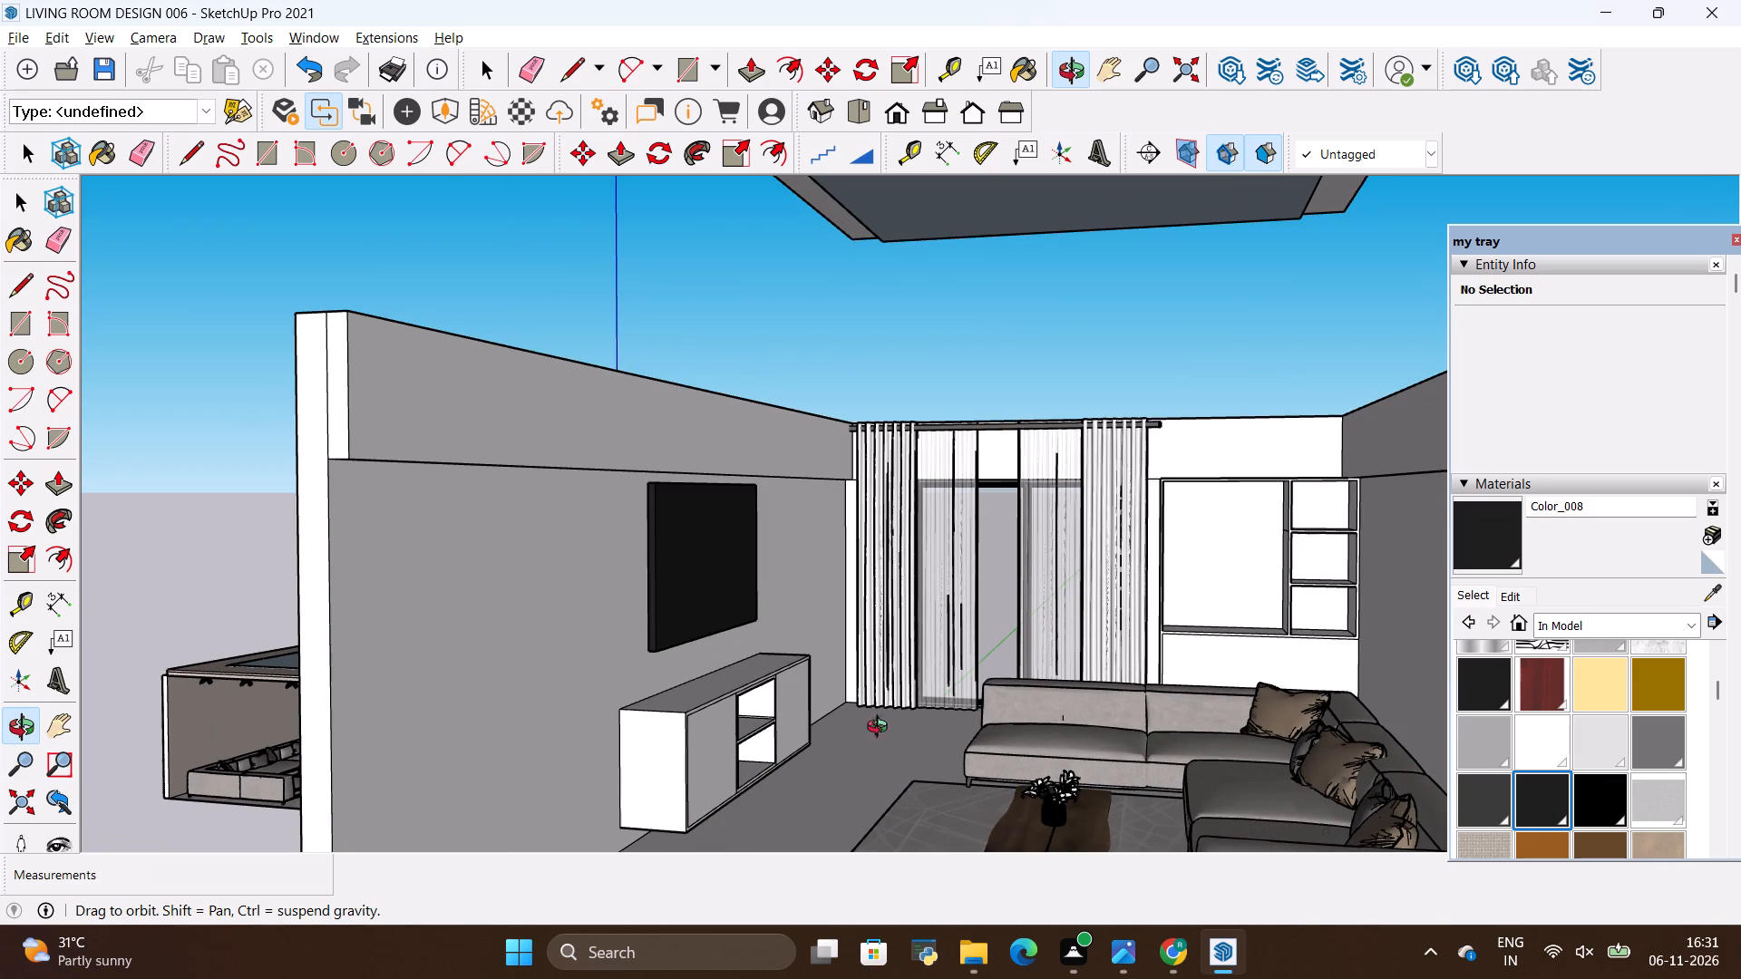
scroll(1120, 501, "down", 3)
scroll(1007, 510, "down", 5)
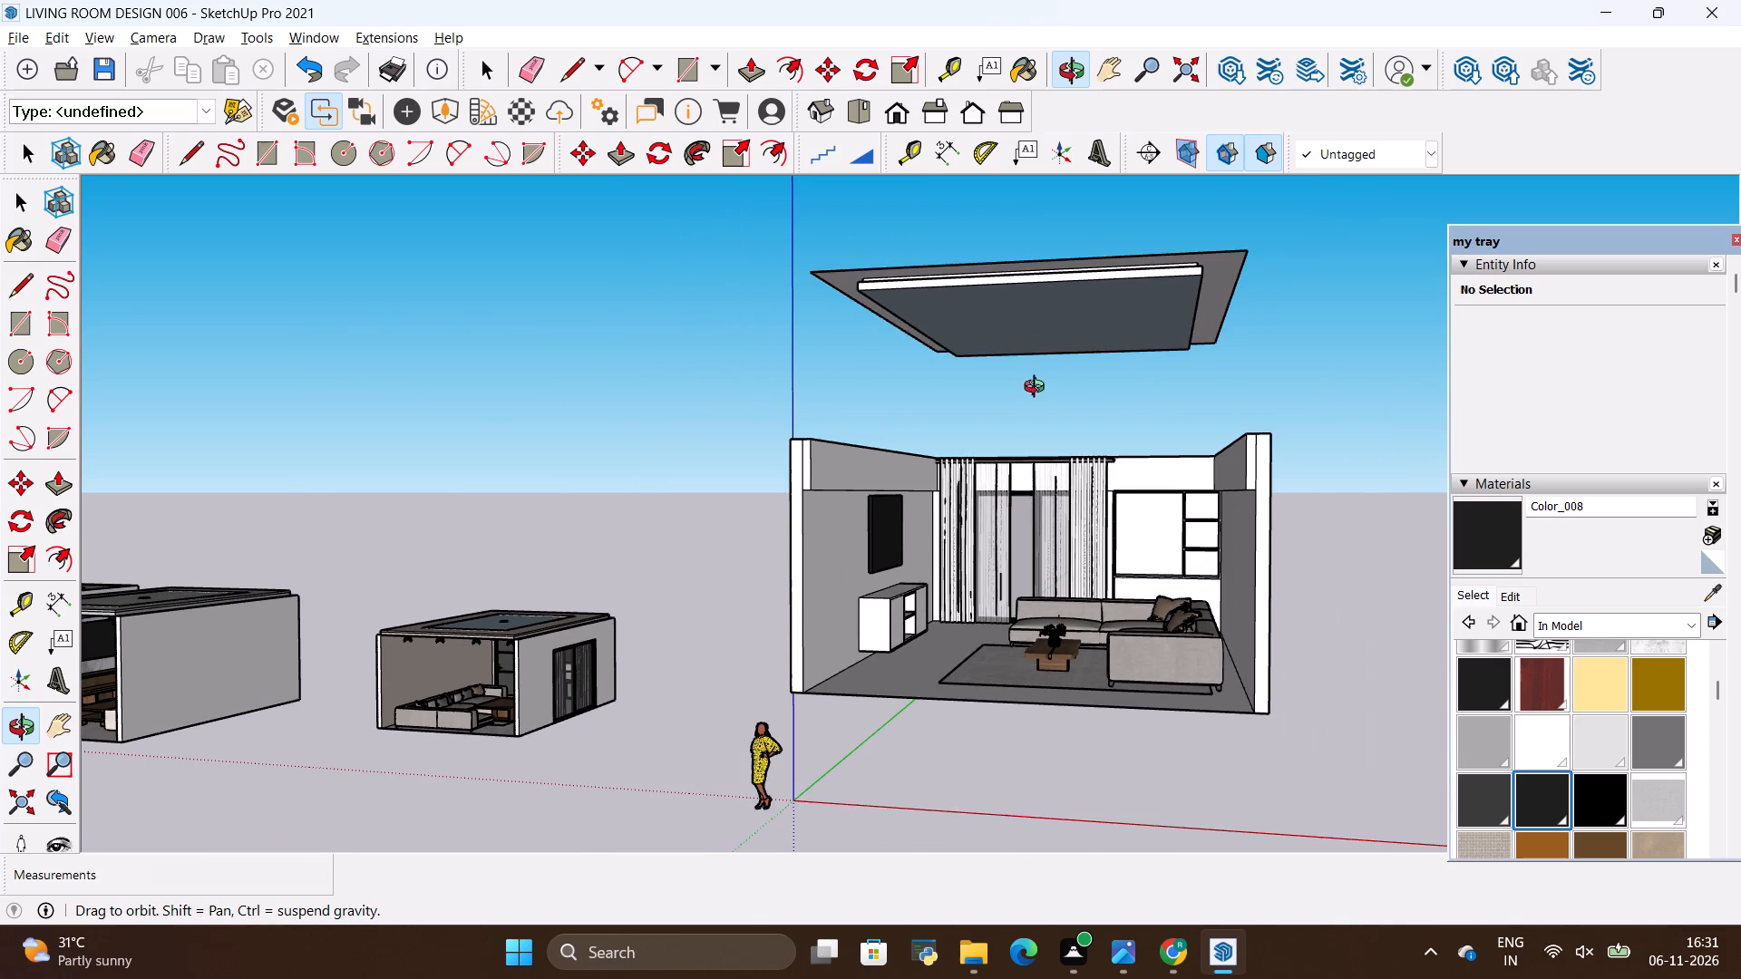
scroll(1026, 276, "up", 8)
scroll(1088, 339, "down", 3)
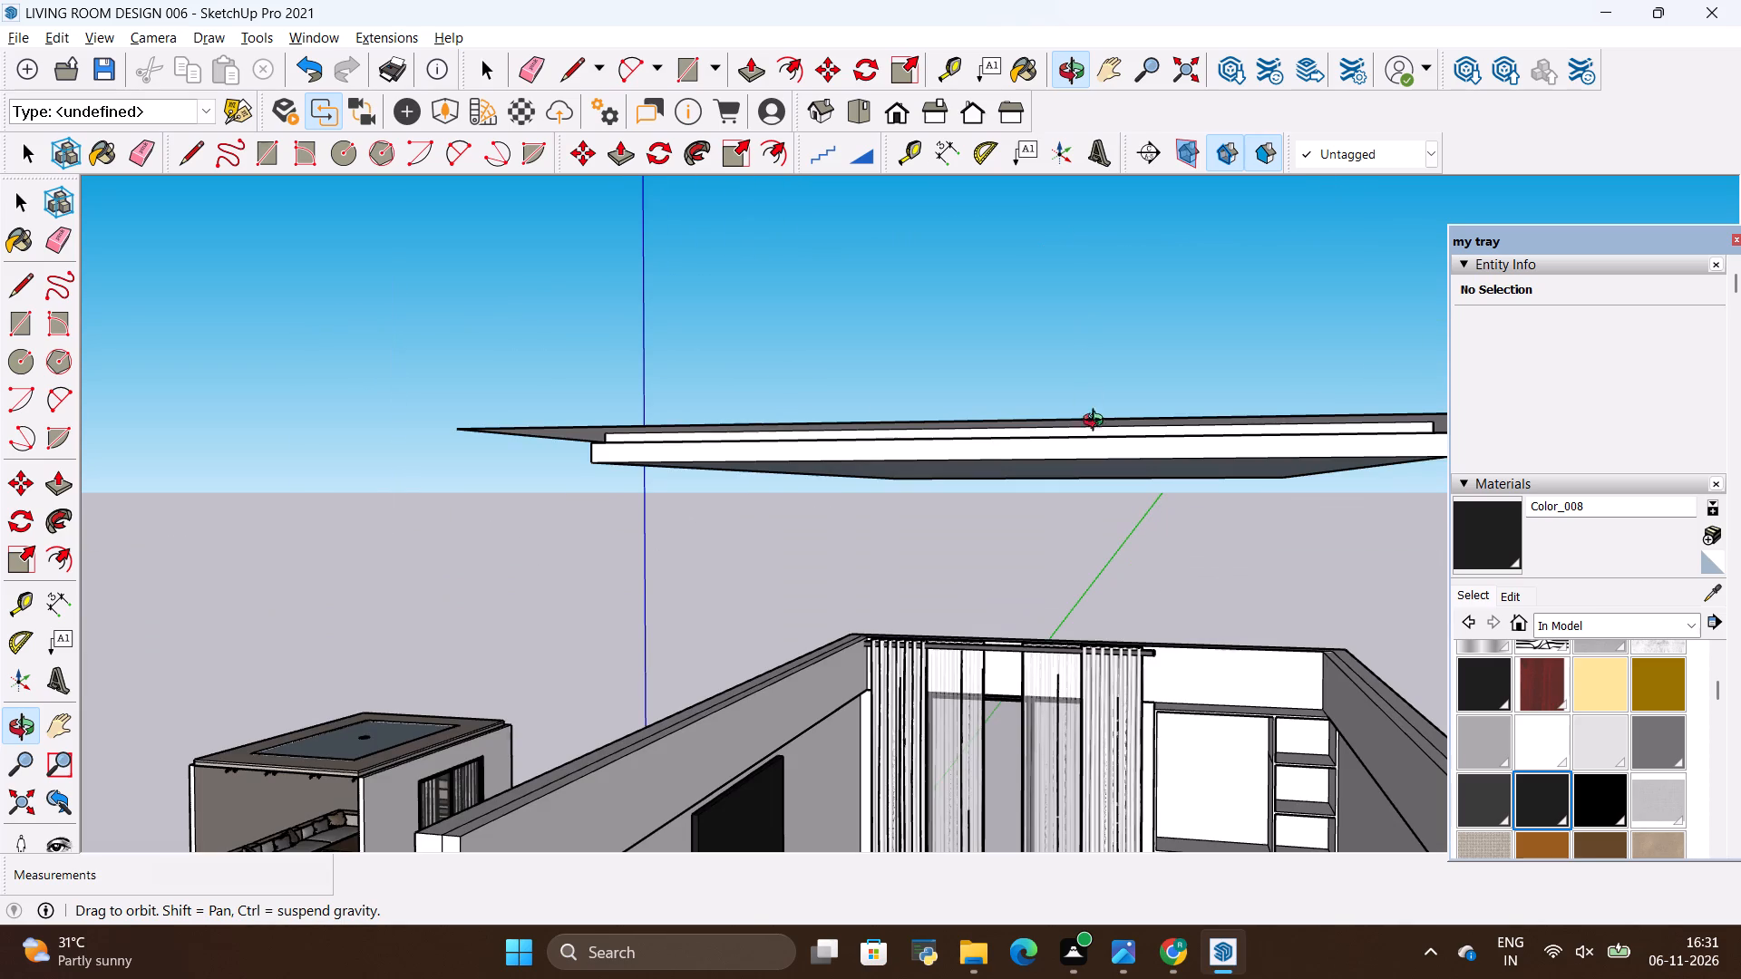
left_click_drag(798, 469, 776, 477)
scroll(765, 467, "down", 4)
left_click_drag(852, 460, 866, 461)
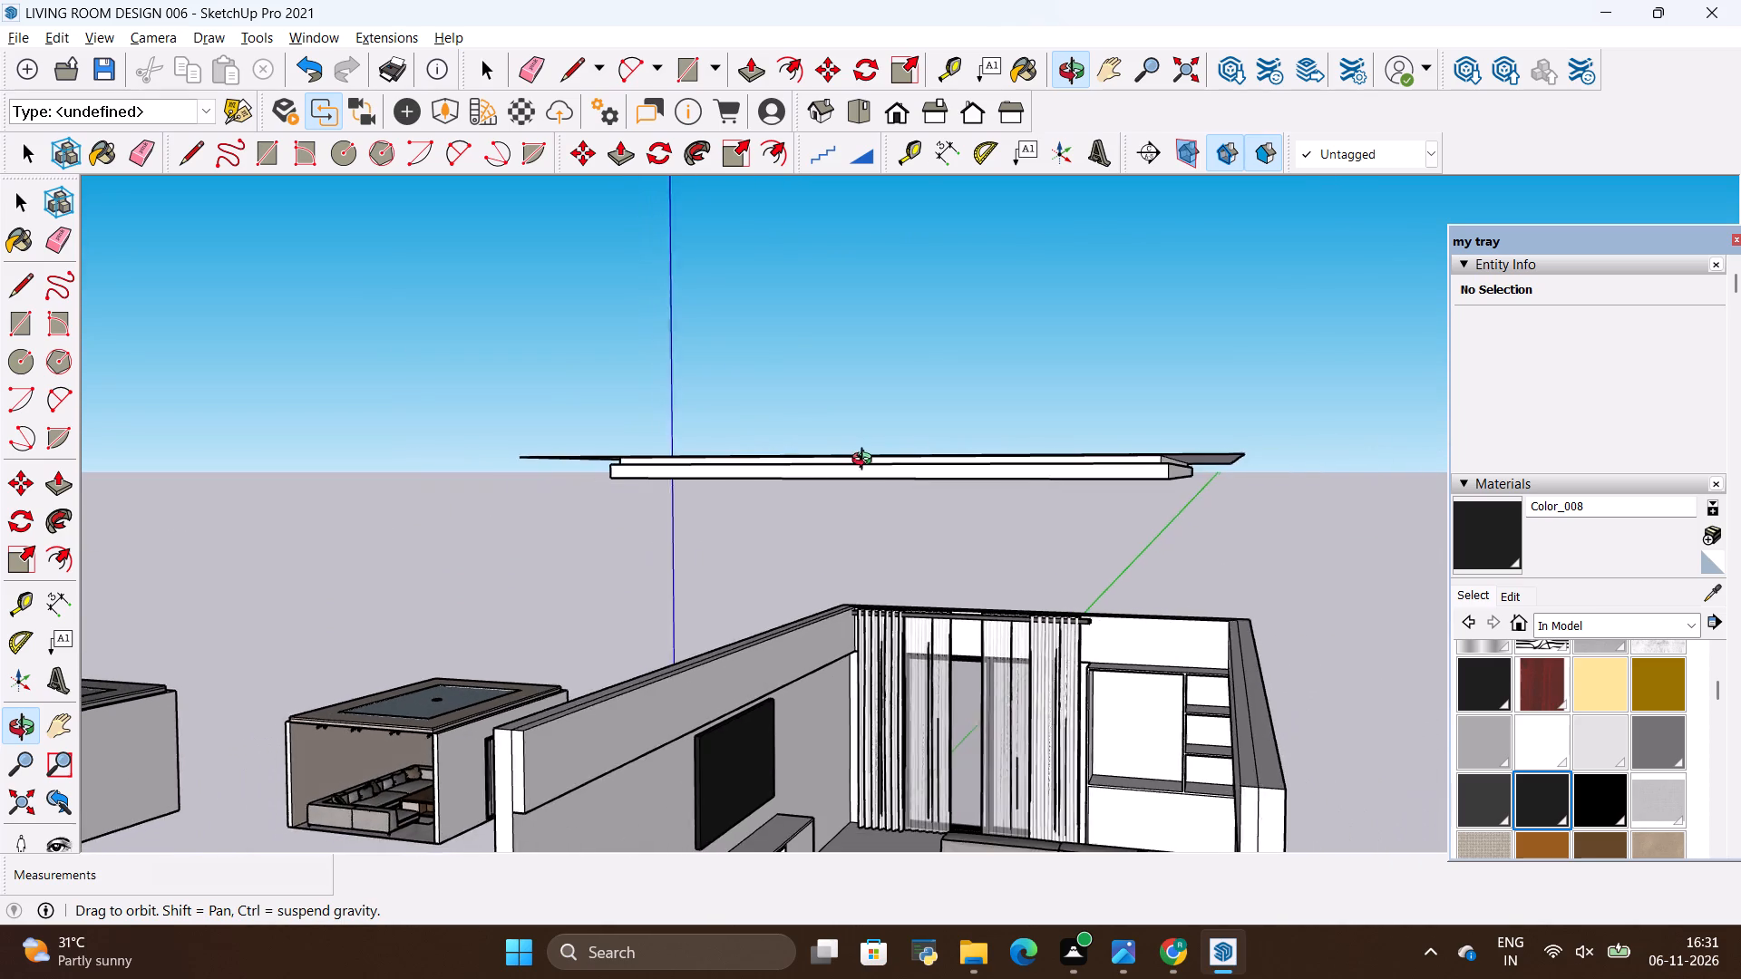
left_click_drag(866, 461, 941, 462)
scroll(797, 463, "down", 5)
scroll(1110, 510, "up", 5)
scroll(1110, 510, "down", 4)
Open the ceiling group, reverse the dropped panel's large underside face, and close the group.
left_click_drag(1040, 446, 1044, 383)
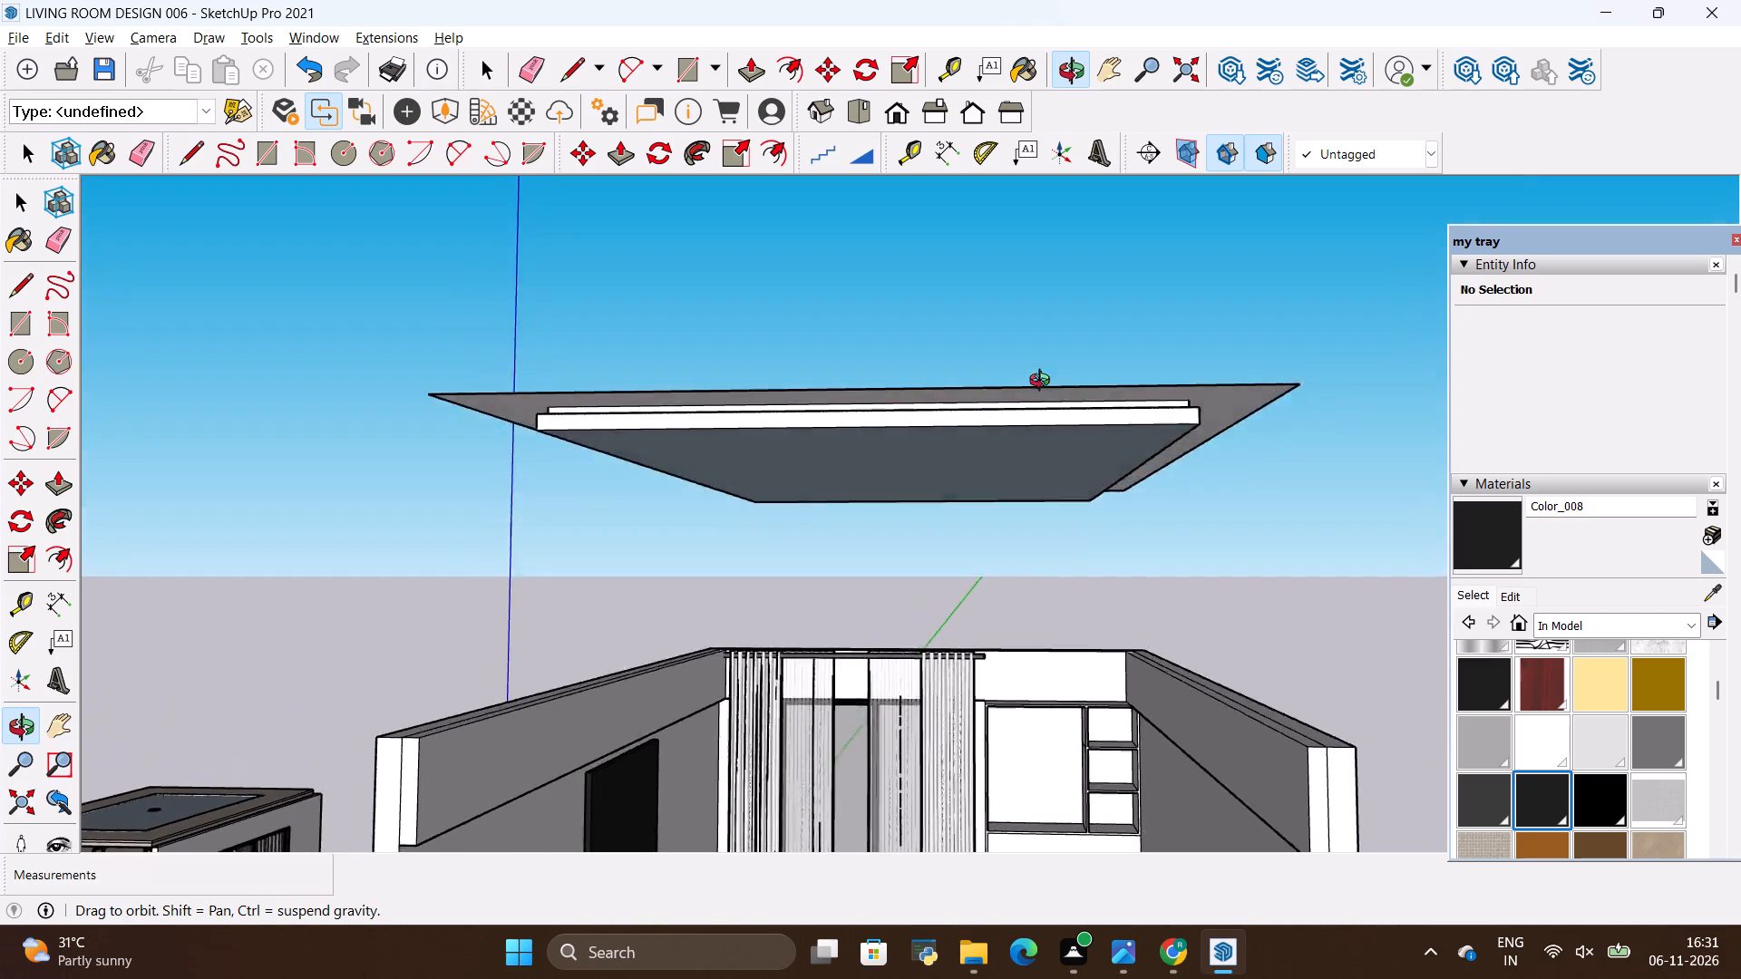
left_click_drag(1044, 383, 1035, 243)
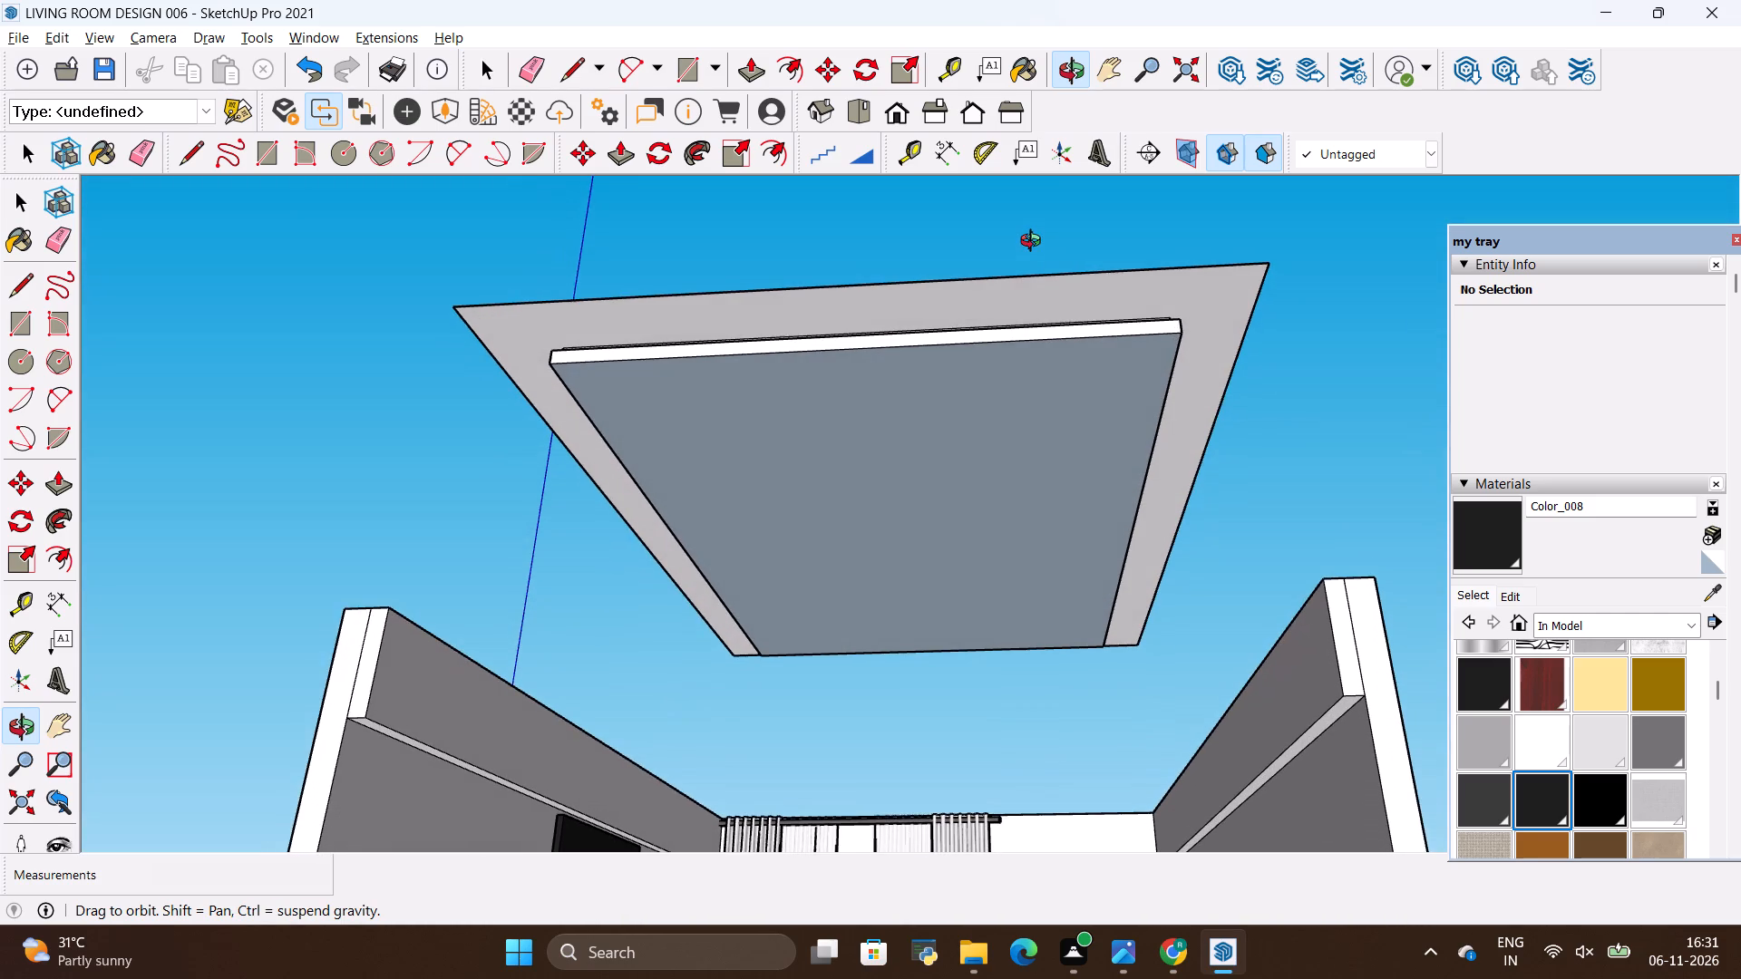
left_click_drag(1035, 243, 1031, 247)
key("space")
double_click(870, 416)
right_click(870, 416)
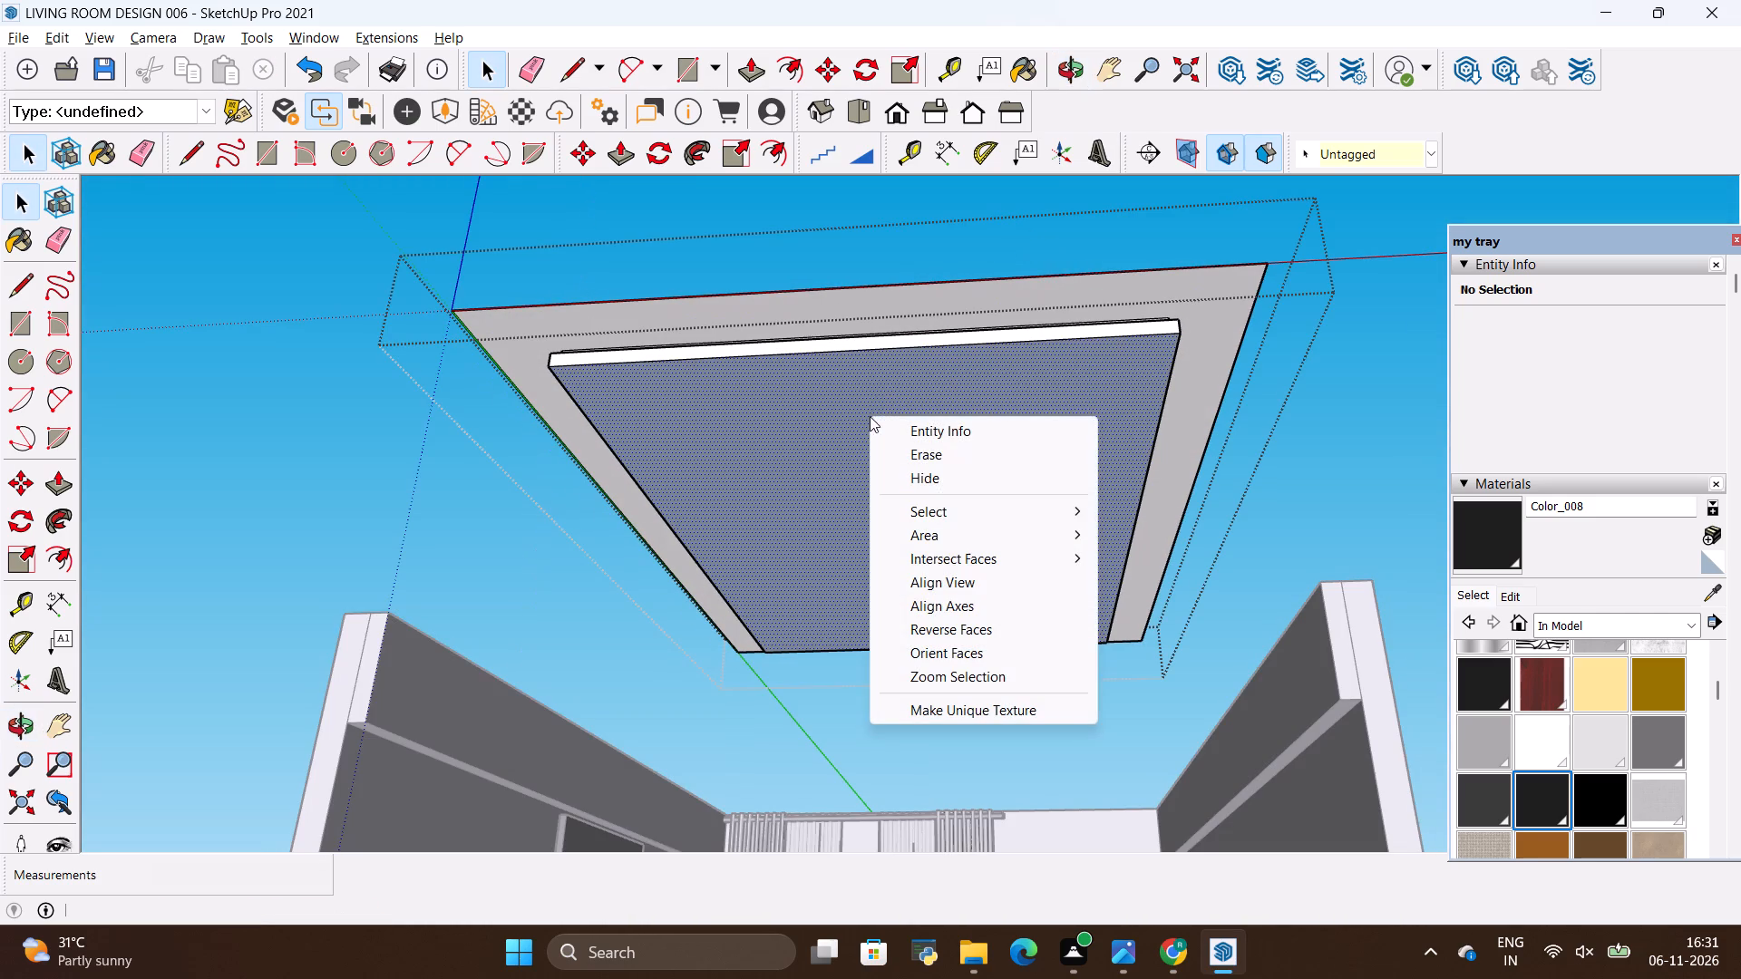
left_click(941, 627)
key("space")
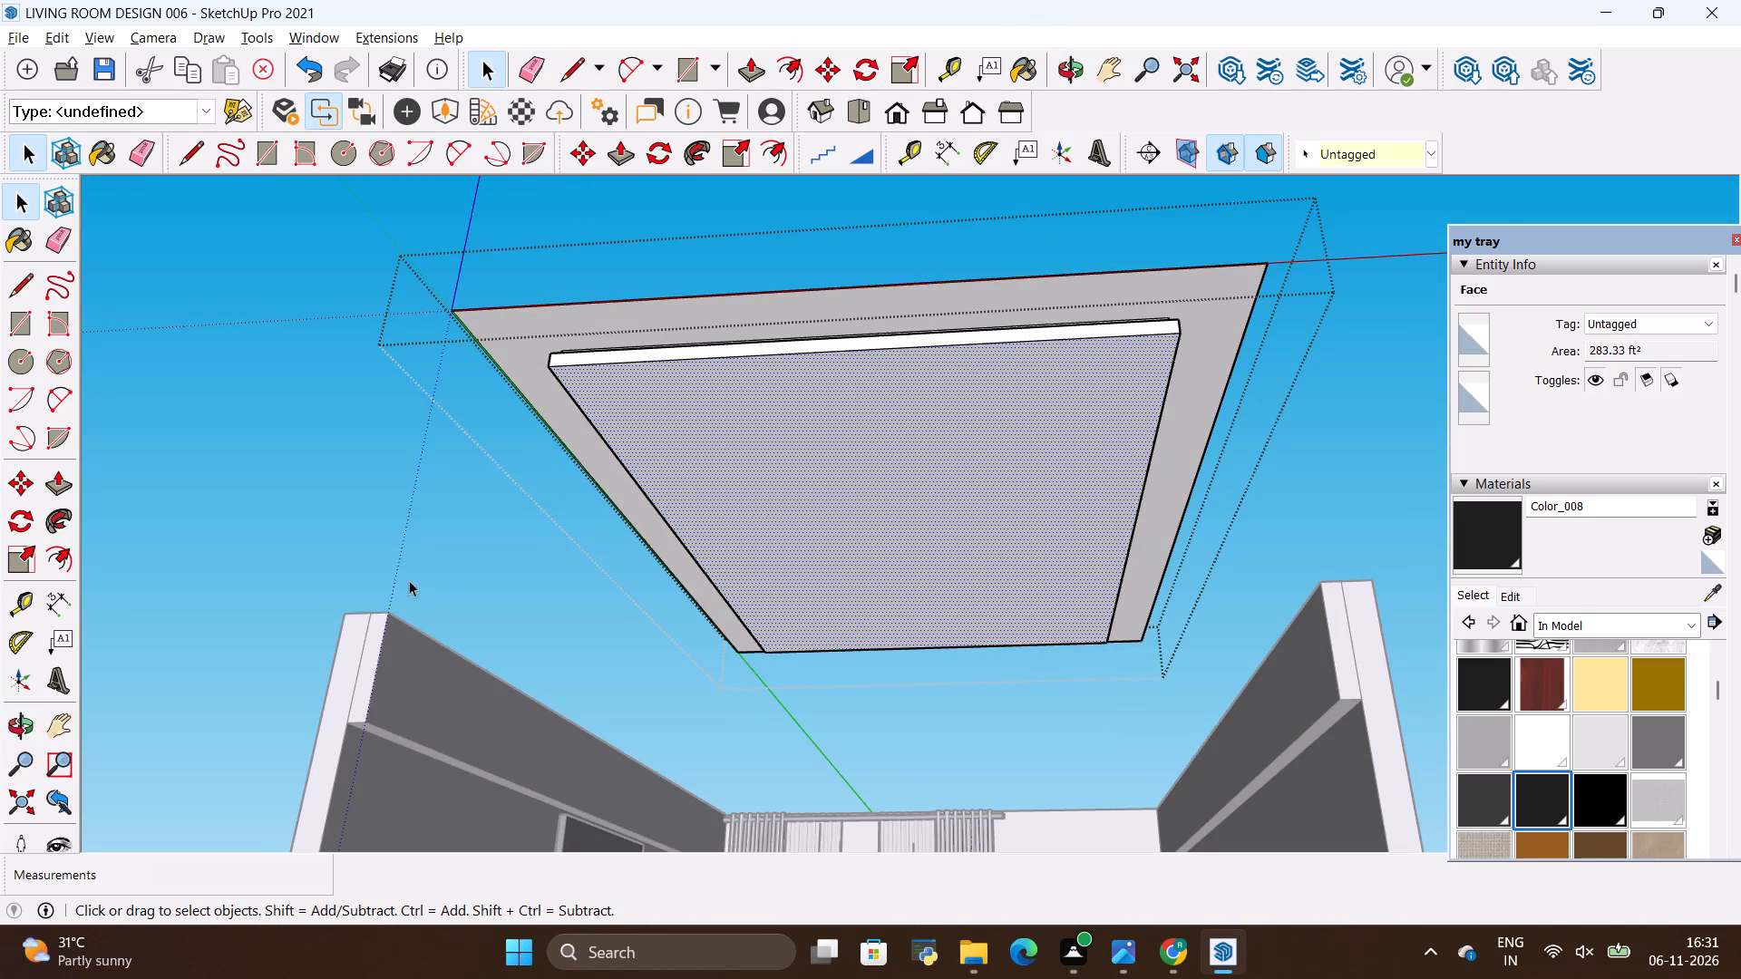
left_click(418, 540)
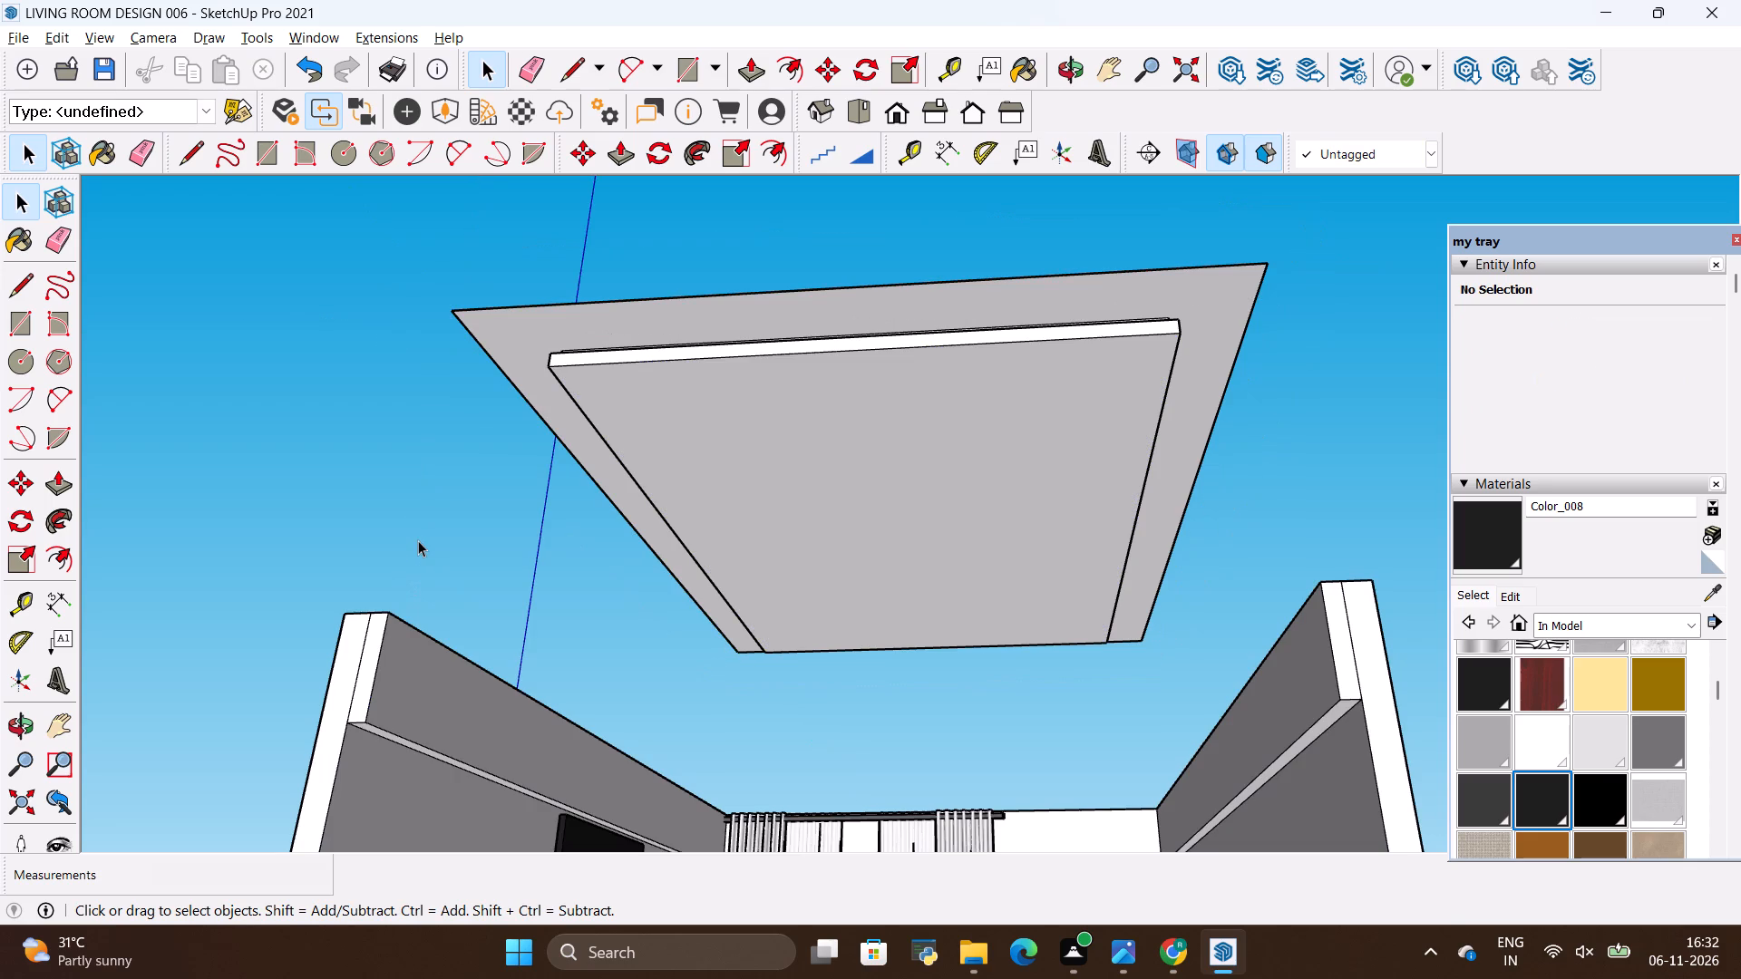
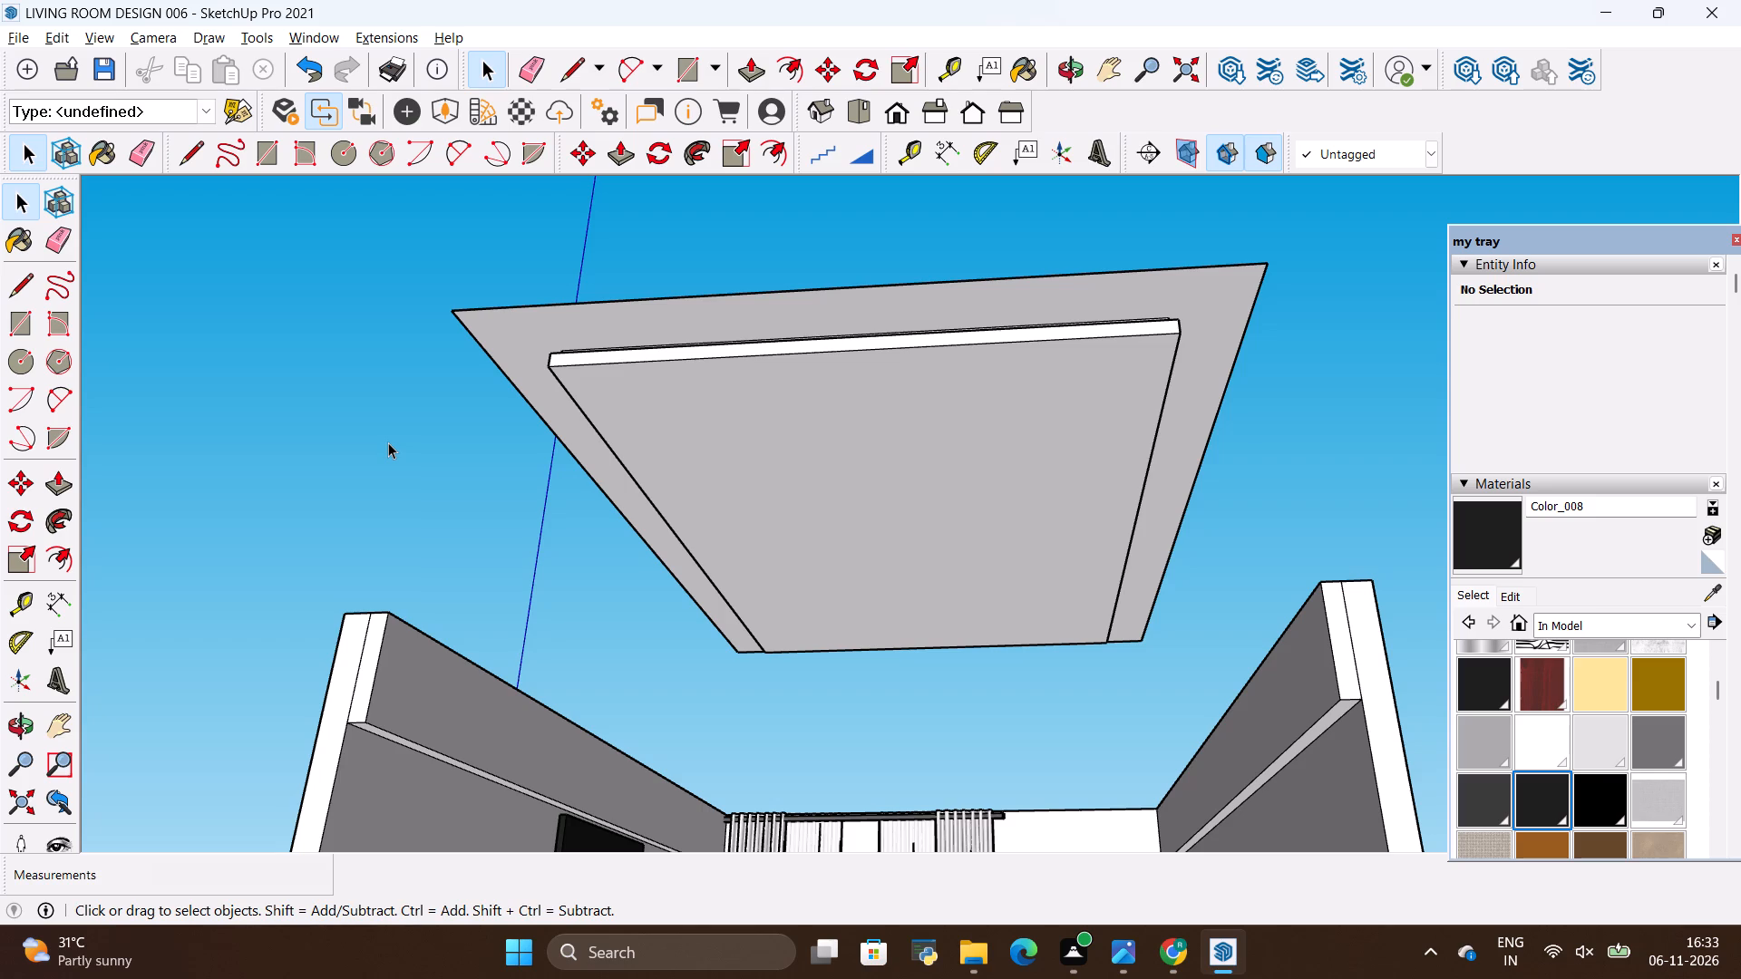
Examine the raised ceiling and its dropped panel above the room from below and from the open side.
scroll(262, 354, "down", 4)
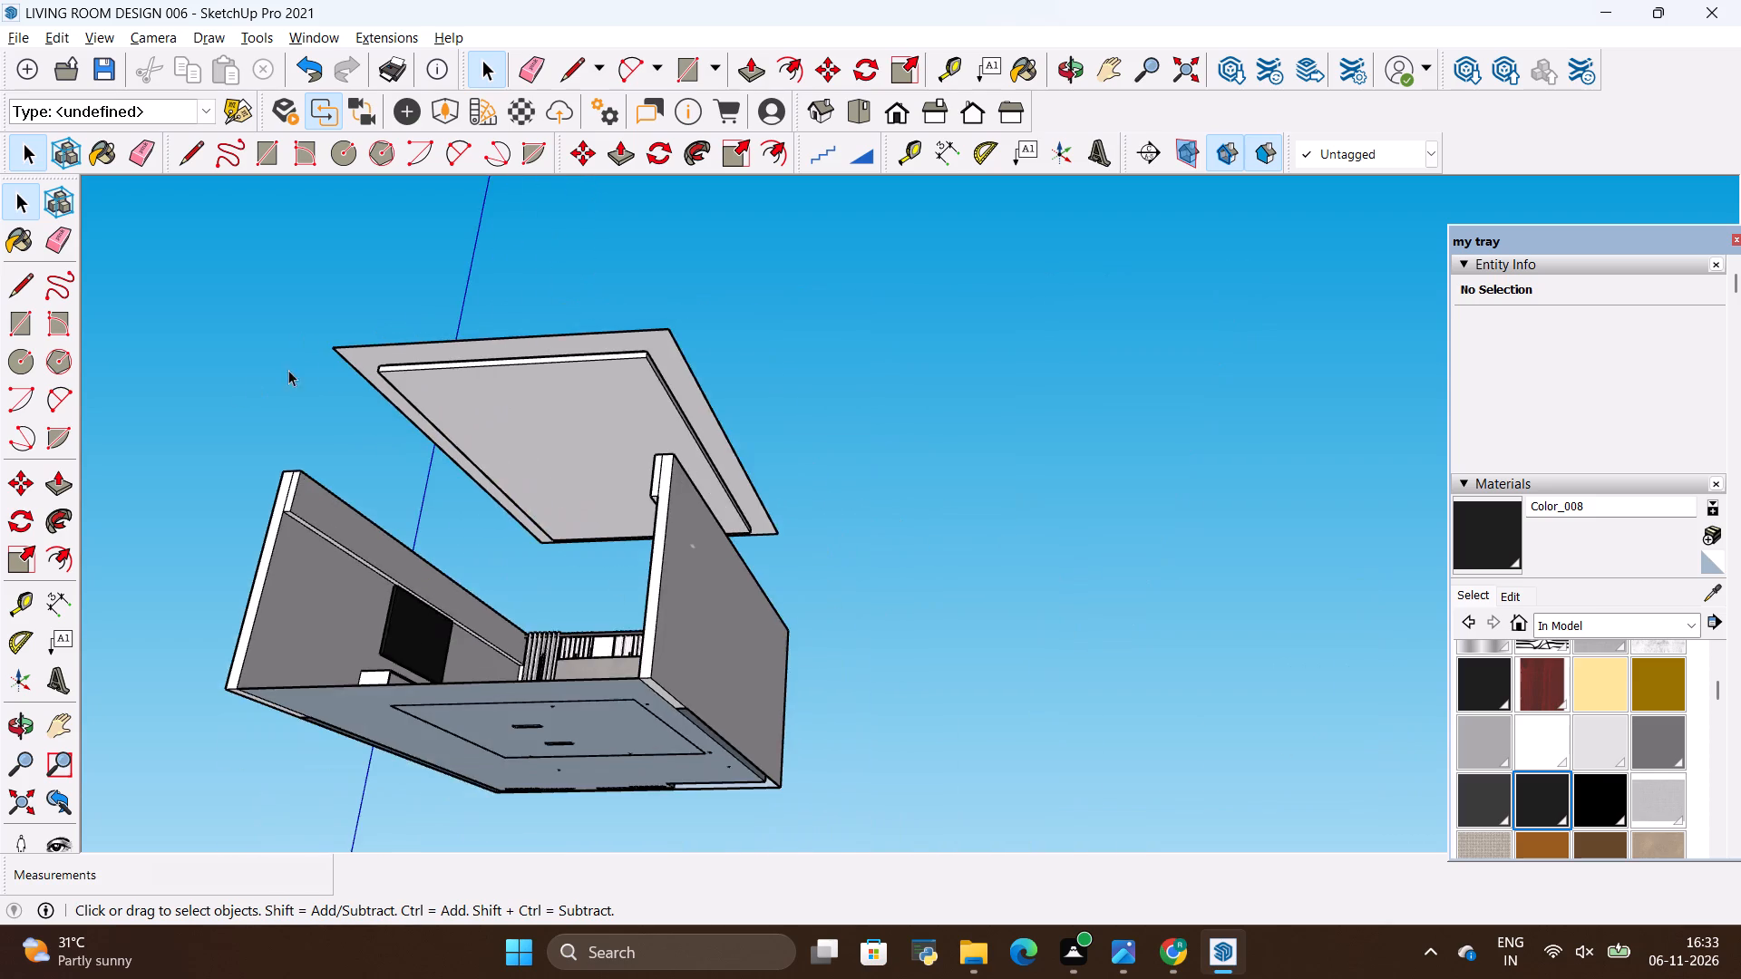
scroll(424, 327, "up", 3)
scroll(361, 409, "down", 2)
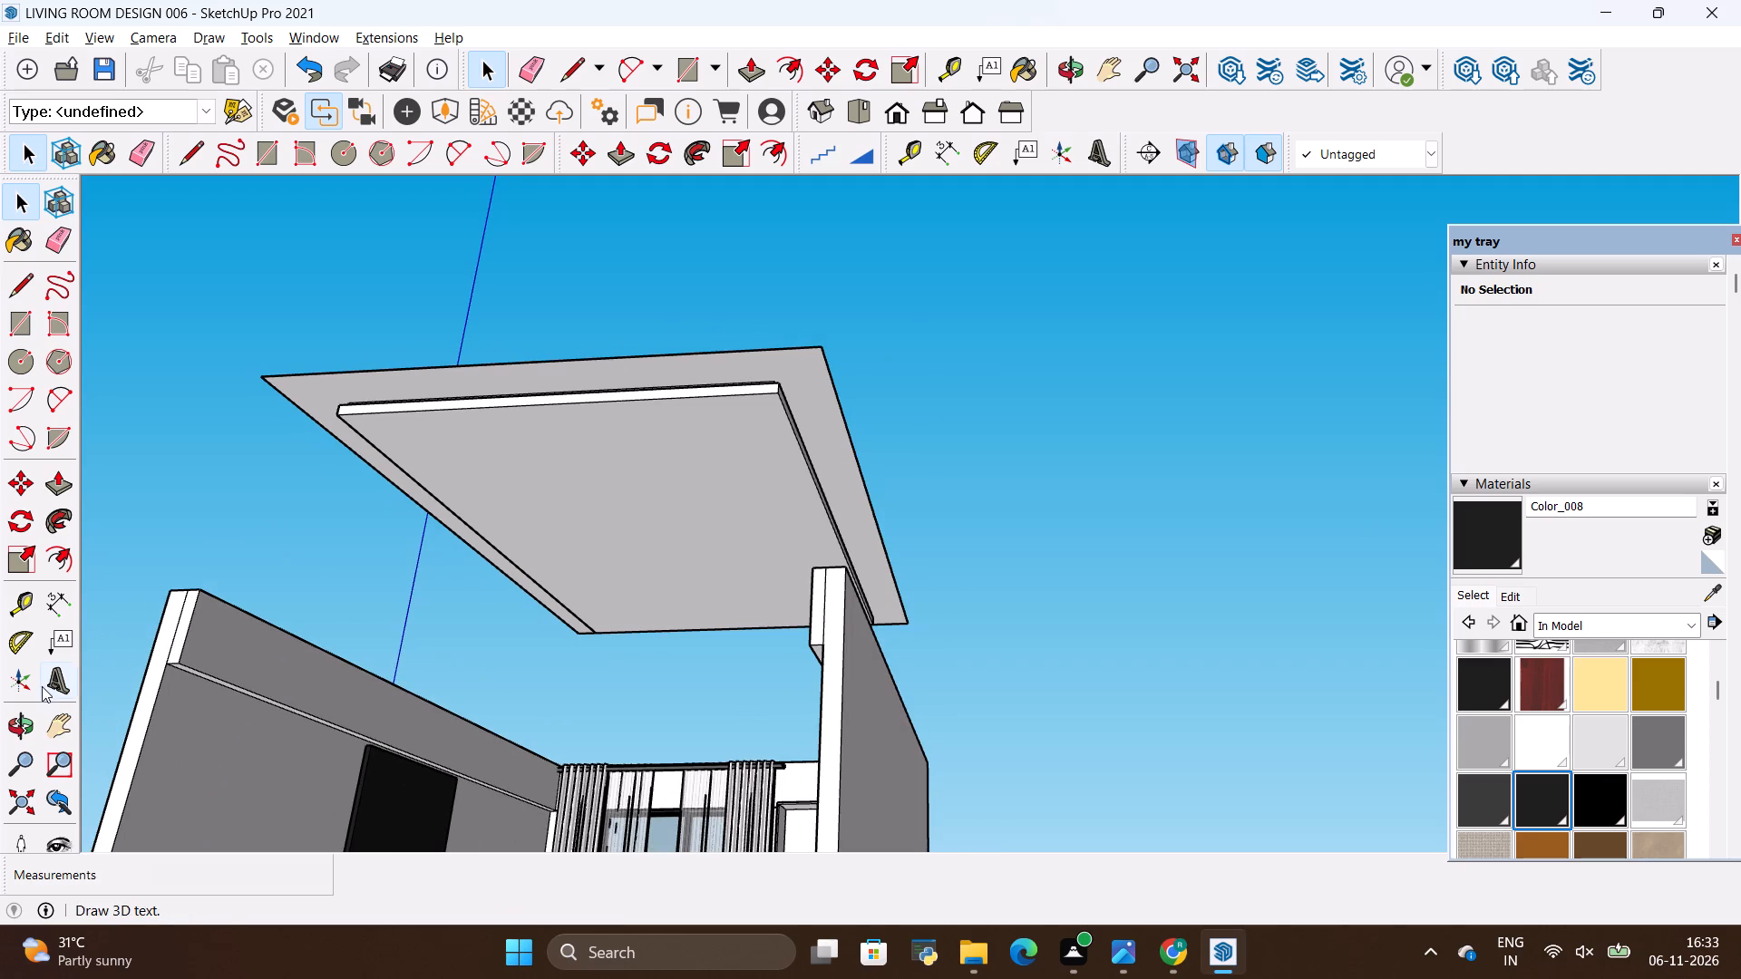
left_click(16, 725)
left_click_drag(277, 549, 444, 541)
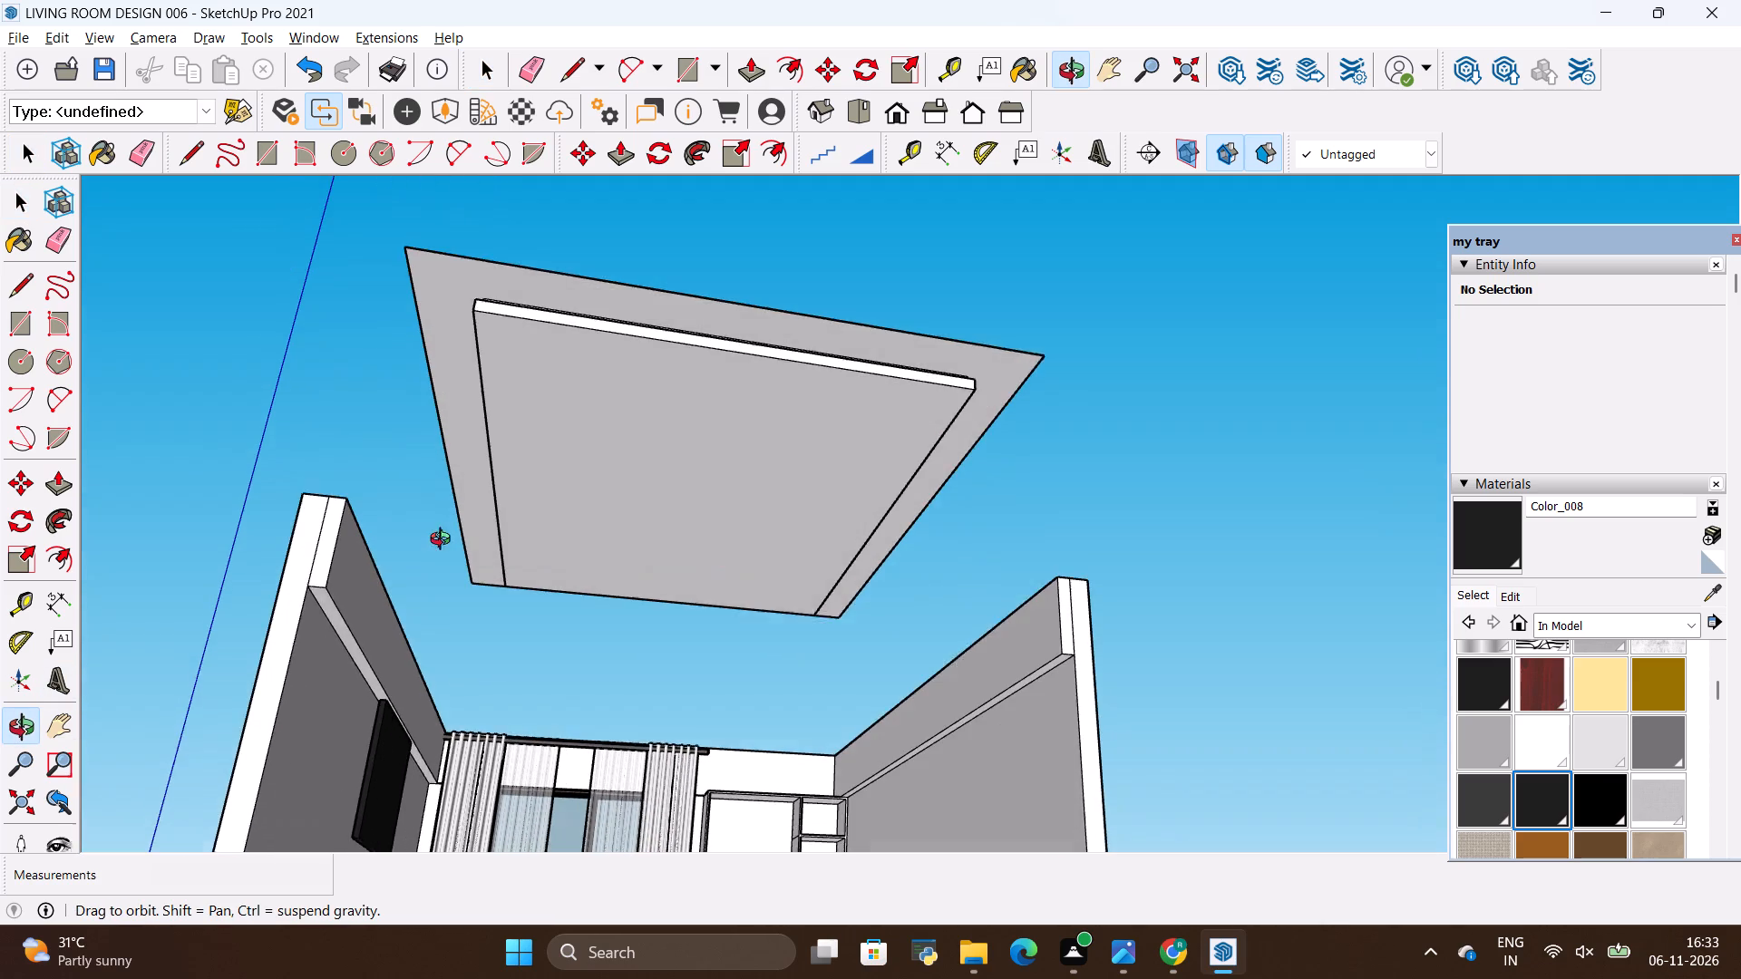
left_click_drag(444, 541, 444, 536)
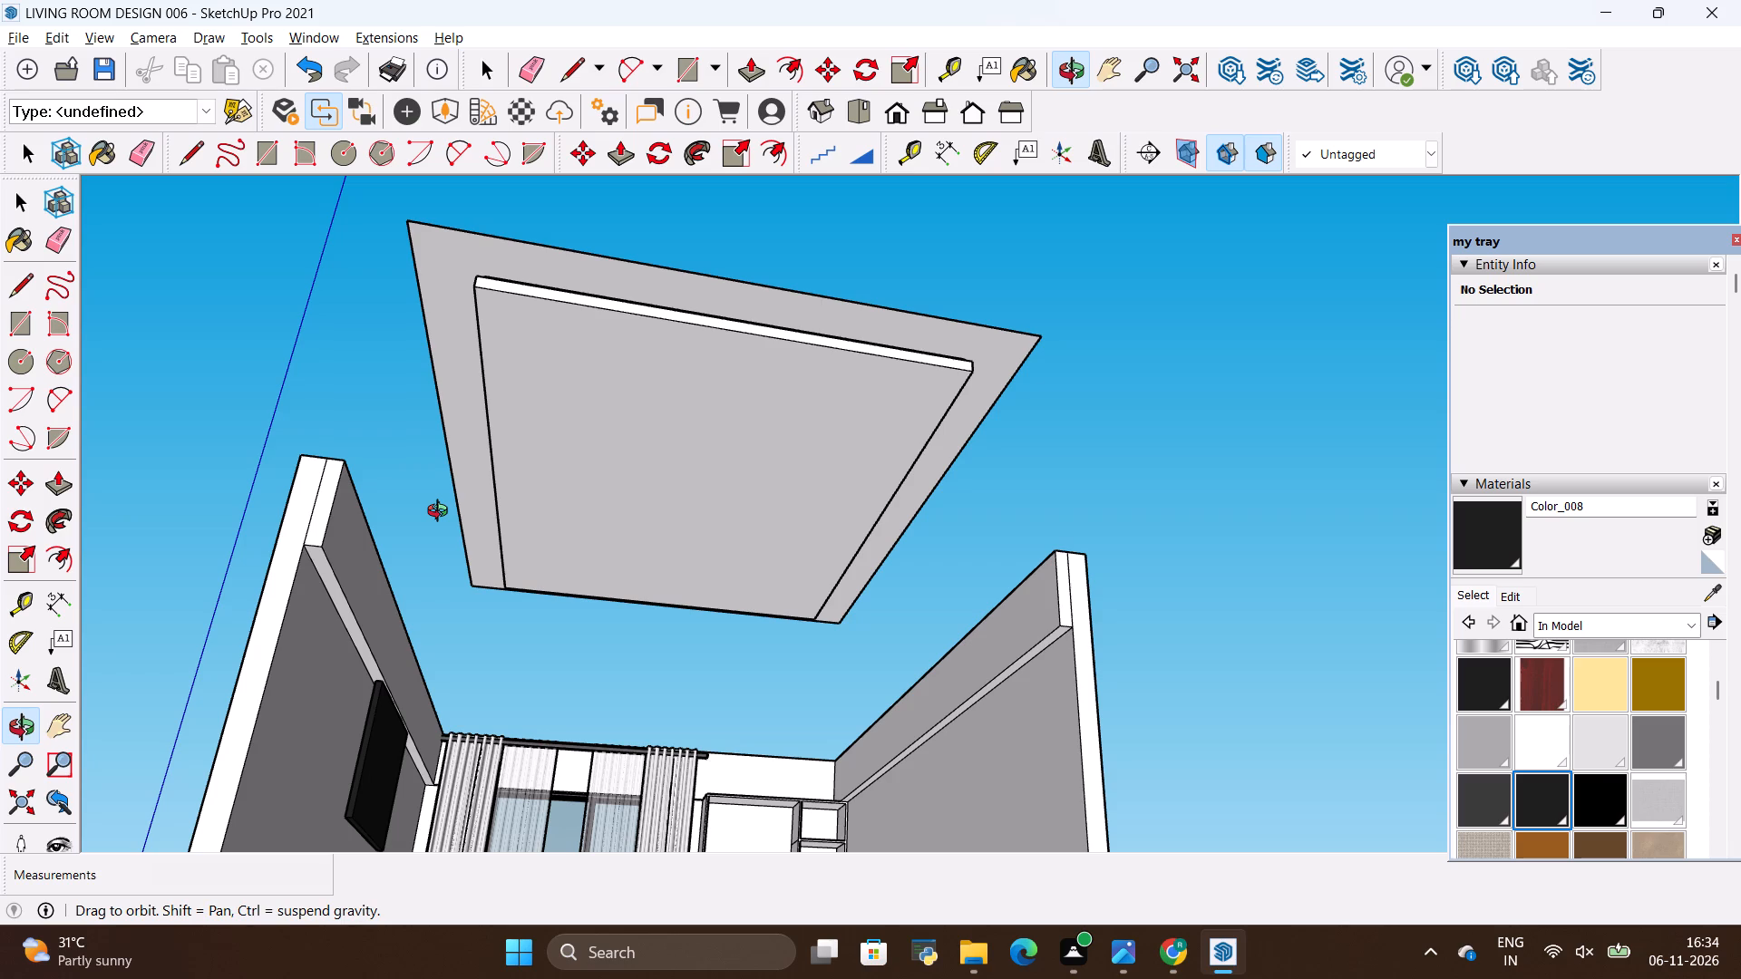
scroll(442, 513, "down", 4)
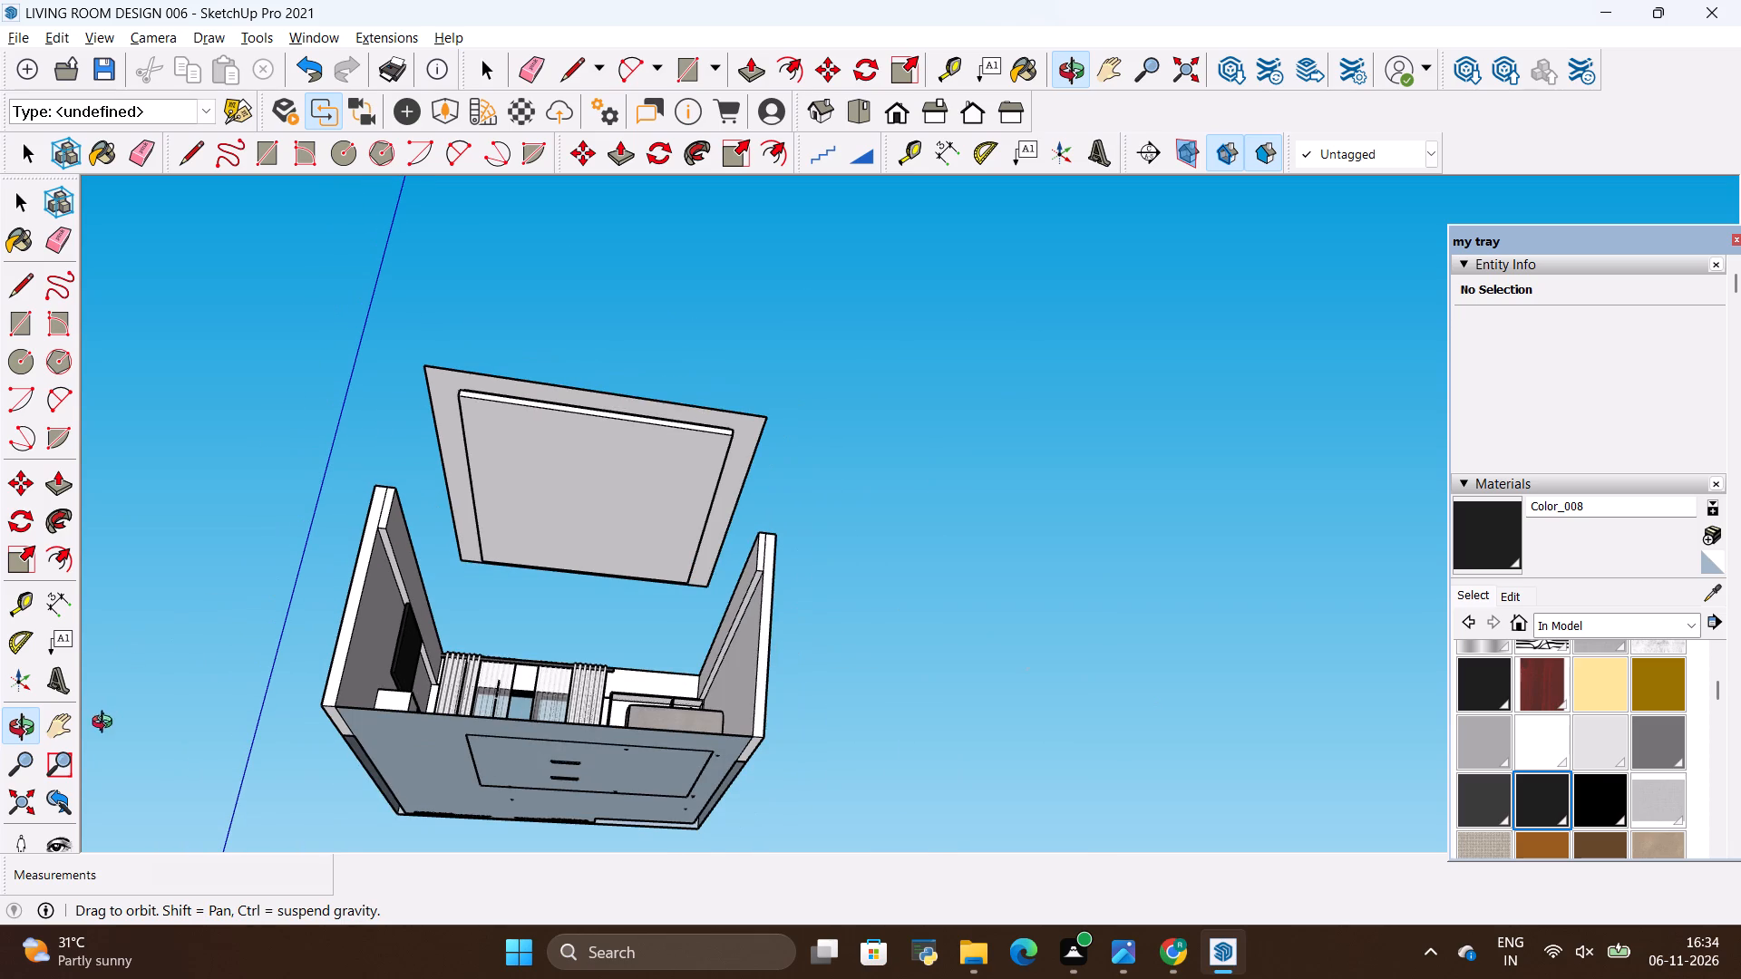
left_click(19, 736)
left_click_drag(397, 523, 364, 684)
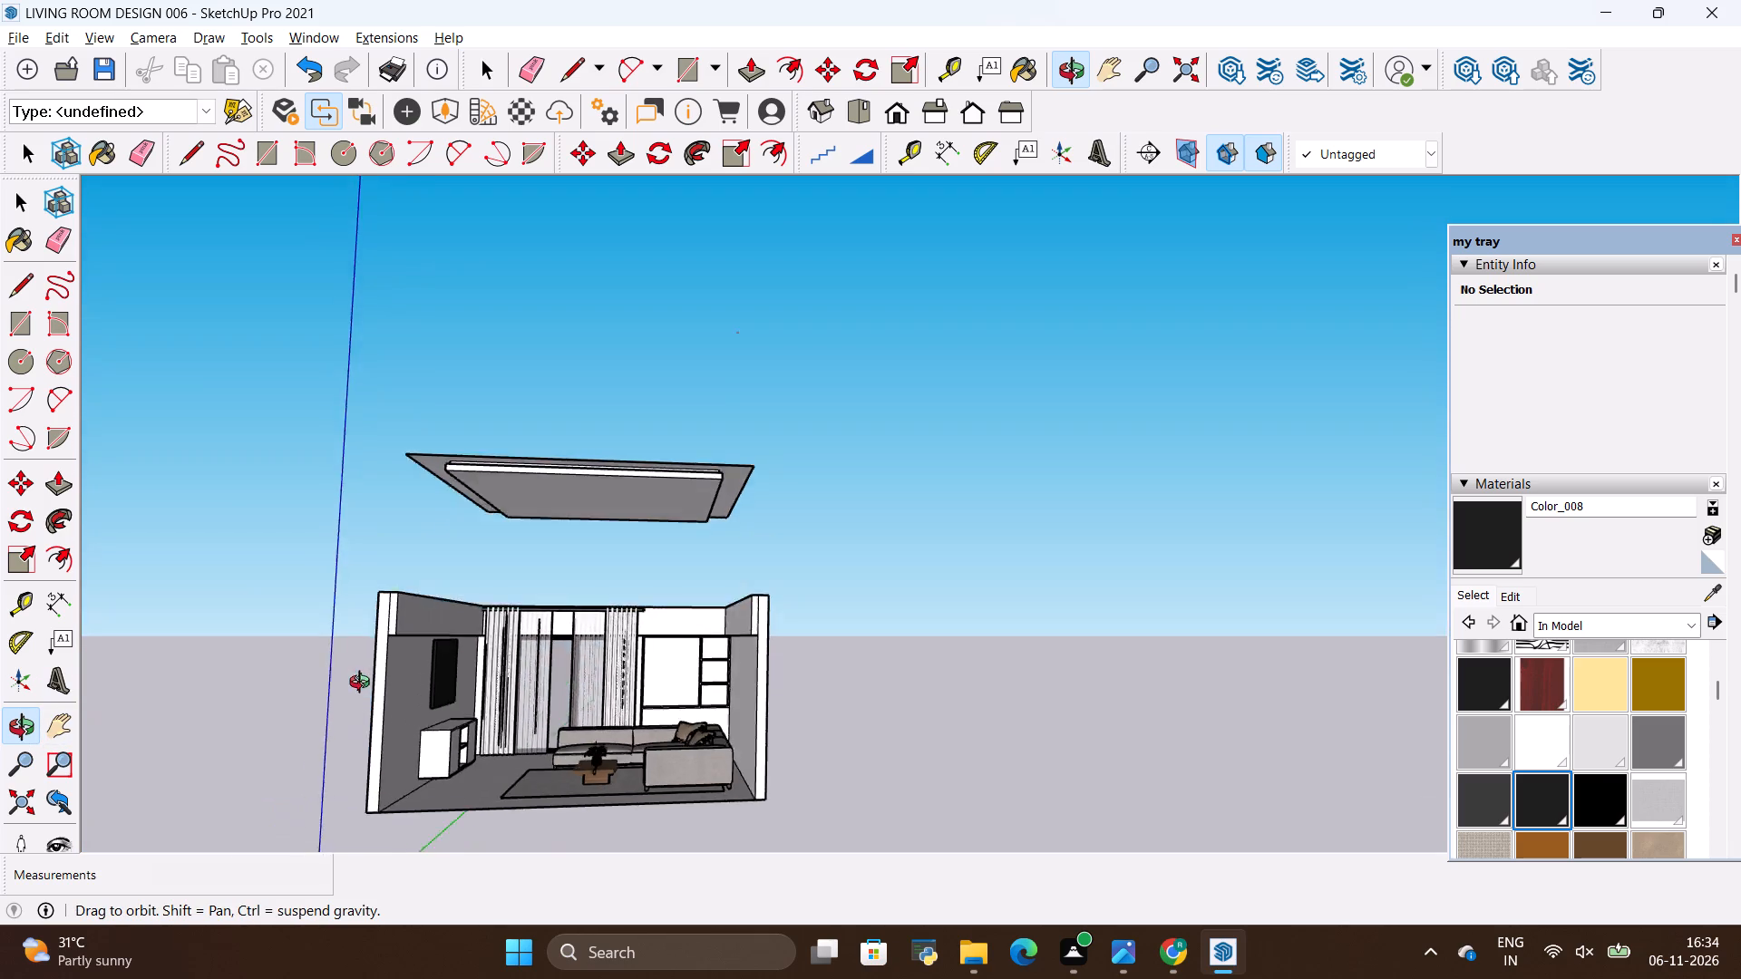
left_click_drag(364, 684, 364, 689)
scroll(580, 515, "up", 7)
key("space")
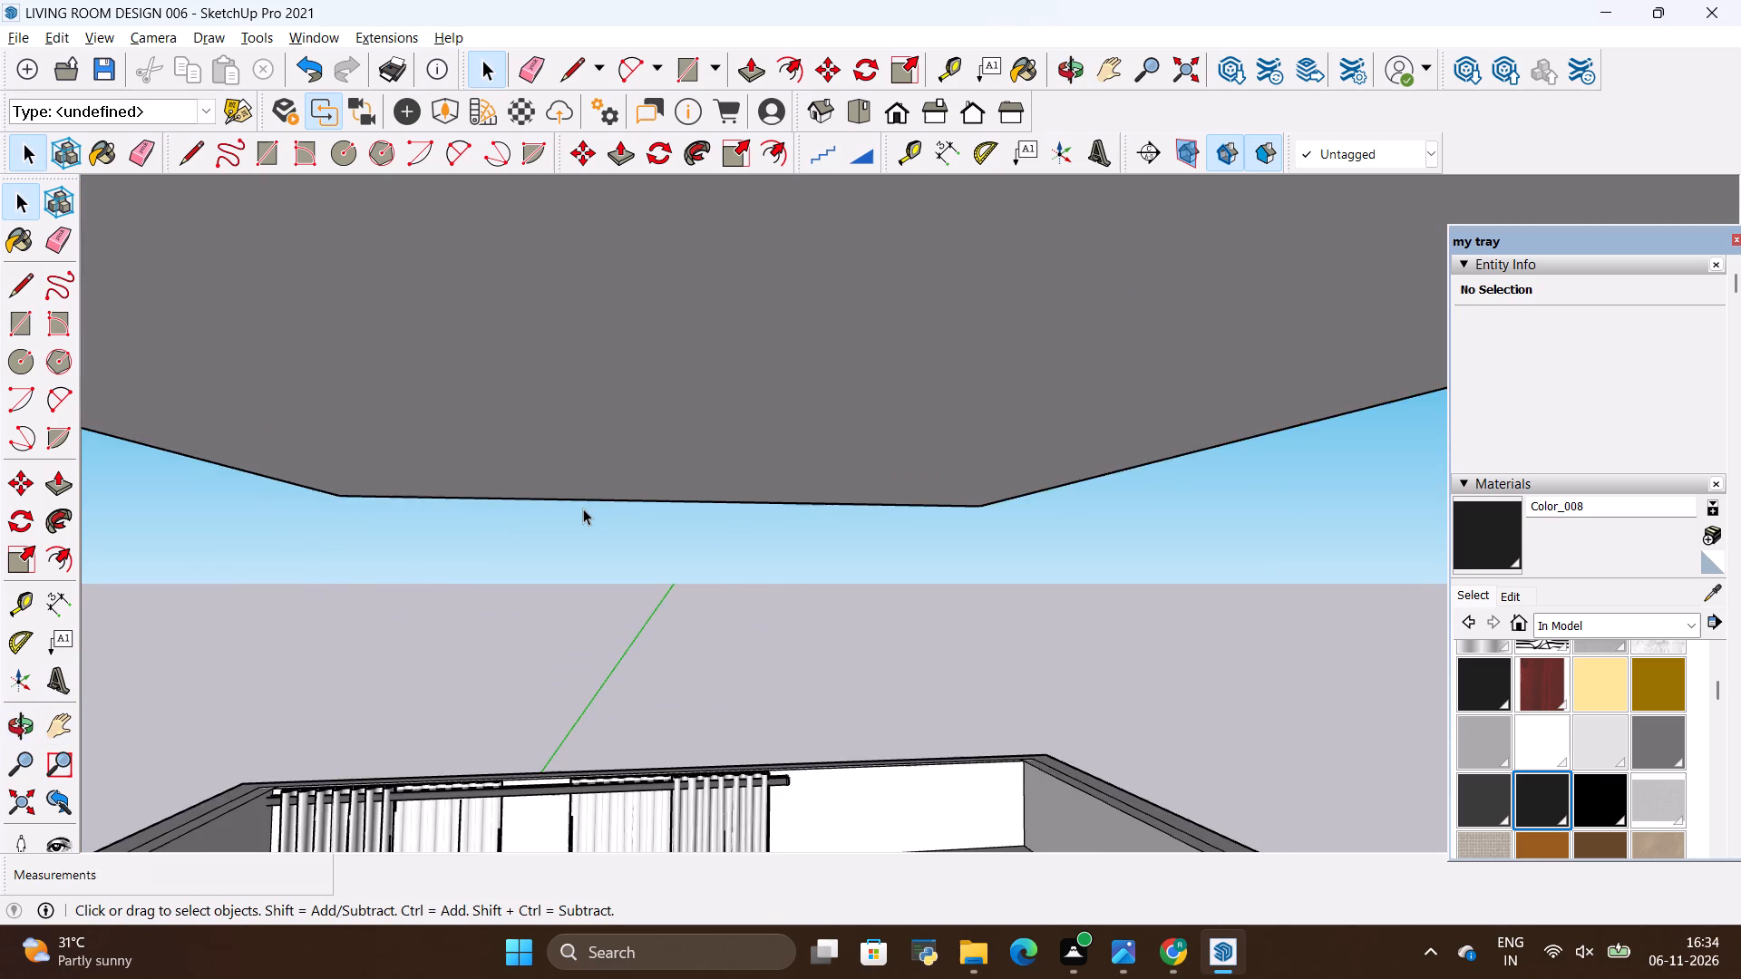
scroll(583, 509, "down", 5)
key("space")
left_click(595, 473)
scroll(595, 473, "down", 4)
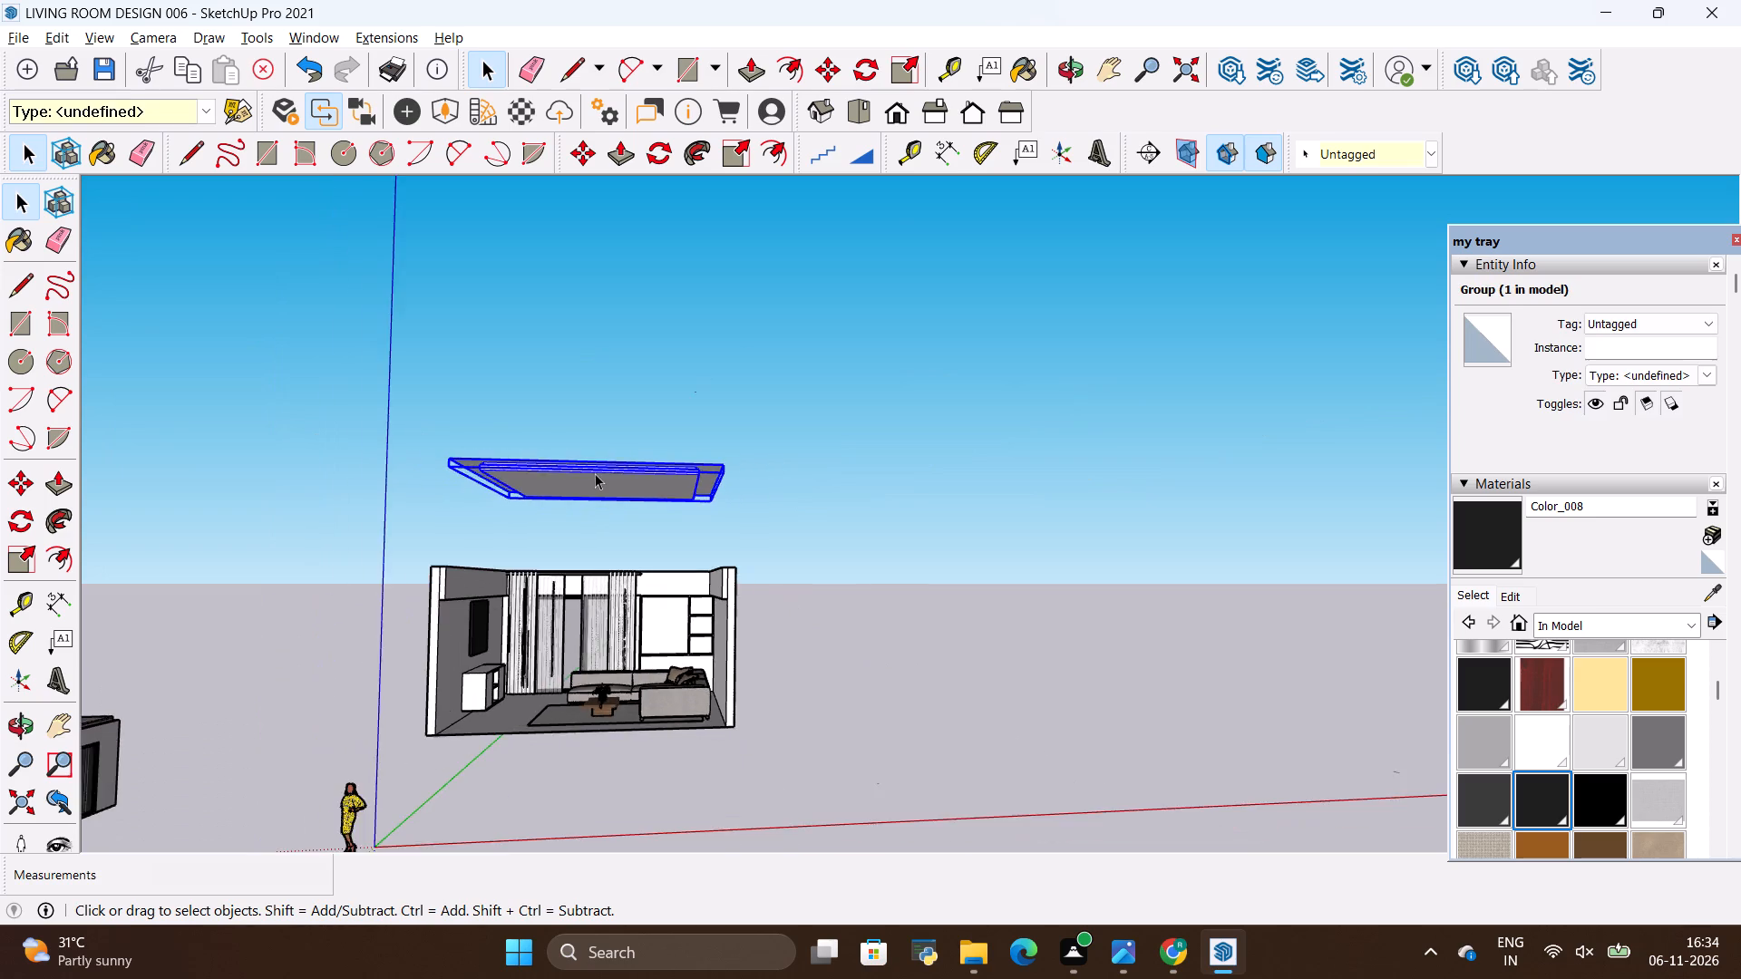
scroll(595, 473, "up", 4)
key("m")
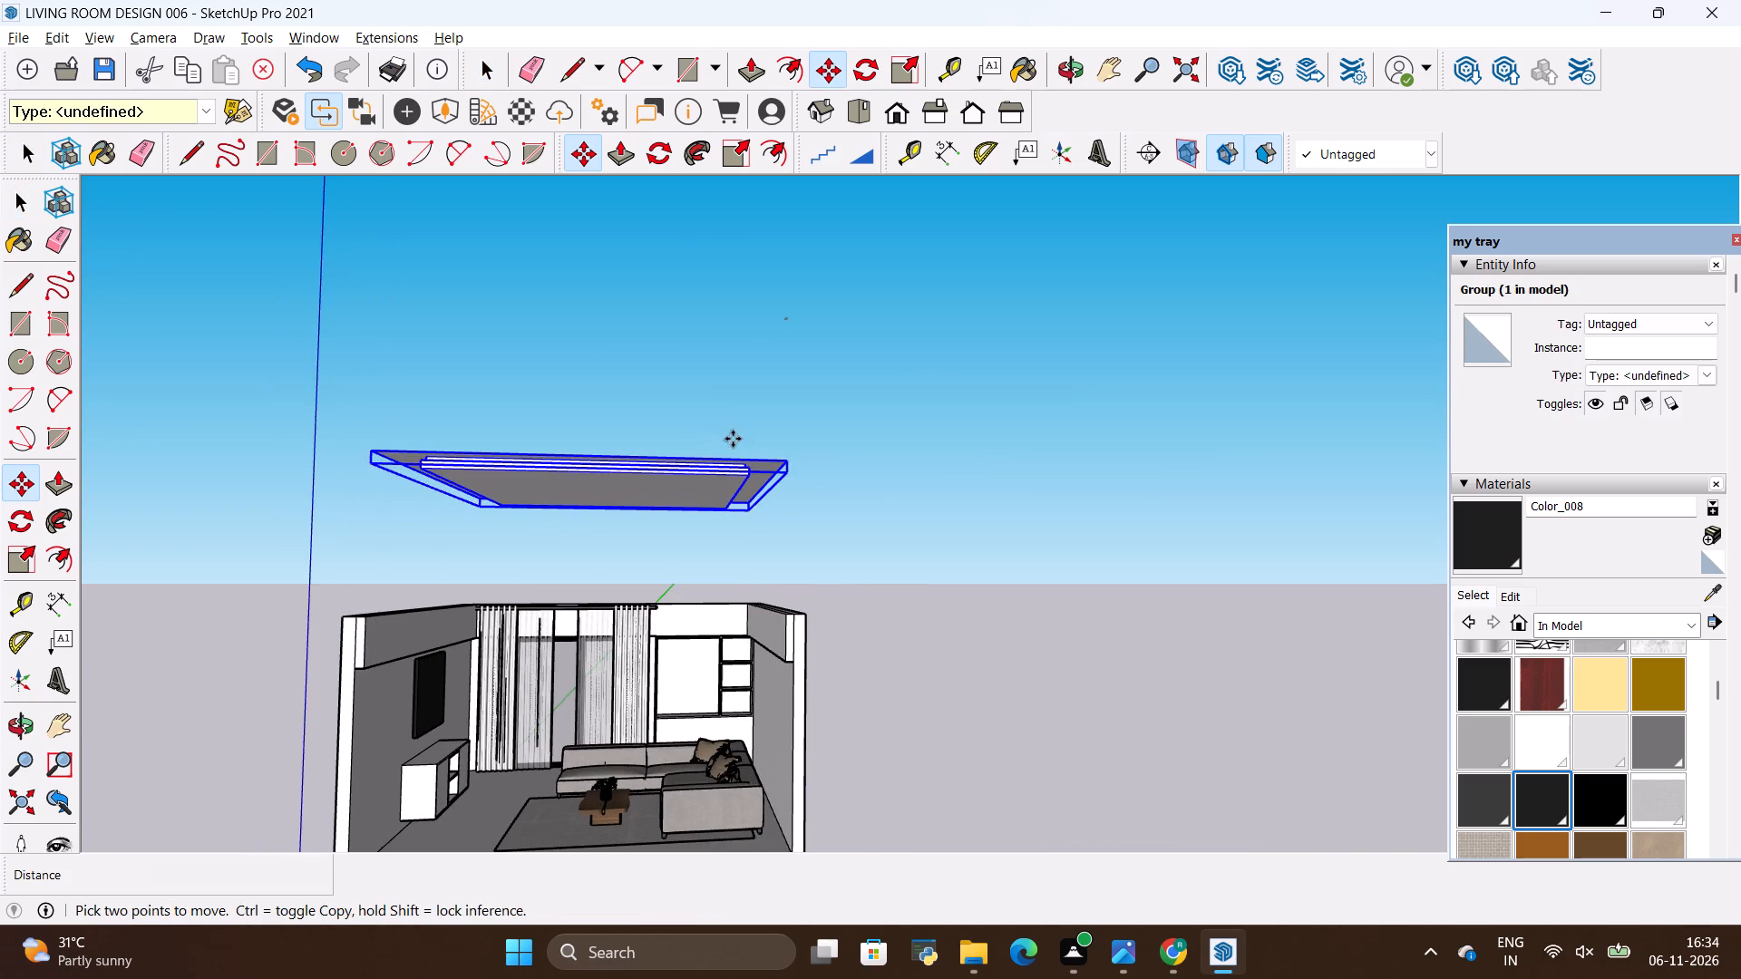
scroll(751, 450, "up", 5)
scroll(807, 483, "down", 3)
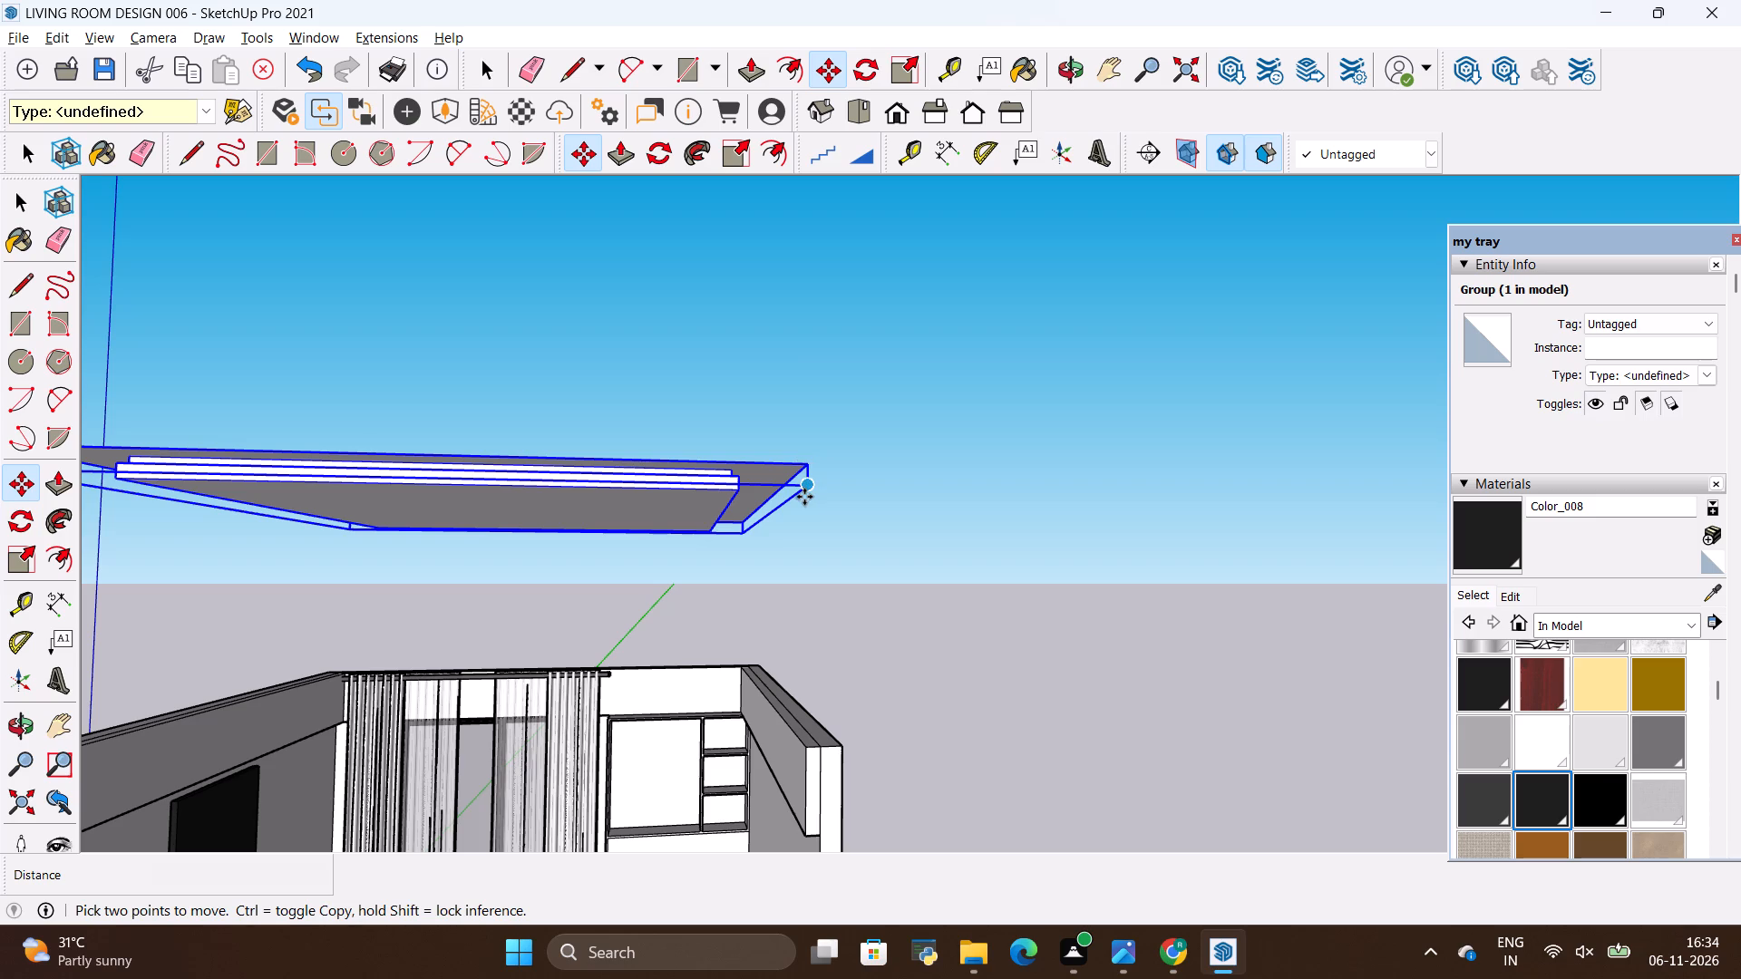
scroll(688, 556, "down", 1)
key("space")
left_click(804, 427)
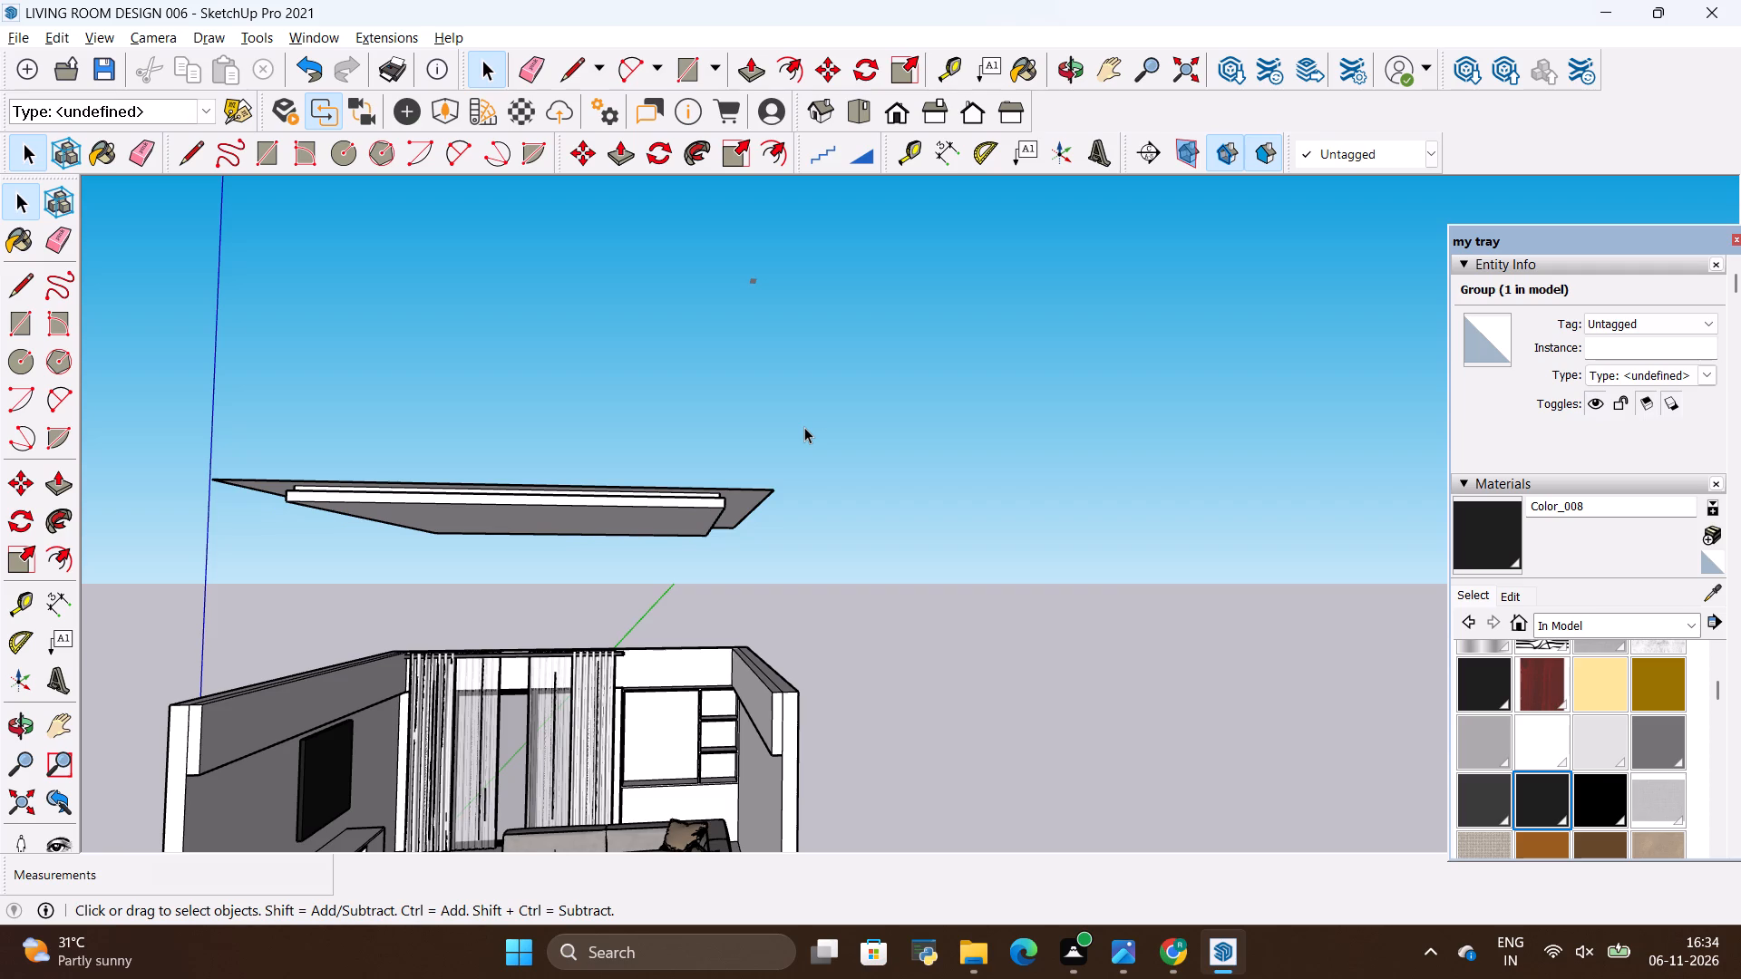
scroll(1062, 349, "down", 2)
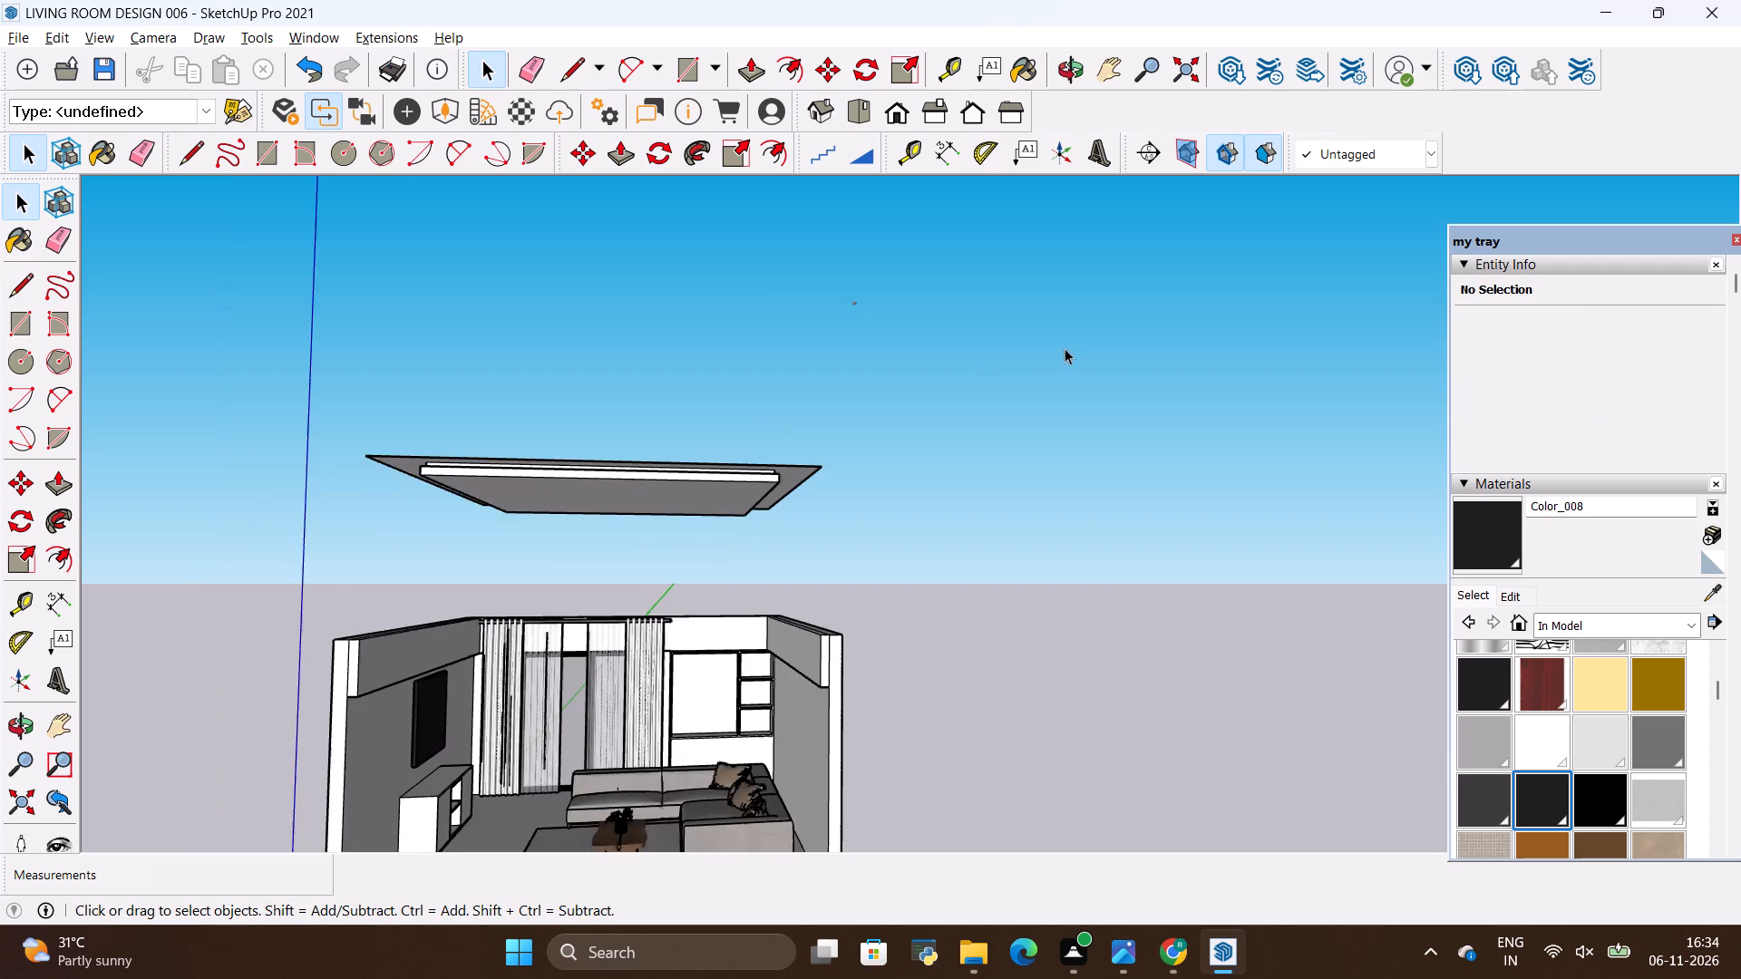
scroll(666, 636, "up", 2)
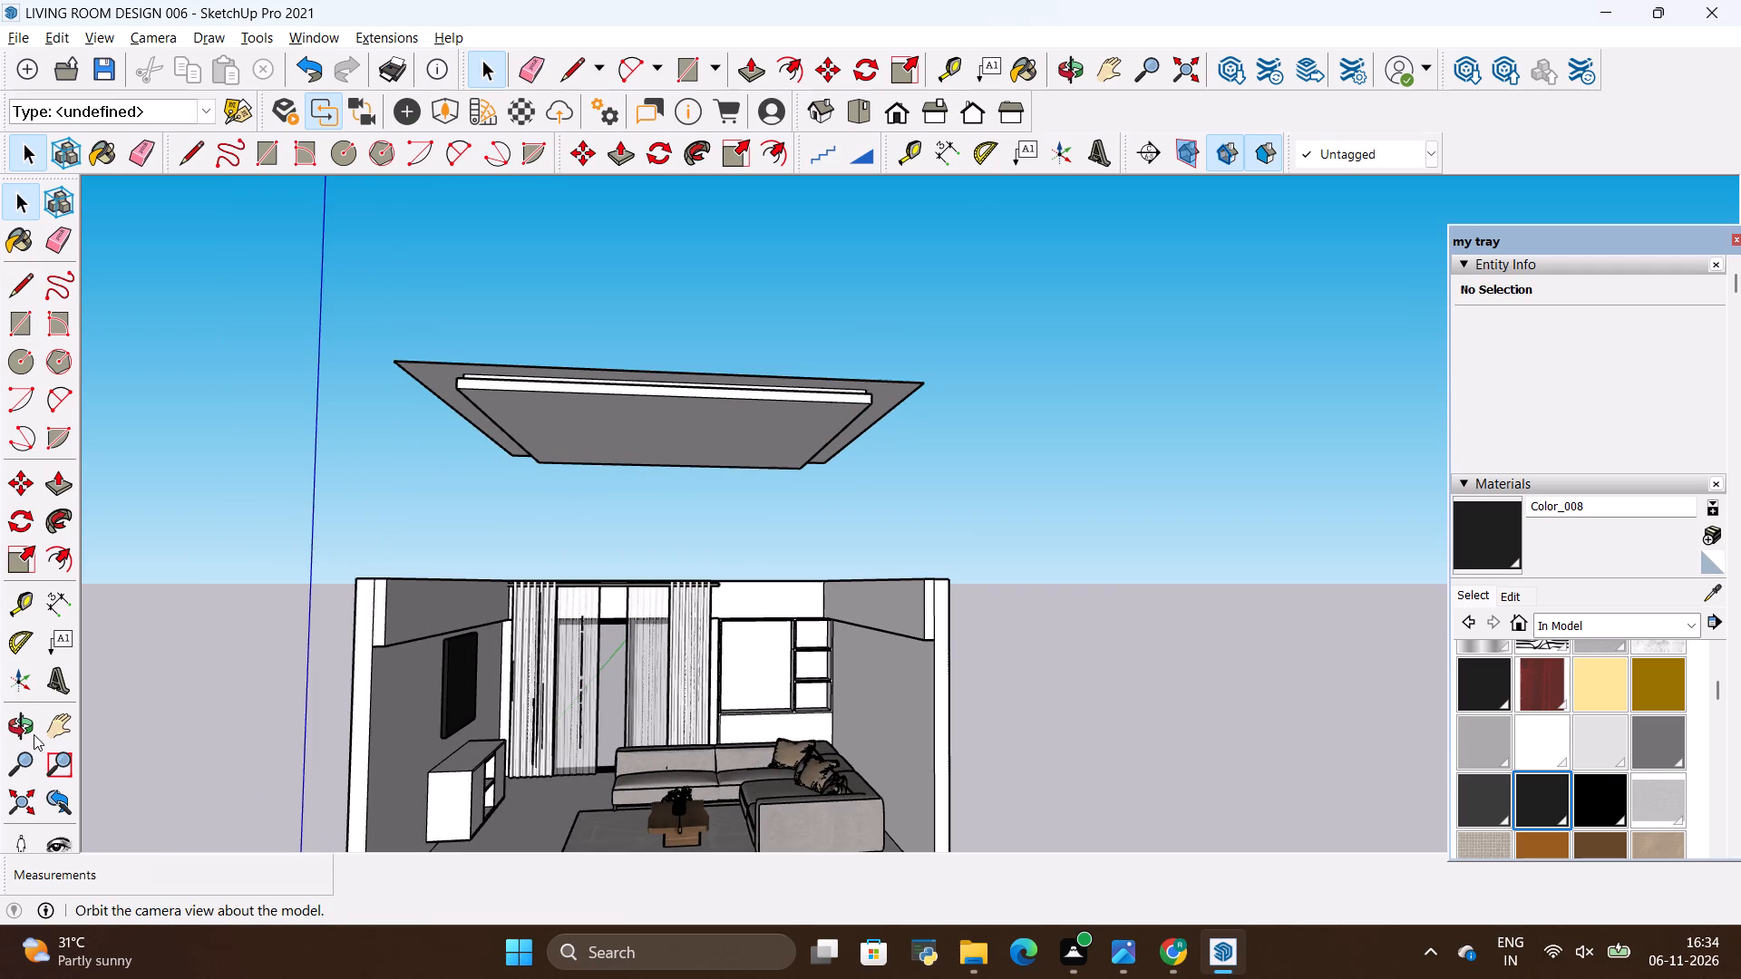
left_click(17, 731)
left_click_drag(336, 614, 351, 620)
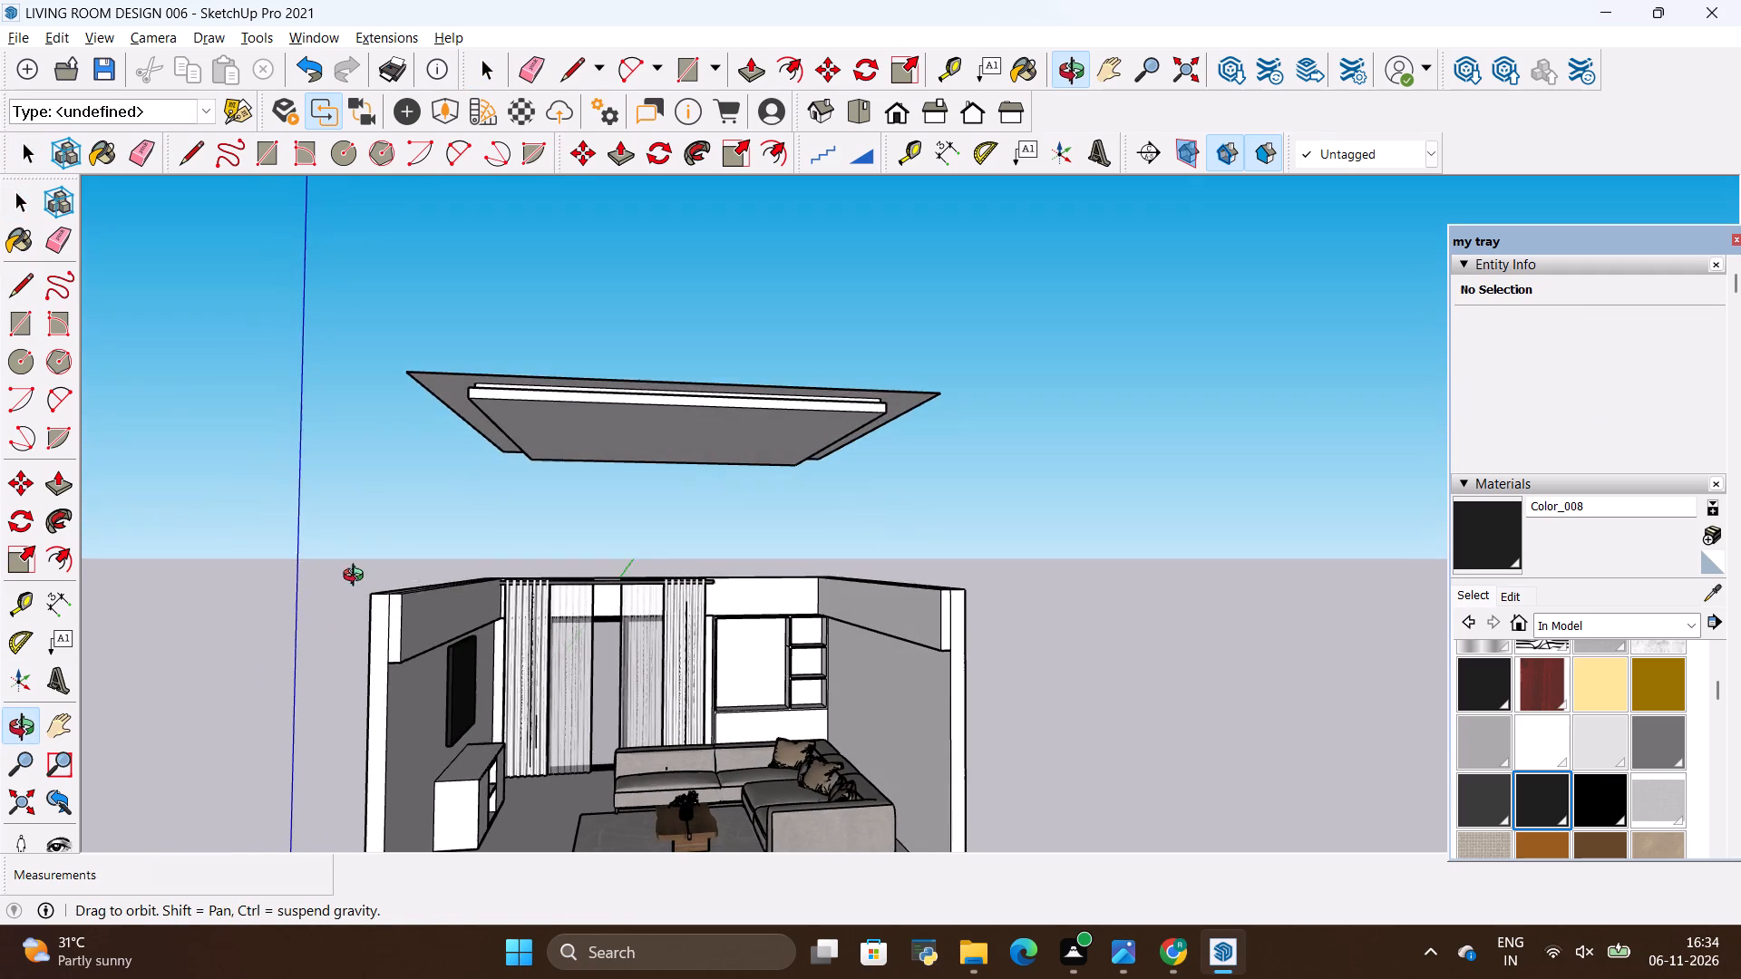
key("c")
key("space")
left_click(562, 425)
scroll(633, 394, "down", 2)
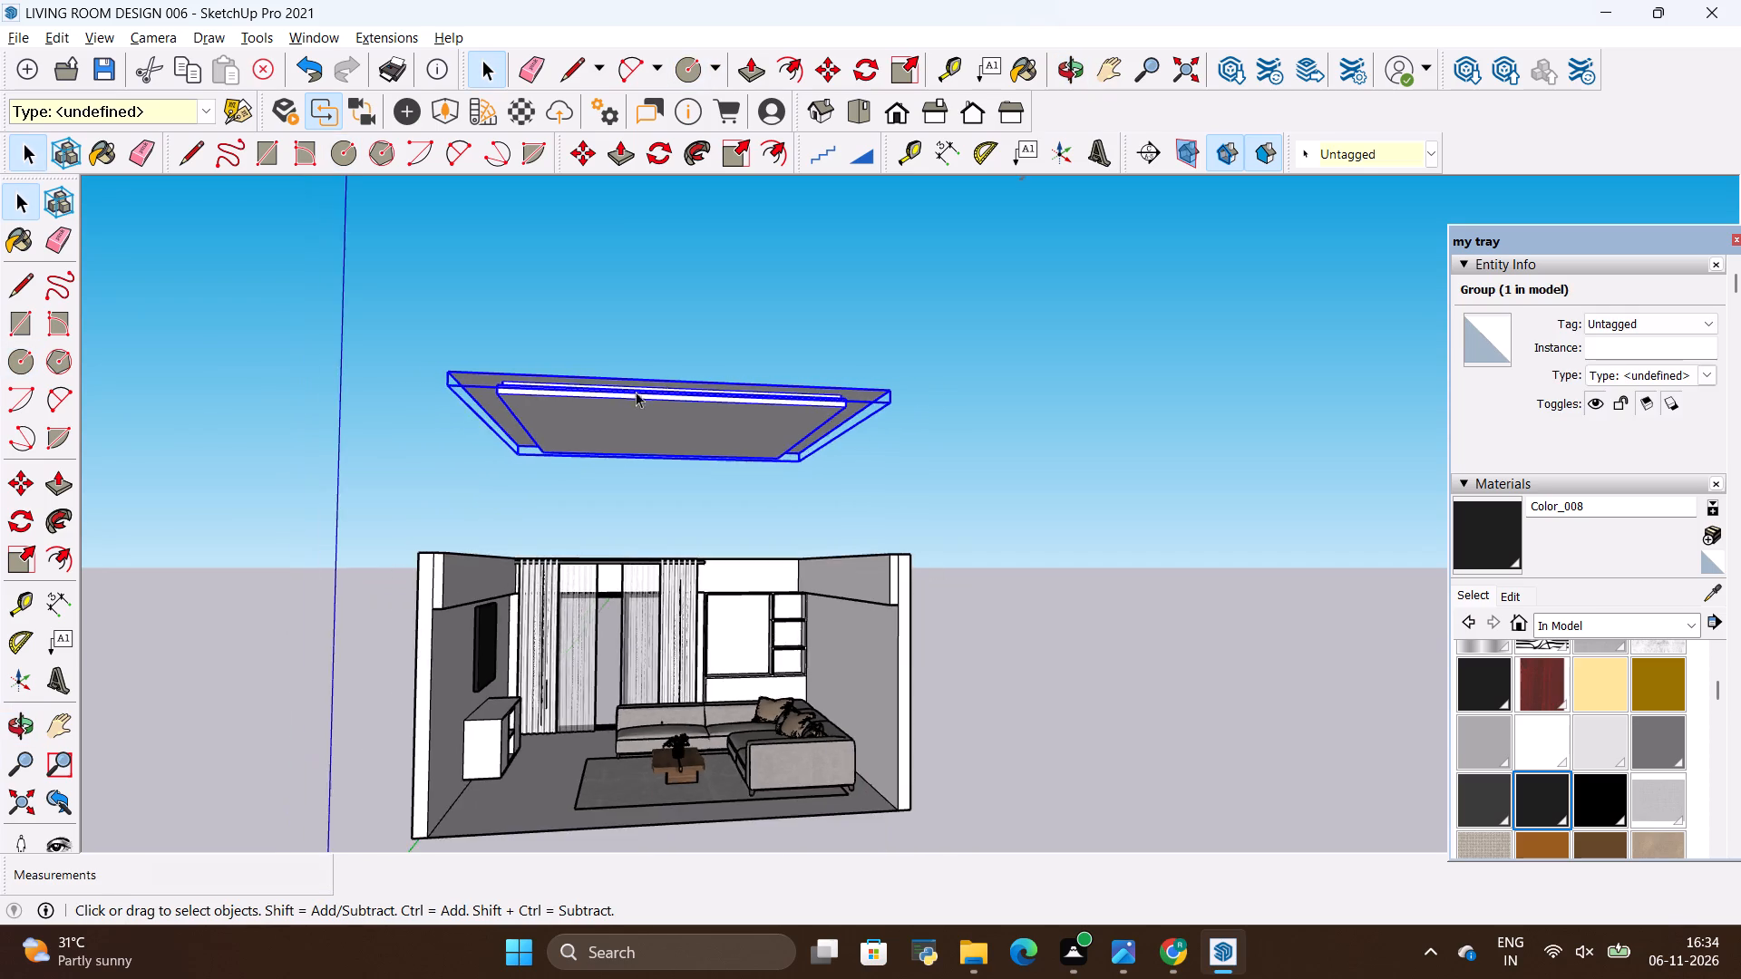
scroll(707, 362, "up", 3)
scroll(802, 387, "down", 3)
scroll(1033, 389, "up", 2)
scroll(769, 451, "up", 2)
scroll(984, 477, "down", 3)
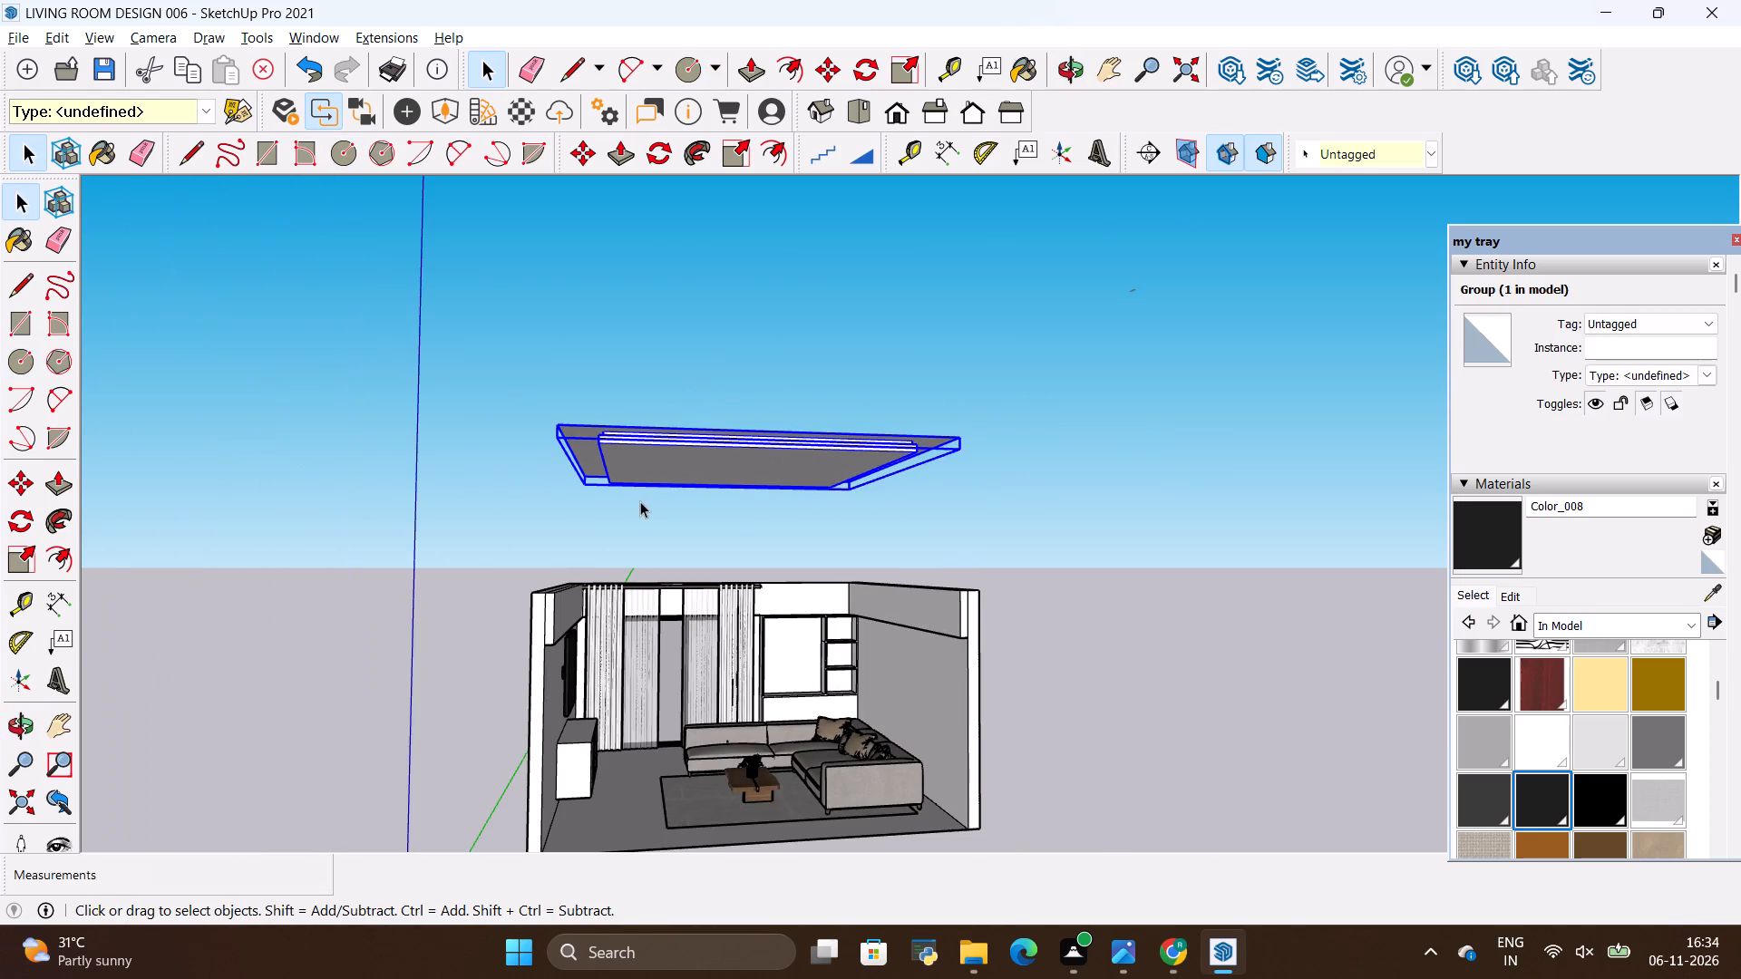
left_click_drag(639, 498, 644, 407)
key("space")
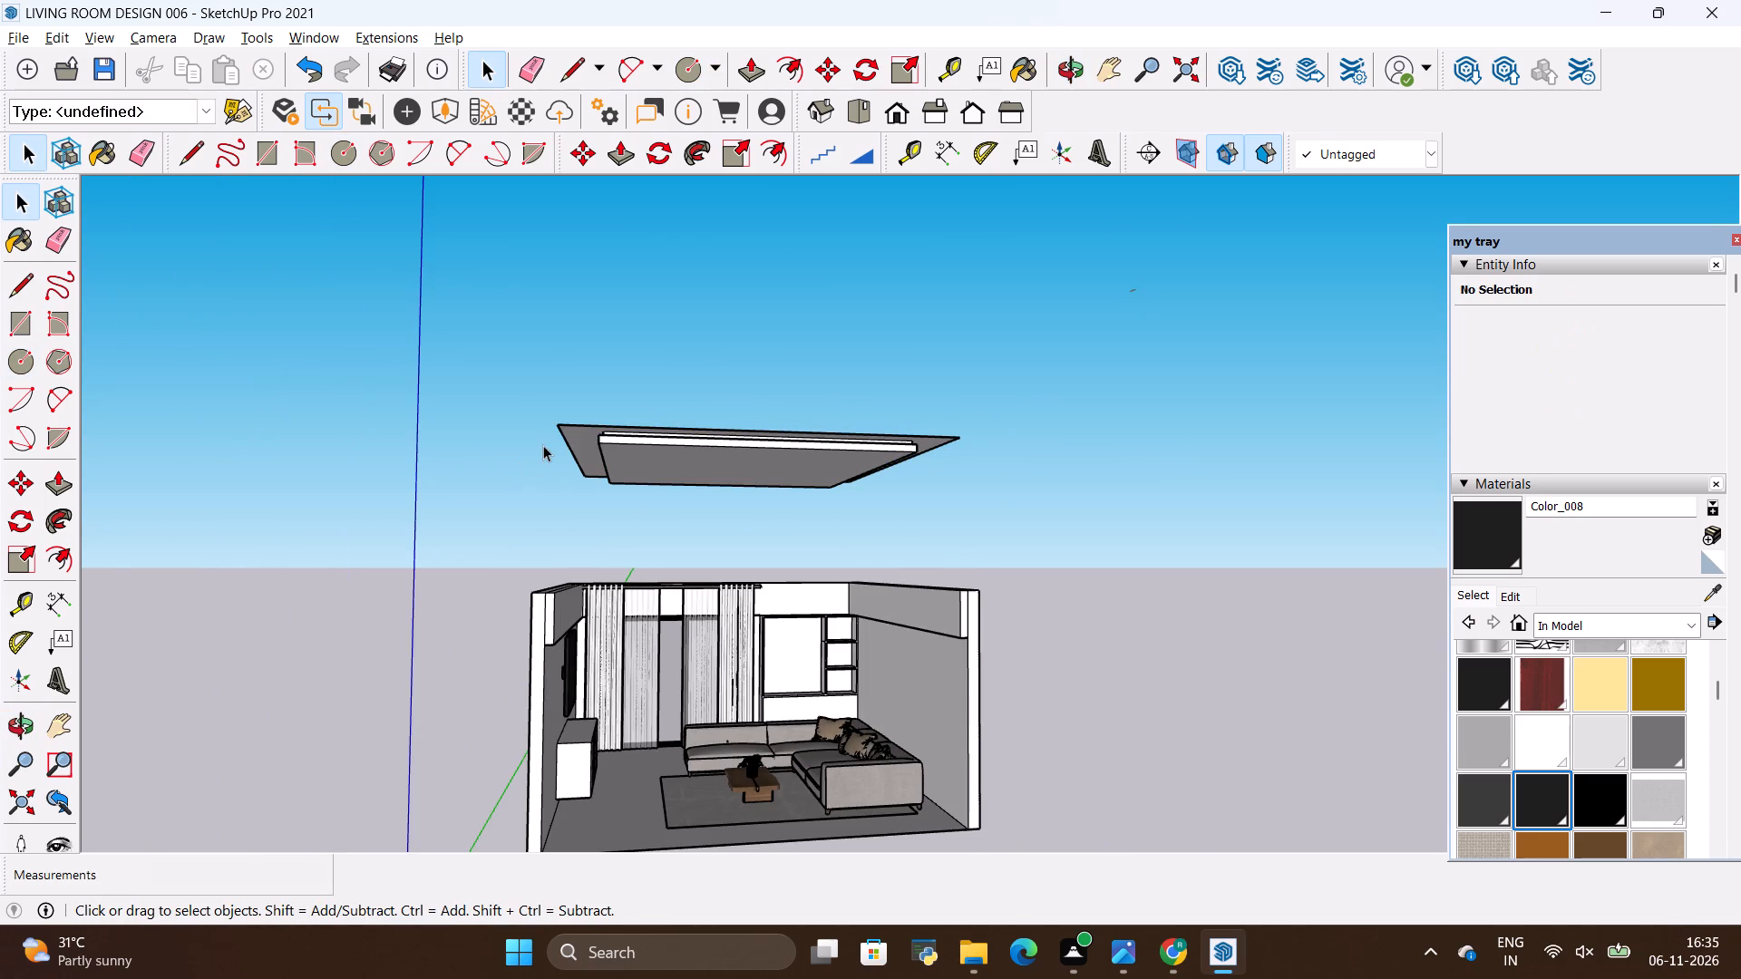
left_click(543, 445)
Move the ceiling group straight up along the vertical axis, farther above the room.
left_click(640, 429)
scroll(641, 513, "down", 5)
key("m")
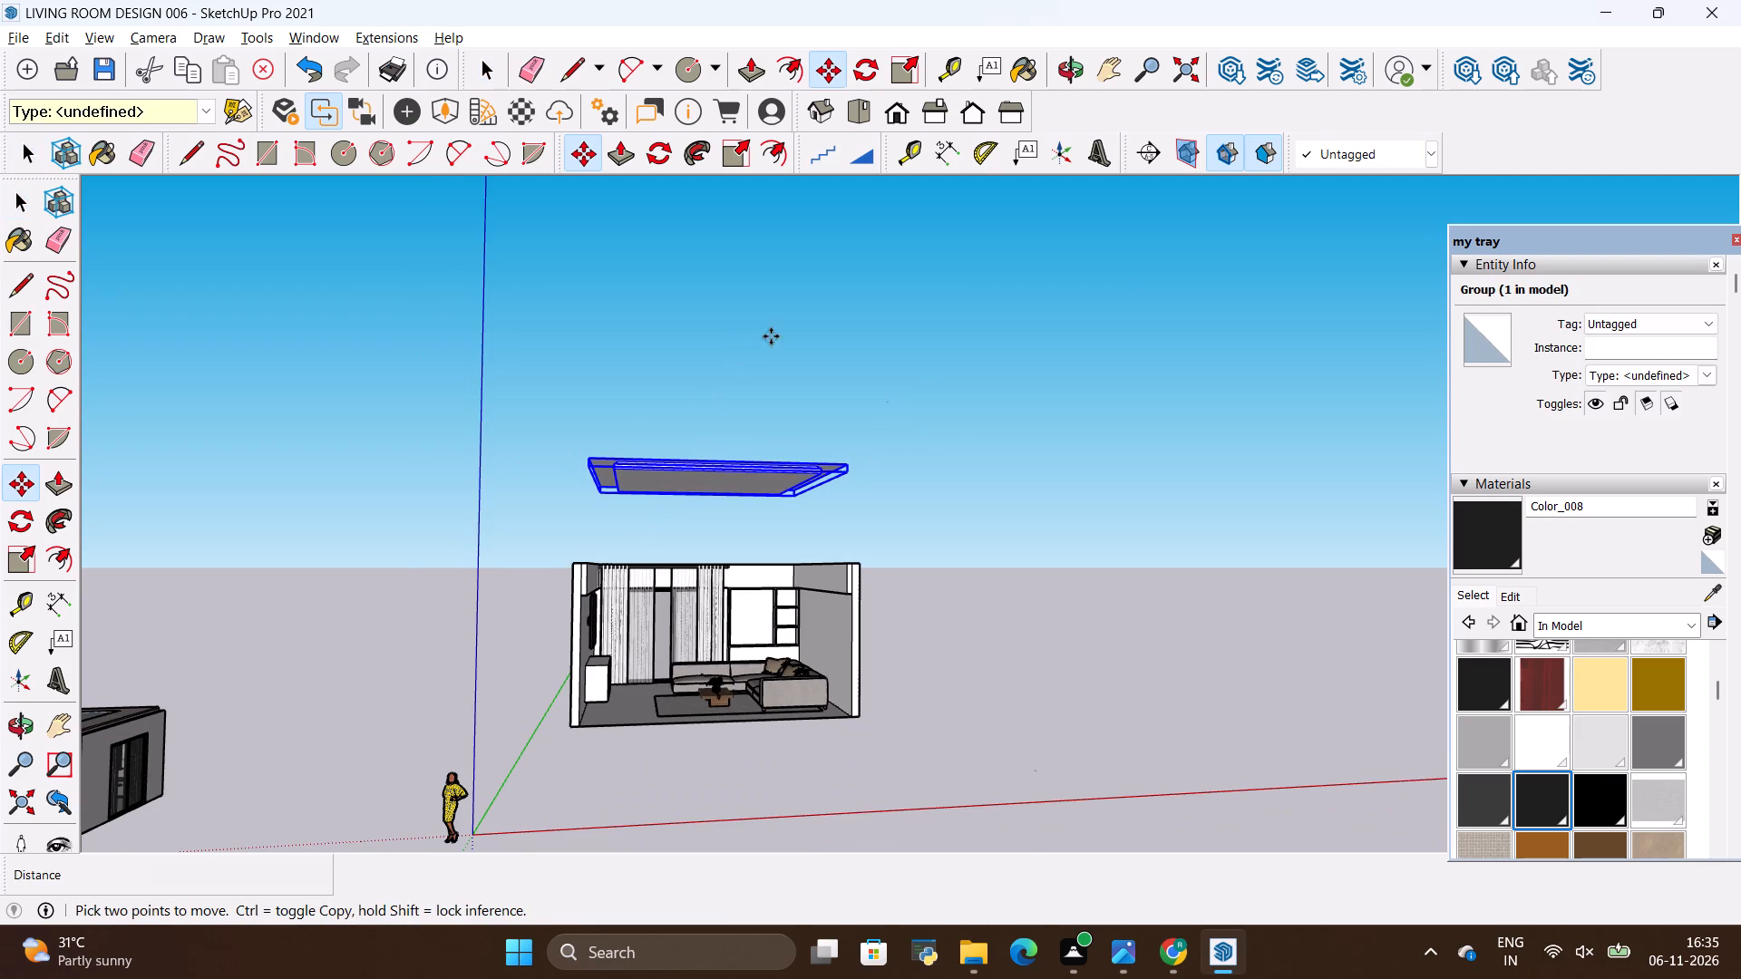
left_click(851, 460)
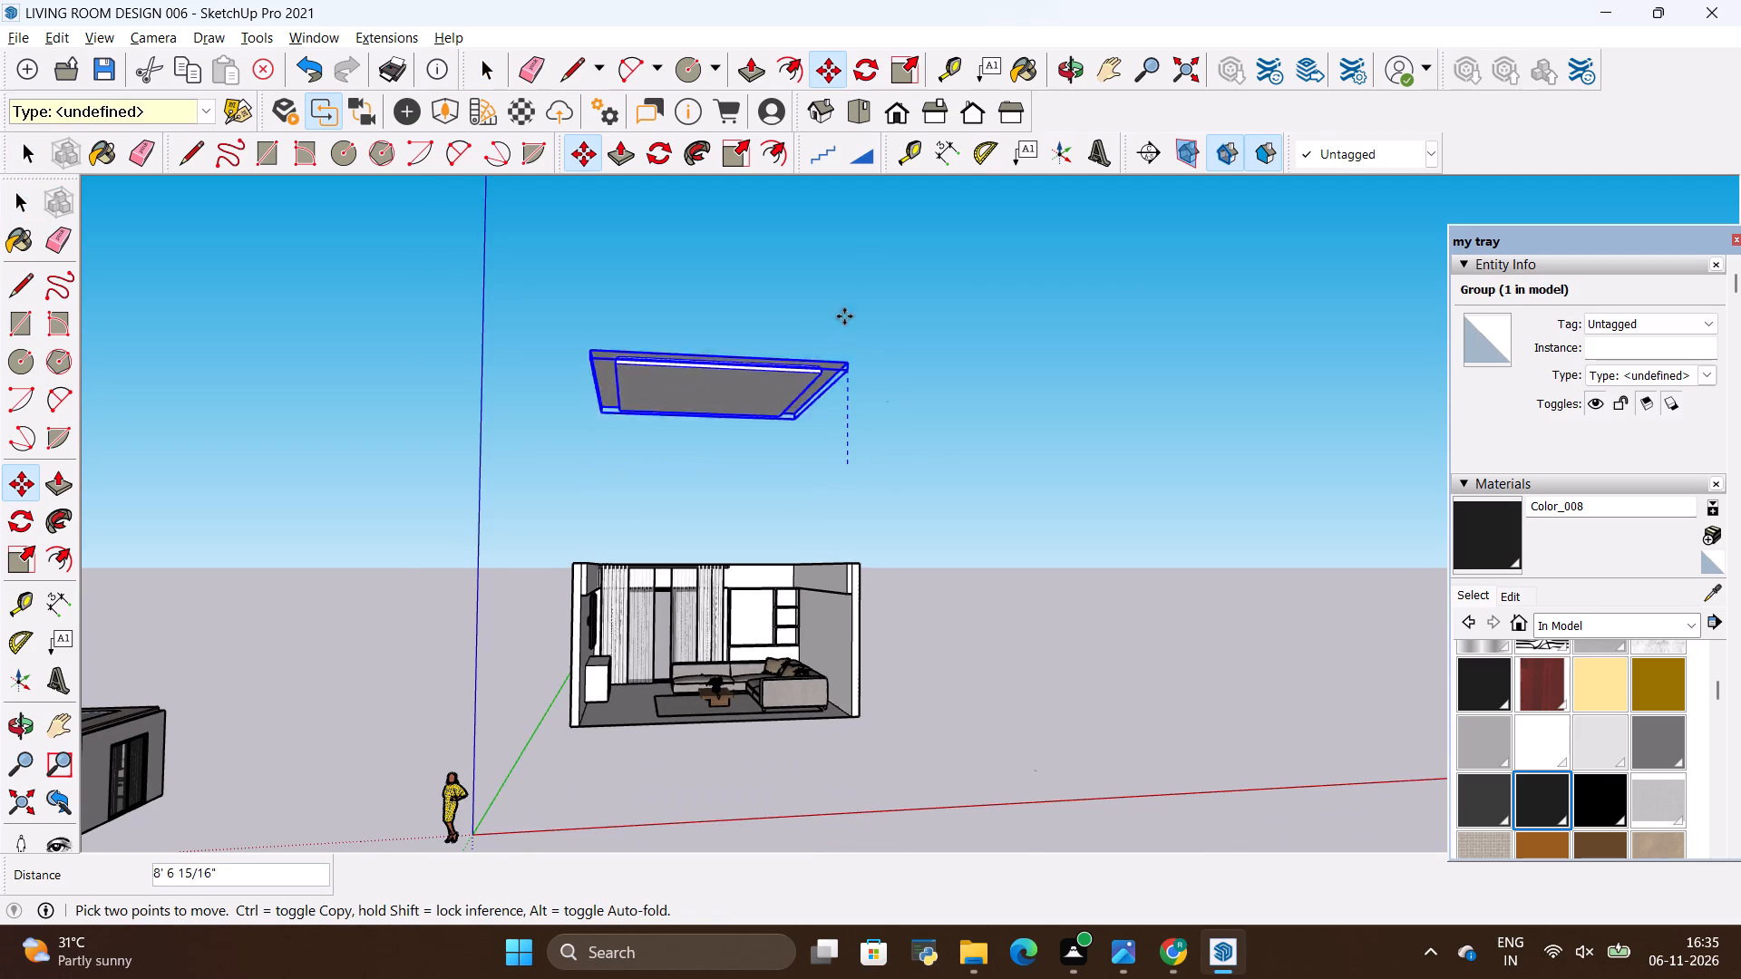
left_click(847, 269)
key("space")
left_click(911, 466)
scroll(904, 559, "down", 7)
scroll(792, 282, "up", 3)
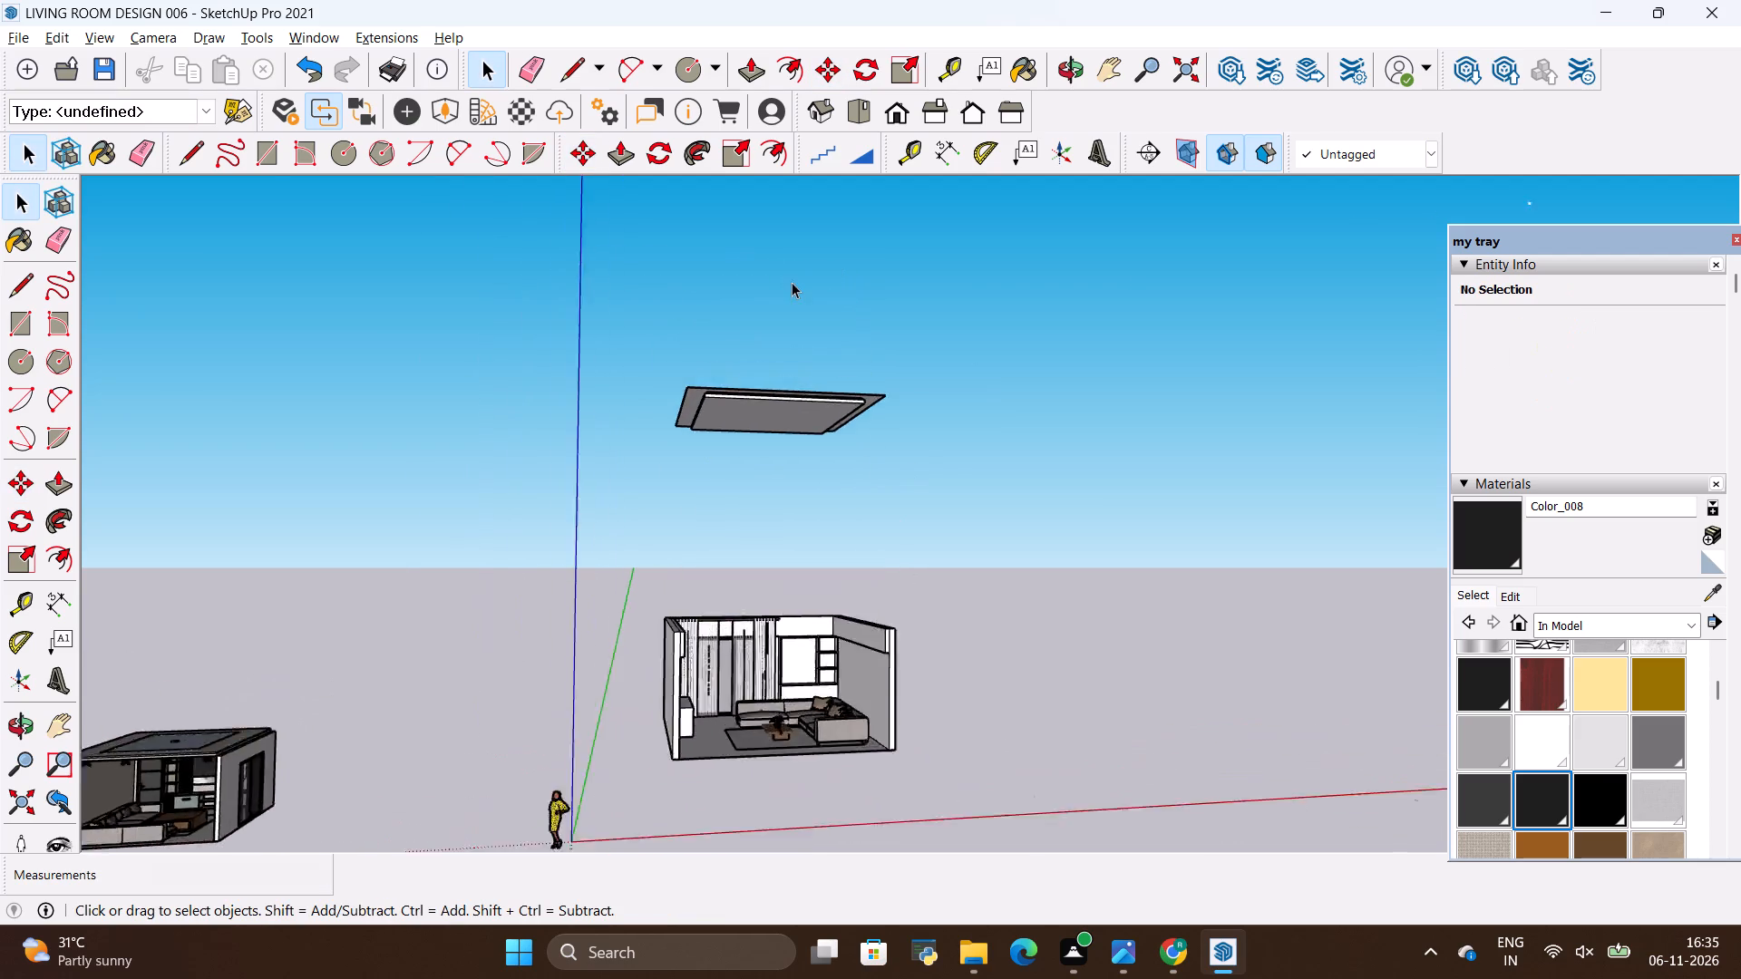
Examine the underside of the raised ceiling and its dropped panel from several angles.
scroll(792, 282, "up", 10)
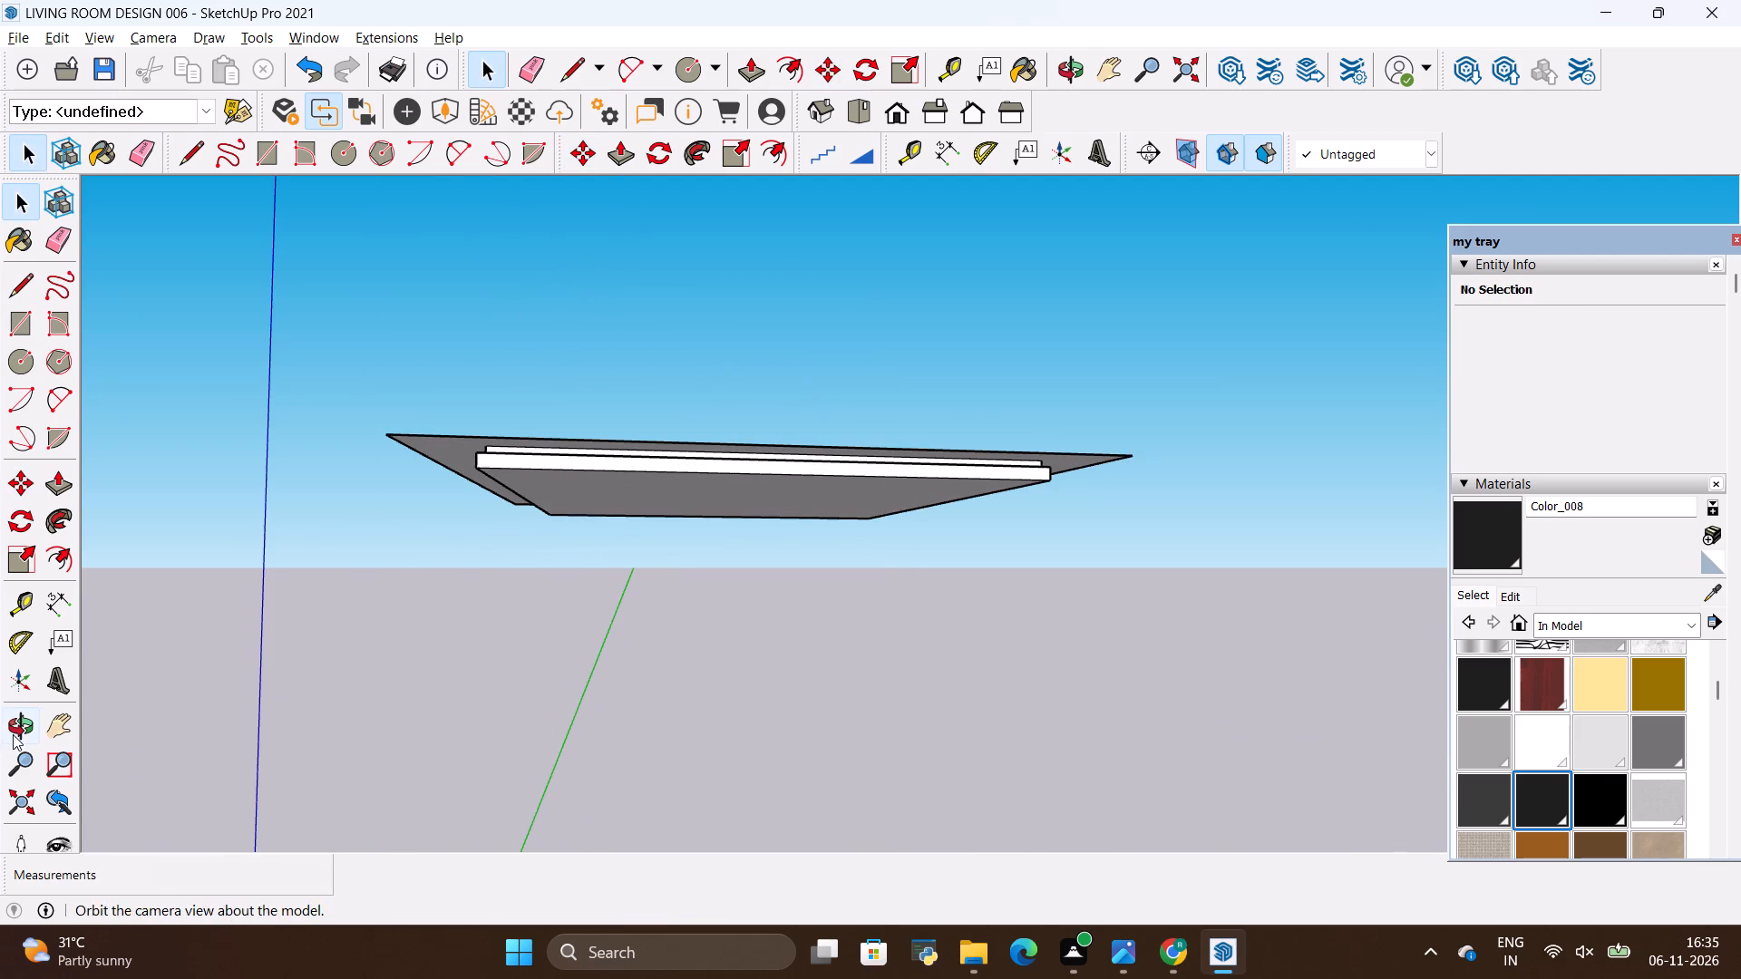
left_click(13, 734)
left_click_drag(619, 594, 551, 402)
scroll(622, 567, "down", 4)
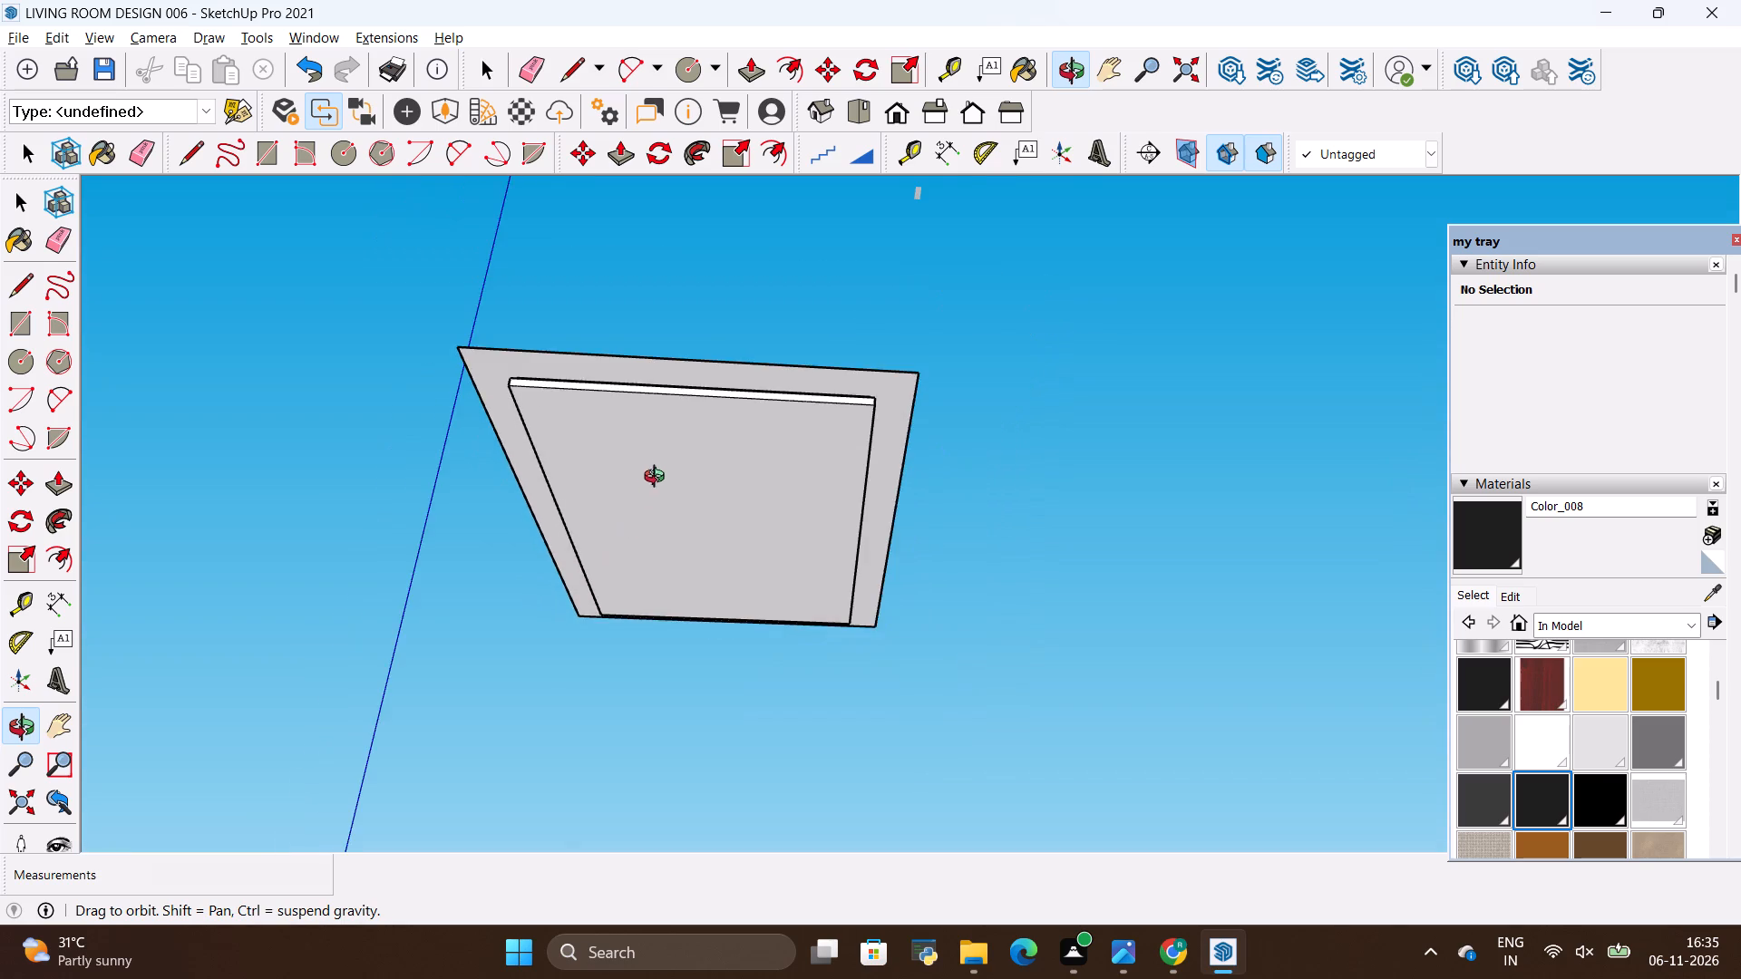
left_click_drag(658, 478, 628, 334)
scroll(651, 457, "up", 5)
left_click_drag(803, 670, 826, 727)
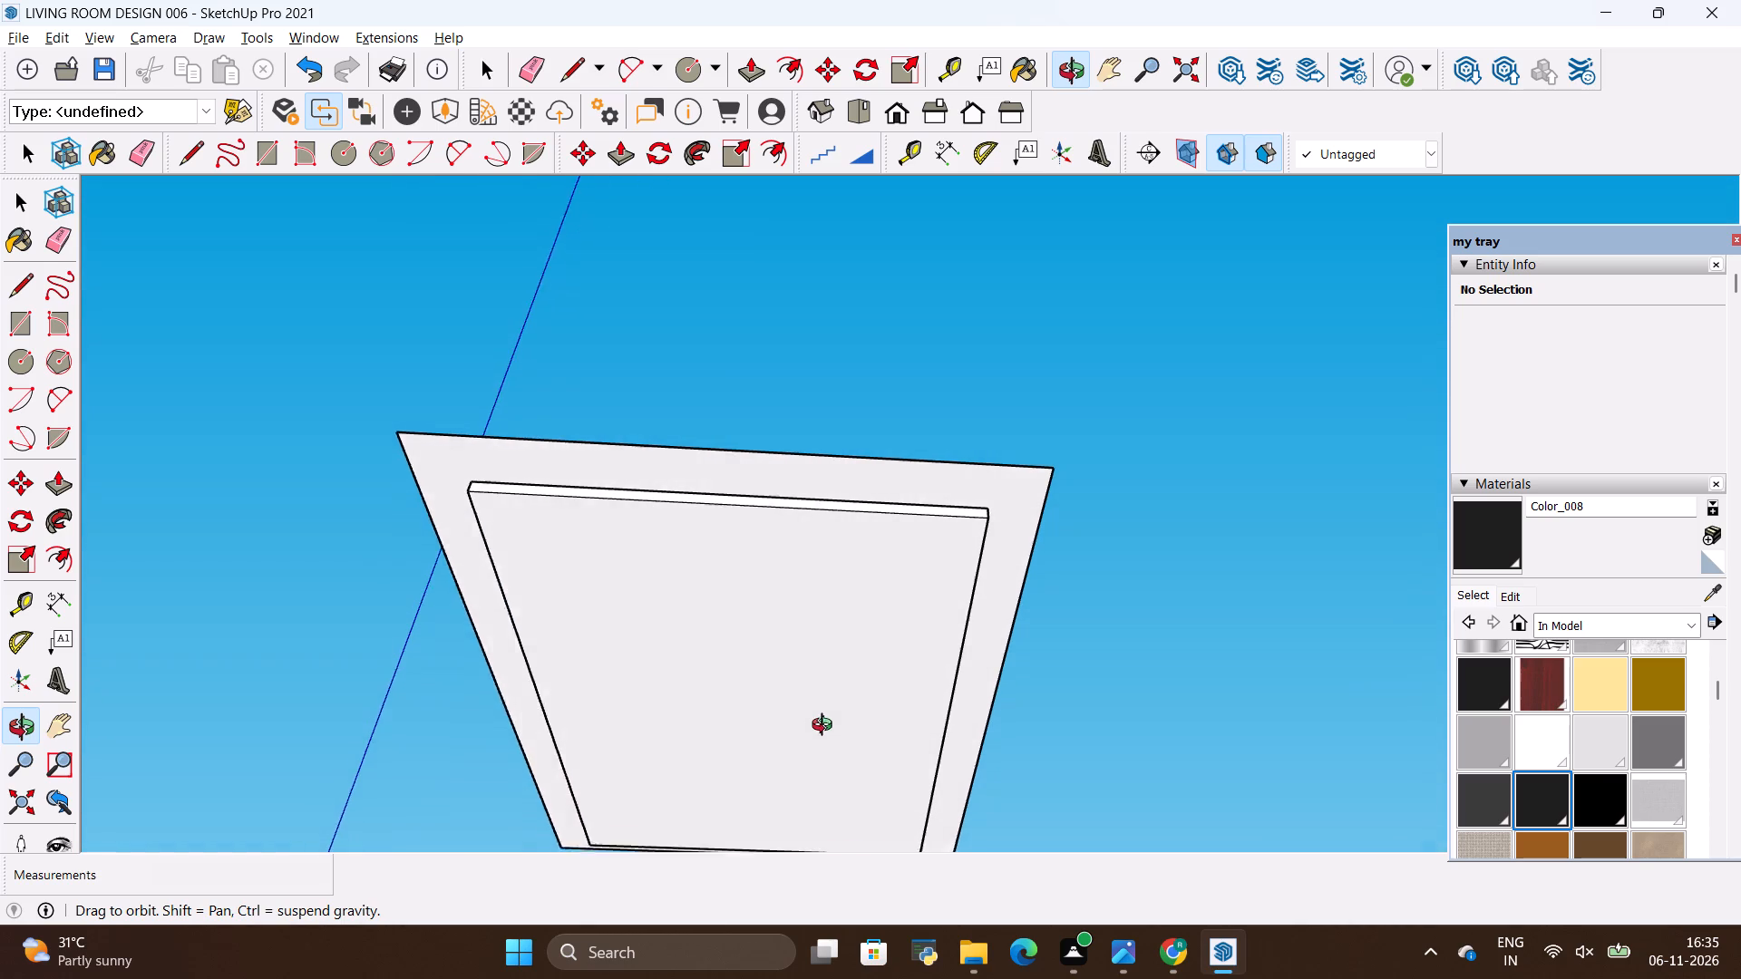
left_click_drag(826, 727, 826, 749)
scroll(827, 796, "up", 3)
scroll(827, 796, "down", 3)
left_click_drag(824, 737, 812, 654)
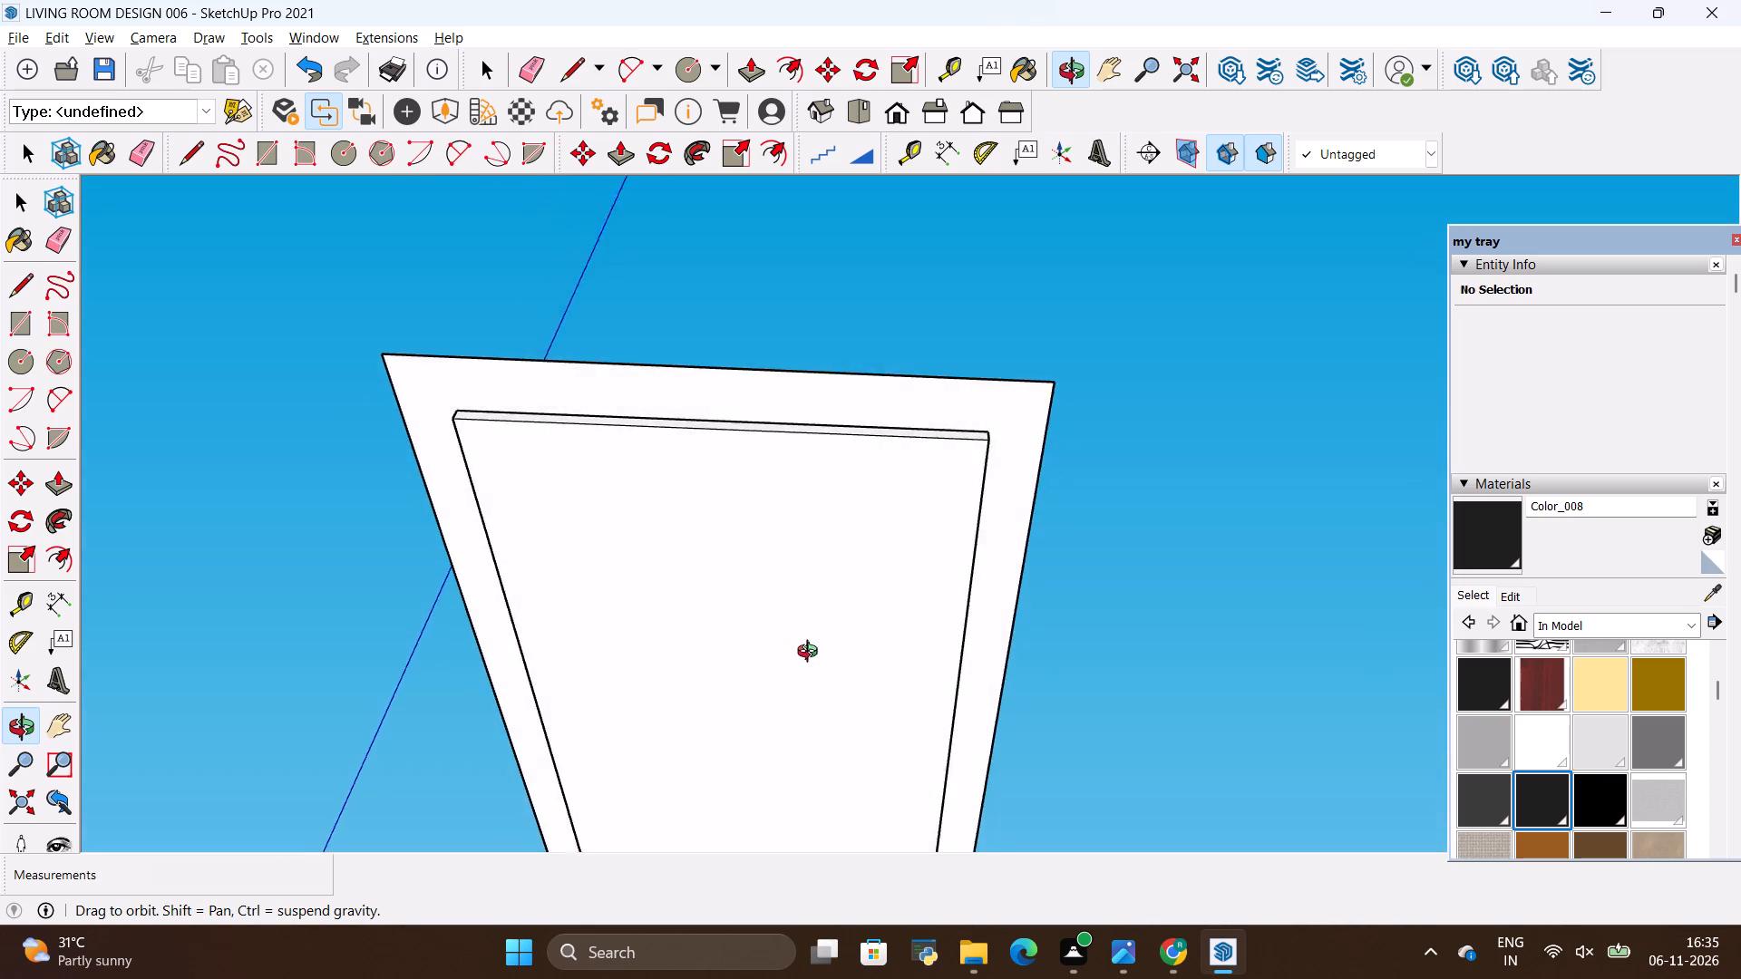
left_click_drag(812, 654, 326, 715)
left_click_drag(856, 725, 552, 577)
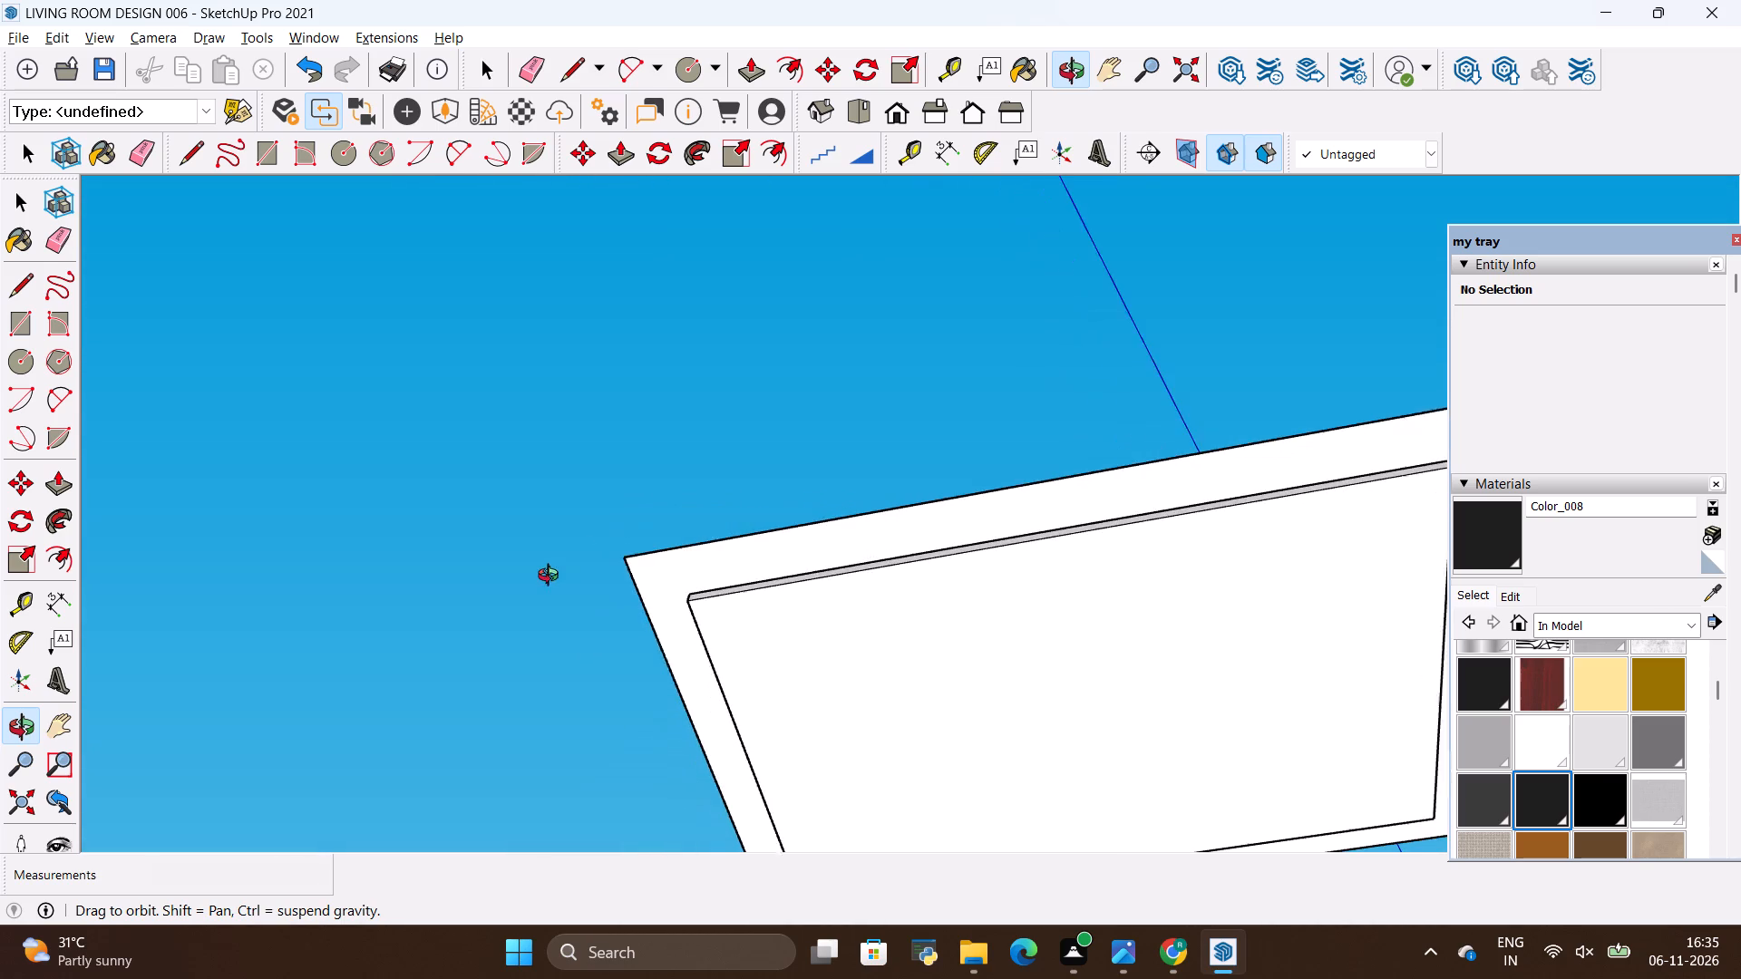
left_click_drag(552, 577, 551, 577)
scroll(373, 586, "down", 8)
scroll(540, 605, "up", 7)
left_click_drag(514, 649, 704, 595)
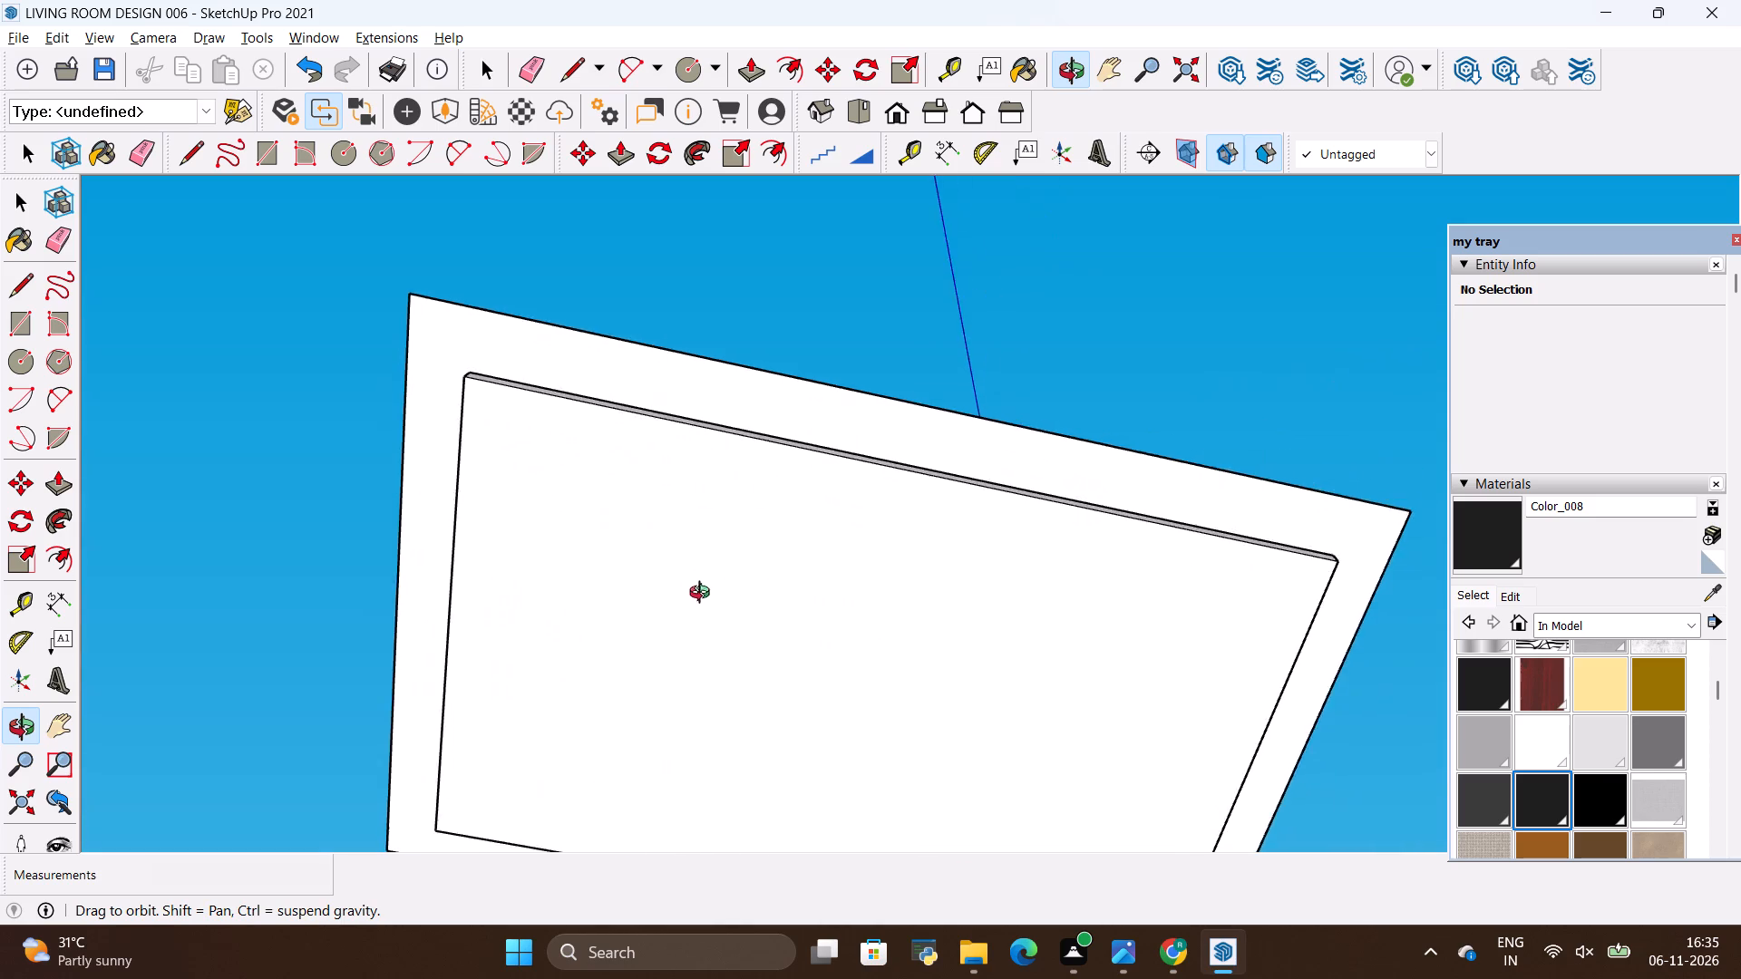
left_click_drag(704, 595, 569, 715)
scroll(531, 580, "down", 5)
left_click_drag(709, 664, 755, 703)
scroll(803, 691, "up", 4)
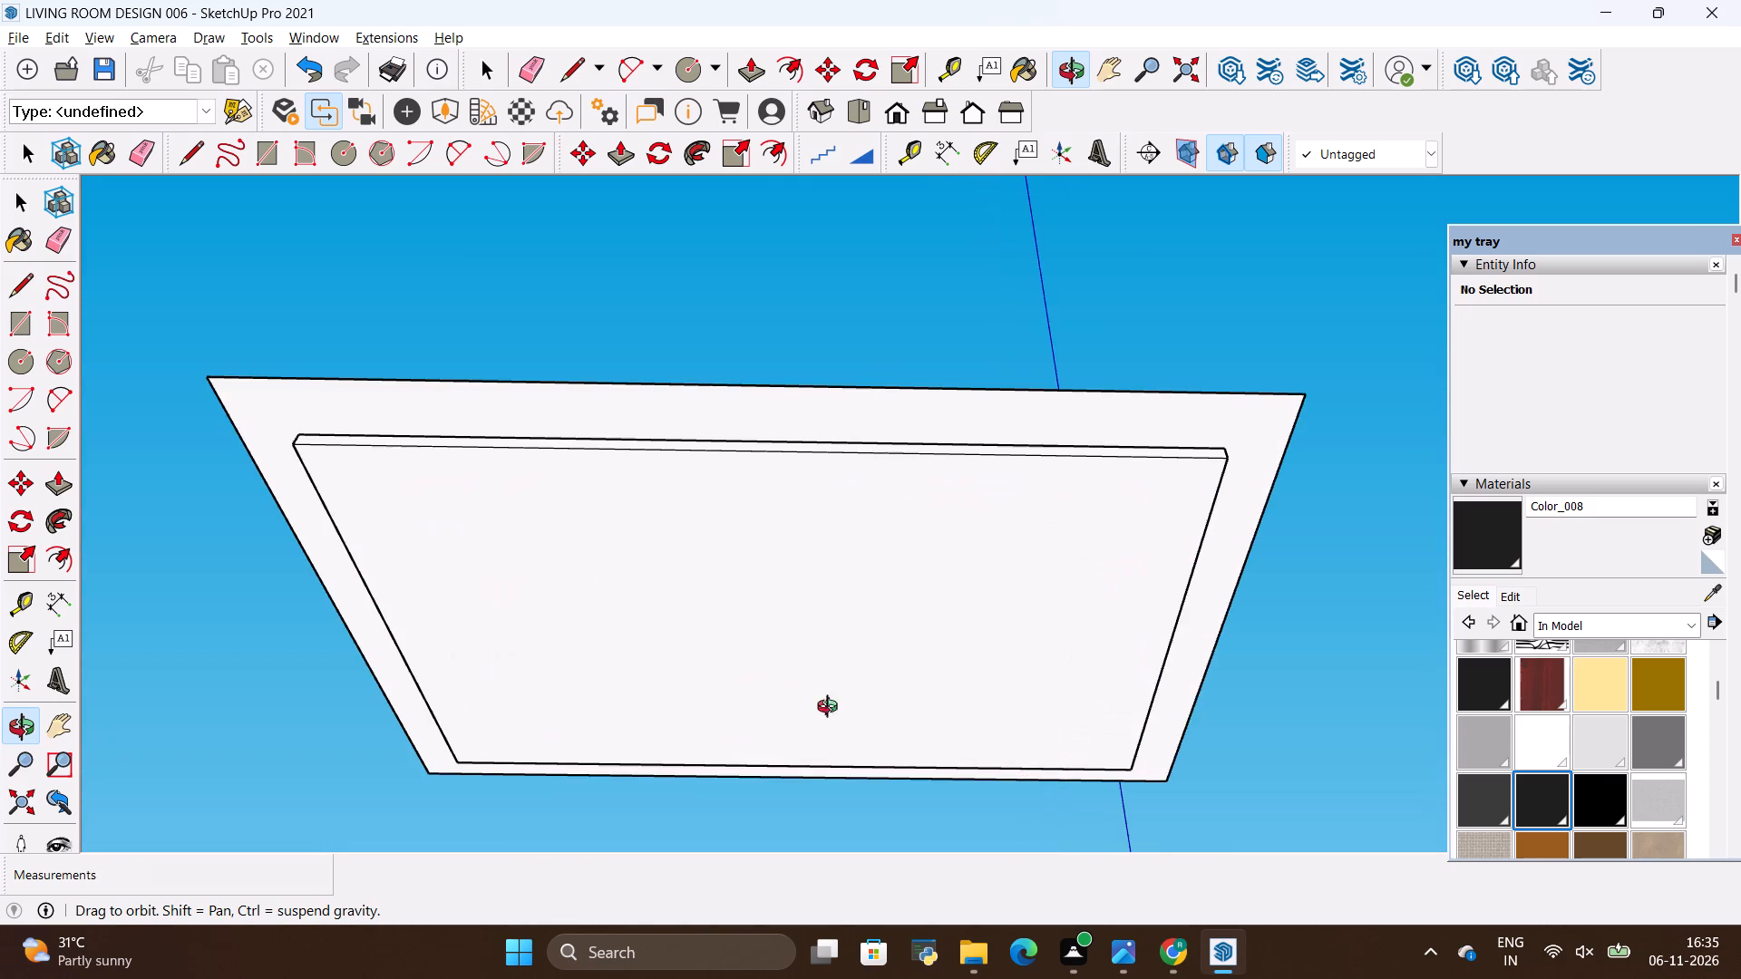
left_click_drag(819, 669, 813, 546)
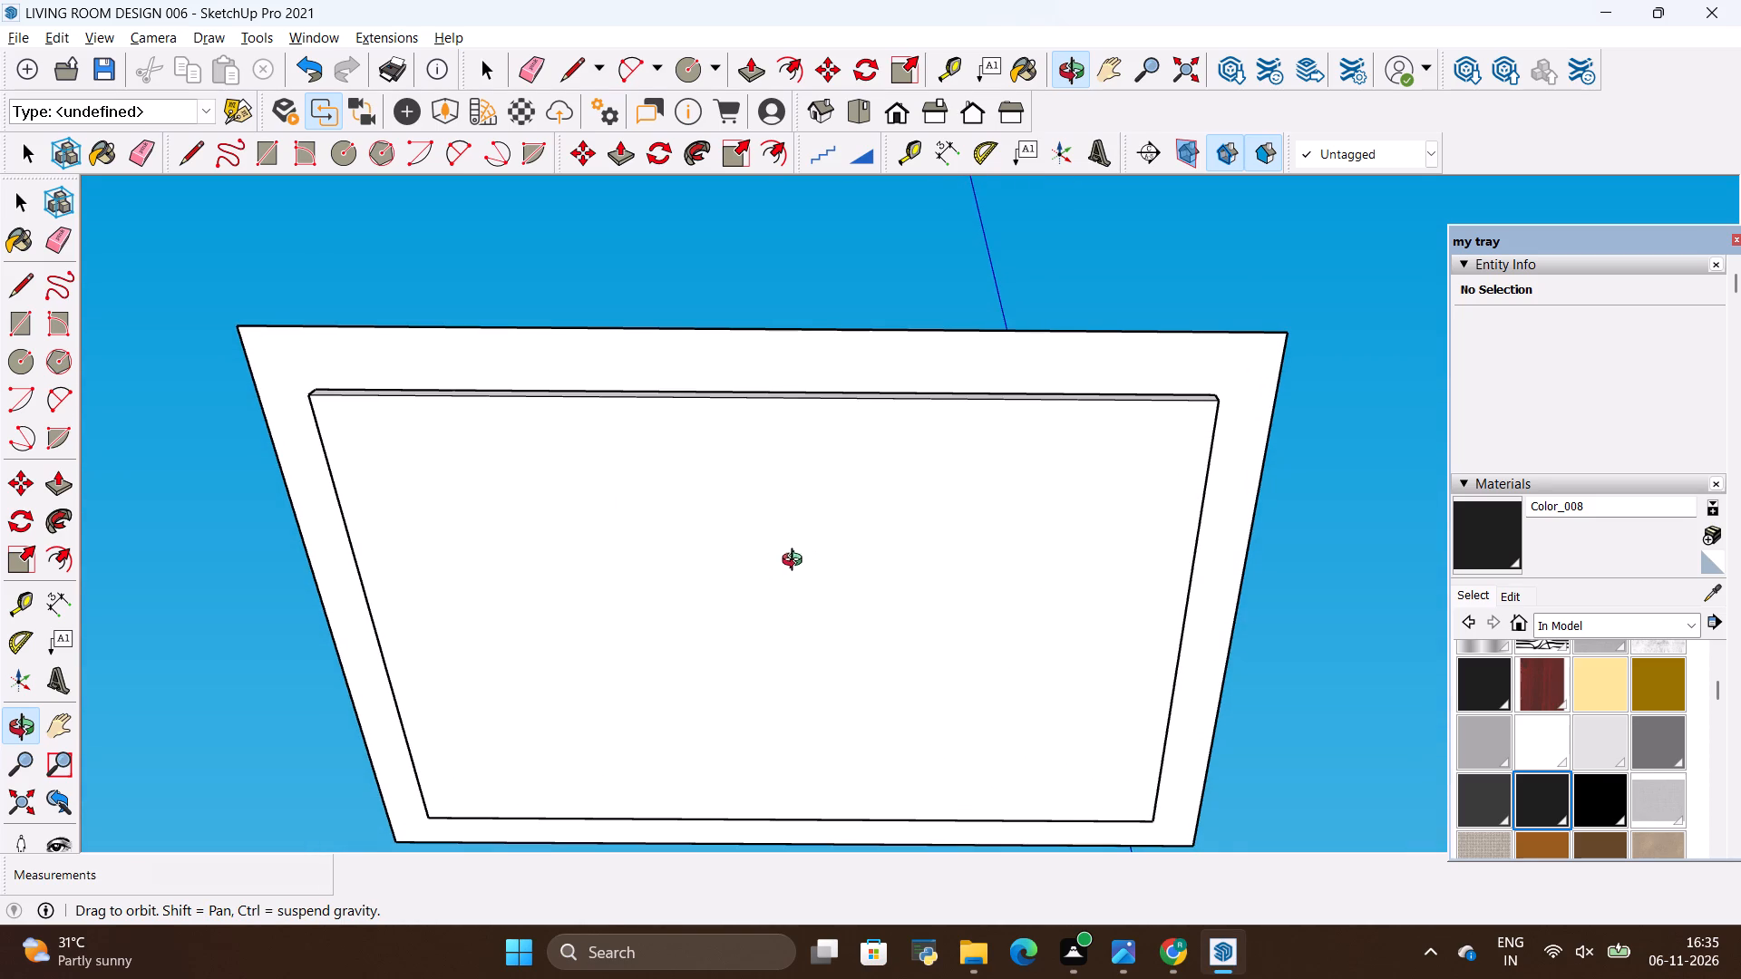
Open the ceiling group and draw a circle of 4" radius near one corner of the dropped panel's underside.
key("space")
double_click(769, 572)
left_click(769, 572)
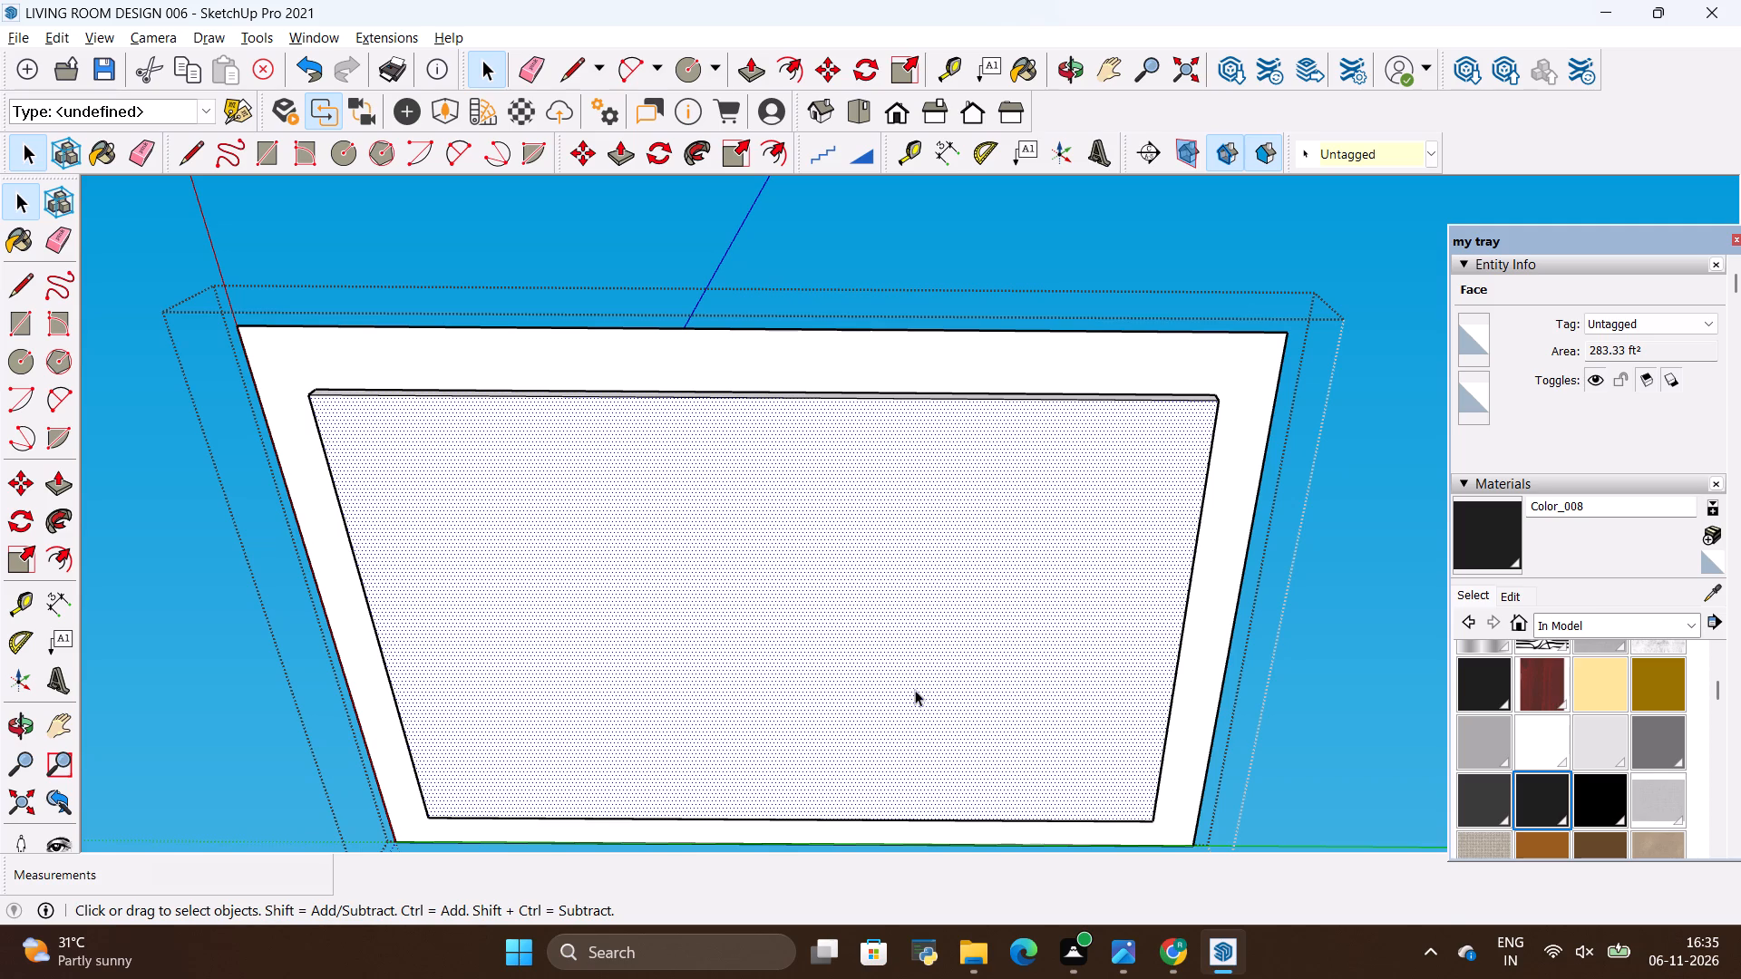
scroll(600, 500, "down", 2)
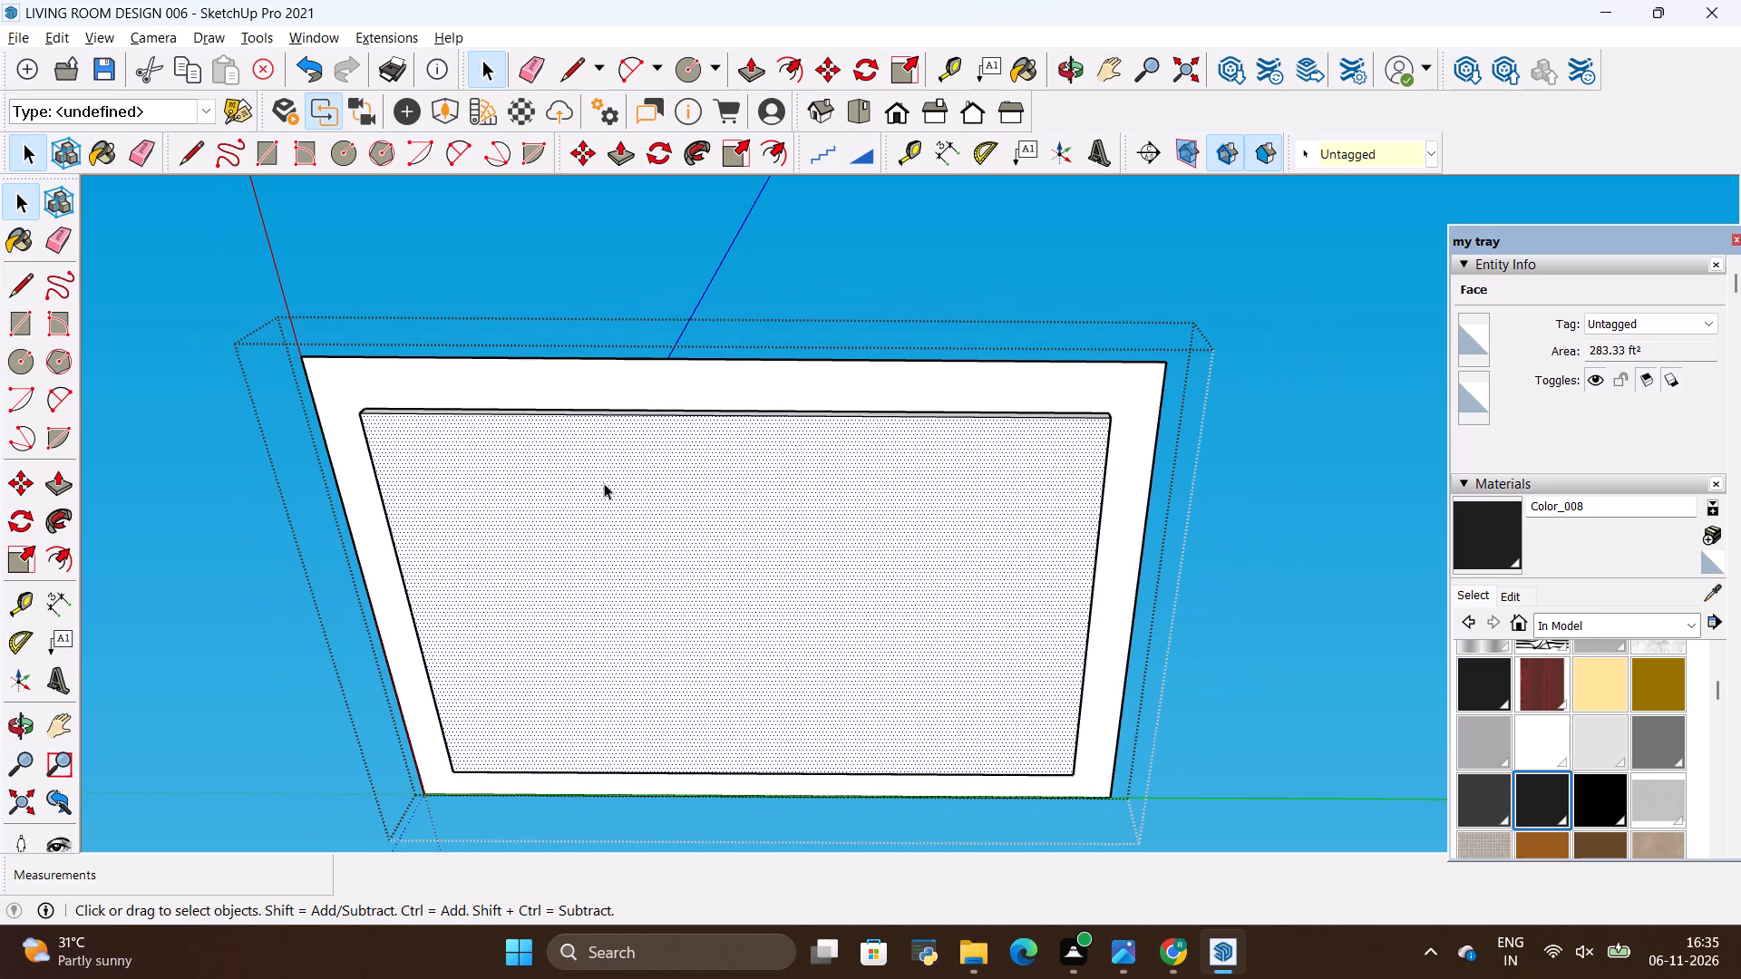
scroll(599, 454, "down", 3)
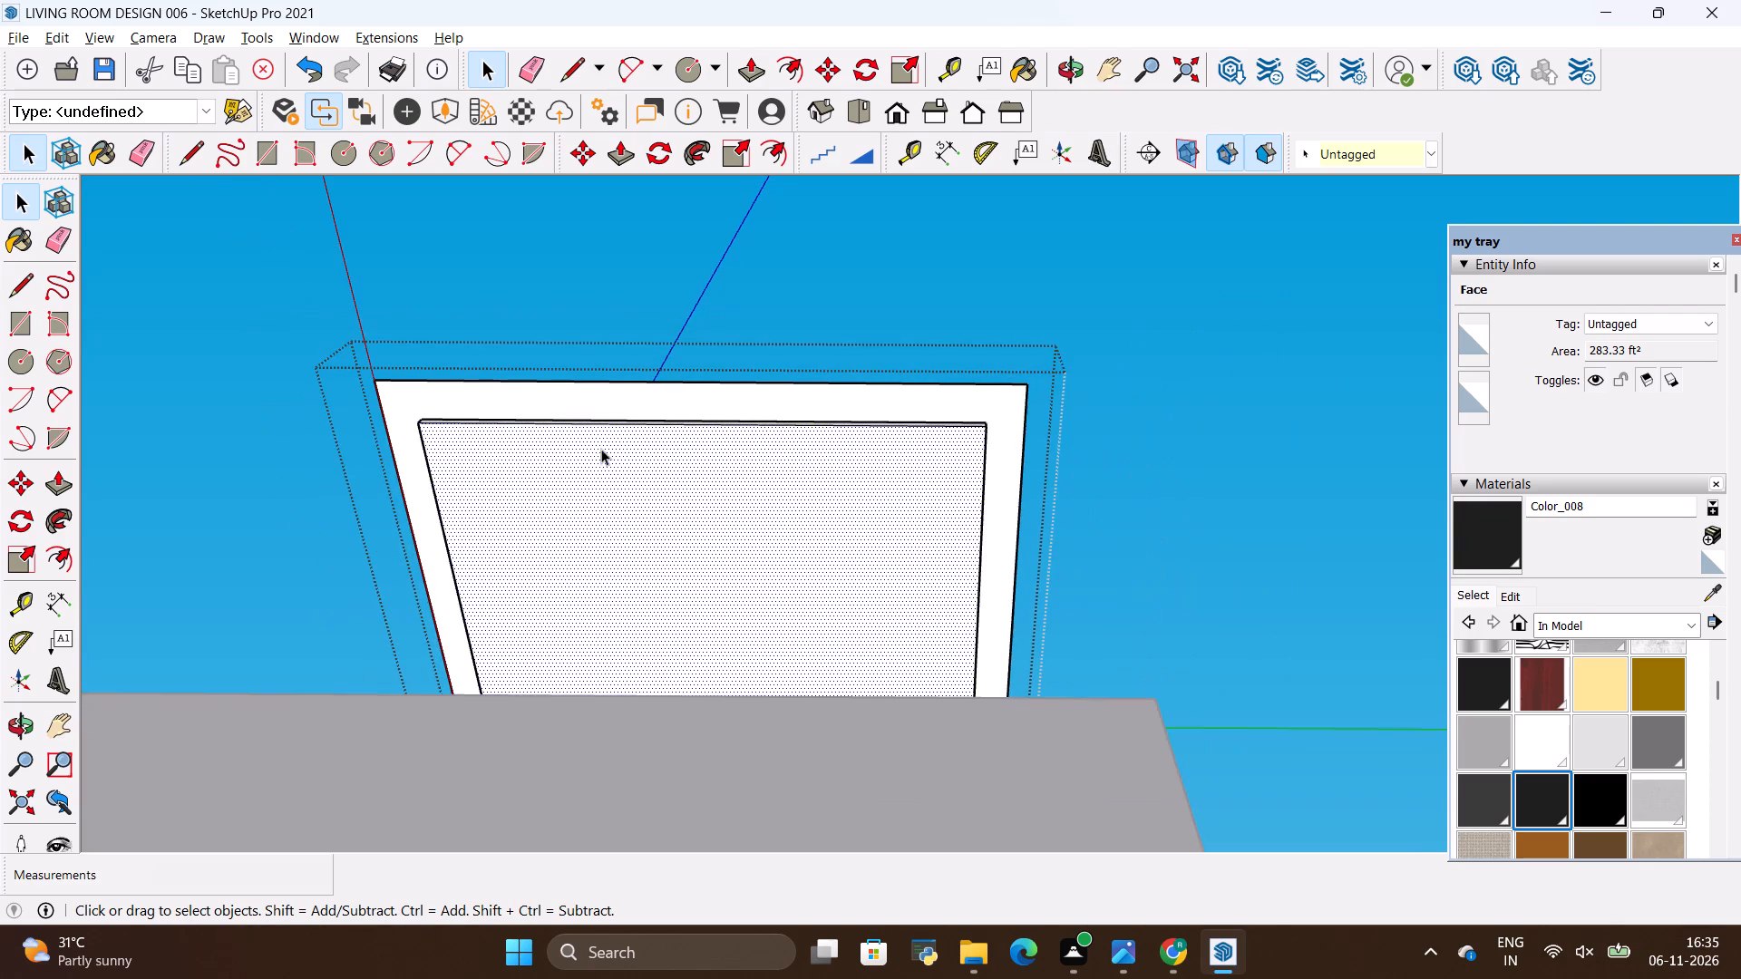
scroll(625, 519, "up", 4)
scroll(494, 354, "up", 3)
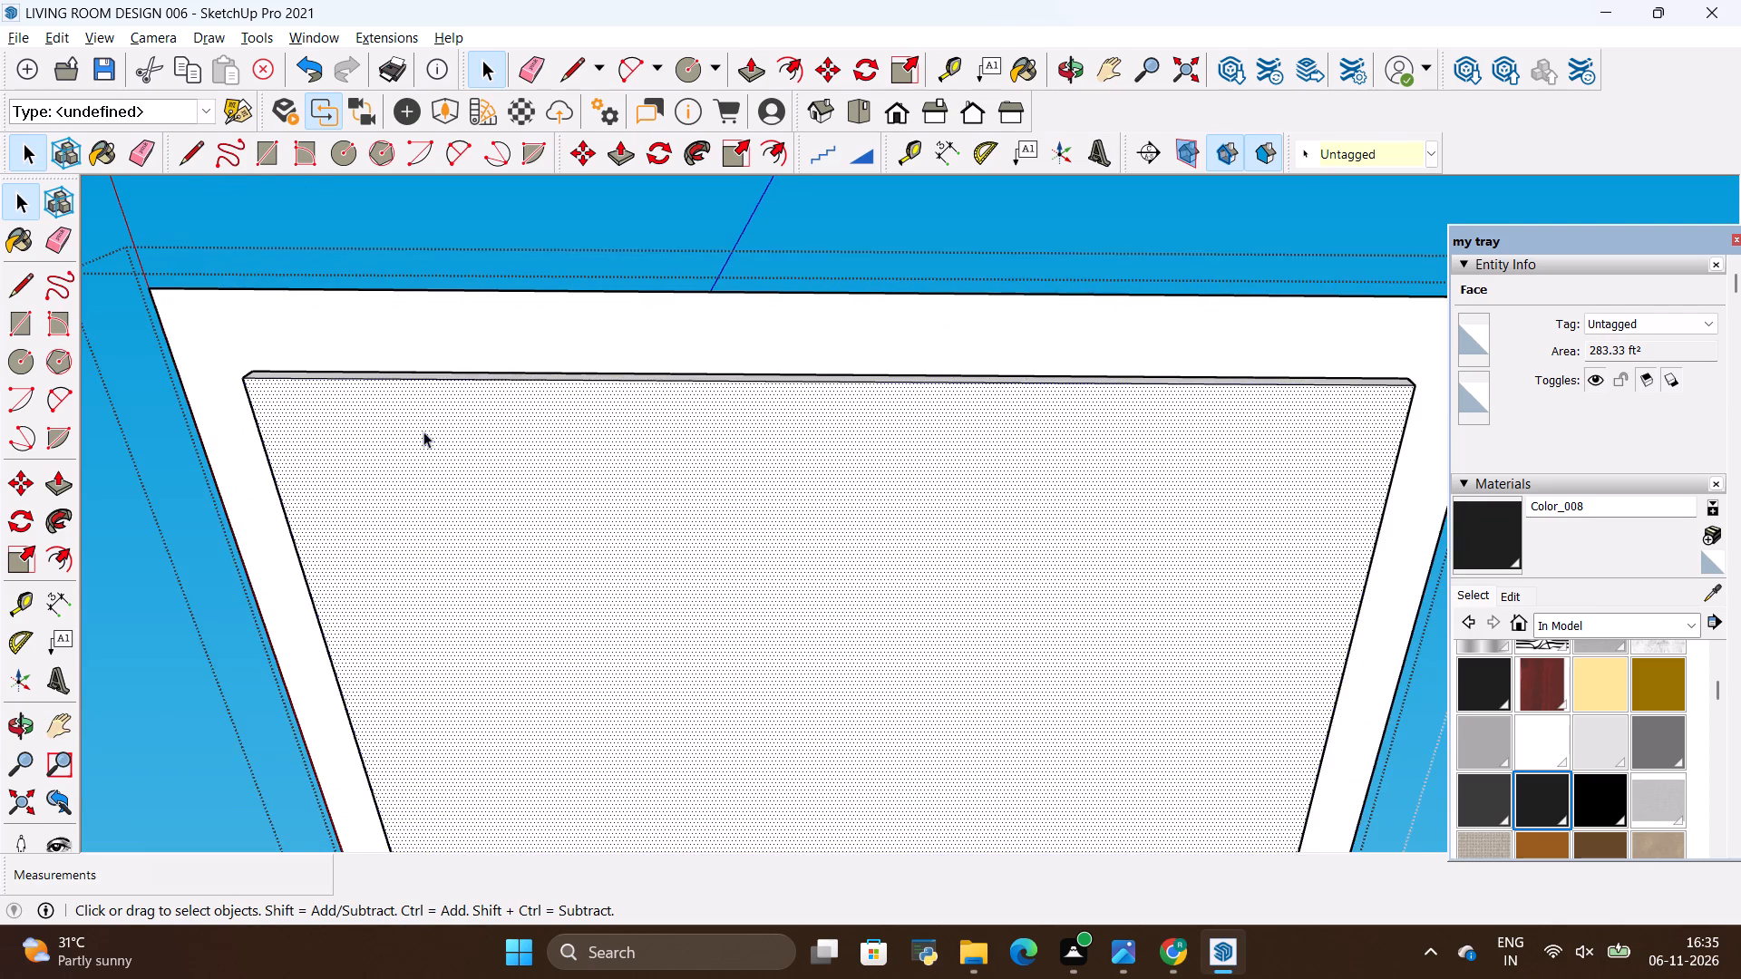
scroll(423, 431, "down", 5)
key("c")
left_click(388, 452)
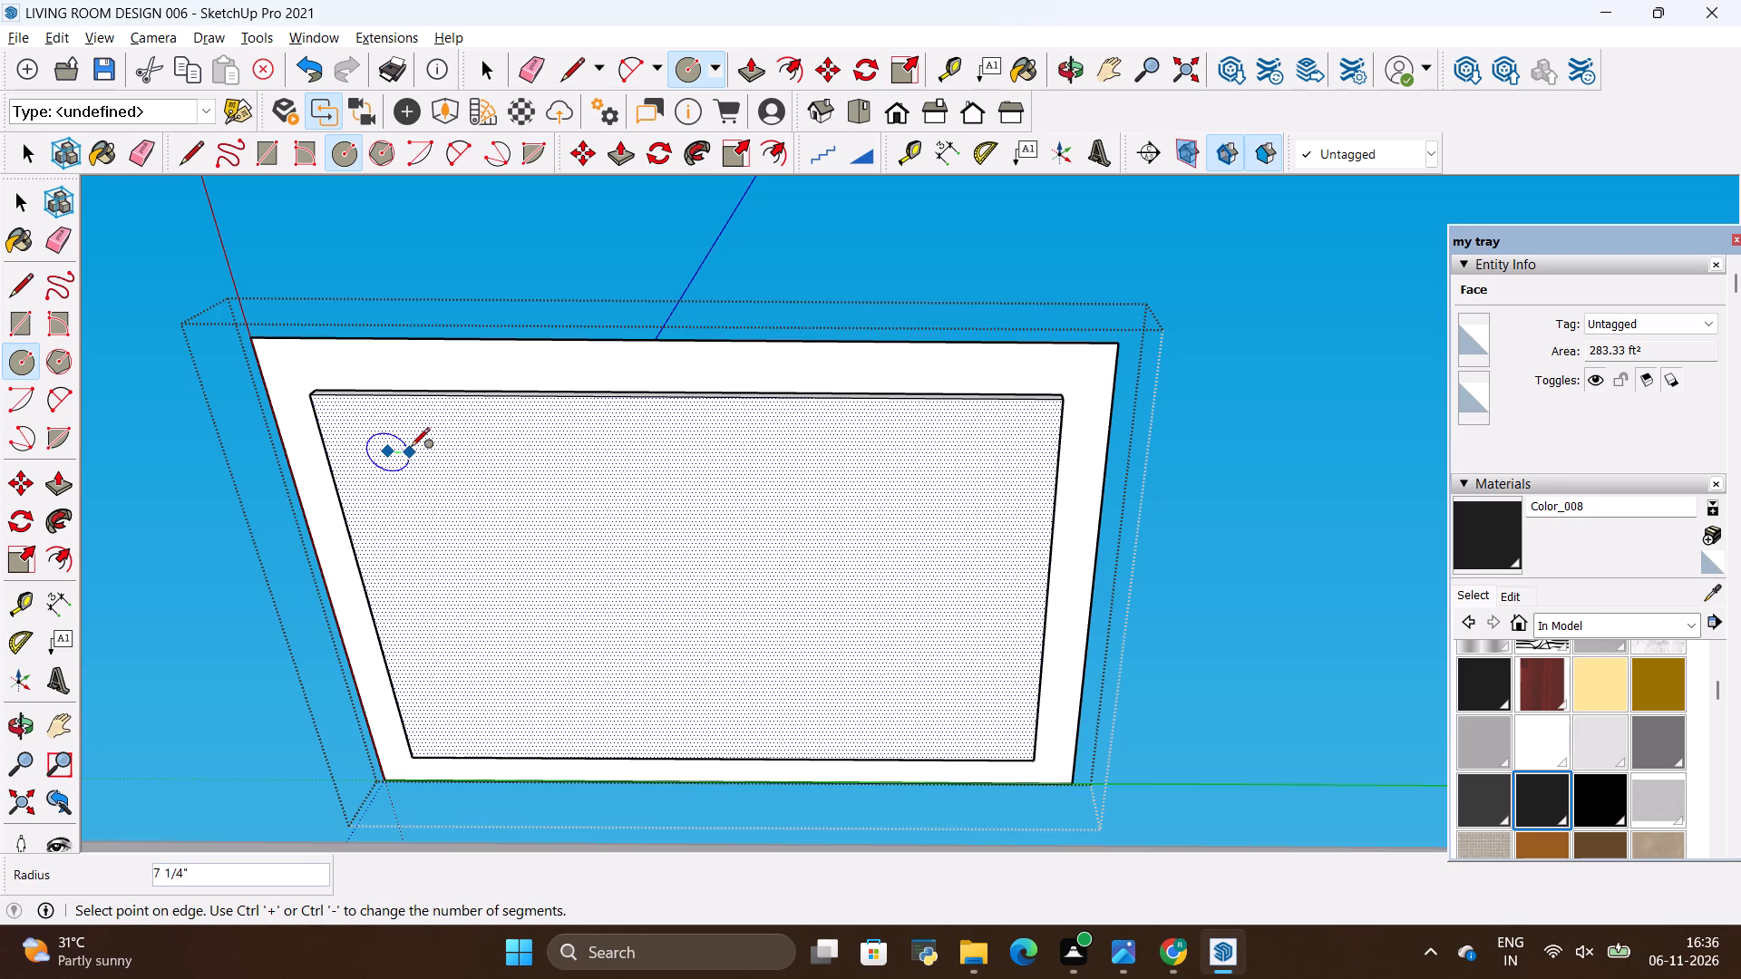
key("BackSpace")
type("4\"")
key("Return")
Set the segment count of the circle on the dropped panel's underside to 100.
scroll(271, 515, "up", 6)
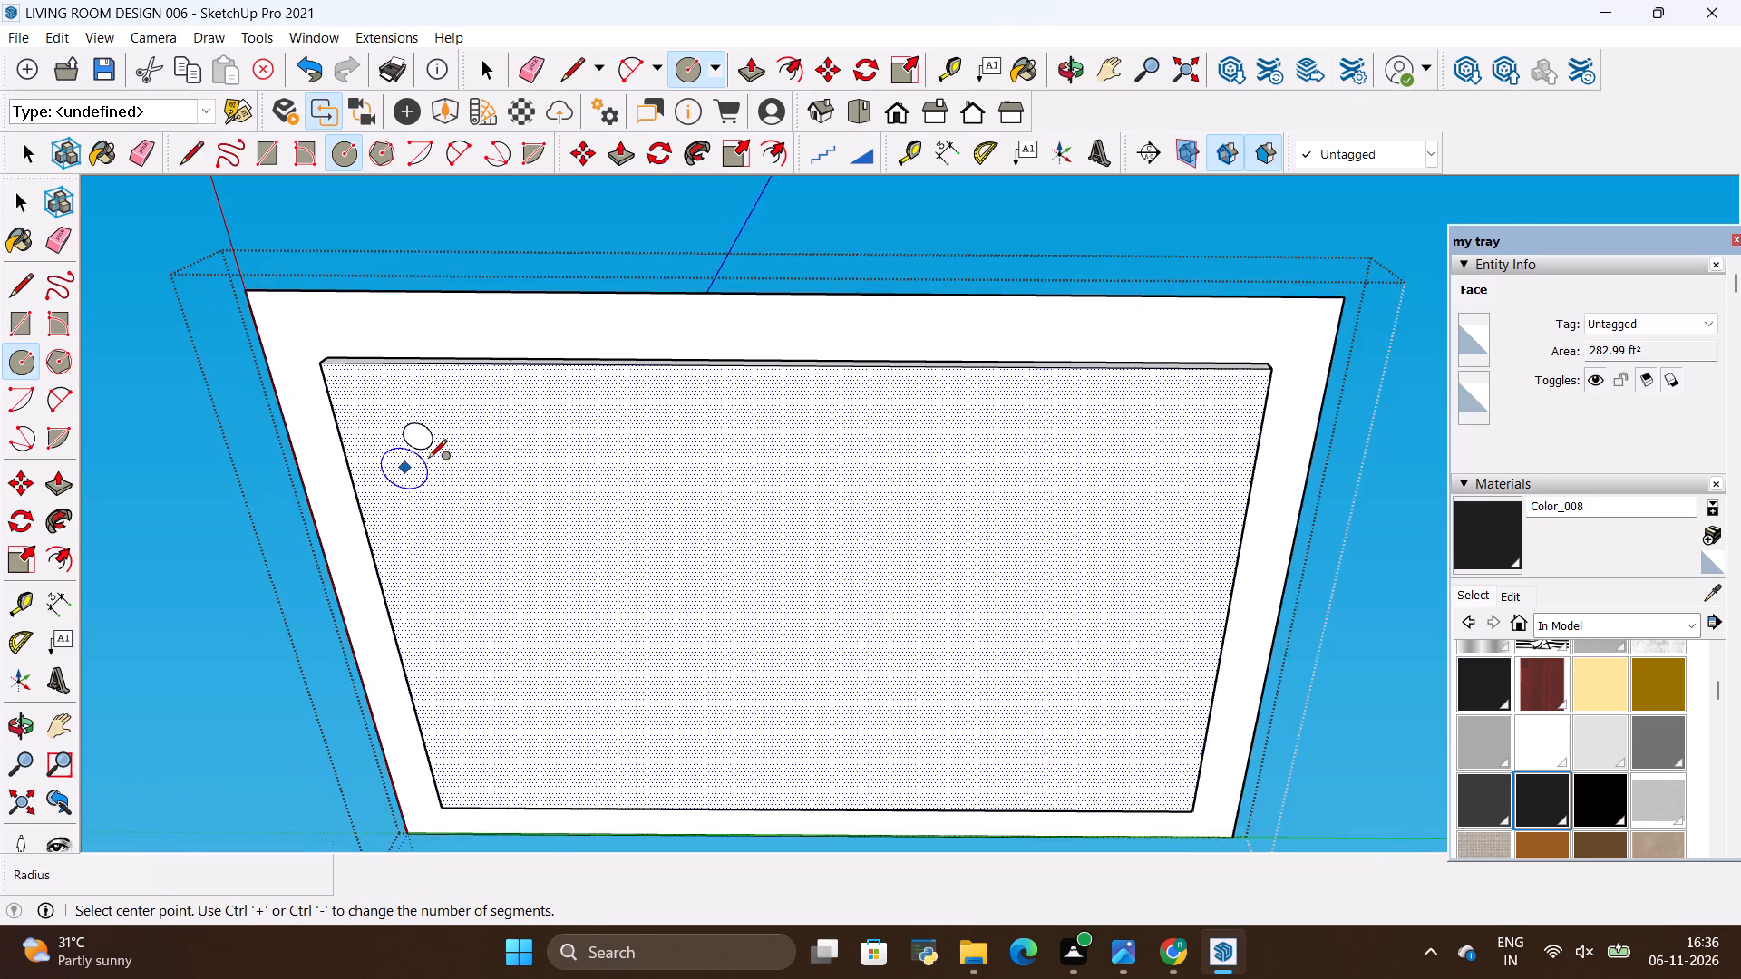
scroll(428, 460, "up", 6)
key("space")
left_click(426, 382)
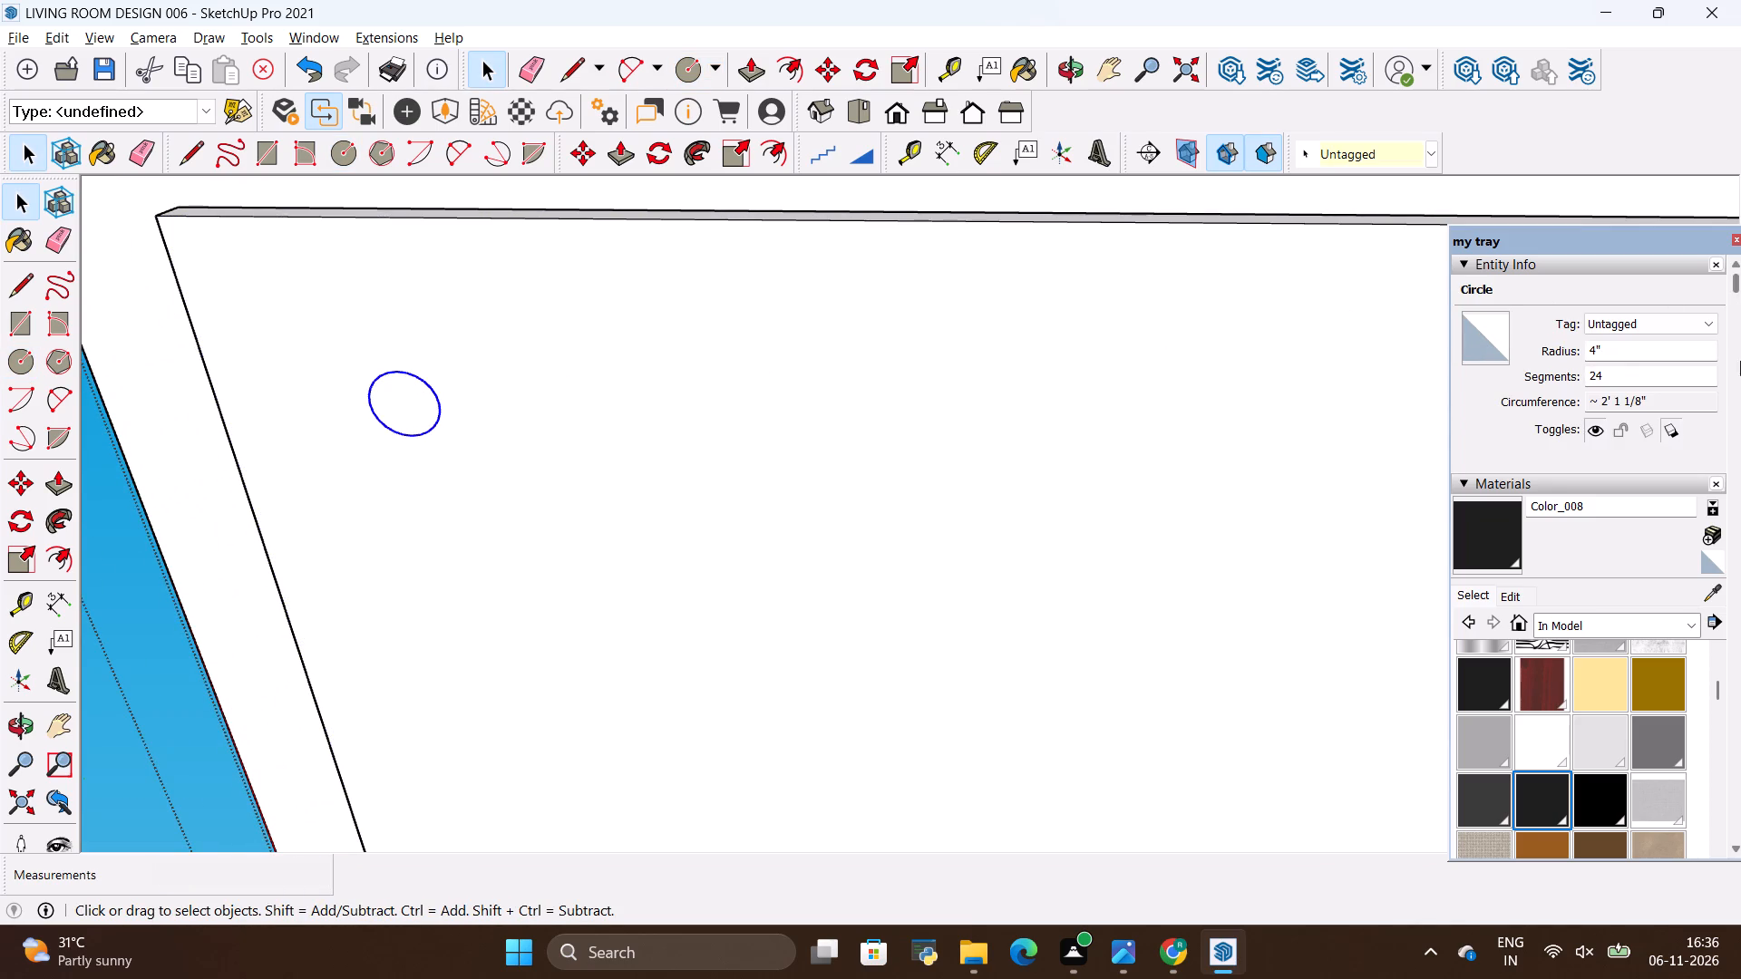
left_click(1668, 369)
key("BackSpace")
key("BackSpace")
type("100")
key("Return")
key("space")
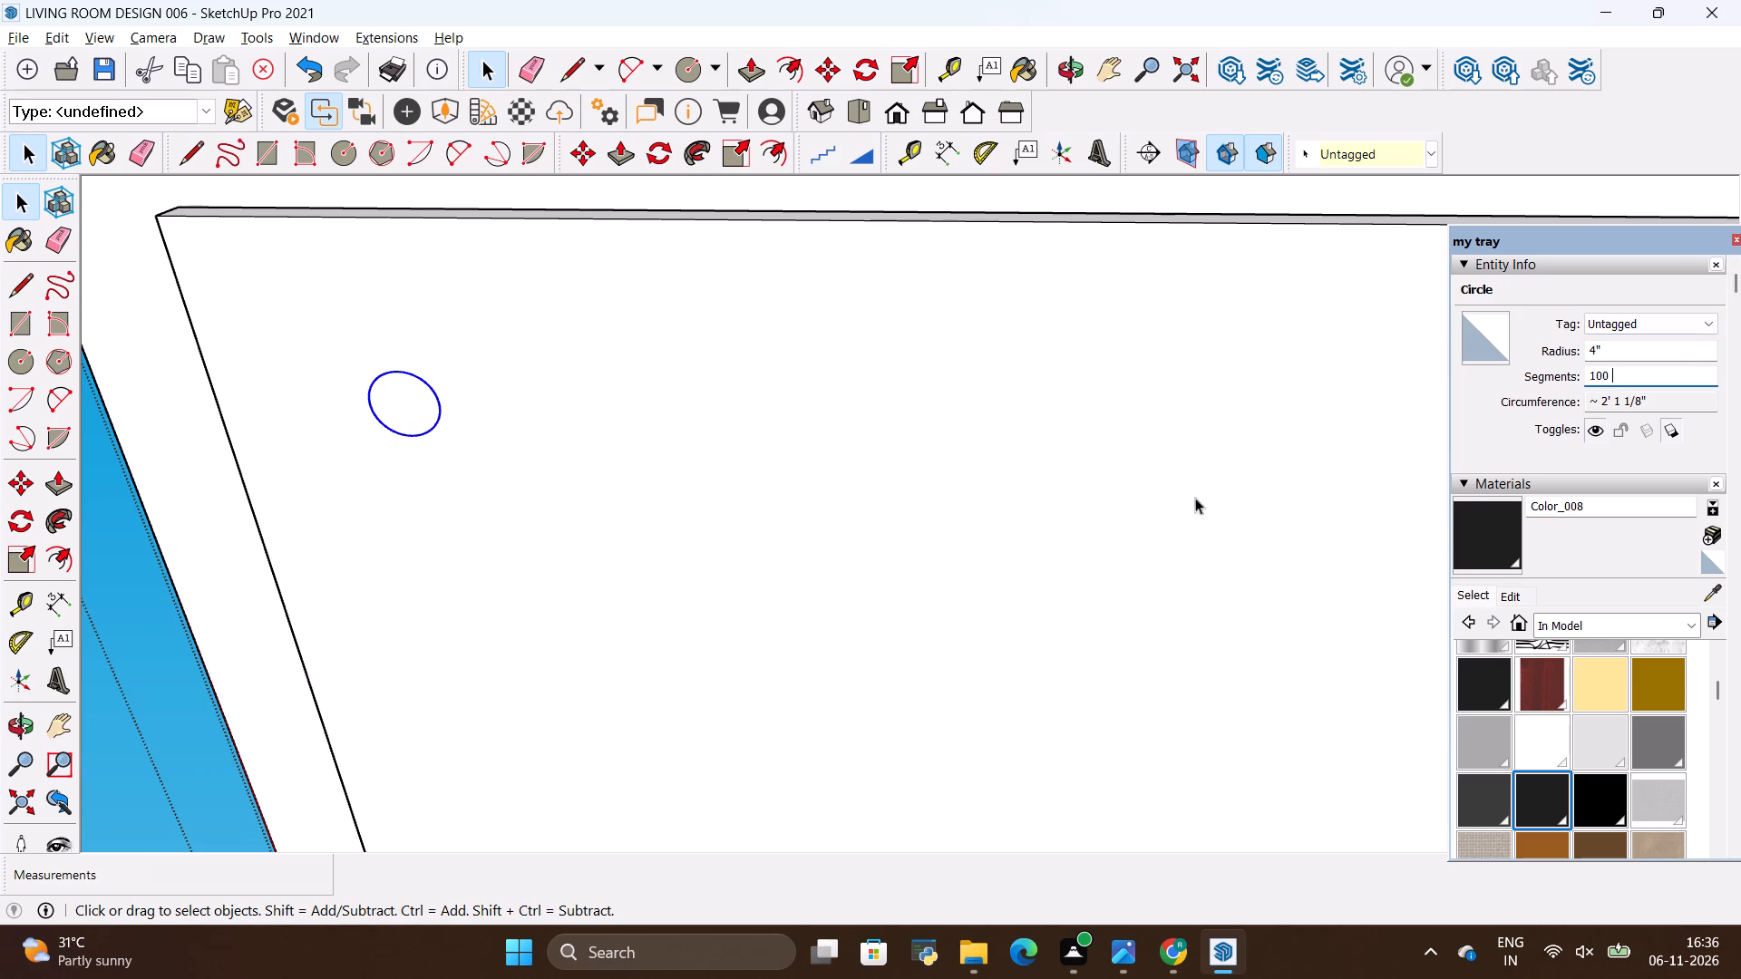
left_click(837, 593)
Group the circle's face together with its edge.
double_click(415, 431)
right_click(415, 431)
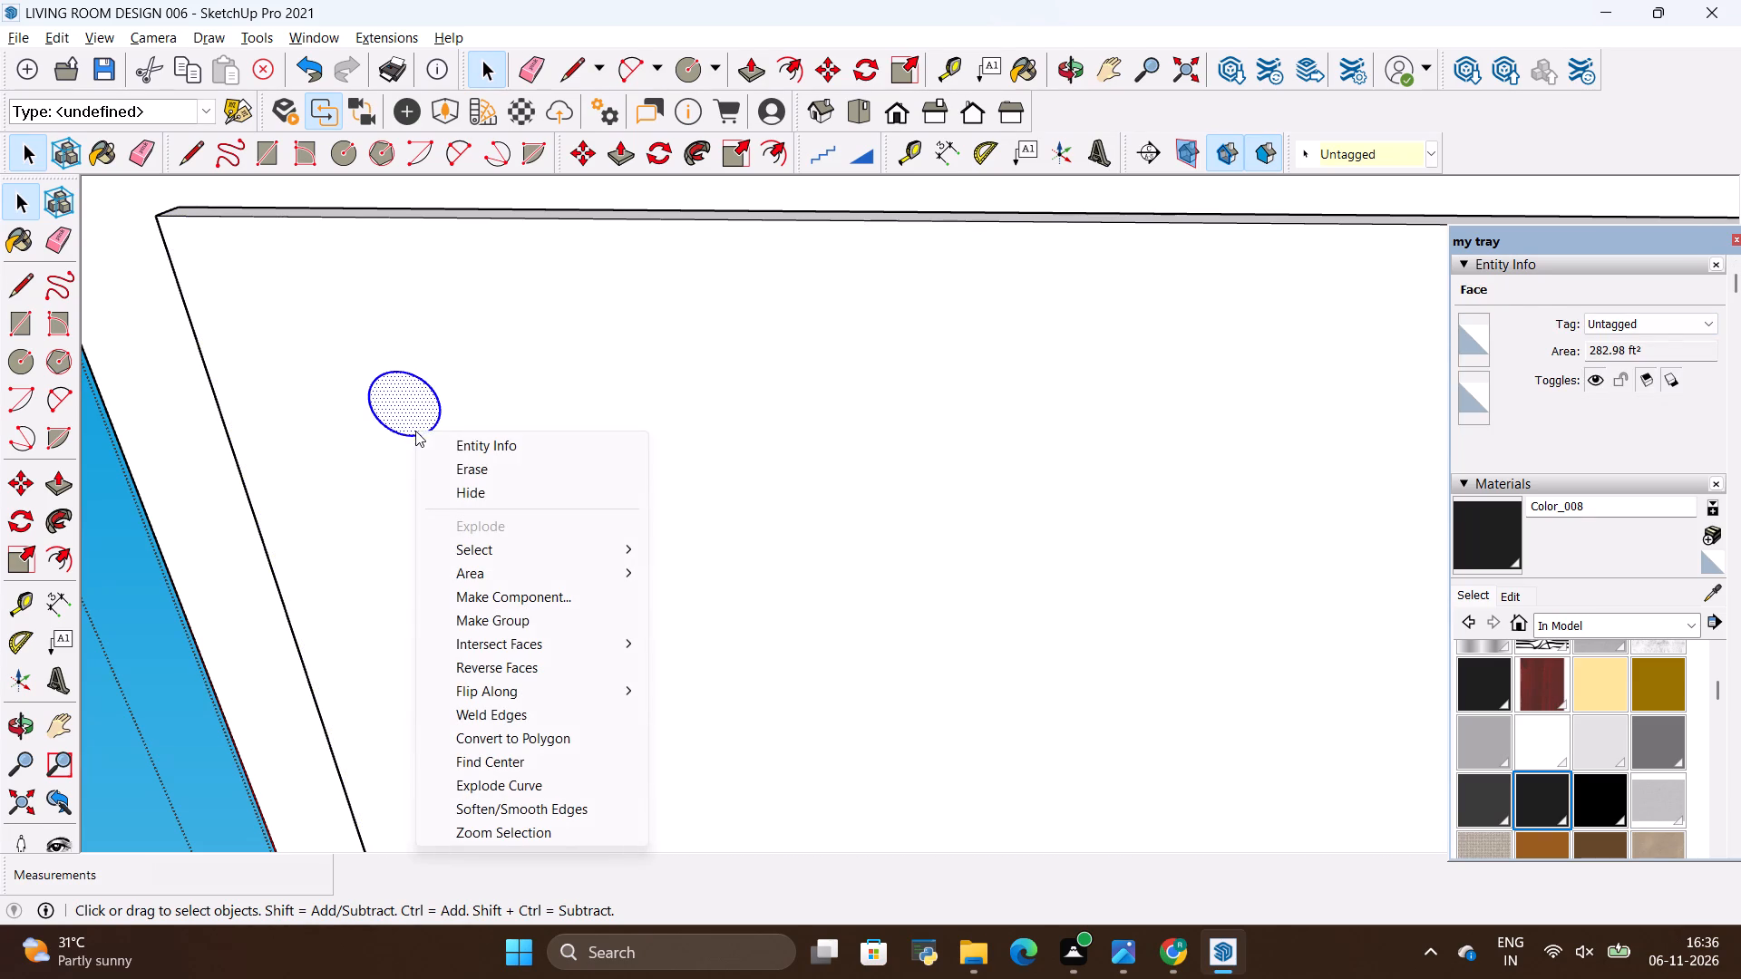
left_click(552, 628)
Open the circle group and extrude its face 0.4" down from the panel into a thin disc.
key("space")
double_click(406, 404)
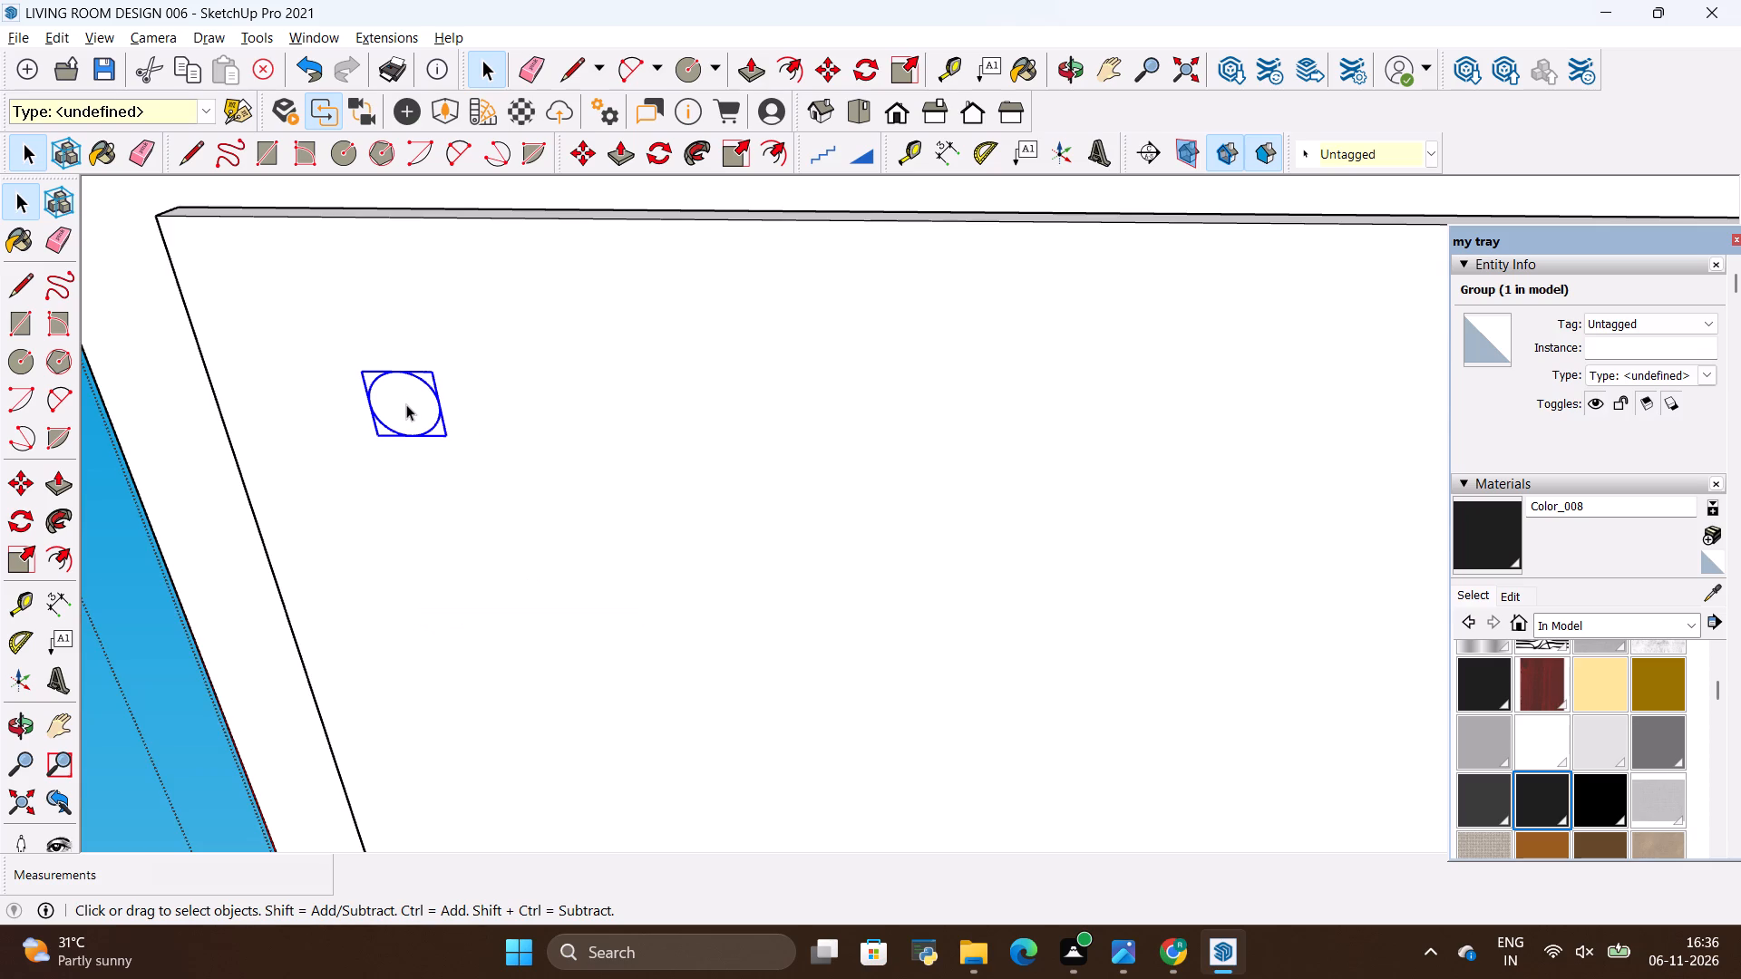
key("p")
left_click(406, 404)
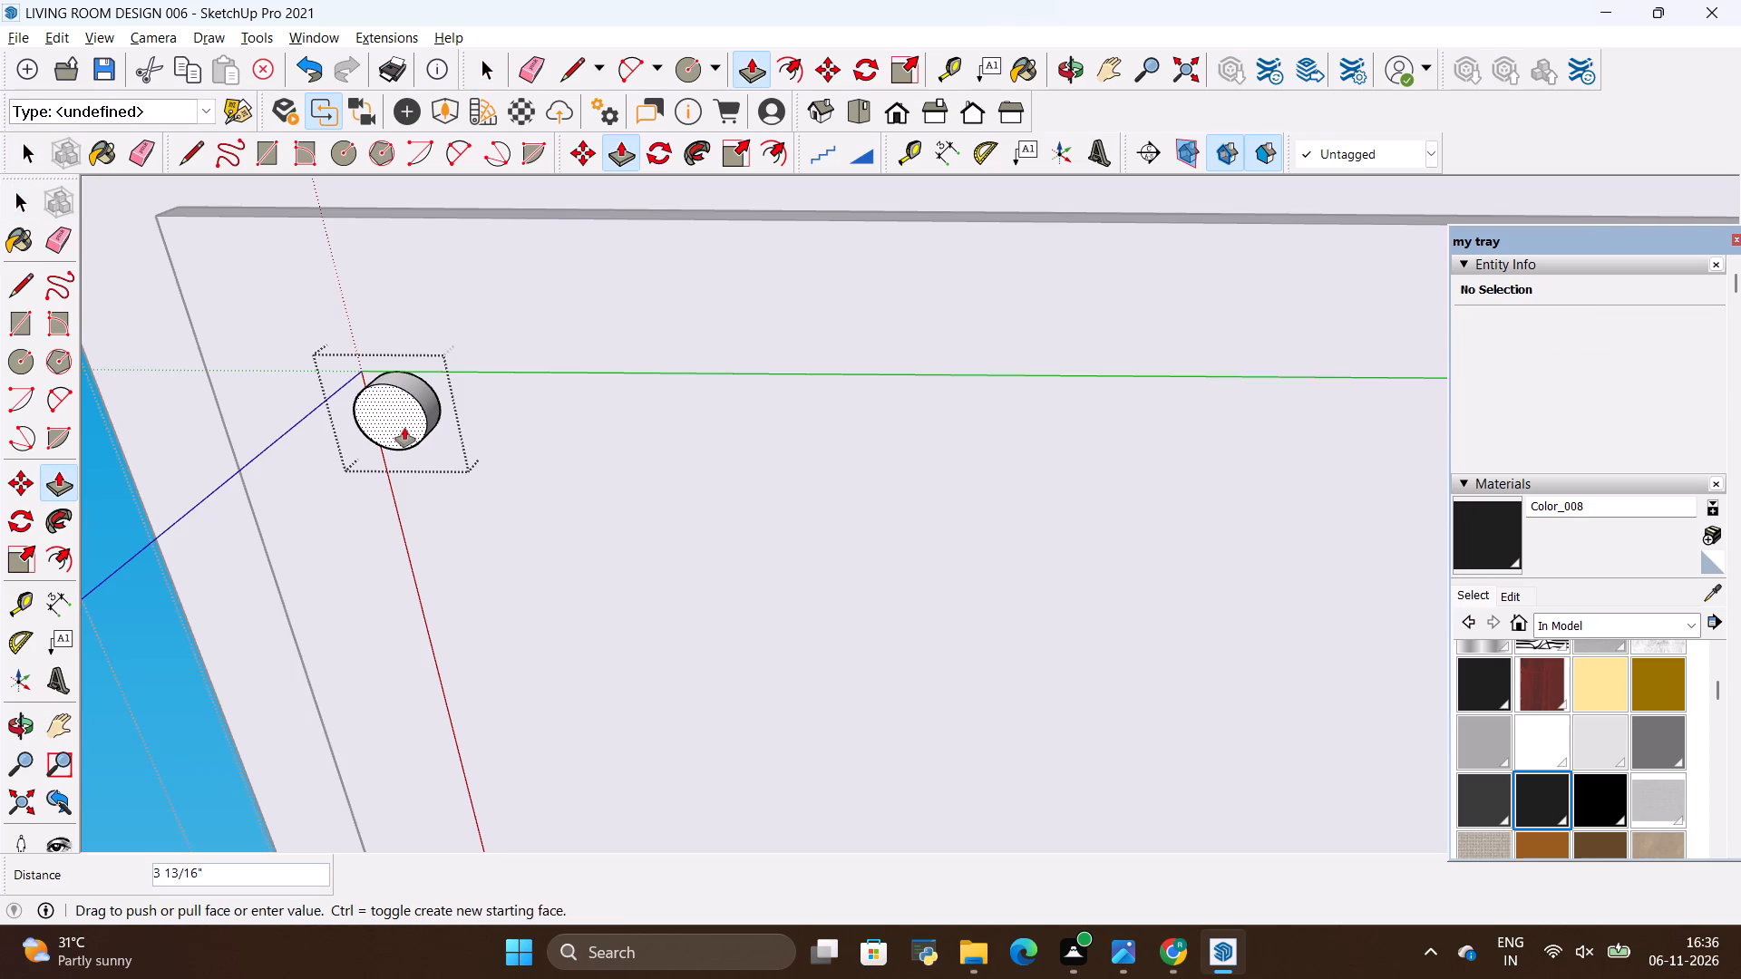
key("BackSpace")
type(".4")
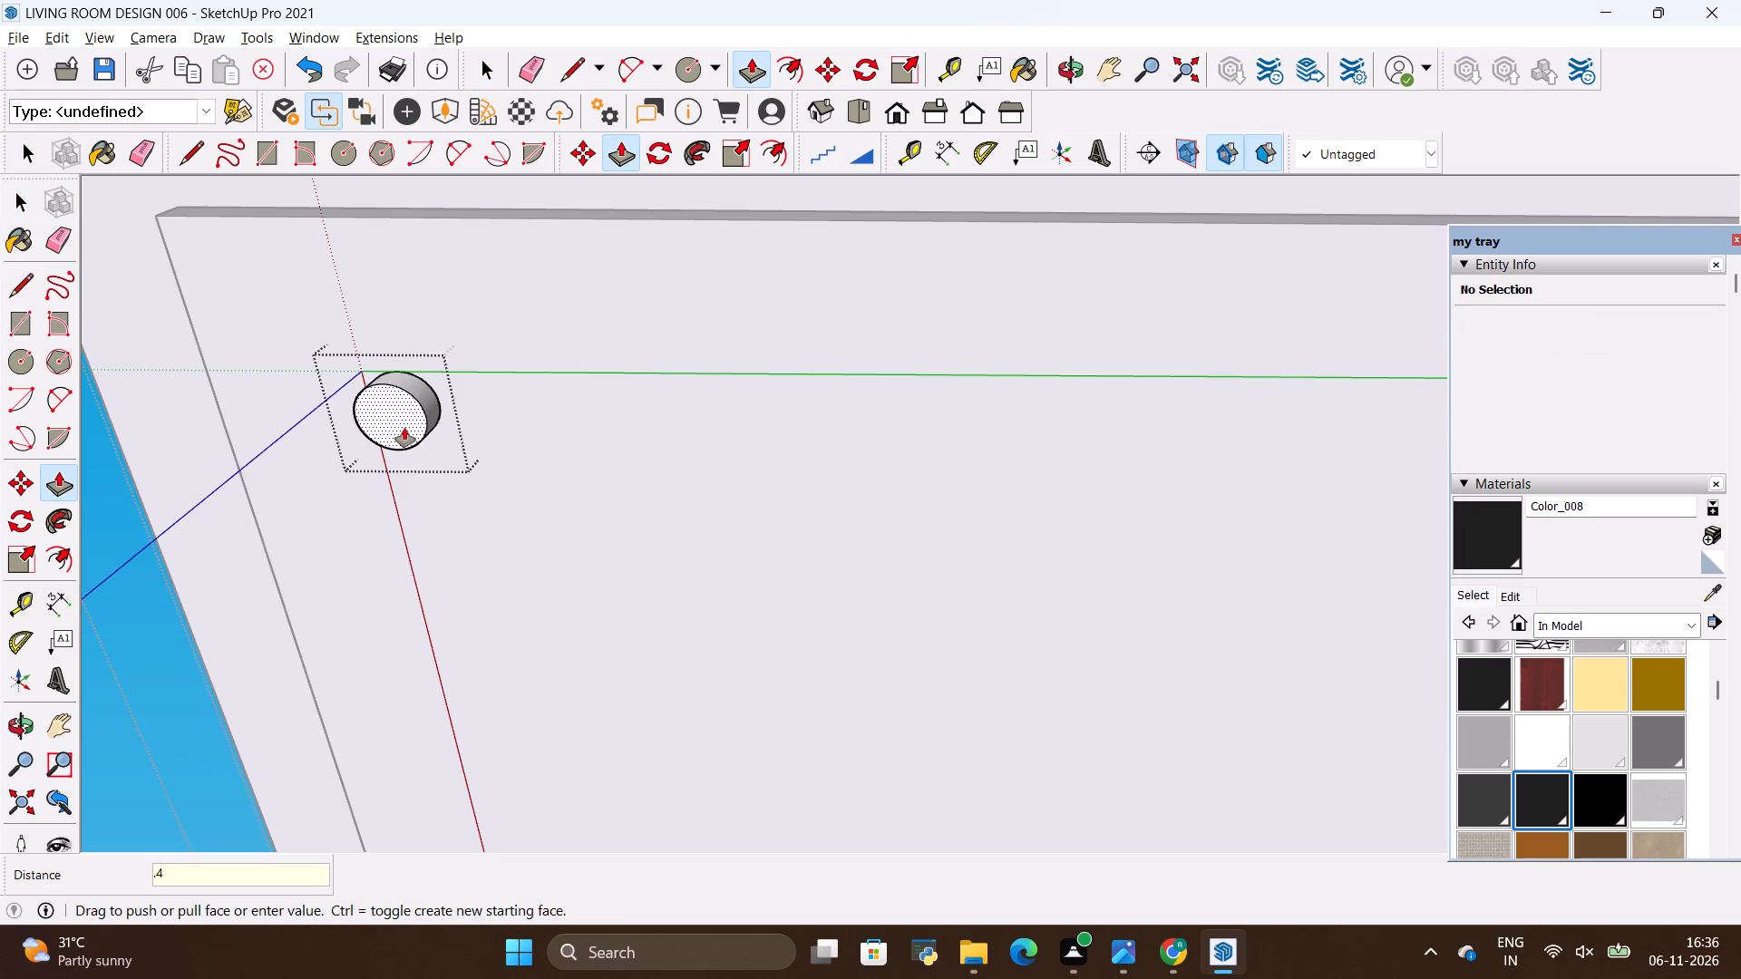
key("shift+quotedbl")
key("Return")
key("space")
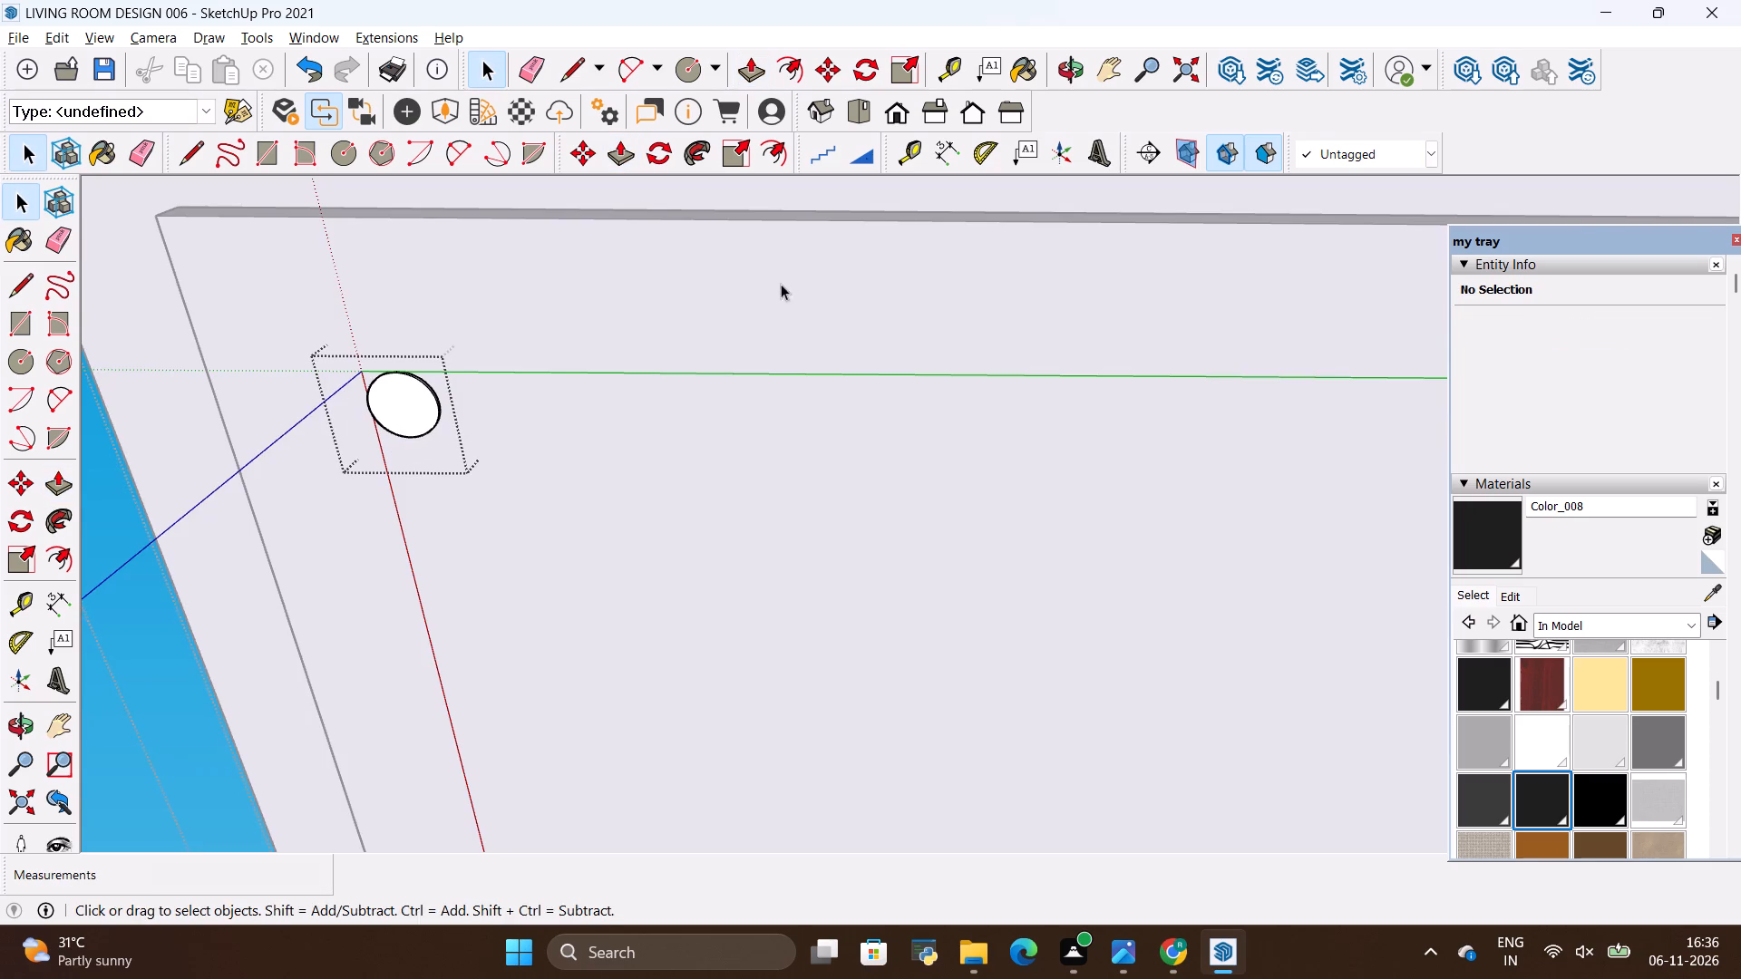
Offset the disc's outer edge 1" inward to form a rim on its face.
left_click(773, 149)
scroll(411, 357, "up", 12)
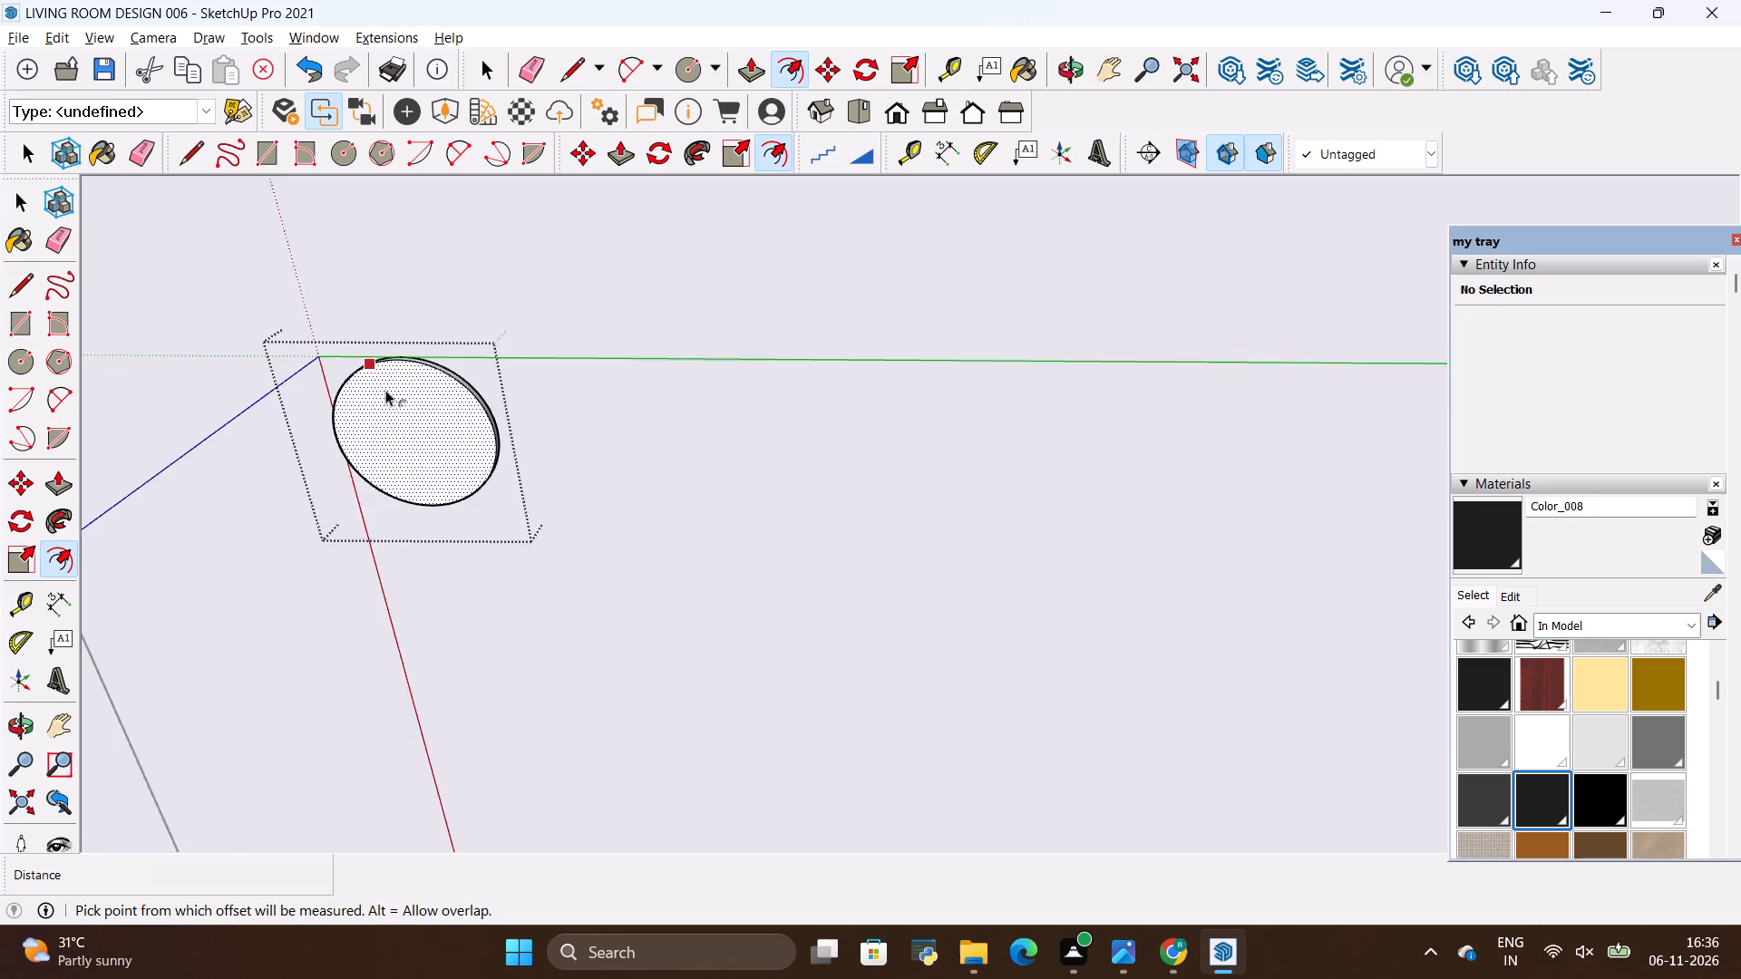
scroll(385, 390, "up", 6)
left_click(412, 389)
key("BackSpace")
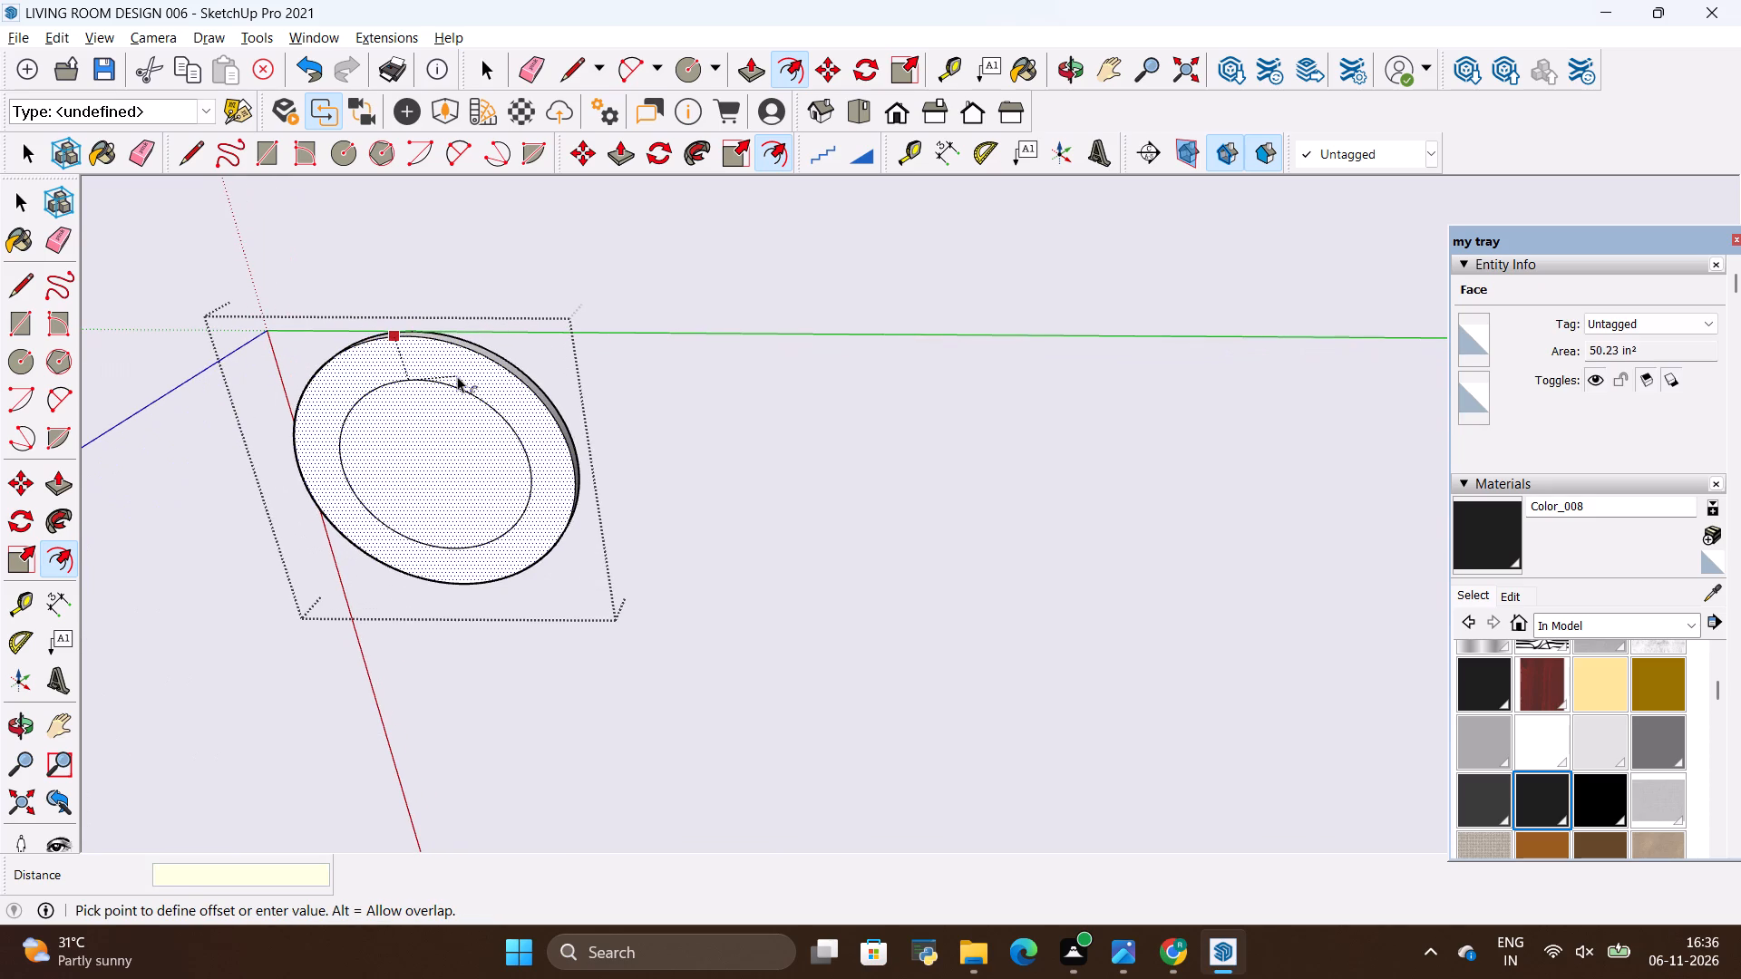
type("1\"")
key("Return")
key("space")
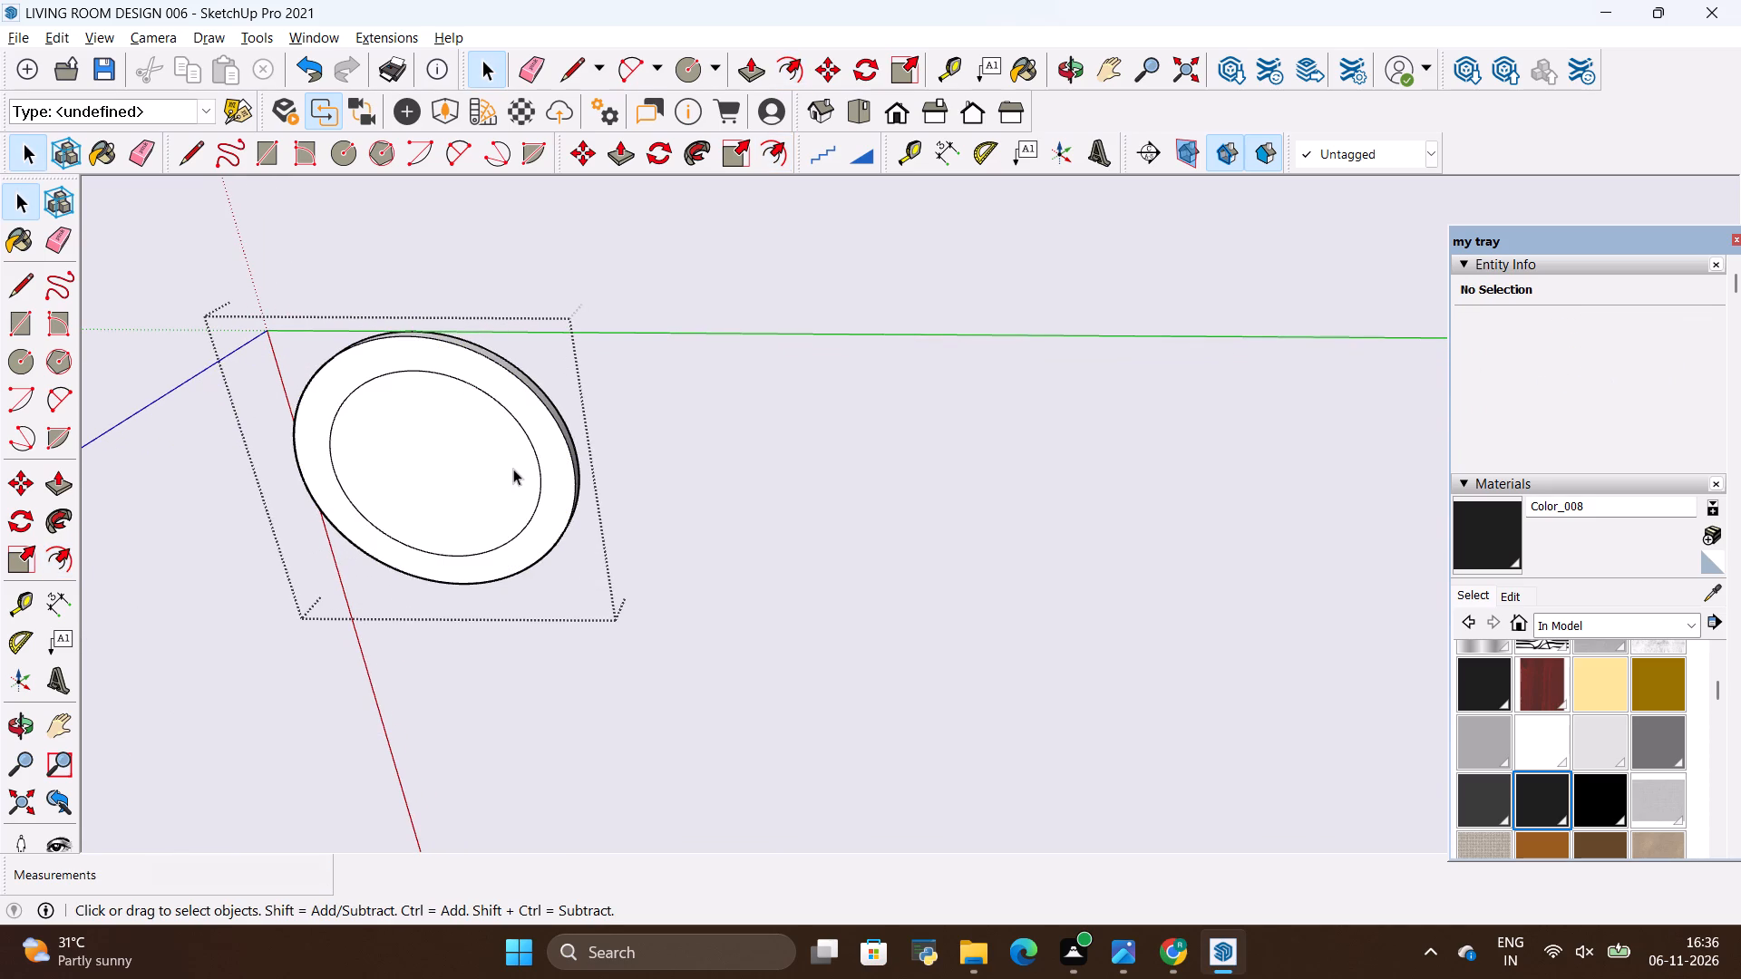
Recess the disc's inner circular face by 0.2" with Push/Pull and leave the disc group.
scroll(868, 523, "down", 3)
scroll(509, 326, "up", 11)
scroll(588, 509, "down", 5)
scroll(615, 655, "up", 3)
left_click(614, 655)
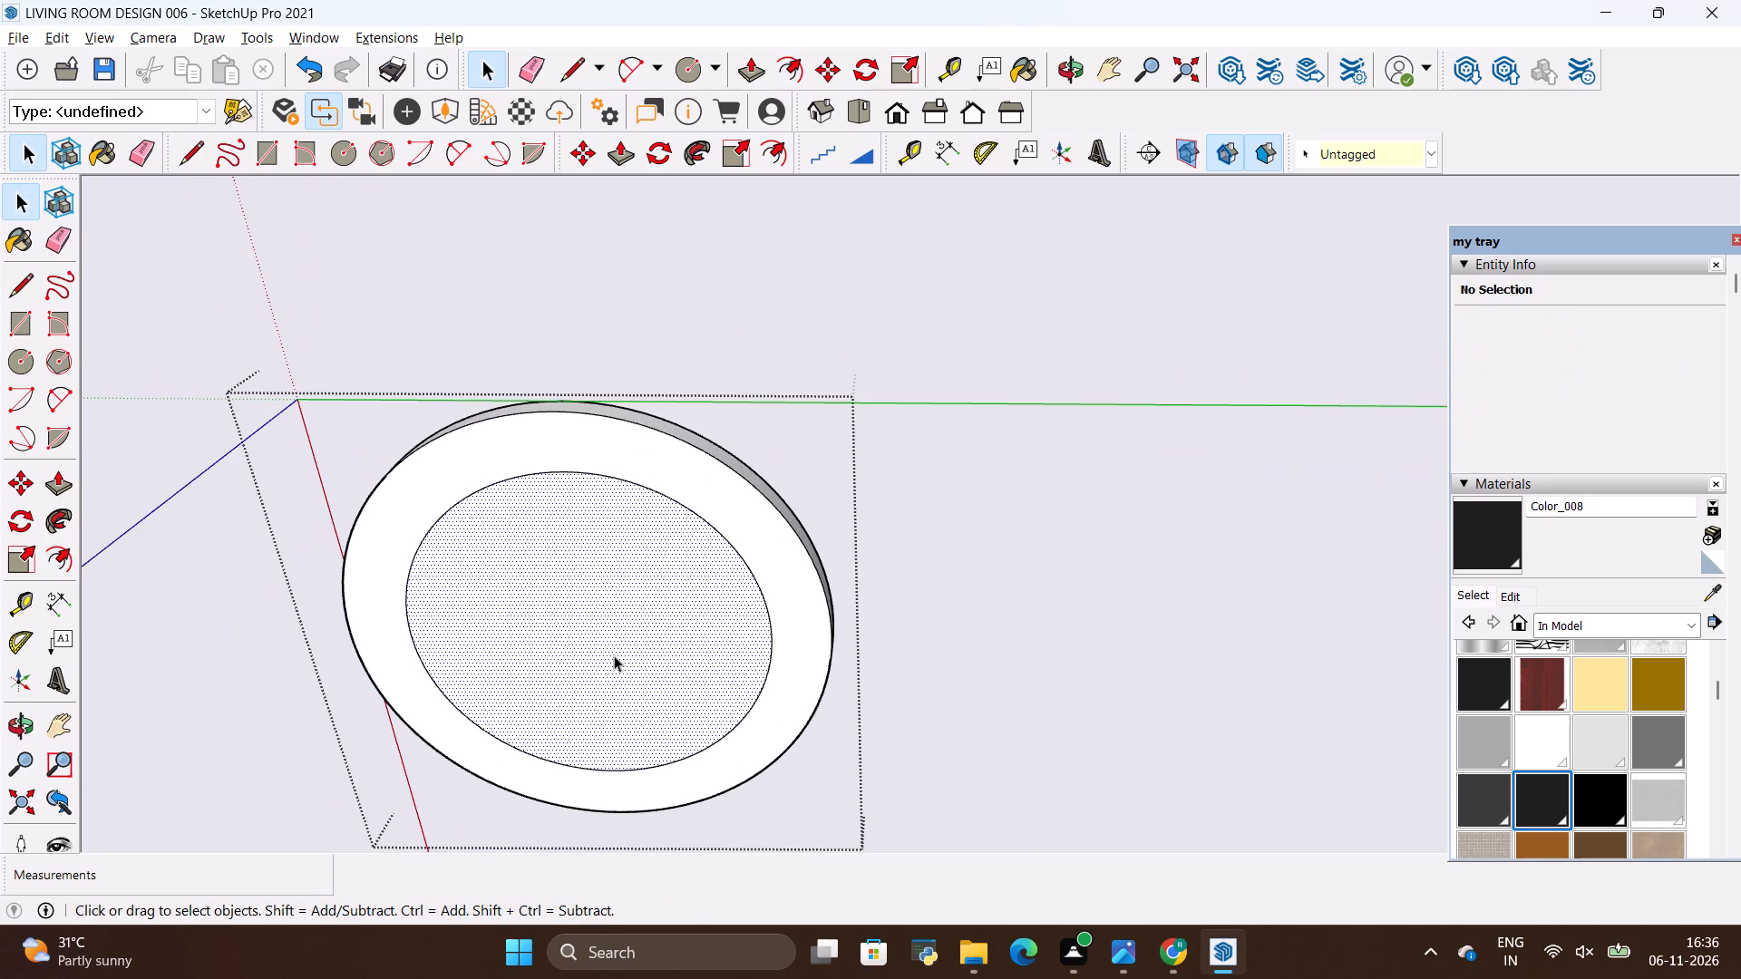
key("p")
left_click(614, 655)
key("BackSpace")
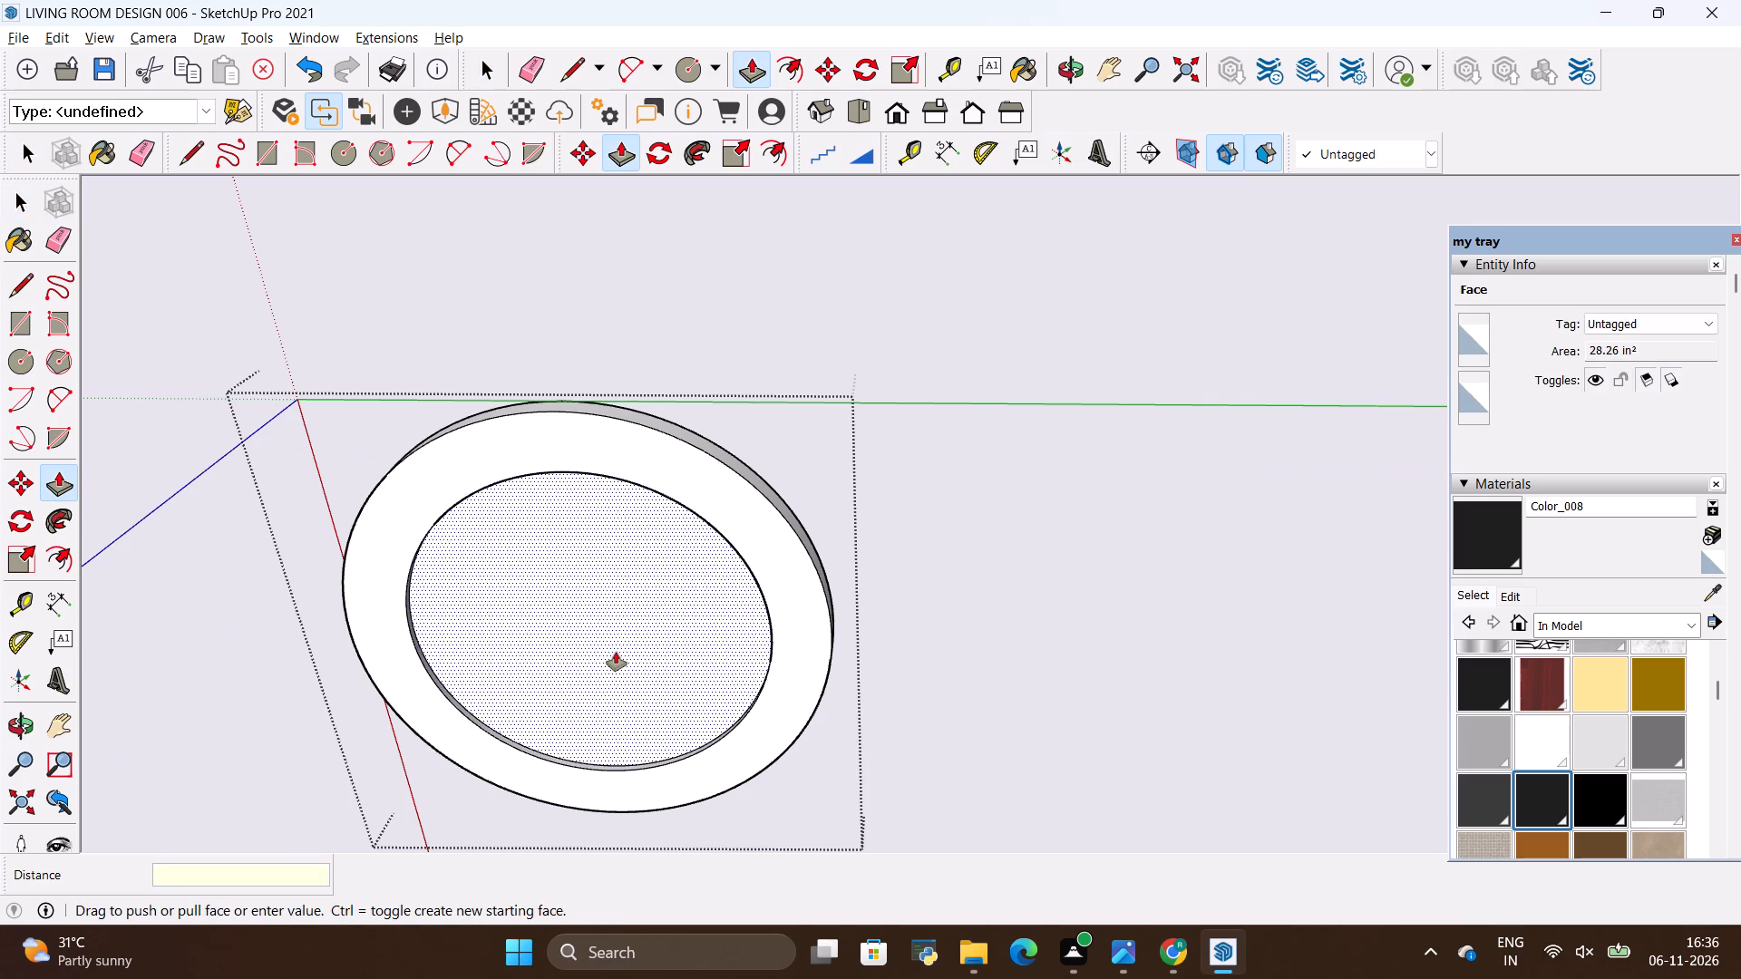
type(".2")
key("shift+quotedbl")
key("Return")
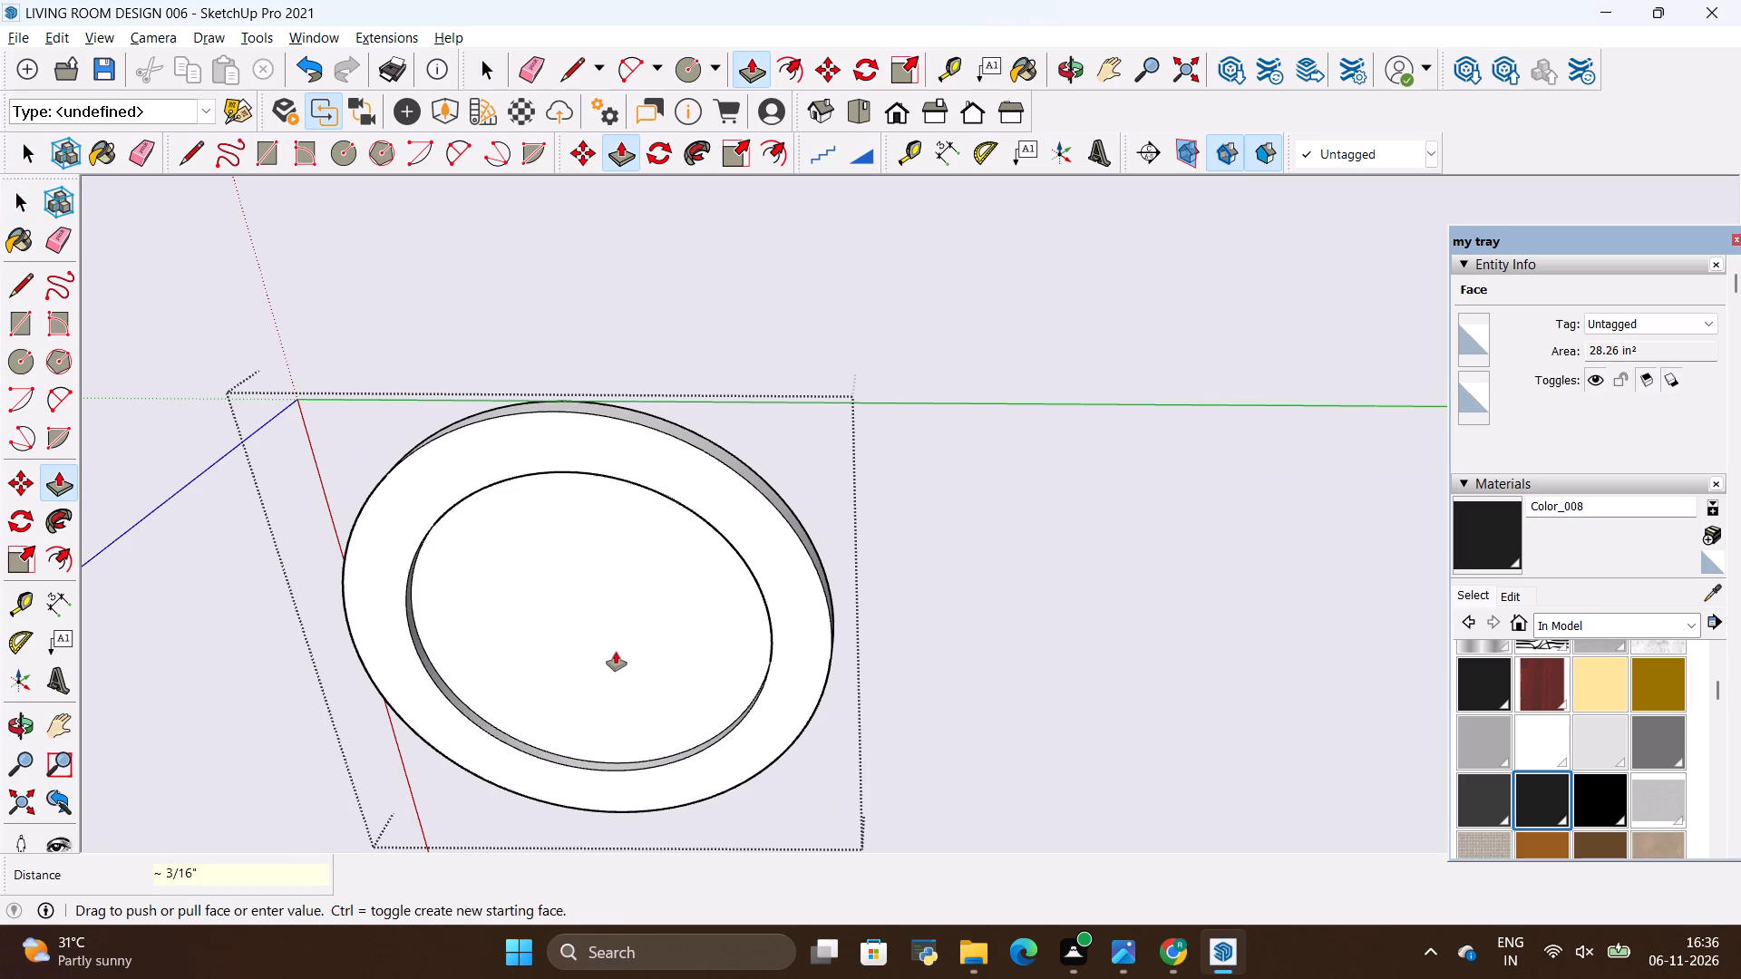
key("space")
left_click_drag(1228, 533, 1220, 533)
scroll(577, 437, "down", 11)
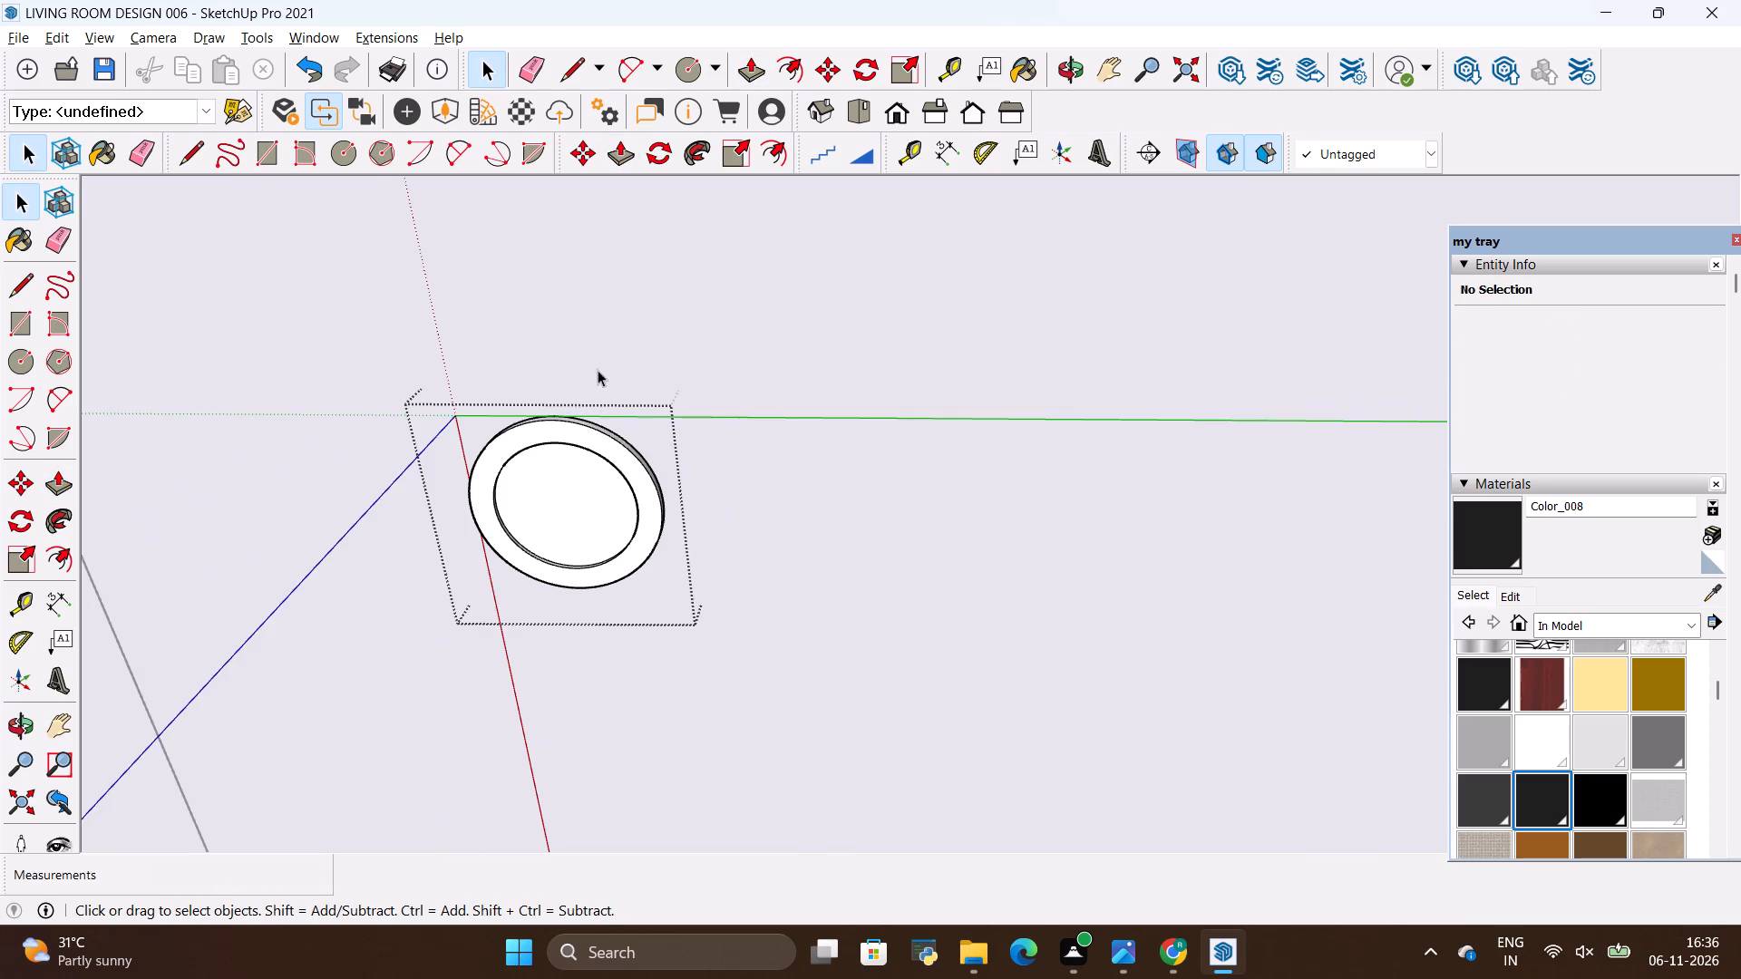
key("space")
left_click(608, 348)
Examine the finished light disc near the panel's corner and compare it with the ceiling lights in the reference photo.
scroll(608, 349, "down", 9)
scroll(497, 422, "up", 4)
scroll(766, 679, "down", 5)
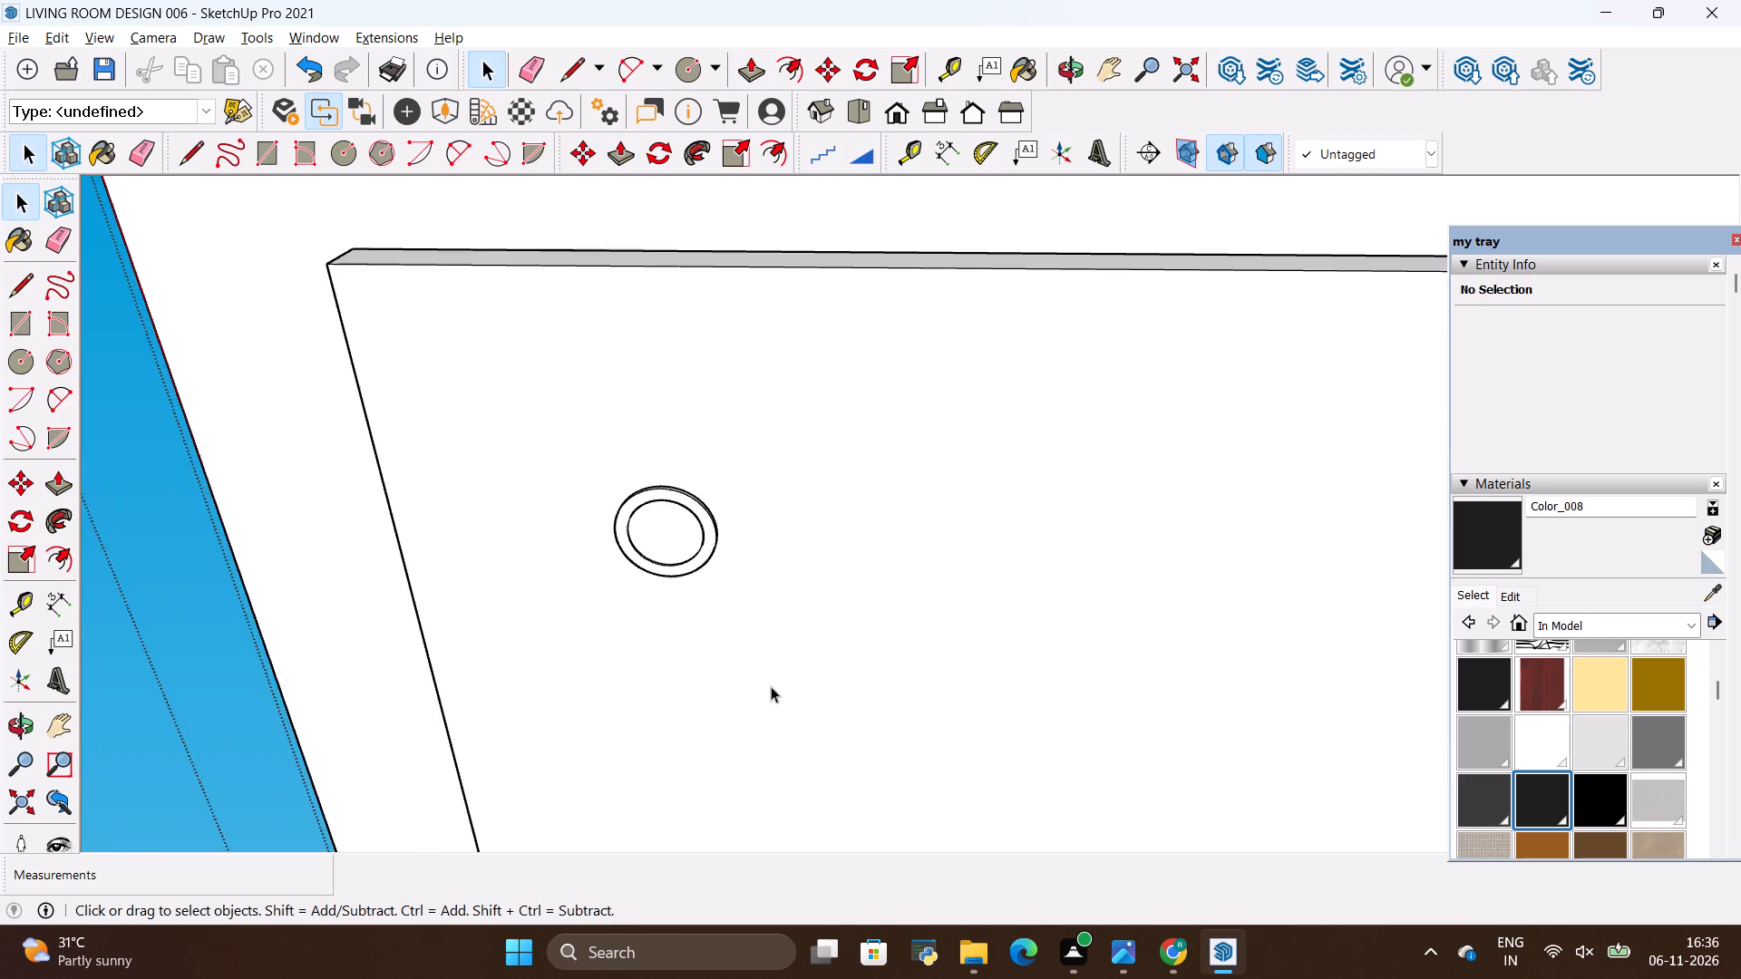
scroll(771, 686, "down", 6)
scroll(683, 449, "up", 9)
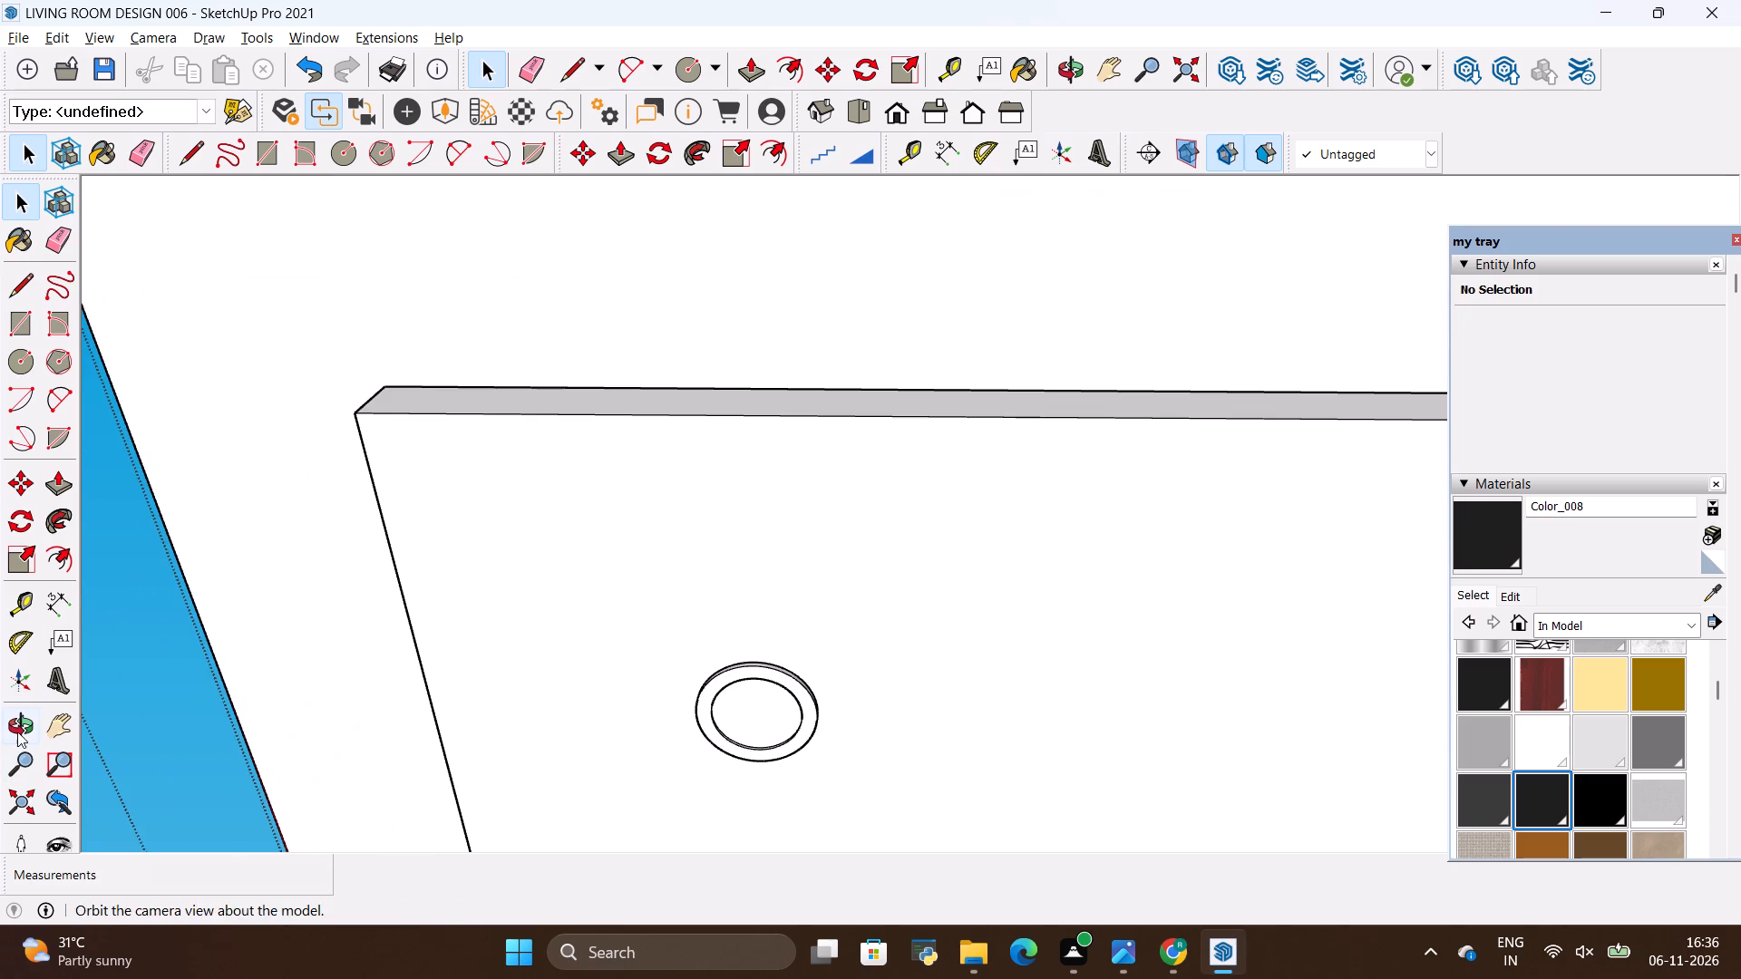
left_click(16, 718)
left_click_drag(523, 395, 566, 655)
key("alt+Tab")
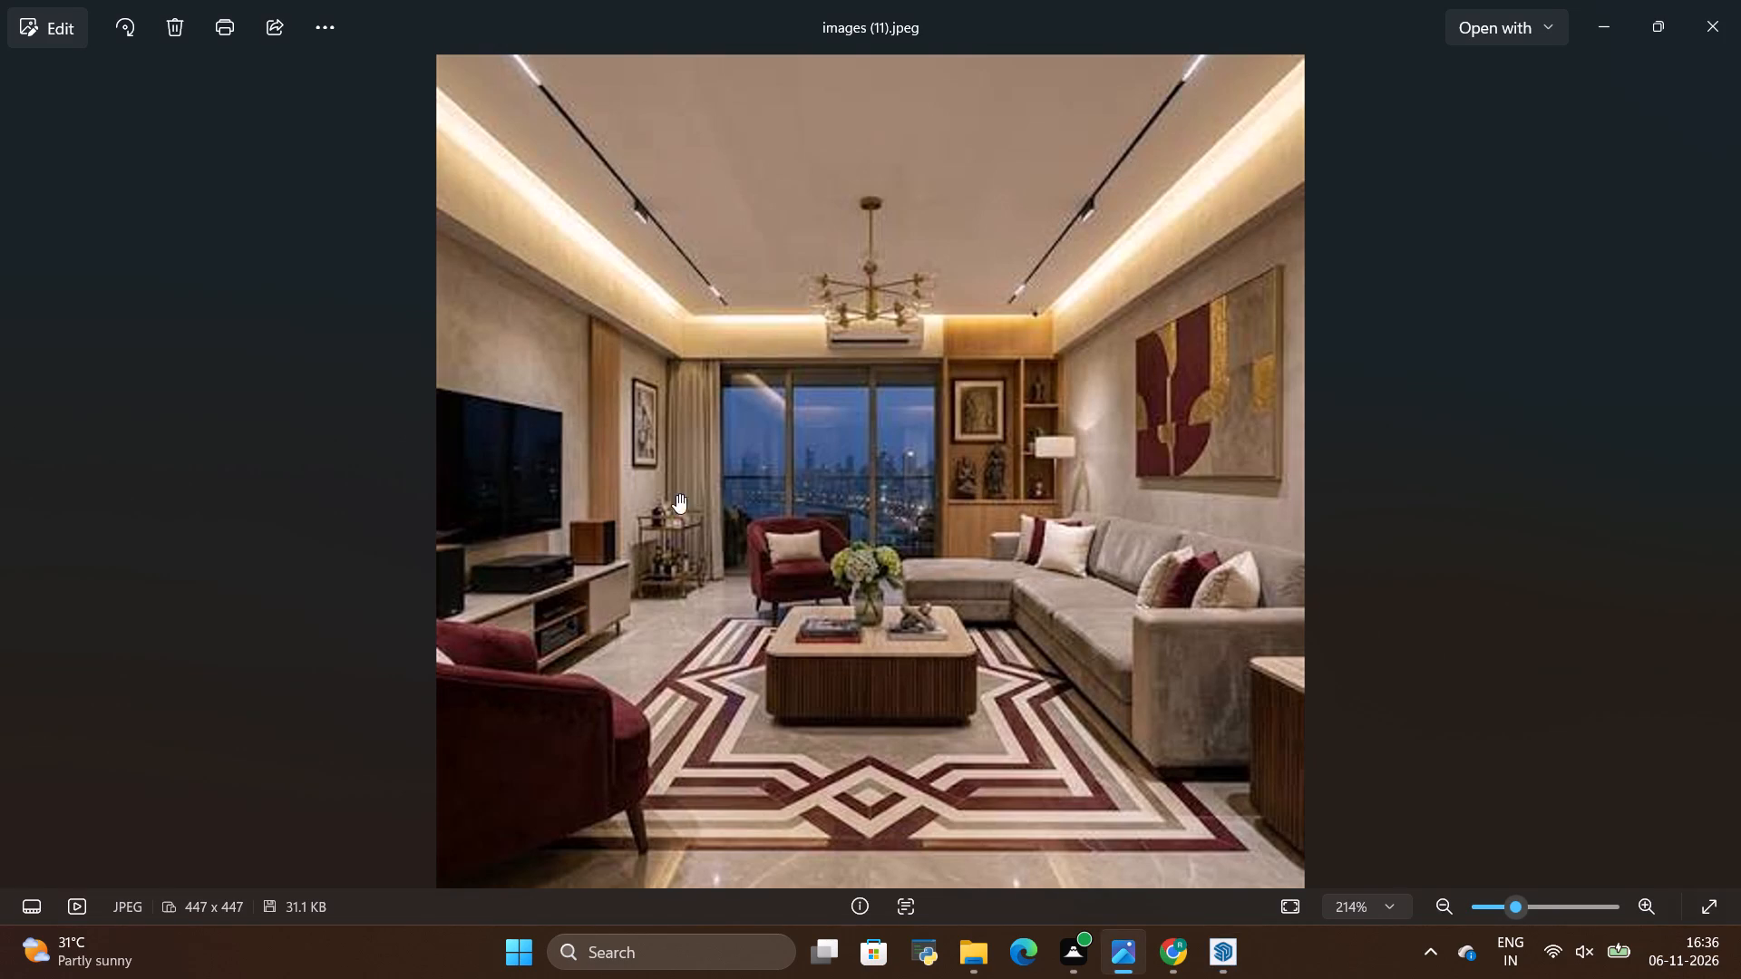
scroll(1061, 210, "up", 4)
scroll(915, 526, "down", 3)
key("alt+Tab")
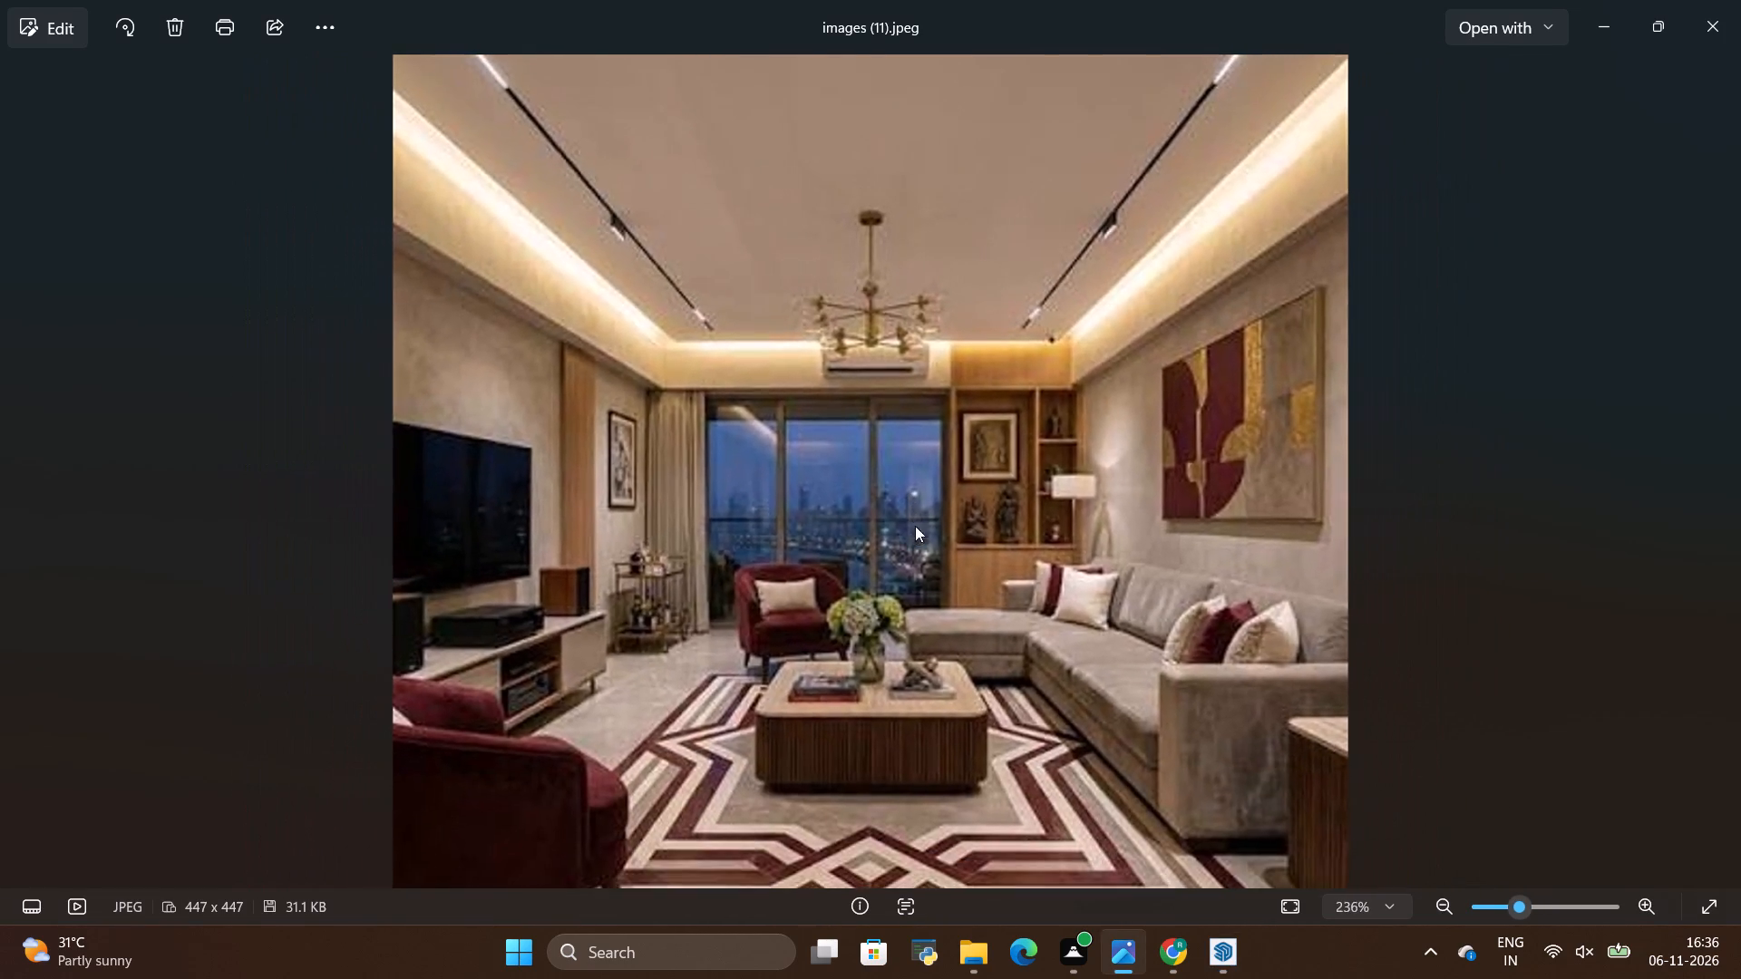
Place an Enscape spotlight on the dropped panel's side edge near the light disc, aimed downward.
scroll(818, 513, "down", 4)
scroll(732, 499, "up", 3)
scroll(977, 385, "up", 2)
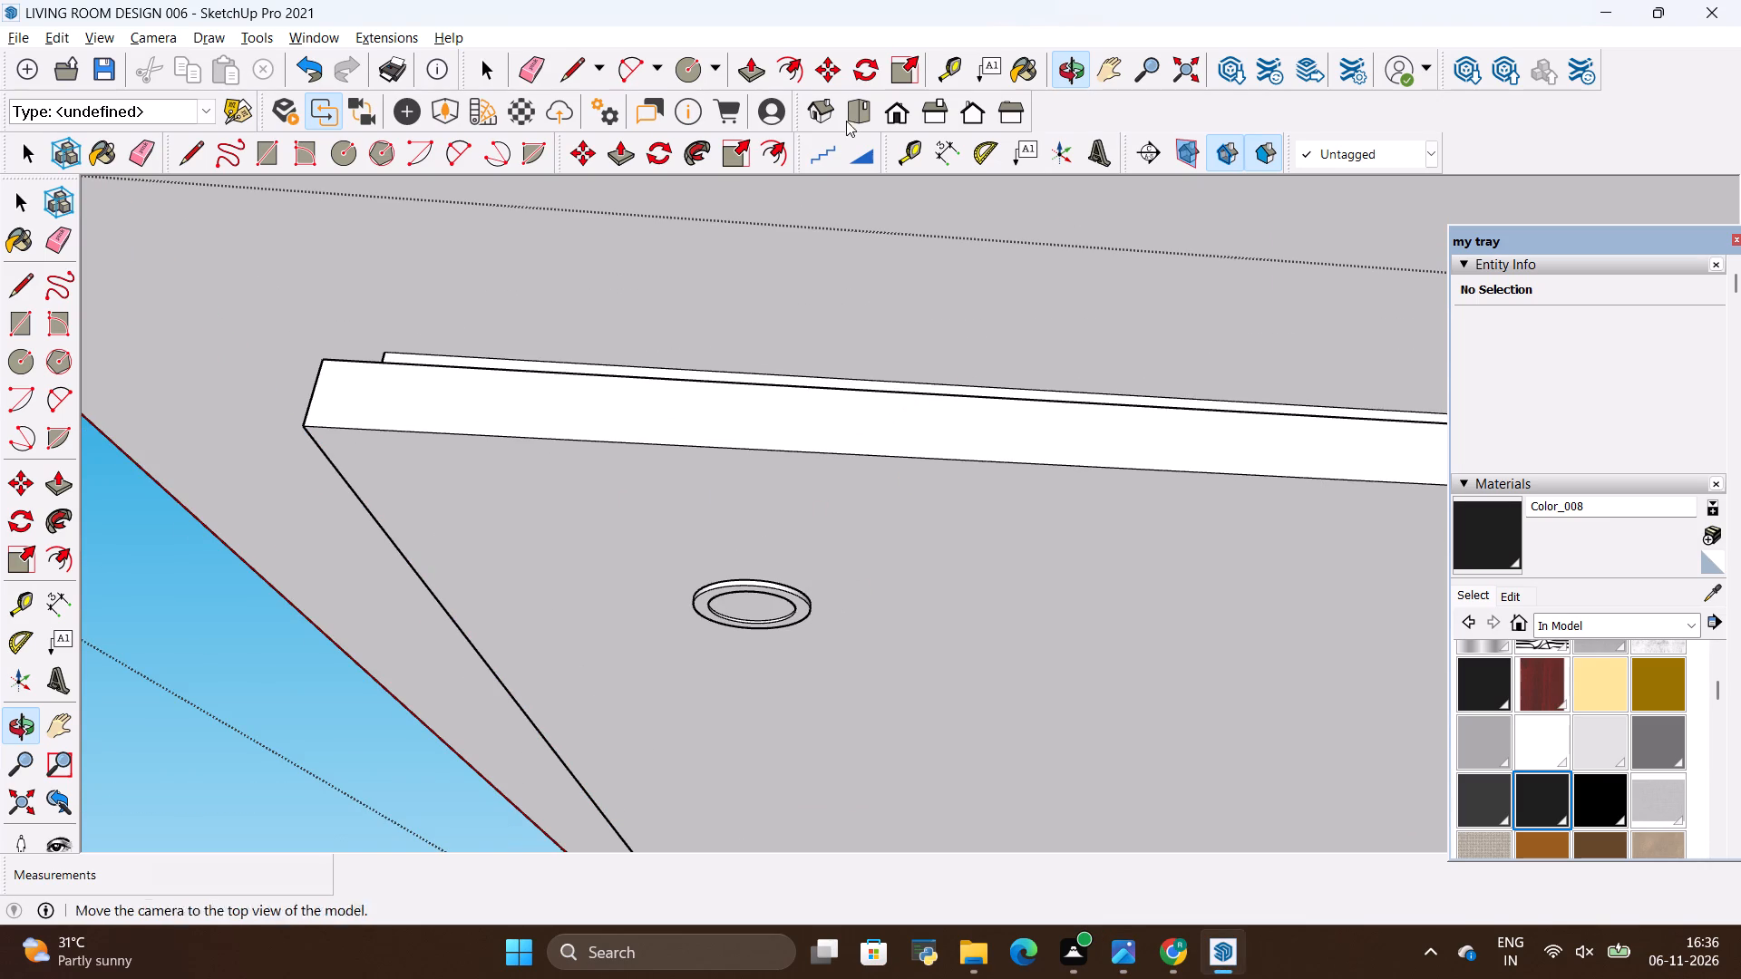
left_click(401, 105)
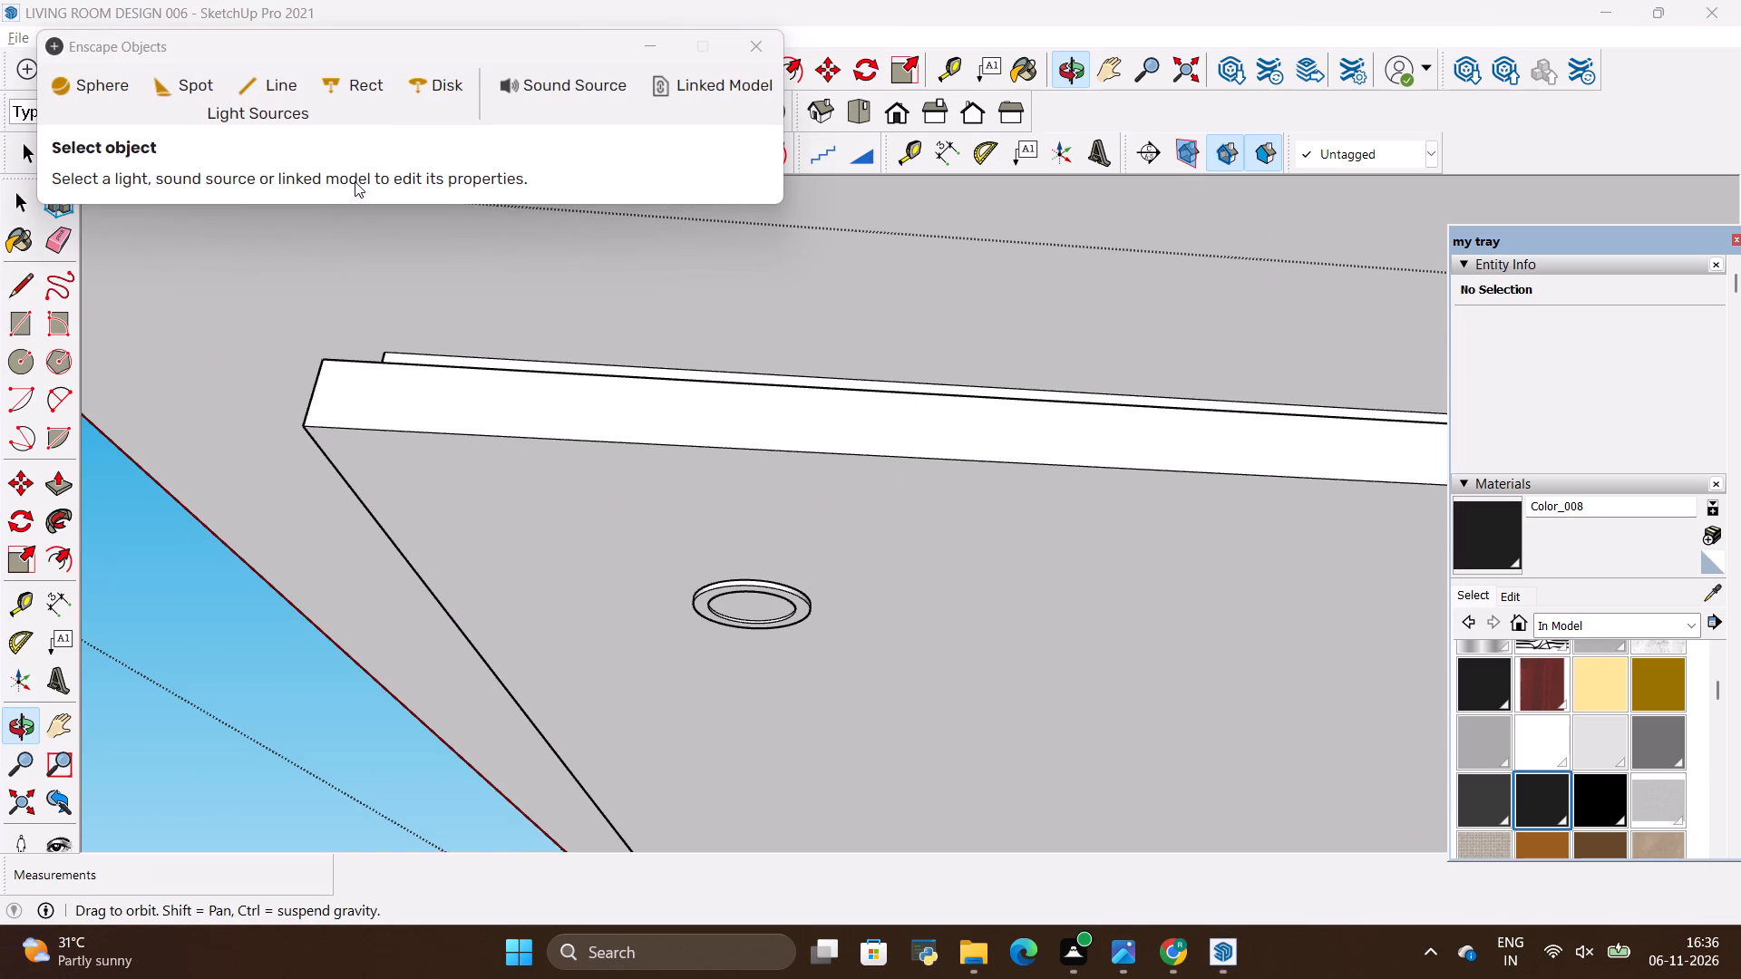
left_click(182, 80)
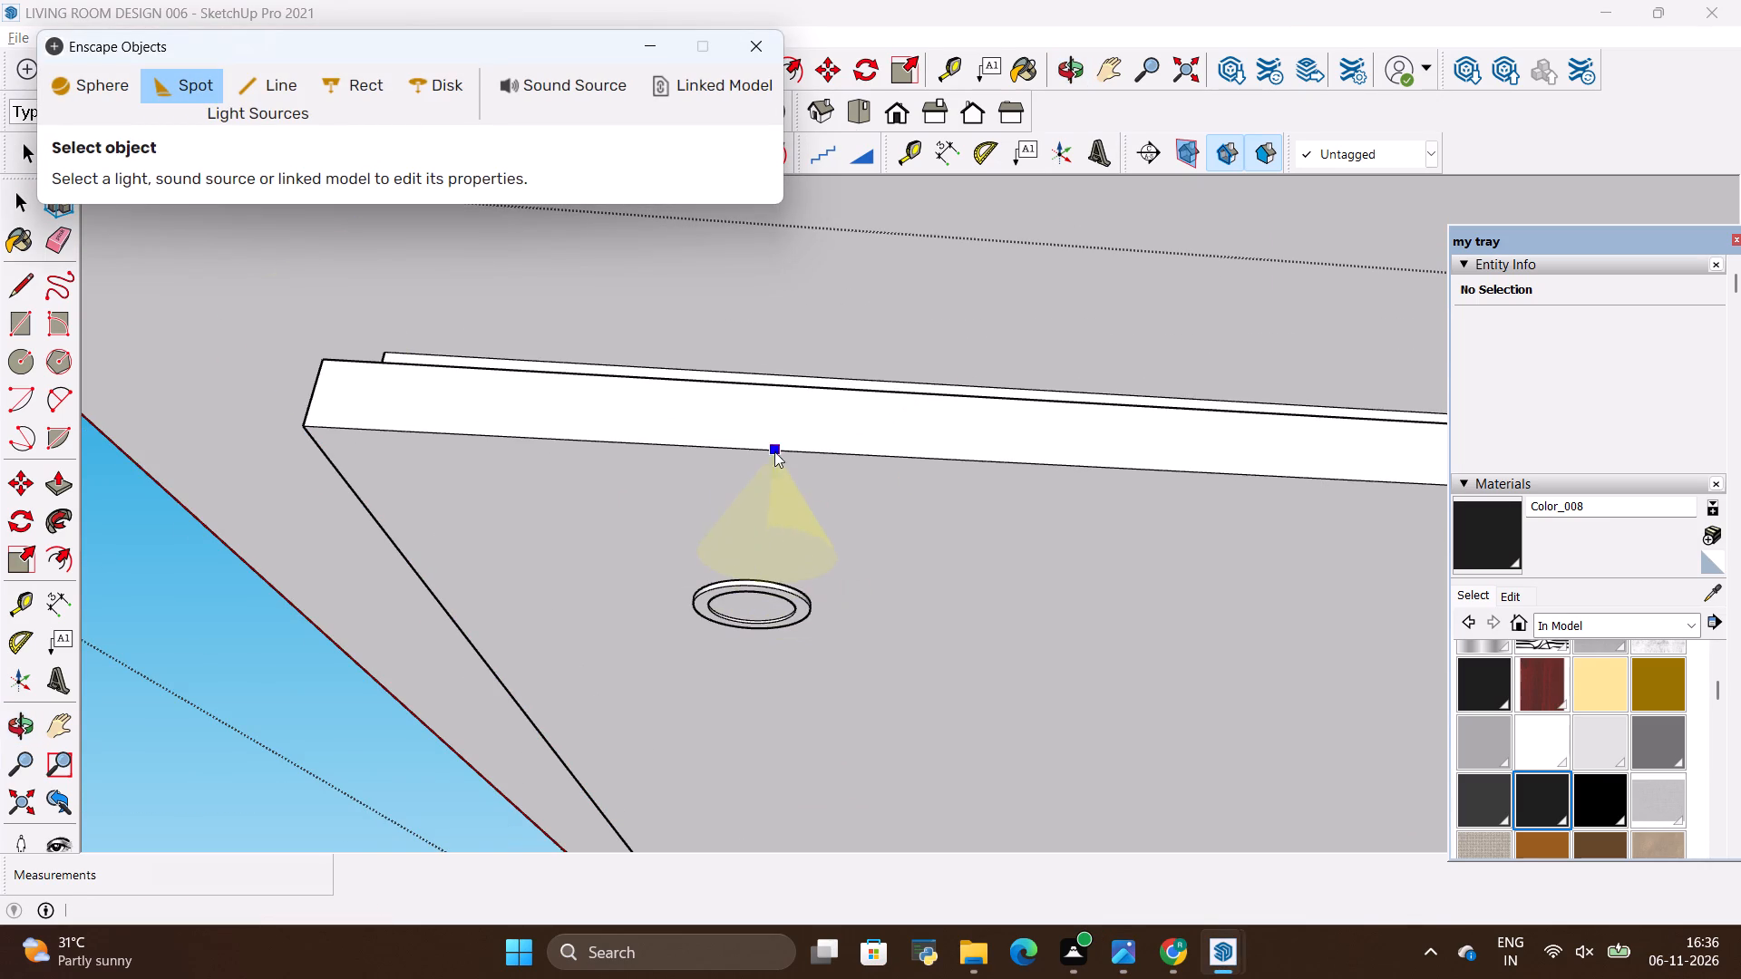
scroll(771, 412, "up", 9)
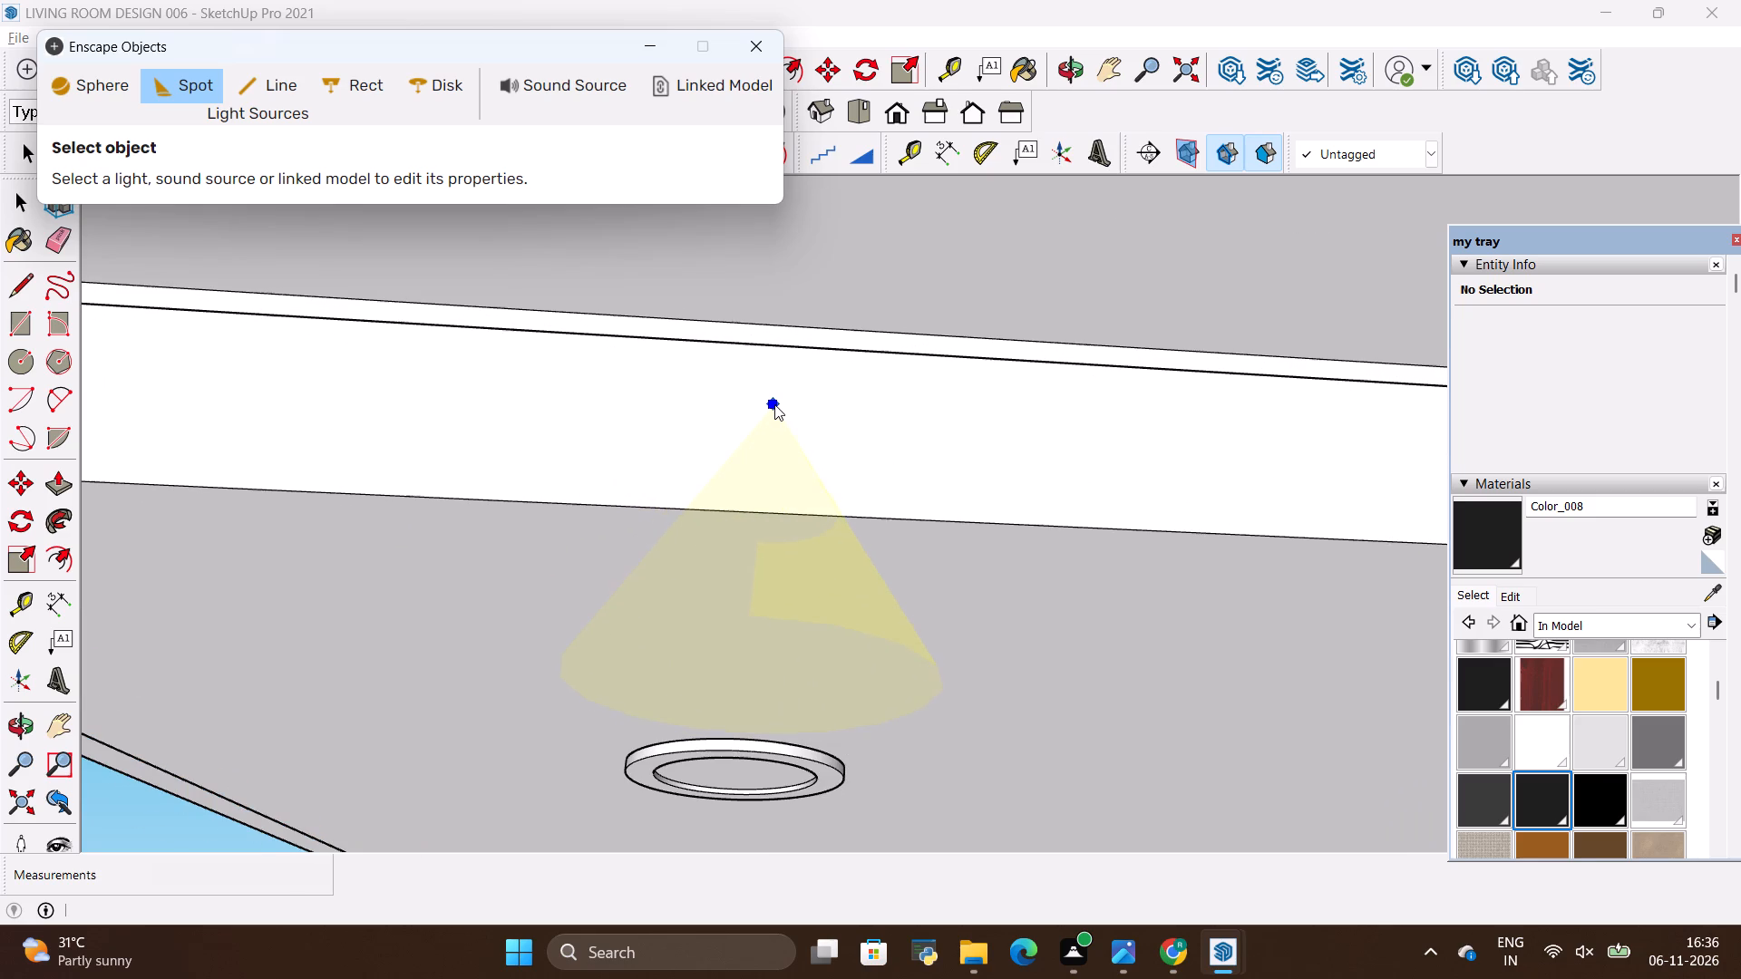
left_click(786, 391)
left_click(789, 349)
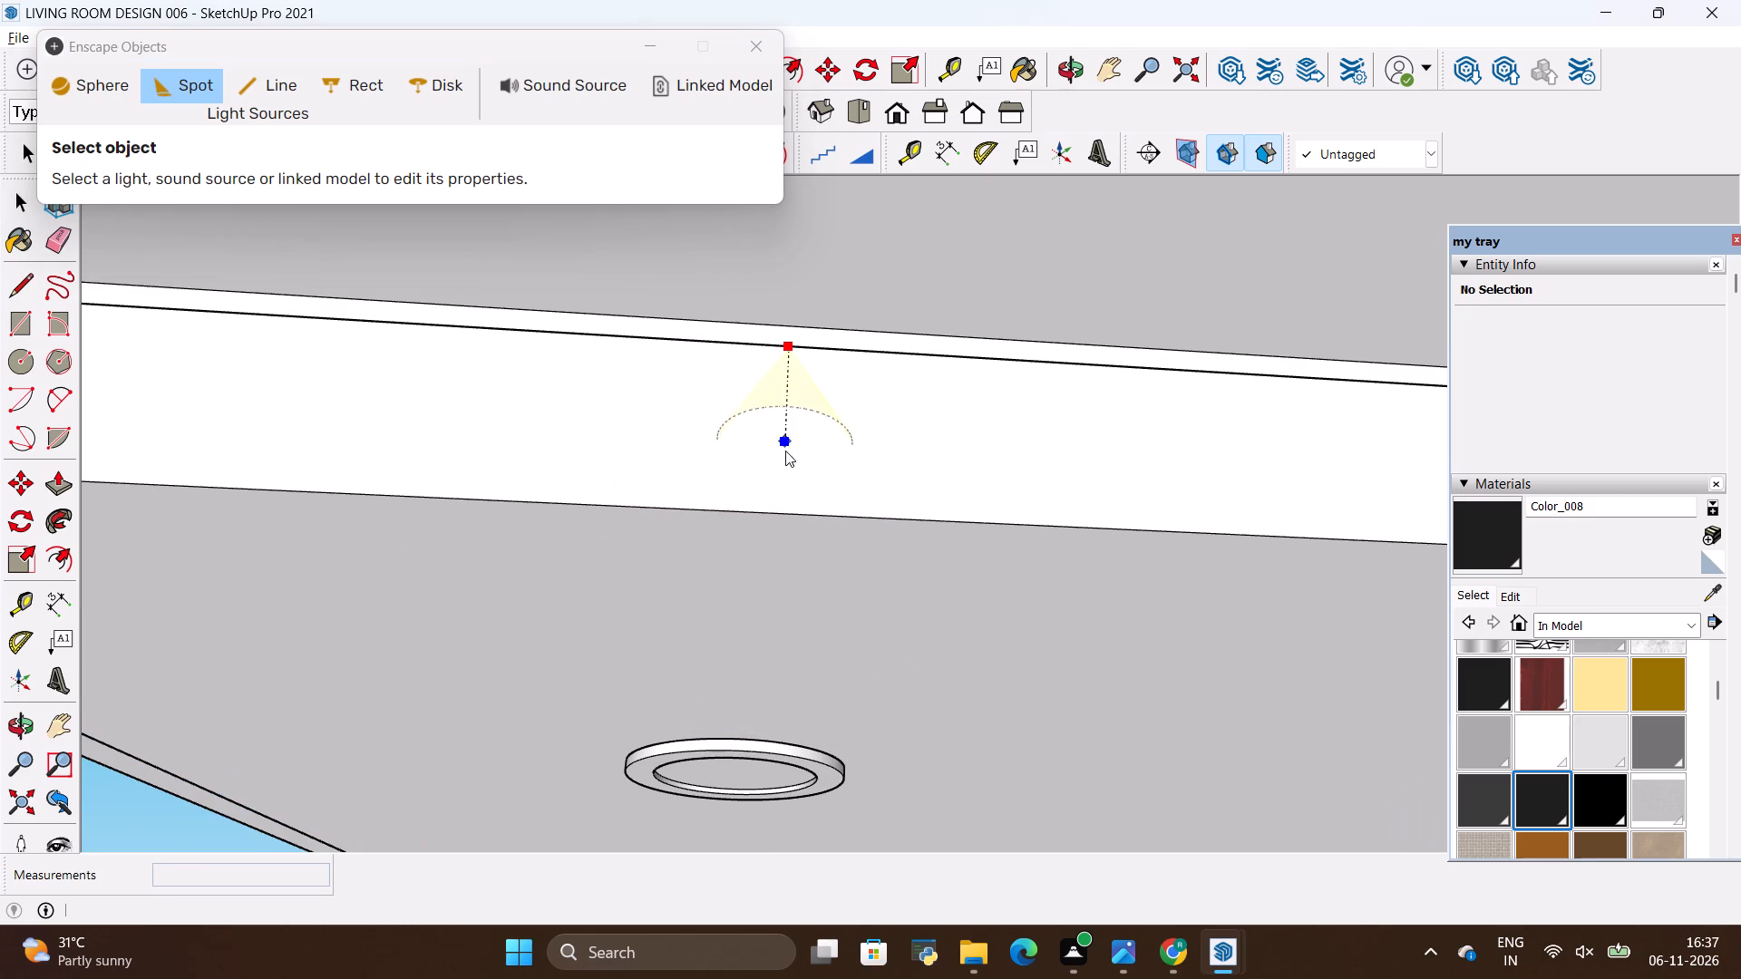
triple_click(783, 509)
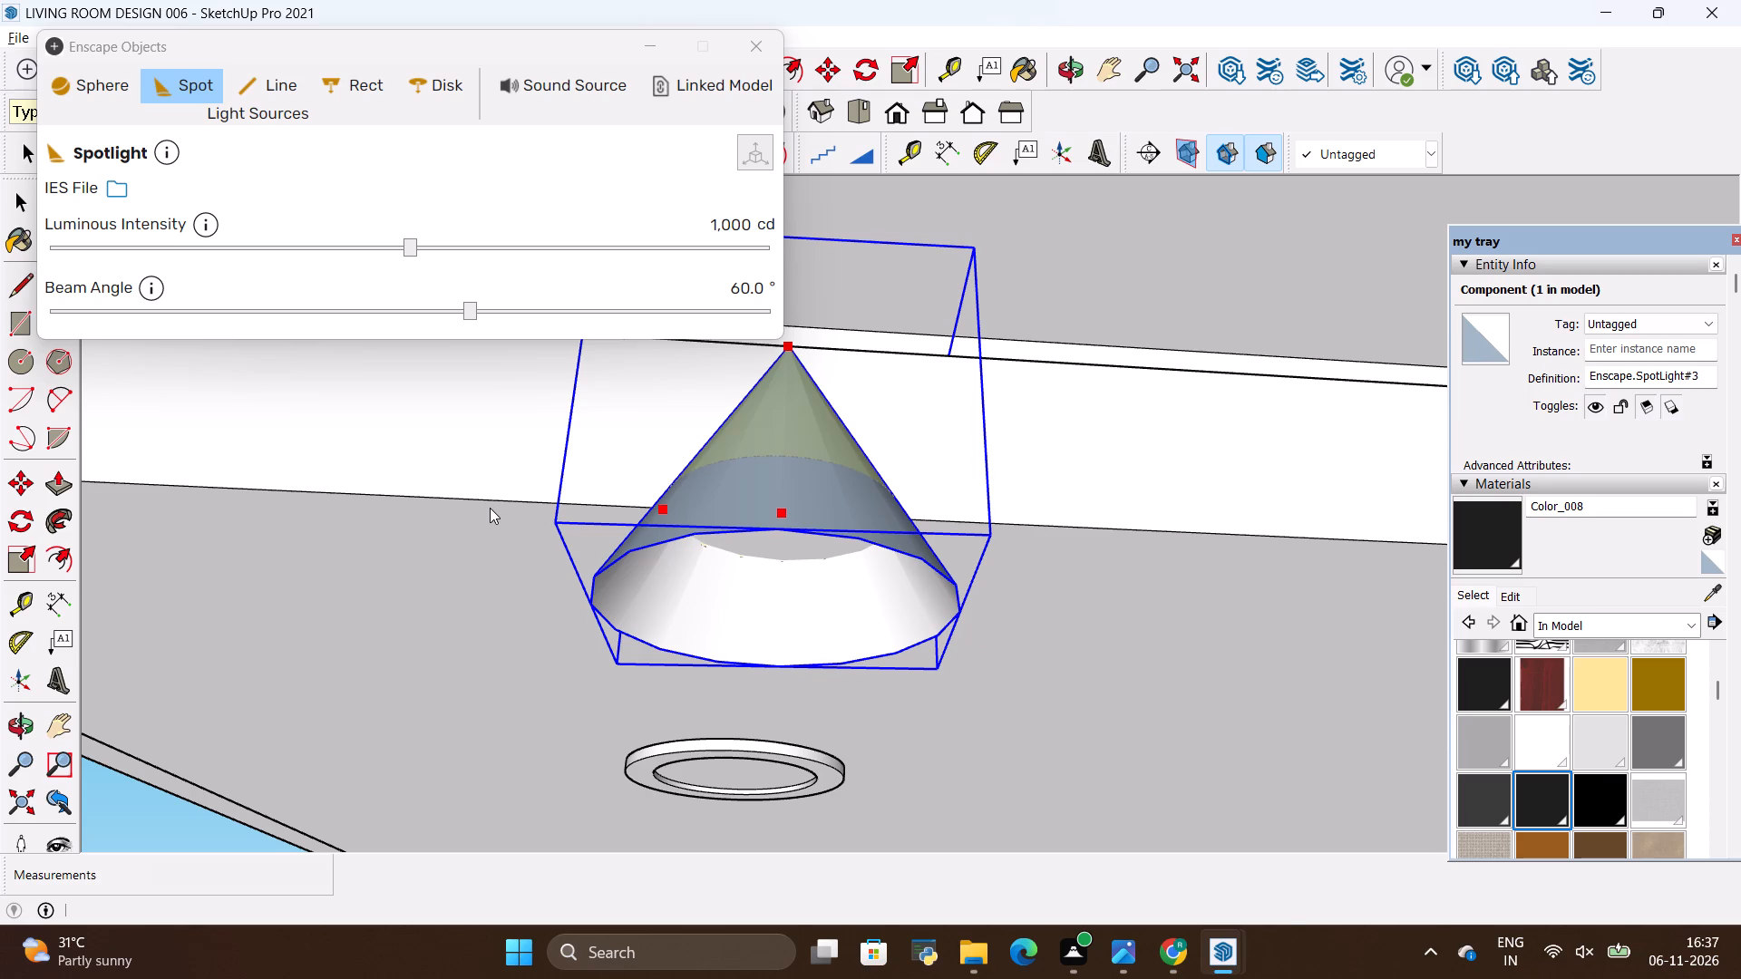
Load the IES profile defined-spot.ies into the spotlight and set its luminous intensity to 24,164 cd.
left_click(109, 188)
left_click(262, 273)
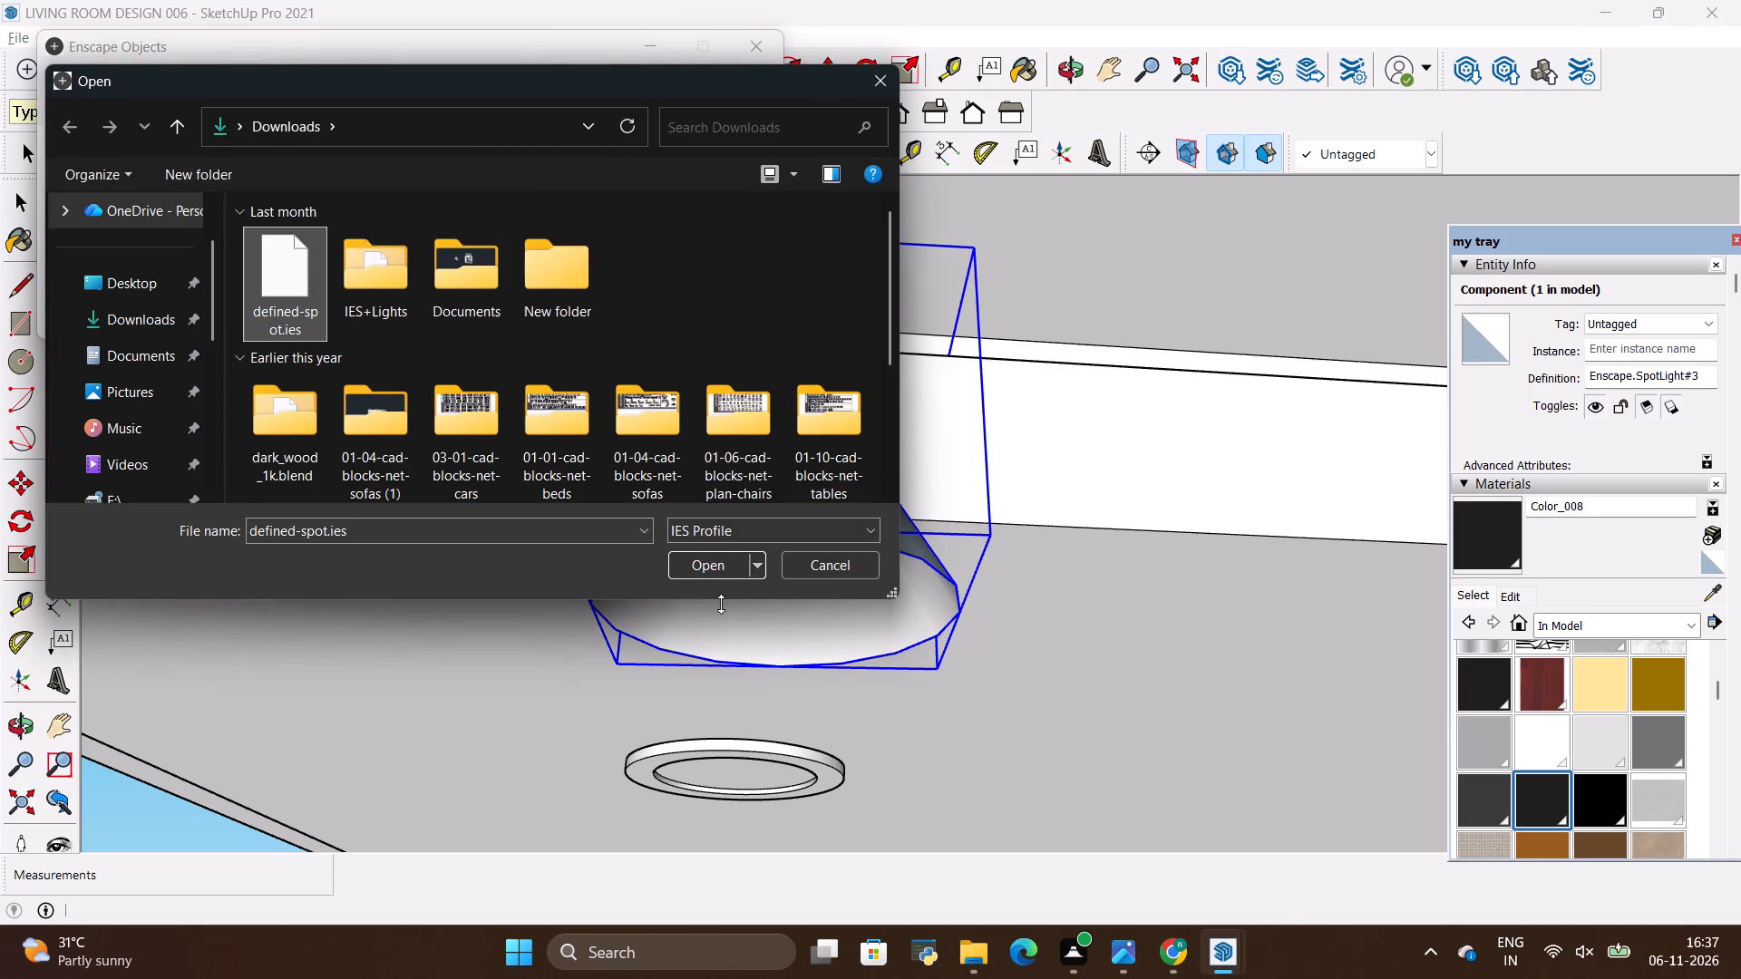
left_click(717, 572)
left_click(577, 253)
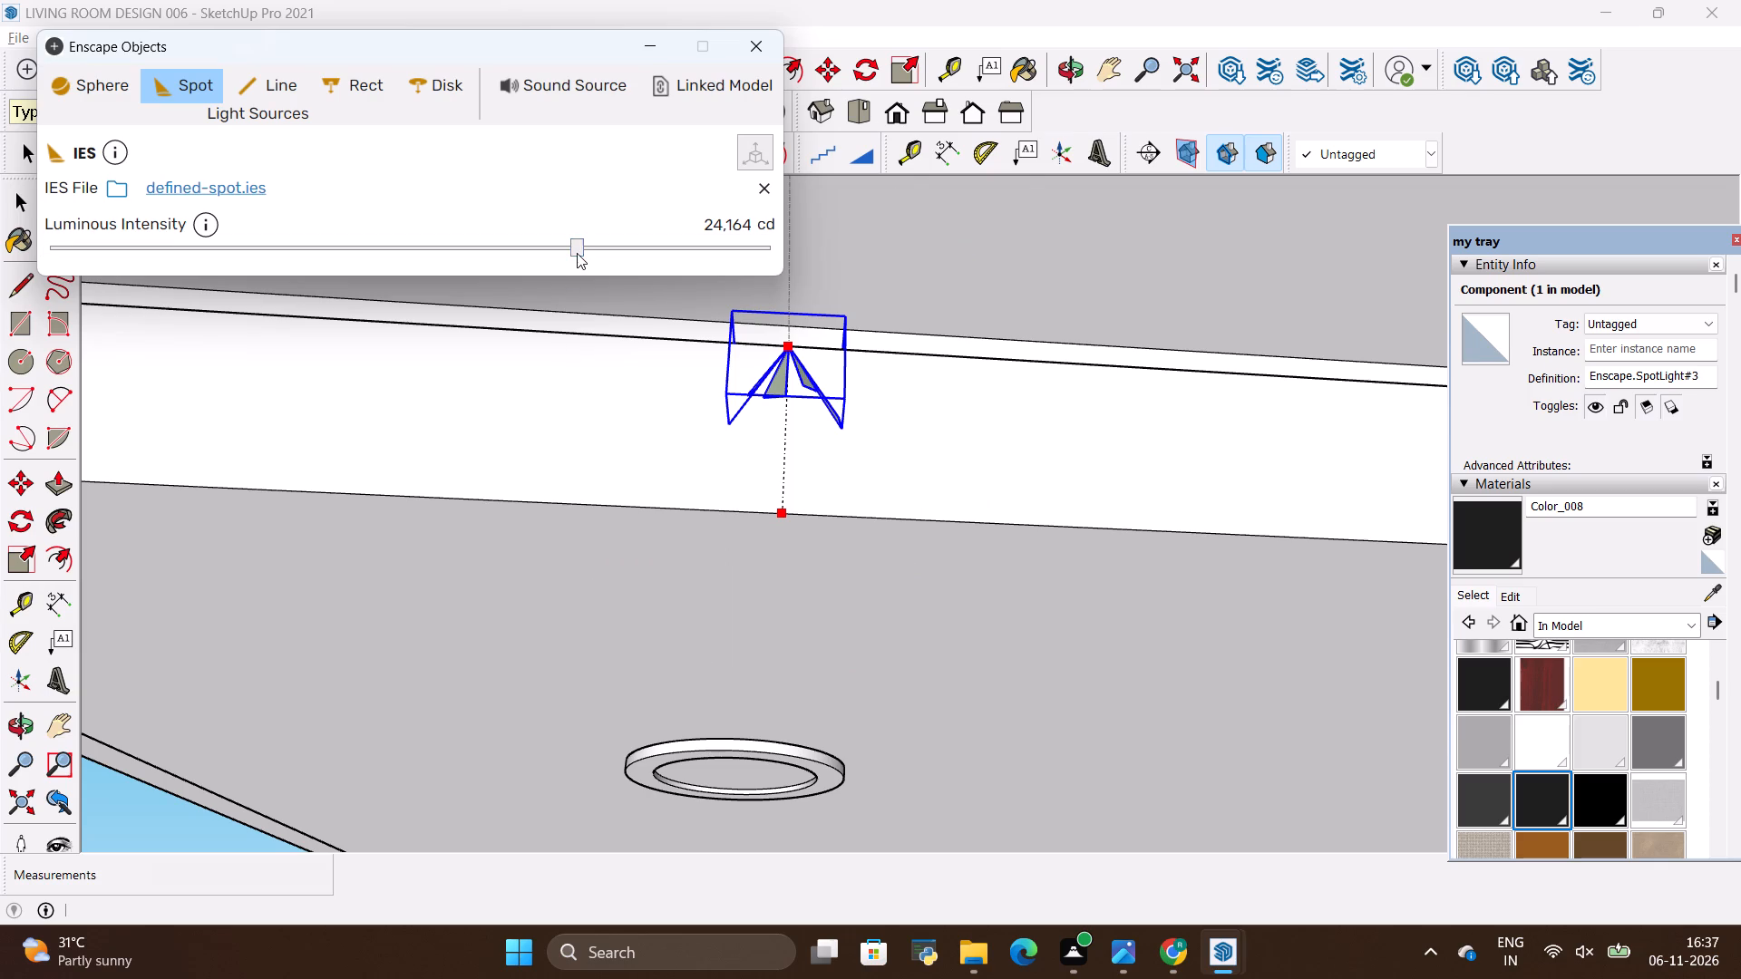
left_click(732, 39)
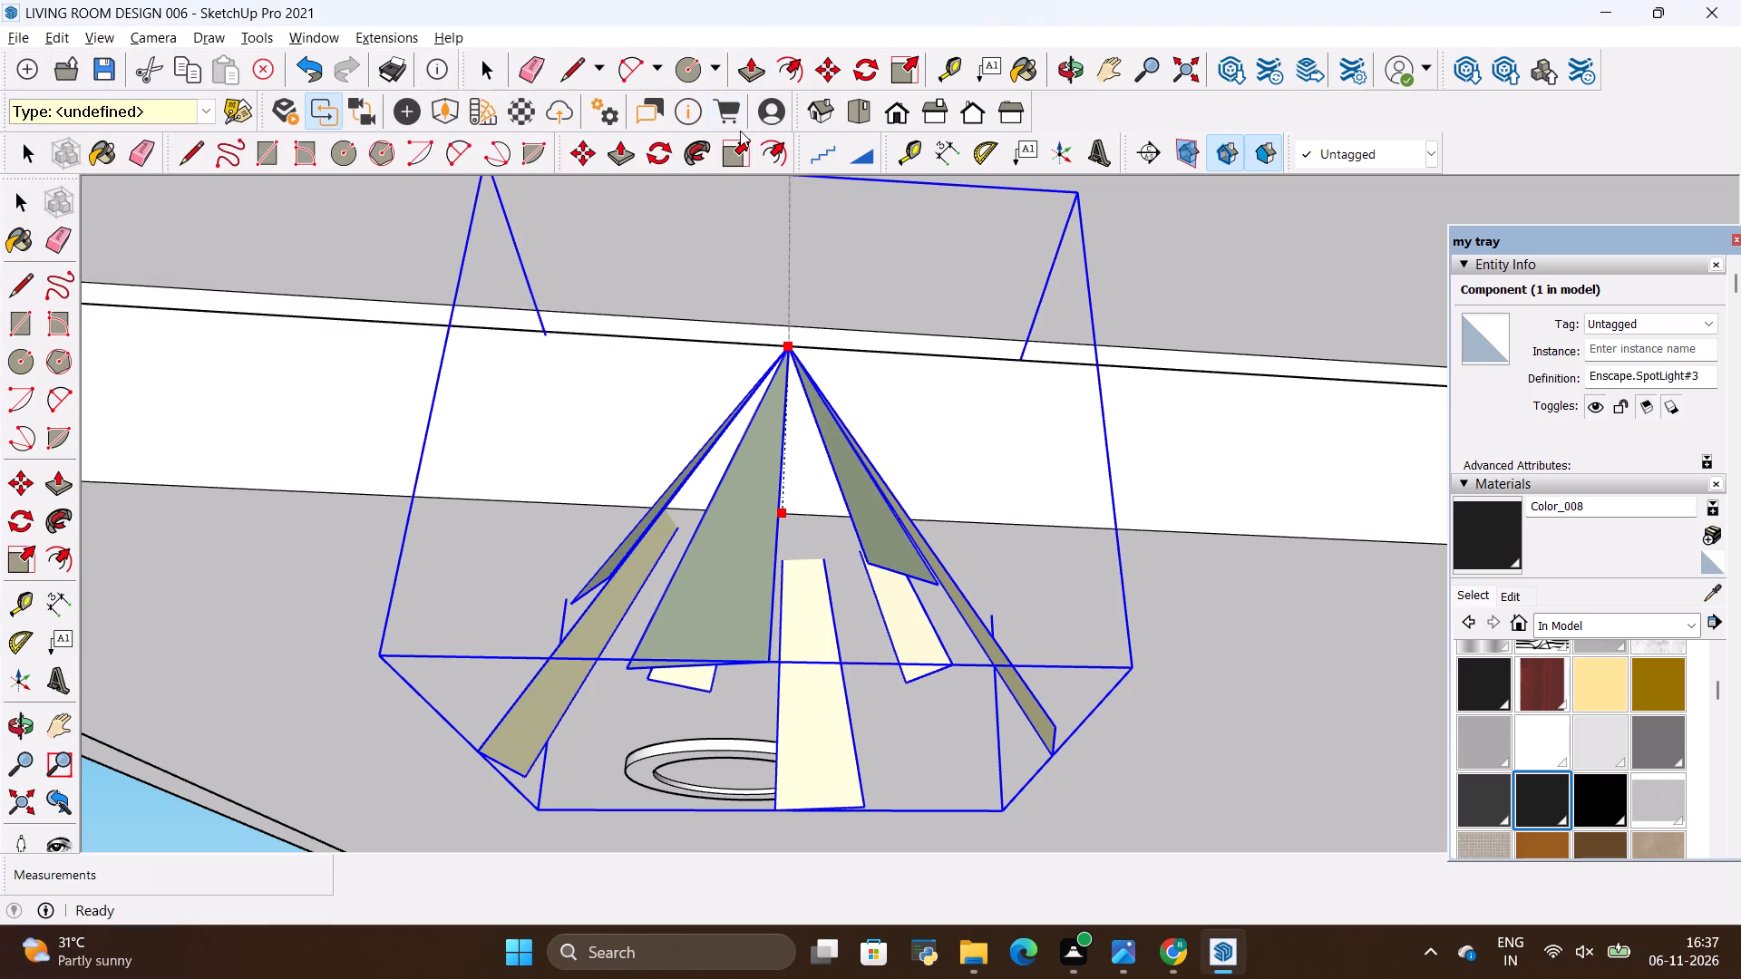
Move the spotlight by its apex to the centre of the light disc.
key("m")
left_click(796, 347)
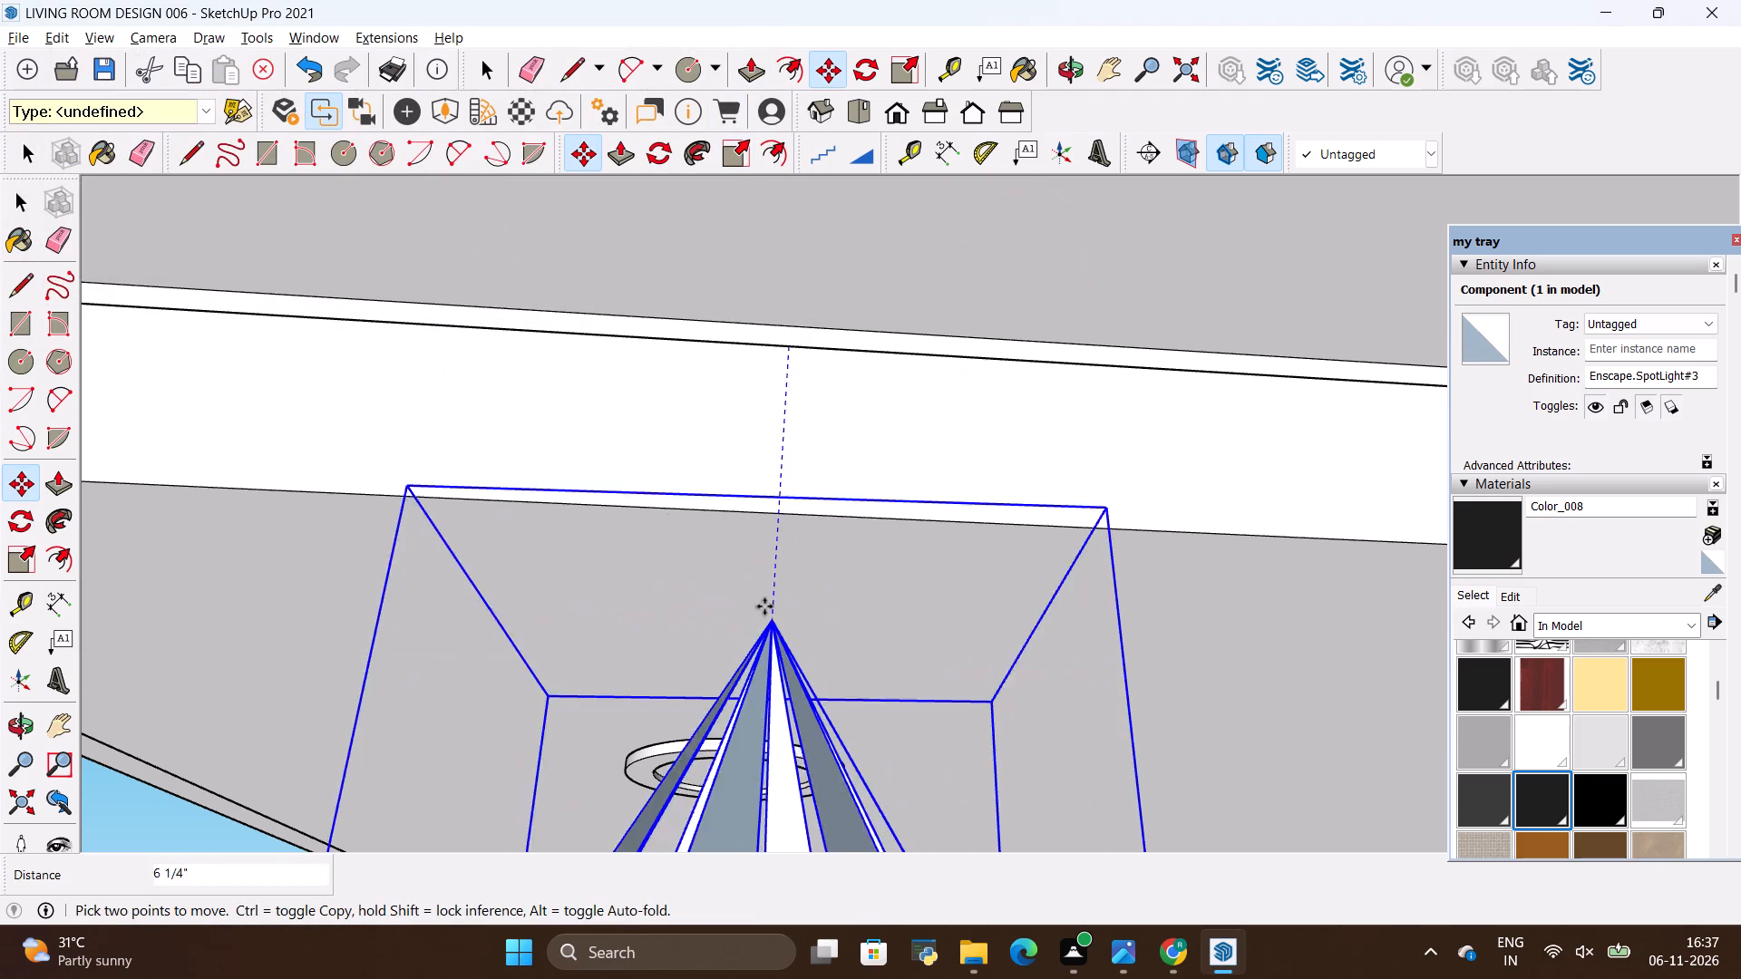
scroll(757, 568, "down", 12)
scroll(711, 693, "up", 5)
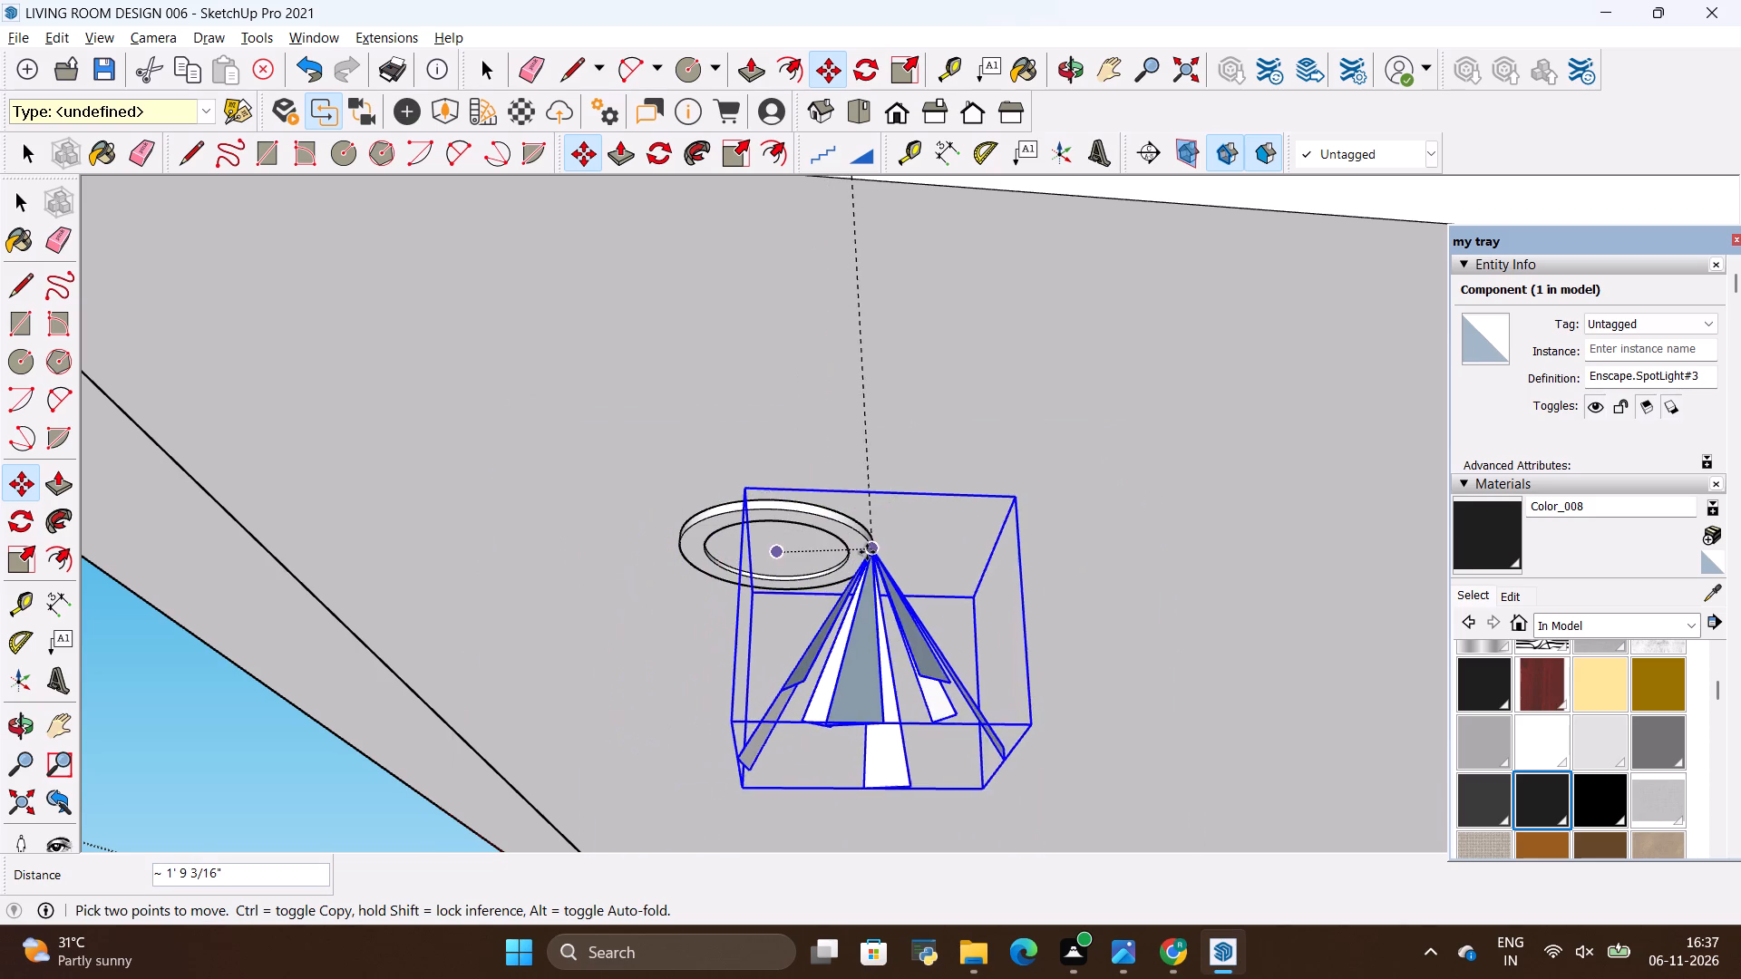
left_click(781, 550)
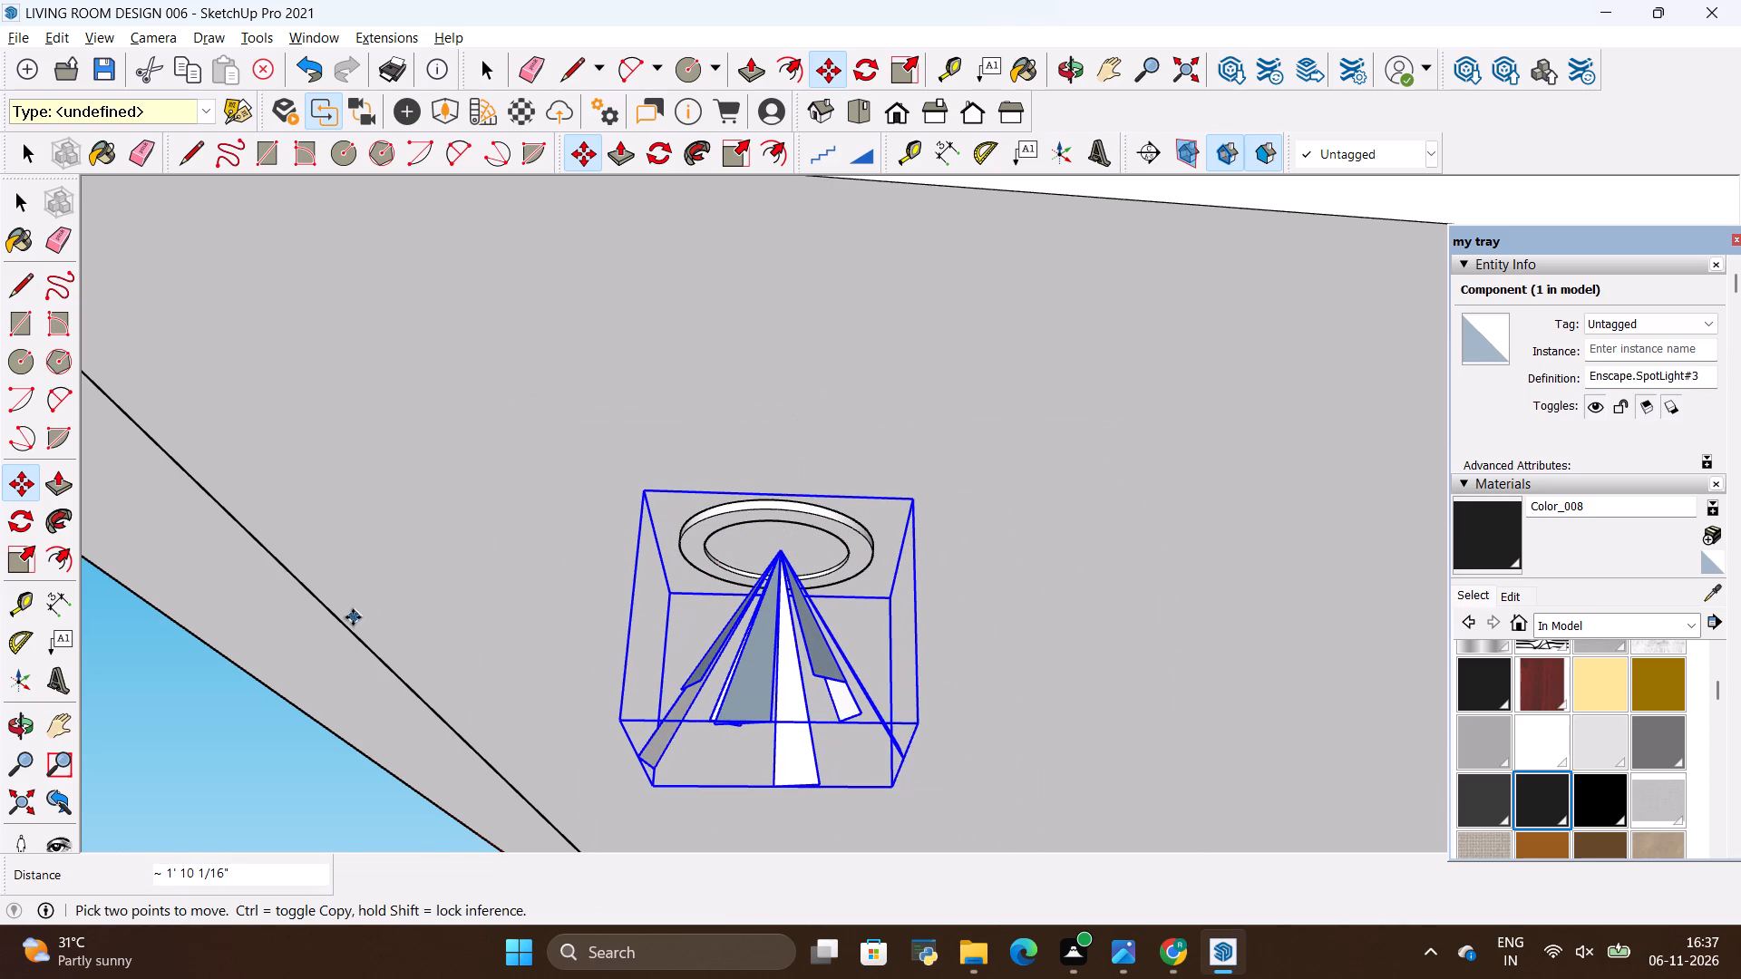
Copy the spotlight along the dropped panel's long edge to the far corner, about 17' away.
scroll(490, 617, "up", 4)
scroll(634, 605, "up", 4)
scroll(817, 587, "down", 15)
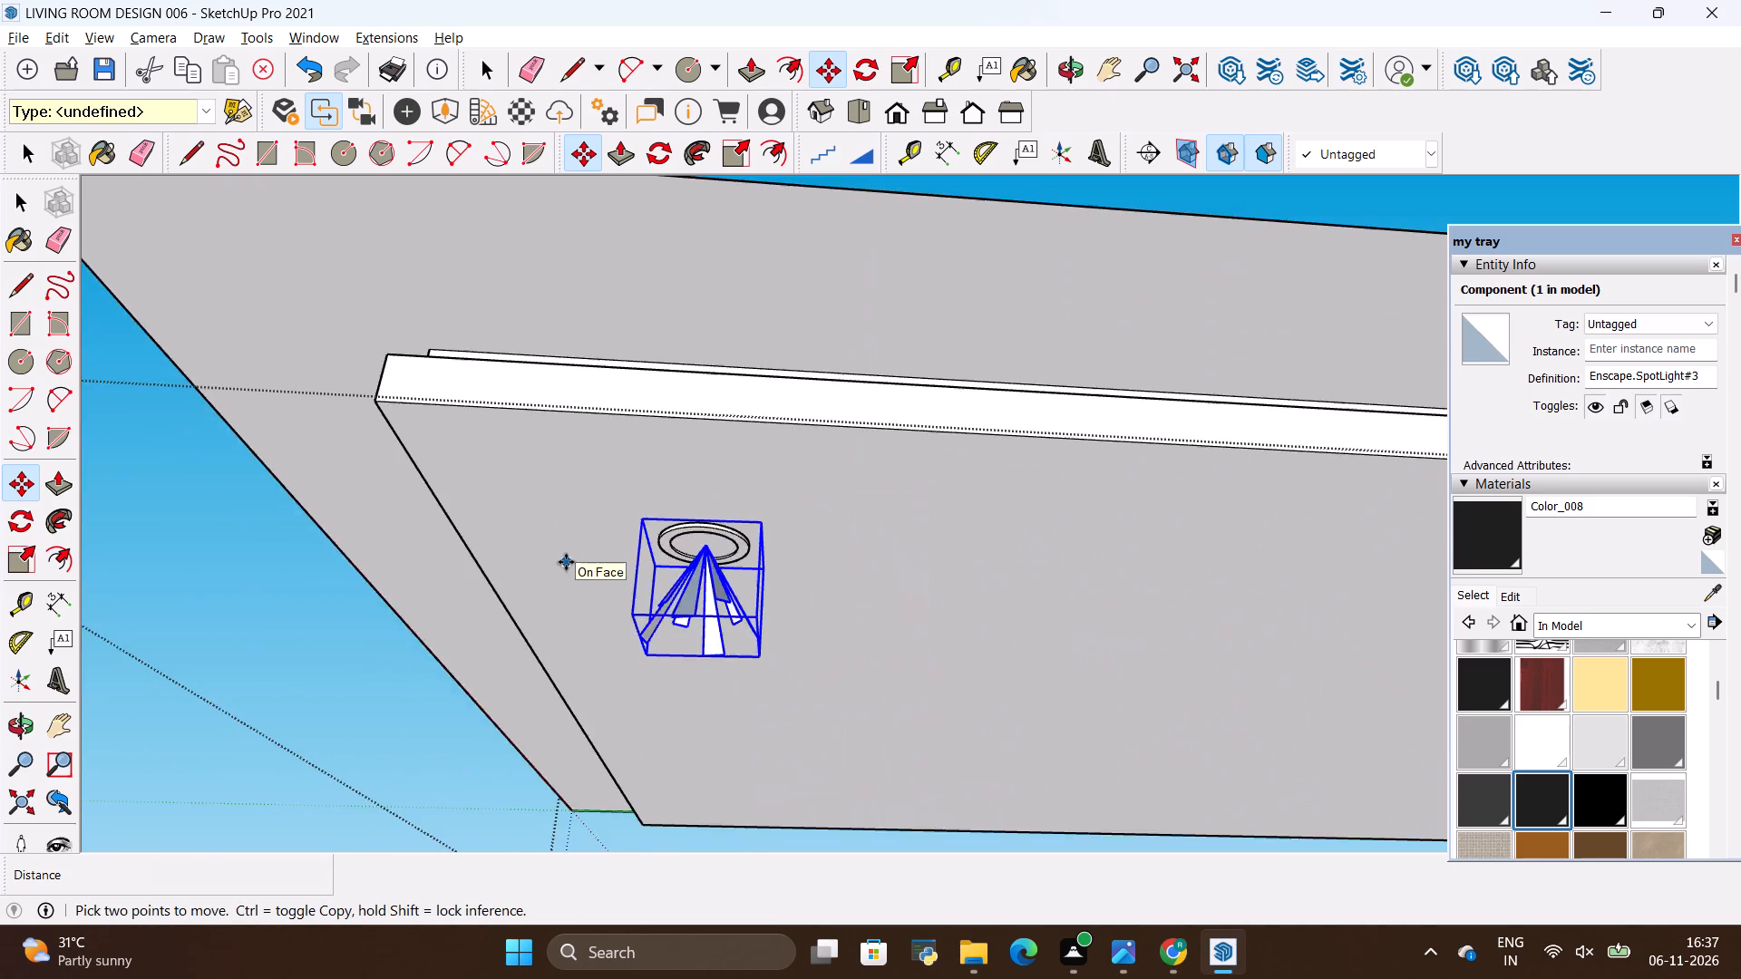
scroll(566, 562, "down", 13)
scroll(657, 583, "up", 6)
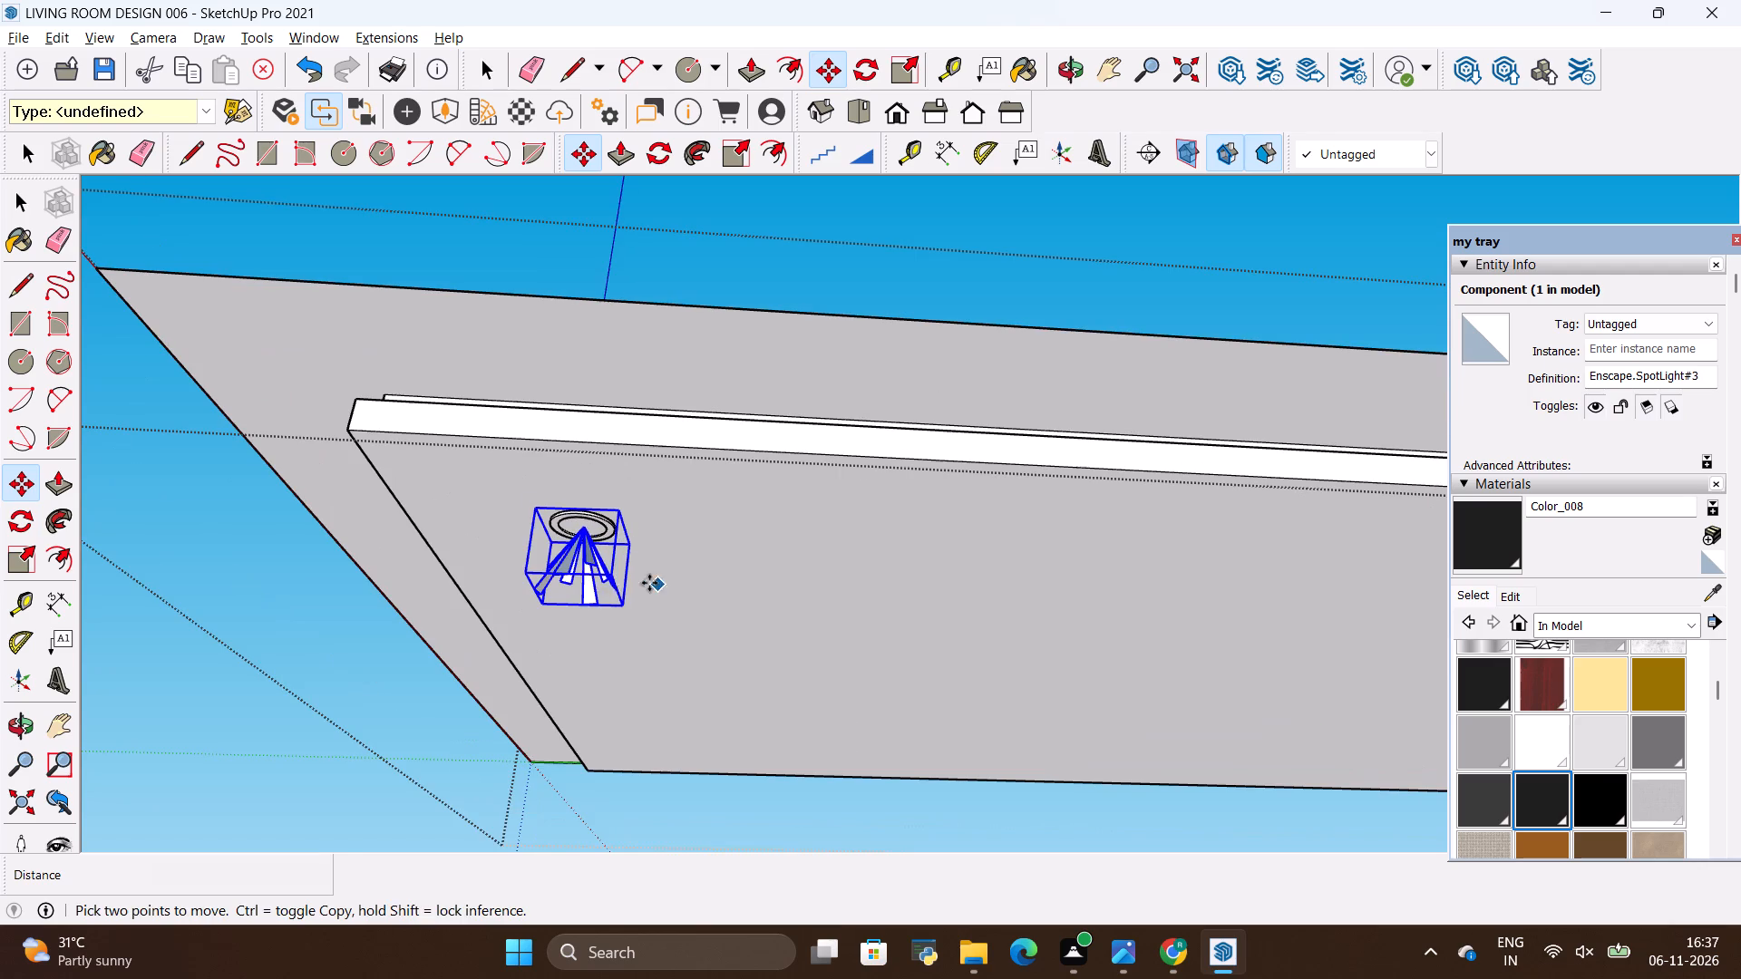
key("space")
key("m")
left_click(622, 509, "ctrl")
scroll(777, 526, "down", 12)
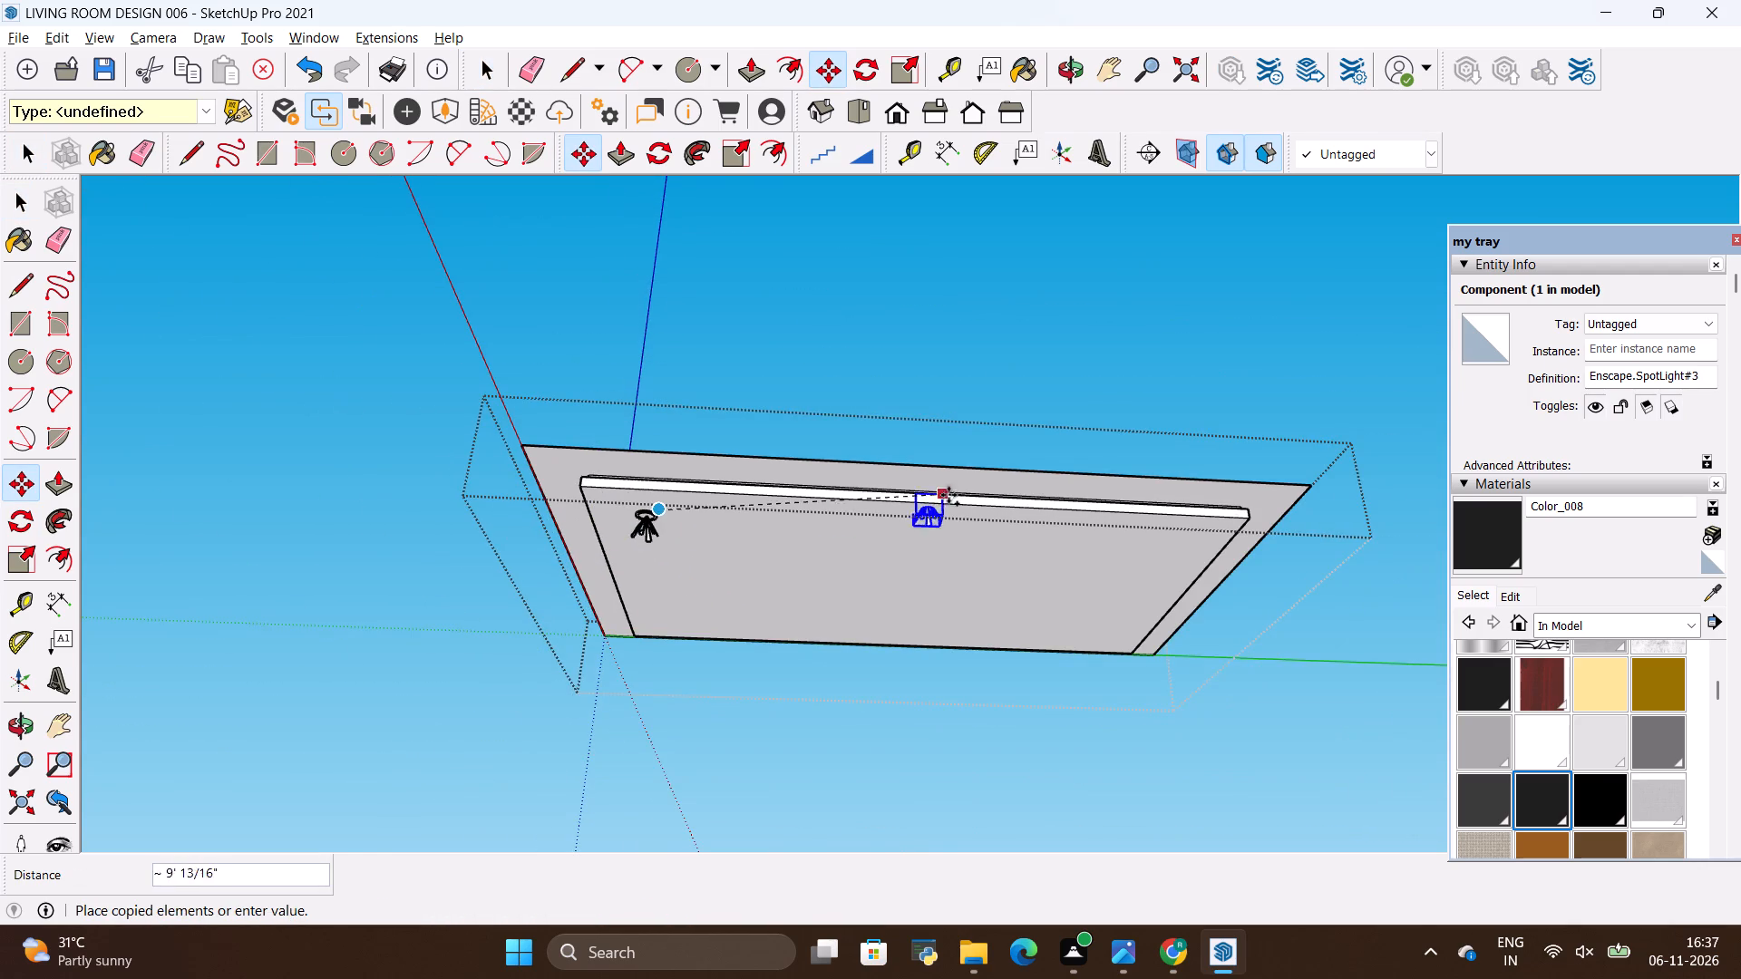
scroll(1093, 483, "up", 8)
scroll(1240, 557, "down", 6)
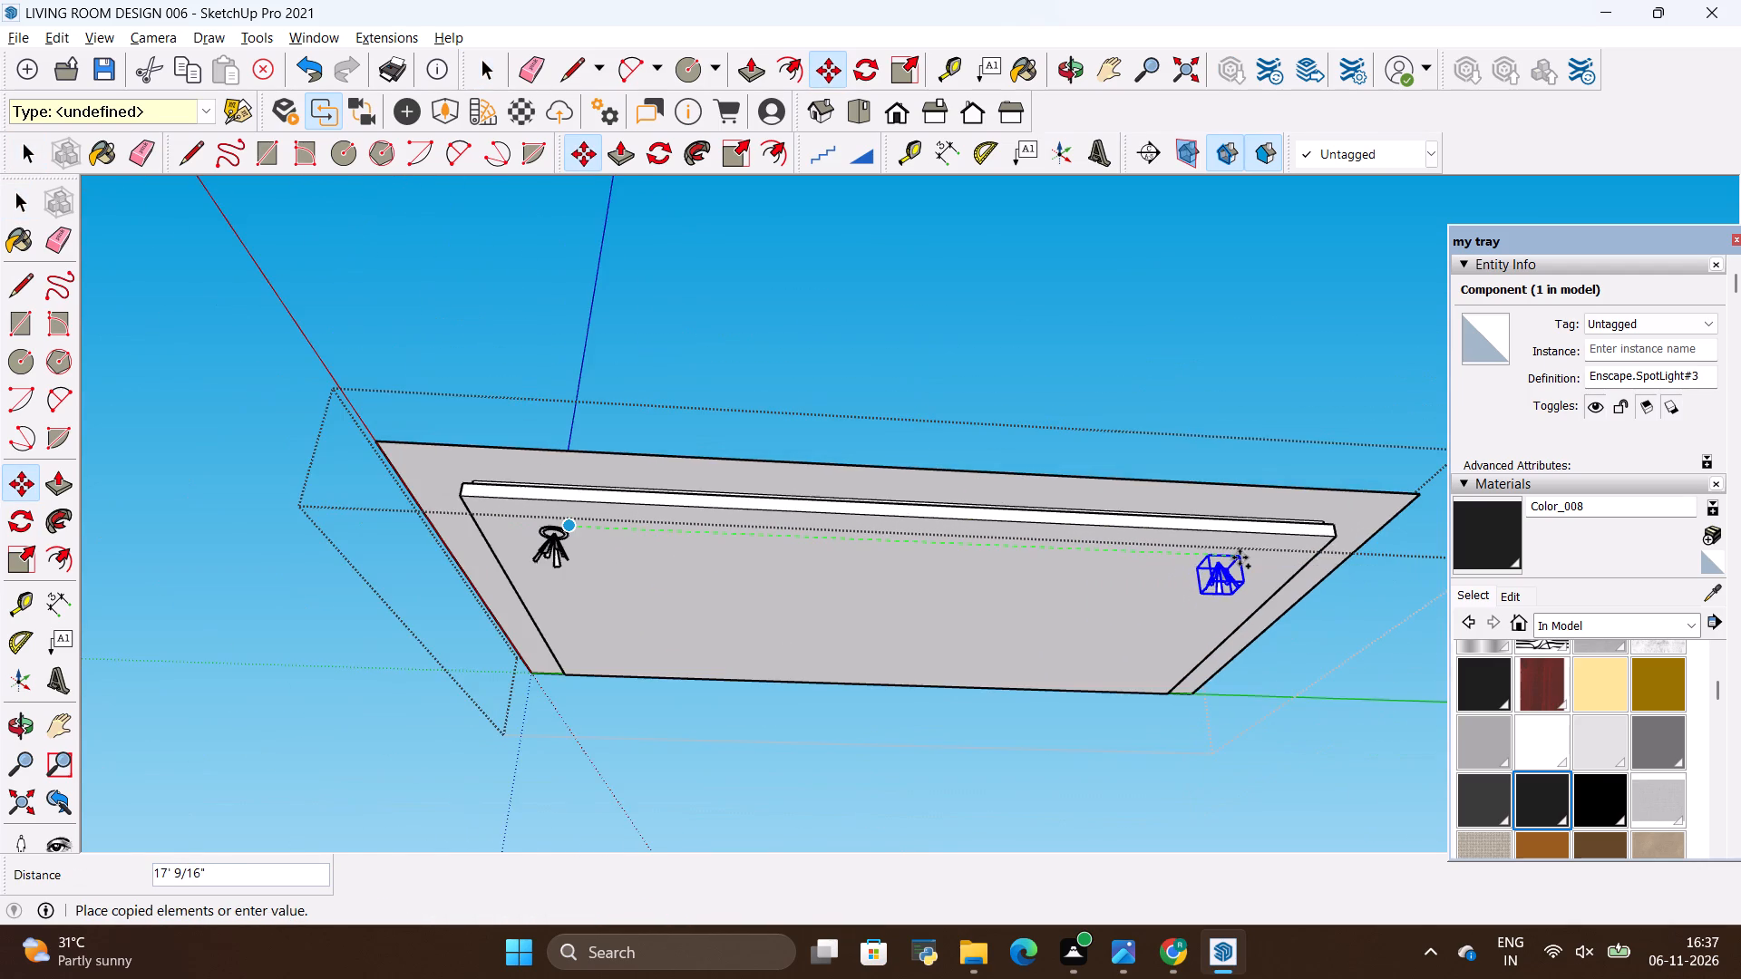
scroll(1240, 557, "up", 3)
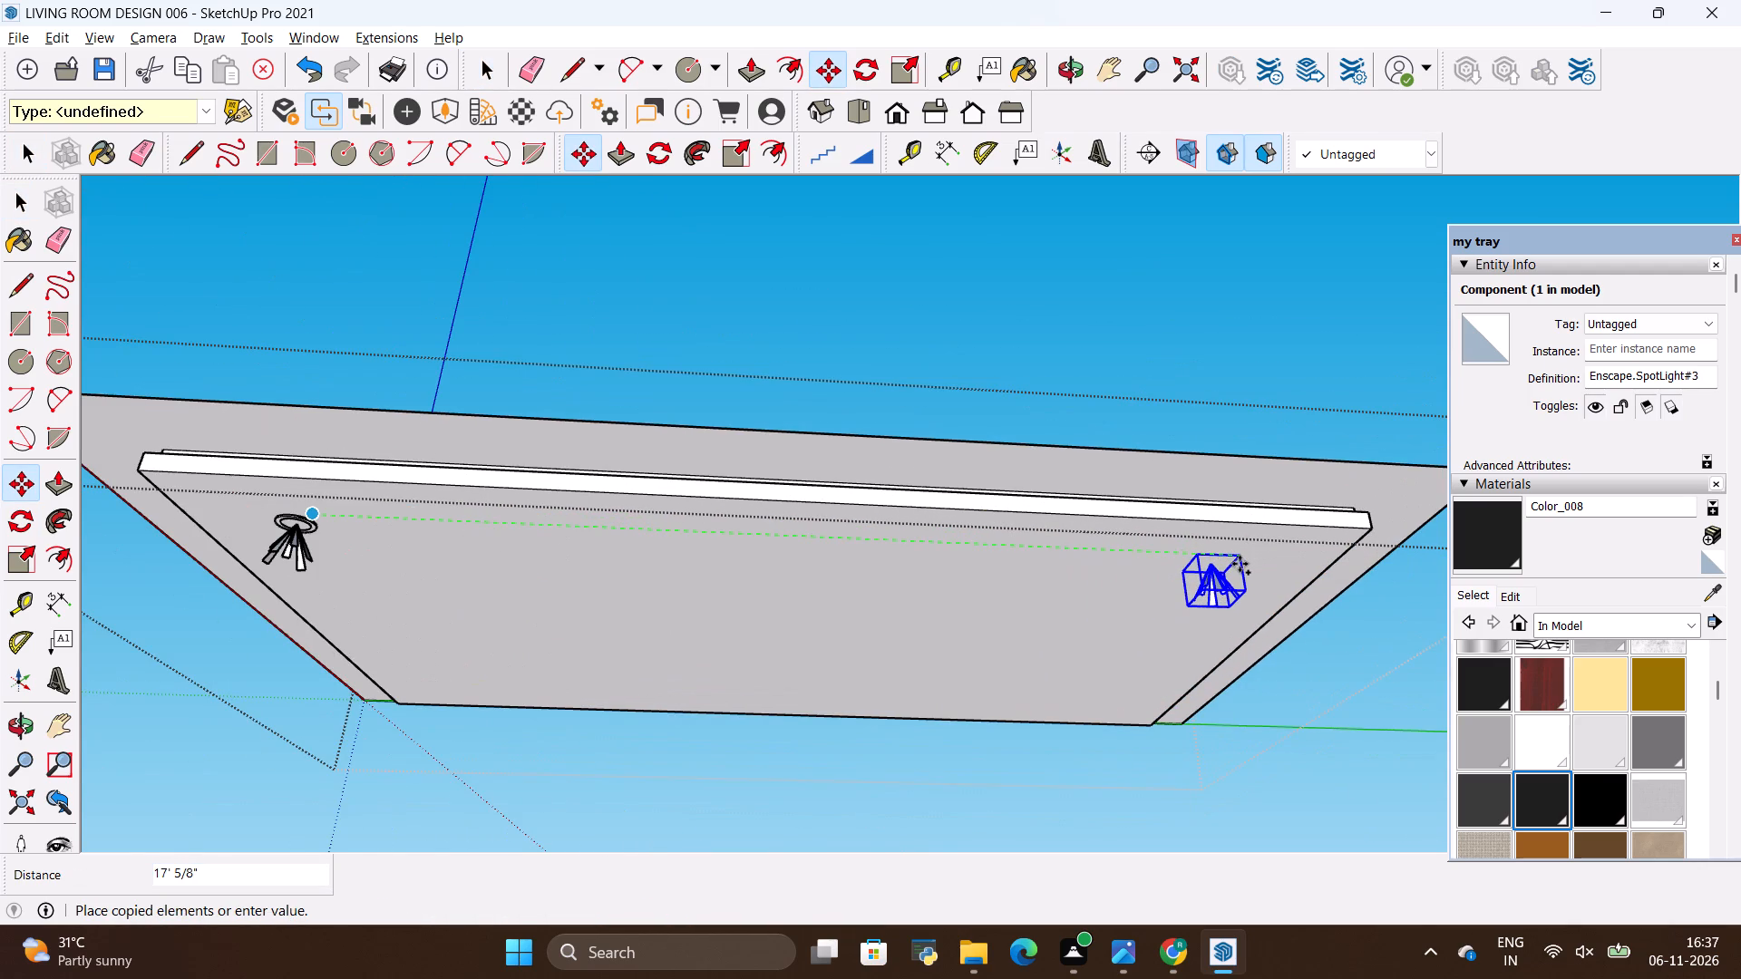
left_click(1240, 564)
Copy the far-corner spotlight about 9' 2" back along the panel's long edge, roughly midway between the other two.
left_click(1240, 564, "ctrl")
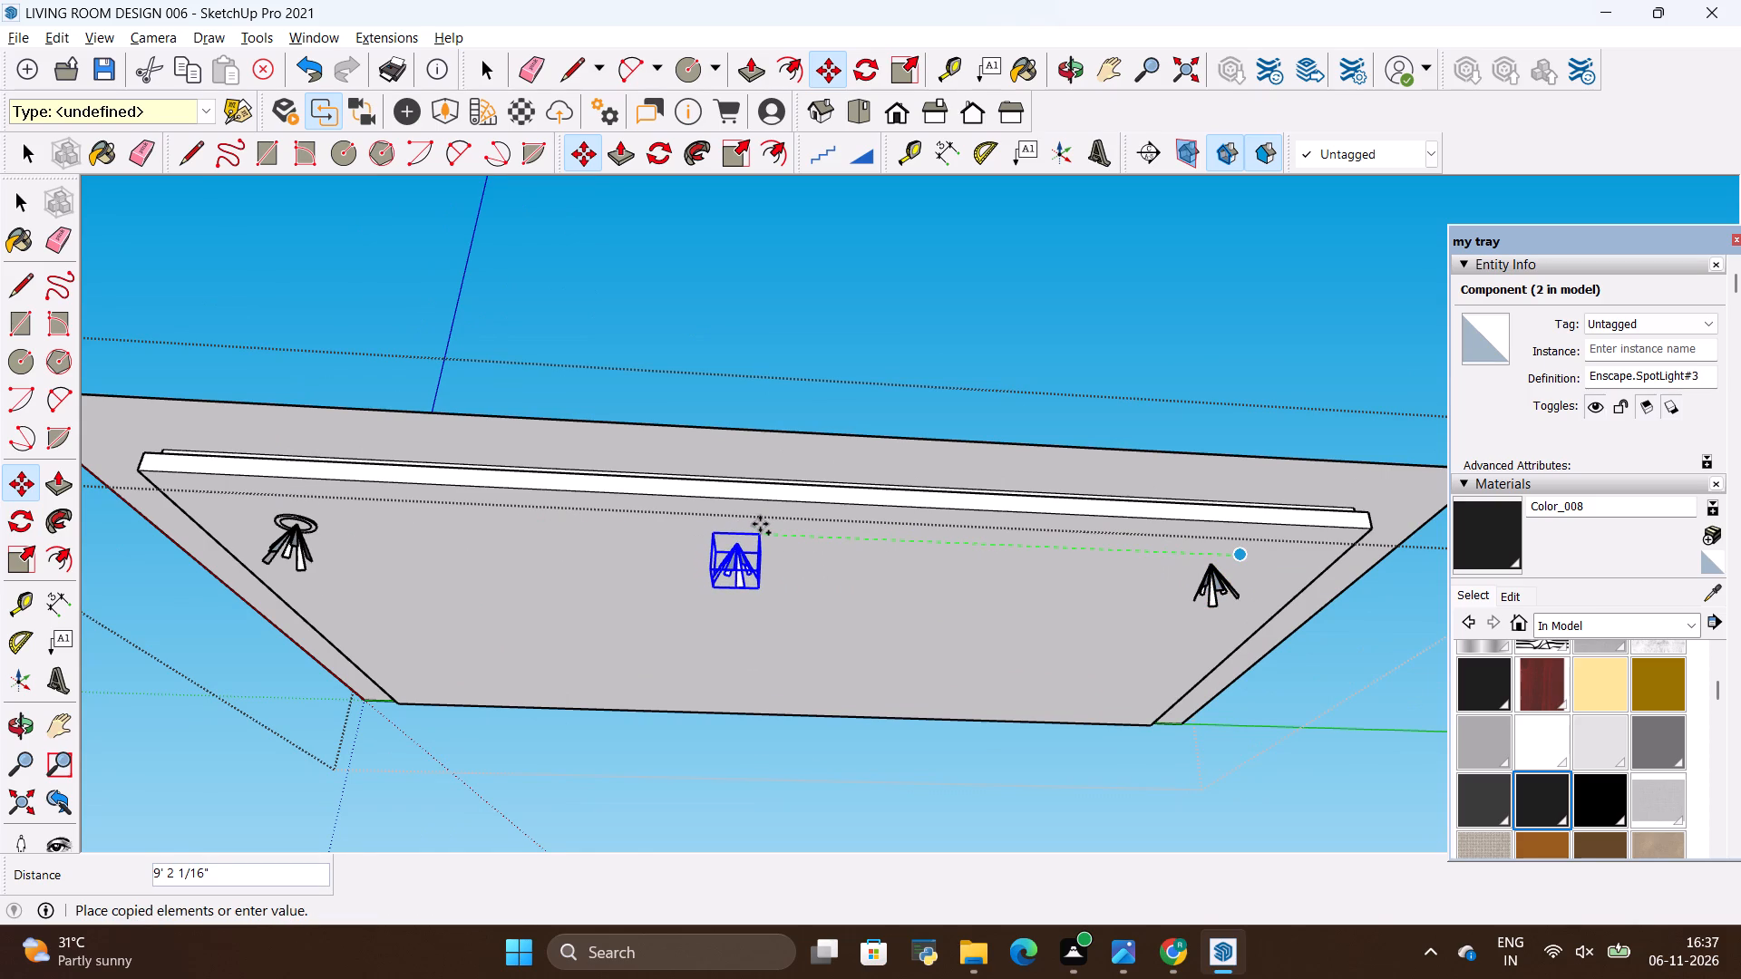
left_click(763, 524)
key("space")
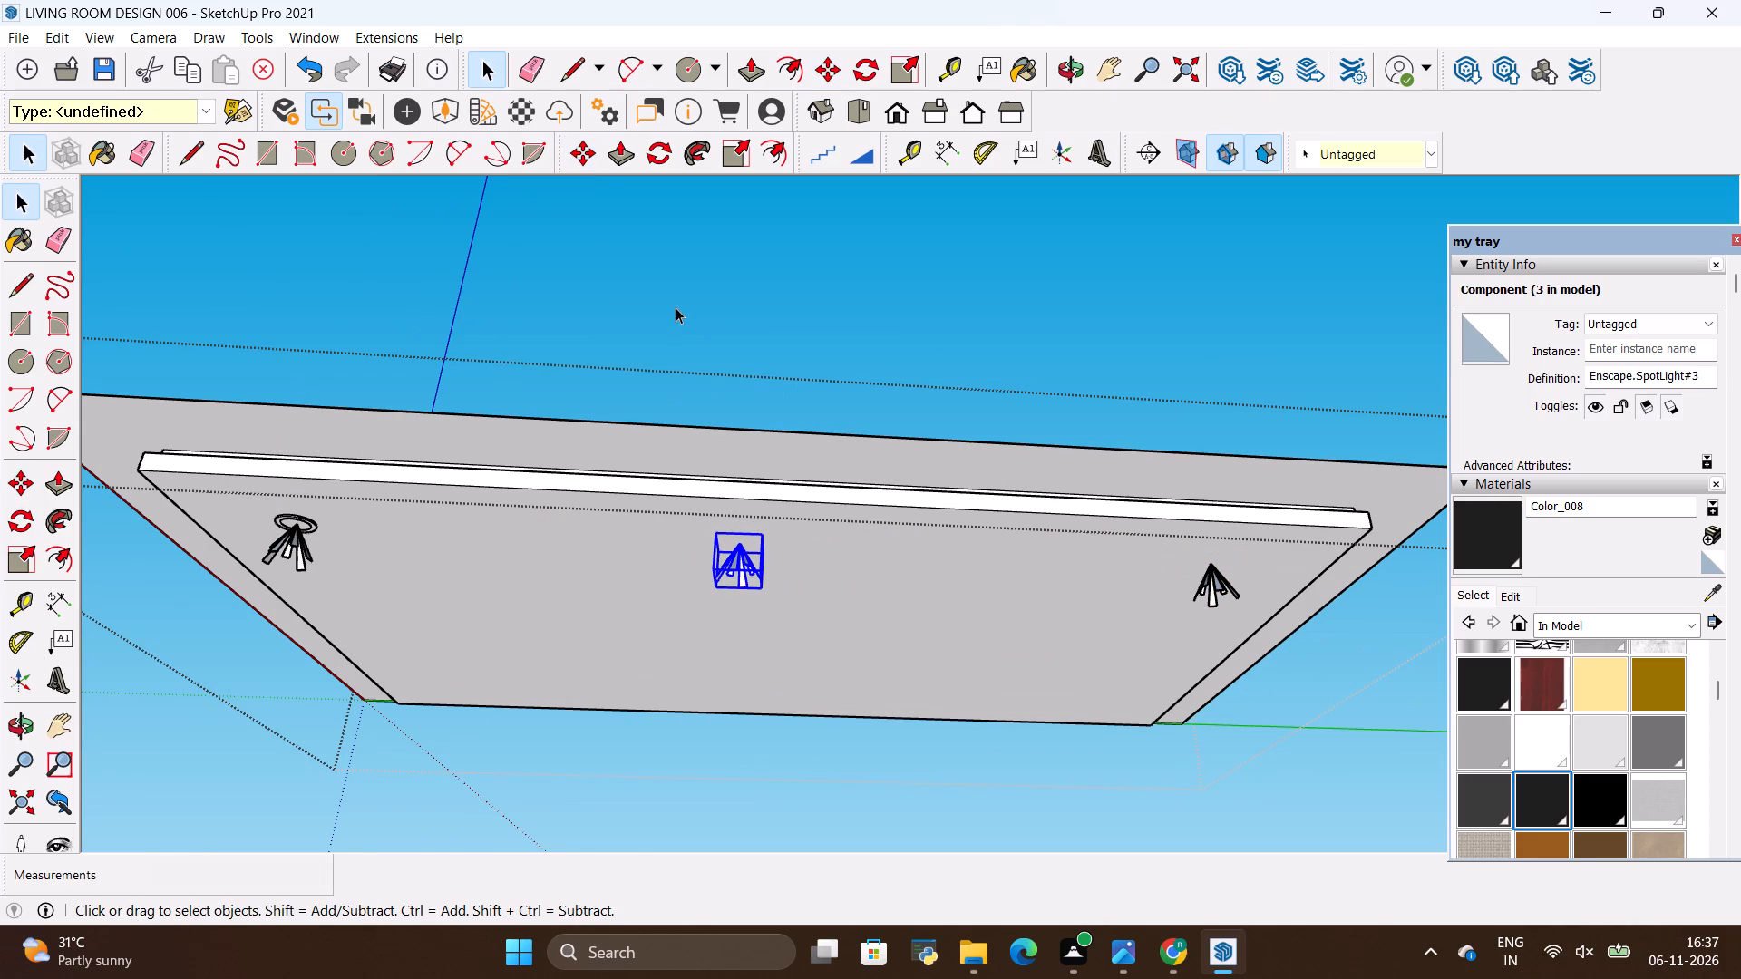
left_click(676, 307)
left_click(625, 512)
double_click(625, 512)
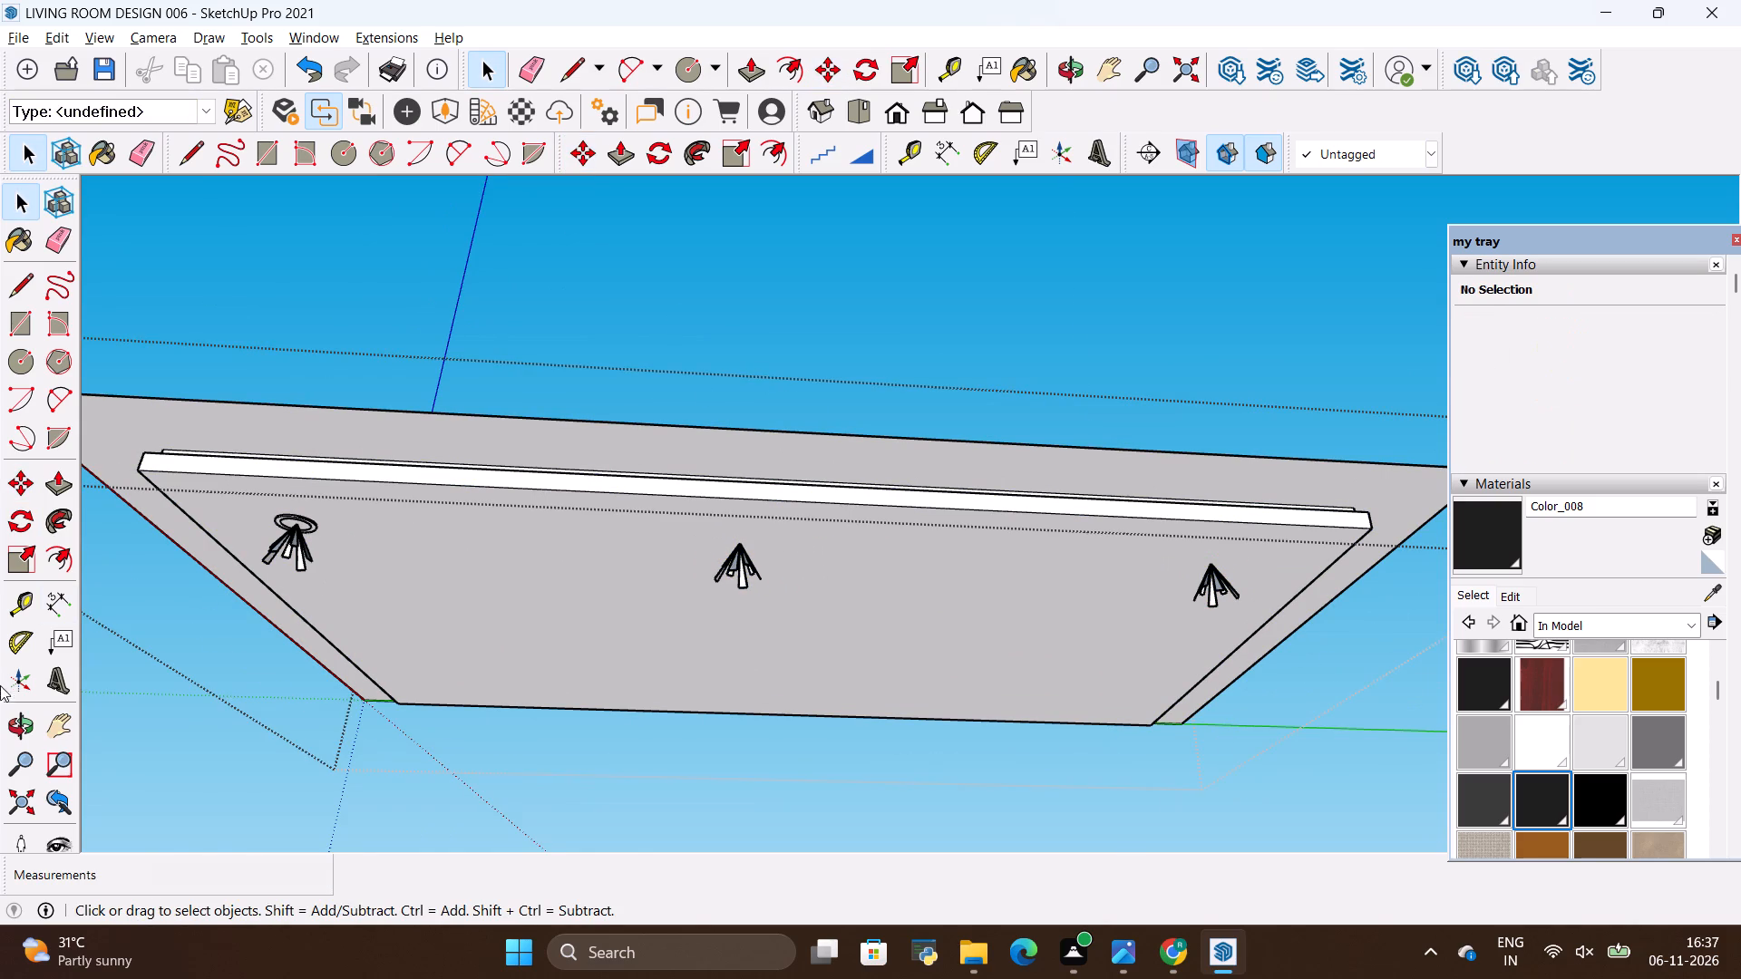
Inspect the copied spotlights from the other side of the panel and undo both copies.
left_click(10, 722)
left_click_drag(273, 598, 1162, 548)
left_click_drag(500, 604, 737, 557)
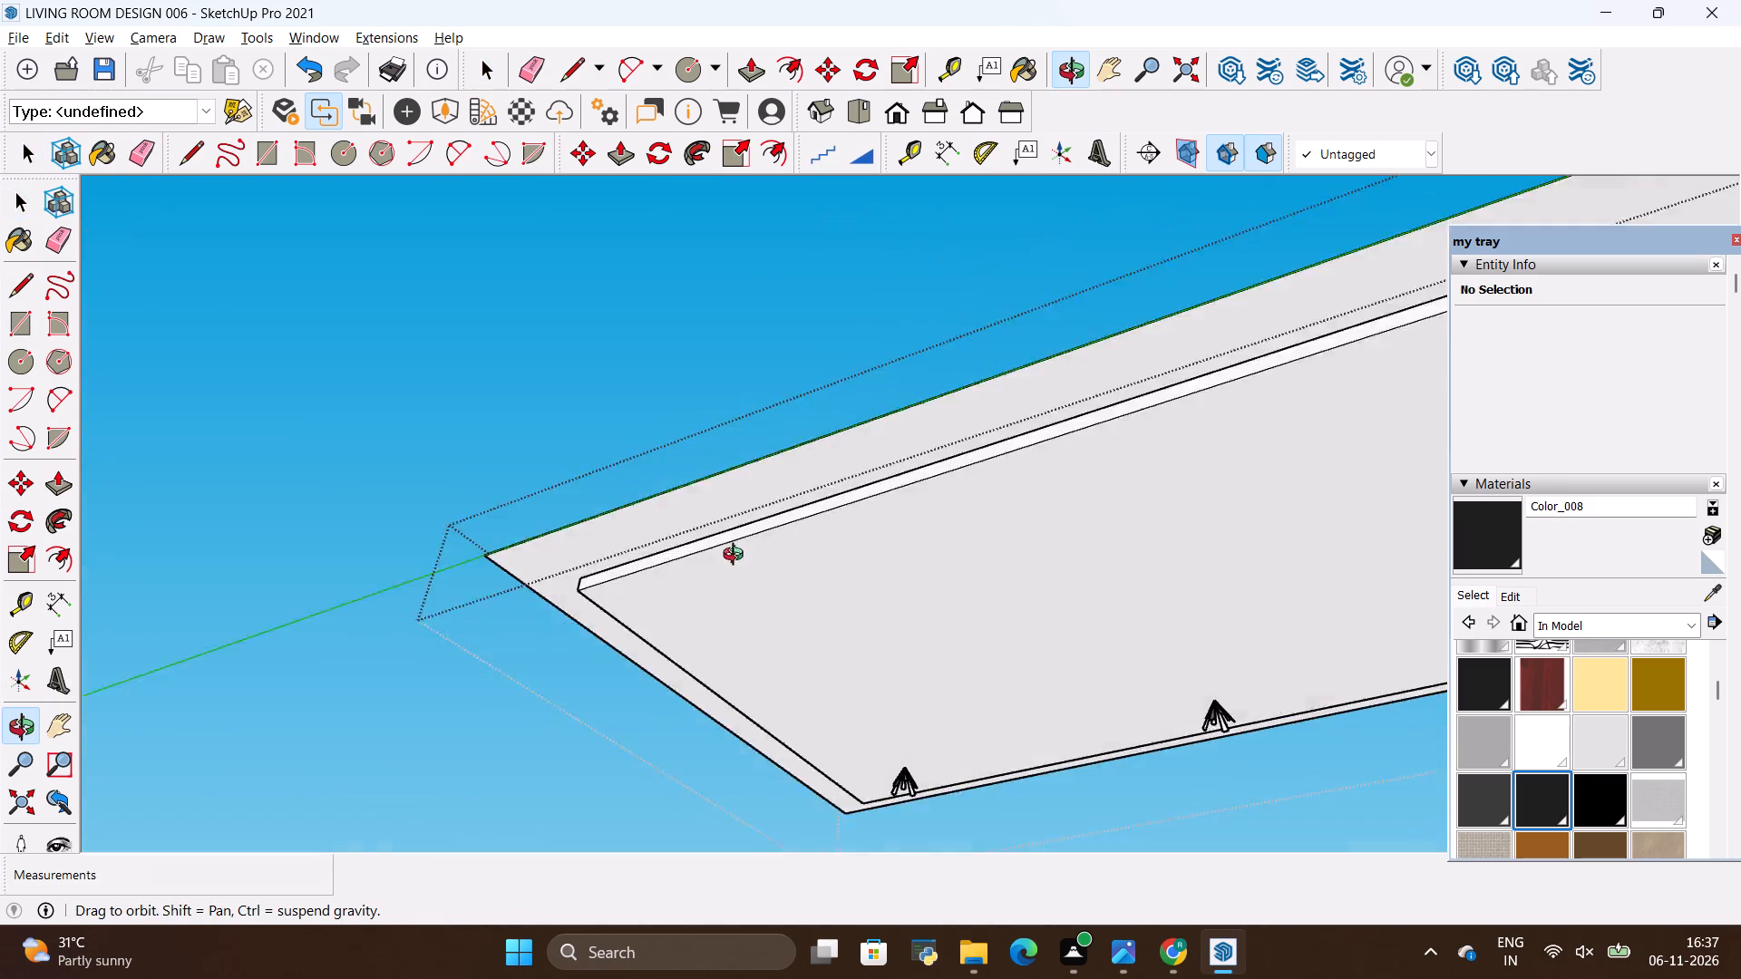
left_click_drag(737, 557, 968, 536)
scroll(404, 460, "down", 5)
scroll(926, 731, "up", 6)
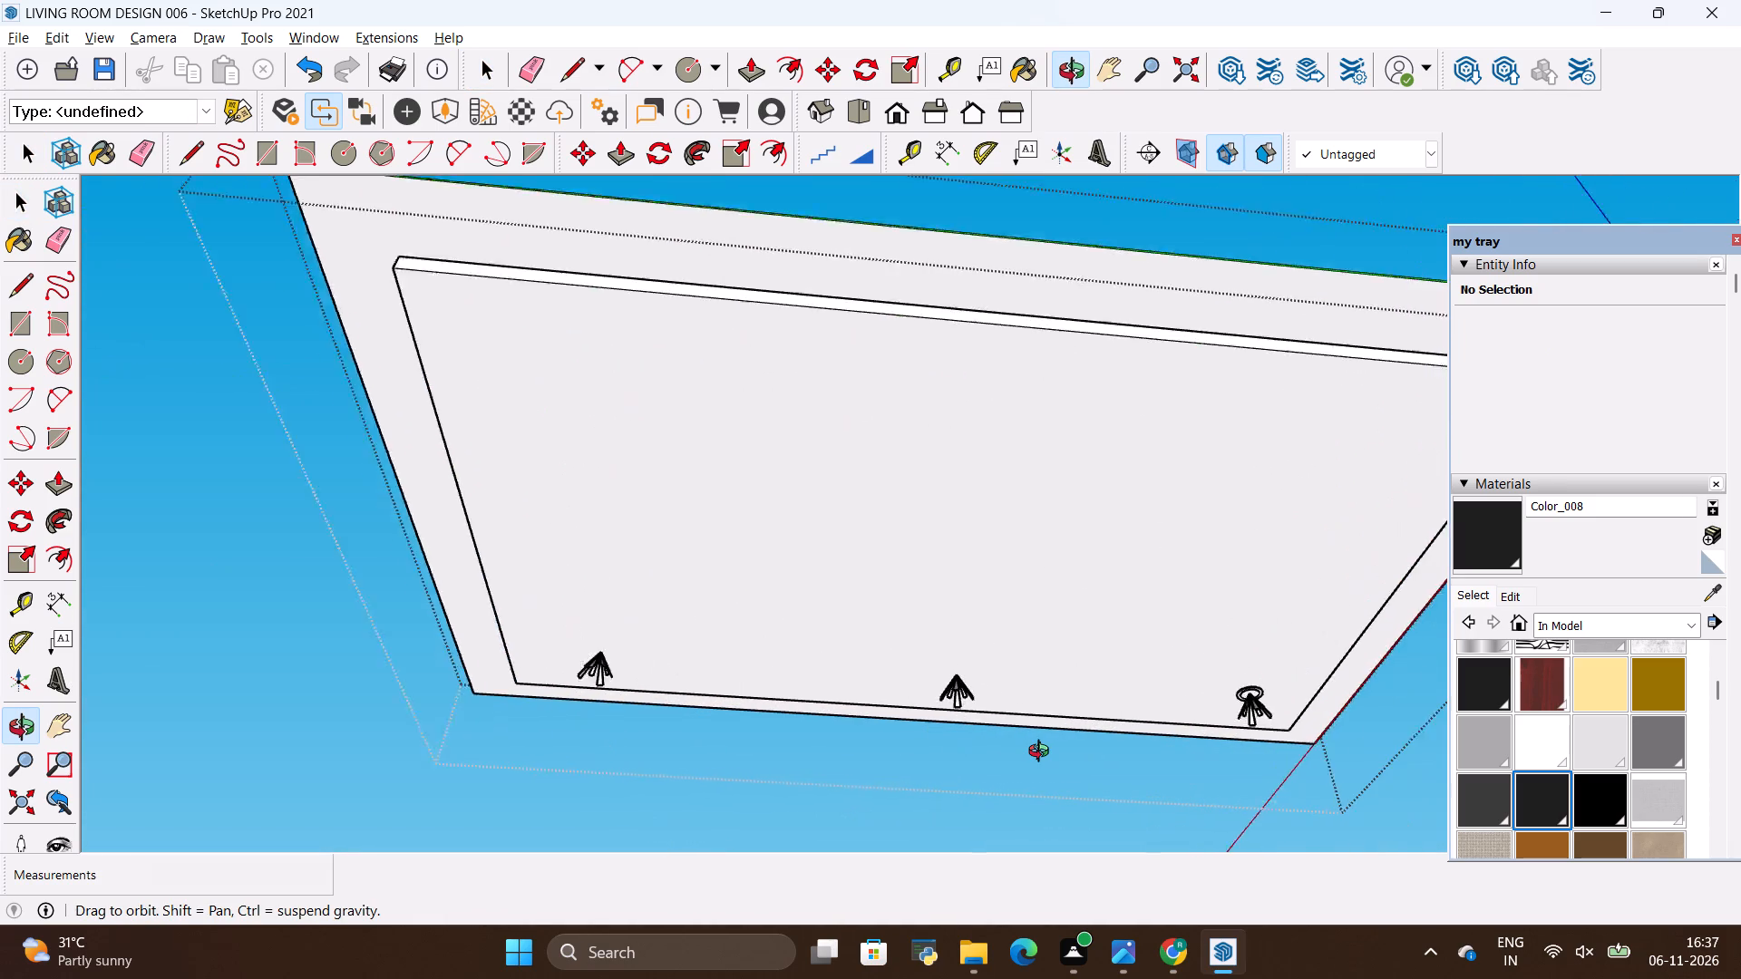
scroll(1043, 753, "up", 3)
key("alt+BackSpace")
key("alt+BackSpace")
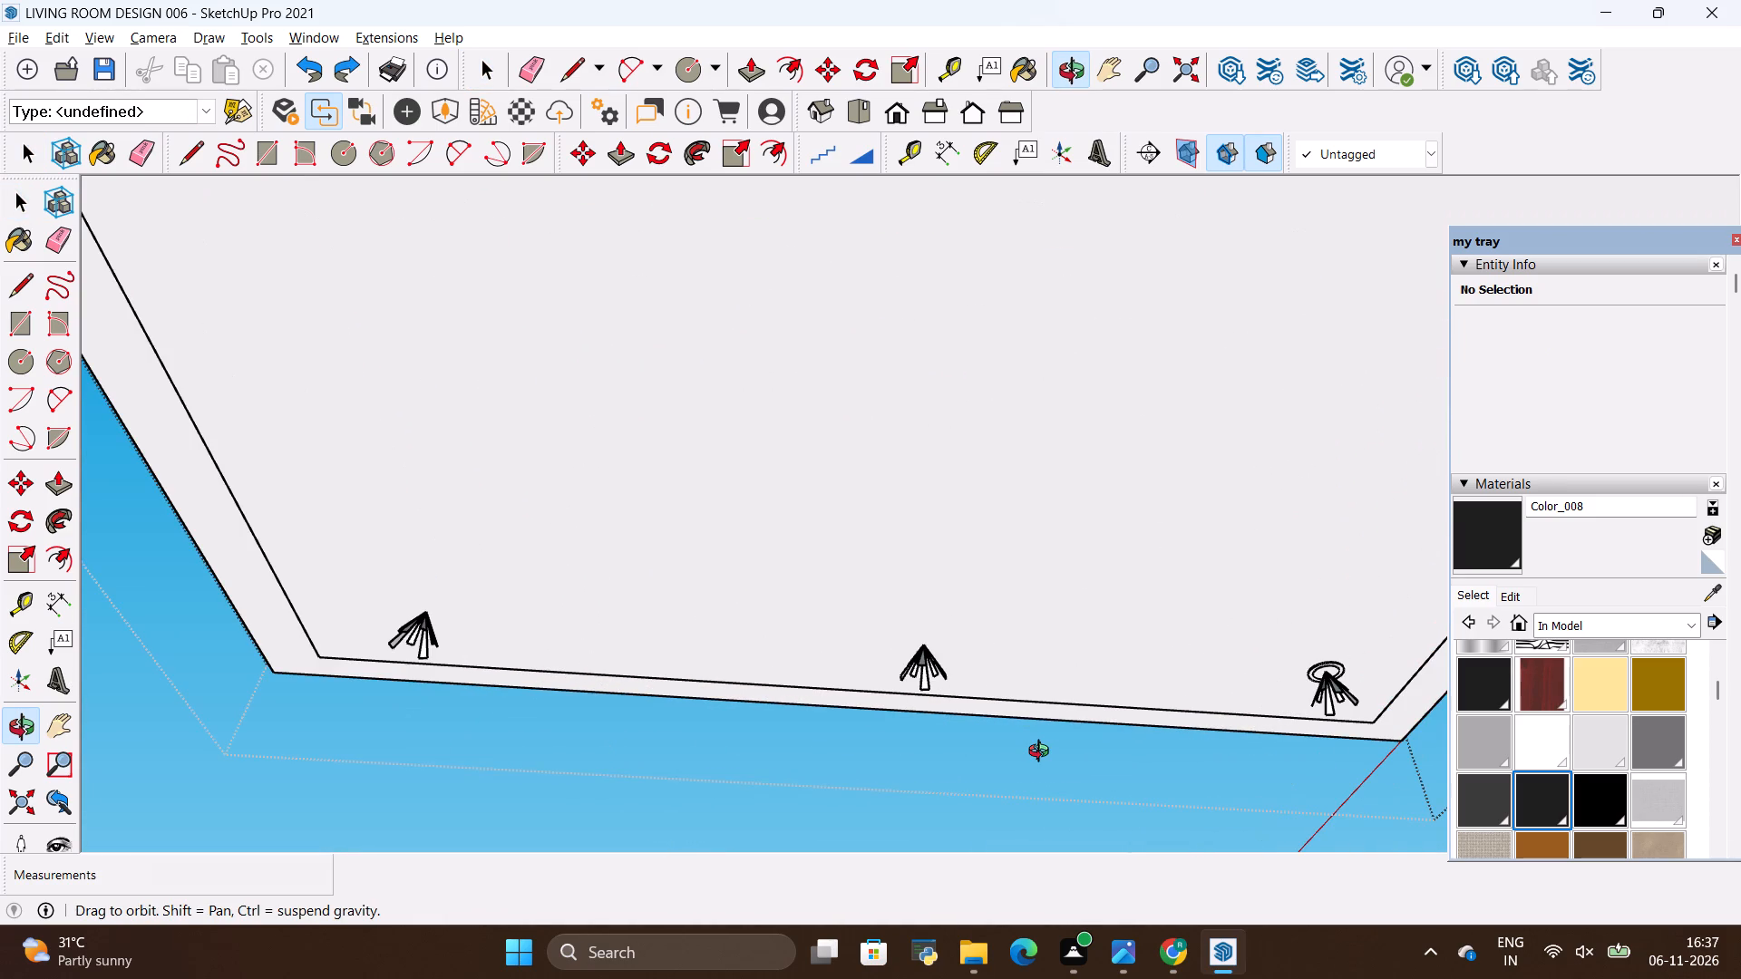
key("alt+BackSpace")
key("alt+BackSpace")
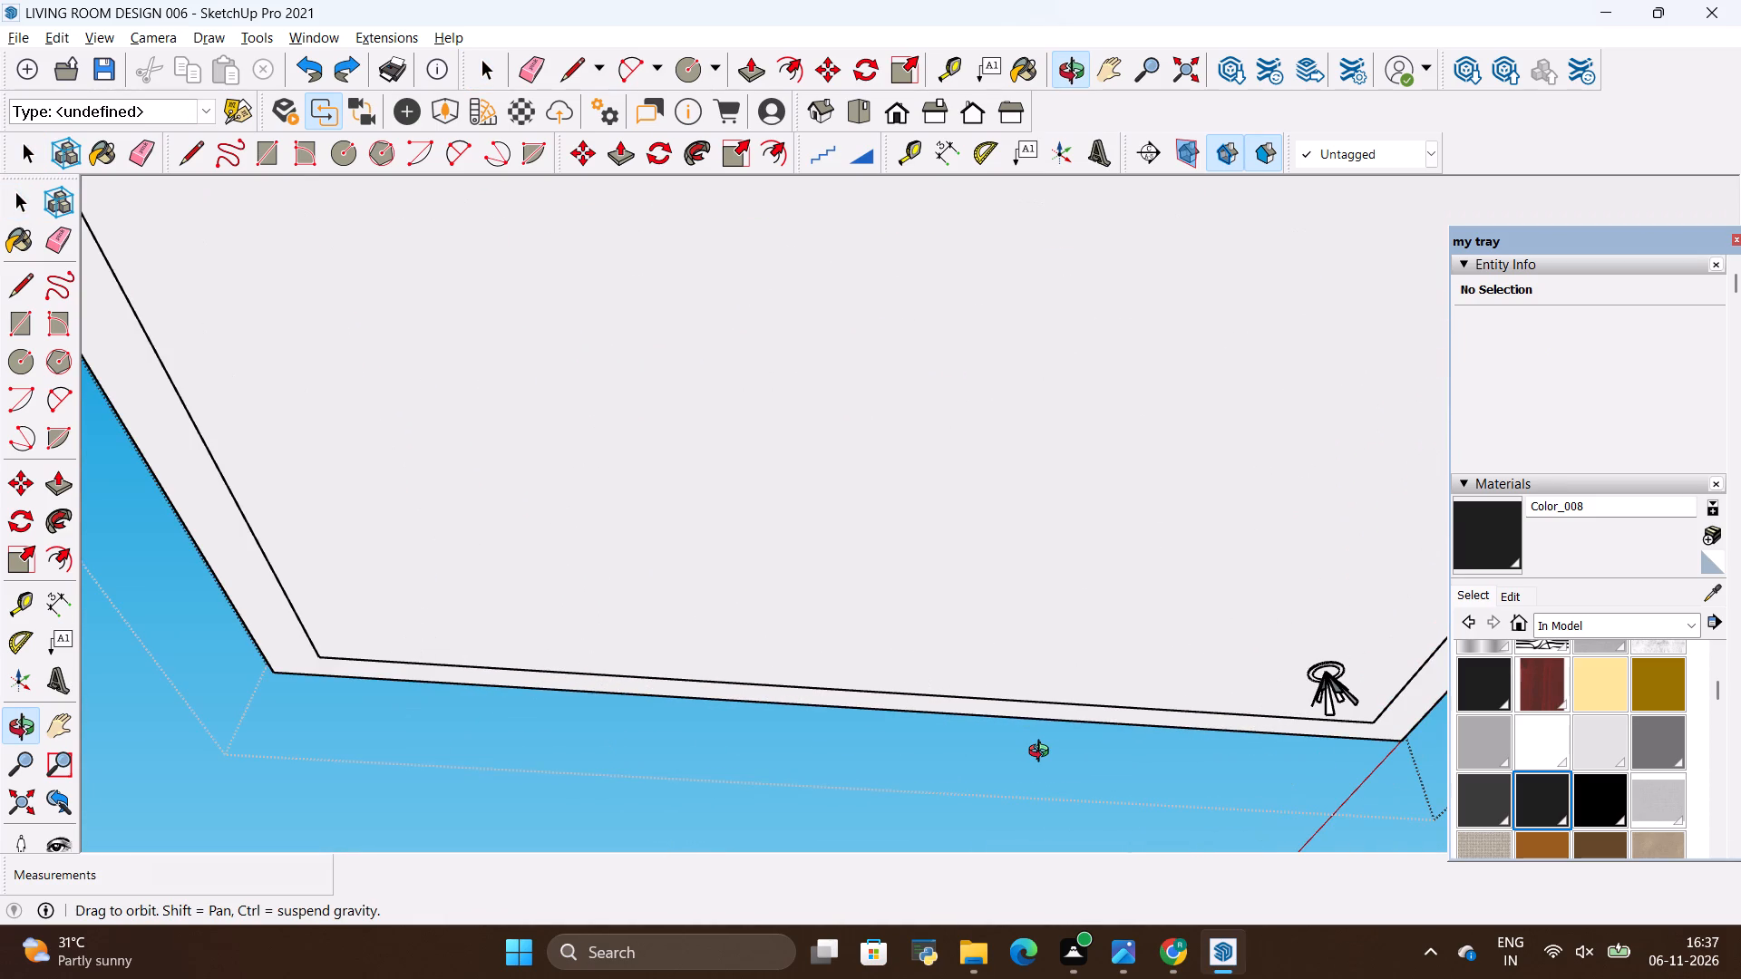
Group the light disc and its spotlight together with the panel's underside face.
key("space")
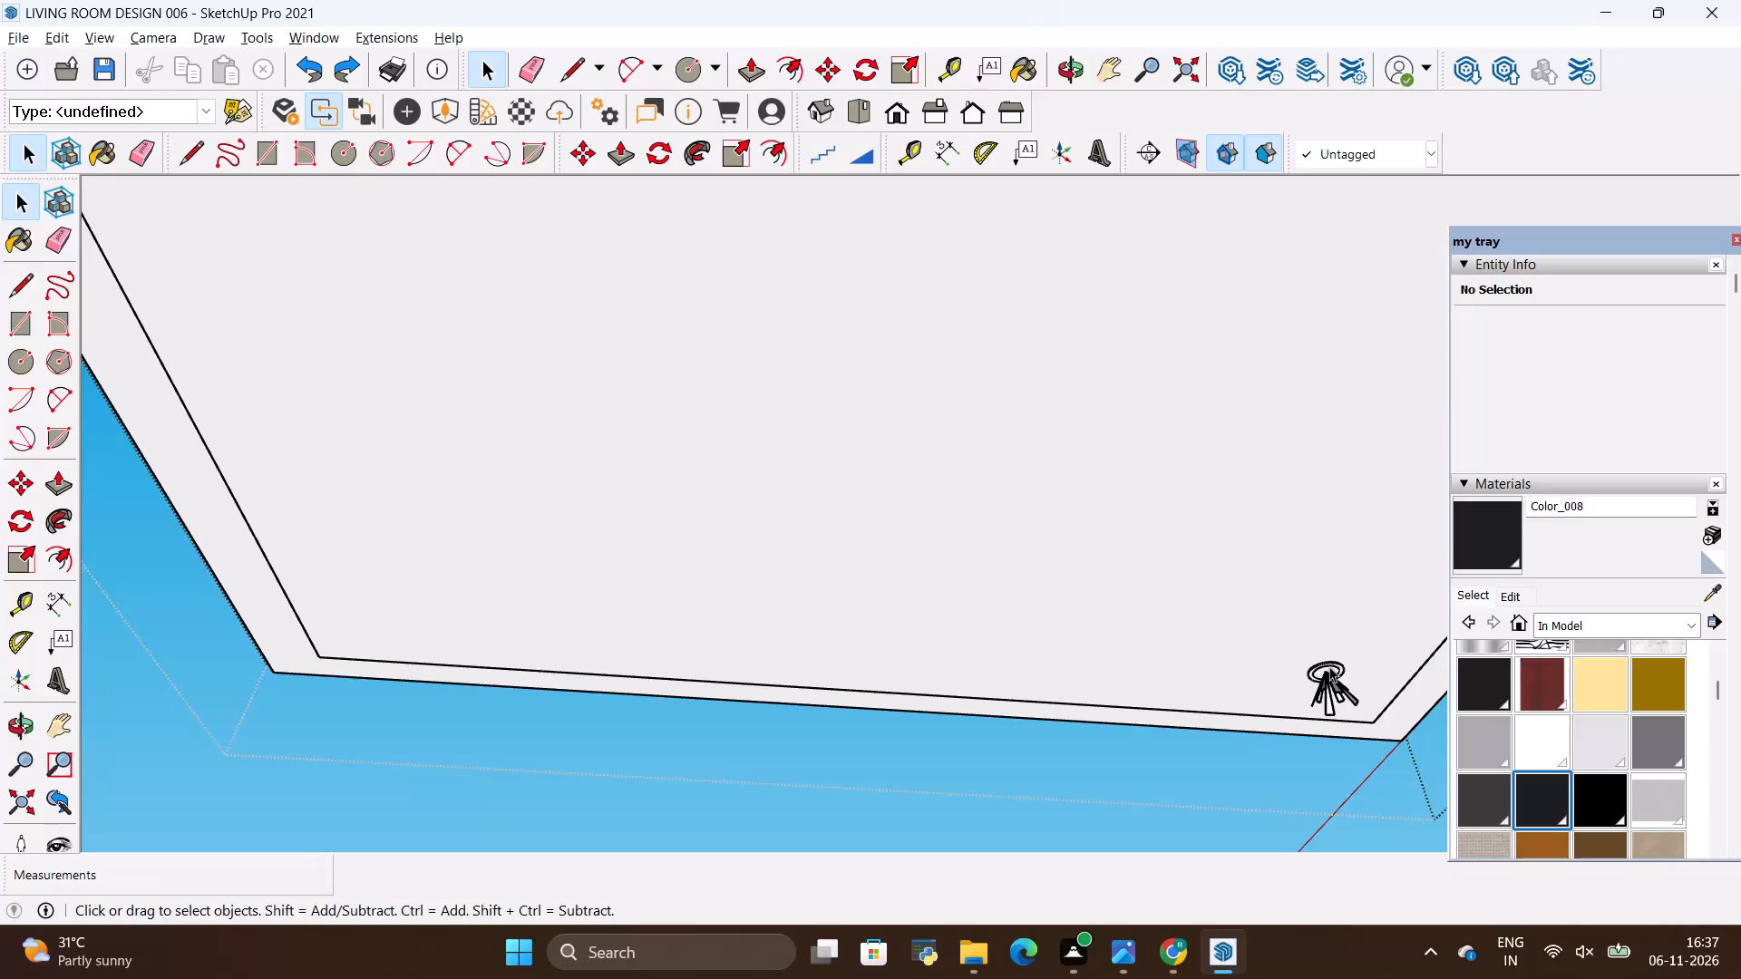
left_click(1329, 666)
scroll(1326, 672, "up", 4)
left_click(1328, 694)
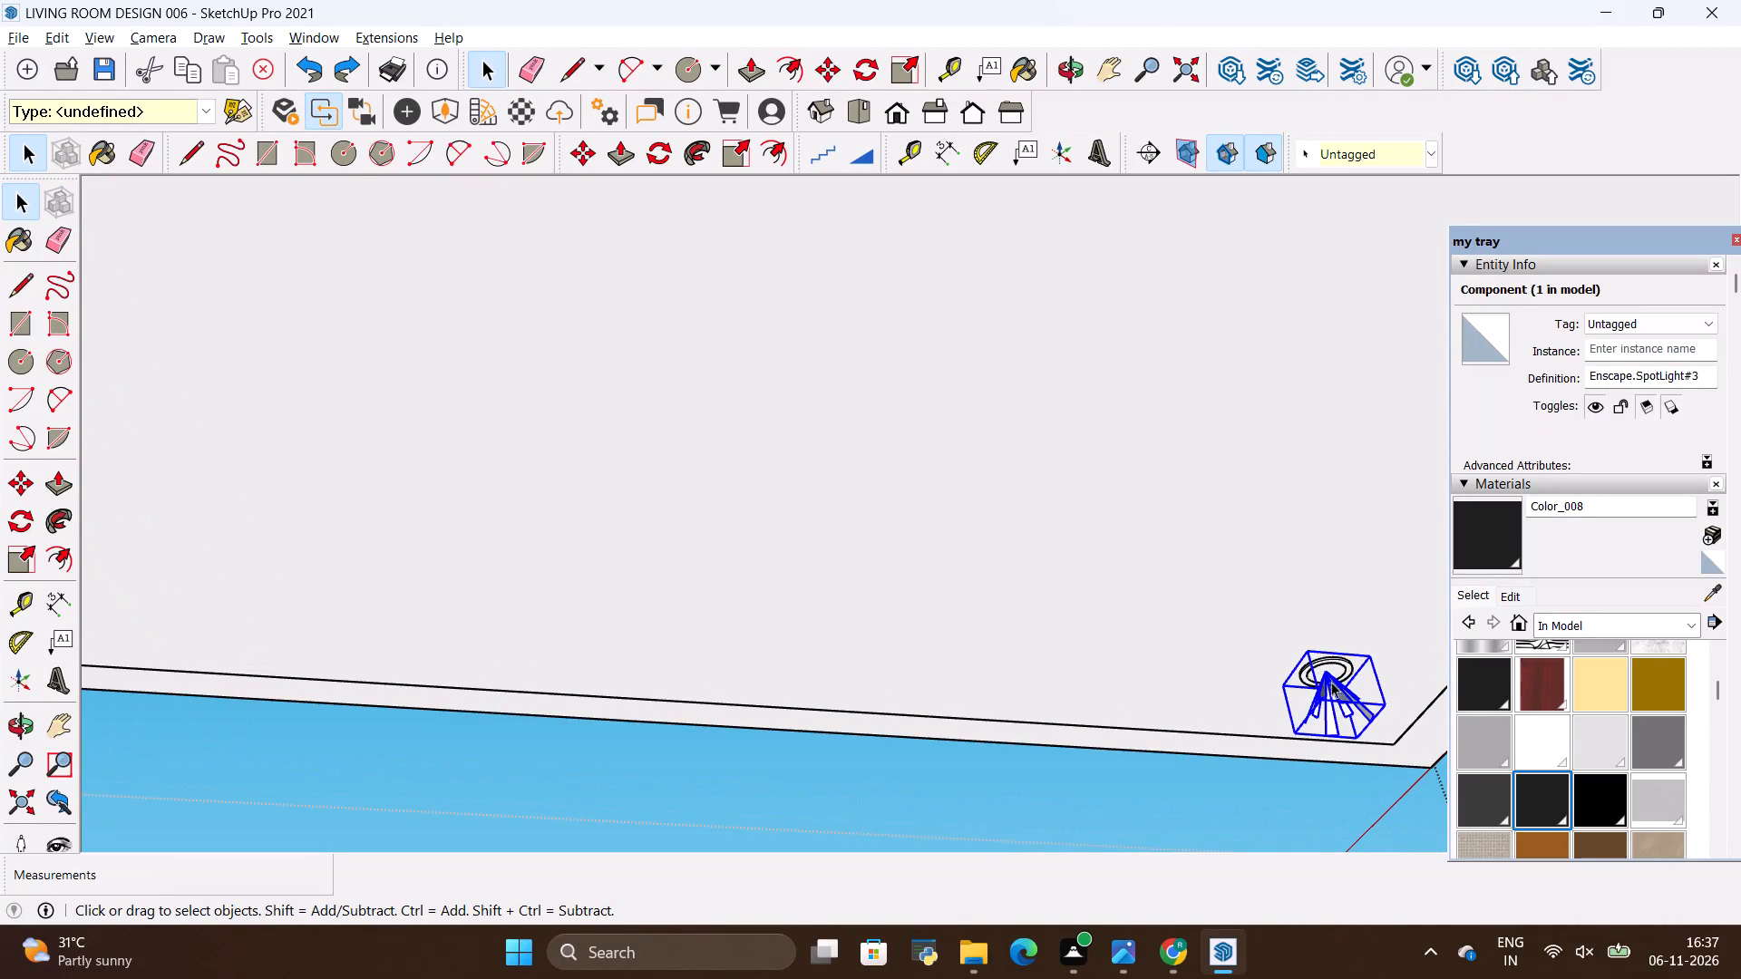
left_click(1279, 639)
scroll(1323, 676, "up", 6)
left_click(1312, 656, "ctrl")
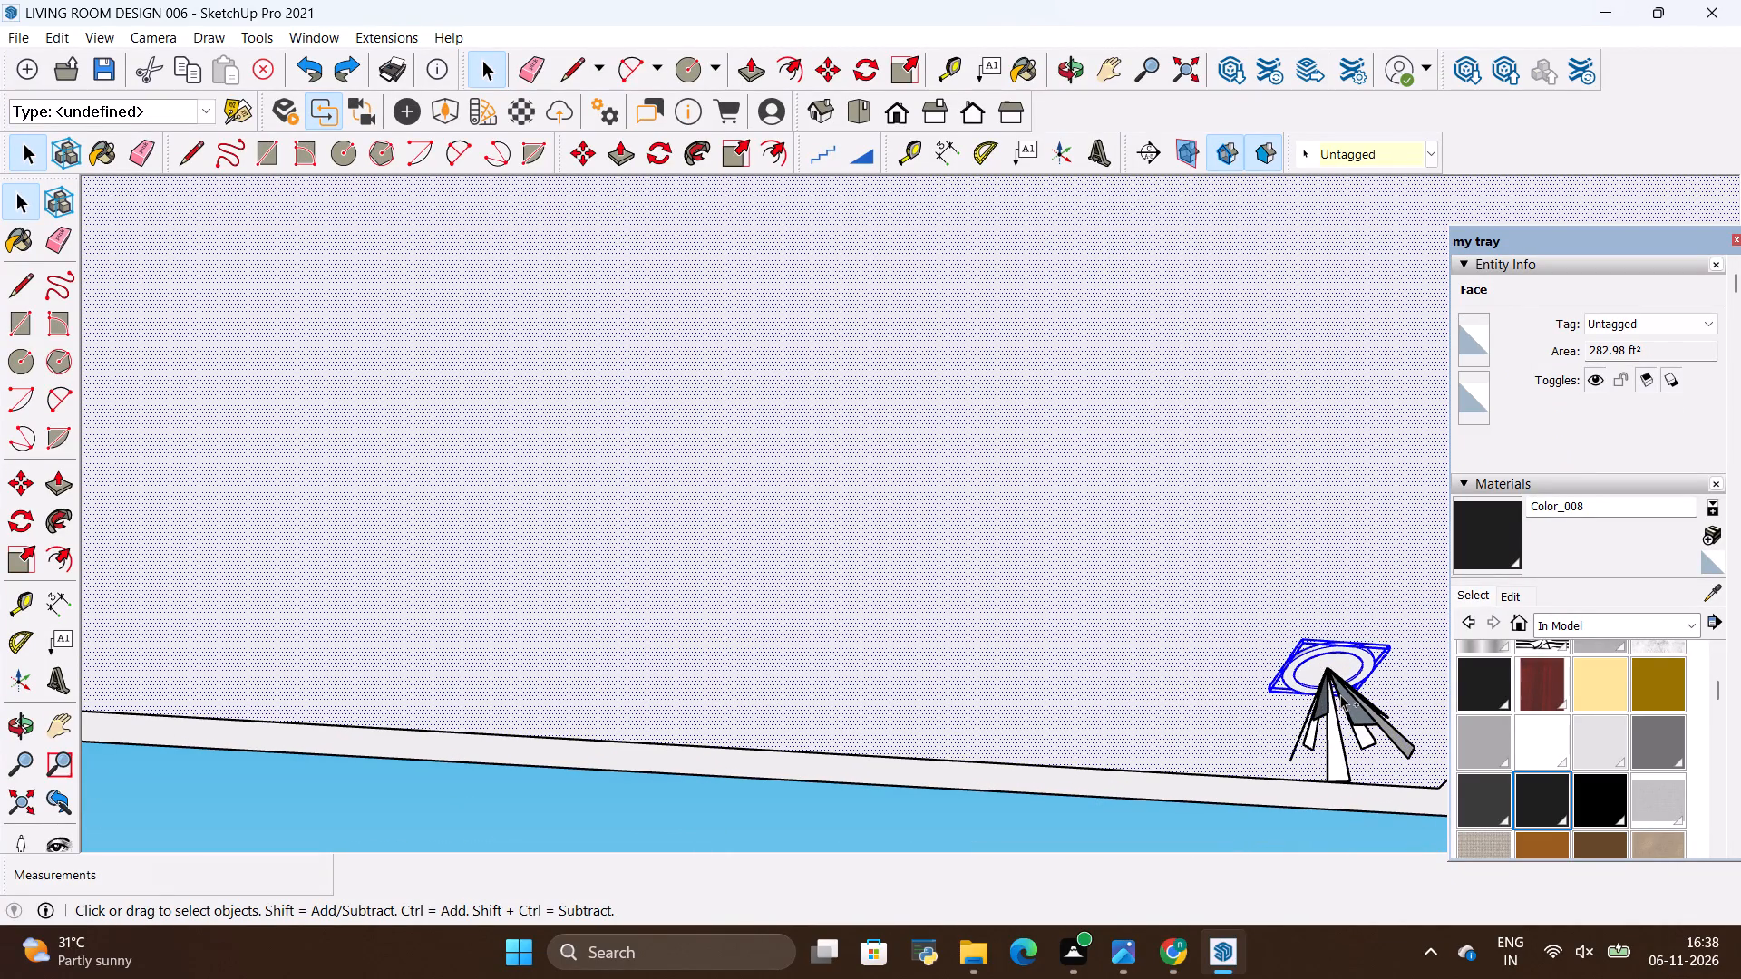
left_click(1340, 694, "ctrl")
right_click(1340, 694)
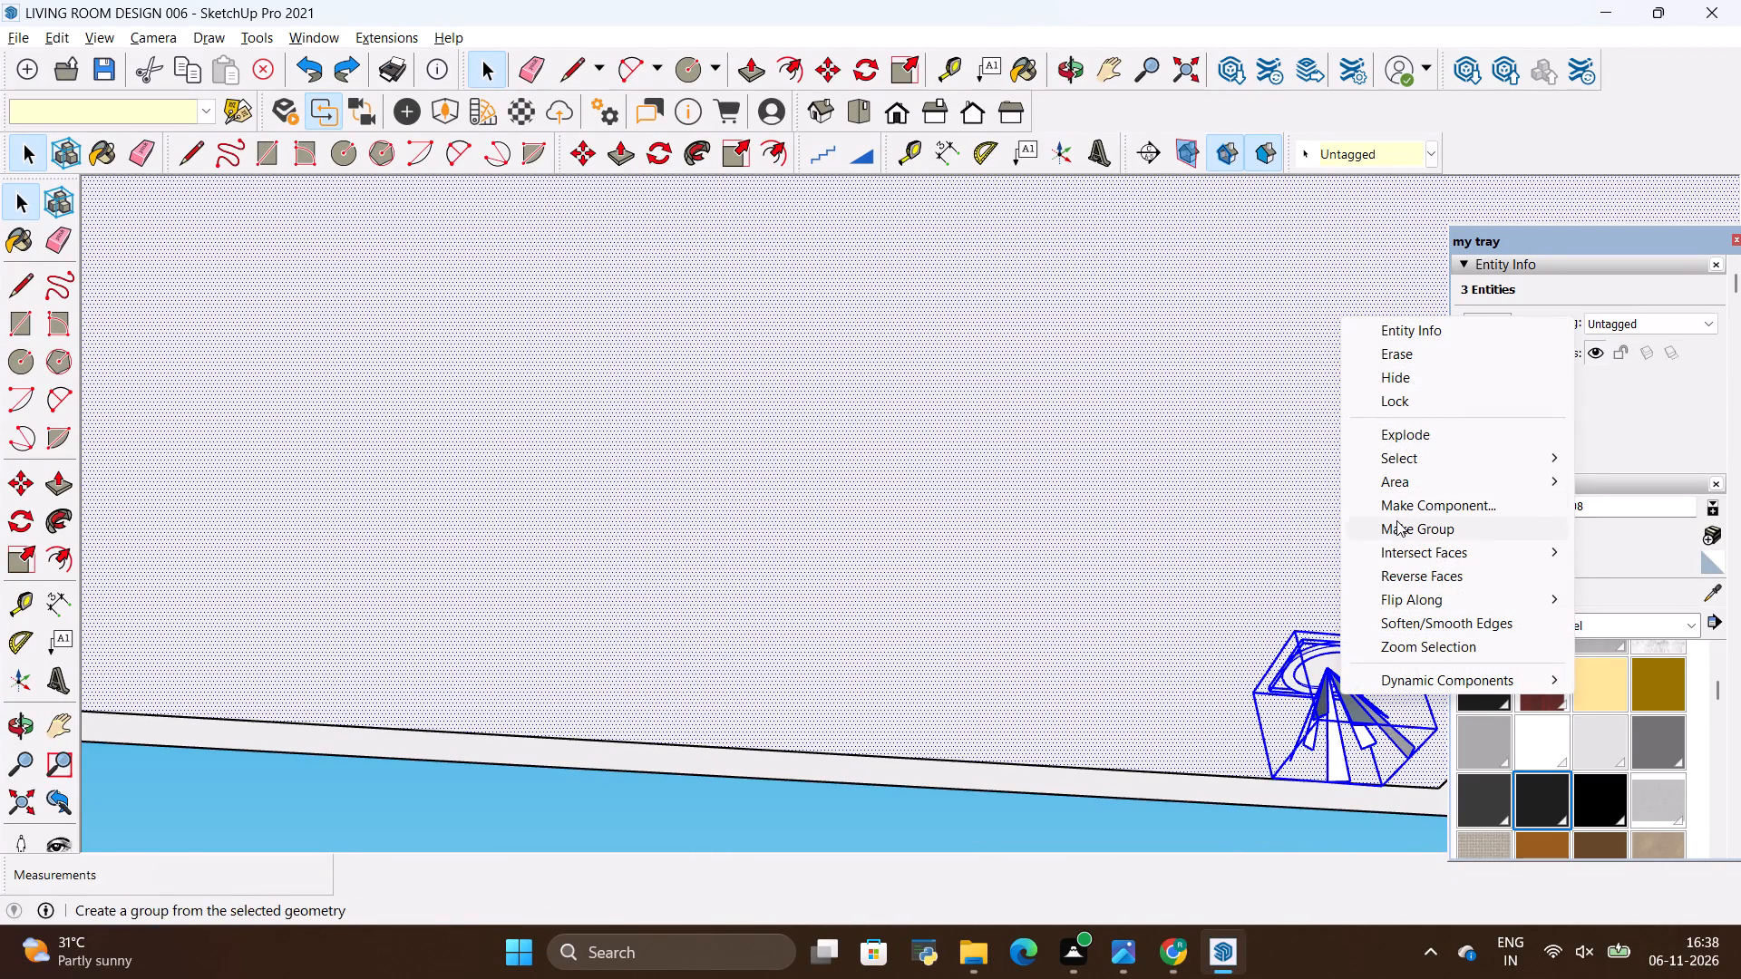
left_click(1396, 523)
scroll(1204, 517, "down", 4)
left_click(1269, 616)
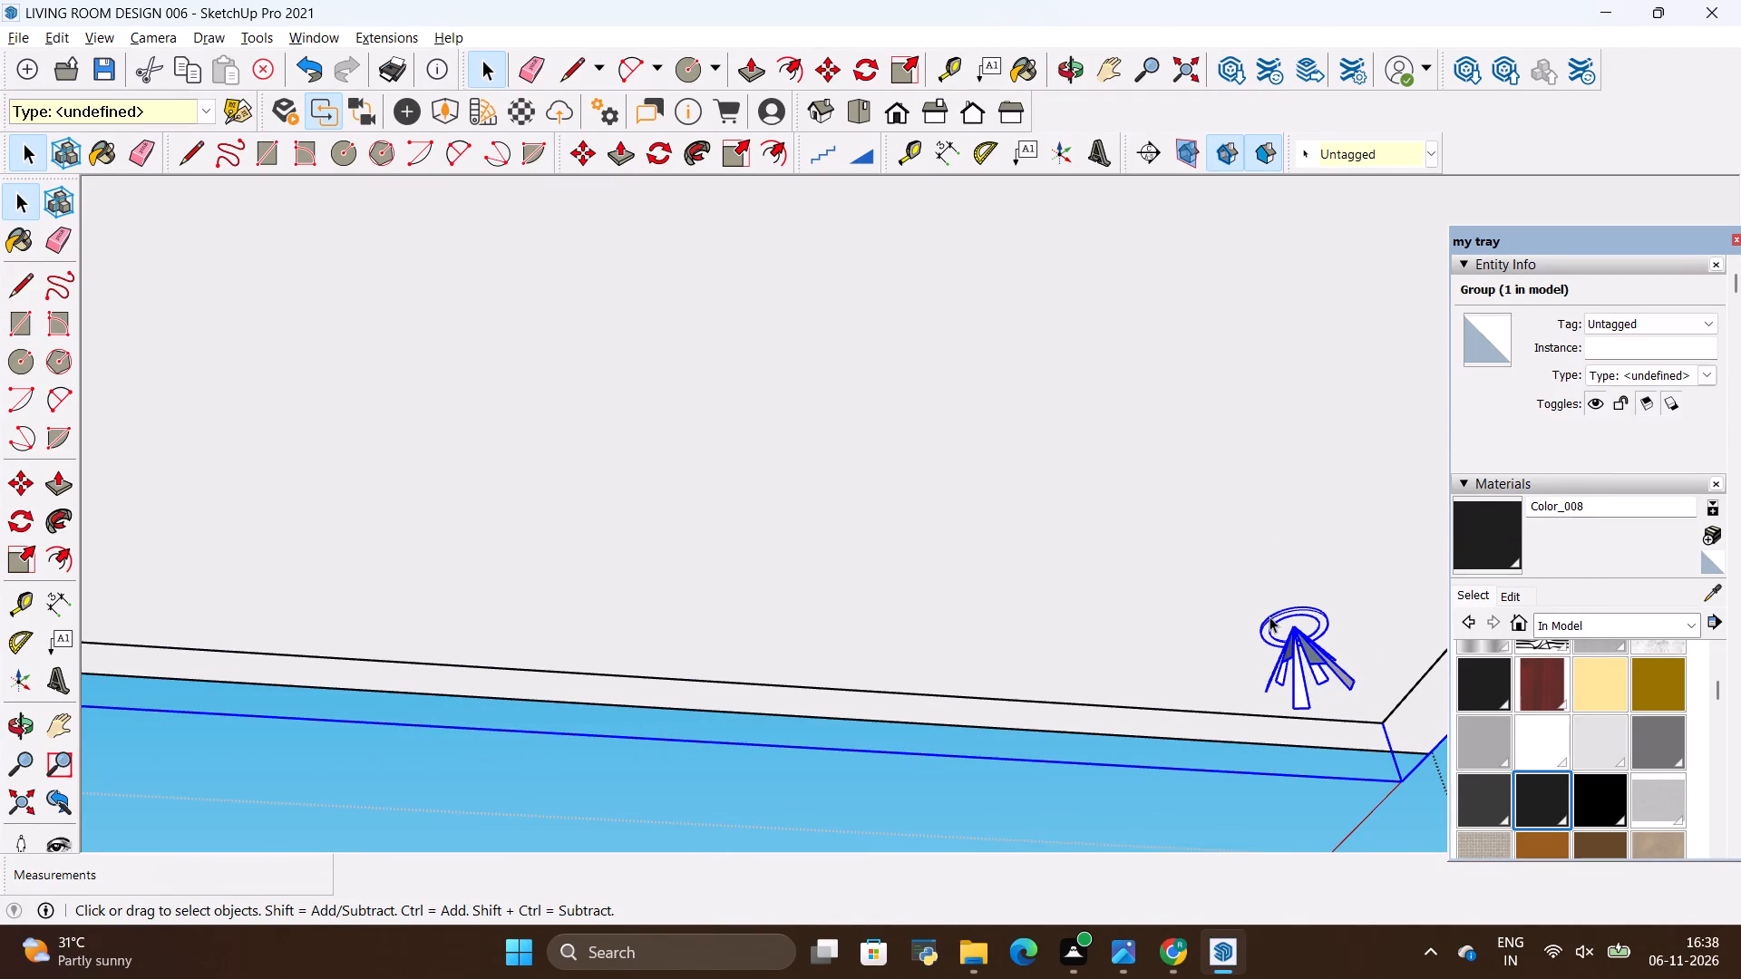
left_click(1116, 582)
left_click(1322, 636)
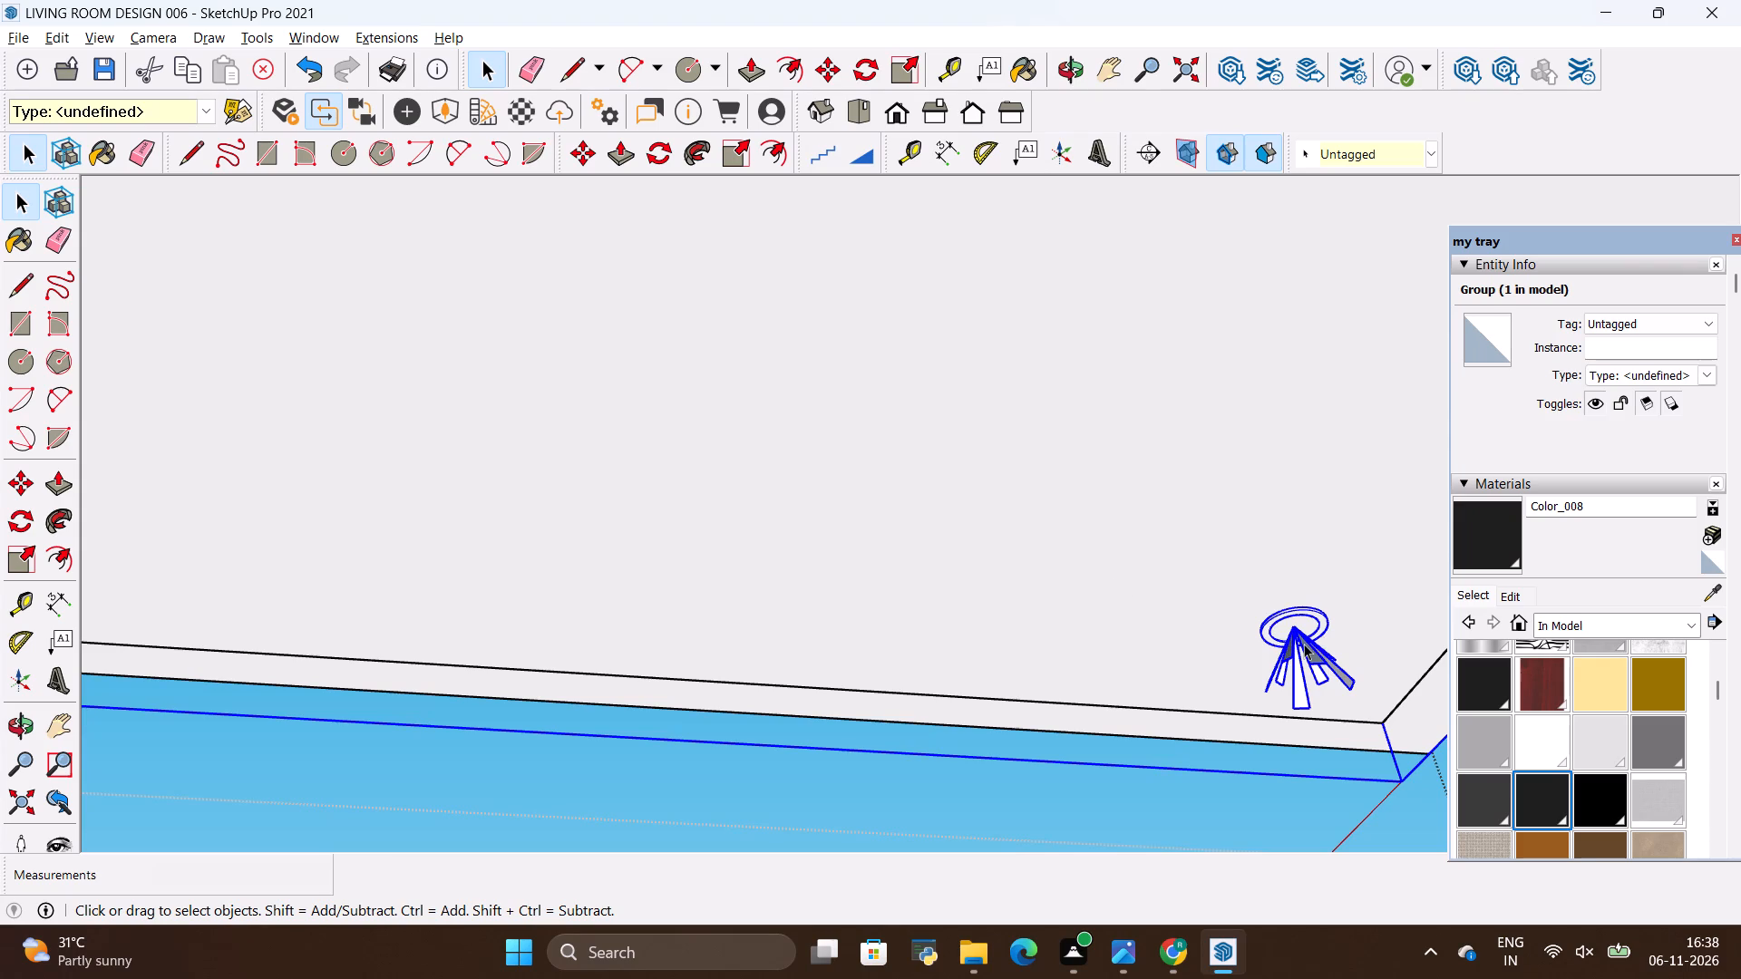
left_click(1283, 653)
left_click(1079, 812)
Inside the new group, group only the light disc and its spotlight together.
double_click(1289, 639)
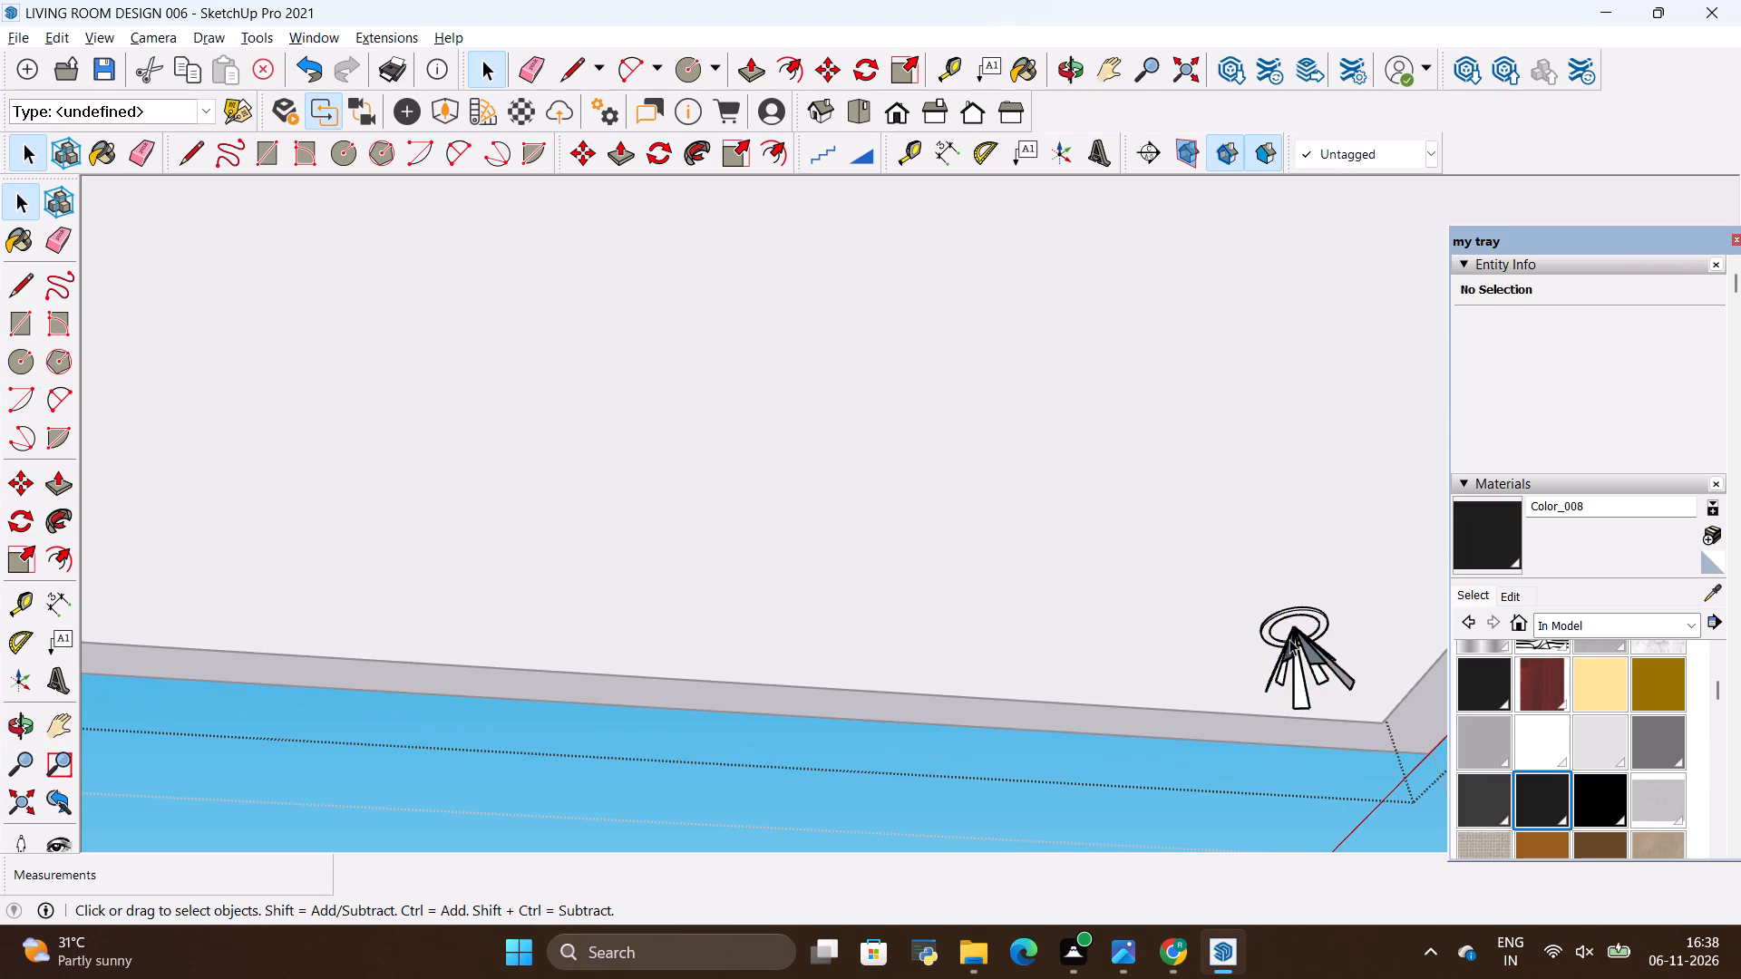
left_click(1289, 637)
key("m")
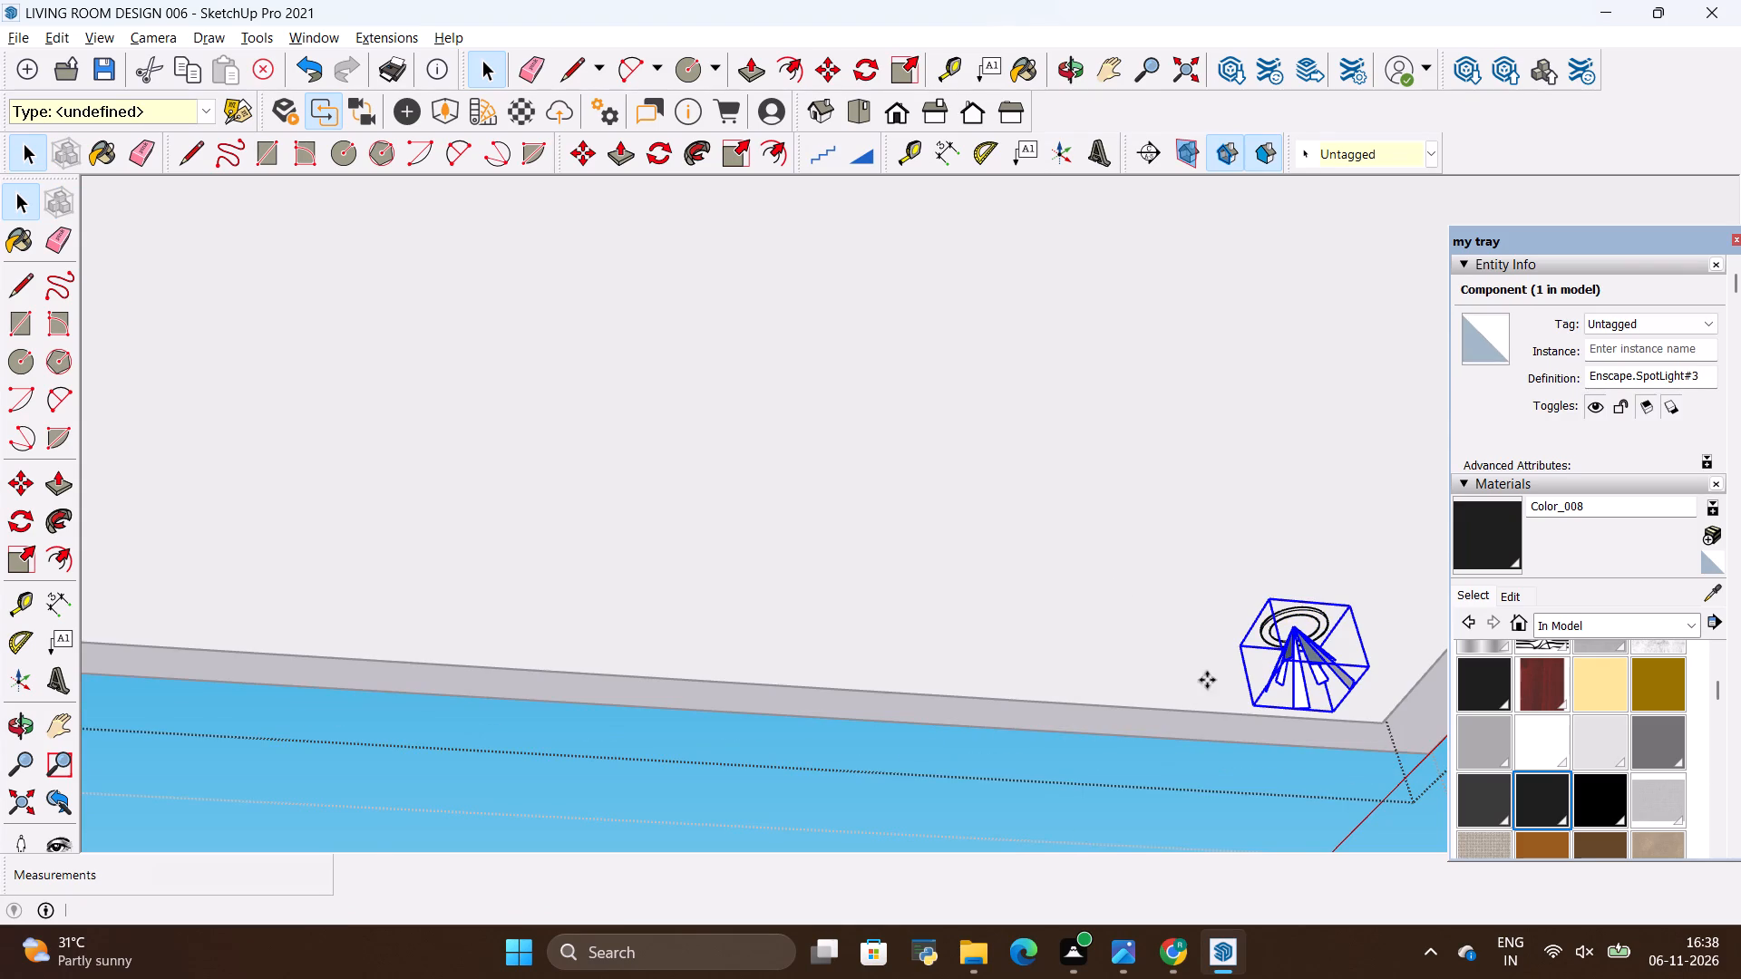
scroll(1229, 628, "up", 4)
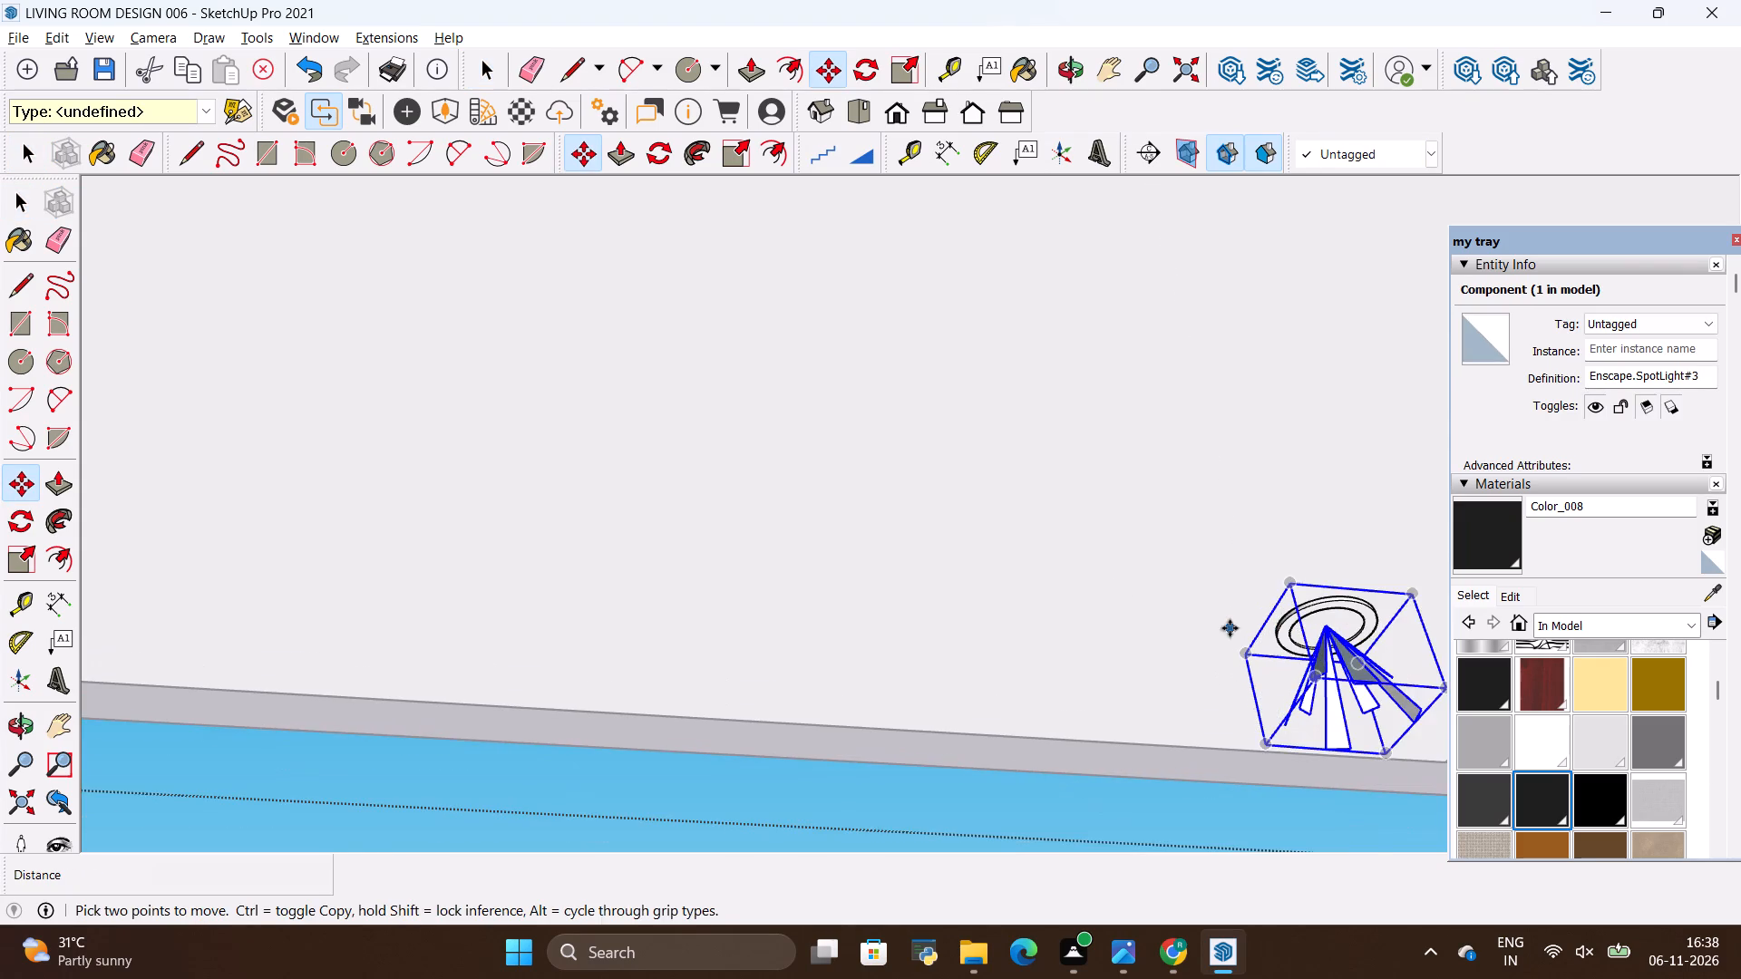
scroll(1230, 628, "down", 3)
key("space")
left_click(1328, 613)
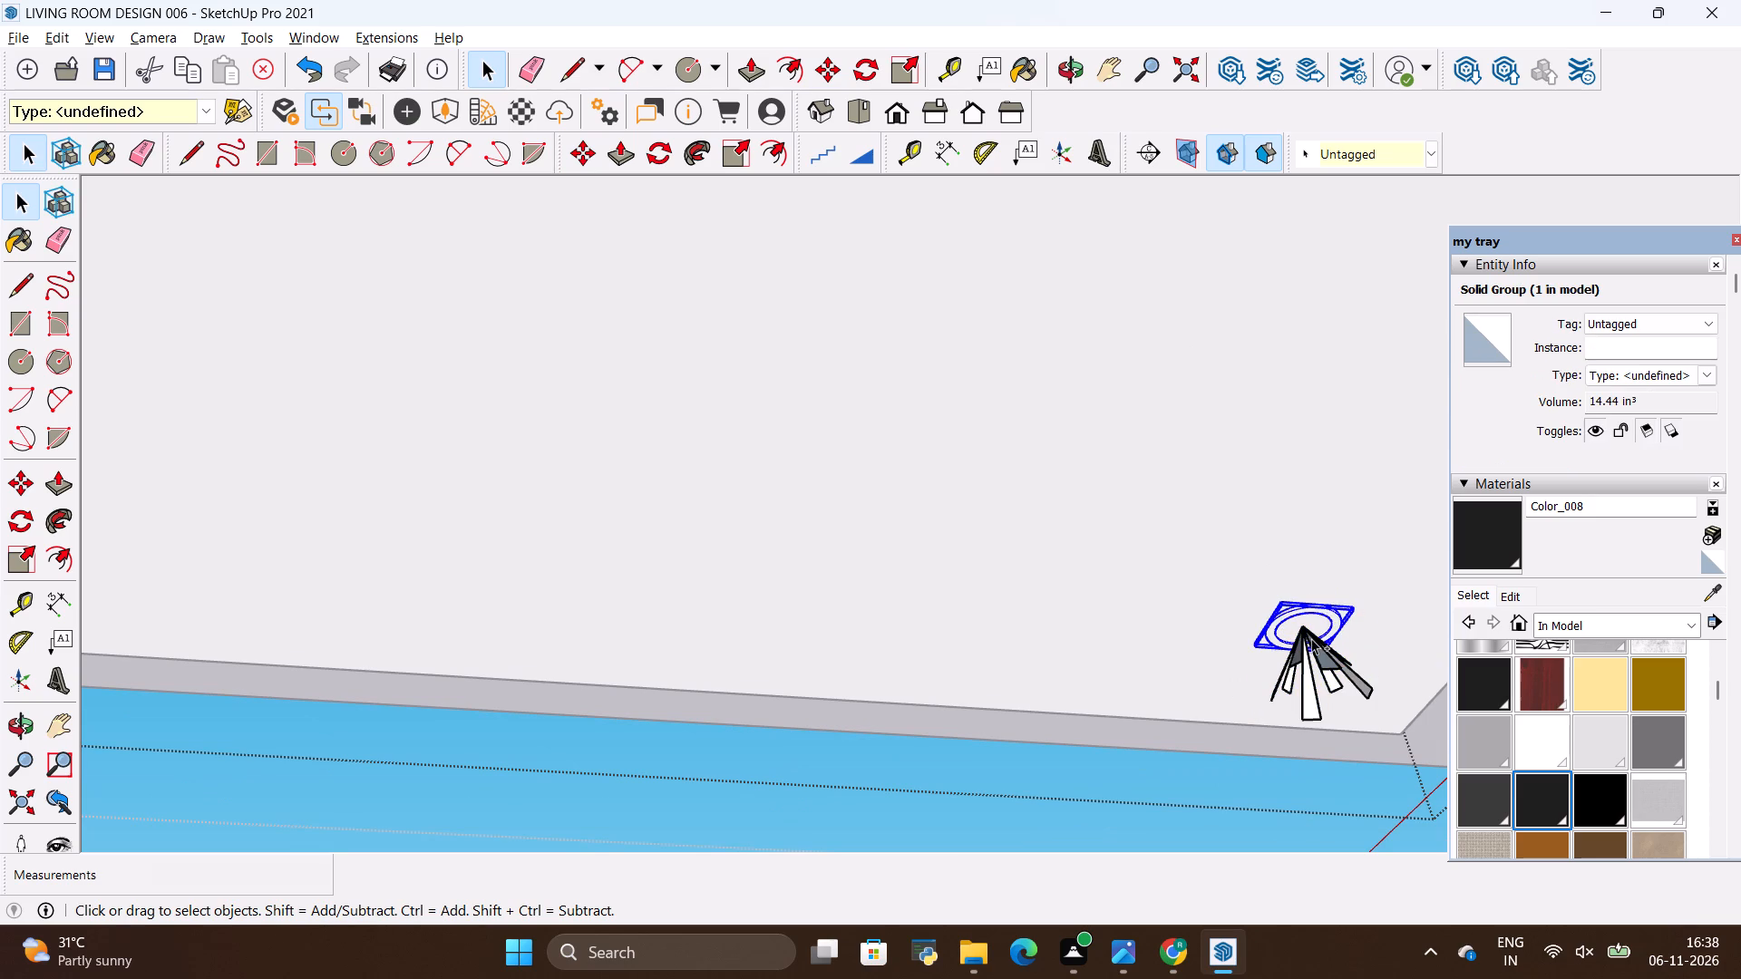
left_click(1311, 639, "ctrl")
right_click(1311, 639, "ctrl")
left_click(1364, 469)
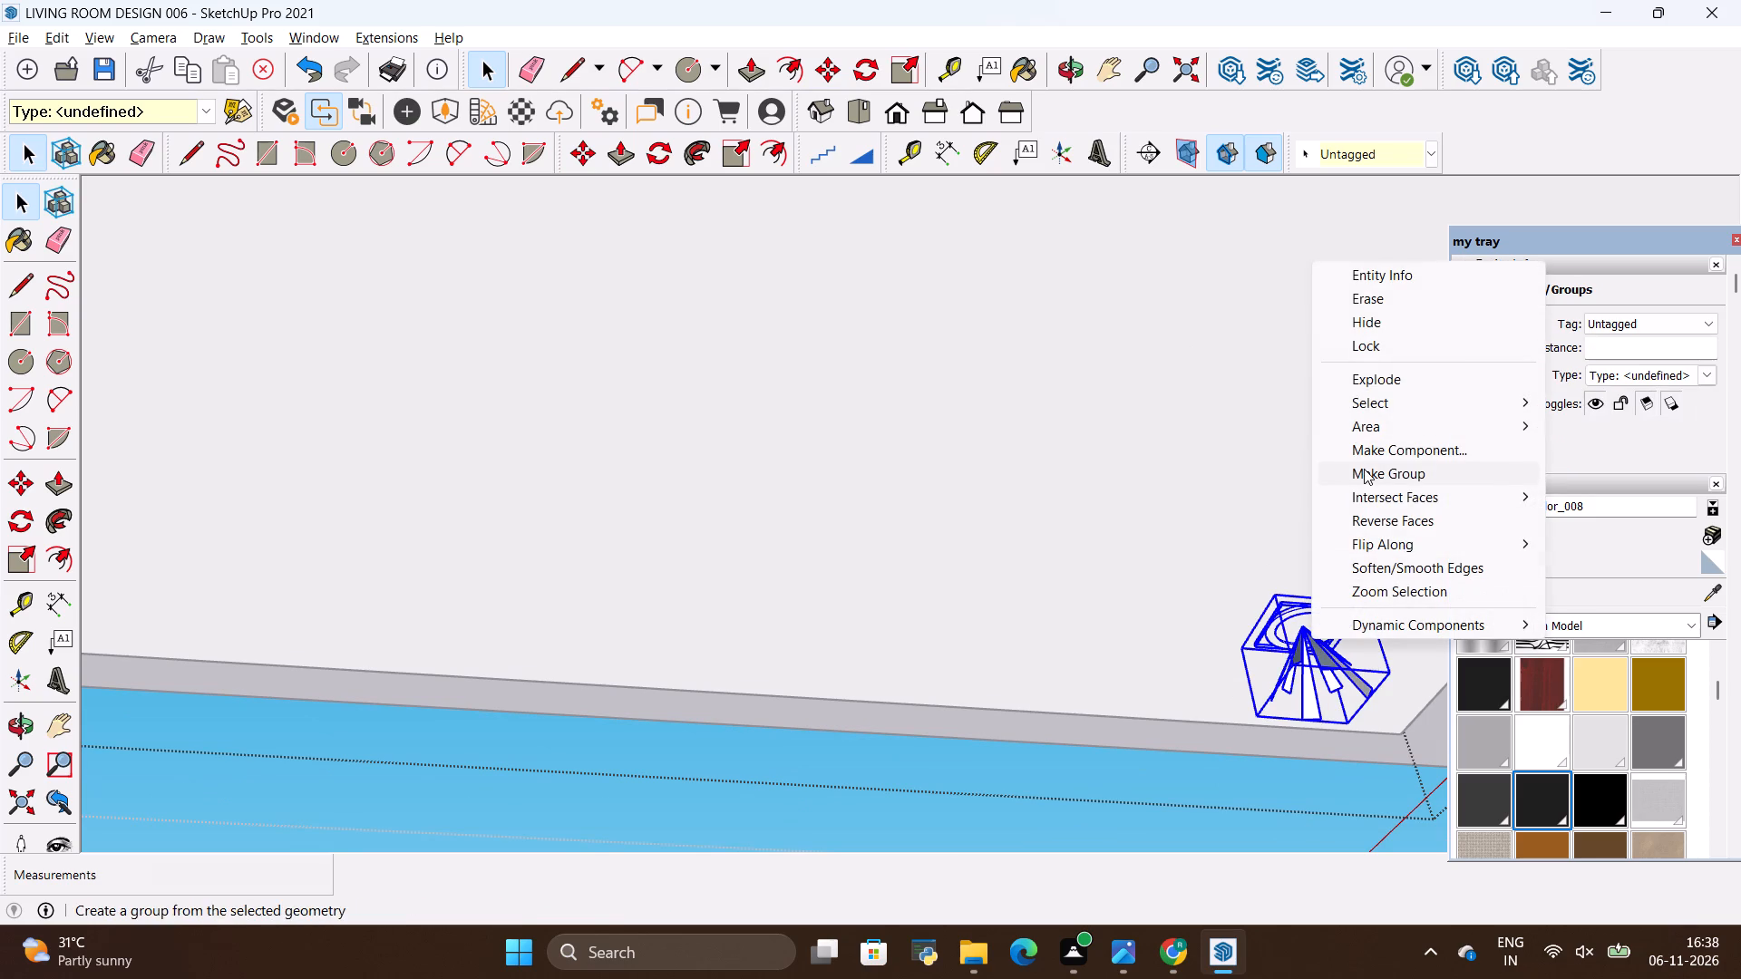
Copy the light group along the panel's long edge to the far corner, about 17' away.
key("m")
left_click(1276, 588)
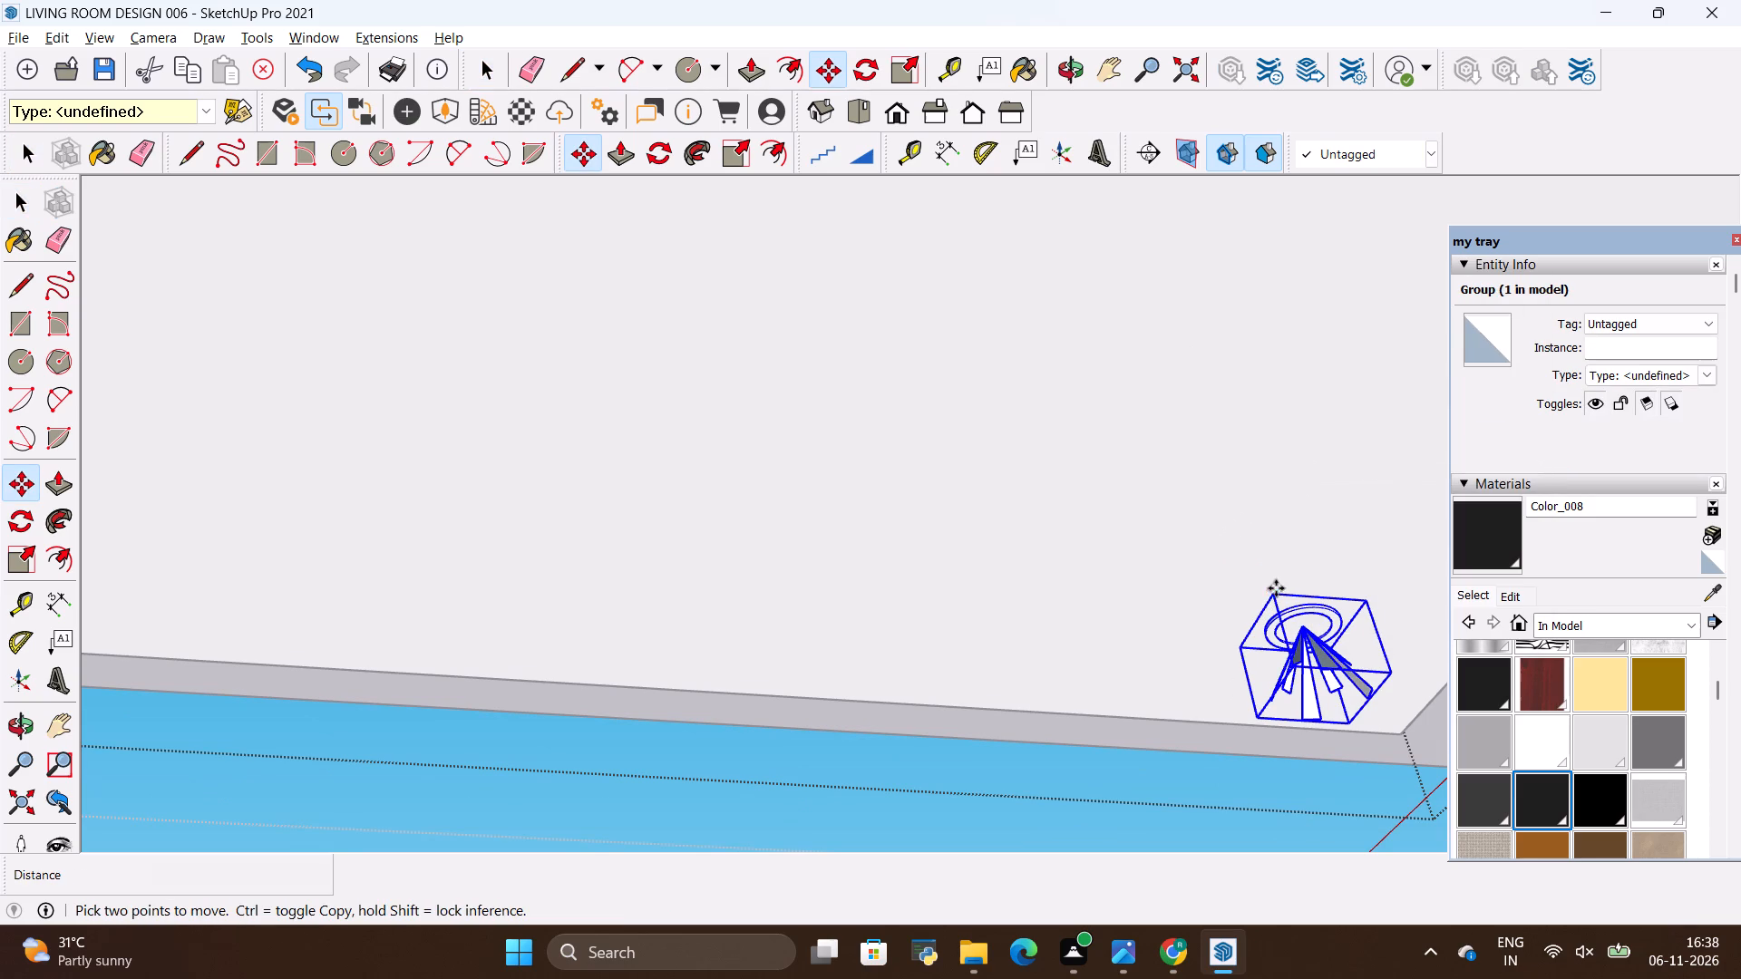
scroll(1056, 573, "down", 12)
scroll(1146, 544, "down", 5)
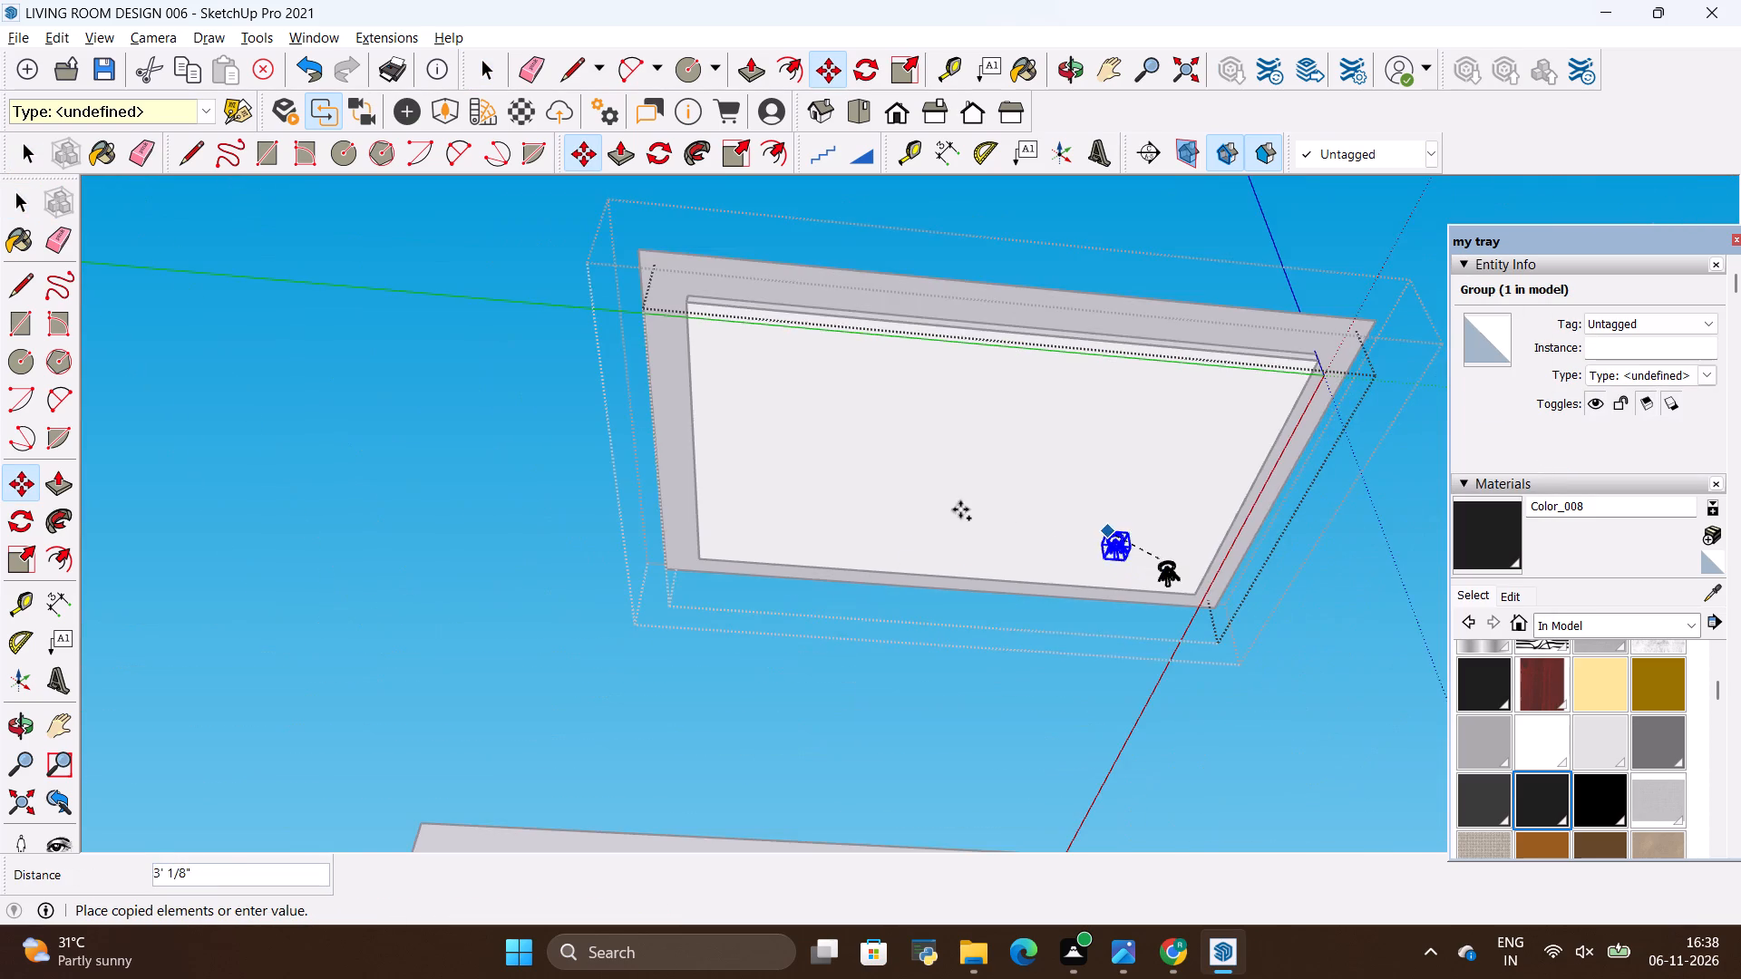
scroll(794, 496, "up", 8)
scroll(666, 561, "down", 5)
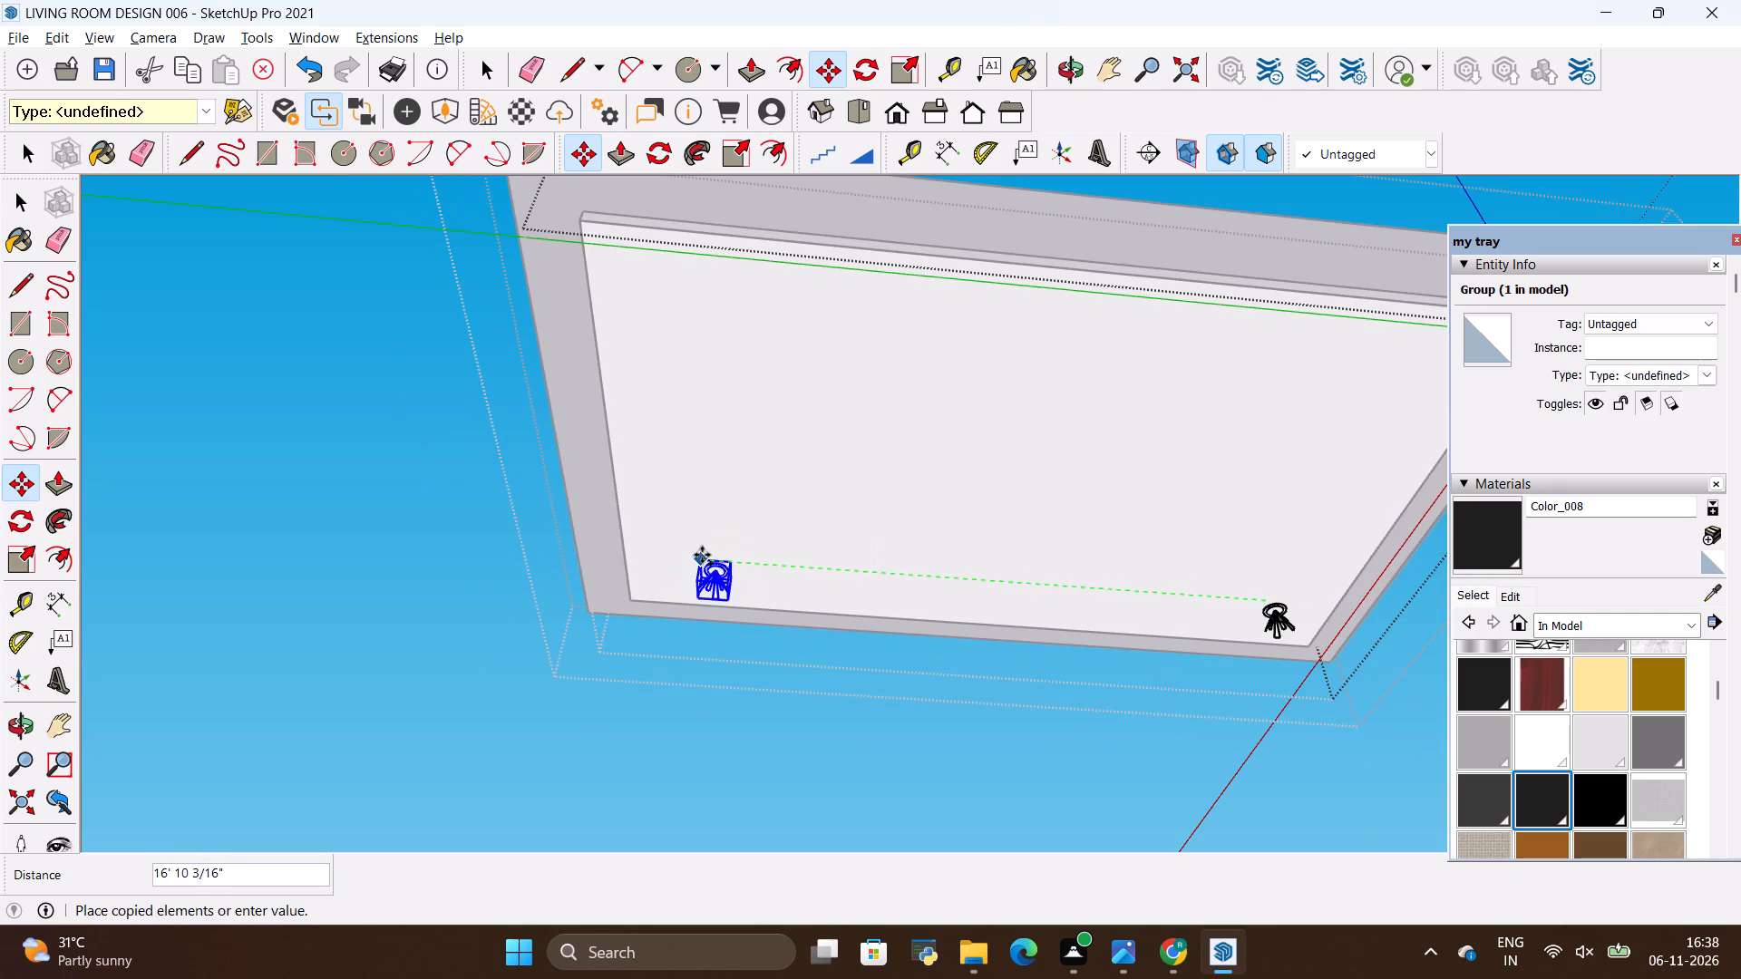
scroll(682, 563, "up", 4)
left_click(682, 563)
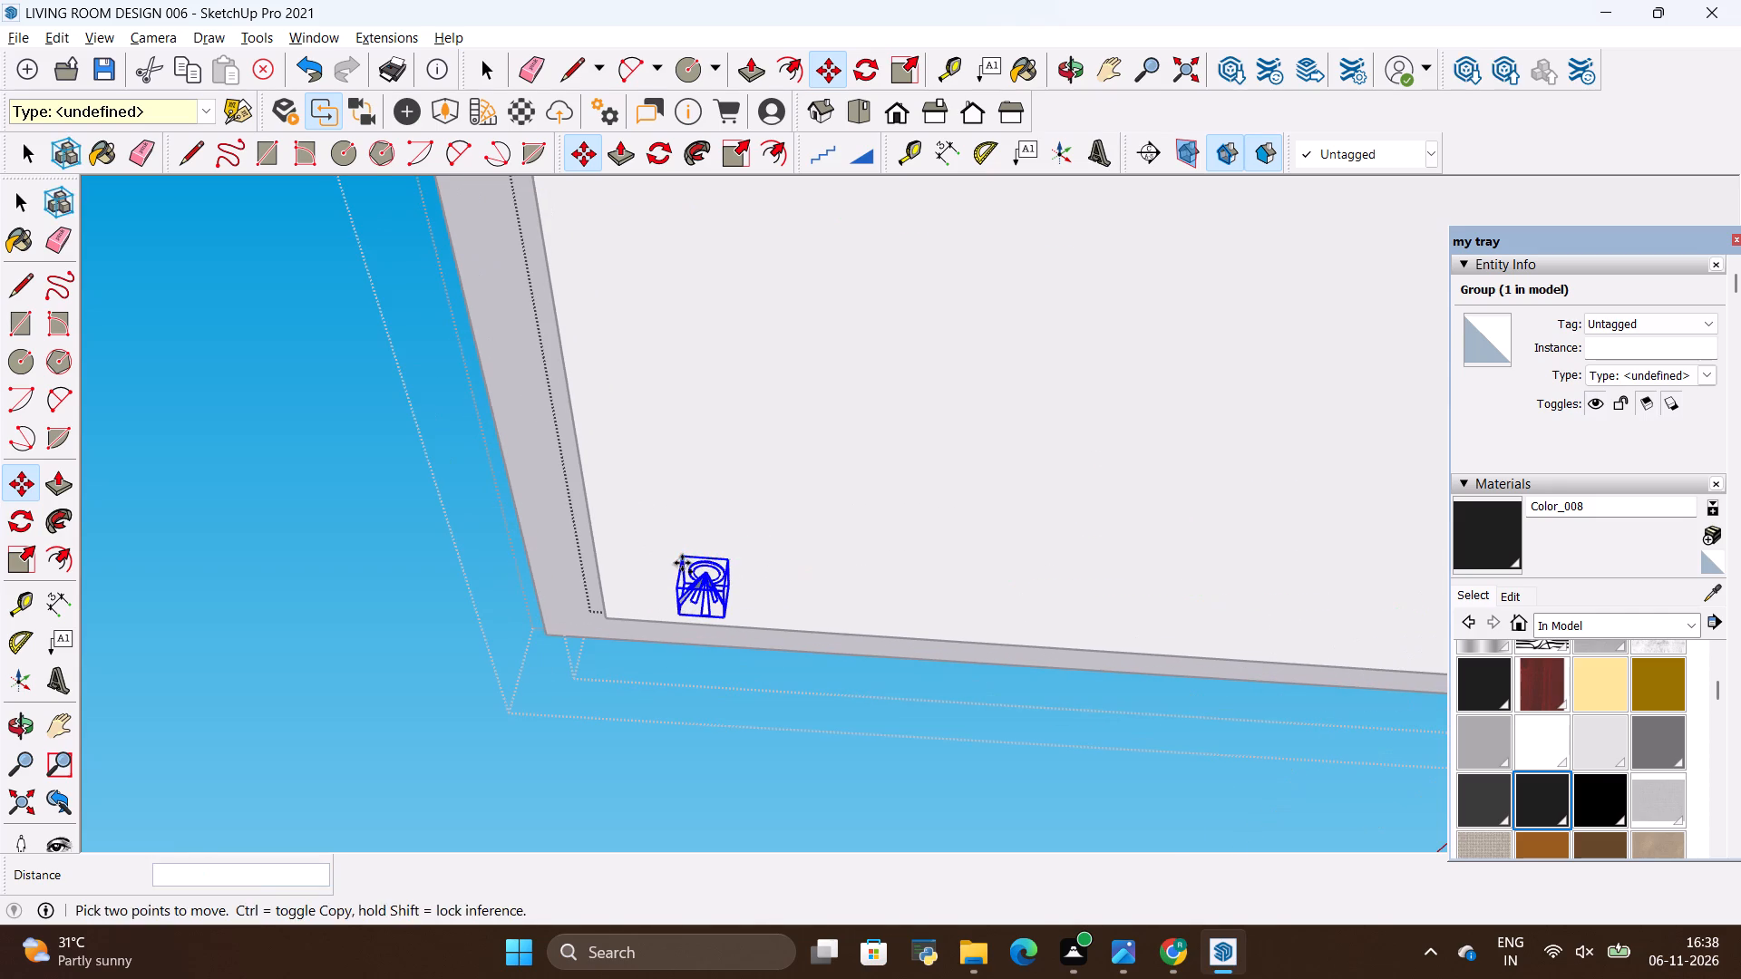
Copy the far-corner light group about 9' 3" back along the edge, roughly midway between the two corner lights.
left_click(682, 563, "ctrl")
scroll(644, 565, "down", 9)
scroll(883, 577, "up", 2)
left_click(875, 579)
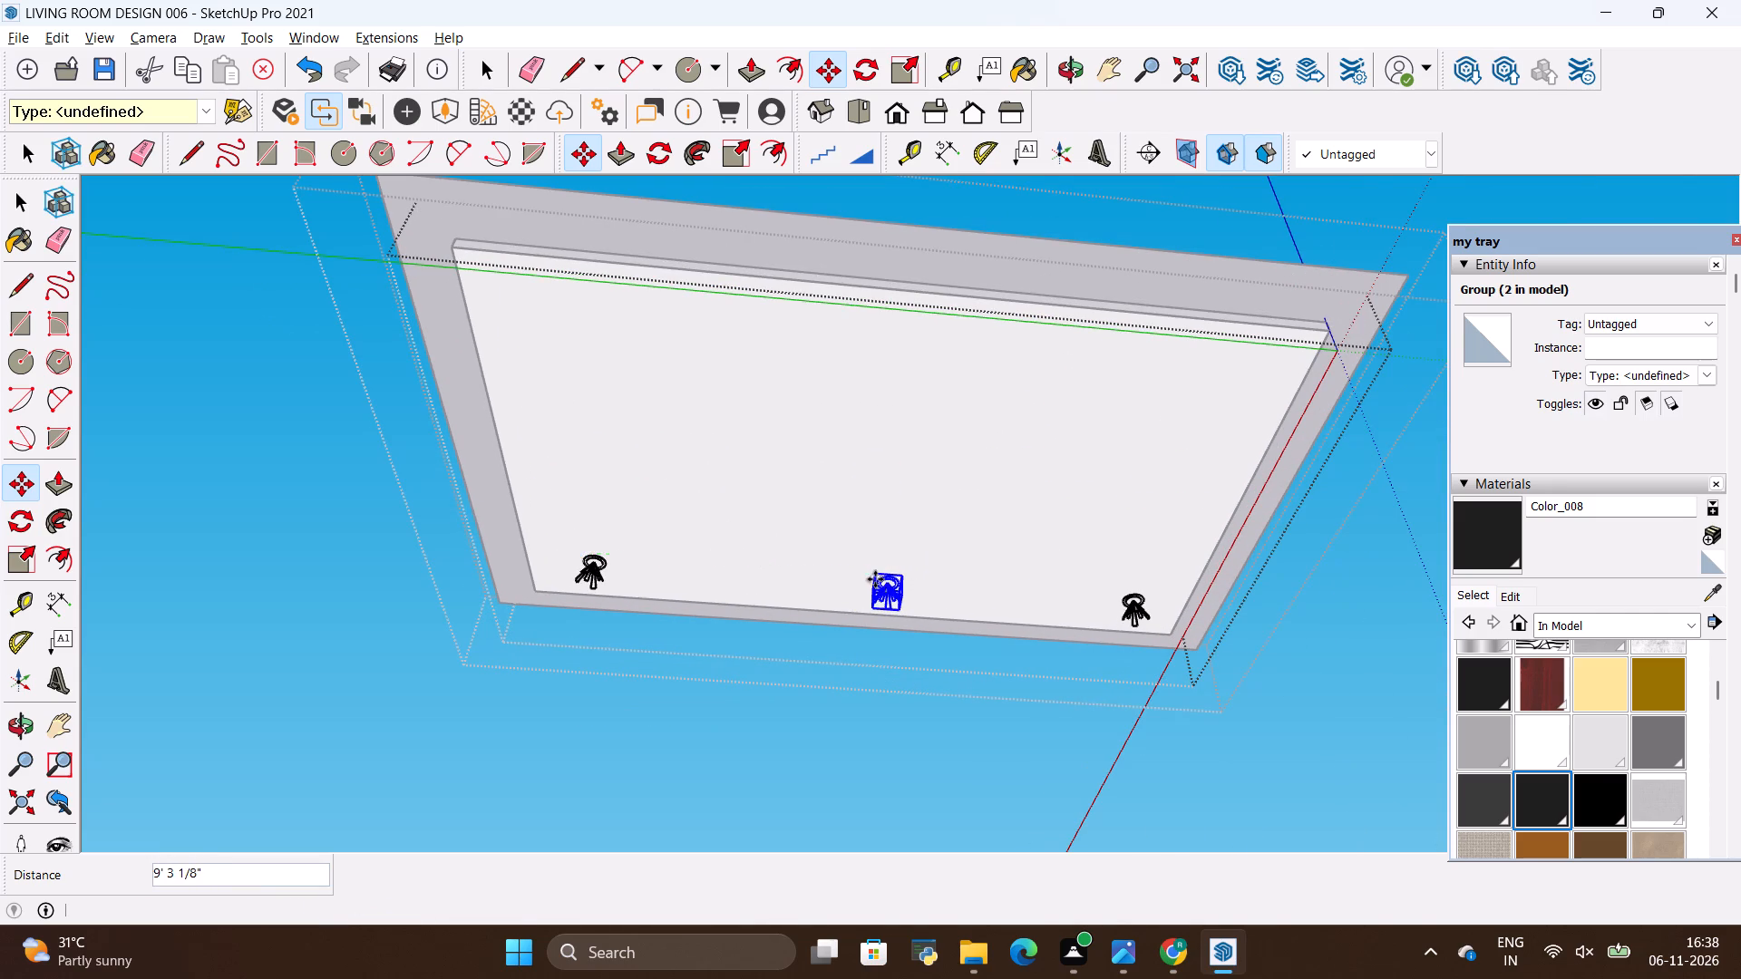
key("space")
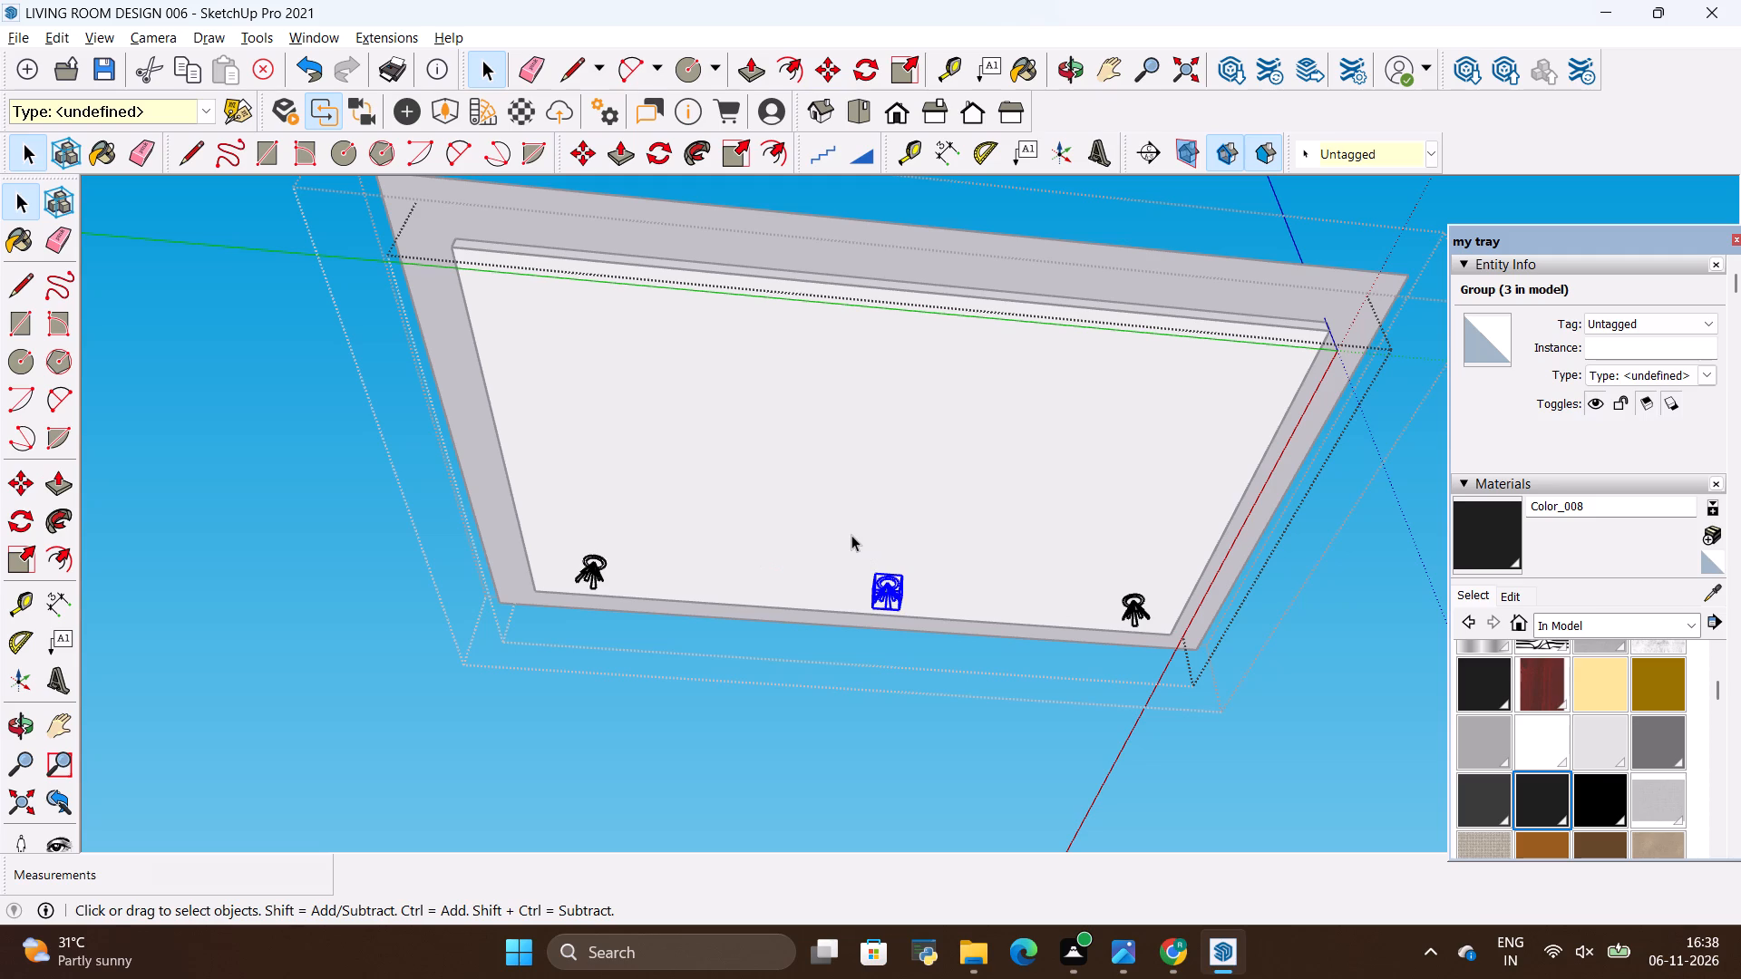
Copy the three light groups along the long edge about 9' 11" across the panel to its opposite long edge.
scroll(734, 505, "down", 3)
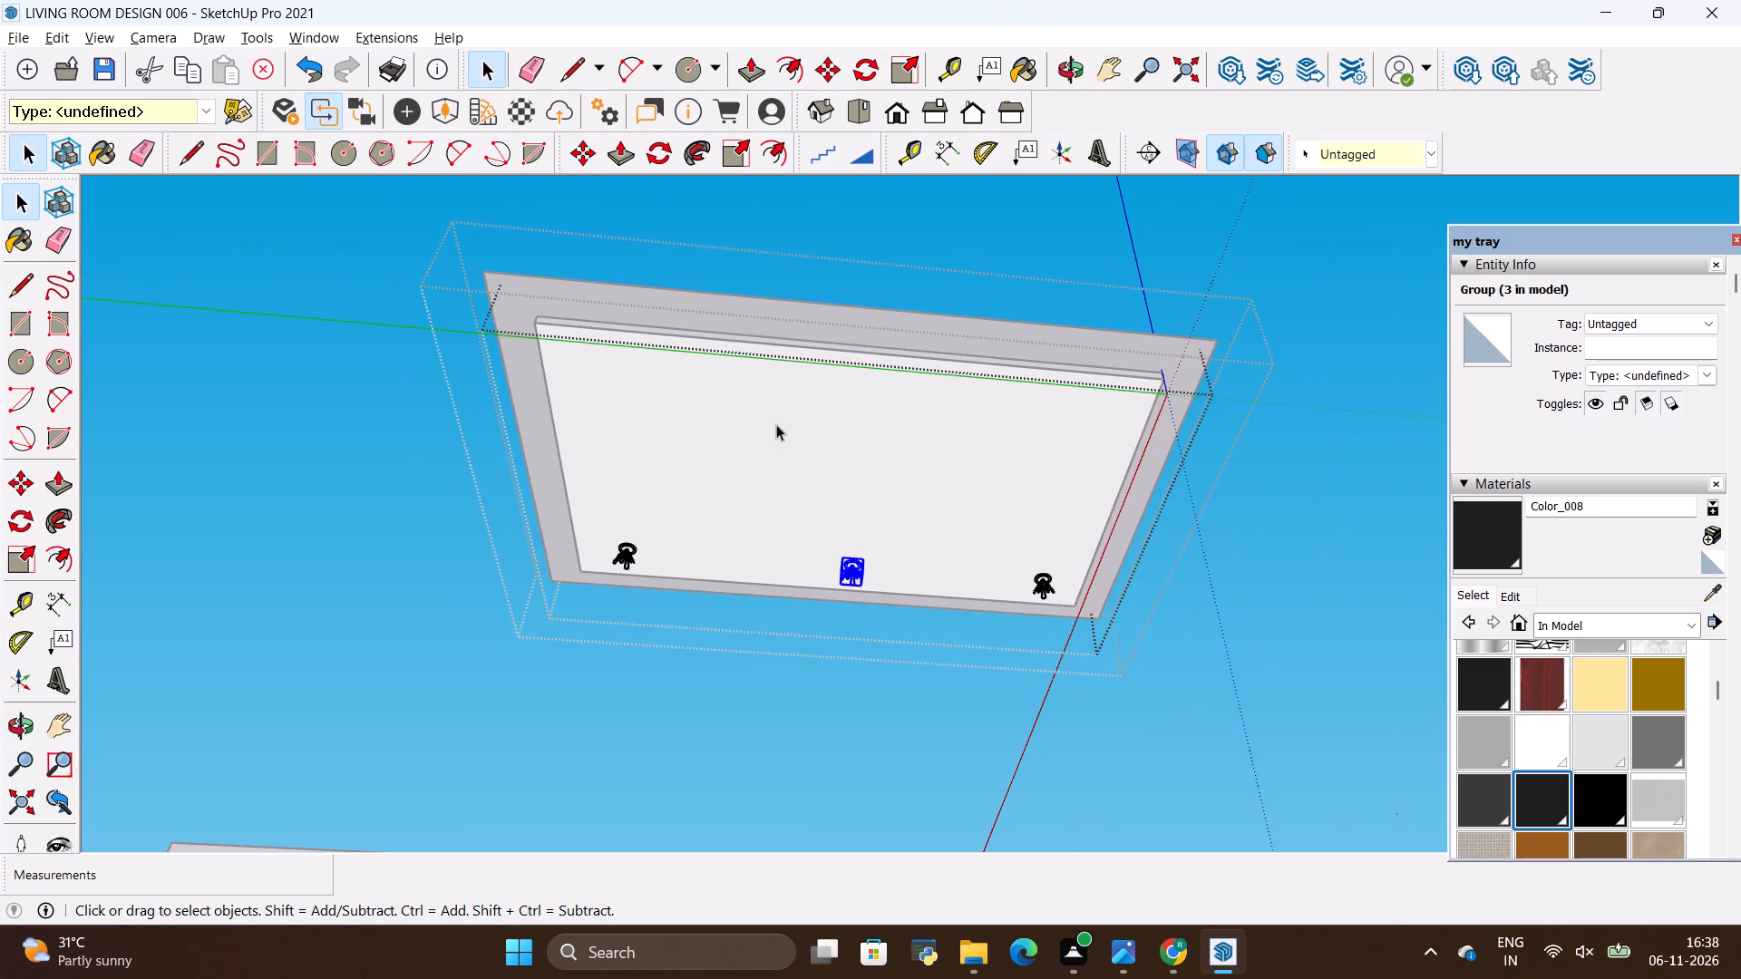
key("space")
left_click(214, 391)
double_click(772, 411)
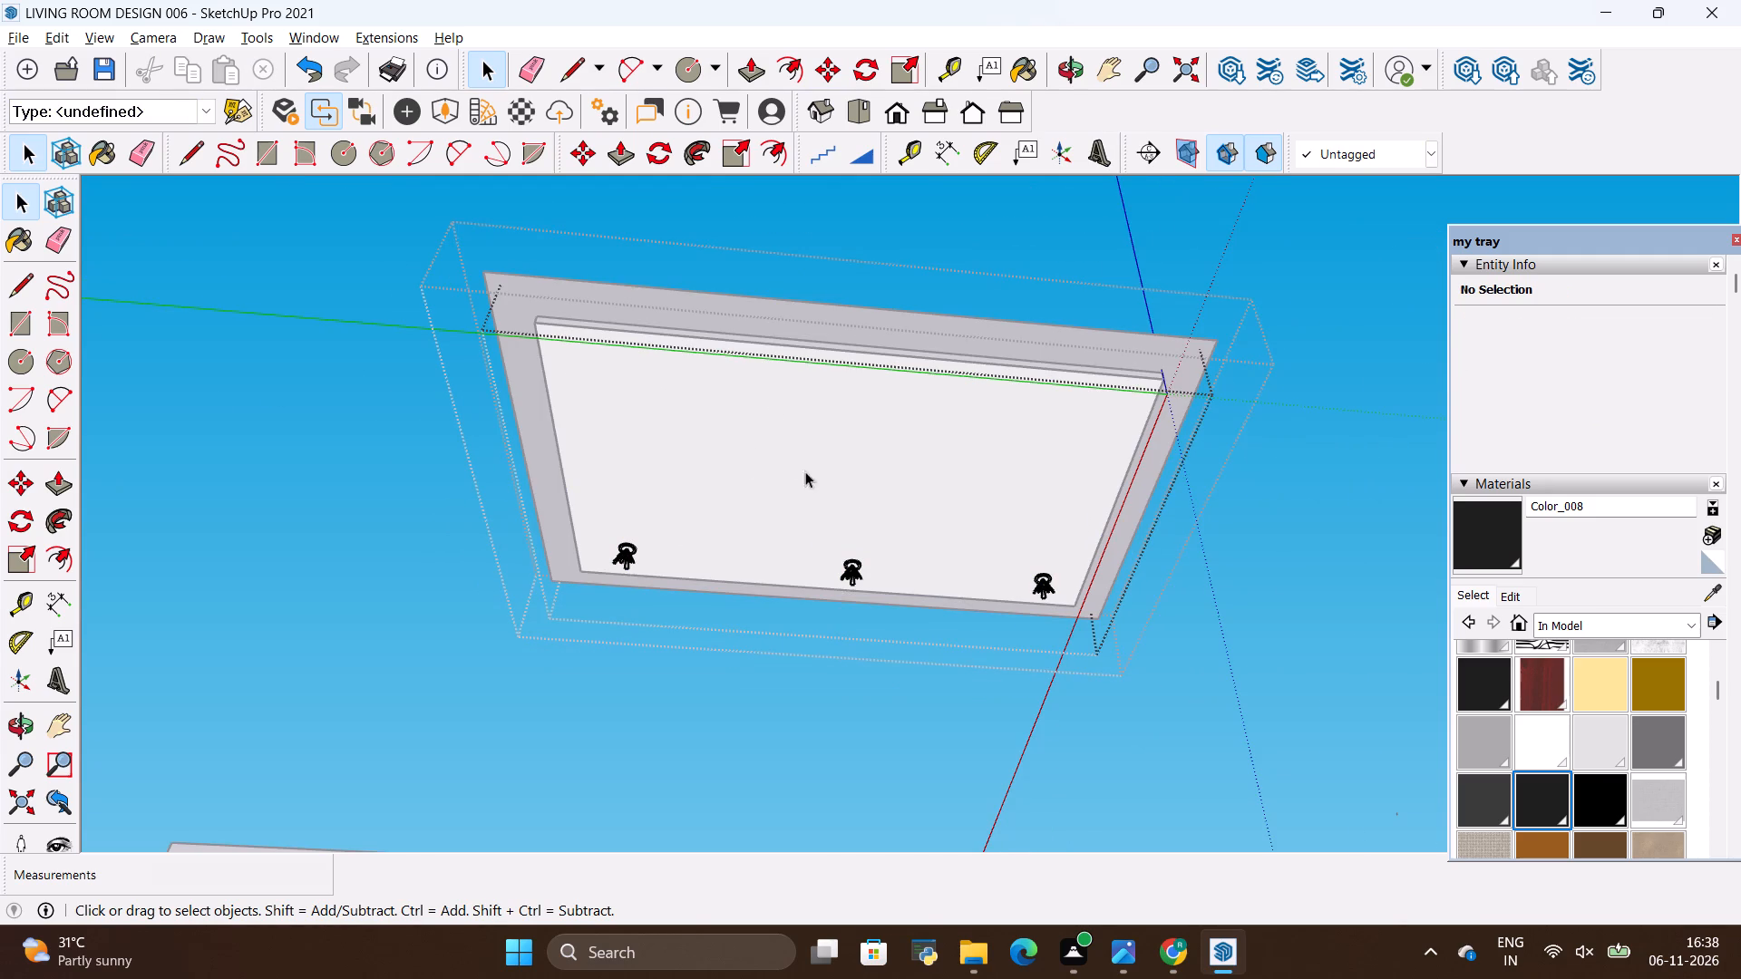
left_click(851, 510)
scroll(842, 494, "up", 5)
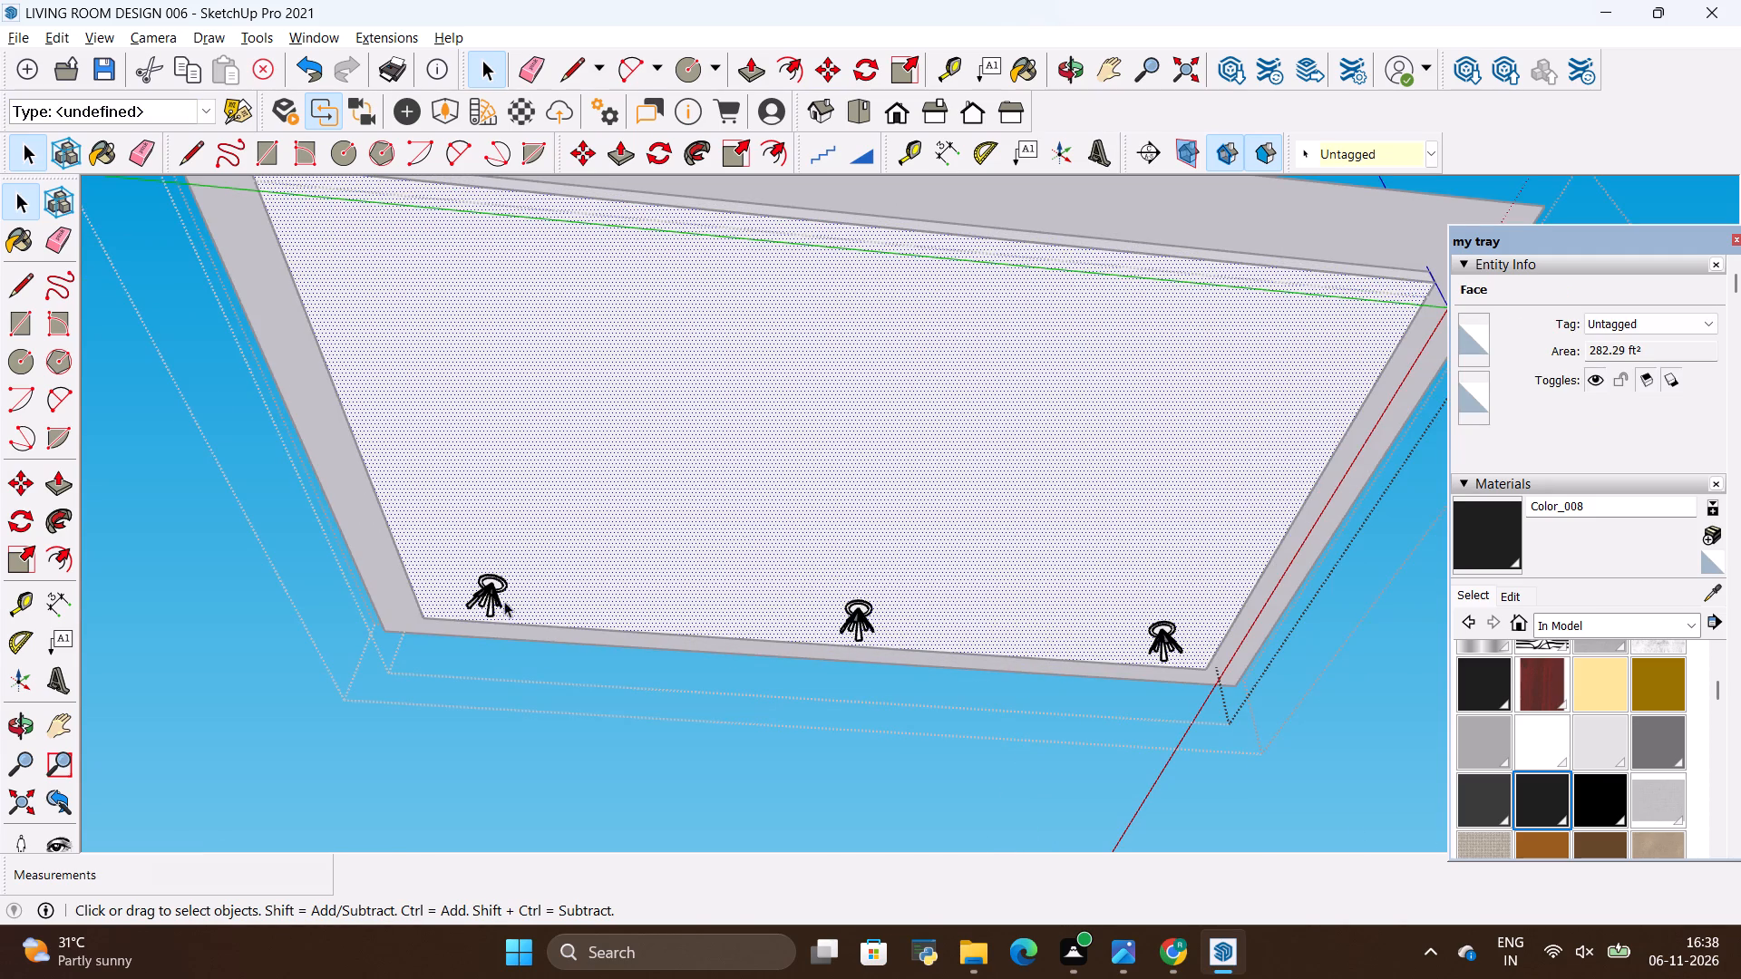
left_click(494, 599)
left_click(860, 611, "ctrl")
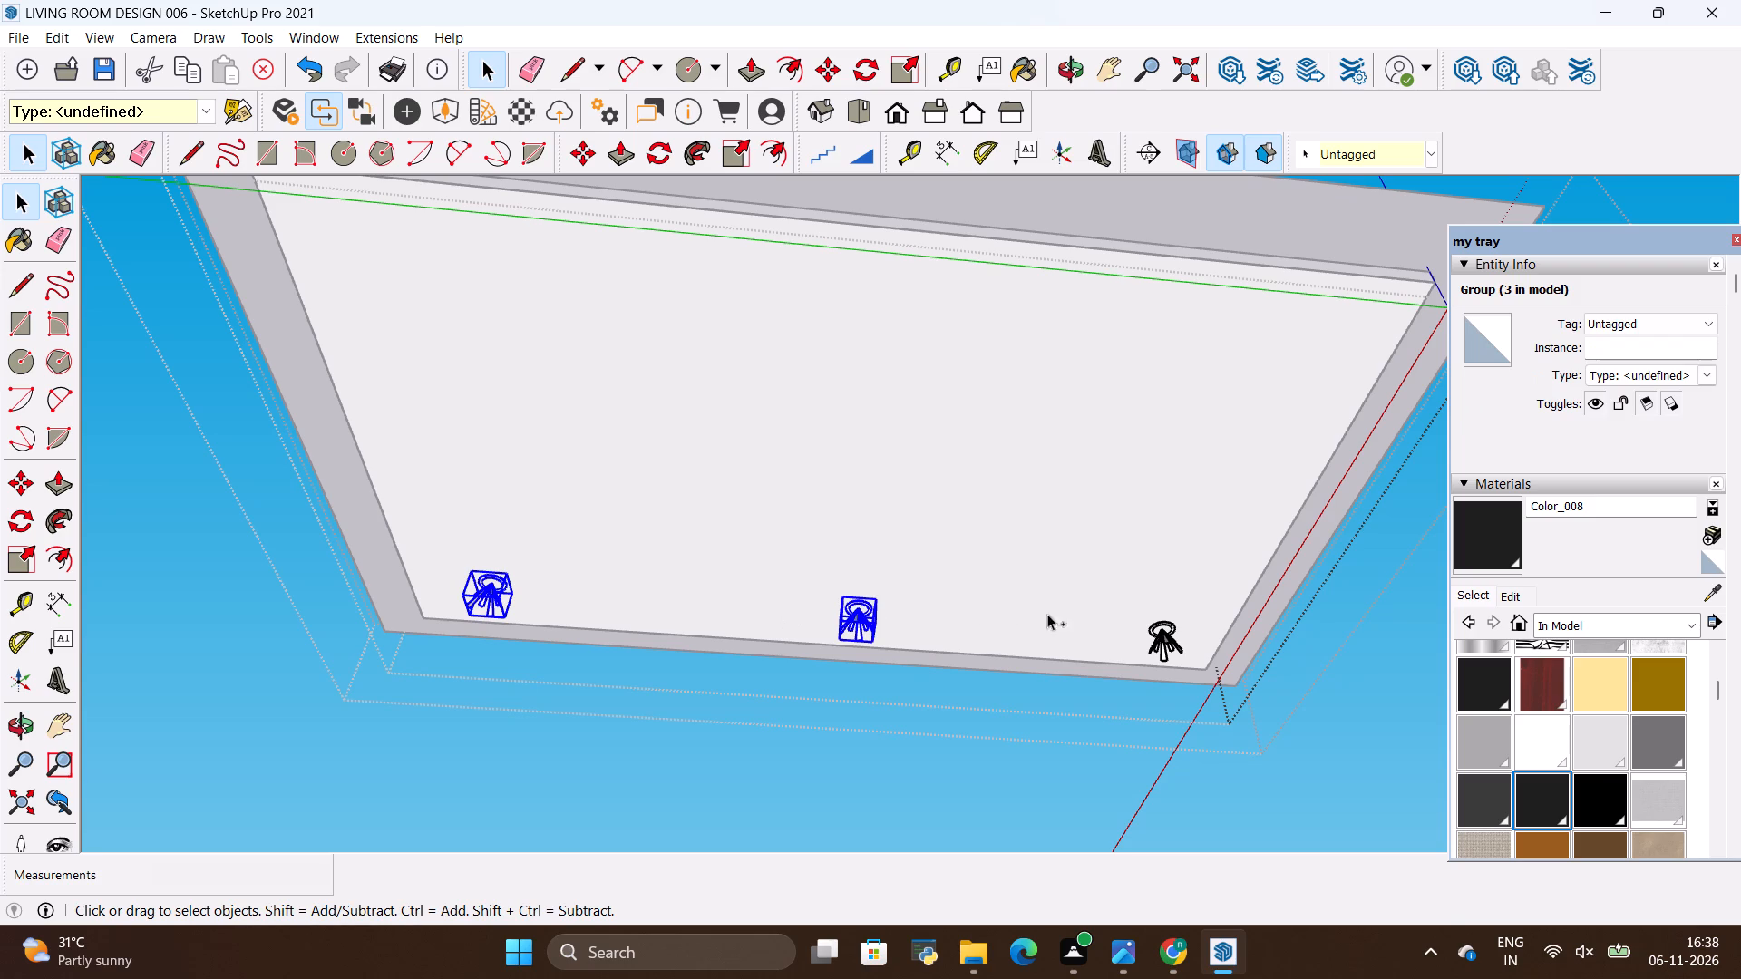
left_click(1169, 645, "ctrl")
key("m")
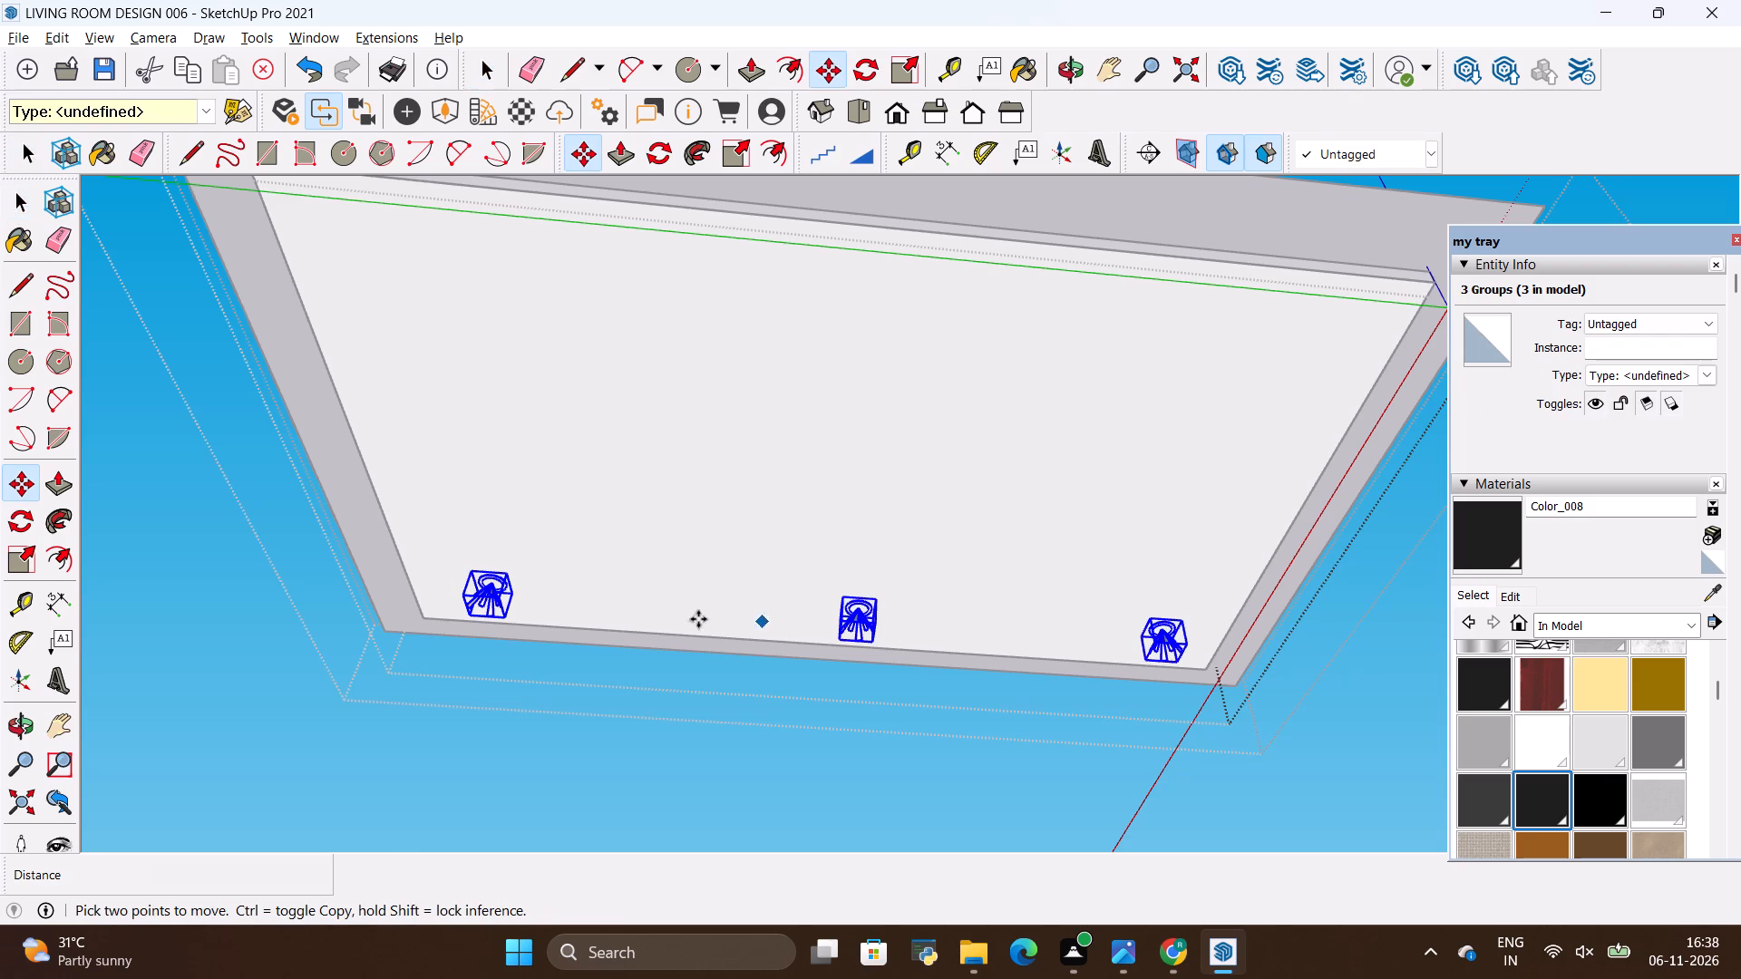
left_click(511, 578, "ctrl")
scroll(449, 296, "down", 2)
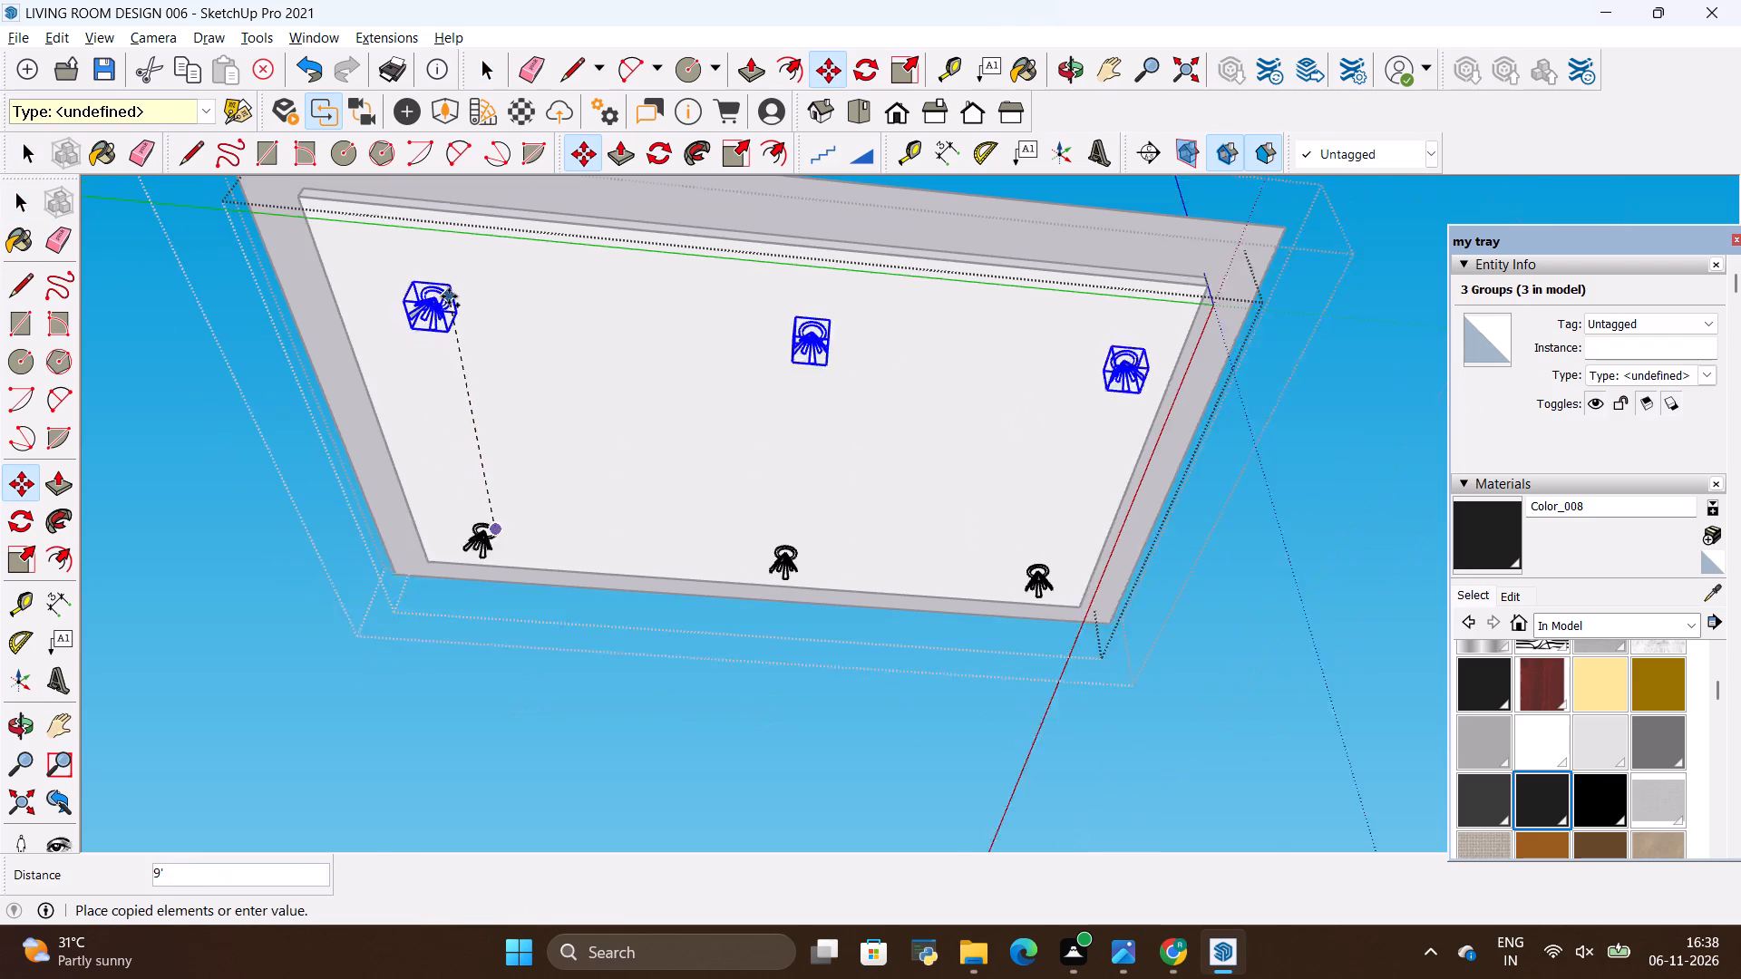
scroll(449, 296, "down", 2)
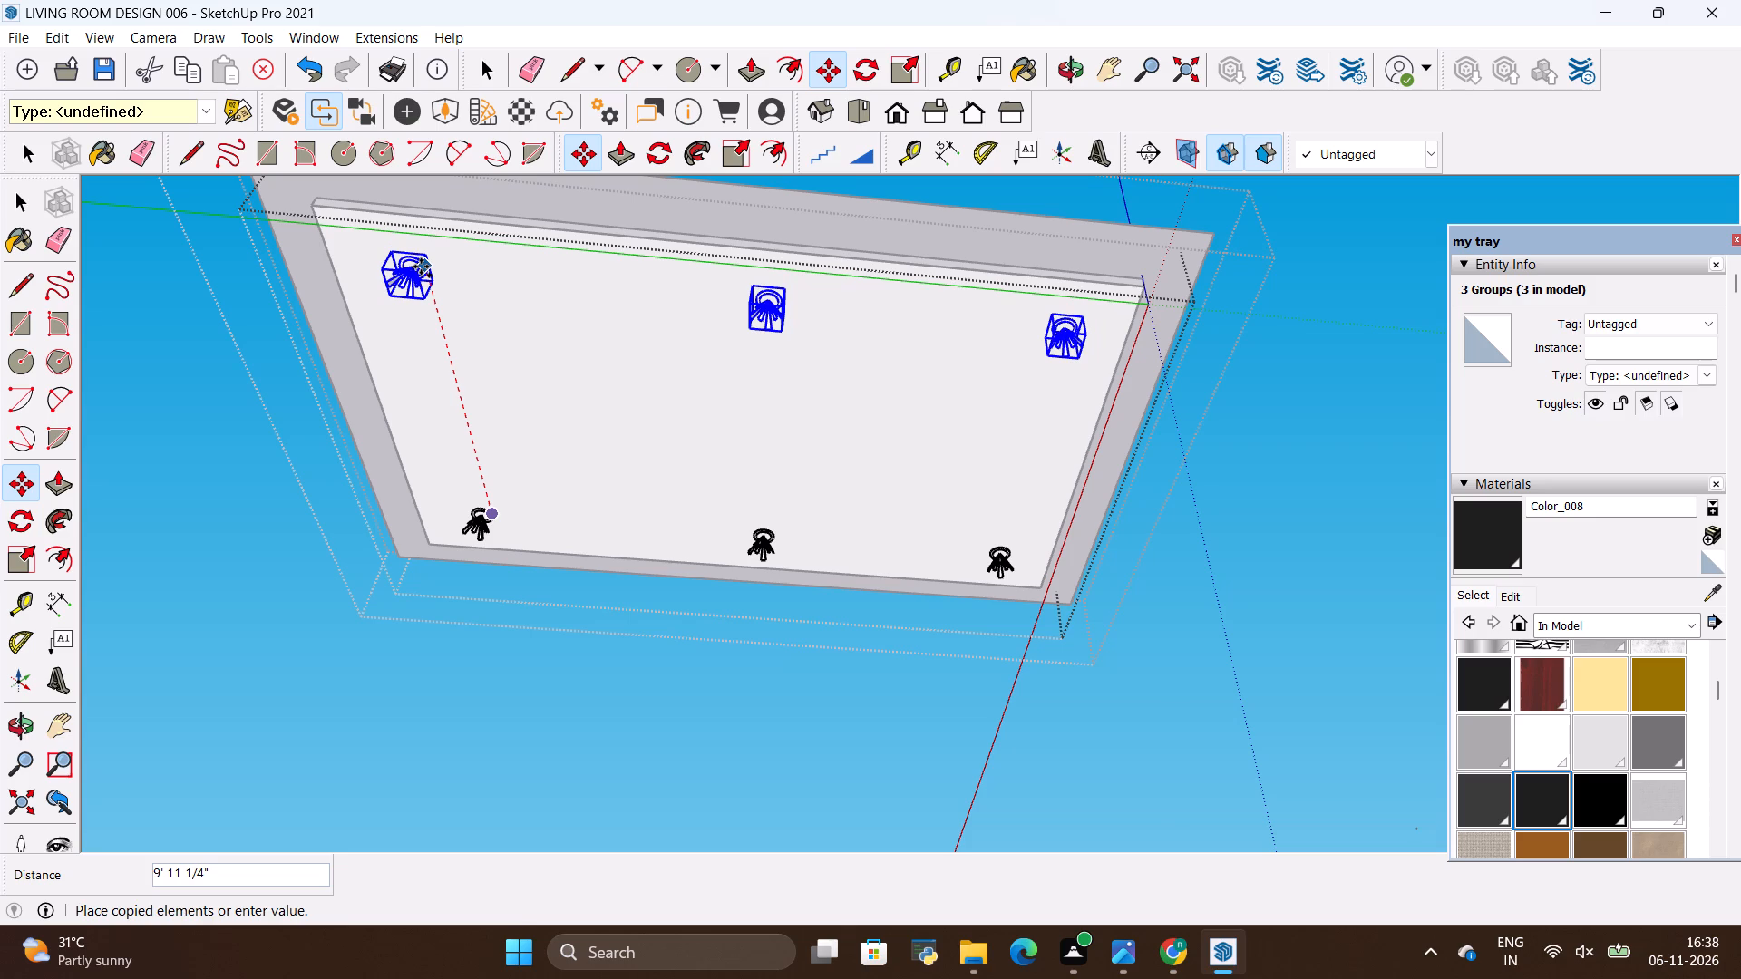
left_click(421, 267)
key("space")
Copy one row's two corner light groups about 4' 10" along the panel's short edges, roughly midway between the two rows.
left_click(640, 447)
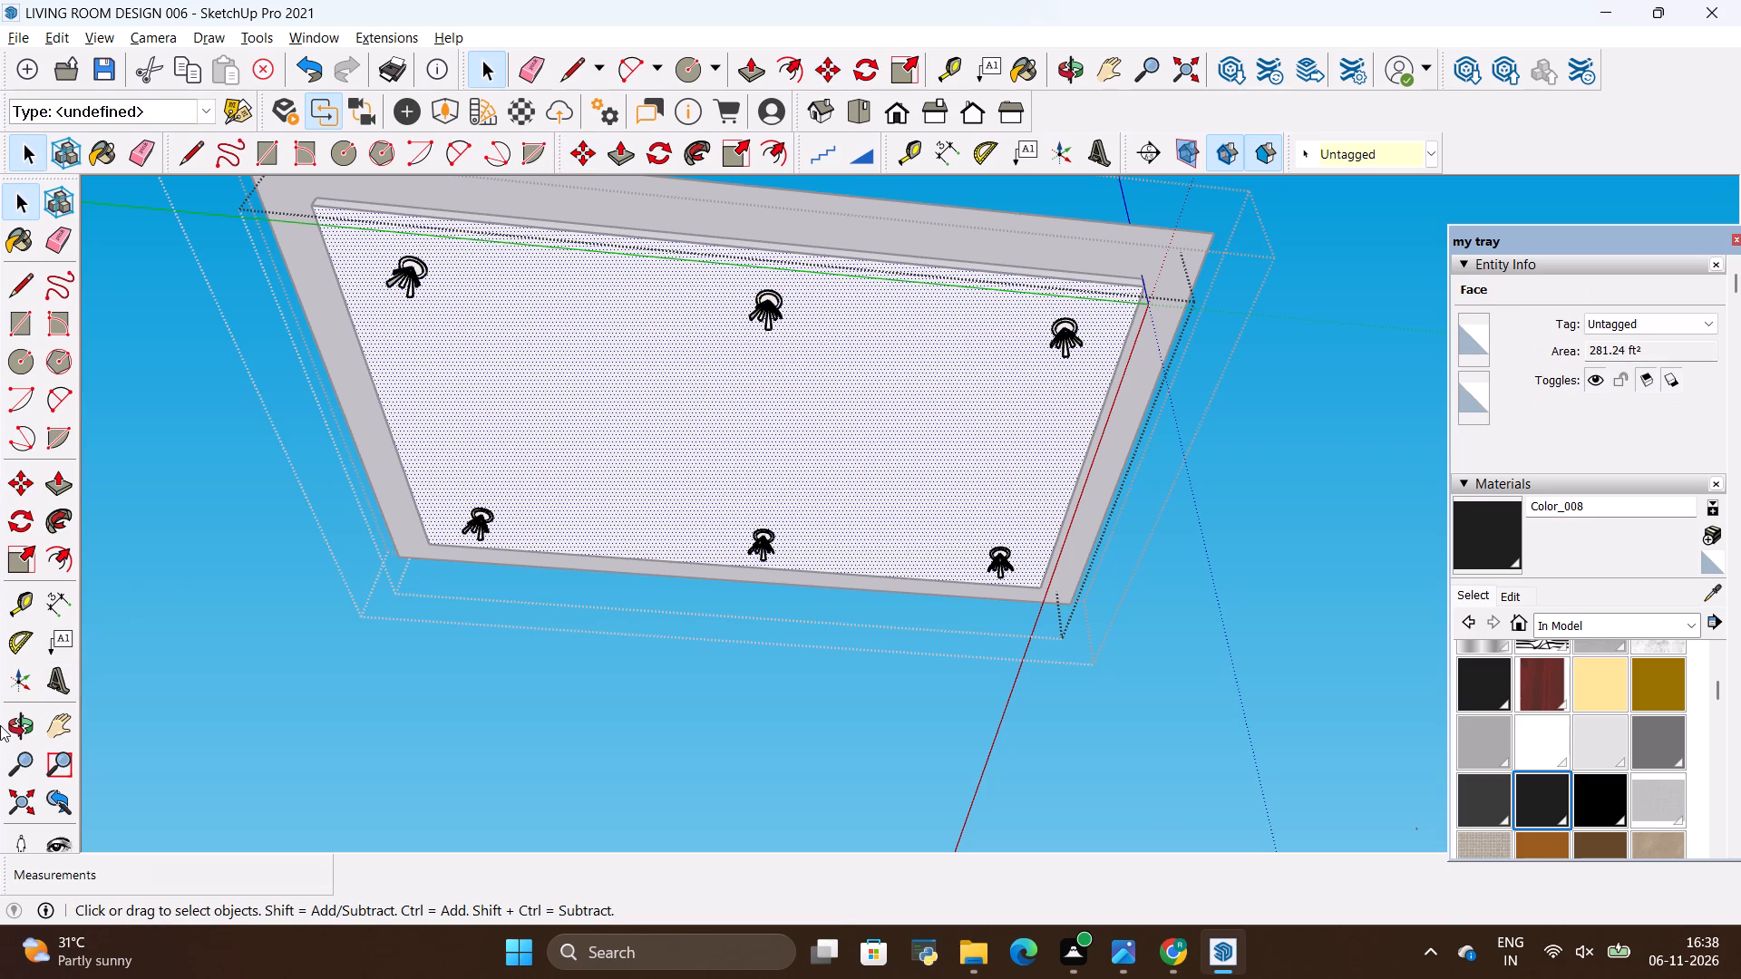
left_click(0, 725)
left_click_drag(354, 476, 861, 432)
left_click_drag(861, 433, 847, 439)
left_click(20, 725)
left_click_drag(352, 656, 1036, 709)
scroll(491, 696, "down", 6)
scroll(1084, 546, "up", 5)
scroll(1250, 541, "up", 4)
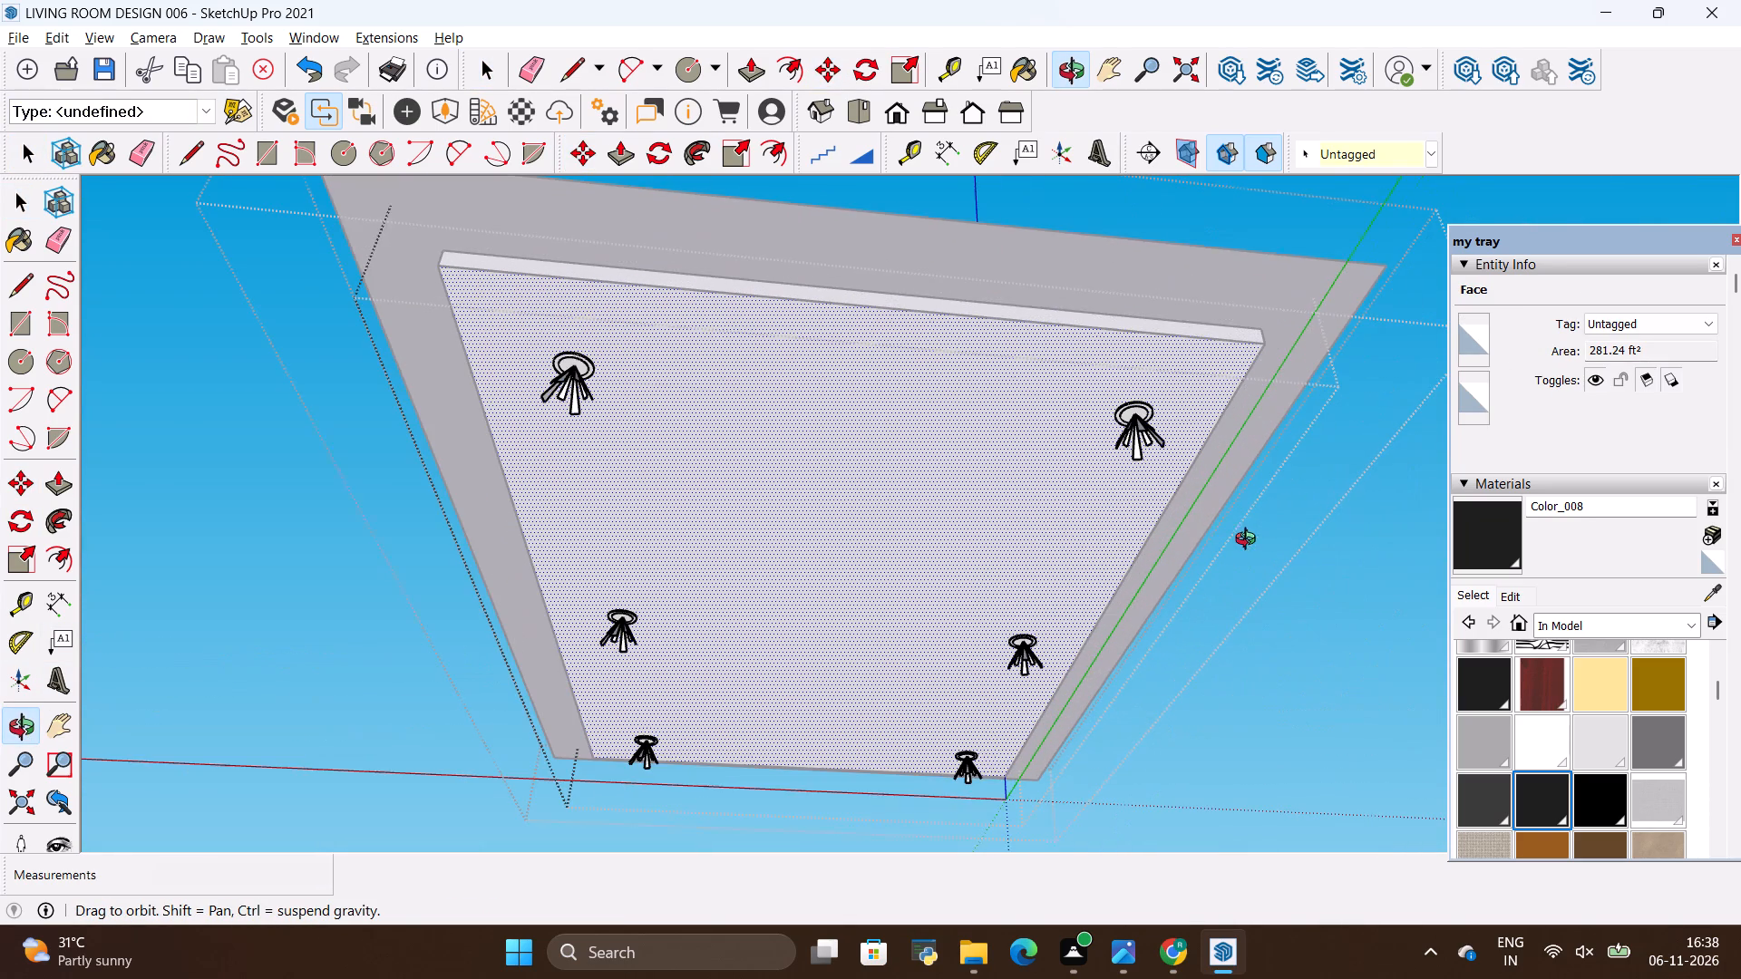
left_click_drag(852, 538, 809, 497)
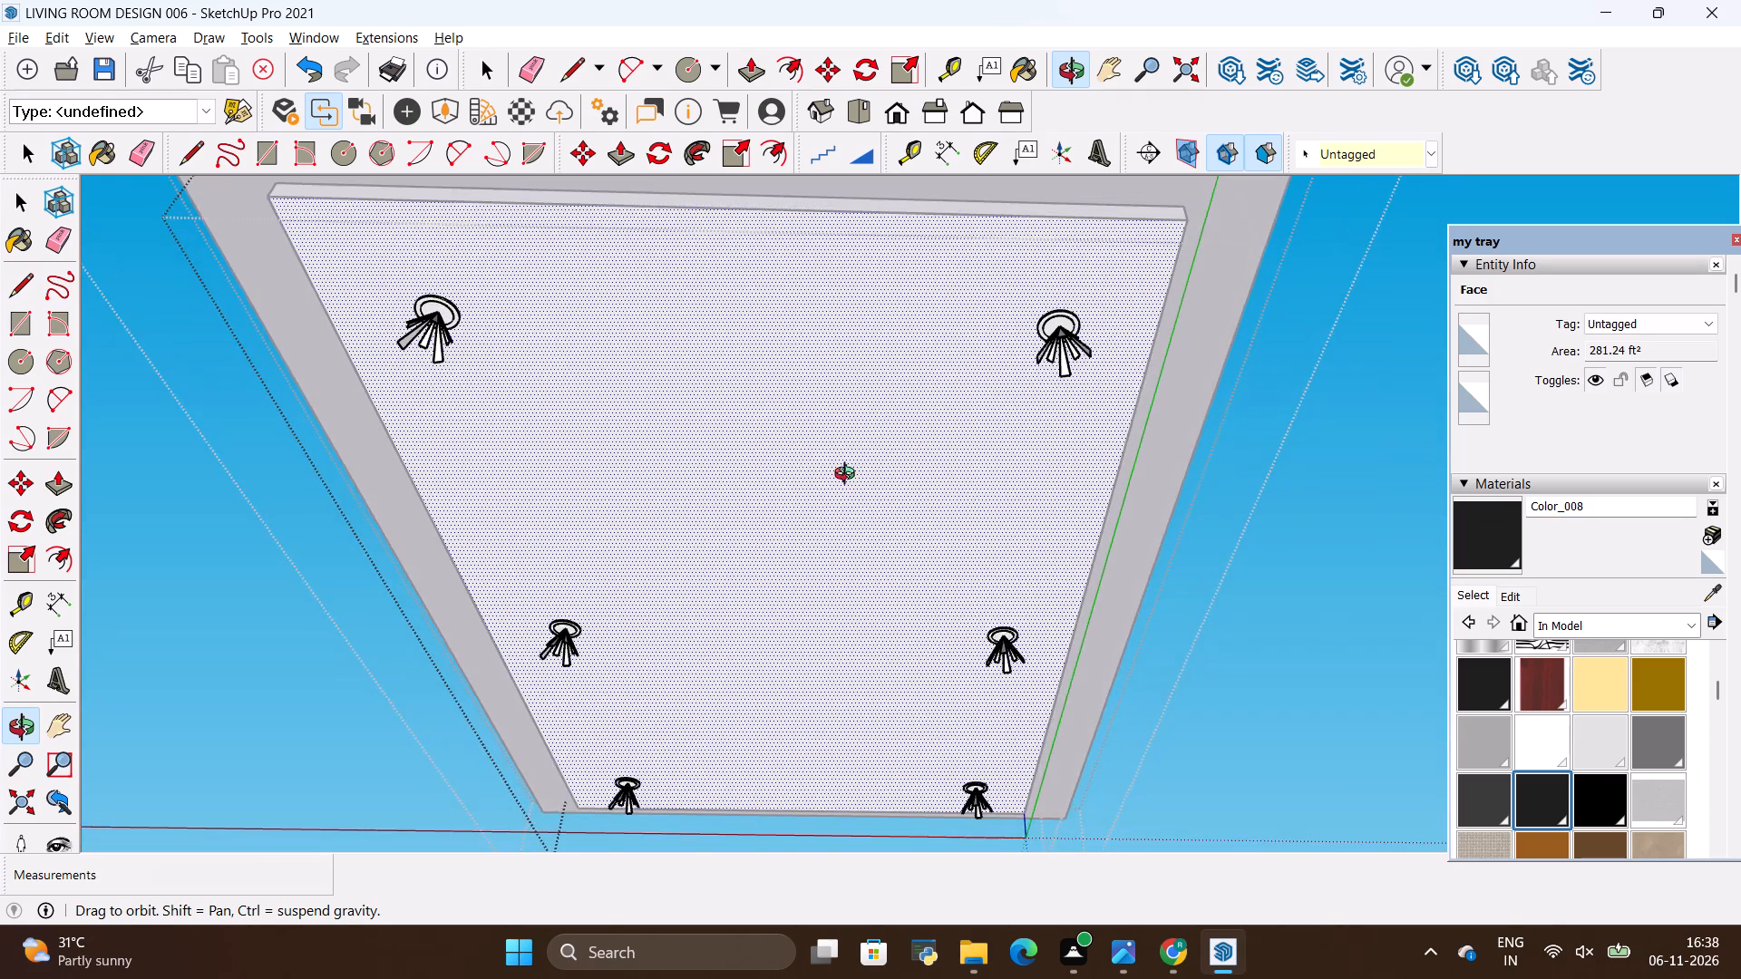
scroll(851, 475, "down", 3)
key("space")
left_click(544, 358)
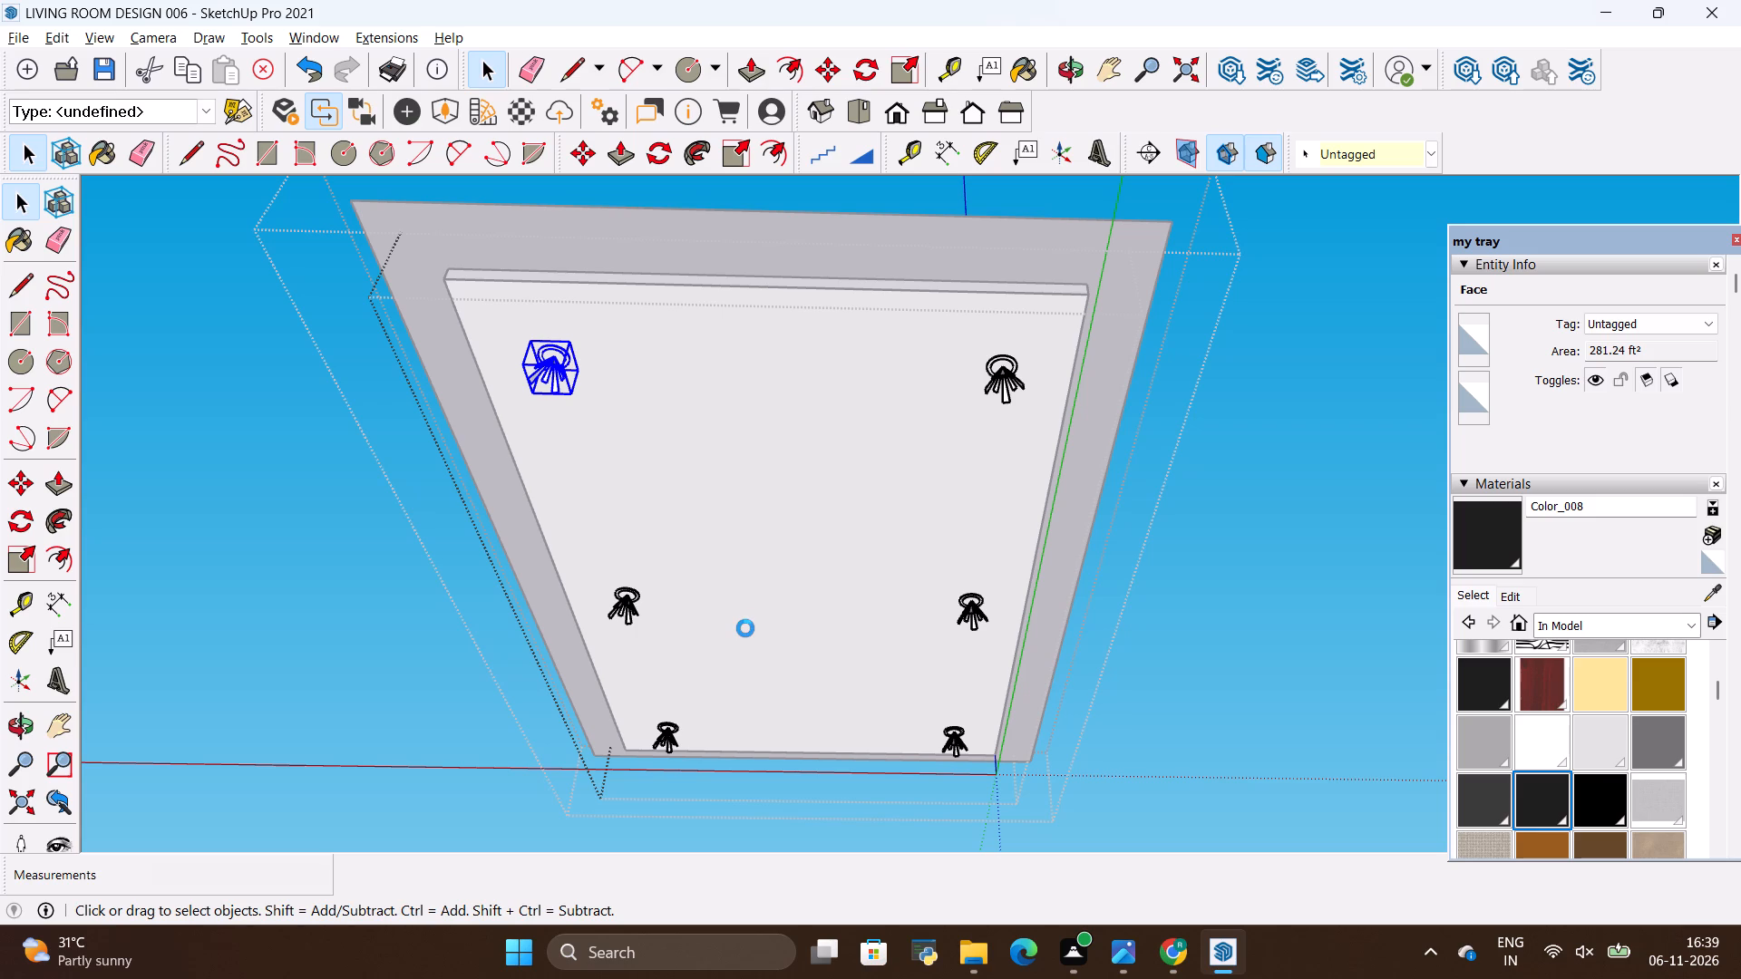
scroll(734, 609, "down", 4)
scroll(712, 713, "up", 7)
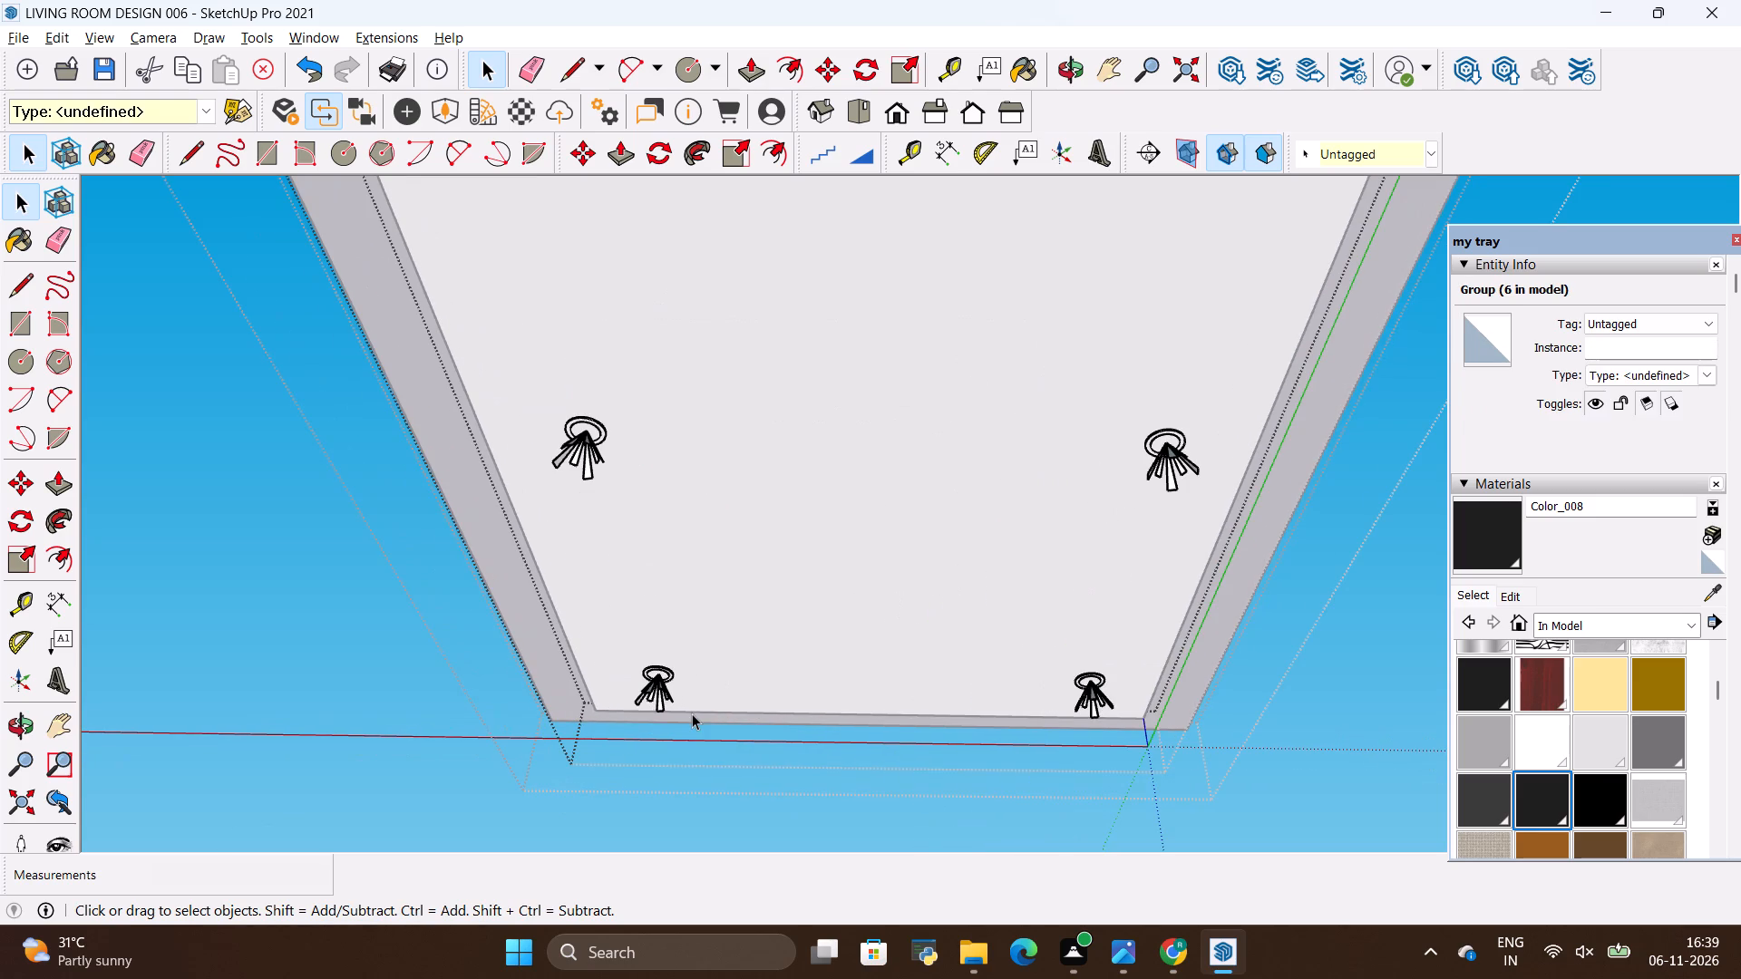
left_click(648, 682, "ctrl")
key("m")
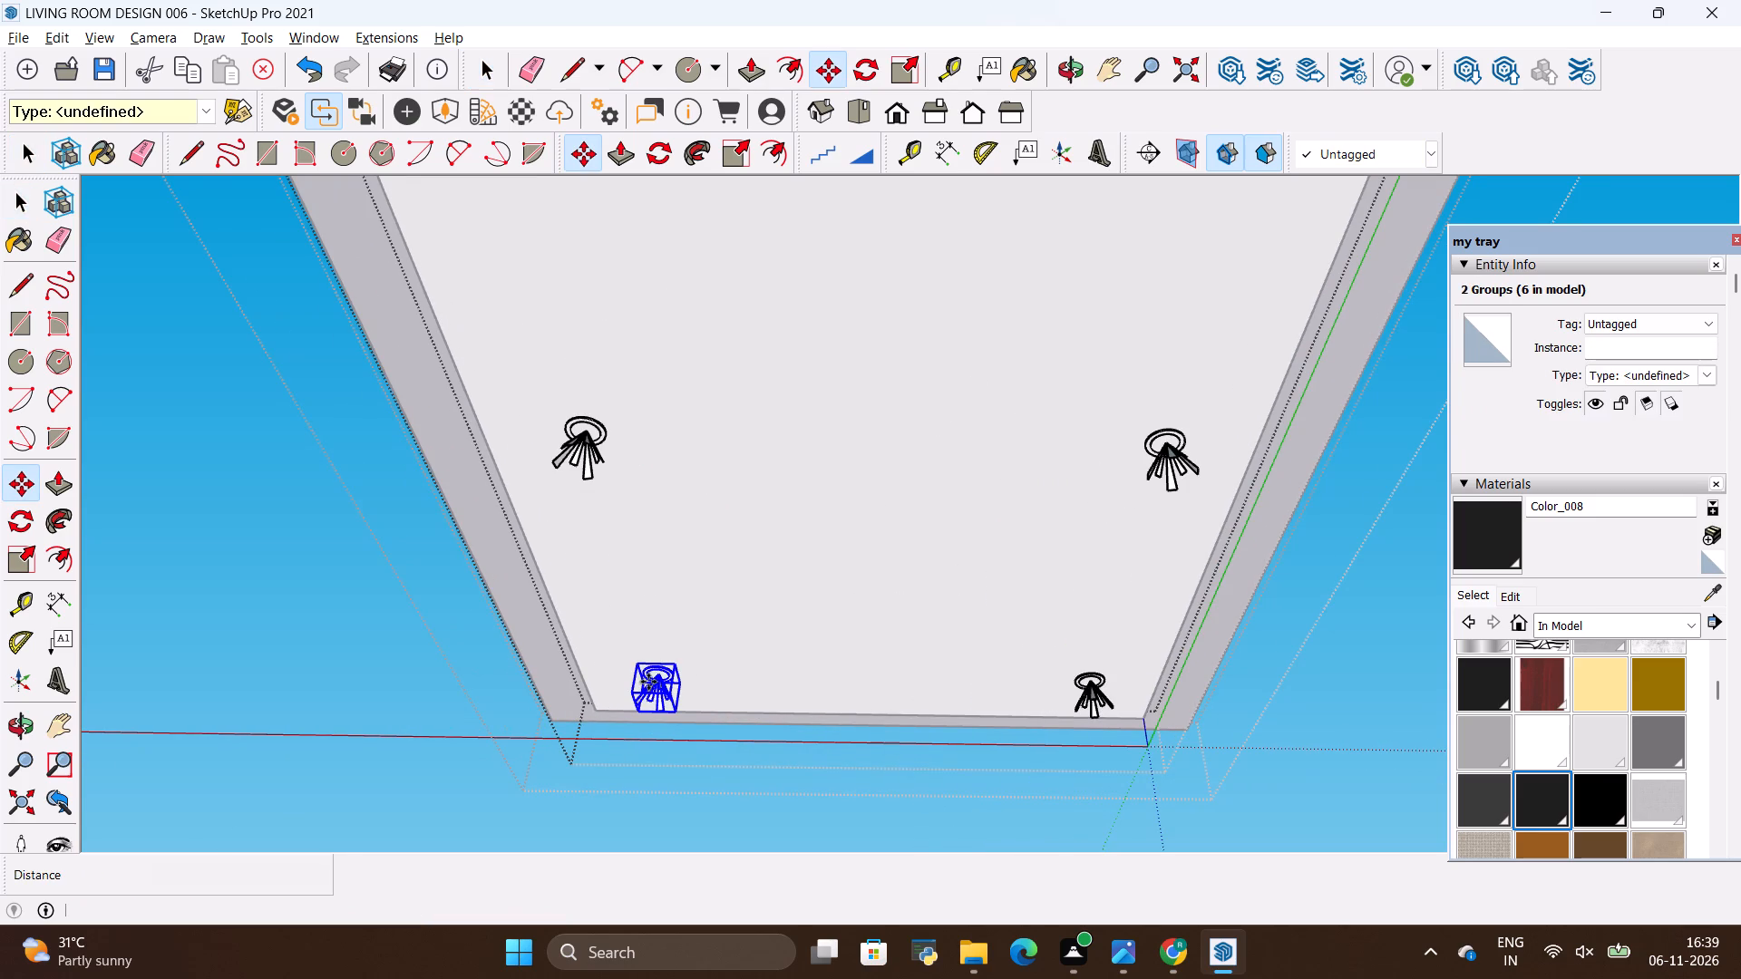
scroll(648, 682, "down", 6)
left_click(576, 340, "ctrl")
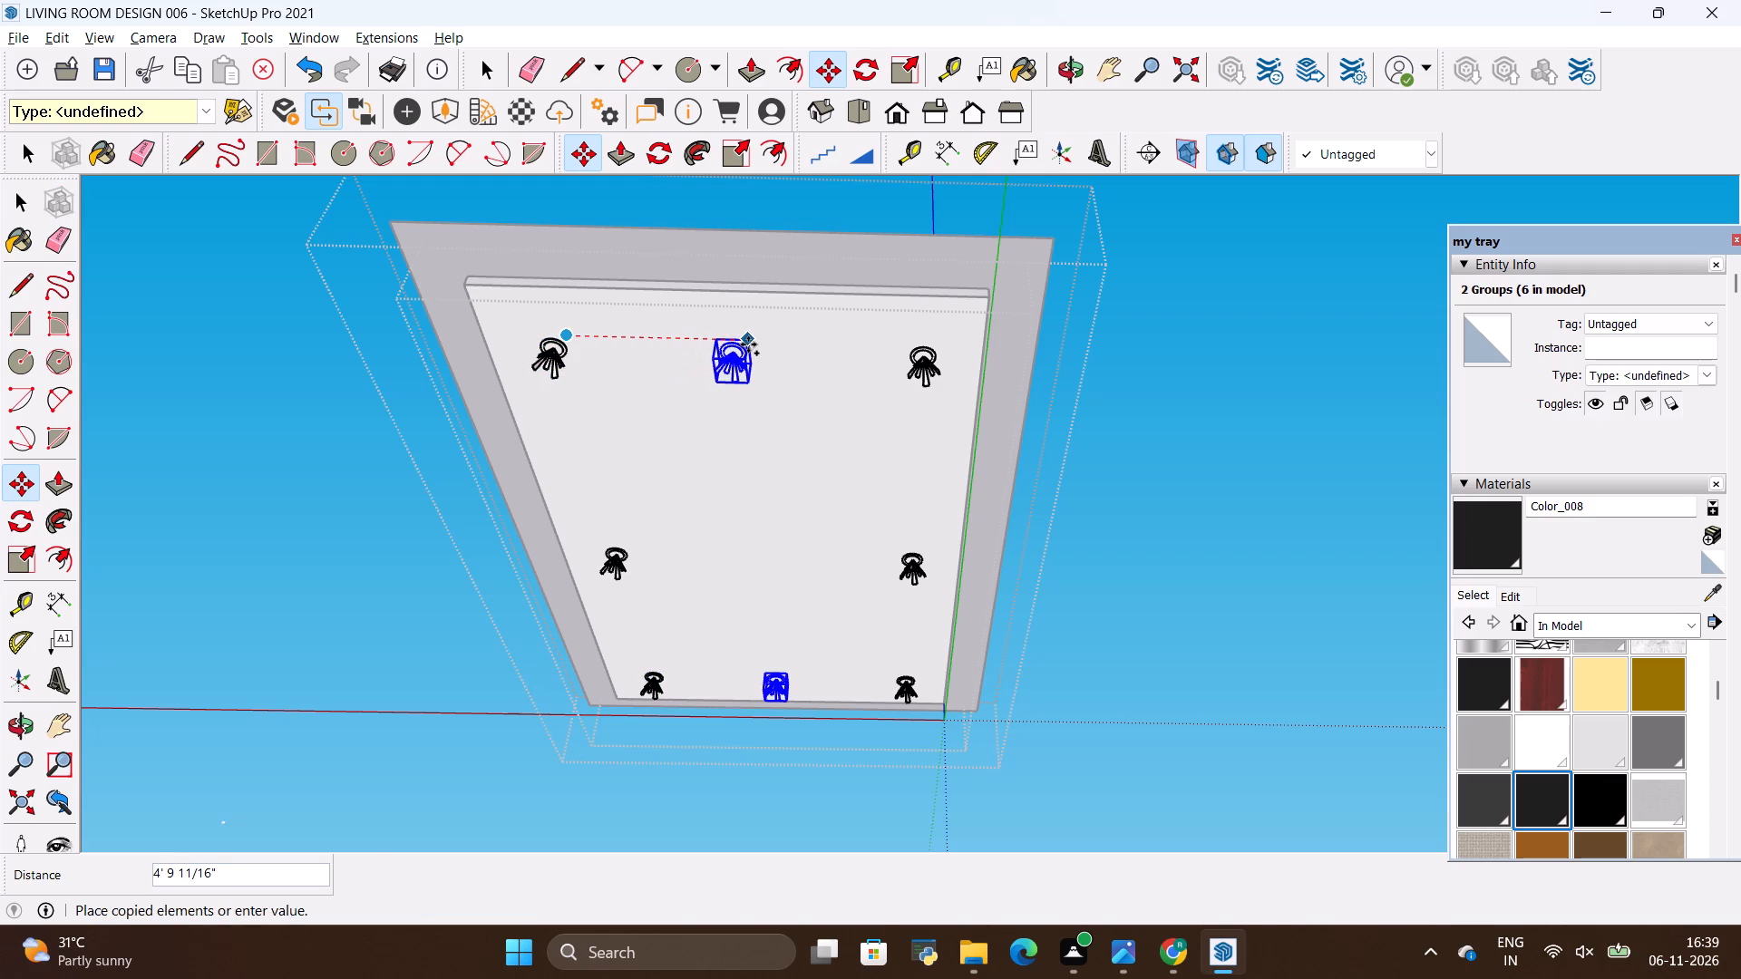
left_click(756, 345)
key("space")
Leave the nested group editing and select the whole dropped ceiling panel with its lights.
double_click(1222, 494)
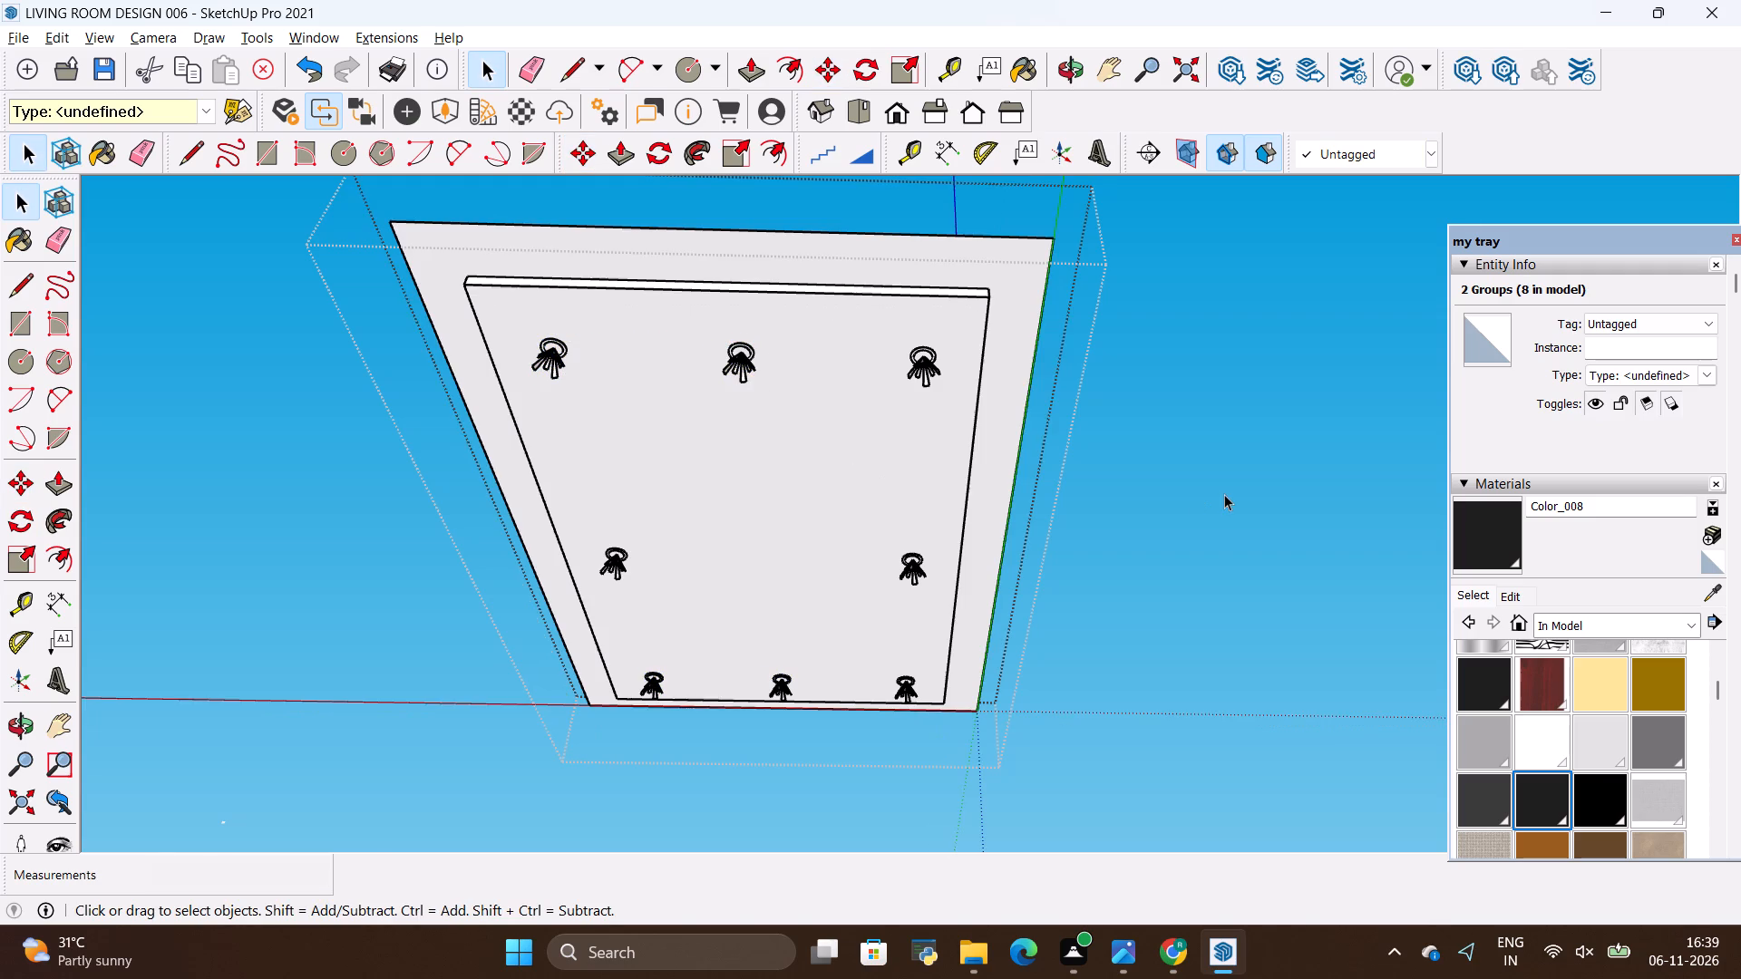
left_click(649, 579)
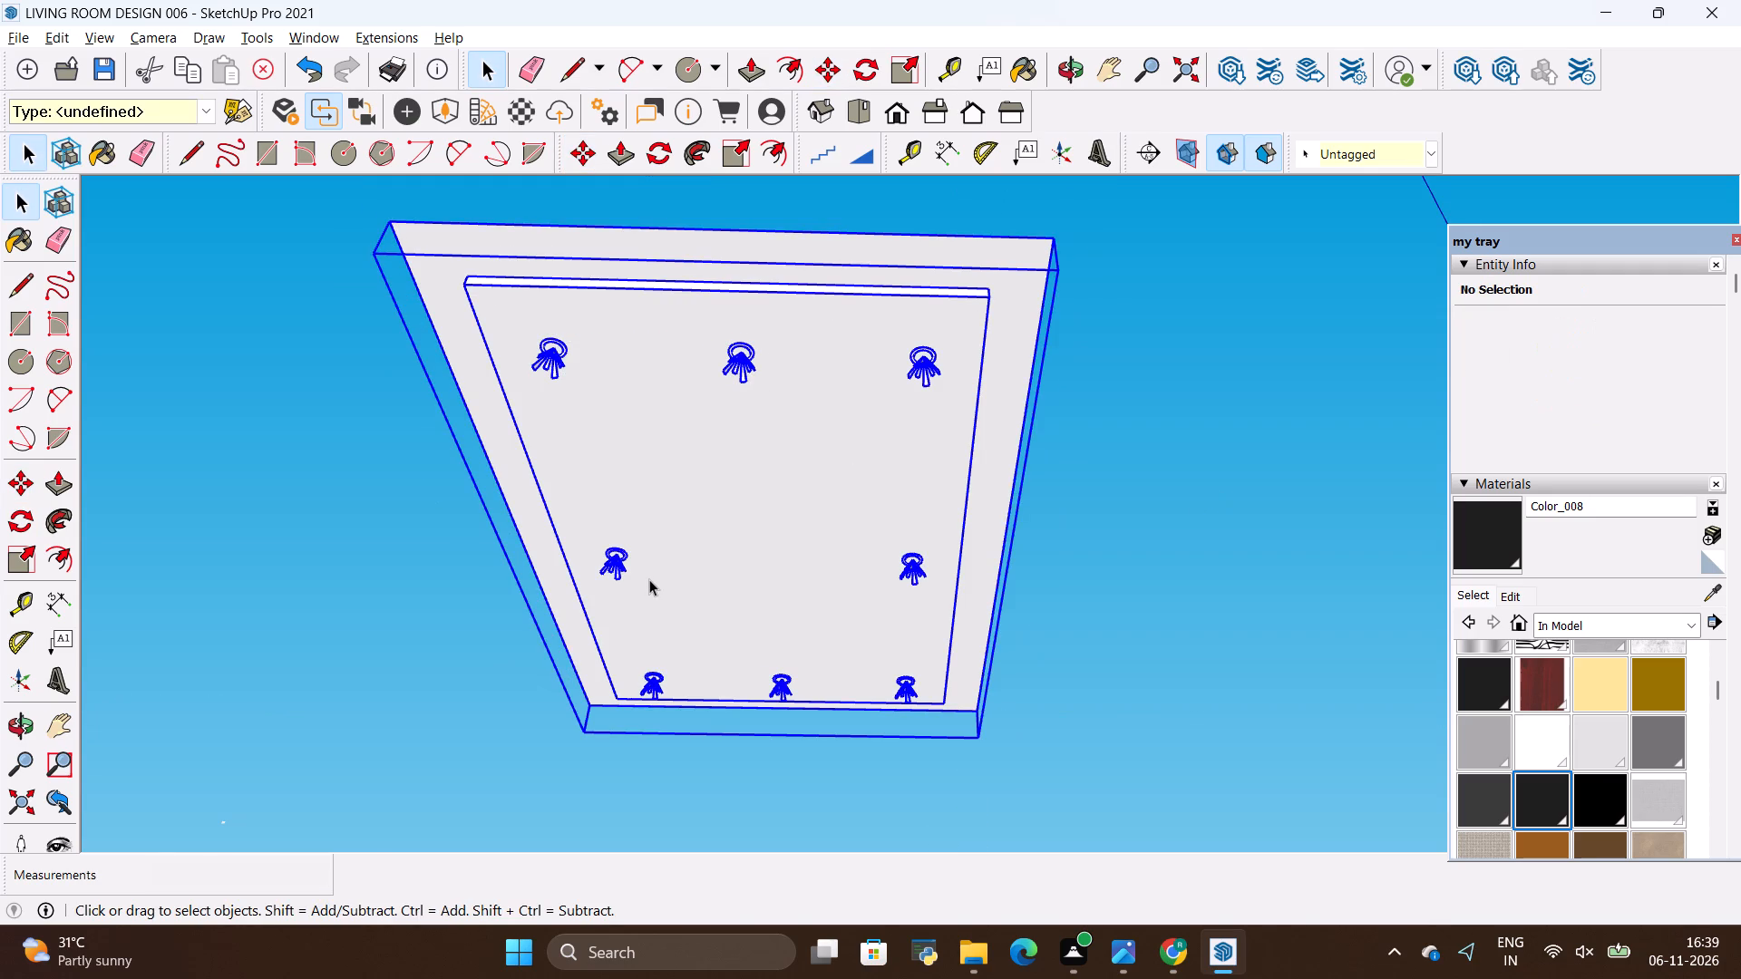
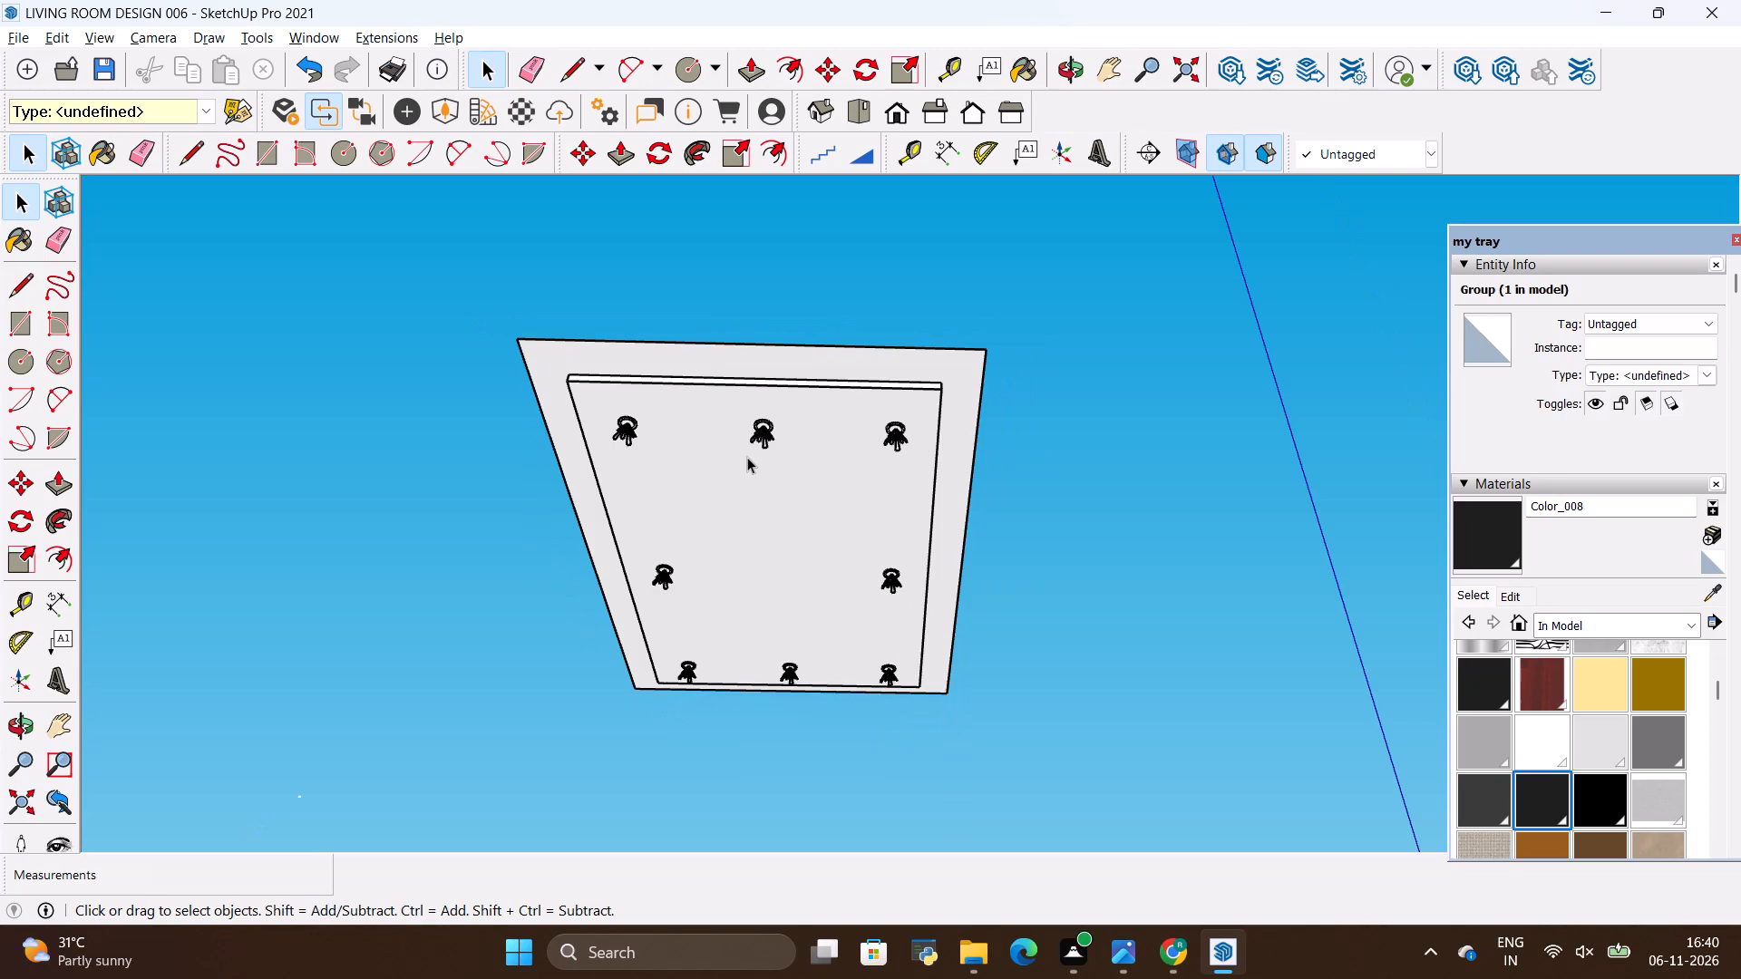
Move the dropped ceiling panel with its lights down onto the room, snapping its corner to the side wall's top corner.
scroll(559, 690, "down", 3)
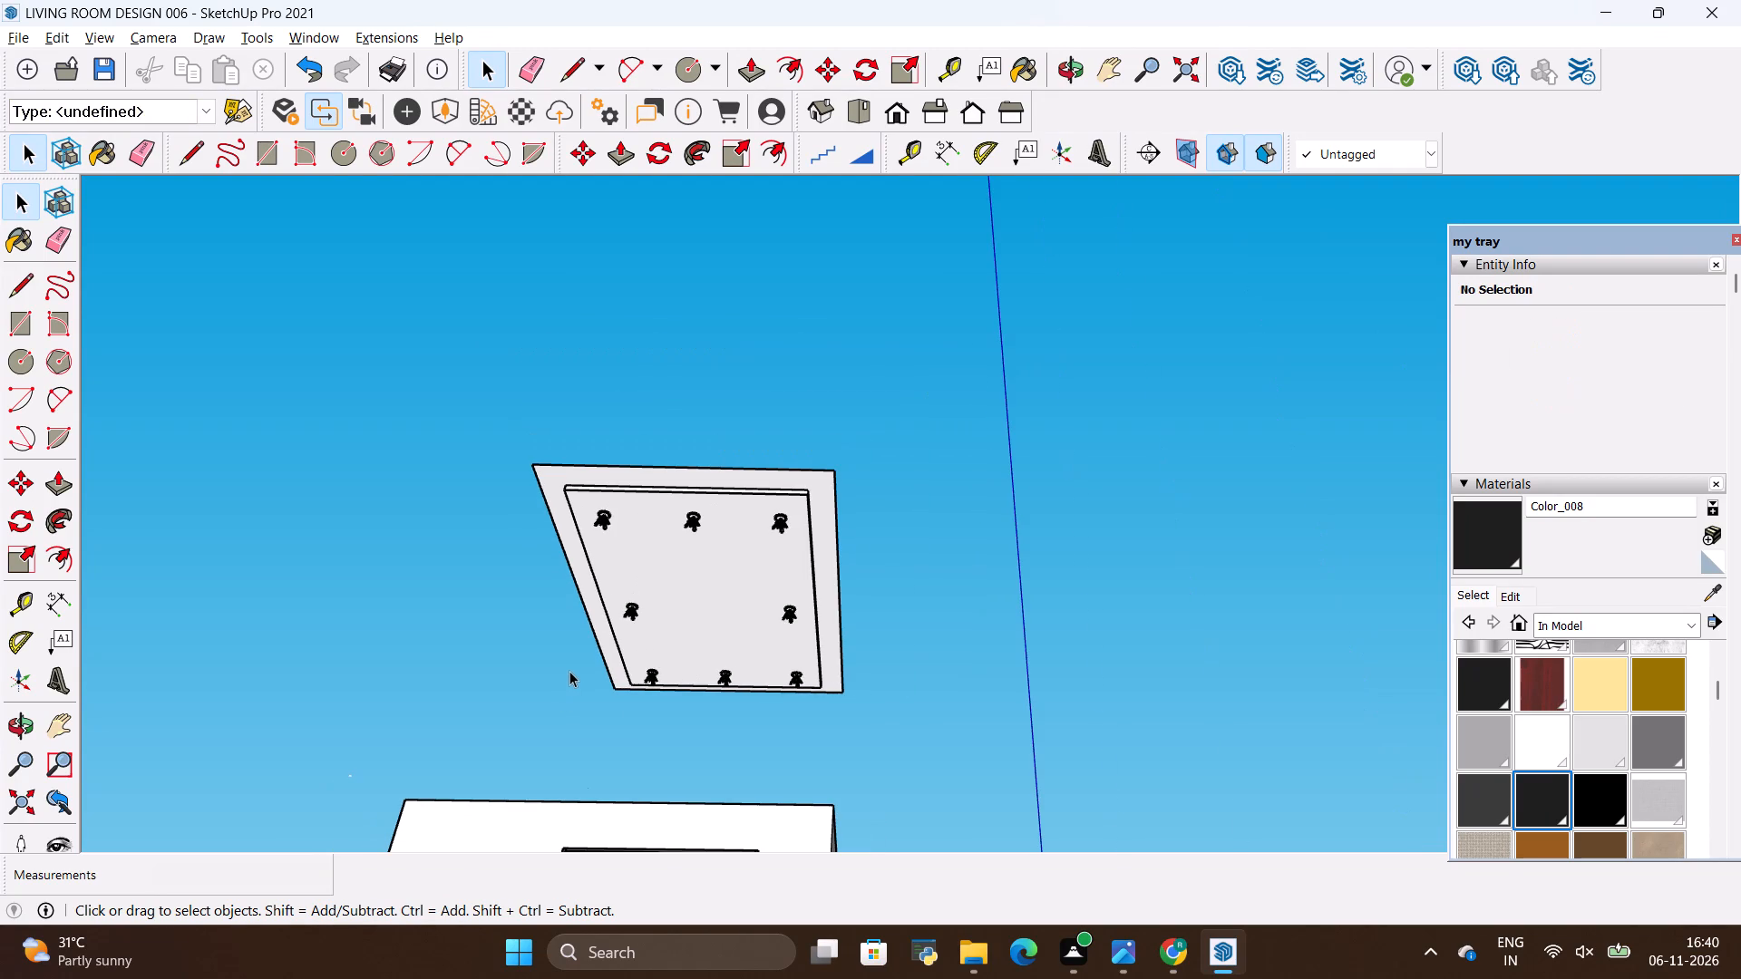
scroll(570, 666, "up", 1)
scroll(574, 662, "down", 4)
left_click_drag(413, 621, 443, 625)
left_click(20, 724)
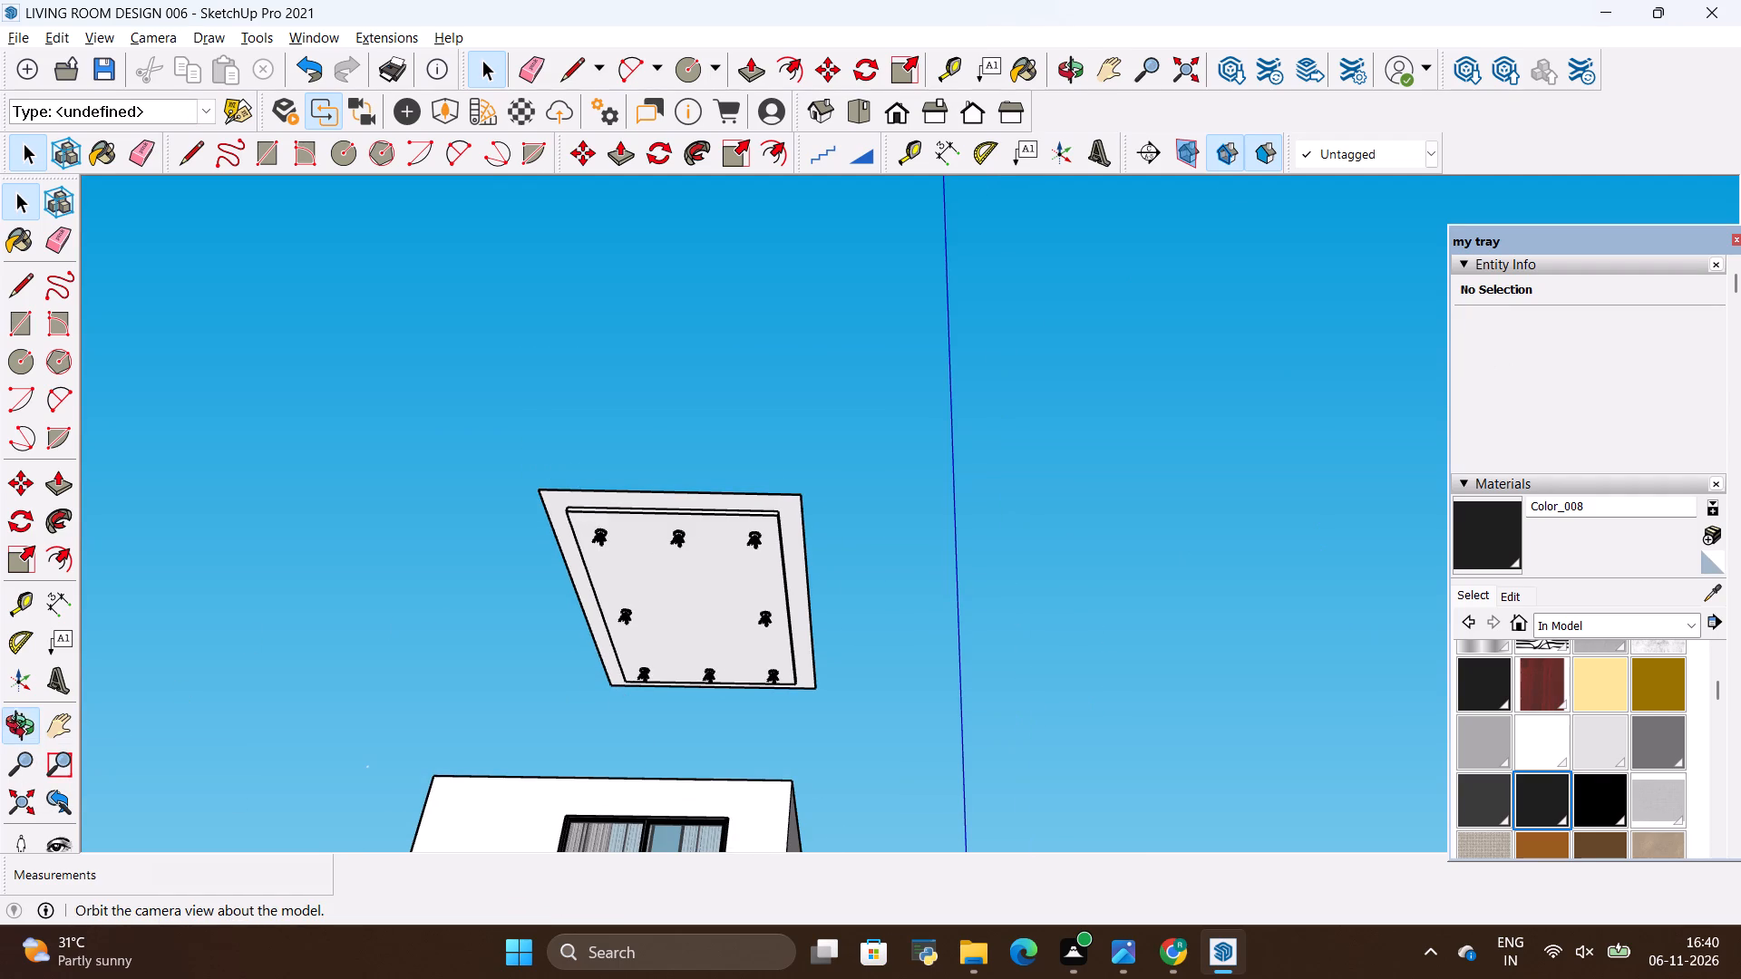
left_click_drag(149, 586, 980, 656)
scroll(0, 579, "down", 5)
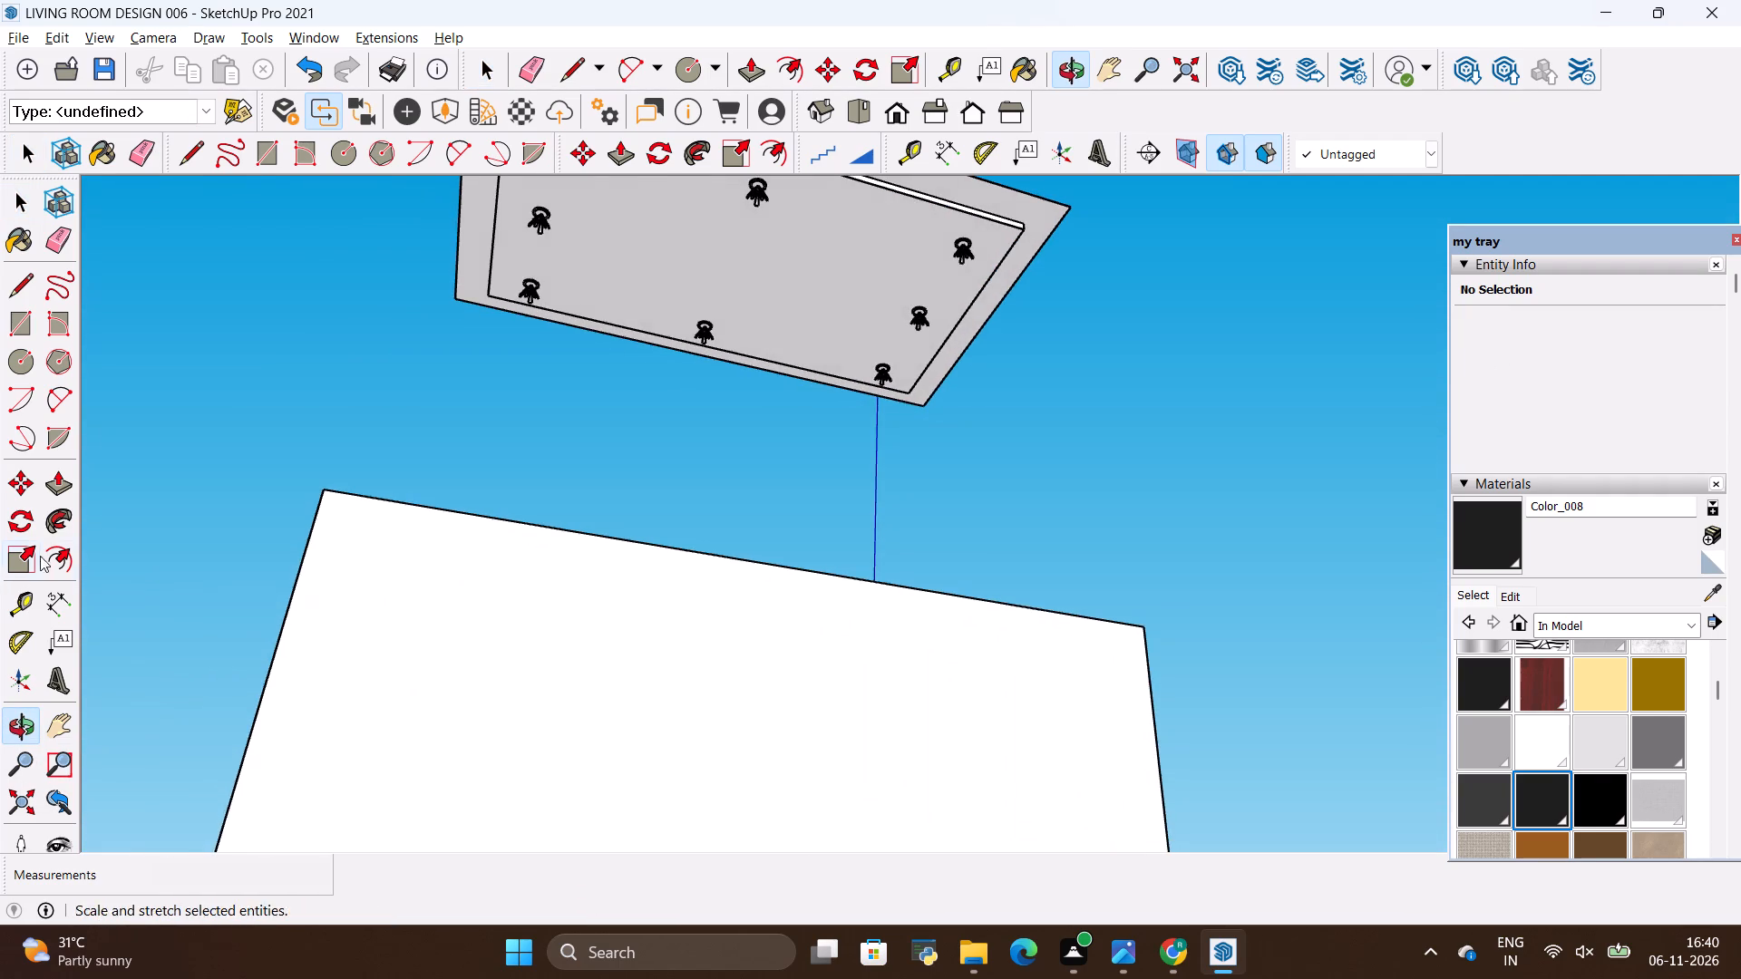
scroll(190, 511, "down", 5)
left_click_drag(144, 523, 758, 639)
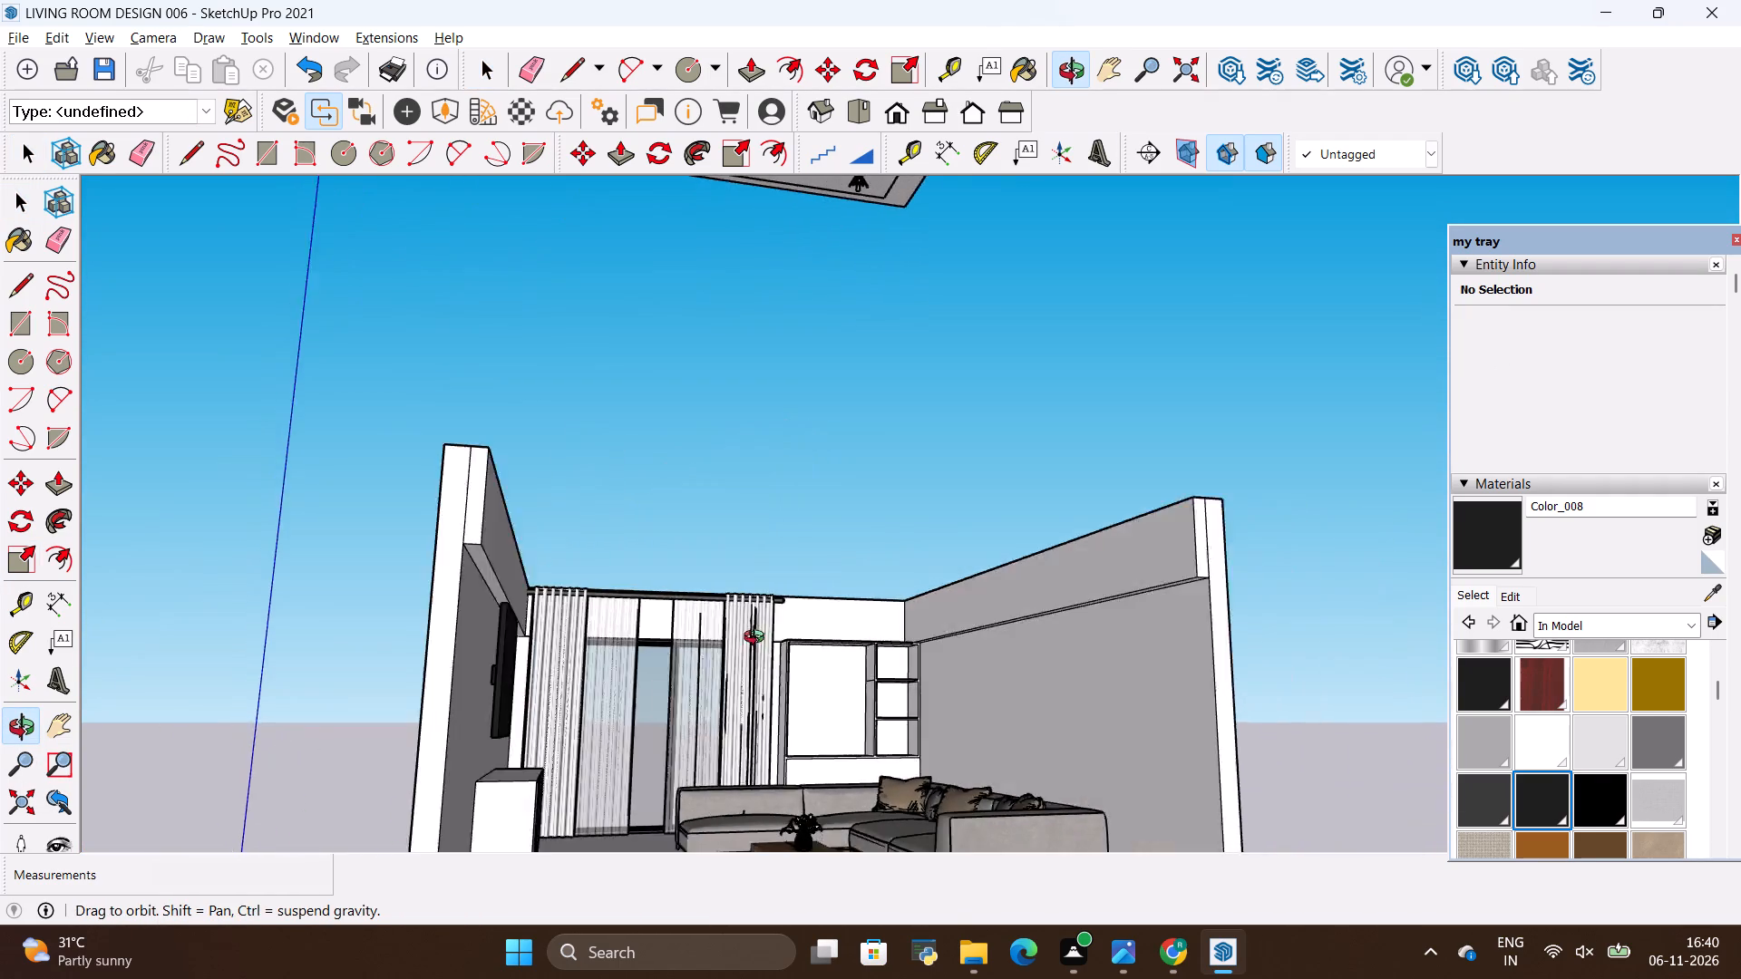
left_click_drag(758, 639, 718, 639)
scroll(717, 639, "down", 11)
left_click_drag(730, 589, 740, 562)
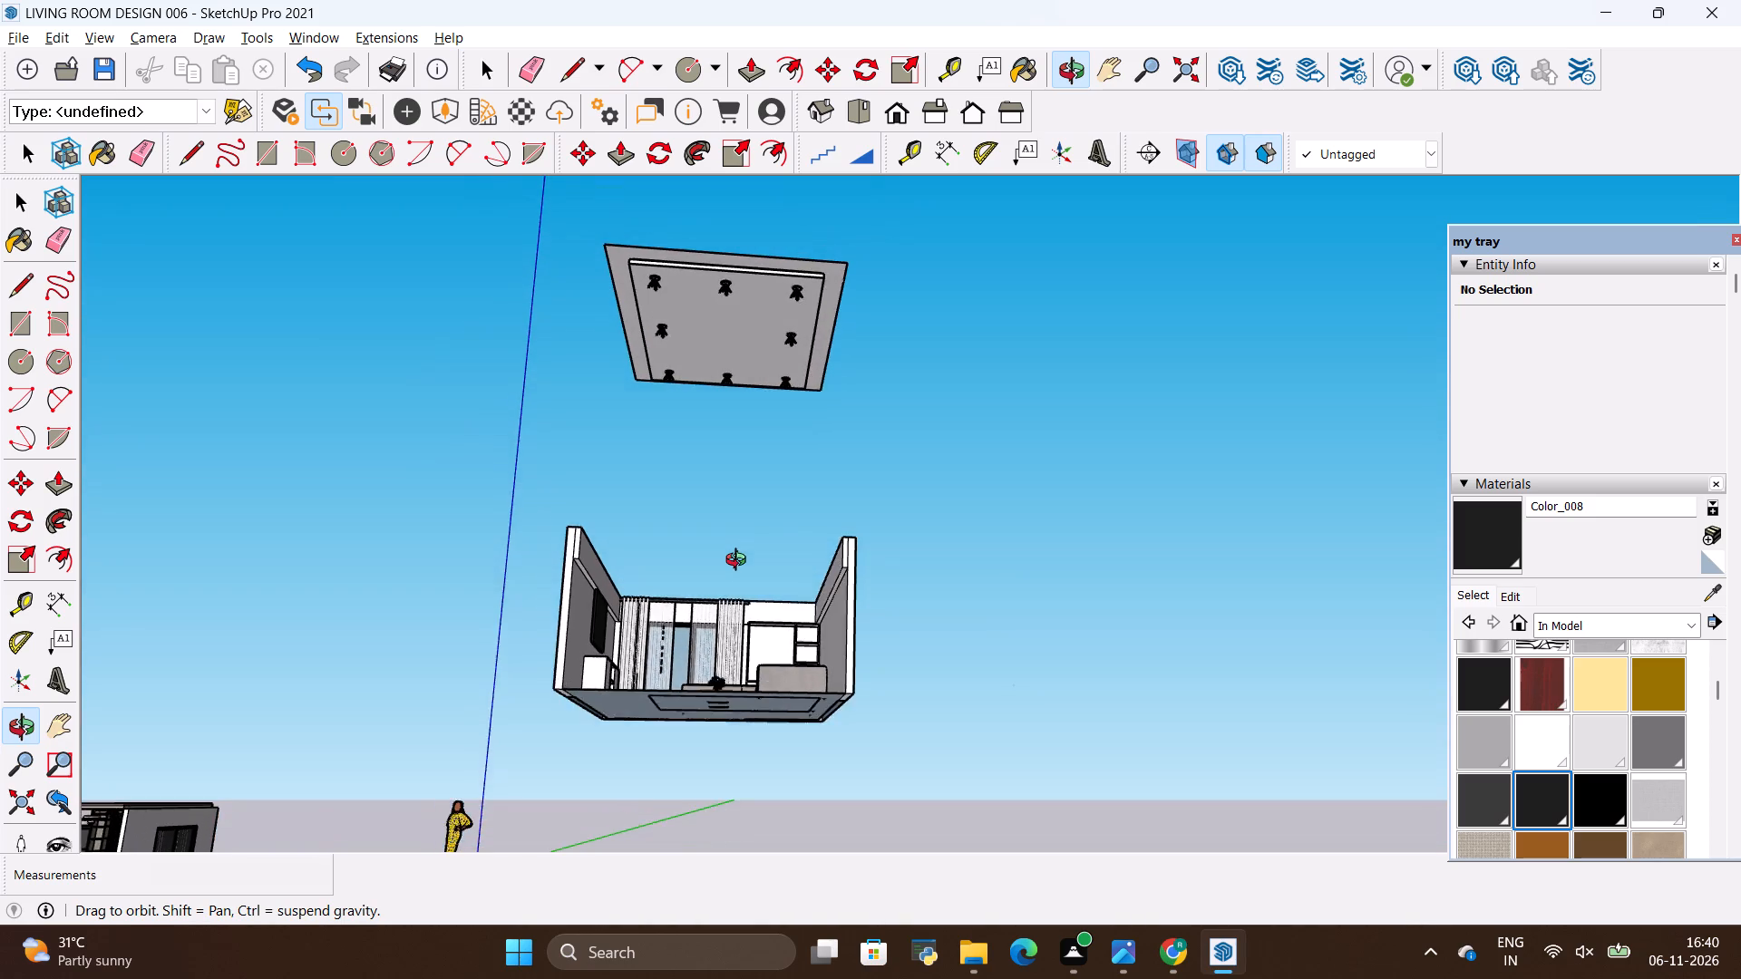
left_click_drag(740, 562, 744, 590)
key("space")
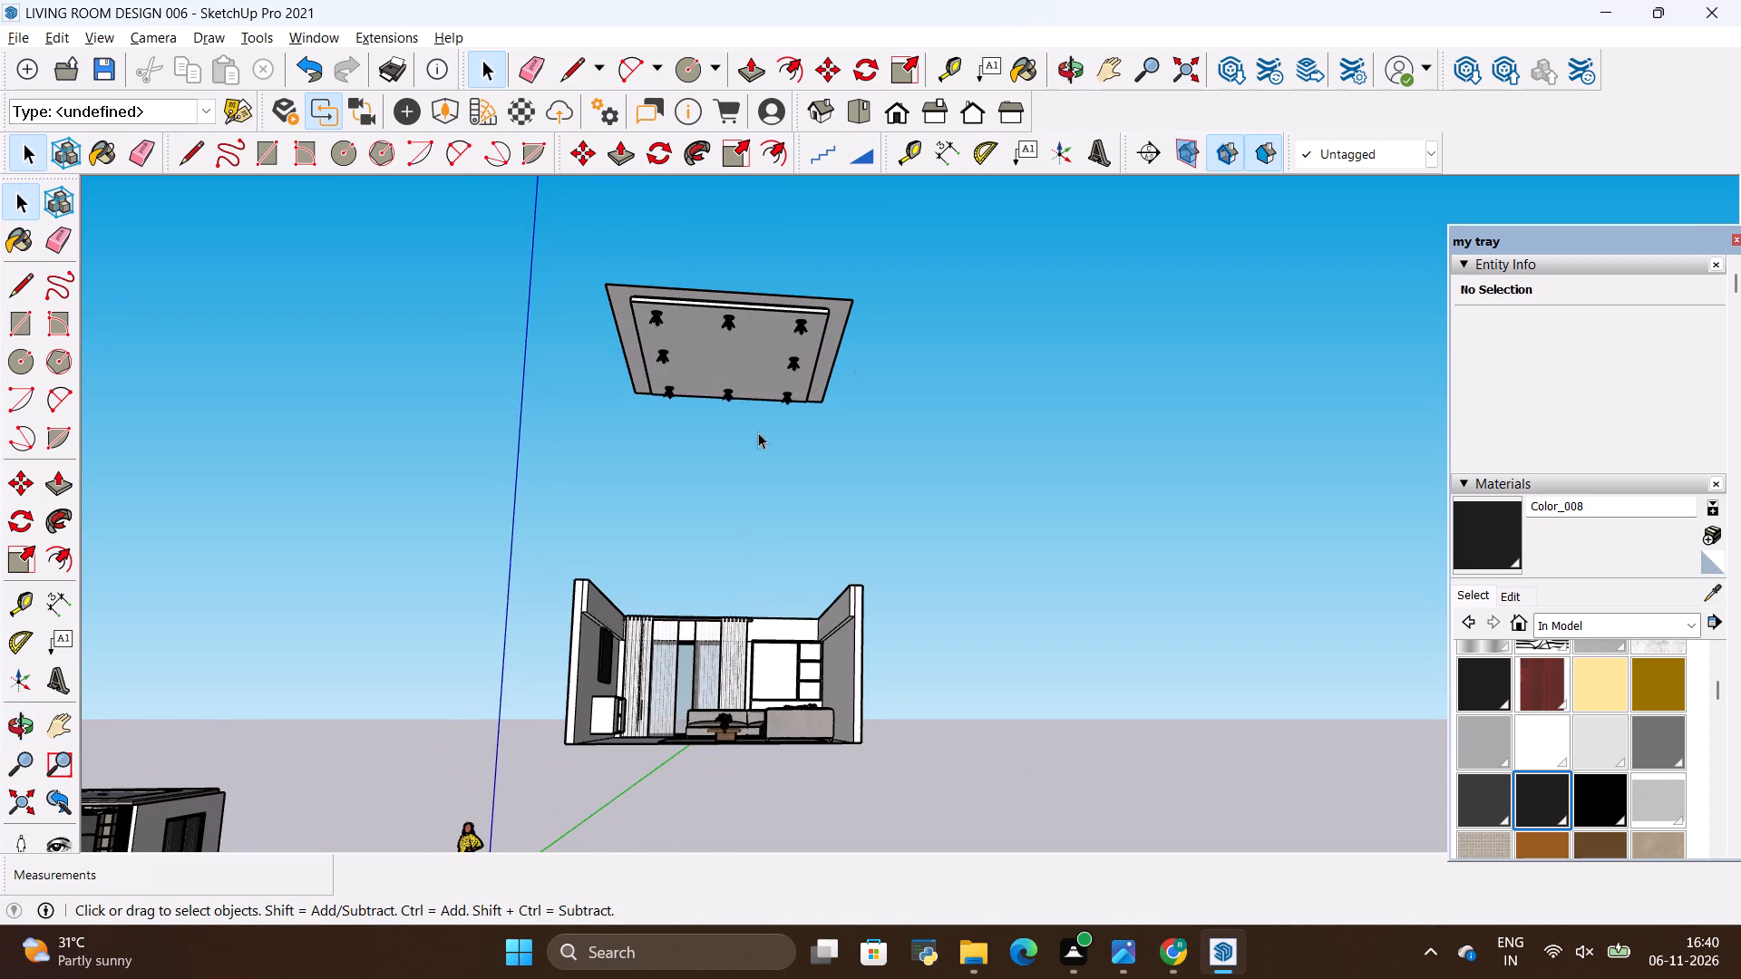
left_click(744, 382)
key("m")
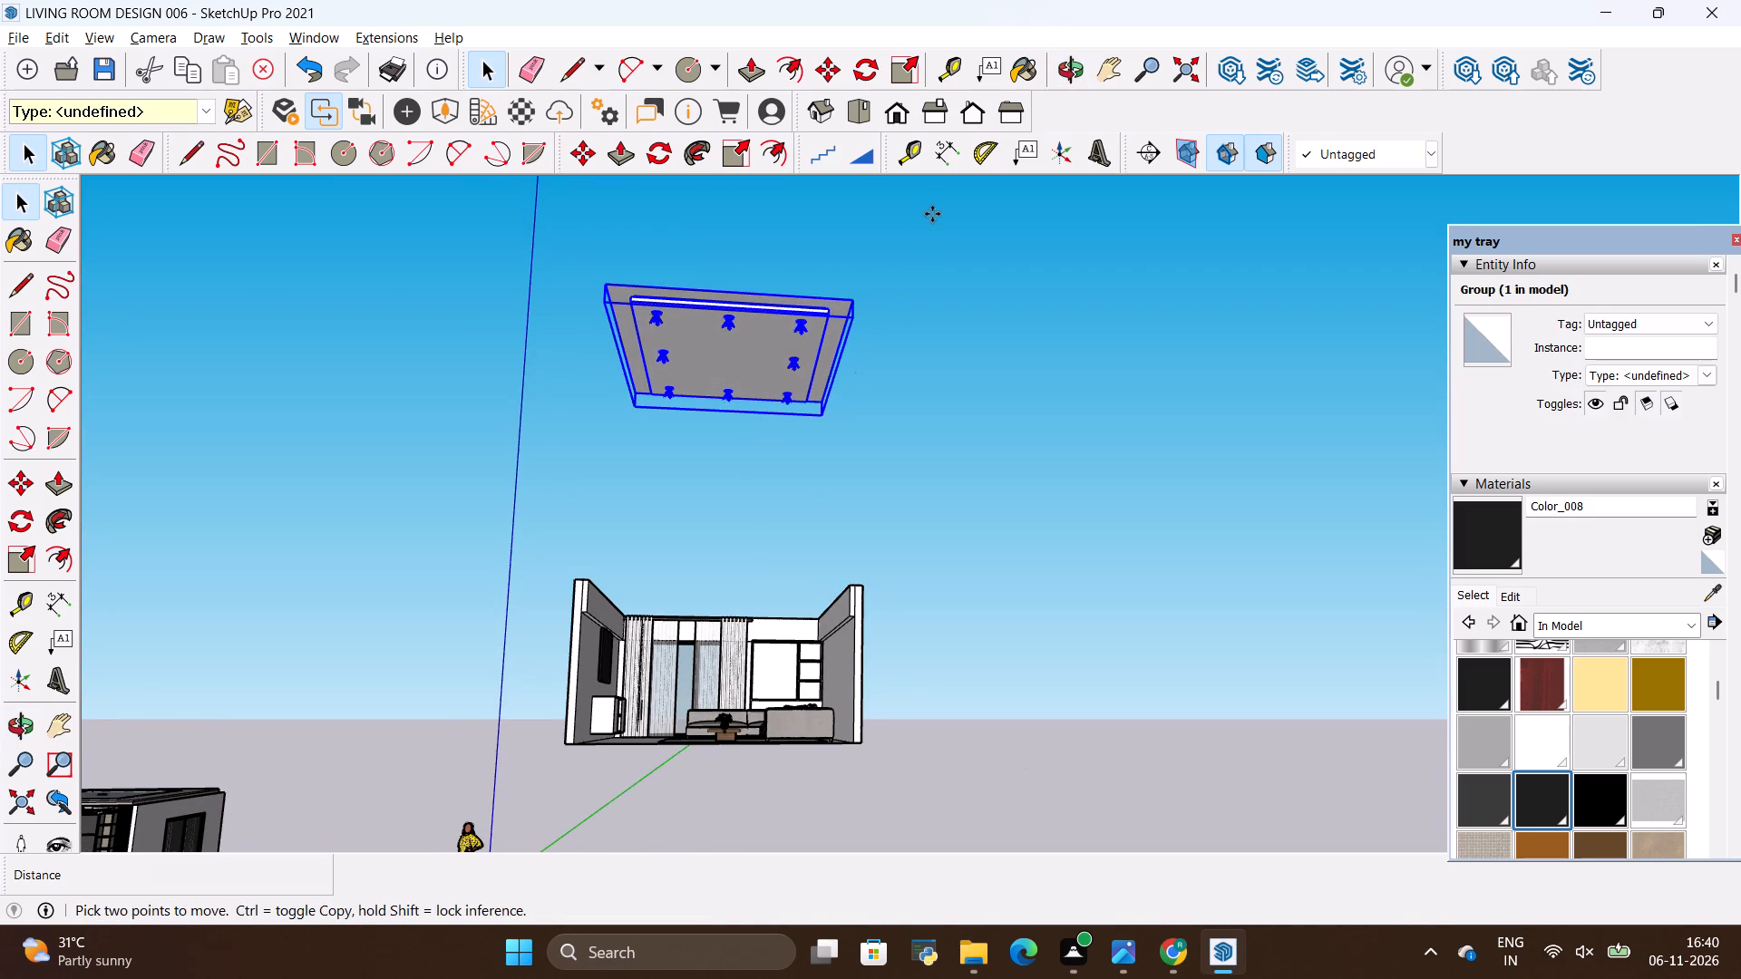
left_click(846, 295)
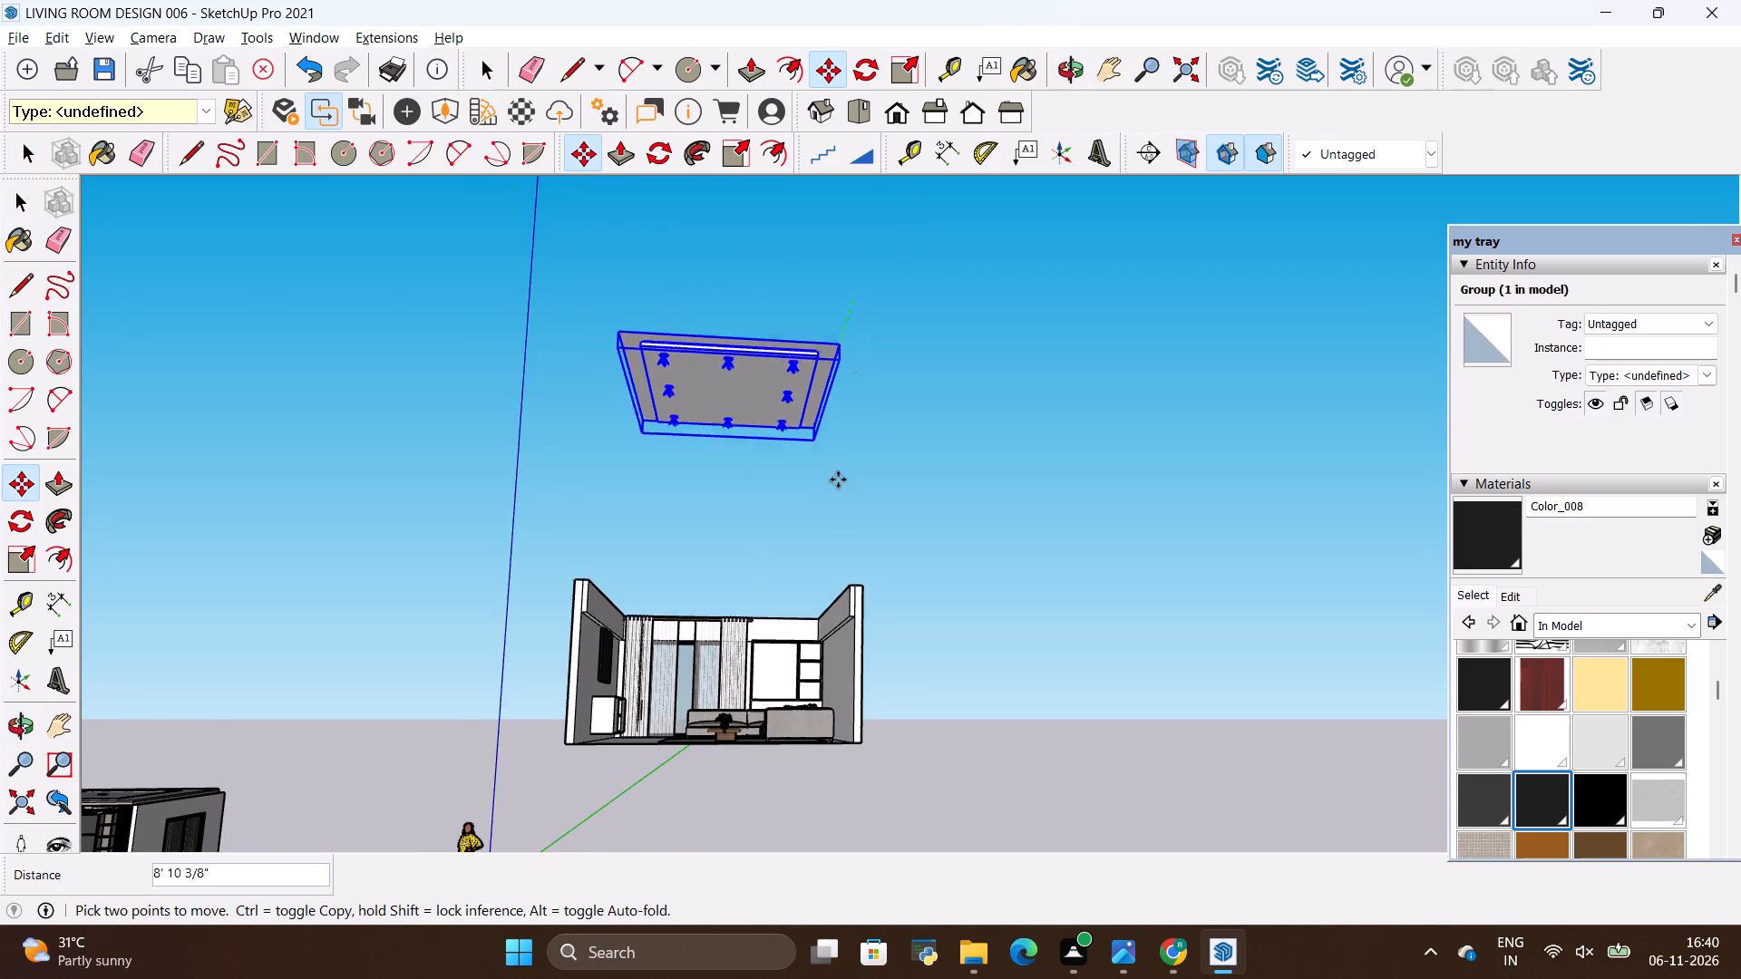
scroll(851, 596, "up", 20)
scroll(851, 596, "up", 3)
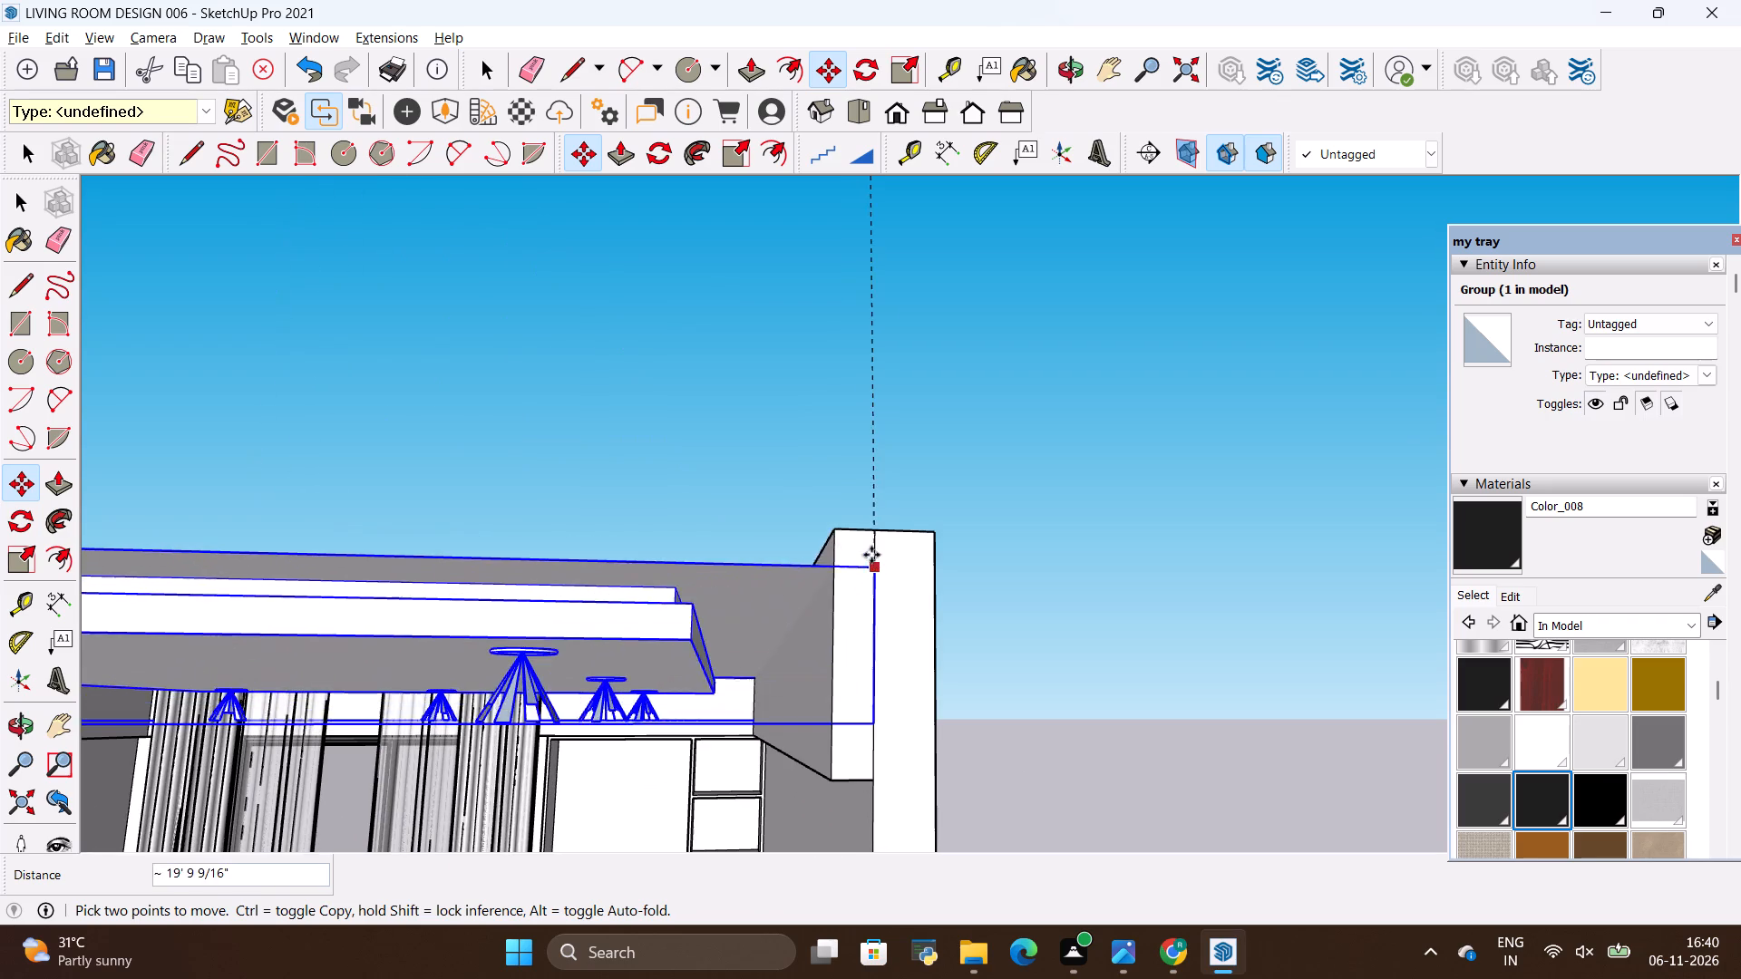
left_click(835, 536)
key("space")
left_click(1009, 421)
Examine the living room interior from the open side, checking the ceiling panel, its lights and the furniture layout.
scroll(994, 410, "down", 5)
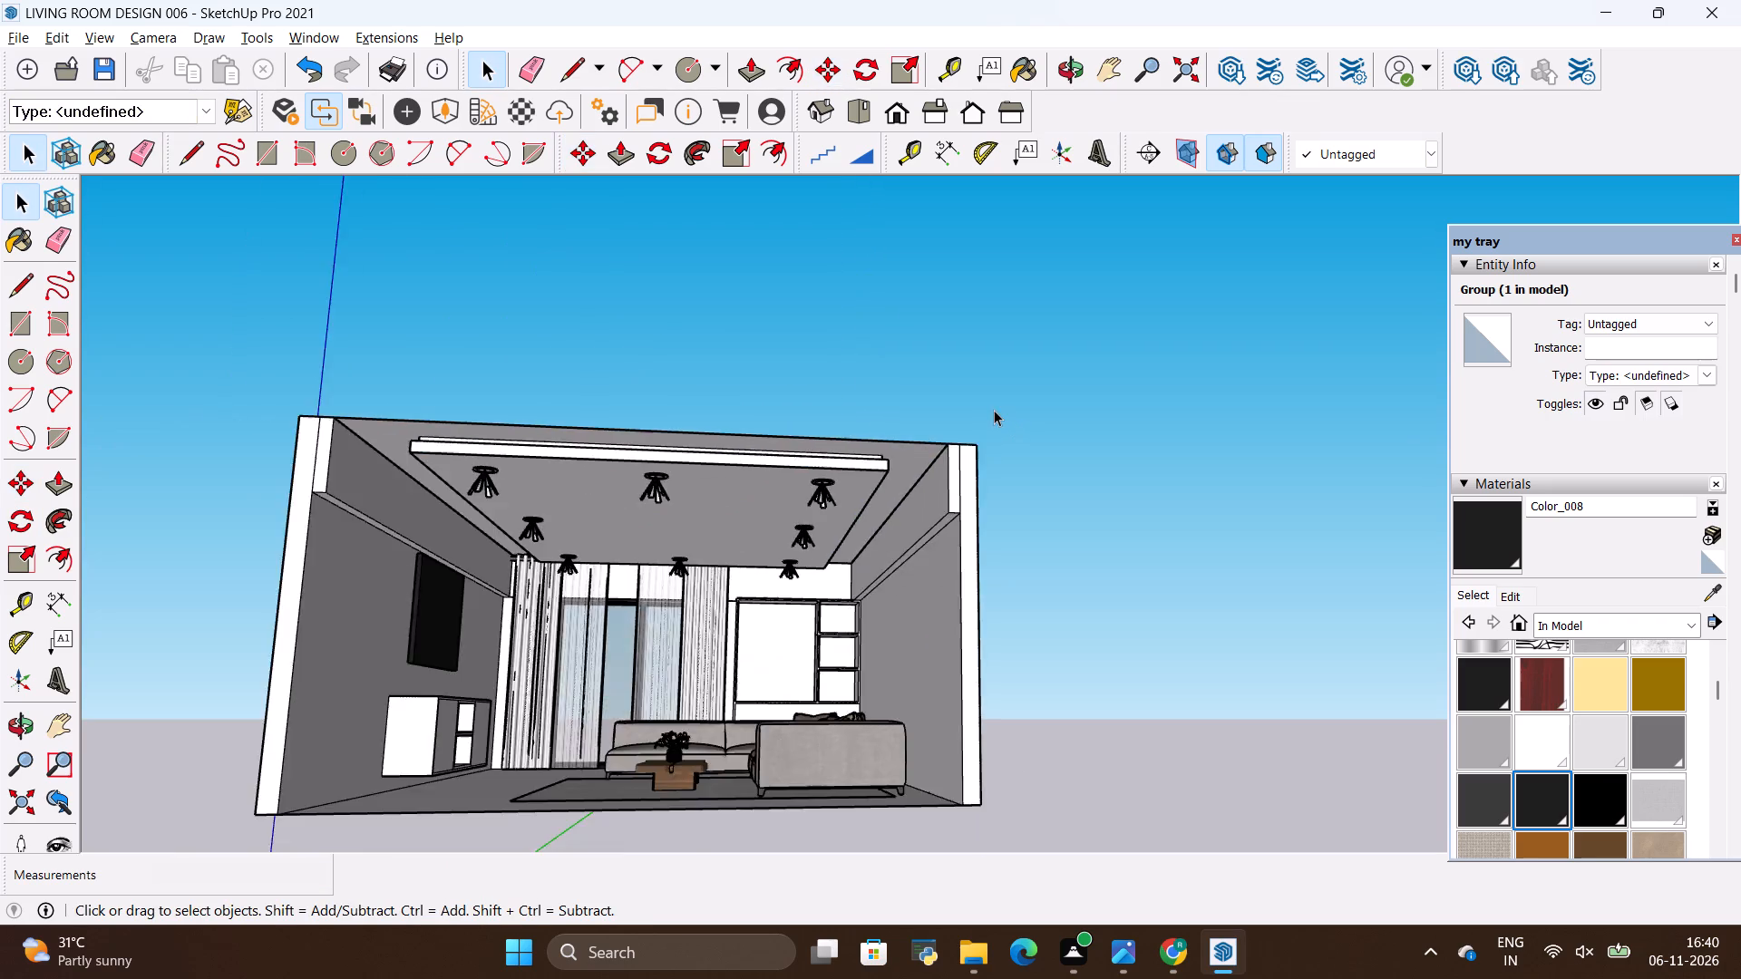
scroll(991, 410, "down", 4)
scroll(809, 538, "up", 11)
scroll(790, 581, "down", 3)
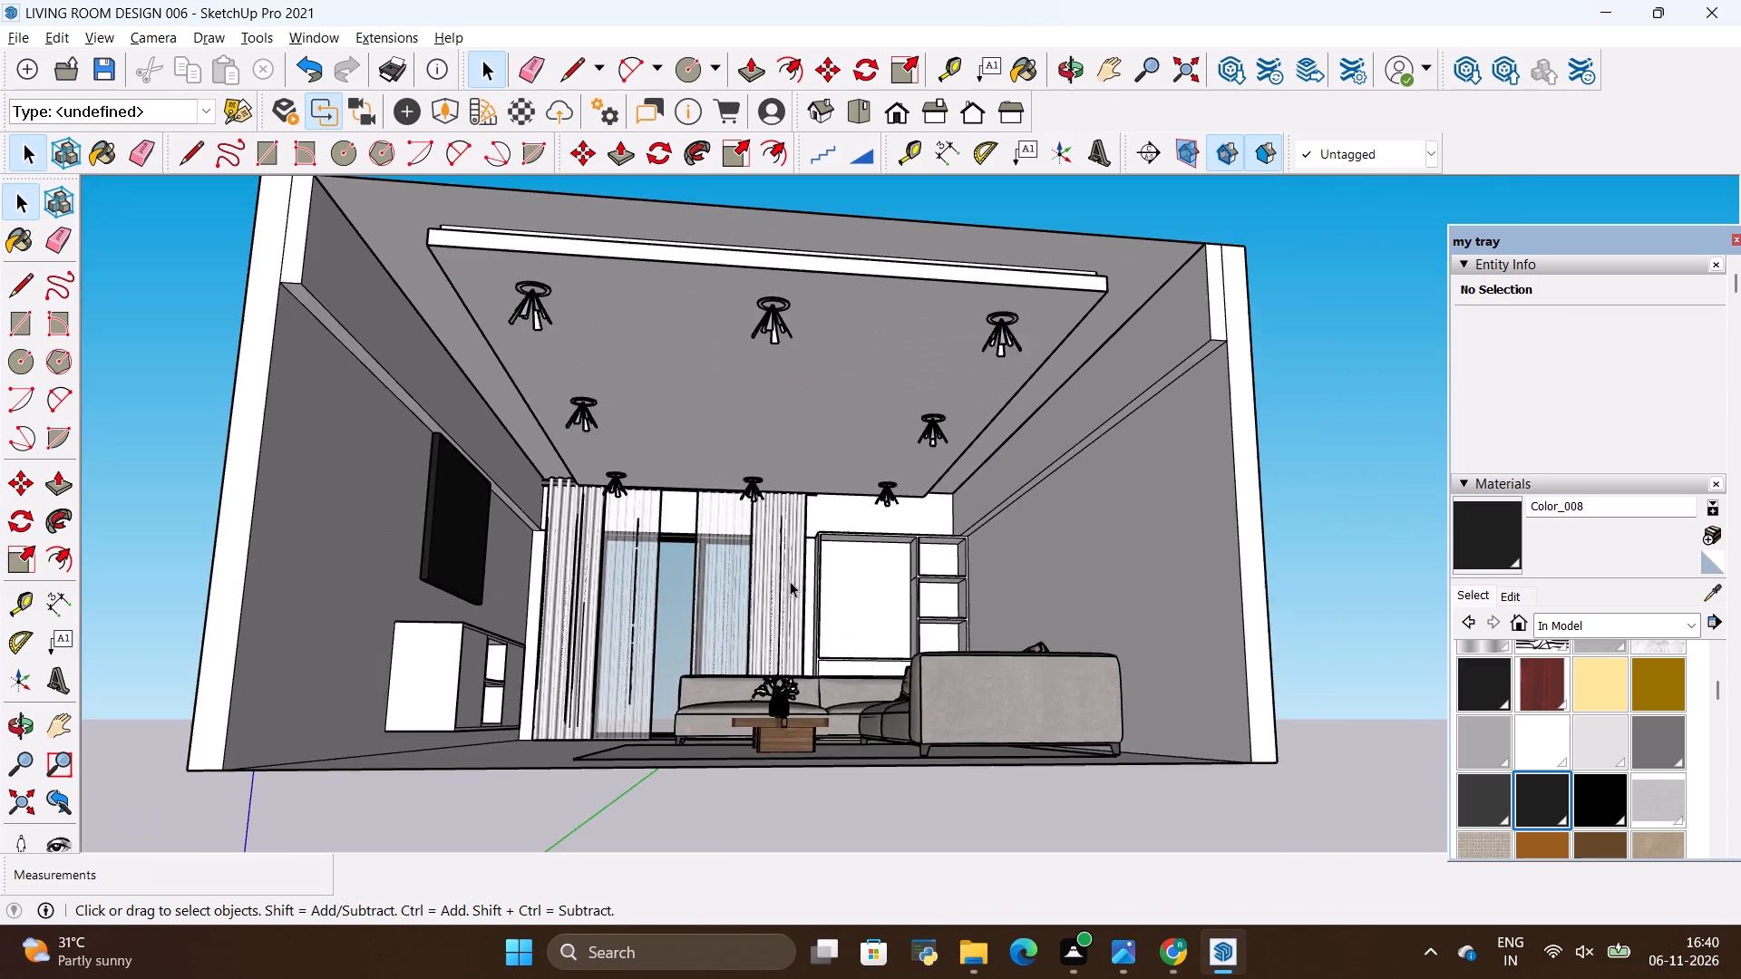
scroll(790, 581, "up", 3)
left_click(13, 721)
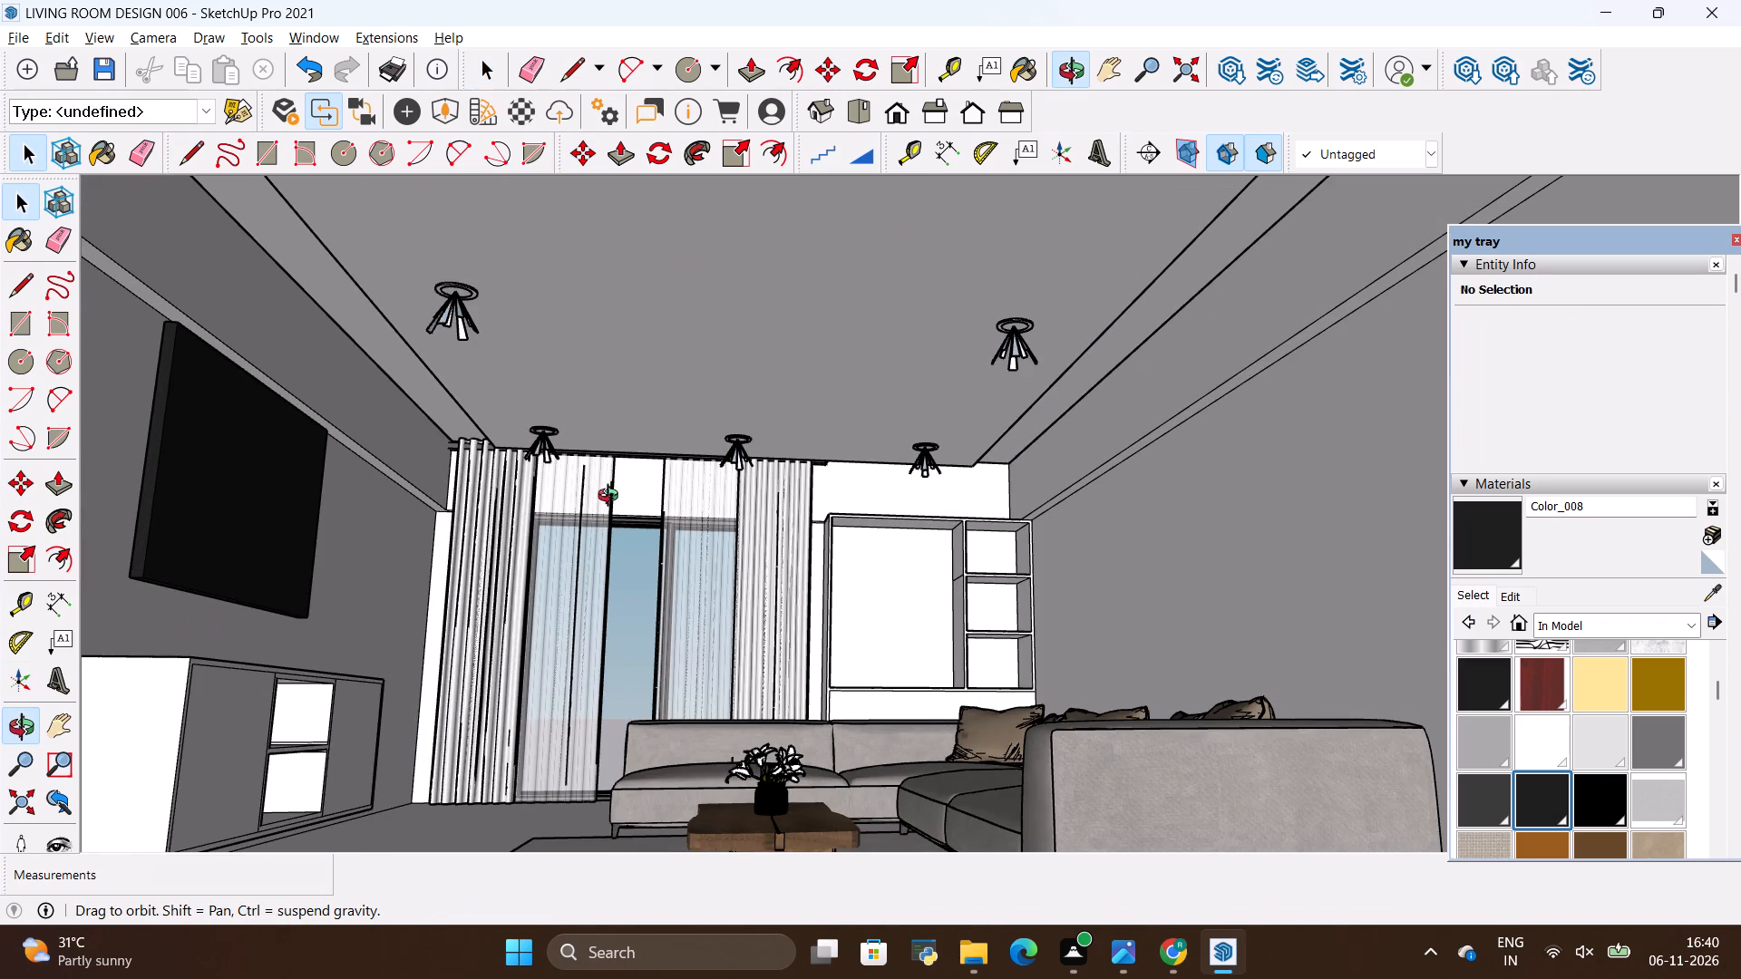
left_click_drag(612, 498, 599, 544)
scroll(671, 441, "down", 3)
left_click_drag(641, 530, 631, 516)
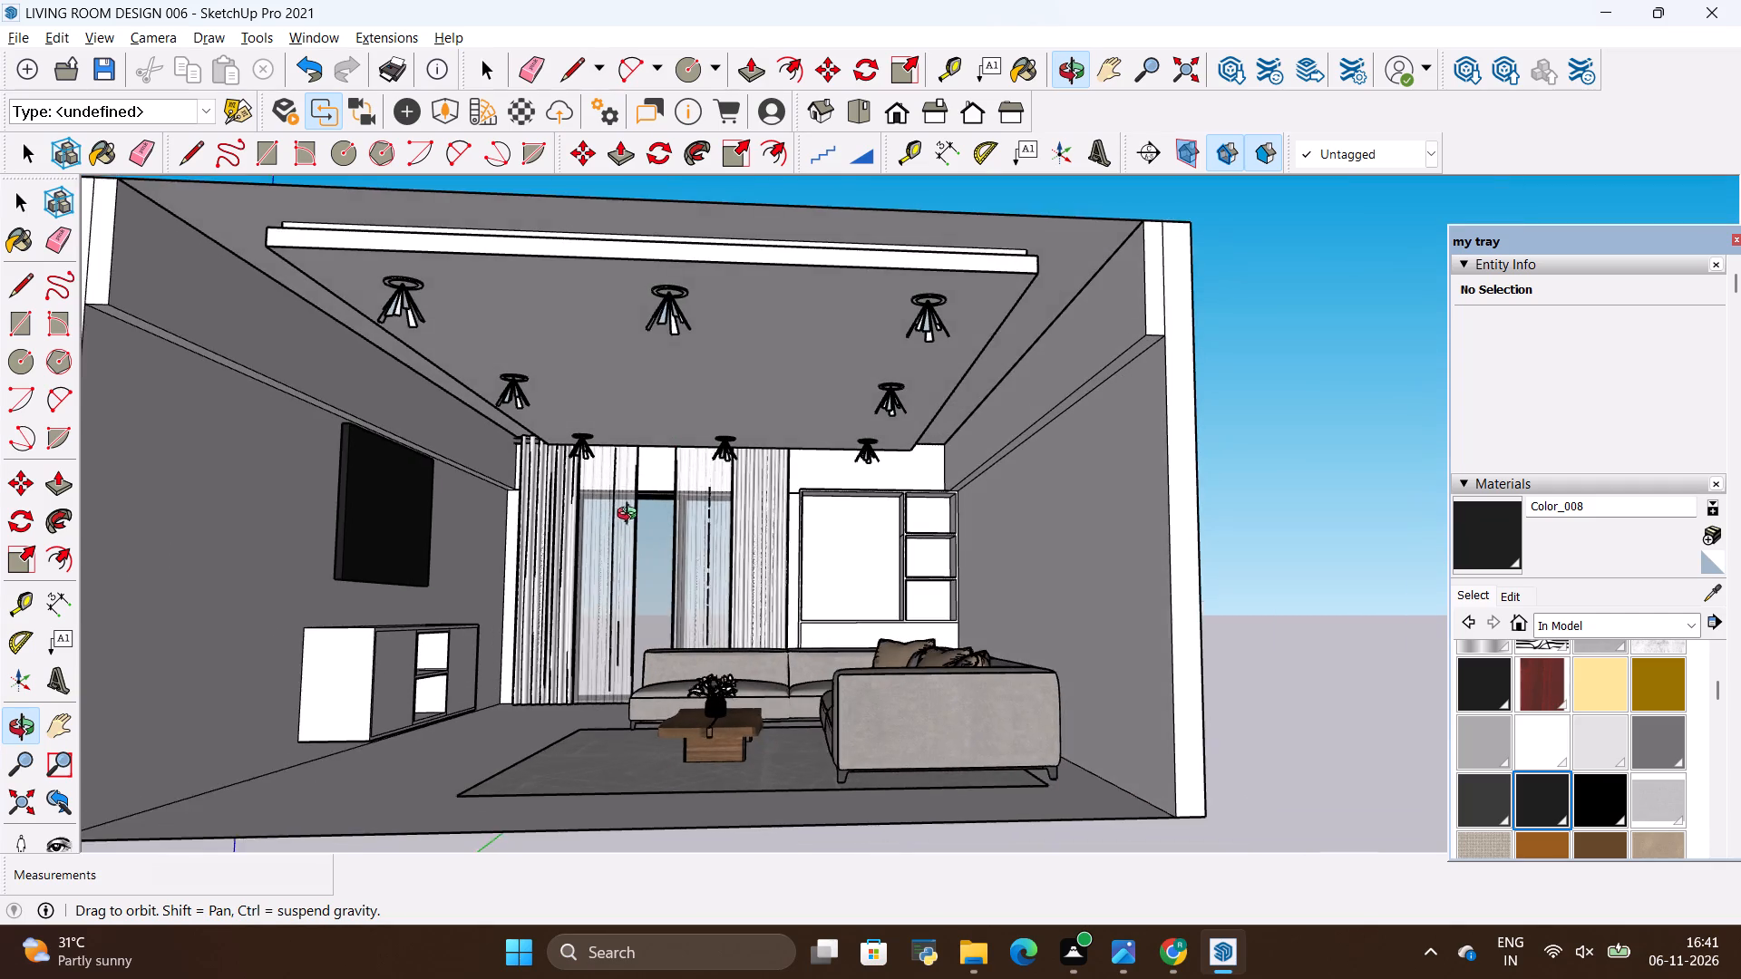
left_click_drag(631, 516, 633, 515)
left_click_drag(604, 514, 630, 505, "shift")
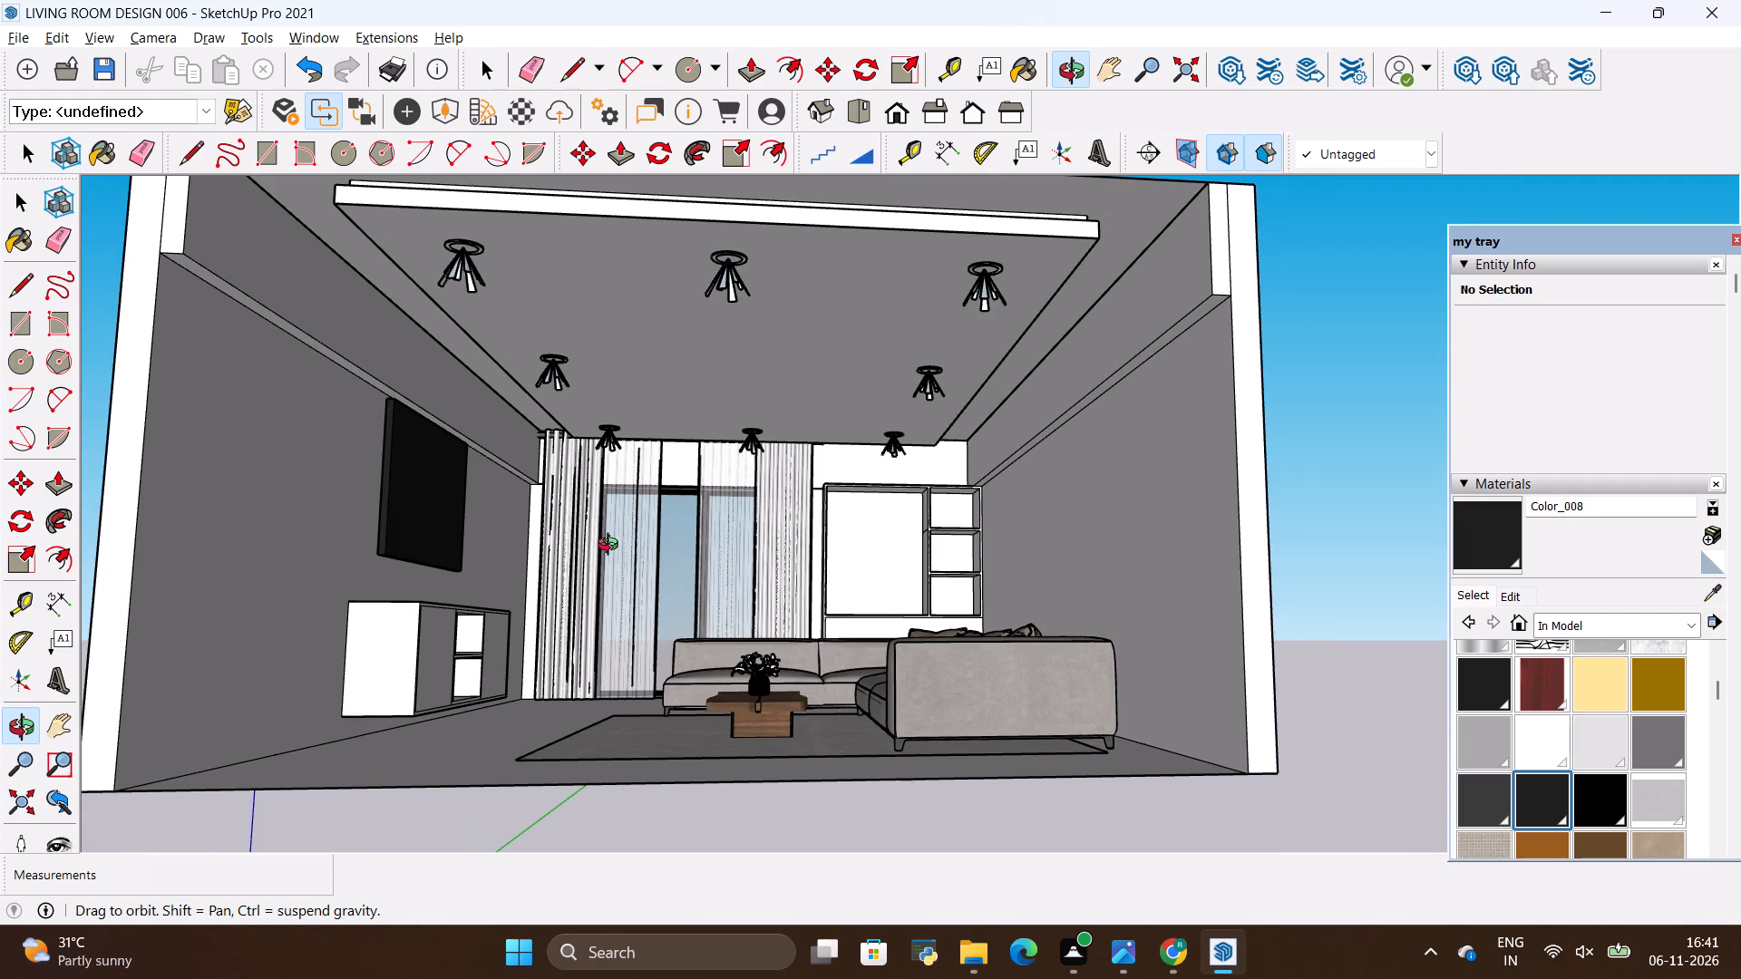
scroll(694, 534, "up", 3)
left_click_drag(846, 499, 832, 518)
scroll(824, 516, "down", 3)
left_click(783, 493)
scroll(734, 521, "up", 2)
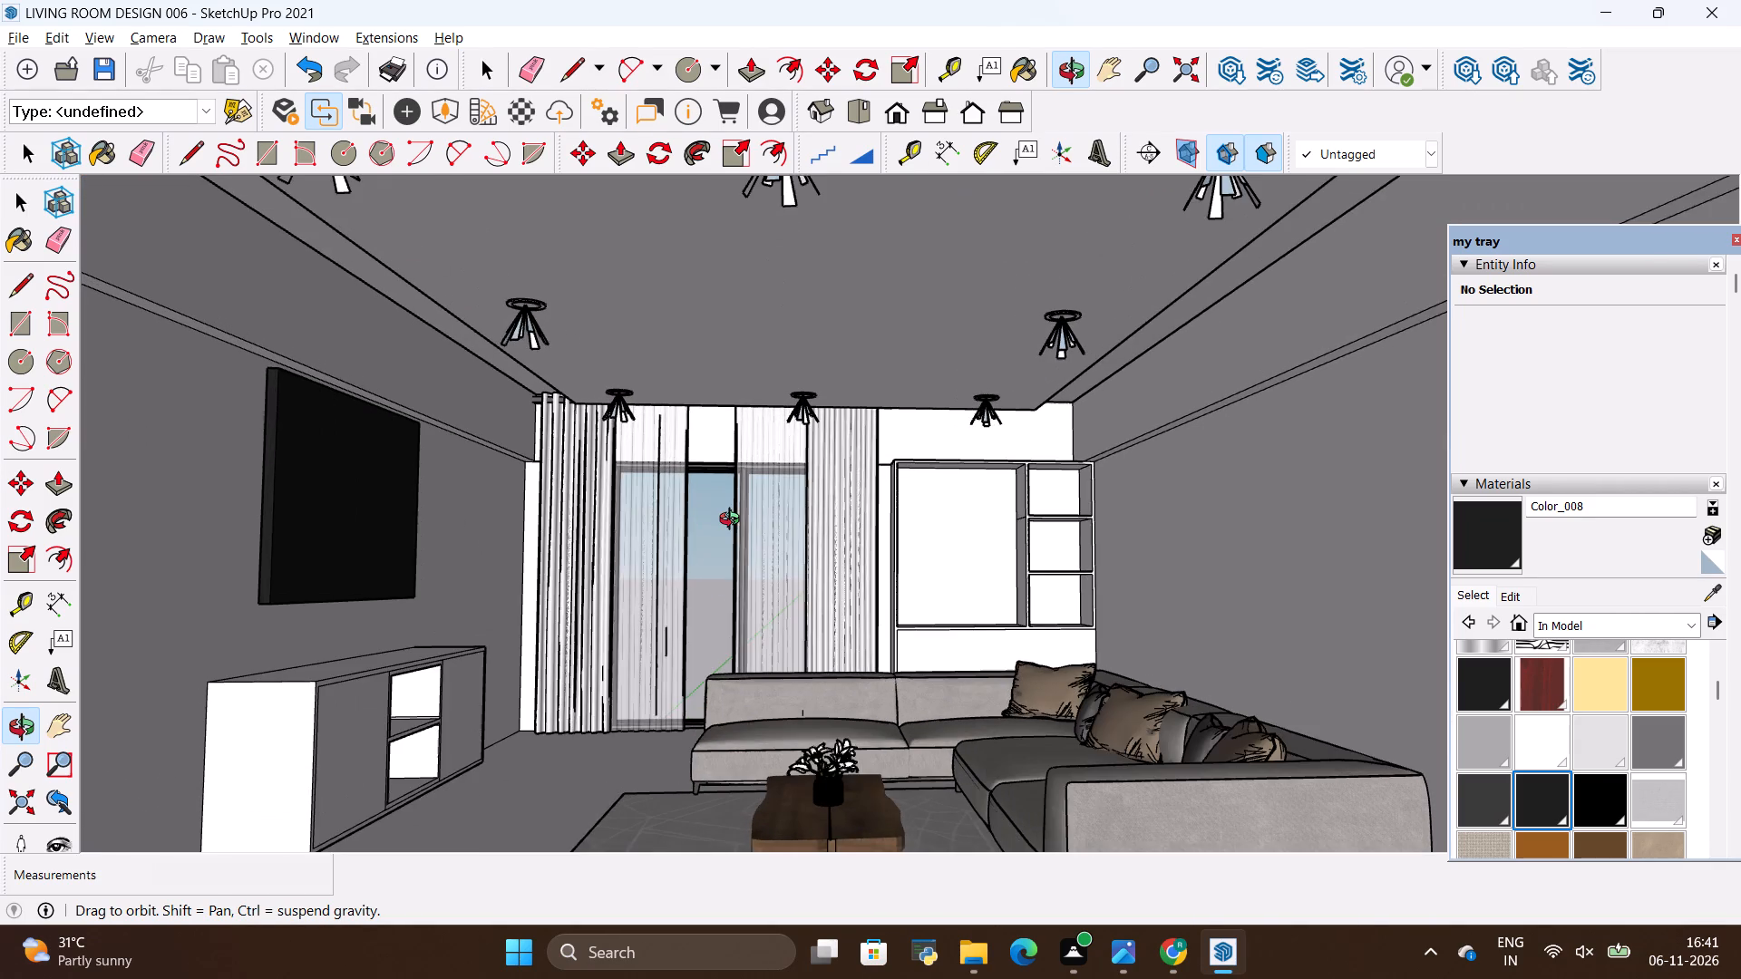
scroll(734, 521, "down", 2)
scroll(734, 516, "up", 1)
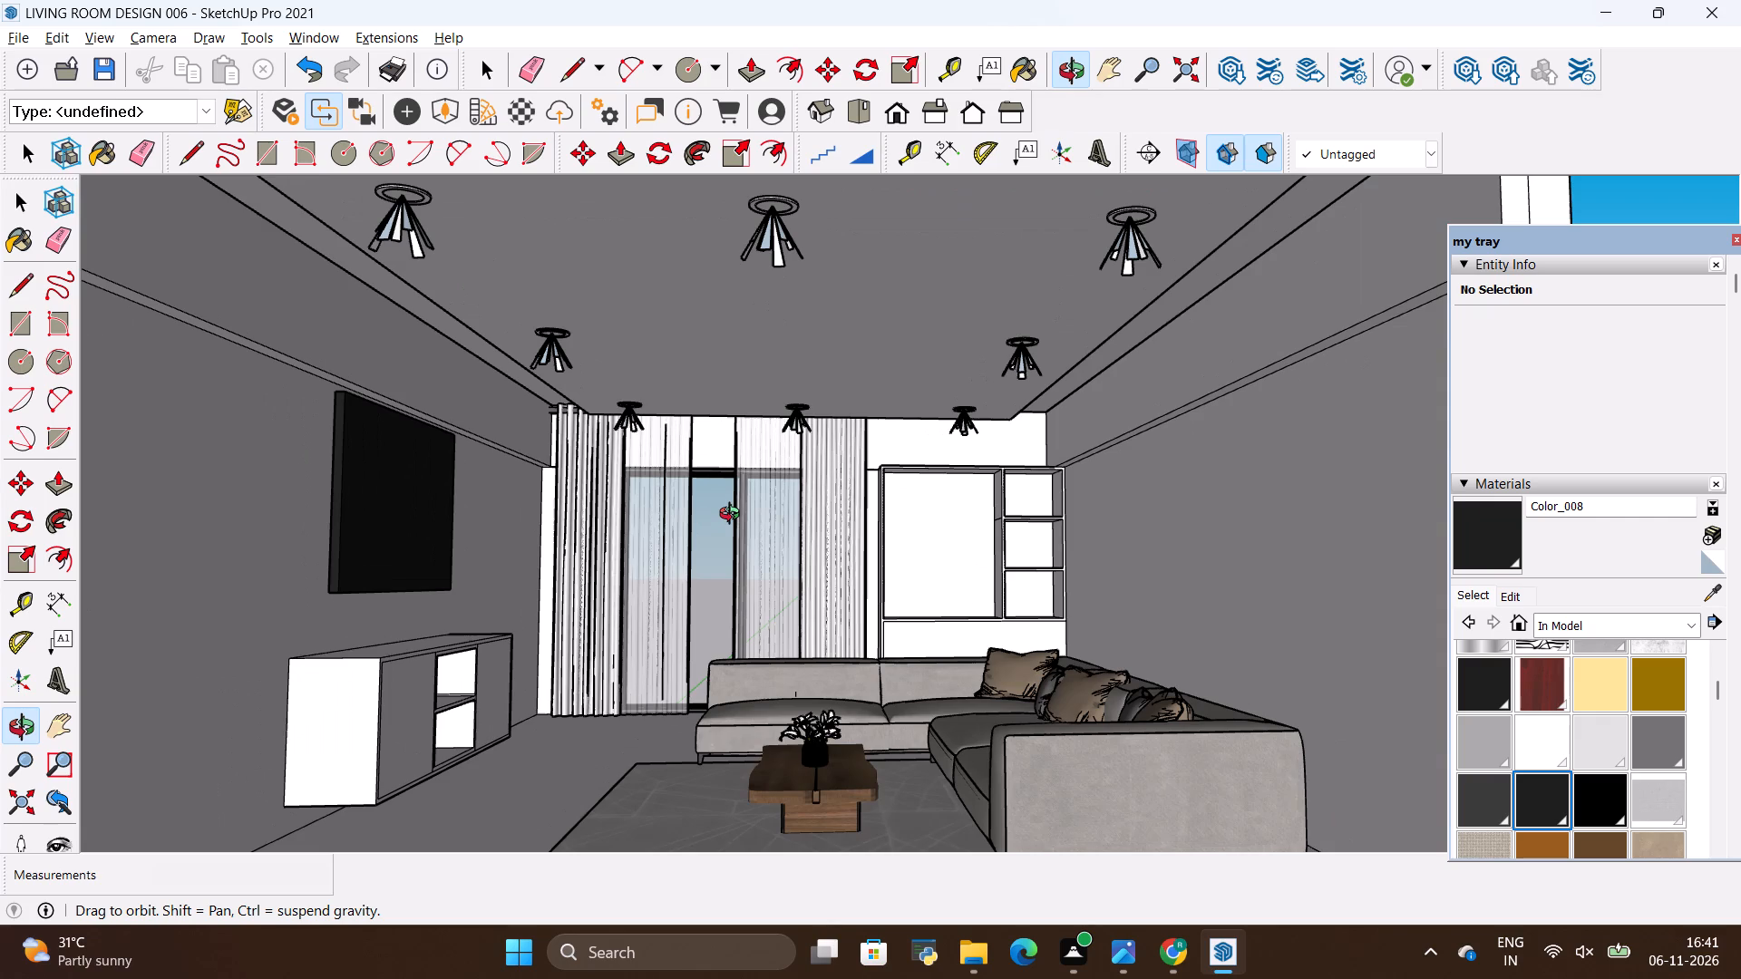
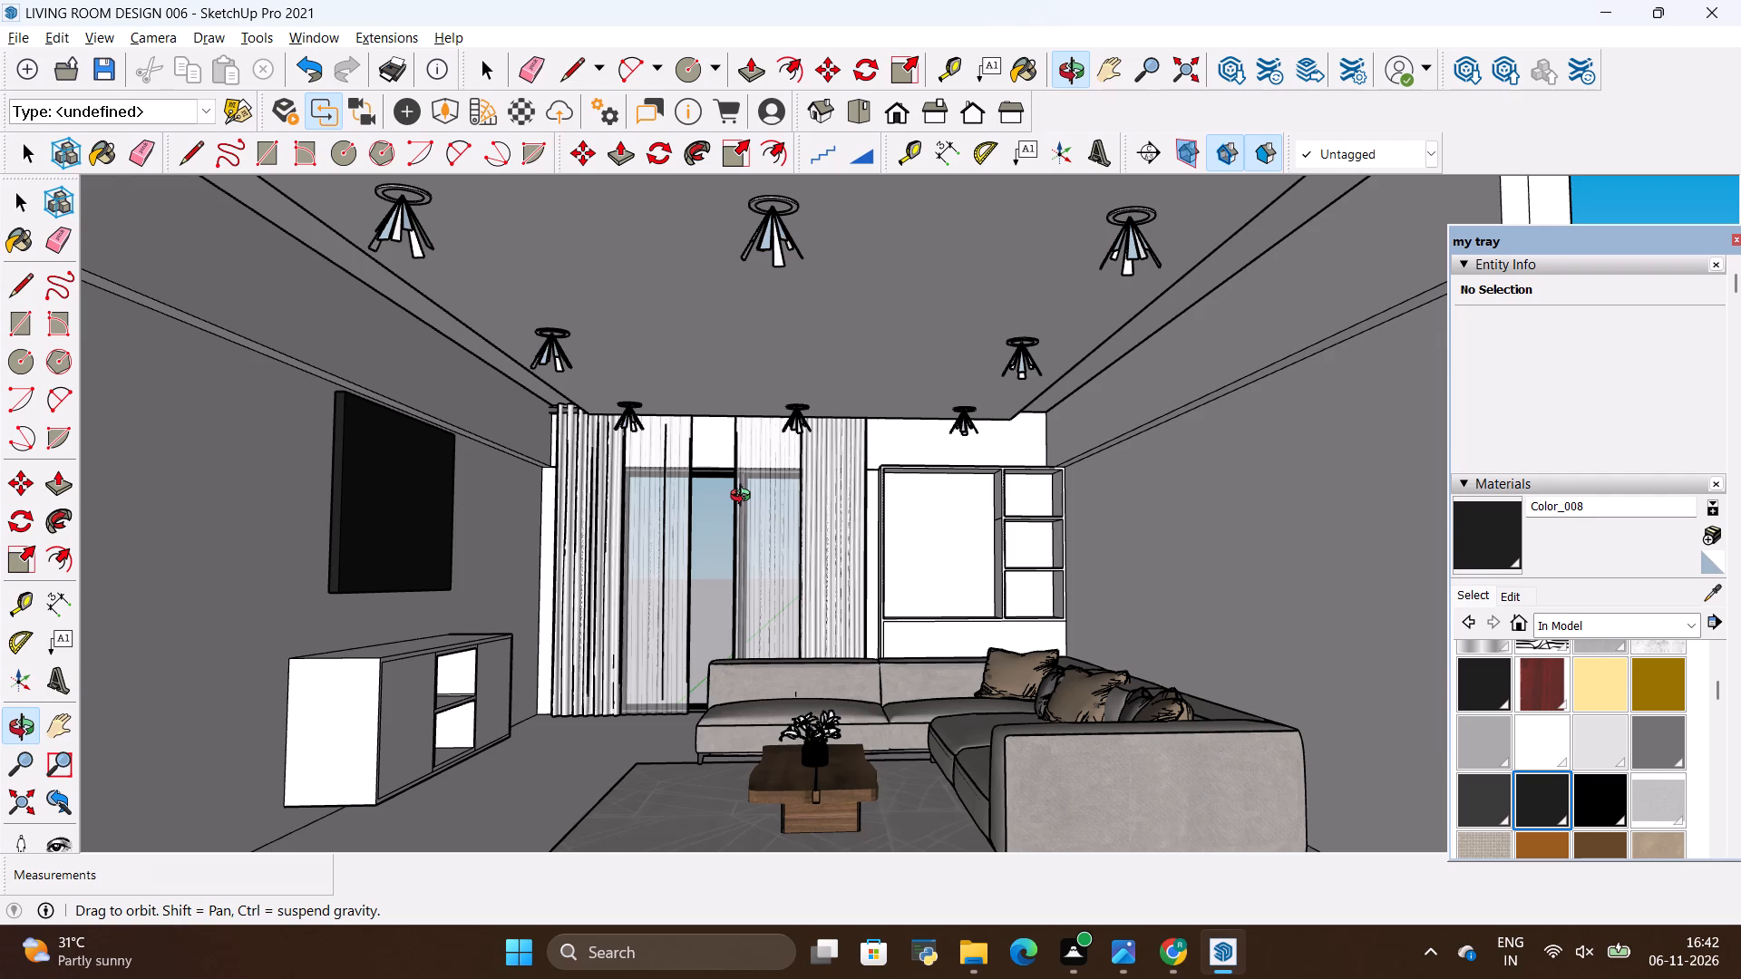
Examine the dropped ceiling panel and its spotlights from the room's open side and from below.
scroll(629, 601, "down", 1)
scroll(800, 470, "up", 2)
scroll(809, 421, "down", 4)
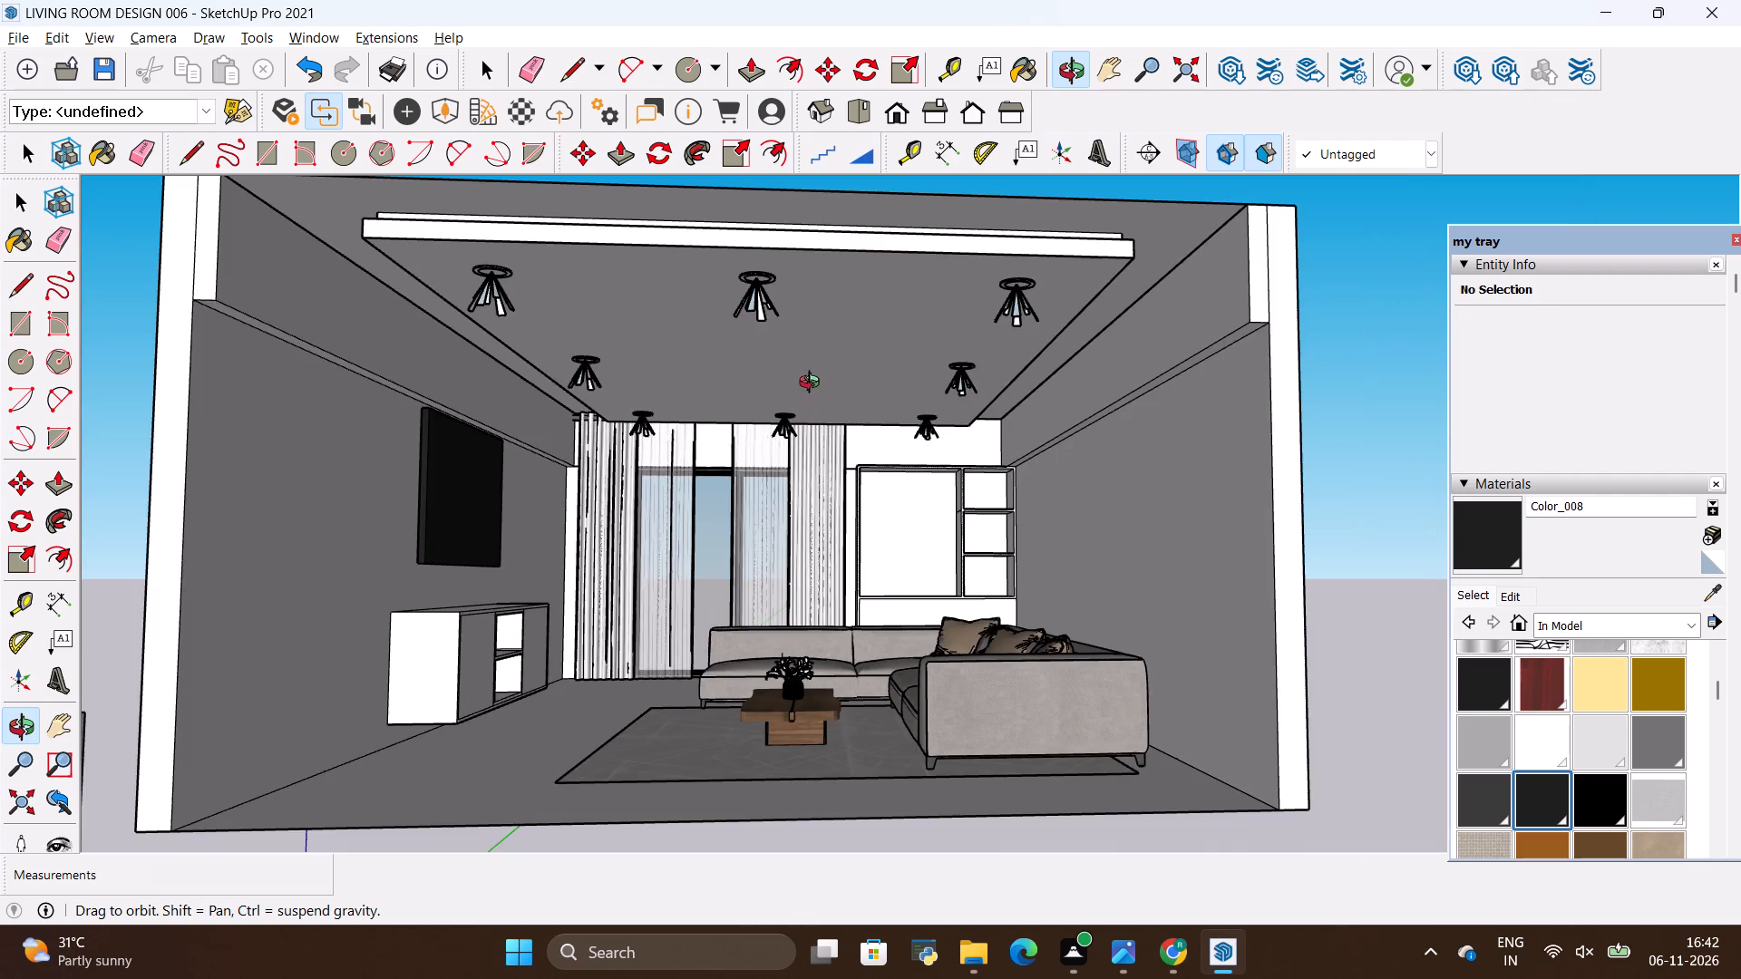
left_click_drag(813, 383, 812, 349)
scroll(889, 553, "down", 1)
scroll(777, 342, "up", 4)
left_click_drag(835, 468, 825, 421)
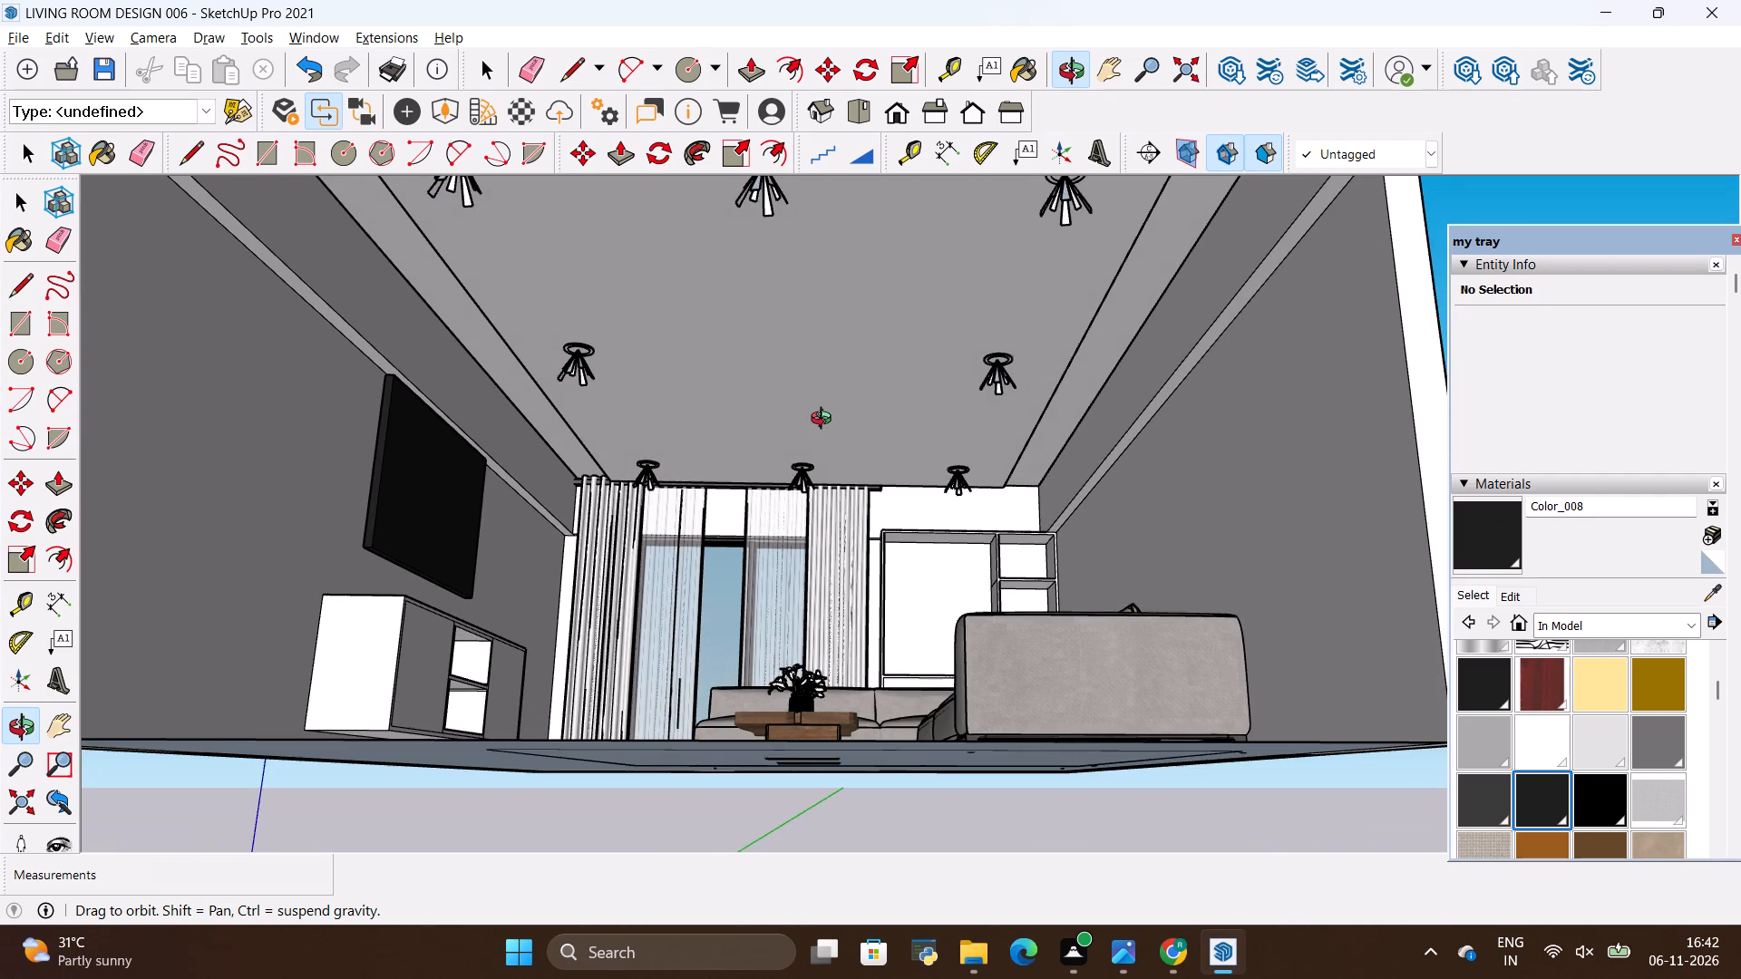
left_click_drag(825, 421, 810, 456)
scroll(810, 456, "down", 4)
scroll(773, 267, "up", 8)
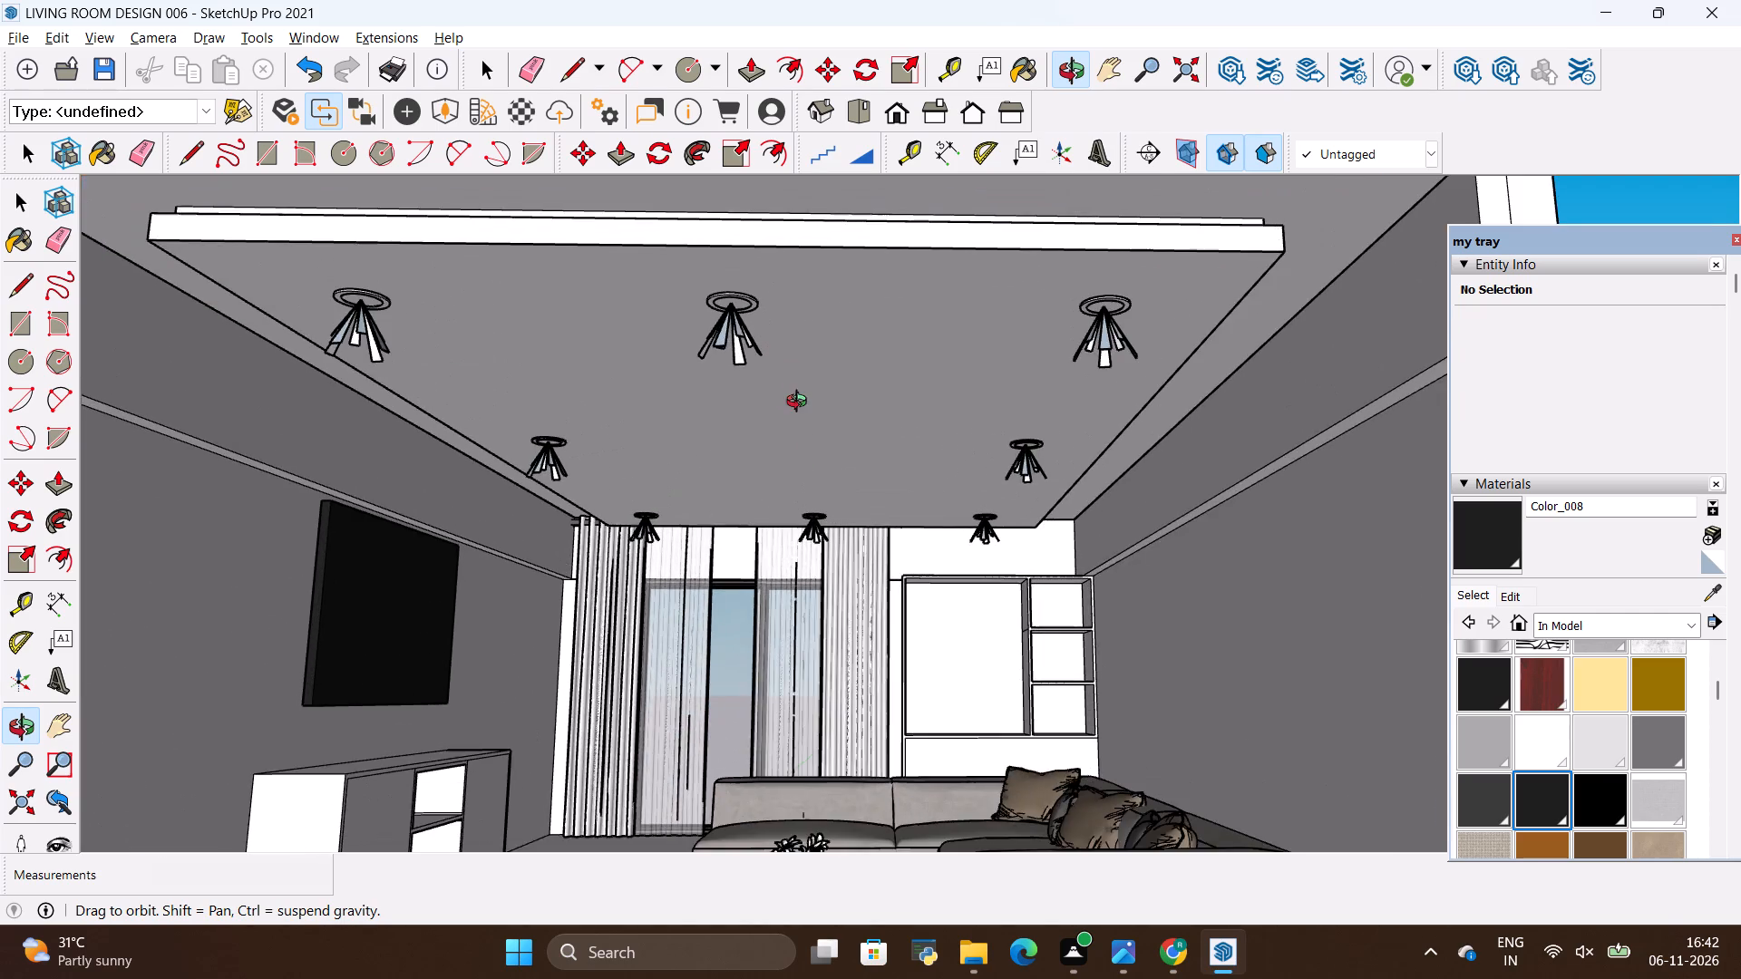
left_click_drag(883, 592, 878, 543)
scroll(881, 596, "down", 5)
scroll(803, 343, "up", 9)
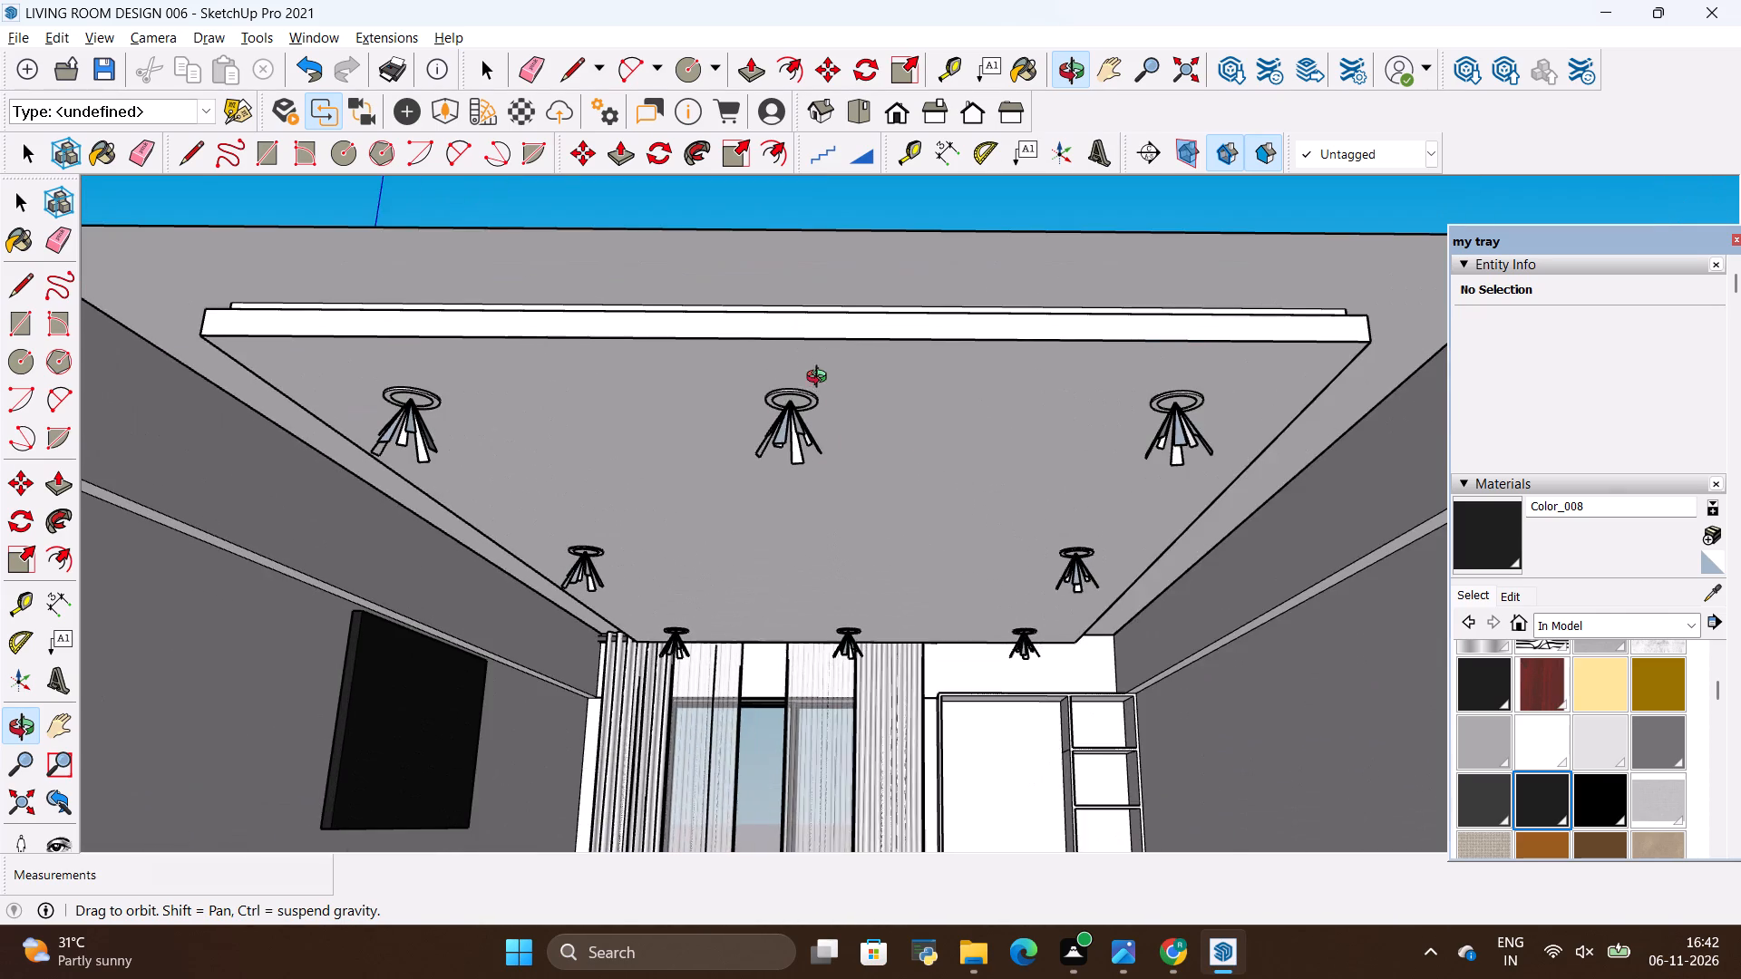
left_click_drag(932, 460, 946, 394)
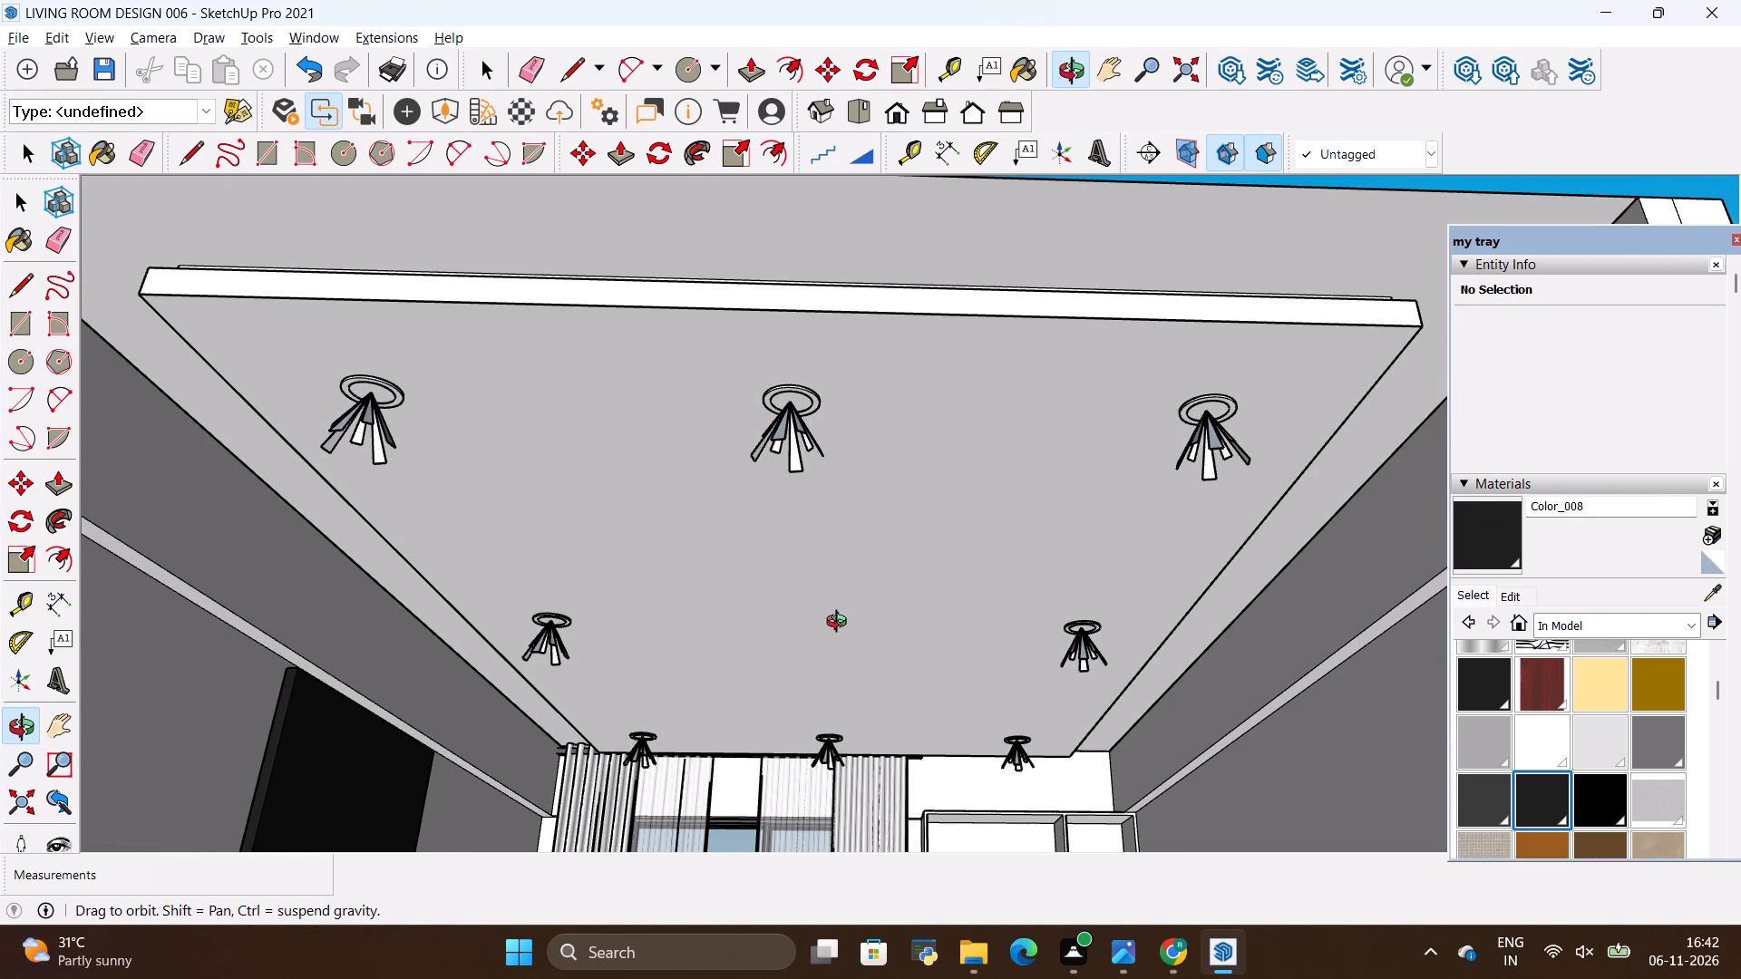
left_click_drag(835, 593, 851, 653)
Open the ceiling group of the finished wood-panelled living room, which contains a ceiling fan, for editing.
scroll(980, 639, "down", 20)
scroll(980, 639, "down", 1)
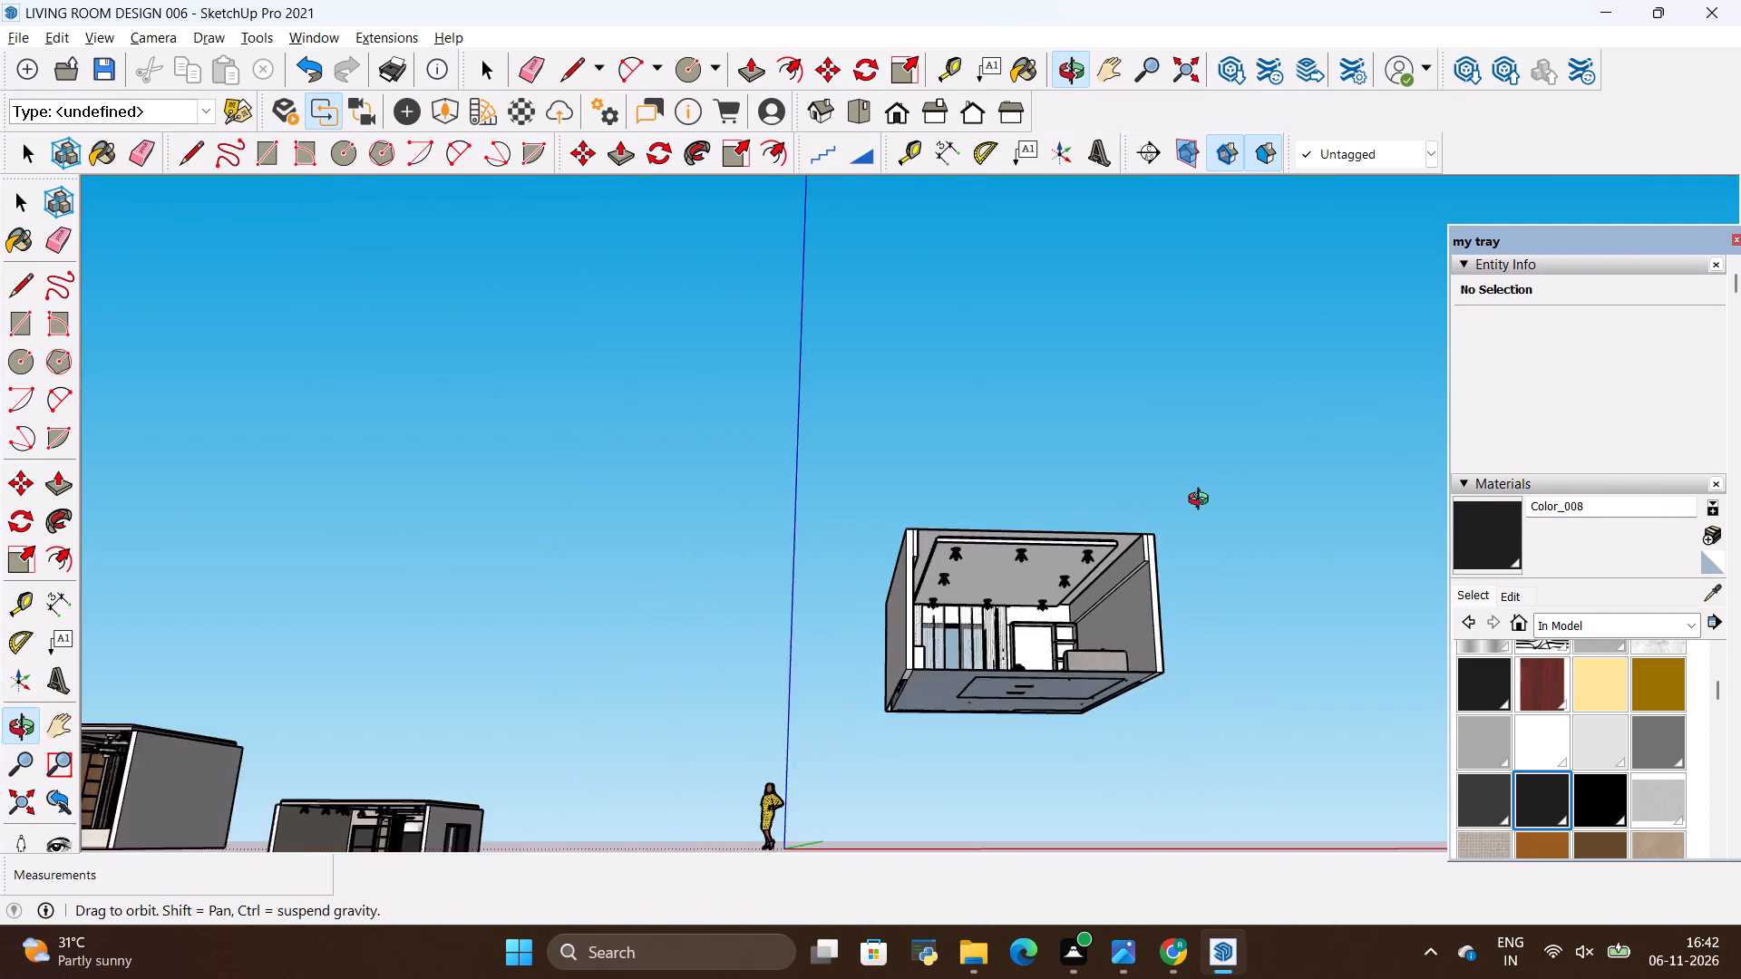
scroll(1202, 501, "down", 18)
scroll(255, 687, "up", 6)
scroll(225, 761, "up", 1)
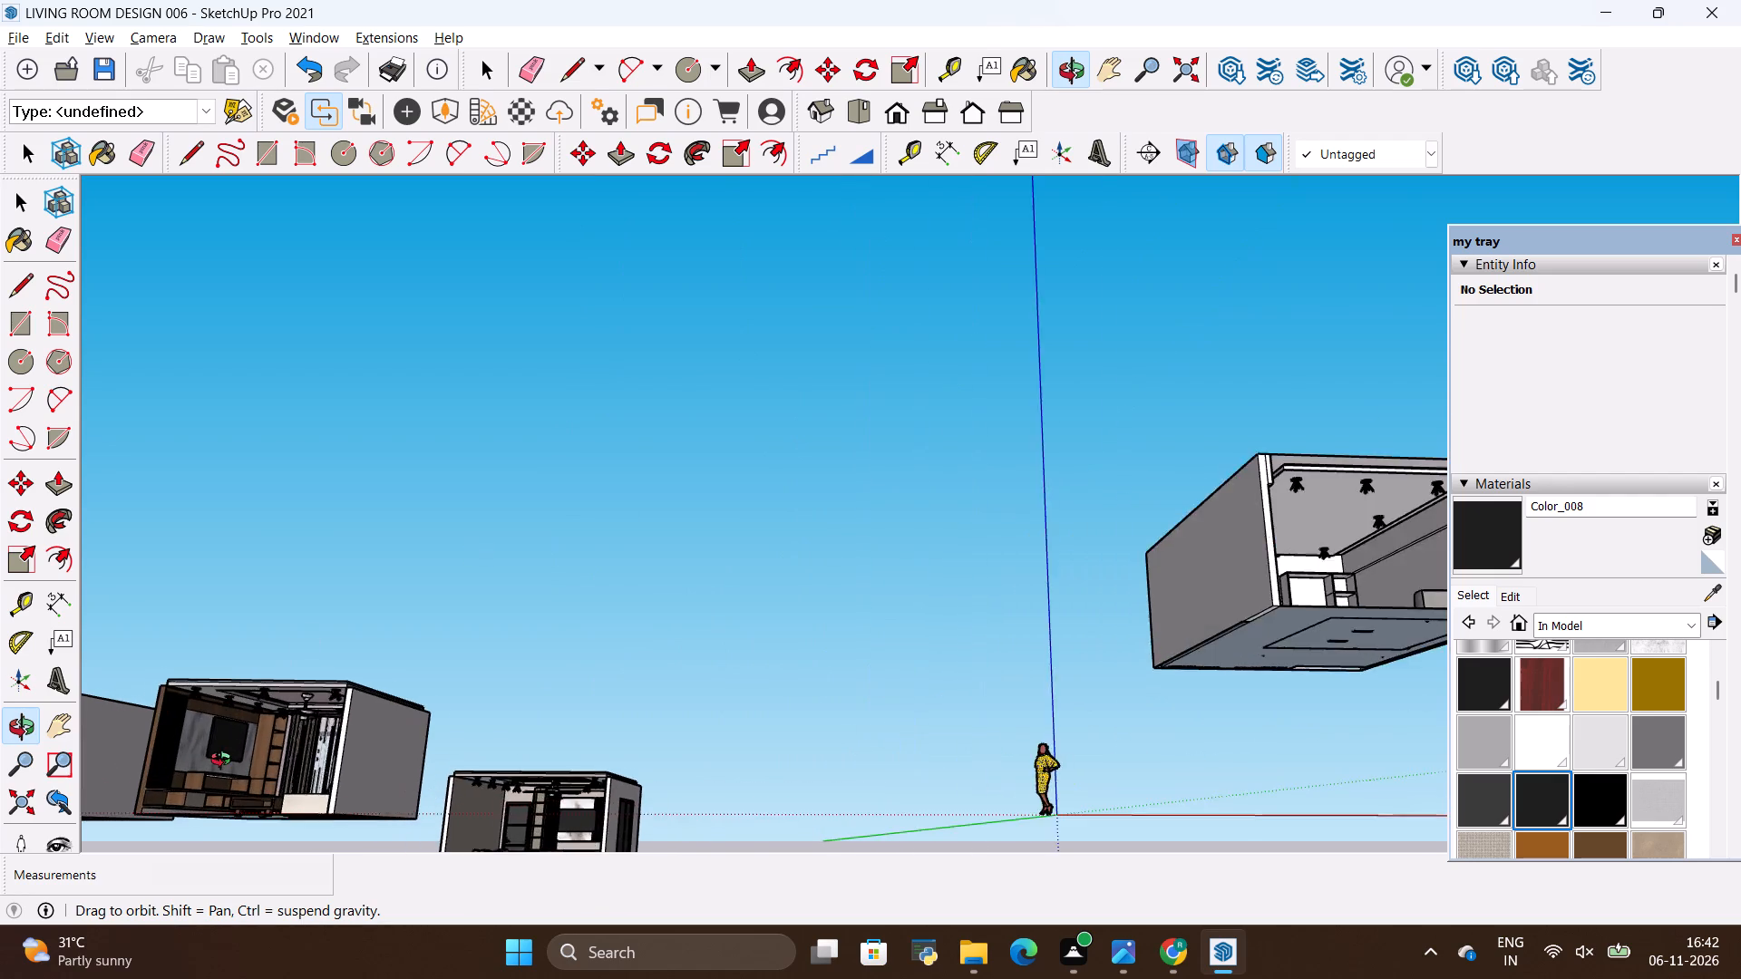
scroll(225, 761, "up", 19)
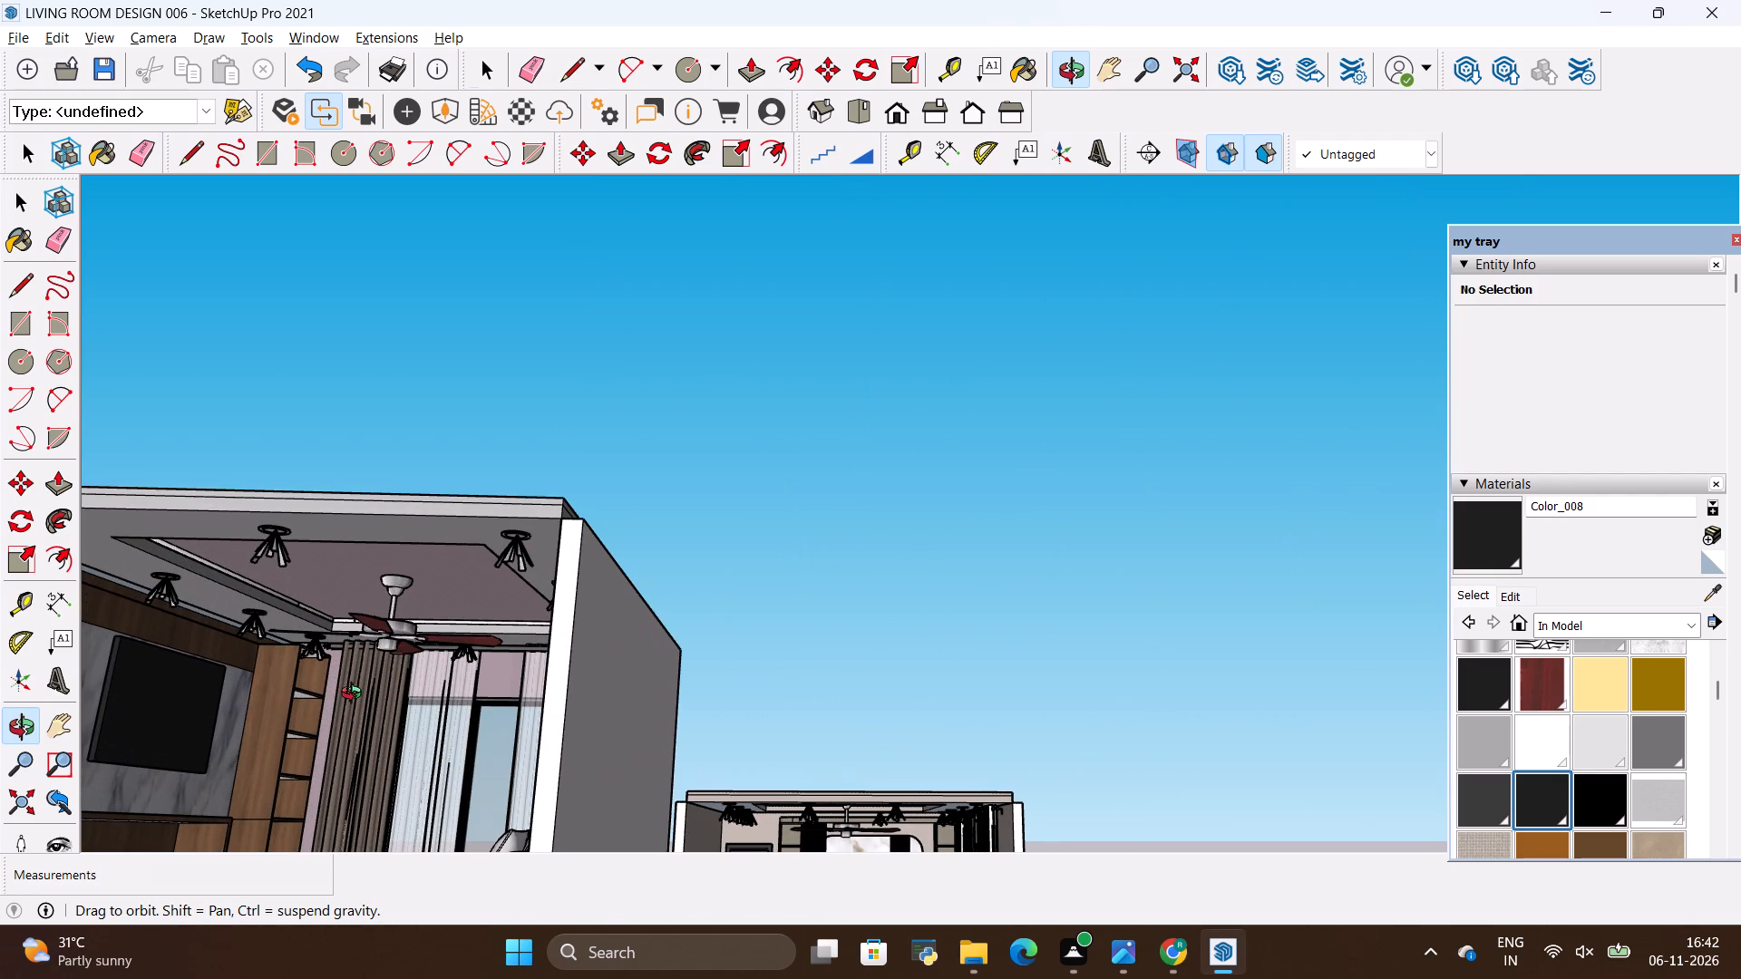
key("space")
left_click(381, 637)
double_click(381, 637)
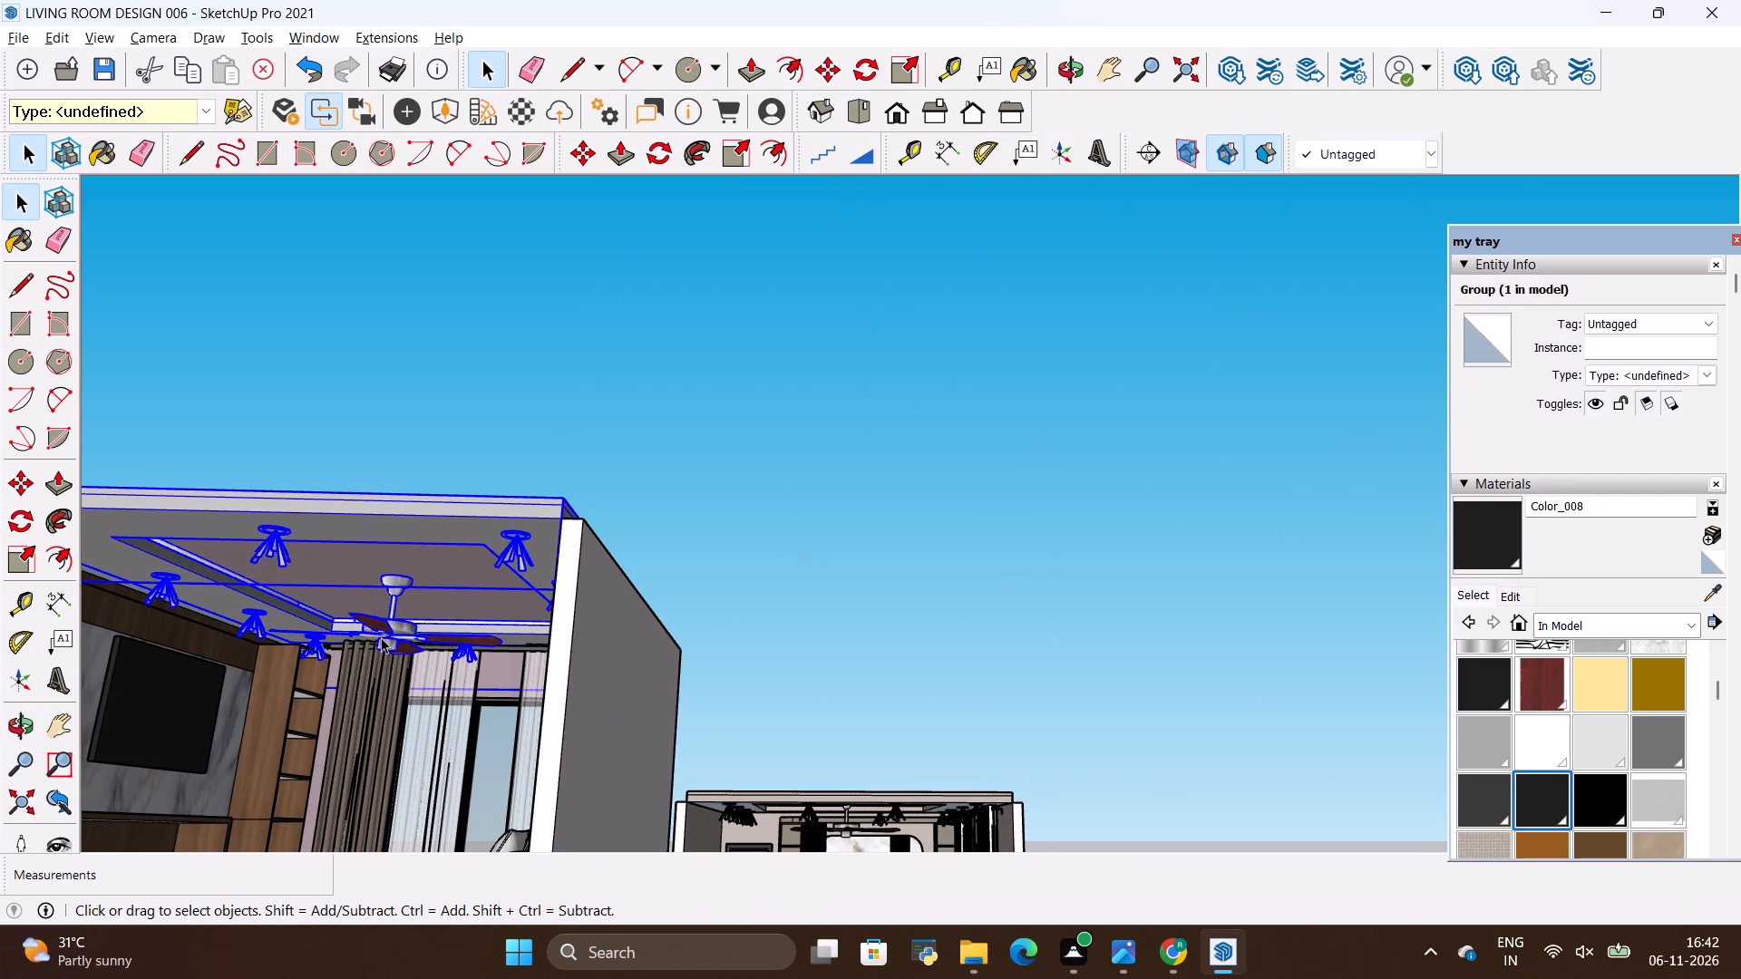
Copy the ceiling fan from the finished room onto the dropped ceiling panel of the new living room, and leave the group.
left_click(381, 637)
key("m")
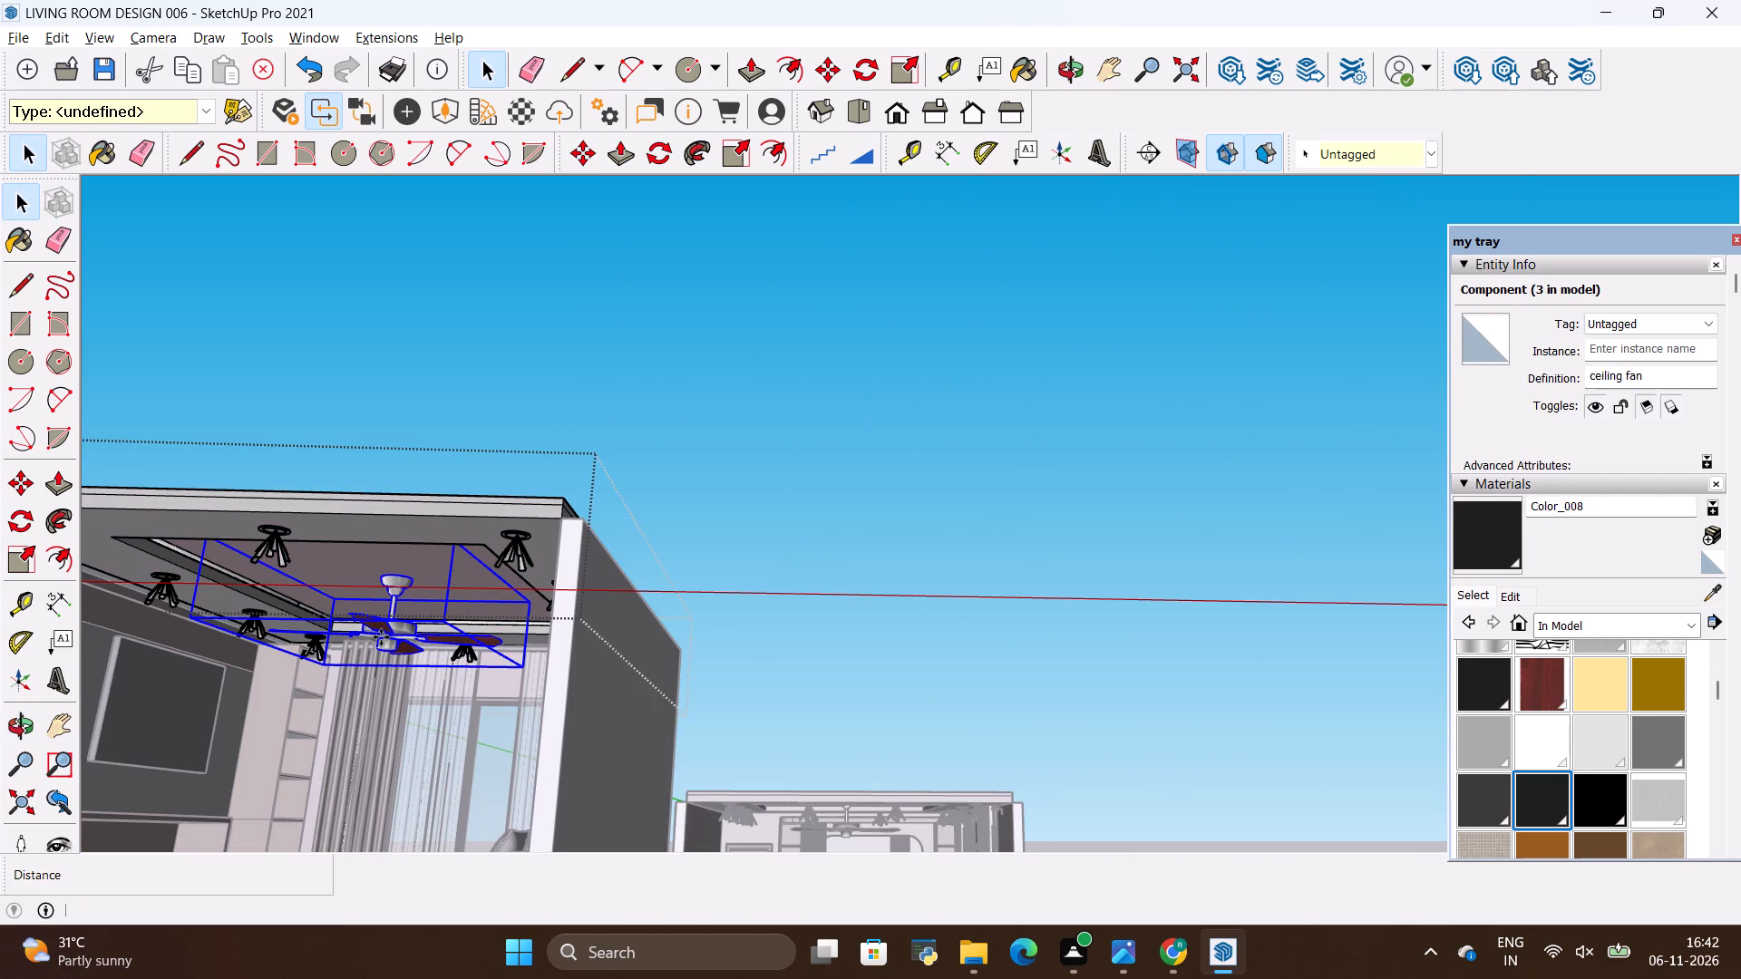
left_click(456, 539, "ctrl")
scroll(336, 579, "down", 5)
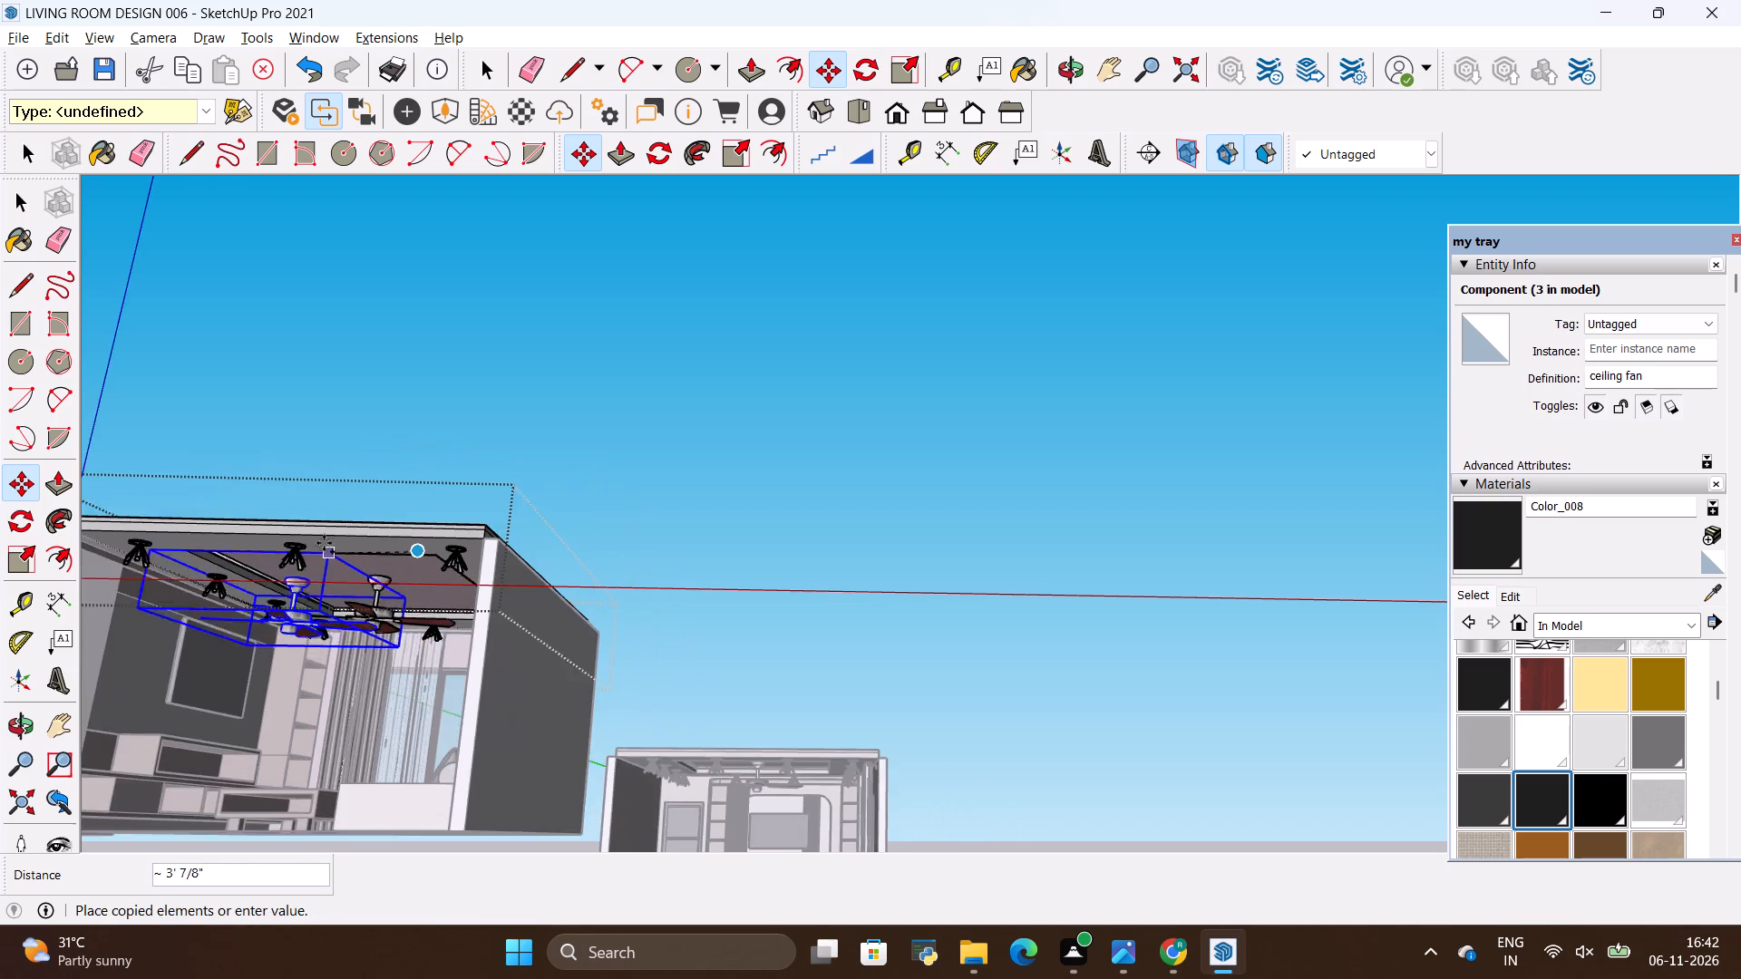
scroll(324, 543, "down", 20)
scroll(324, 543, "down", 11)
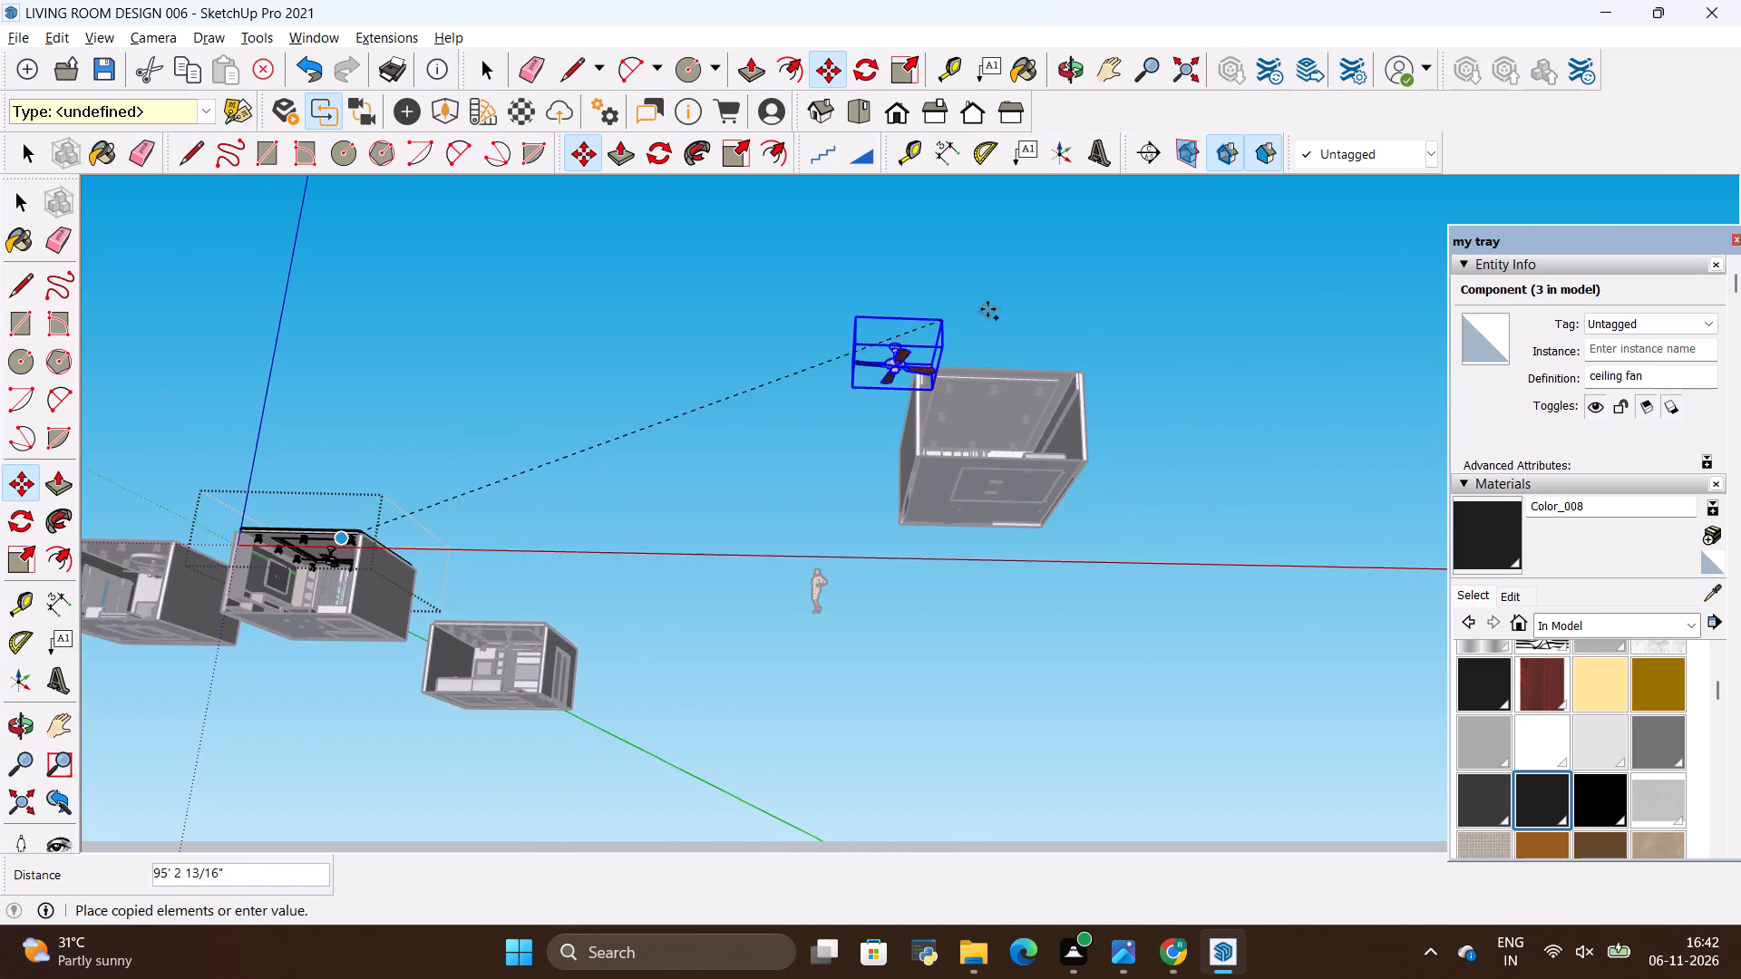
scroll(1027, 305, "up", 20)
scroll(1027, 305, "up", 9)
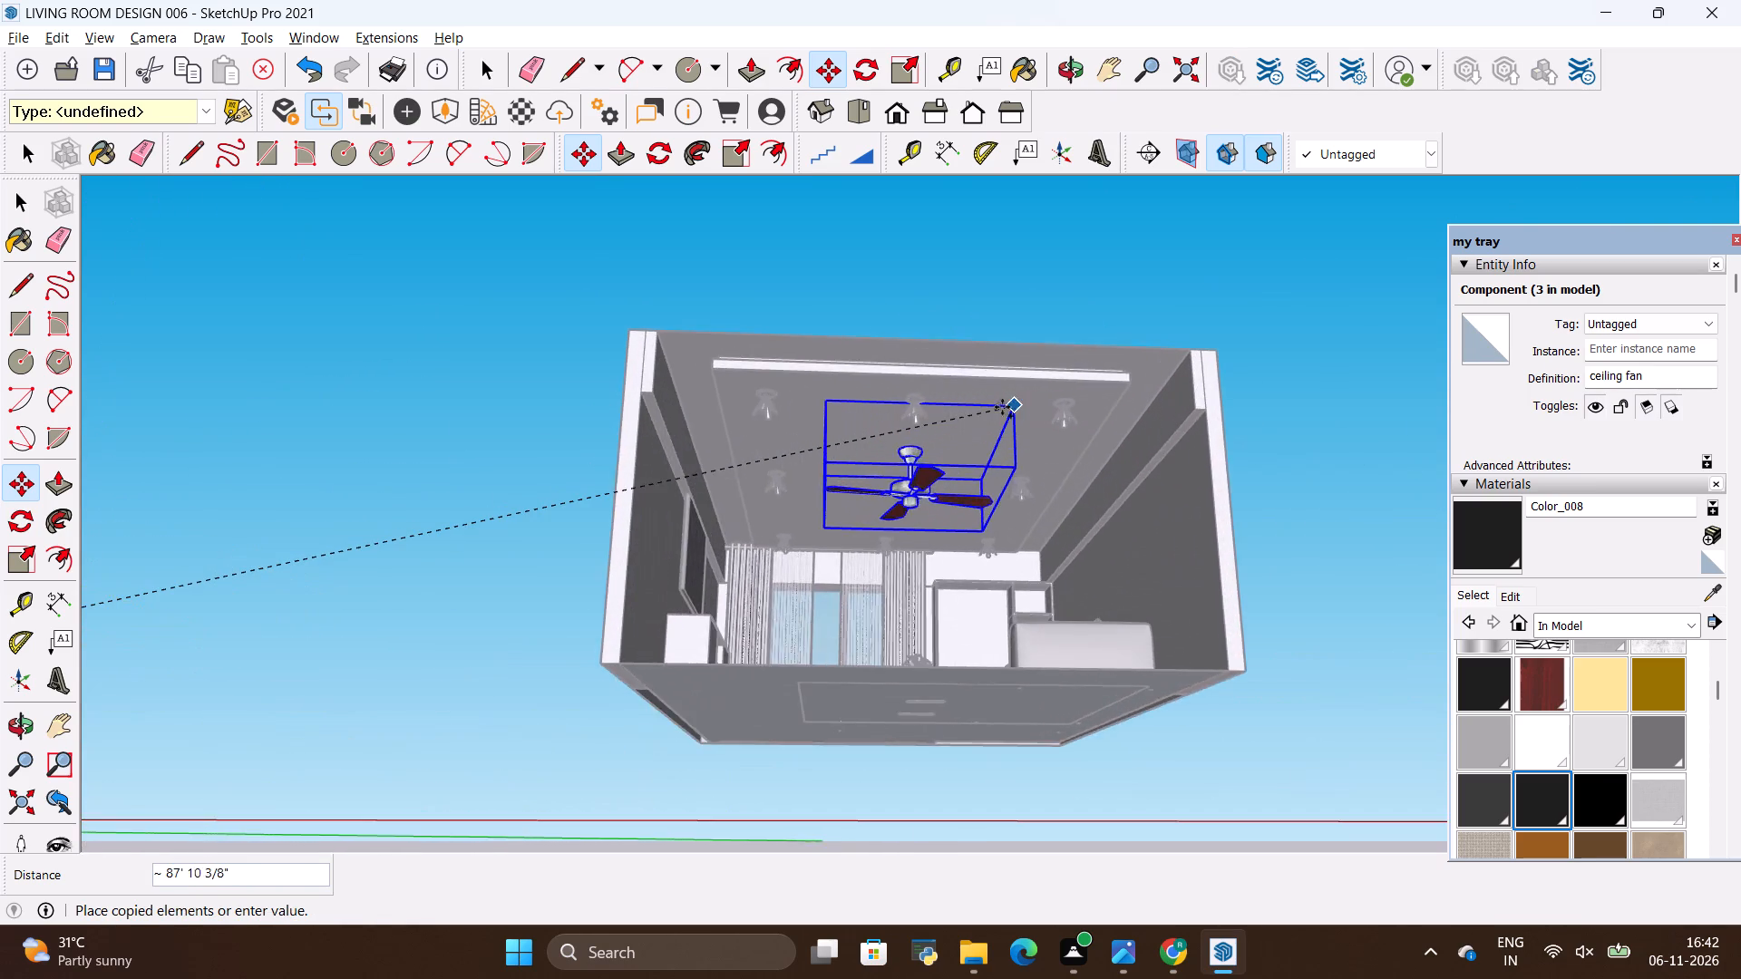
scroll(1002, 407, "up", 11)
scroll(949, 513, "up", 5)
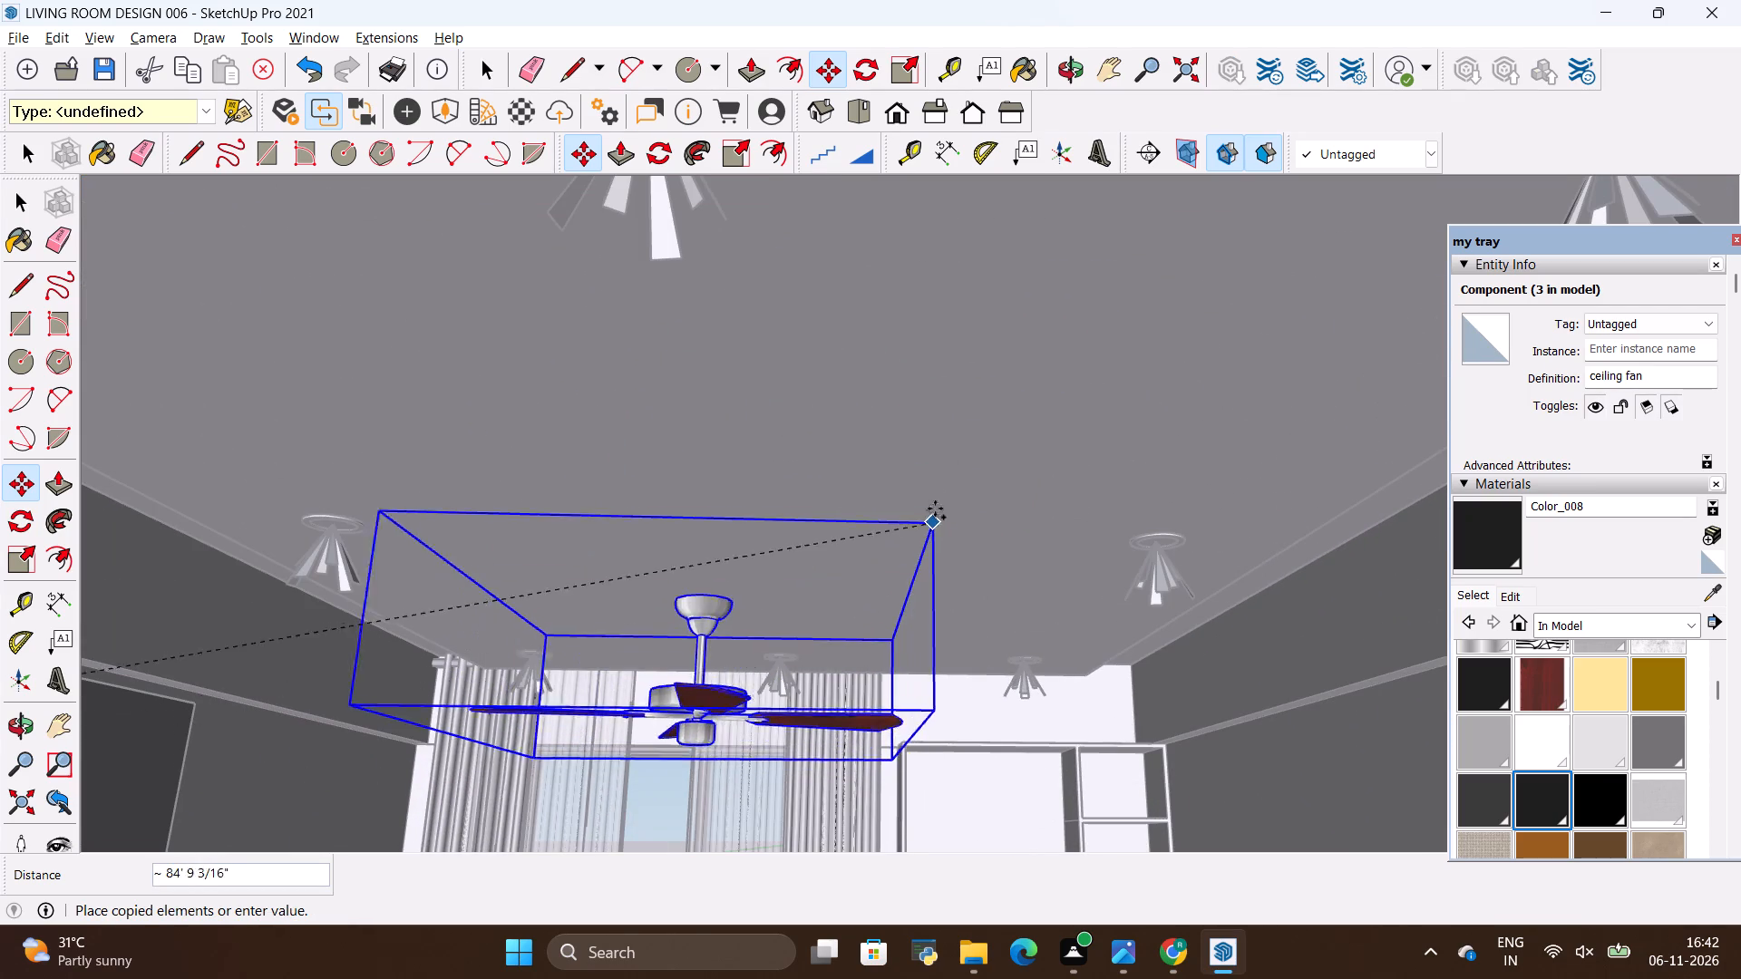
scroll(1085, 480, "down", 10)
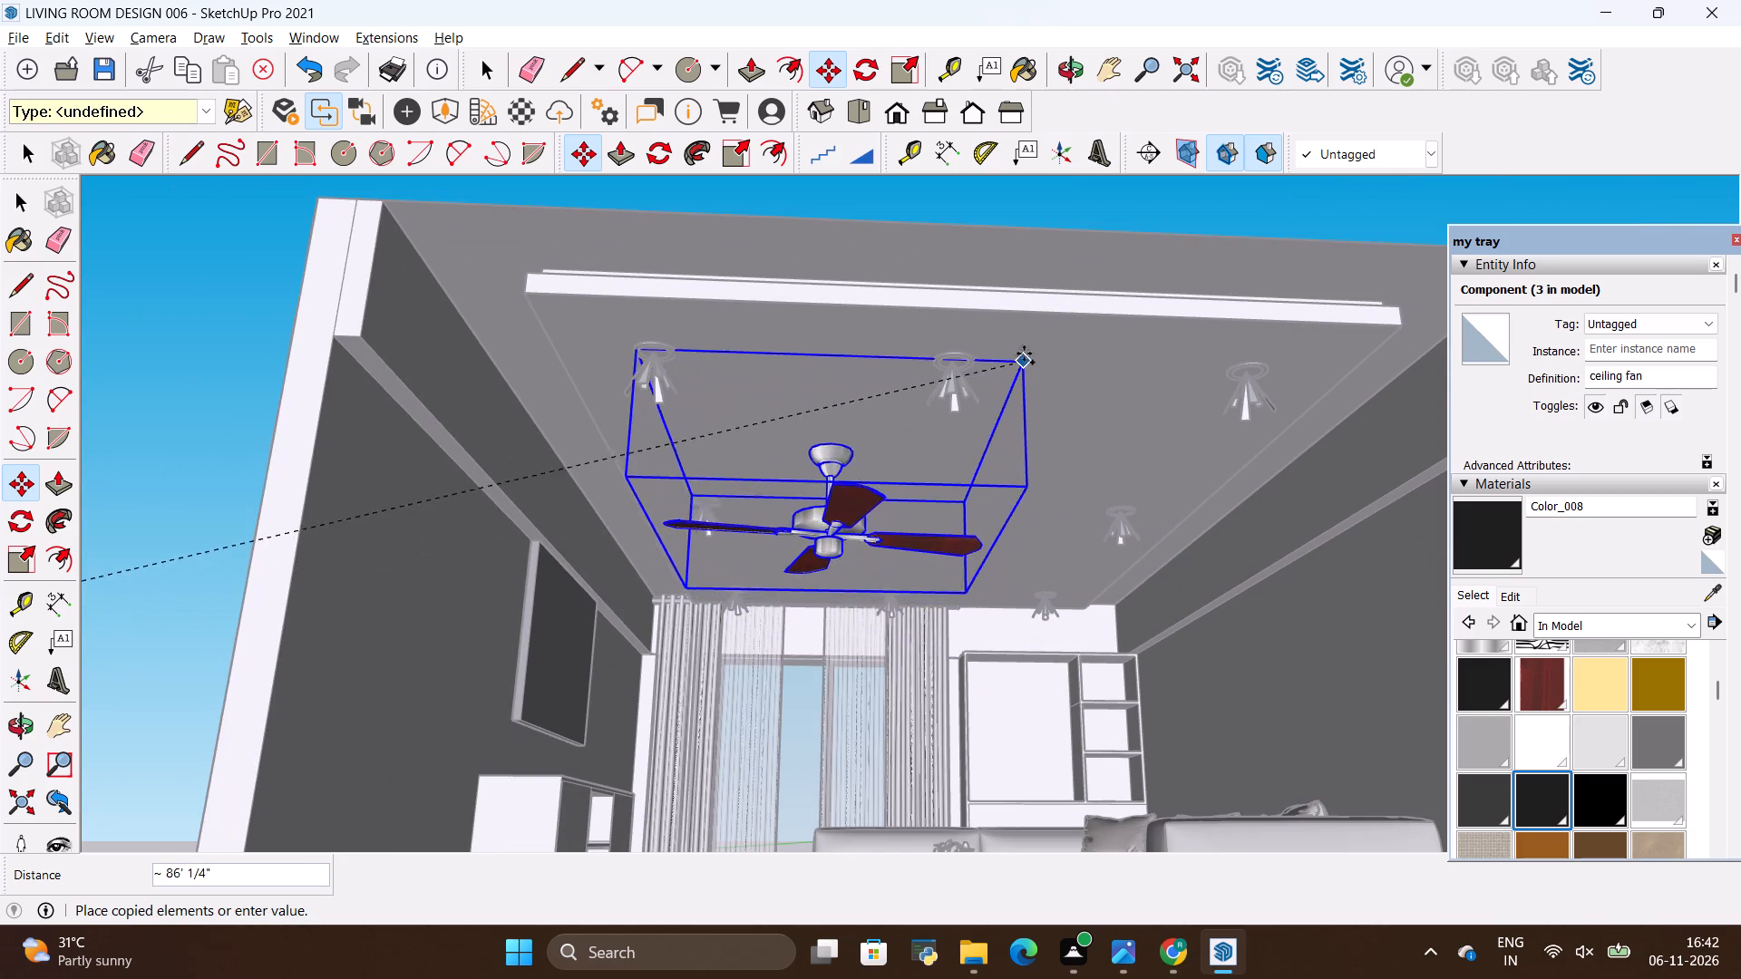
scroll(1014, 616, "down", 11)
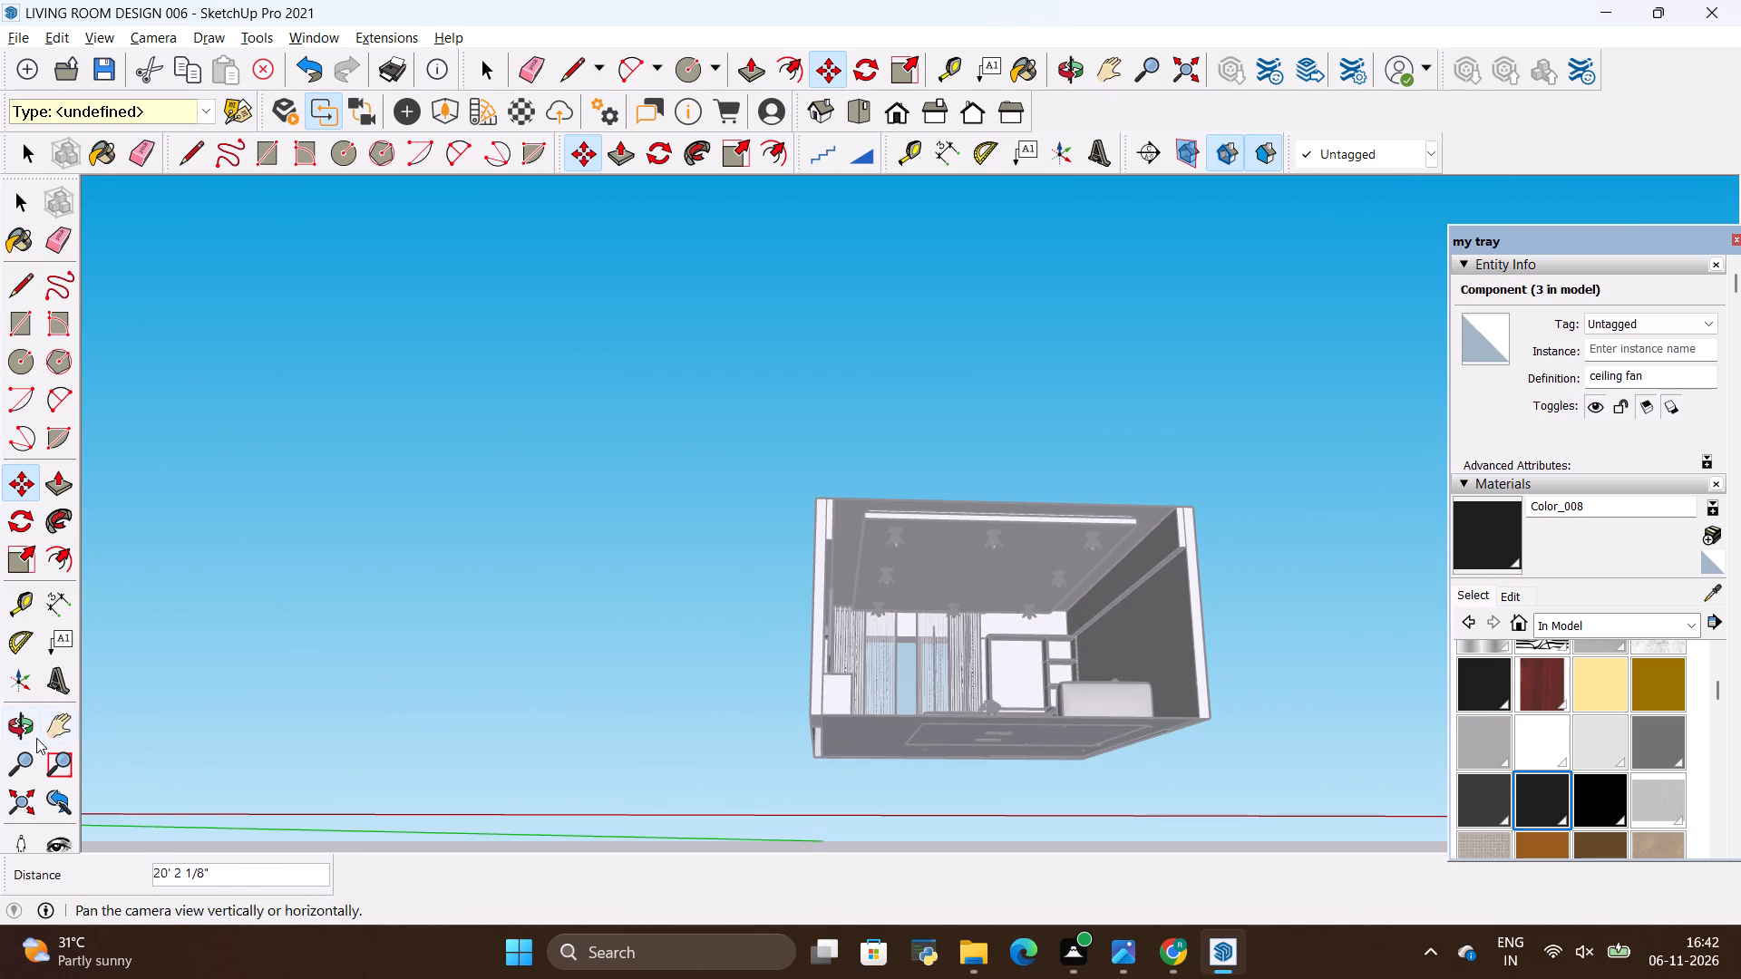
left_click(25, 732)
left_click_drag(1002, 448, 956, 687)
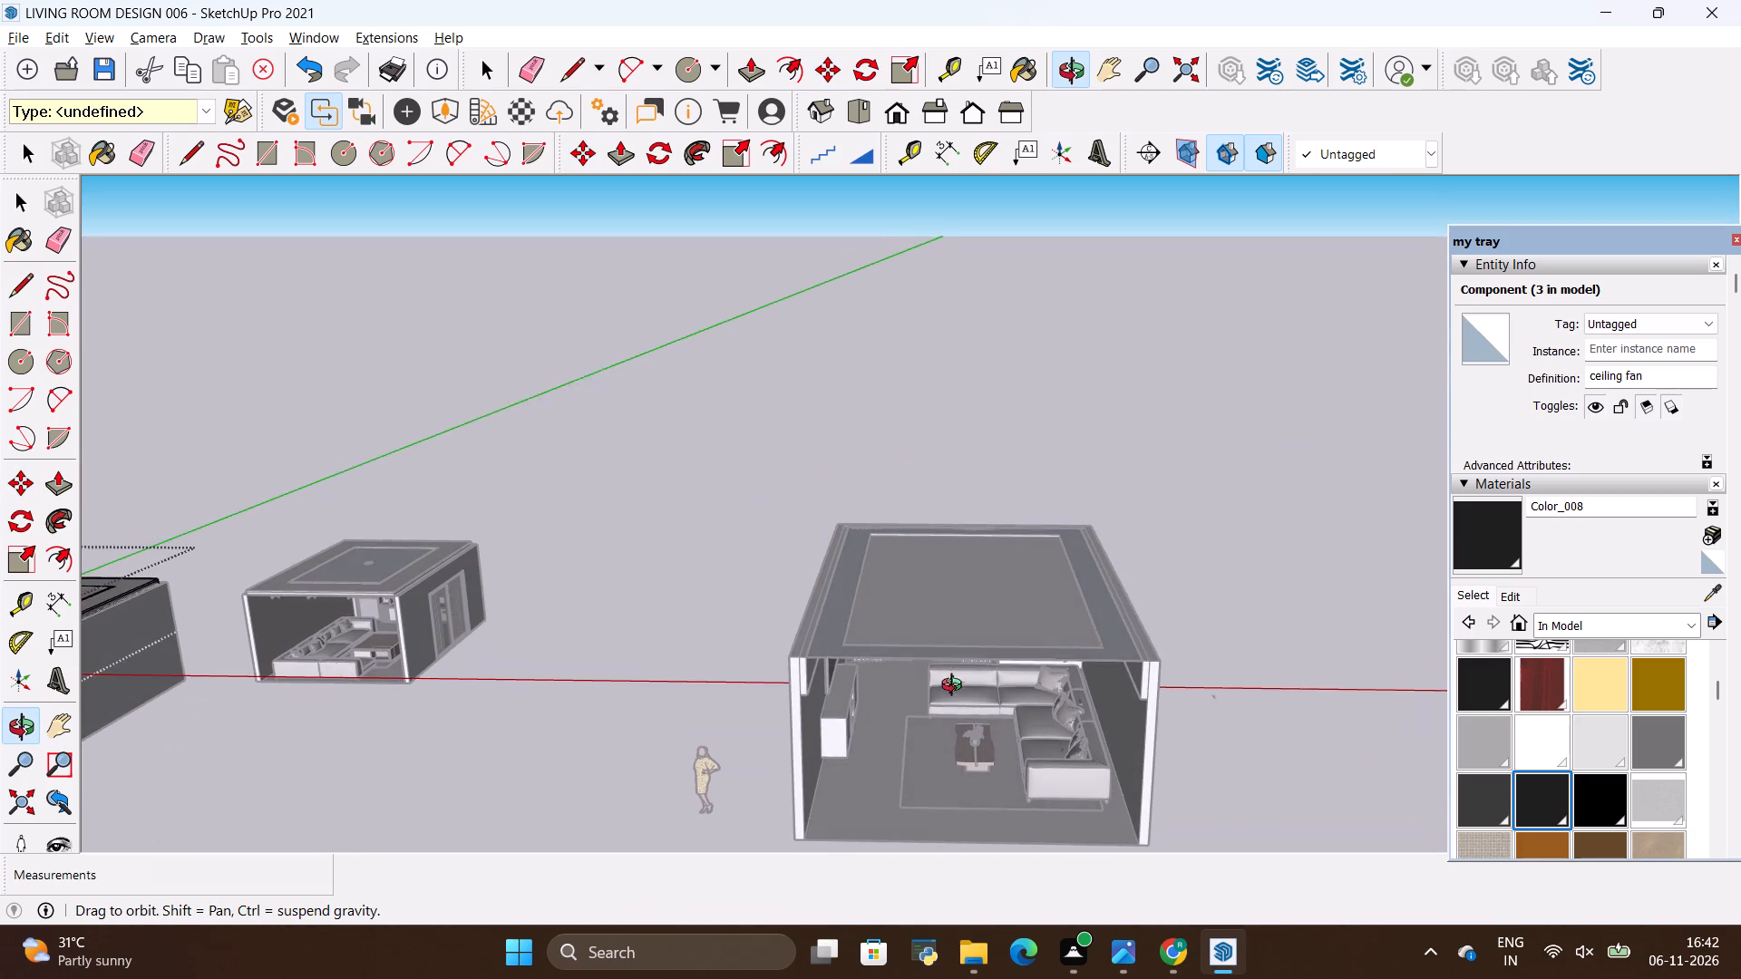
left_click_drag(956, 687, 956, 690)
scroll(1034, 562, "up", 1)
scroll(1133, 705, "up", 13)
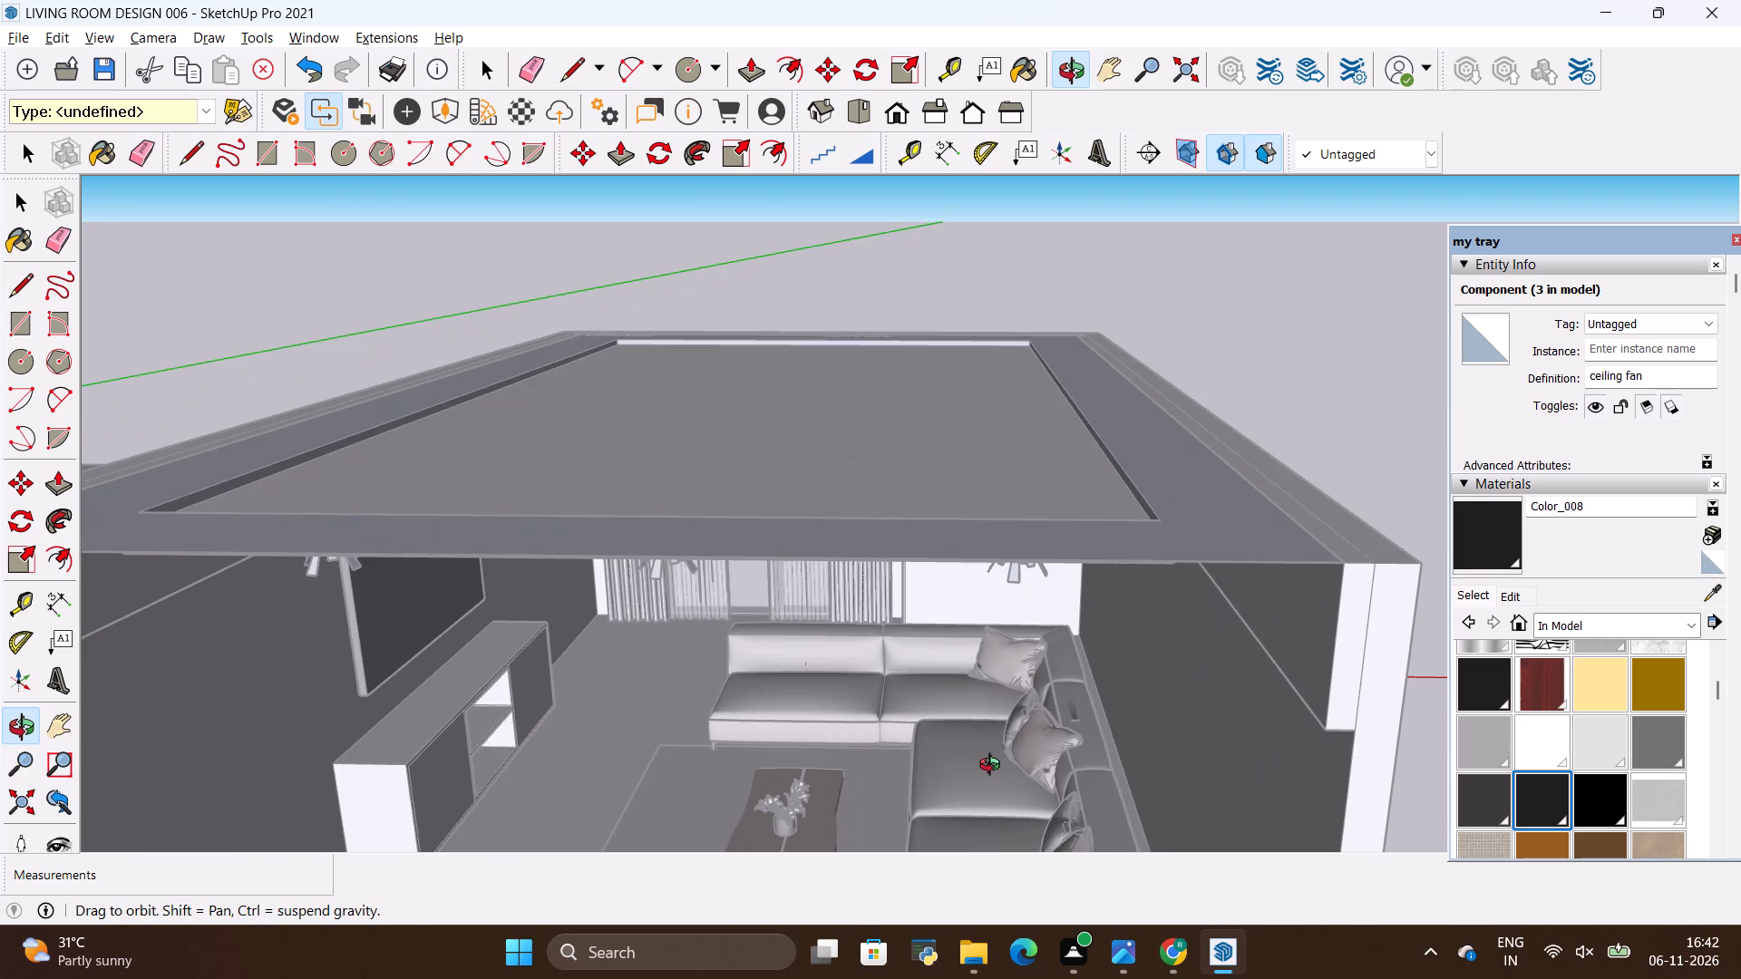
key("Escape")
scroll(847, 457, "down", 5)
scroll(924, 498, "down", 4)
scroll(826, 391, "up", 5)
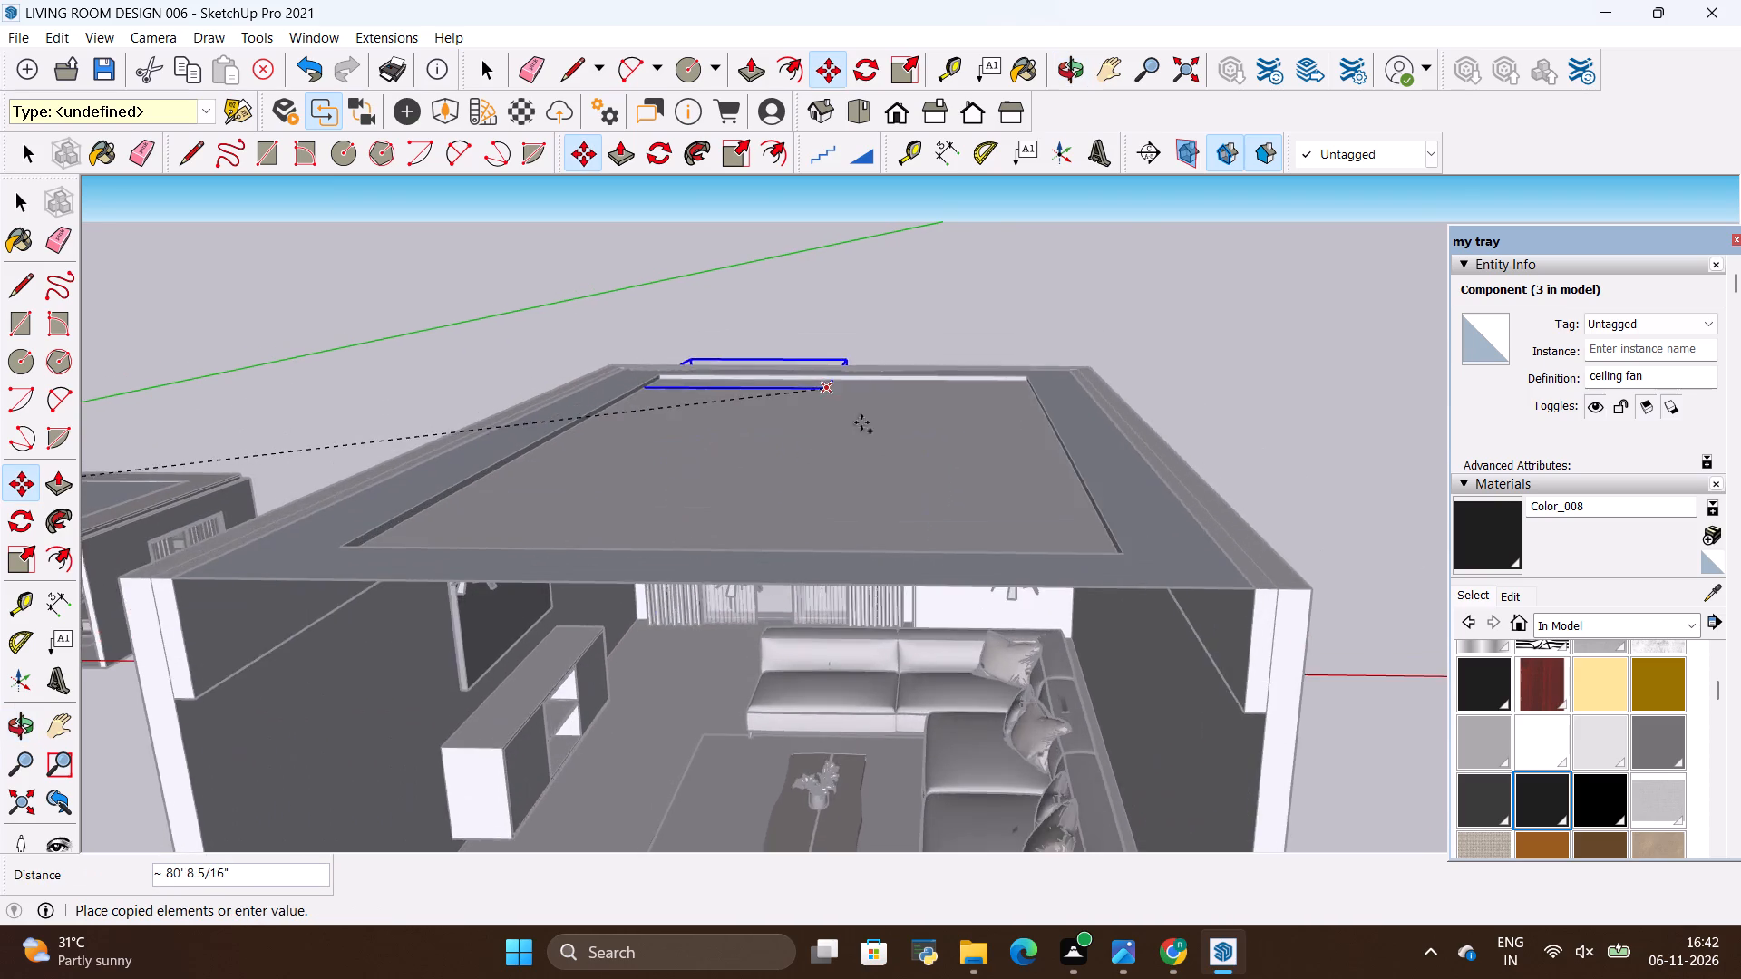
scroll(861, 422, "up", 2)
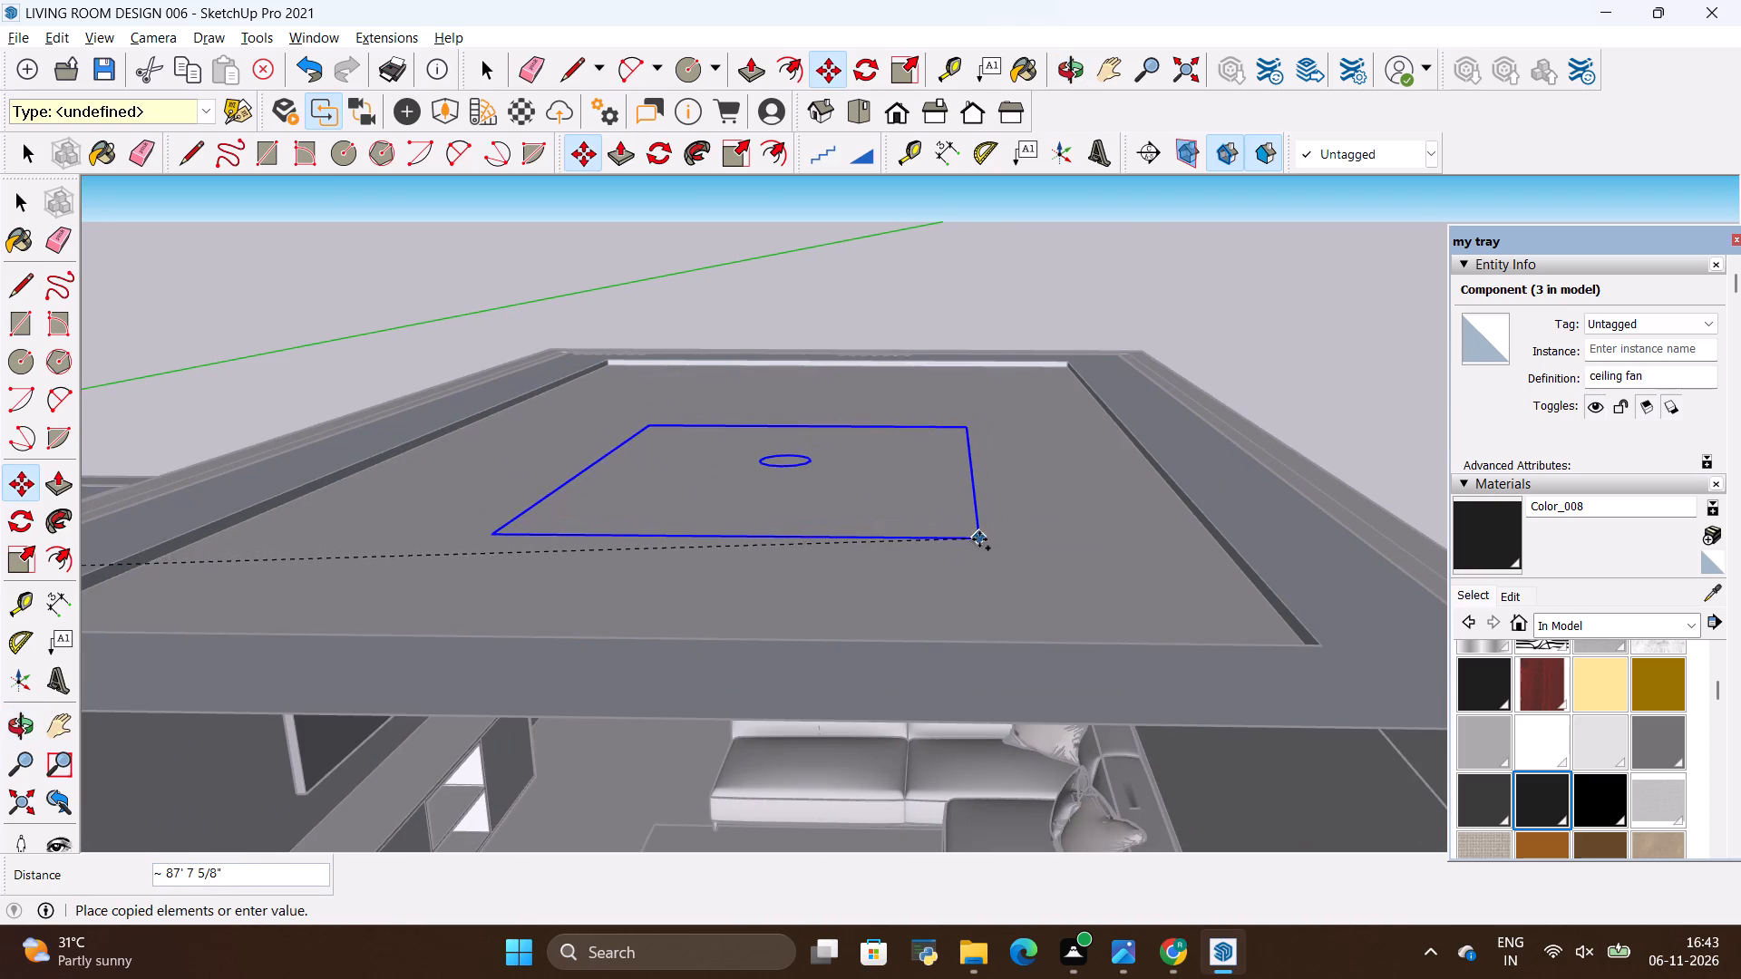
left_click(979, 539)
key("space")
left_click(1189, 557)
Examine the copied ceiling fan's placement from above the ceiling panel and from inside the living room.
scroll(1189, 558, "down", 5)
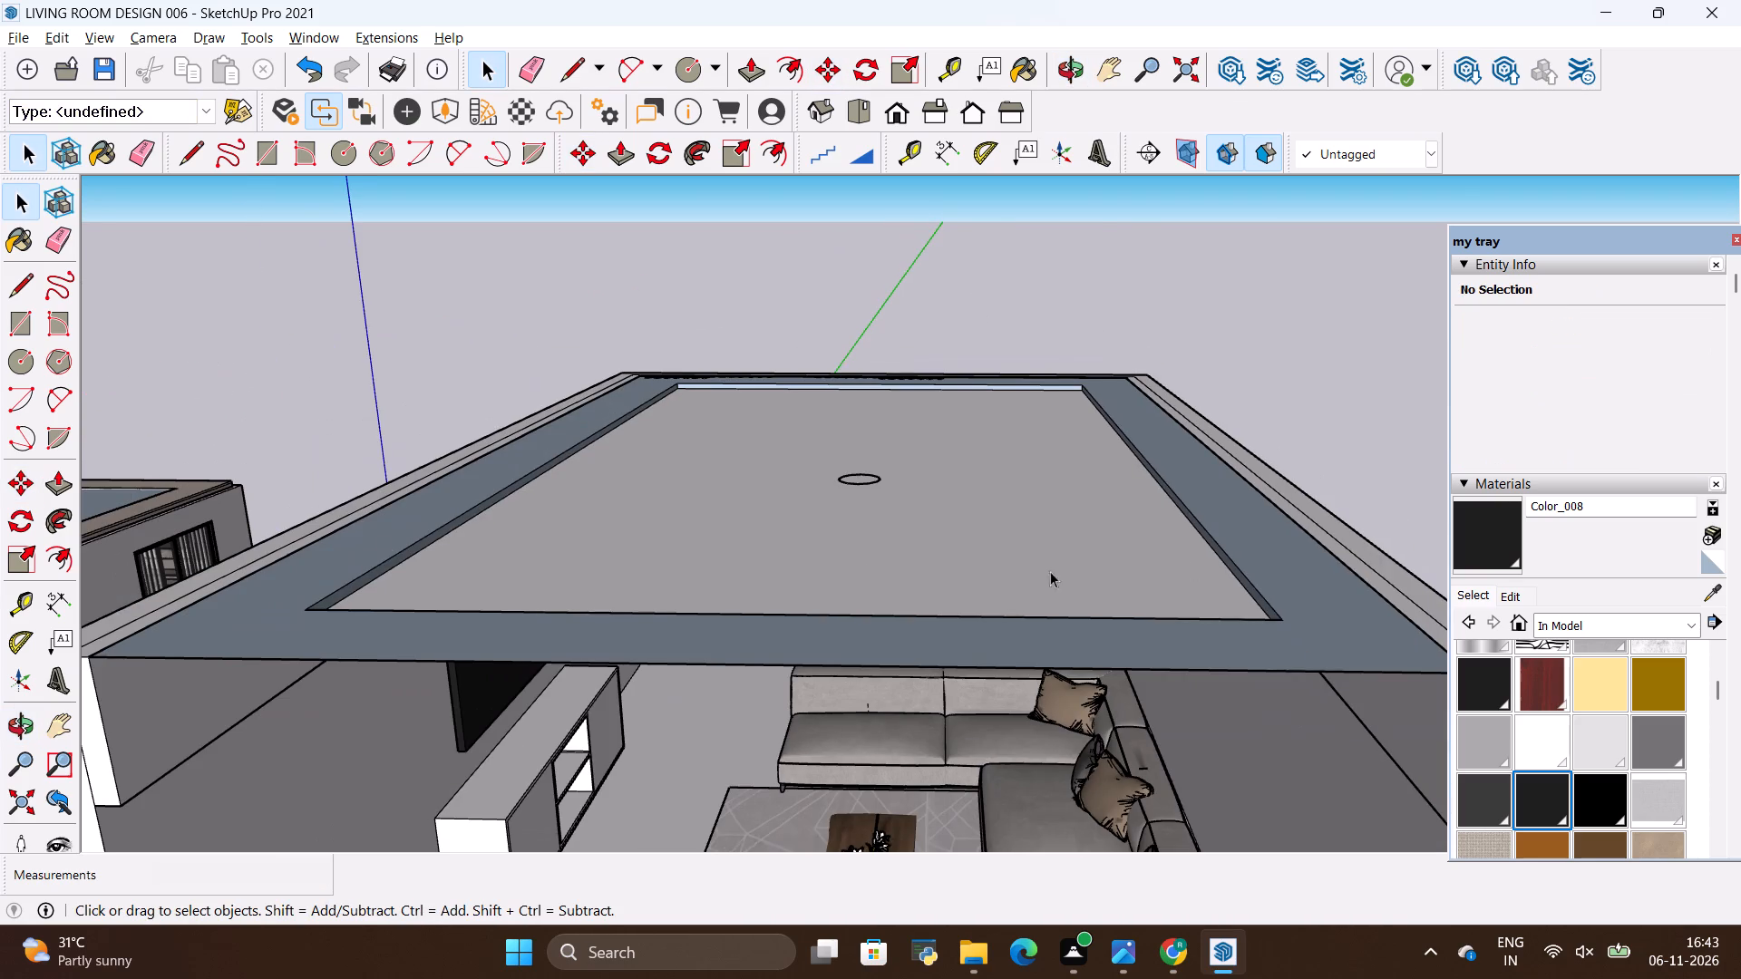
left_click(32, 724)
left_click_drag(955, 416, 976, 615)
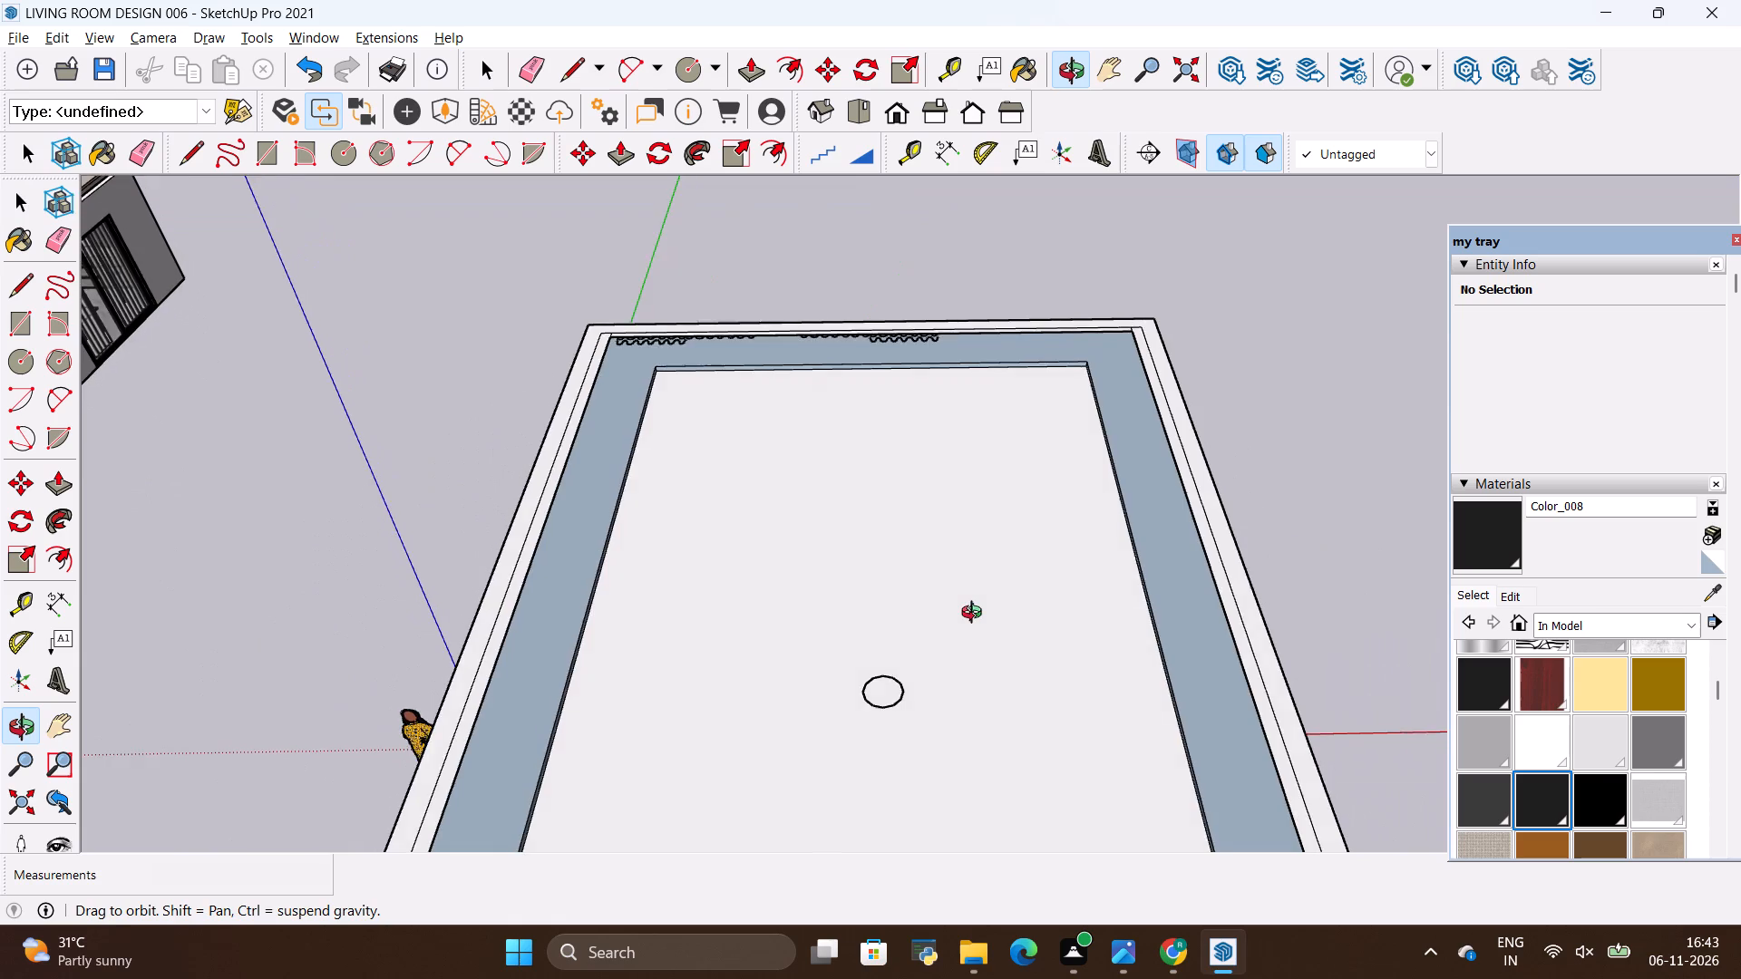
left_click_drag(976, 615, 954, 294)
left_click_drag(929, 446, 930, 417)
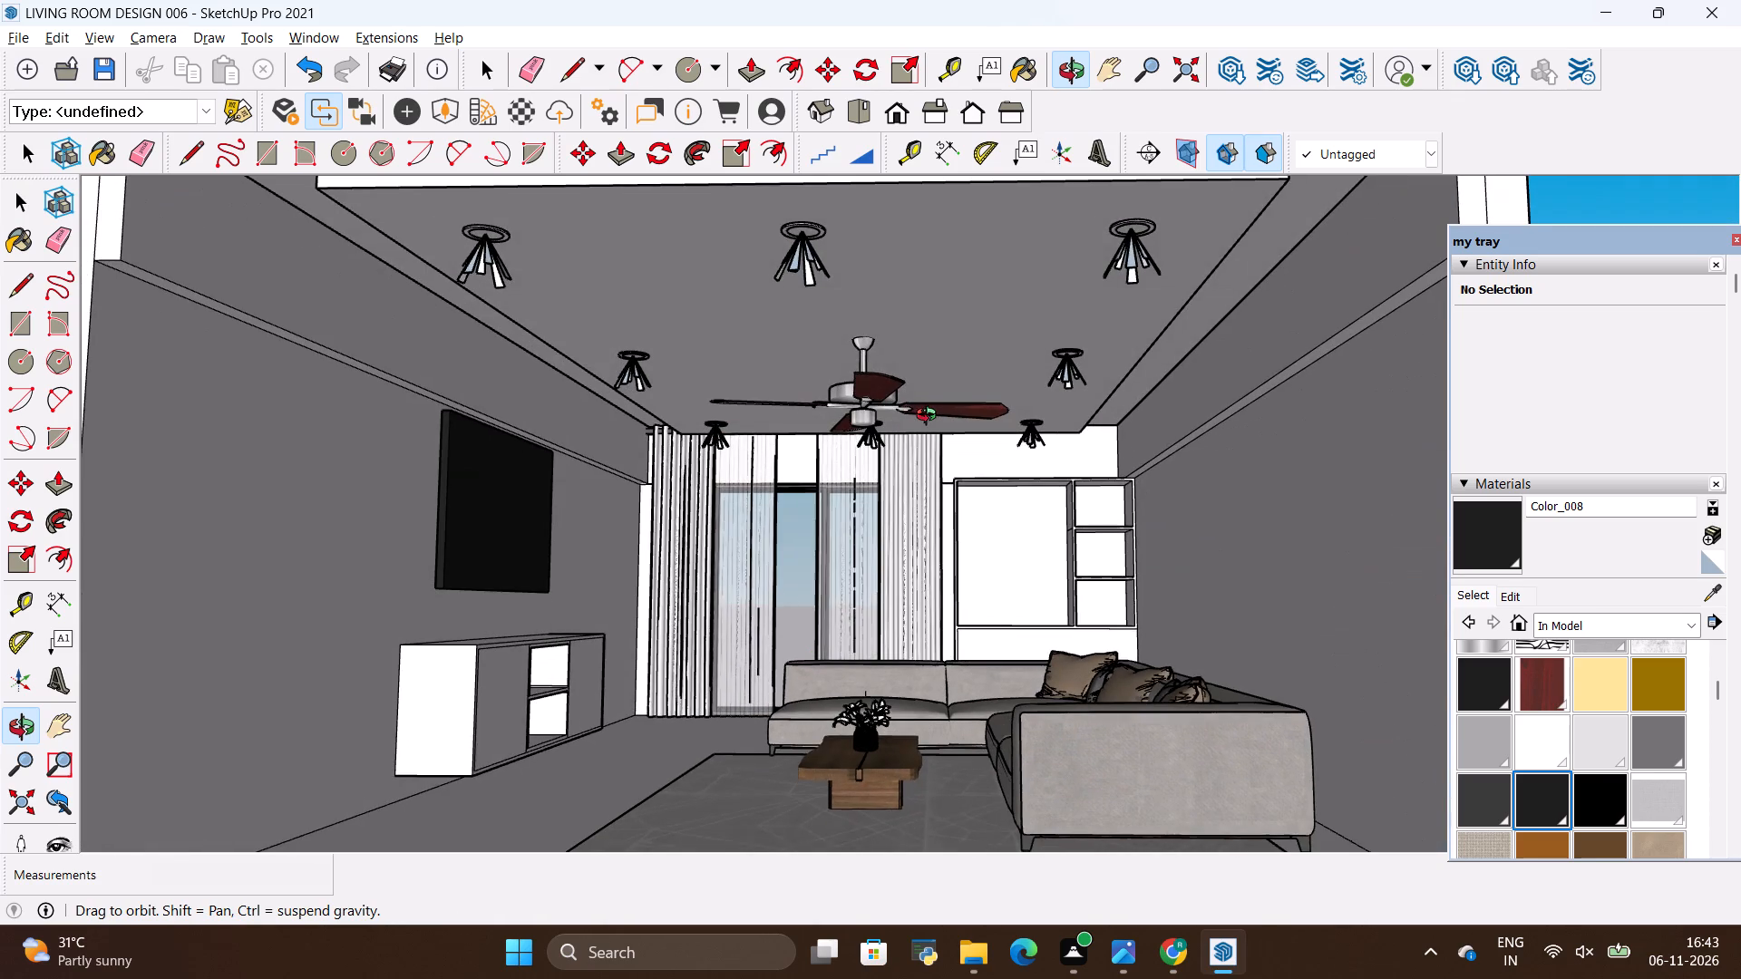
scroll(930, 417, "down", 3)
scroll(913, 466, "up", 2)
left_click_drag(913, 467, 929, 470)
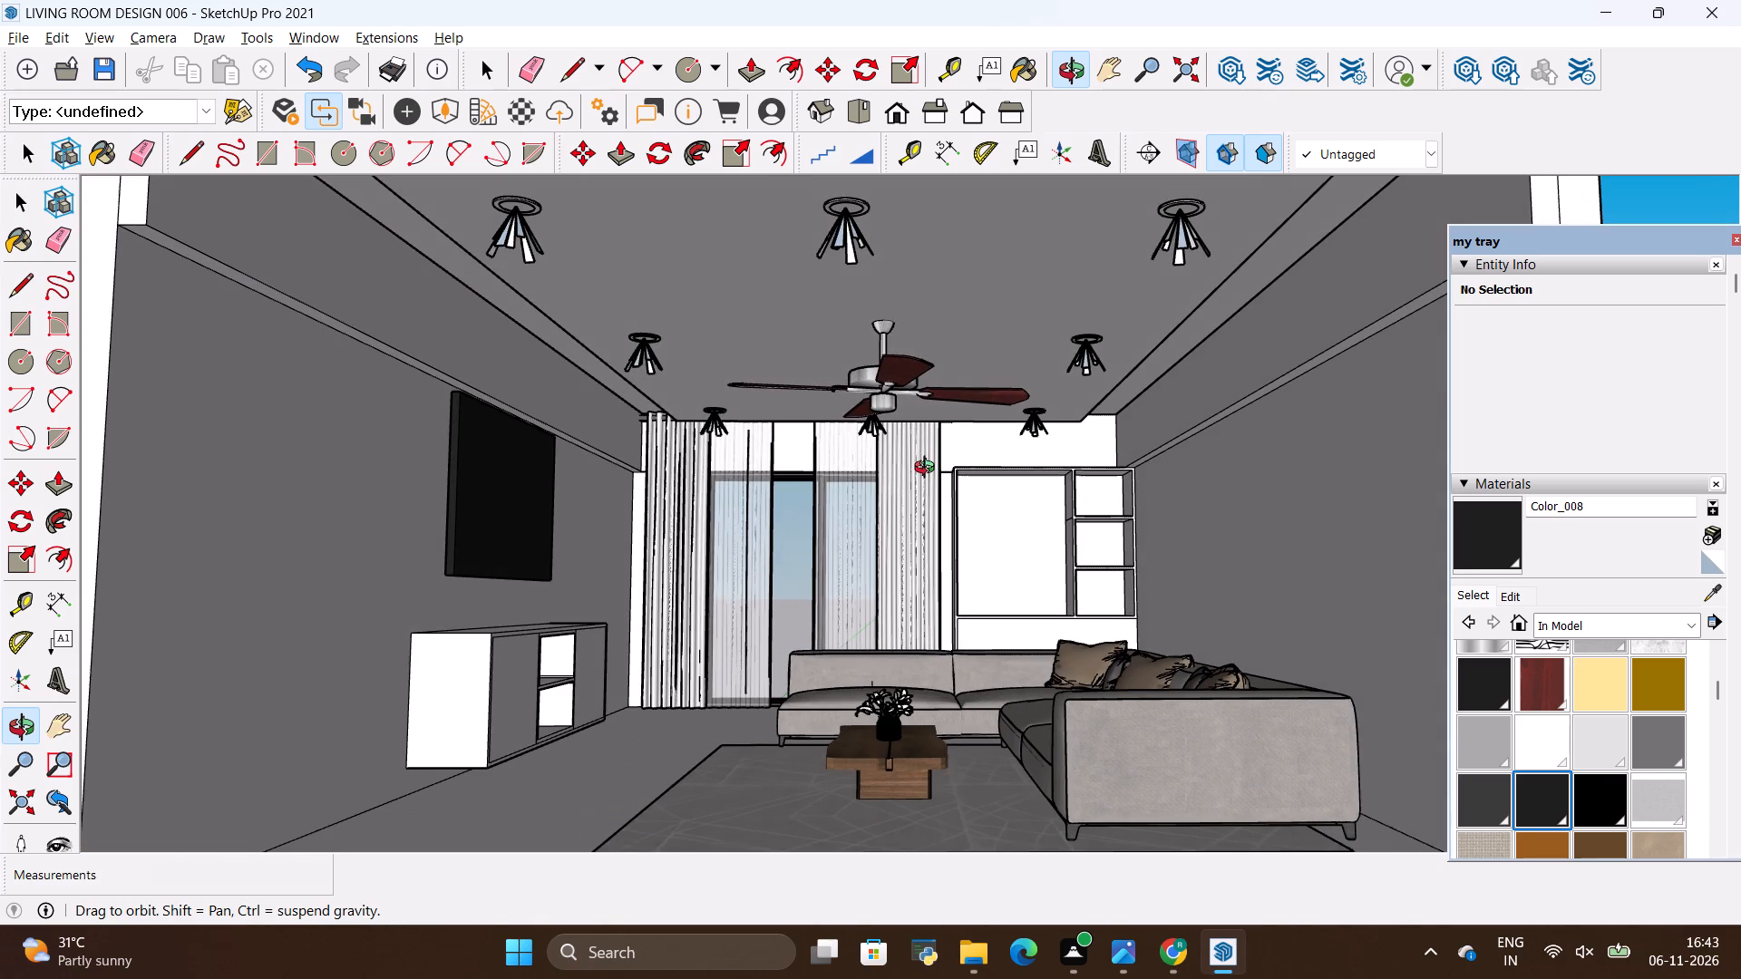
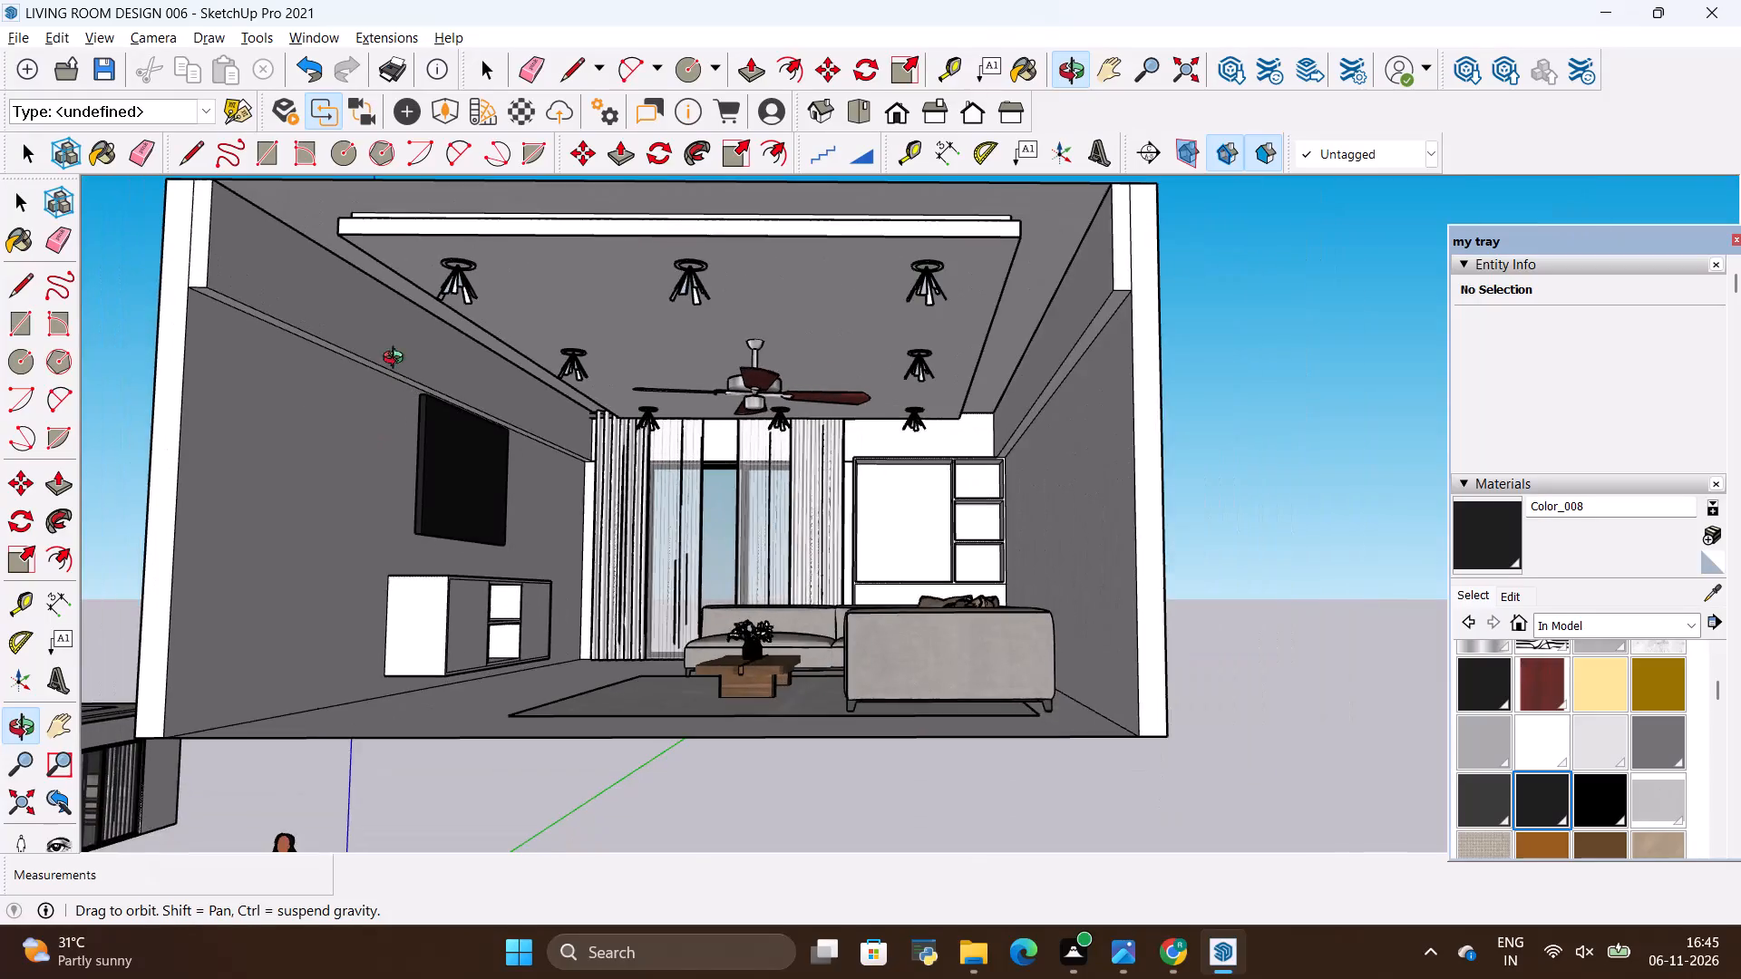
Examine the furnished living room from its open side, framing the ceiling fan, spotlights, TV wall, curtained window and sofa together.
scroll(525, 495, "up", 4)
left_click_drag(696, 417, 681, 470)
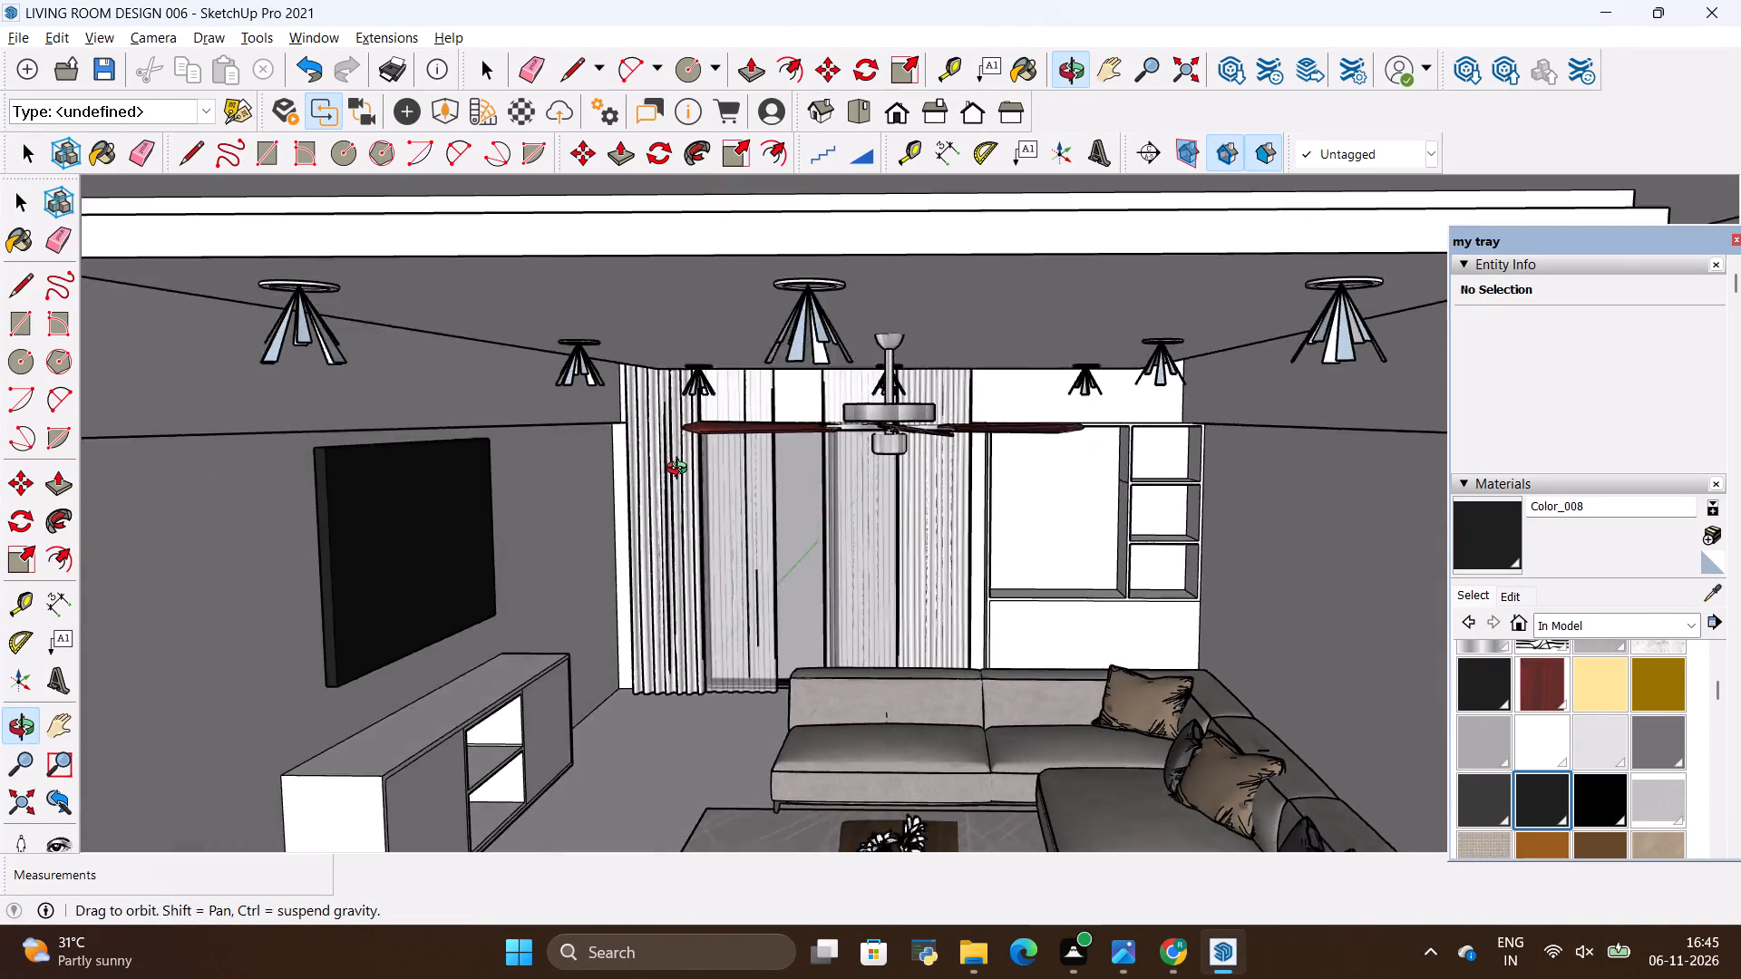
left_click_drag(681, 470, 686, 436)
scroll(707, 484, "down", 4)
scroll(790, 517, "up", 2)
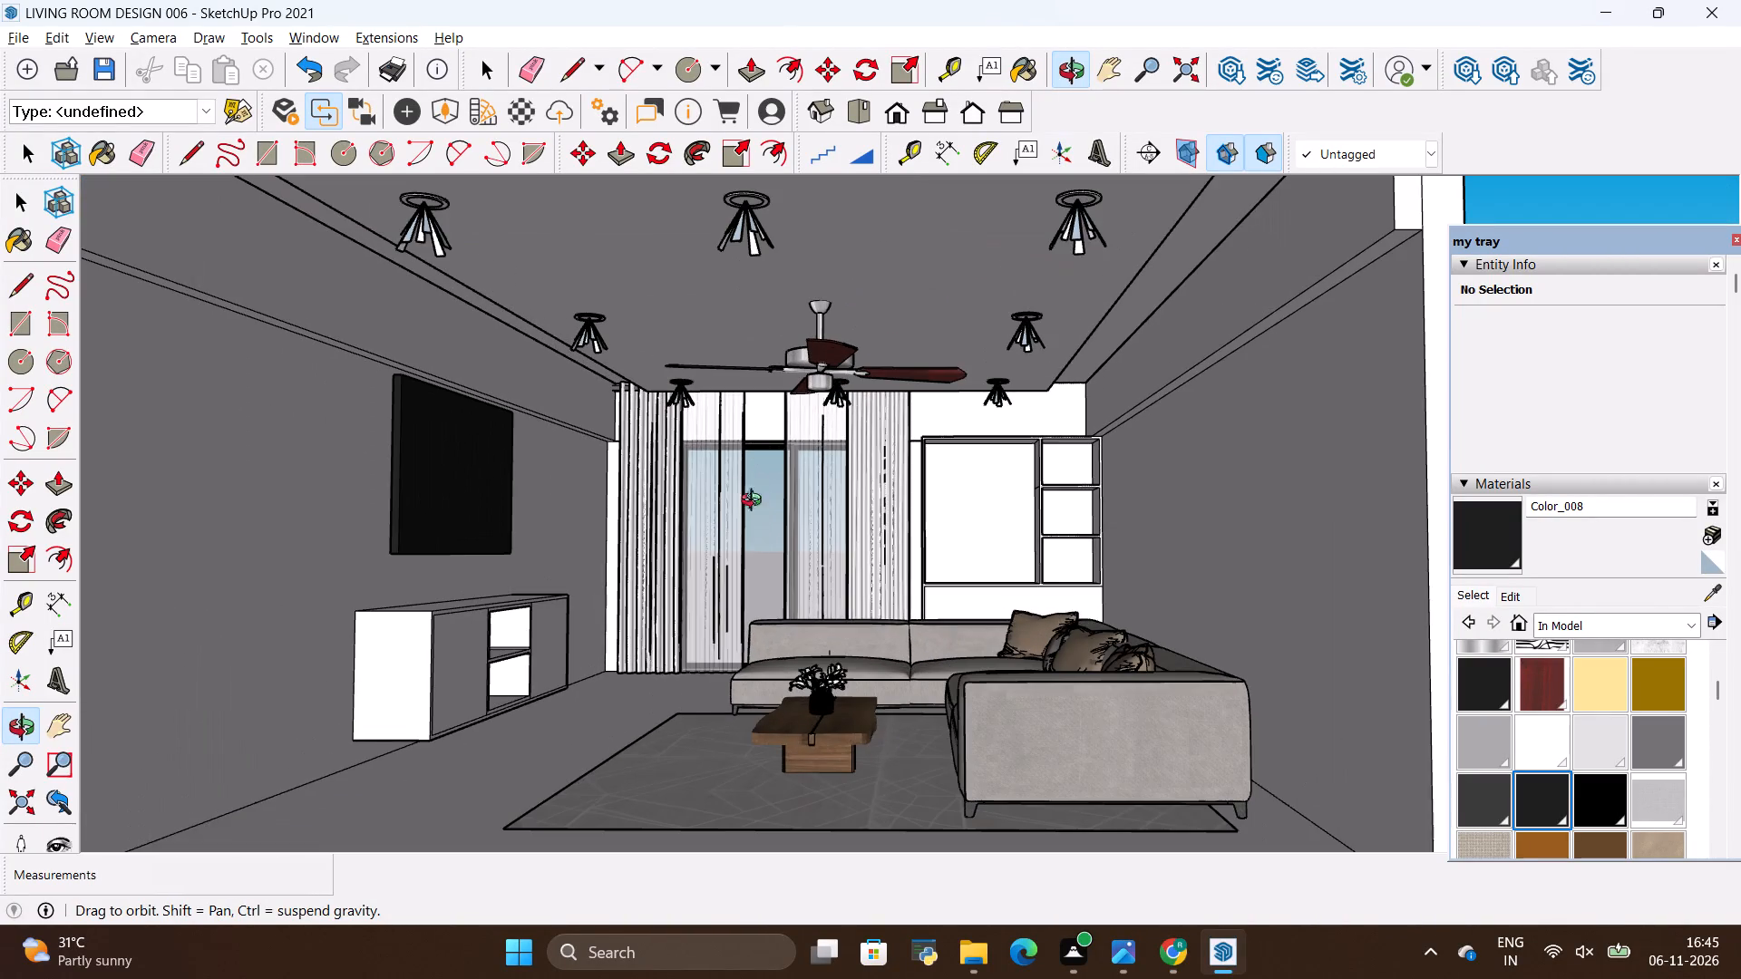
left_click_drag(740, 499, 760, 520)
scroll(742, 492, "up", 1)
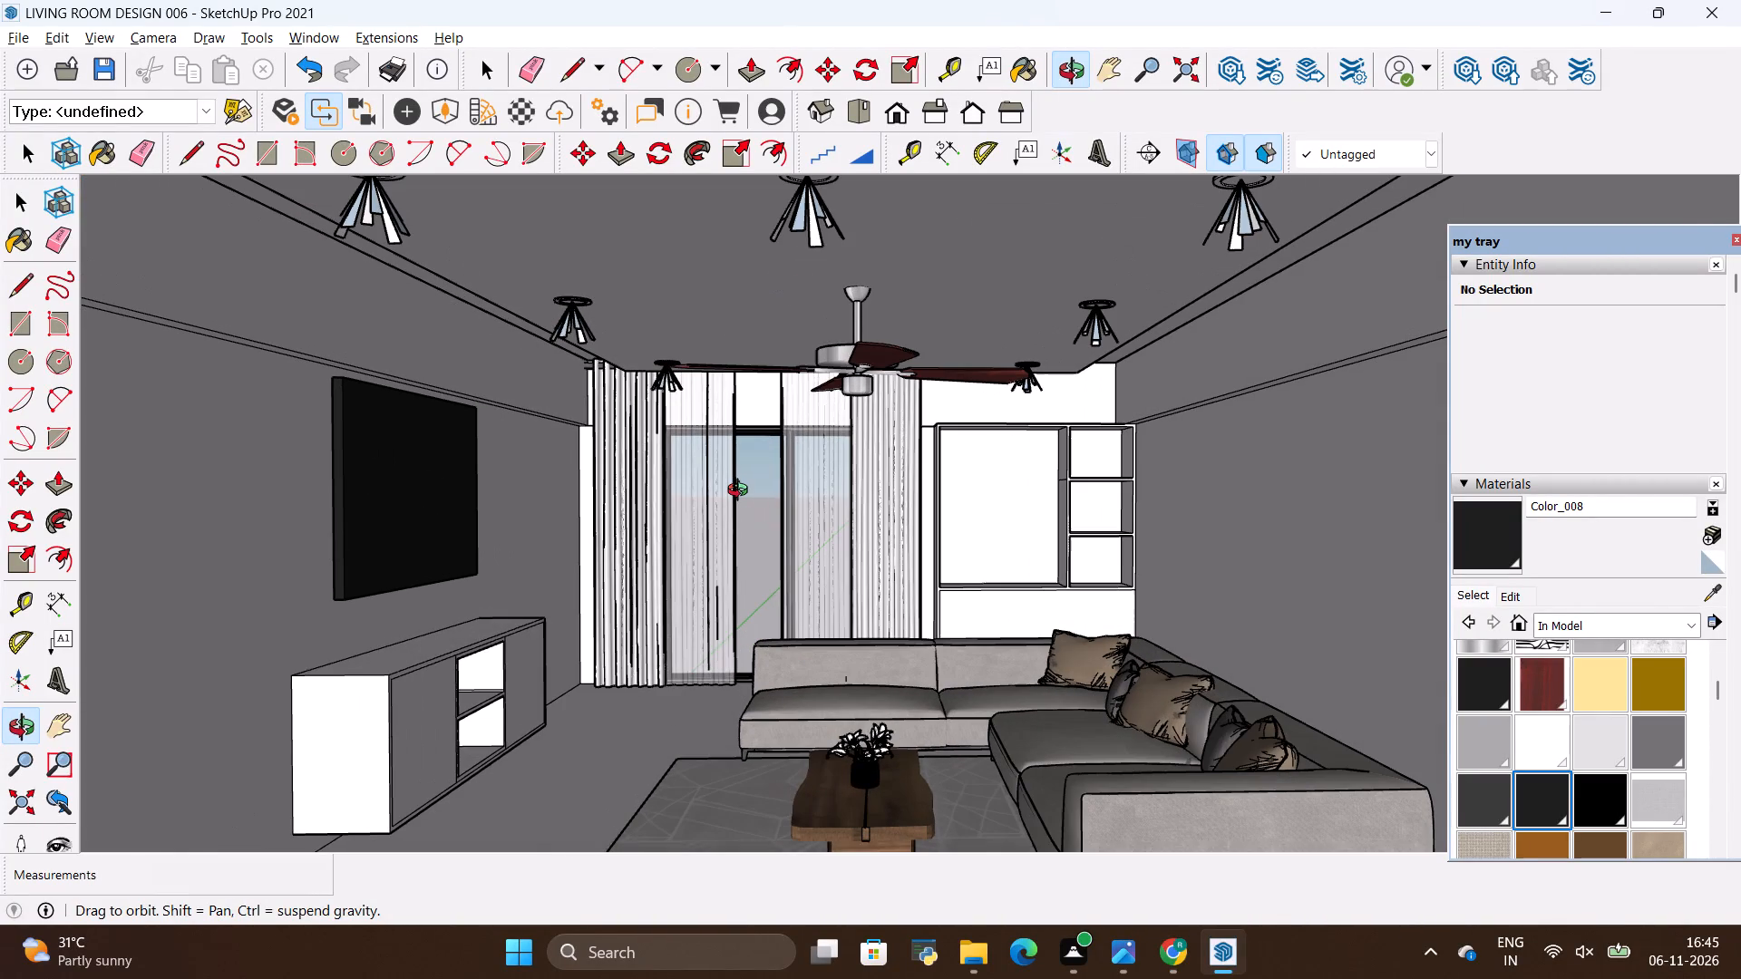
left_click_drag(742, 492, 744, 483)
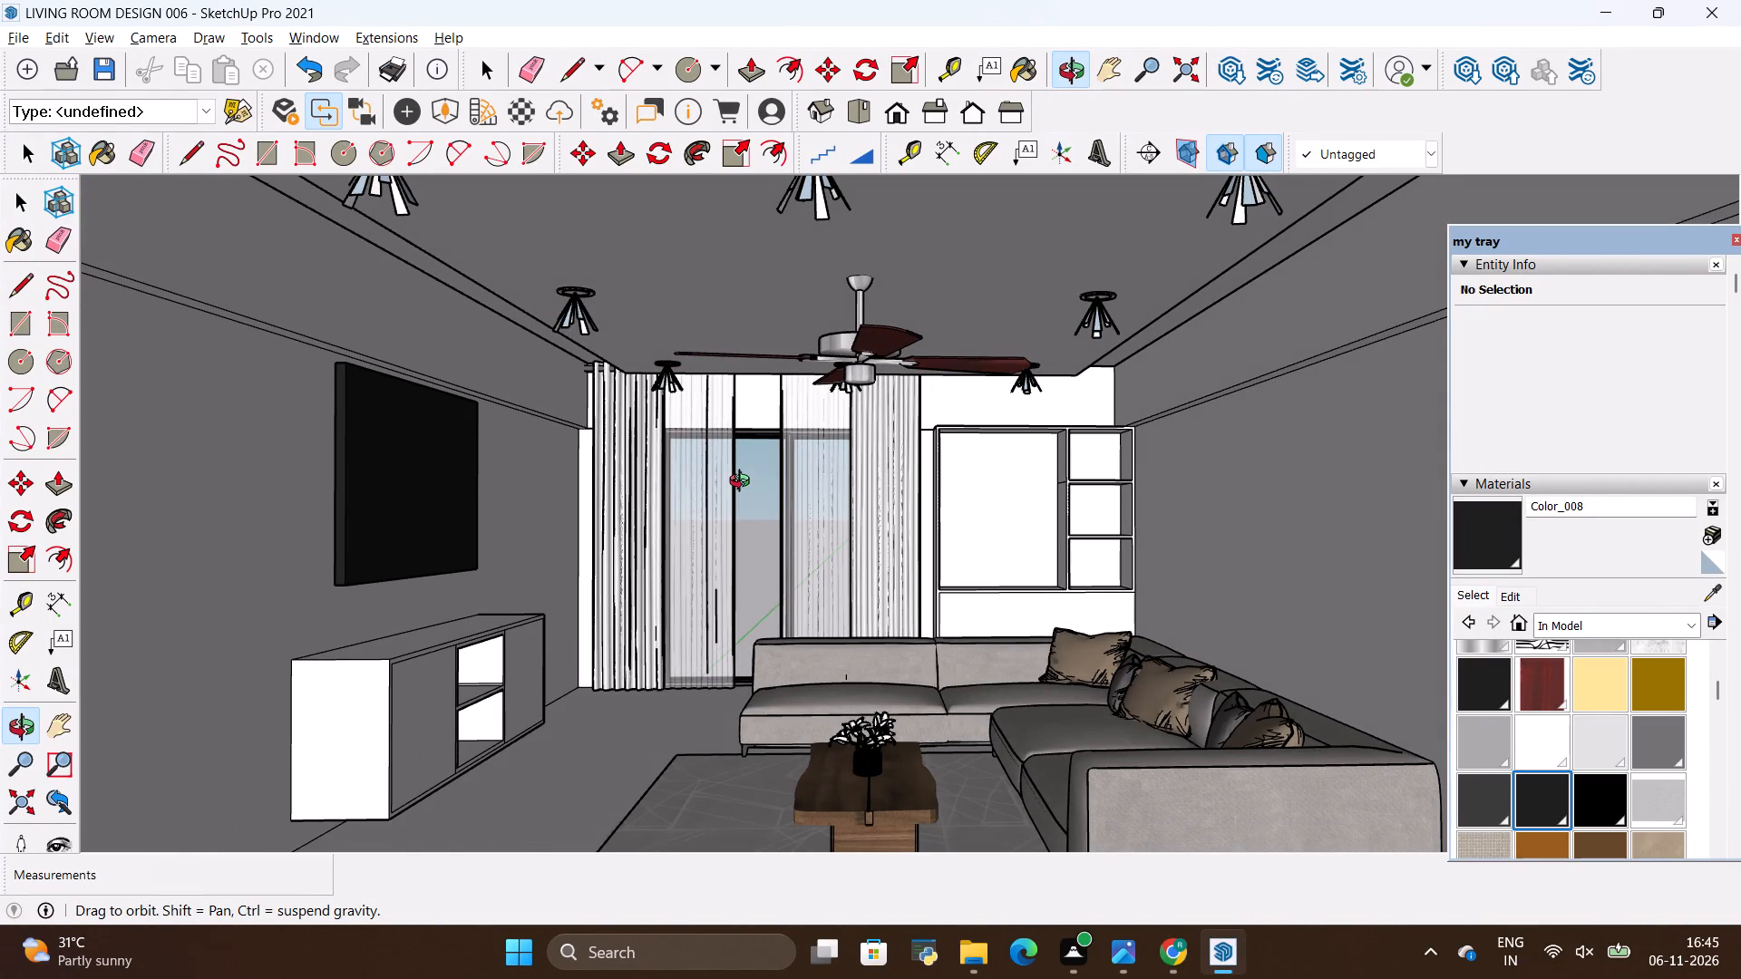
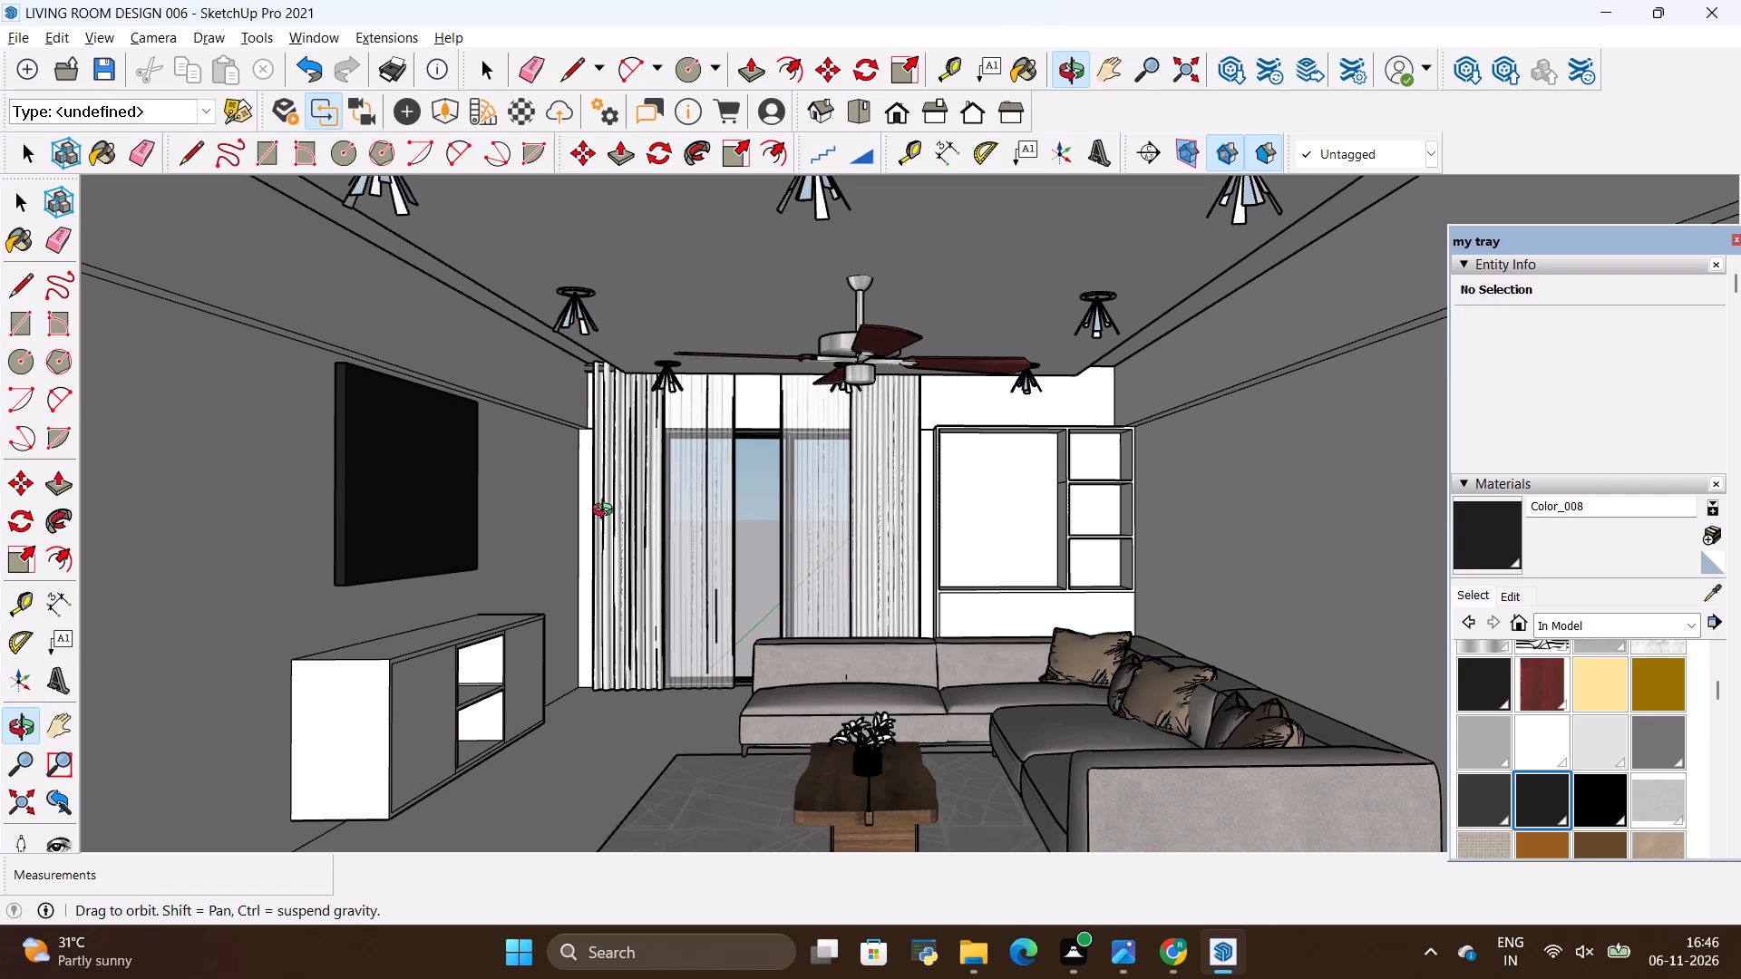
Examine the living room interior from its open side, checking the spotlit ceiling, fan, TV wall, curtained window, shelving and sofa at varying distances.
scroll(490, 728, "down", 1)
left_click_drag(710, 583, 719, 520)
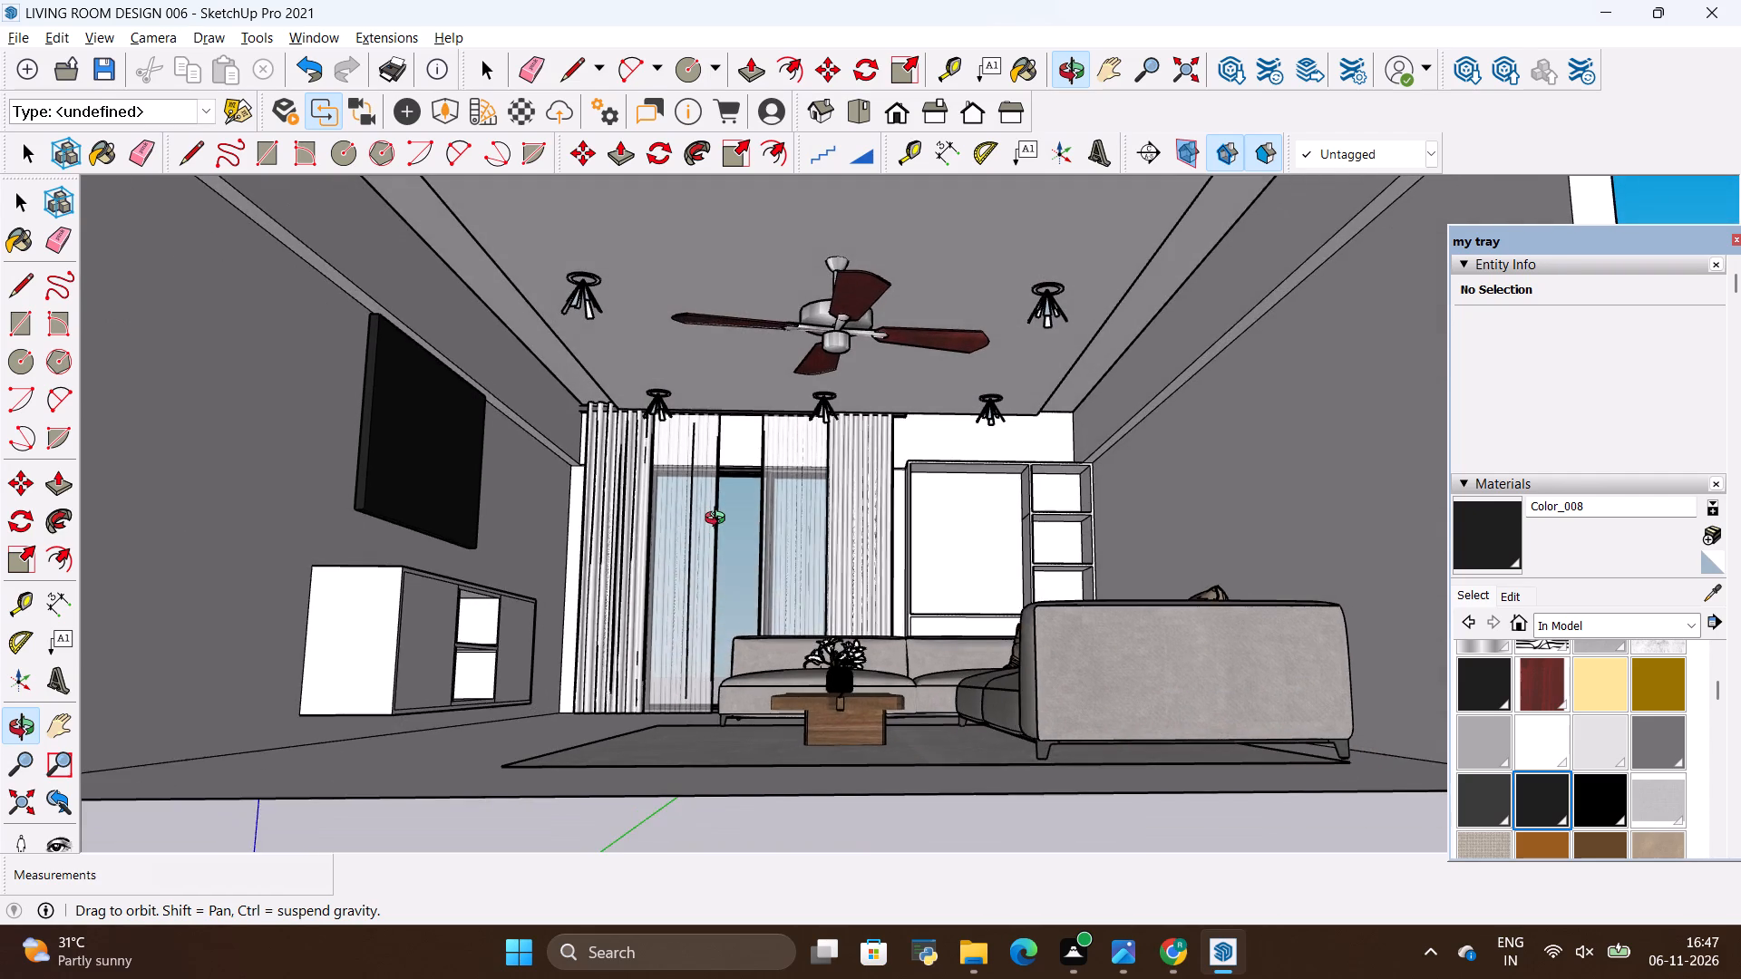
left_click_drag(719, 520, 717, 546)
scroll(741, 568, "up", 1)
scroll(741, 568, "down", 4)
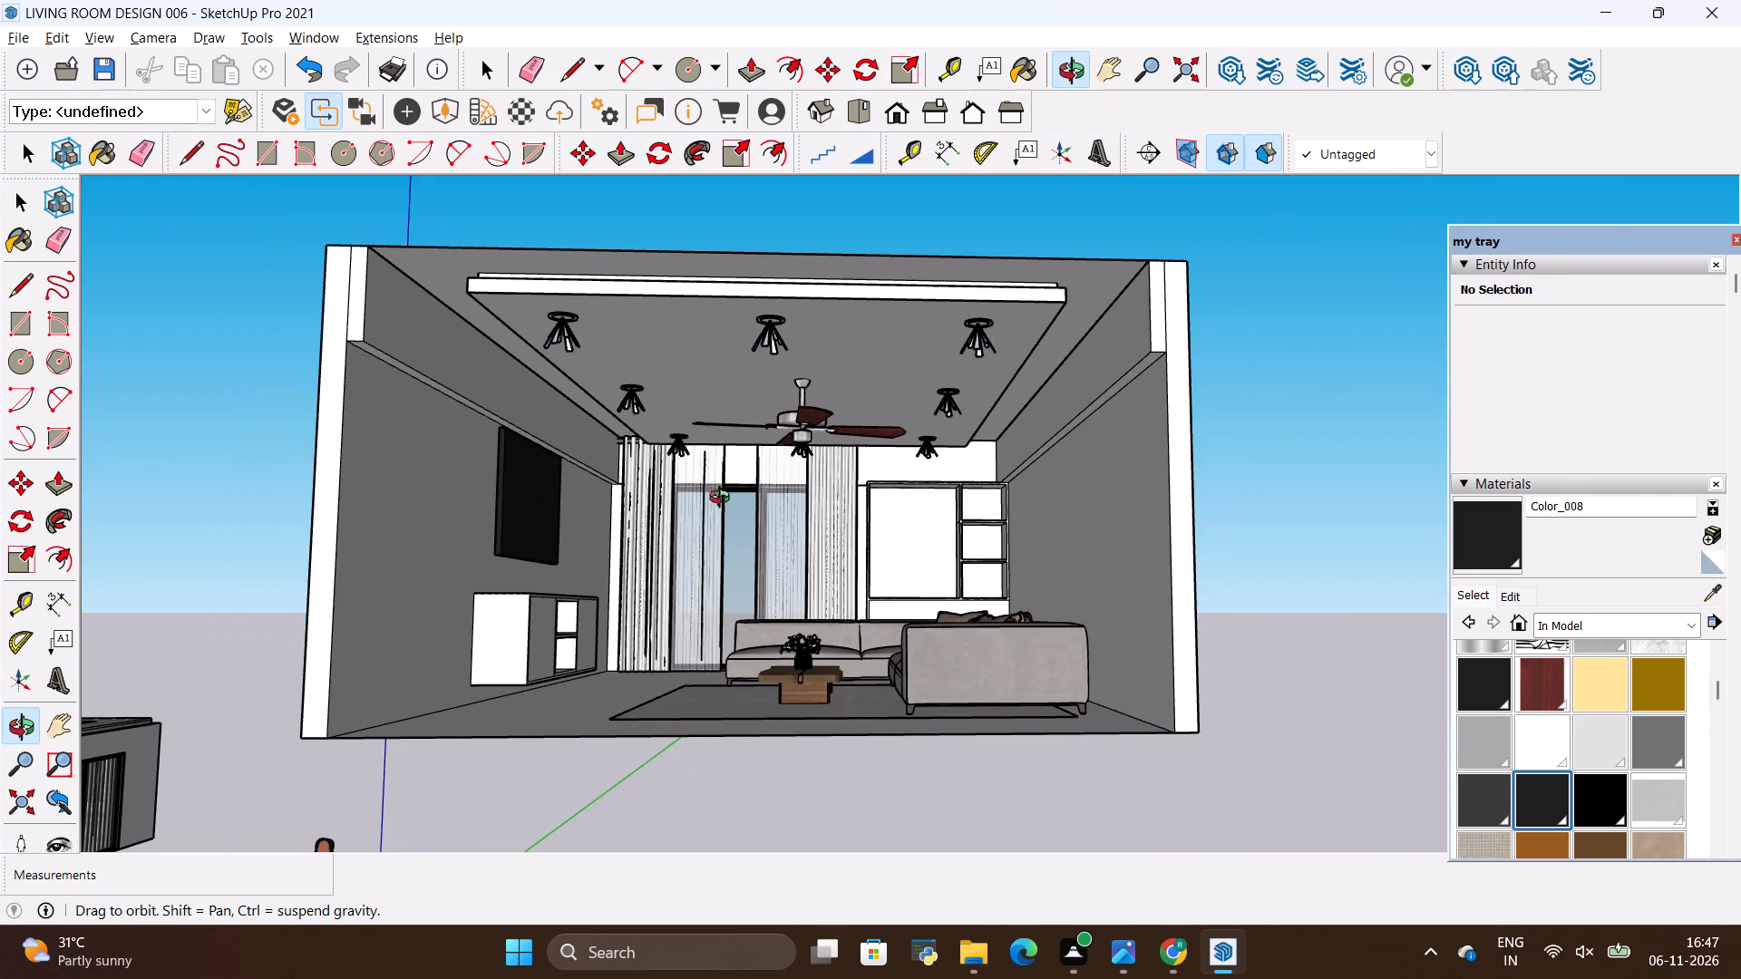
scroll(701, 488, "up", 2)
left_click(811, 509)
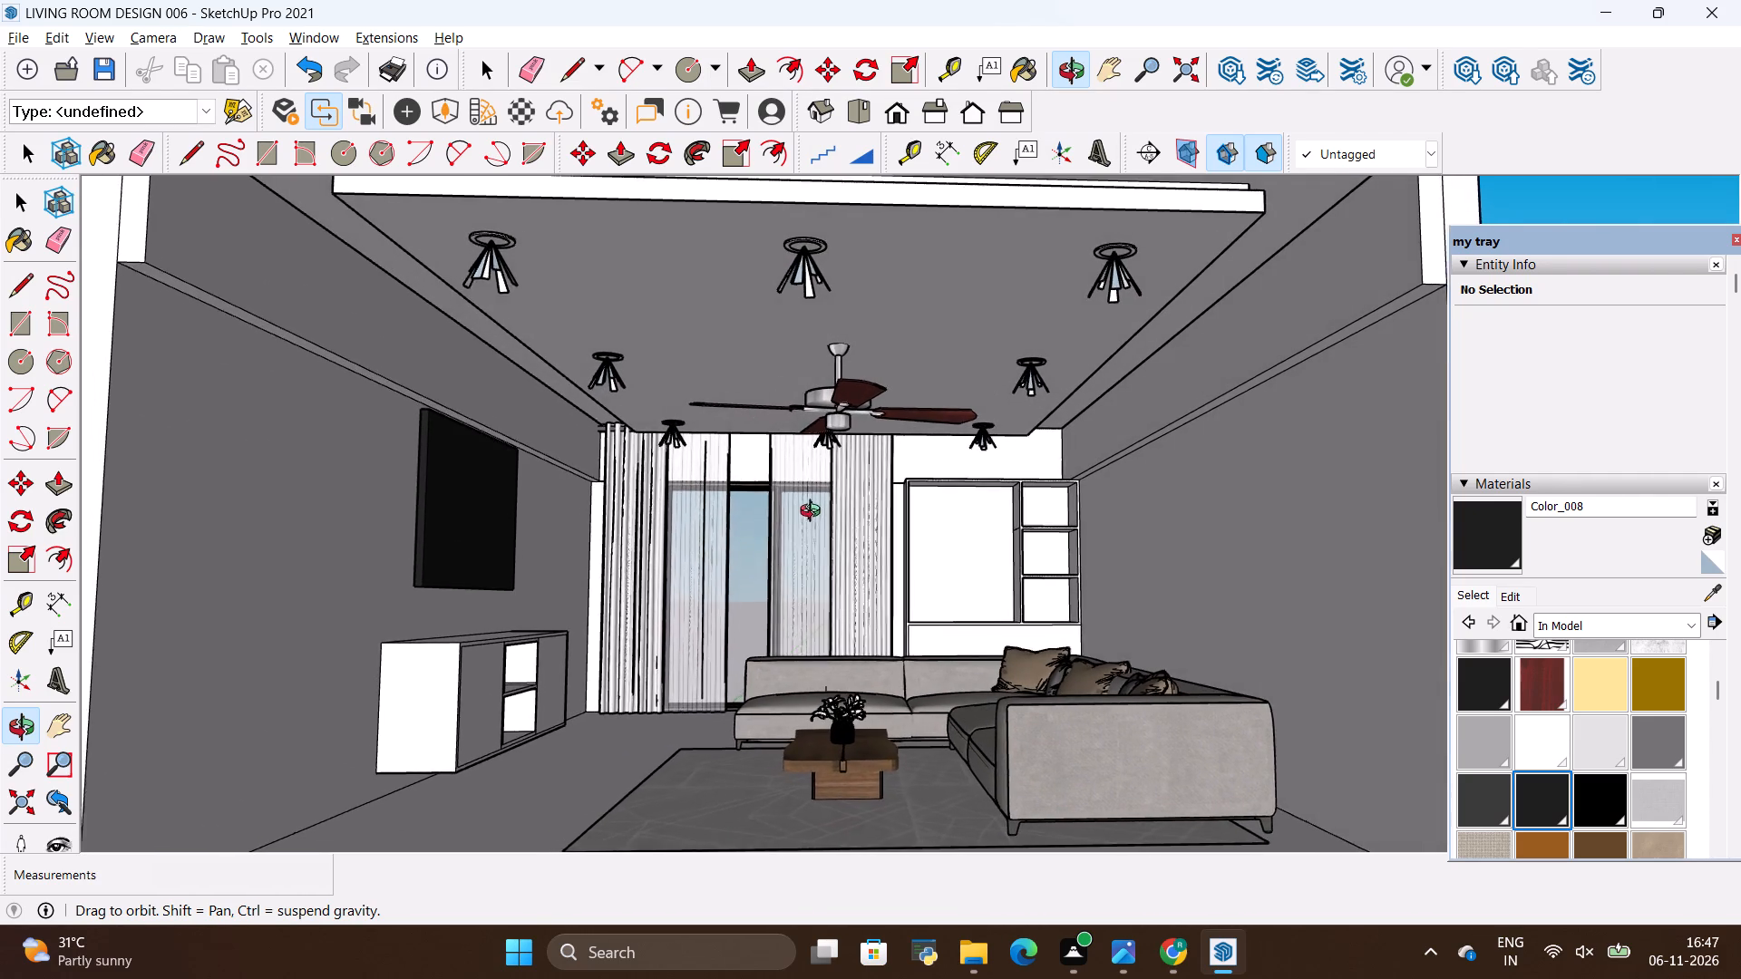
scroll(1035, 495, "down", 3)
left_click_drag(1017, 499, 1007, 498)
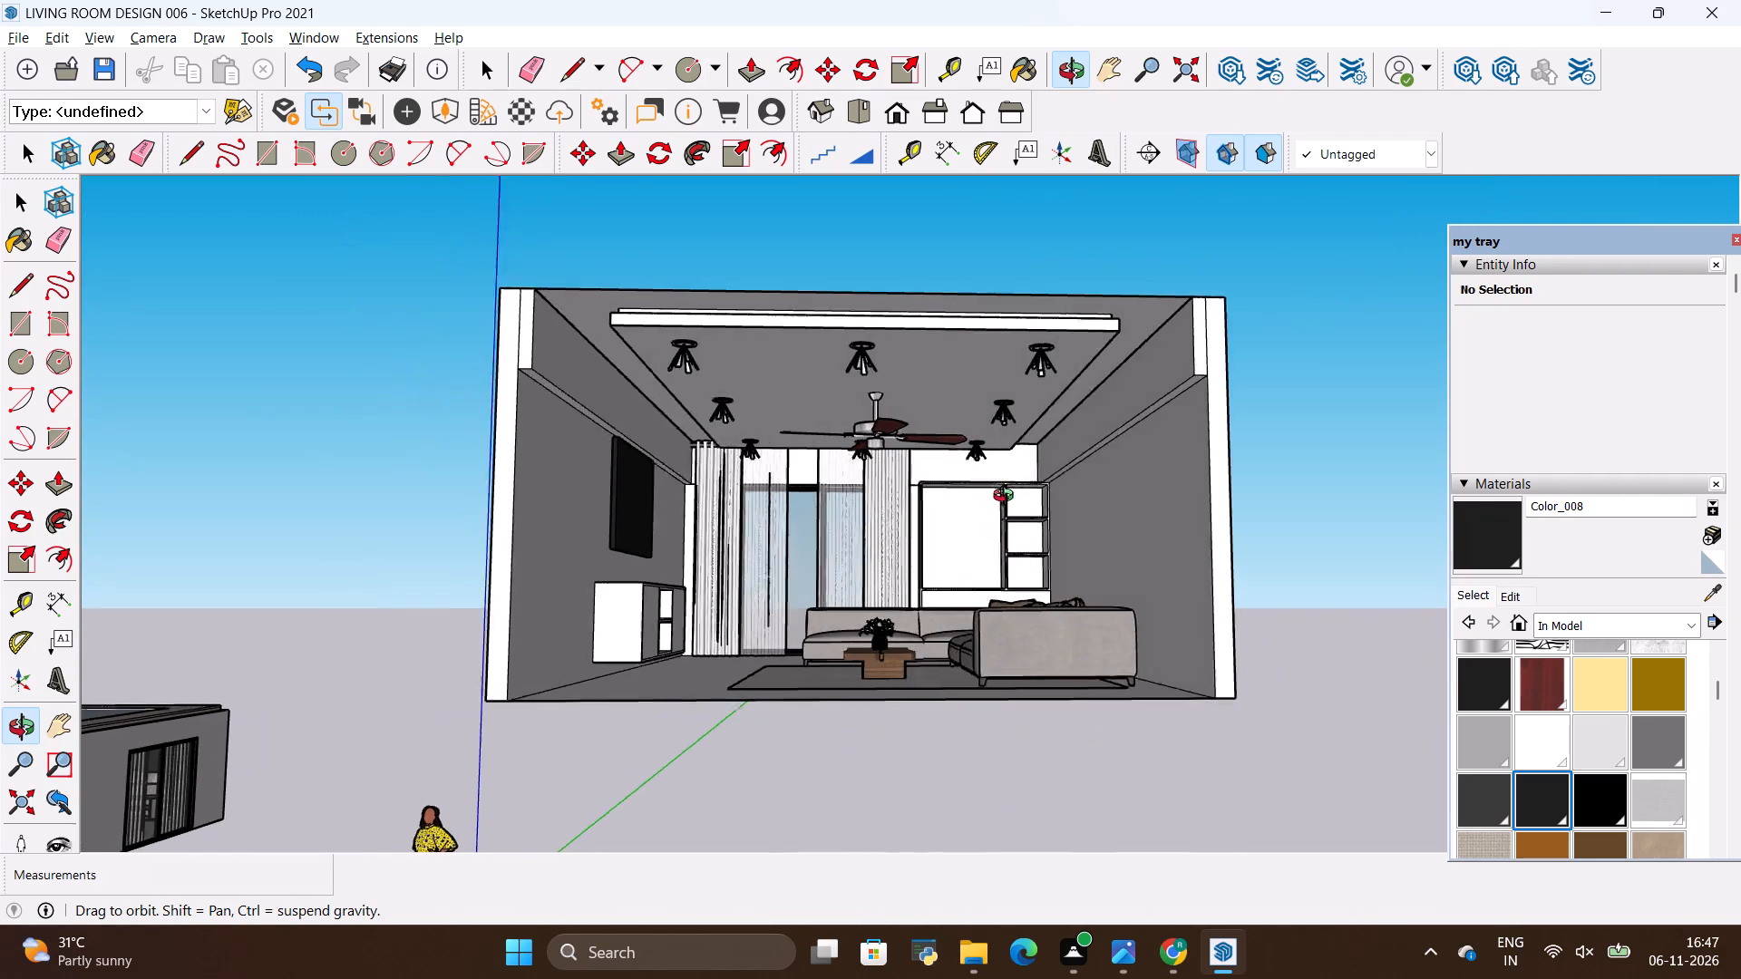
left_click_drag(1007, 498, 1008, 497)
scroll(881, 505, "up", 4)
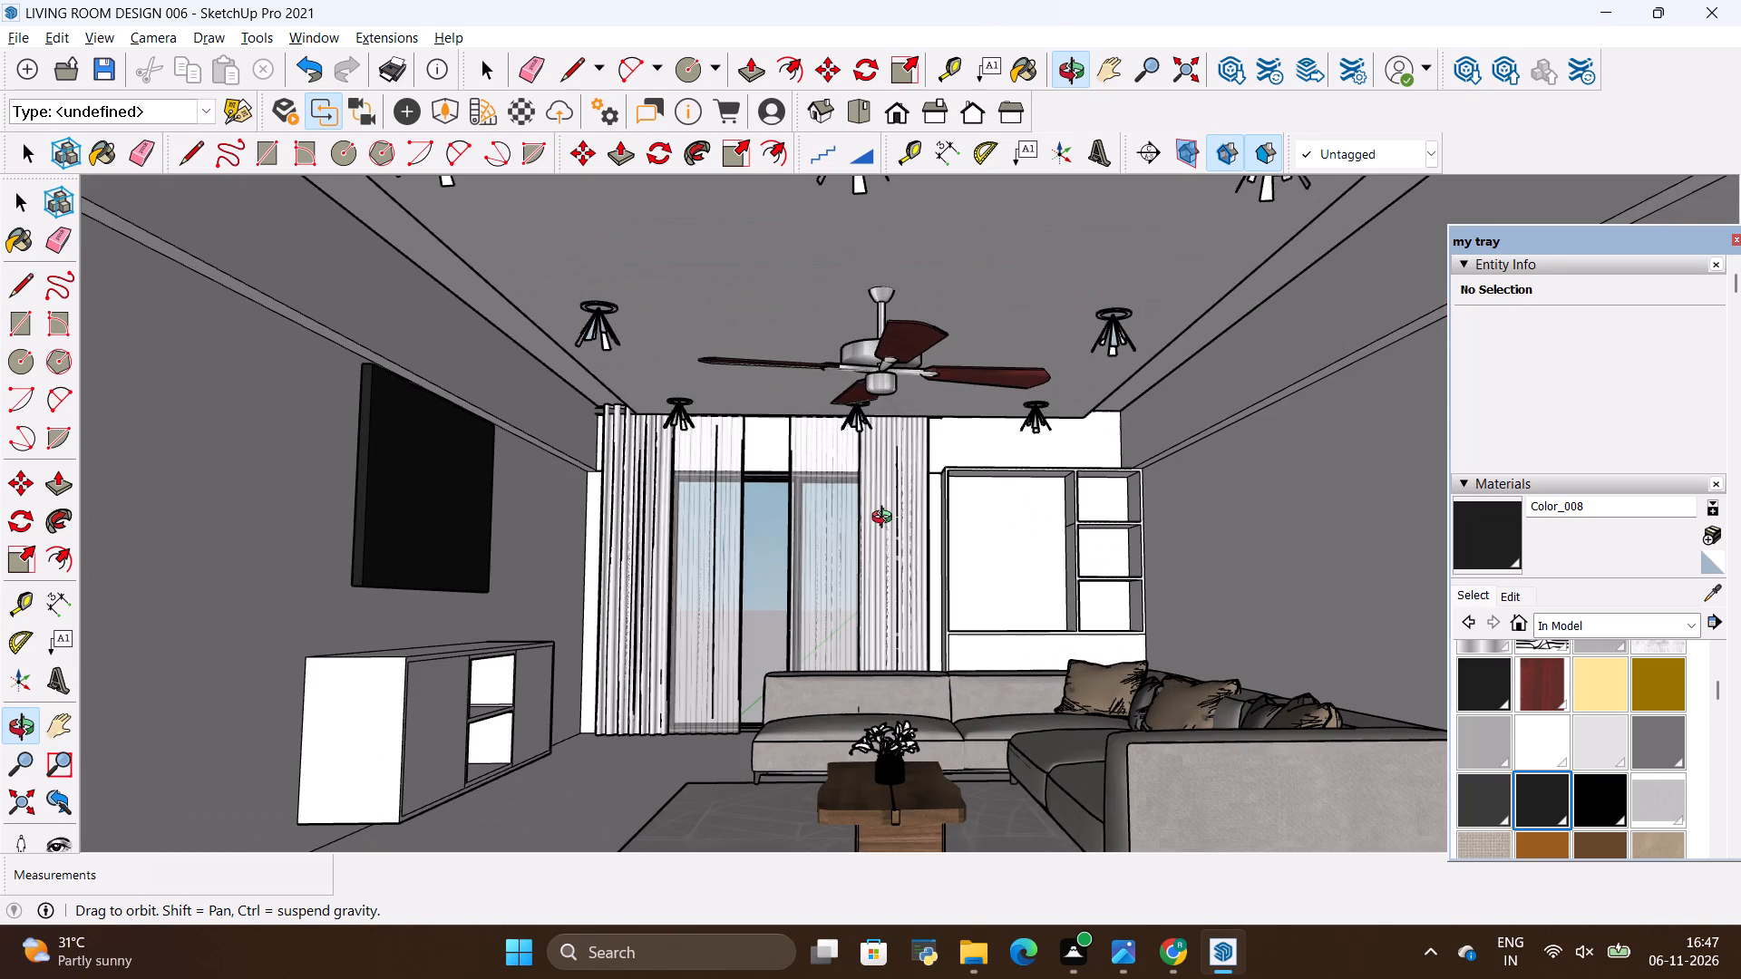
scroll(886, 519, "up", 1)
scroll(886, 519, "down", 2)
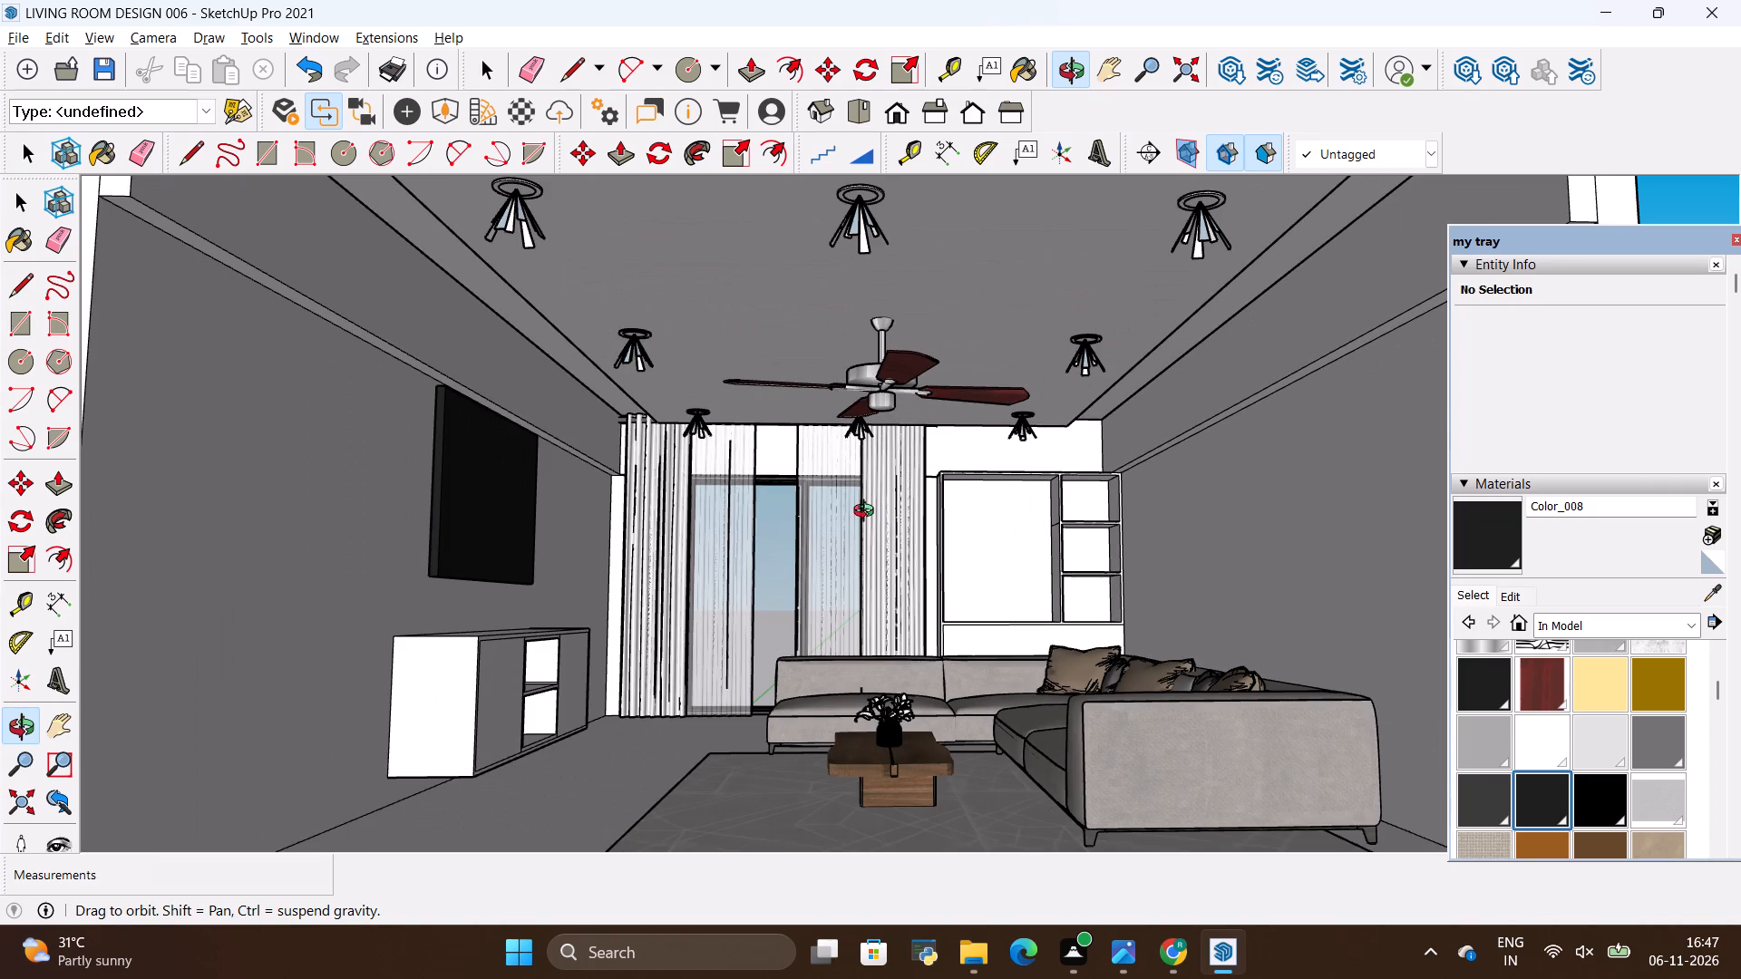
scroll(868, 513, "up", 1)
left_click_drag(868, 513, 865, 530)
scroll(863, 436, "down", 2)
scroll(854, 494, "up", 2)
left_click_drag(854, 494, 832, 470)
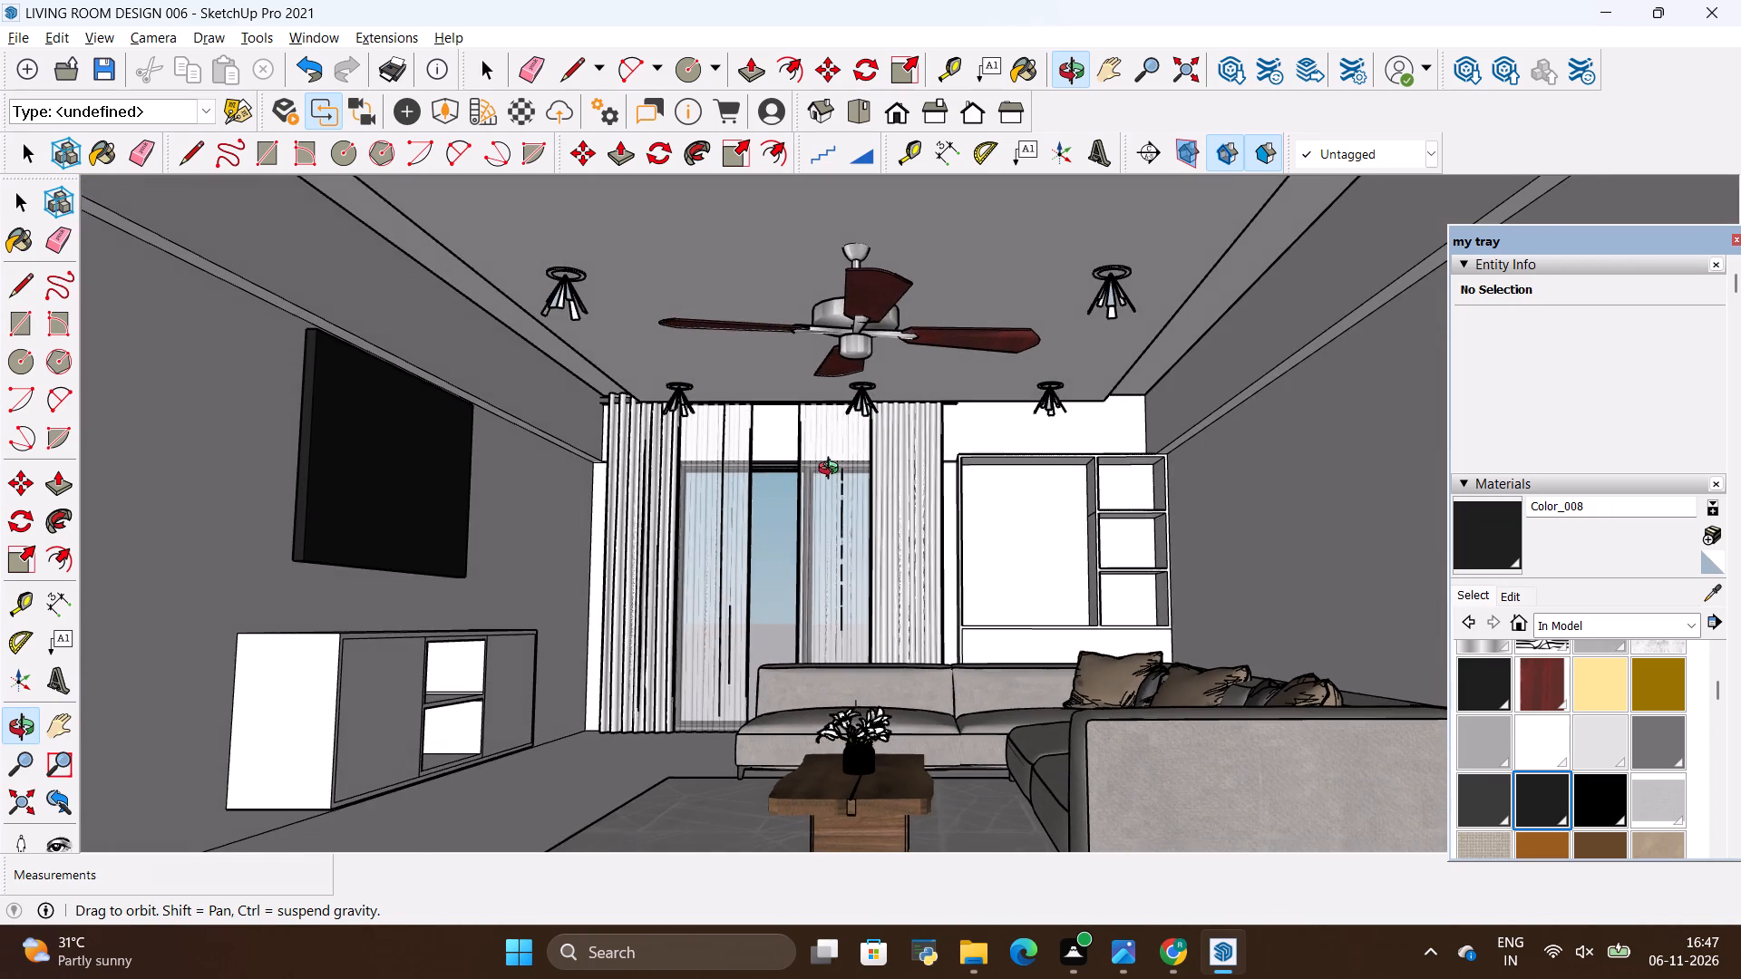
left_click_drag(832, 470, 835, 467)
scroll(896, 447, "down", 1)
left_click_drag(879, 434, 888, 471)
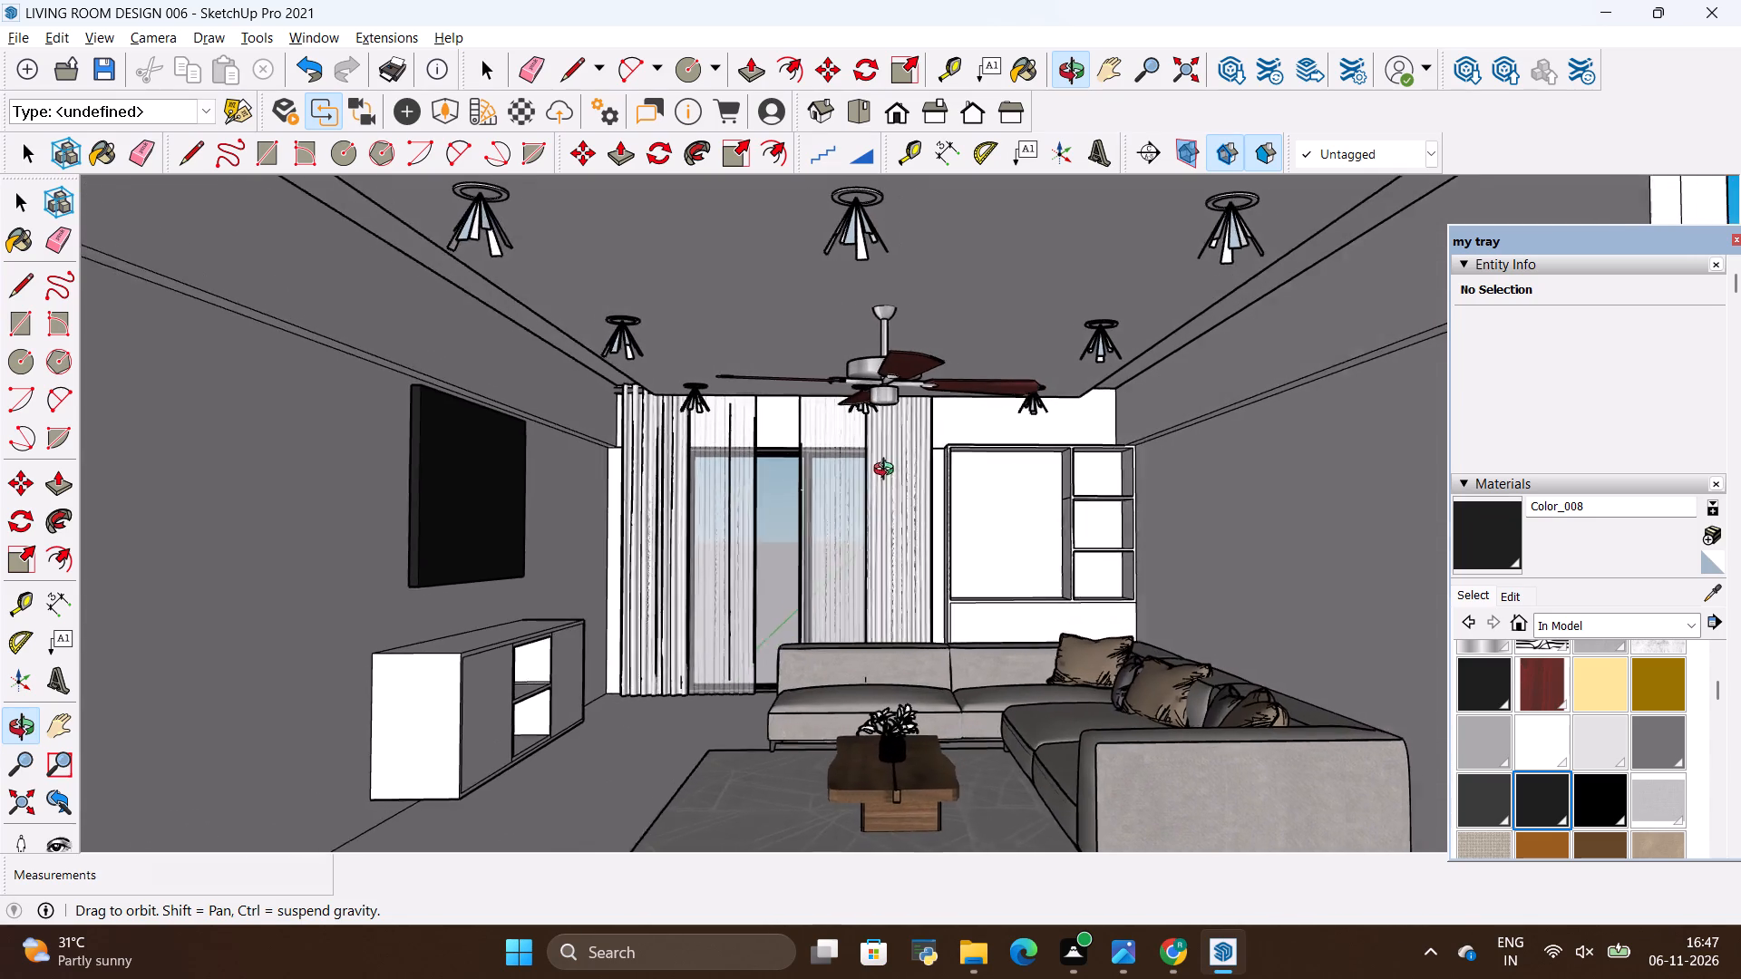
left_click_drag(888, 471, 879, 472)
scroll(1016, 416, "down", 3)
scroll(902, 451, "up", 5)
left_click_drag(907, 484, 897, 488)
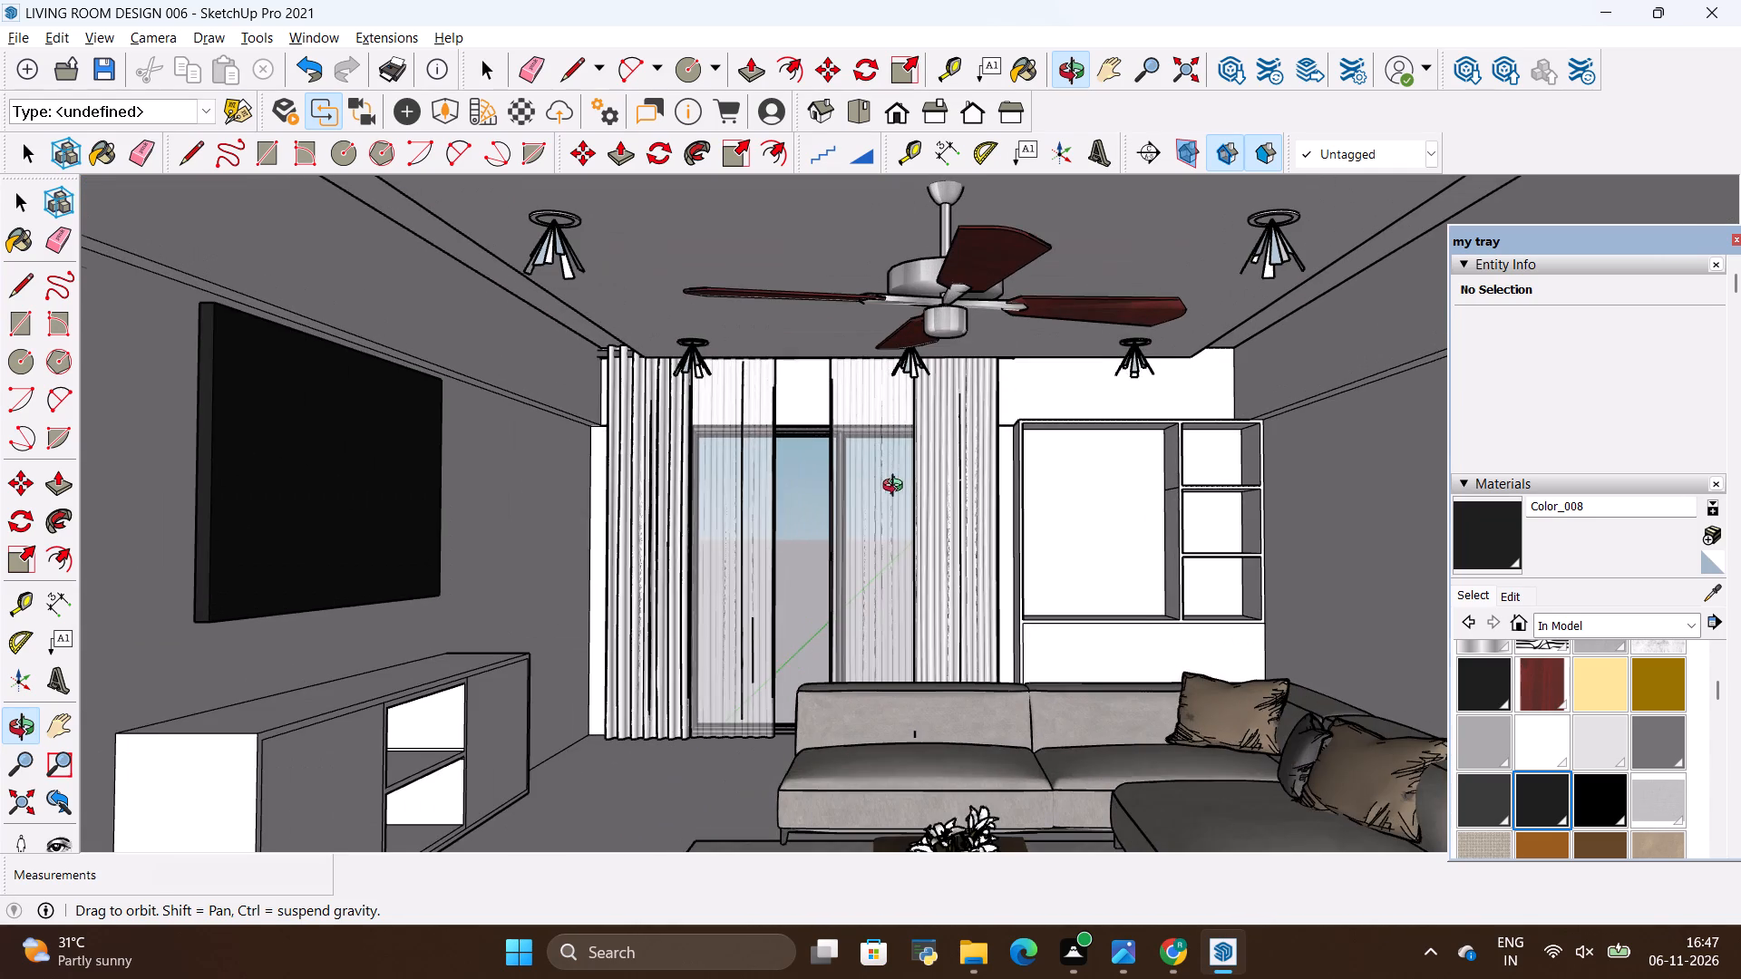
left_click_drag(897, 488, 896, 489)
scroll(893, 467, "down", 3)
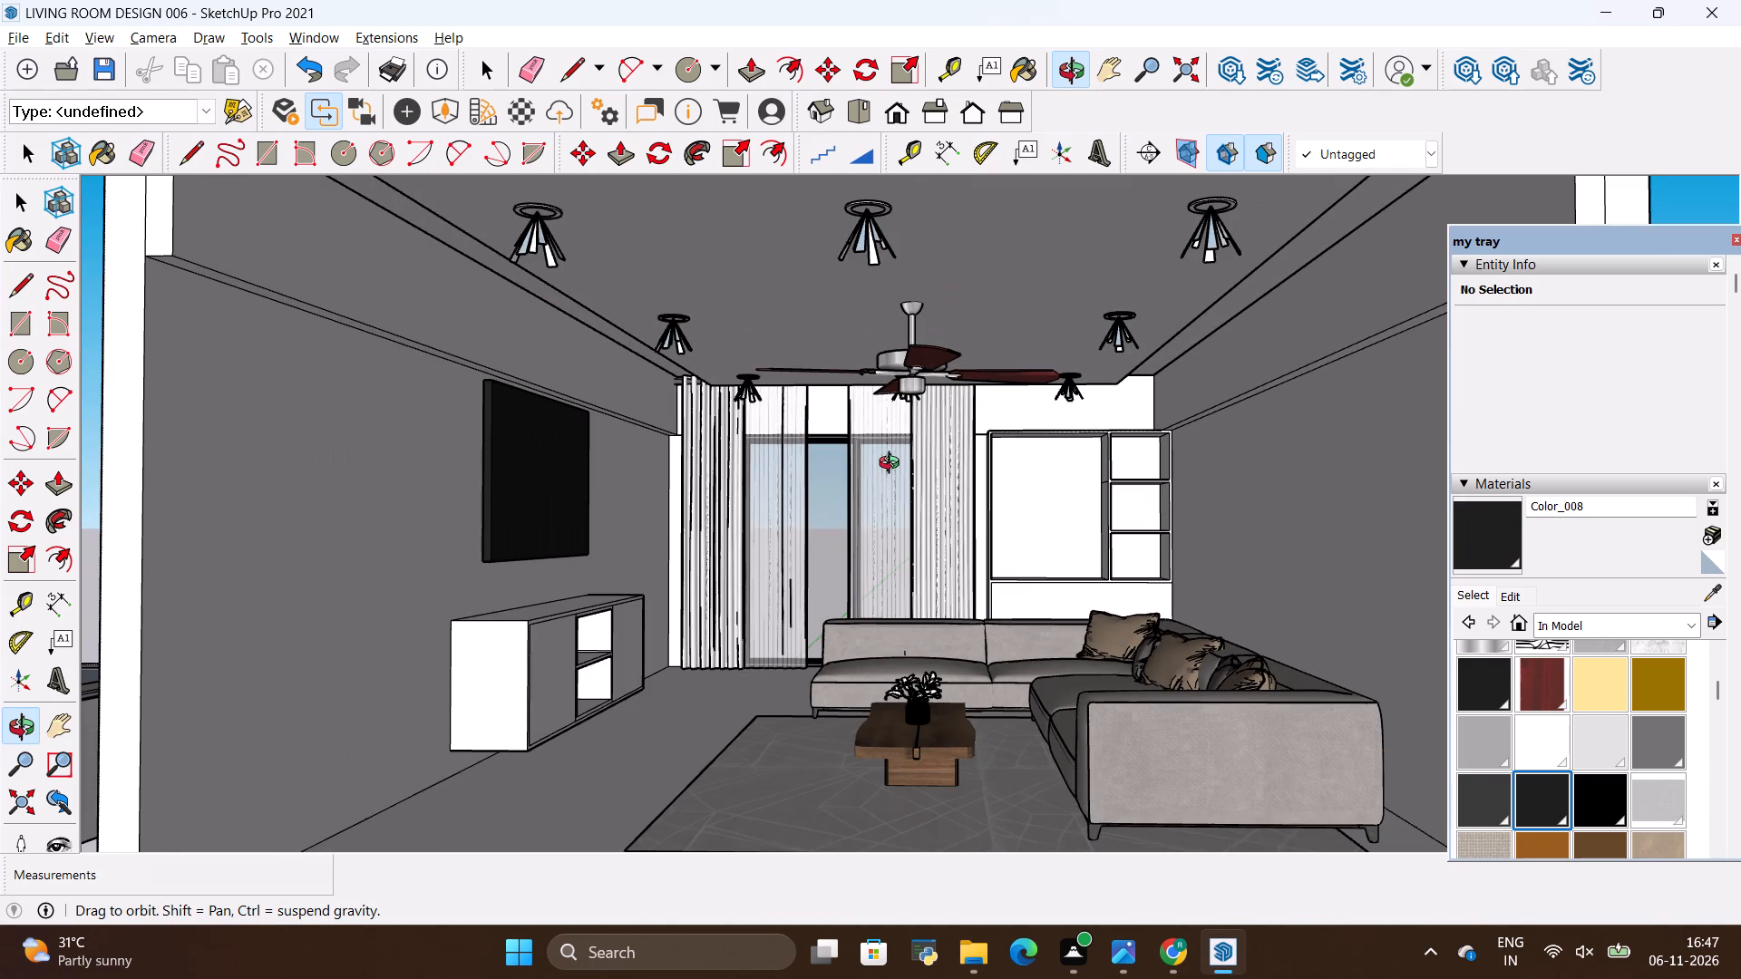
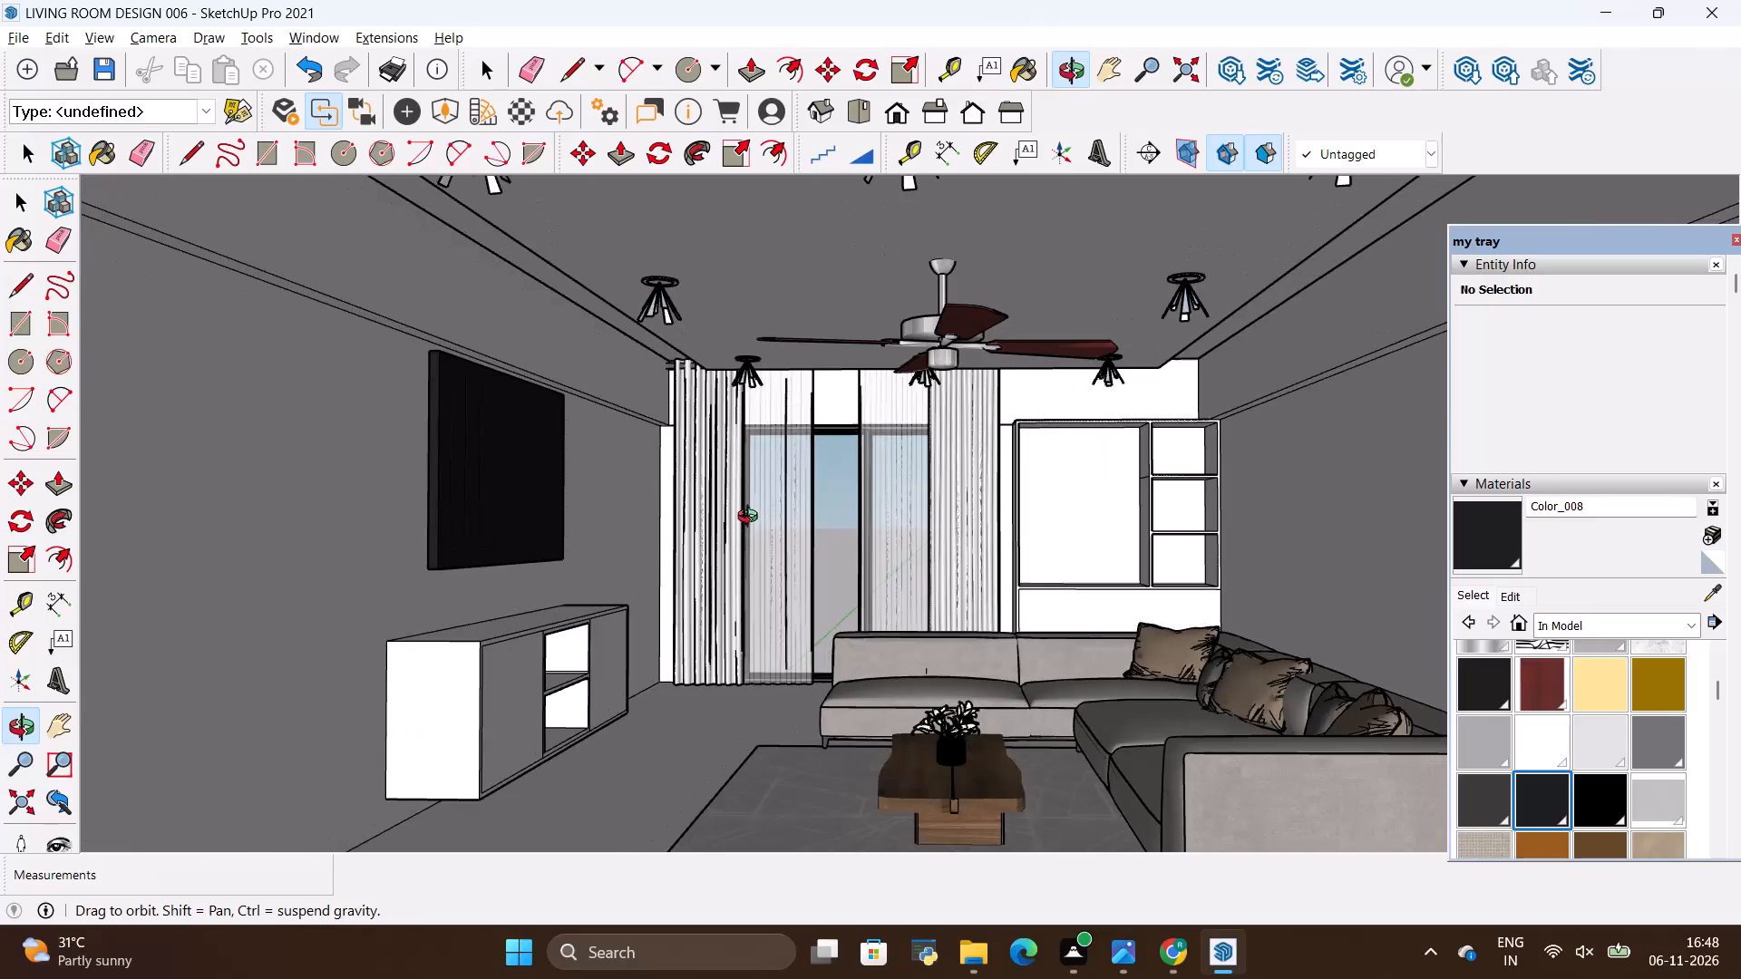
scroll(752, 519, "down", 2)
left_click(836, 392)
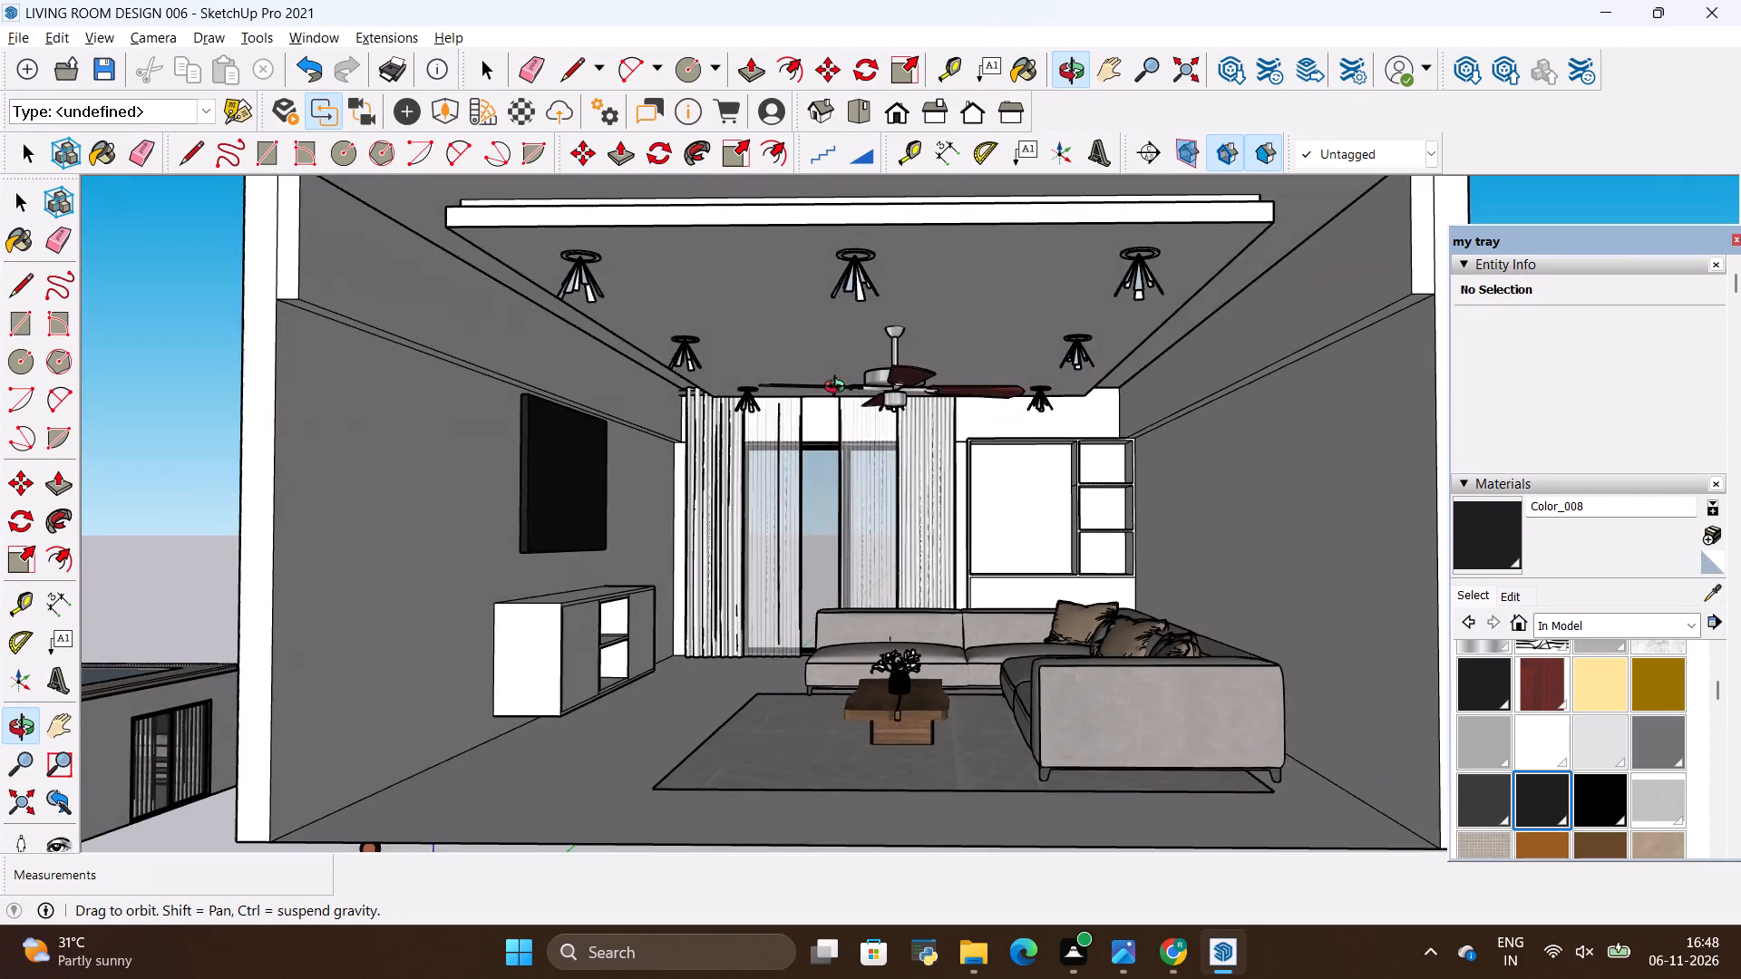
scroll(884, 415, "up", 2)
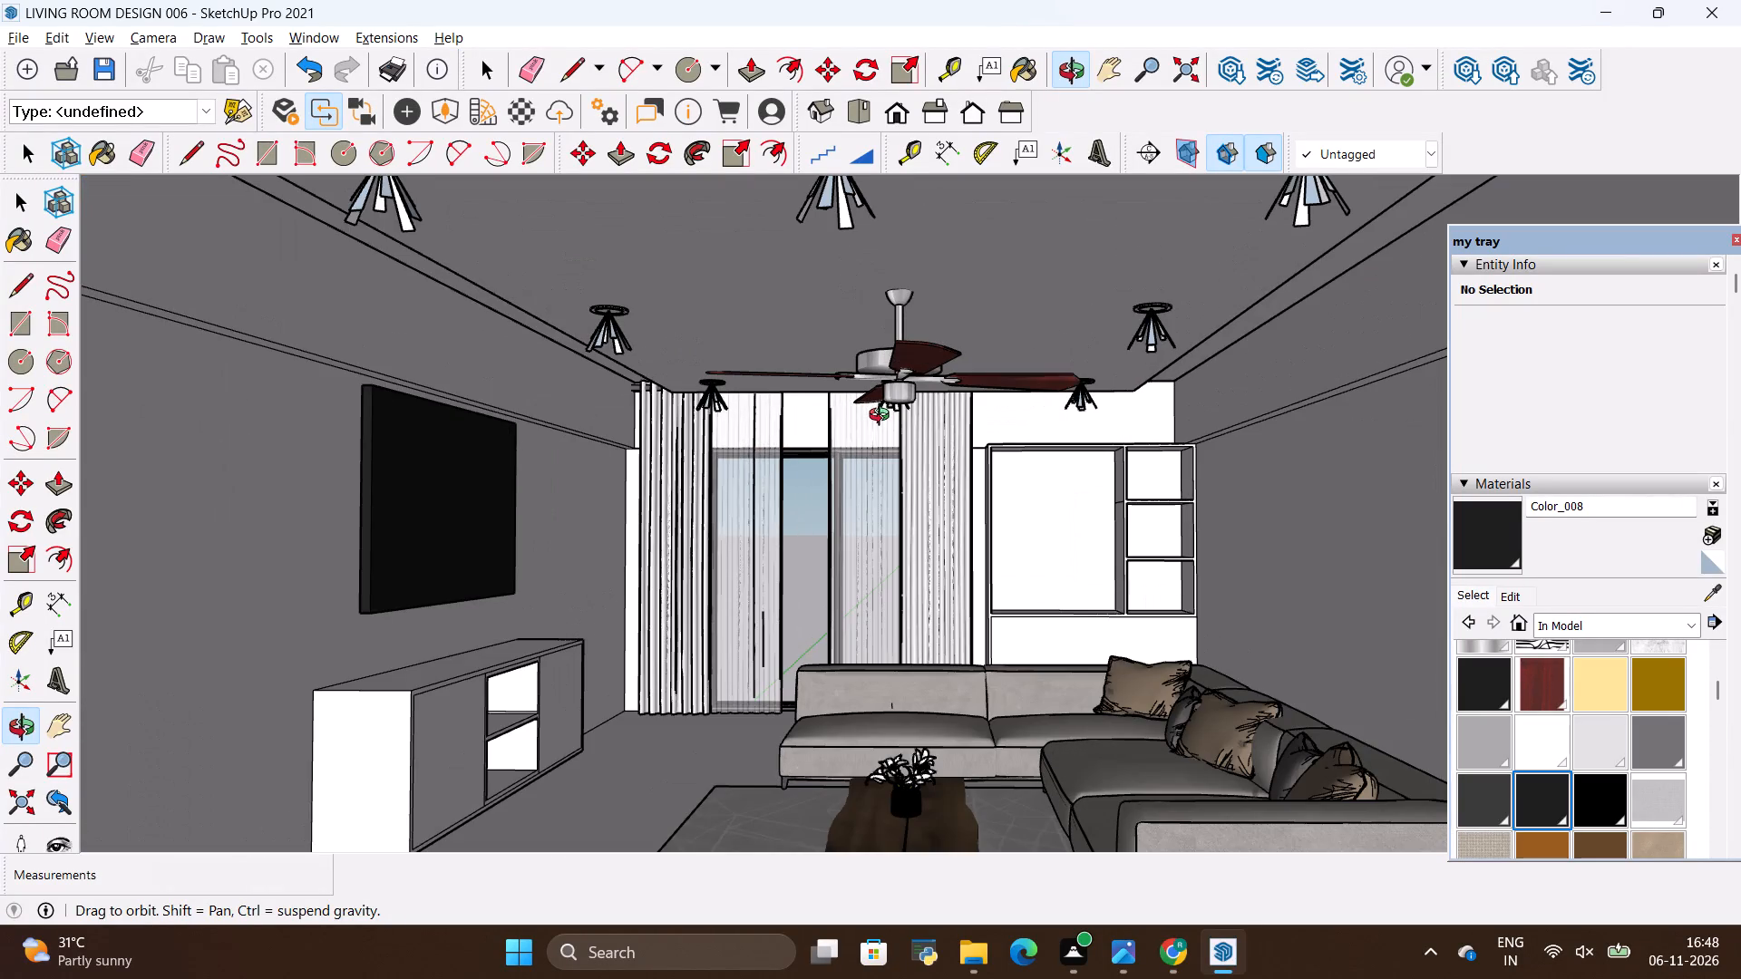
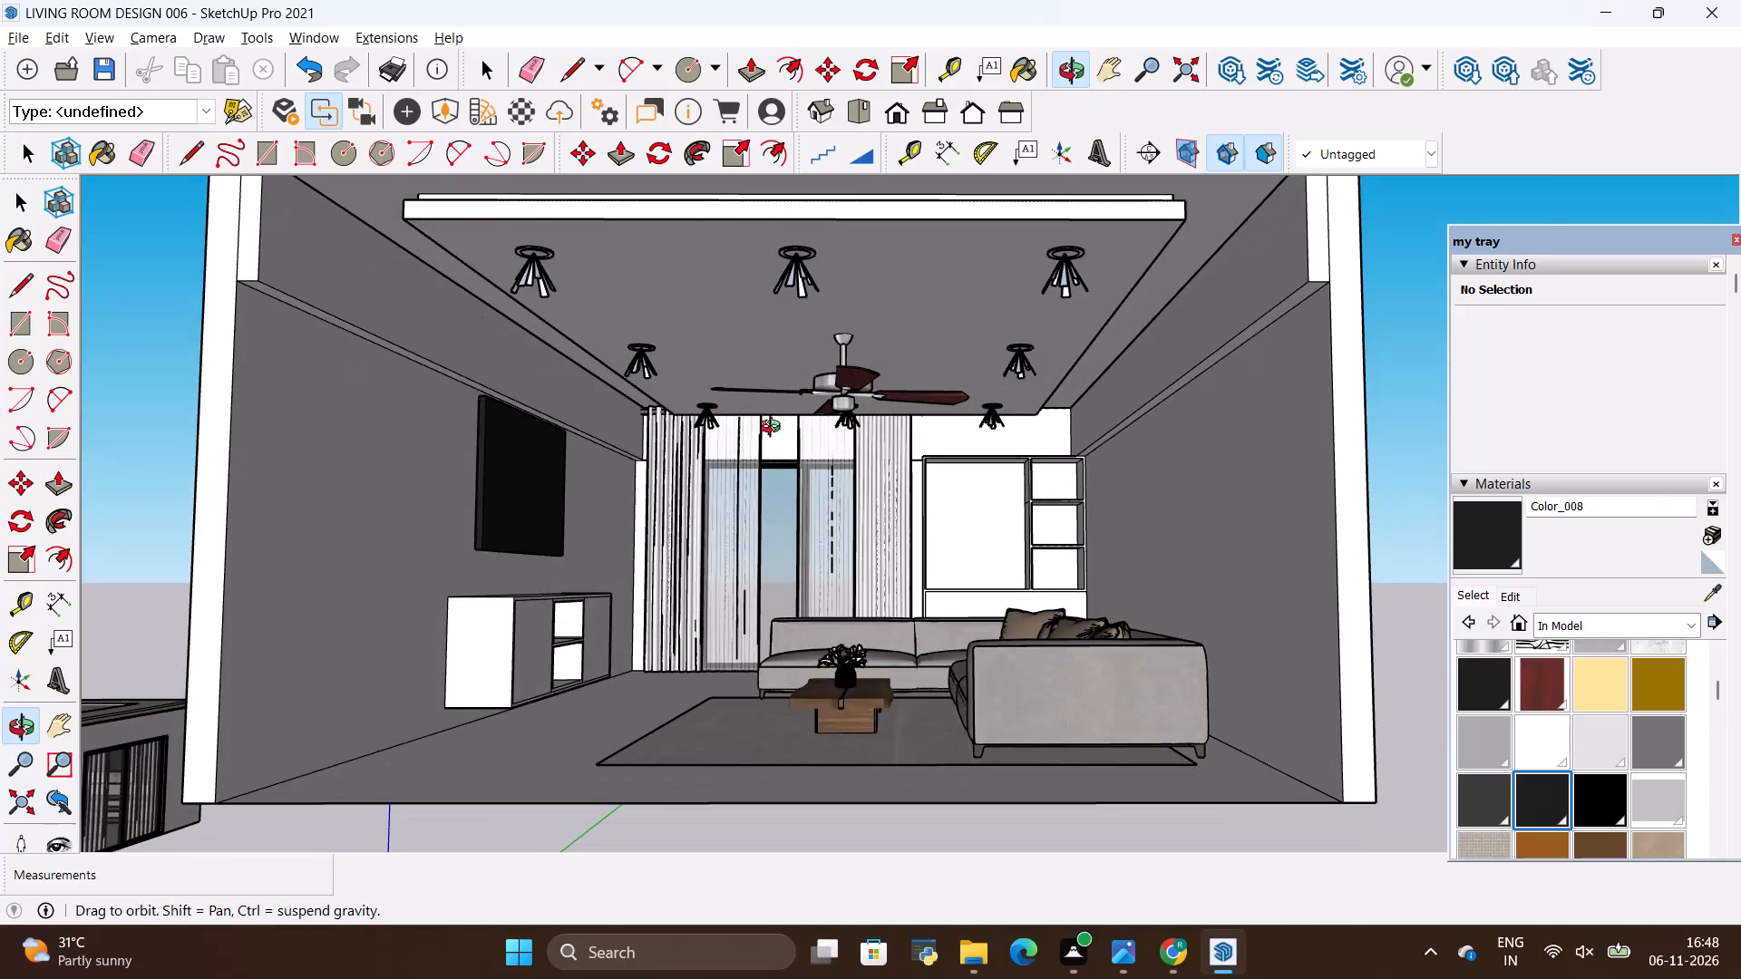
Inspect the room interior from several angles, checking the ceiling spotlights and fan, the curtained window, and the TV wall with its cabinet.
scroll(746, 431, "up", 5)
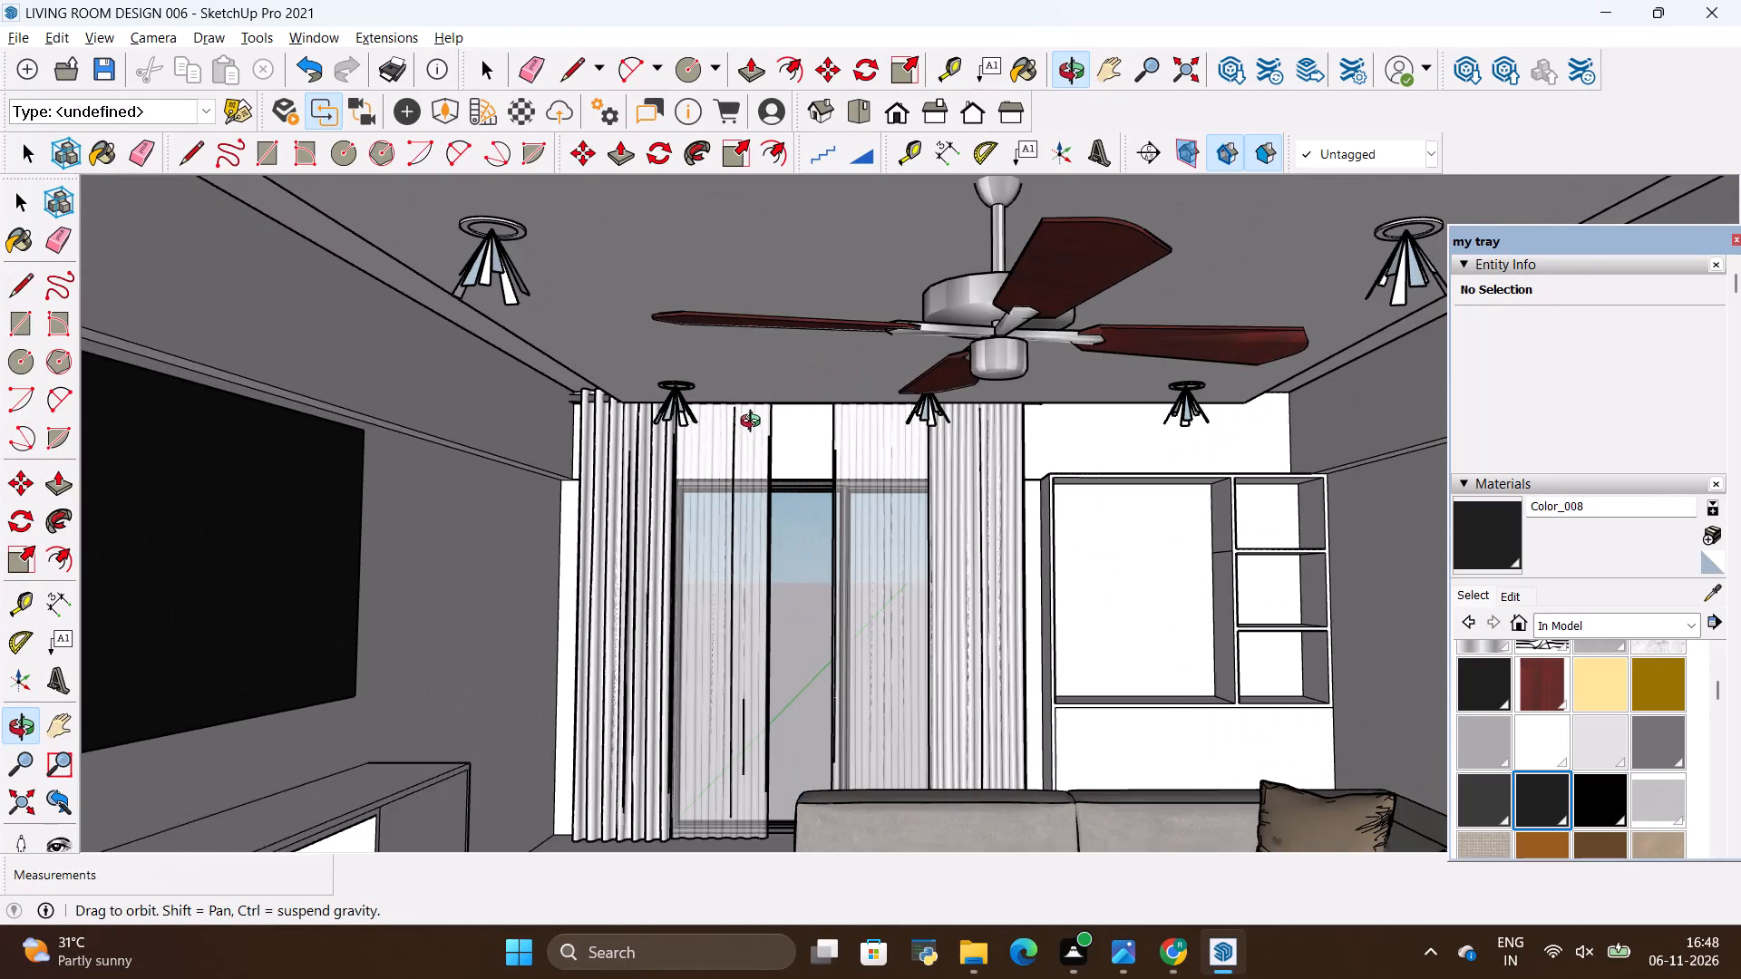
scroll(763, 415, "down", 4)
left_click_drag(781, 366, 785, 393)
scroll(783, 339, "up", 3)
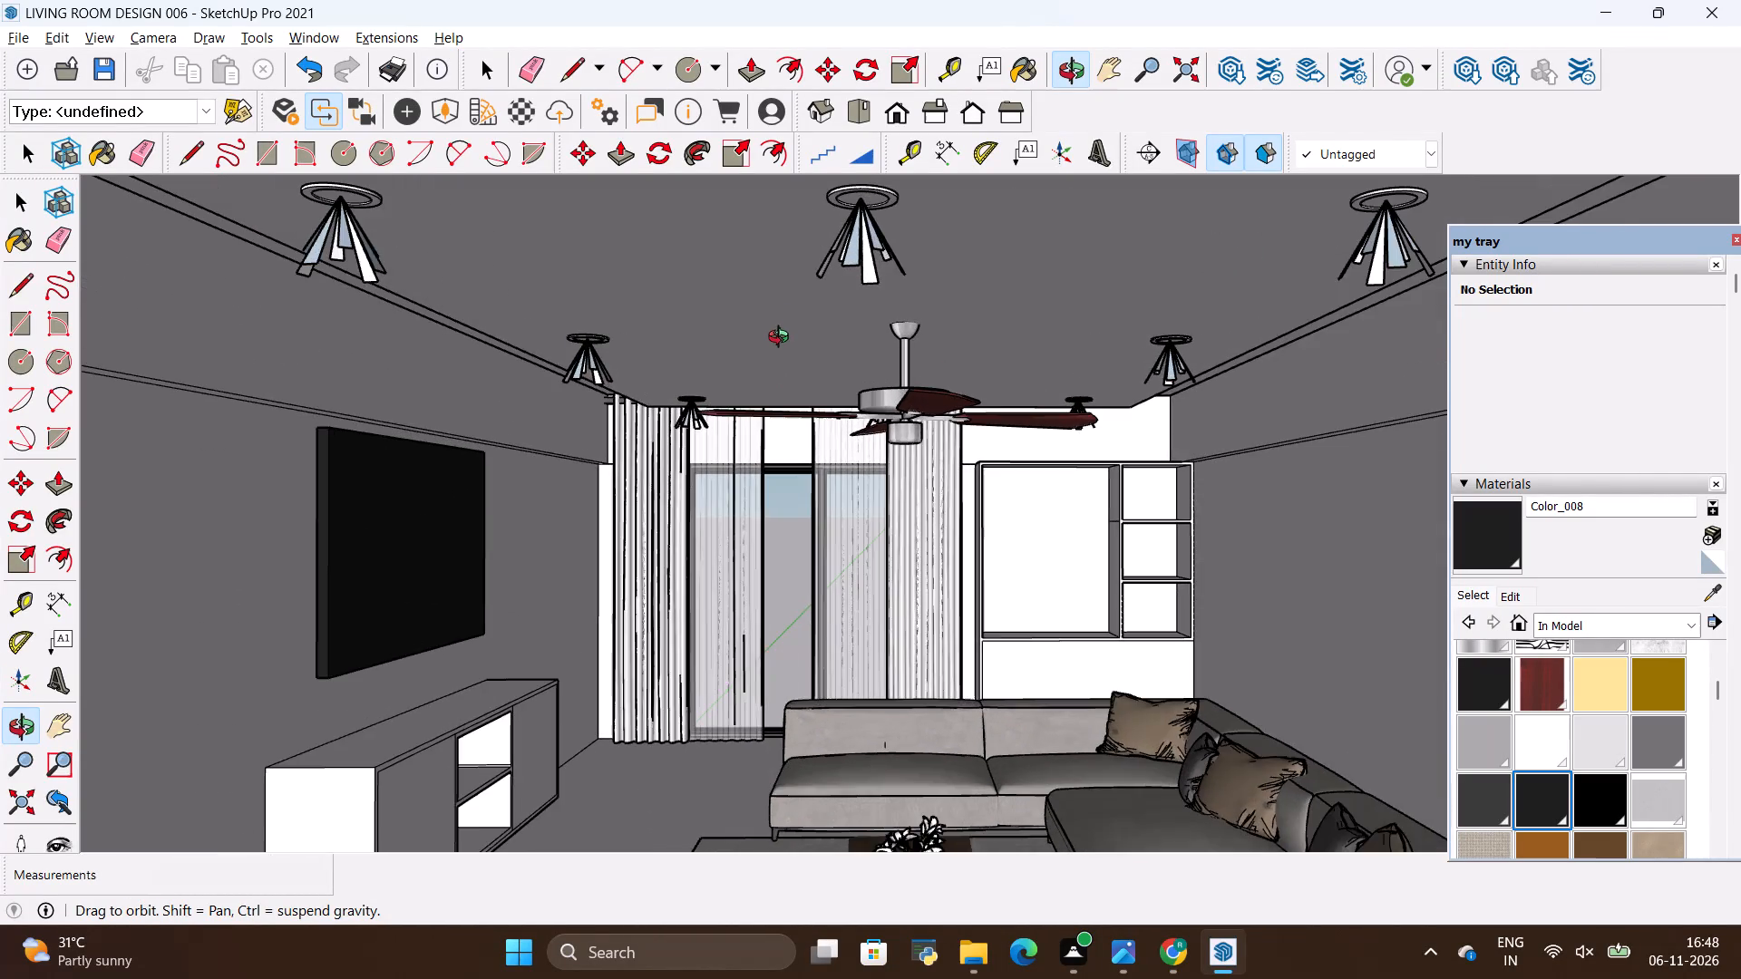
left_click_drag(761, 364, 832, 372)
scroll(767, 312, "up", 5)
left_click_drag(875, 316, 776, 254)
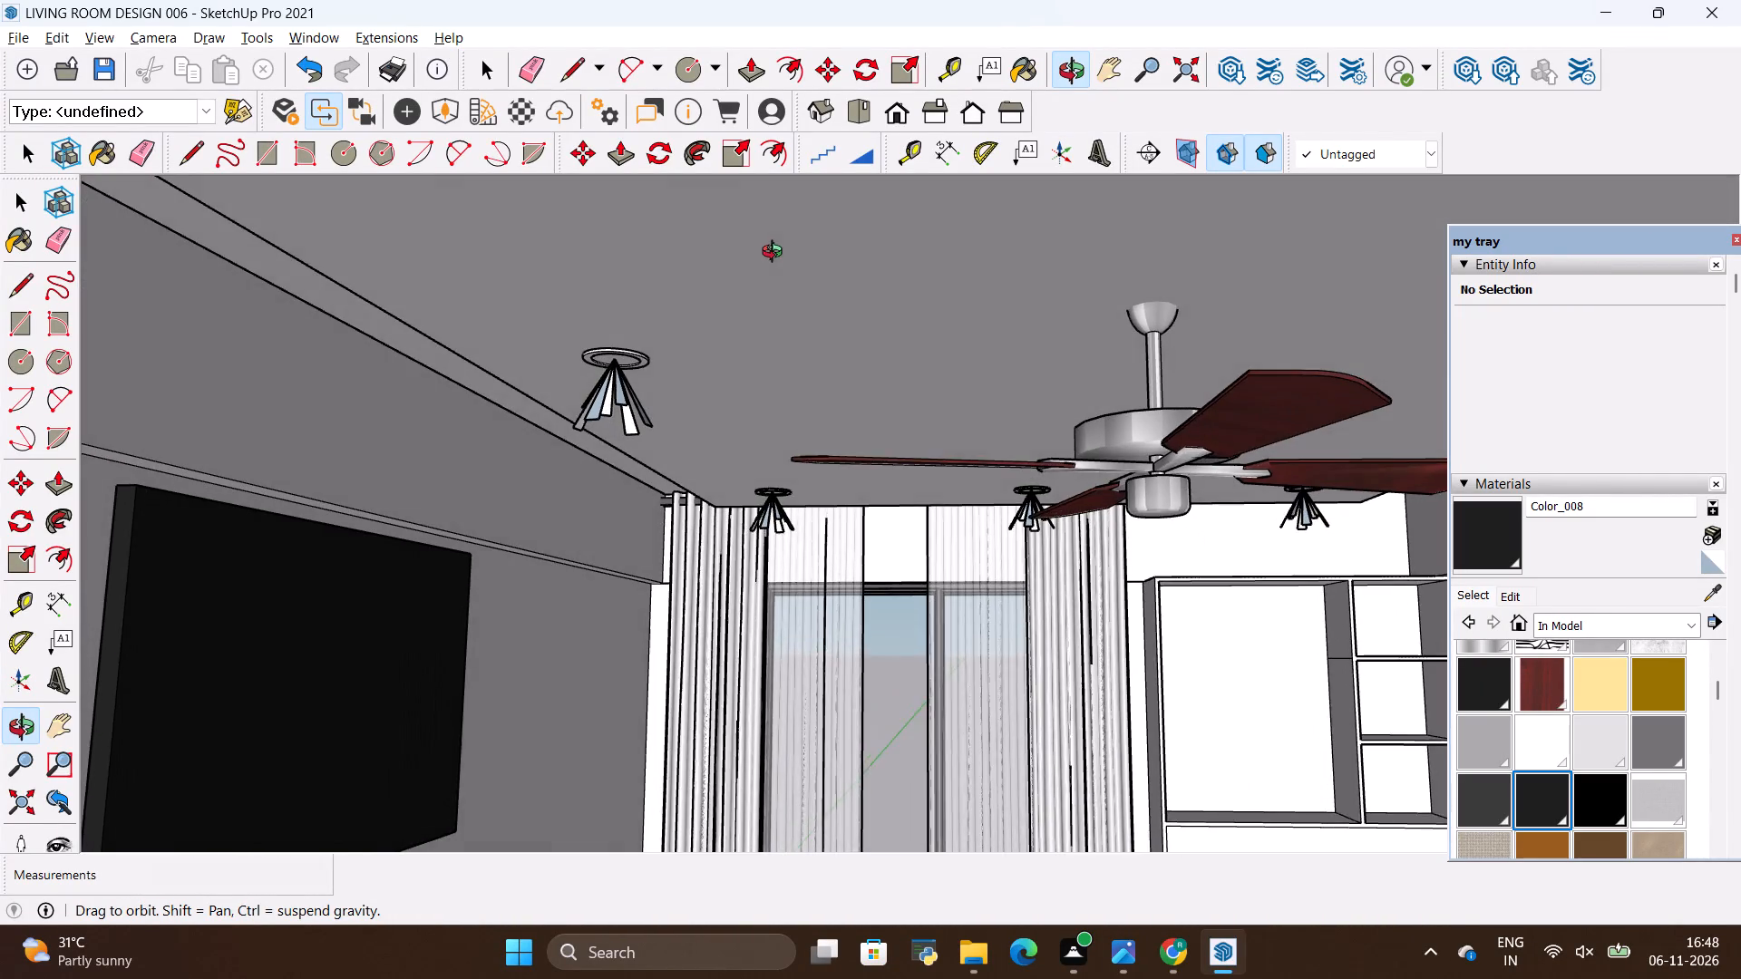
left_click_drag(776, 254, 578, 234)
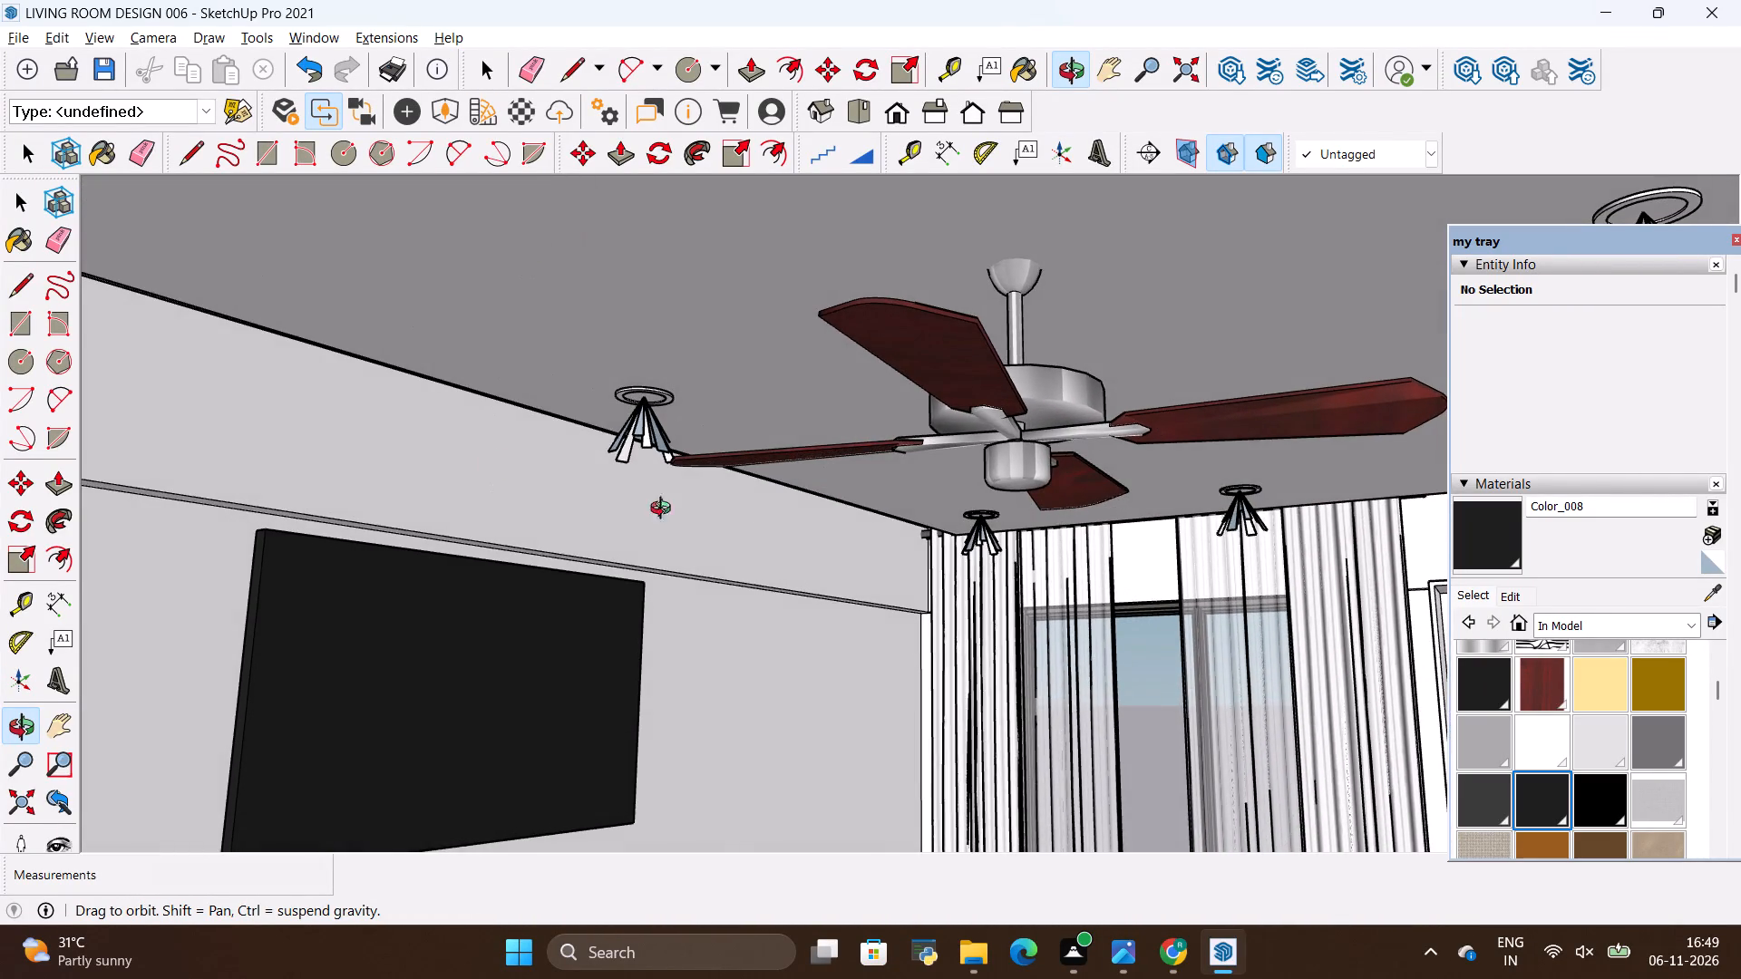
scroll(735, 510, "down", 5)
scroll(430, 777, "up", 5)
scroll(849, 533, "down", 4)
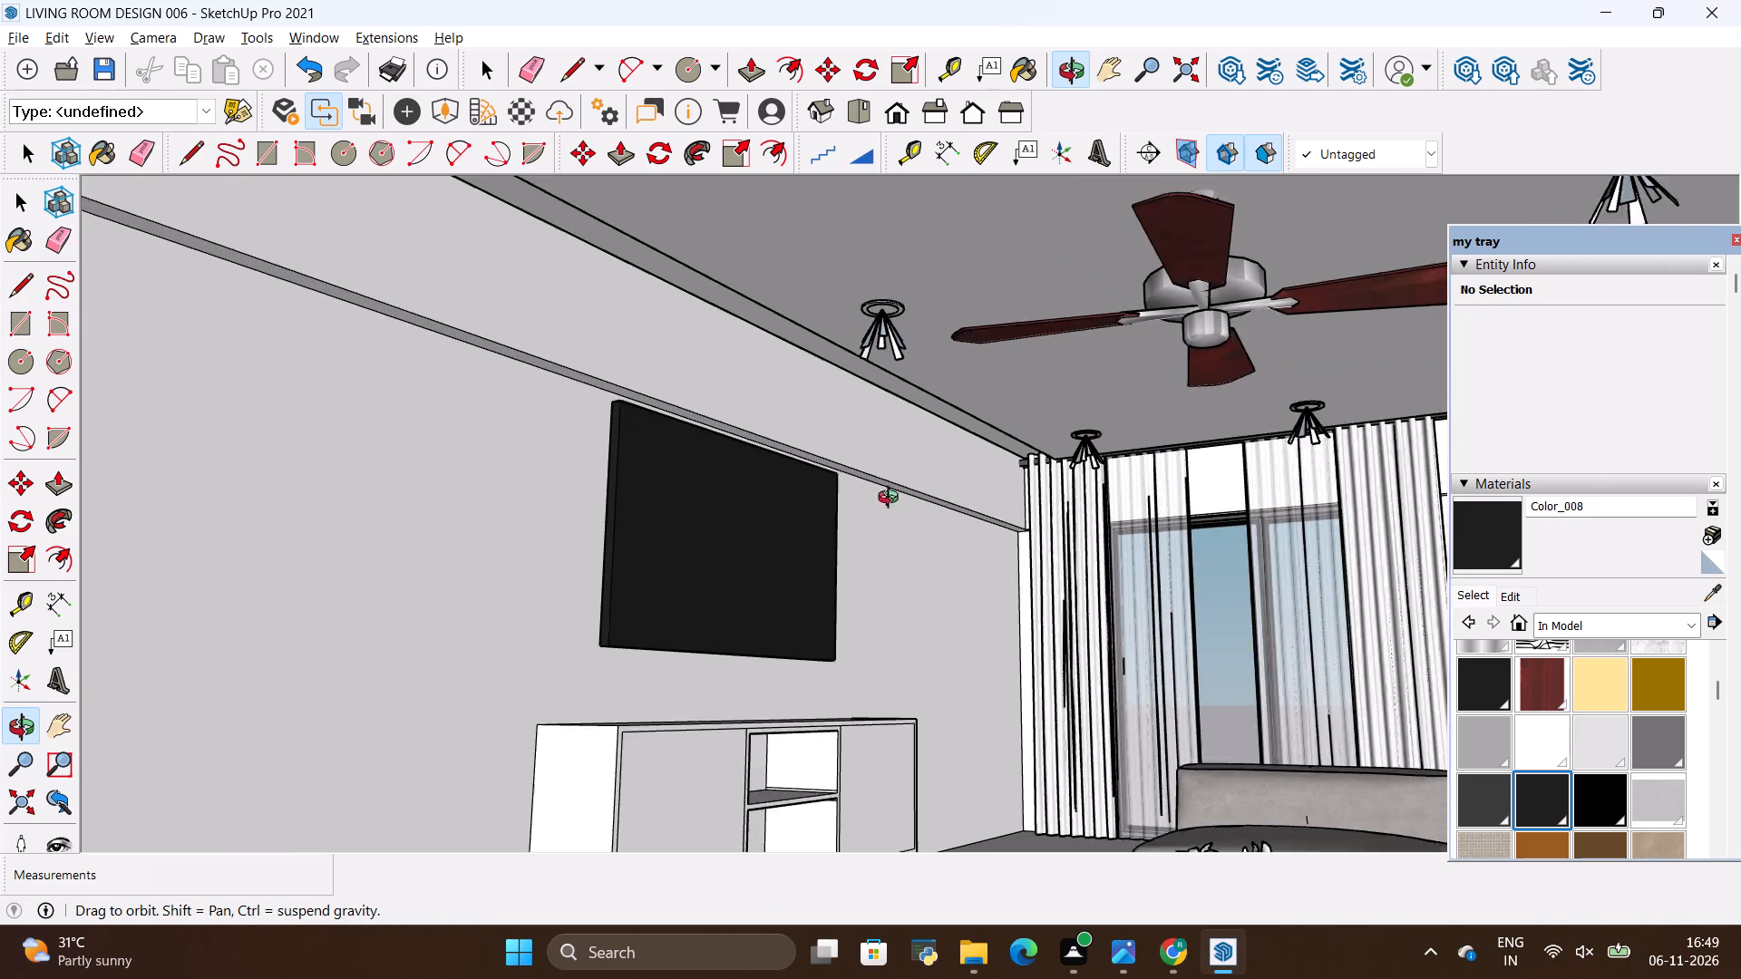
scroll(892, 499, "down", 1)
scroll(391, 804, "up", 6)
scroll(456, 753, "up", 5)
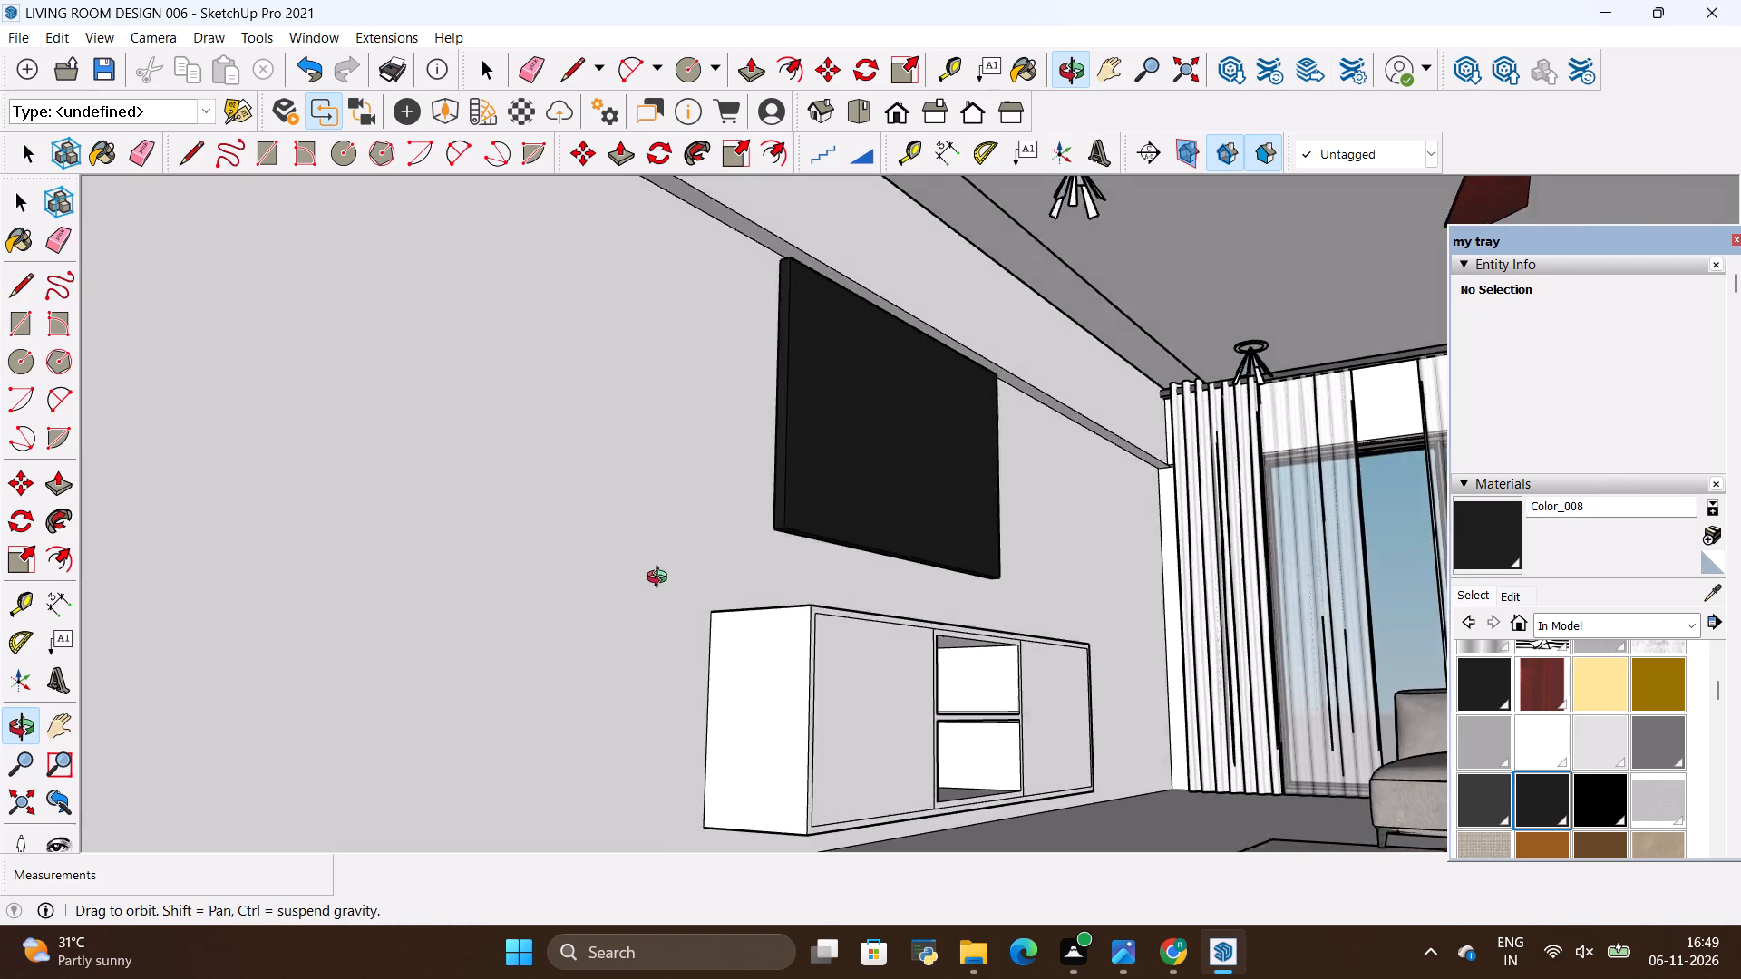
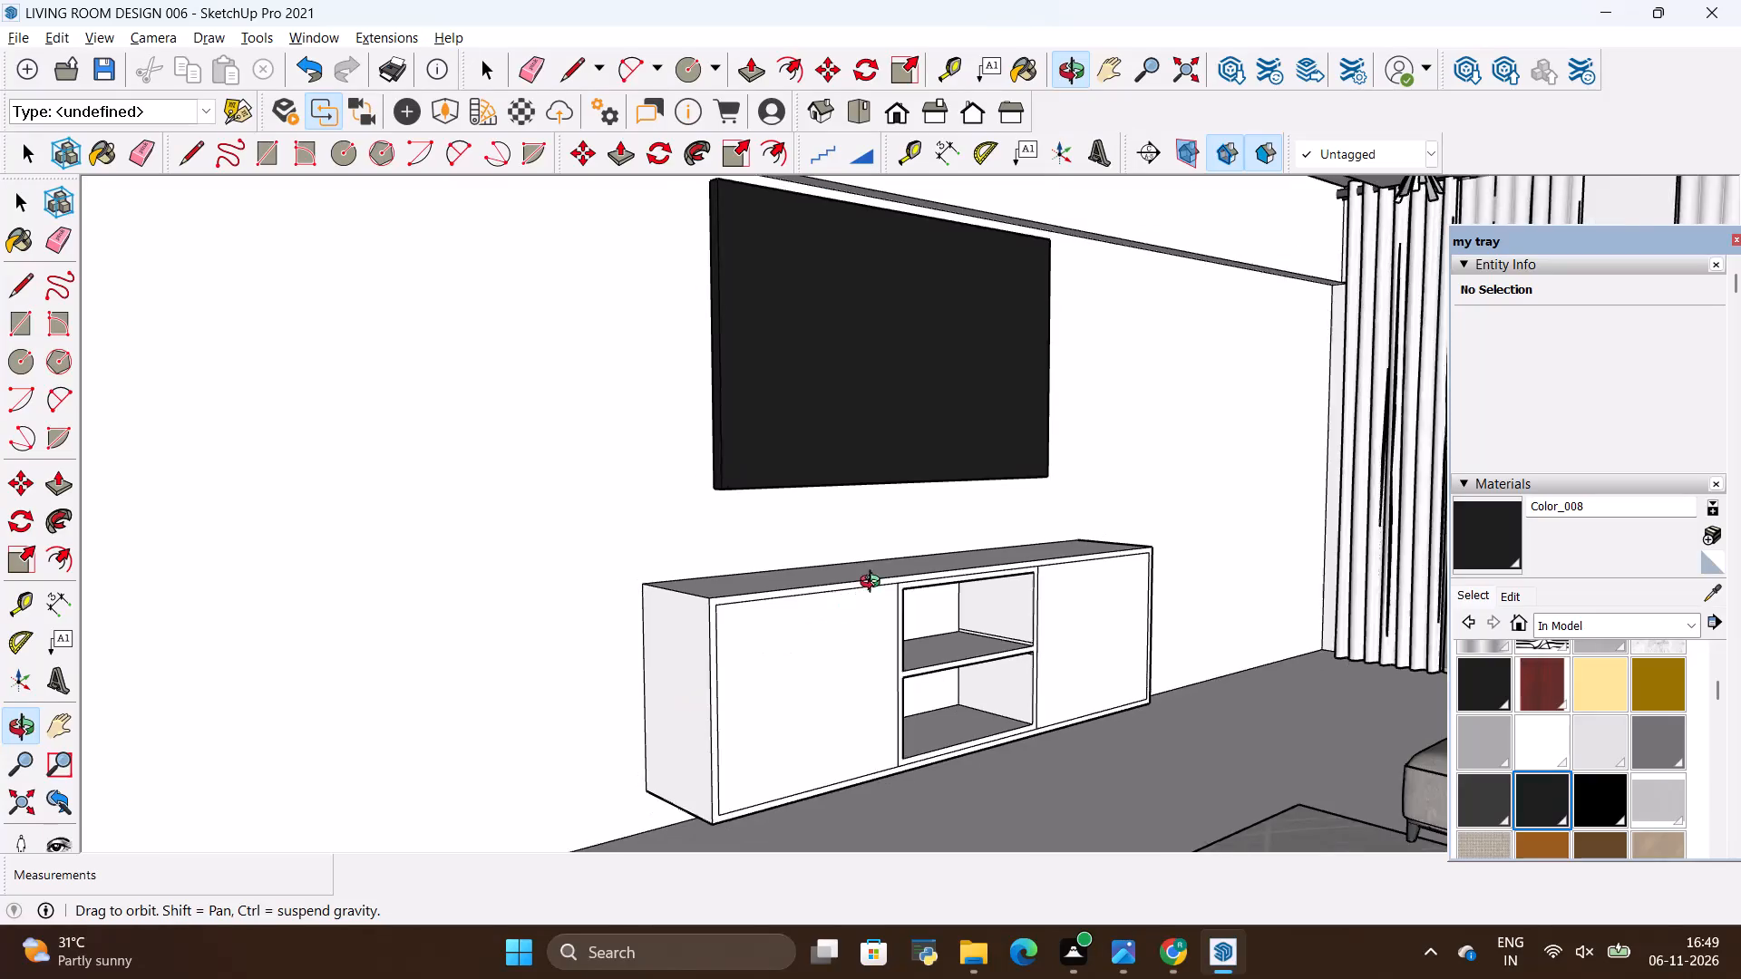
Examine the TV cabinet under the wall-mounted TV up close from several angles, including its doors and open middle shelves.
scroll(902, 581, "up", 4)
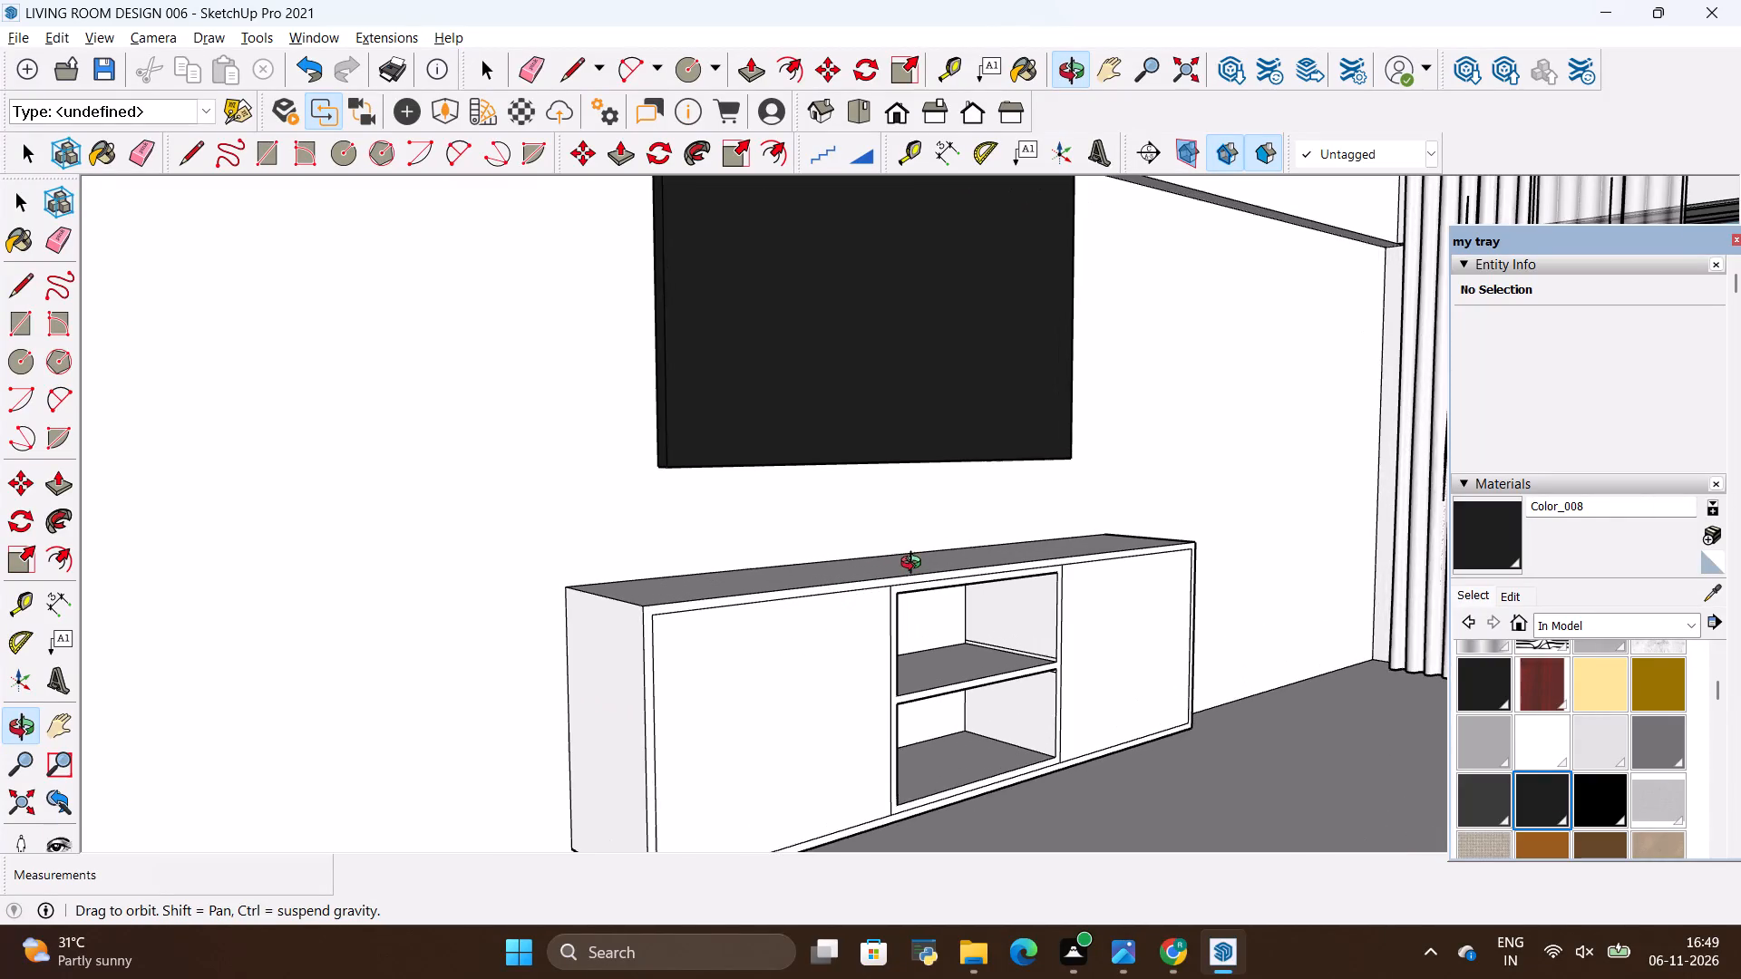
left_click_drag(905, 605, 931, 573)
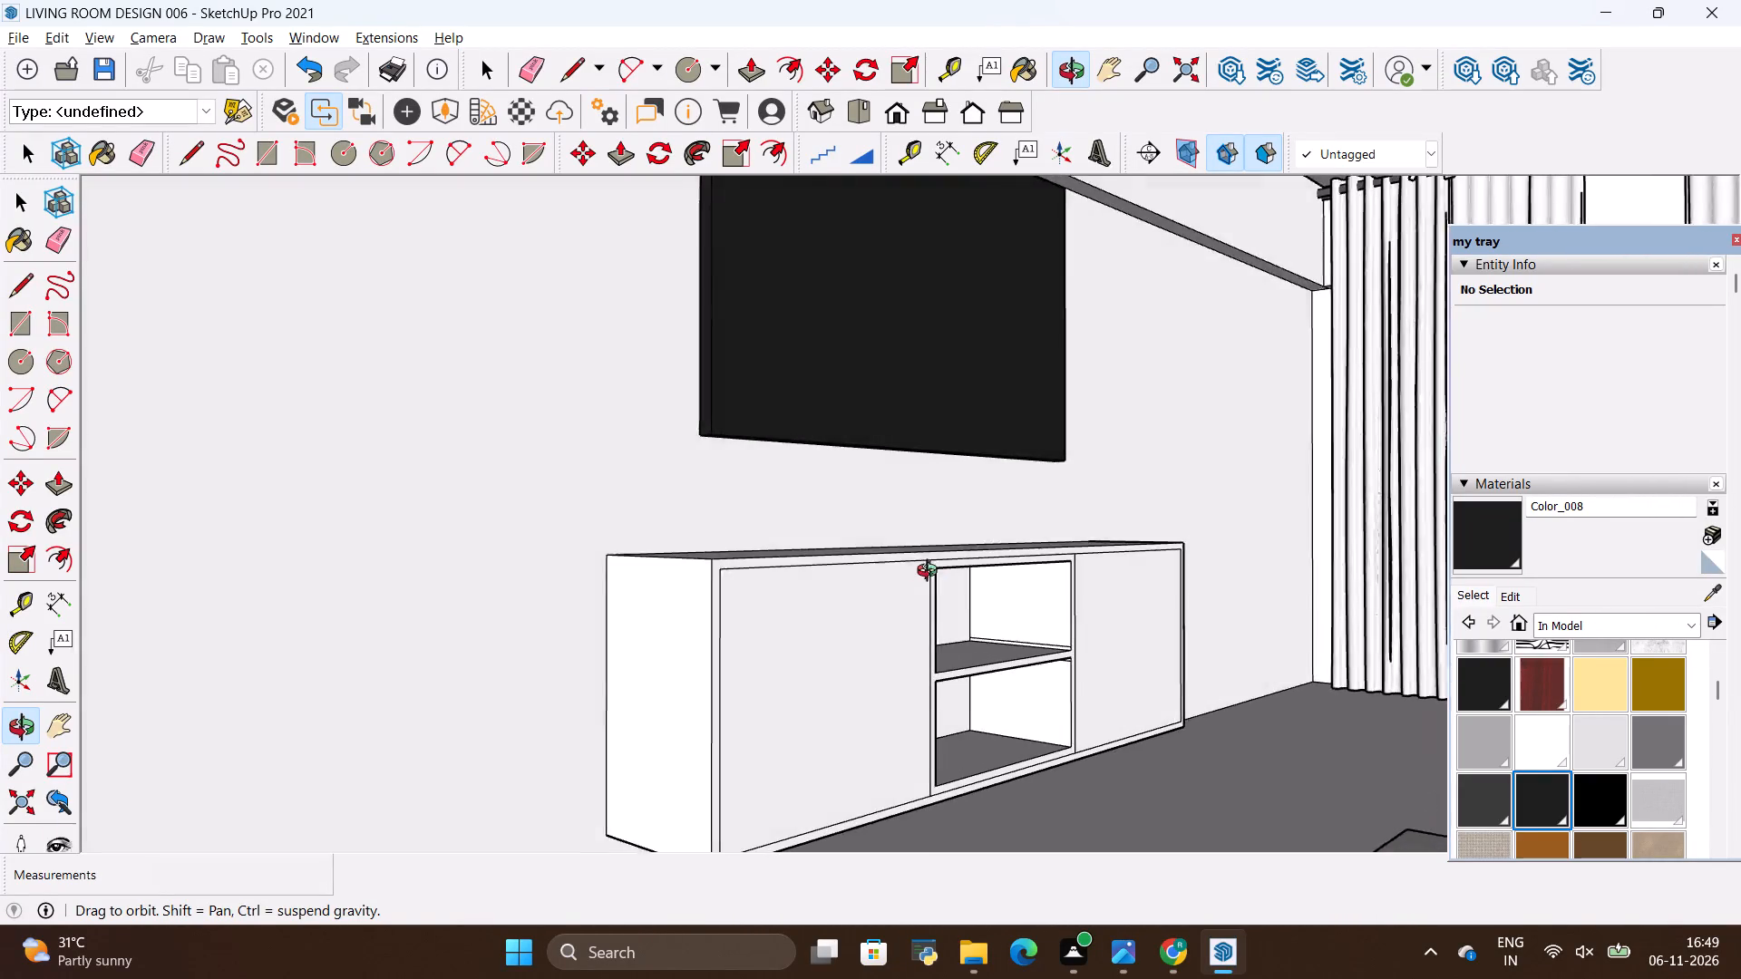
left_click_drag(931, 573, 871, 468)
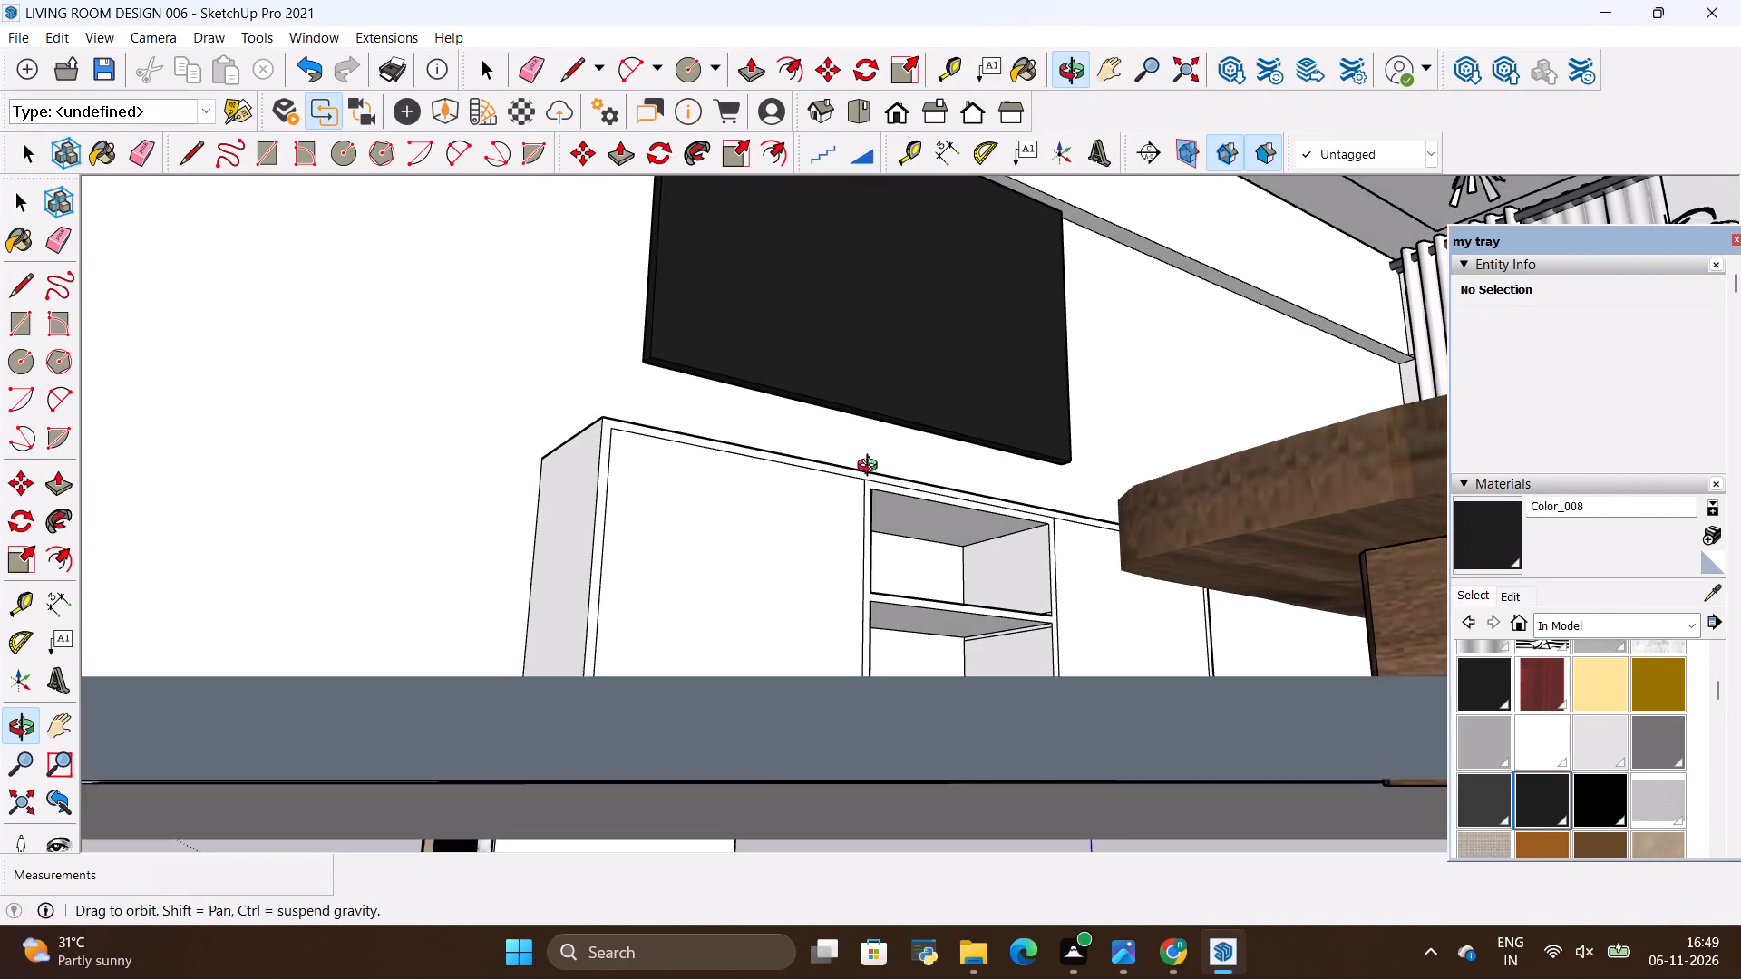
left_click_drag(871, 468, 887, 538)
scroll(951, 519, "down", 2)
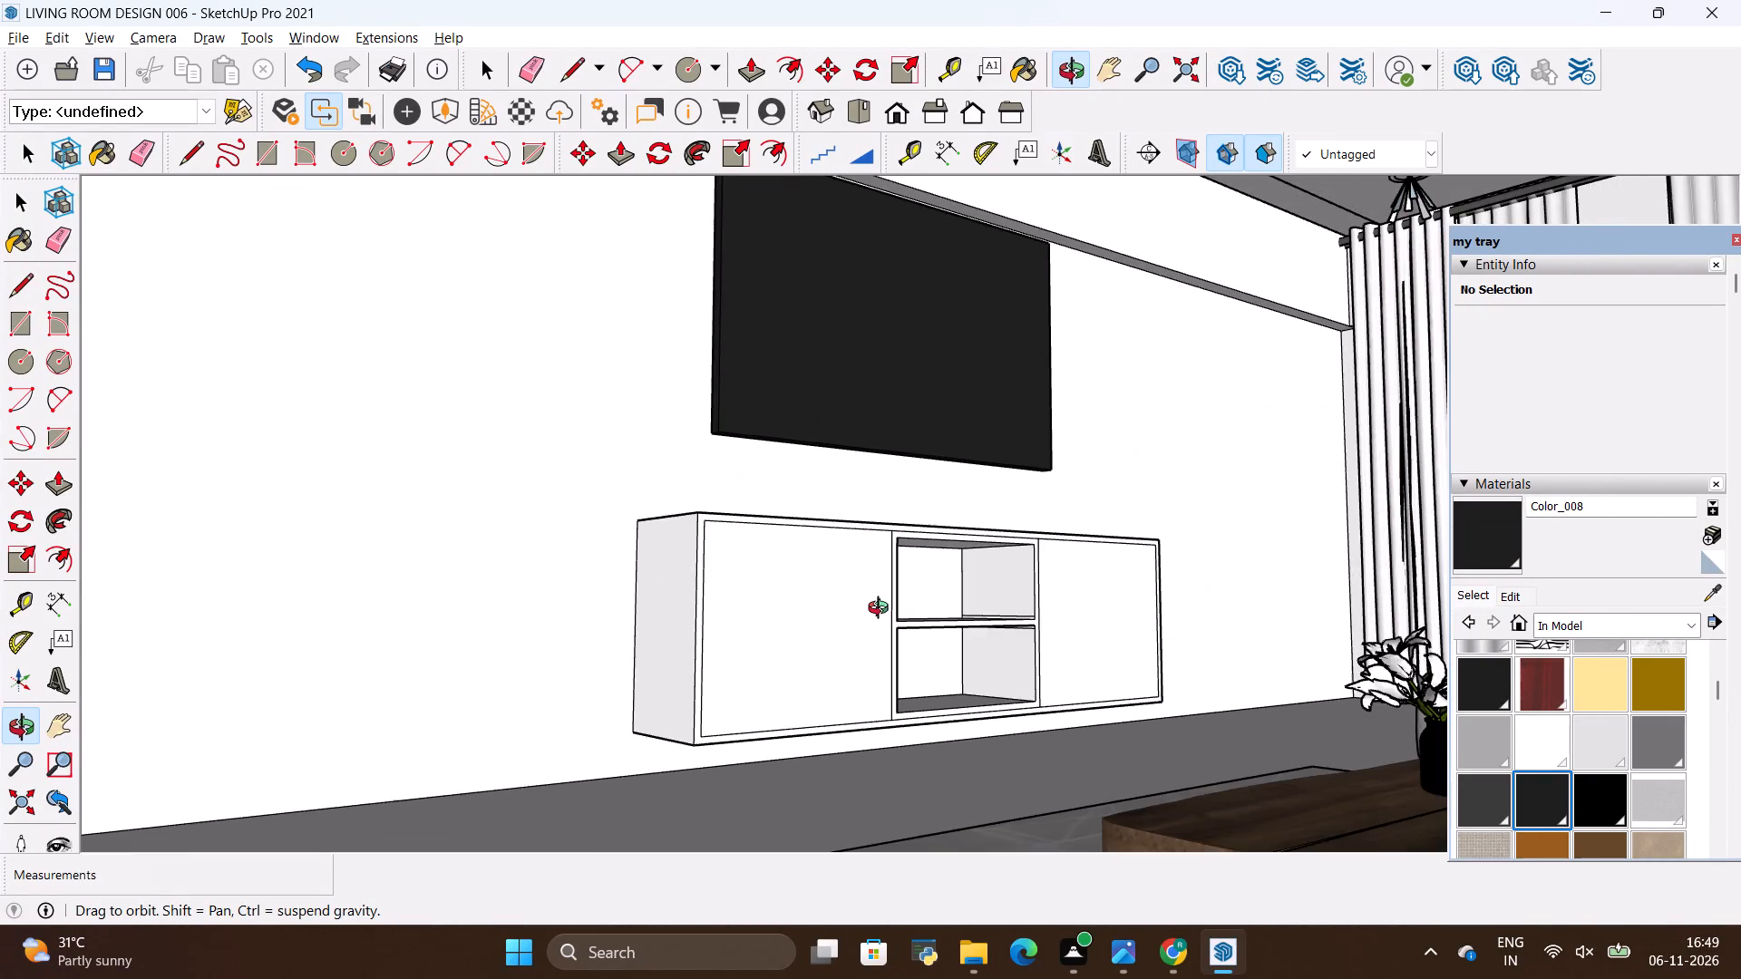
scroll(882, 610, "up", 3)
left_click_drag(861, 626, 809, 640)
scroll(770, 622, "up", 2)
left_click_drag(780, 621, 837, 567)
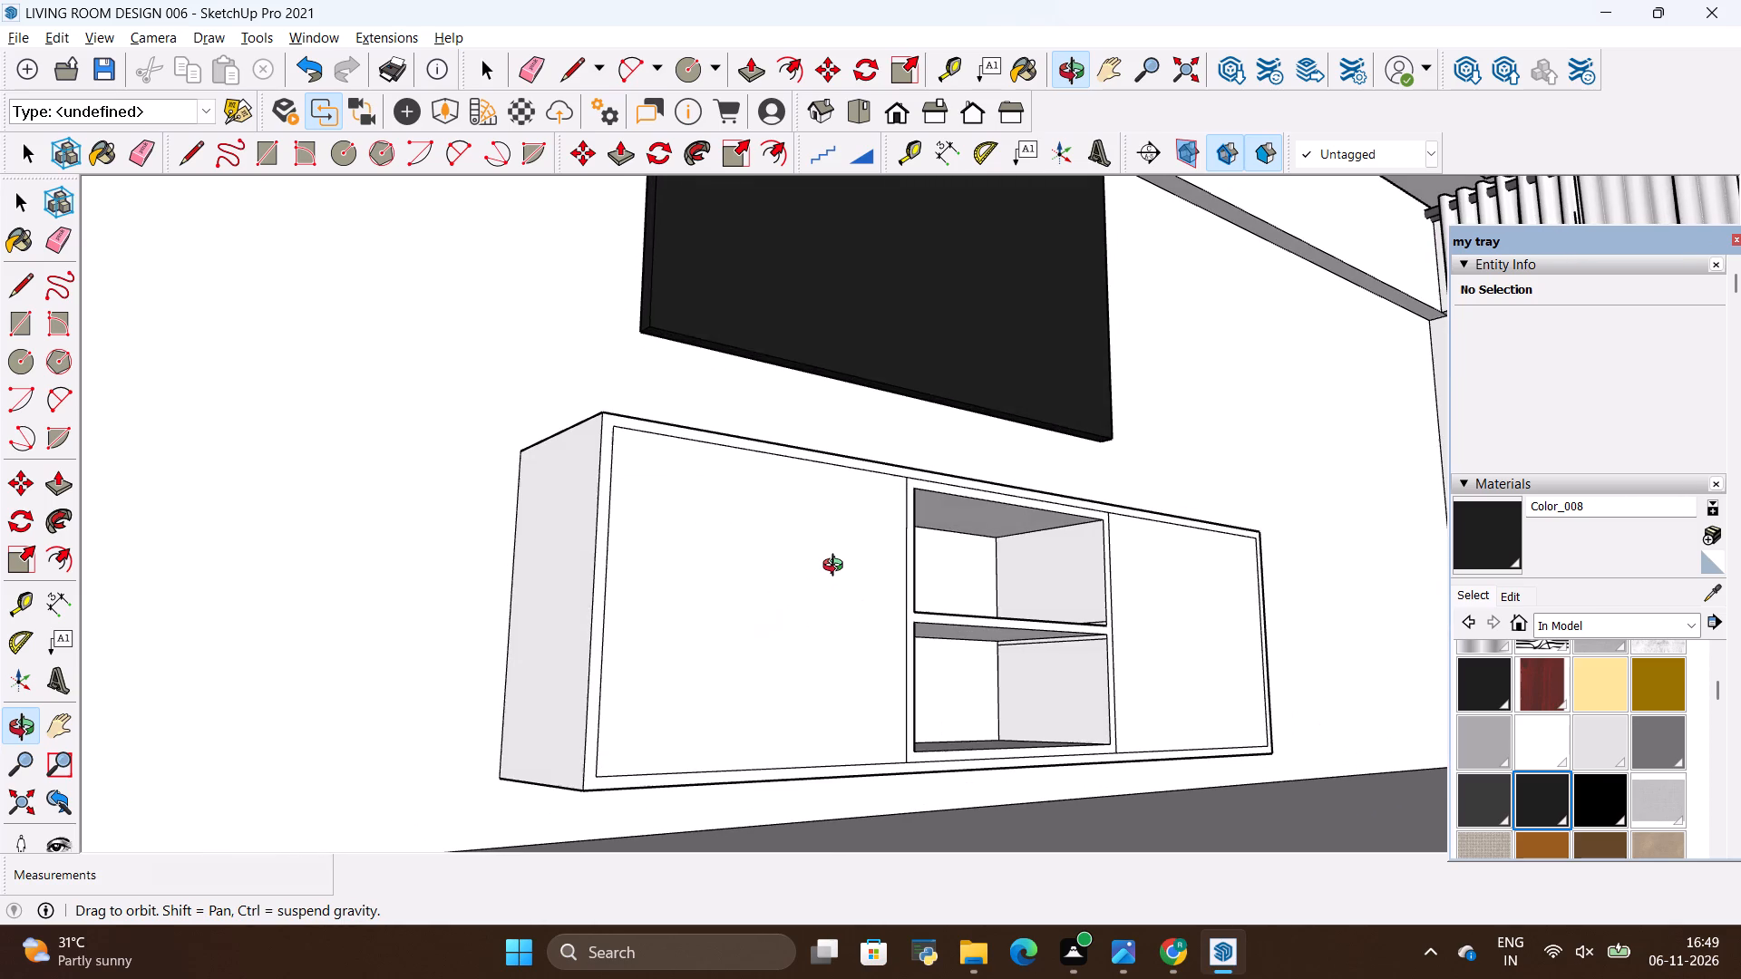
left_click_drag(837, 567, 826, 576)
scroll(826, 576, "down", 3)
scroll(799, 576, "up", 5)
left_click(753, 614)
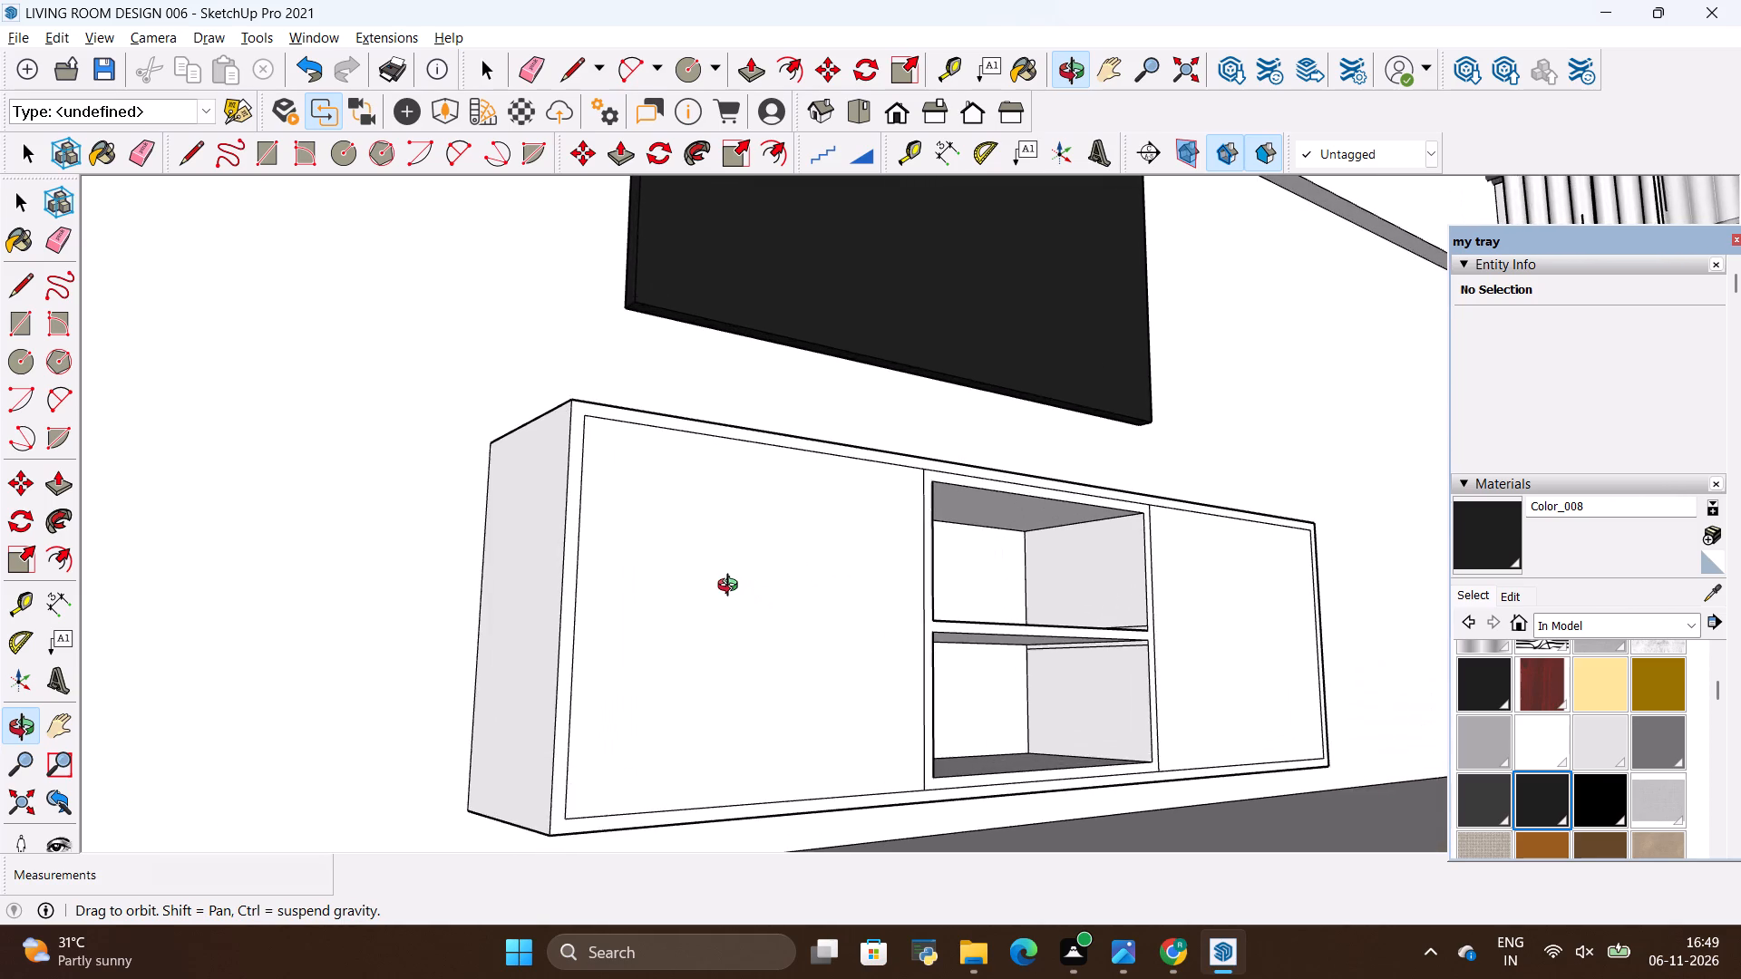
scroll(841, 571, "down", 3)
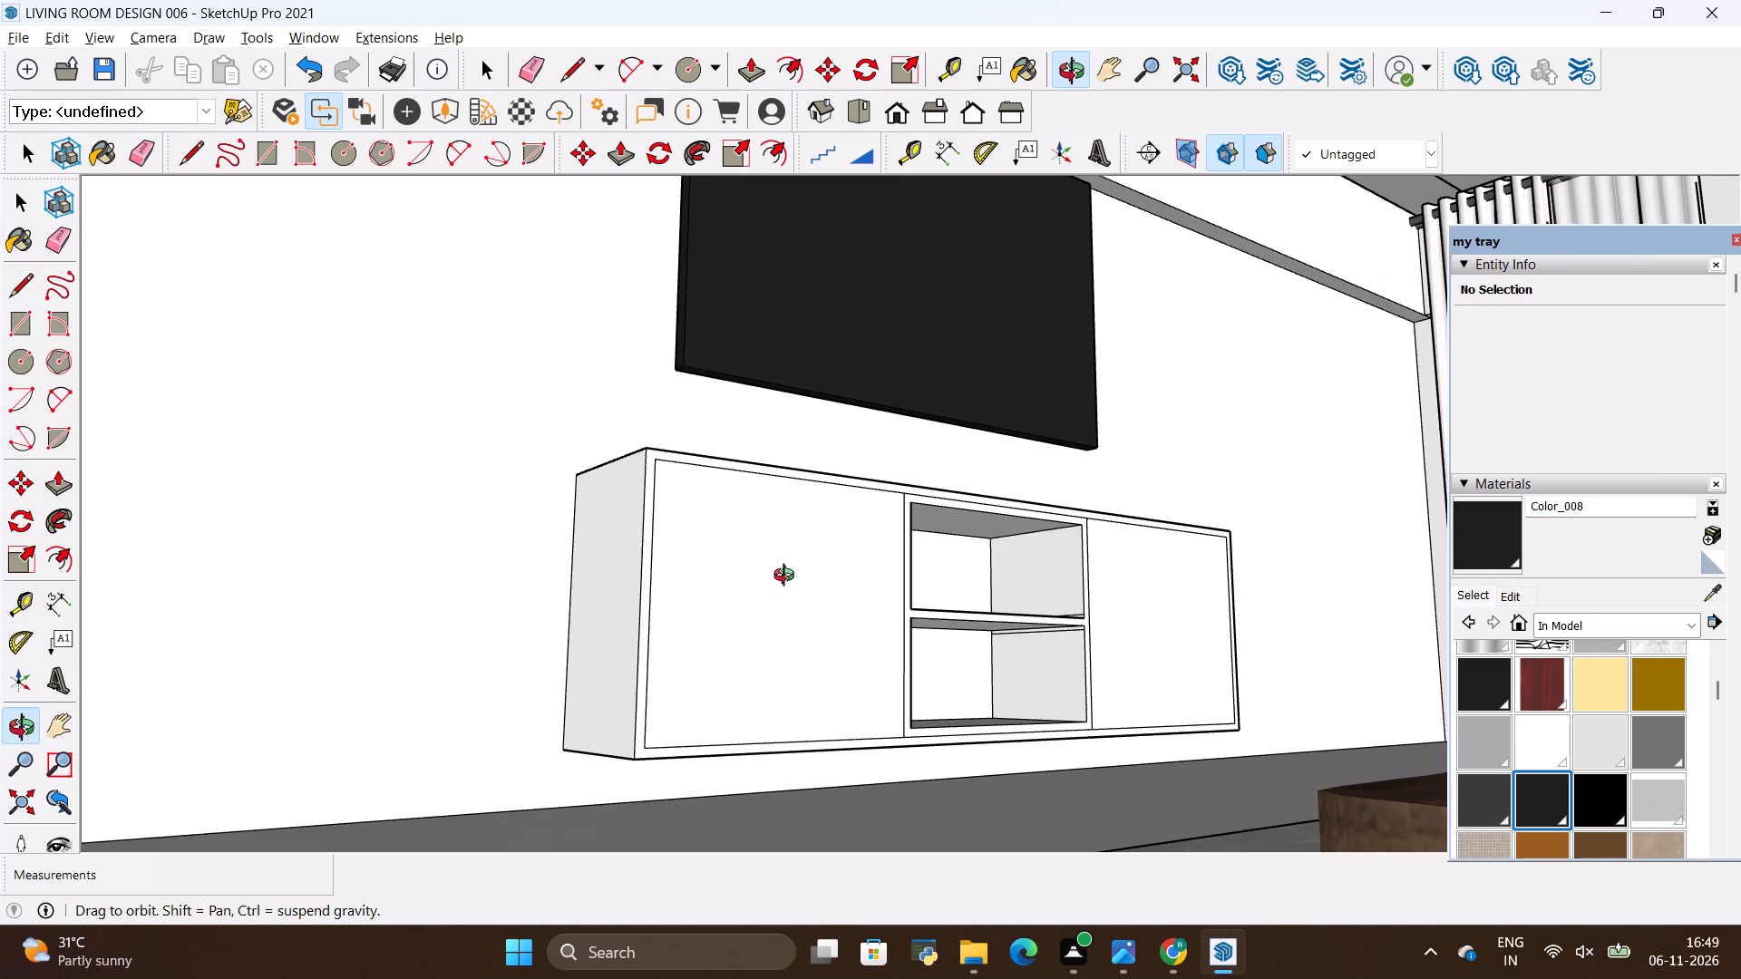
left_click_drag(788, 577, 788, 610)
scroll(853, 637, "up", 2)
left_click_drag(856, 628, 856, 615)
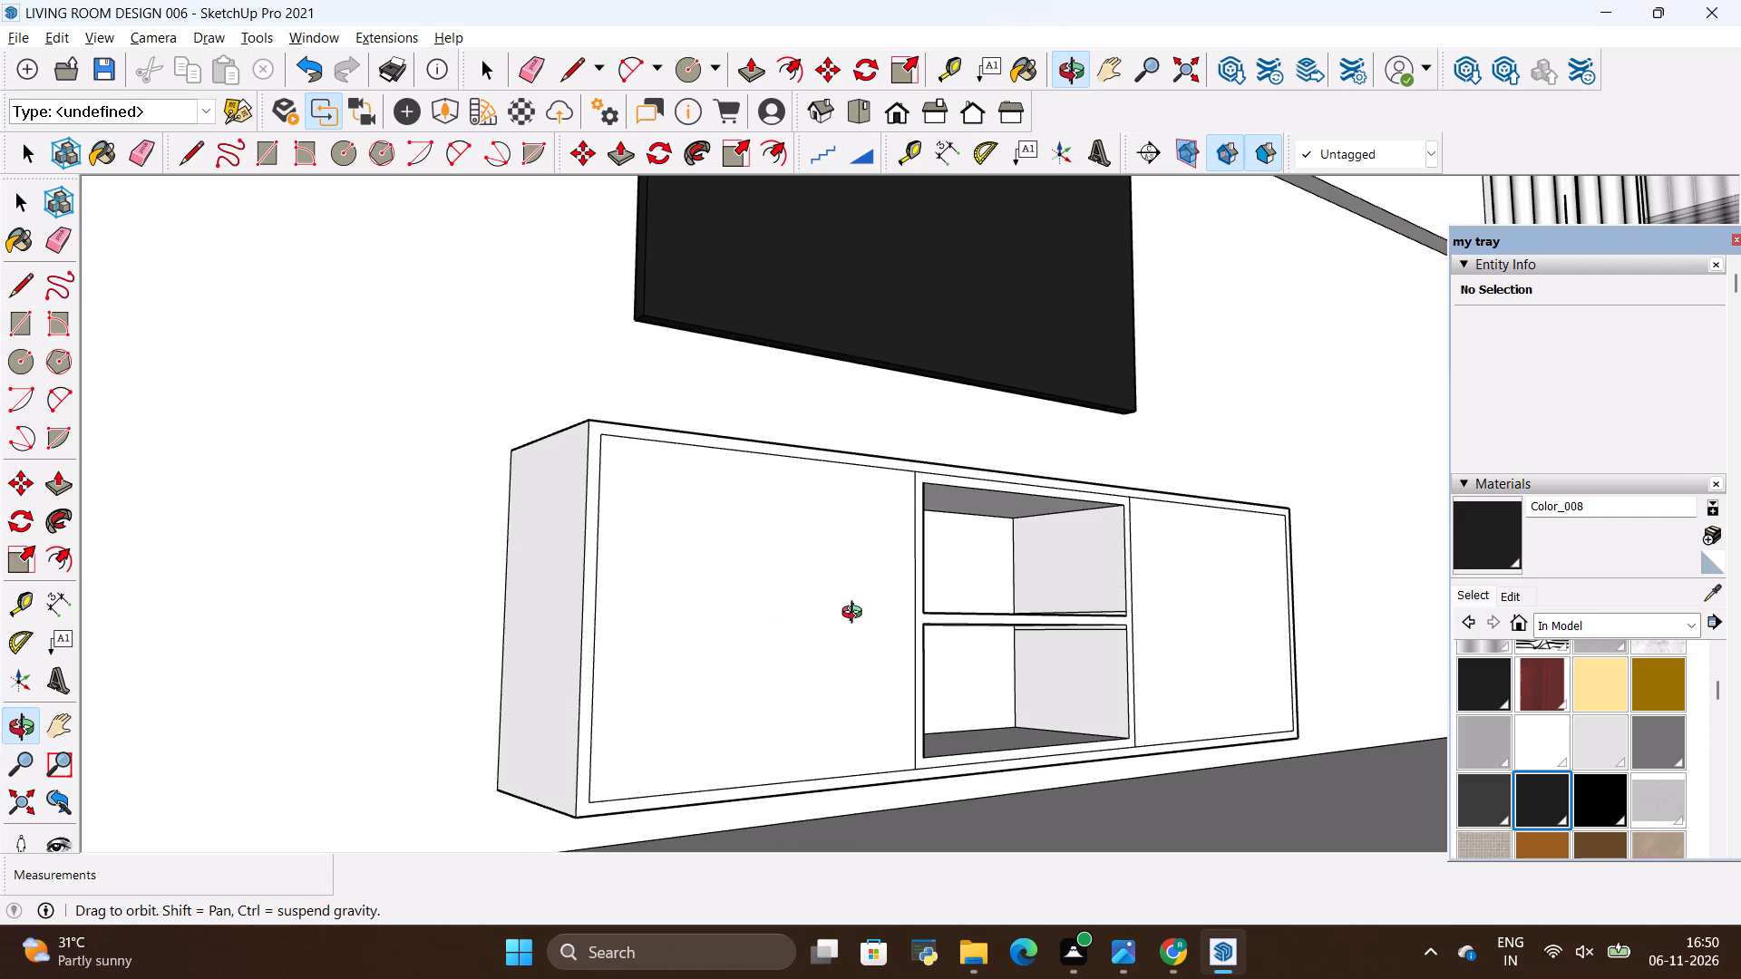
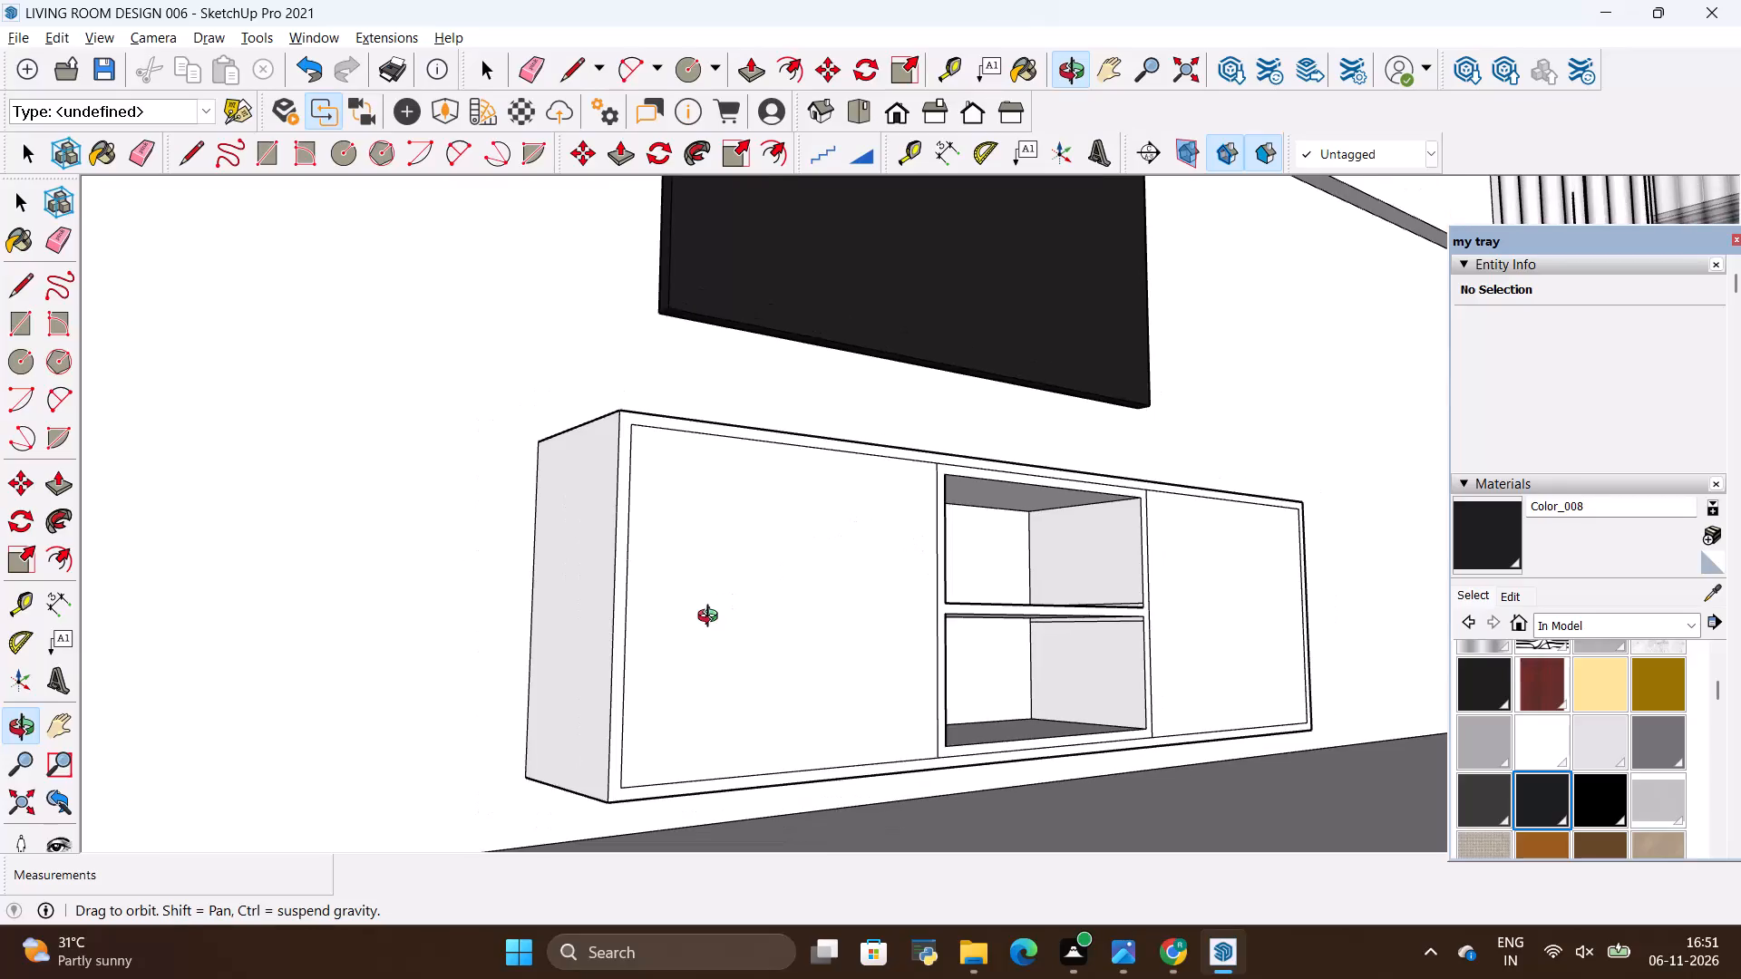
Examine the TV cabinet's front, top and open middle shelves up close, together with its position beneath the TV.
scroll(1018, 682, "up", 2)
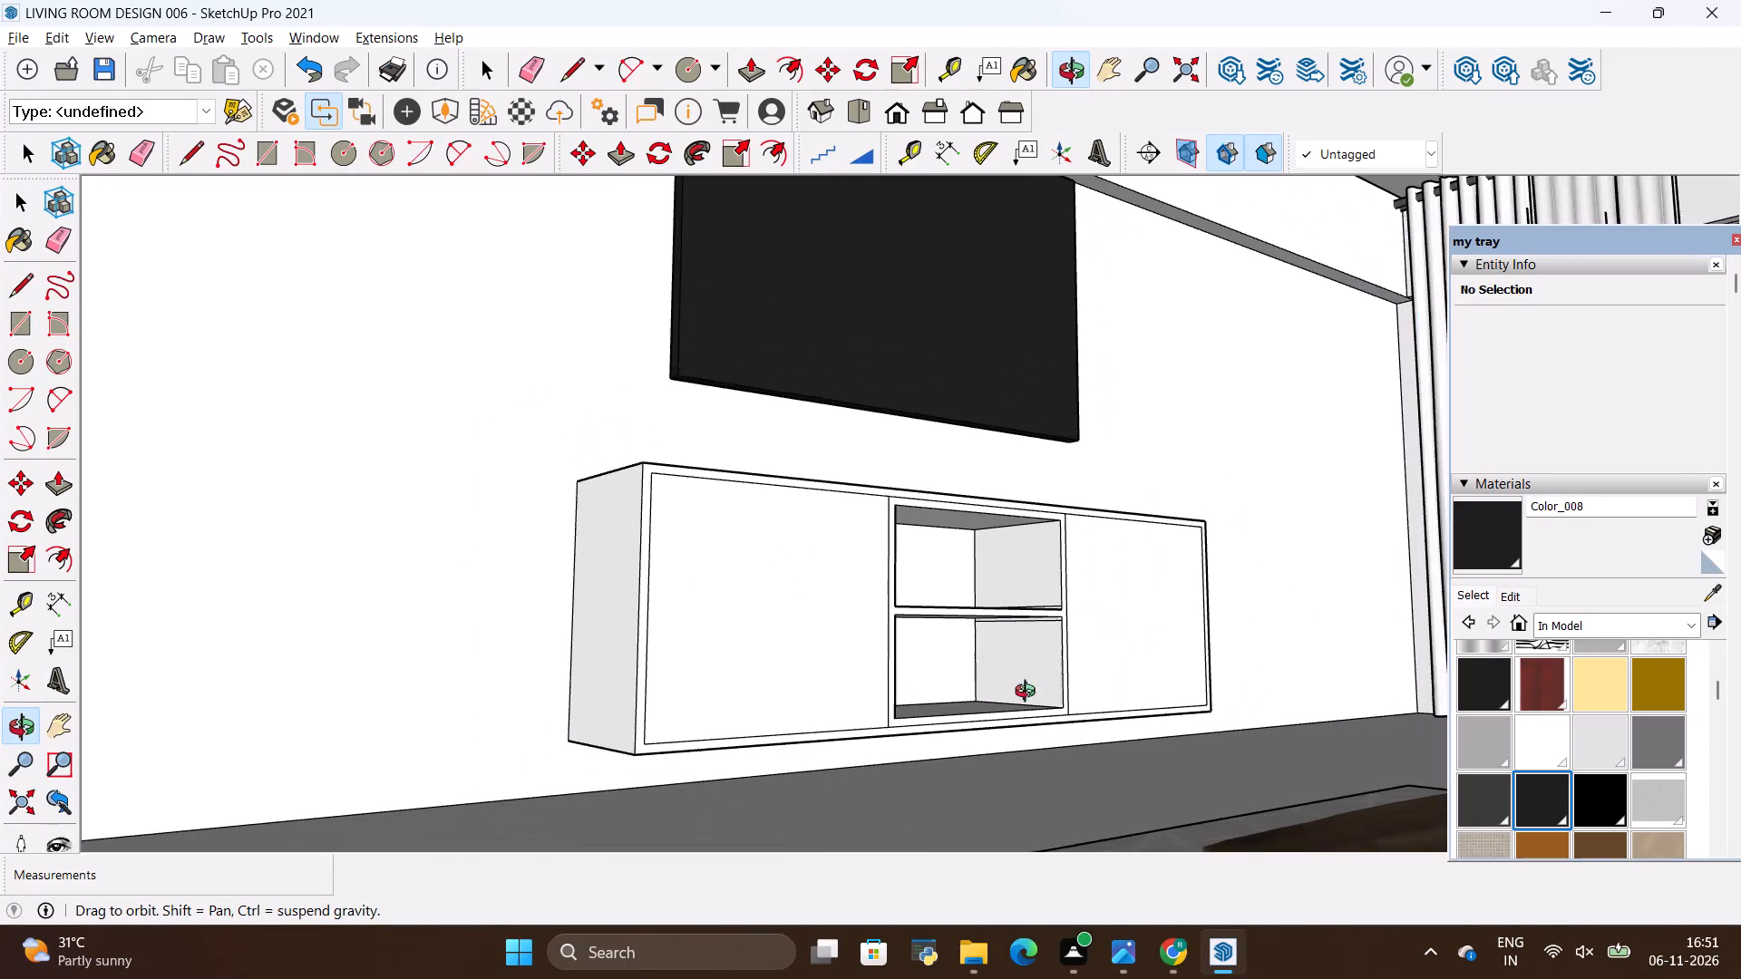
scroll(1029, 693, "up", 3)
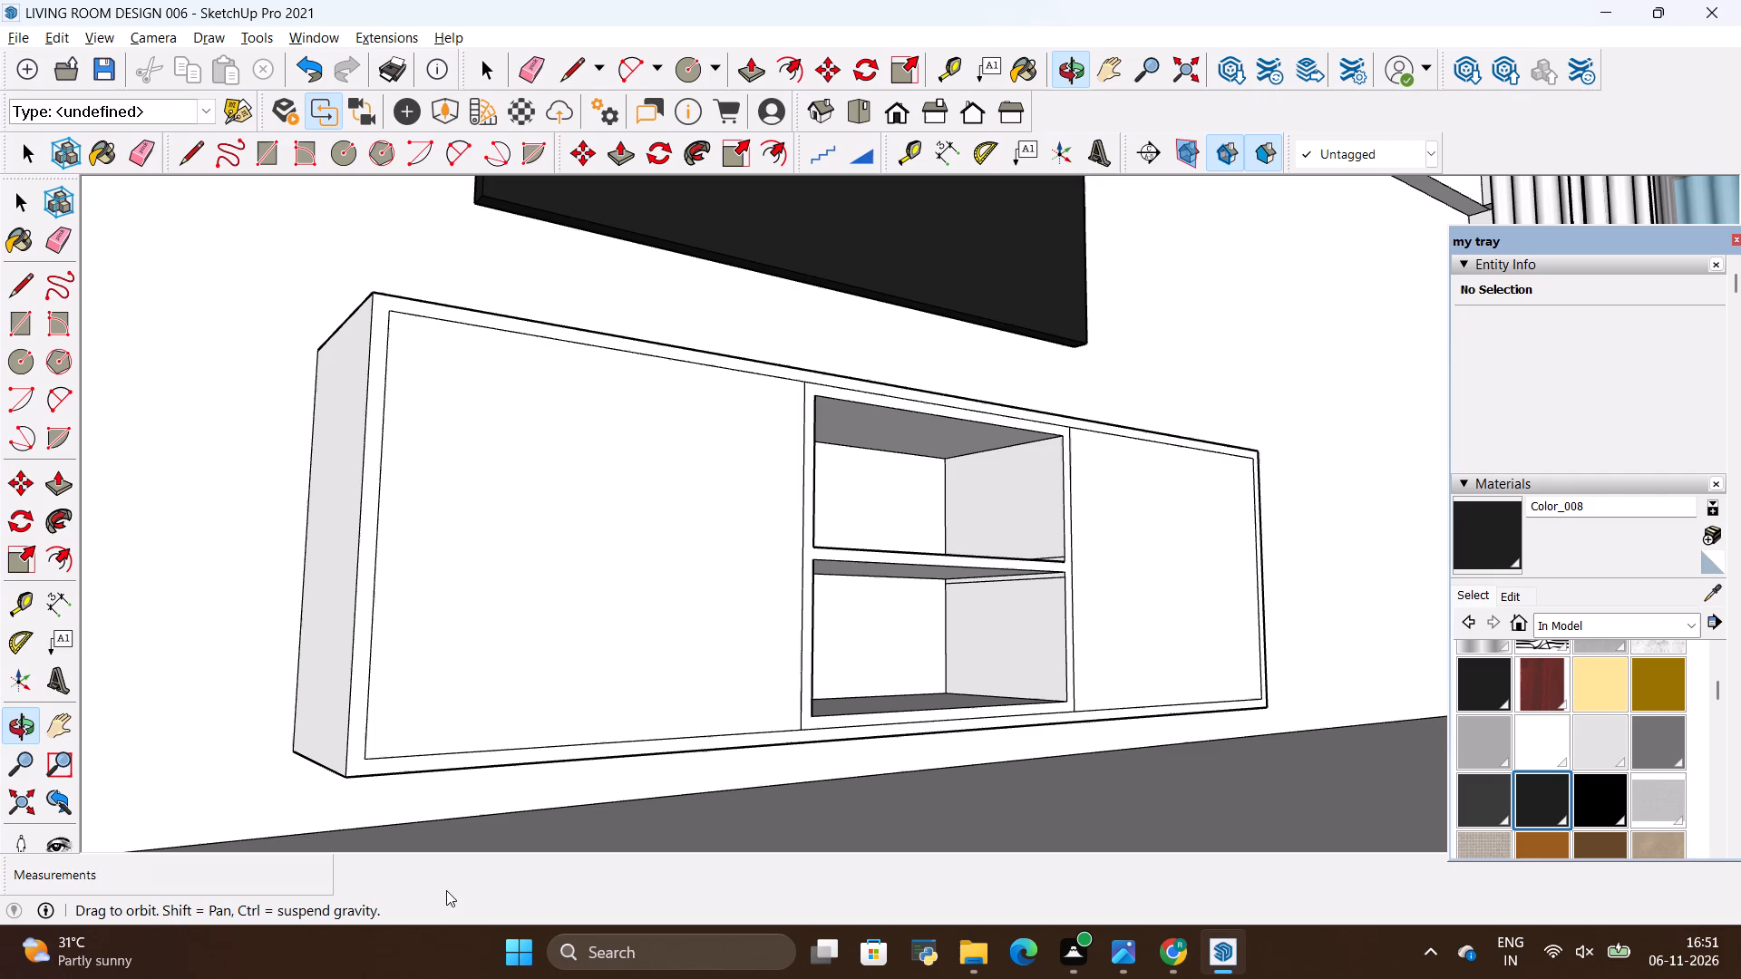
scroll(469, 696, "down", 2)
scroll(966, 672, "up", 2)
scroll(1029, 650, "down", 3)
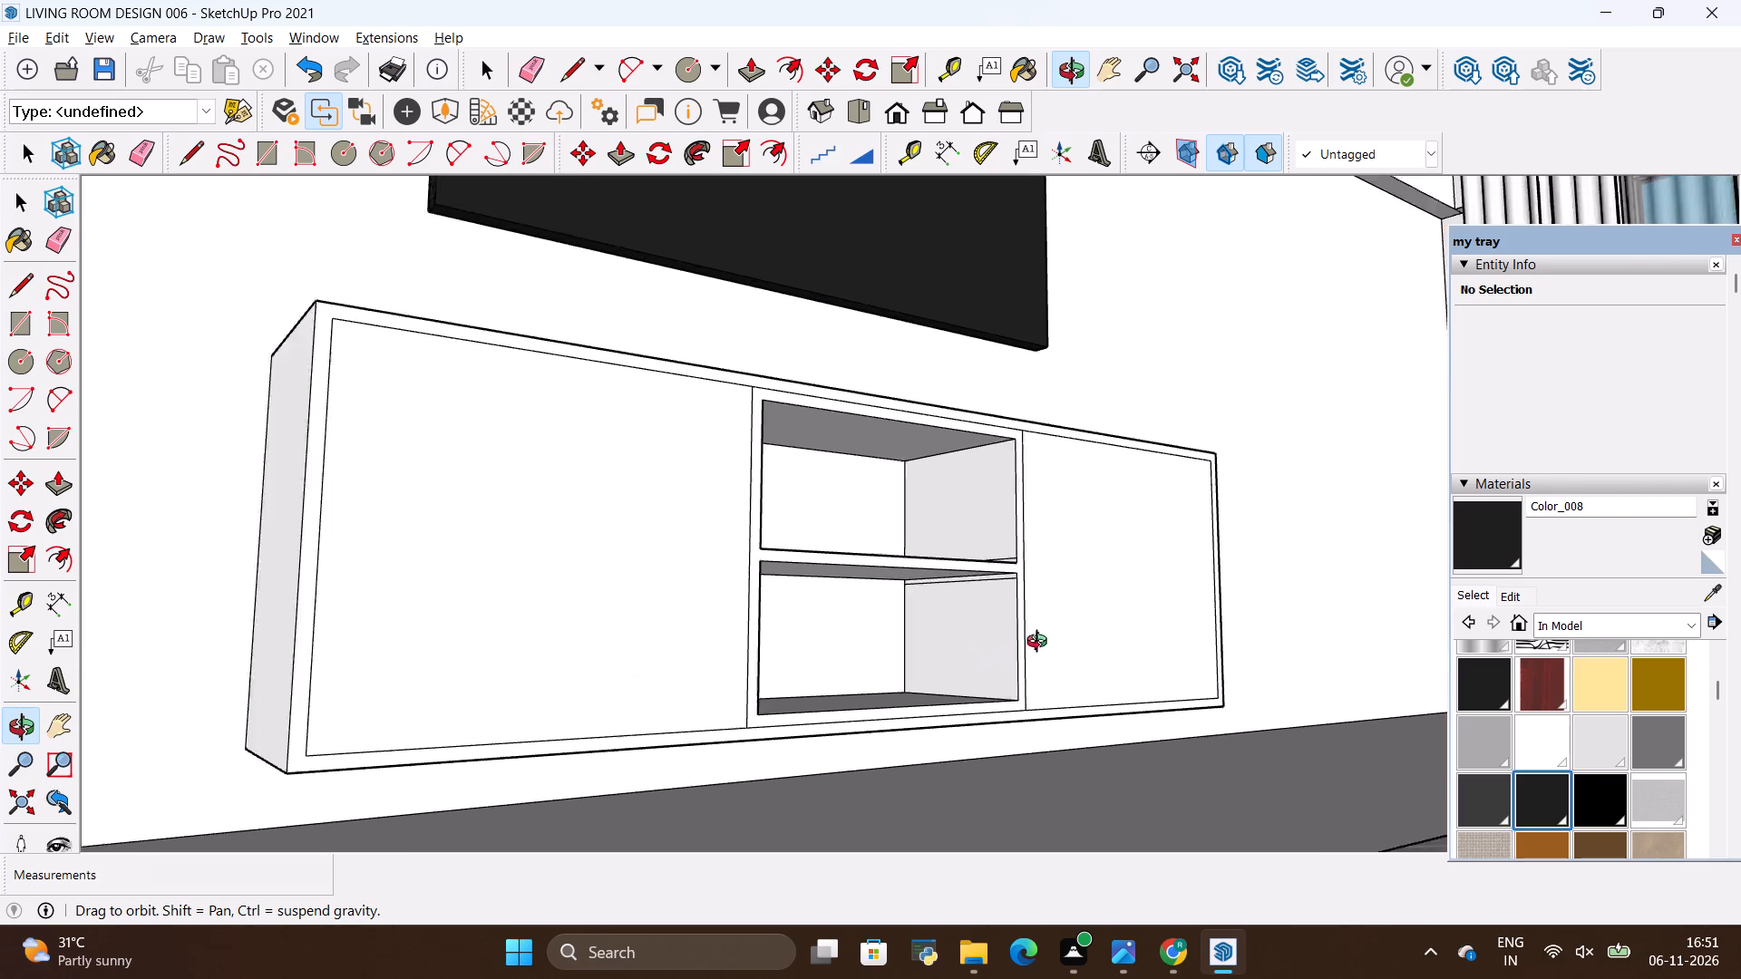
scroll(1041, 644, "down", 1)
left_click_drag(1138, 531, 1012, 780)
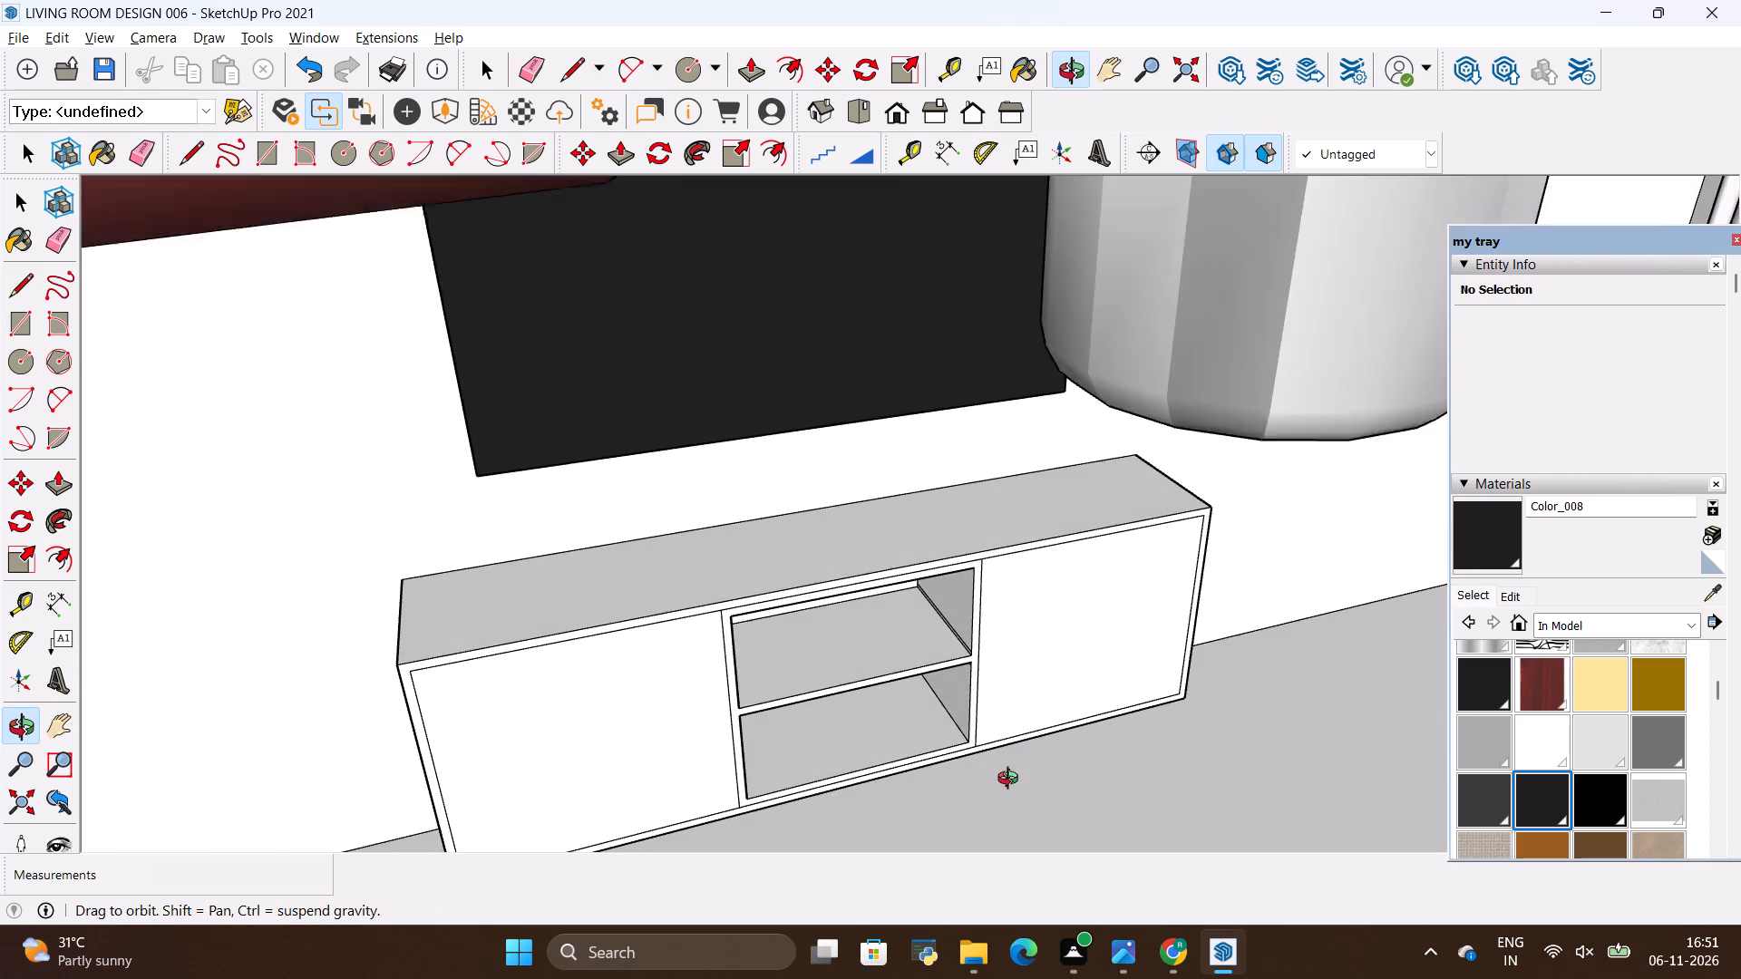
left_click_drag(1012, 780, 981, 792)
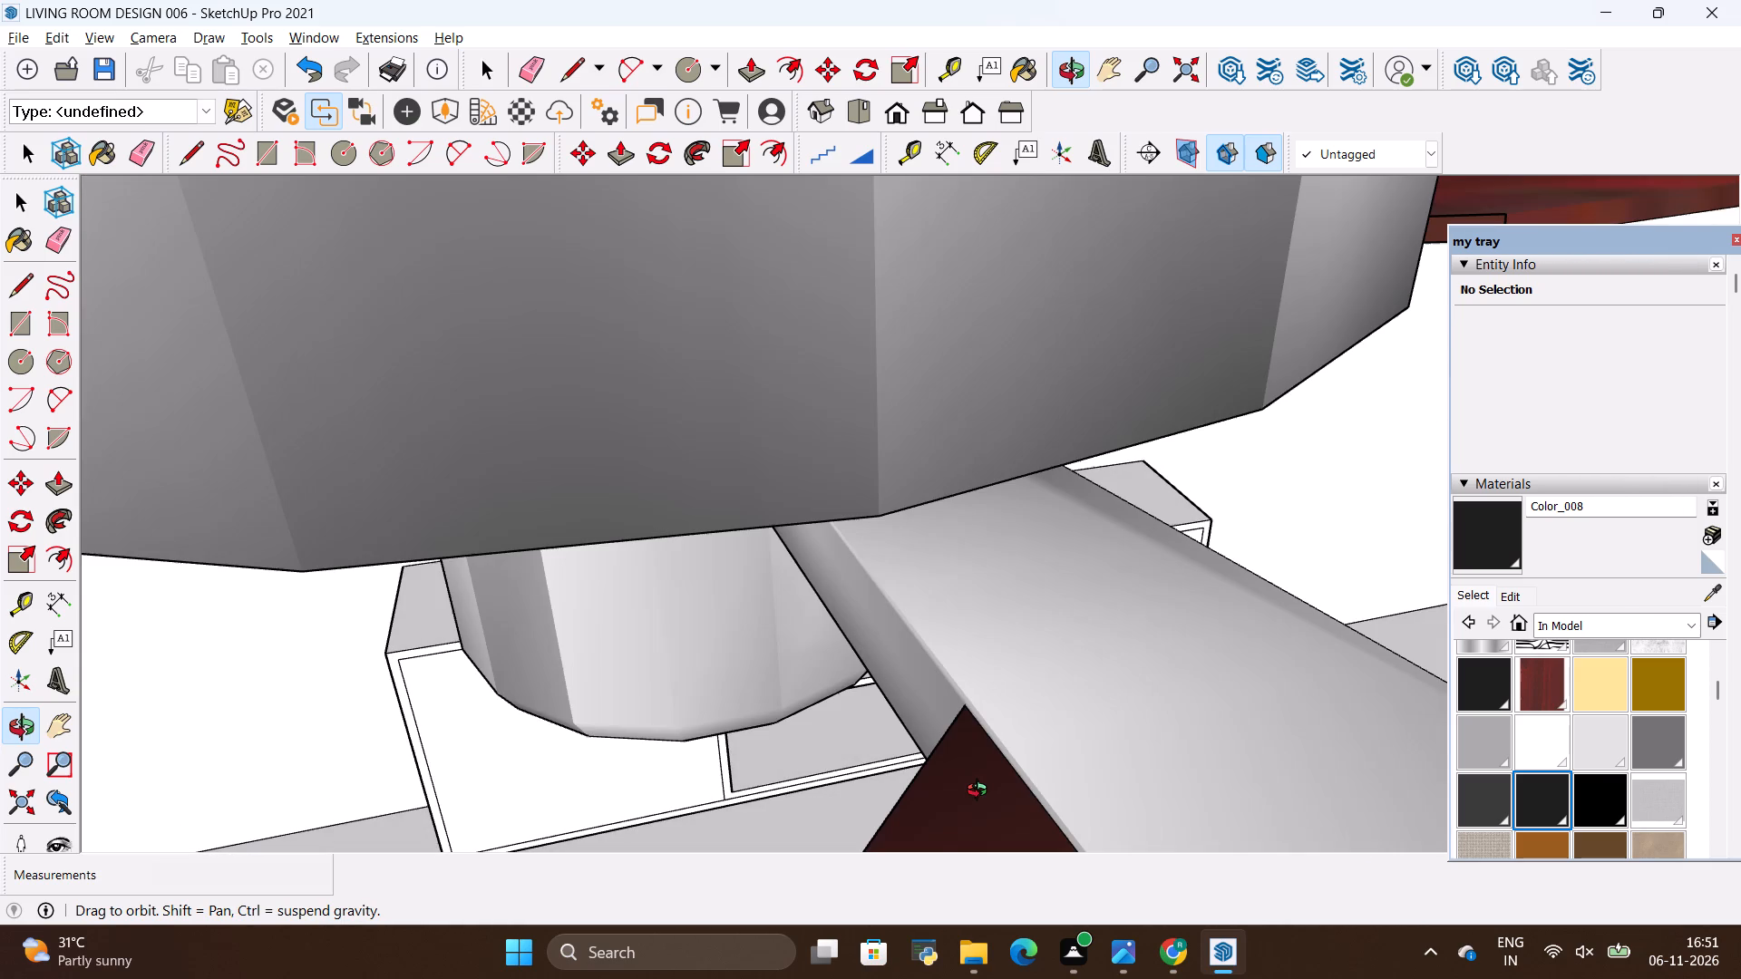
left_click_drag(981, 792, 1028, 719)
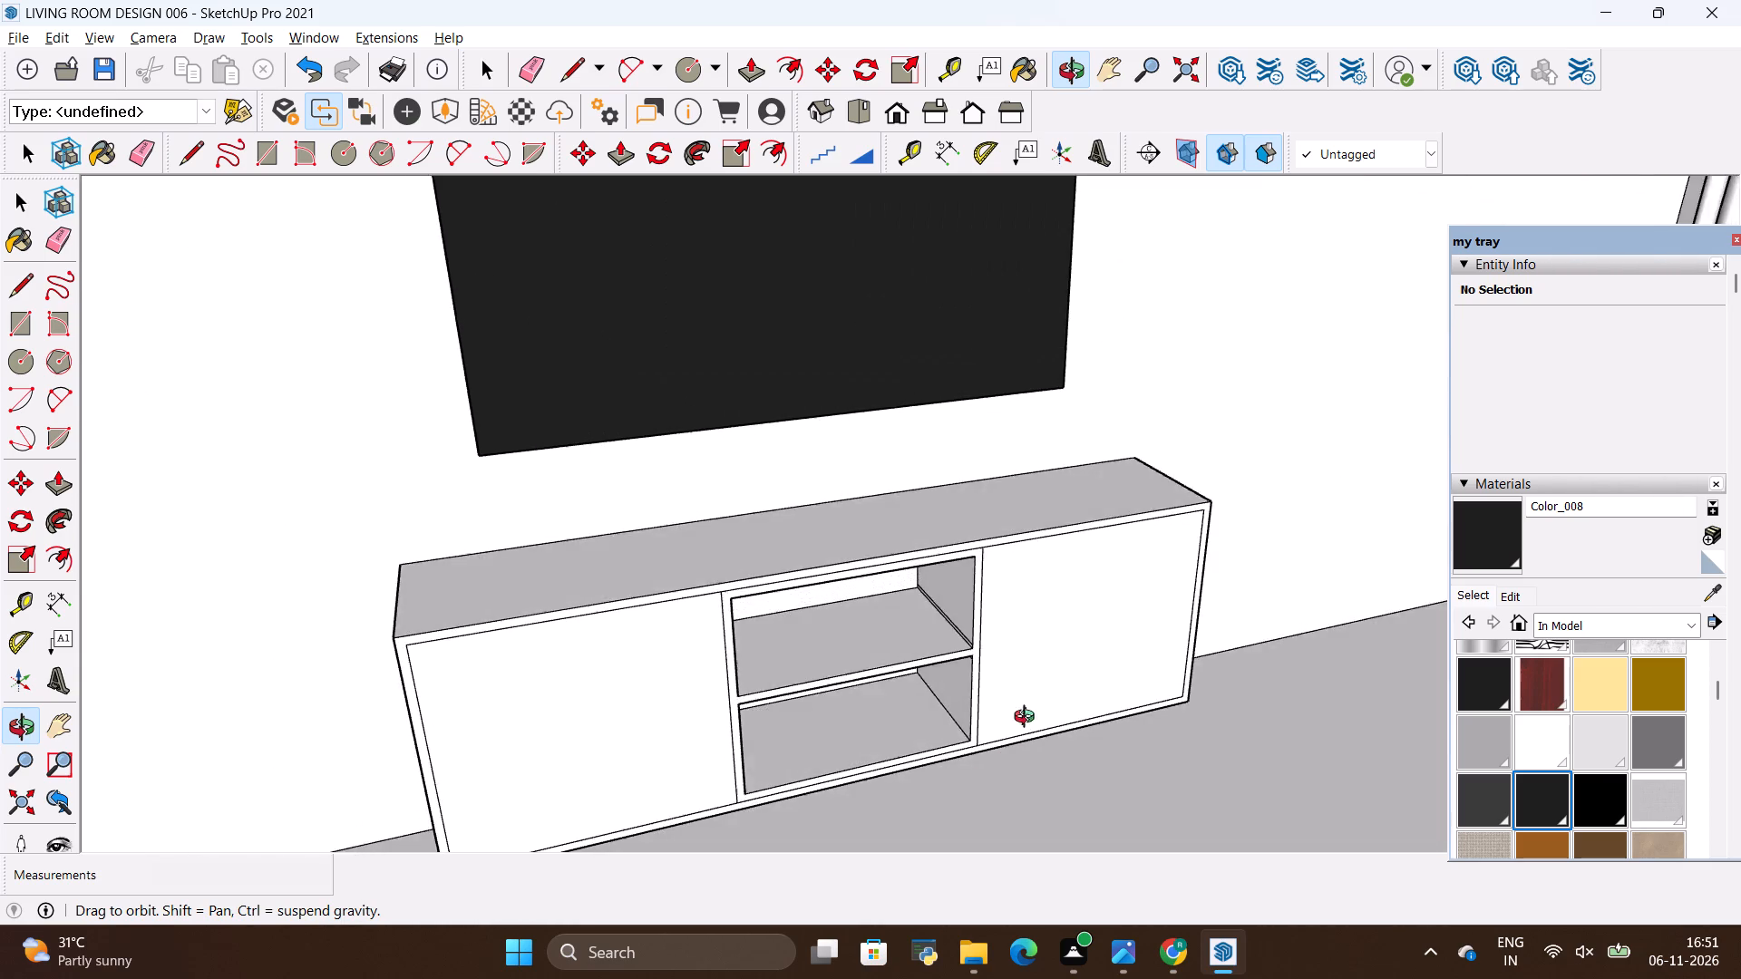
left_click_drag(1028, 719, 1320, 347)
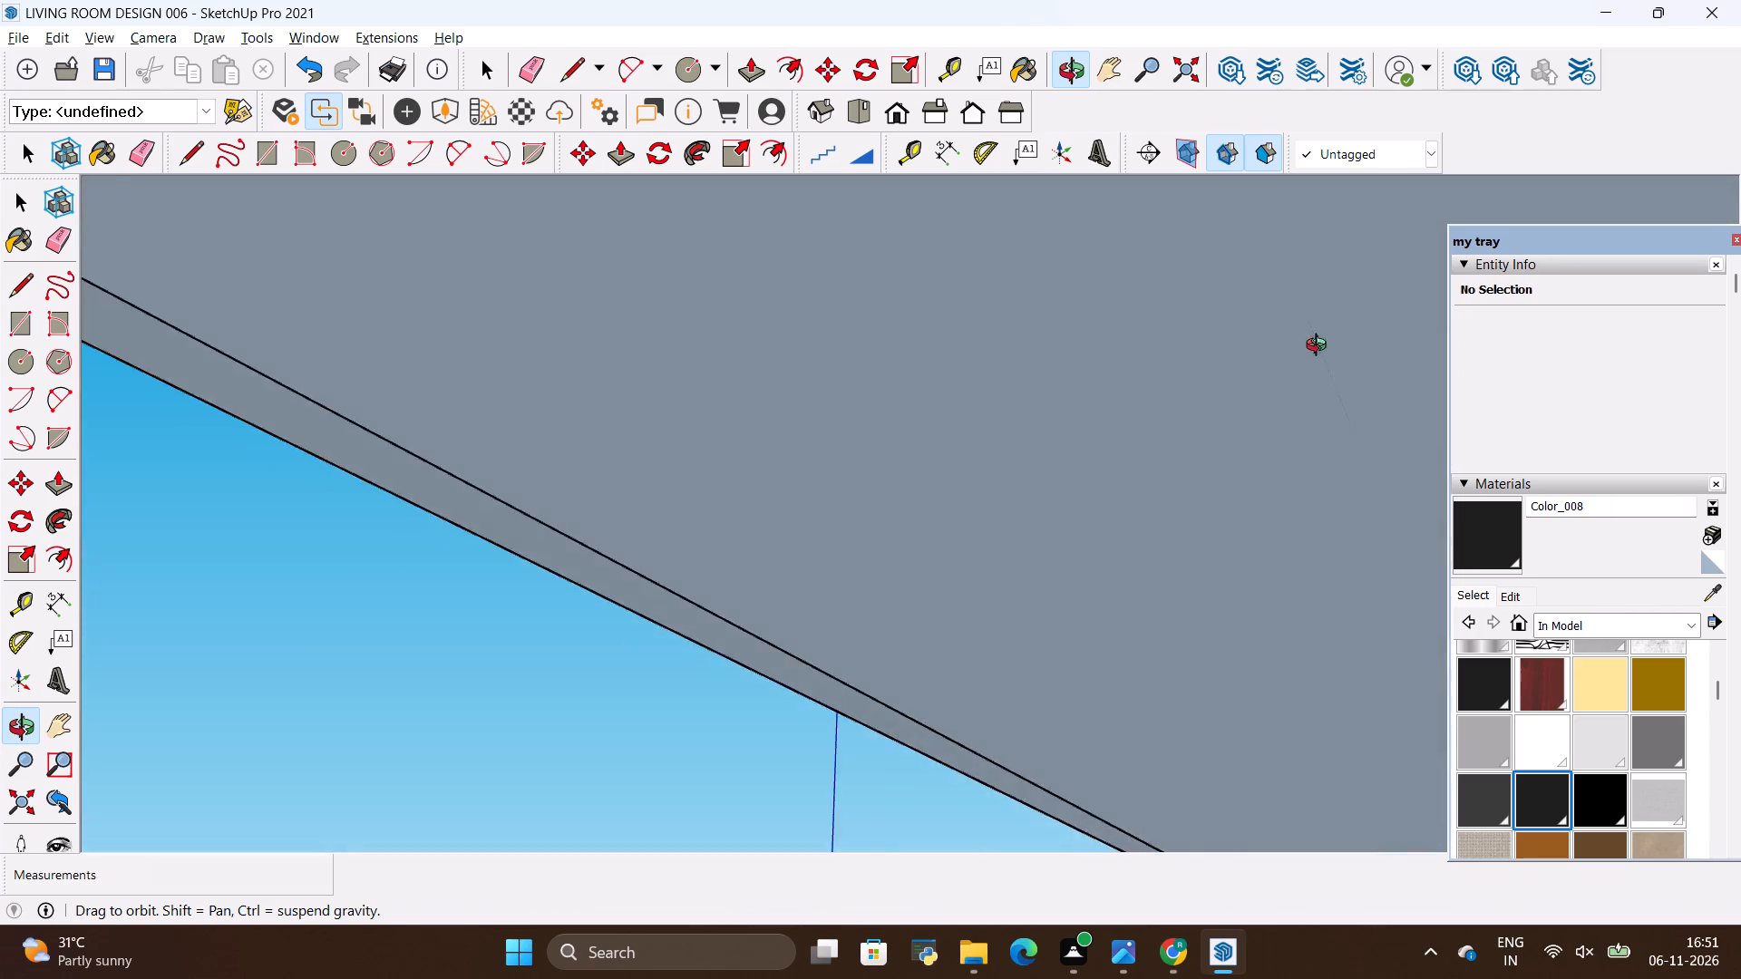
left_click_drag(1320, 347, 1033, 590)
scroll(1094, 527, "down", 8)
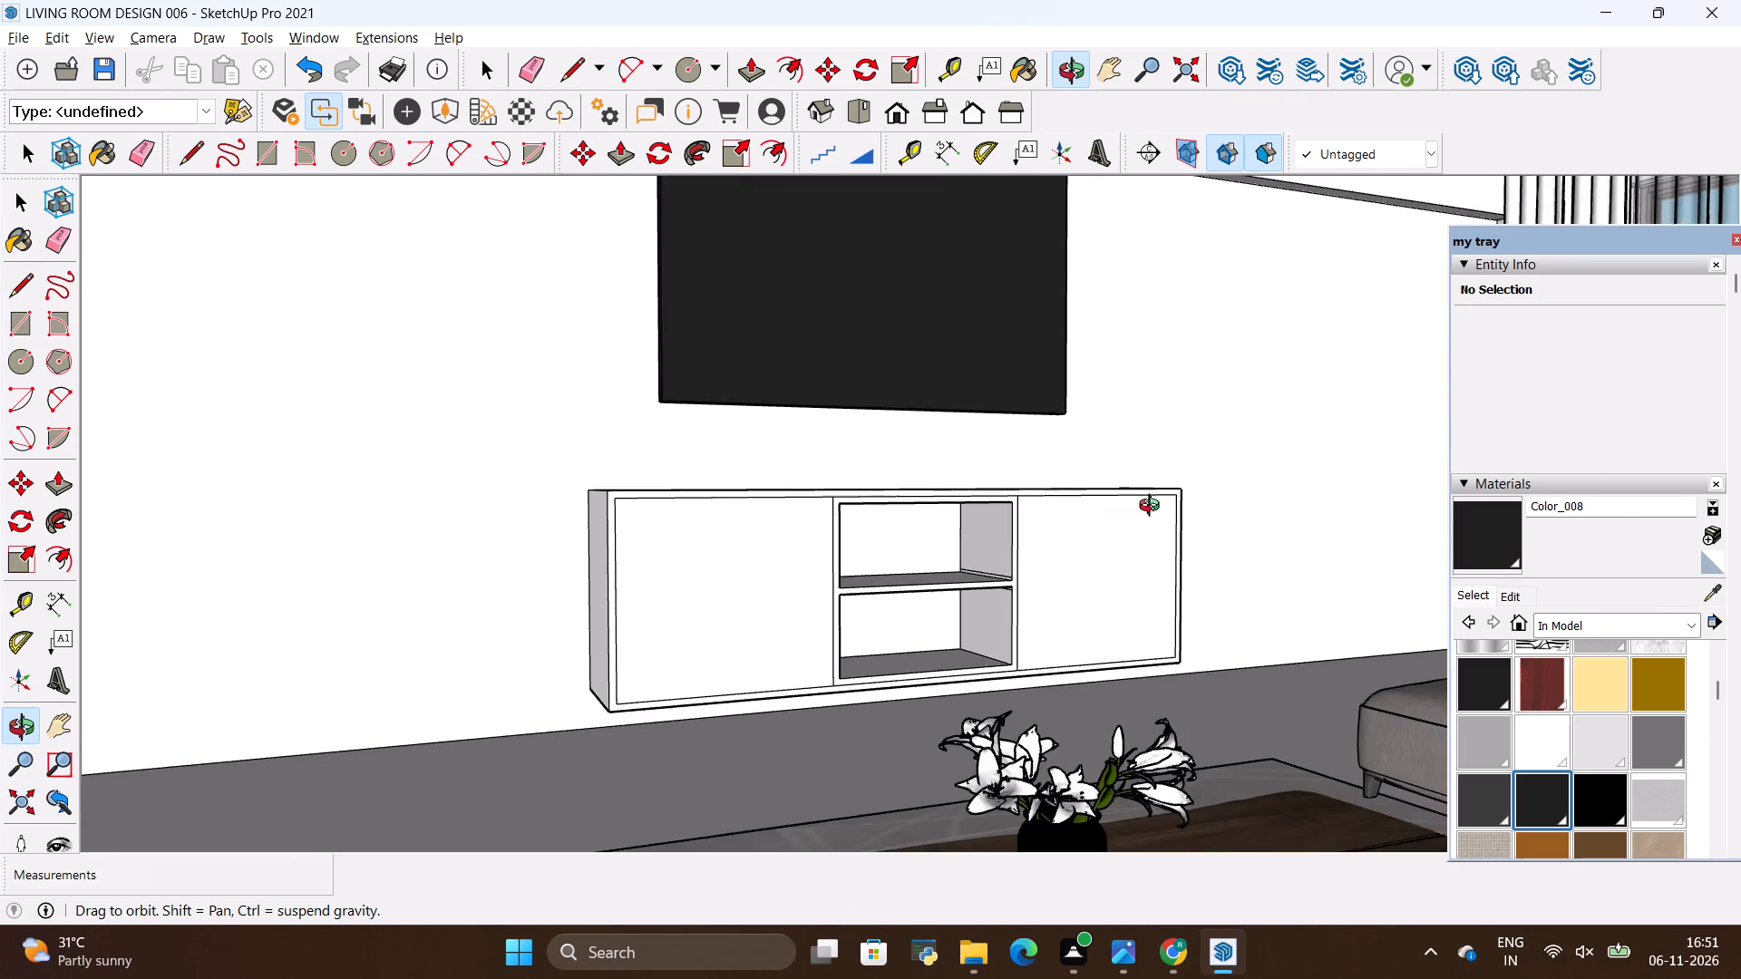
Examine the living room from wider angles, comparing the TV wall and cabinet with the curtains, sofa, shelving, ceiling fan and spotlights.
scroll(1153, 508, "down", 9)
scroll(1180, 508, "down", 16)
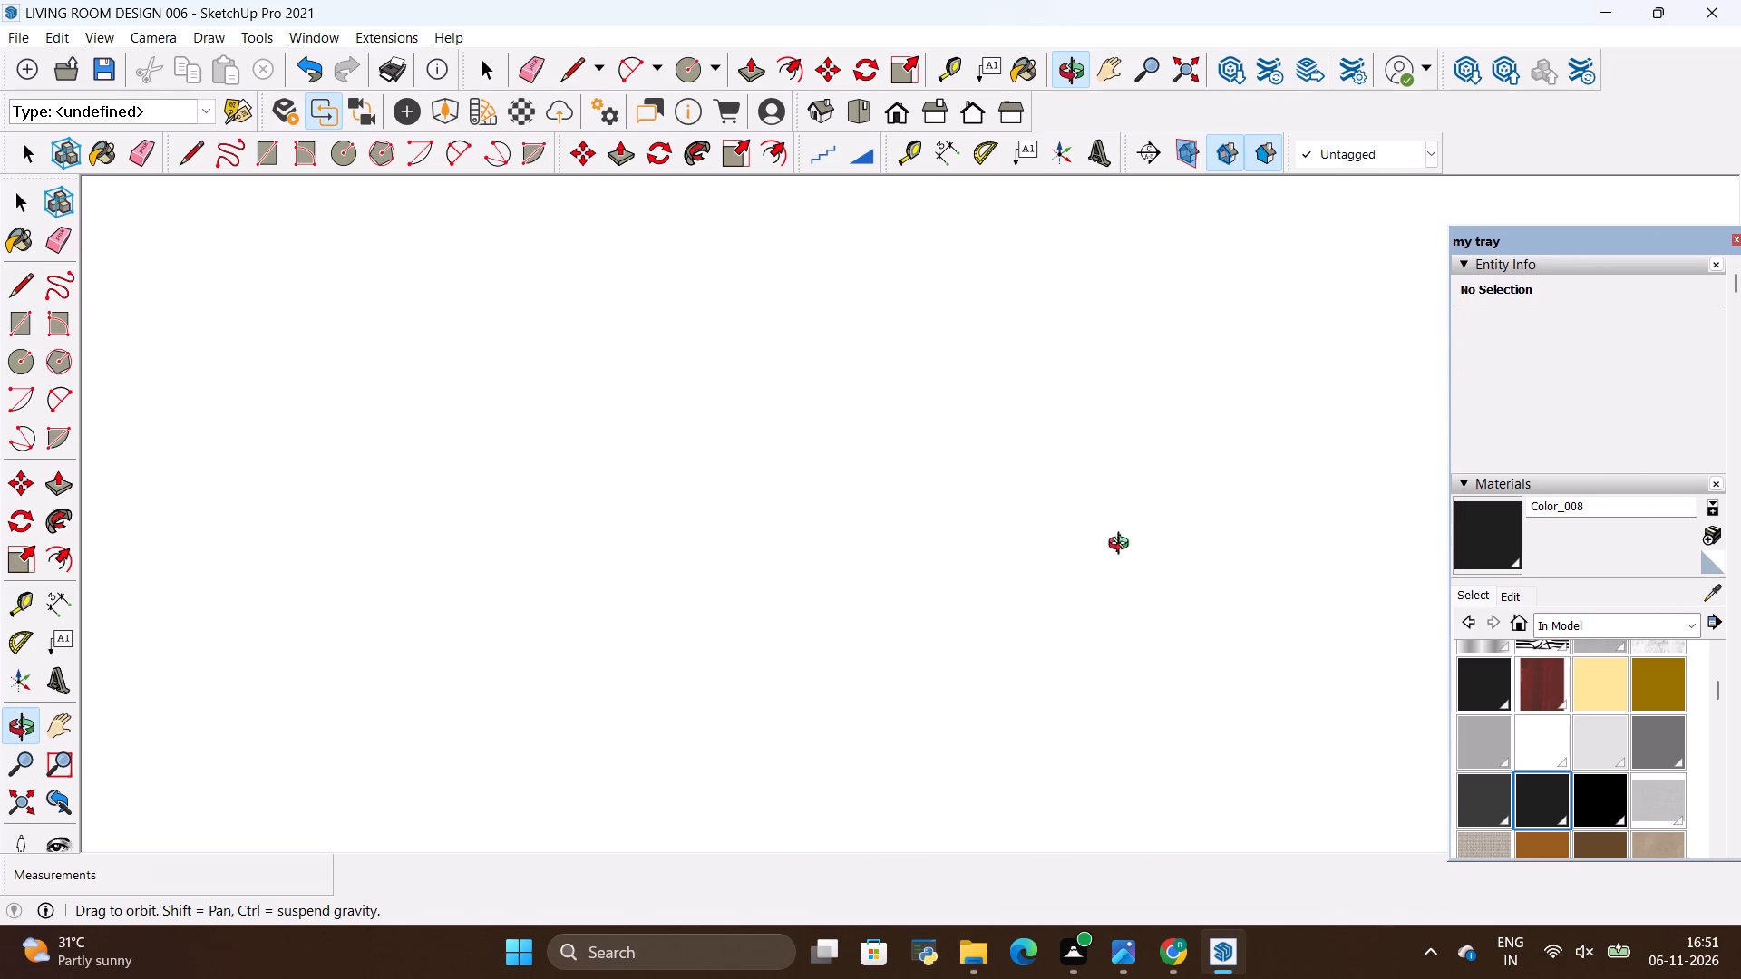
scroll(771, 692, "down", 20)
scroll(771, 692, "down", 9)
scroll(986, 591, "down", 20)
scroll(986, 591, "down", 4)
left_click_drag(607, 672, 684, 678)
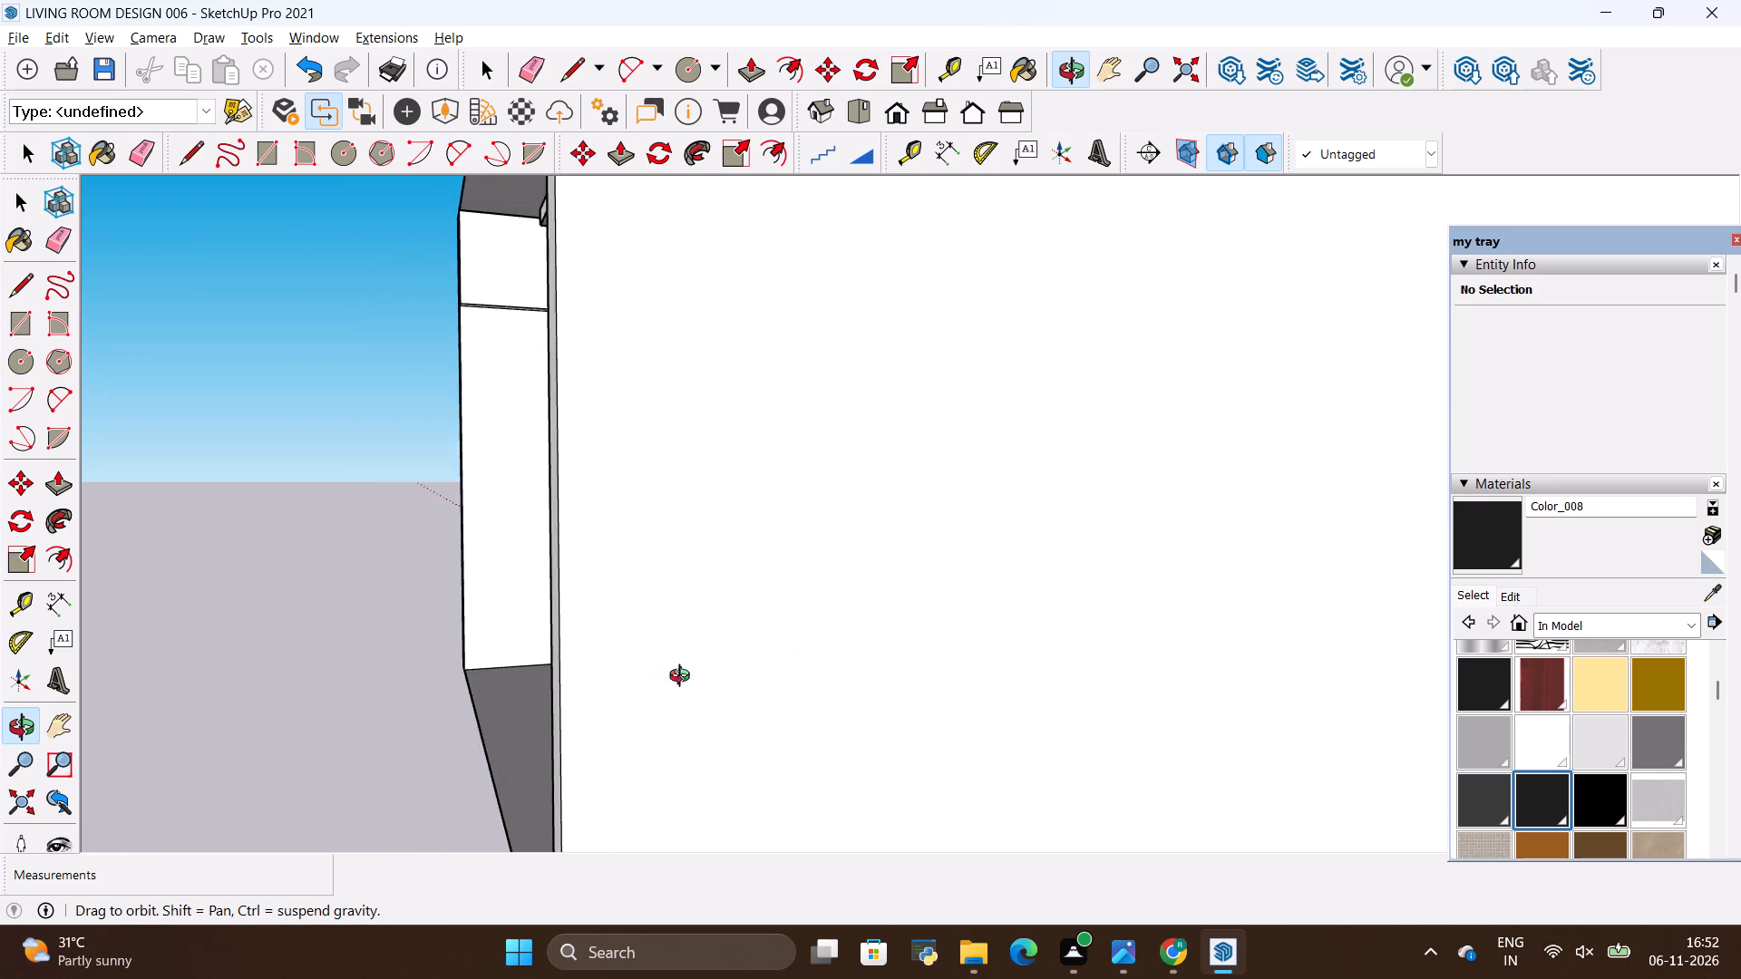
left_click_drag(684, 678, 957, 667)
scroll(230, 673, "up", 3)
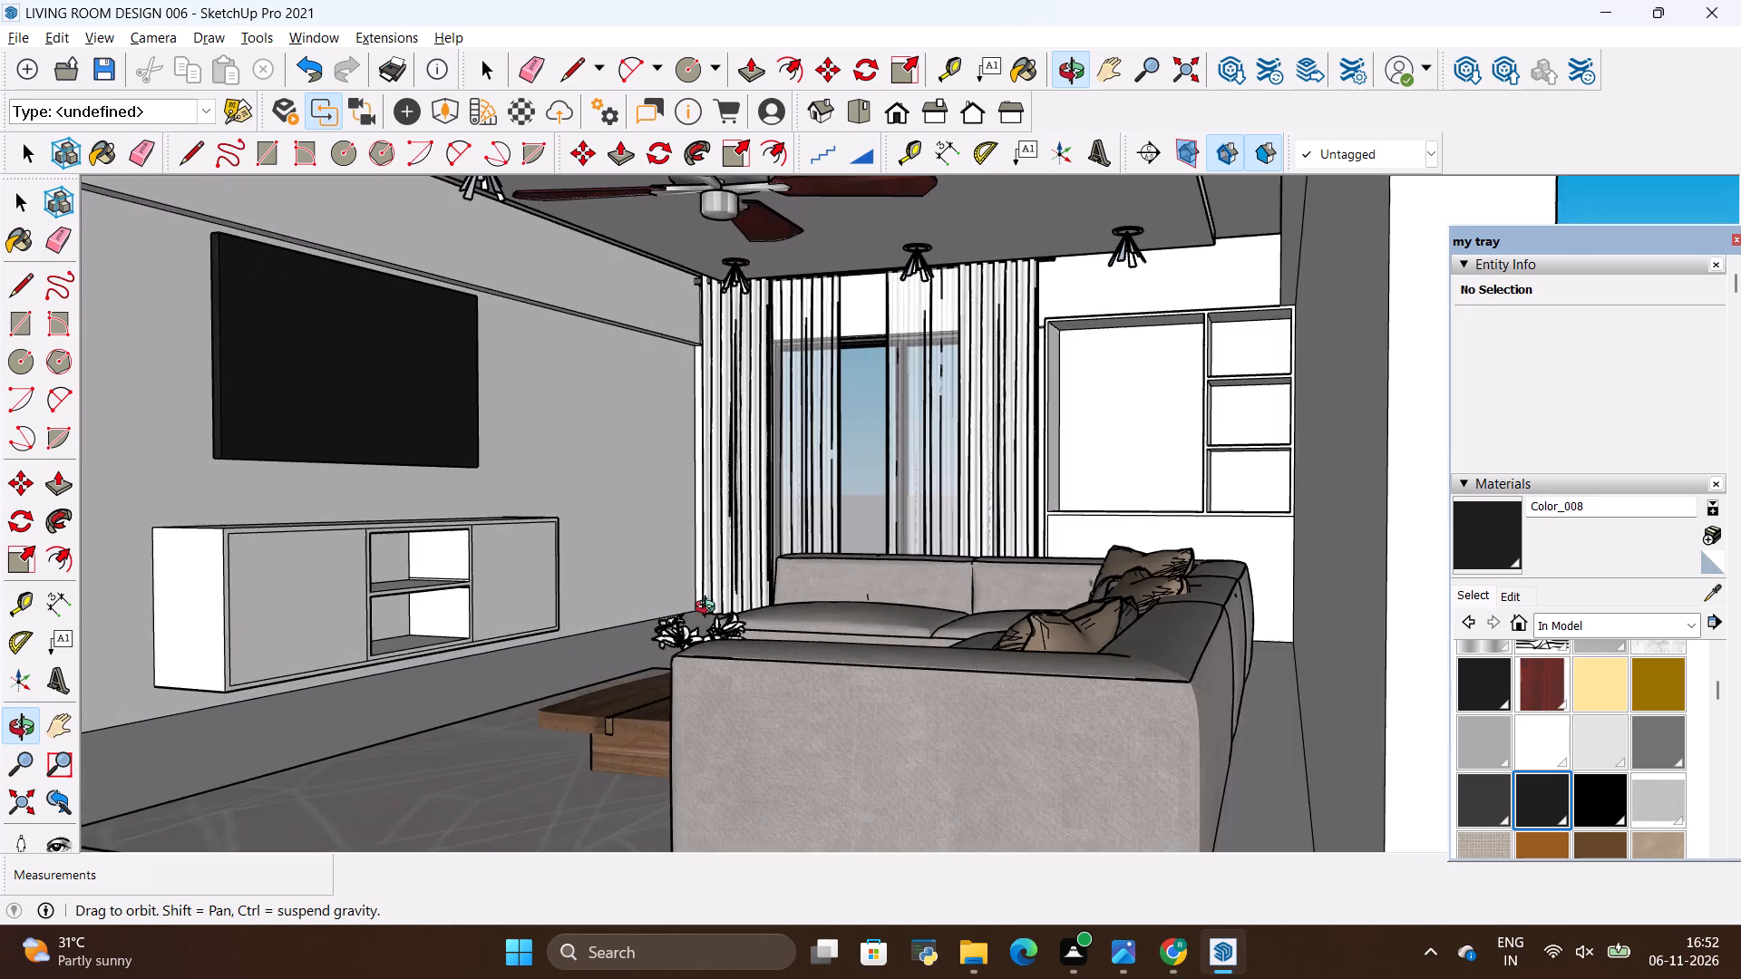
scroll(723, 604, "down", 5)
scroll(209, 658, "up", 4)
scroll(460, 556, "up", 8)
left_click_drag(652, 583, 630, 603)
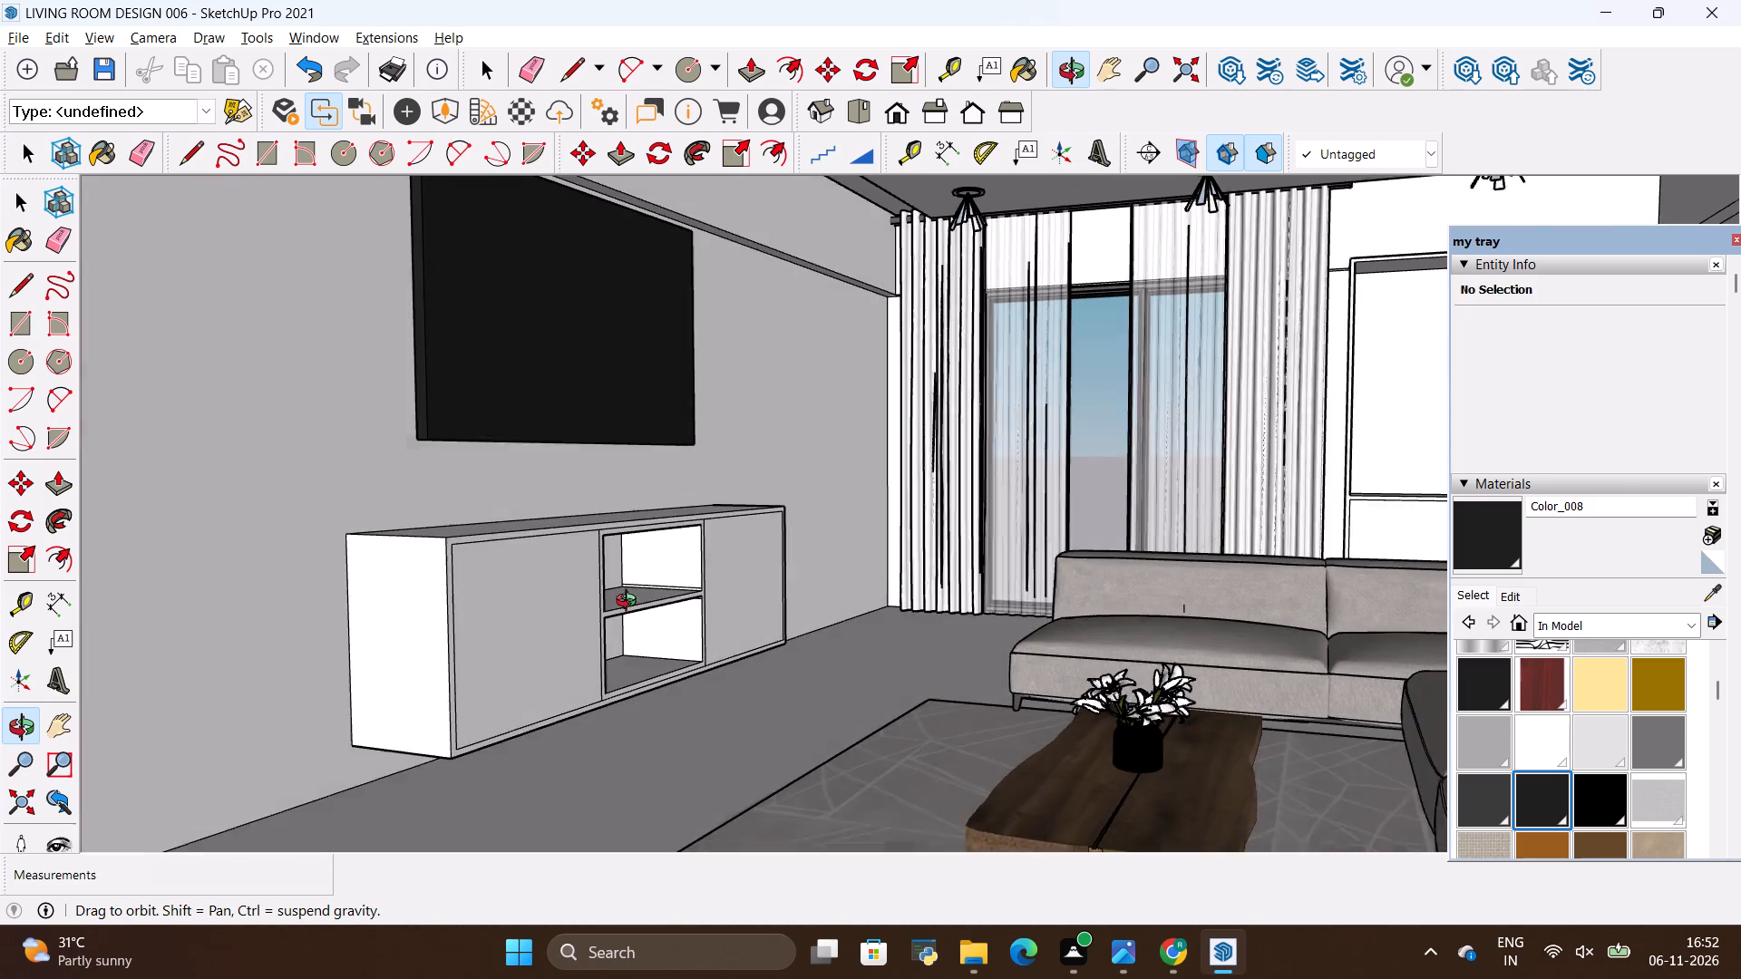
left_click_drag(630, 603, 607, 607)
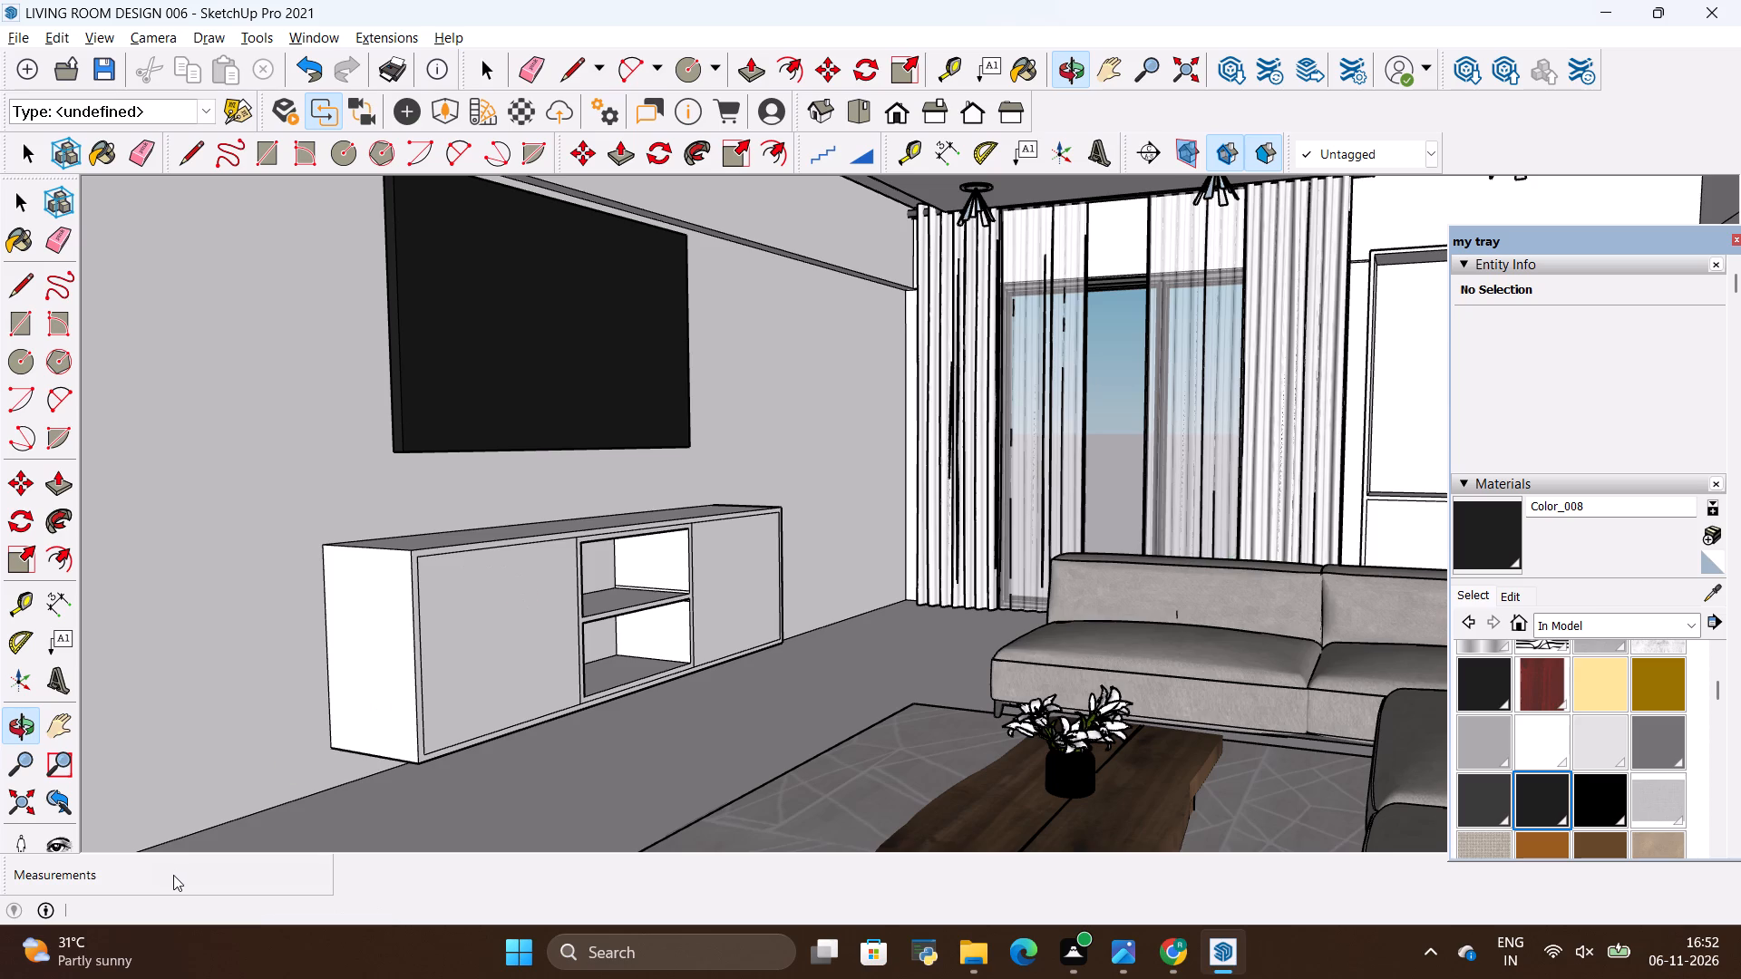
scroll(647, 594, "down", 3)
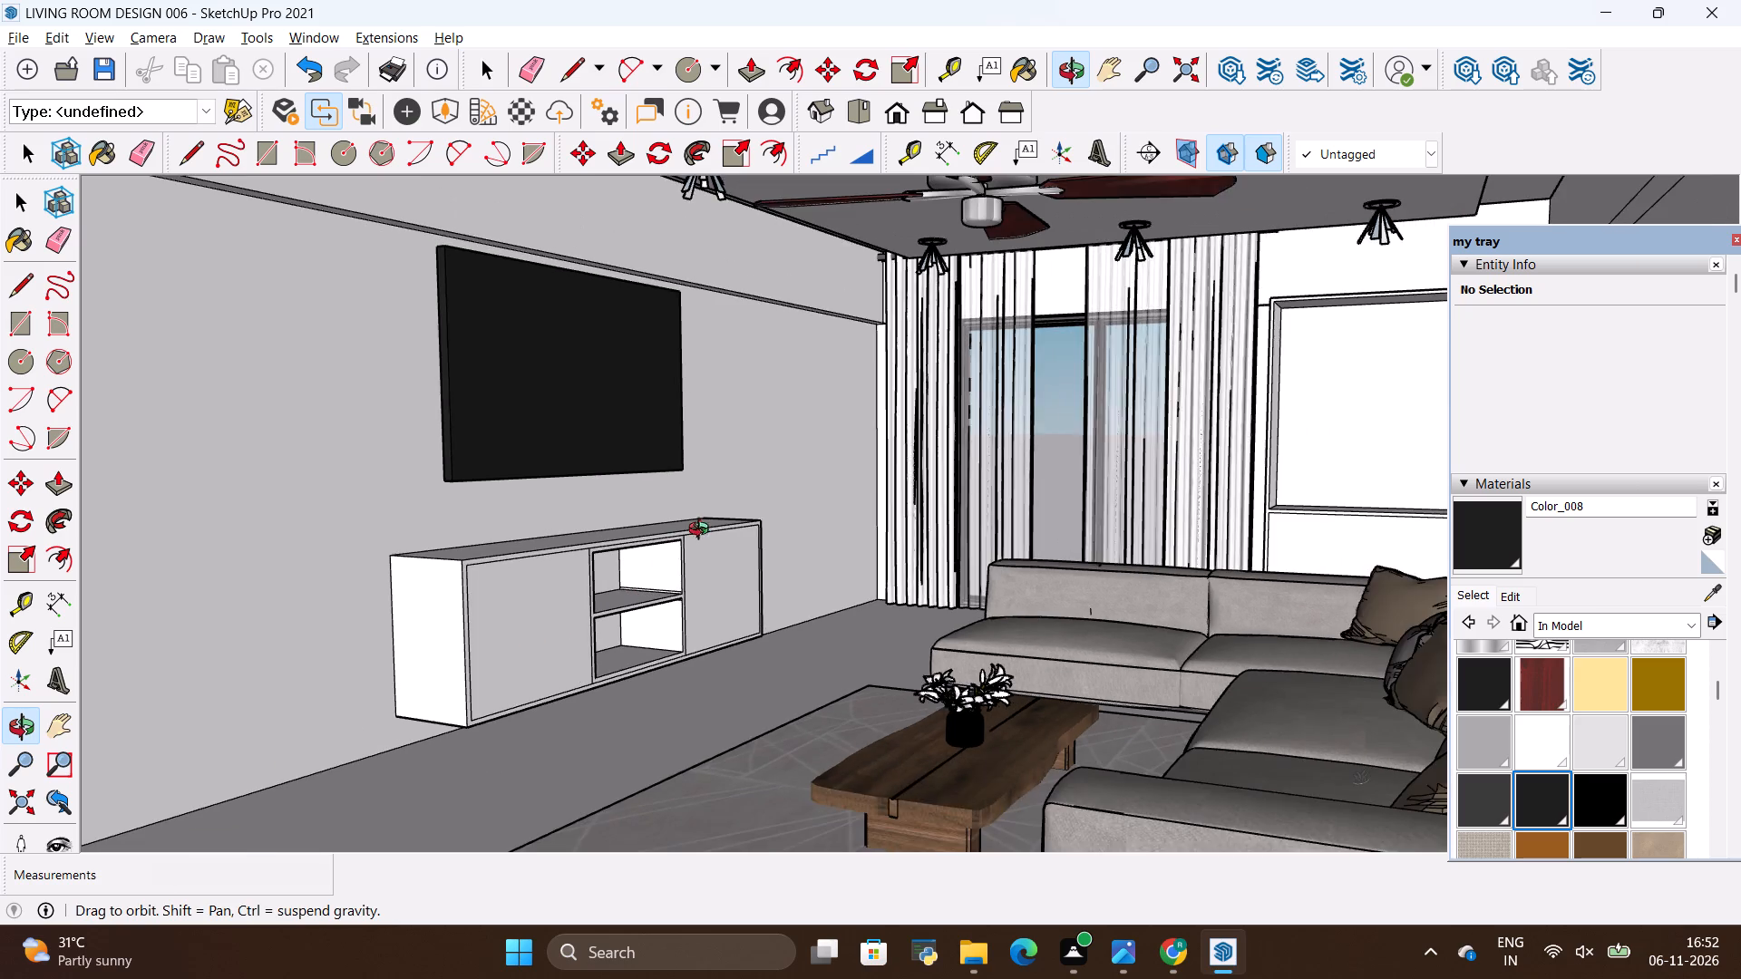
scroll(715, 520, "up", 2)
left_click_drag(743, 482, 771, 518)
scroll(770, 519, "down", 3)
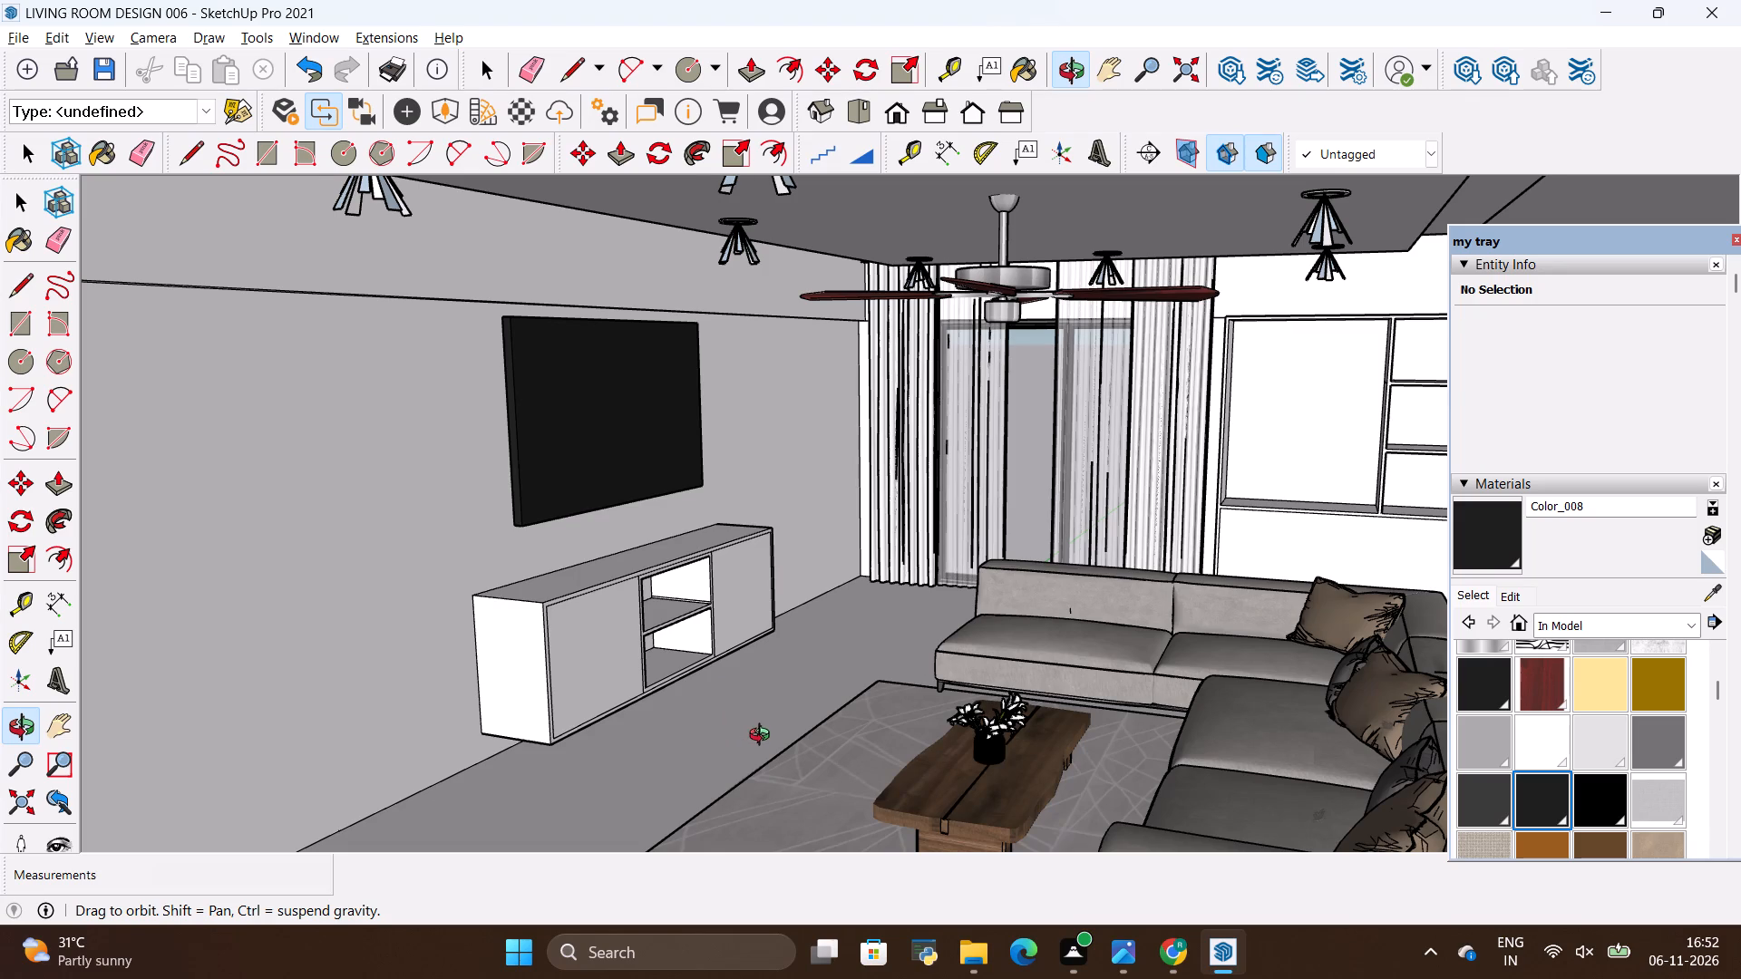
left_click_drag(773, 737, 843, 701)
left_click_drag(858, 677, 793, 645)
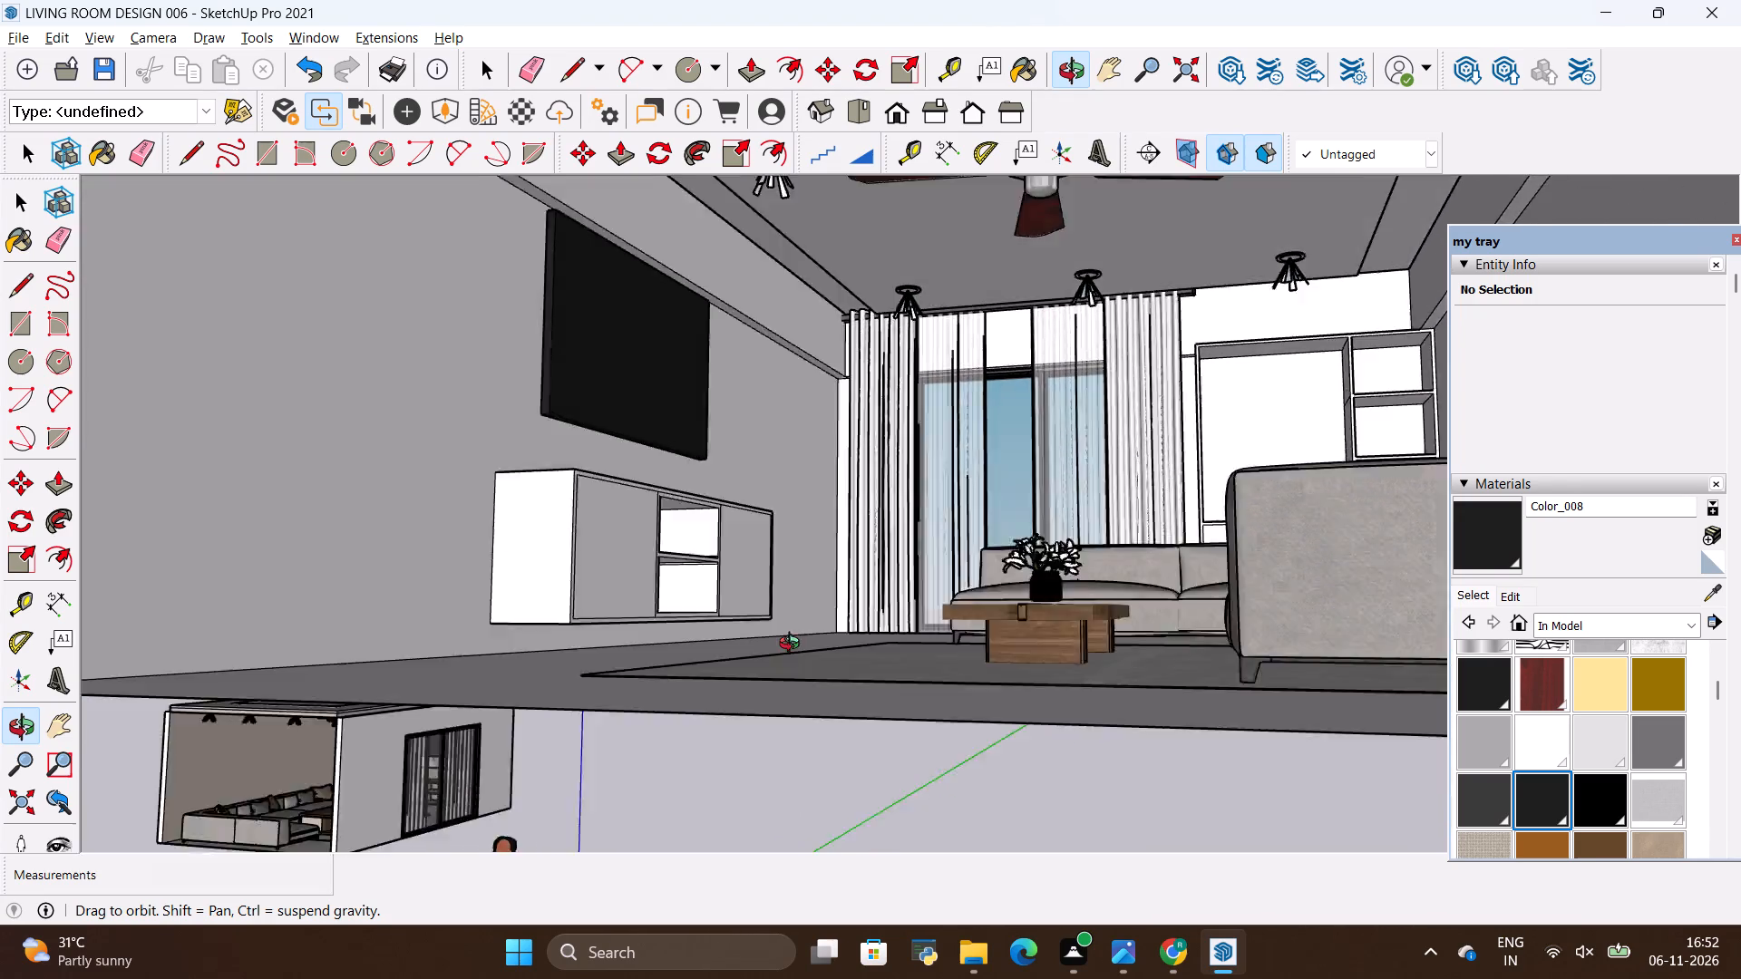
left_click_drag(793, 645, 789, 651)
scroll(791, 661, "down", 5)
scroll(761, 410, "up", 3)
left_click_drag(865, 522, 890, 507)
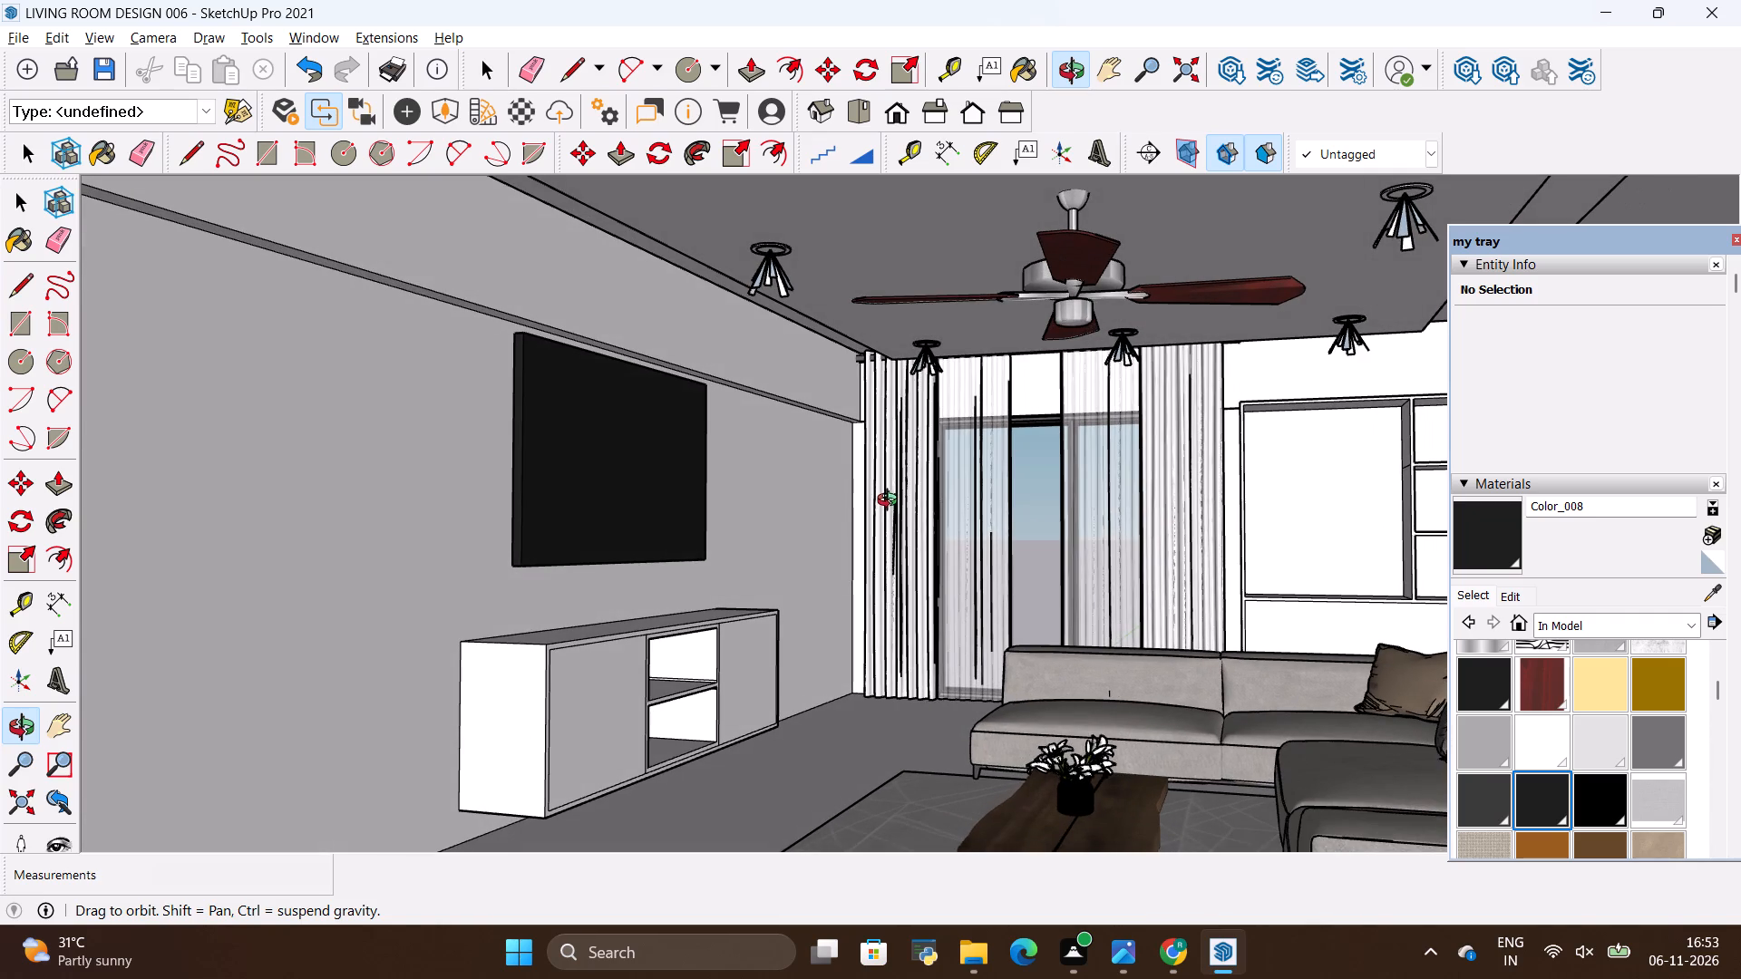
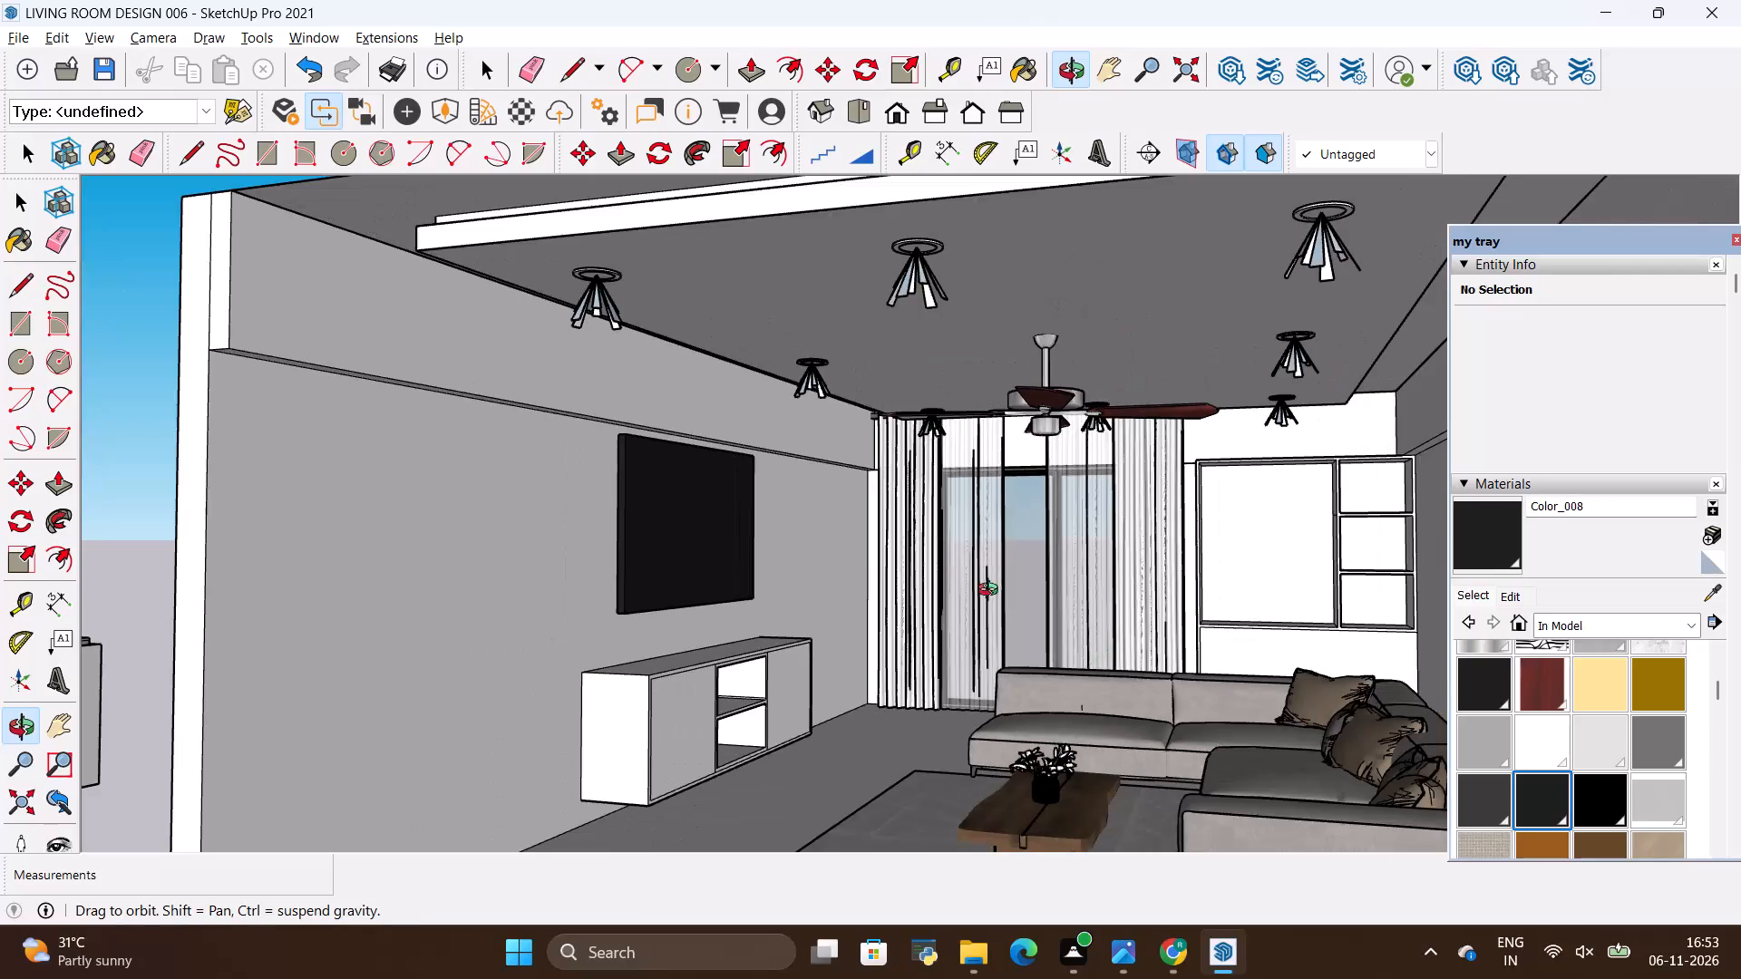
Compare the room's TV wall, cabinet and seating area with the living room reference photo, switching between Photos and SketchUp.
scroll(1048, 688, "up", 4)
scroll(1035, 685, "down", 2)
scroll(1032, 686, "up", 1)
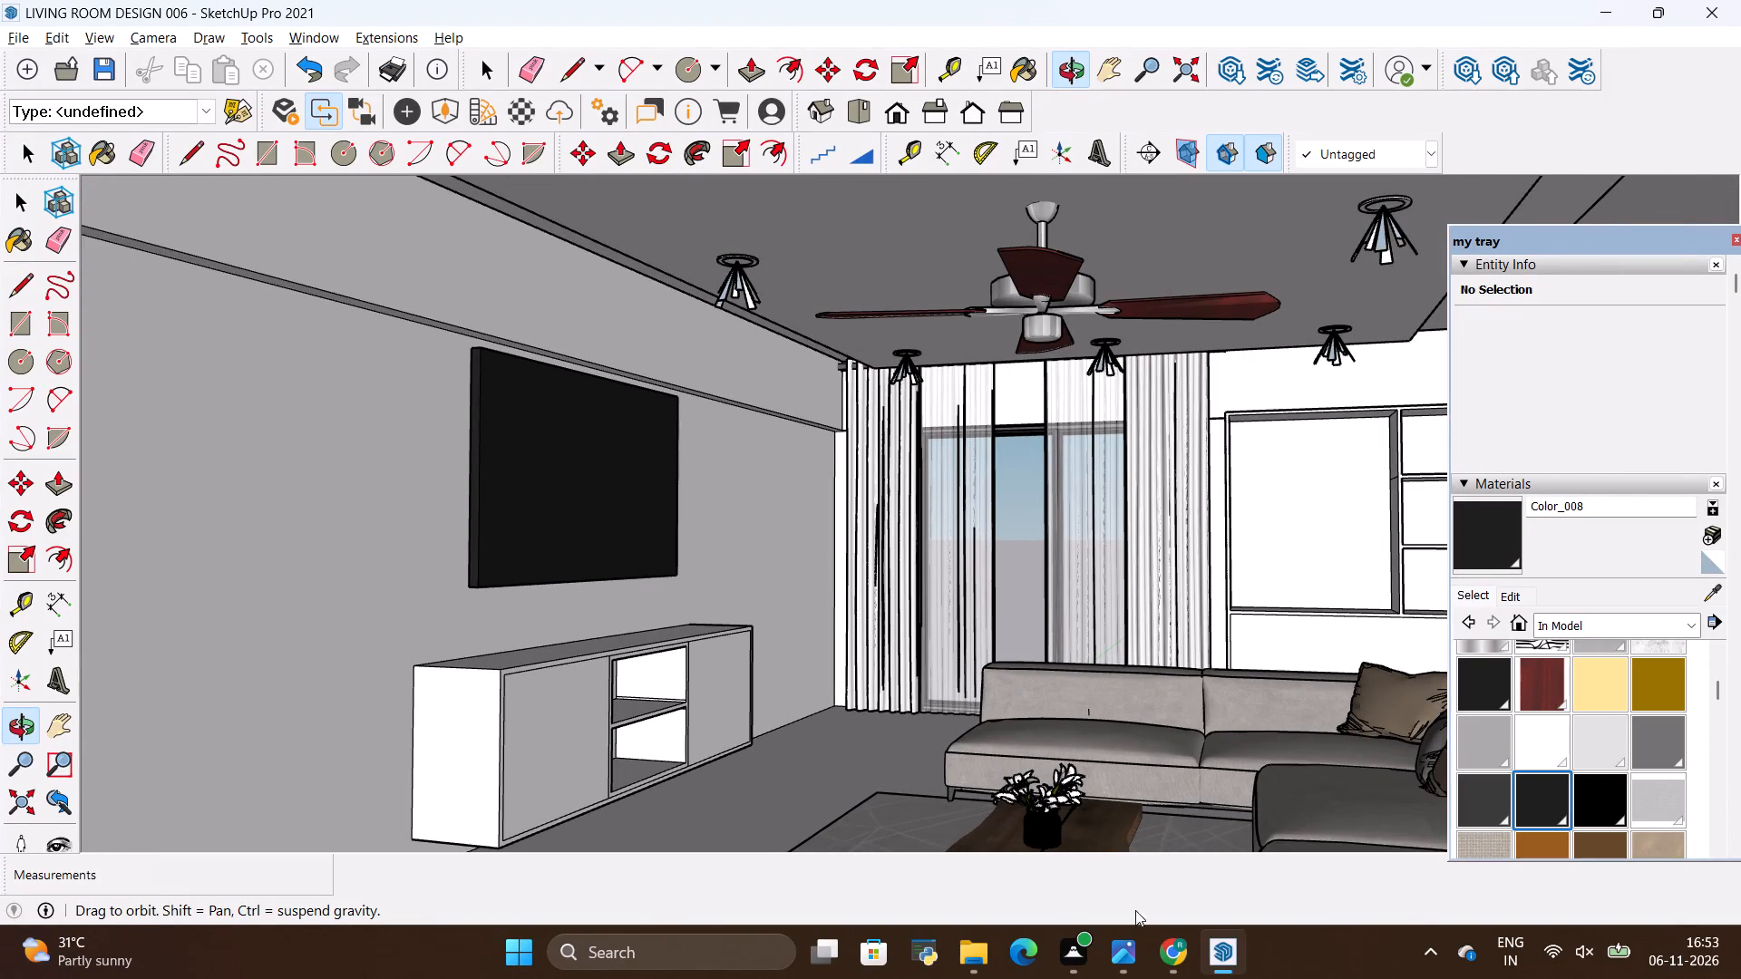
left_click(1125, 941)
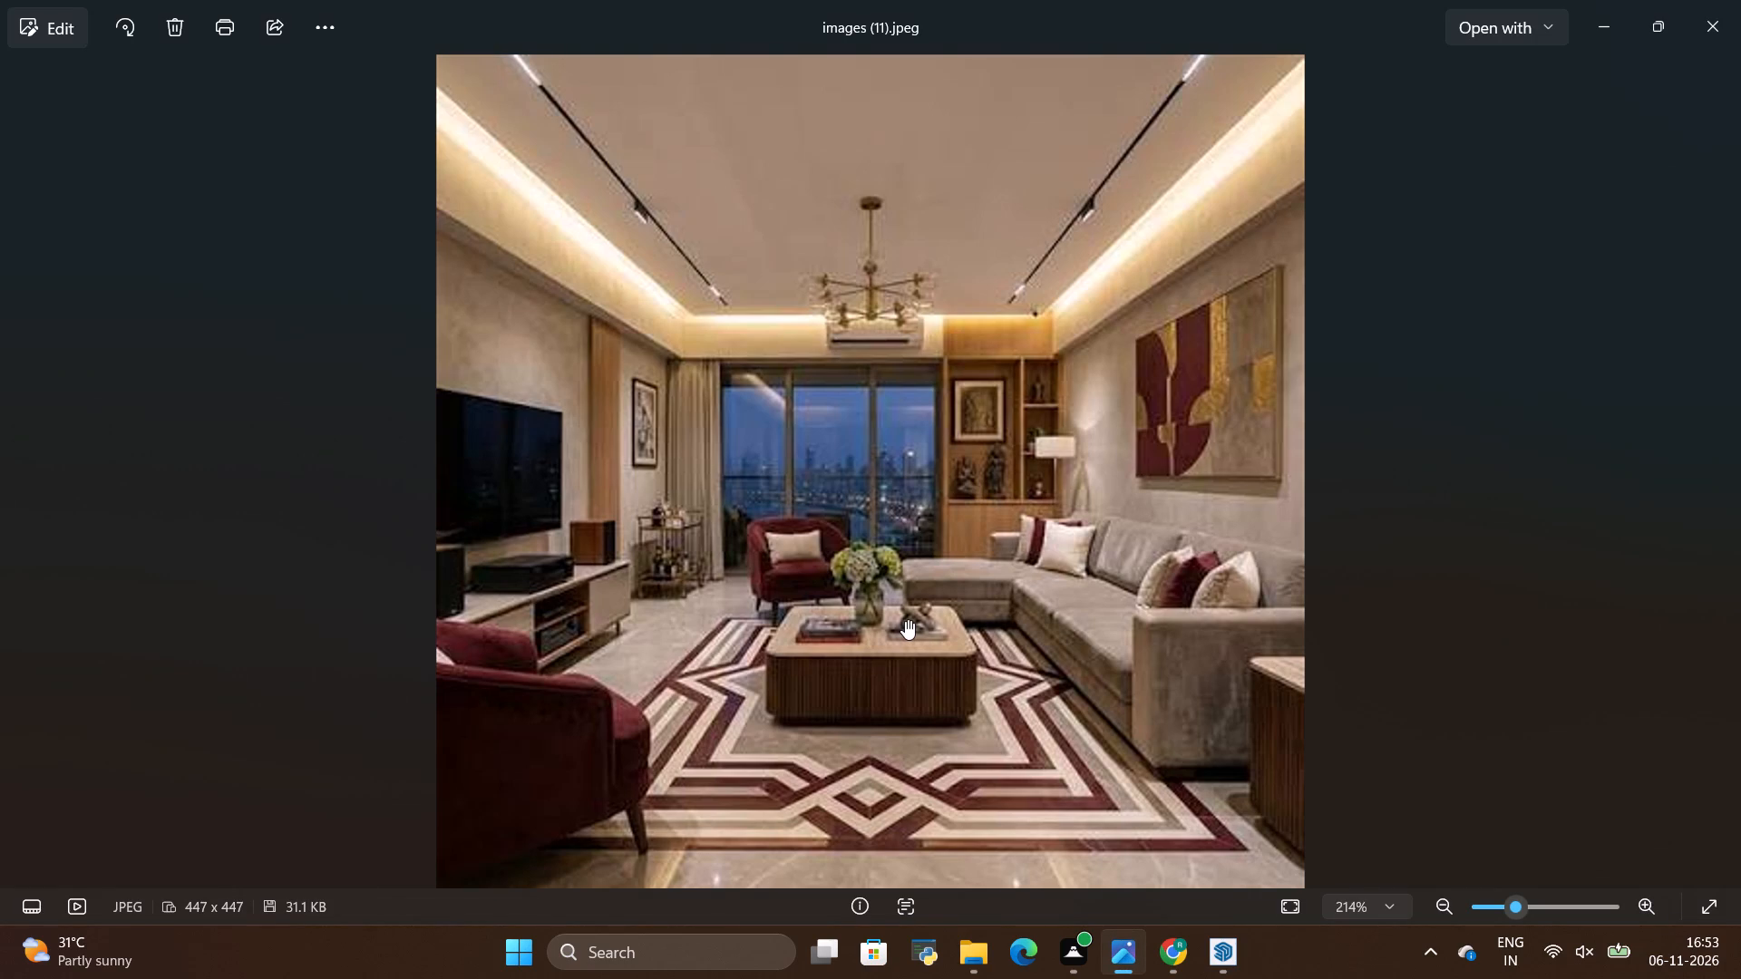
key("alt+Tab")
scroll(905, 620, "down", 9)
scroll(859, 694, "up", 9)
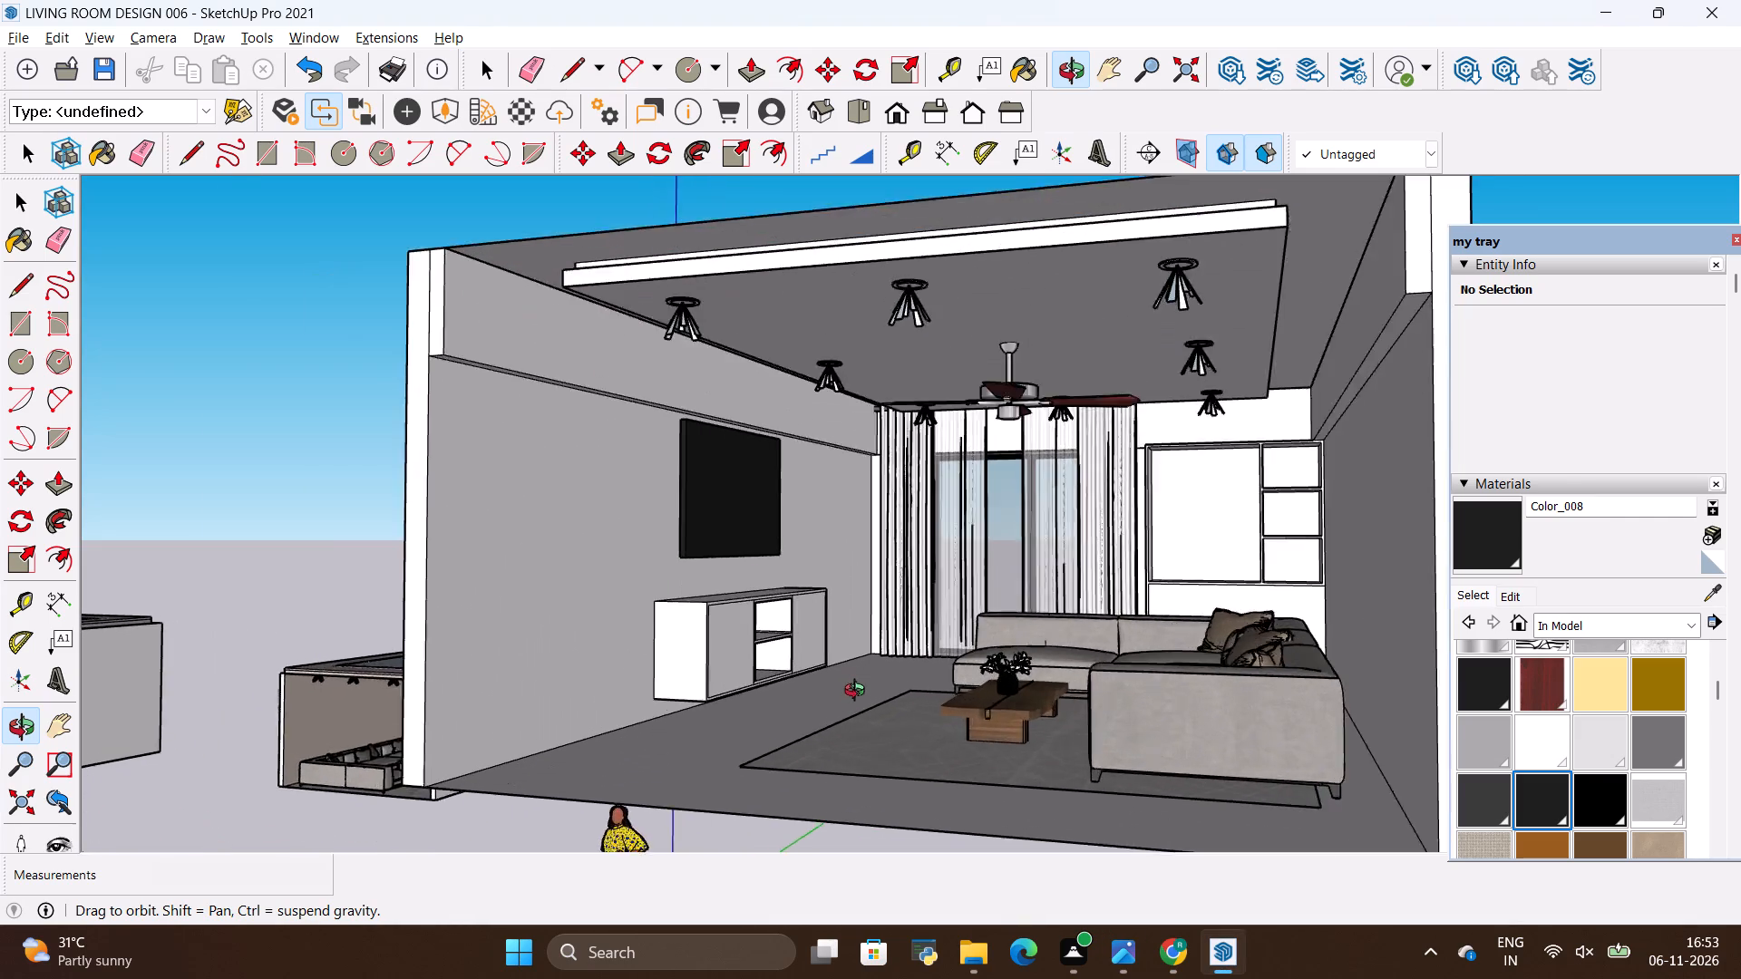
key("alt+Tab")
key("alt+Tab")
scroll(637, 537, "up", 2)
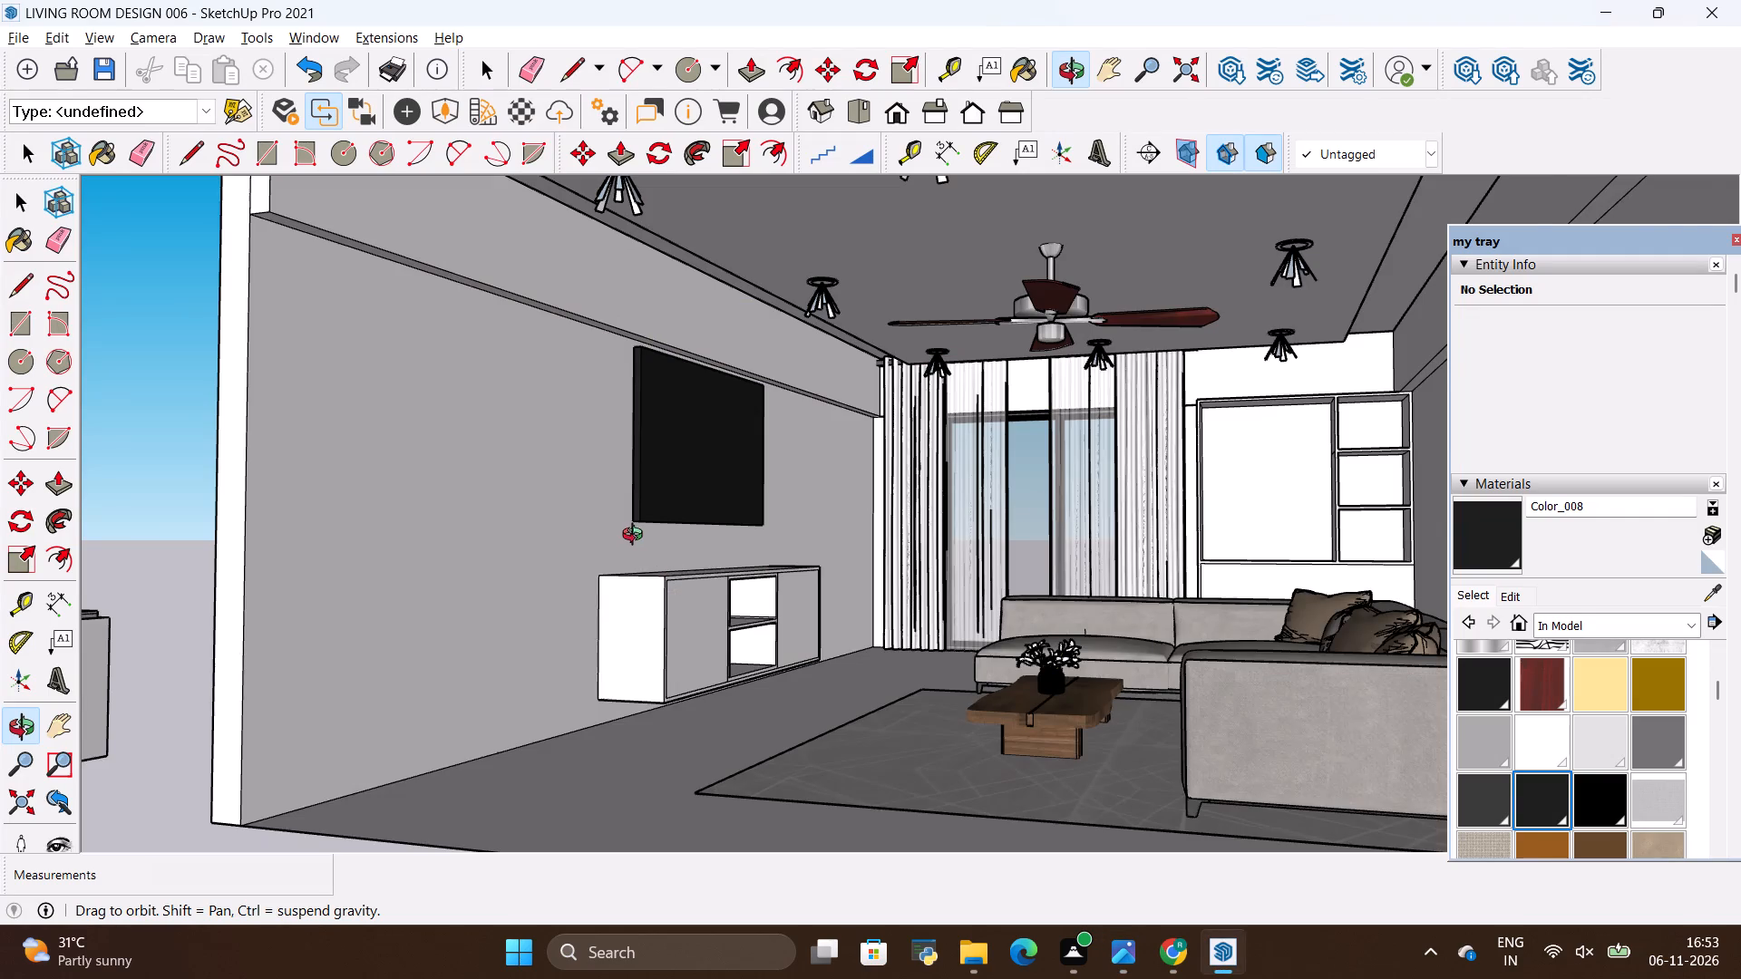
scroll(637, 537, "up", 3)
scroll(932, 618, "up", 2)
key("alt+Tab")
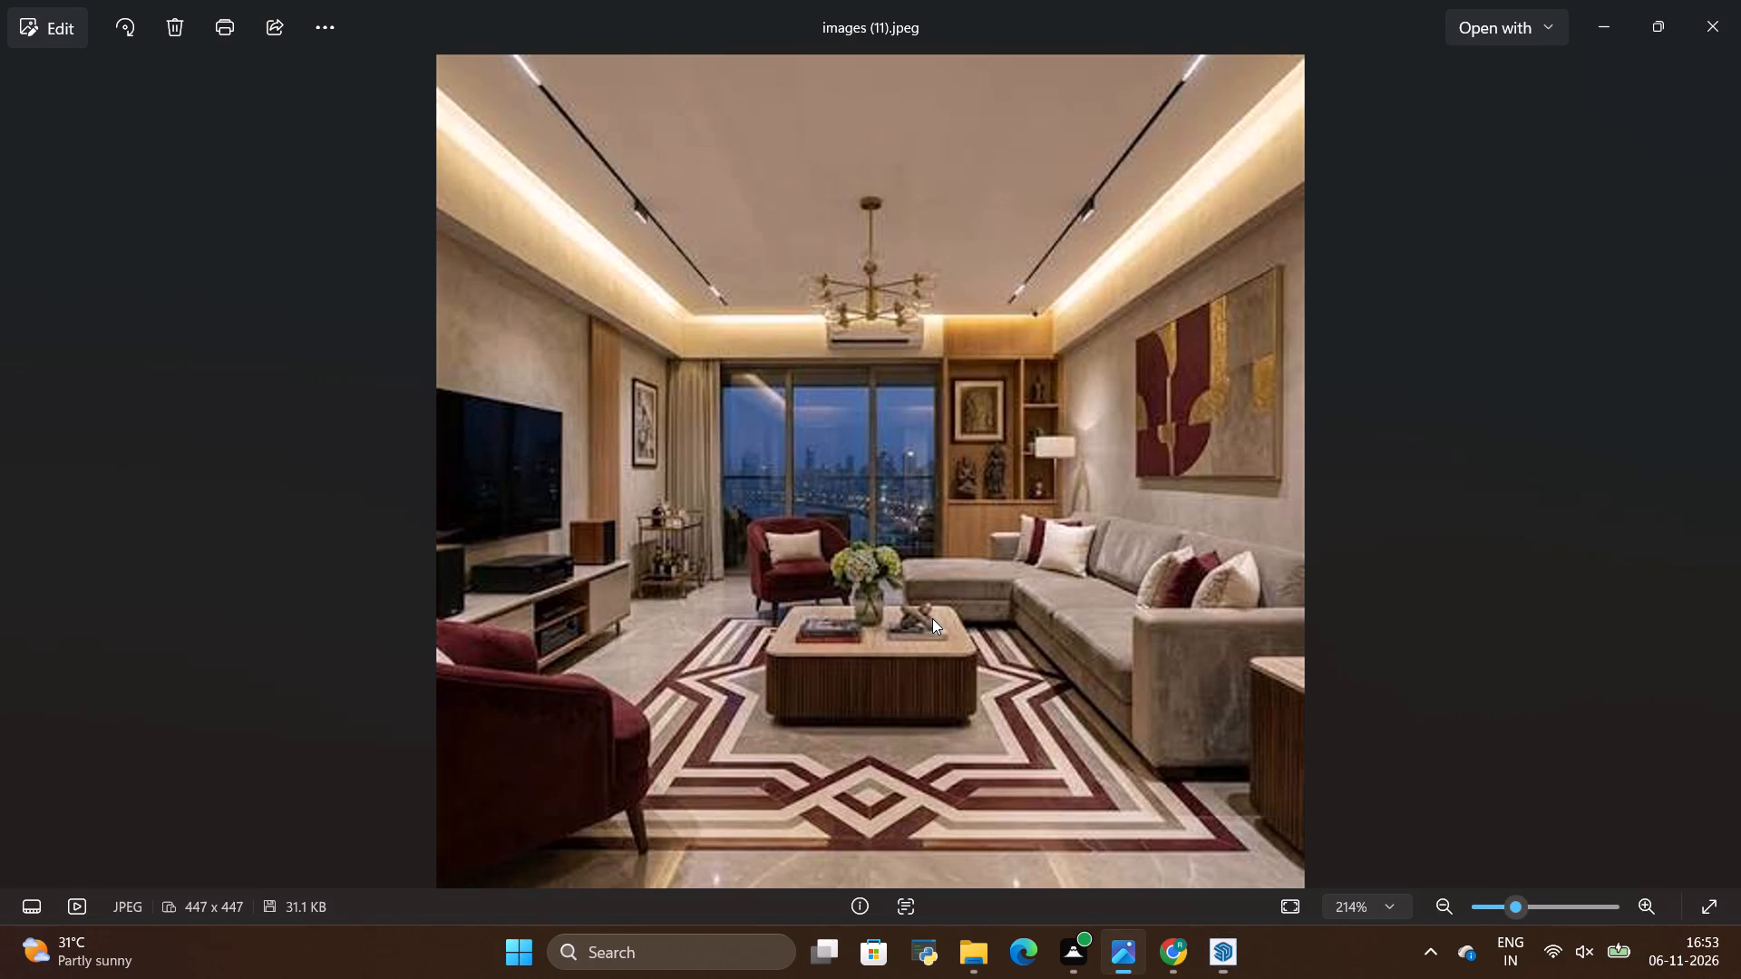
key("alt+Tab")
Offset the outline of the TV cabinet's door panel farther from the curtains inward by 0.2".
scroll(657, 691, "up", 9)
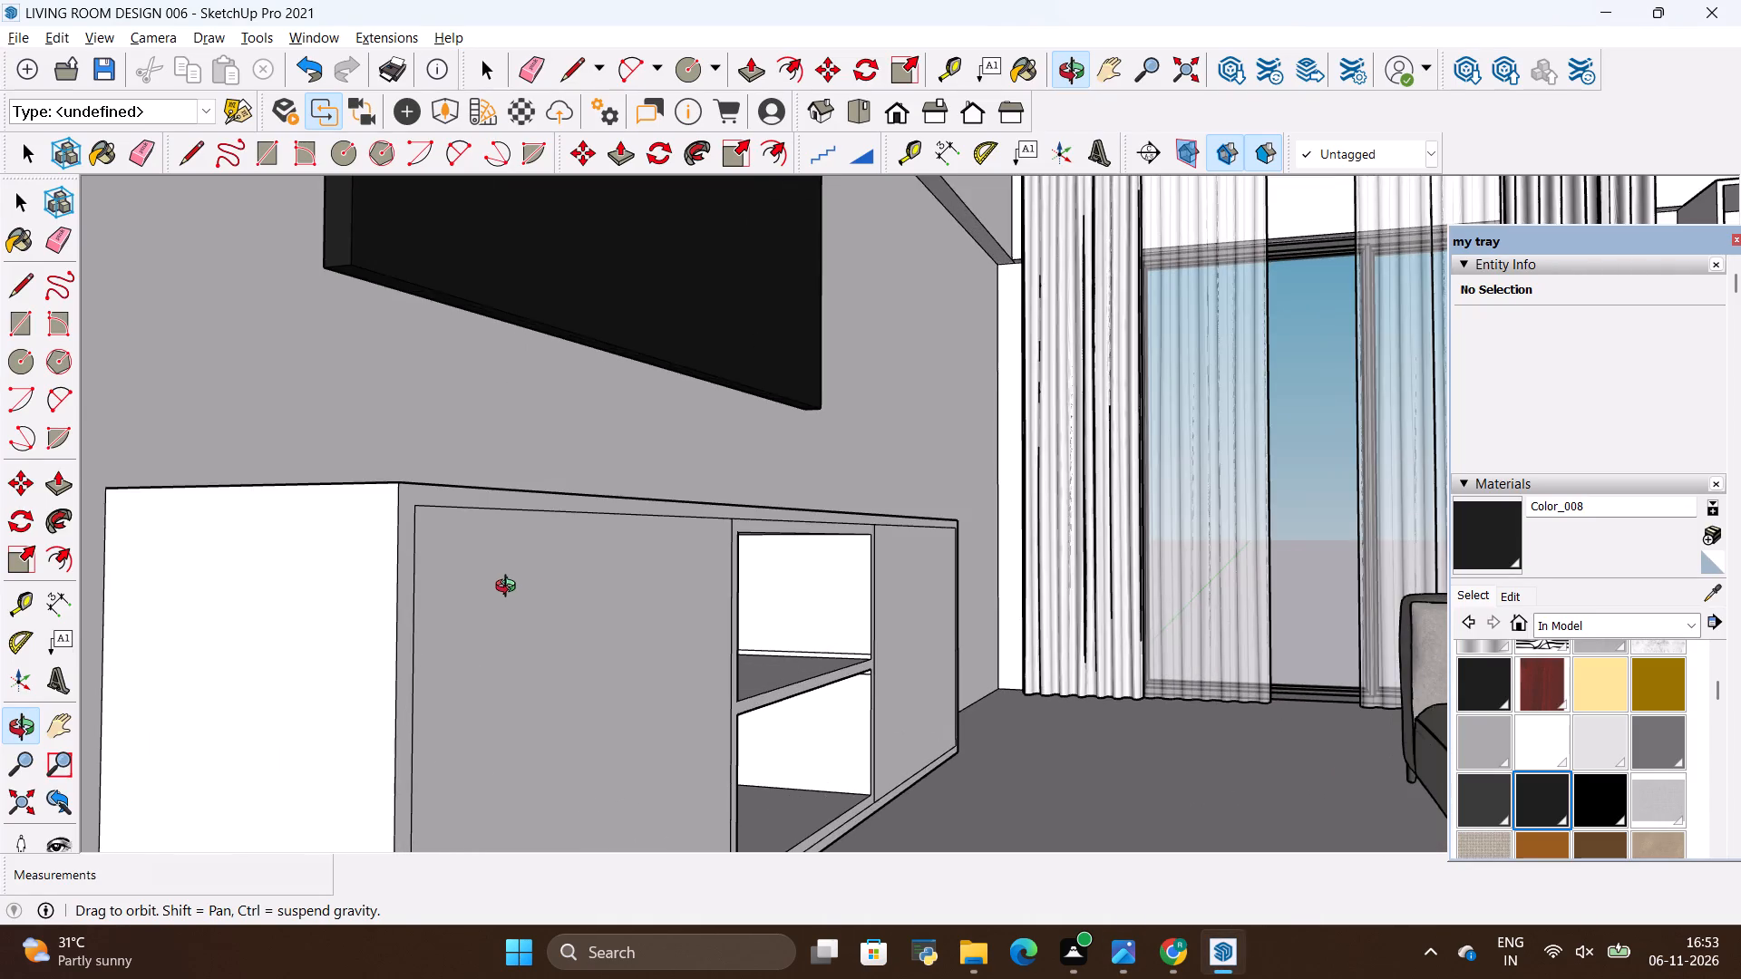
scroll(507, 587, "up", 3)
scroll(685, 553, "up", 3)
left_click_drag(986, 532, 770, 582)
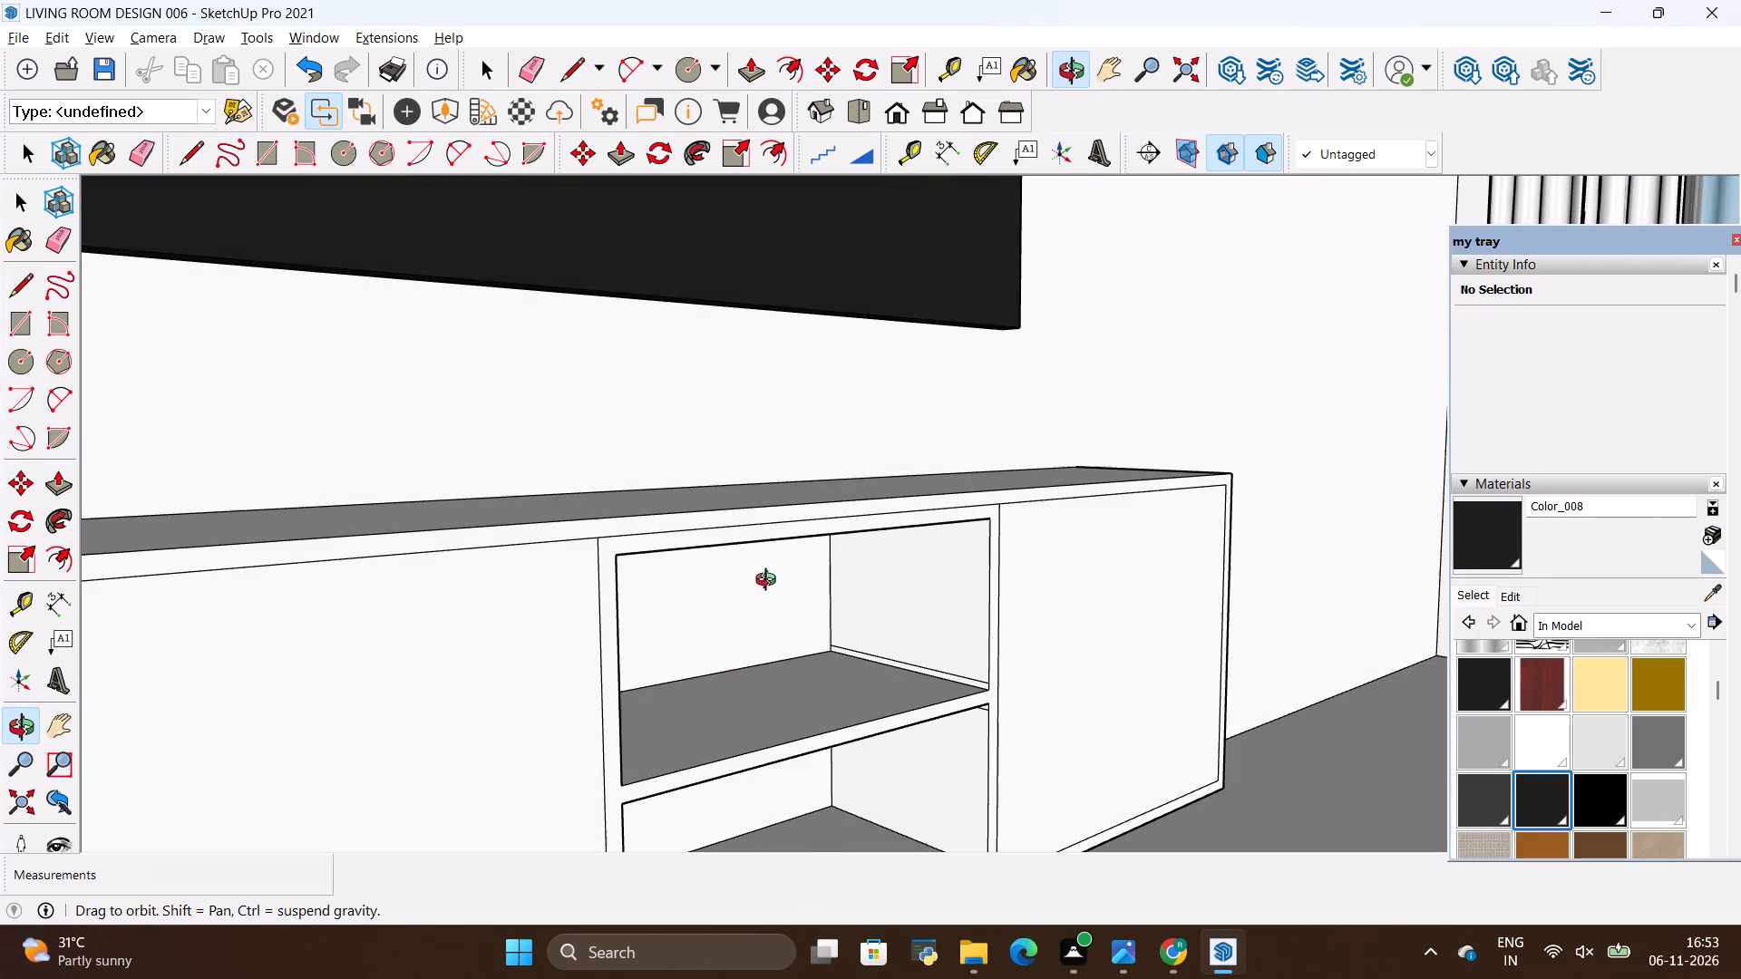
left_click_drag(770, 582, 769, 582)
scroll(1104, 533, "down", 9)
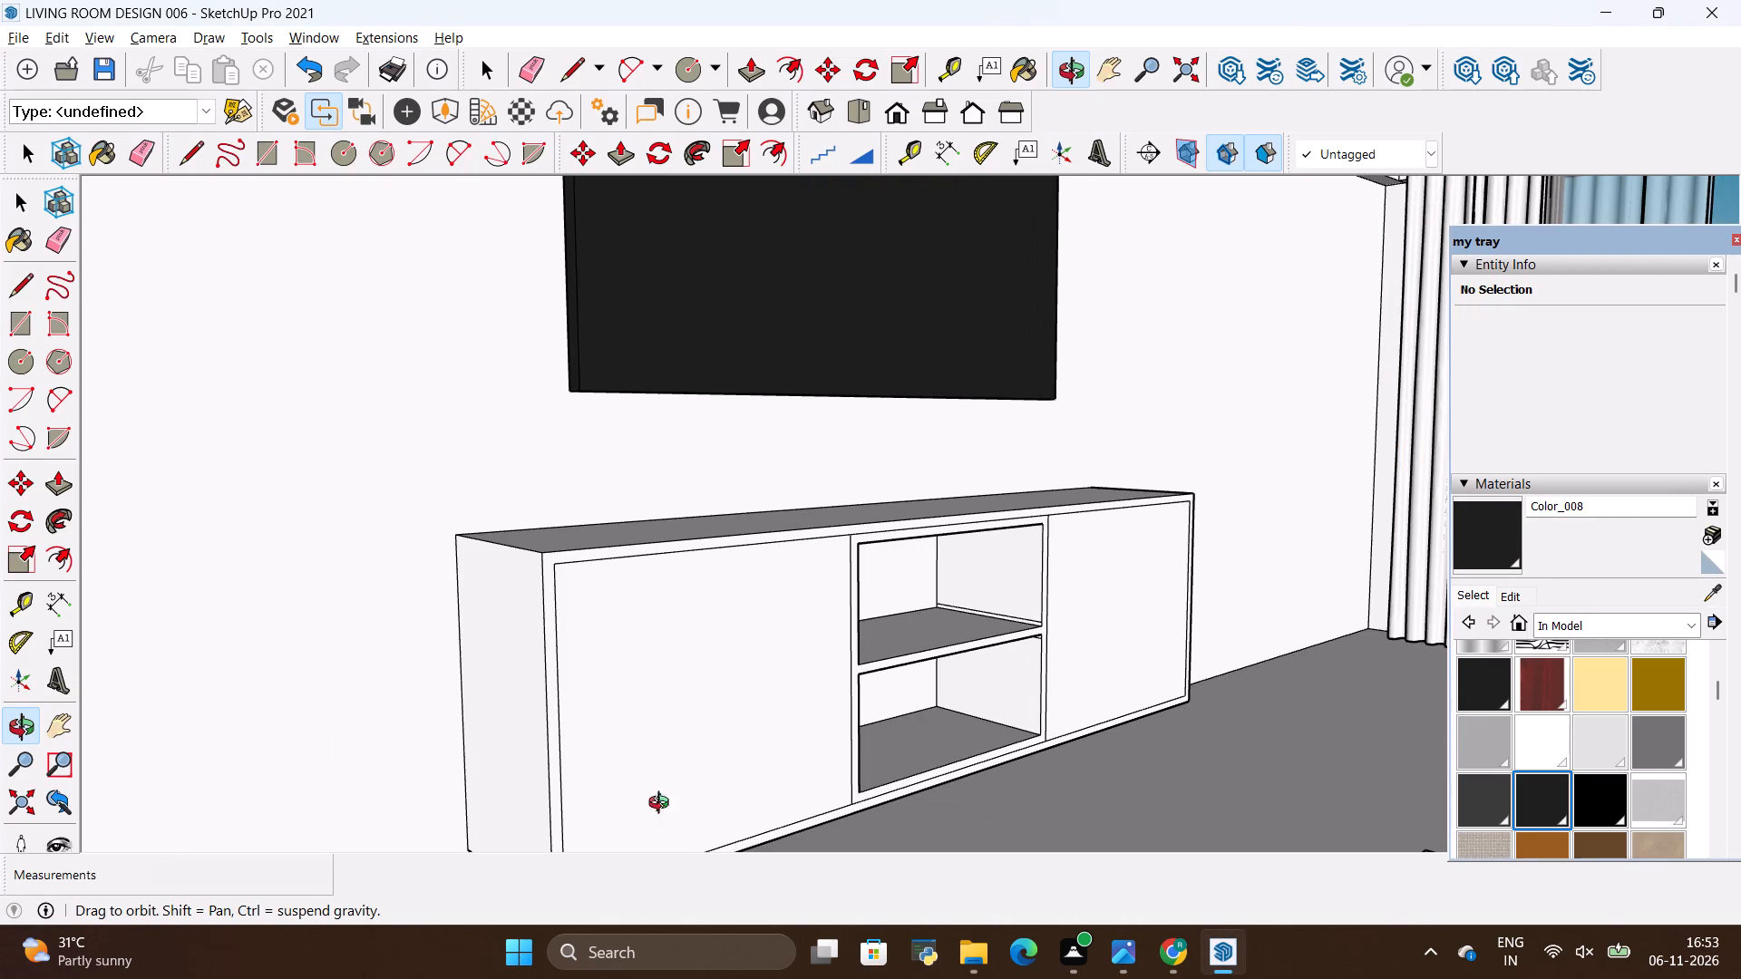
scroll(711, 802, "up", 3)
left_click(761, 147)
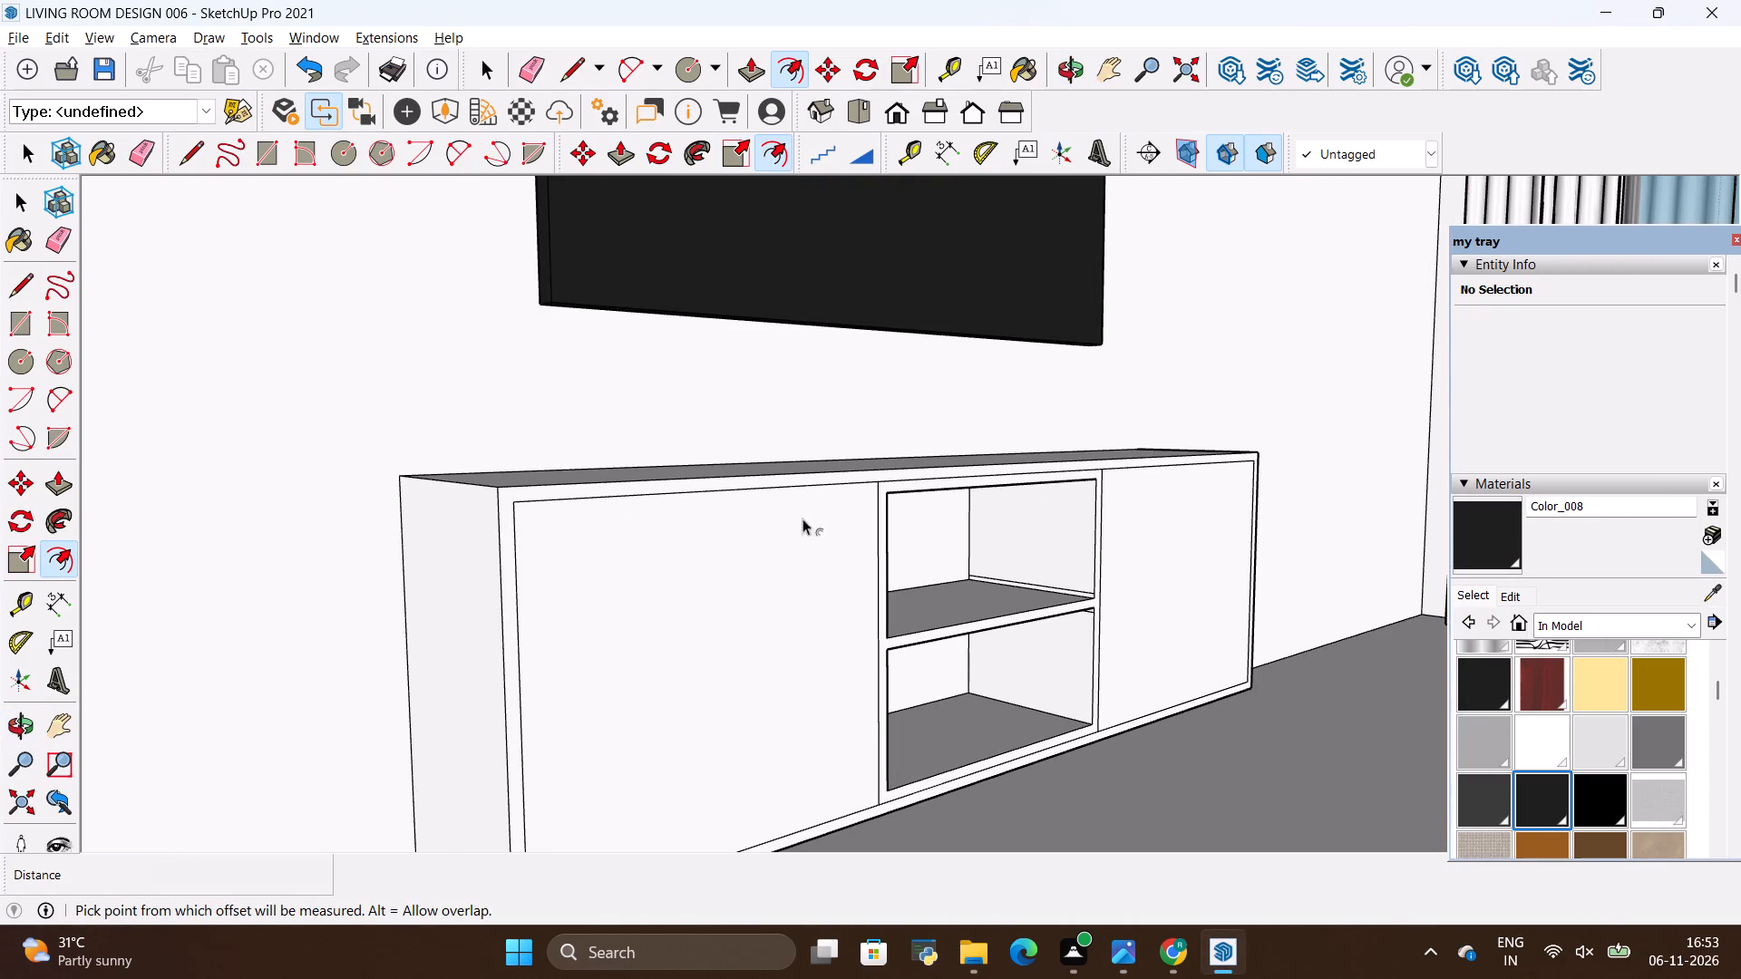
left_click(793, 566)
key("BackSpace")
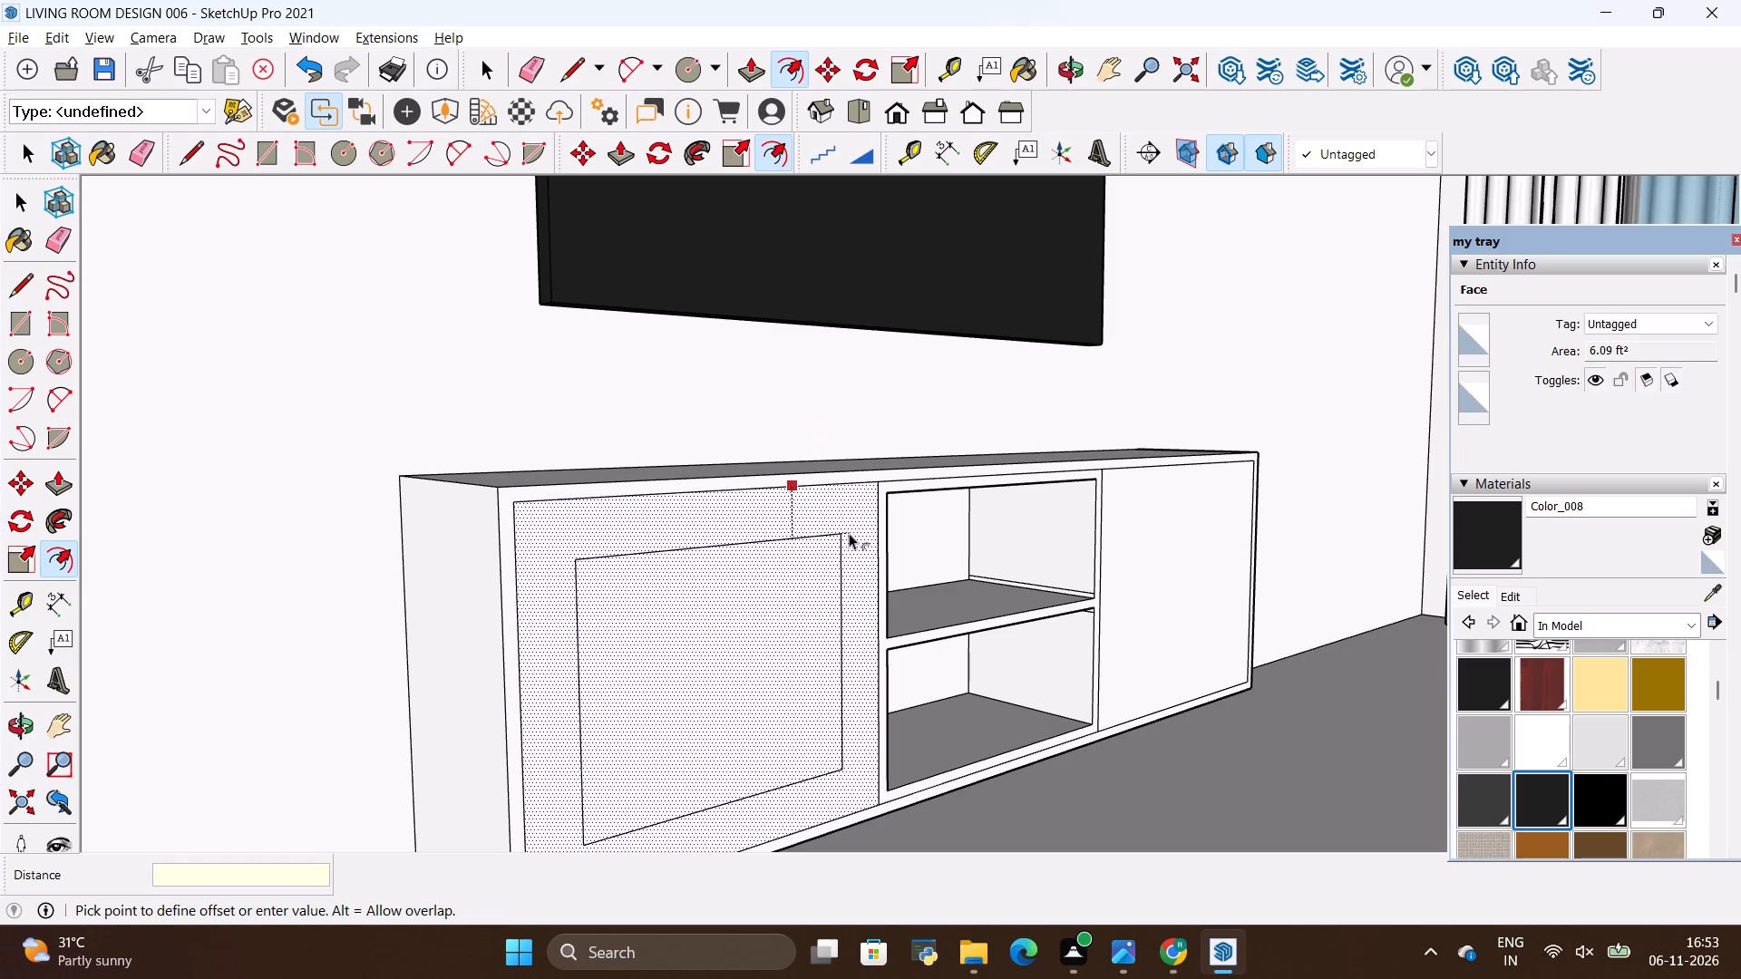
type(".2")
key("shift+quotedbl")
key("Return")
Offset the outline of the TV cabinet's door panel nearer the curtains inward by 0.2".
scroll(1277, 432, "up", 6)
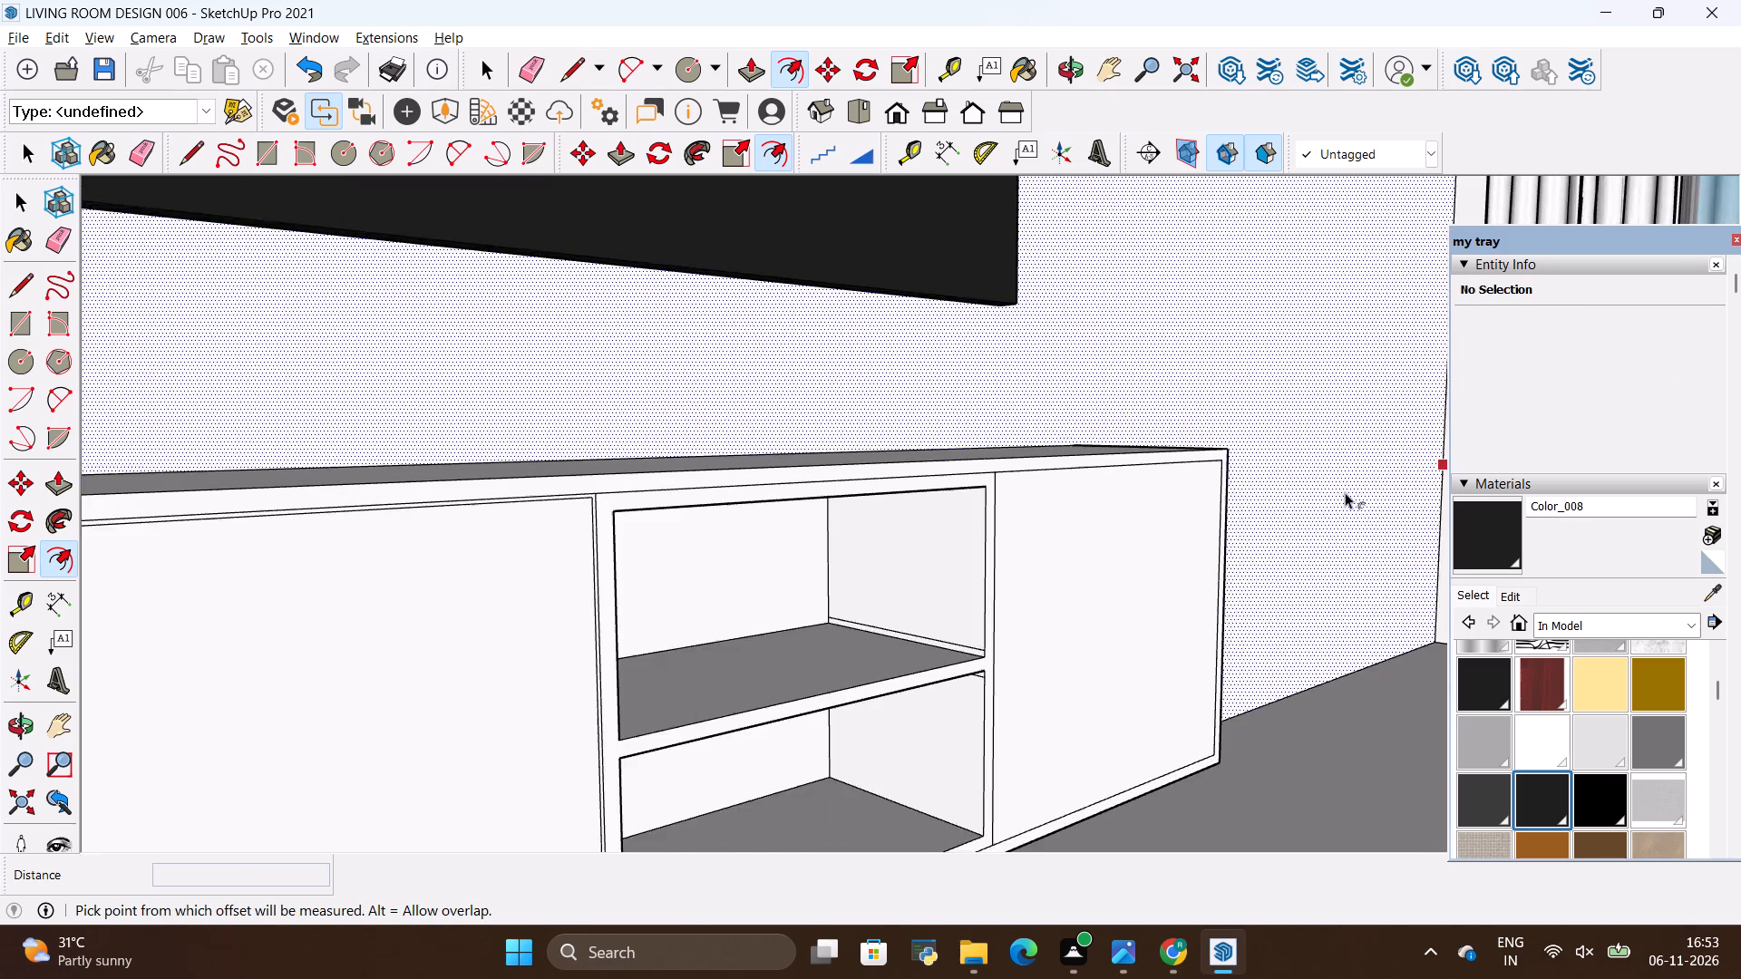
scroll(1345, 492, "up", 2)
key("Escape")
left_click(1055, 523)
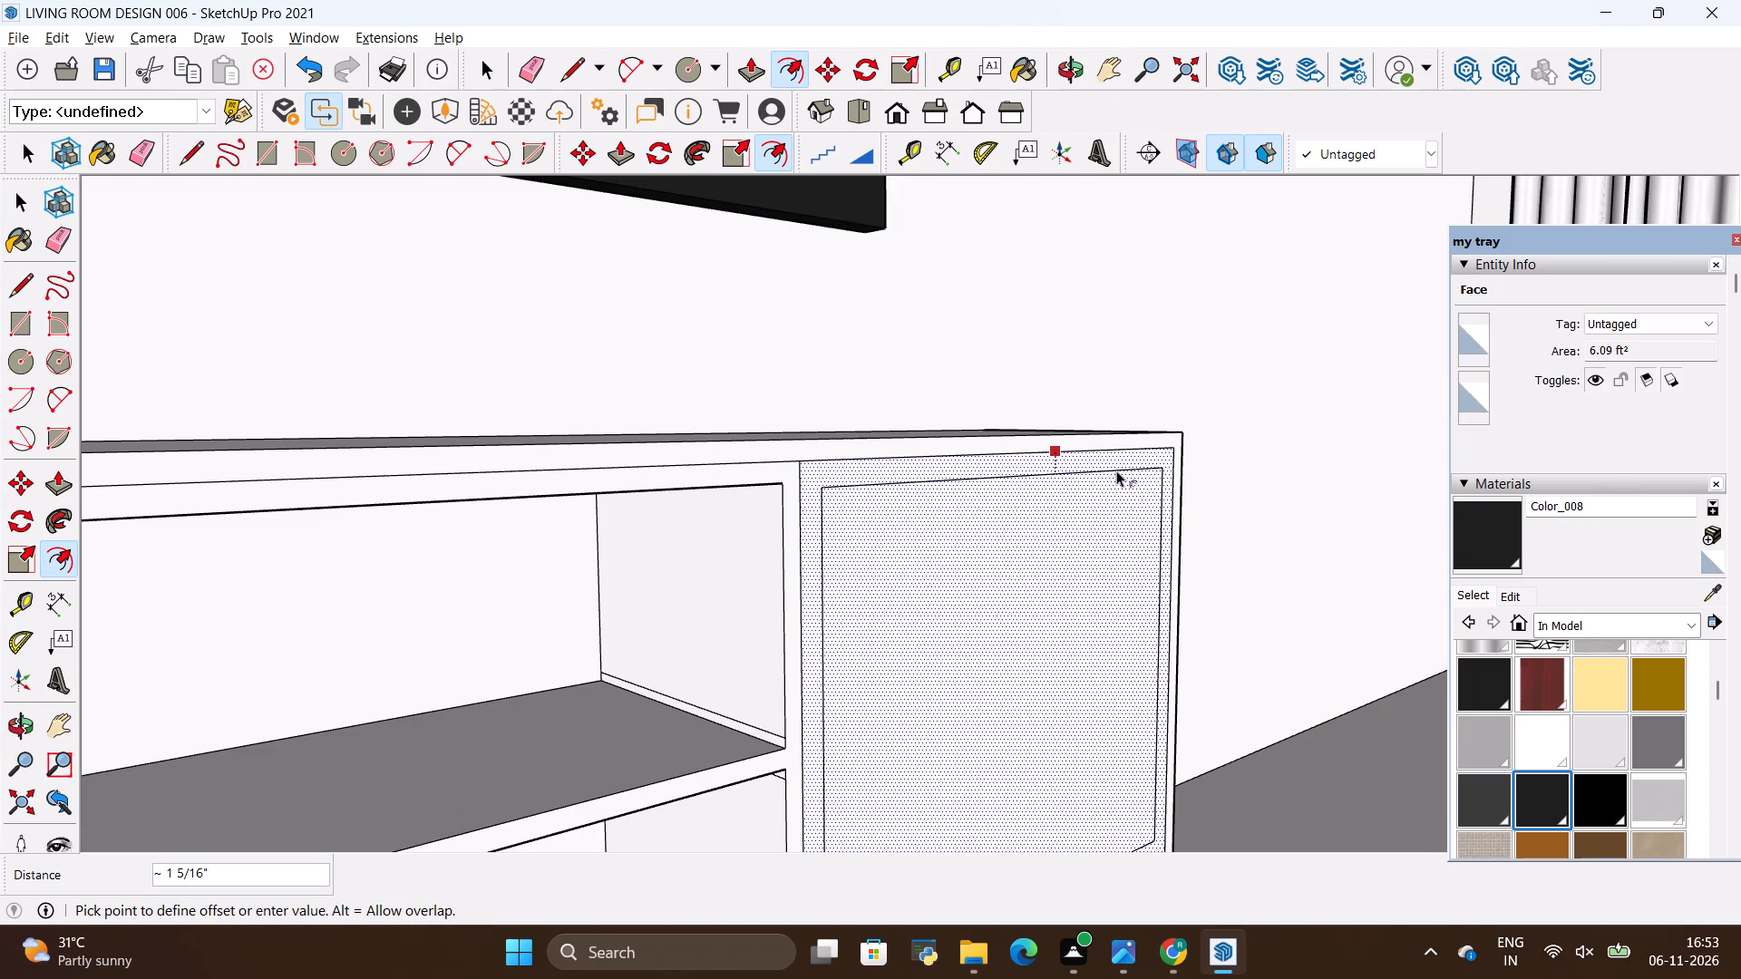
key("BackSpace")
type(".2")
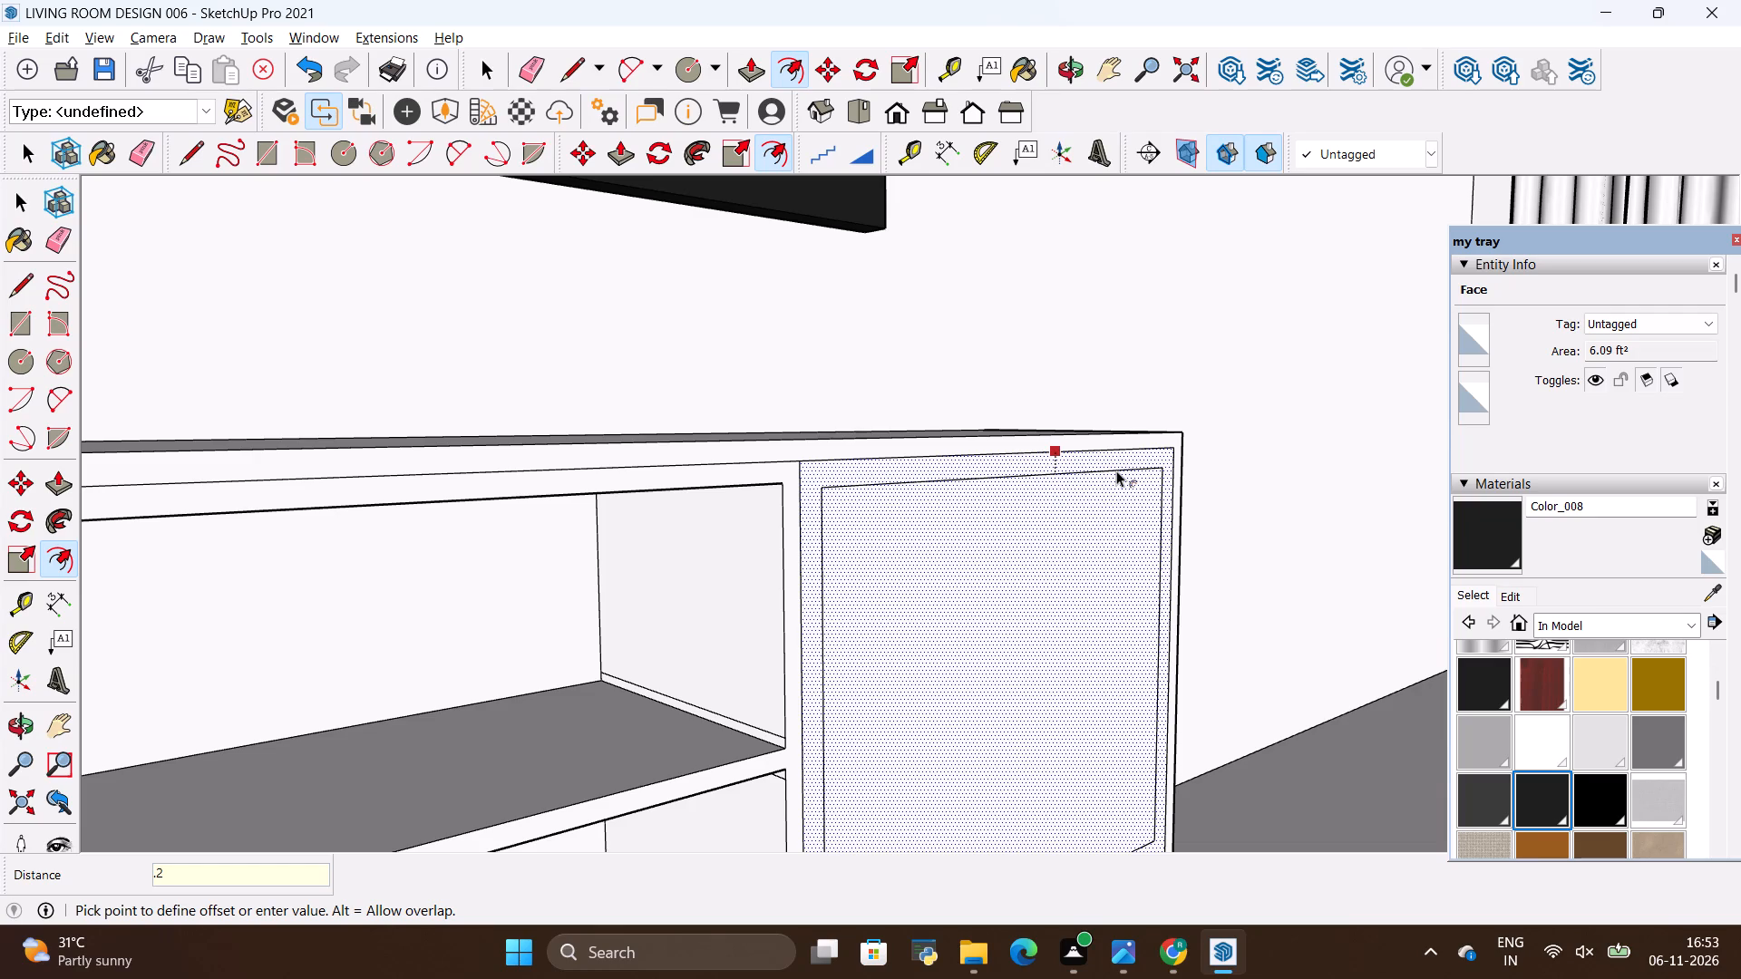
key("shift+quotedbl")
key("Return")
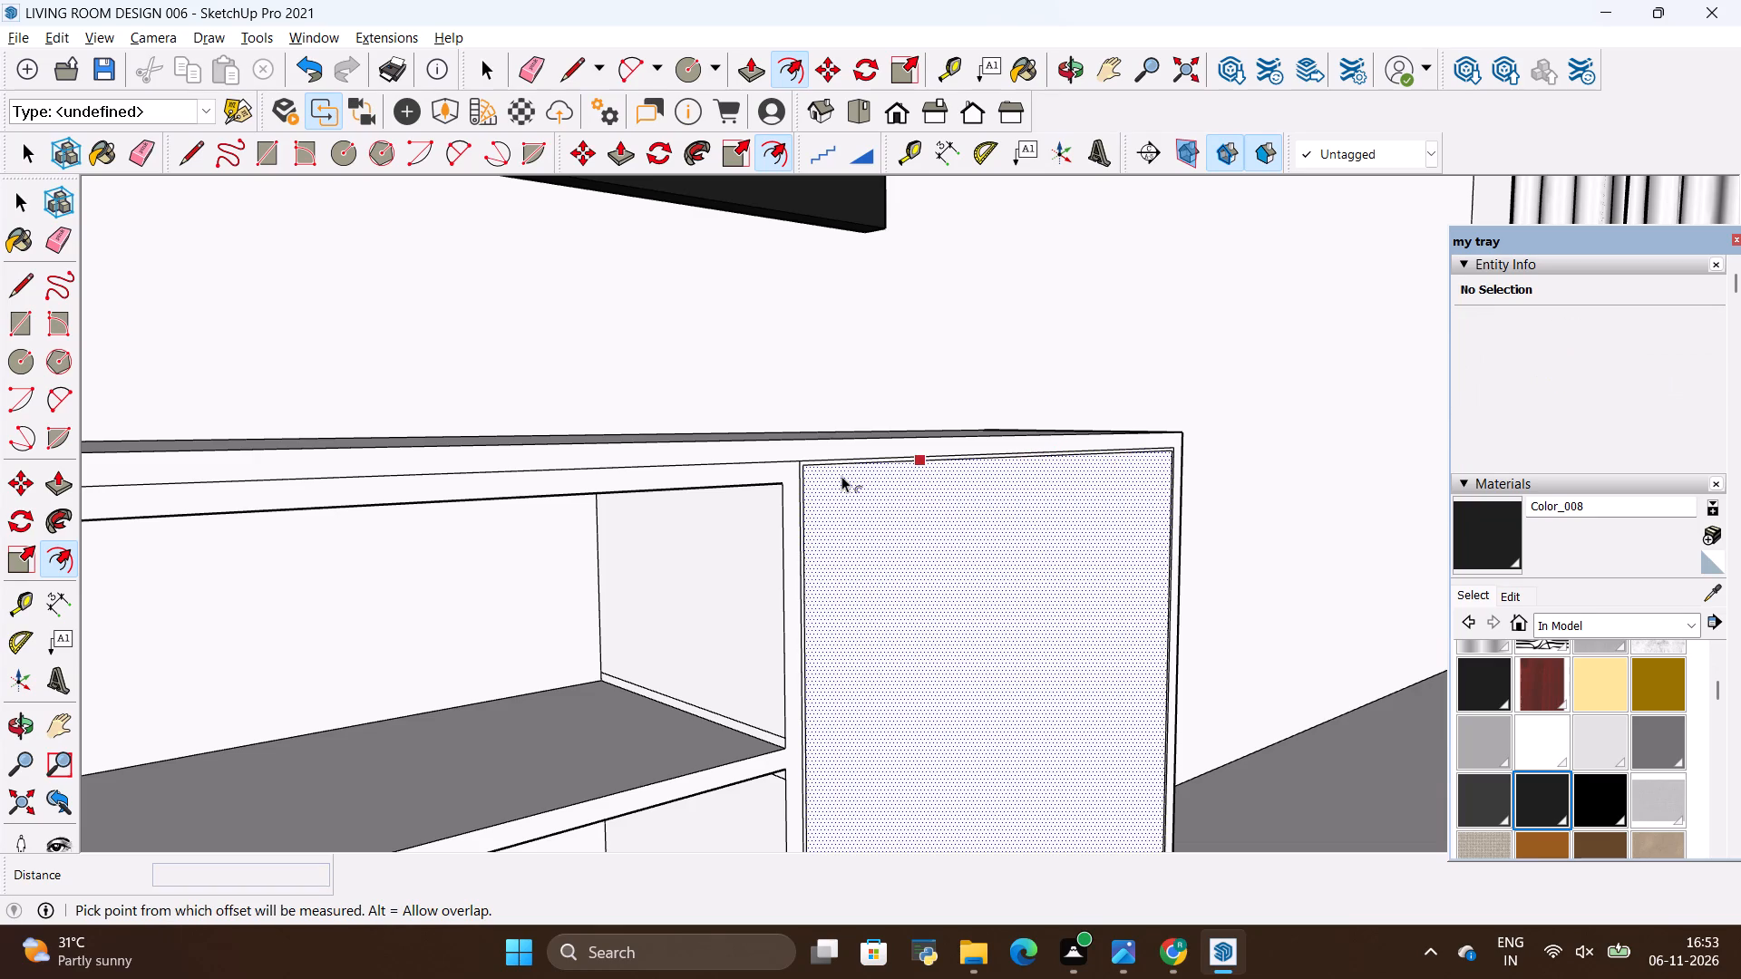
key("space")
Push the narrow border around the cabinet door nearer the curtains inward by 0.18" to form a recessed gap.
scroll(837, 474, "up", 15)
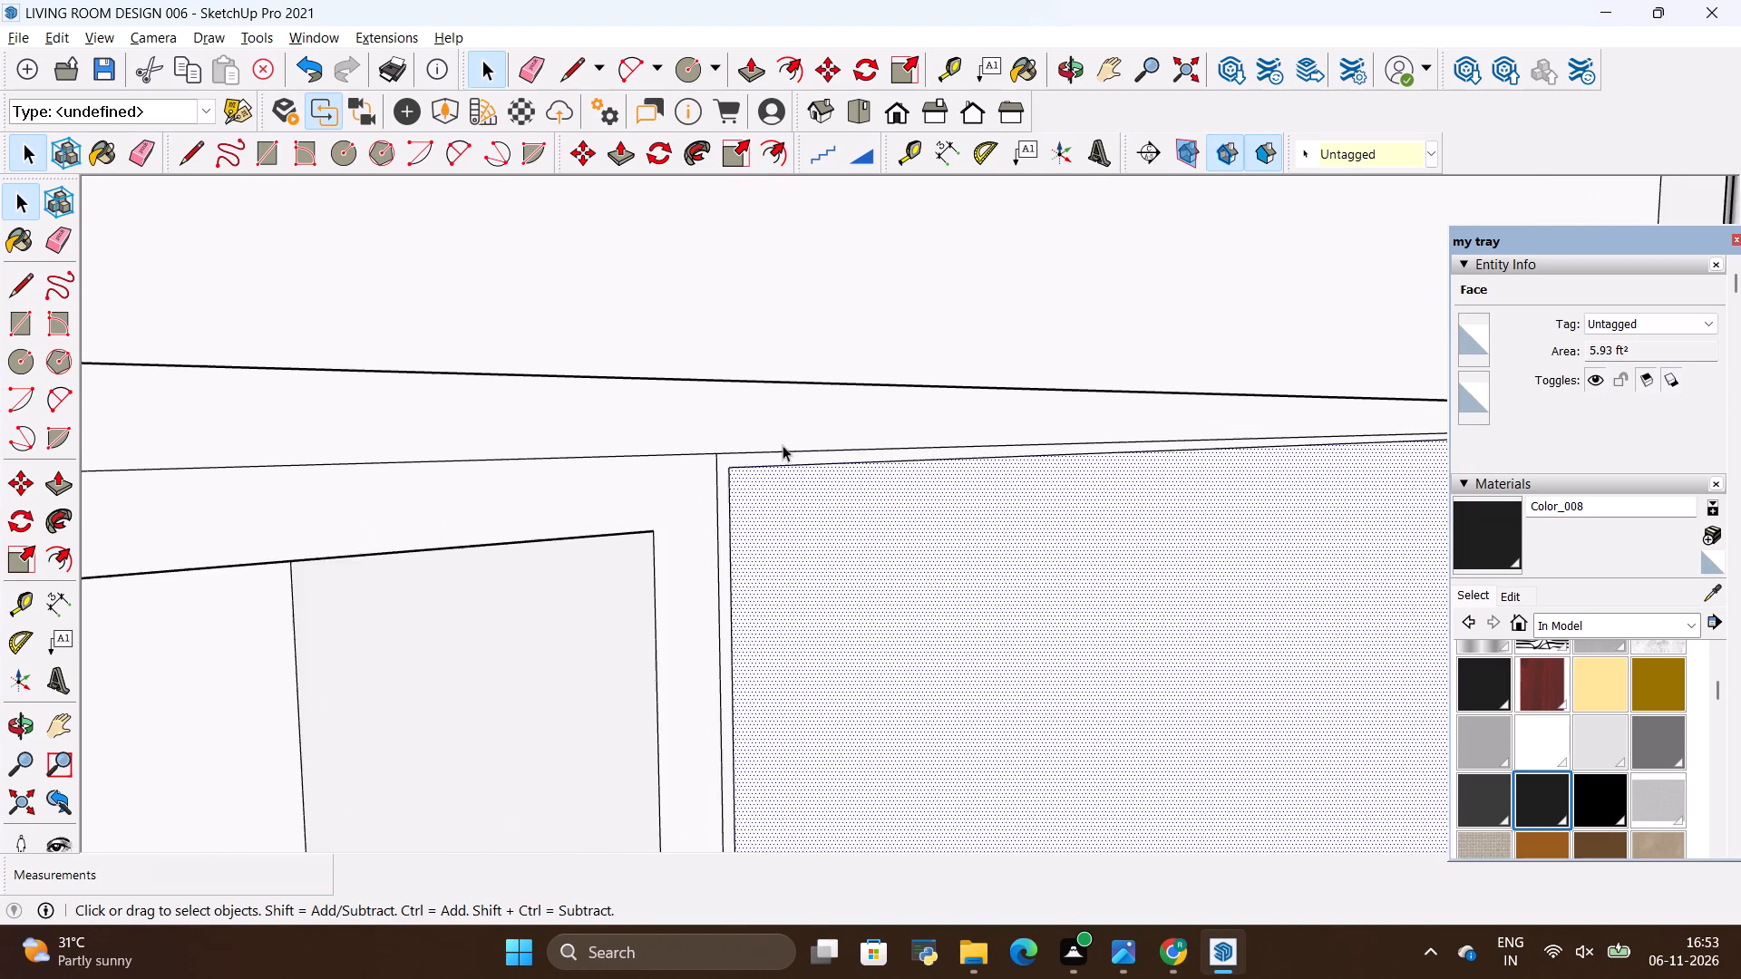
scroll(783, 445, "up", 16)
left_click(734, 498)
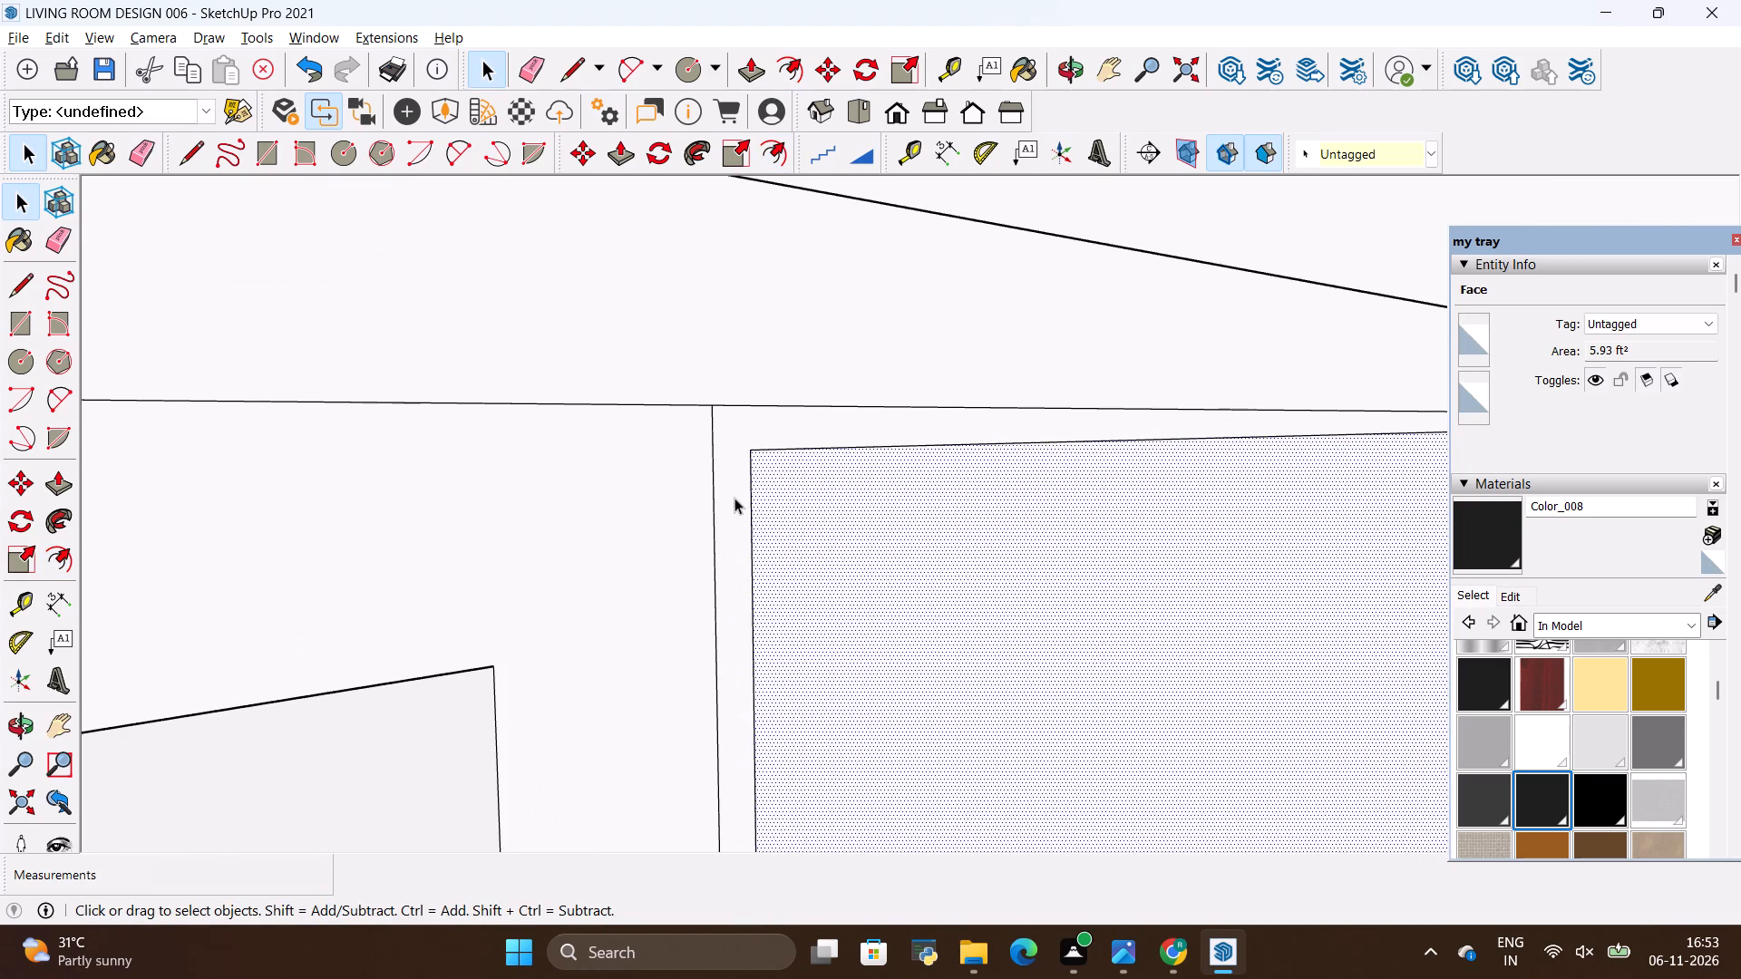
key("p")
left_click(734, 498)
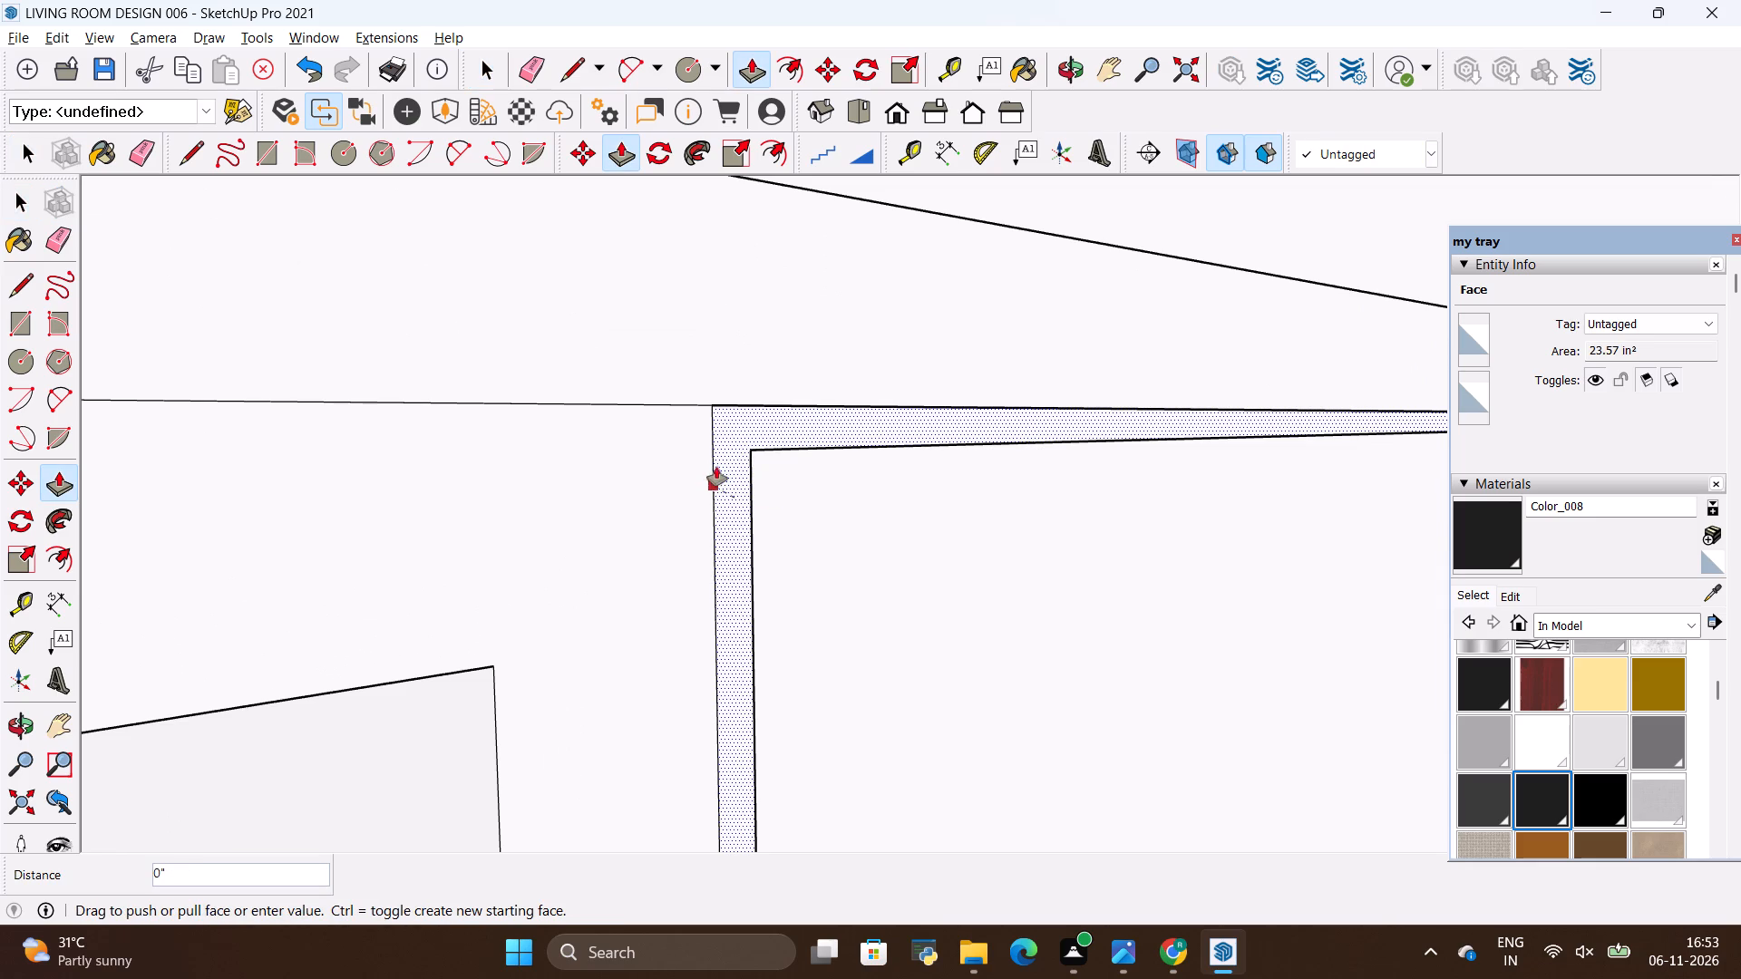
key("Escape")
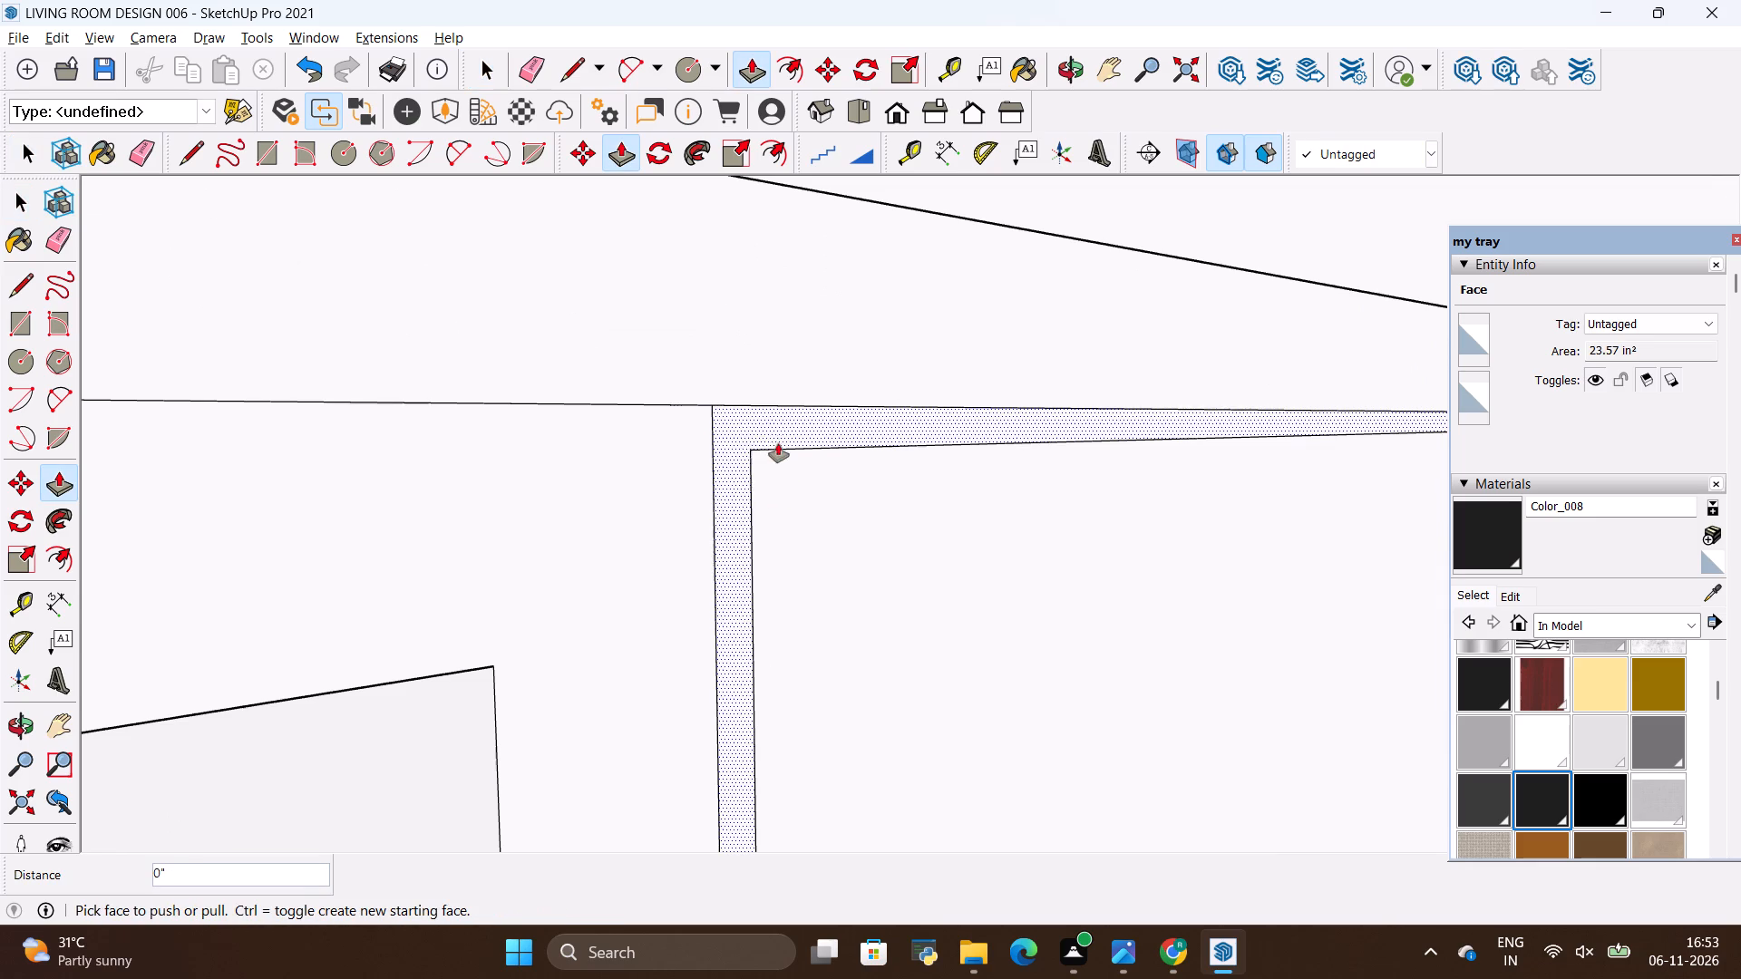
left_click(745, 431)
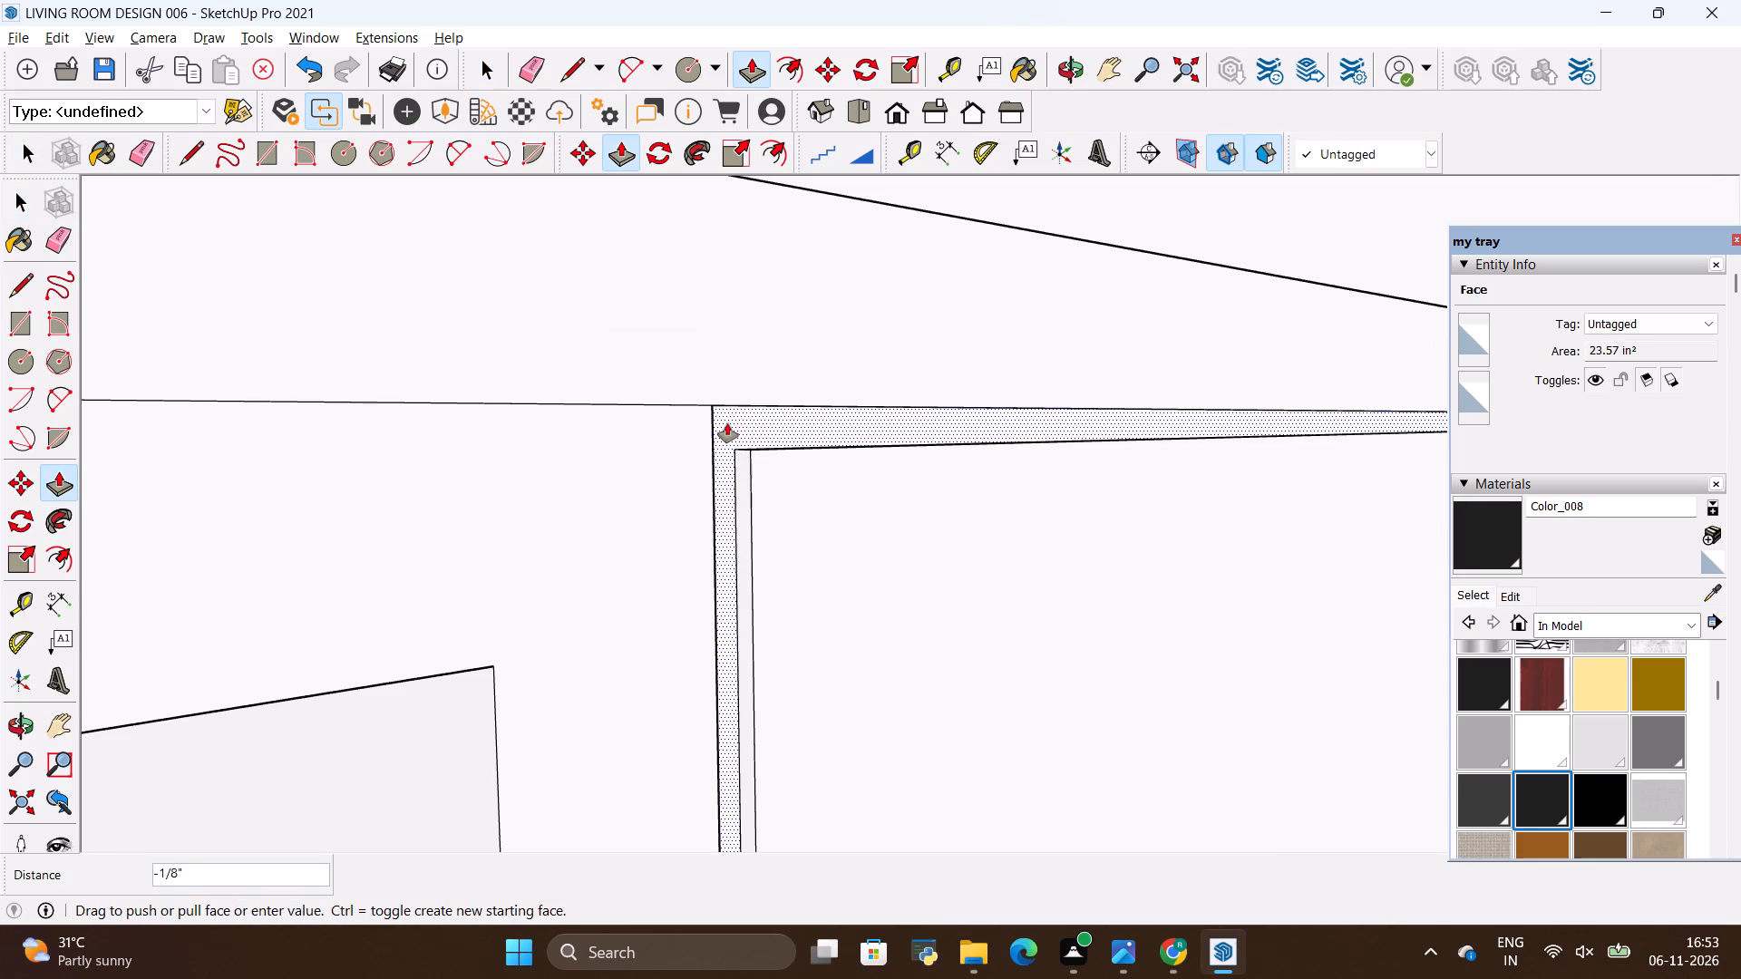
key("BackSpace")
key("period")
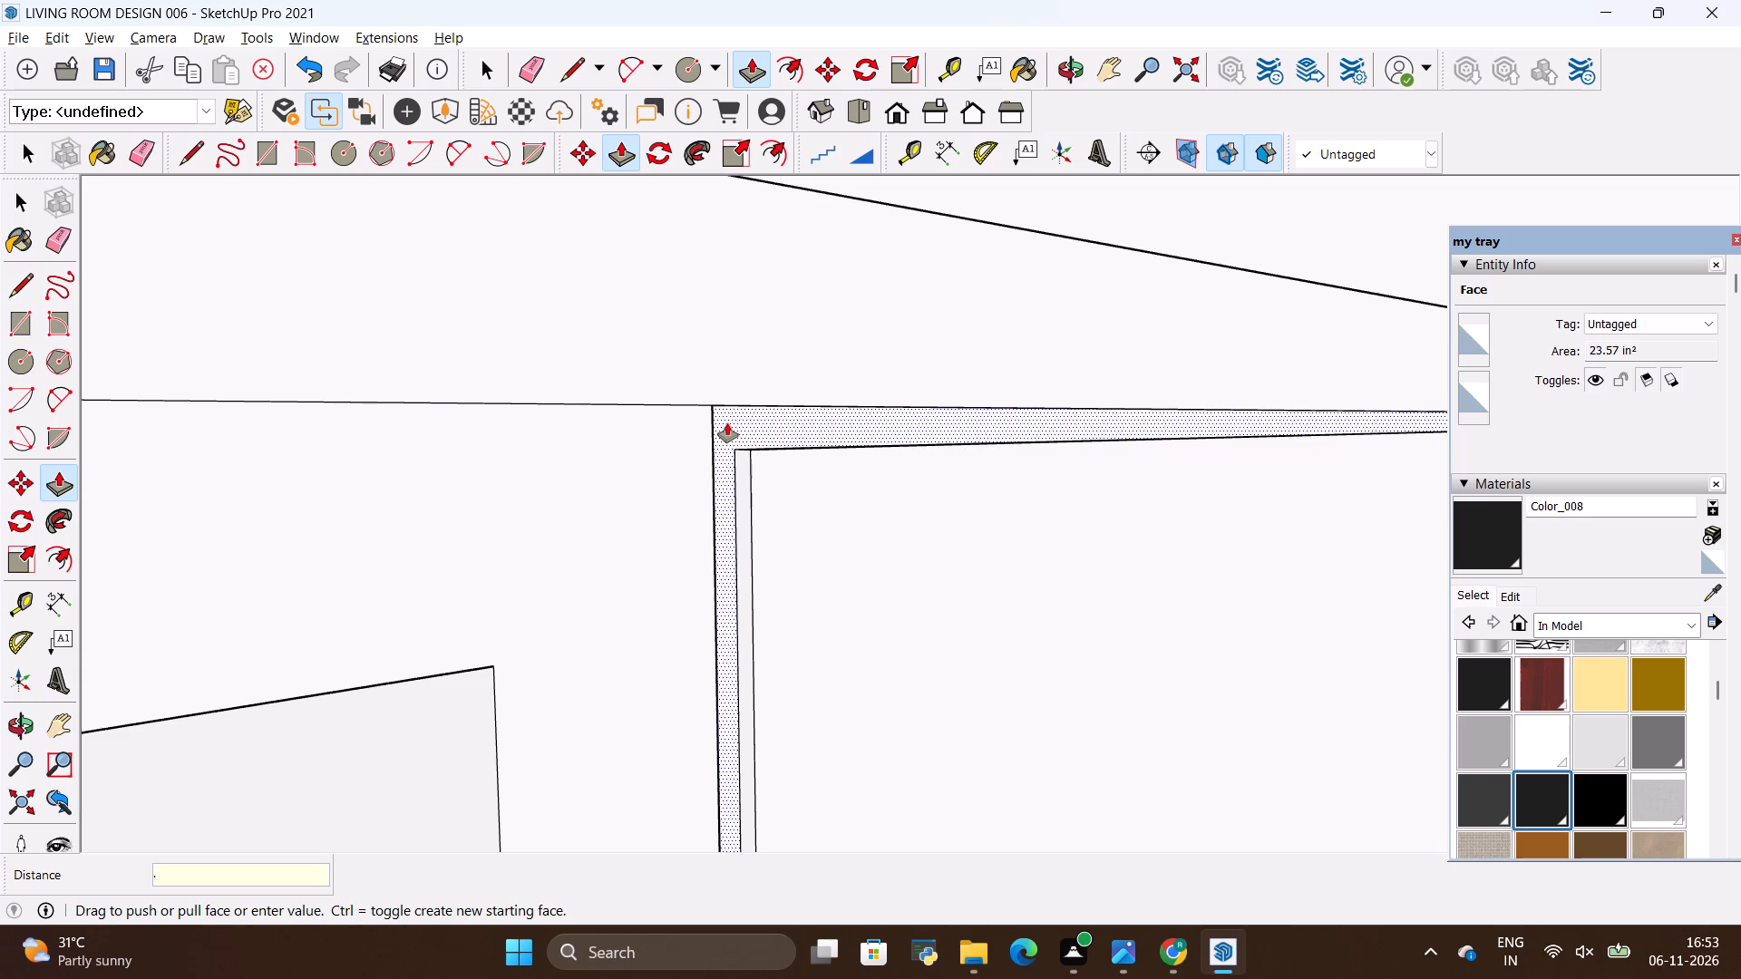
type("18")
key("shift+quotedbl")
key("Return")
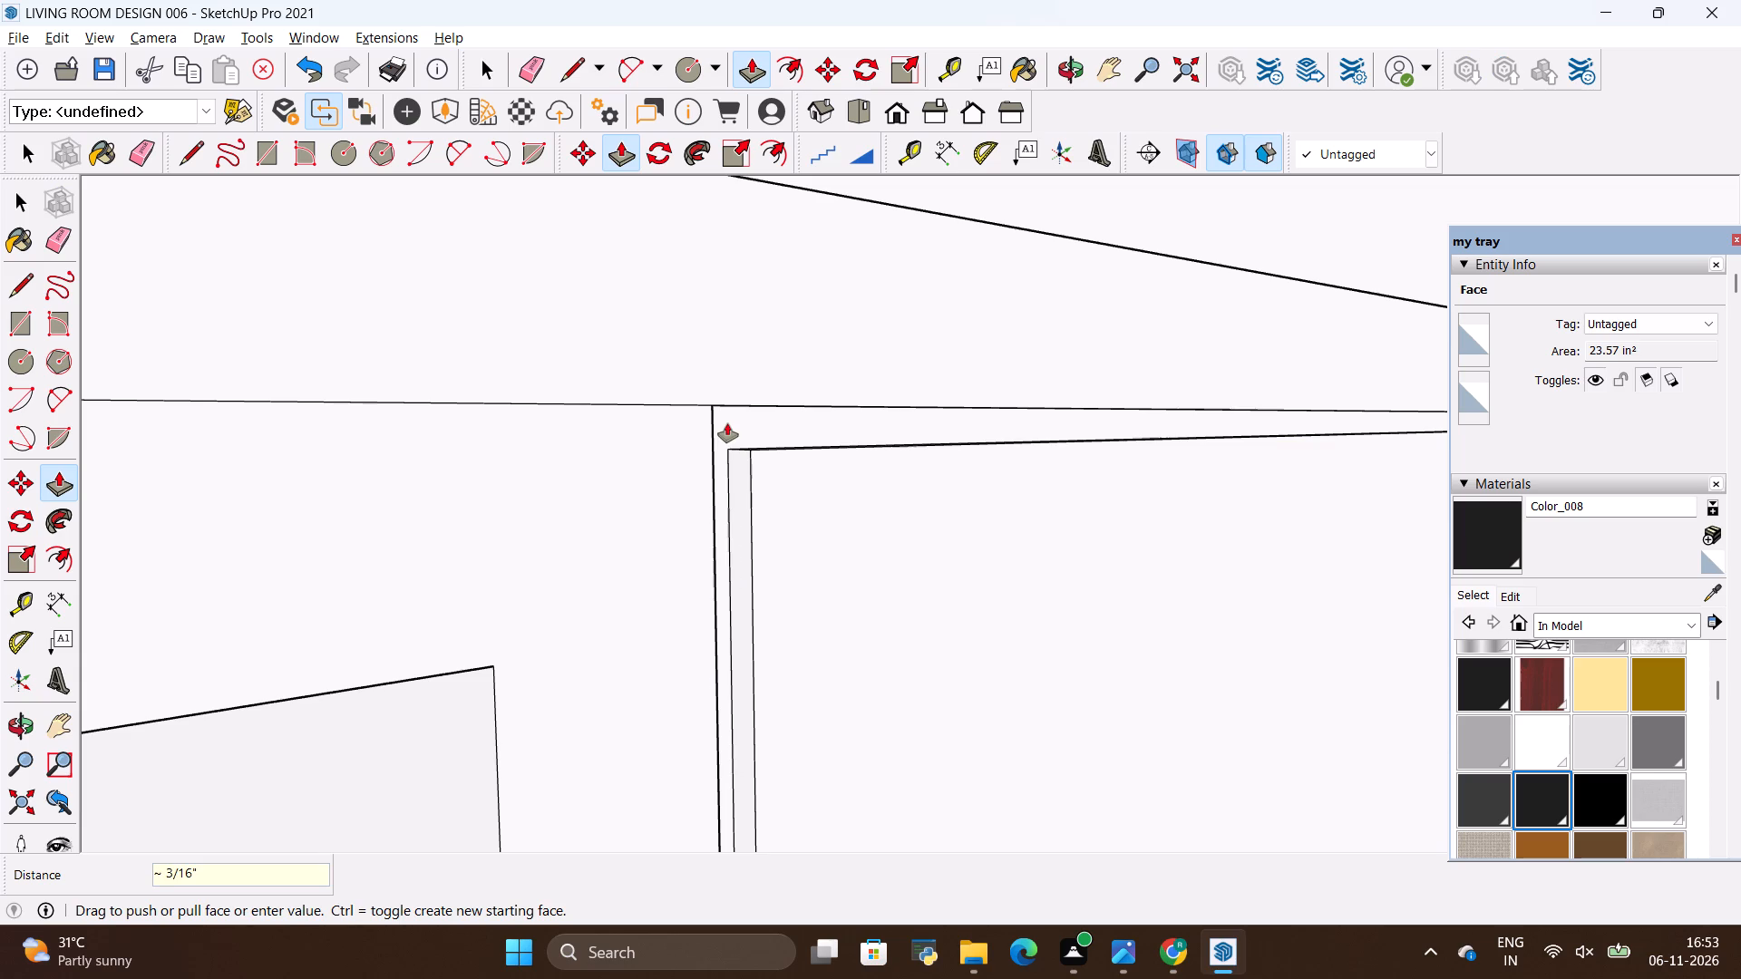
Push the narrow border around the cabinet door farther from the curtains inward by 0.18" to form a matching recessed gap.
scroll(1019, 495, "down", 18)
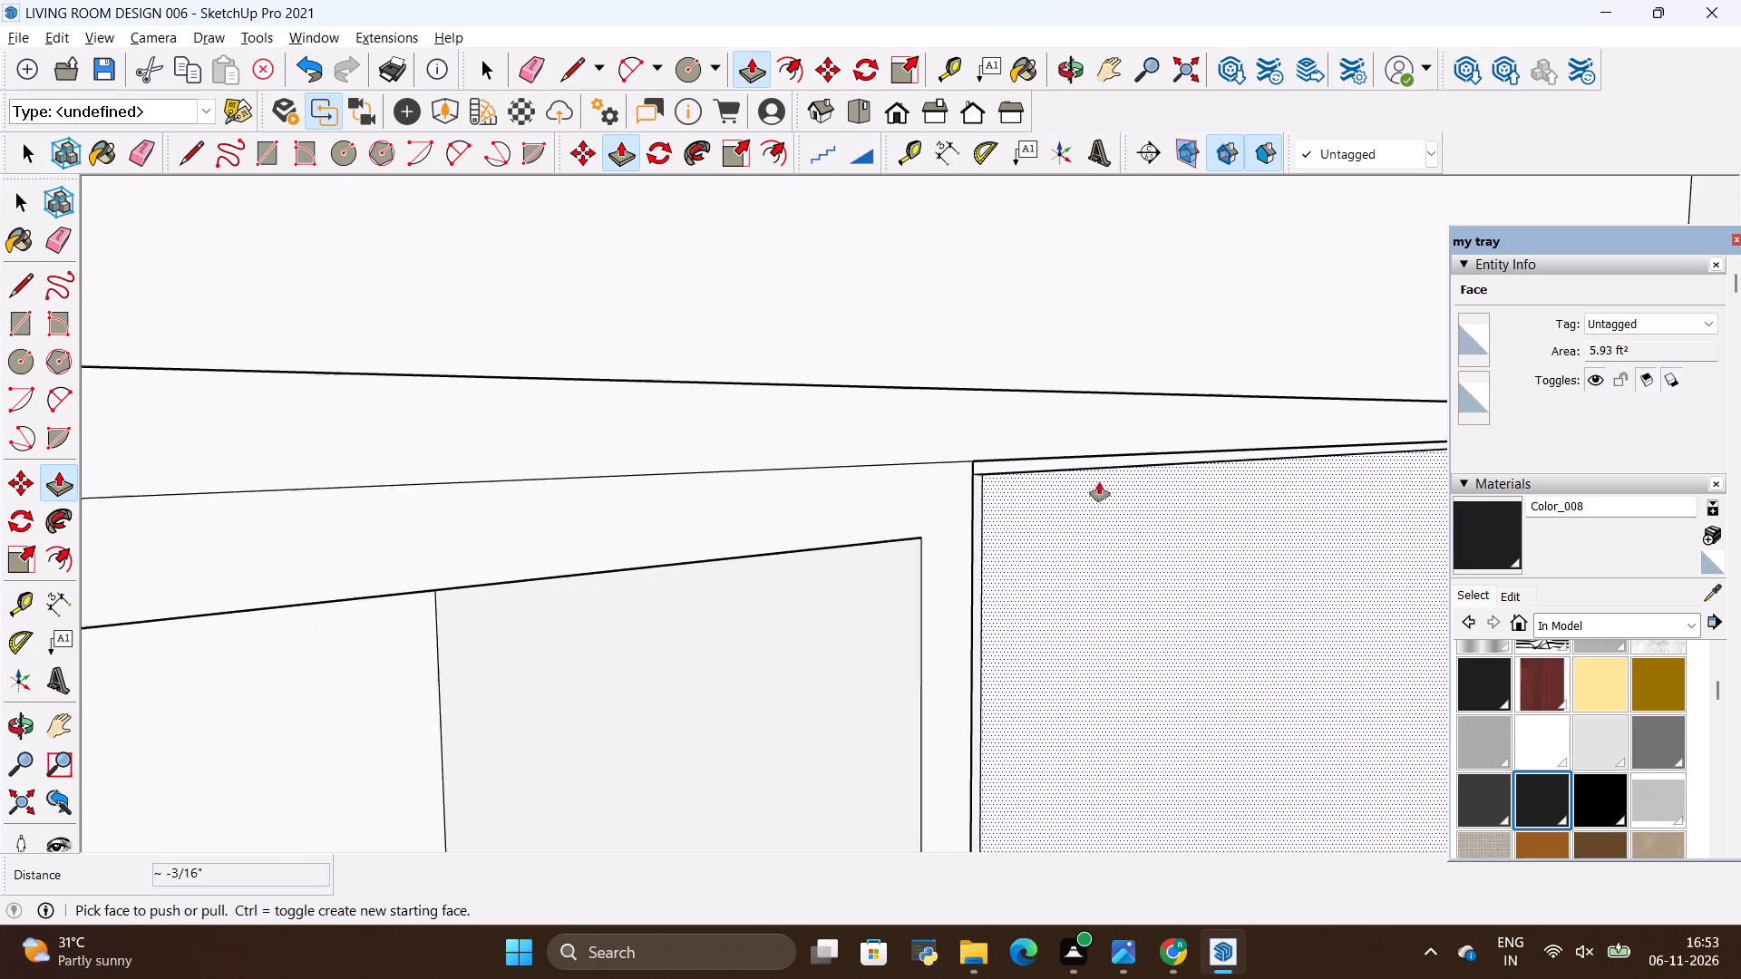
scroll(1099, 482, "down", 5)
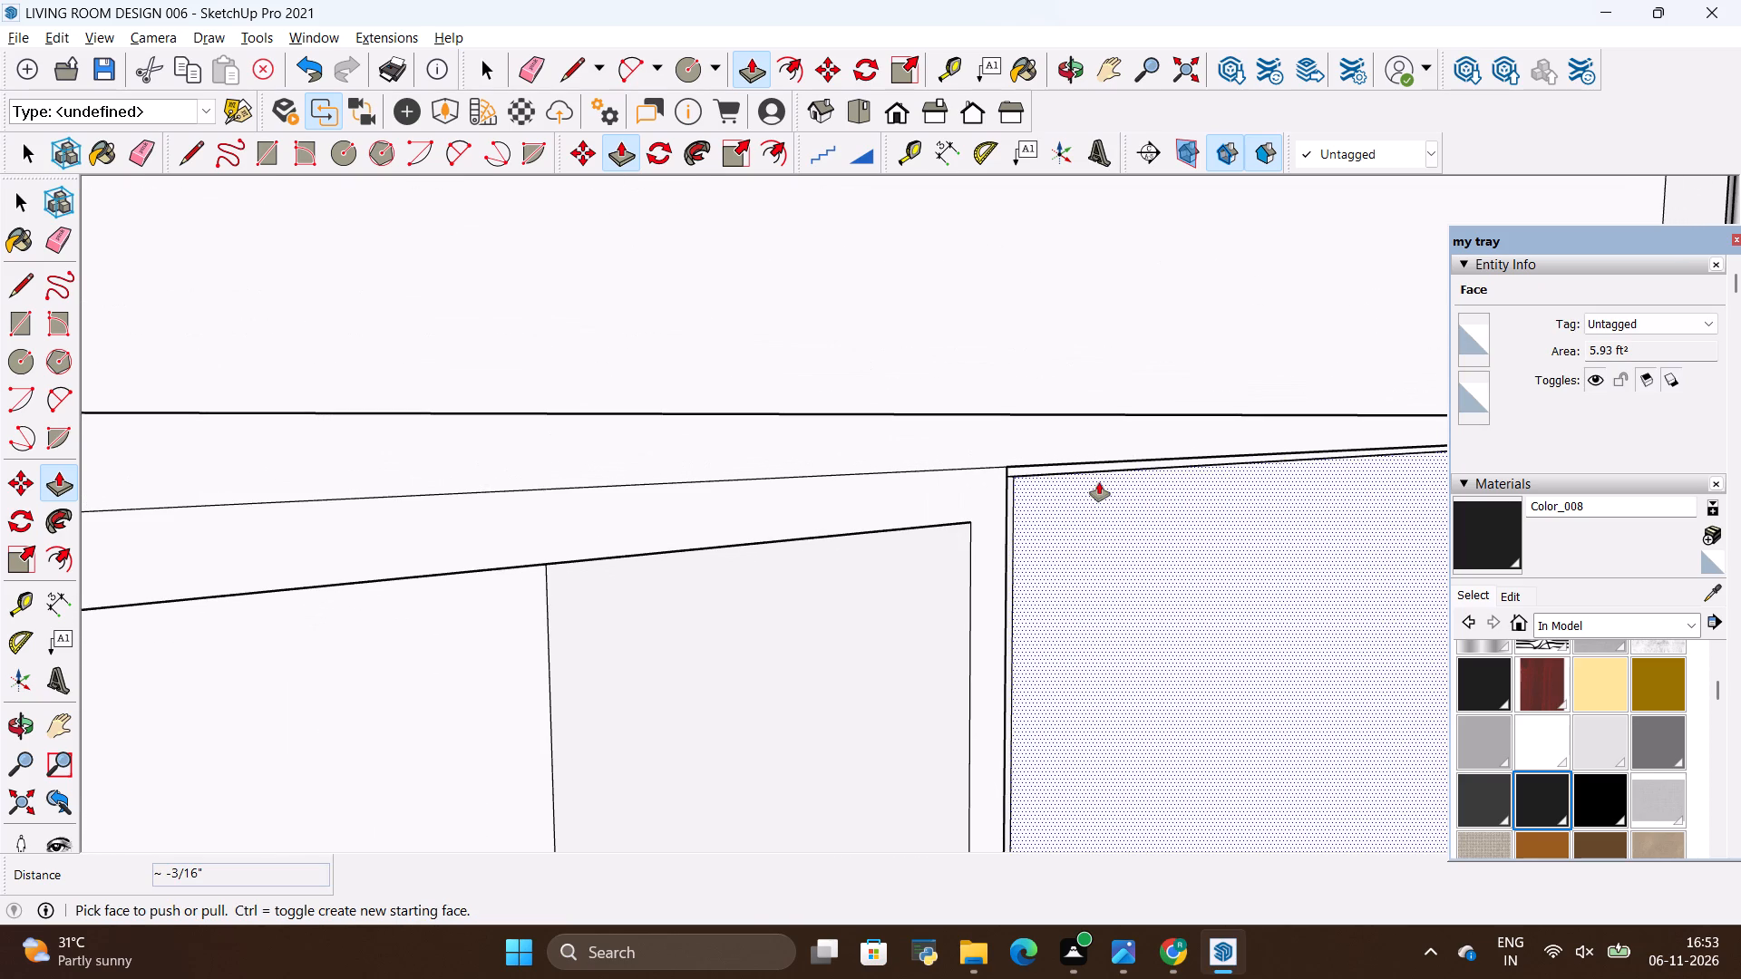
scroll(1108, 482, "down", 6)
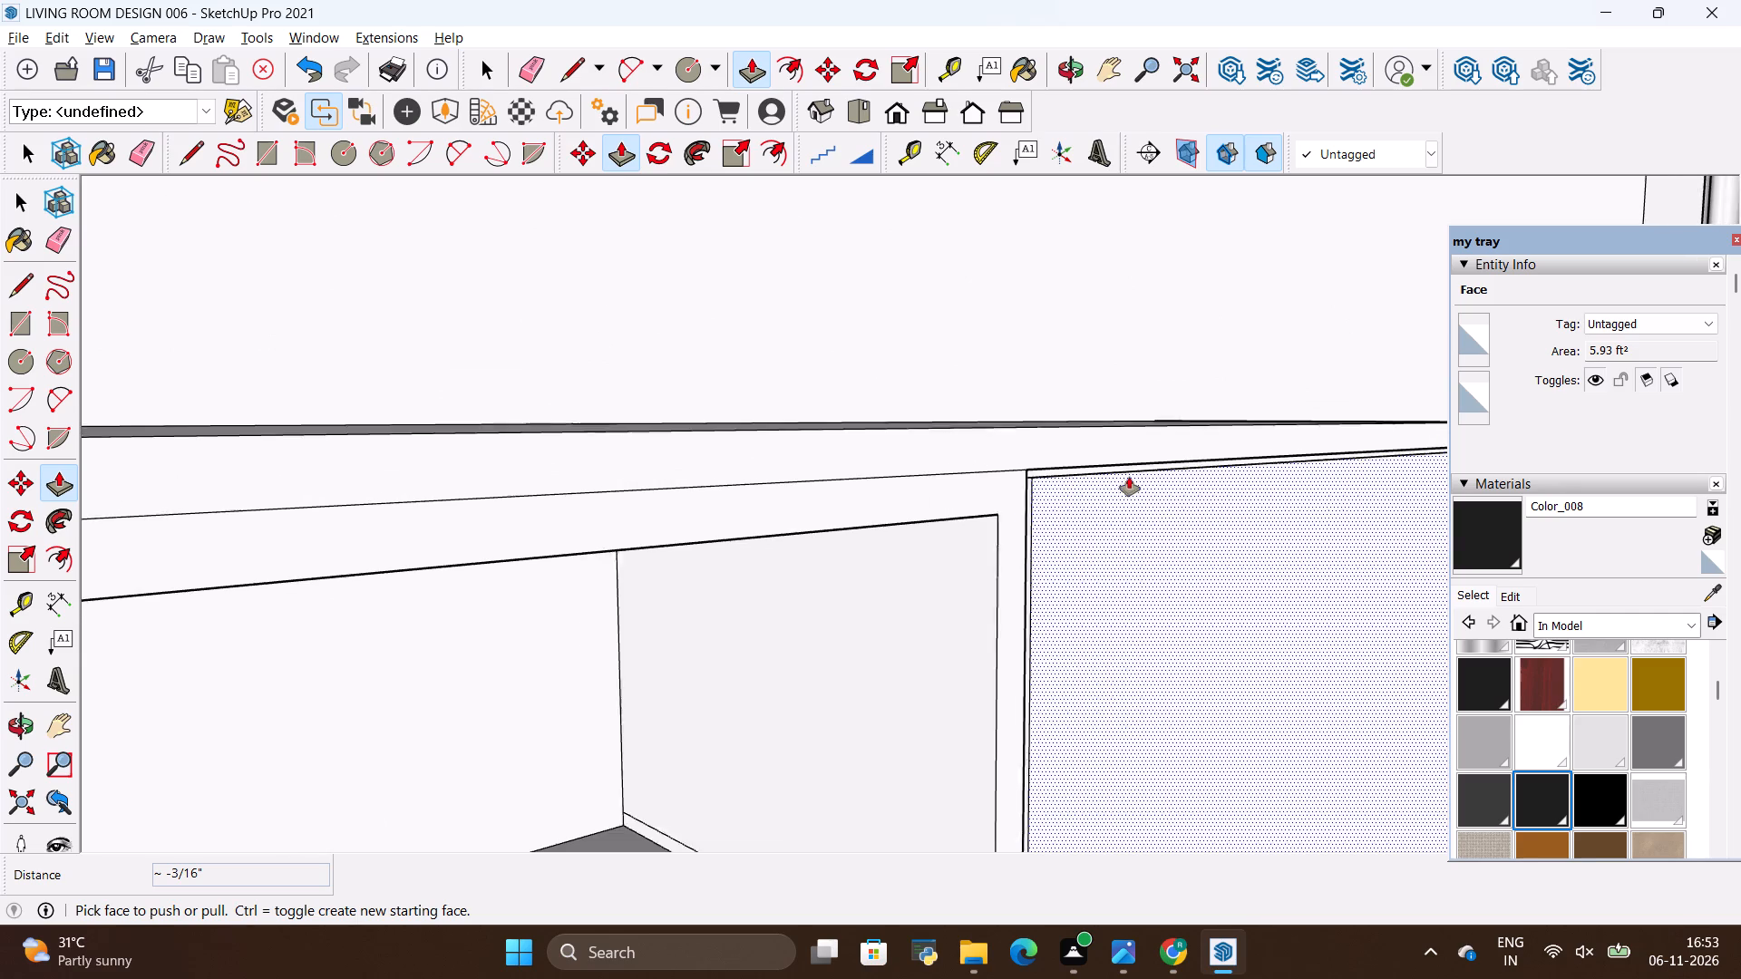
scroll(1129, 477, "down", 20)
scroll(1129, 477, "down", 15)
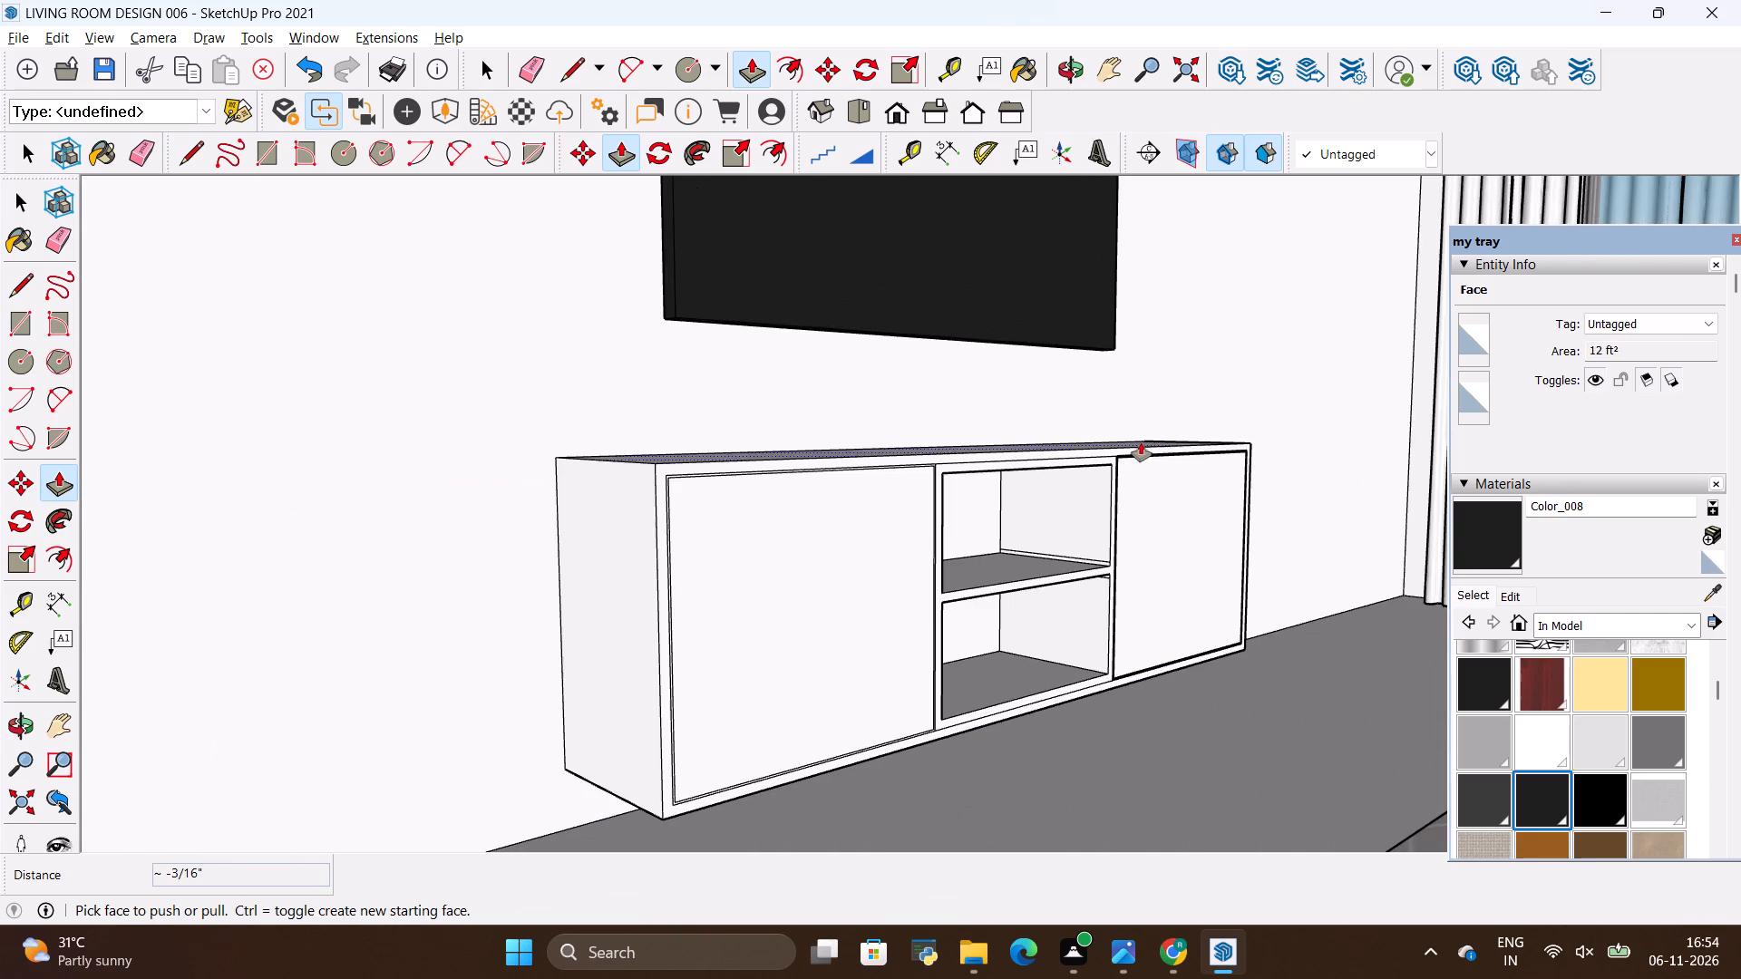
scroll(1045, 474, "up", 5)
scroll(453, 428, "up", 5)
scroll(358, 493, "up", 2)
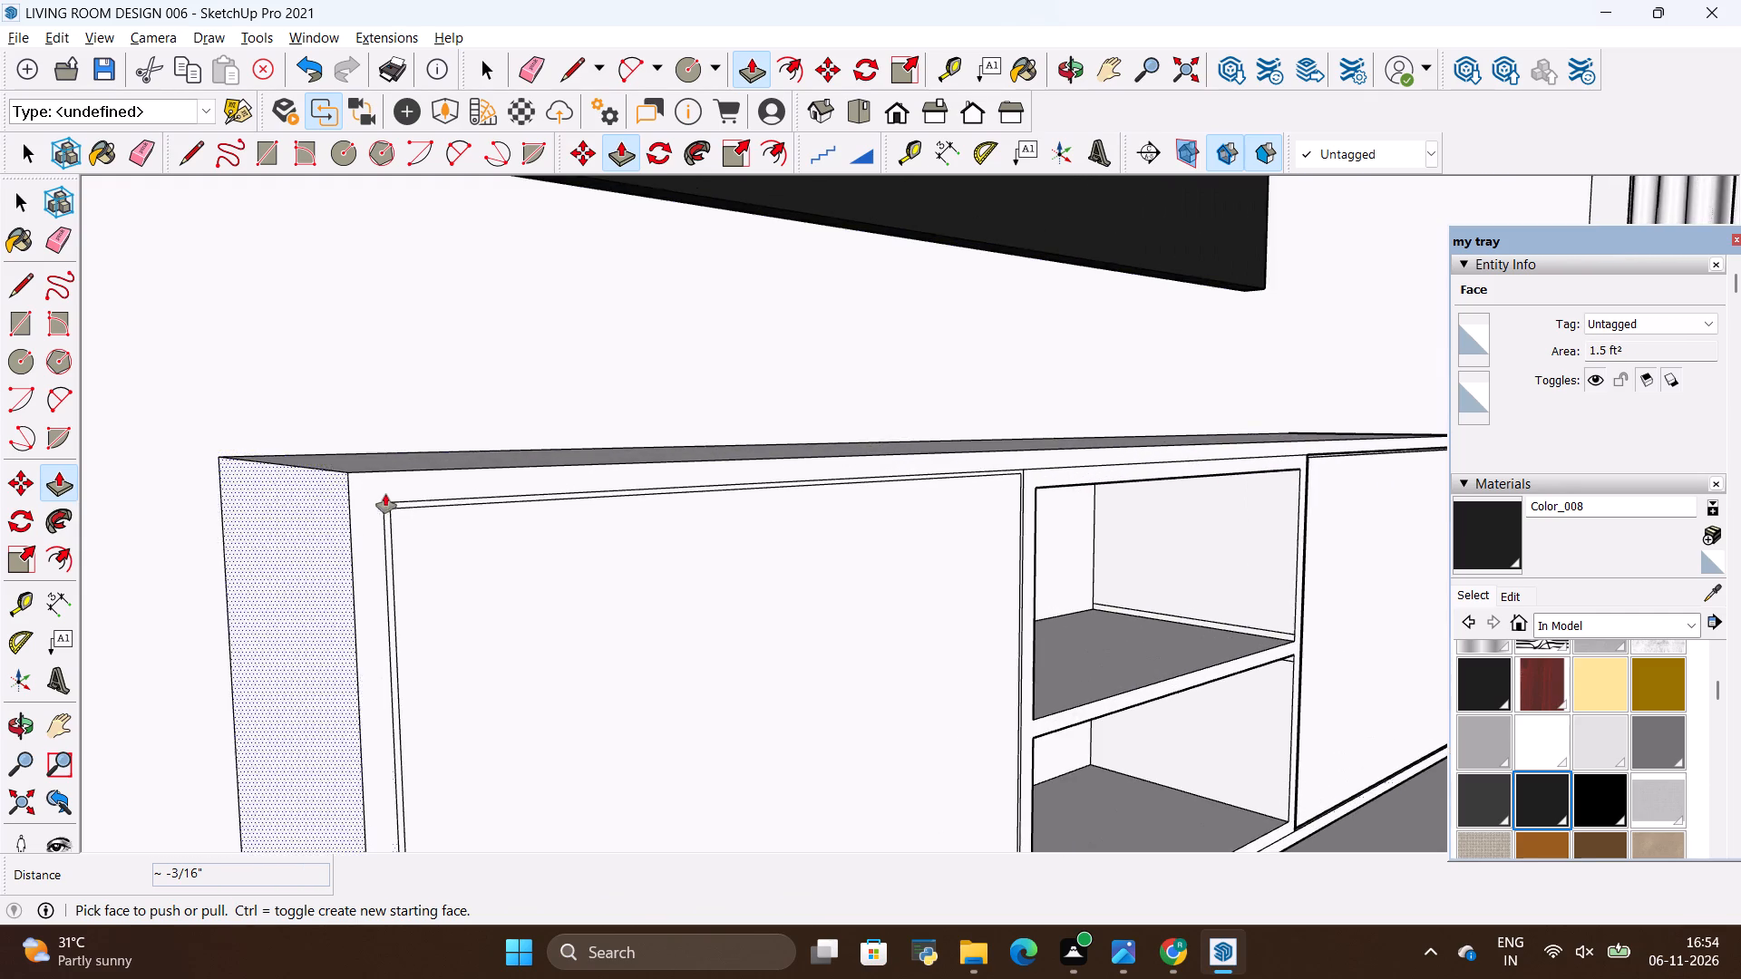
scroll(385, 494, "up", 20)
scroll(385, 494, "up", 16)
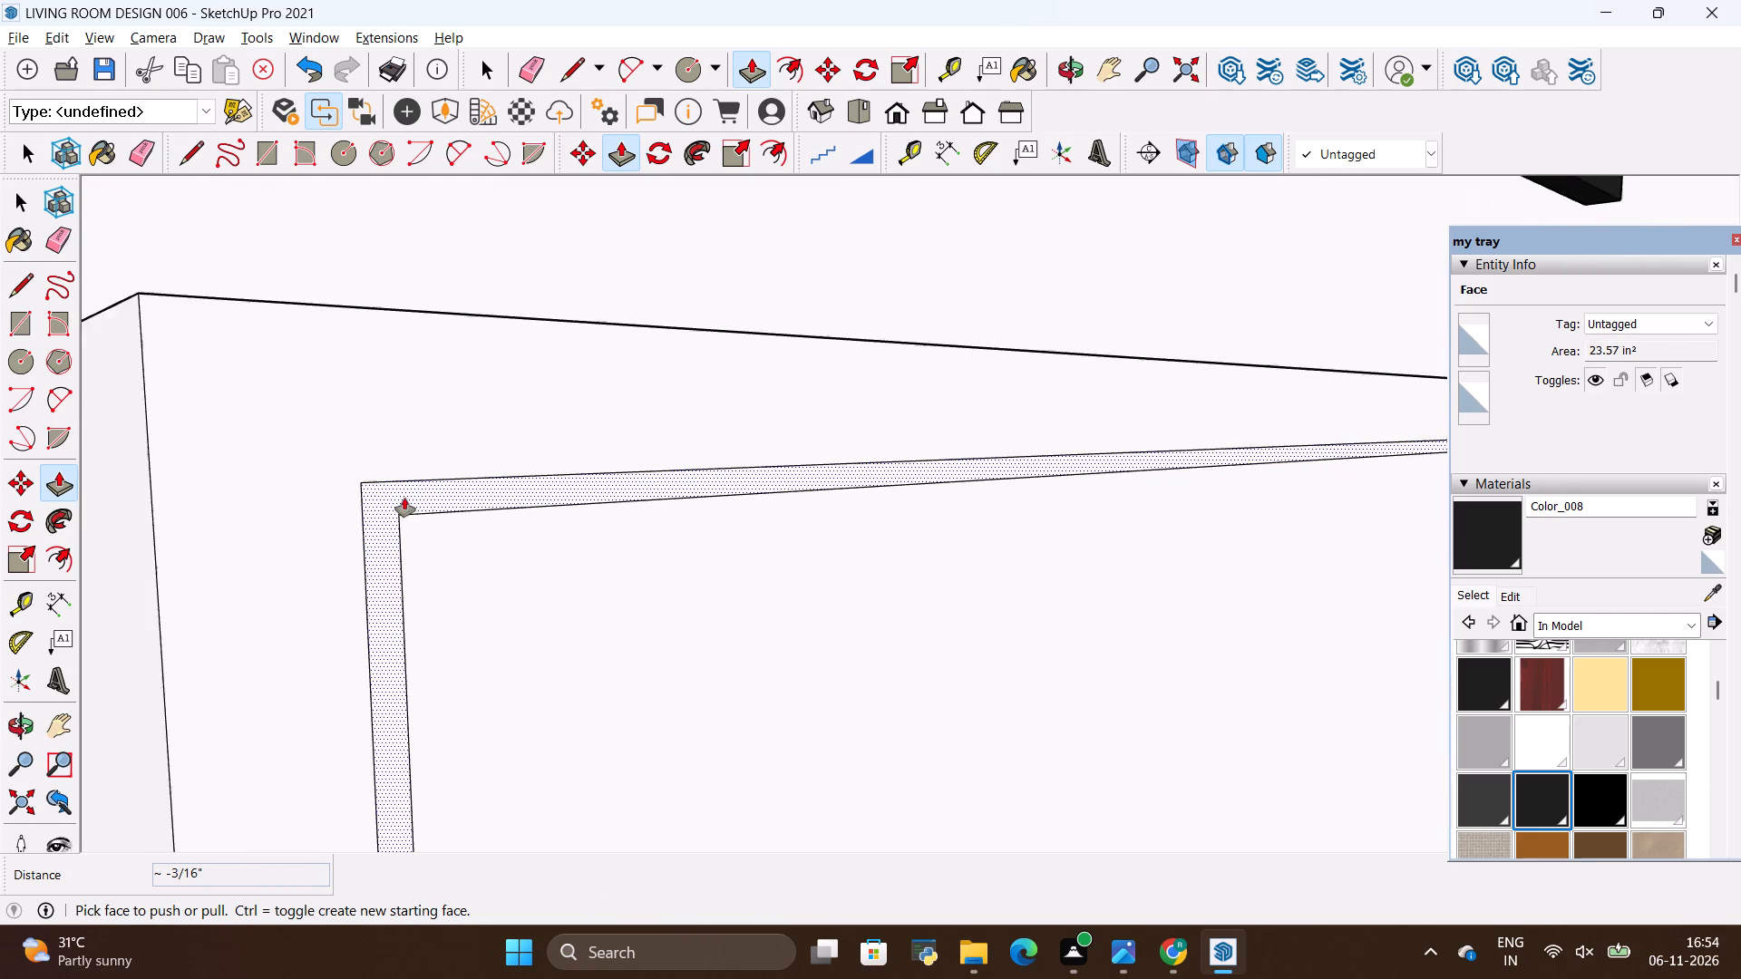
scroll(404, 498, "up", 4)
key("space")
left_click(382, 551)
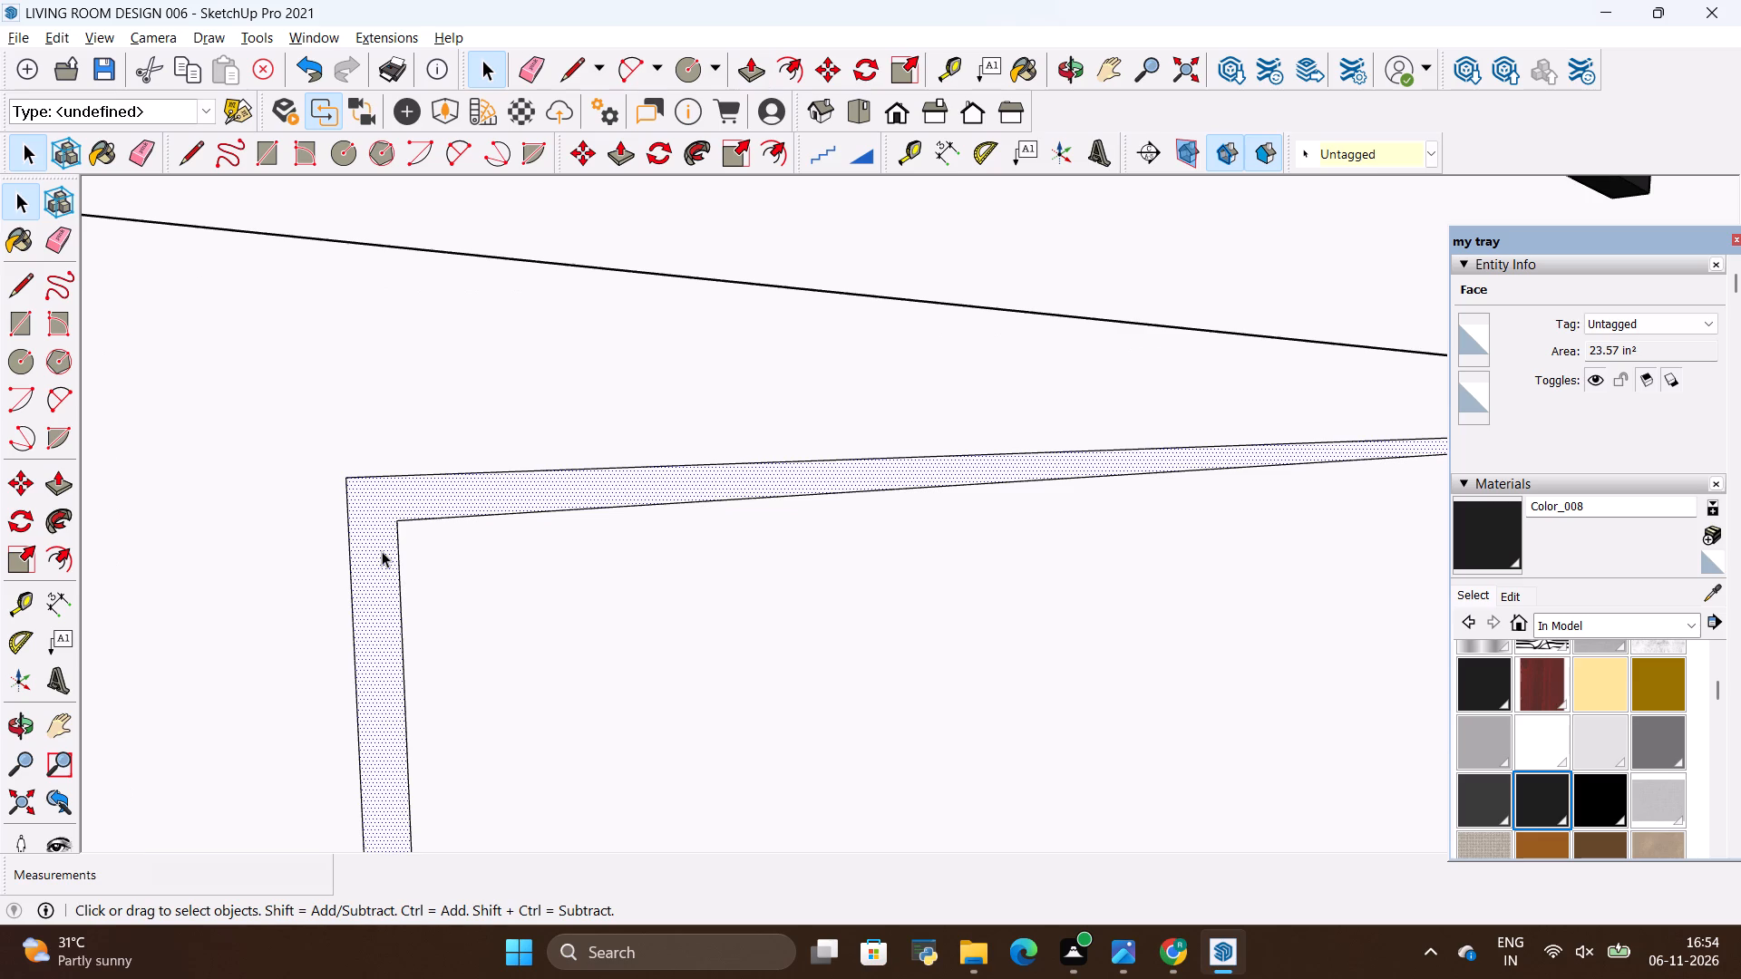
key("p")
left_click(367, 613)
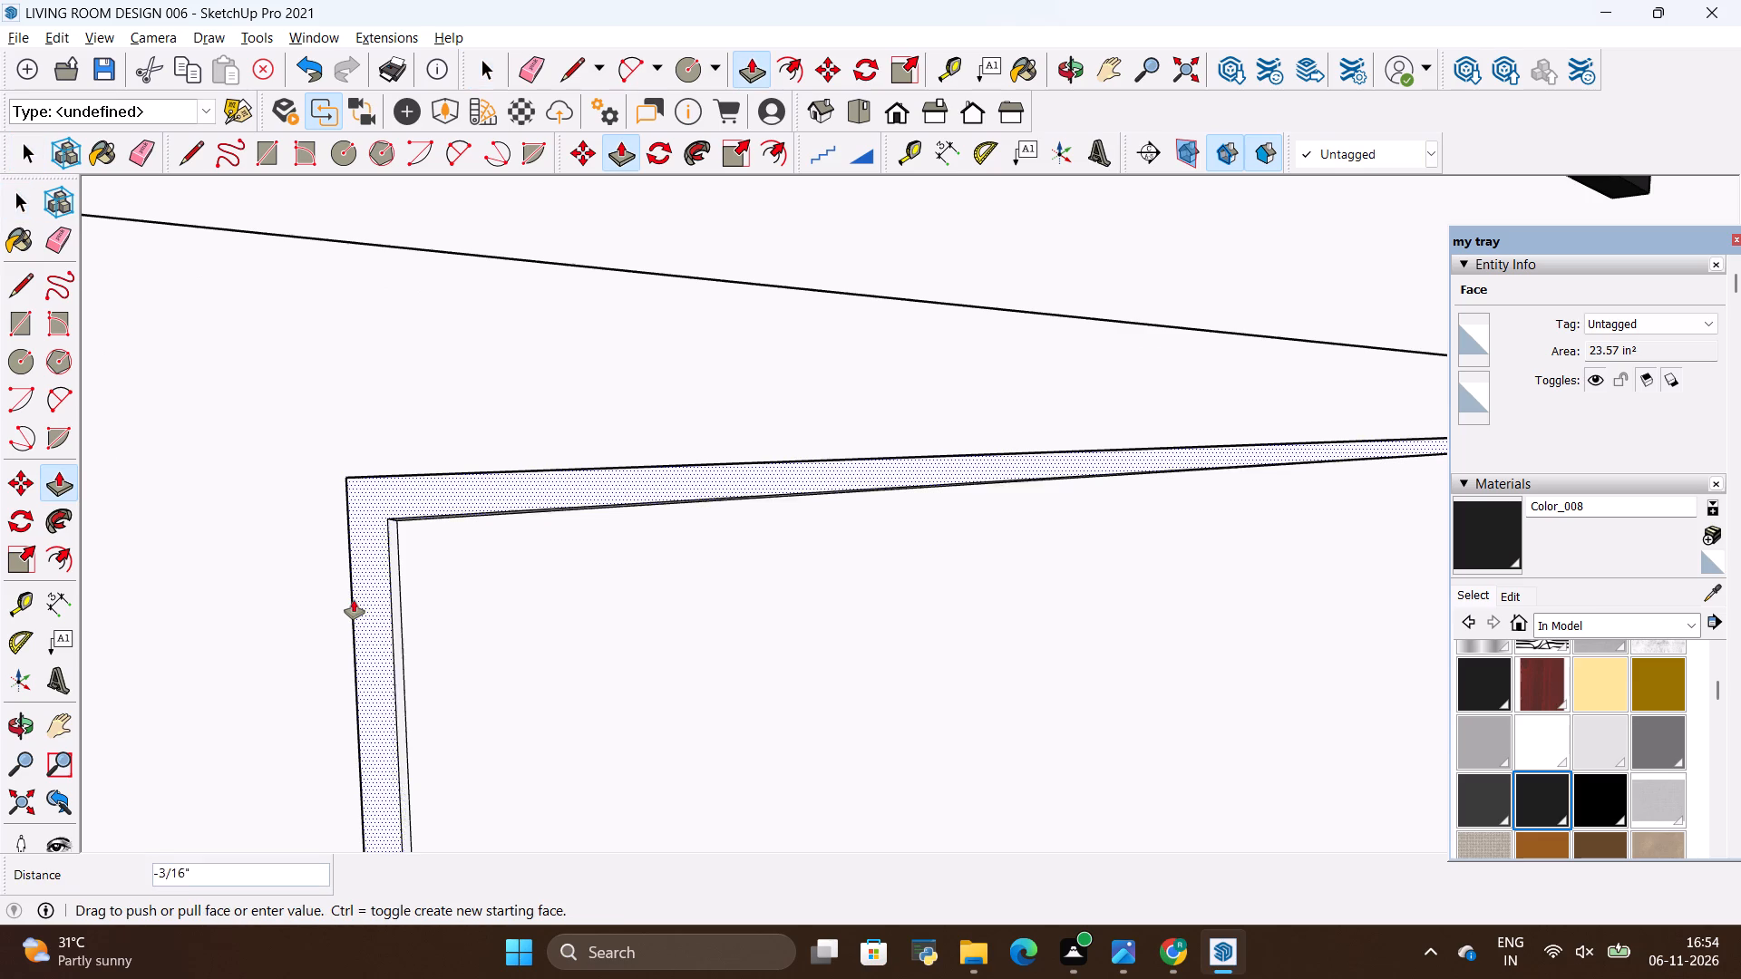
key("BackSpace")
type(".18")
key("shift+quotedbl")
key("Return")
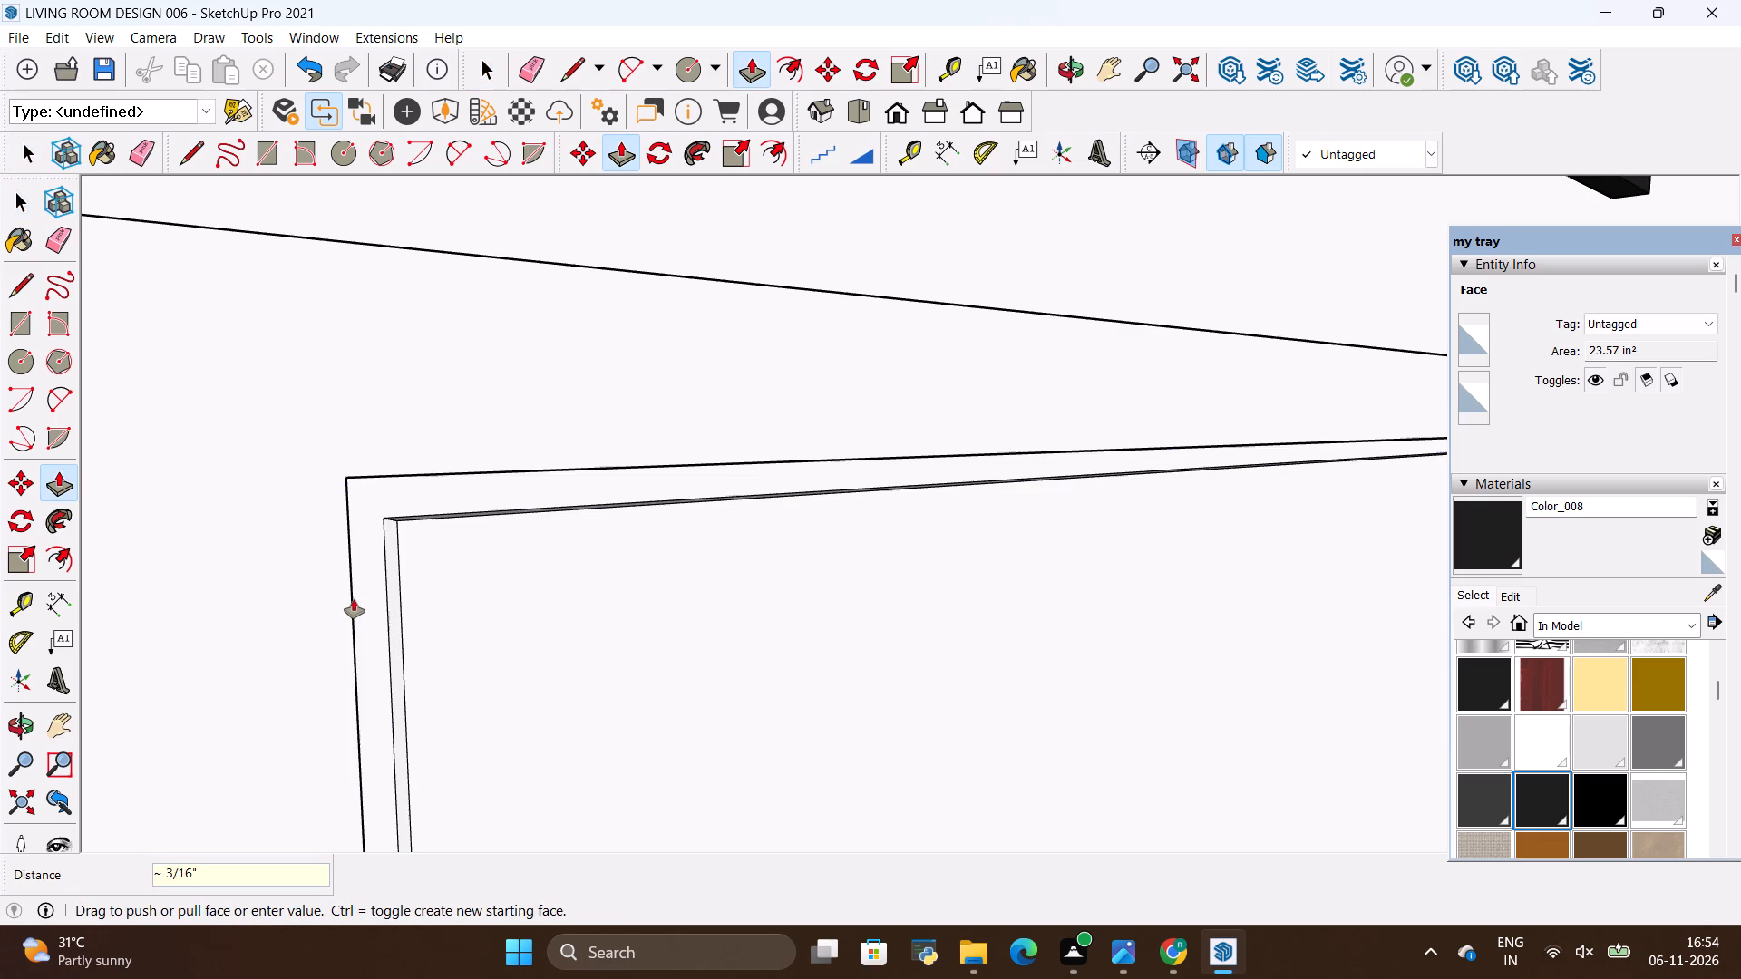
key("space")
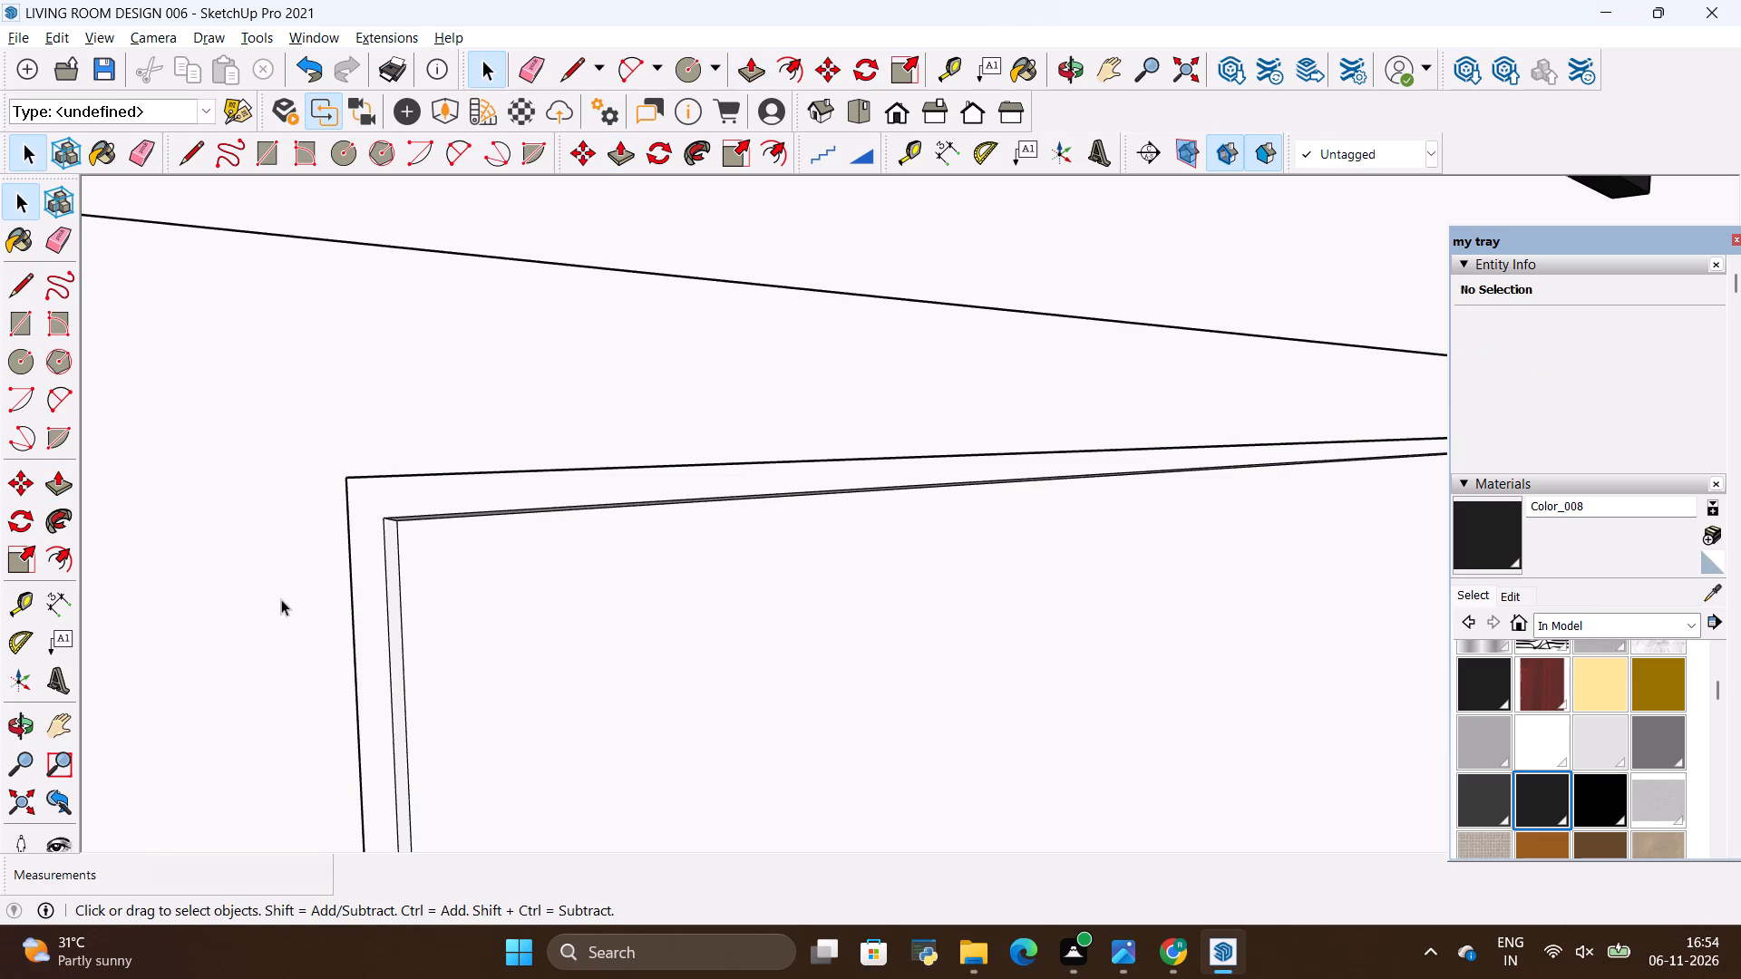
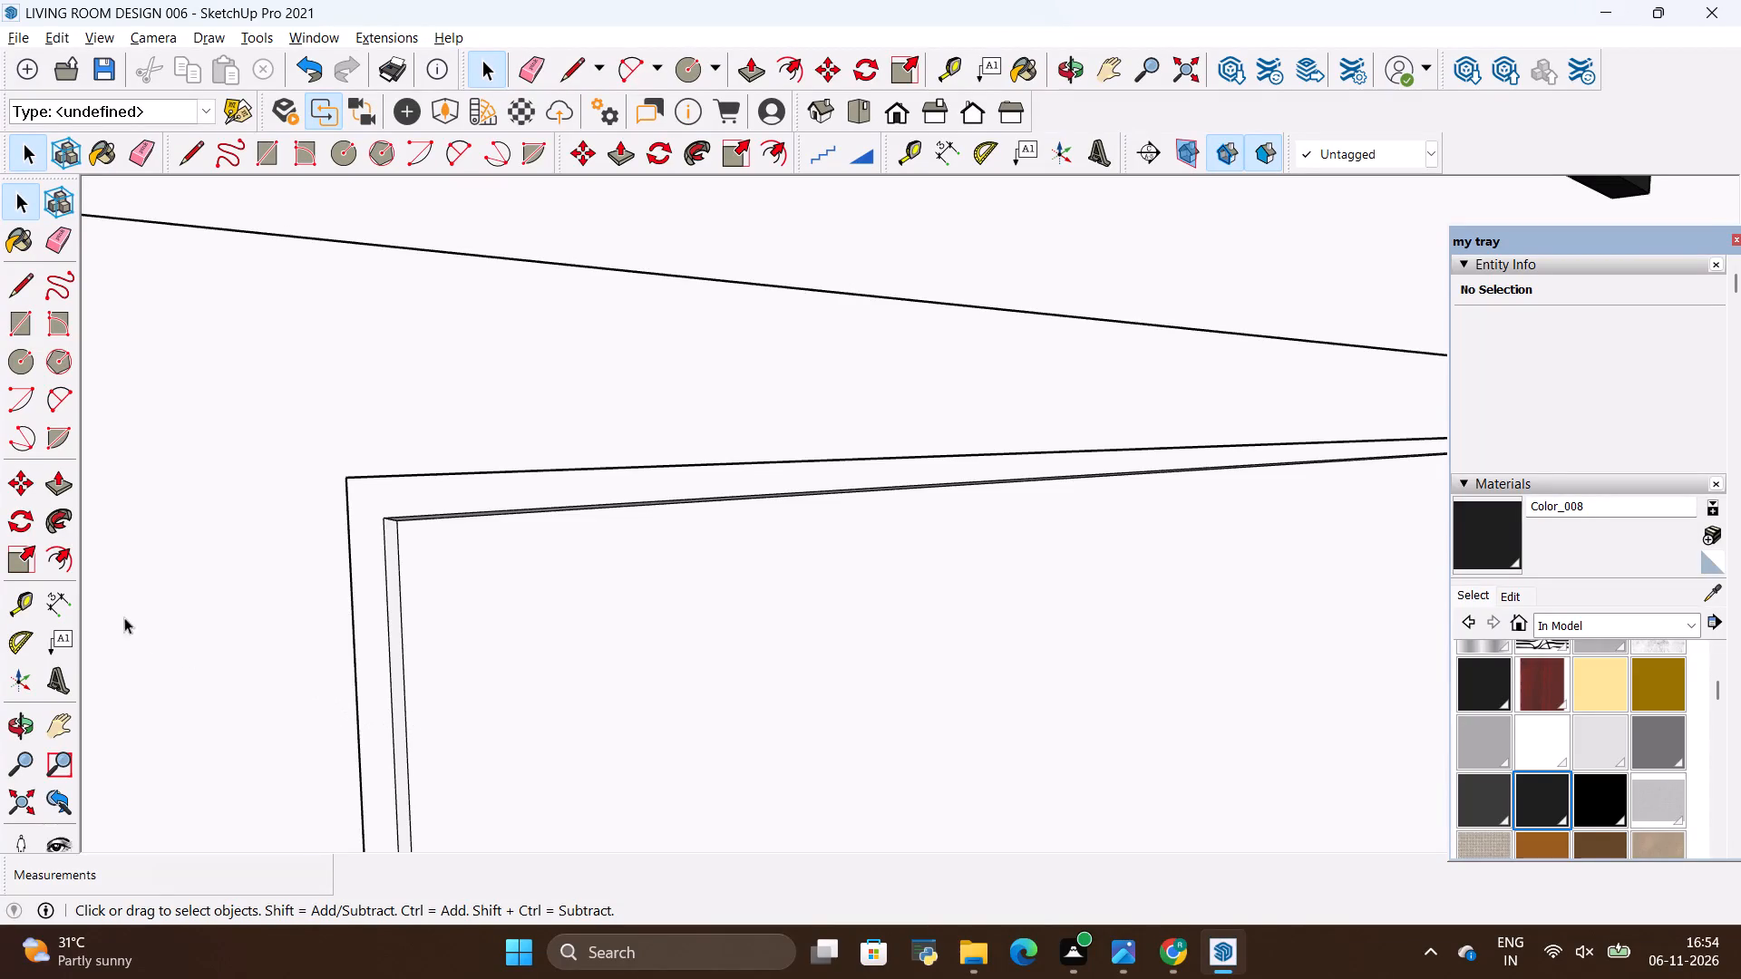
Examine the TV cabinet's recessed door gaps and open shelves from several angles.
scroll(103, 598, "down", 4)
scroll(433, 513, "down", 14)
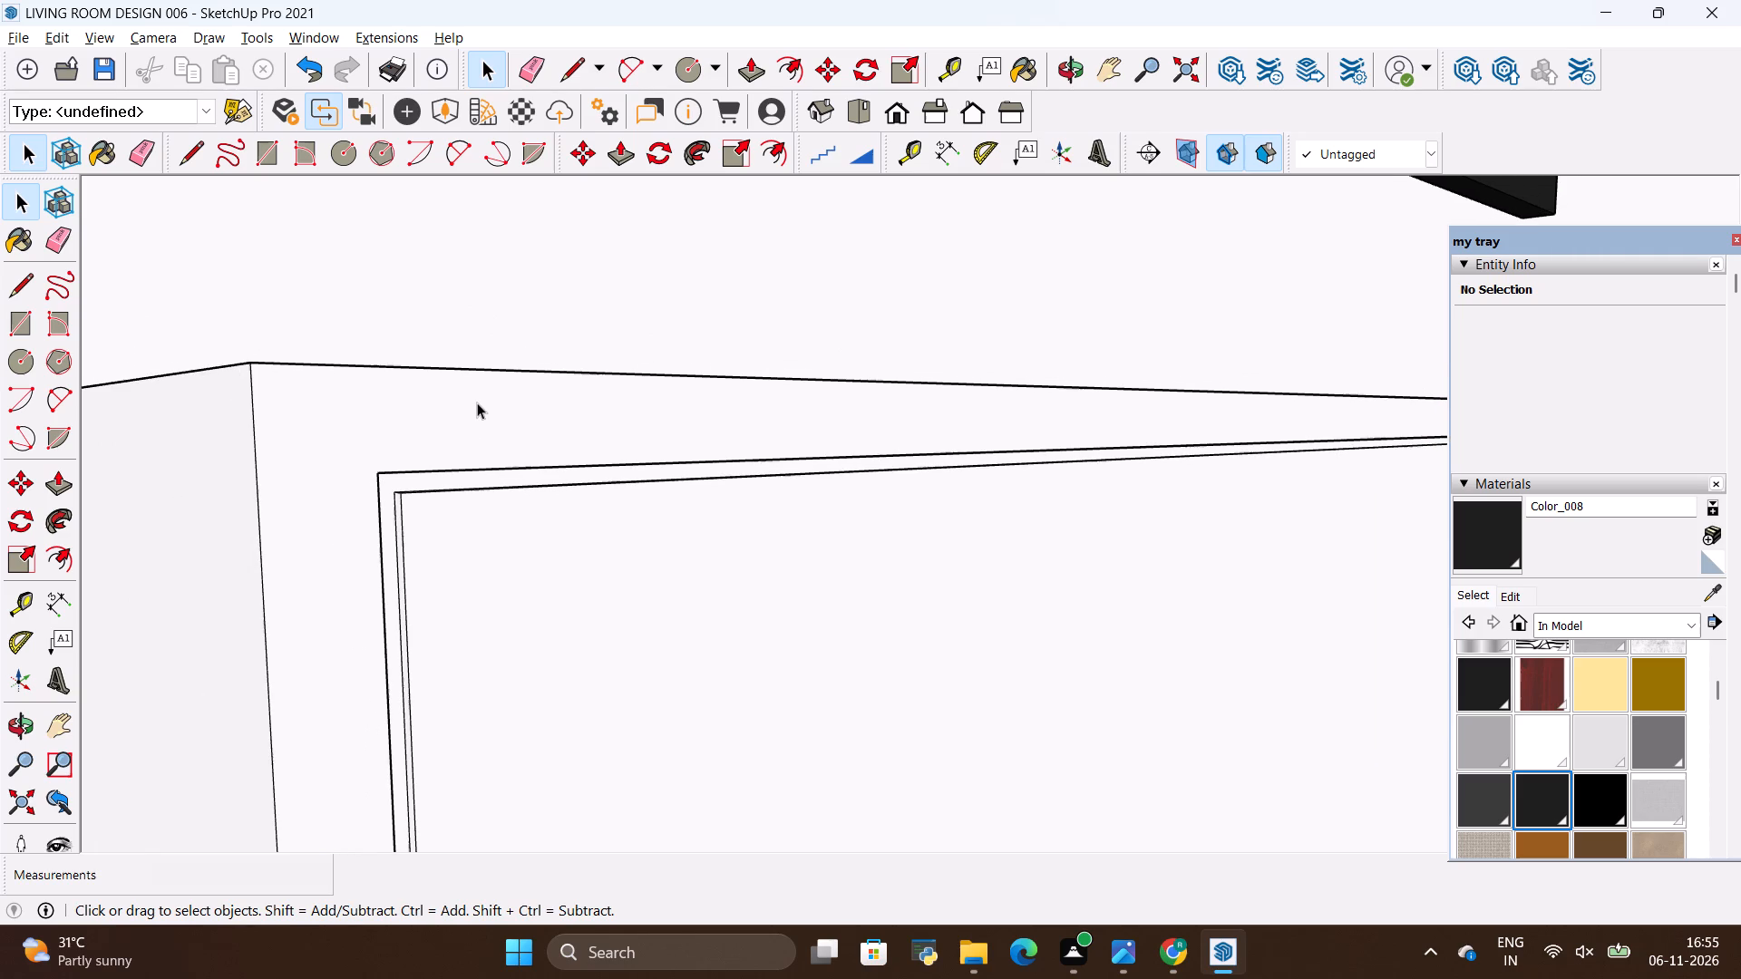
scroll(477, 402, "down", 13)
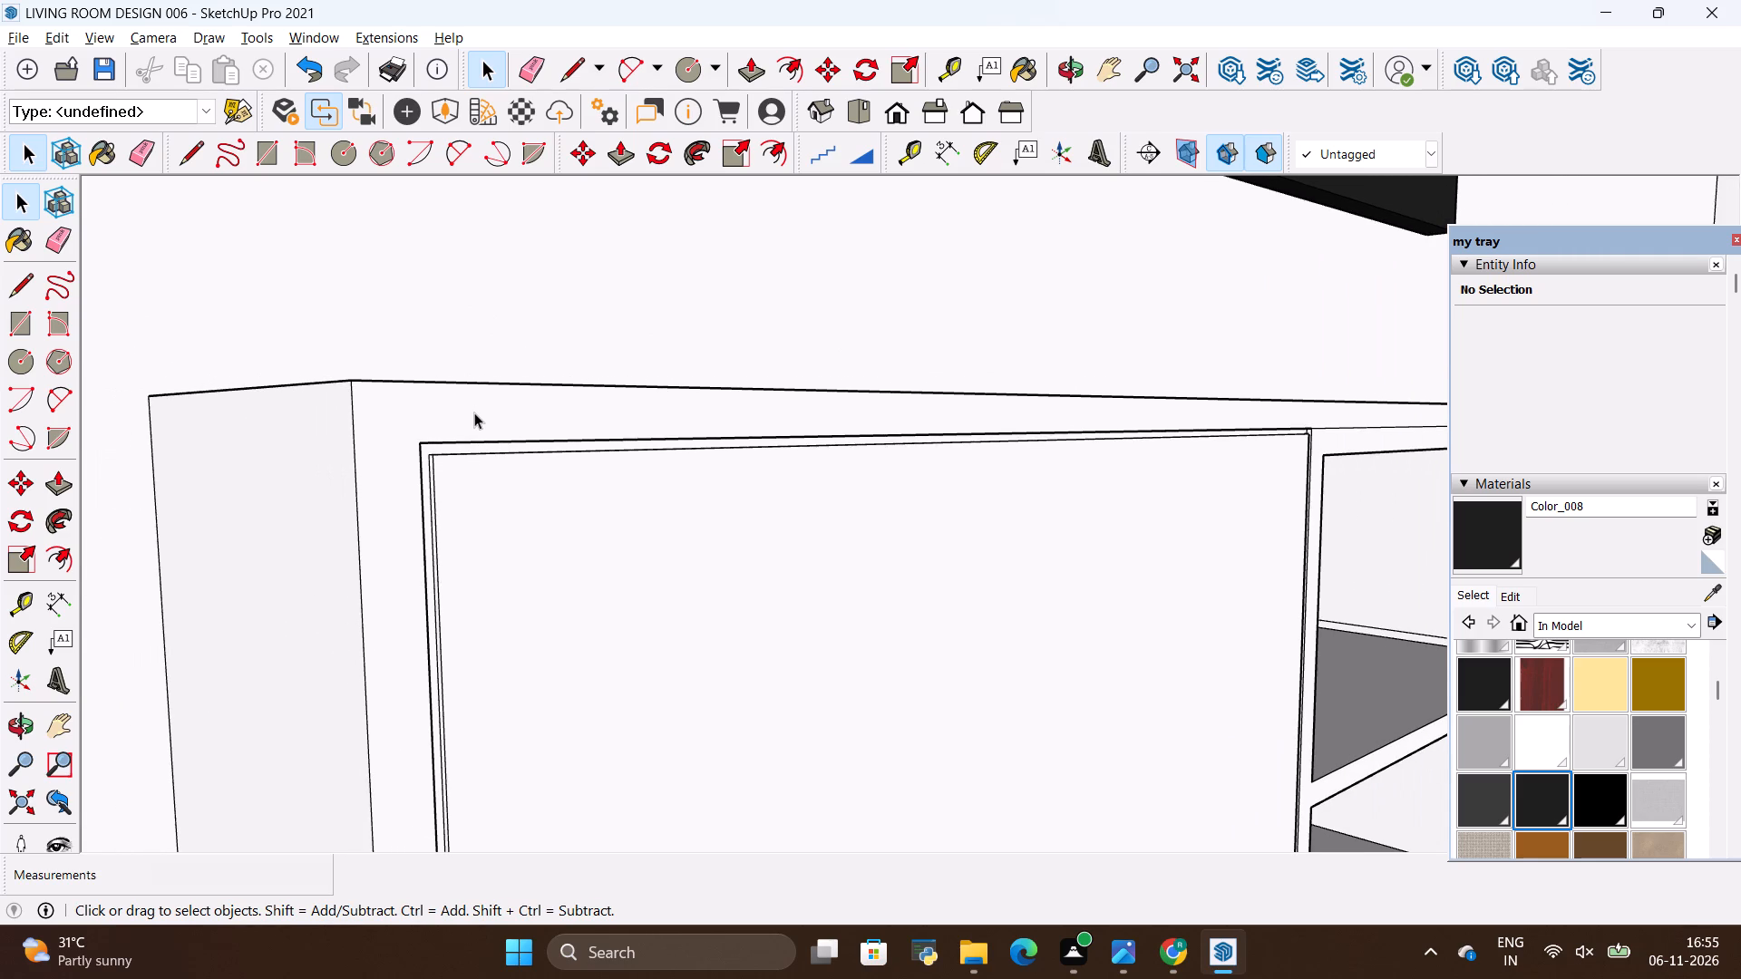
scroll(474, 412, "down", 2)
left_click_drag(474, 435, 714, 461)
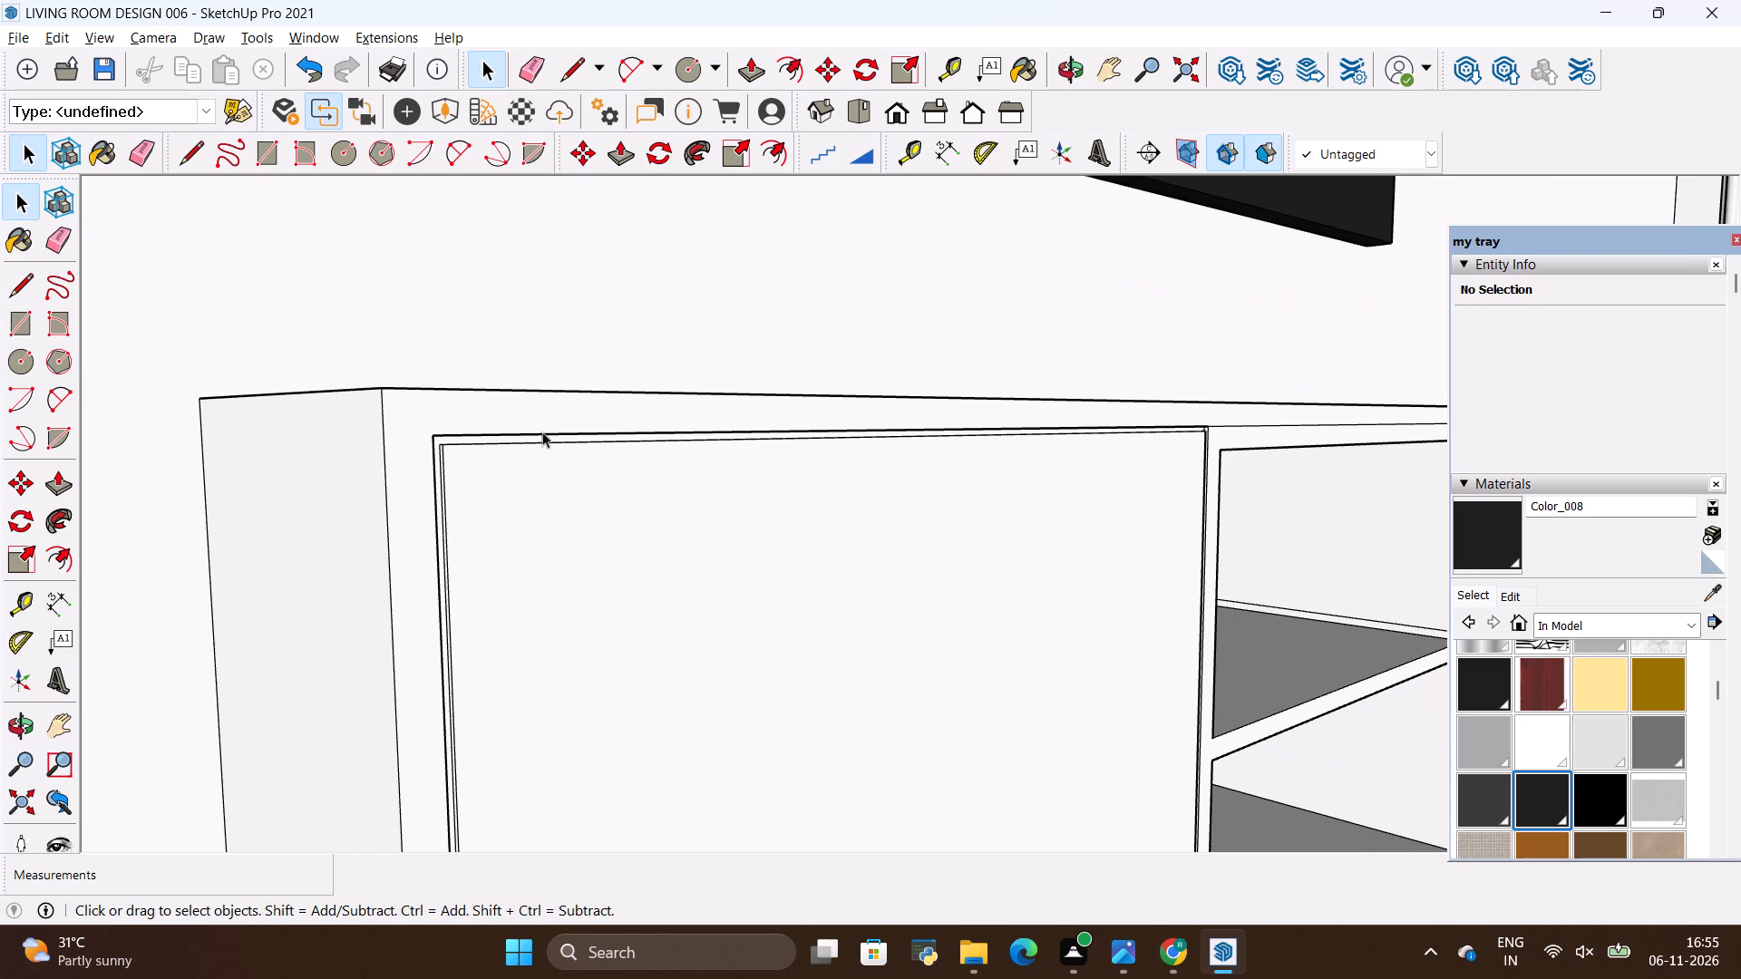
left_click(13, 715)
left_click_drag(332, 445, 446, 545)
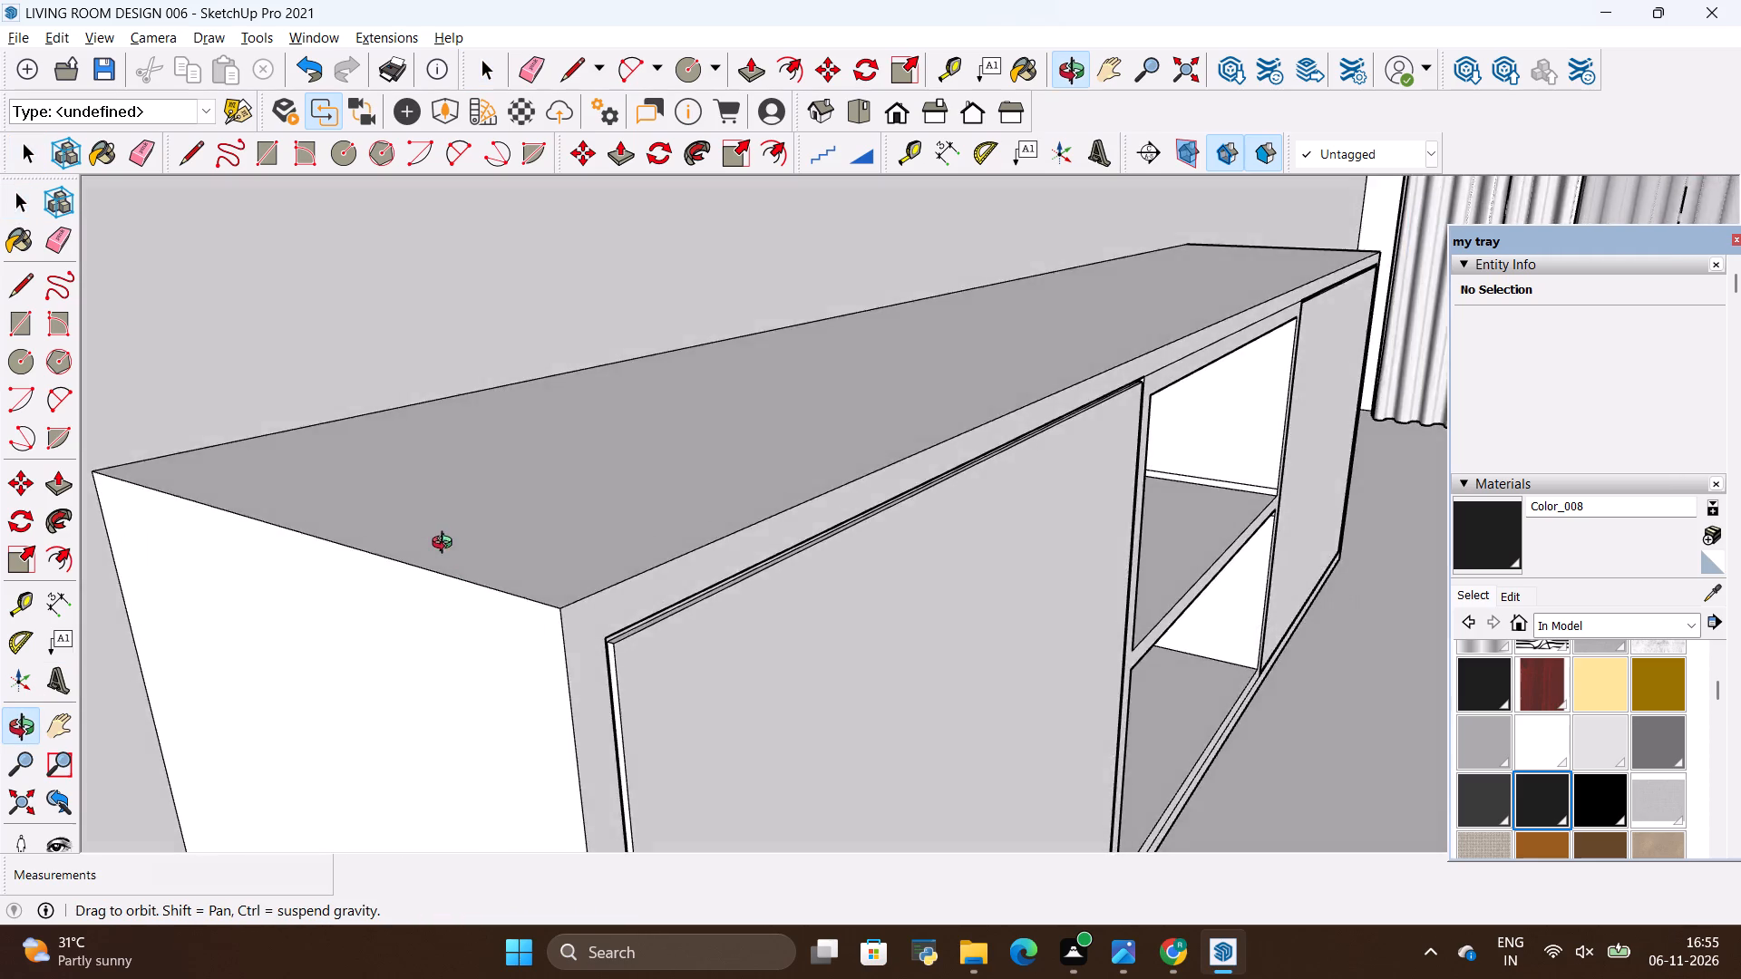
left_click_drag(446, 545, 393, 482)
scroll(390, 484, "down", 13)
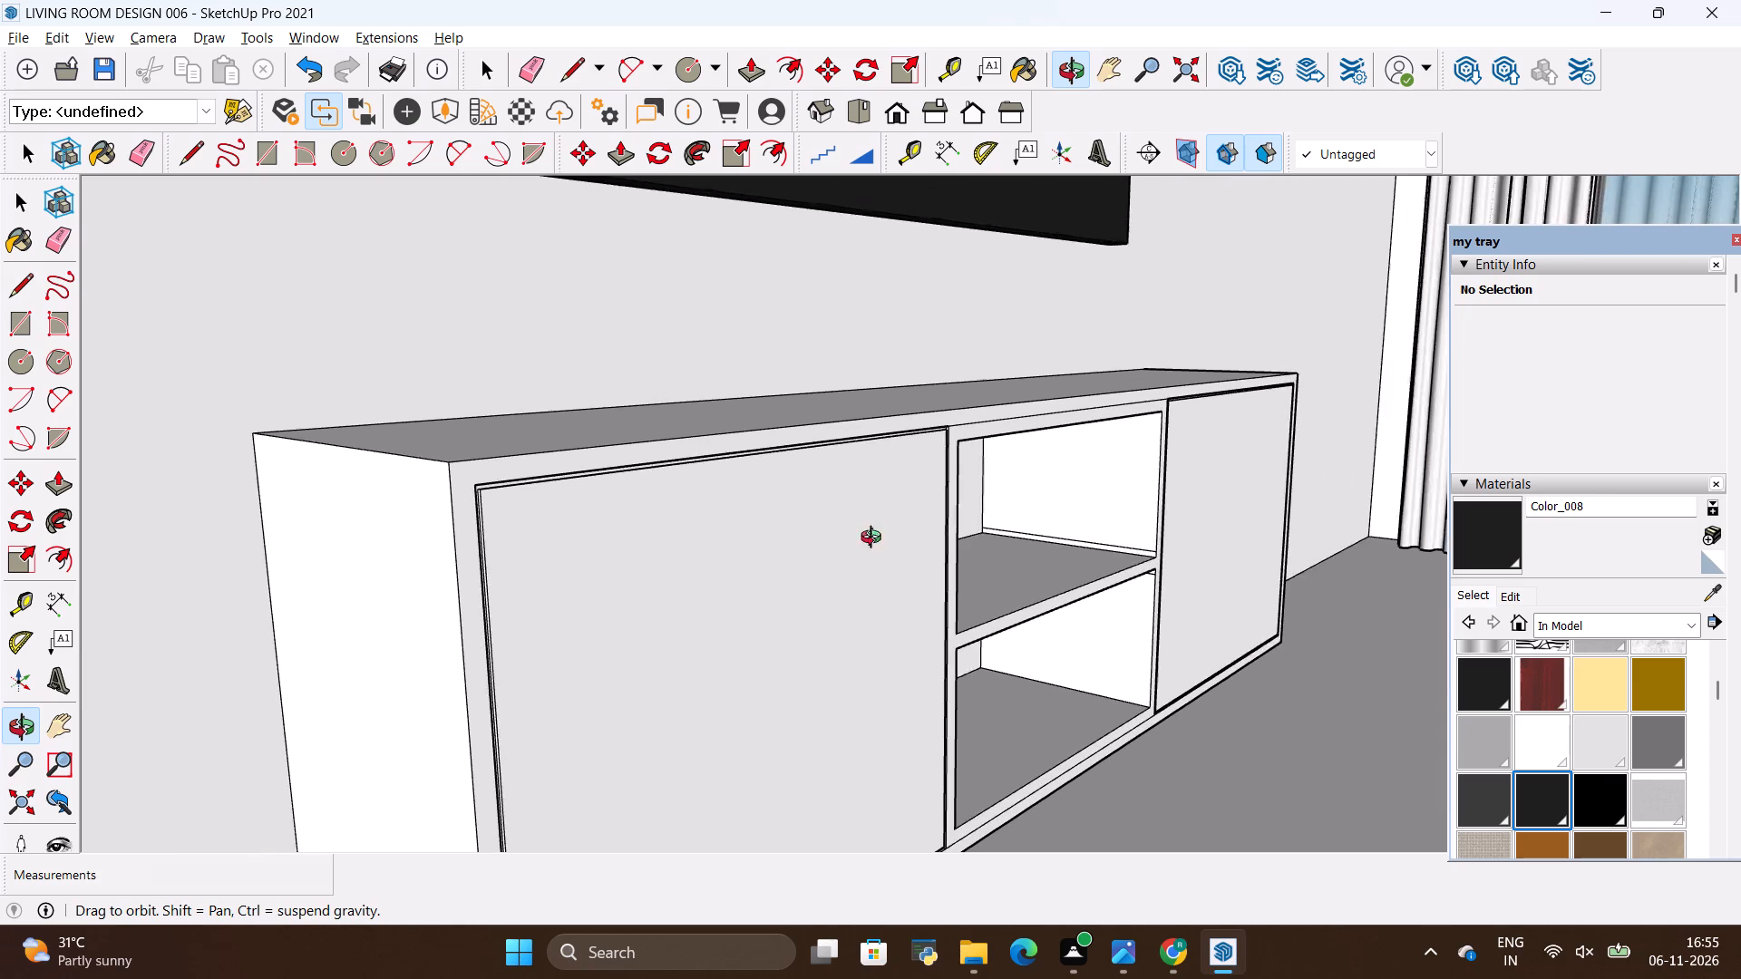
scroll(908, 554, "down", 6)
scroll(1057, 778, "up", 5)
left_click_drag(931, 484, 791, 504)
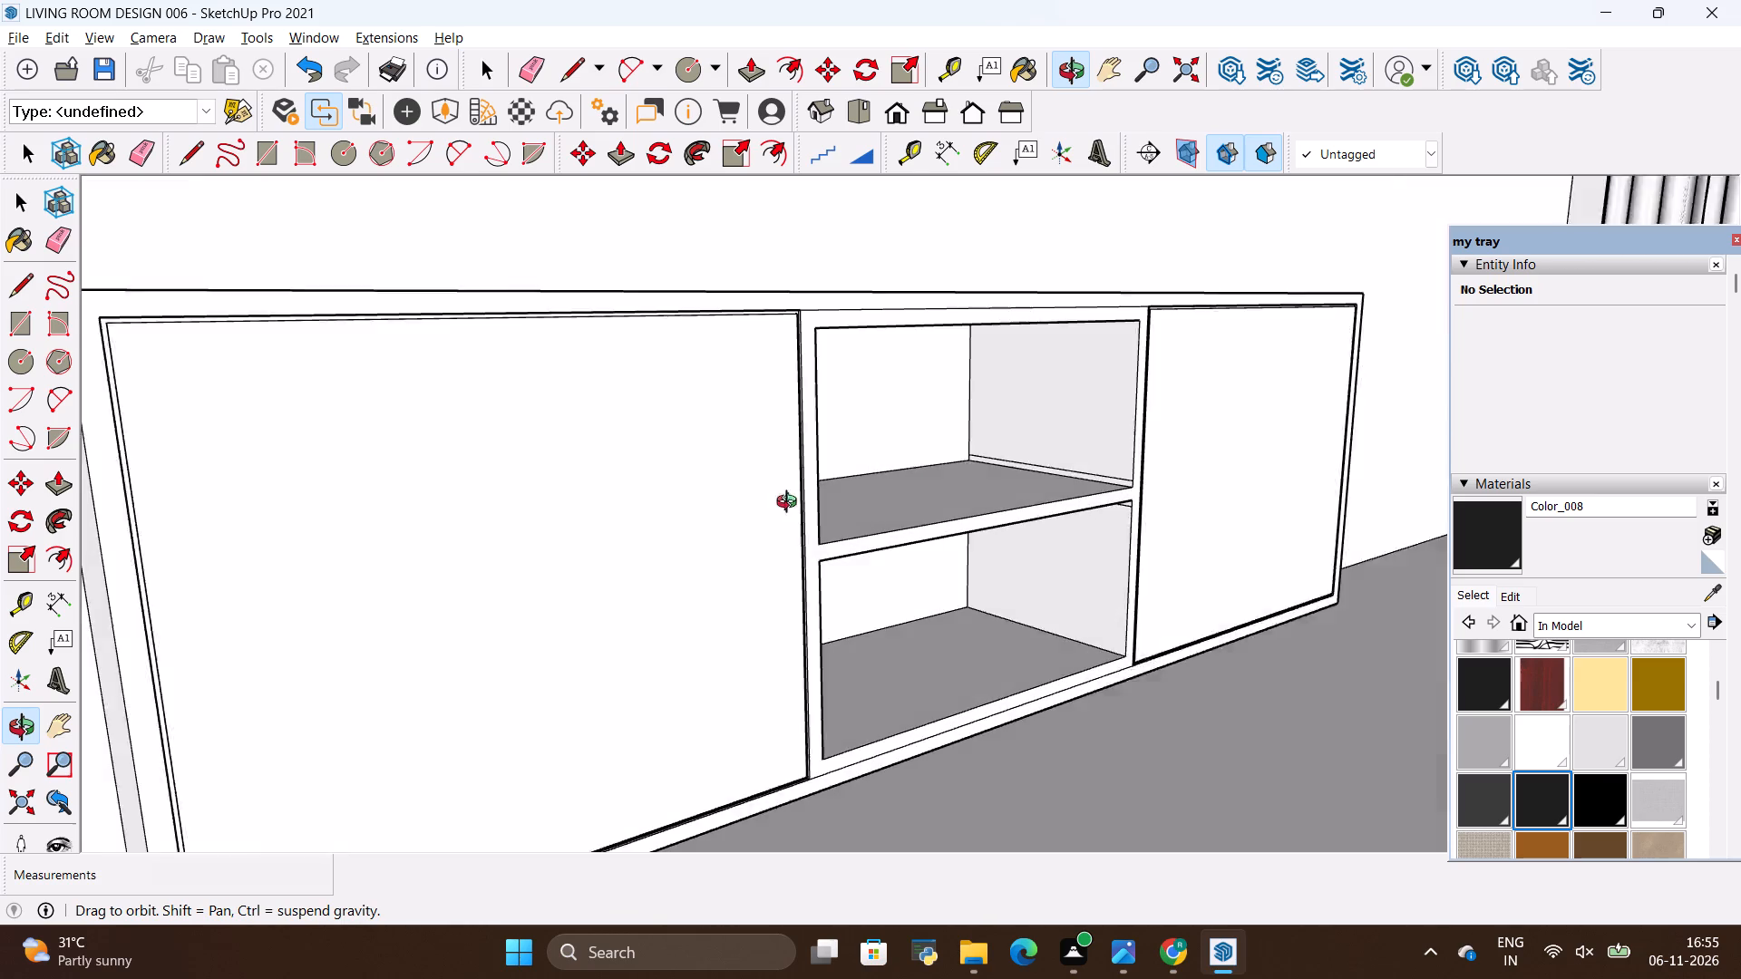
left_click_drag(791, 504, 733, 455)
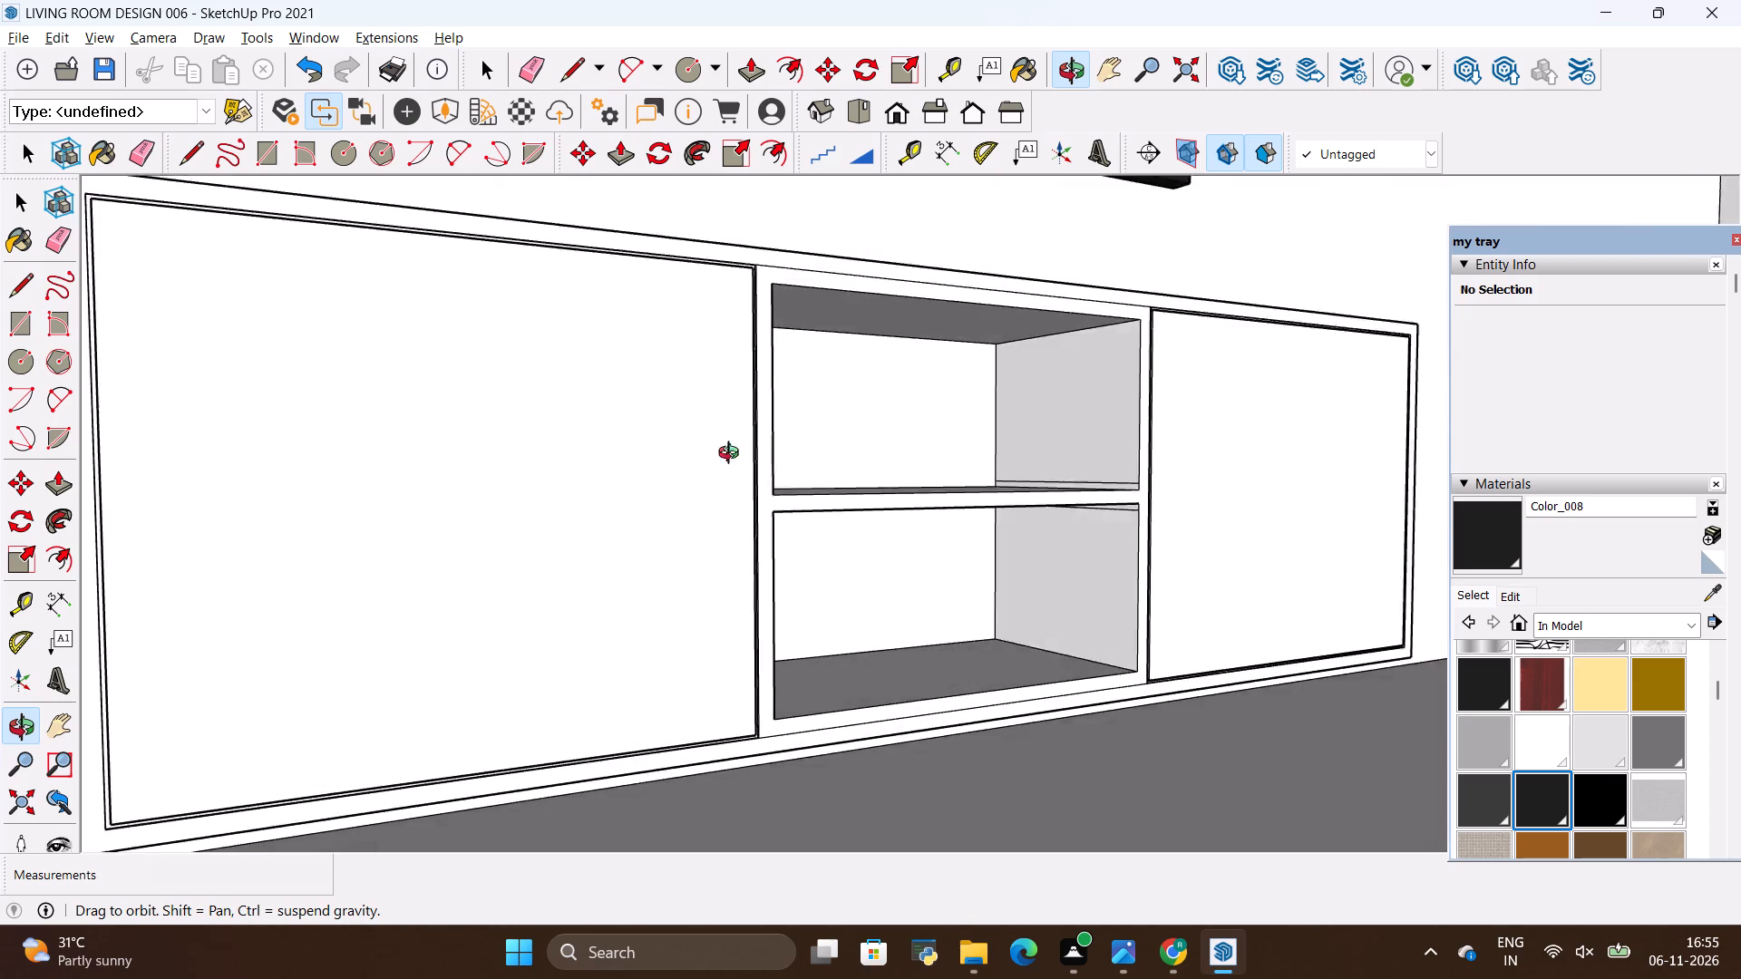
left_click_drag(733, 455, 554, 489)
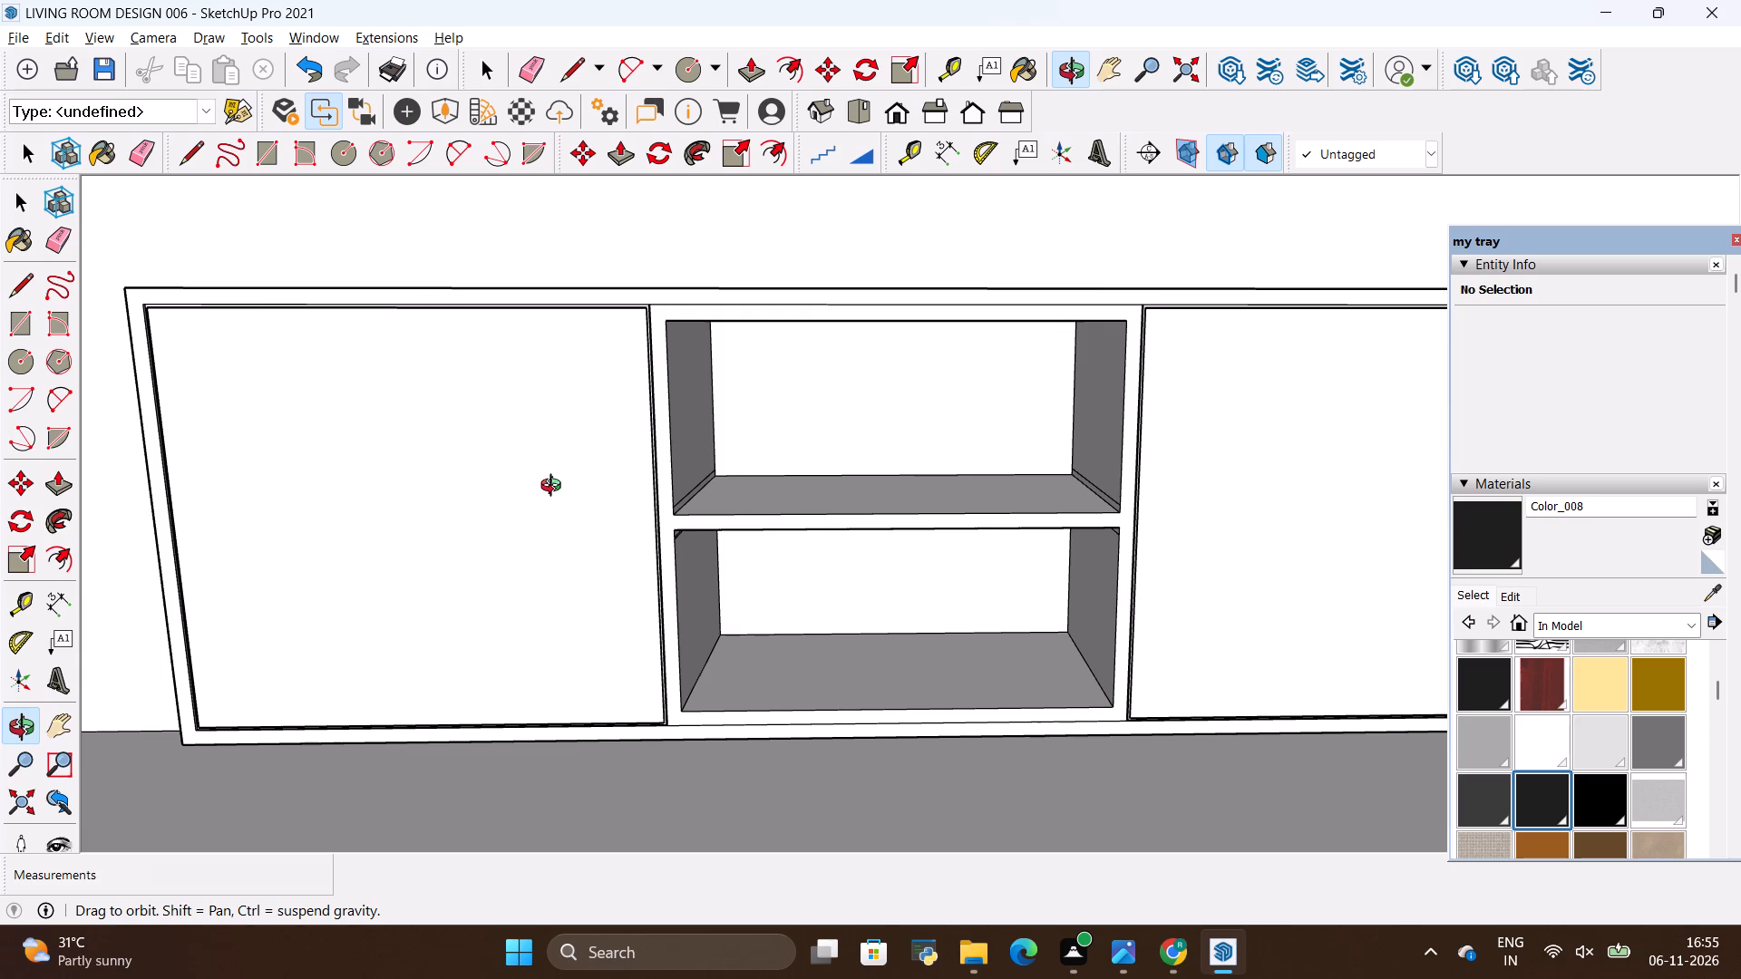
scroll(569, 517, "up", 2, "ctrl")
scroll(569, 517, "down", 1, "ctrl")
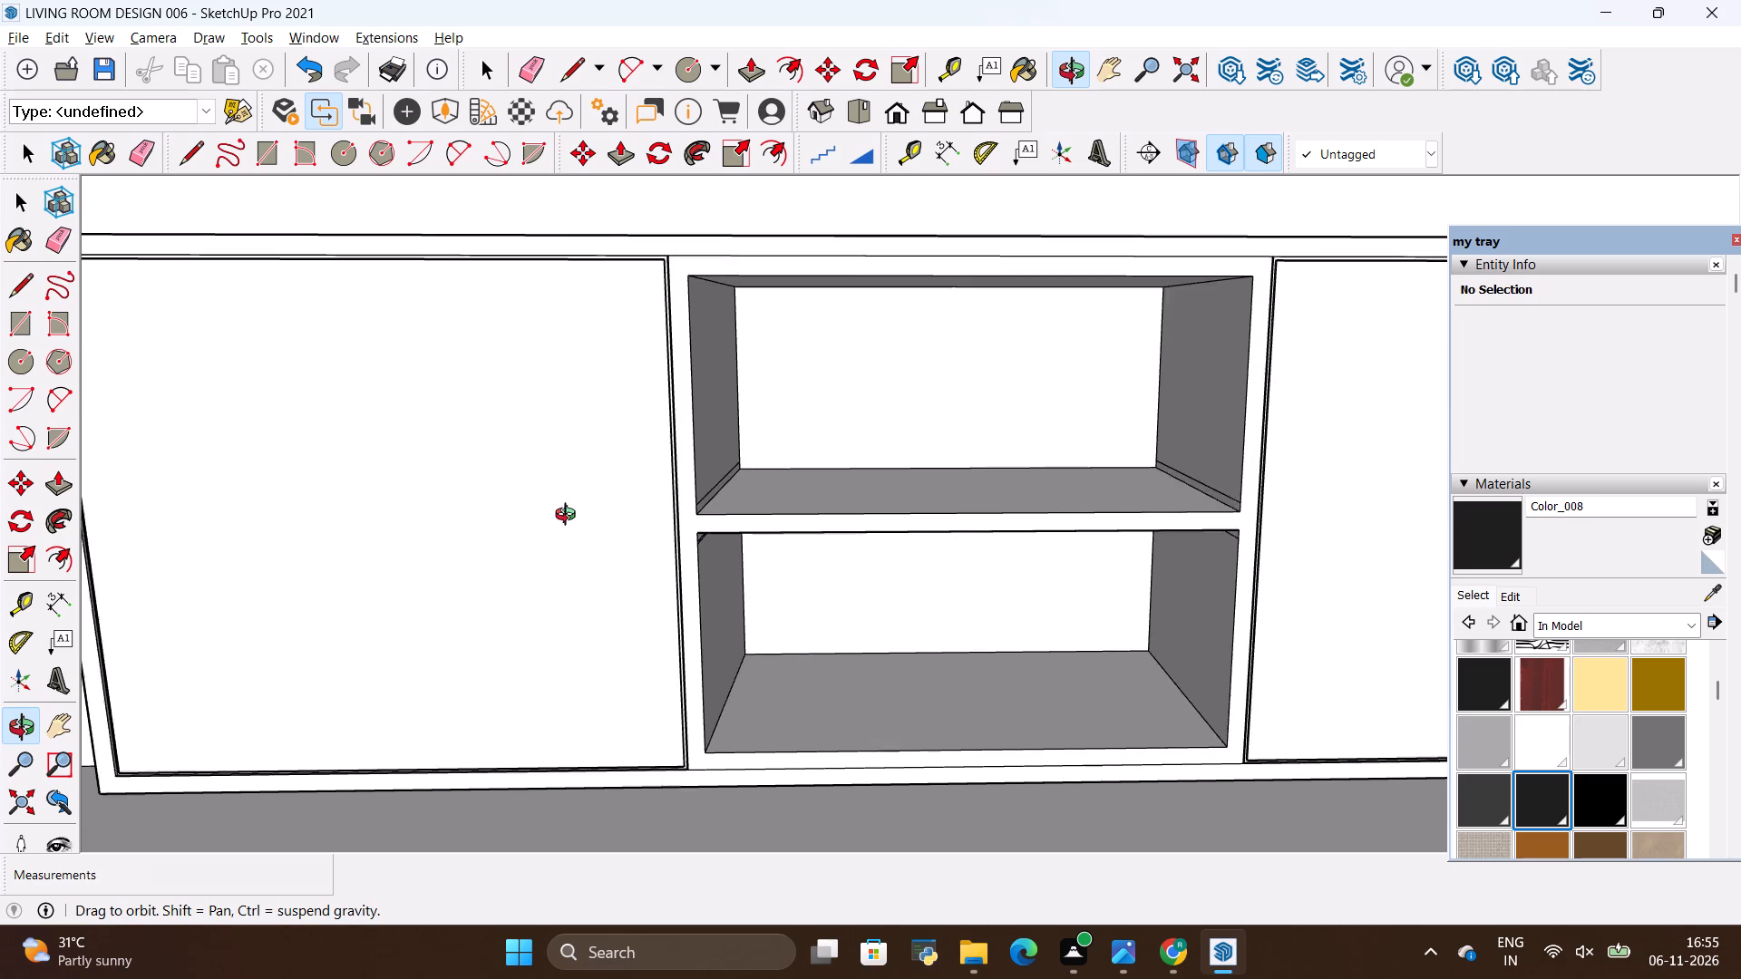
scroll(569, 517, "down", 5, "ctrl")
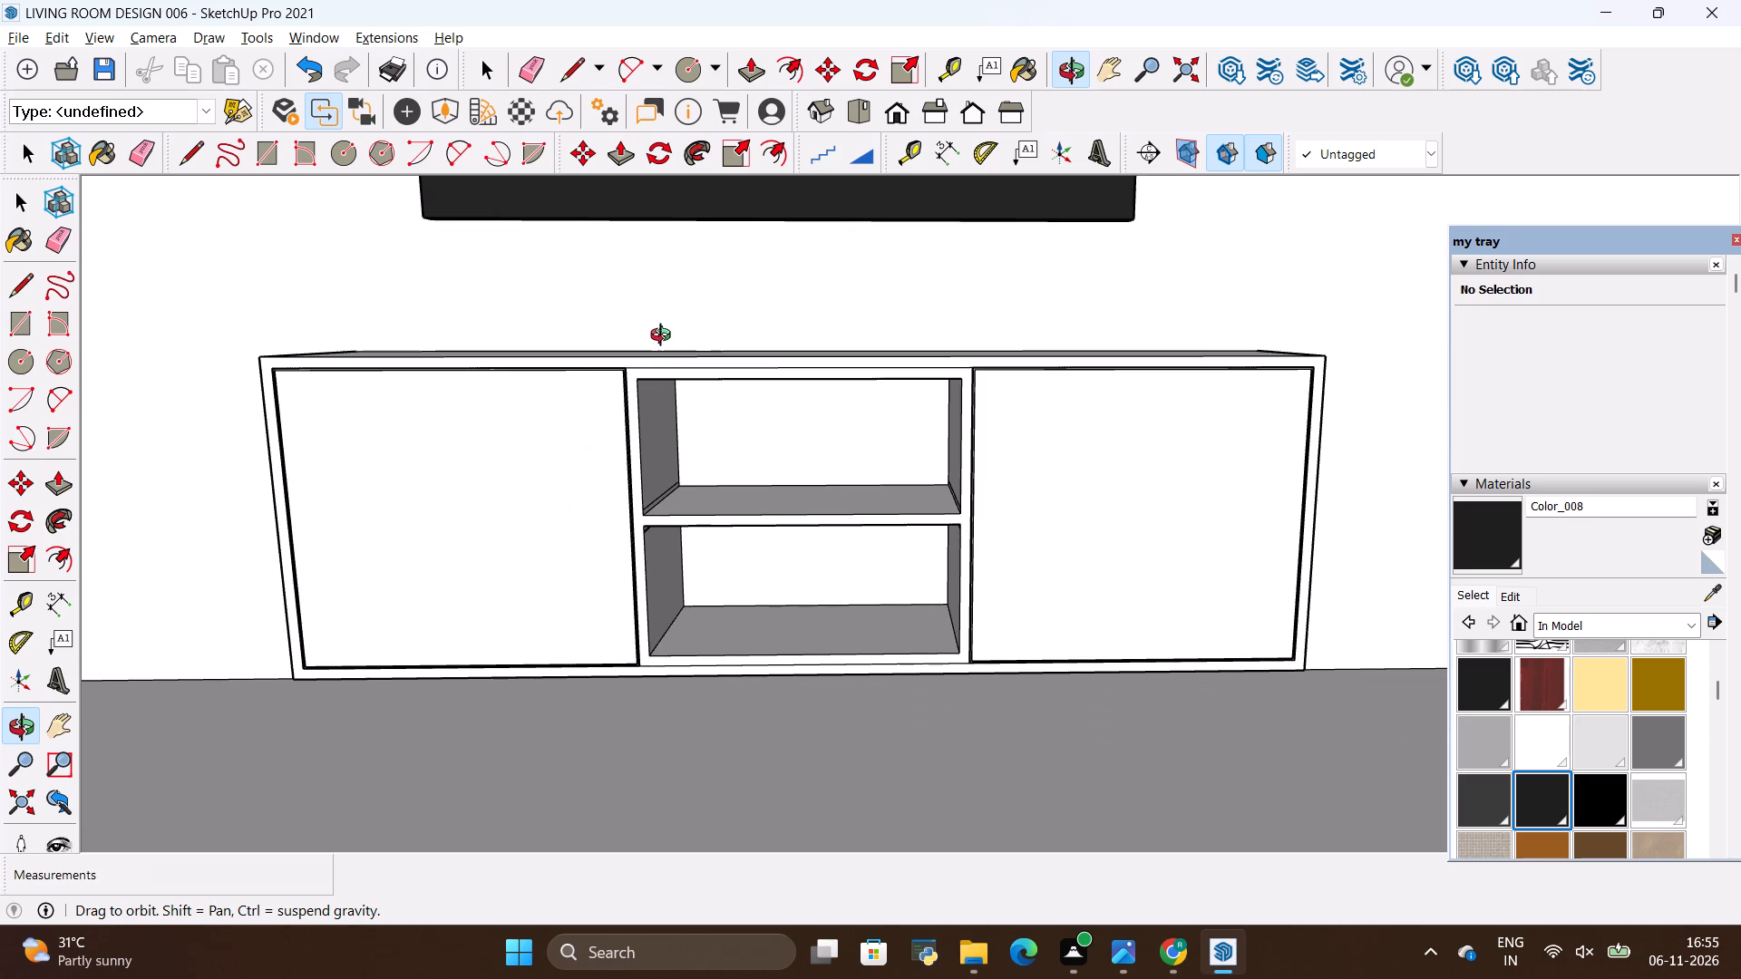
scroll(665, 337, "up", 1)
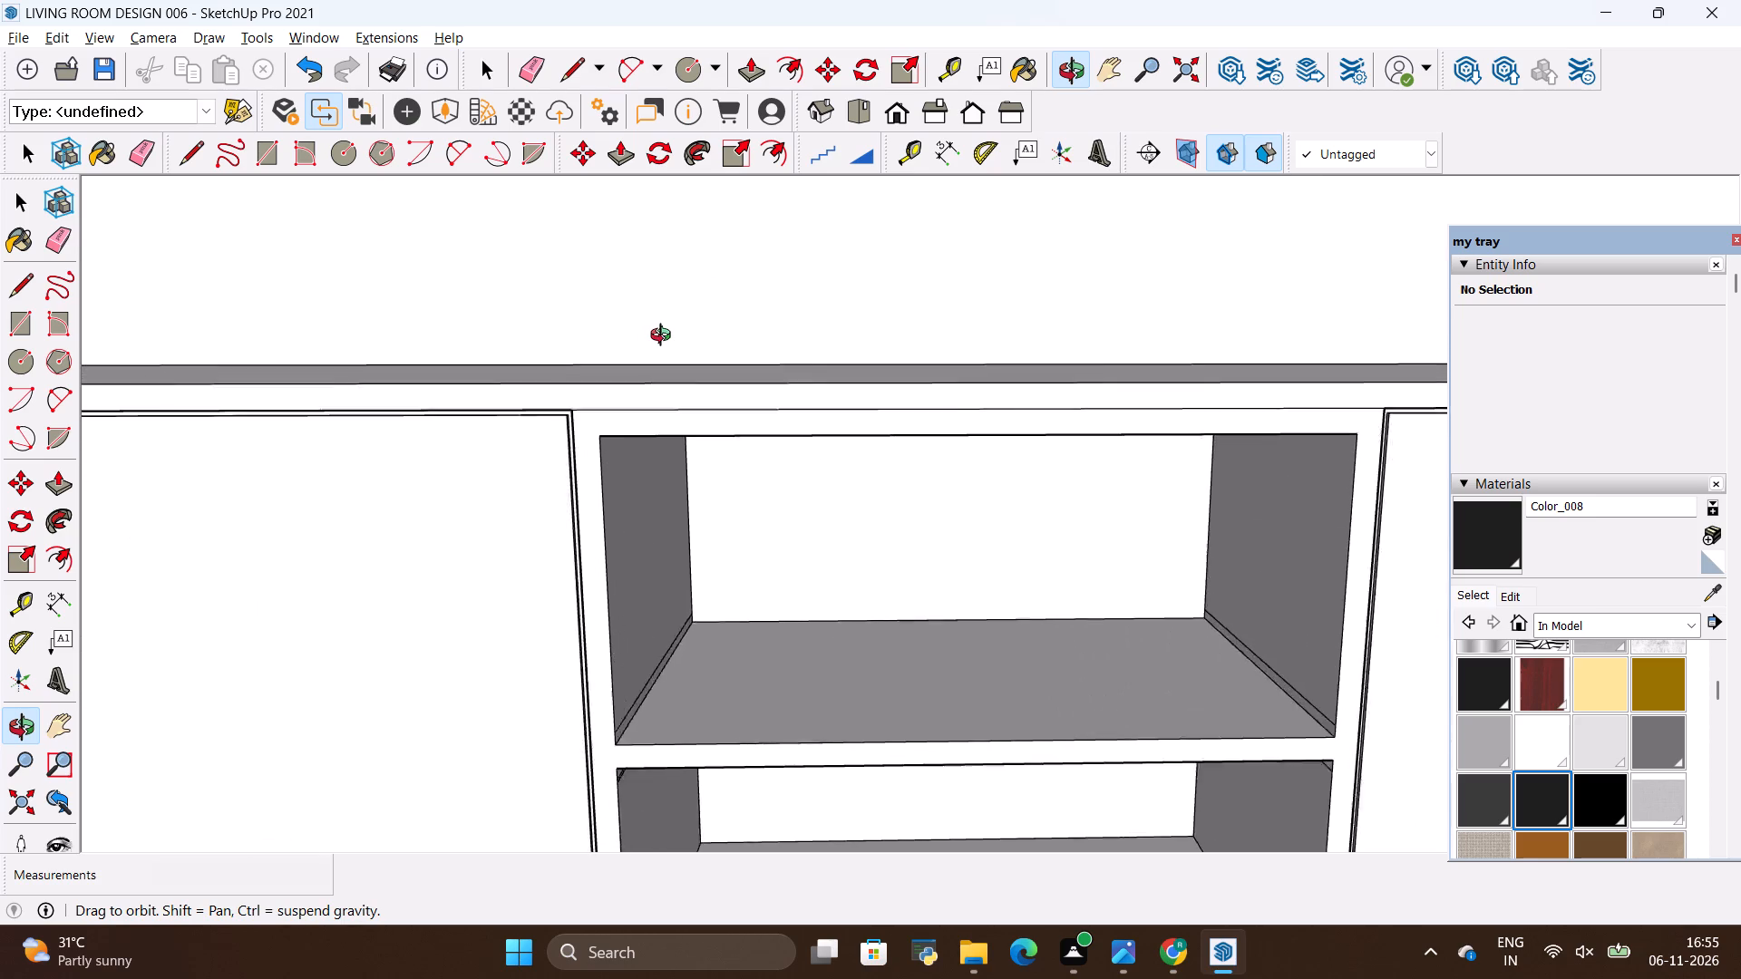
scroll(665, 337, "up", 1)
scroll(557, 479, "down", 1)
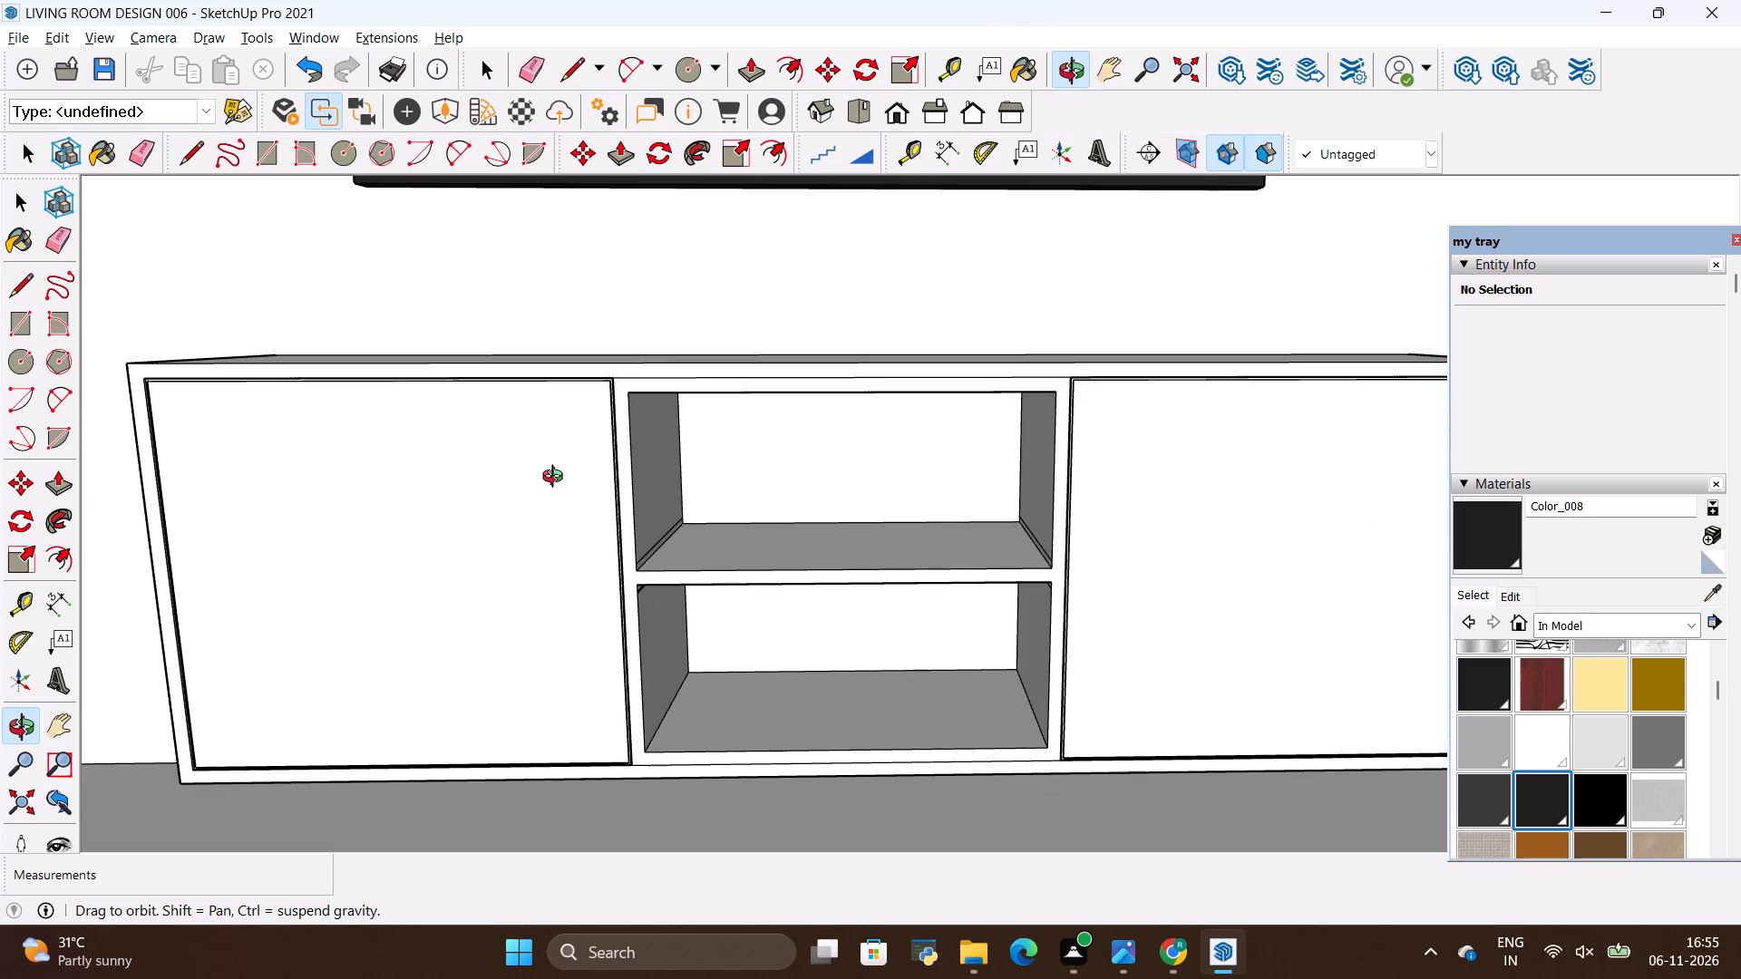
scroll(557, 479, "down", 1)
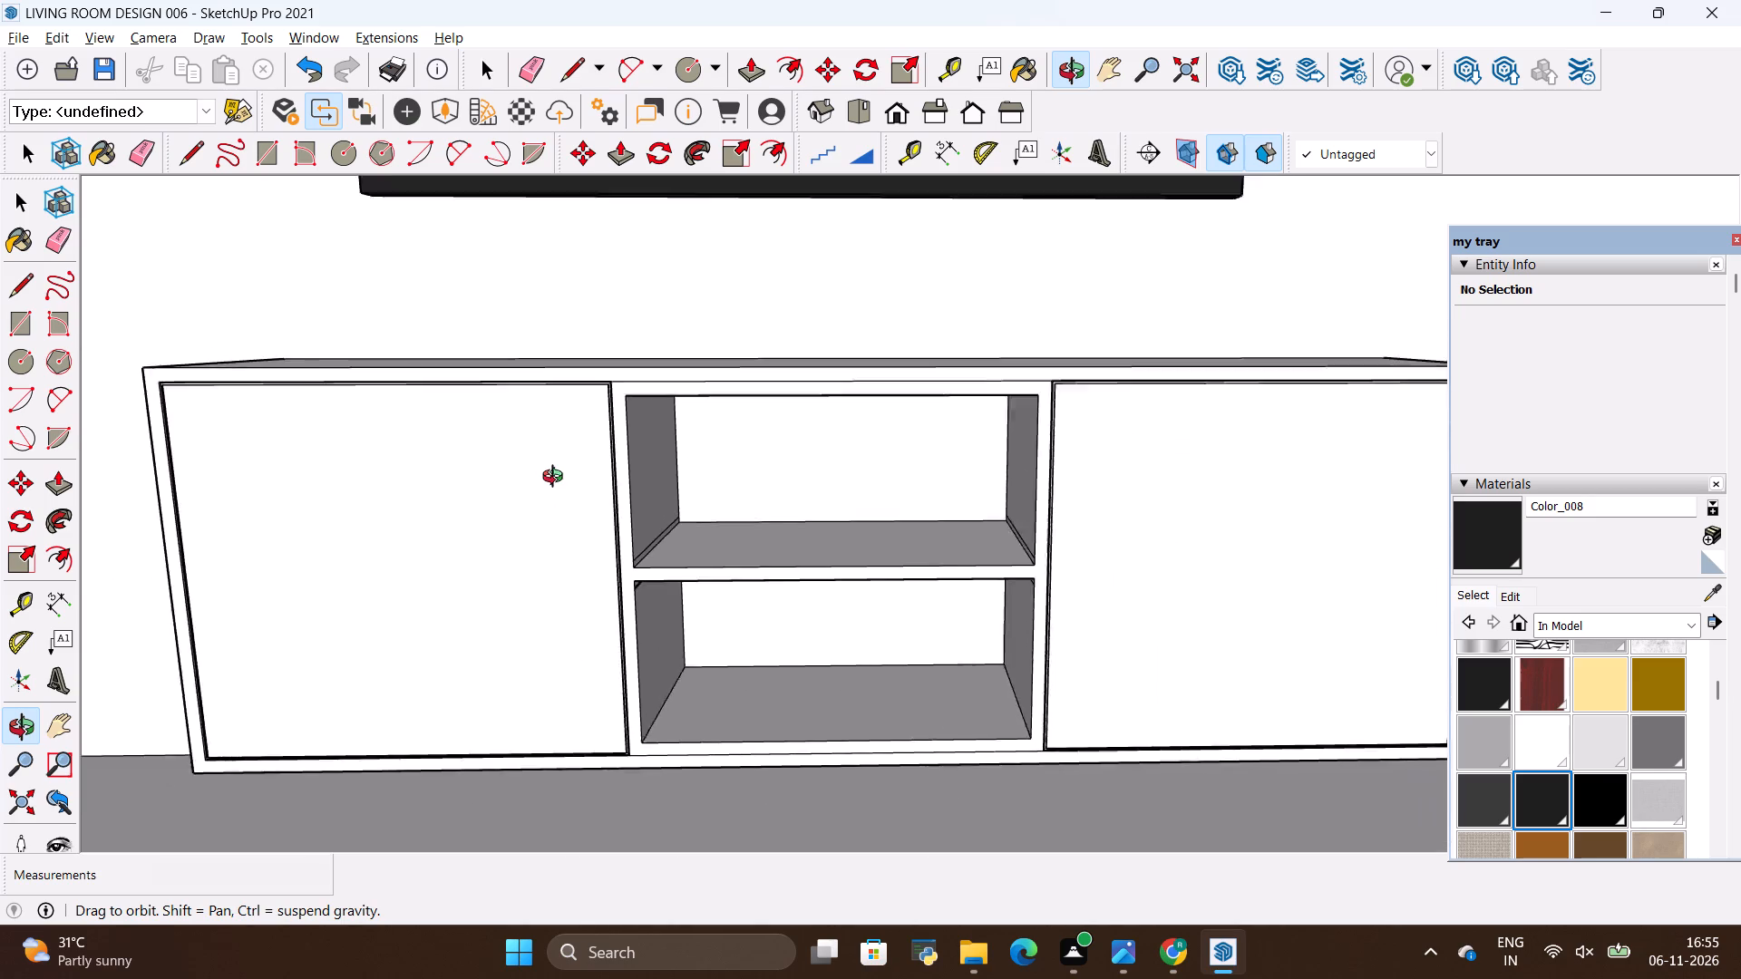
scroll(557, 479, "down", 1)
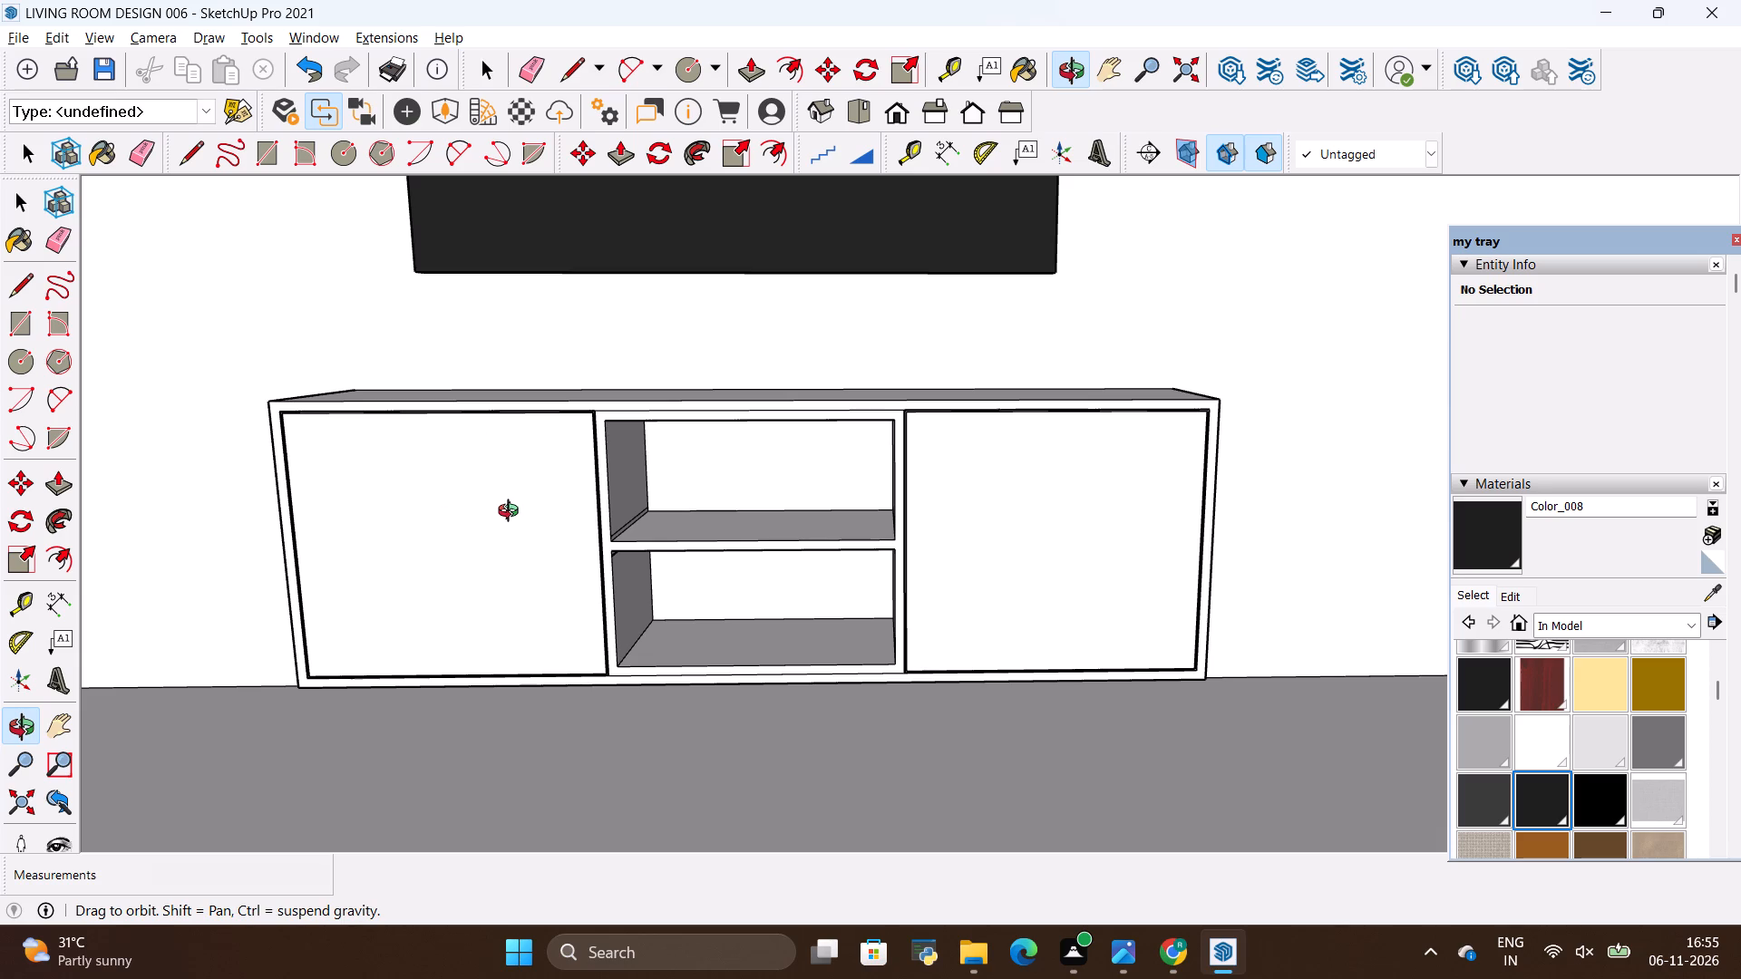
scroll(379, 722, "down", 2)
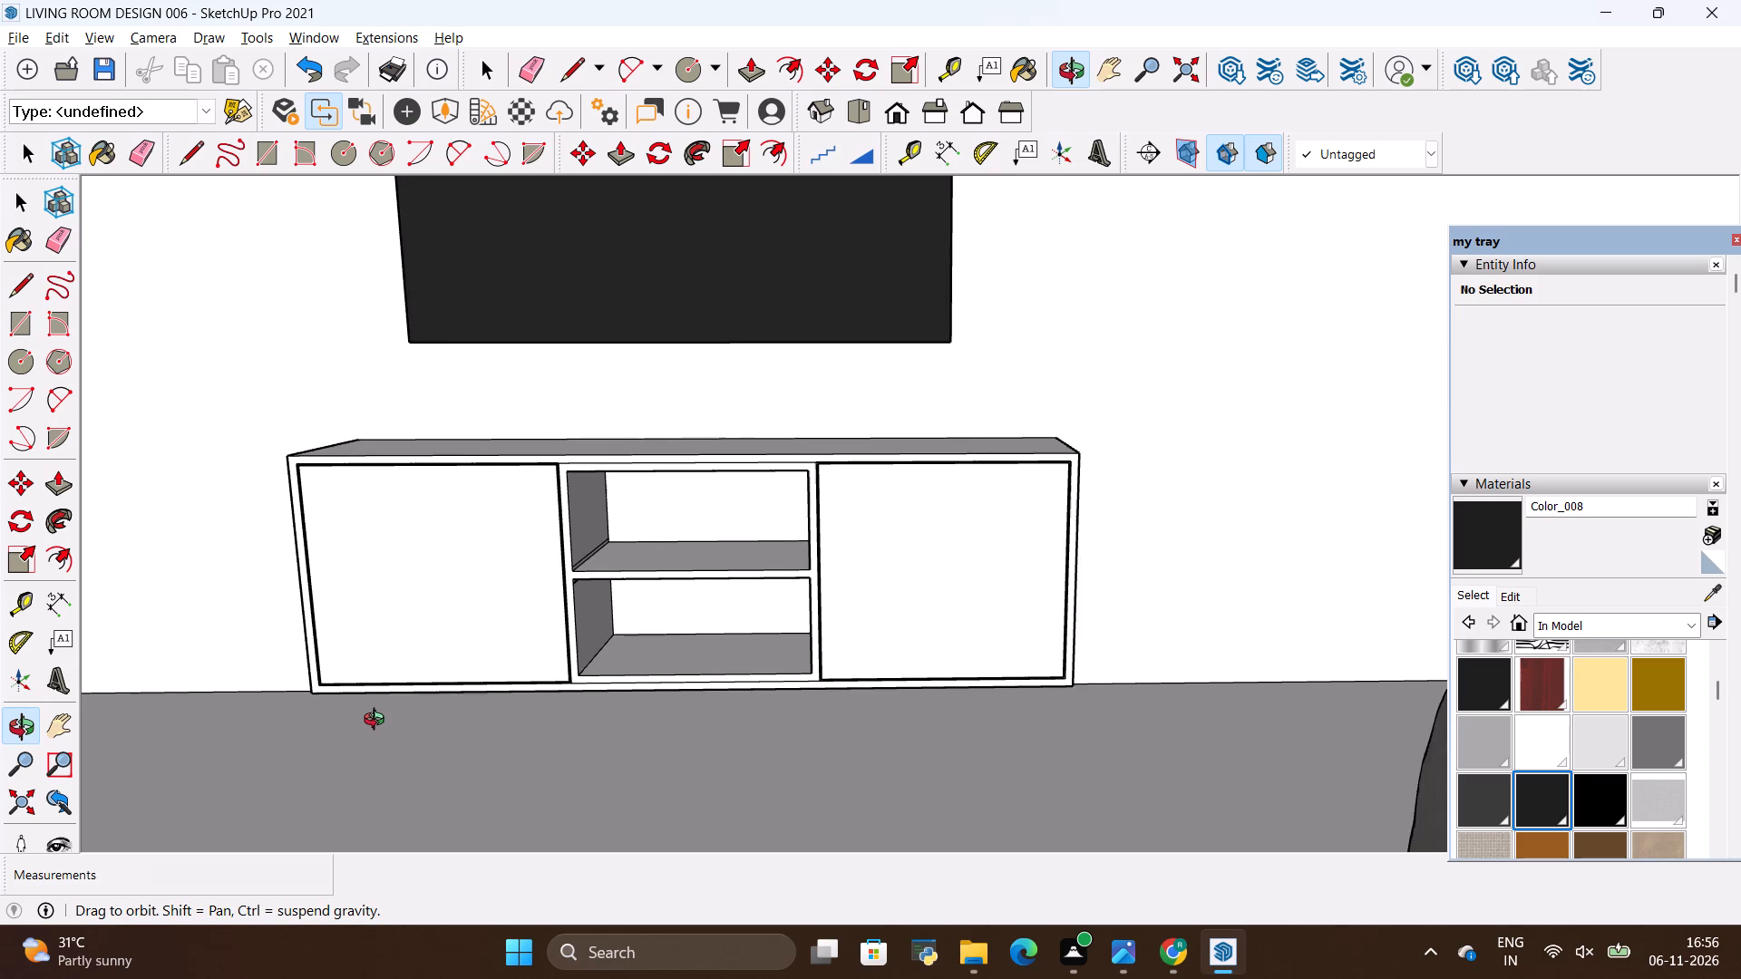
scroll(372, 719, "up", 3)
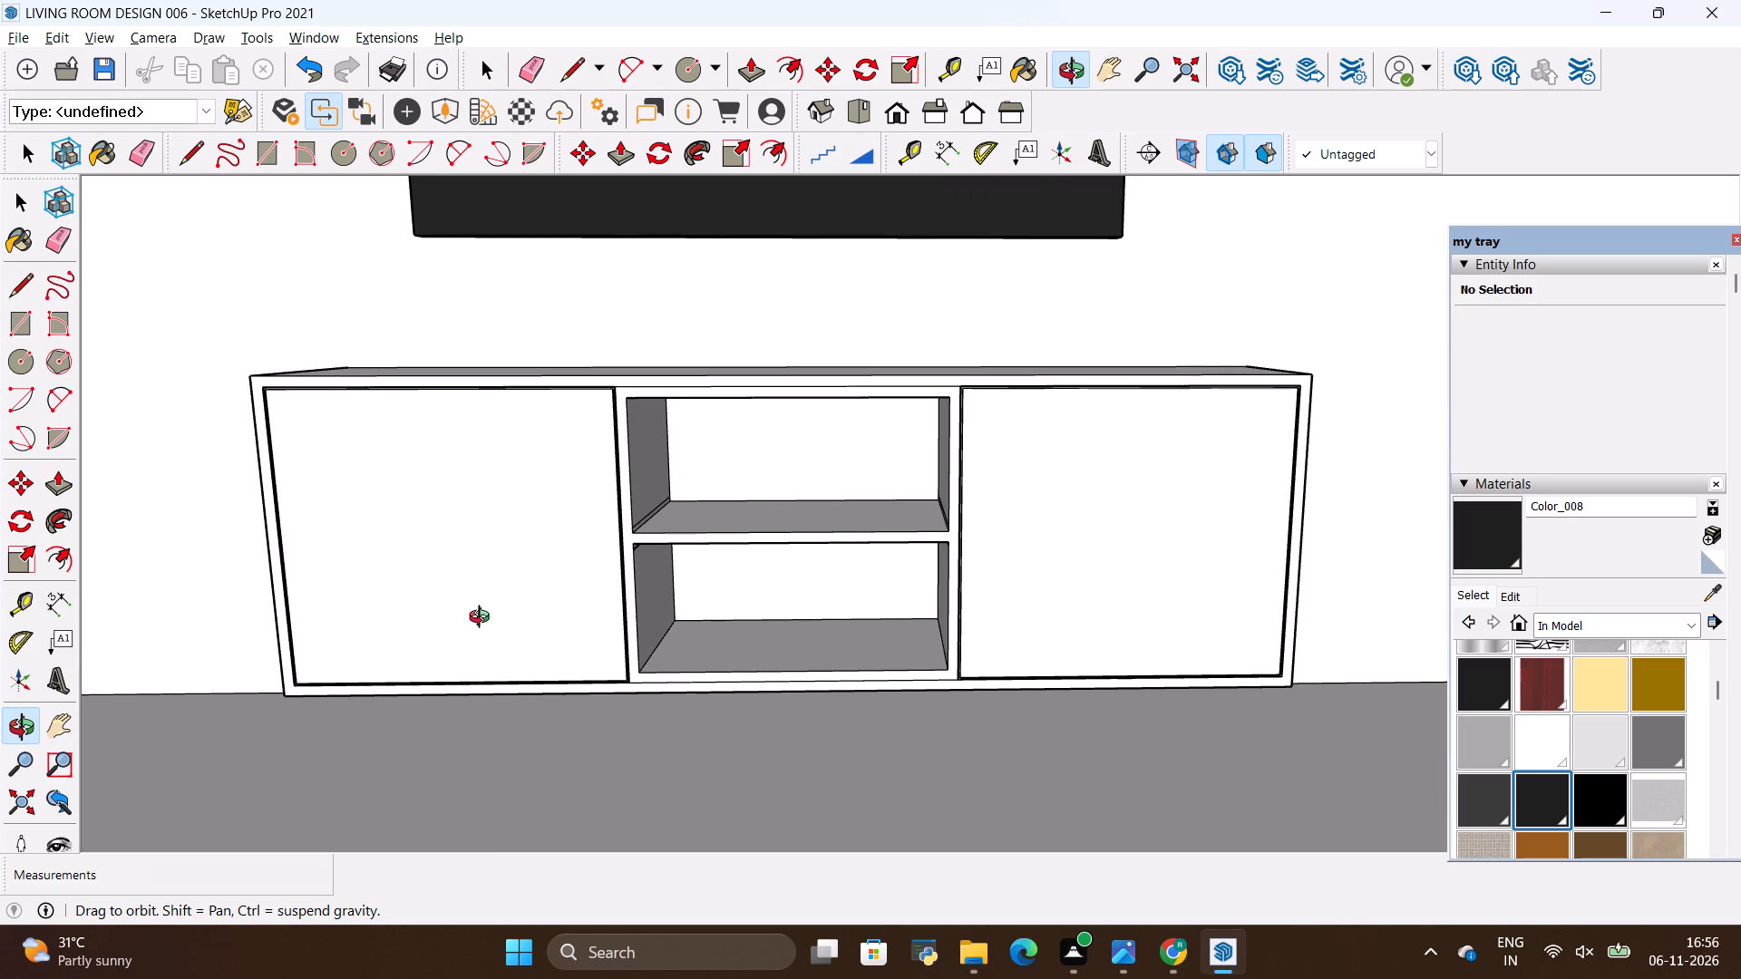
Examine the TV cabinet and TV wall within the whole room and compare them with the reference photo.
left_click(26, 727)
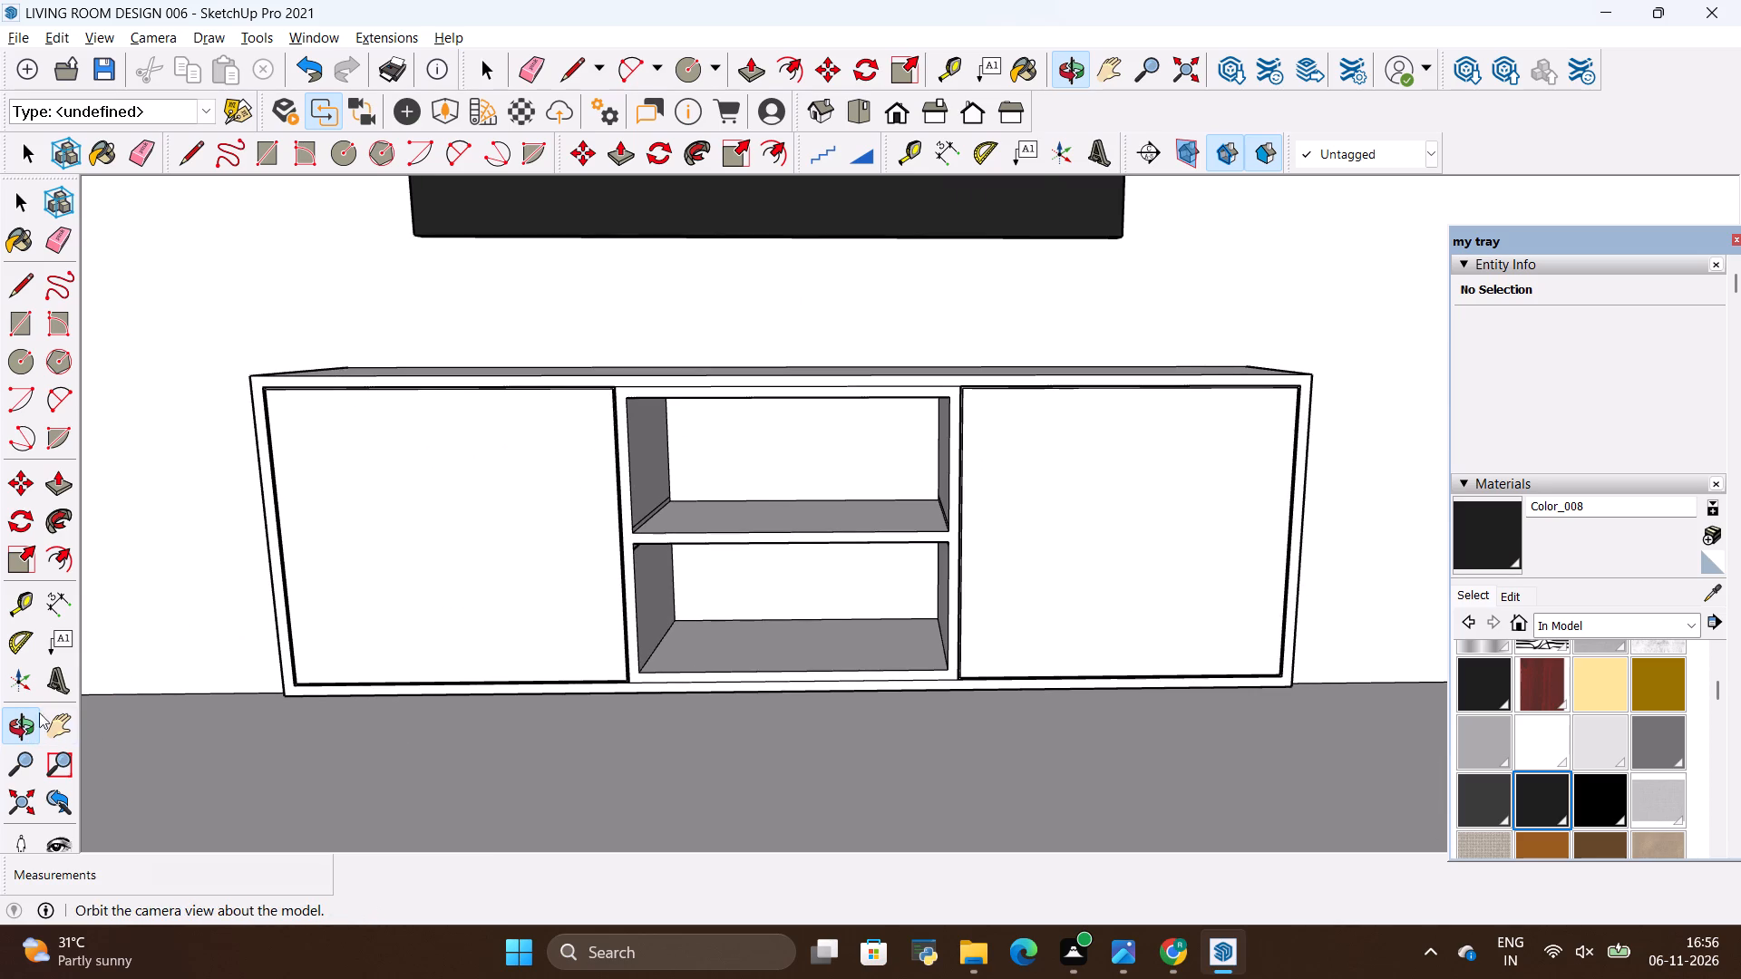
left_click_drag(503, 556, 516, 590)
left_click_drag(344, 633, 997, 629)
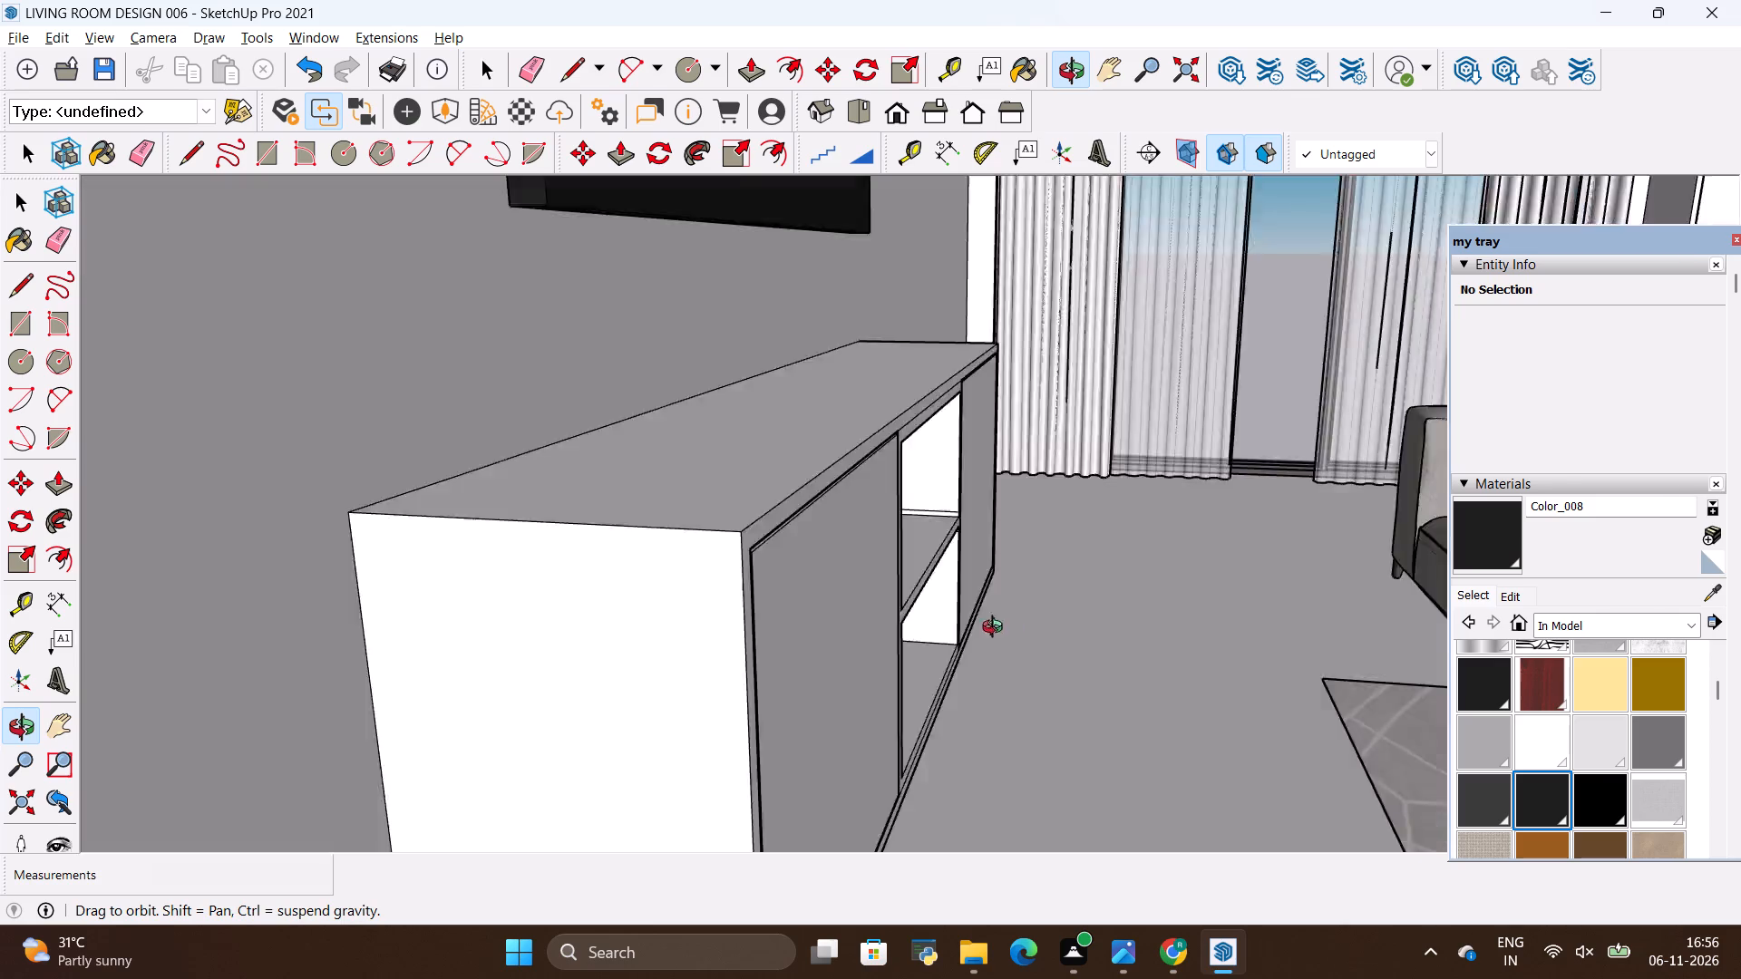
left_click_drag(997, 629, 896, 543)
scroll(1047, 526, "down", 9)
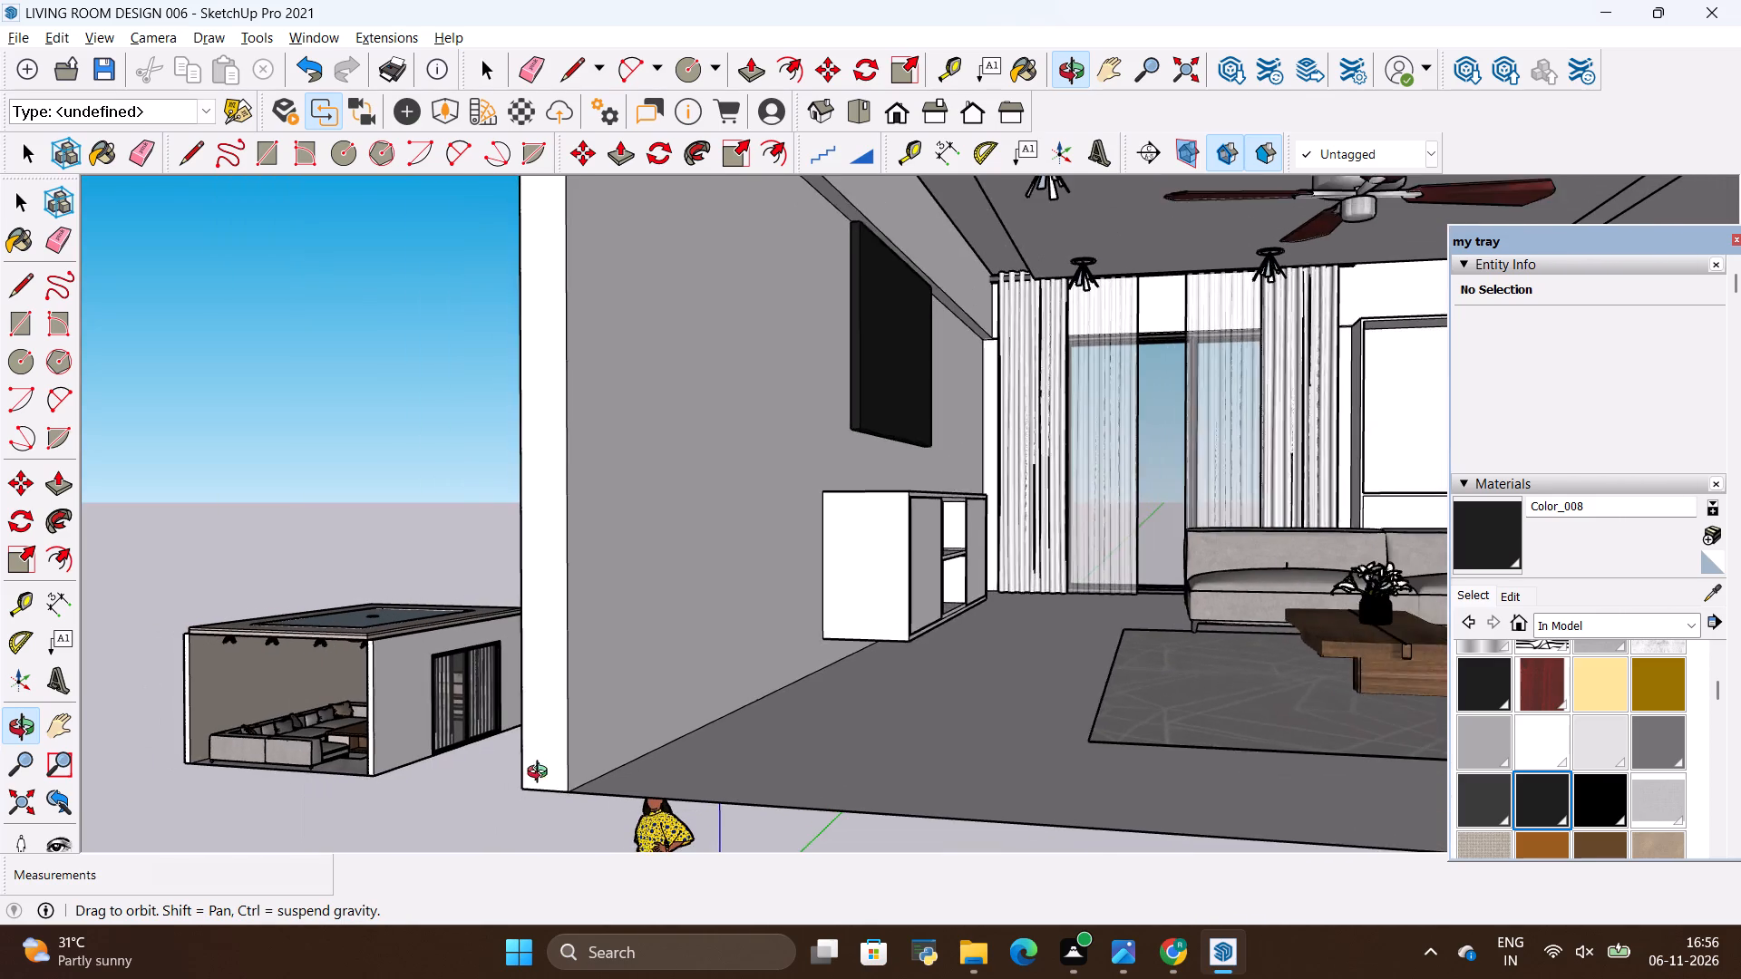
scroll(541, 774, "down", 3)
scroll(1079, 444, "down", 2)
scroll(1181, 348, "up", 3)
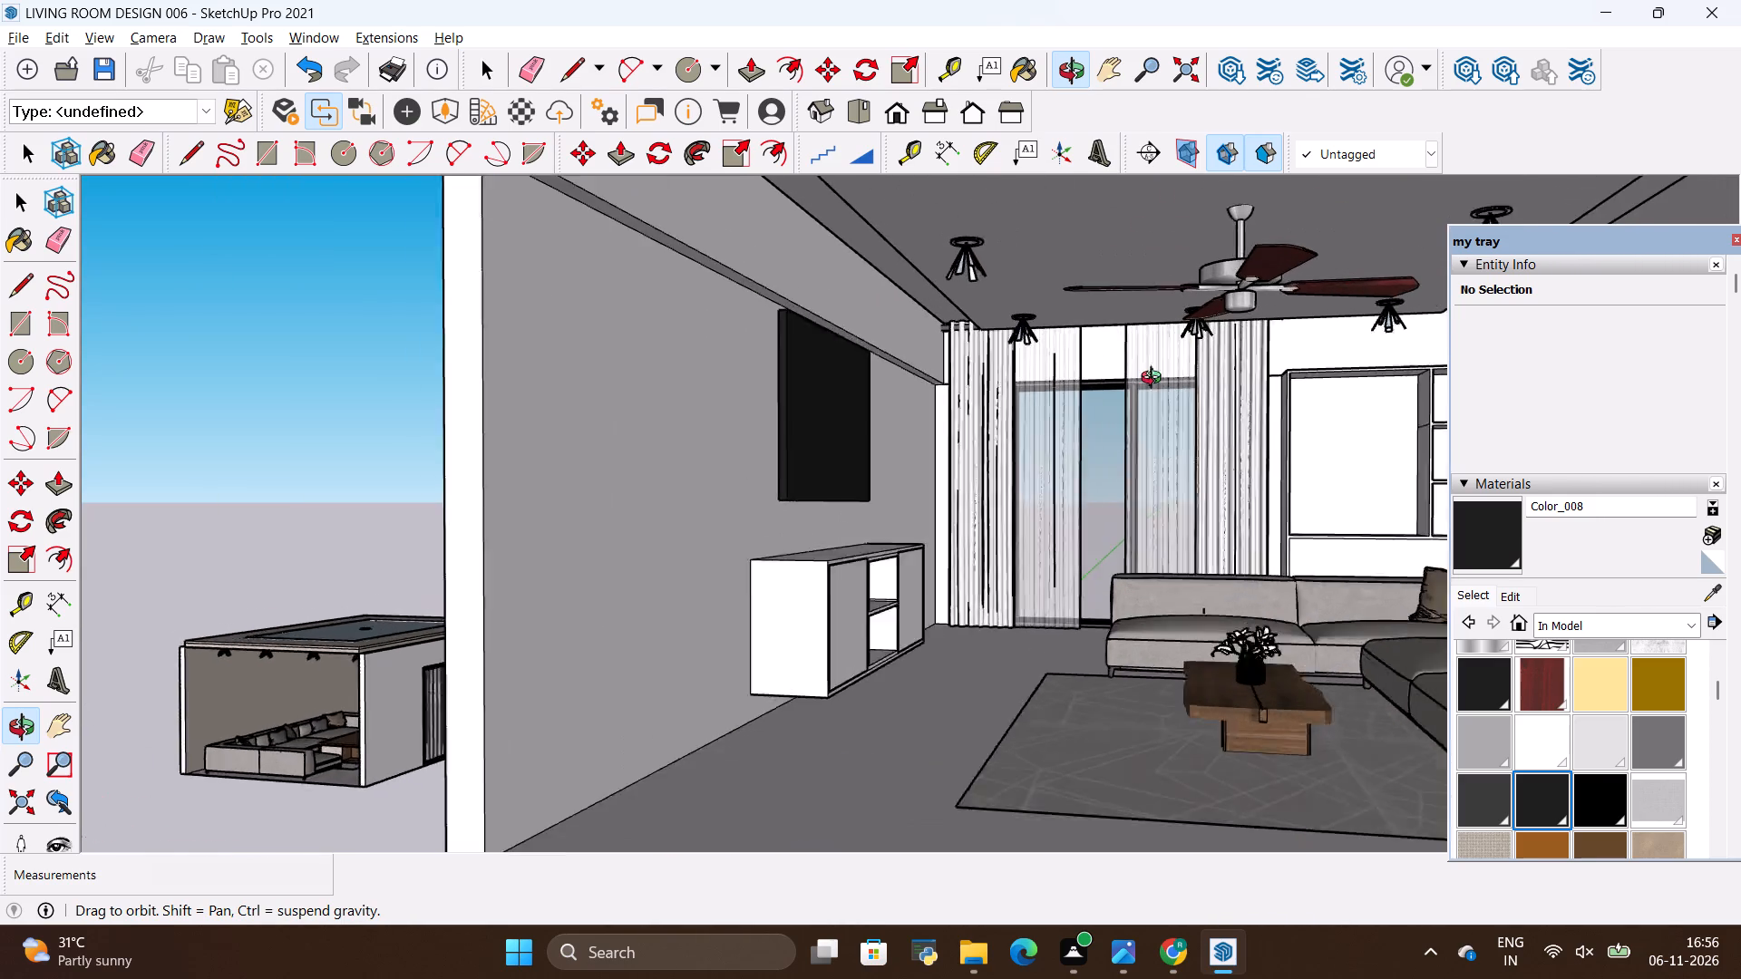
scroll(973, 555, "up", 3)
scroll(764, 777, "up", 4)
left_click_drag(753, 732, 625, 699)
scroll(998, 529, "down", 3)
scroll(803, 623, "up", 2)
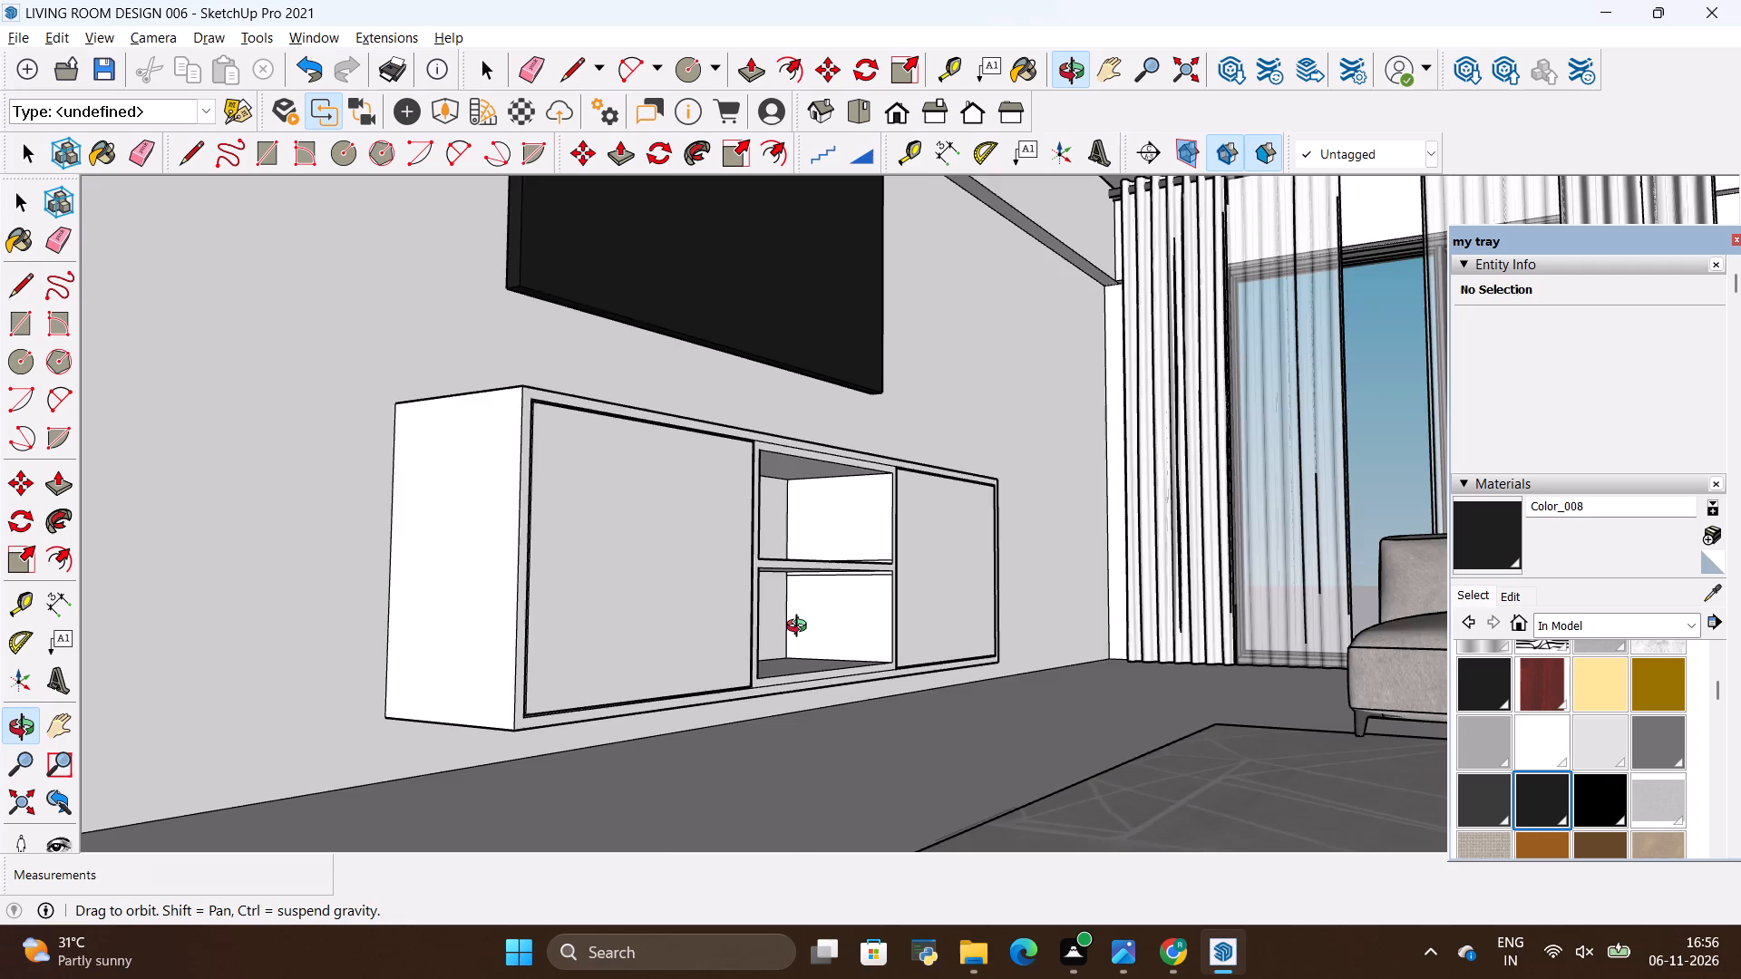
scroll(801, 628, "down", 2)
left_click_drag(786, 666, 752, 736)
left_click(751, 737)
left_click_drag(740, 751, 733, 806)
scroll(733, 806, "down", 5)
scroll(837, 488, "up", 3)
left_click_drag(777, 600, 781, 518)
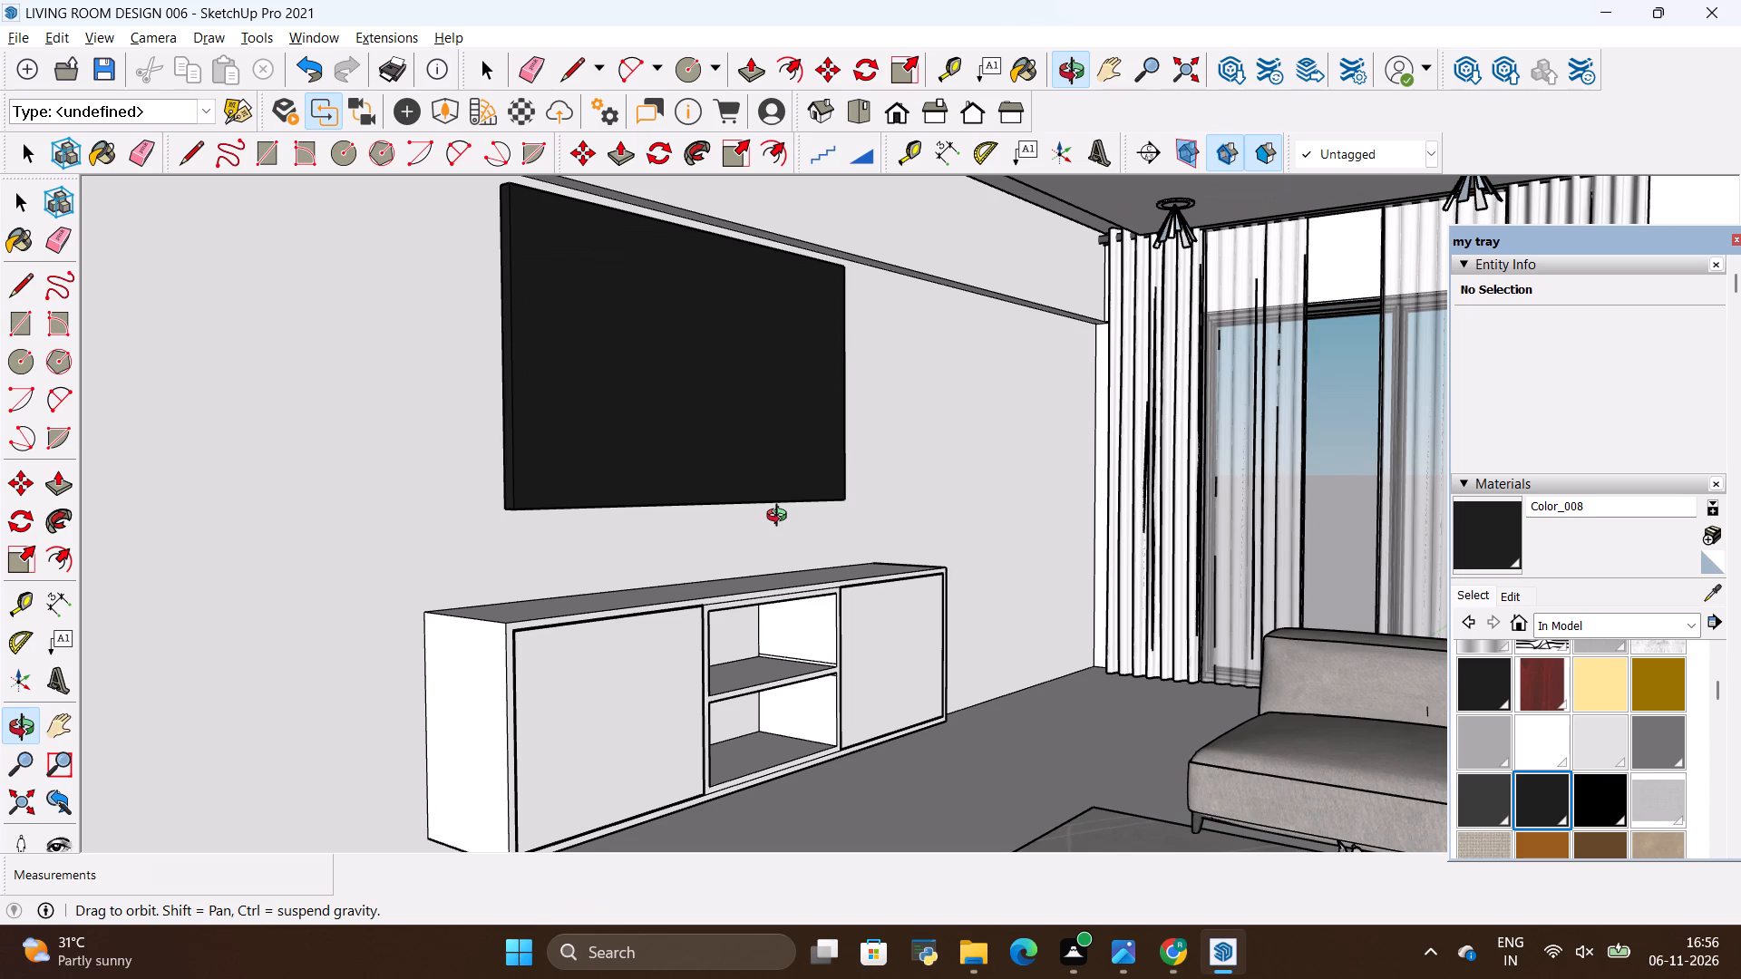
scroll(781, 518, "down", 2)
left_click_drag(762, 565, 767, 551)
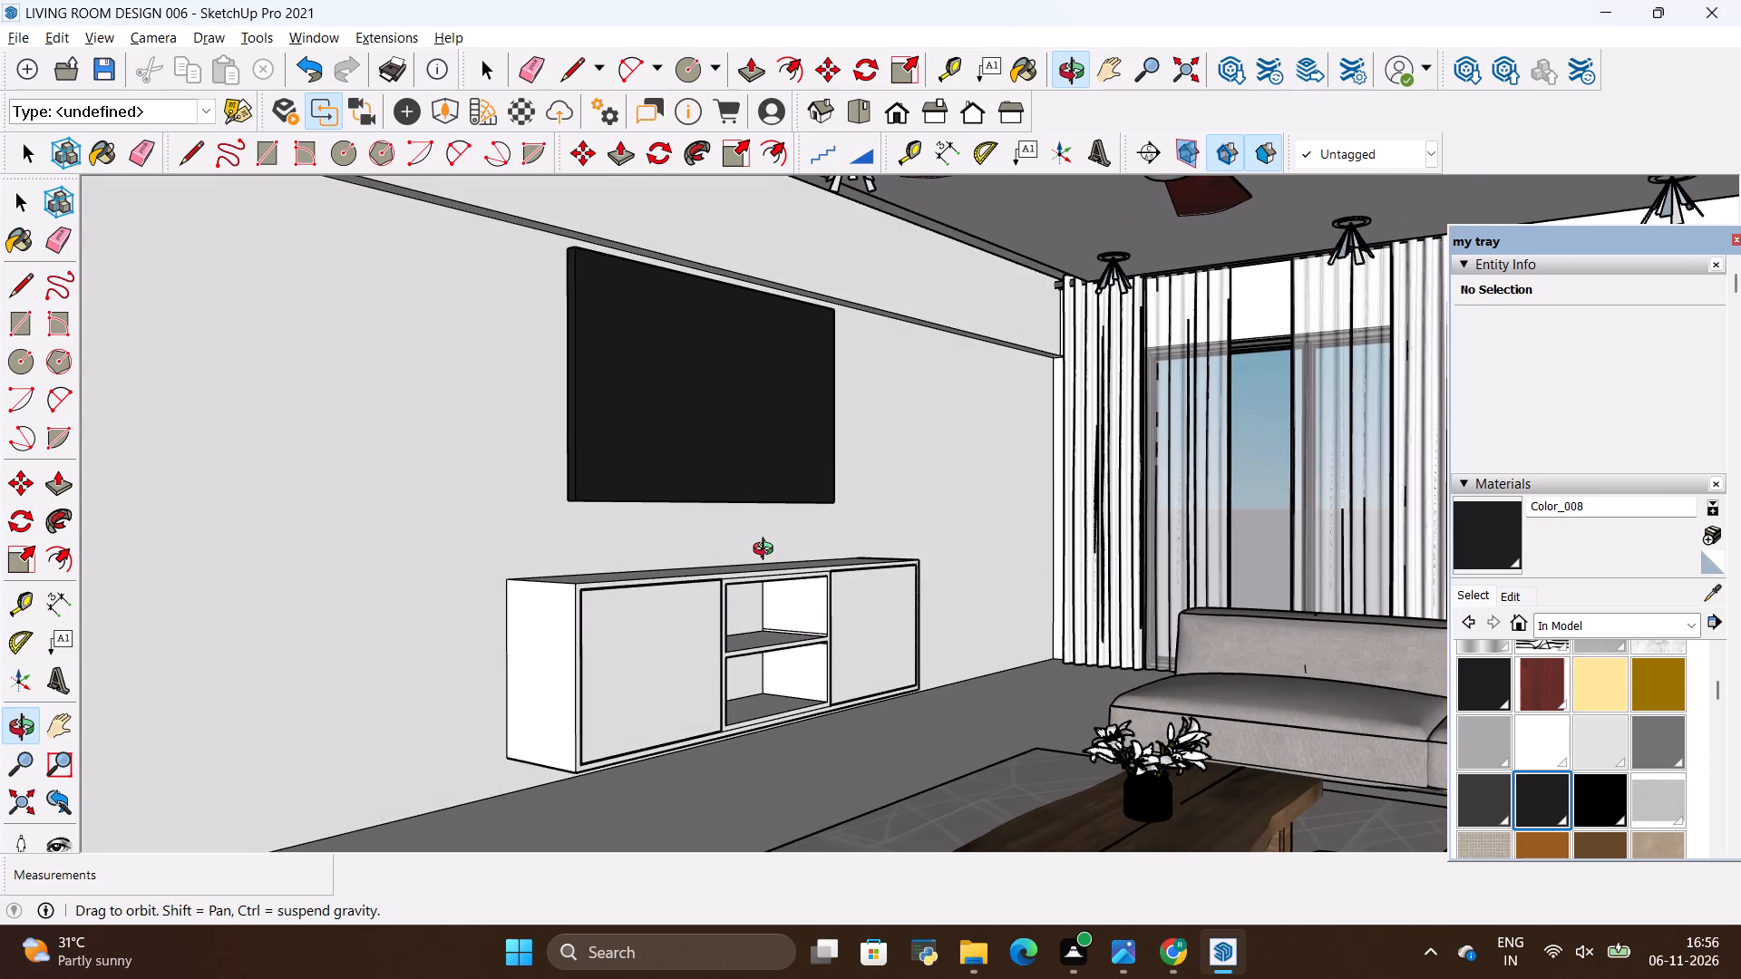
key("alt+Tab")
key("alt+Tab")
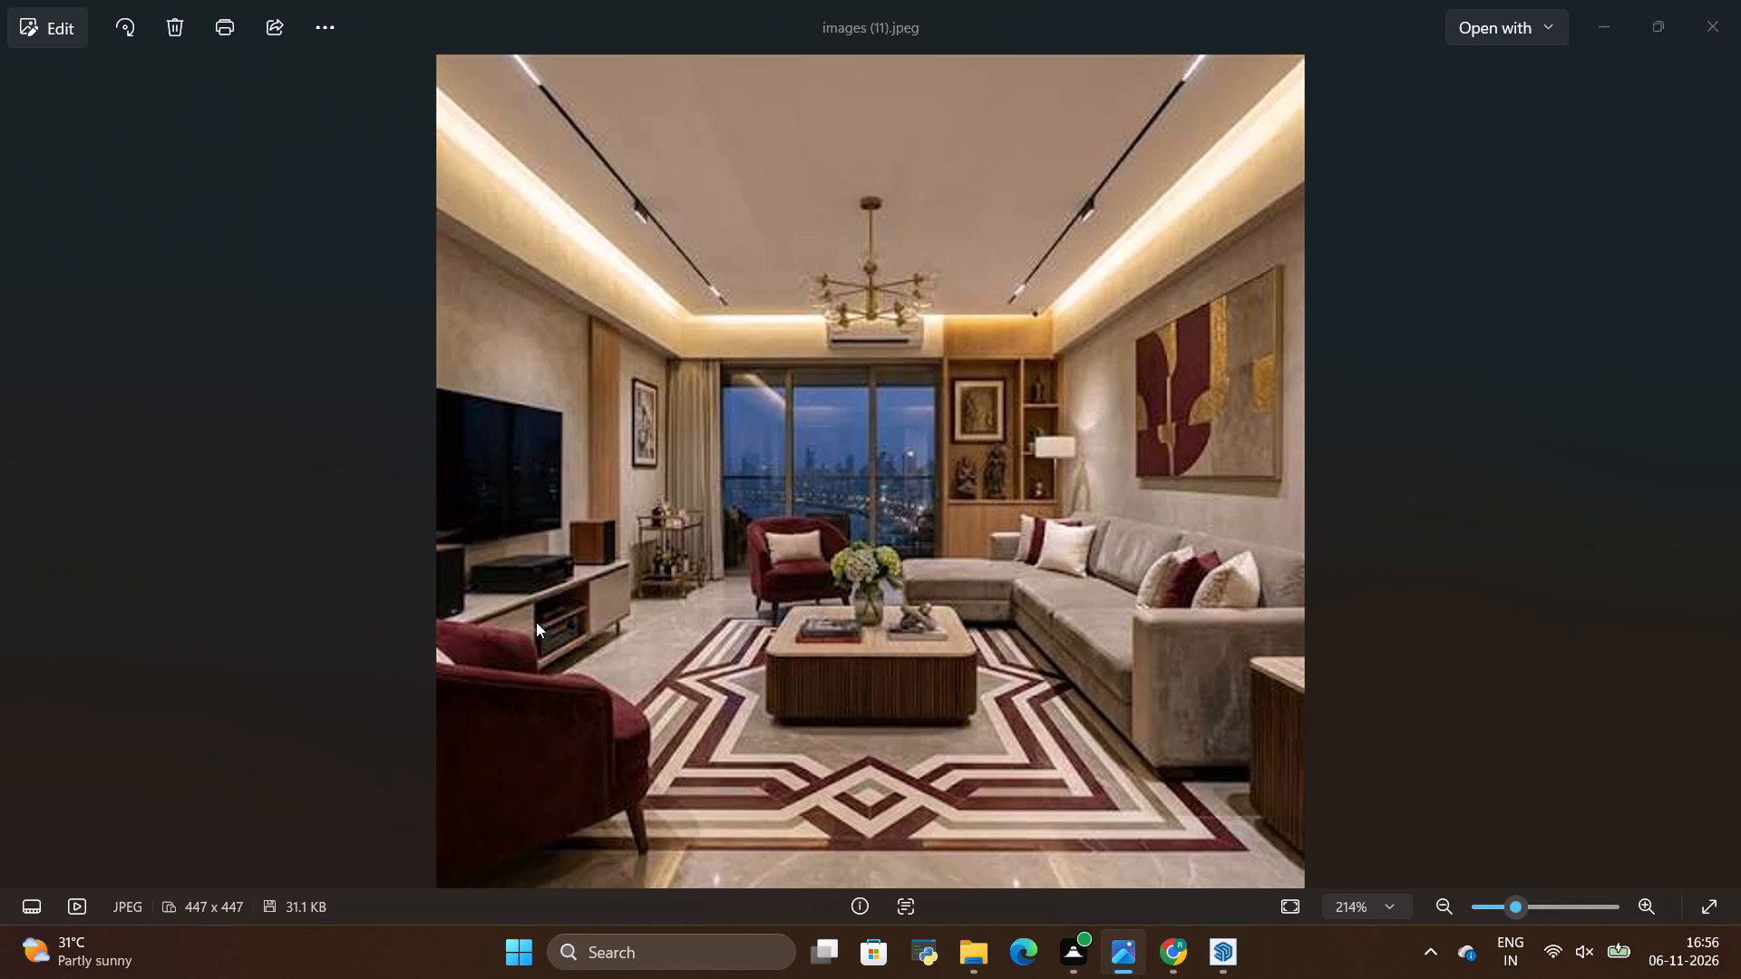
Paint both doors, the exposed end panel and the top of the TV cabinet with the Color_B19 material.
scroll(1613, 766, "down", 1)
left_click(1474, 751)
left_click(651, 693)
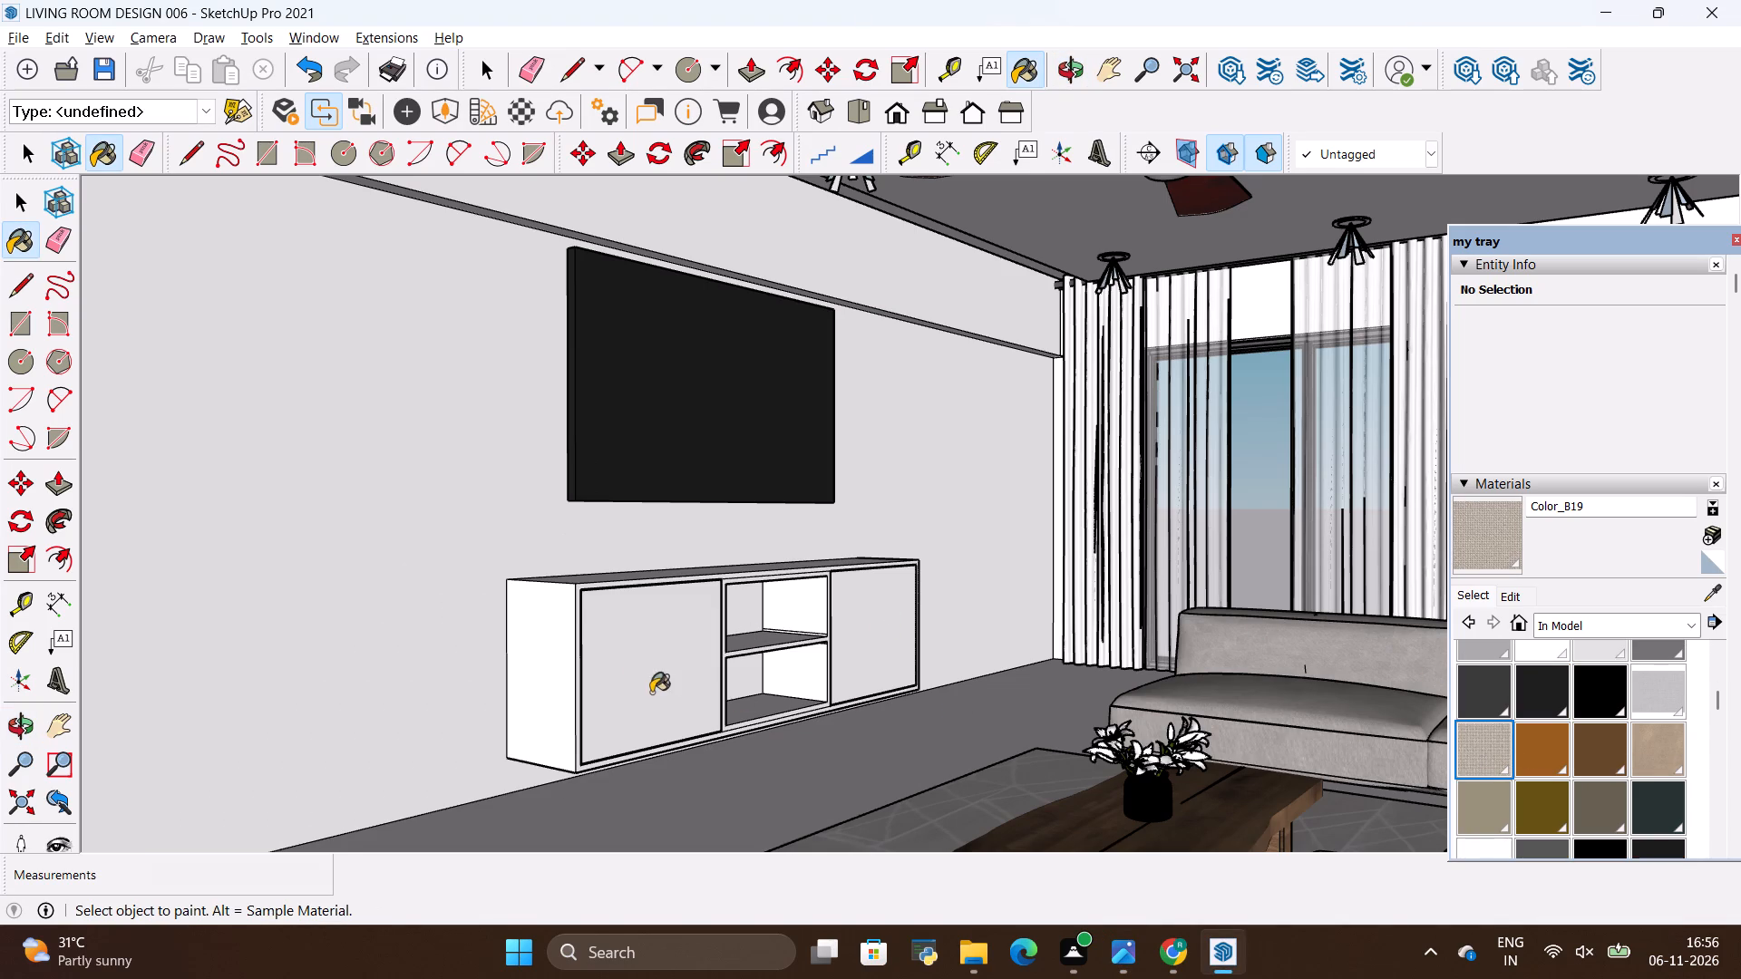
scroll(550, 663, "up", 3)
left_click(550, 663)
left_click(960, 574)
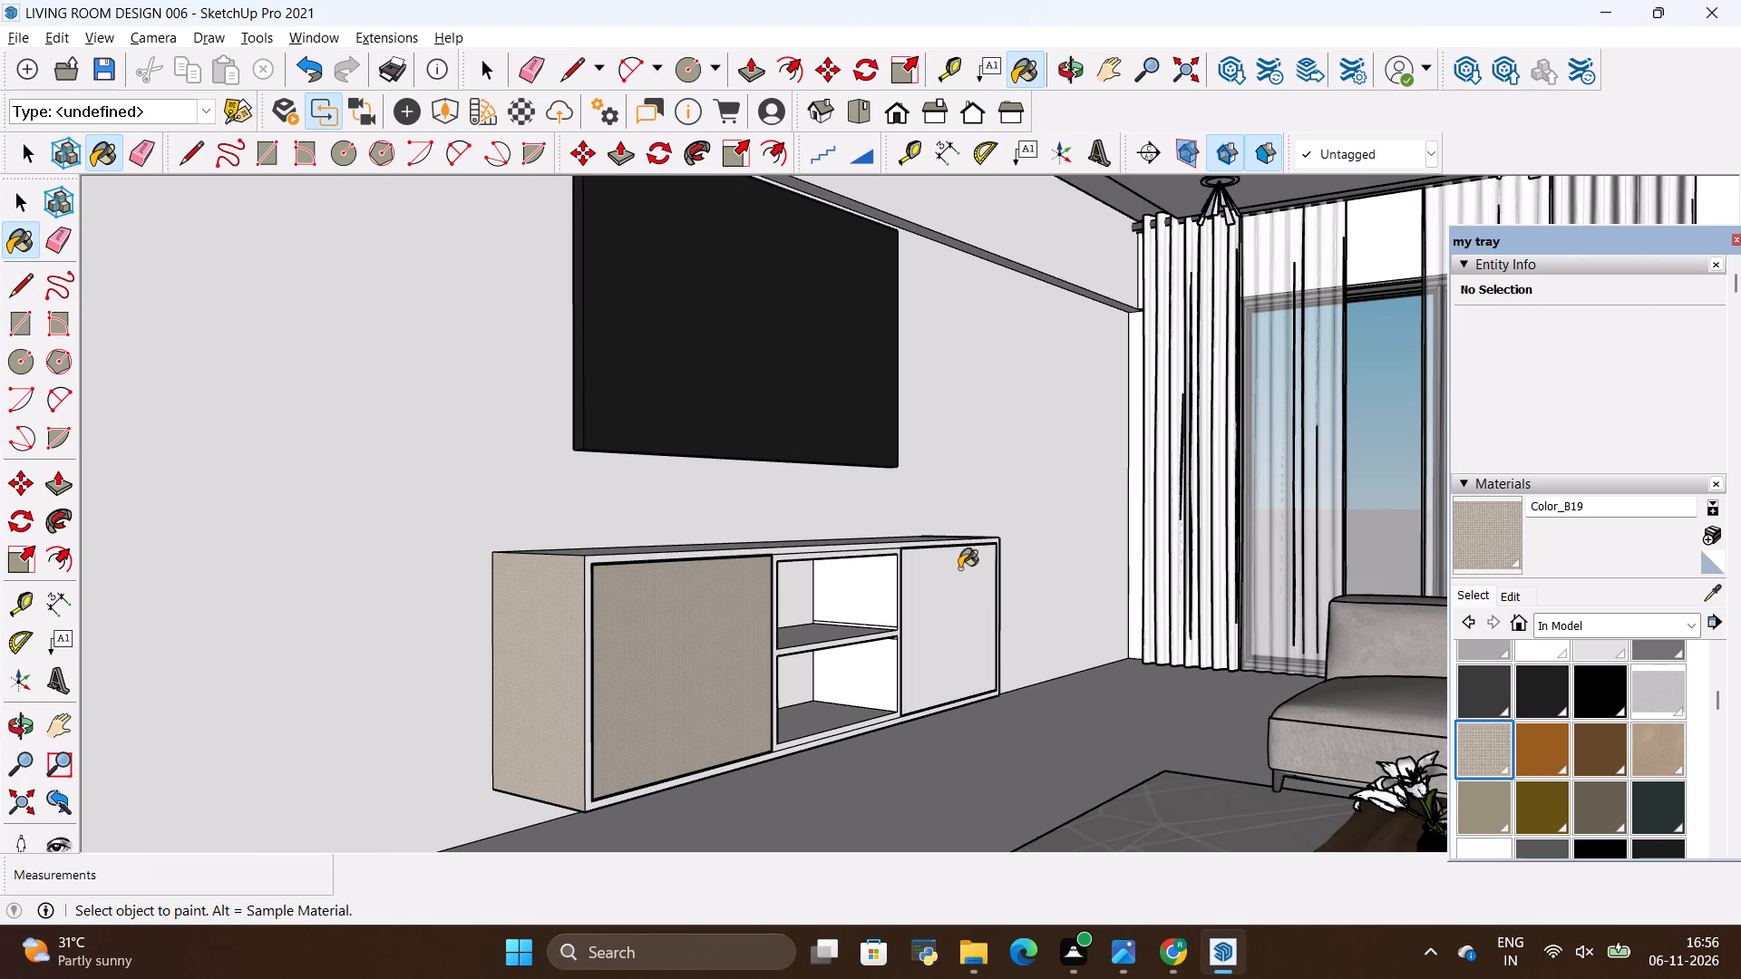
scroll(844, 504, "up", 16)
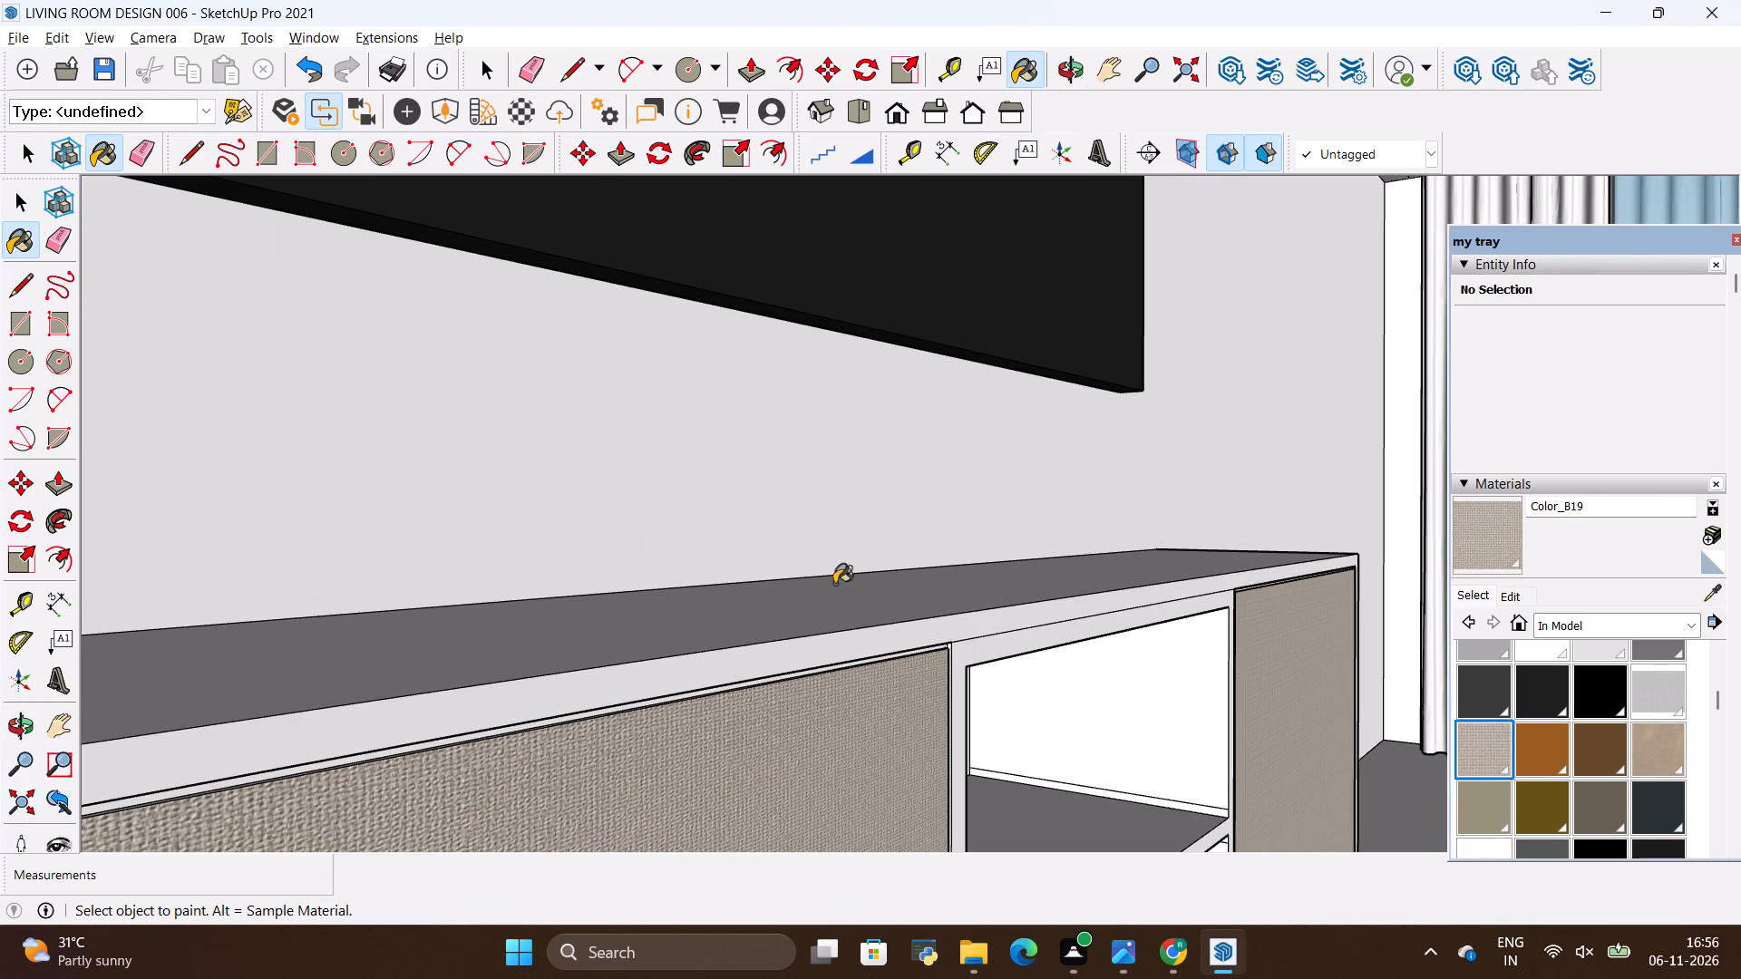
left_click(844, 619)
Paint the inner walls and the bottom surfaces of the cabinet's two open compartments with Color_B19.
scroll(869, 523, "down", 9)
left_click(998, 654)
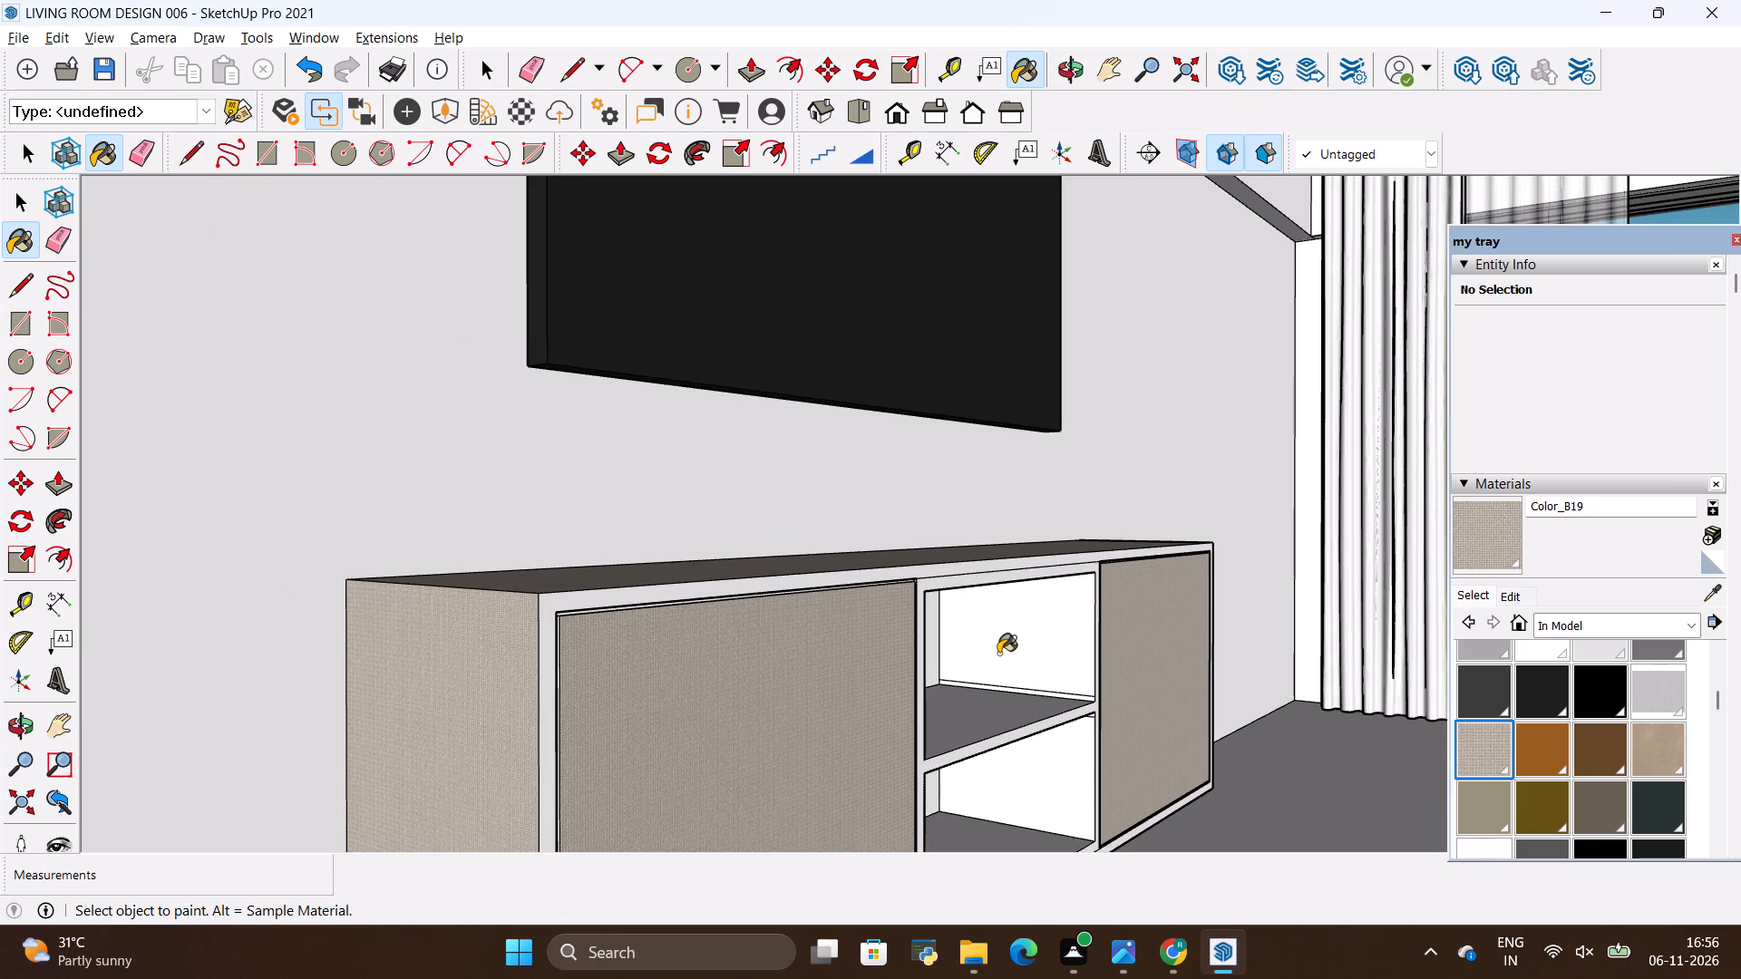
left_click(1002, 767)
left_click(964, 838)
scroll(1122, 647, "up", 4)
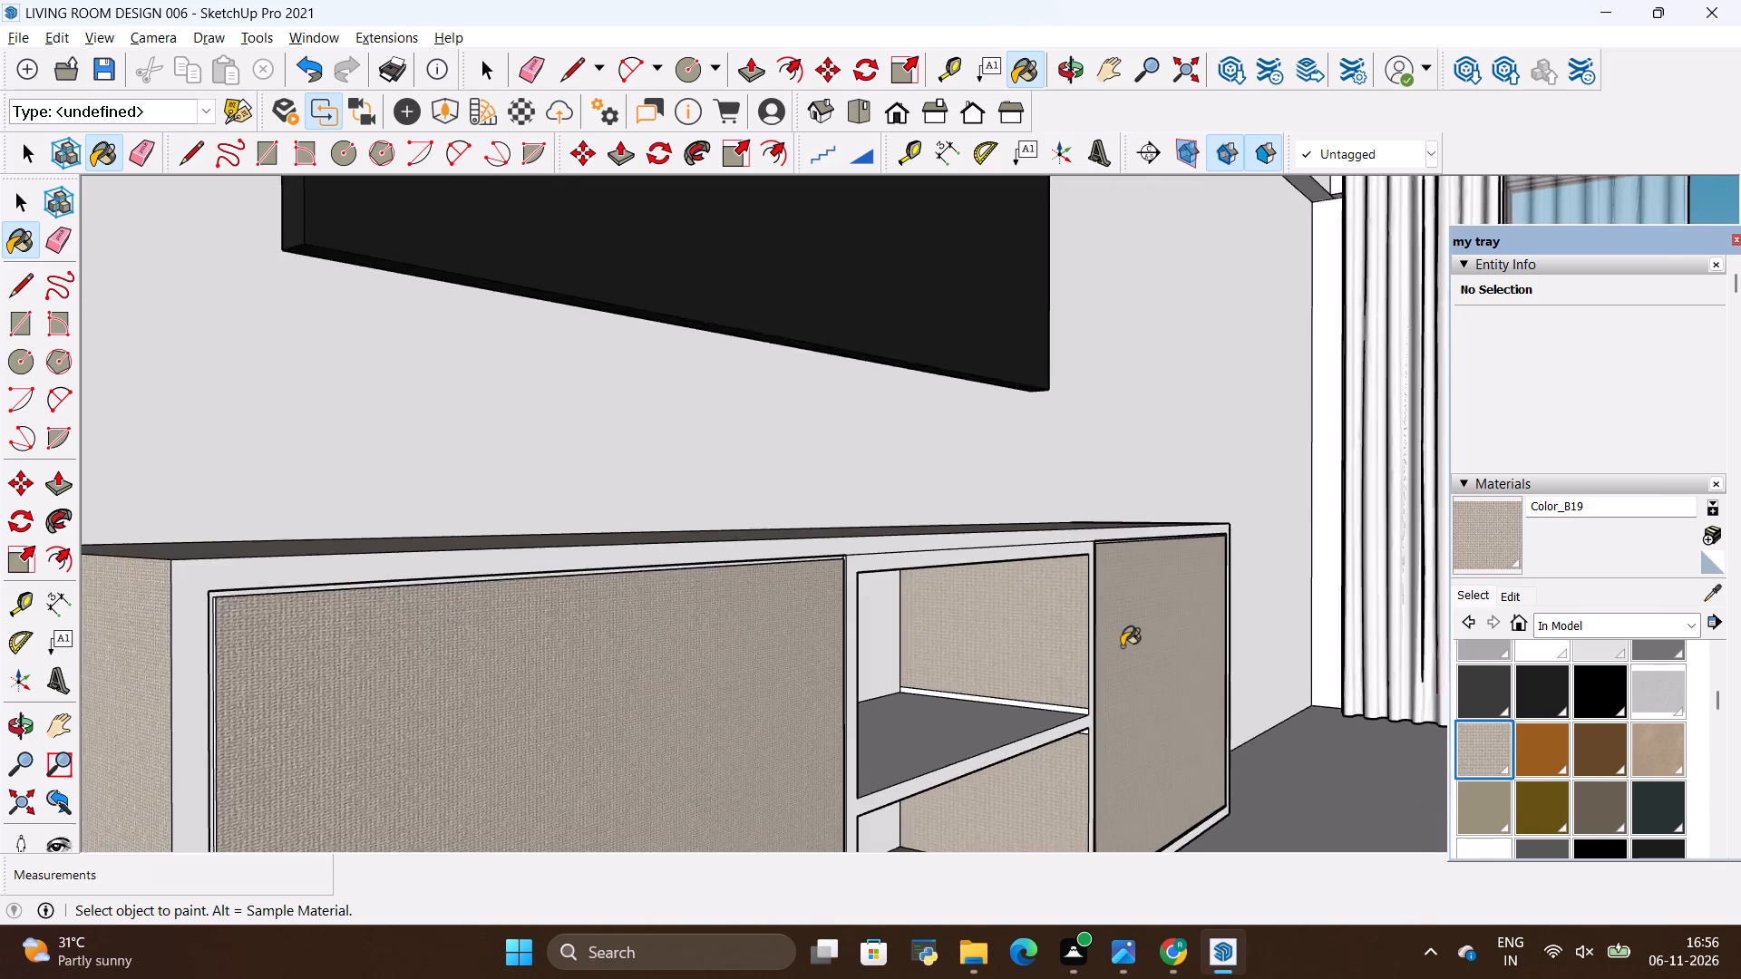
scroll(1122, 646, "up", 4)
left_click(709, 637)
left_click(793, 771)
scroll(774, 601, "down", 8)
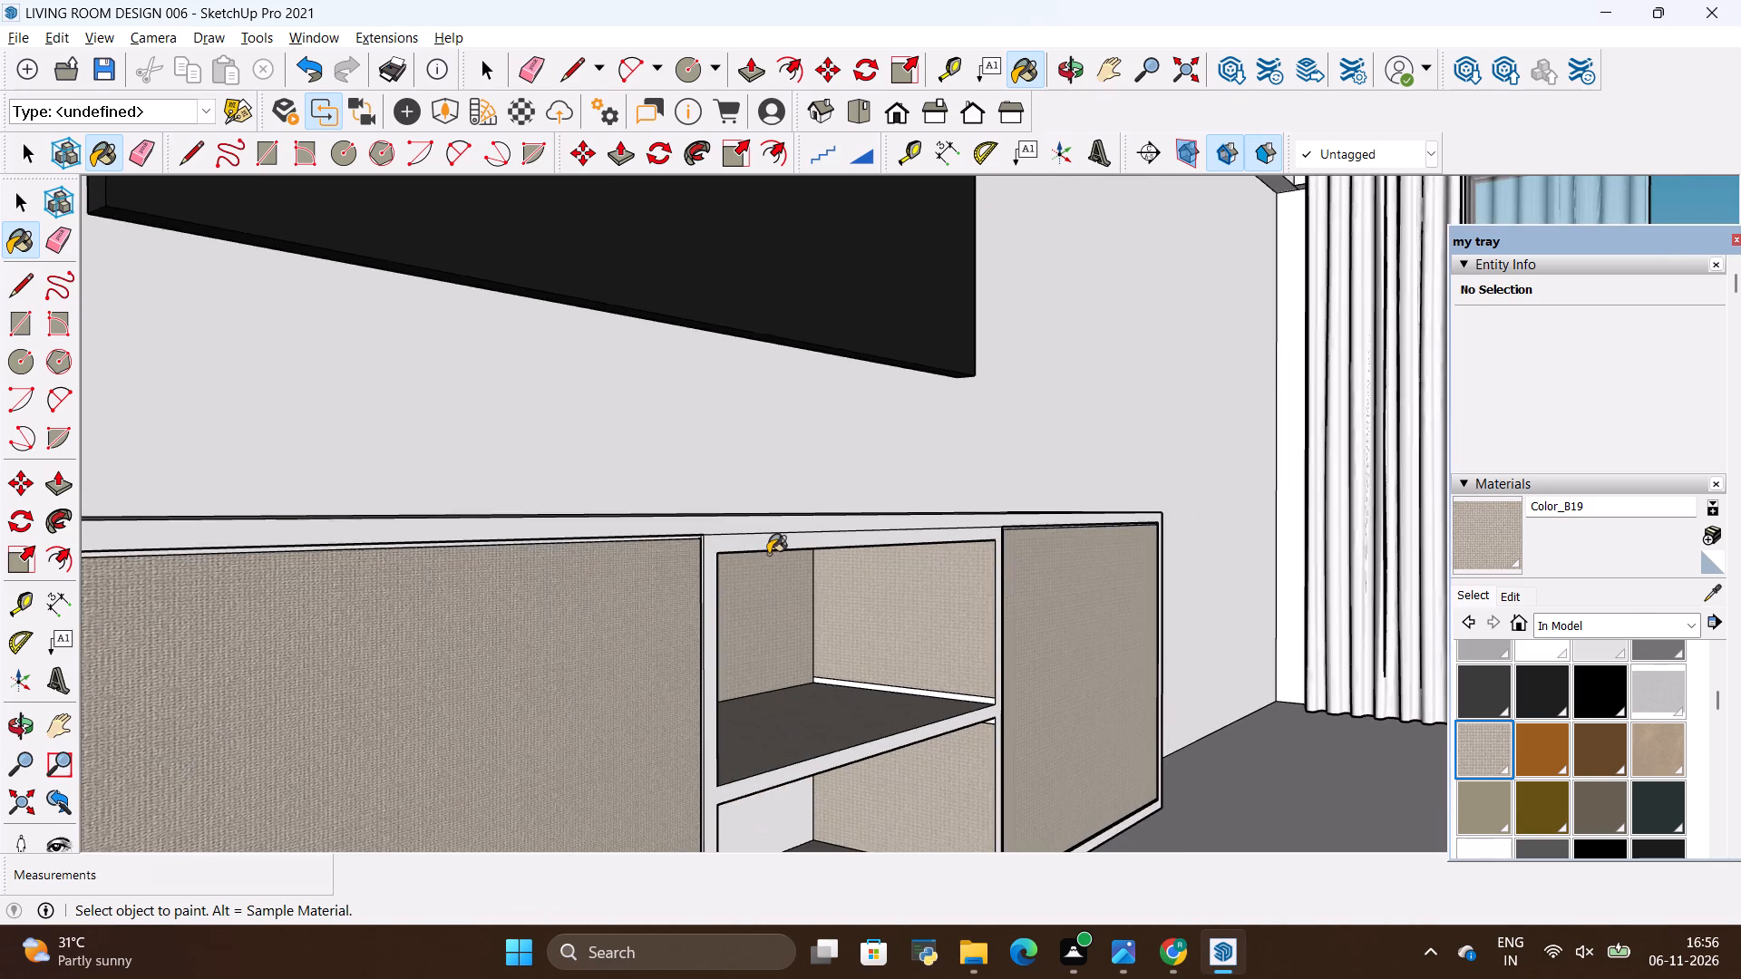
scroll(768, 554, "down", 2)
left_click(749, 755)
left_click(792, 832)
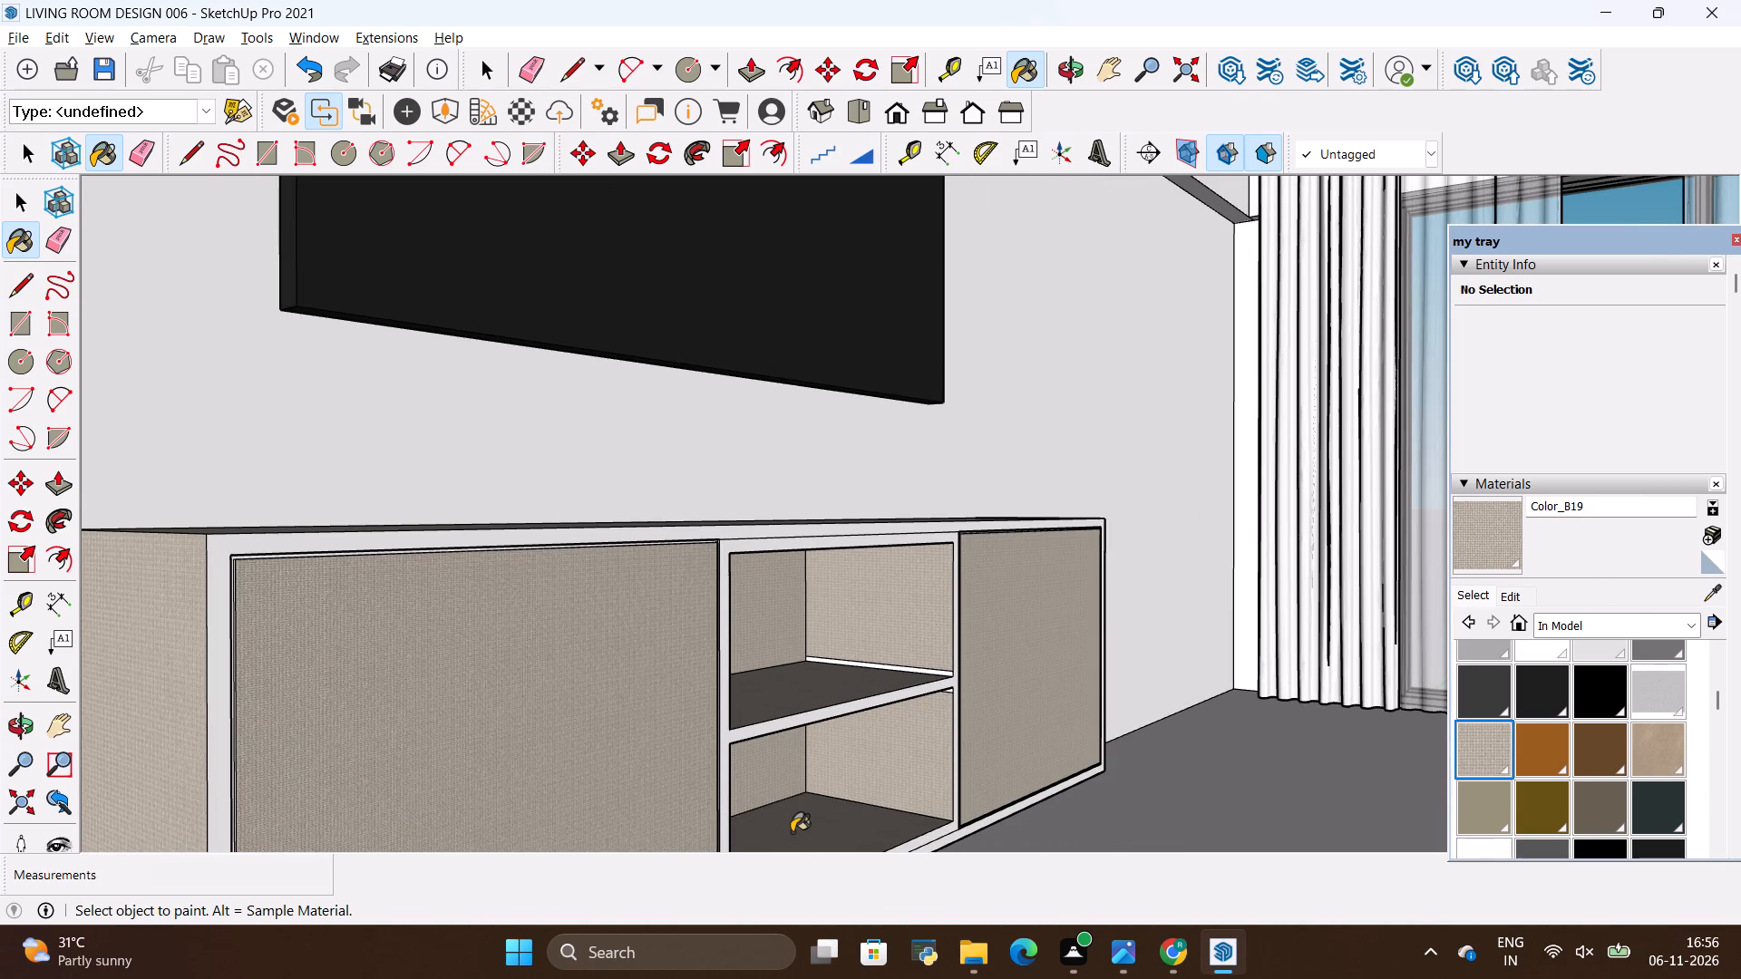
Paint the underside faces at the top of both open compartments with Color_B19.
scroll(851, 778, "up", 7)
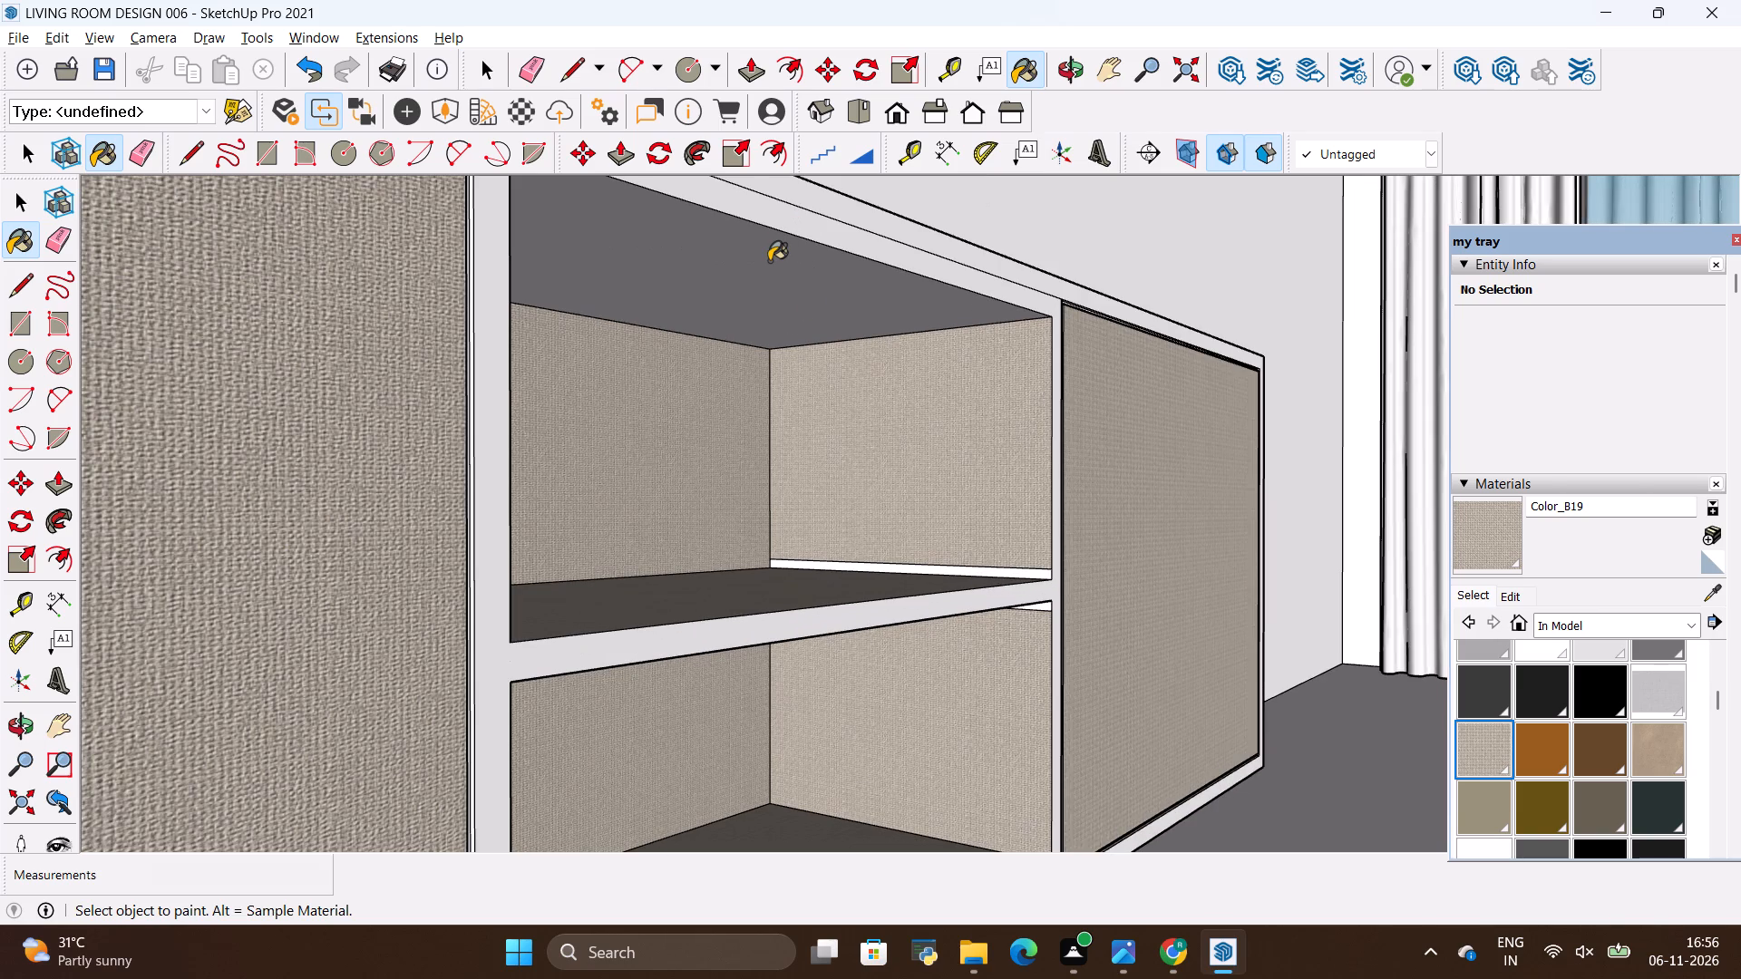
left_click(769, 261)
scroll(769, 261, "down", 10)
scroll(770, 635, "up", 8)
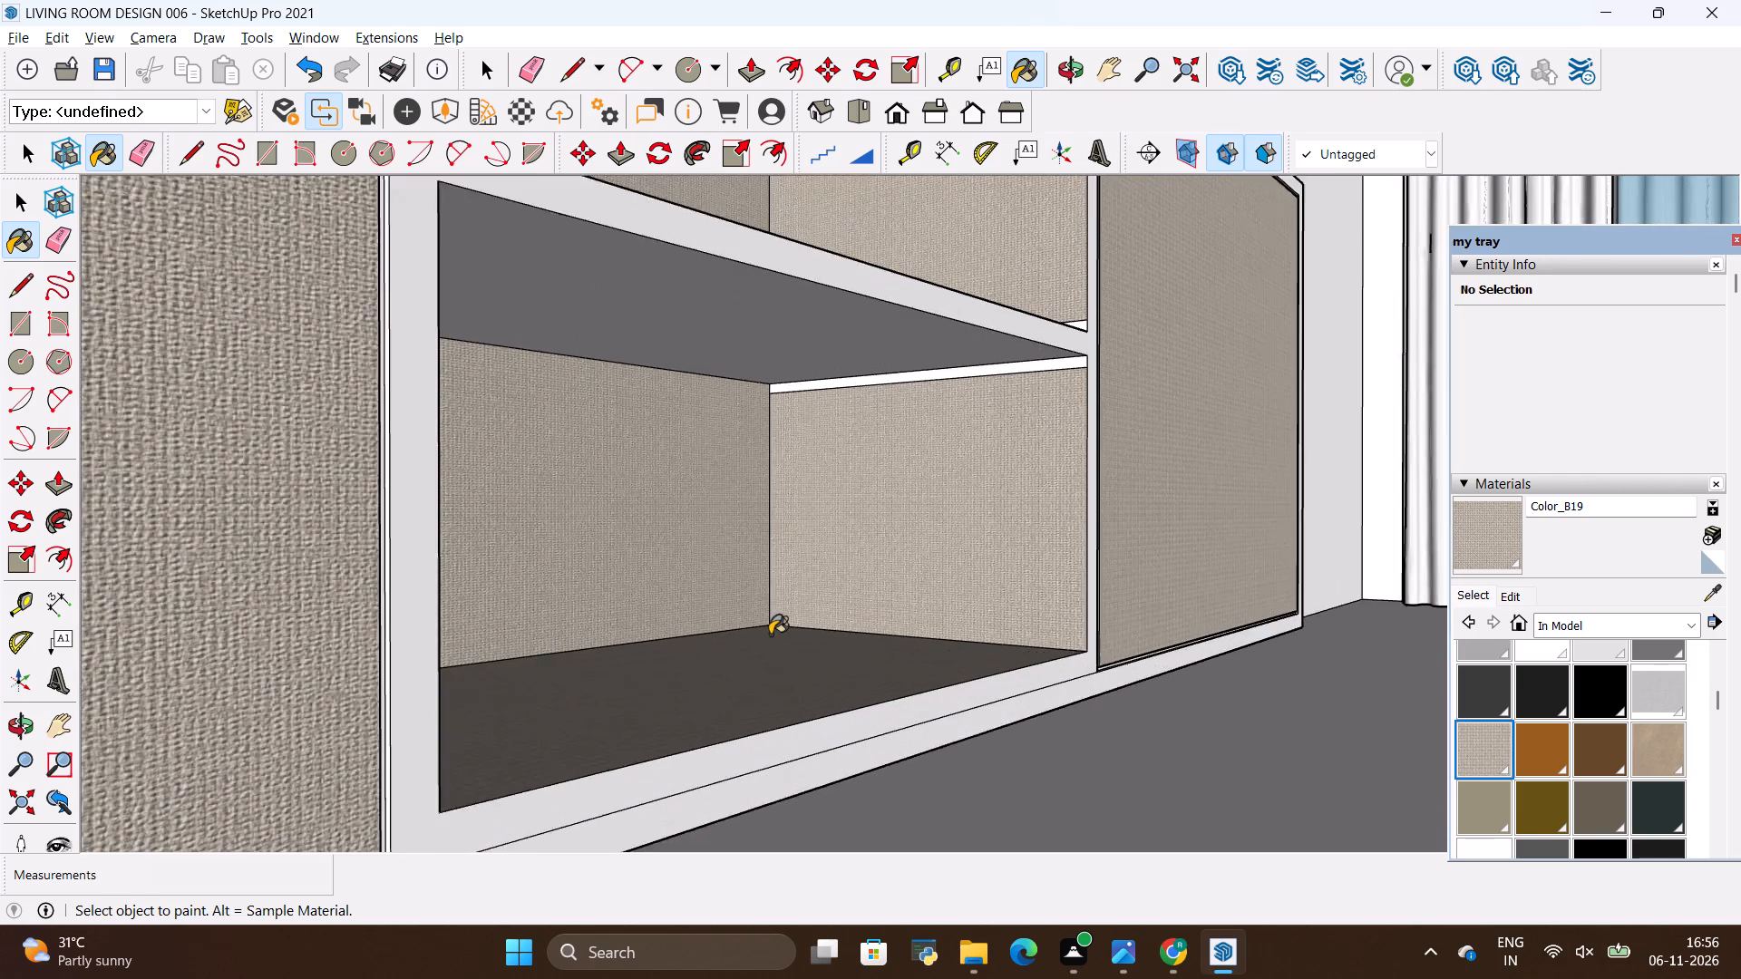
left_click(788, 301)
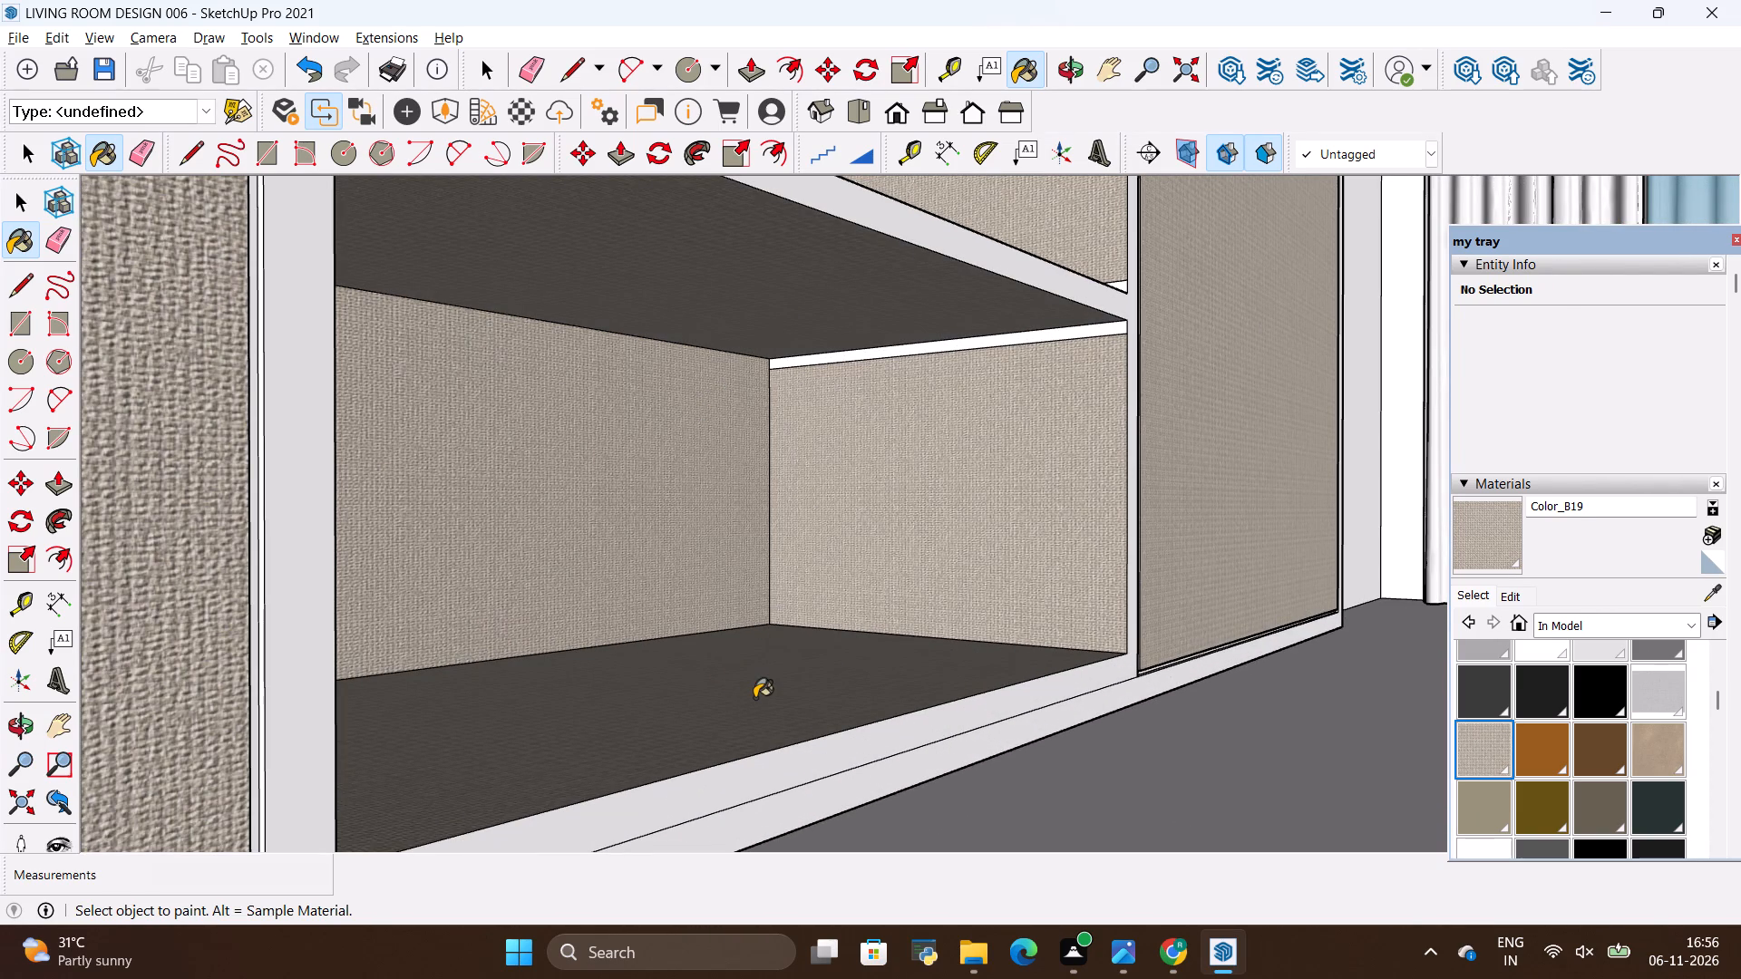
left_click(755, 698)
left_click(697, 582)
scroll(1076, 743, "down", 15)
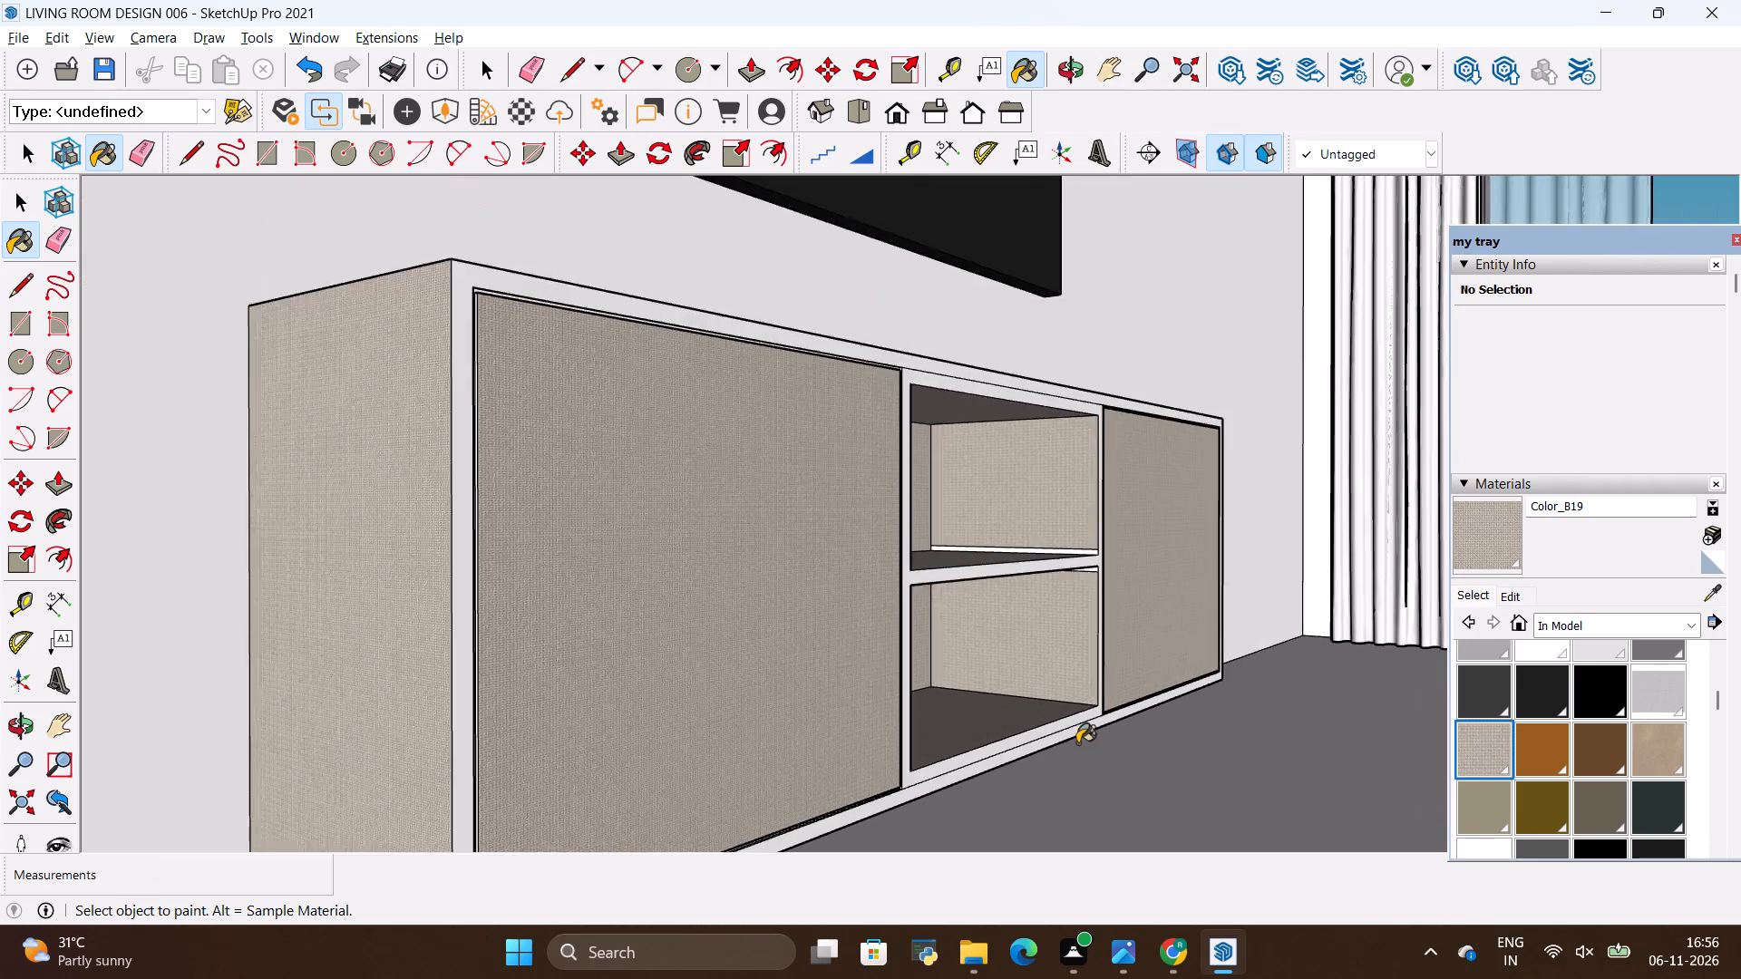
Examine the painted TV cabinet together with the TV wall and surrounding room, and compare them with the reference photo.
scroll(1077, 743, "down", 3)
key("alt+Tab")
key("alt+Tab")
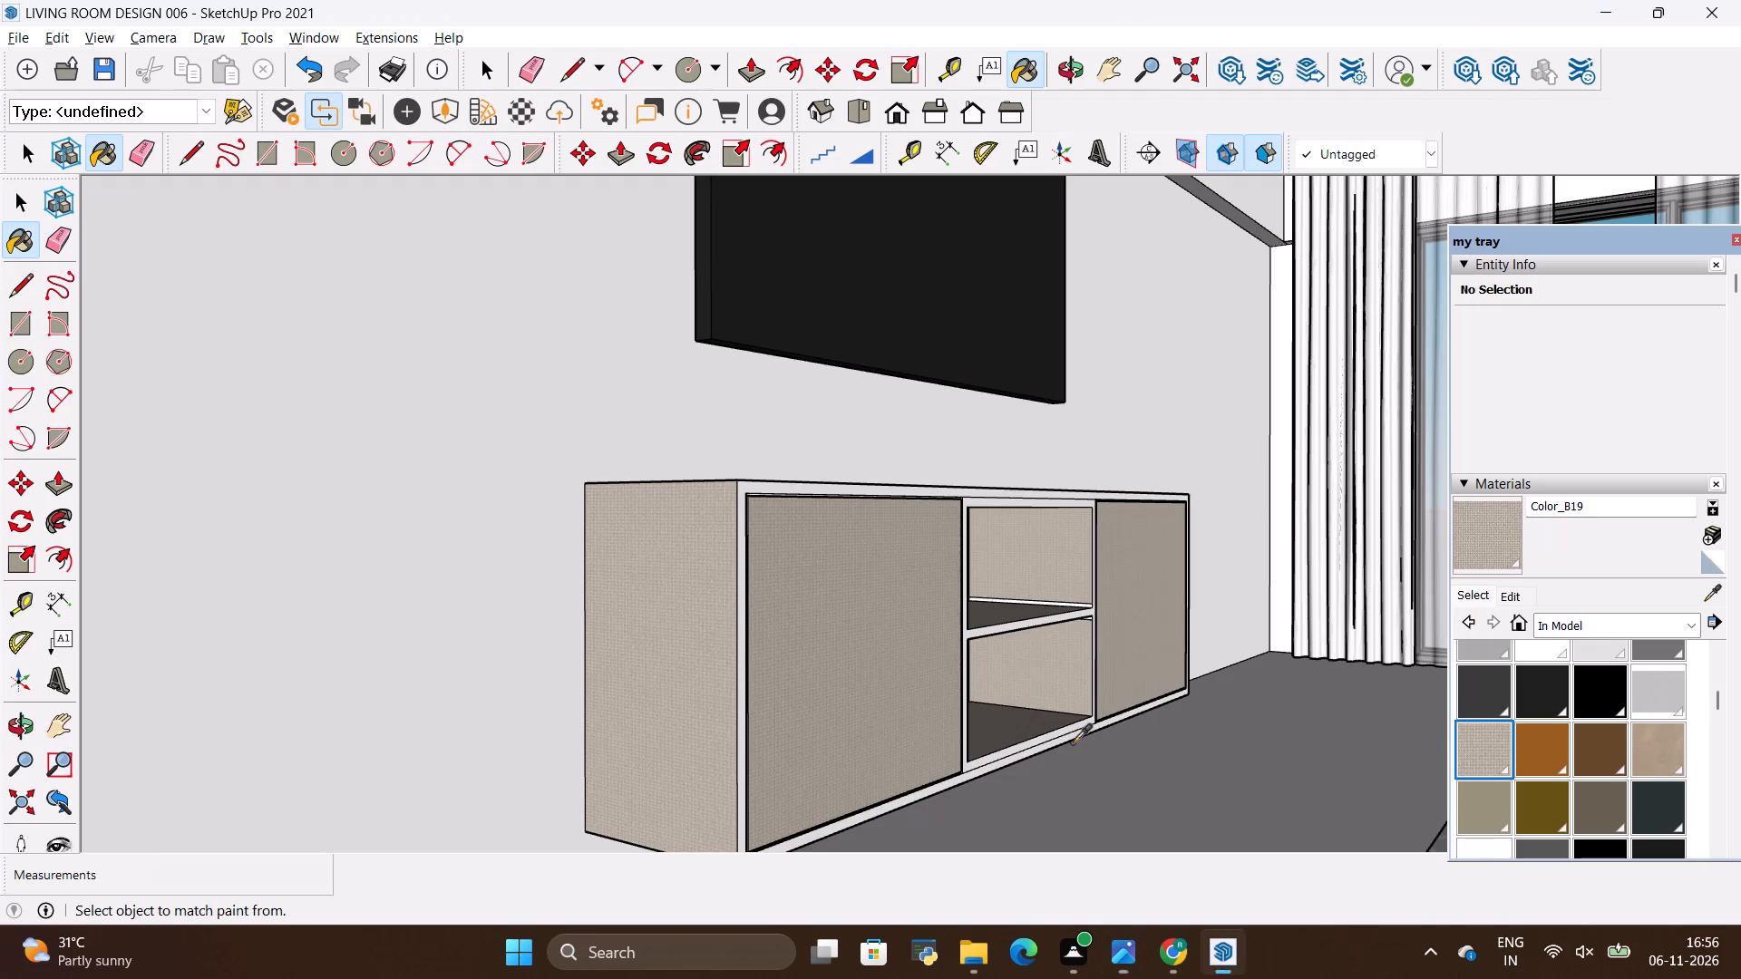
scroll(1297, 238, "down", 2)
scroll(851, 850, "down", 3)
scroll(1108, 614, "down", 4)
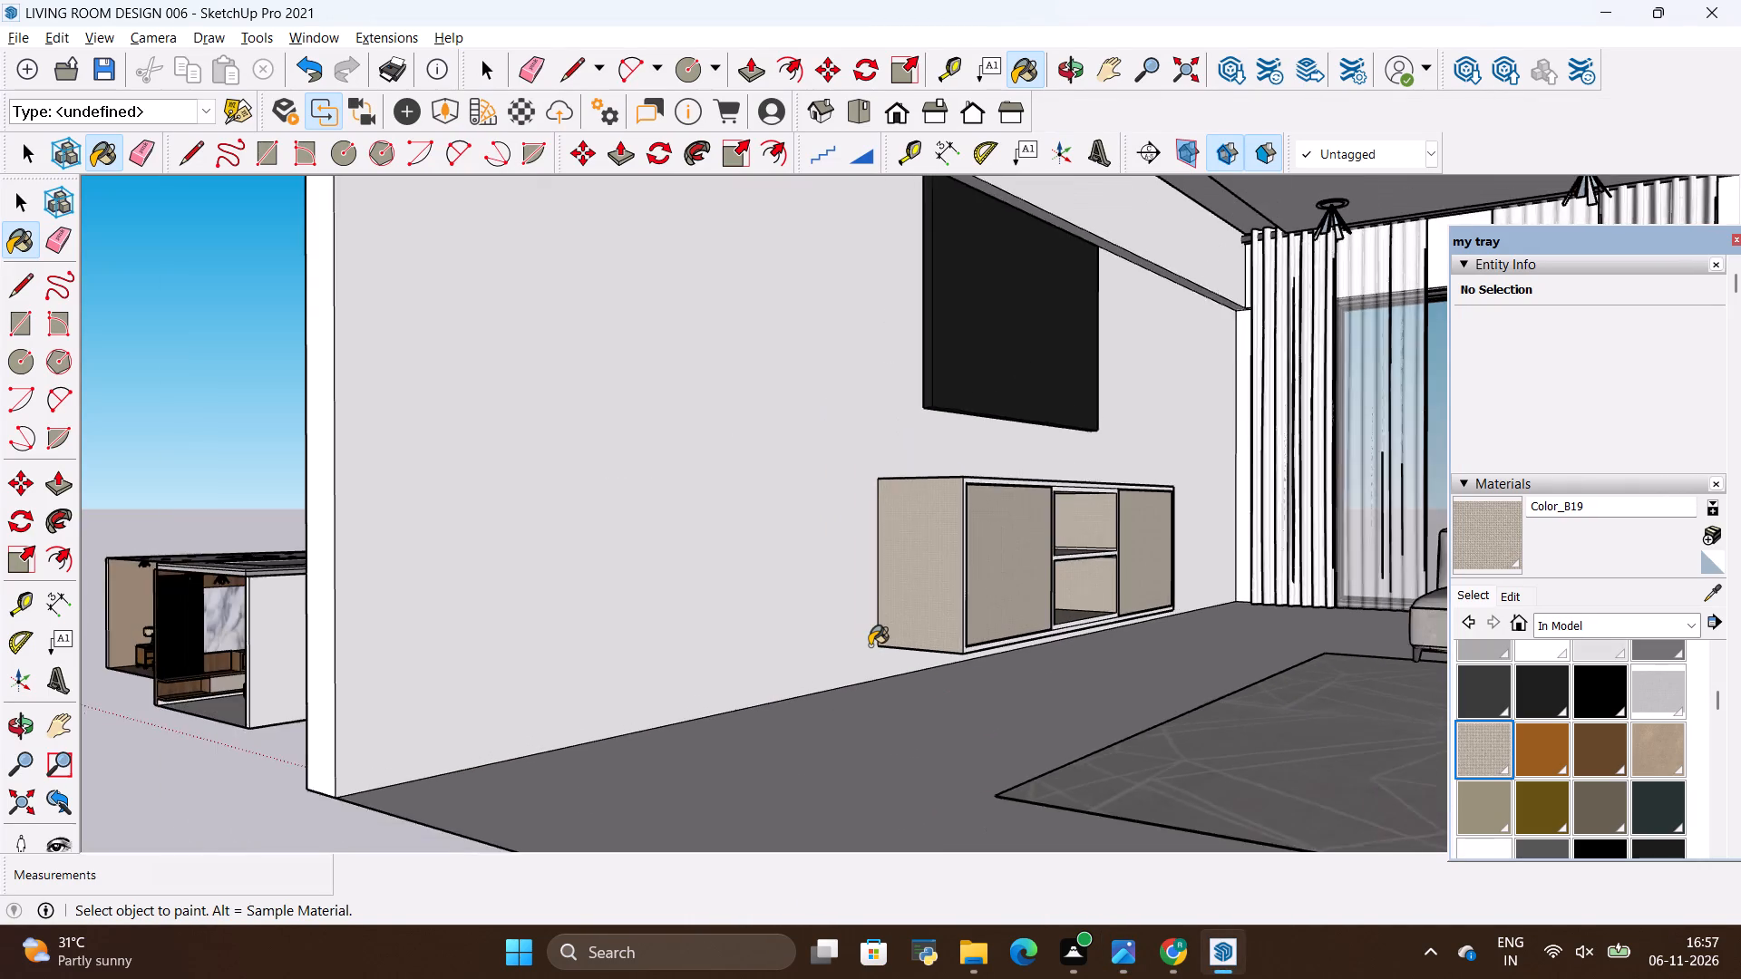
scroll(870, 645, "down", 4)
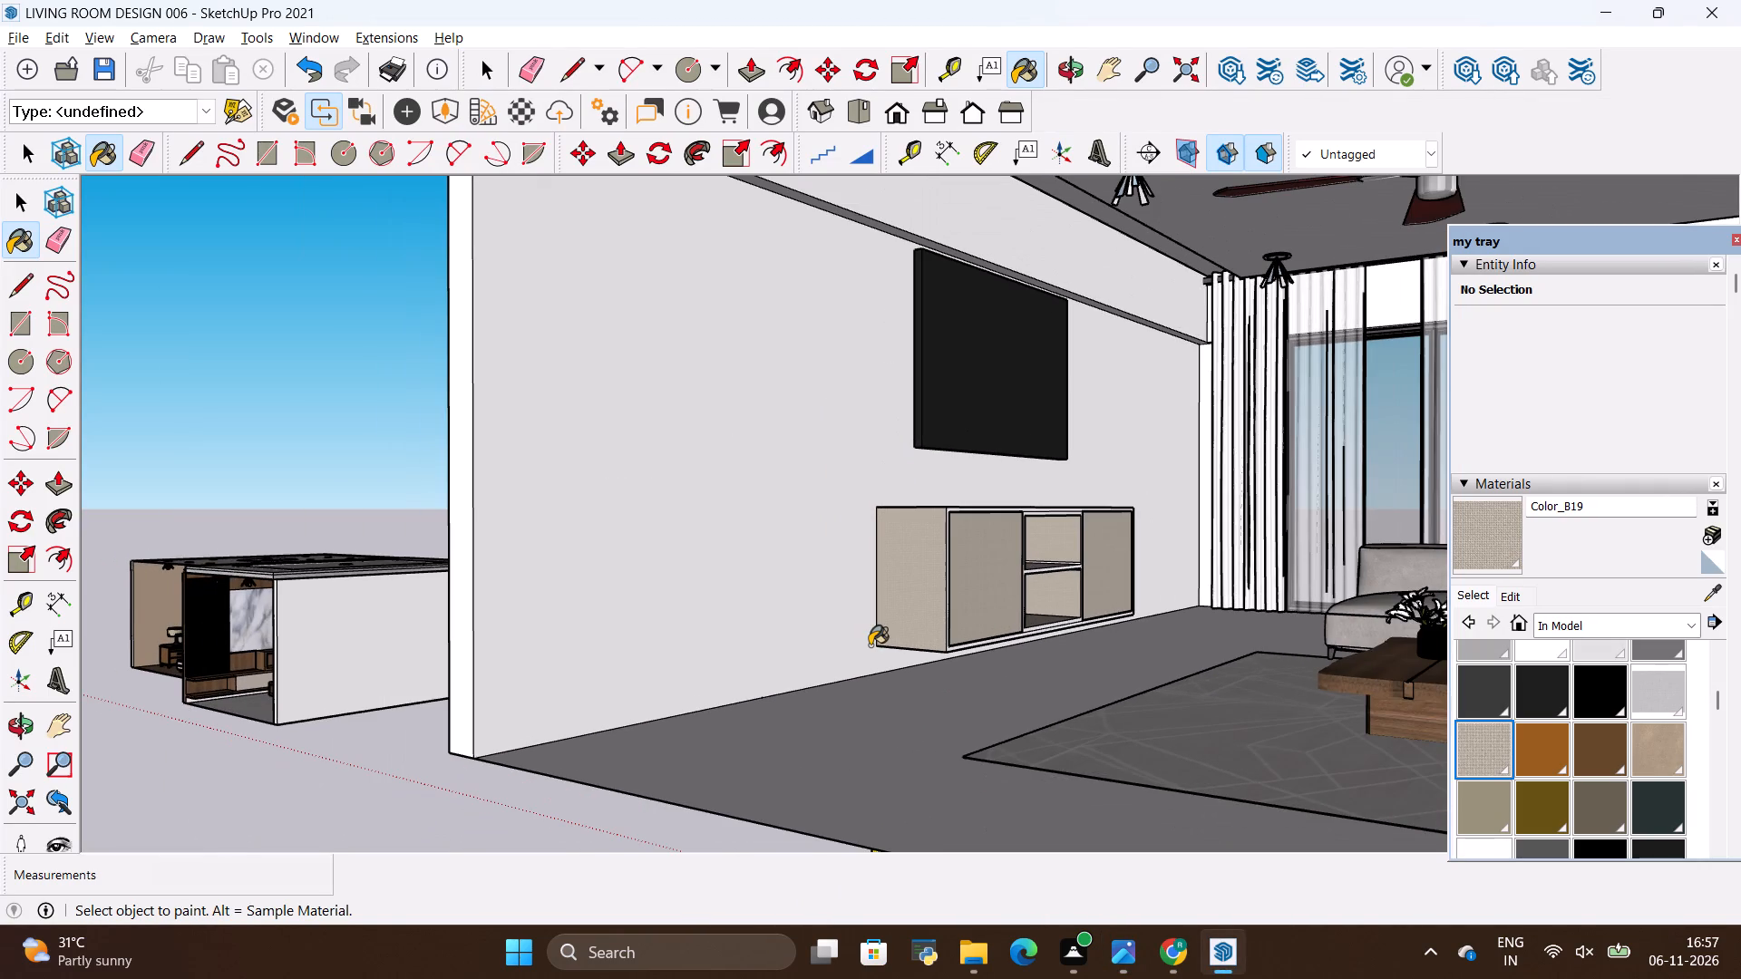
scroll(899, 633, "up", 1)
scroll(1229, 584, "up", 4)
scroll(1090, 715, "down", 3)
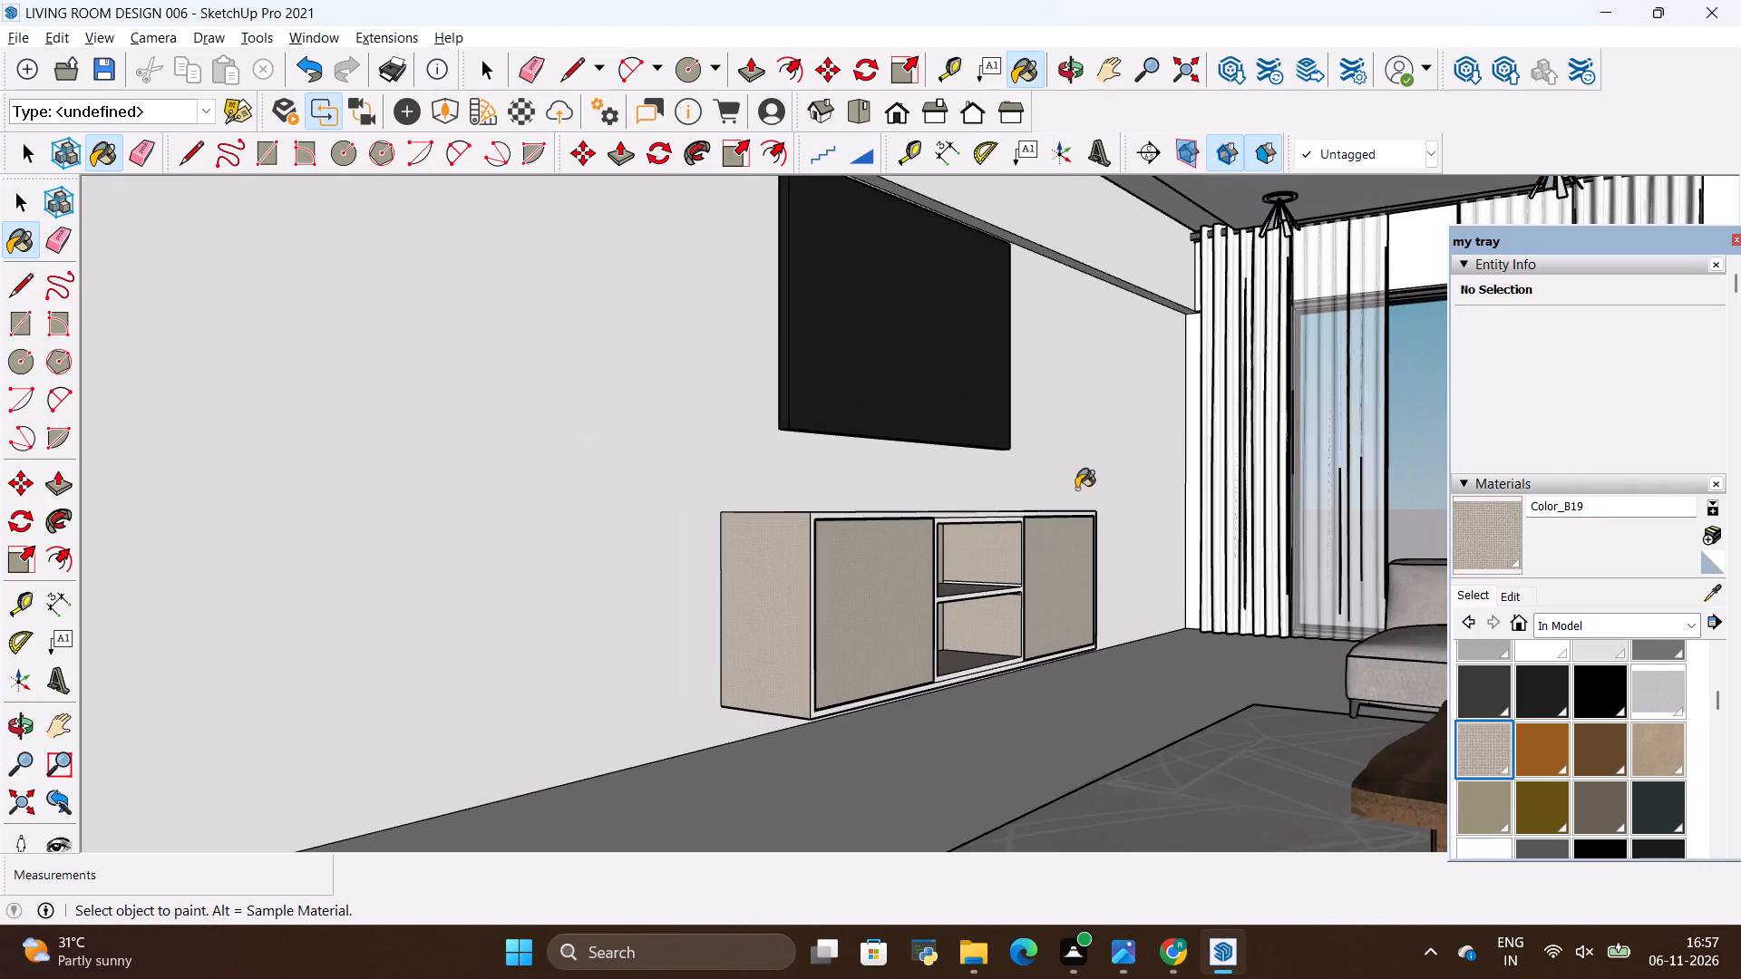
scroll(1085, 455, "up", 1)
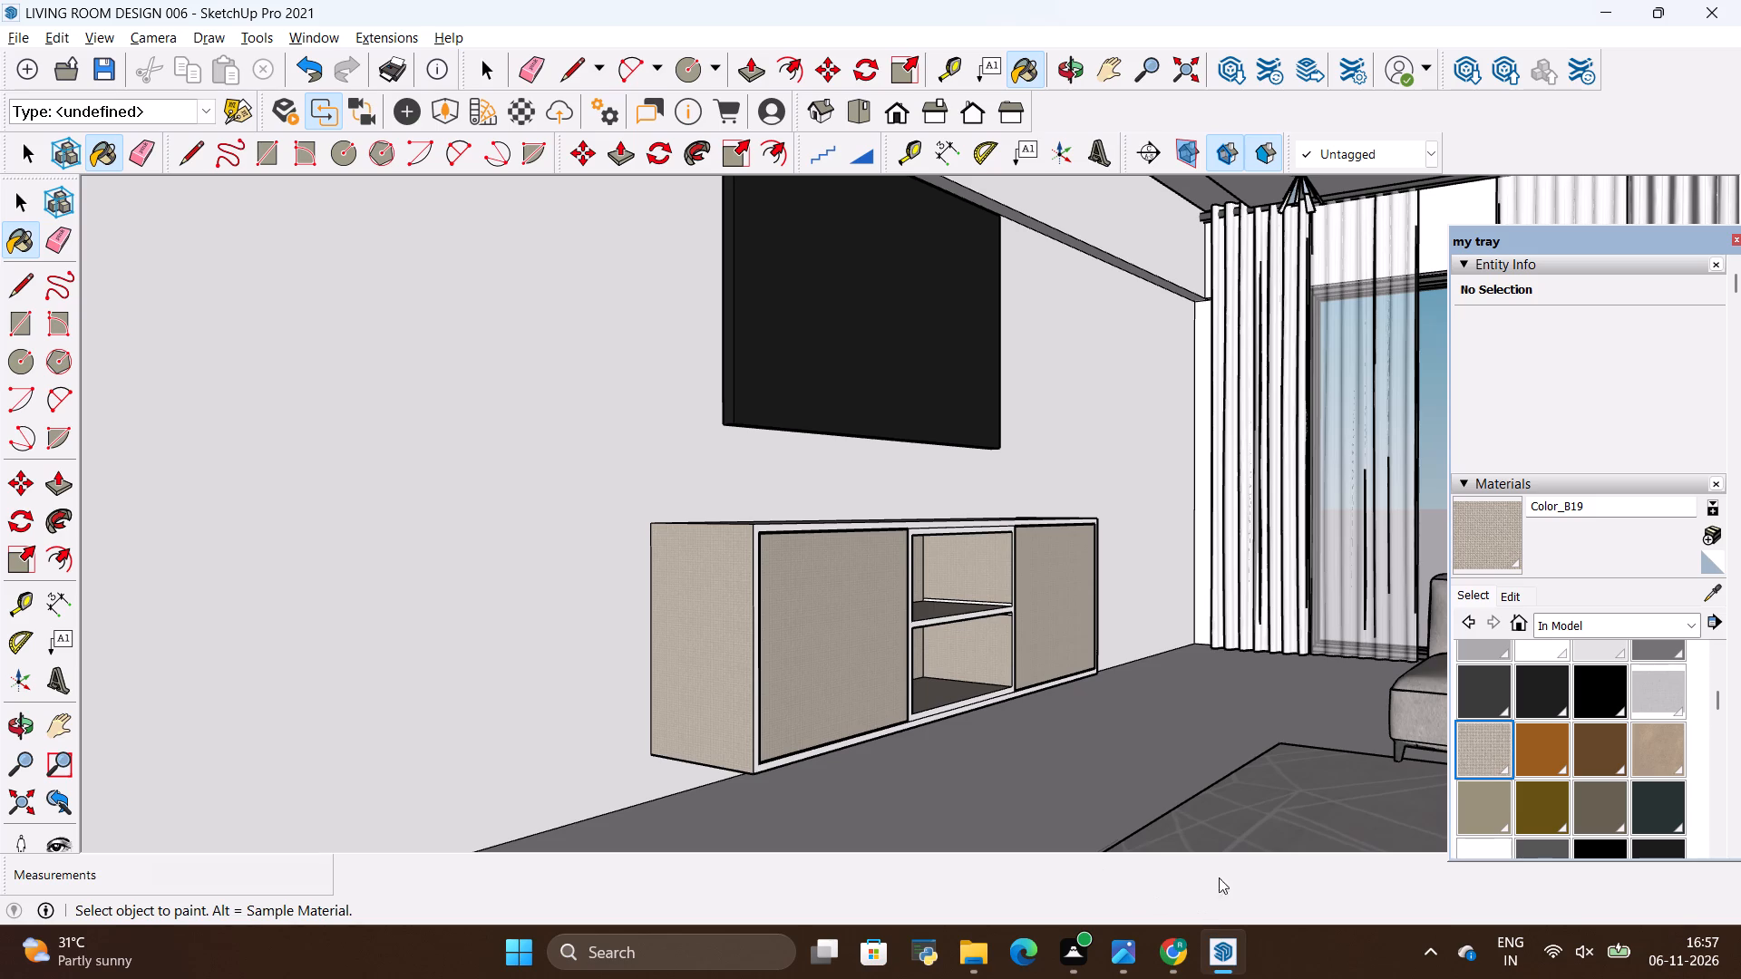
scroll(481, 500, "down", 4)
scroll(1120, 300, "up", 3)
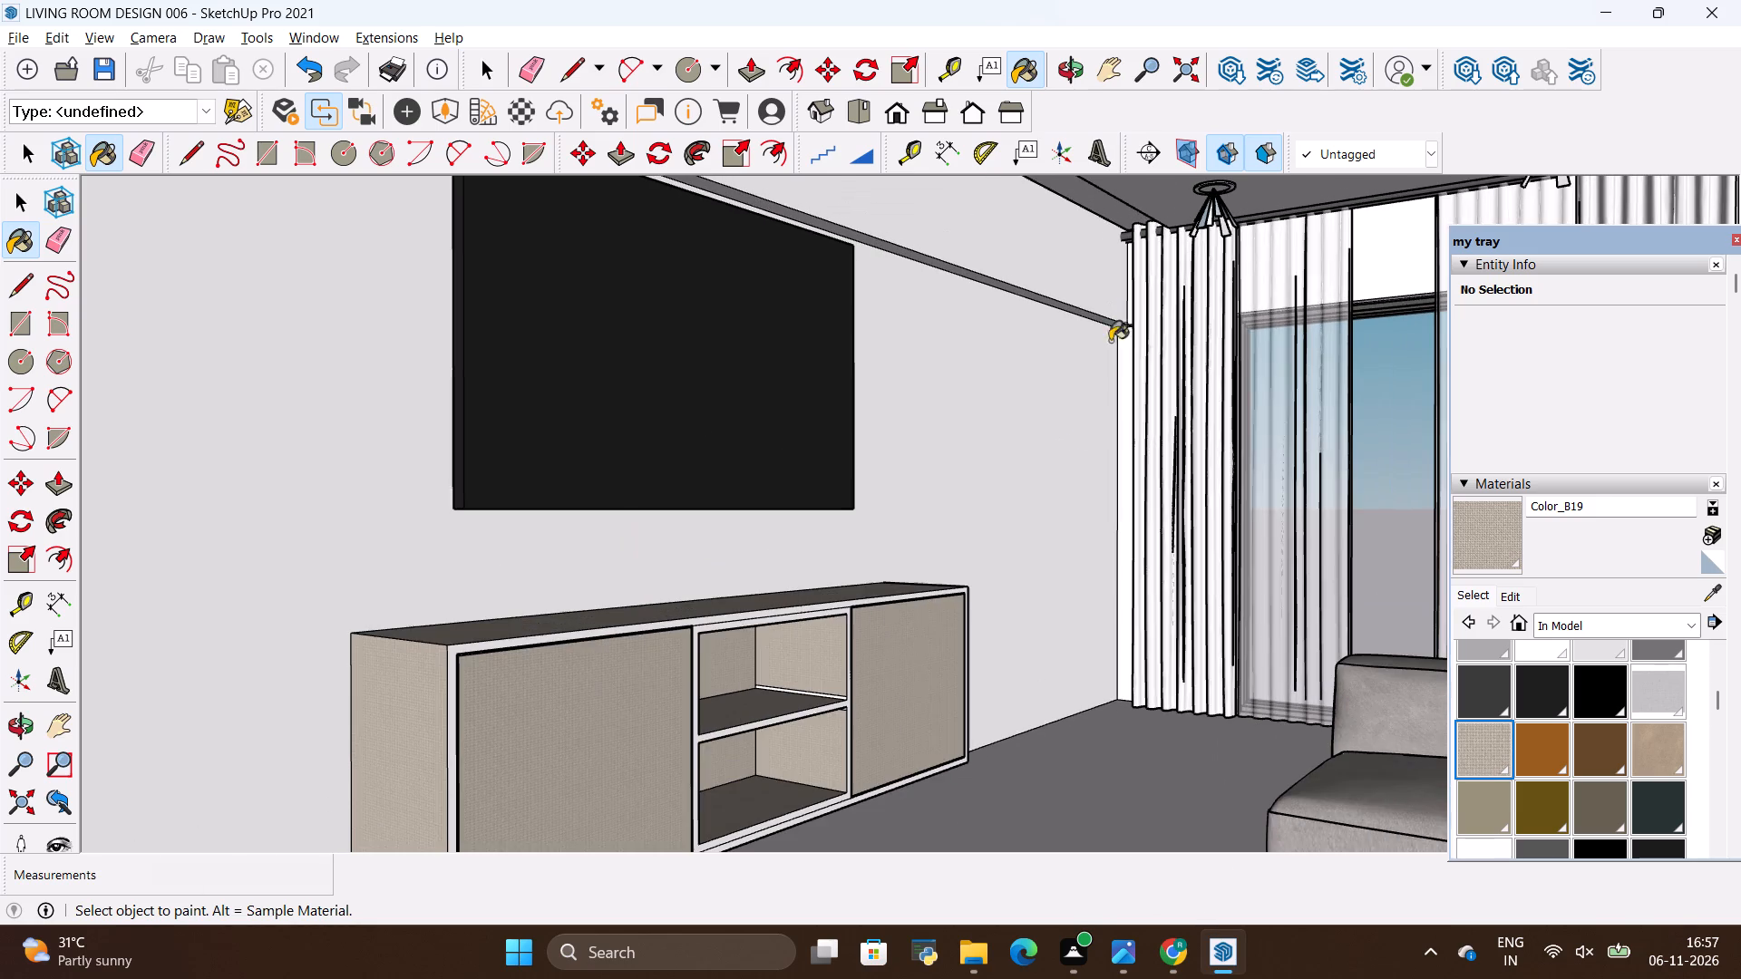
left_click(1220, 947)
left_click(1223, 957)
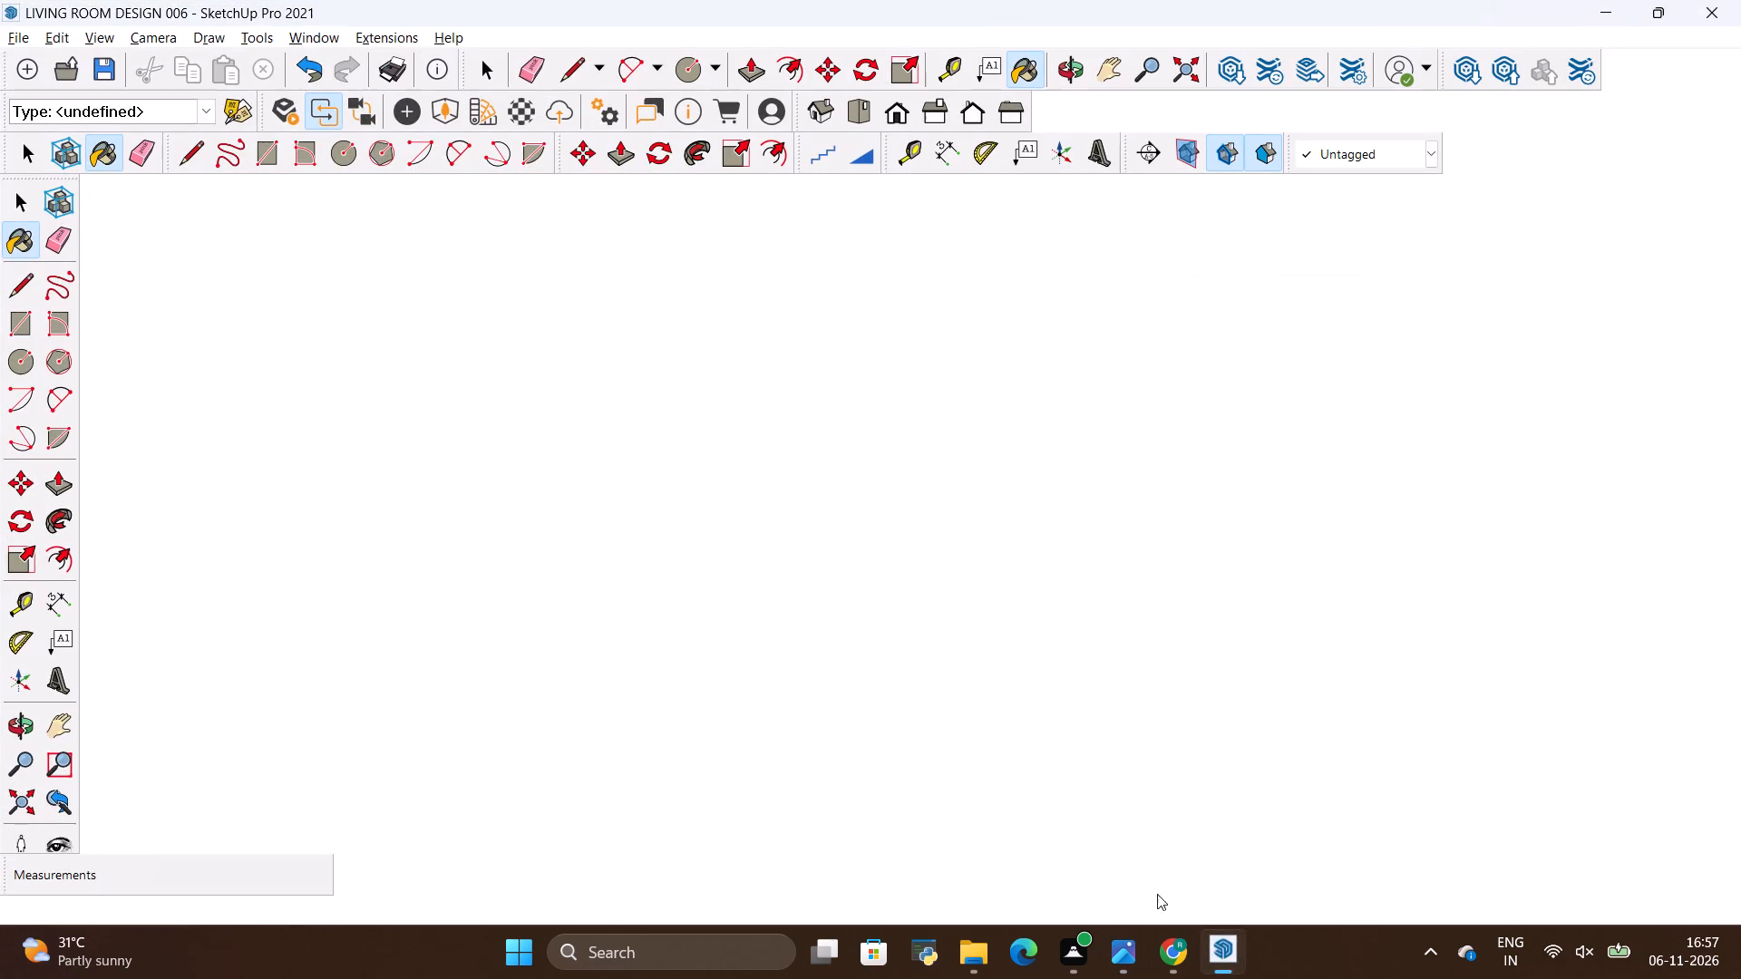
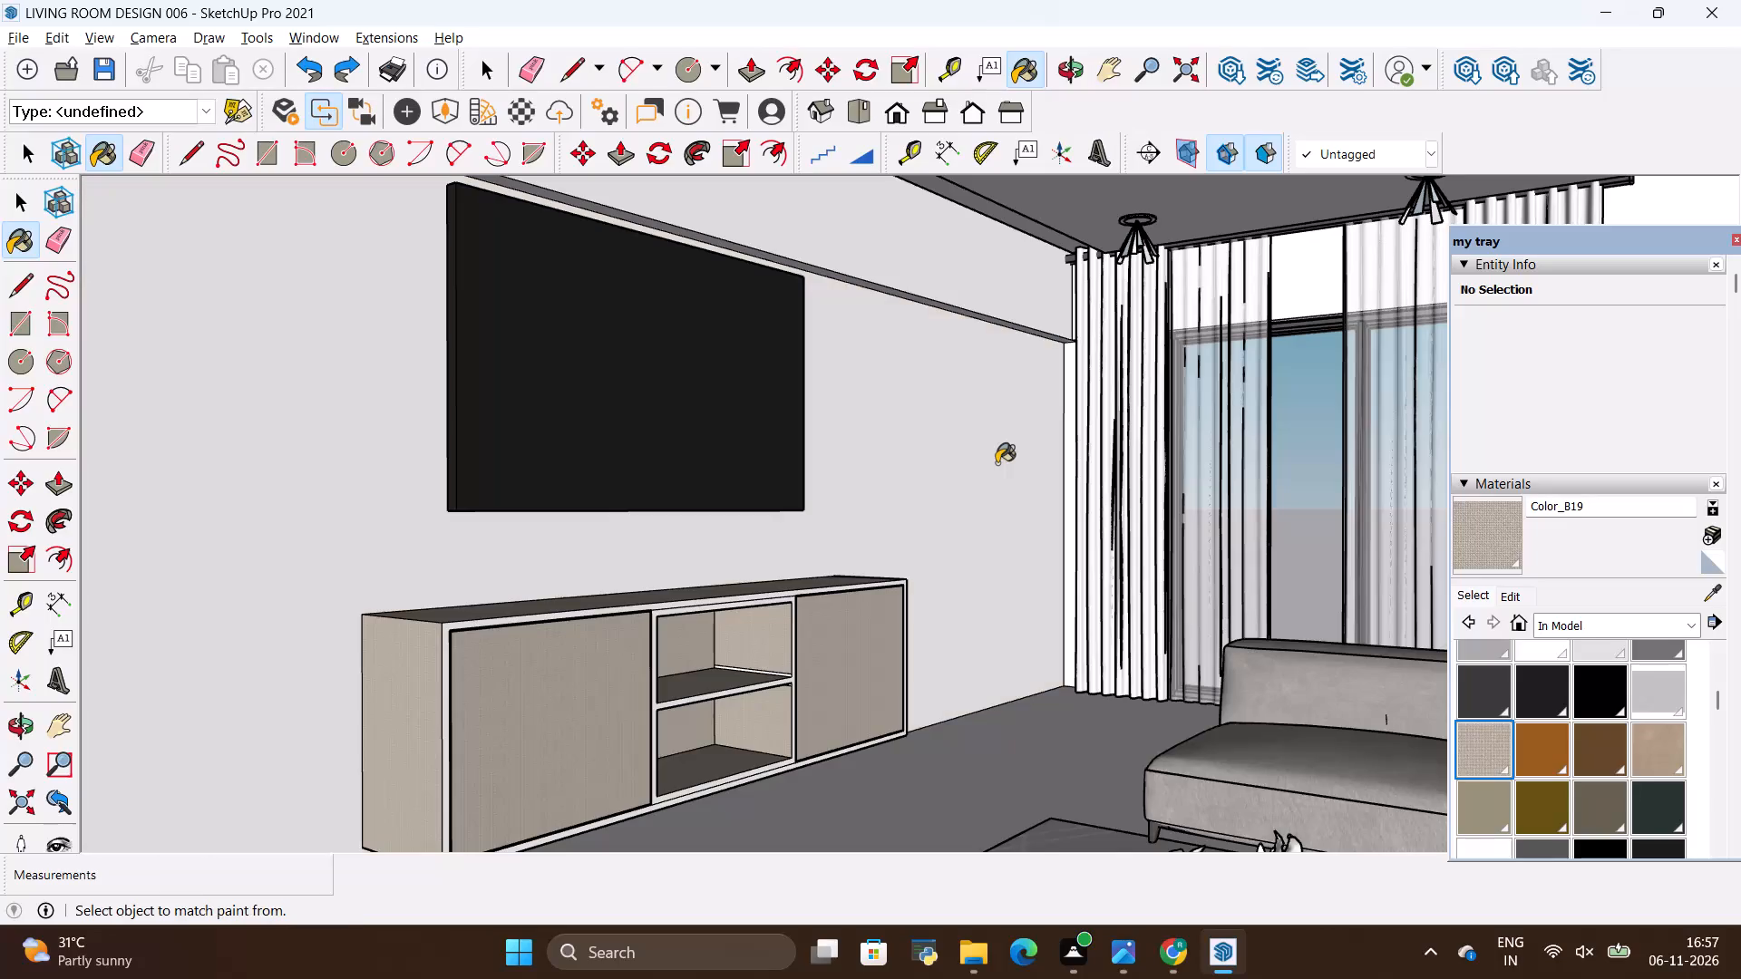
Paint the TV wall and the band above it below the ceiling with the Color_D15 material.
key("space")
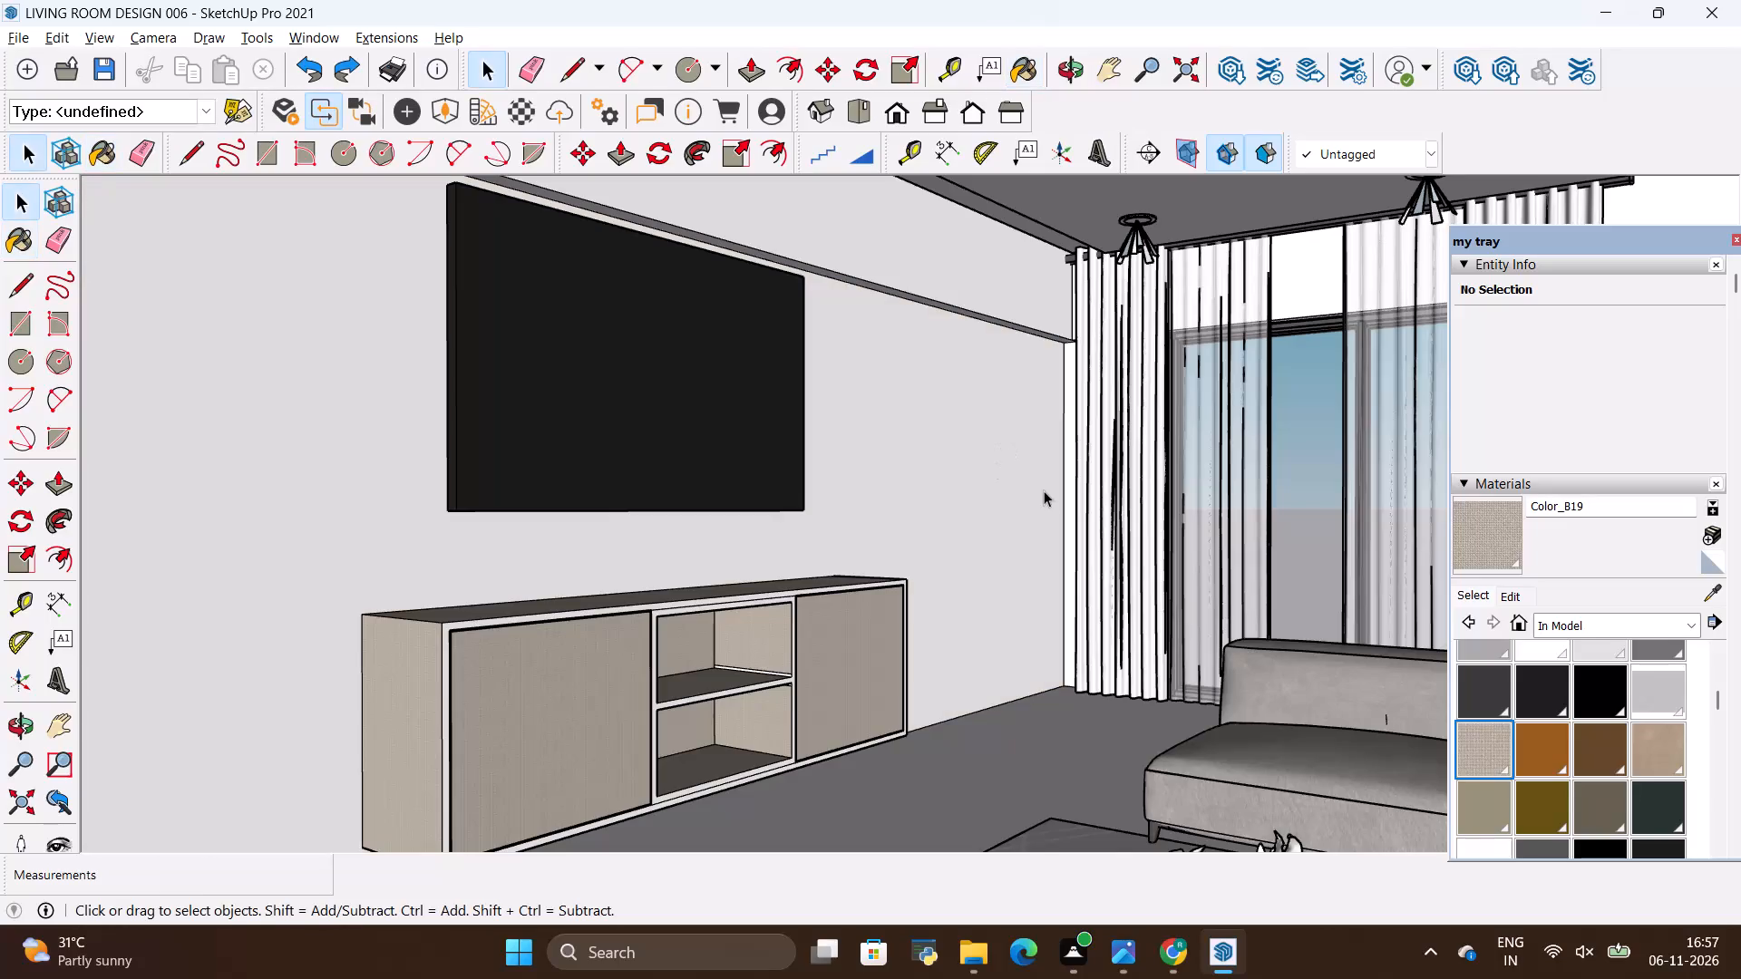
left_click(1048, 494)
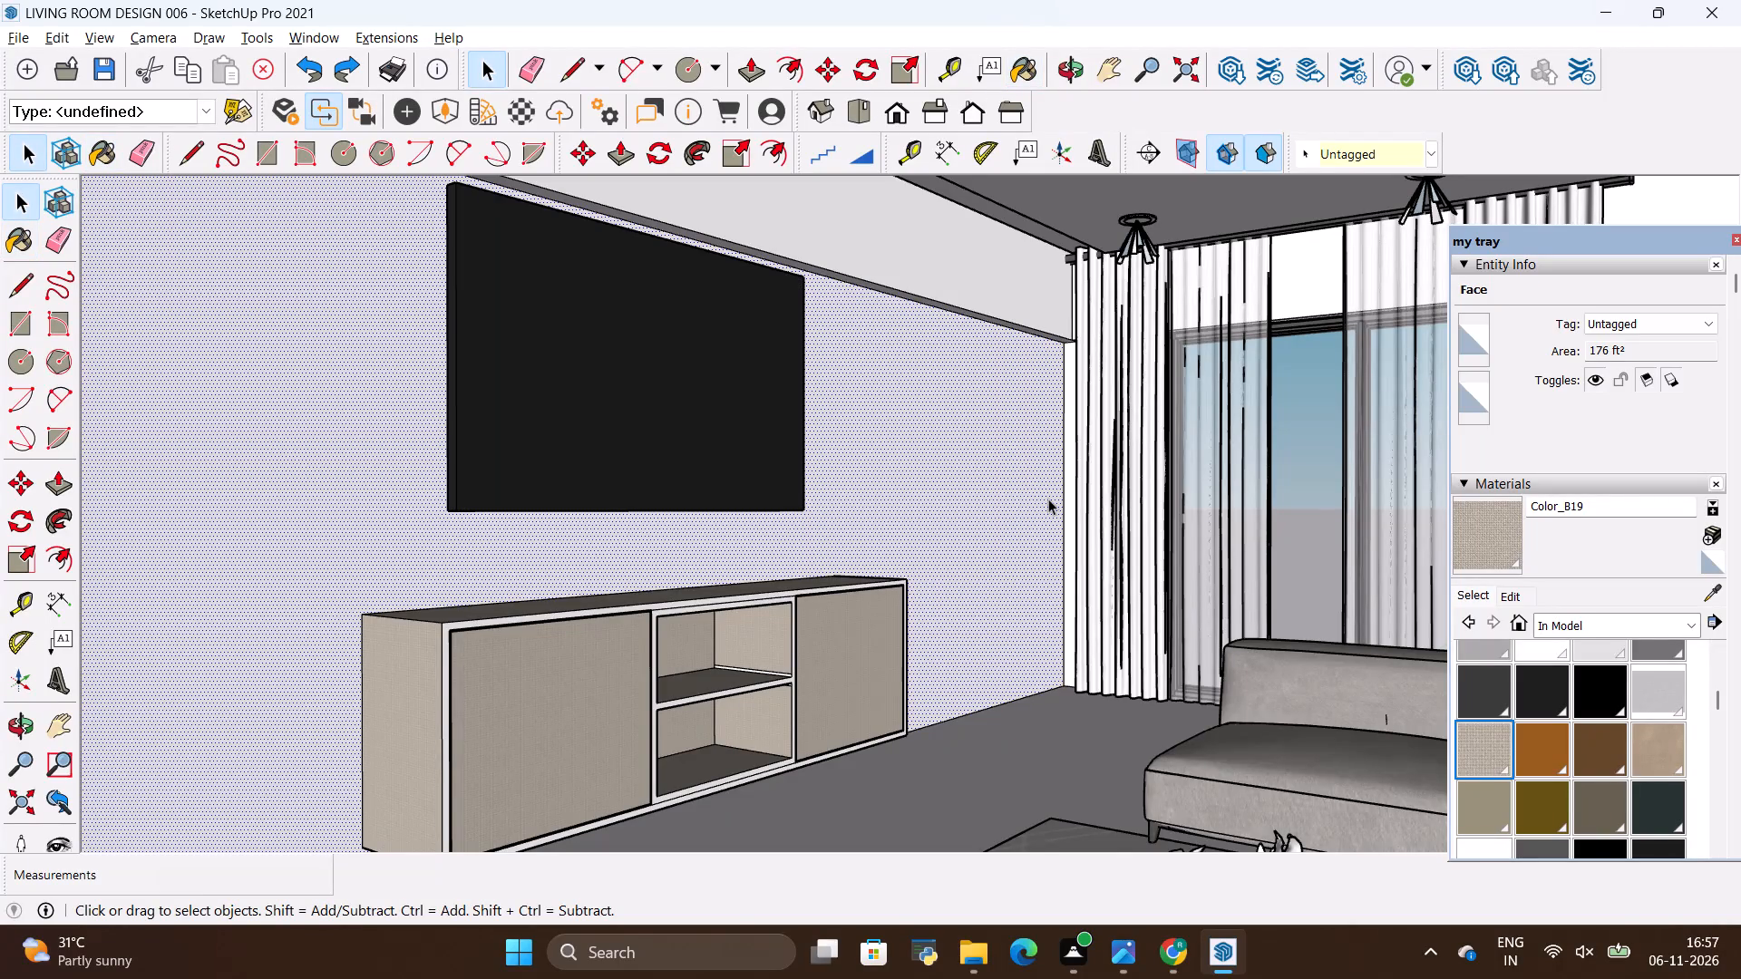
left_click(1485, 816)
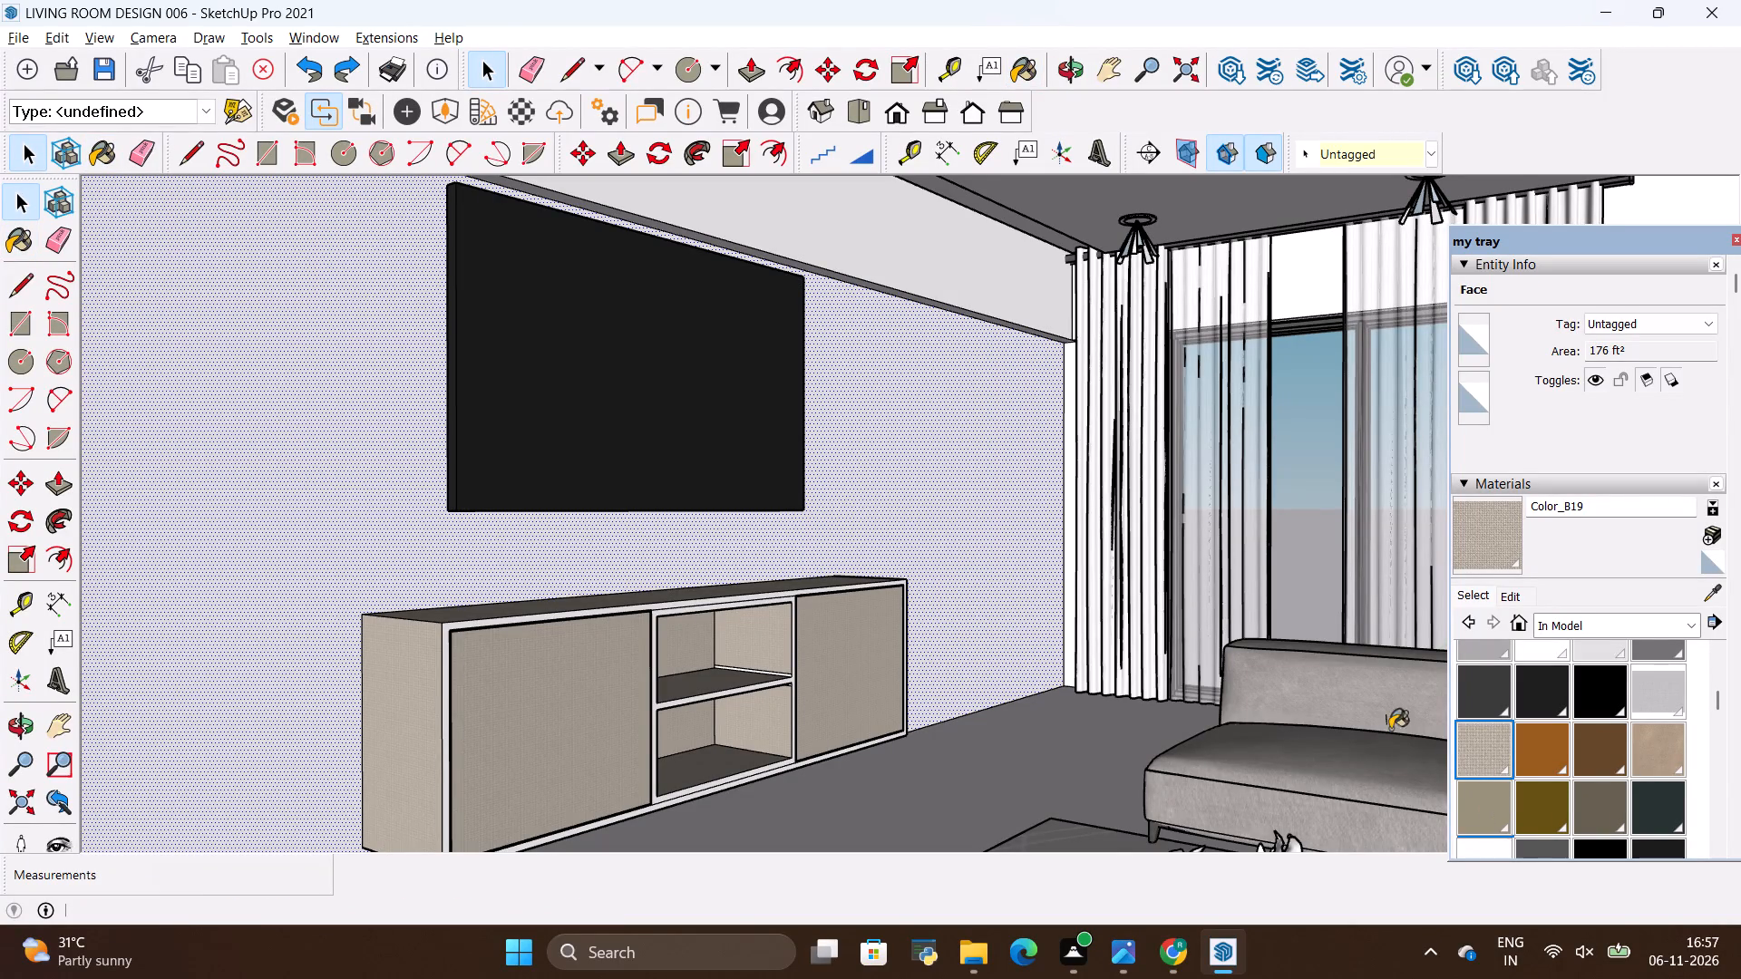
left_click(948, 517)
left_click(959, 250)
scroll(939, 386, "down", 4)
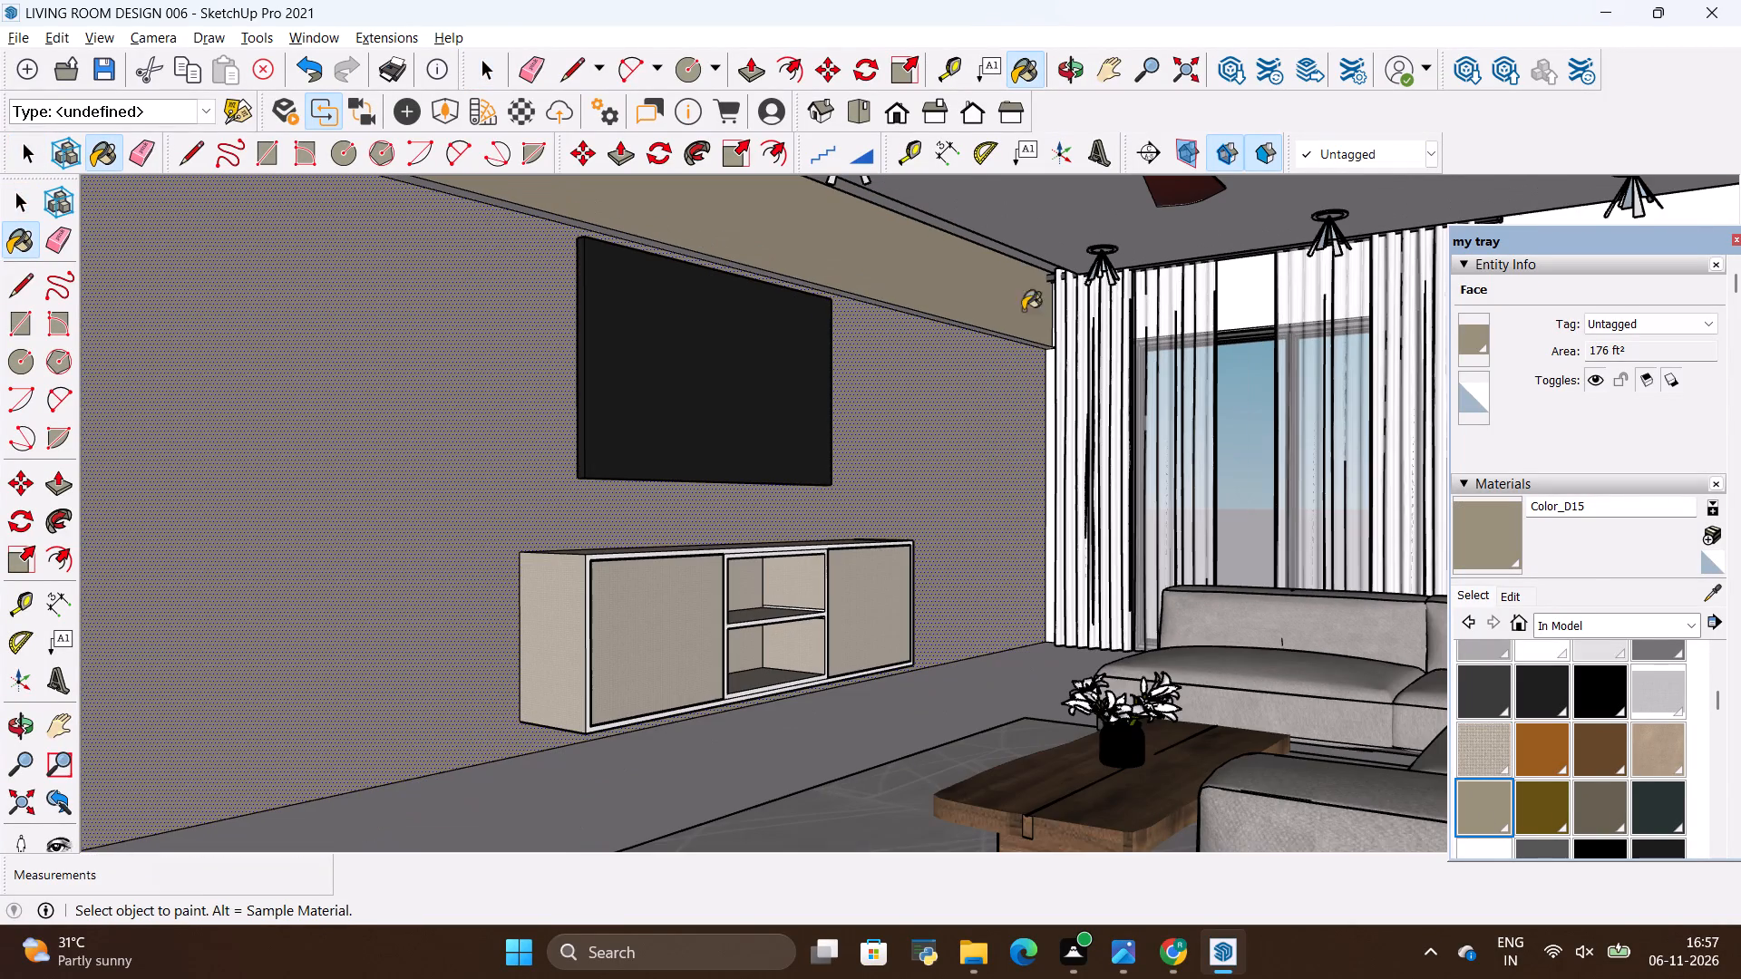
Paint the window wall above the curtains and the large back panel framed by the shelf unit with Color_D15.
left_click(1201, 291)
scroll(1034, 357, "down", 4)
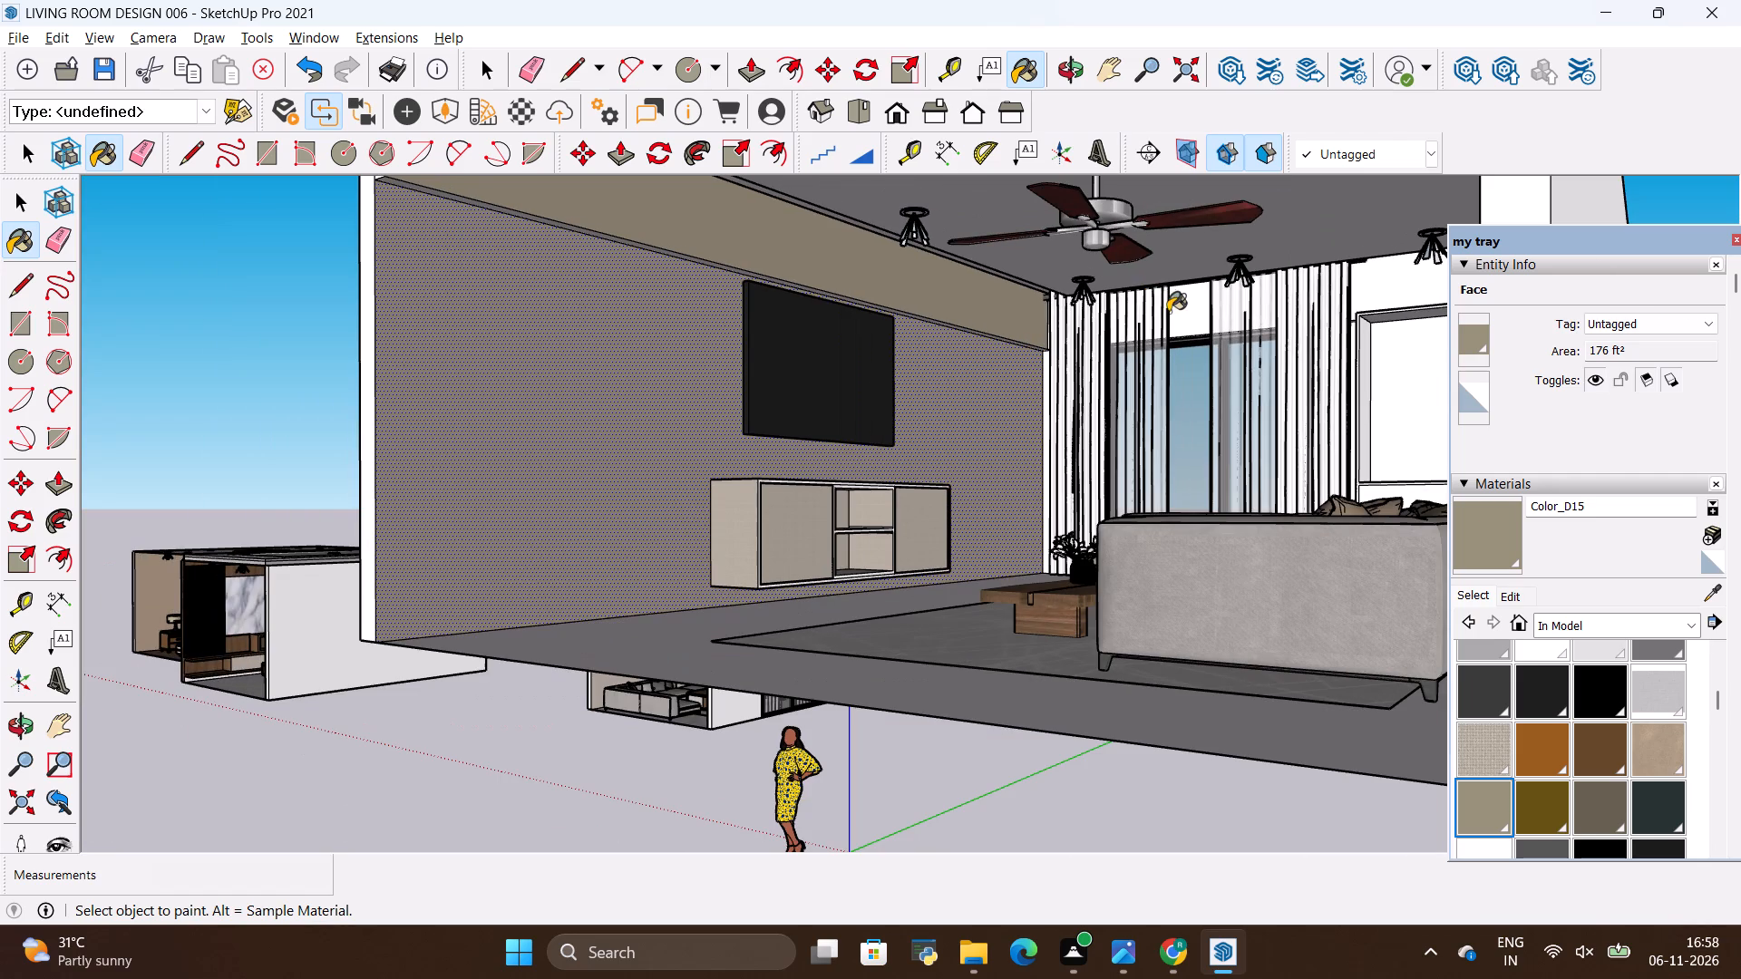
left_click(1172, 314)
left_click(1449, 388)
left_click(1431, 395)
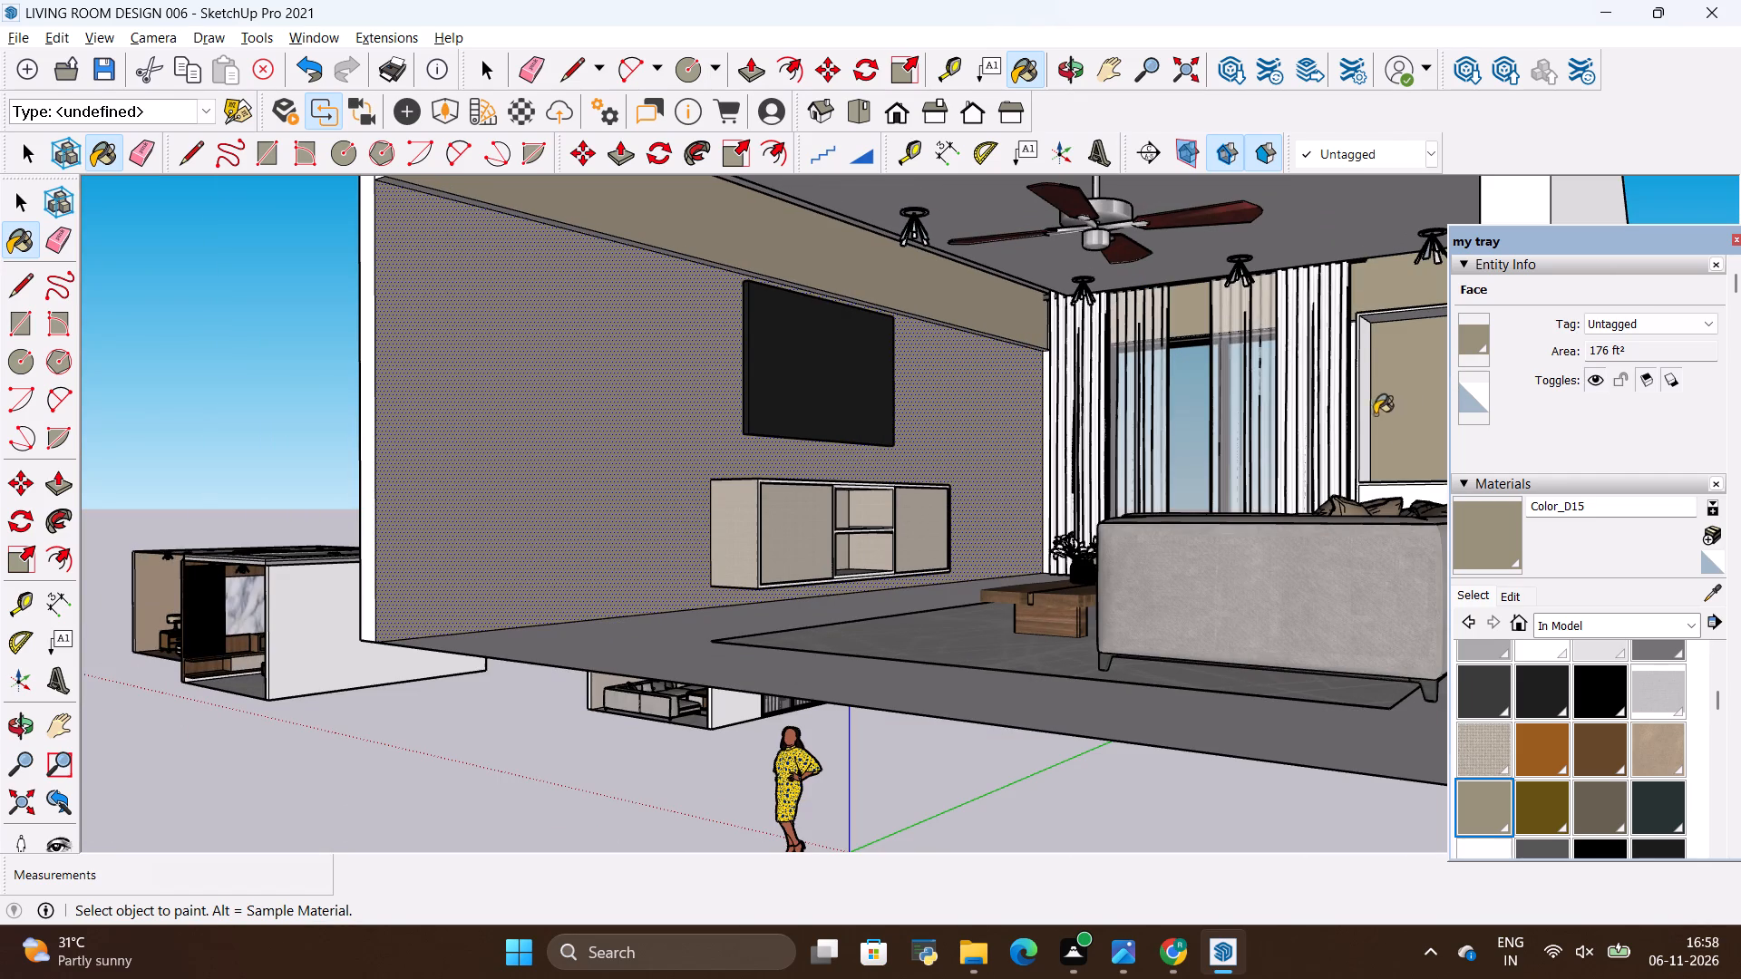
key("space")
left_click(254, 474)
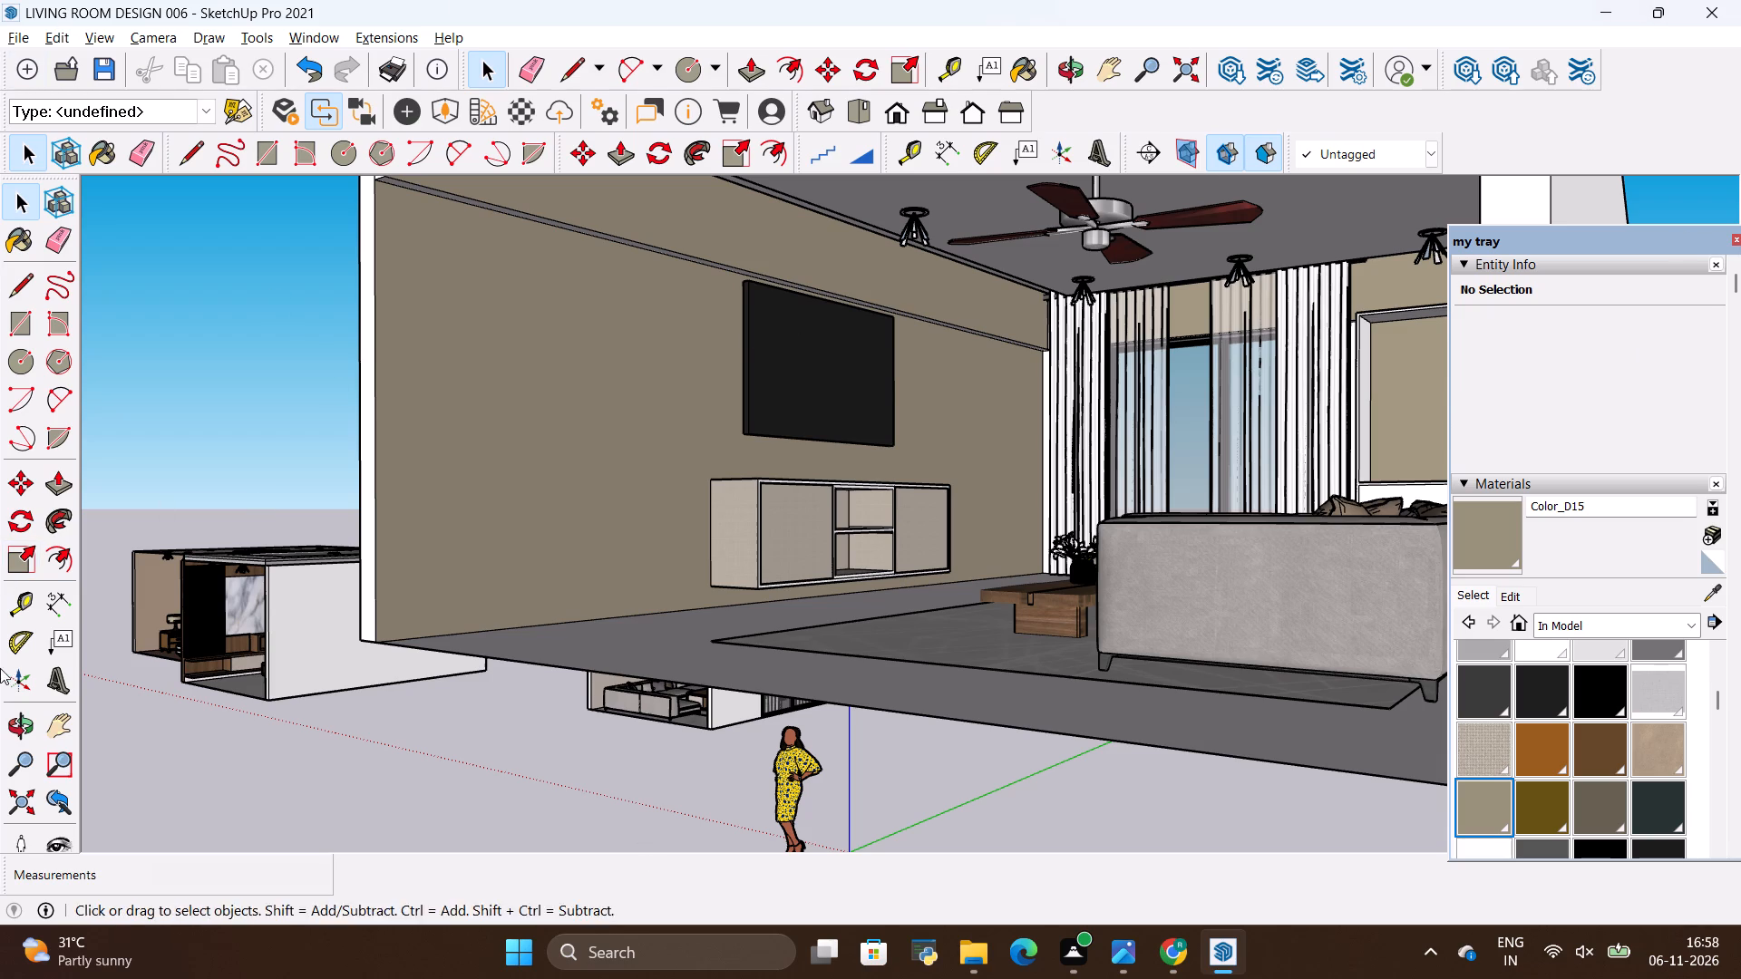
Examine the painted living room from outside among the other room models, and from inside facing the window wall.
left_click(15, 711)
left_click_drag(301, 547, 405, 649)
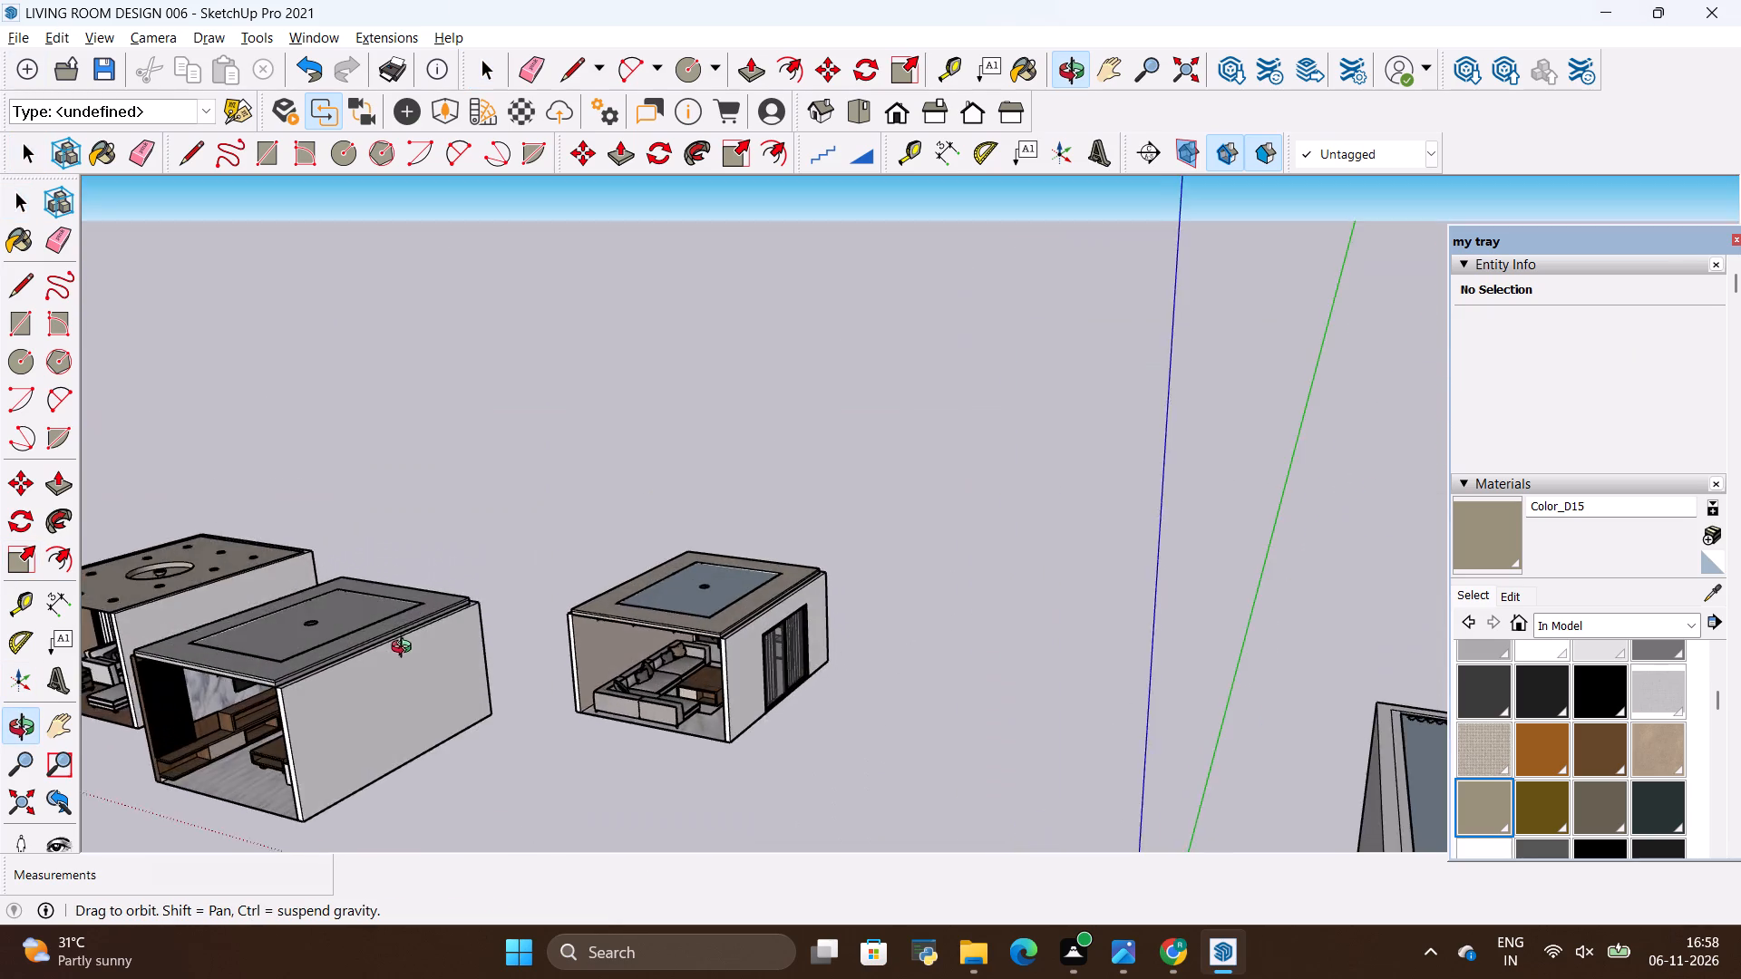
left_click_drag(405, 649, 412, 601)
scroll(398, 575, "down", 18)
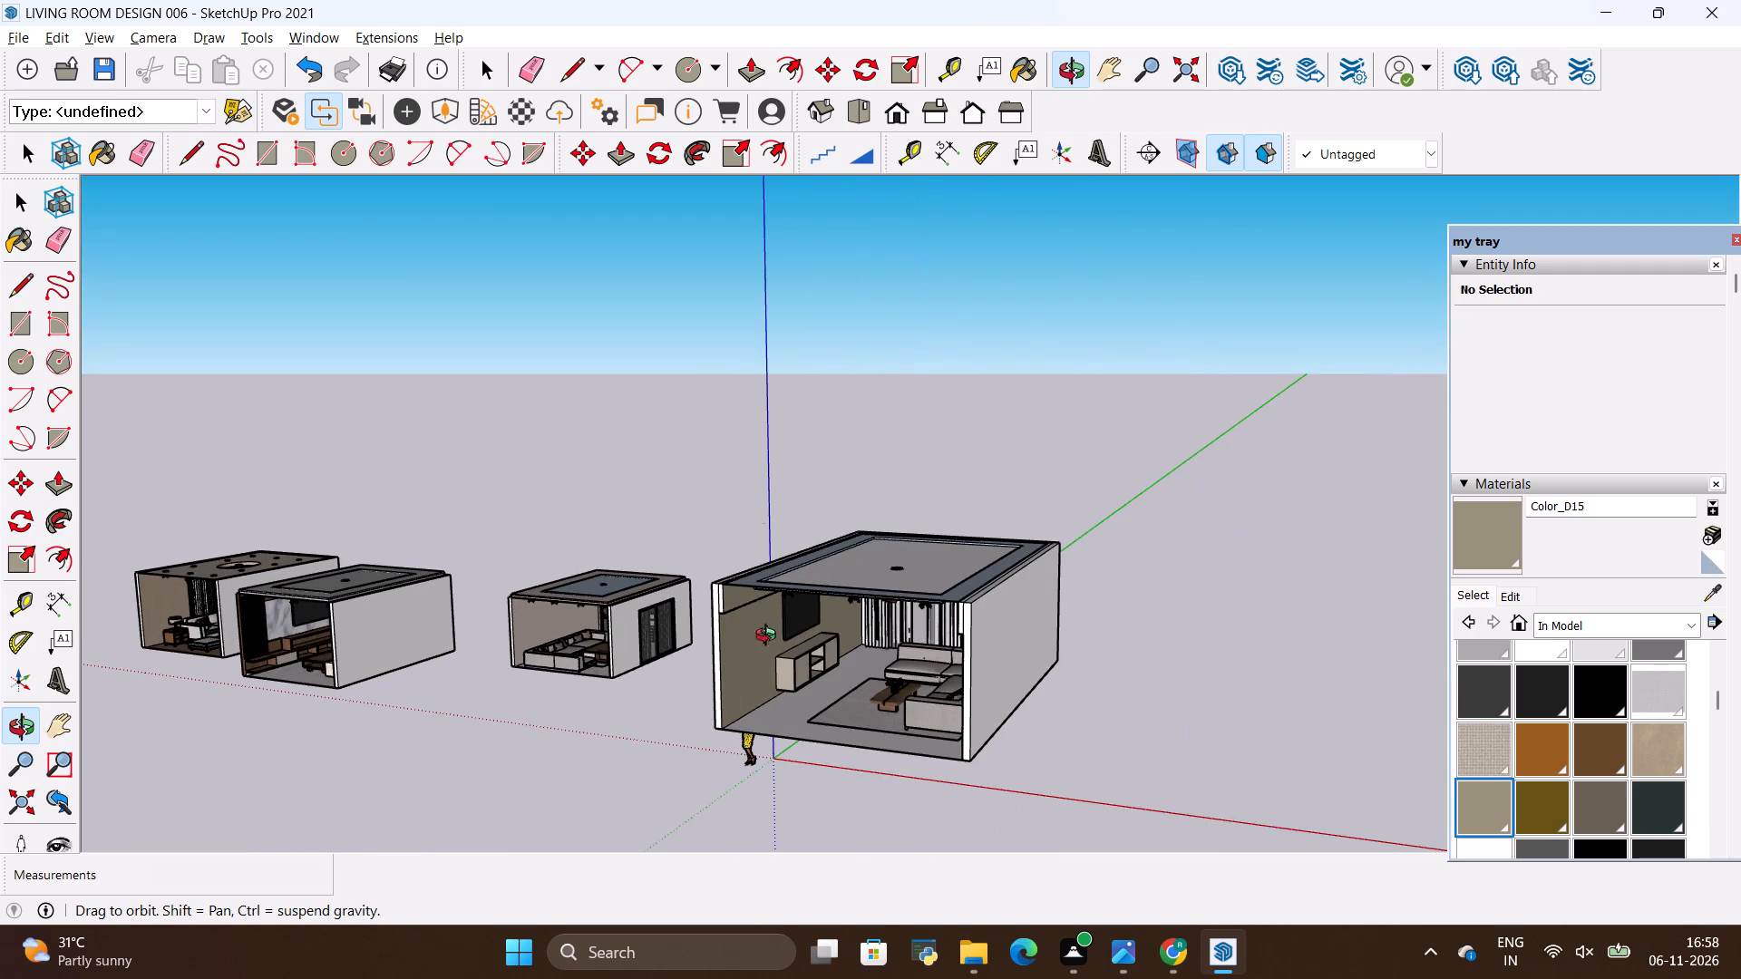
scroll(1024, 700, "up", 6)
scroll(898, 680, "up", 12)
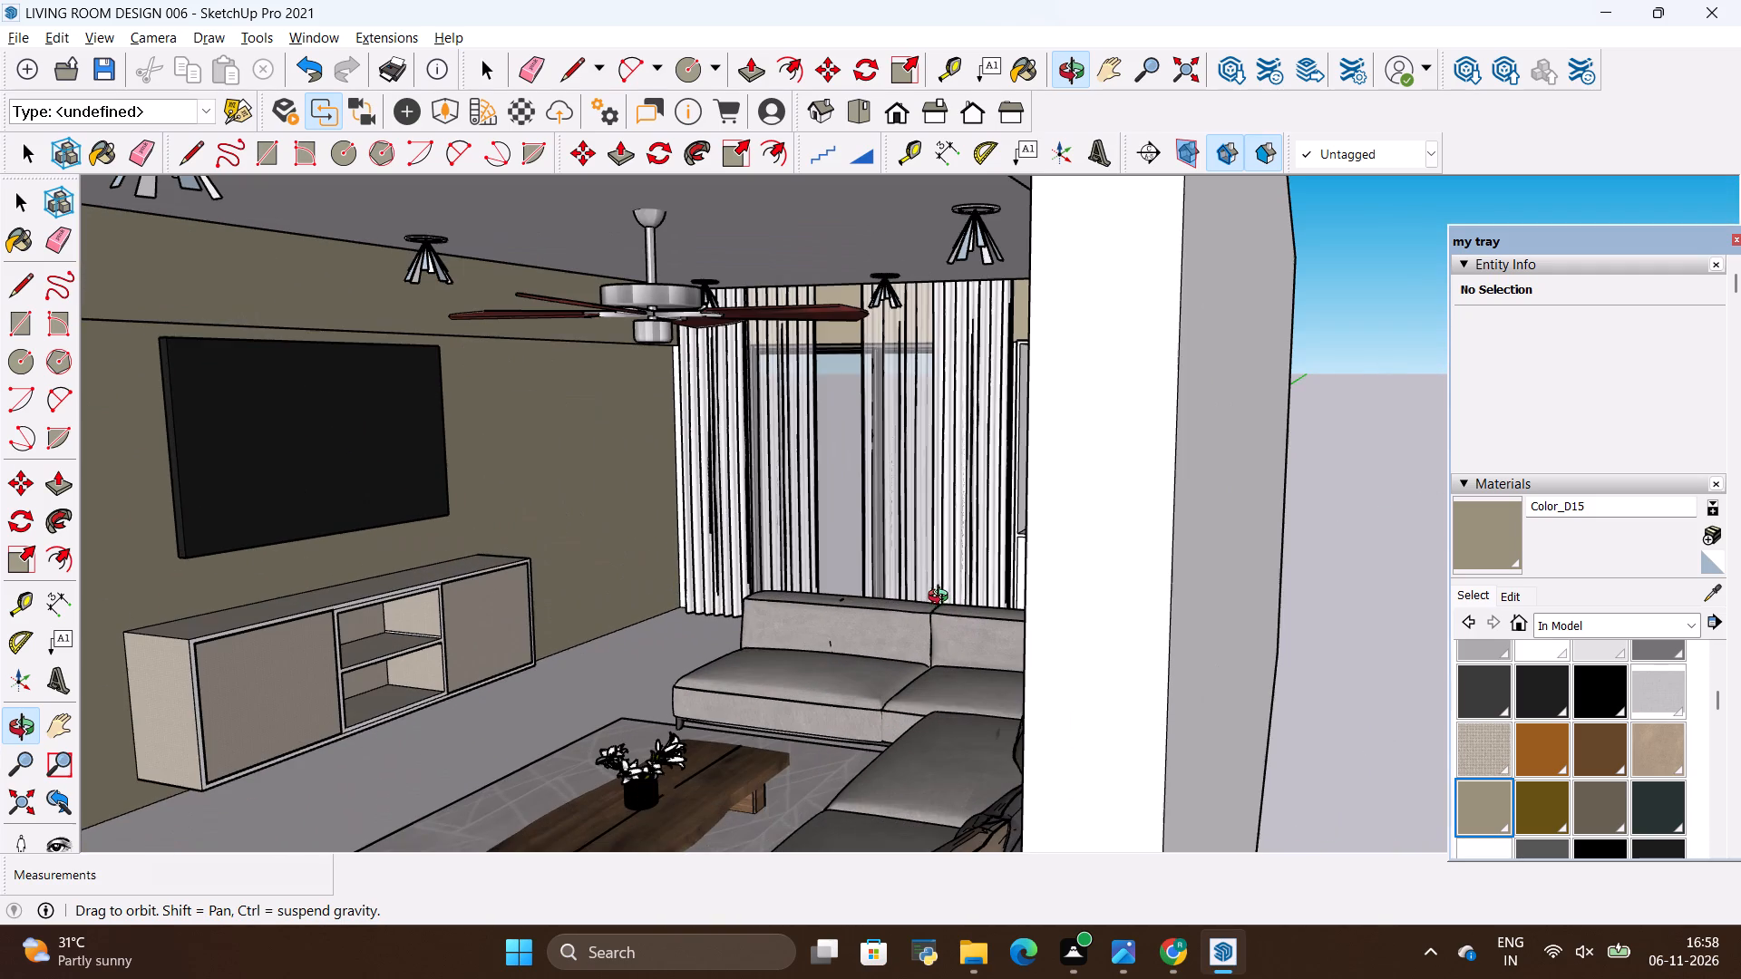
left_click_drag(850, 587, 1040, 482)
left_click_drag(1040, 482, 973, 518)
scroll(911, 519, "down", 5)
scroll(1168, 463, "down", 2)
scroll(1396, 373, "down", 14)
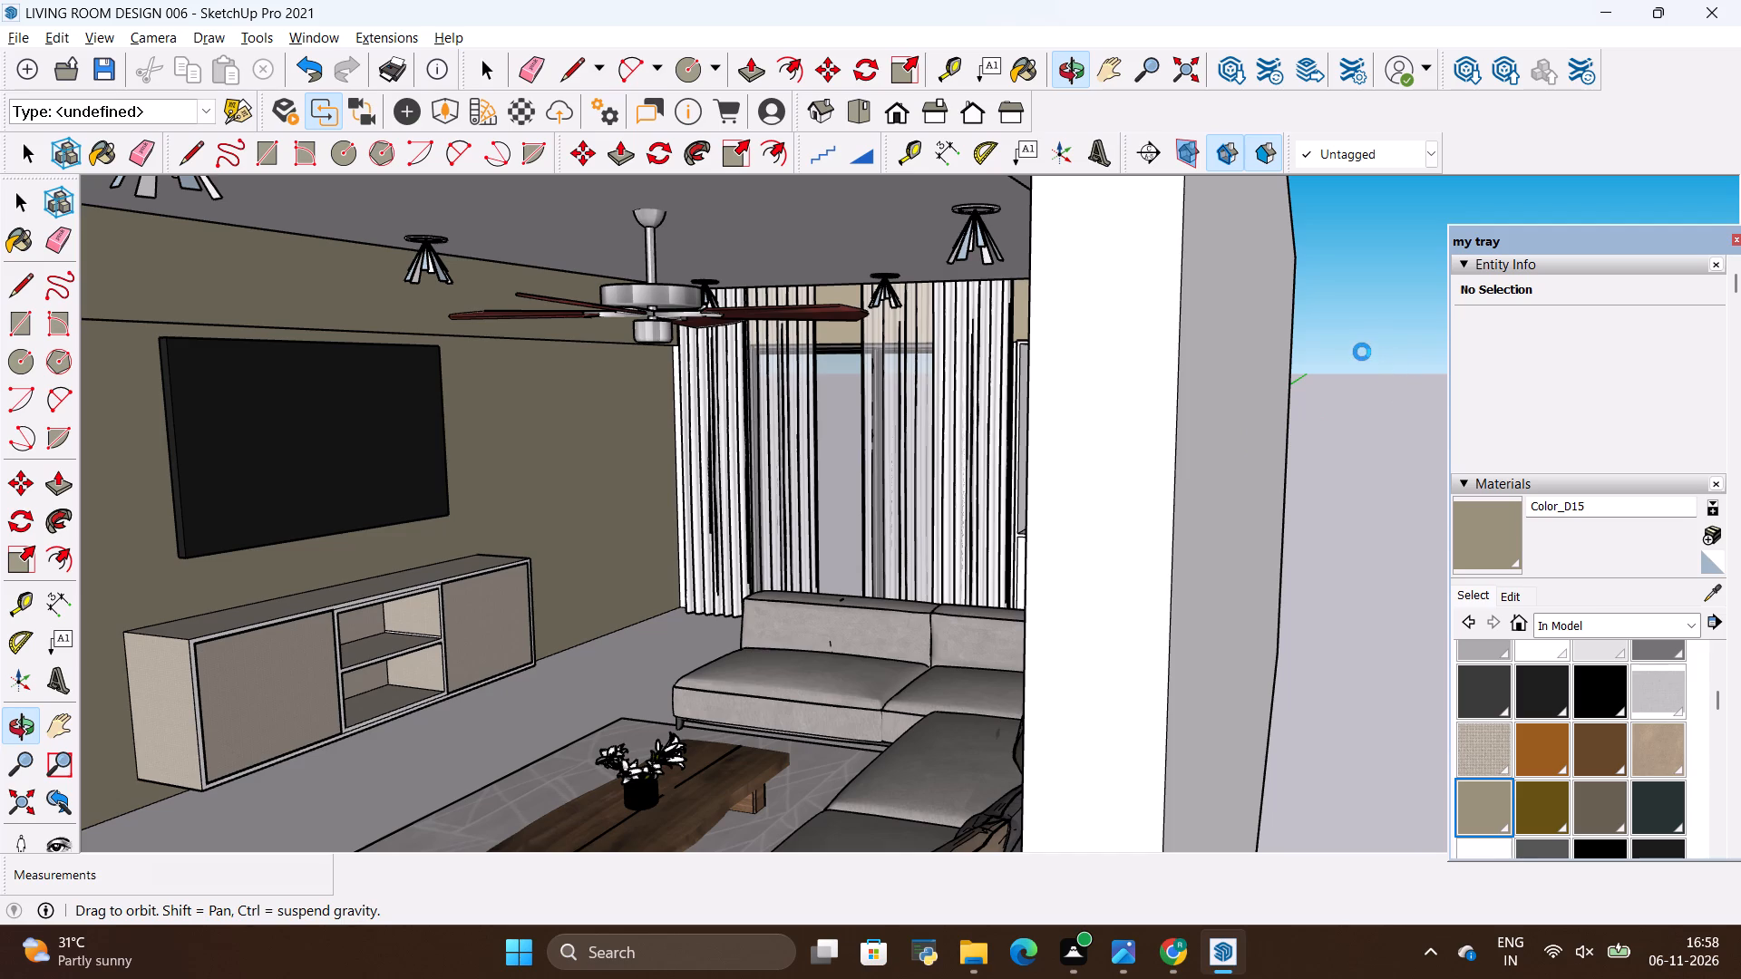
scroll(1362, 352, "down", 20)
scroll(1362, 352, "down", 2)
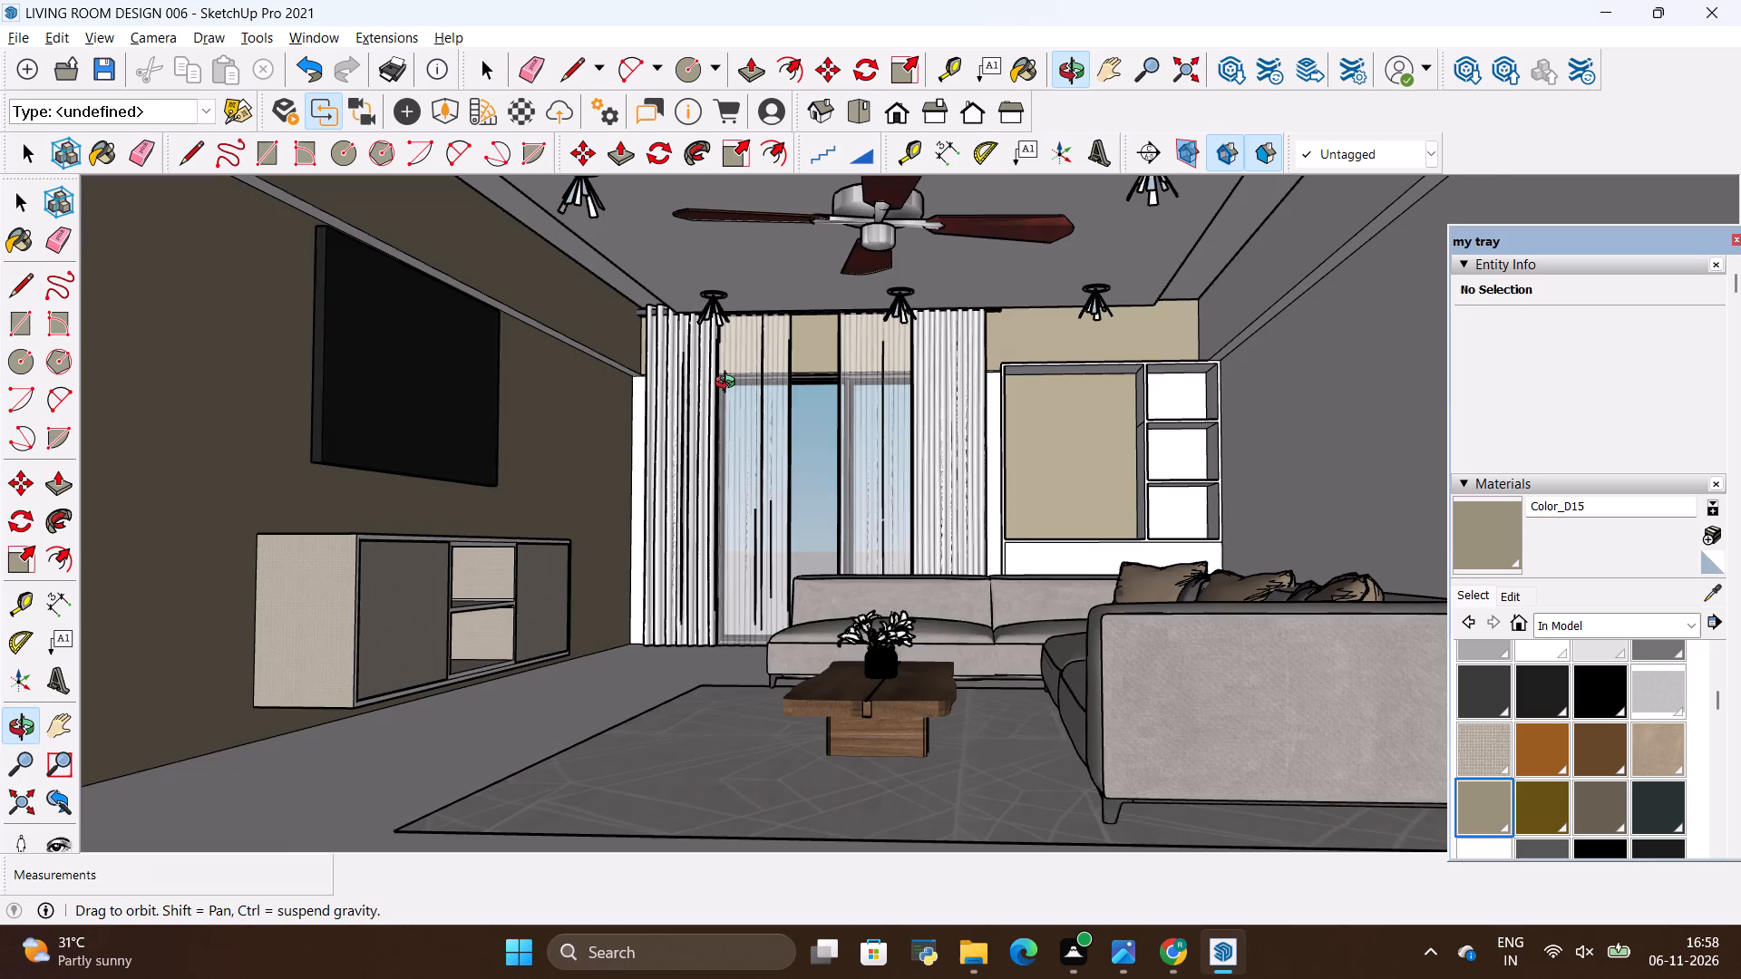
scroll(845, 391, "down", 4)
scroll(873, 325, "up", 4)
left_click_drag(876, 352, 906, 395)
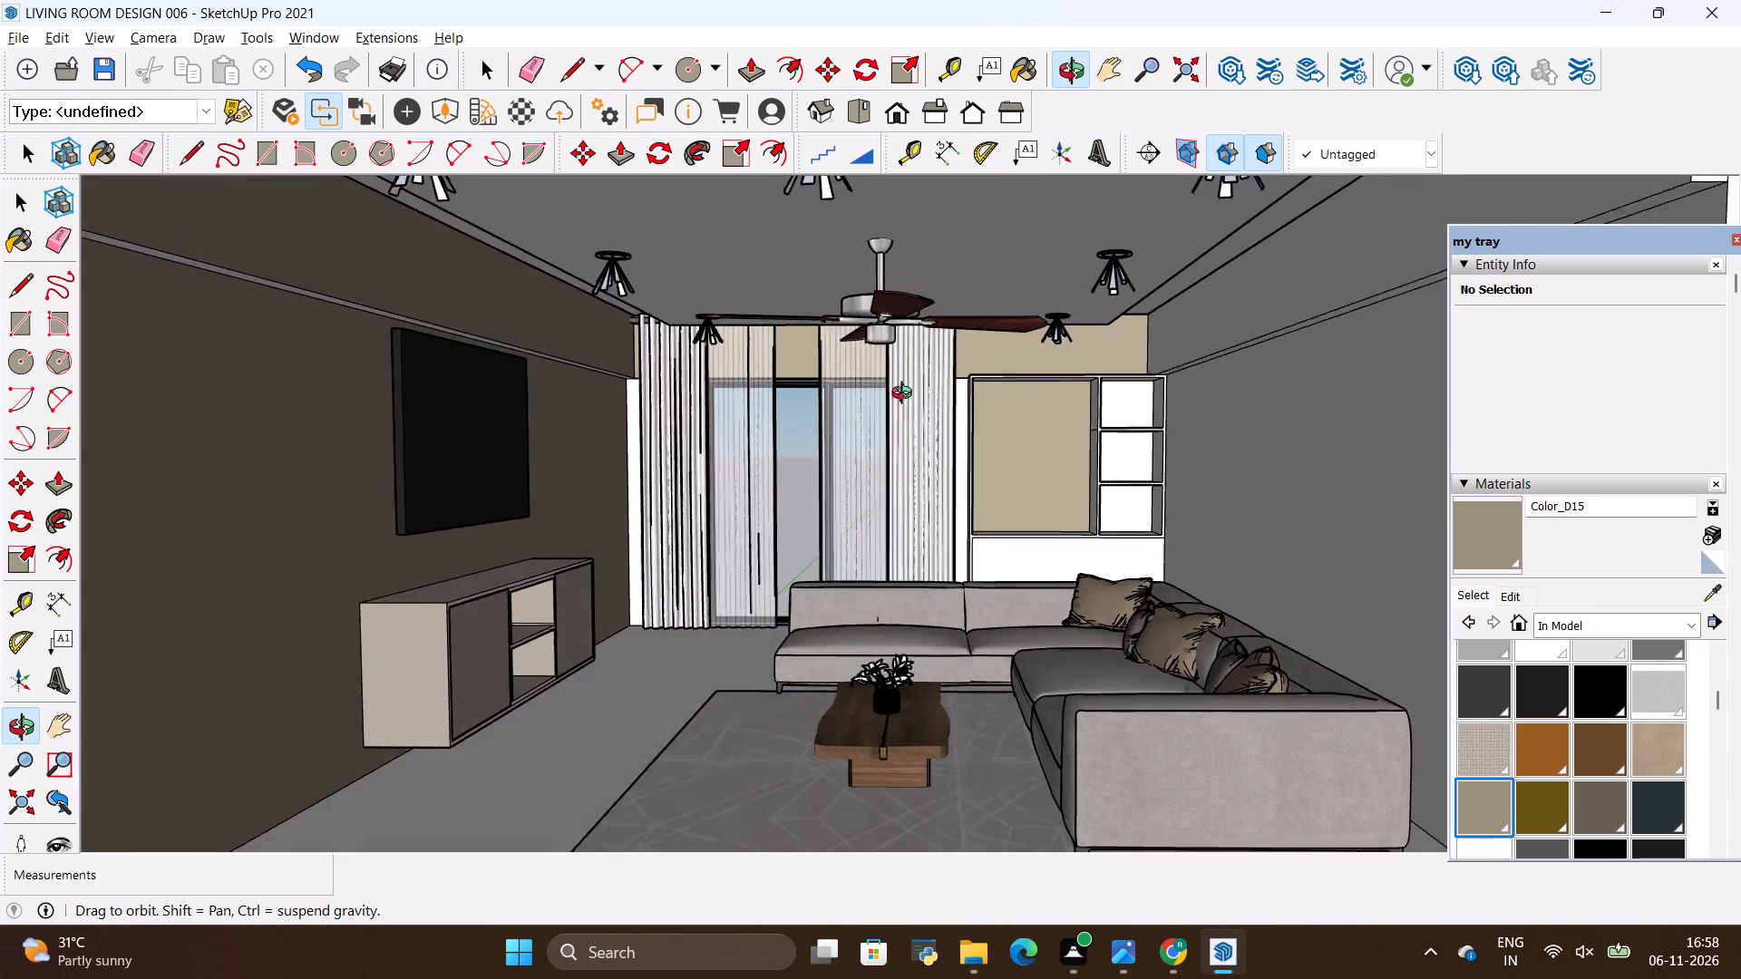
left_click_drag(906, 395, 929, 379)
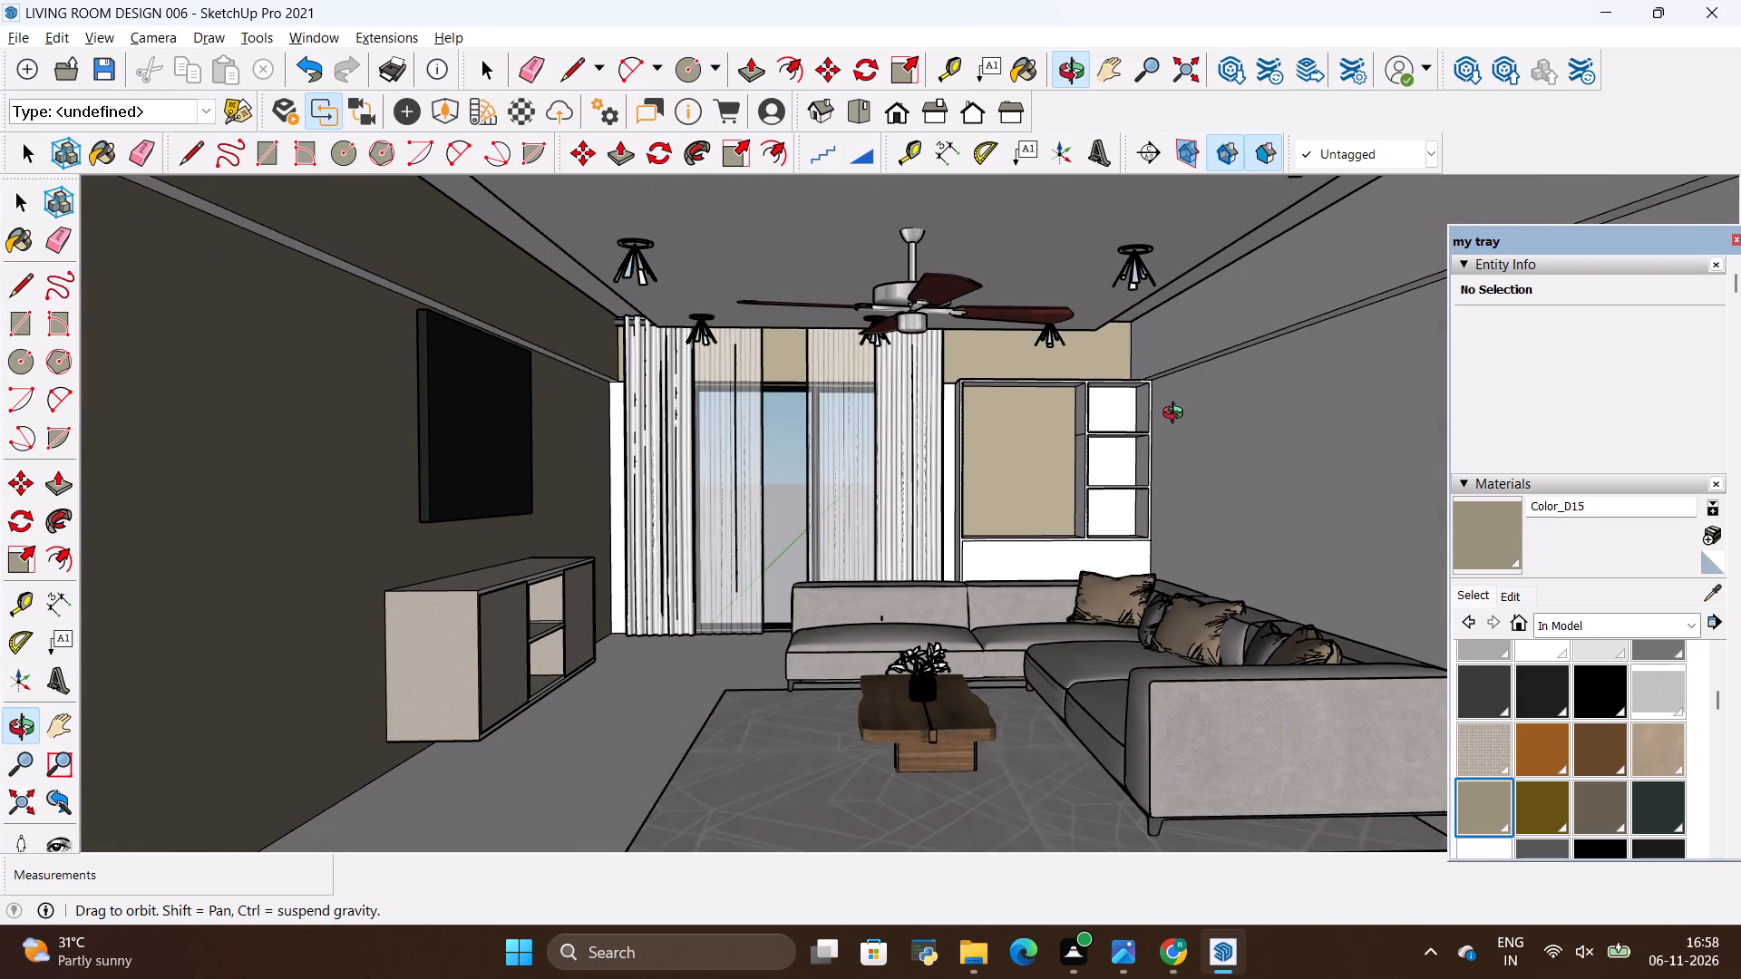
Paint the wall opposite the TV, its upper band and the TV wall's main face with the Color_B19 material.
left_click(1483, 746)
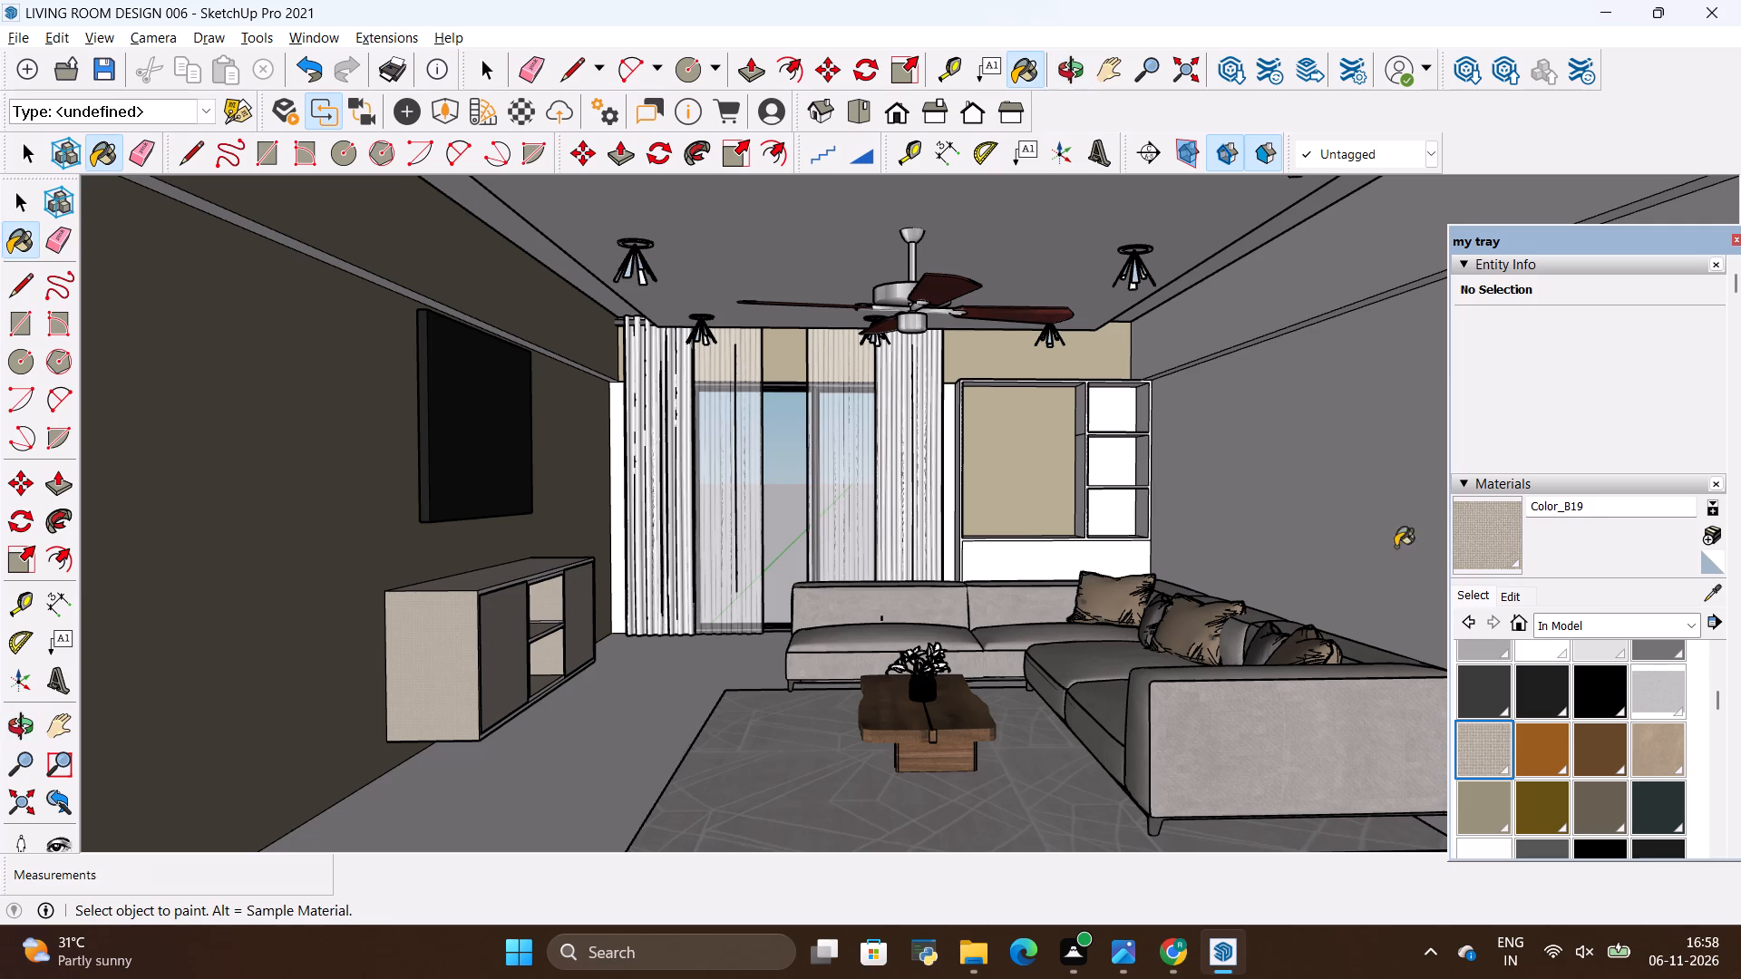
left_click(1384, 522)
left_click(1272, 301)
left_click(345, 441)
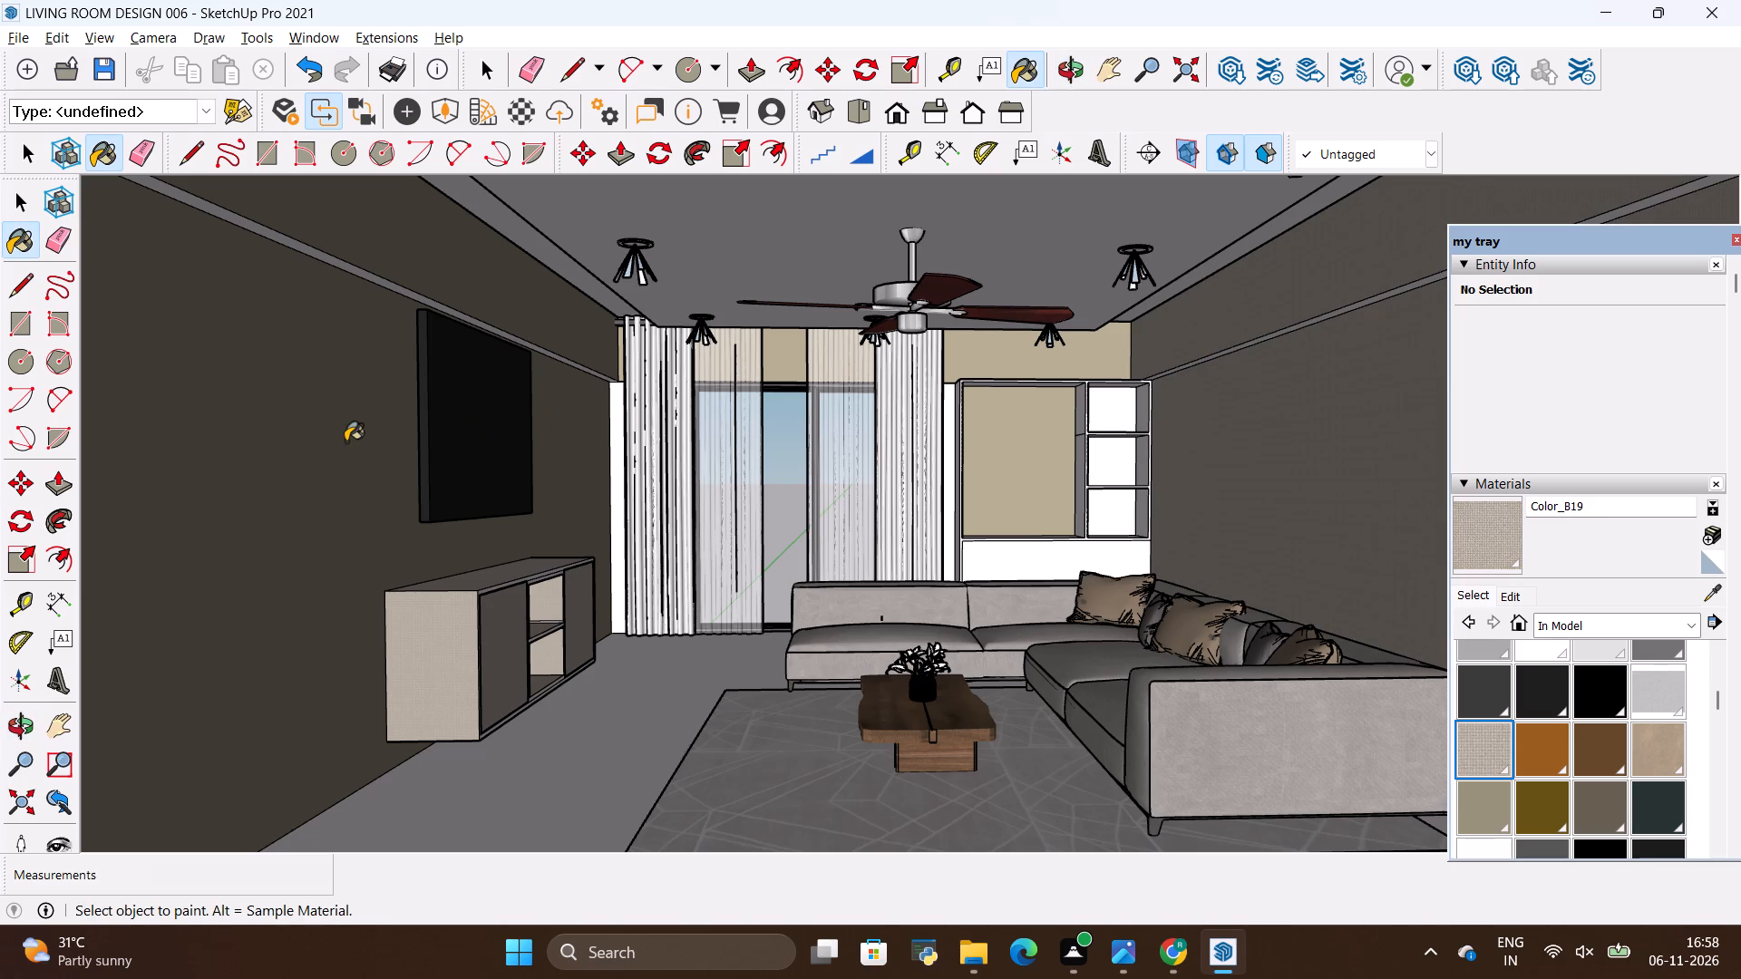
key("space")
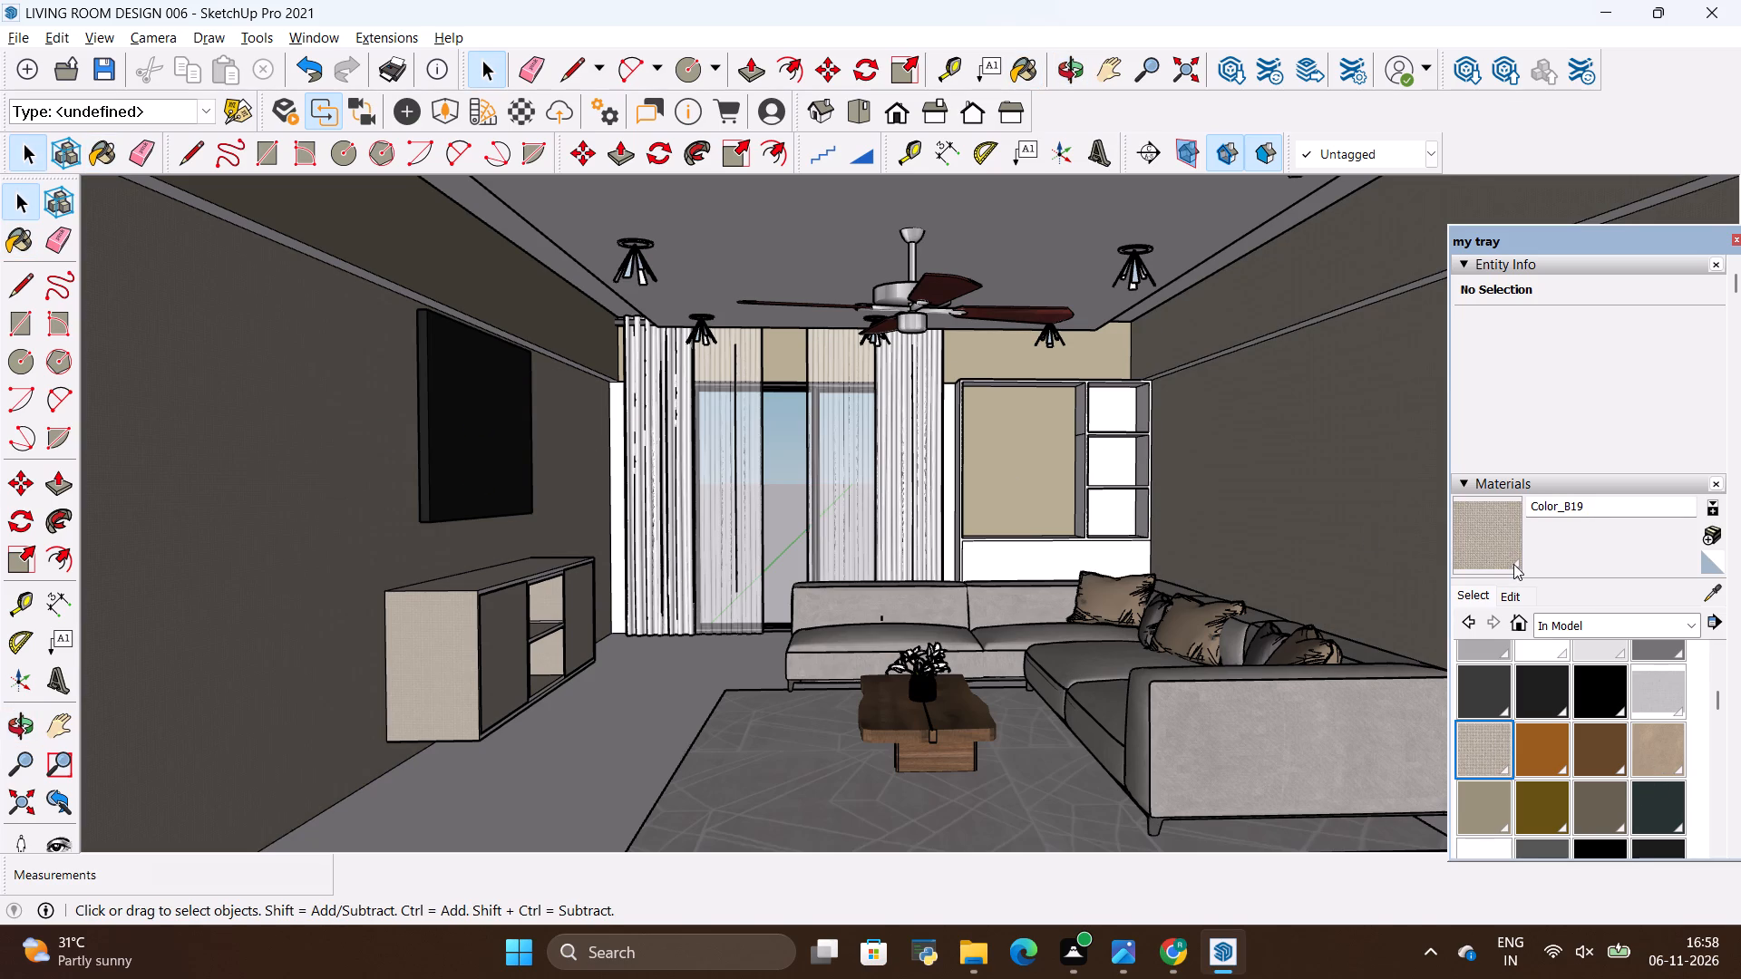
Paint the large back panel of the shelf unit beside the window with Color_B19.
left_click(1503, 558)
left_click(994, 480)
key("space")
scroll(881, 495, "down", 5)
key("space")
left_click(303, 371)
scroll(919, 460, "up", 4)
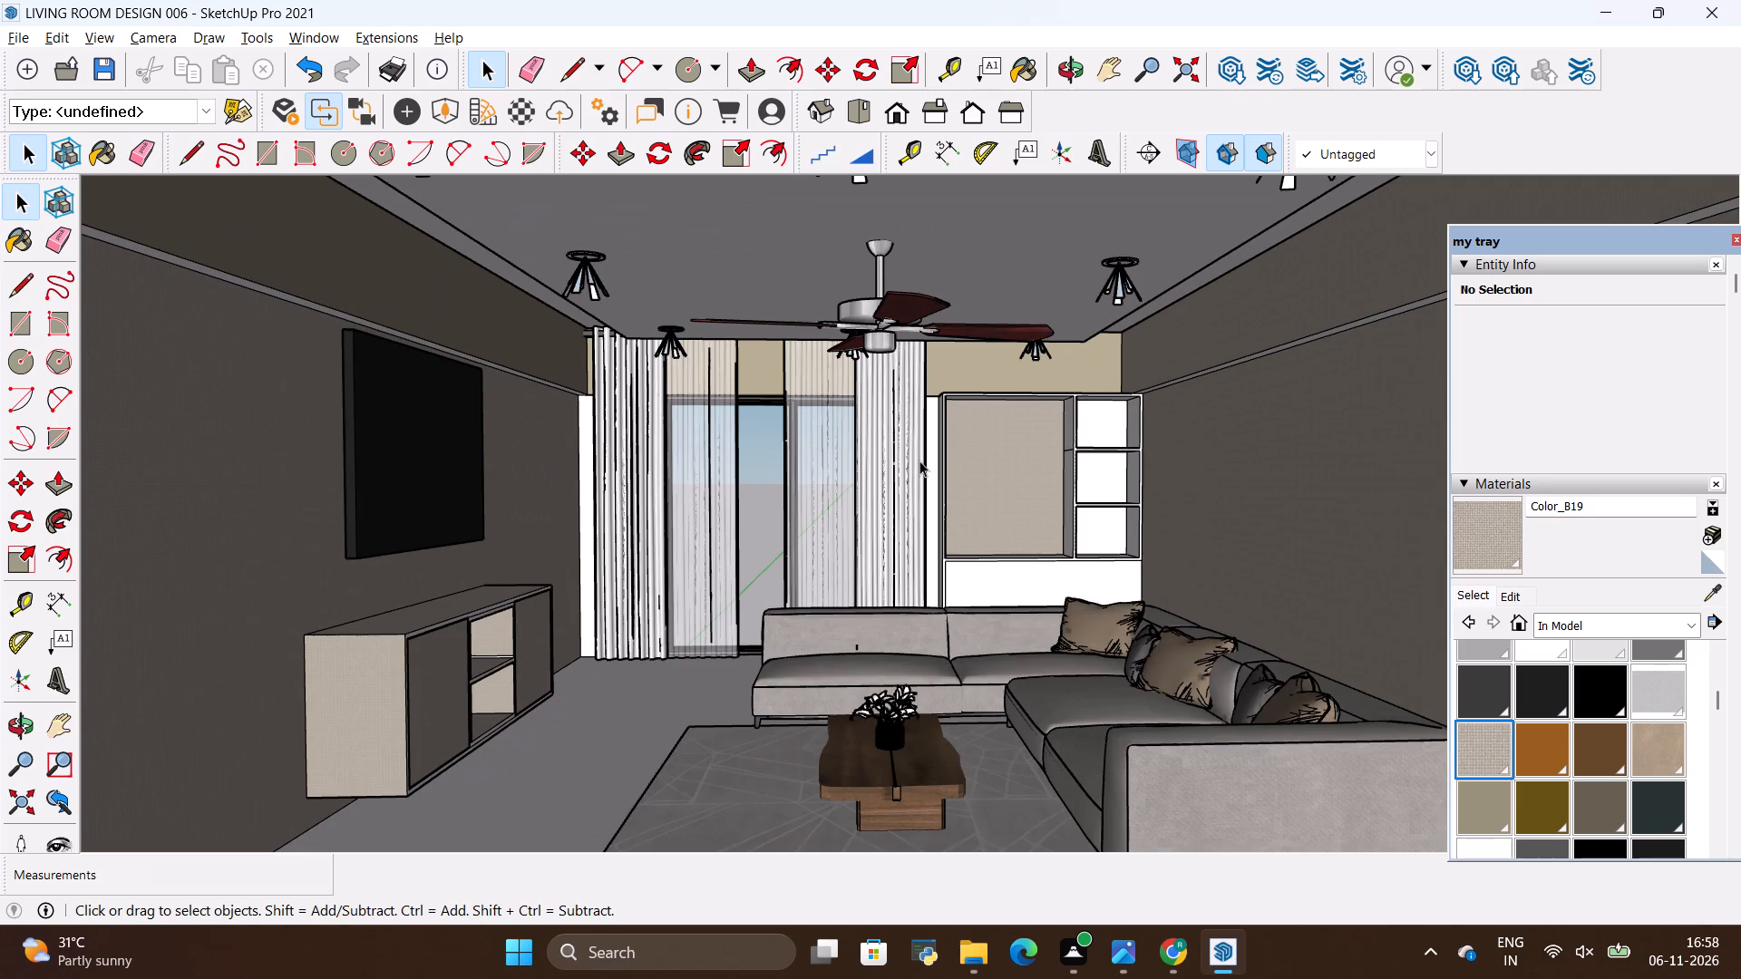
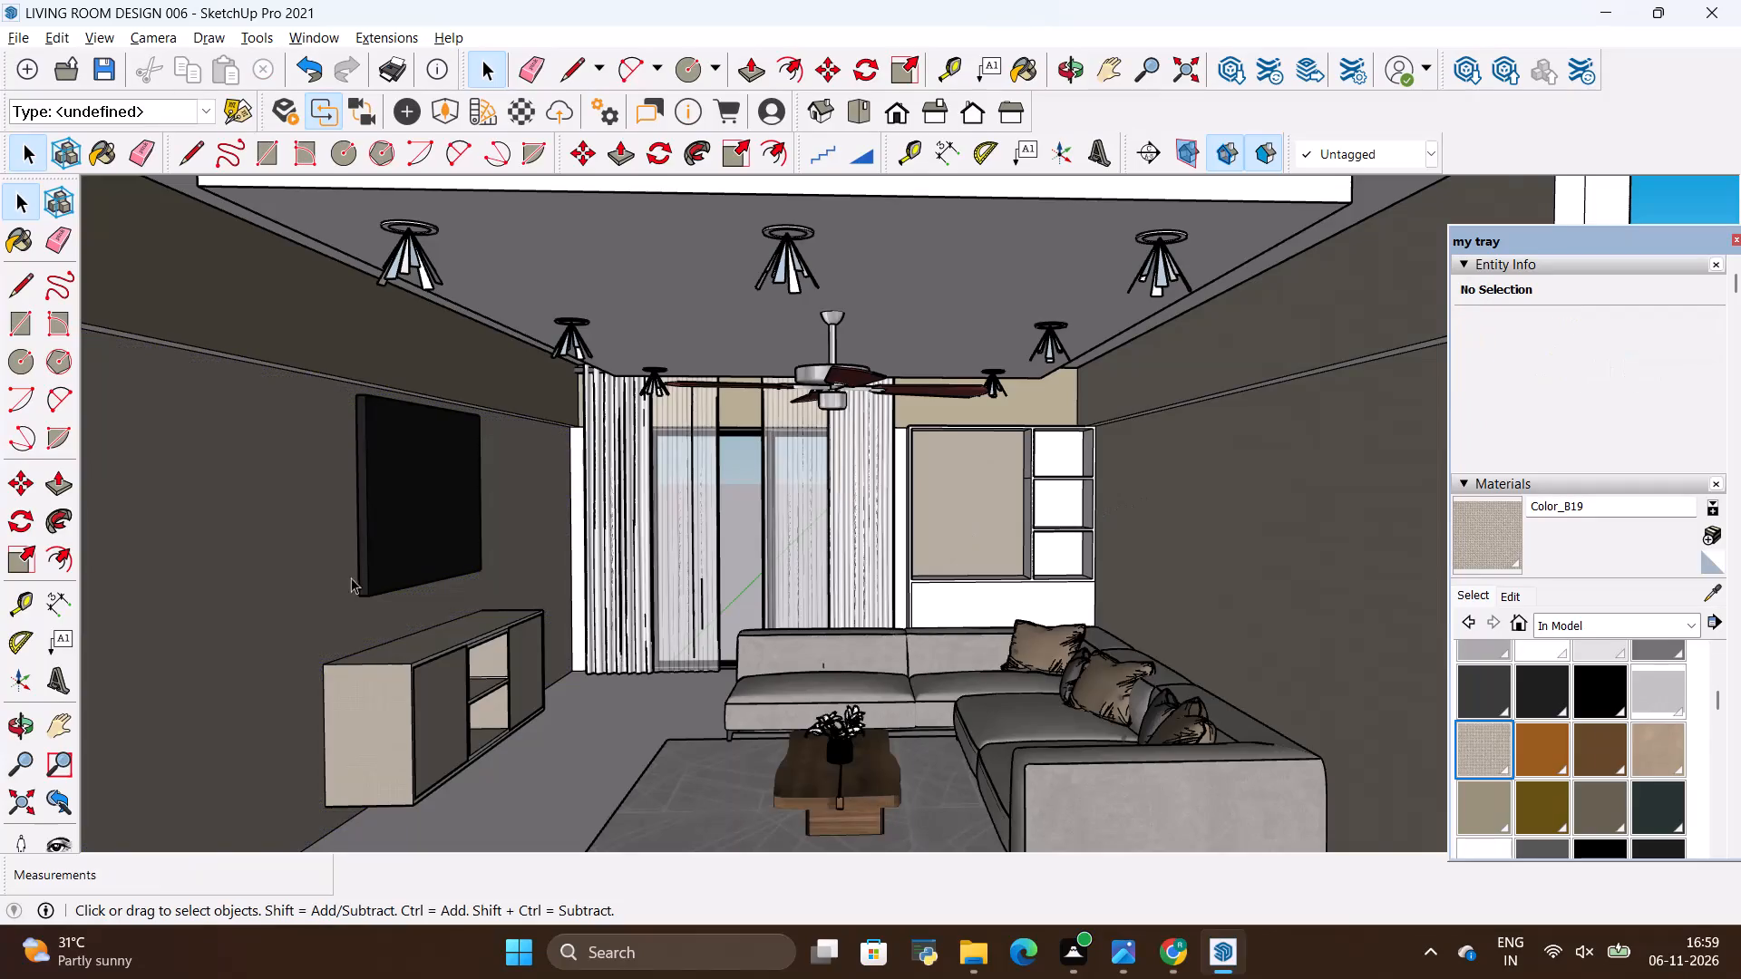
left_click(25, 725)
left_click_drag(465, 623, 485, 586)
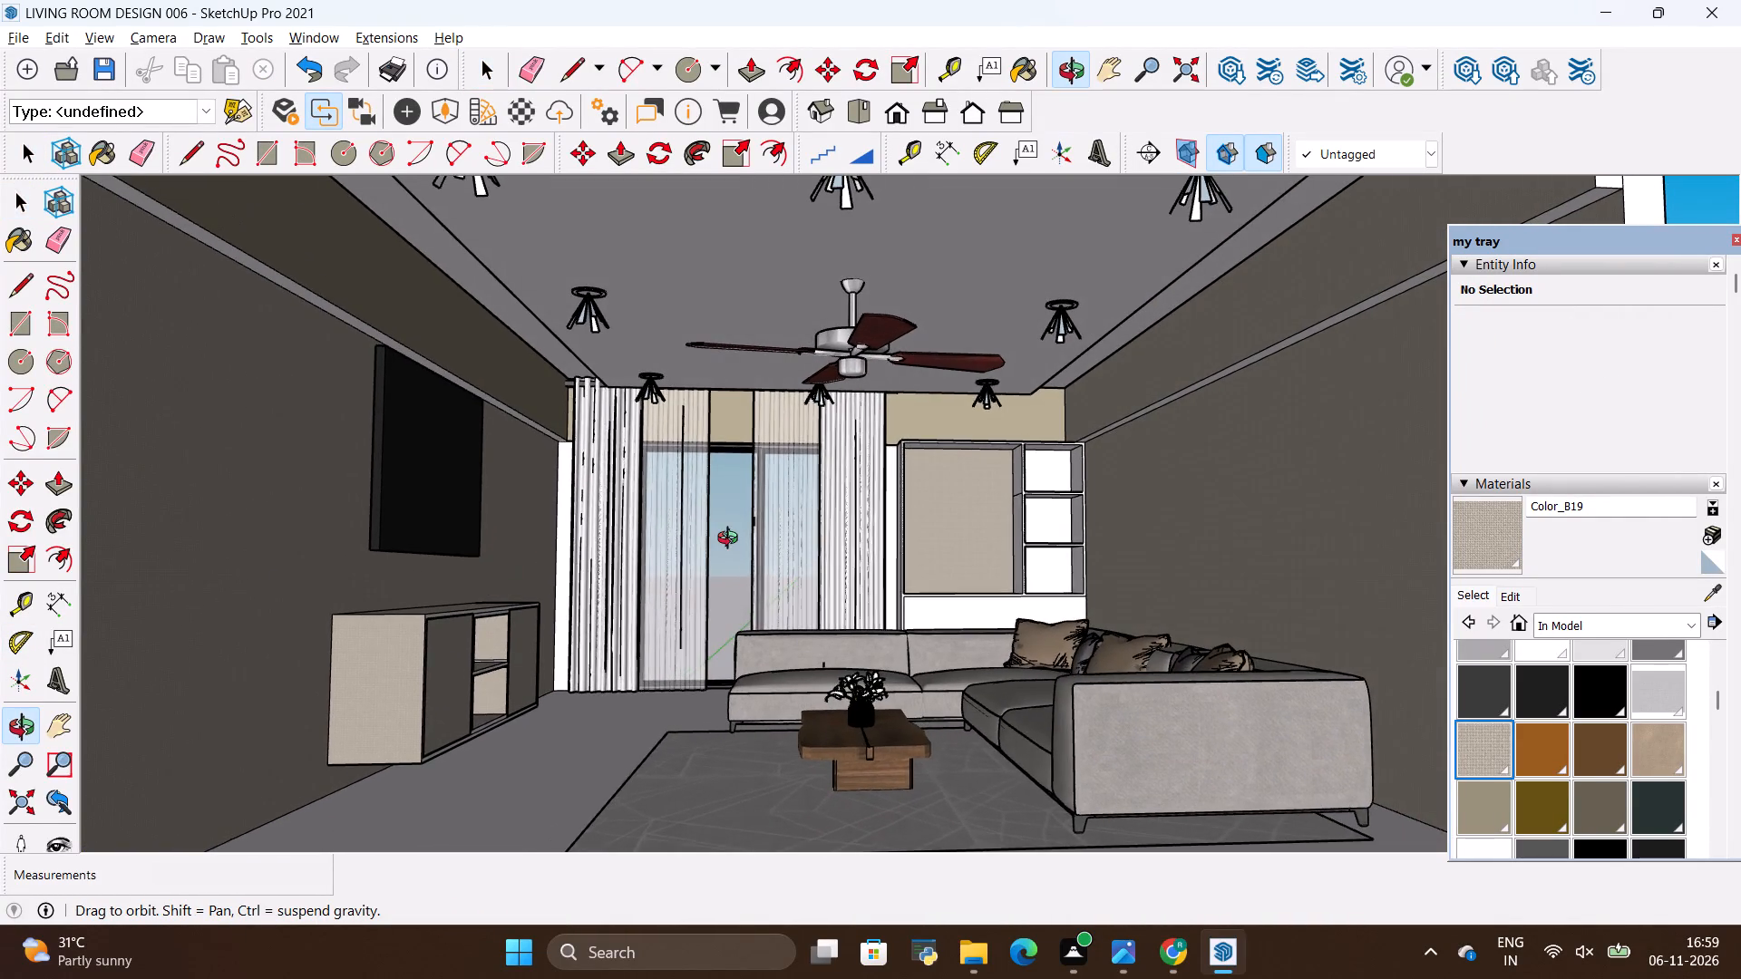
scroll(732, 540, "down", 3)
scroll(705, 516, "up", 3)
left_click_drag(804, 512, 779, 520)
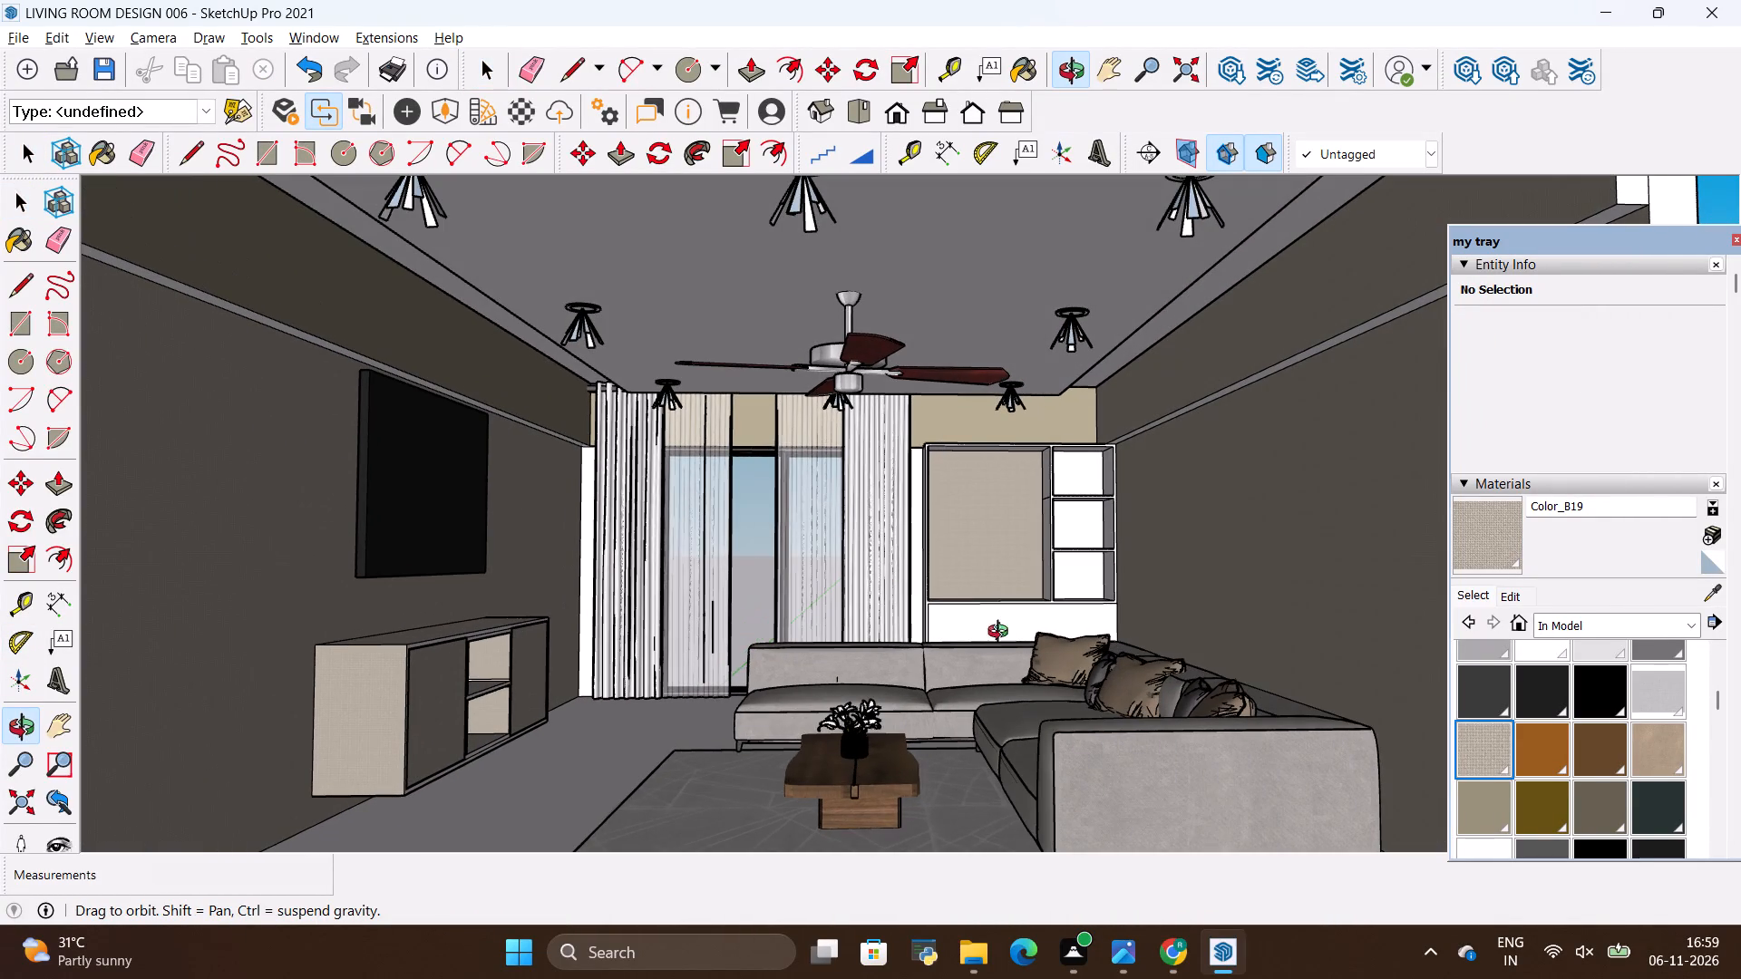
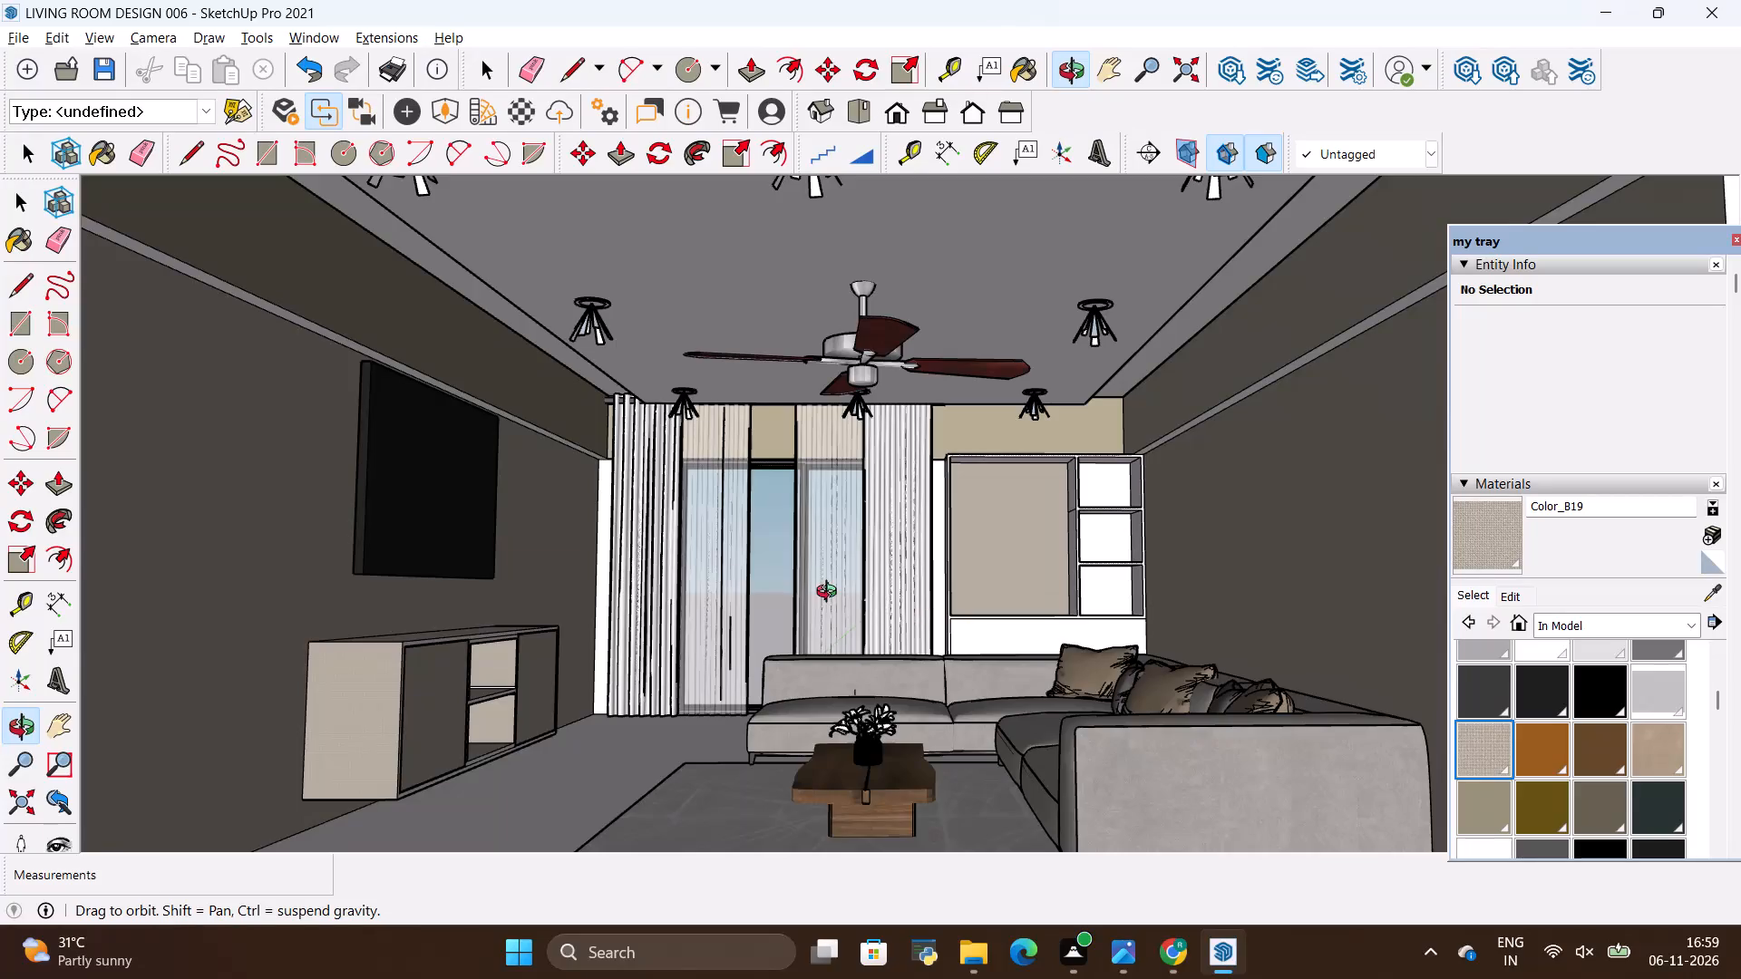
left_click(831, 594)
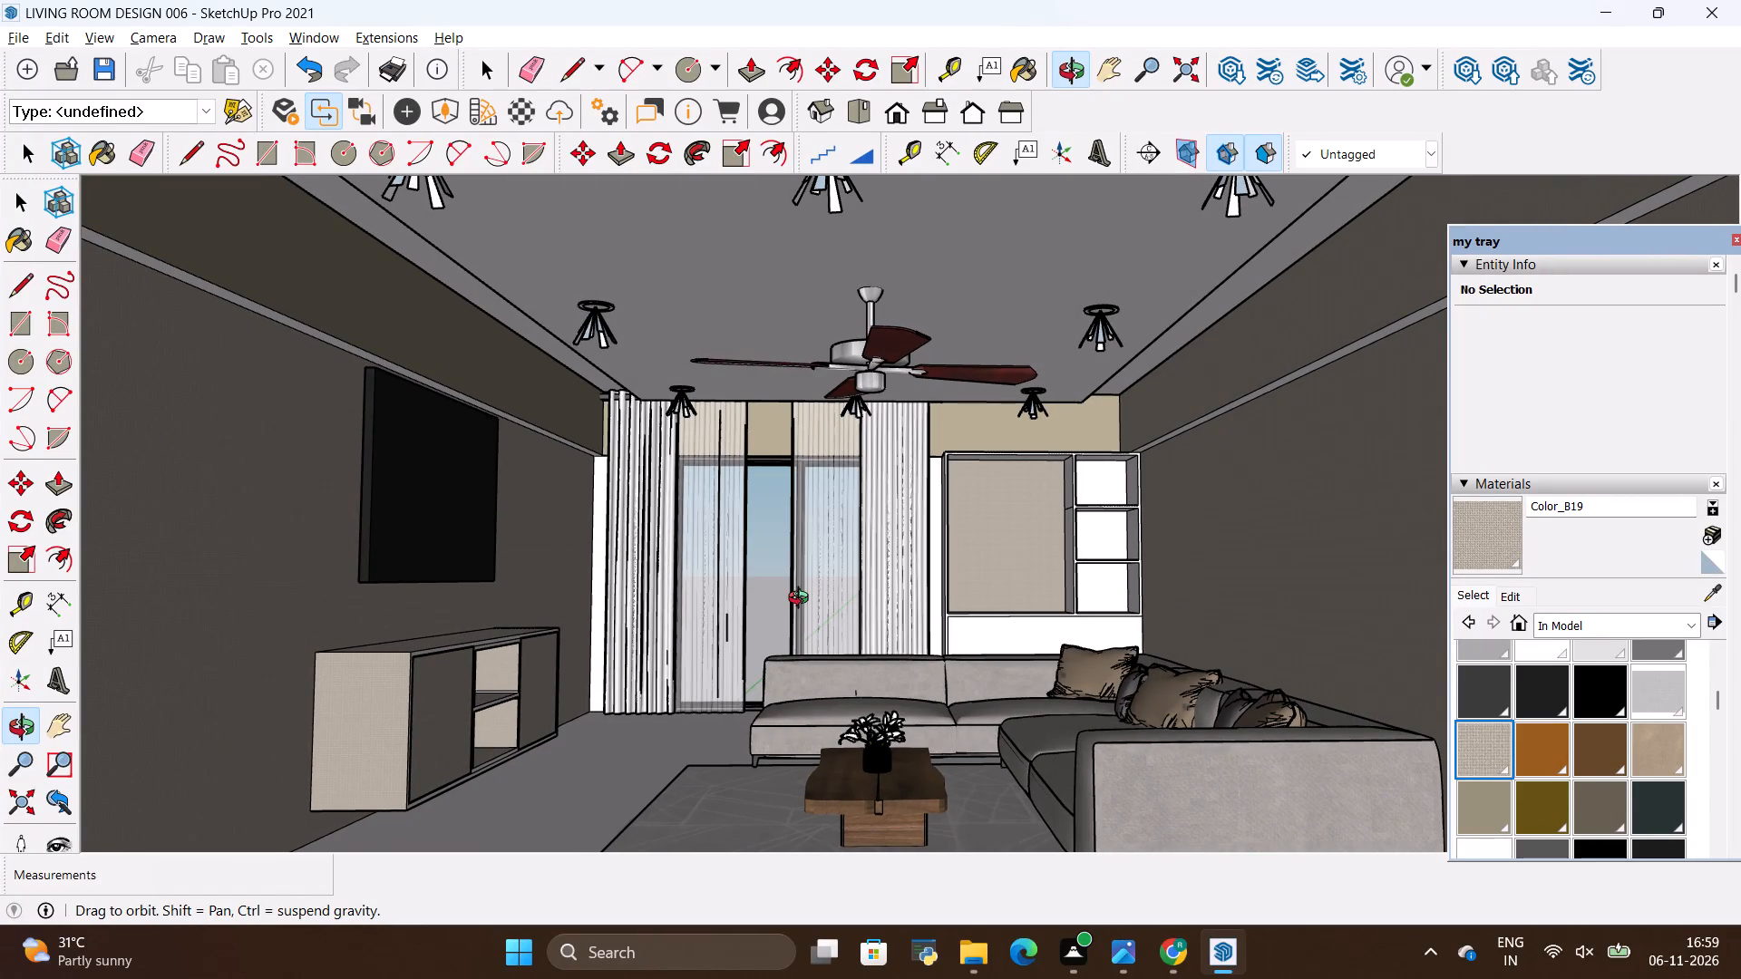
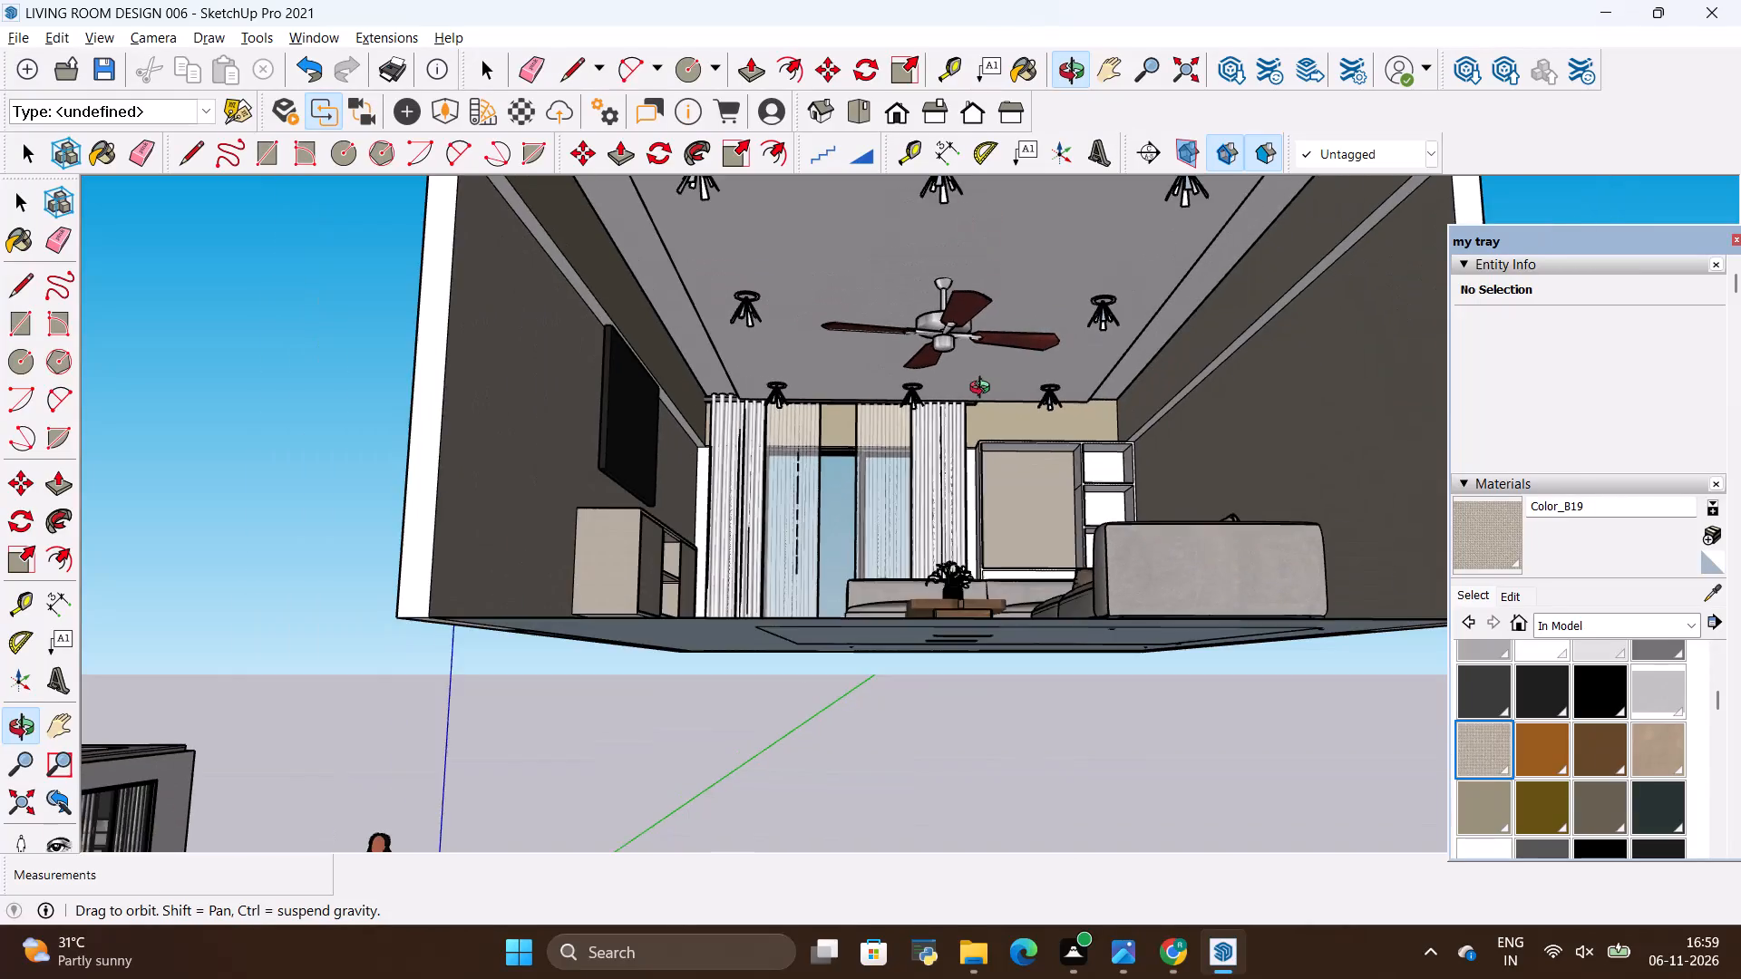
Examine the living room interior from its open side towards the curtained window, TV wall and shelf unit.
scroll(924, 481, "up", 4)
left_click_drag(1000, 384, 980, 461)
scroll(1008, 400, "down", 3)
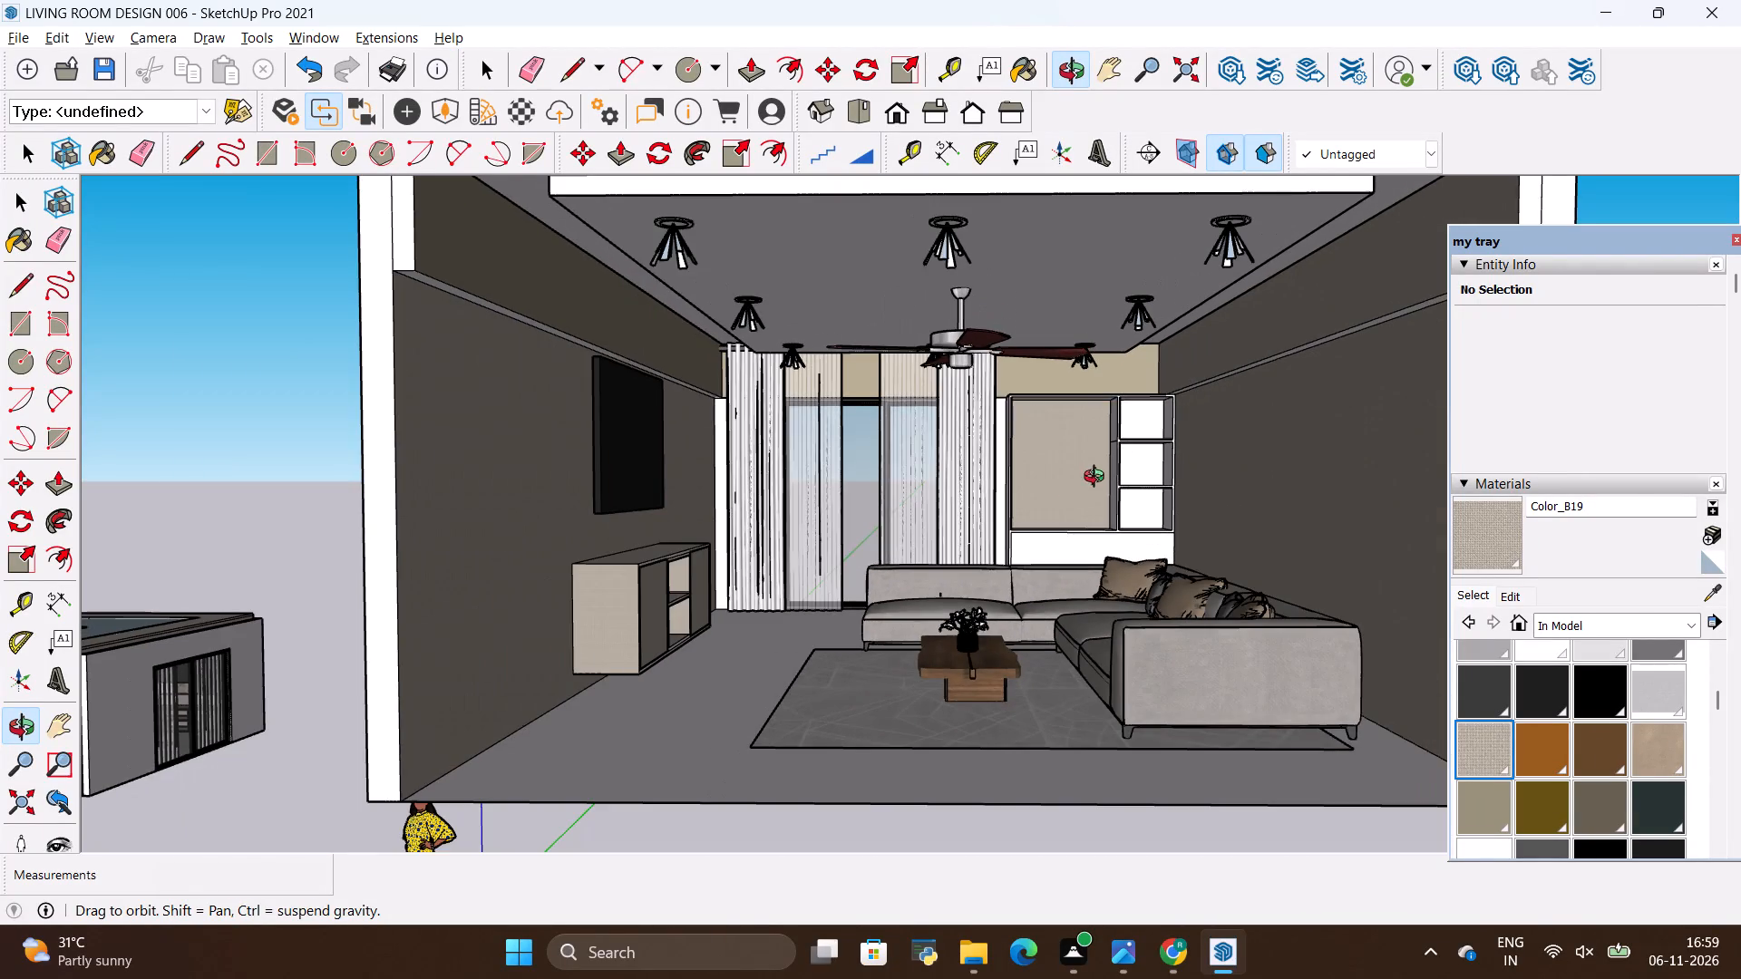
left_click_drag(1095, 480, 1057, 501)
scroll(912, 519, "up", 2)
left_click_drag(999, 522, 1028, 542)
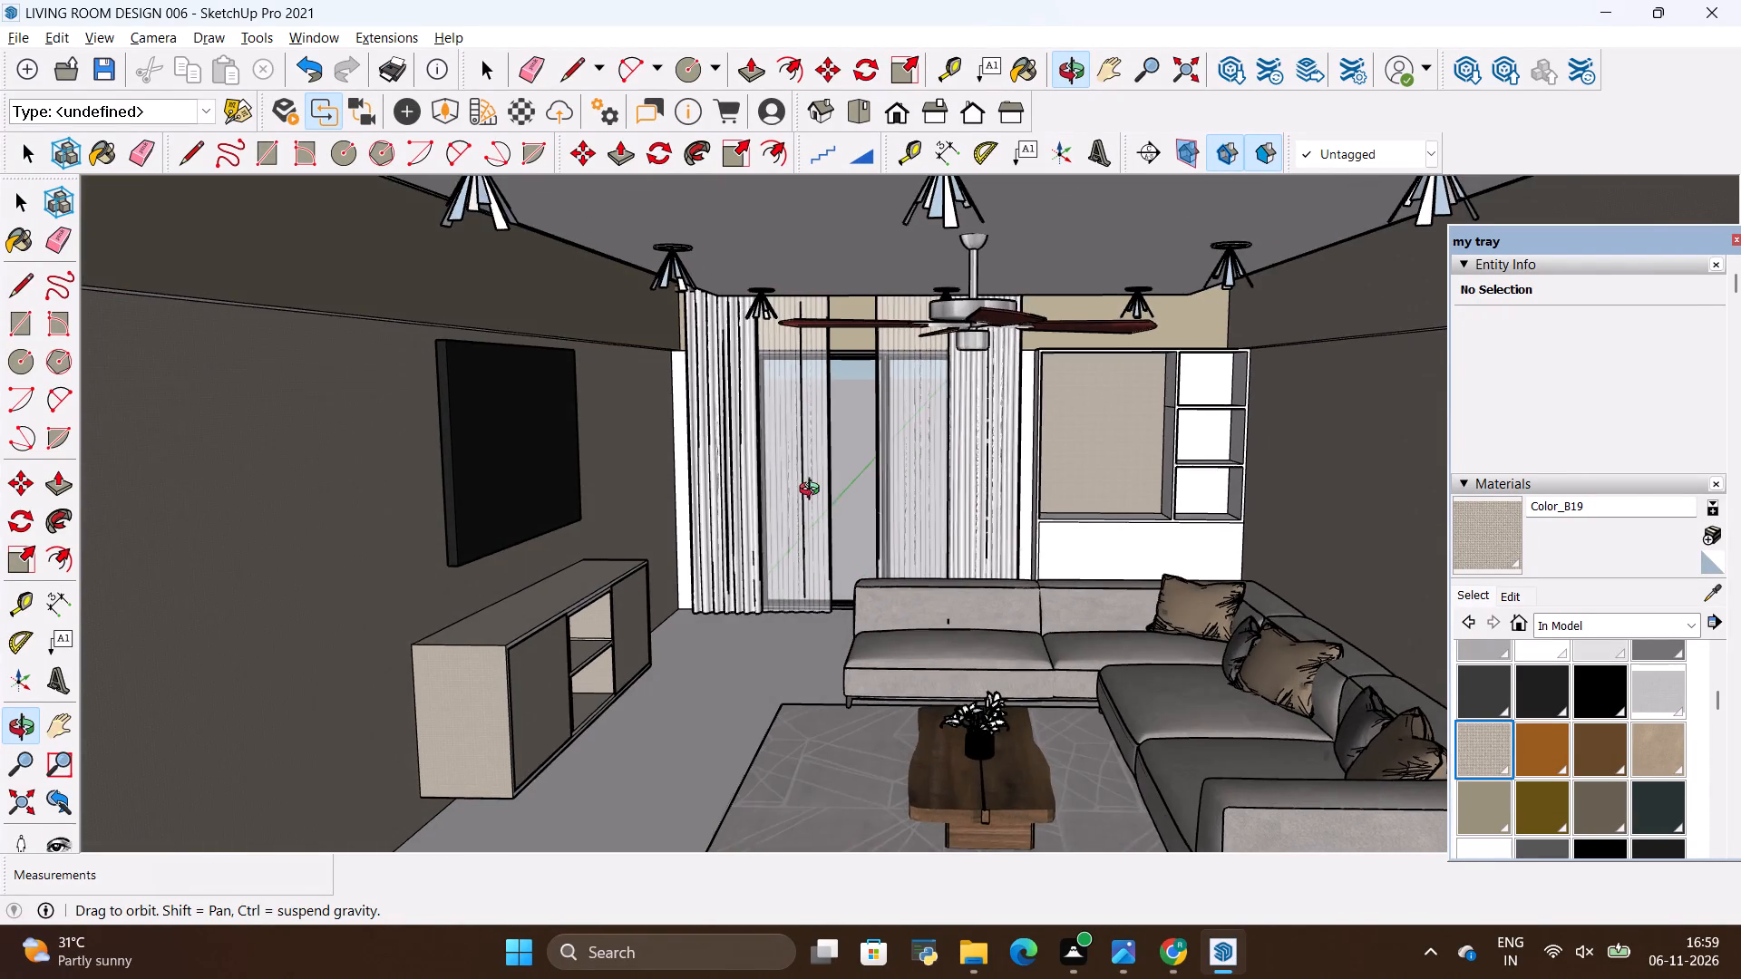
scroll(813, 491, "down", 1)
scroll(1052, 498, "up", 1)
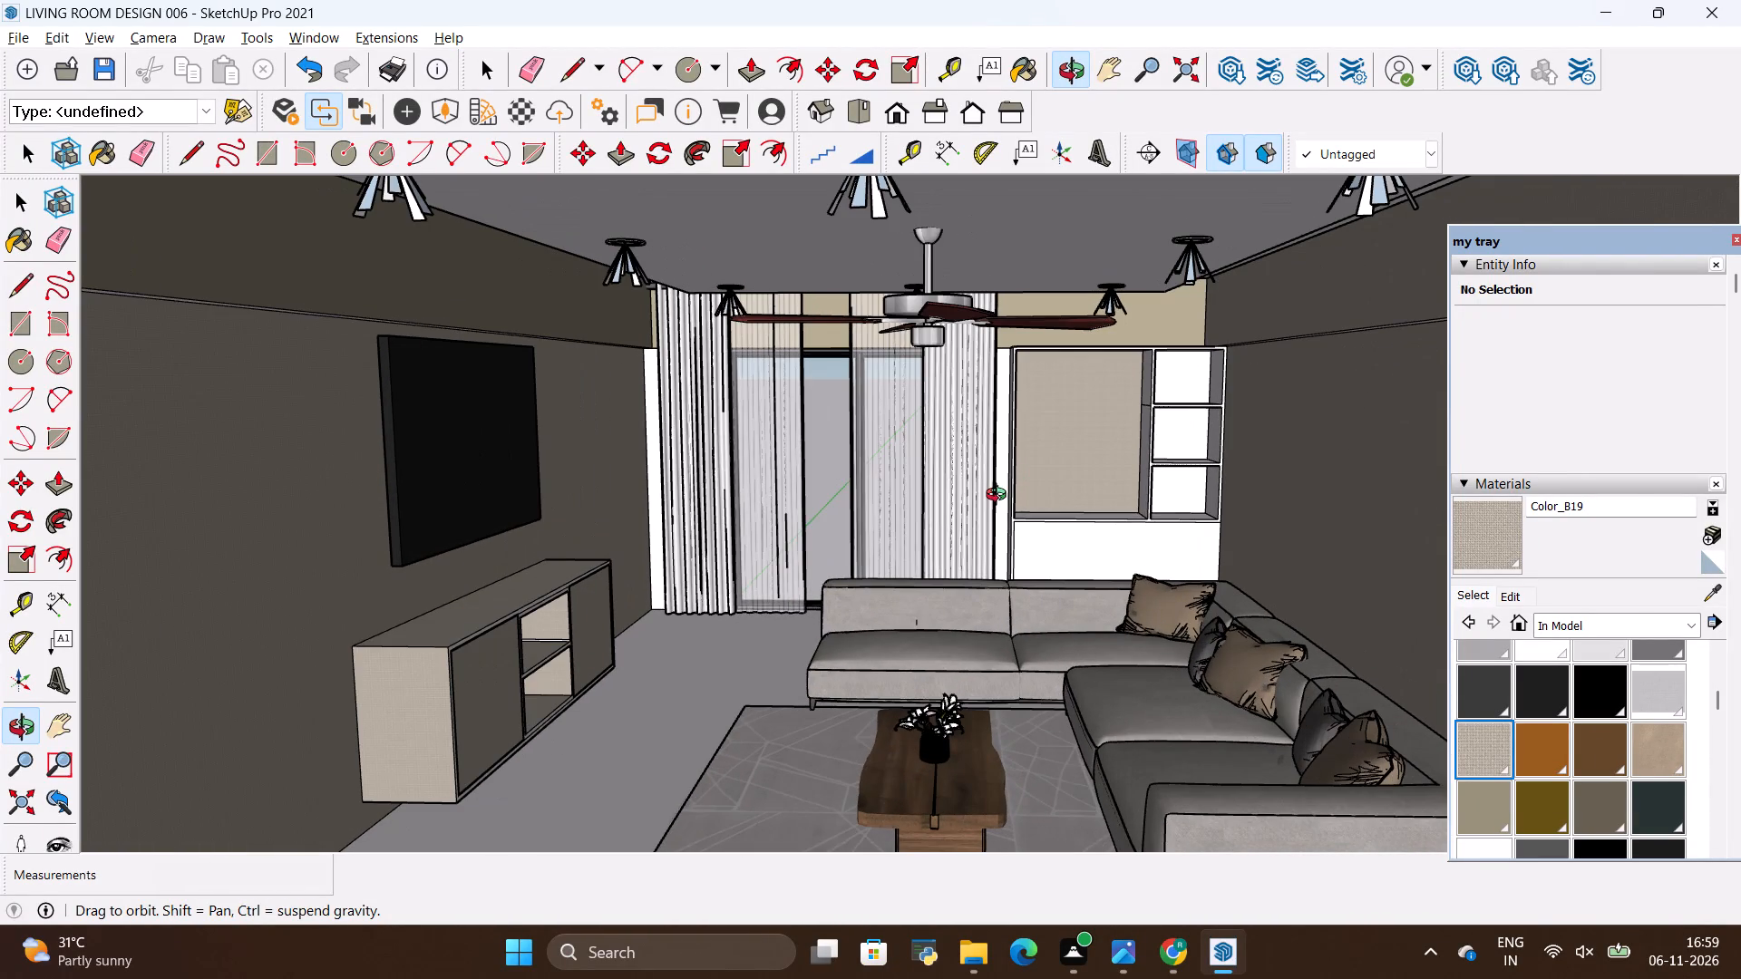
scroll(1000, 497, "up", 1)
left_click_drag(1000, 497, 1013, 504)
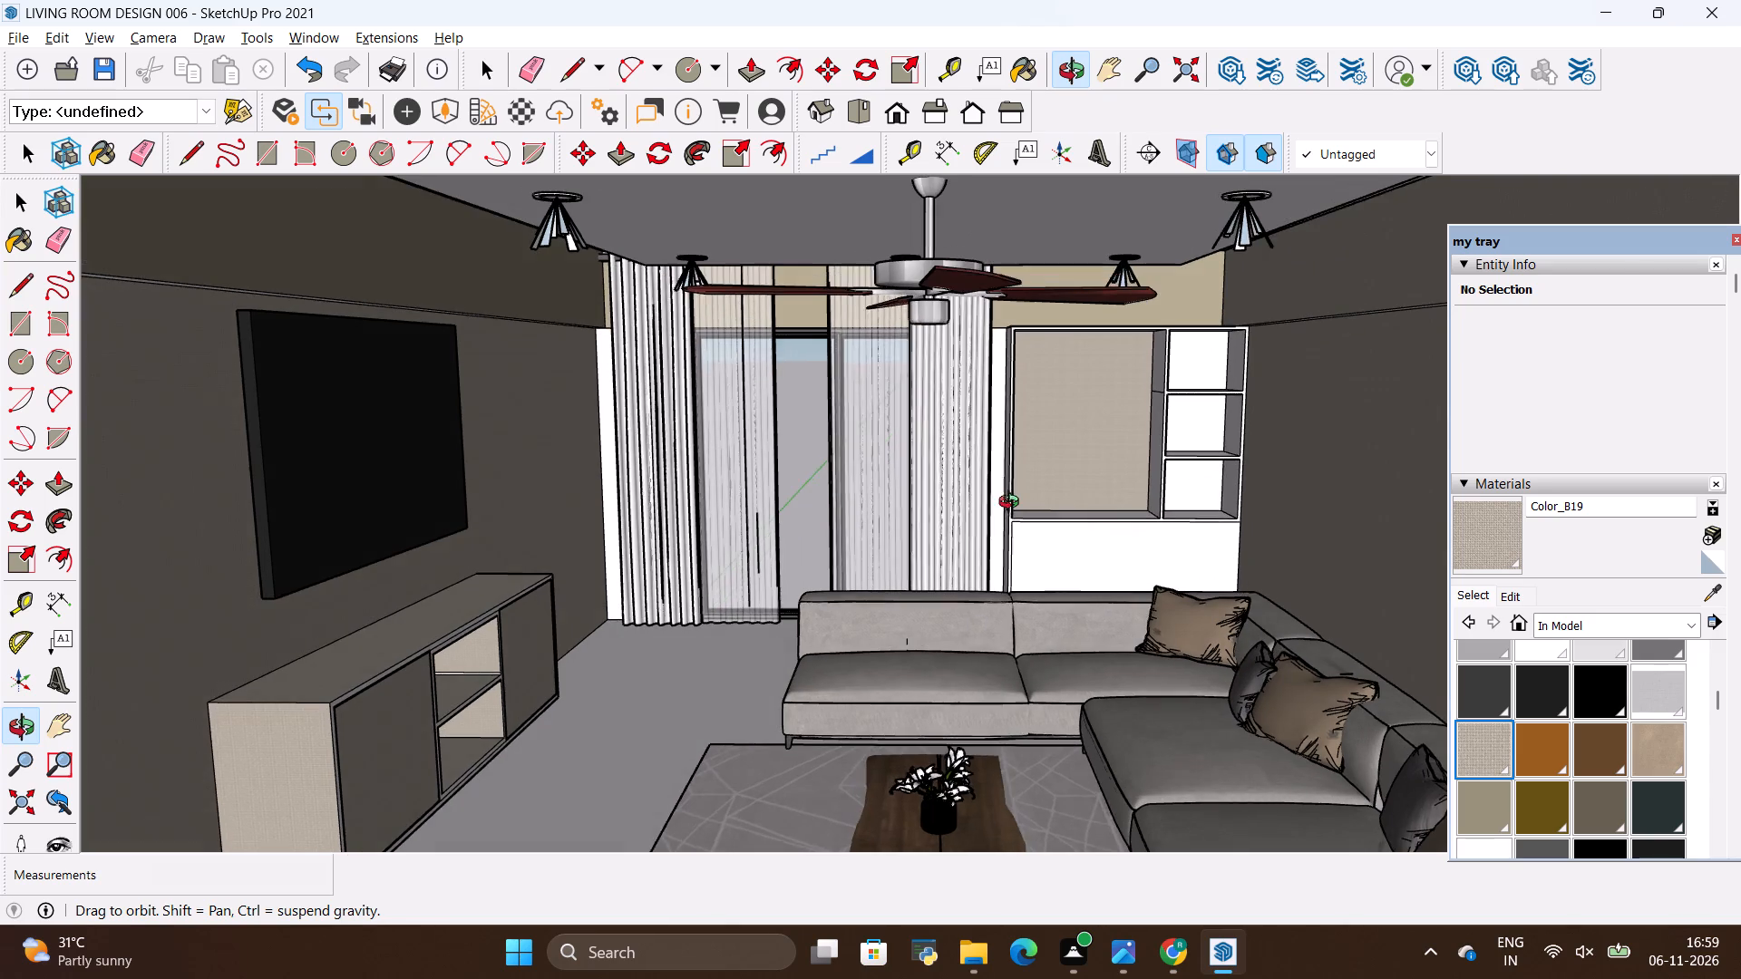
left_click_drag(1013, 504, 1015, 501)
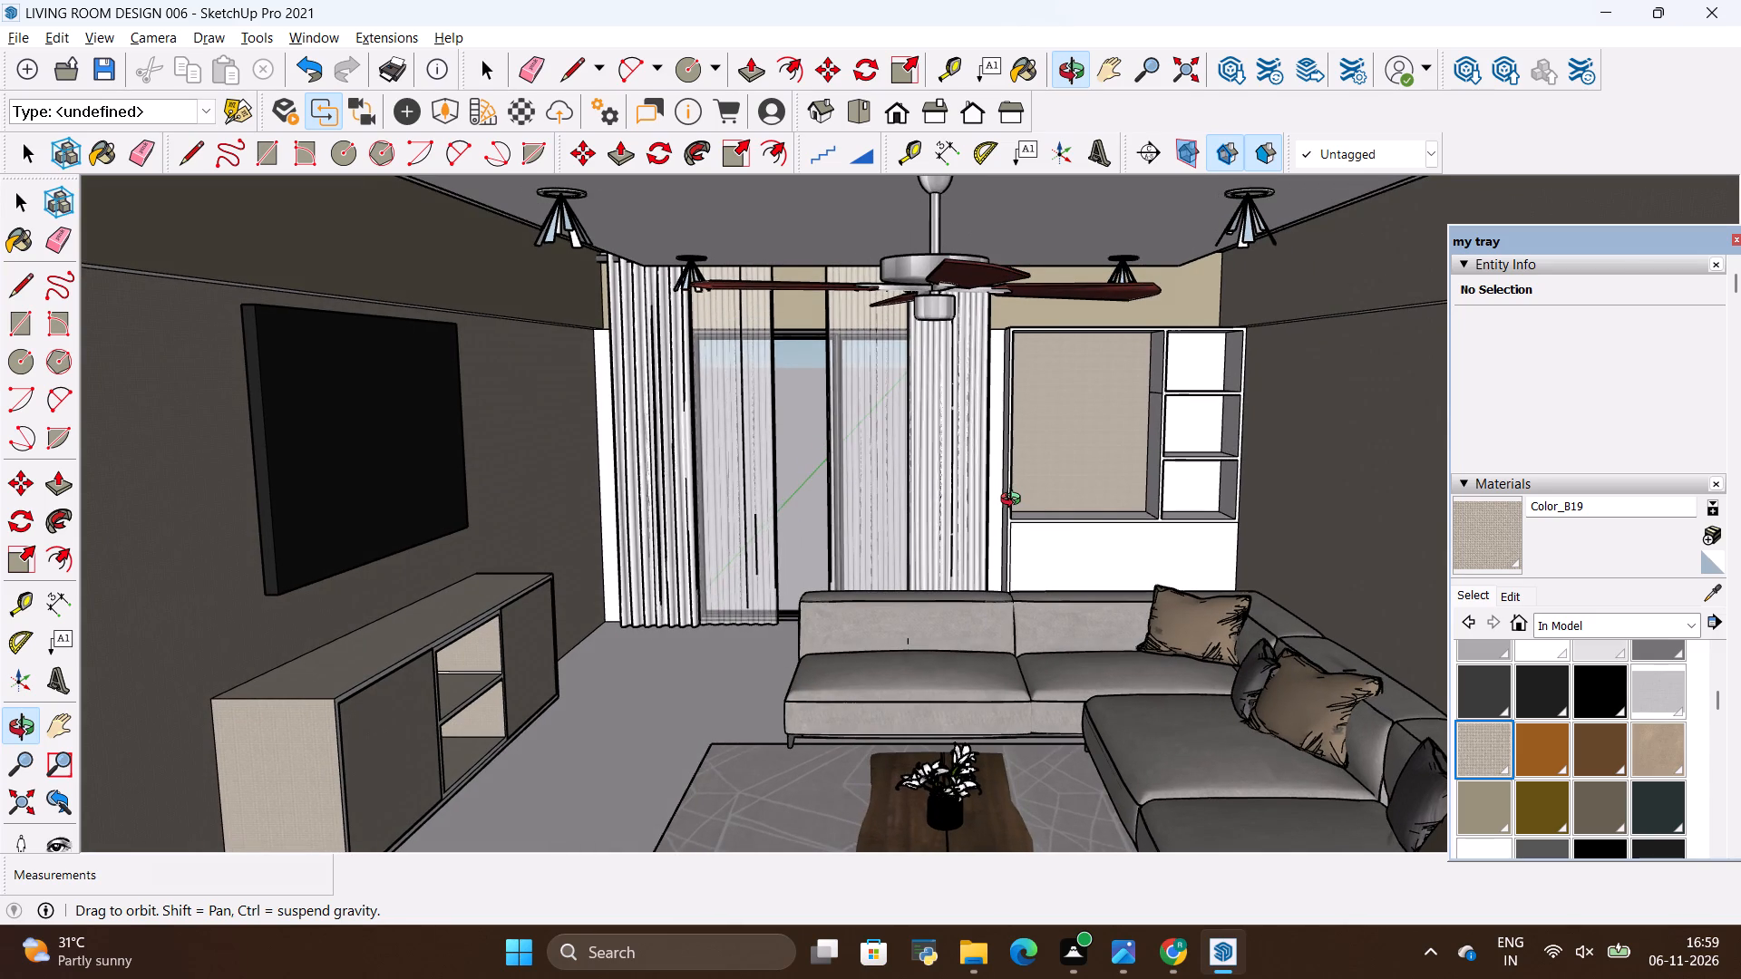
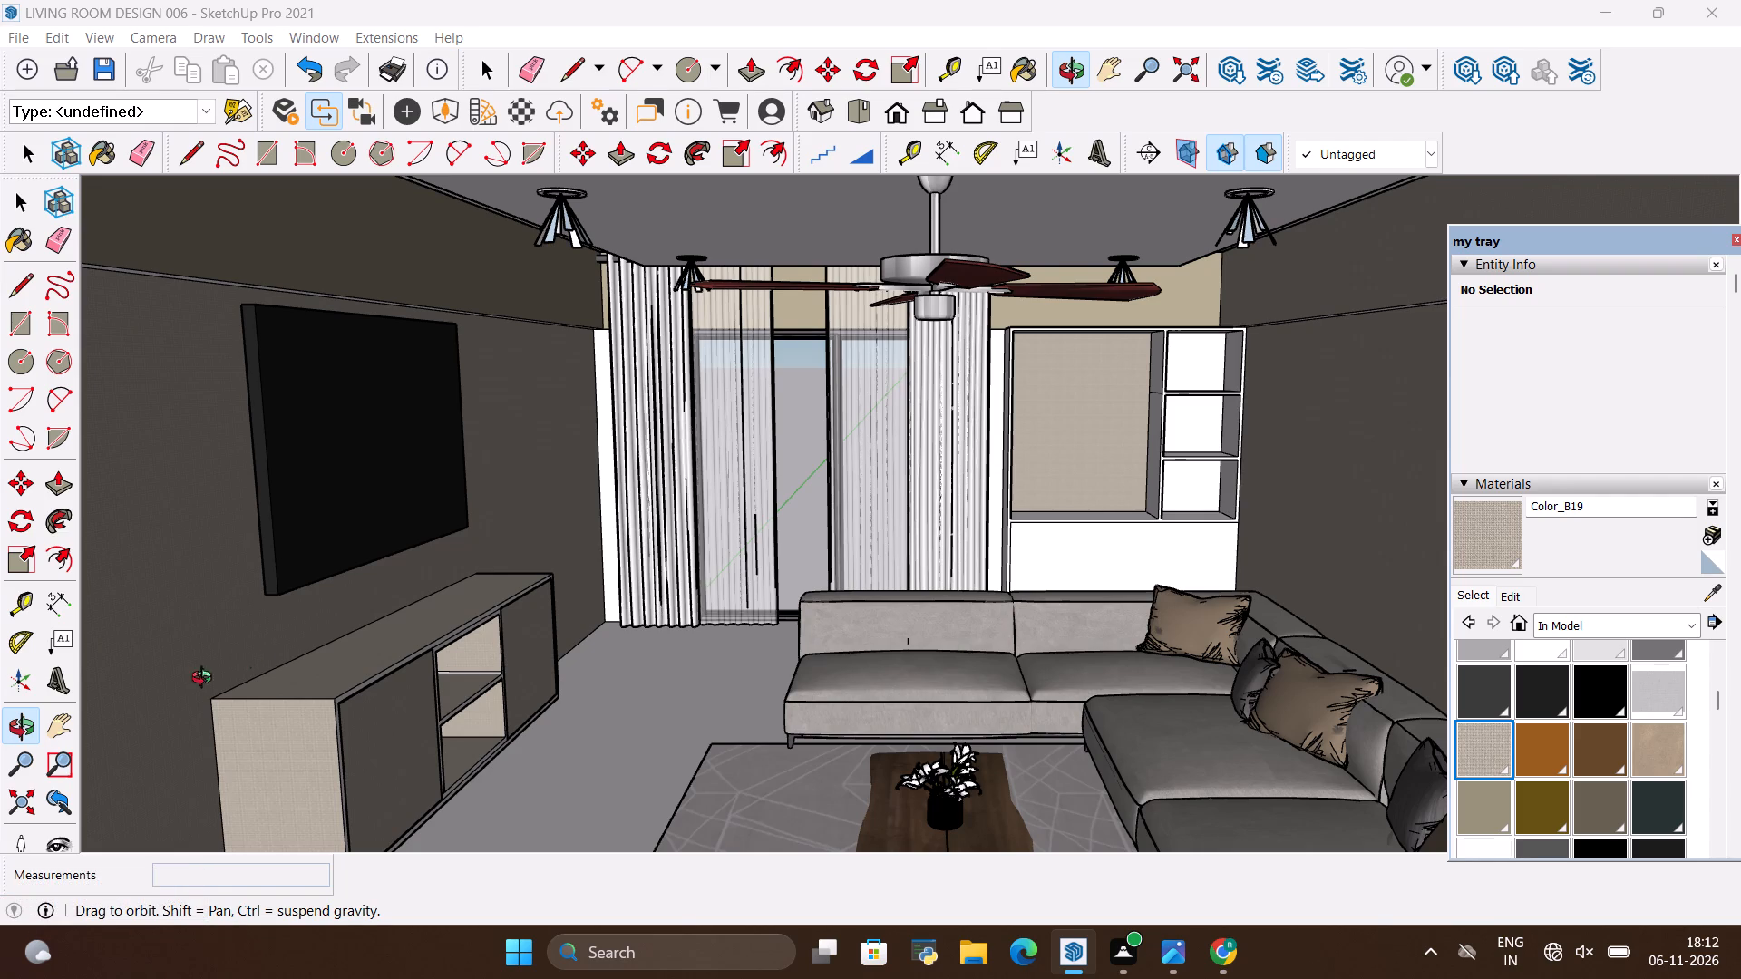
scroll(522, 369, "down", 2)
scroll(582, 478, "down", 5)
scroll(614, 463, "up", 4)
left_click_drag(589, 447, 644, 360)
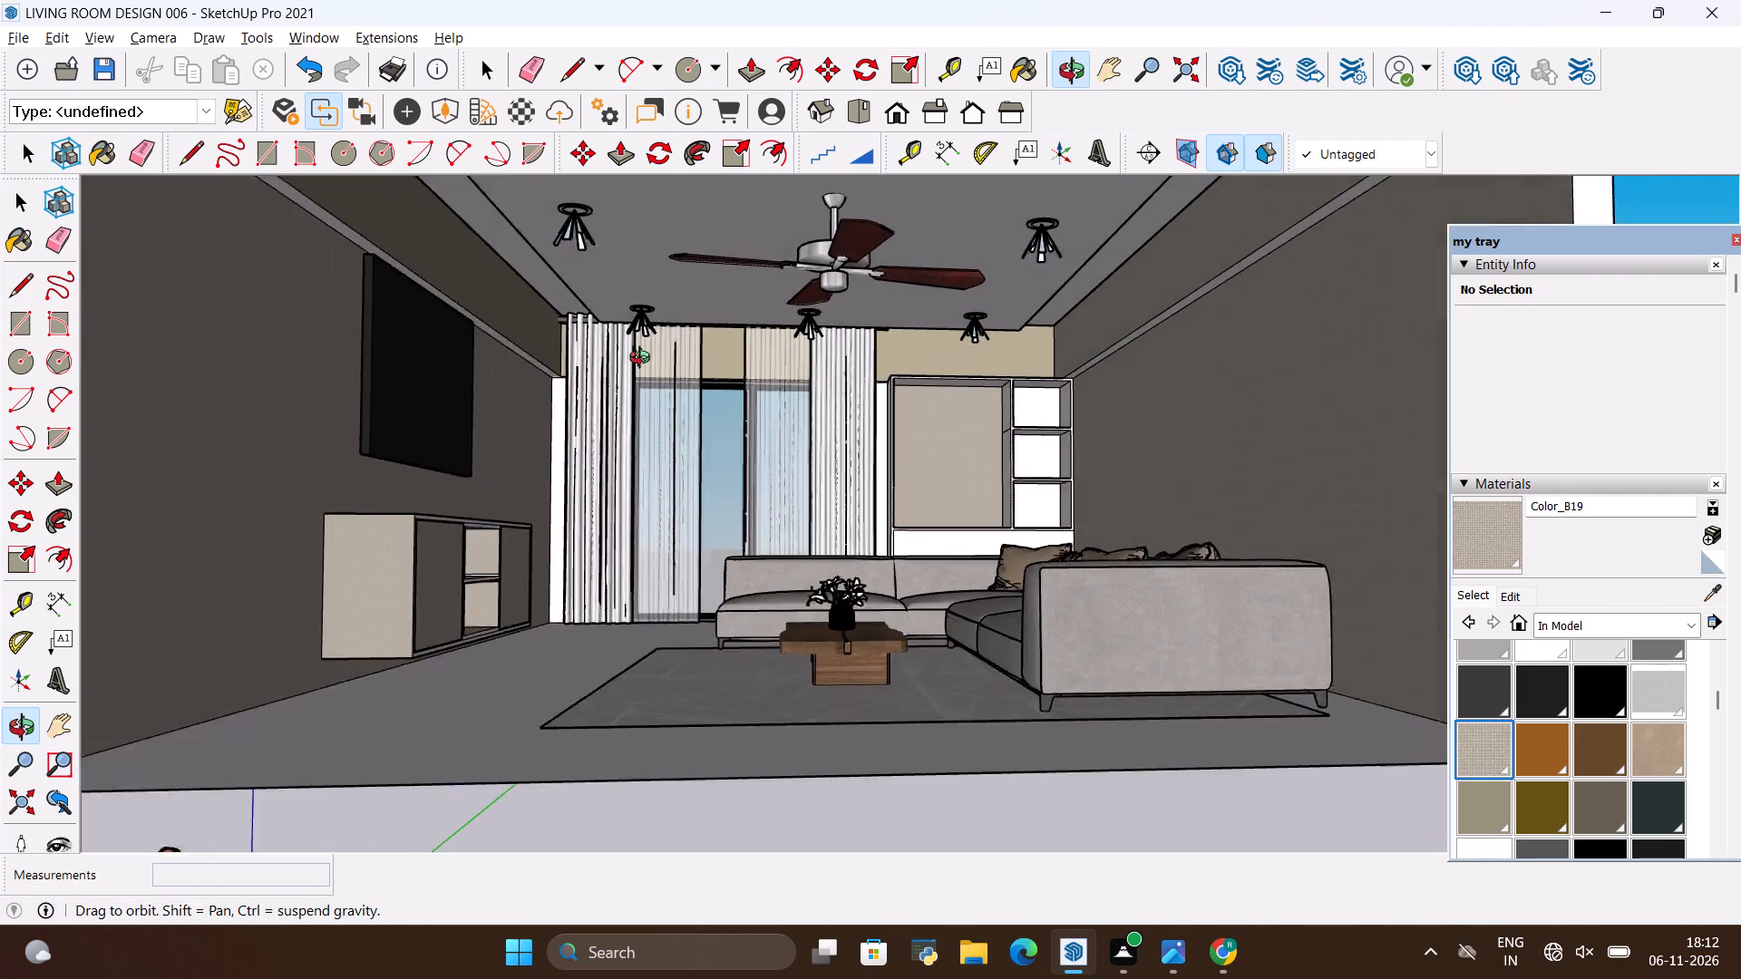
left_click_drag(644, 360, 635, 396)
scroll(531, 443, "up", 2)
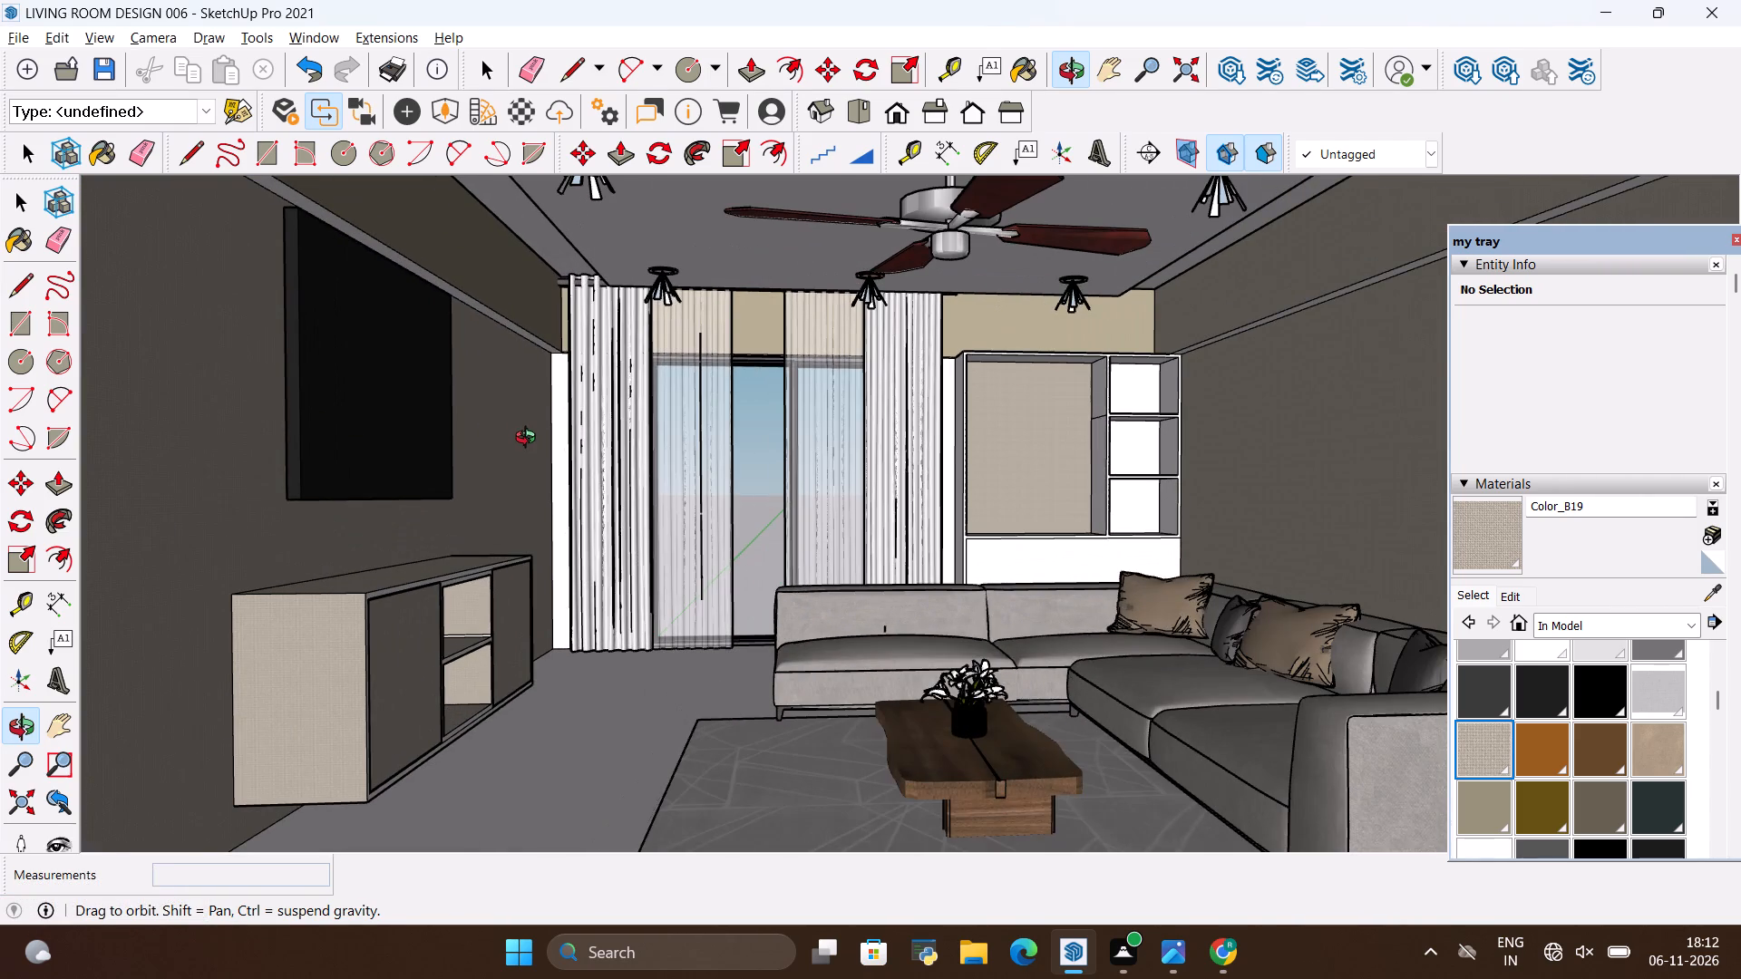
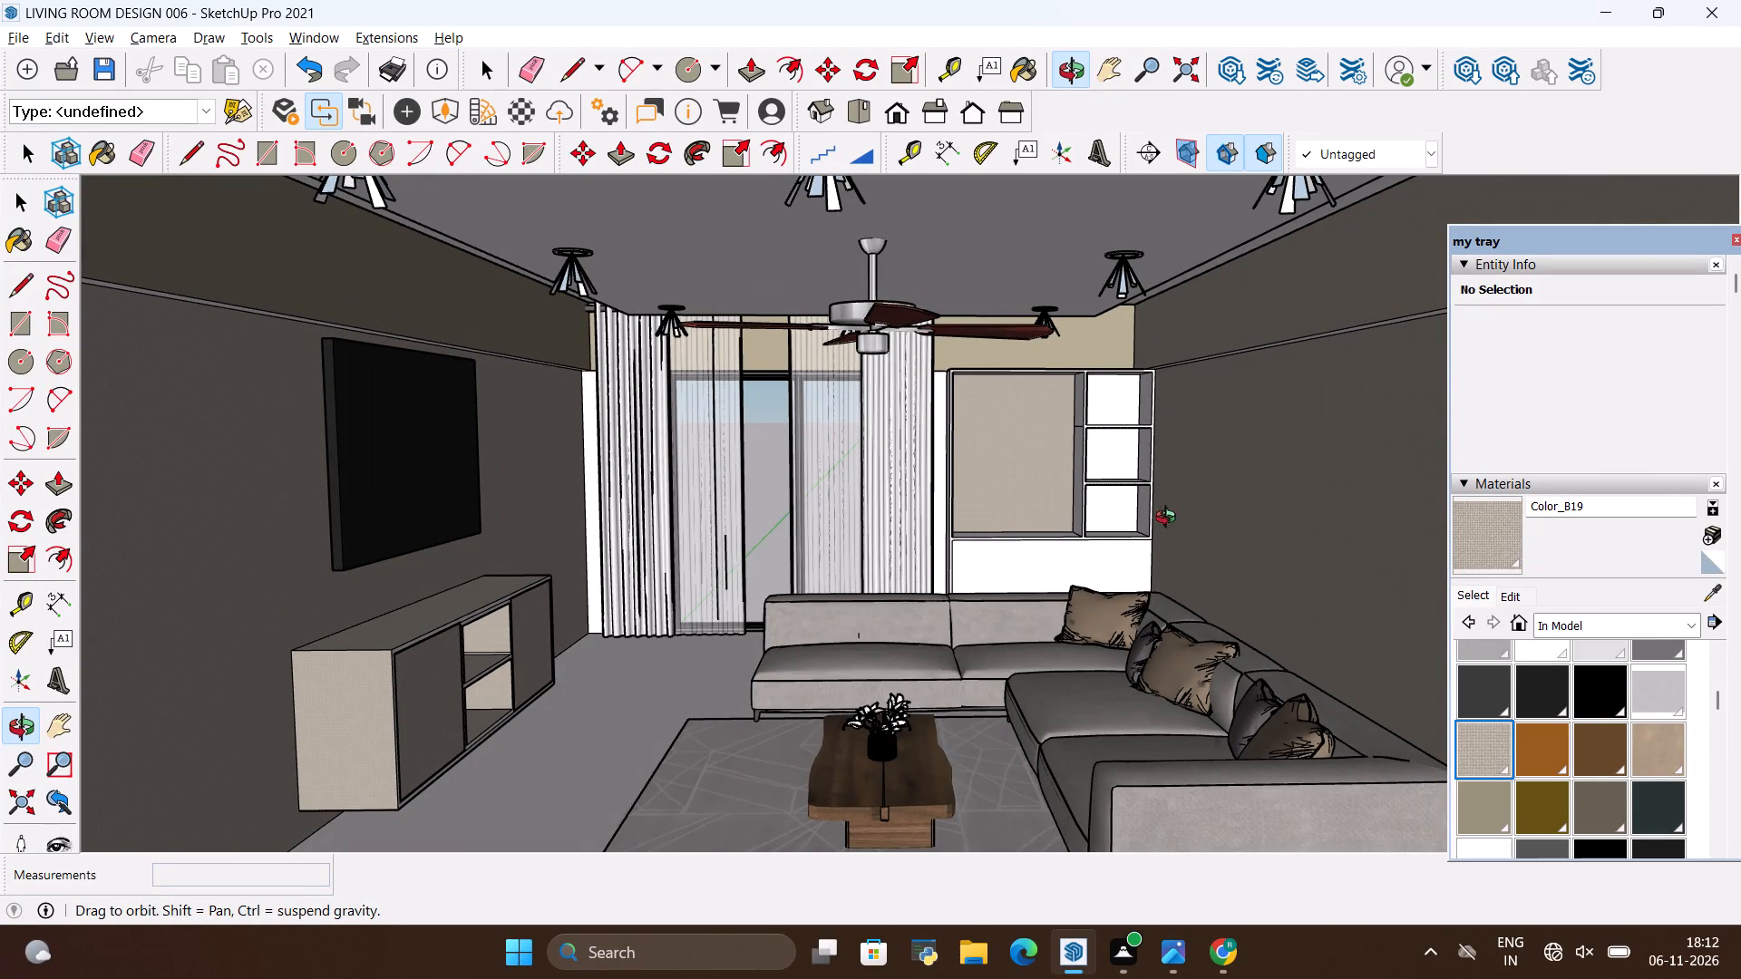
Compare the modelled living room's ceiling, walls, TV area and shelf unit with the reference photo in Photos.
scroll(1038, 562, "down", 3)
scroll(948, 492, "up", 3)
left_click_drag(1001, 522, 925, 453)
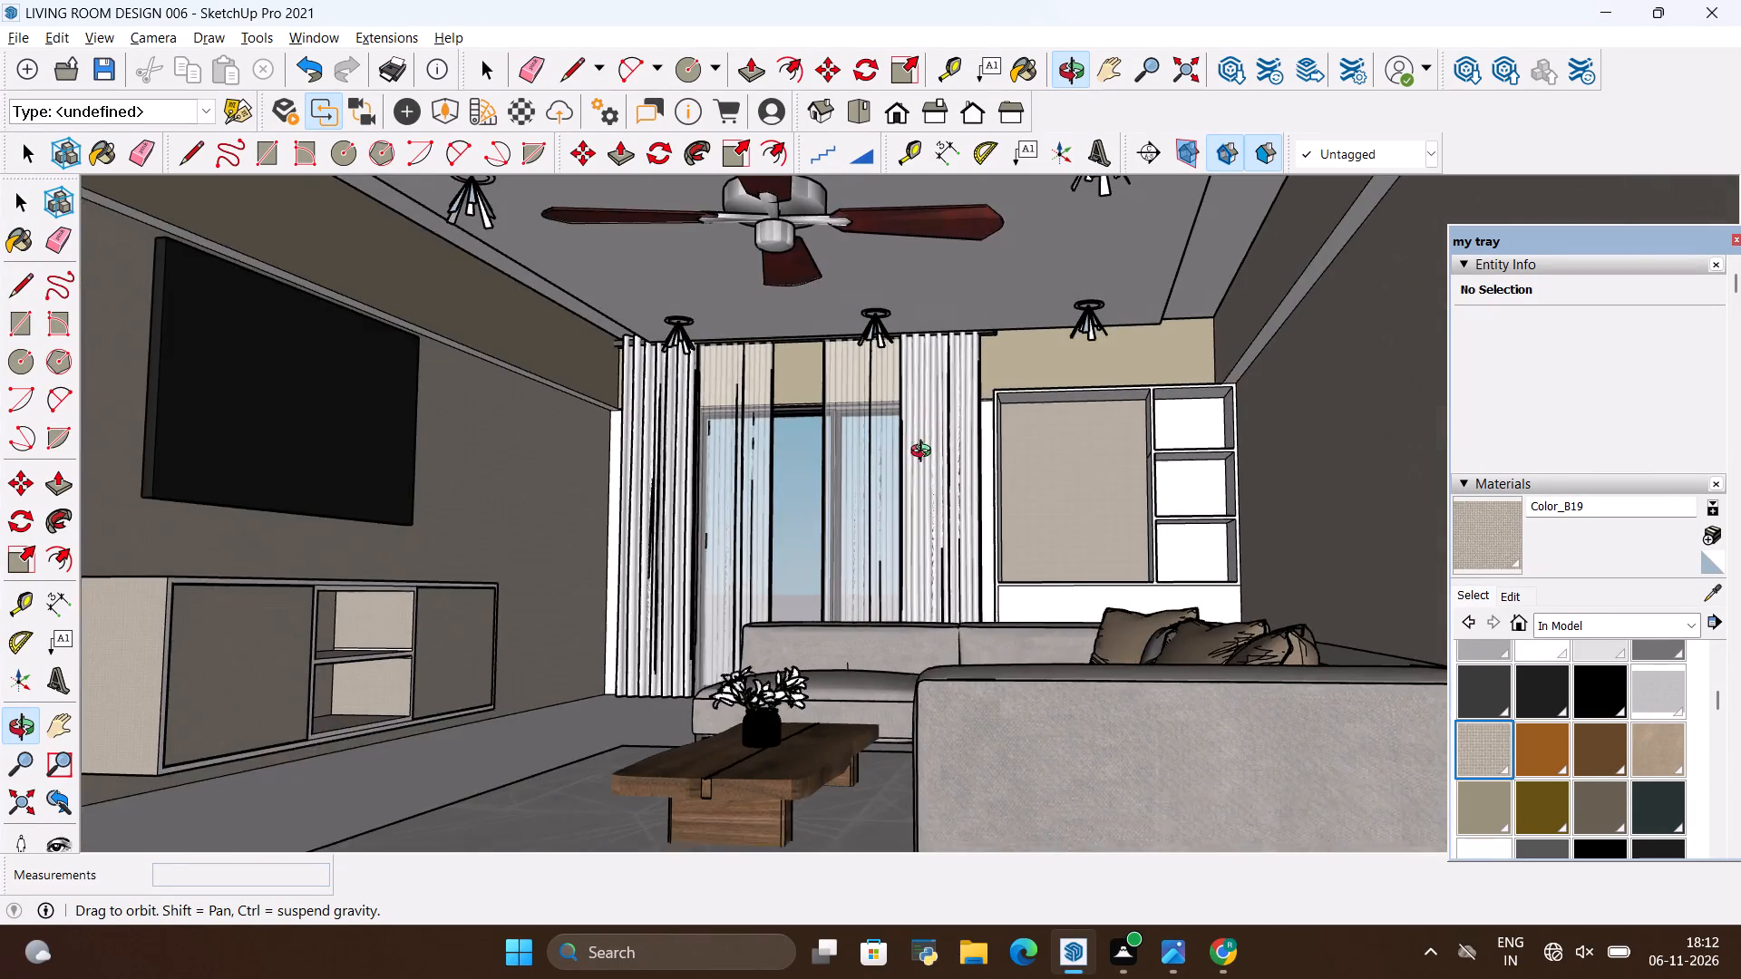
left_click_drag(925, 453, 994, 505)
scroll(962, 438, "down", 3)
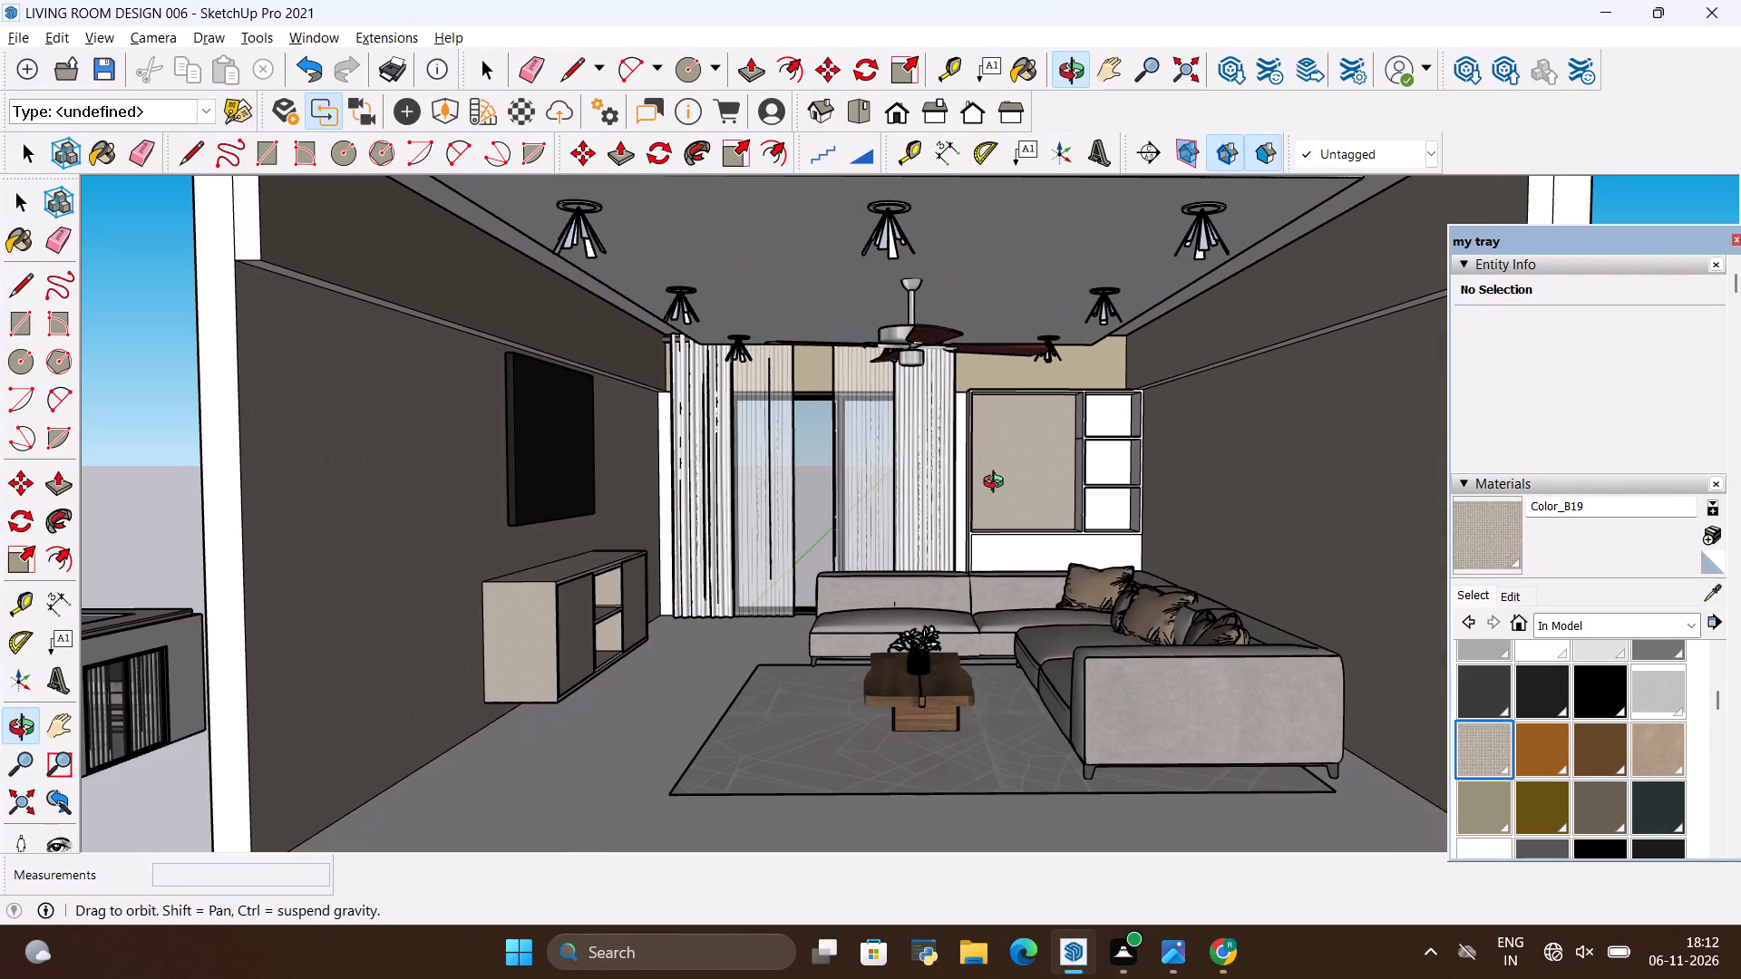
scroll(996, 484, "up", 1)
left_click_drag(977, 493, 949, 485)
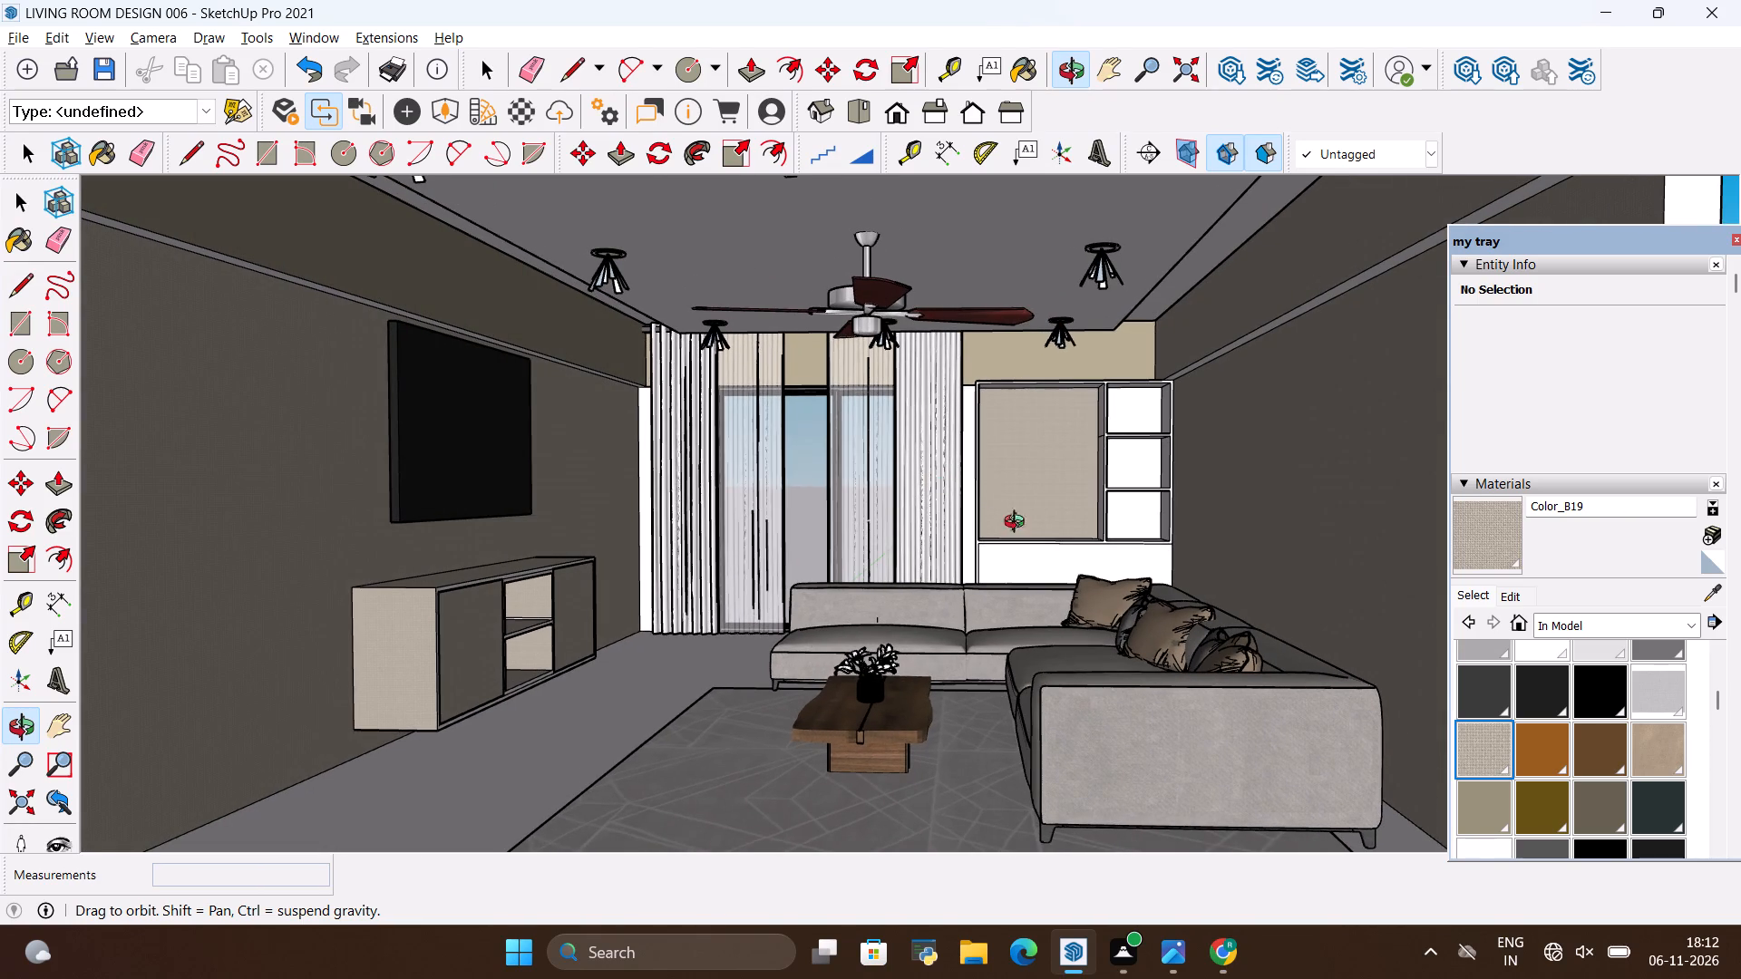
left_click(1162, 964)
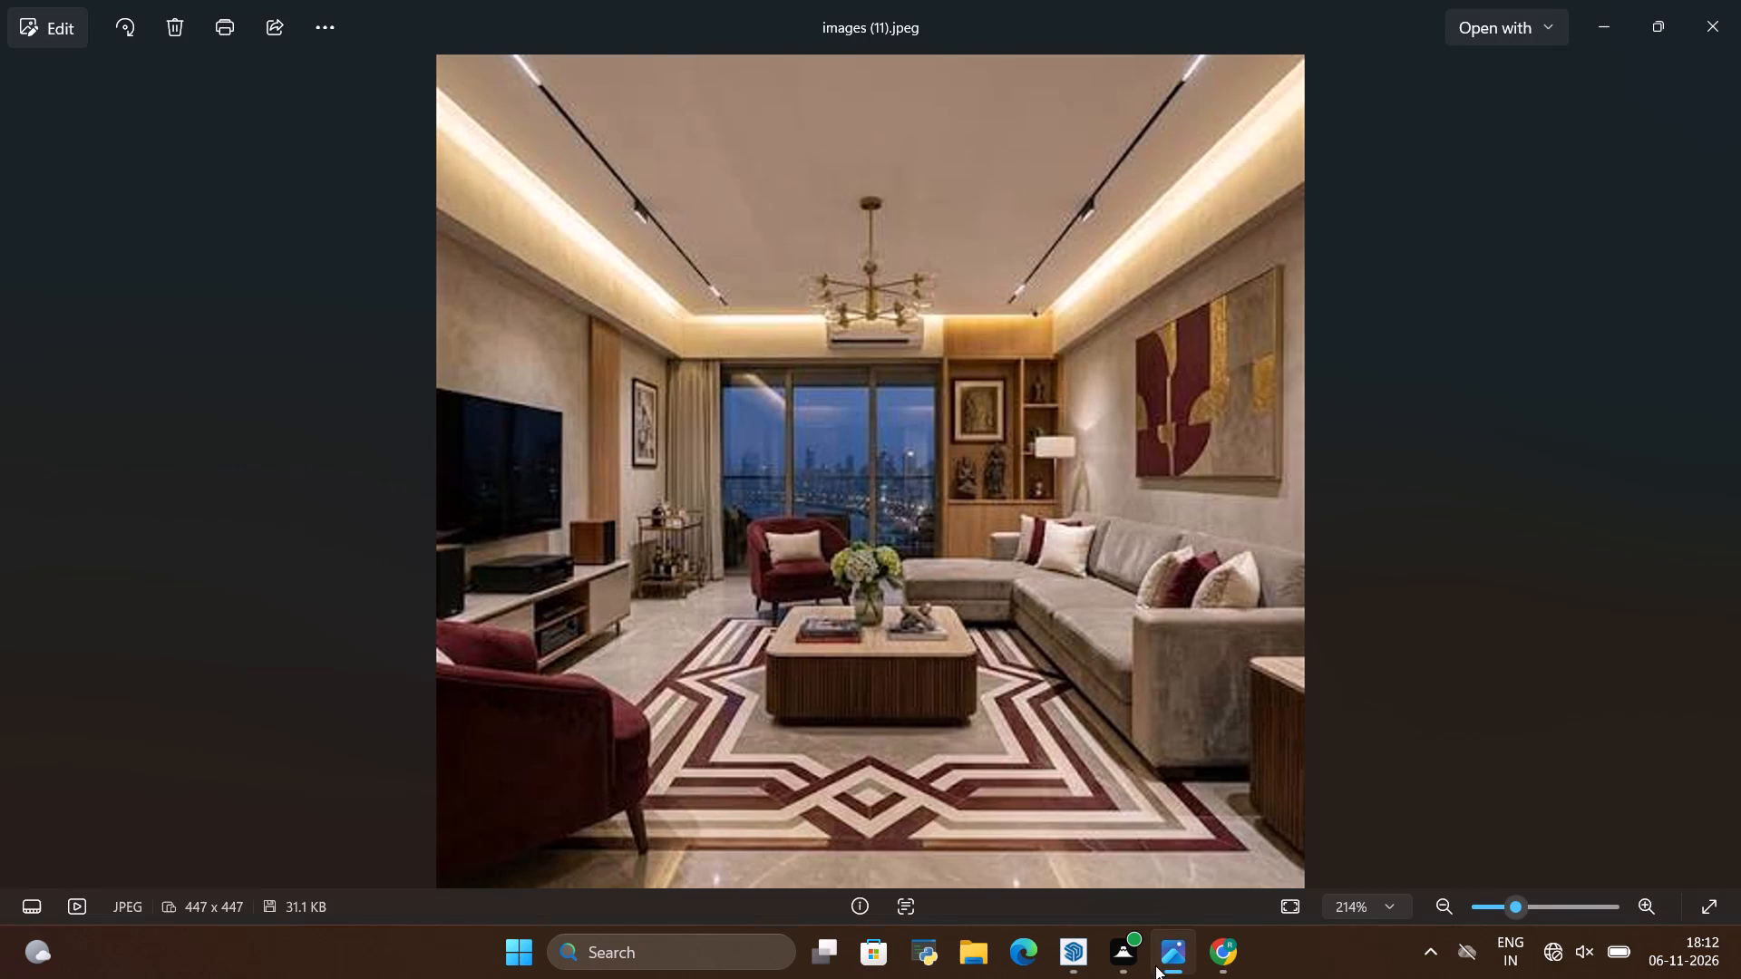
key("alt+Tab")
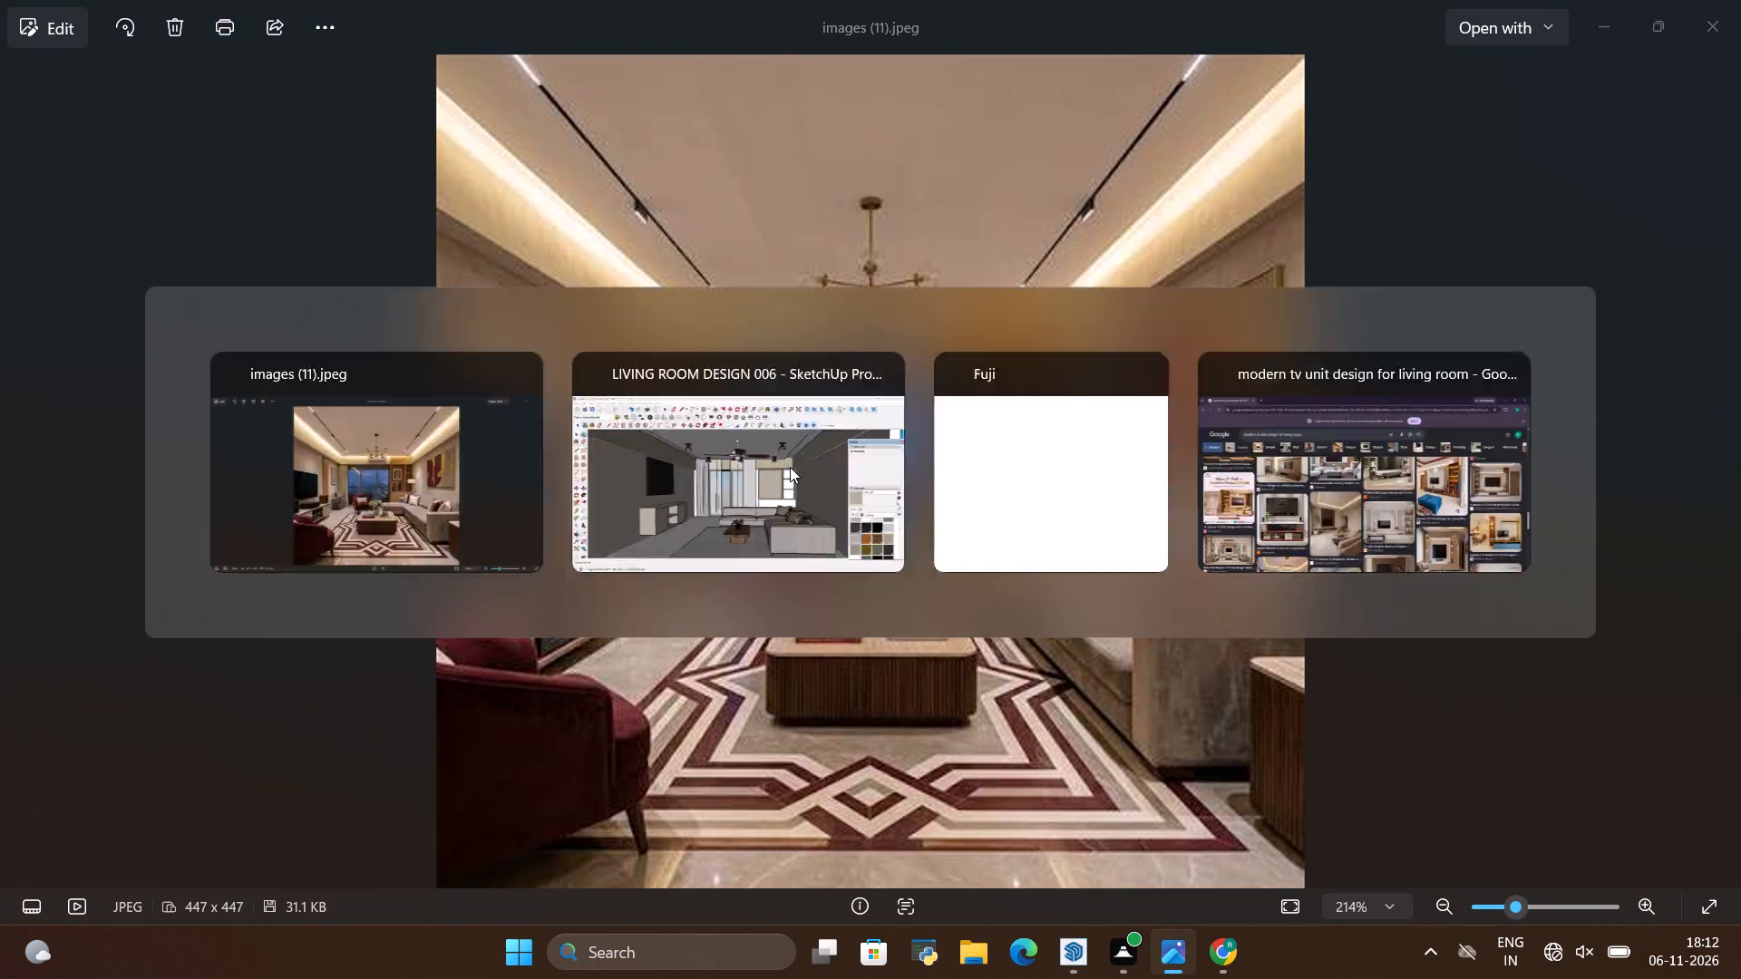
key("alt+Tab")
key("alt+Tab")
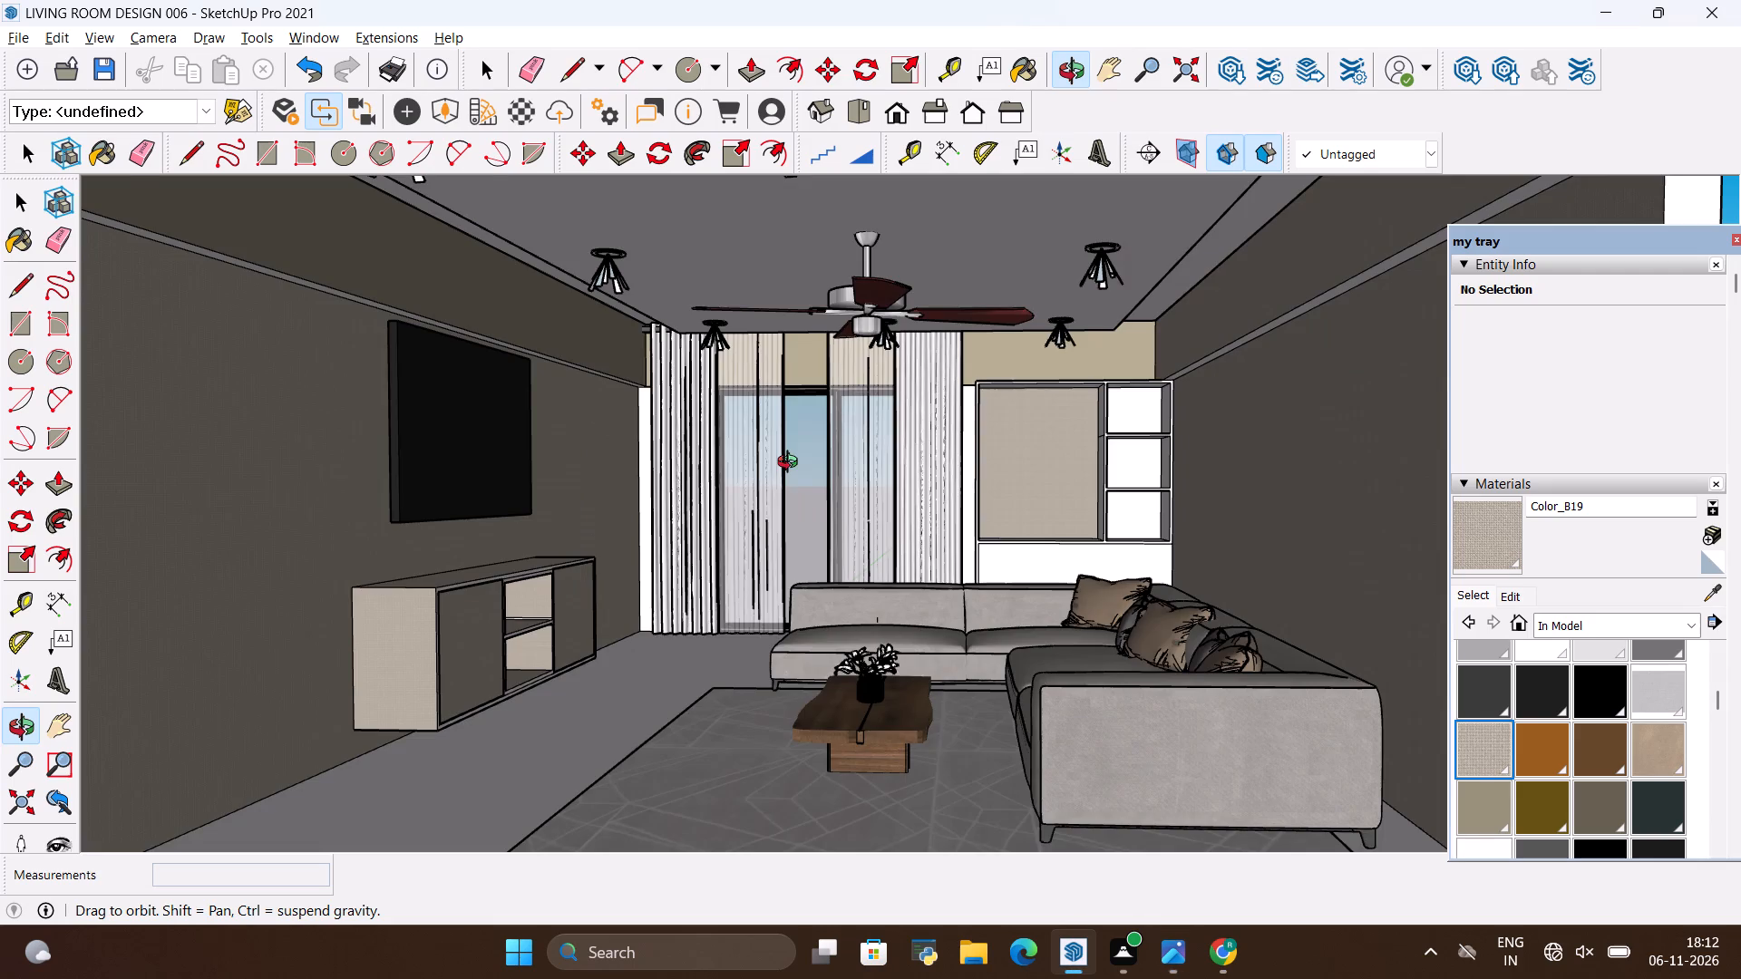
scroll(792, 464, "down", 4)
scroll(976, 362, "up", 2)
left_click_drag(843, 448, 880, 442)
scroll(743, 484, "up", 2)
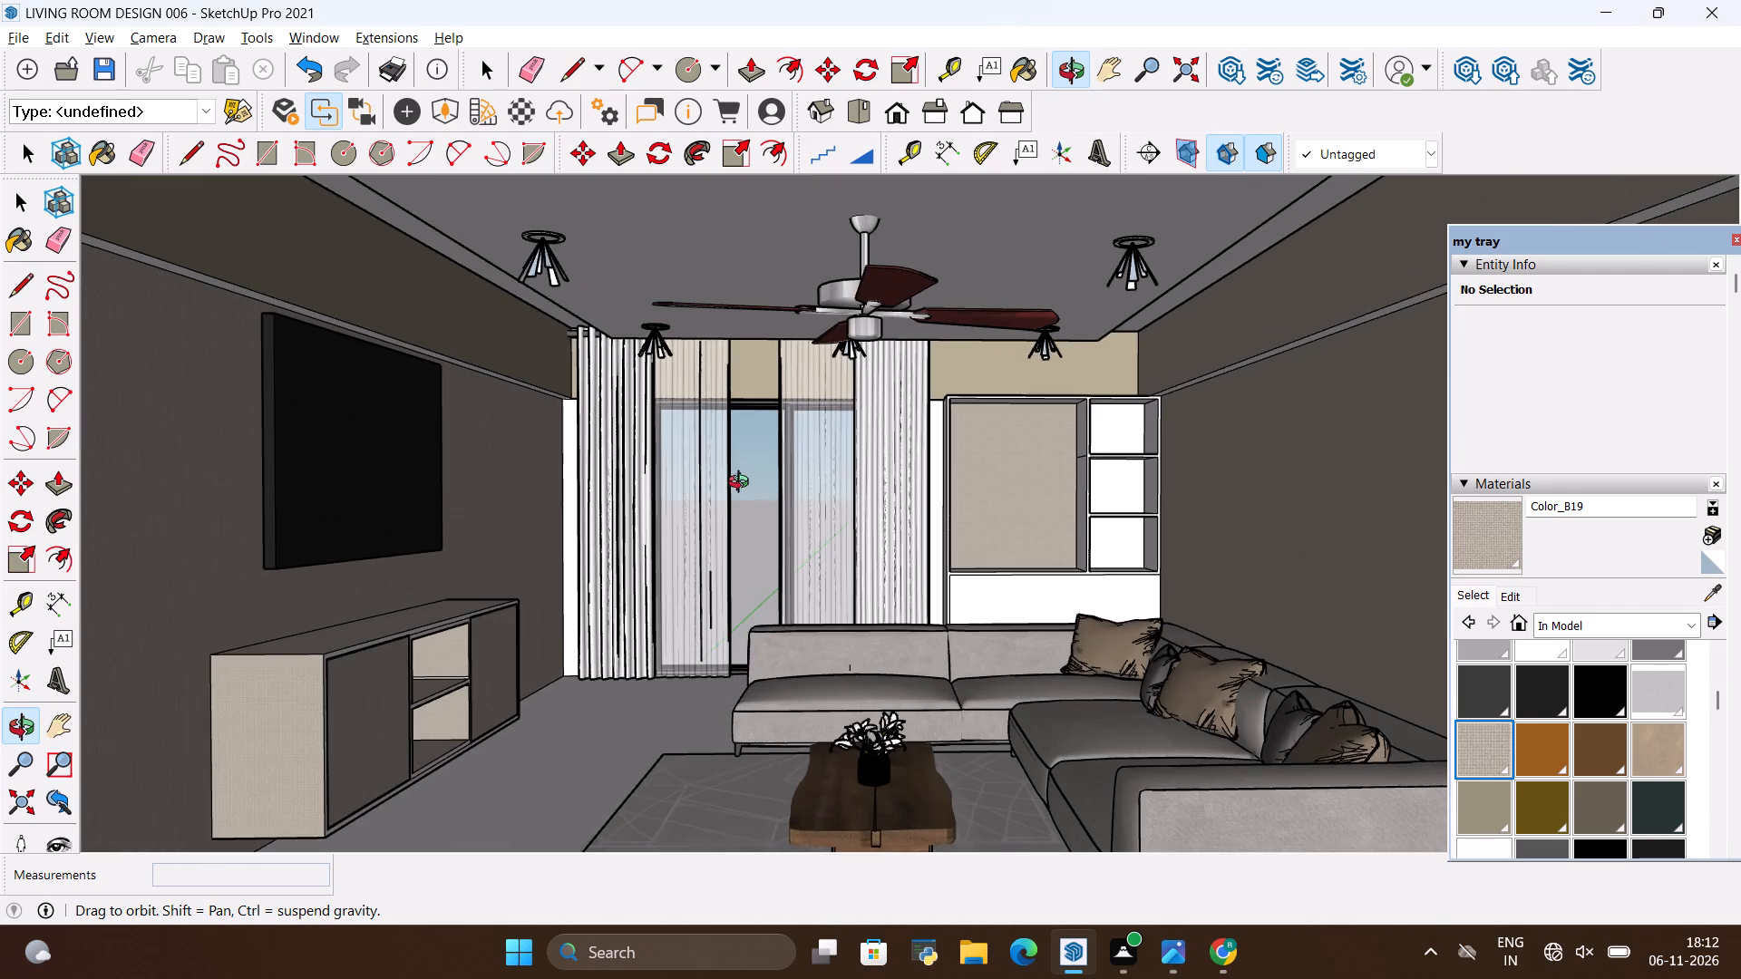
key("alt+Tab")
key("alt+Tab")
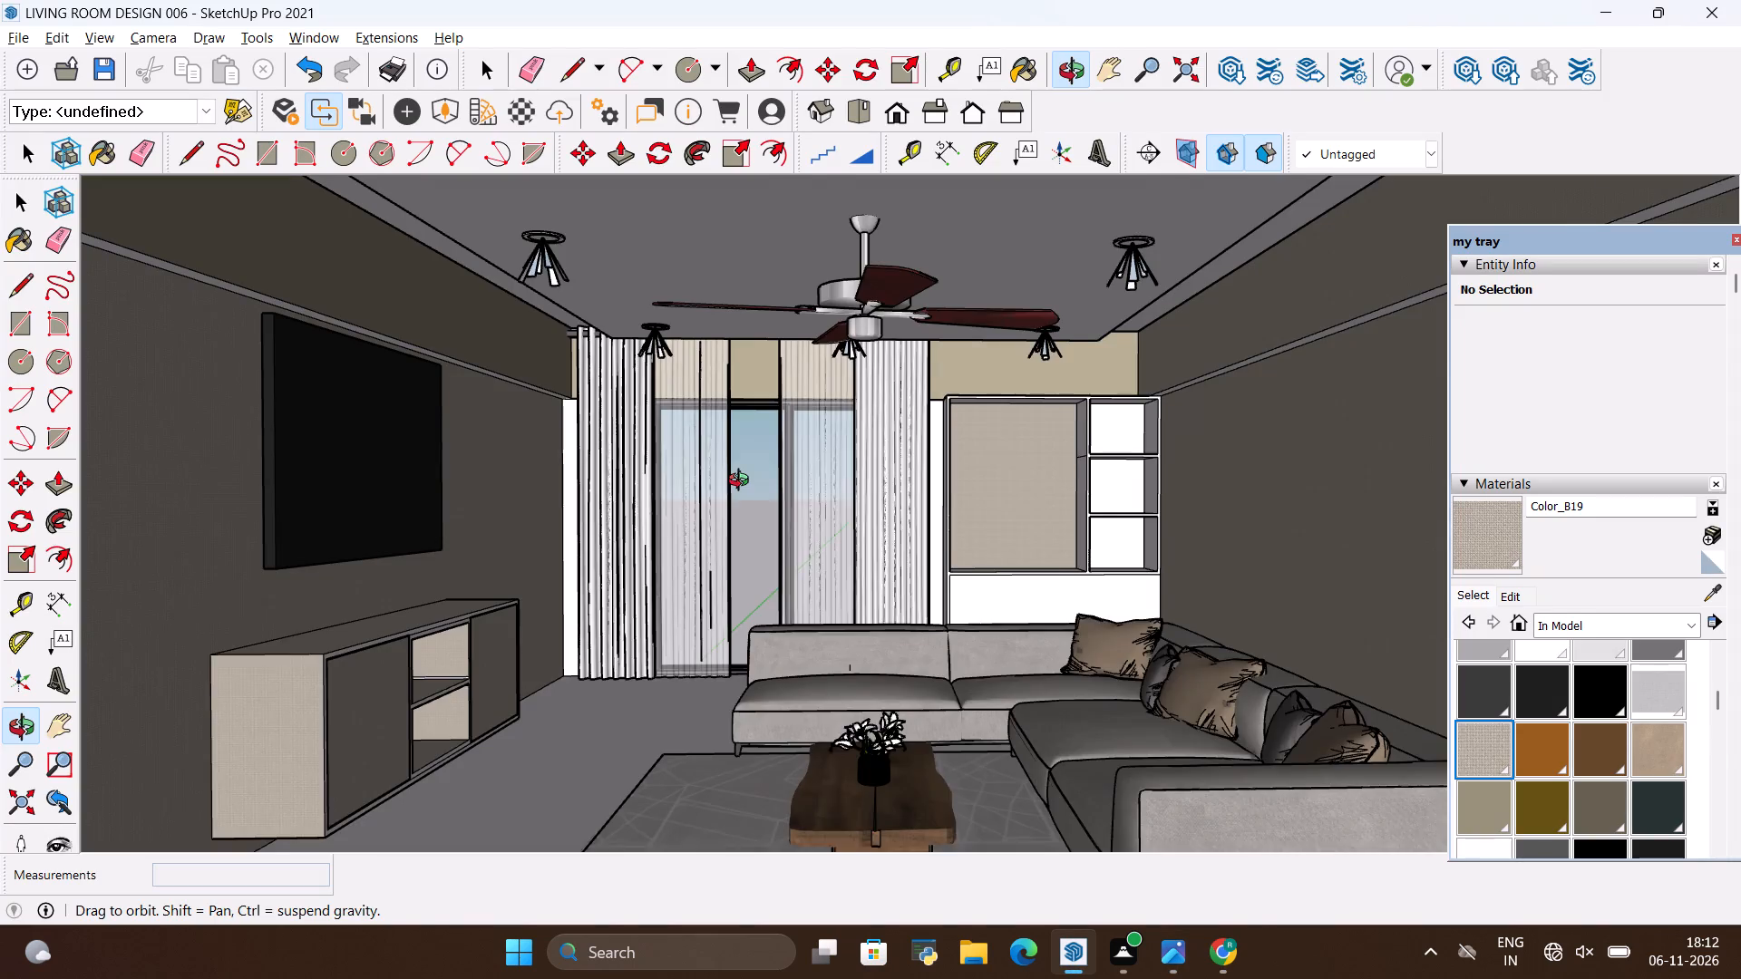
Capture a rectangular screen snip of the whole living room interior seen through its open front side.
scroll(743, 482, "down", 1)
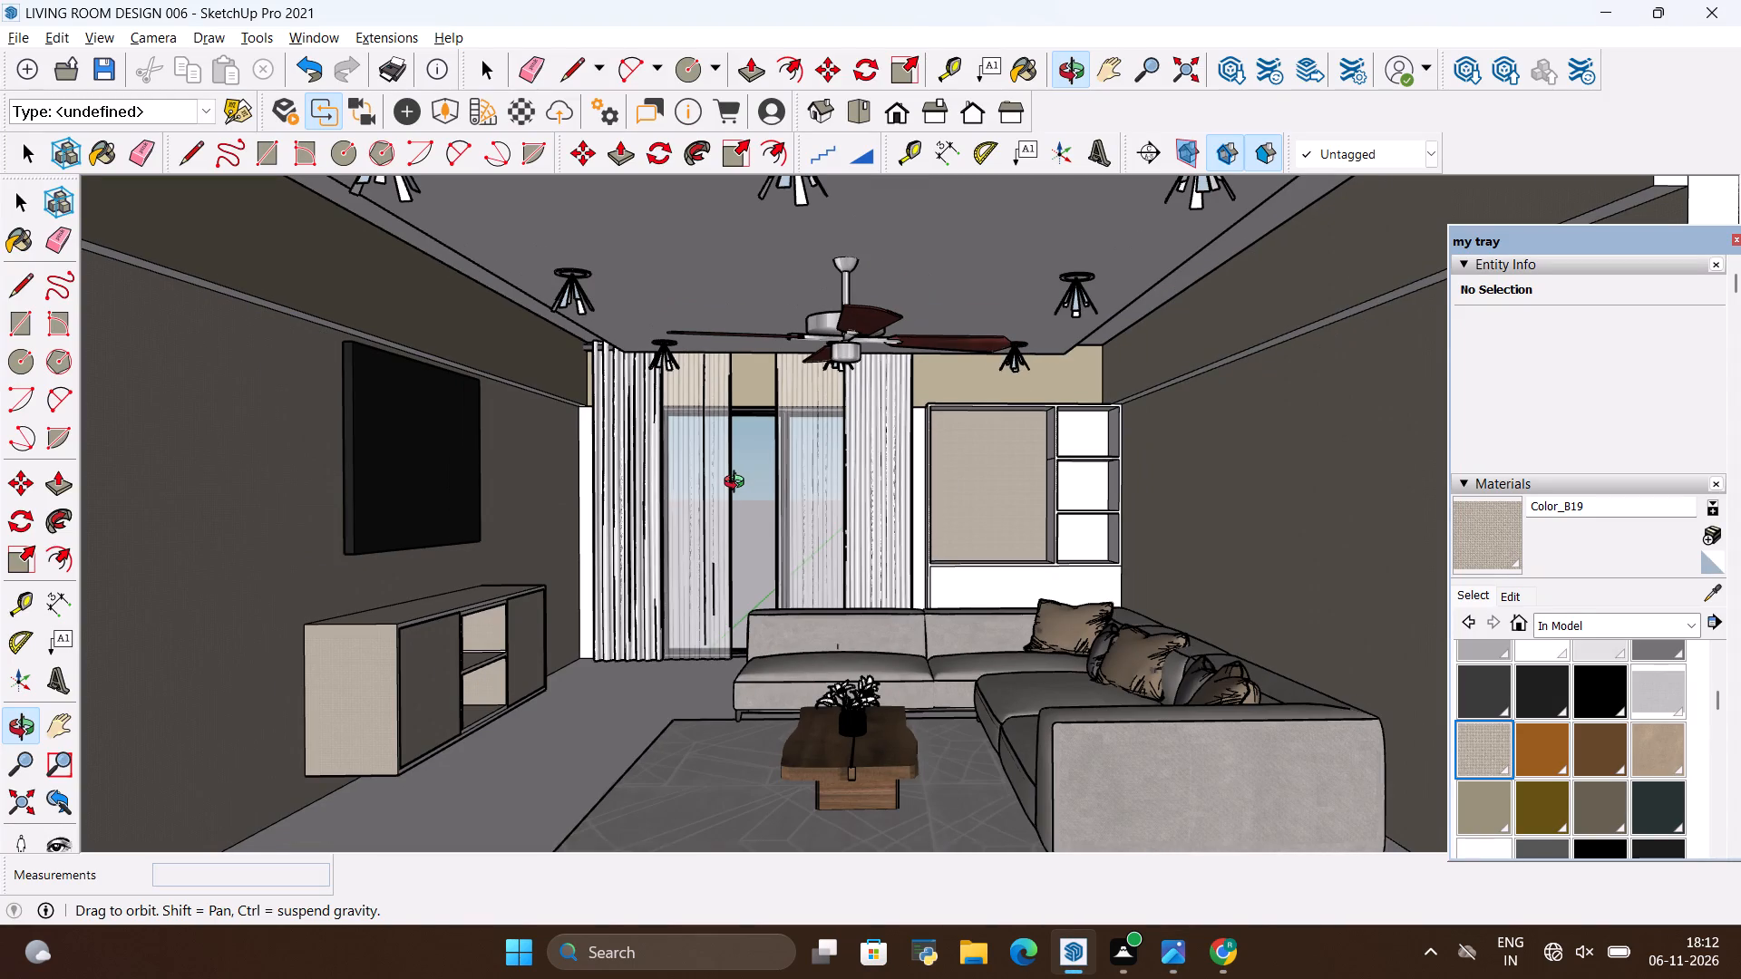
scroll(742, 479, "down", 2)
left_click_drag(856, 451, 866, 471)
left_click_drag(734, 552, 736, 541)
scroll(738, 537, "up", 1)
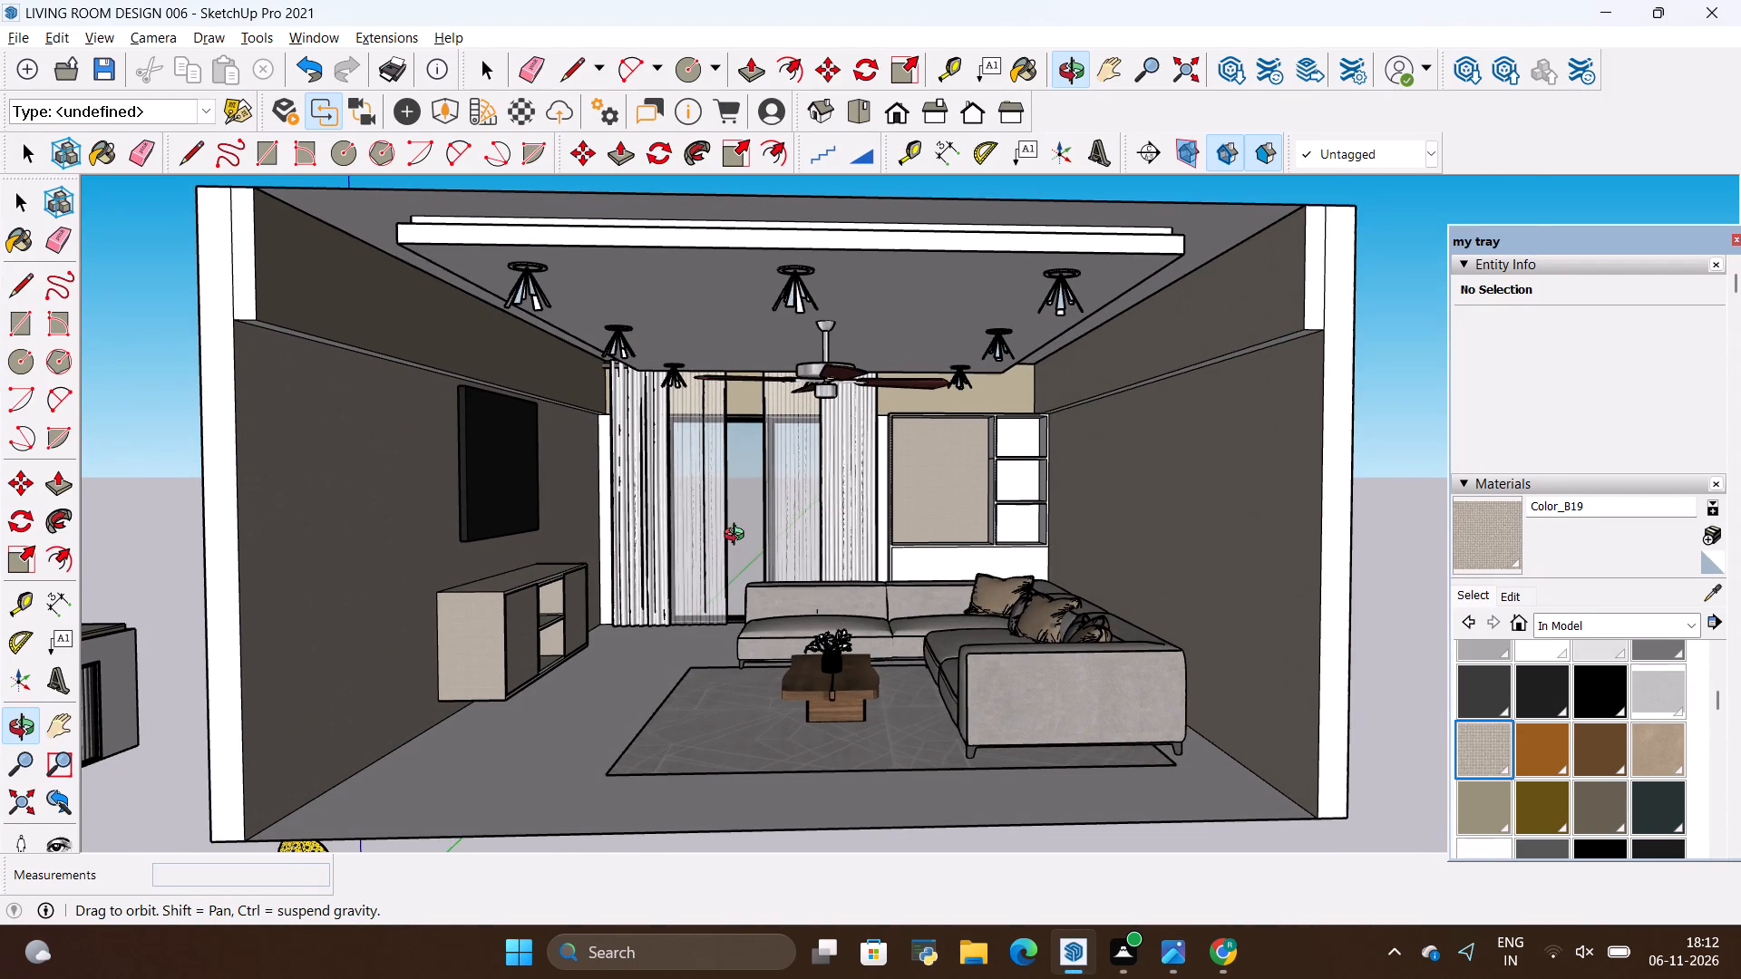
scroll(776, 519, "down", 1)
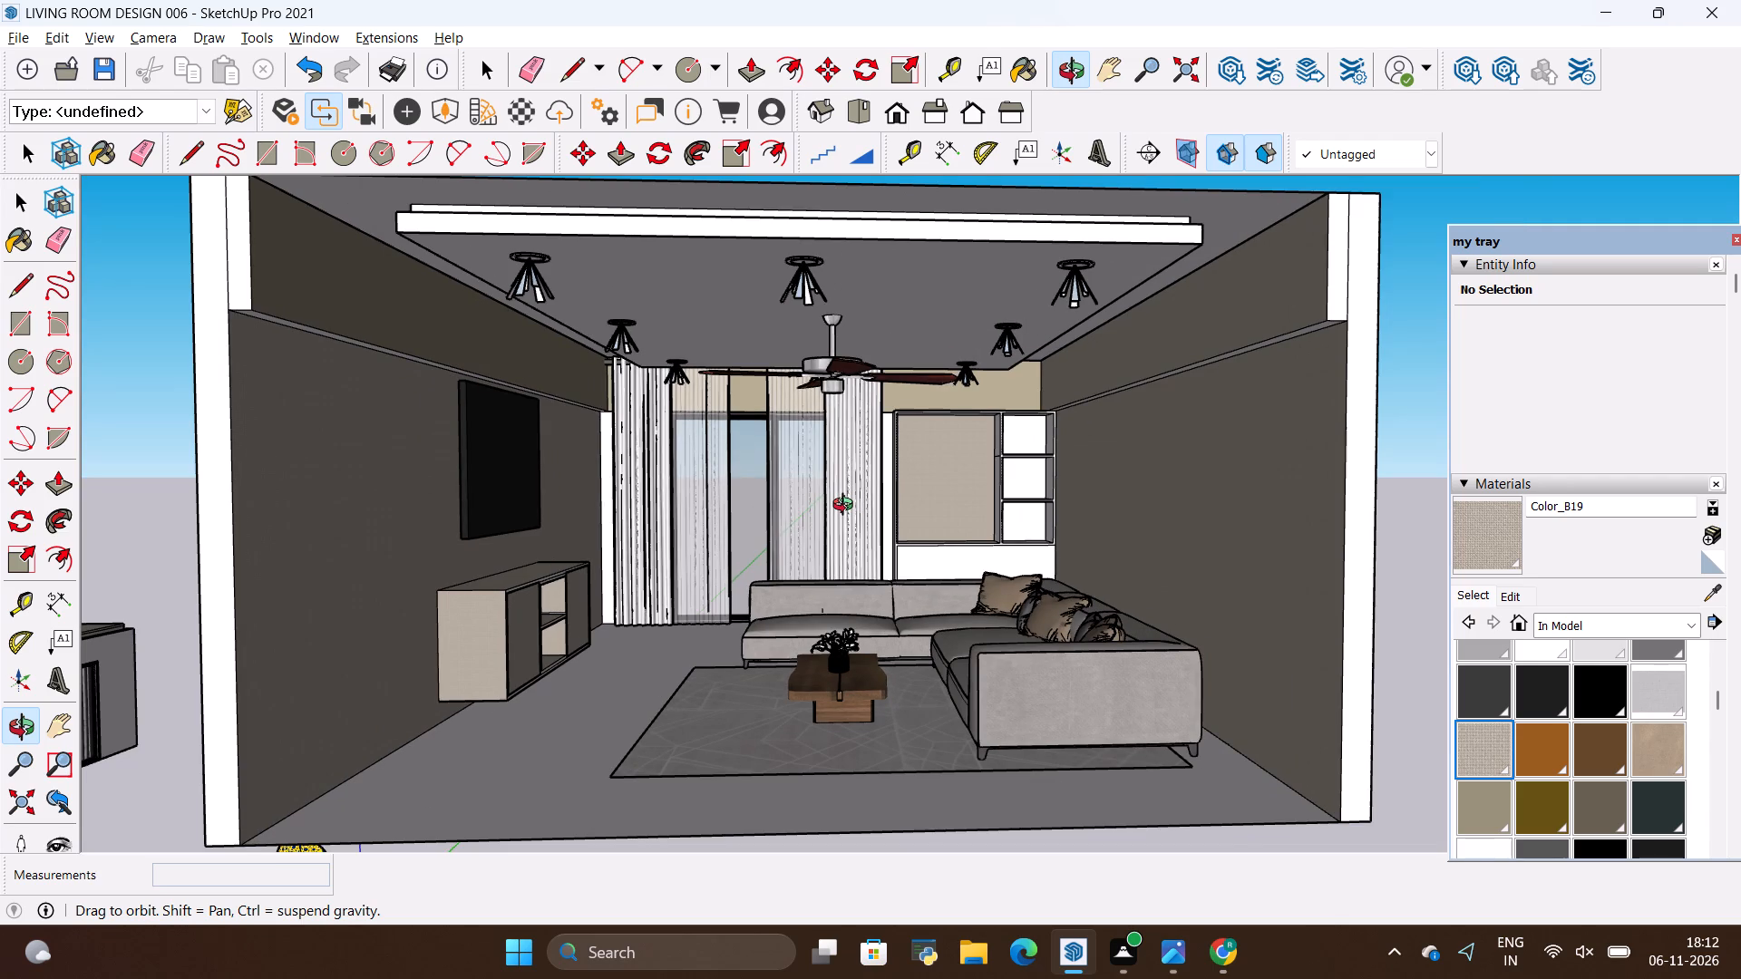
left_click_drag(847, 507, 833, 508)
left_click_drag(832, 508, 868, 503, "shift")
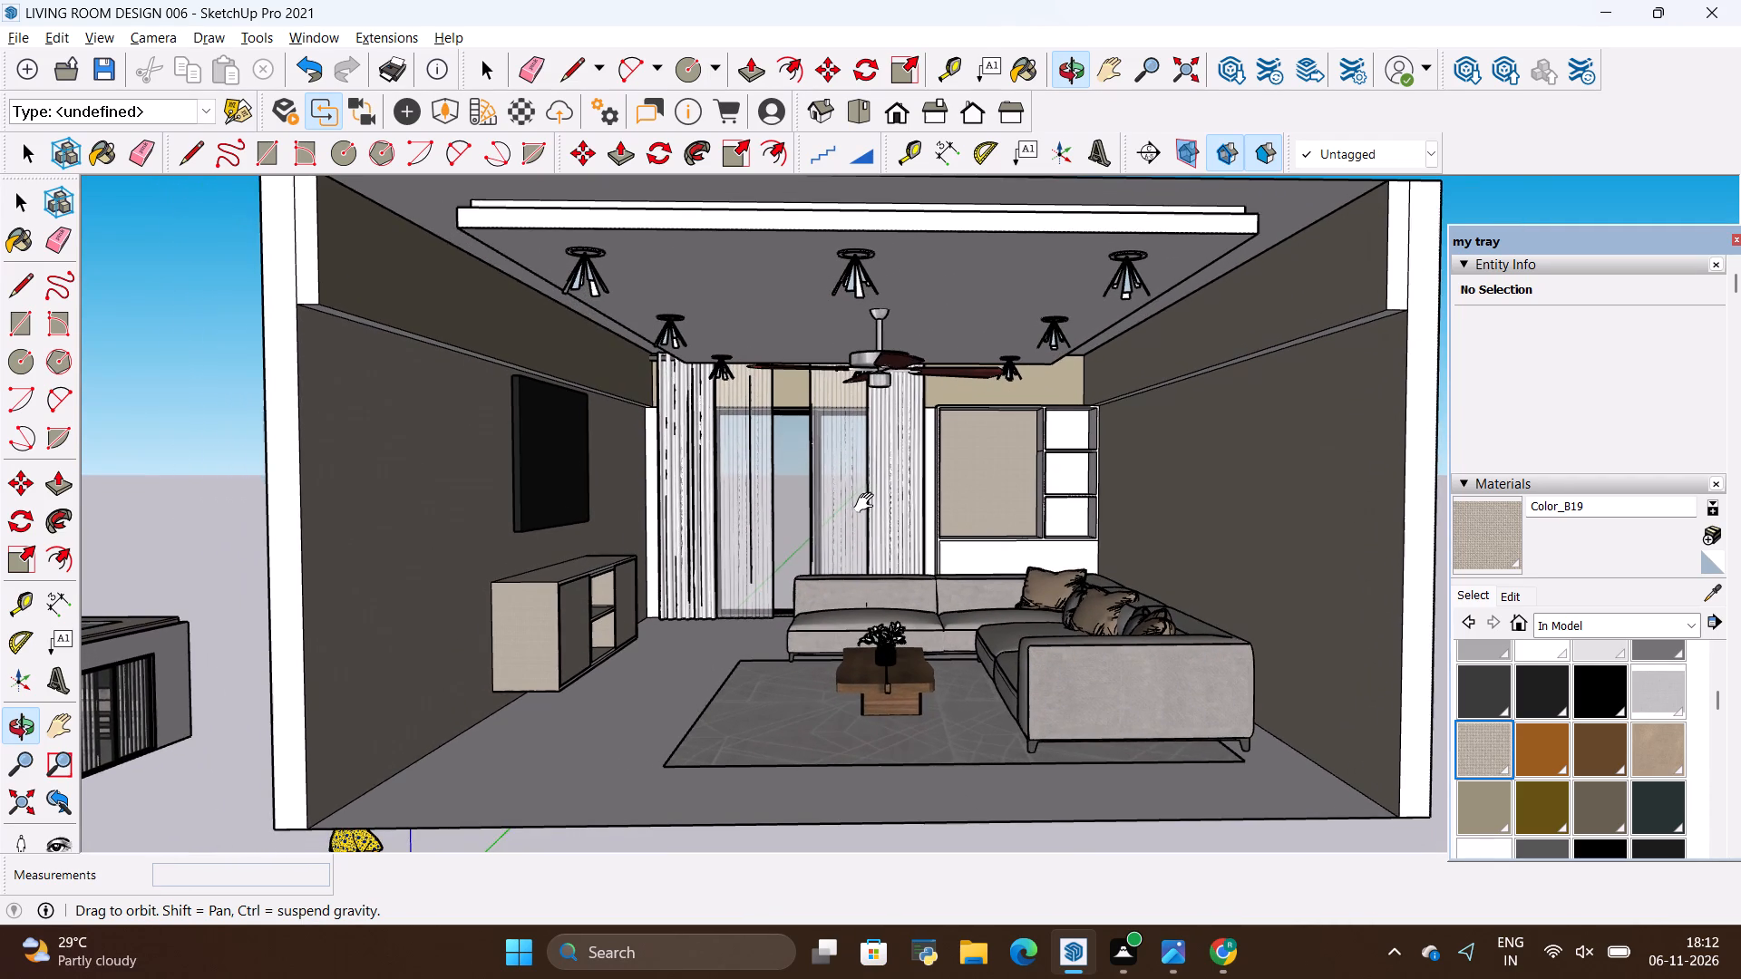
left_click_drag(868, 503, 859, 509, "shift")
scroll(820, 516, "up", 1)
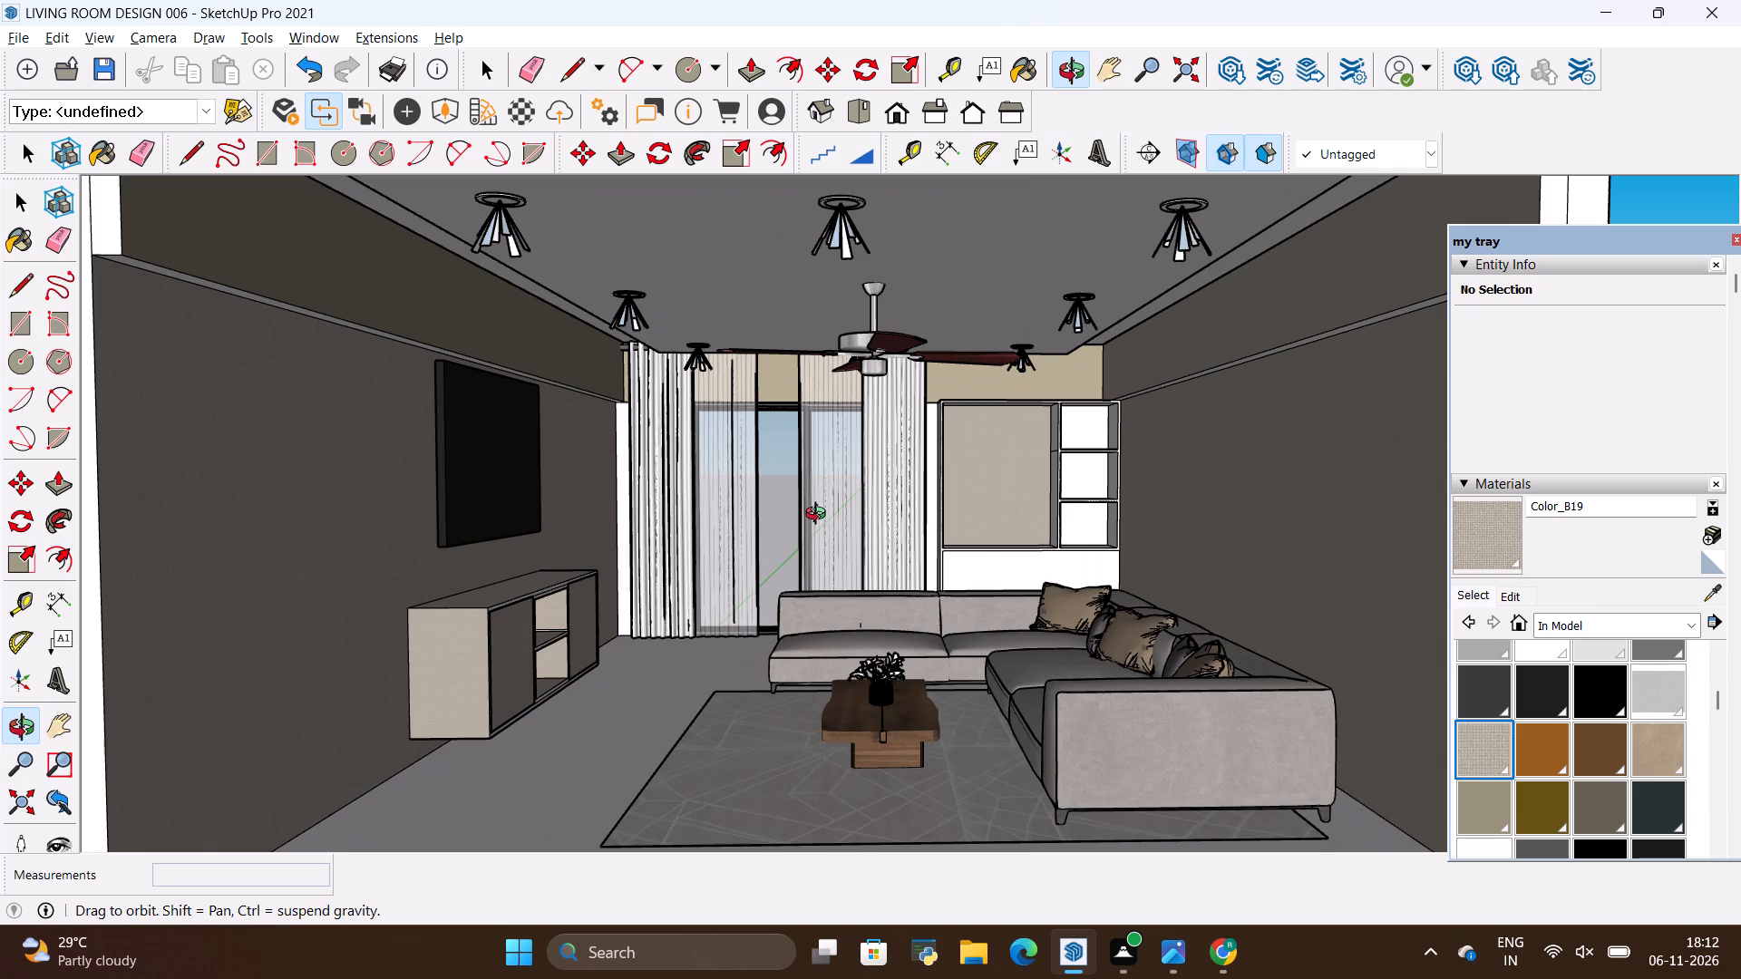
scroll(820, 516, "down", 1)
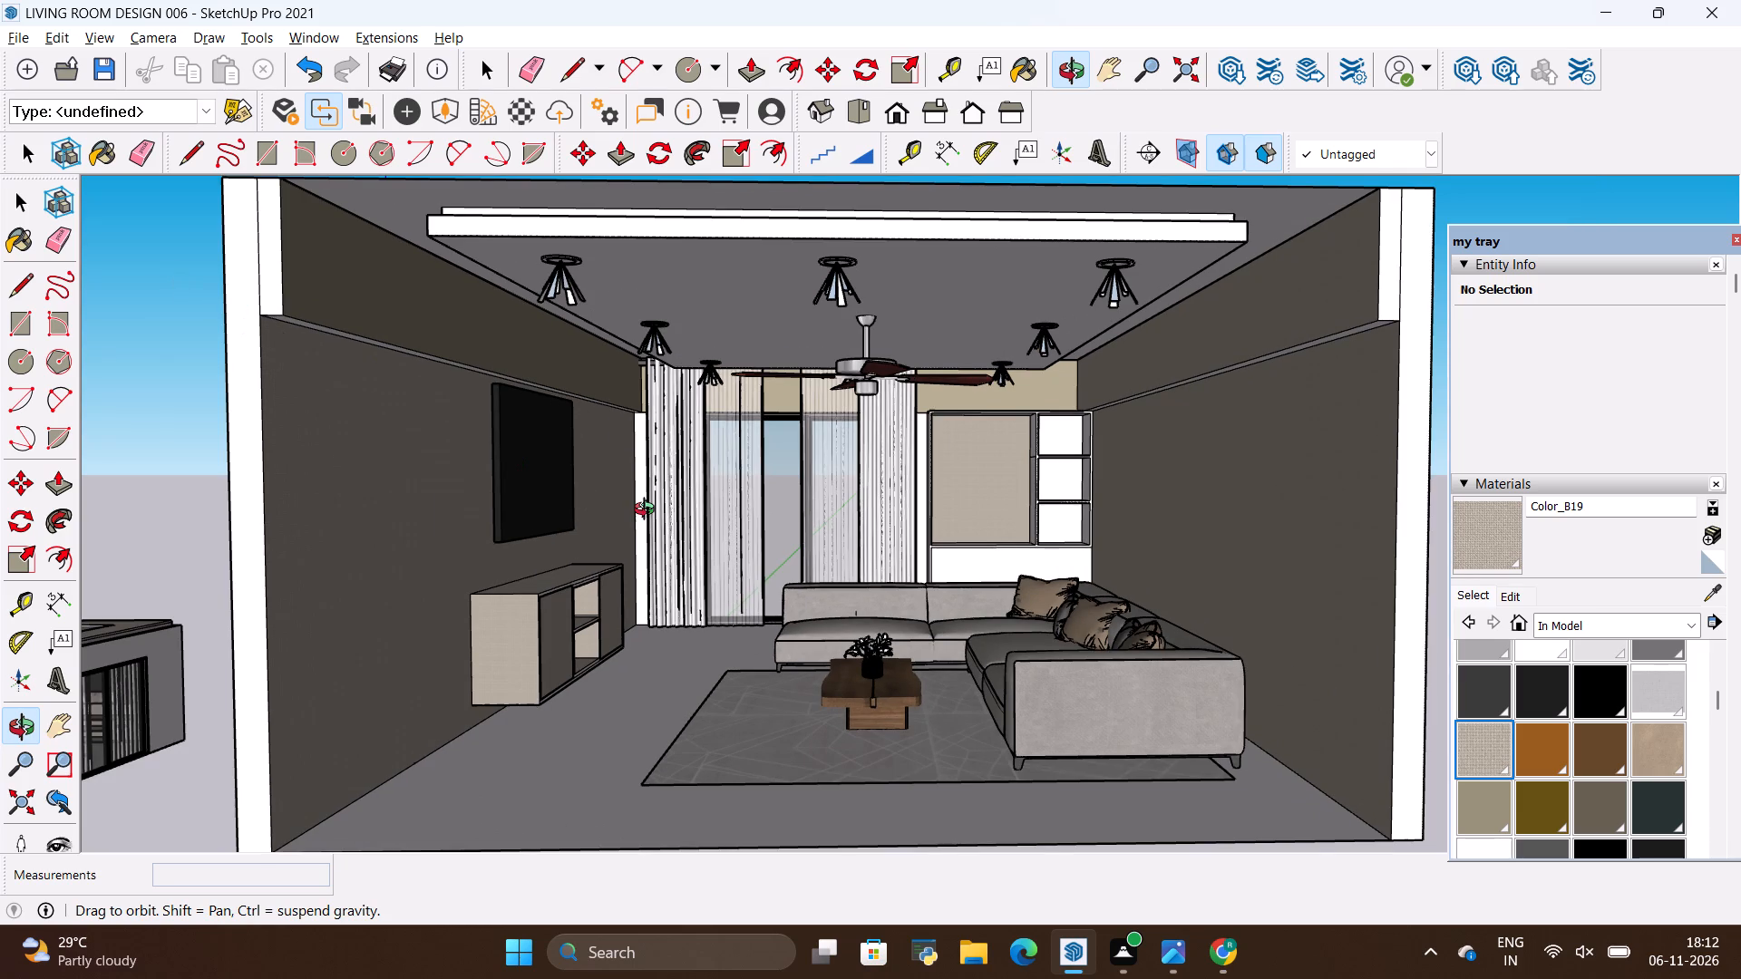
key("shift+super+s")
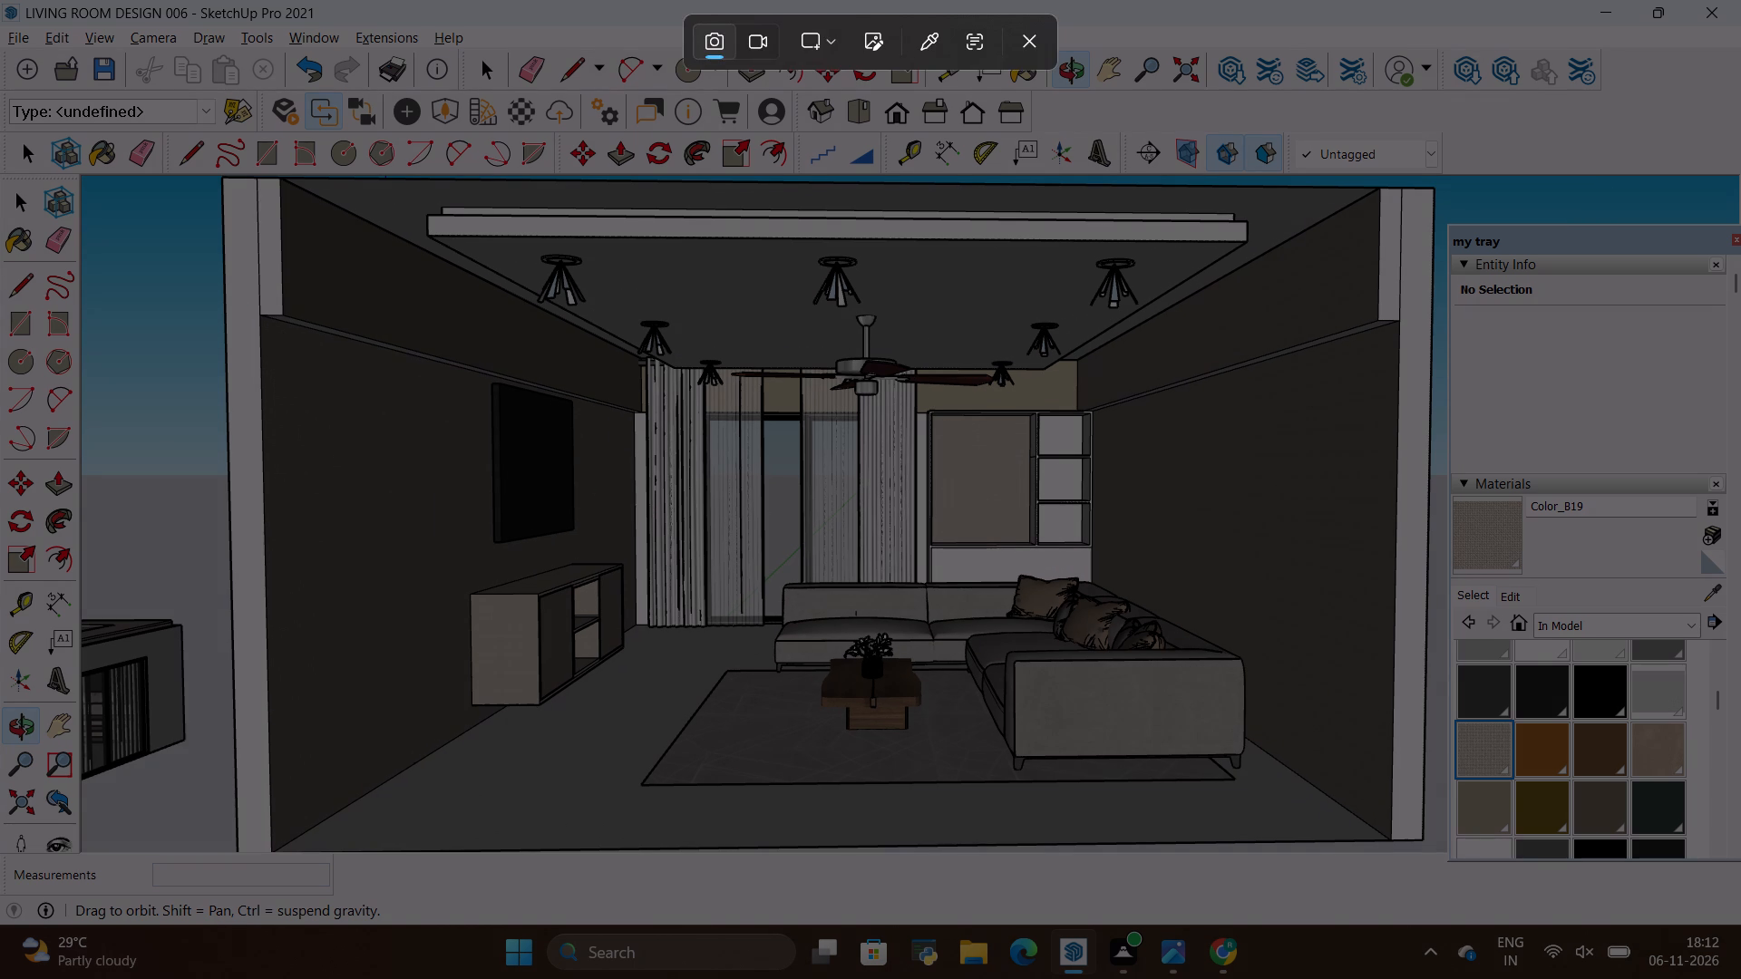
left_click_drag(254, 181, 1290, 815)
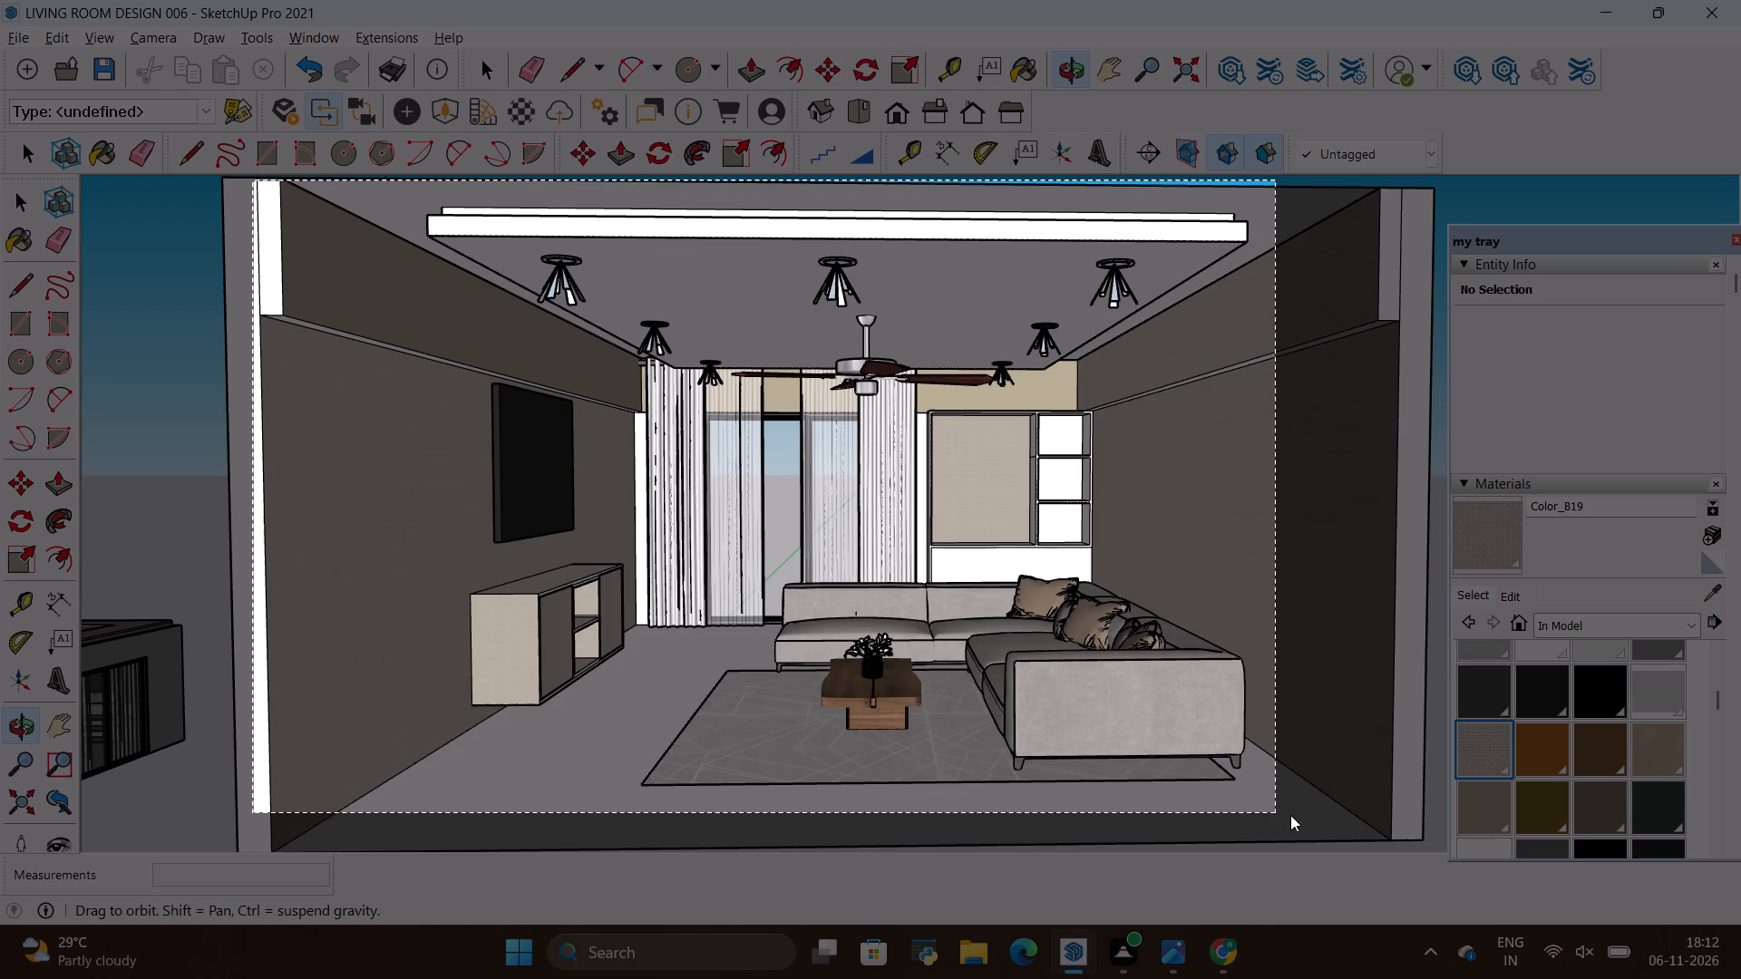
left_click_drag(1290, 815, 1389, 834)
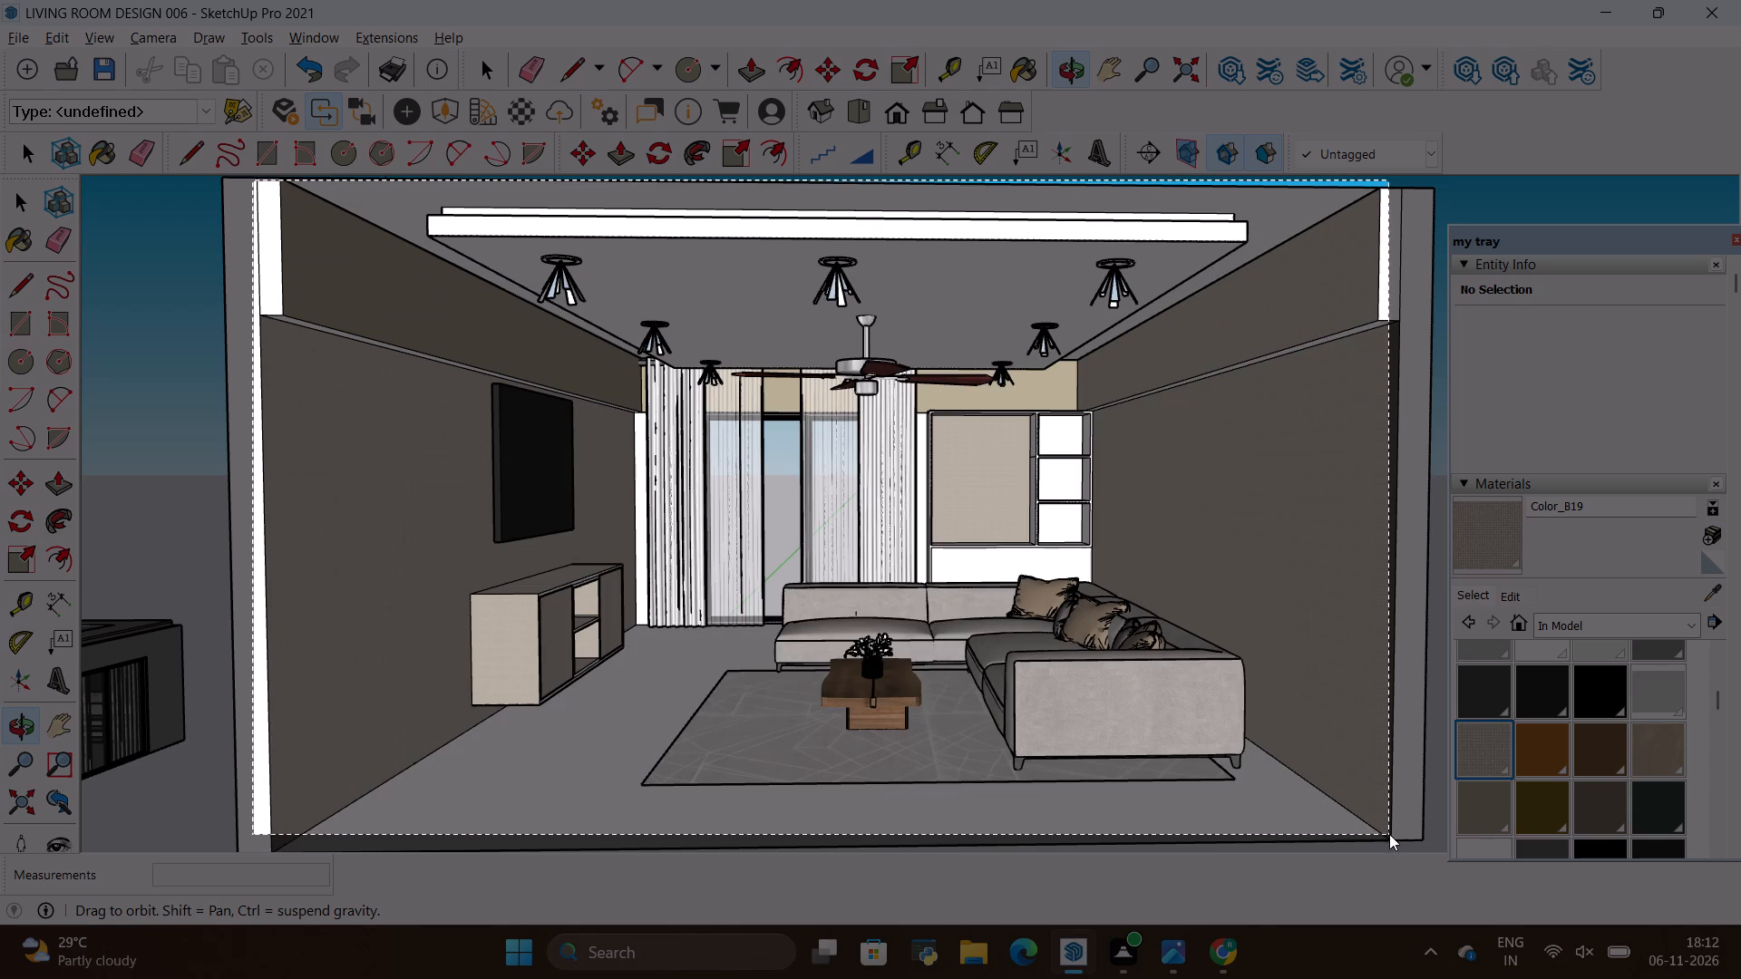
left_click_drag(1389, 834, 1393, 840)
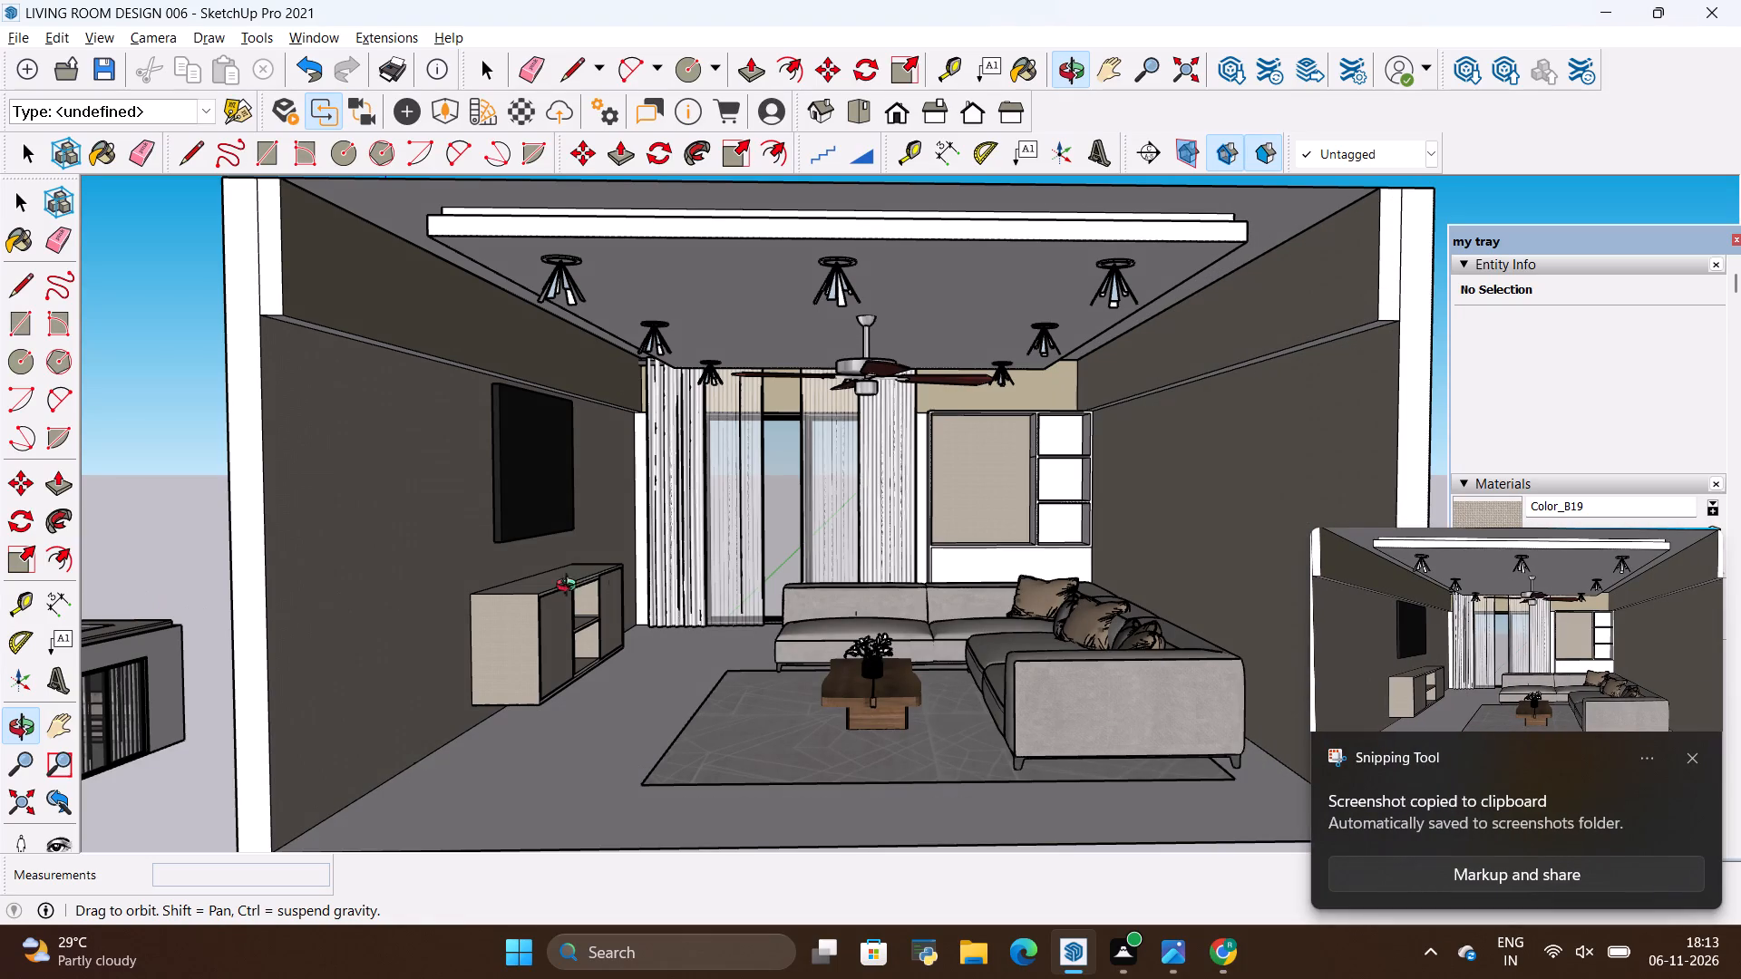
left_click(1695, 764)
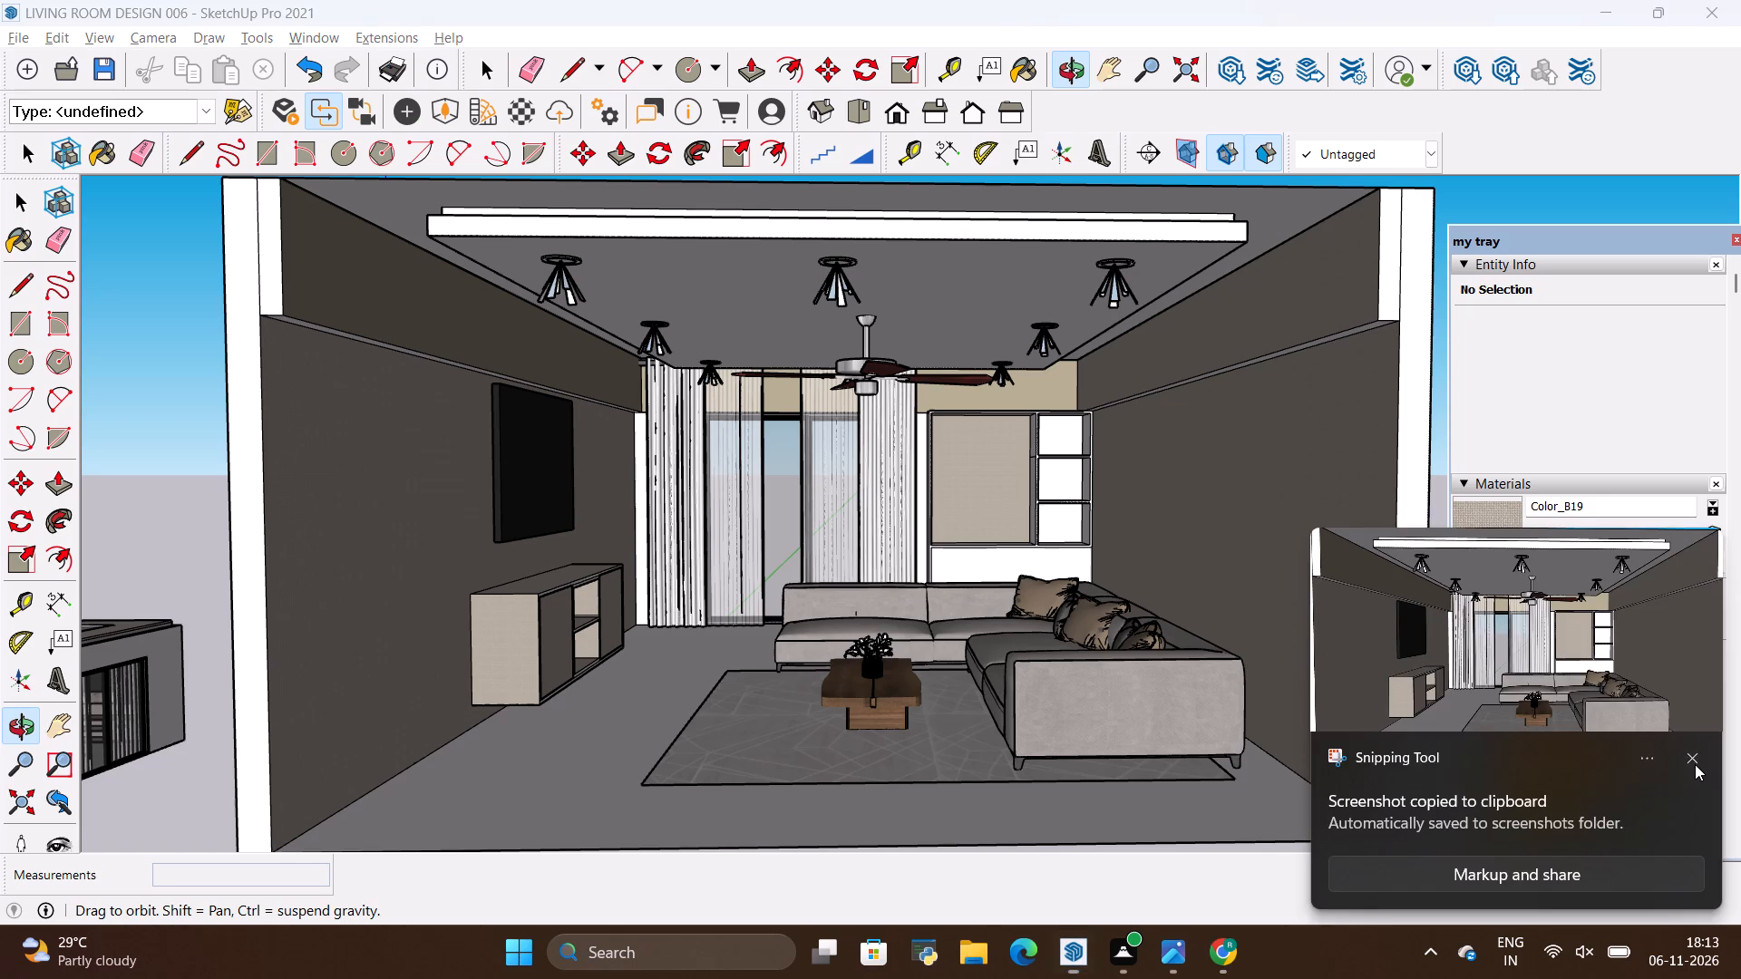
Examine the living room's dropped ceiling, lights, fan and furniture layout through the open front side.
scroll(785, 621, "down", 2)
scroll(776, 578, "up", 1)
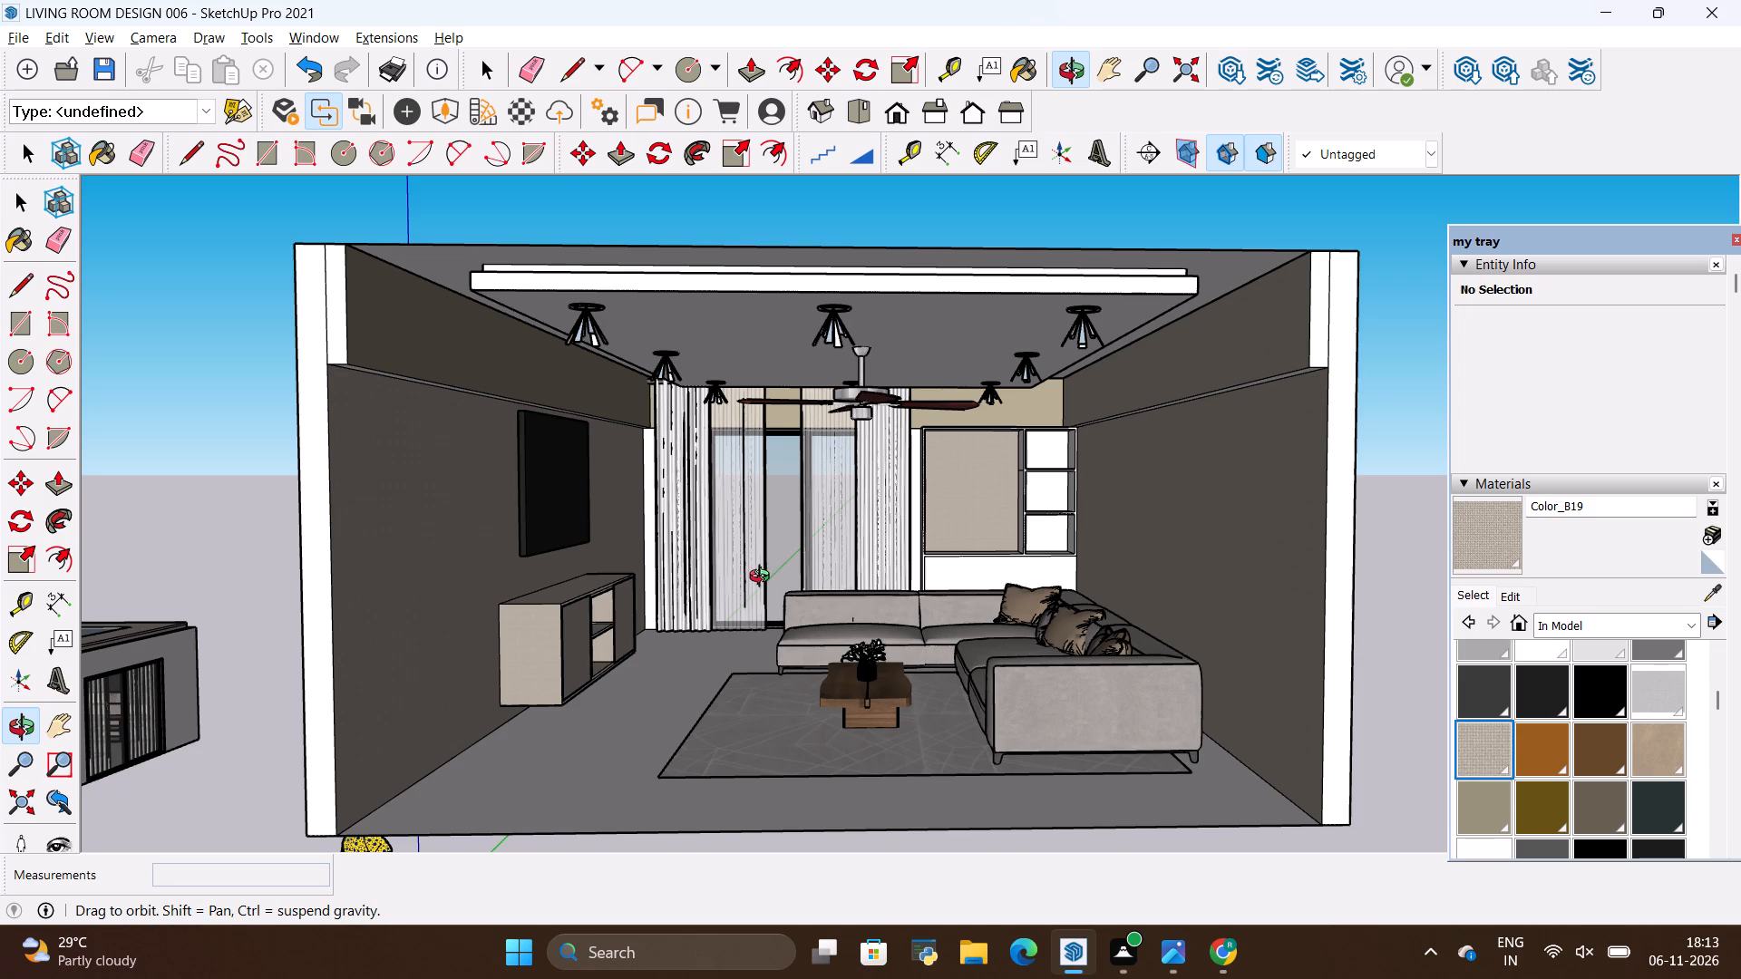
scroll(764, 578, "down", 1)
scroll(750, 552, "up", 1)
left_click_drag(759, 544, 740, 497)
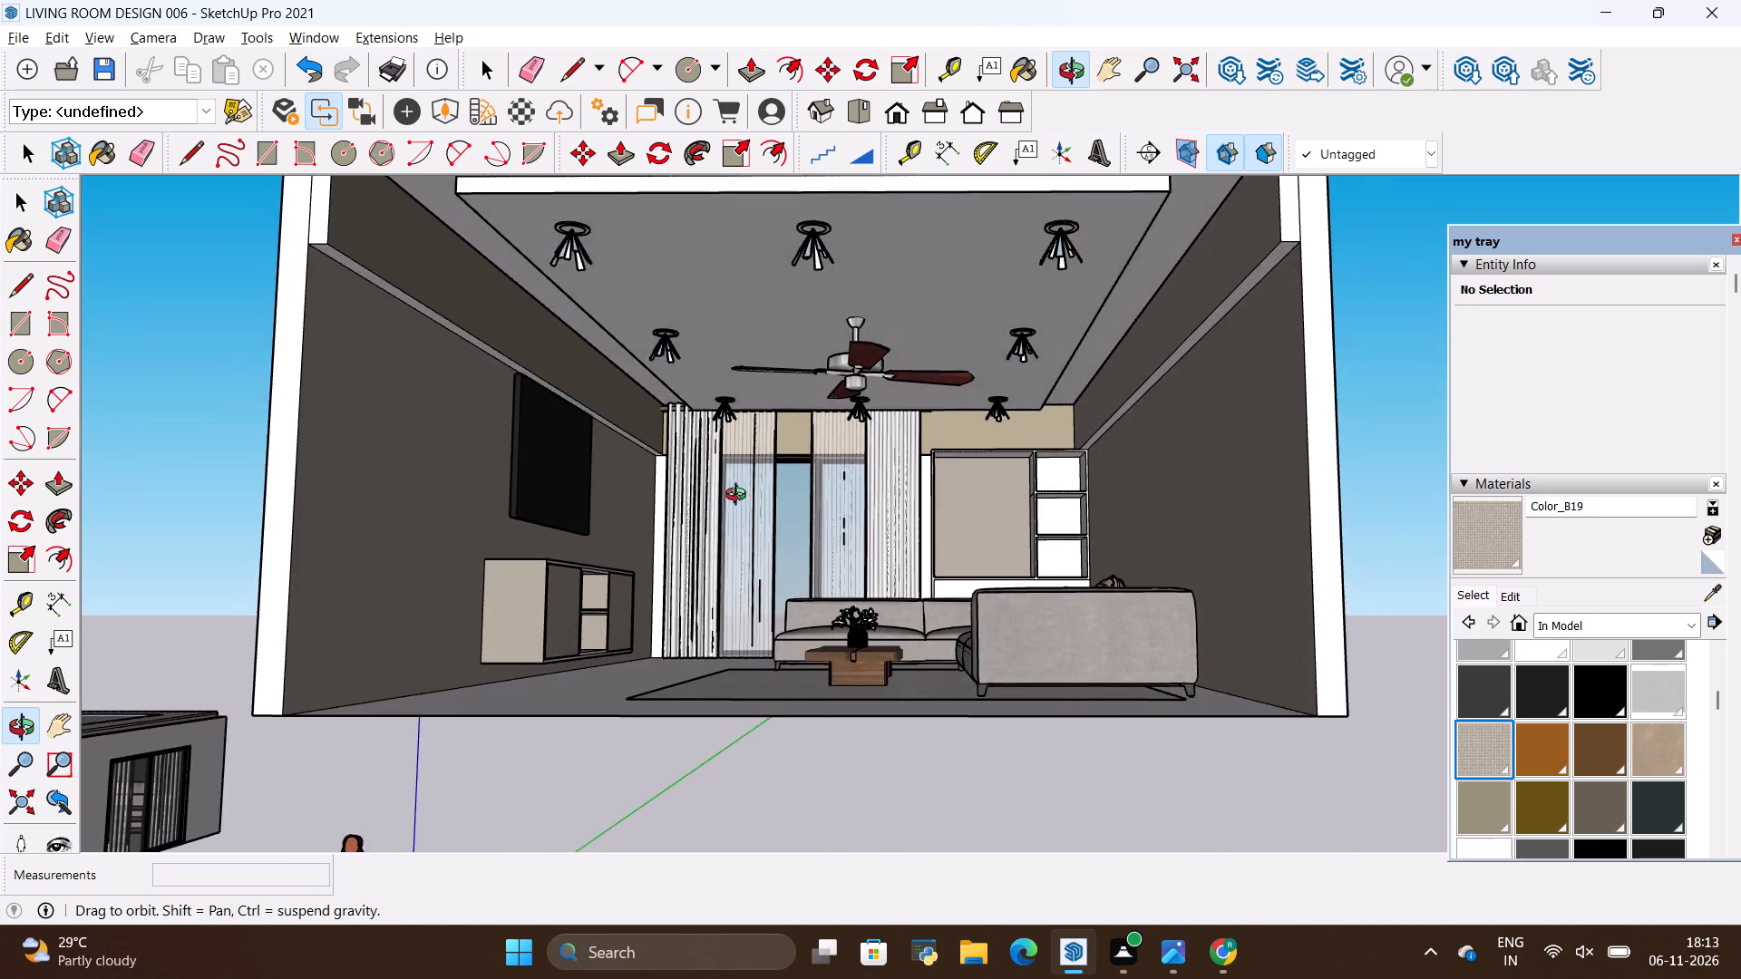
left_click_drag(740, 497, 742, 520)
scroll(740, 528, "up", 2)
left_click_drag(736, 526, 743, 537)
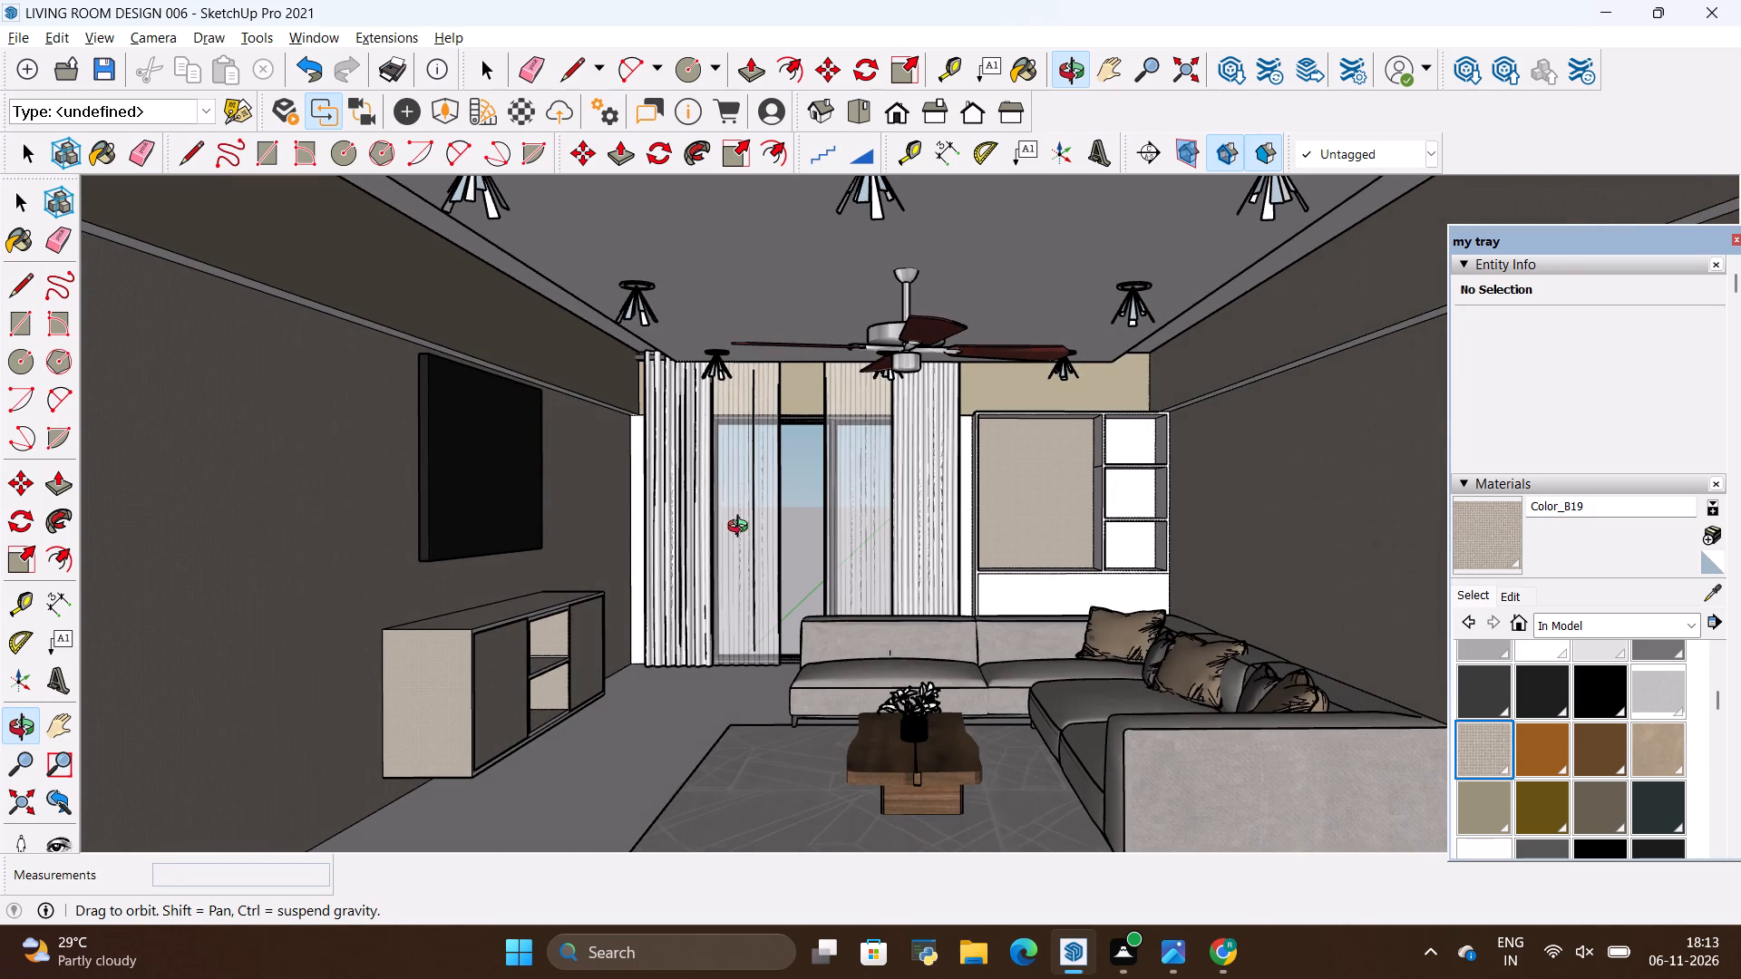
scroll(742, 528, "down", 1)
scroll(742, 528, "up", 1)
scroll(742, 528, "down", 2)
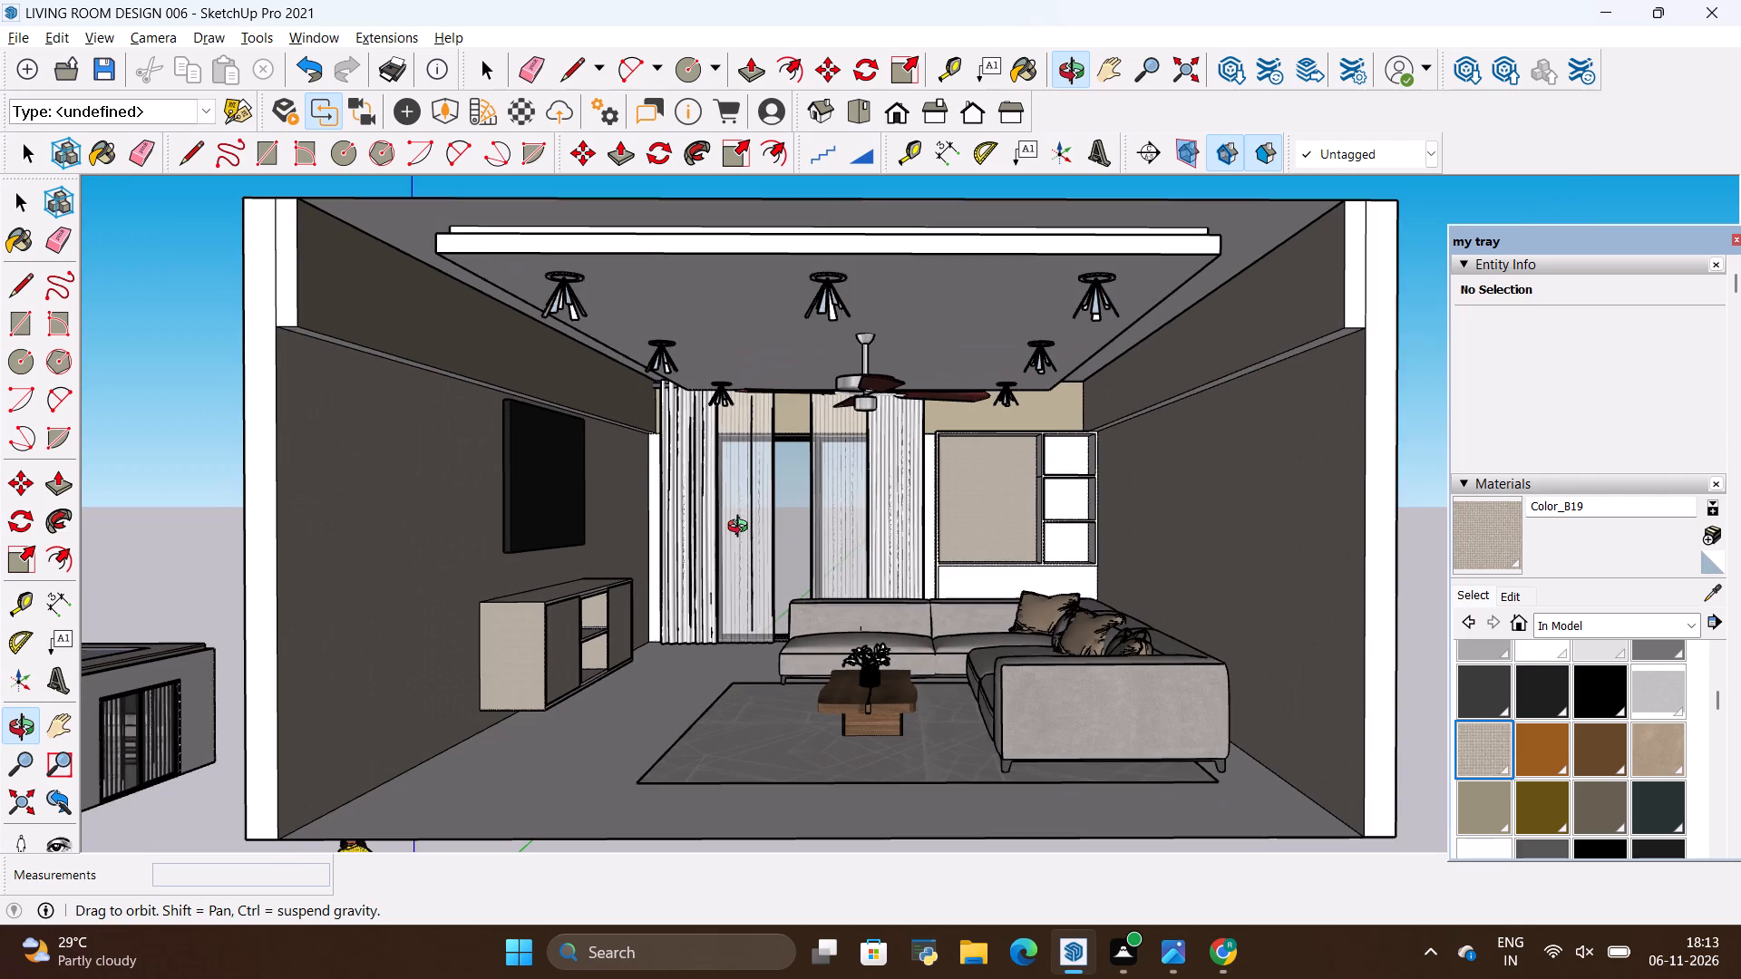
scroll(742, 528, "down", 1)
scroll(742, 528, "up", 1)
Check the furnished living room model against the reference photo in Photos, ending back in SketchUp.
key("alt+Tab")
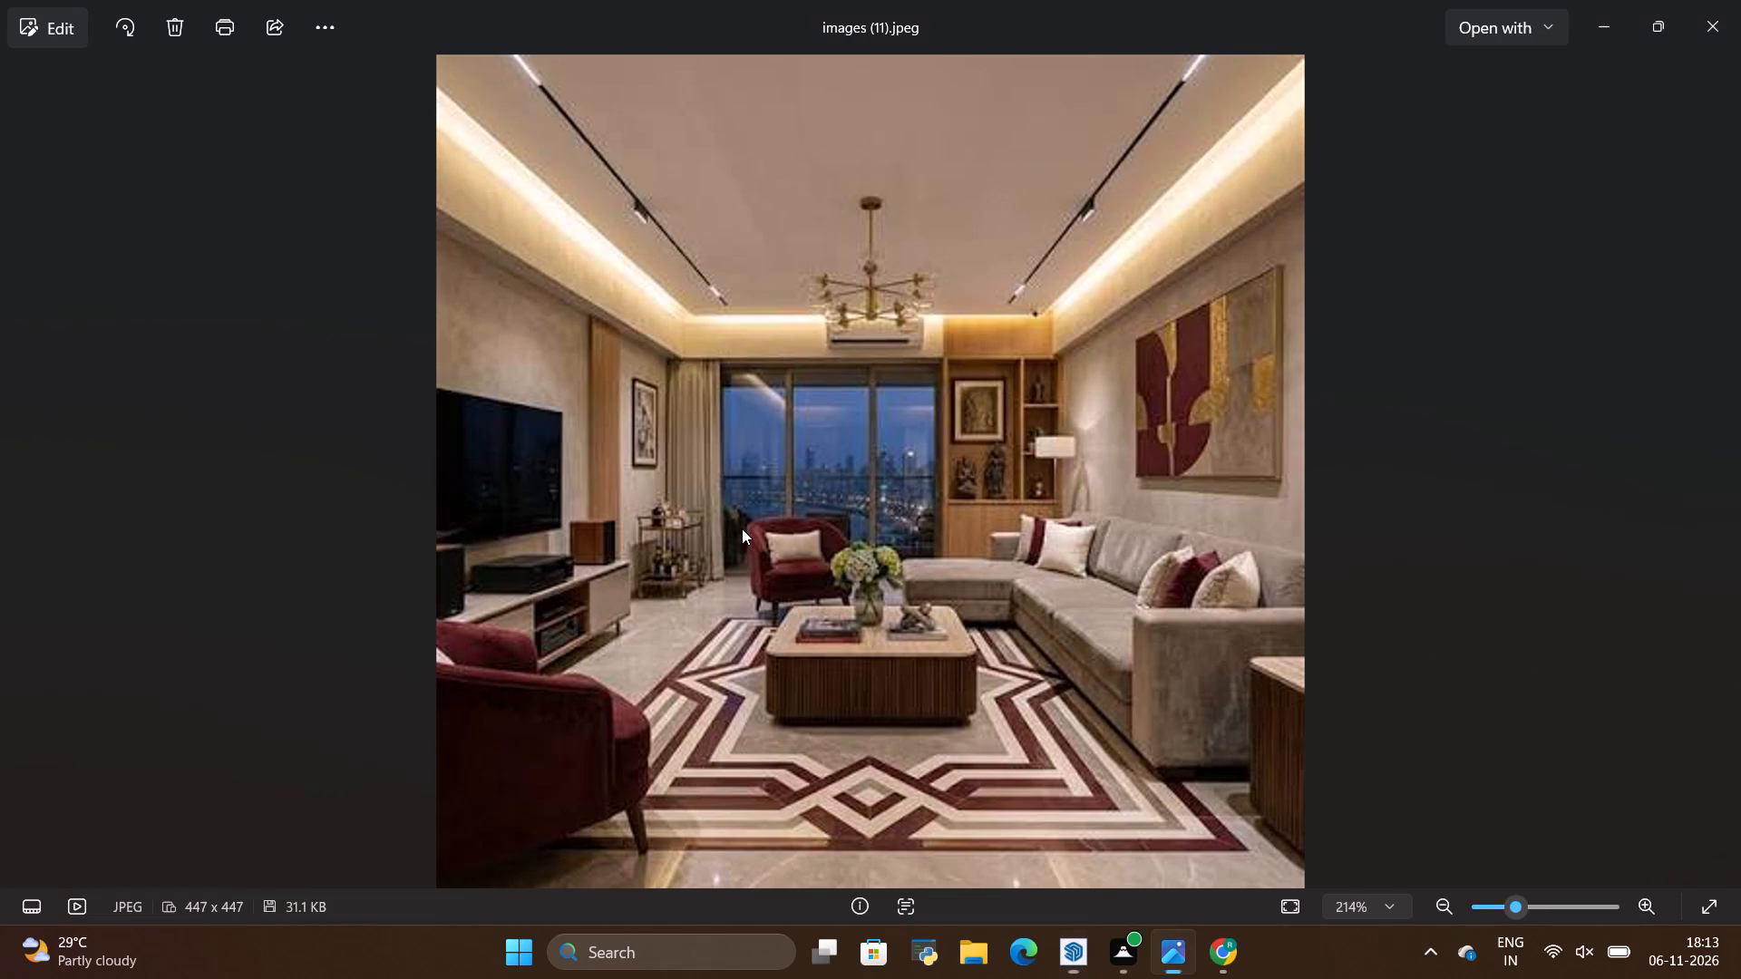
key("alt+Tab")
scroll(743, 525, "down", 1)
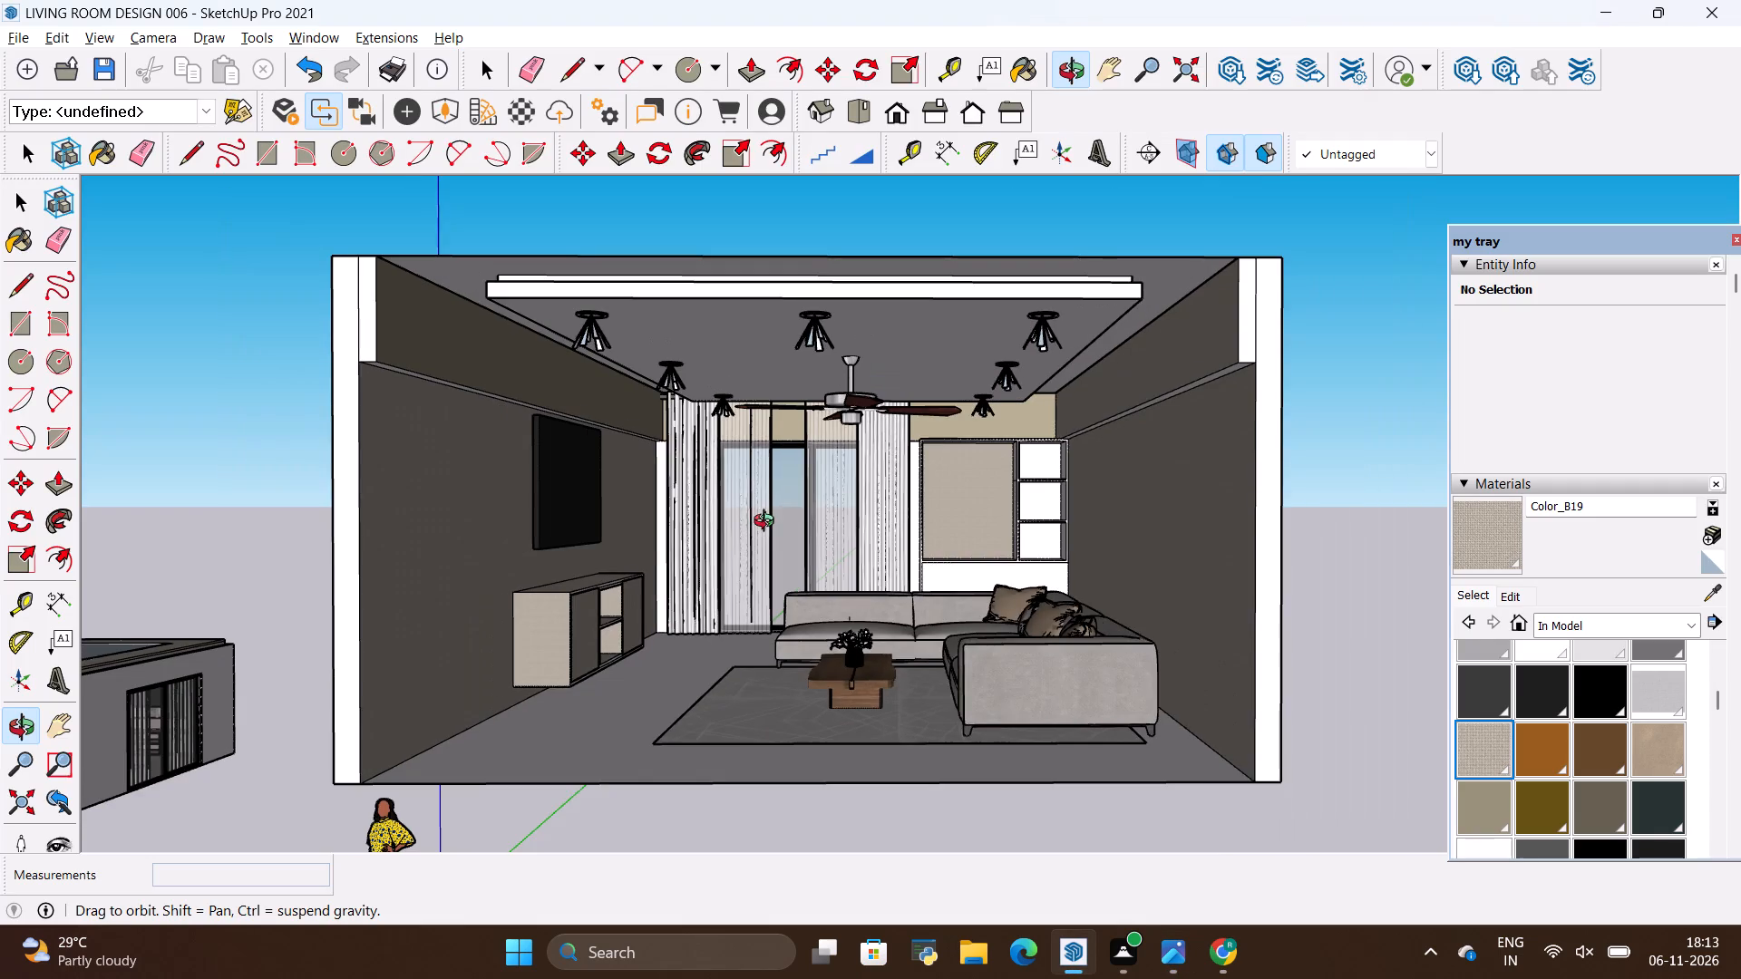
scroll(768, 523, "up", 1)
left_click(926, 523)
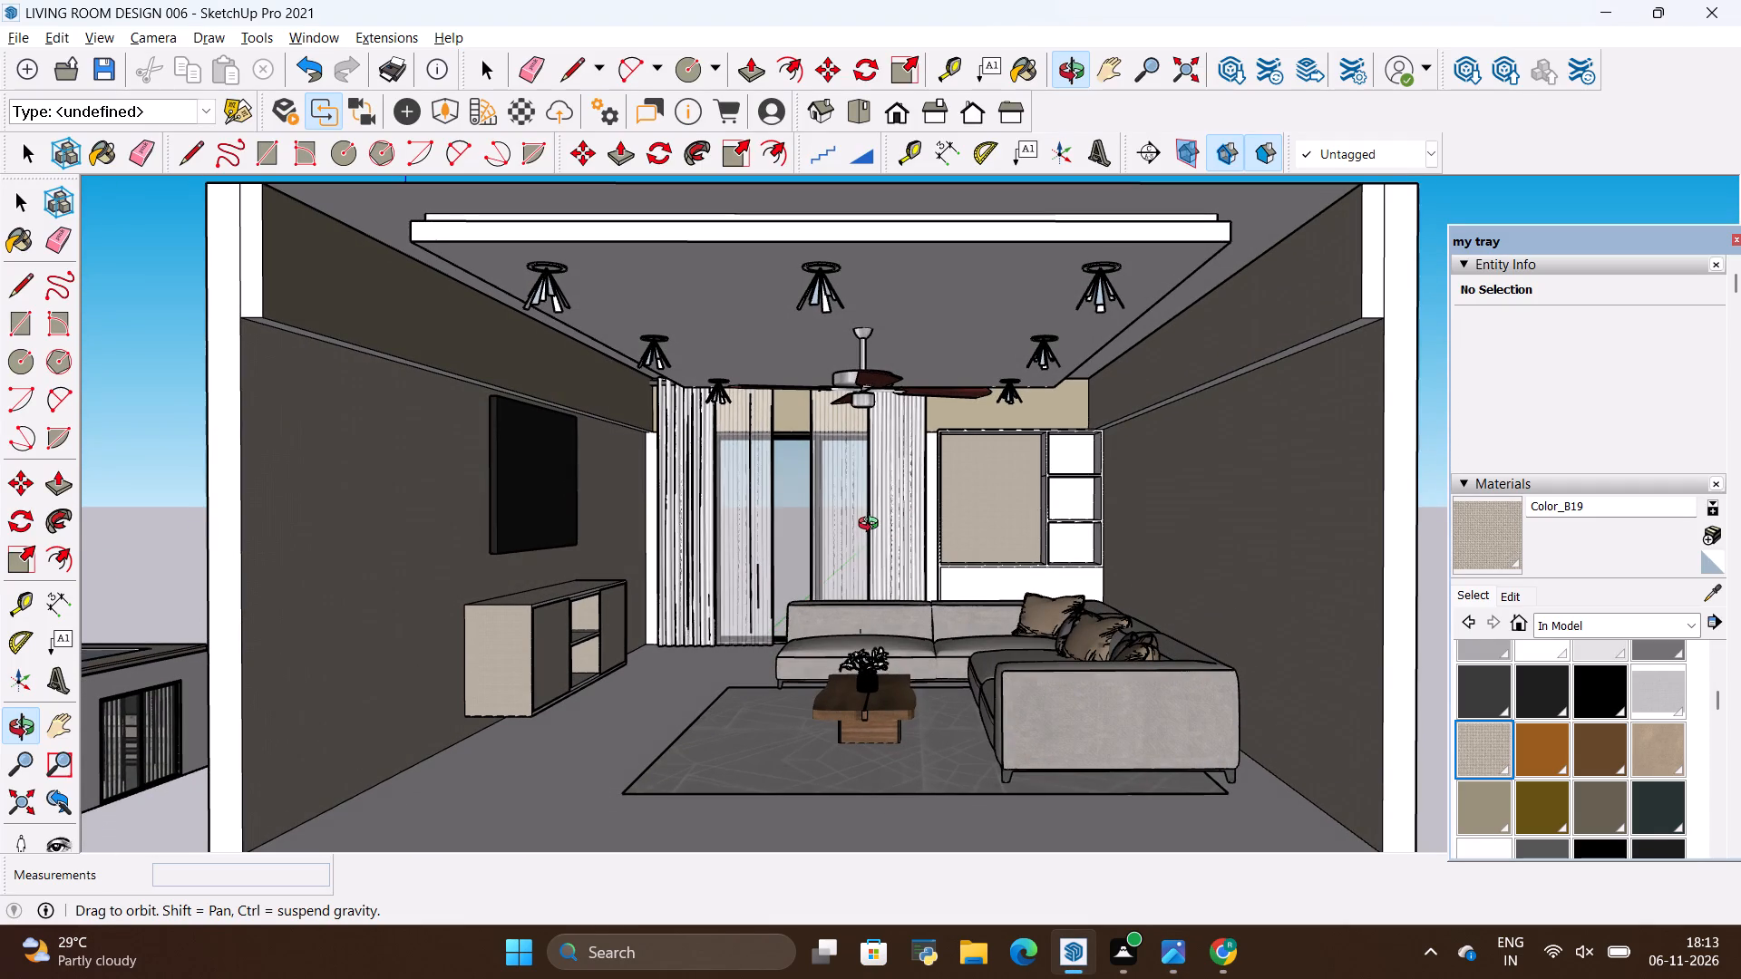
key("alt+Tab")
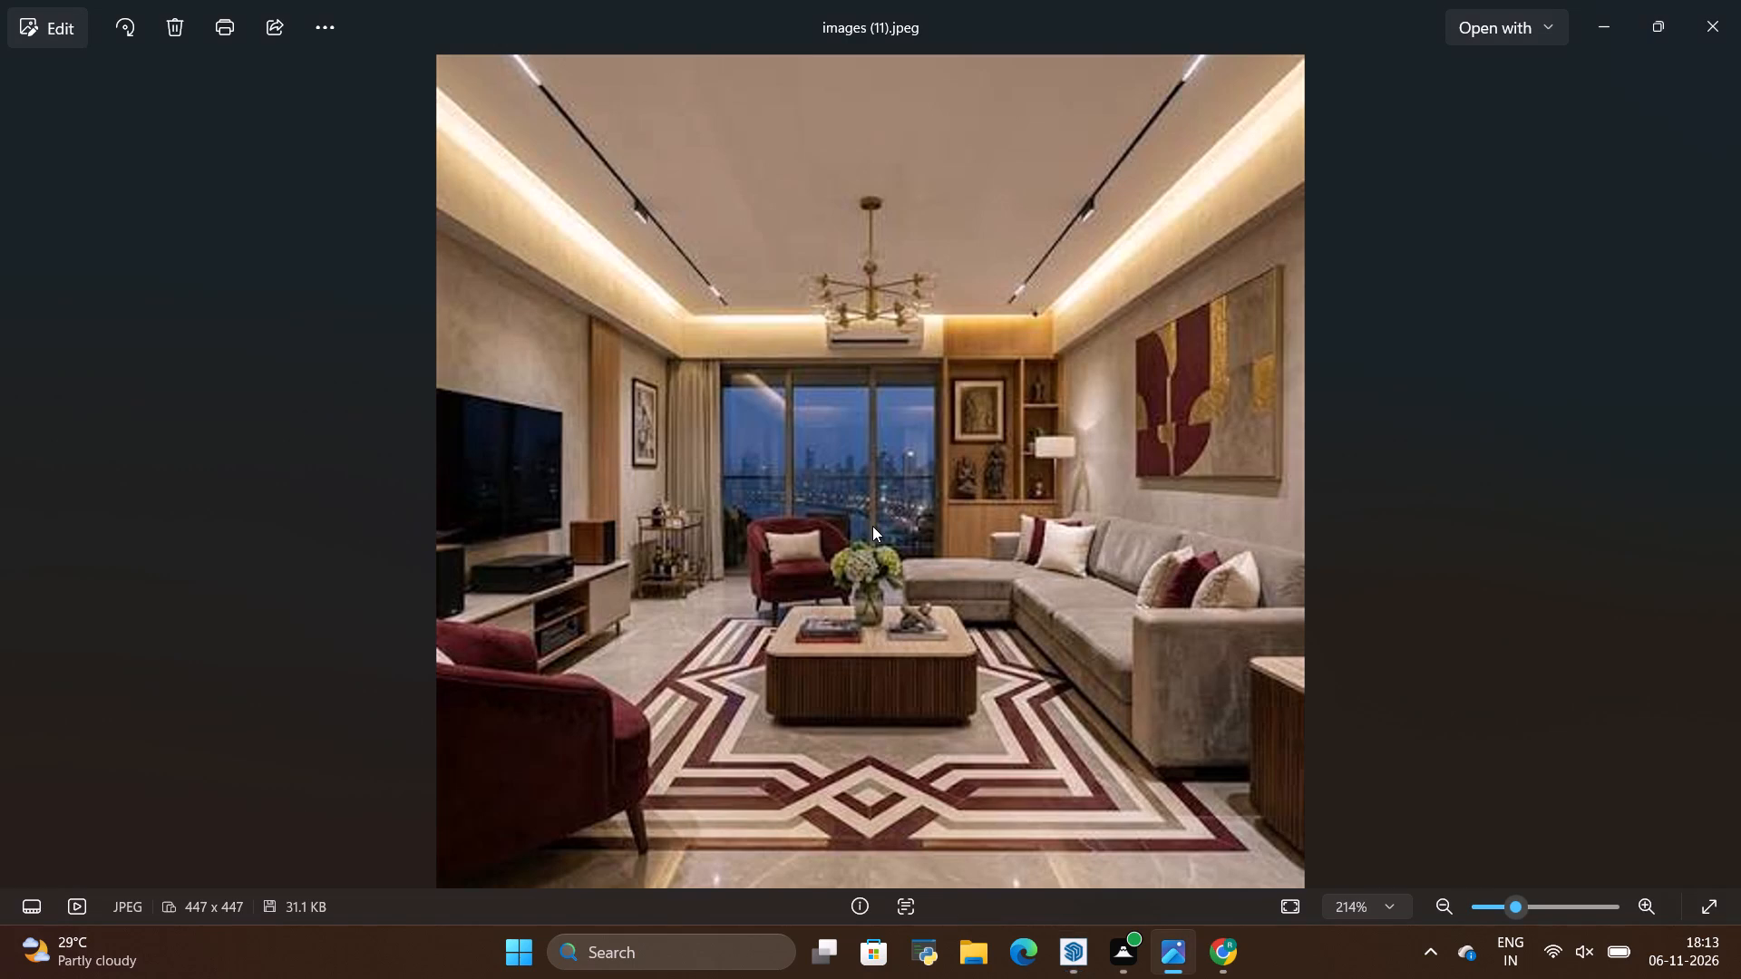
key("alt+Tab")
key("alt+Tab")
left_click(1059, 953)
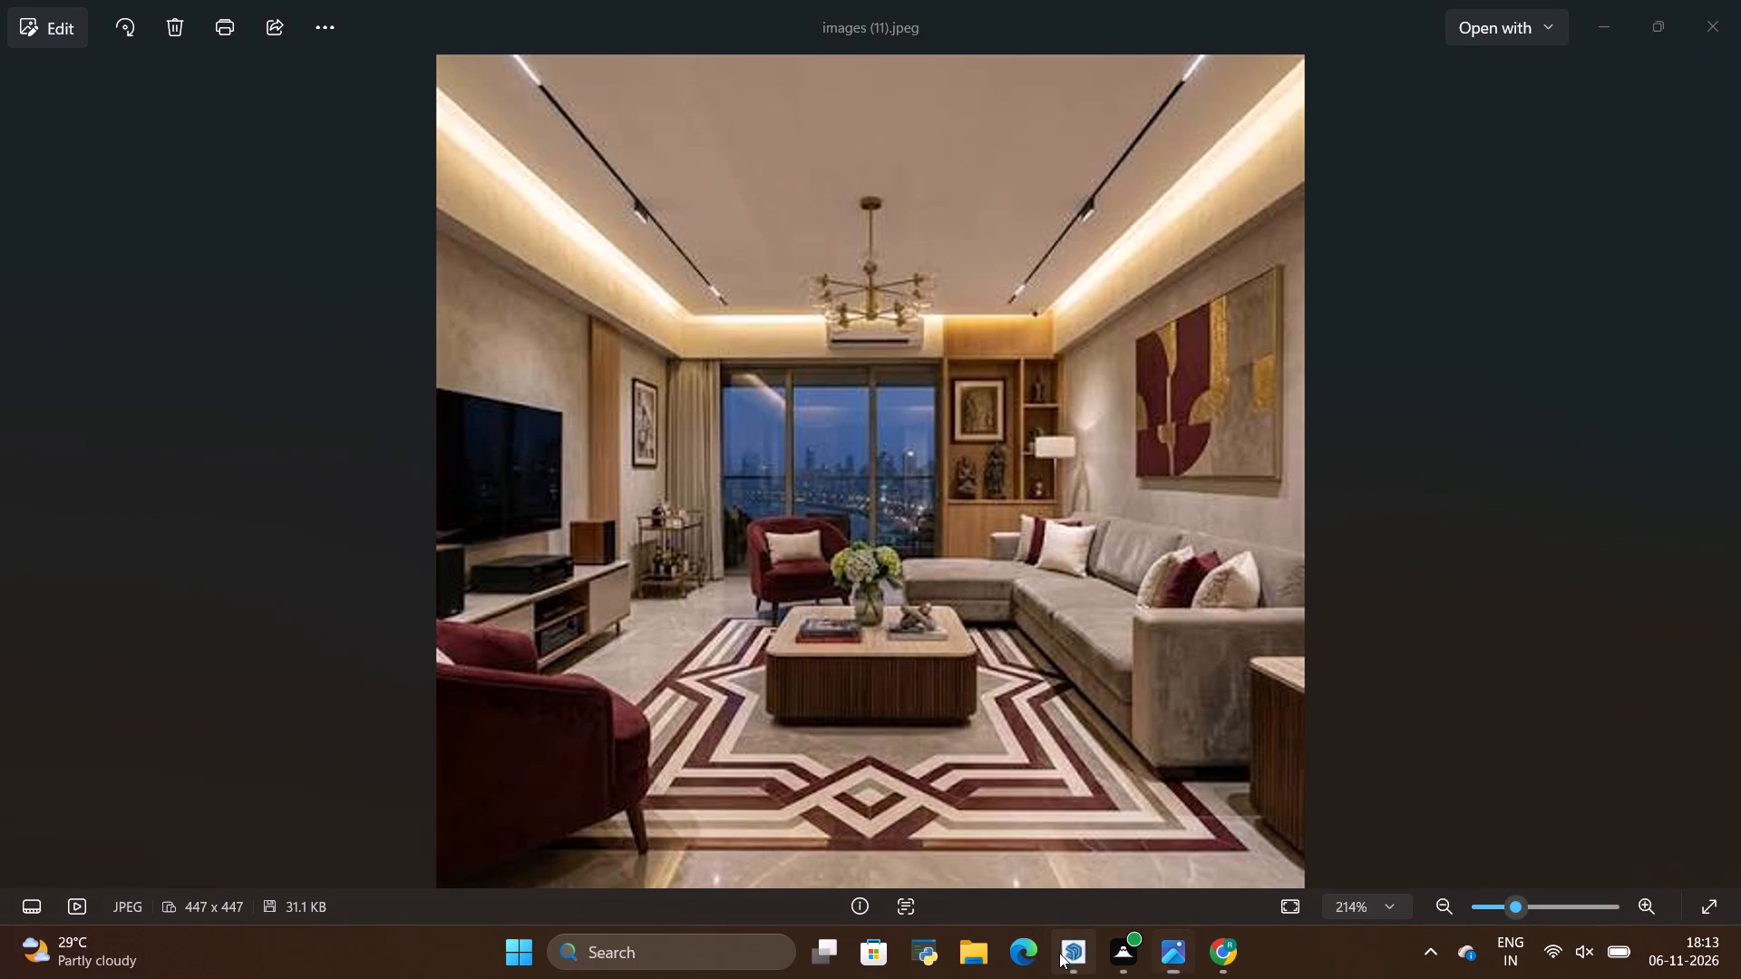
left_click(1069, 969)
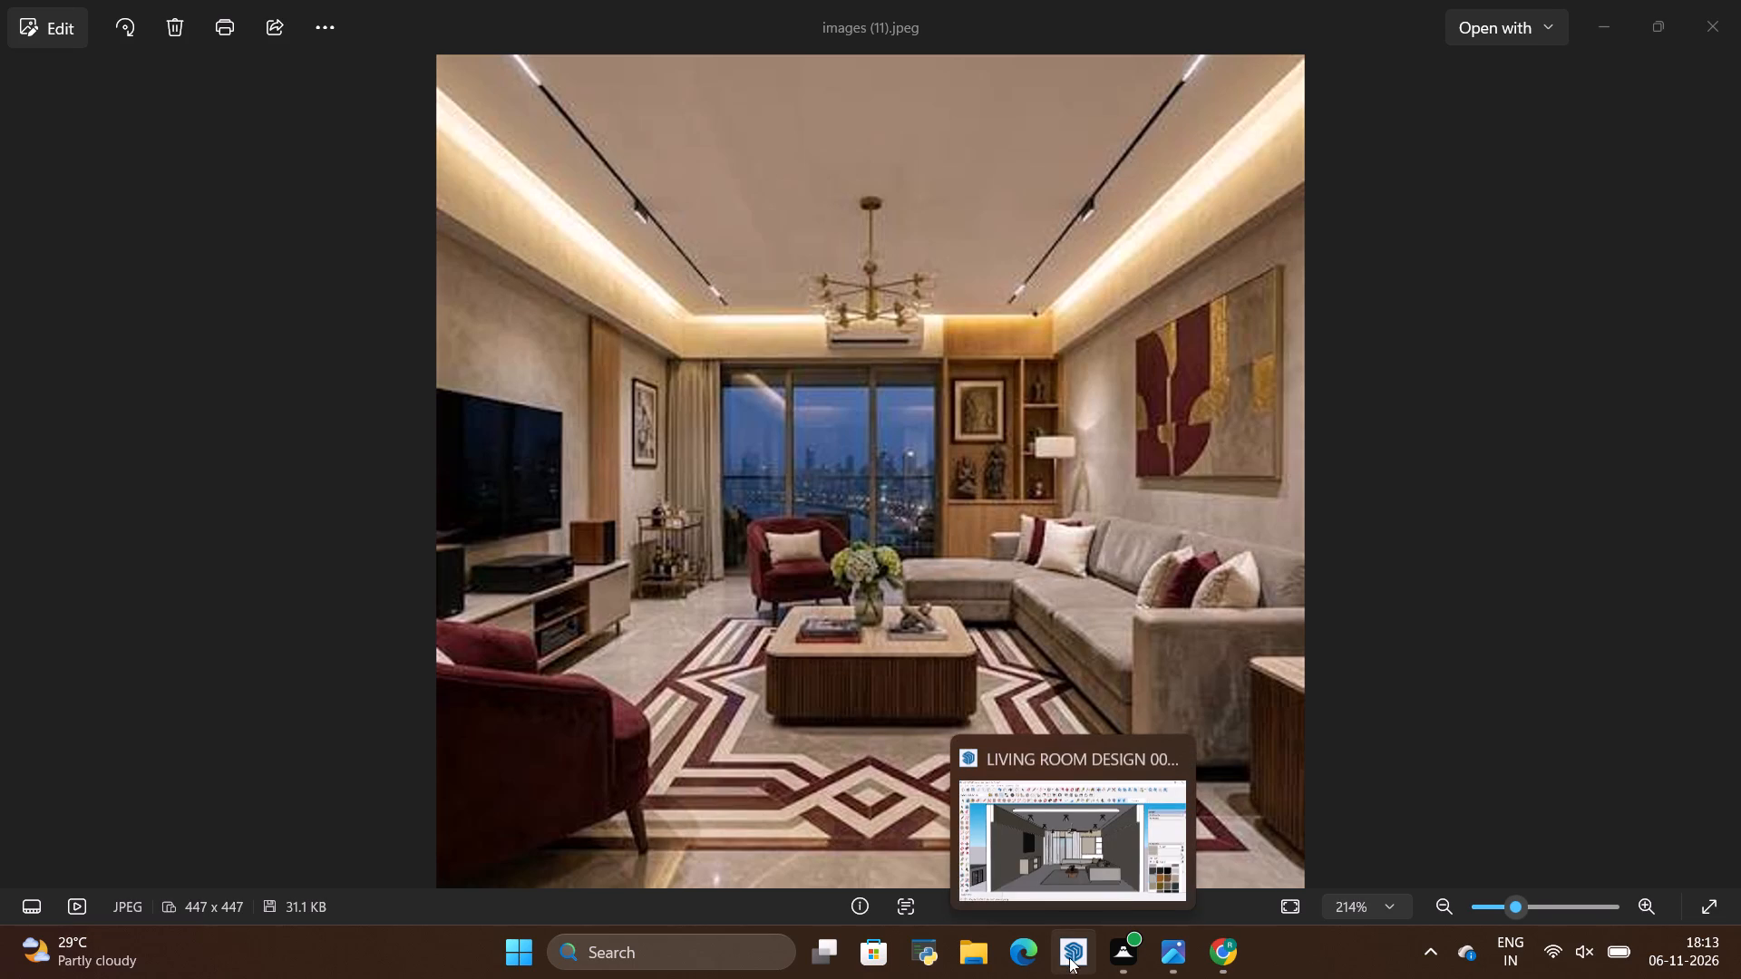
left_click(1069, 957)
left_click(1069, 948)
key("alt+Tab")
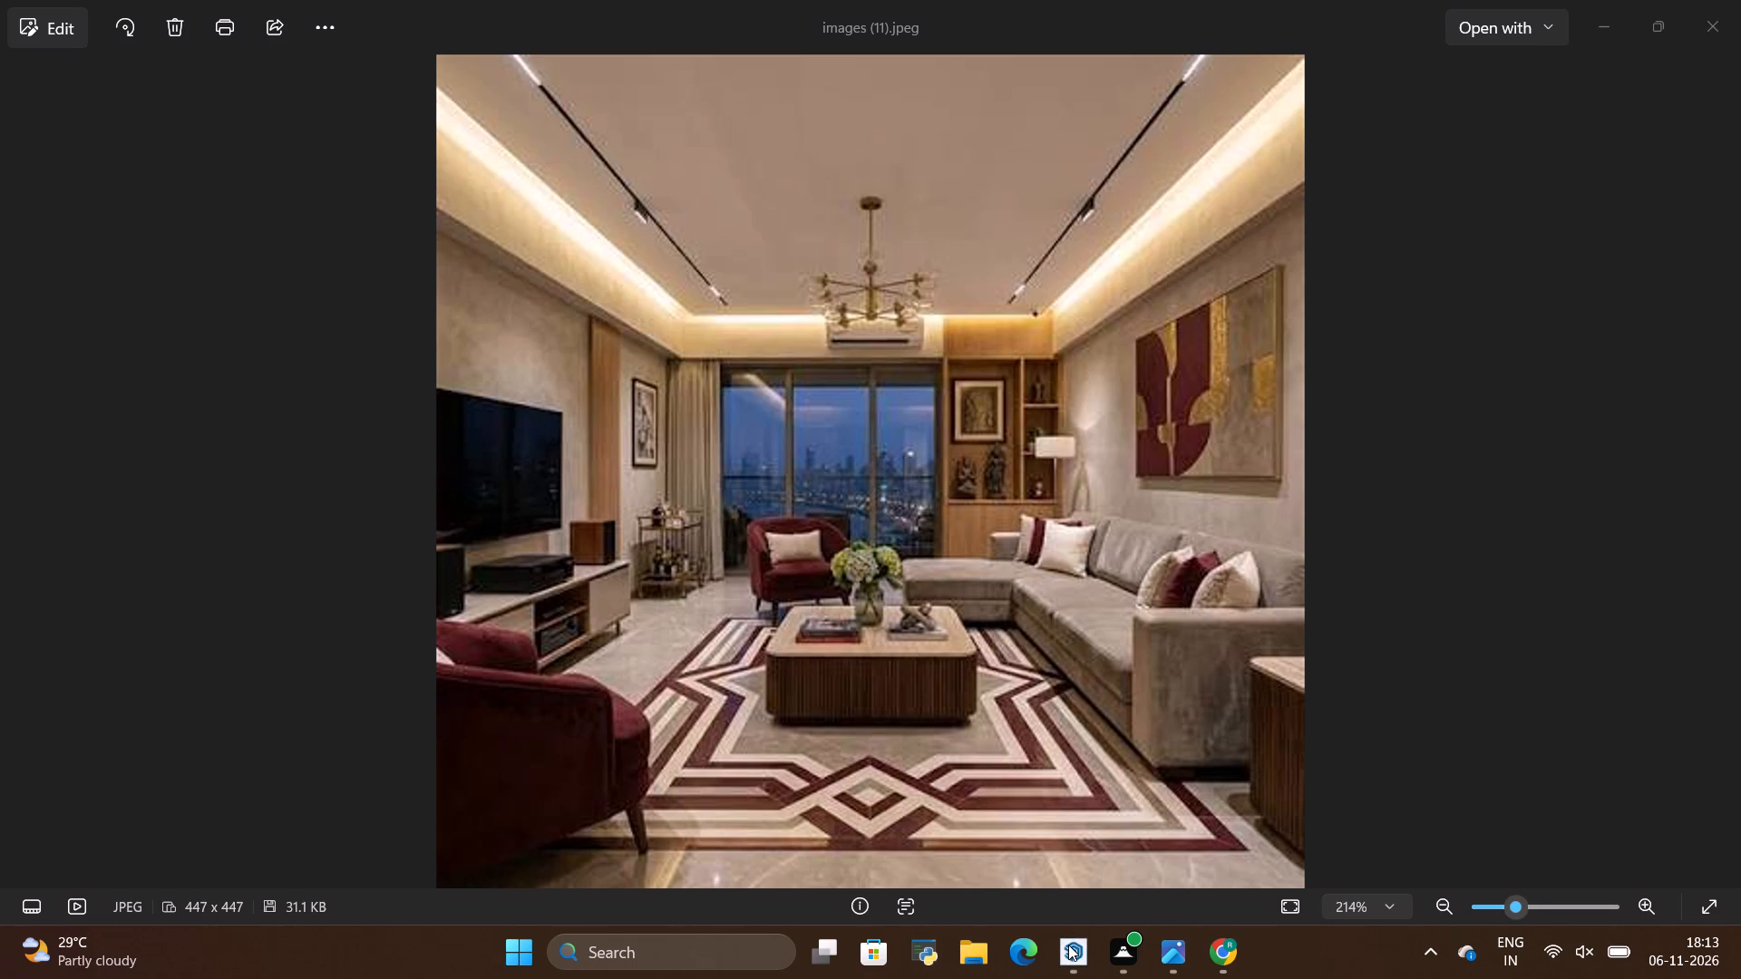
left_click(1168, 948)
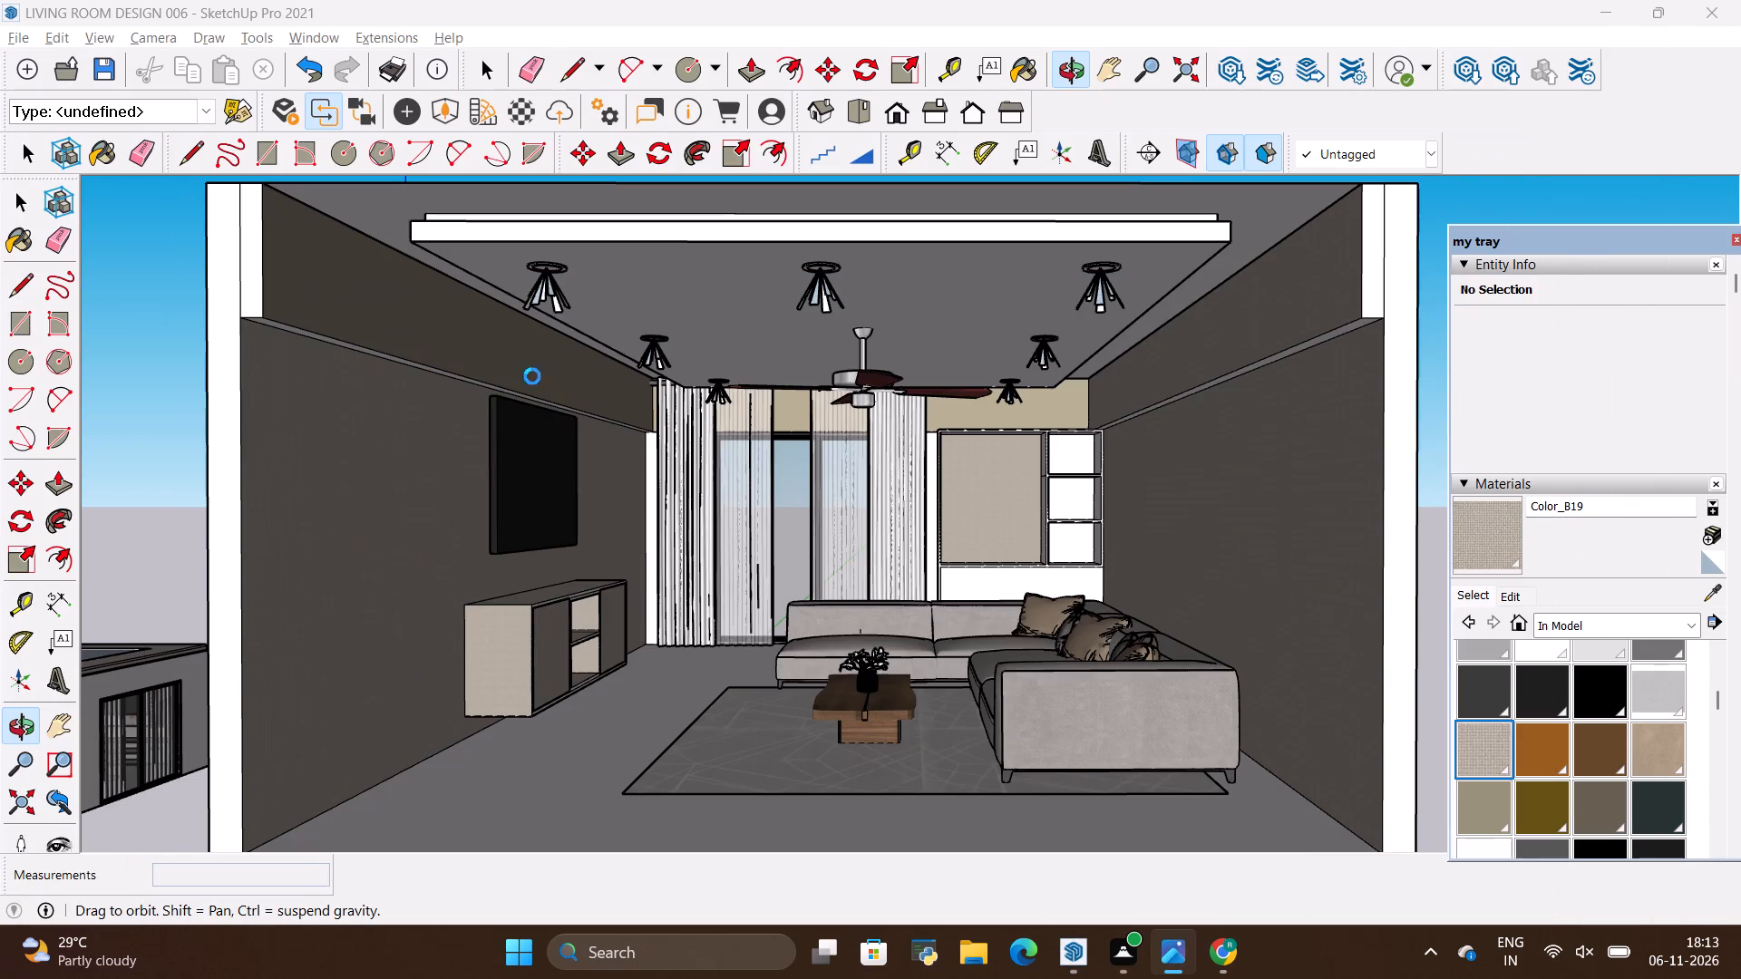
key("alt+Tab")
key("alt+Tab")
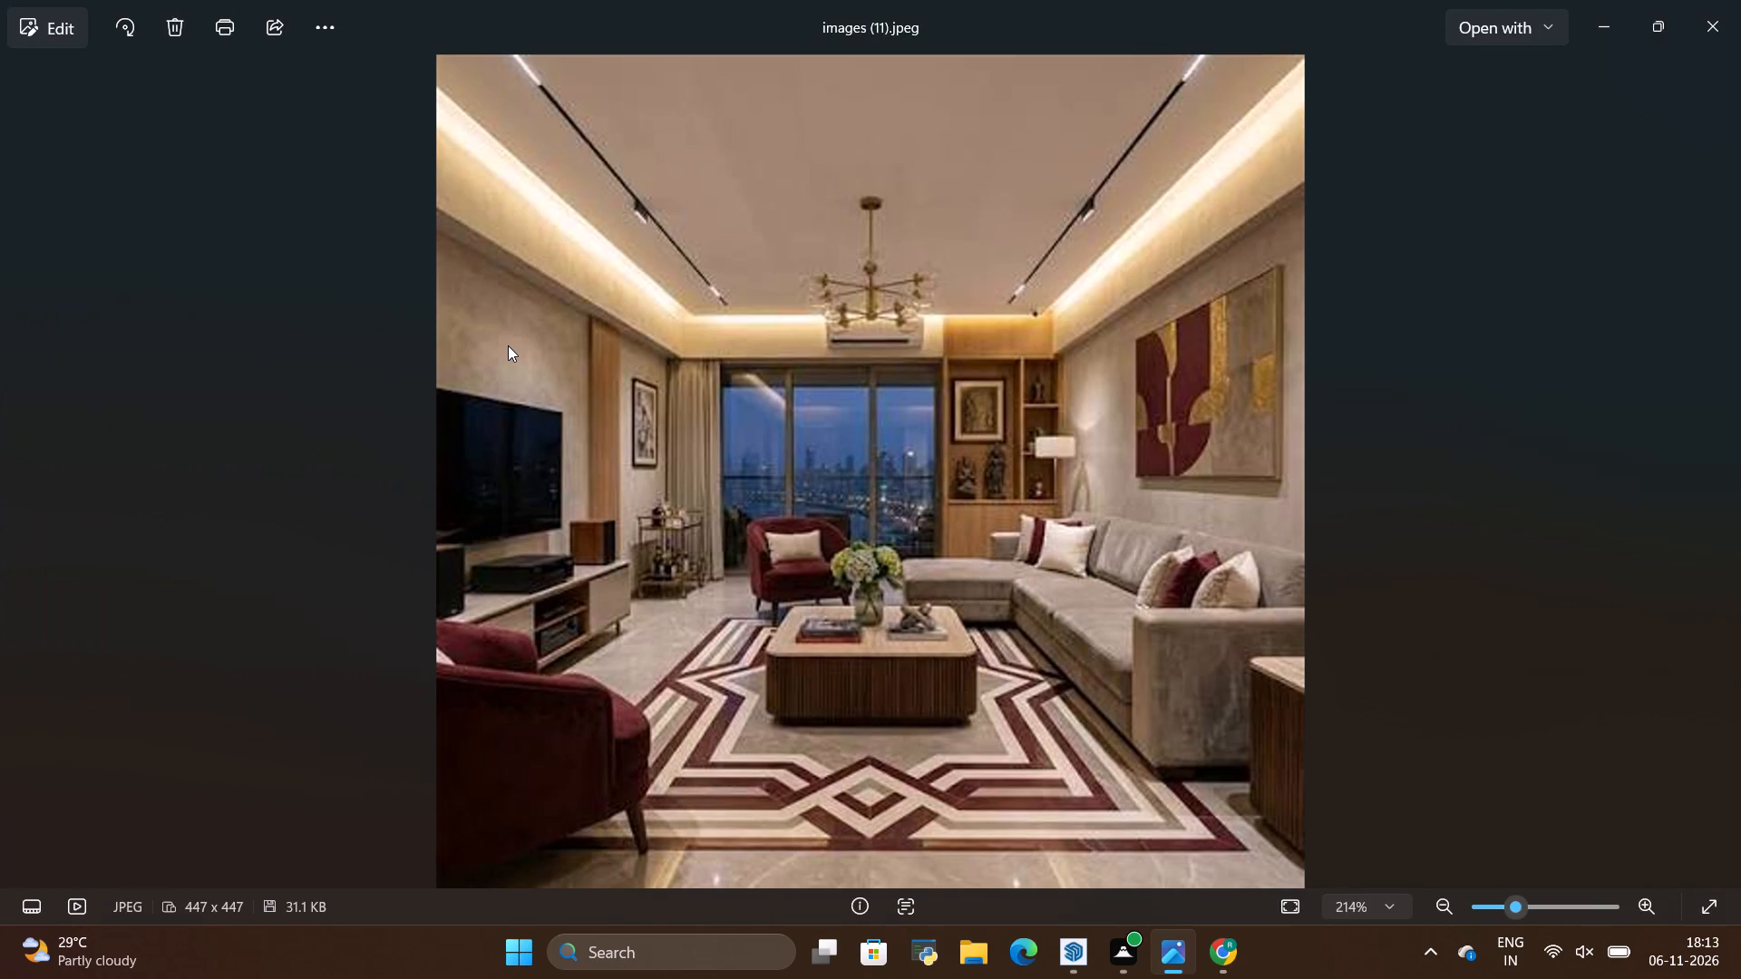
key("alt+Tab")
key("alt+Tab")
left_click(1077, 948)
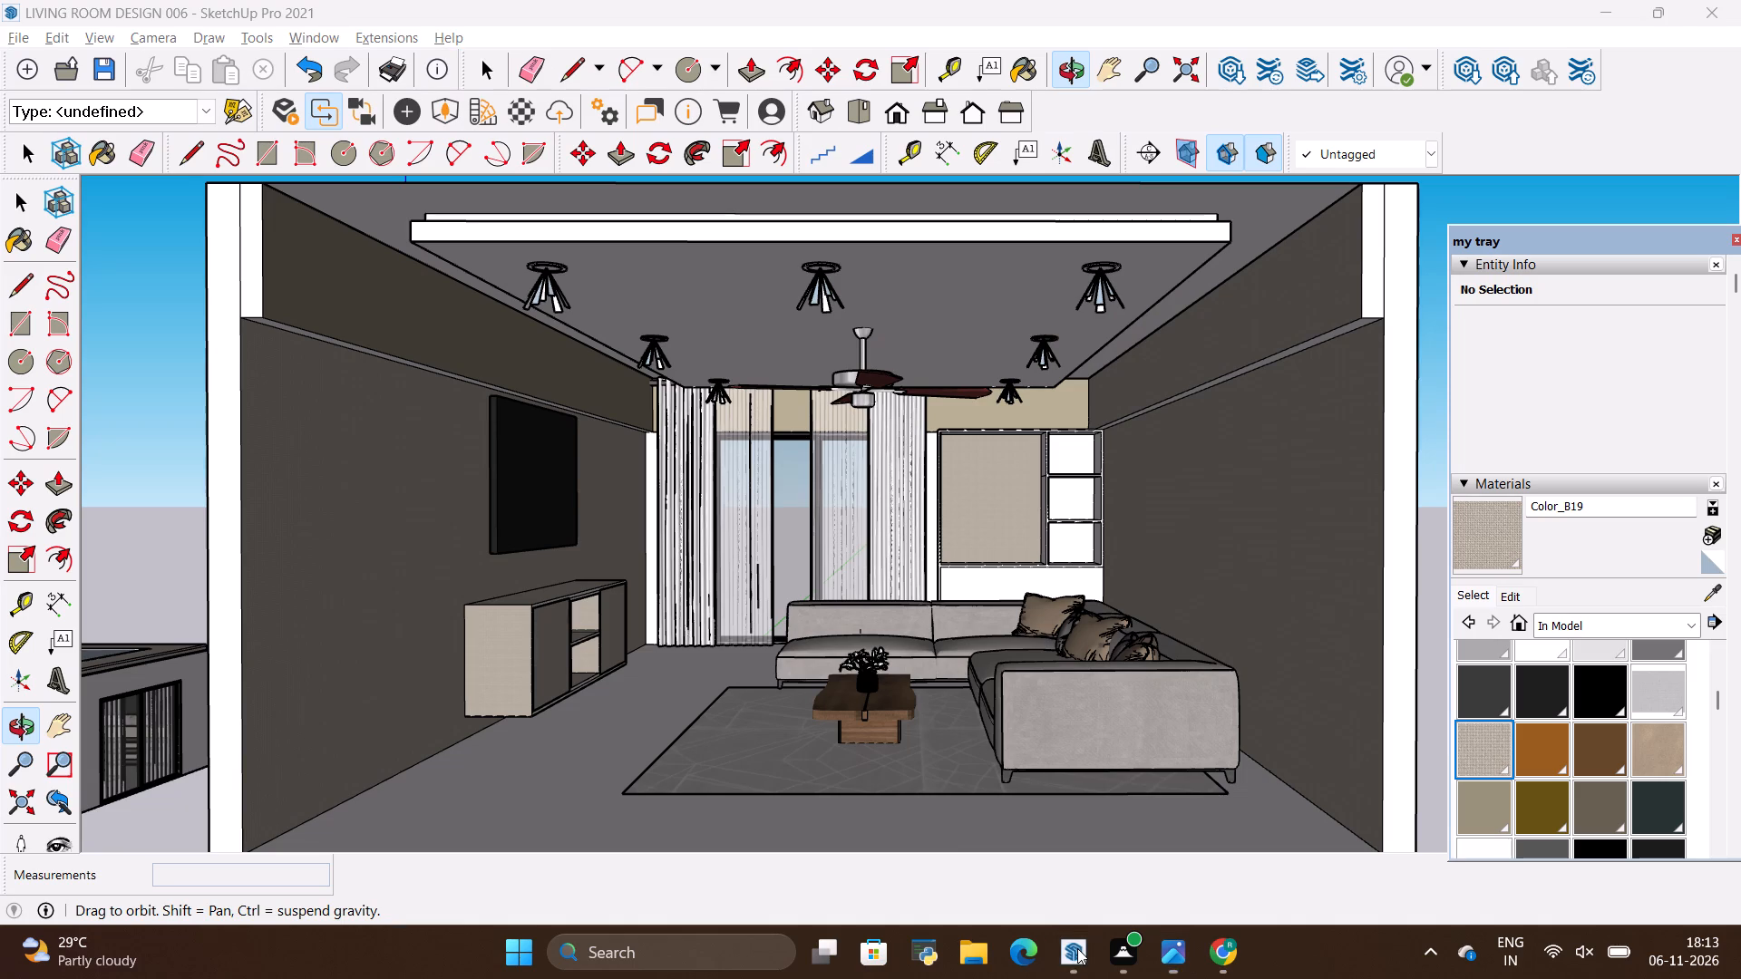
Compare the modelled living room's open-front view with the reference photo in Photos, returning to SketchUp.
scroll(746, 340, "down", 1)
scroll(793, 372, "up", 1)
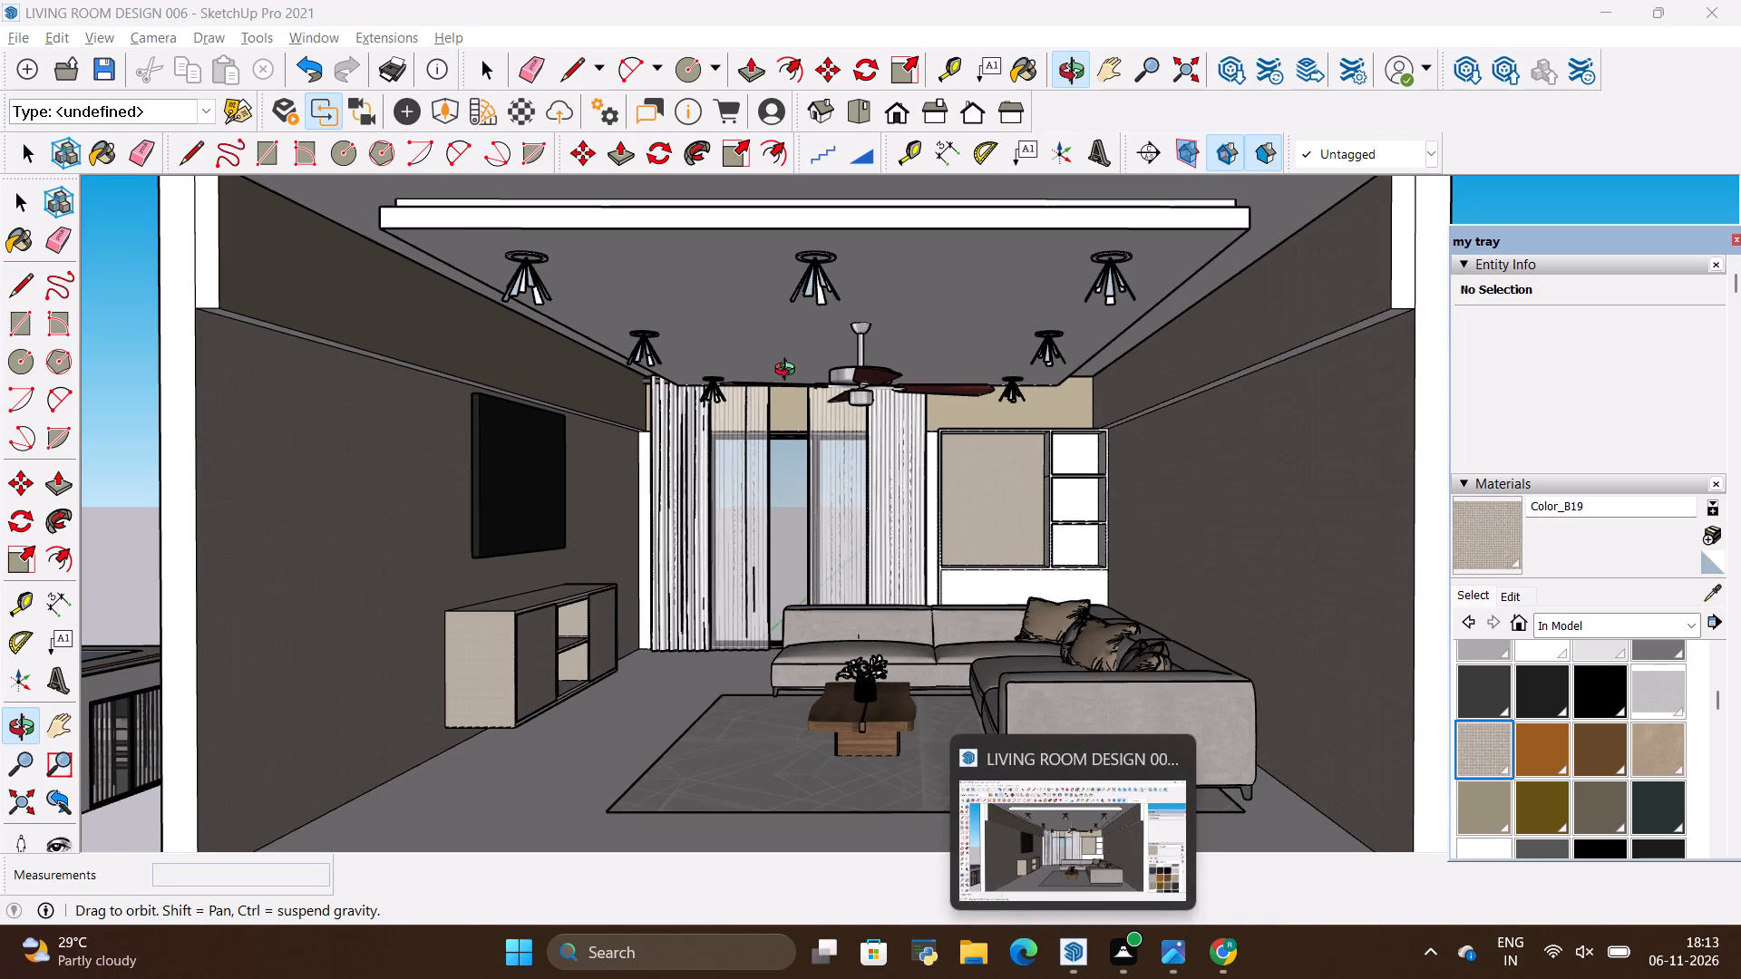
left_click_drag(793, 412, 797, 402)
key("alt+Tab")
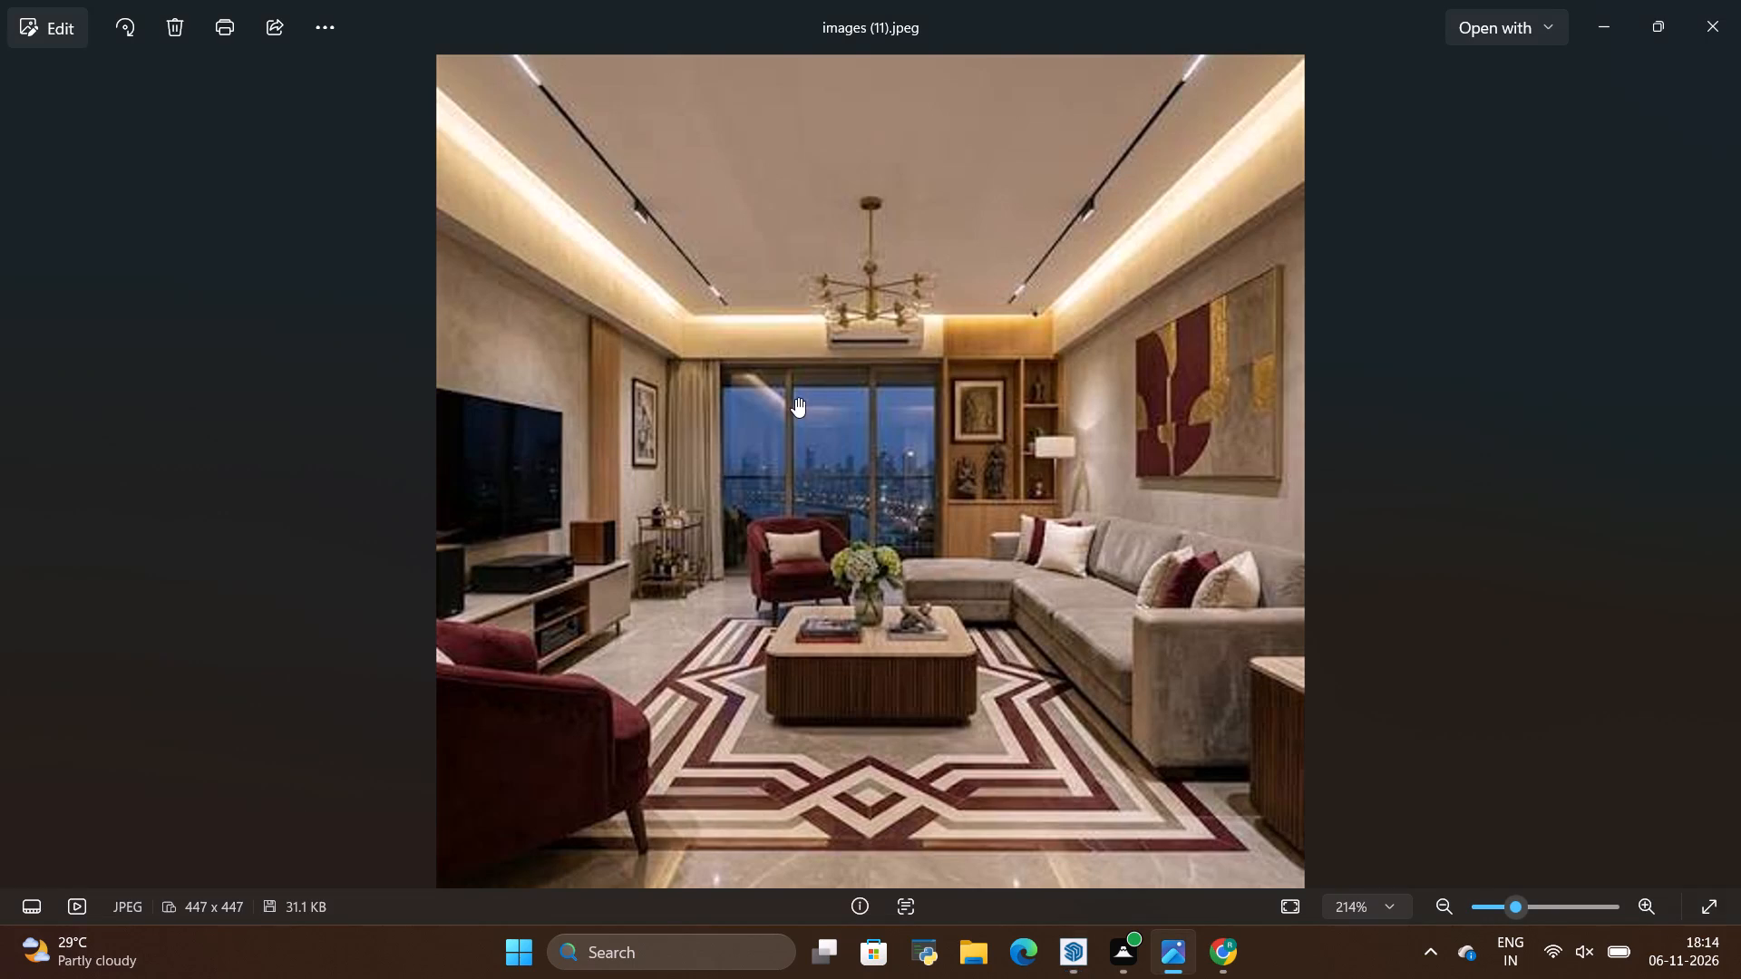
key("alt+Tab")
key("alt+Tab")
key("alt+Tab")
scroll(829, 394, "down", 2)
scroll(833, 394, "up", 2)
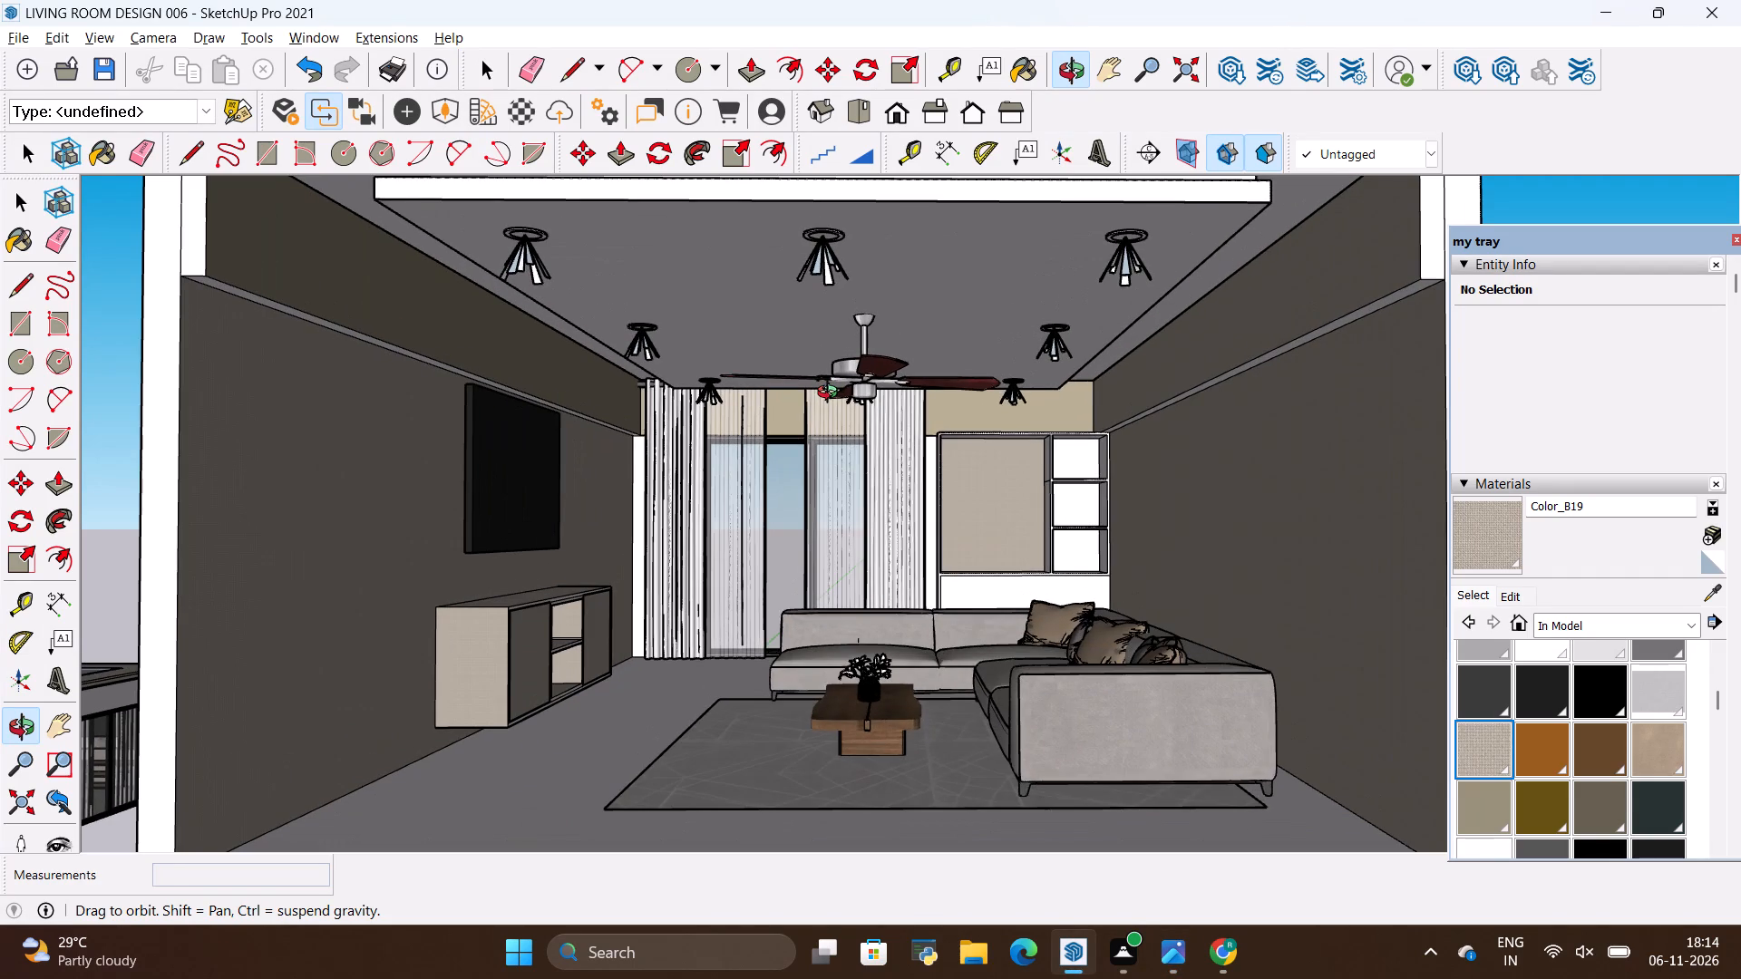
left_click(837, 403)
key("alt+Tab")
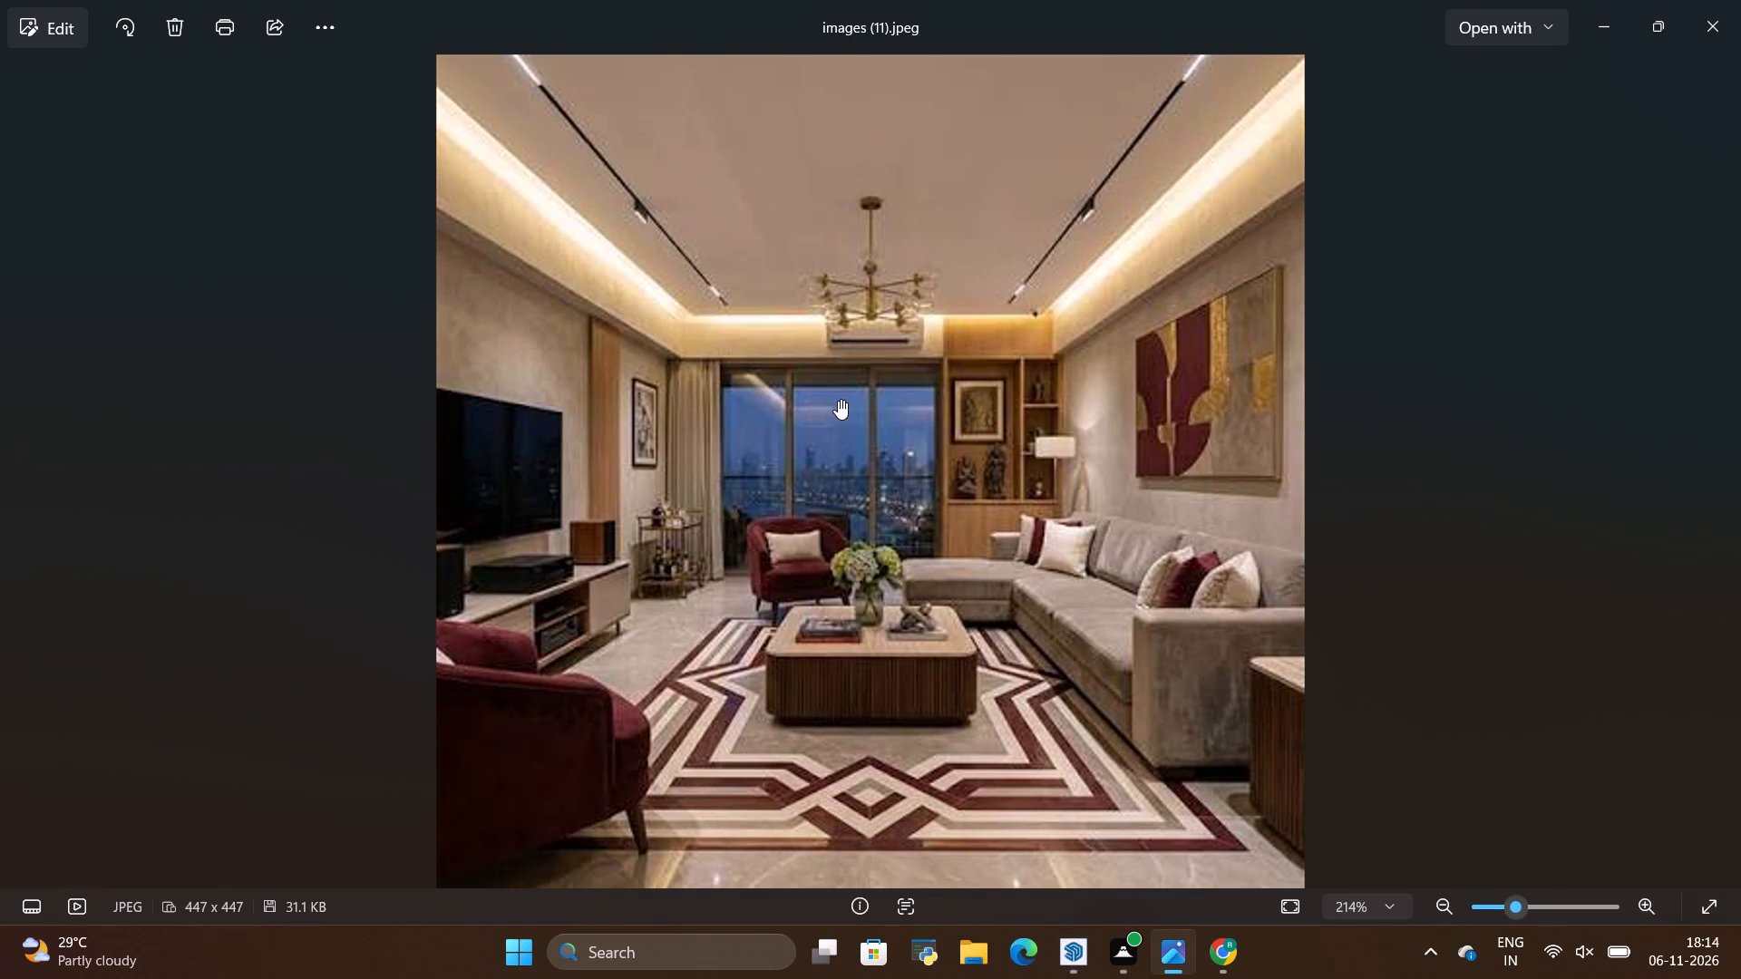
key("alt+Tab")
Examine the living room's floor and furniture more closely and check them against the reference photo in Photos.
scroll(838, 400, "down", 4)
scroll(755, 537, "up", 6)
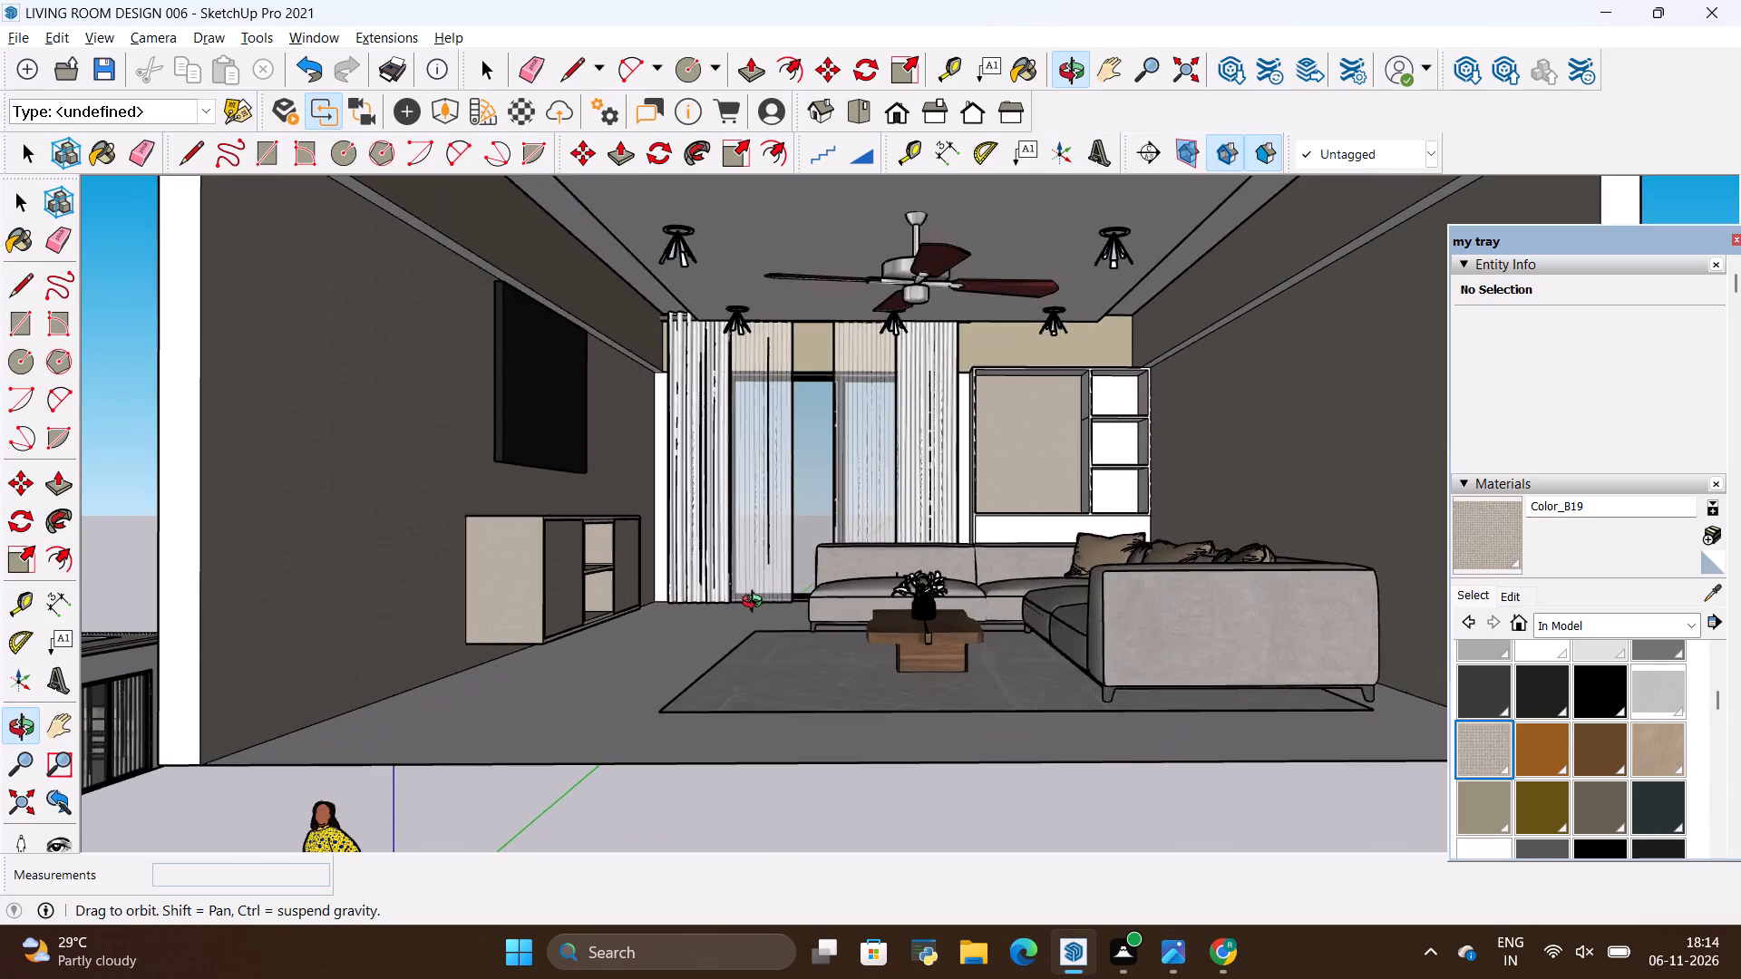
scroll(756, 604, "up", 3)
left_click_drag(797, 549, 787, 632)
scroll(793, 568, "down", 2)
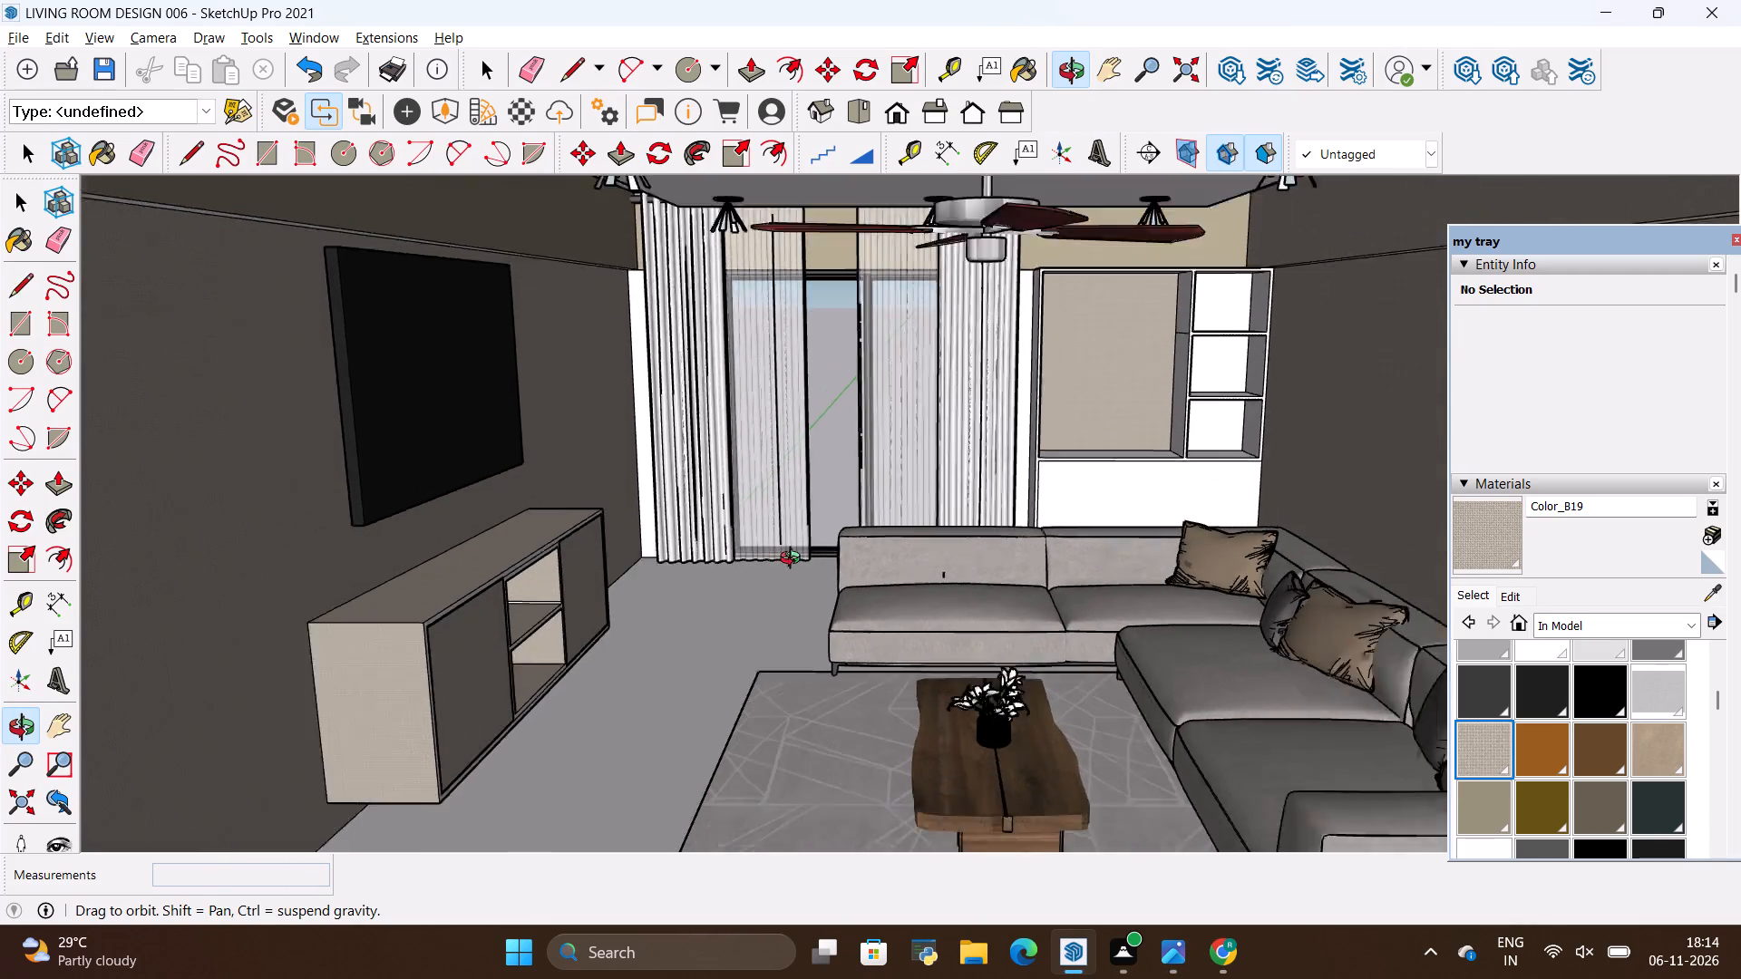
scroll(794, 560, "down", 1)
key("alt+Tab")
key("alt+Tab")
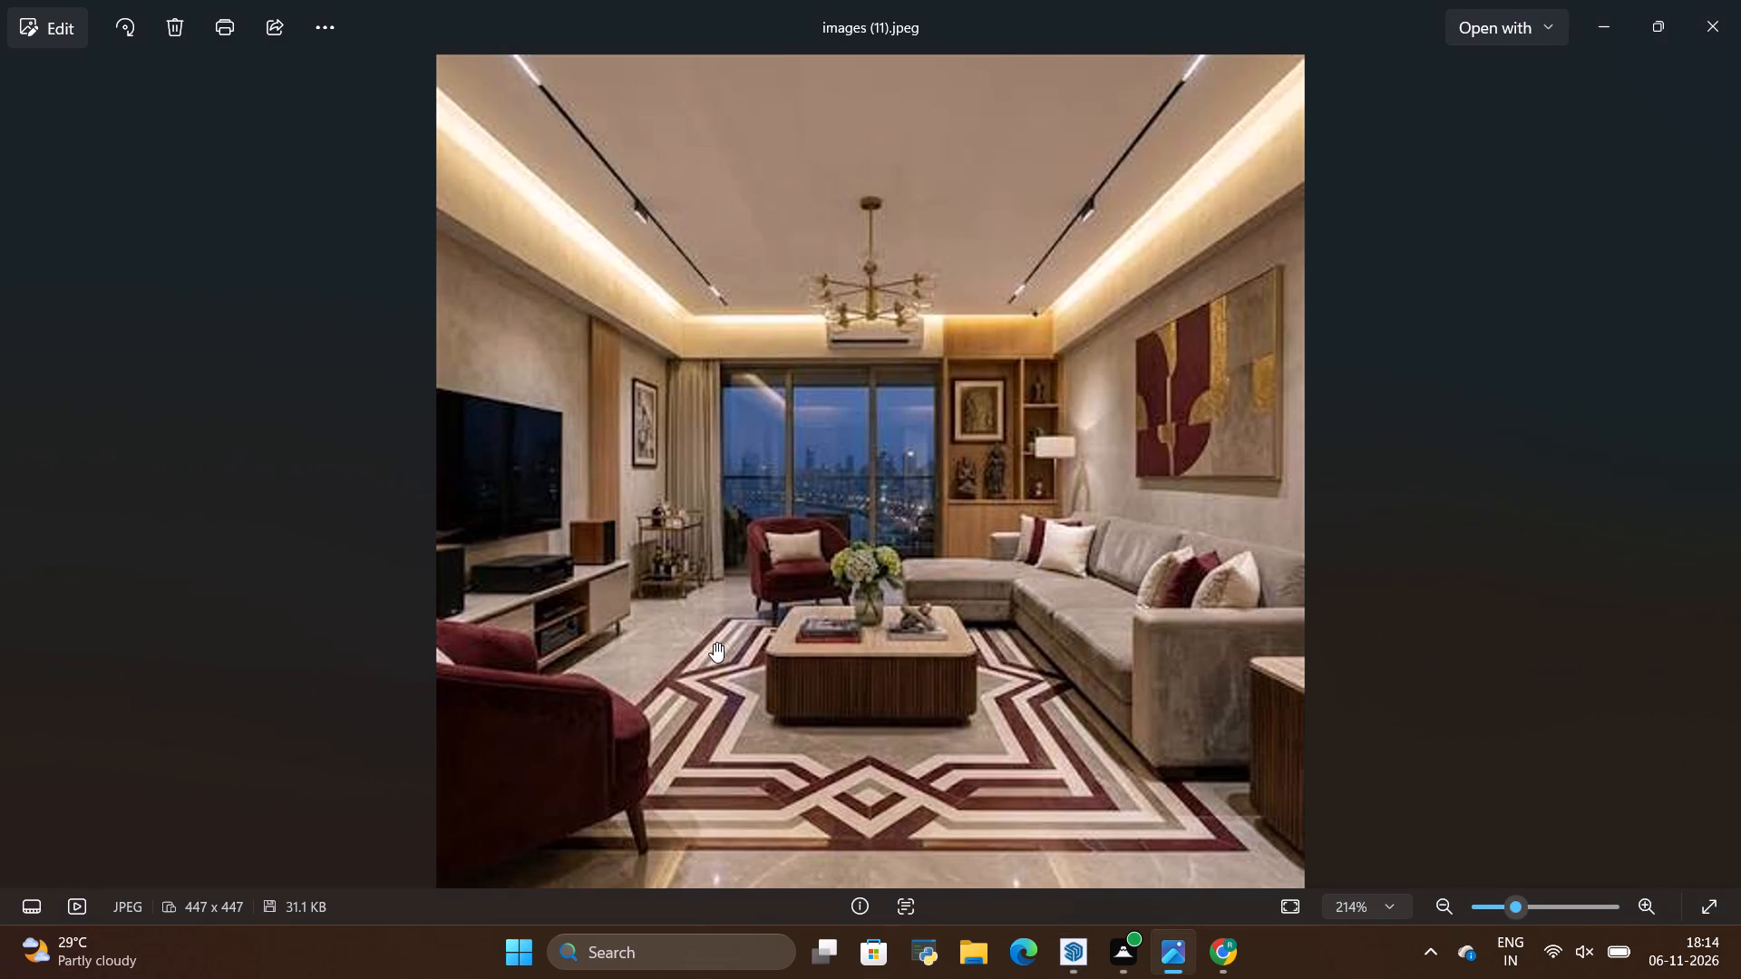
Start a new material using the beige marble image 0895a0b1e084286f2bf766fdad5fcc94 from the all materials folder as its texture.
left_click(1704, 541)
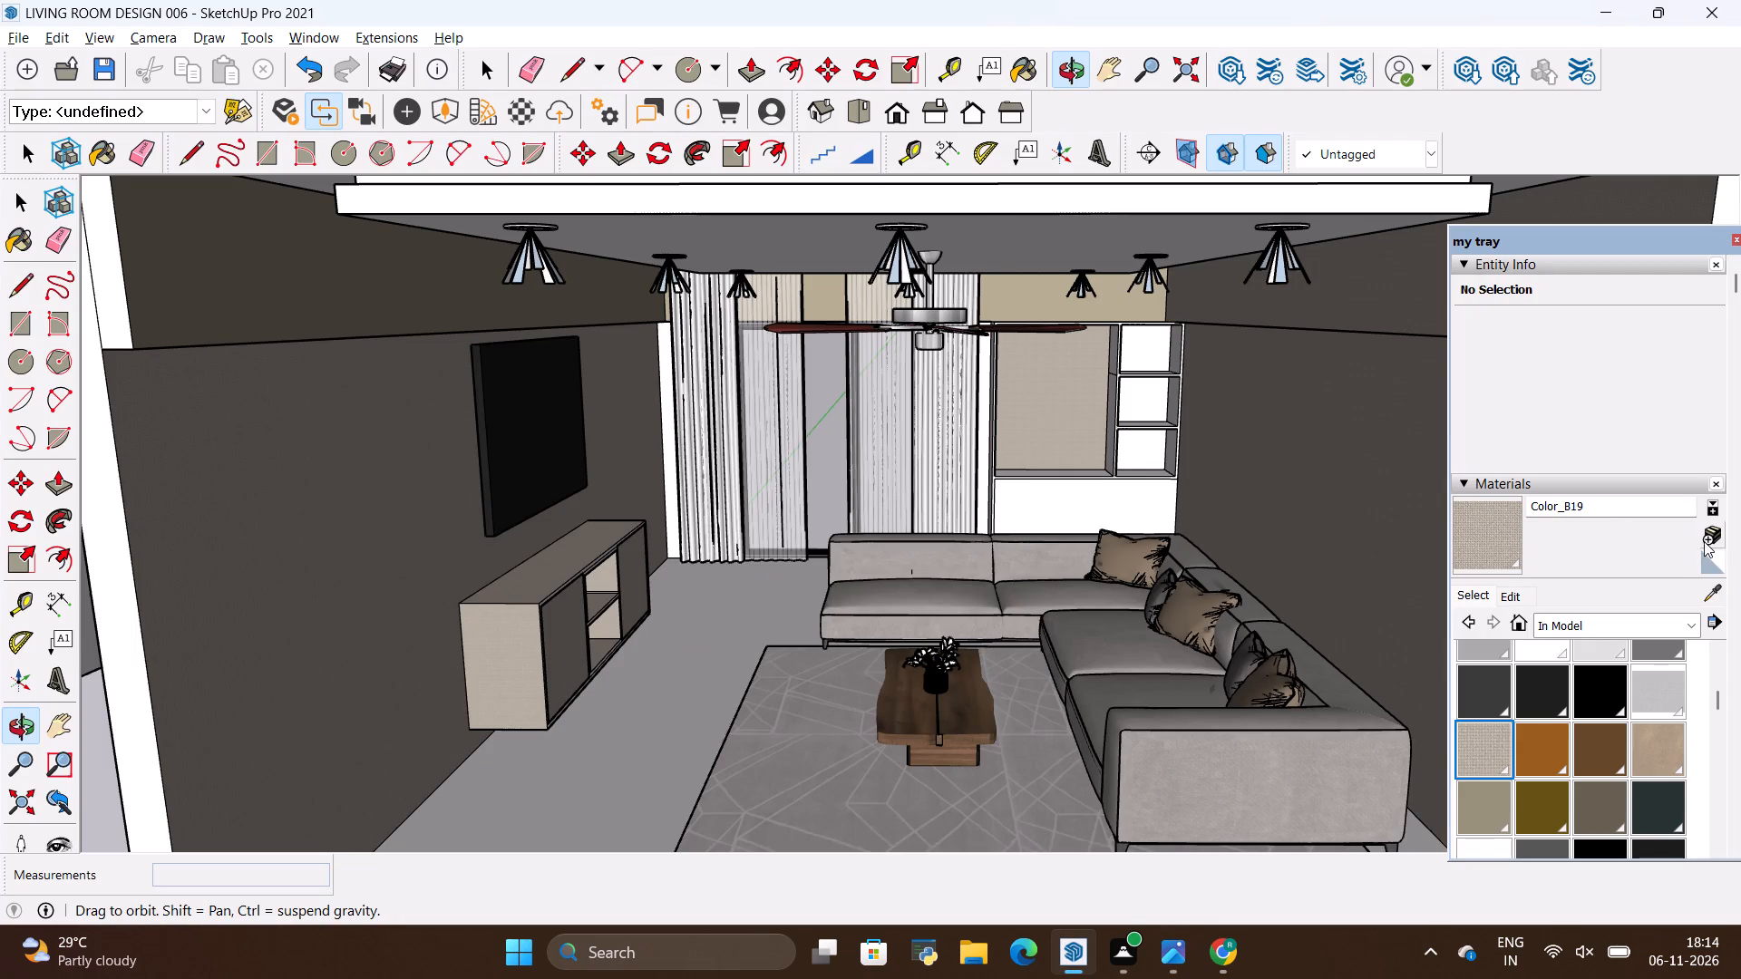
left_click(978, 543)
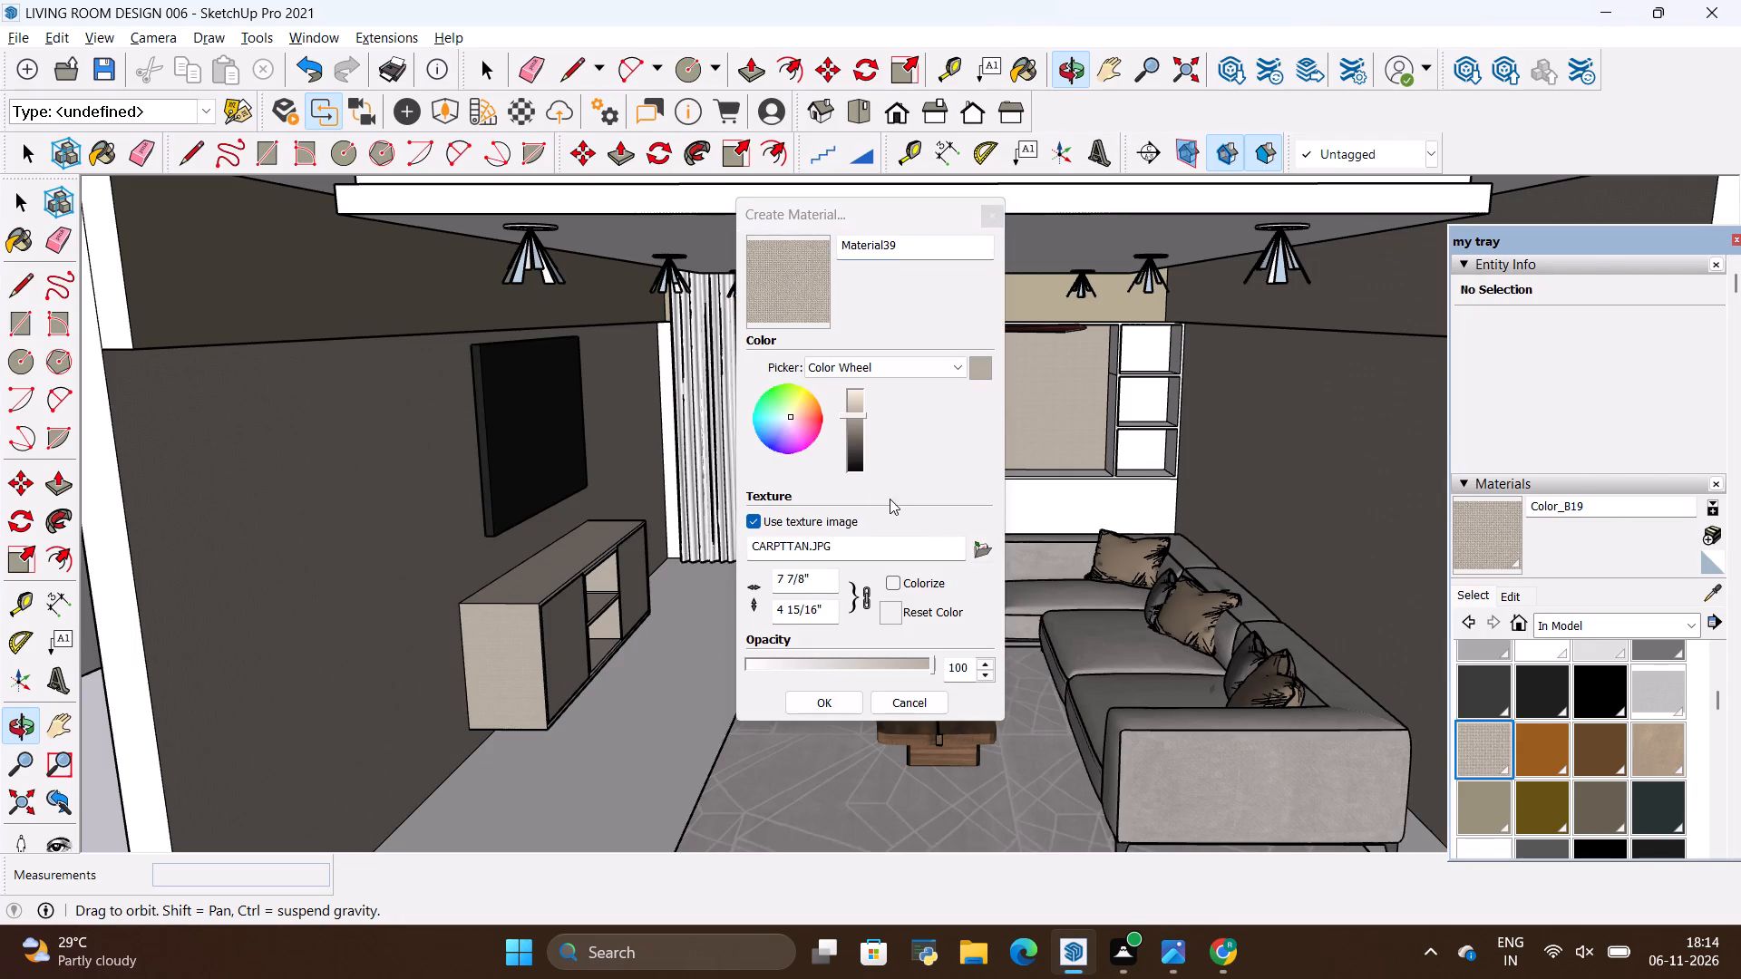
scroll(869, 479, "down", 2)
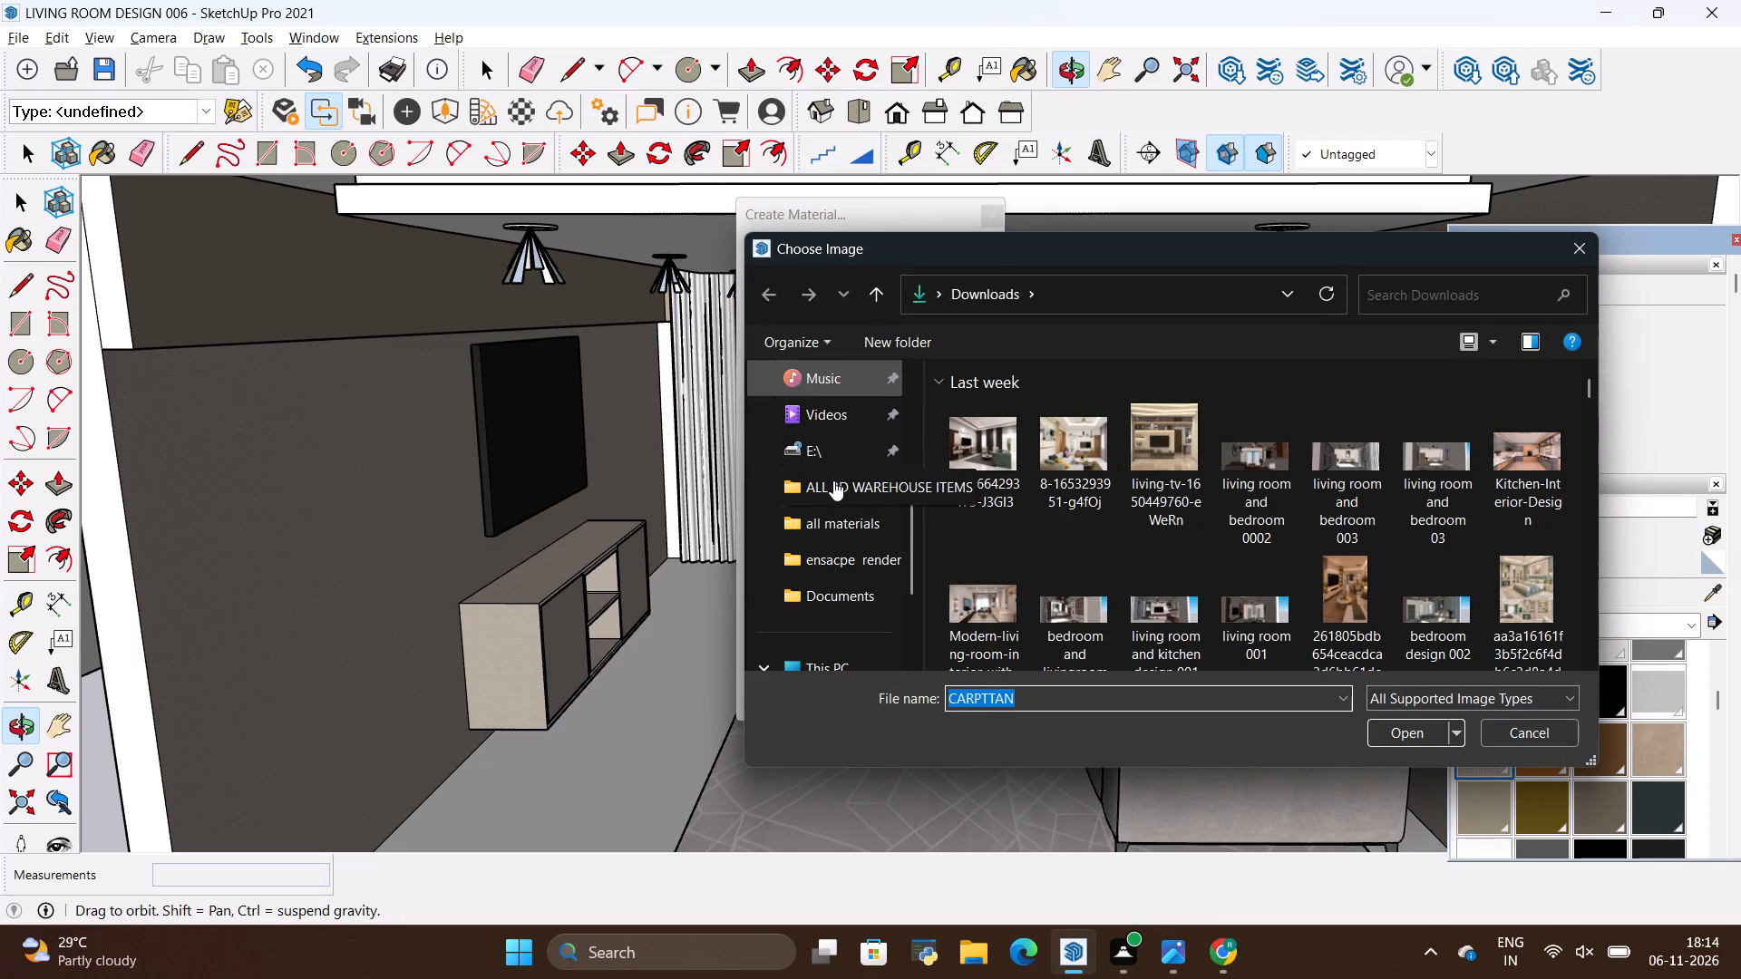
left_click(823, 498)
scroll(1081, 459, "down", 1)
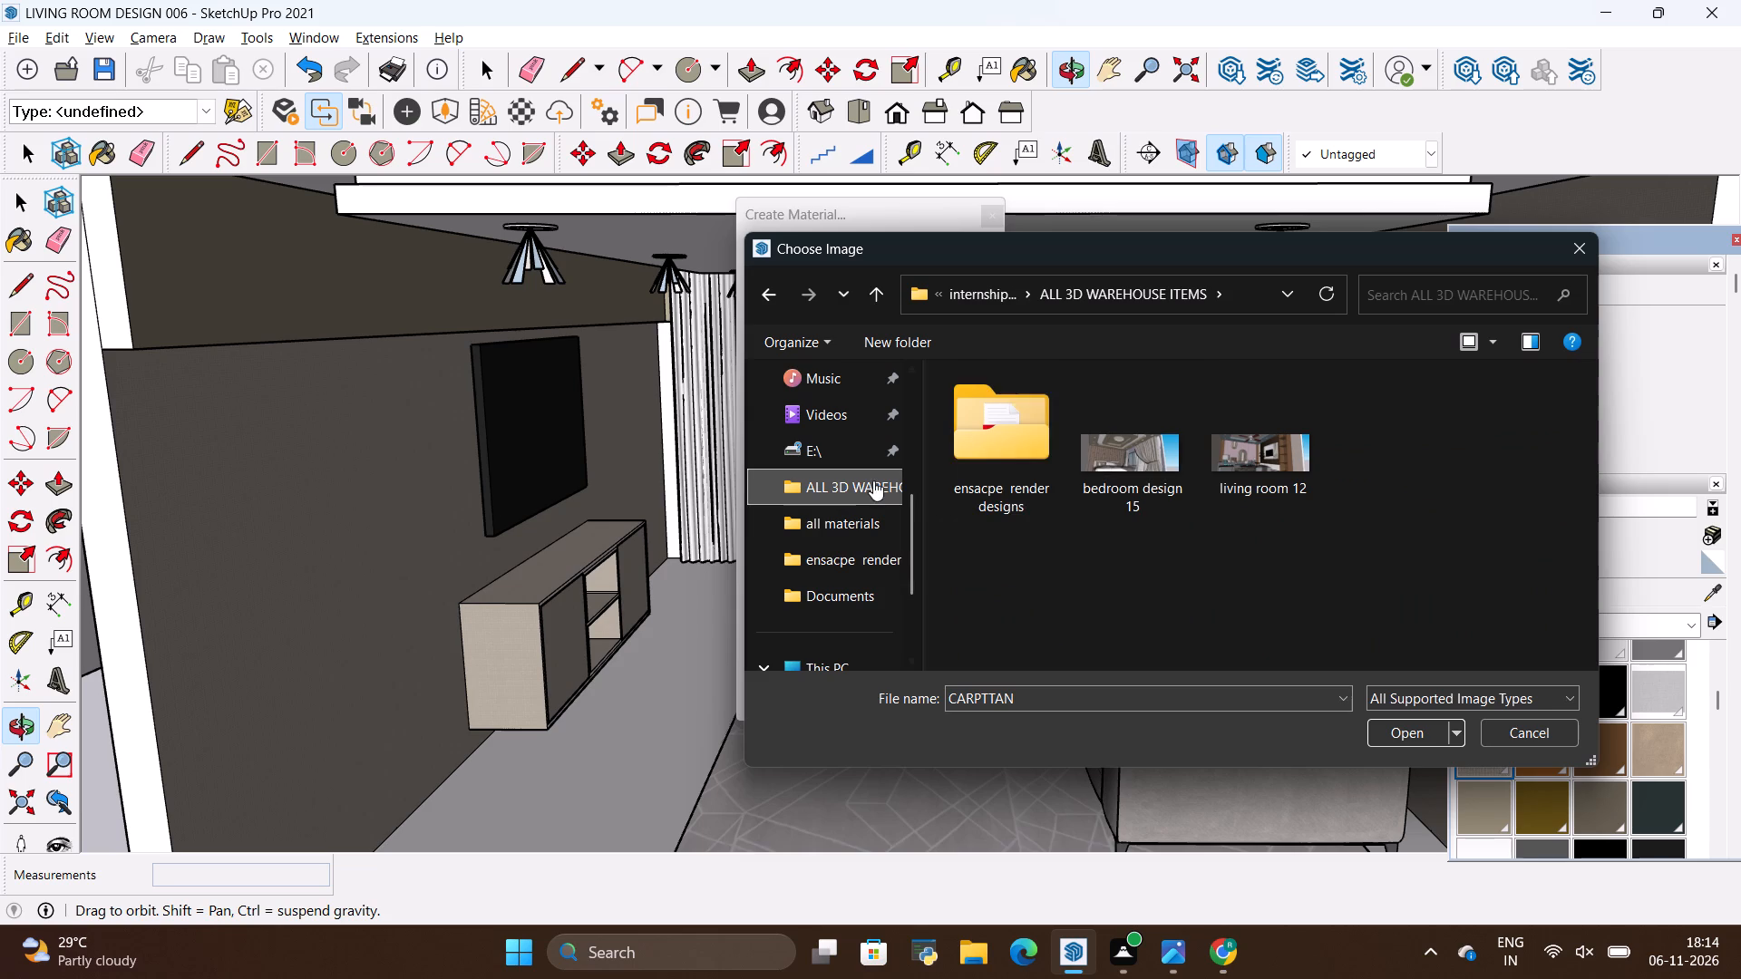
left_click(868, 483)
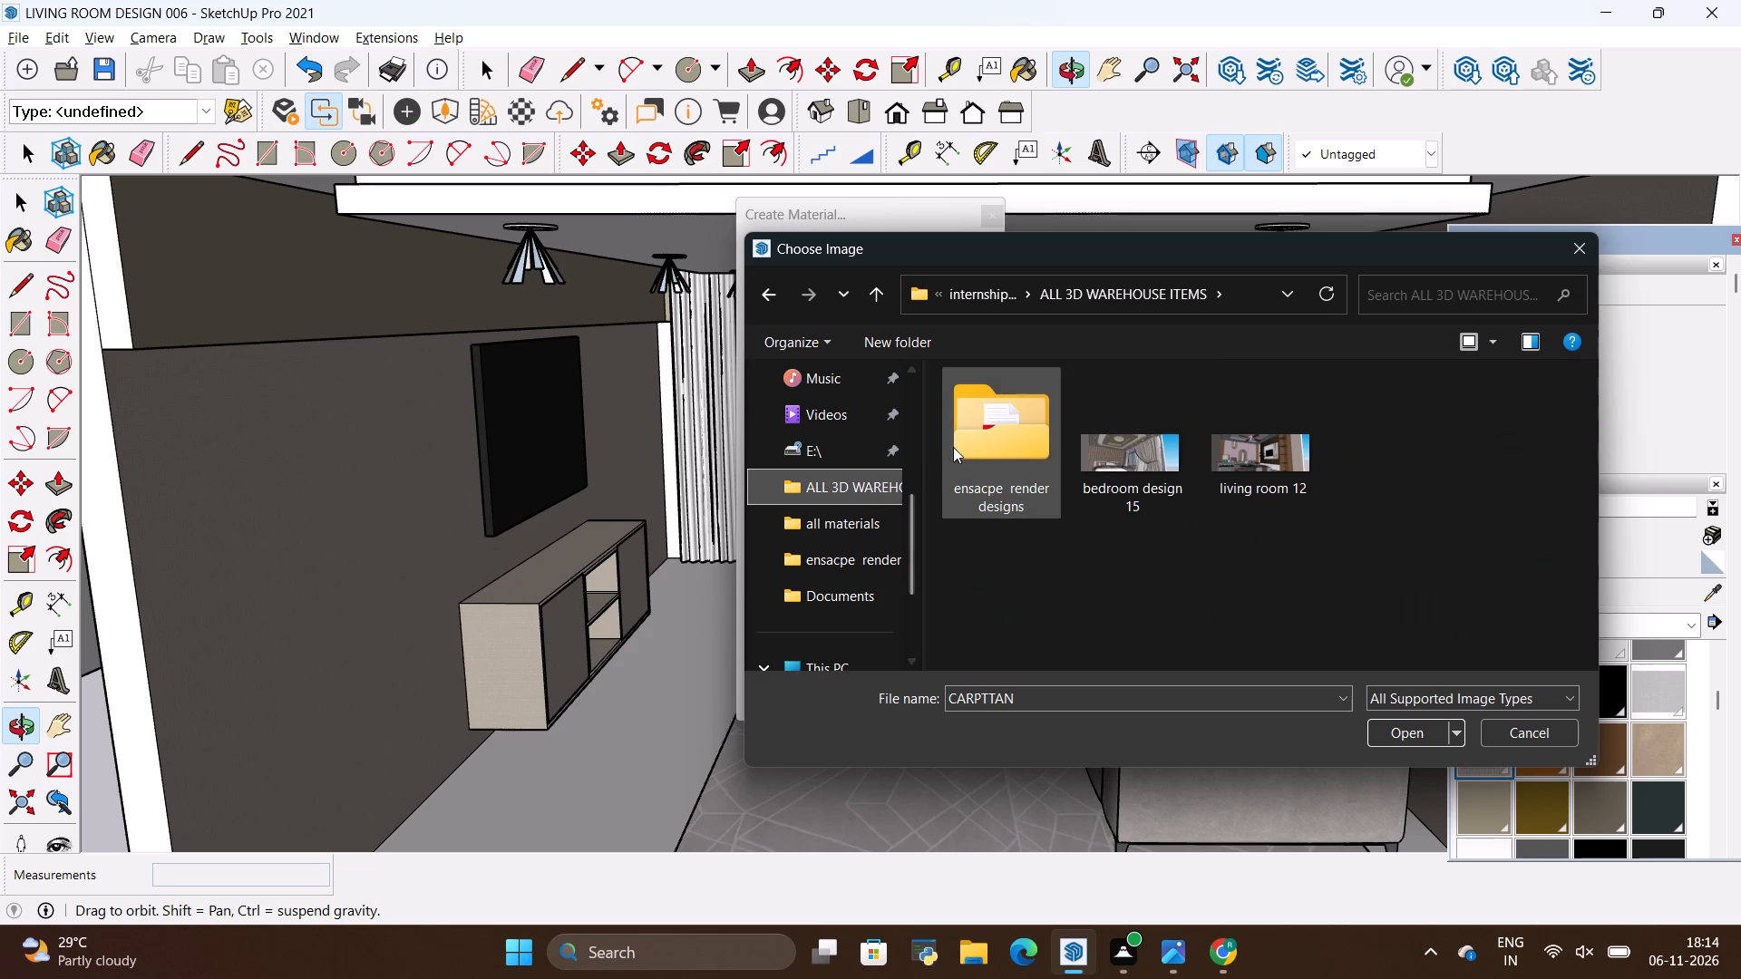
left_click(880, 520)
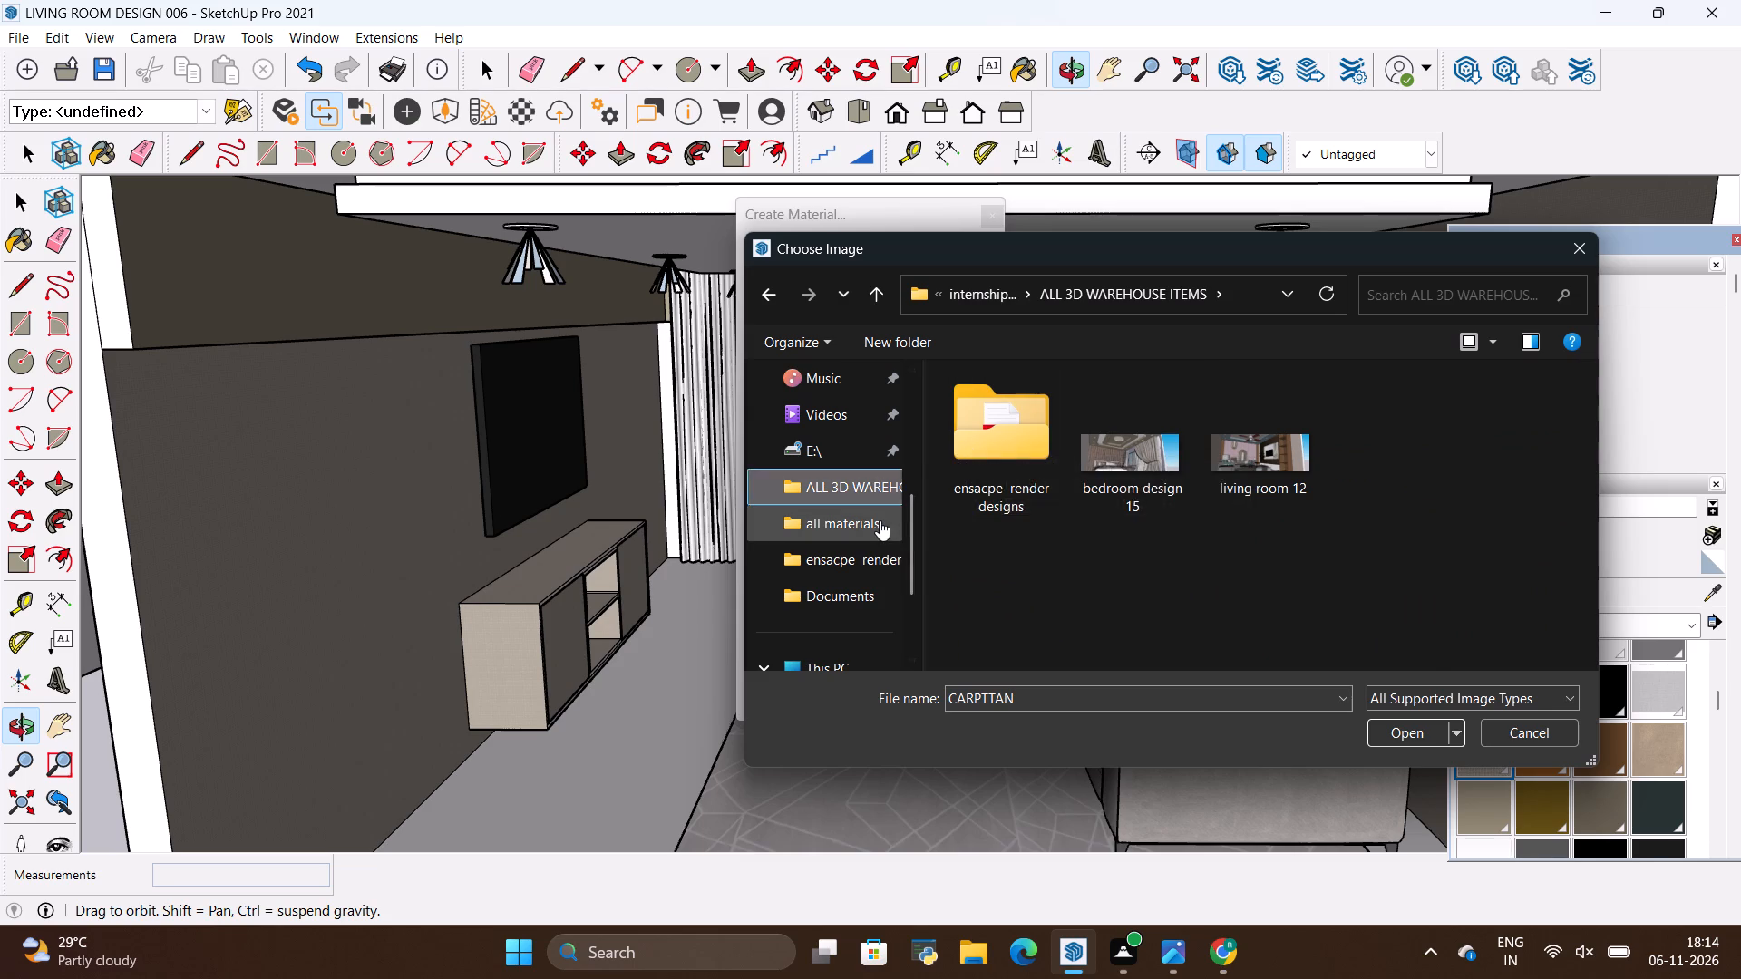
scroll(1094, 476, "down", 4)
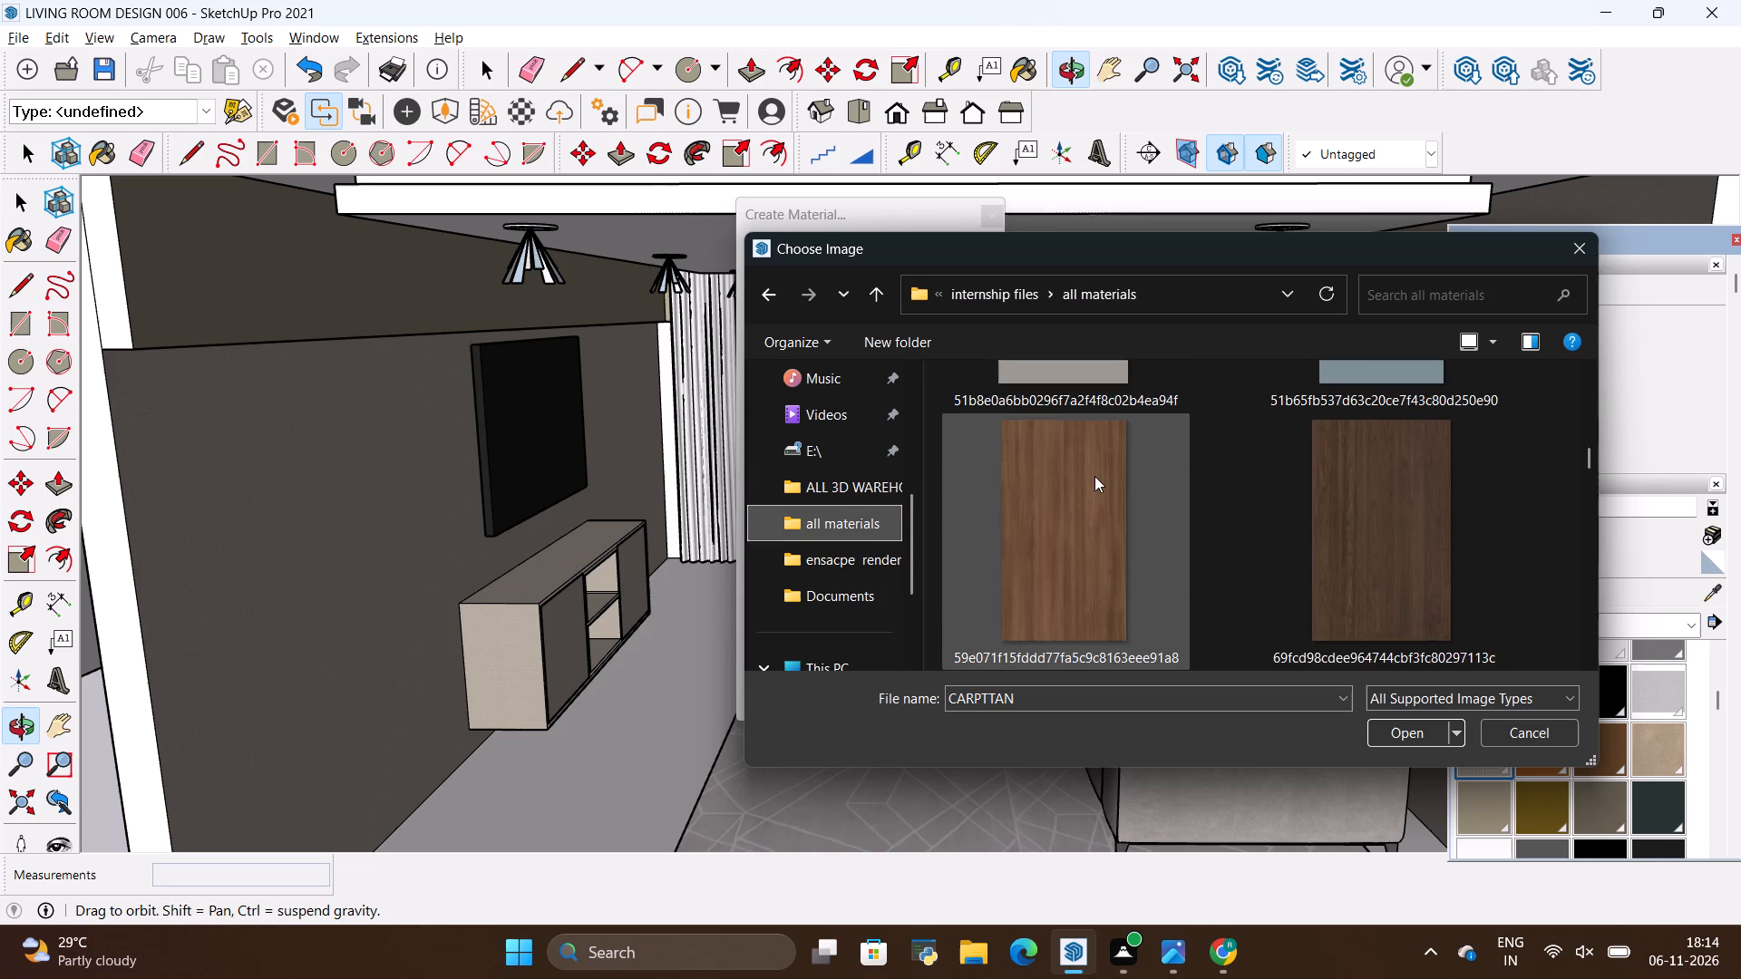
scroll(1094, 476, "up", 2)
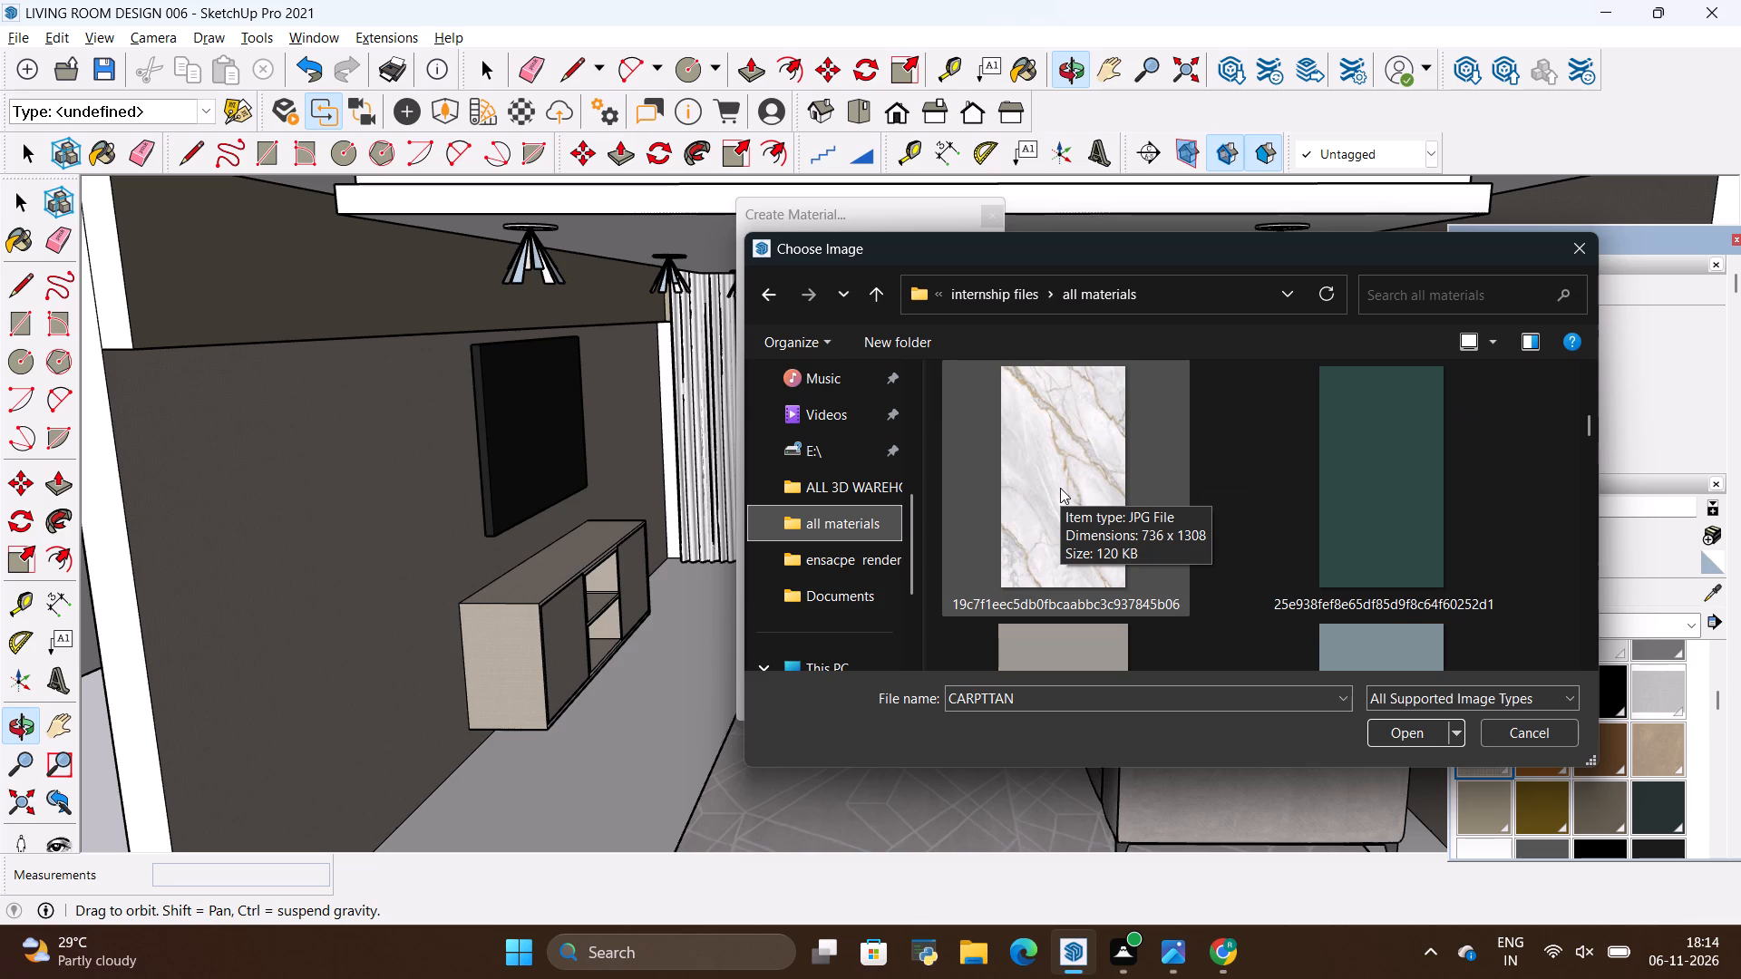
scroll(1030, 448, "down", 1)
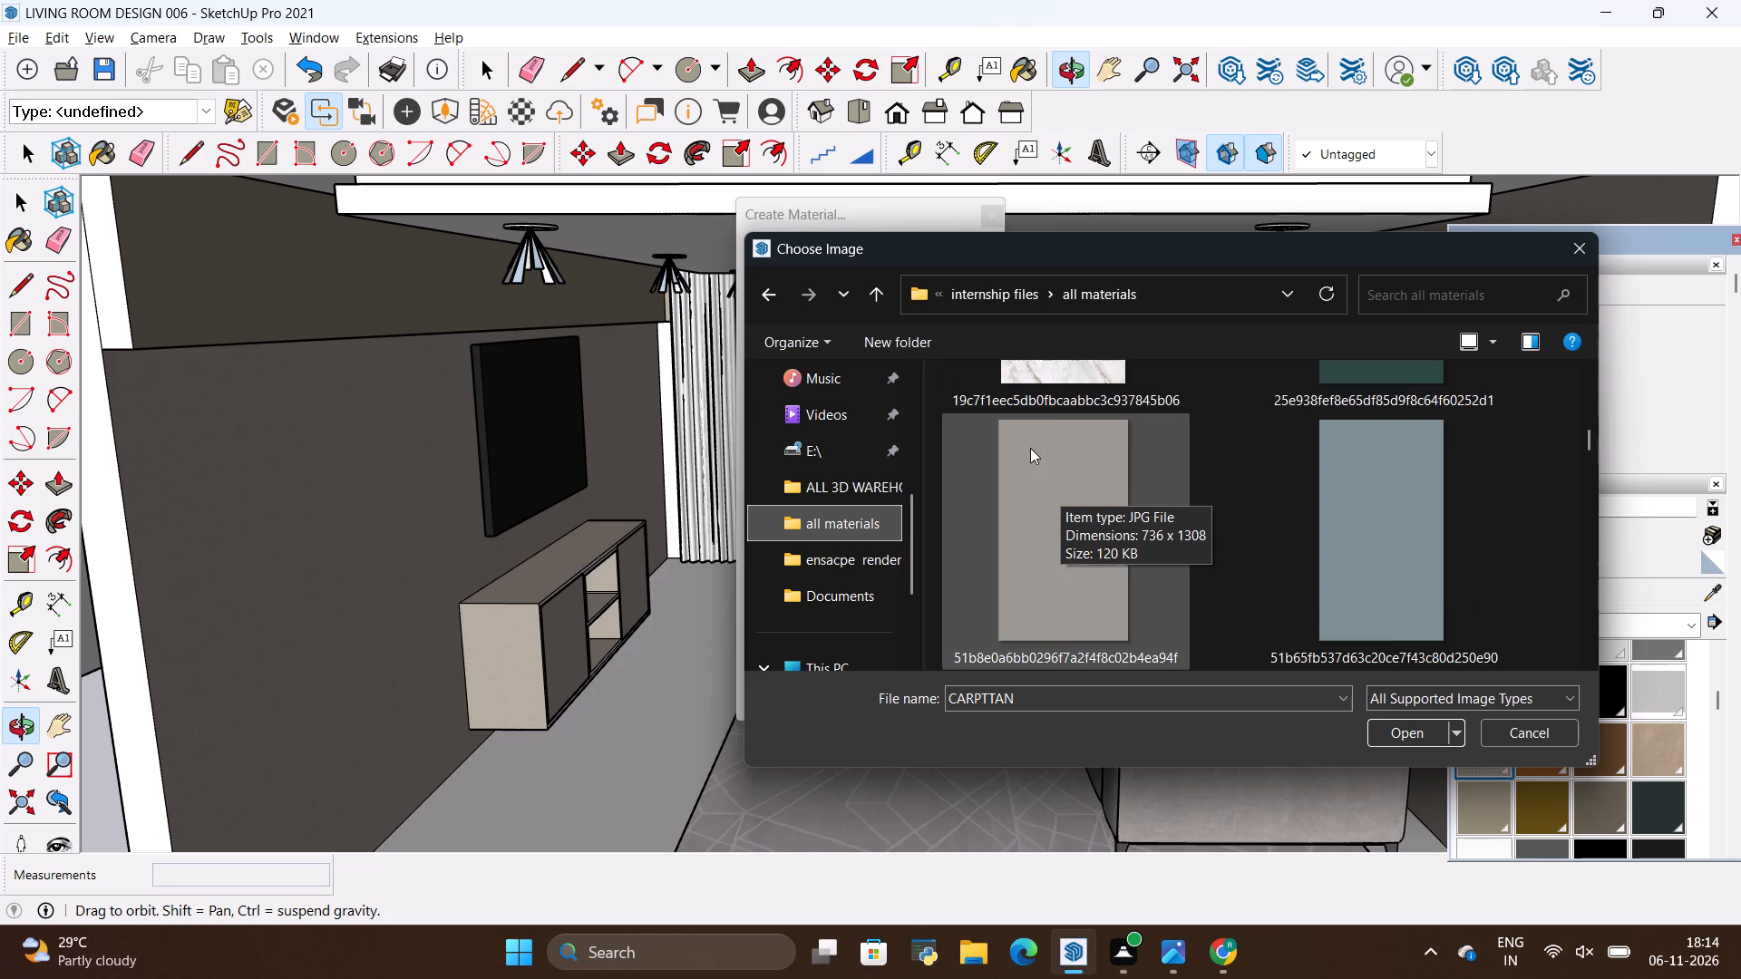
scroll(1030, 448, "down", 4)
scroll(1030, 448, "up", 1)
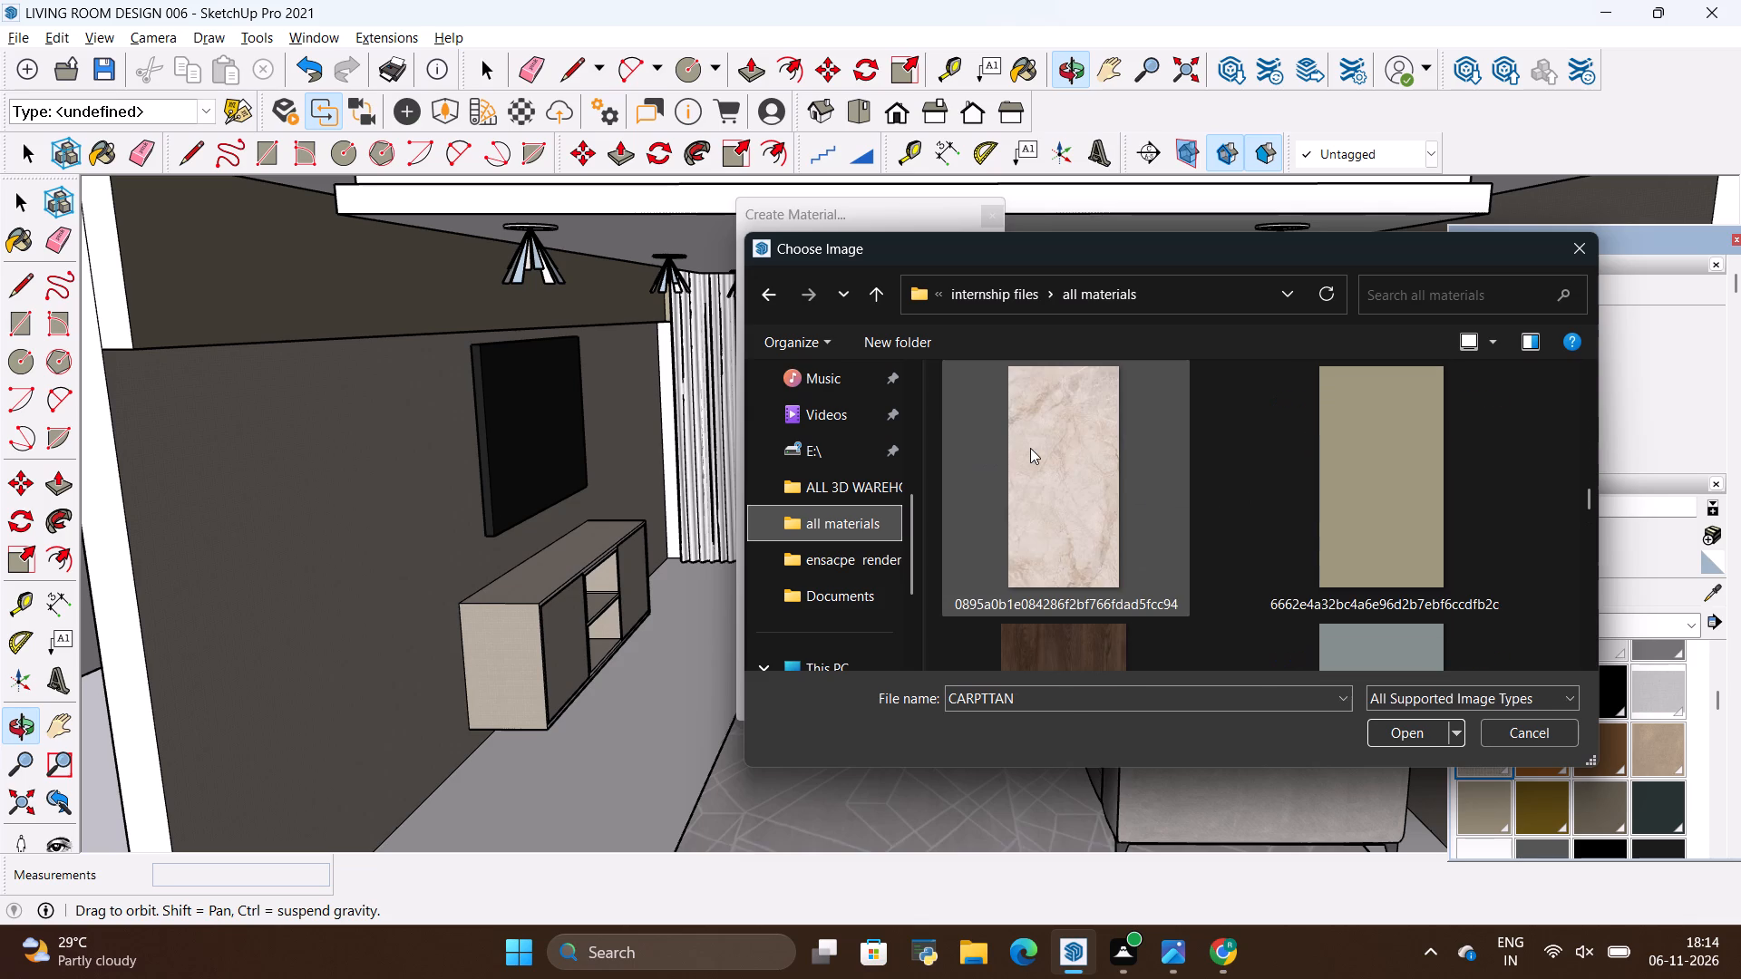
left_click(1030, 448)
left_click(1437, 737)
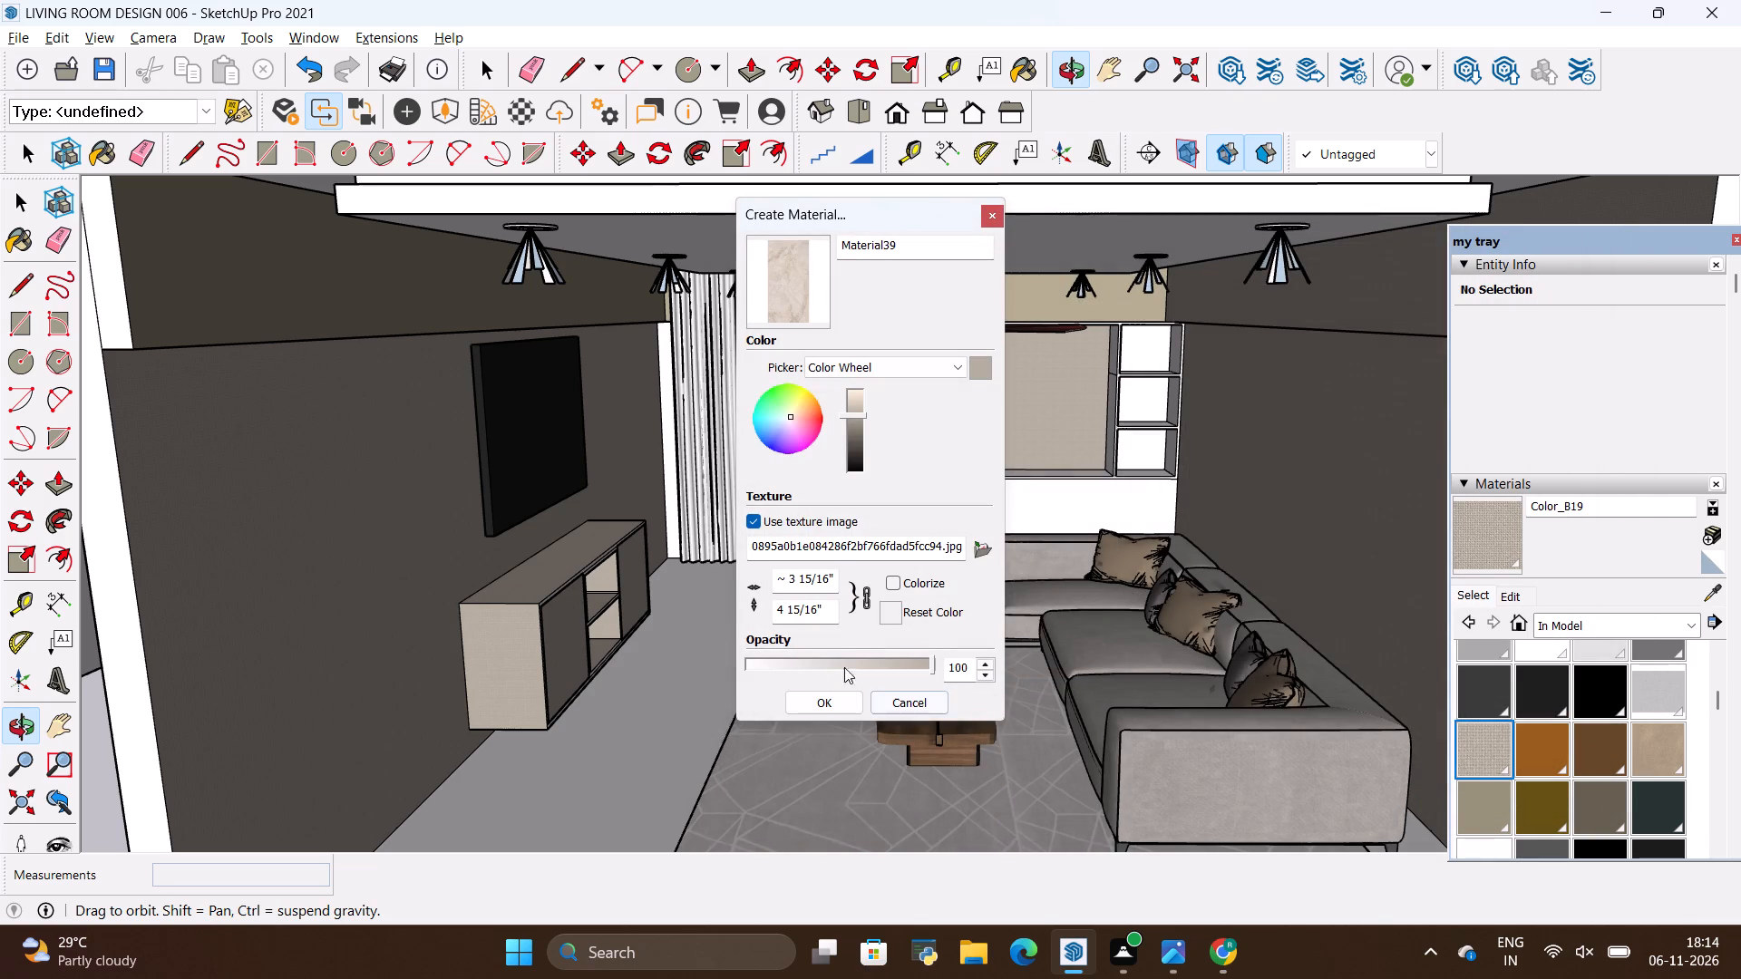
Set the marble texture's height to 6' and create the material.
left_click(829, 608)
key("BackSpace")
key("BackSpace")
key("BackSpace")
key("BackSpace")
key("BackSpace")
key("BackSpace")
key("BackSpace")
key("BackSpace")
key("BackSpace")
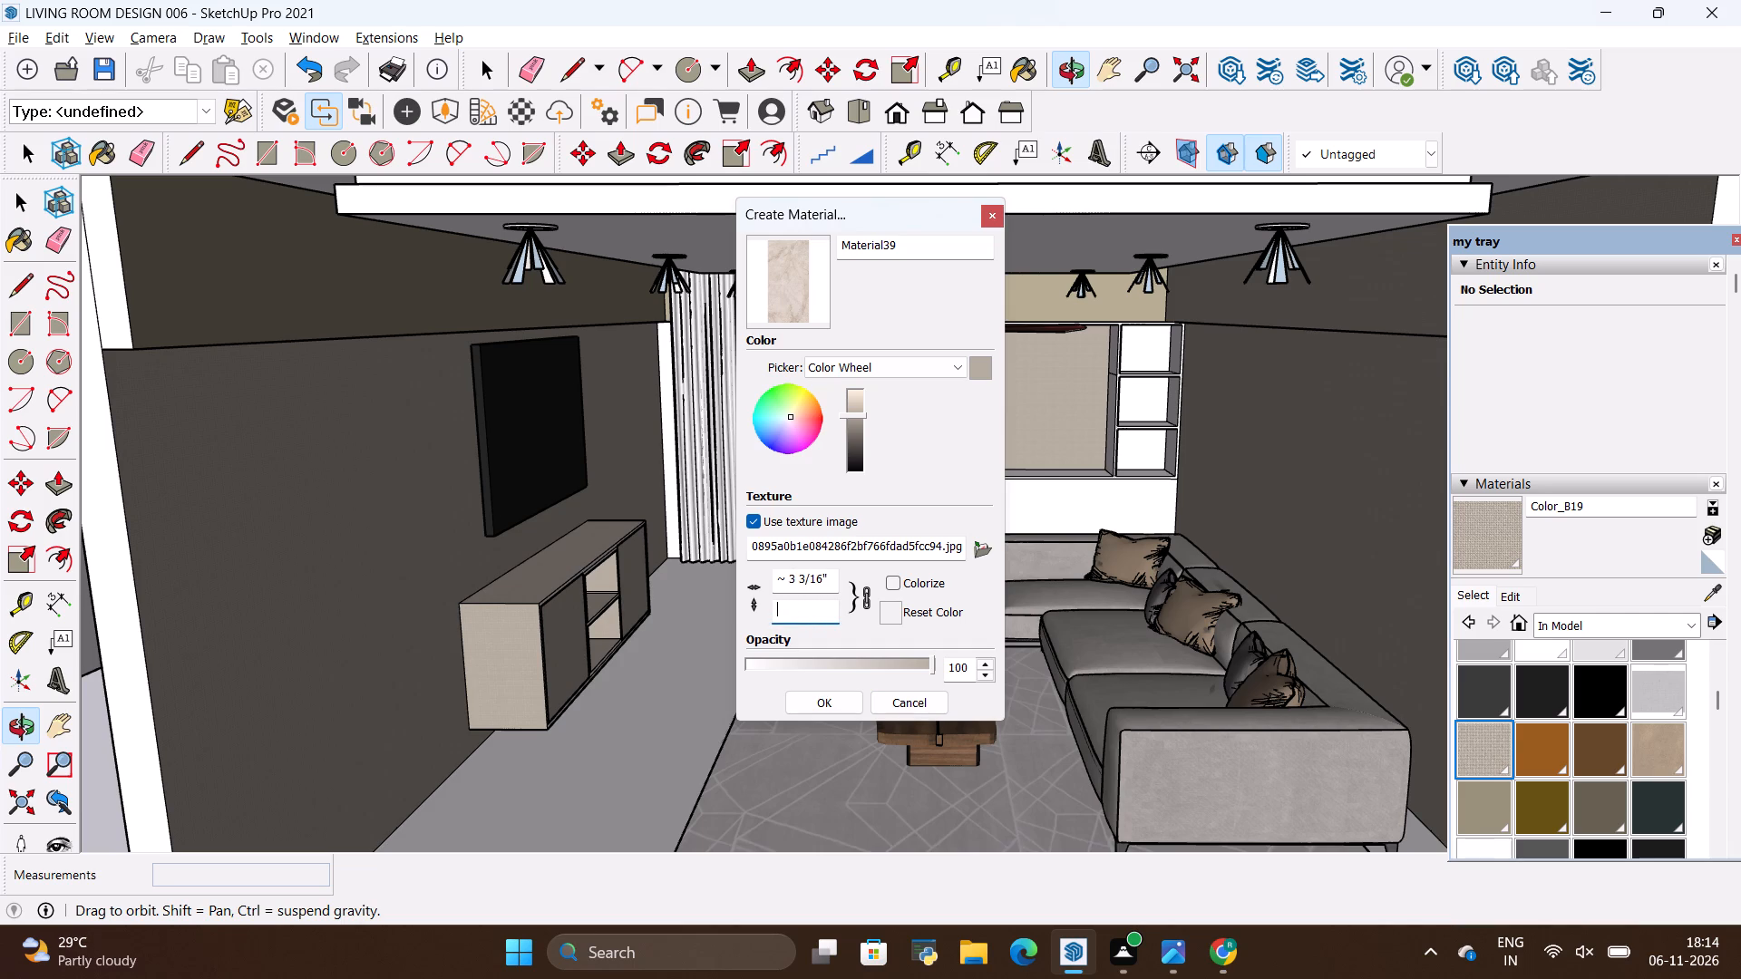
key("6")
key("apostrophe")
key("Return")
left_click(812, 695)
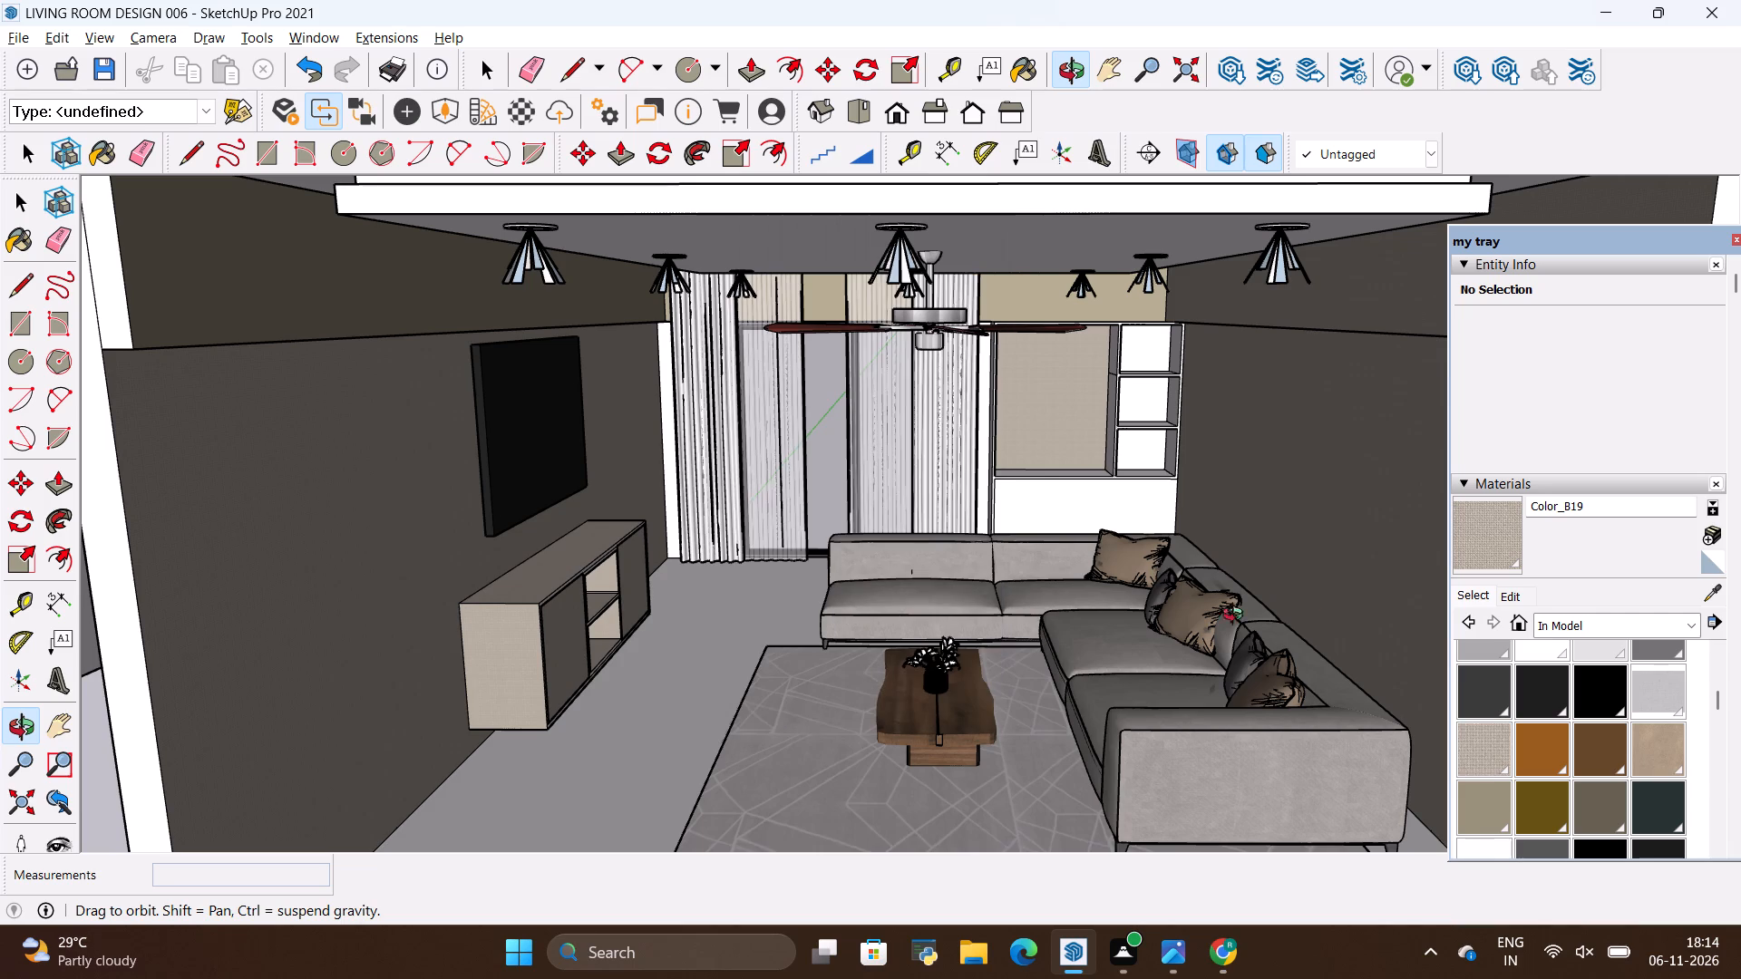
Paint the living room floor with the new beige marble material.
left_click(1488, 548)
left_click(627, 721)
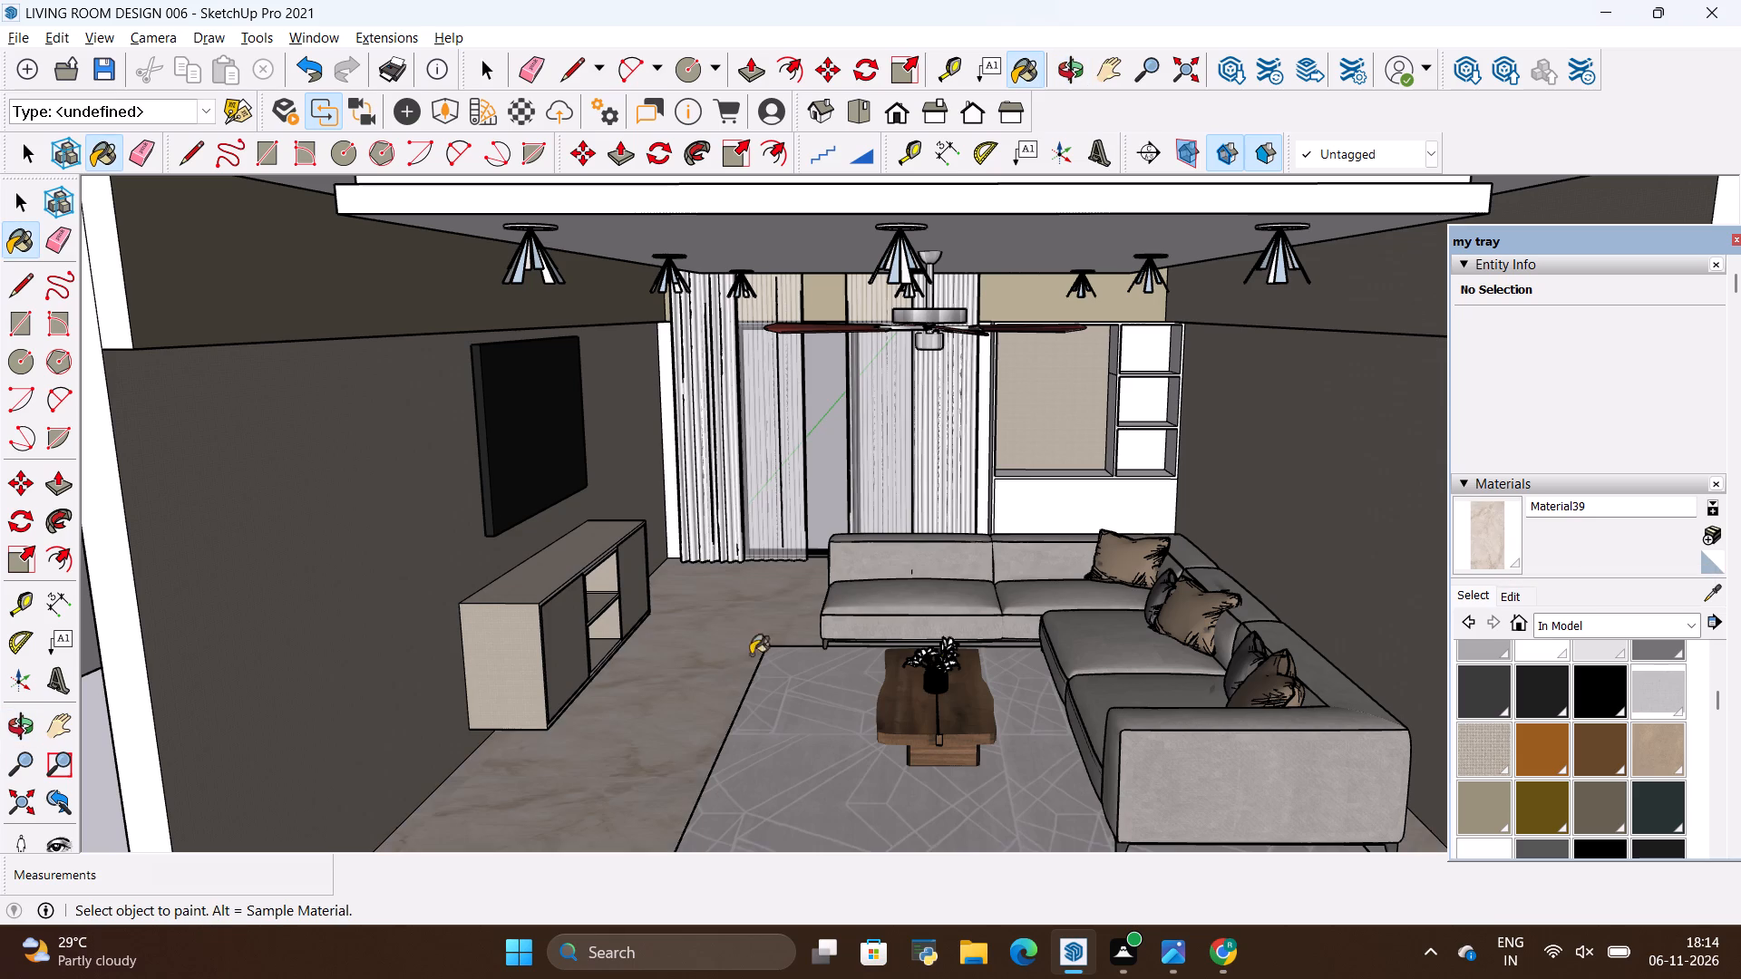
scroll(681, 645, "up", 4)
scroll(684, 629, "down", 2)
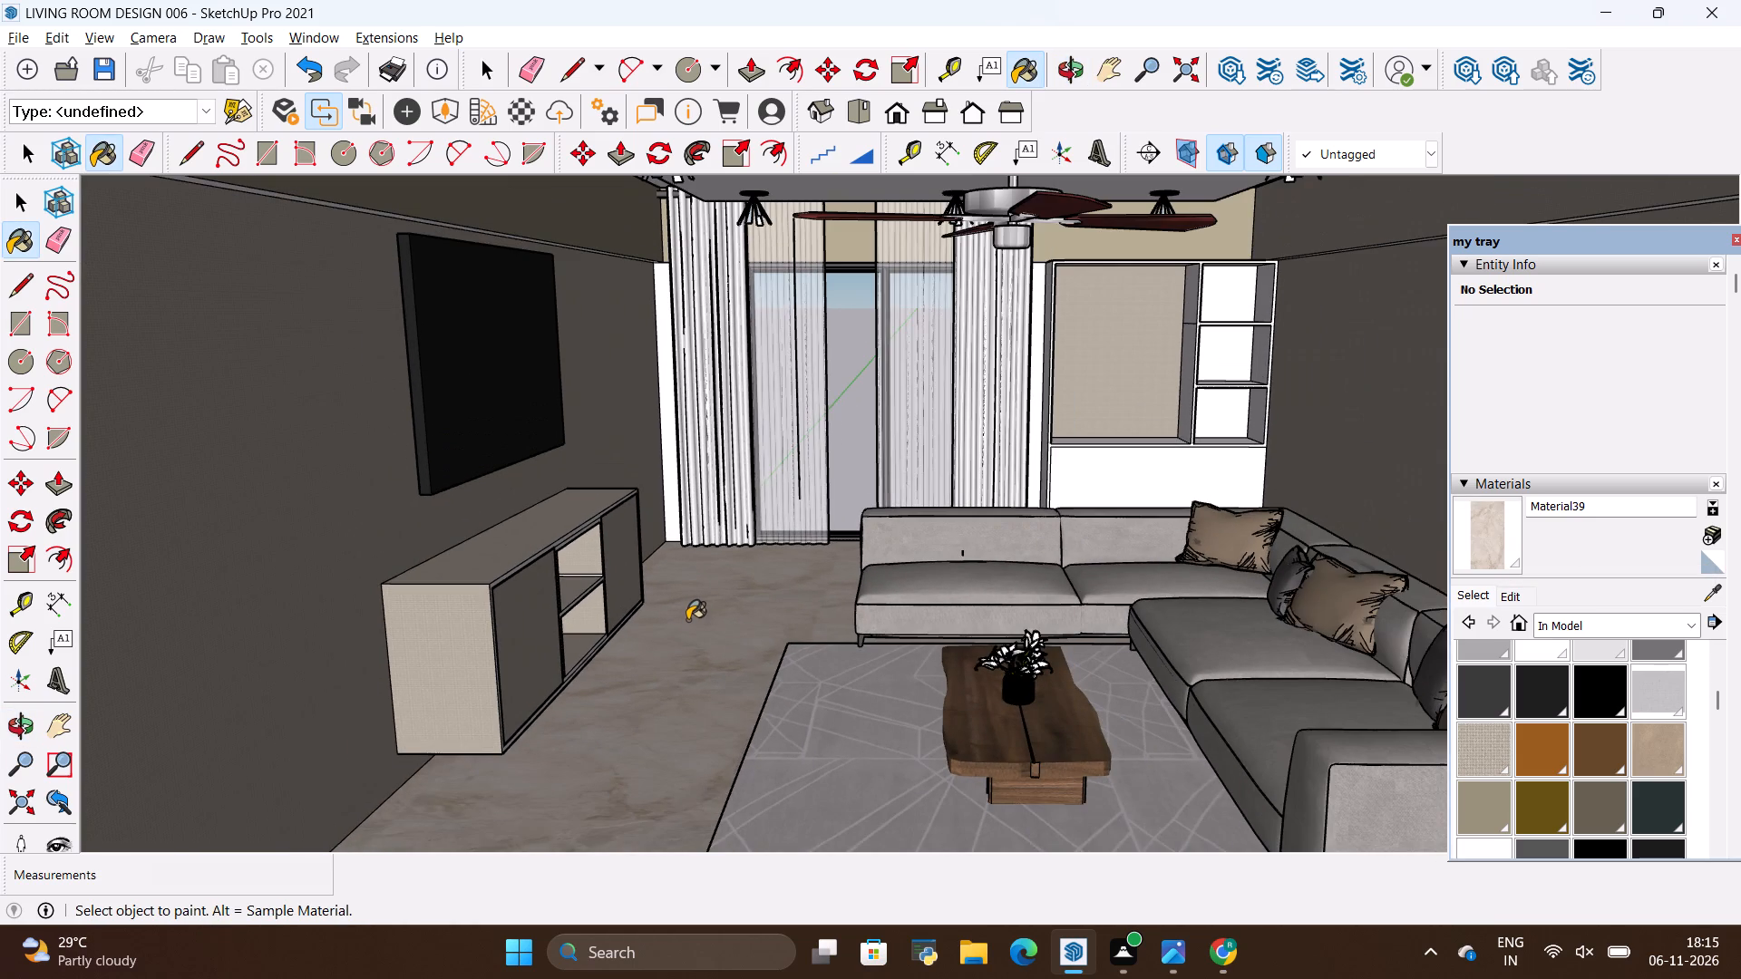
scroll(687, 620, "down", 3)
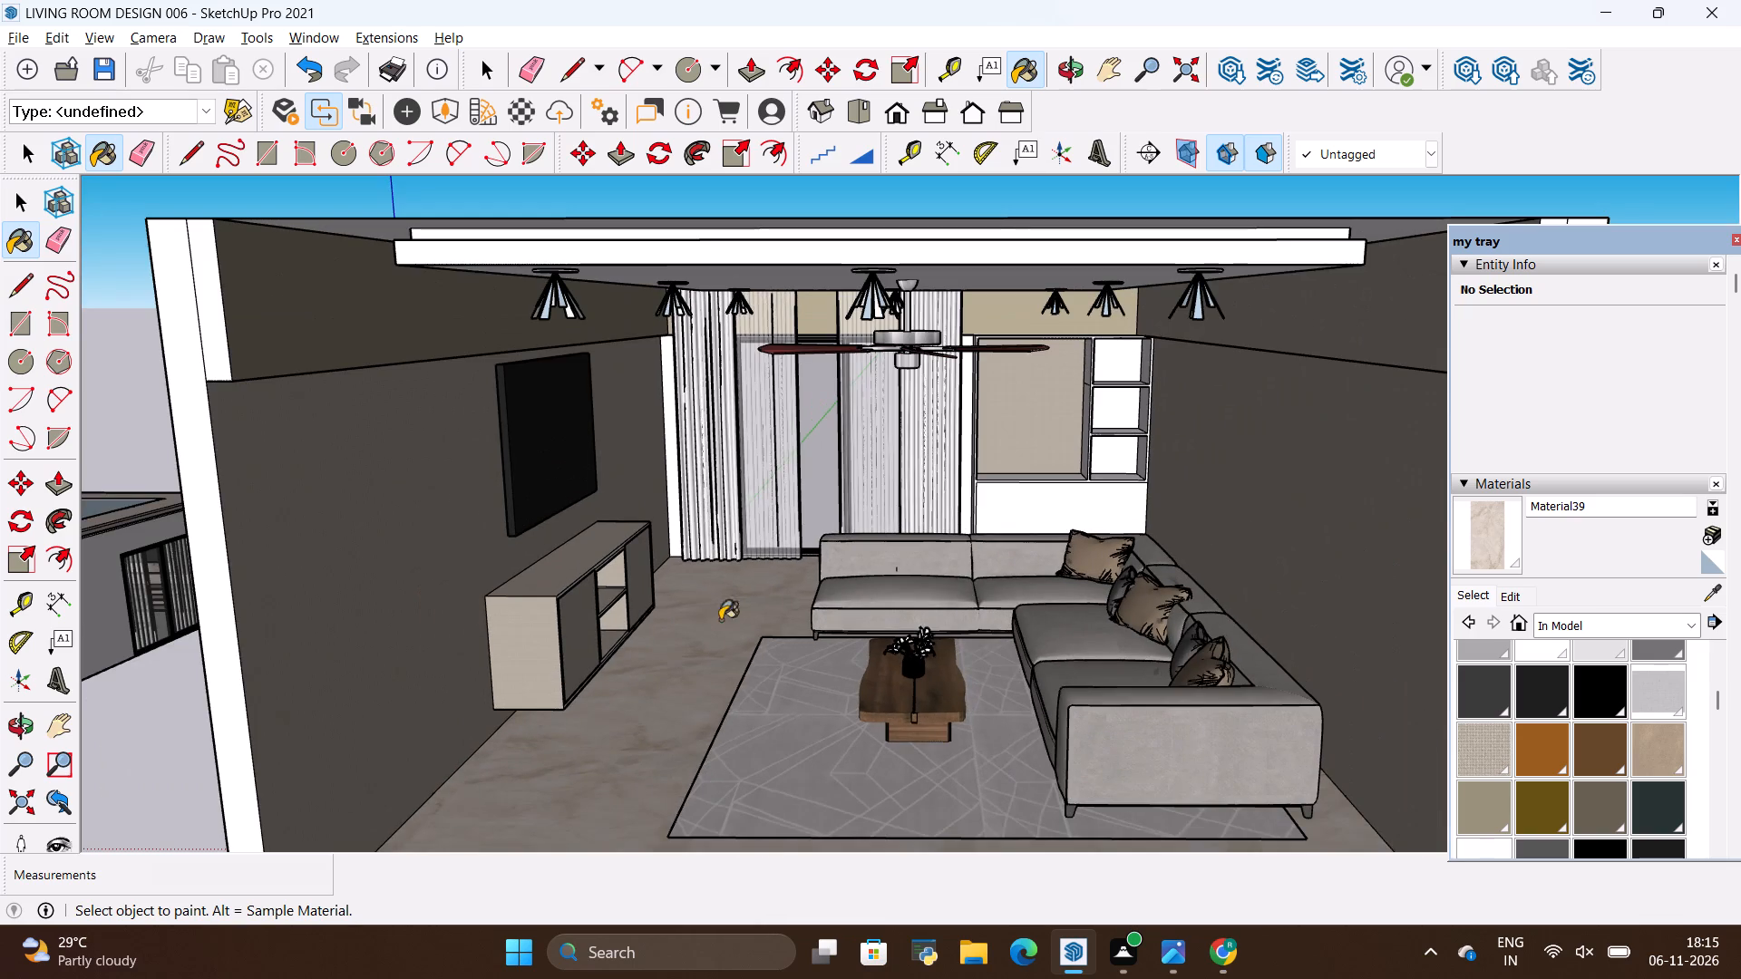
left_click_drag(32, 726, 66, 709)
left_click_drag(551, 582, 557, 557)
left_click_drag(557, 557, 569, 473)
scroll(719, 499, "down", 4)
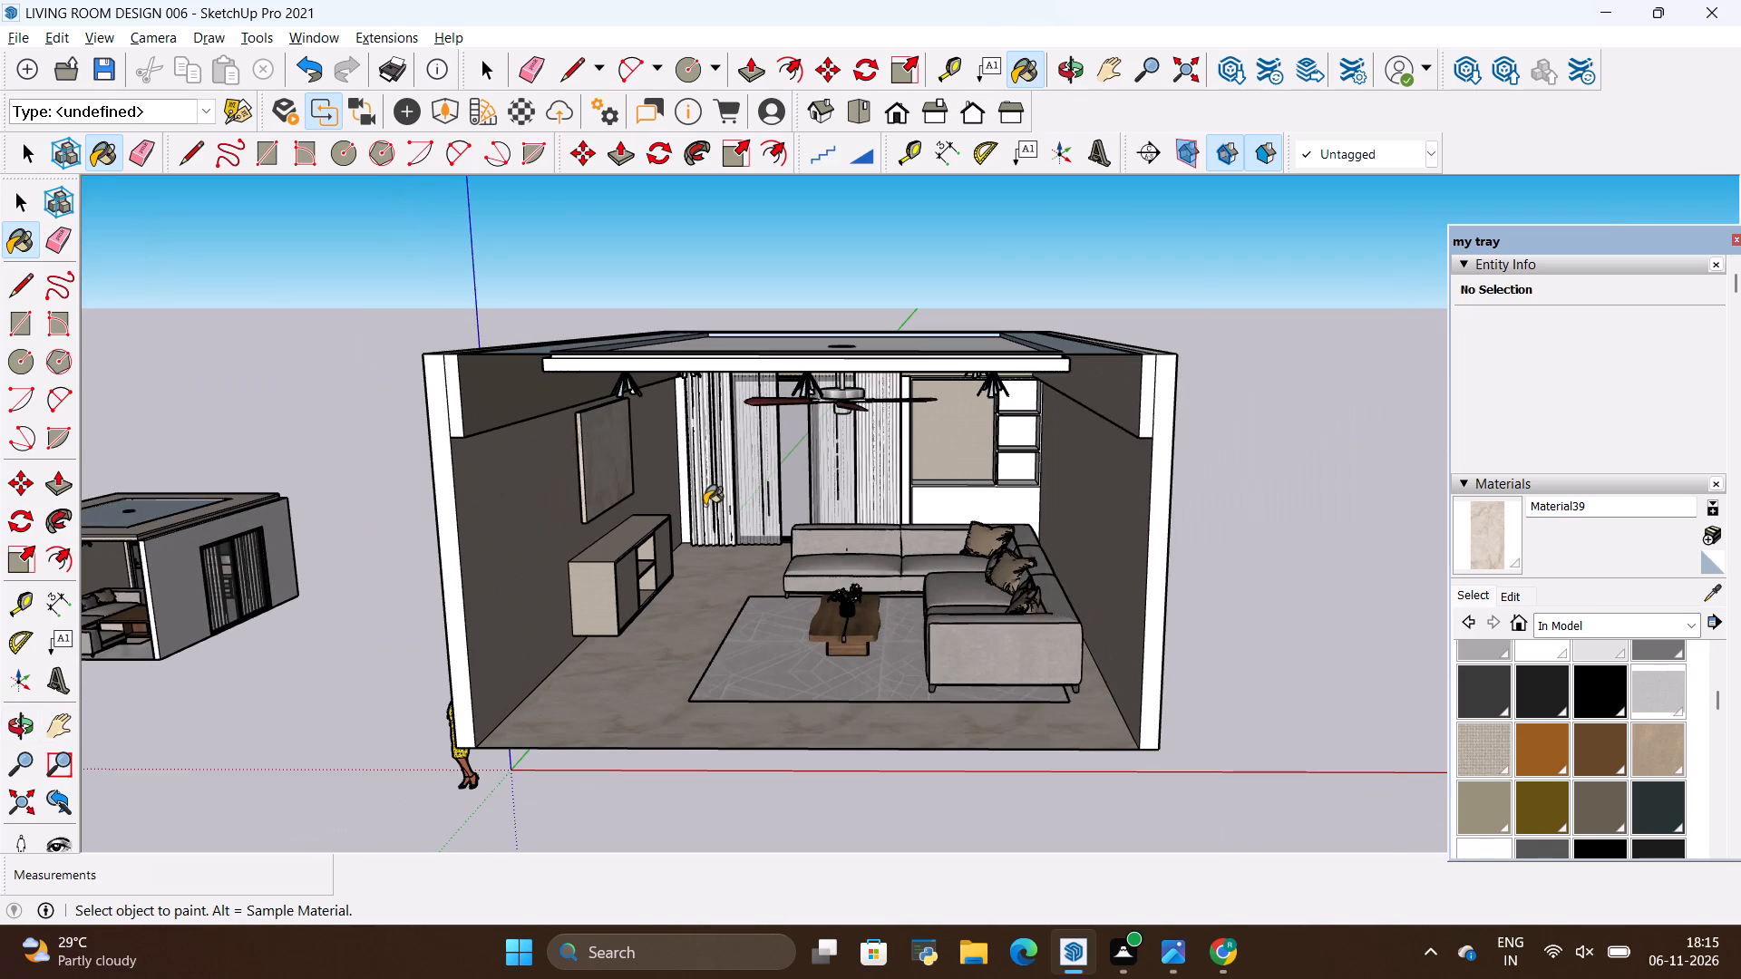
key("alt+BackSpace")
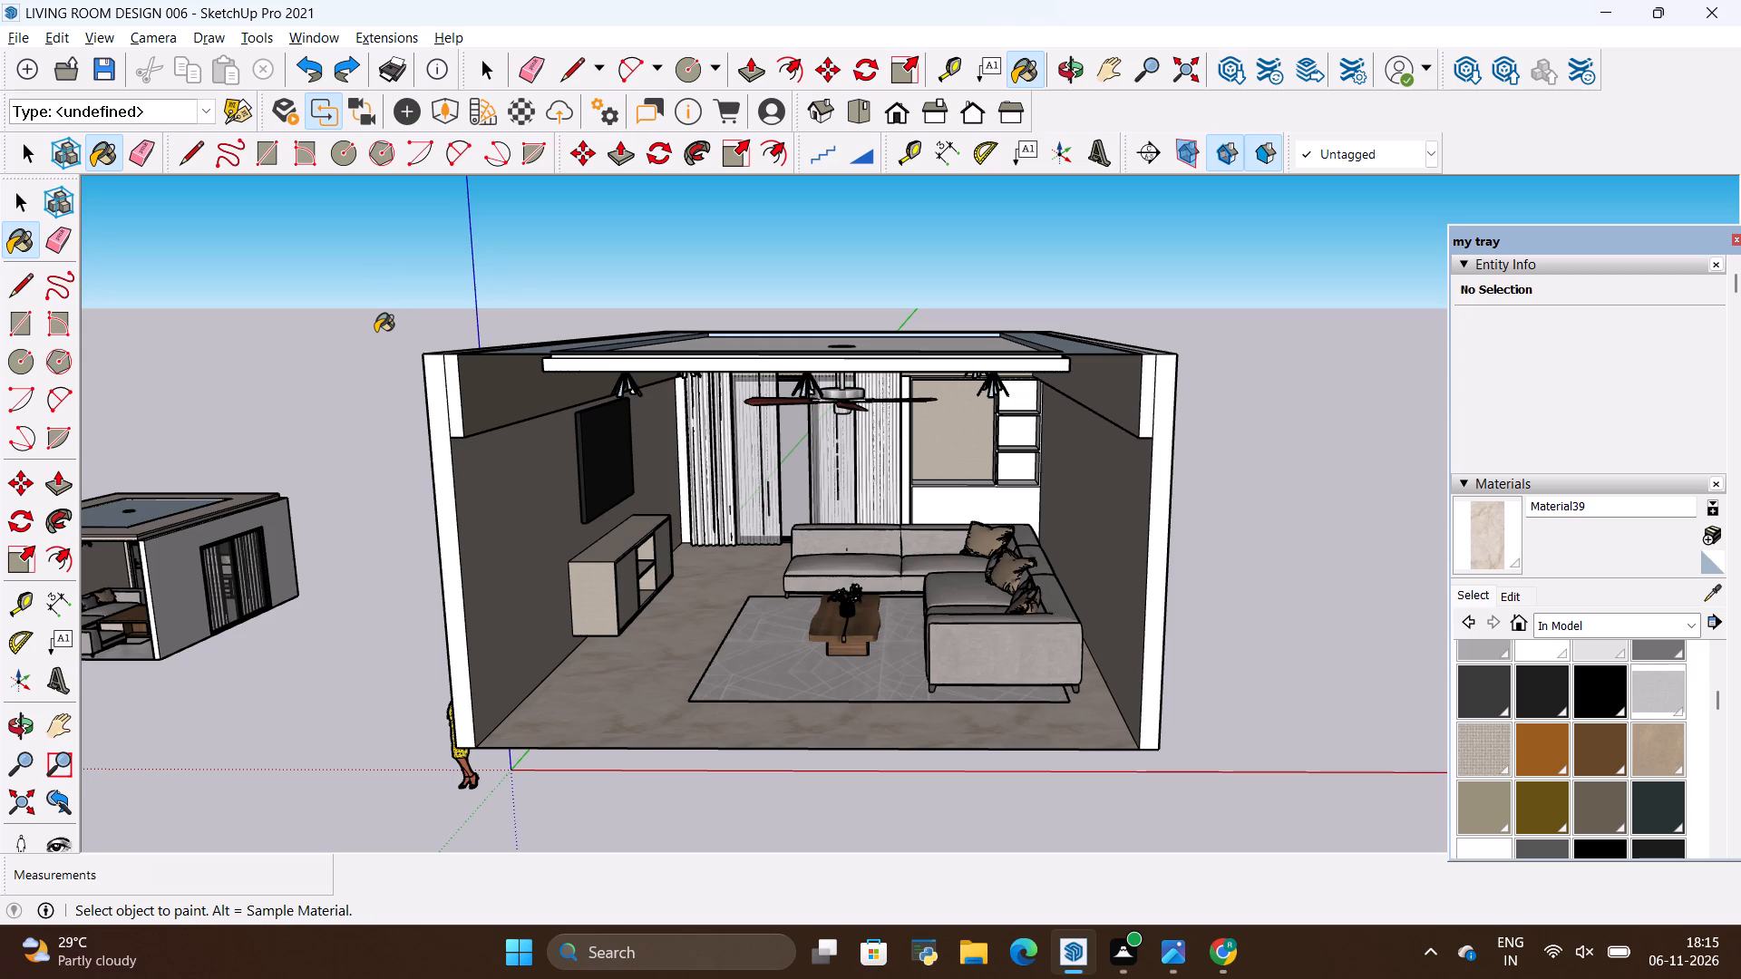
Examine the living room interior with its marble floor from the open front side.
scroll(364, 382, "down", 1)
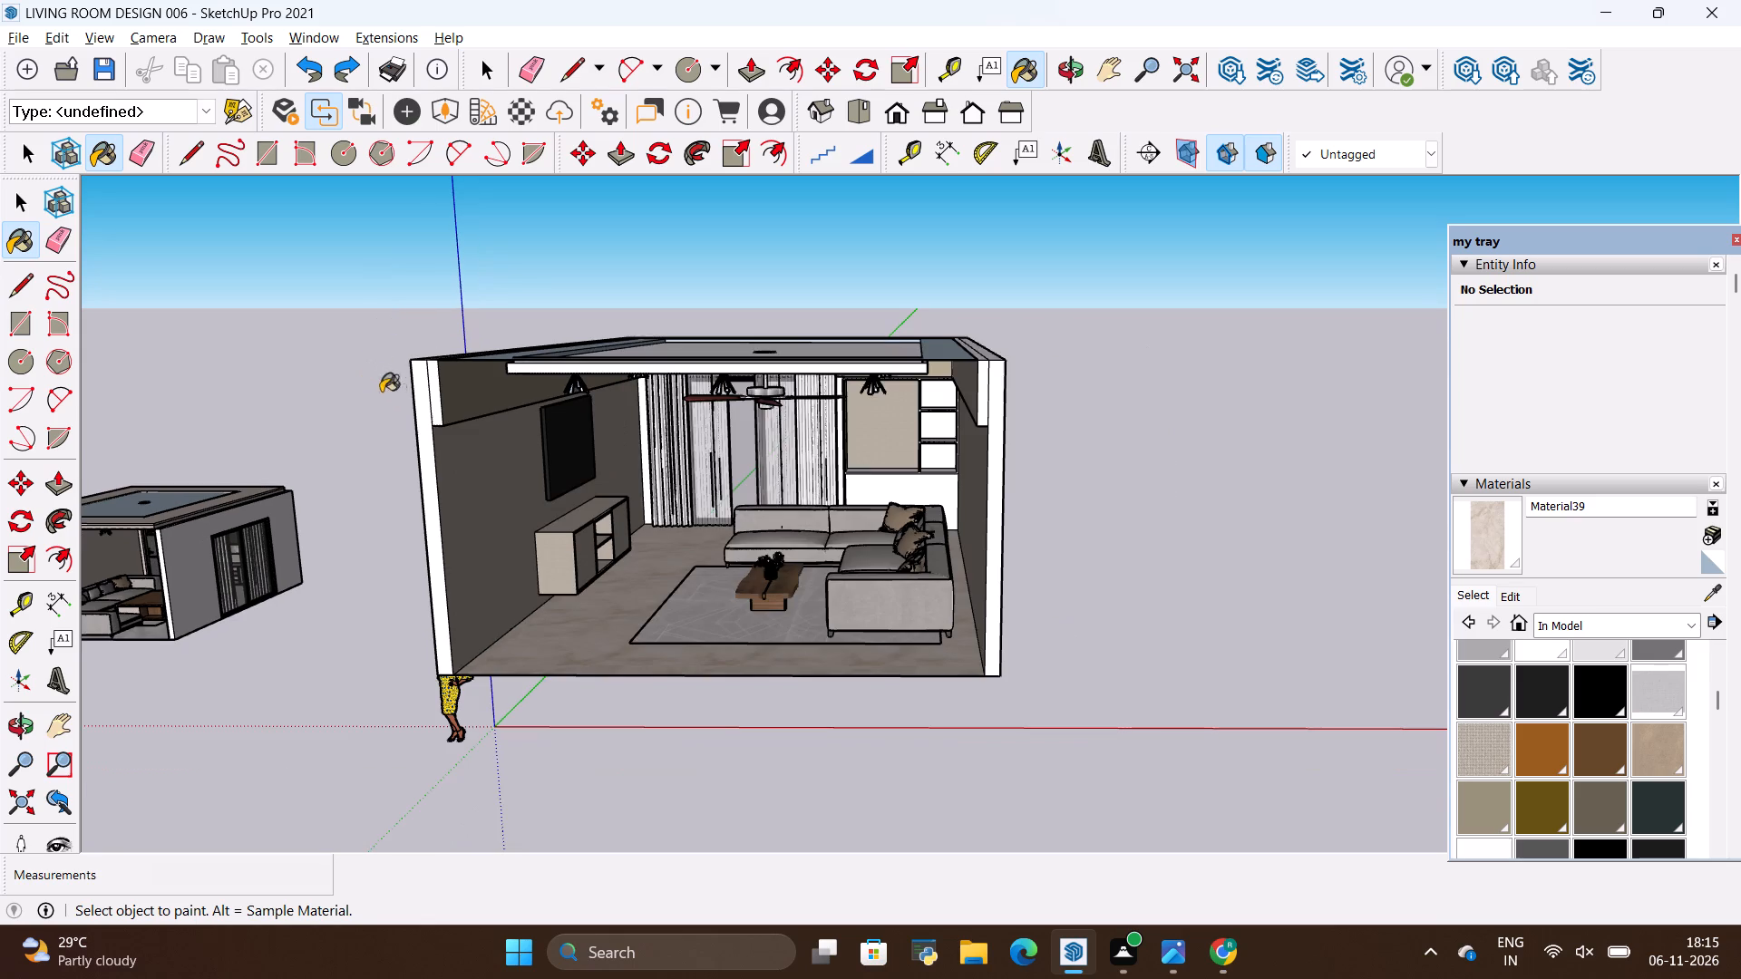
scroll(472, 516, "up", 2)
scroll(584, 519, "up", 2)
left_click_drag(690, 423, 696, 390)
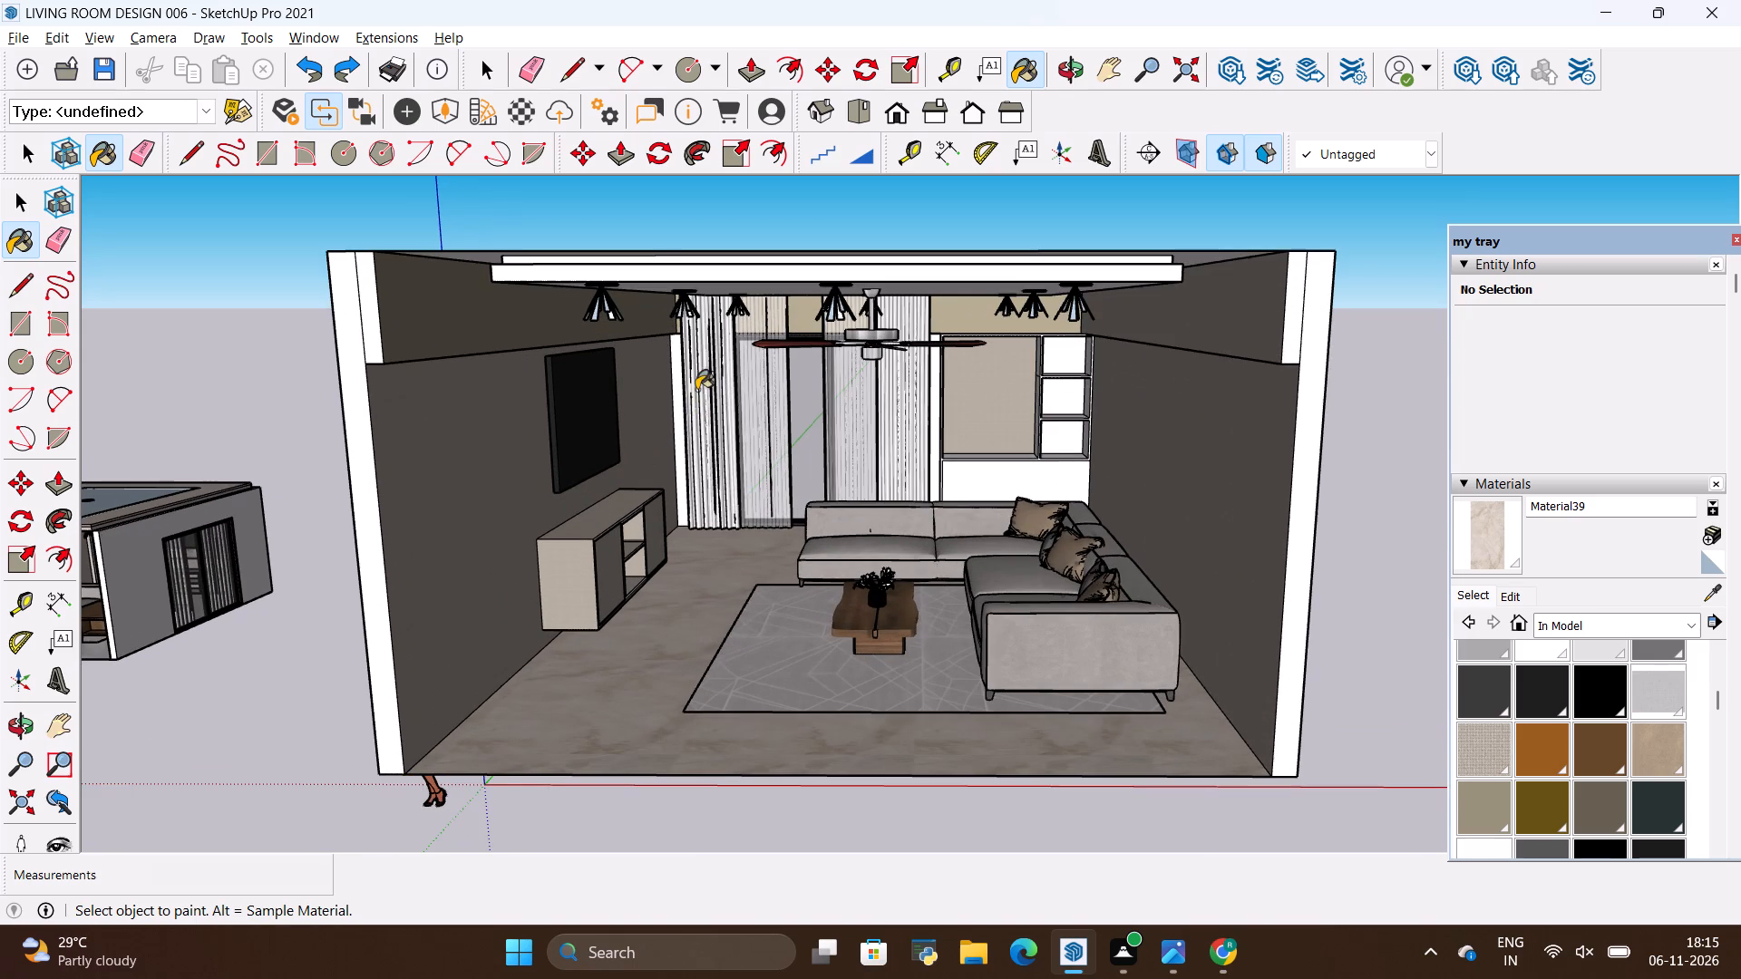
left_click_drag(696, 390, 696, 388)
key("space")
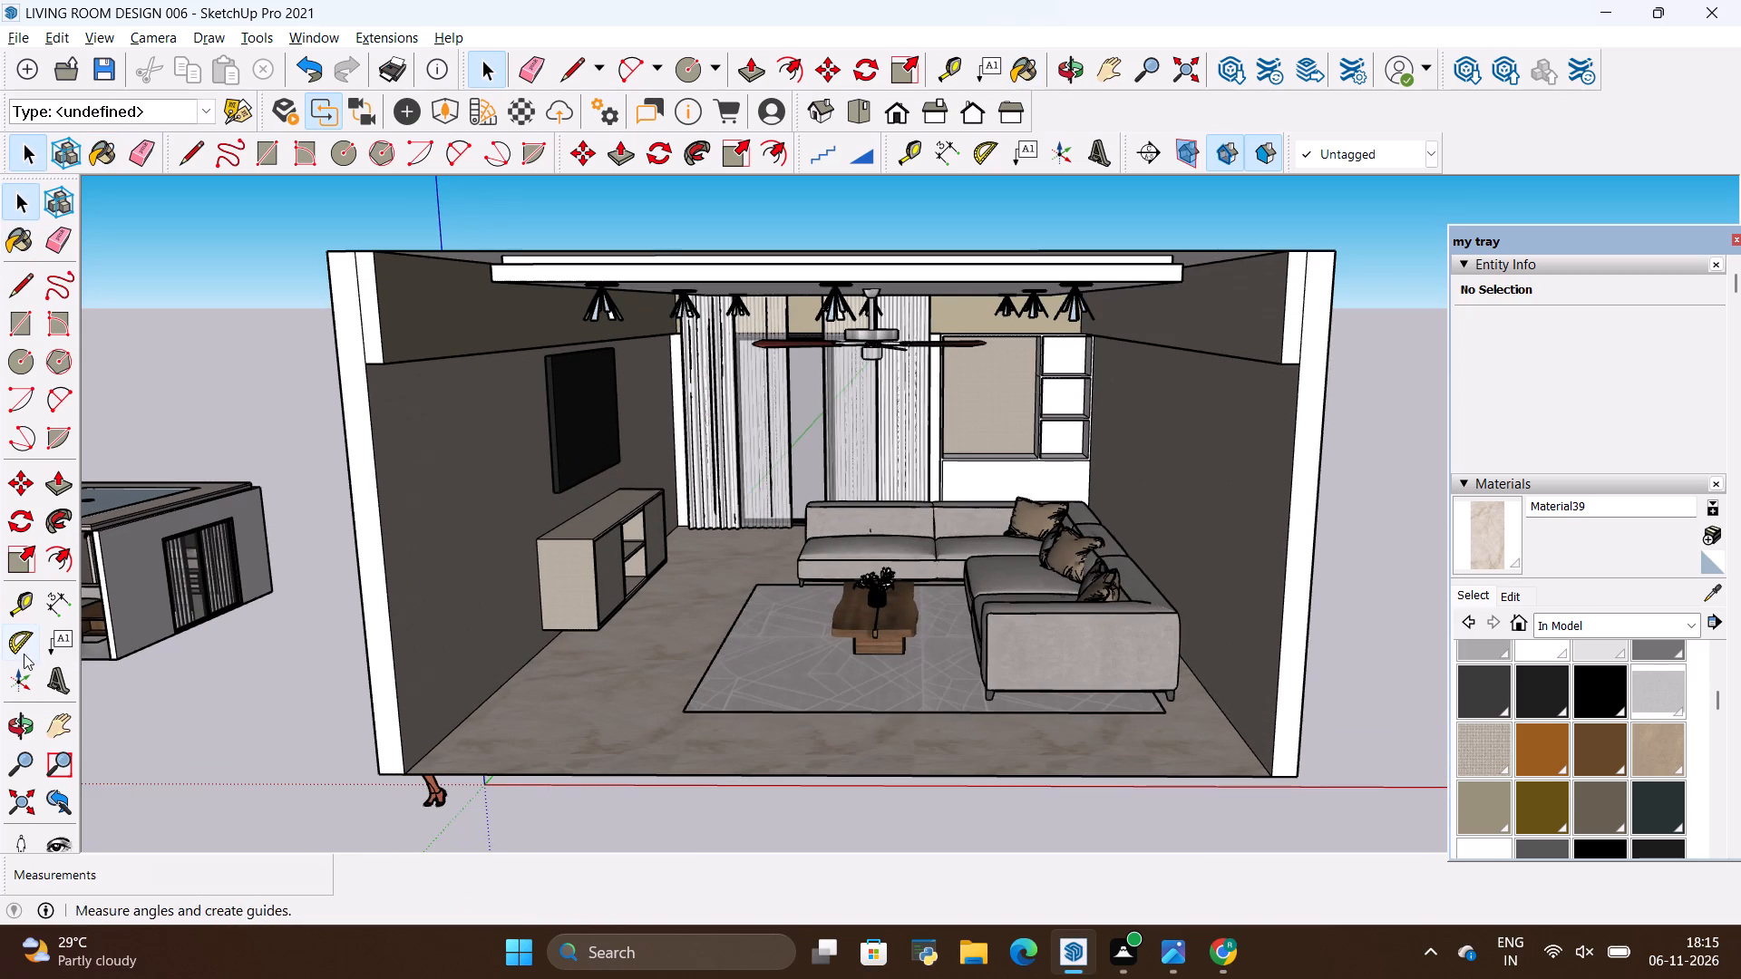
left_click(29, 721)
left_click_drag(640, 588, 642, 542)
scroll(715, 491, "down", 2)
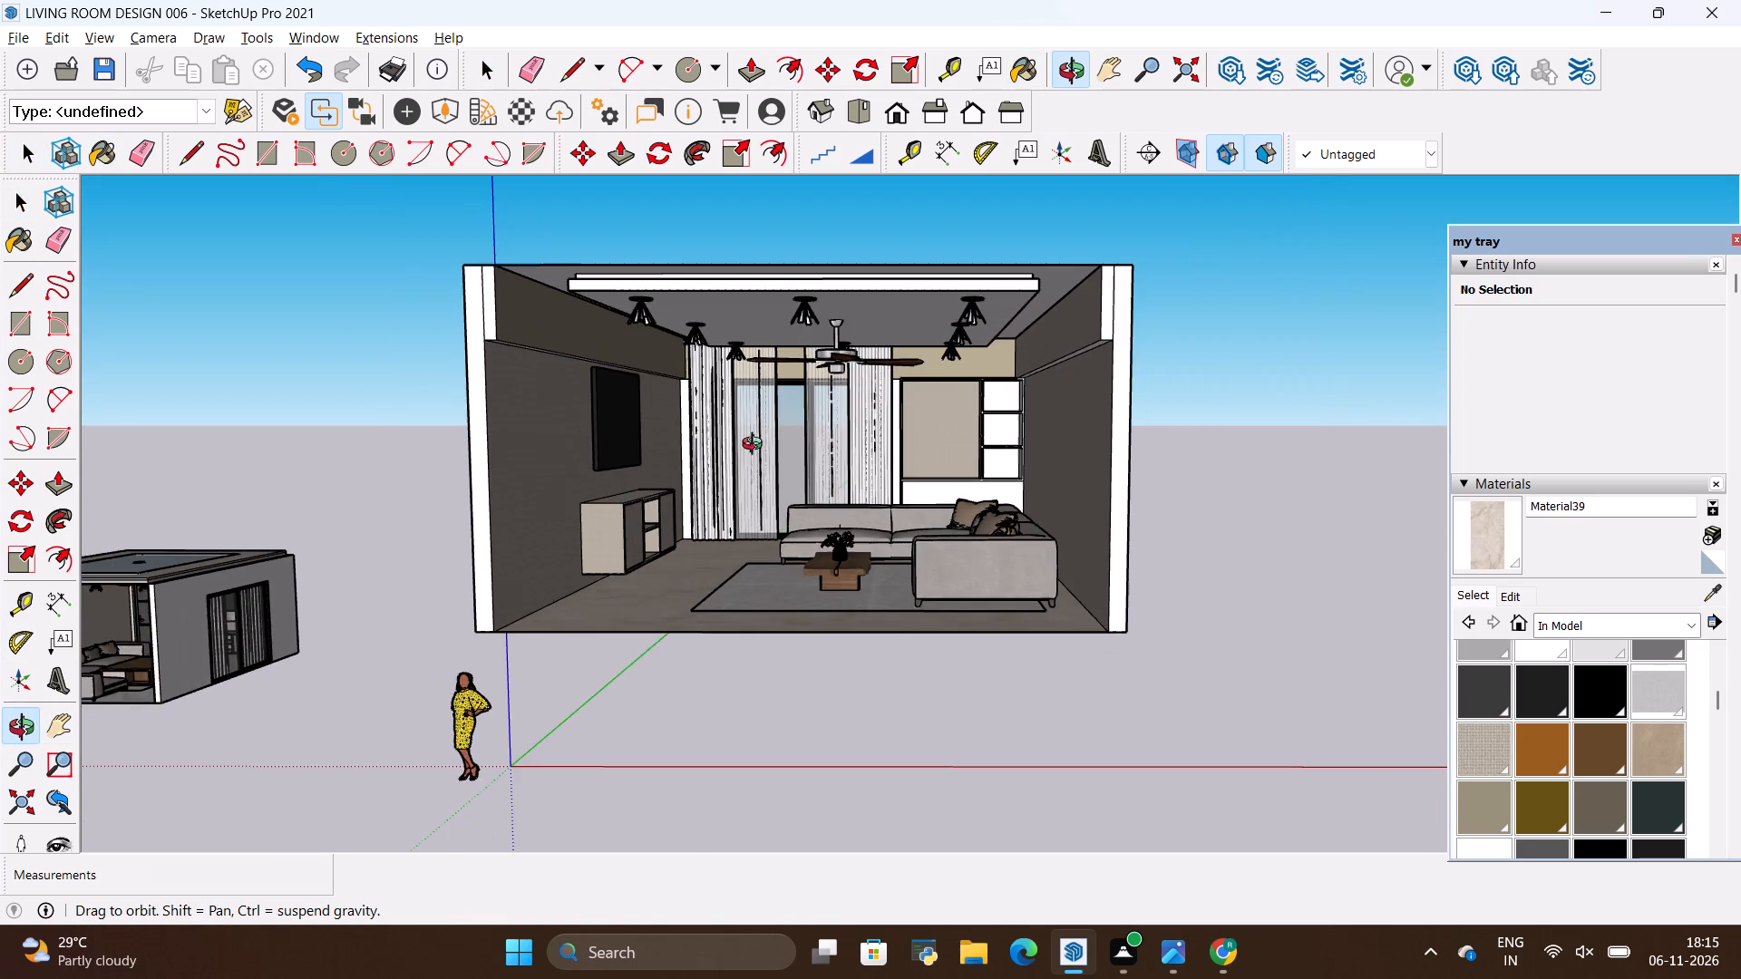
scroll(808, 341, "up", 3)
left_click_drag(774, 451, 783, 437)
scroll(783, 419, "up", 3)
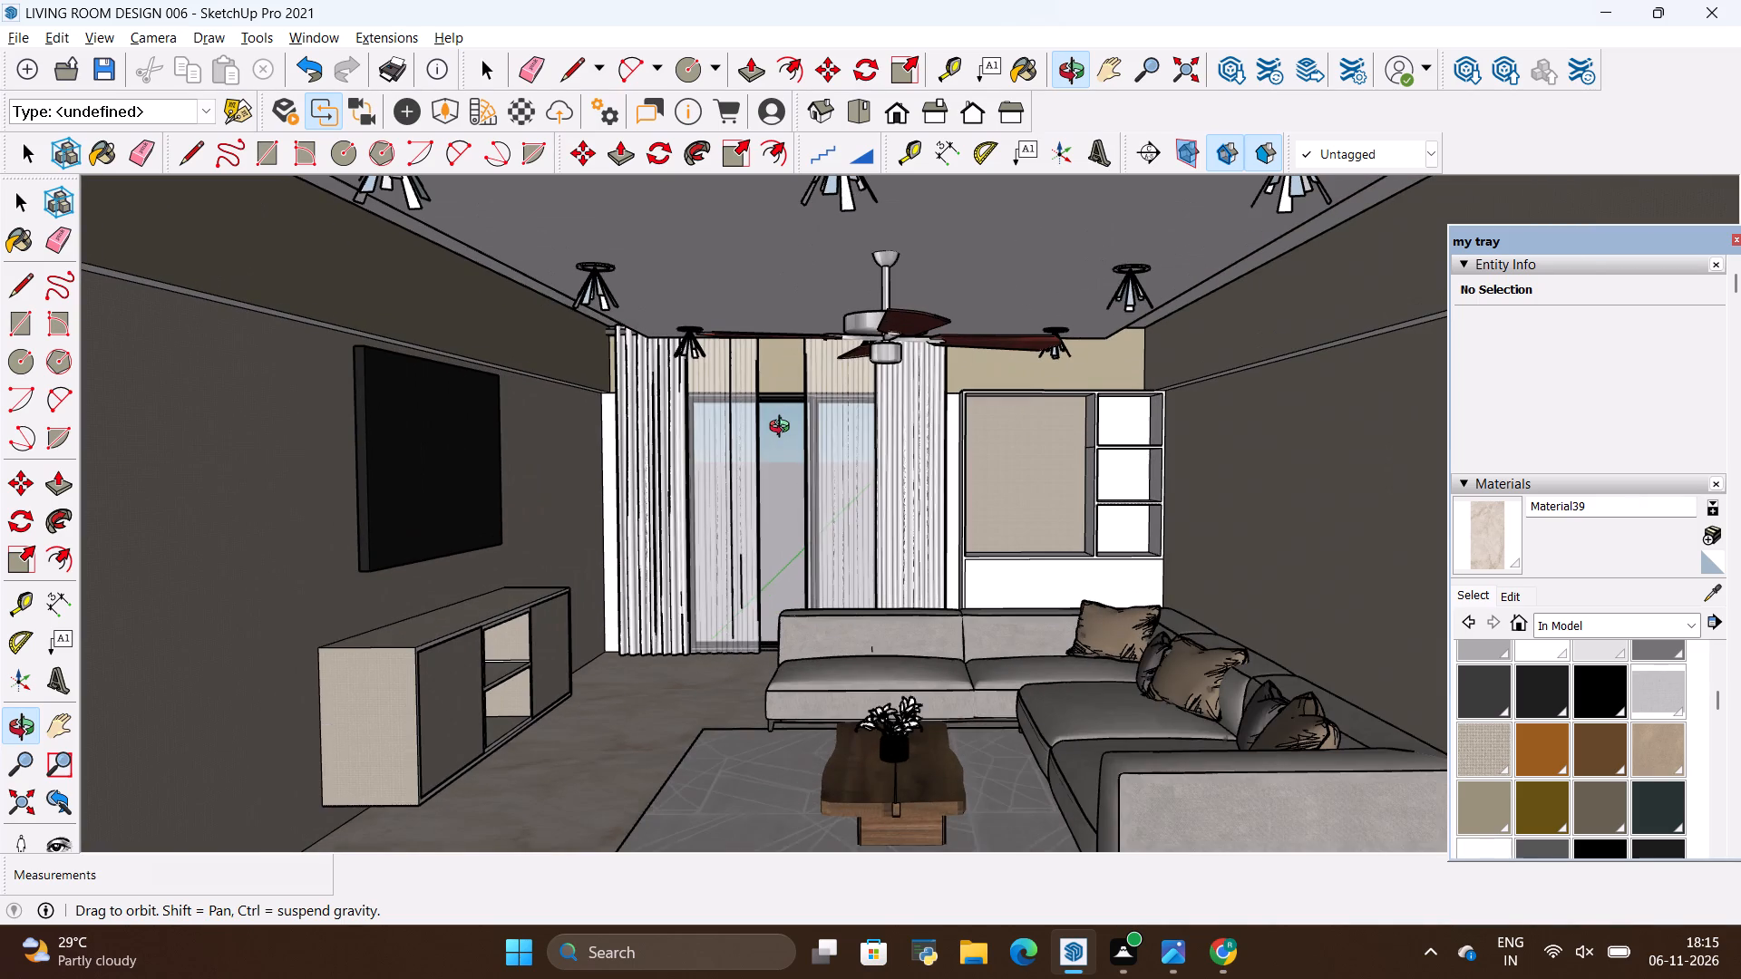
scroll(783, 434, "down", 1)
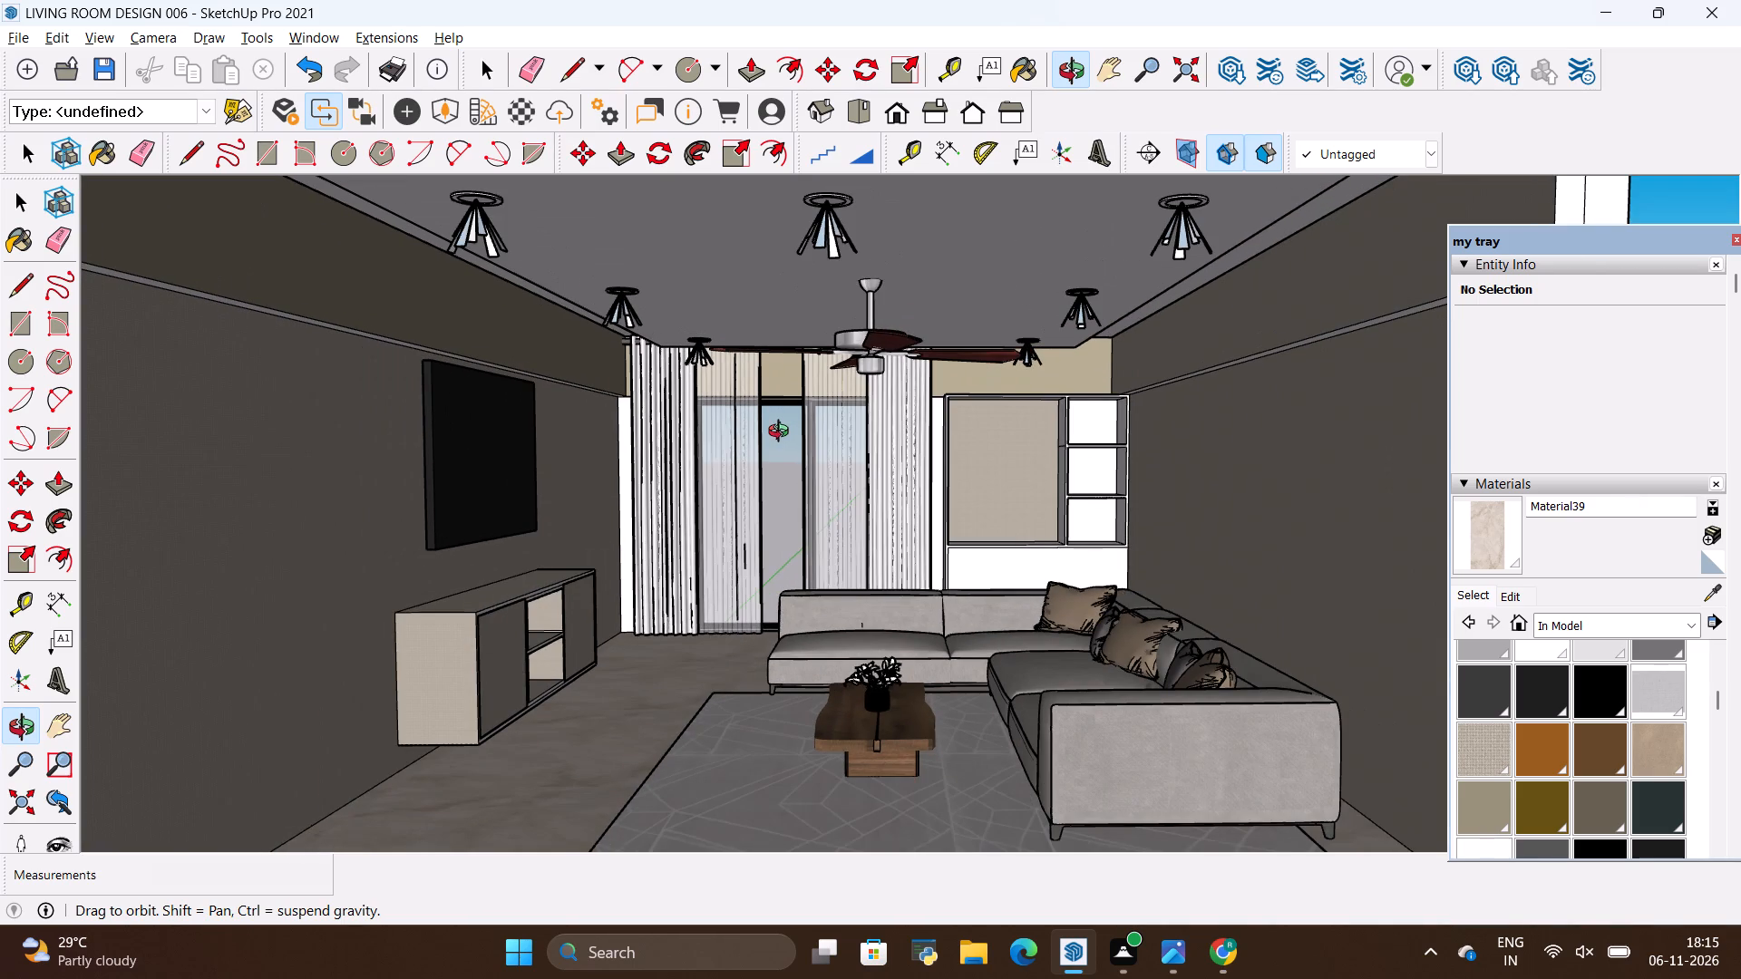
Compare the modeled living room interior with the reference photo from the open front side.
key("alt+Tab")
key("alt+Tab")
scroll(783, 433, "down", 2)
scroll(810, 445, "up", 2)
left_click_drag(804, 445, 804, 429)
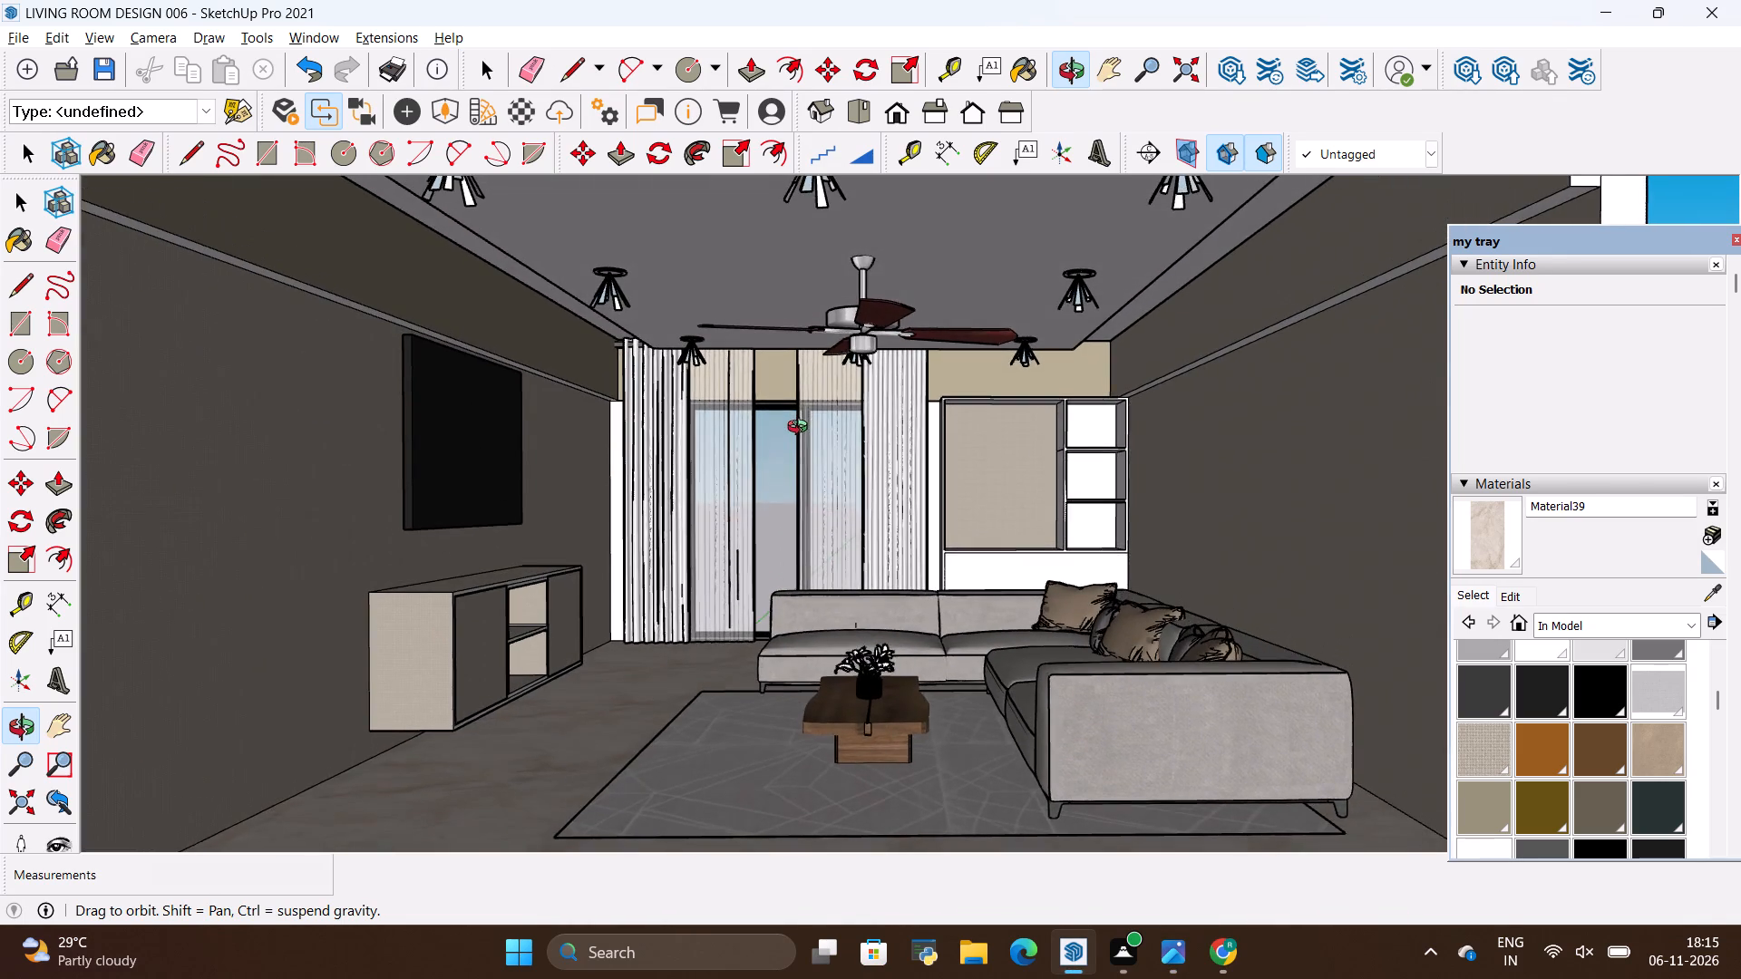
key("alt+Tab")
key("alt+Tab")
scroll(802, 429, "down", 9)
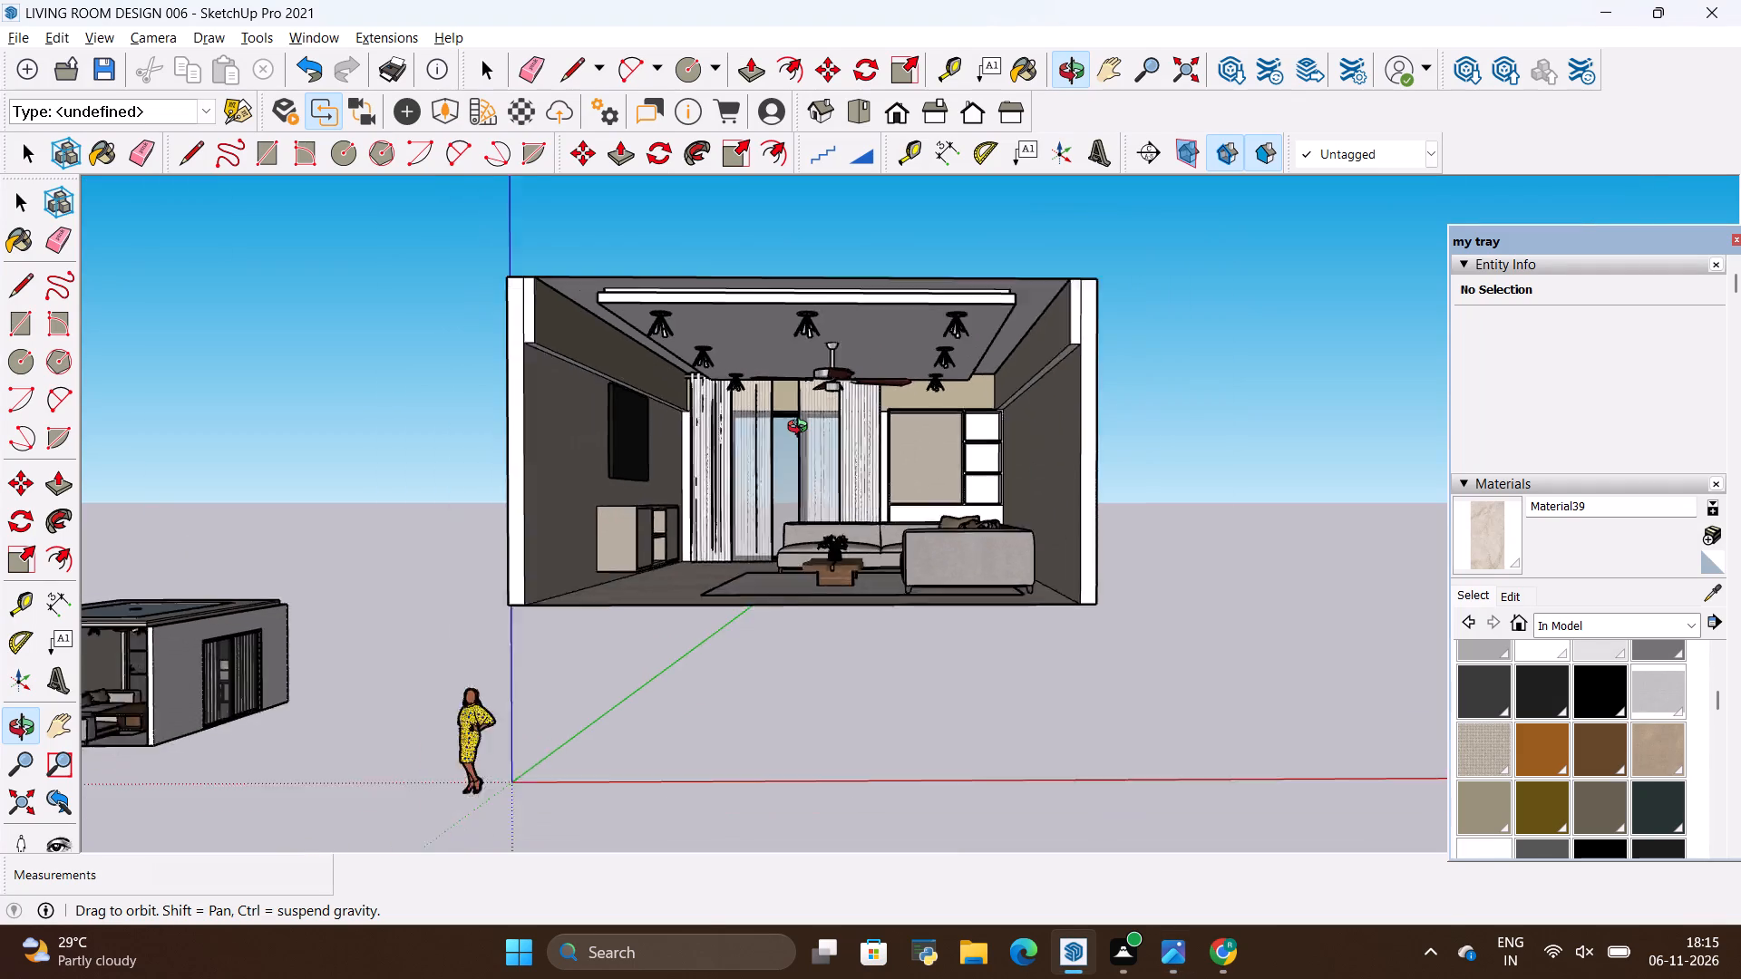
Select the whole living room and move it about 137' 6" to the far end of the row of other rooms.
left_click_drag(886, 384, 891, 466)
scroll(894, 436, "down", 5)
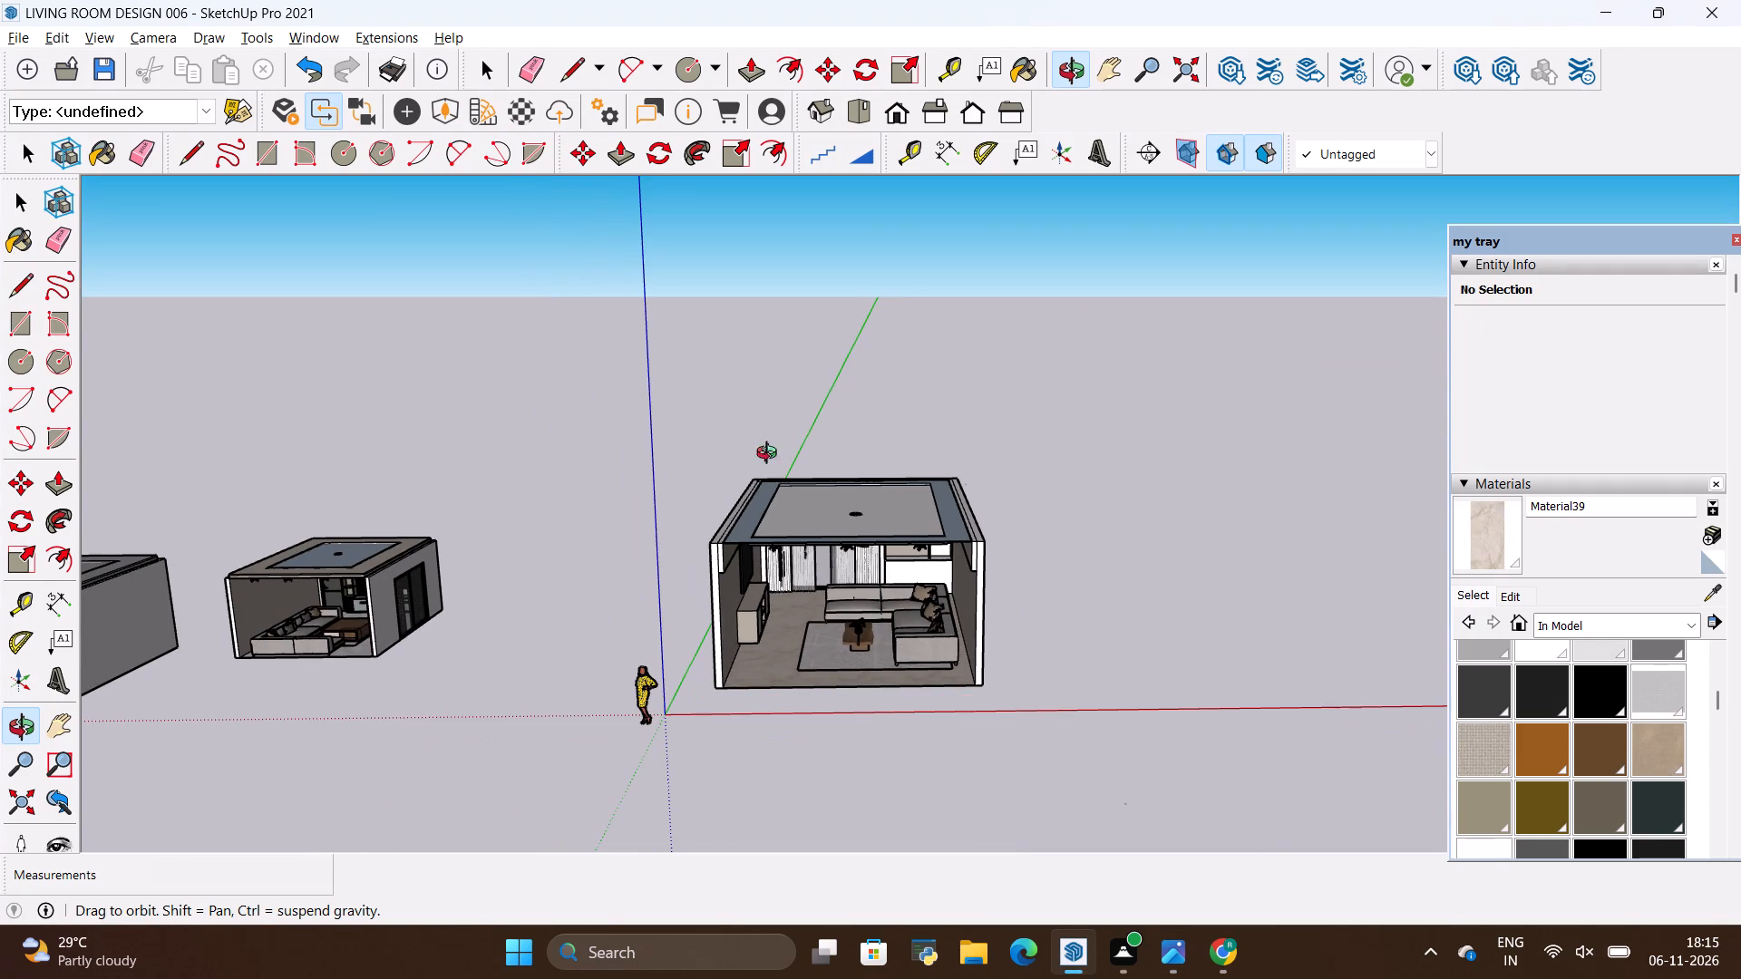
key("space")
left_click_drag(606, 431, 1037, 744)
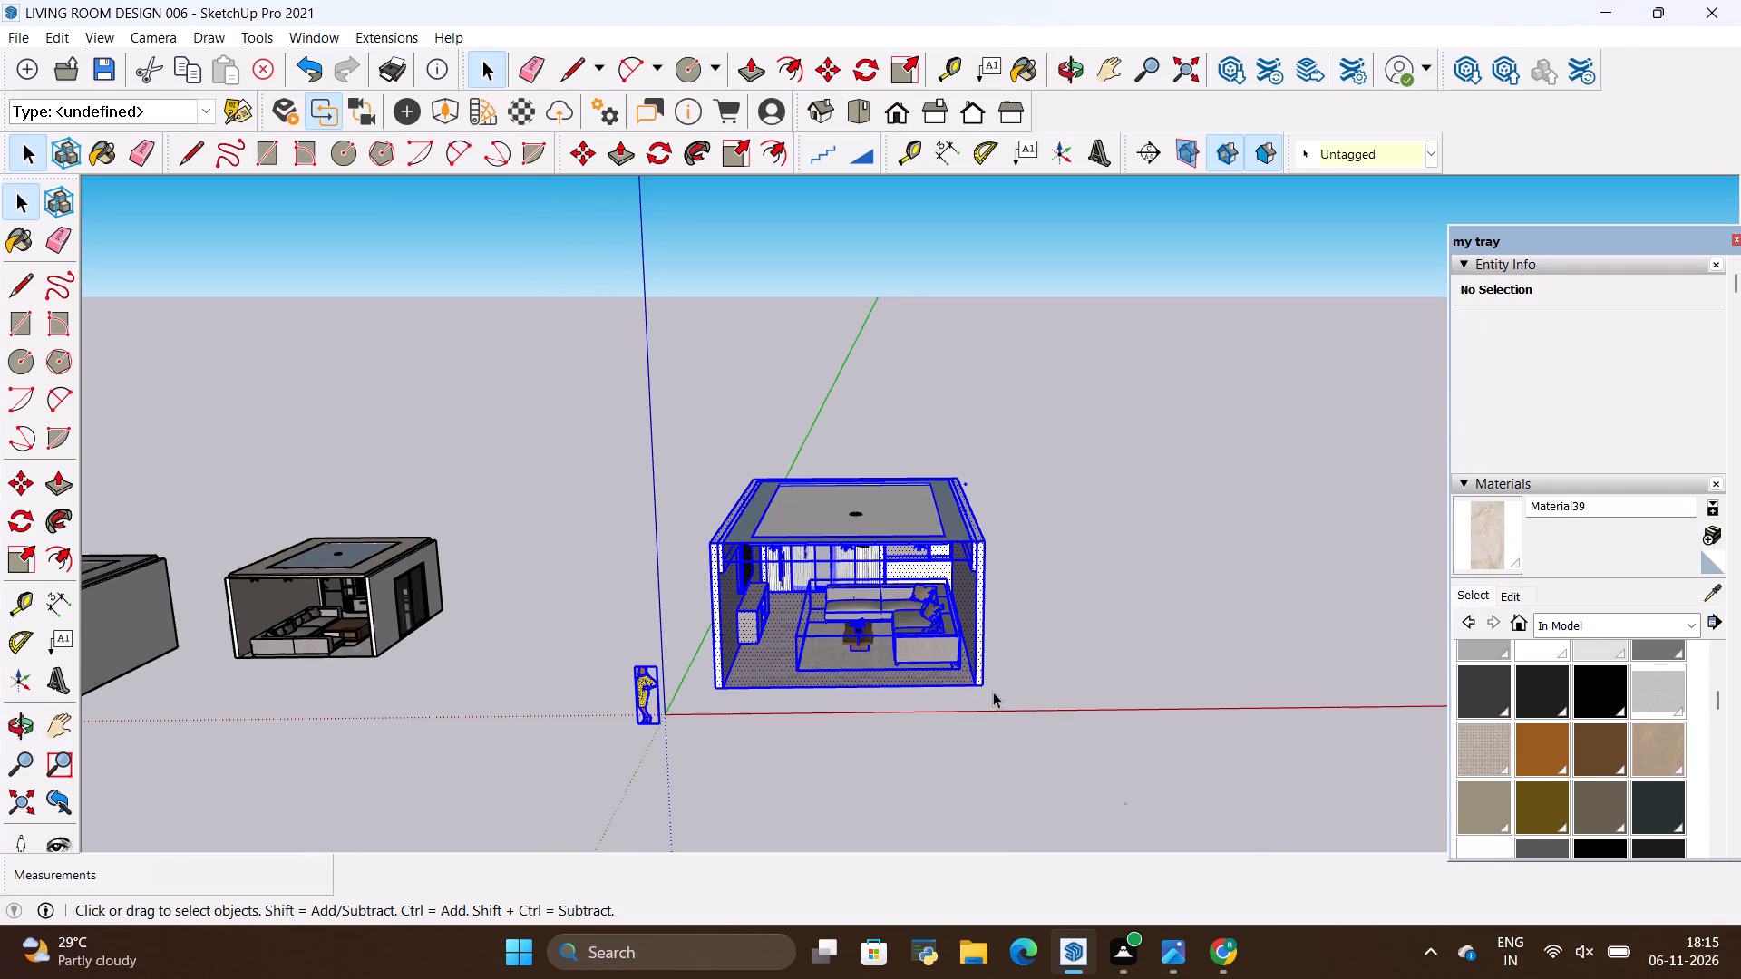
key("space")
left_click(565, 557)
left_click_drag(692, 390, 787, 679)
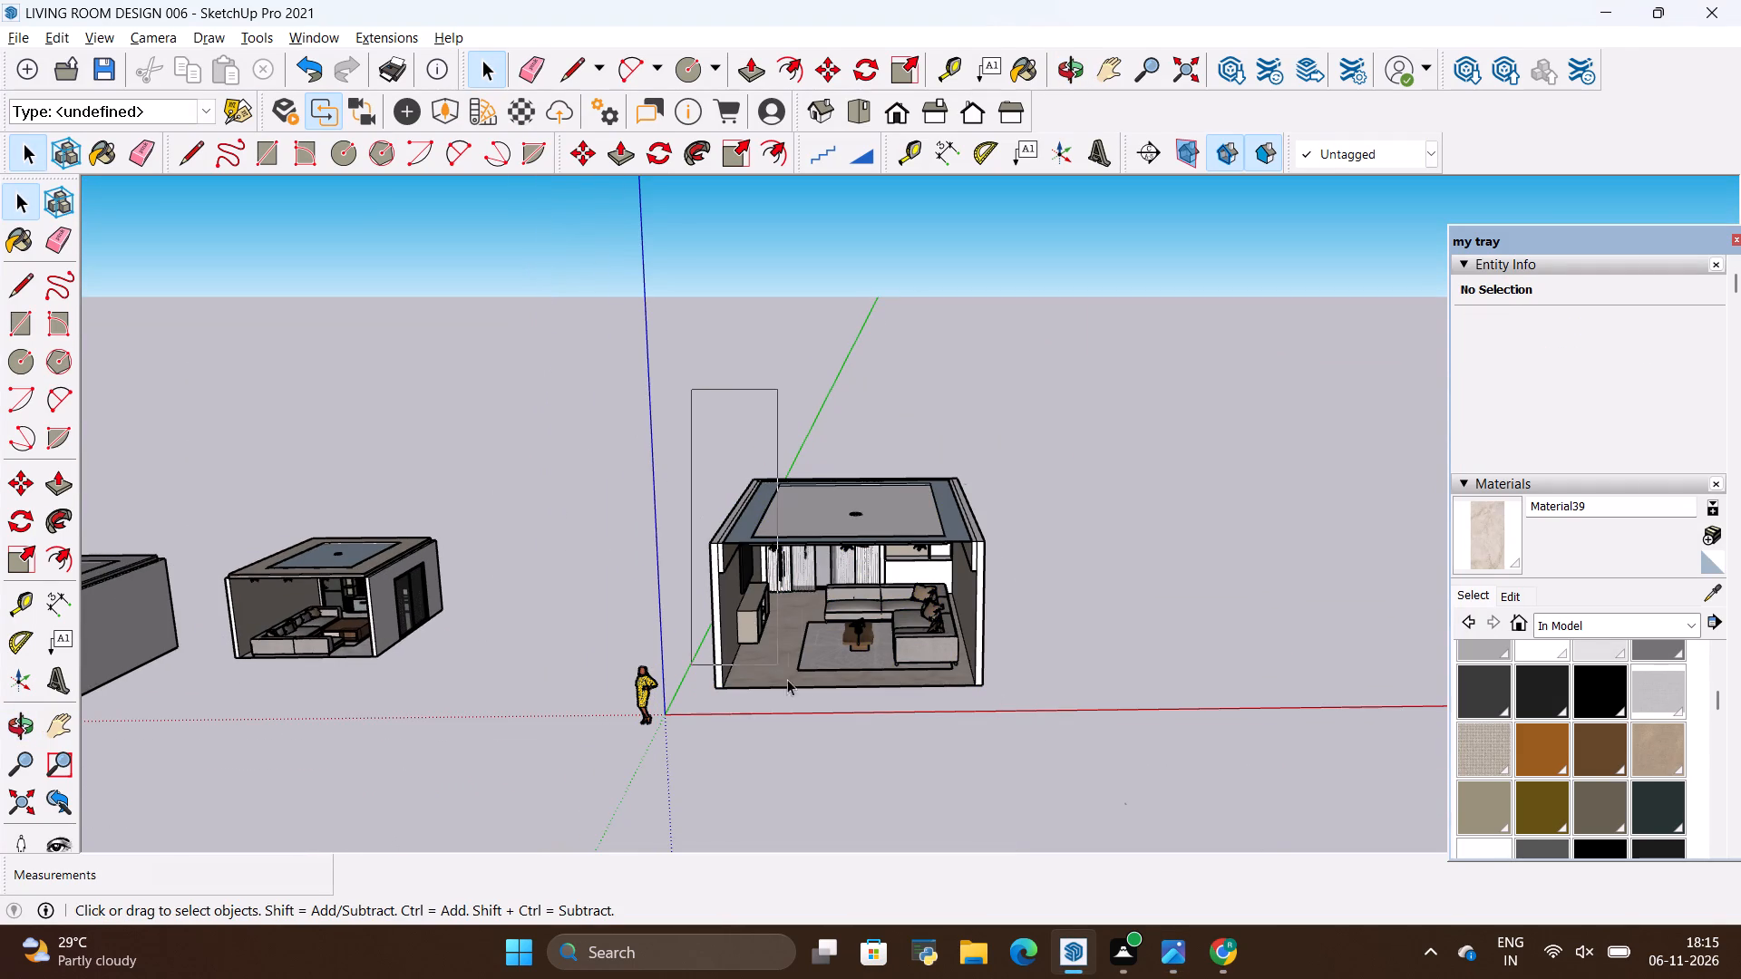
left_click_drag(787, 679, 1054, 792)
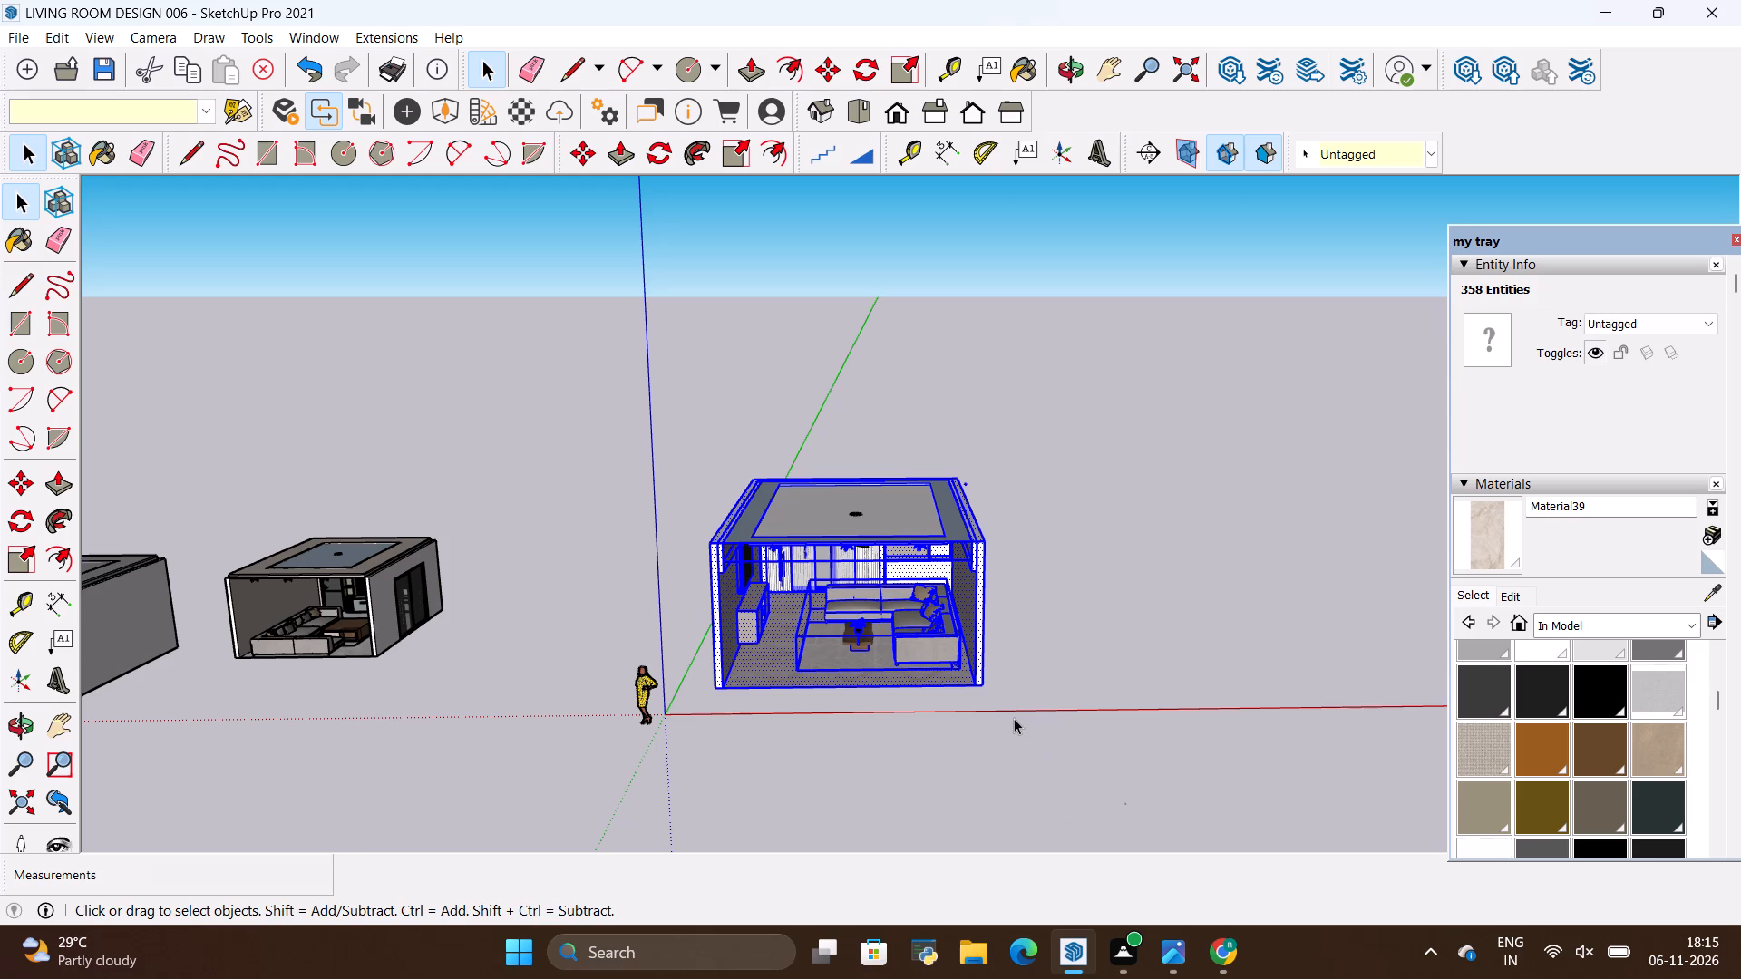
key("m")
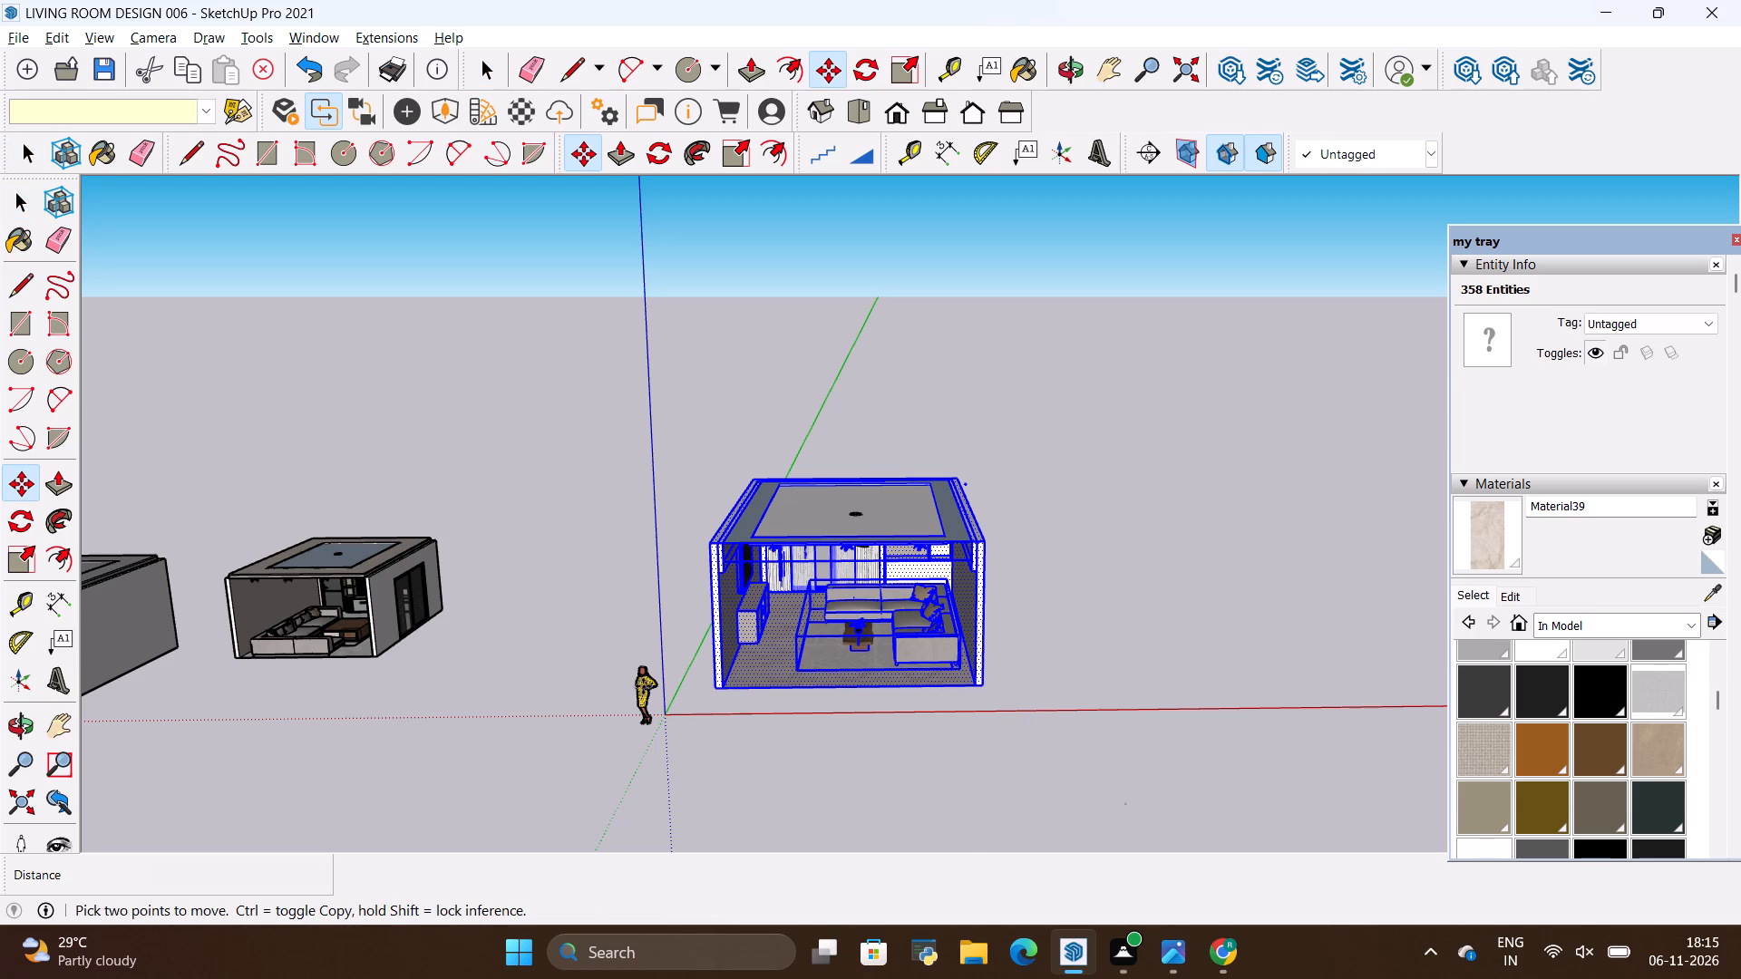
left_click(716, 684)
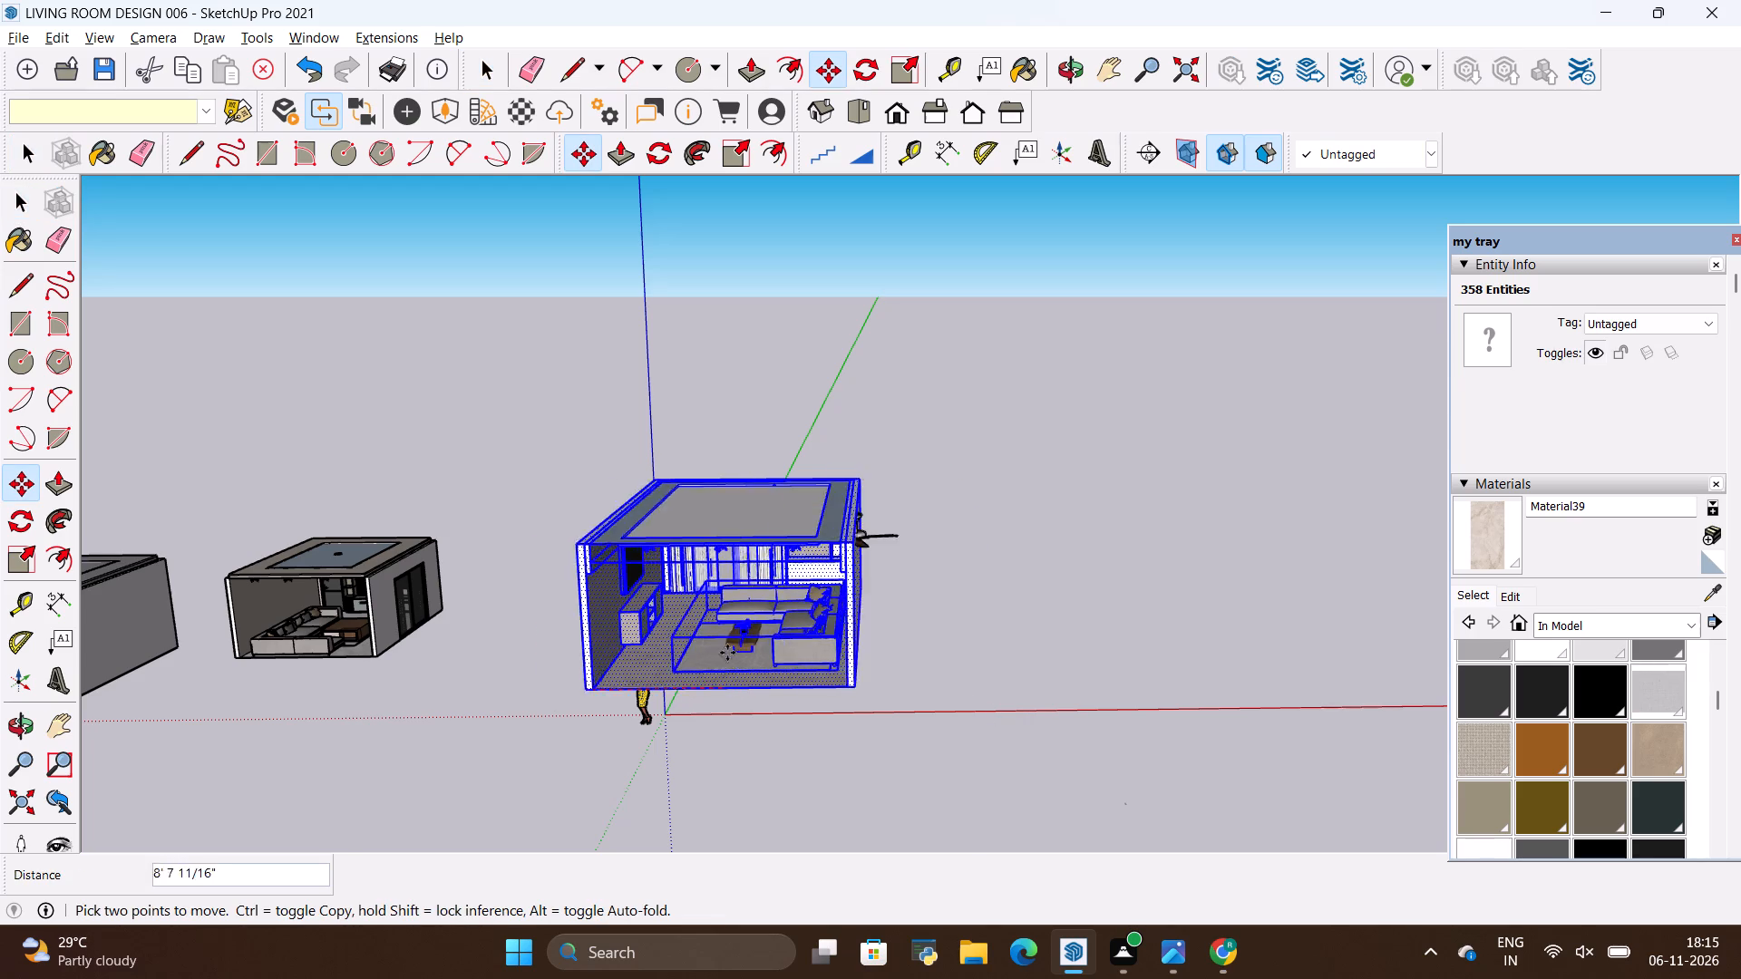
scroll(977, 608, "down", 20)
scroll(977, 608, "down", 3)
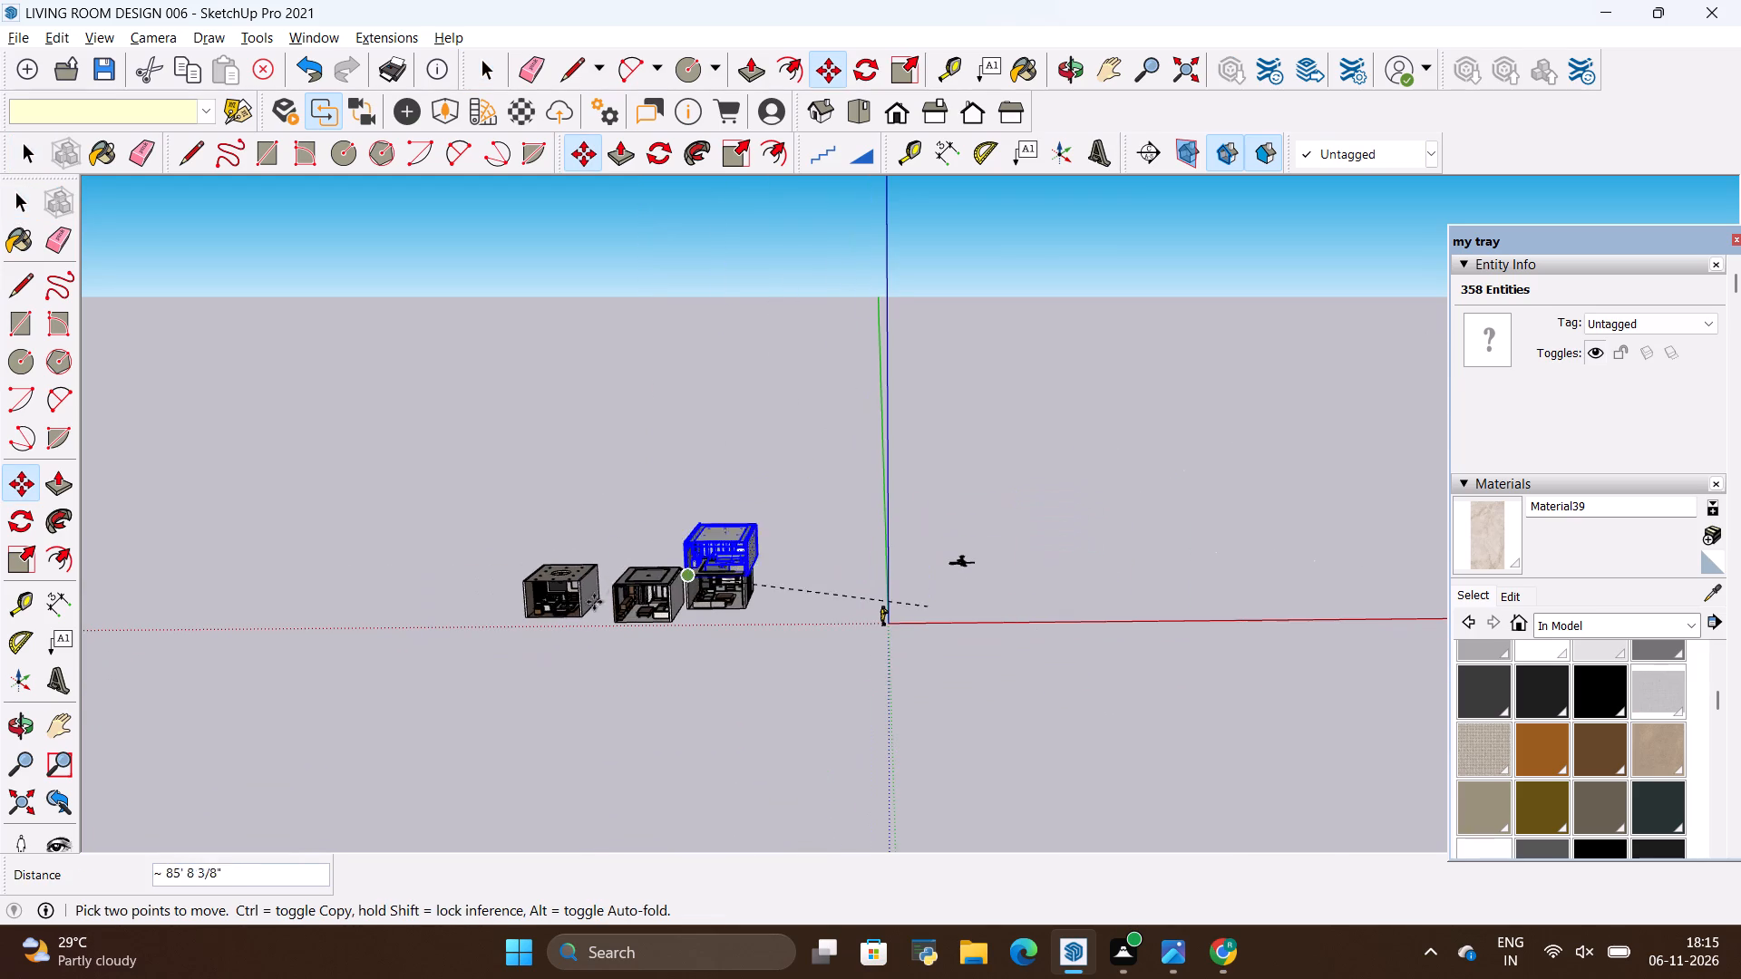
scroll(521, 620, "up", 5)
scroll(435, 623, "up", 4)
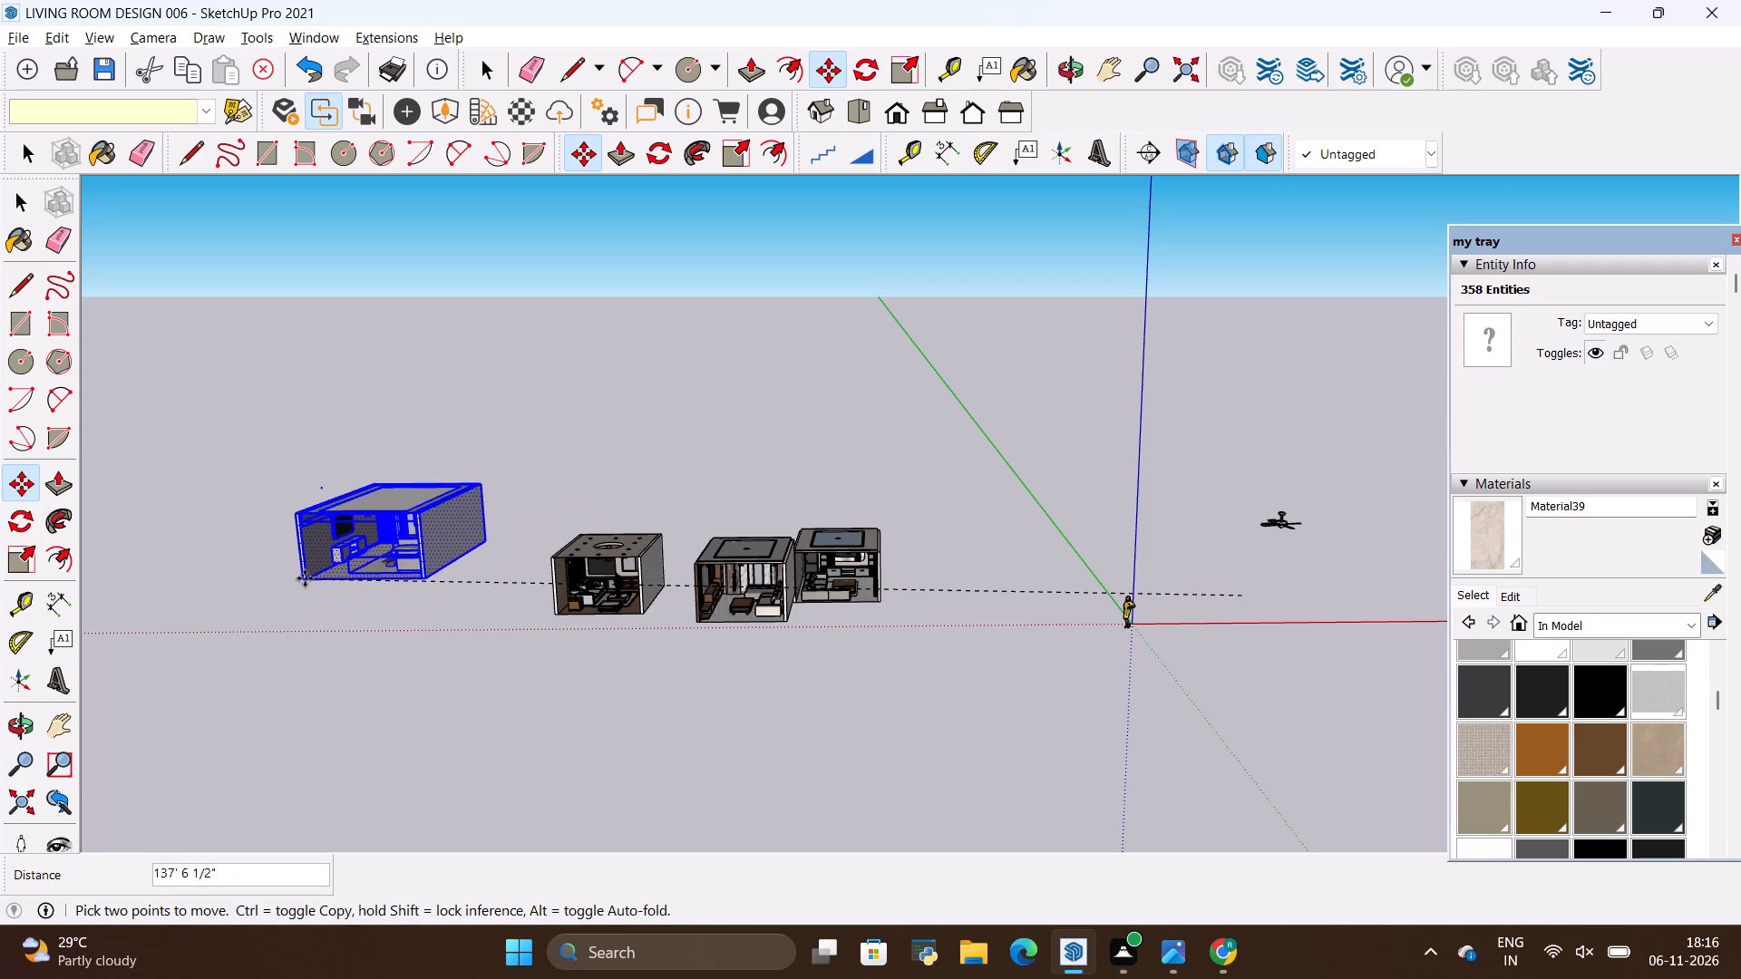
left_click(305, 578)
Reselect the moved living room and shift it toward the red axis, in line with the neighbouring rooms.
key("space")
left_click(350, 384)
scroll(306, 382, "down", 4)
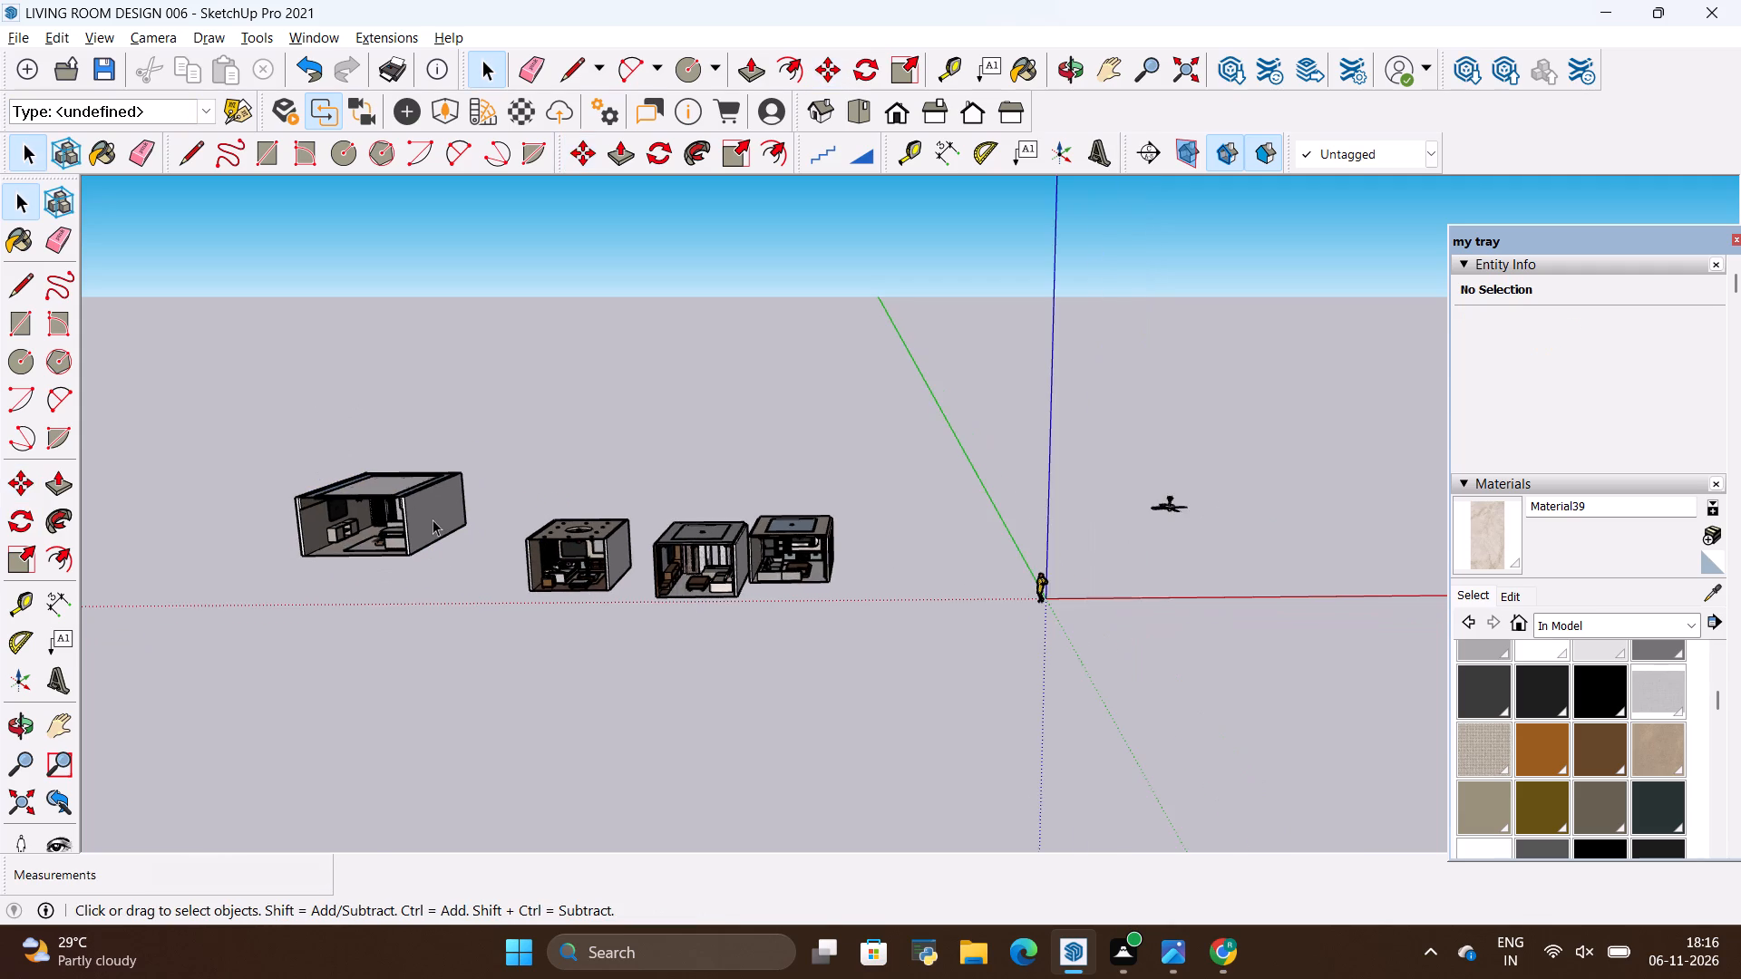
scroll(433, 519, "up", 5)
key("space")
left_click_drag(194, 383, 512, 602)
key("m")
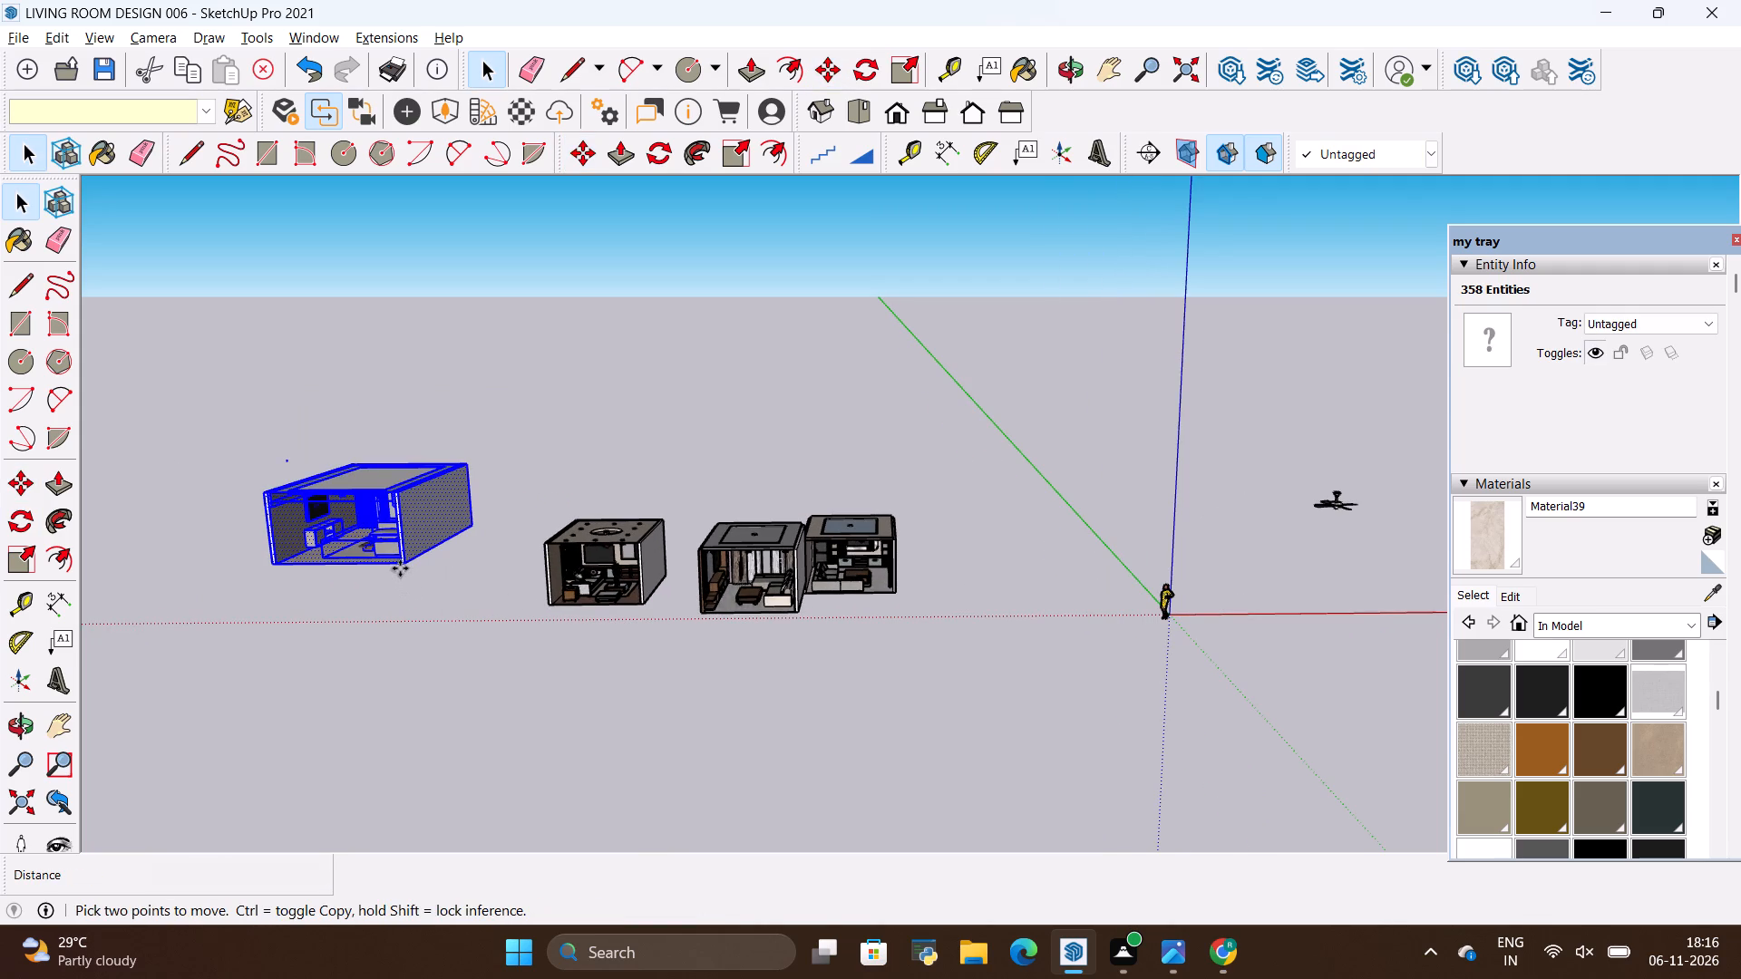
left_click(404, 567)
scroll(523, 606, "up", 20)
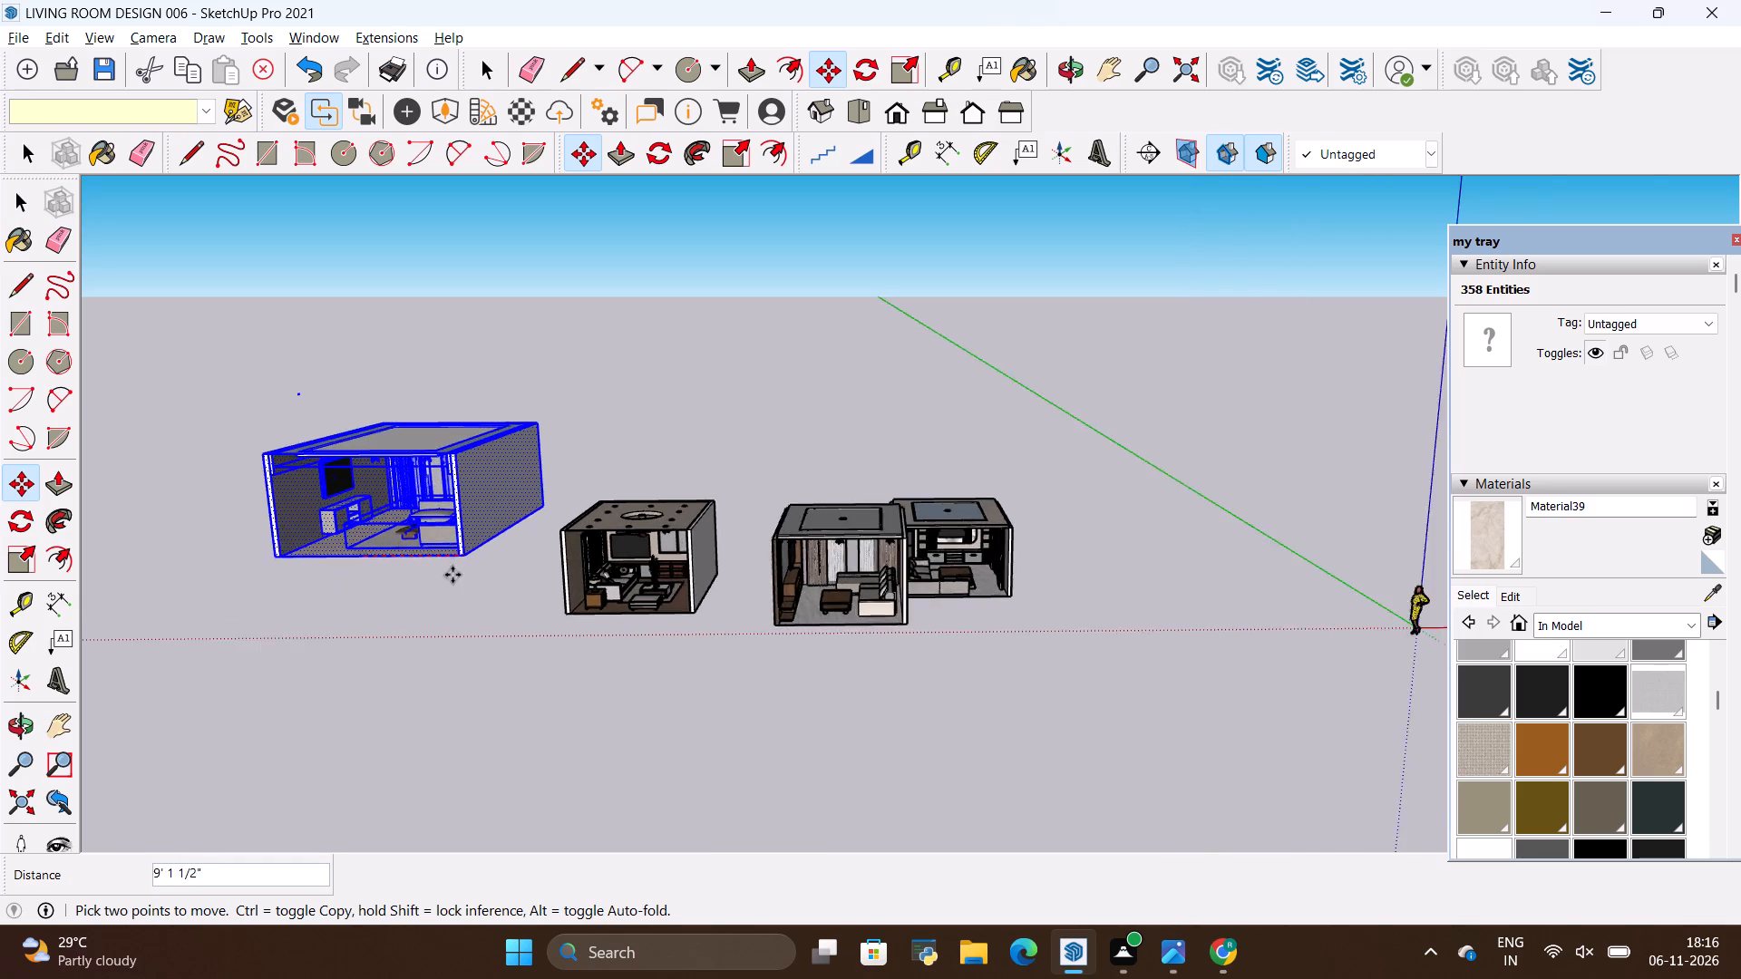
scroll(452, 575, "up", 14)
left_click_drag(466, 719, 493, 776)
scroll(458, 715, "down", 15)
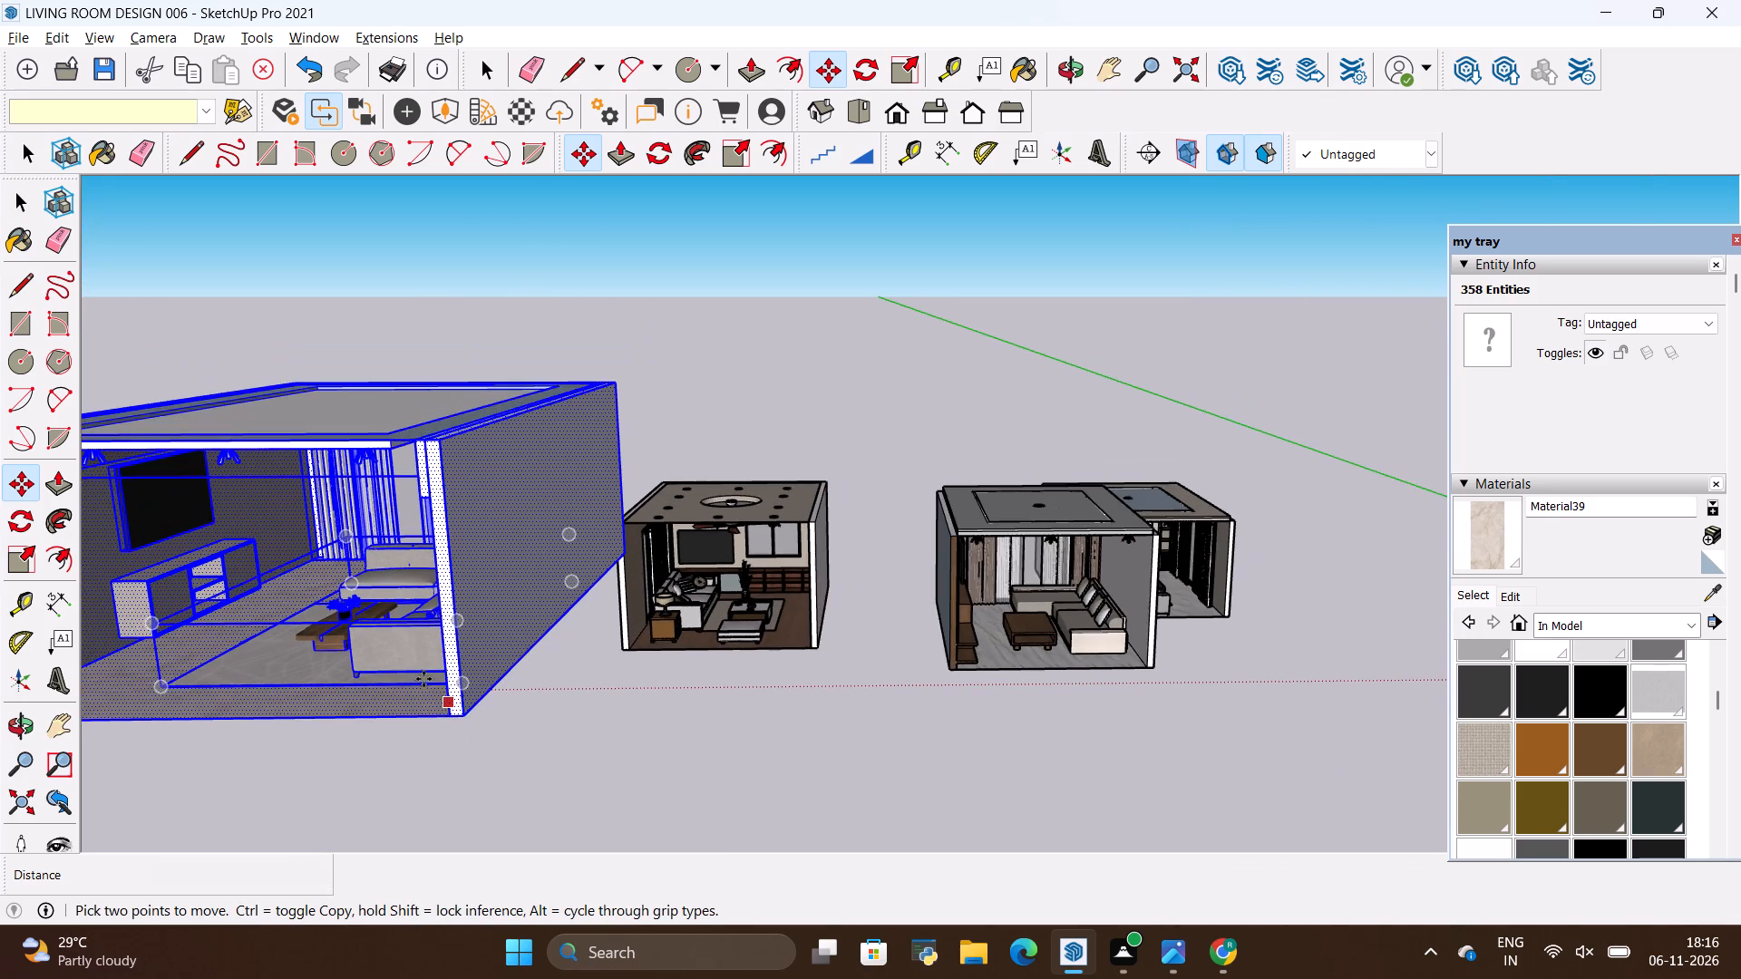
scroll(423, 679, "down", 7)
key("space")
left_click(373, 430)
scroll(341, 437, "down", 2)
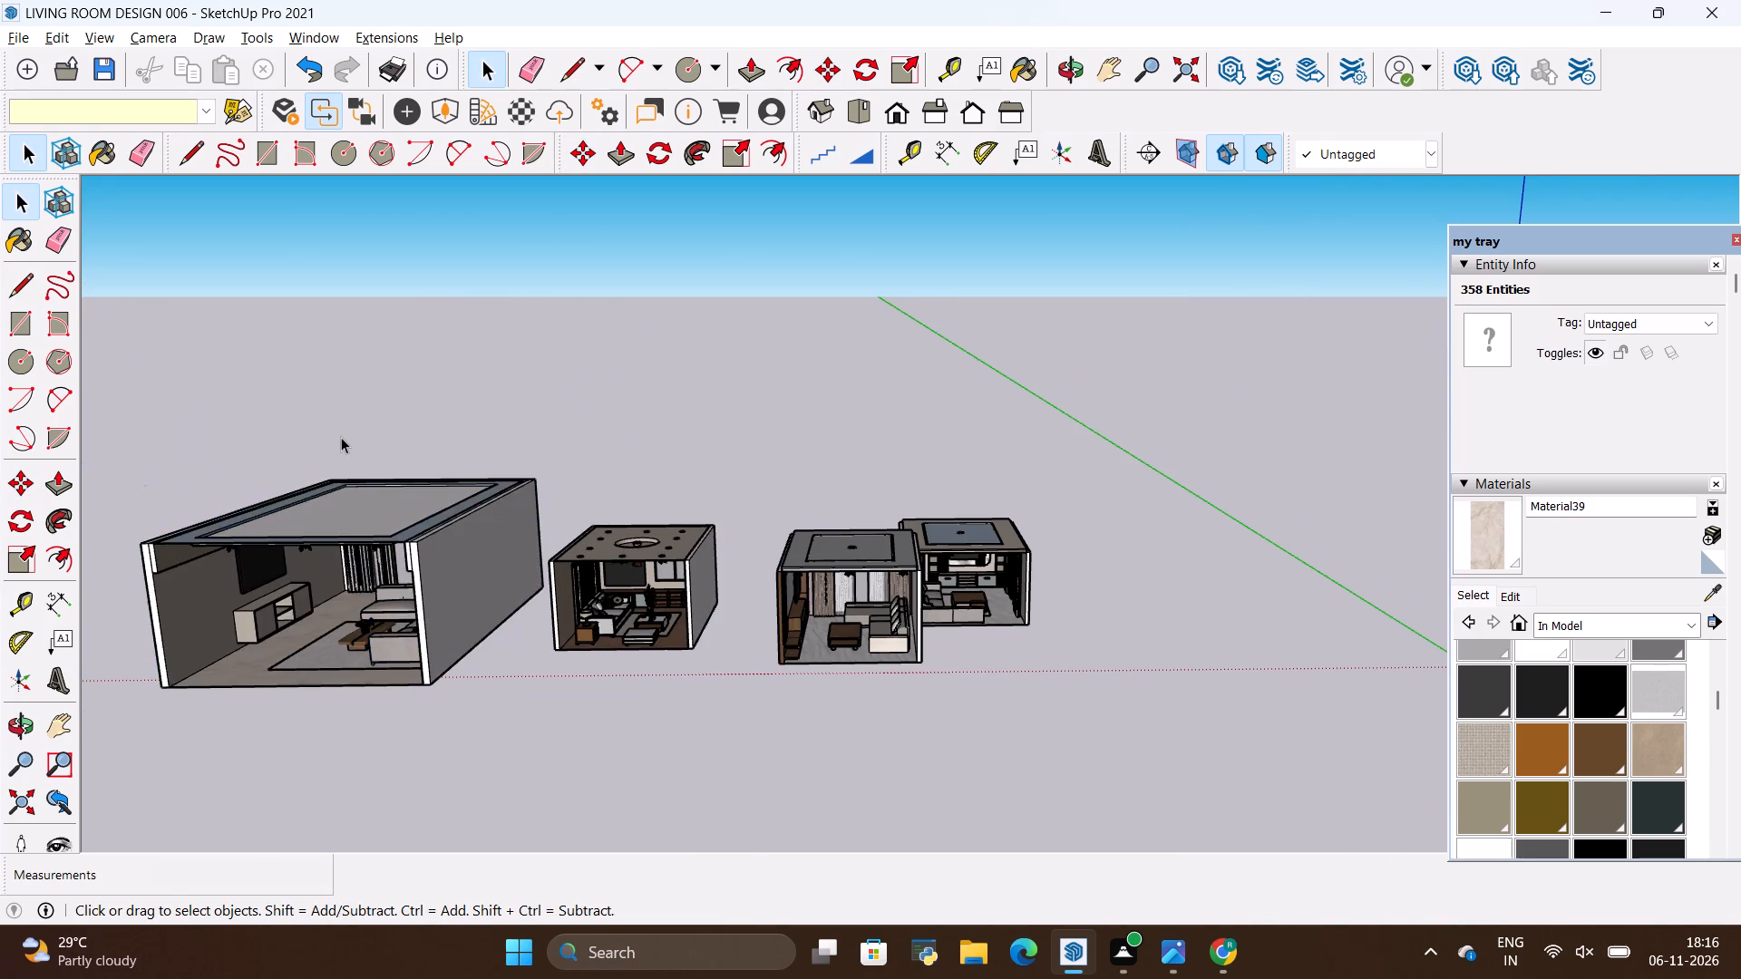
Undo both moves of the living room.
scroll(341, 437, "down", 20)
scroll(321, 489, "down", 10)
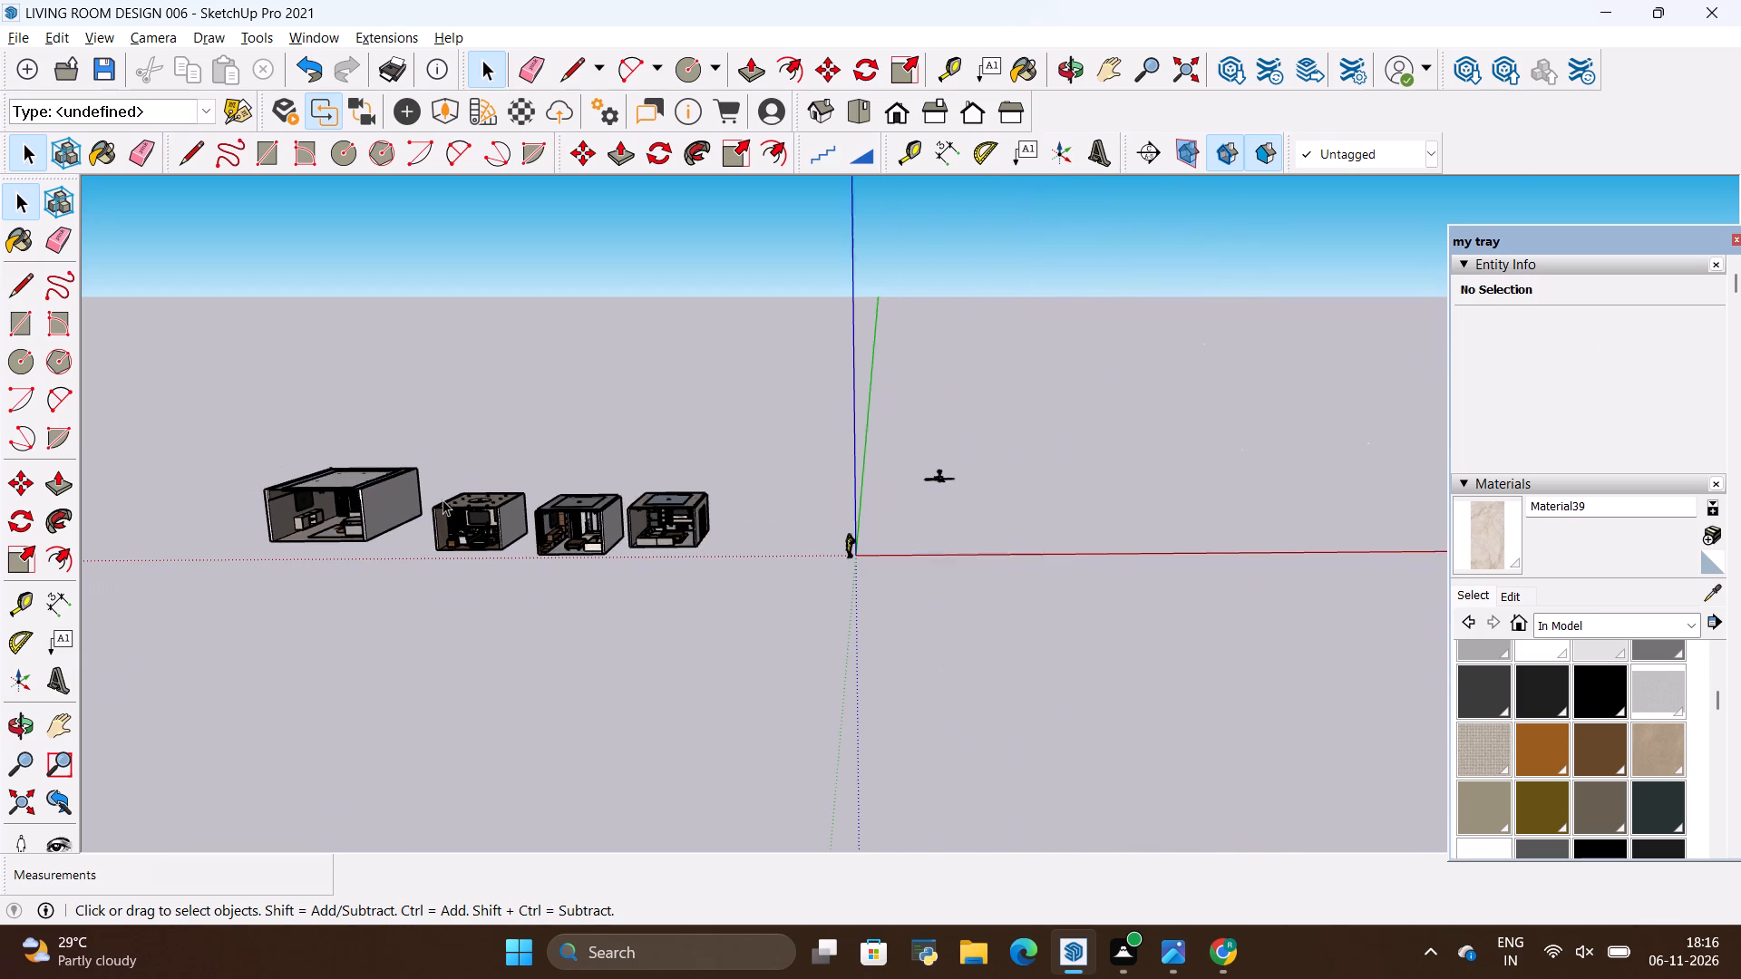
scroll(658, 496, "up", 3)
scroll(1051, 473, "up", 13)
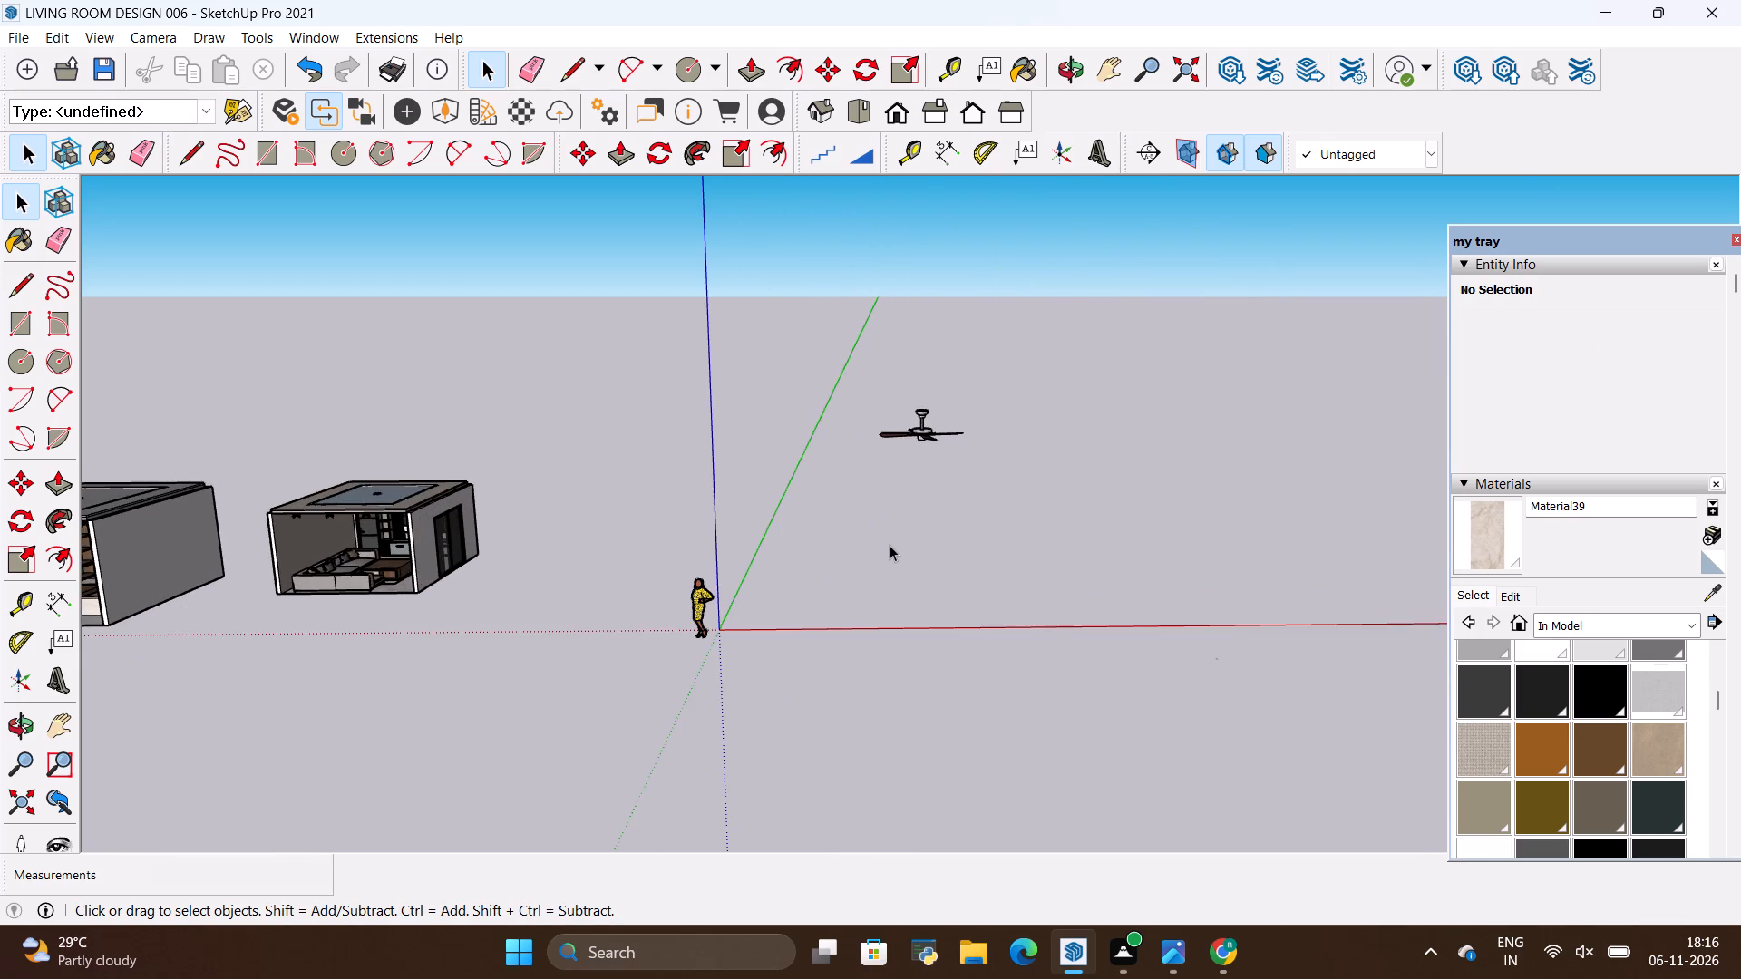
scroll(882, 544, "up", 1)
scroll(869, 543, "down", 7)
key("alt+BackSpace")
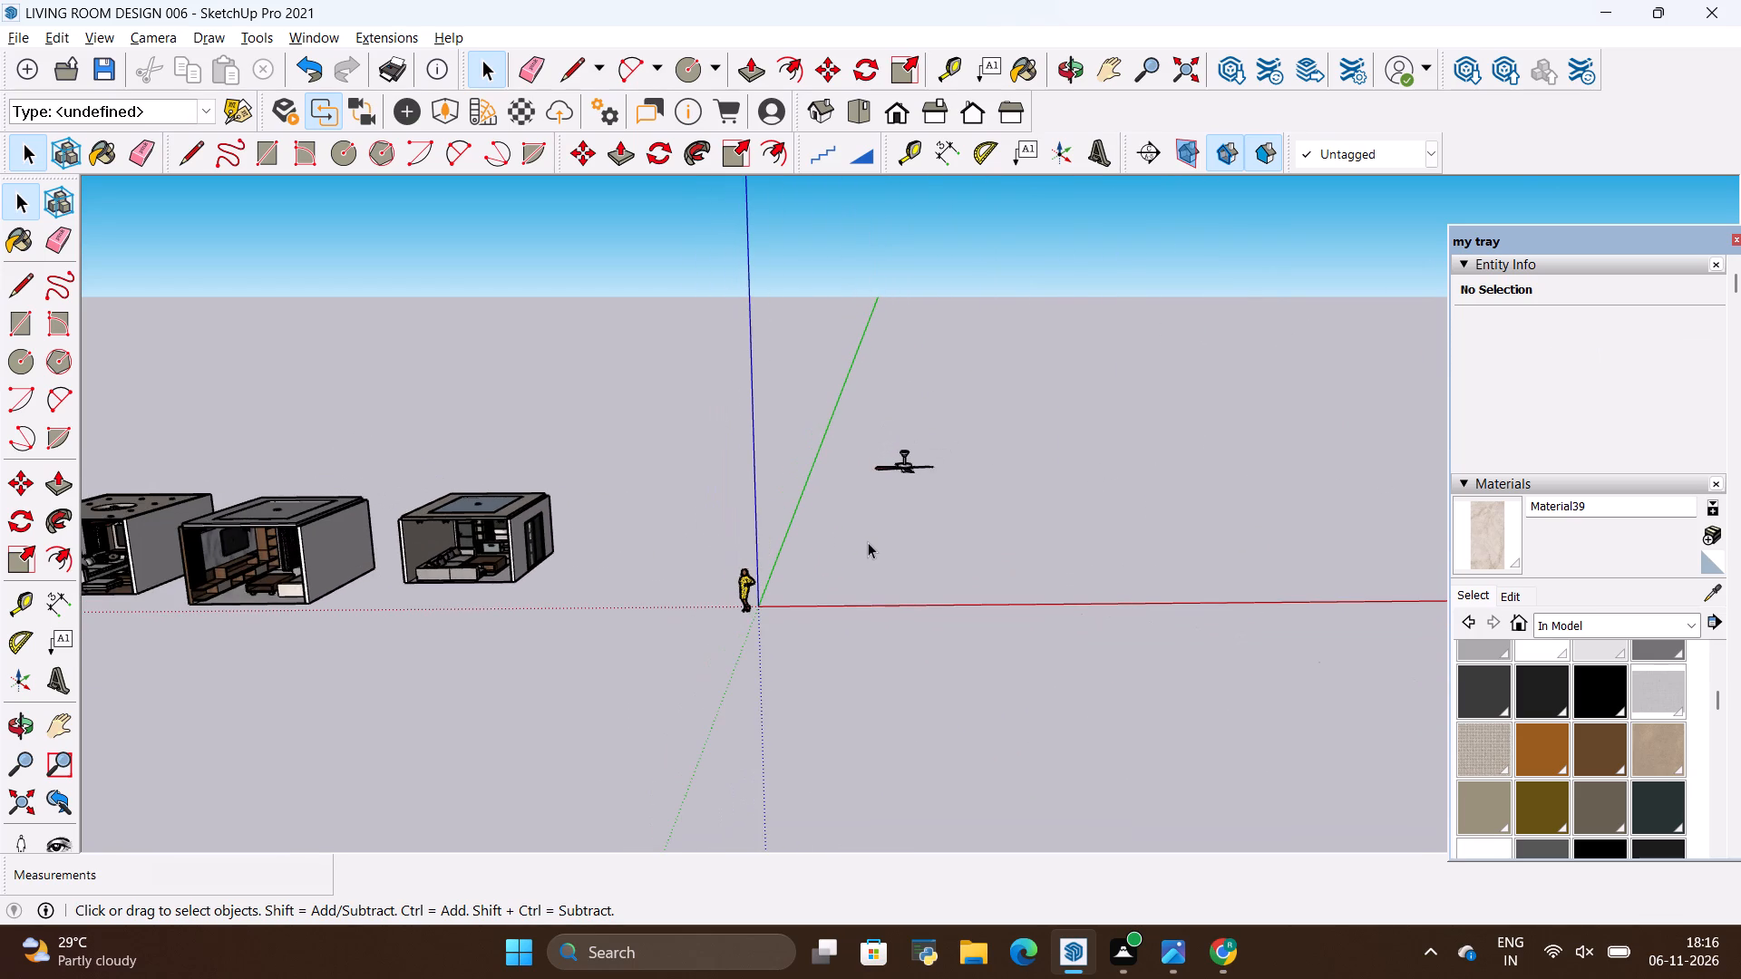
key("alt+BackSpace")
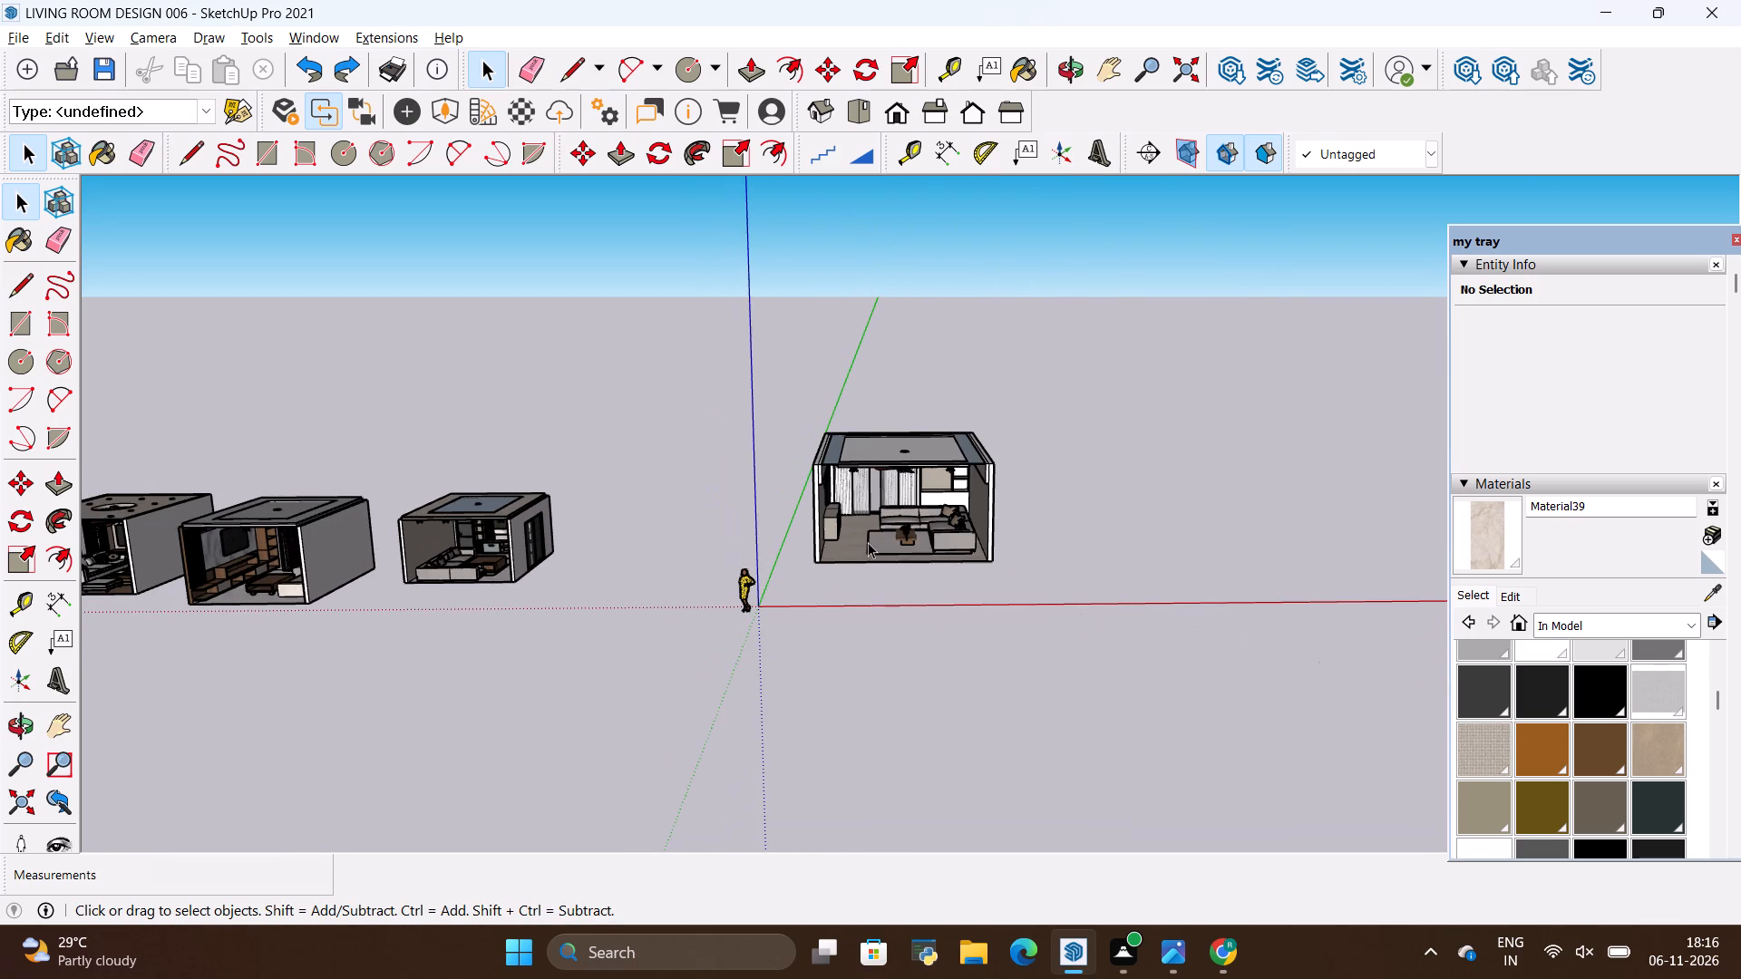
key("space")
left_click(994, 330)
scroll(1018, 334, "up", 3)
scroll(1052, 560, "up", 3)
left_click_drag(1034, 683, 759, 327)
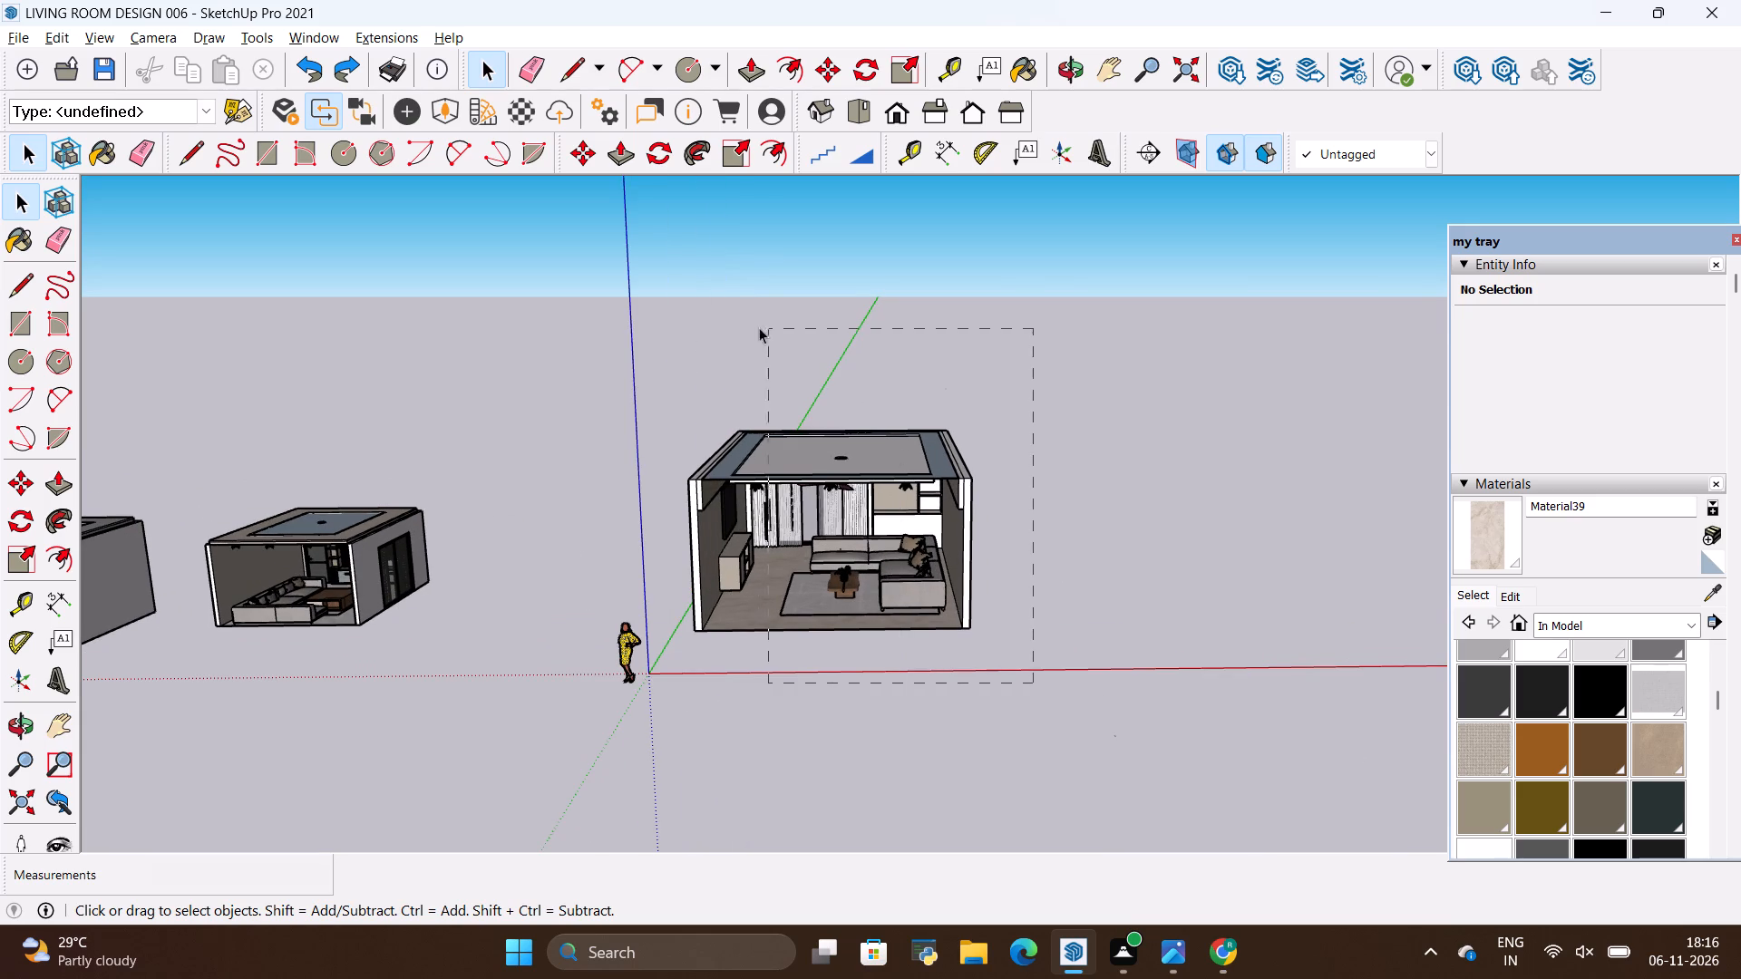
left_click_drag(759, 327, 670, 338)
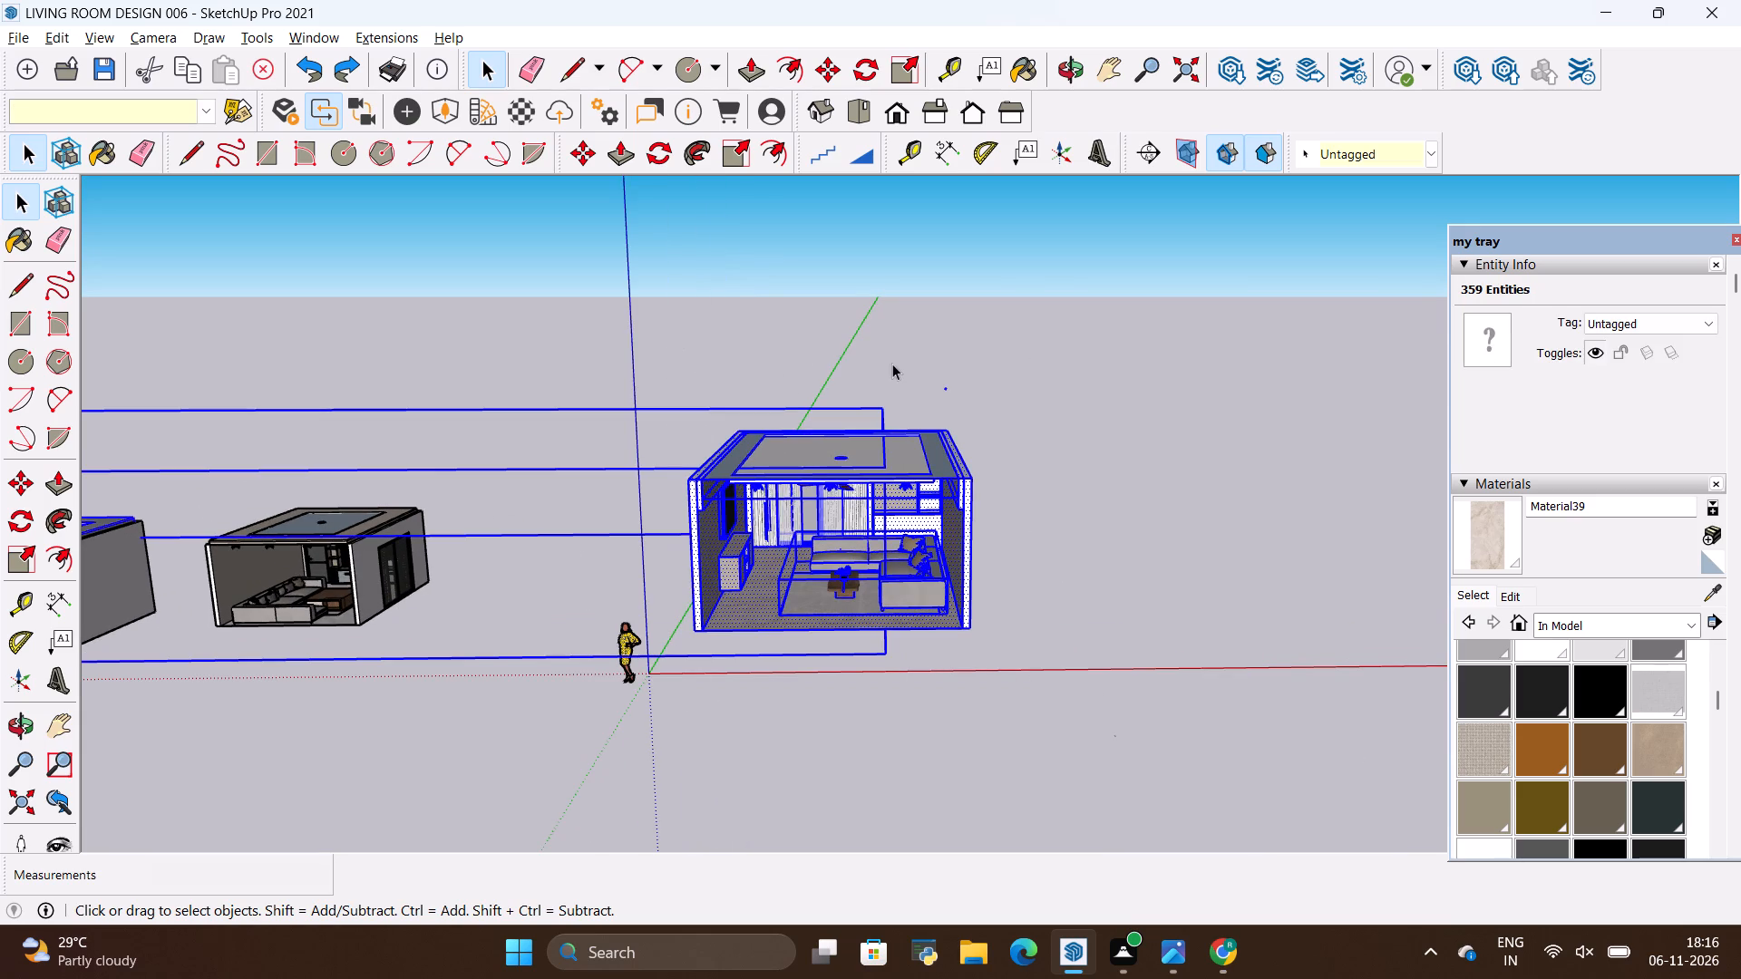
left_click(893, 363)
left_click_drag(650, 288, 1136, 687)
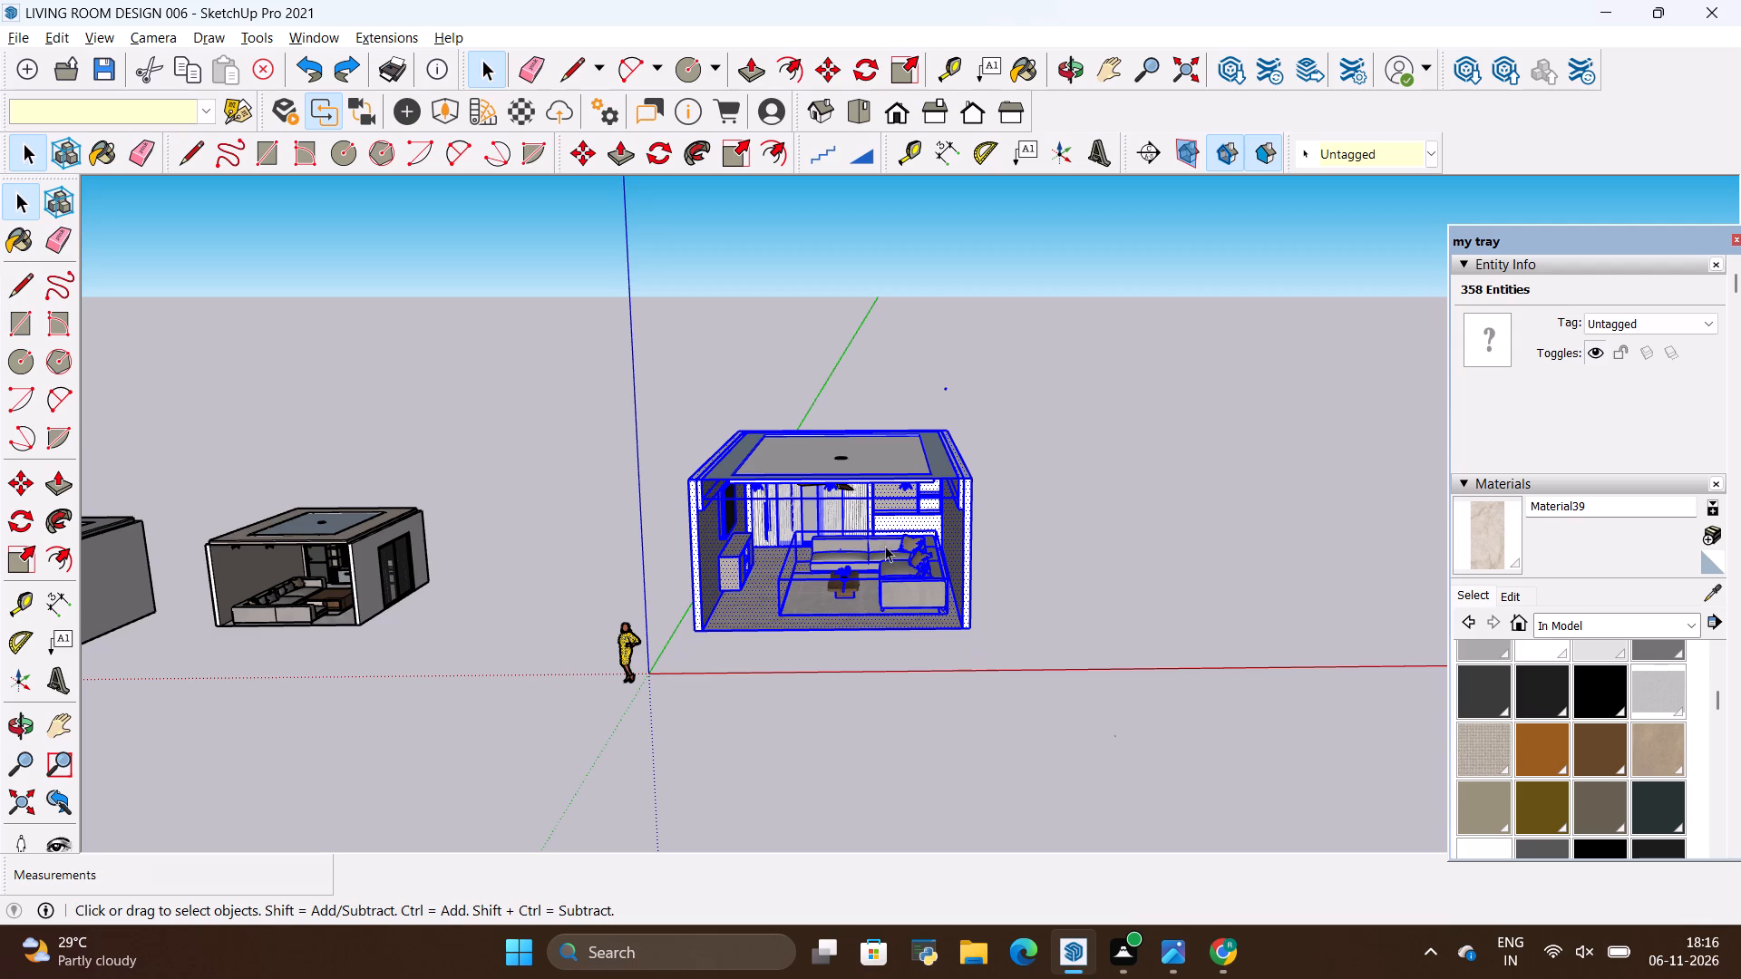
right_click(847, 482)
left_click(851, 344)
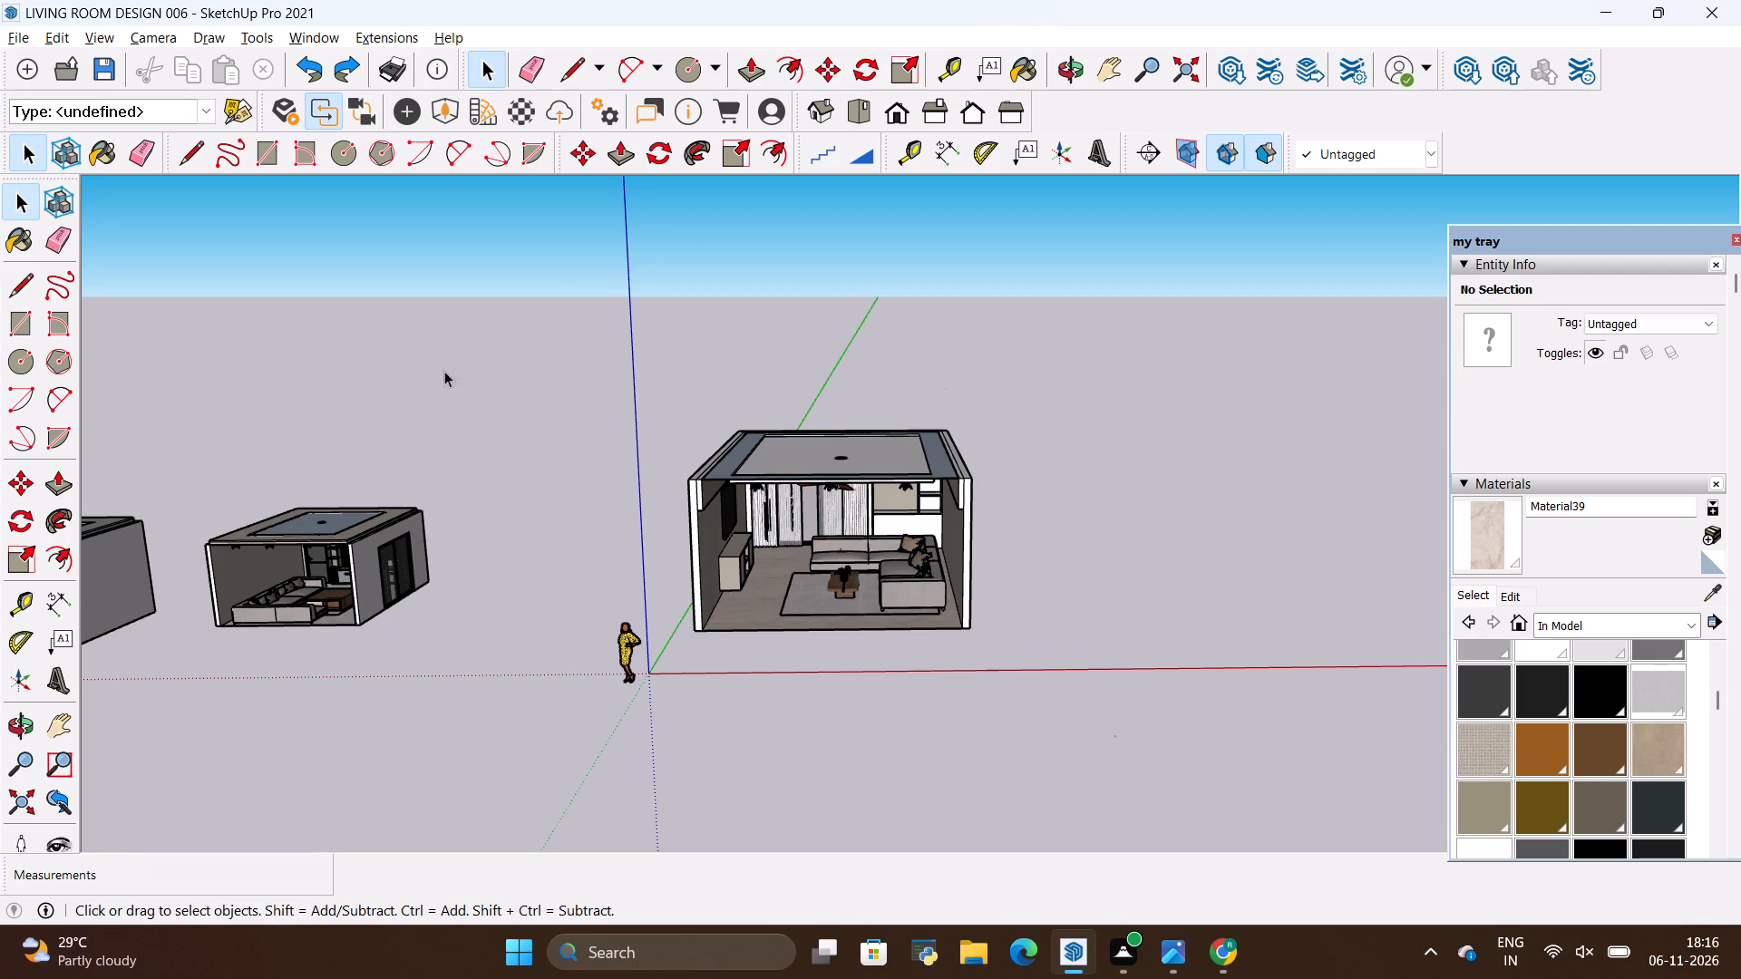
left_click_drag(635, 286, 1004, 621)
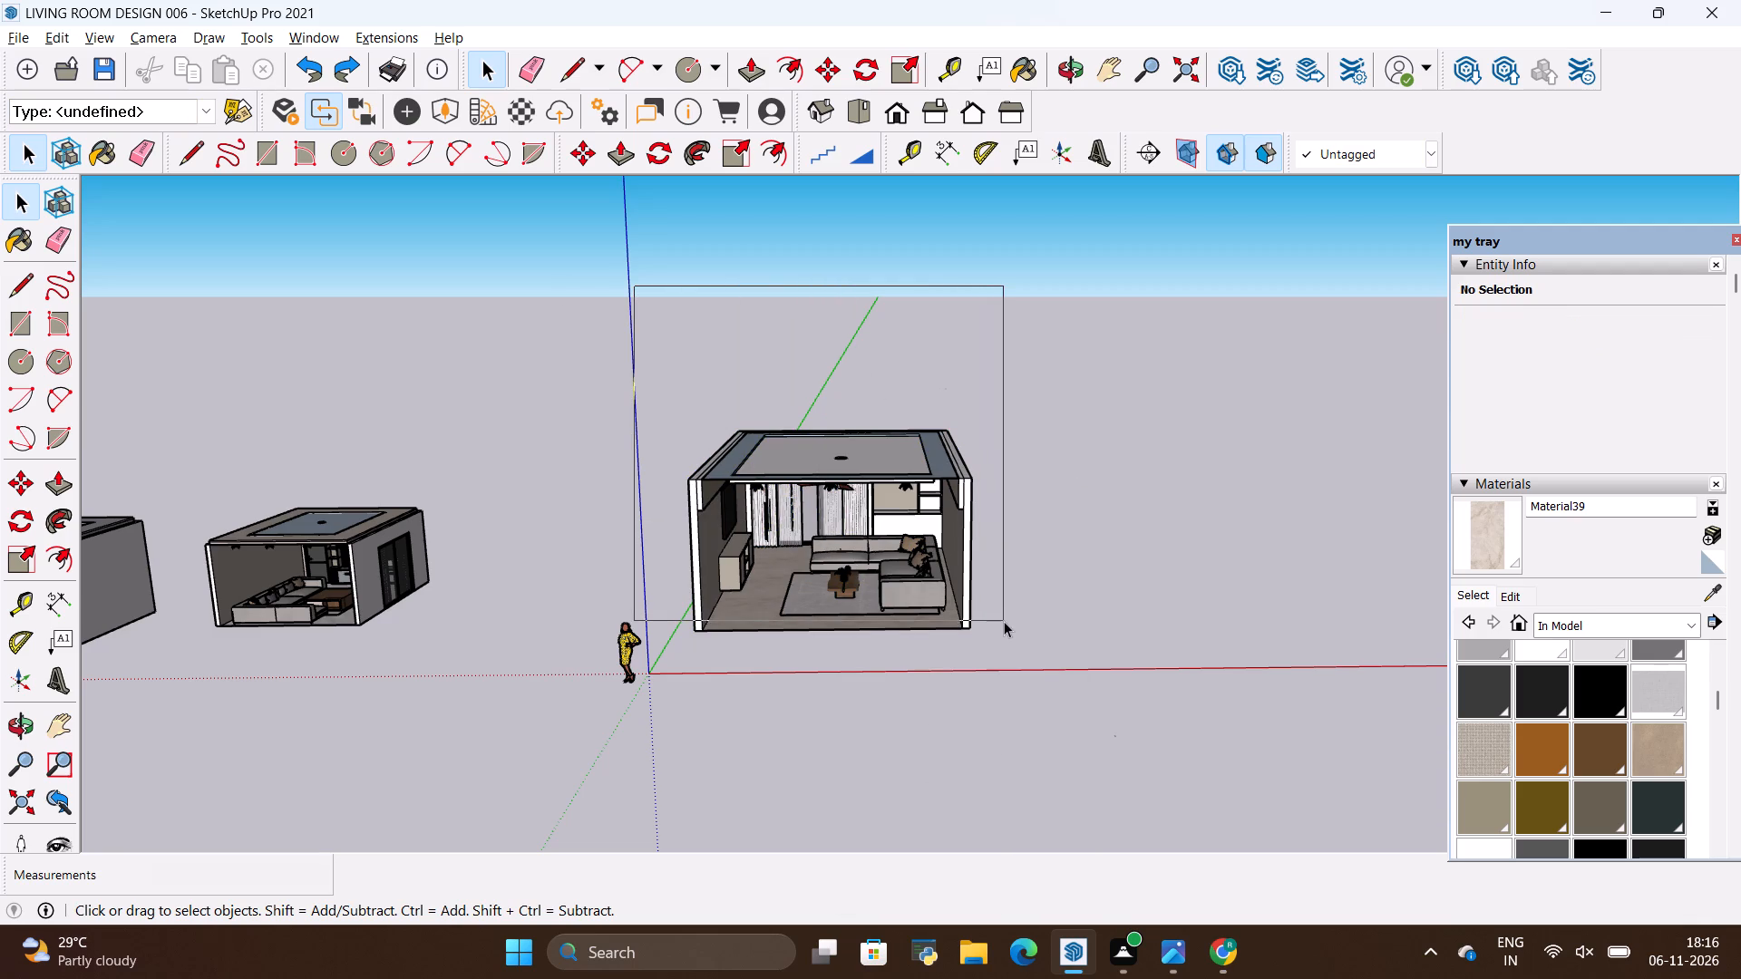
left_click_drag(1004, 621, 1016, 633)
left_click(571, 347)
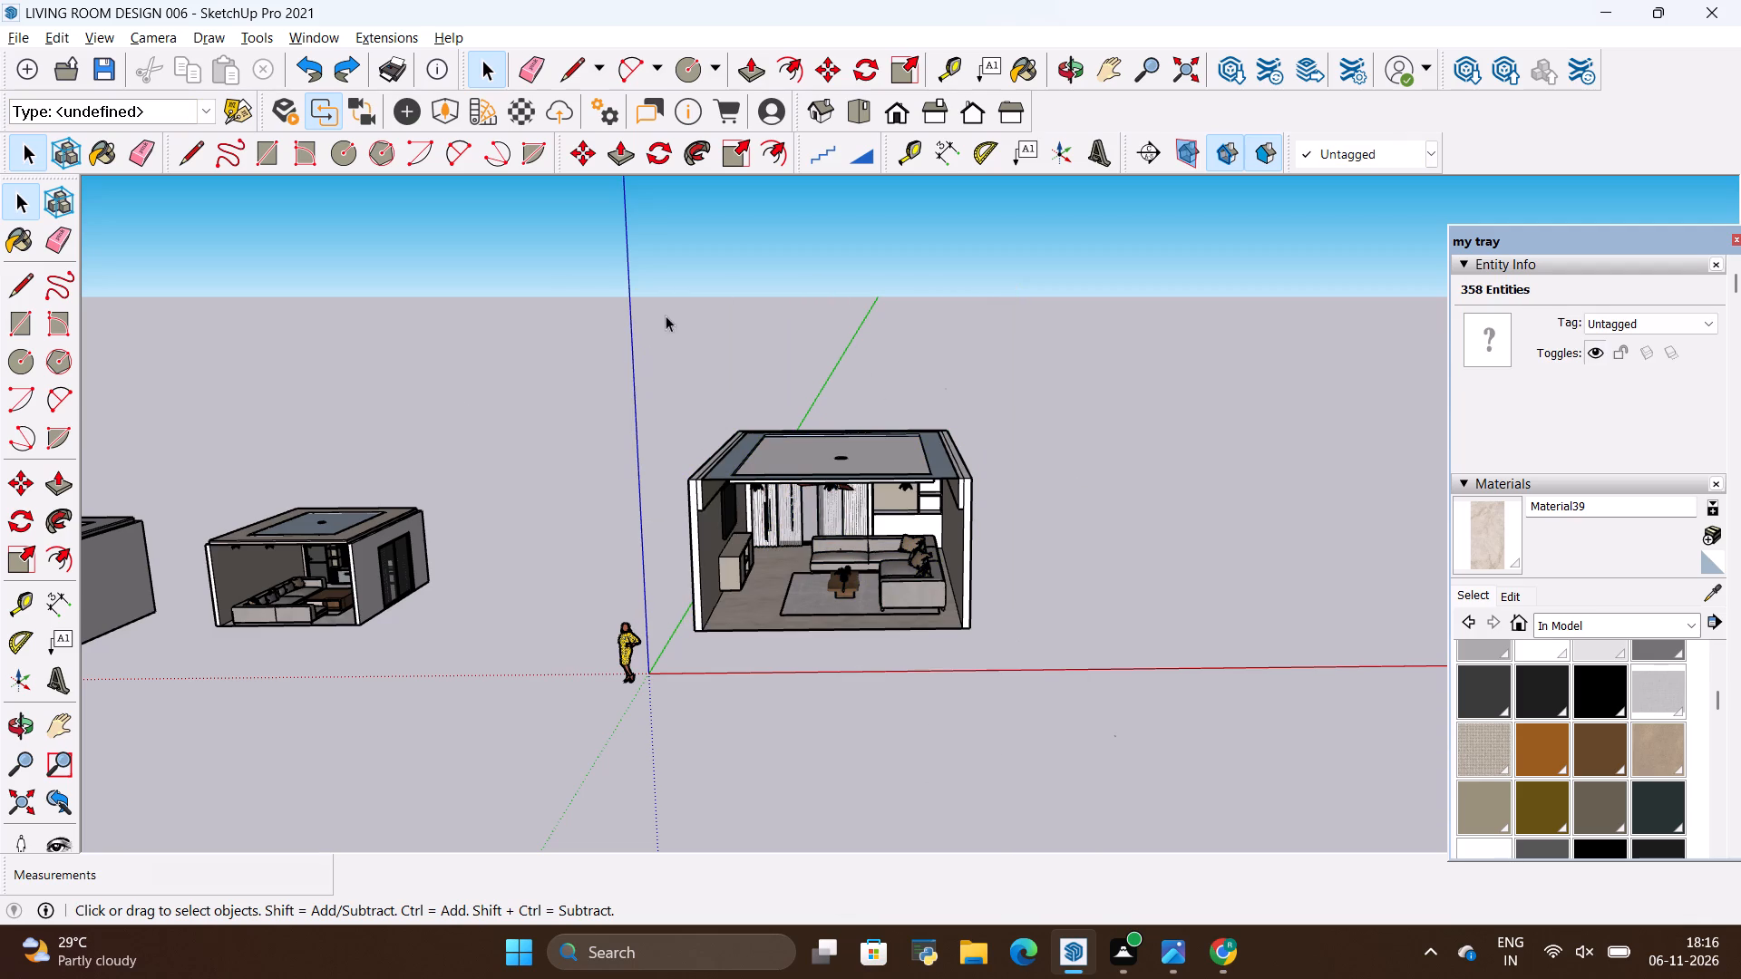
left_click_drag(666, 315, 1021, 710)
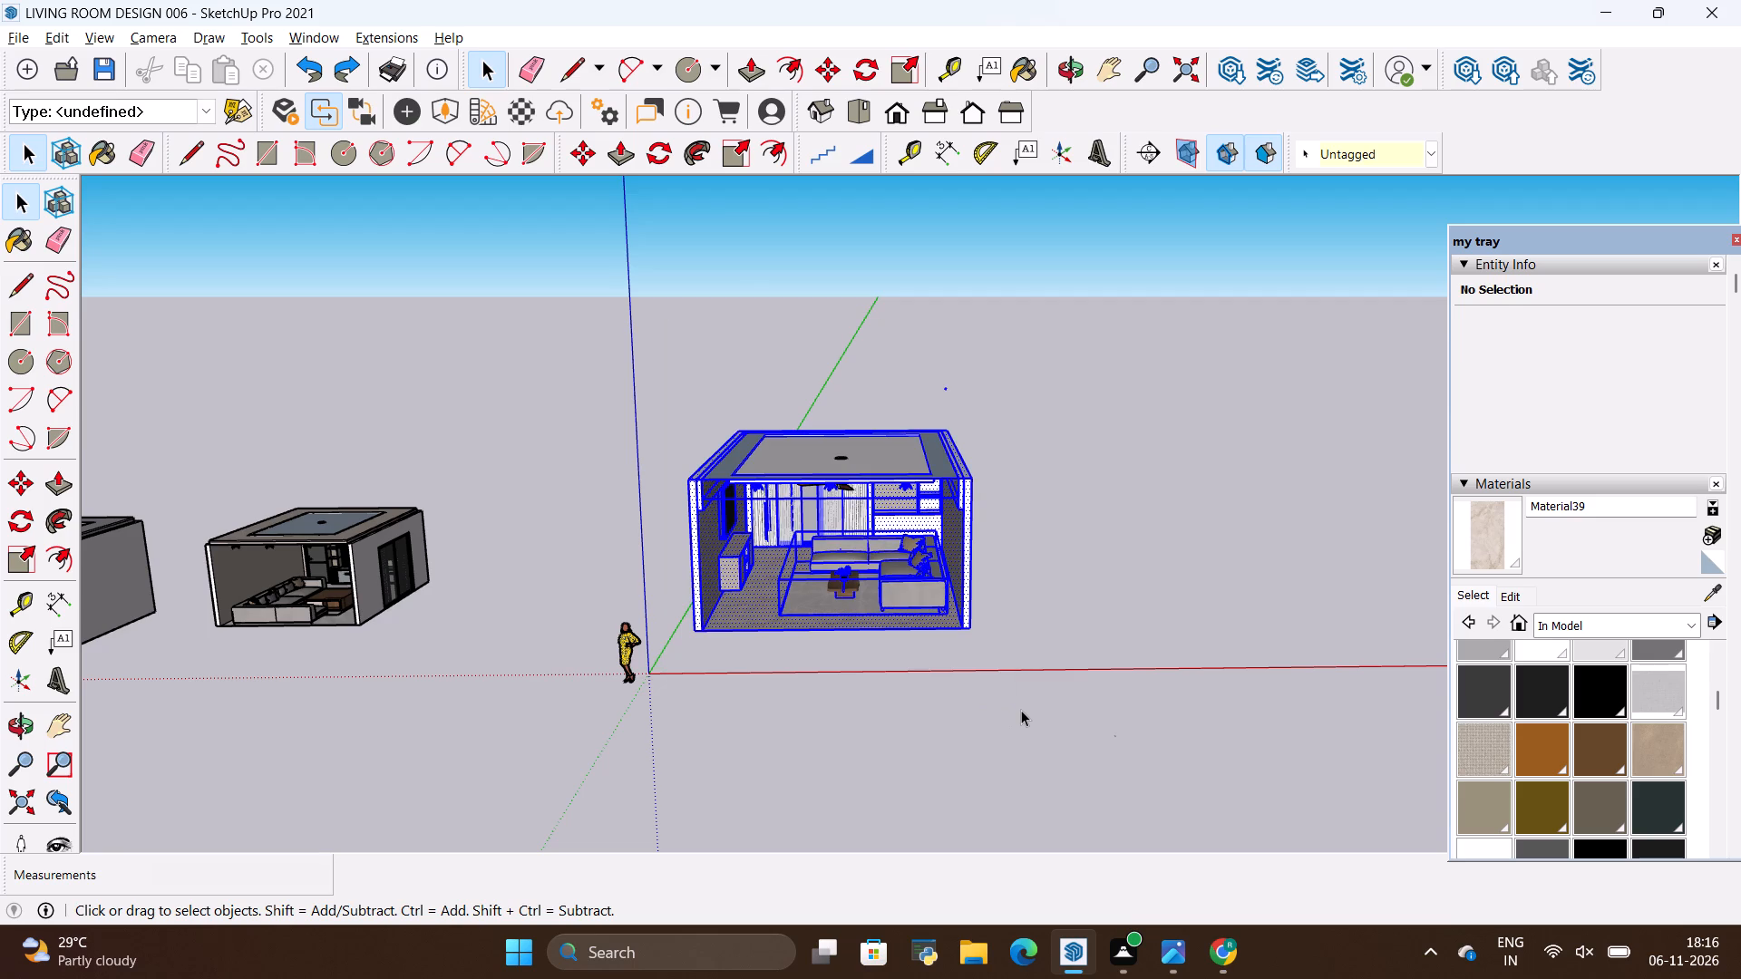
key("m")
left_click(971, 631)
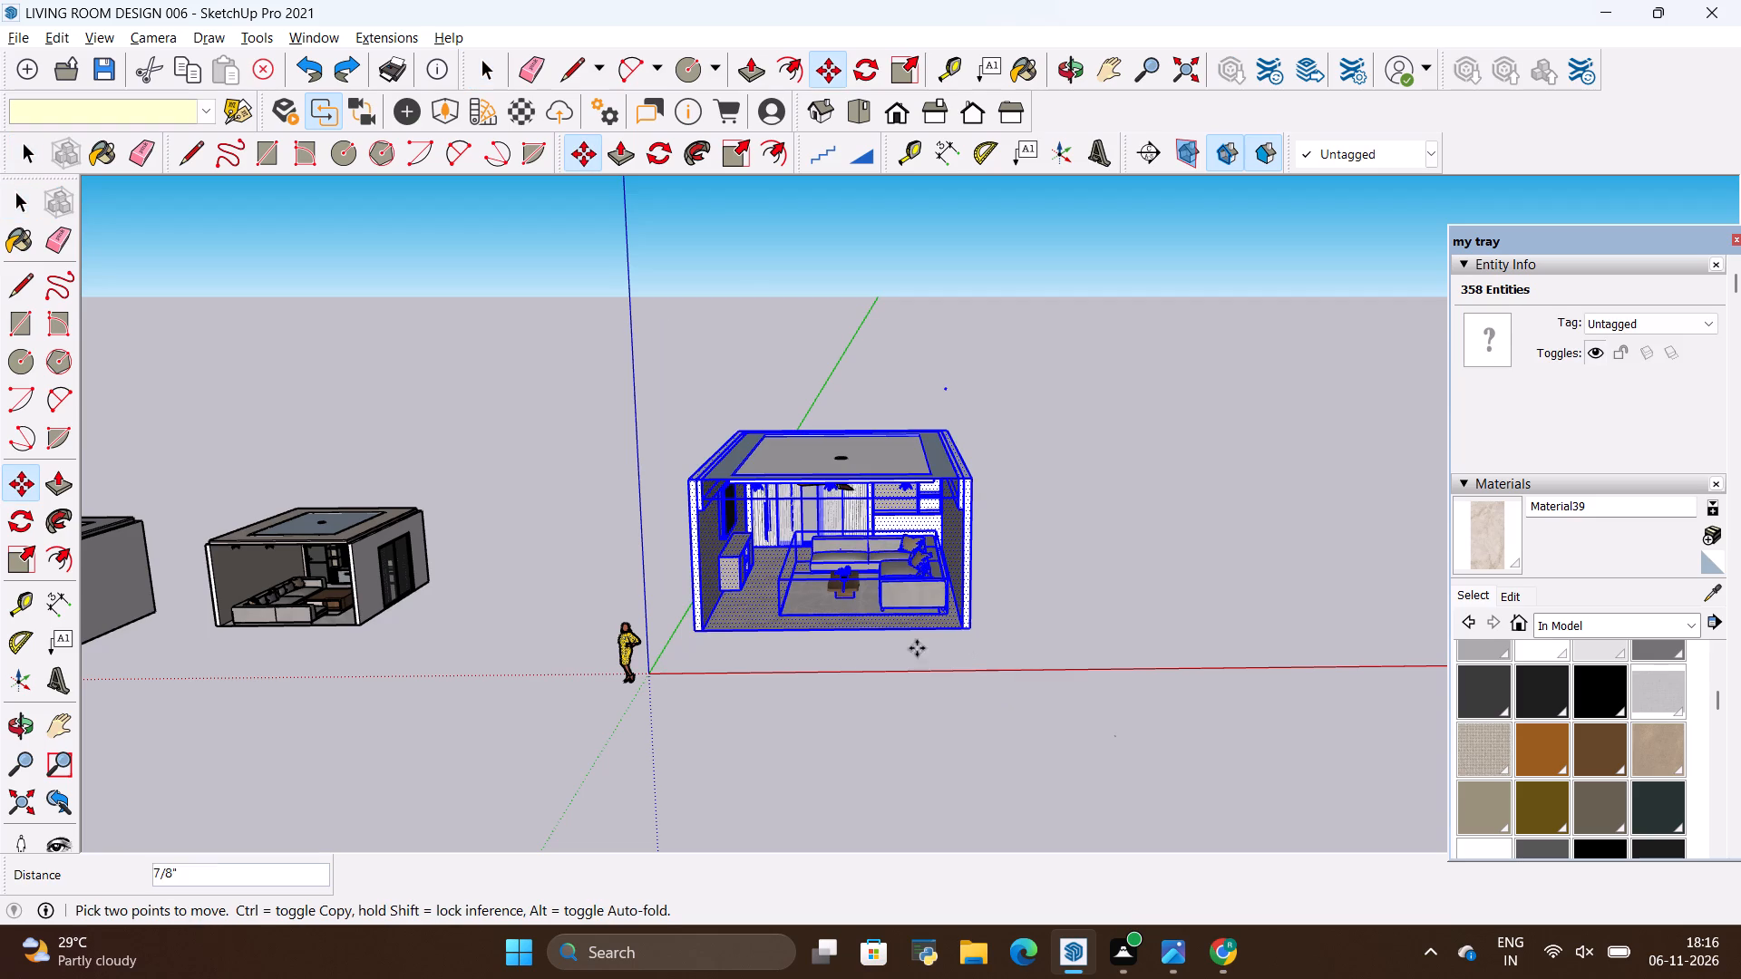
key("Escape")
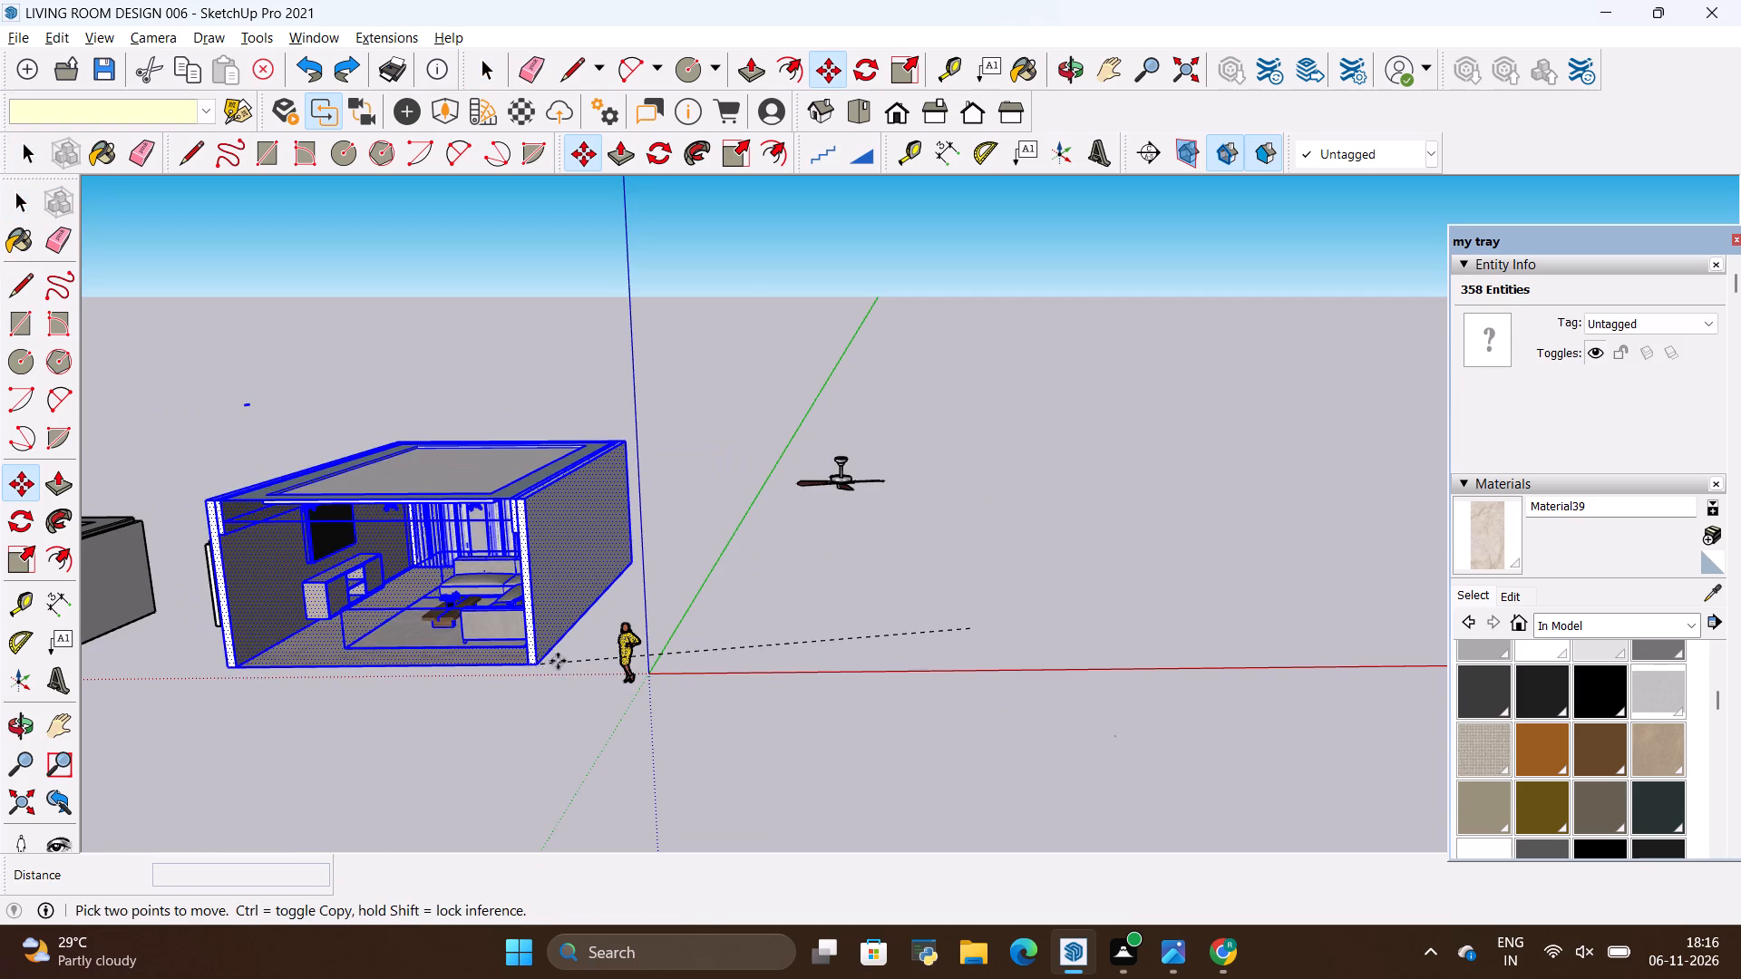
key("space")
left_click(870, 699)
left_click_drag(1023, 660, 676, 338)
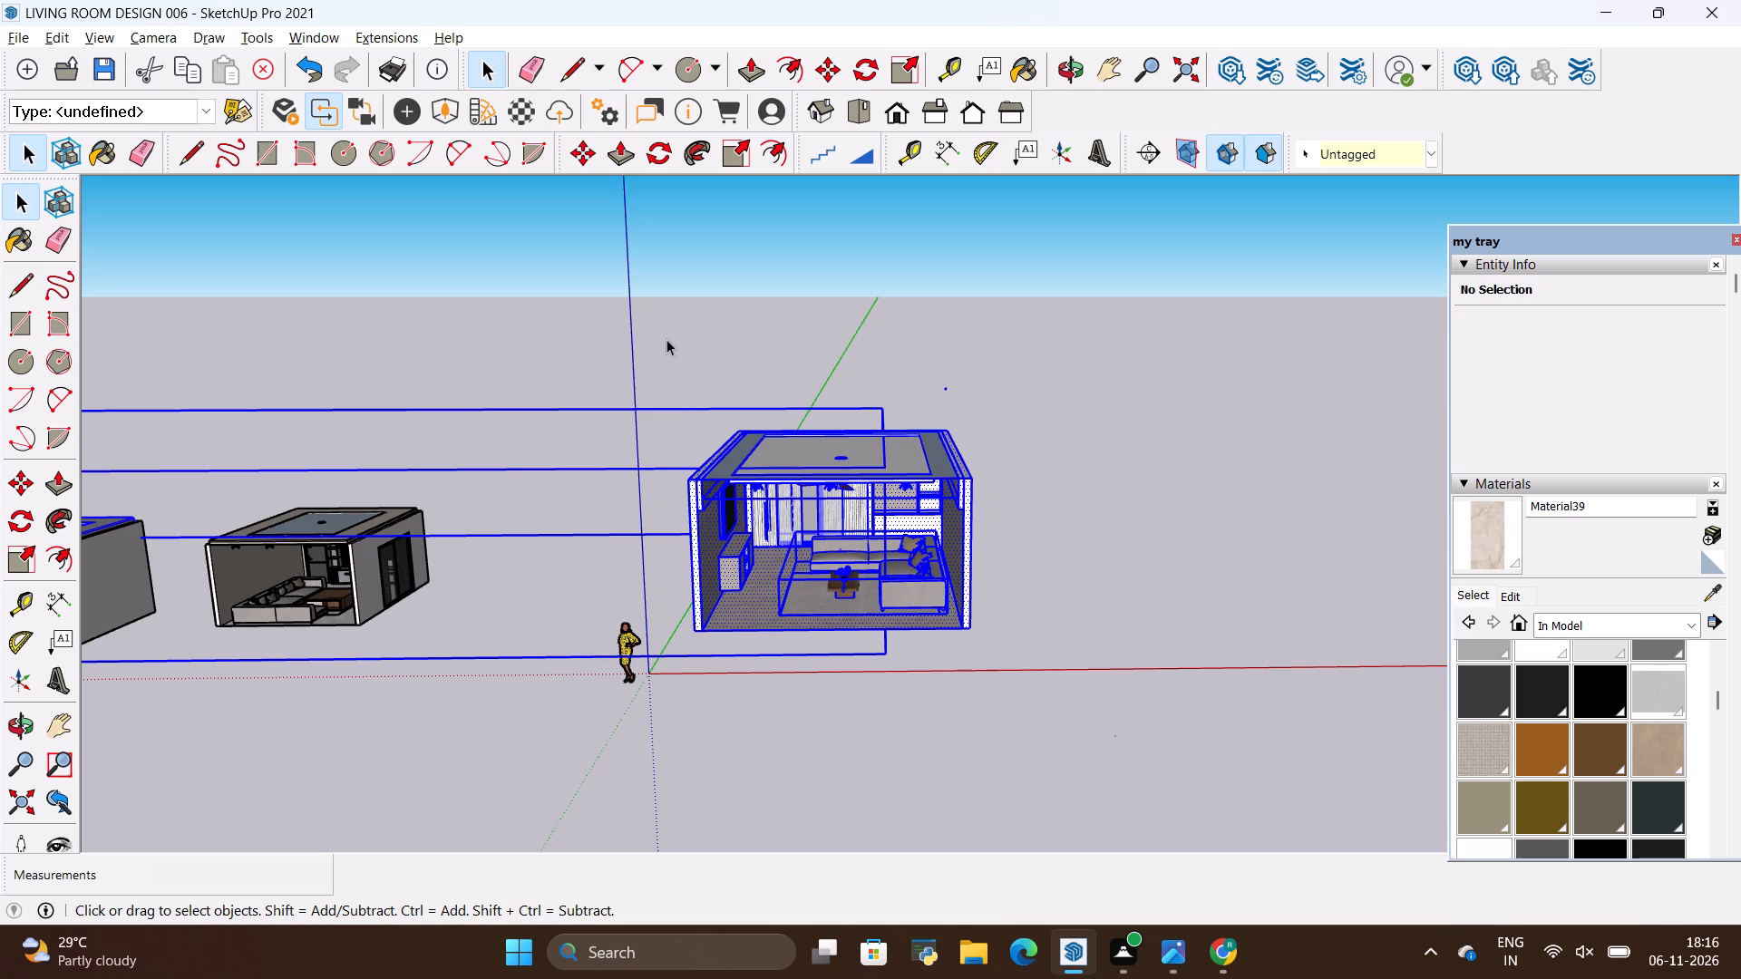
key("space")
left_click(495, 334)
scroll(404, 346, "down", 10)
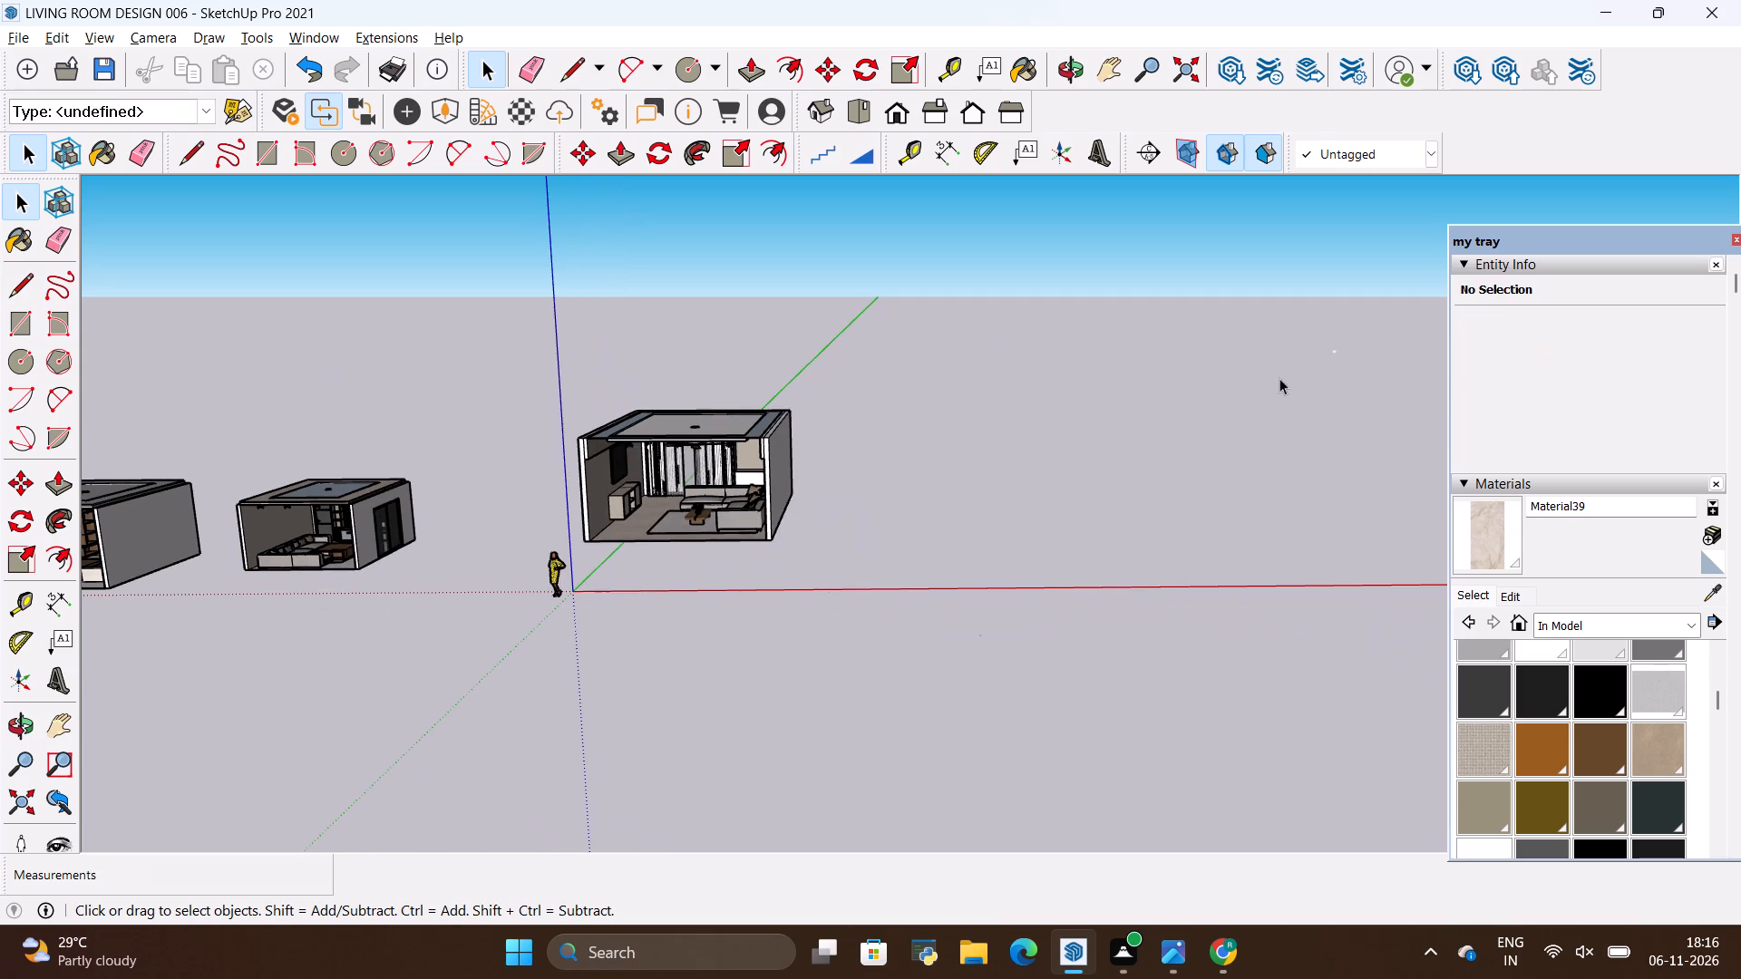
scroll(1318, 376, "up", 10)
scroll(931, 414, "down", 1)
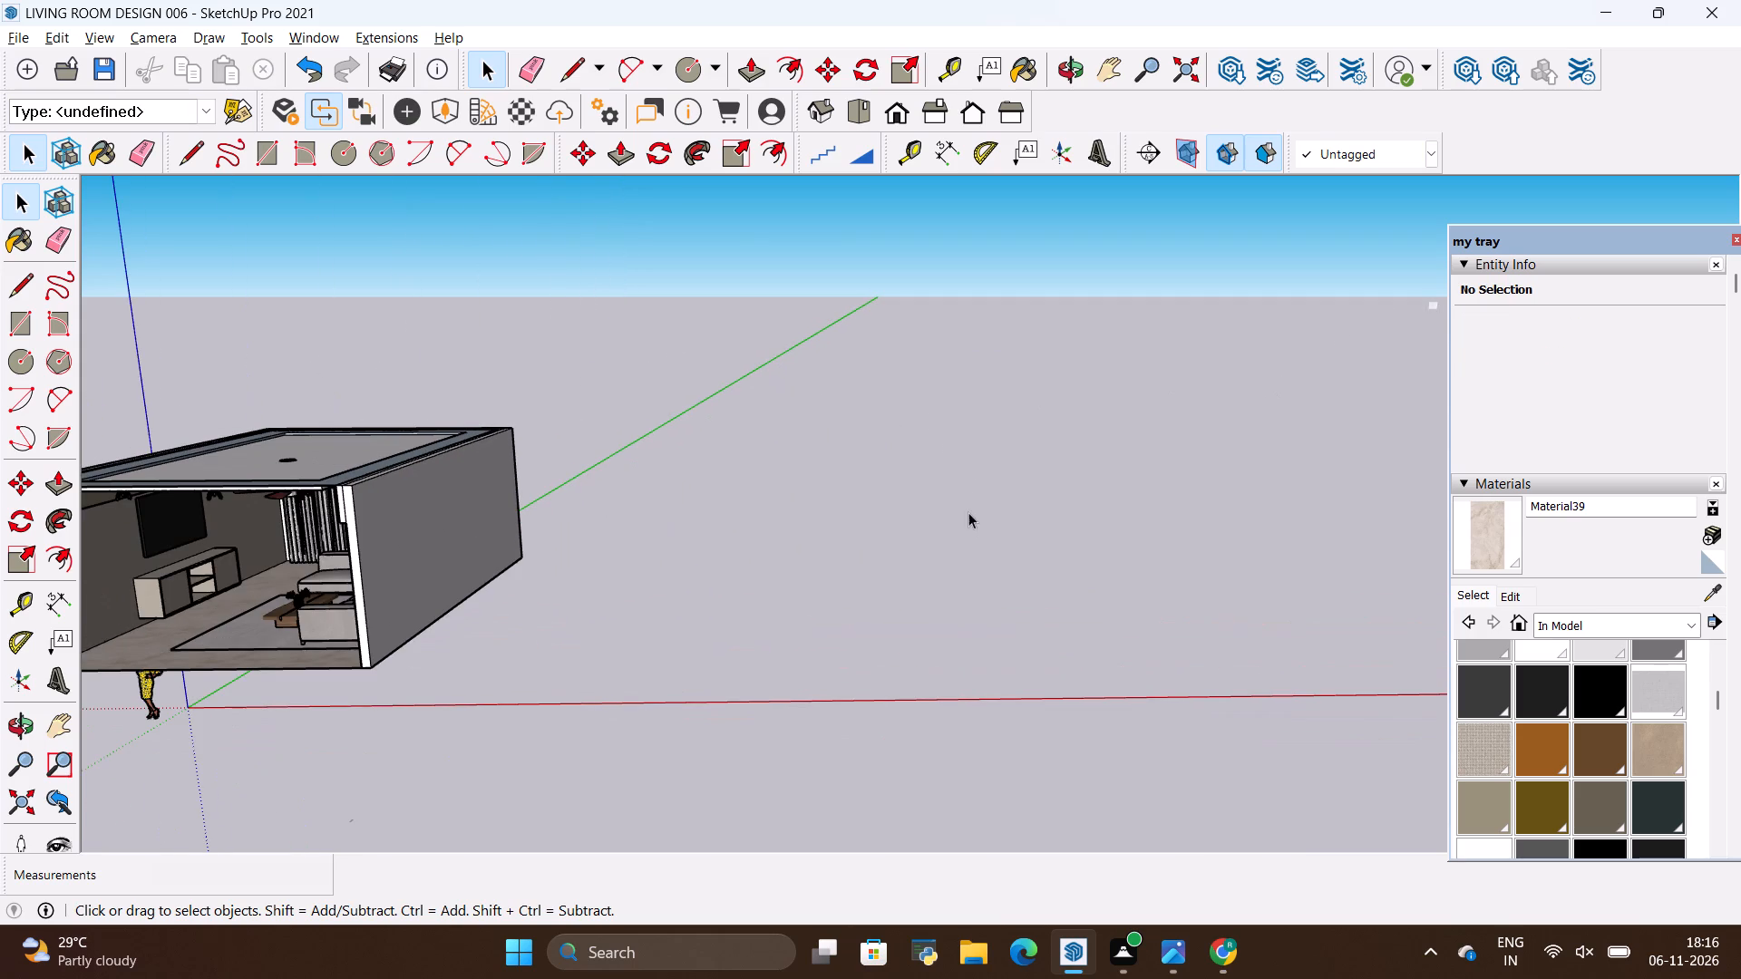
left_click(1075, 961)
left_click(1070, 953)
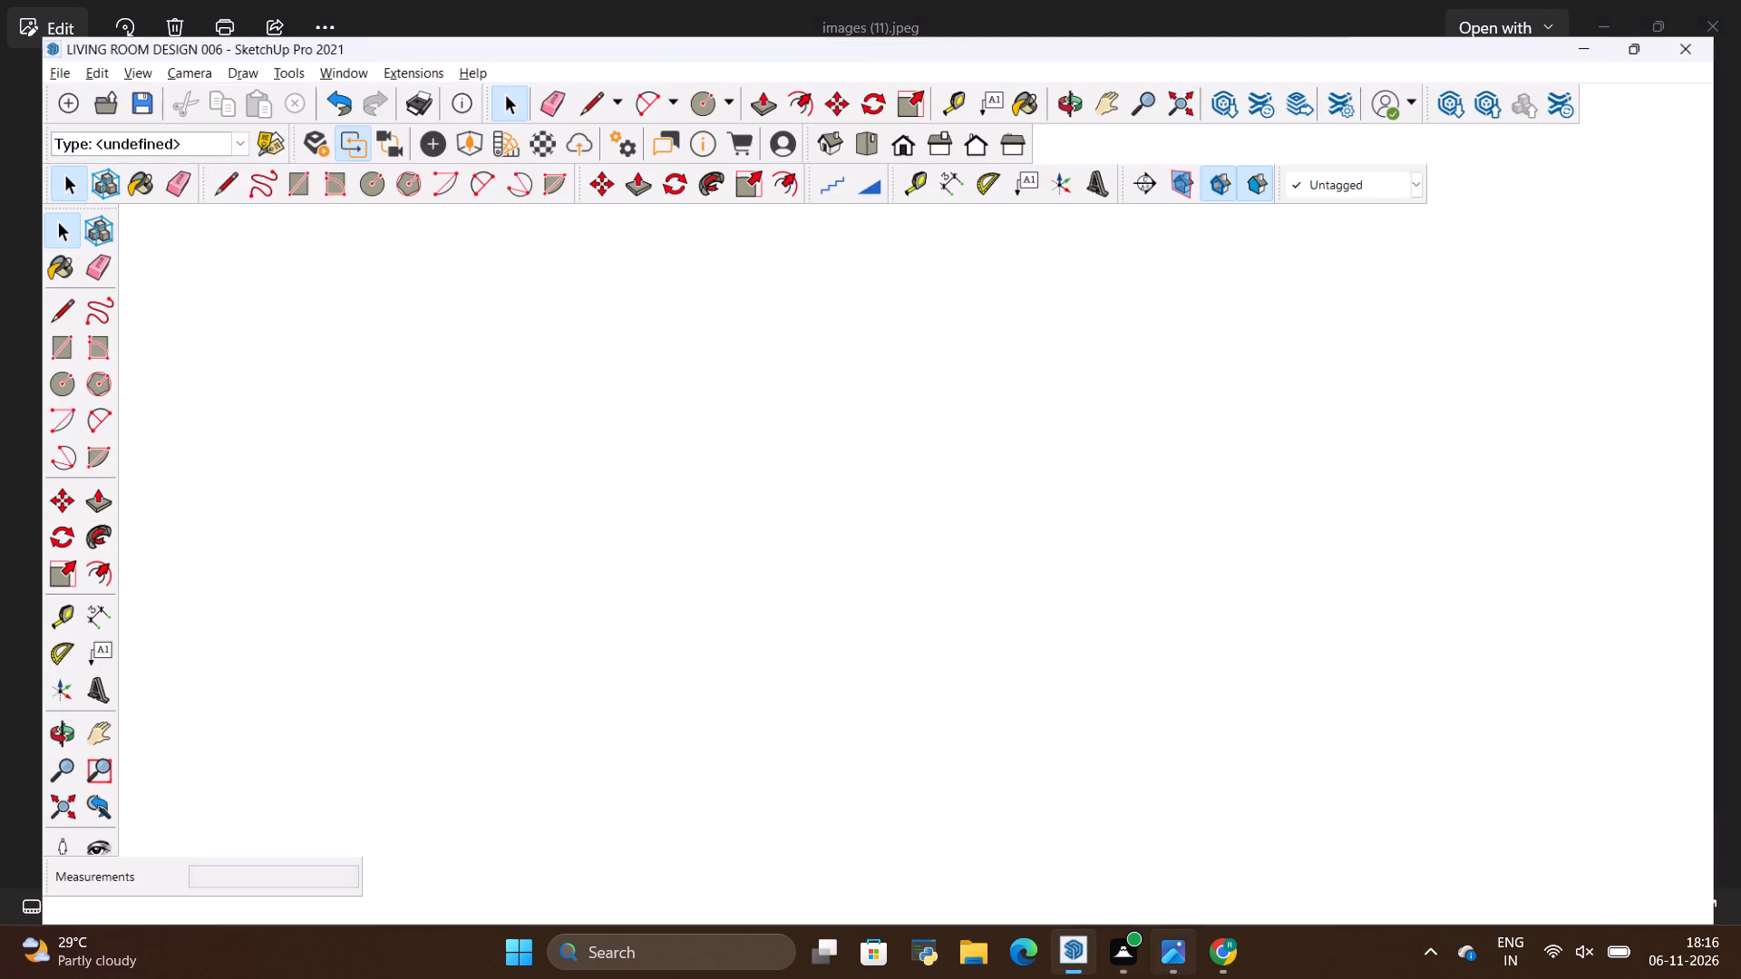
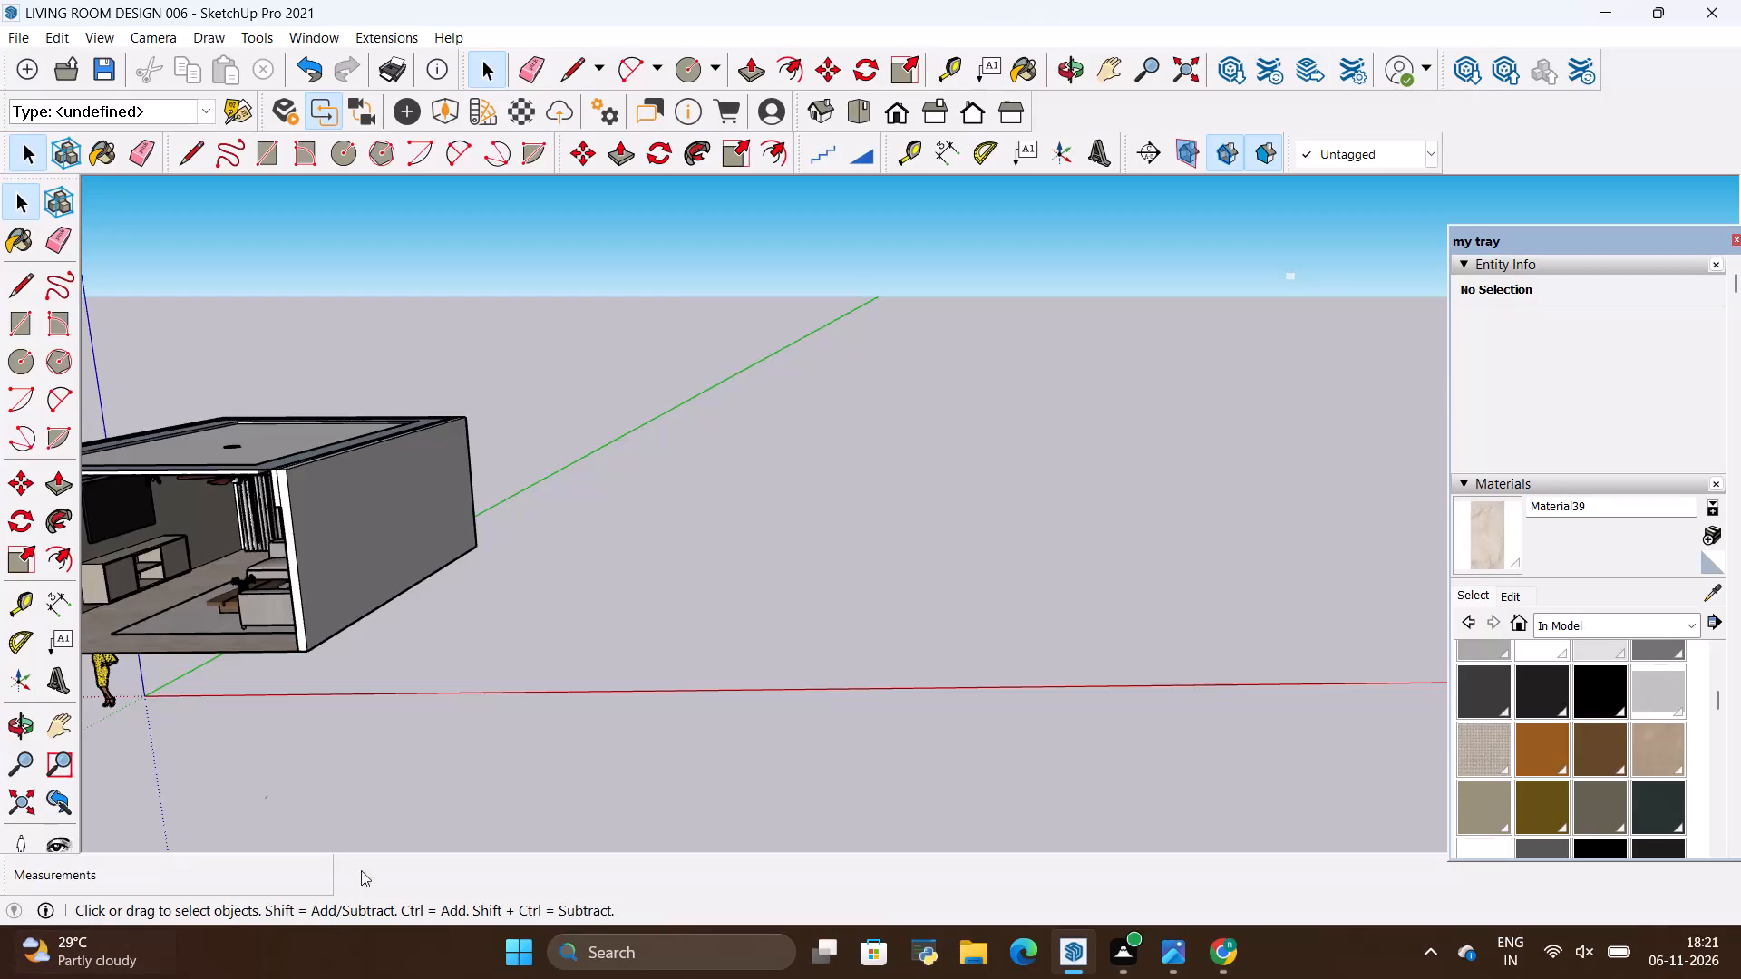
Examine the living room's position near the origin relative to the row of earlier room models.
scroll(365, 832, "down", 1)
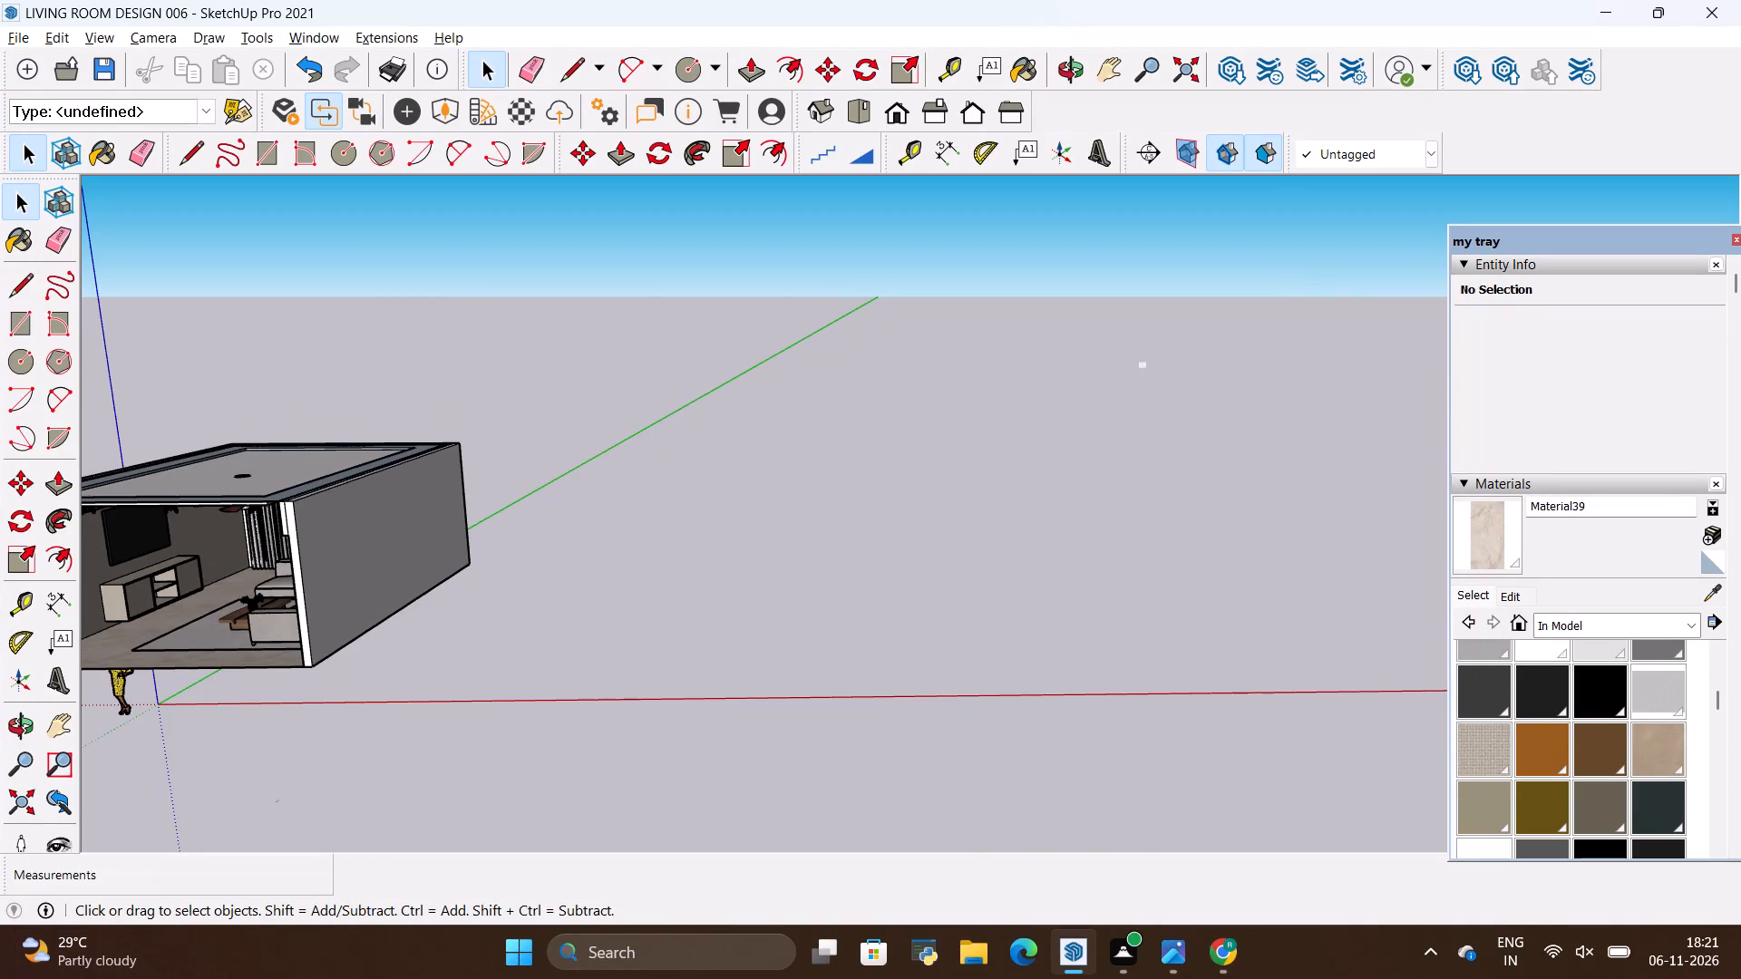
scroll(526, 716, "down", 4)
scroll(481, 743, "up", 3)
left_click_drag(479, 743, 533, 685)
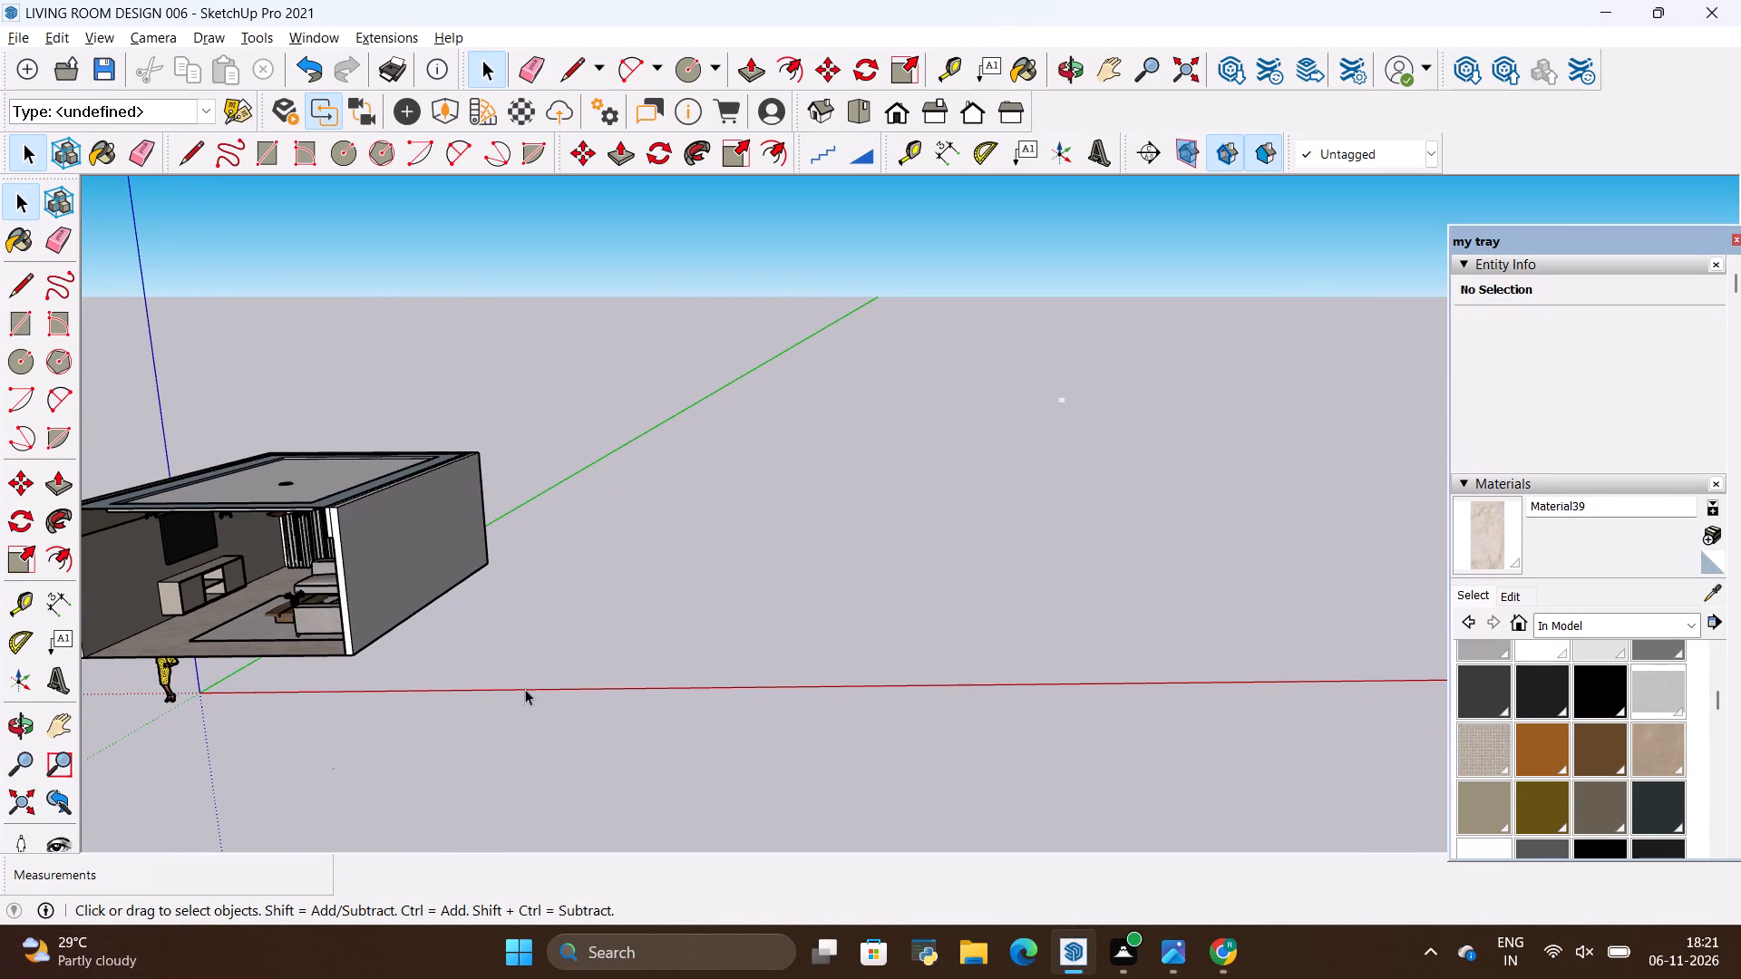
scroll(493, 678, "down", 1)
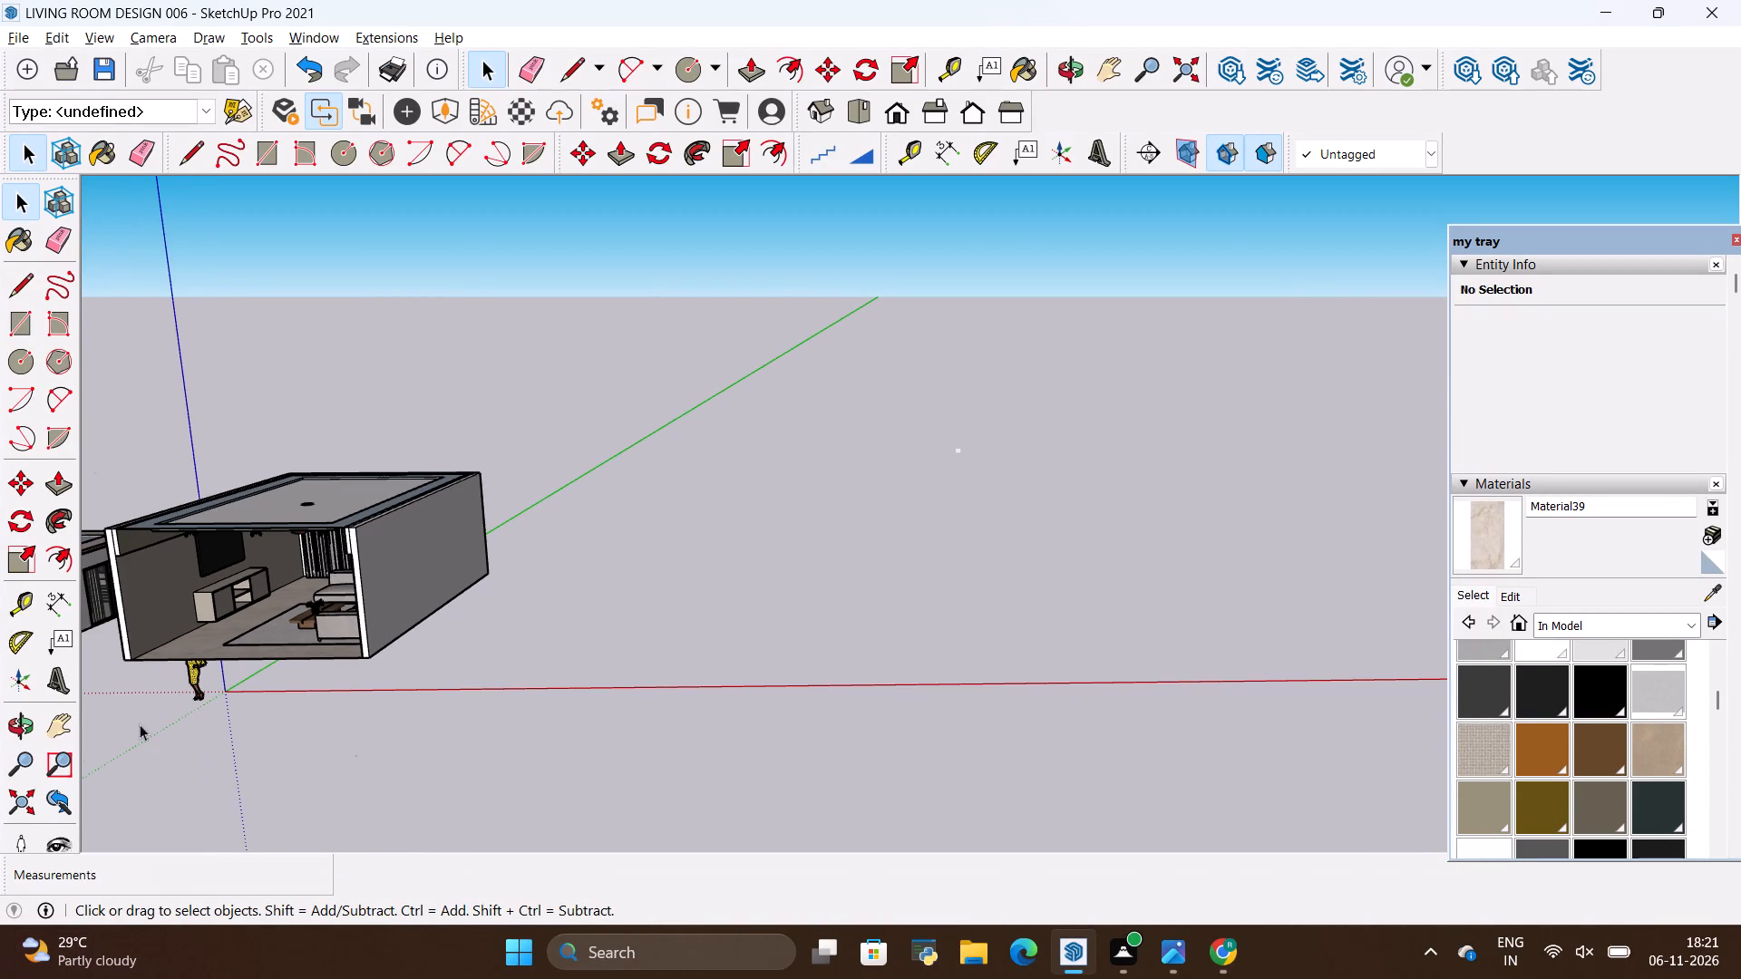
left_click(28, 732)
left_click_drag(144, 680, 185, 653)
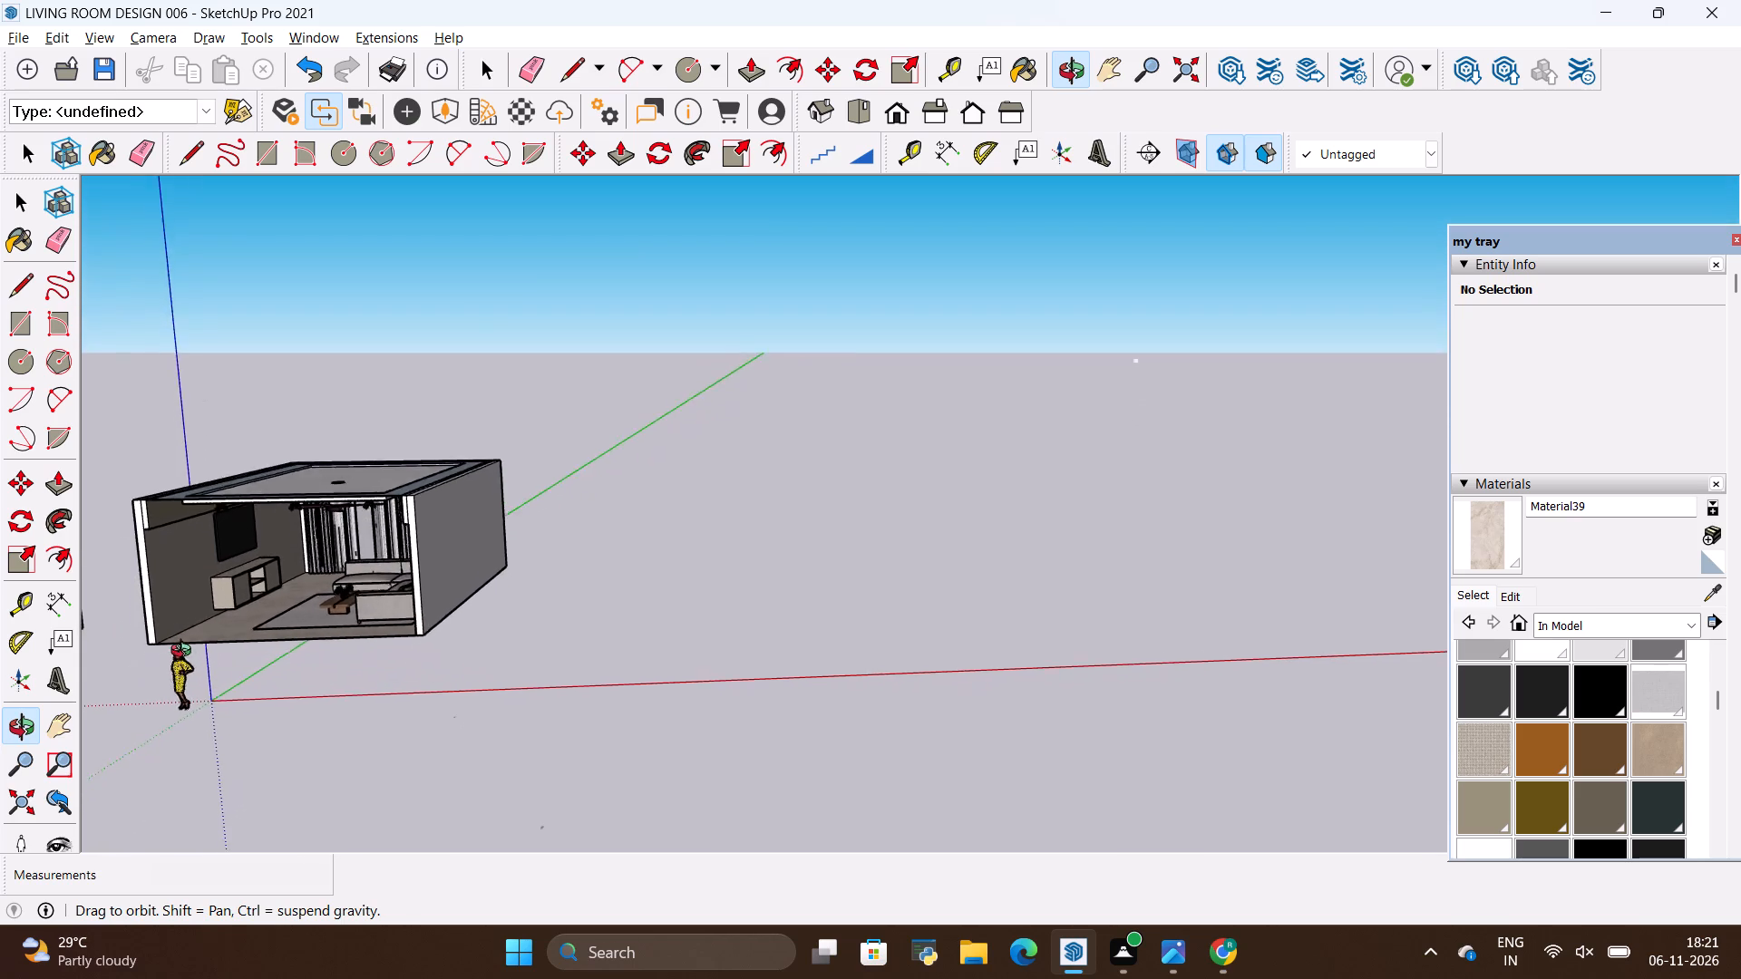
left_click_drag(185, 653, 318, 616)
scroll(462, 504, "down", 10)
scroll(575, 520, "down", 11)
left_click_drag(576, 526, 569, 551)
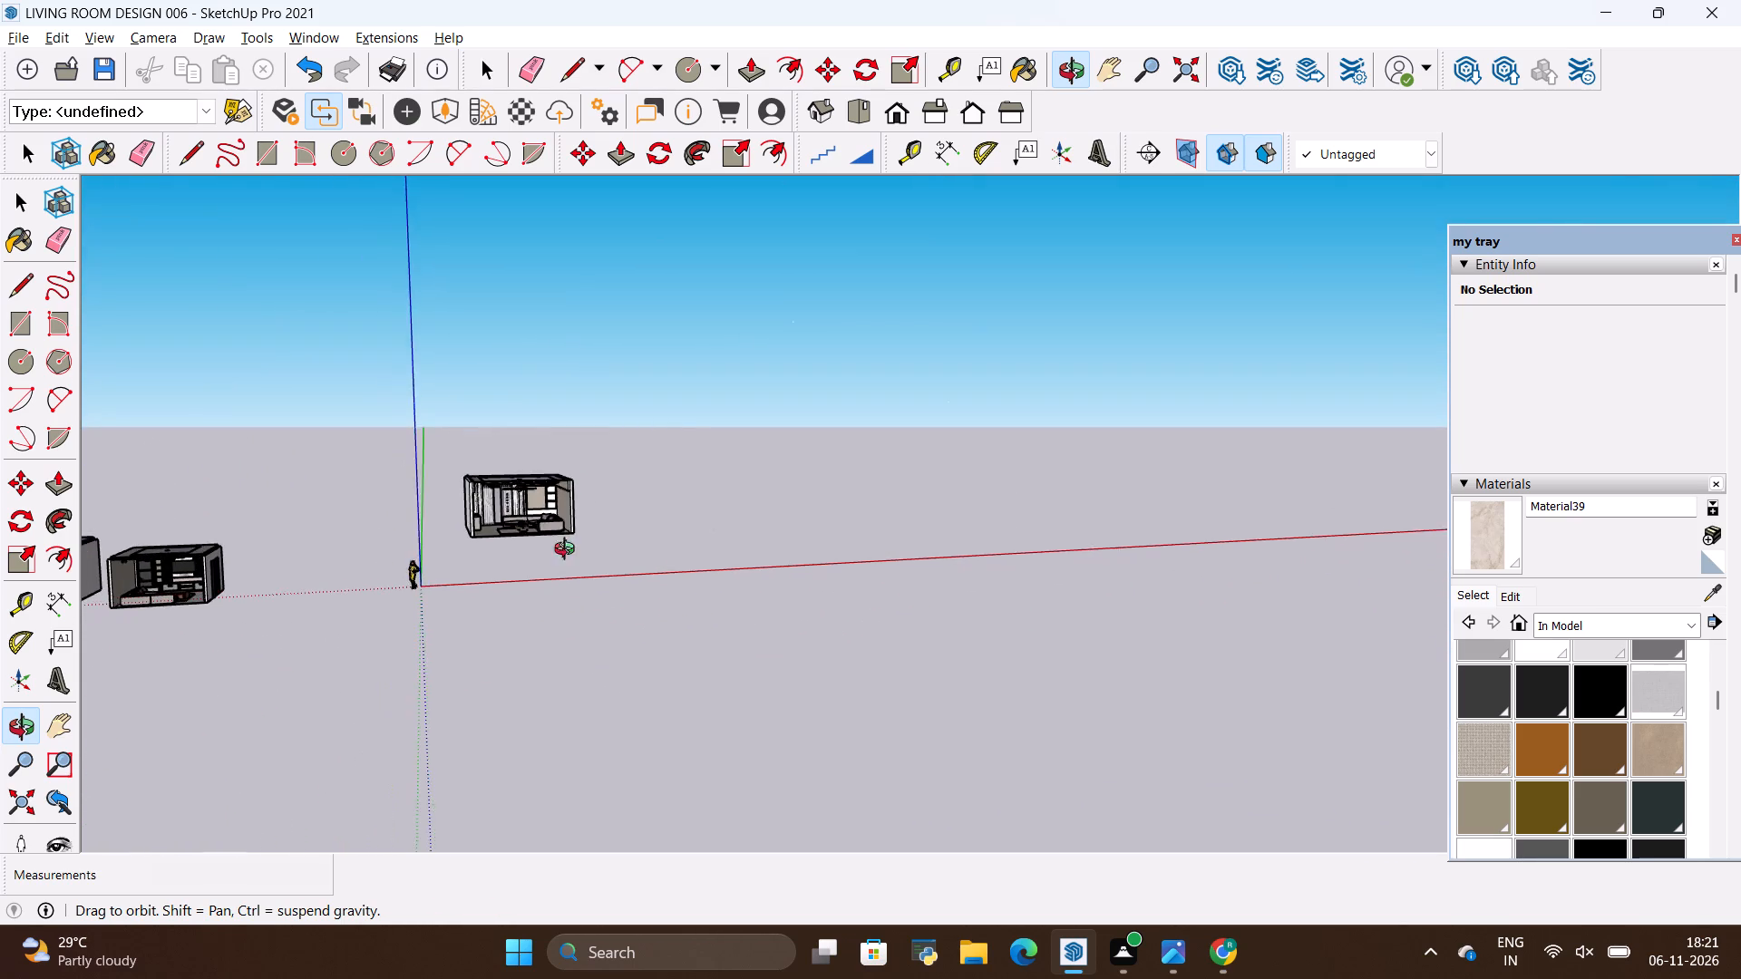
left_click_drag(569, 551, 432, 610)
key("space")
scroll(766, 478, "up", 3)
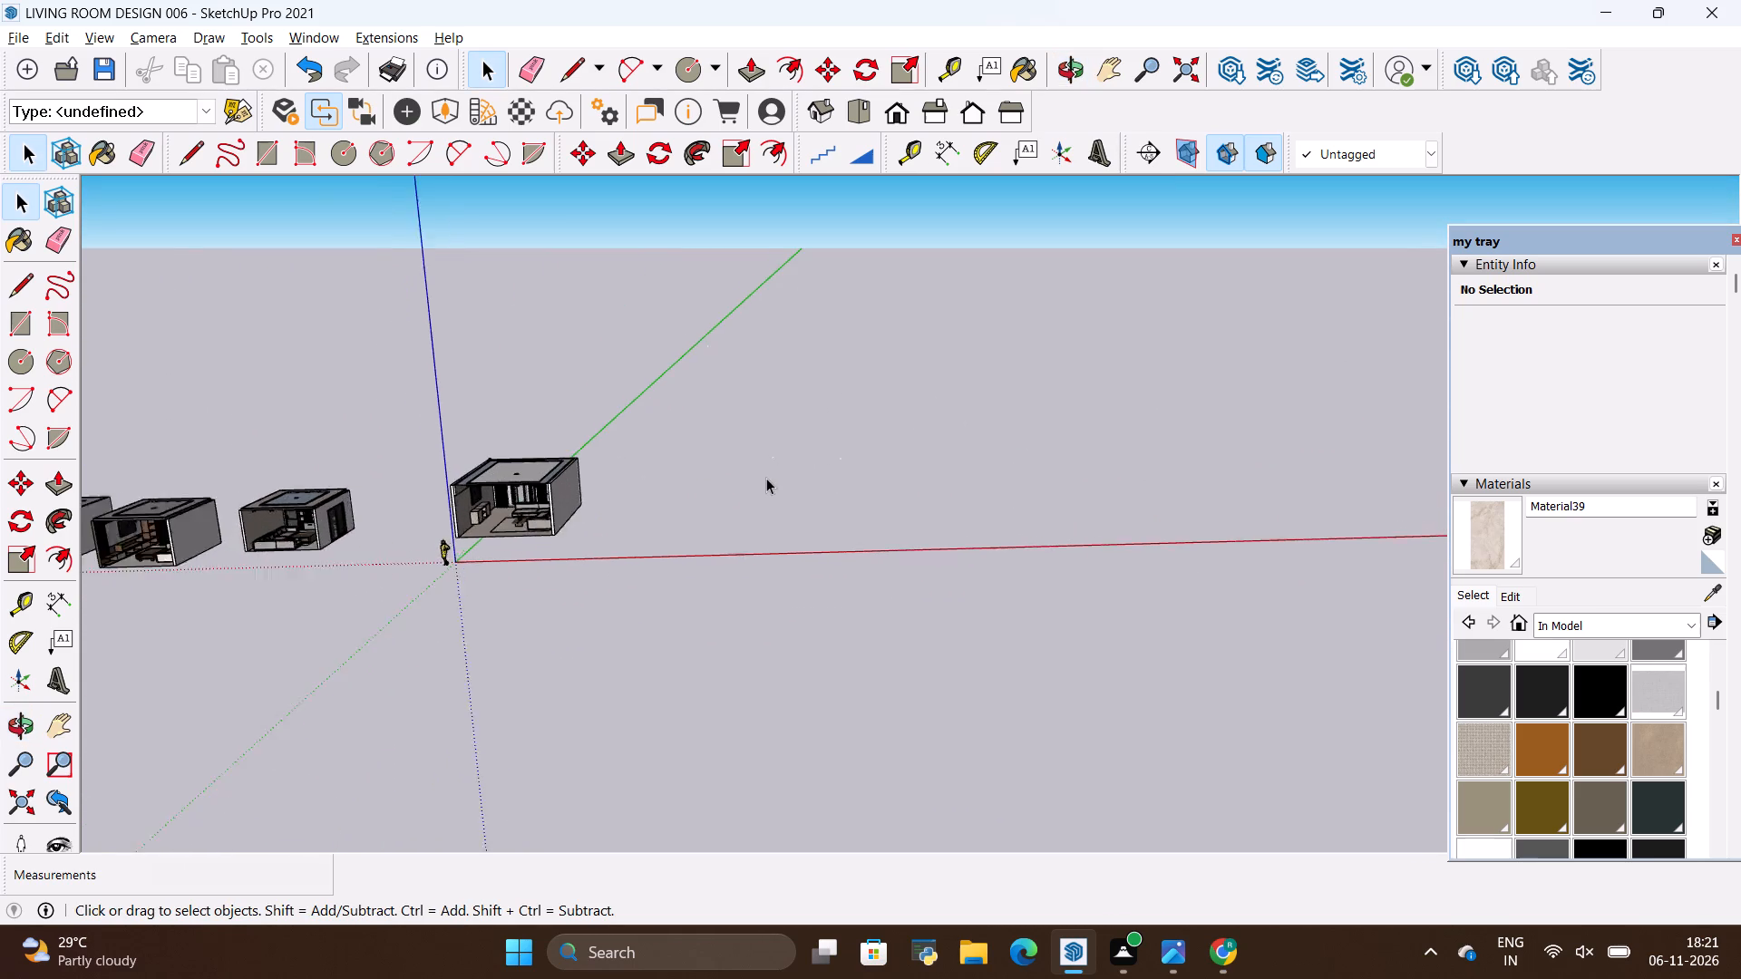
scroll(766, 478, "up", 5)
scroll(501, 451, "up", 8)
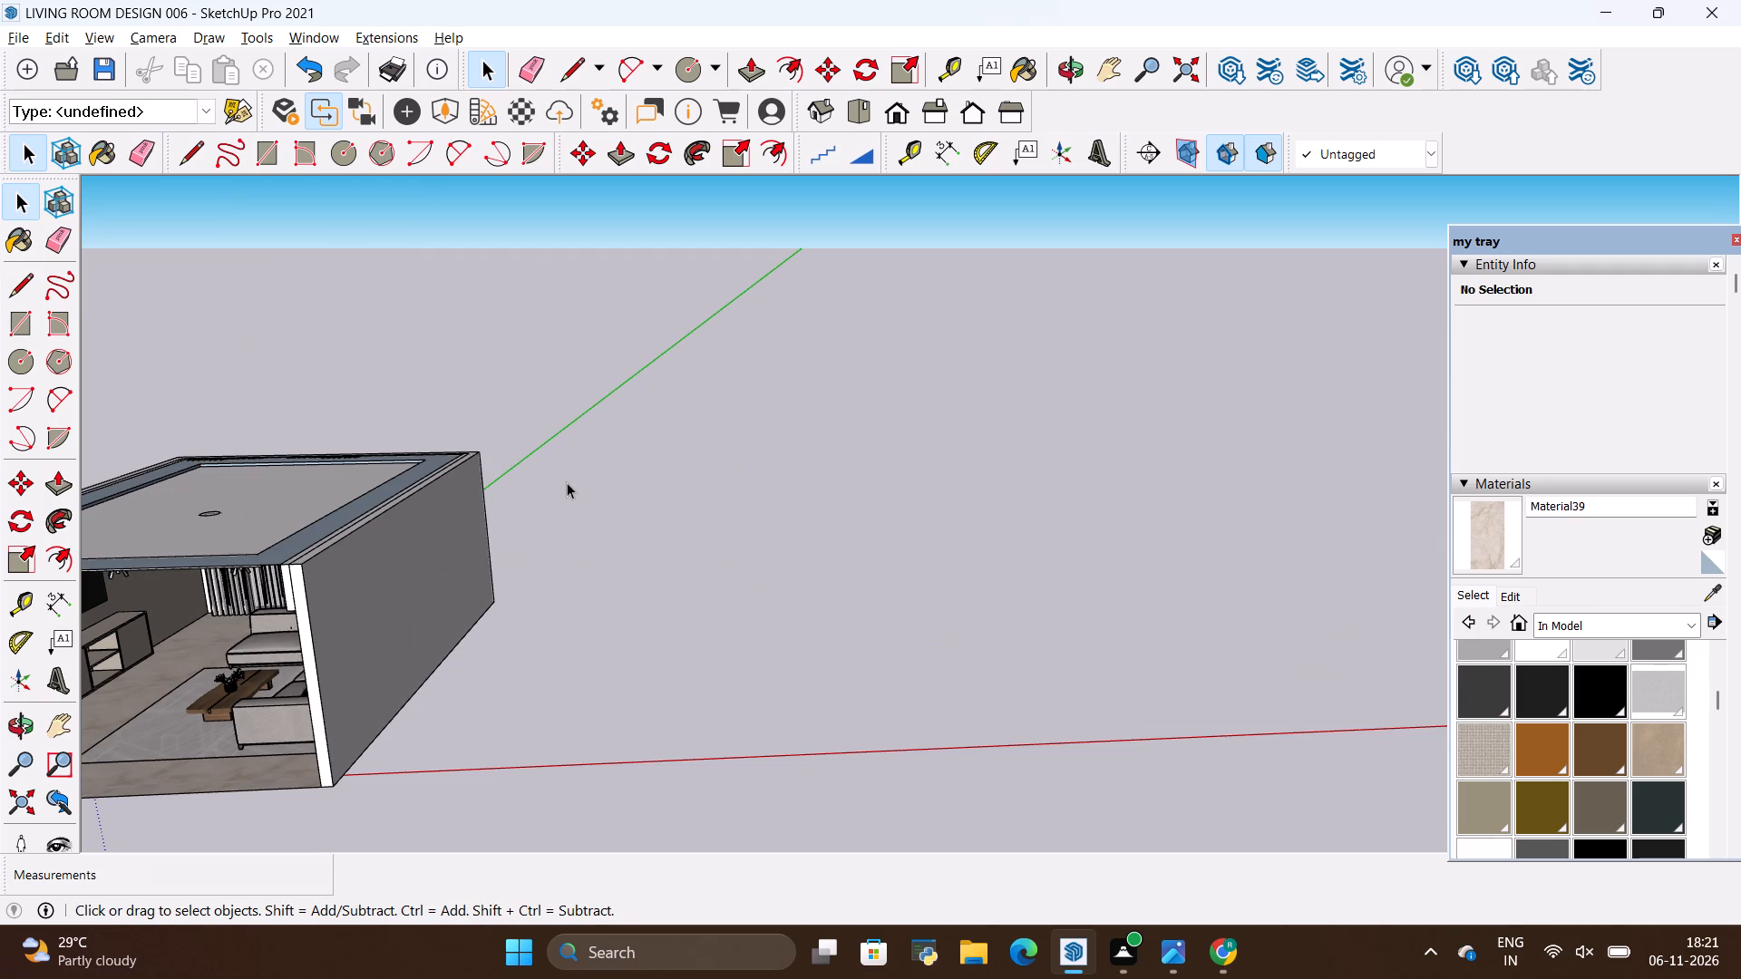
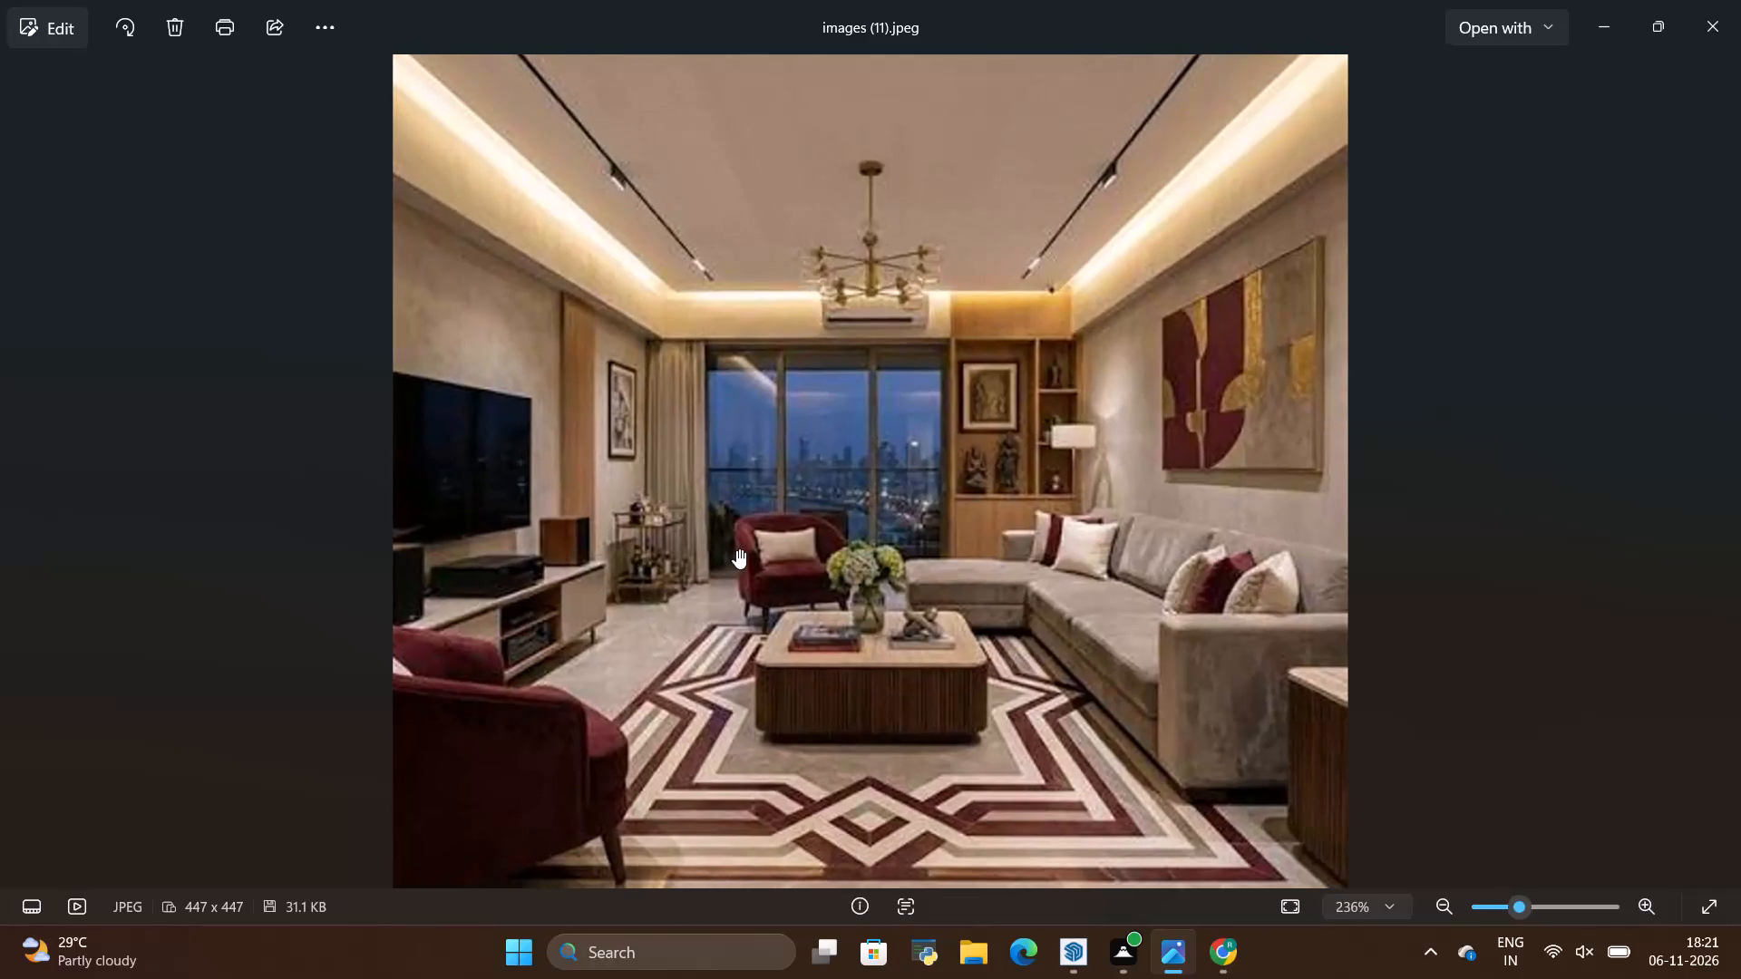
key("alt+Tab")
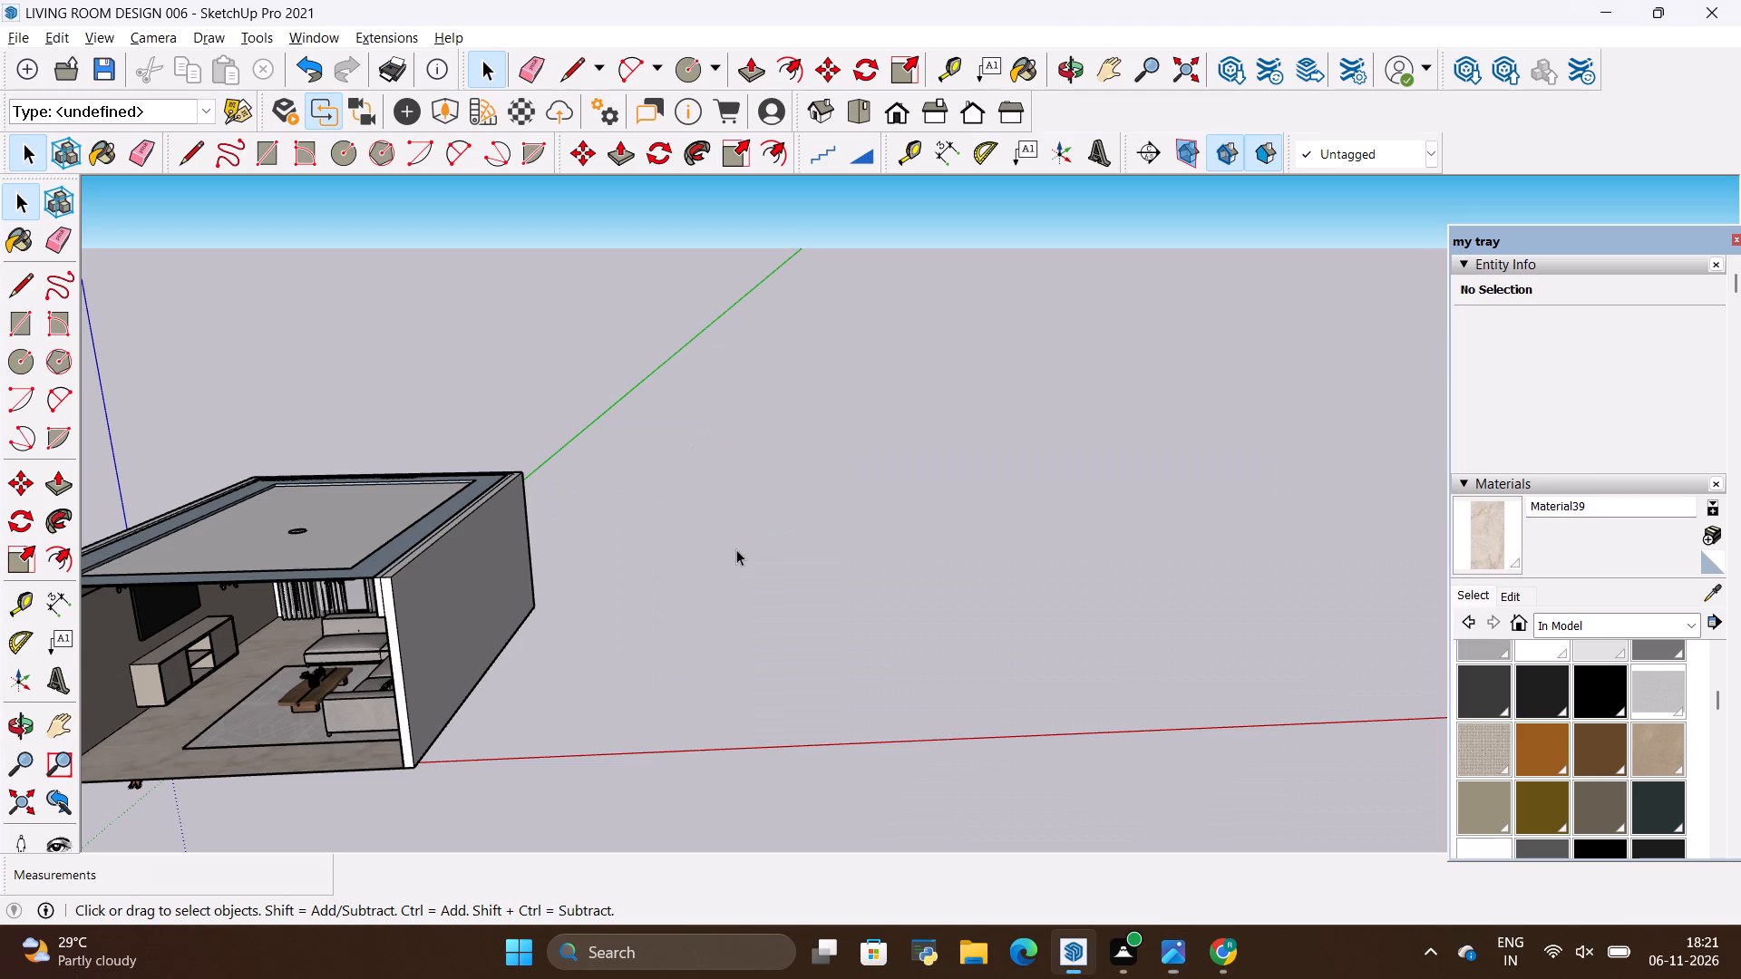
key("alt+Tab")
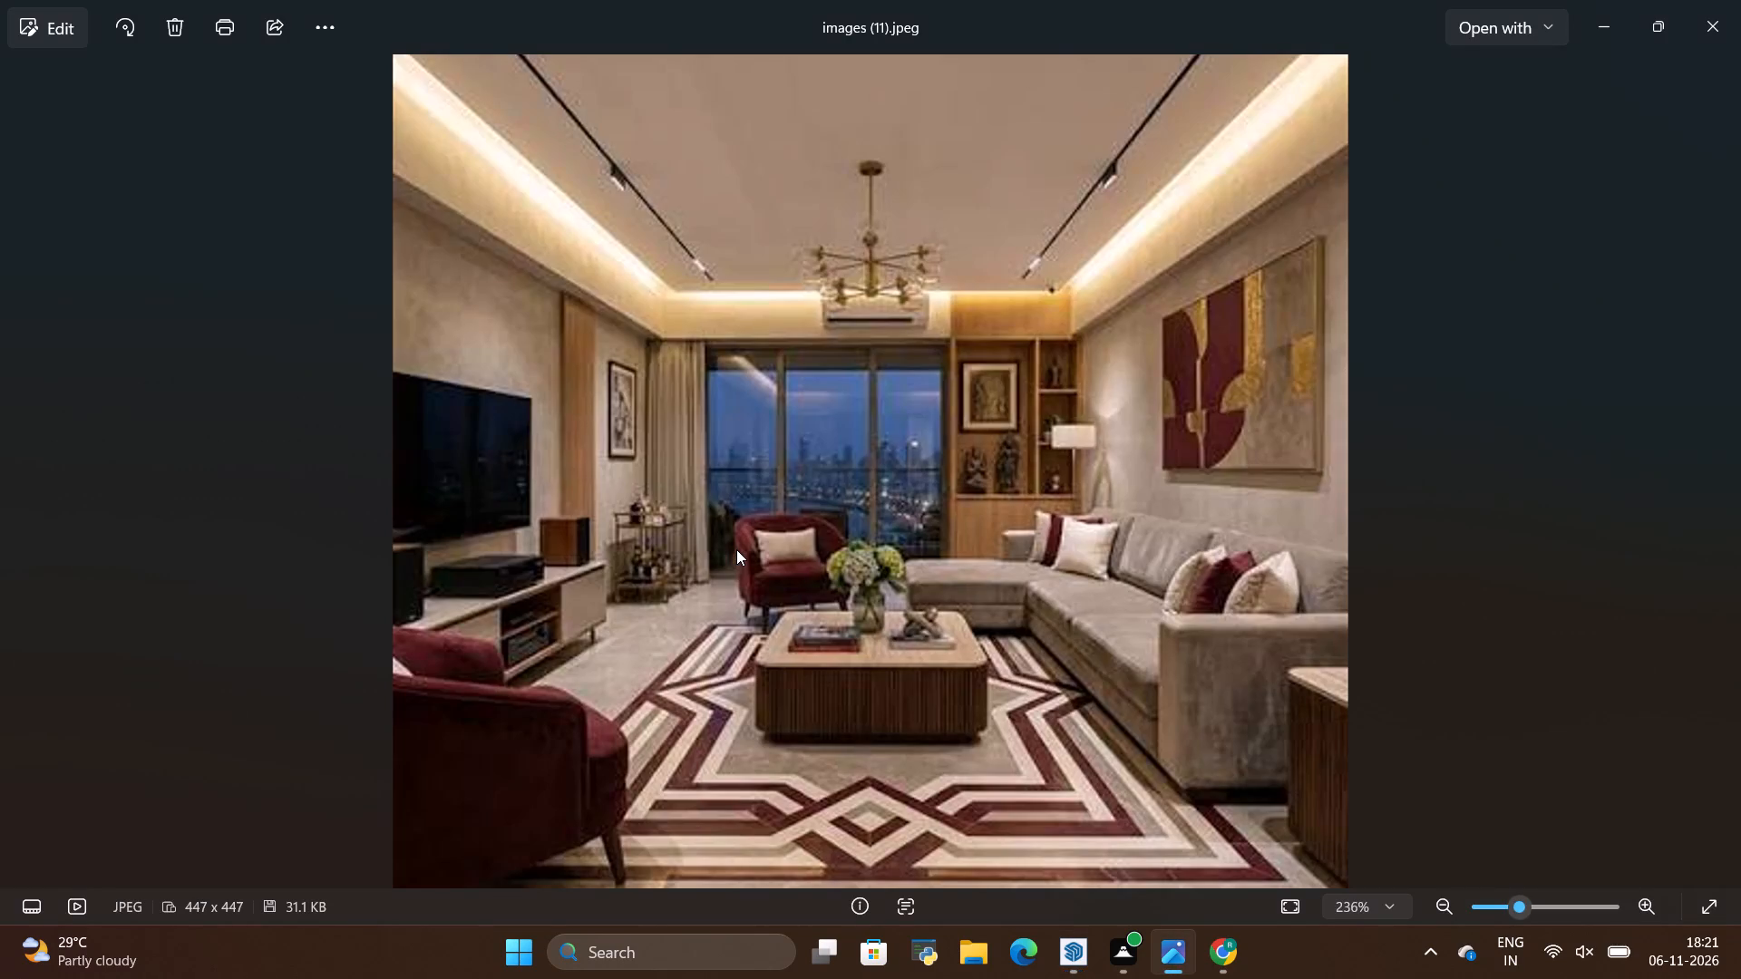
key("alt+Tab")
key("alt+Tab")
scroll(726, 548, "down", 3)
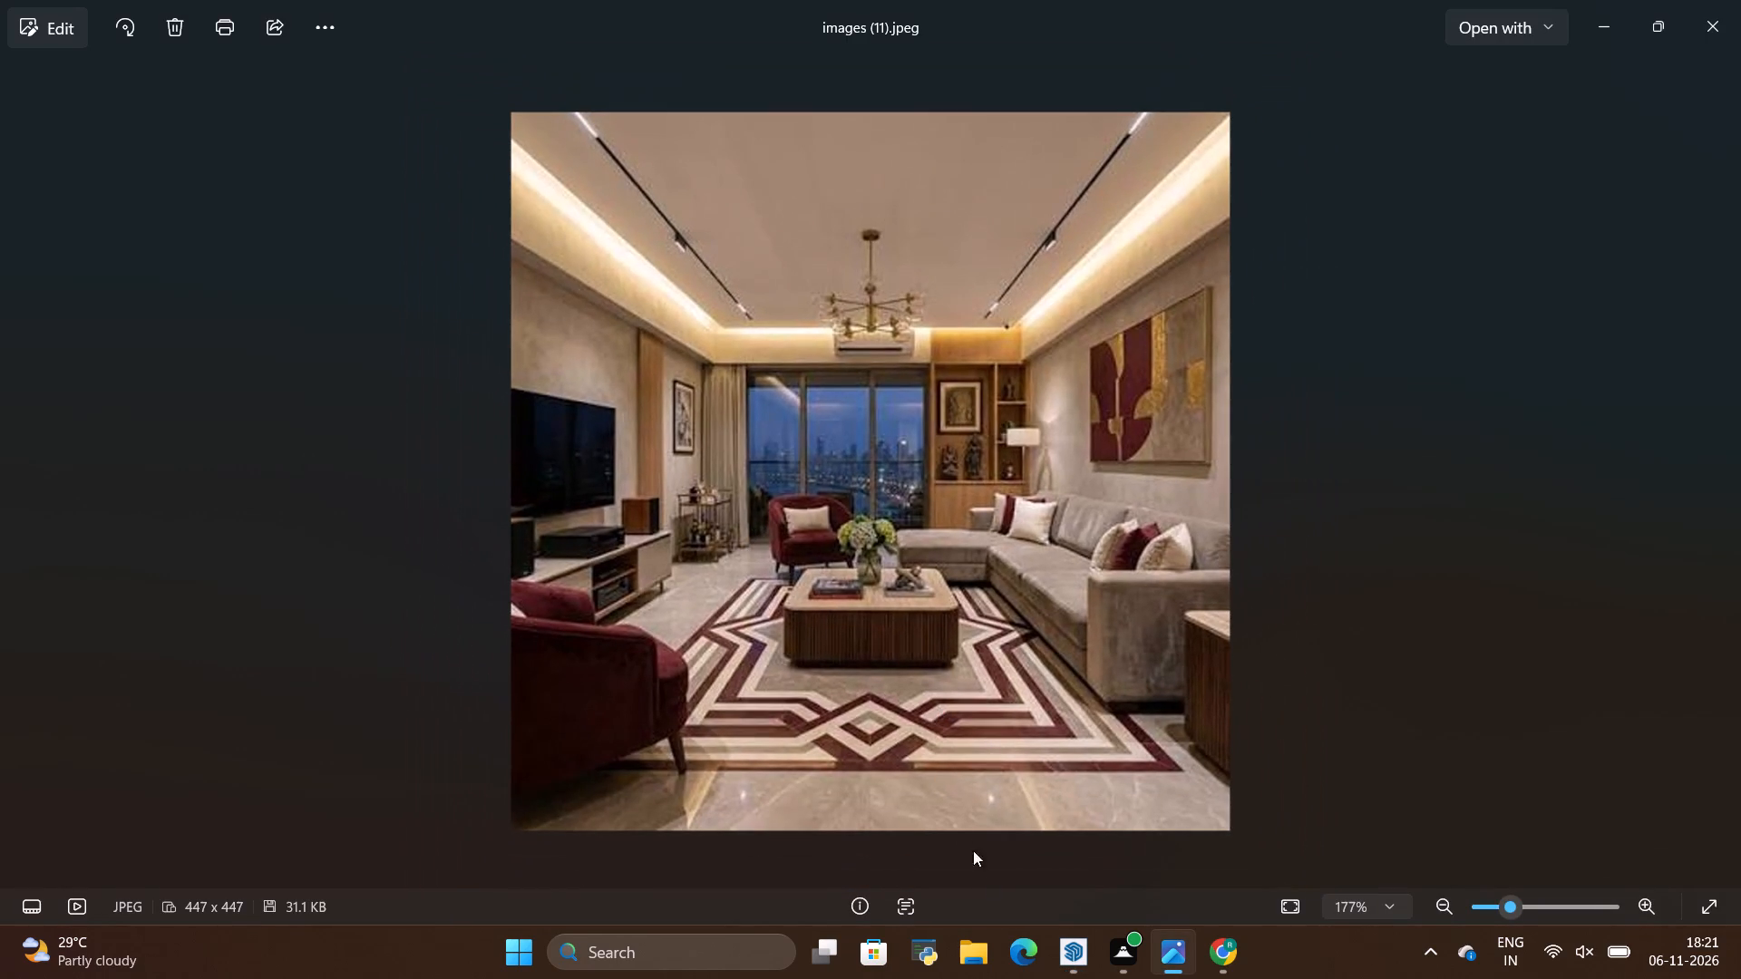
Open the bedroom reference photo images (14) from the Downloads folder in File Explorer and view it enlarged.
left_click(975, 944)
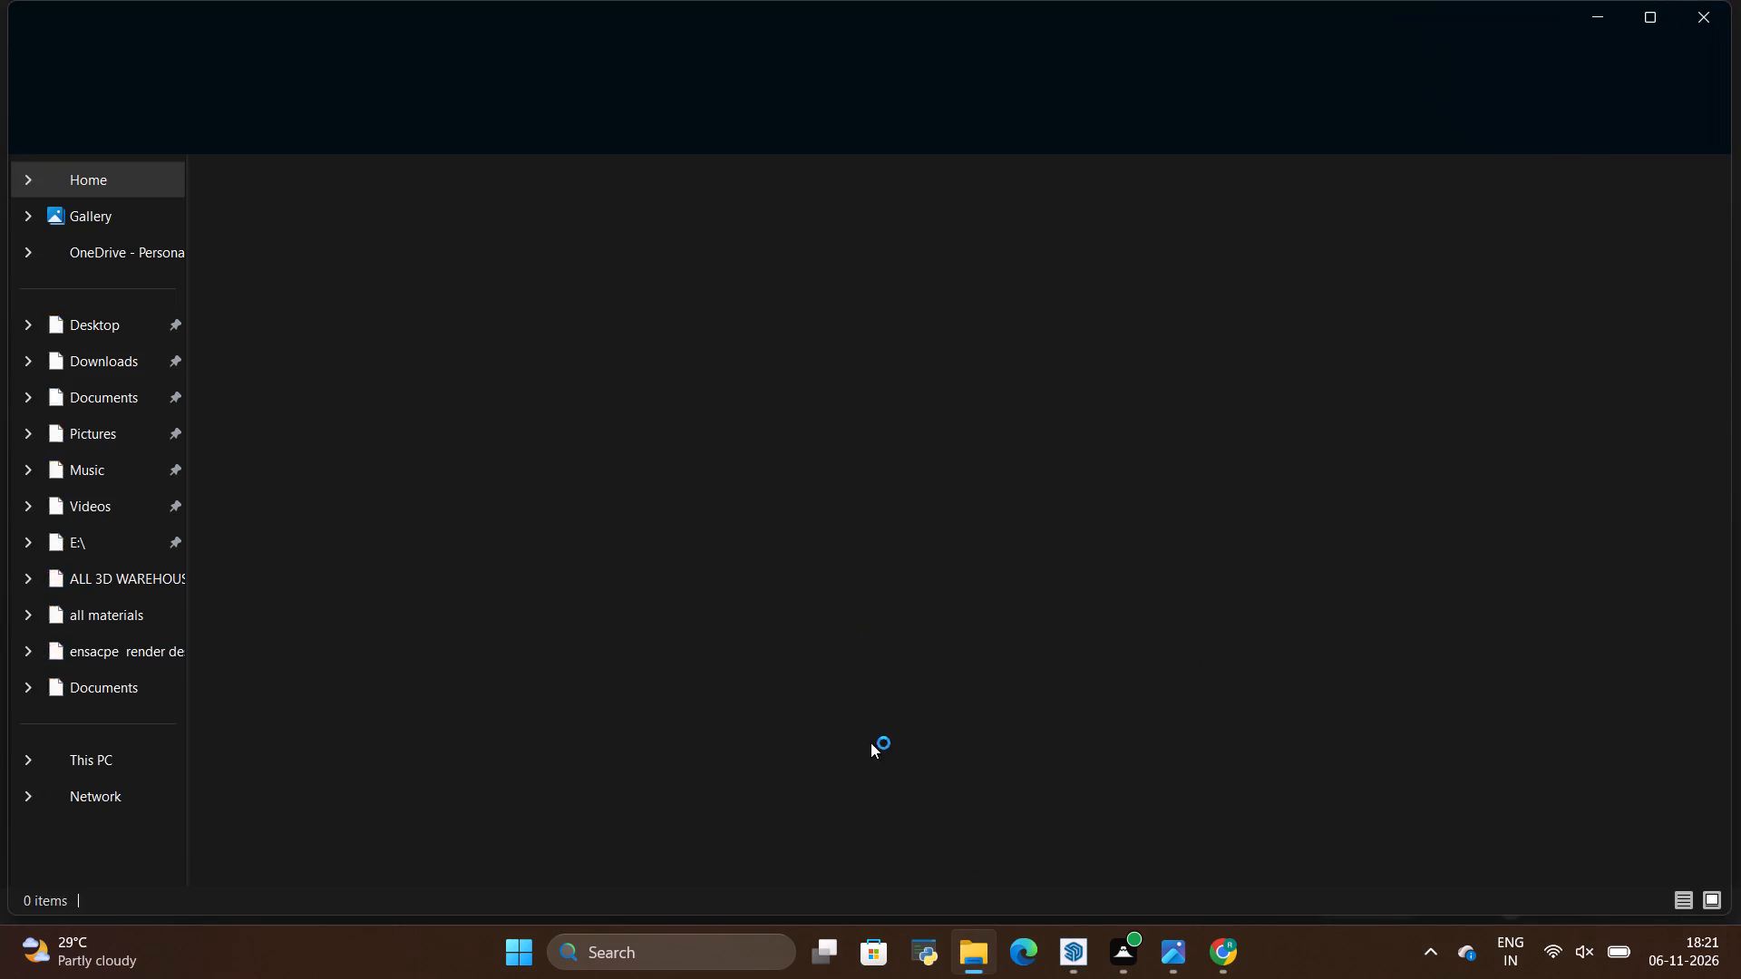
left_click(96, 360)
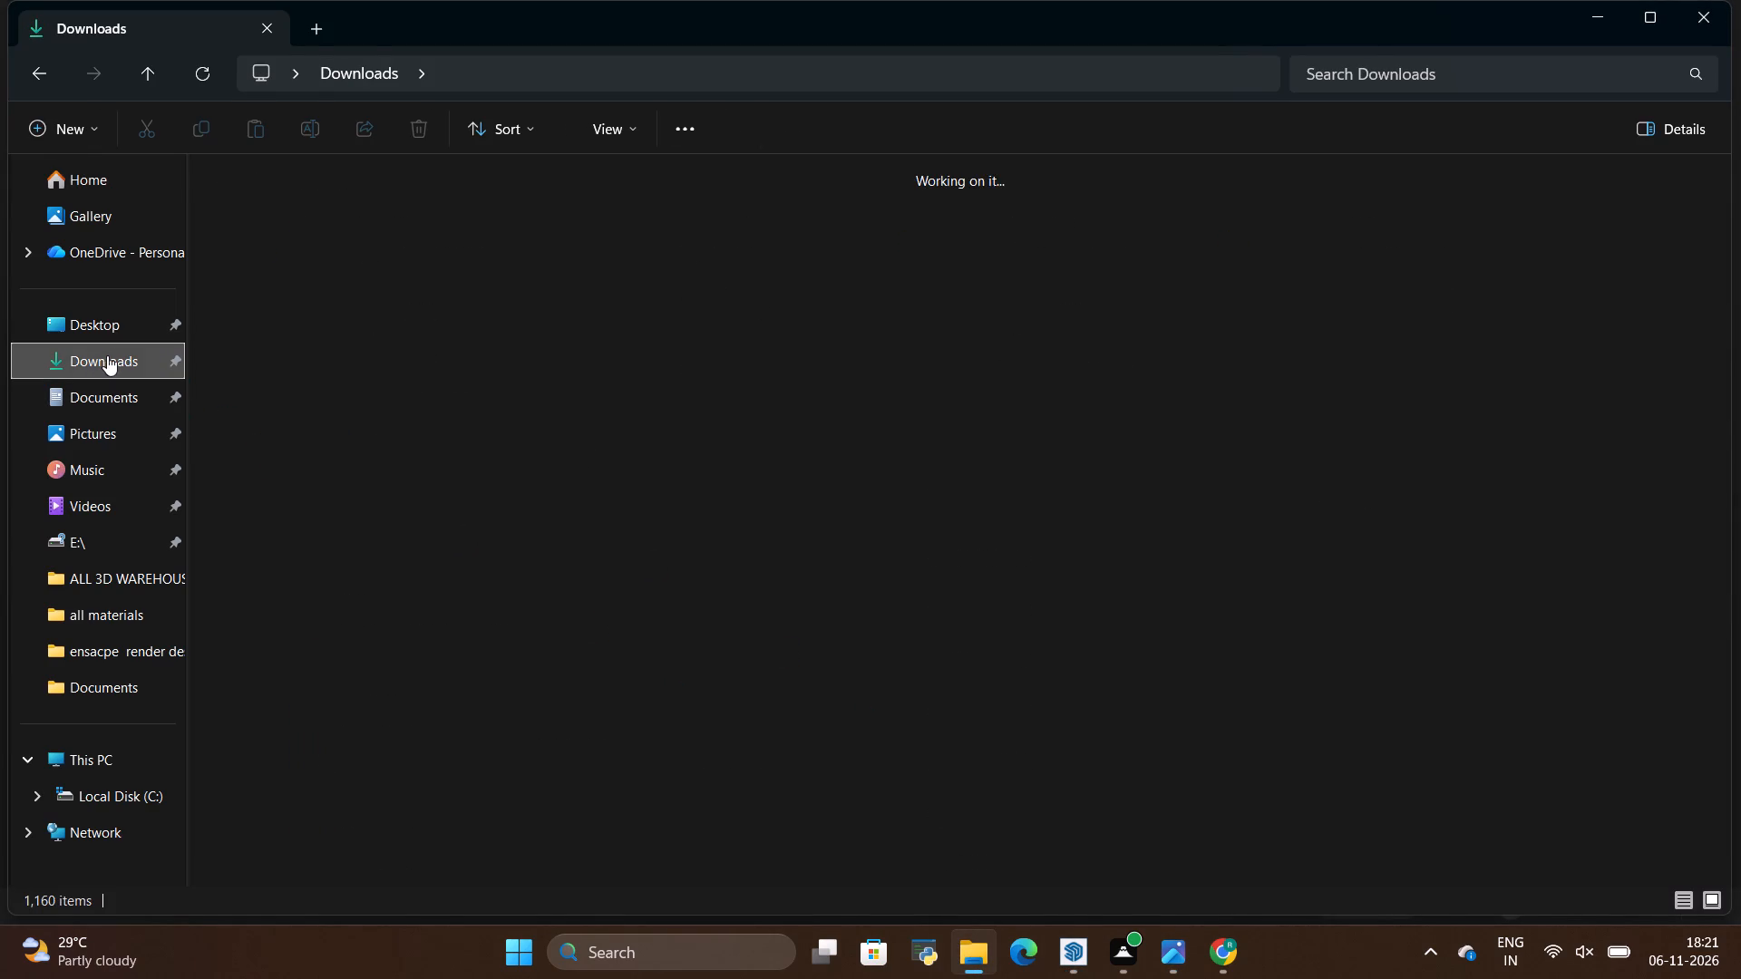
scroll(413, 337, "up", 4)
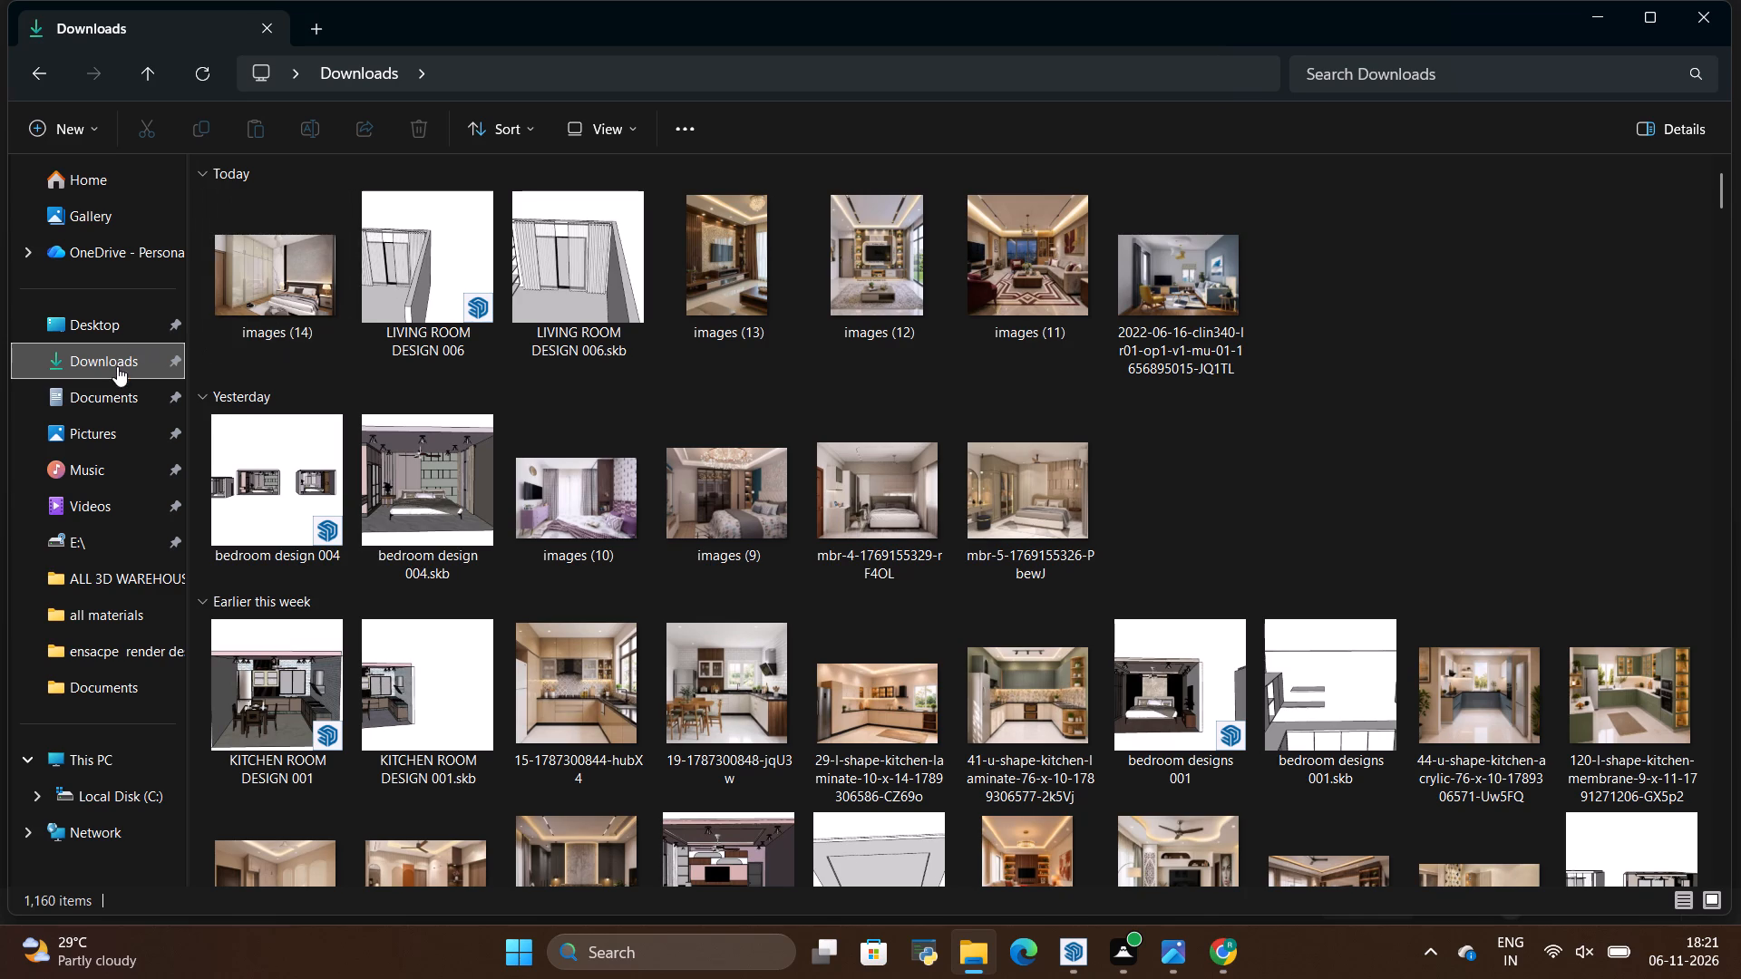
double_click(235, 290)
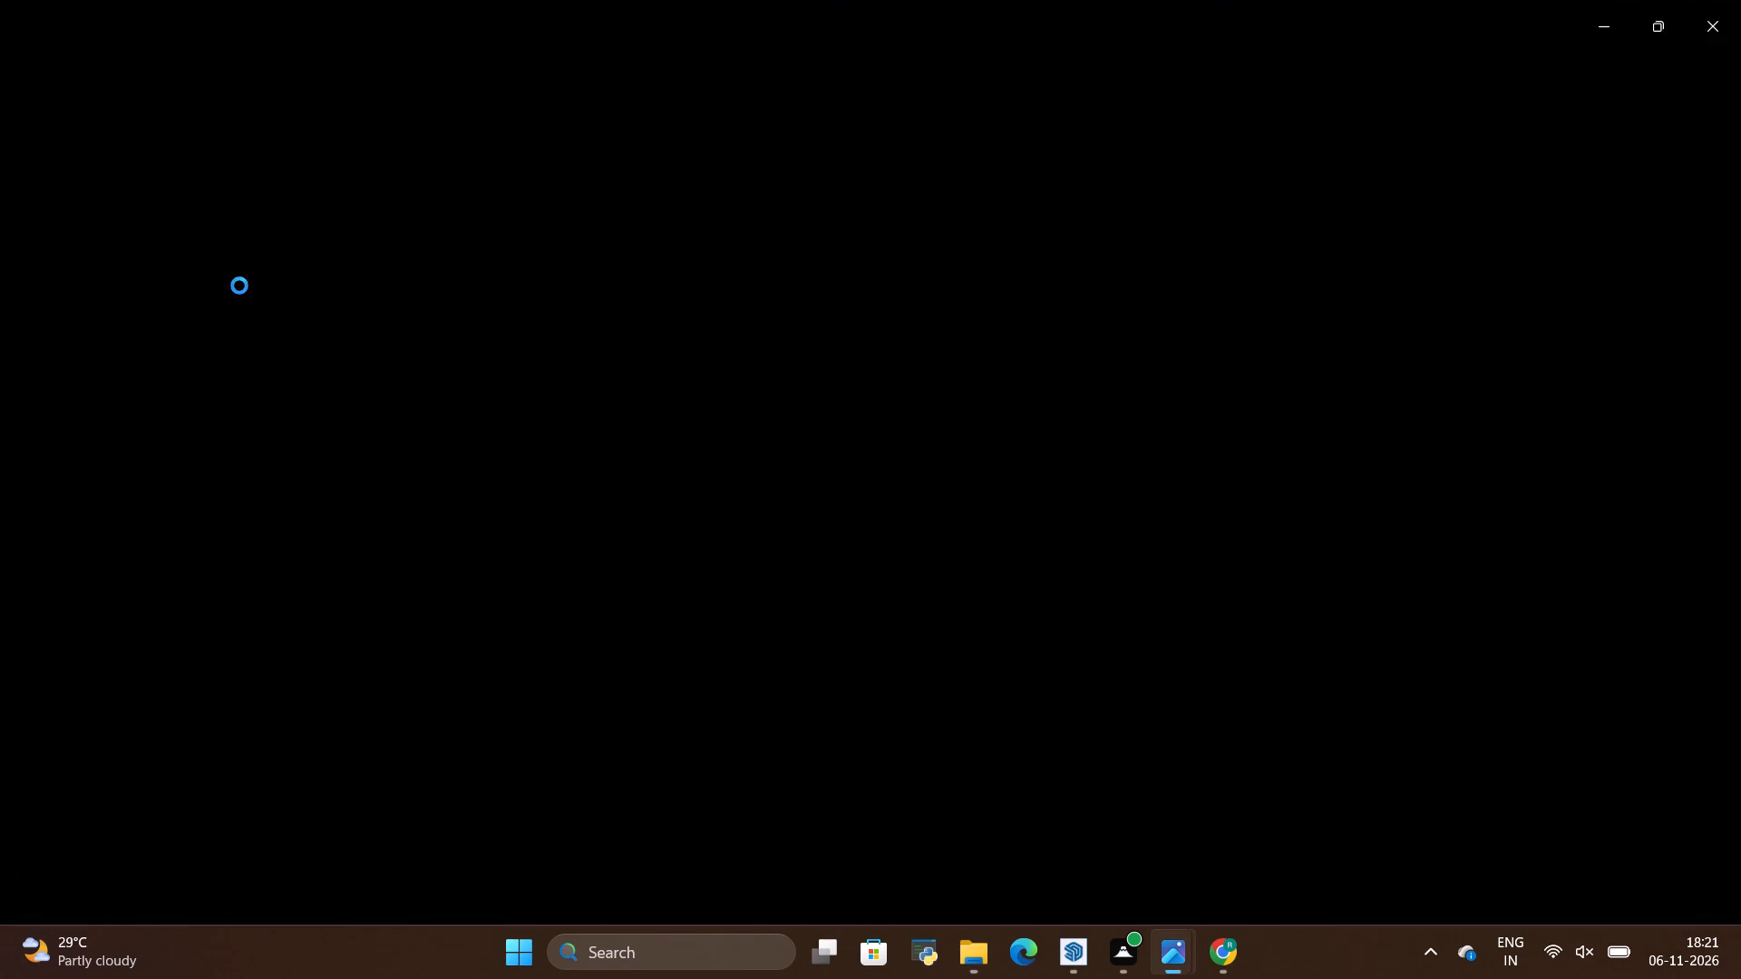
scroll(890, 498, "up", 5)
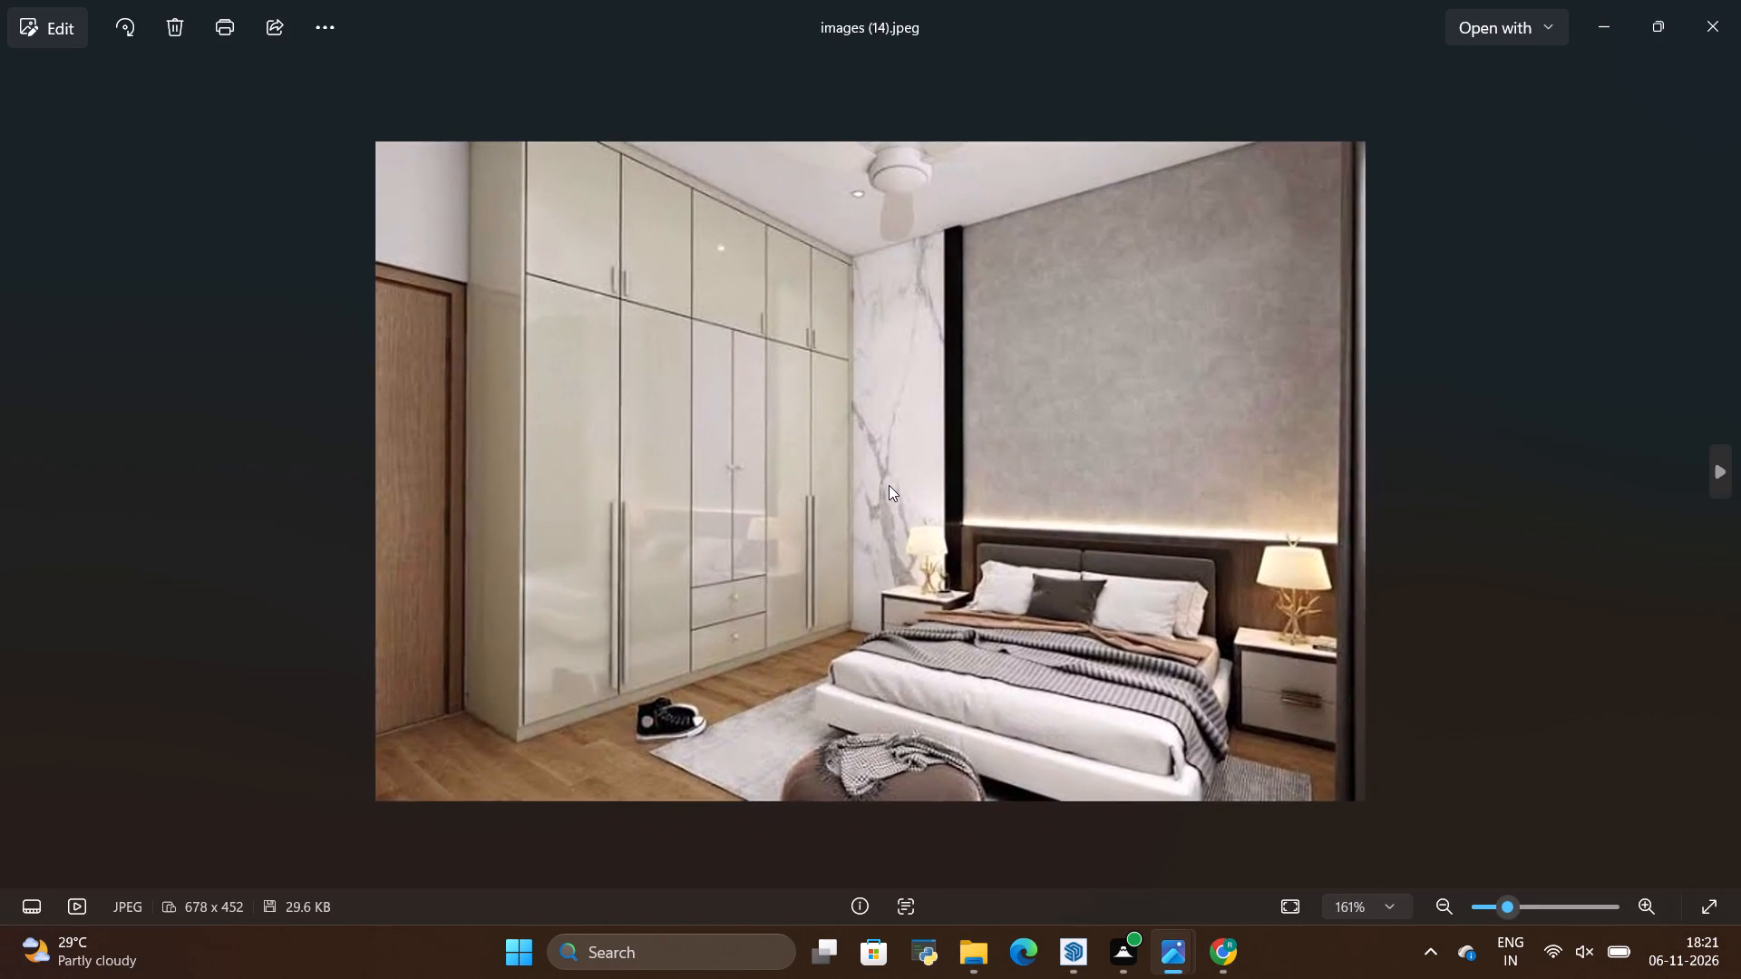
scroll(889, 485, "up", 1)
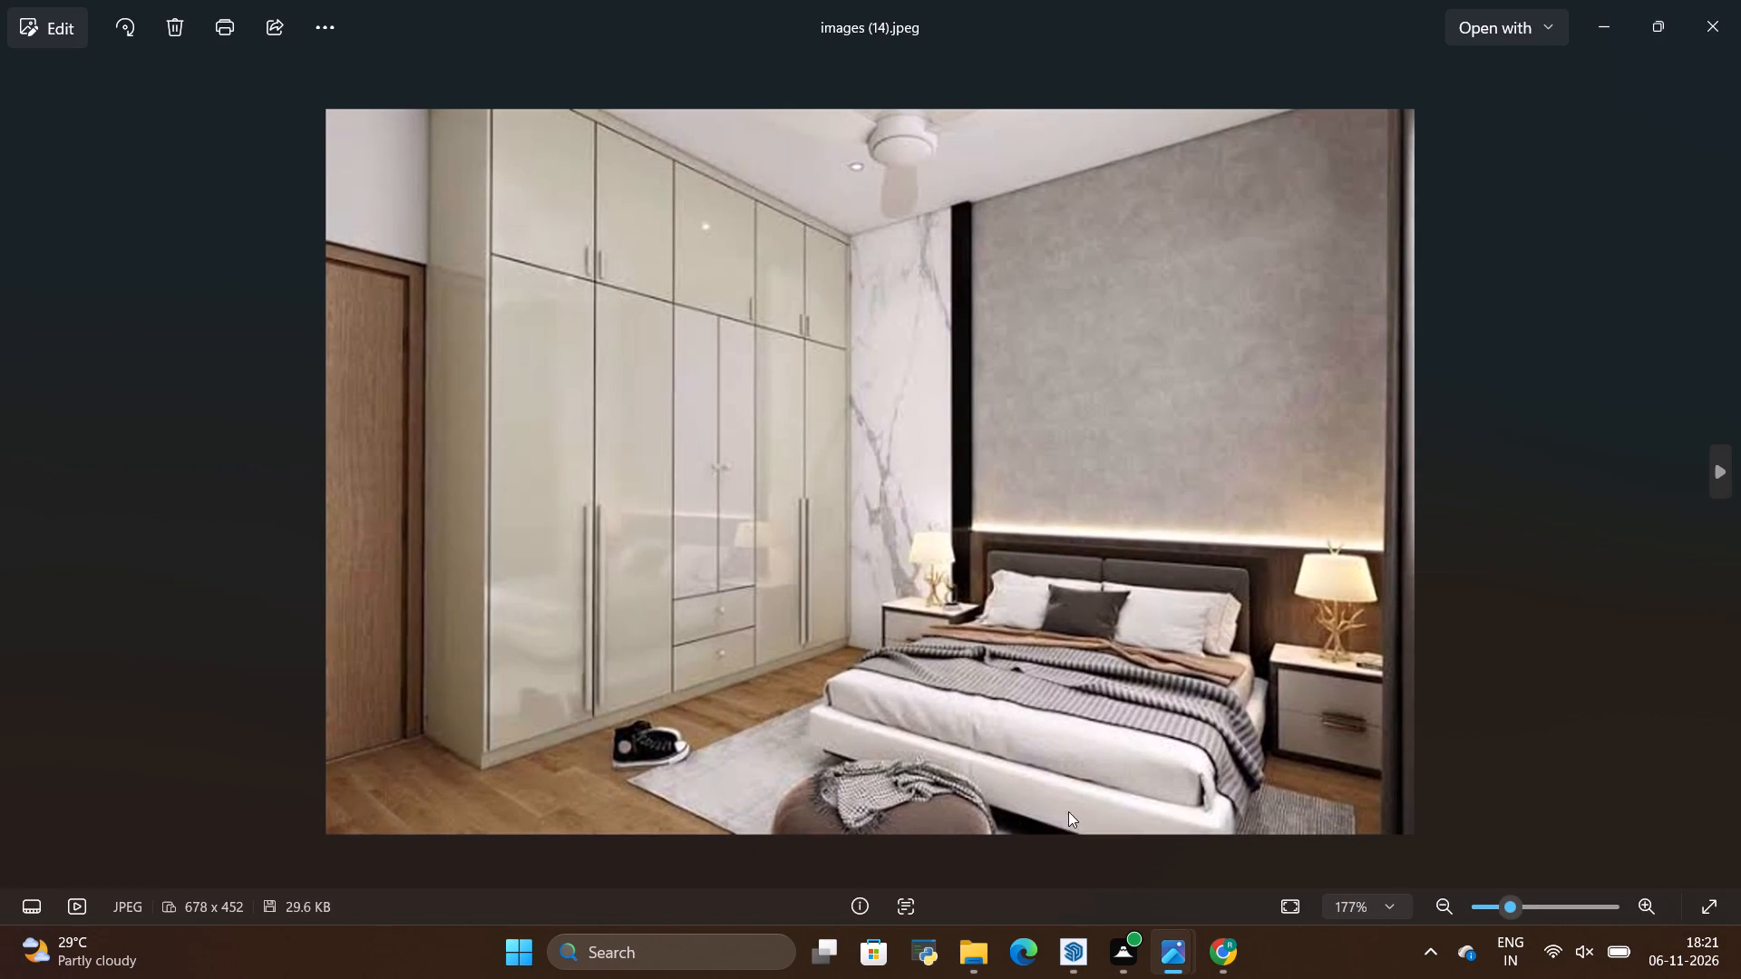
Back in SketchUp, draw an 18' by 18' floor rectangle on the ground beside the finished living room.
left_click(1074, 971)
scroll(667, 590, "down", 2)
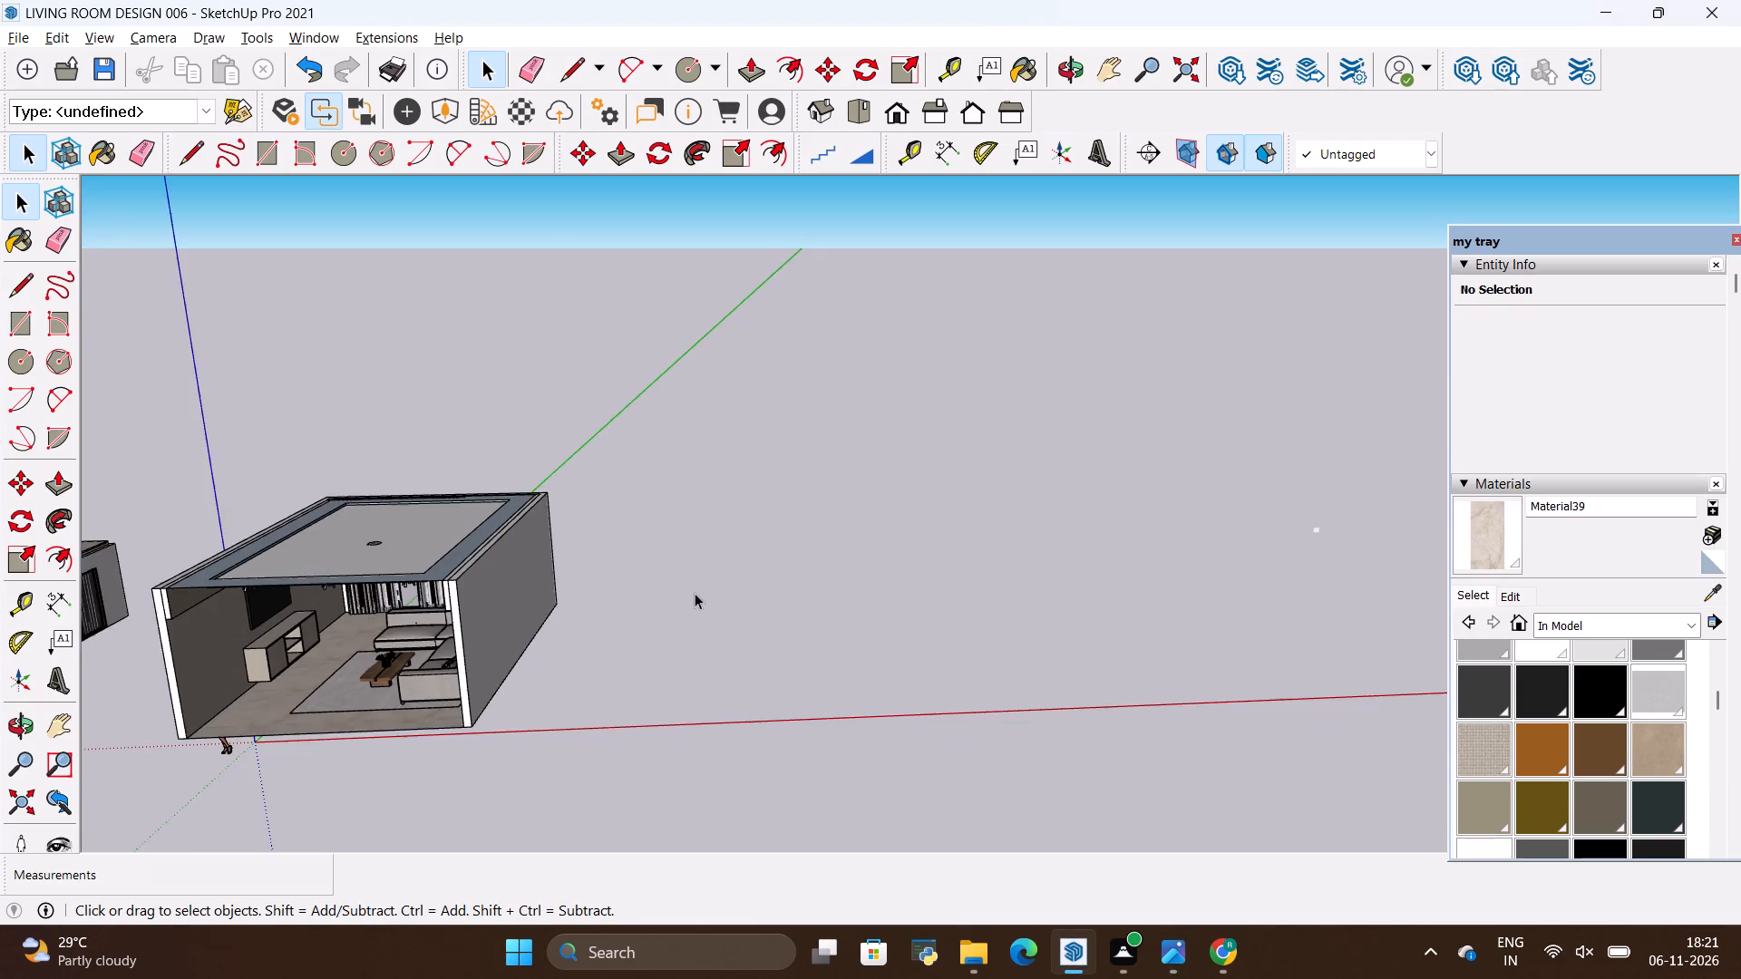
scroll(825, 633, "up", 1)
key("alt+Tab")
key("alt+Tab")
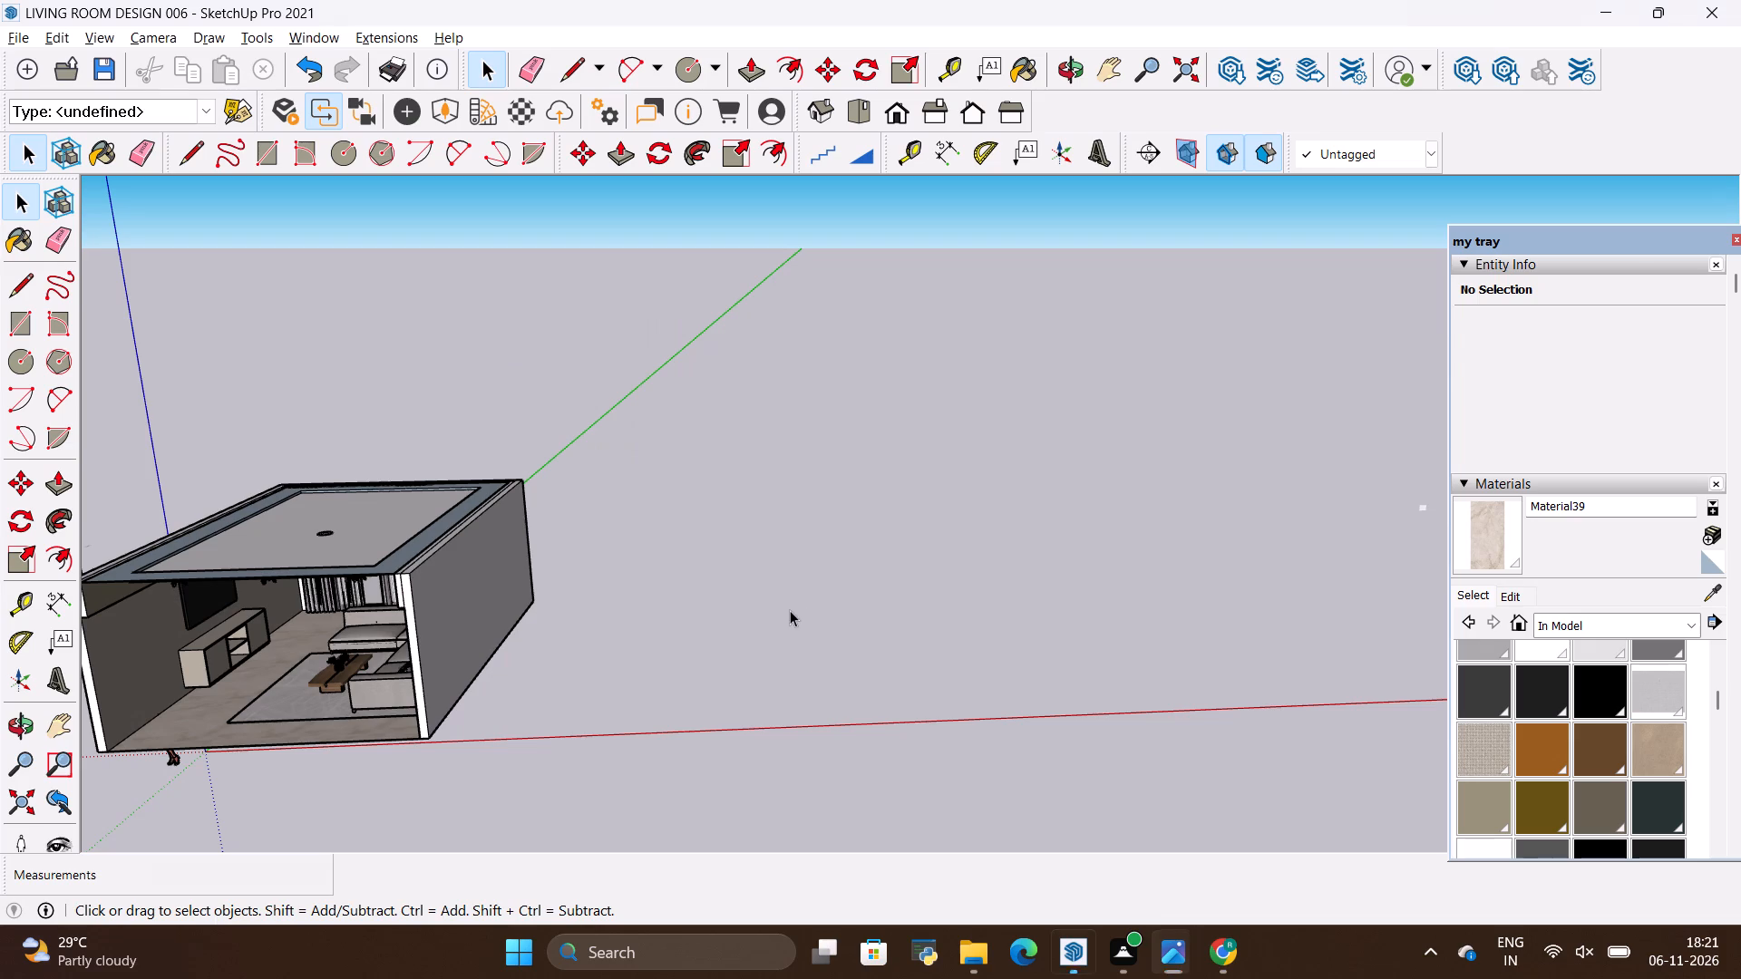
key("r")
left_click(710, 575)
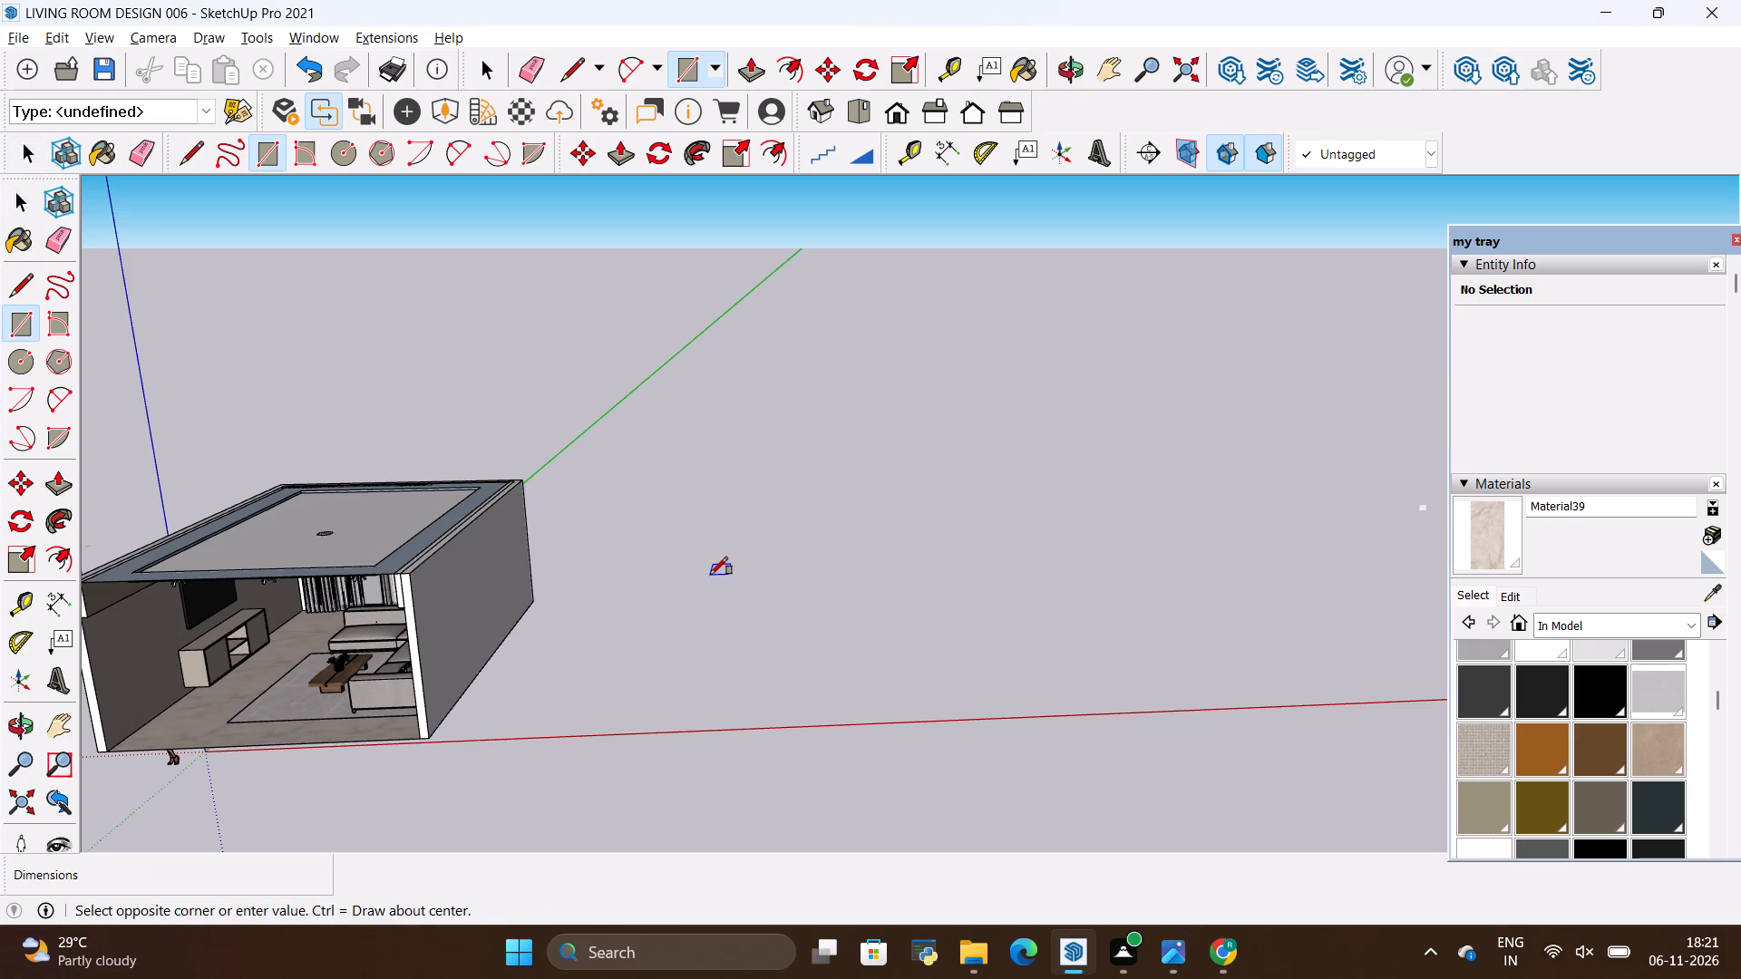
key("alt+Tab")
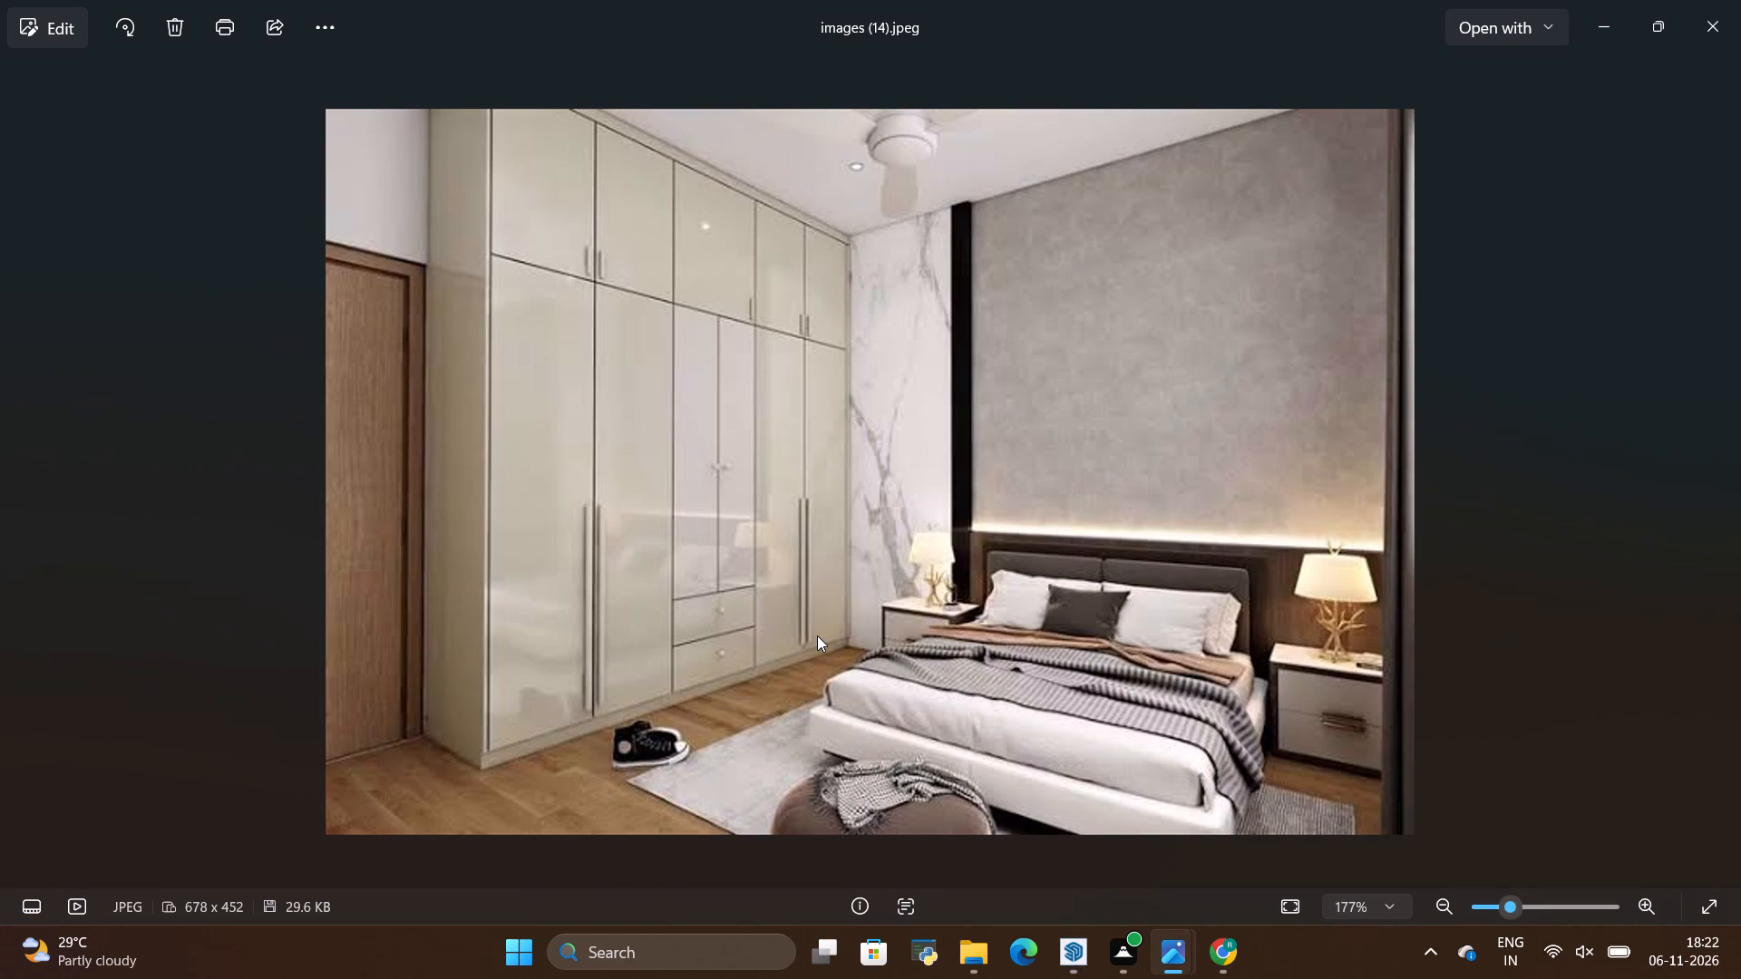
key("alt+Tab")
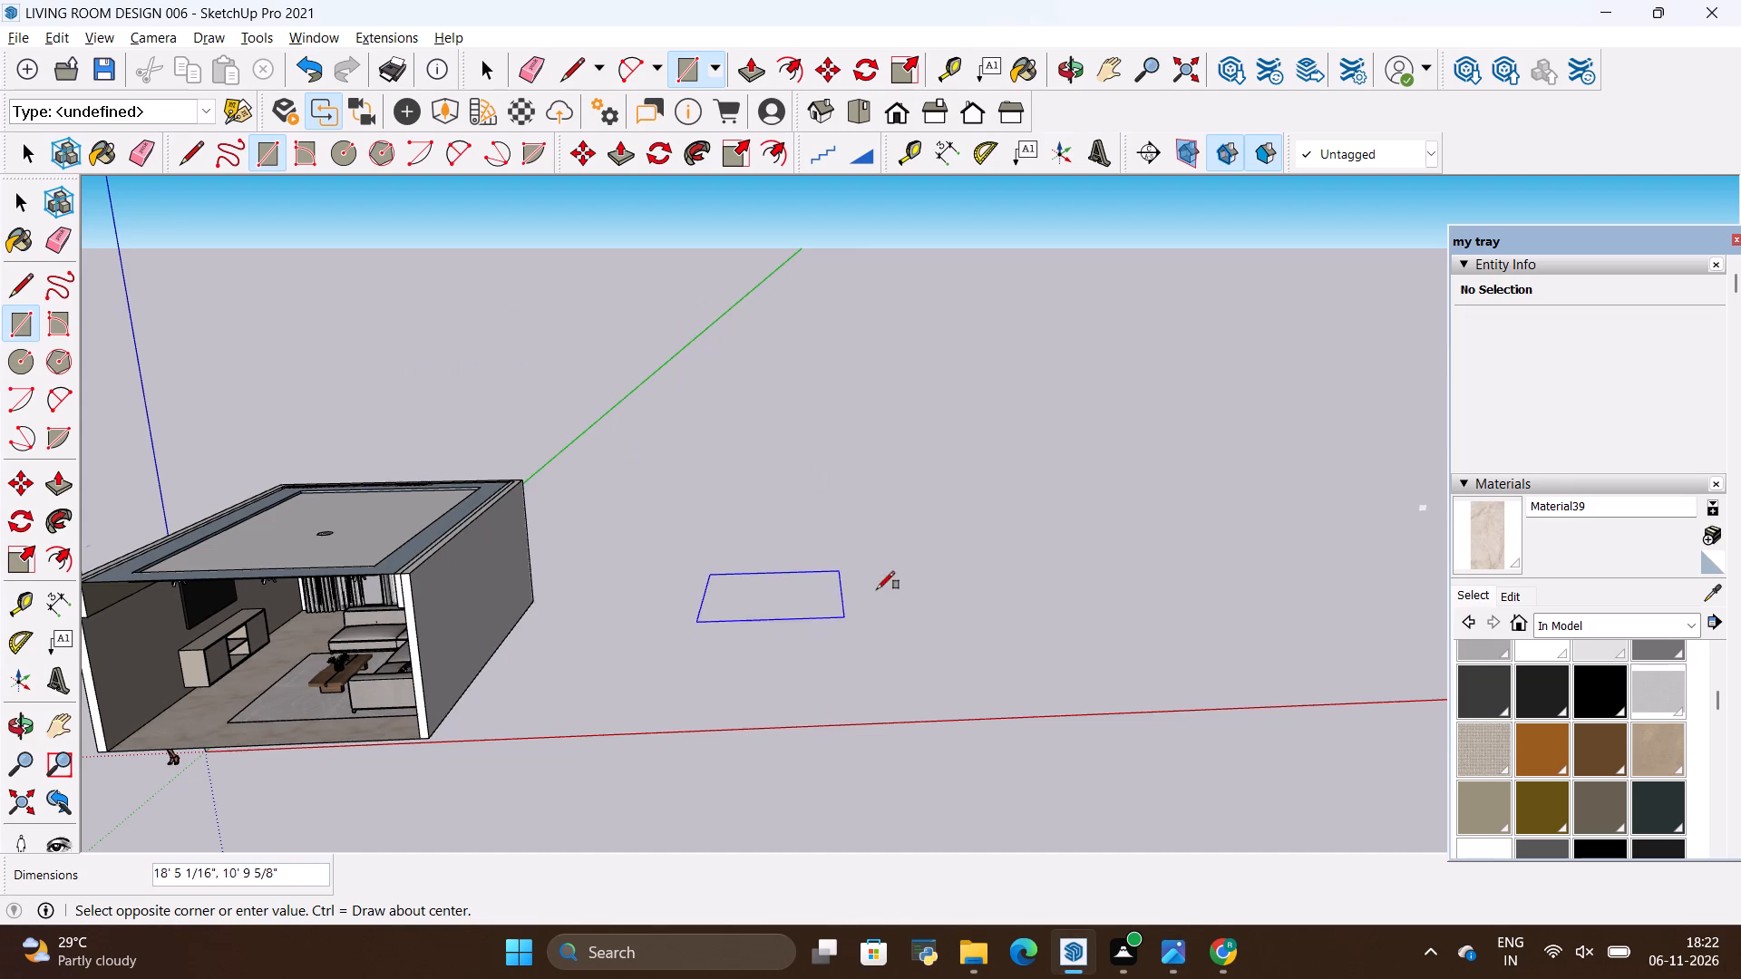
key("BackSpace")
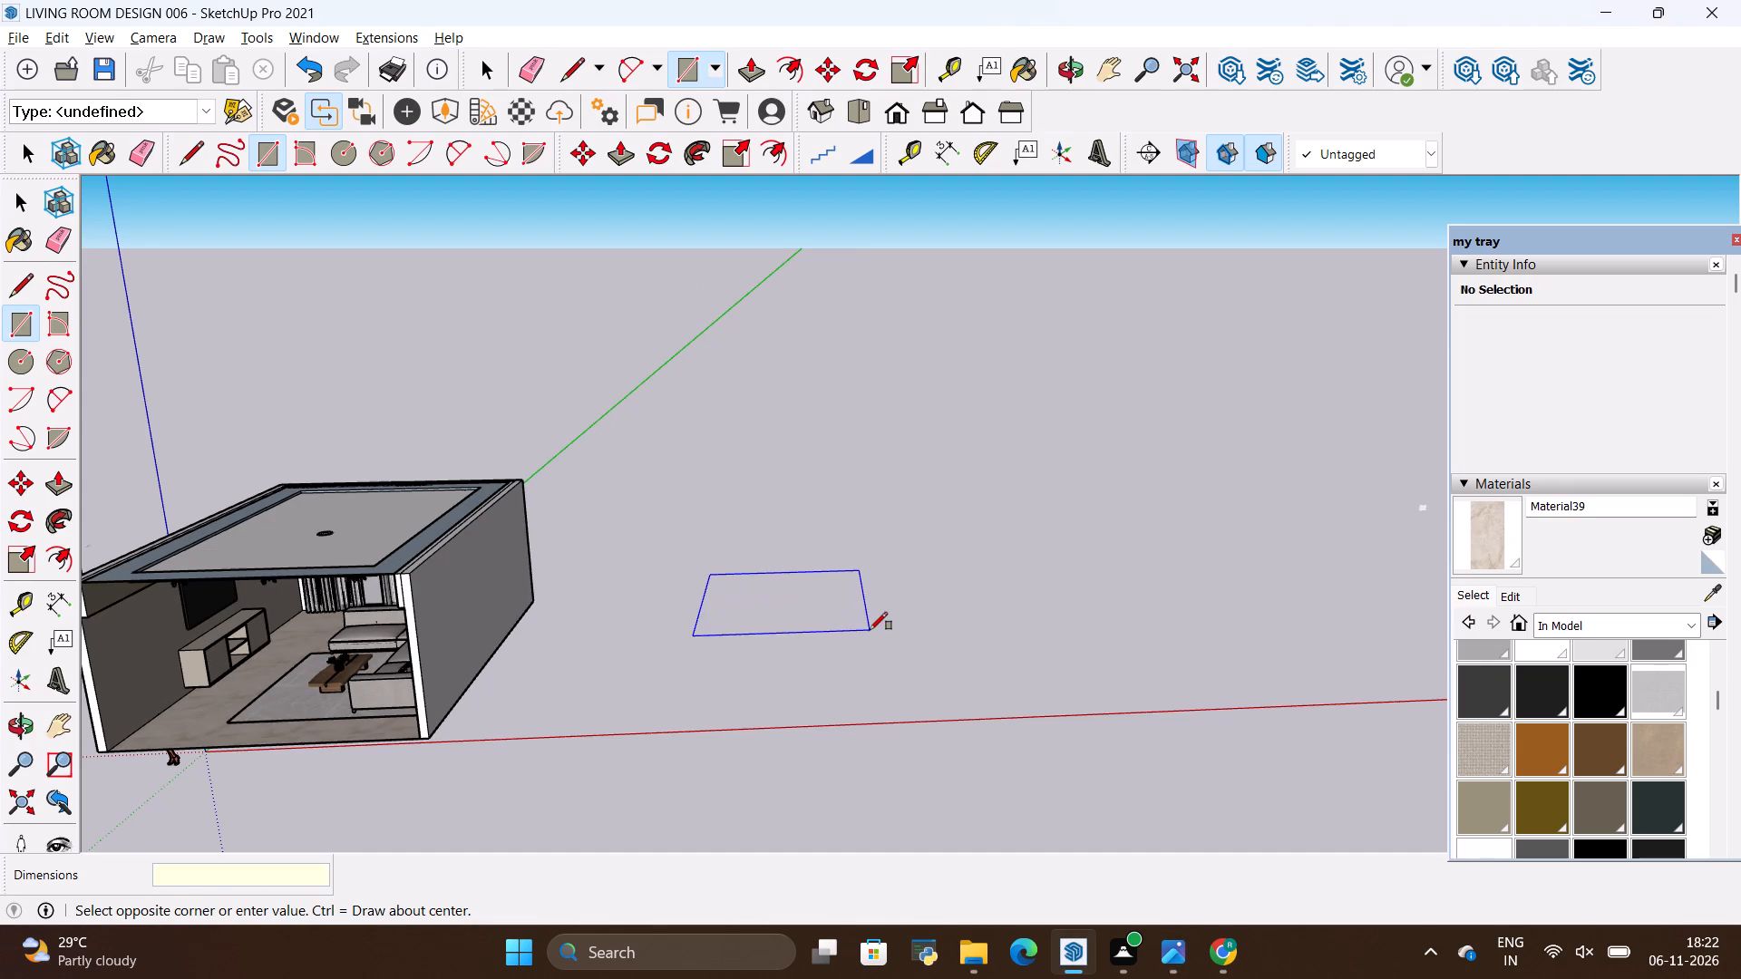
type("18',18'")
key("Return")
key("space")
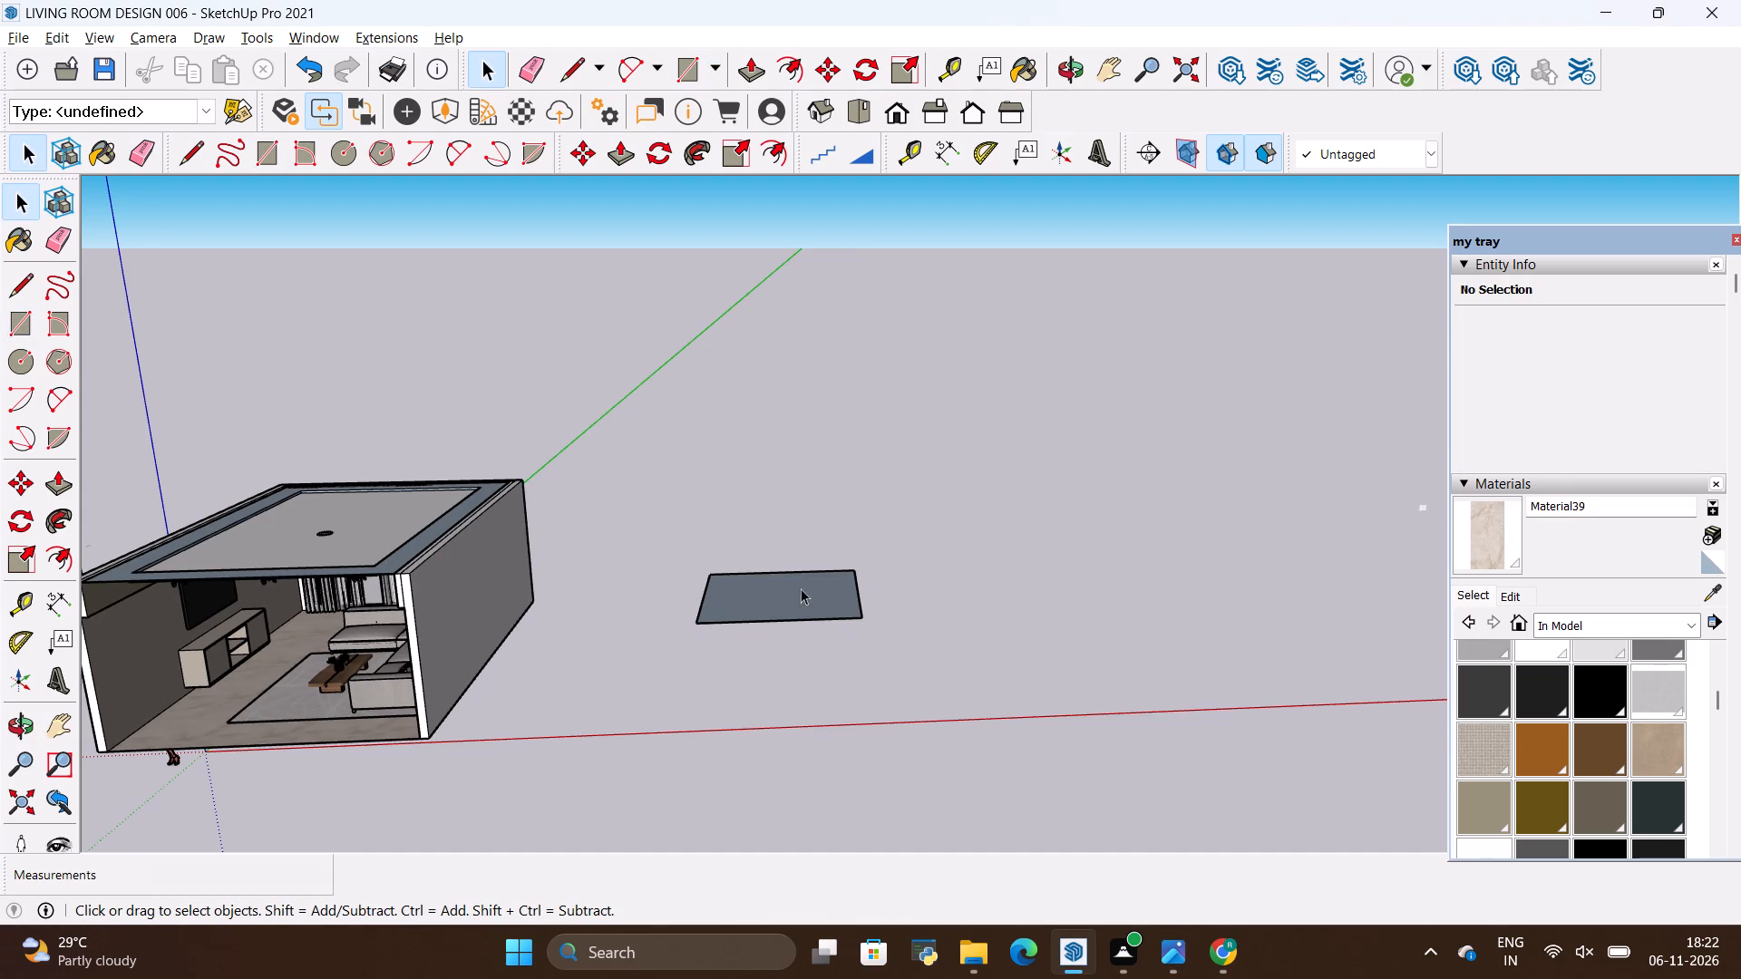
Reverse the face of the new floor rectangle.
scroll(762, 580, "up", 7)
right_click(820, 606)
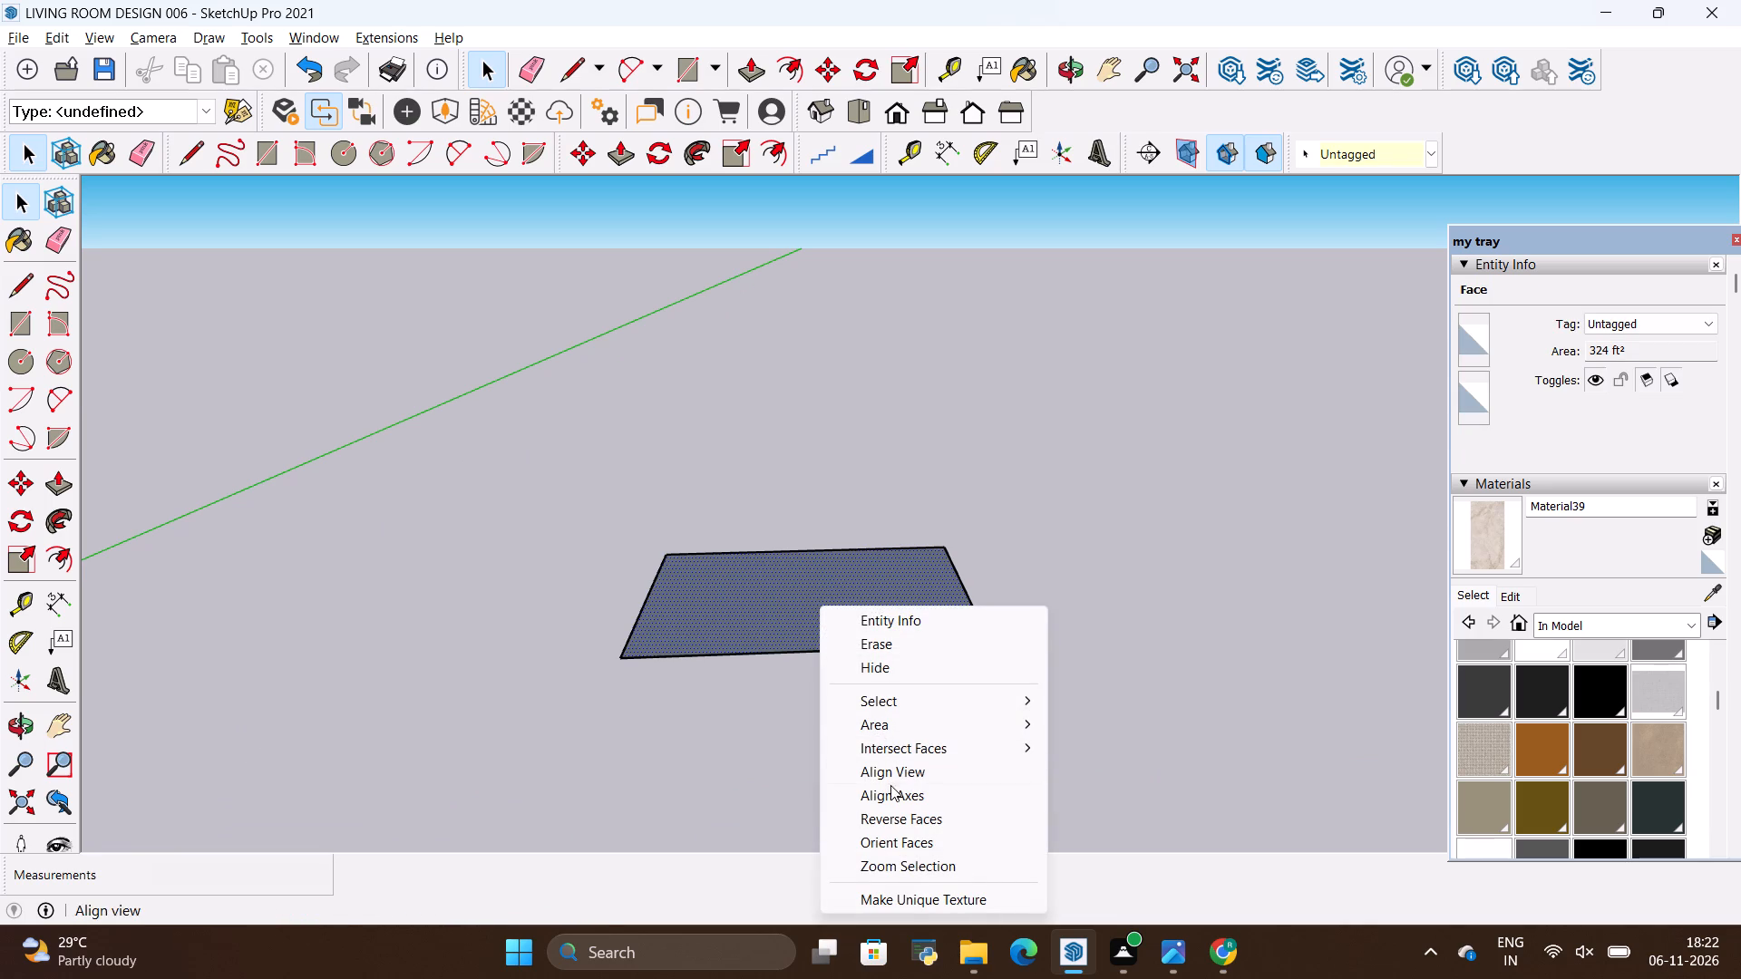
left_click(896, 818)
scroll(743, 511, "up", 3)
scroll(819, 498, "down", 8)
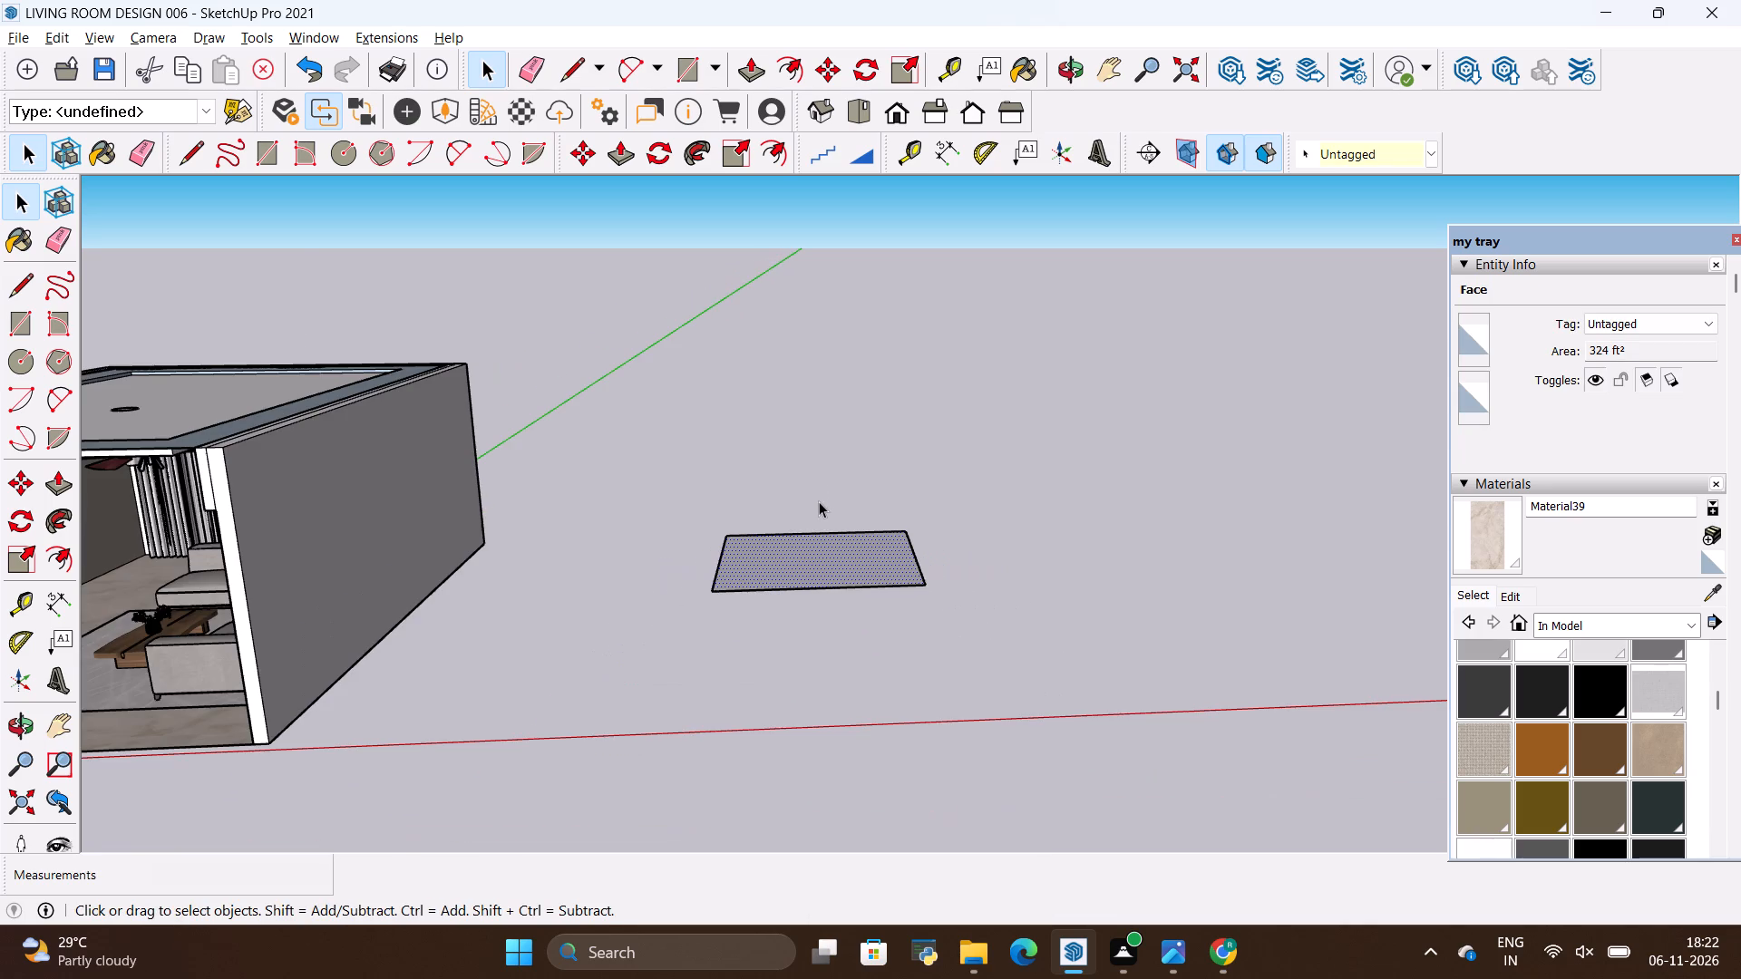
Offset the floor's outline 6" inward to form the wall-thickness border.
left_click(774, 159)
scroll(843, 427, "up", 8)
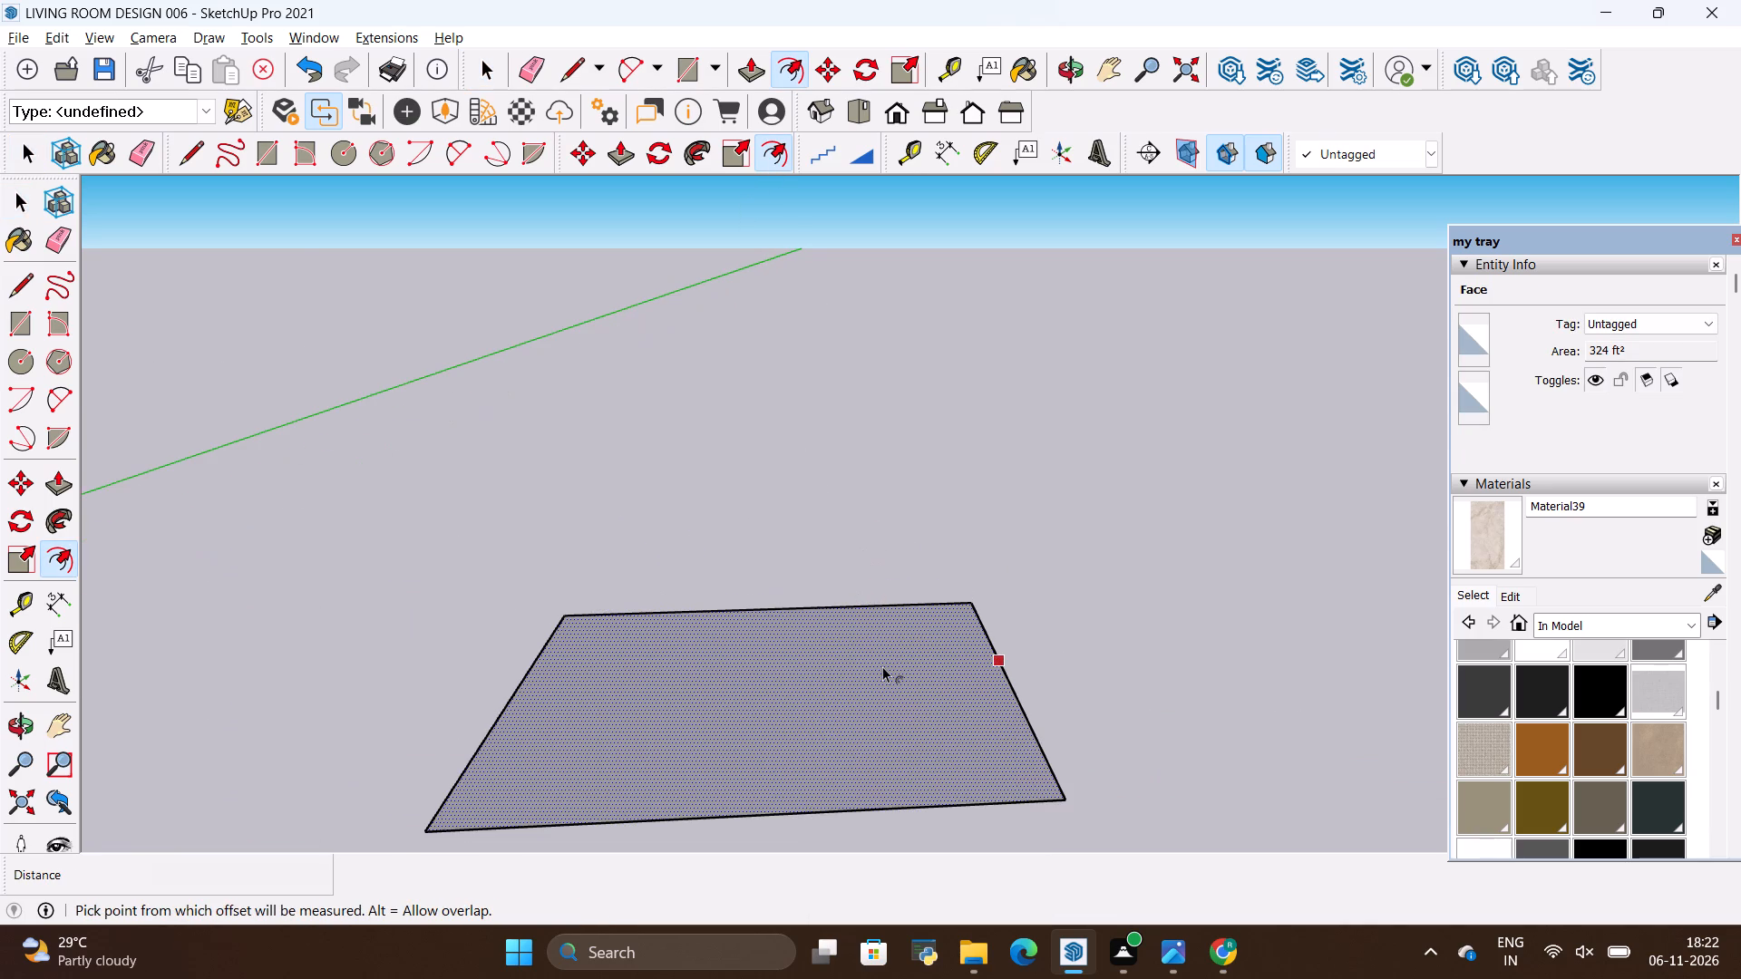
left_click(890, 666)
key("BackSpace")
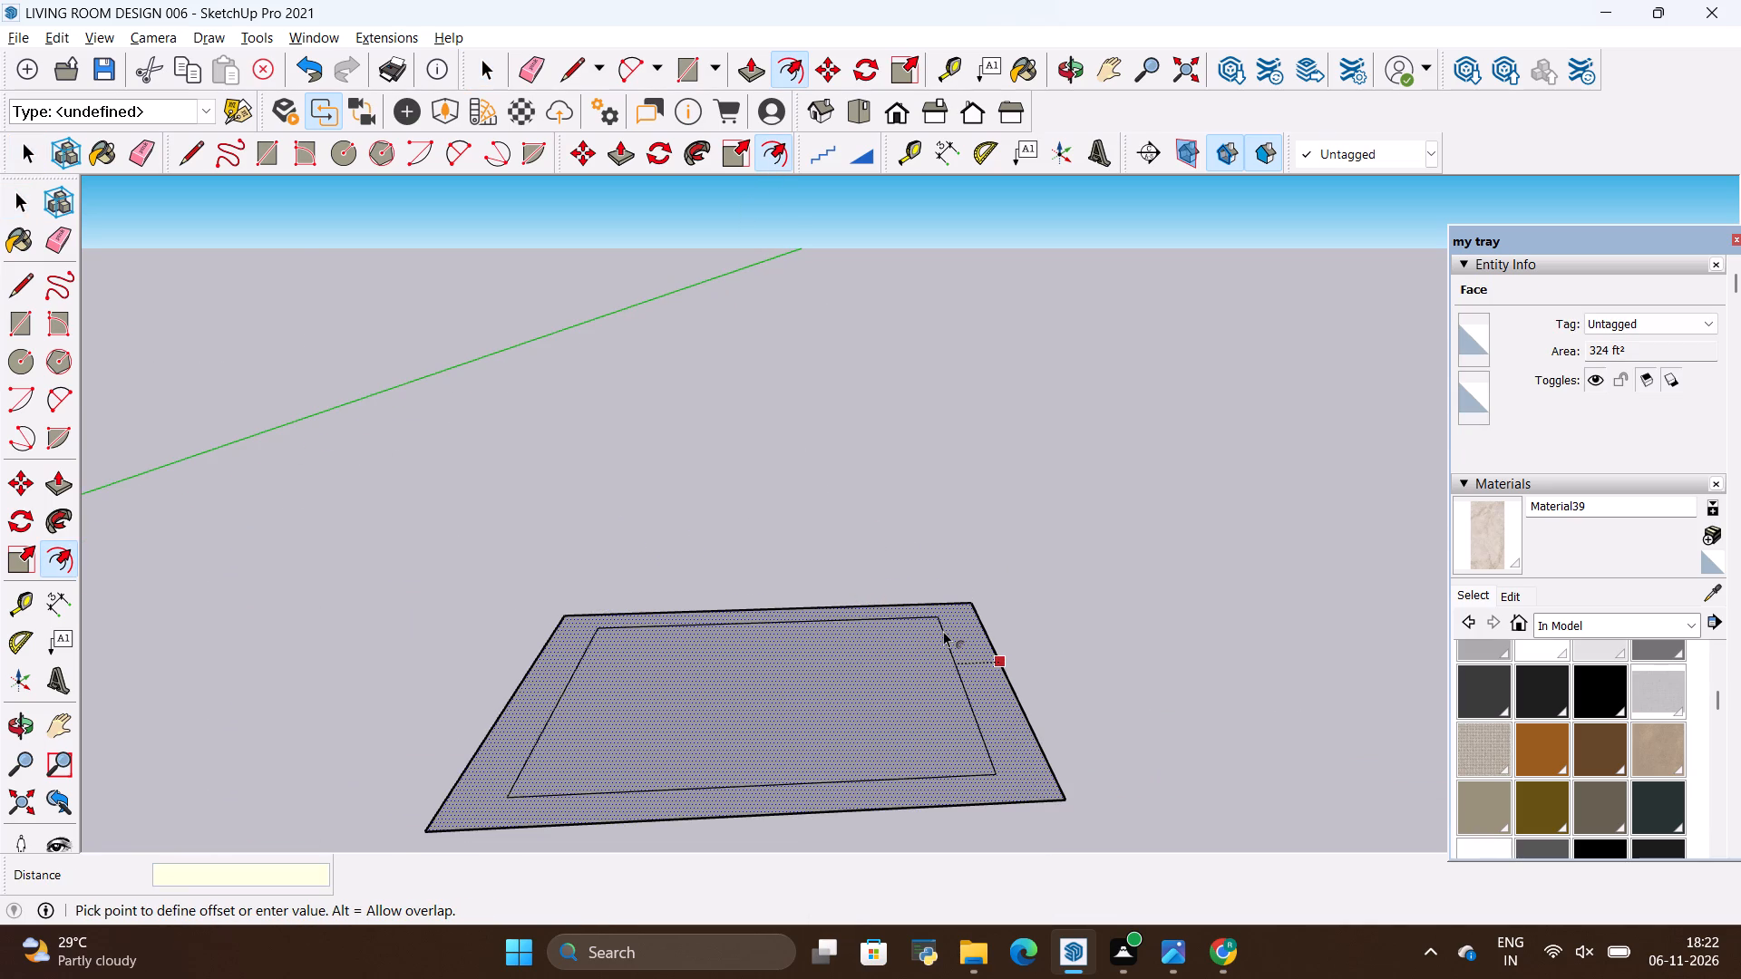
key("6")
key("shift+quotedbl")
key("Return")
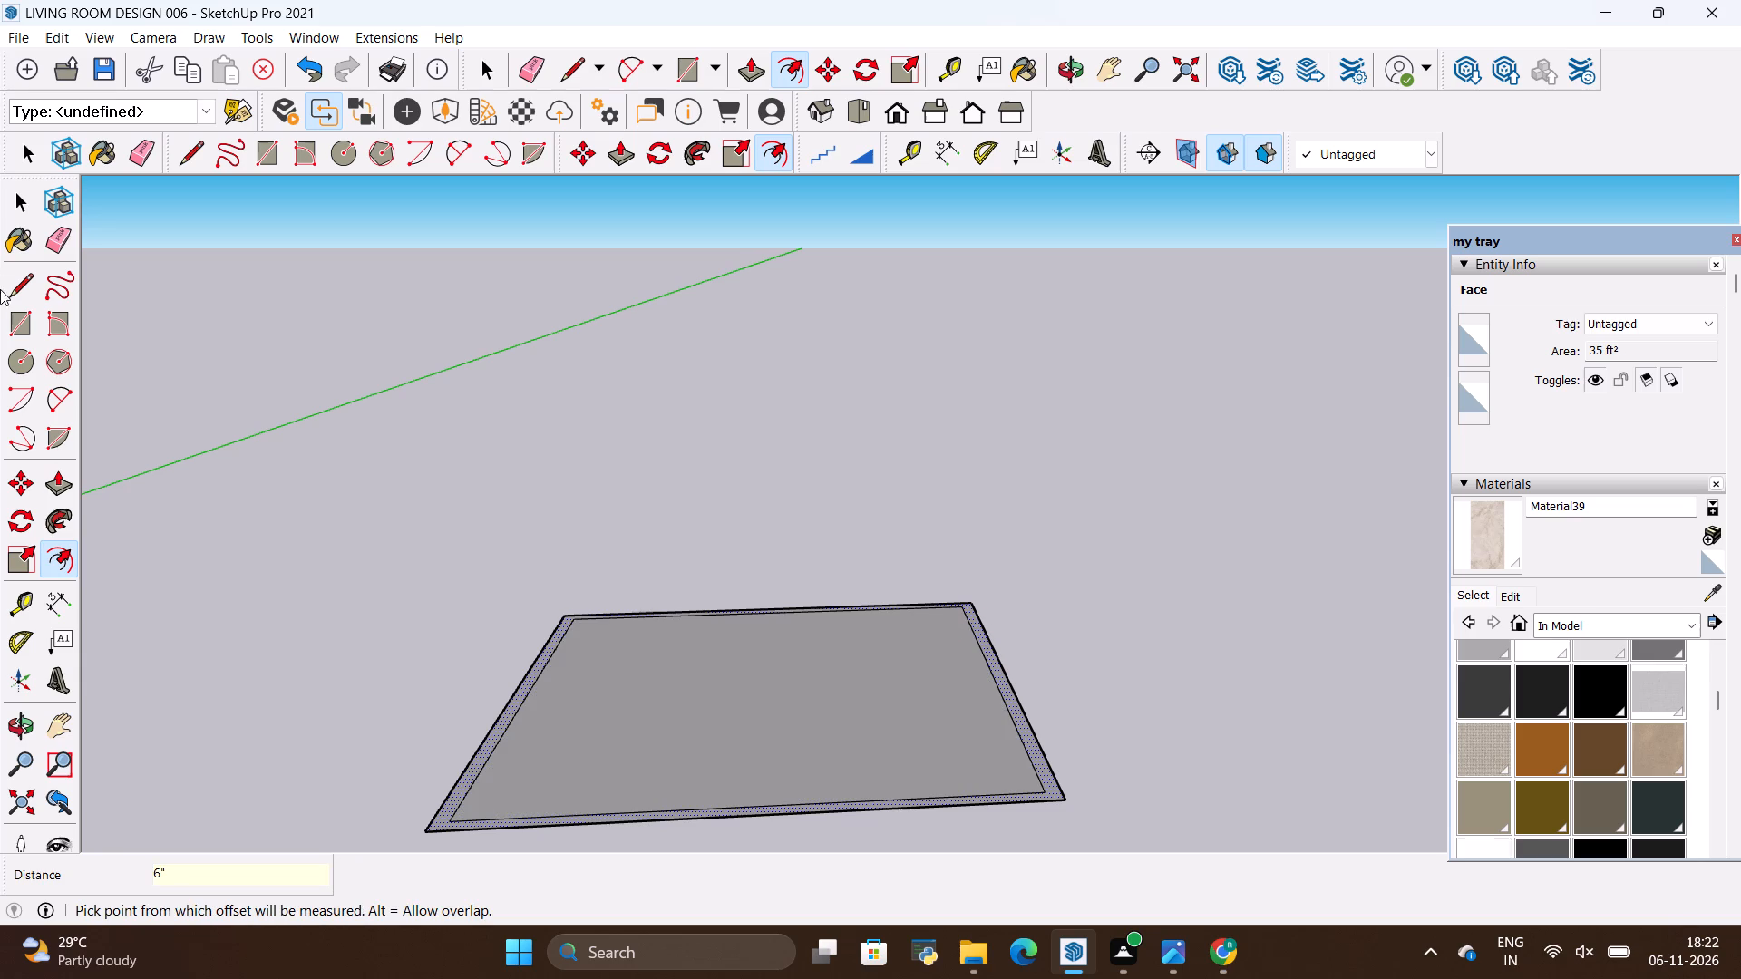
scroll(44, 388, "down", 4)
scroll(1220, 574, "down", 2)
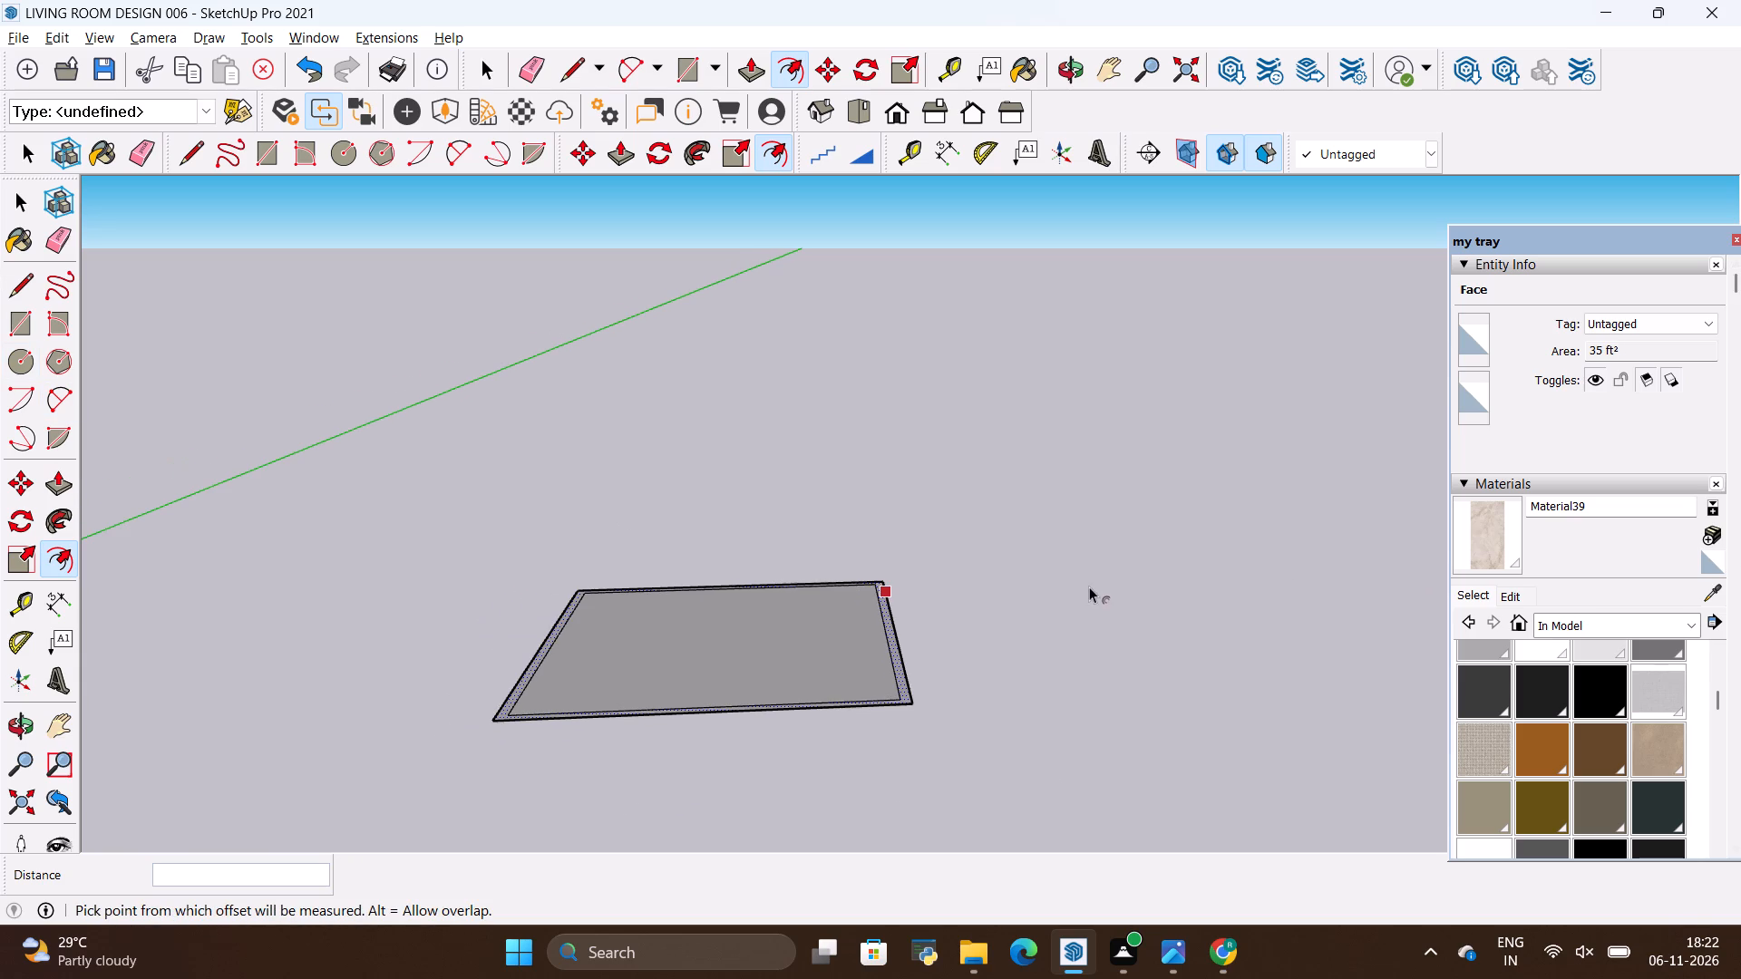
Draw two short lines across the border at the near inner corners, separating the front strip from the side walls.
key("l")
scroll(880, 698, "up", 9)
scroll(1048, 603, "down", 3)
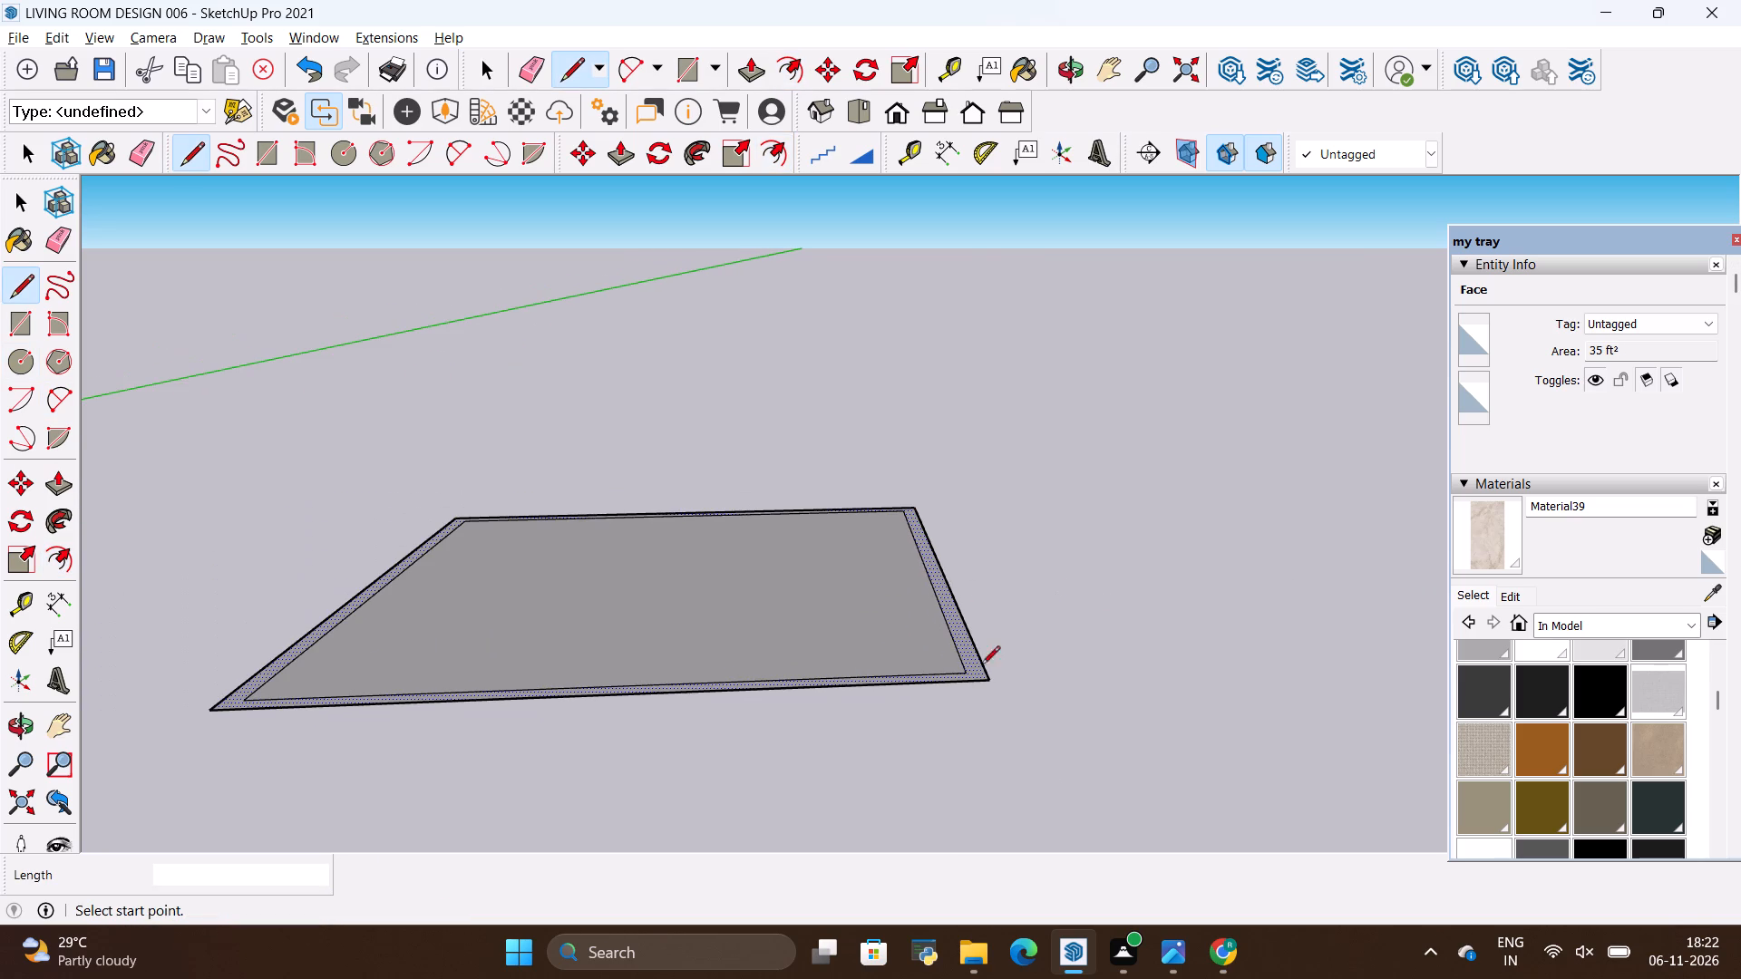
scroll(889, 786, "up", 1)
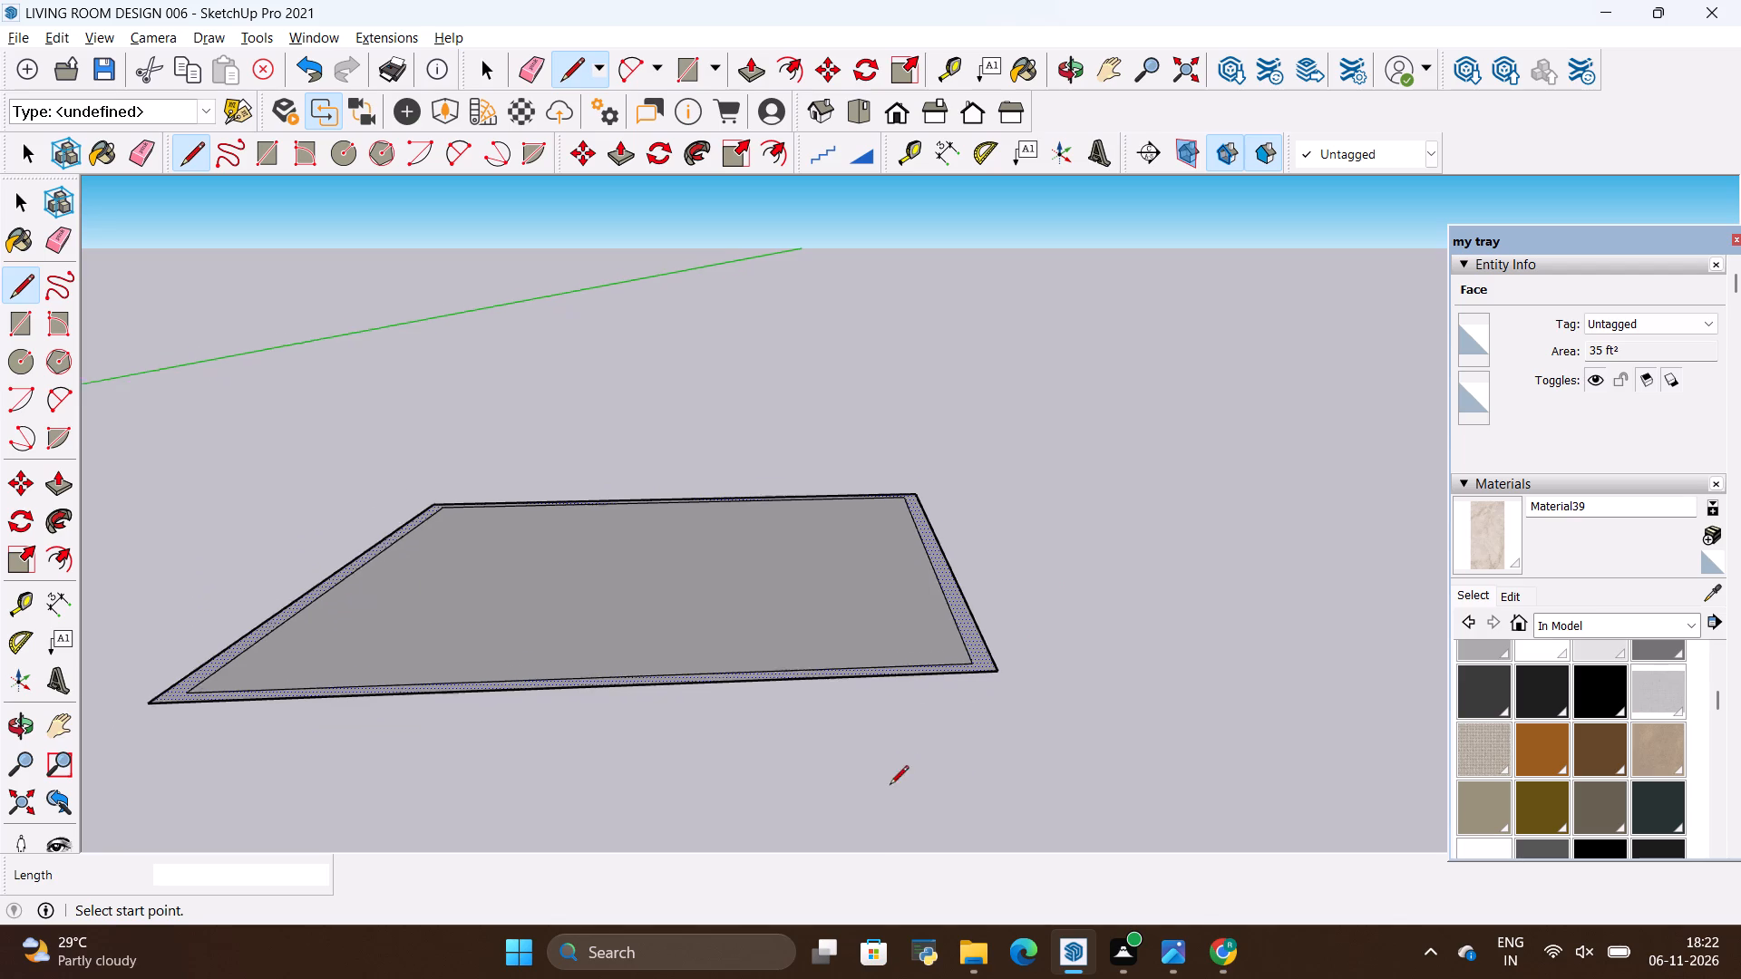
scroll(890, 786, "up", 2)
scroll(956, 667, "up", 8)
scroll(1065, 641, "down", 10)
key("space")
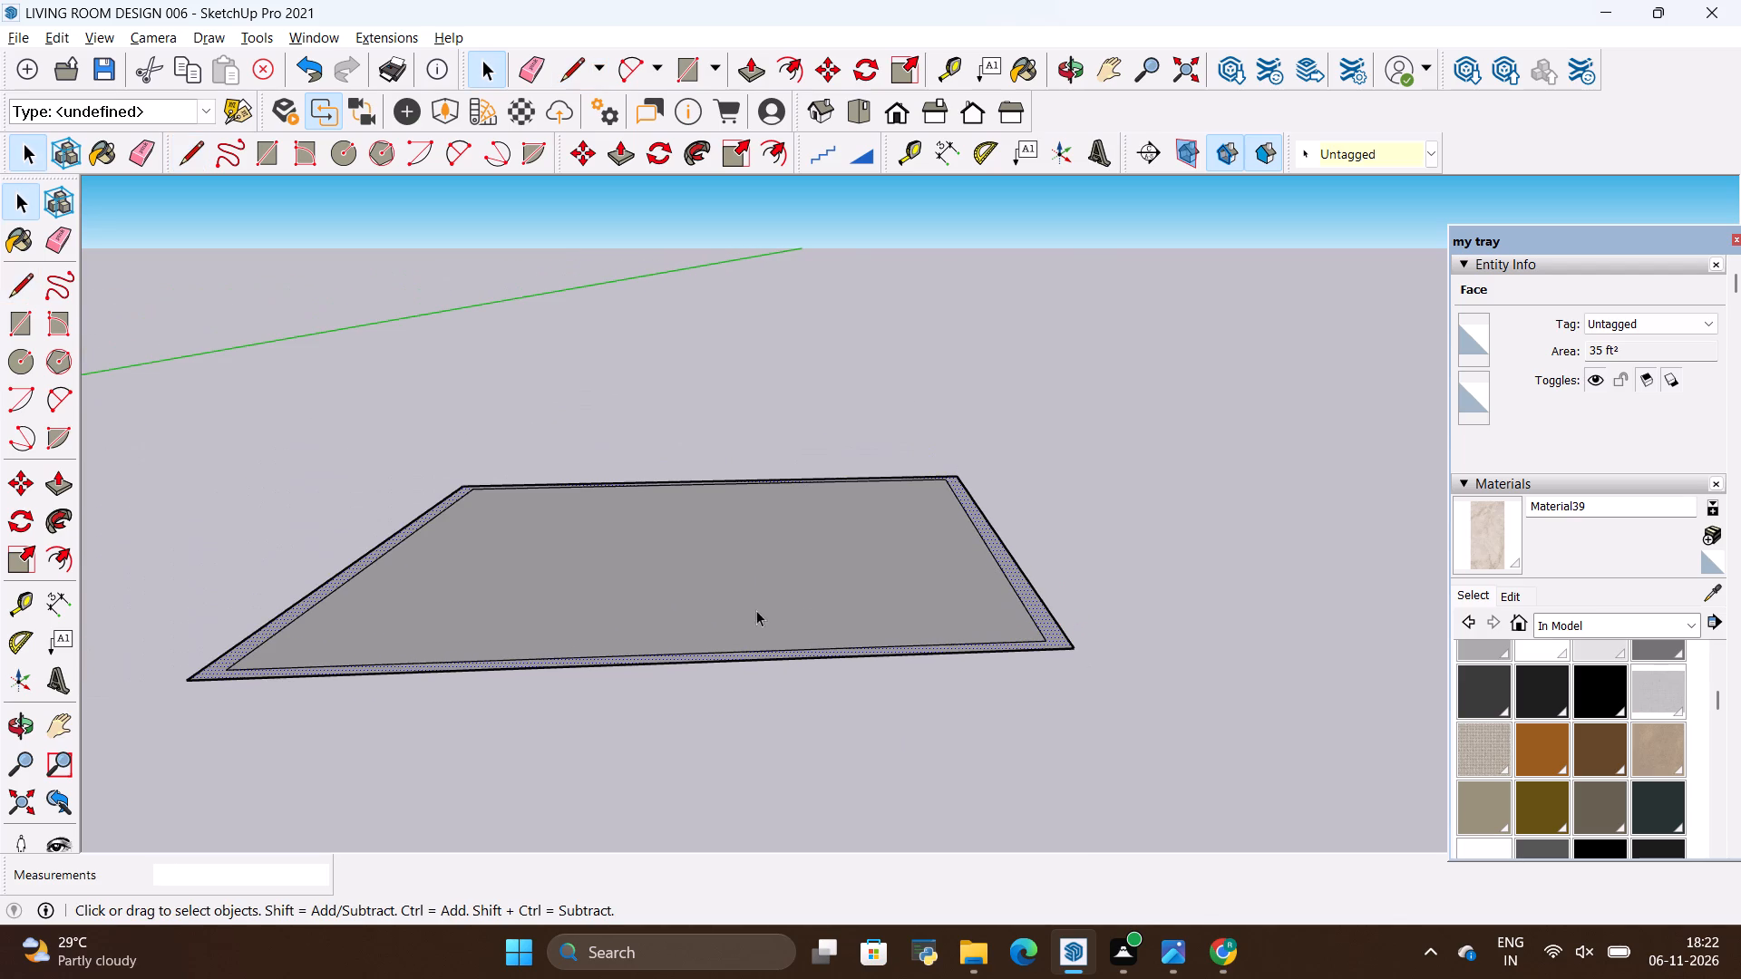
left_click_drag(17, 727, 36, 712)
left_click_drag(383, 491, 384, 555)
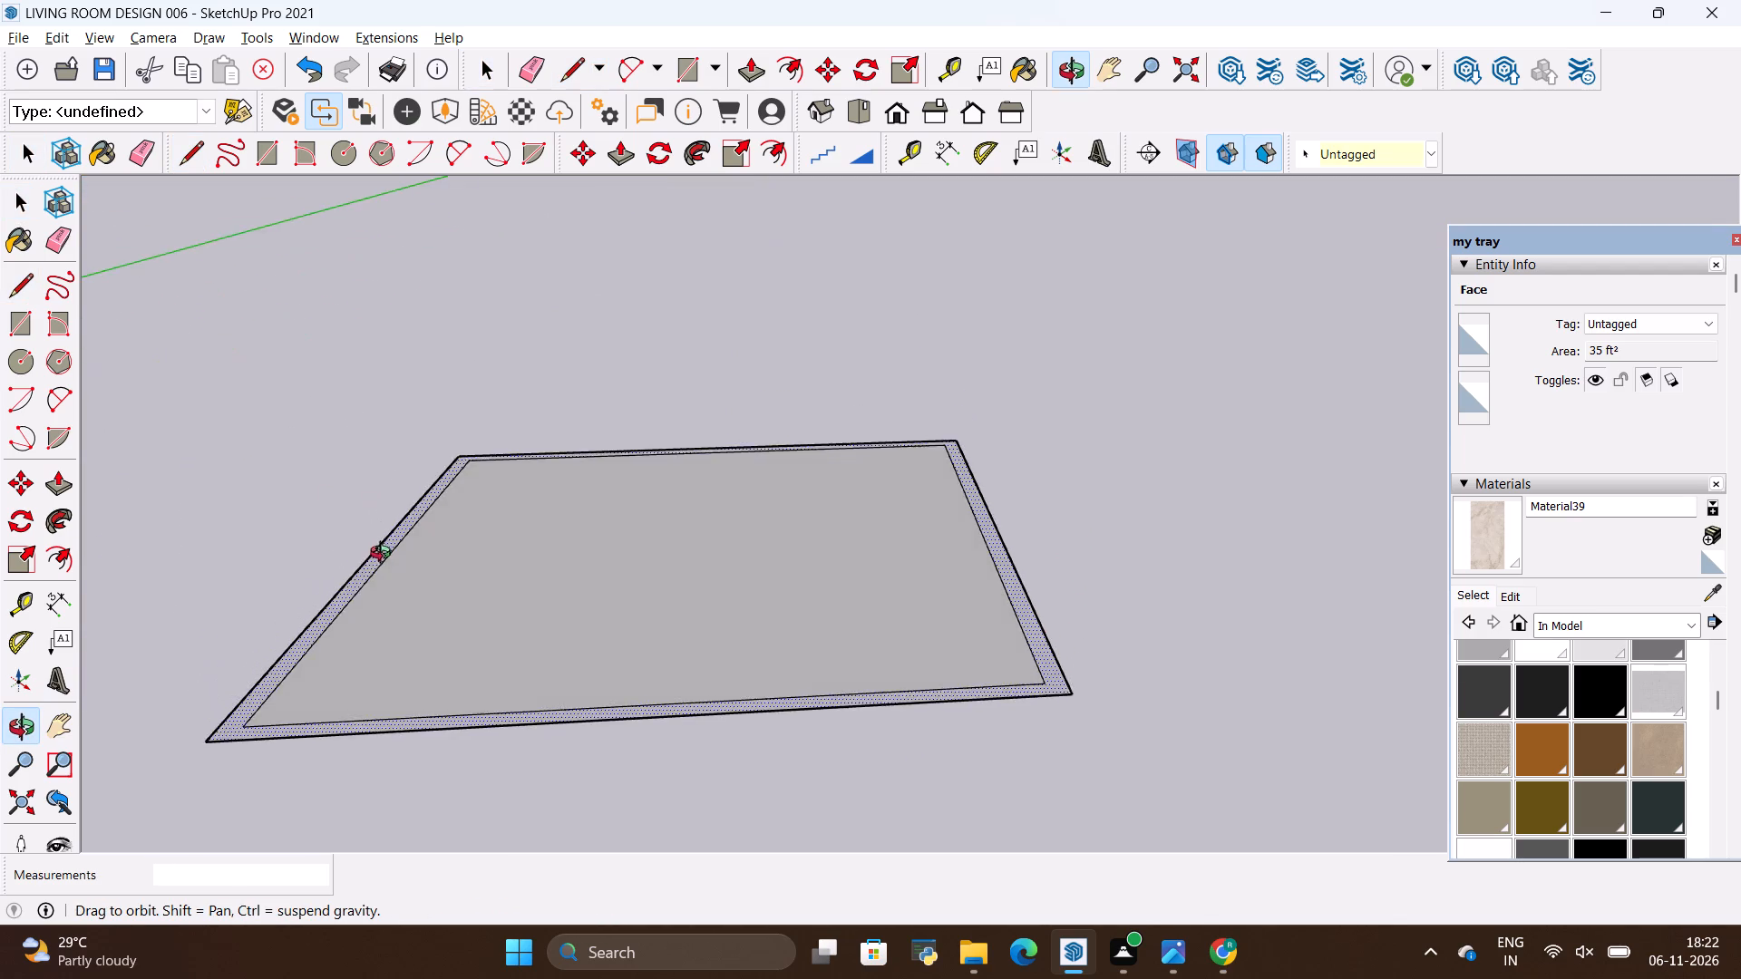
left_click_drag(384, 555, 378, 604)
scroll(692, 367, "down", 4)
left_click_drag(746, 434, 751, 550)
scroll(645, 537, "up", 5)
key("space")
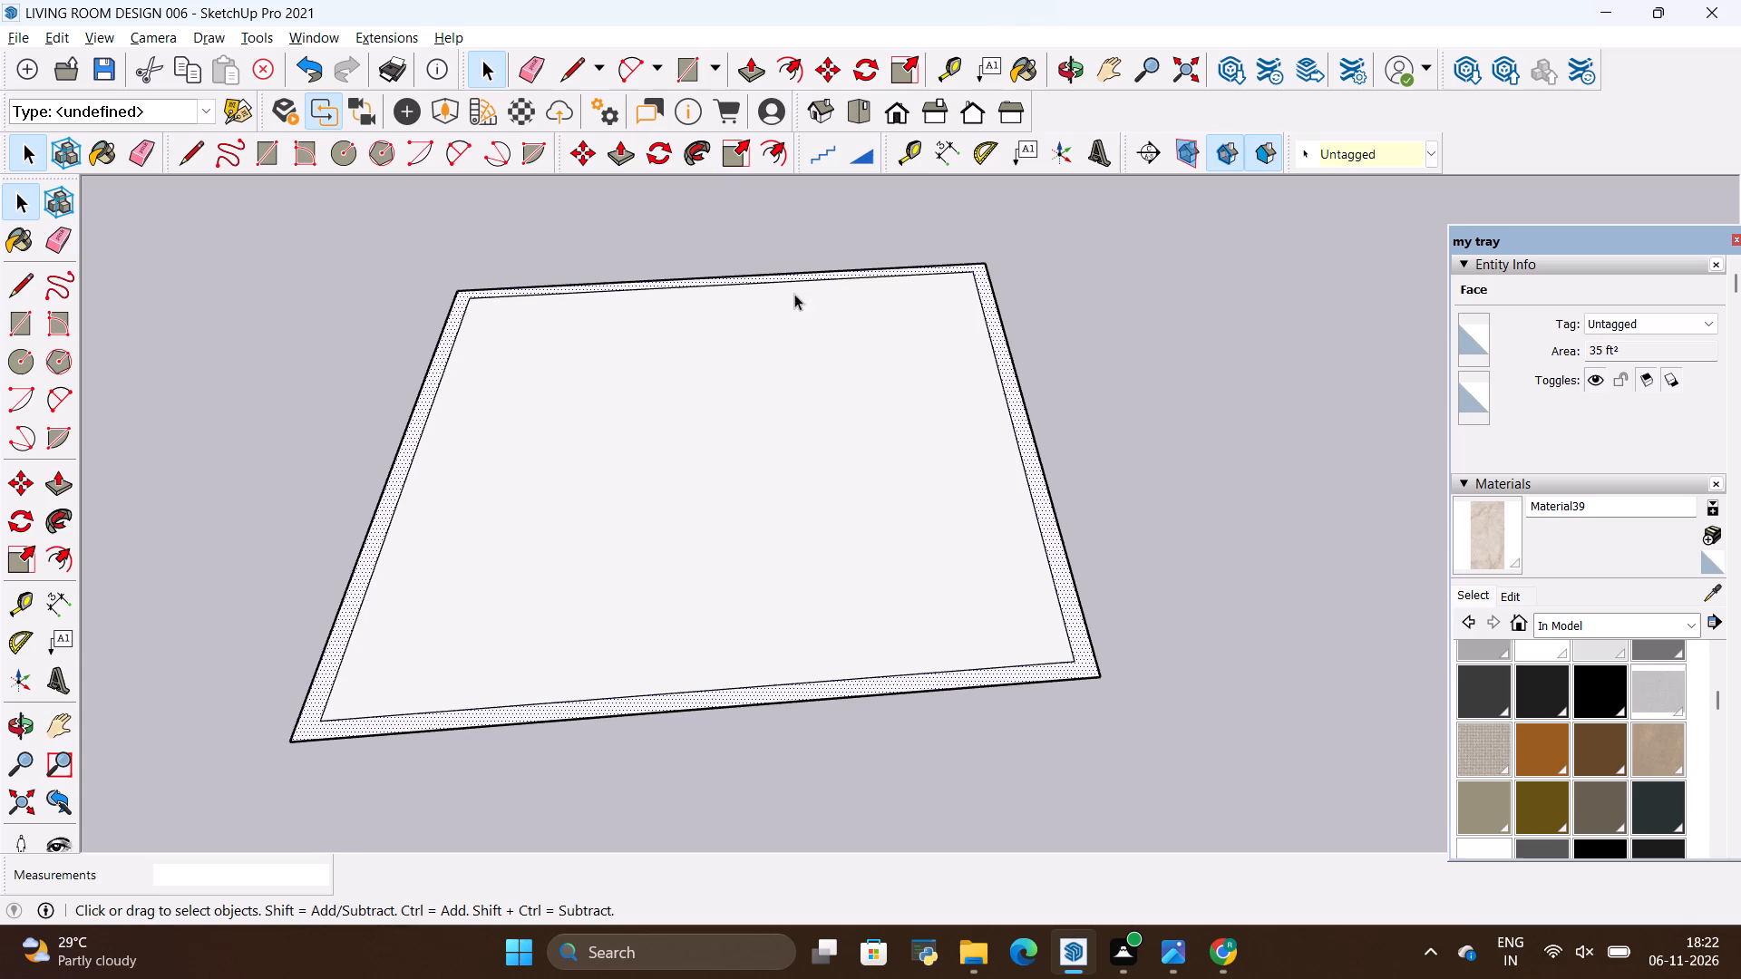
key("l")
left_click(1071, 666)
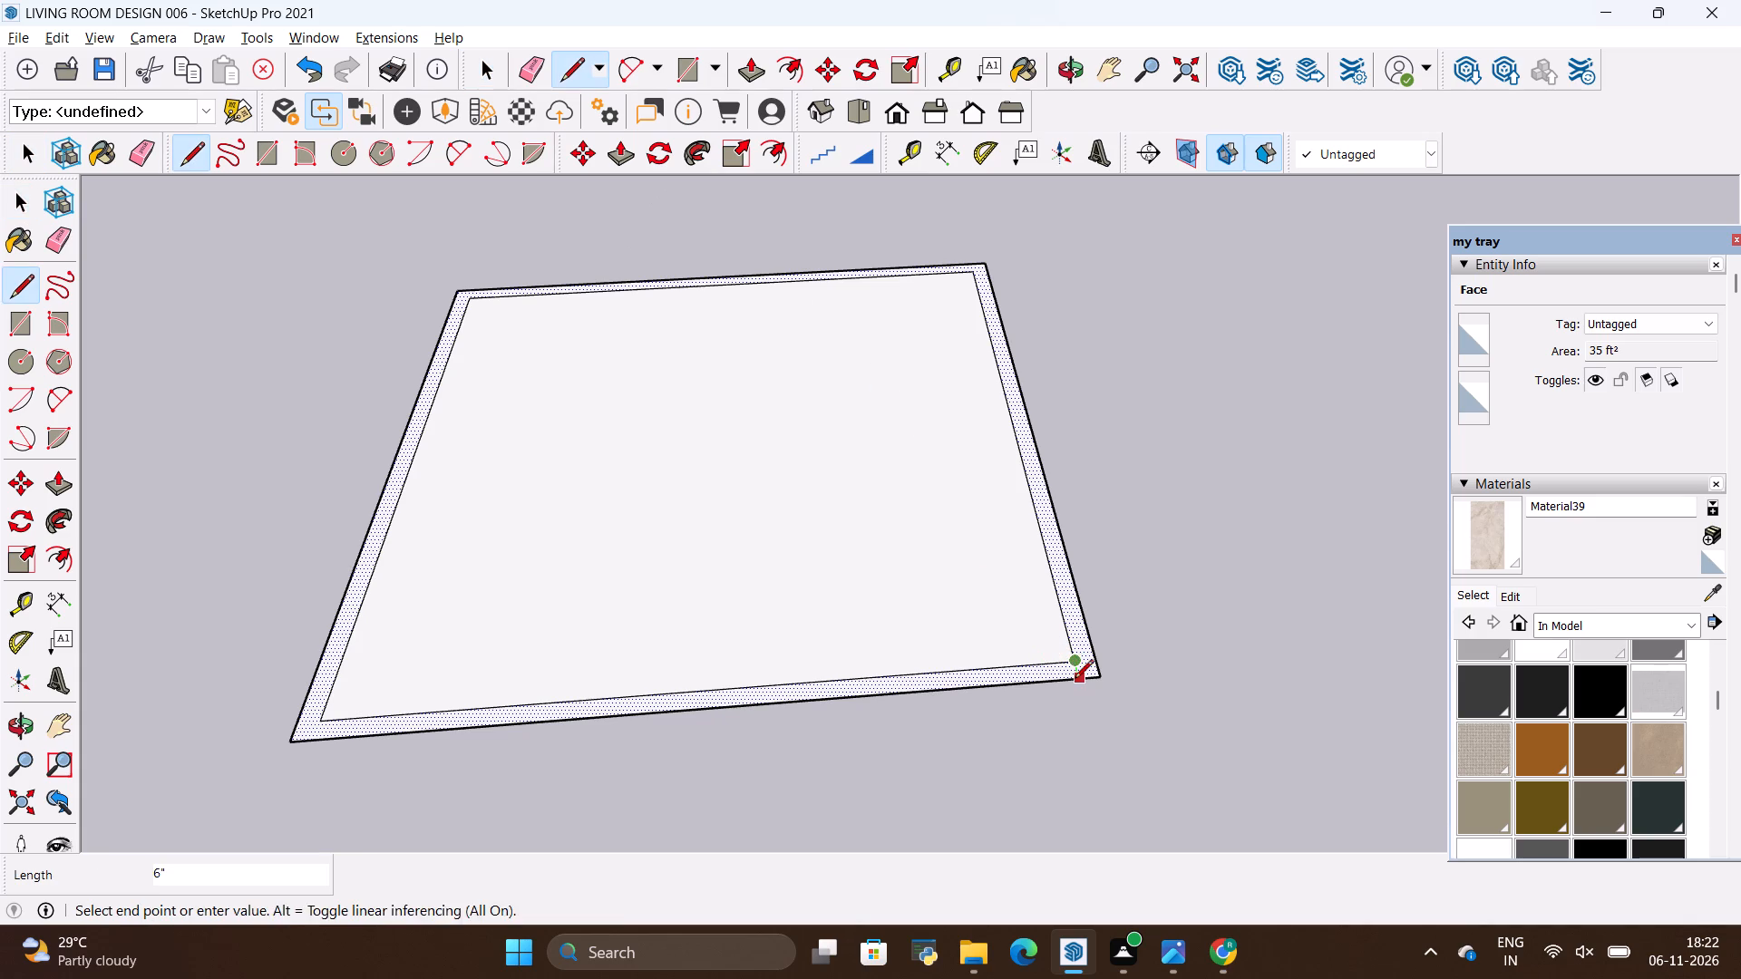
left_click(1075, 680)
scroll(694, 518, "down", 3)
scroll(518, 601, "up", 7)
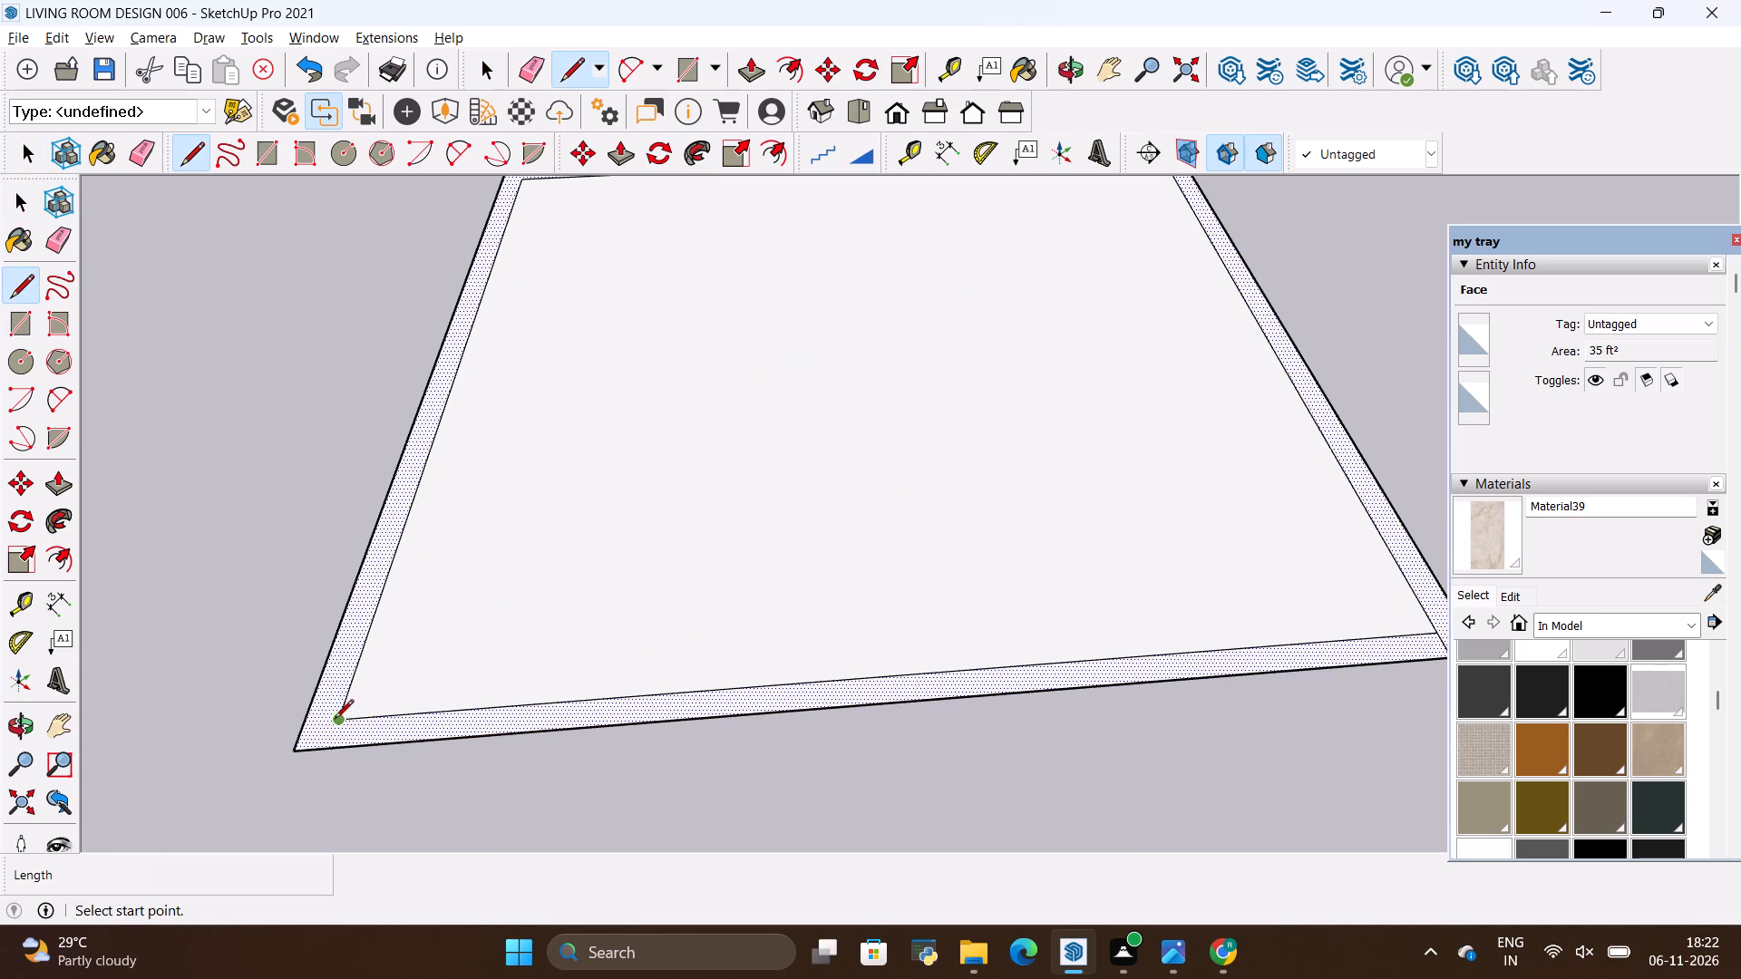
left_click(335, 720)
left_click(336, 749)
key("space")
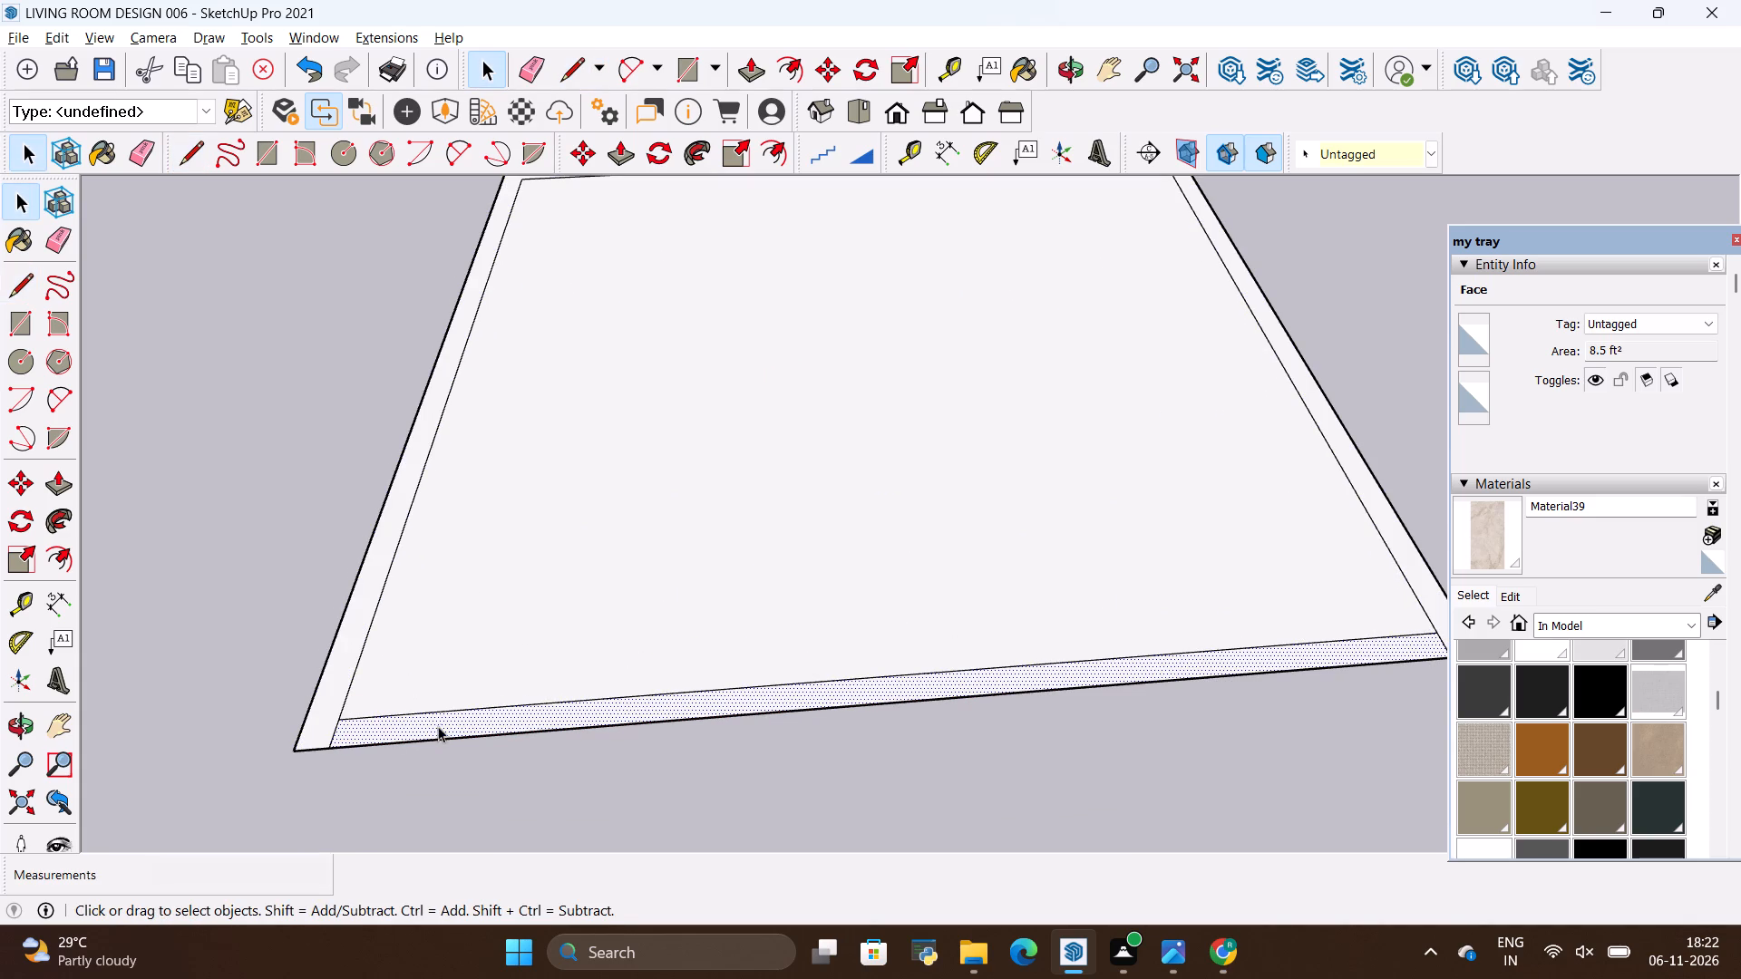
Erase the inner edge of the front strip so it merges with the floor, leaving a U-shaped wall outline.
key("e")
left_click_drag(449, 705, 453, 713)
key("space")
left_click(462, 698)
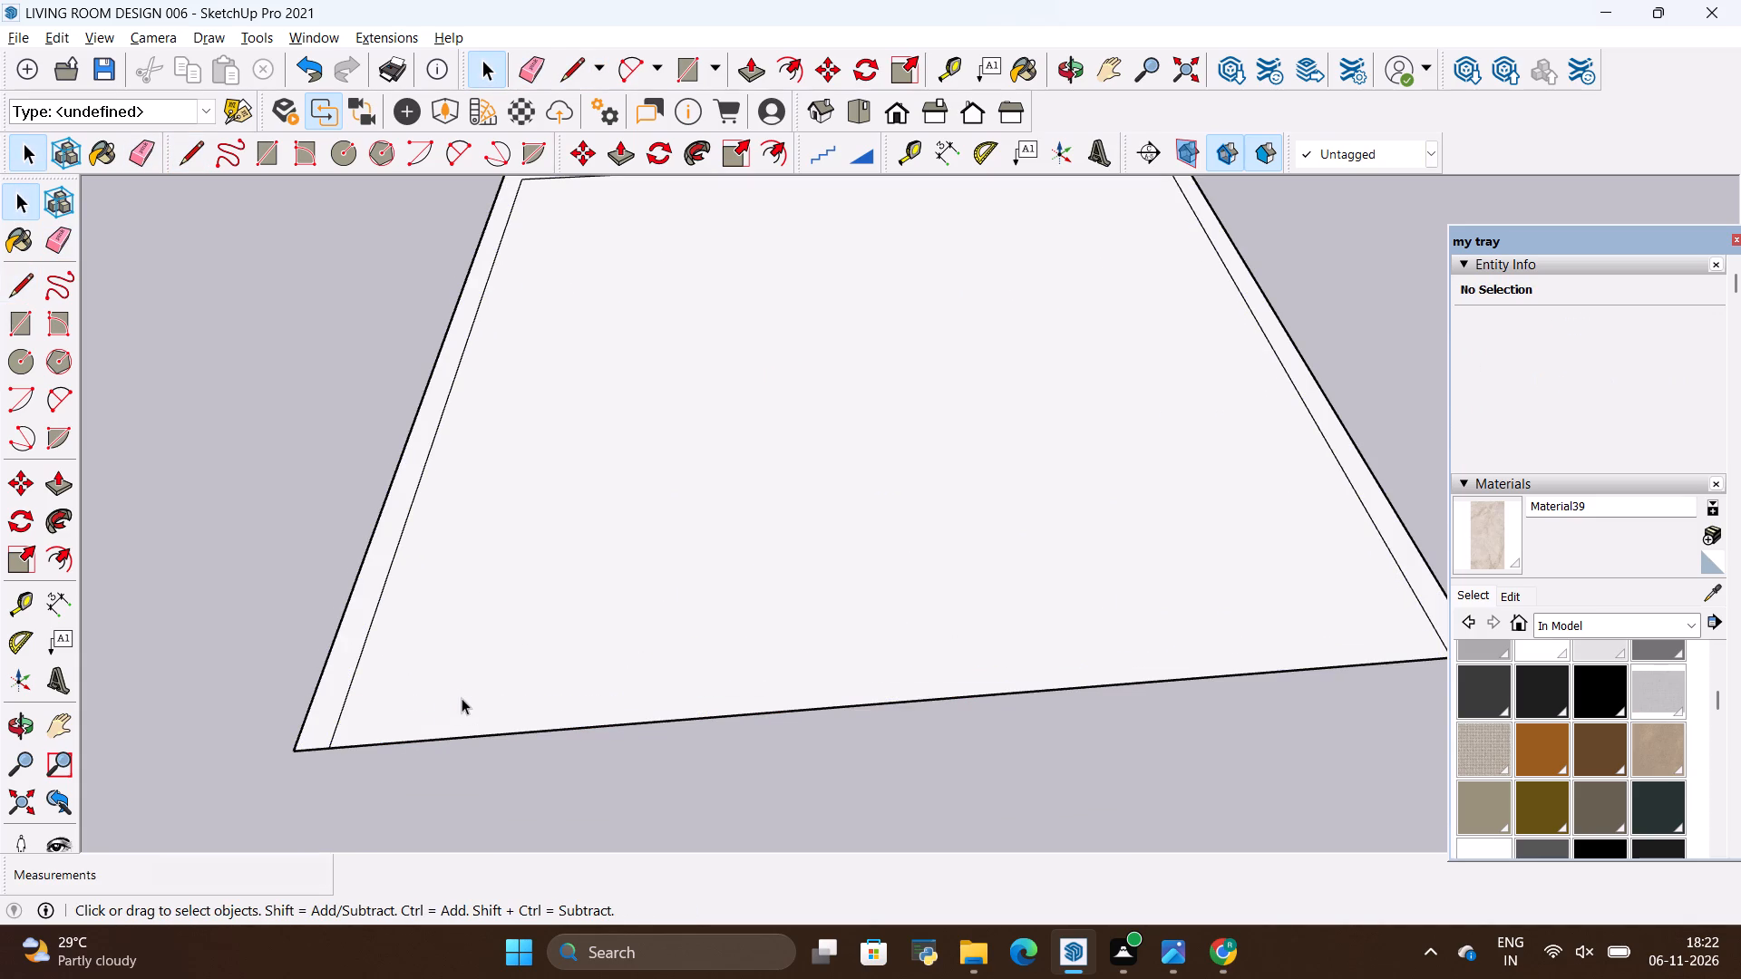
Extrude the U-shaped wall outline up 10' to raise the bedroom walls.
scroll(462, 705, "down", 9)
scroll(679, 374, "up", 4)
scroll(895, 355, "down", 3)
scroll(924, 353, "up", 2)
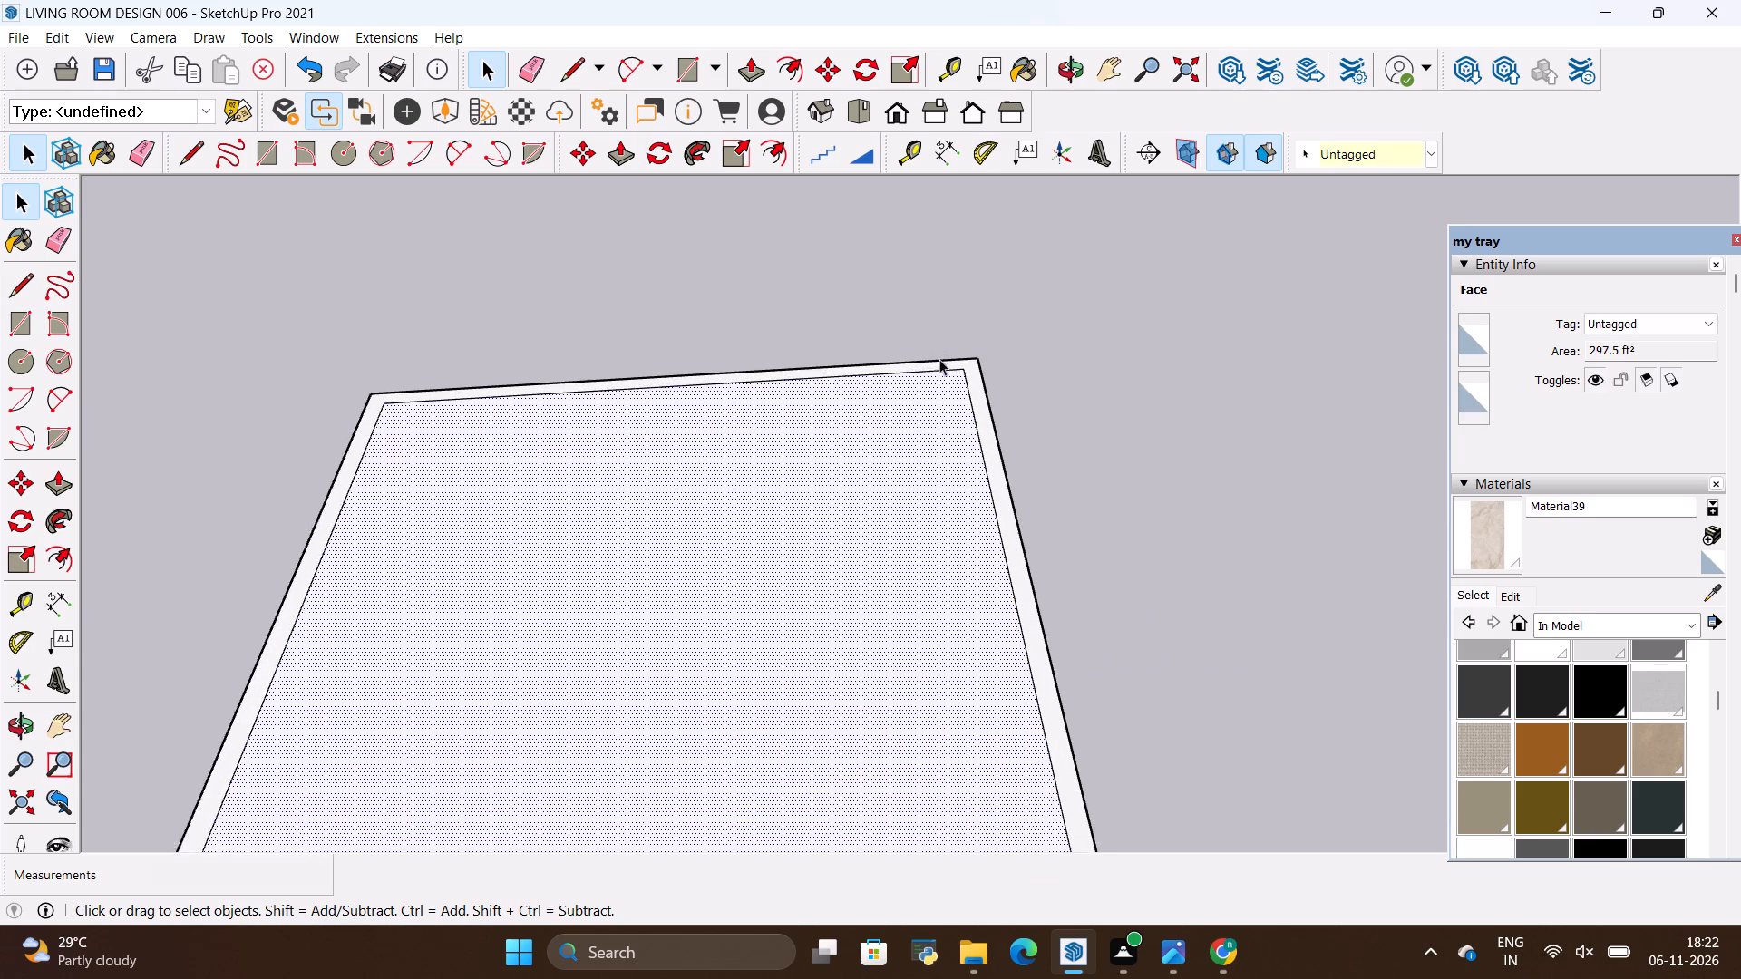
scroll(939, 359, "up", 4)
left_click(980, 416)
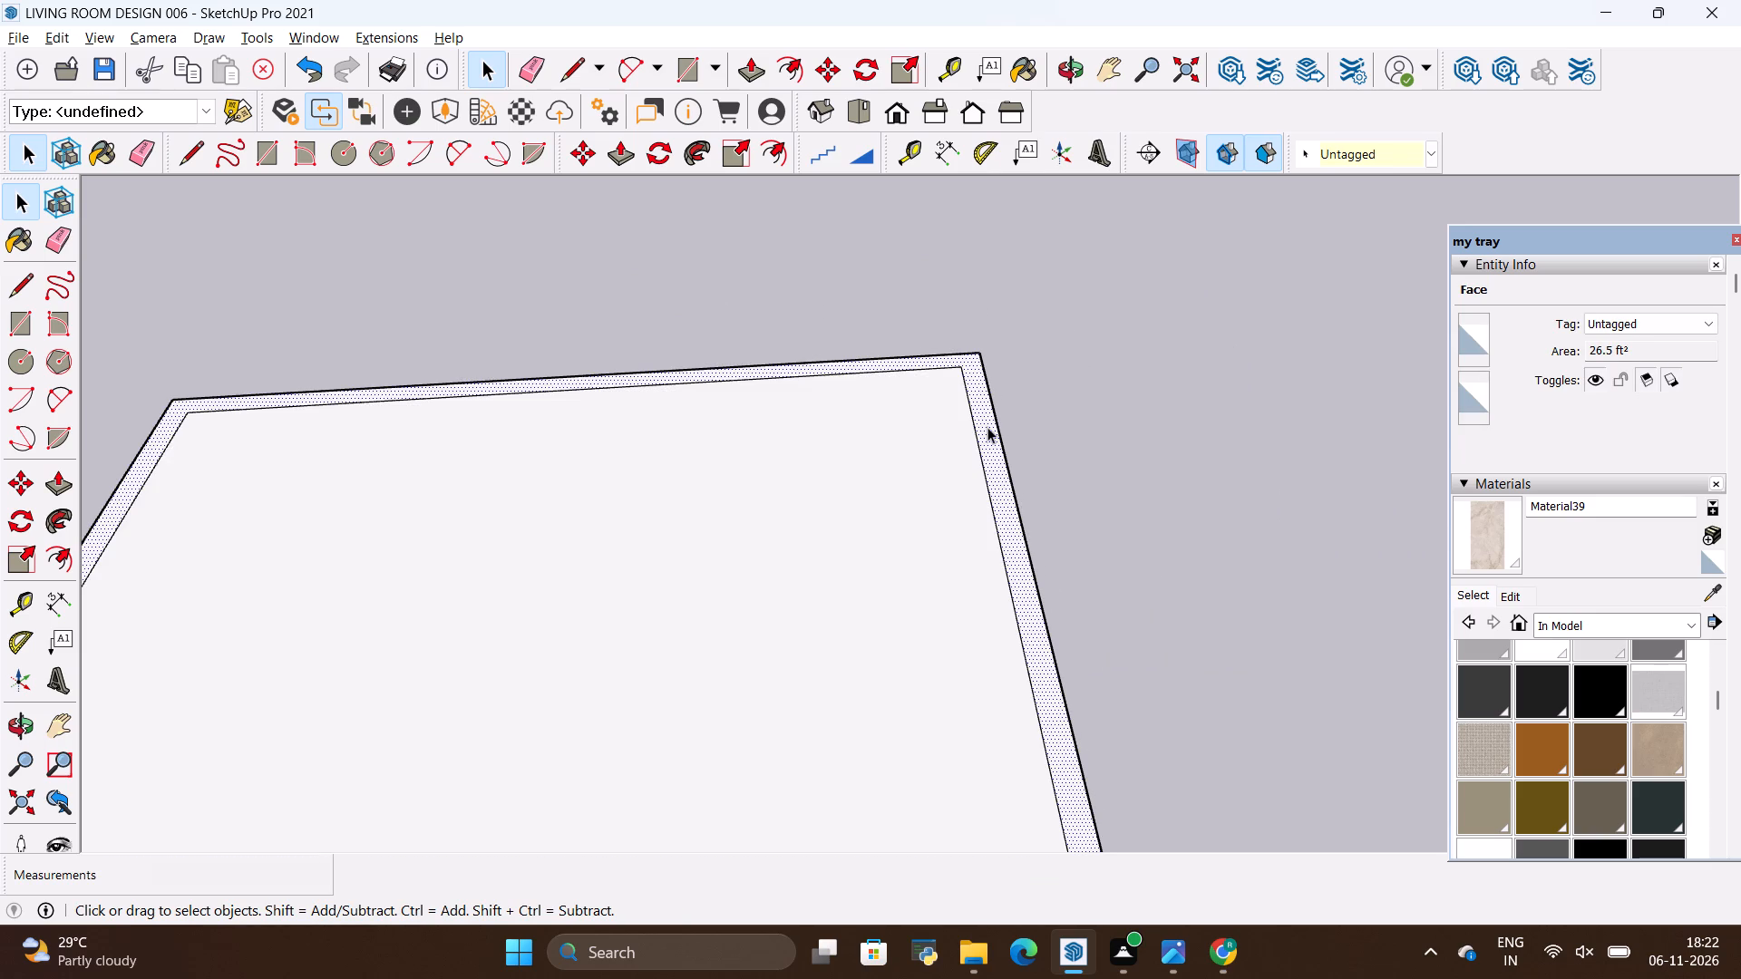
key("p")
left_click(987, 427)
key("BackSpace")
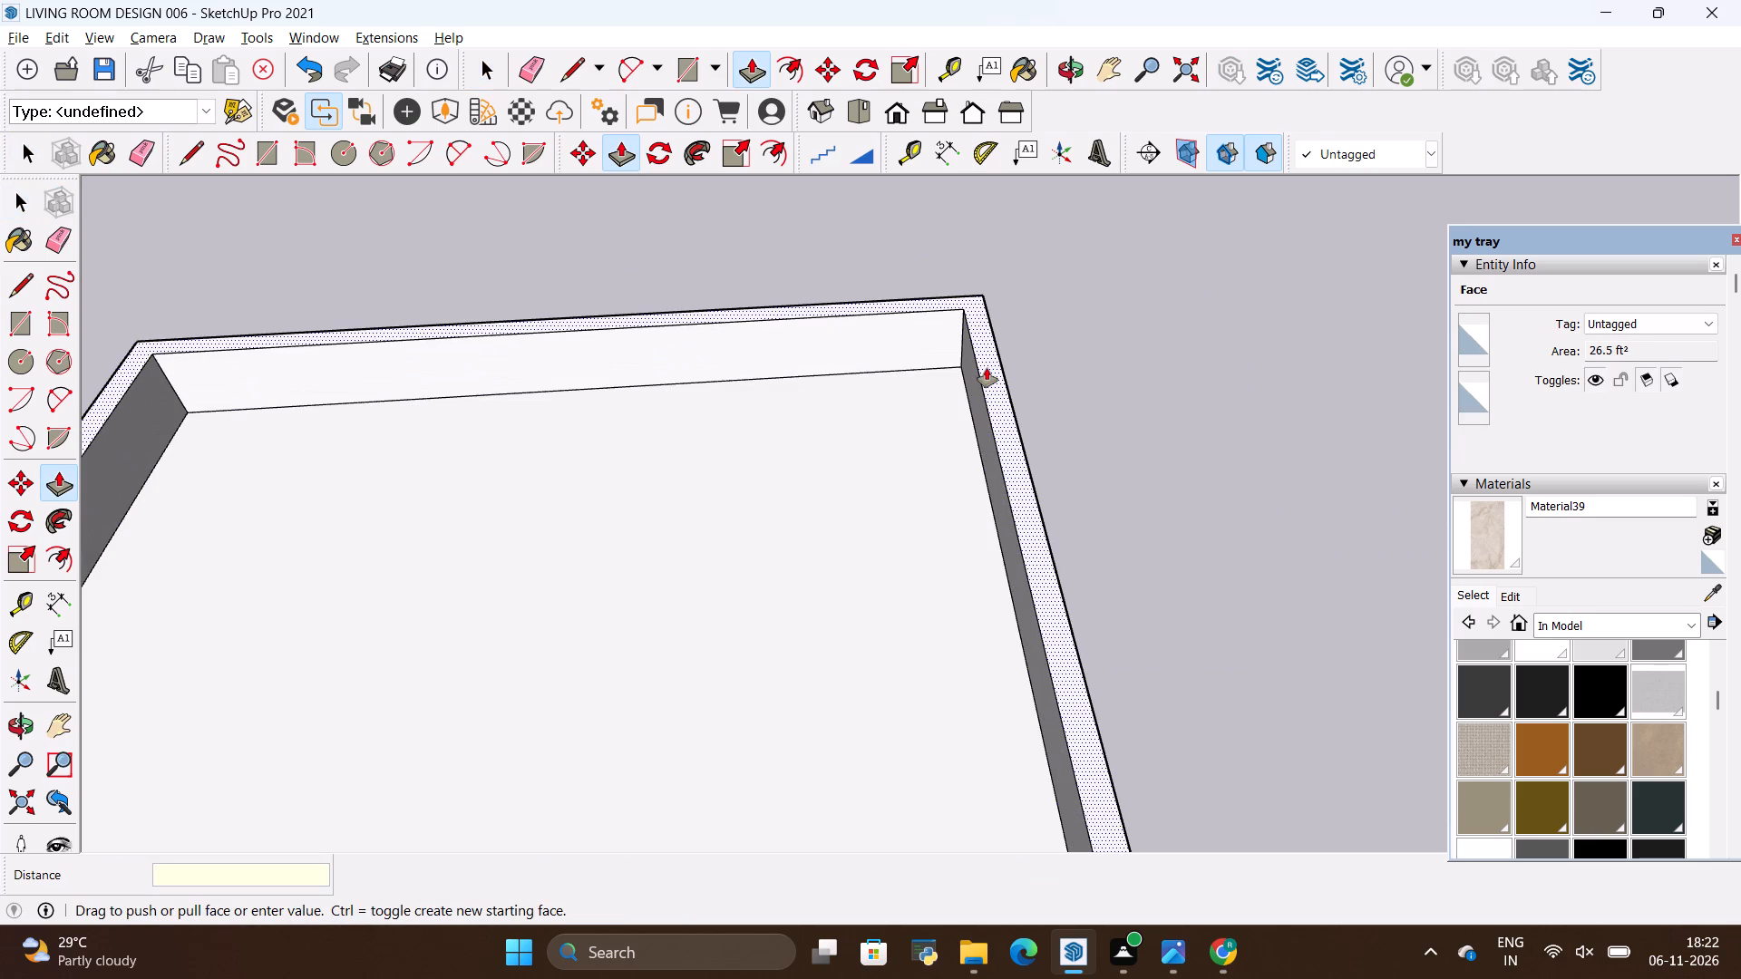
type("10'")
key("Return")
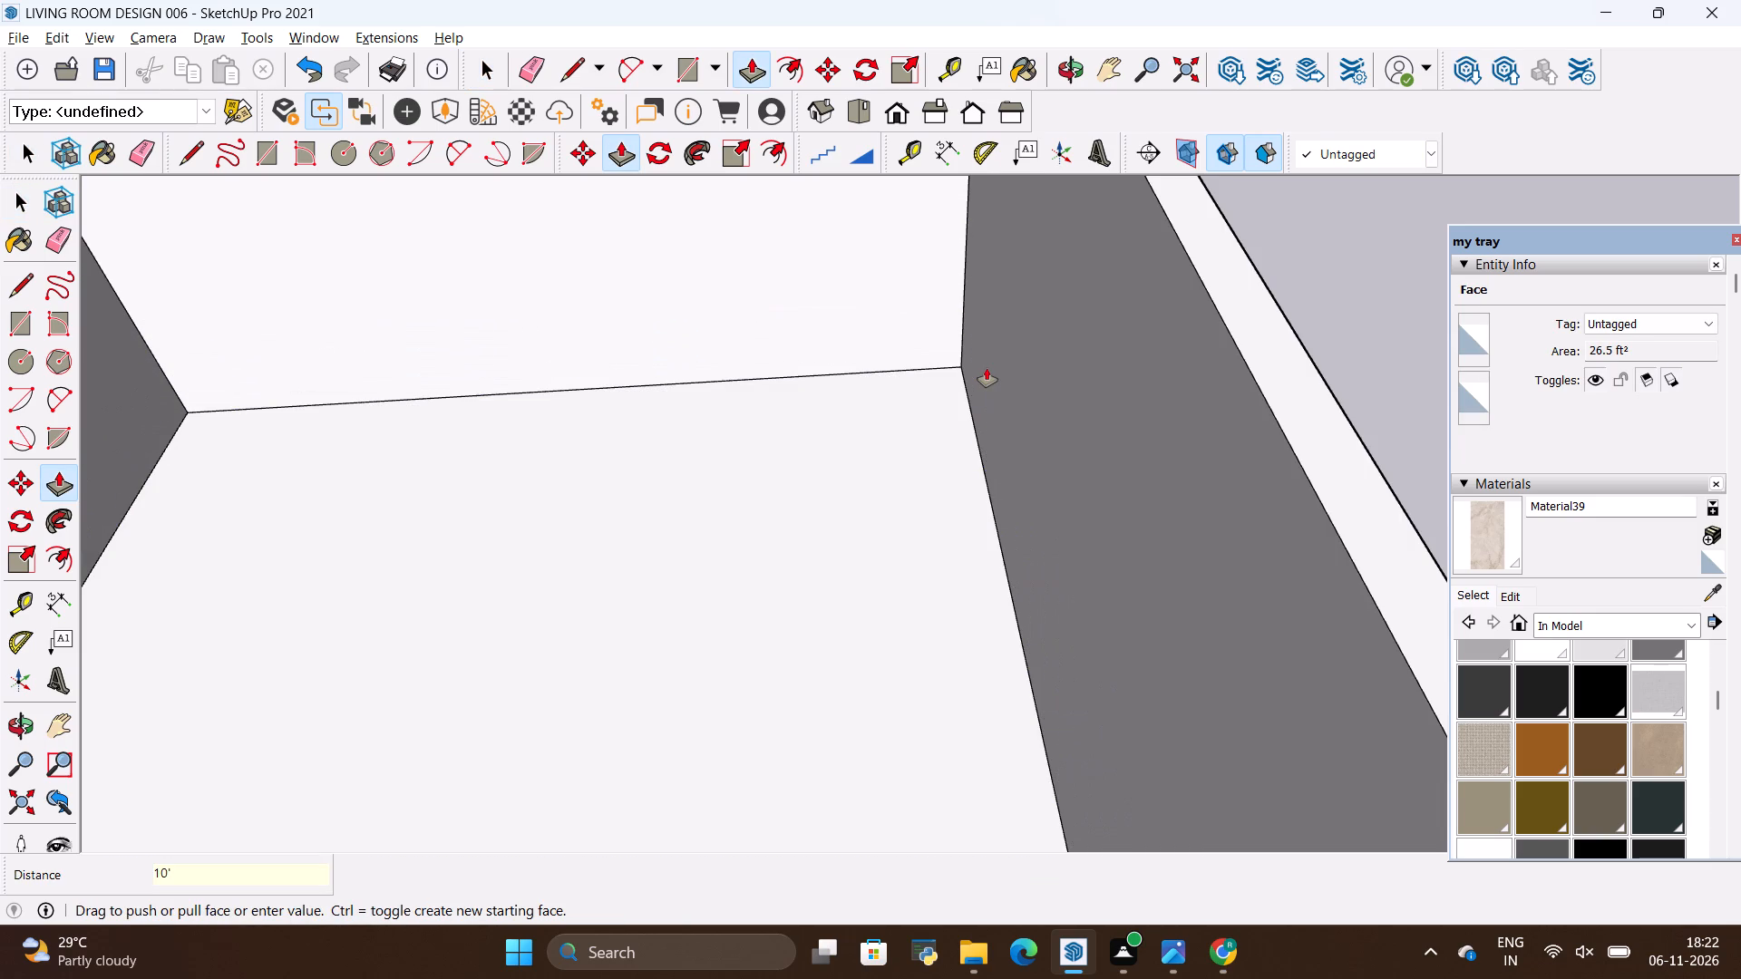
Examine the bedroom reference photo for the door's placement and compare it with the new room shell.
key("alt+Tab")
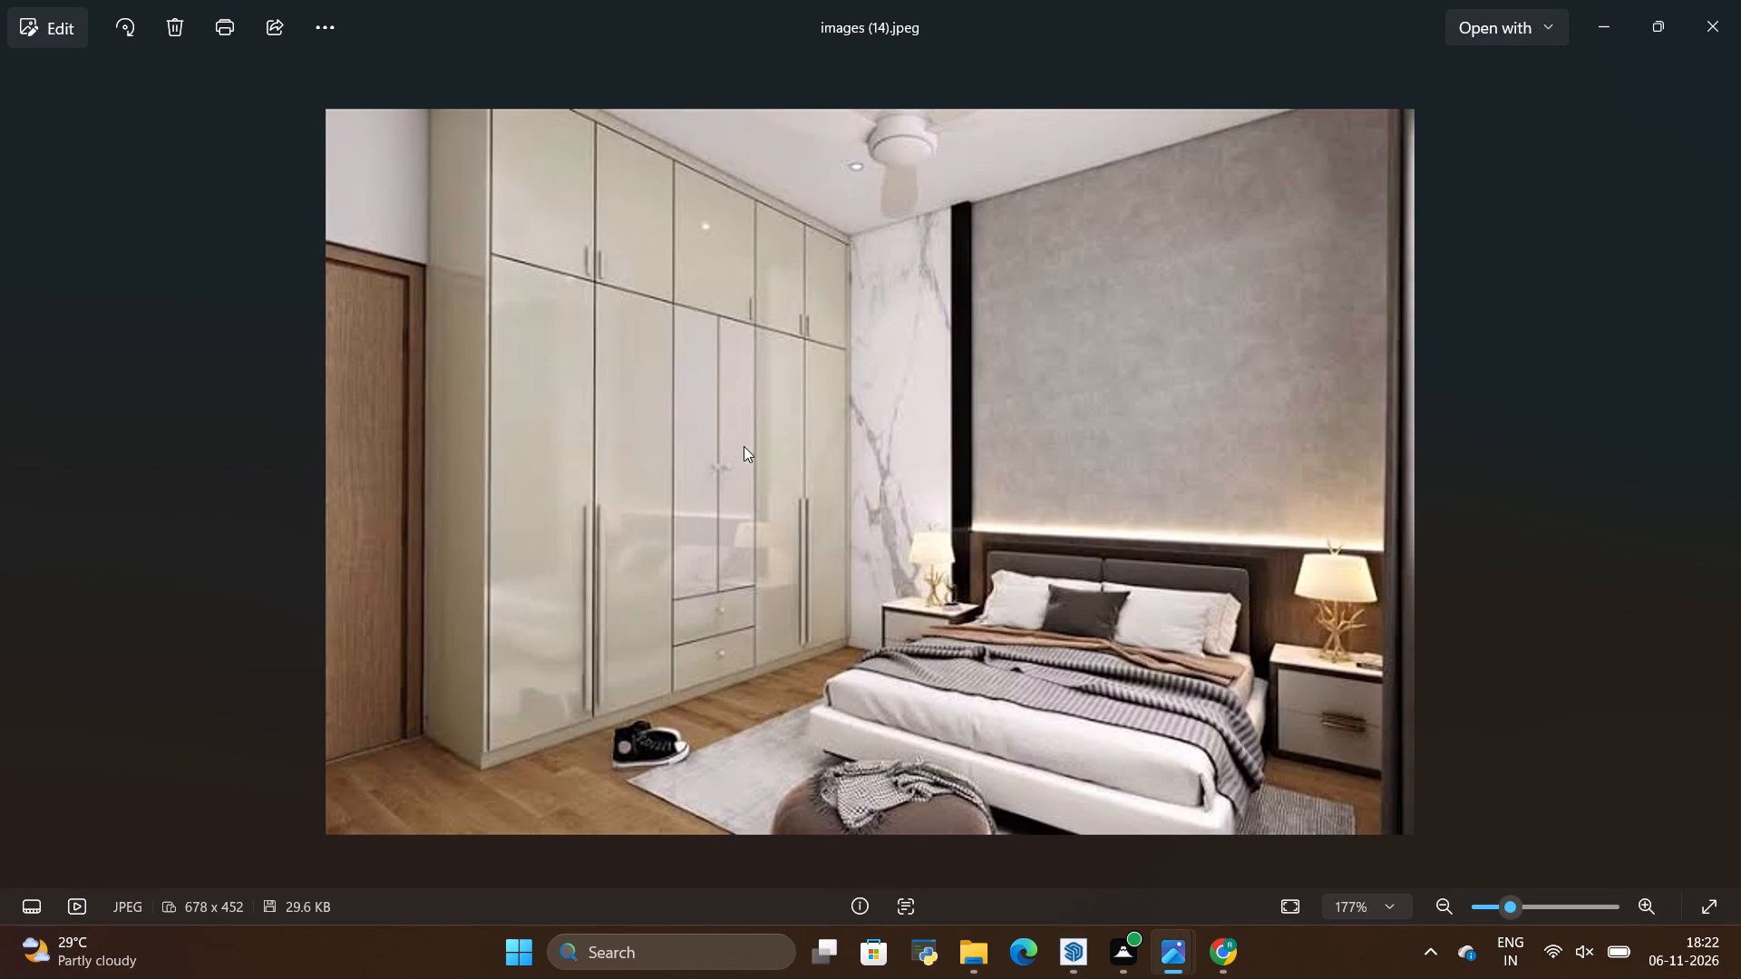
key("alt+Tab")
scroll(892, 482, "down", 9)
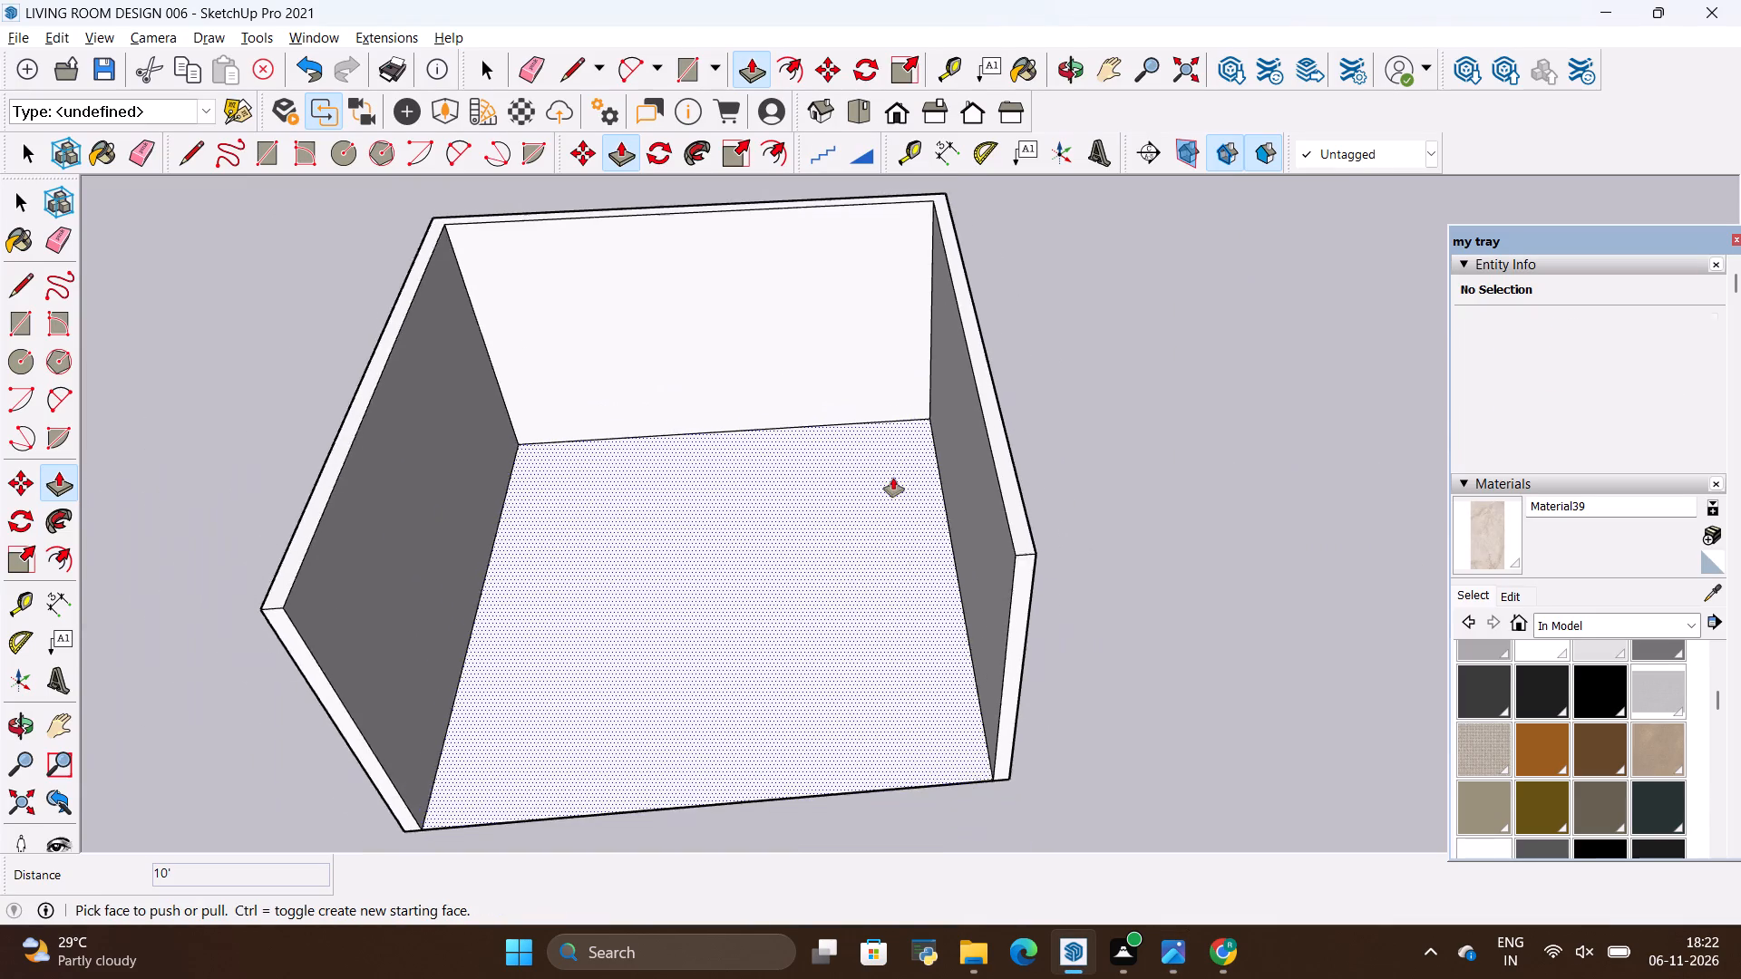
scroll(320, 293, "up", 1)
key("alt+Tab")
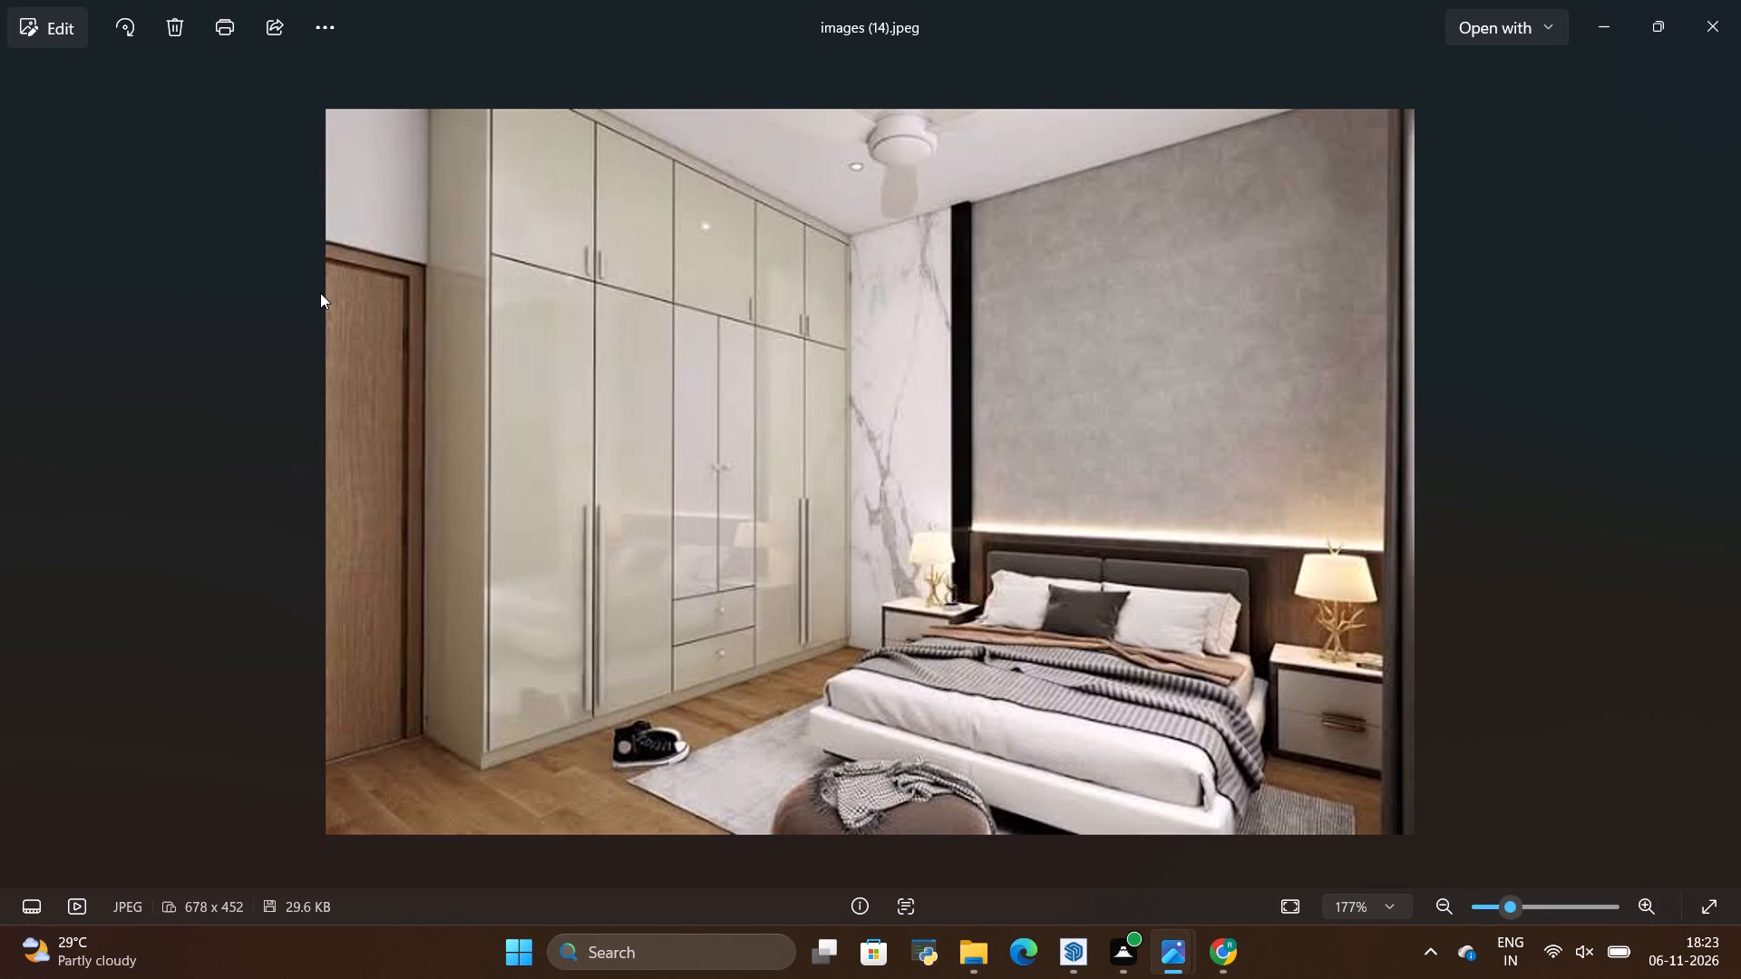
key("alt+Tab")
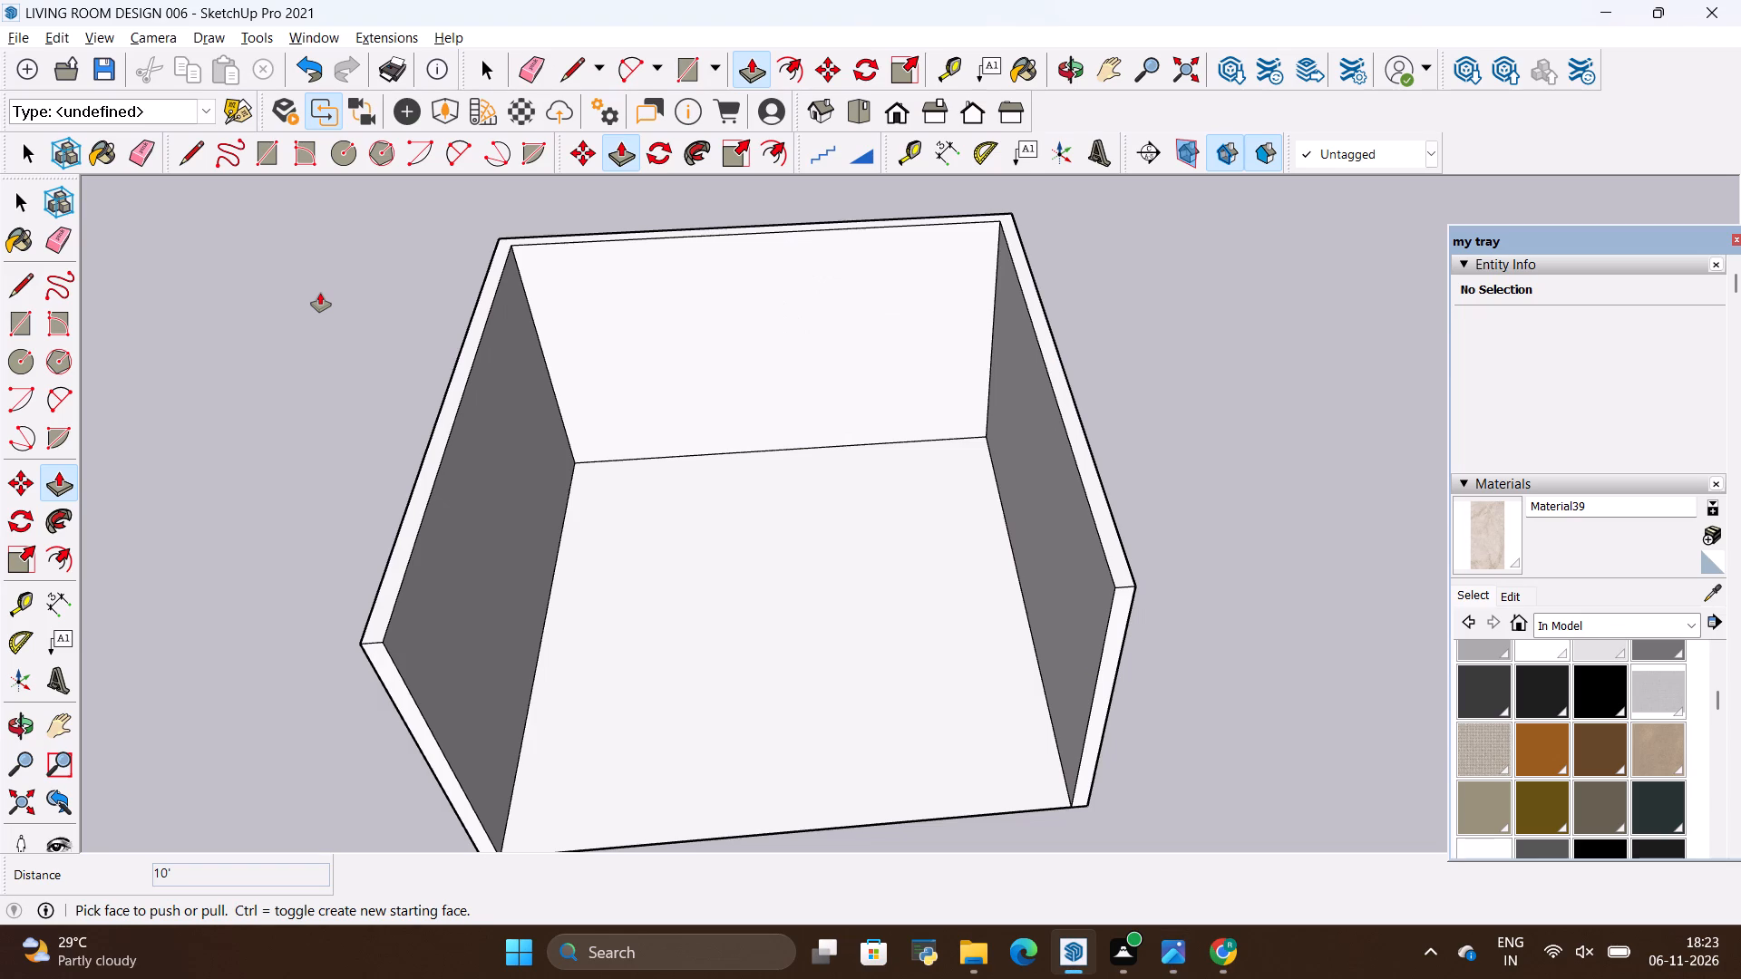
key("alt+Tab")
key("alt+Tab")
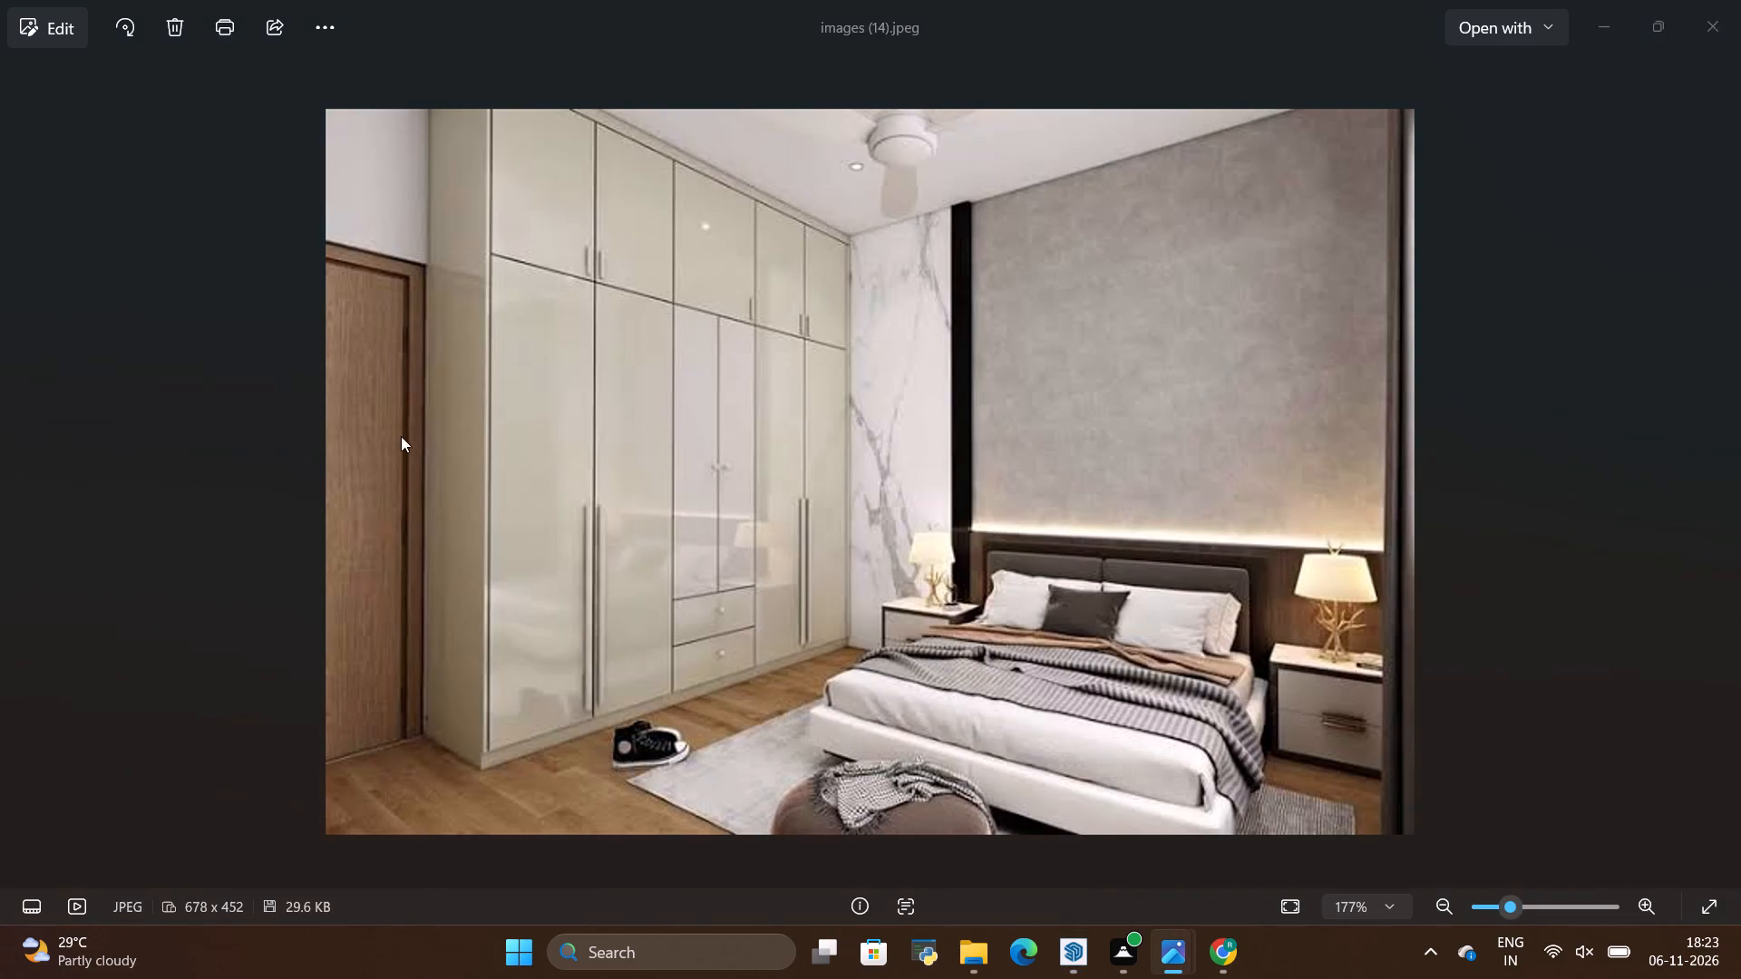
Place two vertical guides on the left side wall's inner face, 4" from its open front end and 3' beyond that guide.
left_click(25, 717)
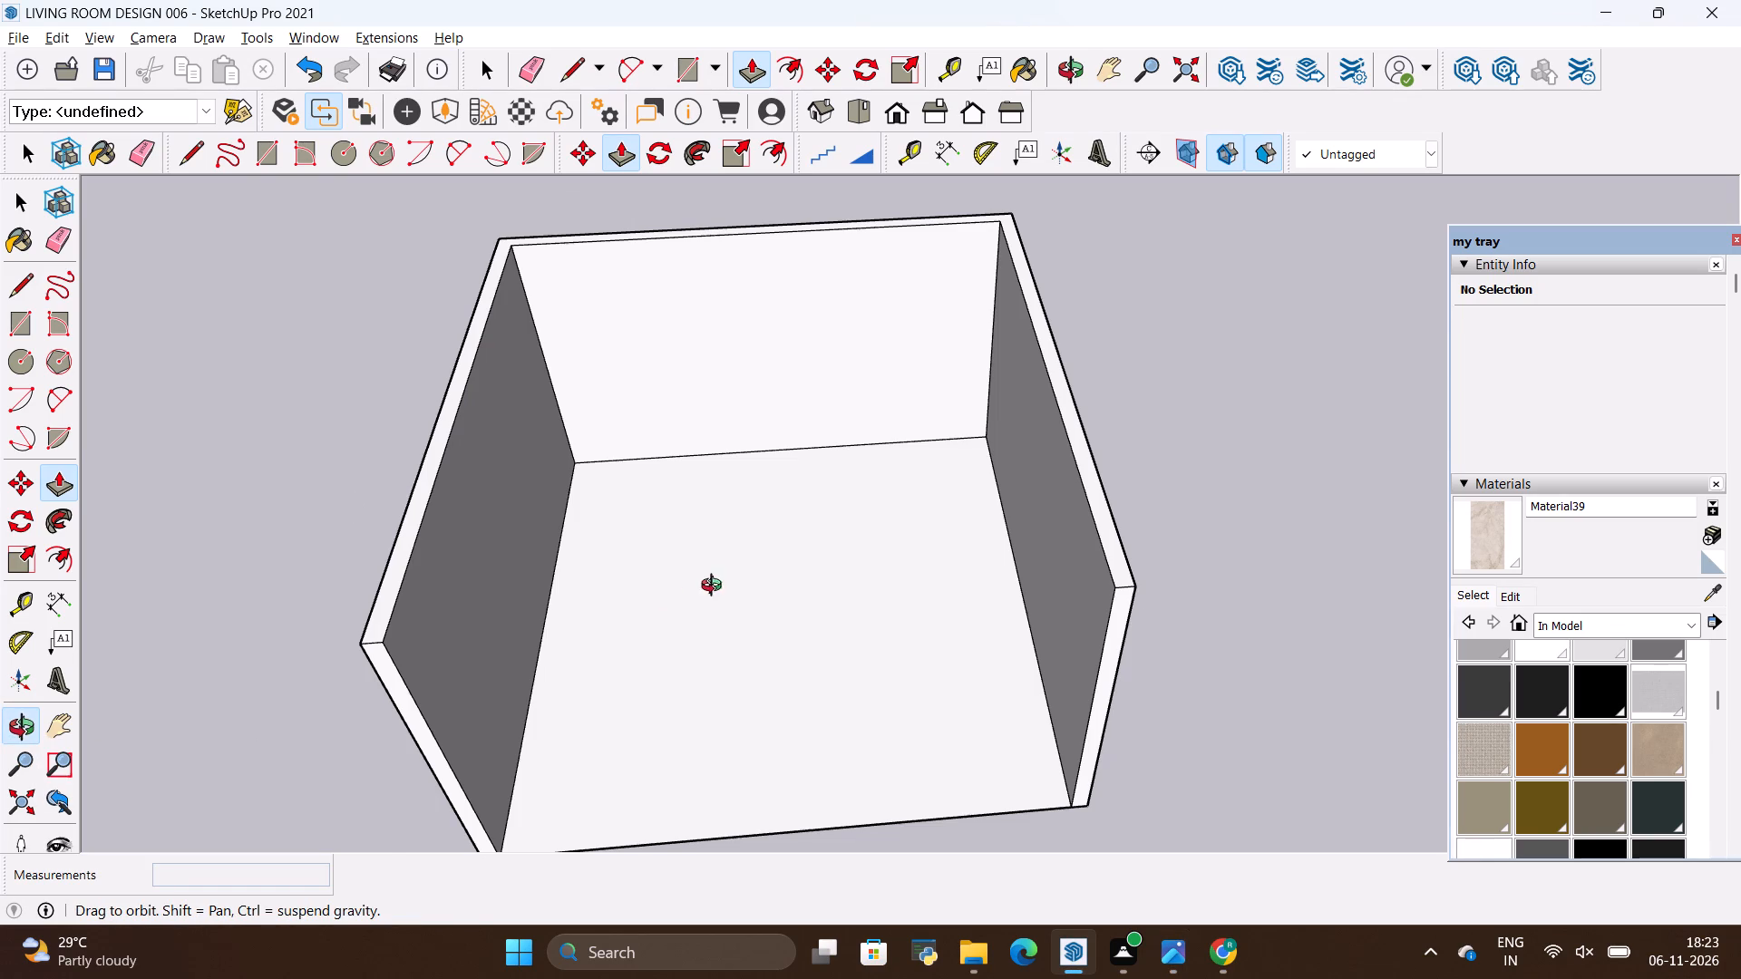
left_click_drag(718, 587, 443, 538)
scroll(692, 693, "down", 4)
scroll(666, 334, "up", 5)
left_click_drag(708, 641, 704, 515)
scroll(823, 492, "down", 5)
left_click_drag(756, 659, 675, 712)
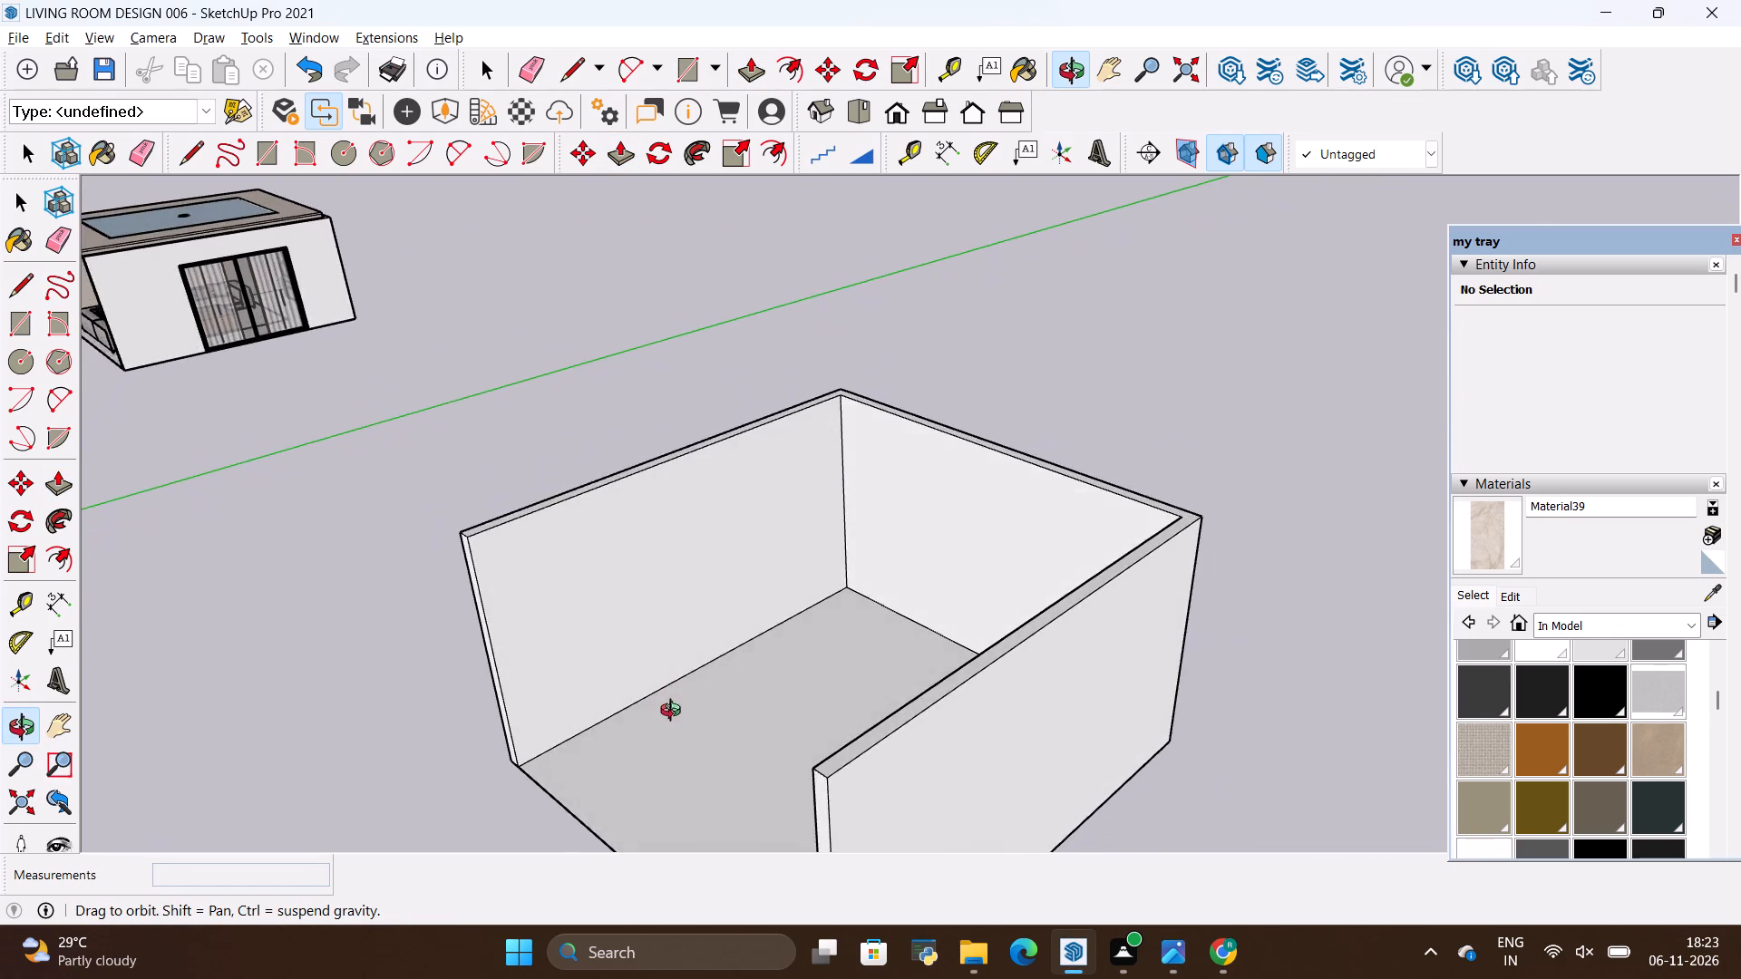
left_click_drag(675, 712, 675, 713)
key("alt+Tab")
key("alt+Tab")
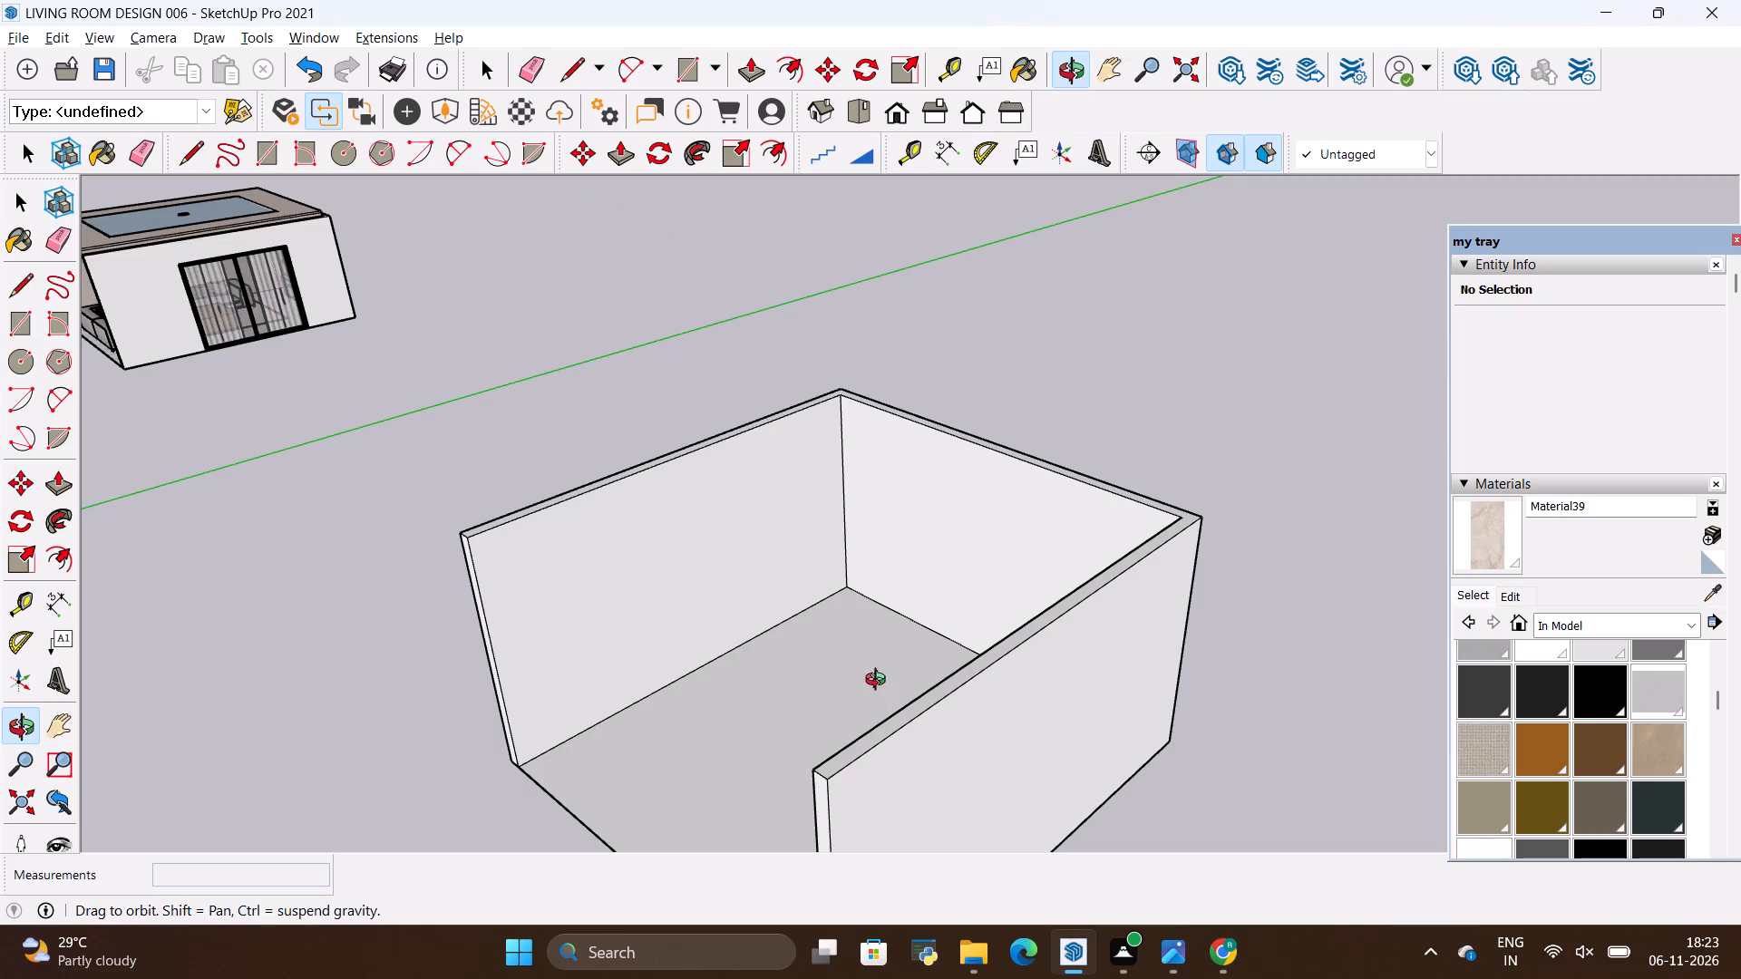
key("t")
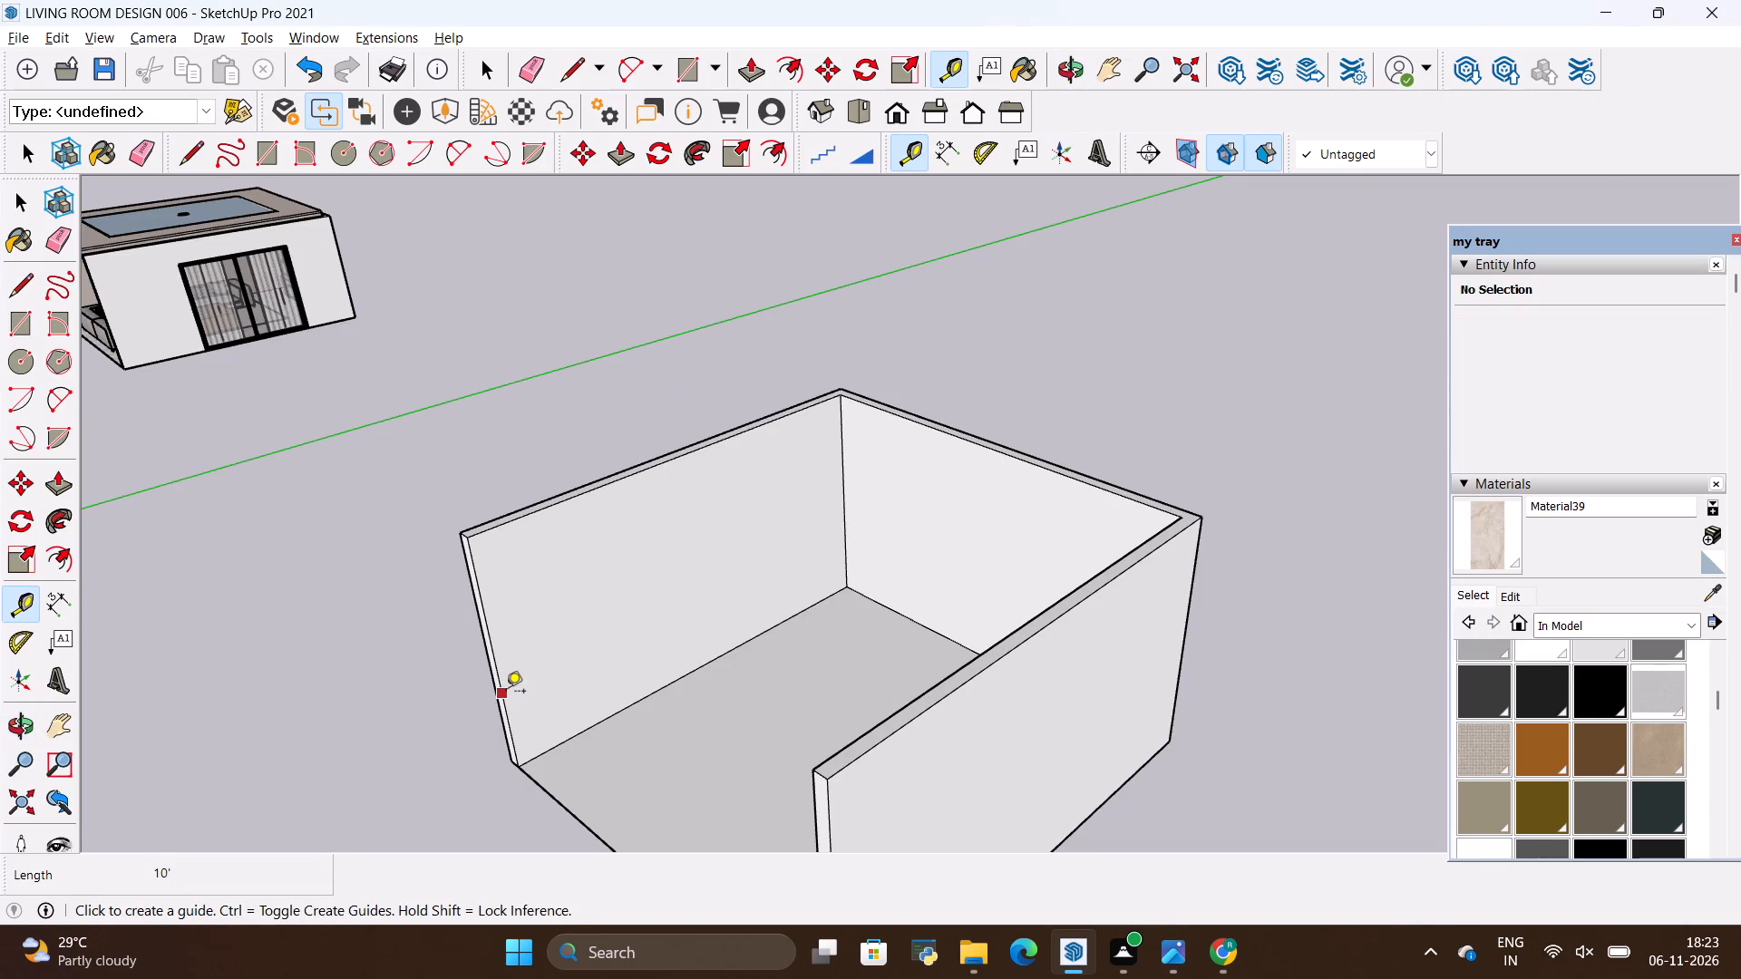
left_click(506, 691)
key("BackSpace")
type("4\"")
key("Return")
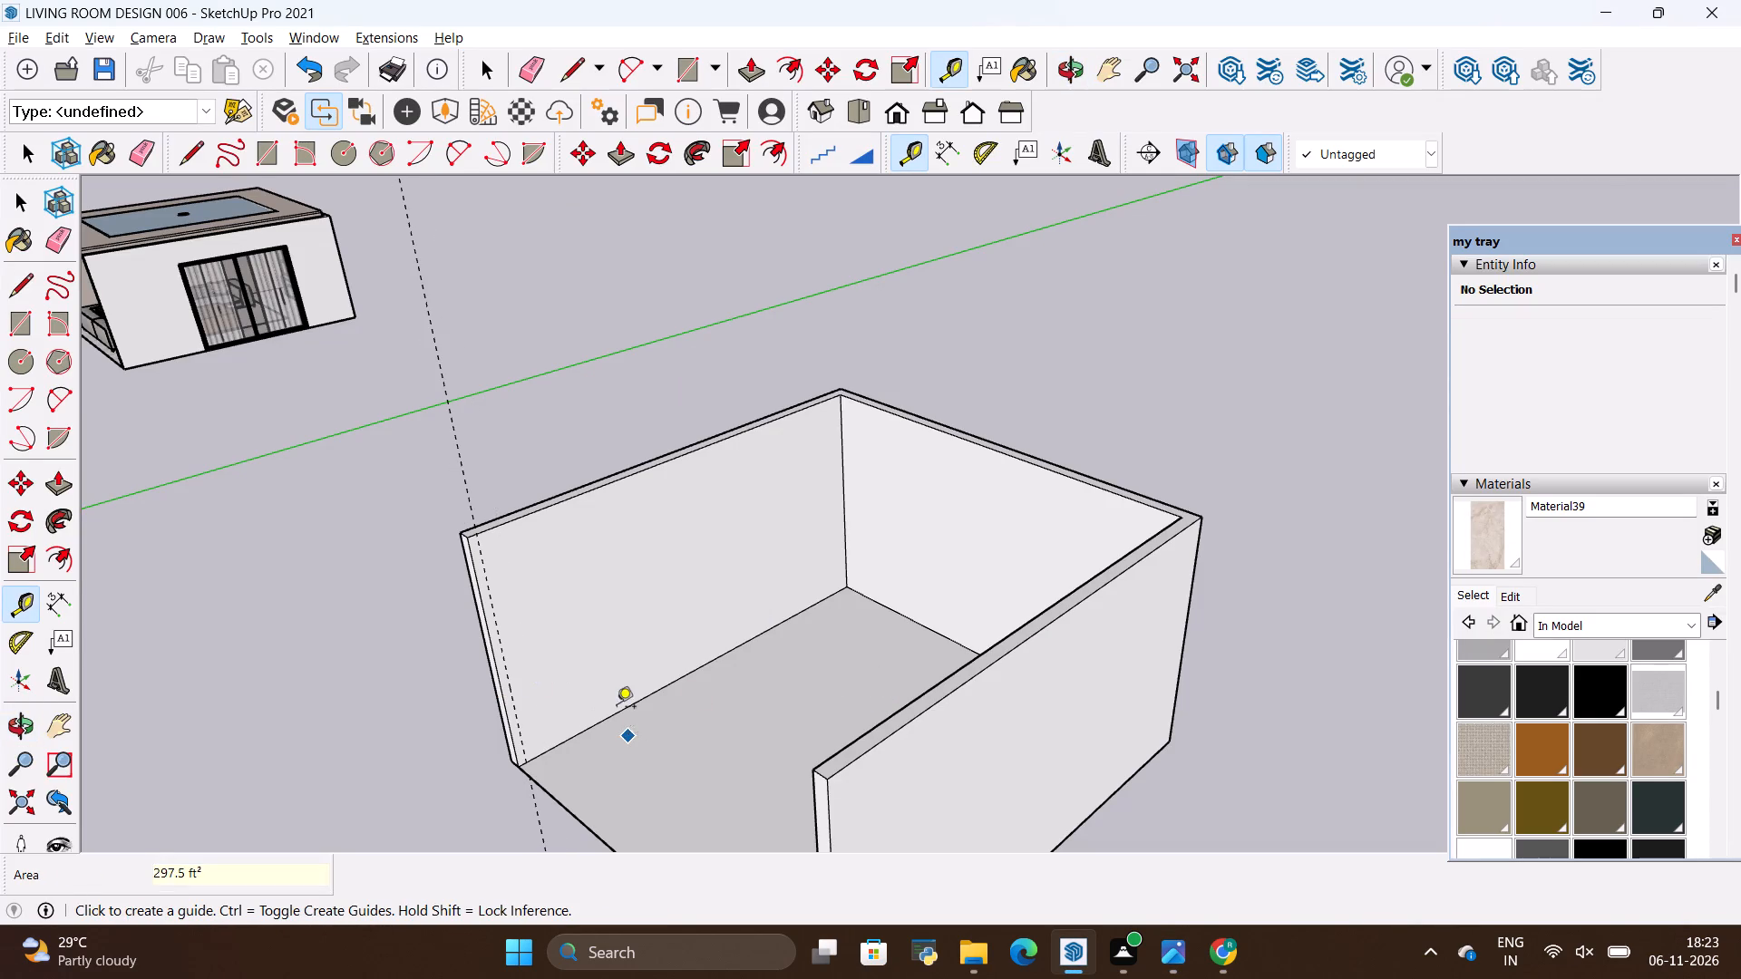
left_click(509, 661)
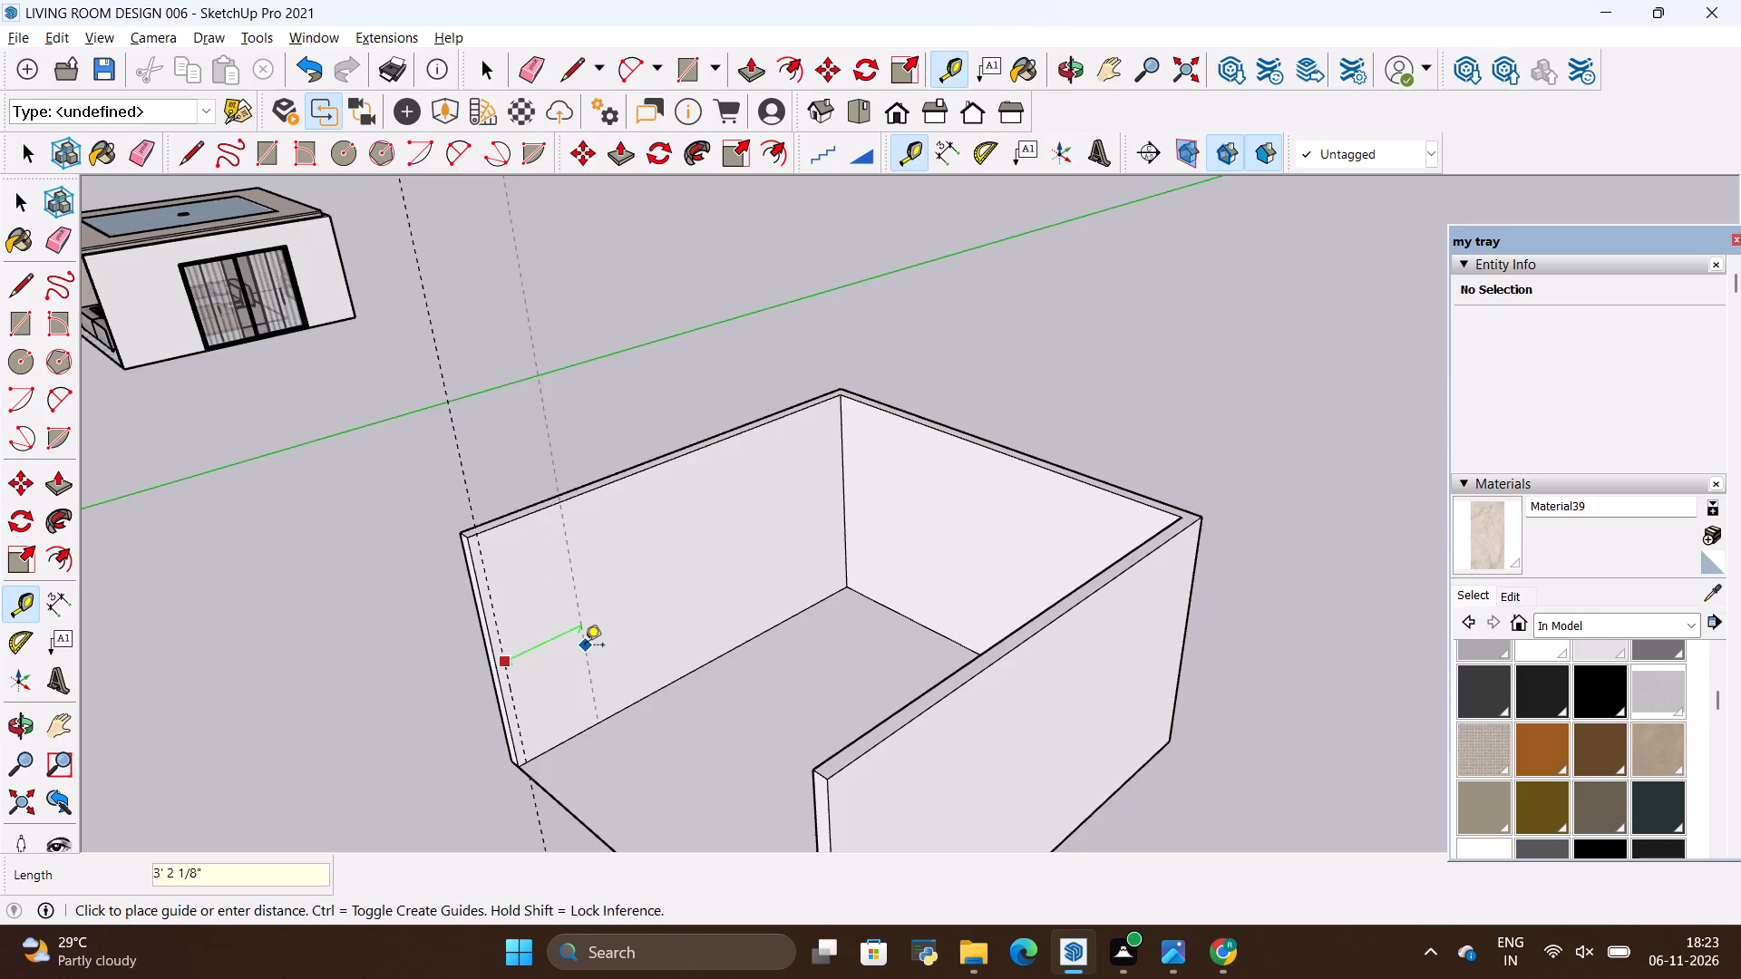
key("alt+Tab")
key("alt+Tab")
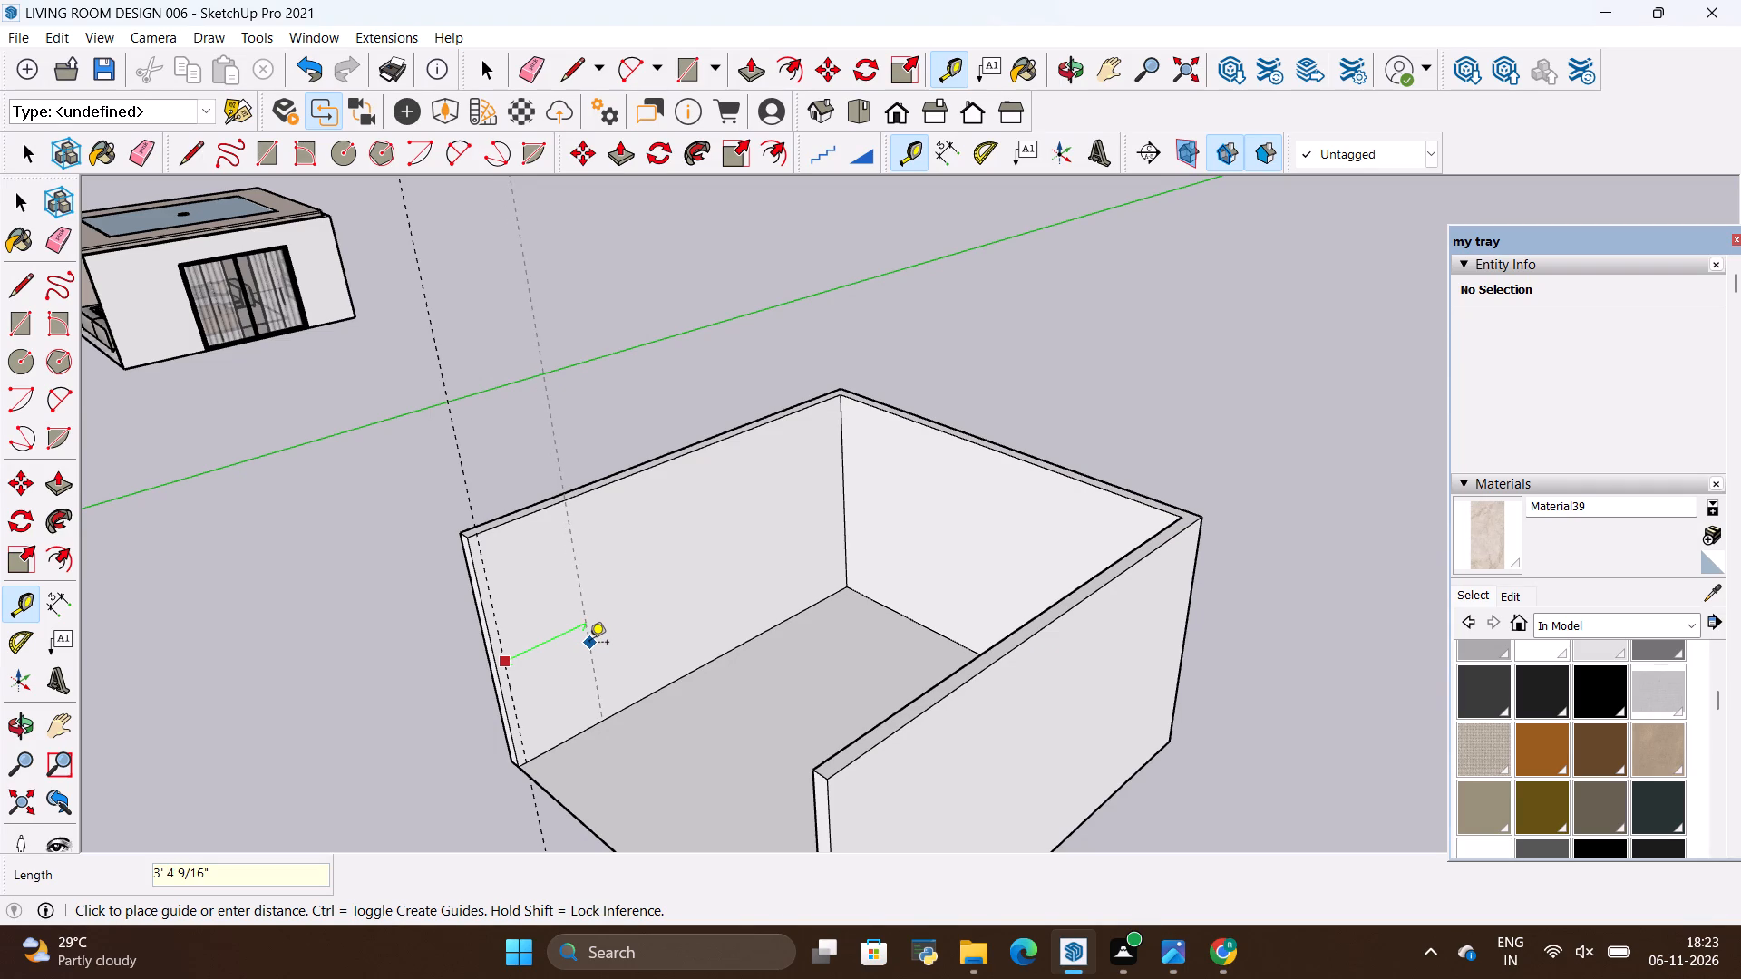
key("BackSpace")
type("3'")
key("Return")
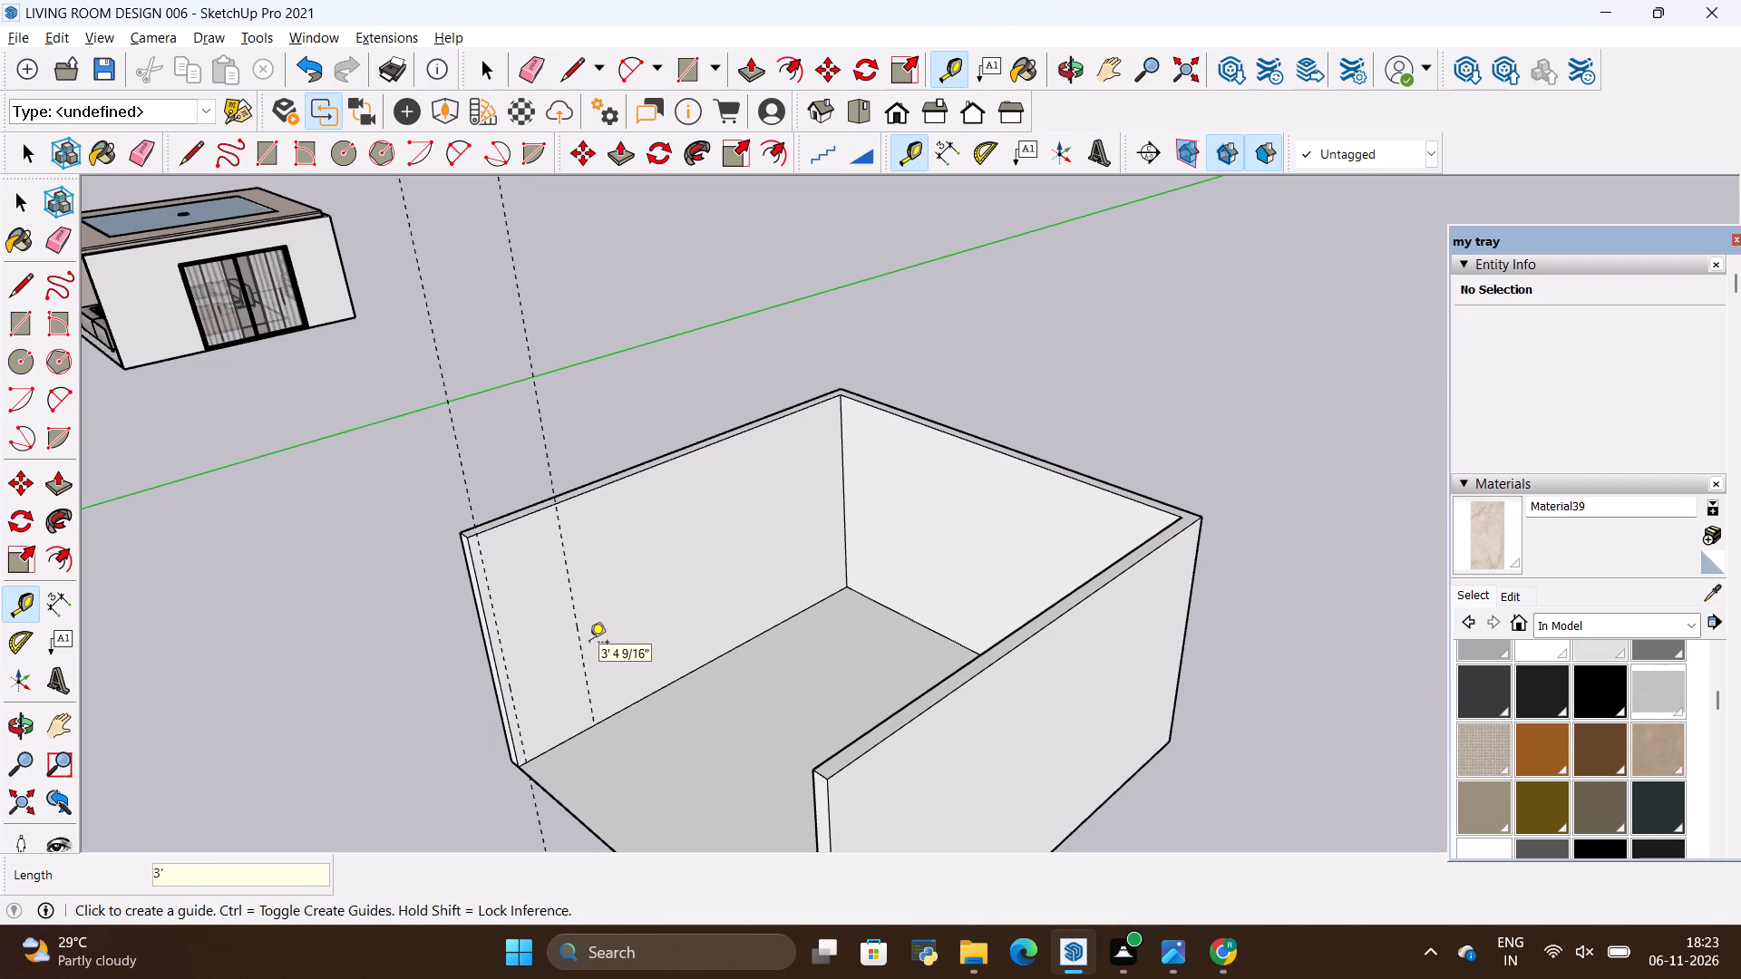
Place a horizontal guide on the same wall, 3' below its top edge, to mark the door head.
key("t")
left_click(531, 512)
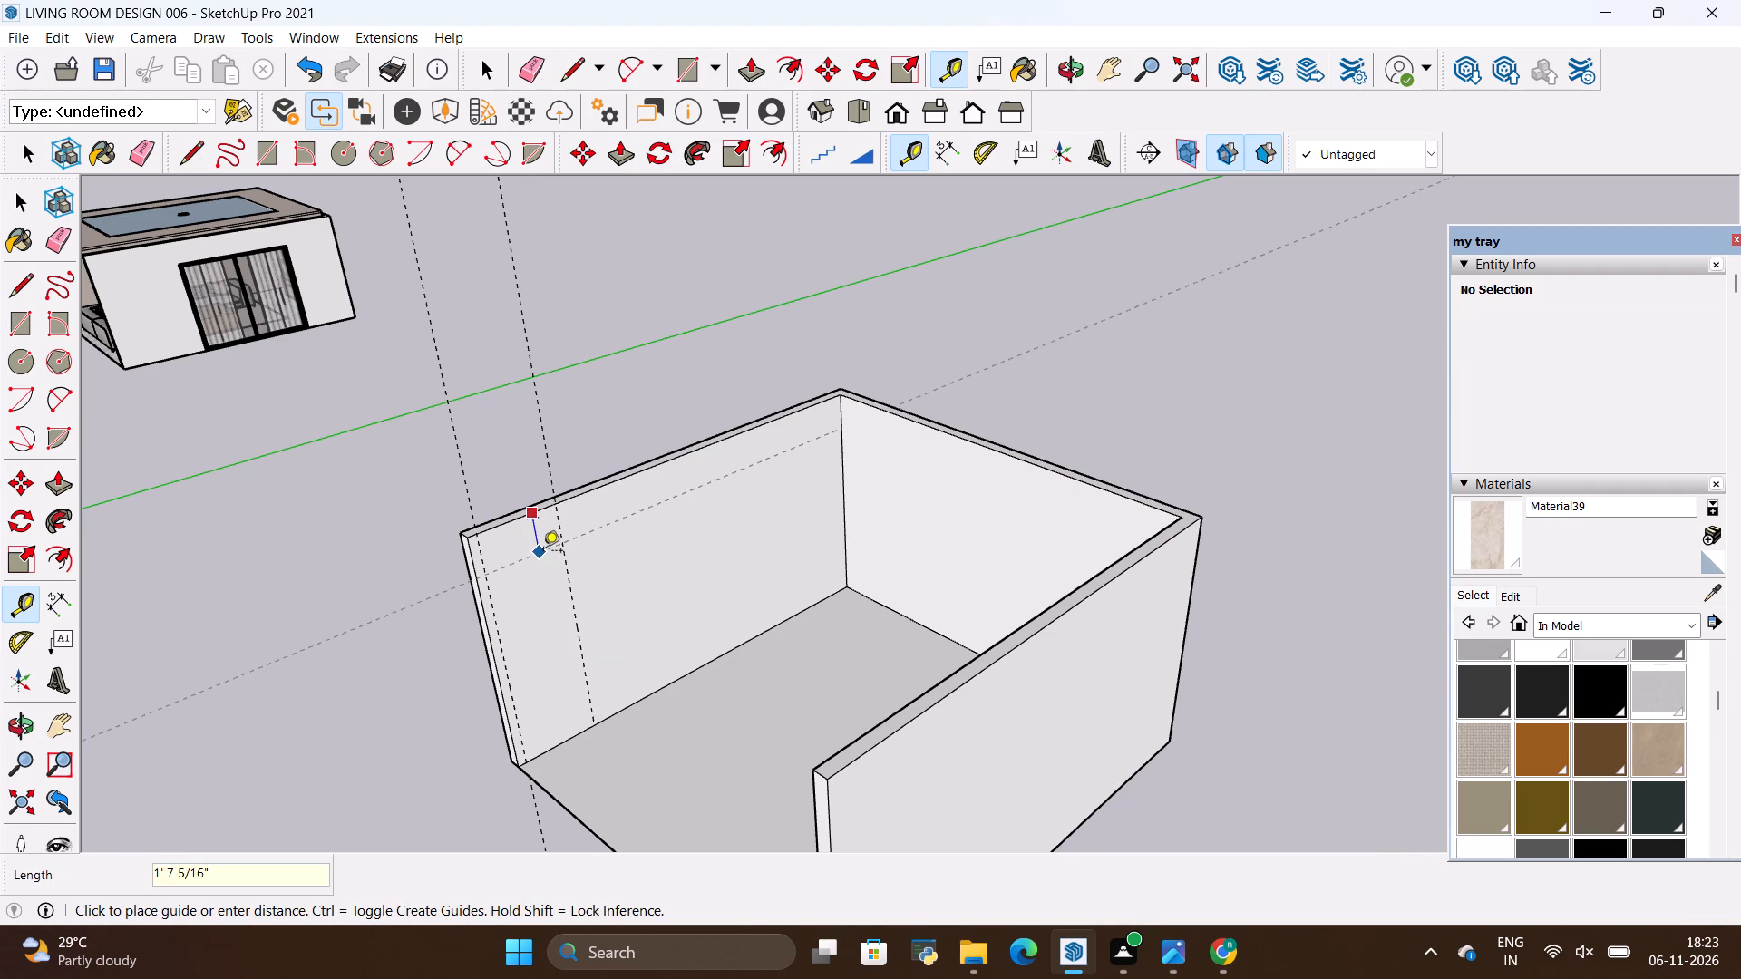
key("BackSpace")
type("3'")
key("Return")
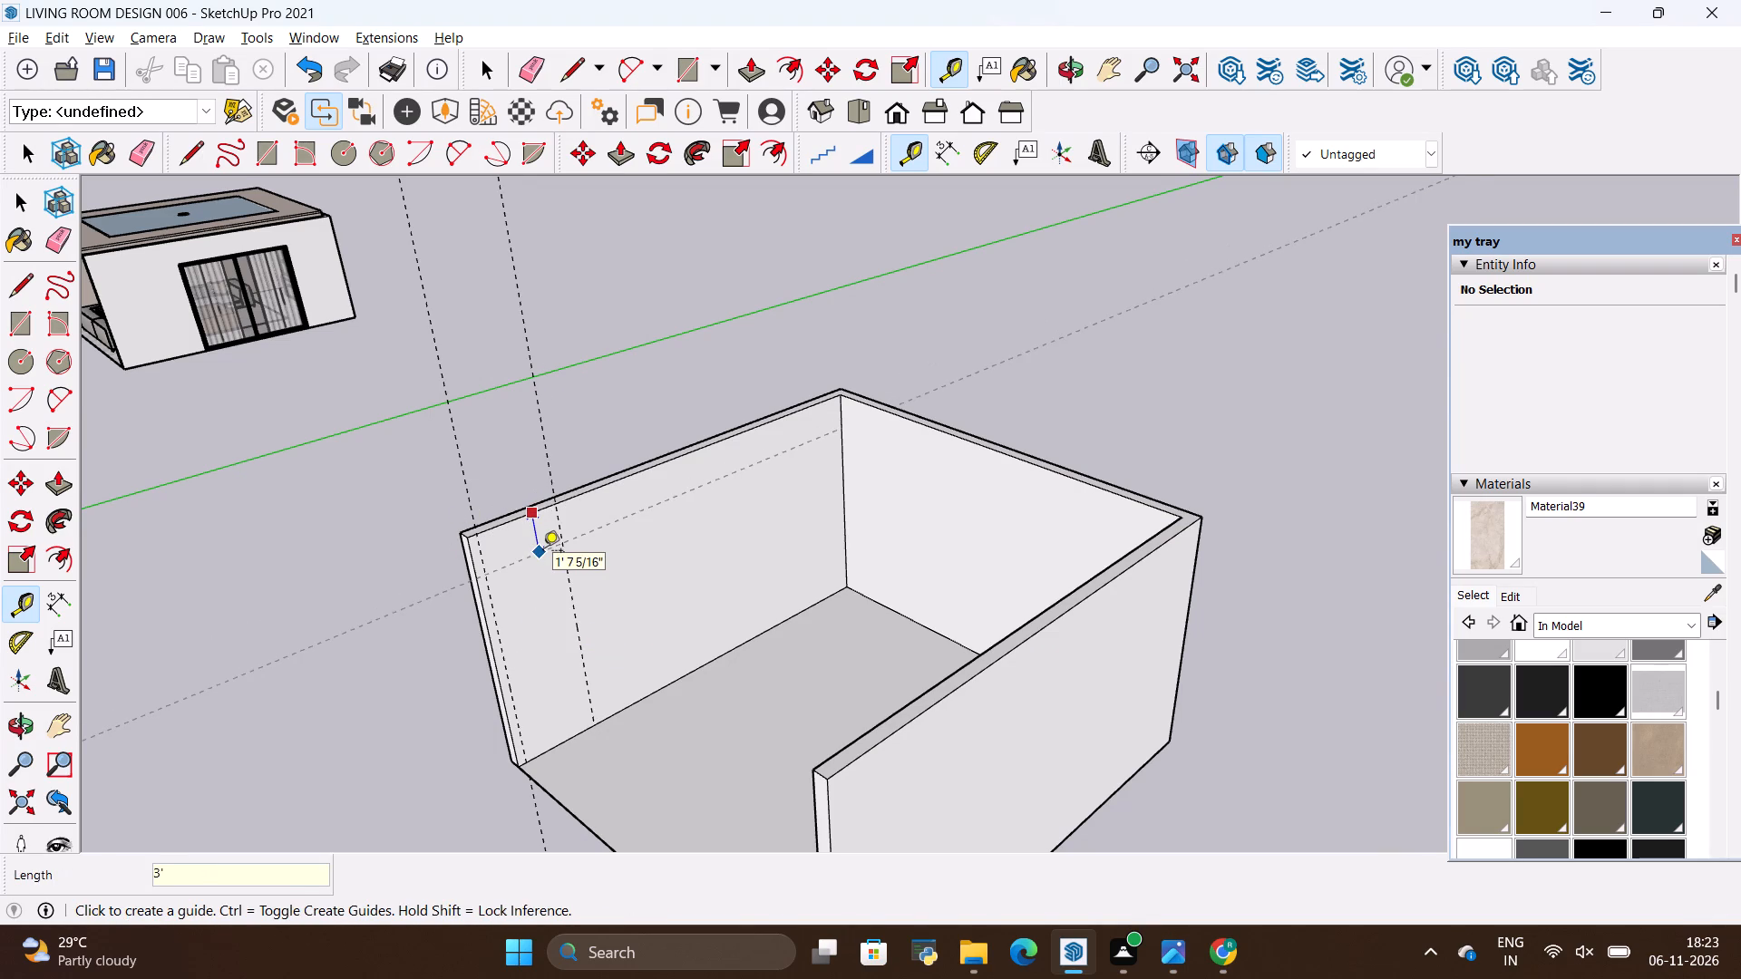
Draw the 7' by 3' door rectangle between the guides, down to the floor.
key("r")
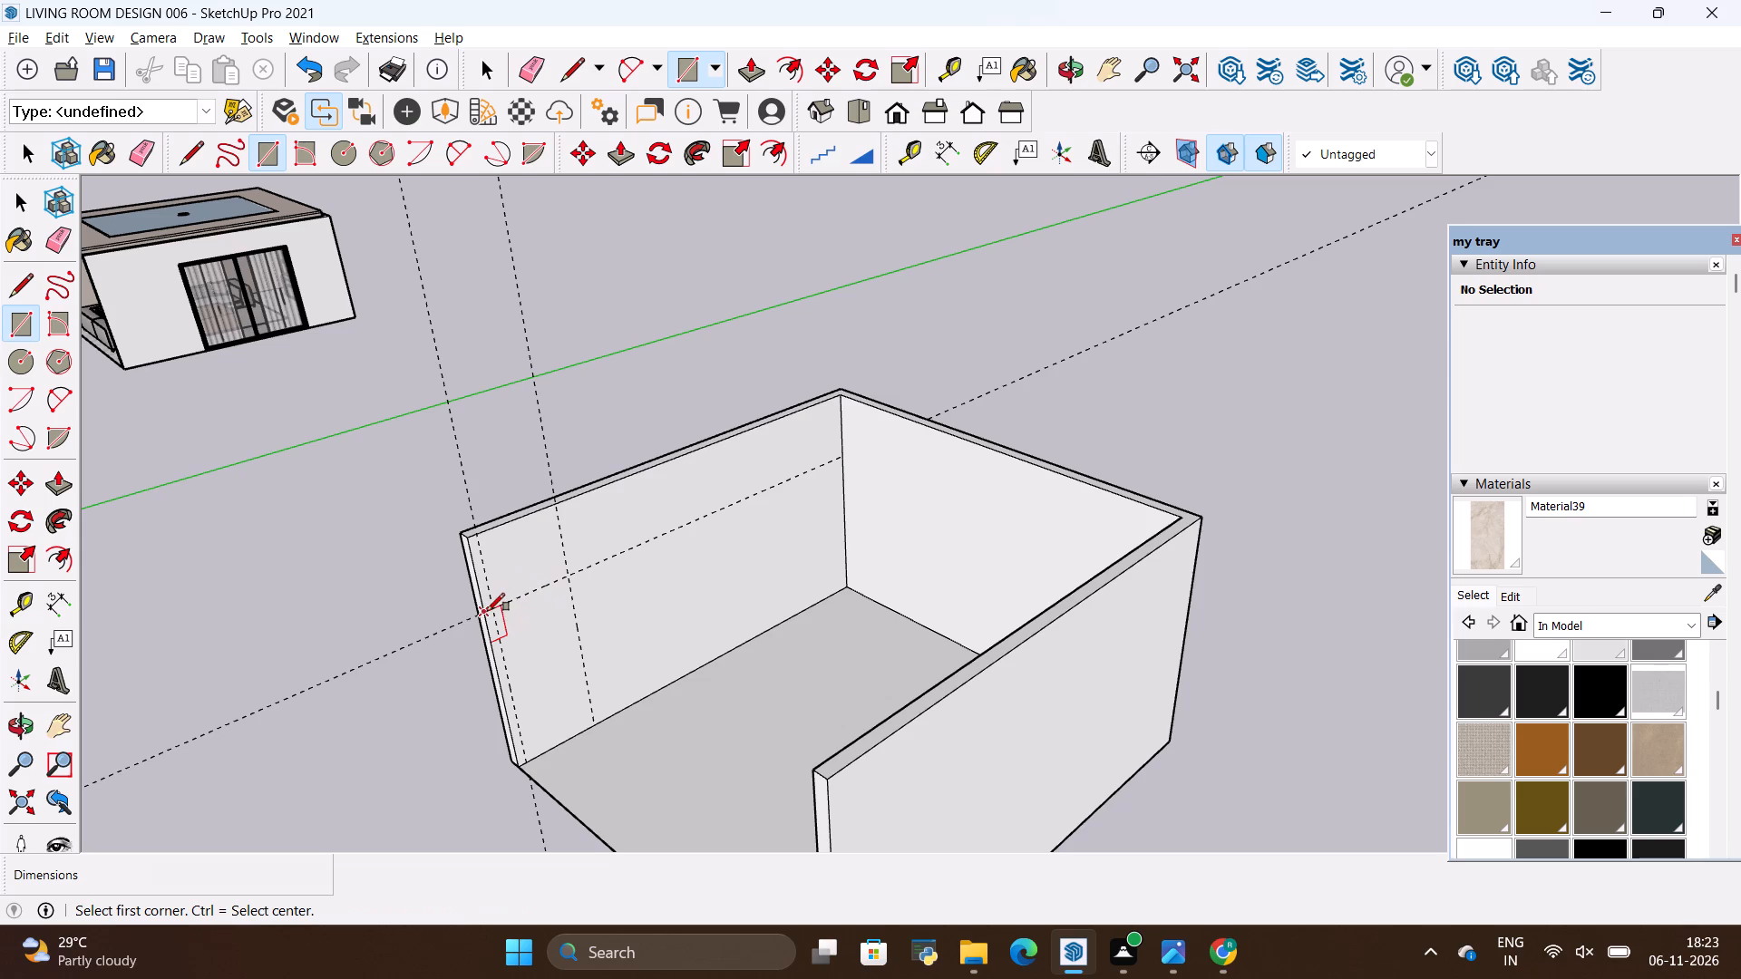
scroll(530, 690, "up", 5)
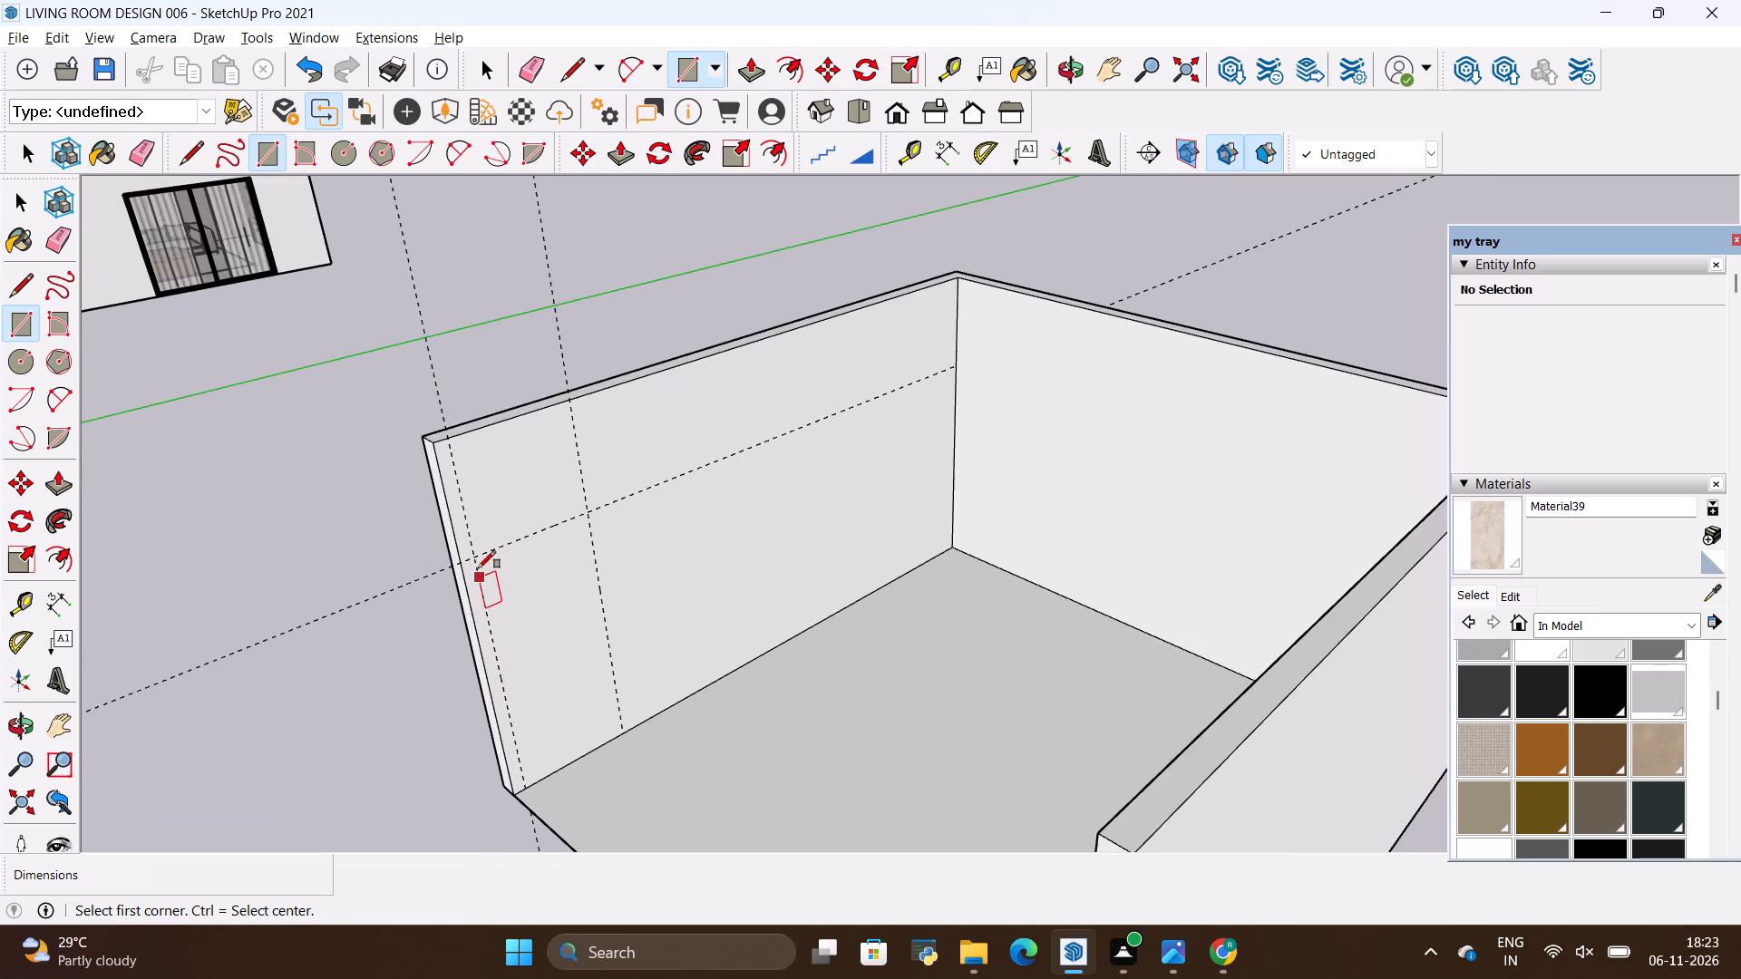
left_click(473, 560)
left_click(622, 730)
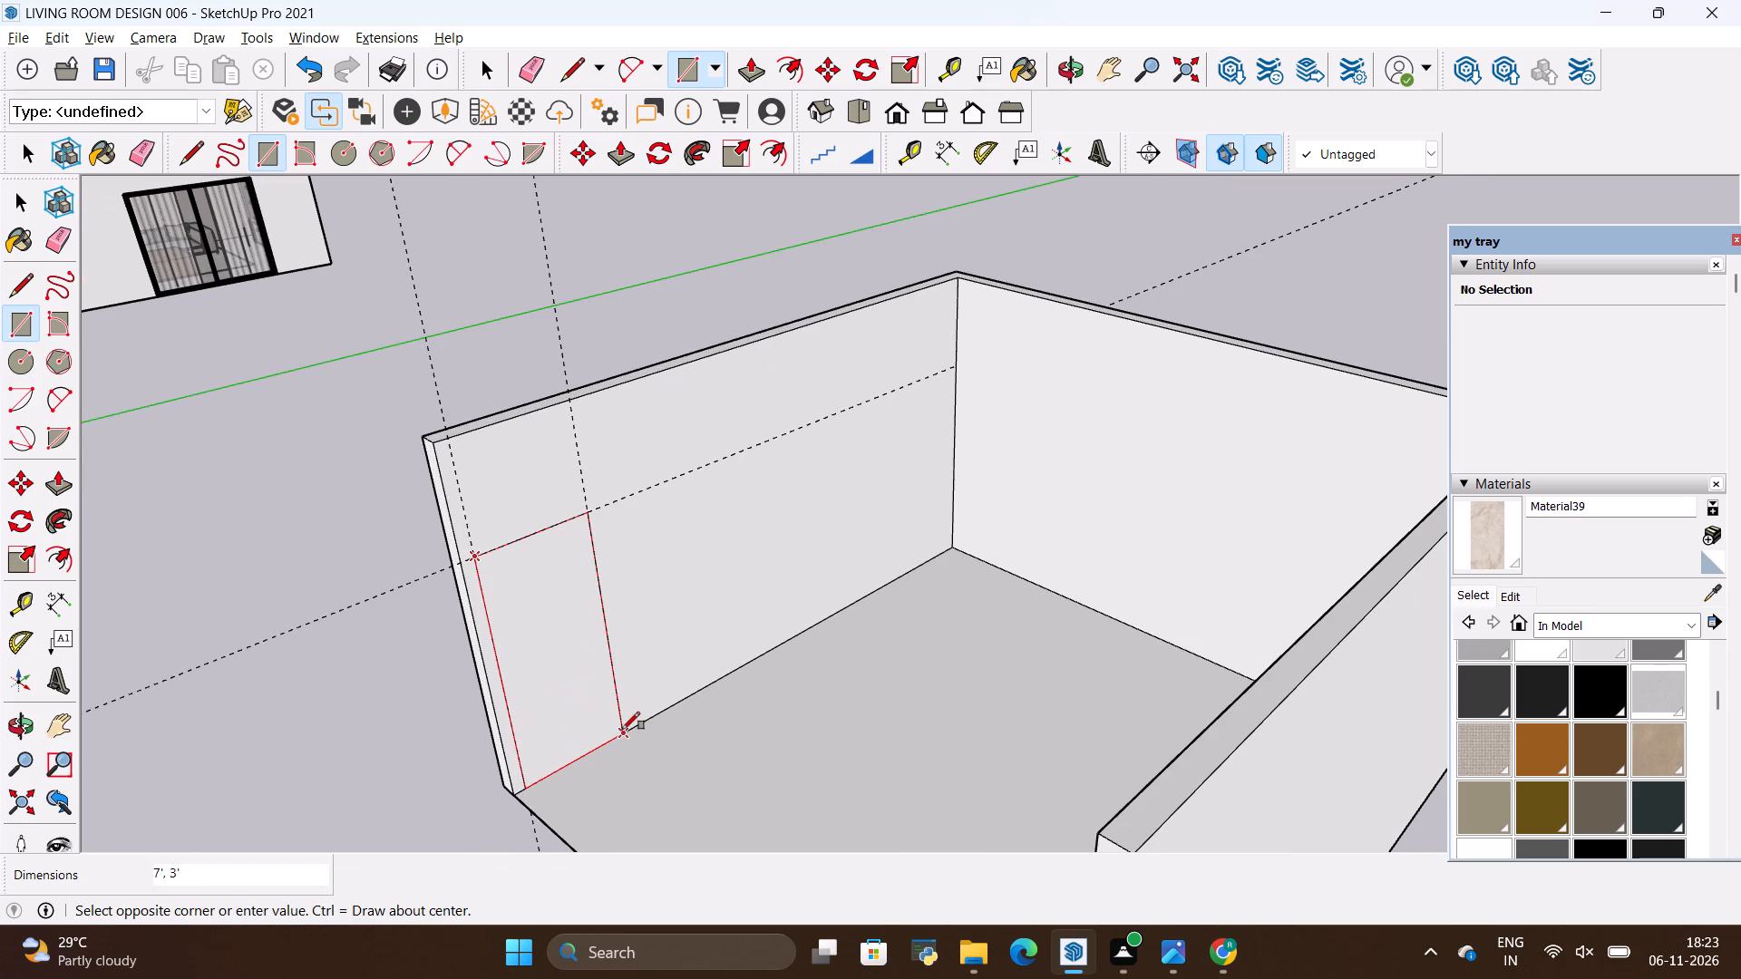
Push the door rectangle 6" through the wall thickness to cut the doorway opening.
key("space")
left_click(576, 703)
key("p")
left_click_drag(576, 703, 574, 703)
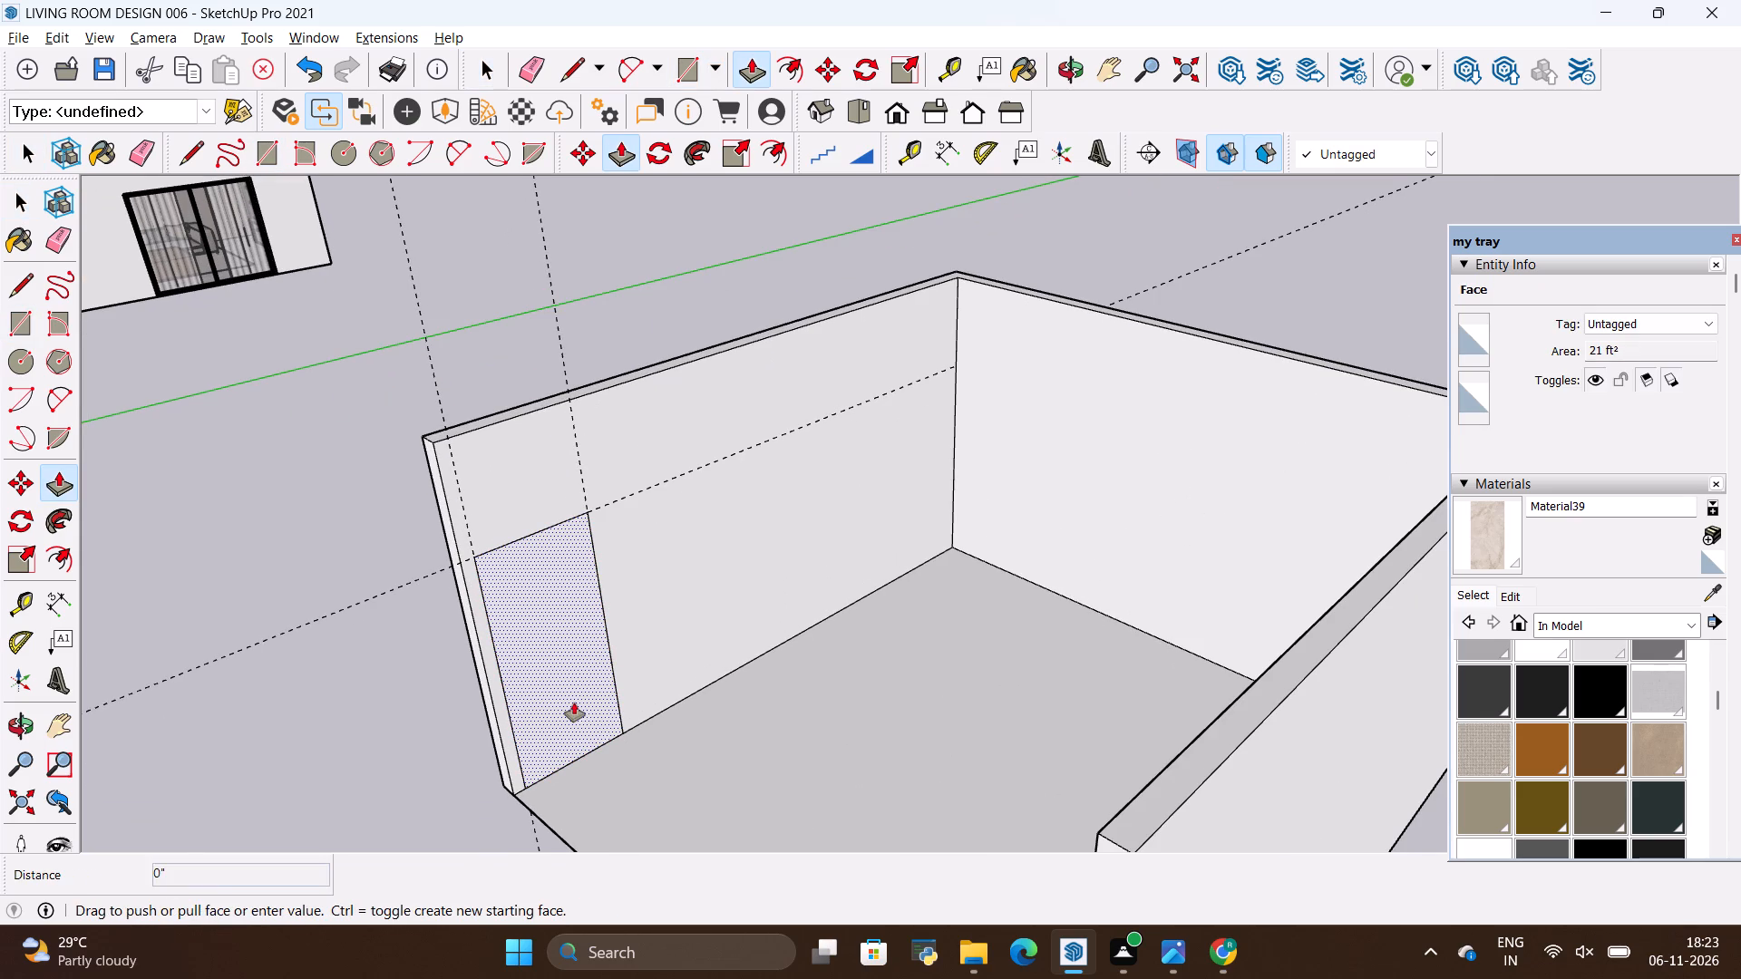
left_click_drag(574, 703, 551, 658)
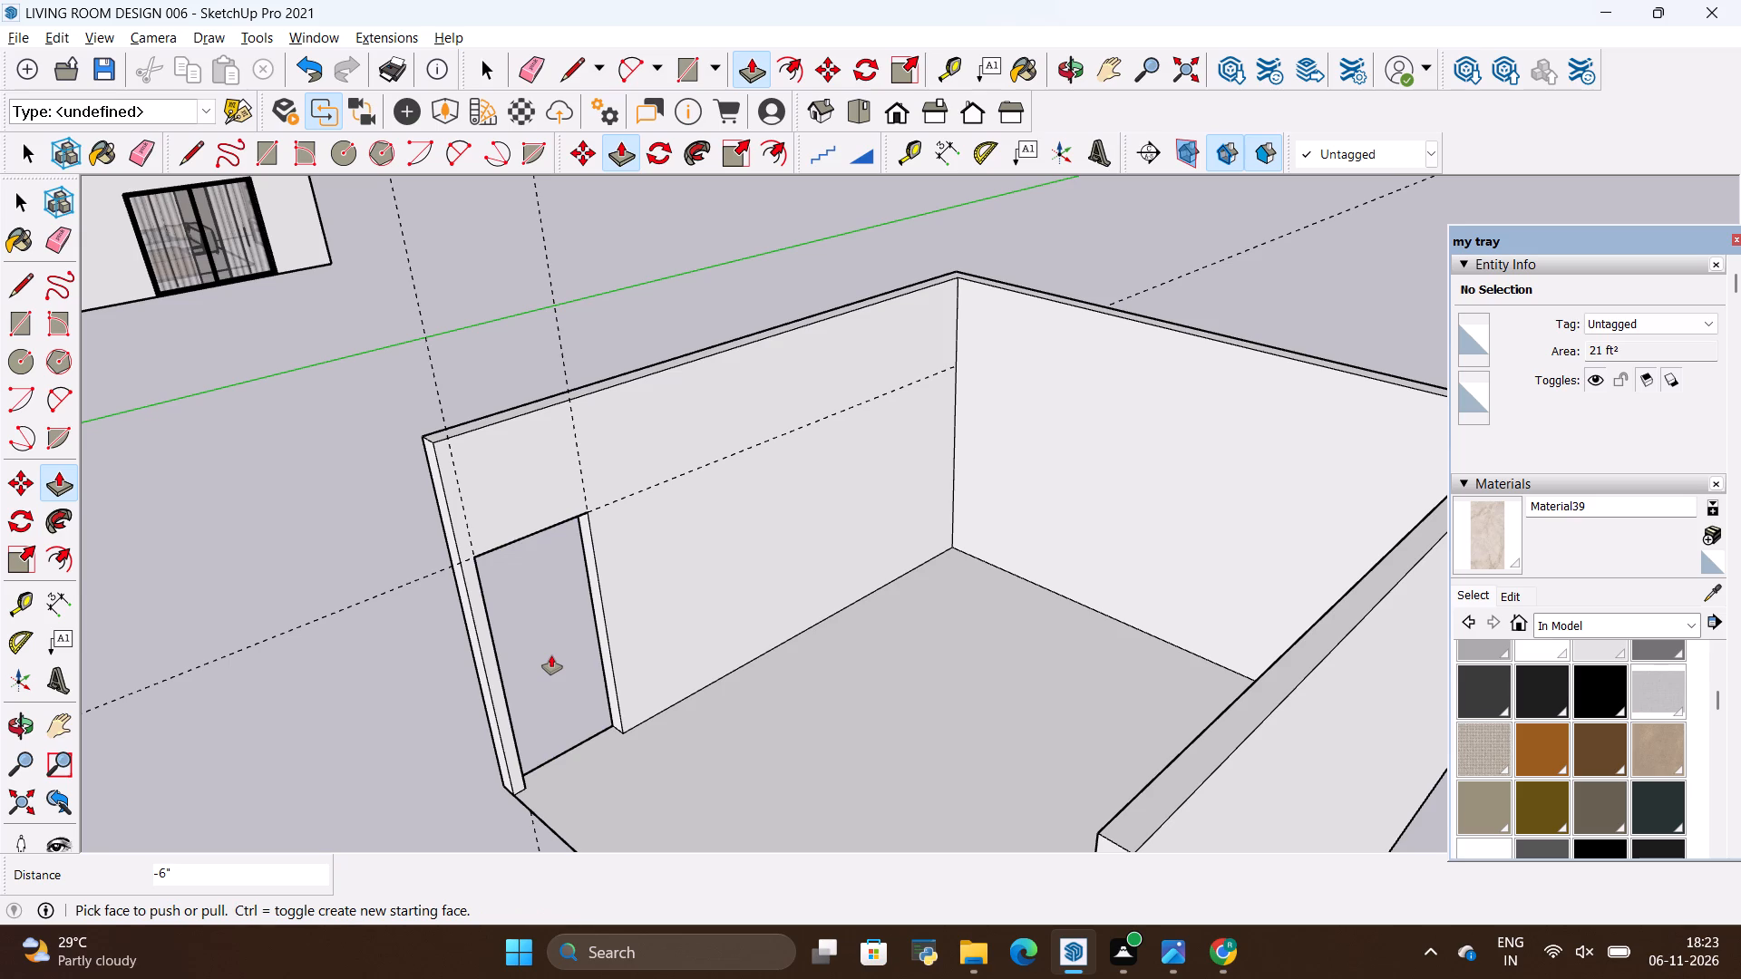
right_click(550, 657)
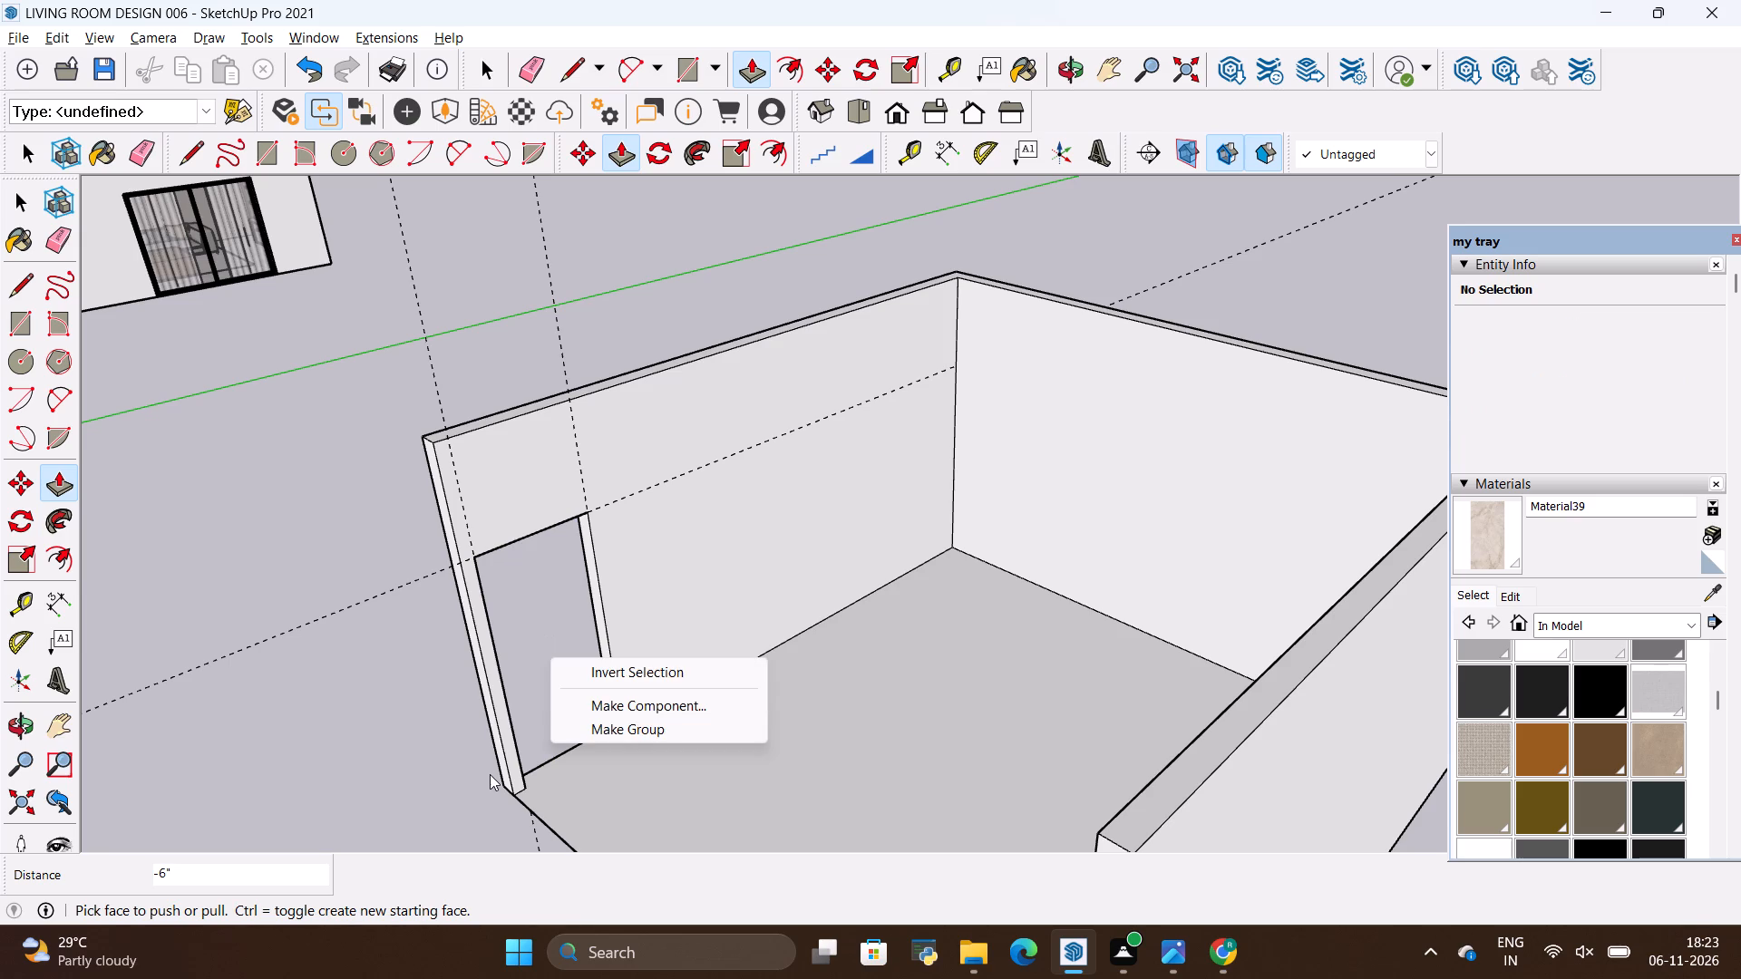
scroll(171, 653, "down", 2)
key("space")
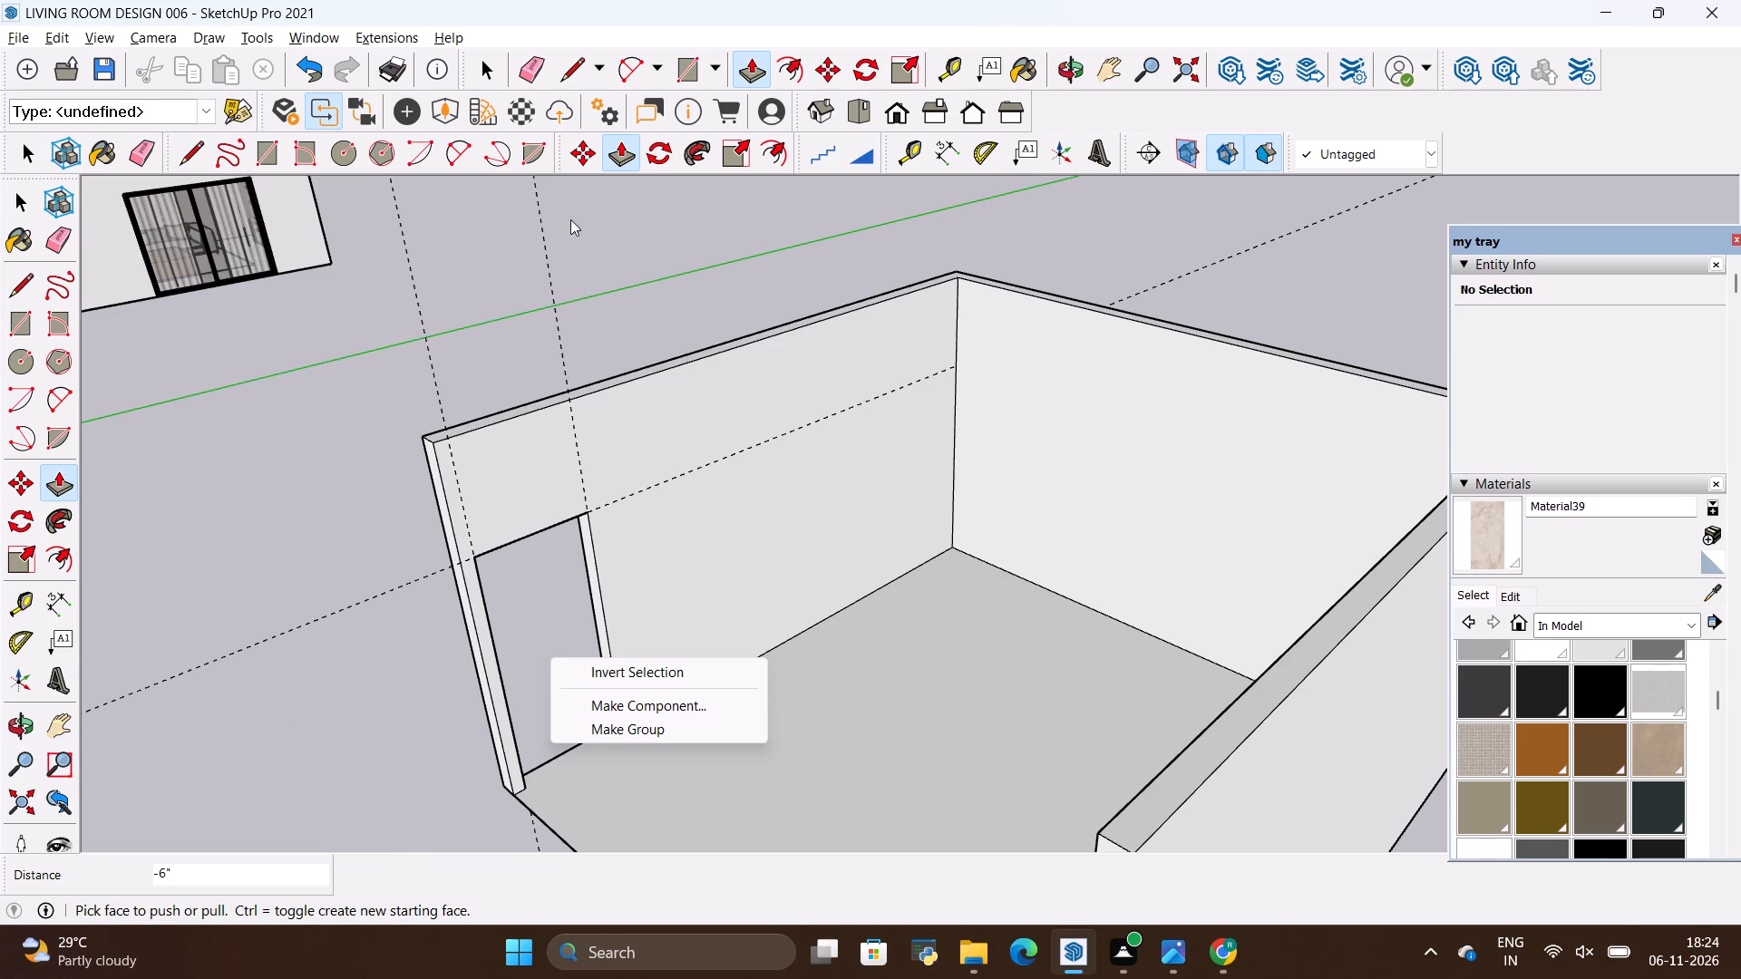
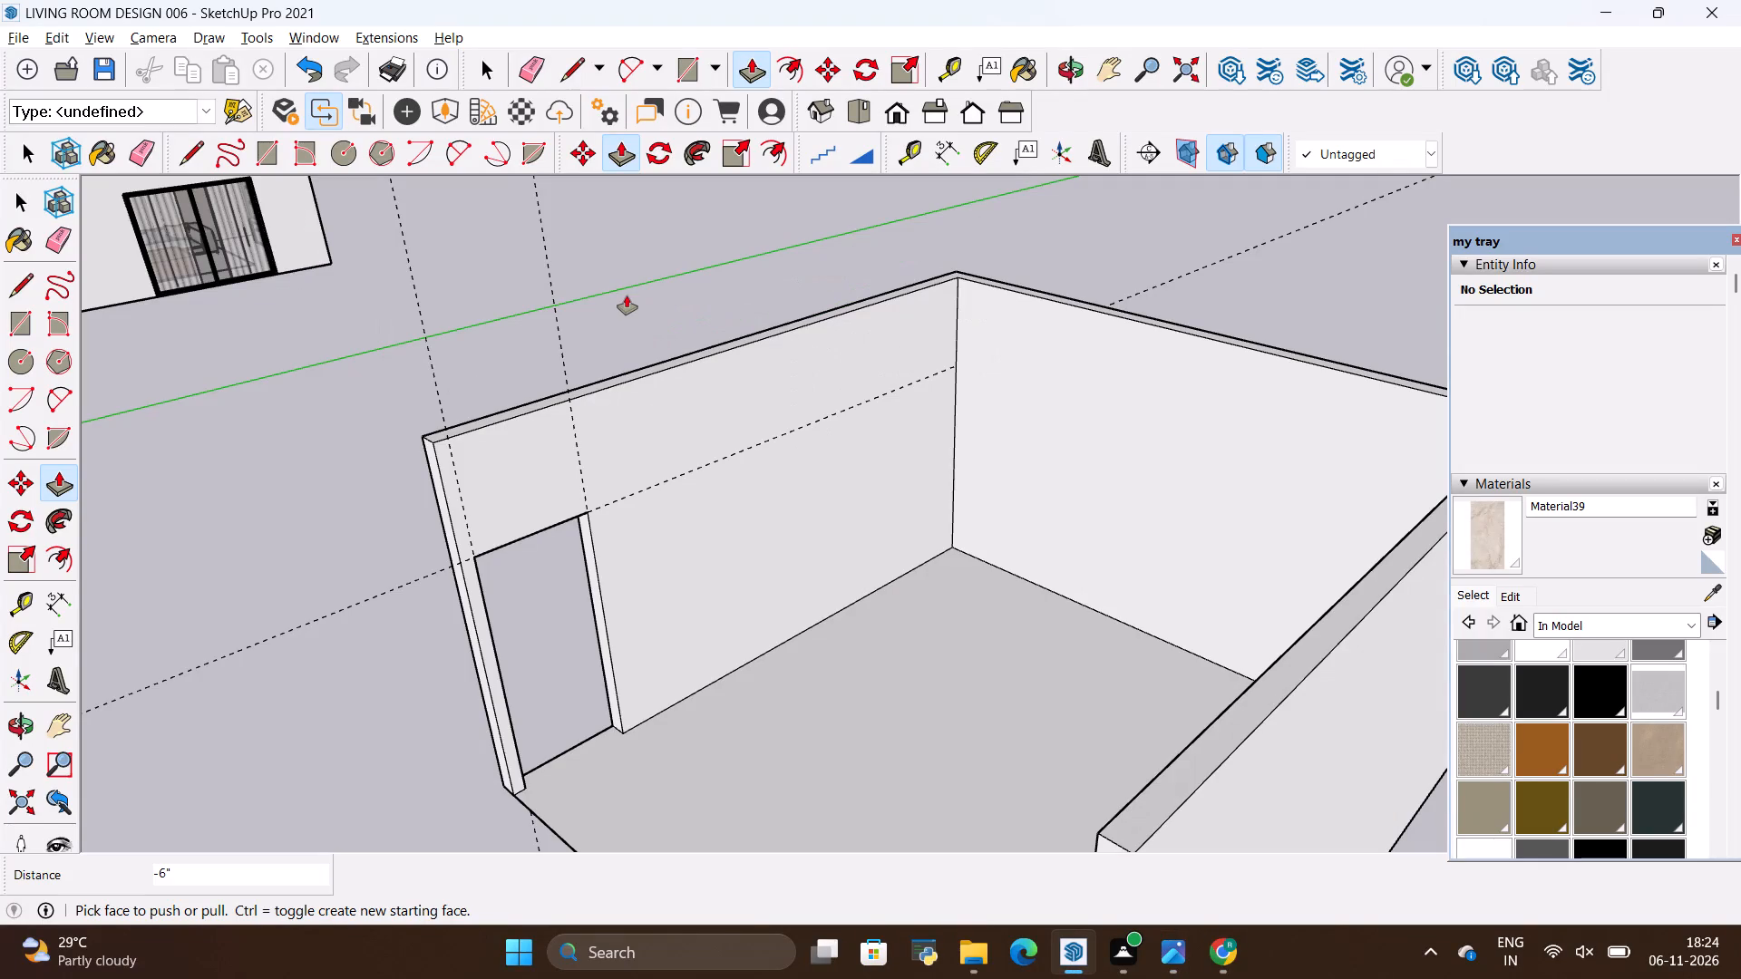
Examine the room shell and its doorway against the bedroom reference photo images (14).
scroll(488, 356, "down", 3, "alt")
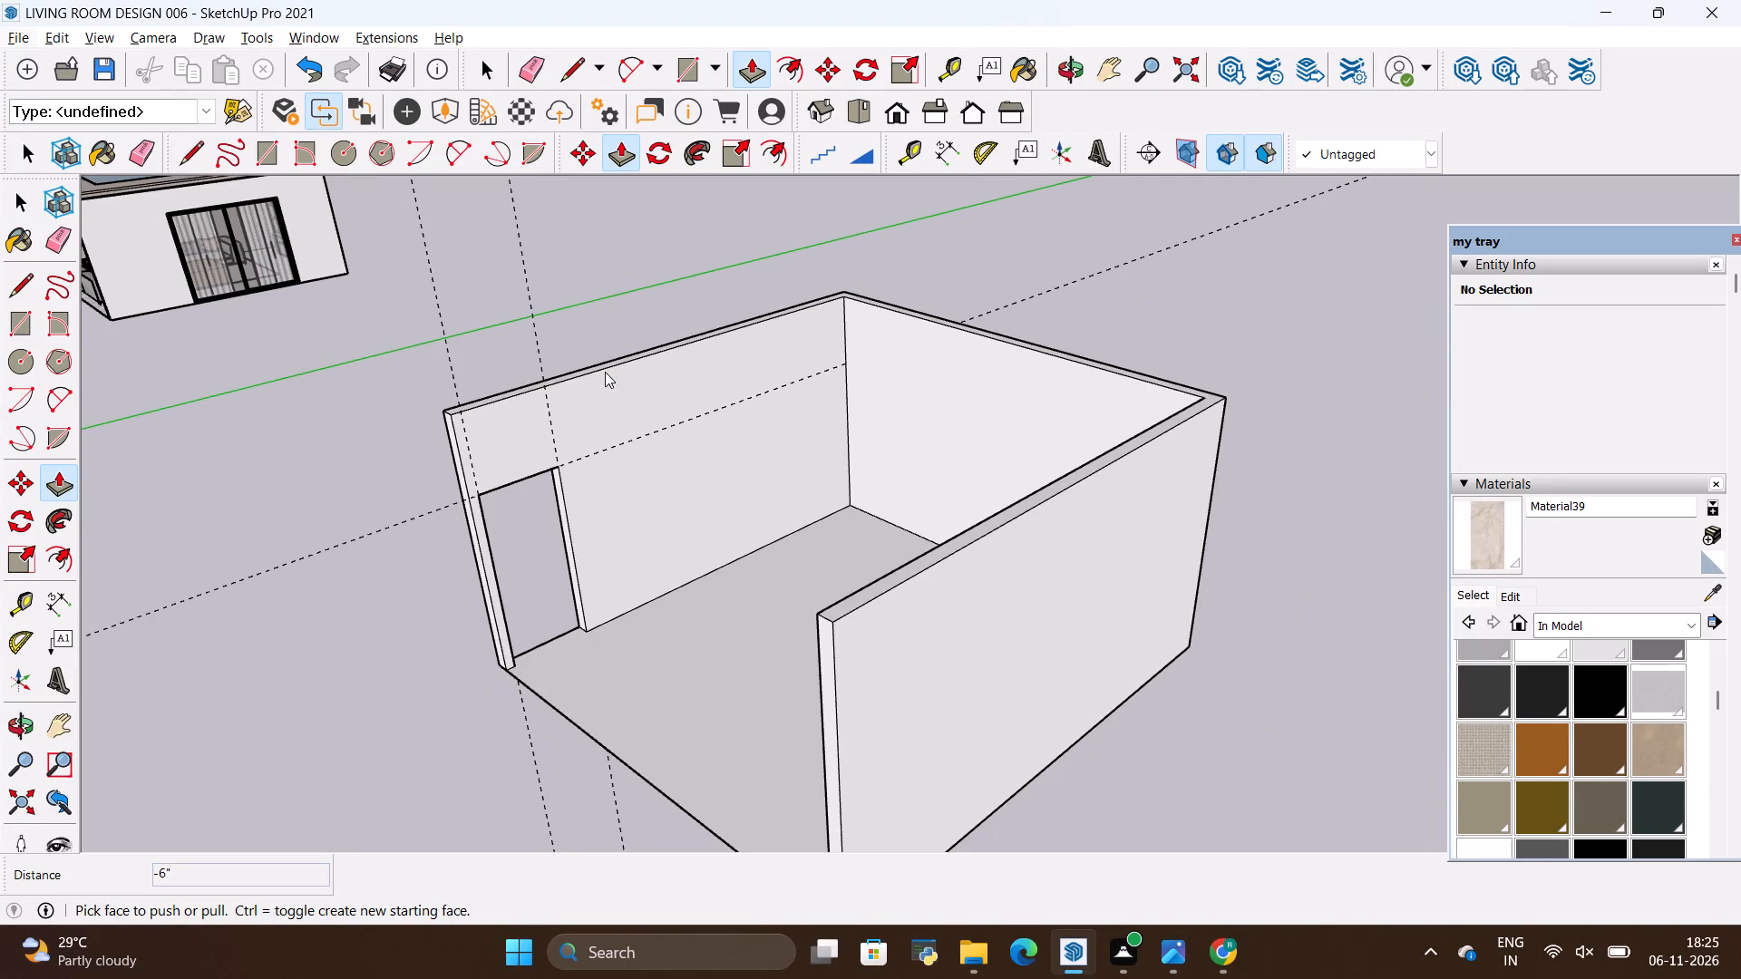
scroll(624, 397, "up", 3)
scroll(508, 333, "up", 2)
key("space")
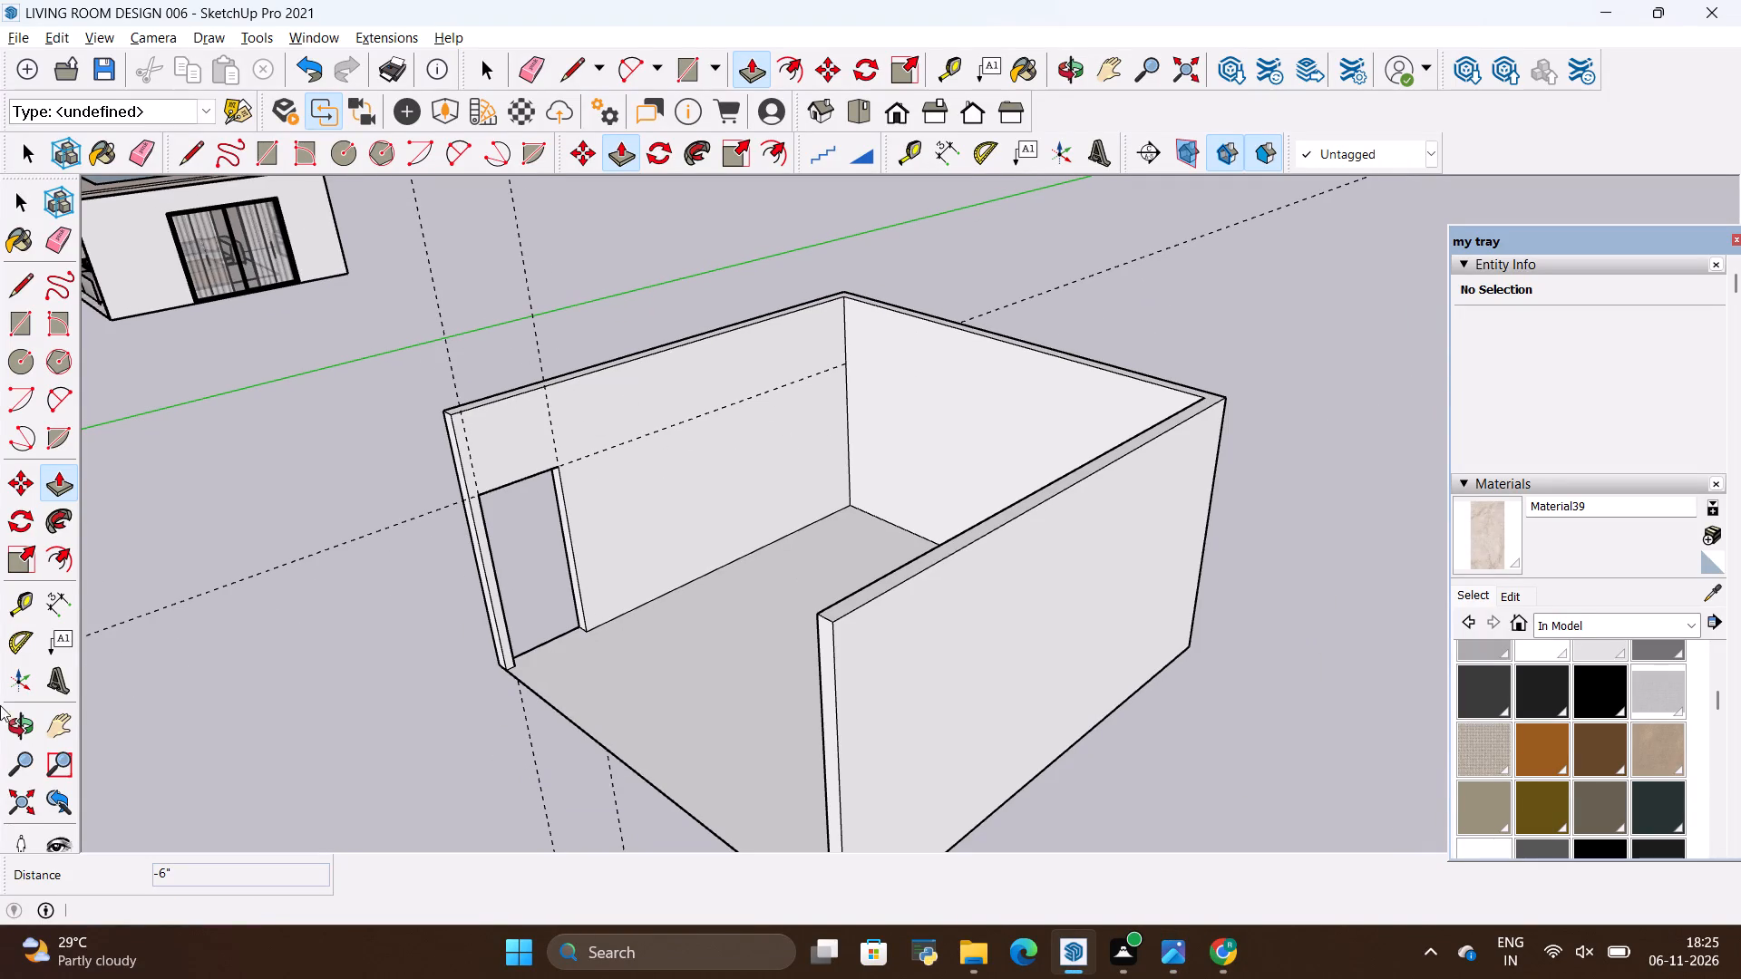
left_click(25, 714)
left_click_drag(473, 387, 470, 455)
left_click_drag(470, 432, 507, 343)
scroll(787, 390, "down", 3)
scroll(637, 446, "up", 4)
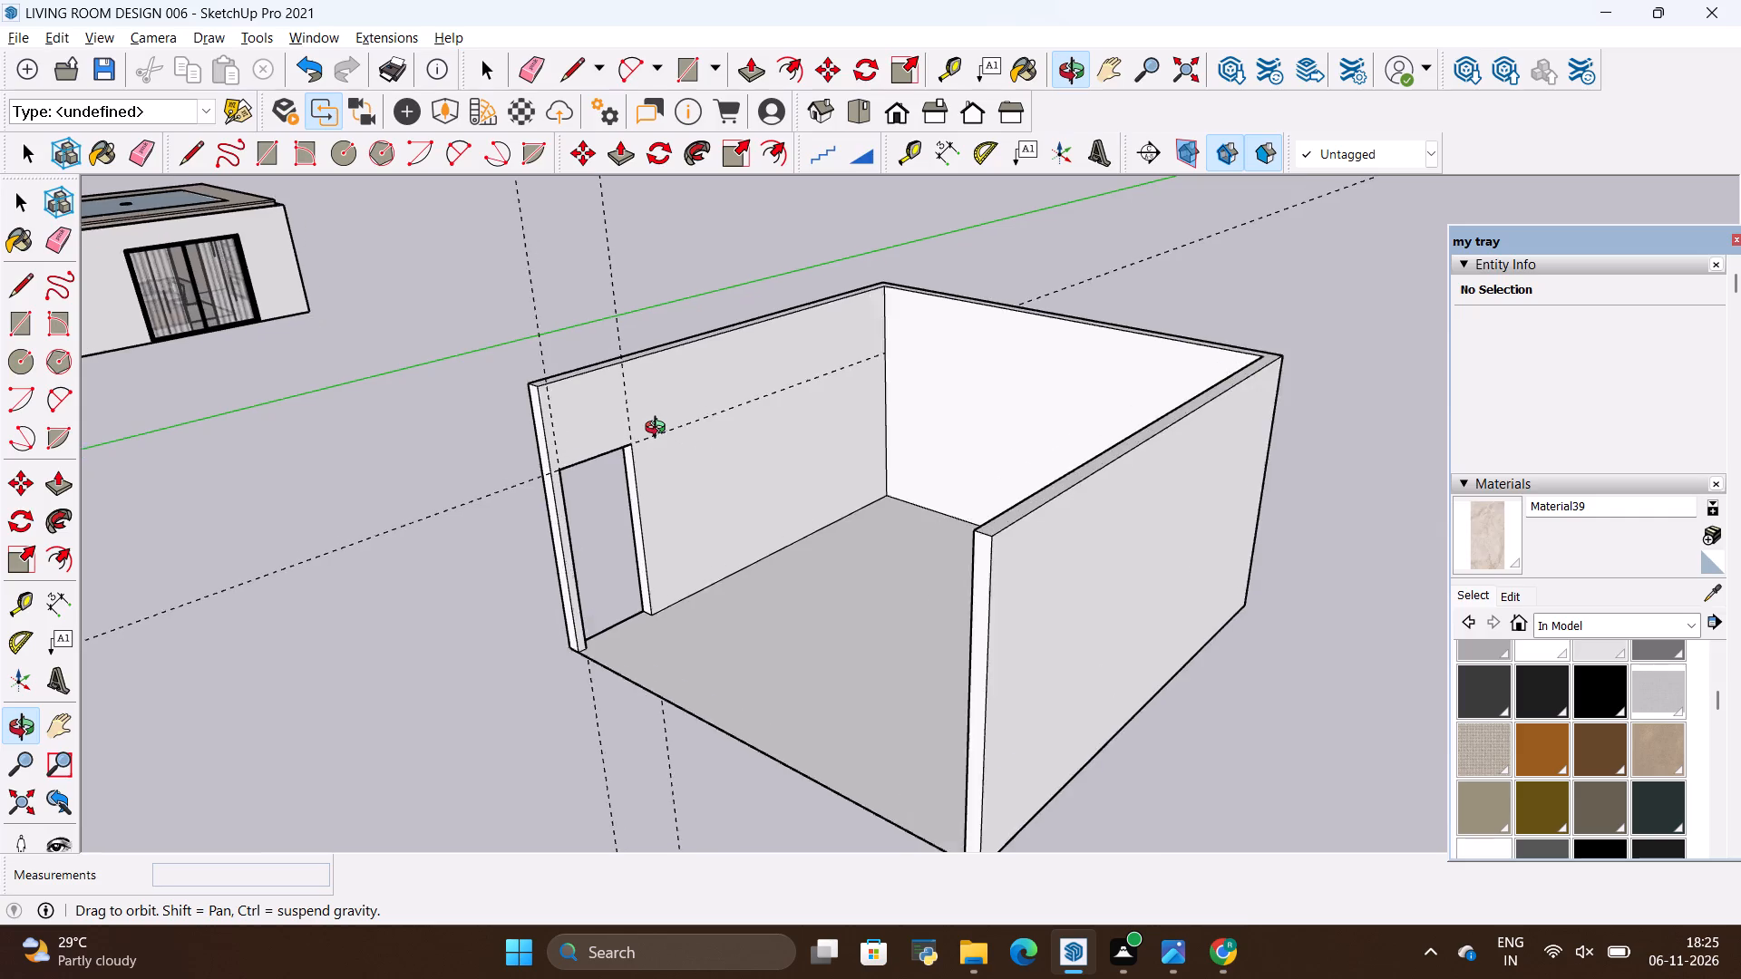
key("alt+Tab")
key("alt+Tab")
scroll(735, 516, "up", 3)
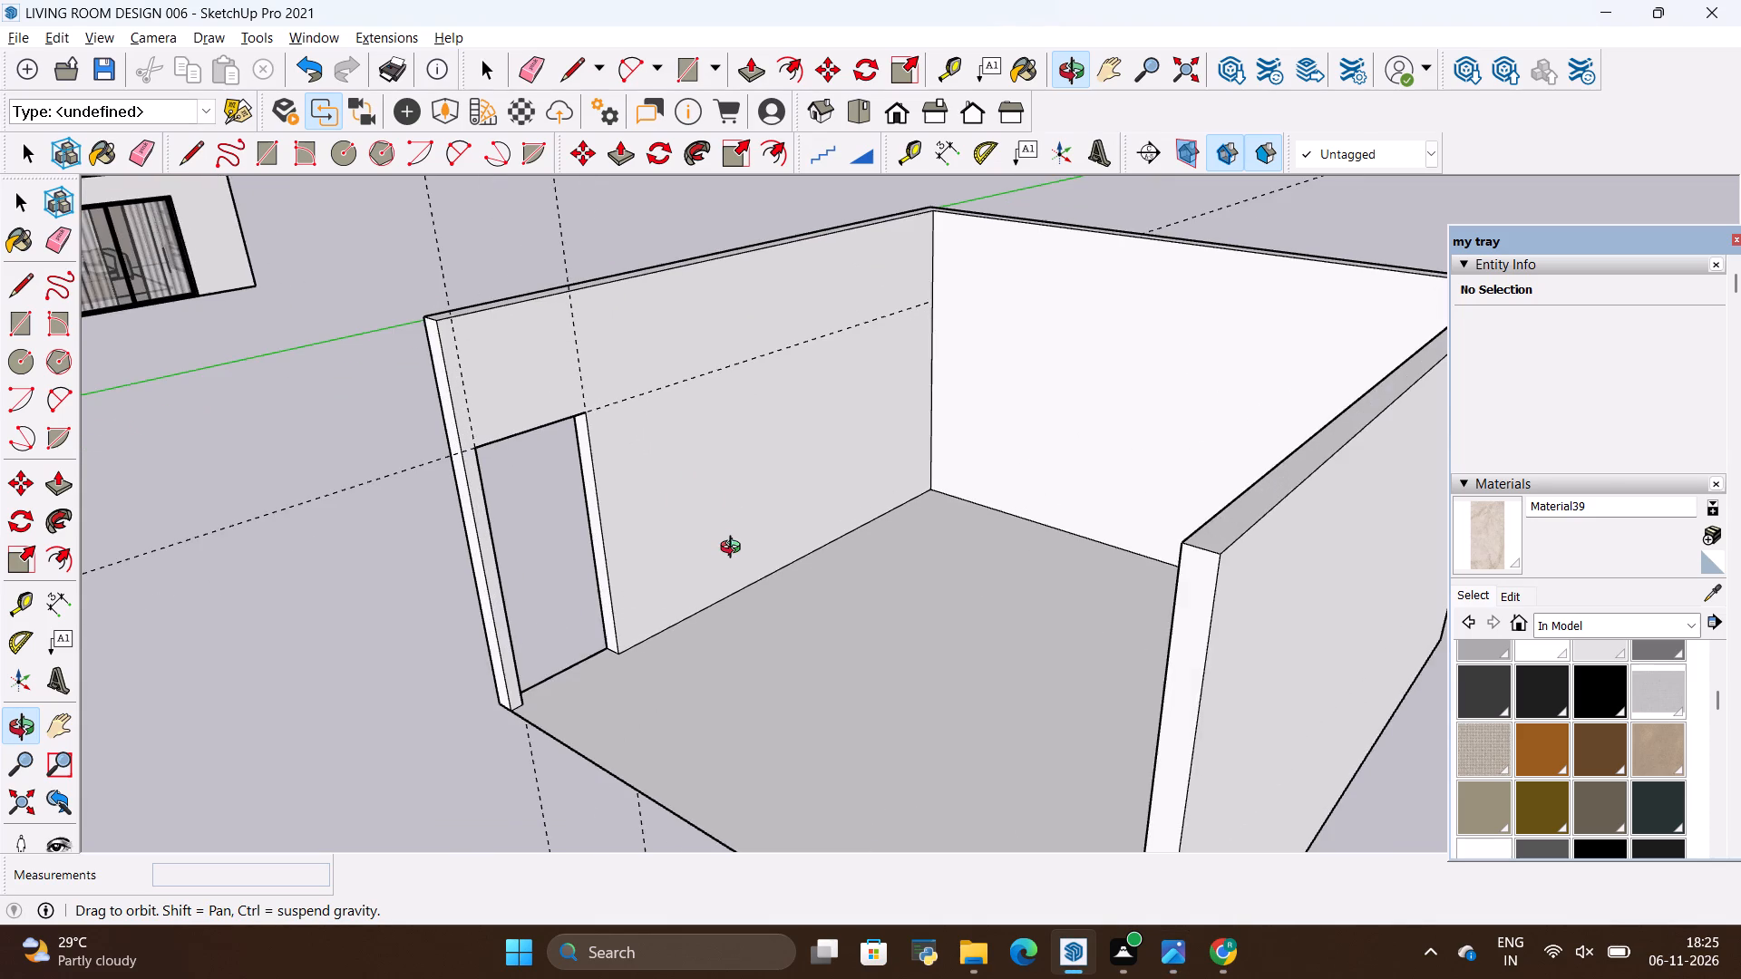
left_click_drag(751, 532, 737, 609)
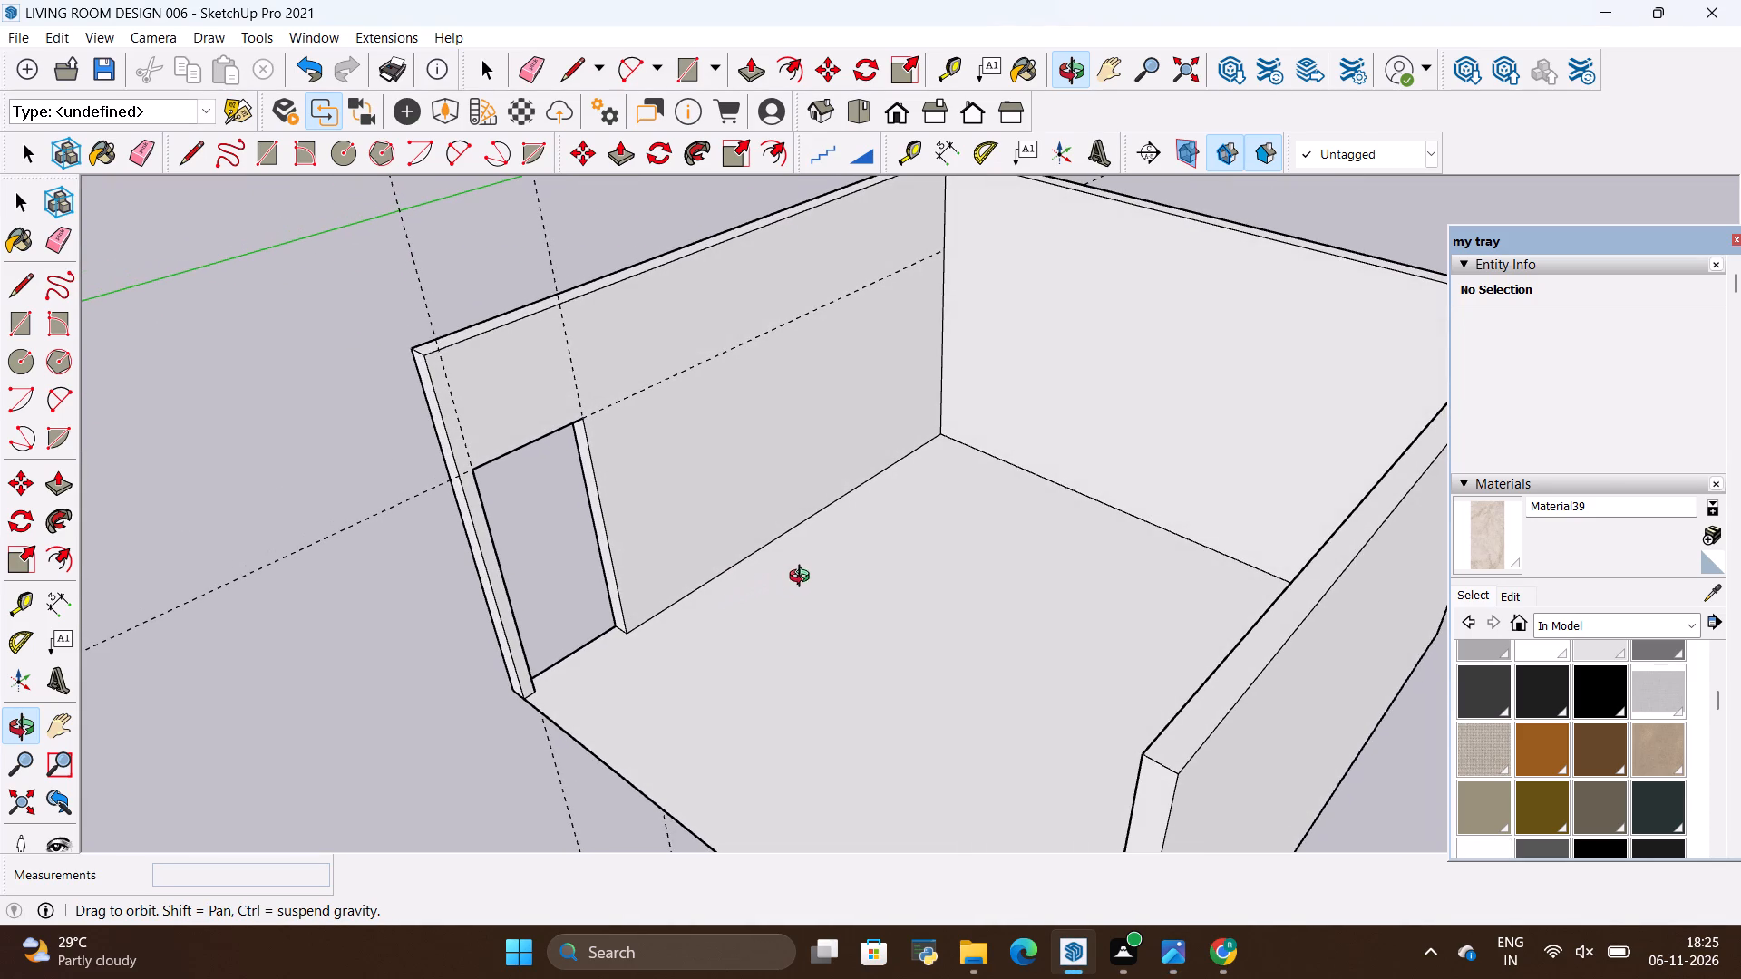
key("alt+Tab")
key("alt+Tab")
scroll(805, 575, "down", 3)
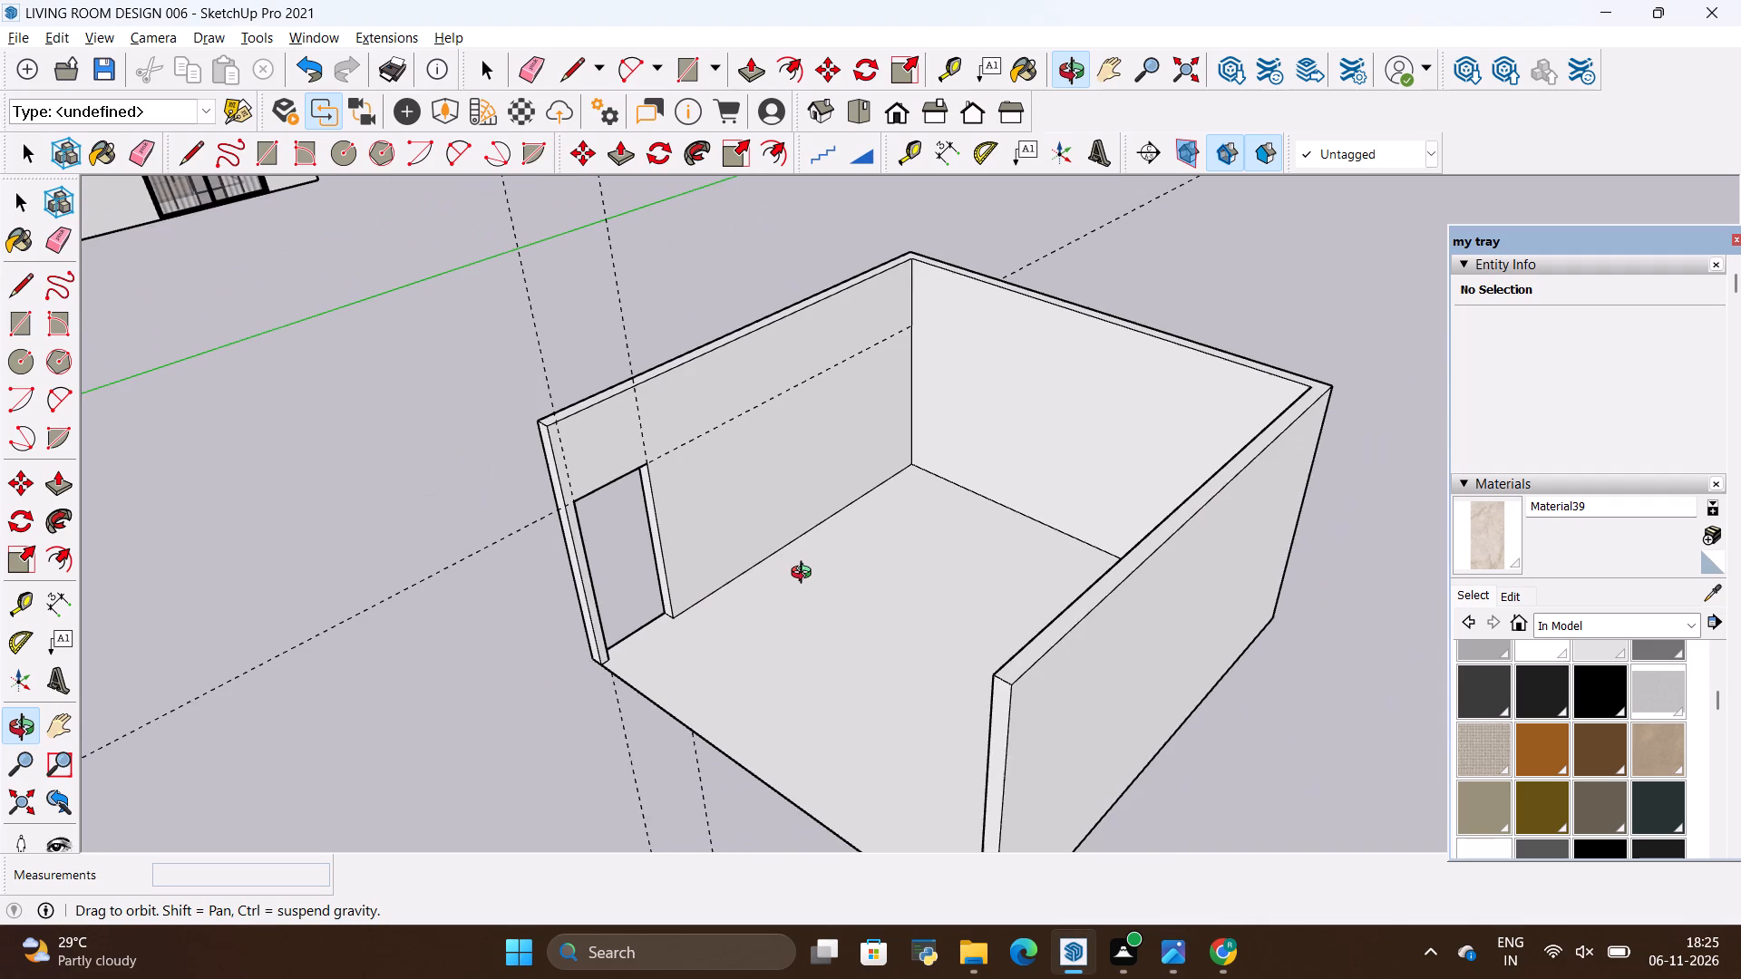
key("alt+Tab")
key("alt+Tab")
left_click_drag(805, 581, 783, 616)
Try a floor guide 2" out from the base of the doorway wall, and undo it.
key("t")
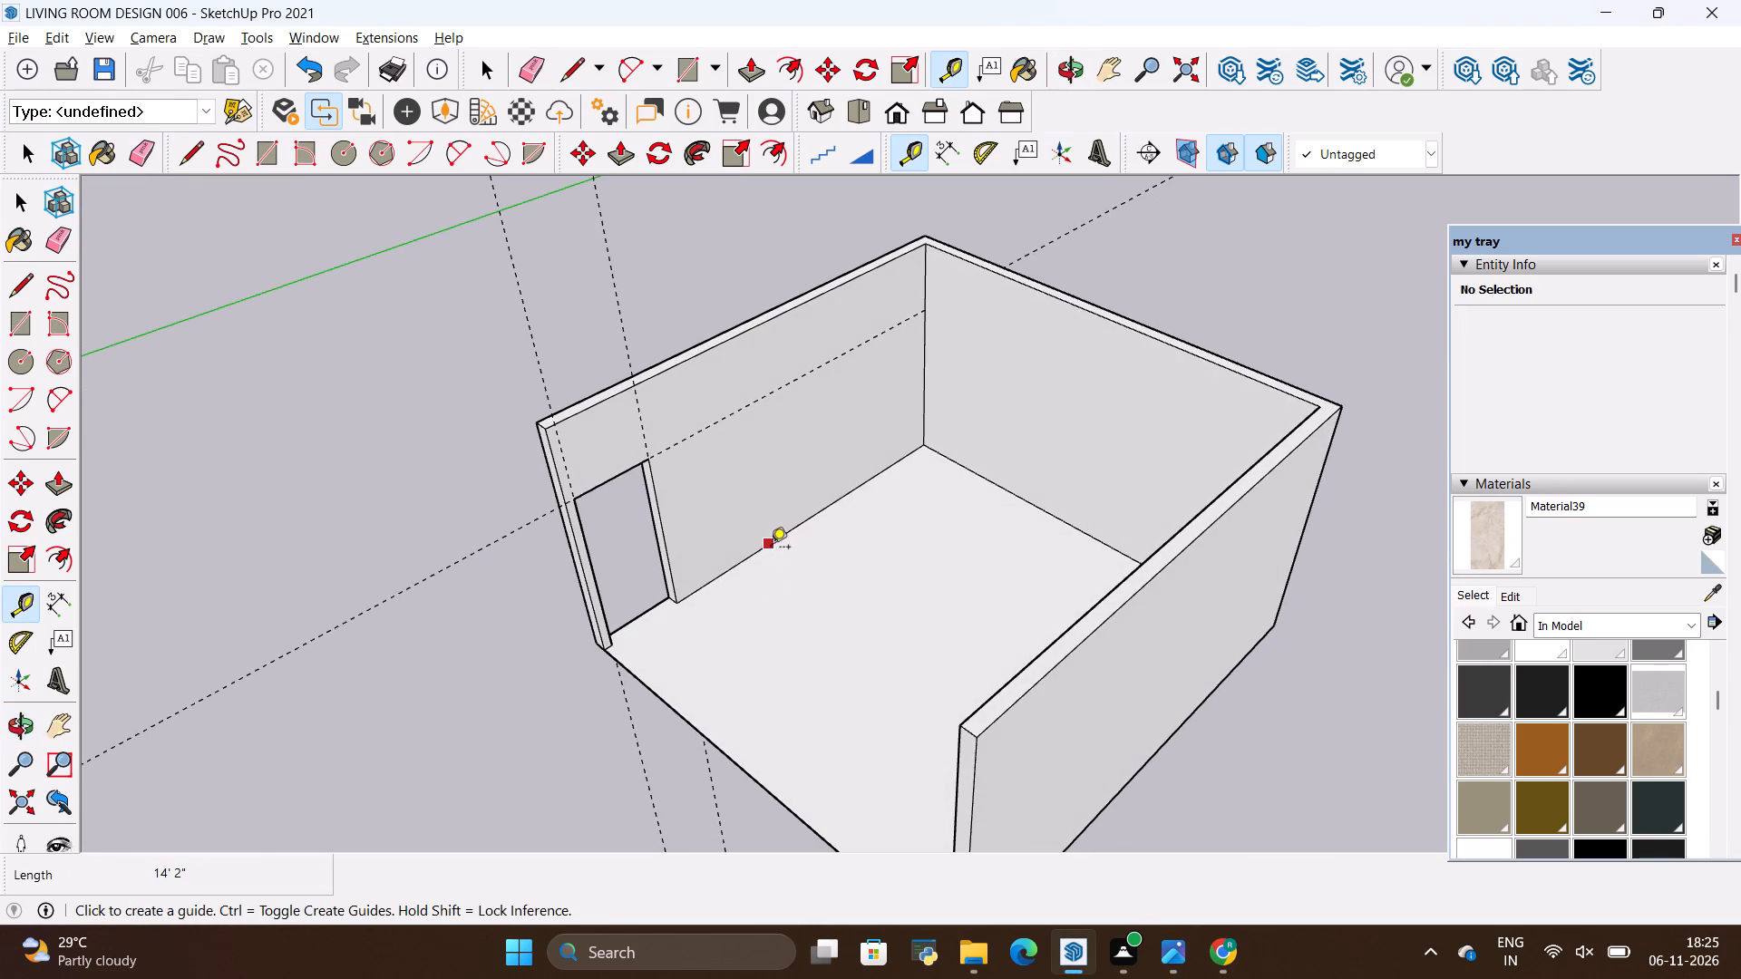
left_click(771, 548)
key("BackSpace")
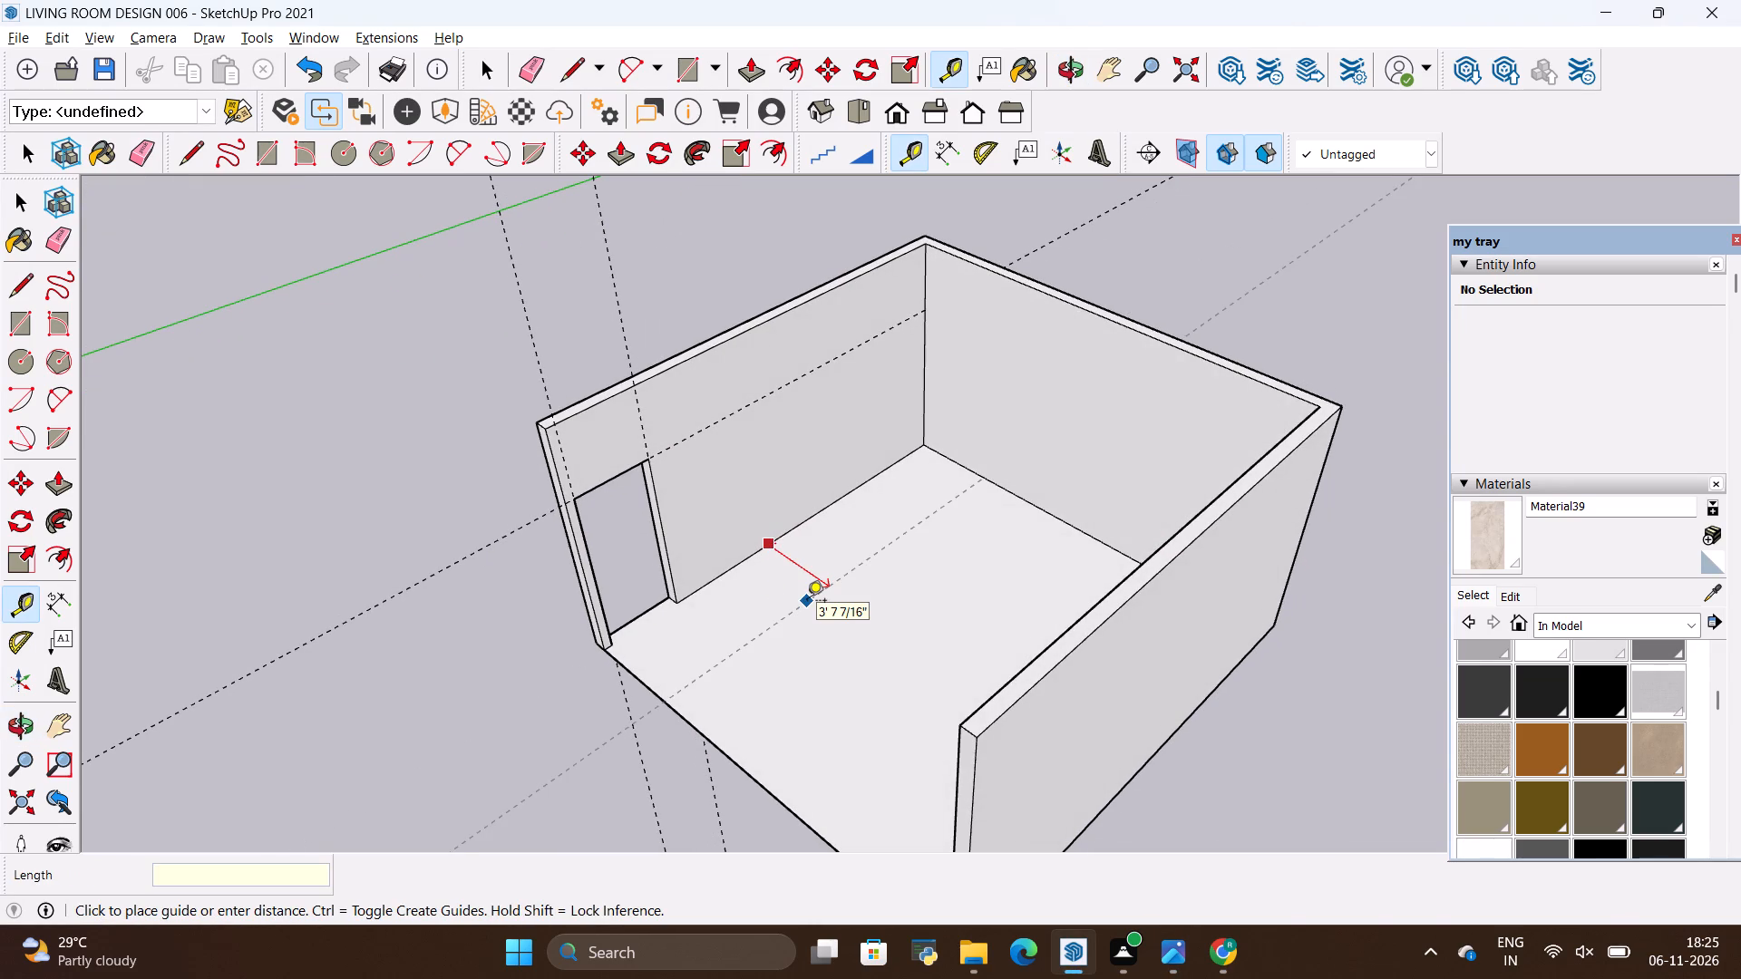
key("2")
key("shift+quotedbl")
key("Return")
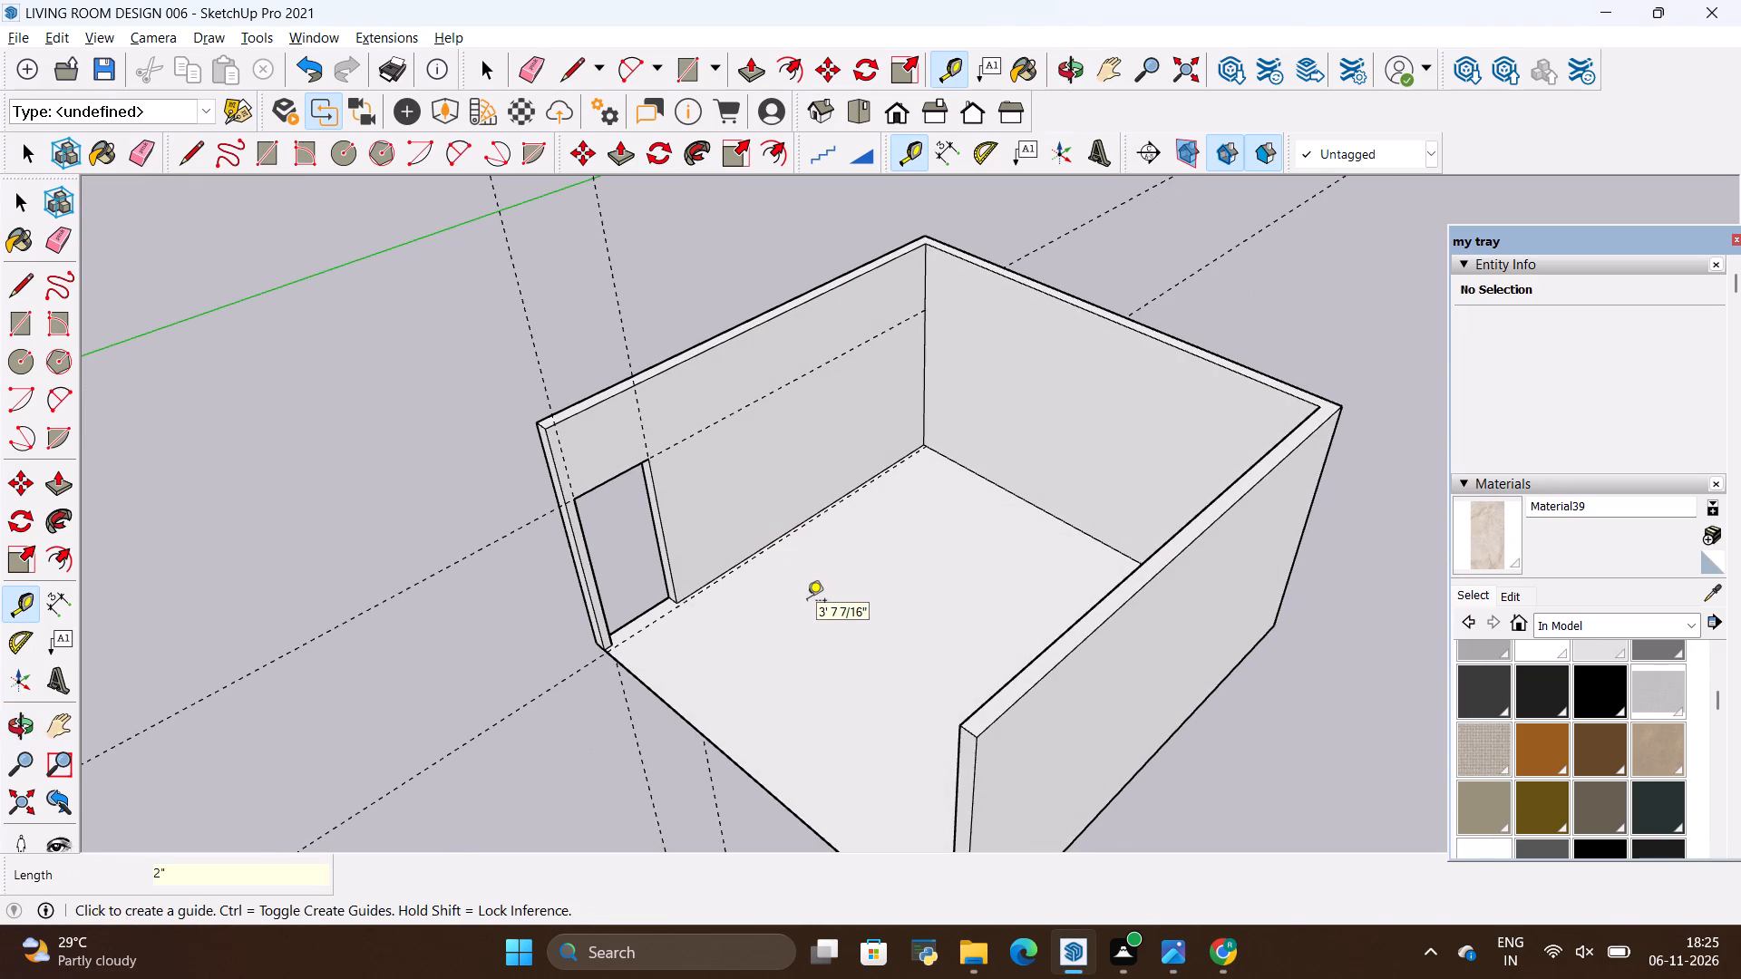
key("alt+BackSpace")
Place a guide on the floor 2' out from the base of the doorway wall to mark the wardrobe depth.
key("t")
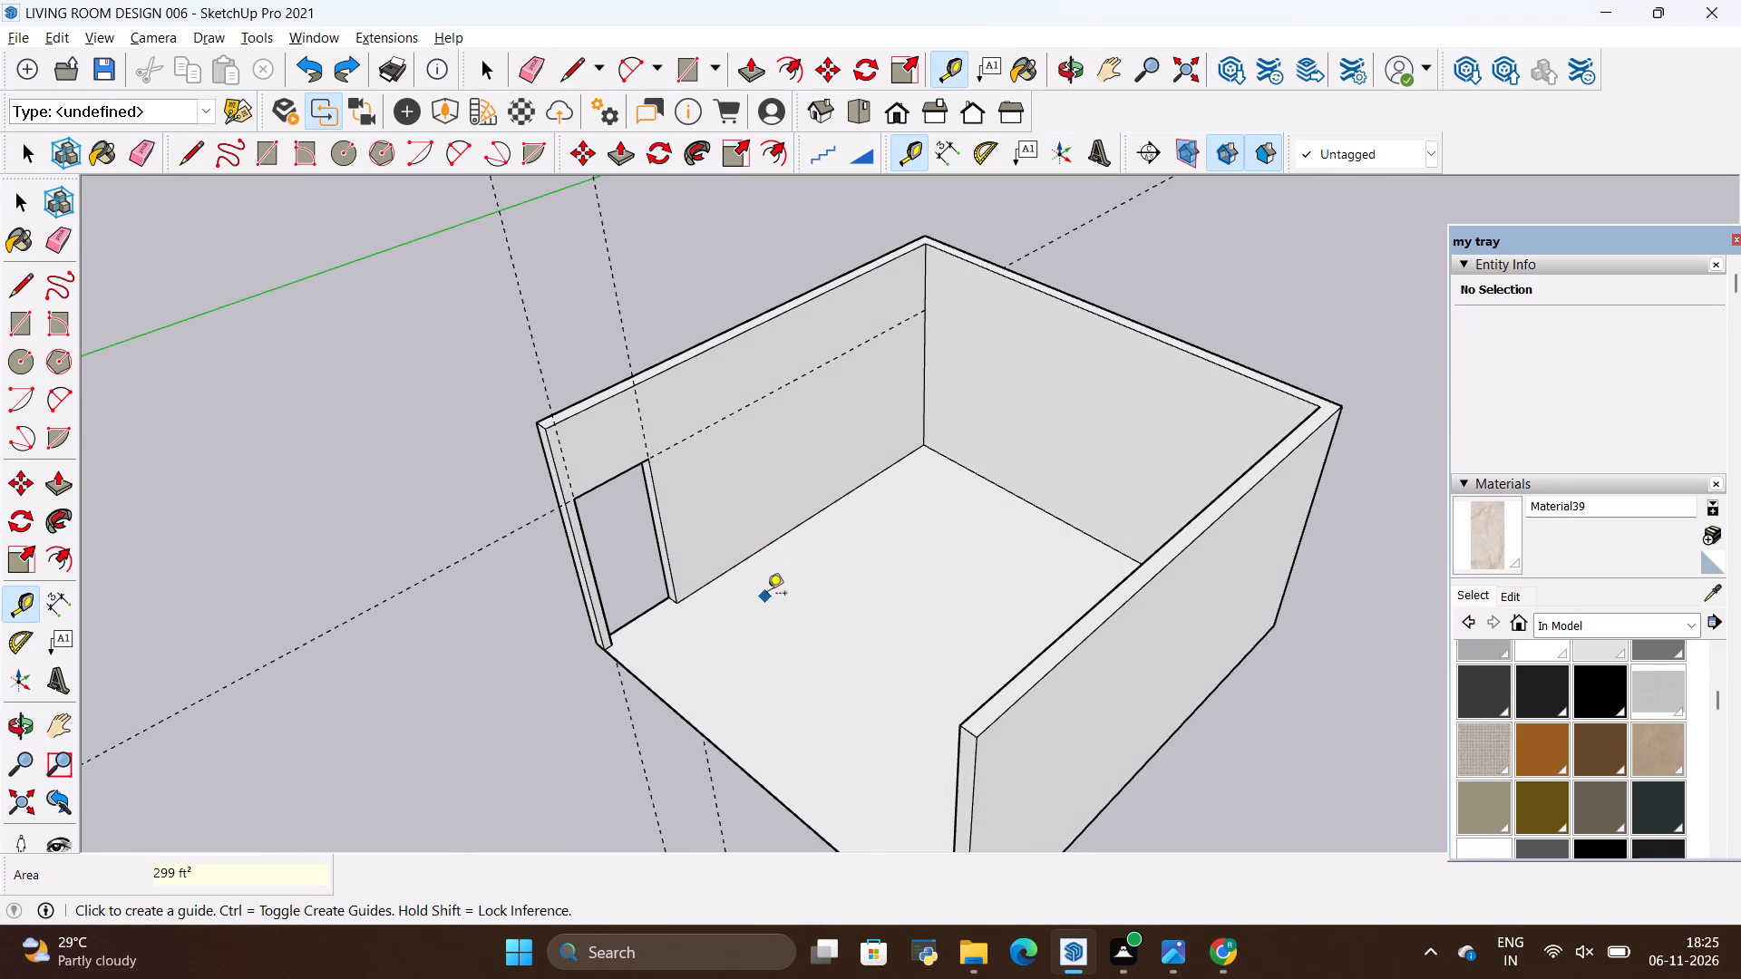
left_click(764, 553)
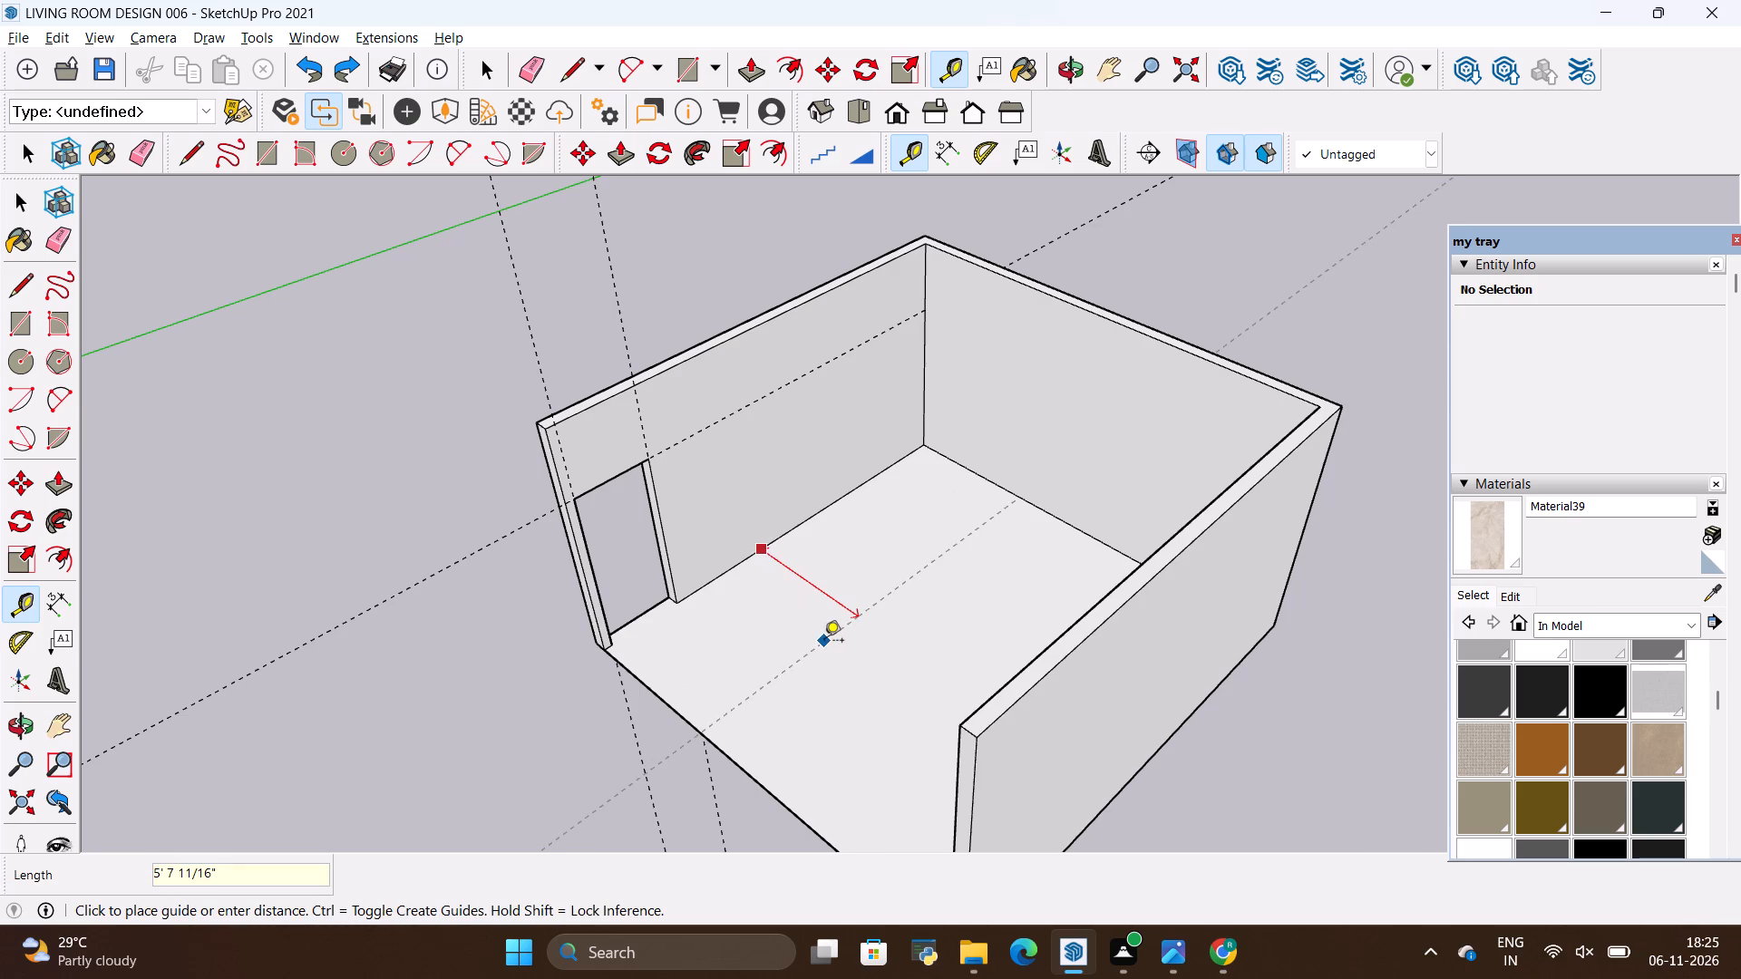
key("BackSpace")
type("2'")
key("Return")
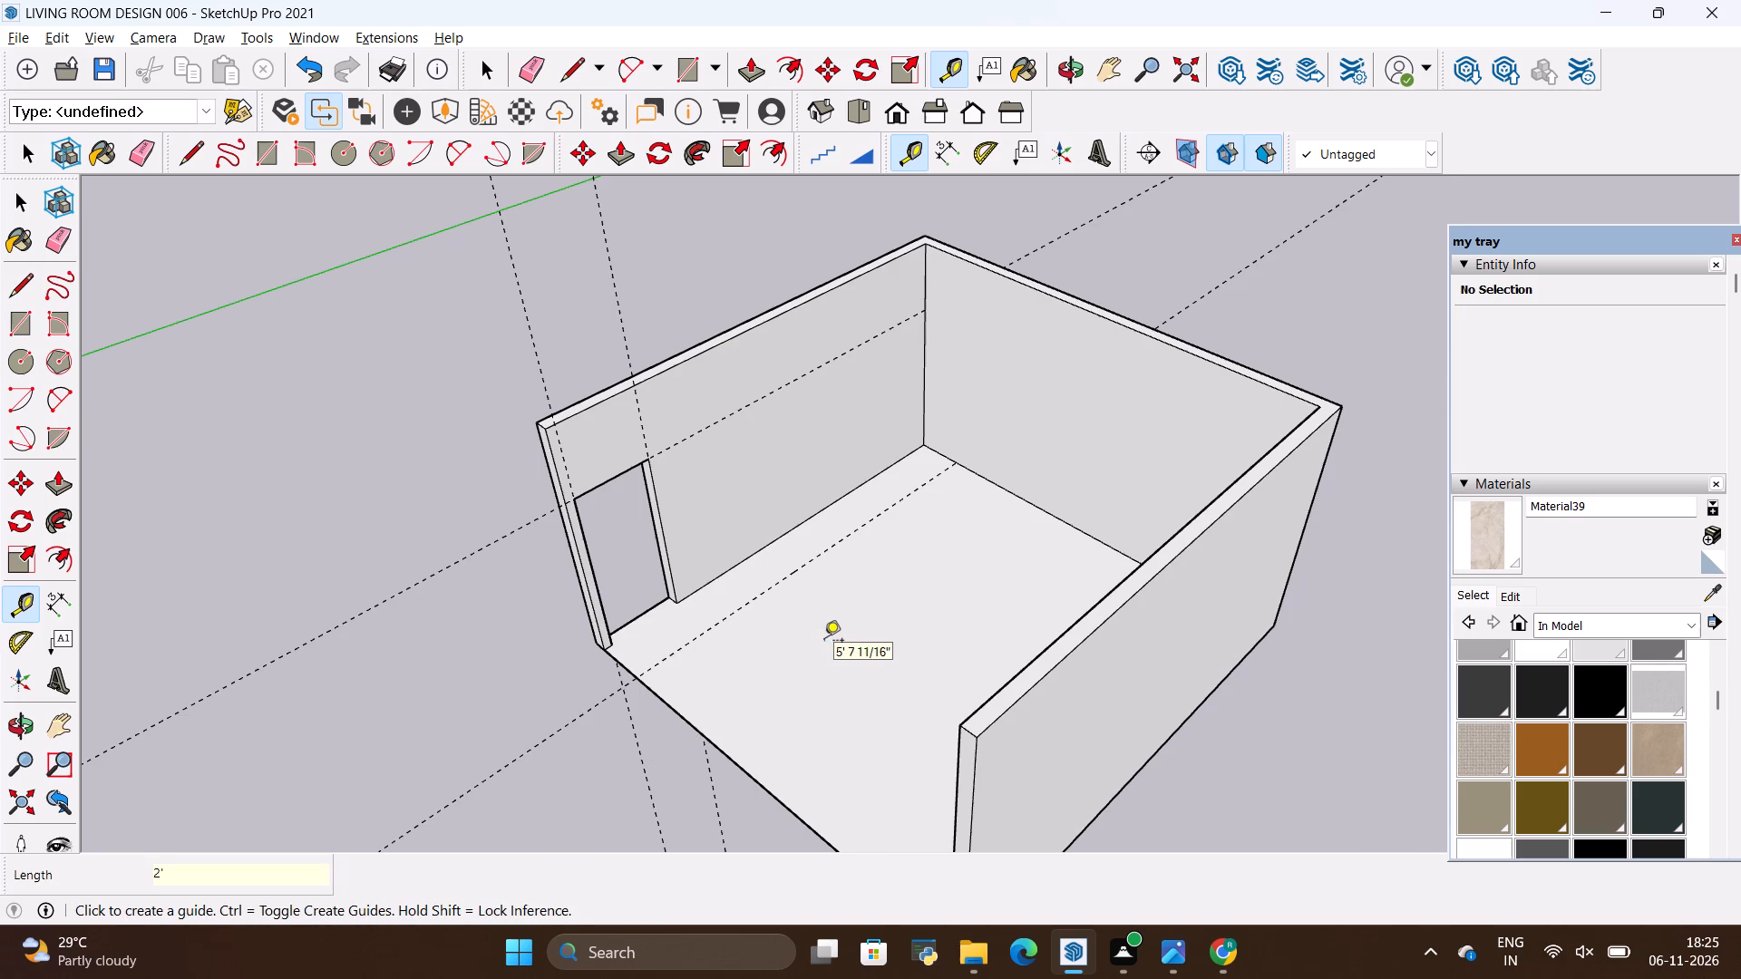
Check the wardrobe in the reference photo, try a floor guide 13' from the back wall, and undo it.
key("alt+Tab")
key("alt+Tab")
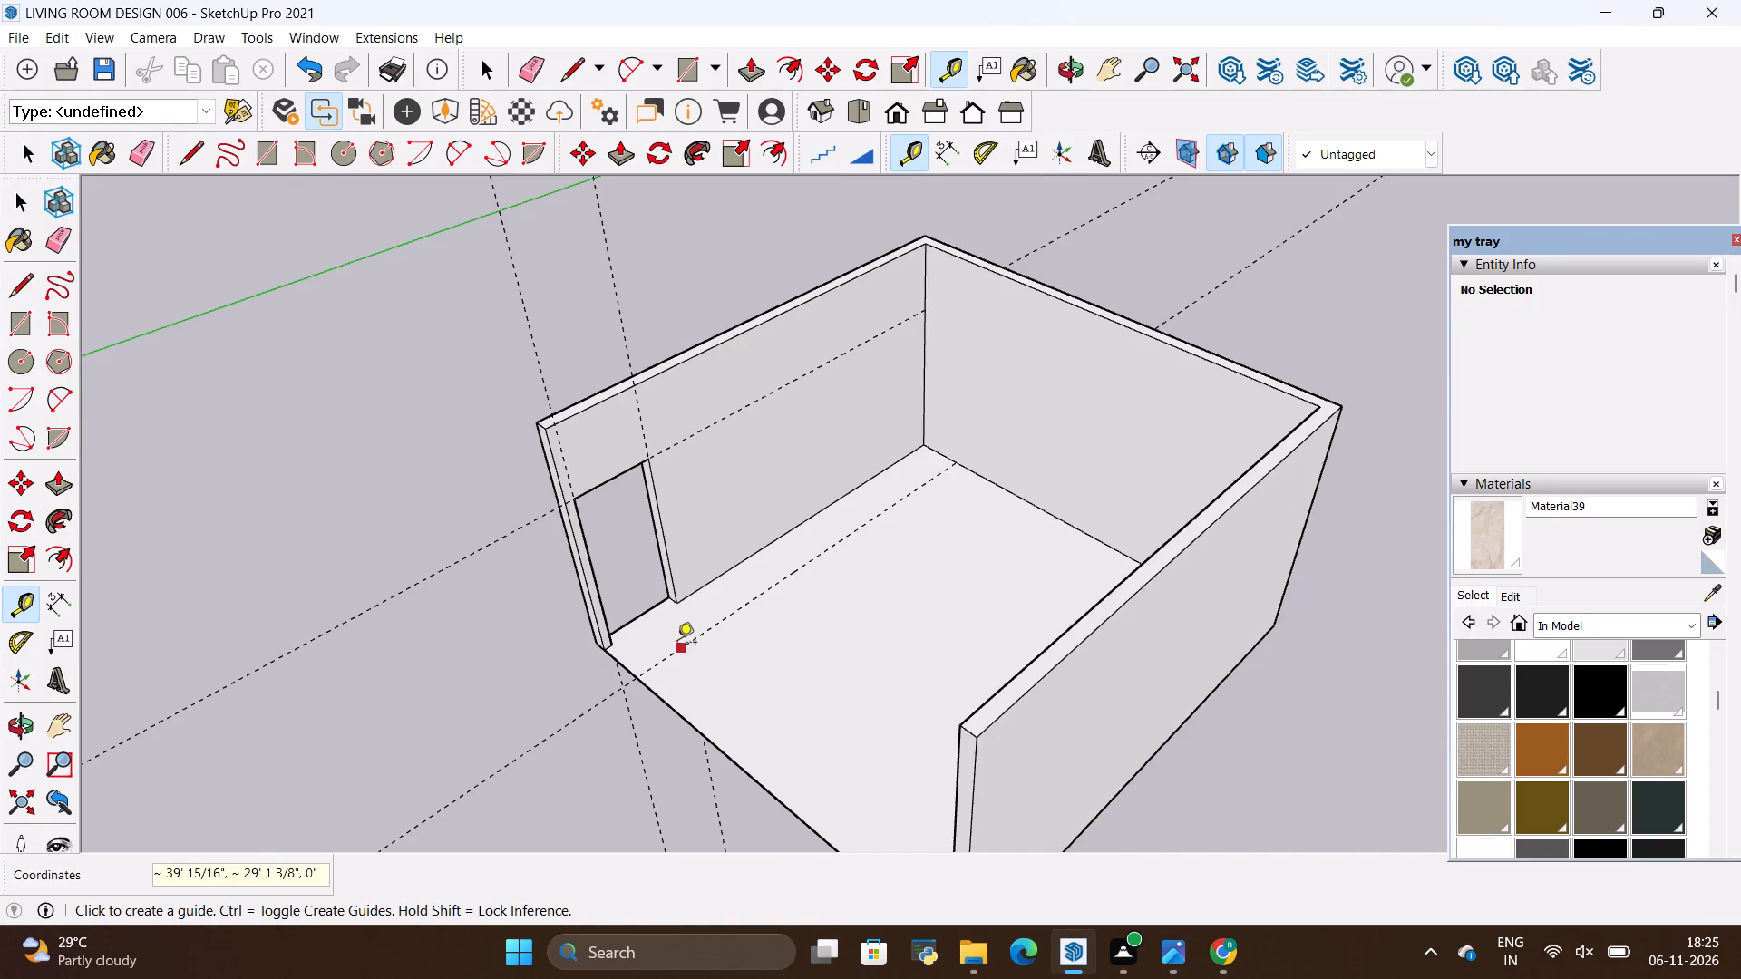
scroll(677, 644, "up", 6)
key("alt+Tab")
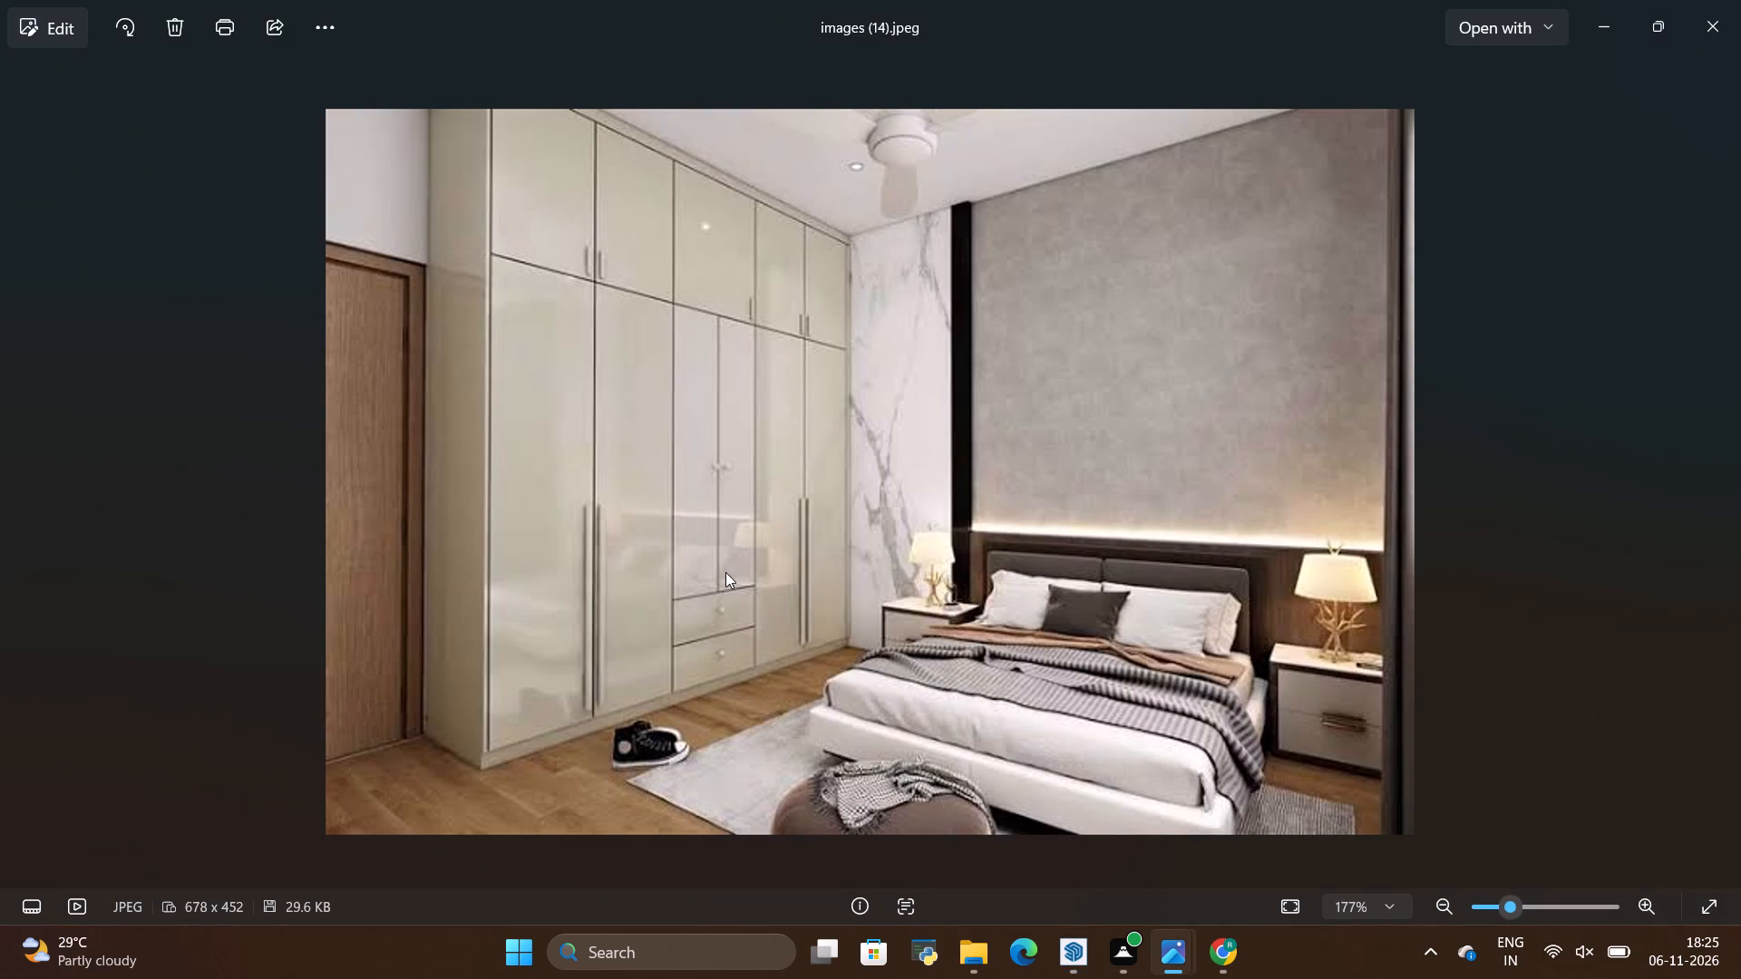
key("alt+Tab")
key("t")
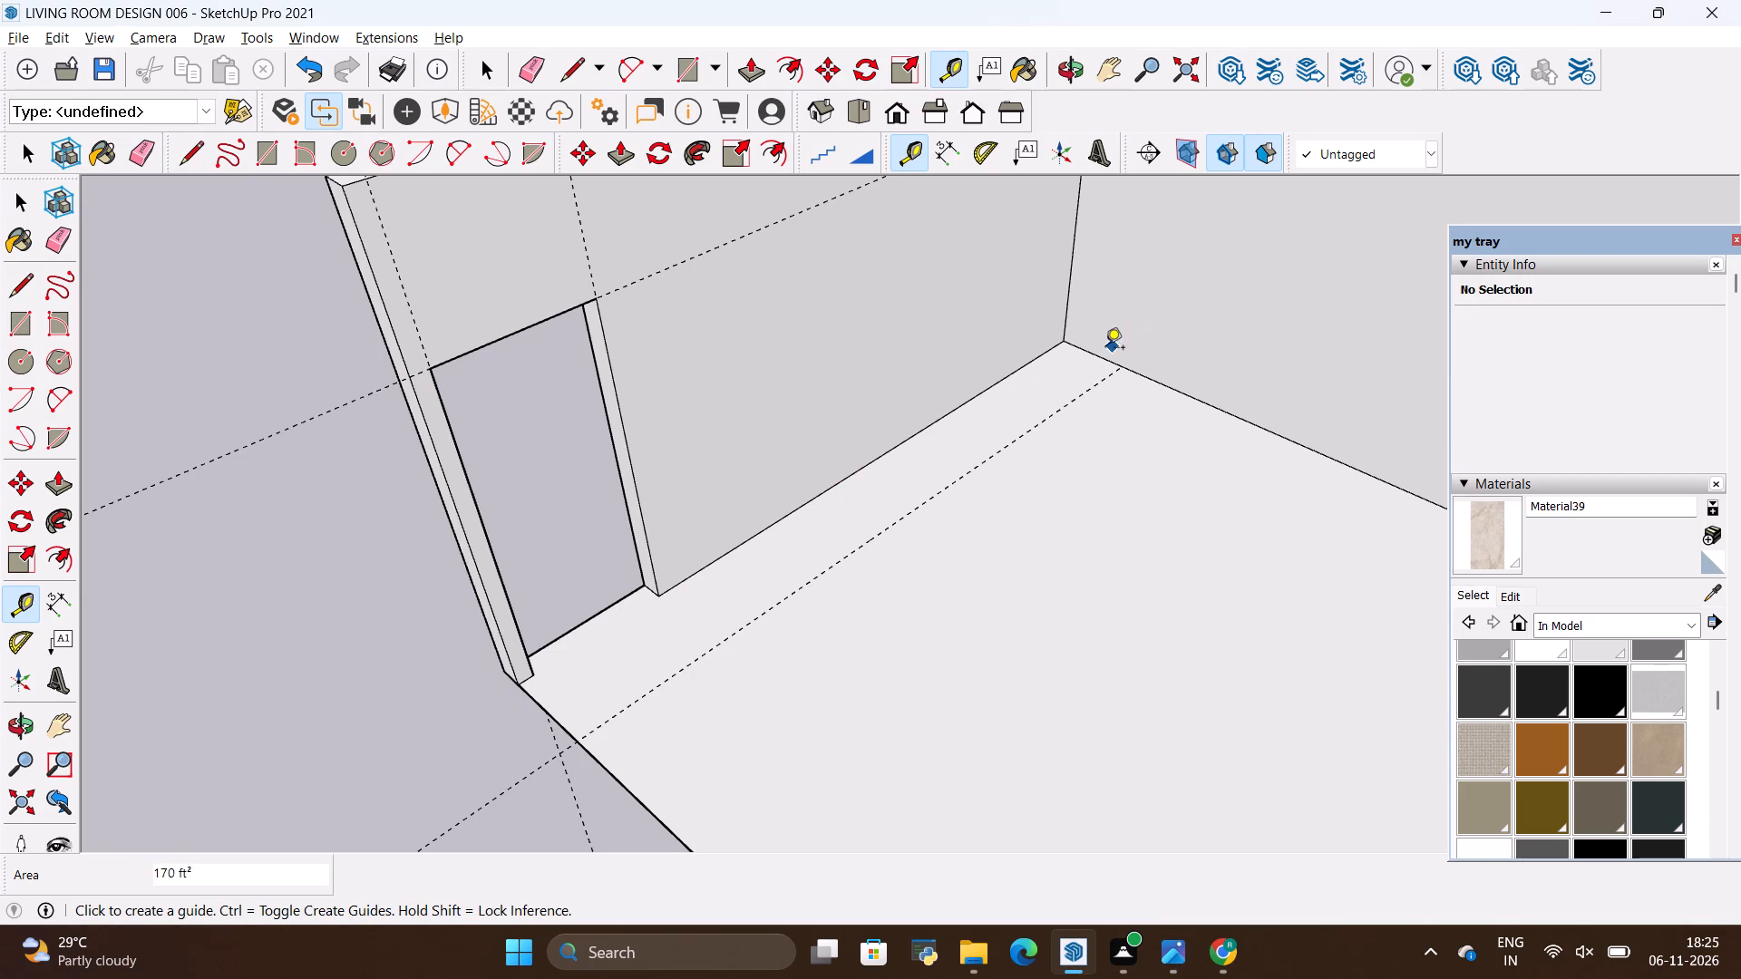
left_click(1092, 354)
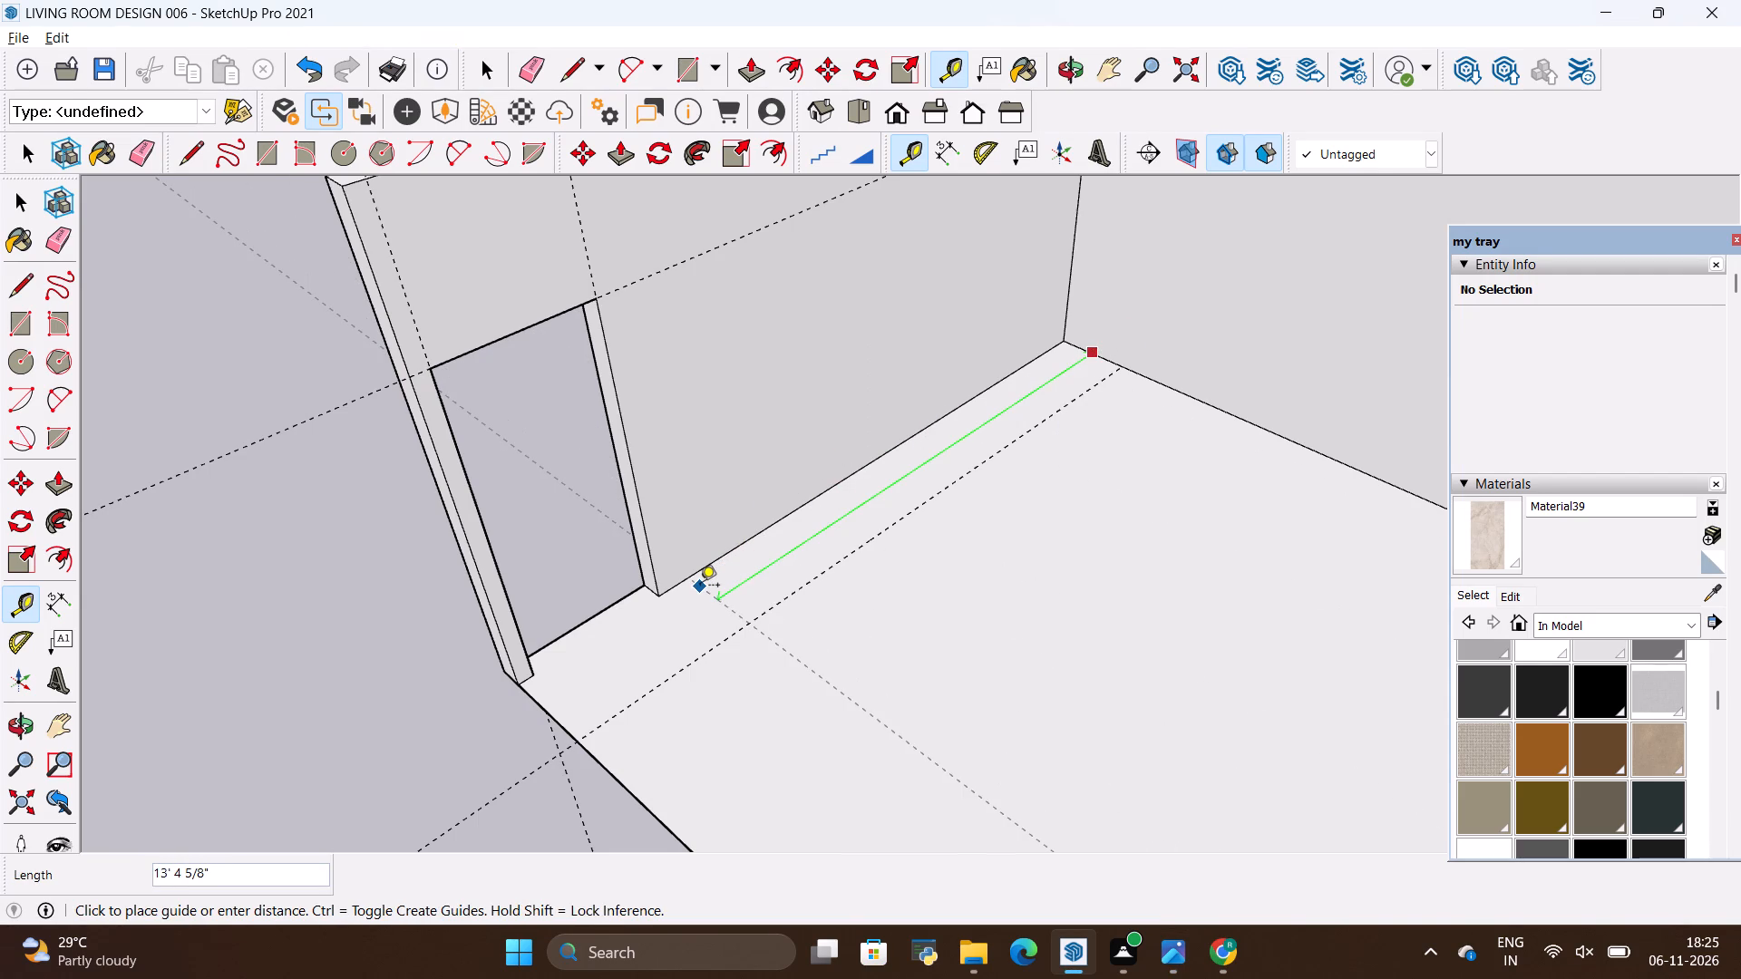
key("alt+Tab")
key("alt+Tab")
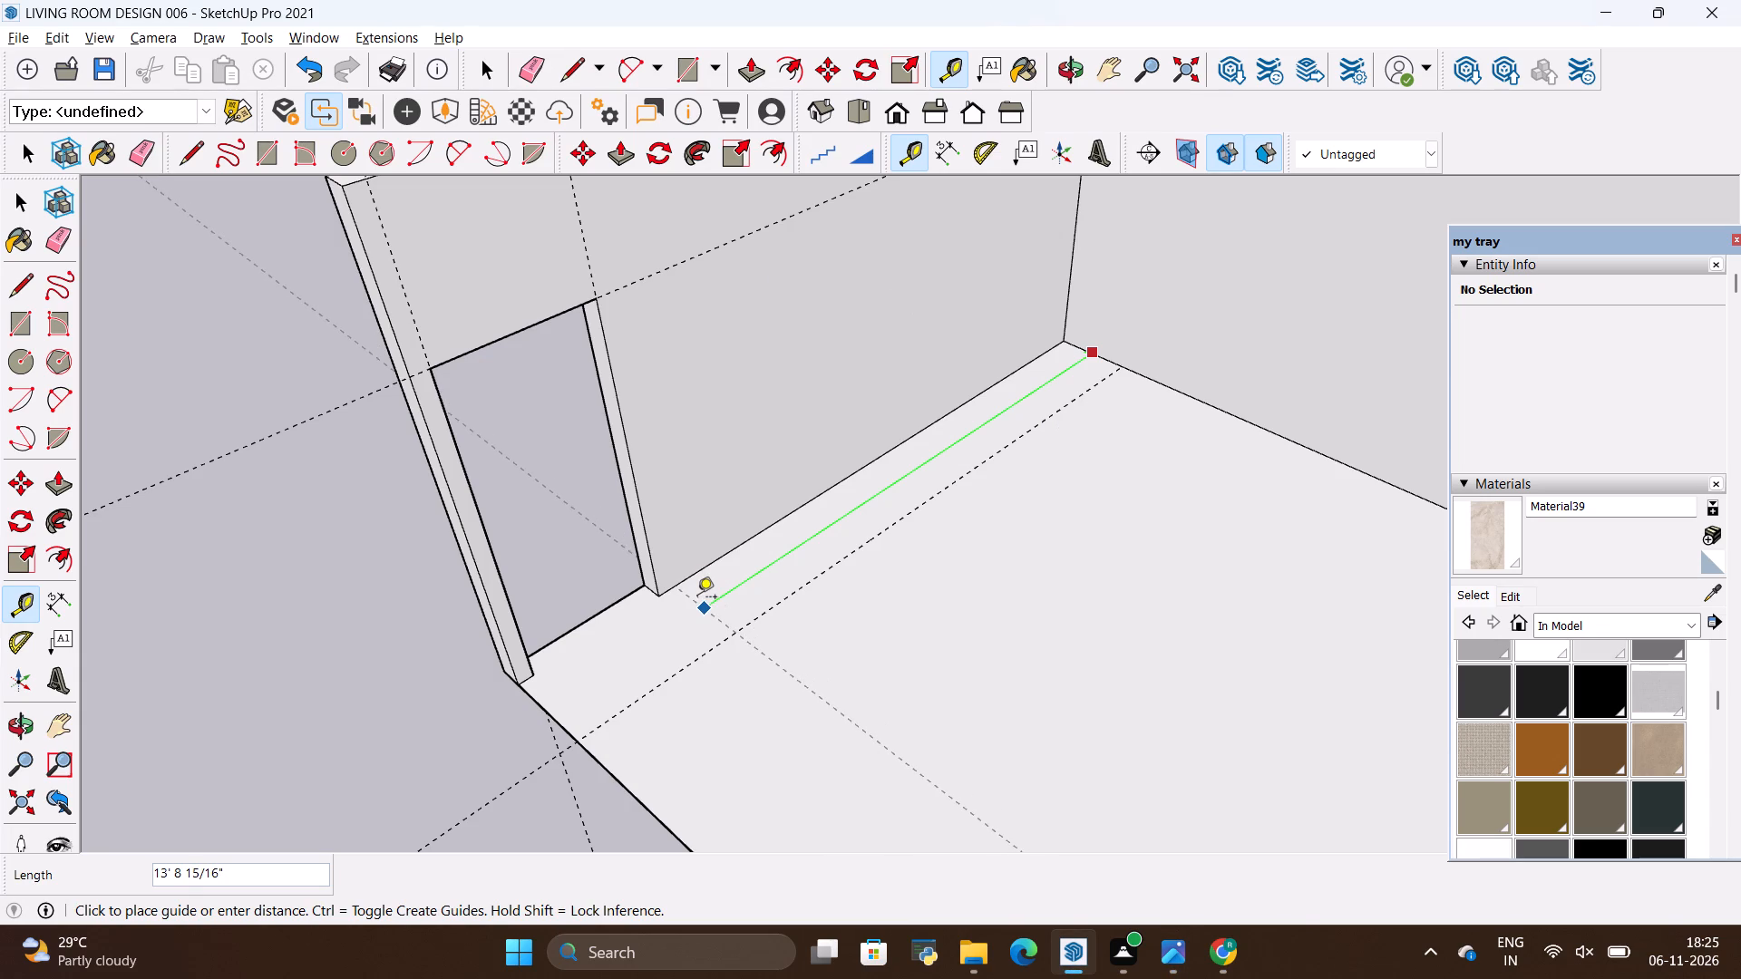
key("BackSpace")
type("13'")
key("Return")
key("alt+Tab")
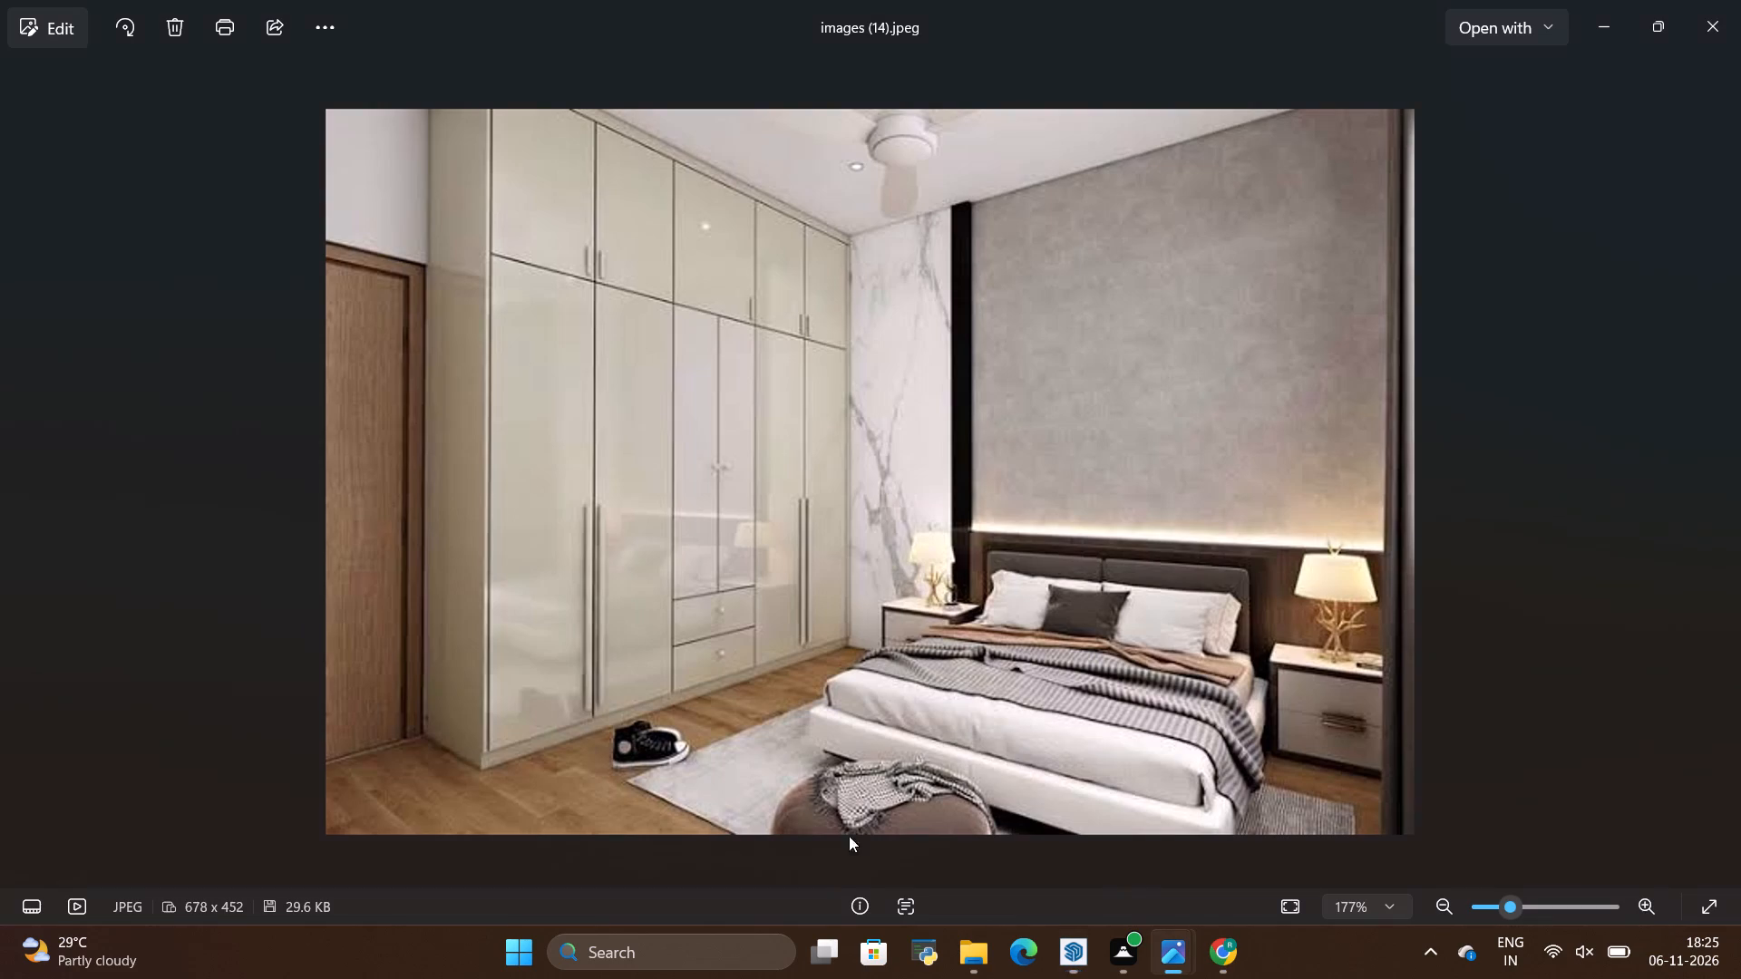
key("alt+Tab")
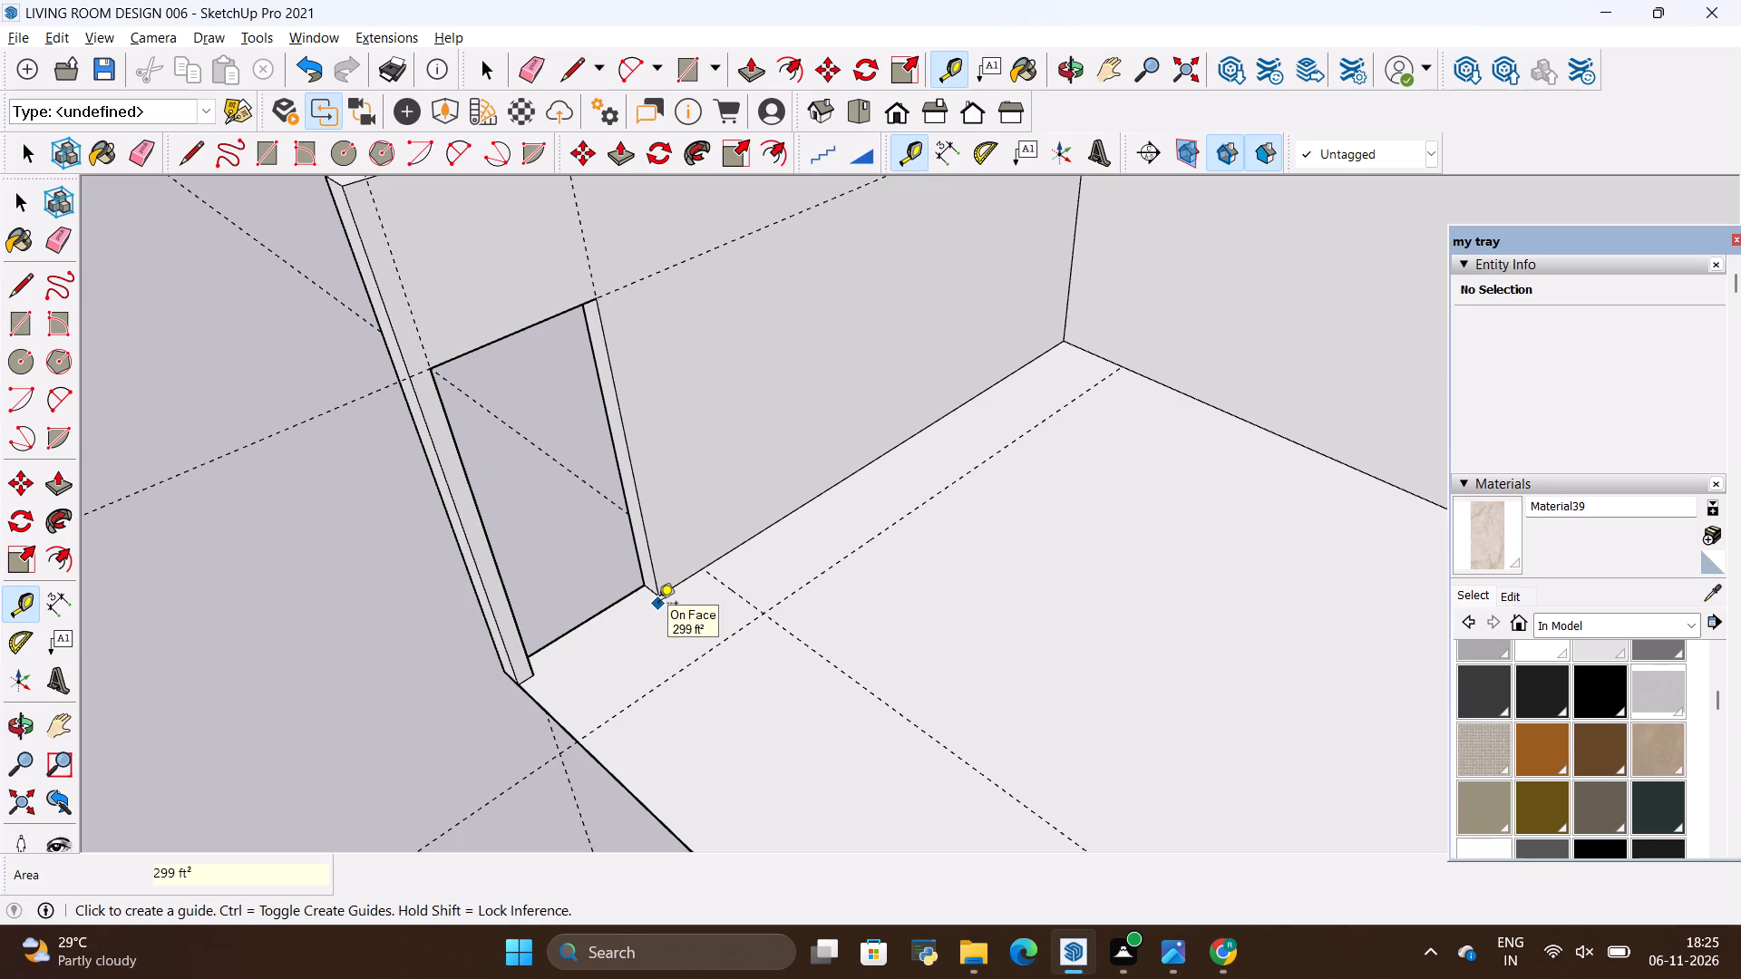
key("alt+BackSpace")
Place a floor guide 13'6" from the back wall to mark the wardrobe's end near the doorway.
key("t")
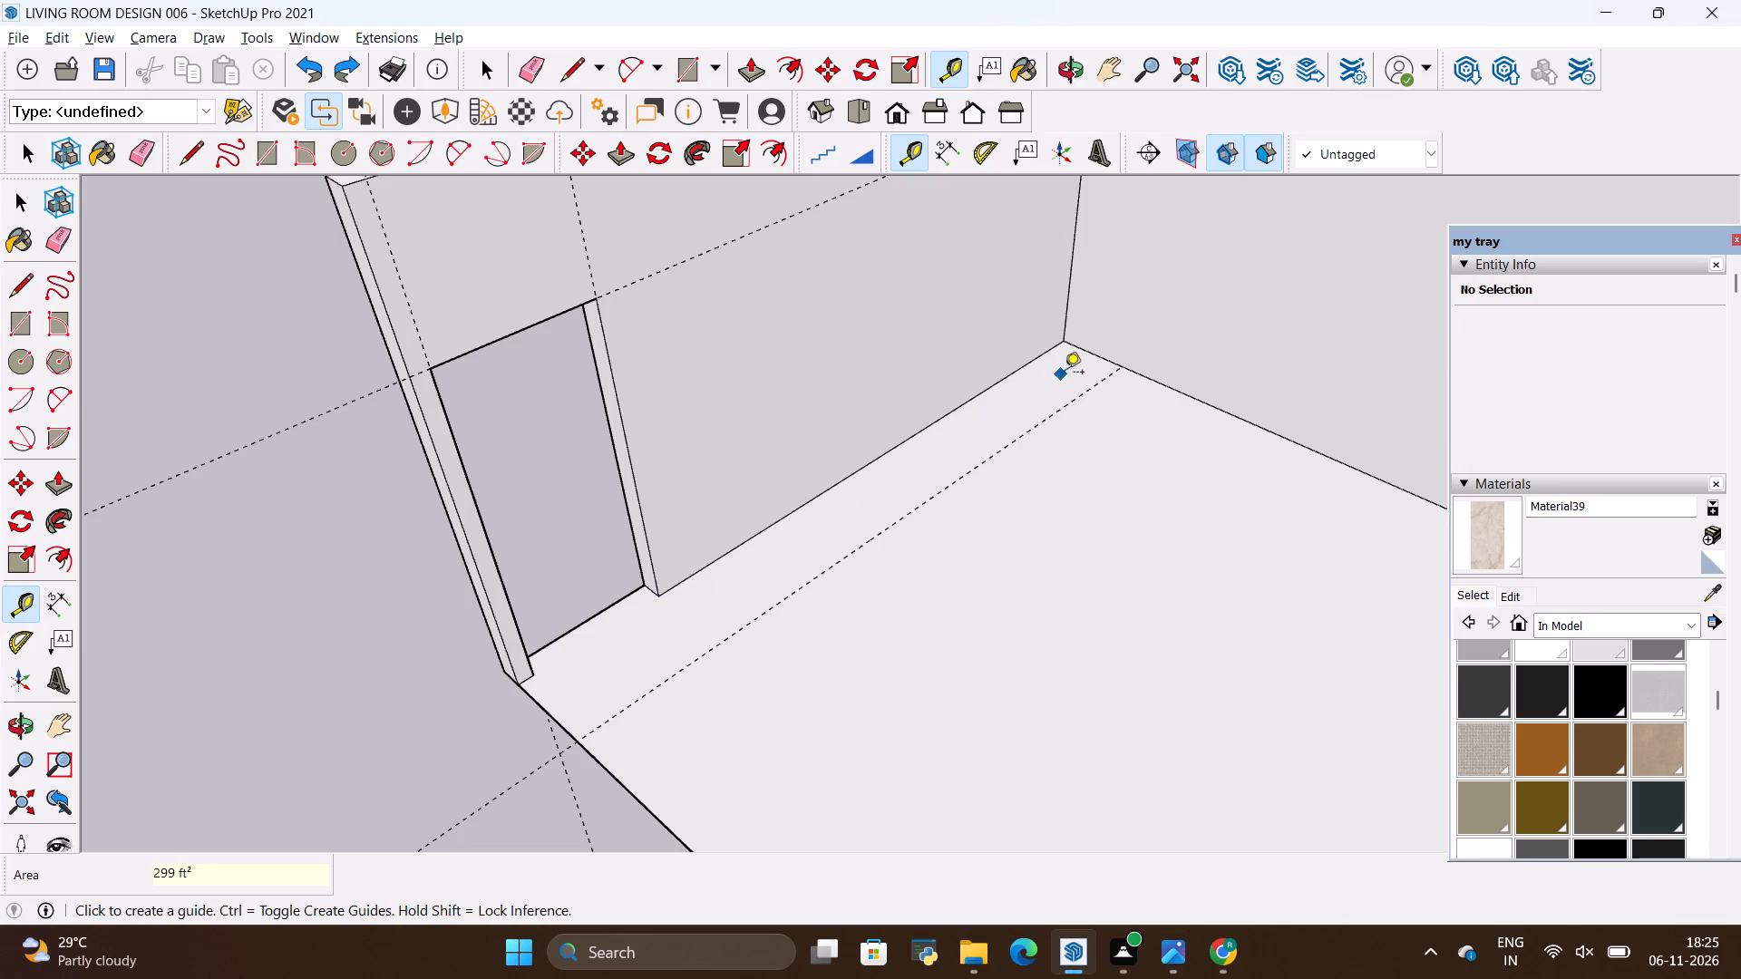
left_click(1105, 356)
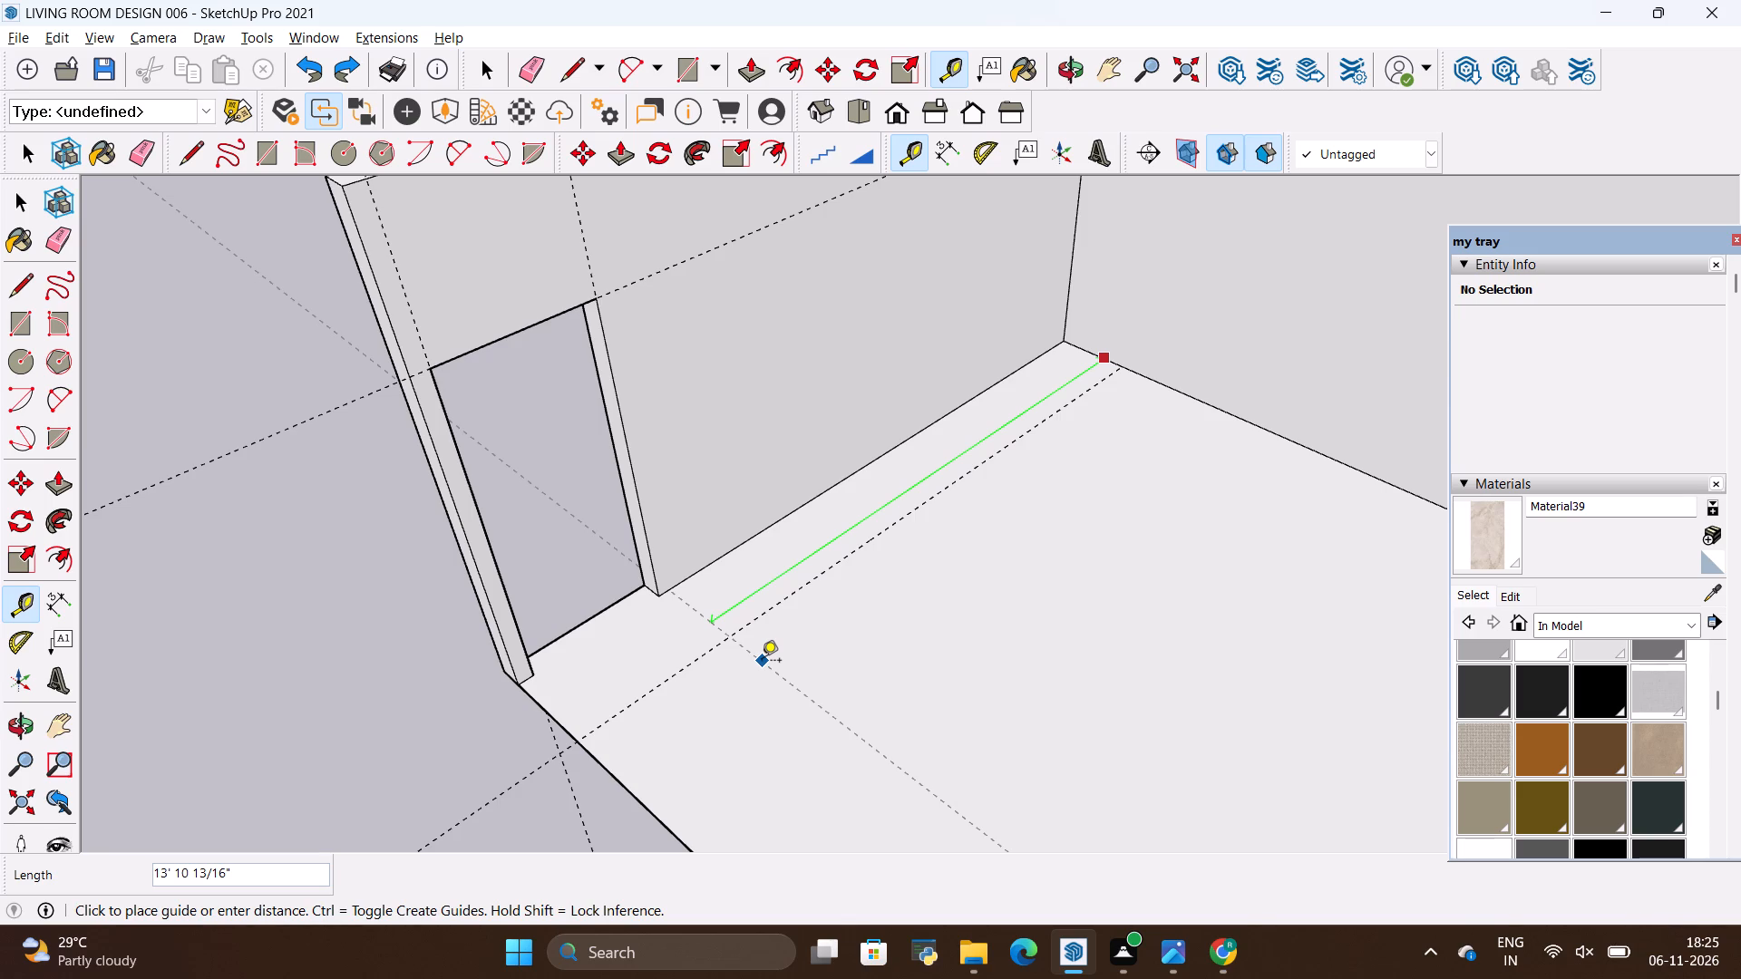
key("alt+Tab")
key("alt+Tab")
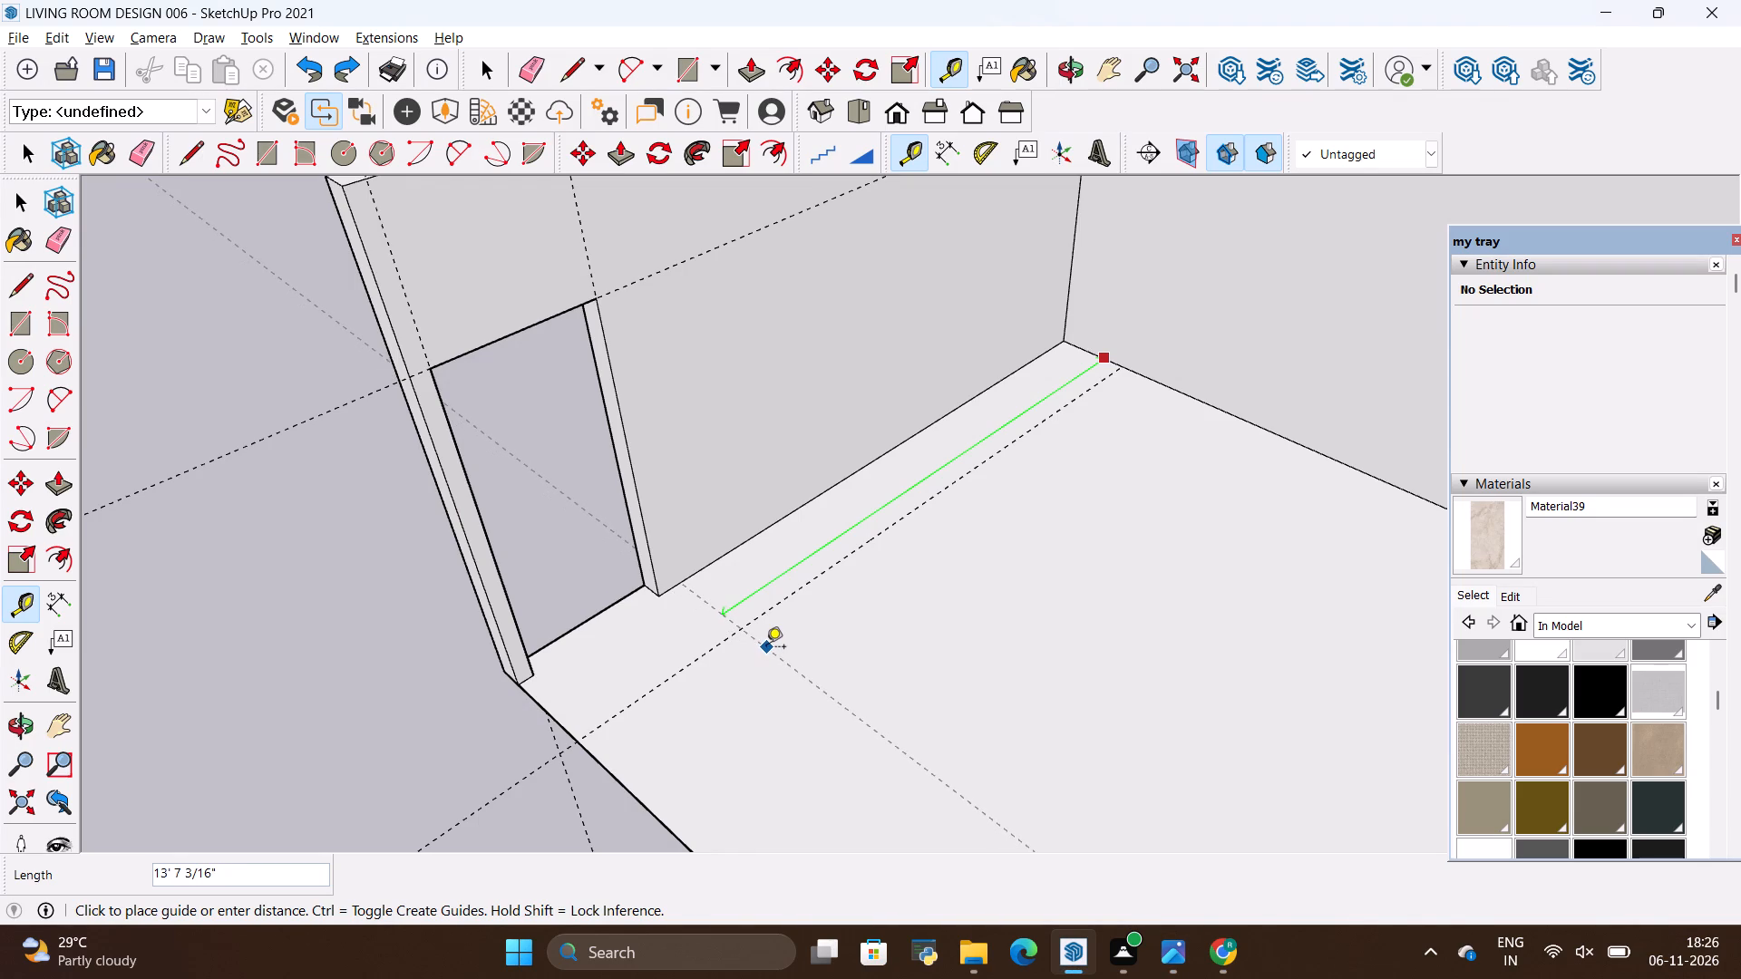
scroll(759, 653, "down", 3)
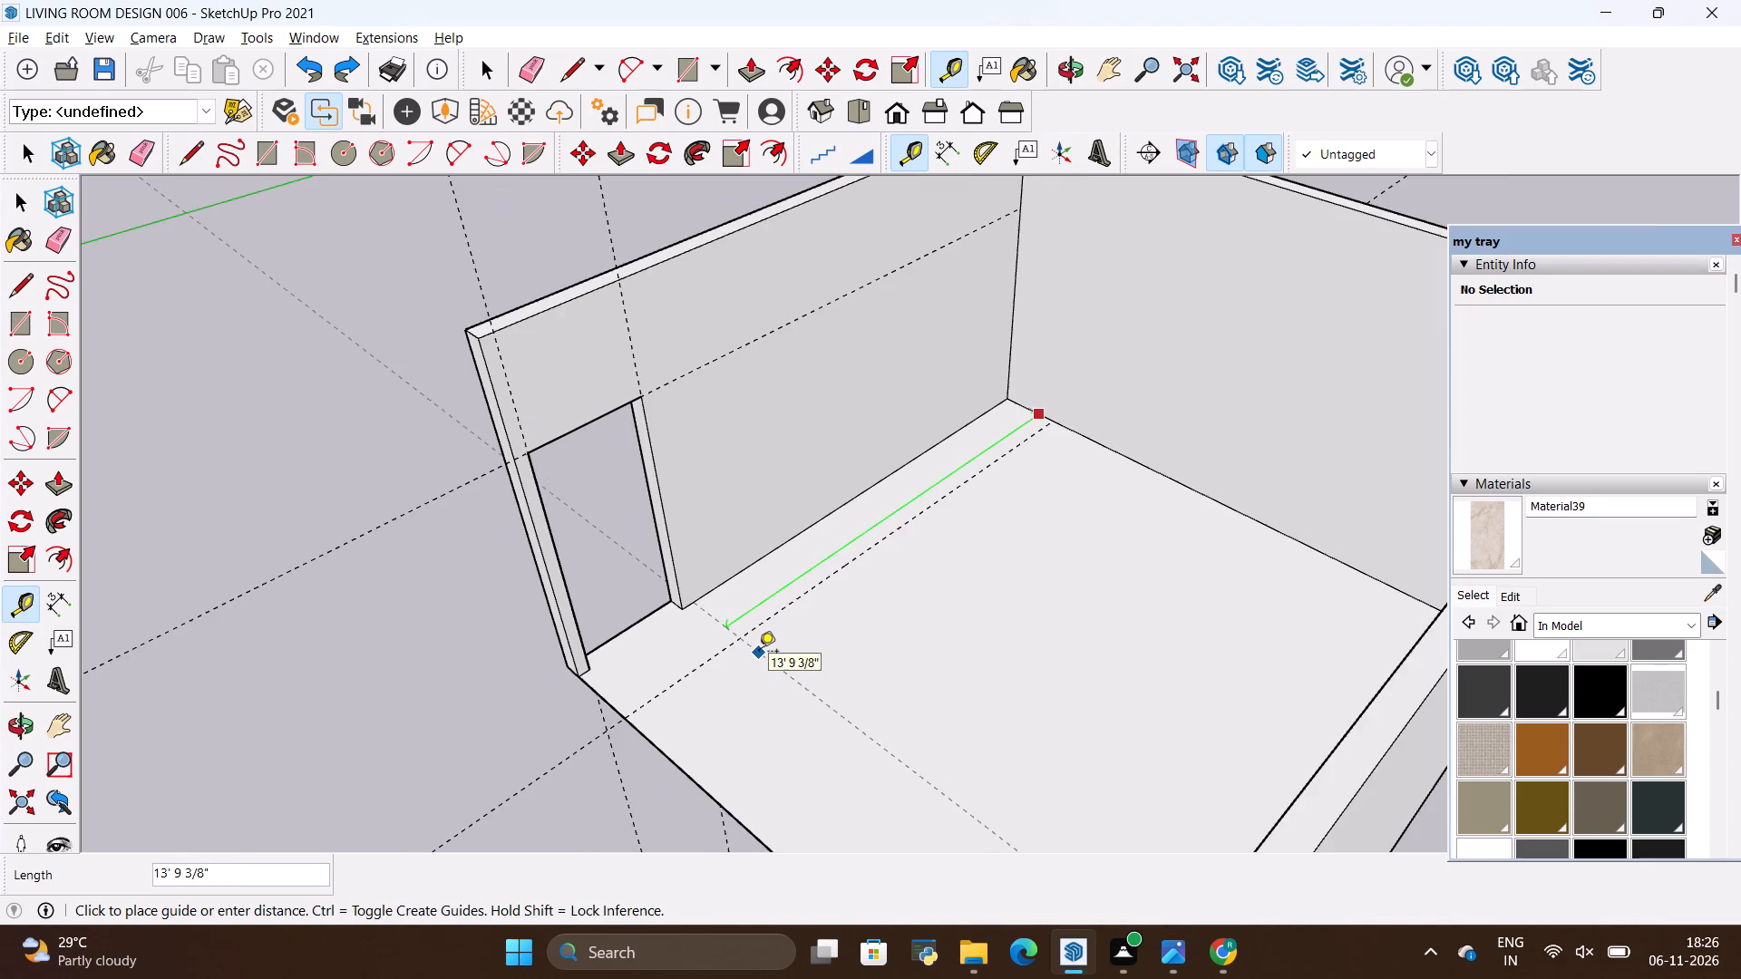
scroll(759, 653, "up", 2)
key("alt+Tab")
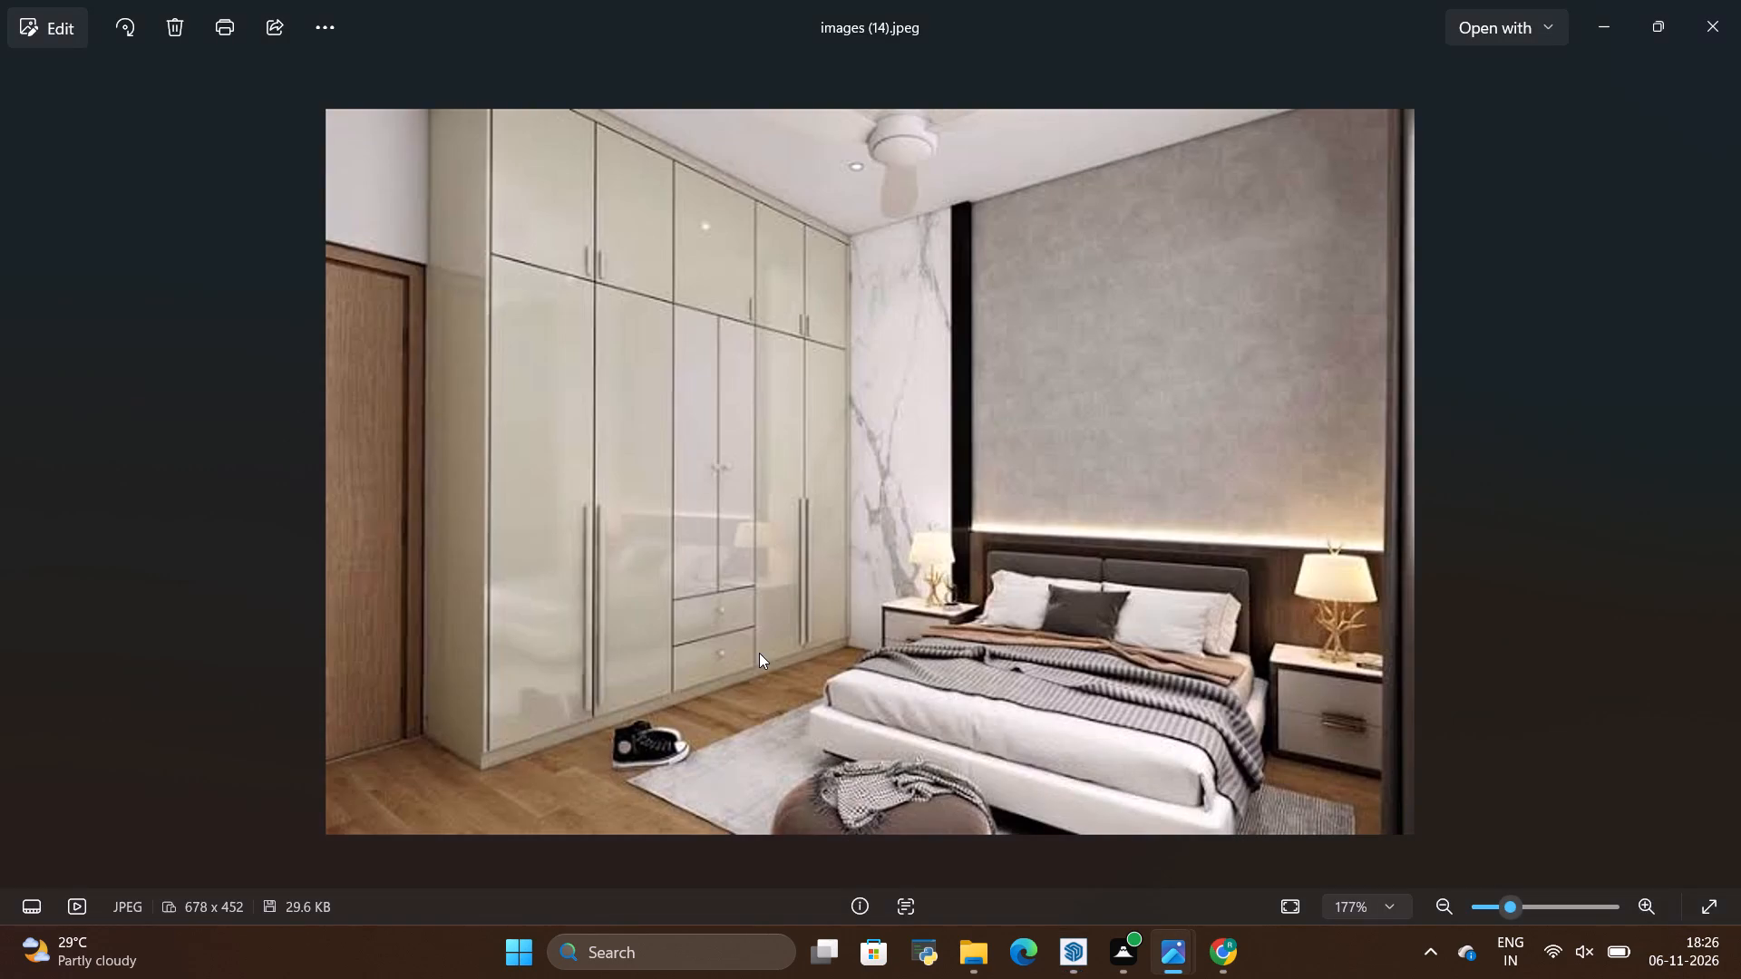
key("alt+Tab")
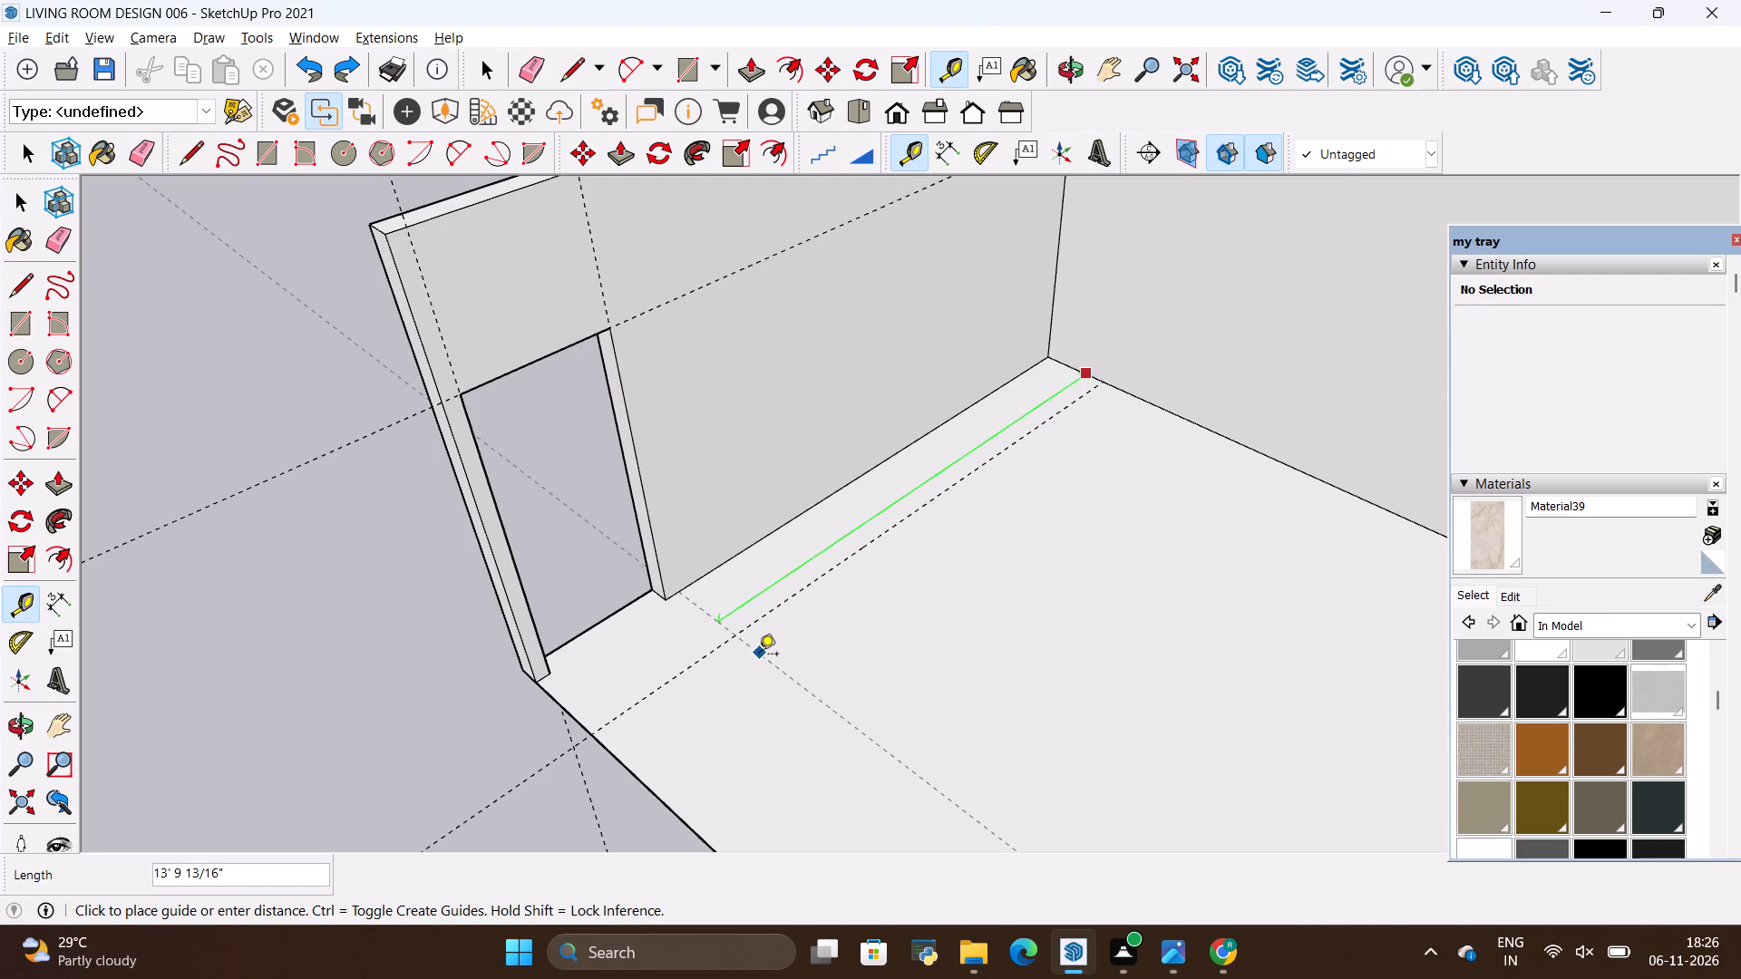
key("BackSpace")
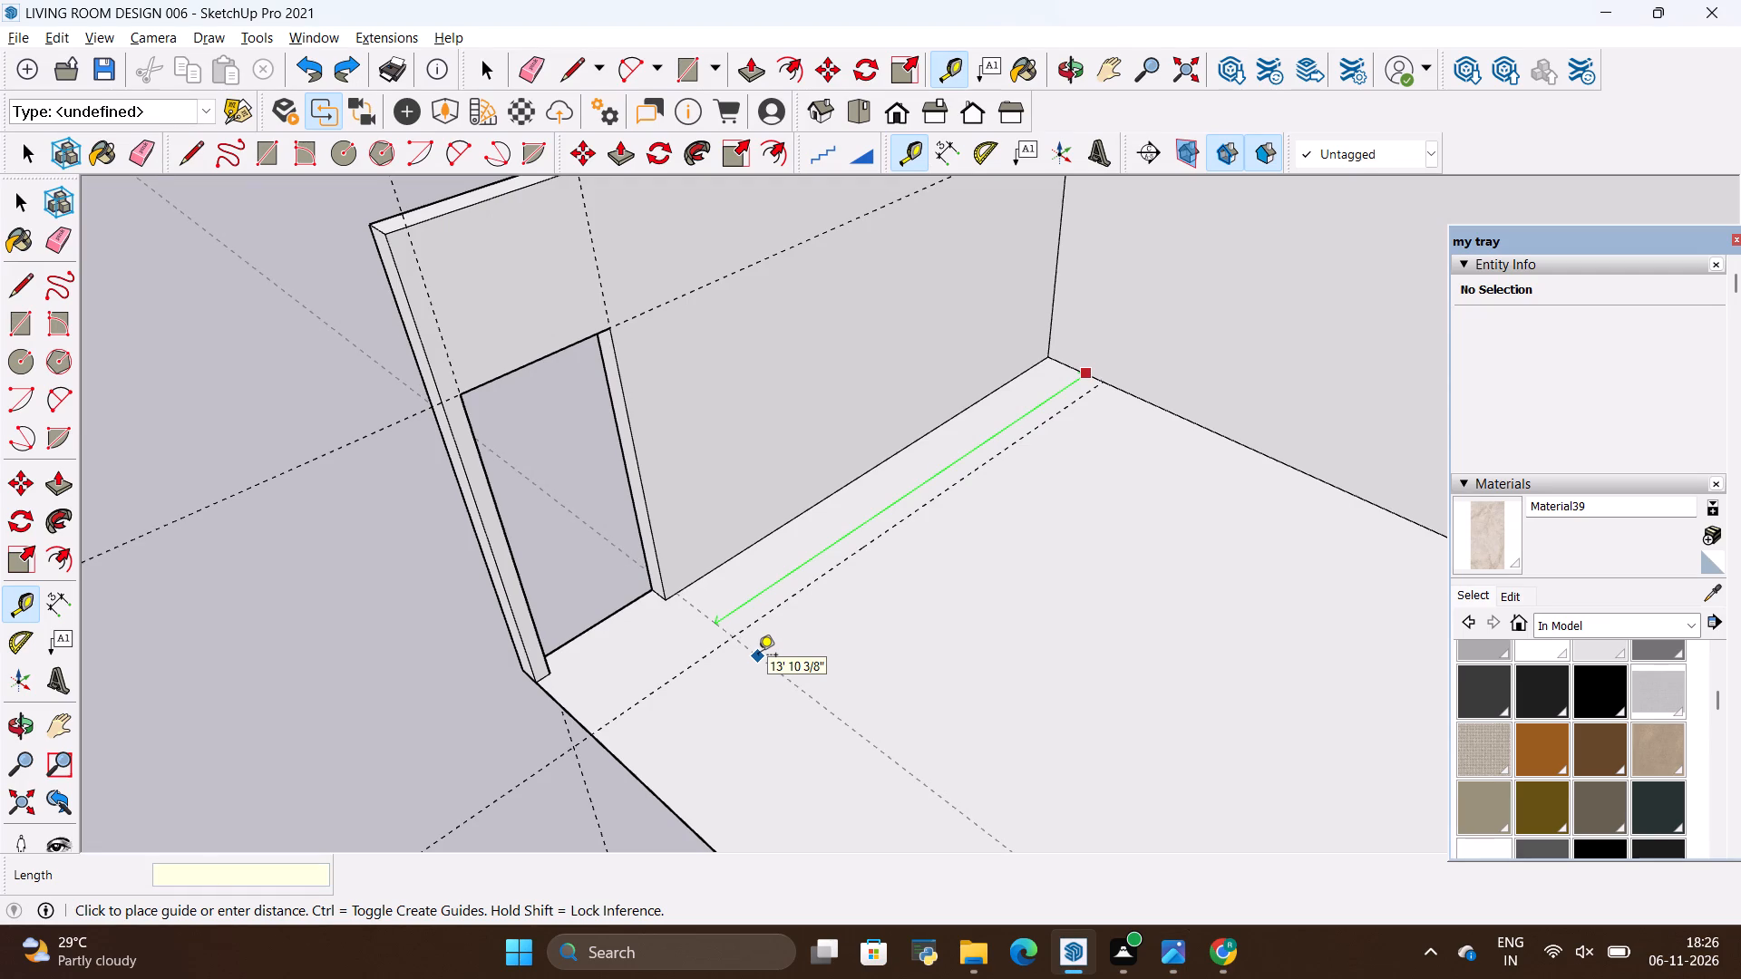
type("13'6\"")
key("Return")
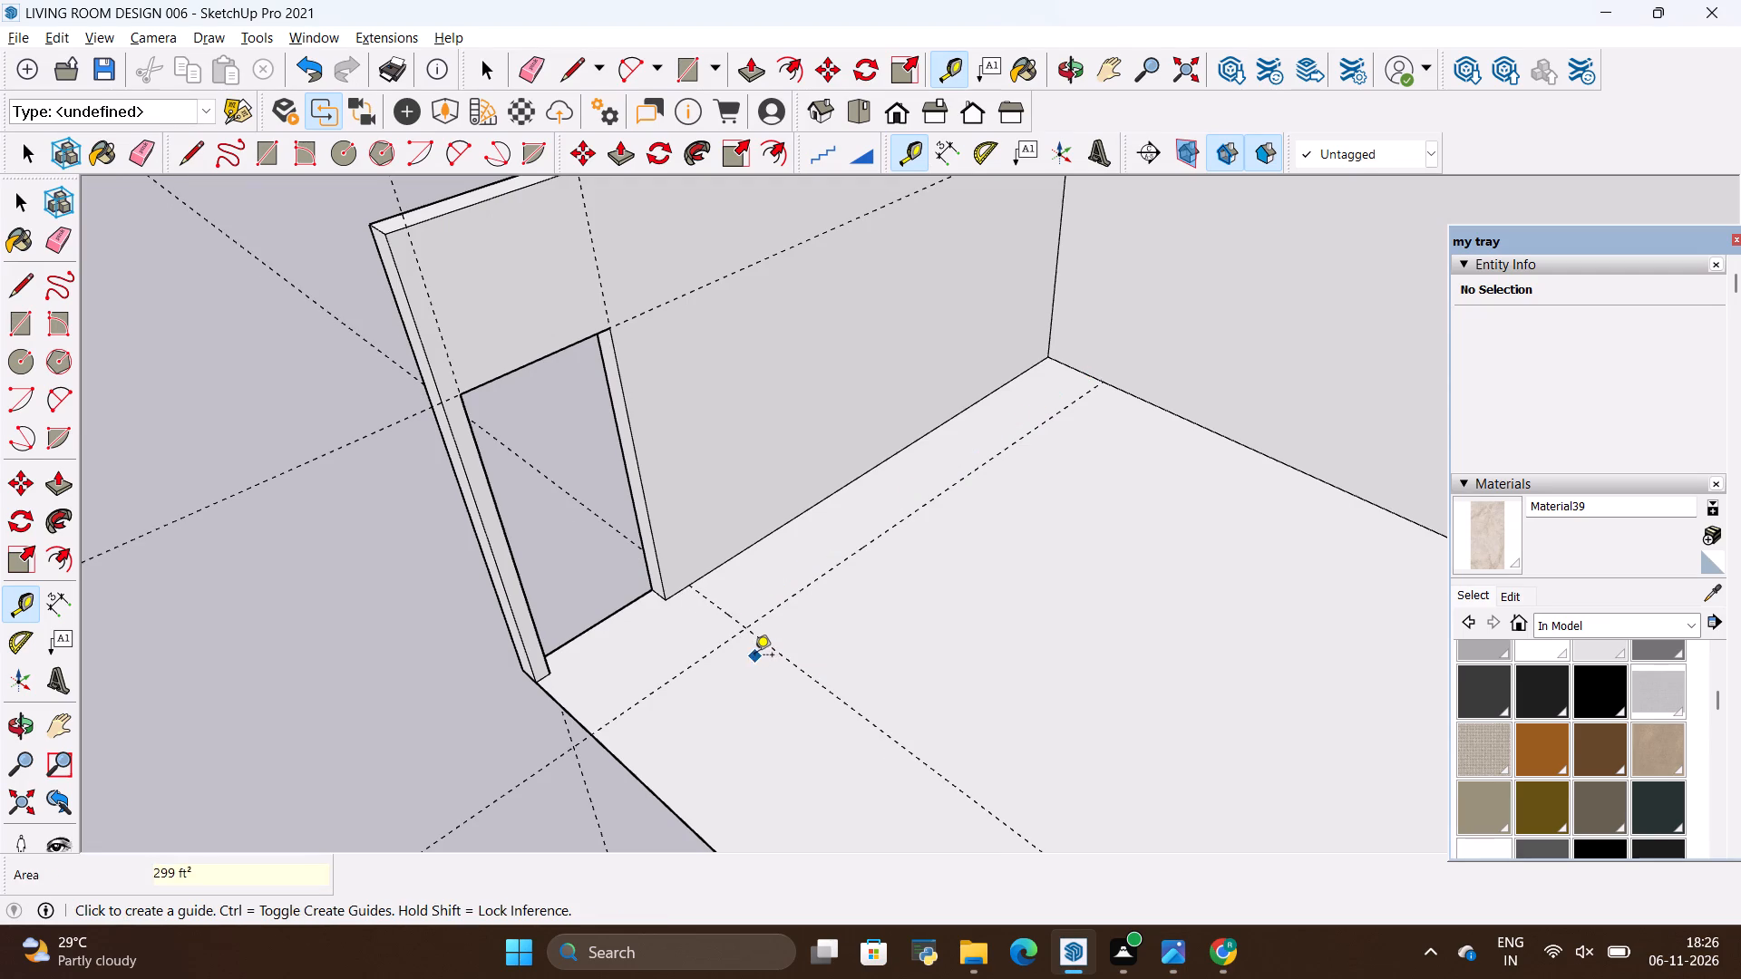
Draw the 13'6" by 2' wardrobe footprint on the floor from the guide intersection to the back wall corner.
key("r")
left_click(747, 629)
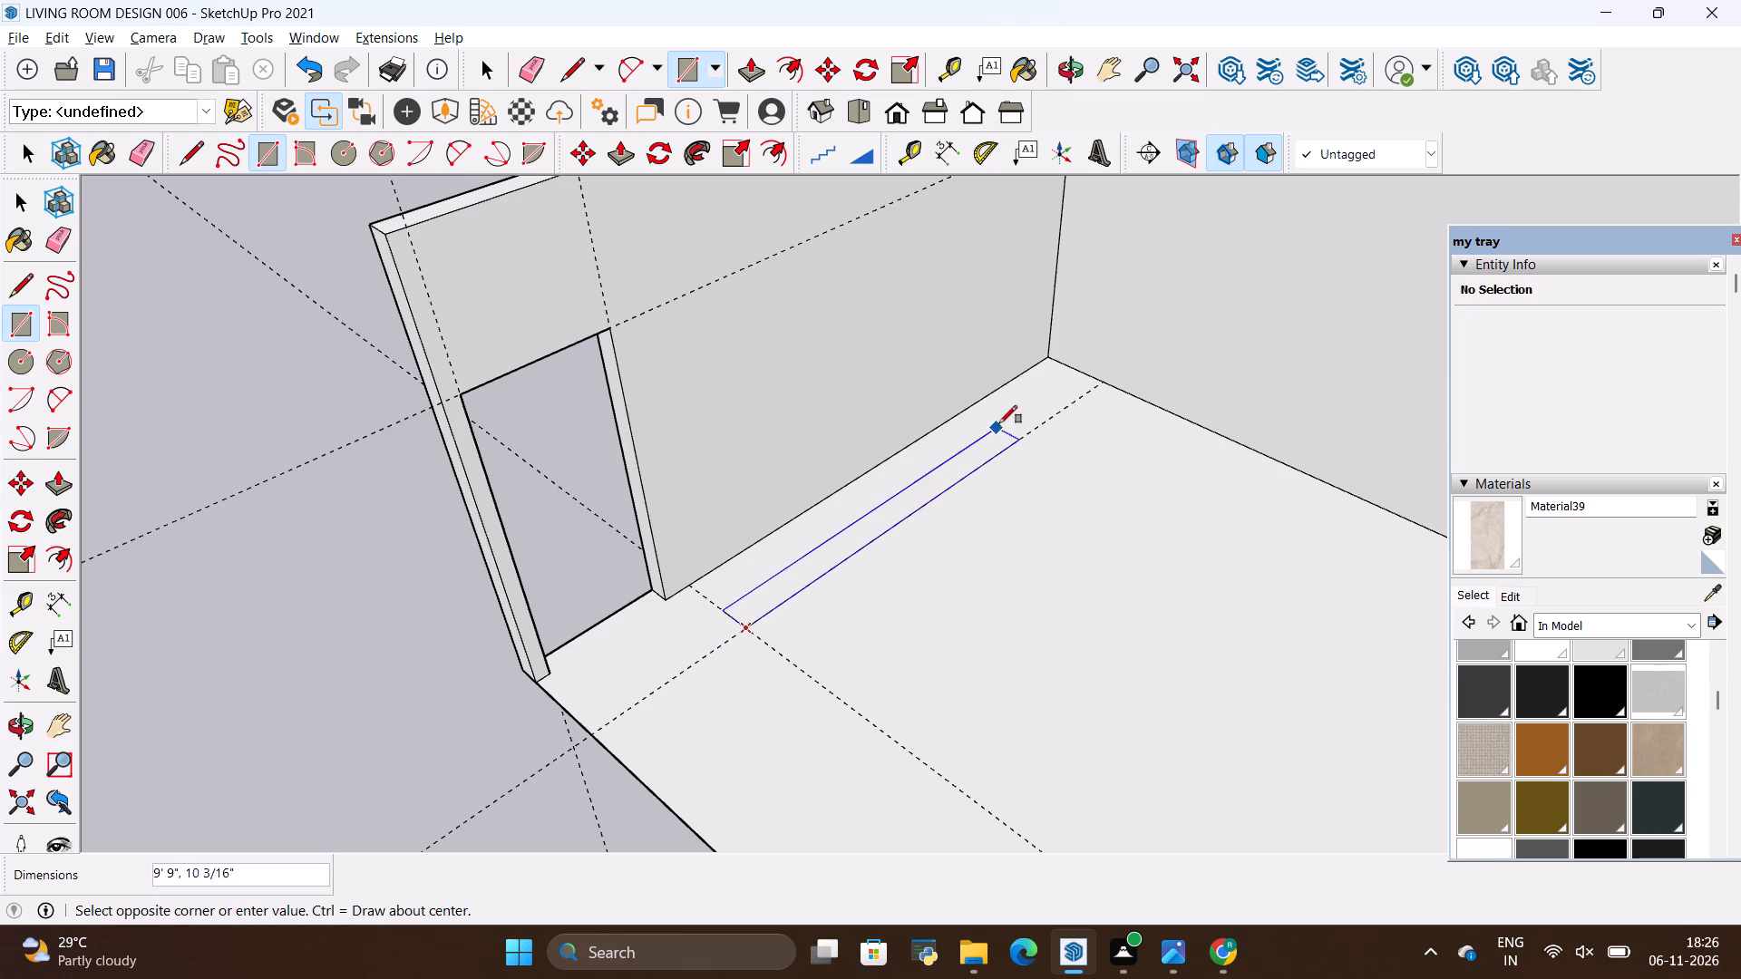
left_click(1052, 362)
key("space")
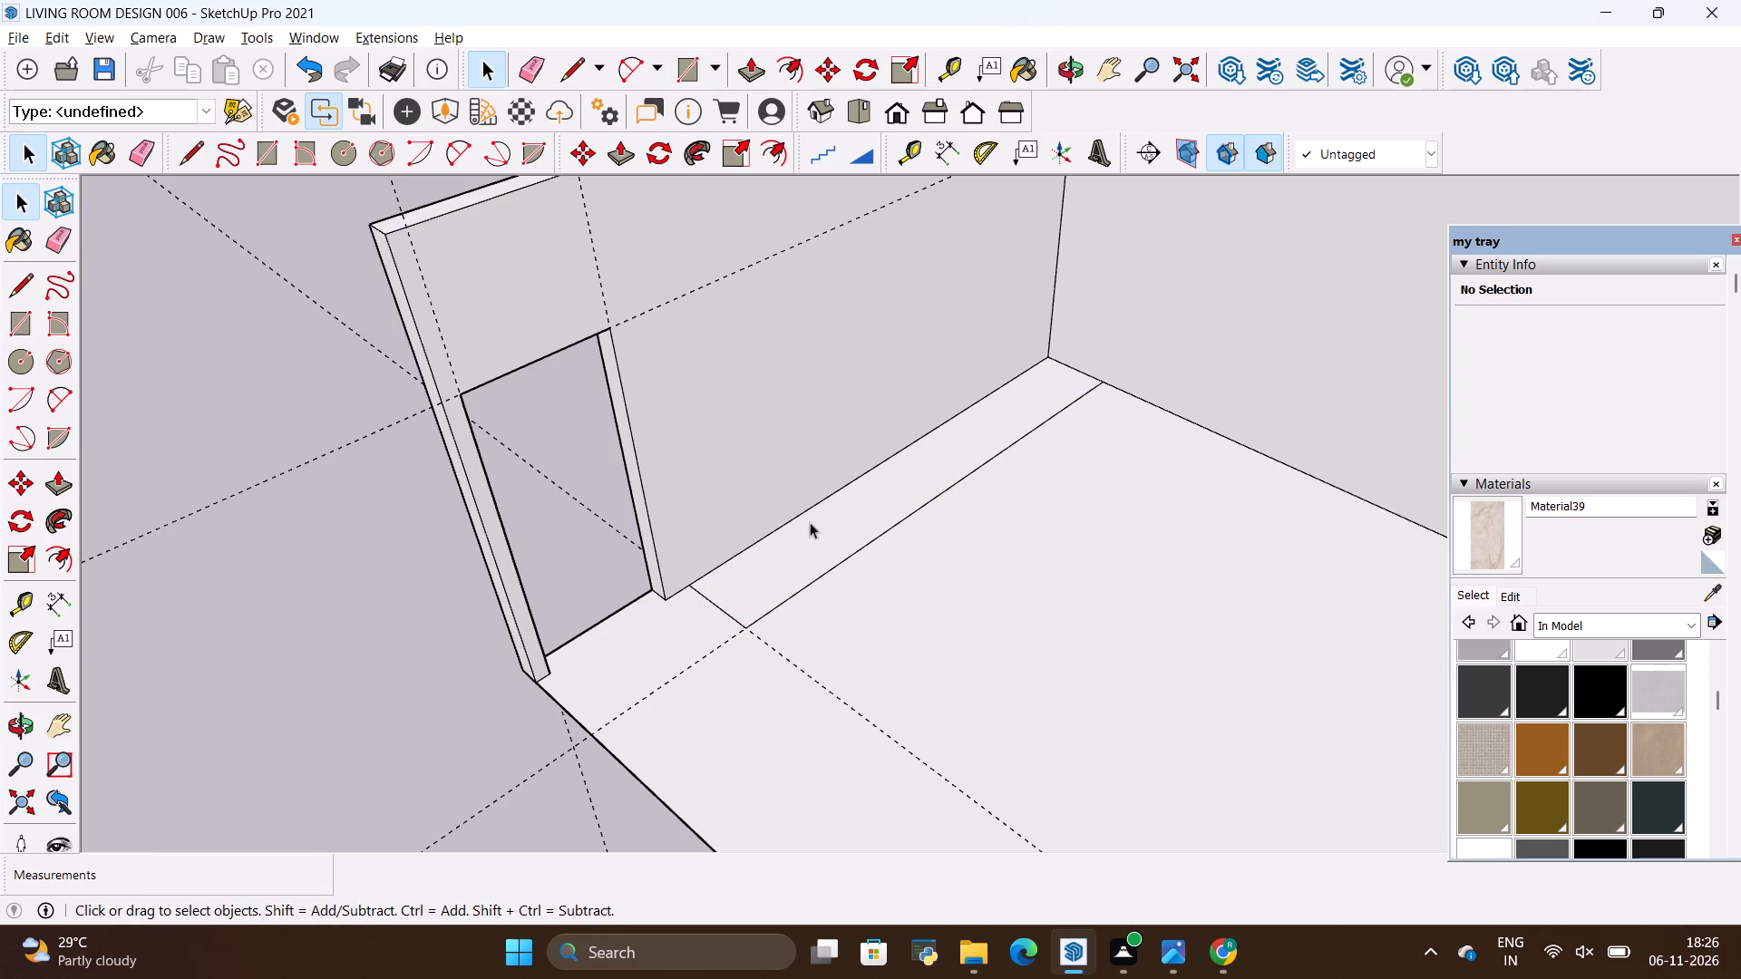
Pull the wardrobe footprint up 6" to form its base, checking it against the reference photo.
left_click(810, 522)
scroll(860, 735, "down", 5)
scroll(900, 508, "up", 1)
key("alt+Tab")
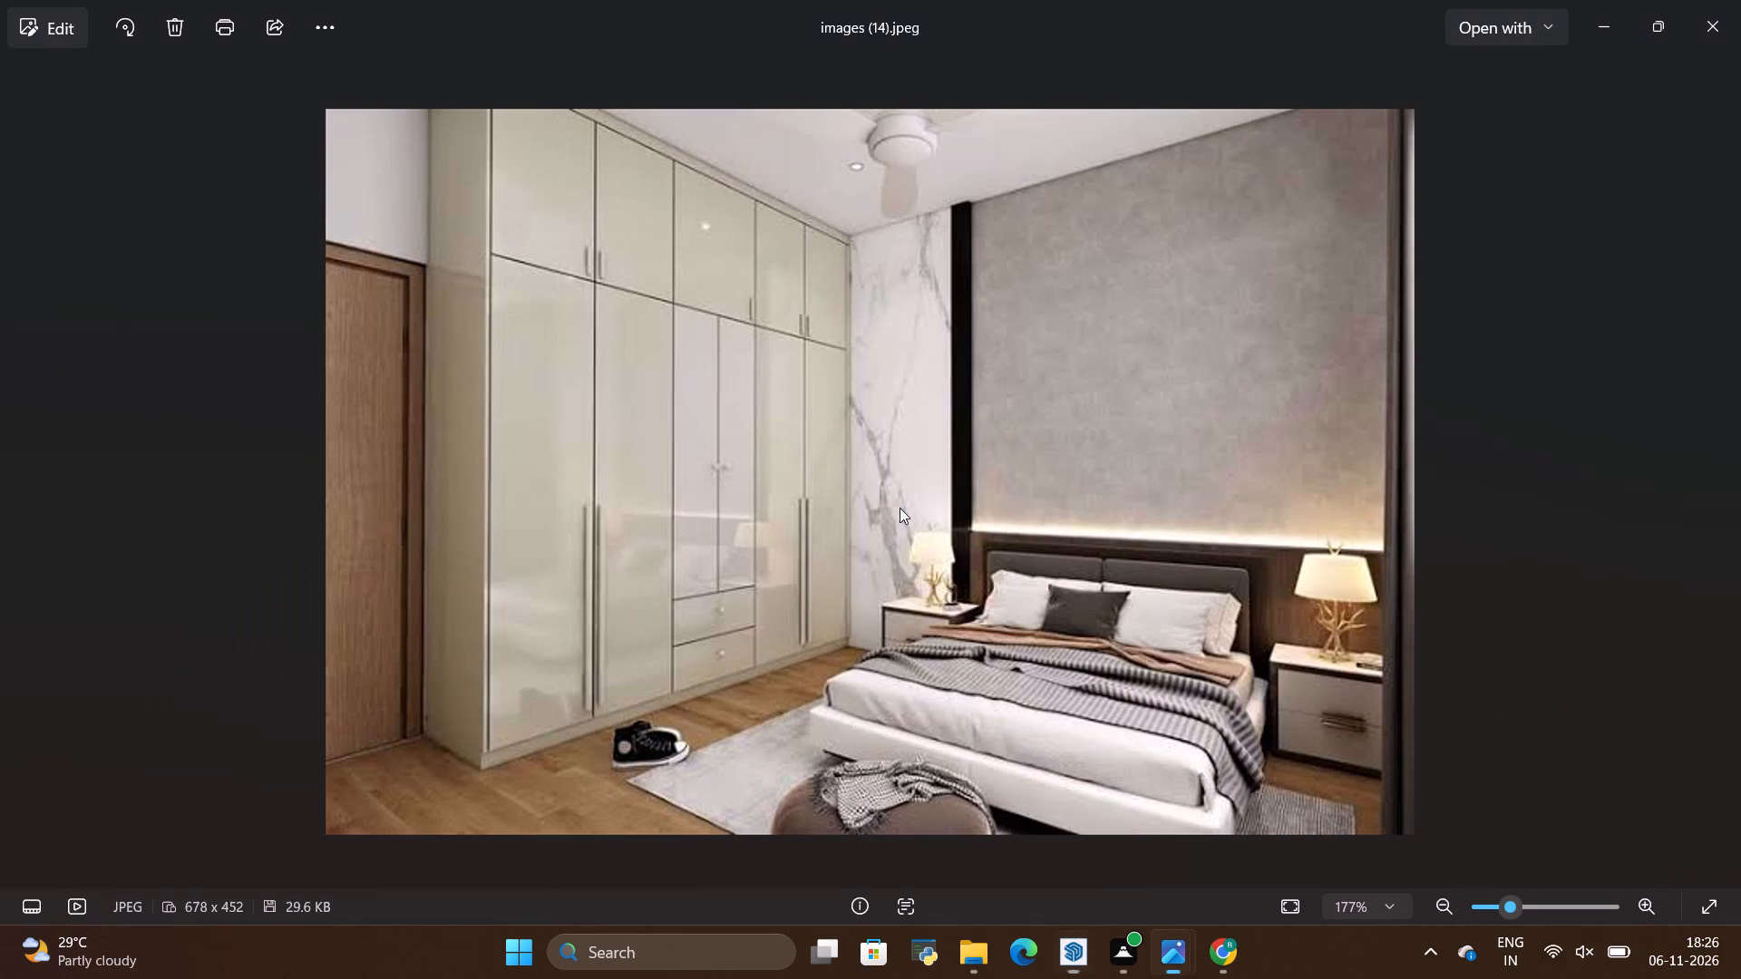
key("alt+Tab")
scroll(811, 625, "up", 3)
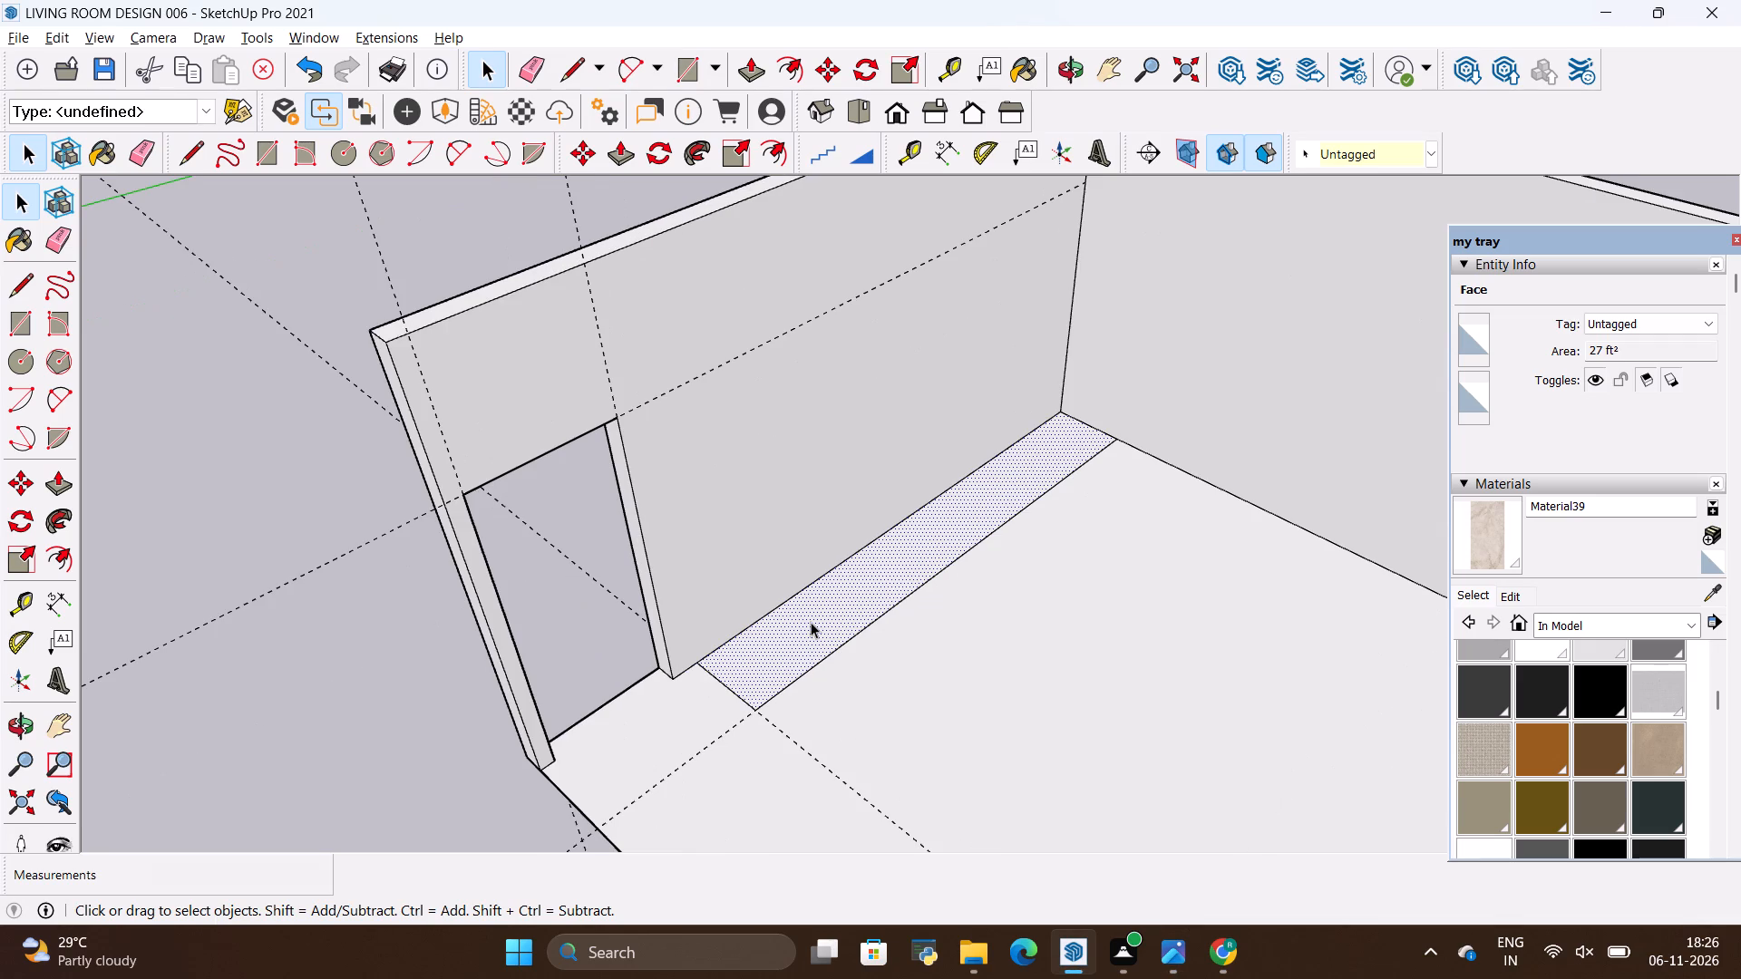
key("p")
left_click(812, 621)
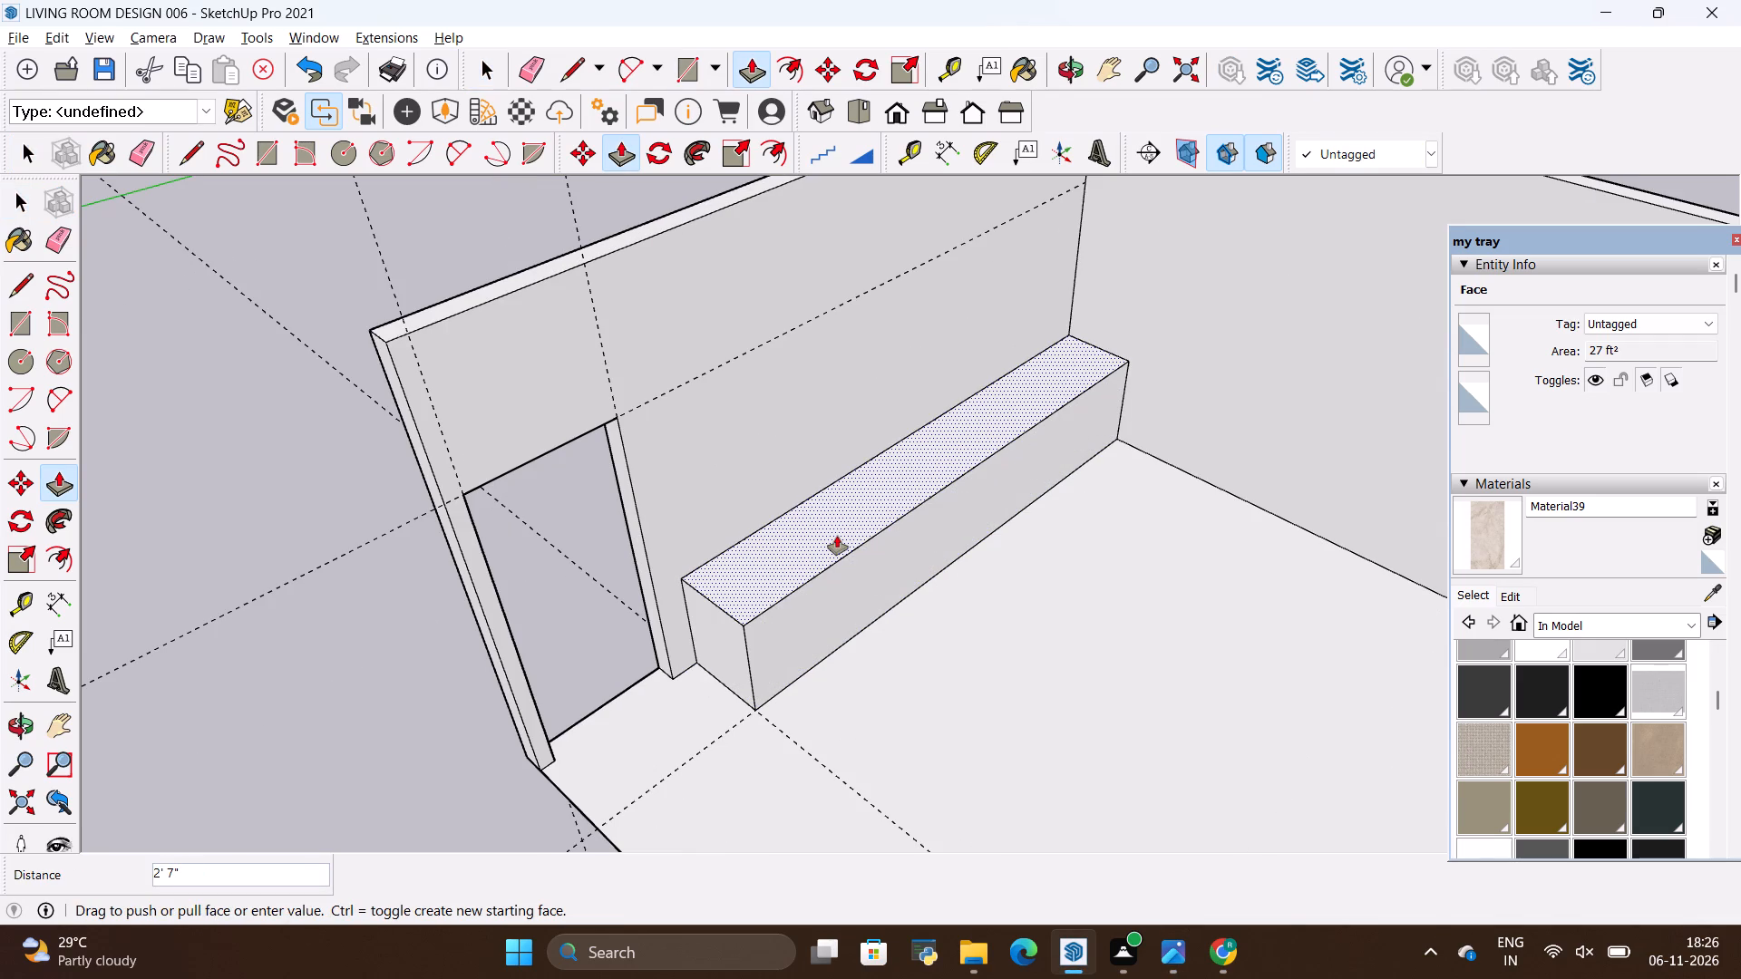
key("BackSpace")
type("6\"")
key("Return")
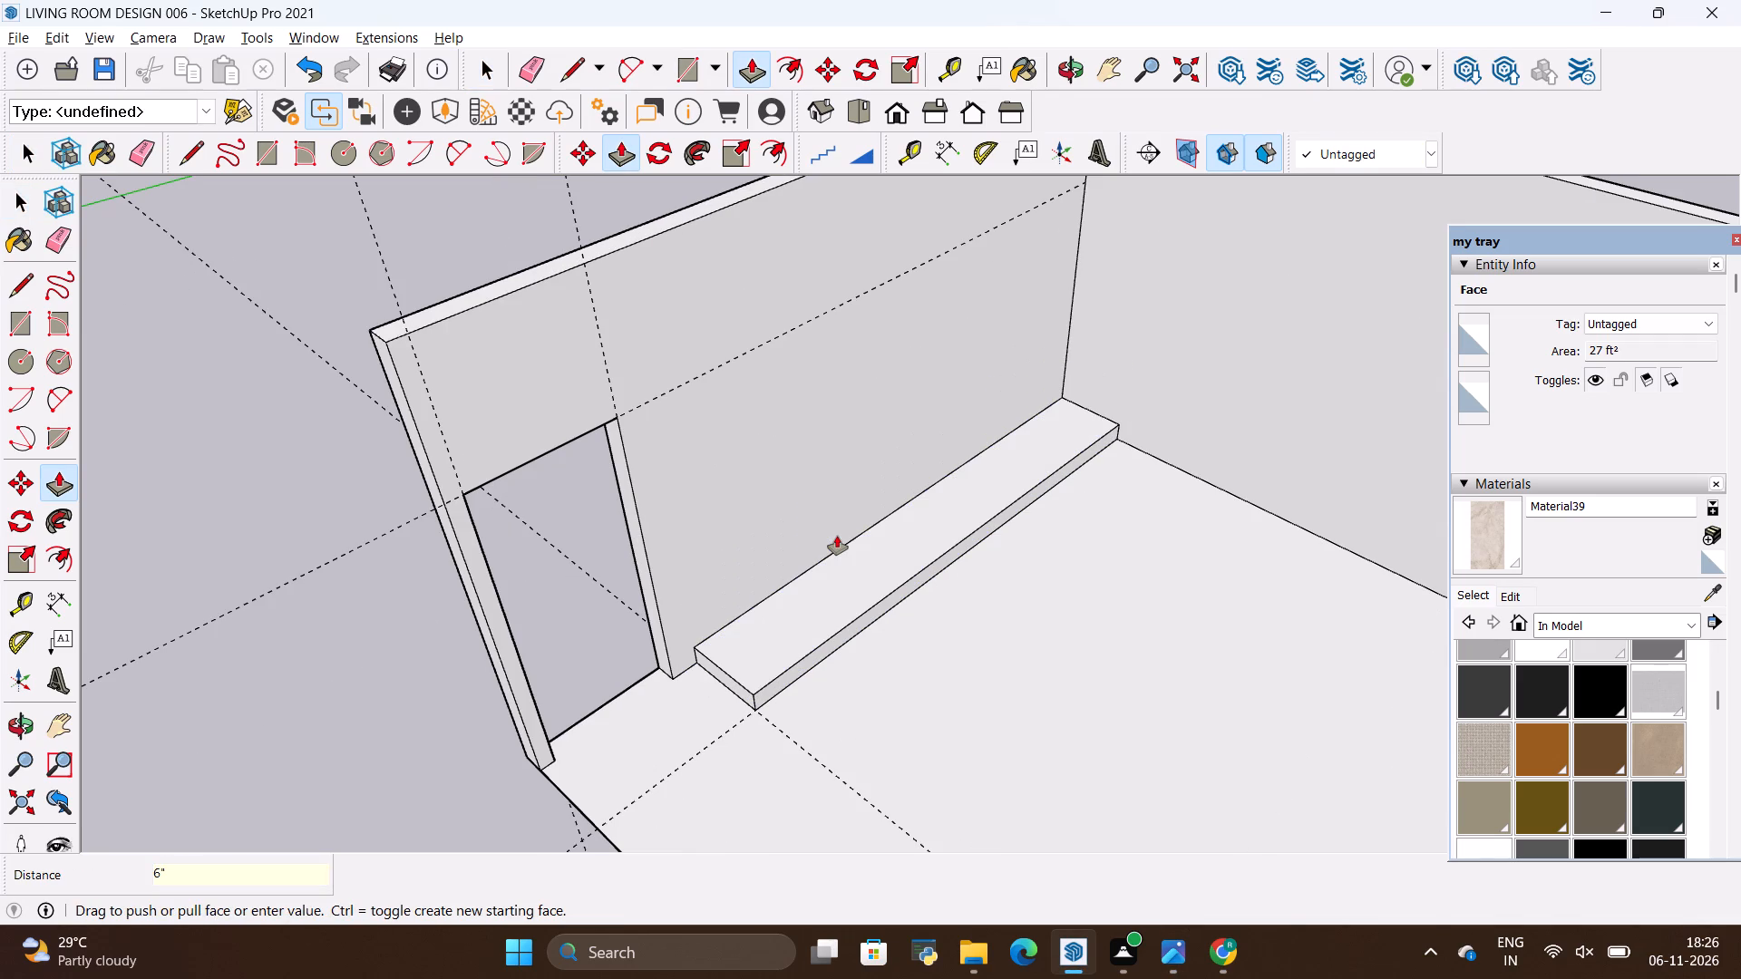
key("alt+Tab")
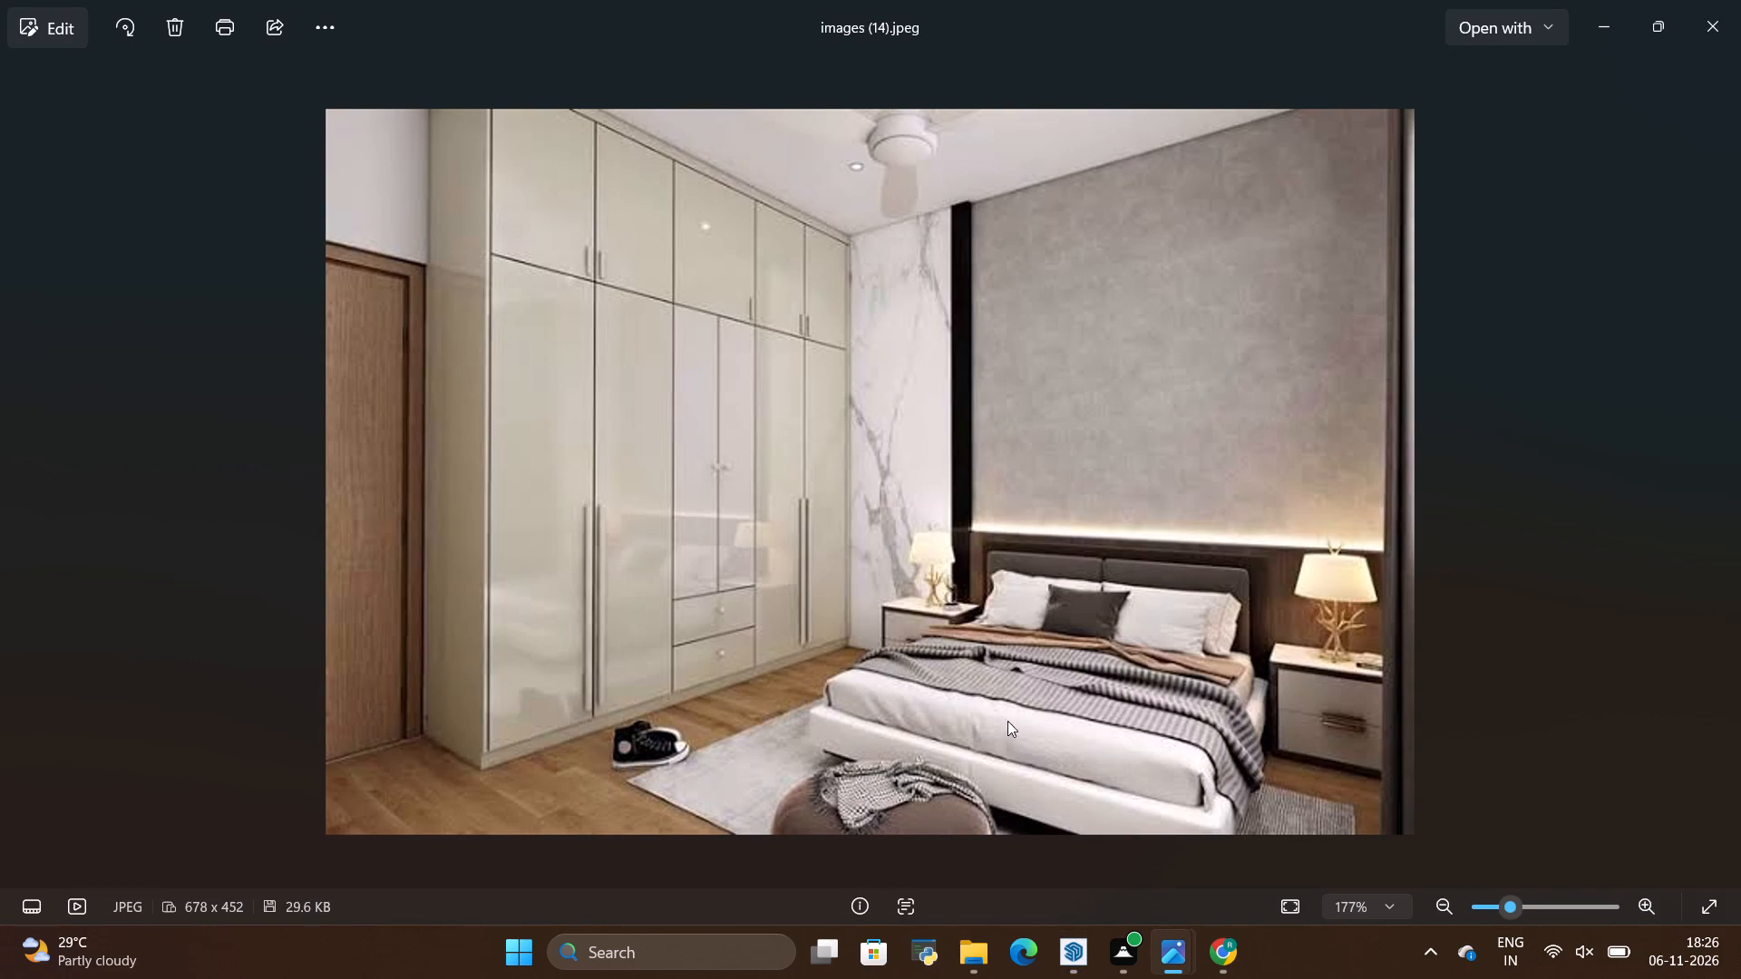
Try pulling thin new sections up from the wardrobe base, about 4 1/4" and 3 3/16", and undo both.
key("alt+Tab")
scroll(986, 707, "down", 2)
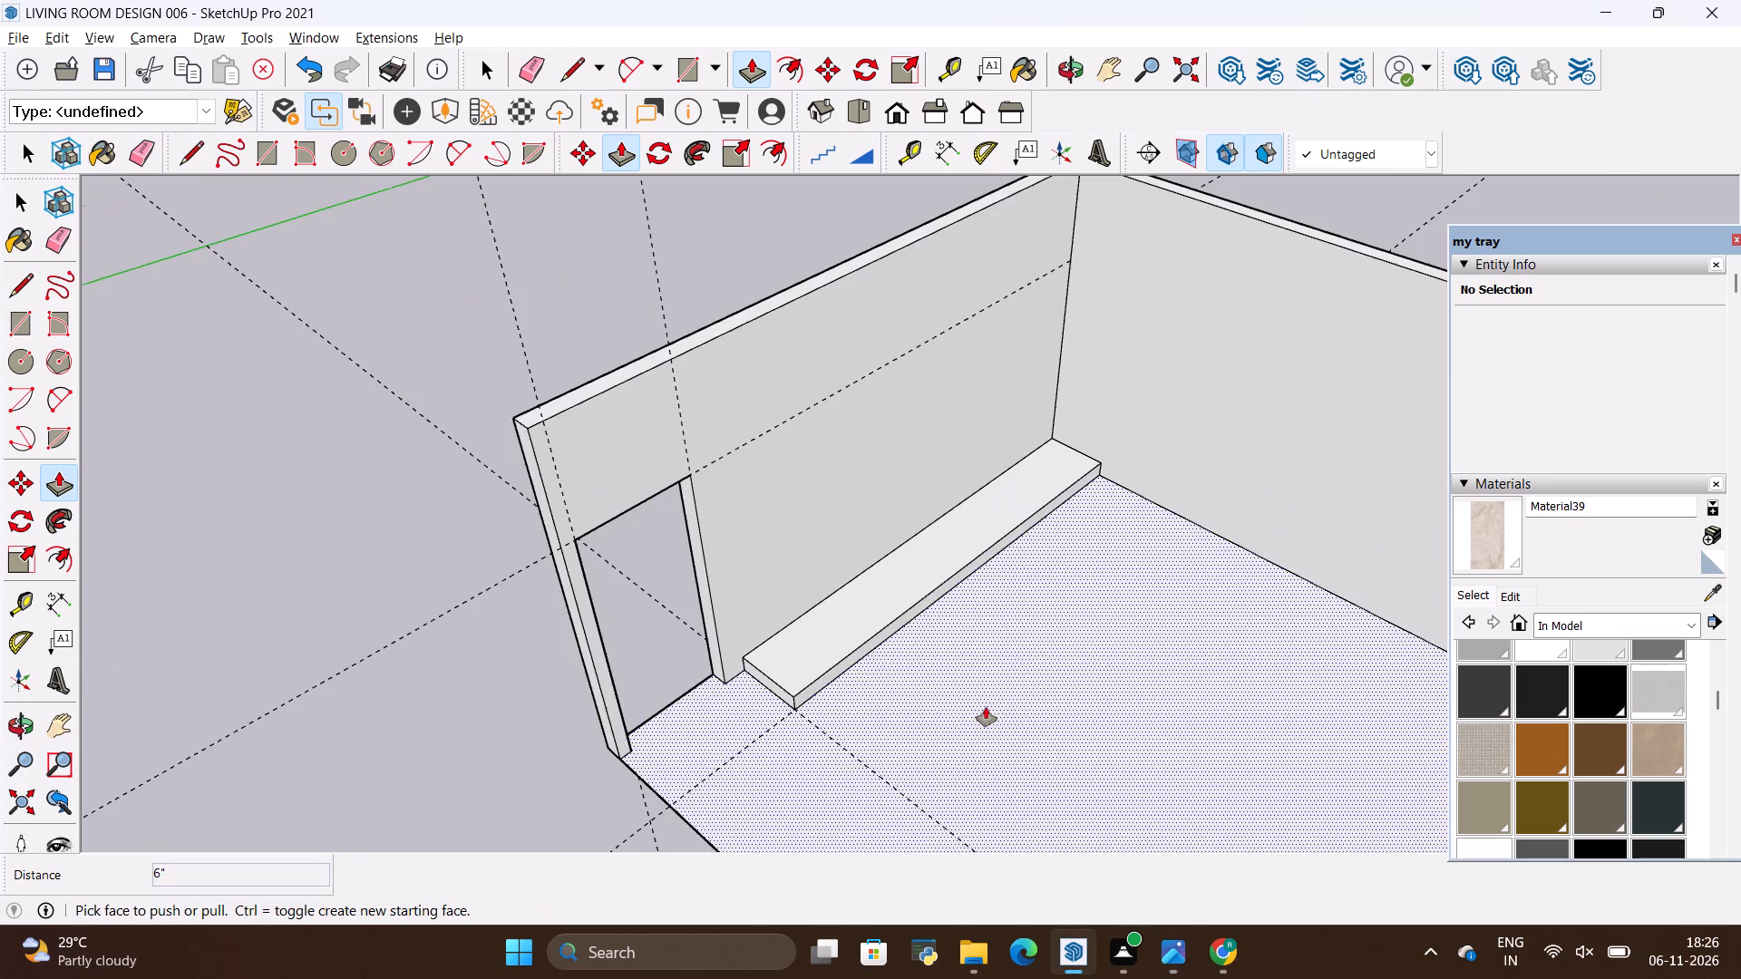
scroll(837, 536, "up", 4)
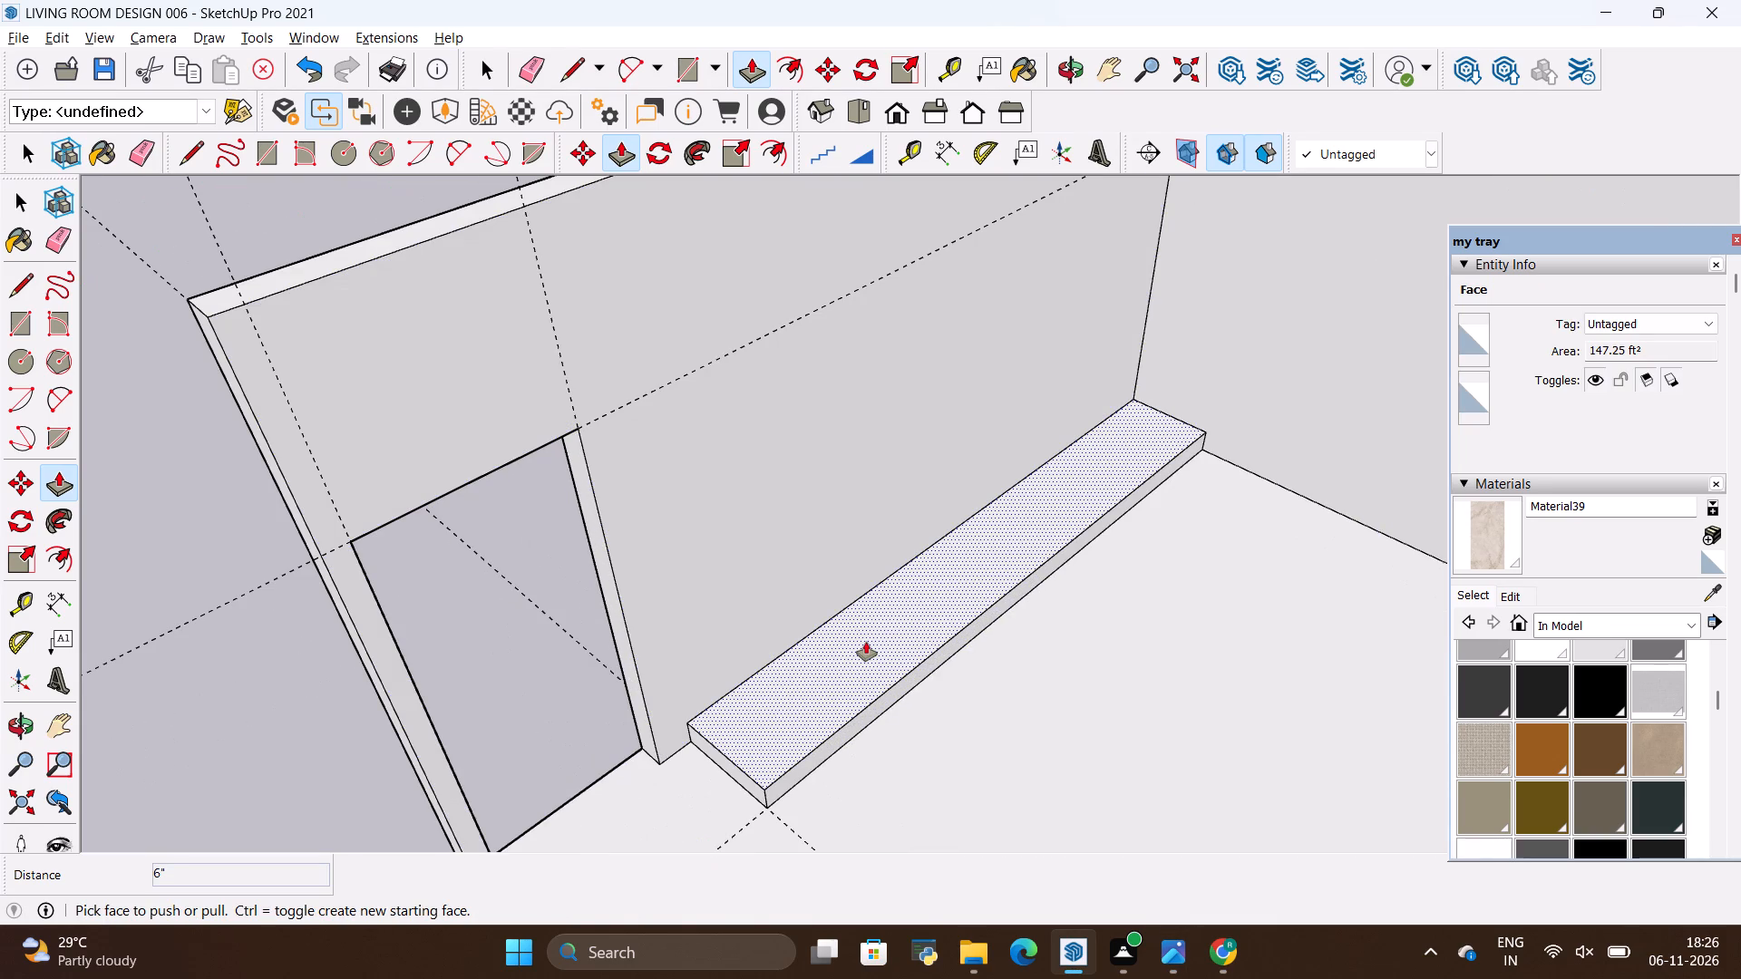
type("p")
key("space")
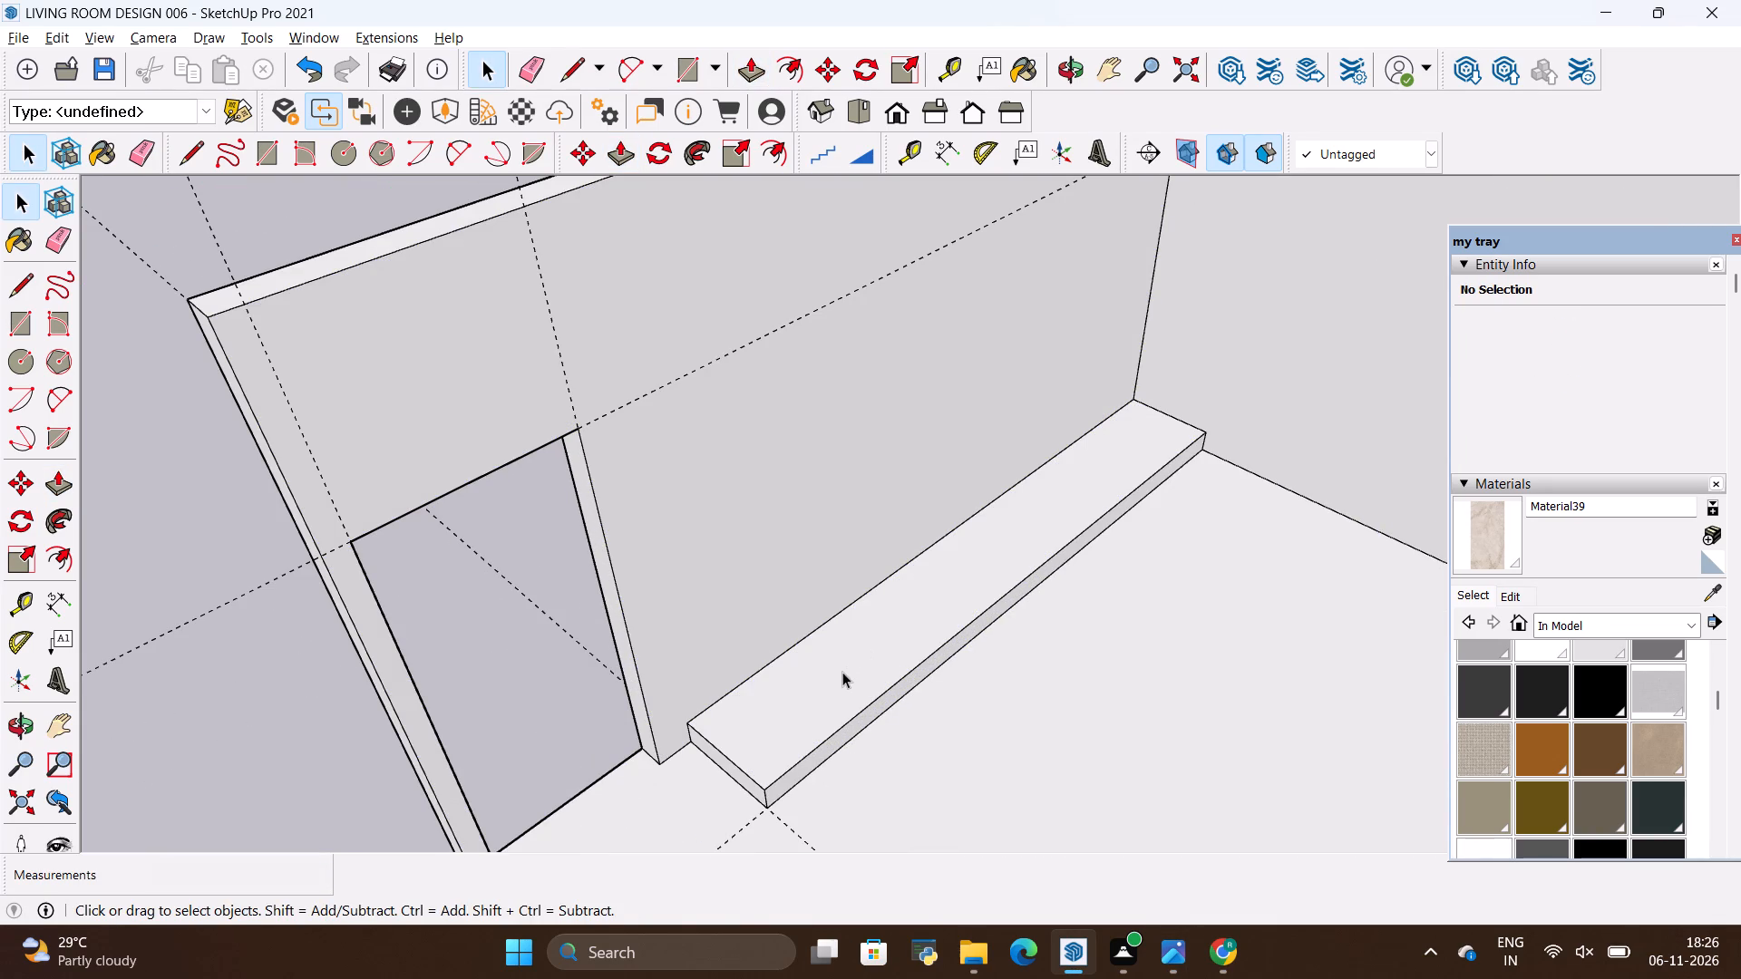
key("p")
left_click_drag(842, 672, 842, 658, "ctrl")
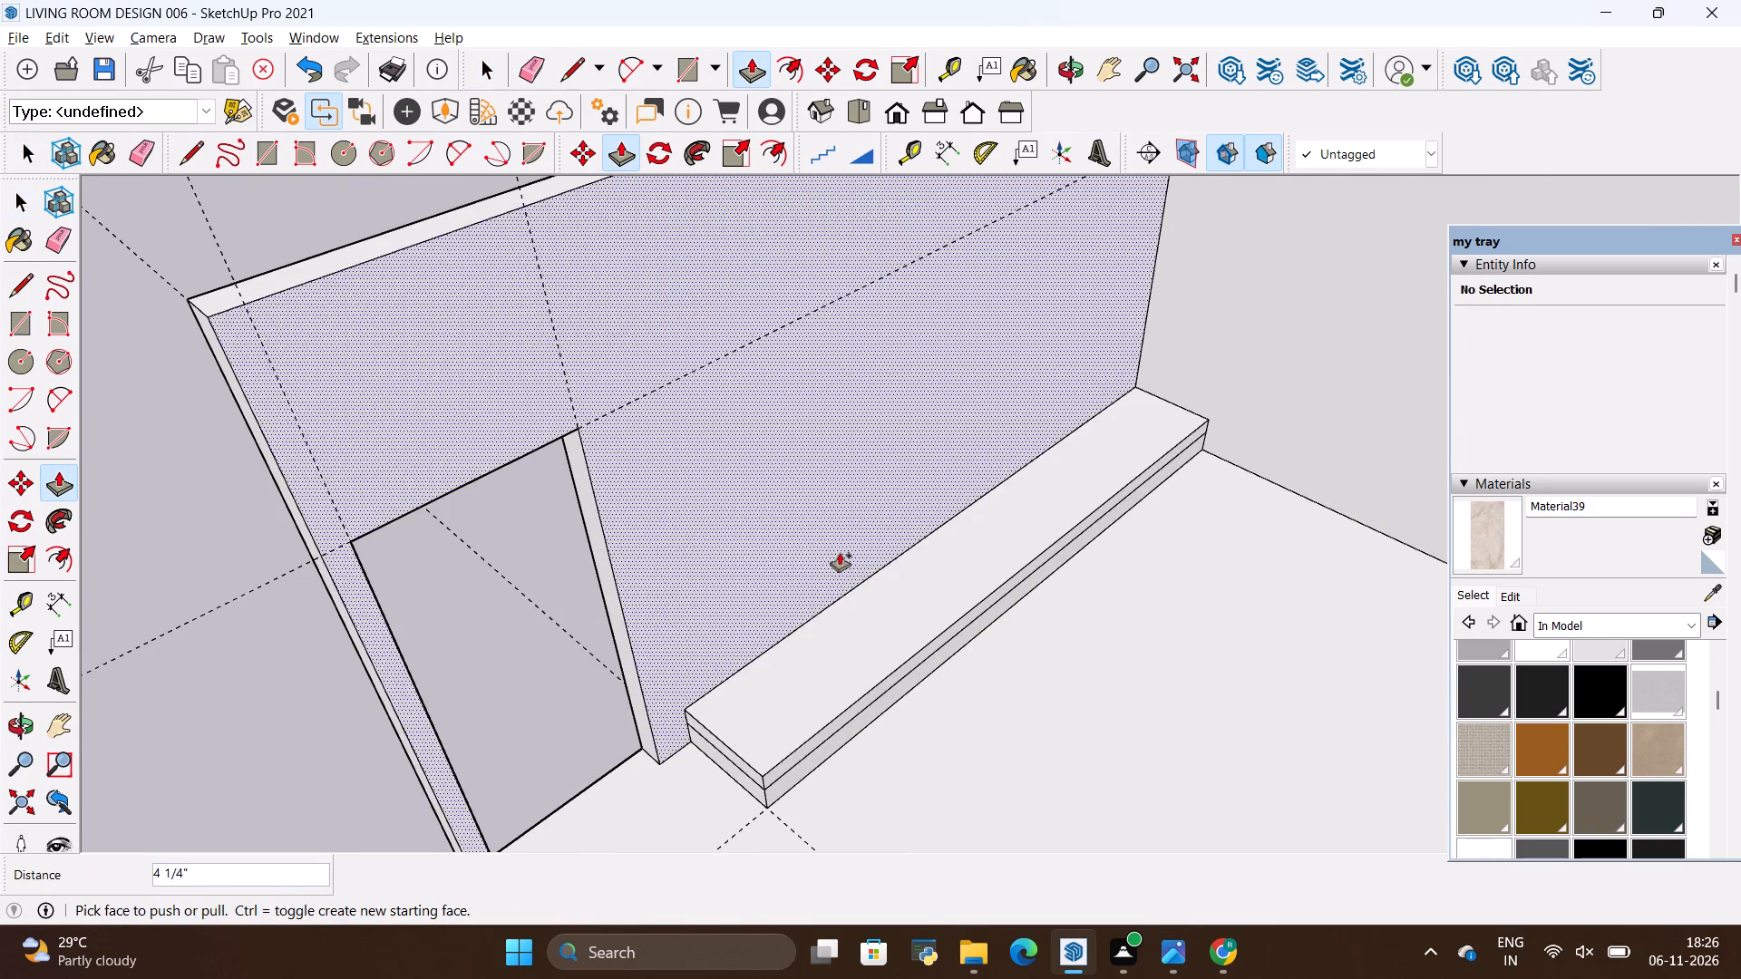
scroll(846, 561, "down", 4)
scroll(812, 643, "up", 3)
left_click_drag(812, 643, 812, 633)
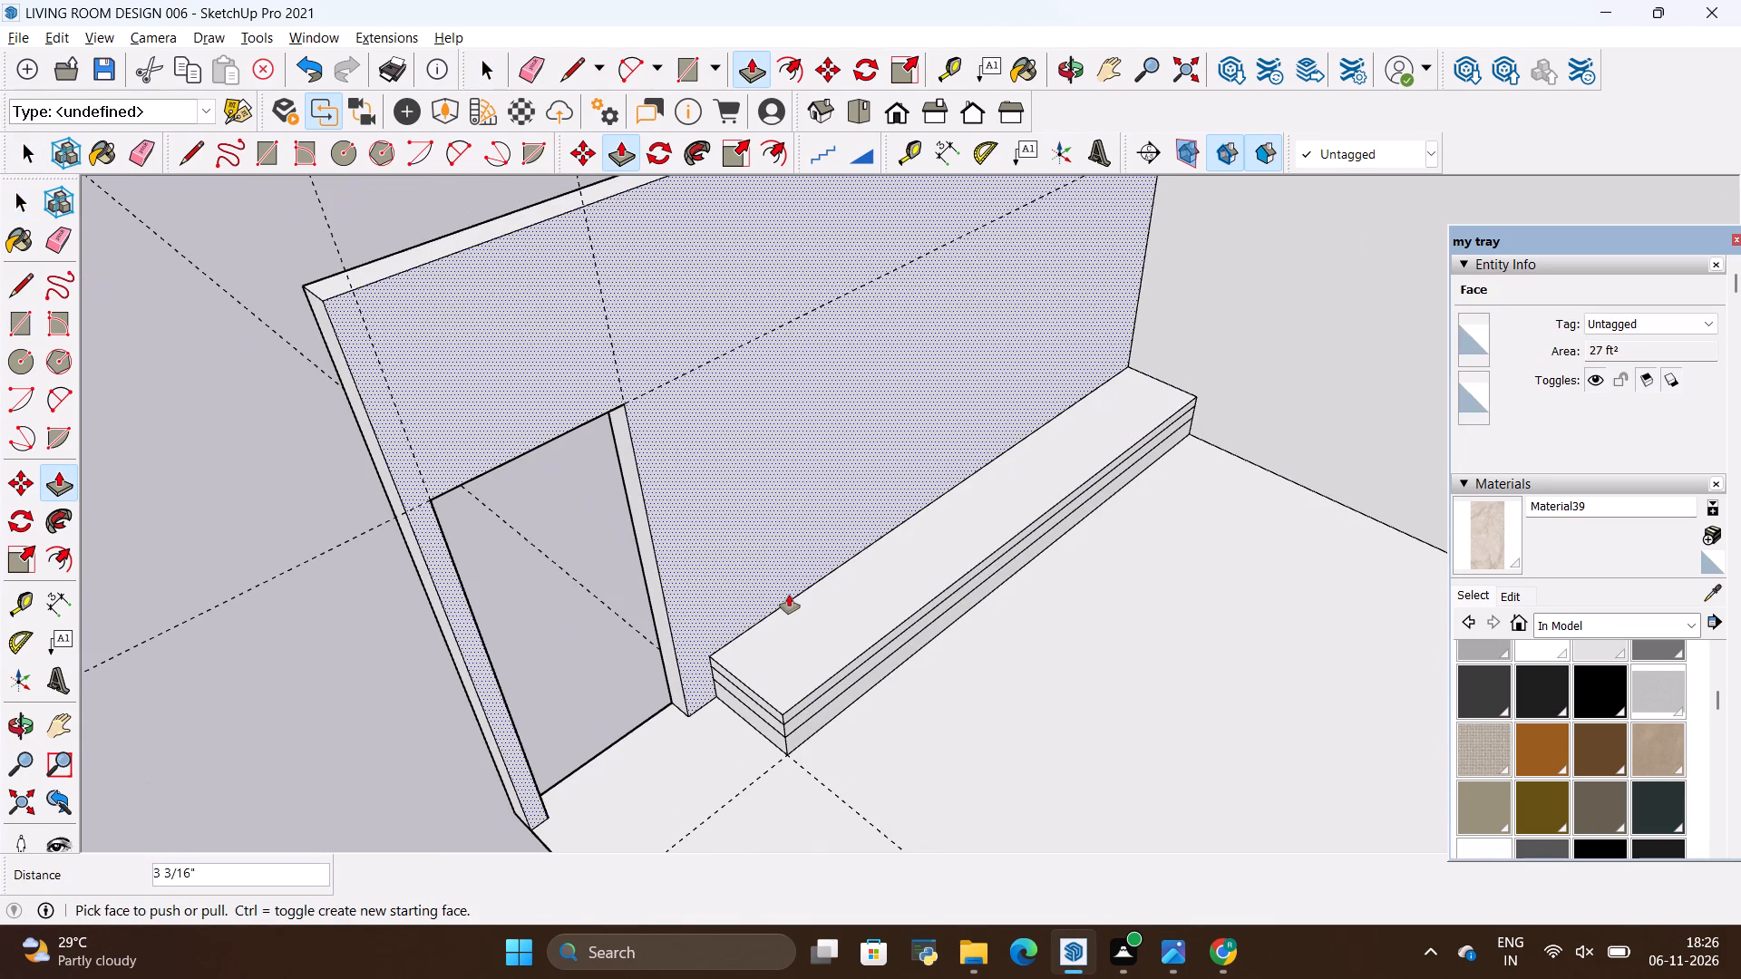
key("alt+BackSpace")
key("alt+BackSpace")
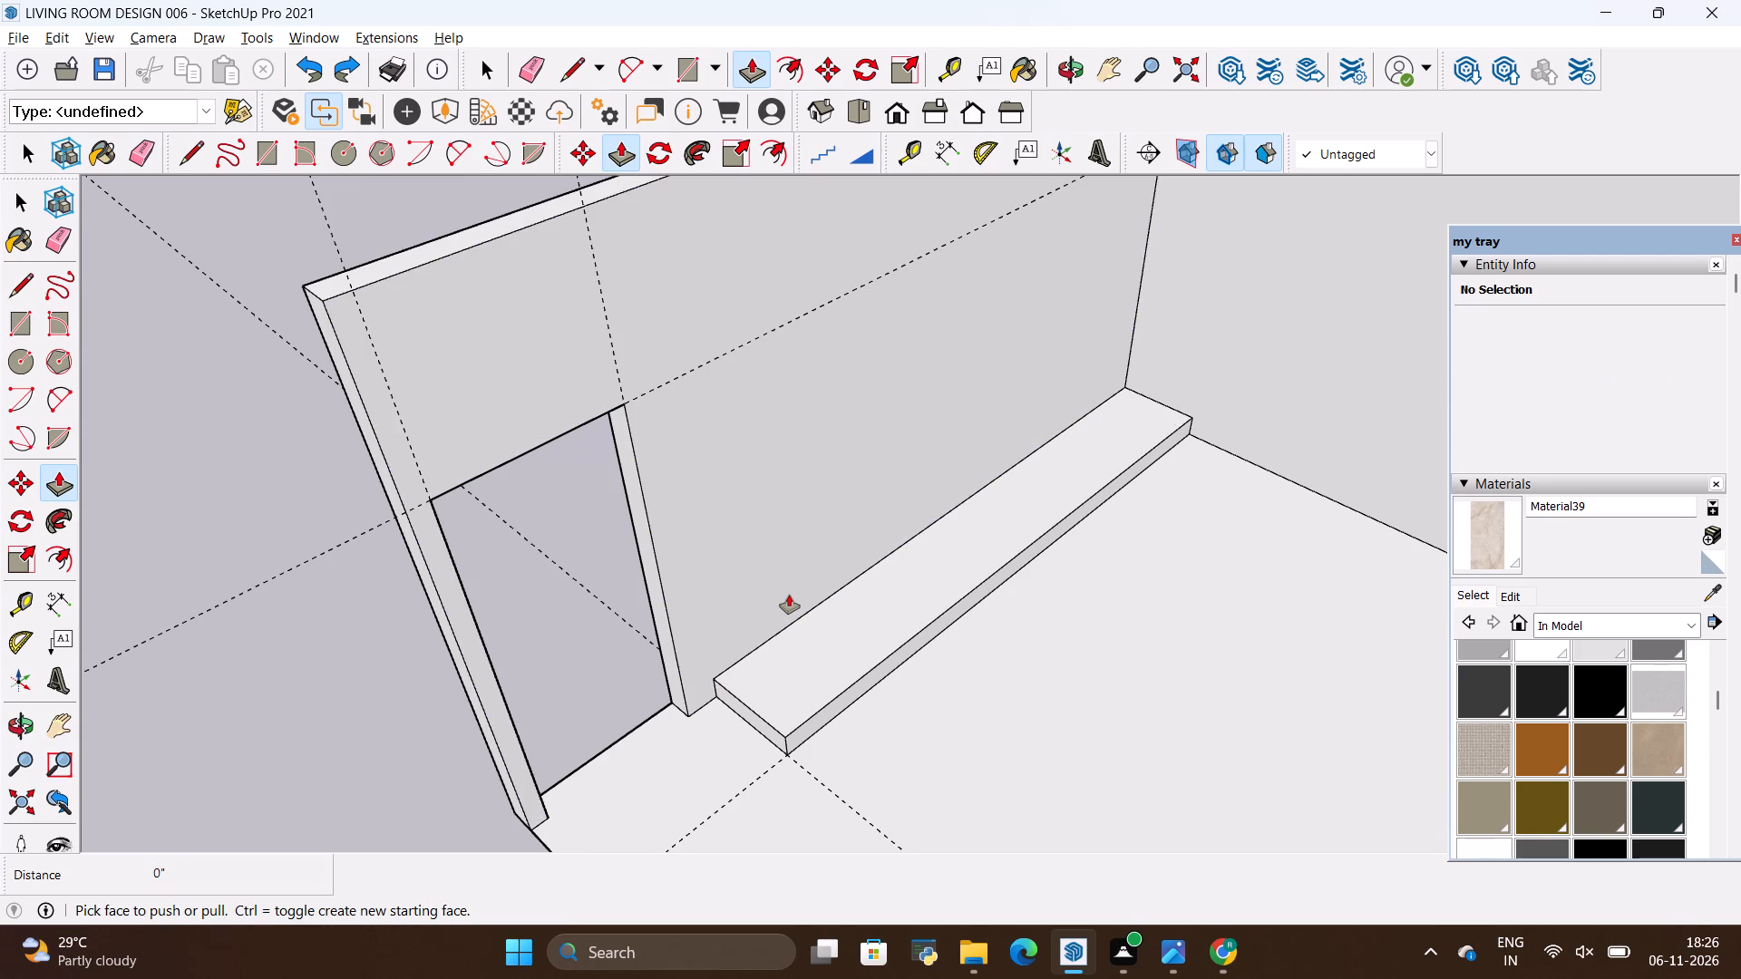
Pull a new section 9'6" up from the wardrobe base to the top of the wall, keeping the base line.
left_click(830, 633)
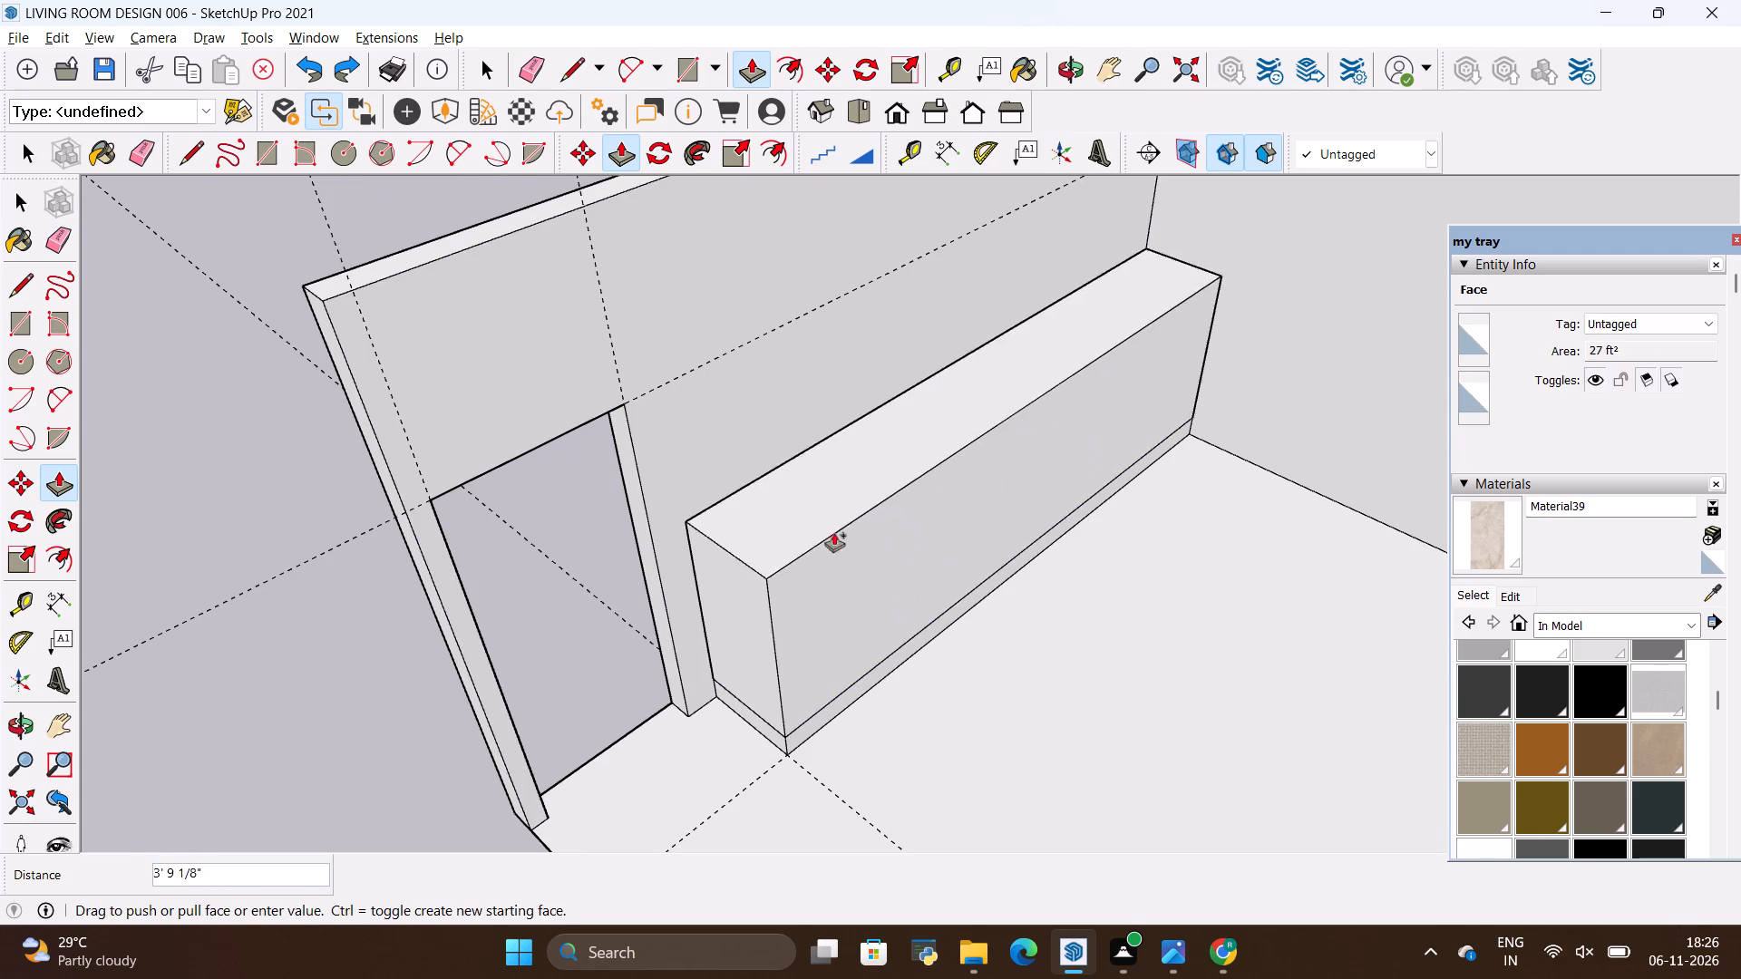
scroll(843, 622, "down", 8)
left_click(772, 429)
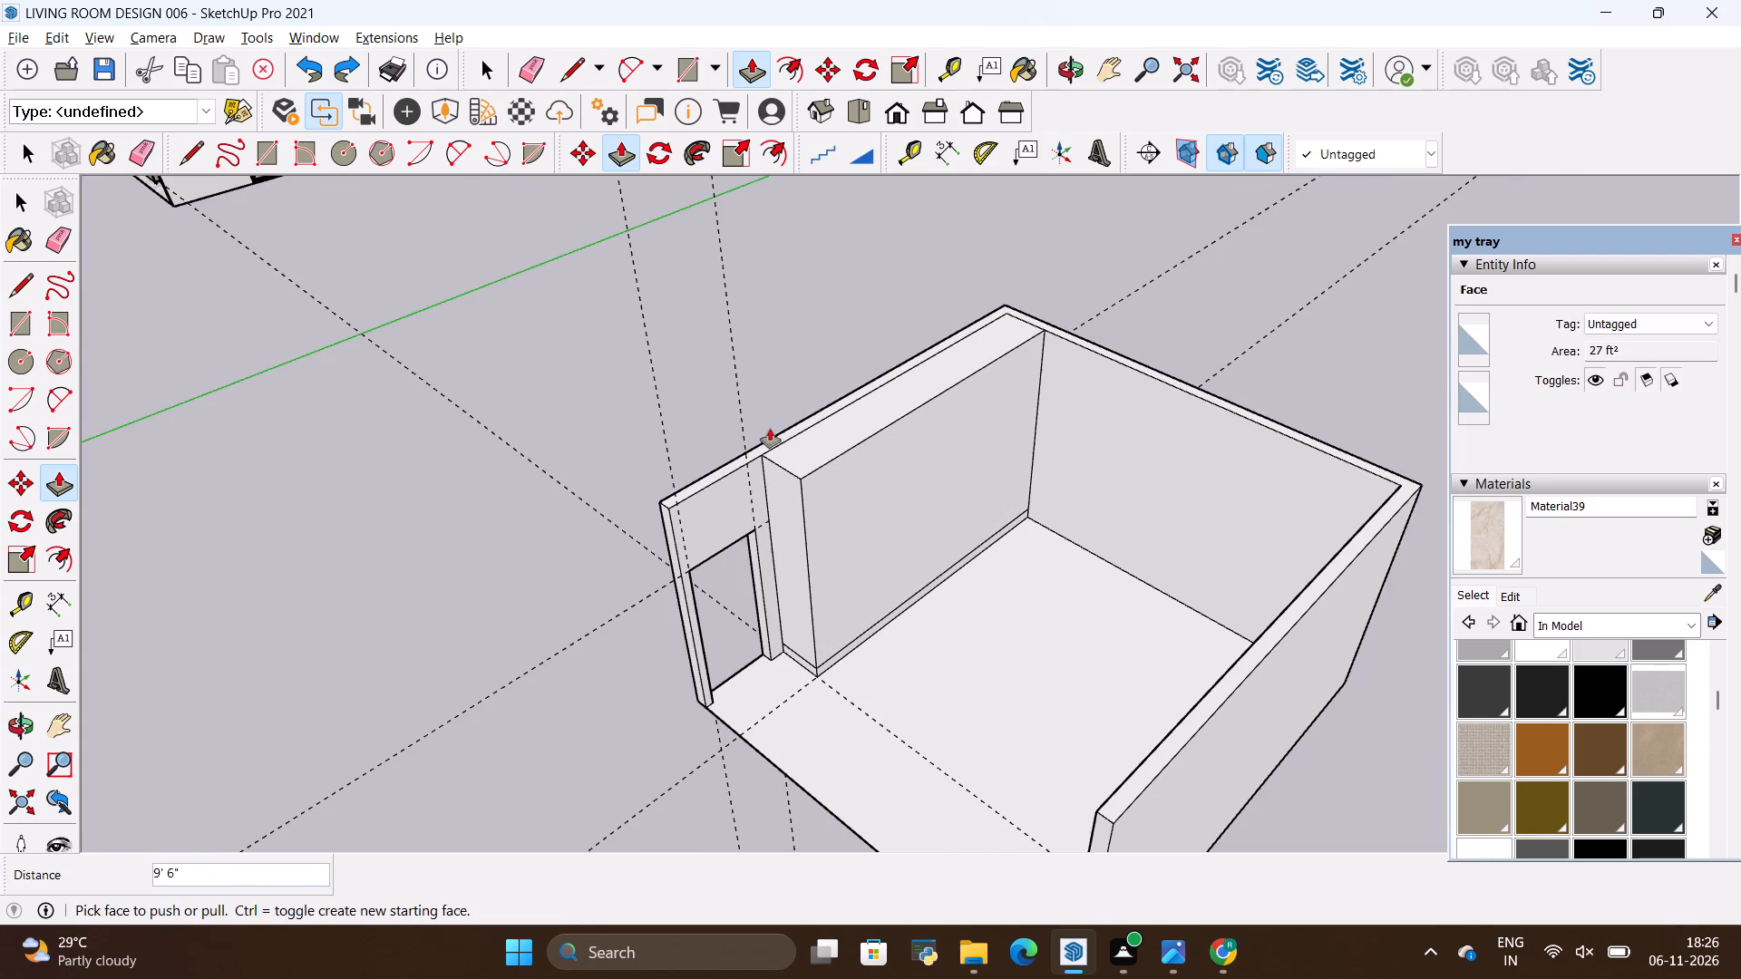
scroll(726, 435, "up", 3)
Push a new section 3' down from the wardrobe top to mark the upper cabinets, and reverse the inverted top face.
key("alt+Tab")
key("alt+Tab")
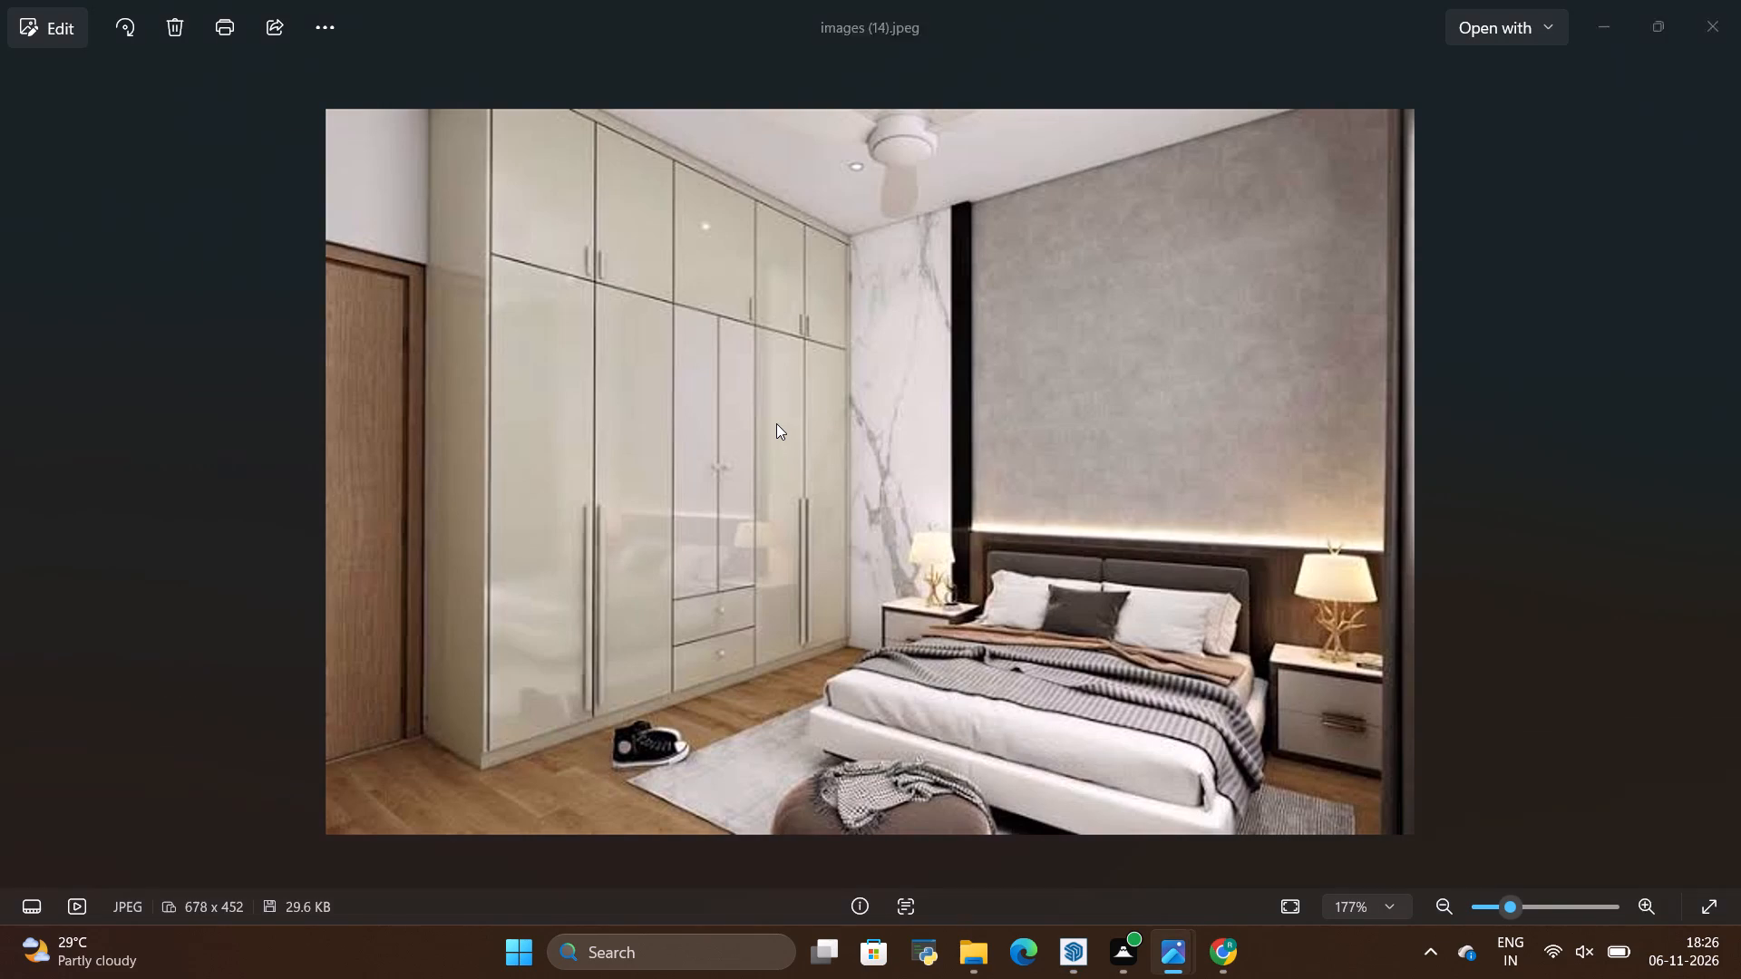
scroll(817, 429, "up", 5)
left_click(897, 476)
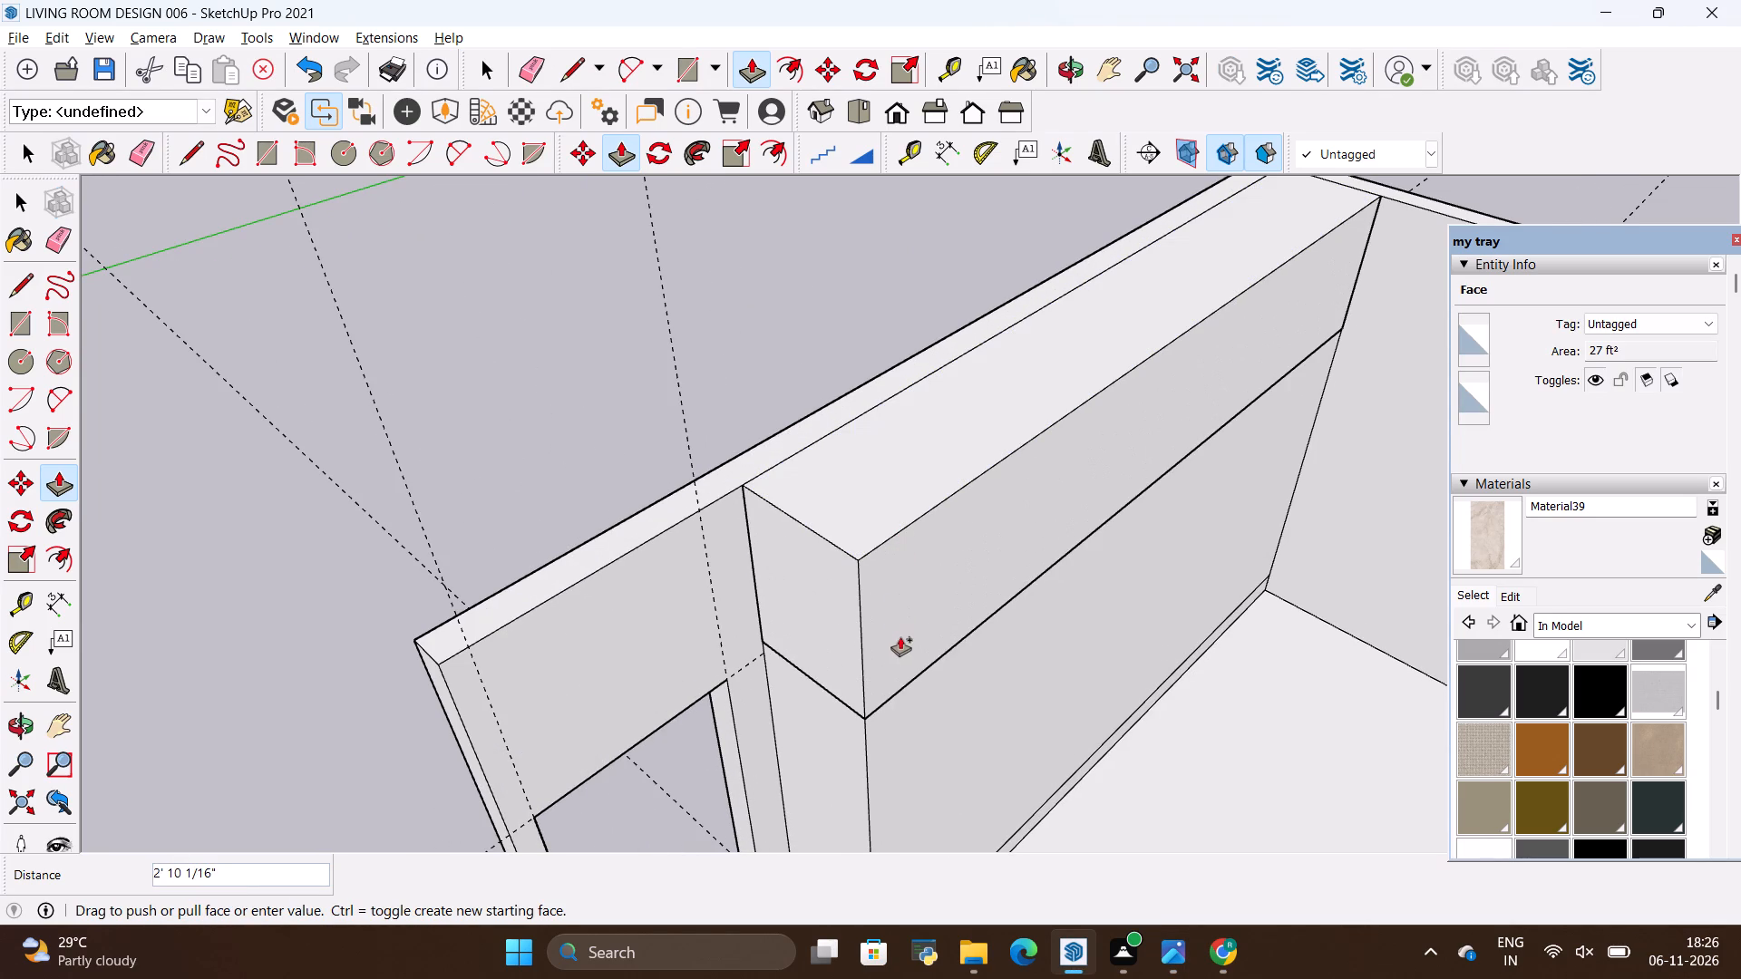
scroll(903, 639, "down", 3)
key("BackSpace")
type("3'")
key("Return")
key("space")
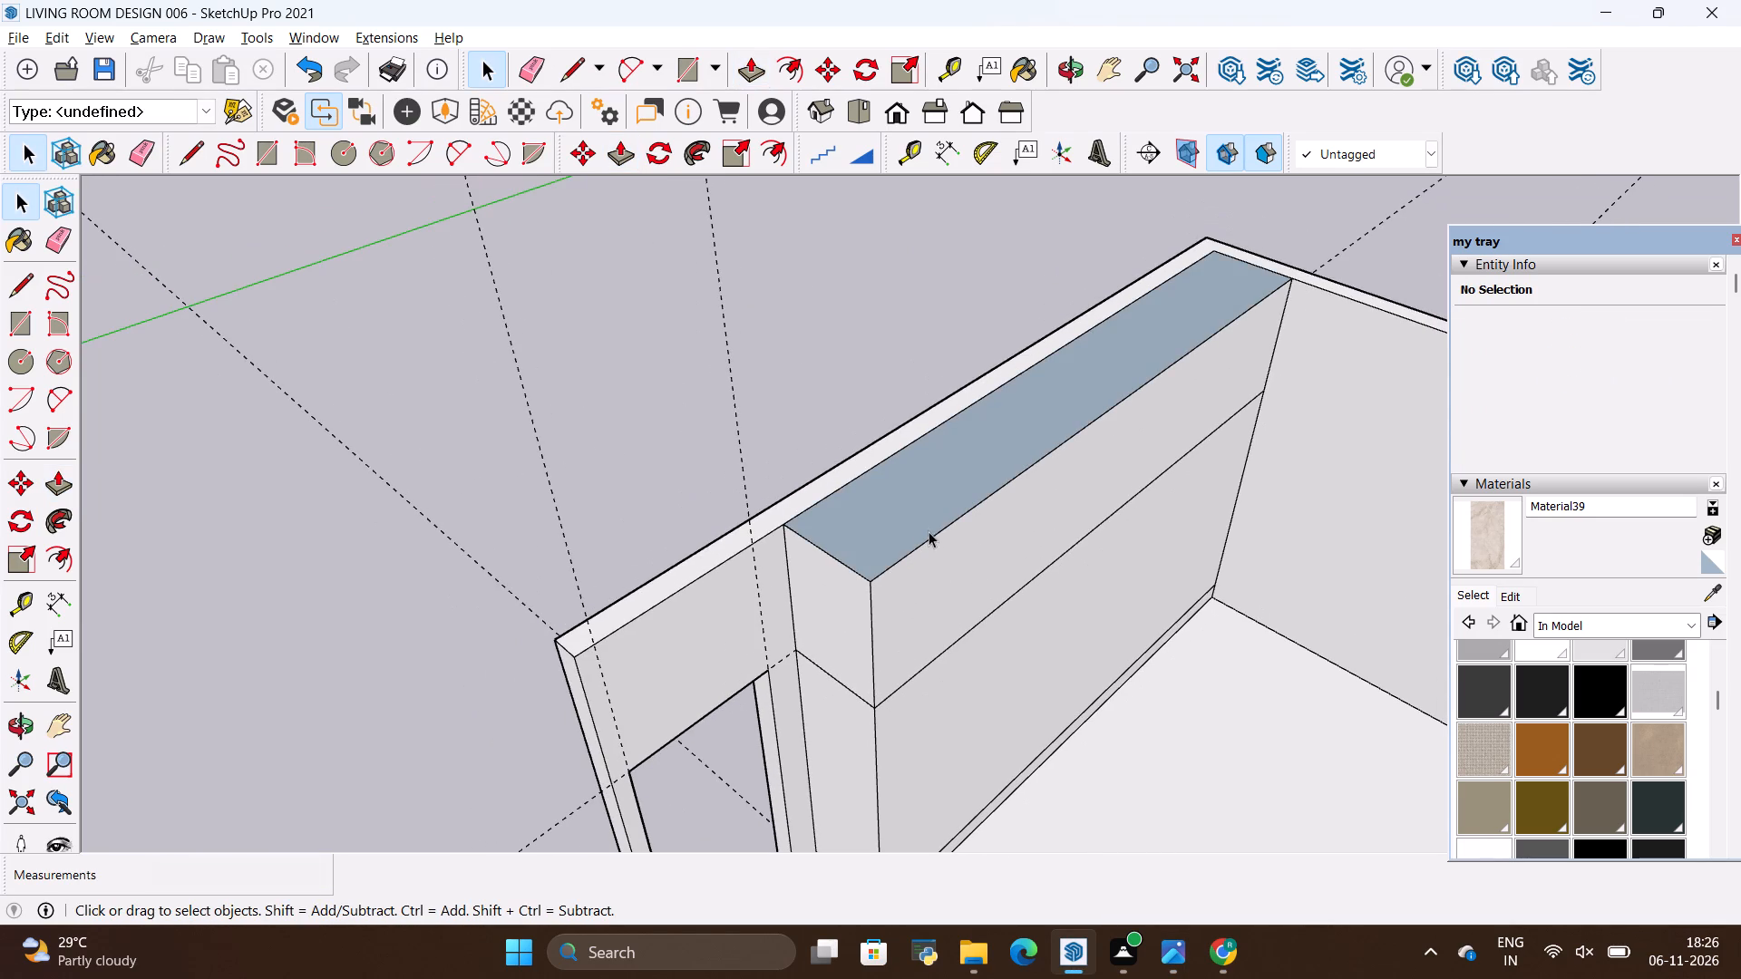
right_click(927, 529)
left_click(1003, 740)
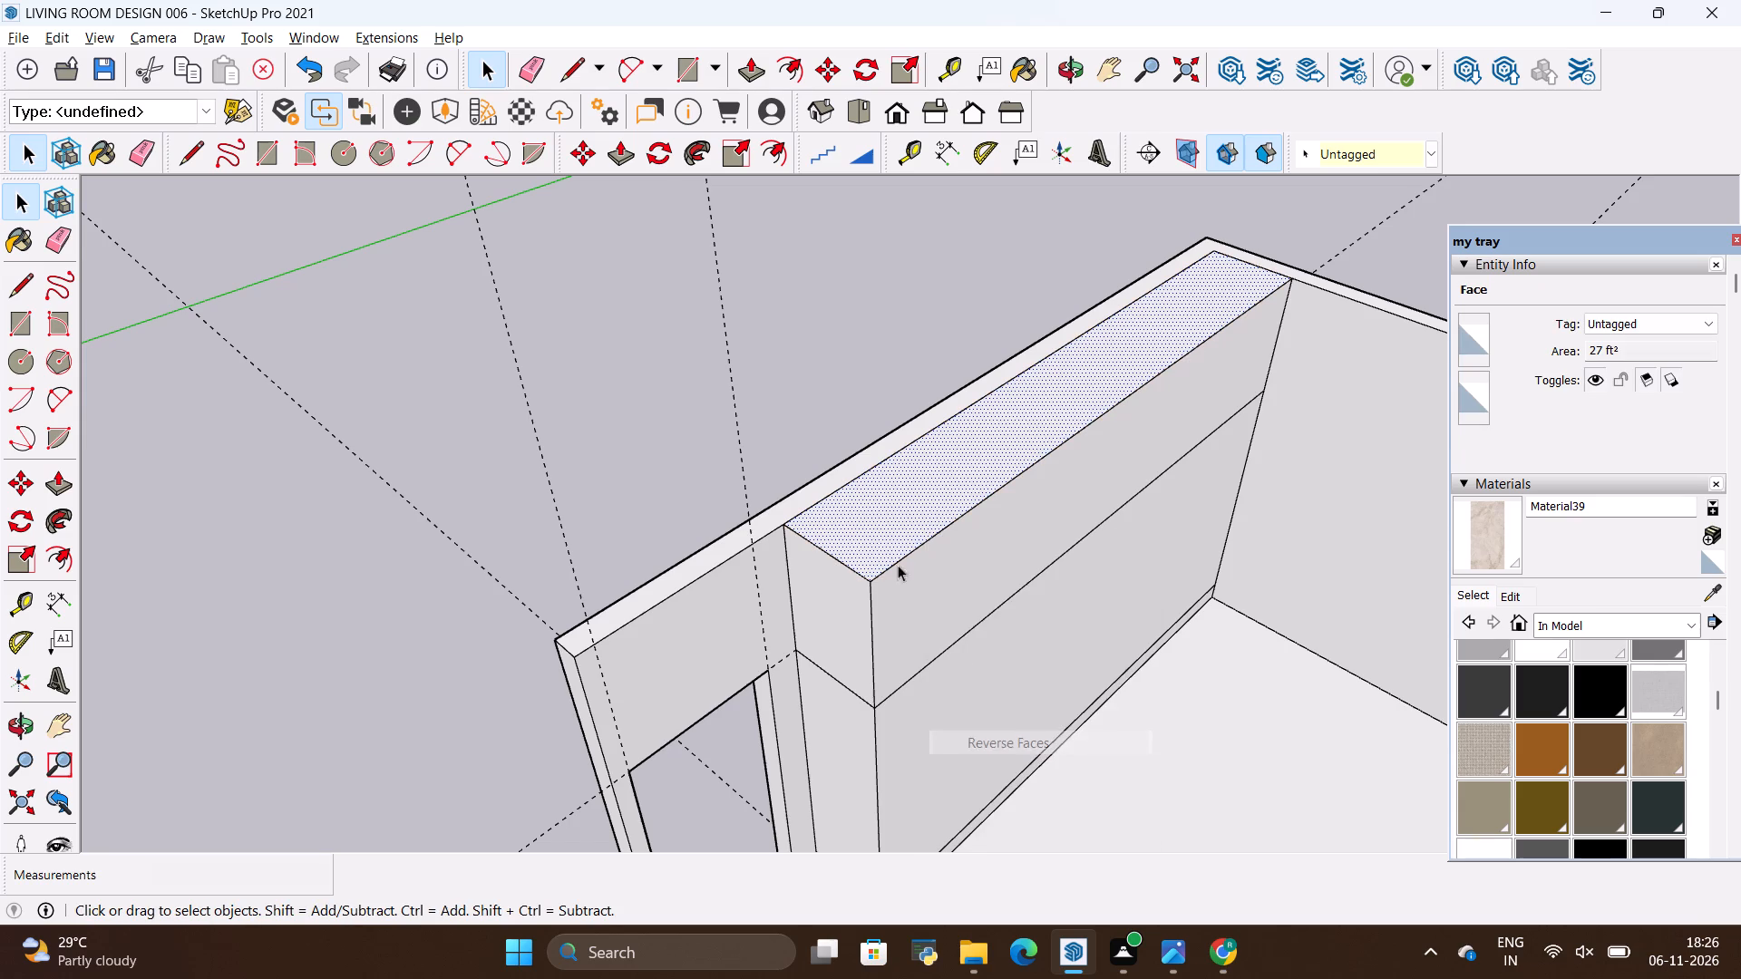
Push a new section 4" down from the wardrobe top to mark a top band, and reverse the inverted top face.
scroll(885, 534, "up", 2)
left_click(884, 534)
left_click(898, 536)
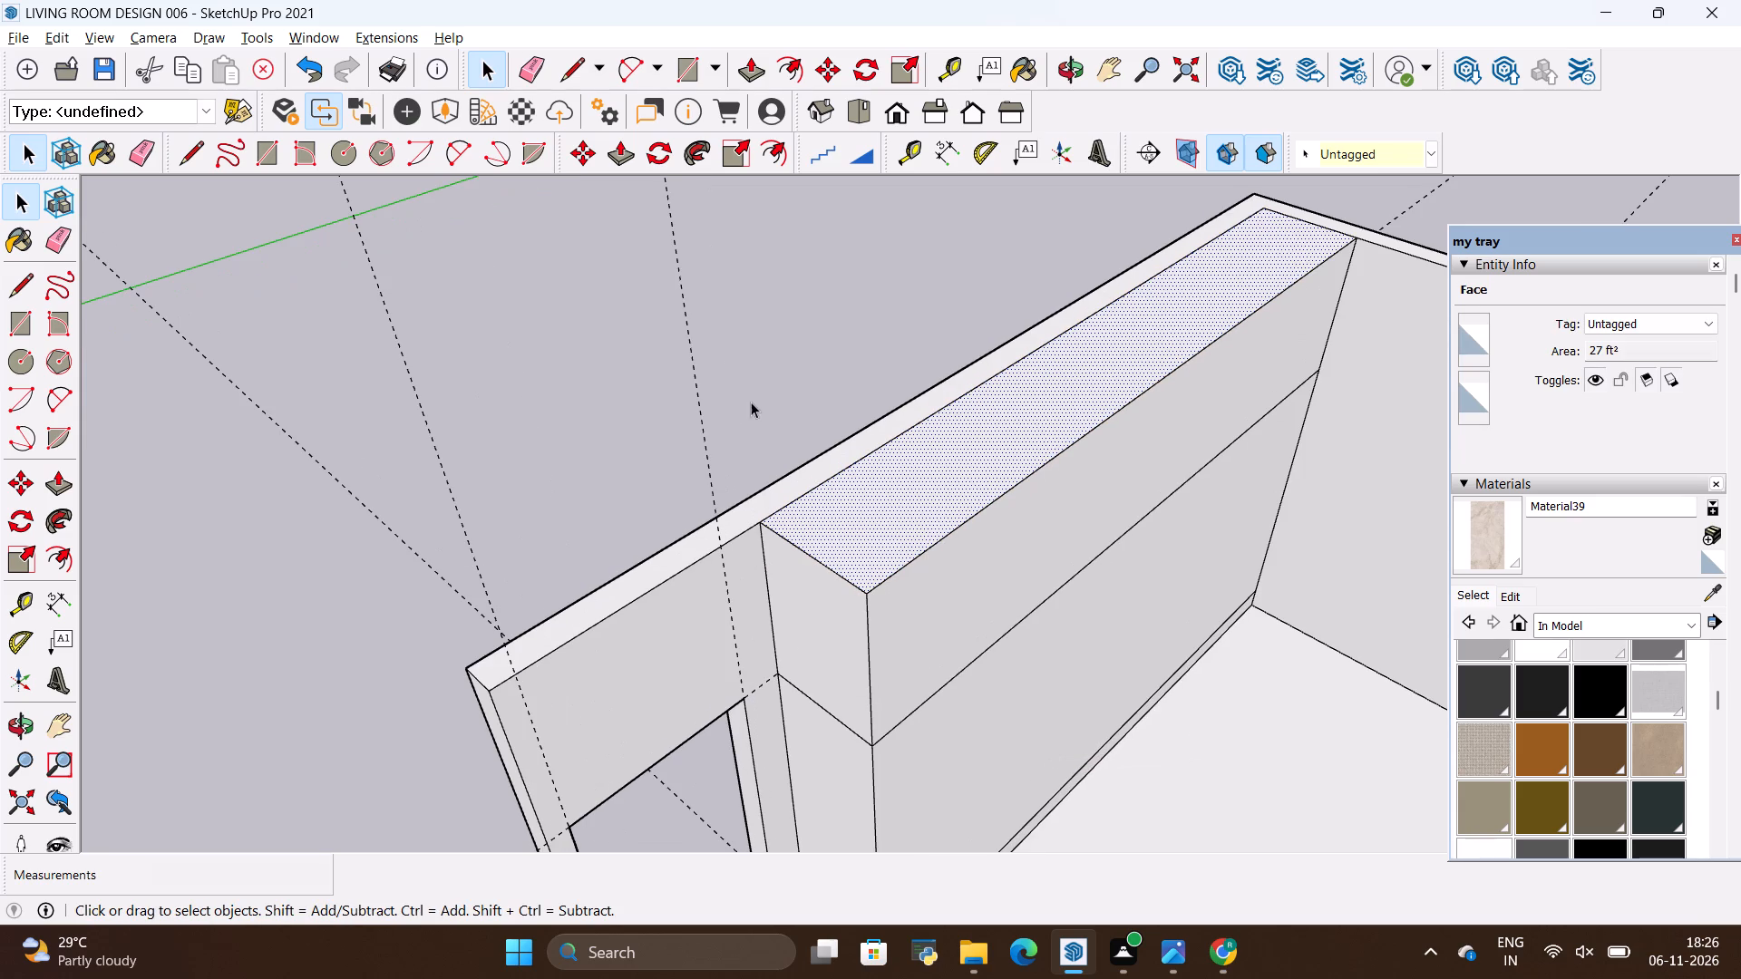
left_click(753, 399)
left_click(889, 529)
key("p")
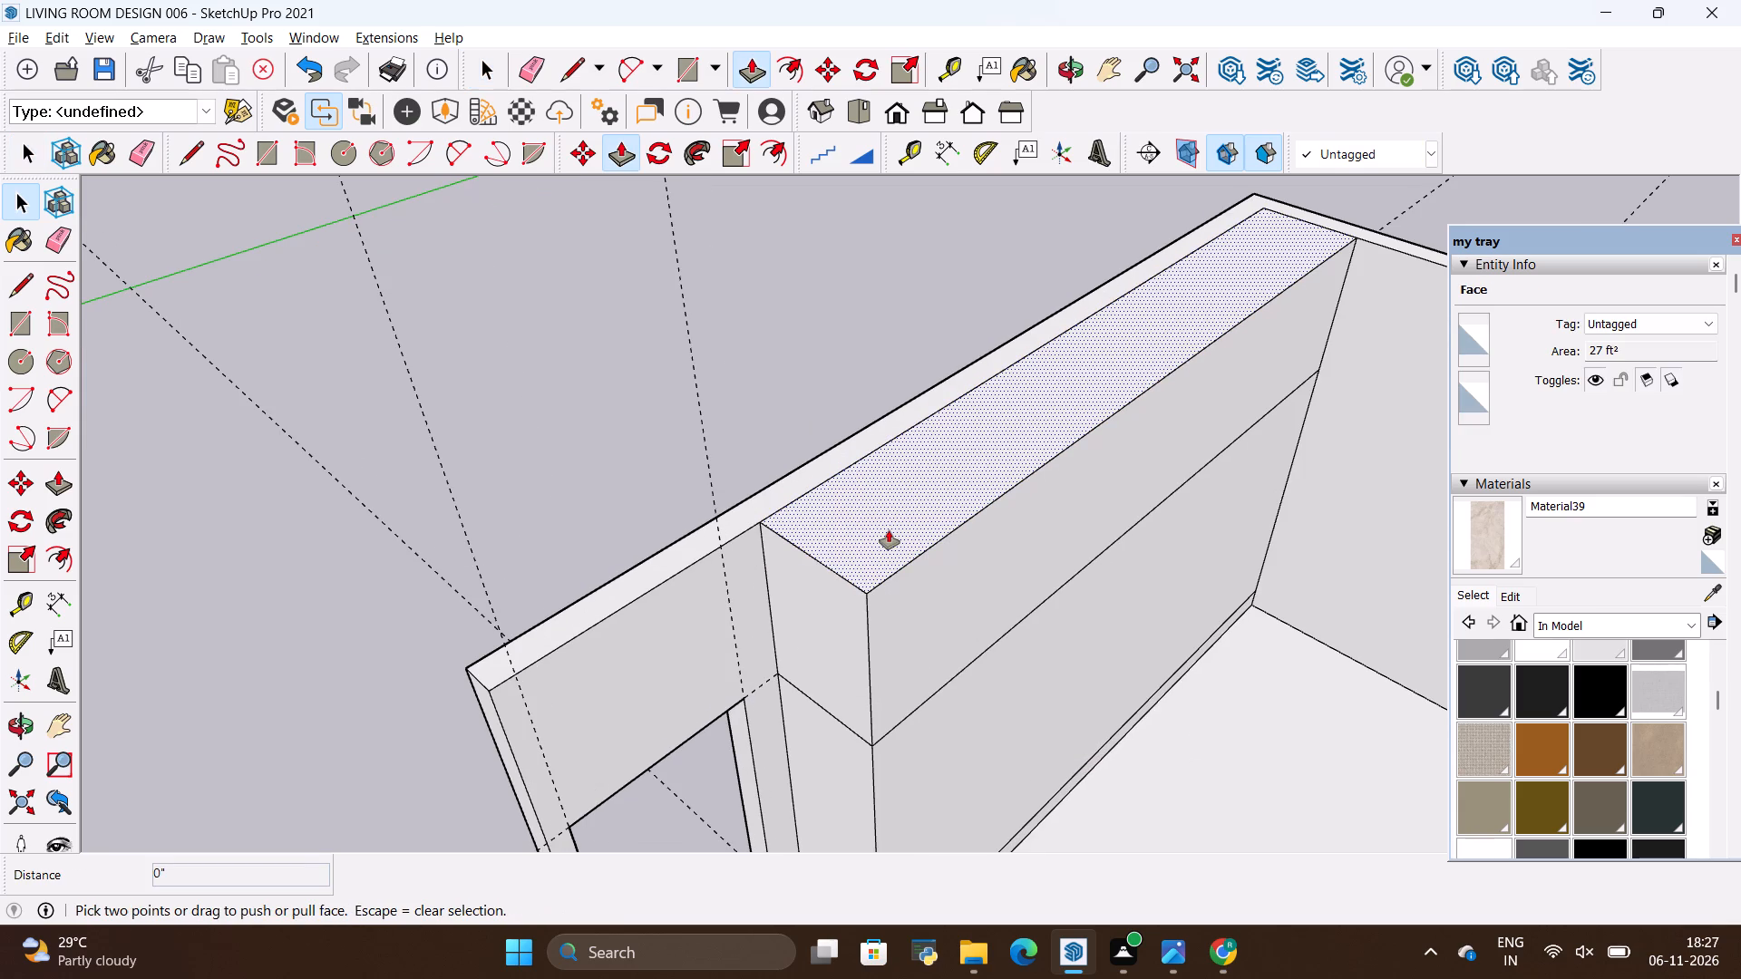
left_click(889, 530, "ctrl")
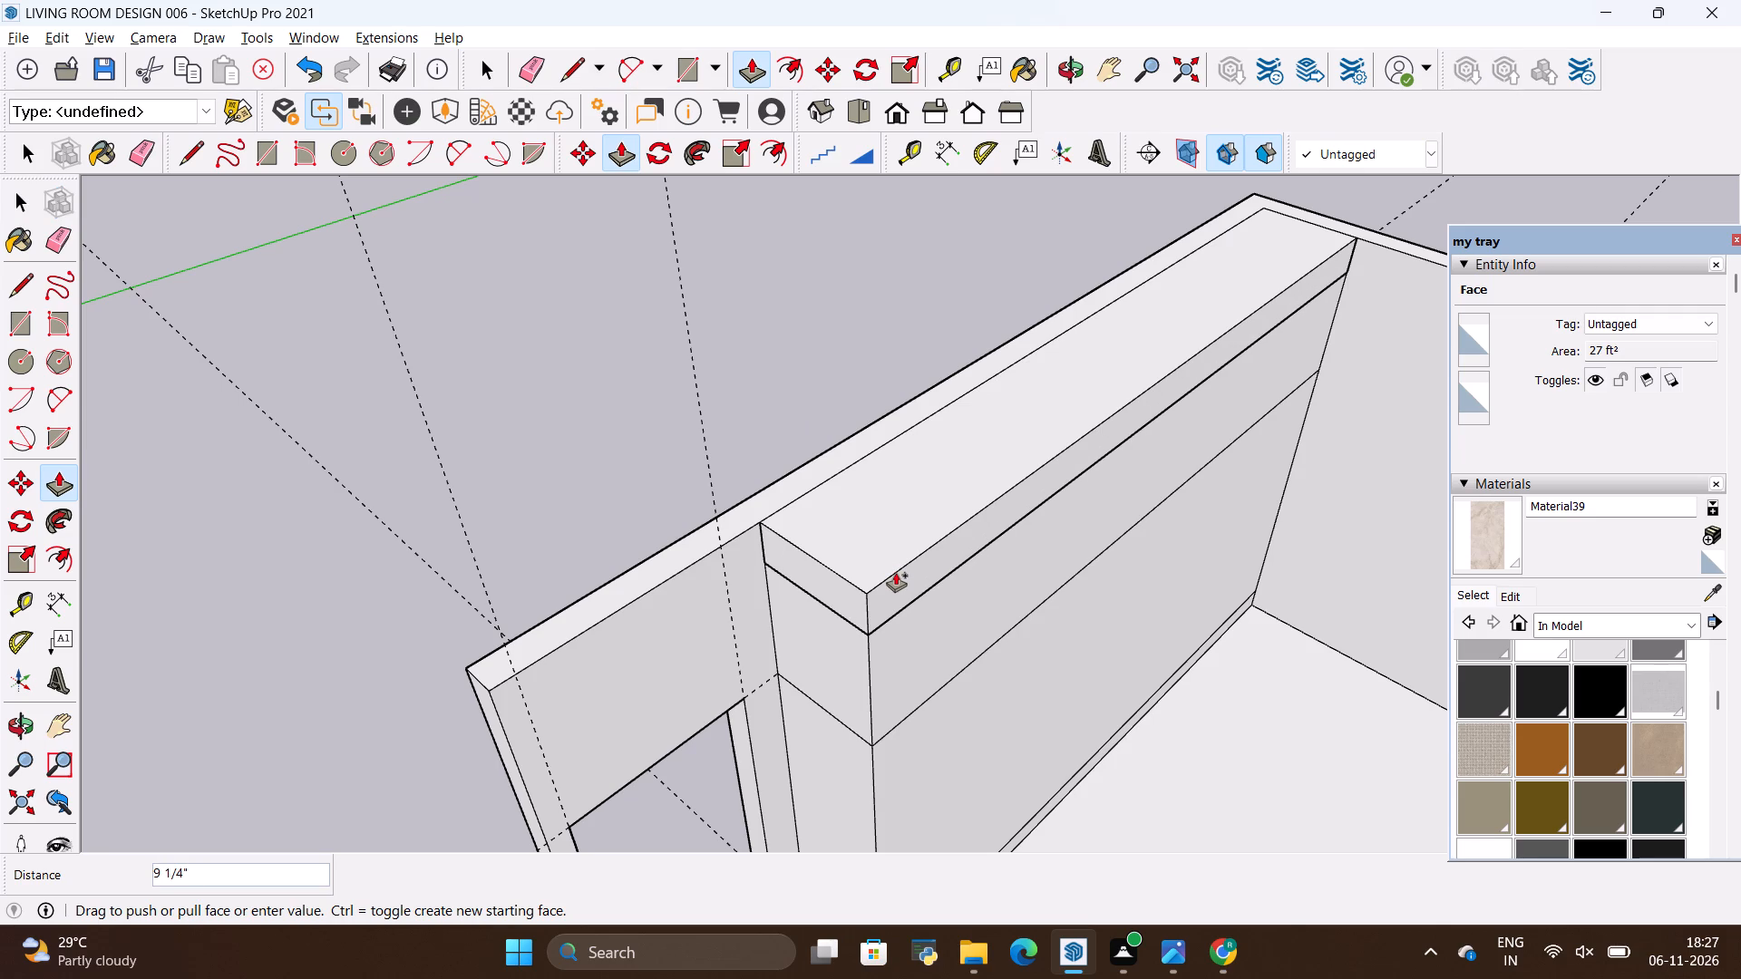
key("alt+Tab")
key("alt+Tab")
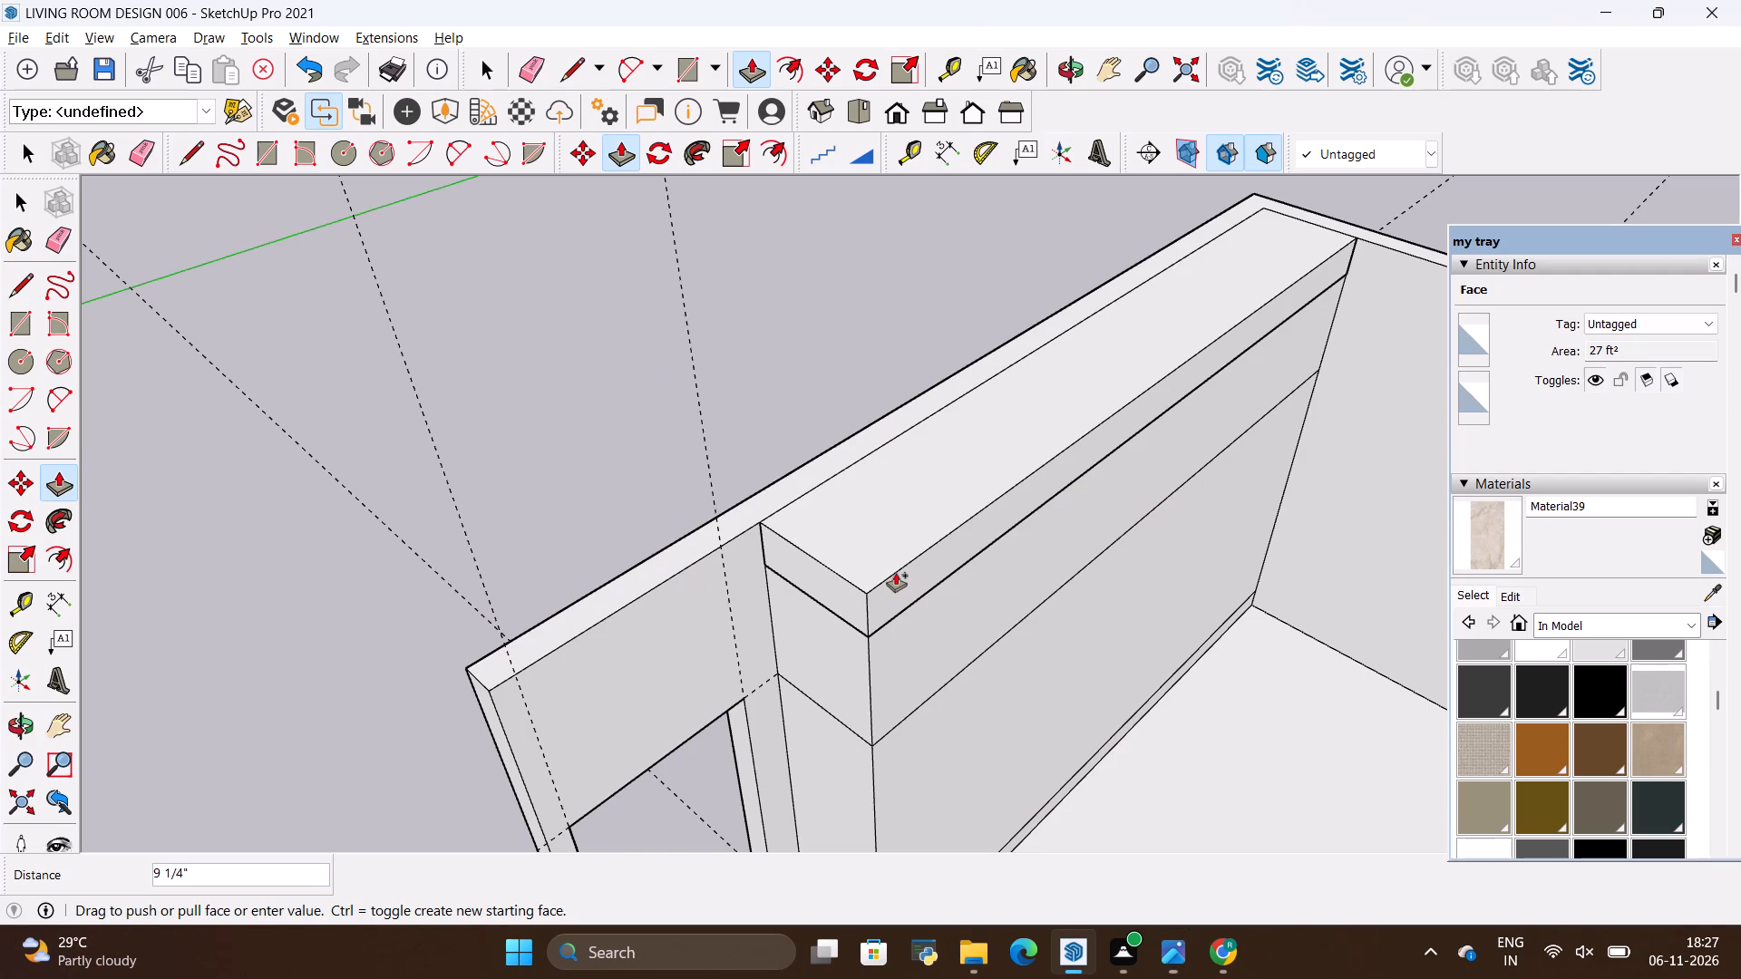
key("BackSpace")
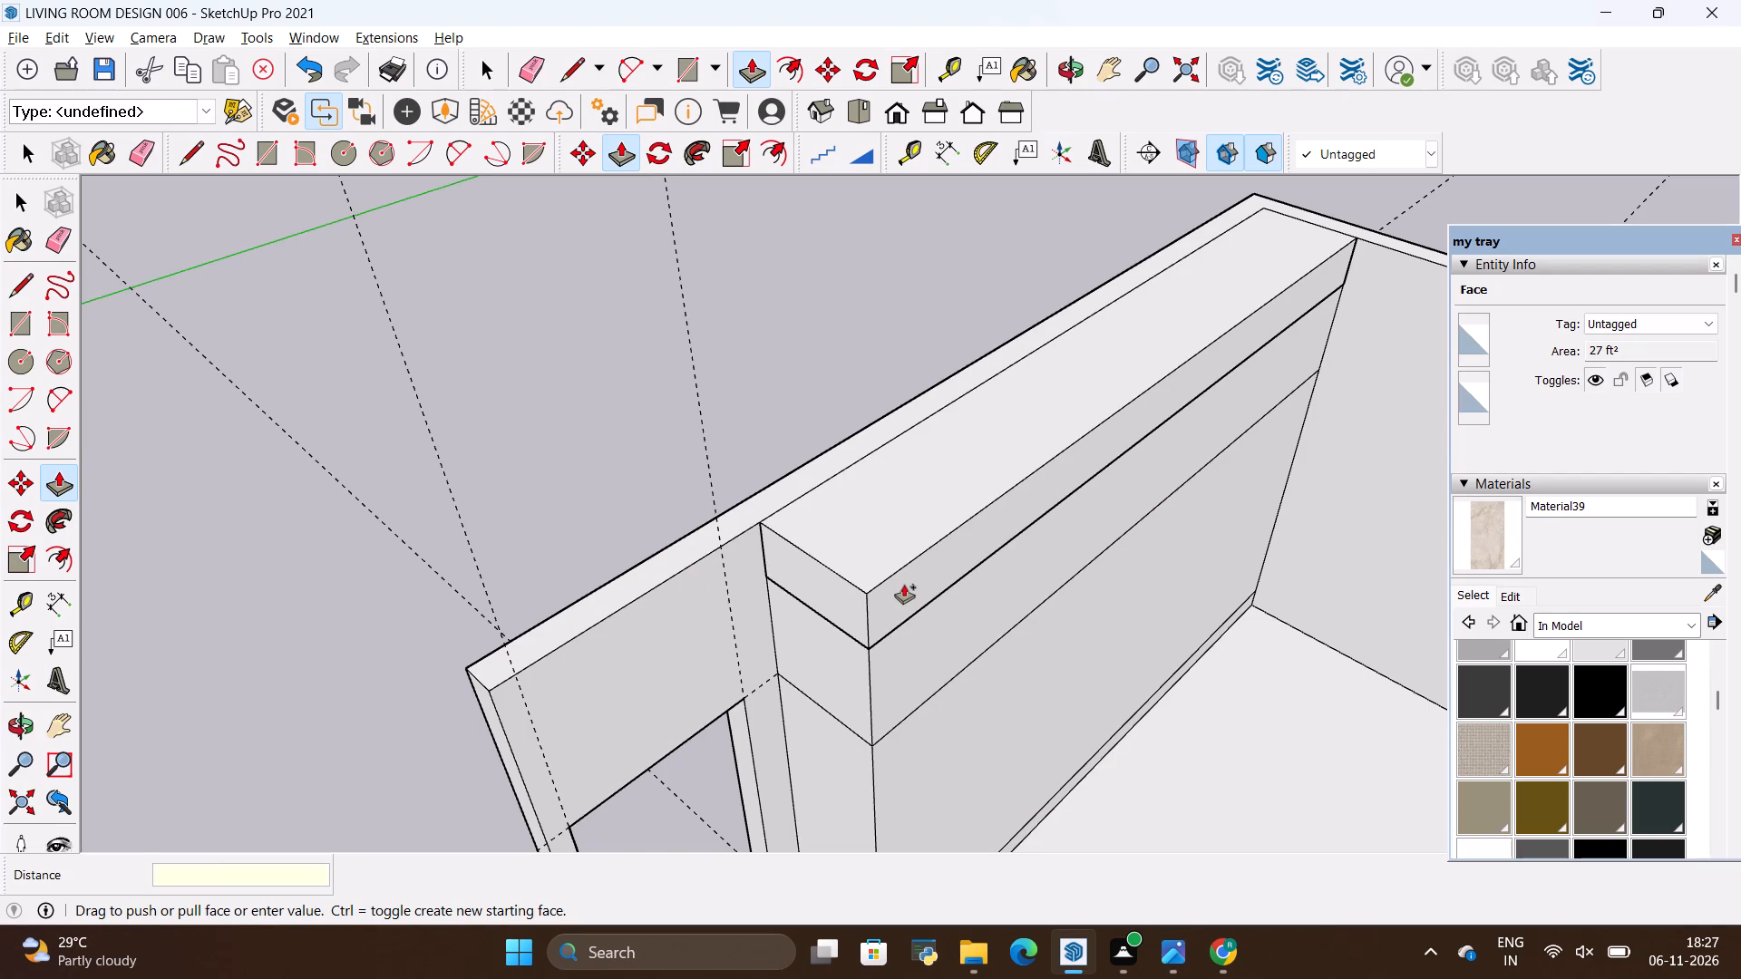
type("4\"")
key("Return")
key("space")
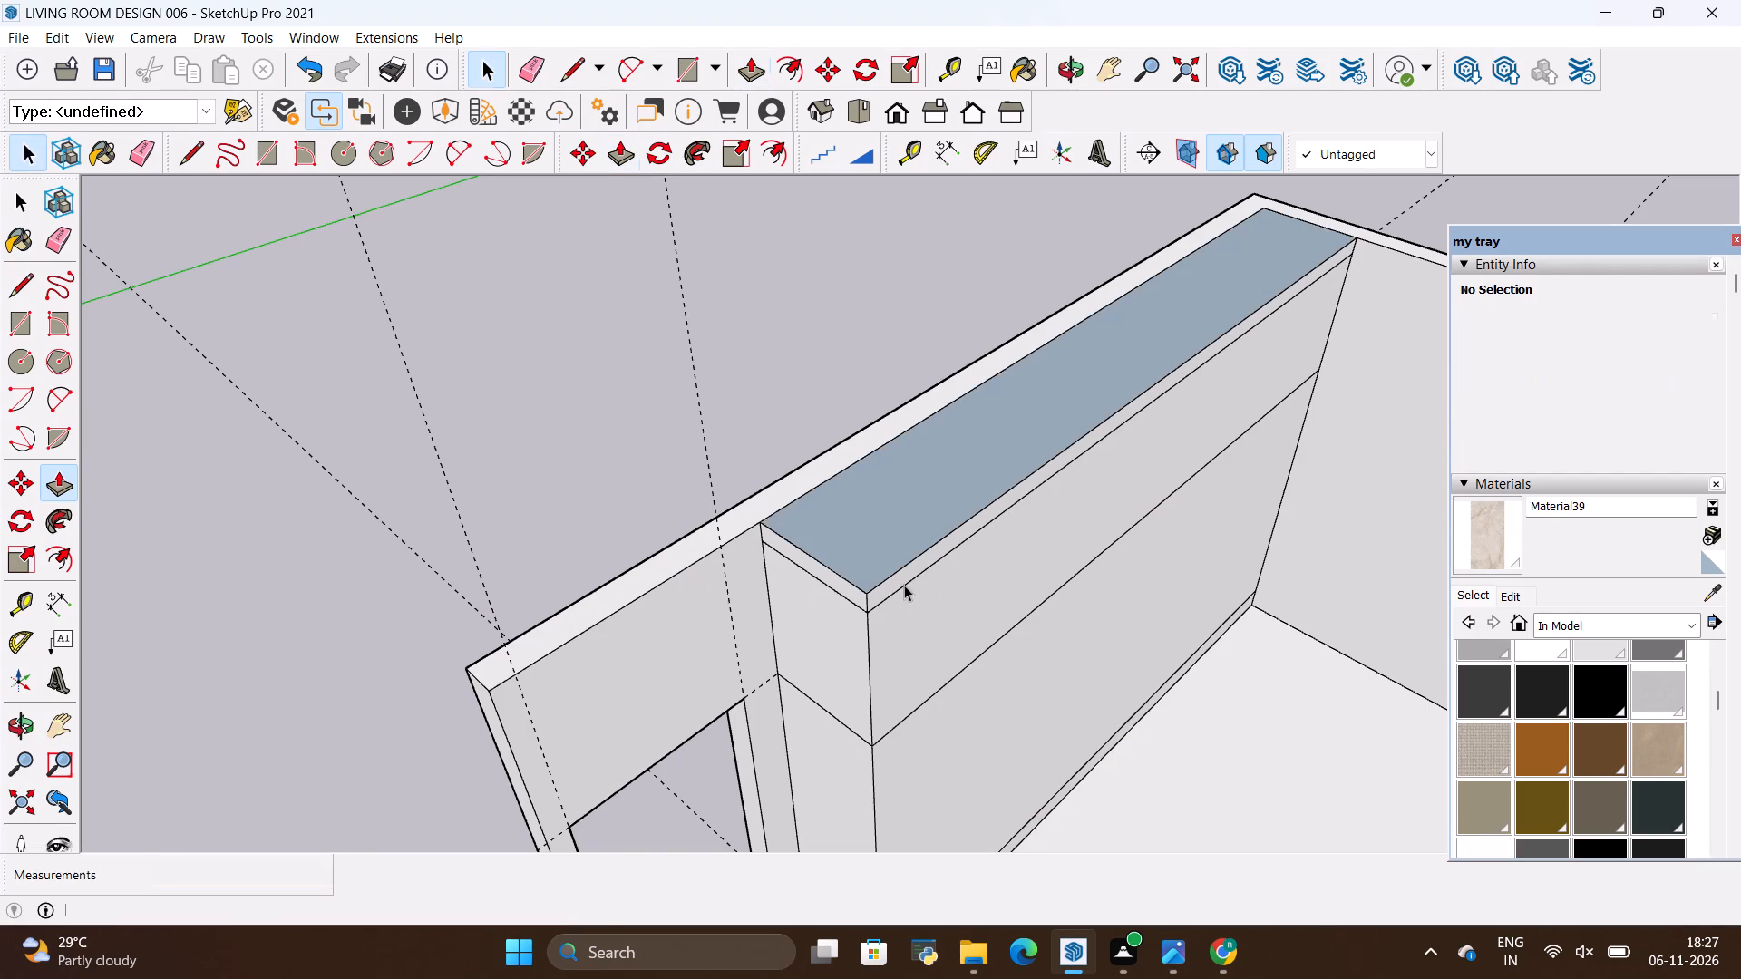
right_click(920, 514)
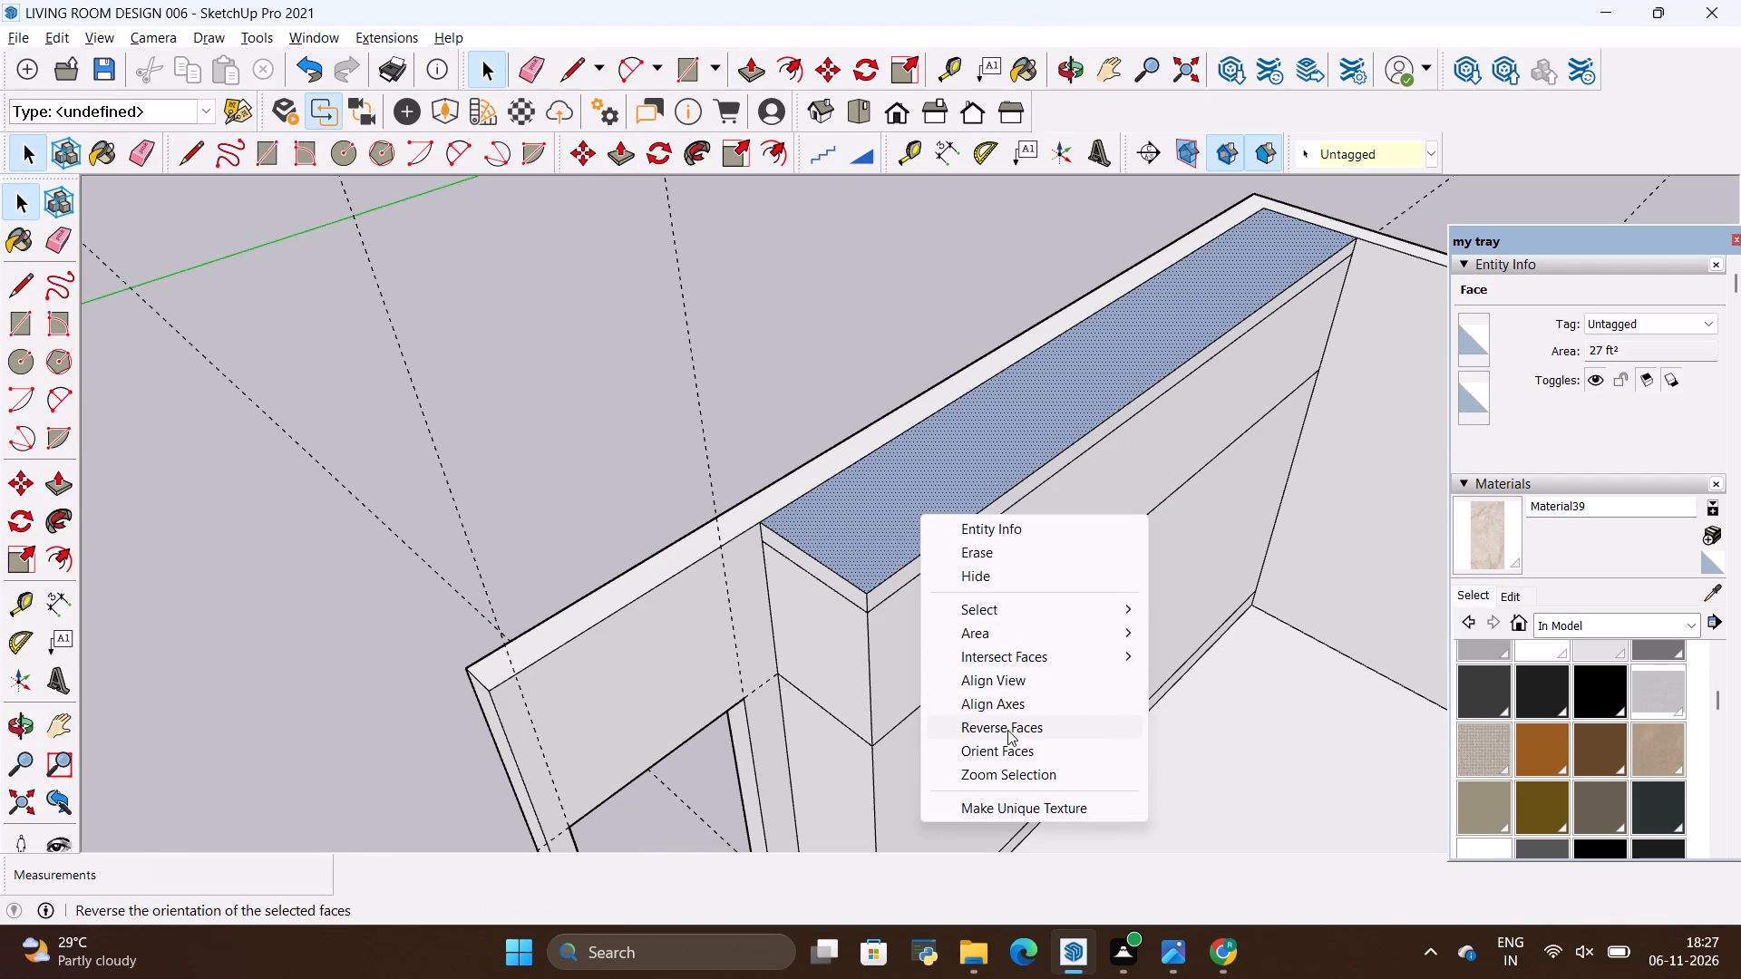
left_click(1007, 730)
Check the wardrobe doors in the reference photo and divide the front edge below the top band into 5 segments.
scroll(757, 412, "down", 5)
scroll(804, 585, "up", 3)
key("alt+Tab")
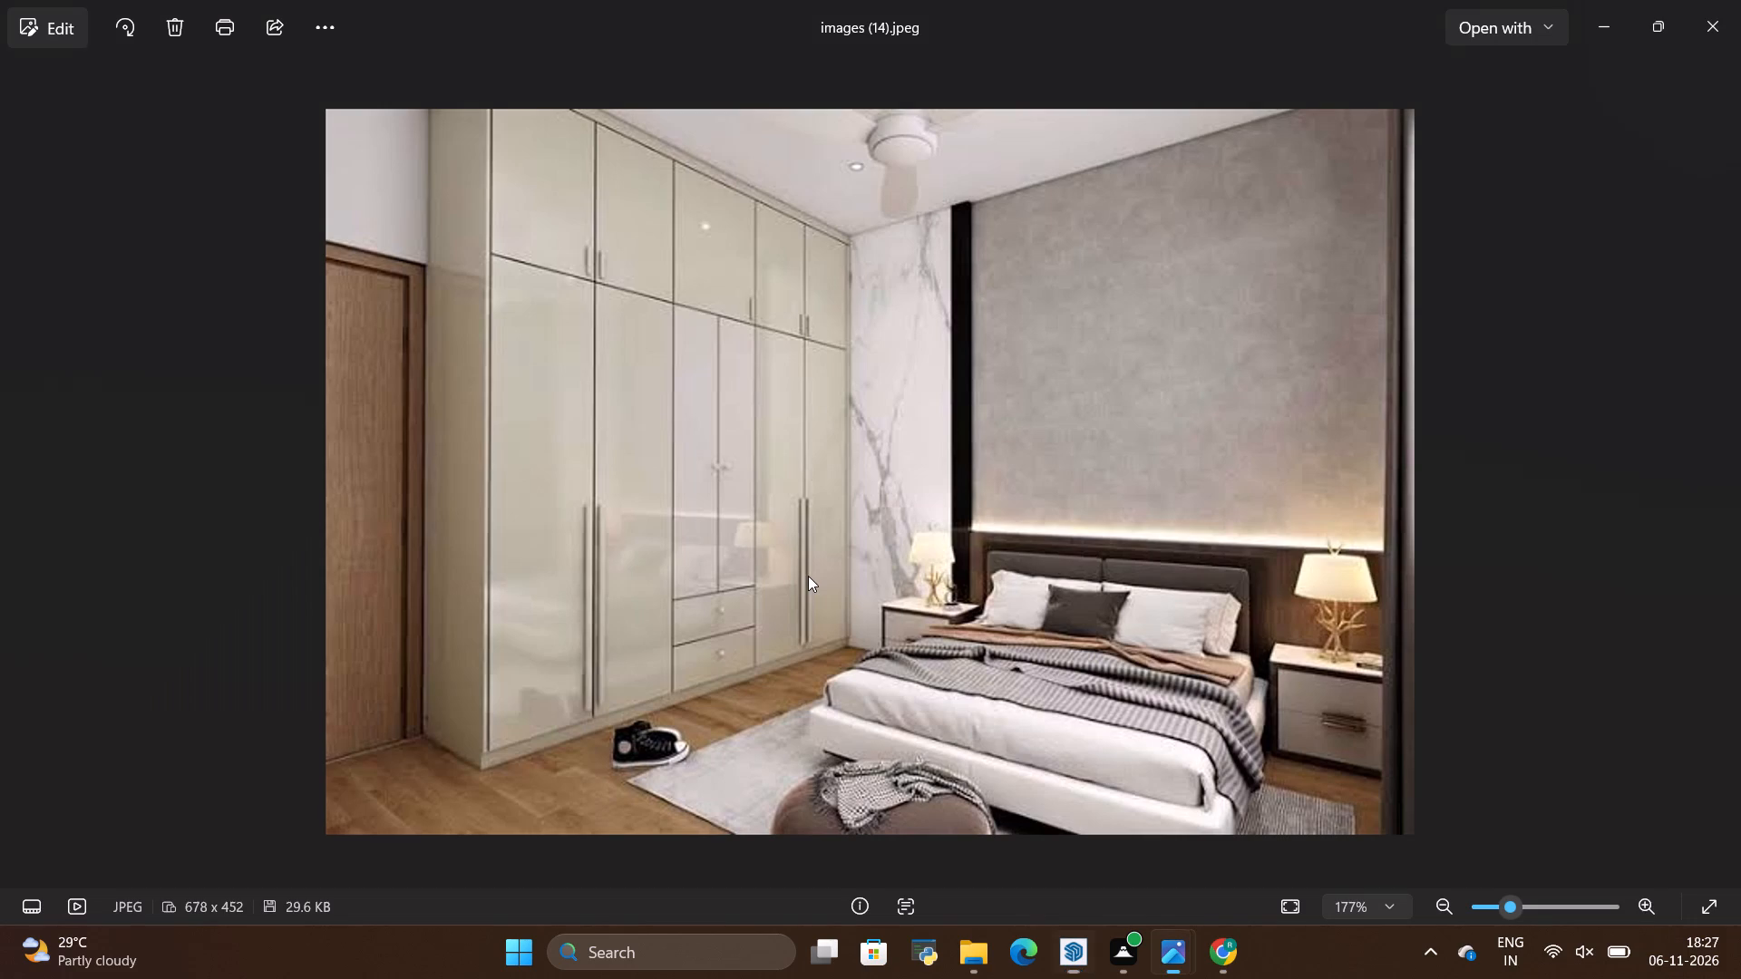
key("alt+Tab")
scroll(739, 540, "down", 3)
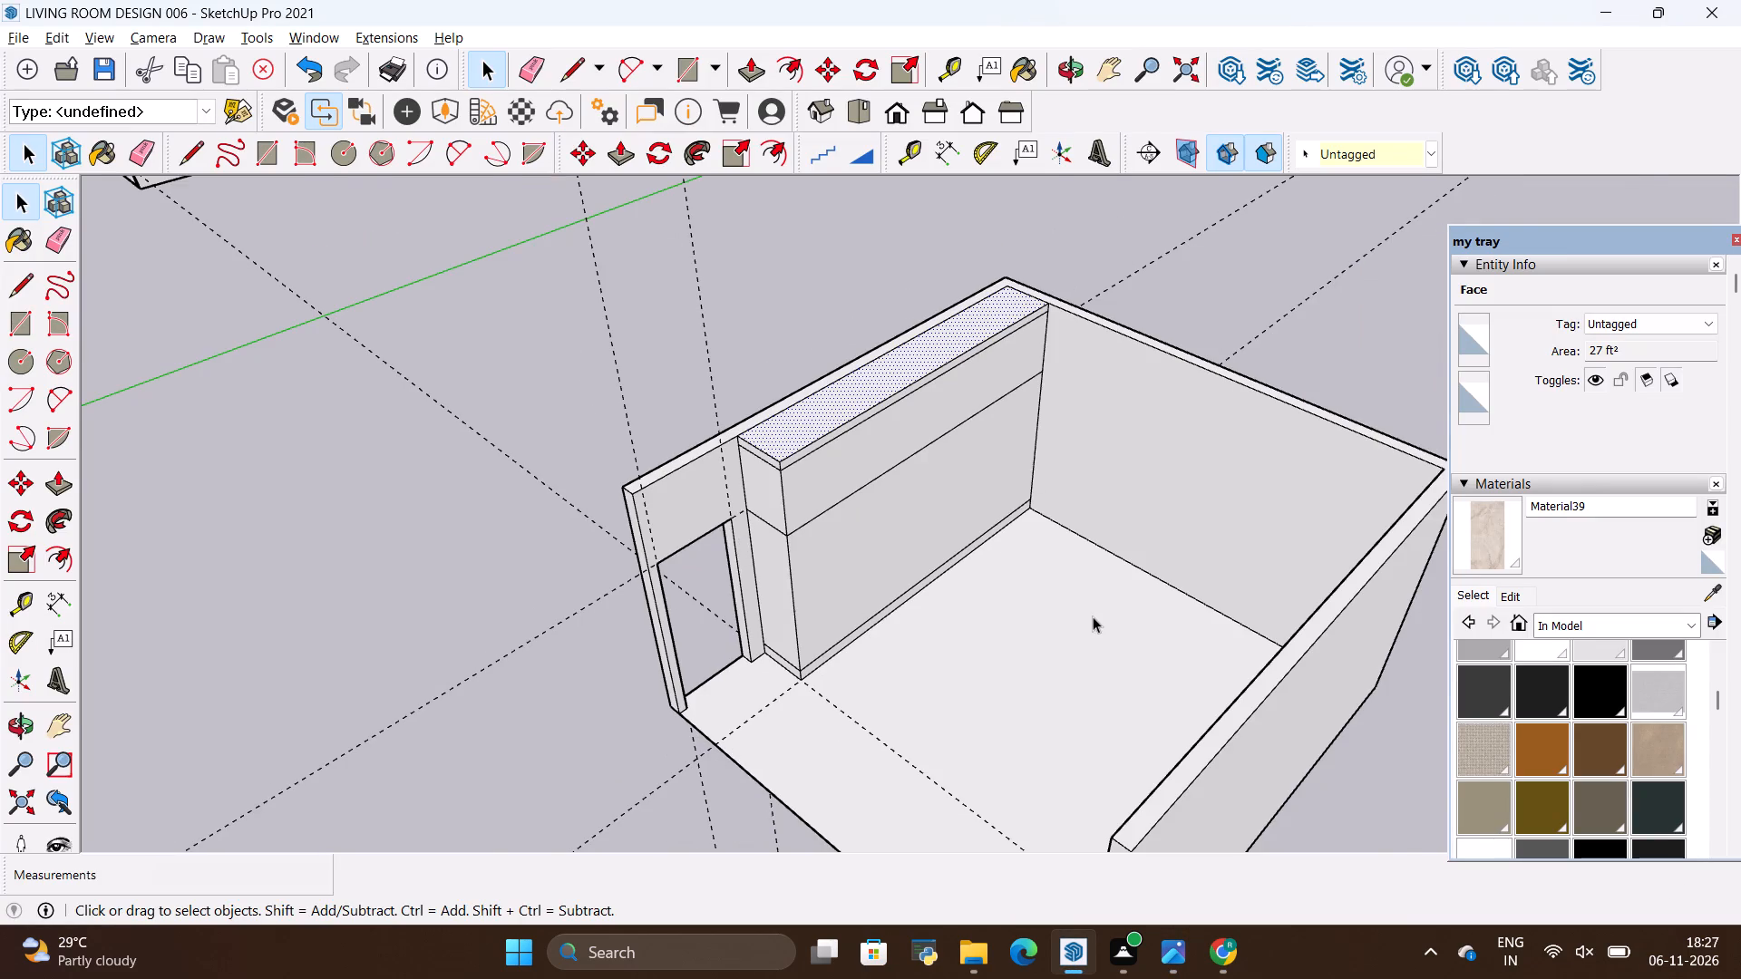
scroll(1089, 622, "up", 6)
scroll(906, 493, "down", 4)
key("alt+Tab")
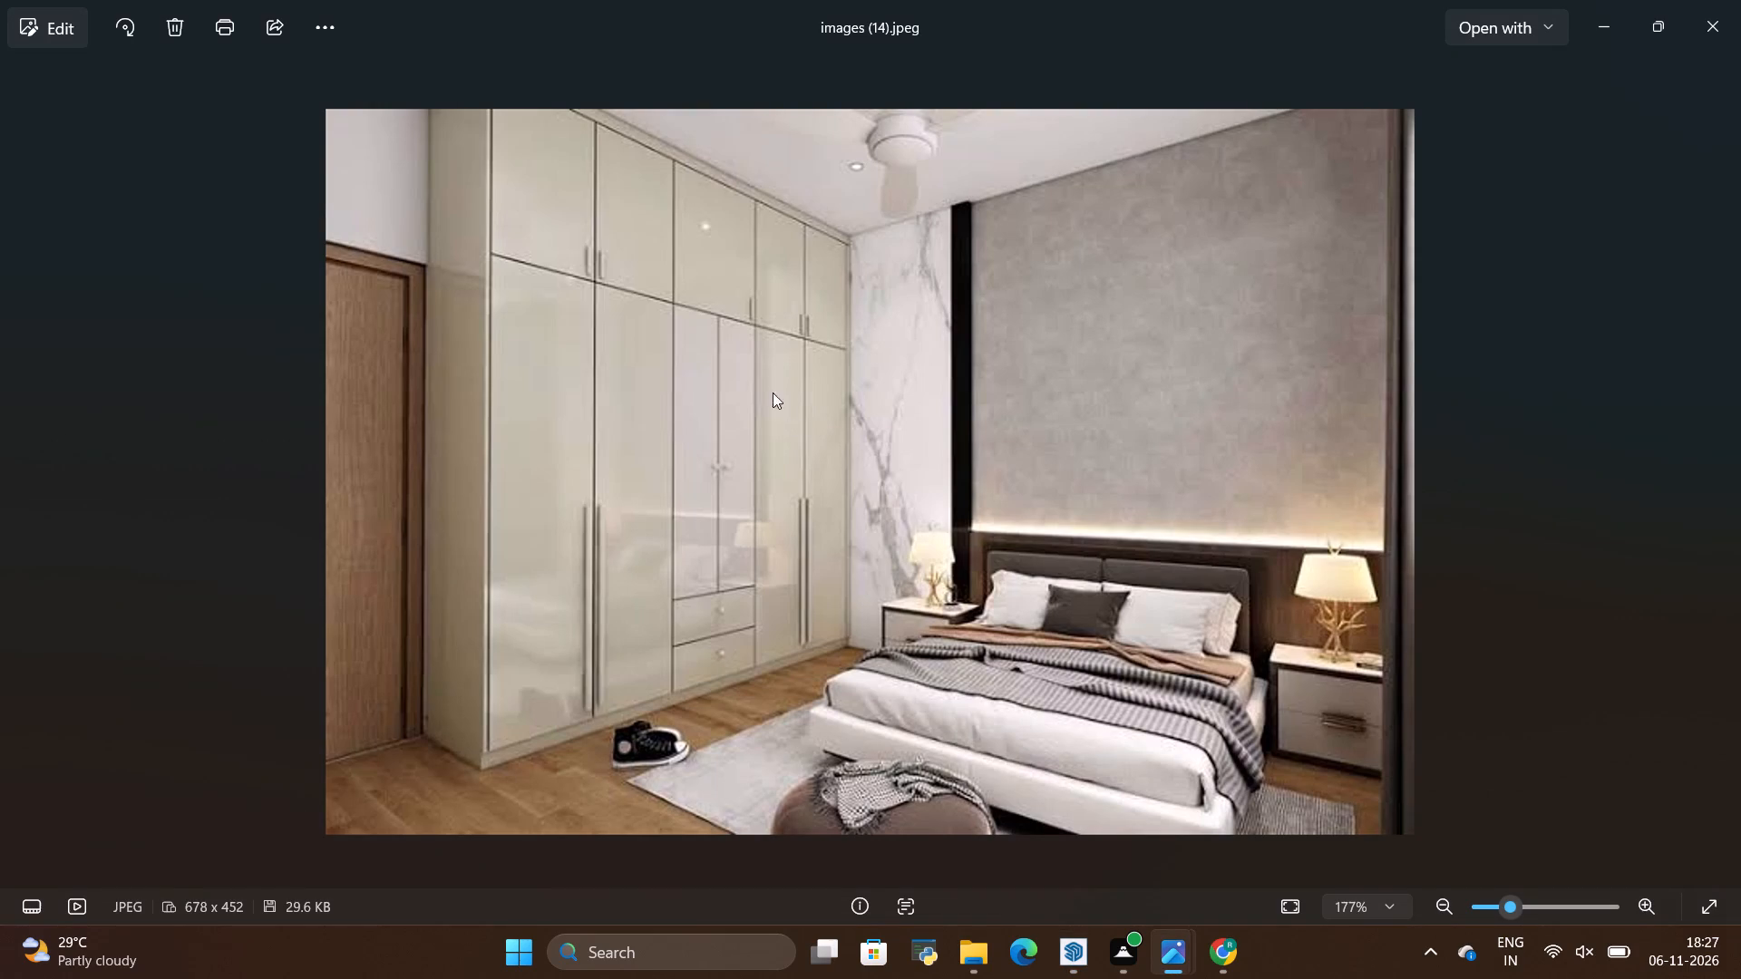
key("alt+Tab")
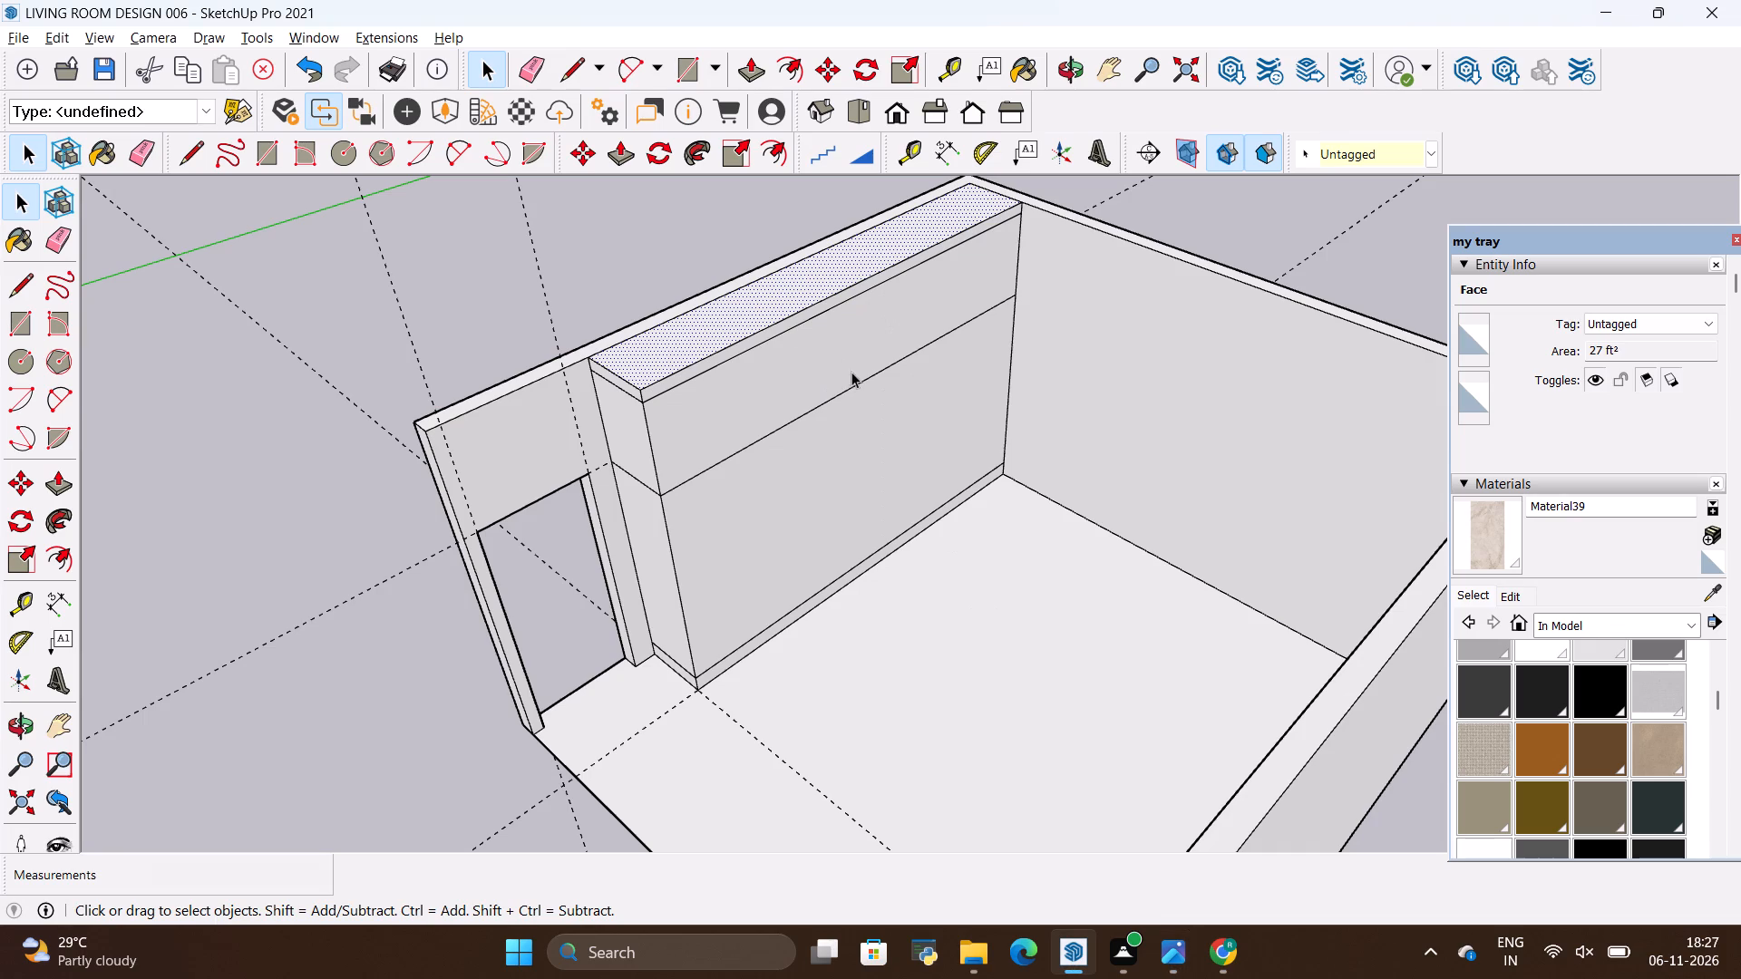
left_click(802, 321)
right_click(802, 321)
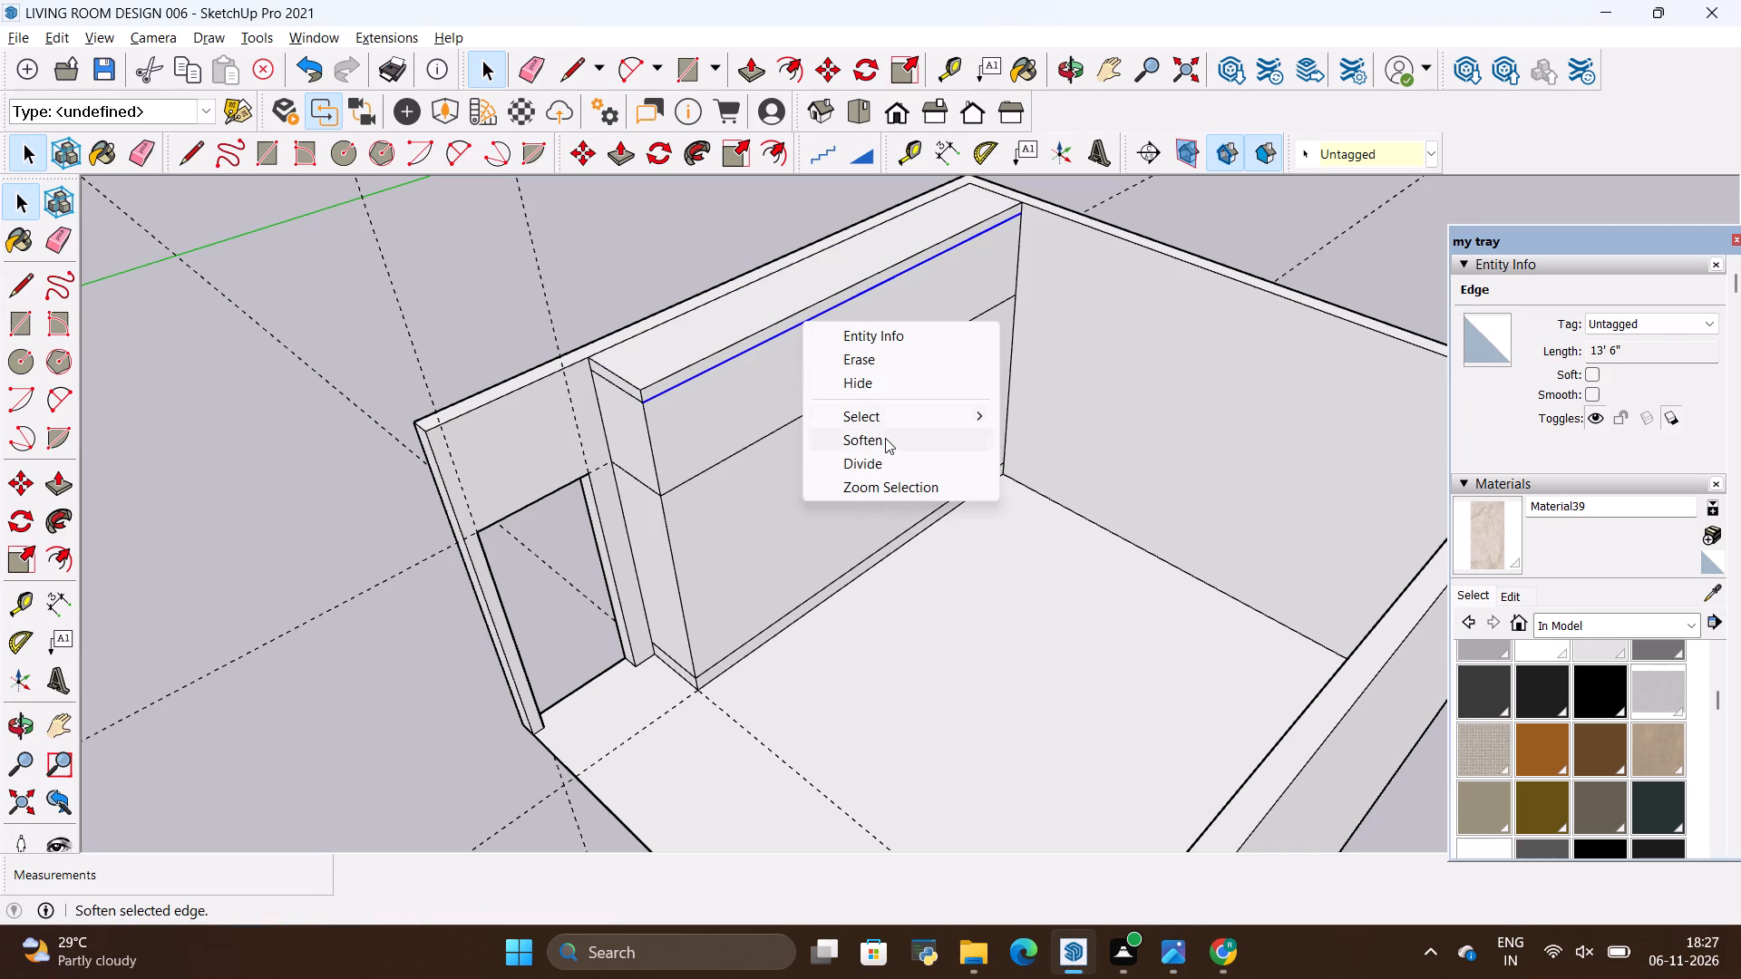
left_click(881, 460)
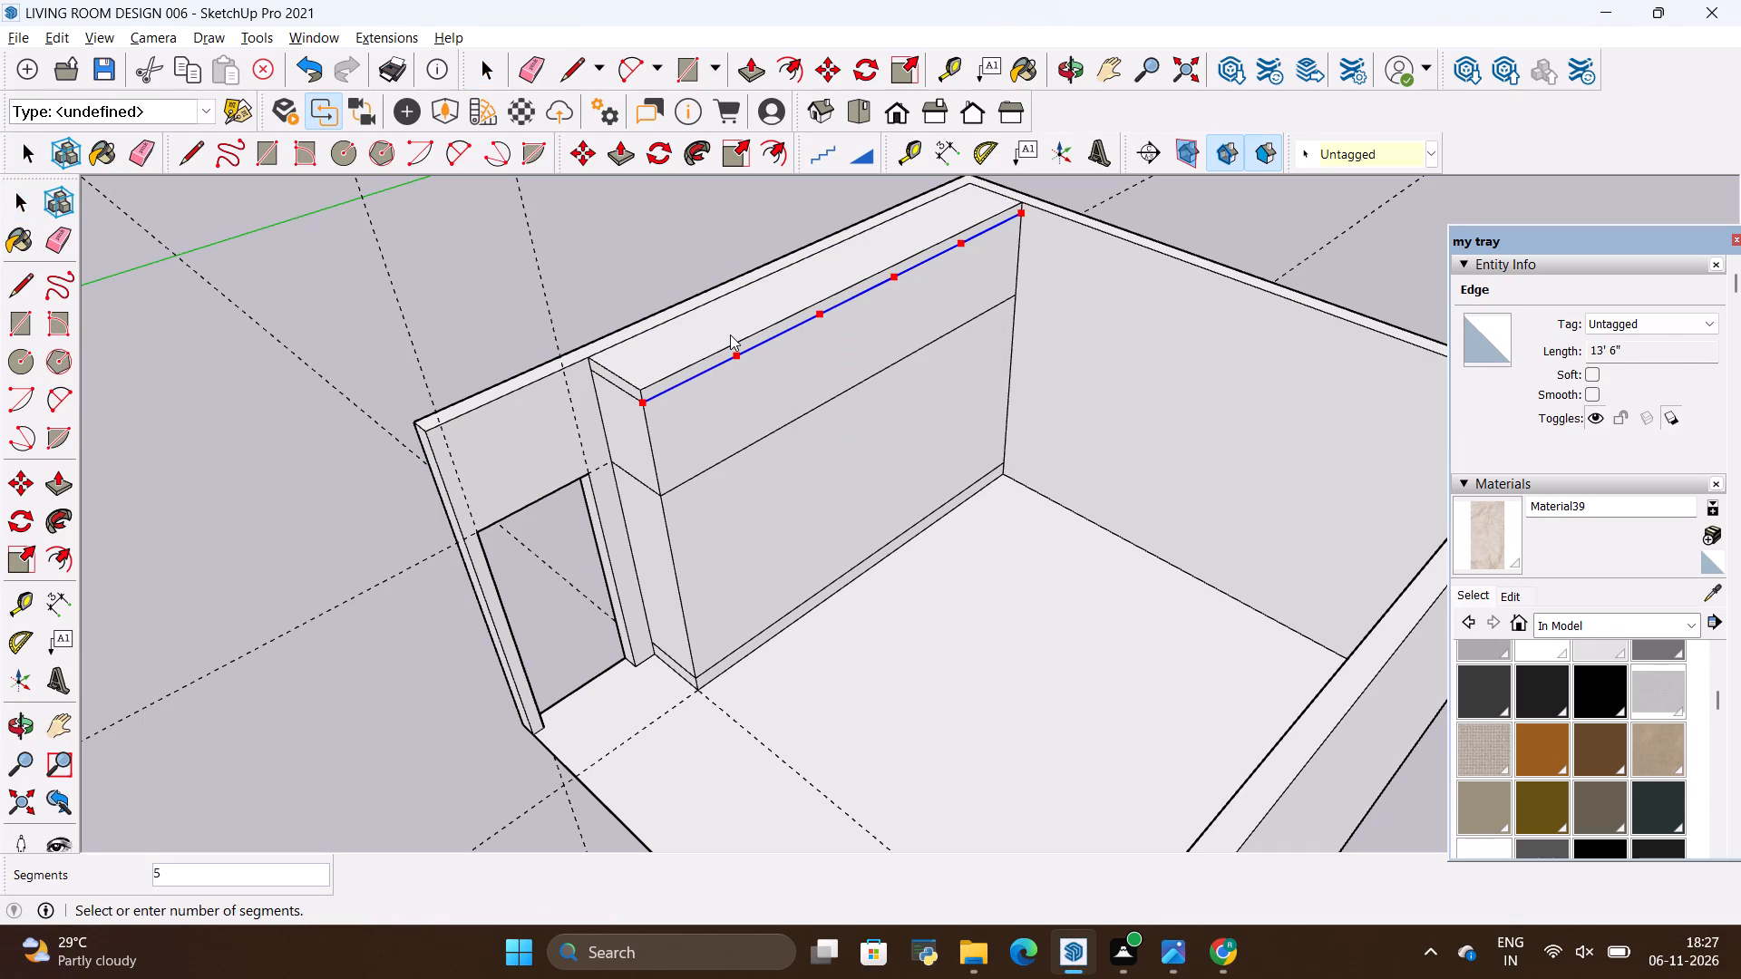
left_click(730, 334)
Draw four vertical 9'2" lines from the division points to the base line, forming five door columns, and compare with the reference photo.
key("alt+Tab")
key("alt+Tab")
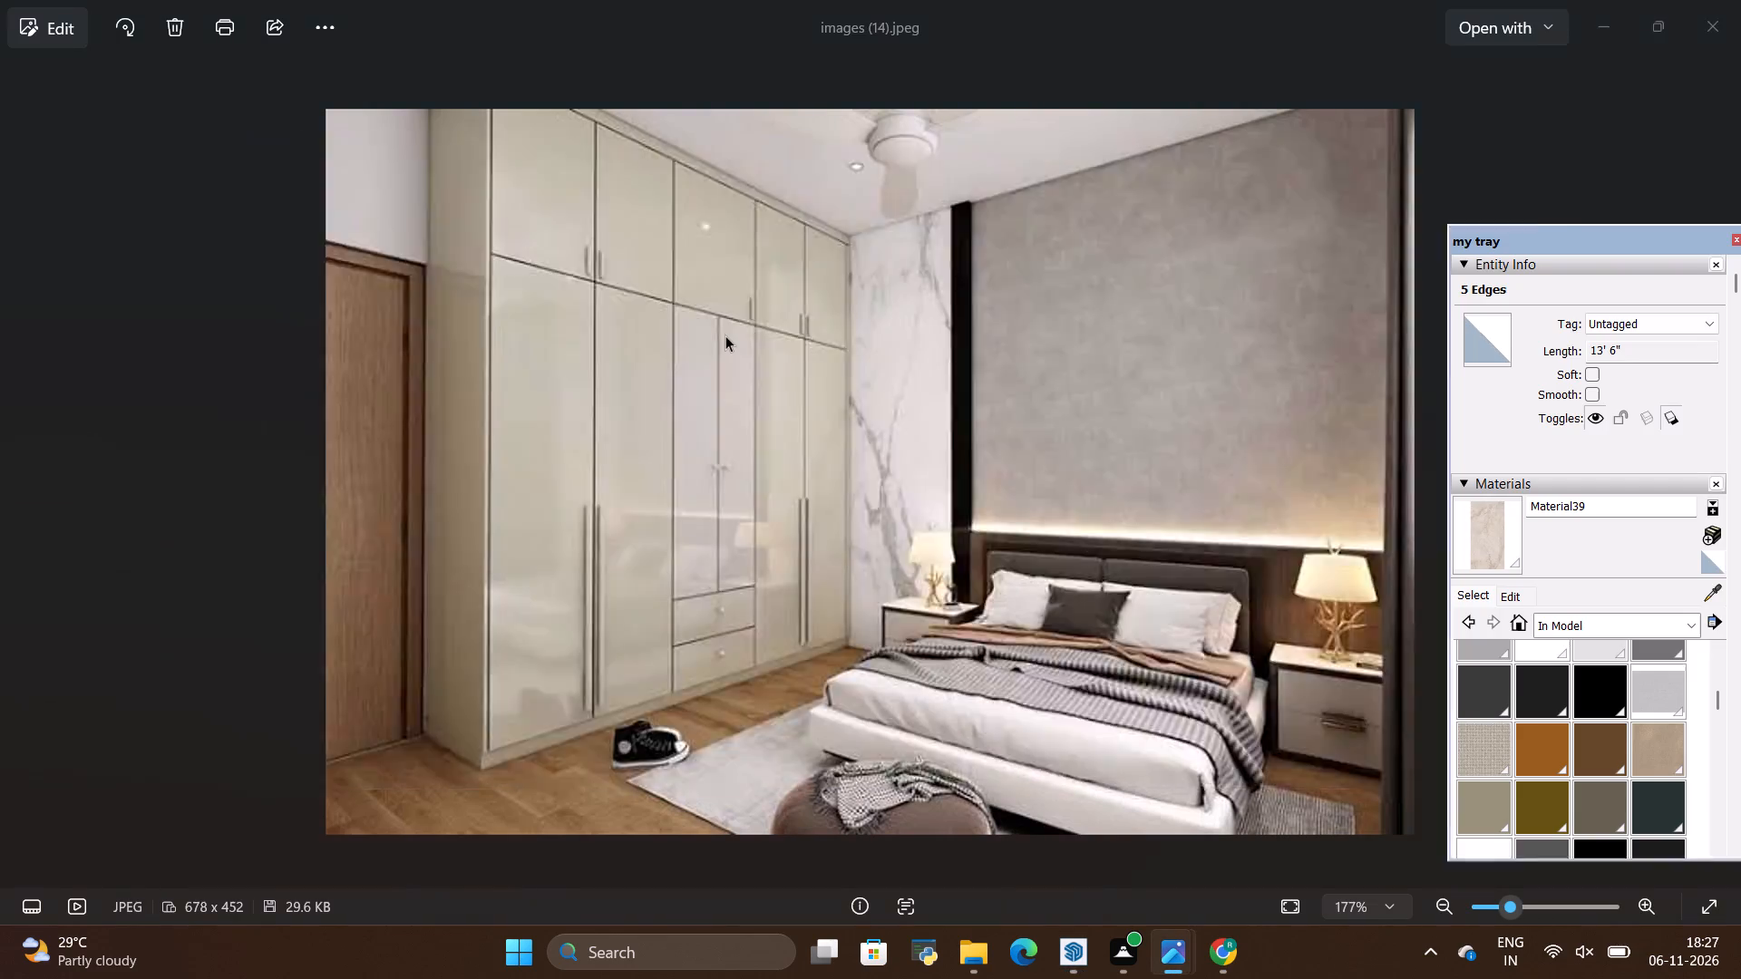
key("l")
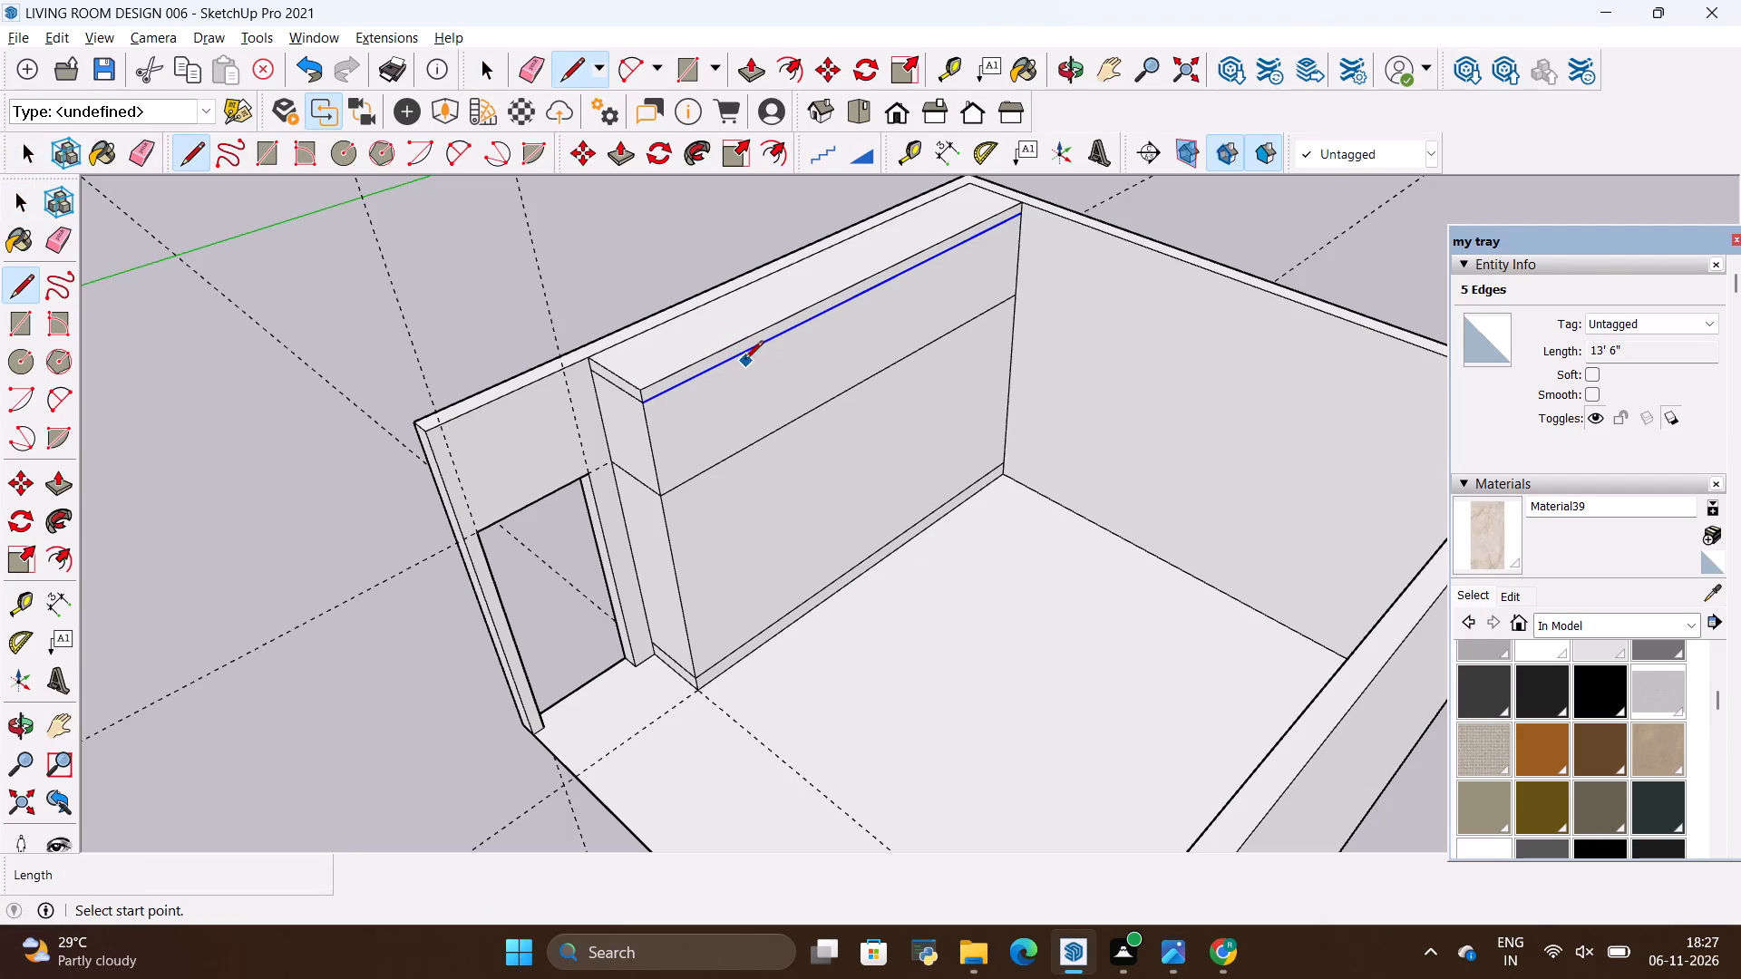
left_click(738, 360)
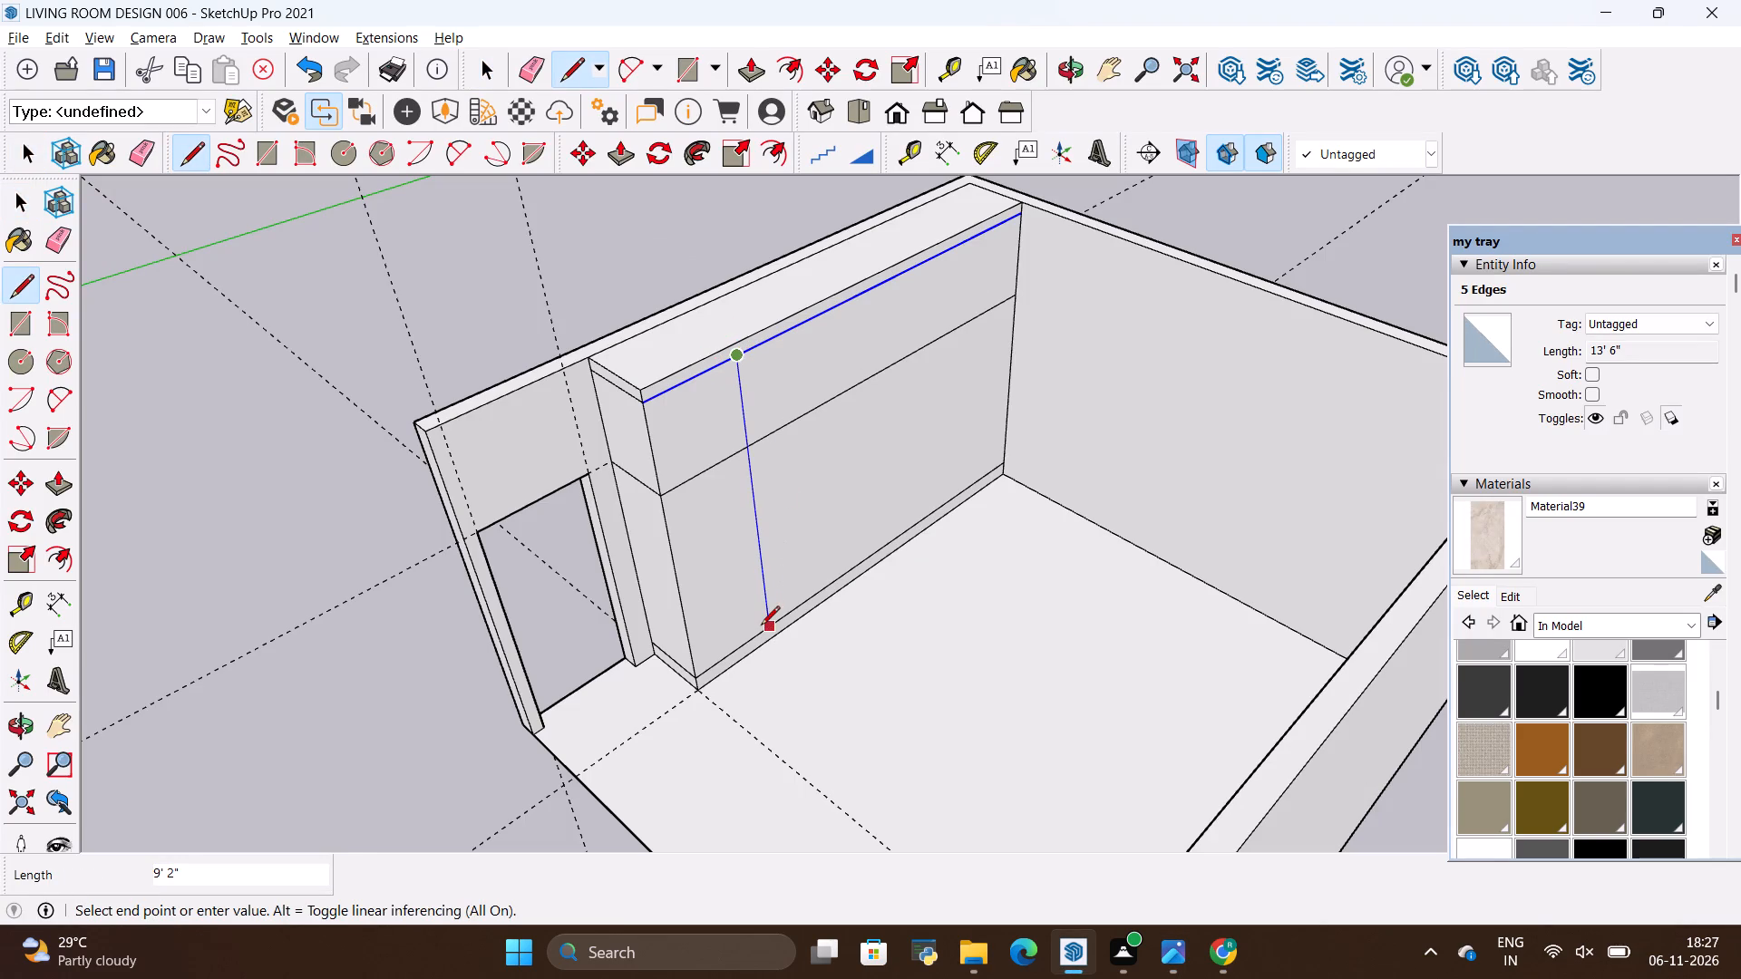
left_click(761, 626)
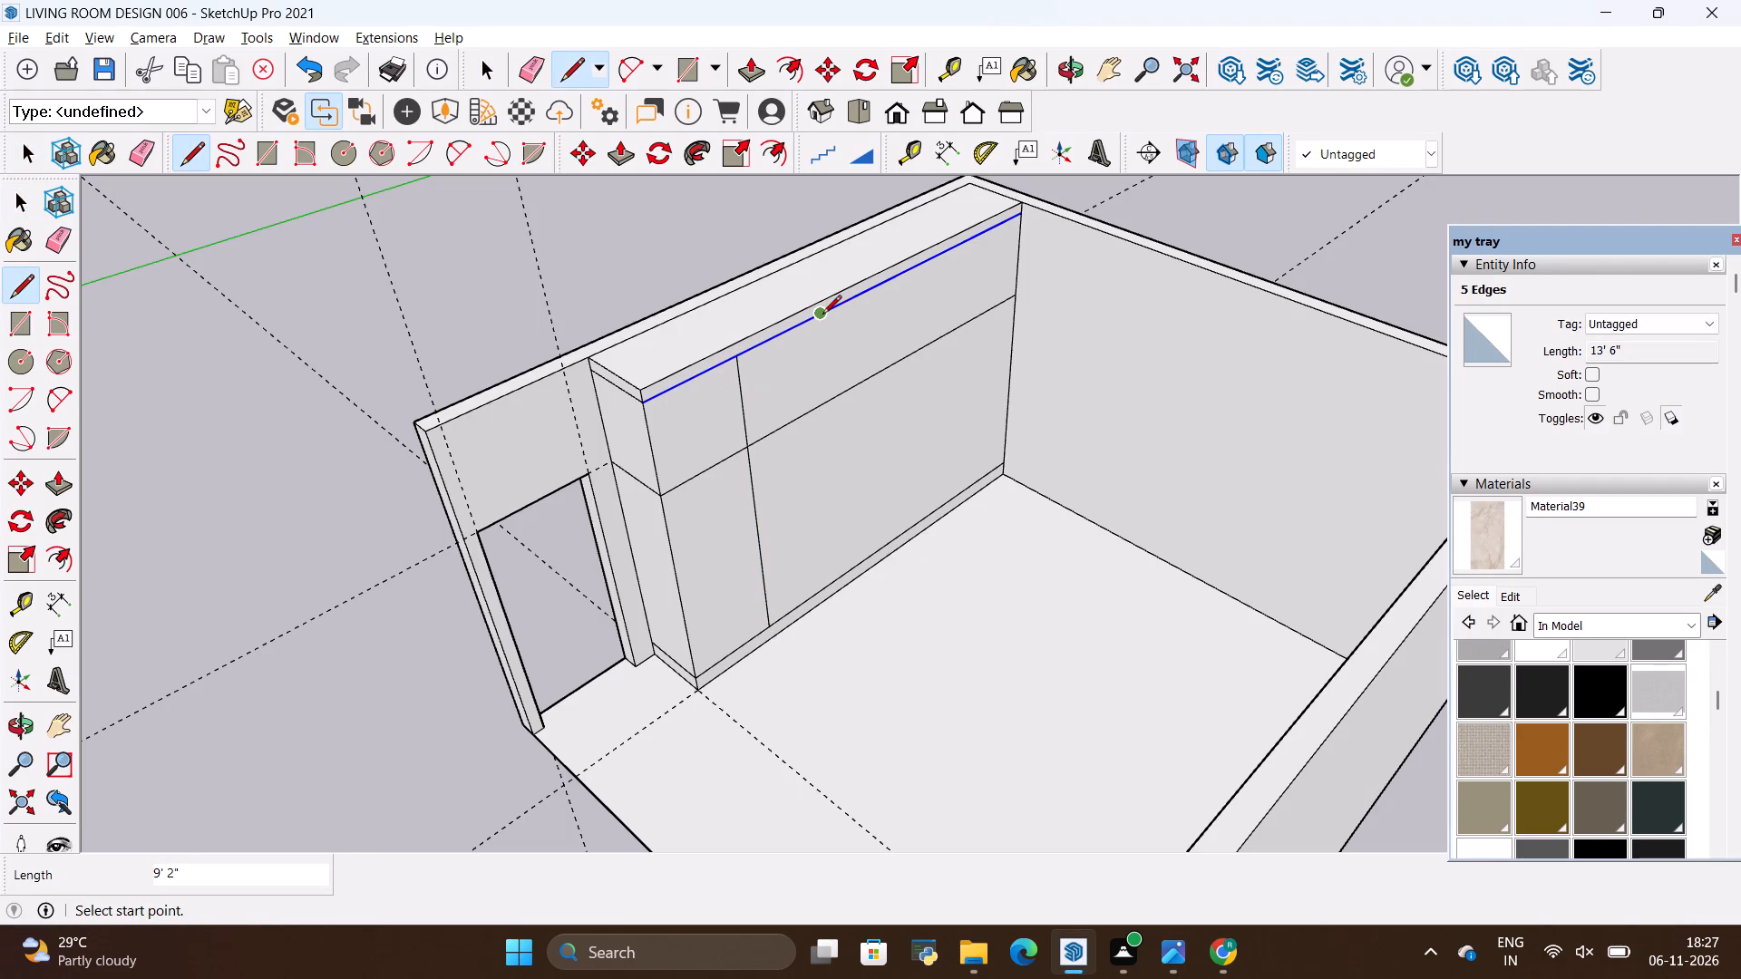
left_click(822, 315)
left_click(838, 580)
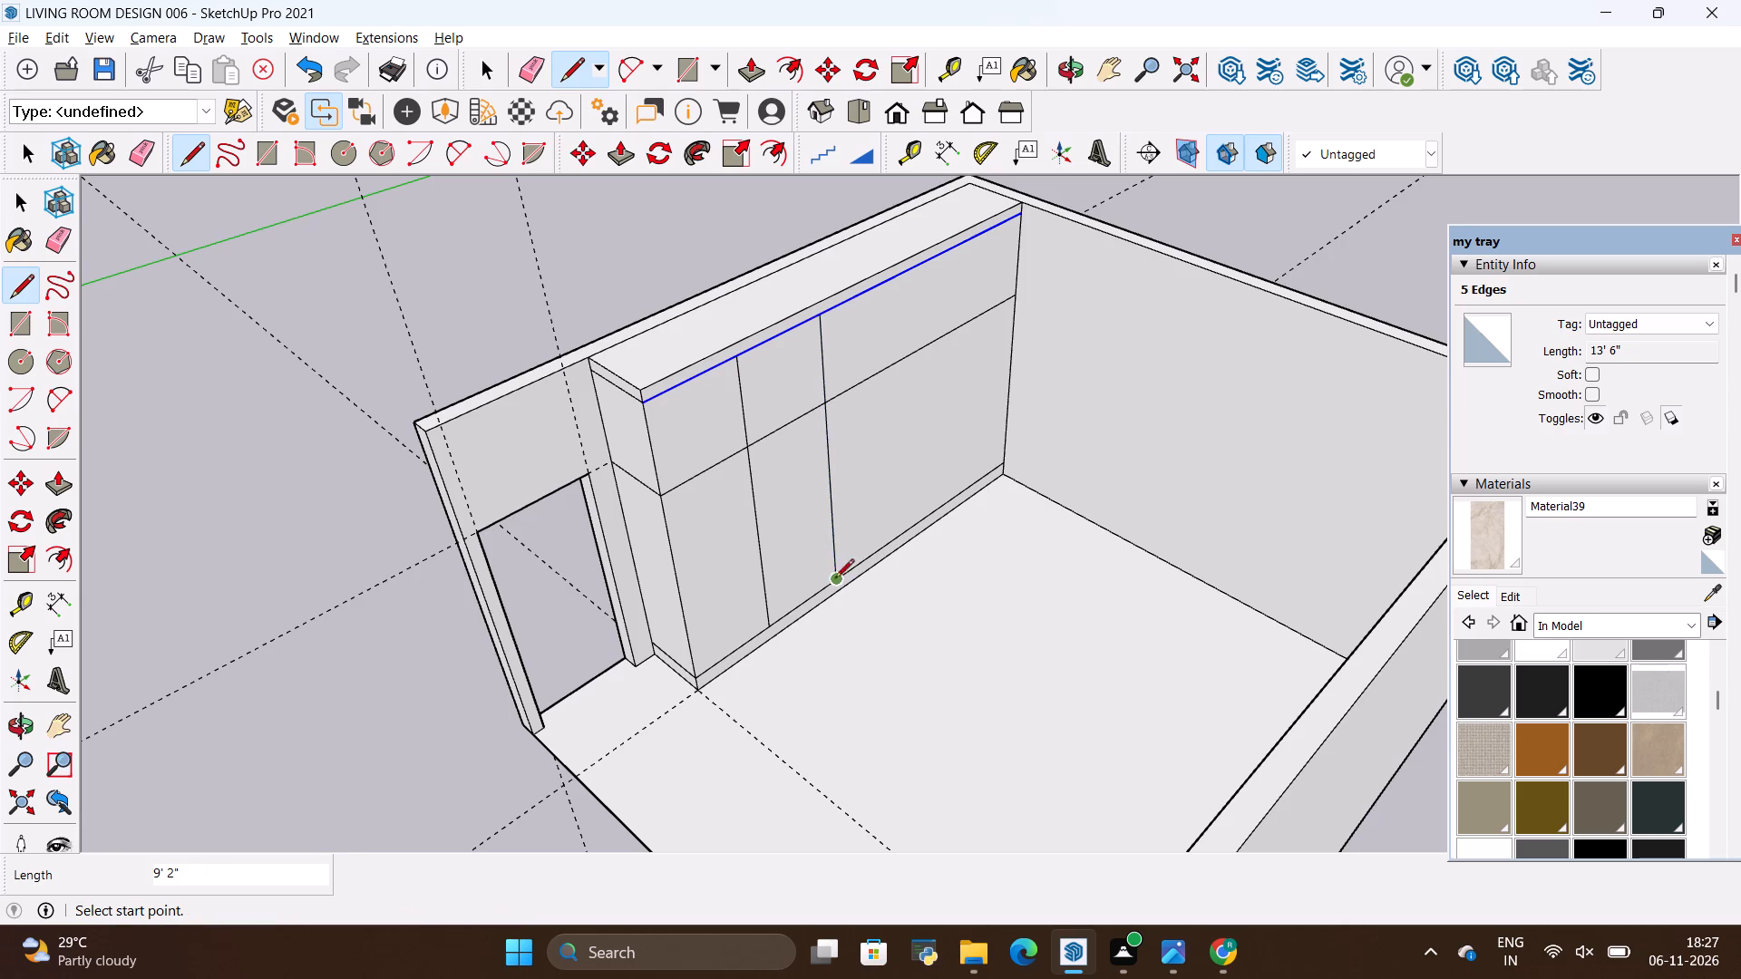
scroll(597, 377, "down", 5)
scroll(799, 280, "up", 6)
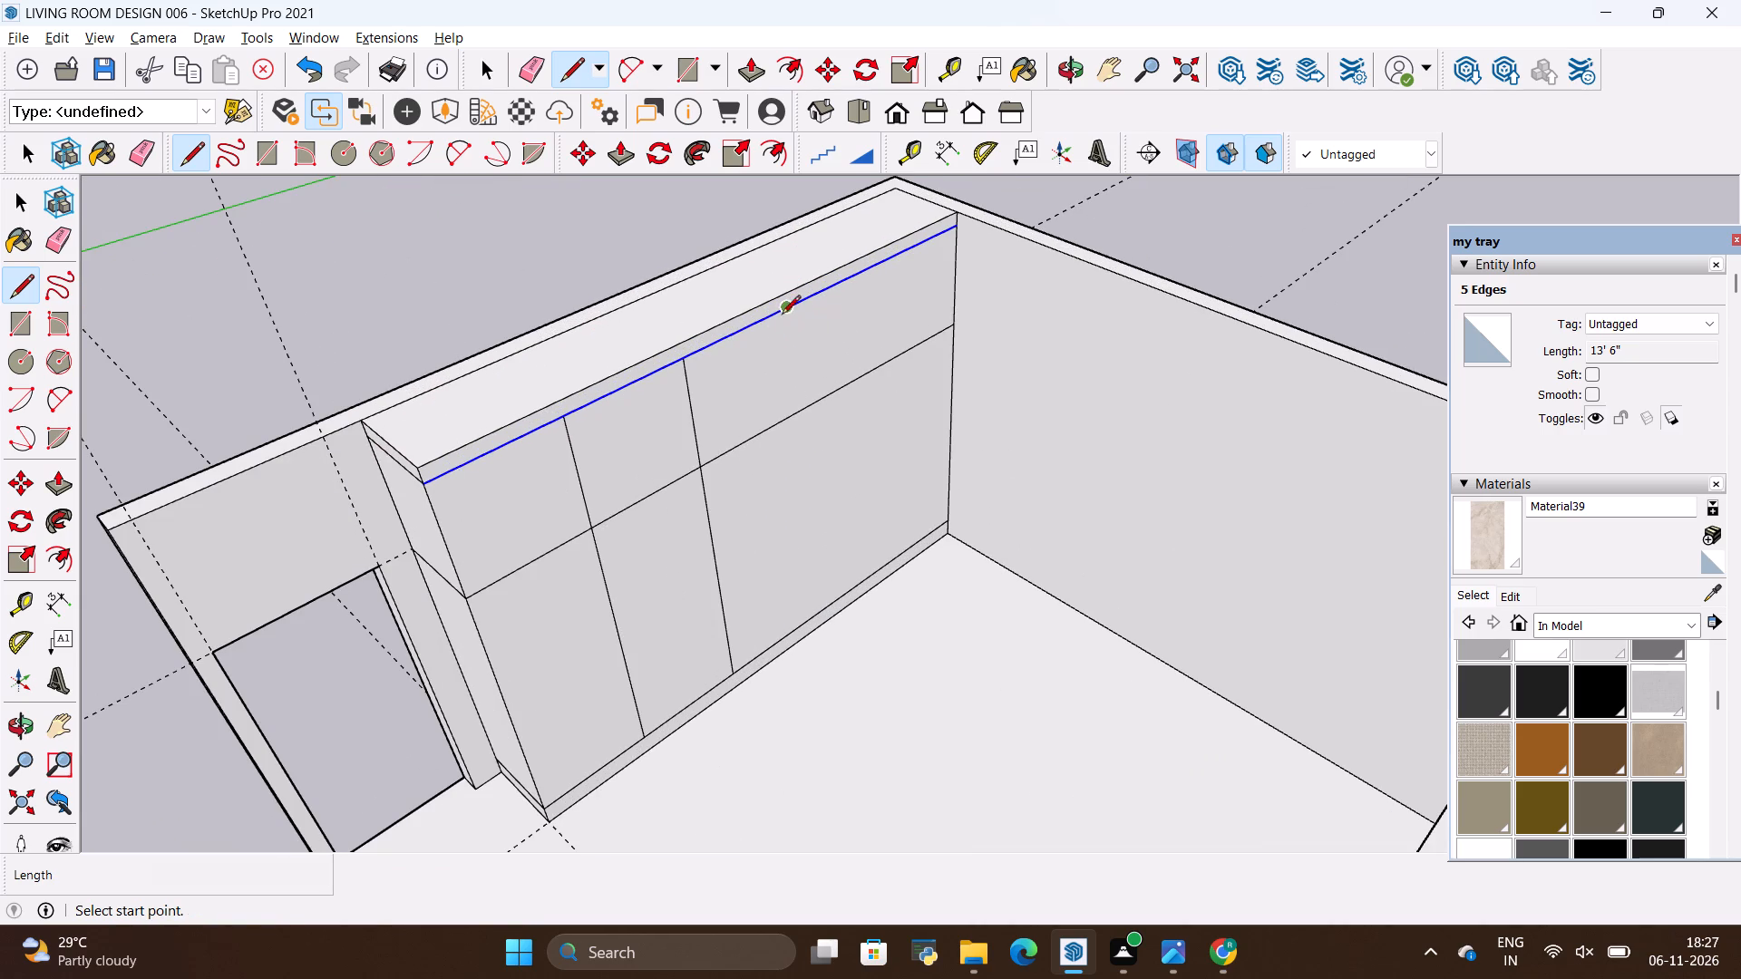
left_click(783, 314)
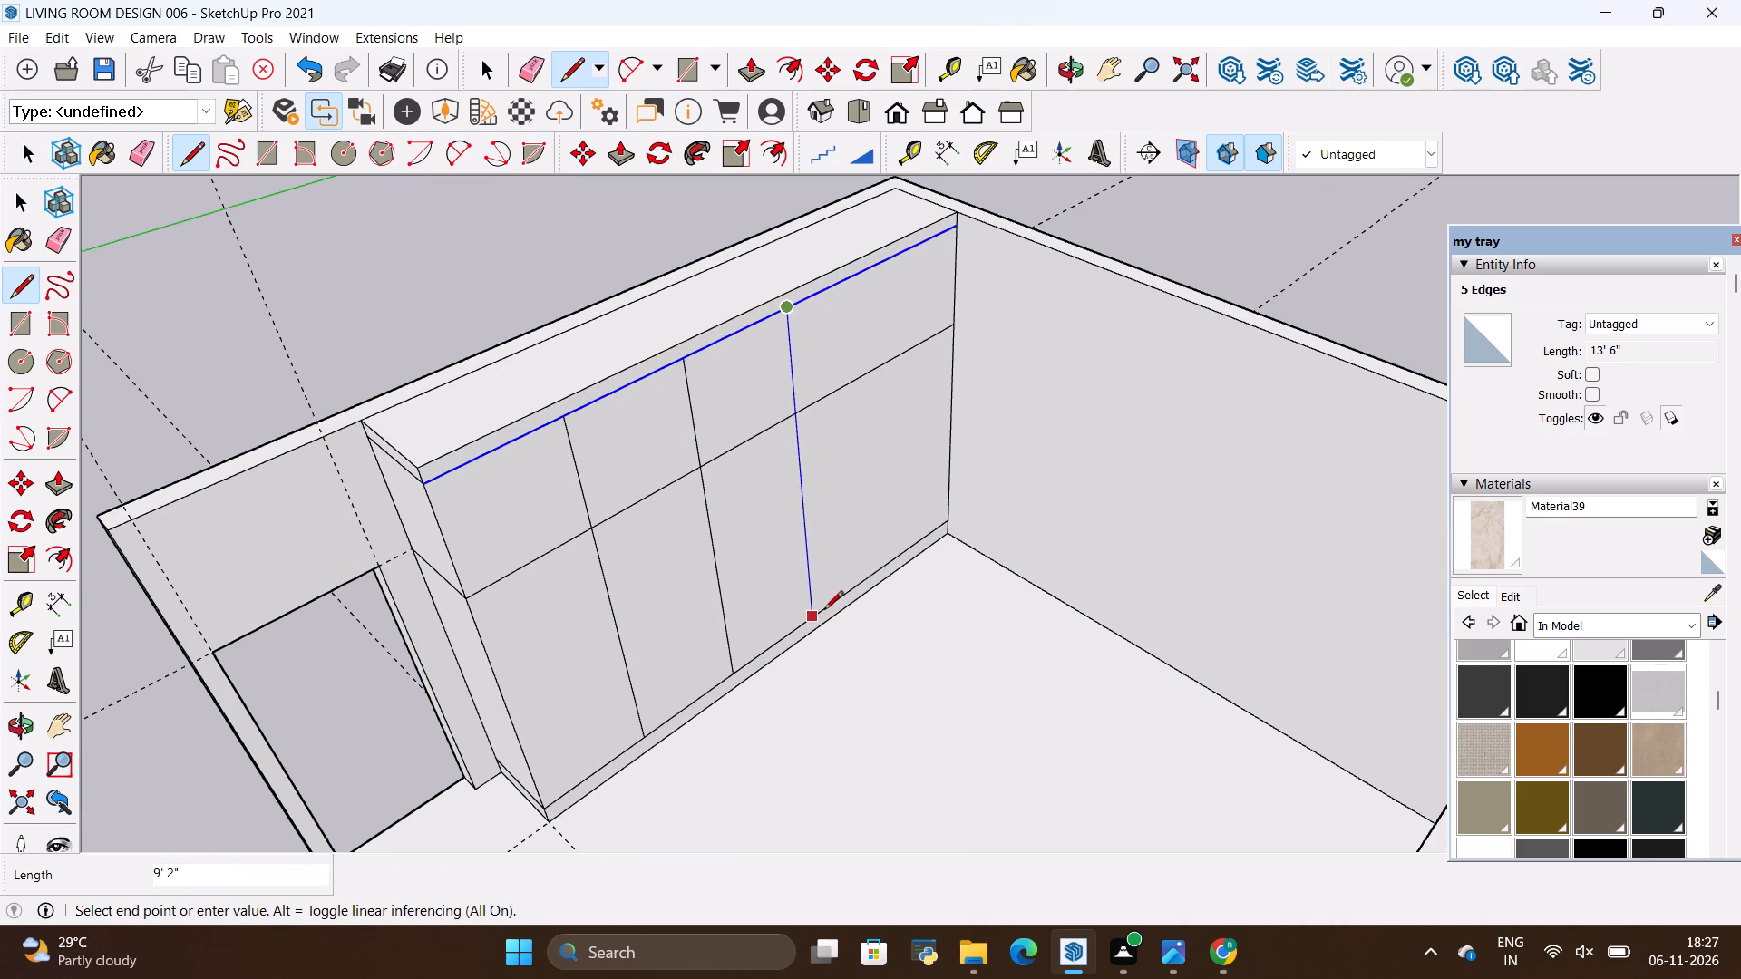
left_click(819, 618)
left_click(874, 273)
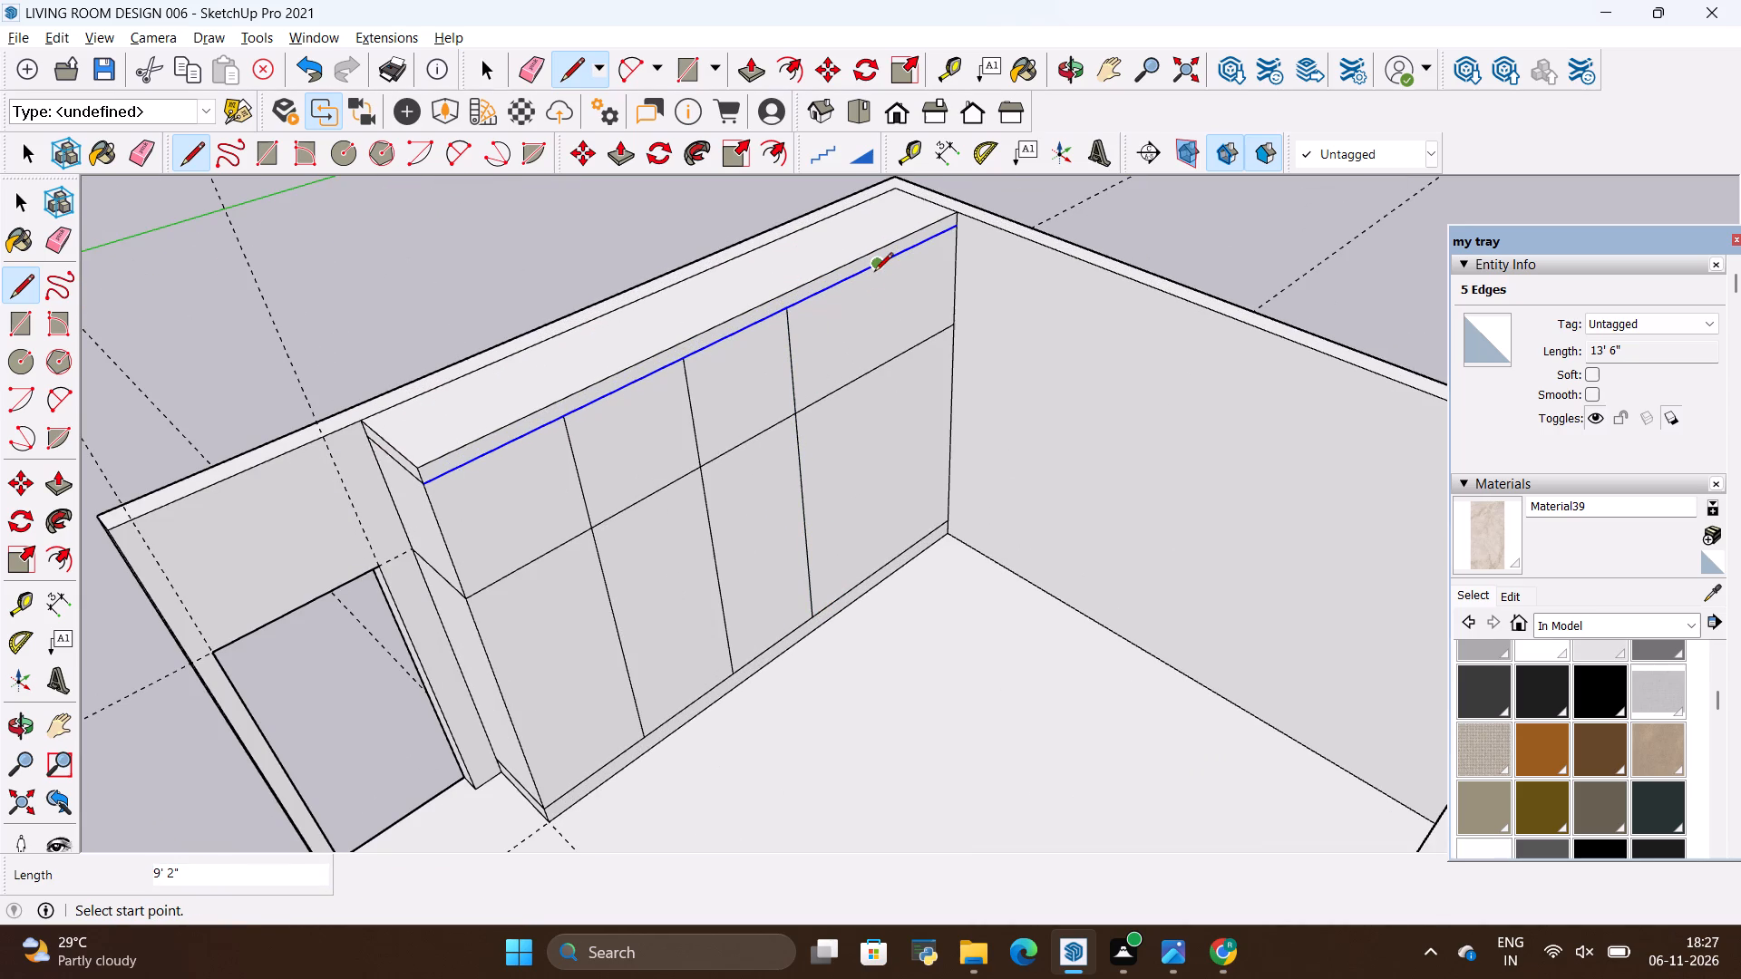
left_click(884, 573)
key("space")
left_click(842, 517)
scroll(841, 459, "down", 5)
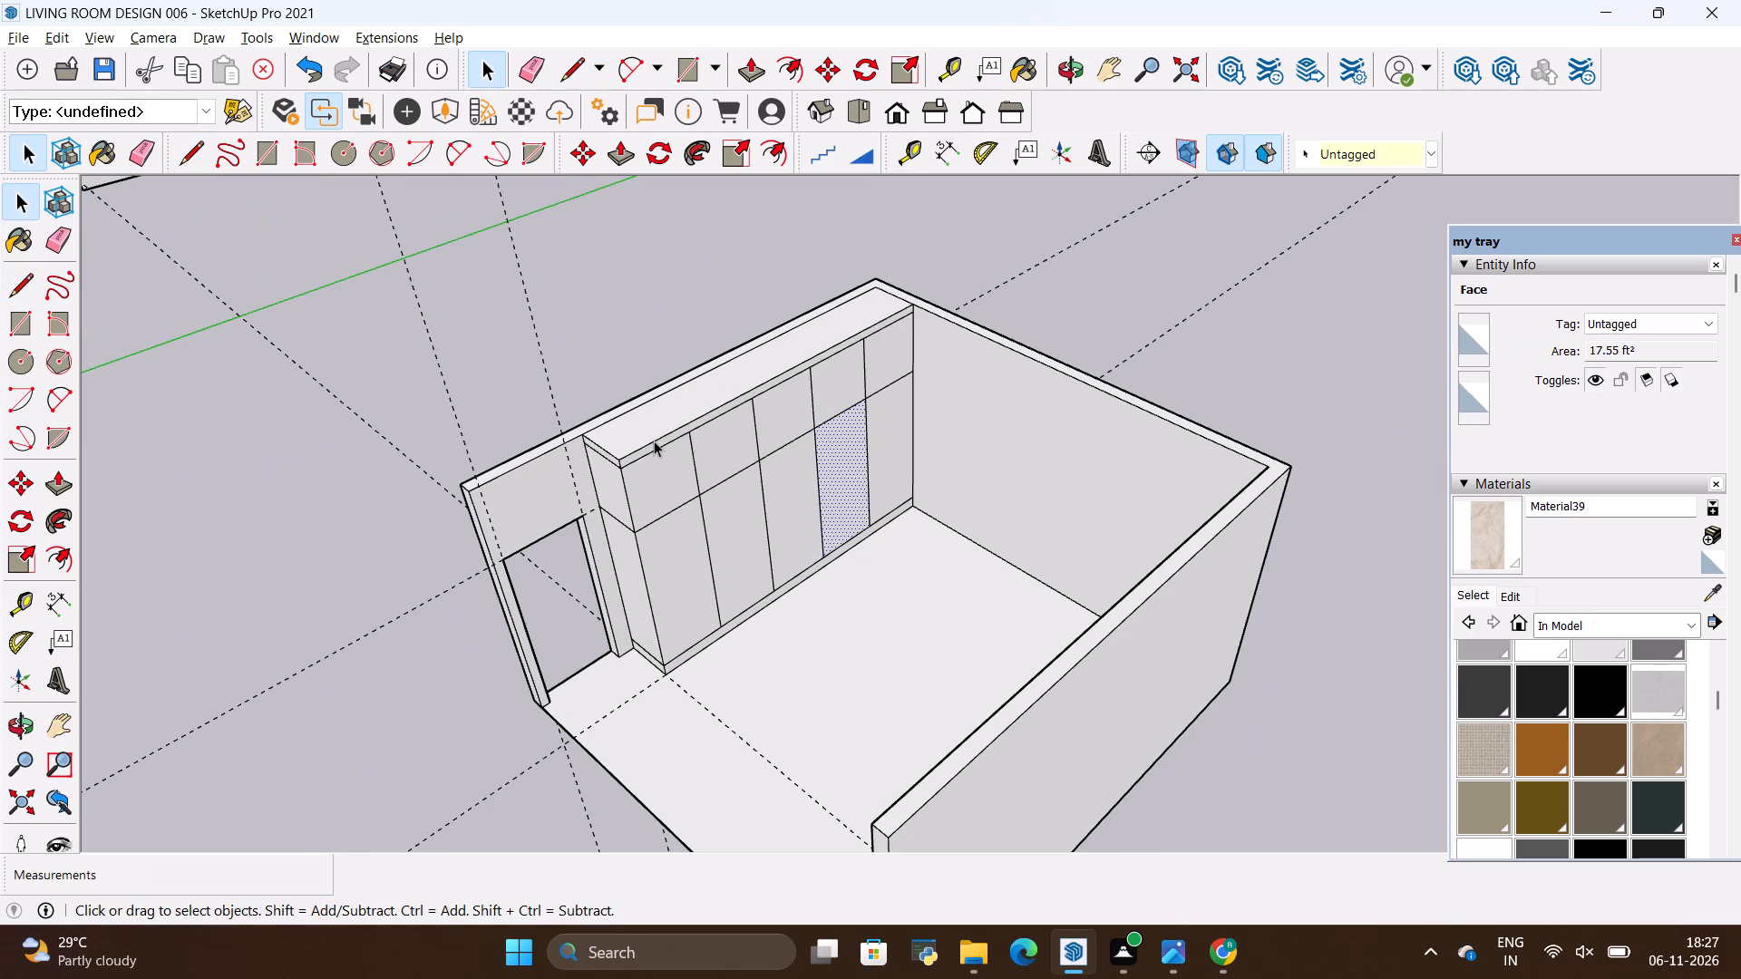
key("alt+Tab")
key("alt+Tab")
Examine the wardrobe's middle column in the reference photo and compare its doors and drawers with the modelled panel layout.
key("alt+Tab")
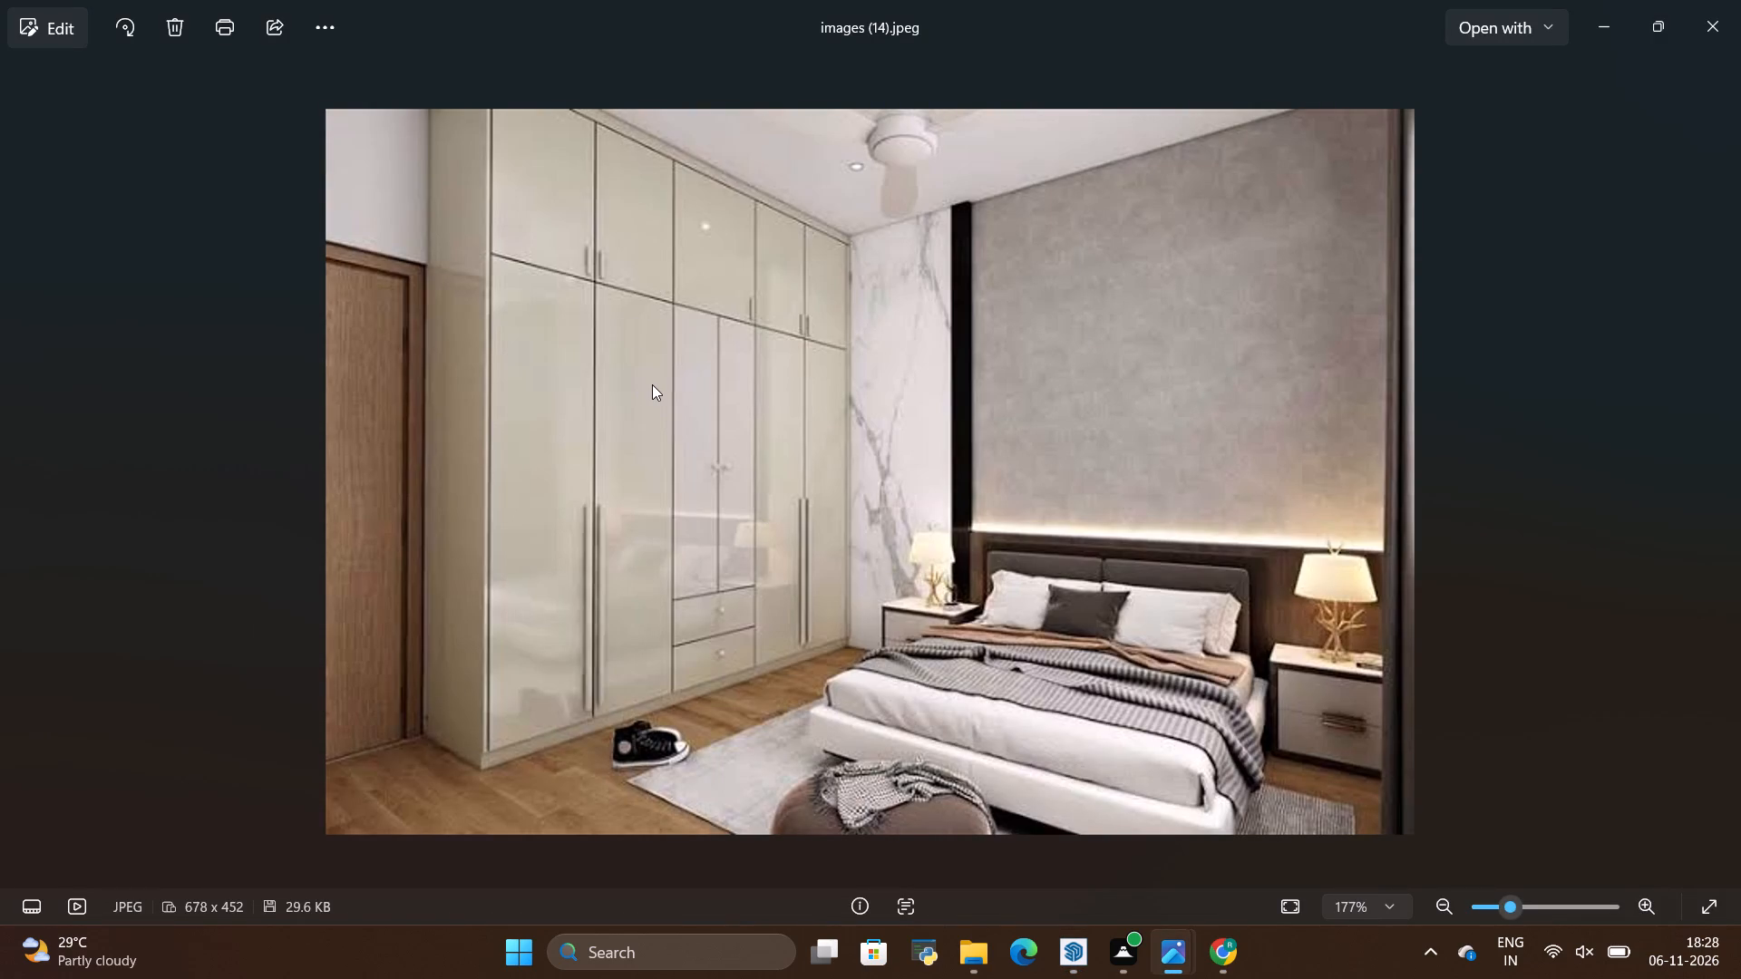
key("alt+Tab")
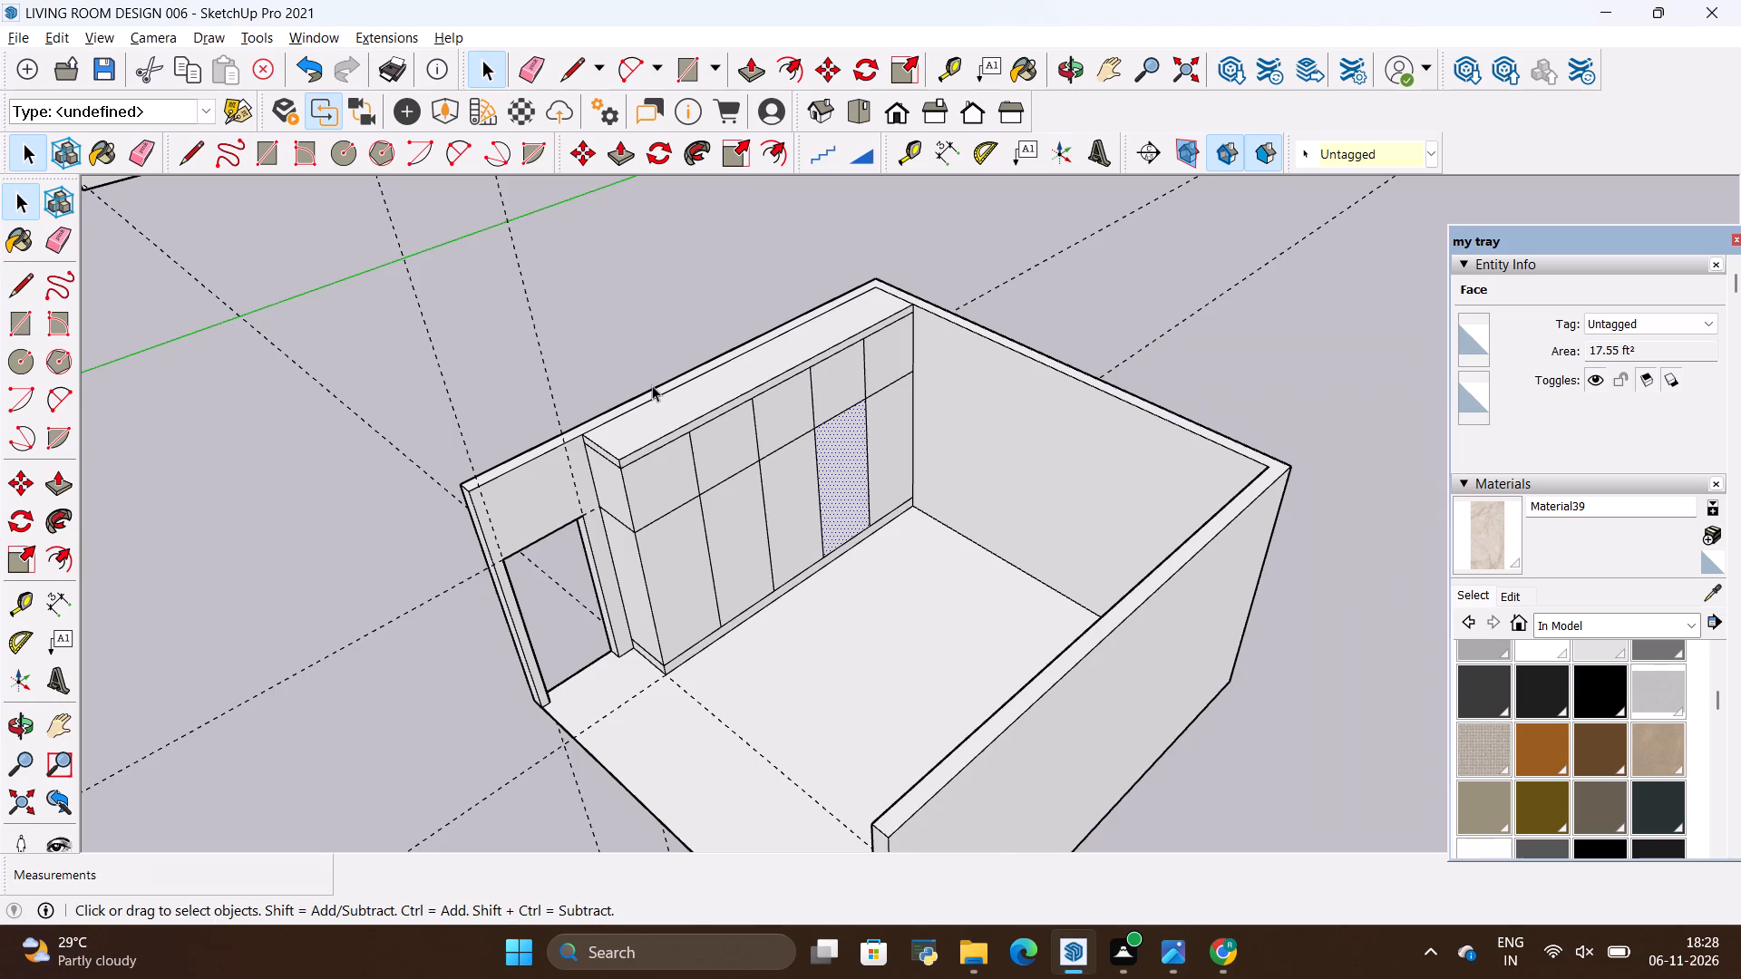
scroll(652, 385, "down", 2)
scroll(728, 520, "up", 4)
scroll(522, 411, "down", 4)
scroll(729, 258, "up", 4)
scroll(819, 511, "down", 4)
scroll(637, 469, "down", 3)
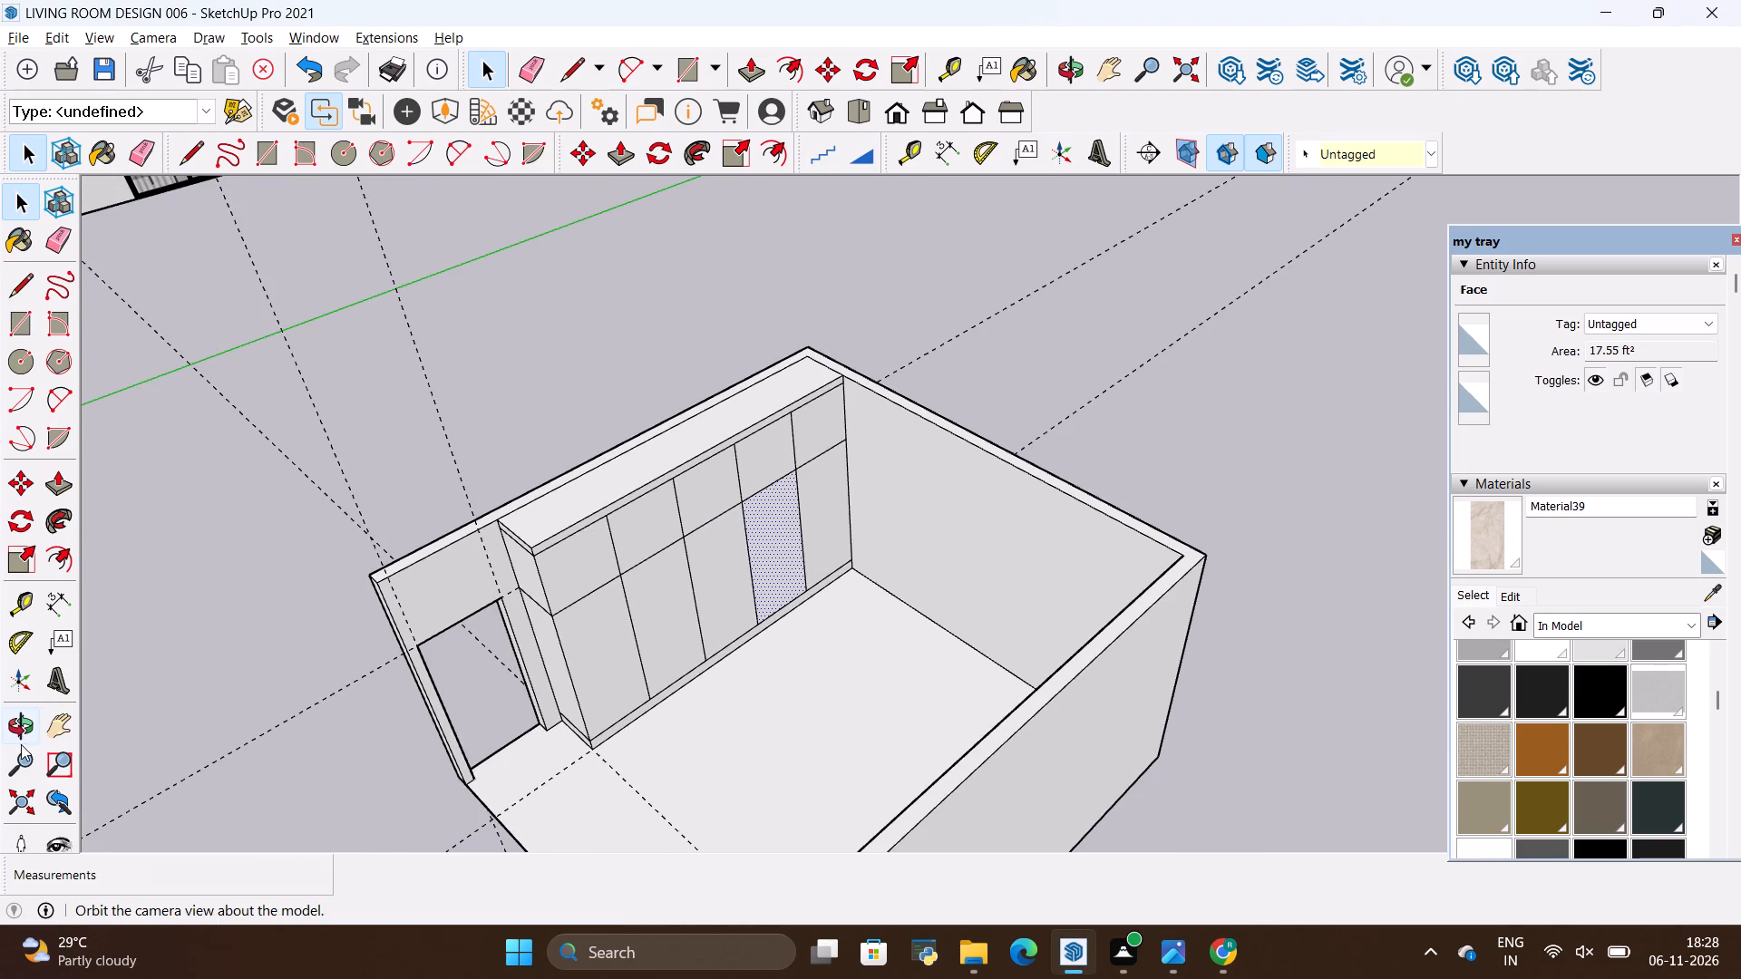
left_click(20, 724)
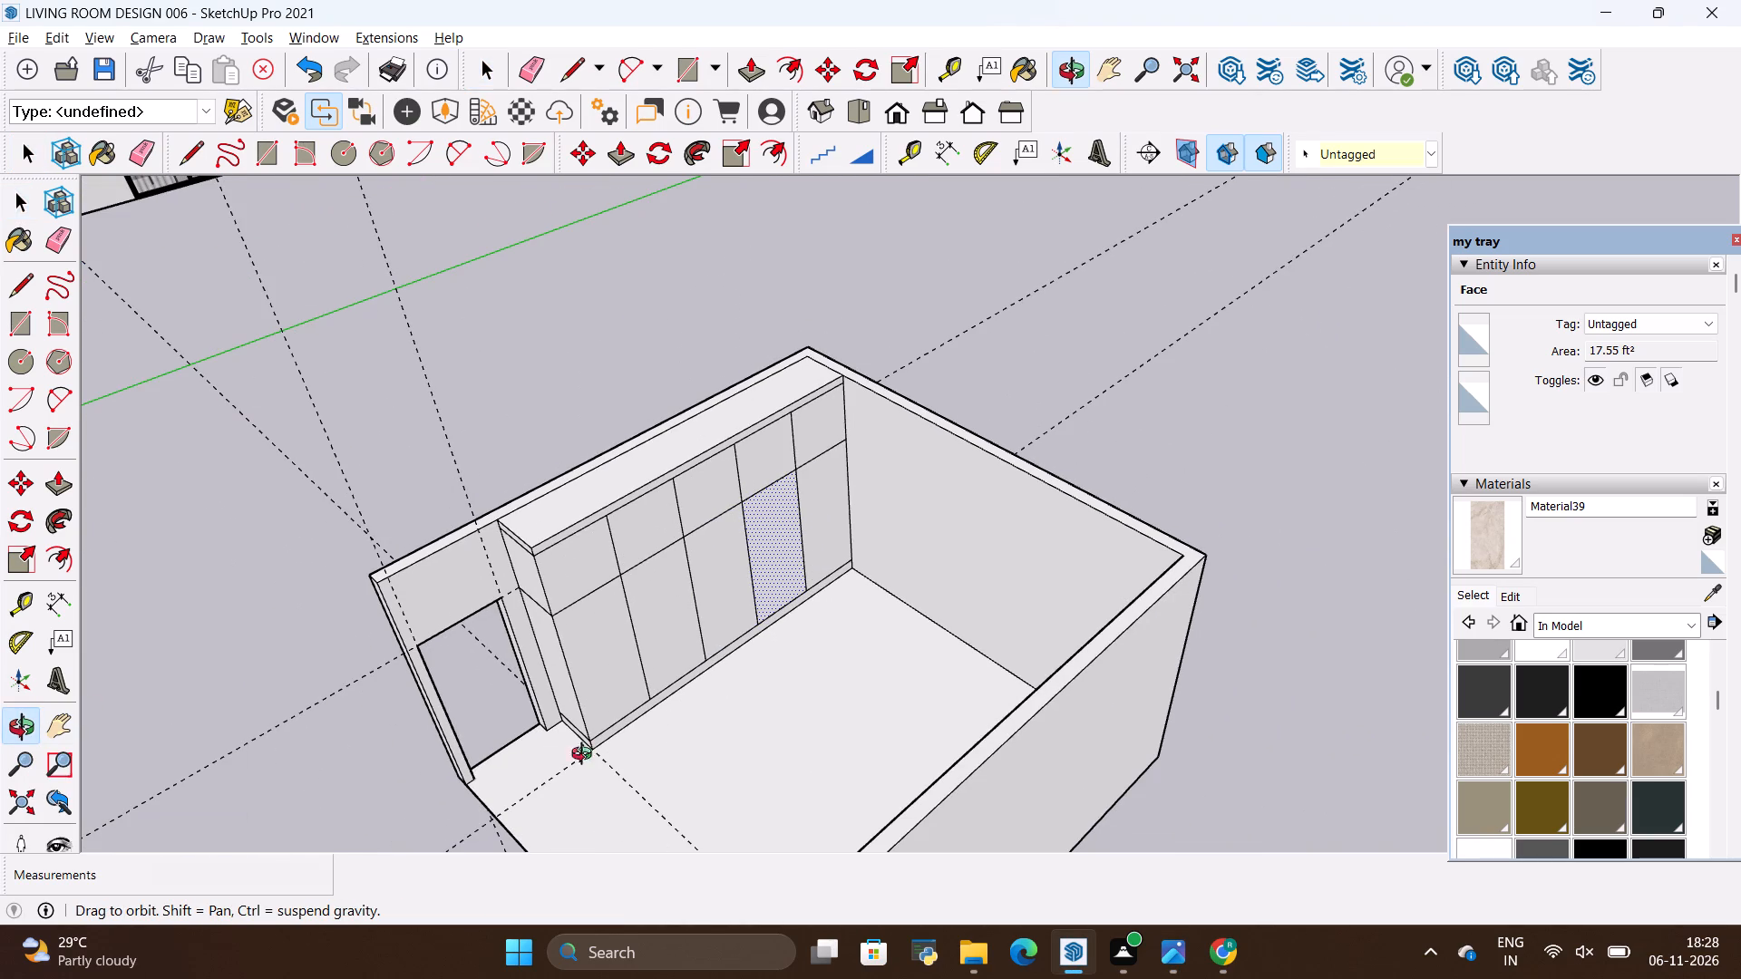
left_click_drag(703, 745, 595, 663)
scroll(649, 539, "up", 5)
left_click_drag(707, 585, 705, 649)
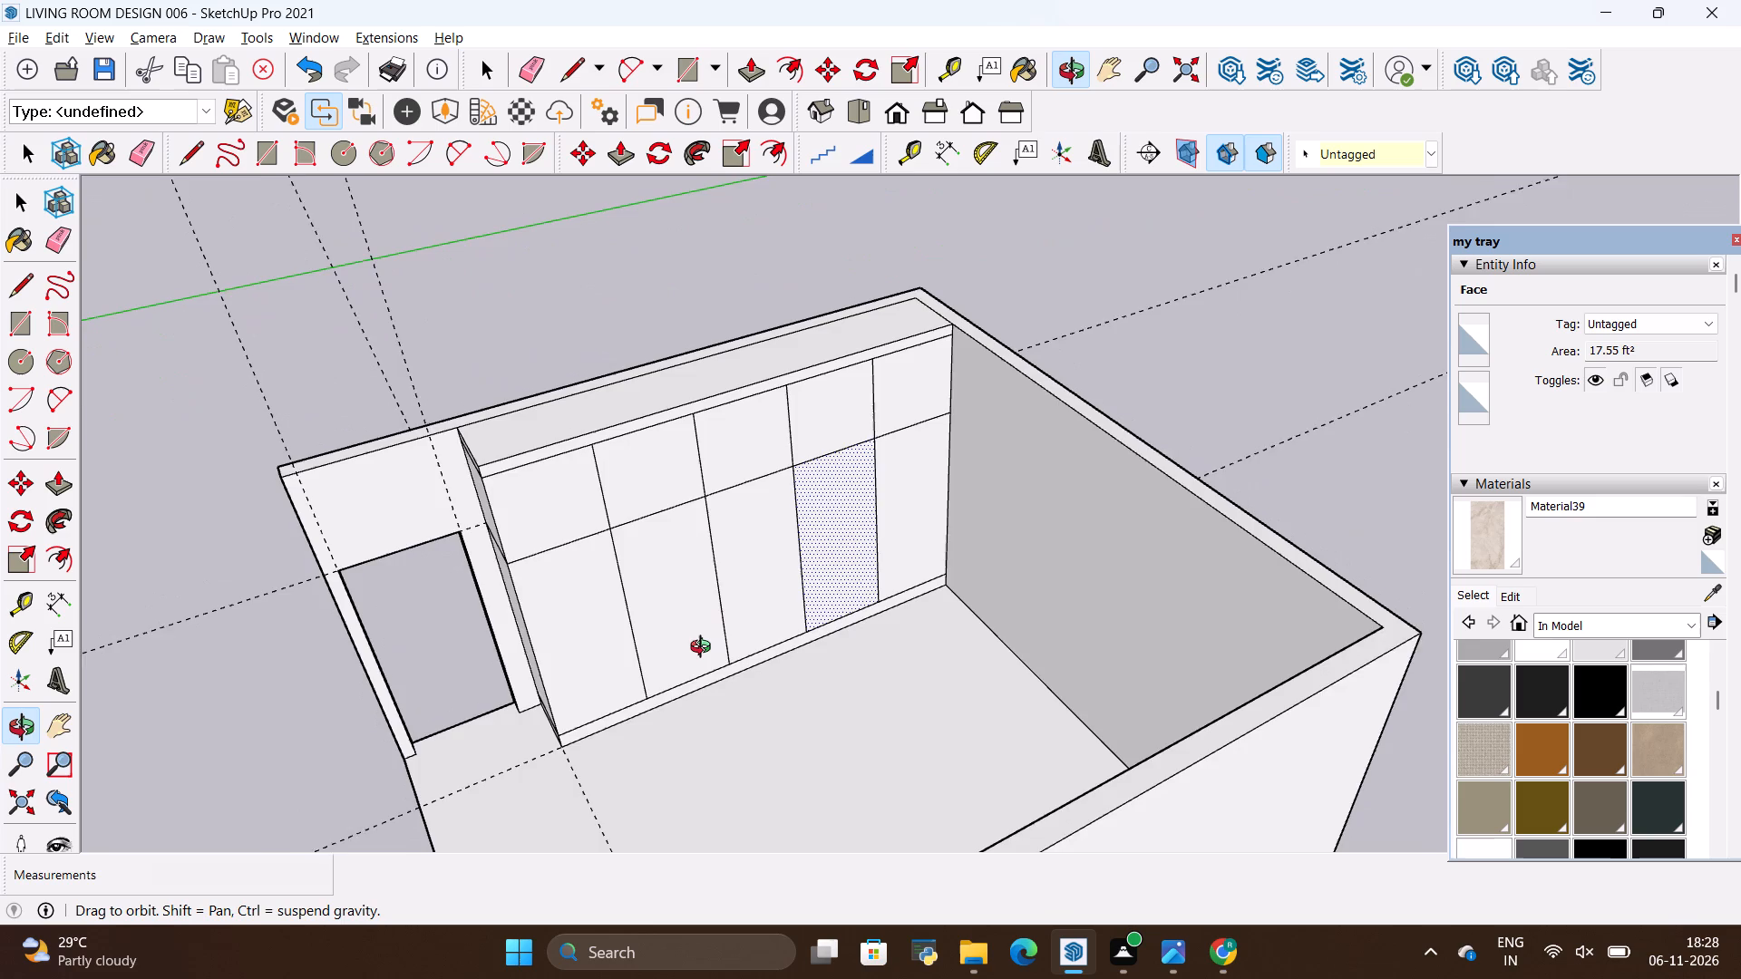
left_click_drag(705, 649, 687, 652)
scroll(683, 652, "up", 3)
key("alt+Tab")
scroll(686, 639, "down", 1)
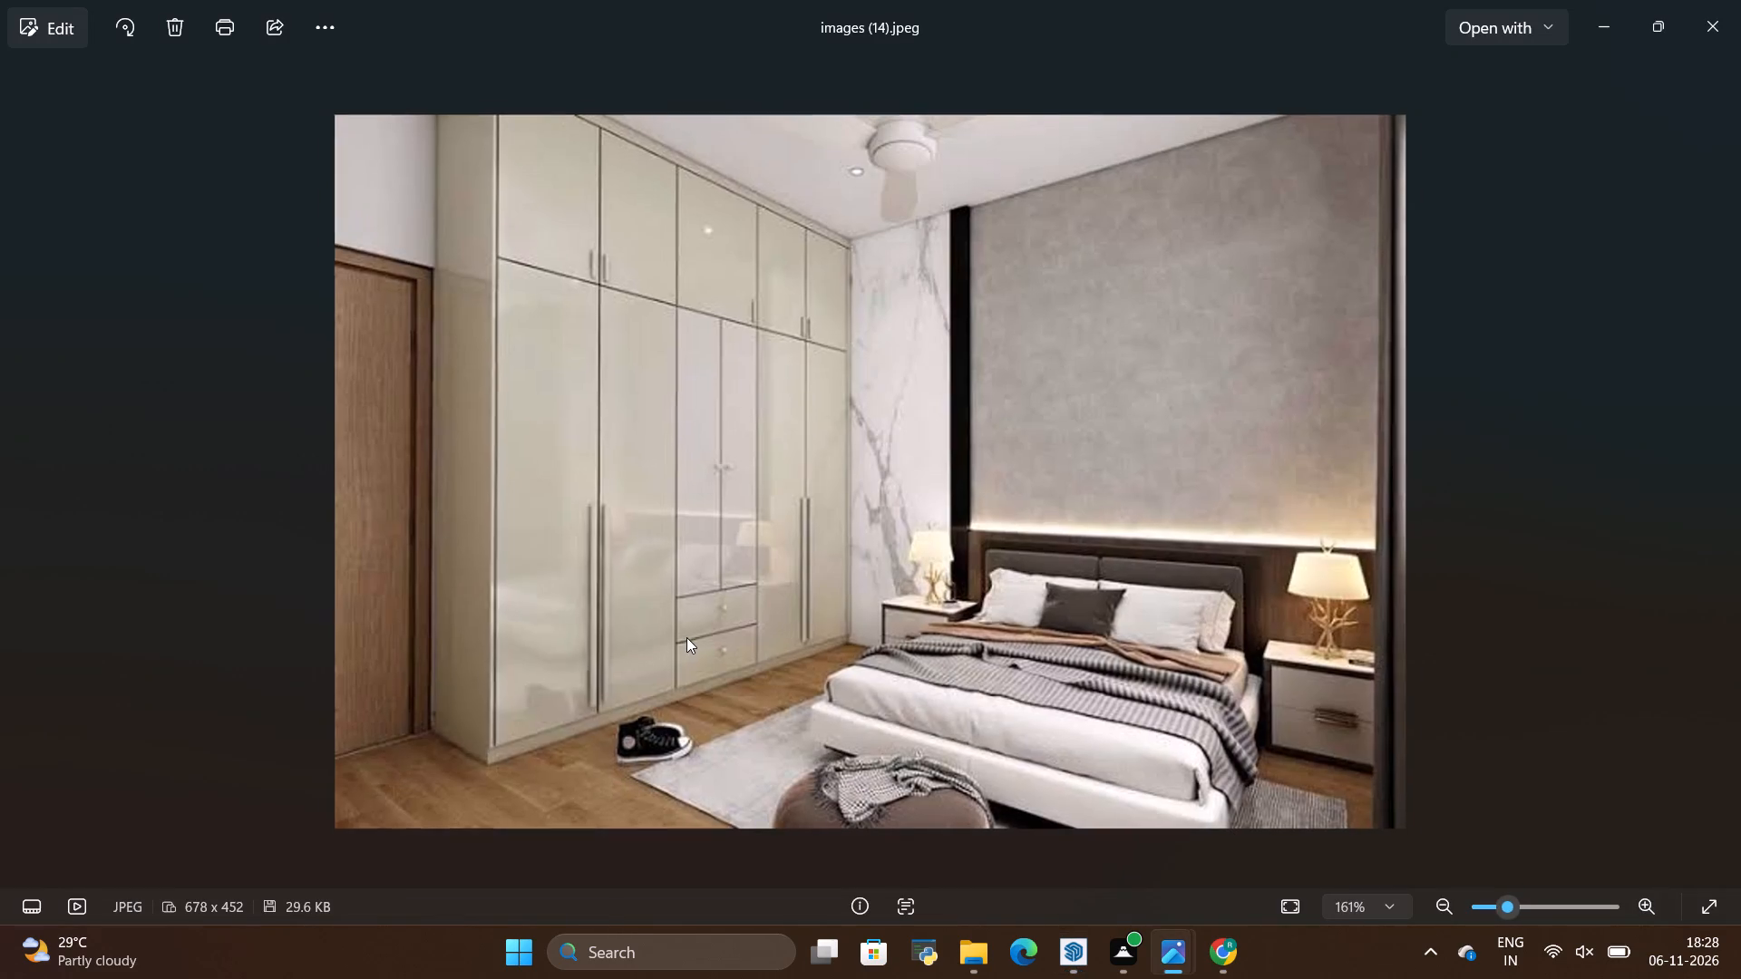
scroll(688, 633, "down", 1)
scroll(673, 368, "up", 2)
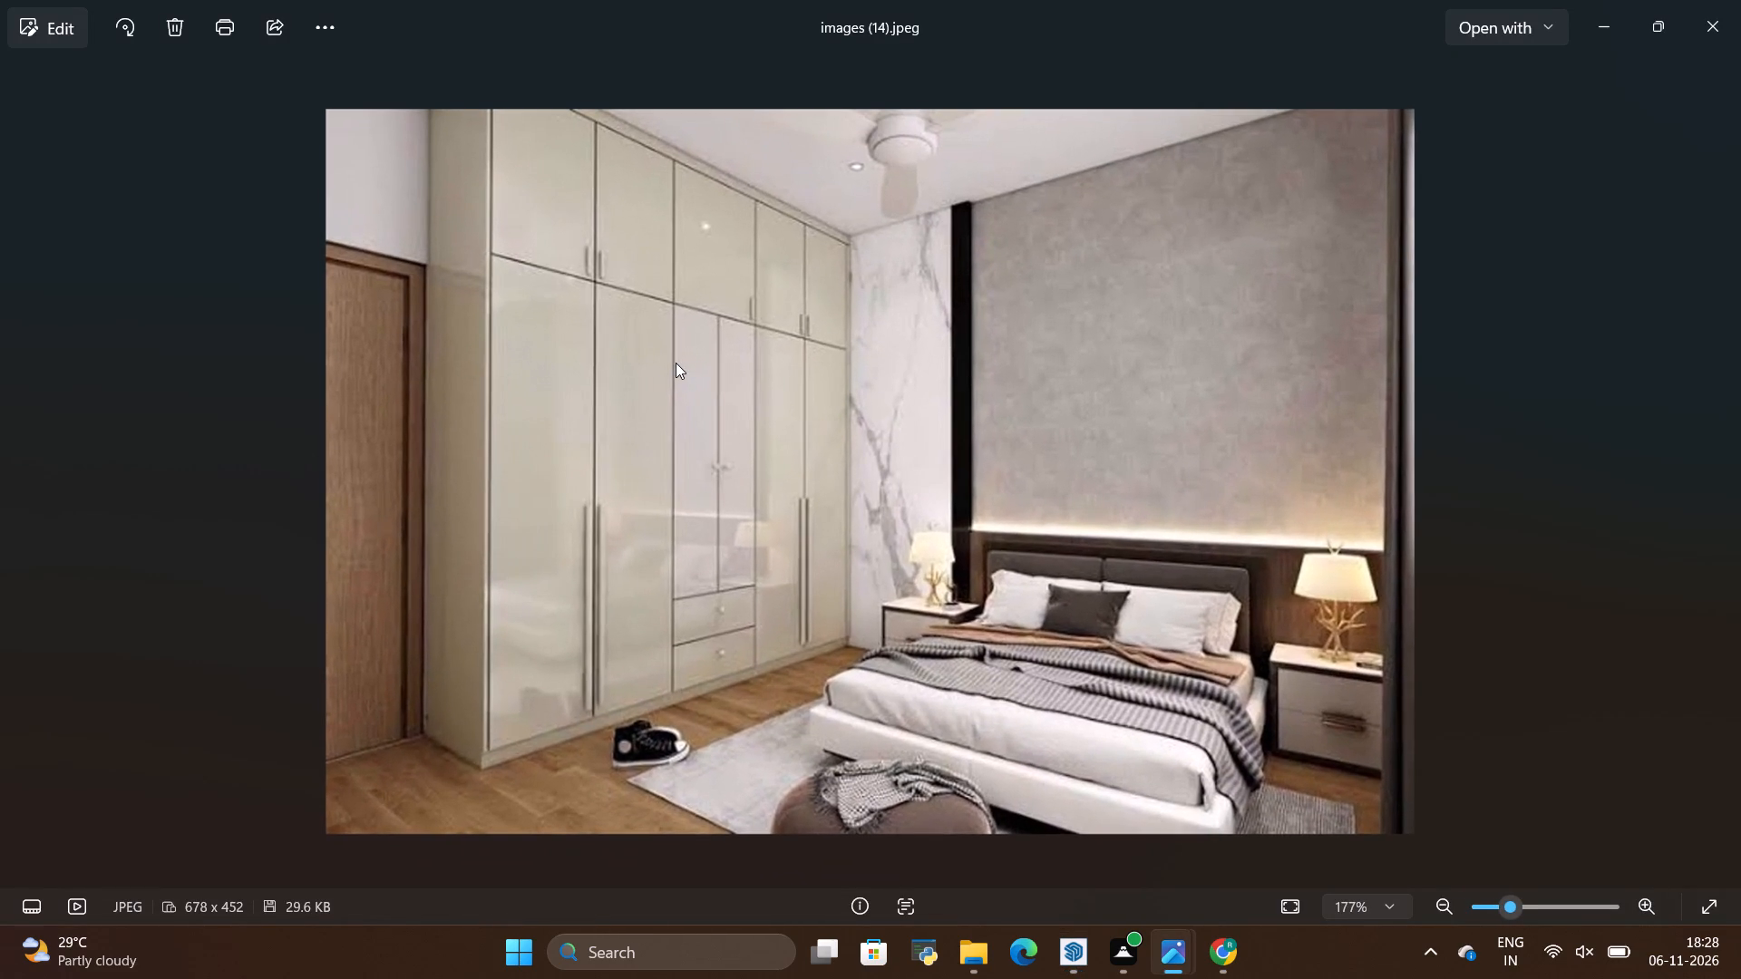
key("alt+Tab")
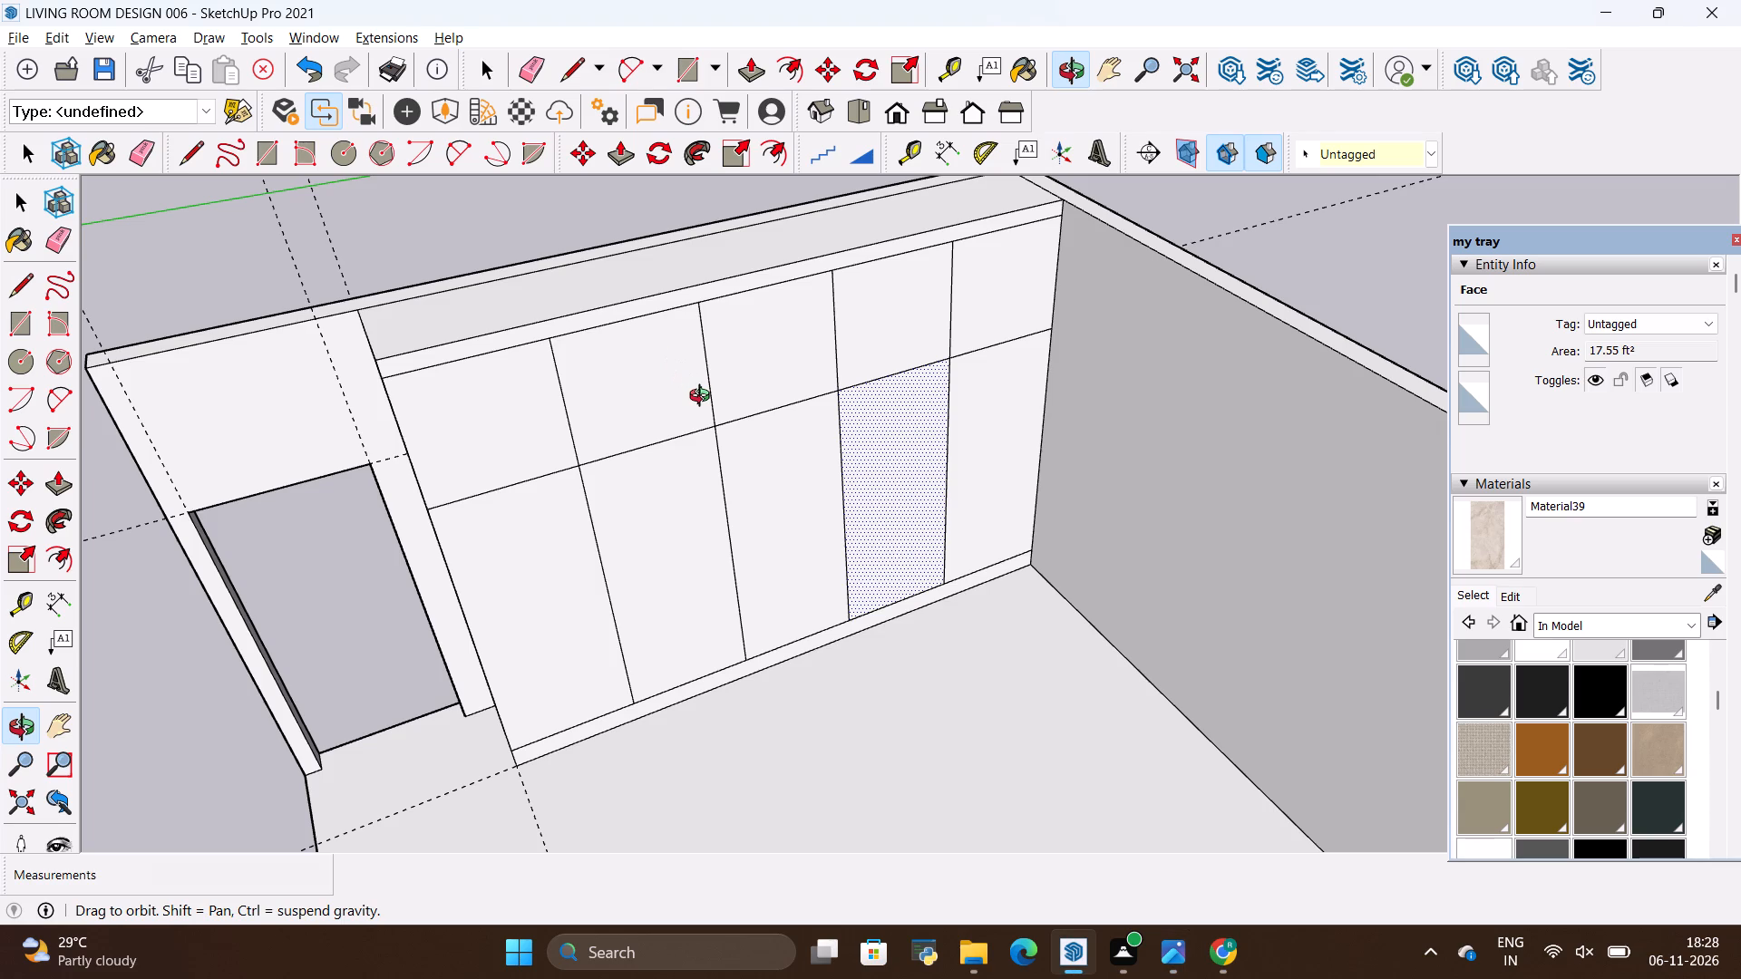
key("alt+Tab")
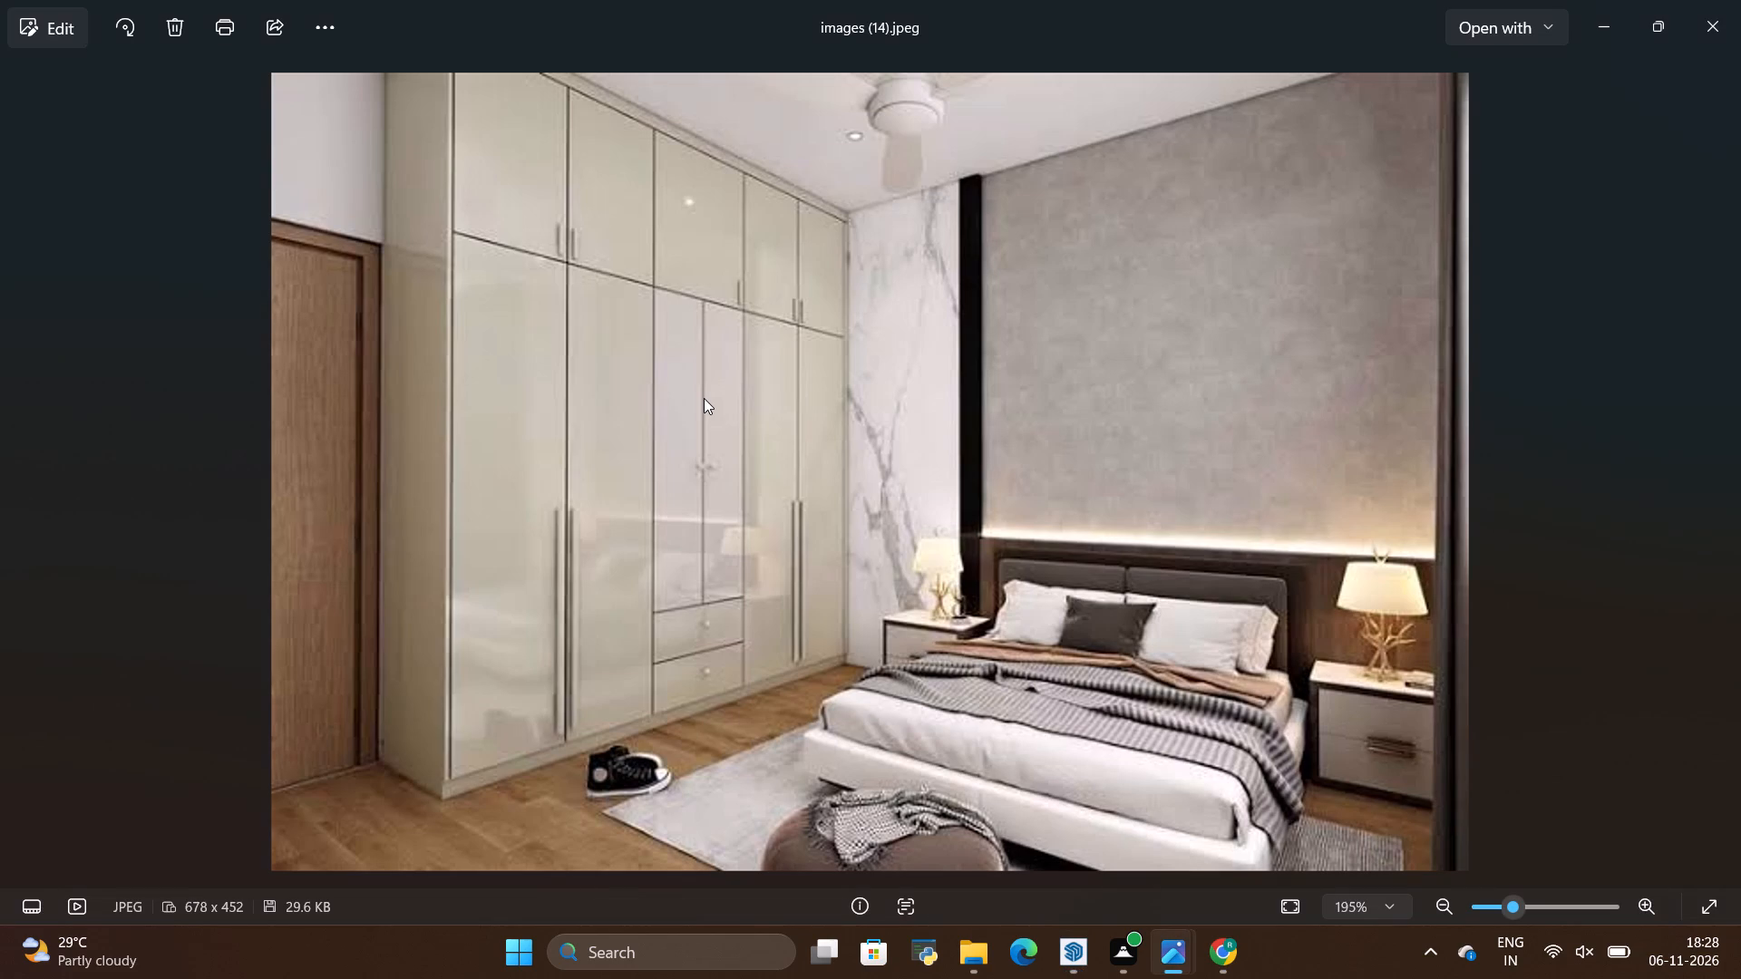
key("alt+Tab")
key("alt+Tab")
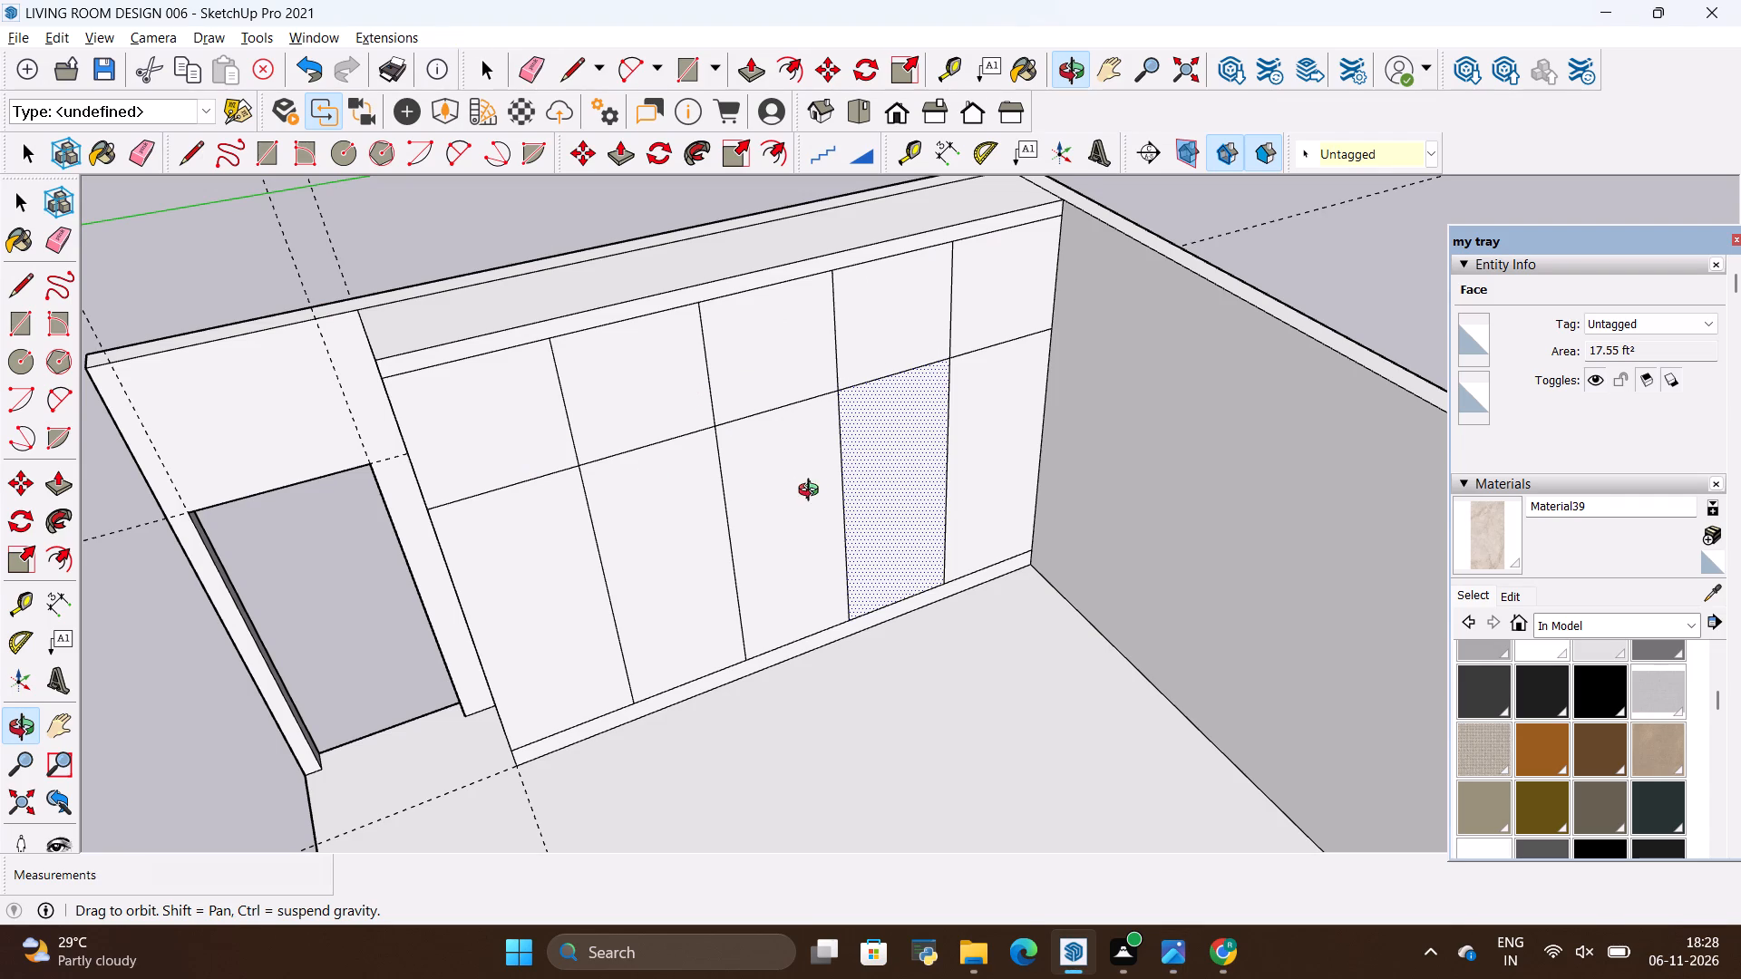
scroll(746, 601, "down", 1)
key("alt+Tab")
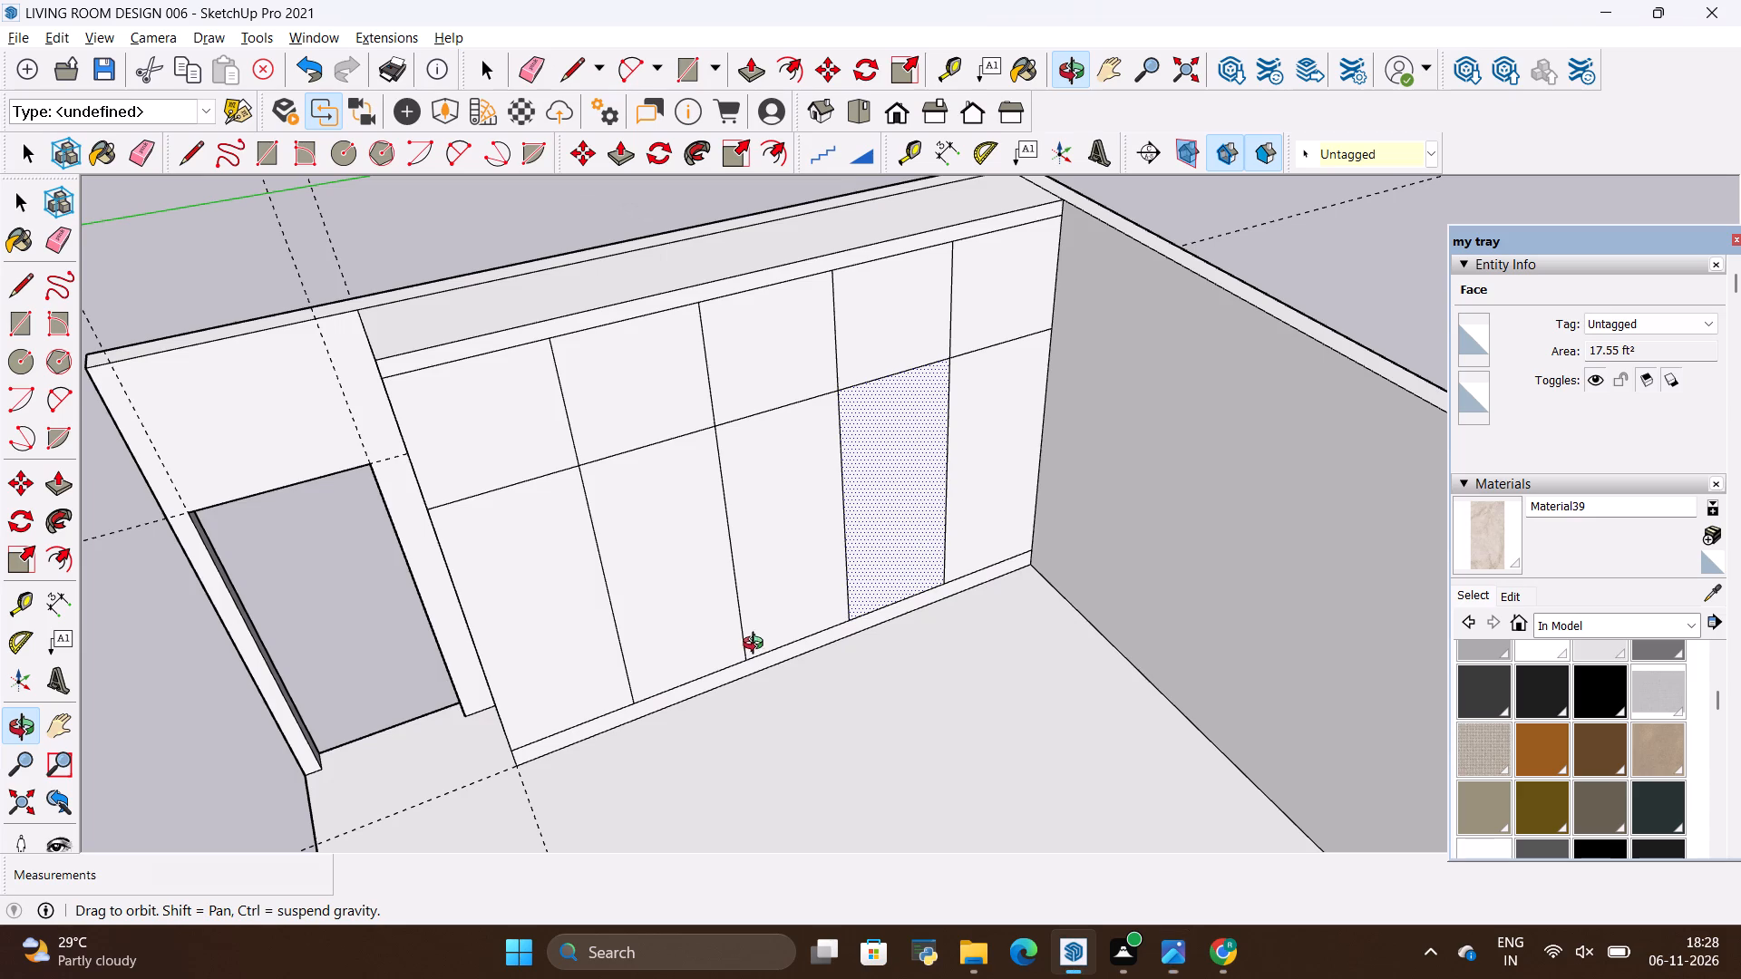
Place a horizontal guide 3' above the wardrobe's base line to mark the top of the drawer area.
scroll(793, 622, "up", 2)
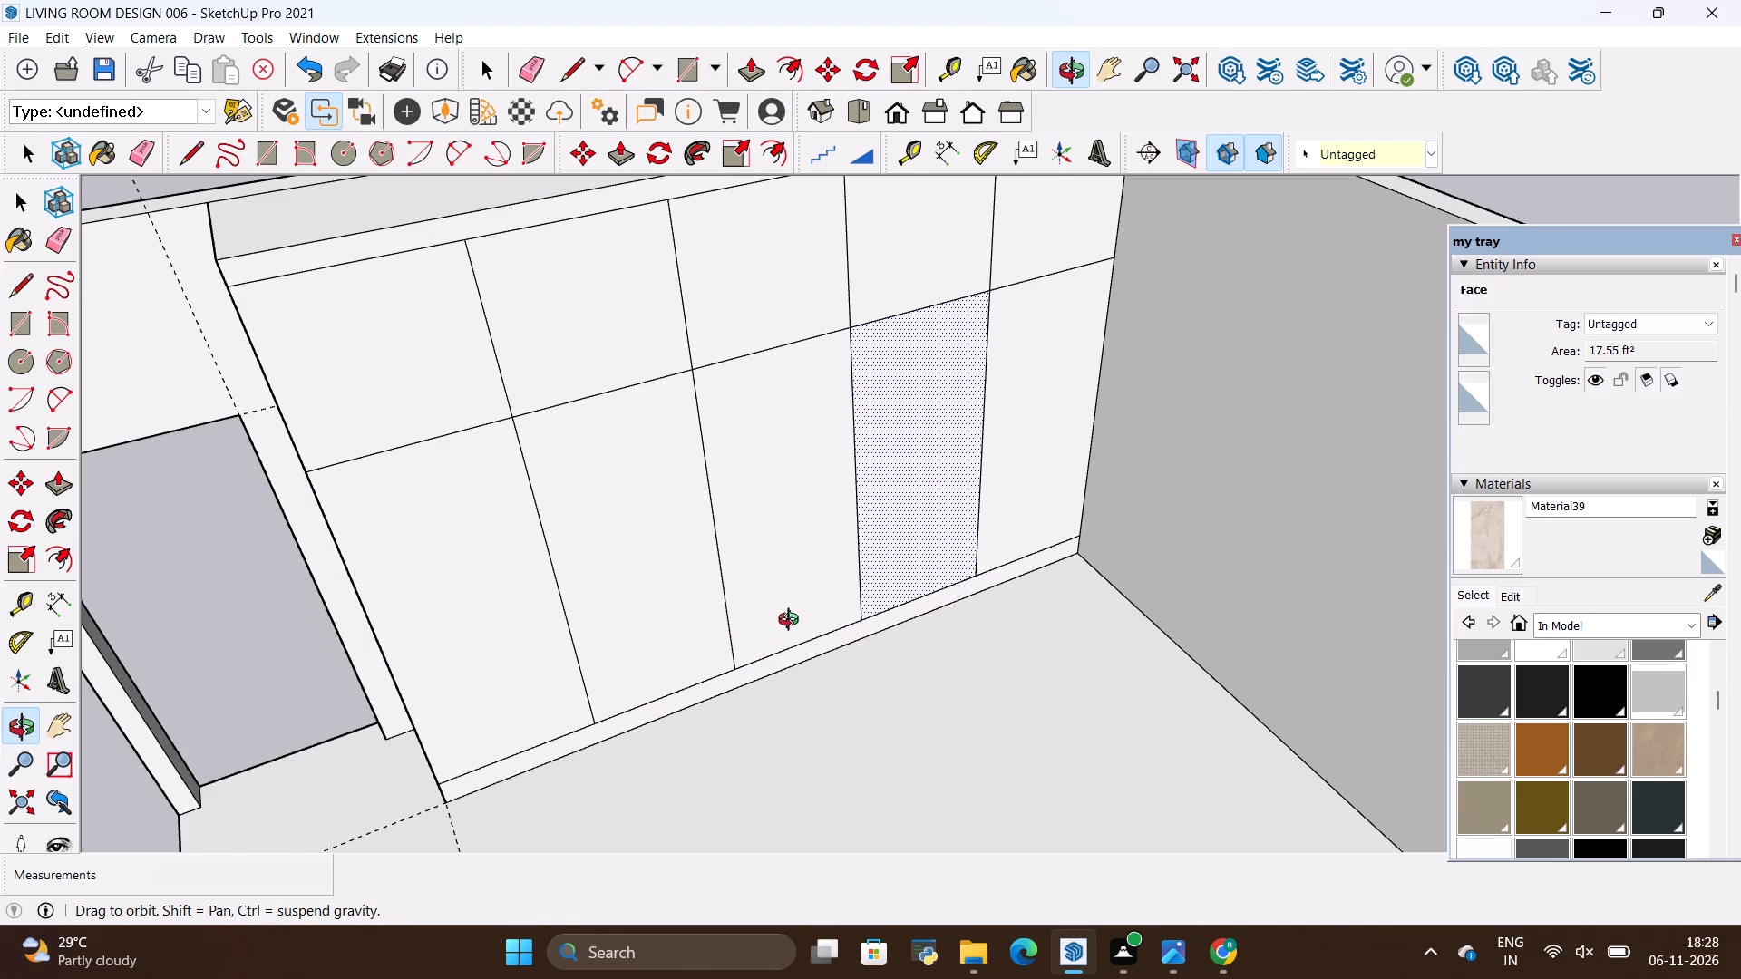
key("t")
left_click(817, 638)
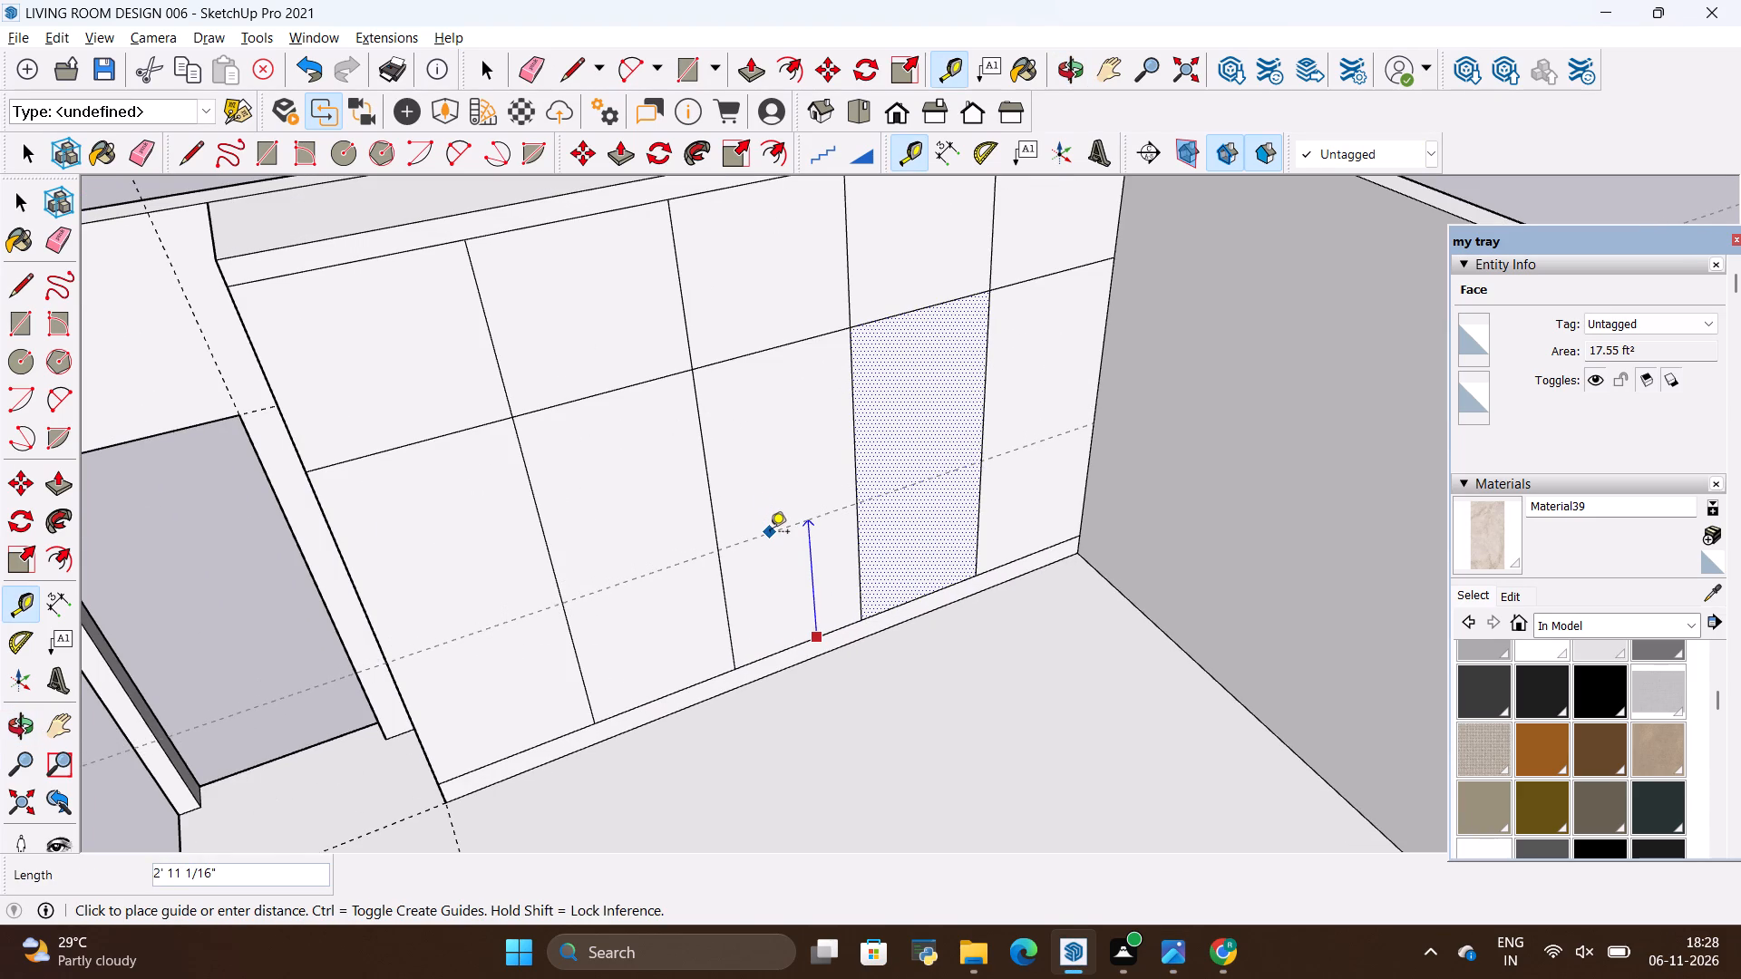
key("alt+Tab")
key("alt+Tab")
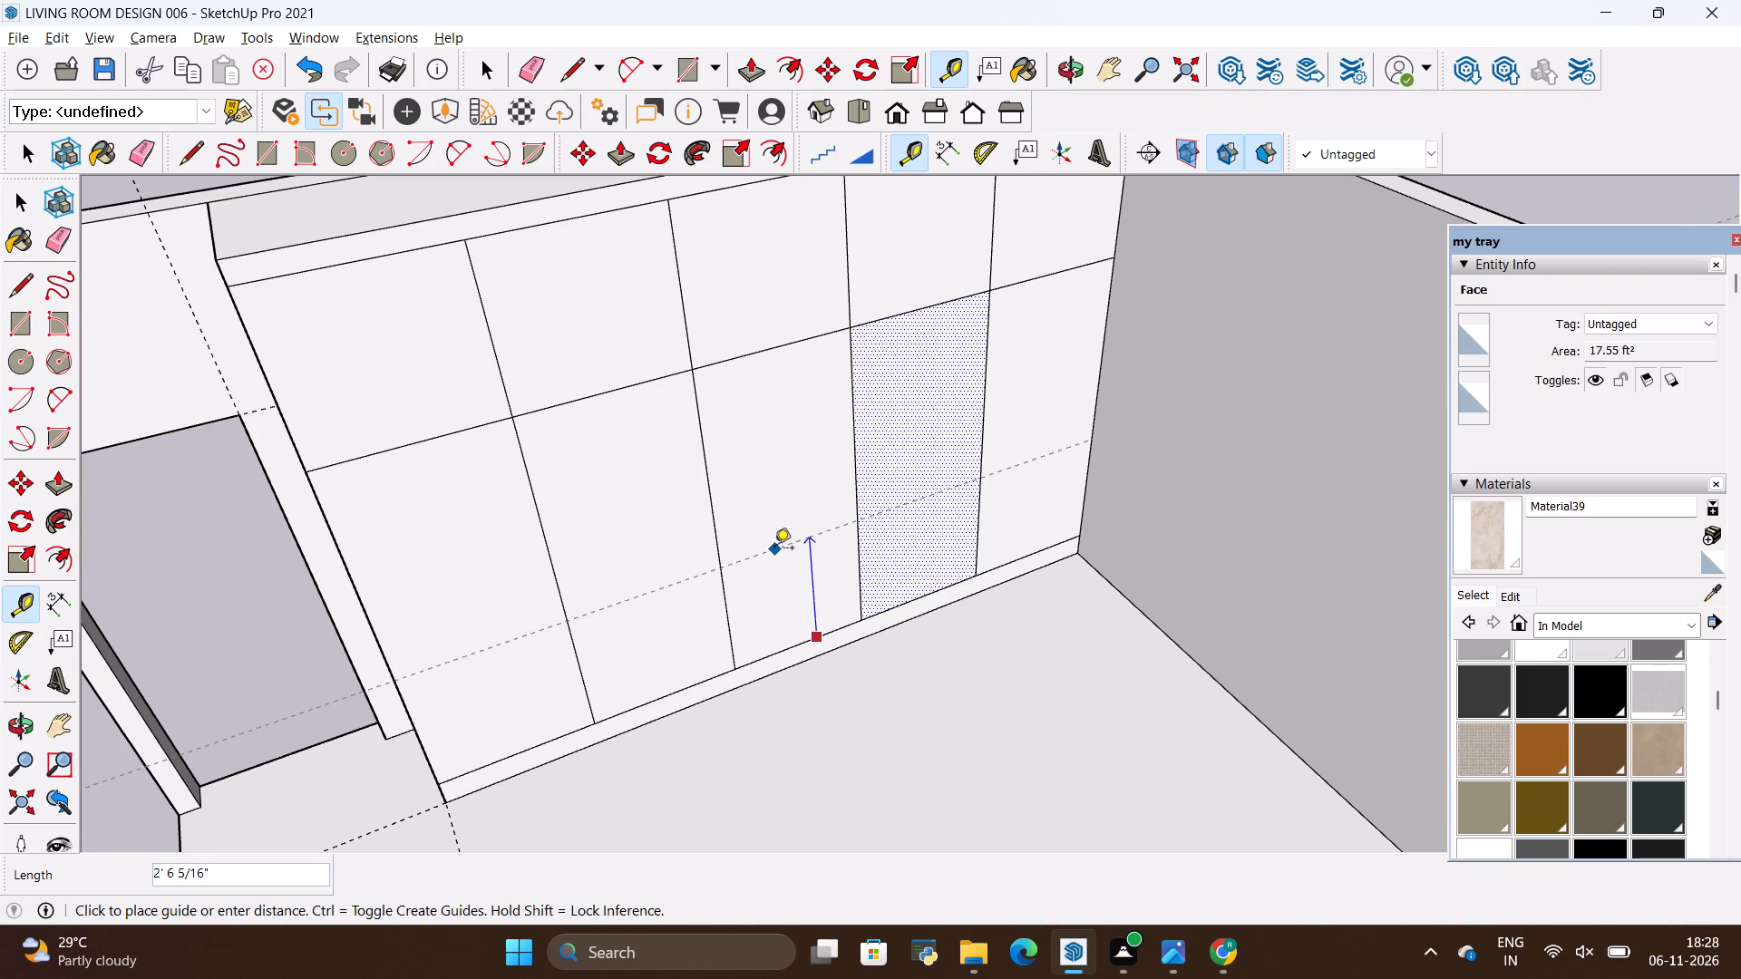
key("BackSpace")
type("3'")
key("Return")
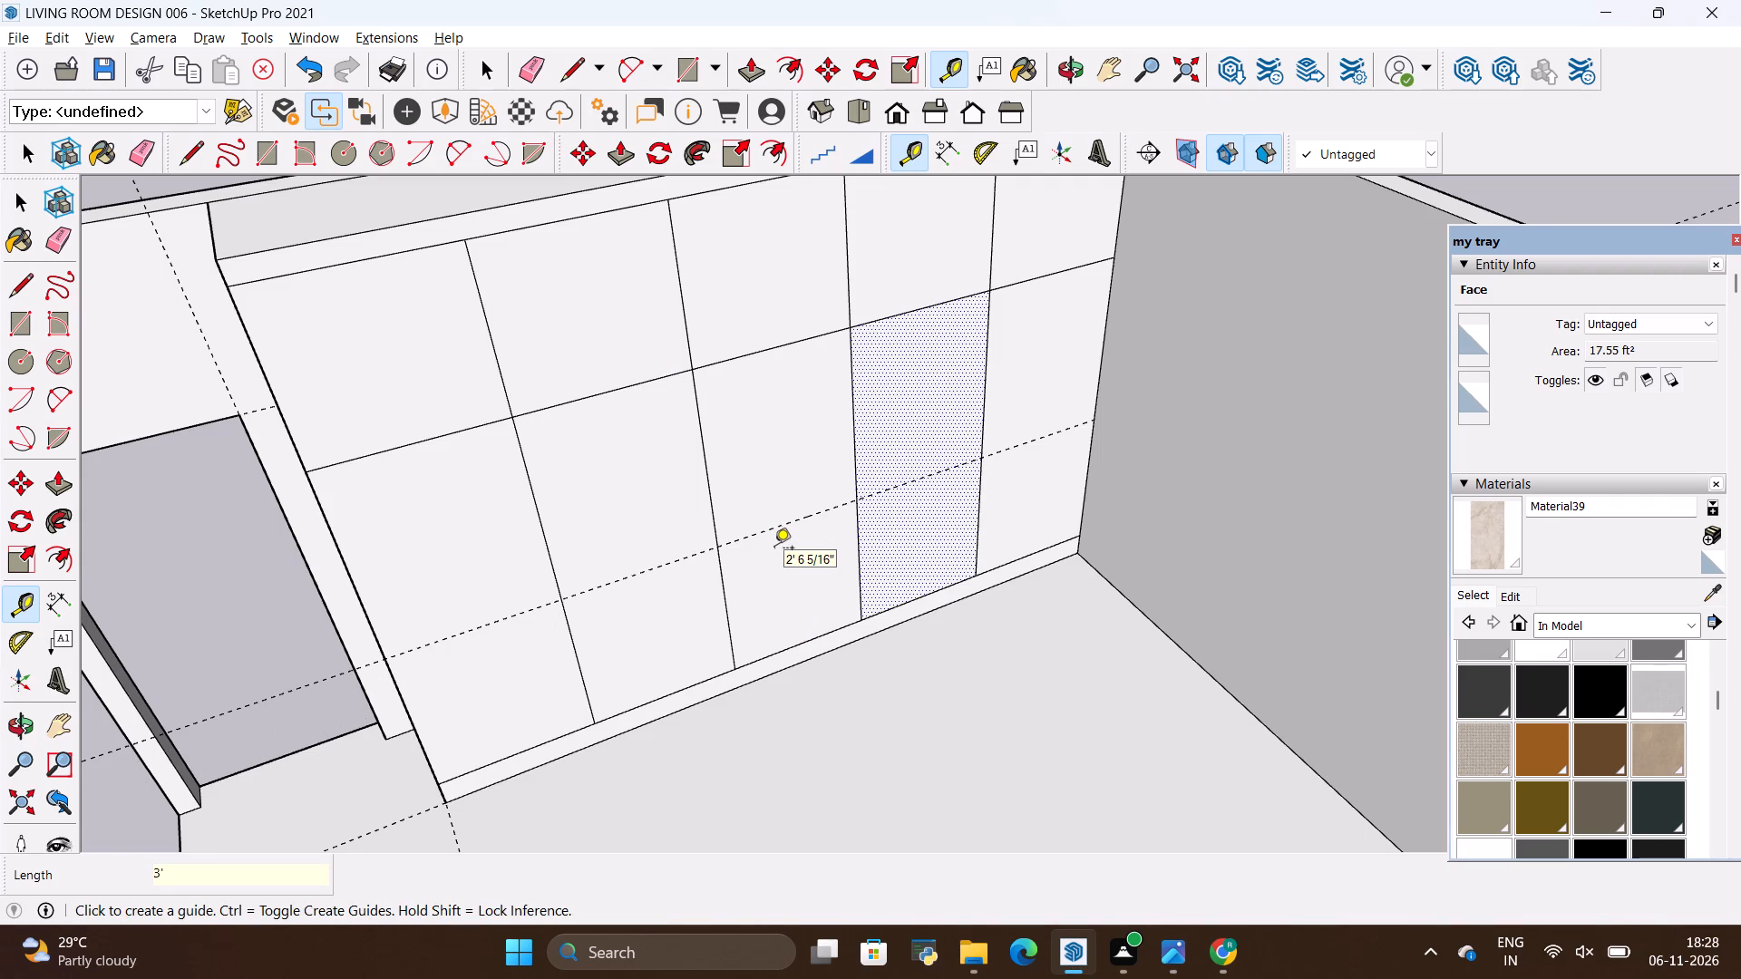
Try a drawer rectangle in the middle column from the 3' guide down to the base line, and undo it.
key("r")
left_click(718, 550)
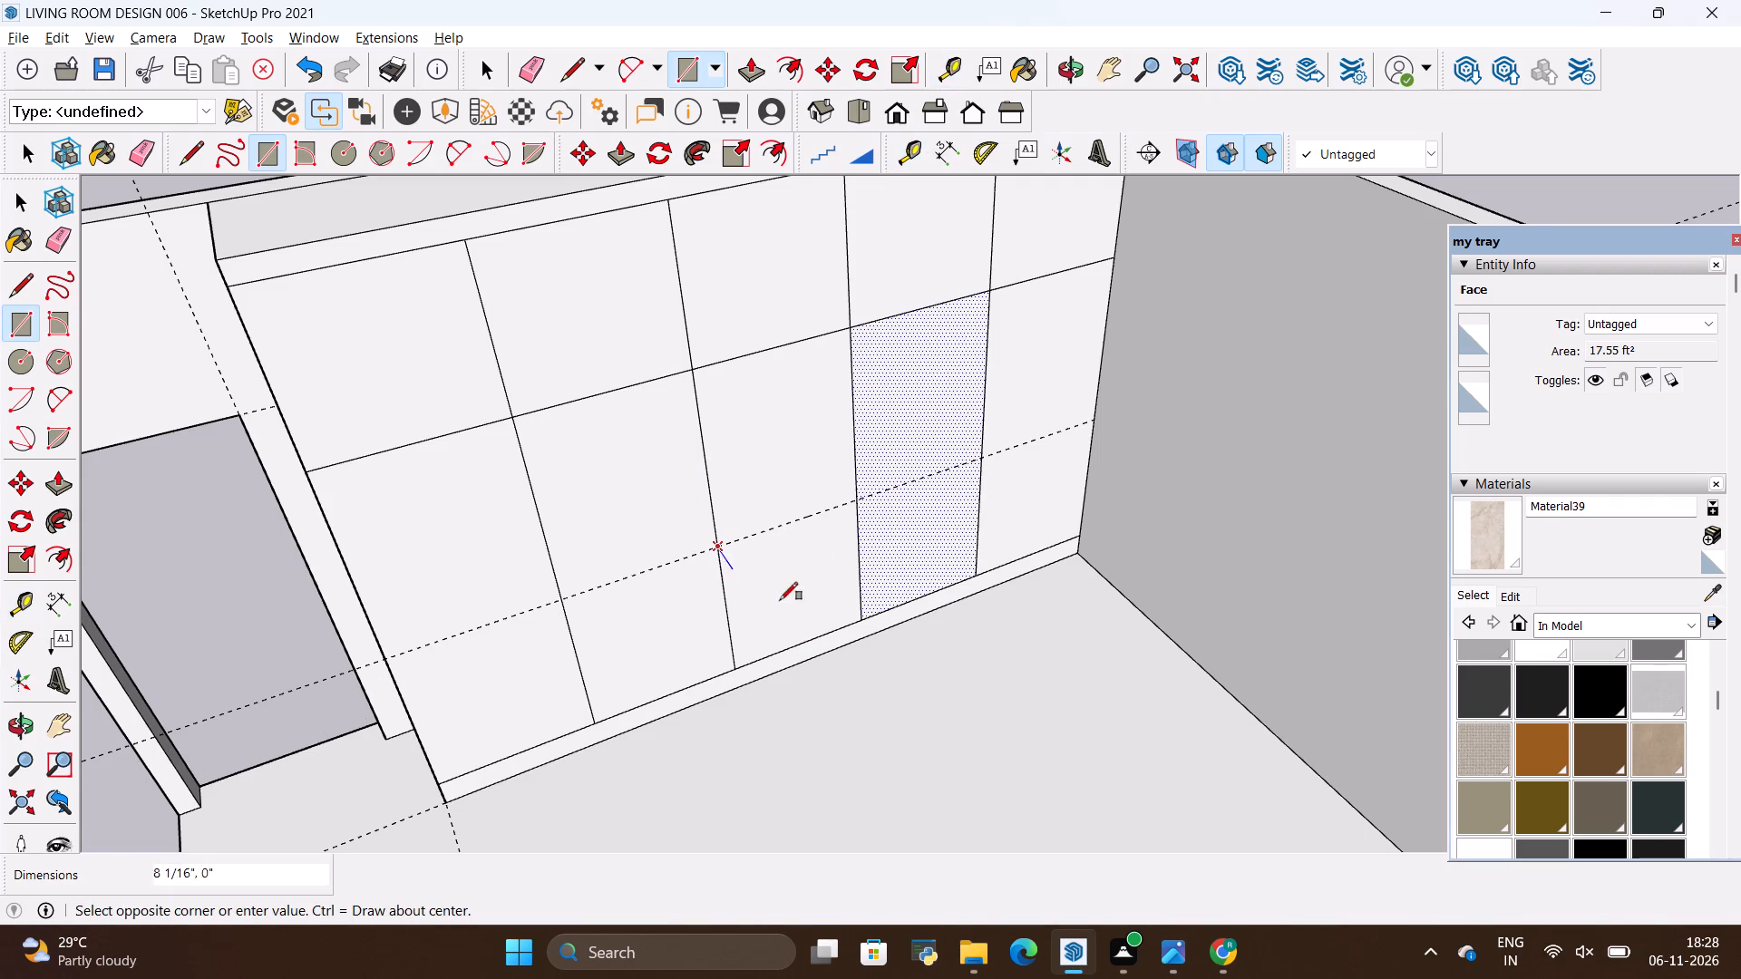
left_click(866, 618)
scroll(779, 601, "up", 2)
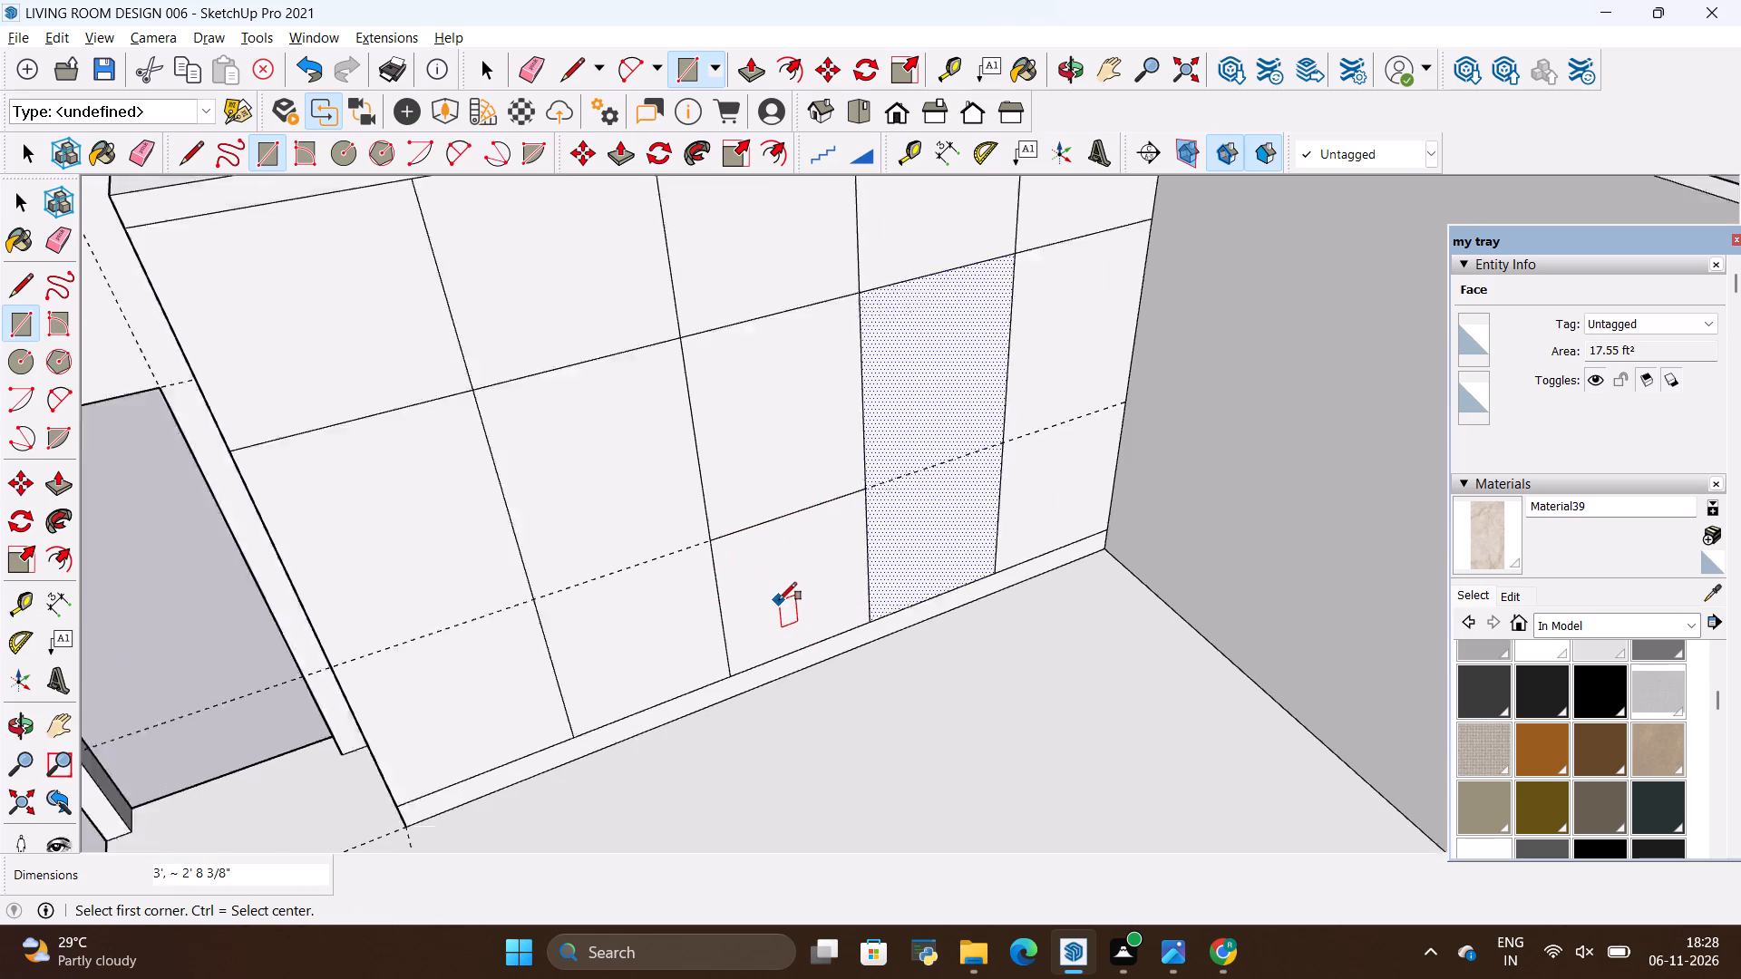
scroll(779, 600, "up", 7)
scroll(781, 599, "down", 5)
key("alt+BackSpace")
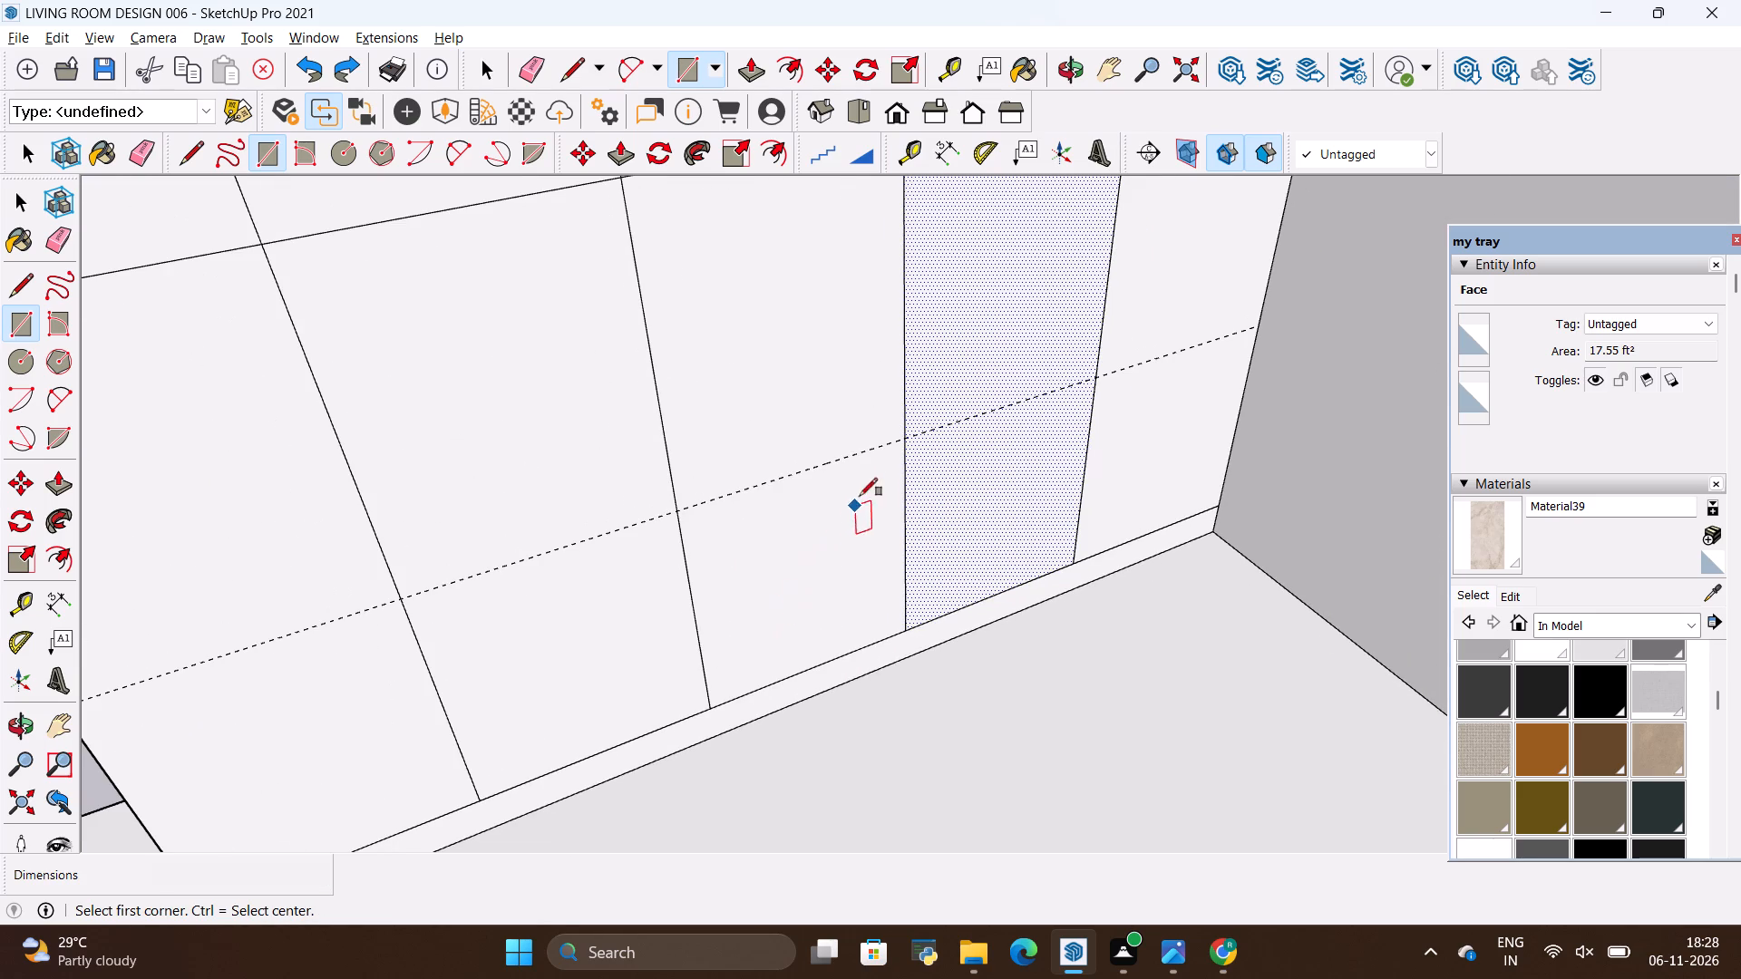
Place a guide 6" below the 3' guide and draw the drawer rectangle from it to the base line in the middle column.
key("t")
left_click(855, 454)
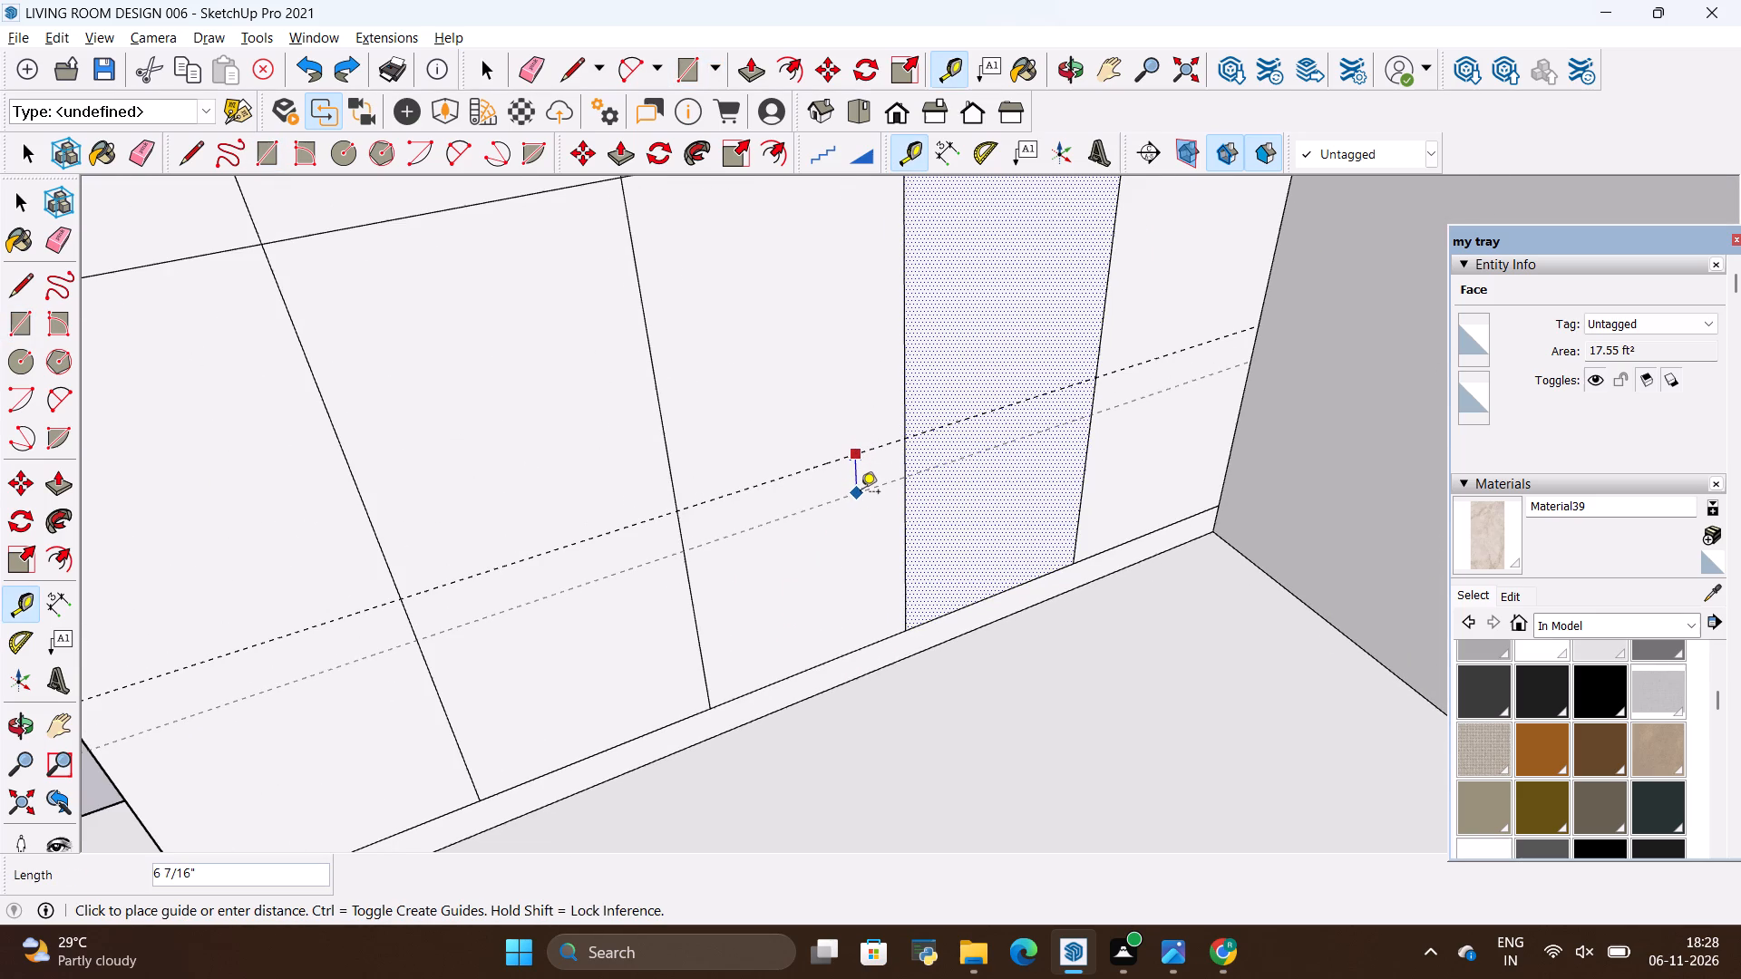
key("BackSpace")
type("6\"")
key("Return")
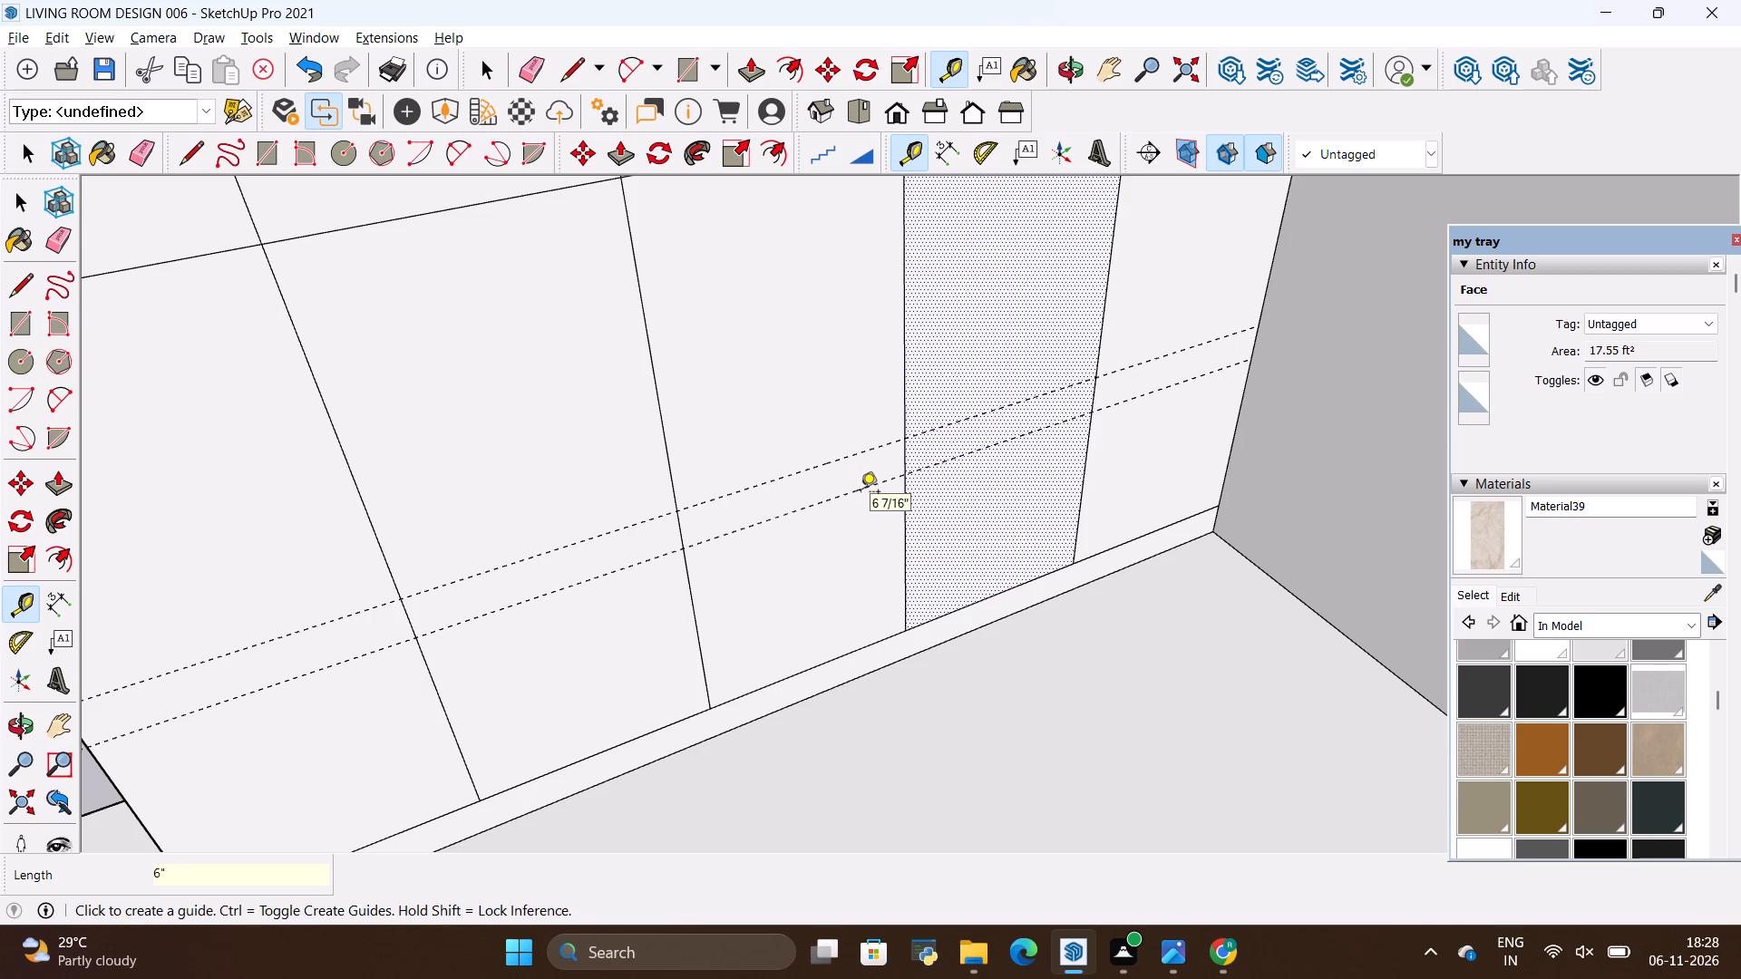
key("r")
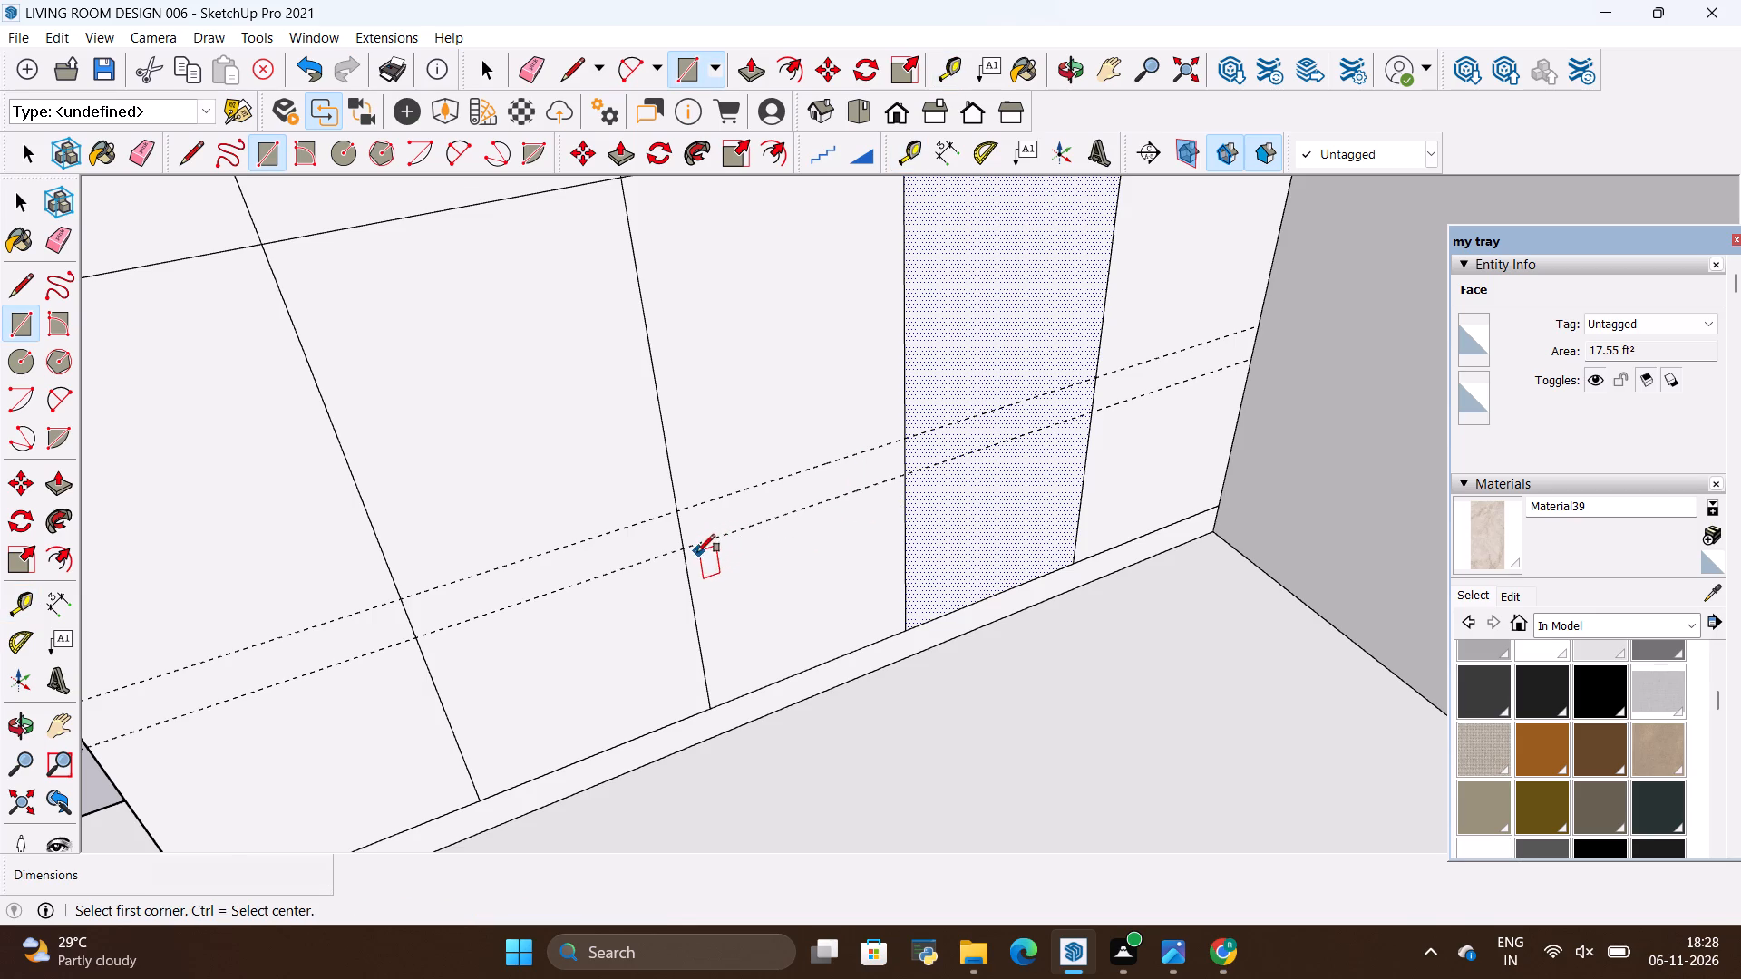
left_click(684, 548)
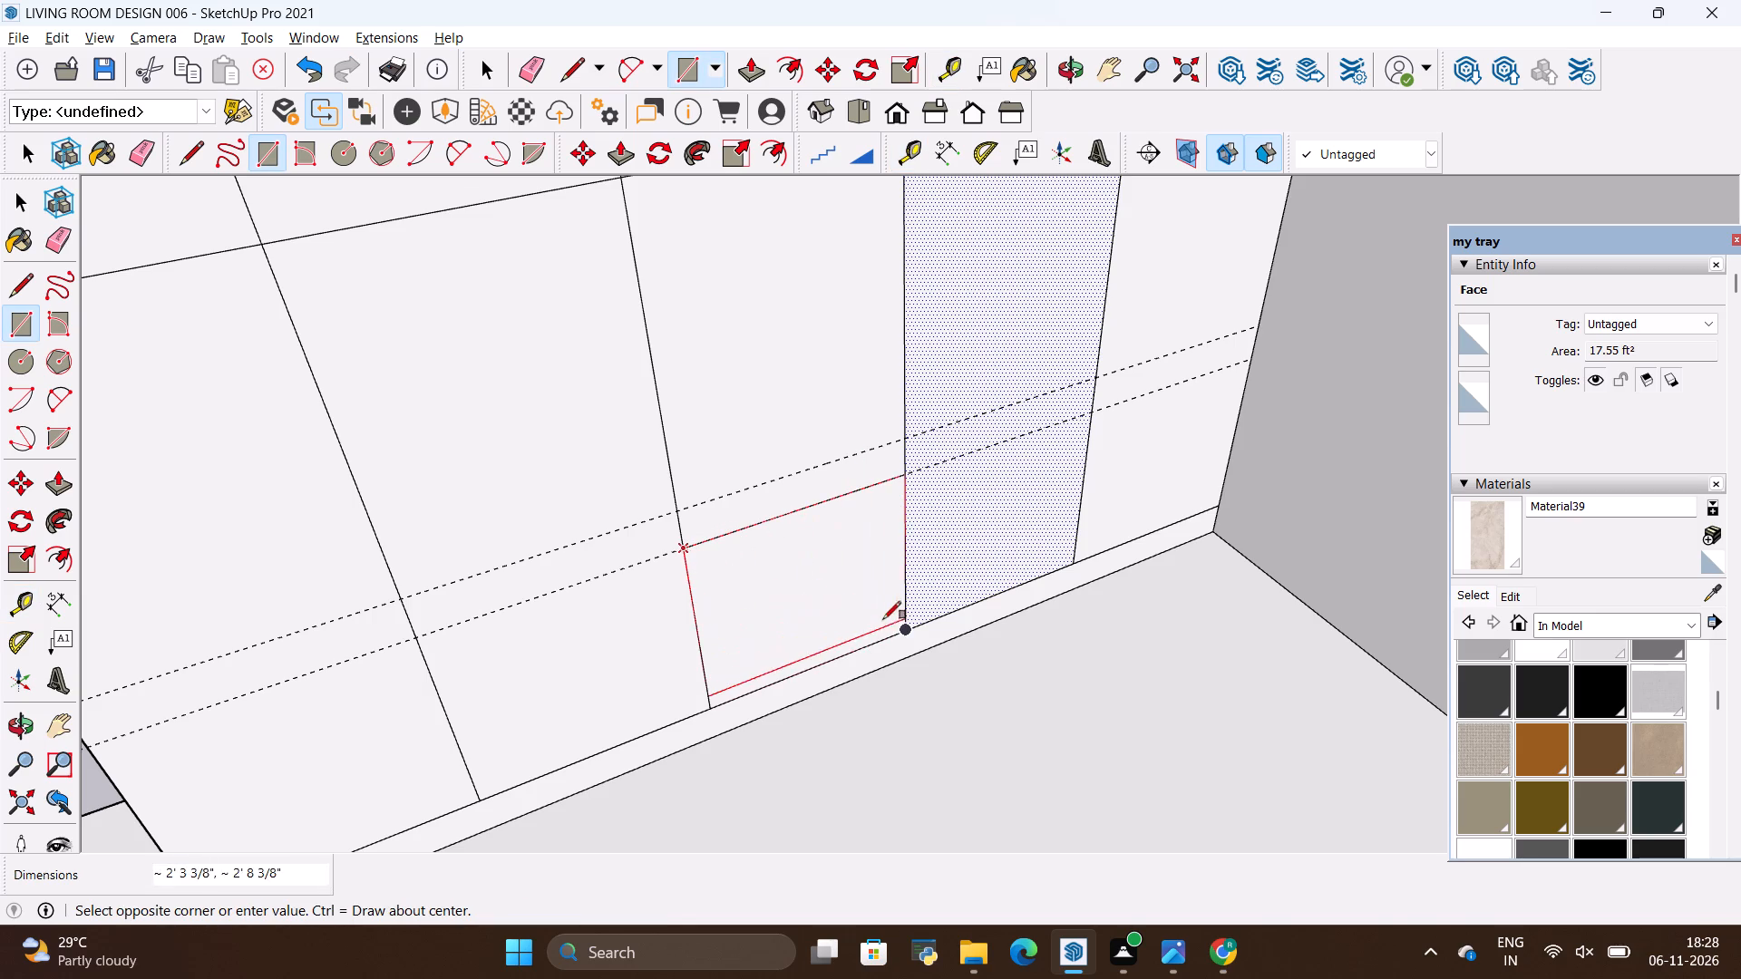
left_click(901, 633)
key("space")
left_click(774, 606)
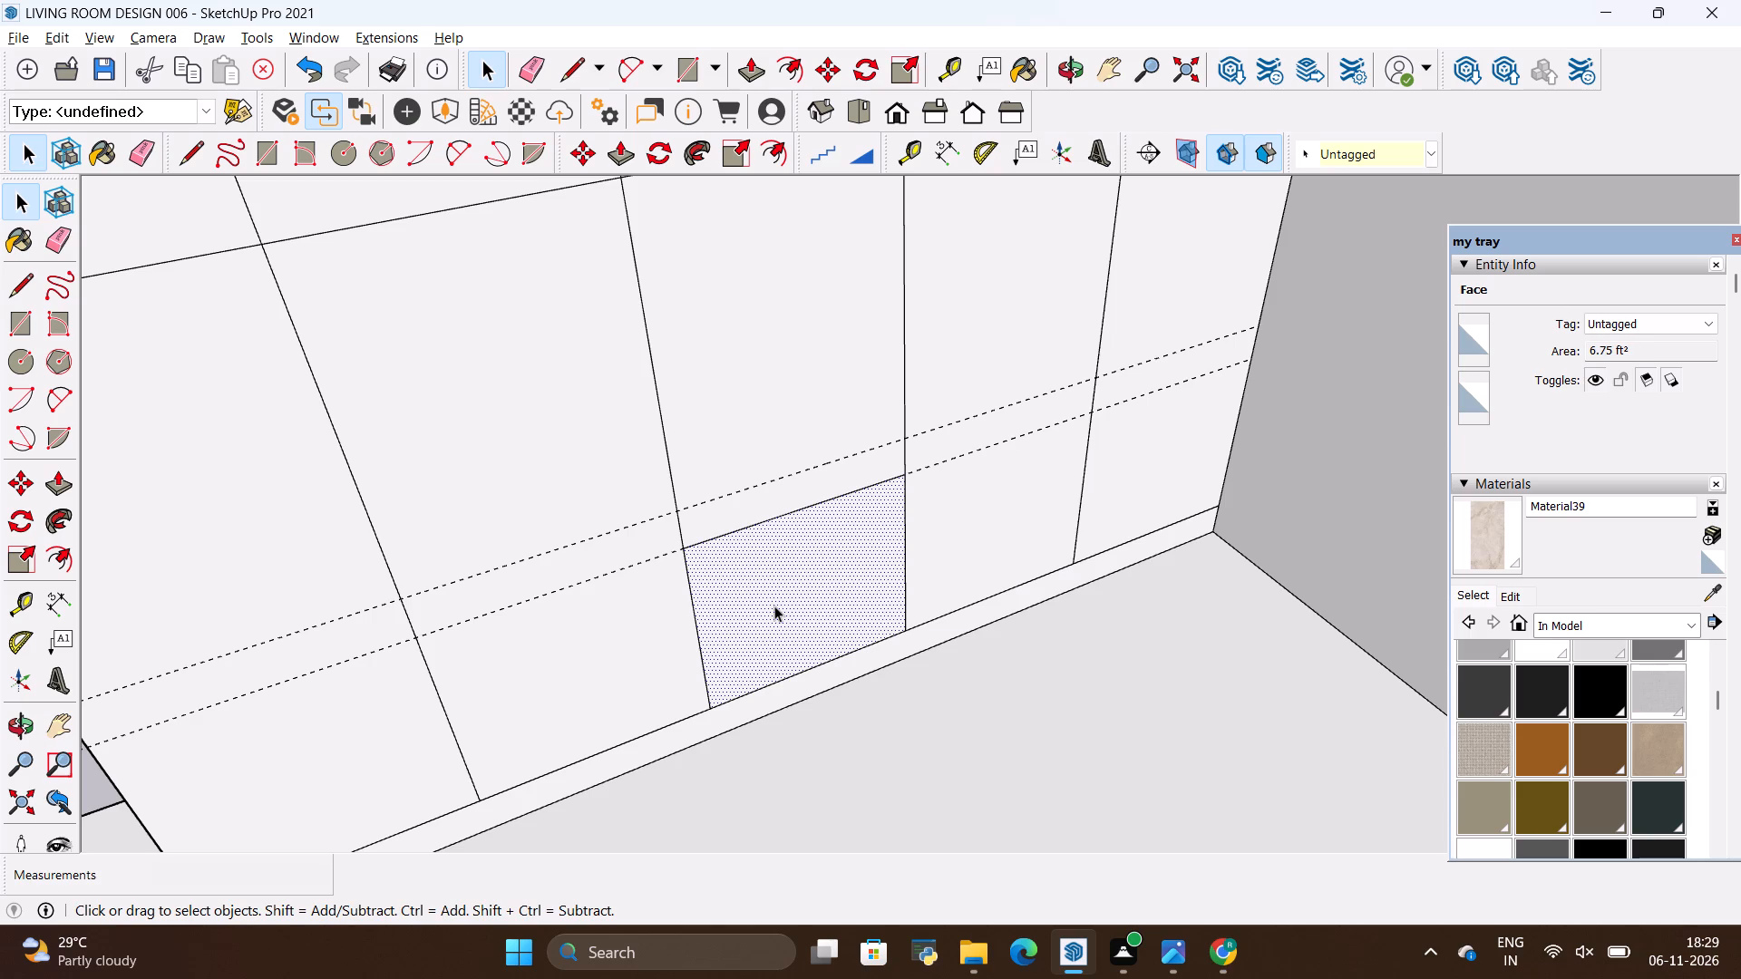
Split the drawer rectangle at mid-height with a line about 2' 8 3/8" long, forming two drawer fronts, and compare with the reference photo.
key("l")
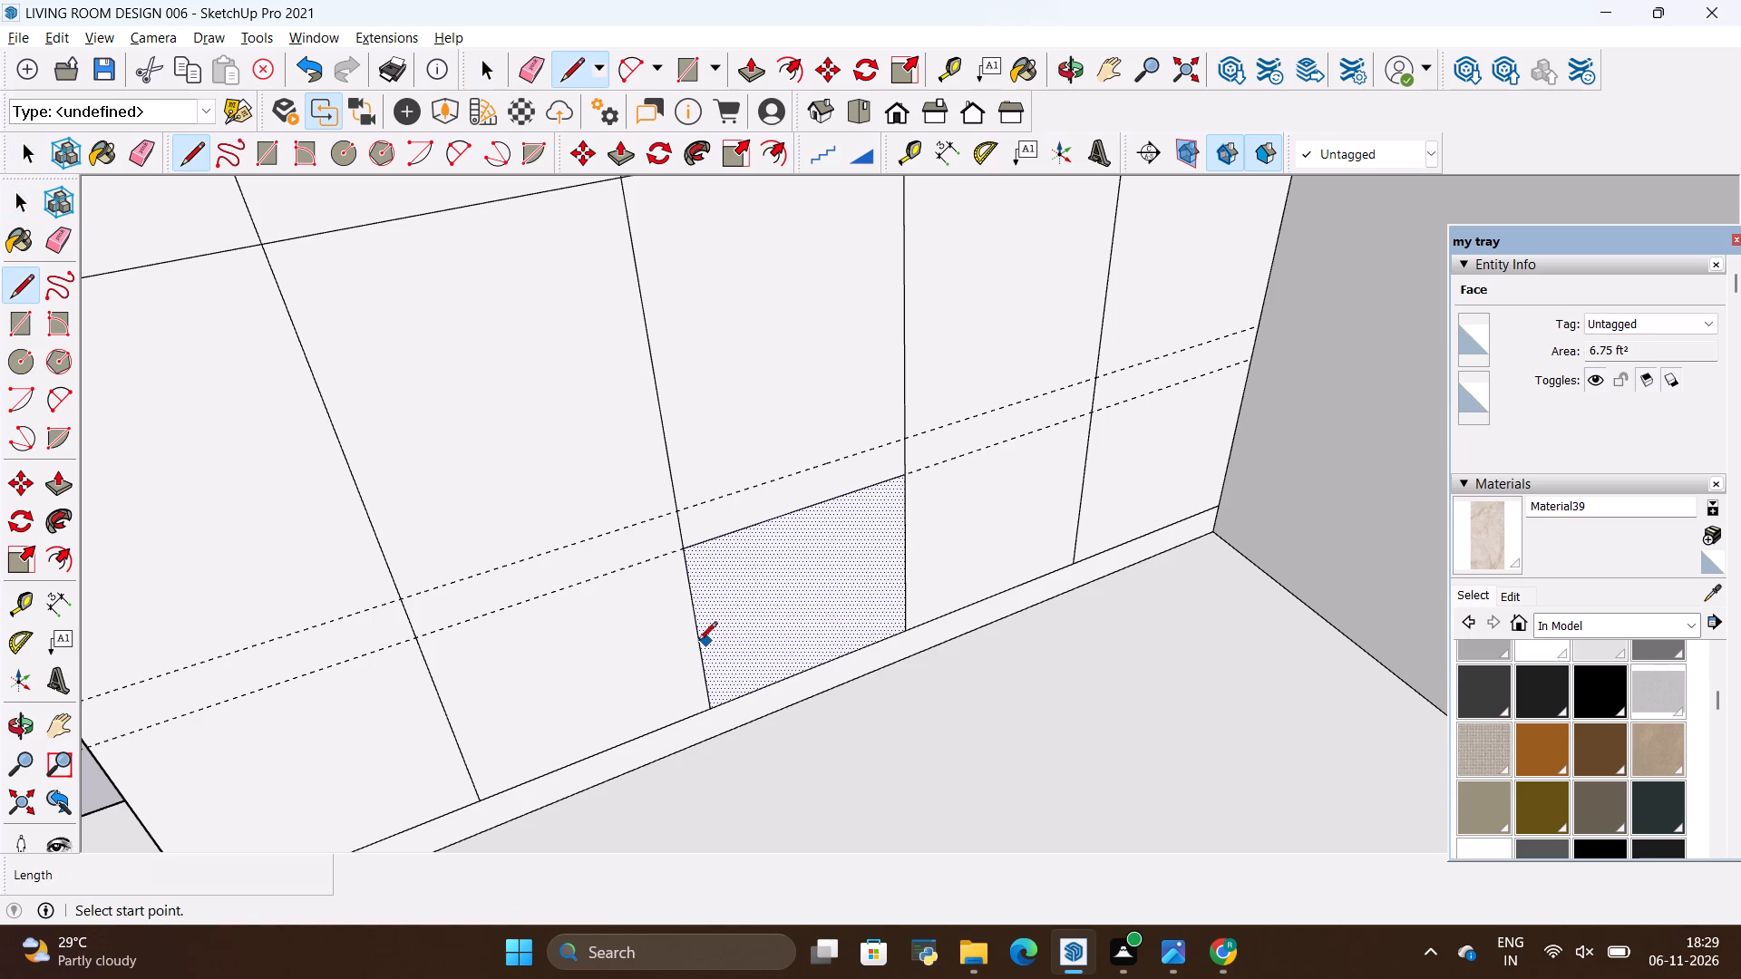
left_click(694, 637)
left_click(897, 549)
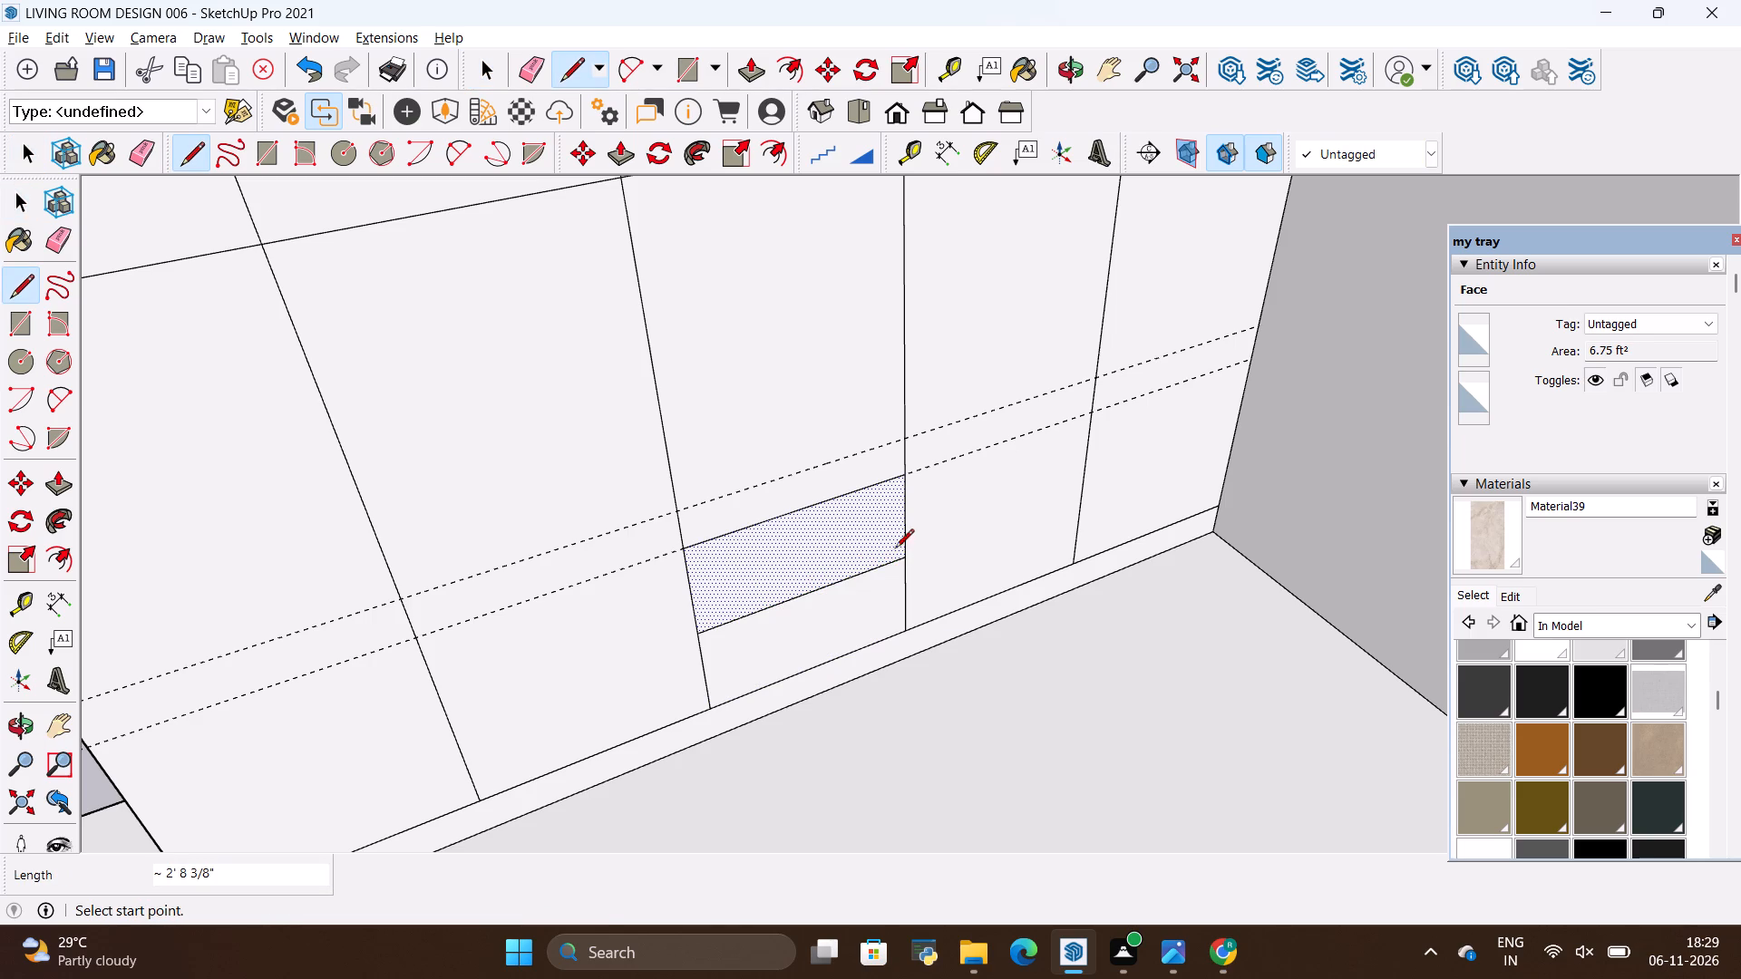
key("space")
left_click(828, 559)
left_click(816, 637)
key("alt+Tab")
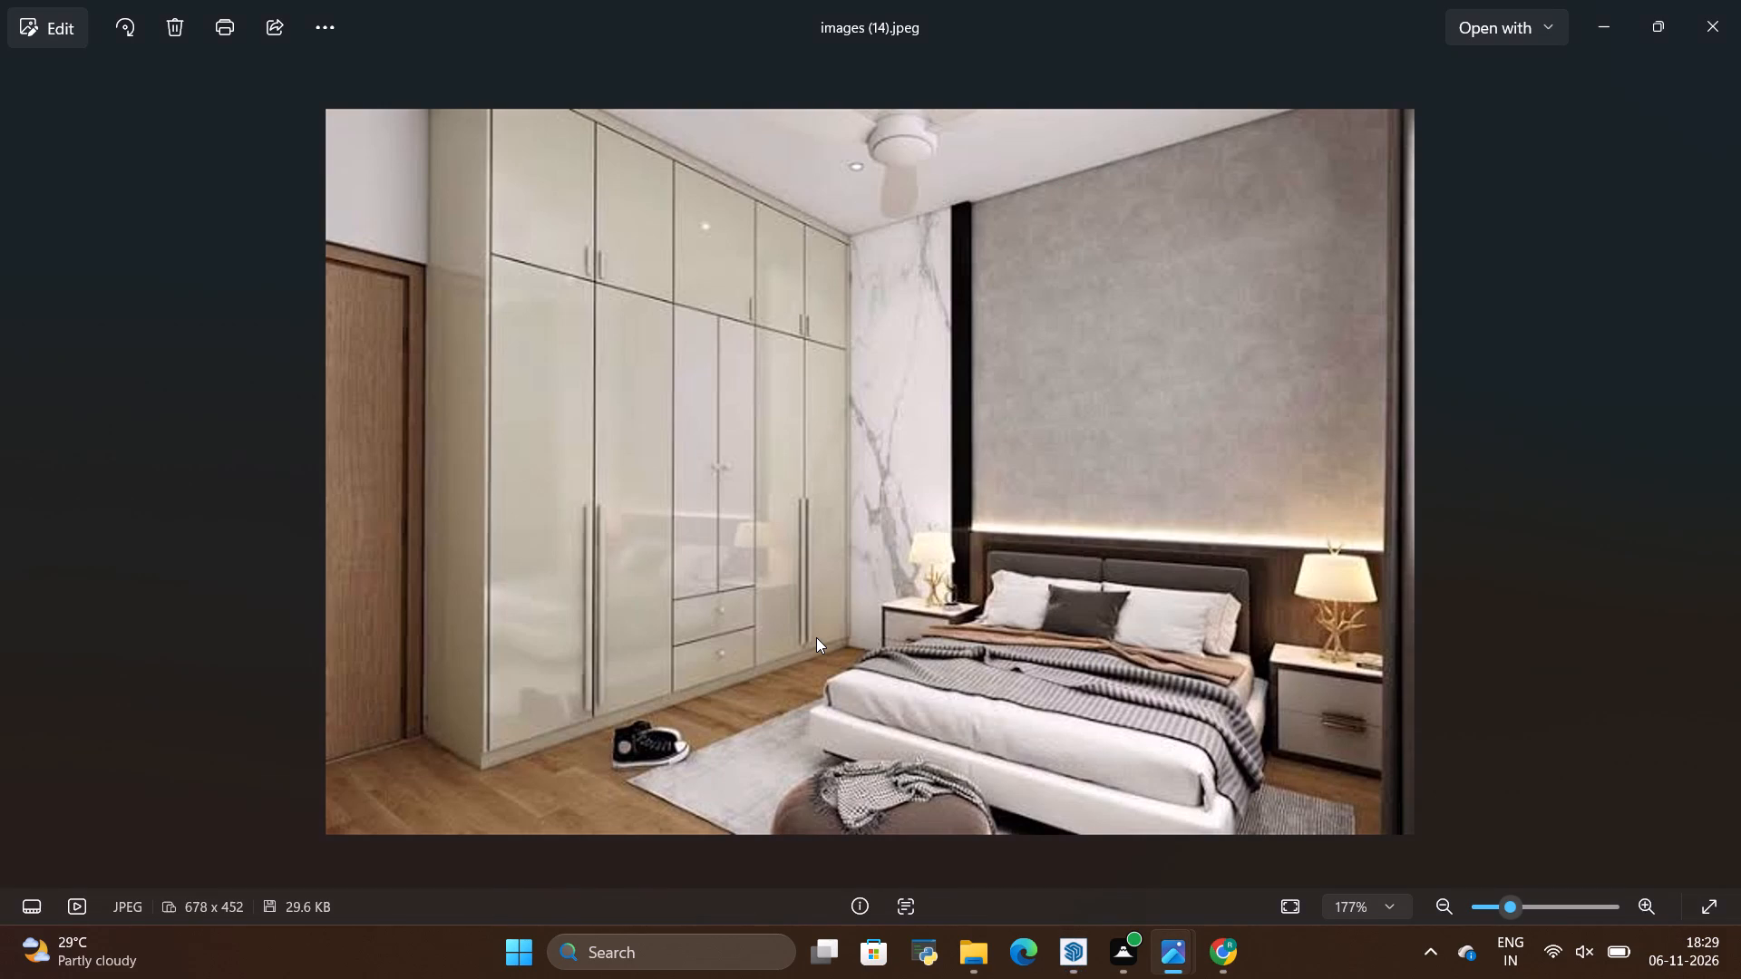
key("alt+Tab")
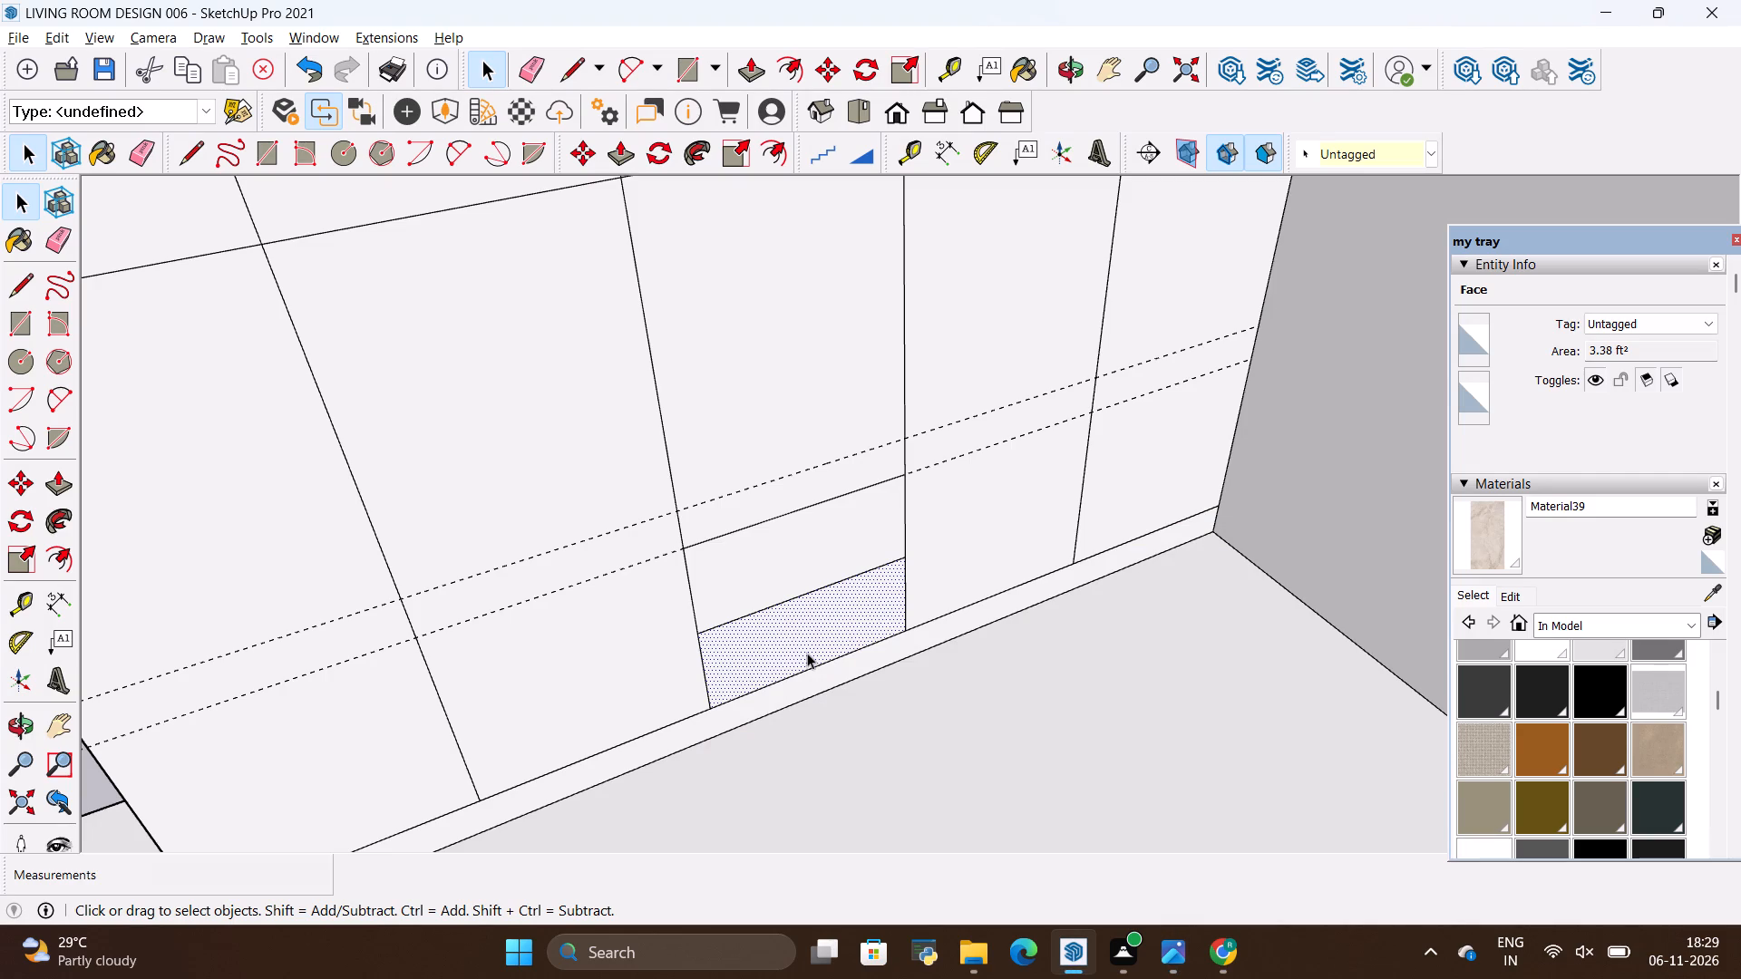
Erase the upper guide line, 3' above the base line, from the wardrobe front.
left_click(16, 721)
left_click_drag(894, 677, 1007, 525)
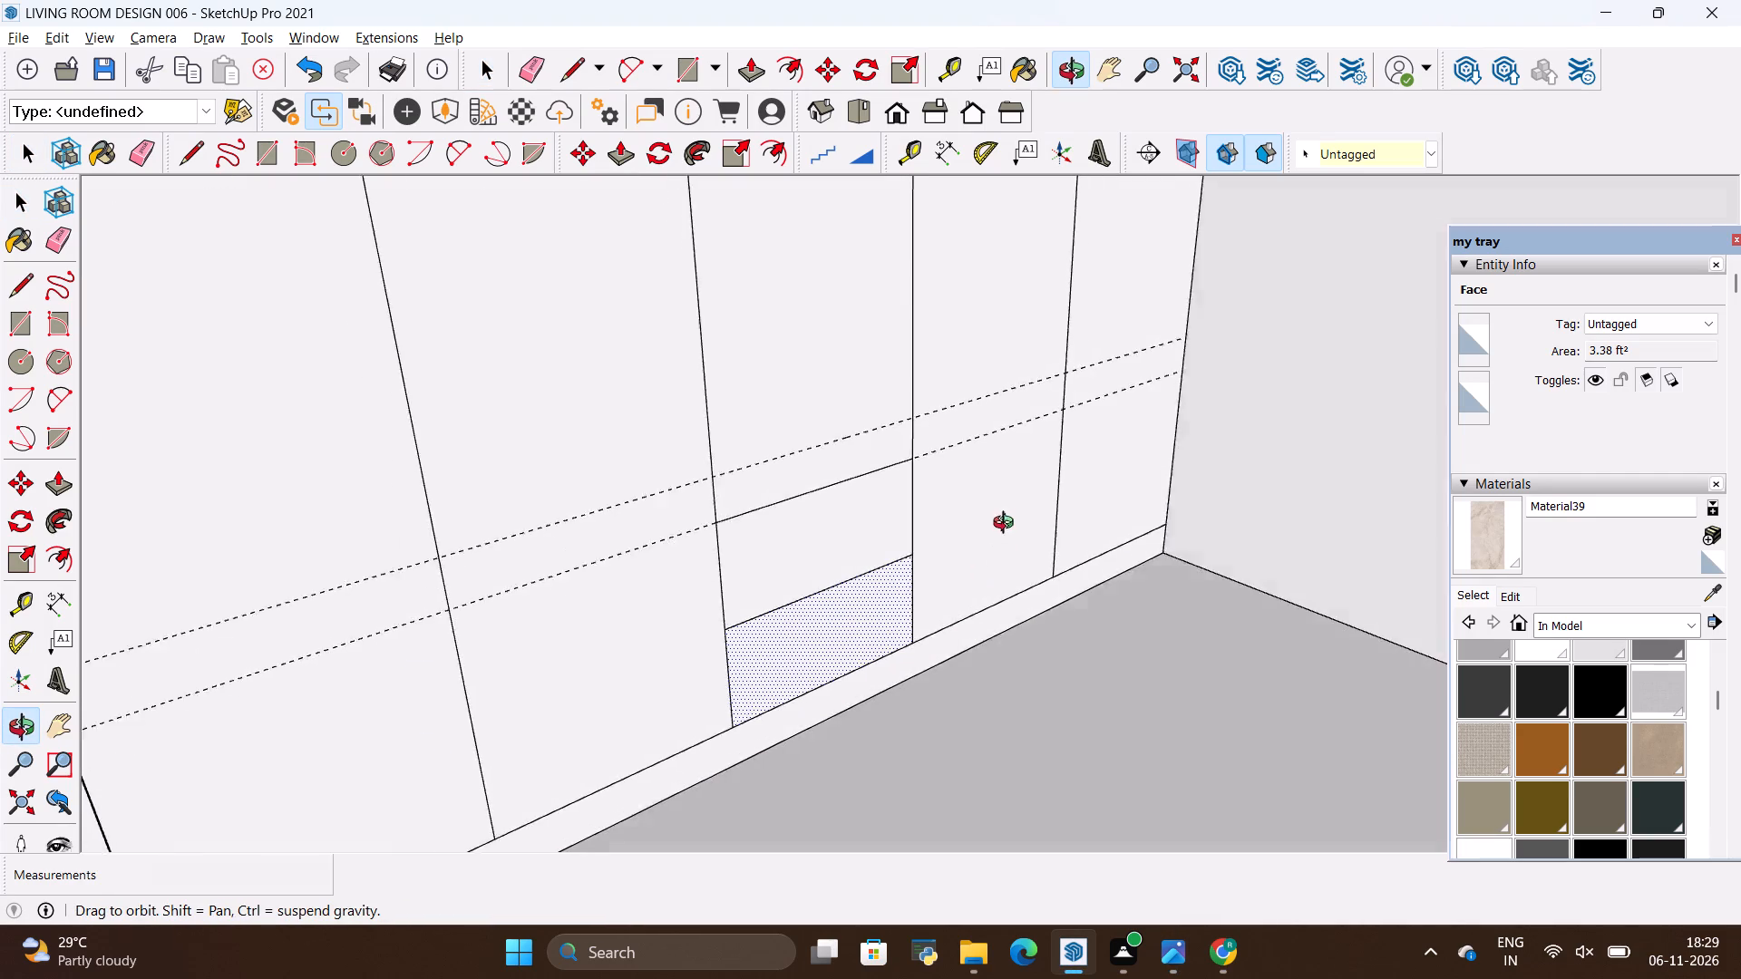
left_click_drag(1007, 525, 864, 692)
scroll(945, 653, "down", 6)
scroll(816, 561, "up", 3)
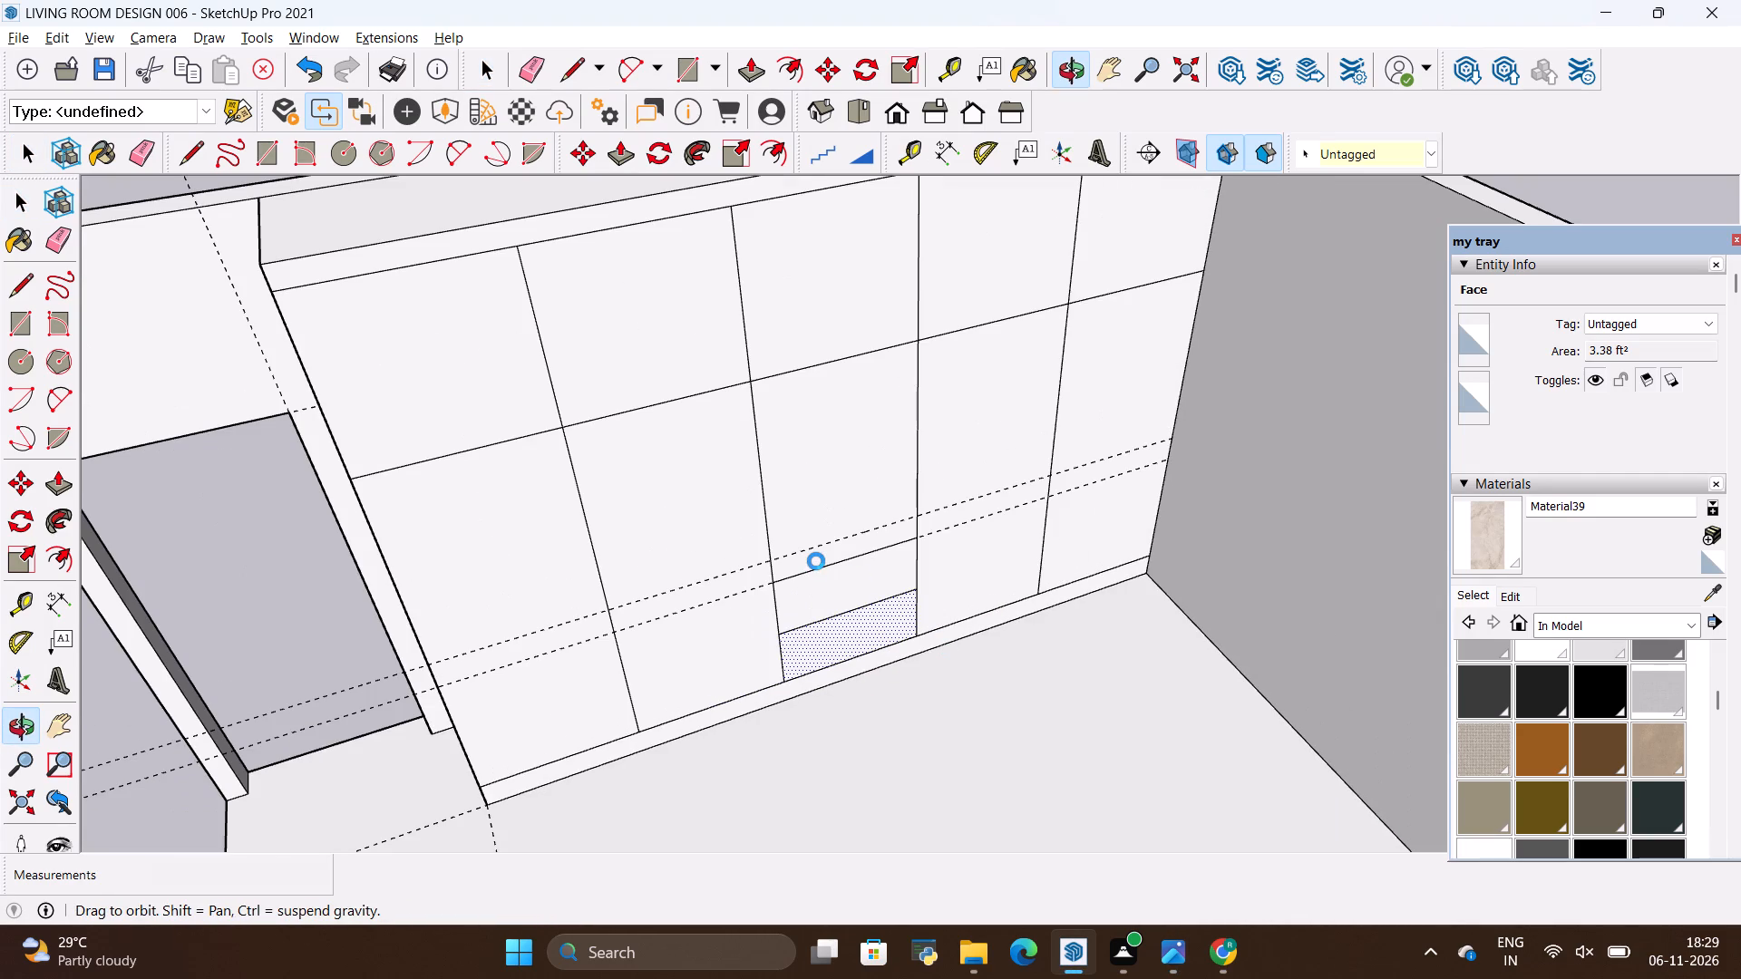
scroll(816, 561, "up", 17)
scroll(1039, 597, "down", 4)
scroll(989, 595, "up", 4)
scroll(809, 567, "up", 14)
scroll(856, 534, "down", 4)
scroll(697, 561, "up", 4)
scroll(822, 535, "up", 3)
scroll(811, 588, "down", 4)
scroll(823, 577, "up", 10)
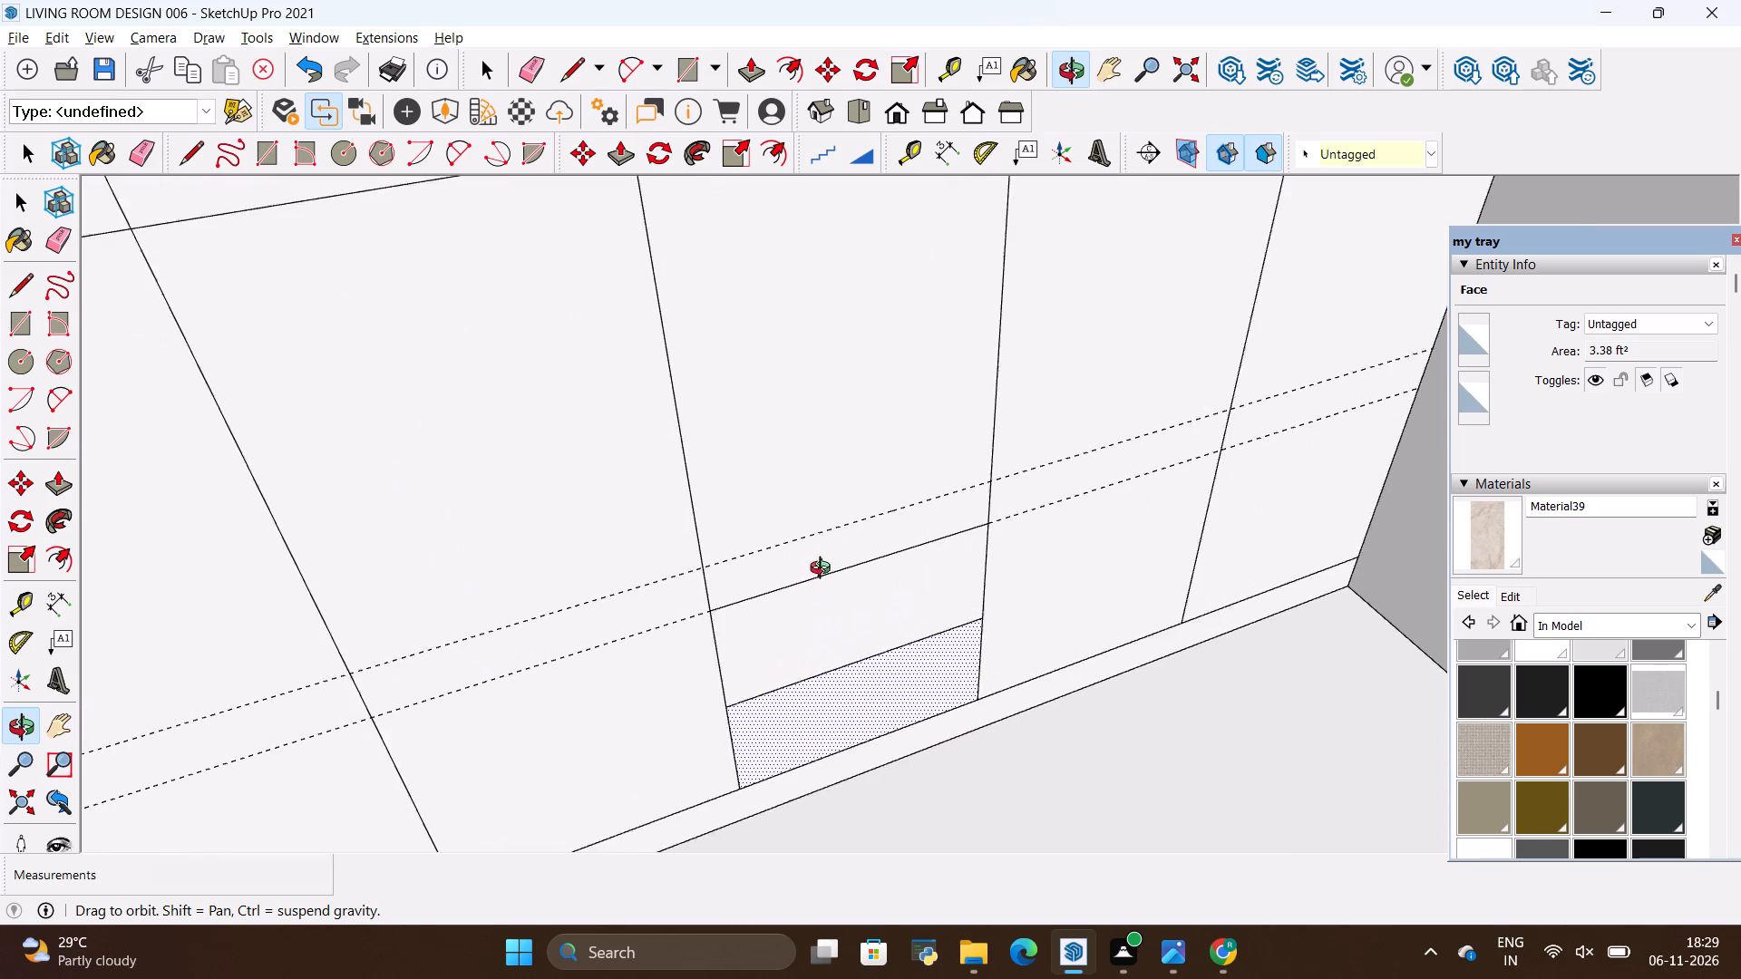
scroll(824, 570, "up", 1)
key("e")
left_click_drag(818, 509, 834, 529)
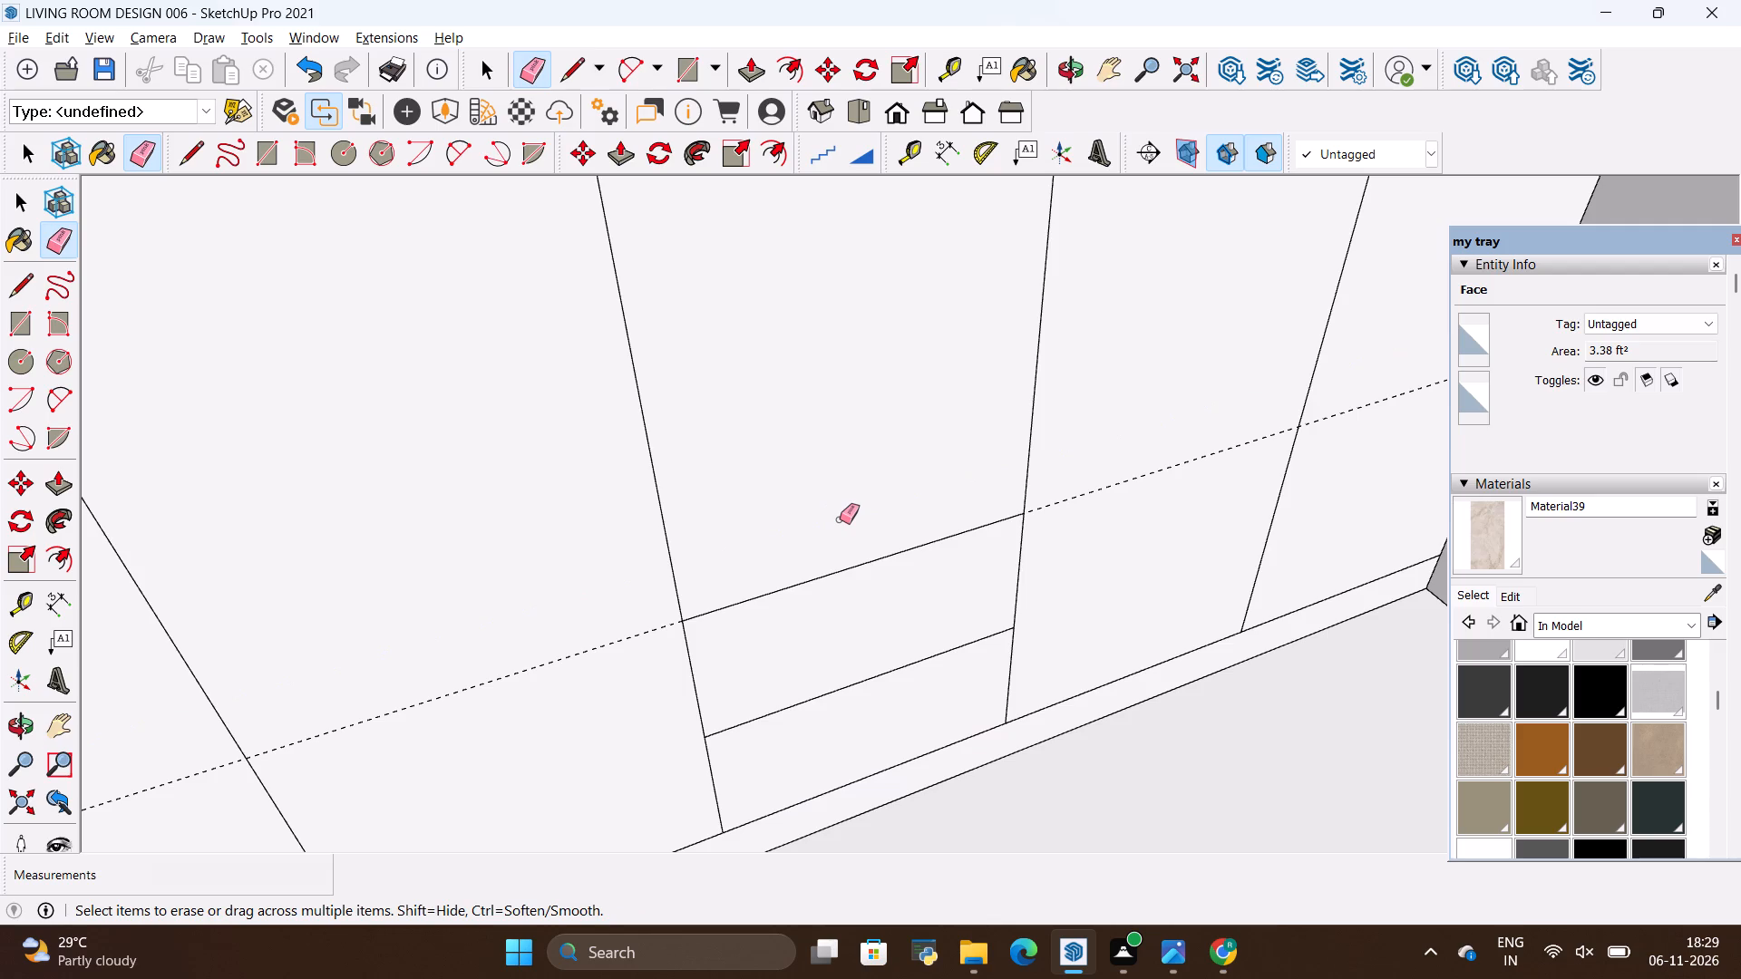
Split the middle column's panel above the drawers at mid-width with a vertical line about 4' long, and compare with the reference photo.
key("alt+Tab")
key("alt+Tab")
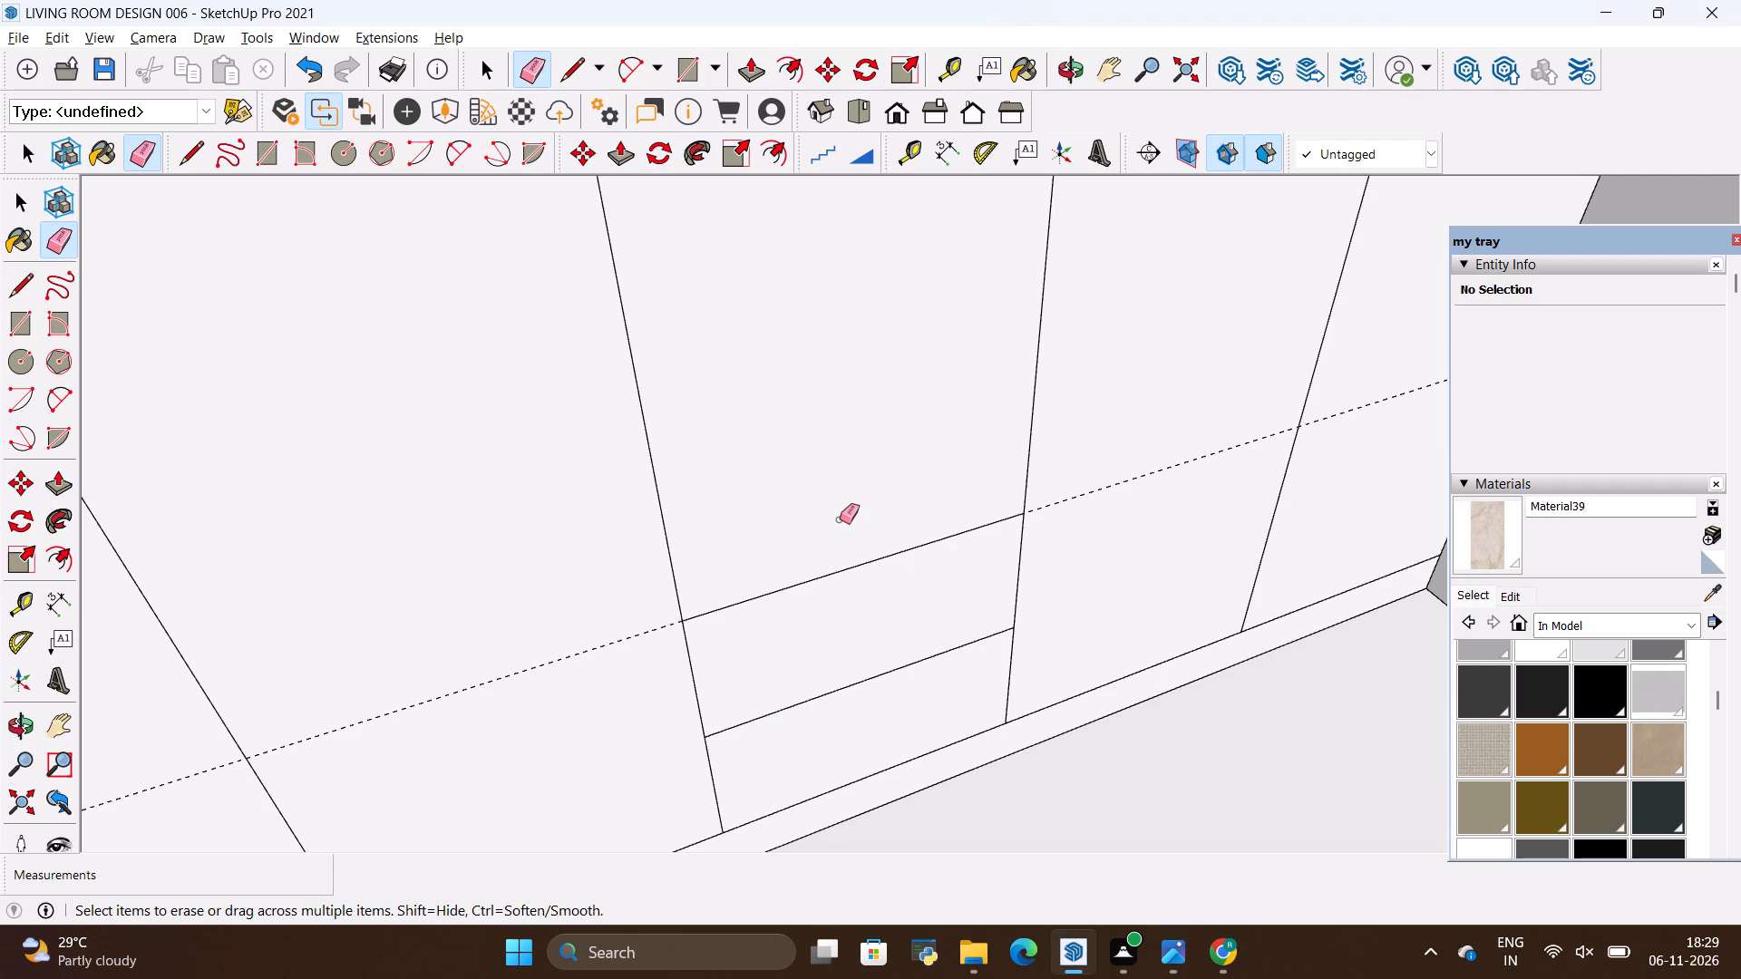
key("l")
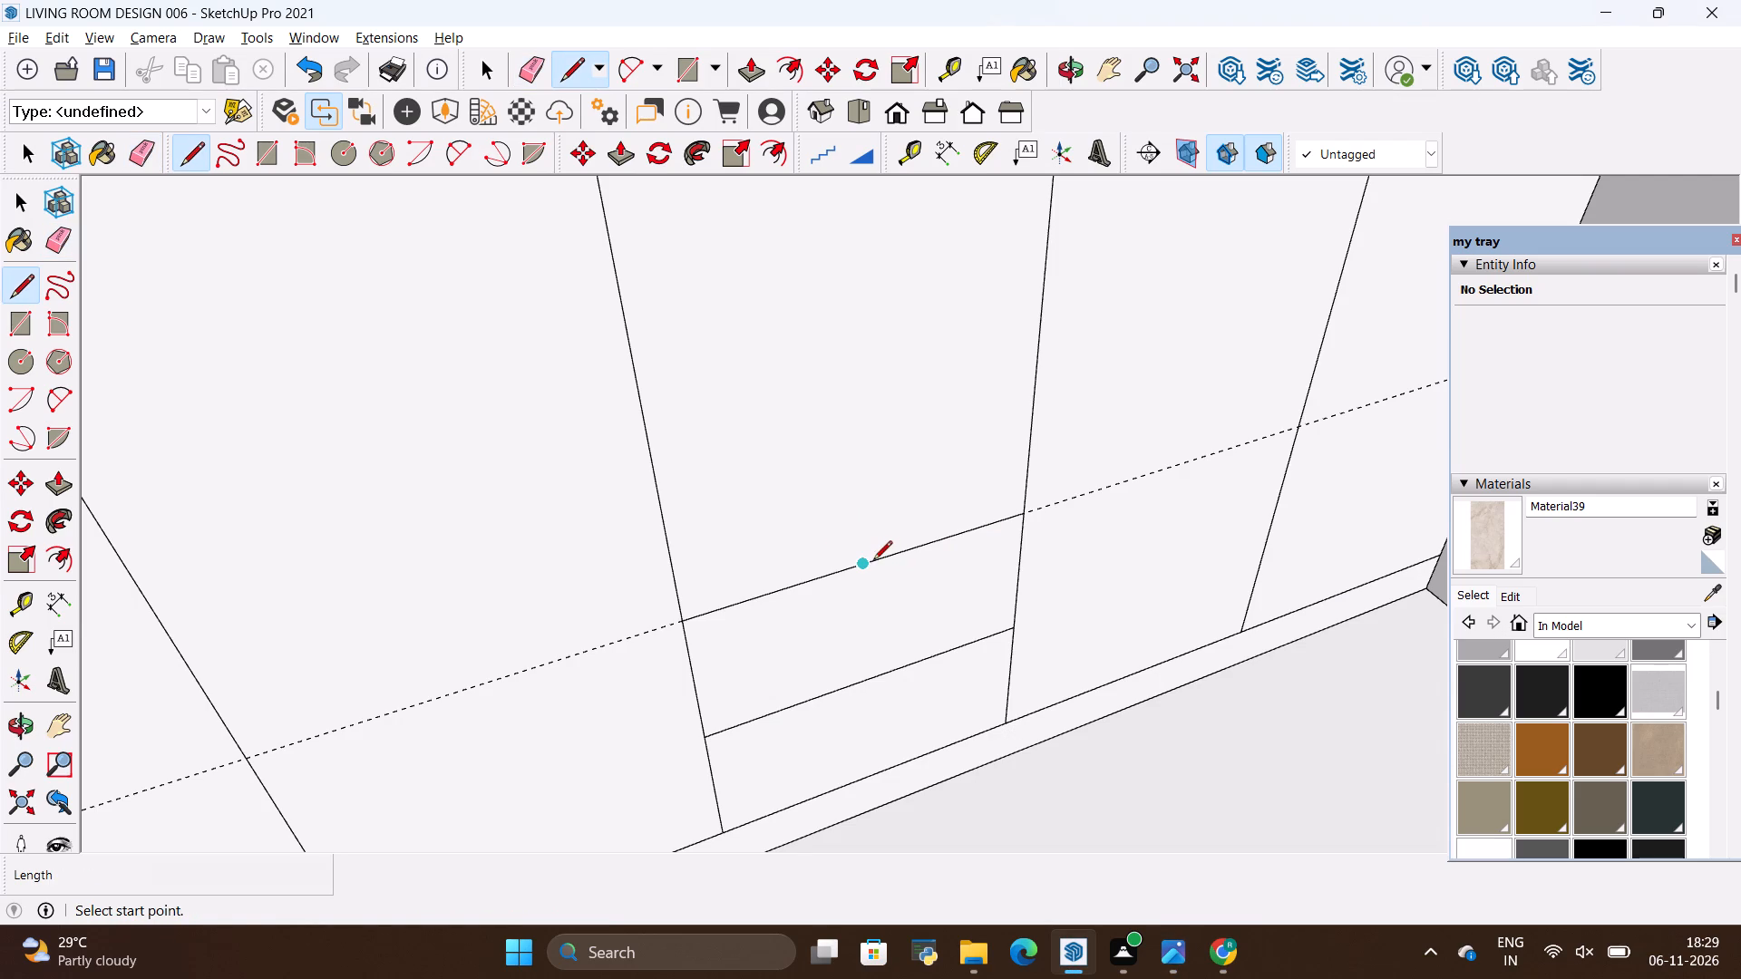
left_click(868, 563)
scroll(858, 565, "down", 9)
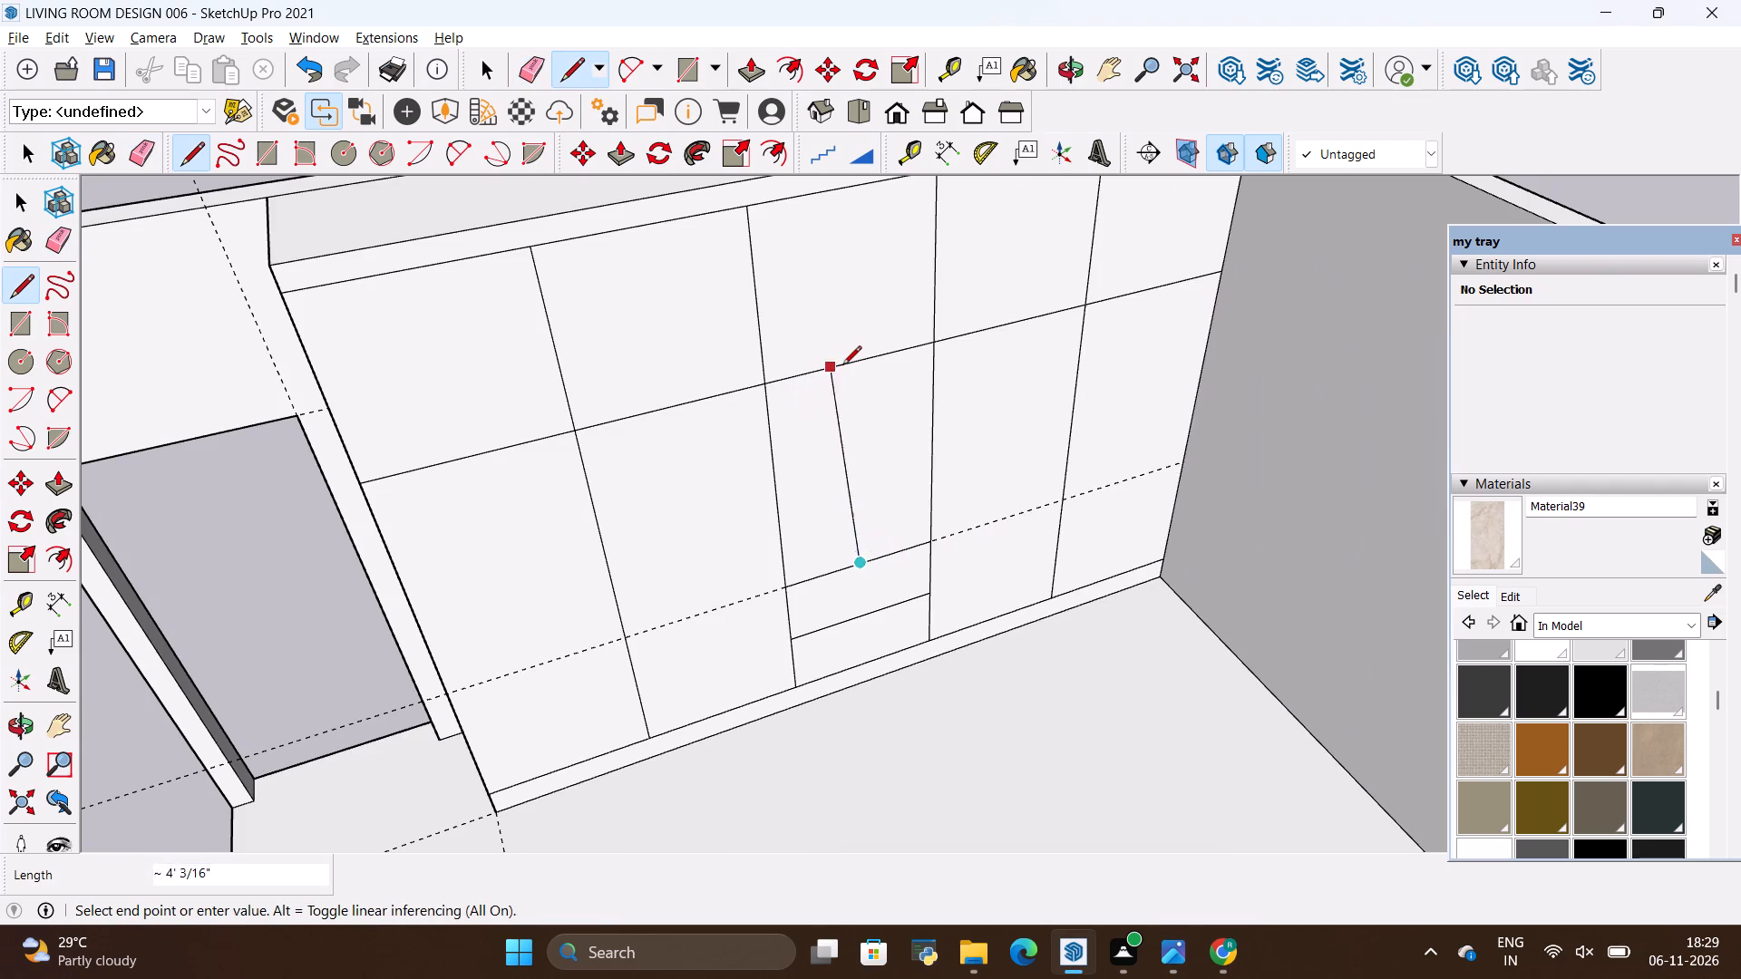
left_click(851, 363)
key("space")
left_click(810, 420)
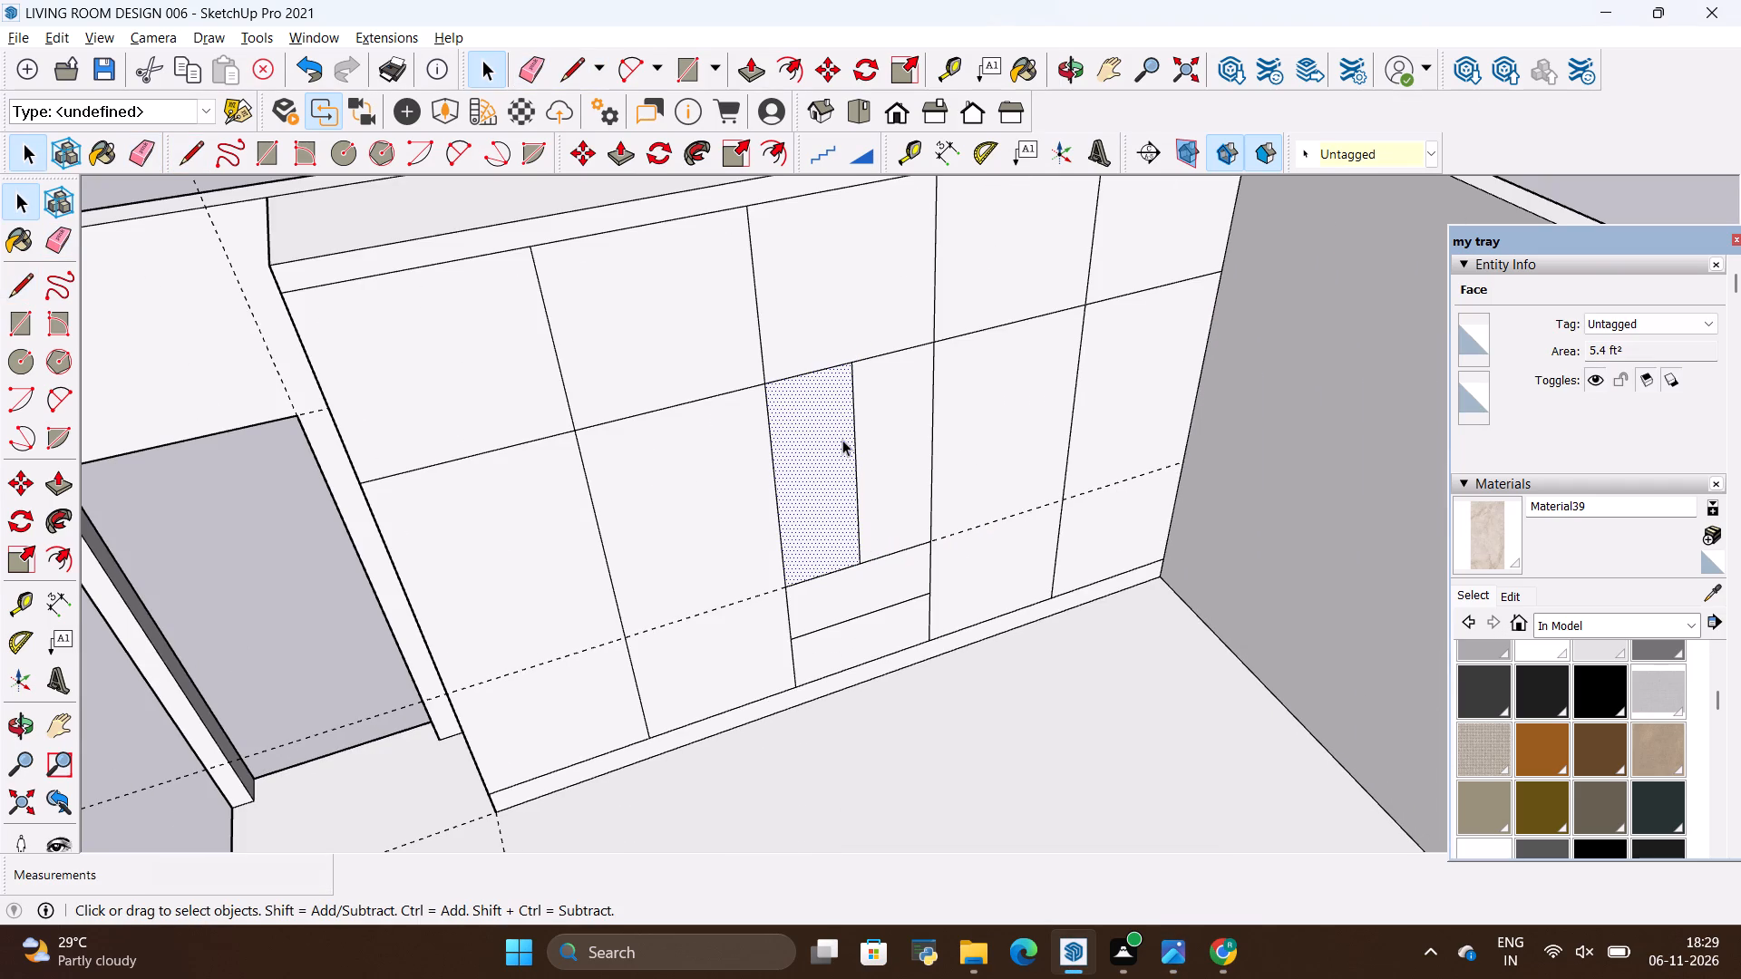
key("alt+Tab")
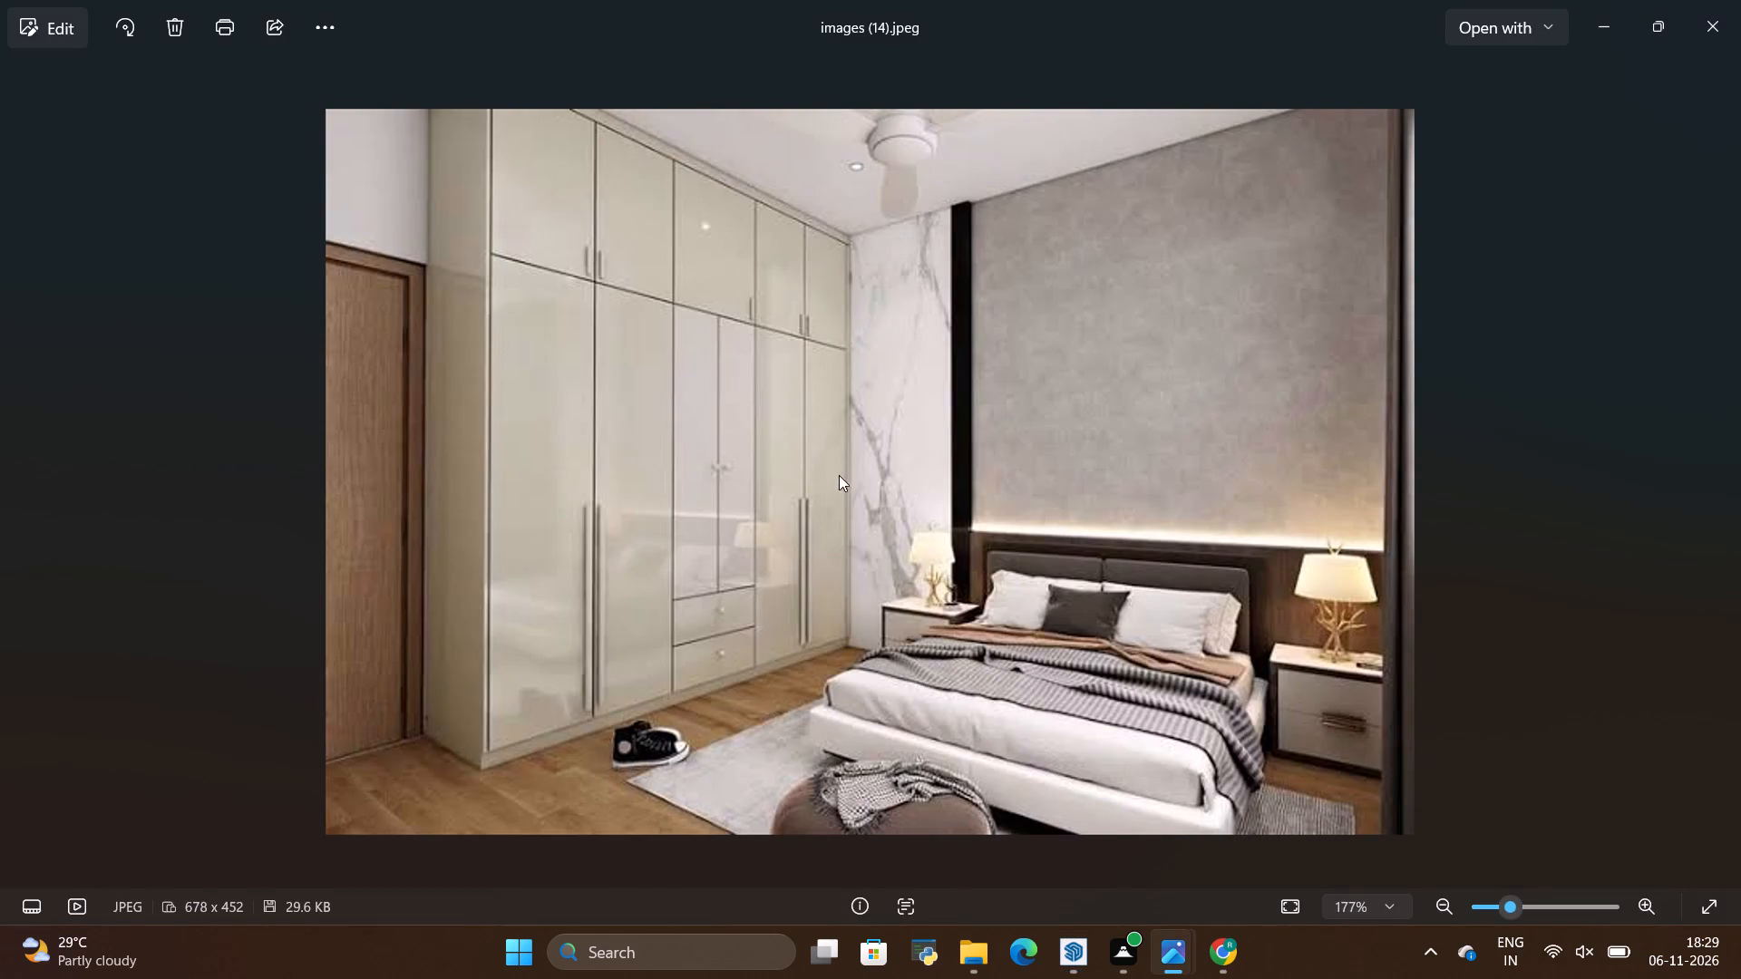
key("alt+Tab")
scroll(782, 617, "down", 5)
scroll(777, 520, "up", 7)
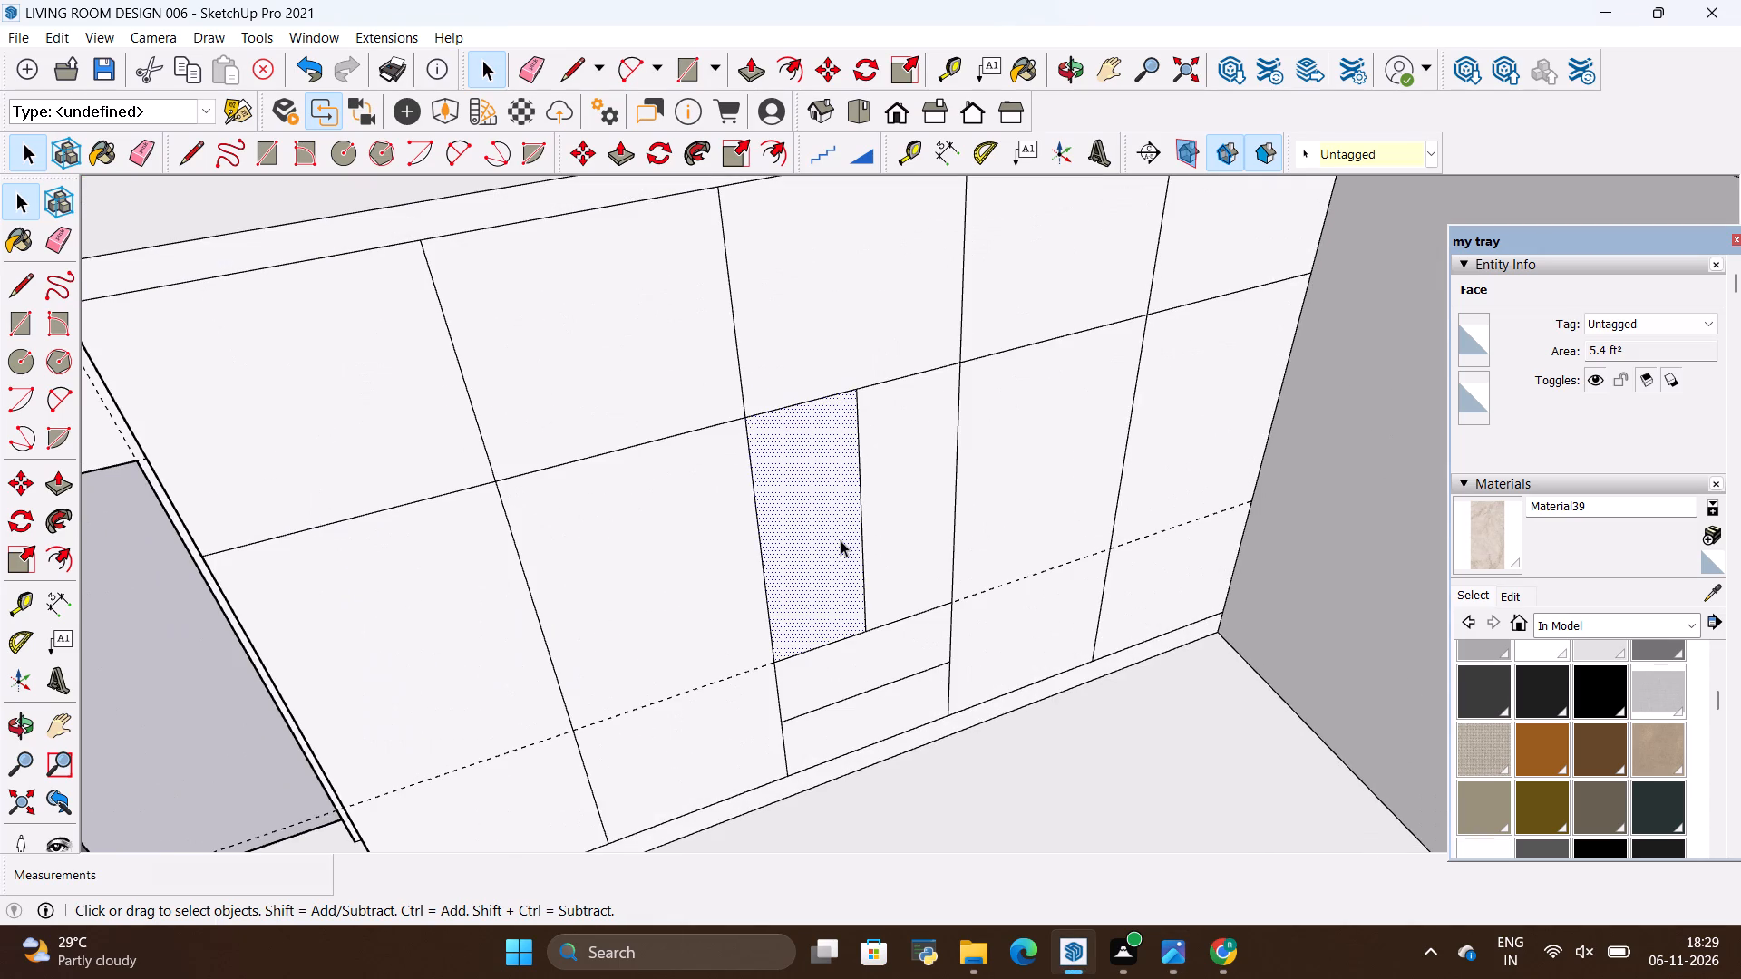
scroll(767, 608, "down", 5)
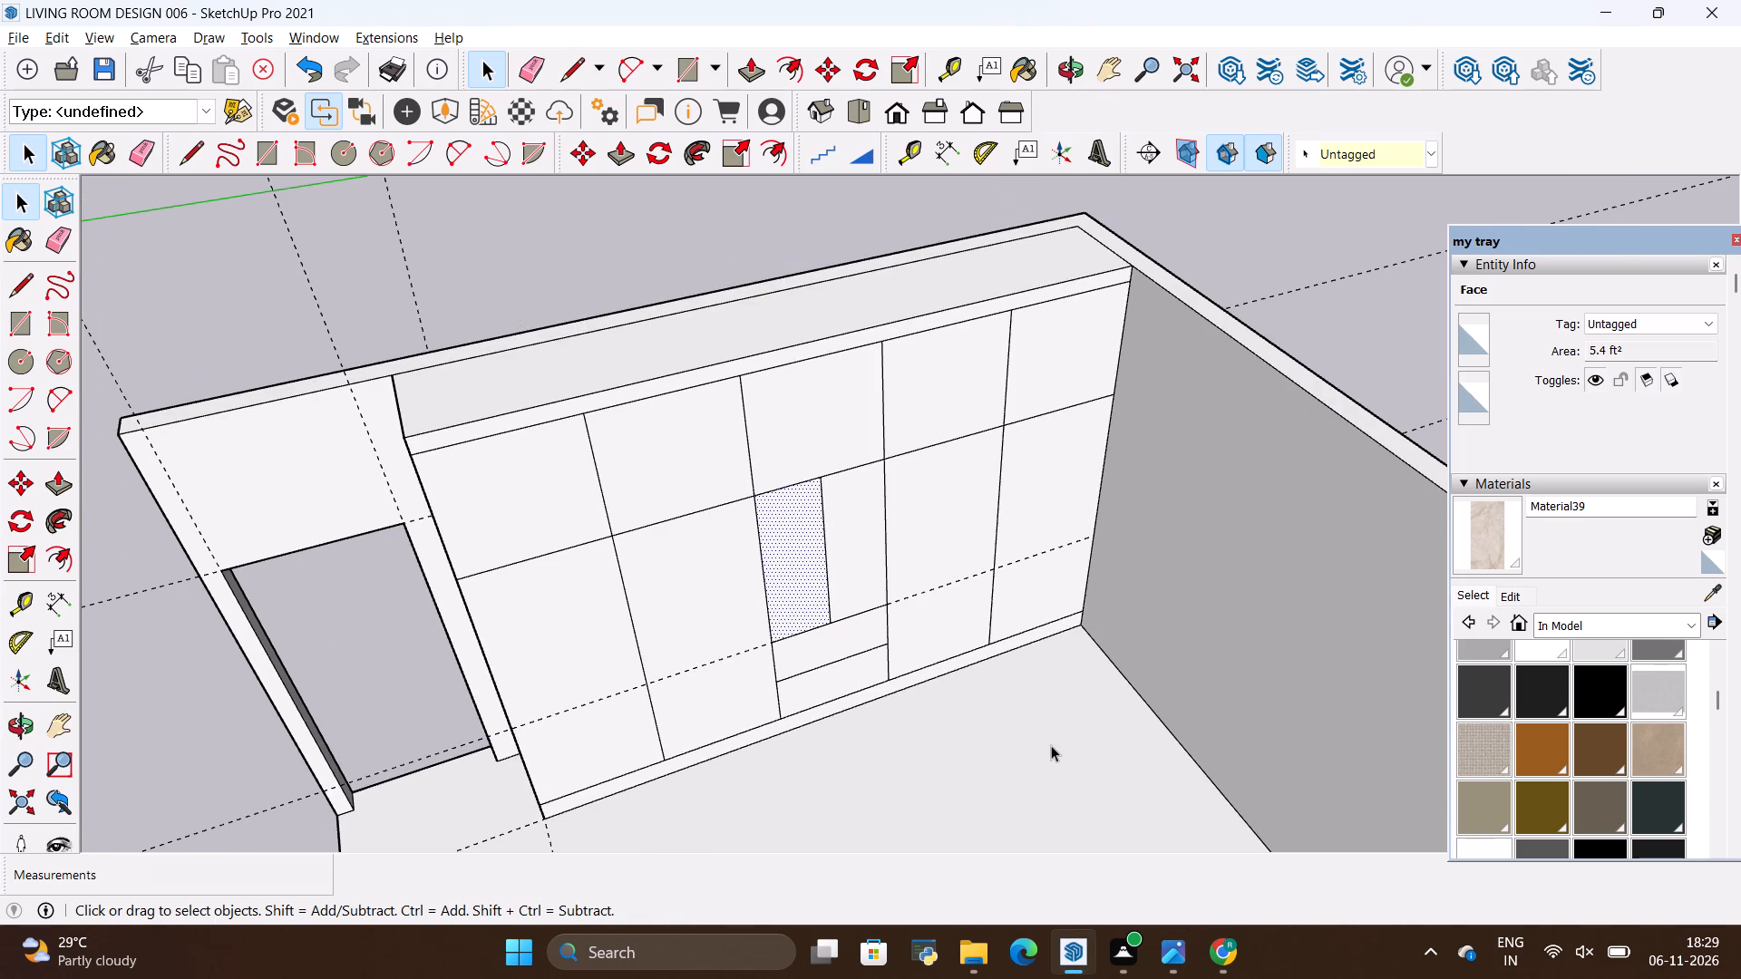
key("alt+Tab")
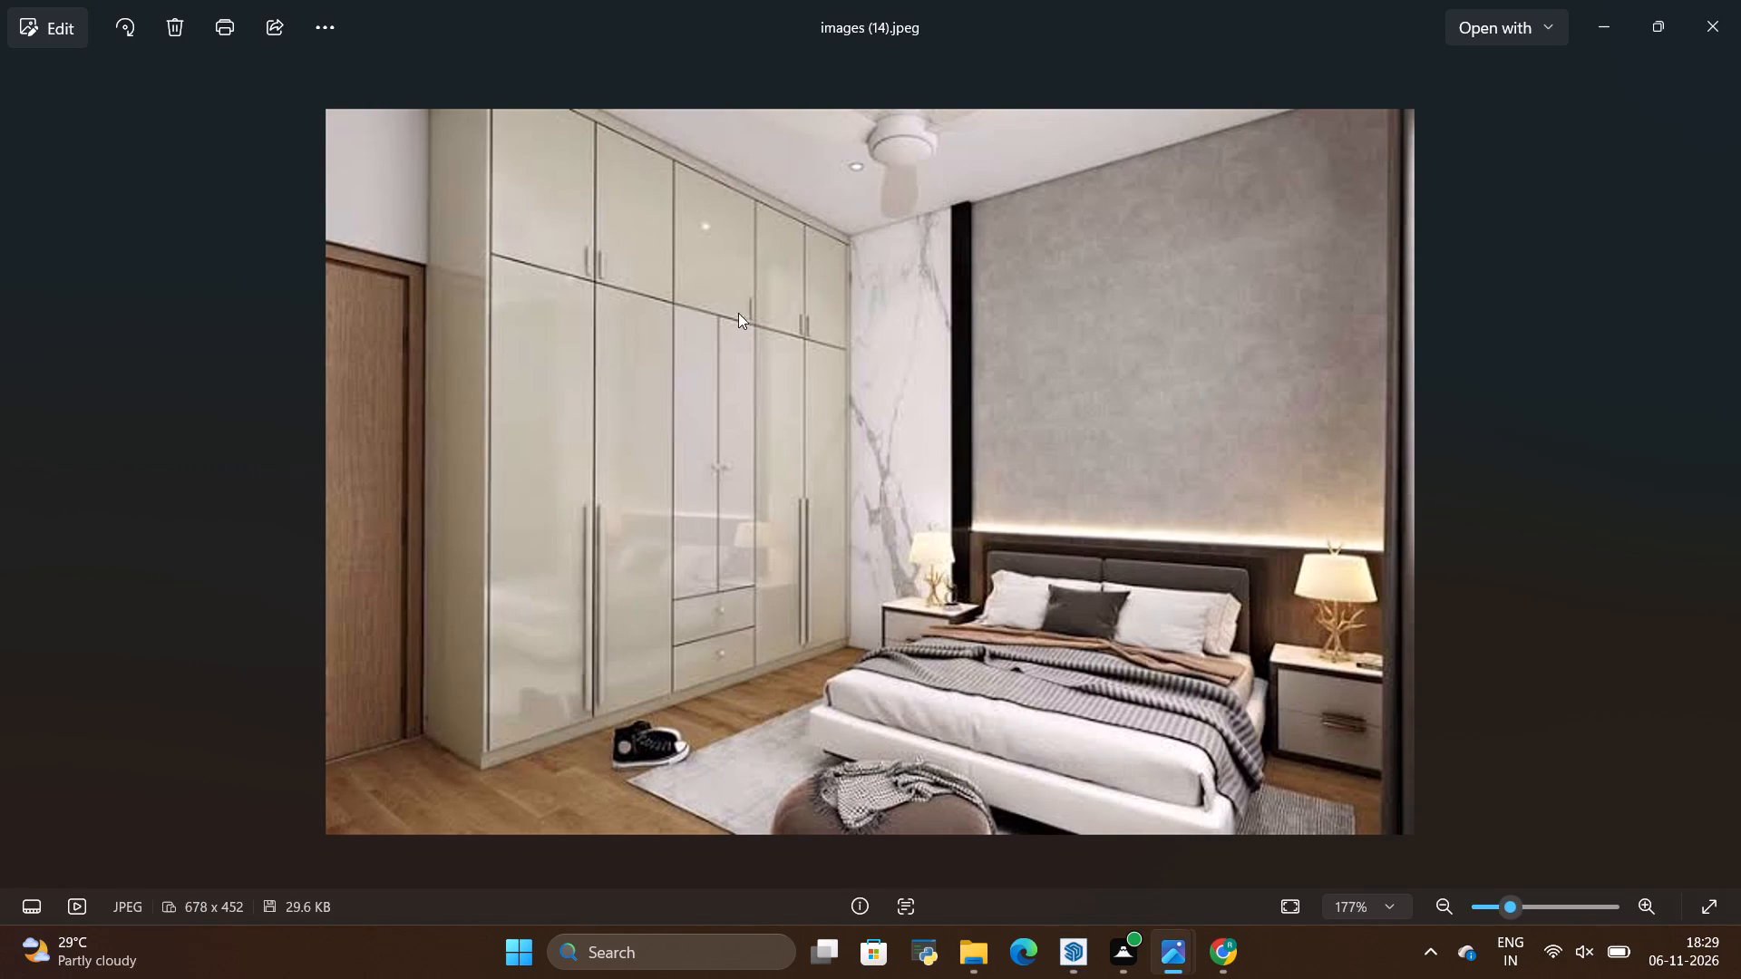
key("alt+Tab")
Erase the remaining horizontal guide line running across the wardrobe front at the top of the drawers.
scroll(430, 529, "down", 4)
scroll(425, 466, "up", 4)
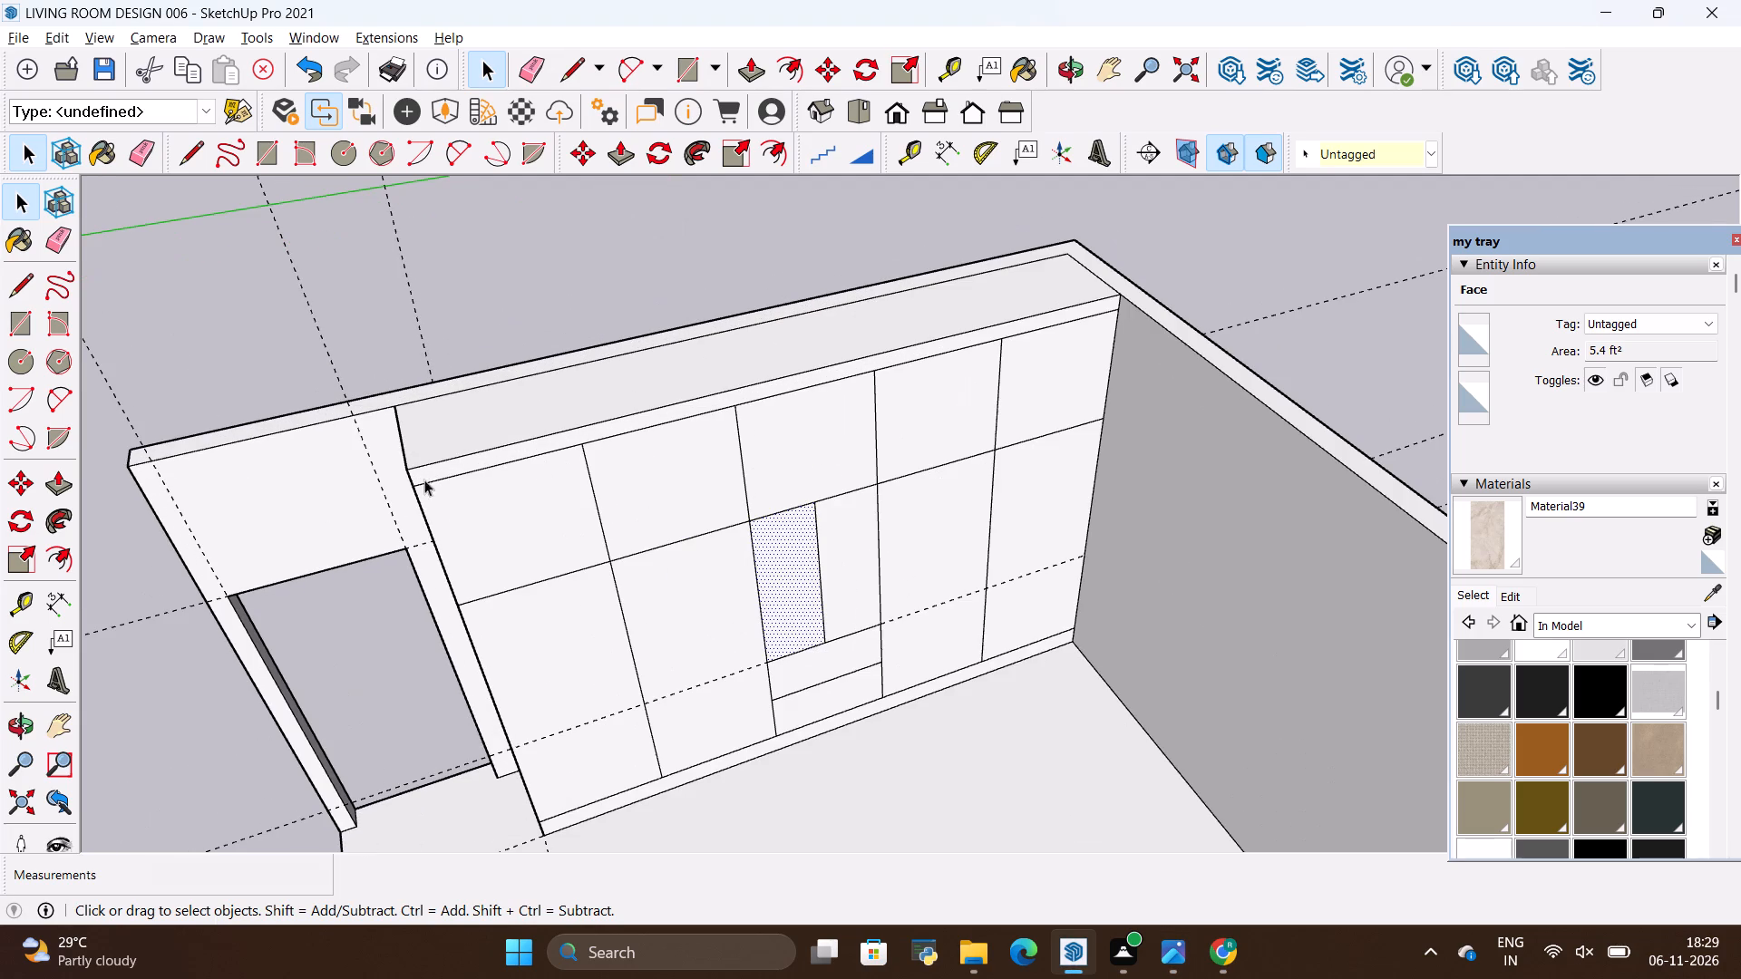
key("e")
left_click_drag(569, 711, 567, 709)
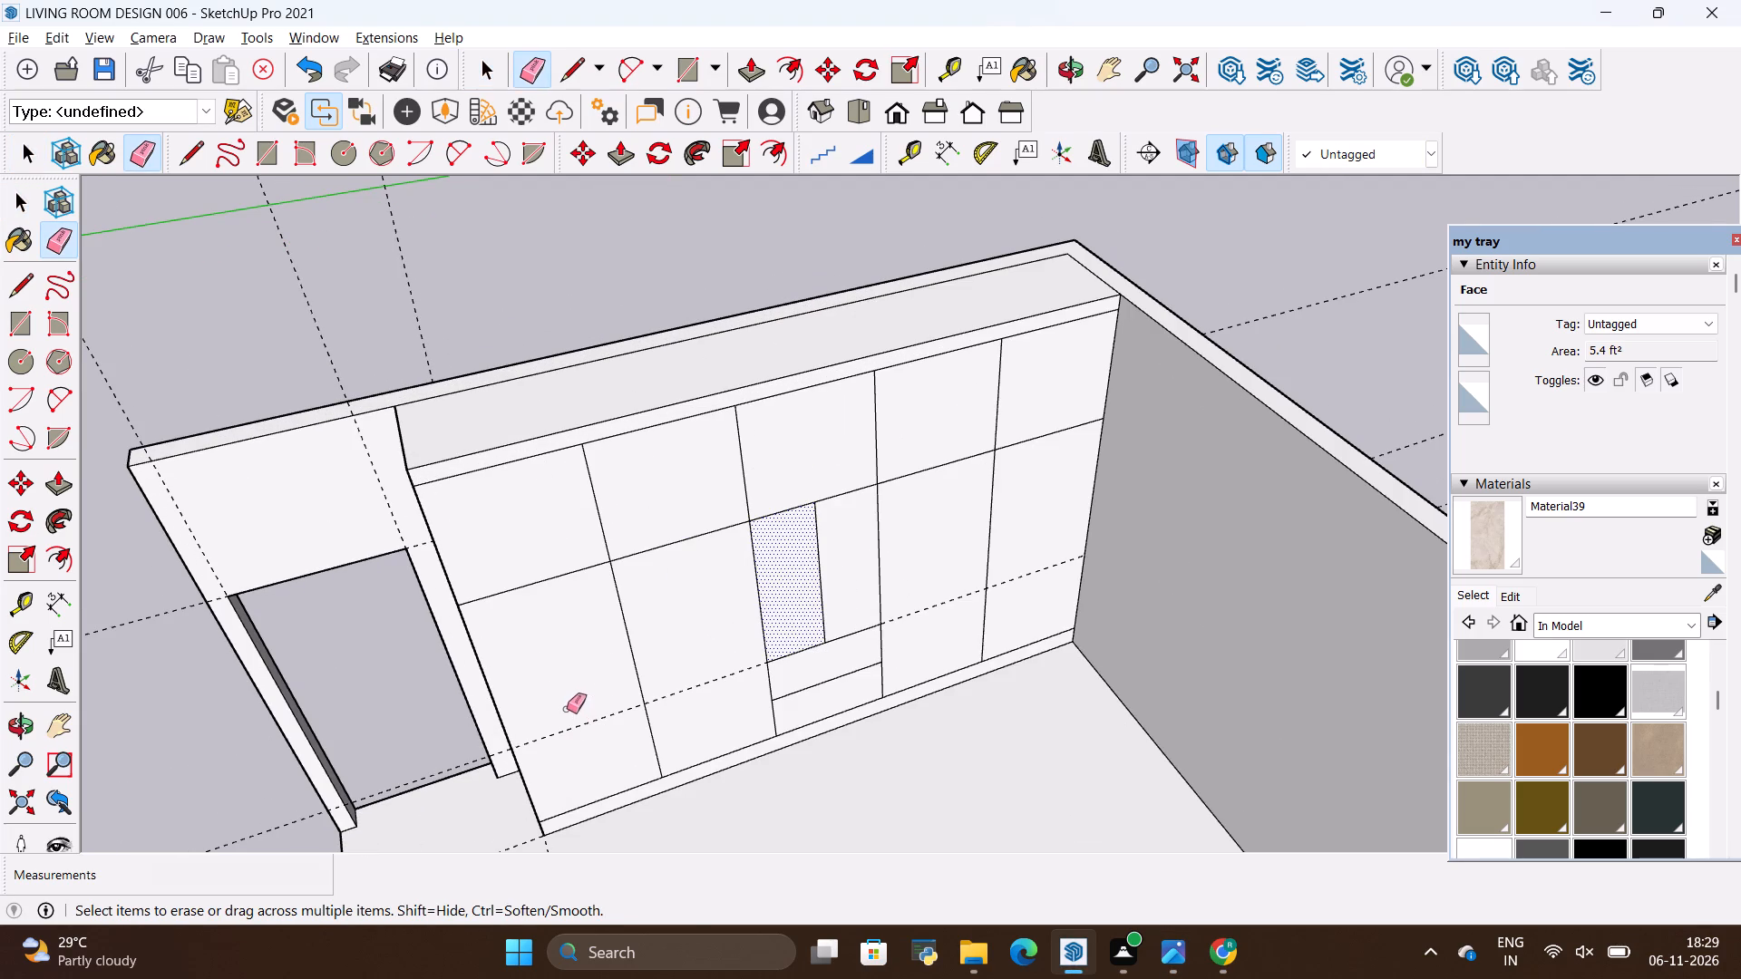
left_click_drag(567, 709, 585, 731)
key("space")
Check the reference photo and offset the outline of the first upper door, nearest the room's doorway, inward by 0.2".
left_click(502, 519)
key("alt+Tab")
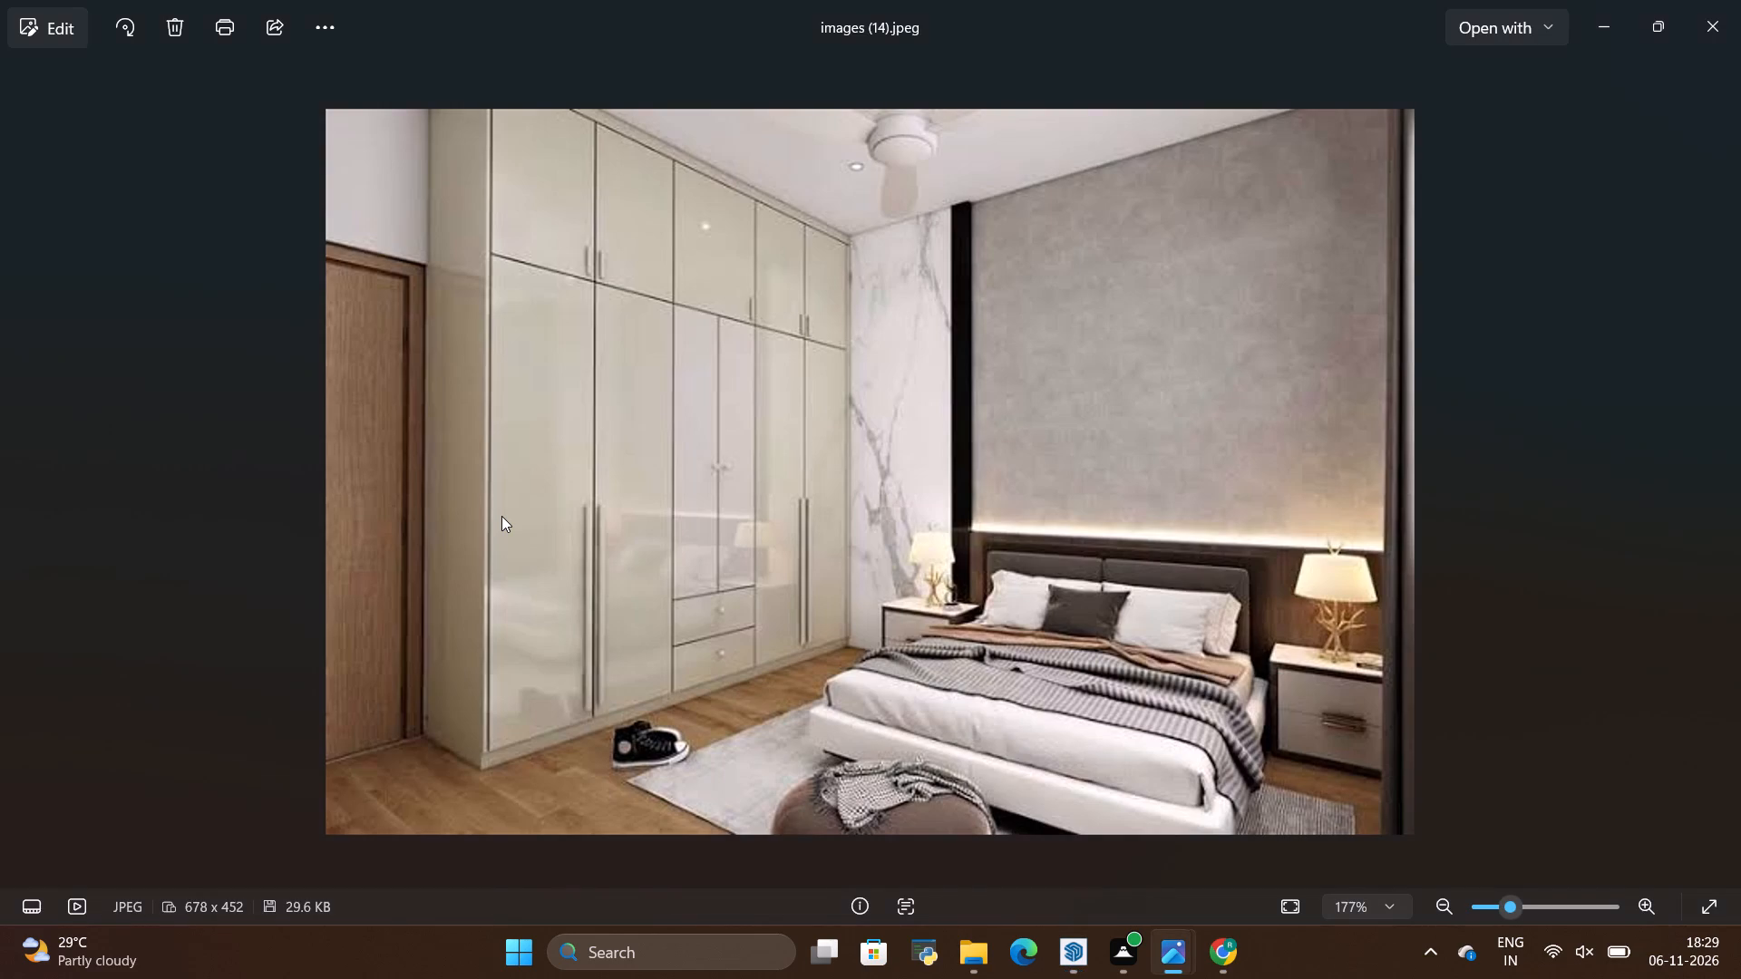
key("alt+Tab")
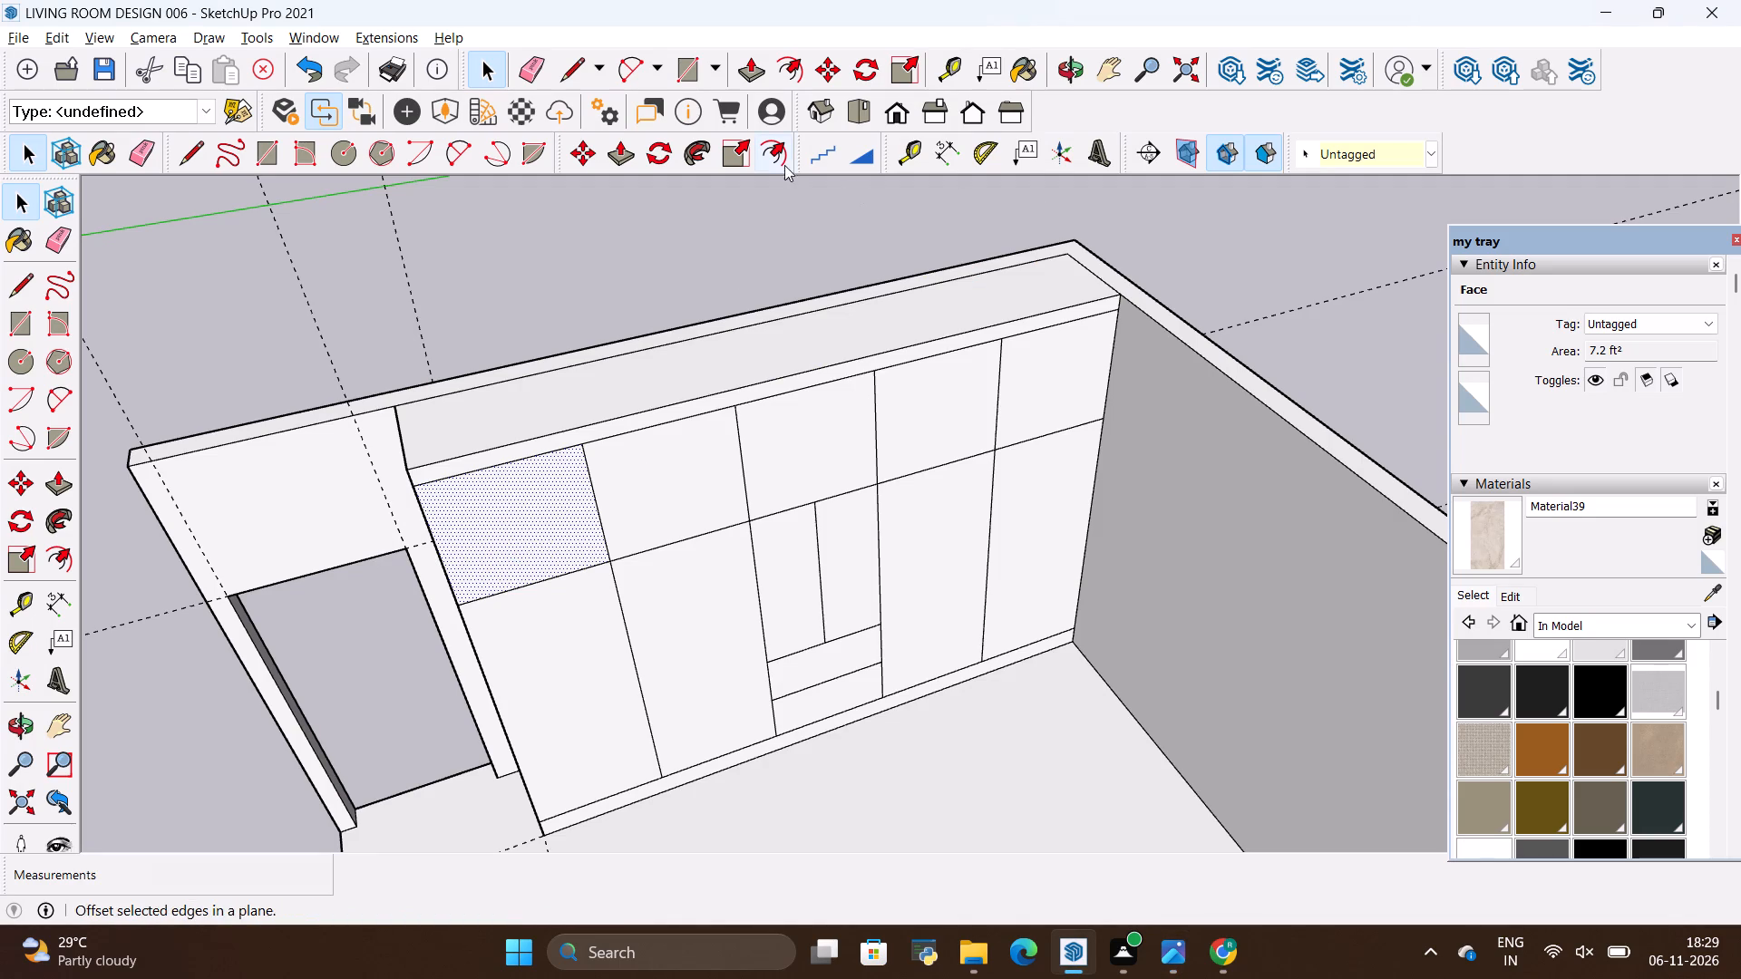
left_click(773, 153)
scroll(481, 459, "up", 2)
left_click(530, 509)
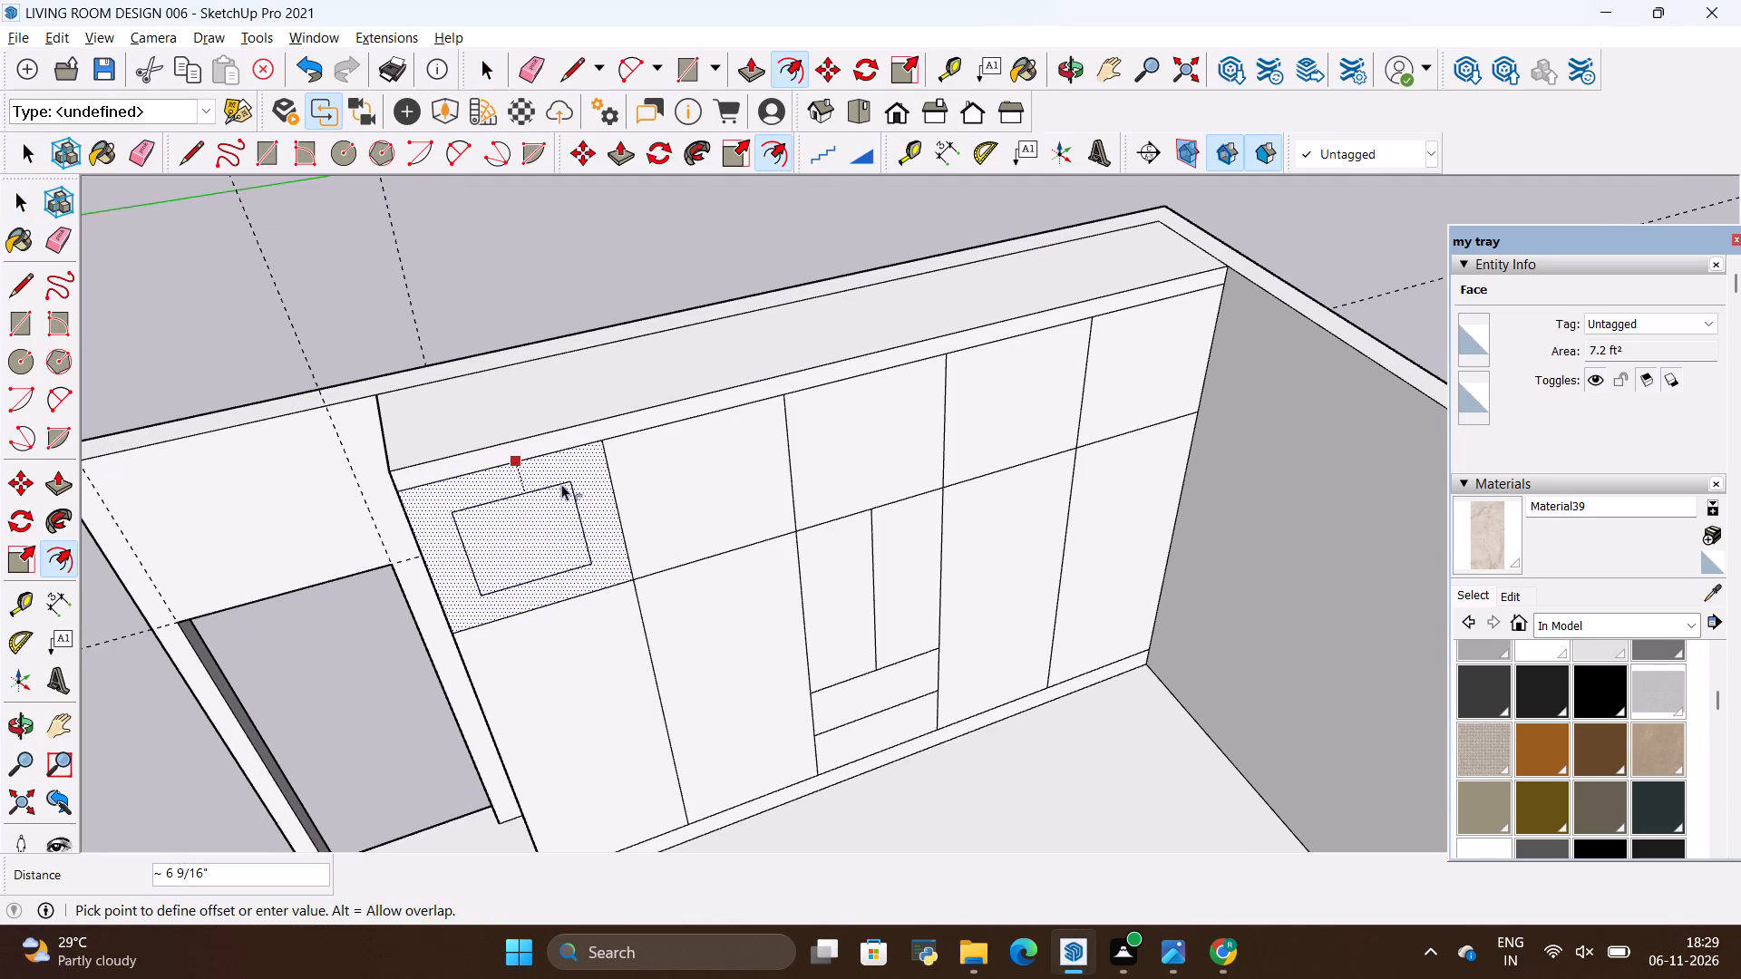
key("BackSpace")
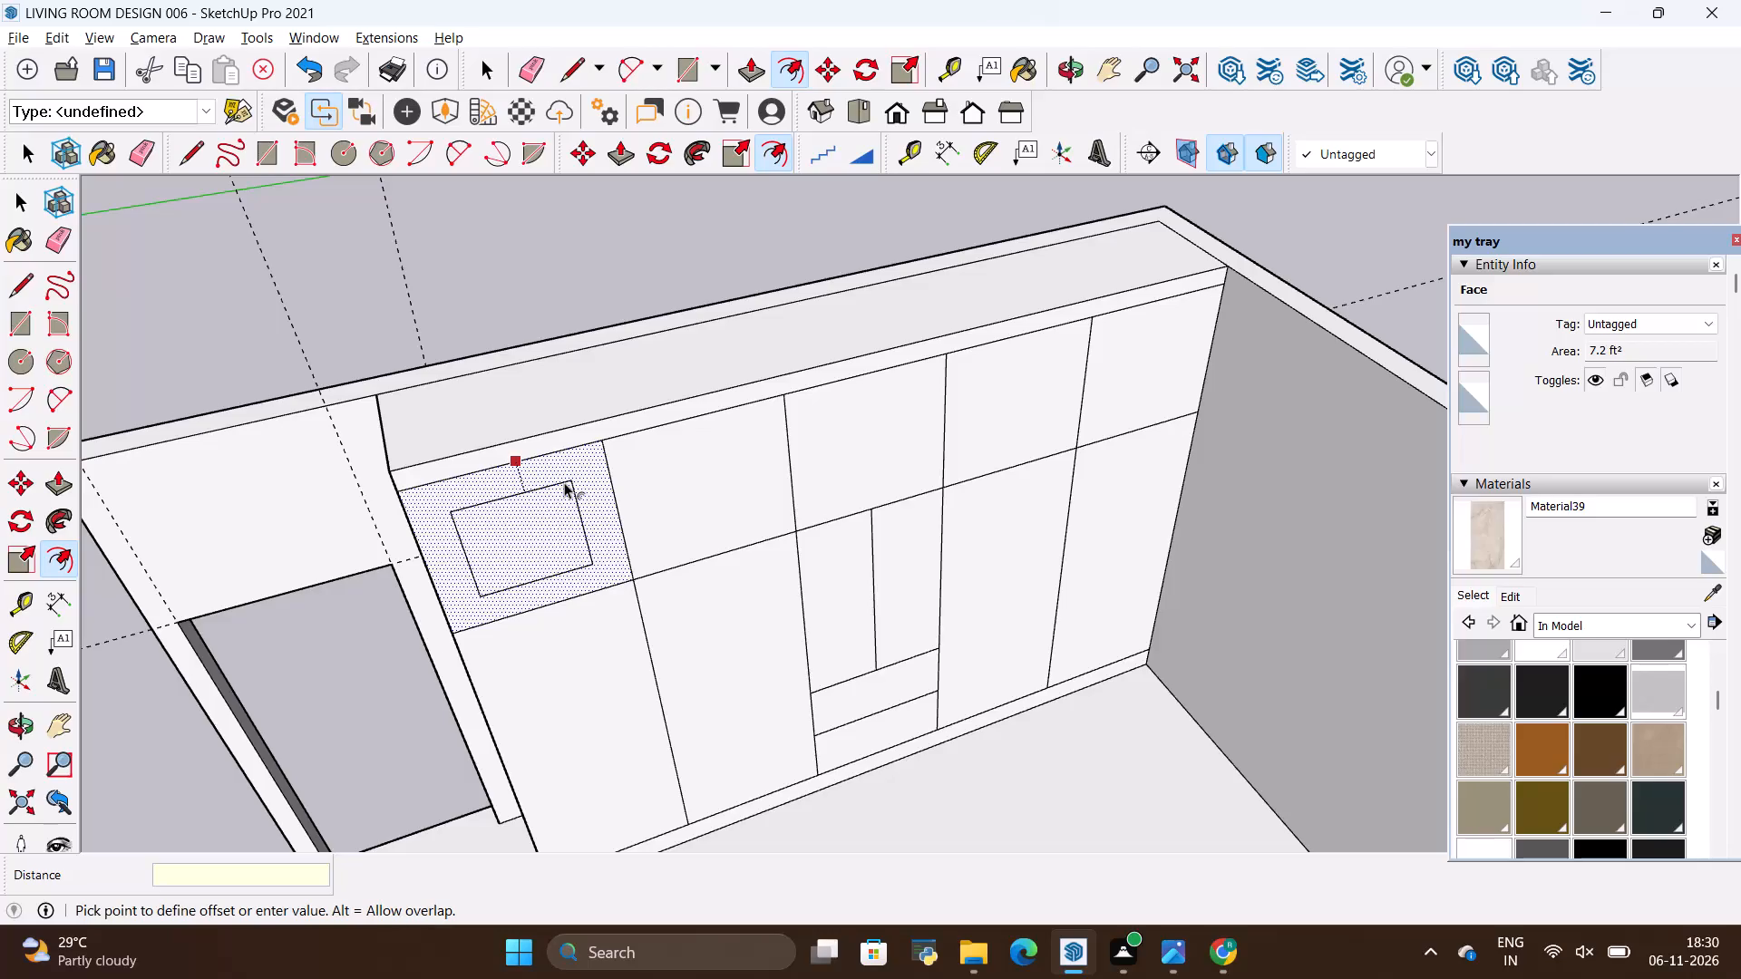
type(".2")
key("shift+quotedbl")
key("Return")
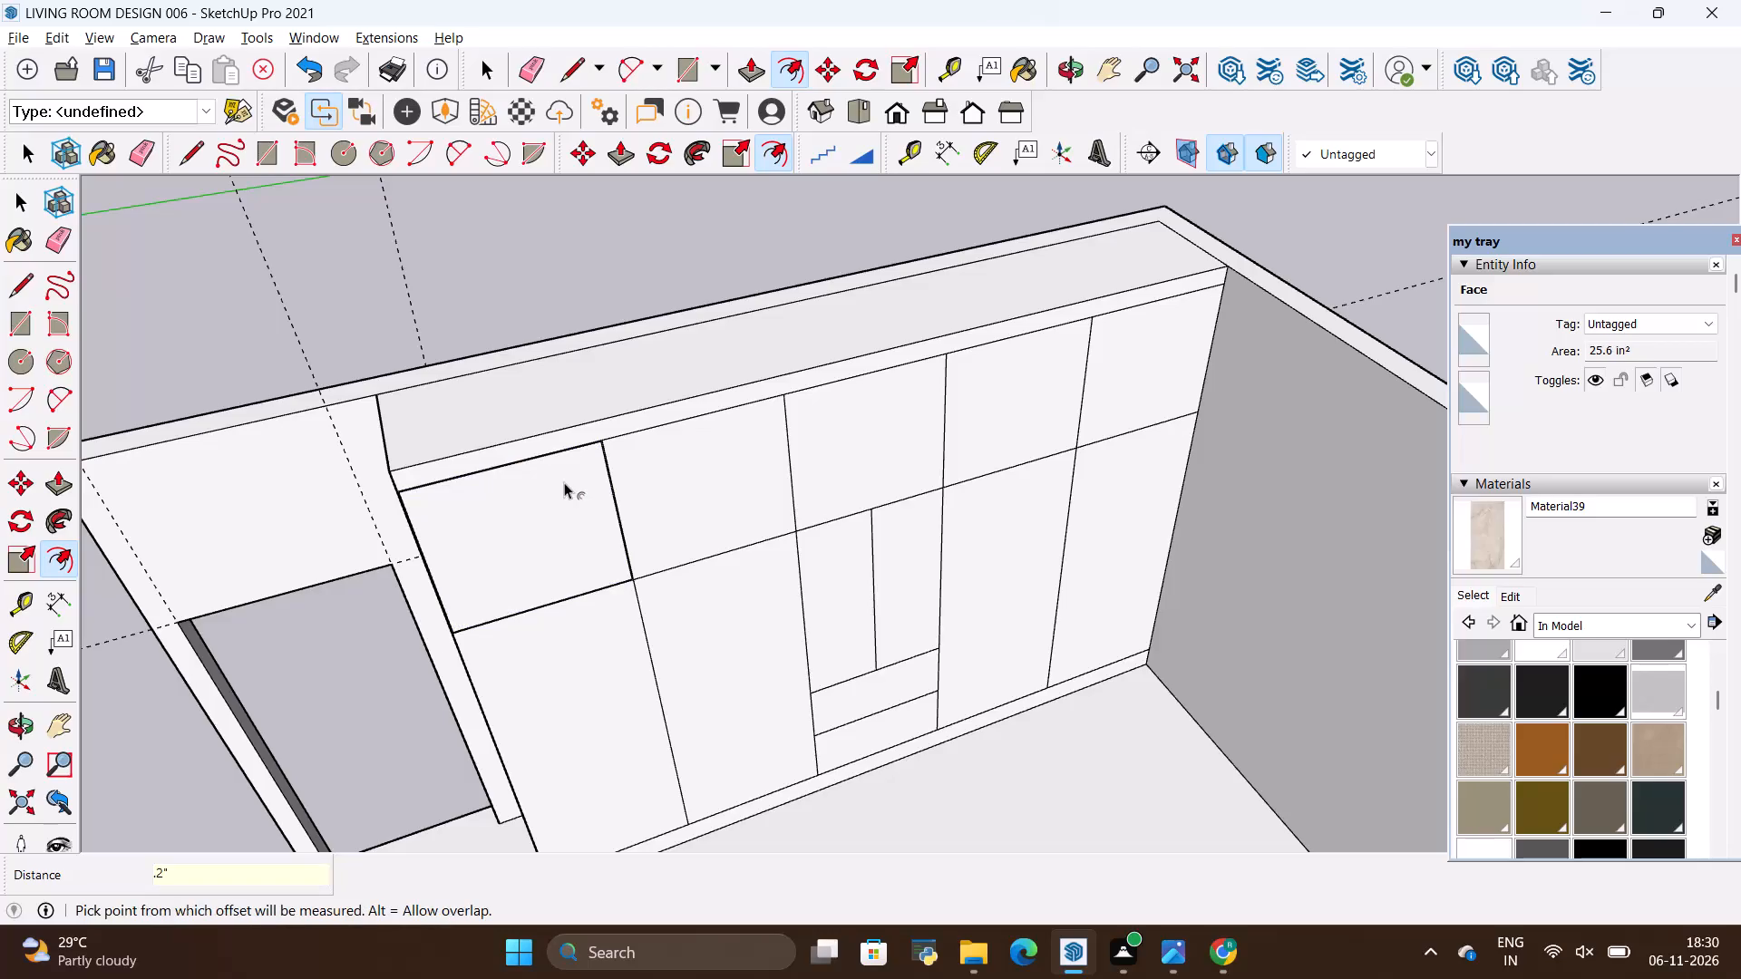
Offset the outline of the second upper wardrobe door from the doorway inward by 0.2".
scroll(646, 599, "down", 4)
scroll(705, 526, "up", 4)
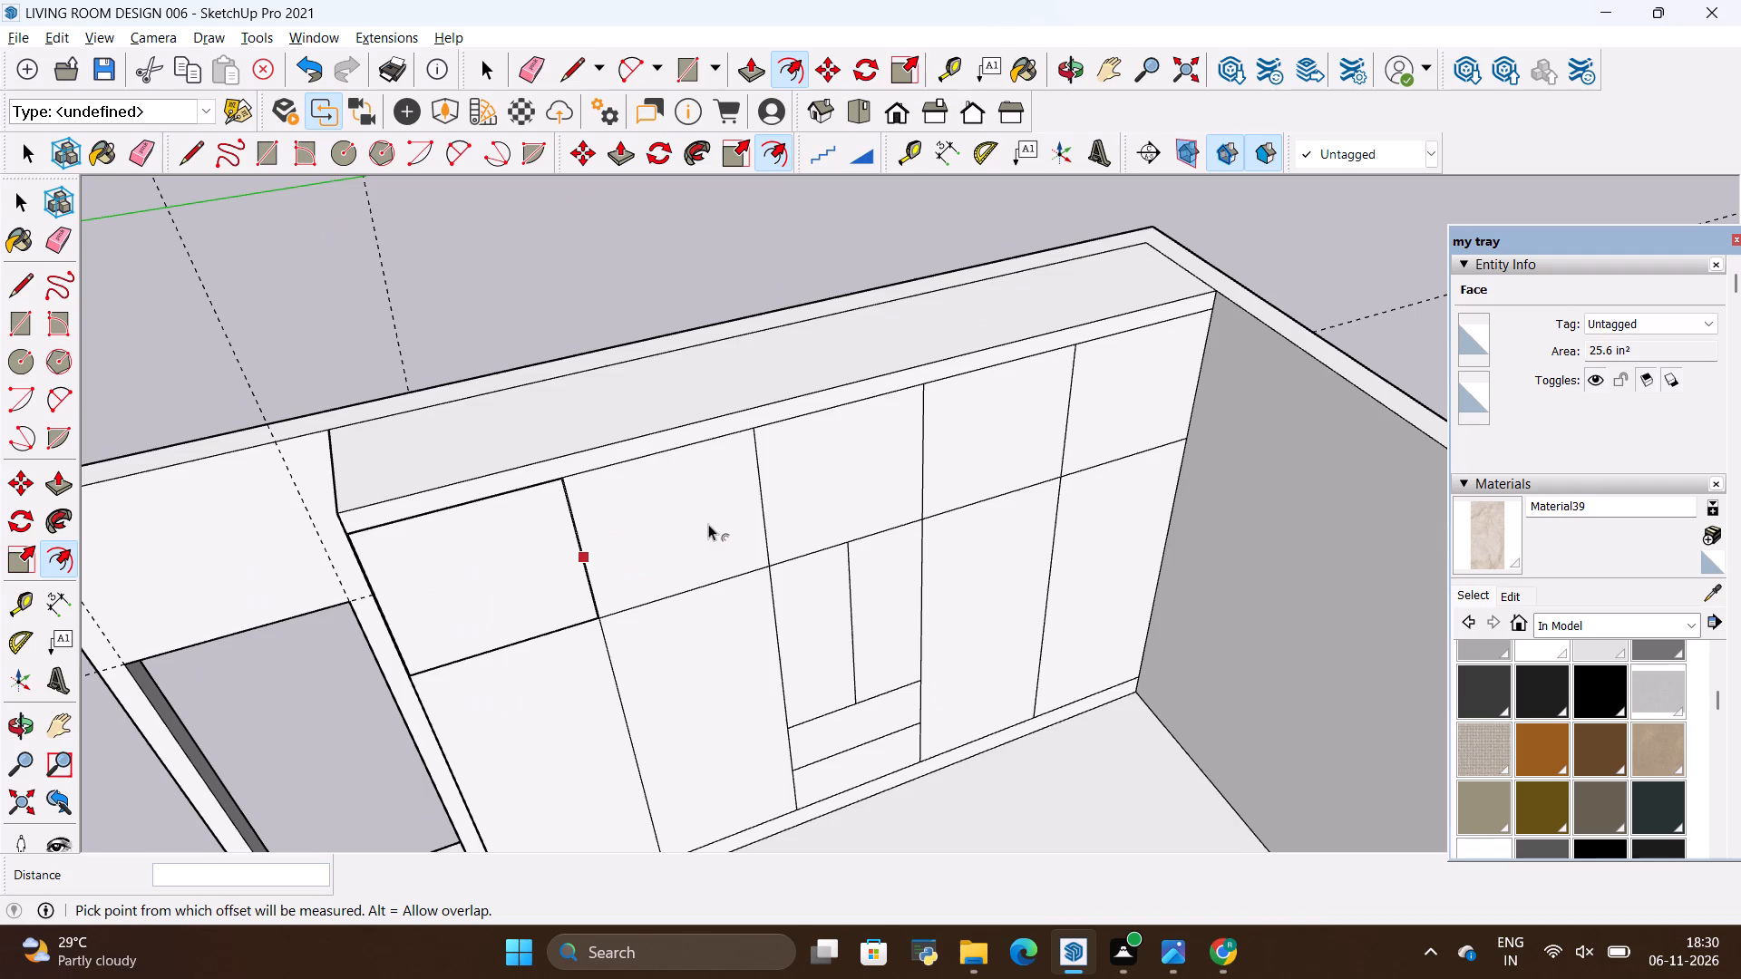
key("Escape")
left_click(703, 500)
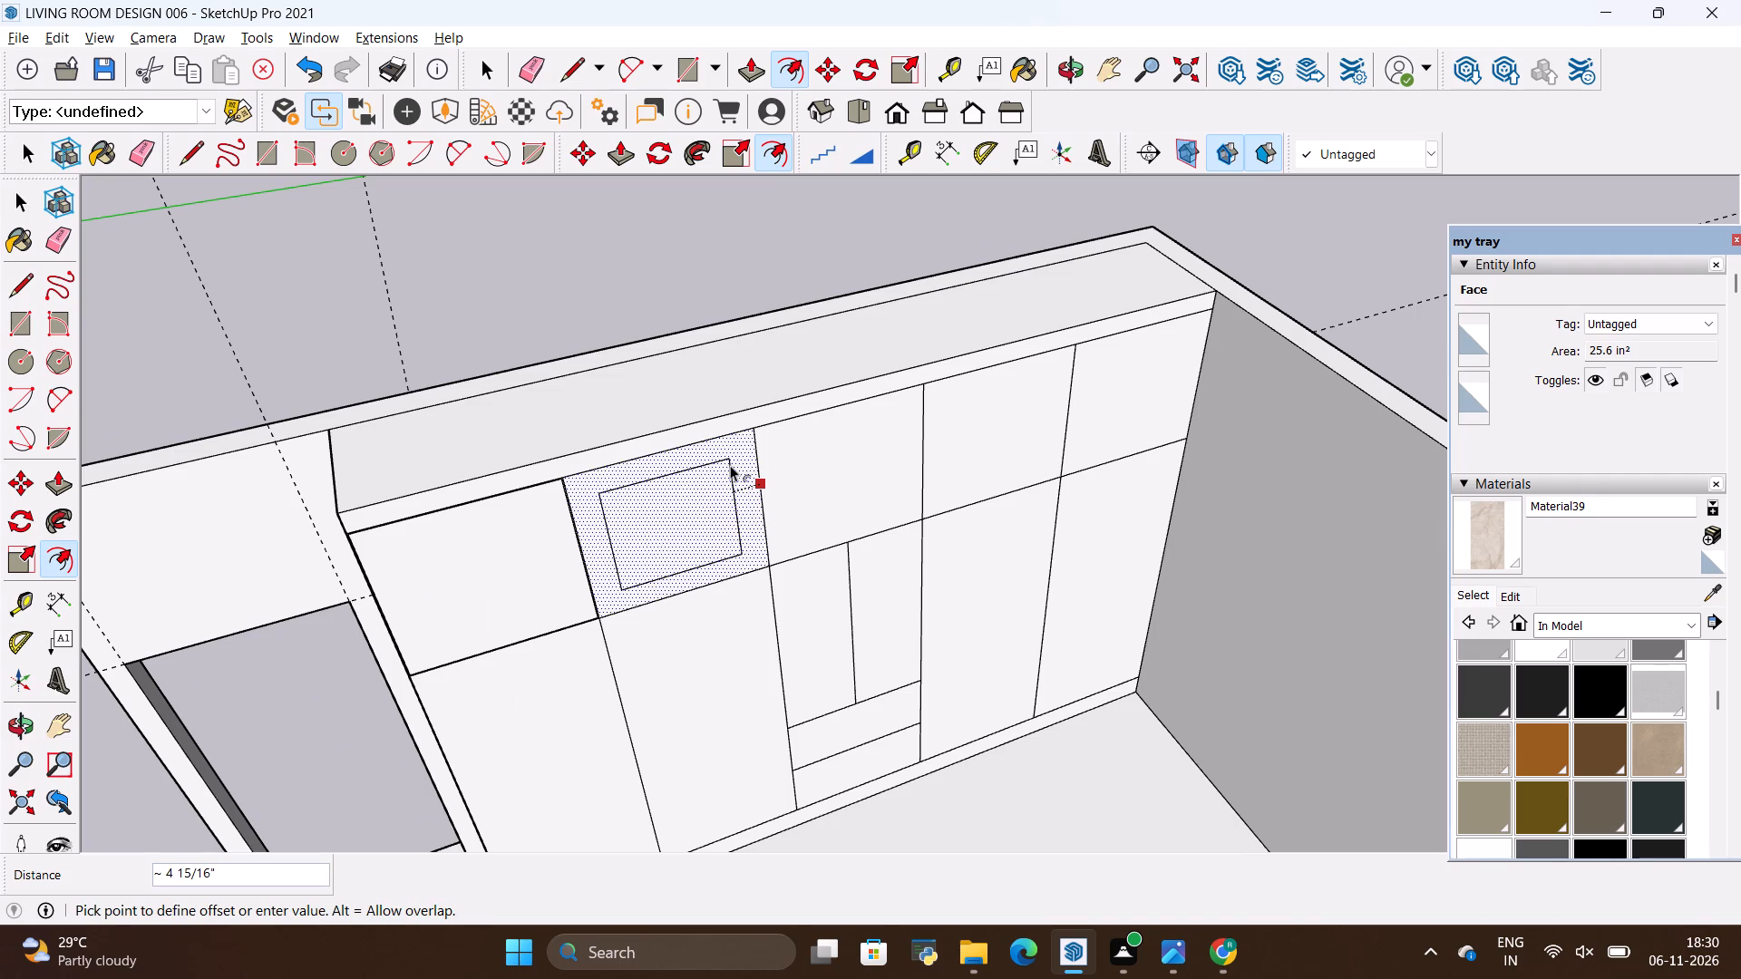
key("BackSpace")
type(".2\"")
key("Return")
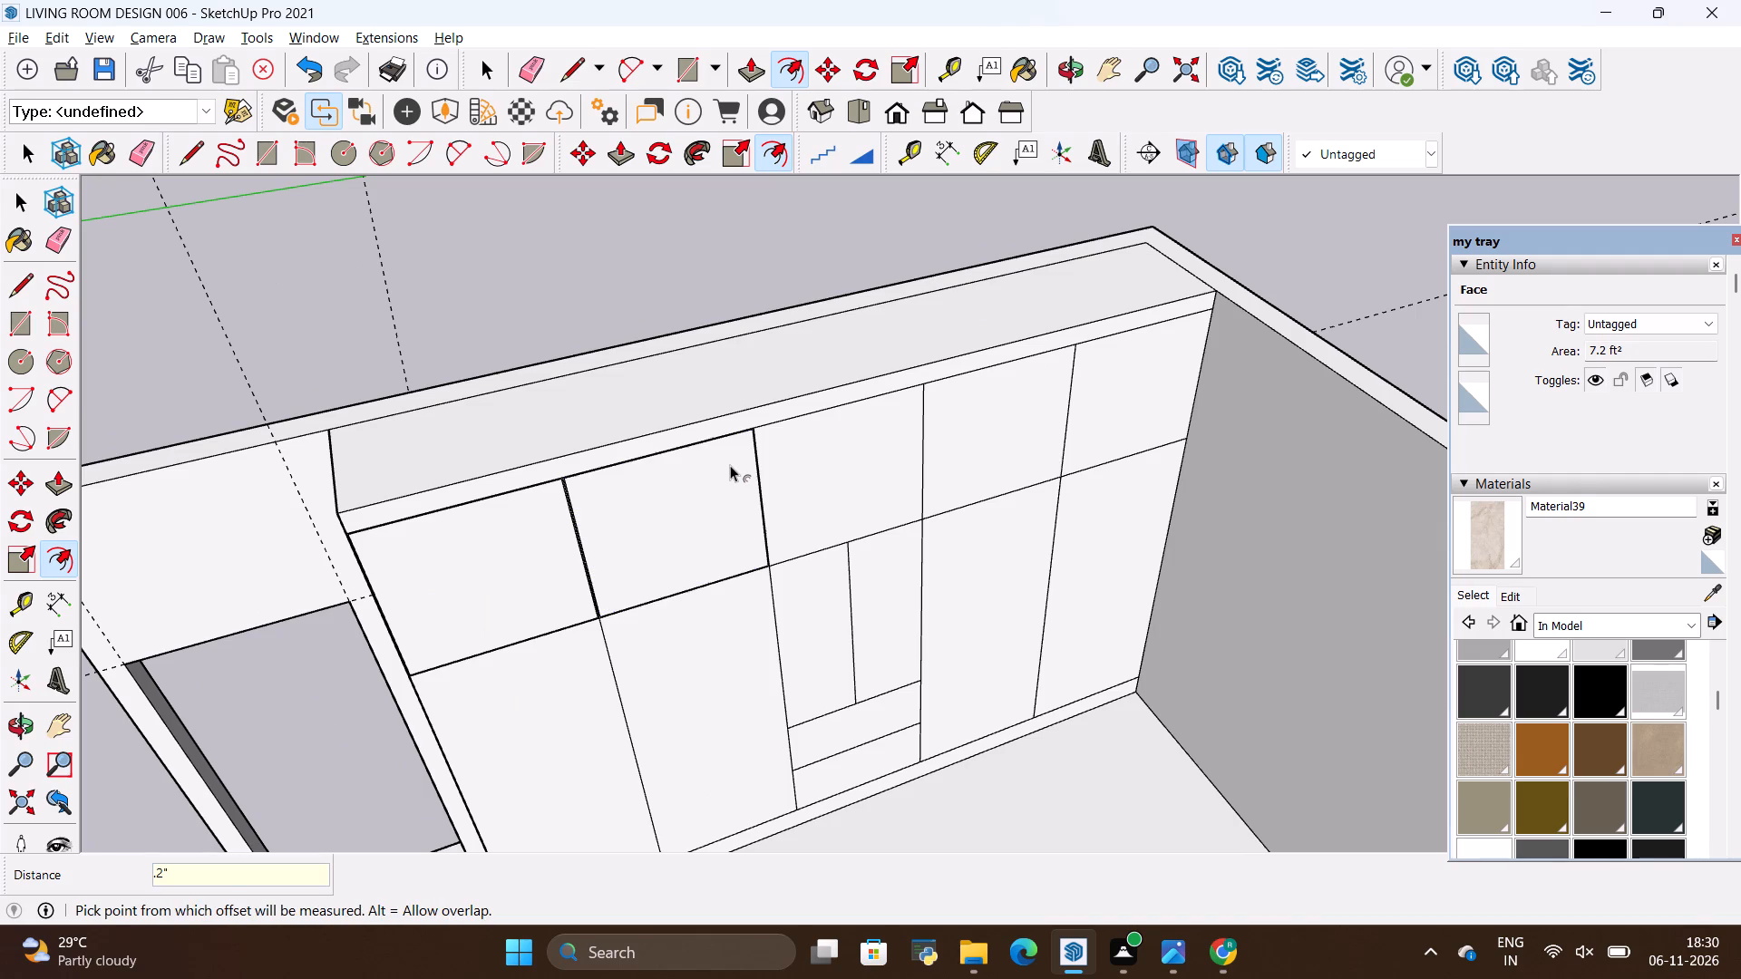
Offset the outline of the middle column's upper door inward by 0.2".
left_click(829, 467)
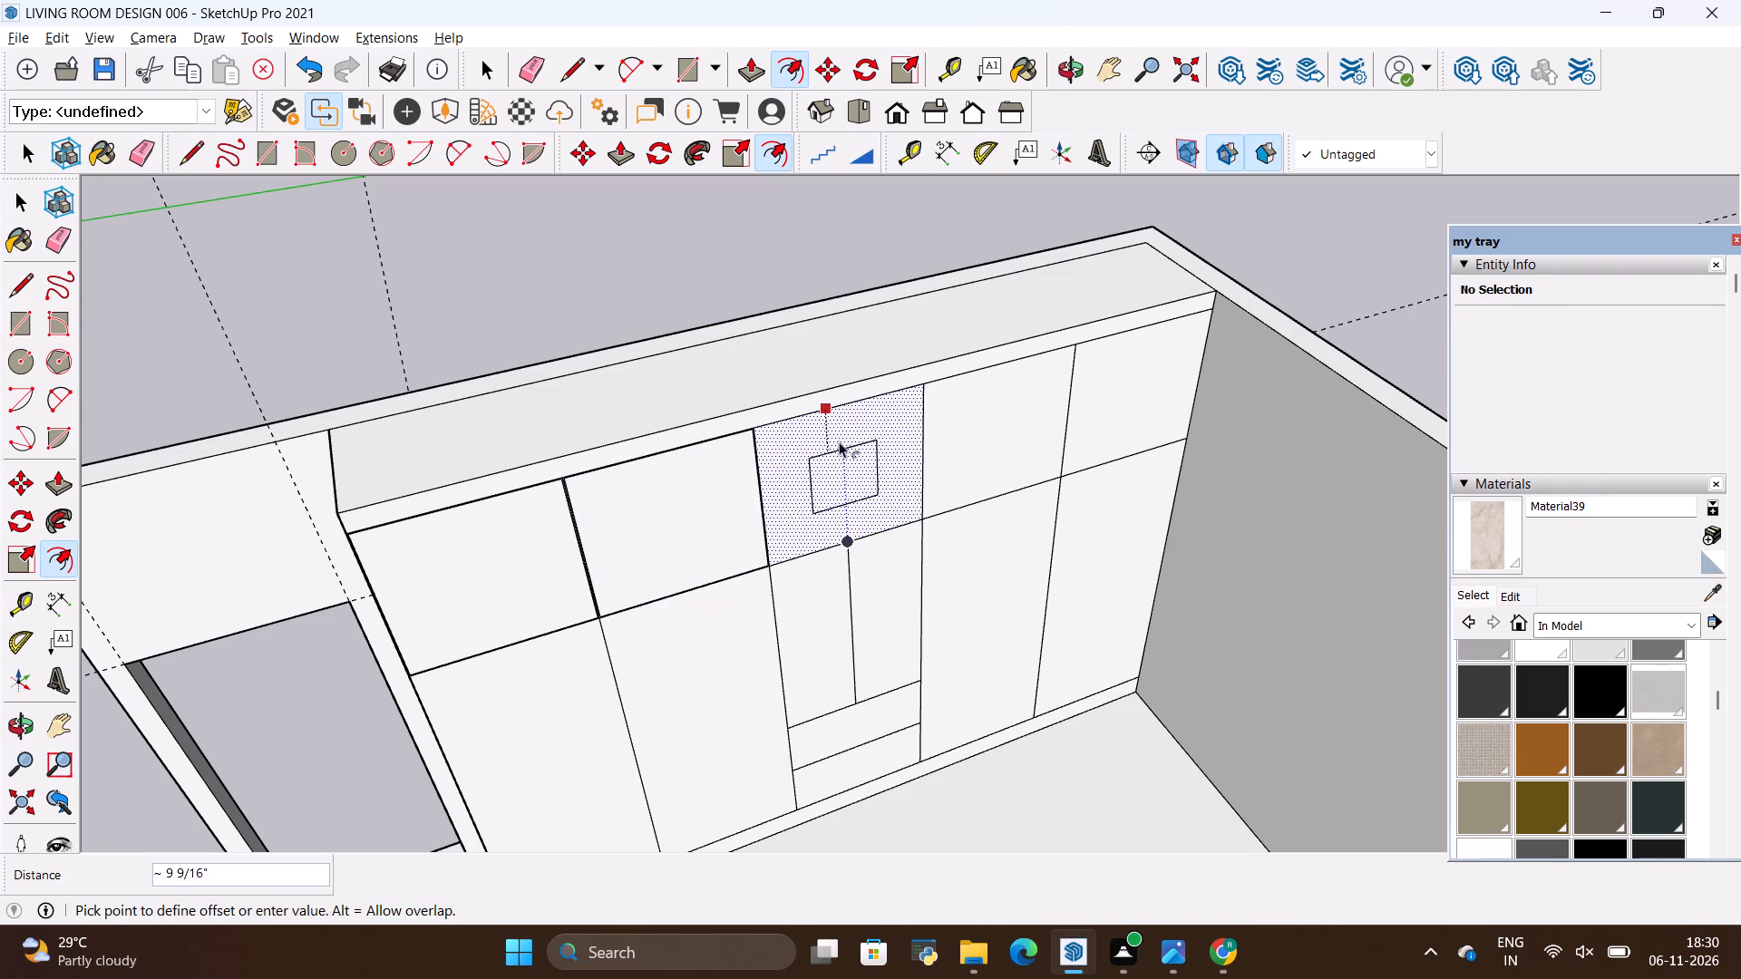
key("BackSpace")
type(".2")
key("shift+quotedbl")
key("Return")
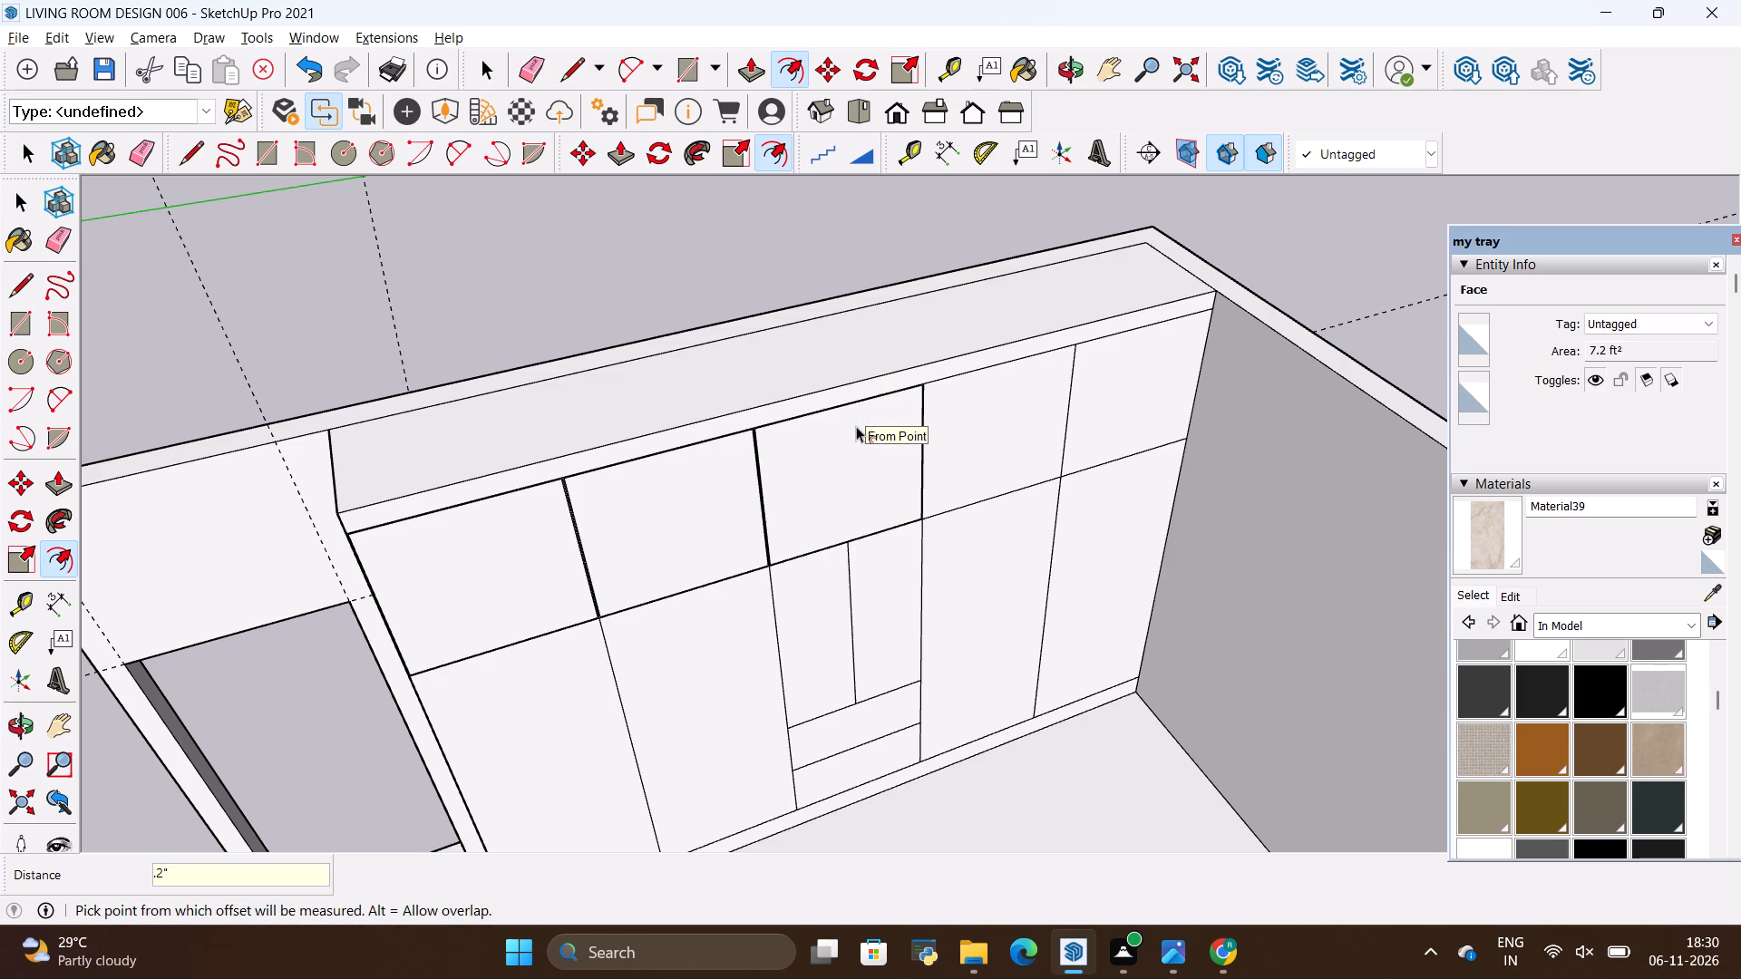
Offset the outline of the fourth upper wardrobe door, just past the middle column, inward by 0.2".
scroll(575, 425, "down", 5)
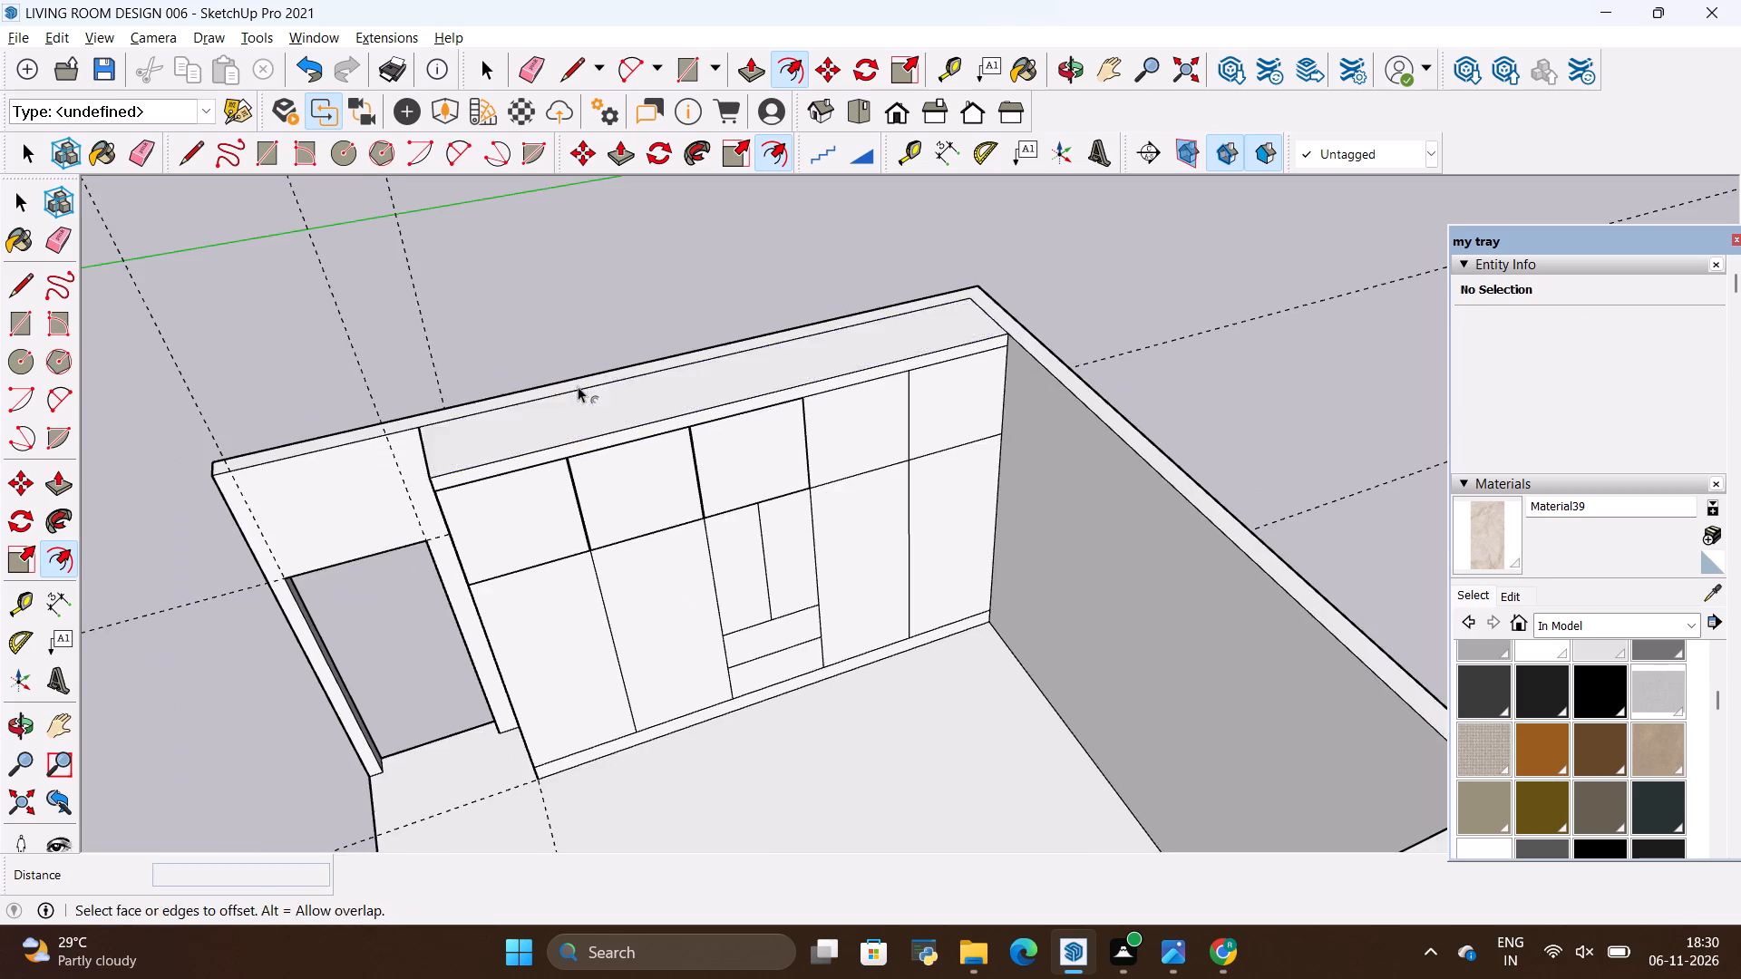
scroll(584, 384, "down", 2)
scroll(821, 367, "up", 7)
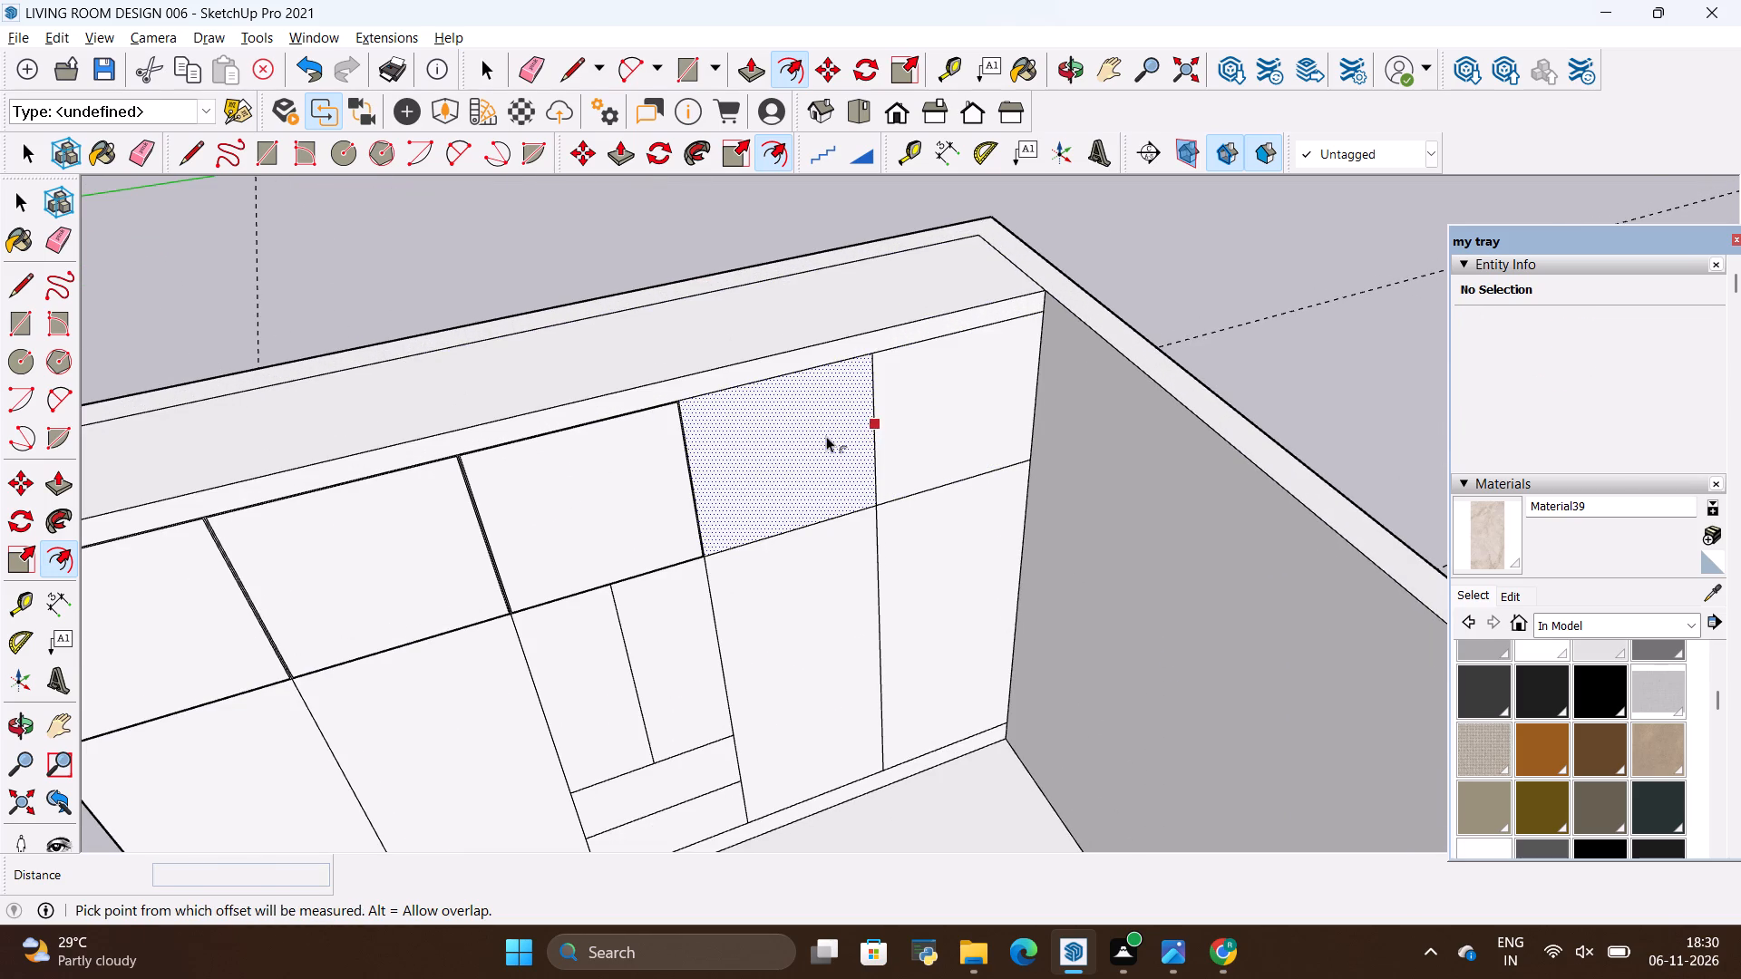
key("Escape")
left_click(826, 436)
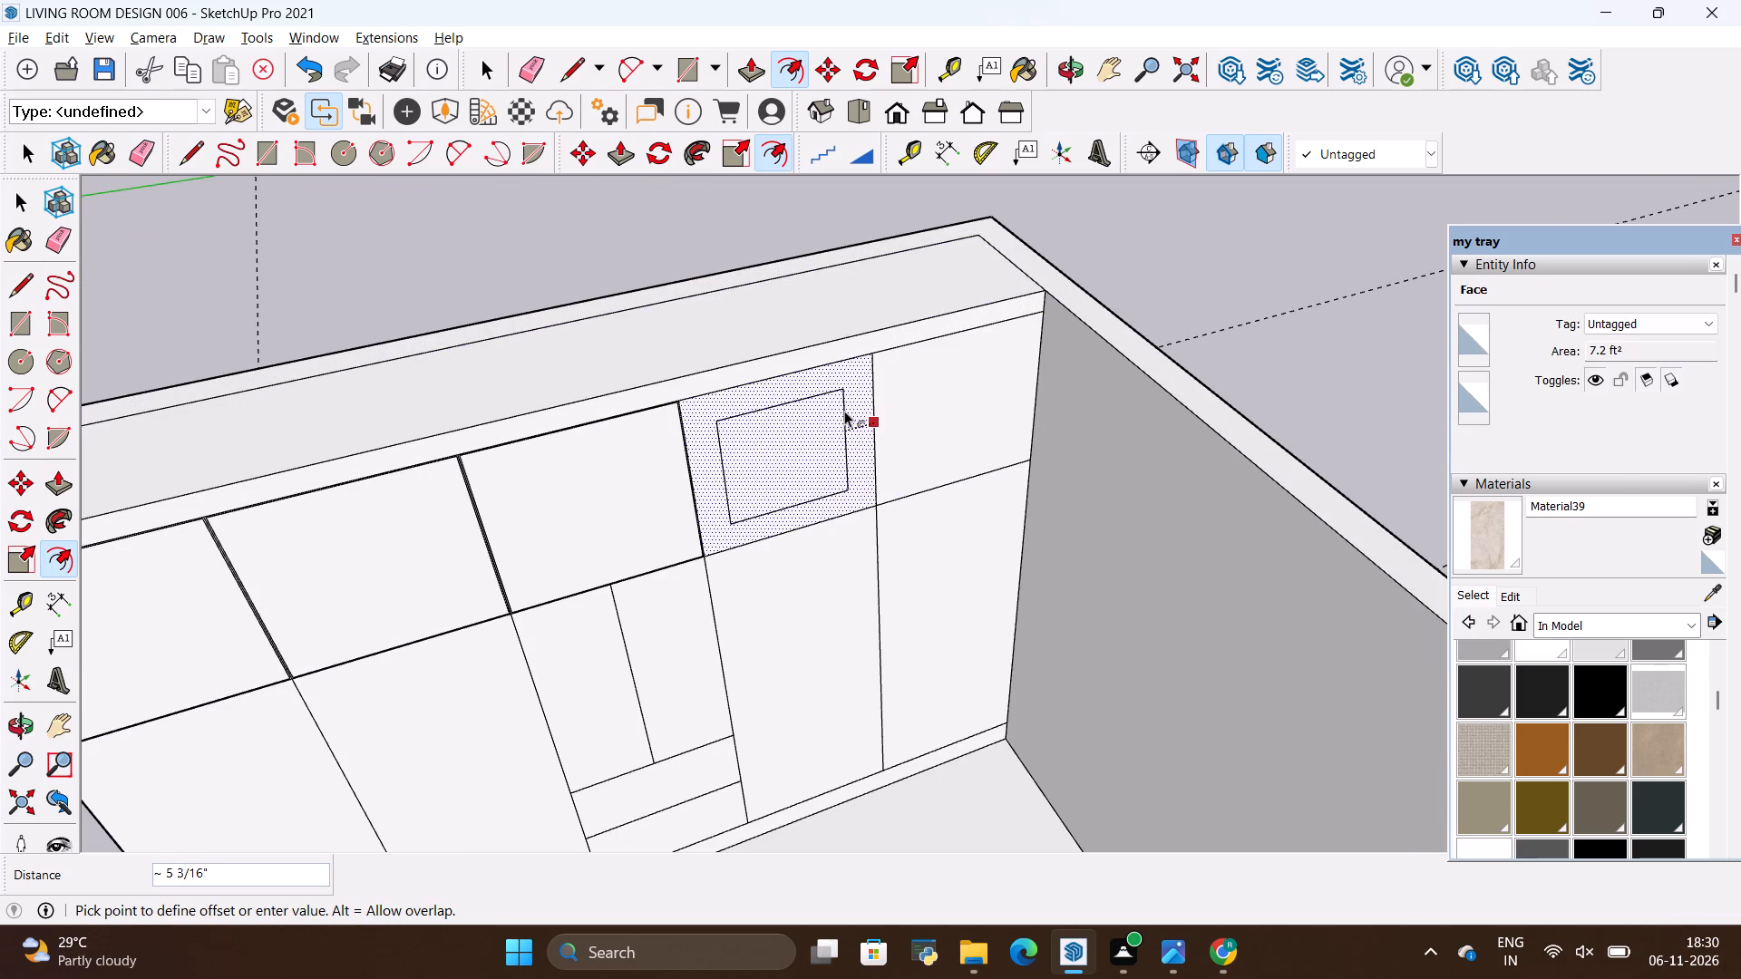
key("BackSpace")
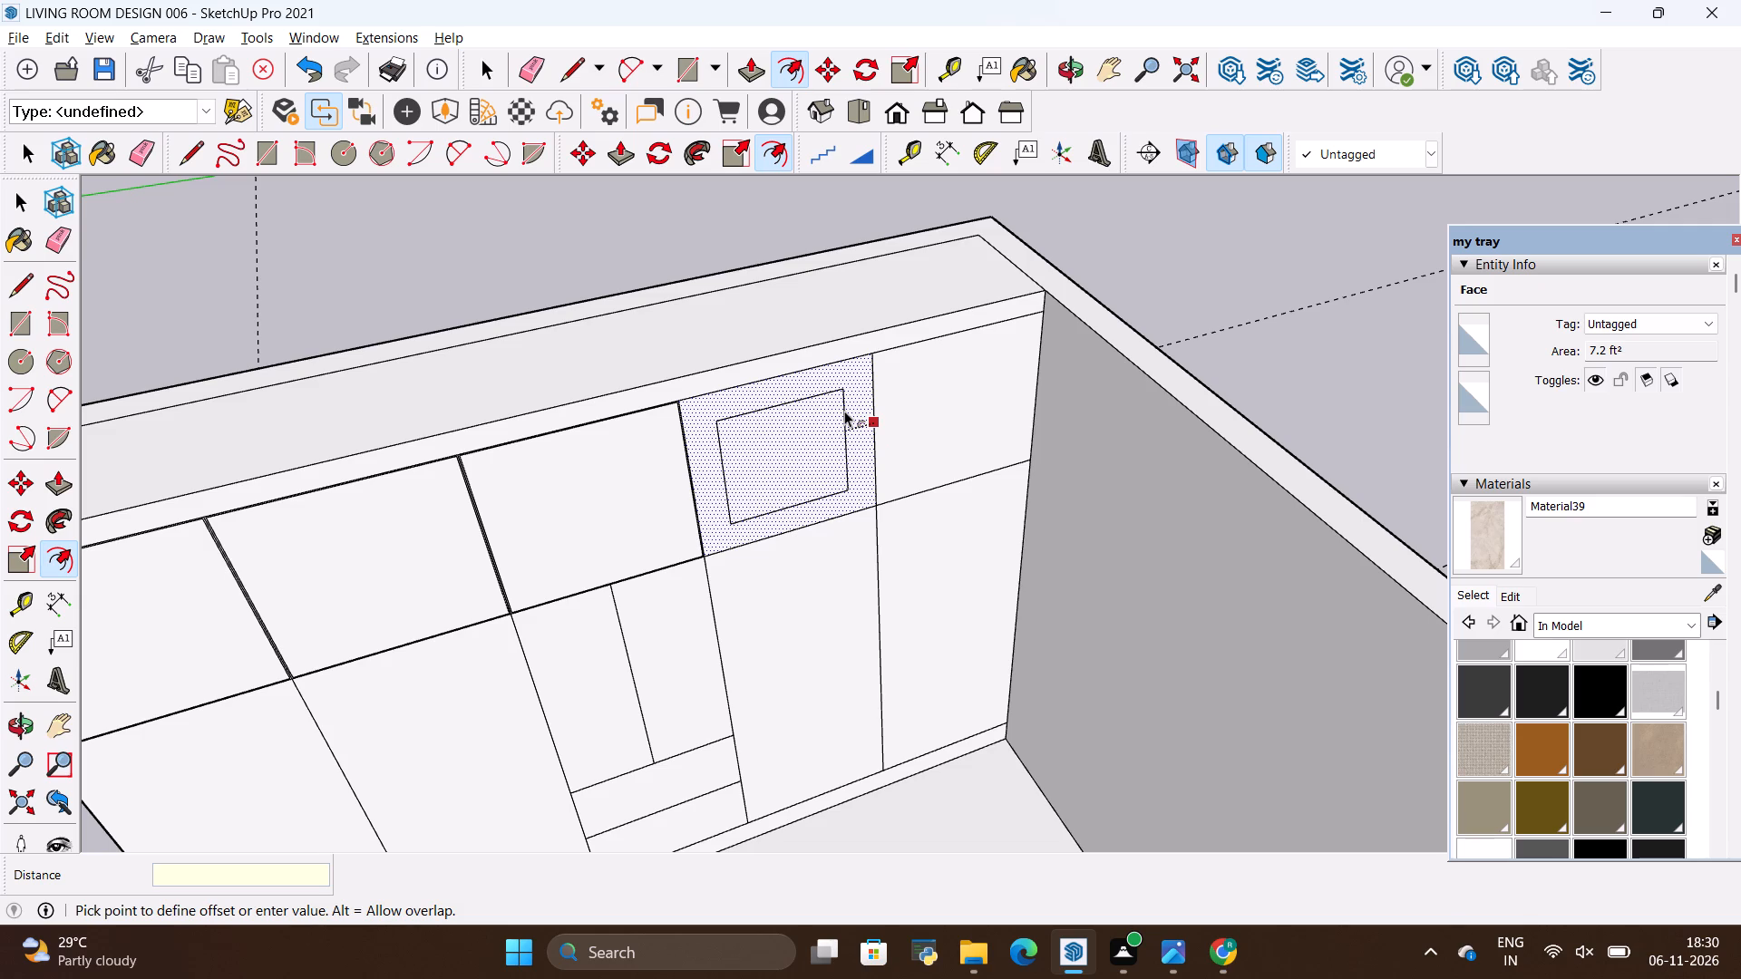
type(".2")
key("shift+quotedbl")
key("Return")
Offset the outline of the last upper wardrobe door, beside the grey side wall, inward by 0.2".
scroll(834, 419, "down", 4)
scroll(900, 389, "up", 2)
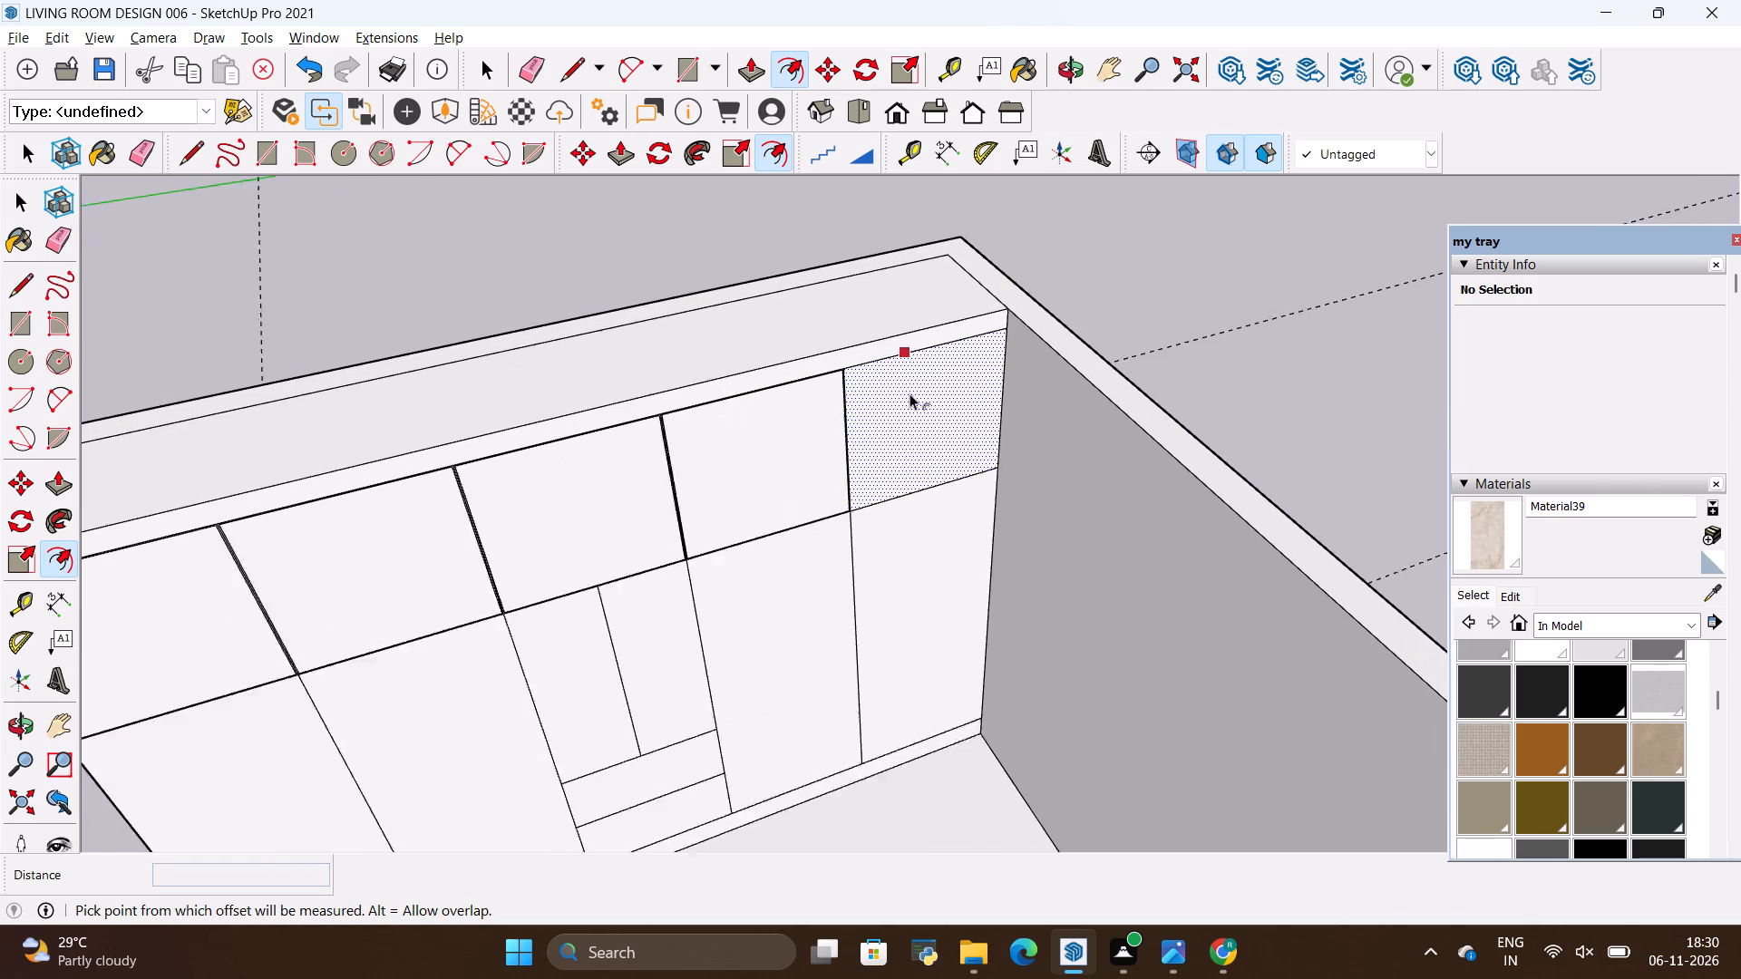
scroll(909, 393, "up", 2)
key("Escape")
left_click(915, 409)
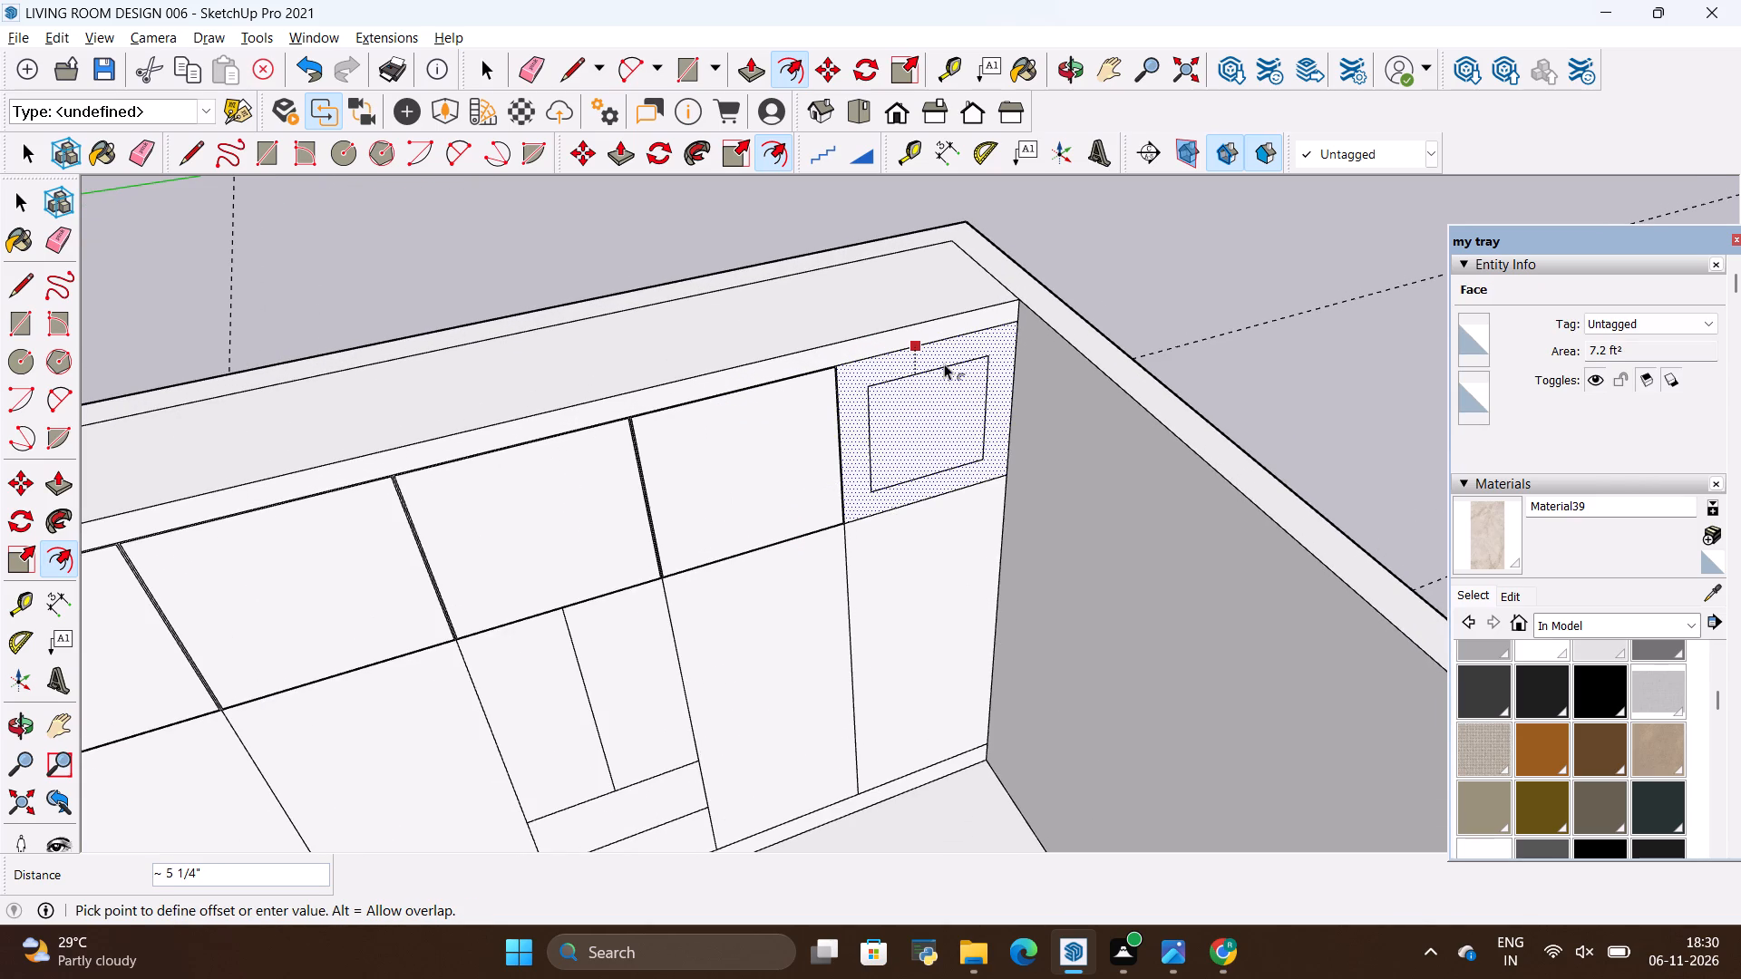
key("BackSpace")
type(".2\"")
key("Return")
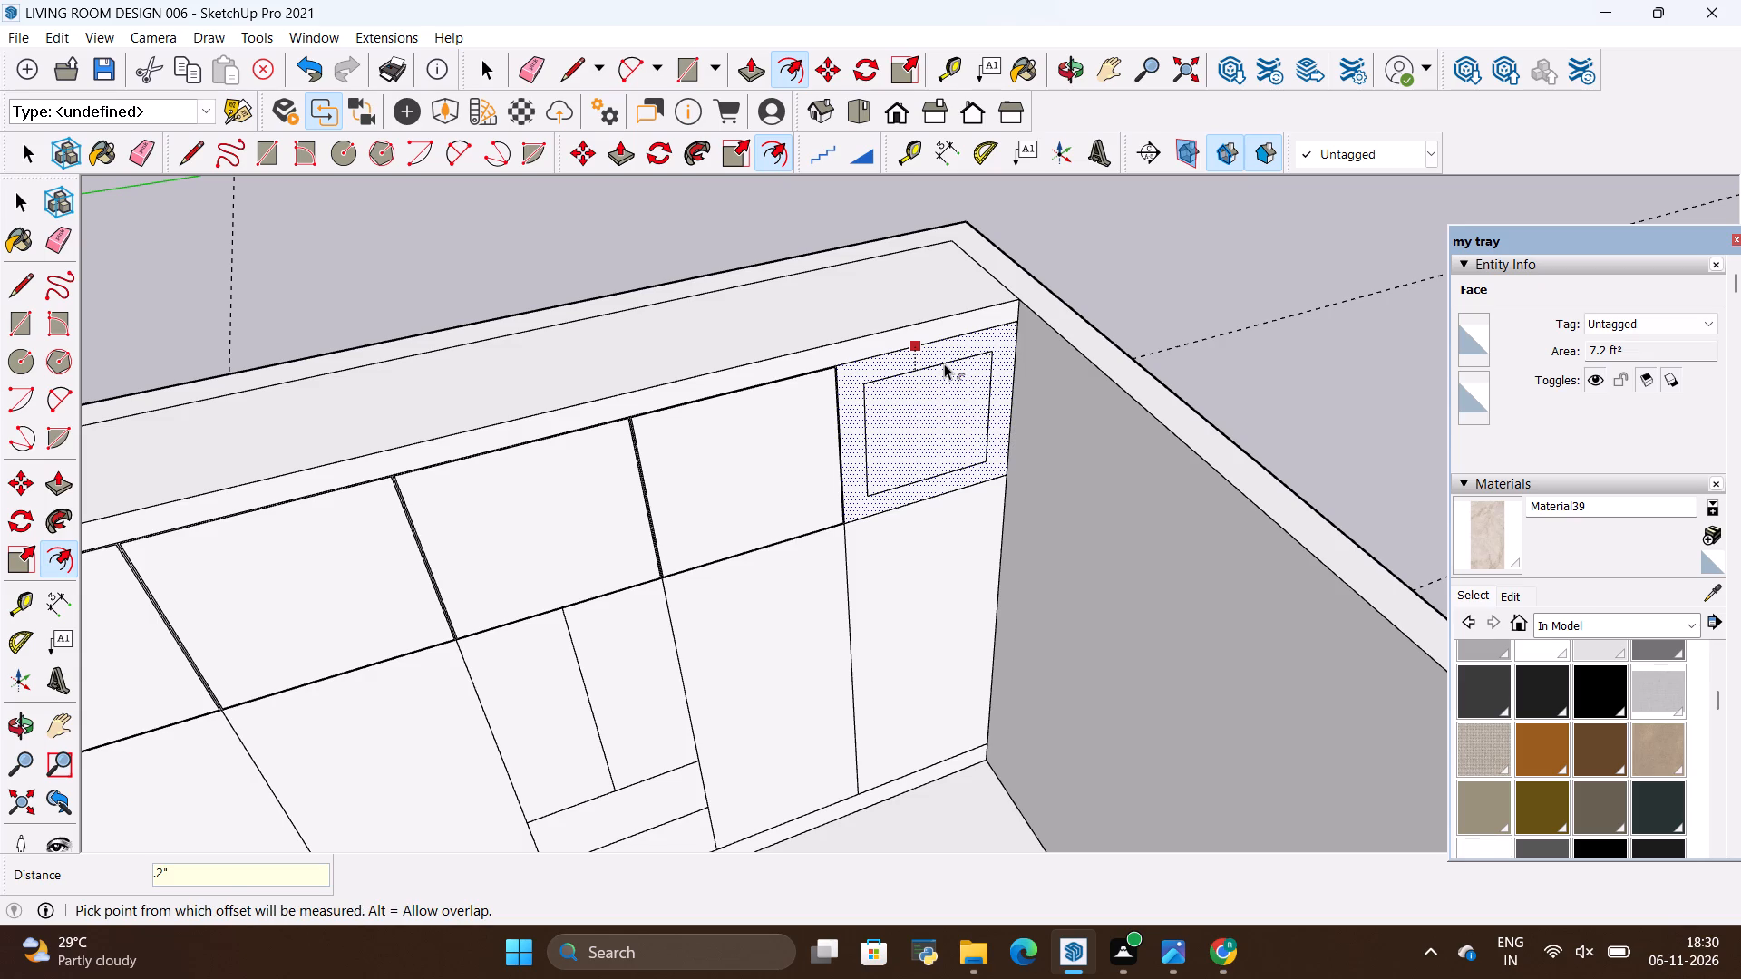
Offset the outline of the first tall lower door, nearest the room's doorway, inward by 0.2".
scroll(974, 372, "down", 3)
scroll(983, 296, "down", 5)
scroll(496, 557, "up", 2)
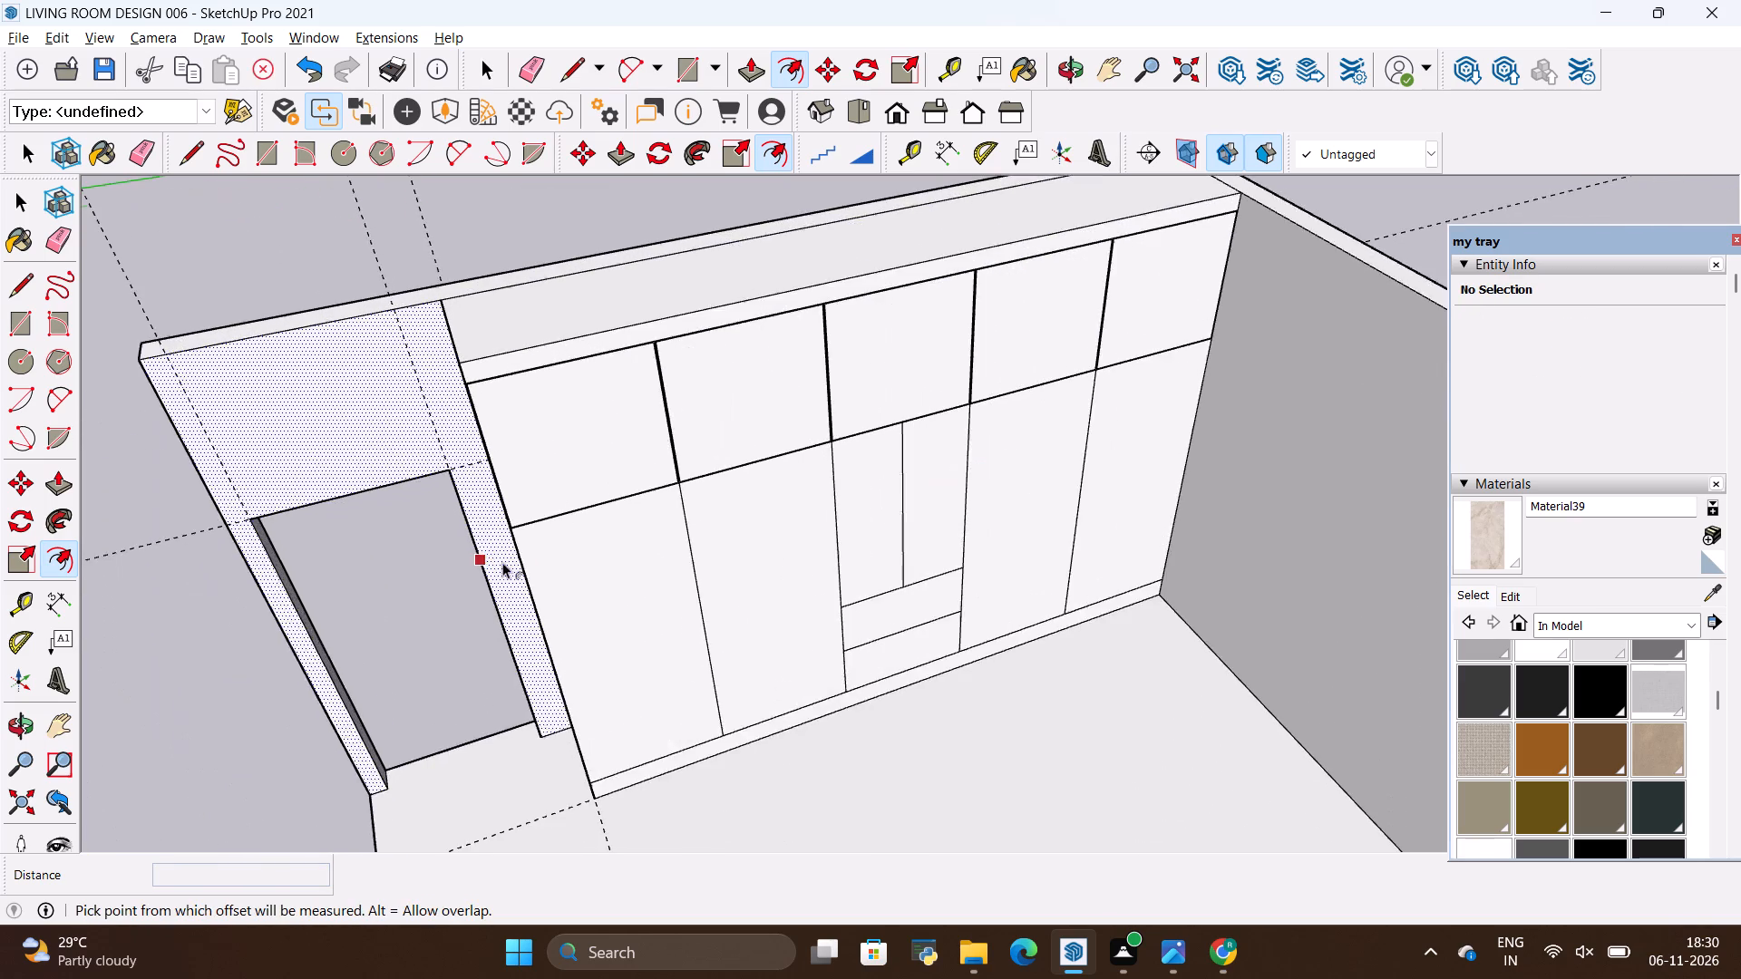
scroll(502, 562, "up", 4)
key("Escape")
left_click(656, 560)
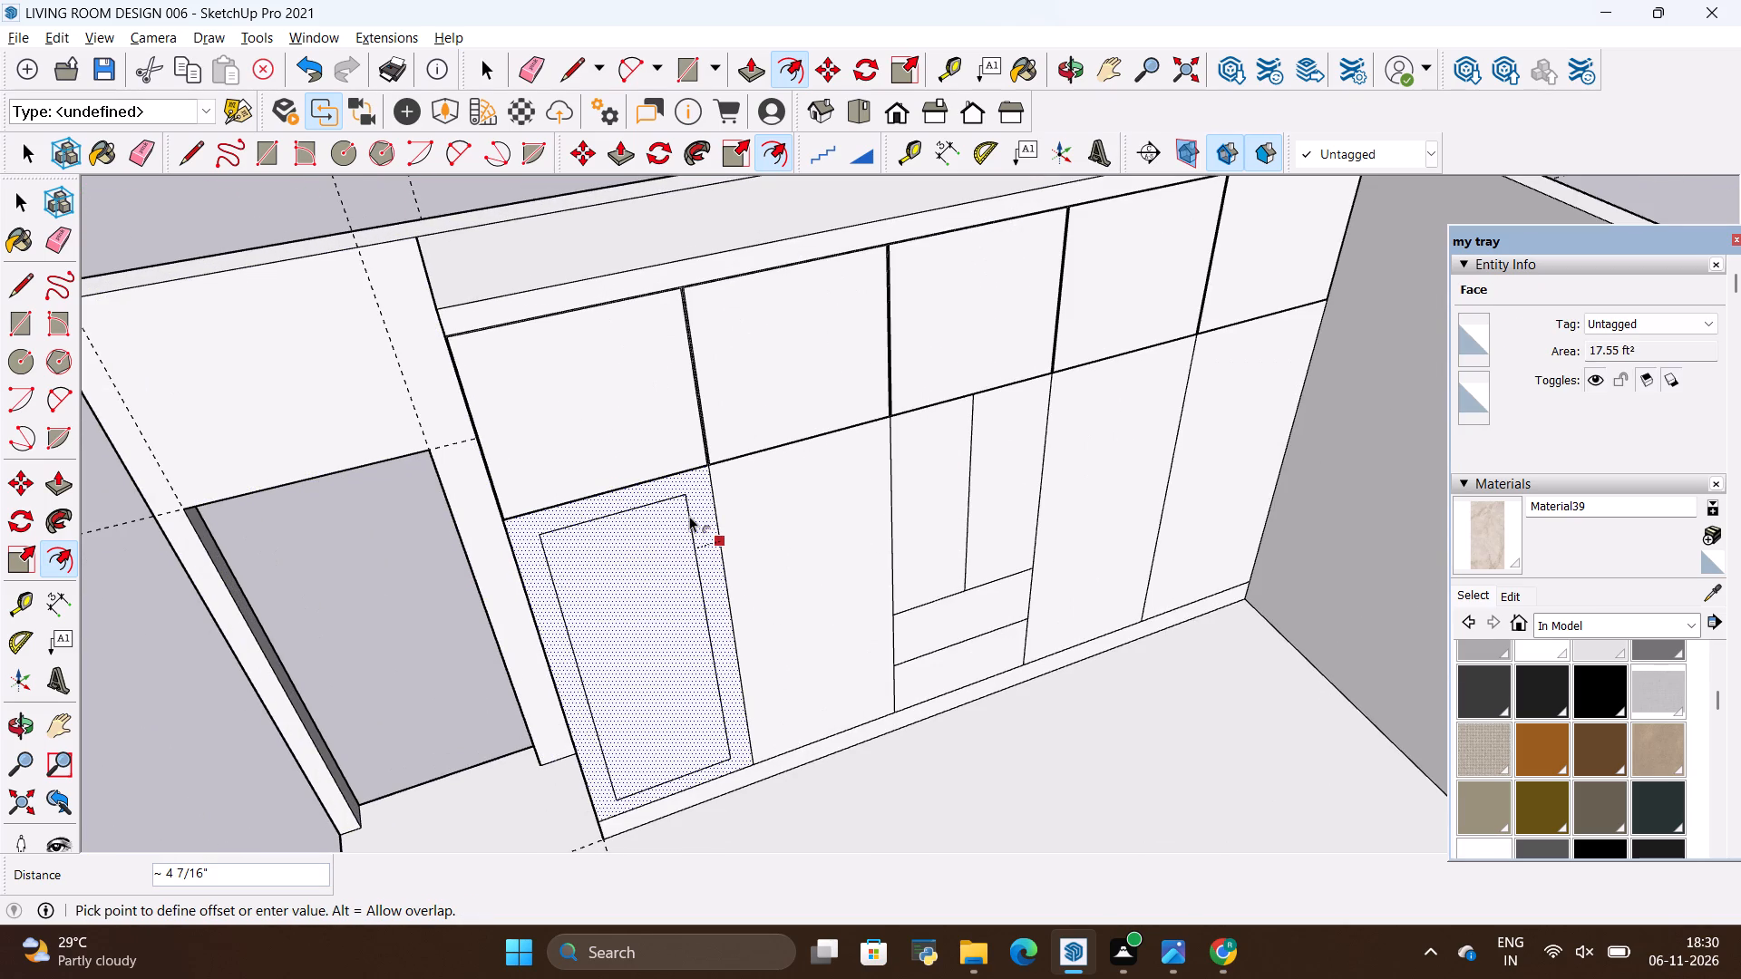
key("BackSpace")
type(".2\"")
key("Return")
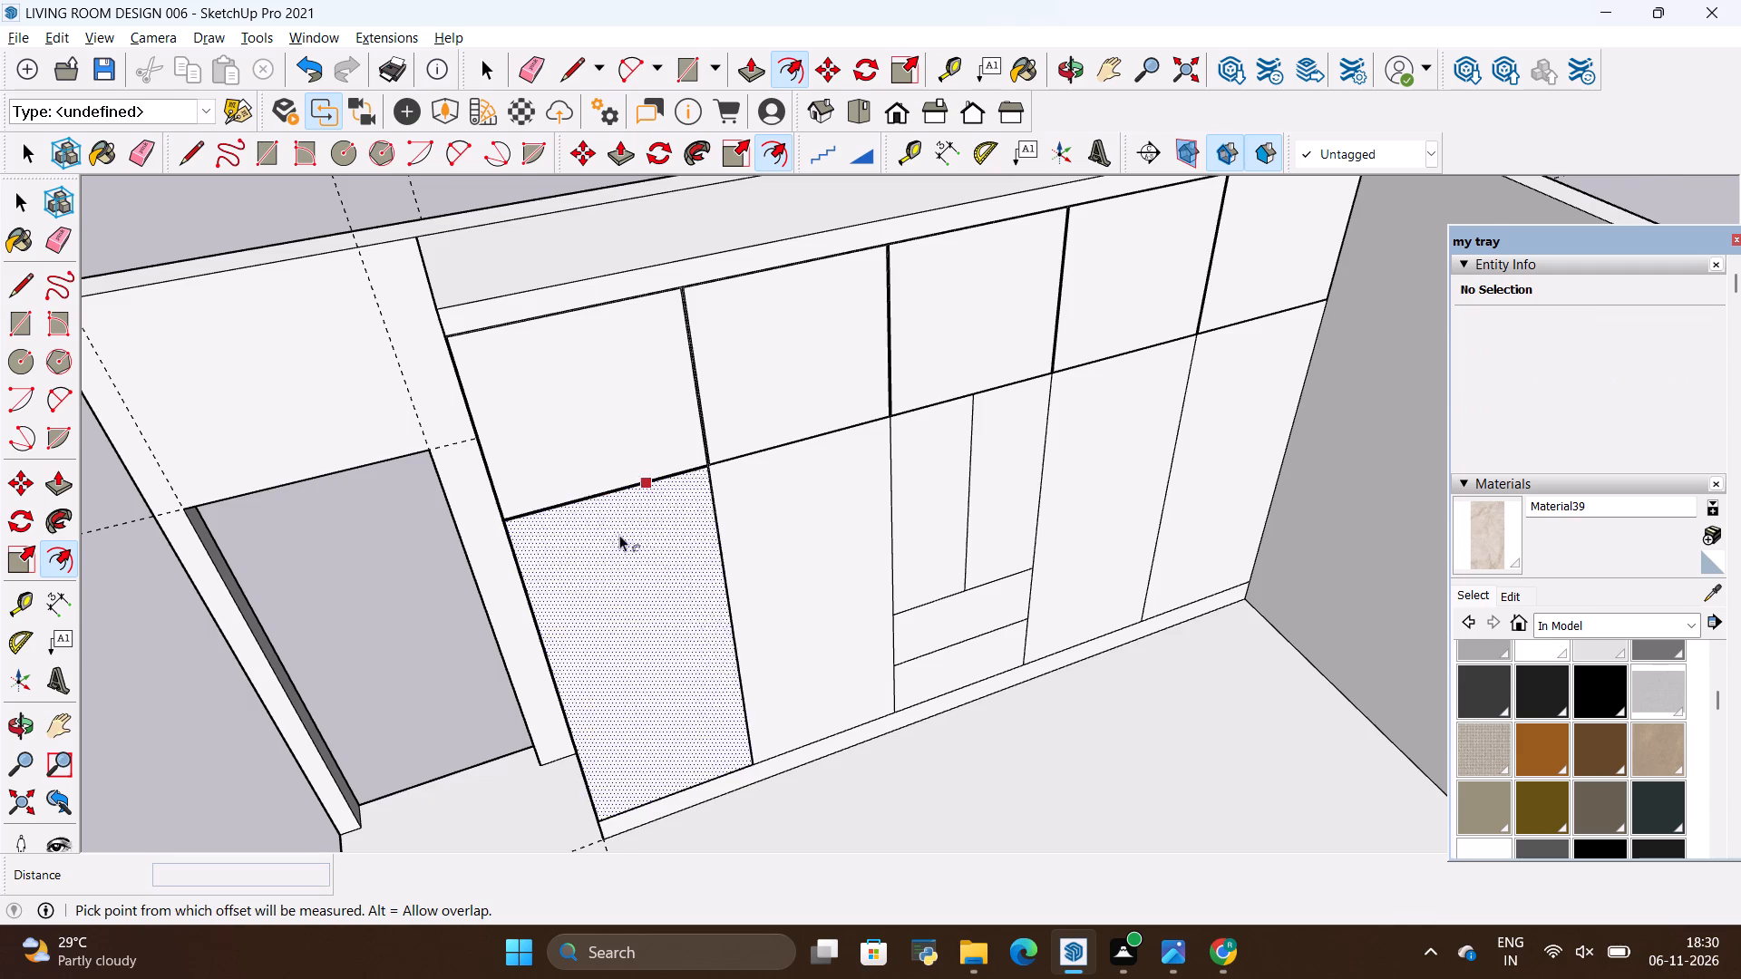
Offset the outline of the second tall lower door, next to the middle column, inward by 0.2".
scroll(614, 535, "down", 4)
scroll(724, 521, "up", 2)
key("Escape")
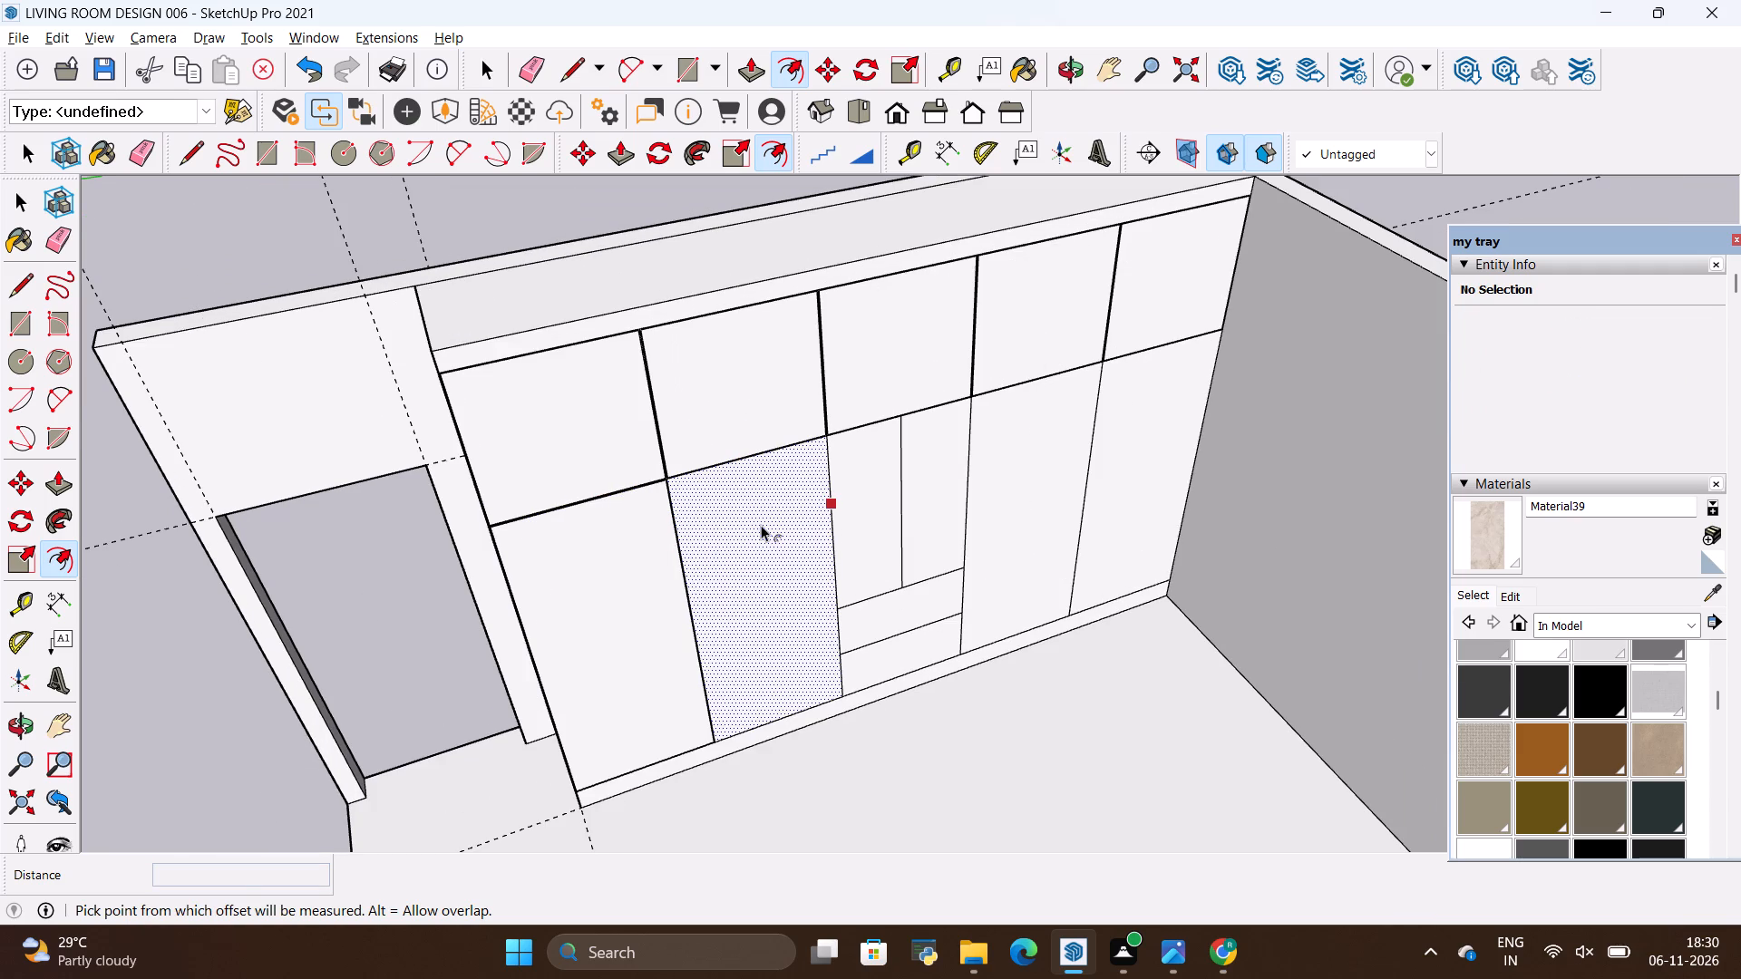
left_click(761, 525)
key("BackSpace")
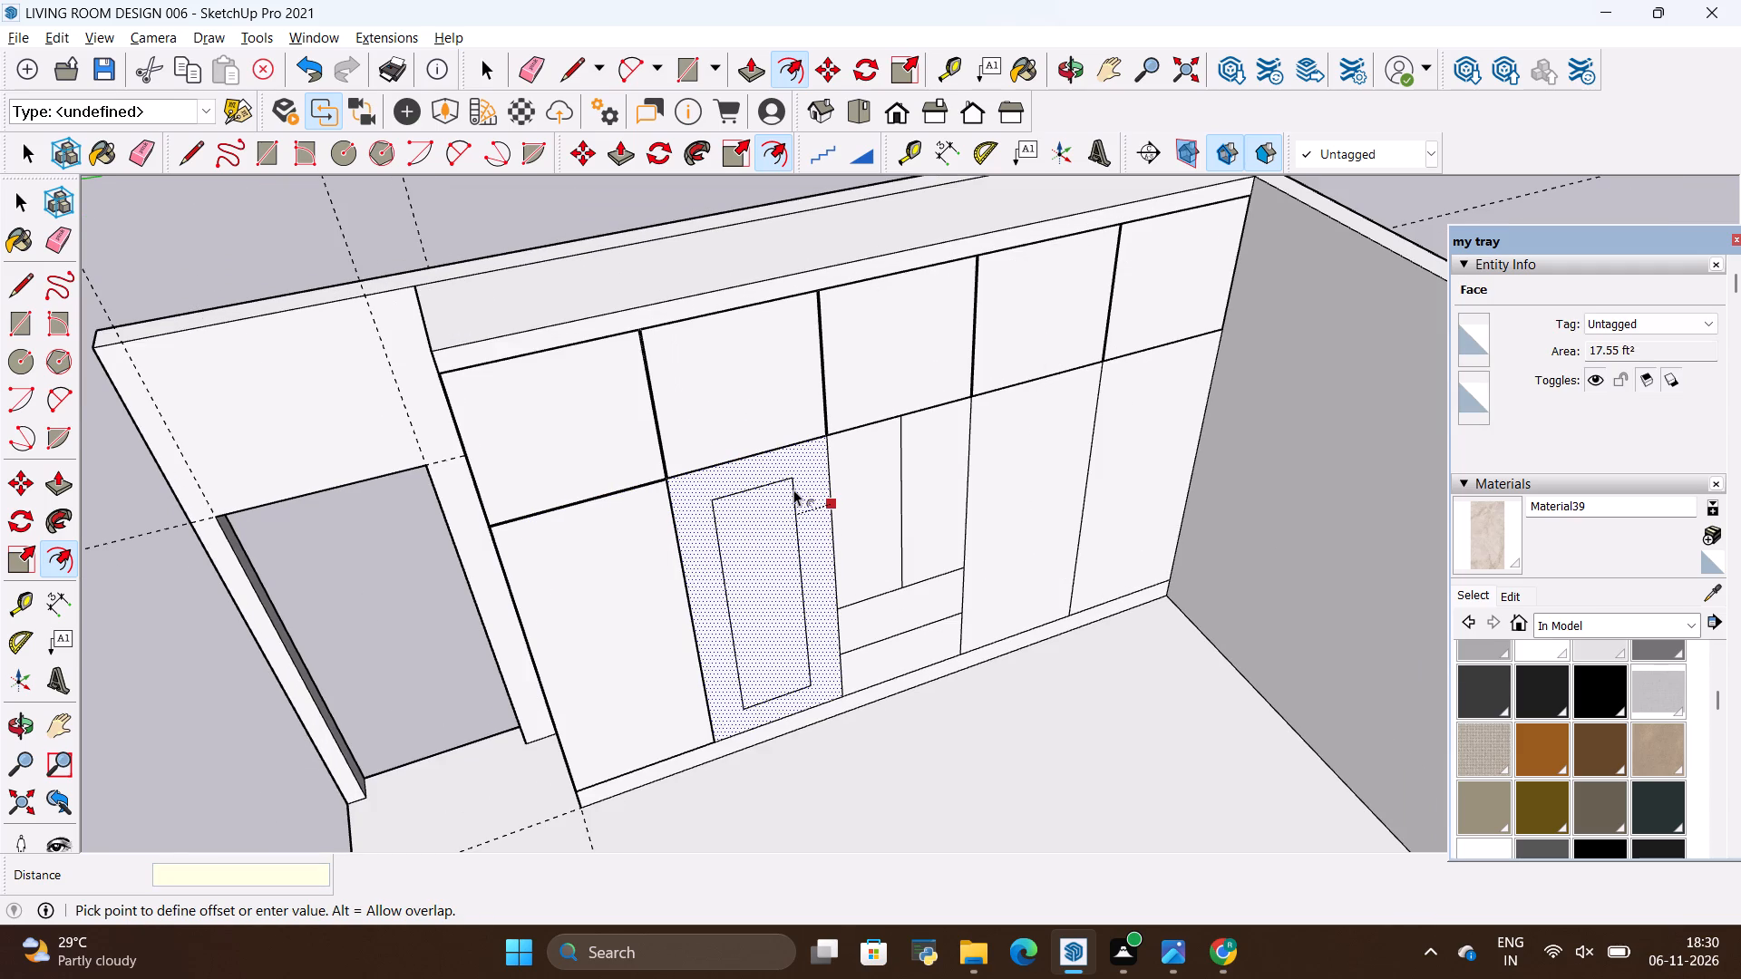
type(".2\"")
key("Return")
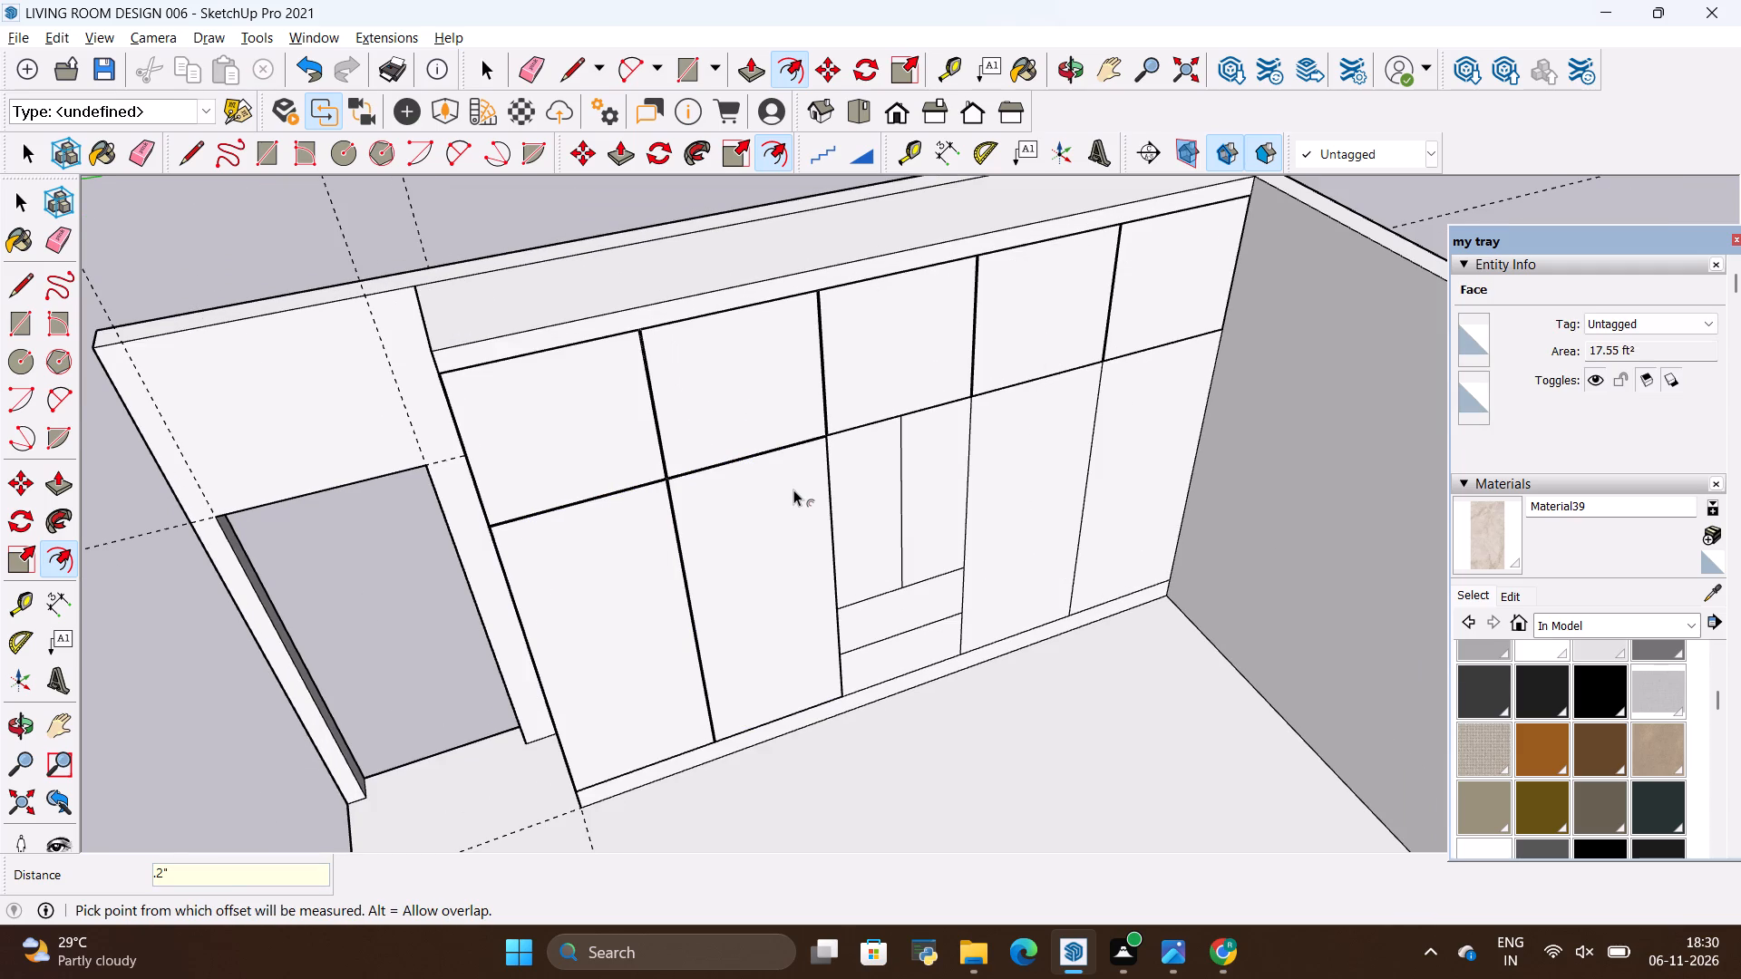
Offset the outline of the middle column's first narrow door, nearest the room's doorway, inward by 0.2".
scroll(369, 480, "down", 7)
scroll(579, 461, "up", 8)
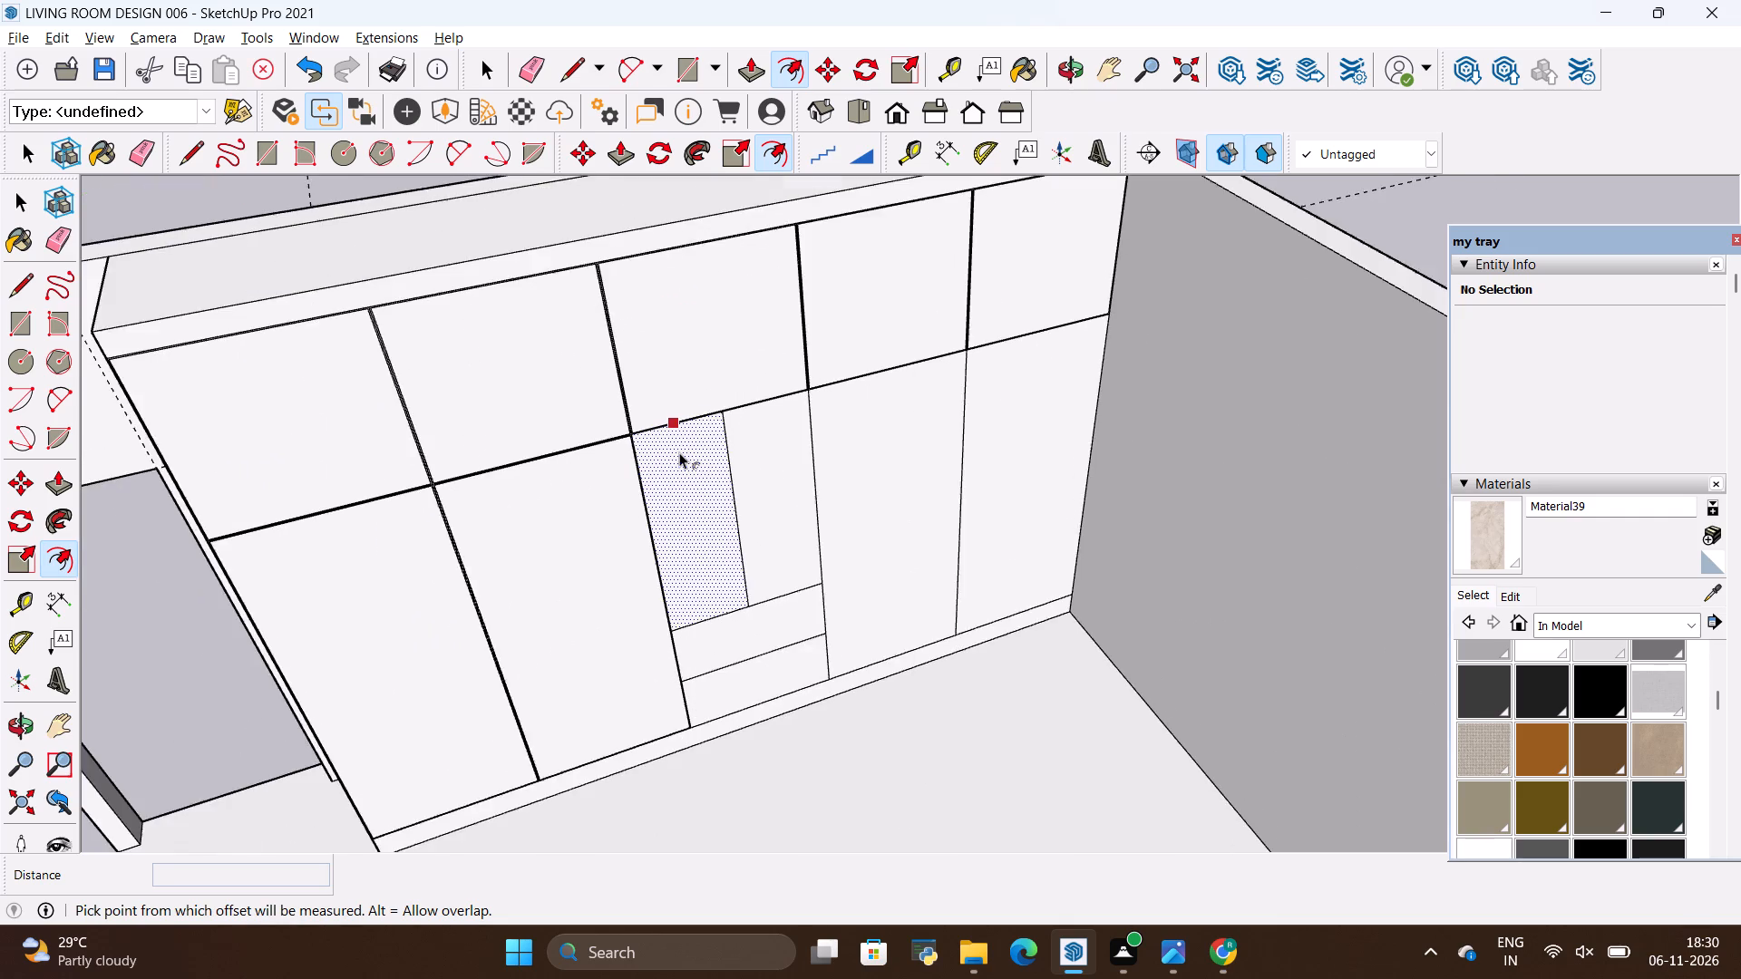
scroll(679, 452, "up", 2)
key("Escape")
left_click(698, 460)
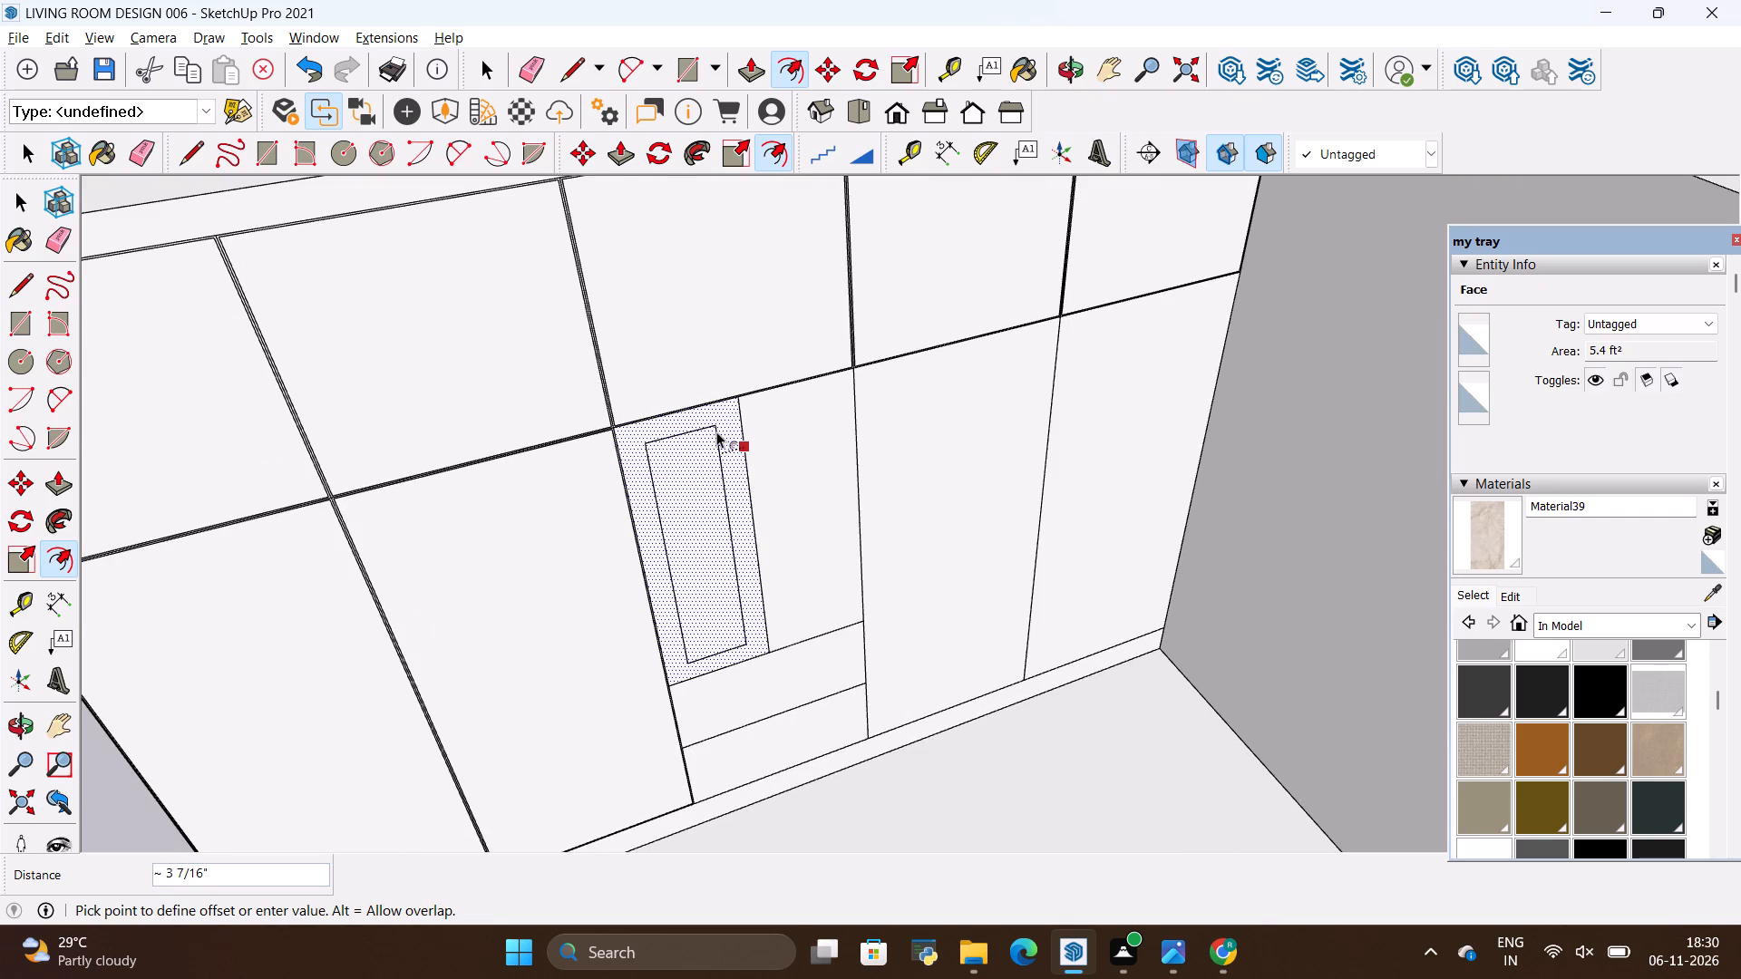
key("BackSpace")
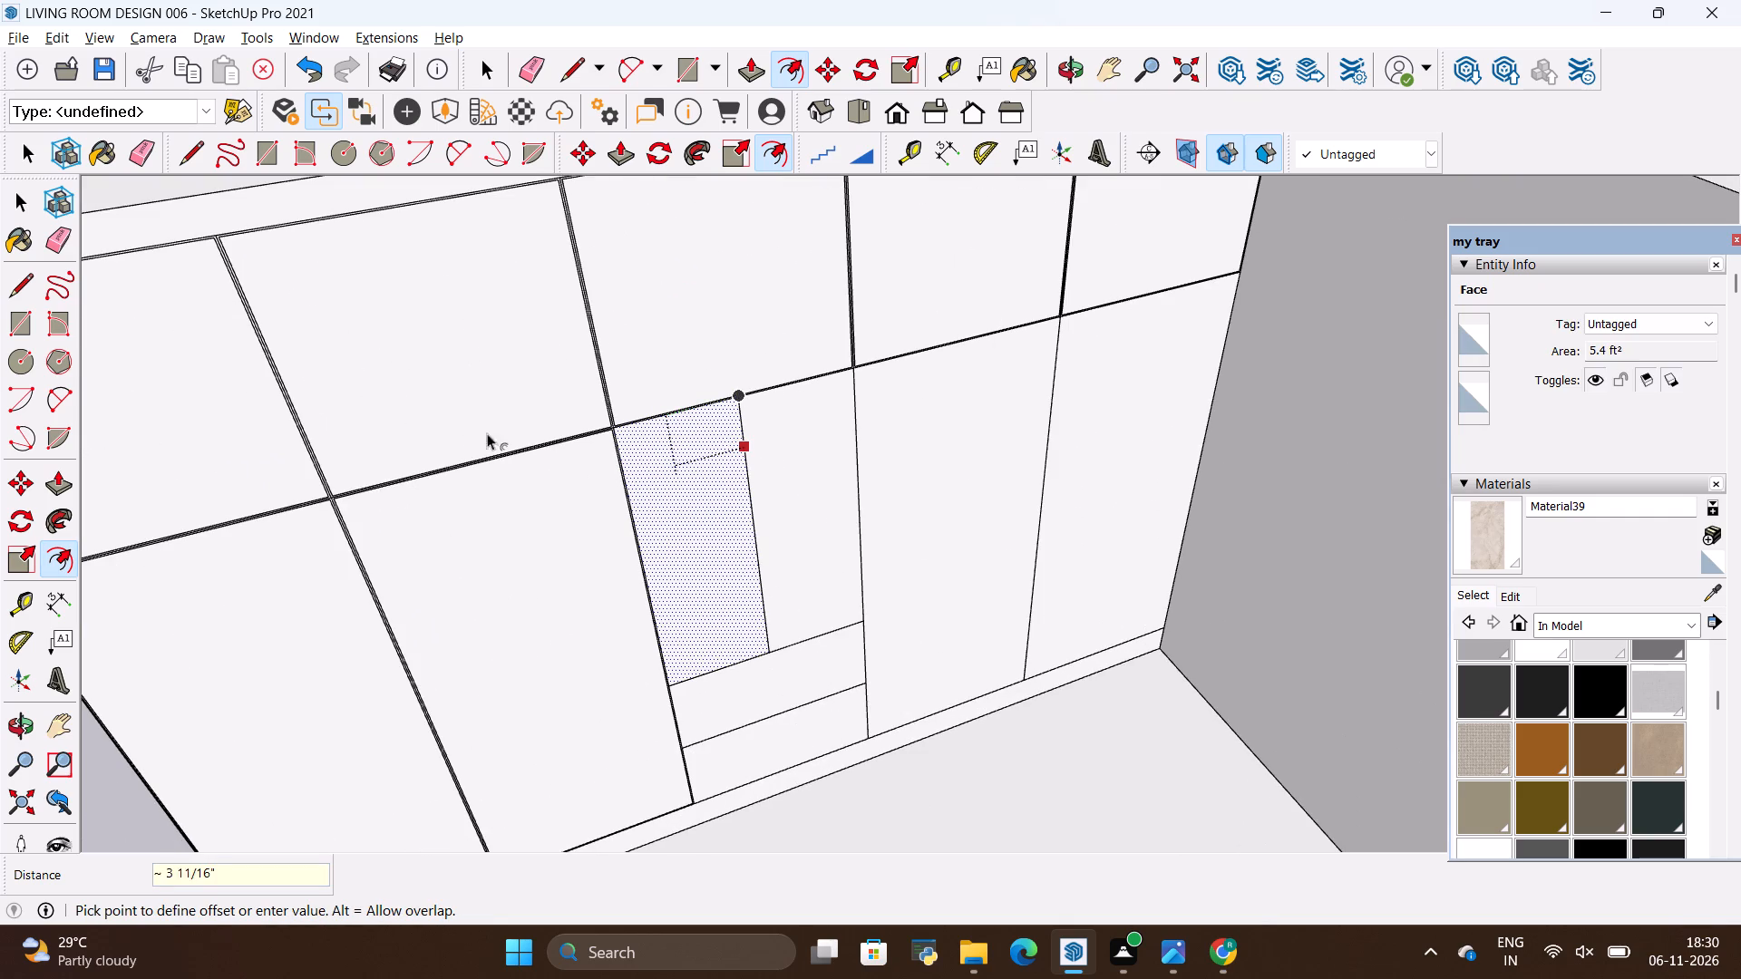
type(".2\"")
key("Return")
Offset the outline of the middle column's second narrow door inward by 0.2".
scroll(277, 482, "down", 5)
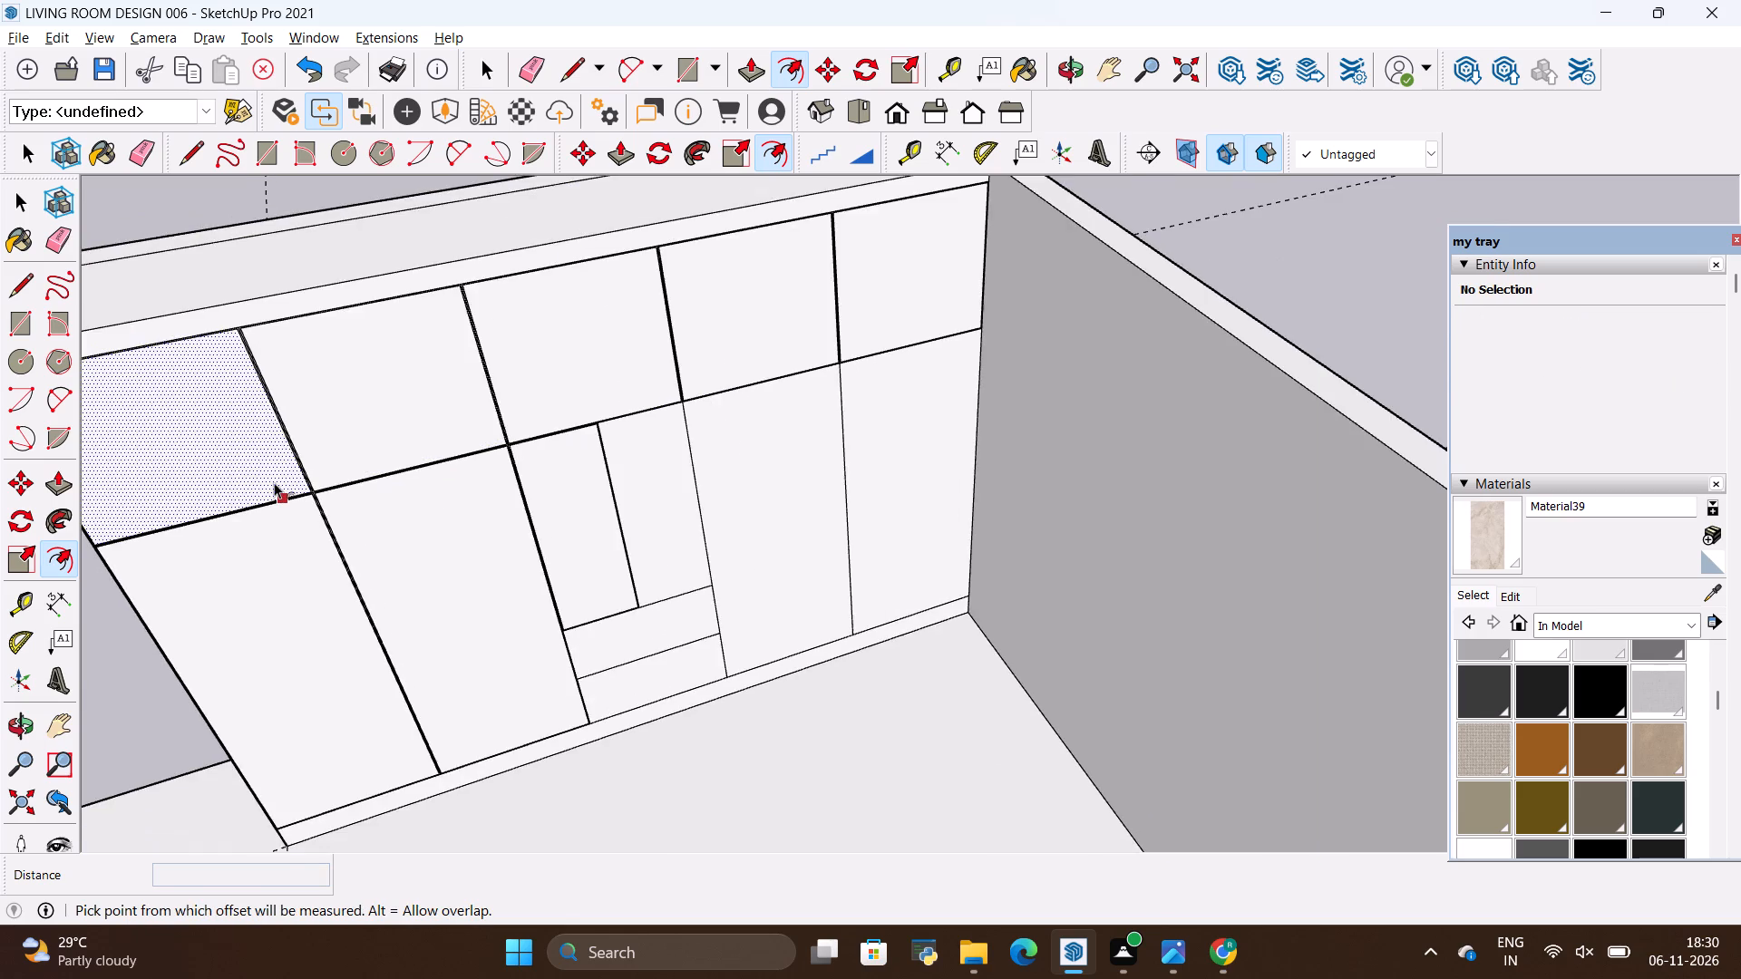
scroll(351, 451, "up", 3)
scroll(697, 416, "up", 5)
left_click(735, 467)
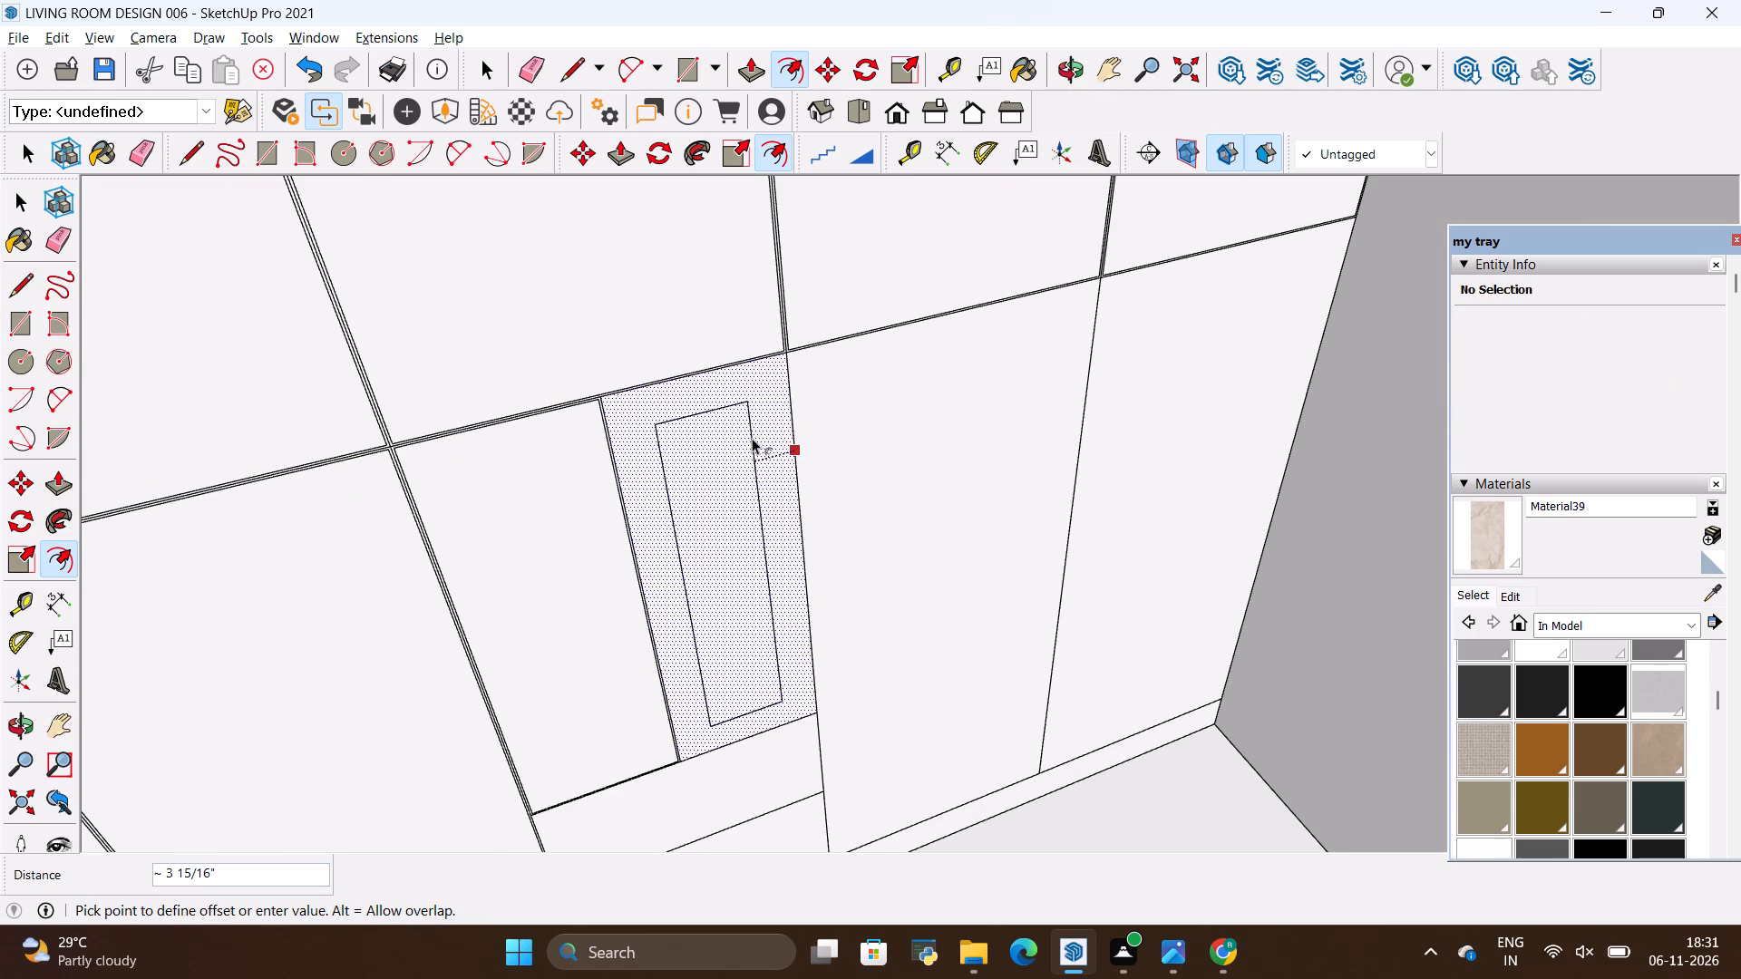
key("BackSpace")
type(".2\"")
key("Return")
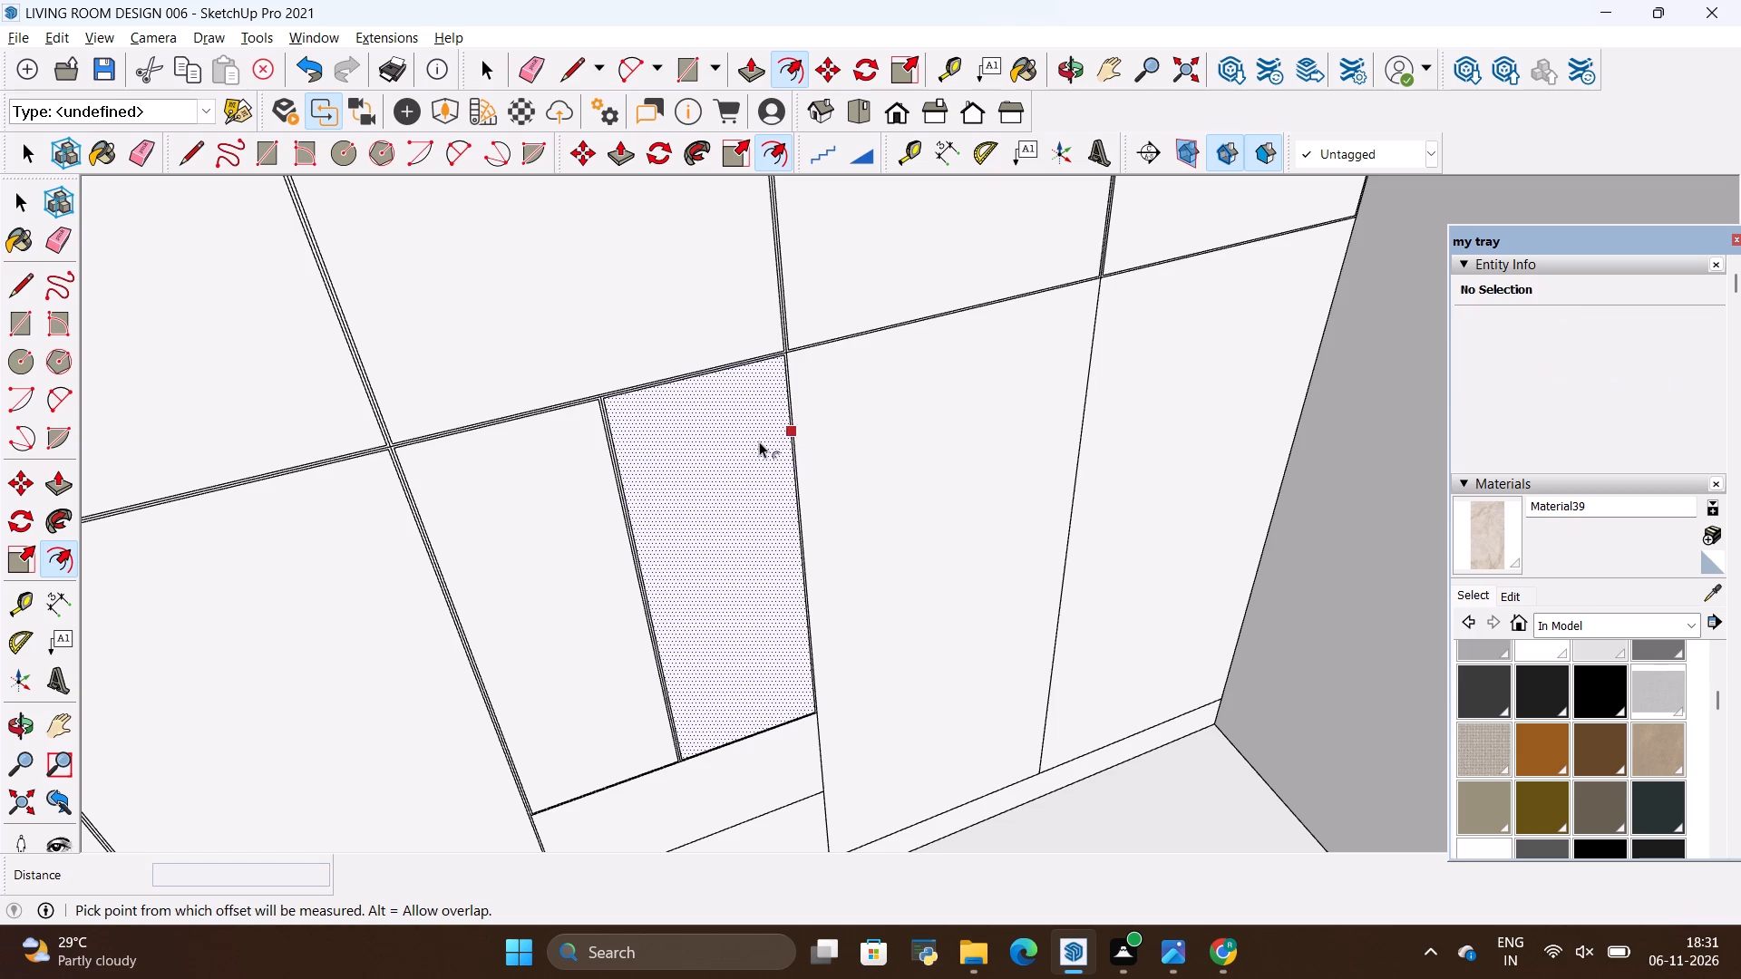
Offset the outline of the upper drawer front below the narrow doors inward by 0.2".
scroll(762, 442, "down", 13)
scroll(676, 601, "up", 9)
scroll(773, 559, "up", 4)
key("Escape")
left_click(805, 551)
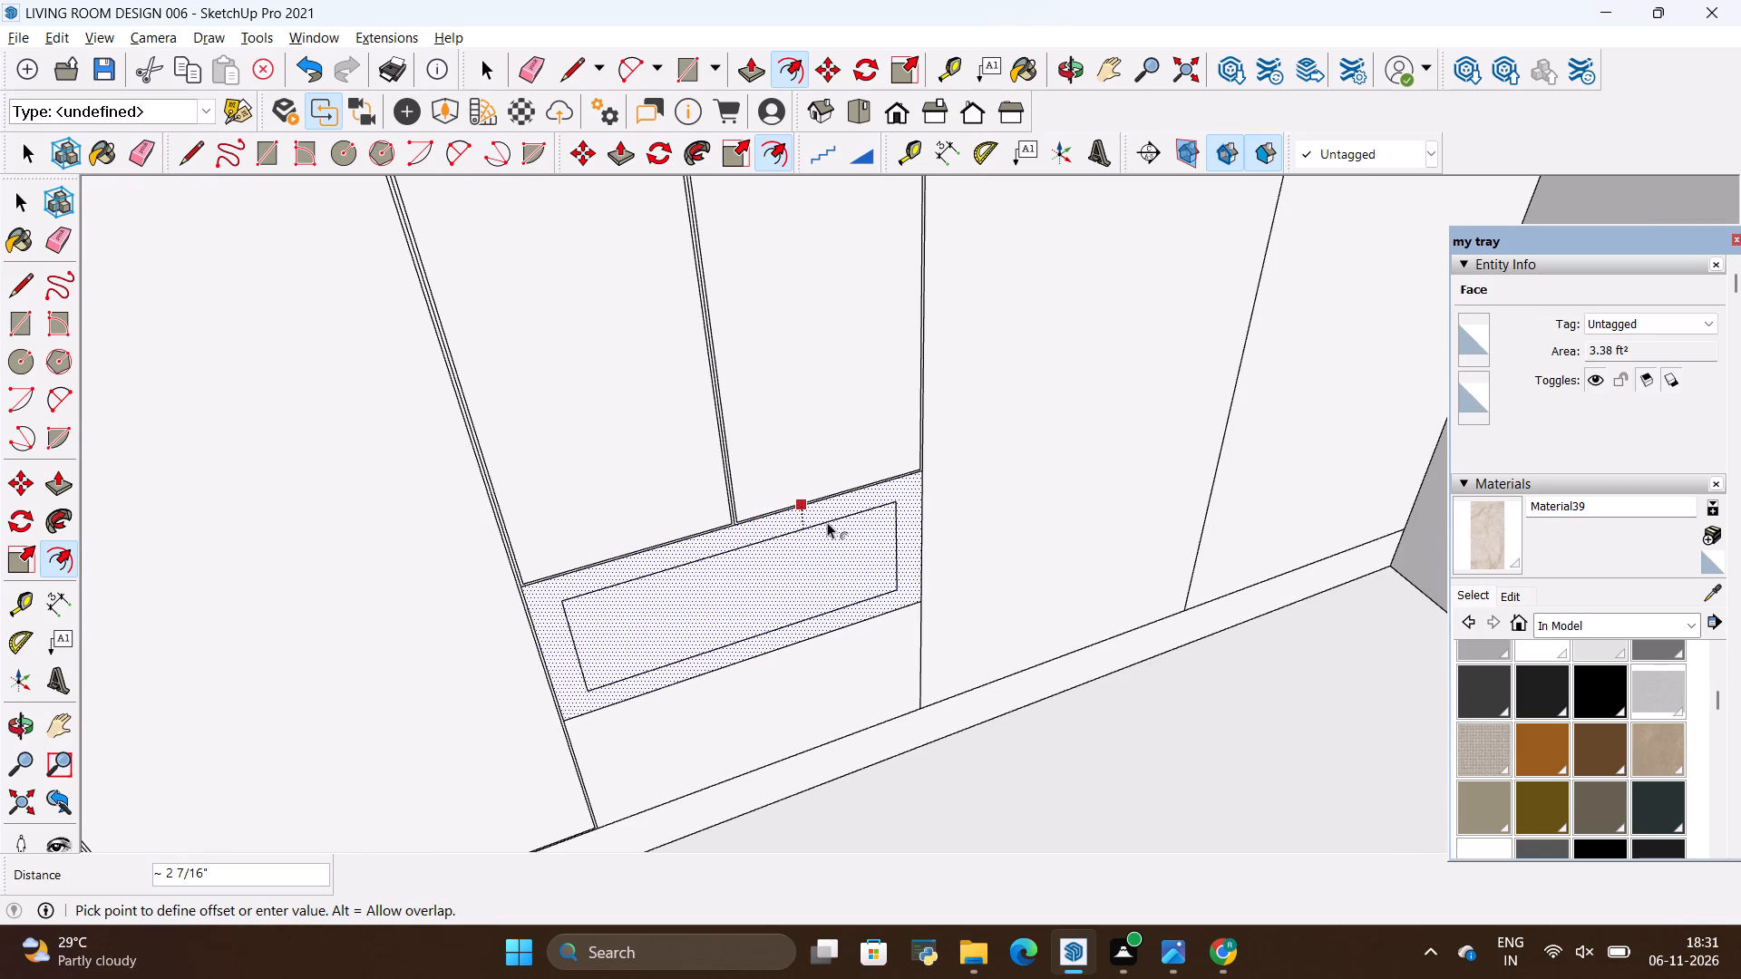
key("BackSpace")
type(".2\"")
key("Return")
Offset the outline of the lower drawer front in the middle column inward by 0.2".
scroll(848, 617, "down", 7)
scroll(851, 643, "up", 4)
key("Escape")
left_click(850, 643)
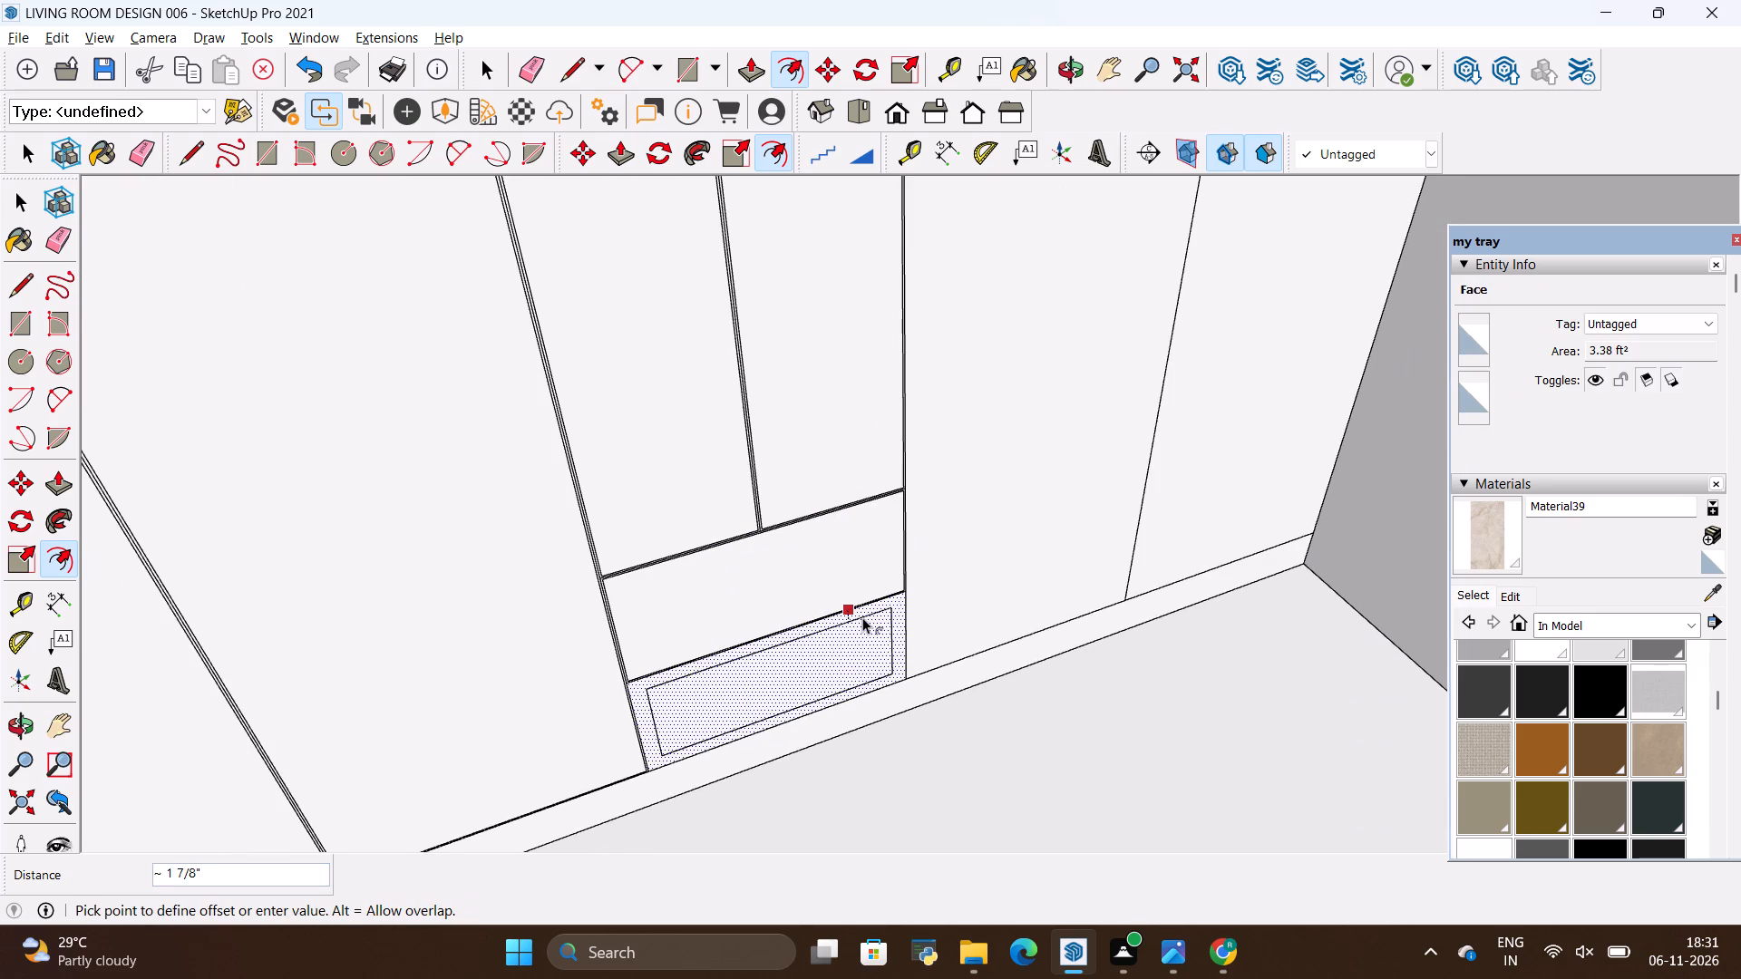
key("BackSpace")
type(".2\"")
key("Return")
Offset the outline of the tall lower door just past the middle column inward by 0.2".
scroll(591, 665, "down", 5)
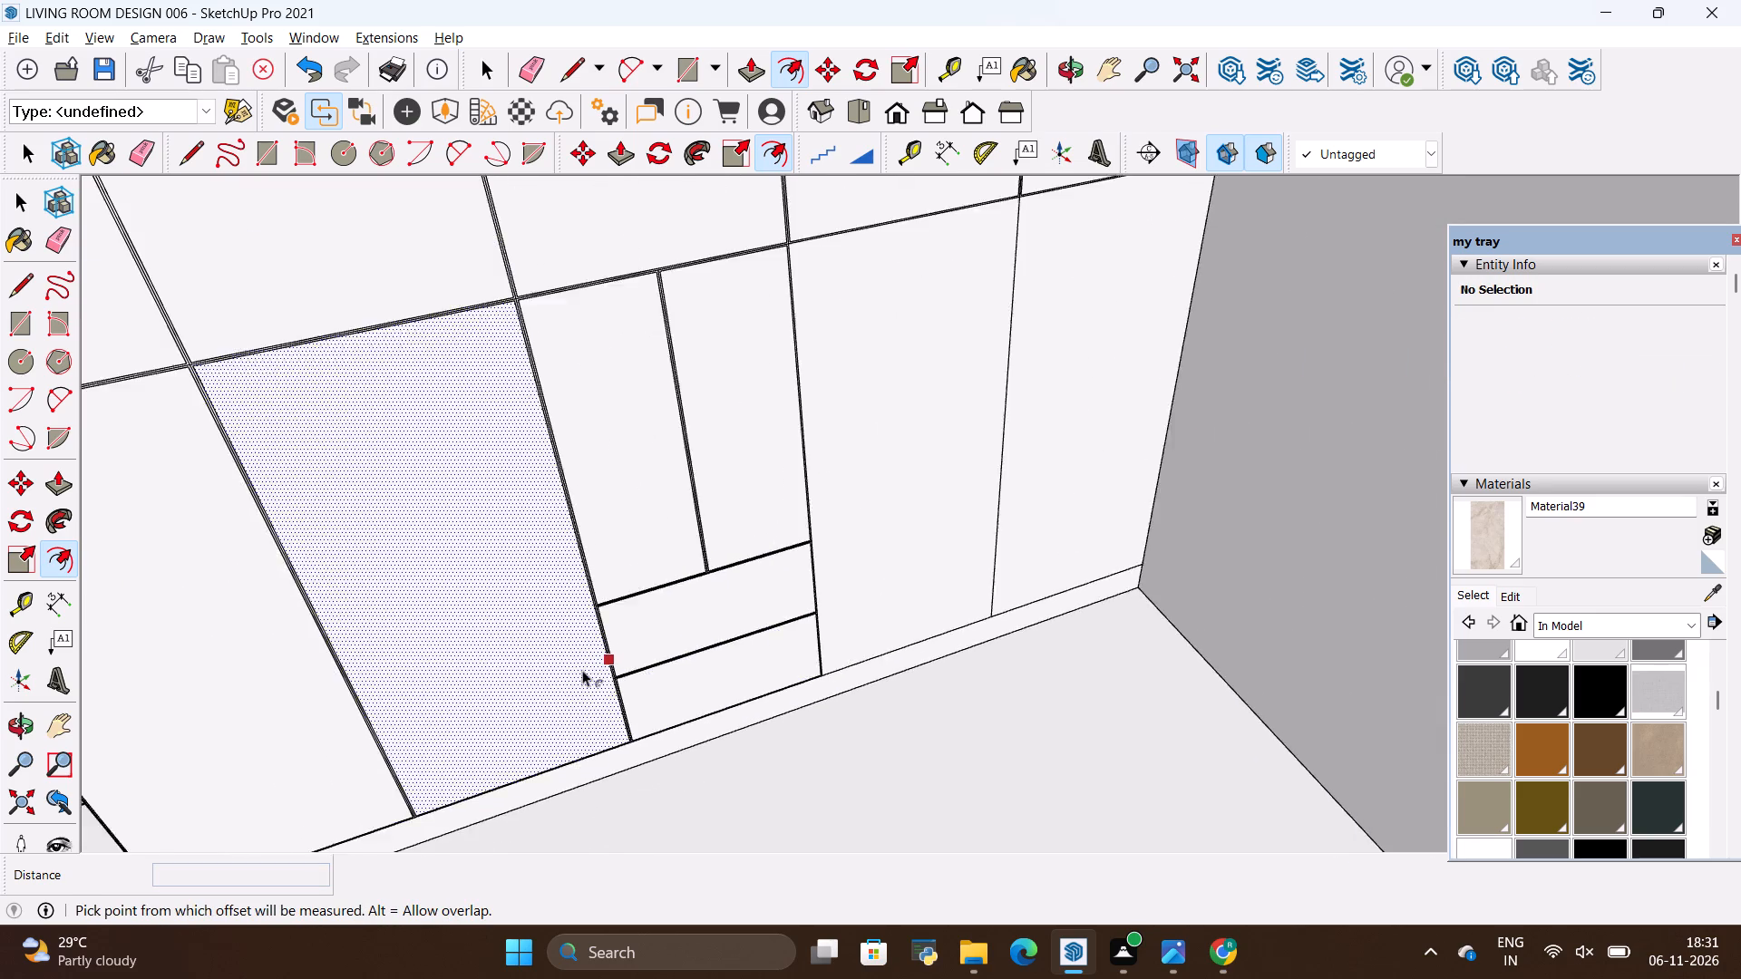
scroll(582, 670, "down", 4)
scroll(852, 343, "up", 6)
scroll(753, 546, "up", 1)
scroll(752, 548, "down", 10)
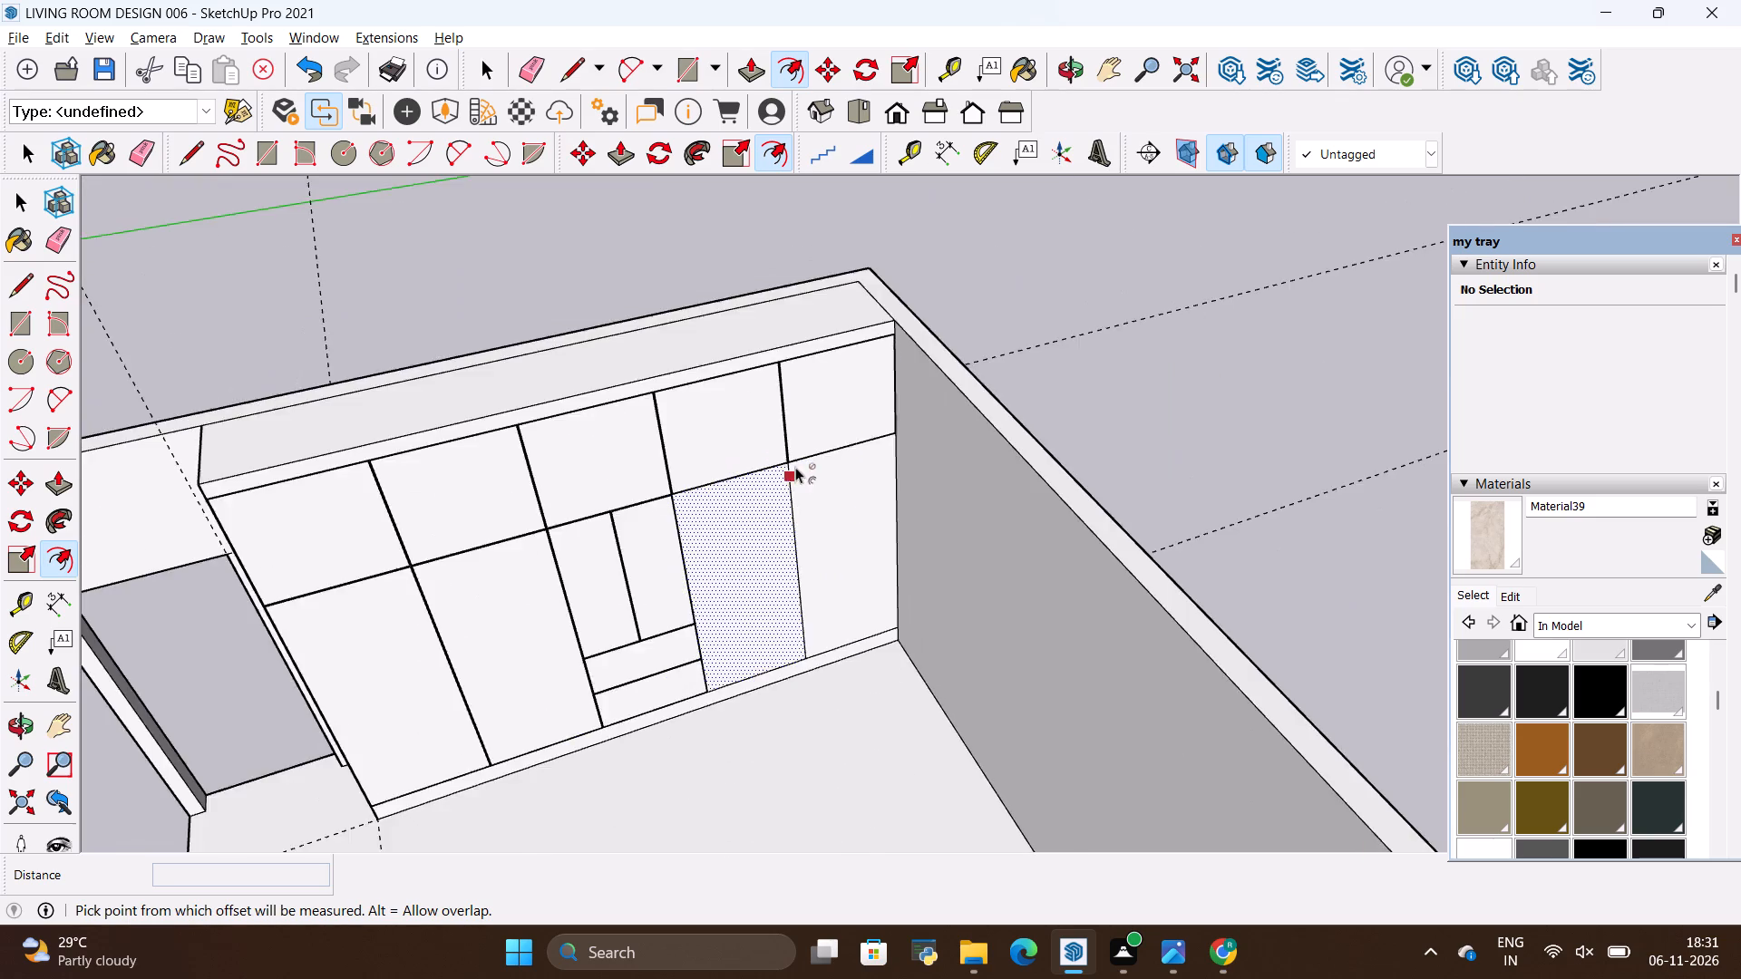
scroll(847, 429, "down", 5)
scroll(781, 514, "up", 5)
scroll(660, 577, "down", 3)
scroll(875, 331, "up", 3)
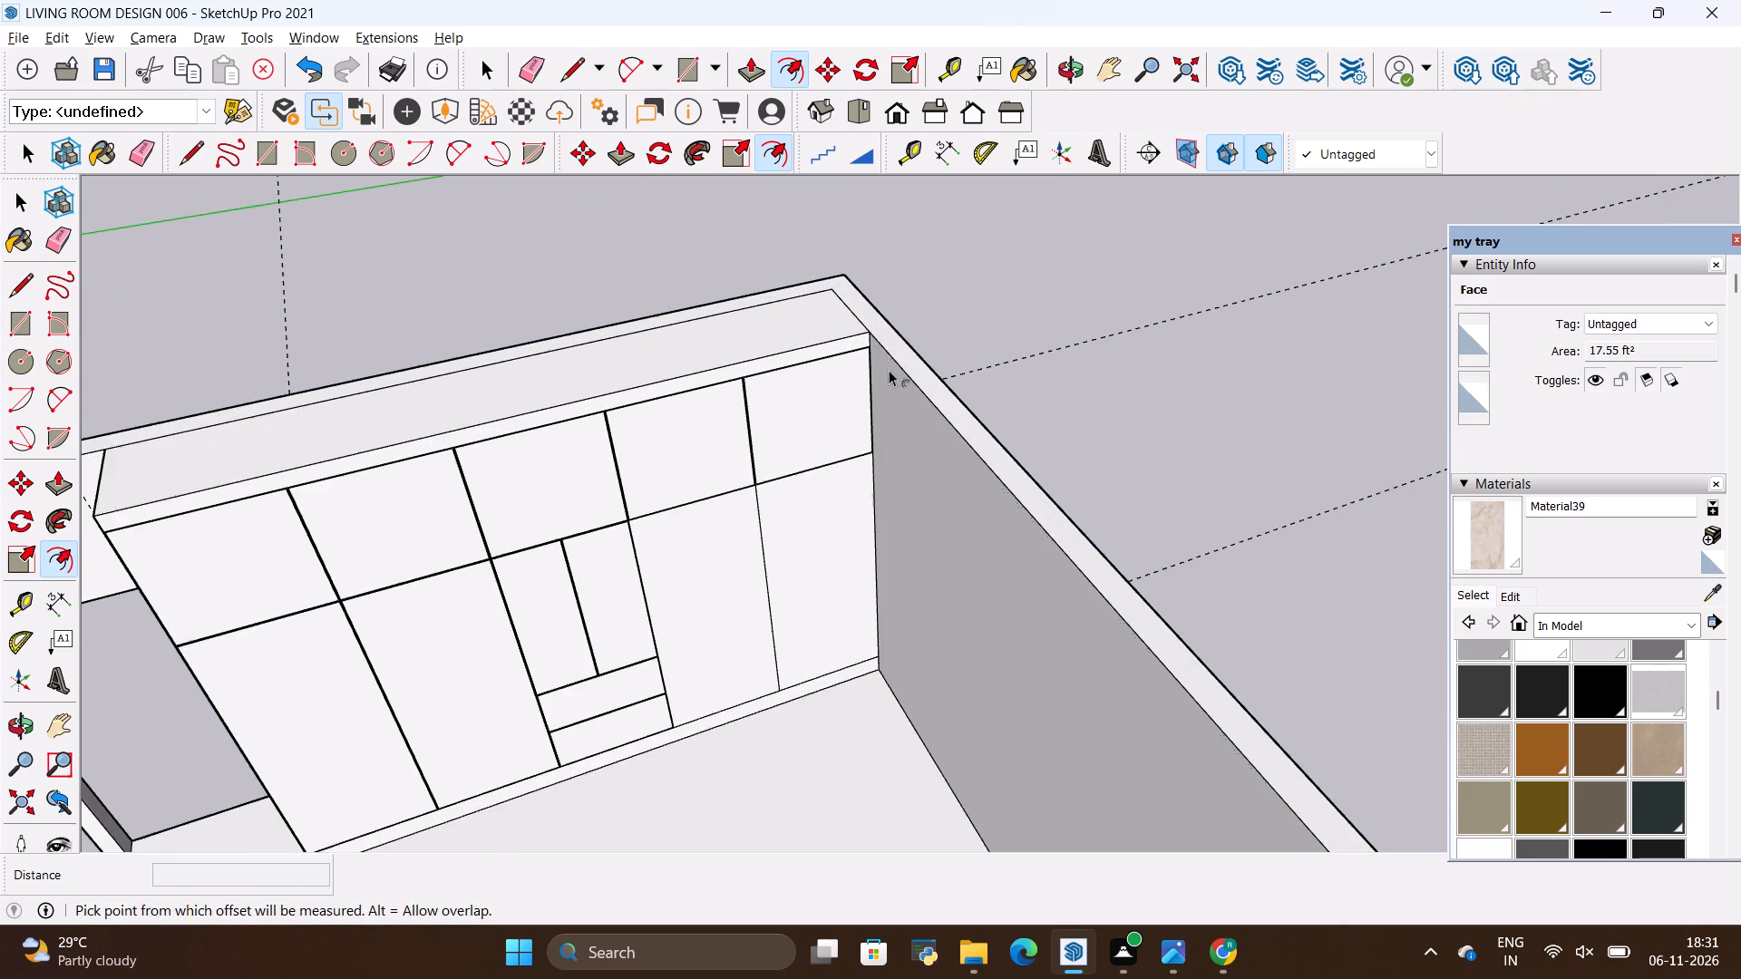
scroll(811, 448, "down", 3)
scroll(756, 512, "up", 3)
key("Escape")
left_click(747, 525)
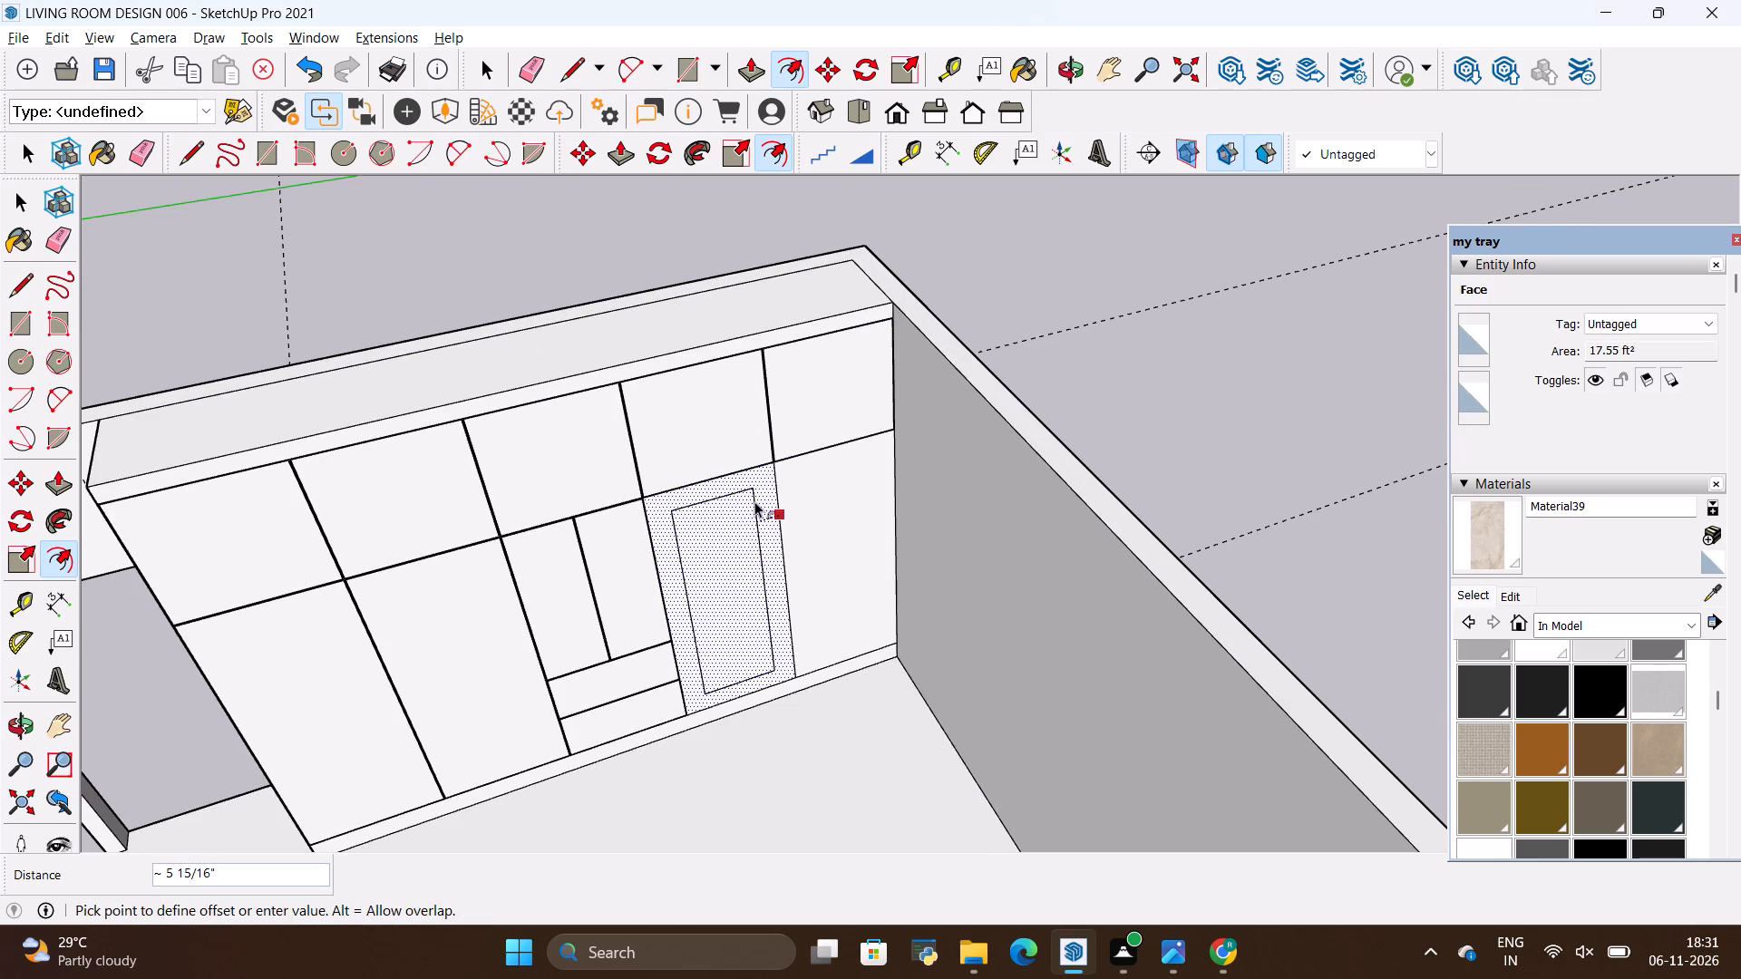
key("BackSpace")
type(".2\"")
key("Return")
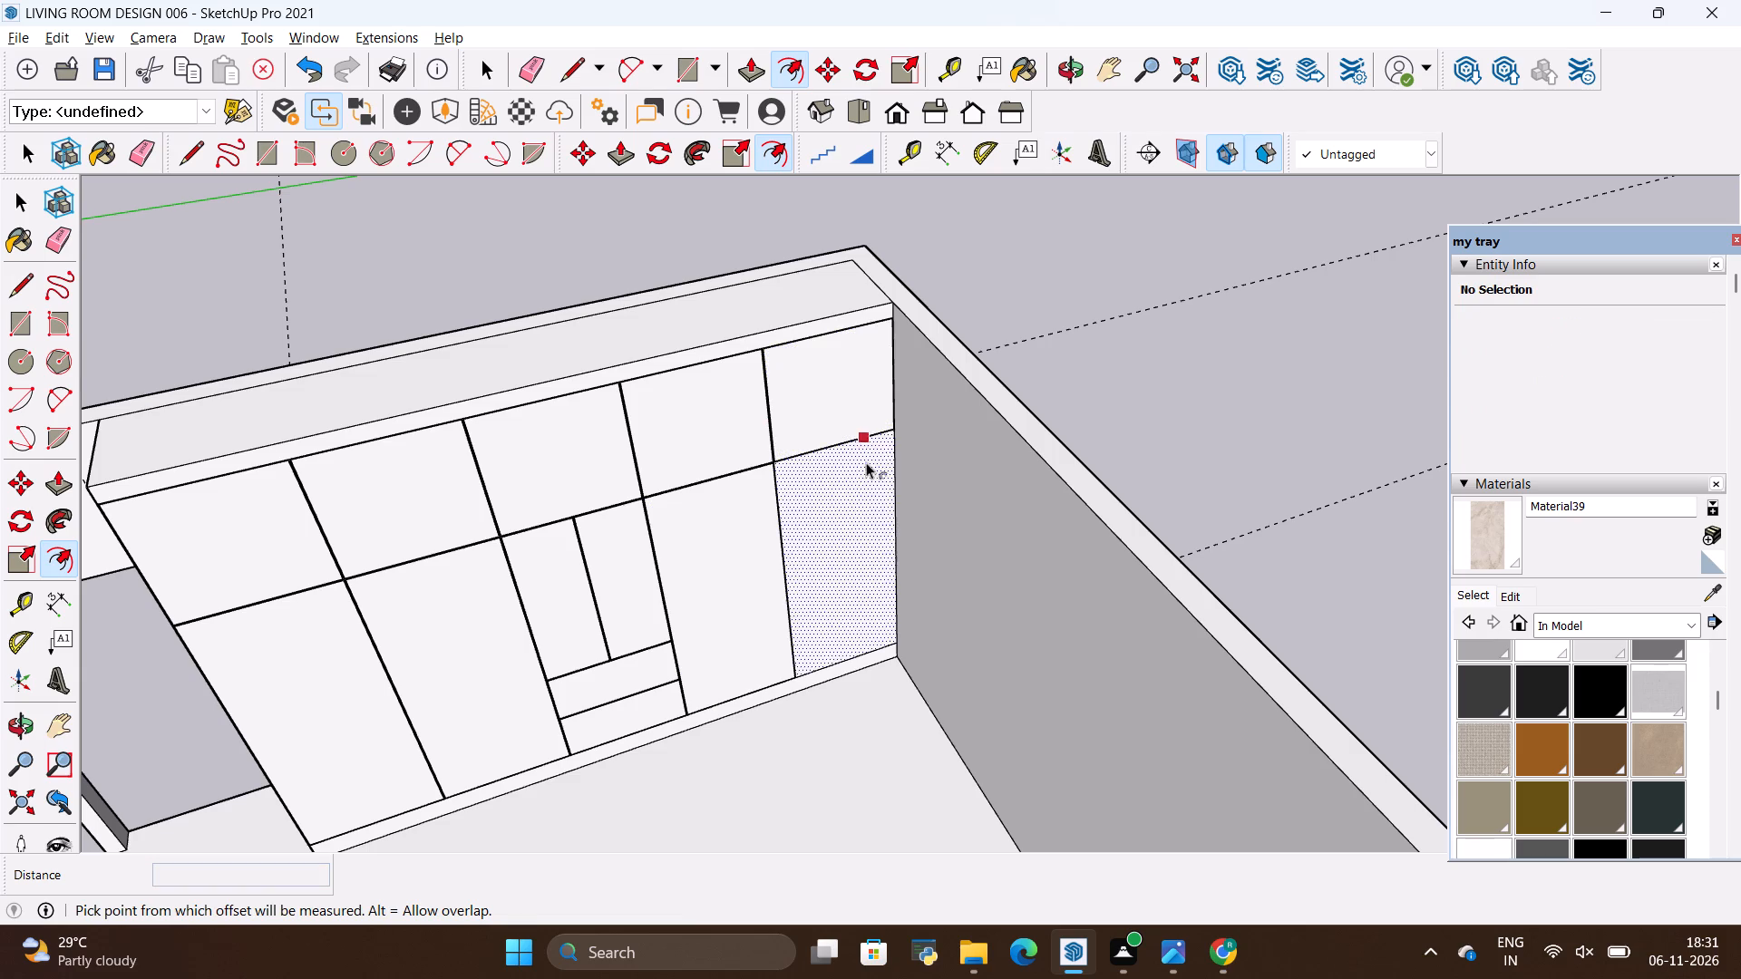
Offset the outline of the last tall lower door, beside the grey side wall, inward by 0.2".
scroll(870, 470, "up", 5)
key("Escape")
left_click(859, 489)
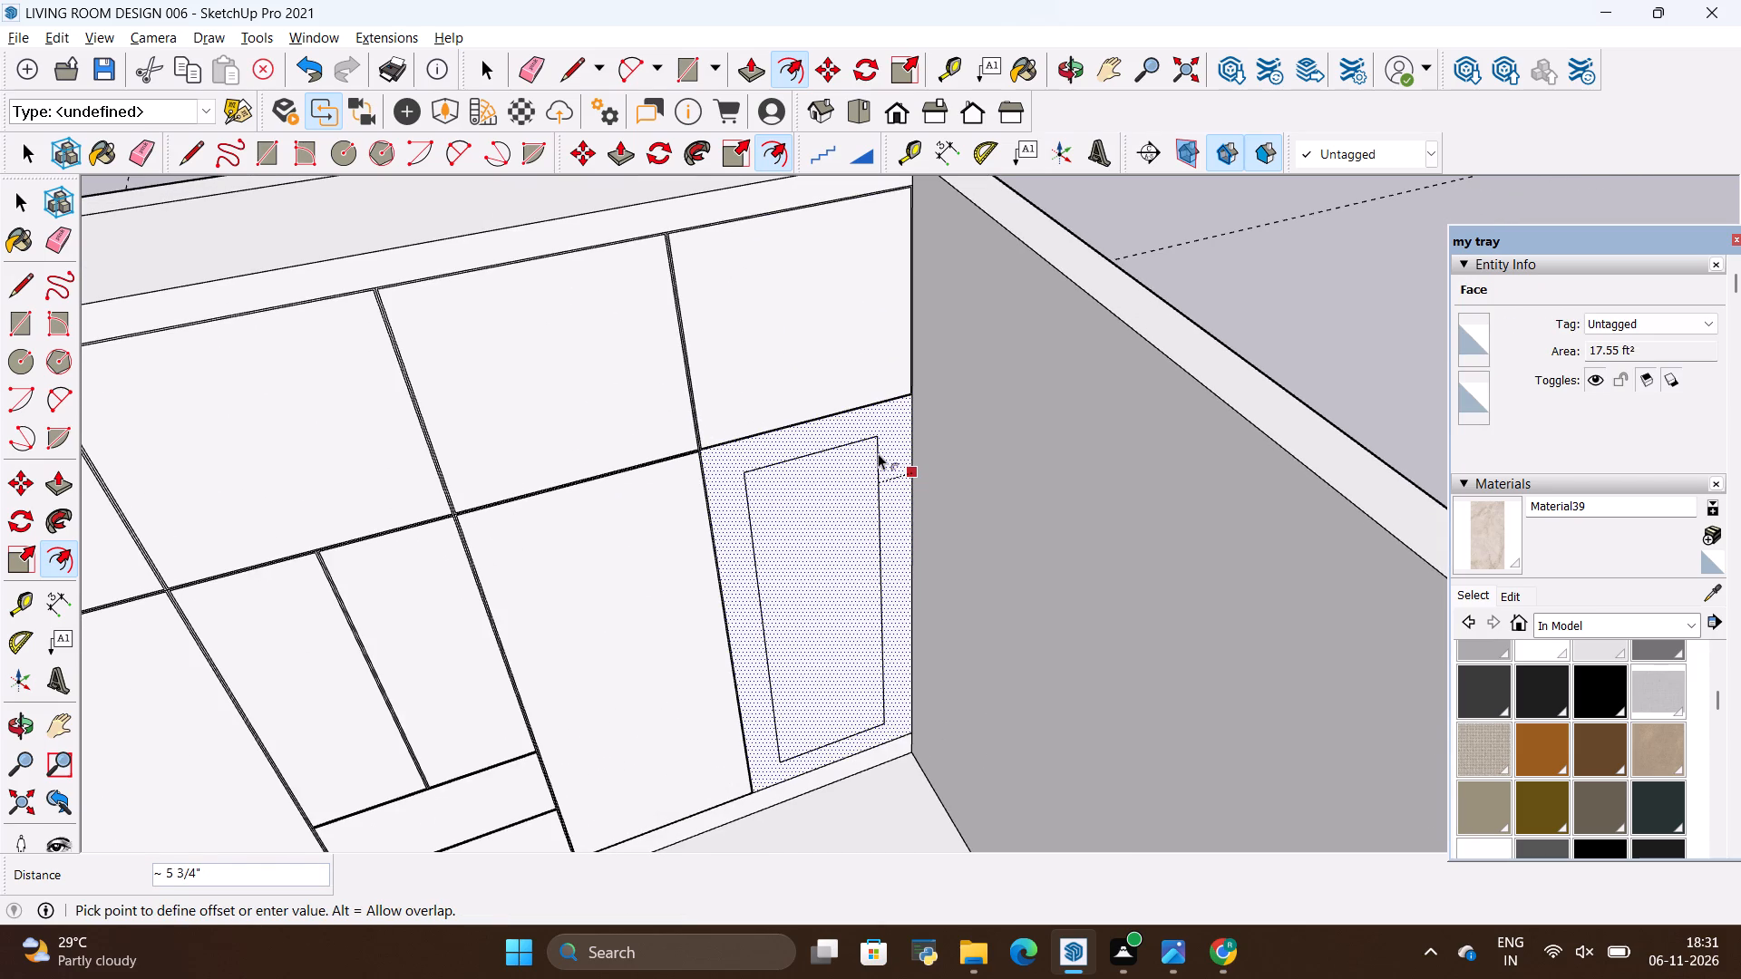
key("BackSpace")
type(".2\"")
key("Return")
key("Escape")
key("space")
left_click(776, 475)
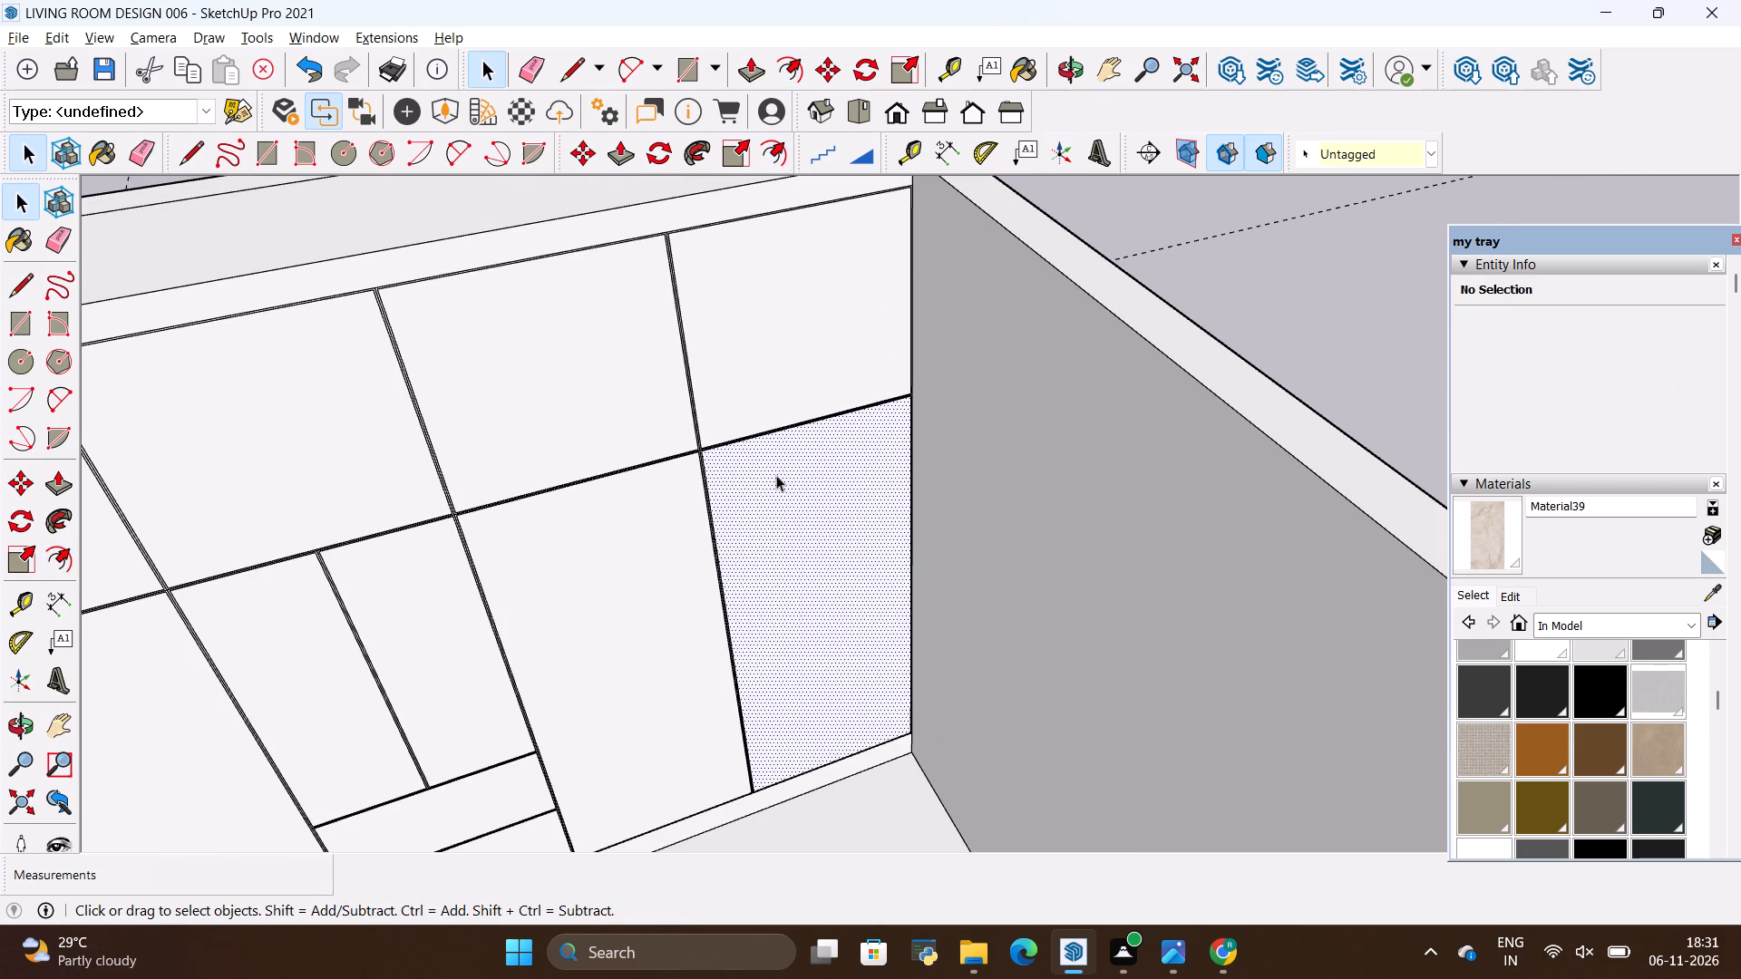
Erase the dashed guide lines running outside the room beyond the grey side wall.
scroll(692, 437, "down", 11)
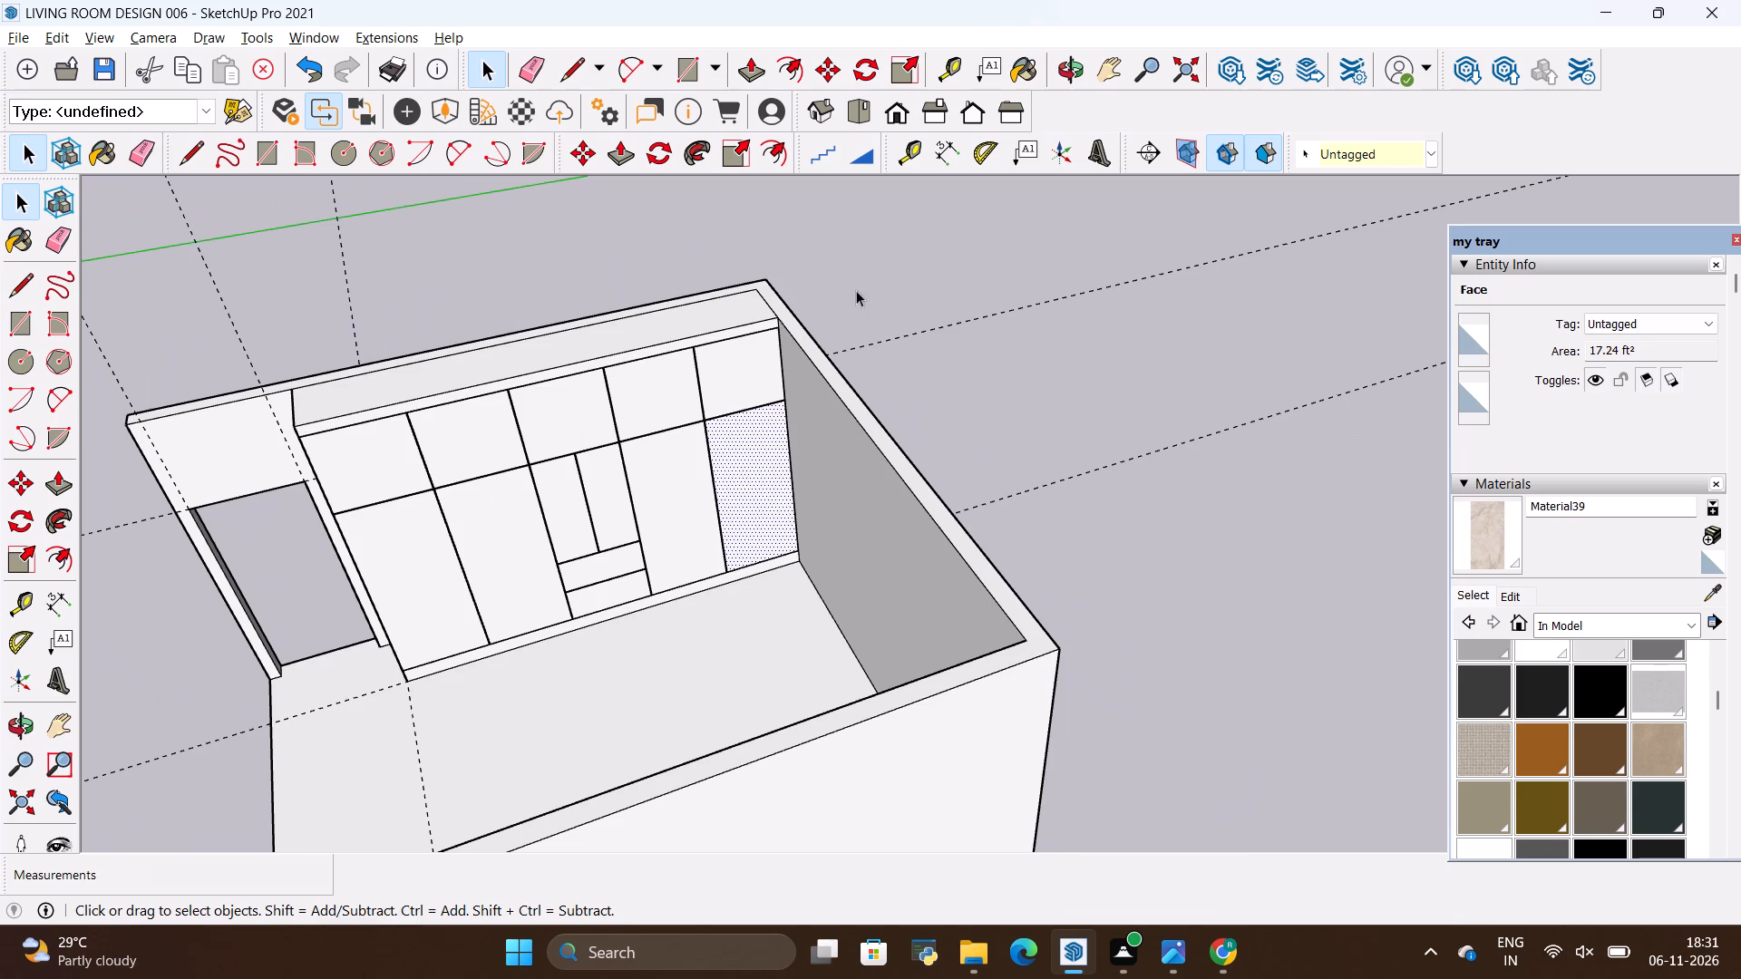
key("e")
left_click_drag(867, 298, 1062, 508)
key("space")
Erase the original centre lines meeting at the gap crossing between the first and second door columns.
scroll(518, 508, "up", 4)
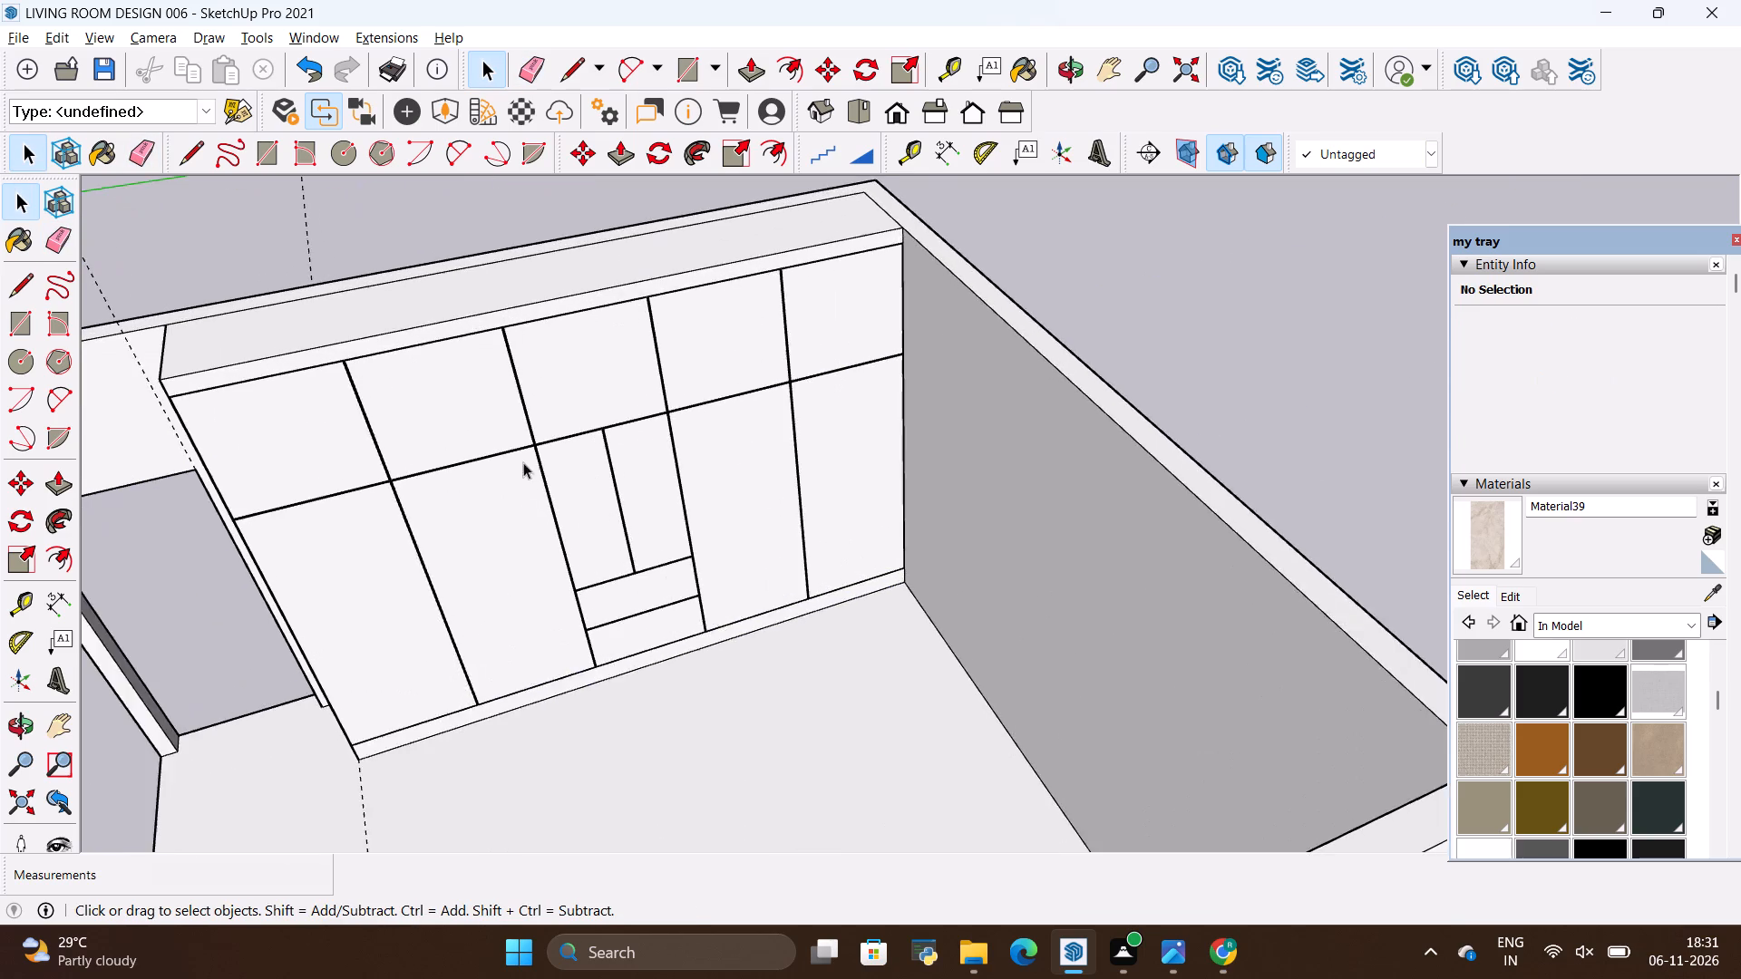
scroll(523, 462, "up", 4)
scroll(112, 545, "up", 6)
scroll(359, 480, "up", 11)
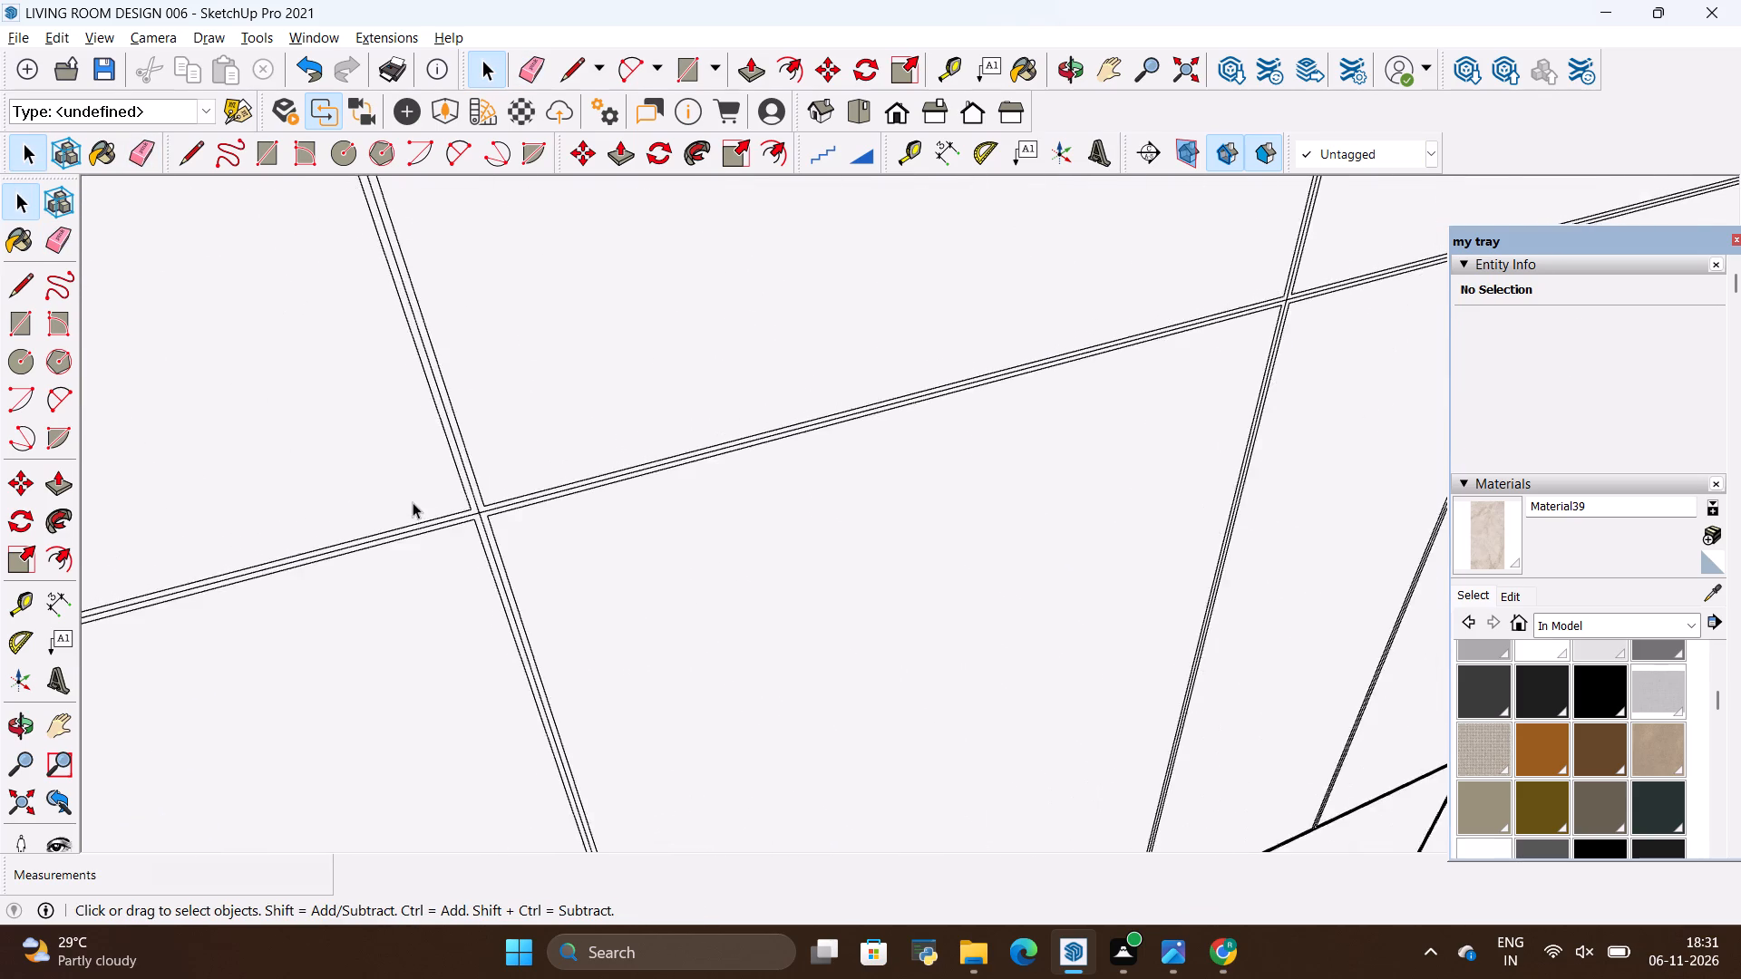
scroll(413, 502, "up", 13)
scroll(540, 528, "up", 10)
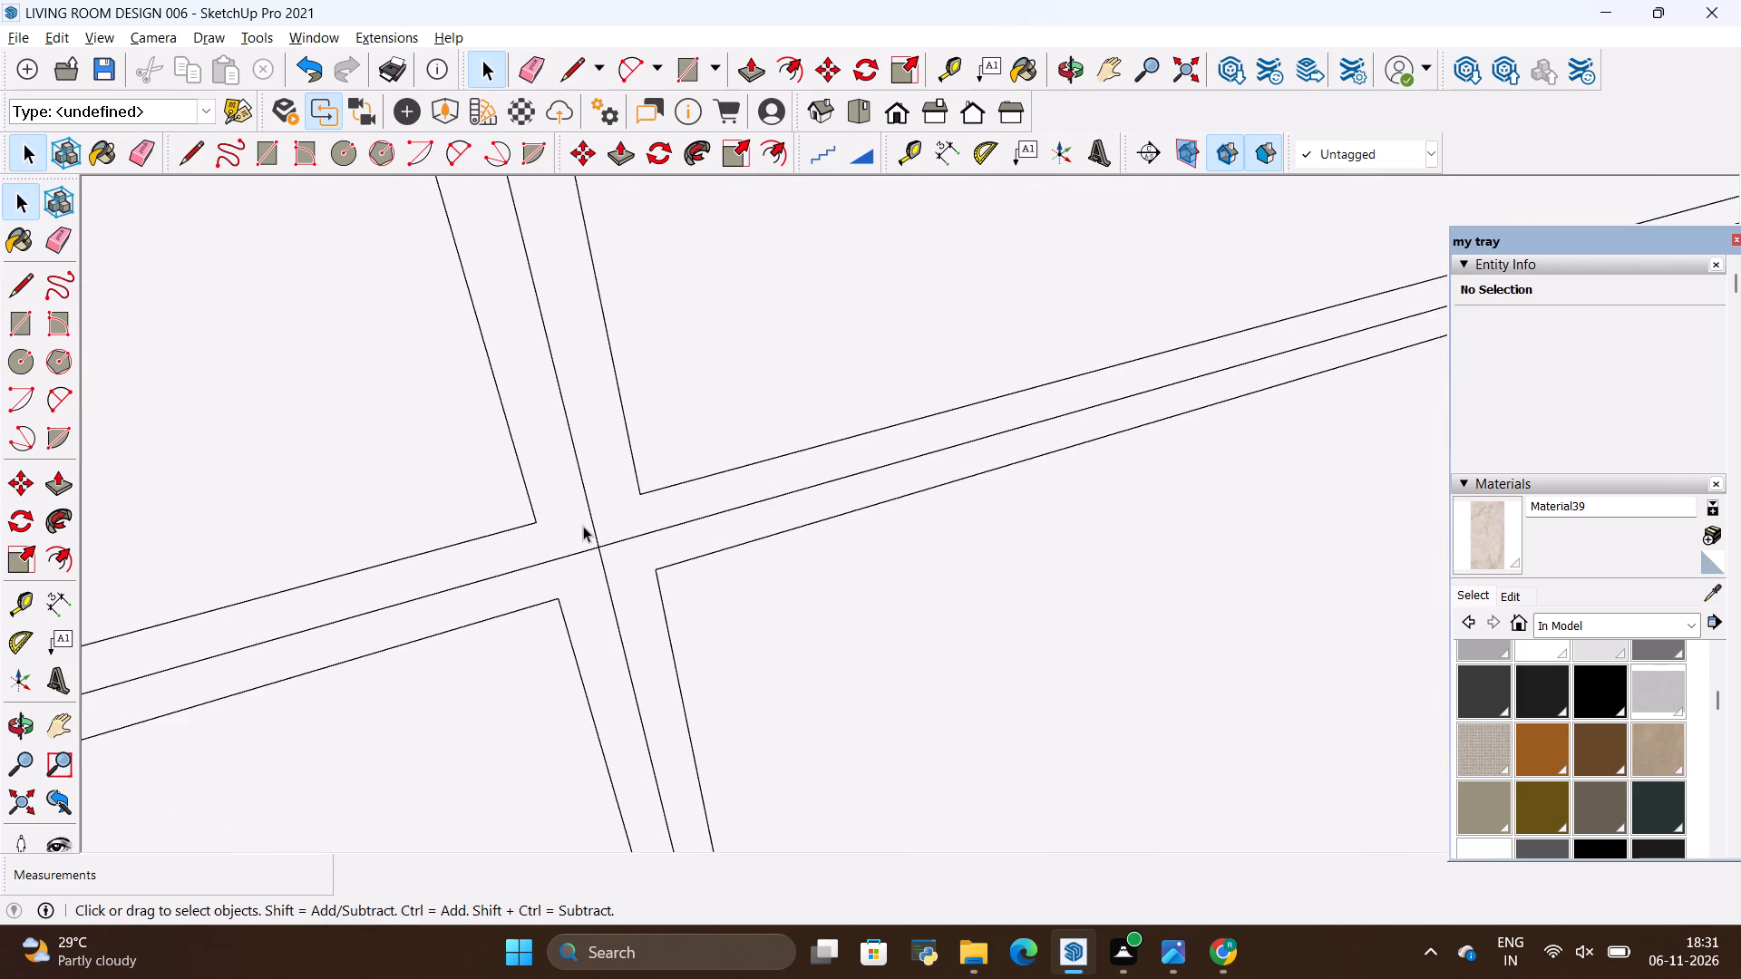
scroll(583, 526, "up", 2)
key("e")
left_click_drag(598, 525, 605, 541)
Erase the remaining centre lines at the gap crossing between the second door column and the middle column.
scroll(879, 45, "down", 1)
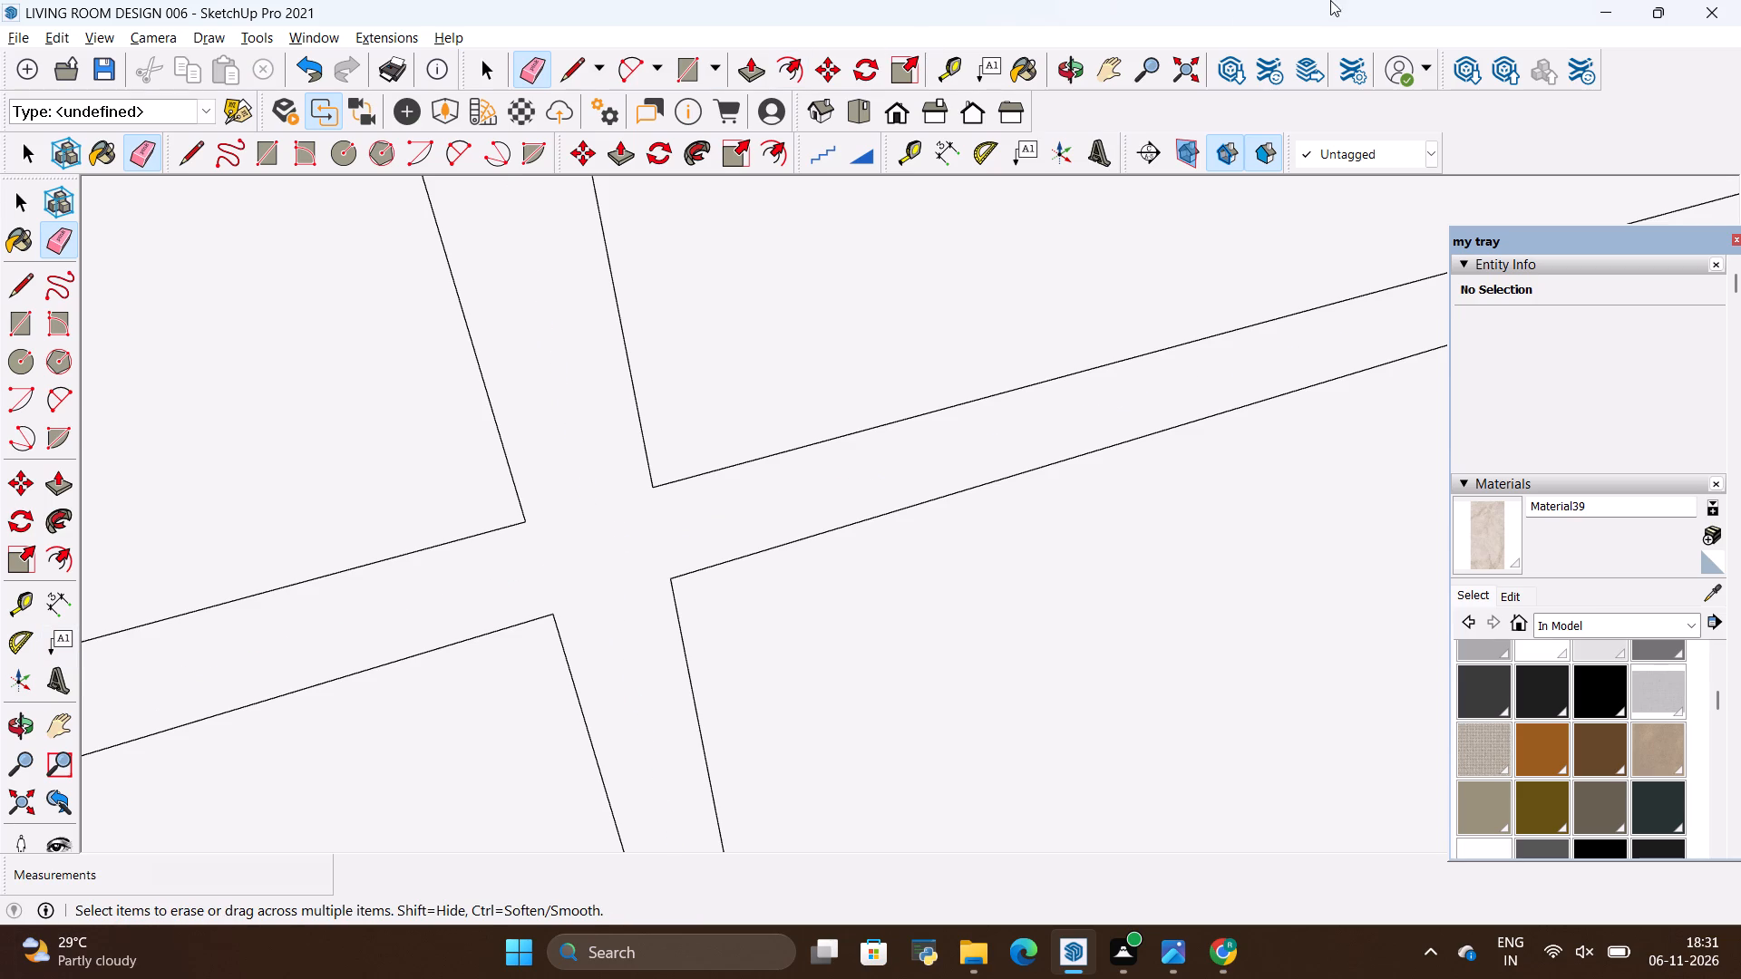
scroll(1369, 285, "down", 1)
scroll(751, 622, "down", 16)
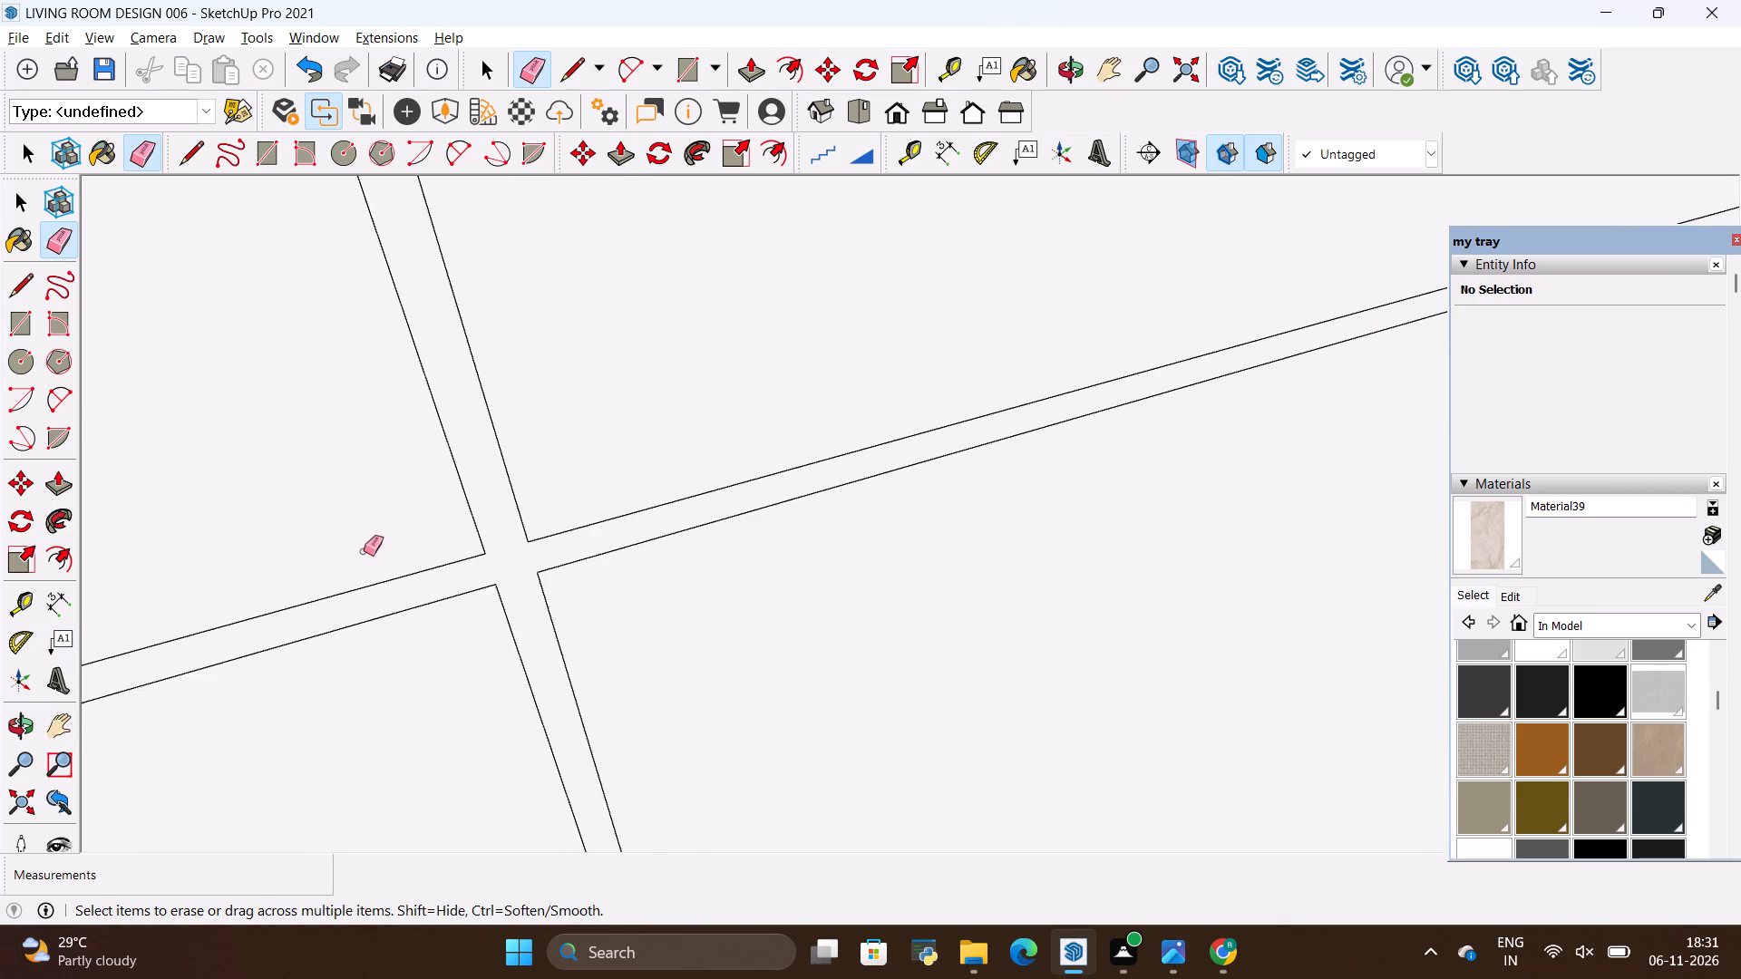
scroll(364, 551, "down", 20)
scroll(364, 551, "down", 3)
scroll(1019, 359, "up", 6)
scroll(442, 561, "up", 4)
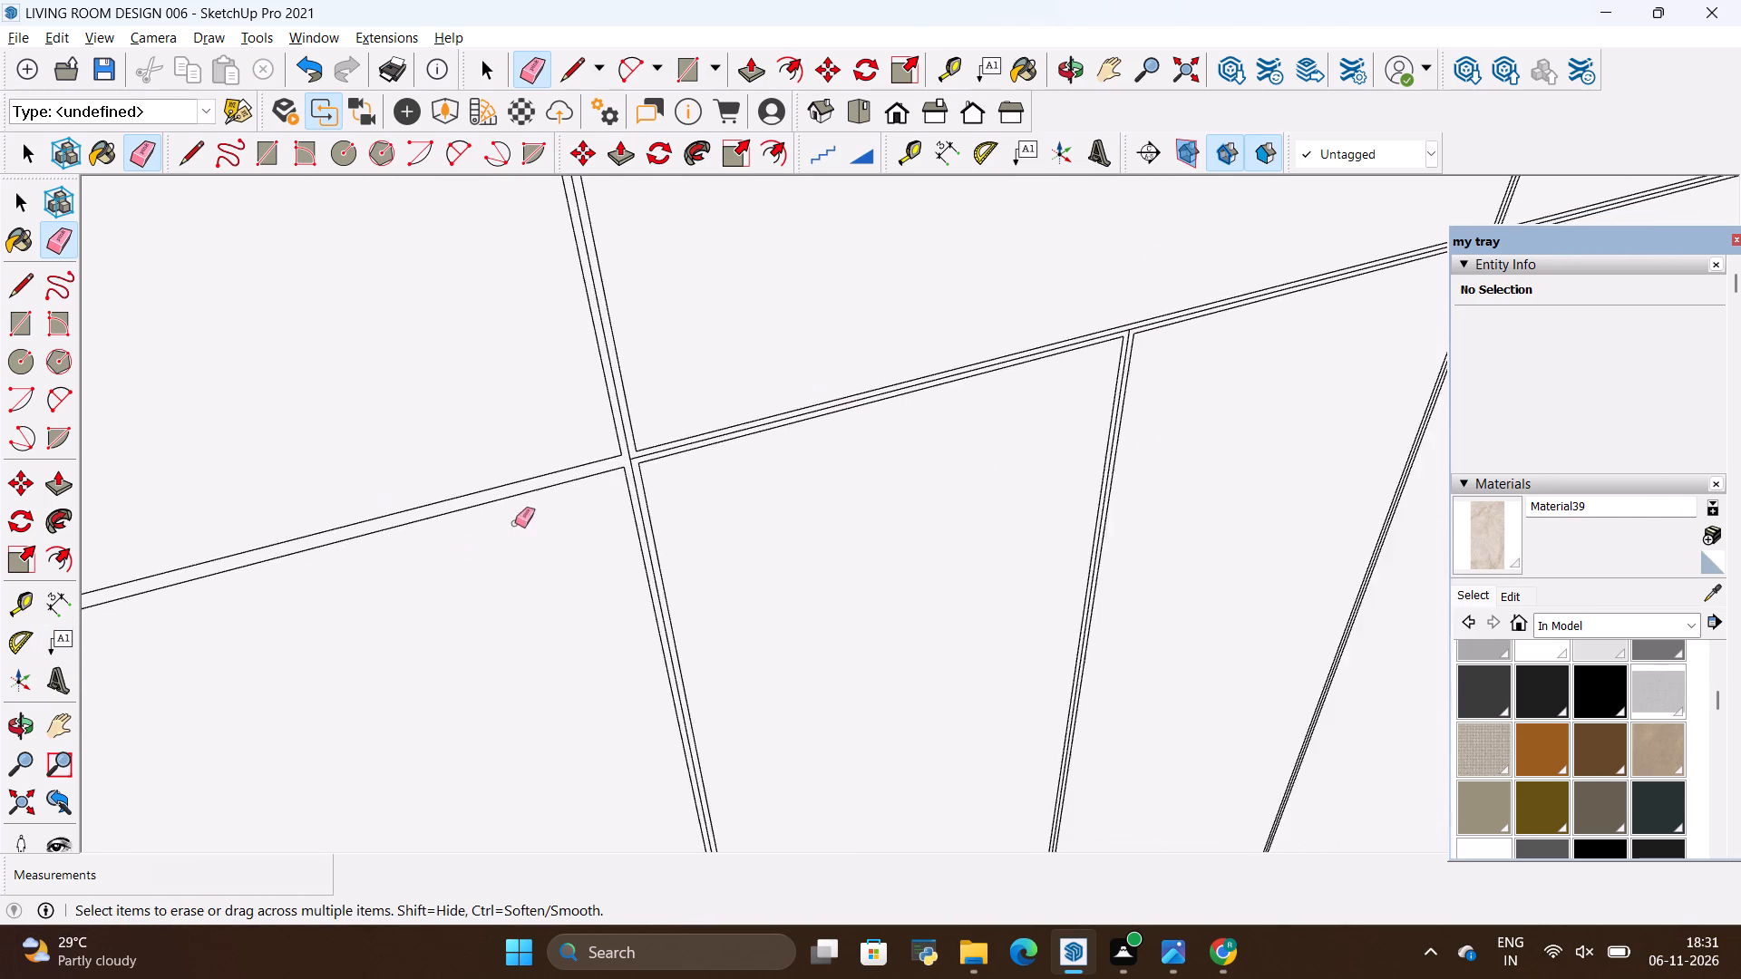
scroll(515, 523, "up", 20)
scroll(515, 523, "up", 5)
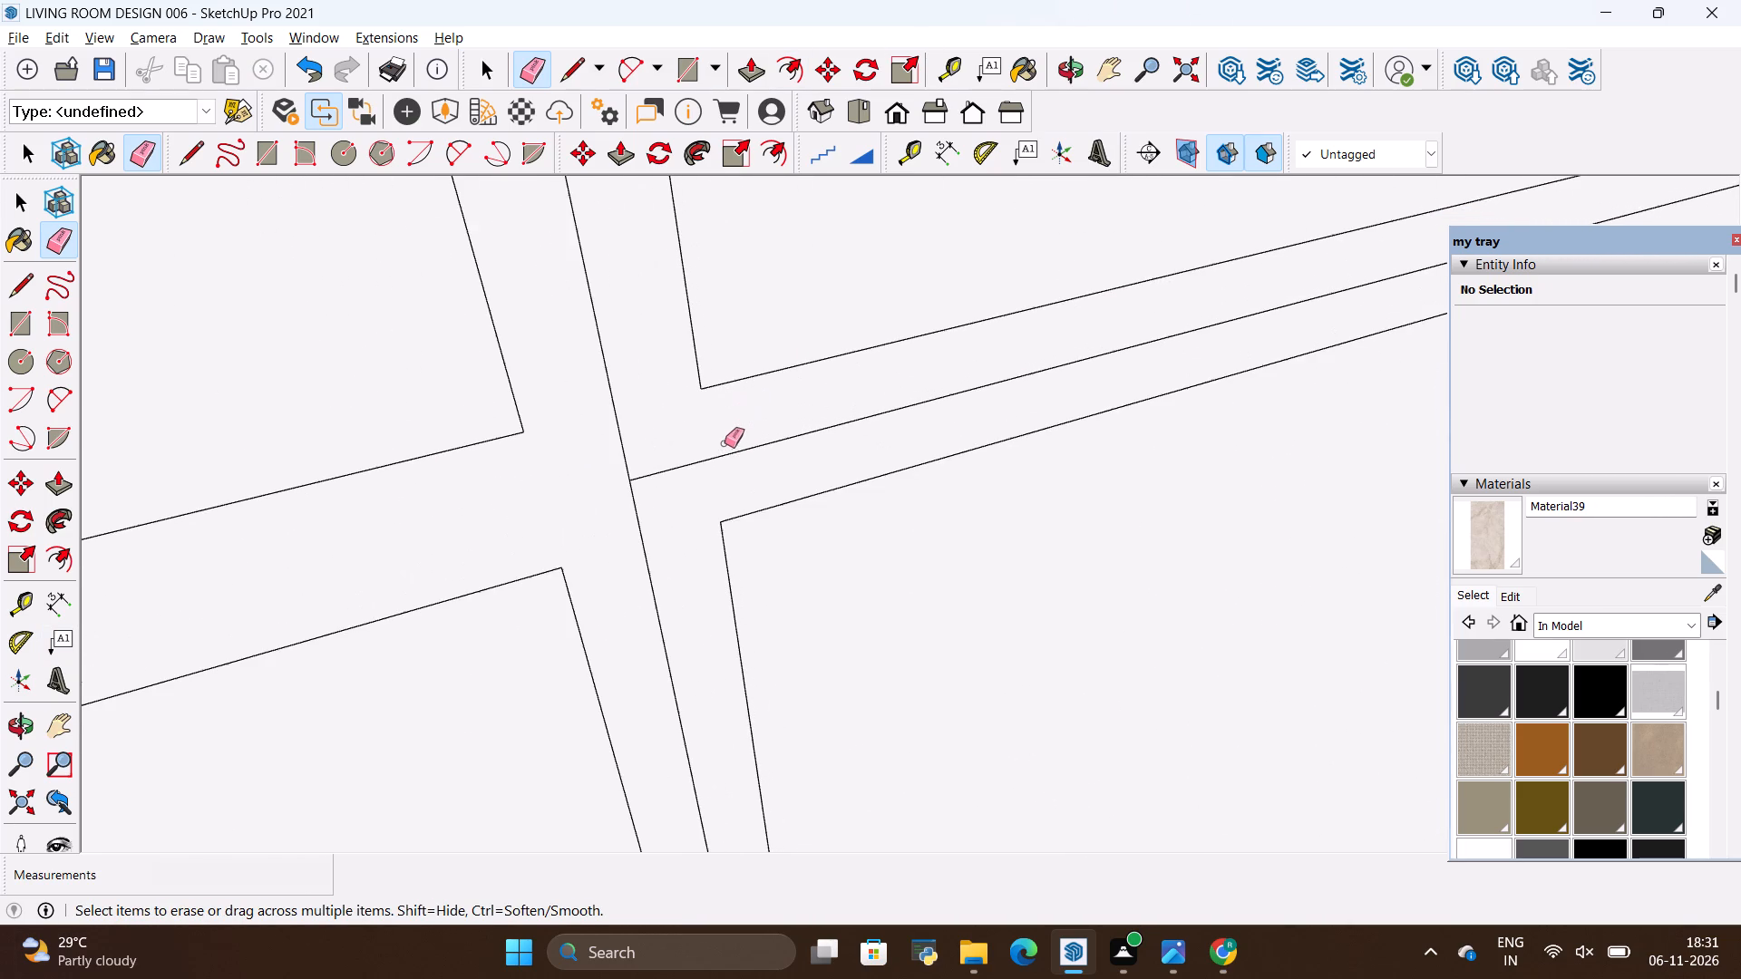
key("e")
left_click_drag(591, 488, 614, 513)
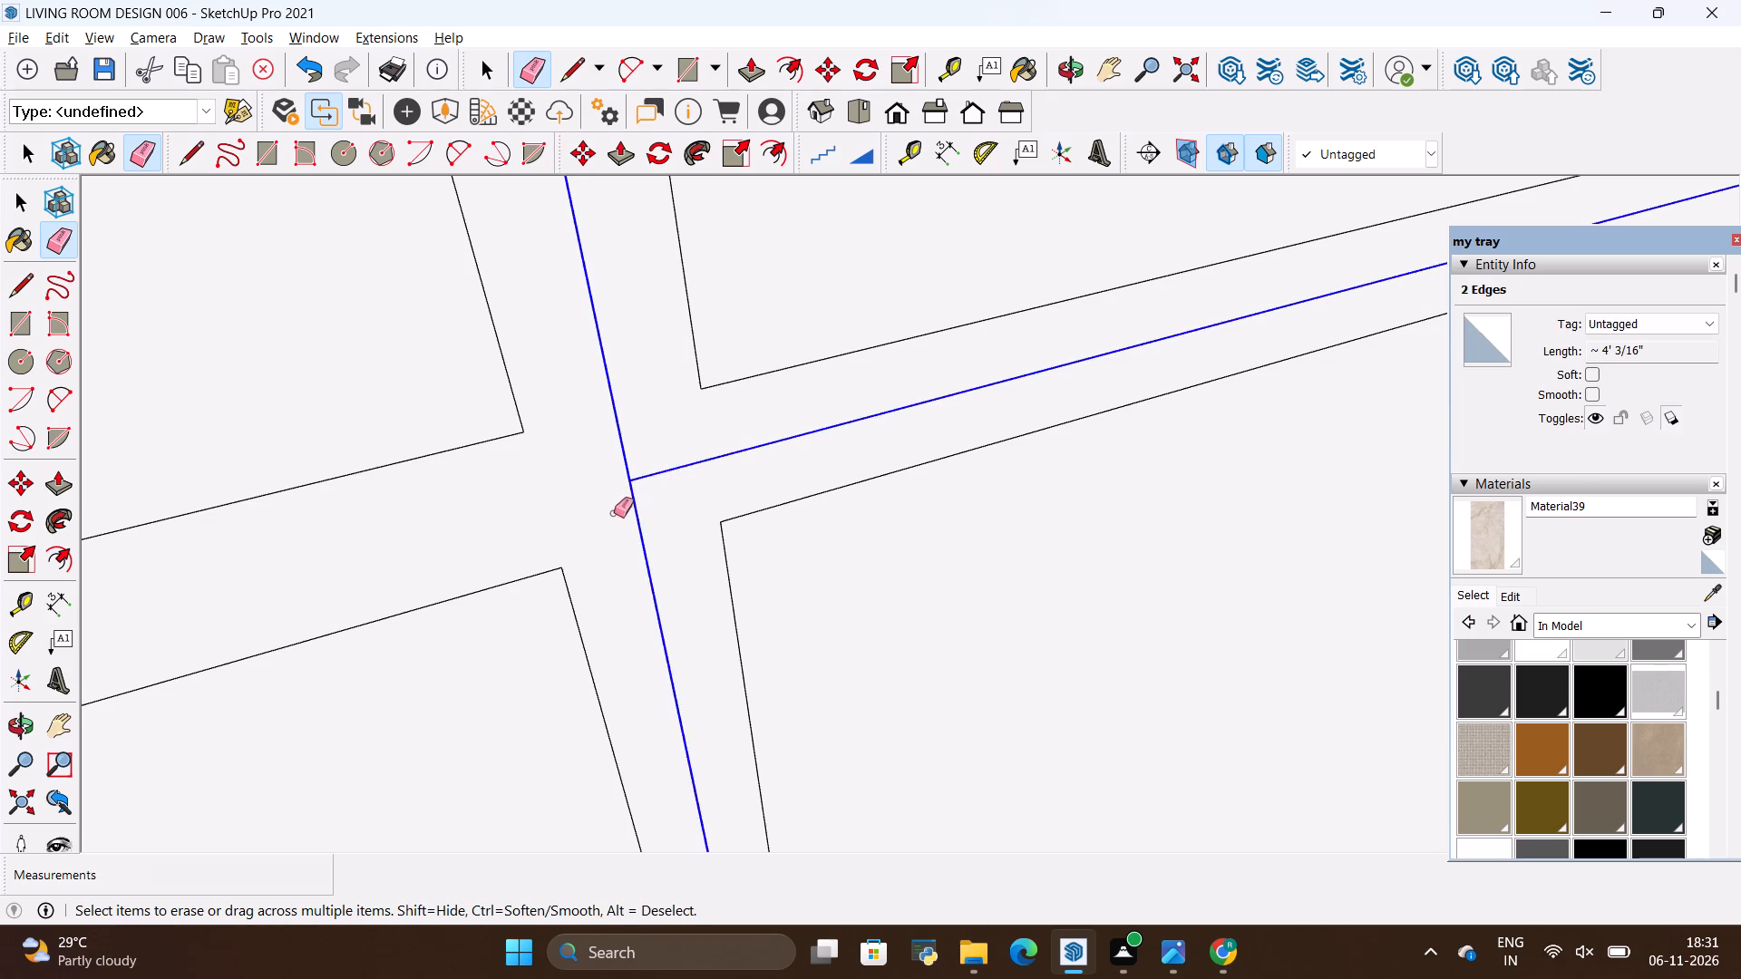
left_click_drag(614, 513, 606, 519)
Erase the centre lines at the top of the narrow-door divider and at the crossing between the middle and fourth columns.
scroll(414, 514, "down", 20)
scroll(414, 514, "down", 14)
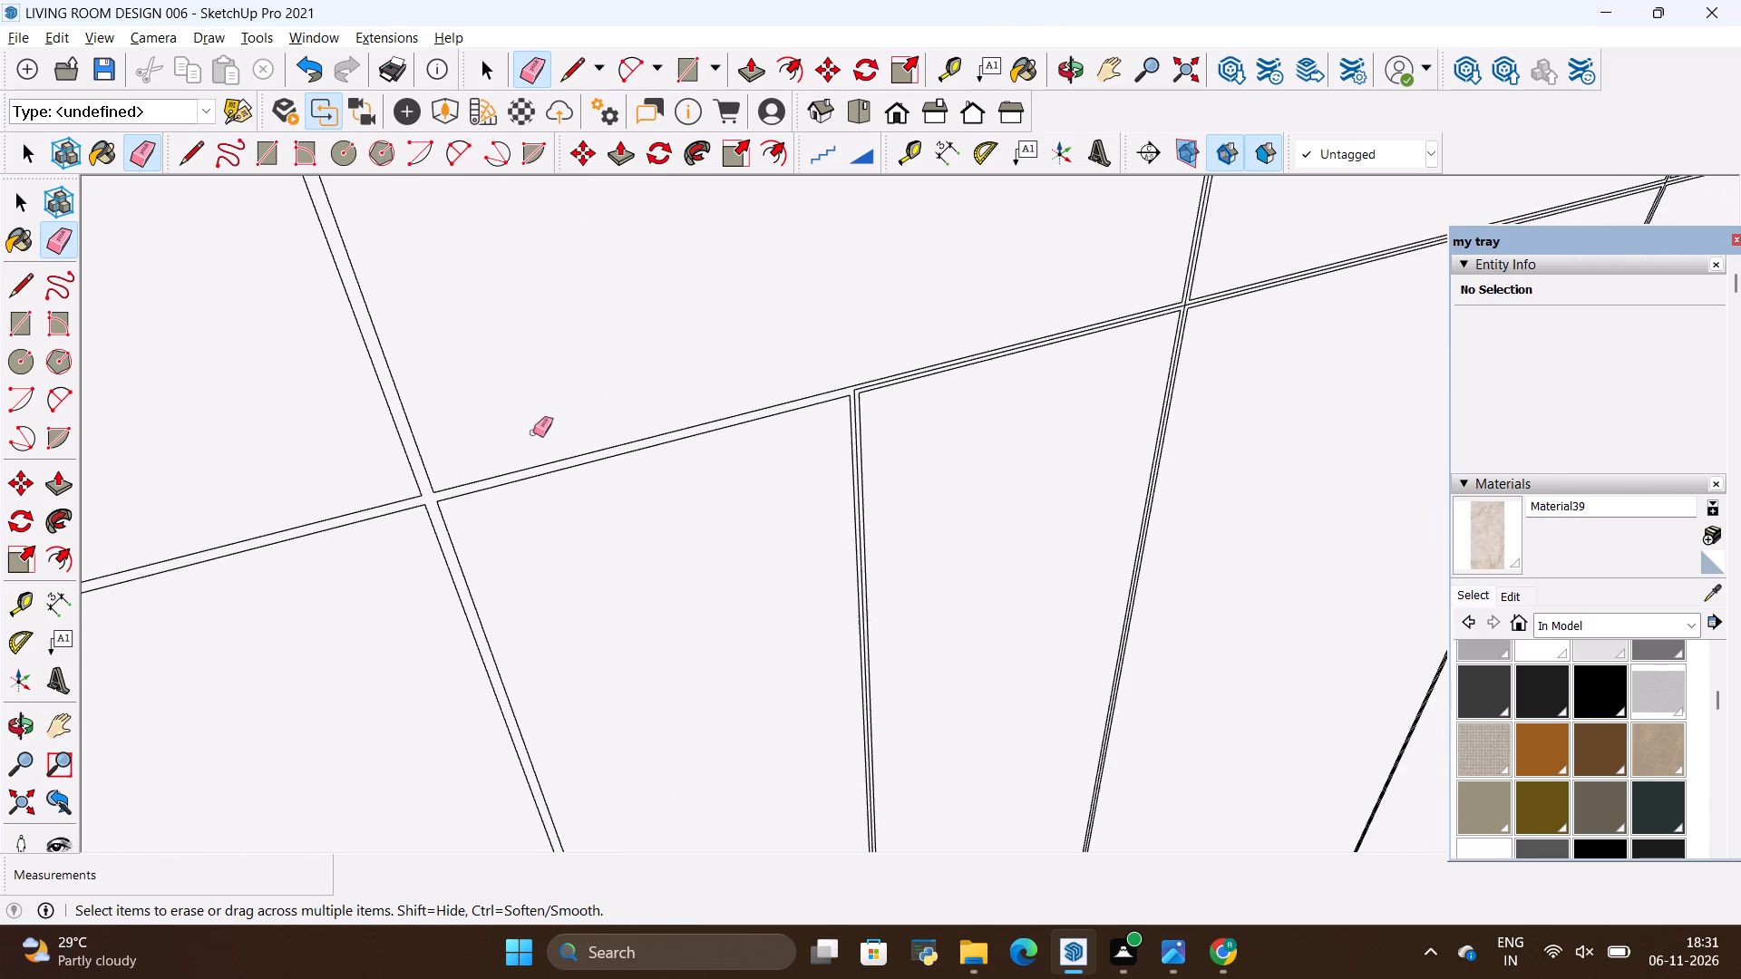
scroll(859, 343, "up", 20)
scroll(859, 343, "up", 5)
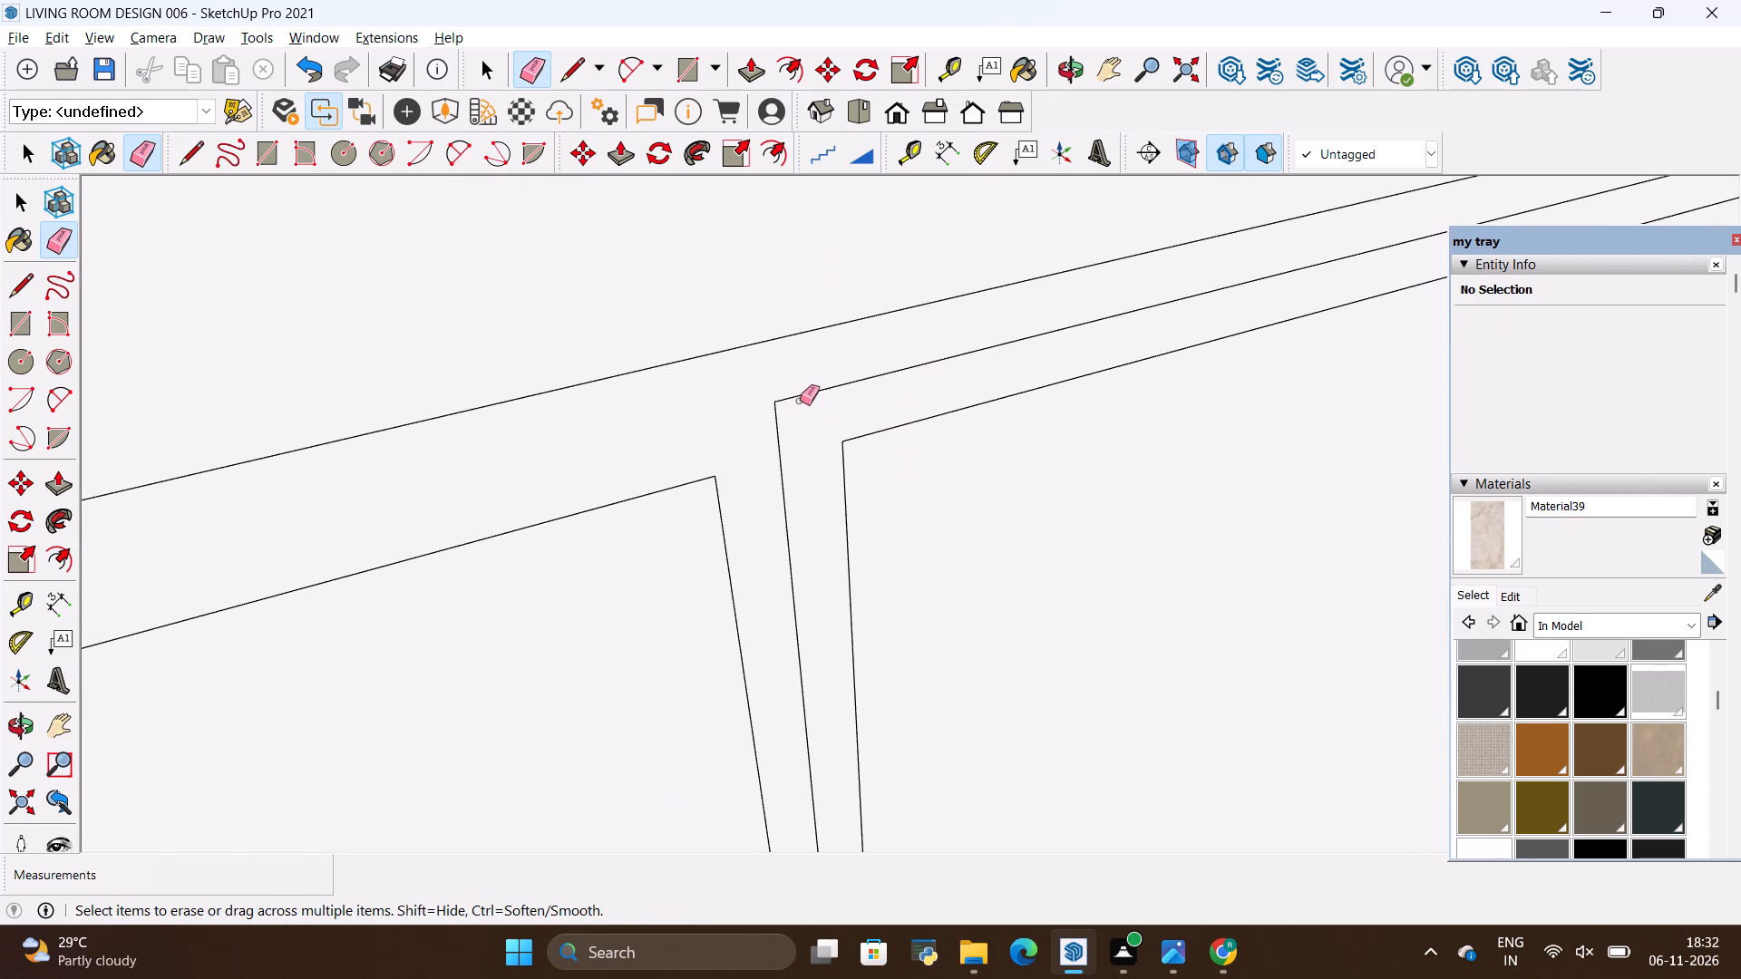
left_click_drag(792, 378, 769, 445)
scroll(648, 412, "down", 17)
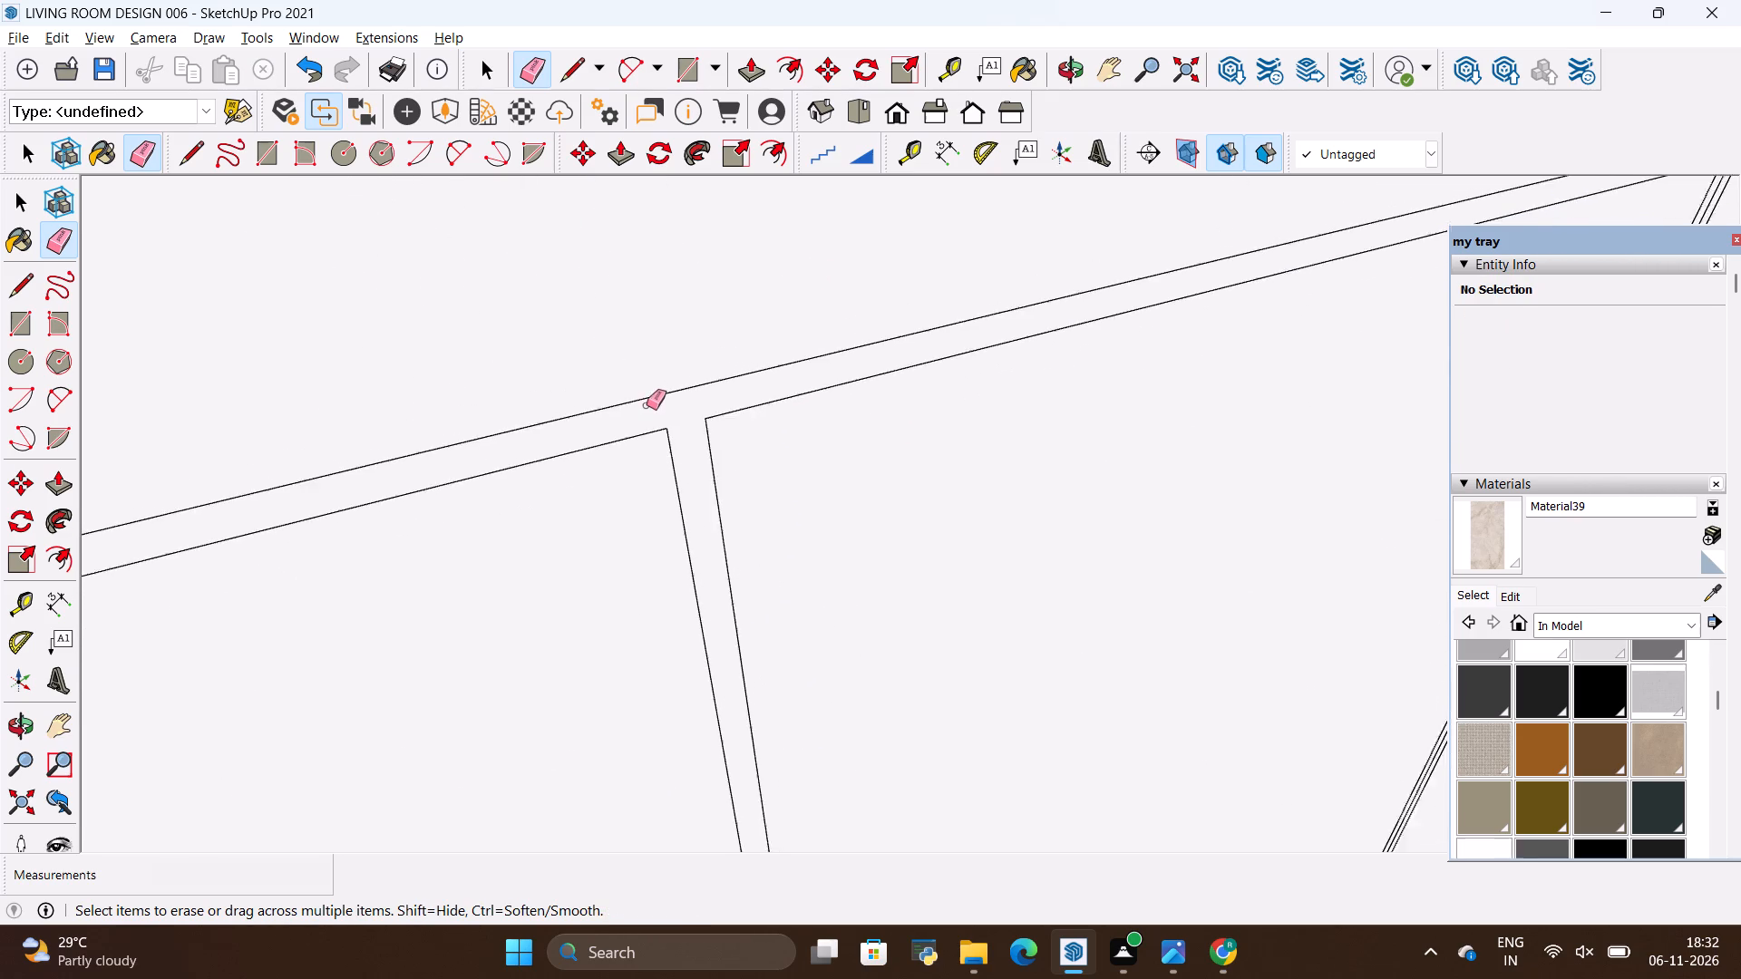
scroll(647, 405, "down", 17)
scroll(948, 260, "up", 18)
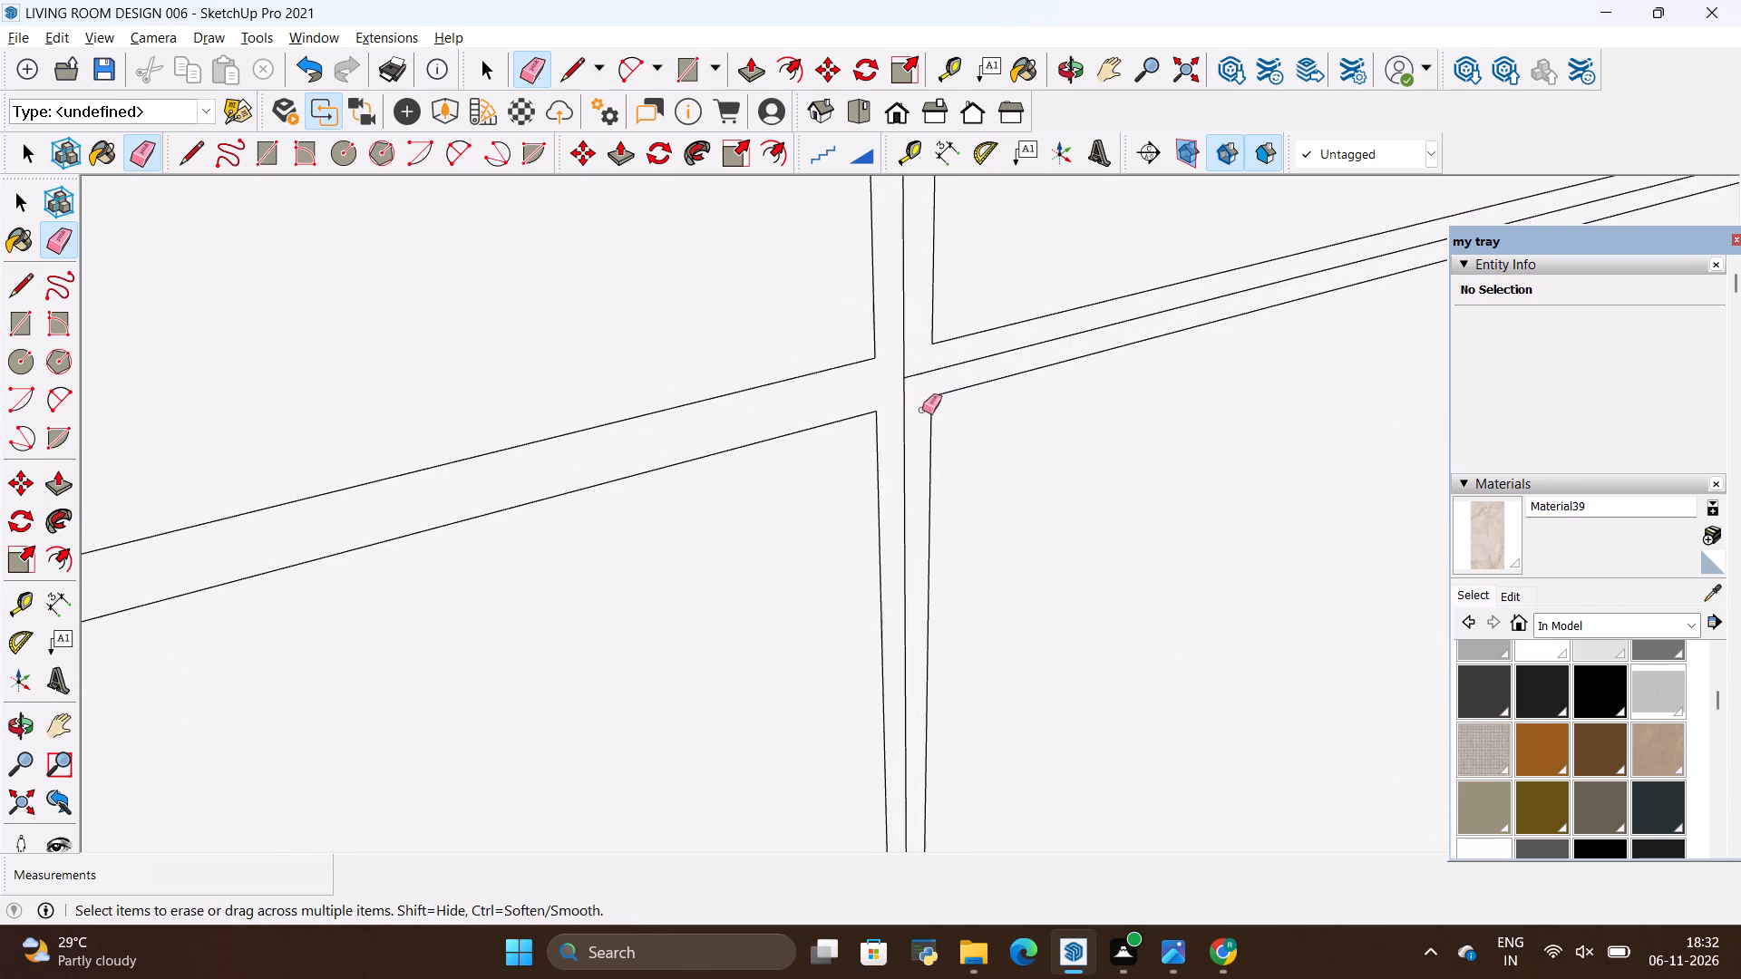
scroll(922, 410, "up", 6)
left_click_drag(898, 377, 915, 369)
Erase the remaining centre lines at the gap crossing between the fourth and last door columns.
scroll(881, 377, "down", 10)
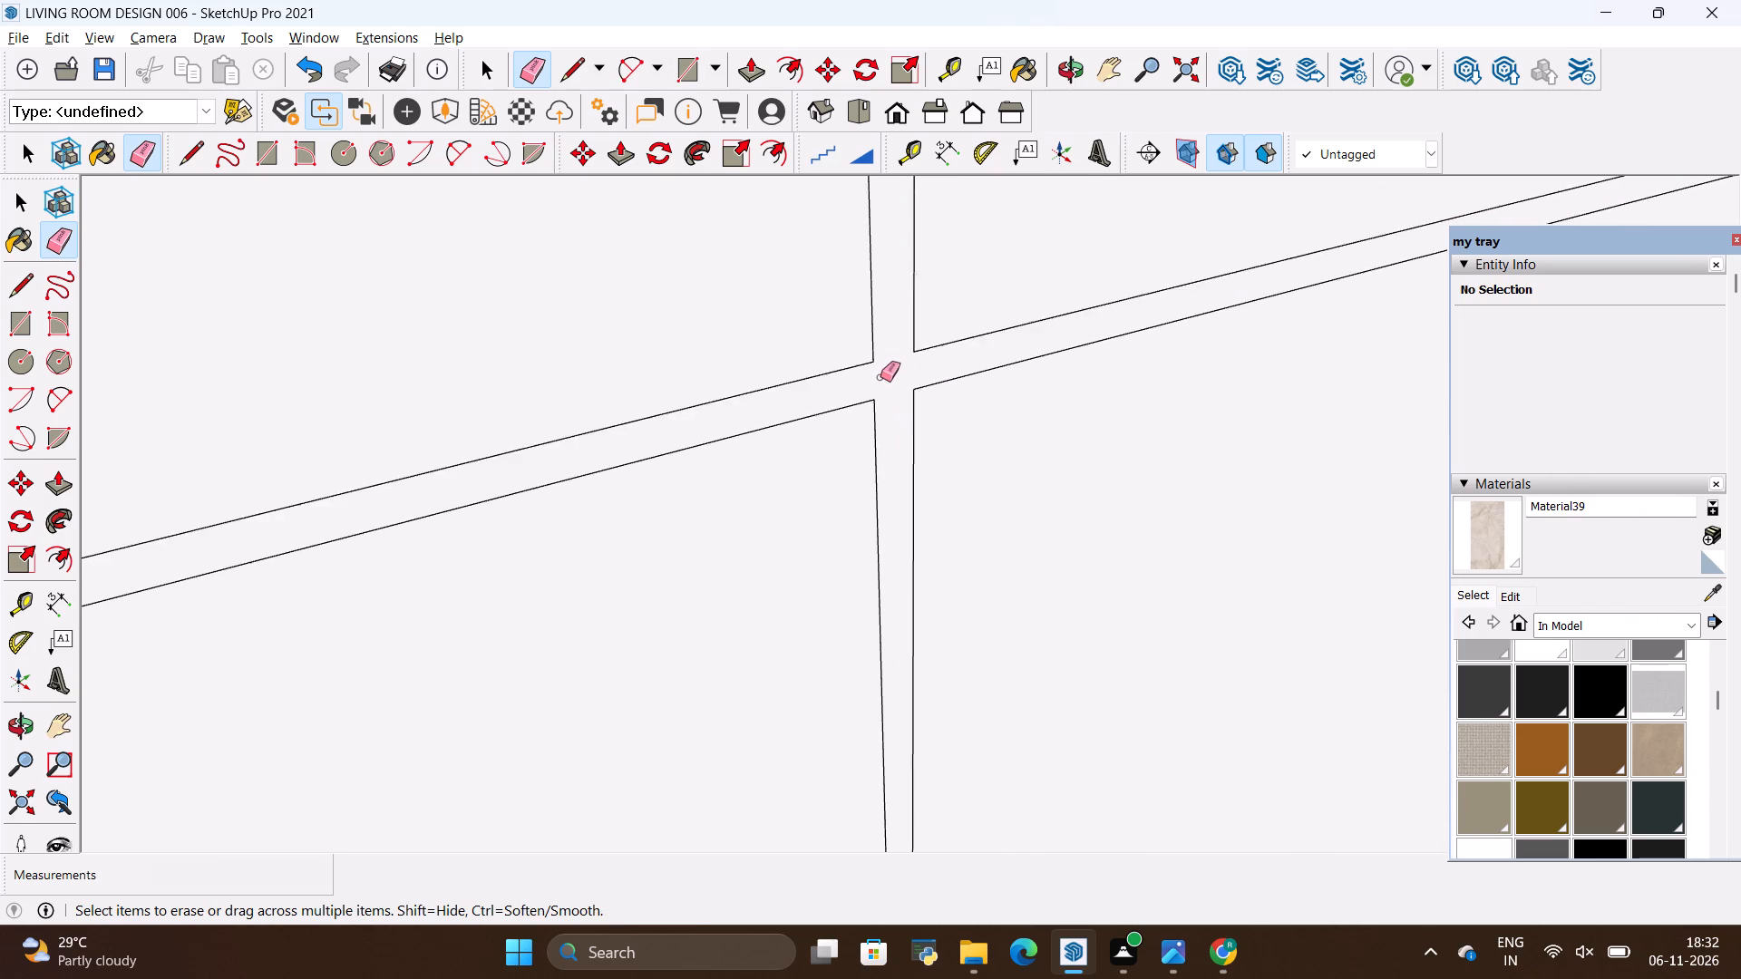
scroll(880, 377, "down", 20)
scroll(880, 377, "down", 15)
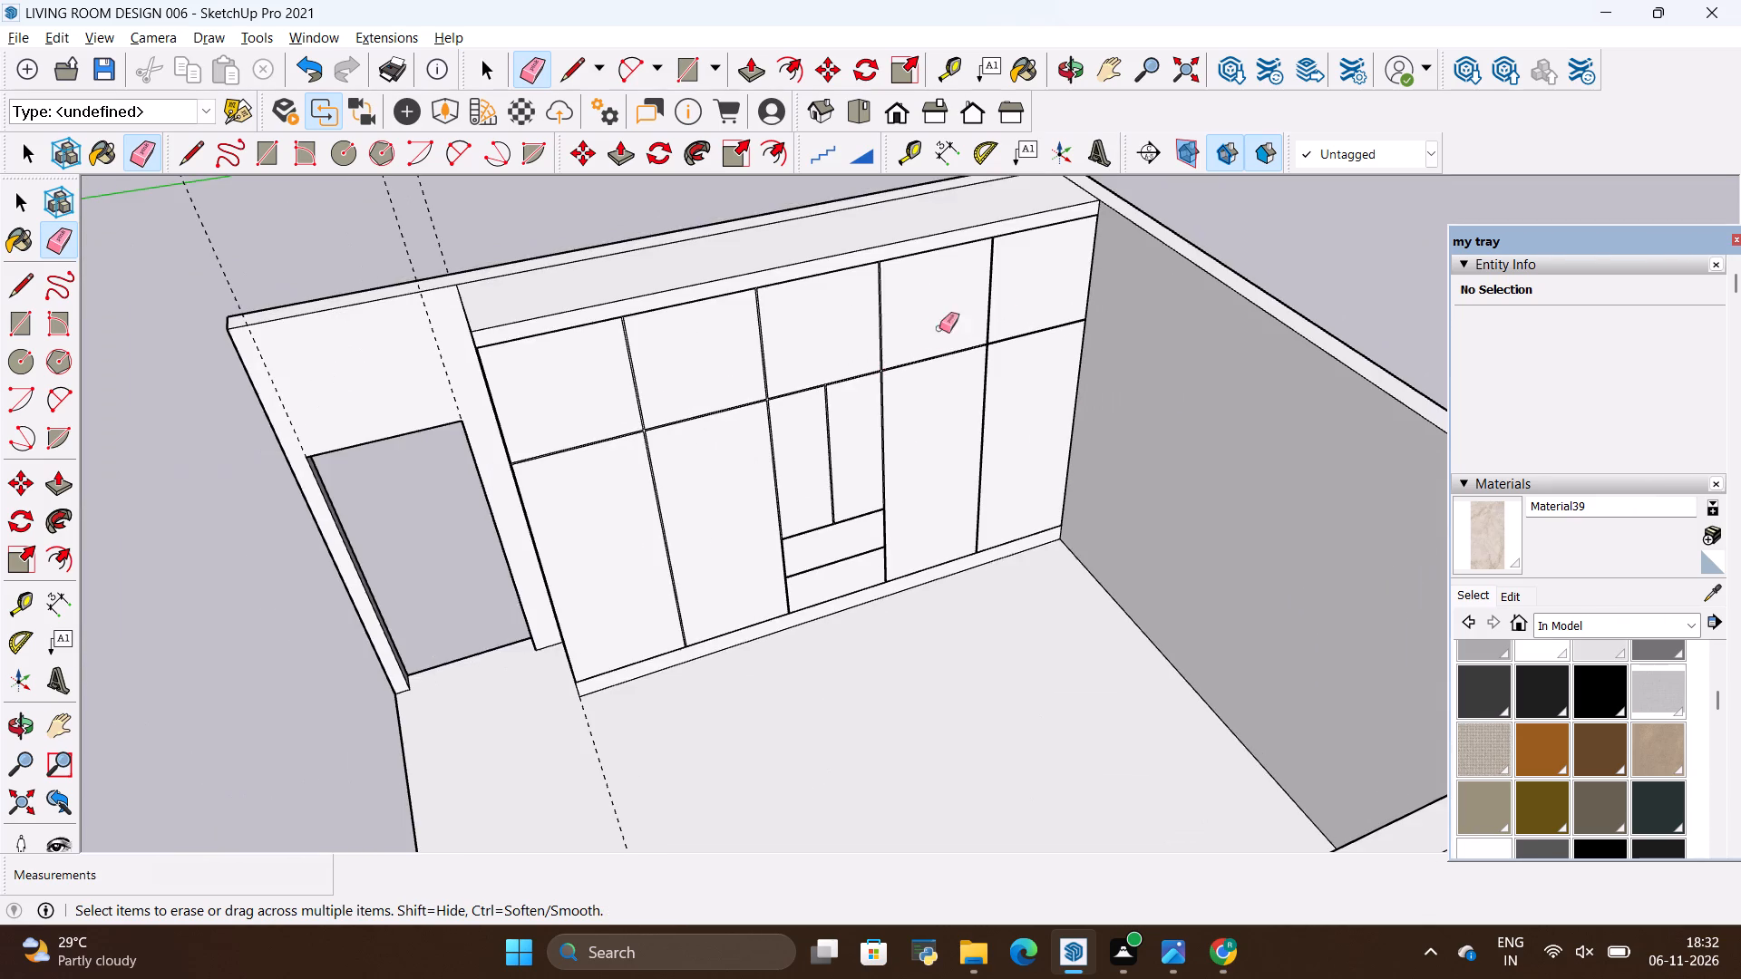
scroll(995, 314, "up", 20)
scroll(995, 314, "up", 12)
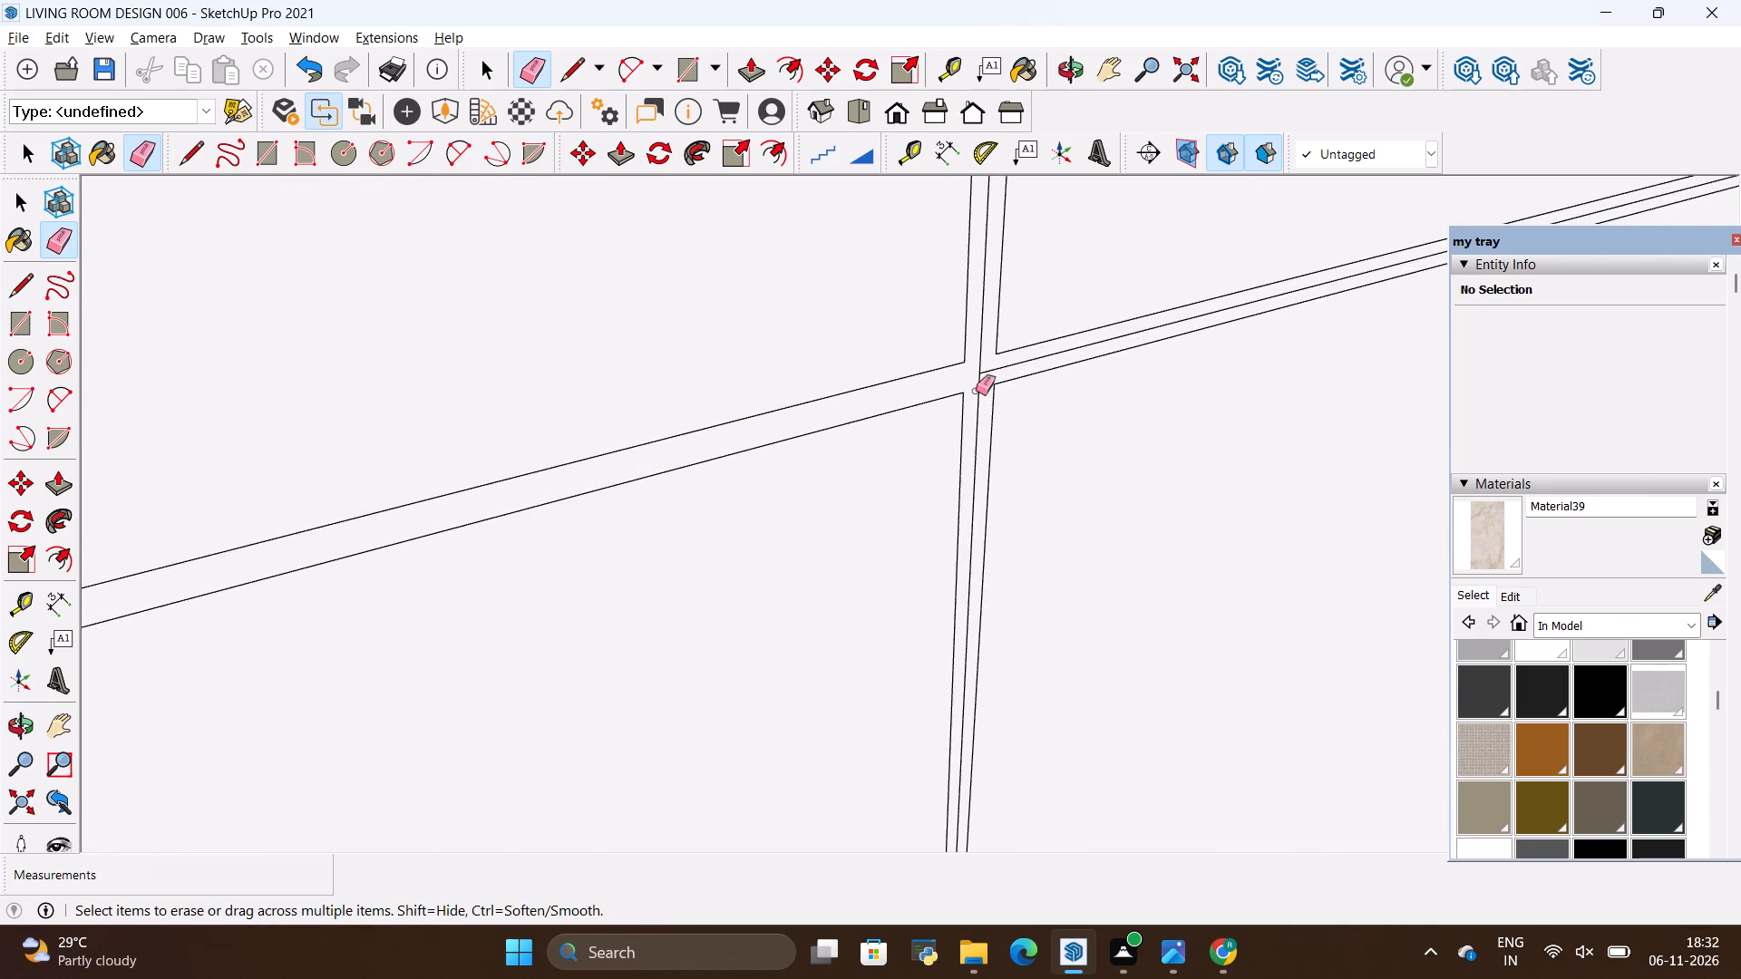
scroll(976, 391, "up", 3)
left_click_drag(973, 368, 1001, 359)
Erase the centre line in the gap between the two narrow doors and the upper drawer front.
scroll(948, 387, "down", 14)
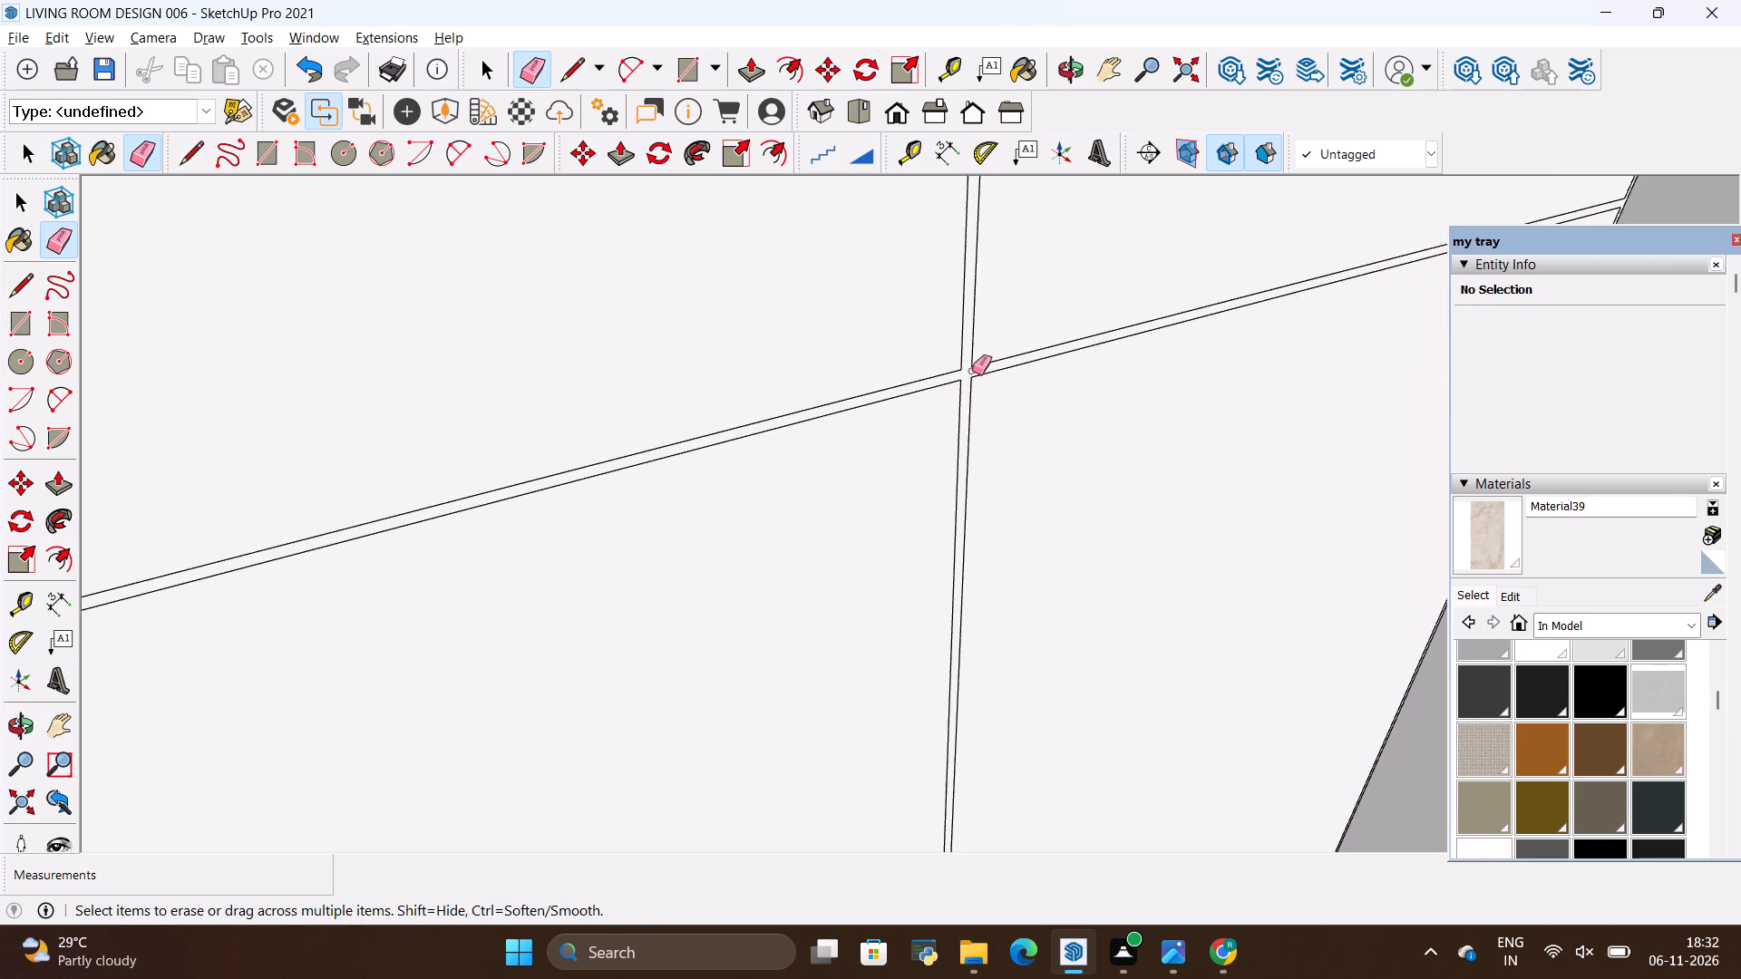
scroll(972, 371, "down", 18)
scroll(974, 368, "down", 4)
scroll(745, 651, "up", 6)
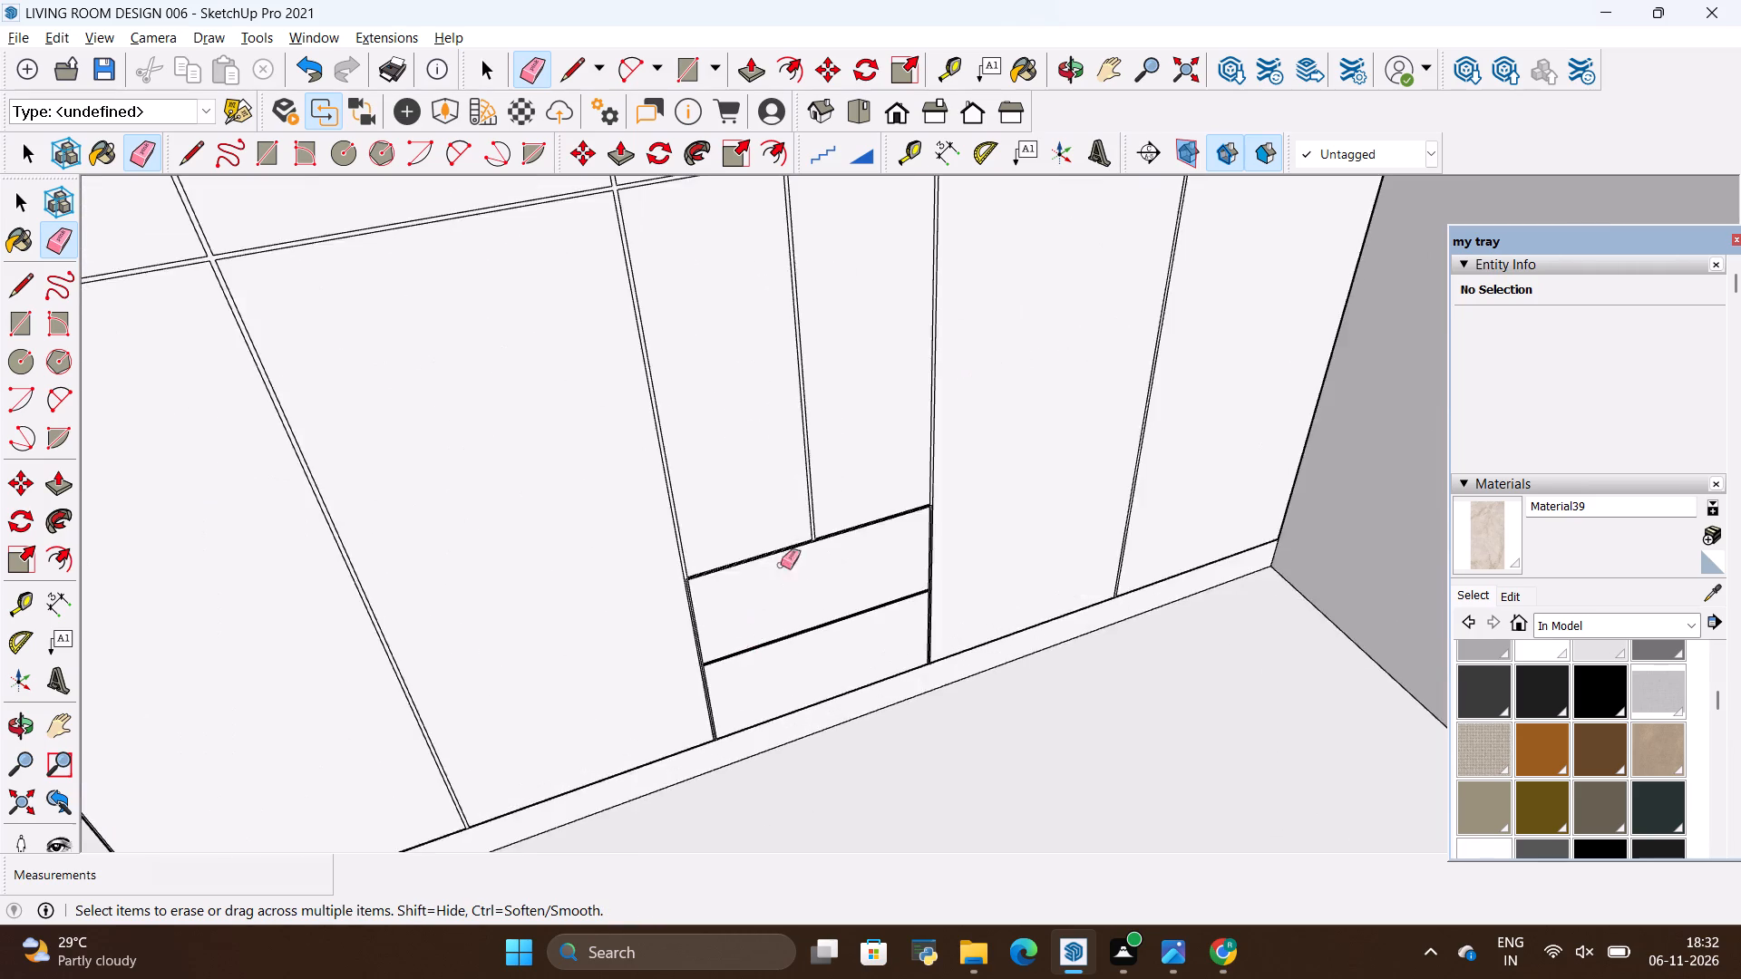
scroll(781, 565, "up", 20)
scroll(781, 565, "up", 8)
left_click_drag(846, 539, 853, 549)
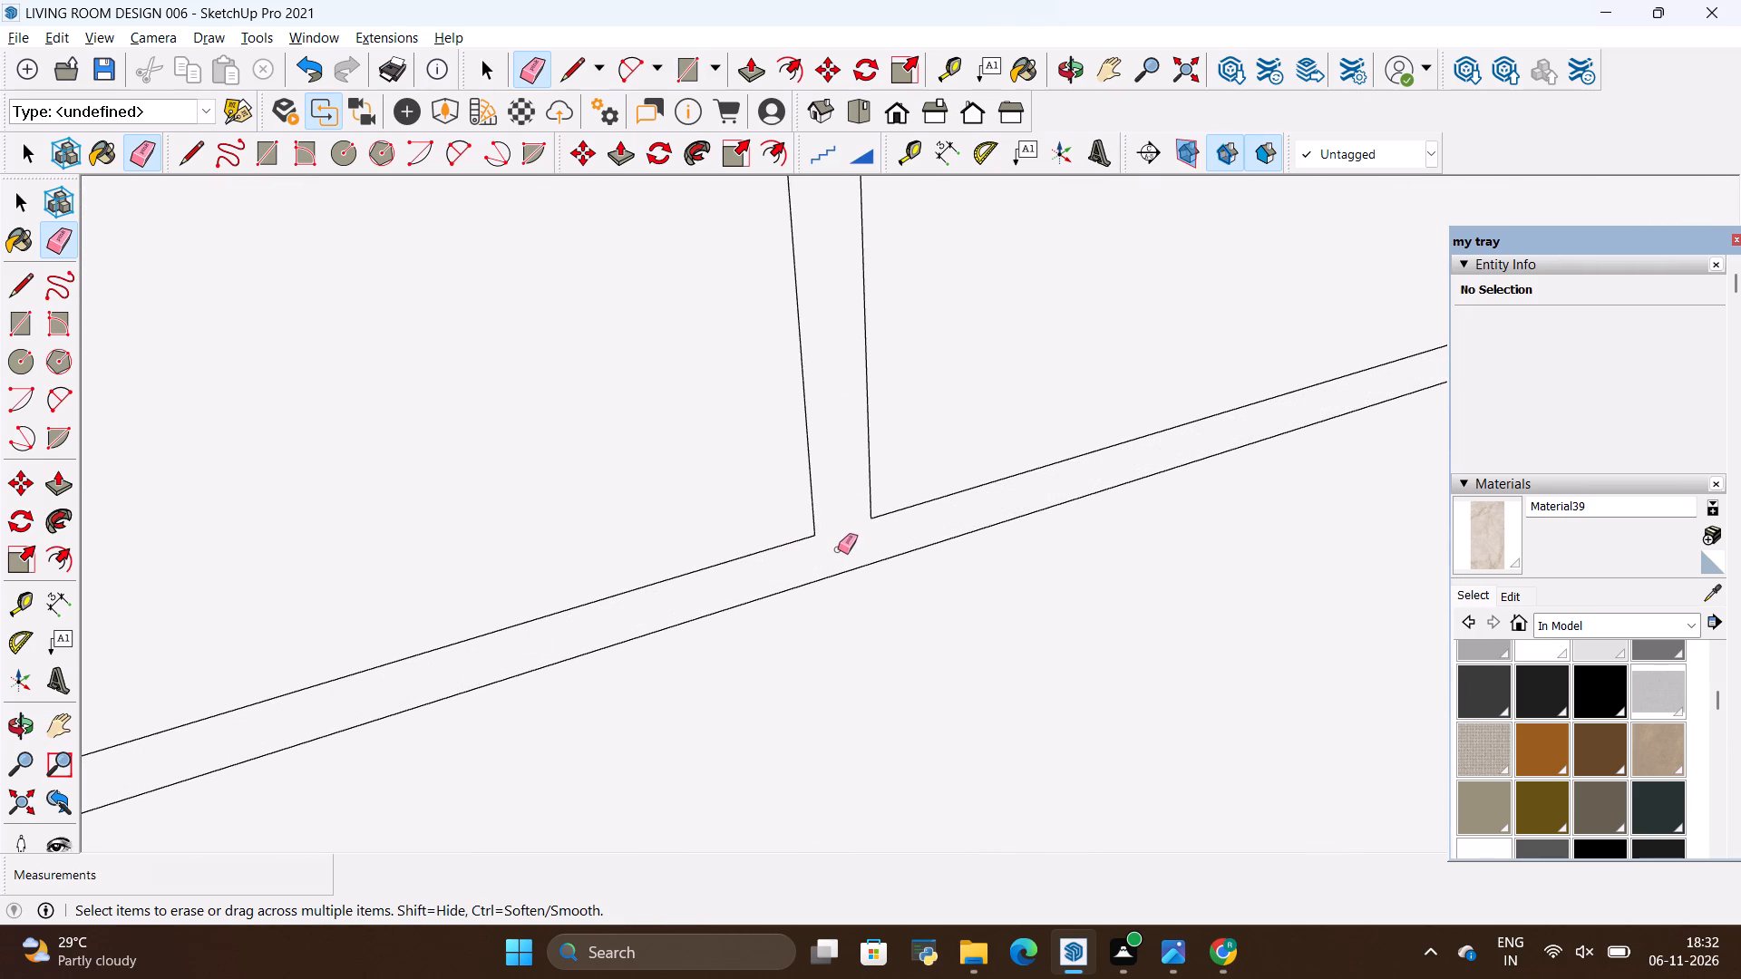
scroll(838, 549, "down", 4)
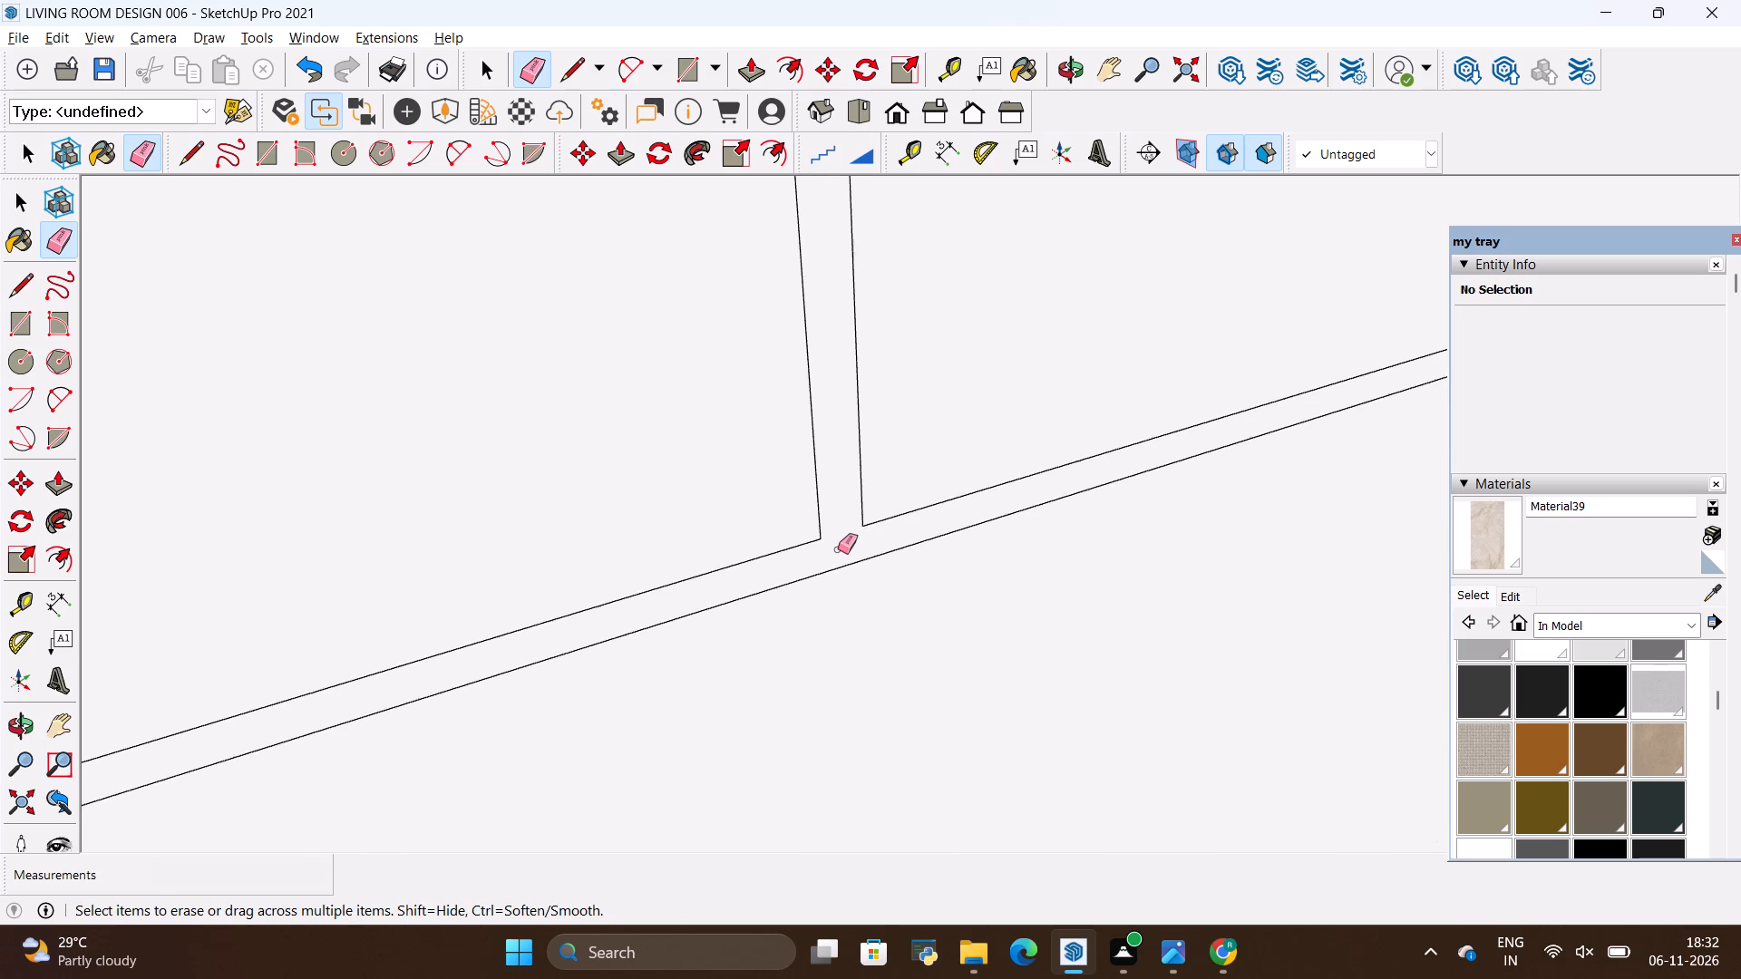
Erase the centre lines in the gap between the two drawer fronts and in the vertical gap on the second door column's side.
scroll(838, 549, "down", 6)
scroll(778, 544, "down", 18)
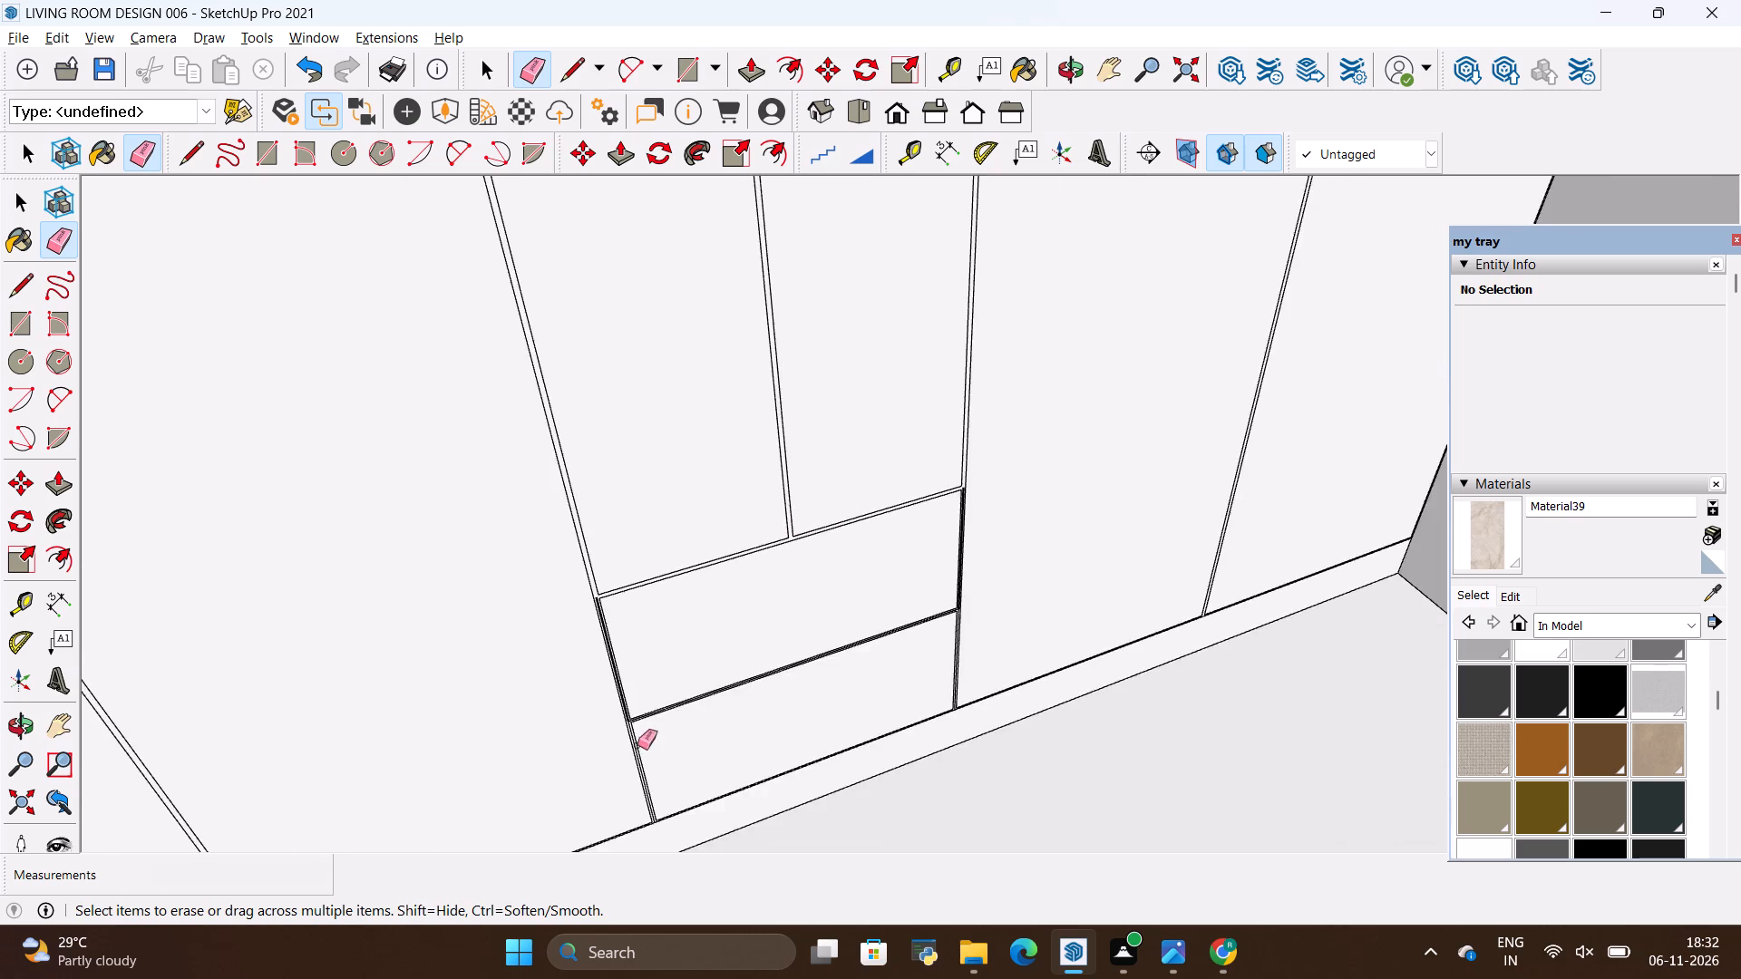
scroll(637, 745, "up", 20)
scroll(637, 745, "up", 8)
left_click_drag(627, 737, 624, 748)
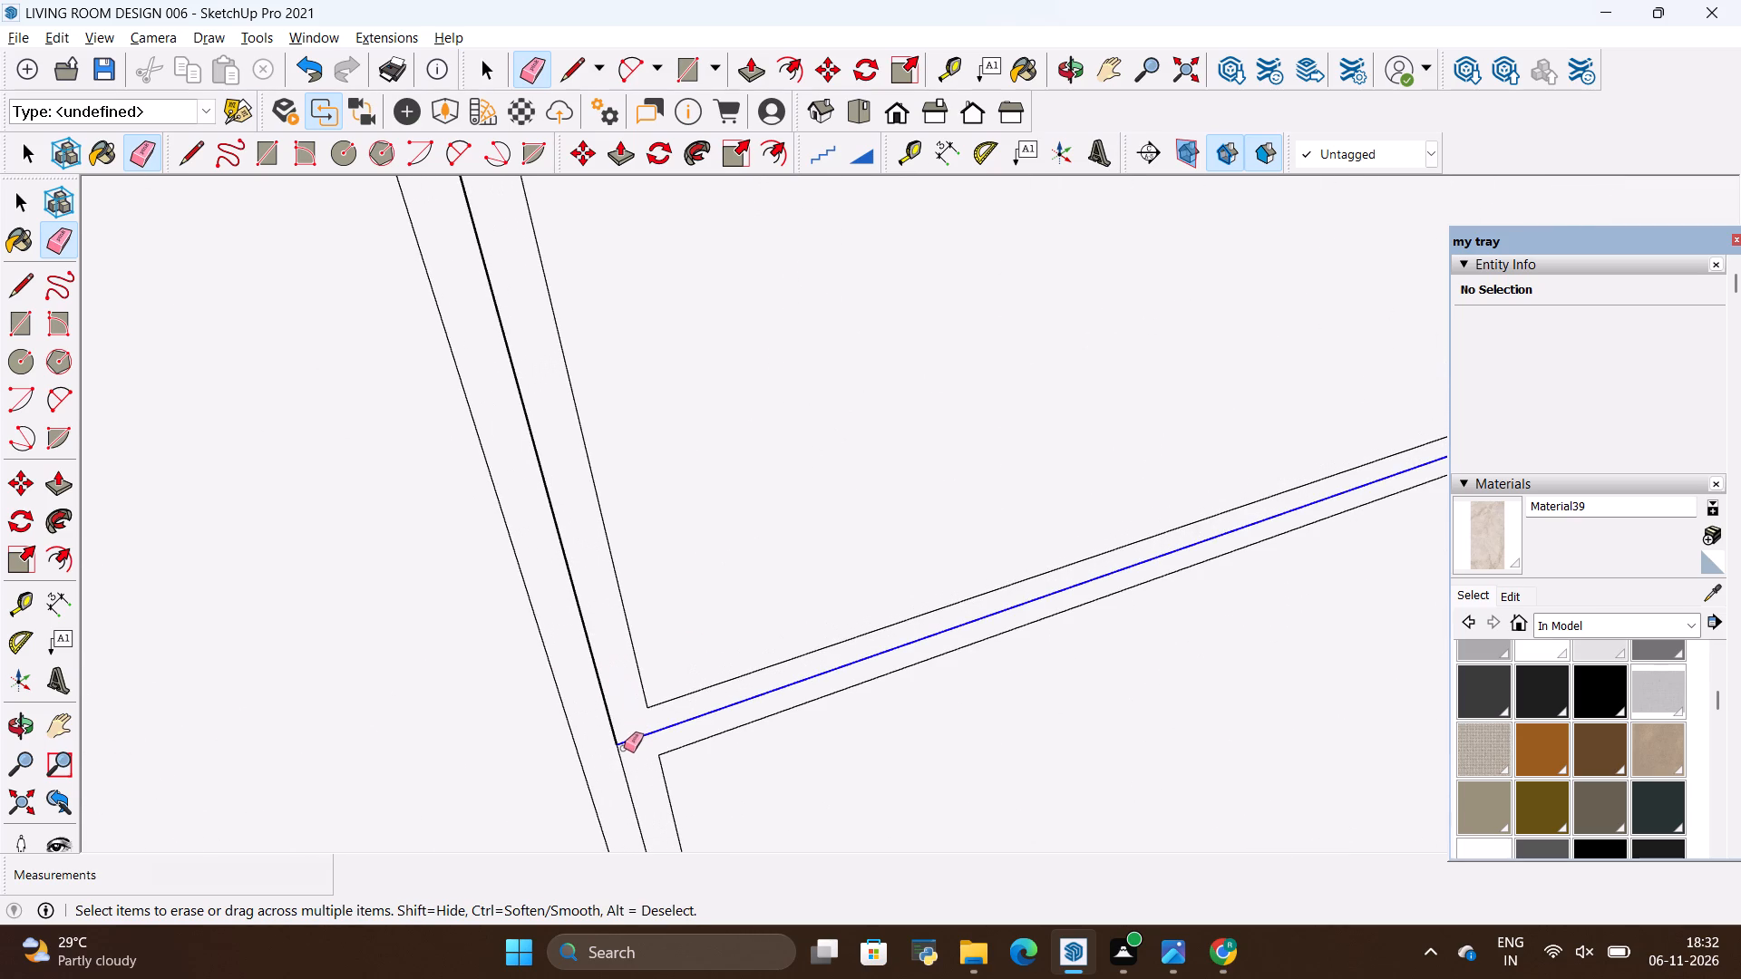
left_click_drag(624, 748, 607, 722)
scroll(556, 714, "down", 17)
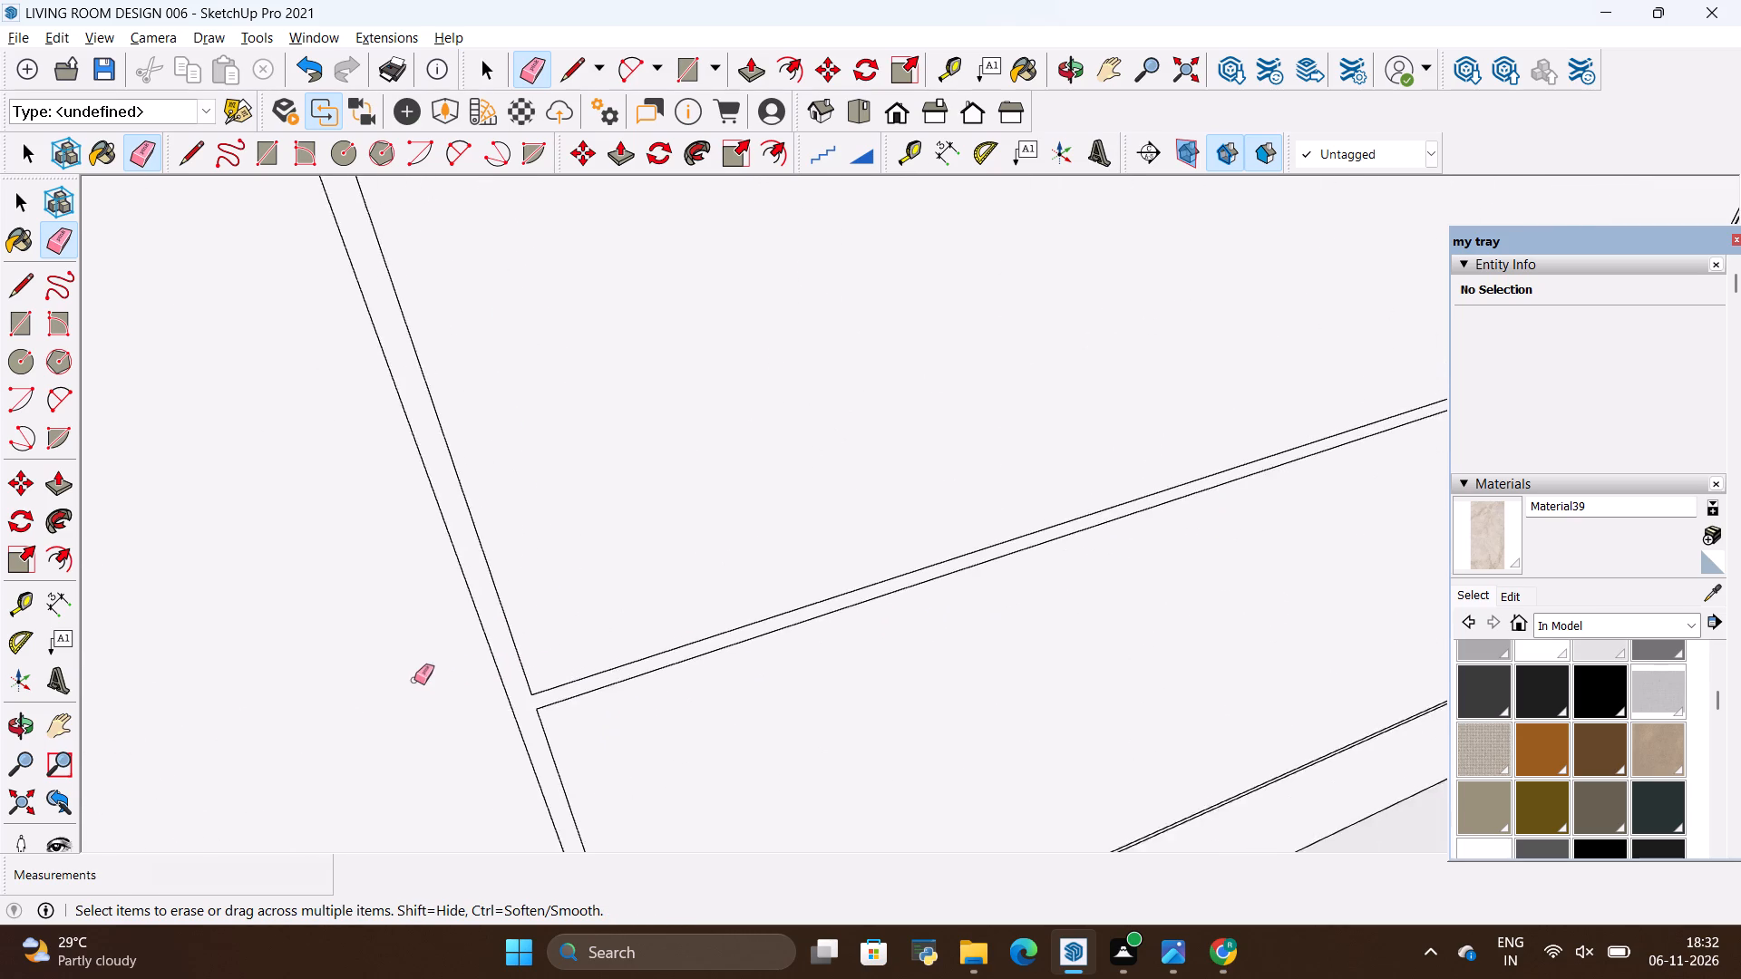
scroll(414, 680, "down", 9)
Erase the centre lines in the vertical gap between the drawer fronts and the fourth door column.
scroll(1102, 560, "up", 18)
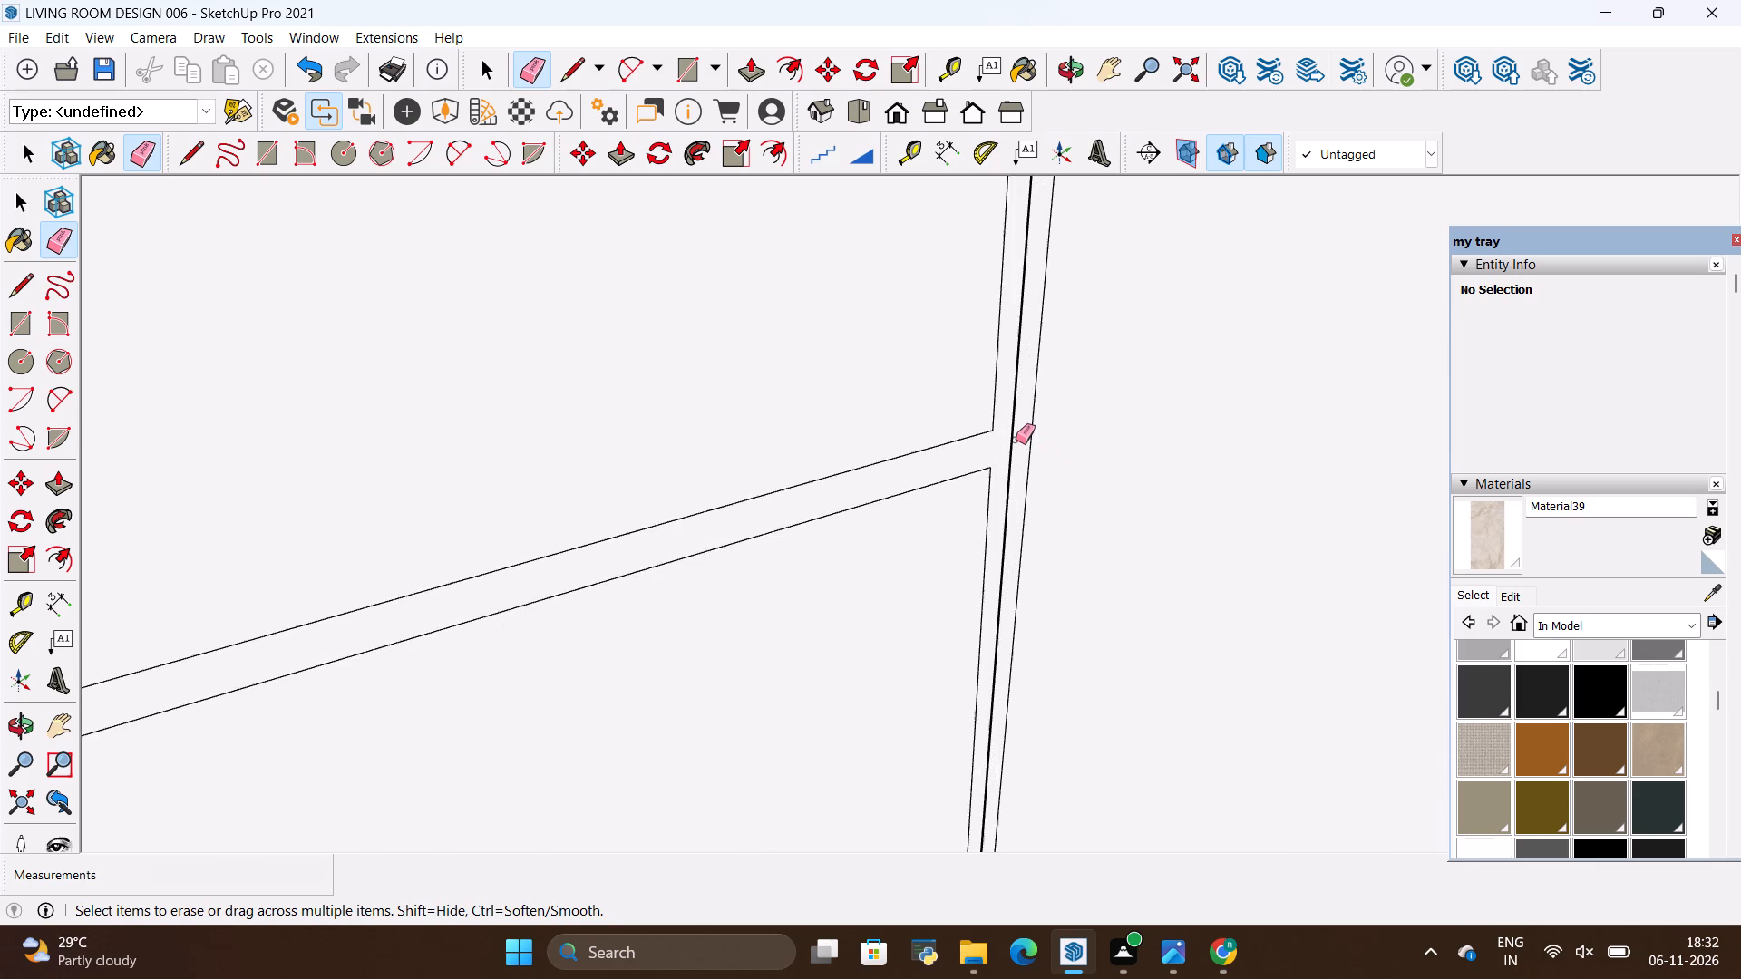
scroll(1016, 440, "up", 5)
left_click_drag(1016, 441, 1000, 446)
scroll(1075, 461, "down", 15)
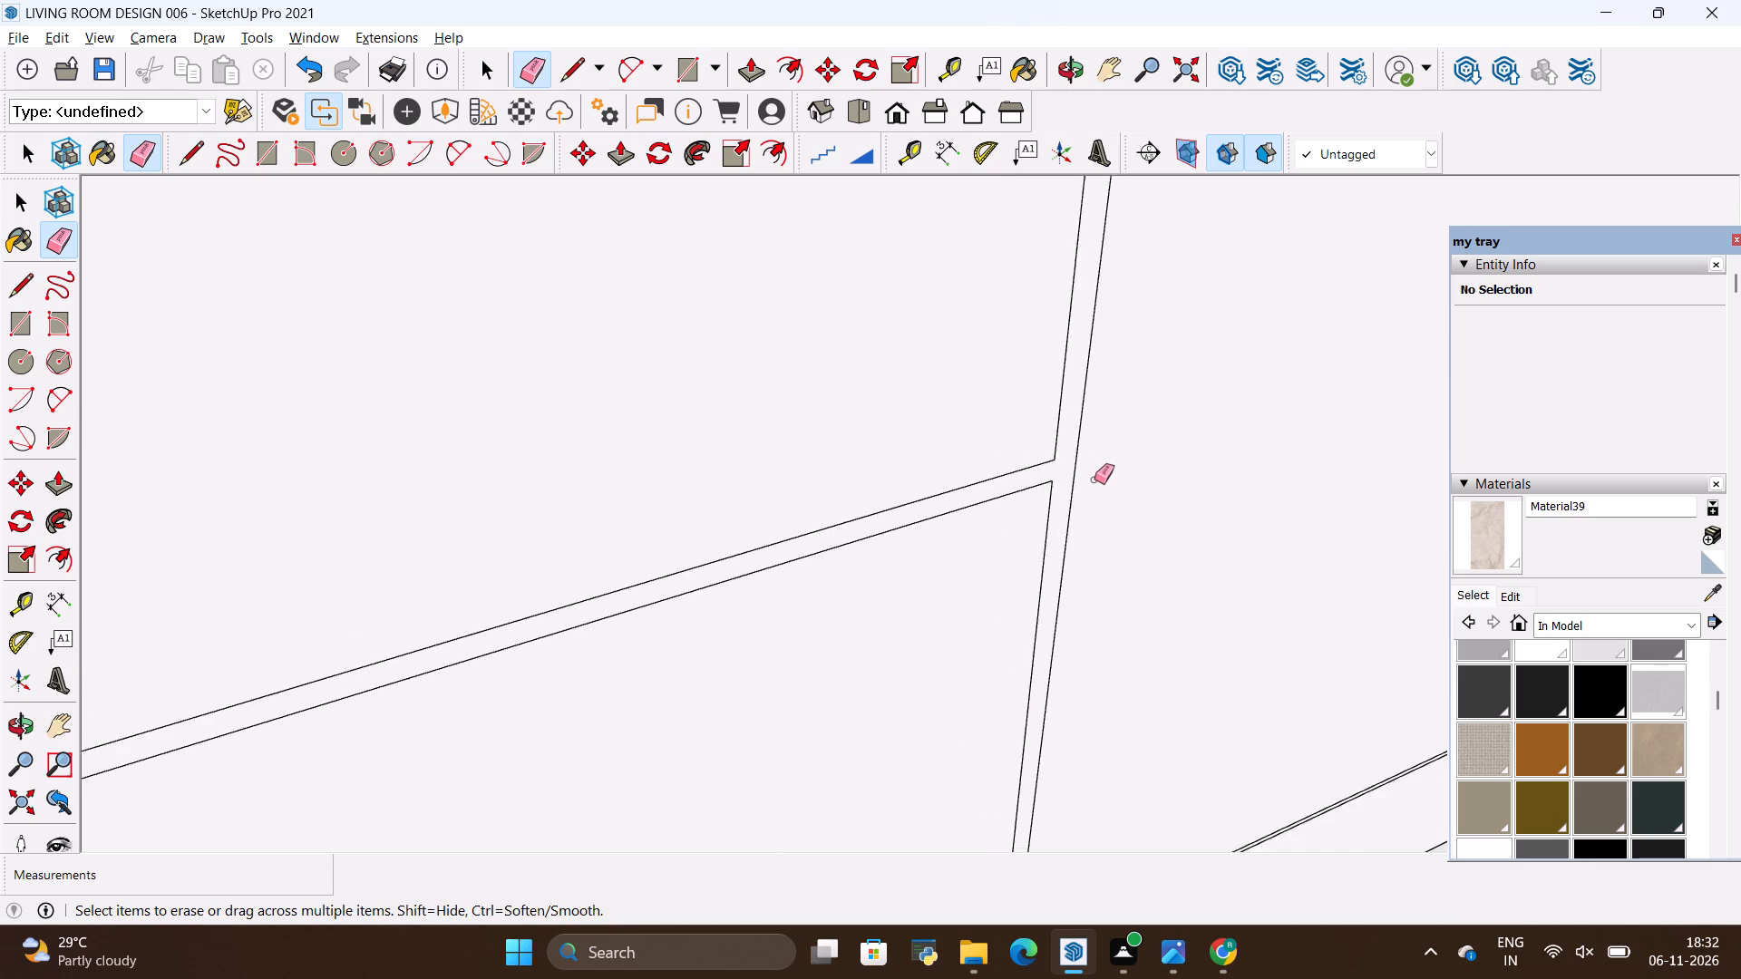
scroll(1094, 480, "down", 6)
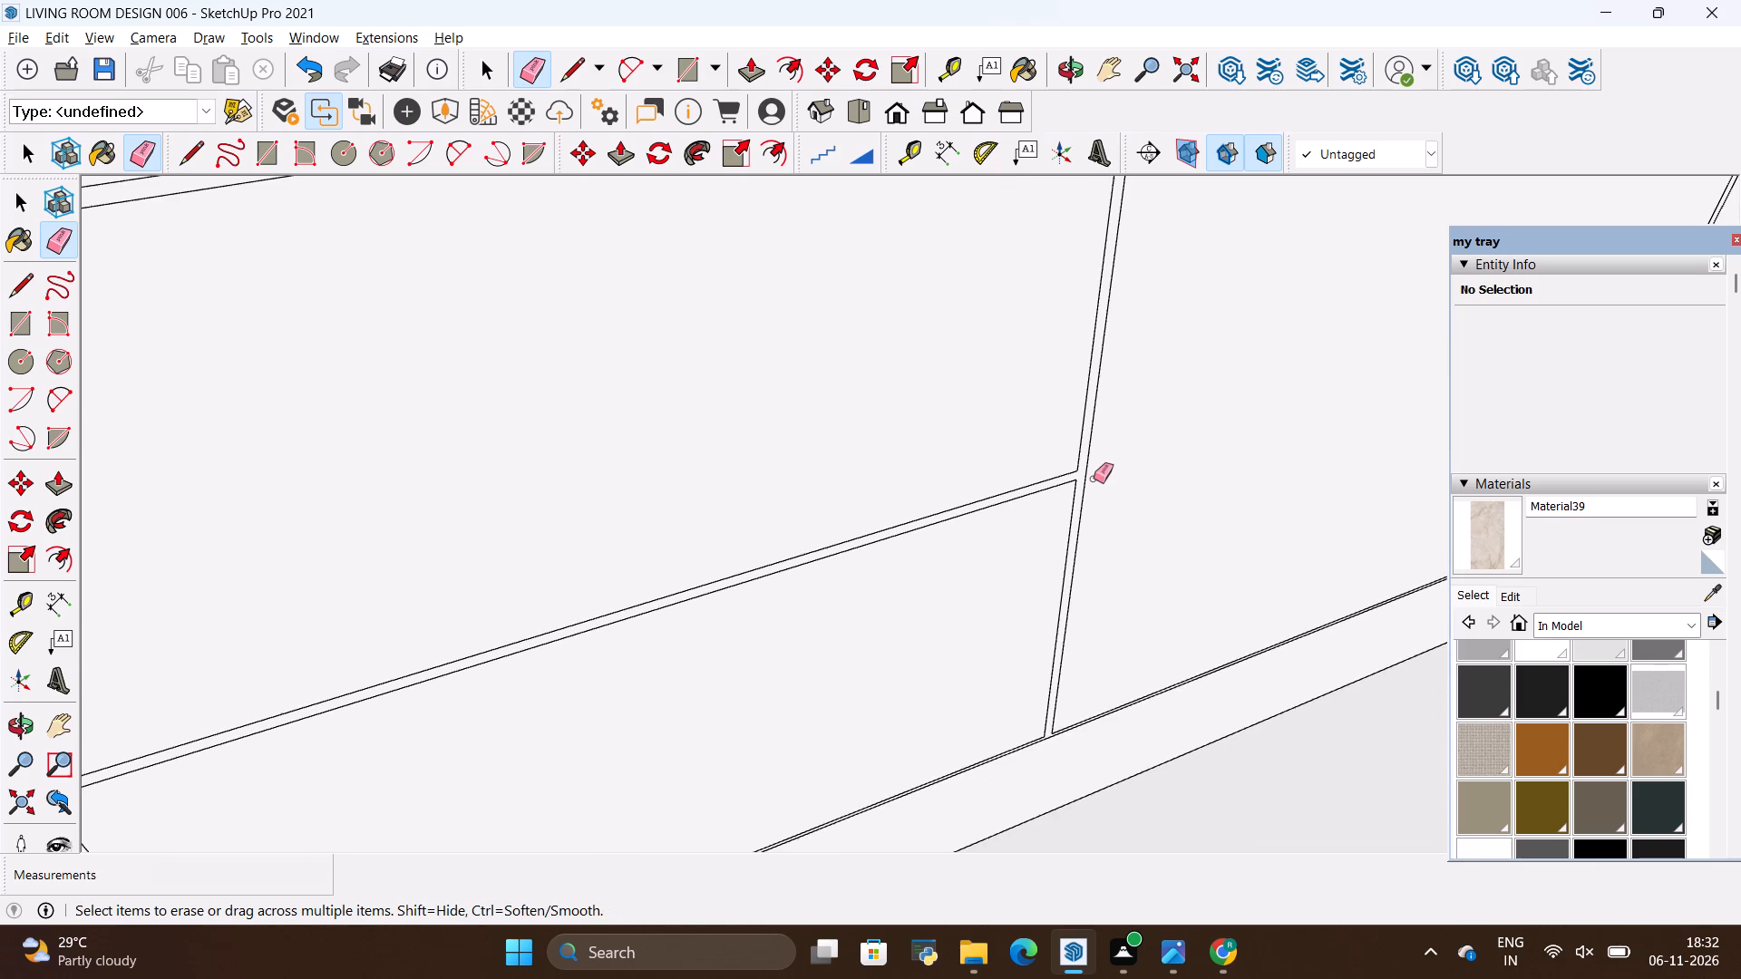
scroll(1094, 479, "down", 9)
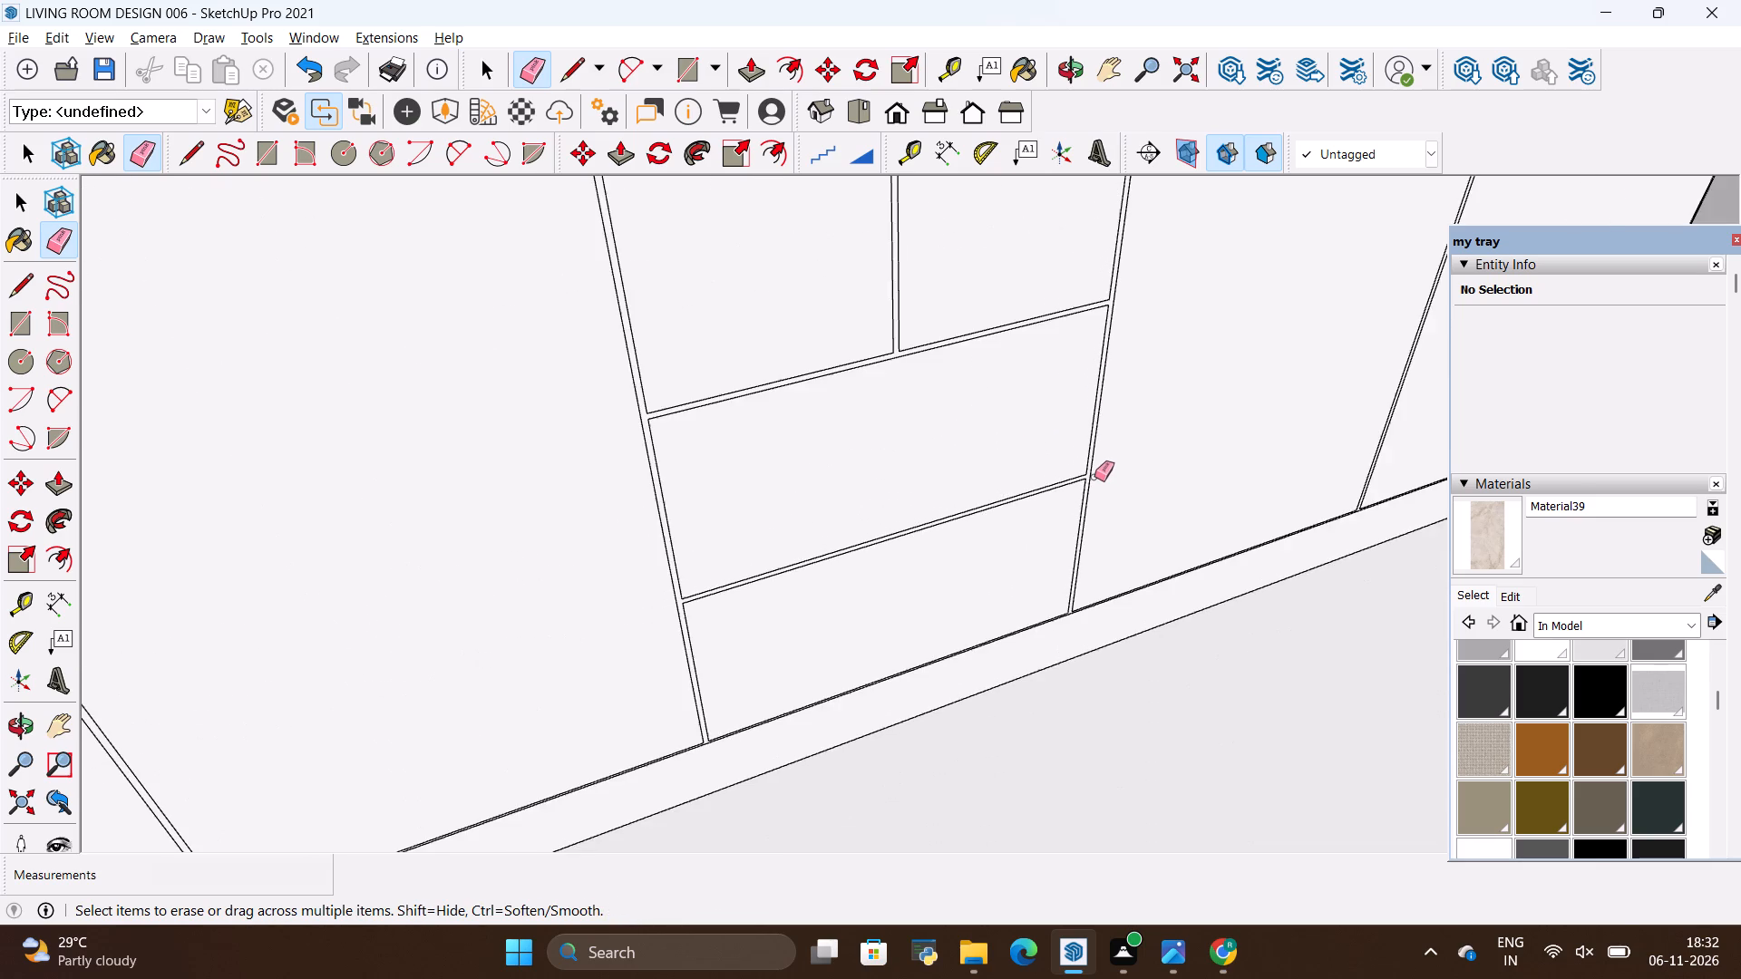
Inspect the wardrobe's door and drawer gaps for leftover centre lines and compare the layout with images (14).
scroll(1094, 477, "down", 11)
scroll(827, 519, "down", 9)
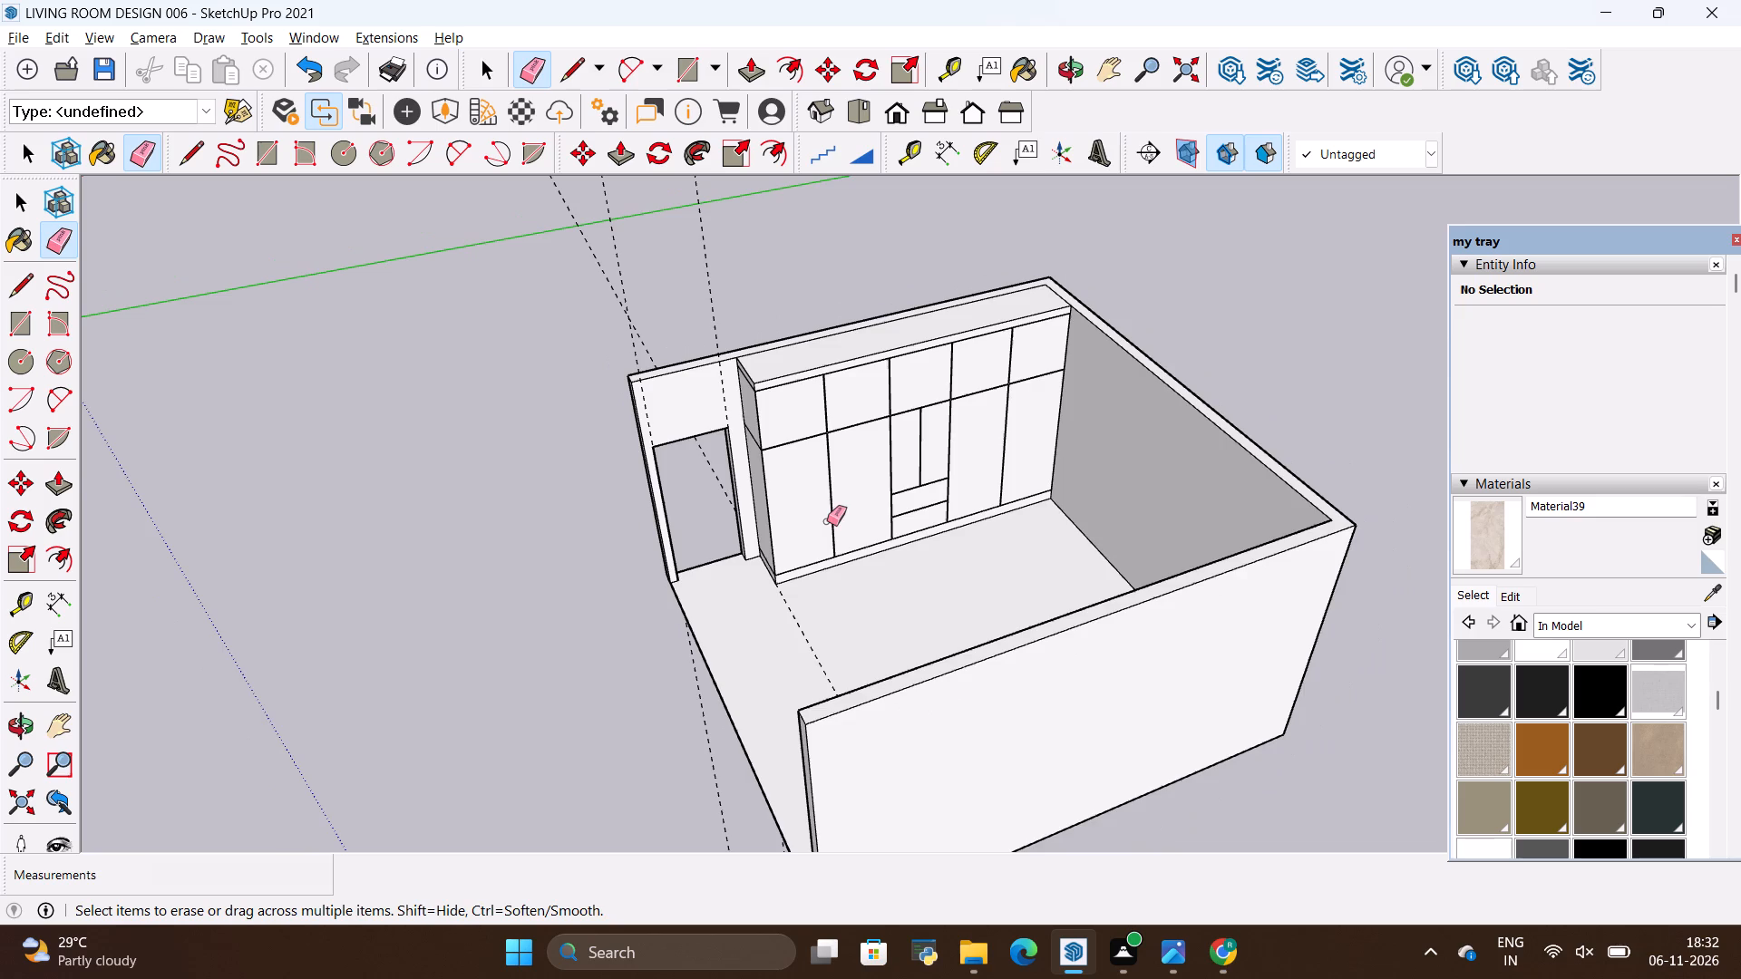
scroll(851, 469, "up", 3)
scroll(890, 445, "up", 19)
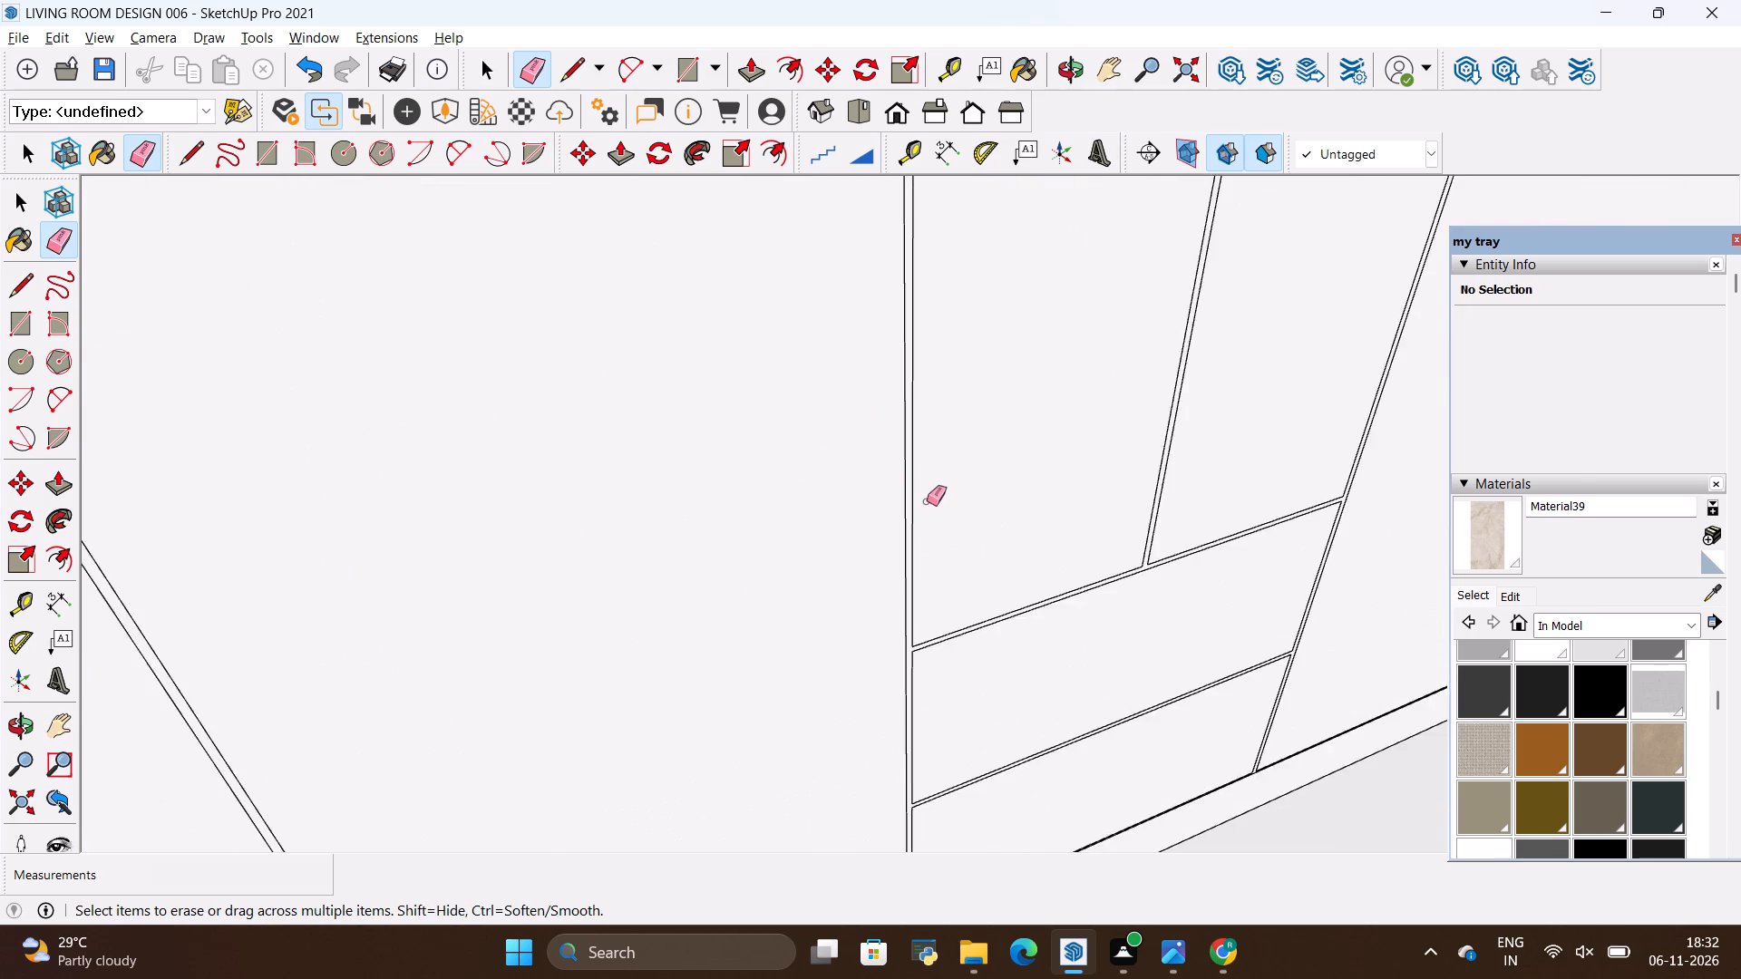
scroll(927, 501, "down", 4)
scroll(892, 597, "down", 1)
scroll(894, 599, "up", 11)
scroll(826, 586, "down", 4)
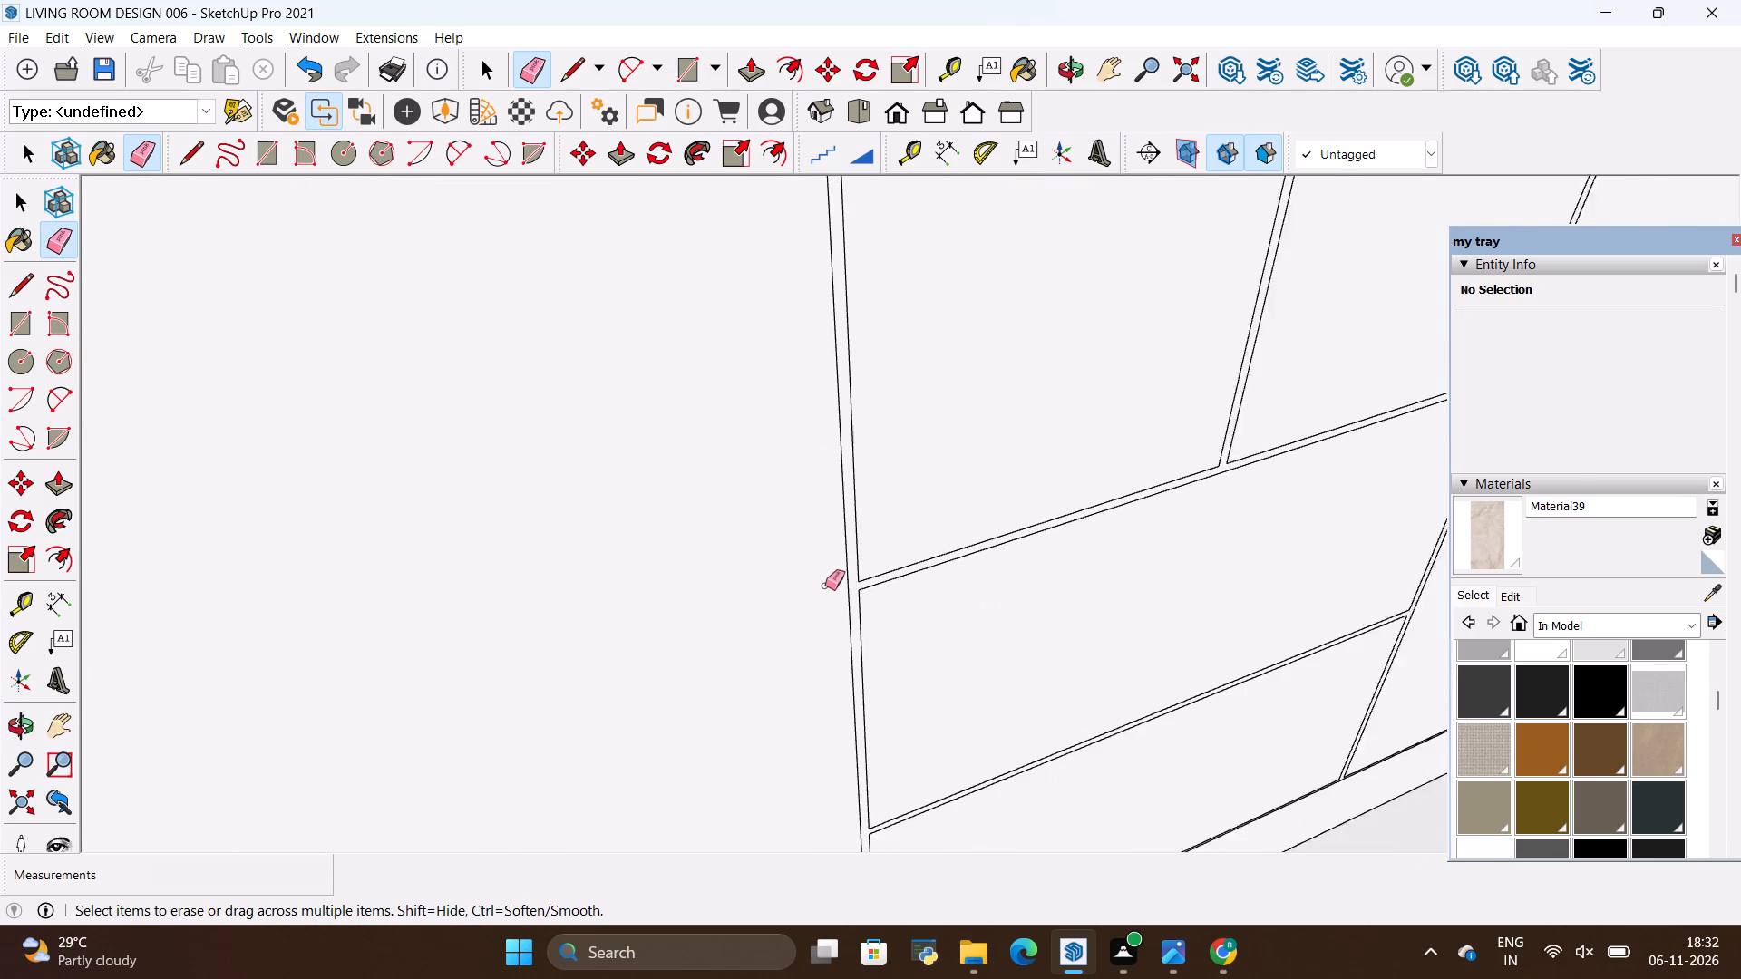
scroll(827, 577, "down", 4)
scroll(879, 733, "up", 14)
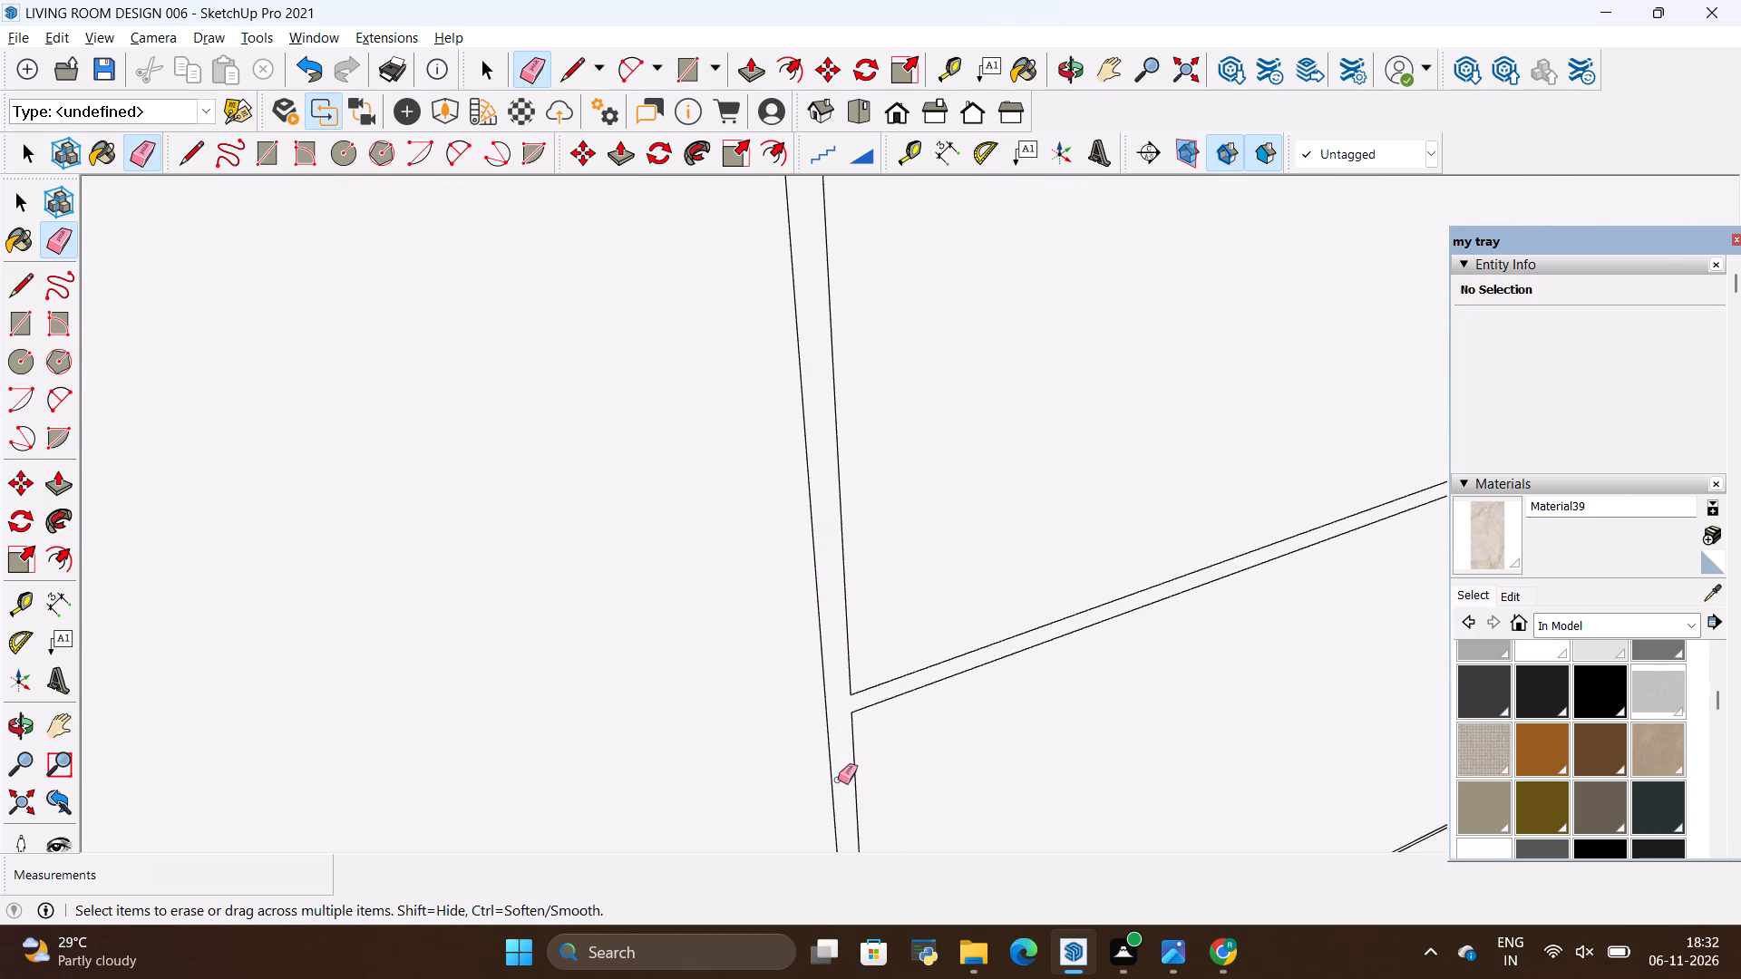
scroll(849, 757, "down", 3)
scroll(849, 748, "up", 1)
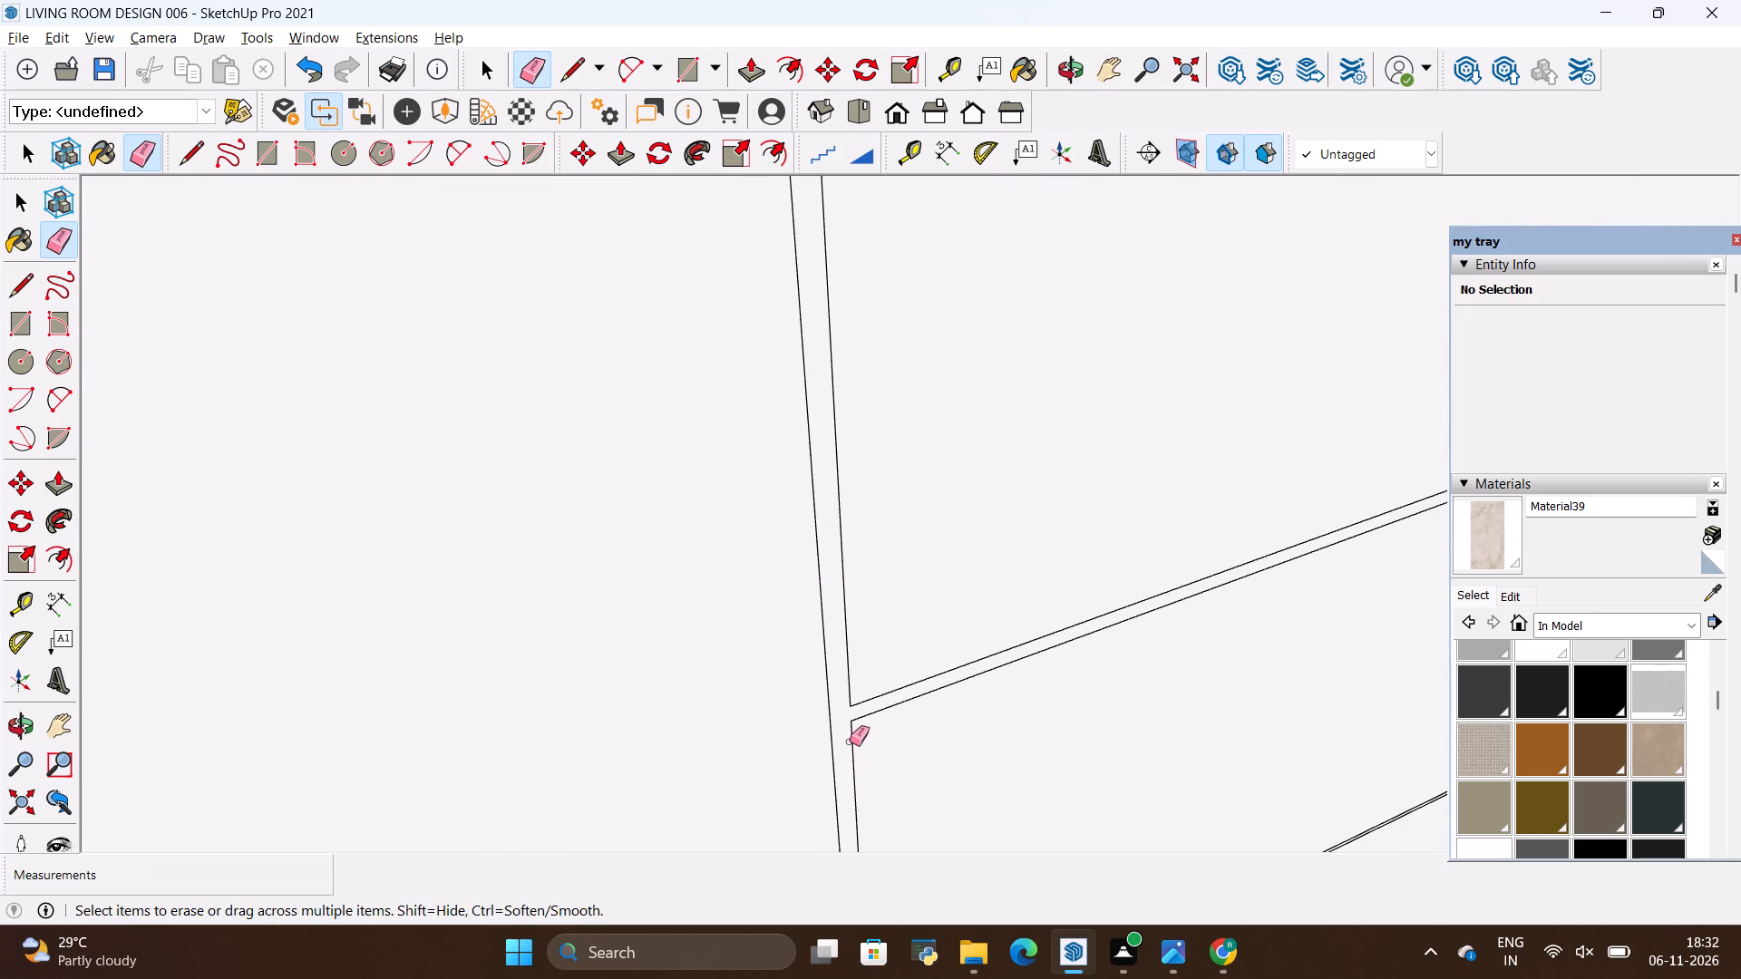
scroll(857, 716, "down", 19)
scroll(859, 711, "down", 9)
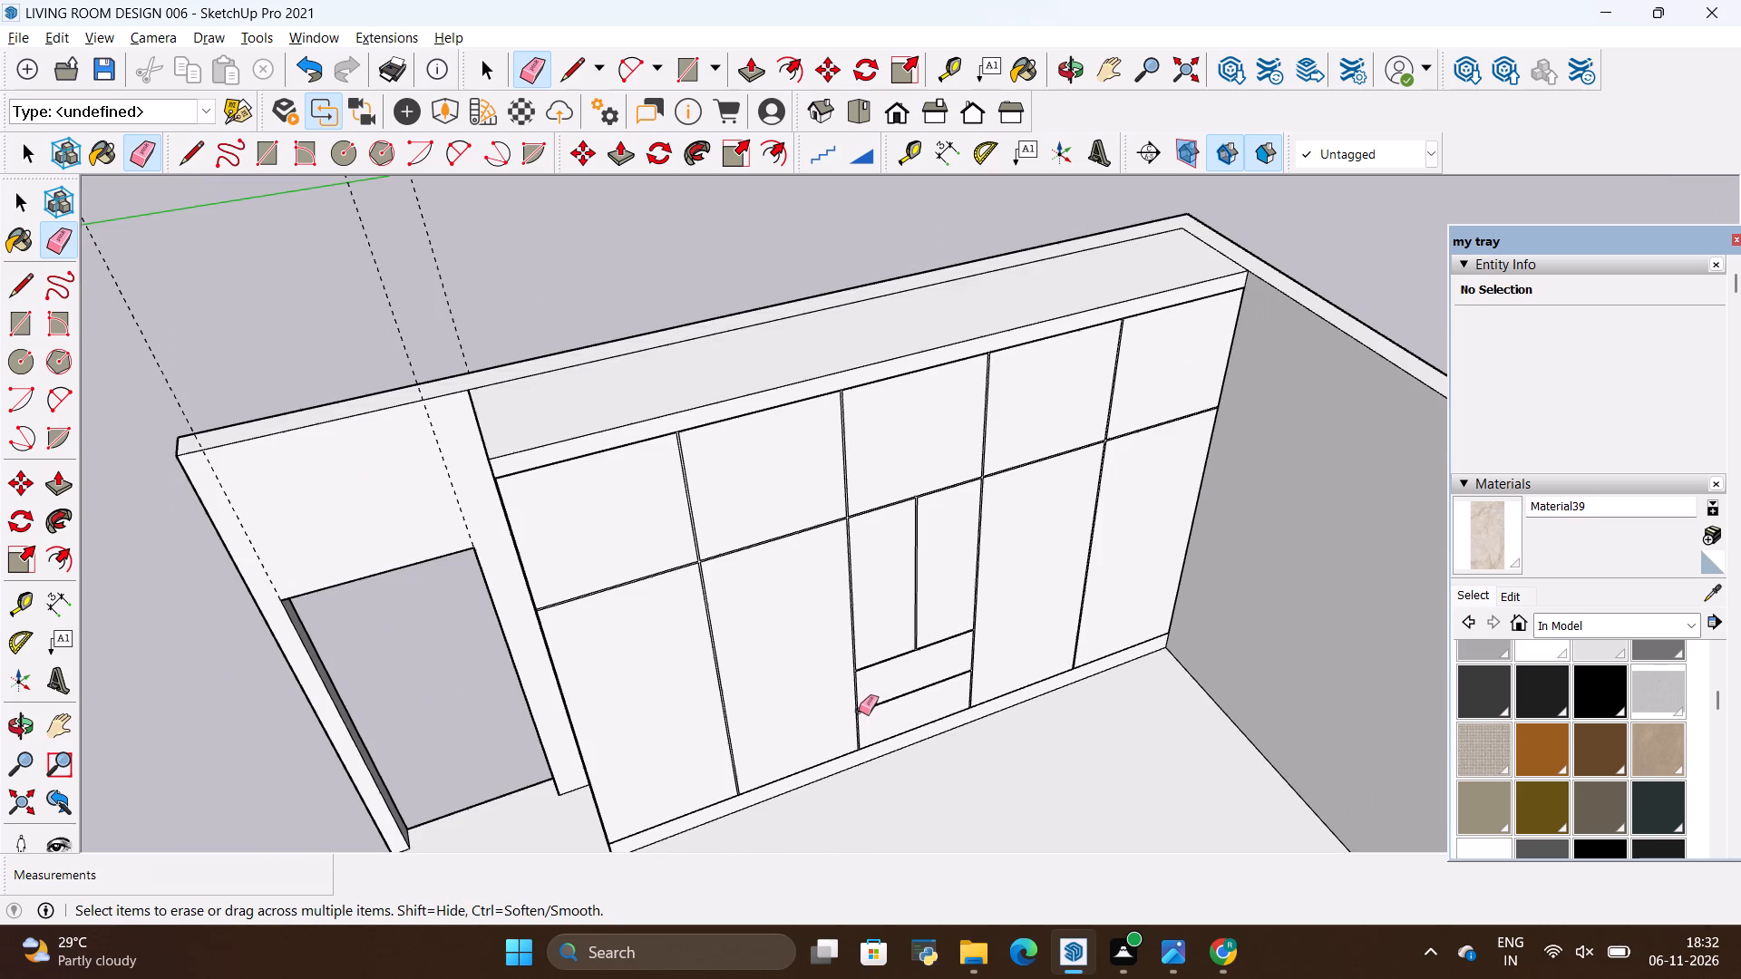
key("alt+Tab")
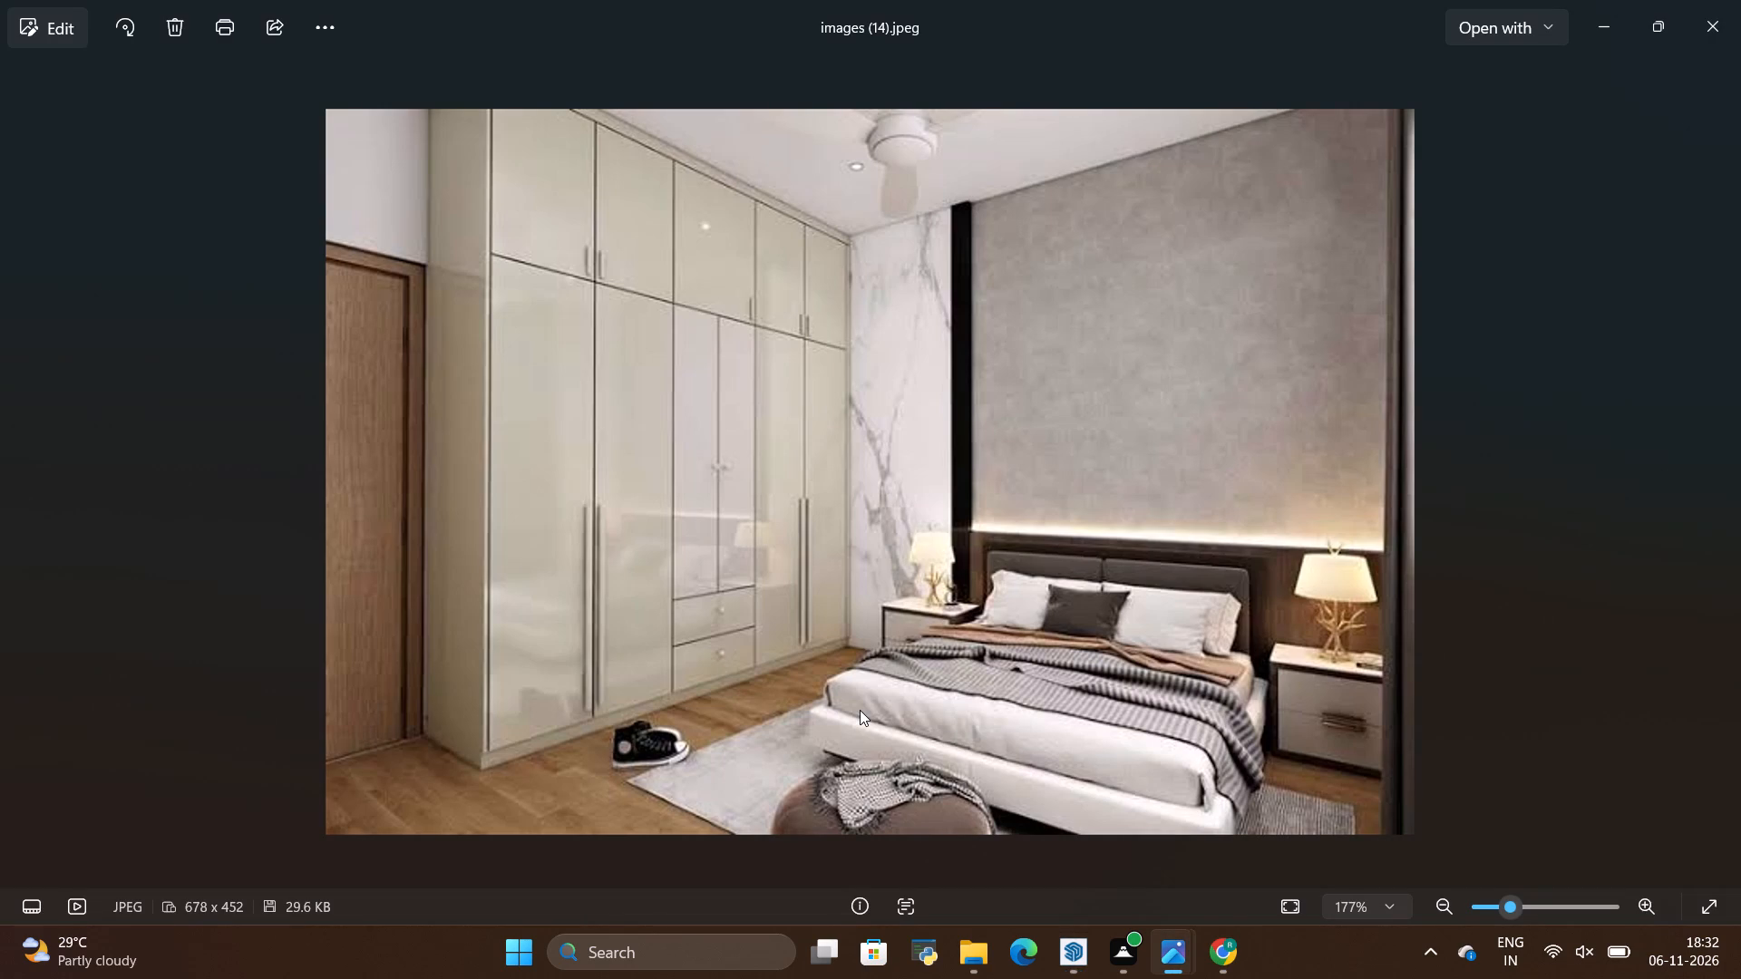
key("alt+Tab")
Erase the dashed guide lines crossing the door opening and the adjacent end of the wardrobe.
scroll(860, 709, "down", 7)
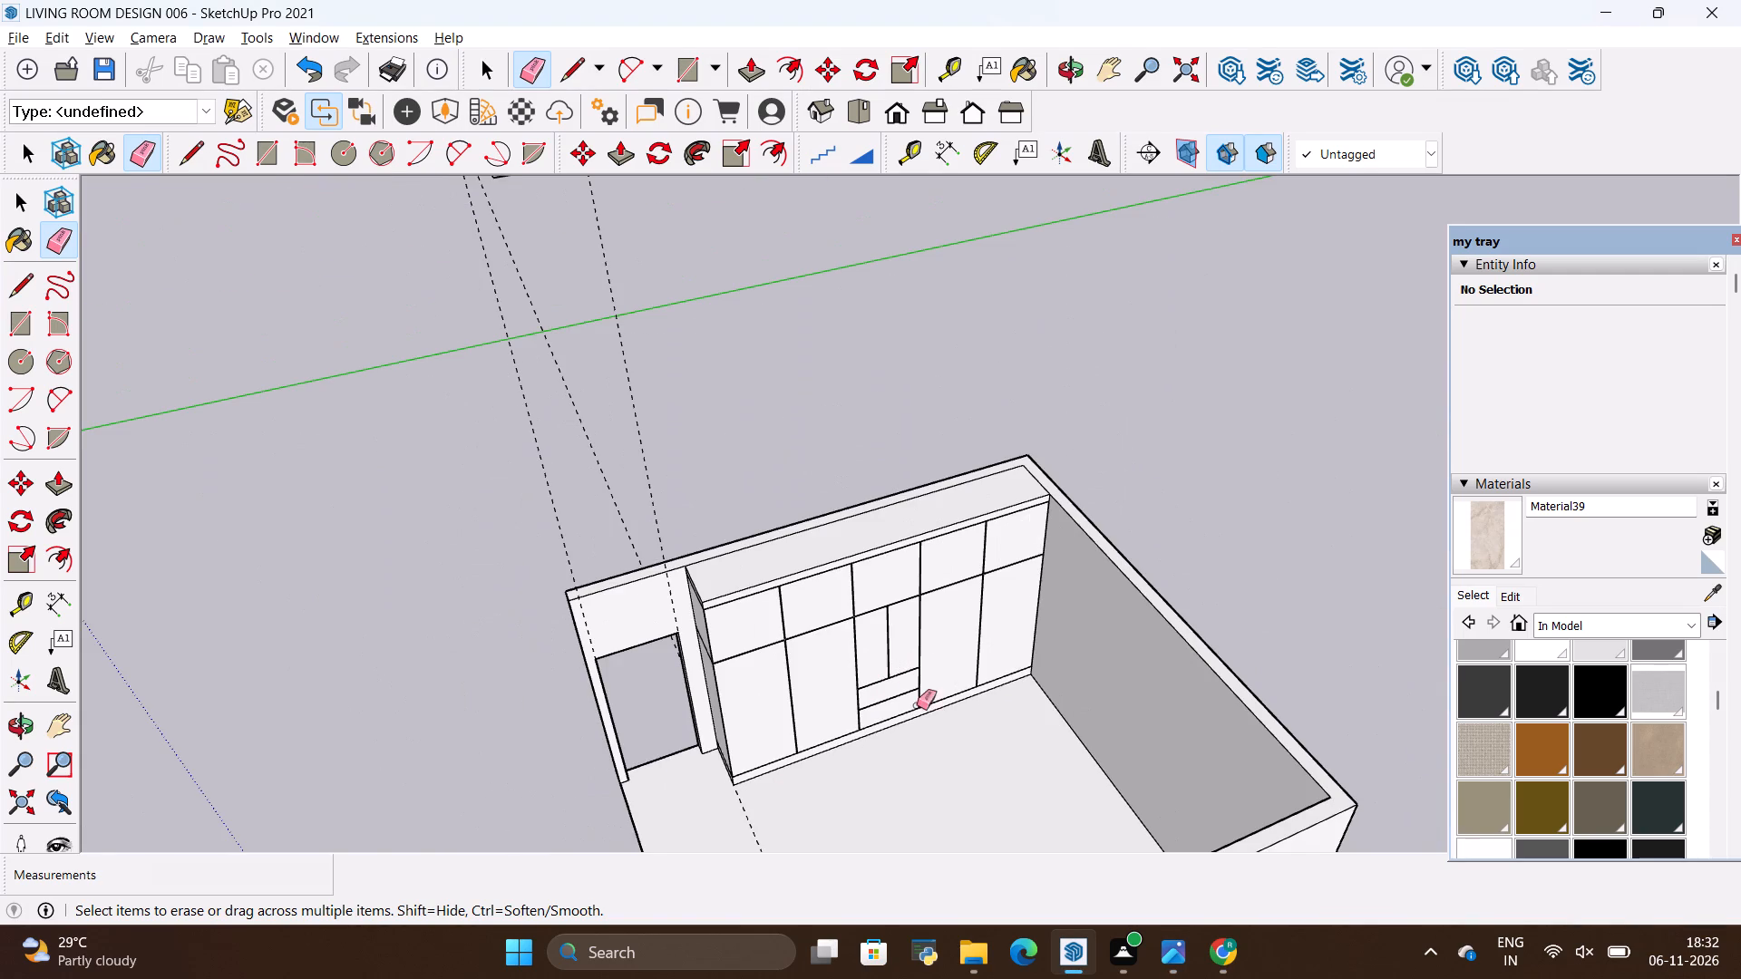
left_click(14, 722)
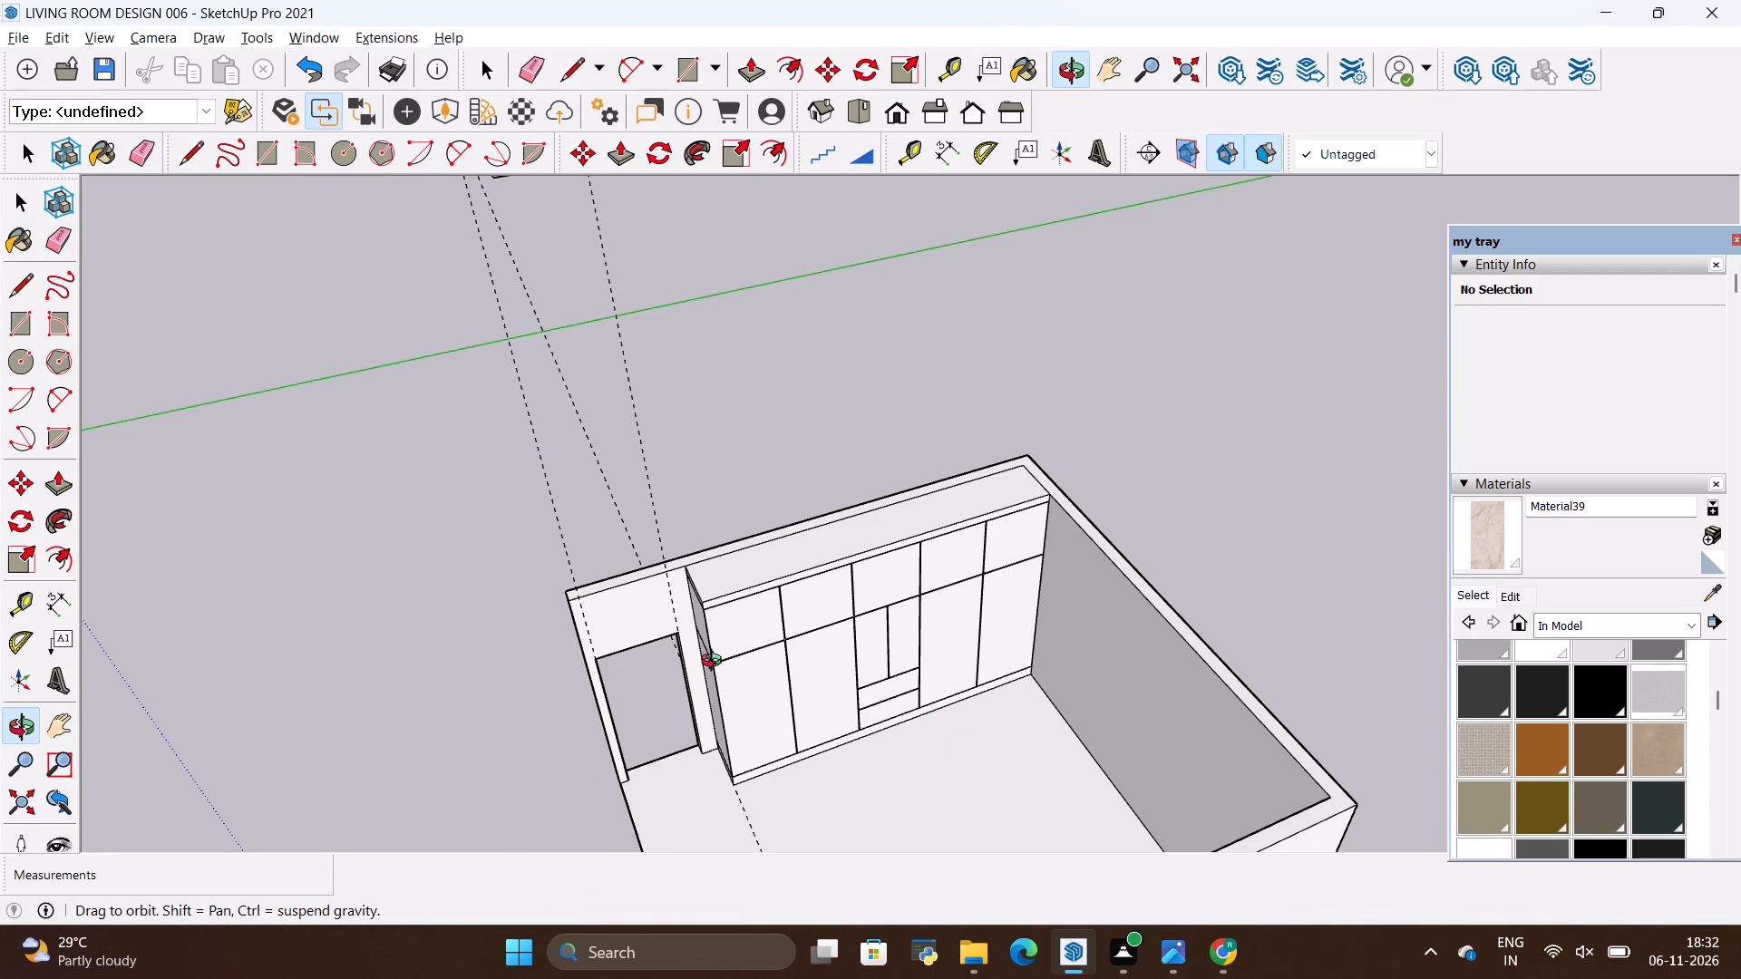
left_click_drag(719, 664, 684, 669)
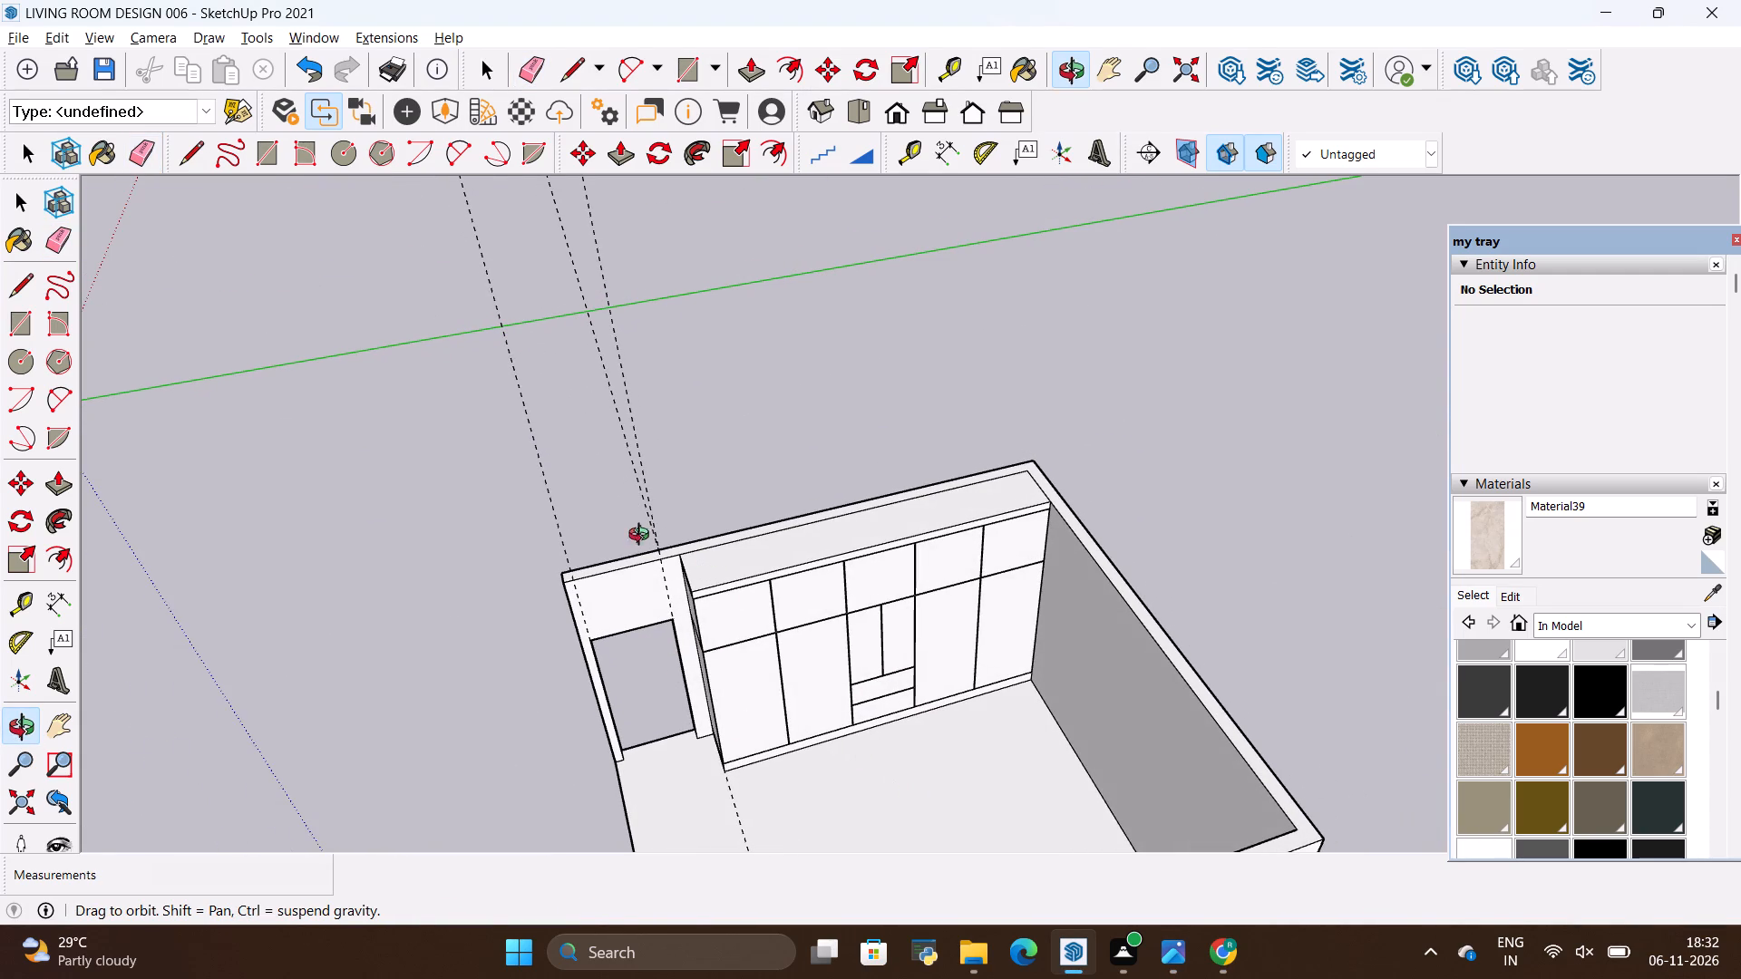
key("e")
left_click_drag(666, 481, 497, 541)
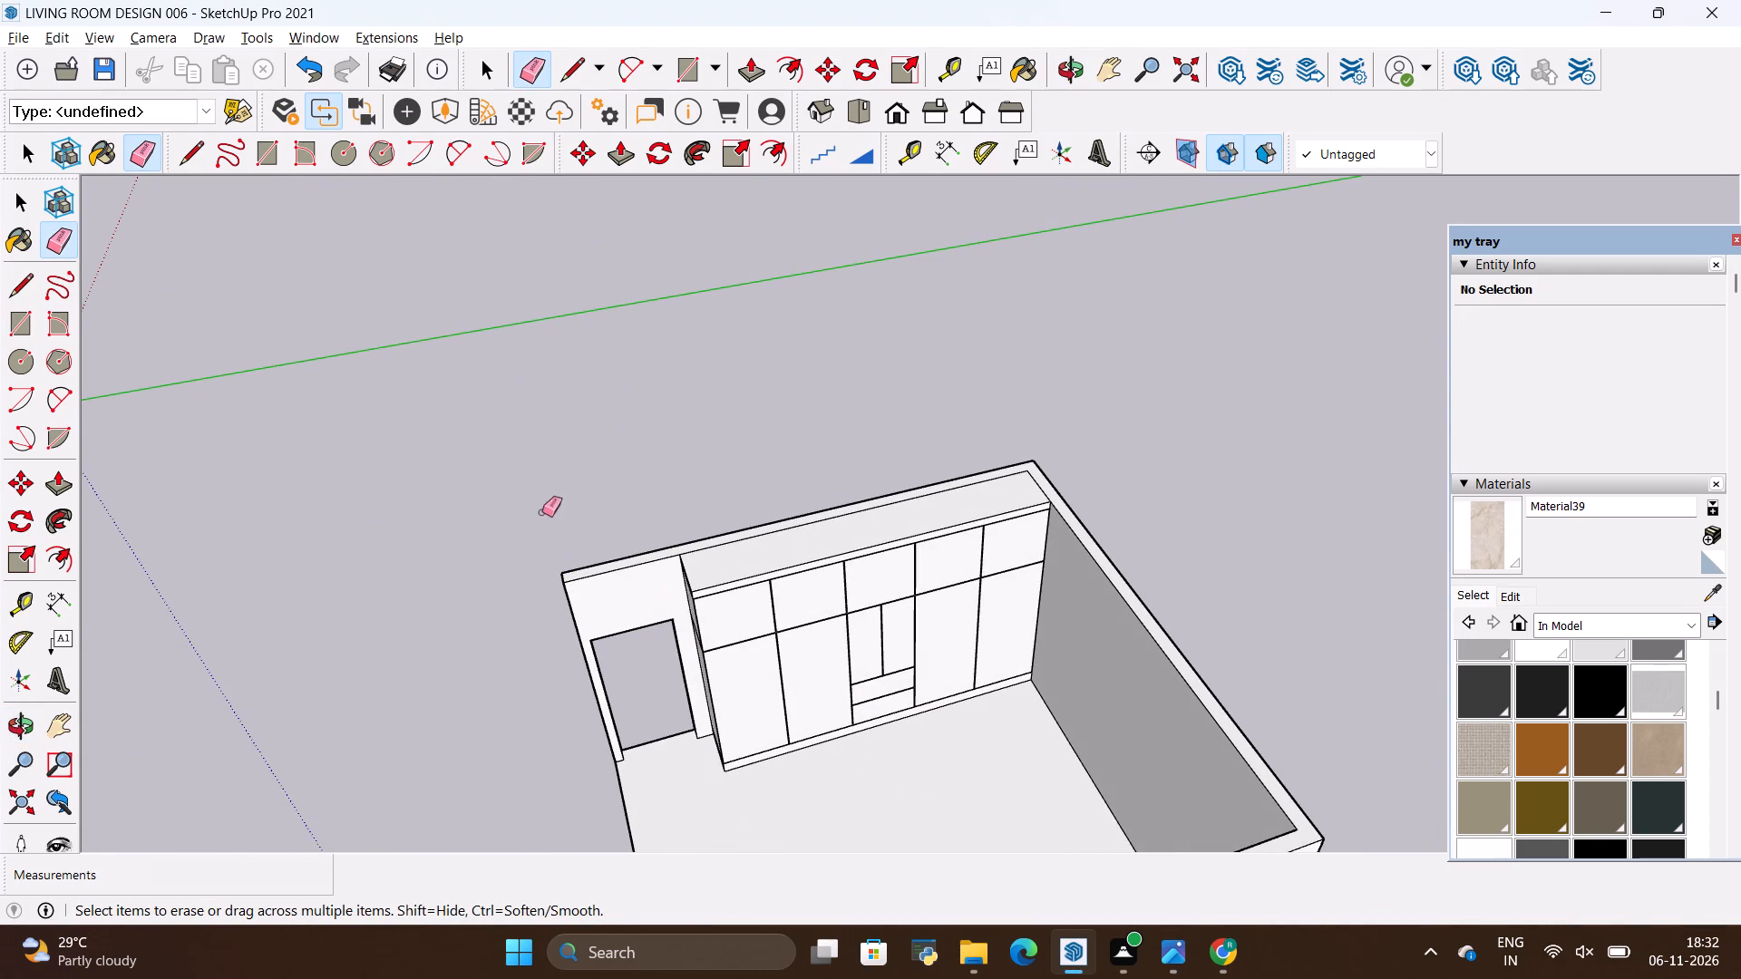
key("space")
left_click(648, 456)
Examine the wardrobe, door opening and room from several angles and compare them with the reference photo images (14).
key("alt+Tab")
key("alt+Tab")
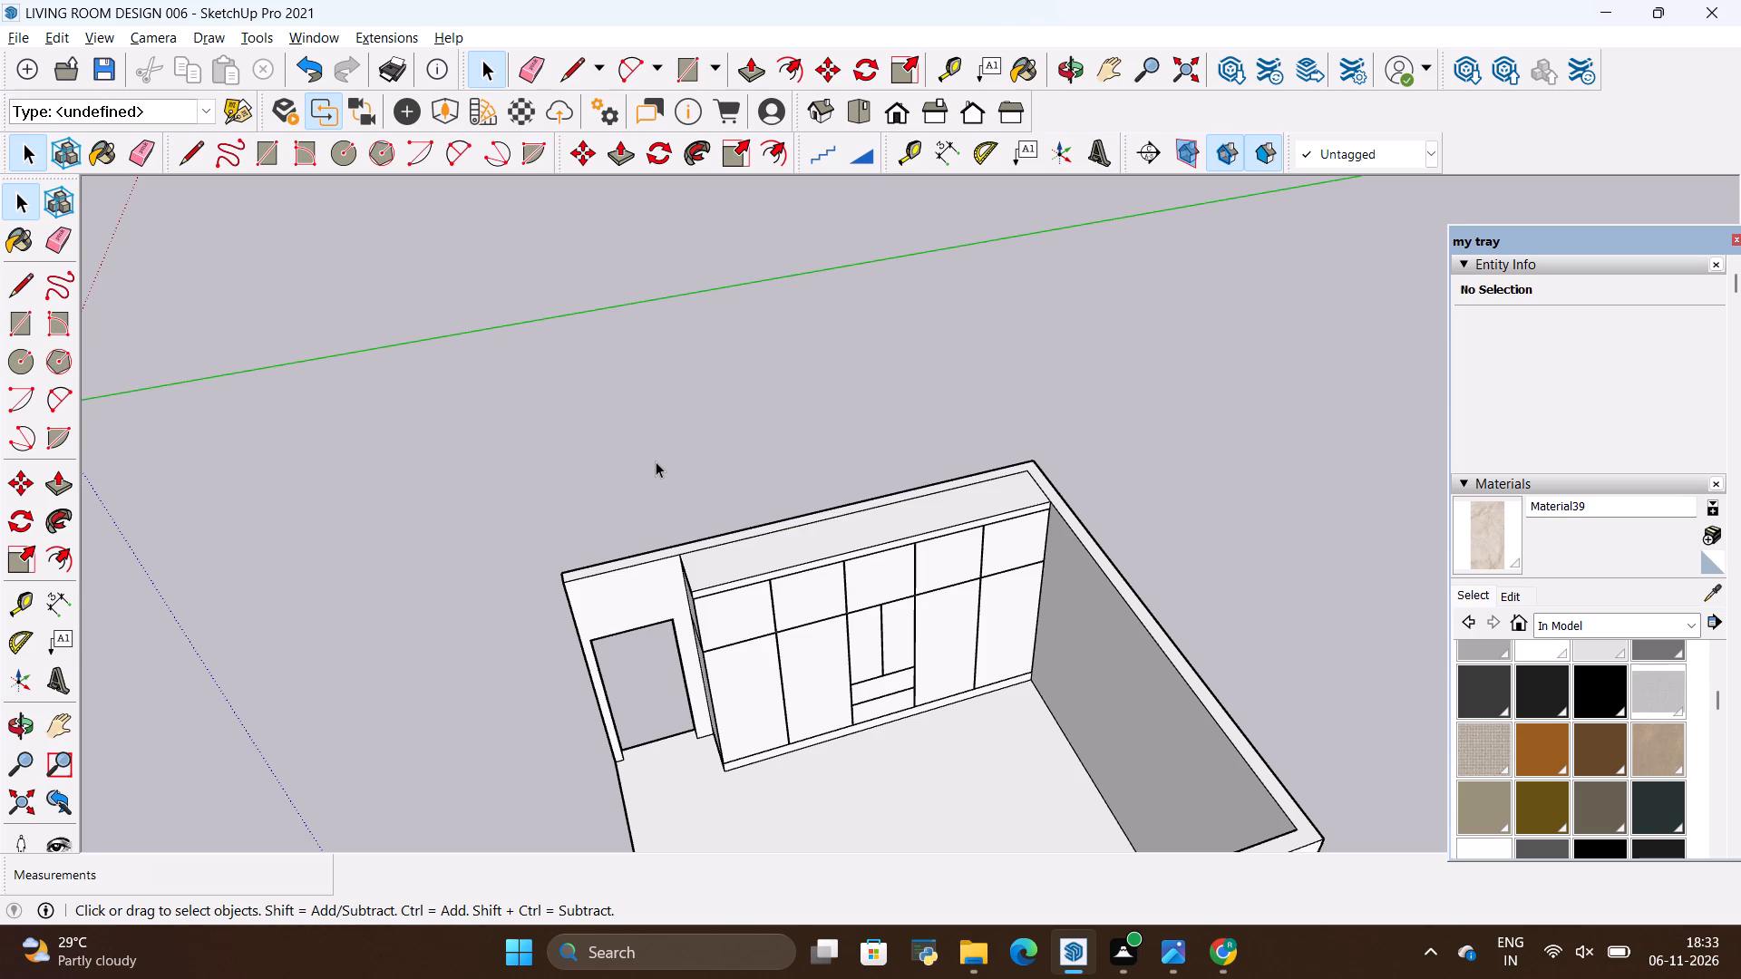
key("alt+Tab")
key("alt+Tab")
scroll(764, 433, "down", 4)
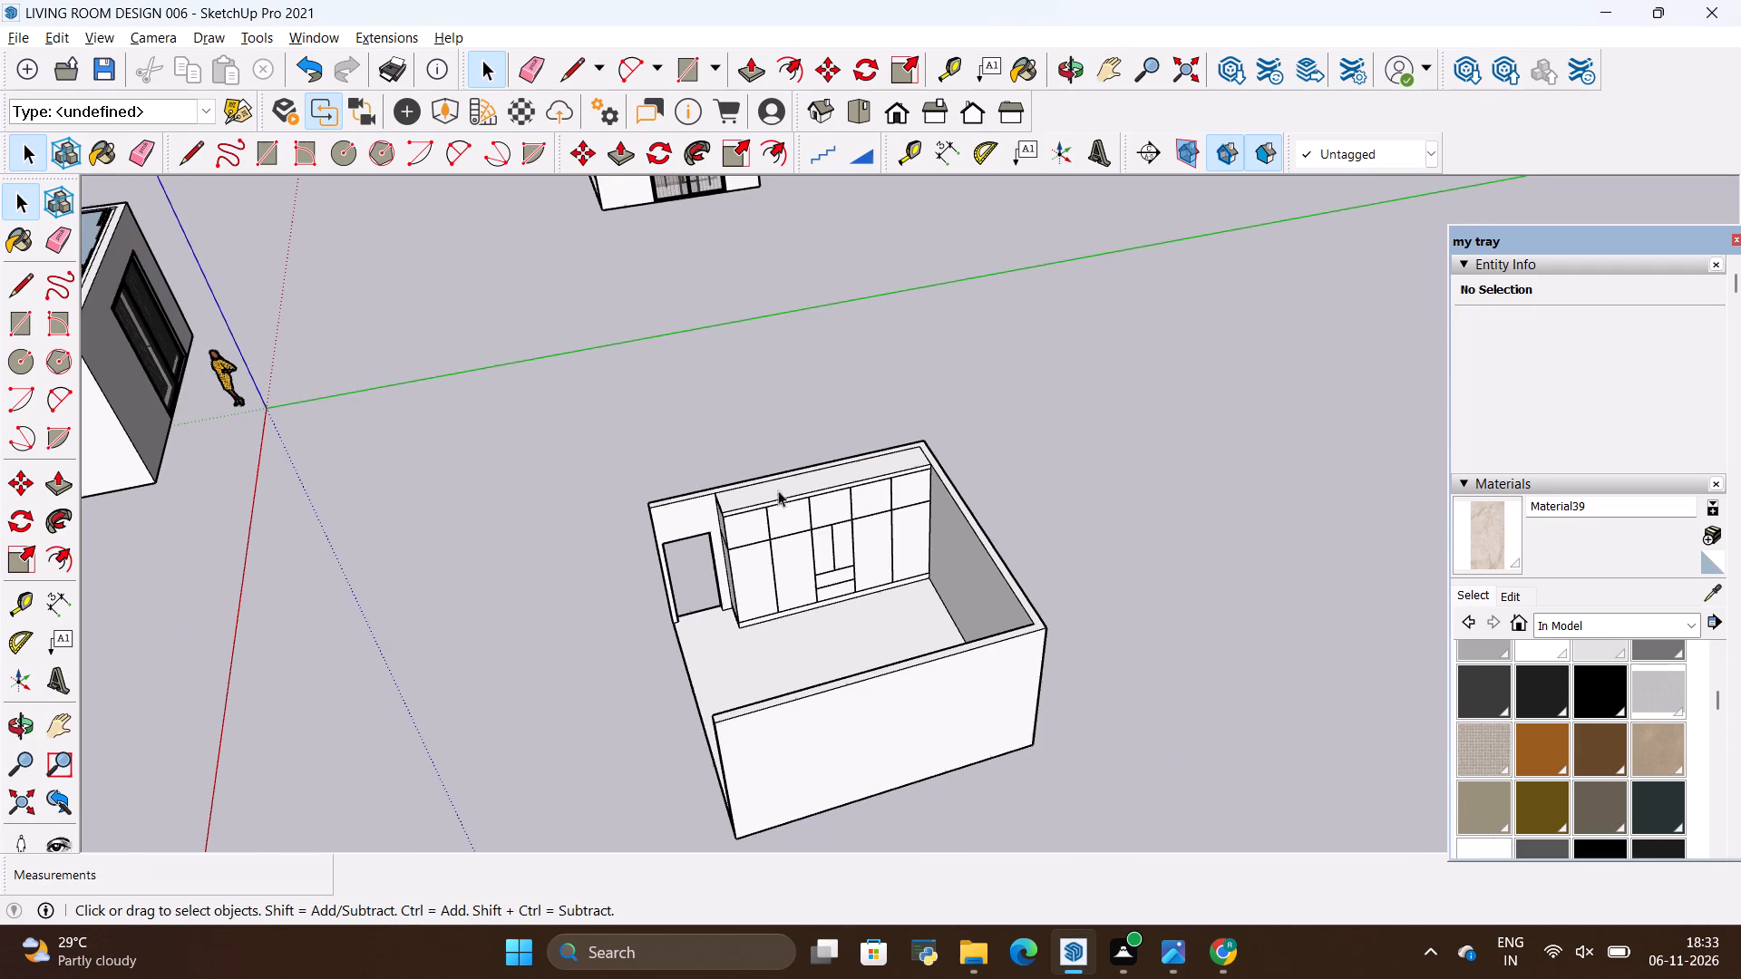
scroll(779, 492, "up", 8)
scroll(448, 401, "down", 4)
scroll(582, 574, "up", 3)
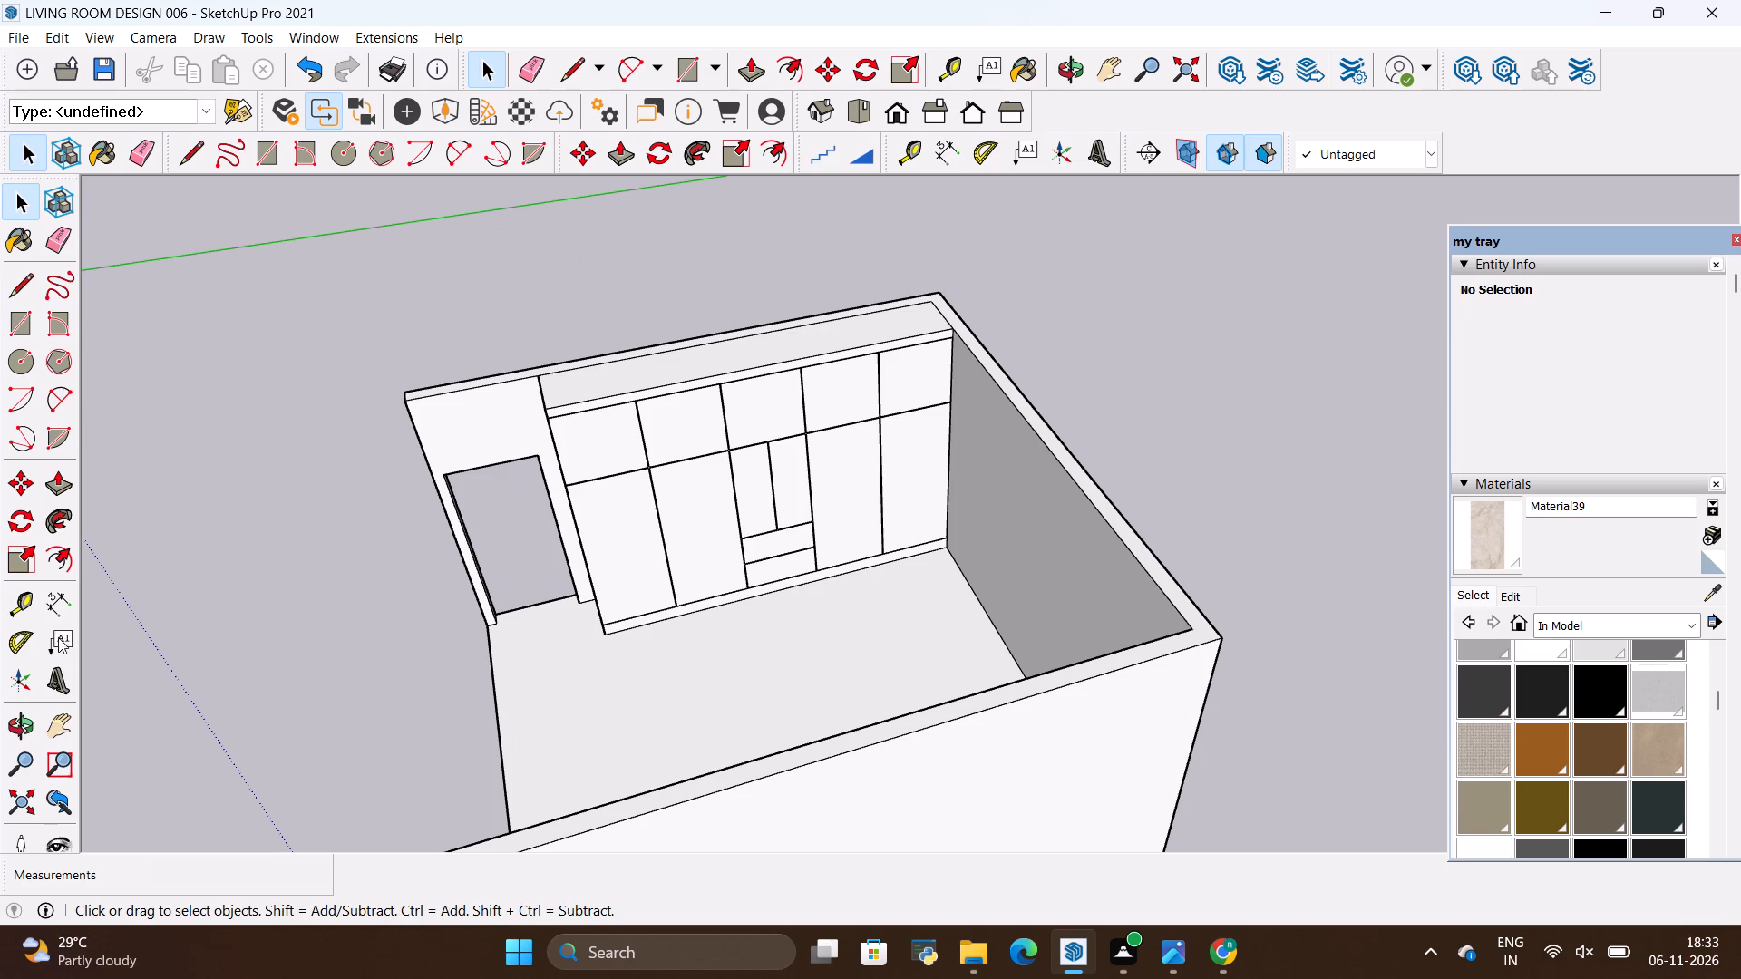
left_click(26, 712)
left_click_drag(418, 520, 501, 504)
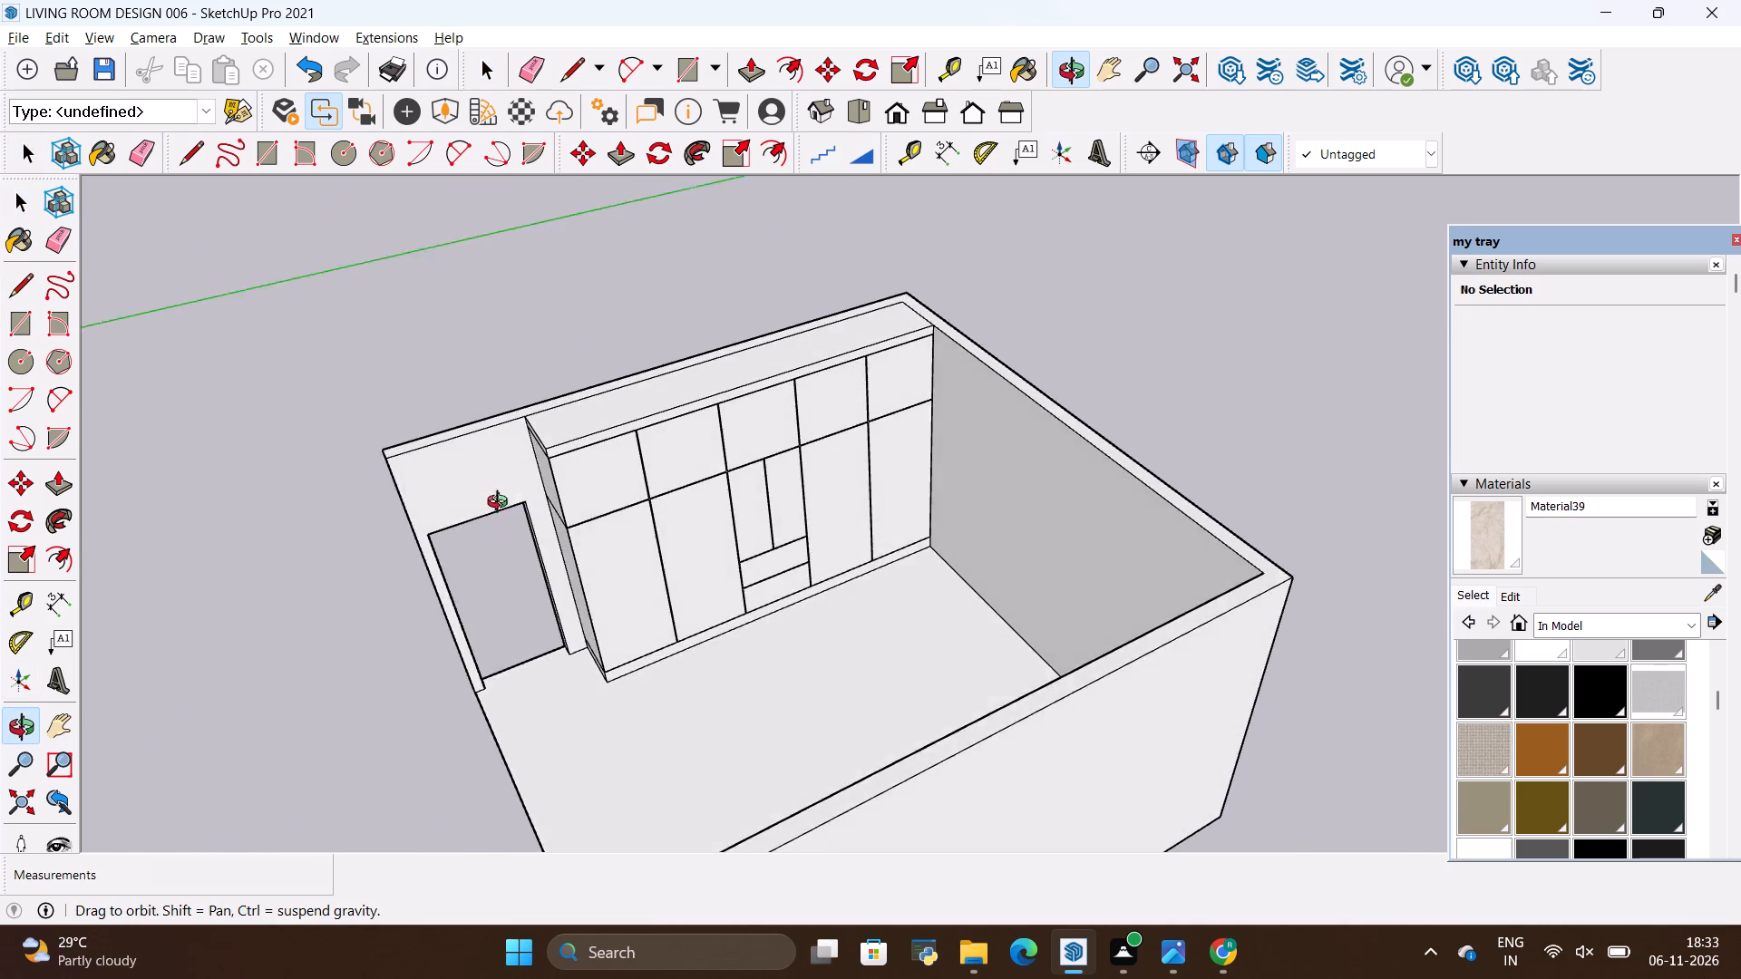
left_click_drag(501, 504, 452, 509)
scroll(403, 542, "up", 10)
scroll(358, 571, "down", 6)
left_click_drag(436, 561, 418, 556)
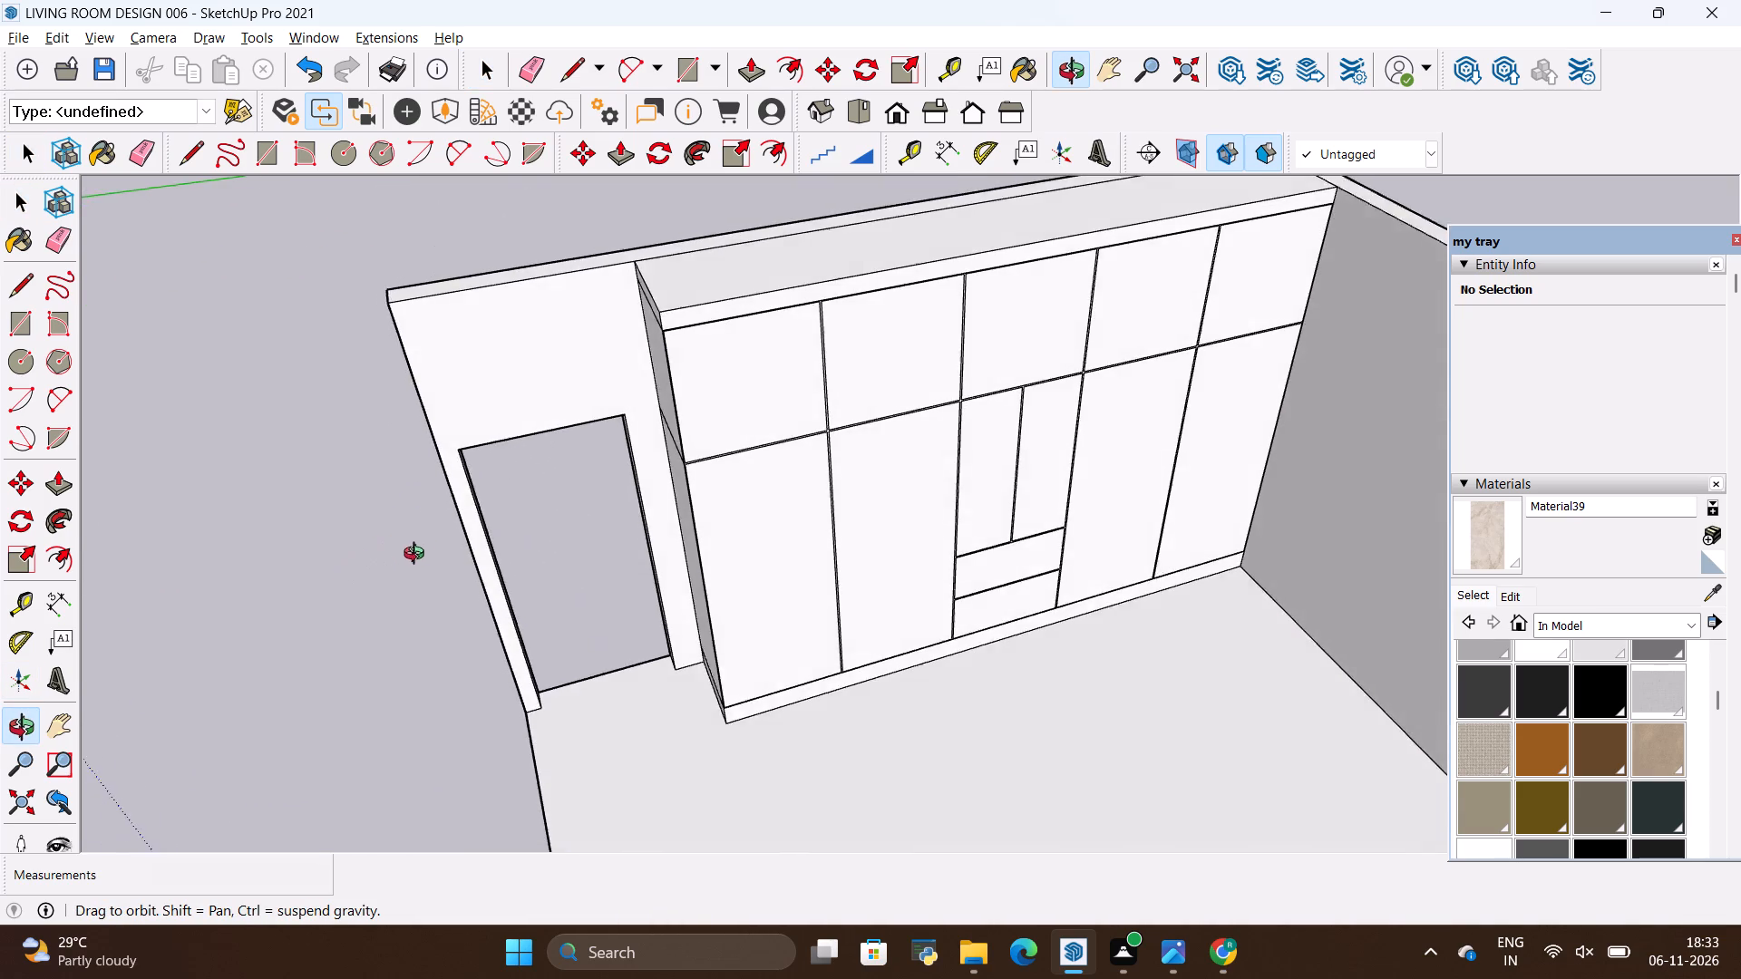
left_click_drag(418, 556, 436, 591)
scroll(642, 570, "down", 4)
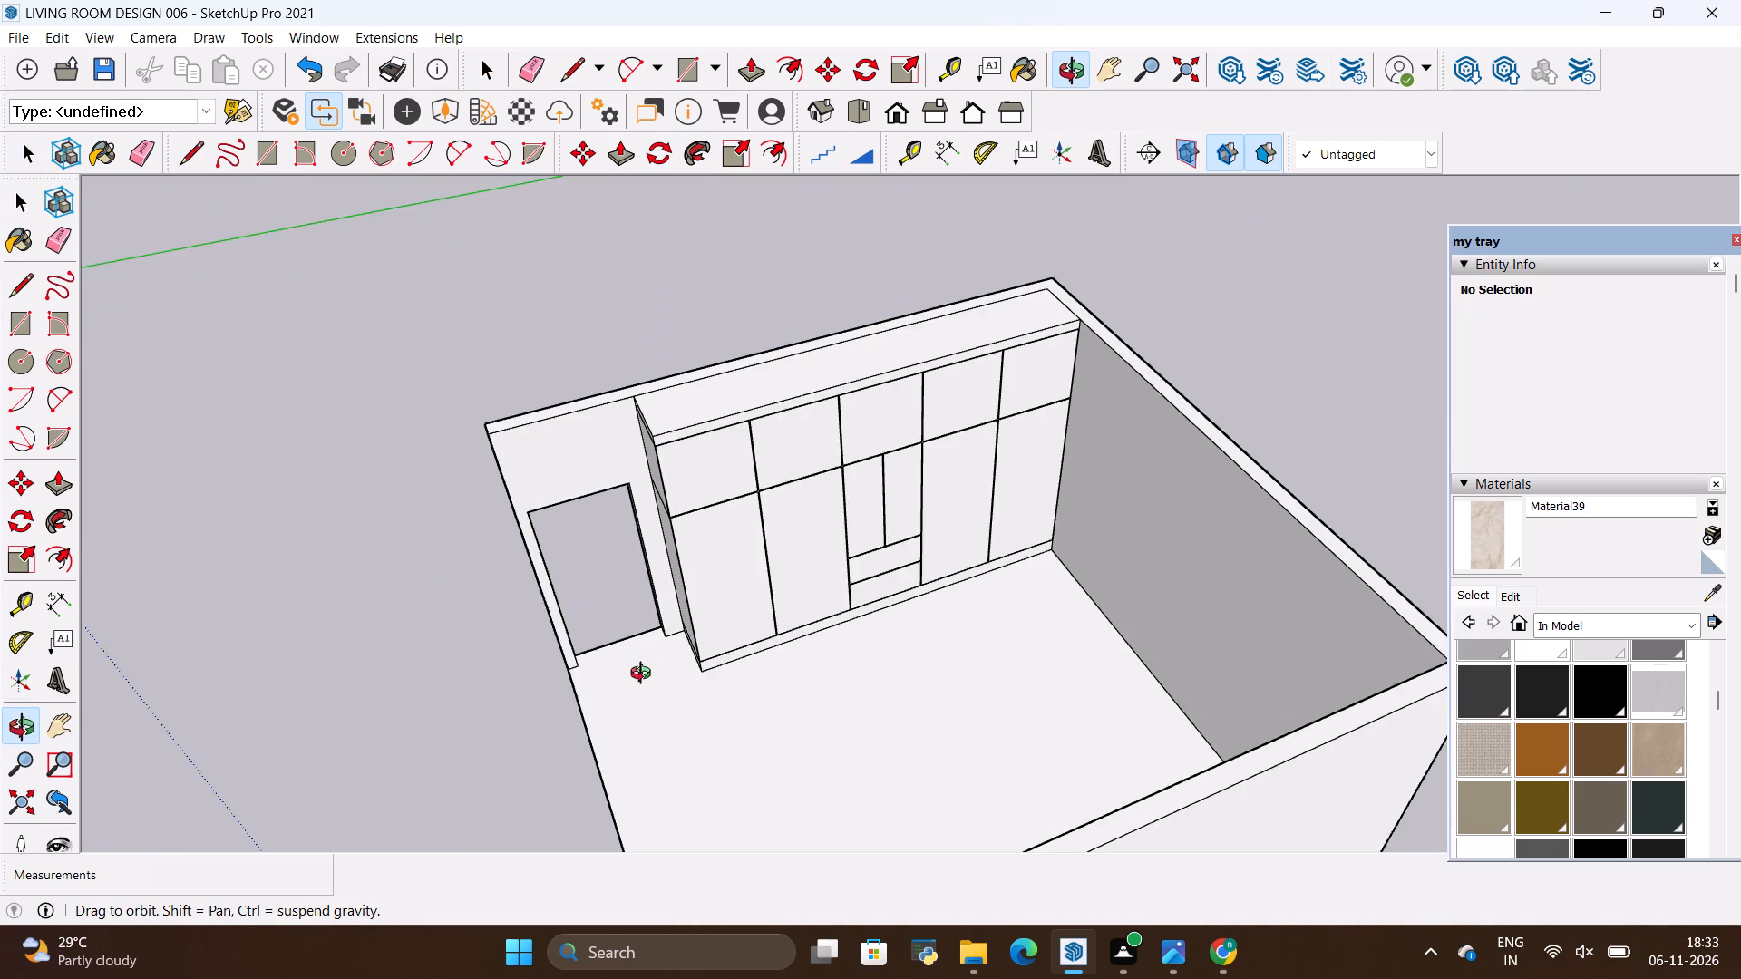
scroll(647, 677, "up", 4)
left_click_drag(533, 625, 535, 651)
scroll(517, 629, "down", 5)
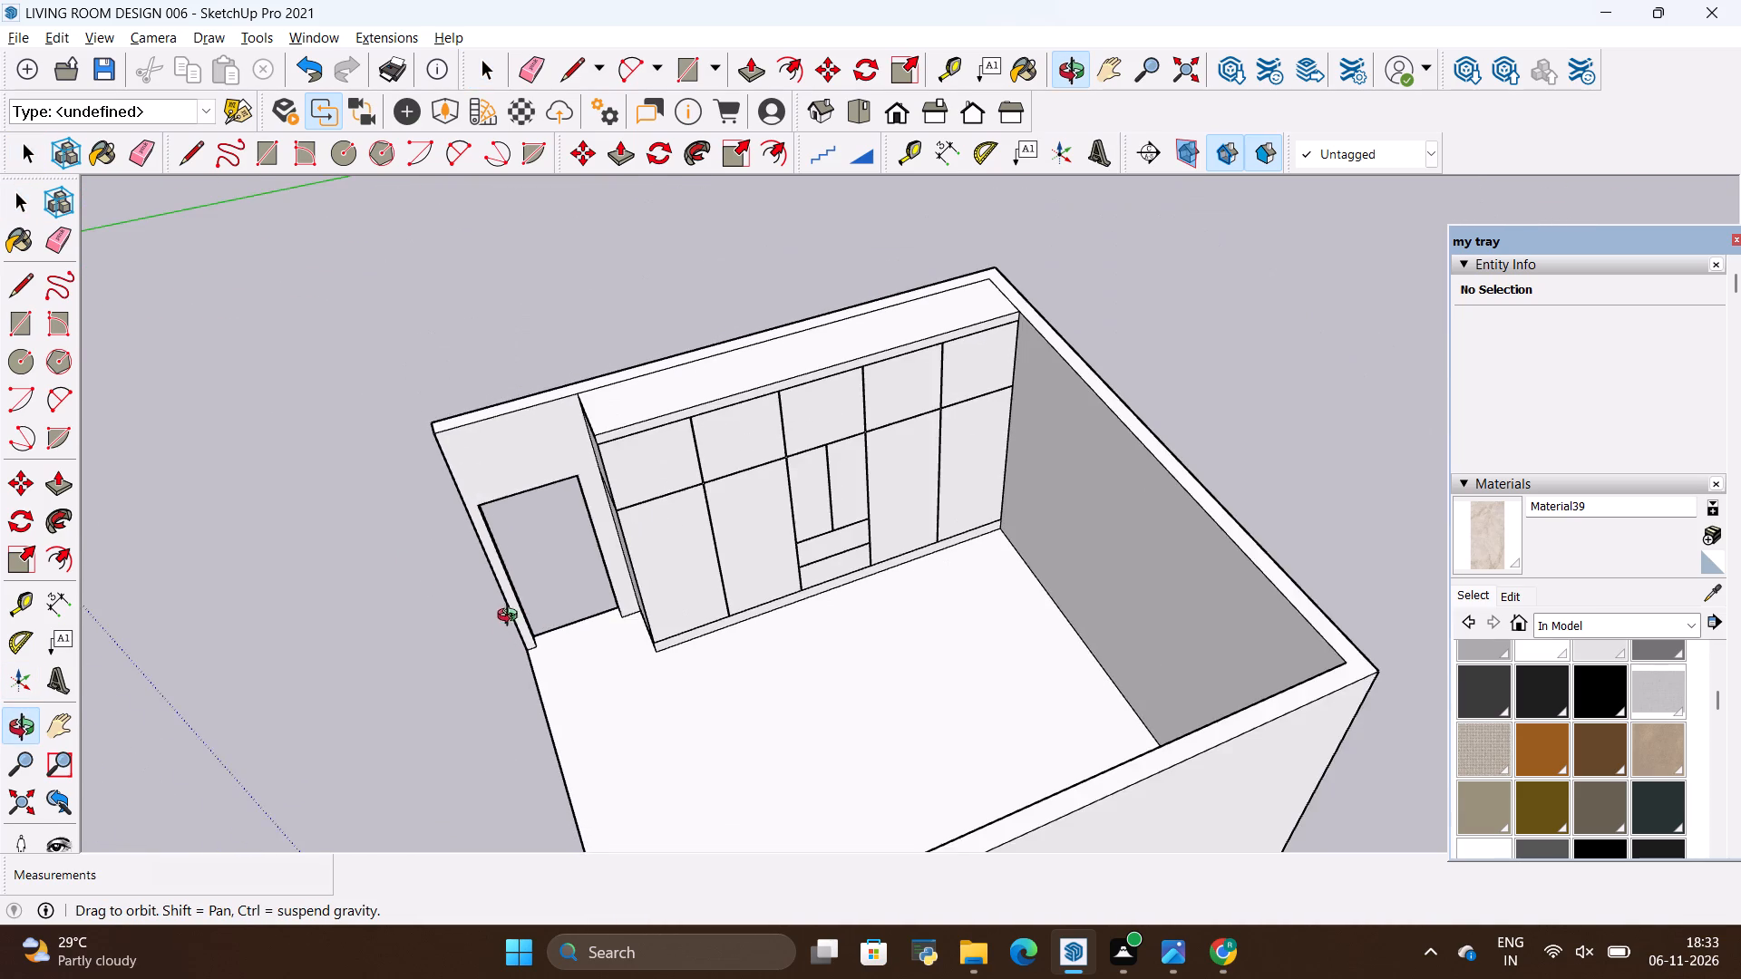
left_click(496, 606)
scroll(493, 599, "up", 5)
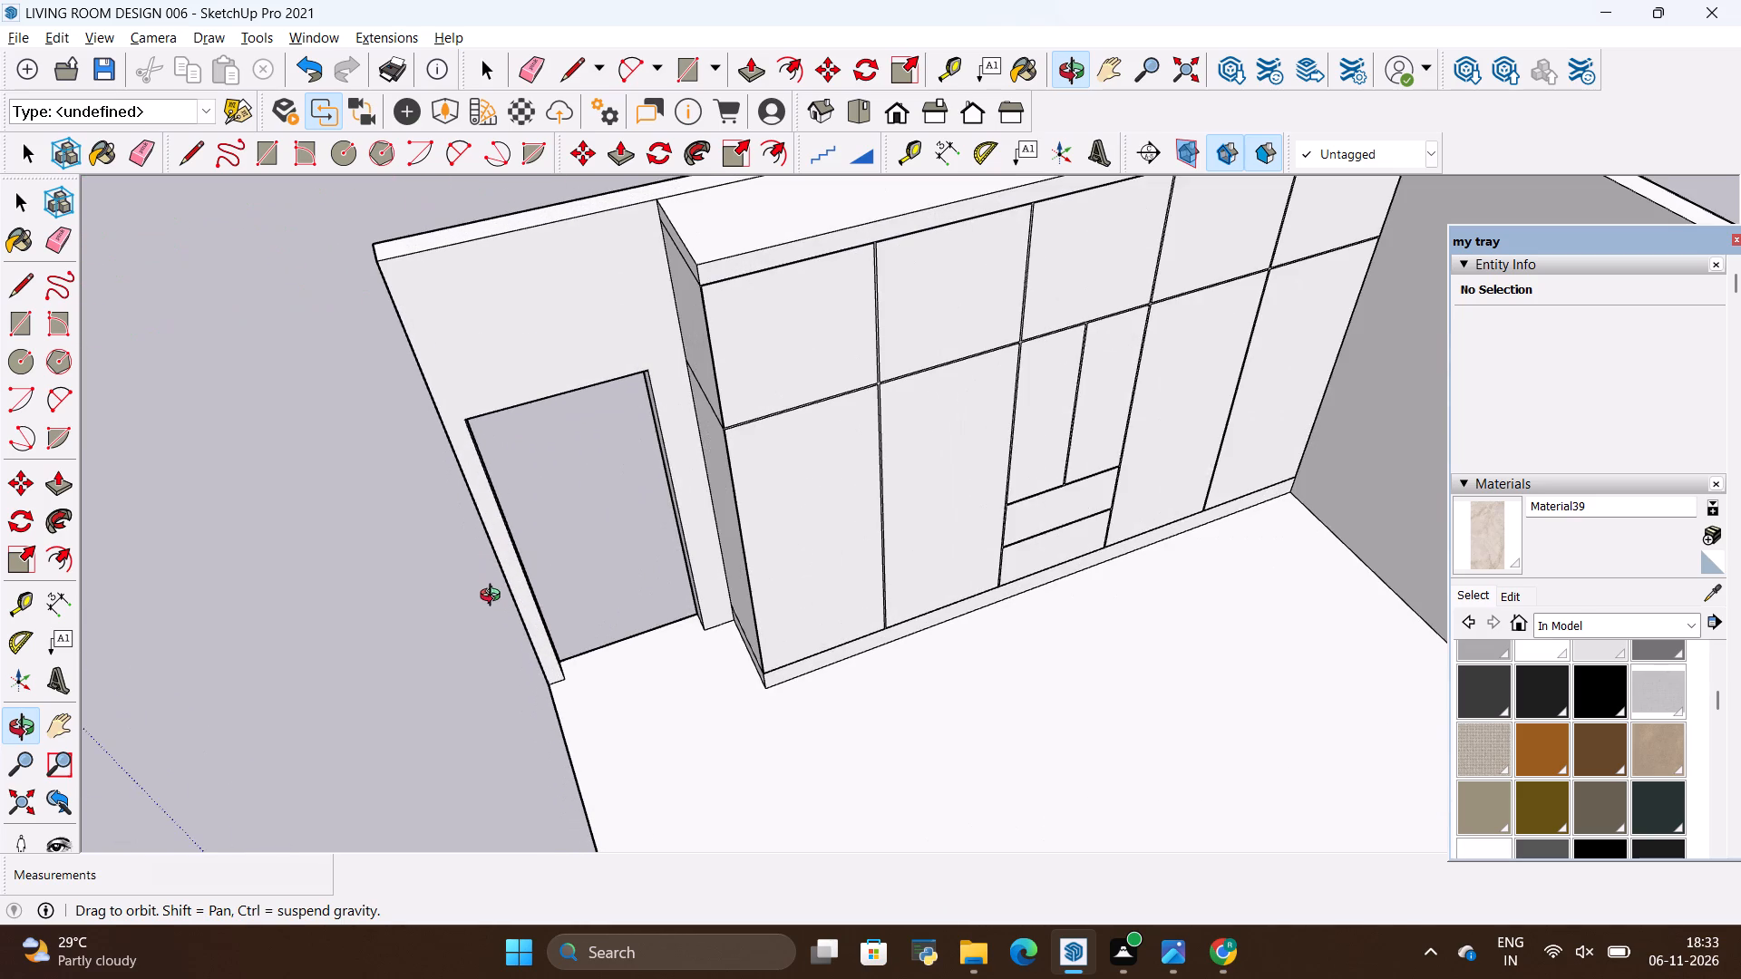
scroll(487, 594, "down", 5)
left_click_drag(481, 571, 511, 618)
scroll(513, 683, "up", 3)
left_click_drag(336, 594, 316, 463)
scroll(568, 645, "down", 5)
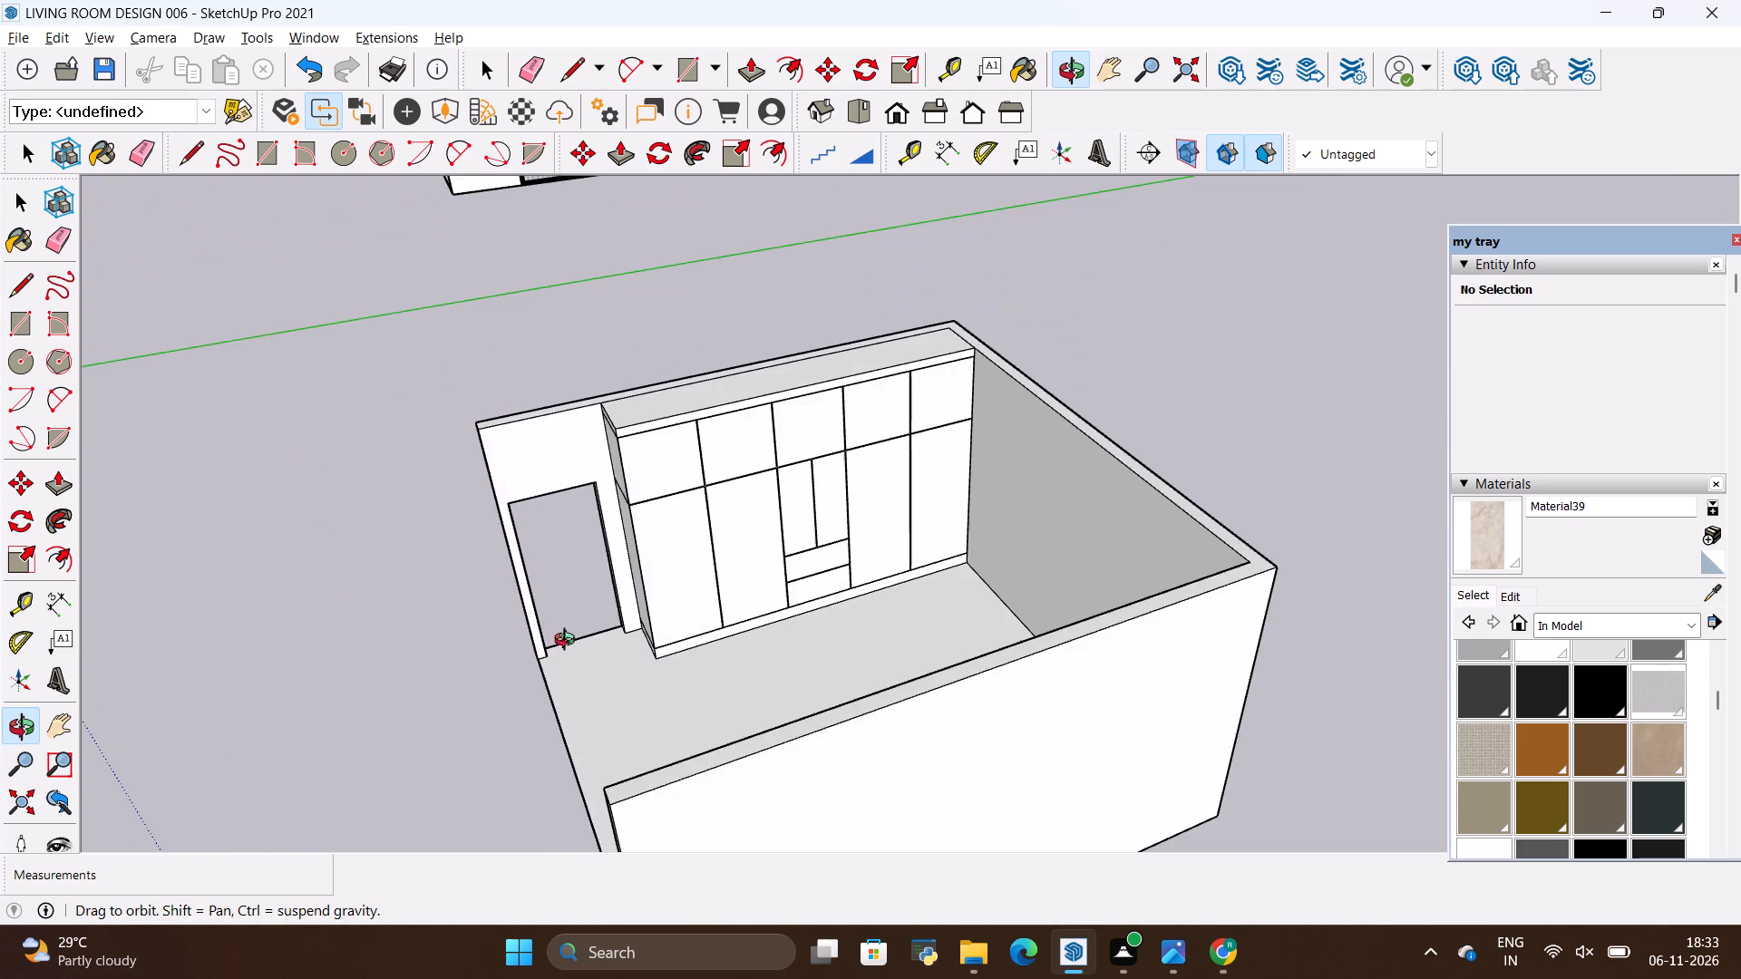
scroll(694, 477, "up", 3)
scroll(683, 609, "down", 4)
left_click_drag(688, 650, 693, 671)
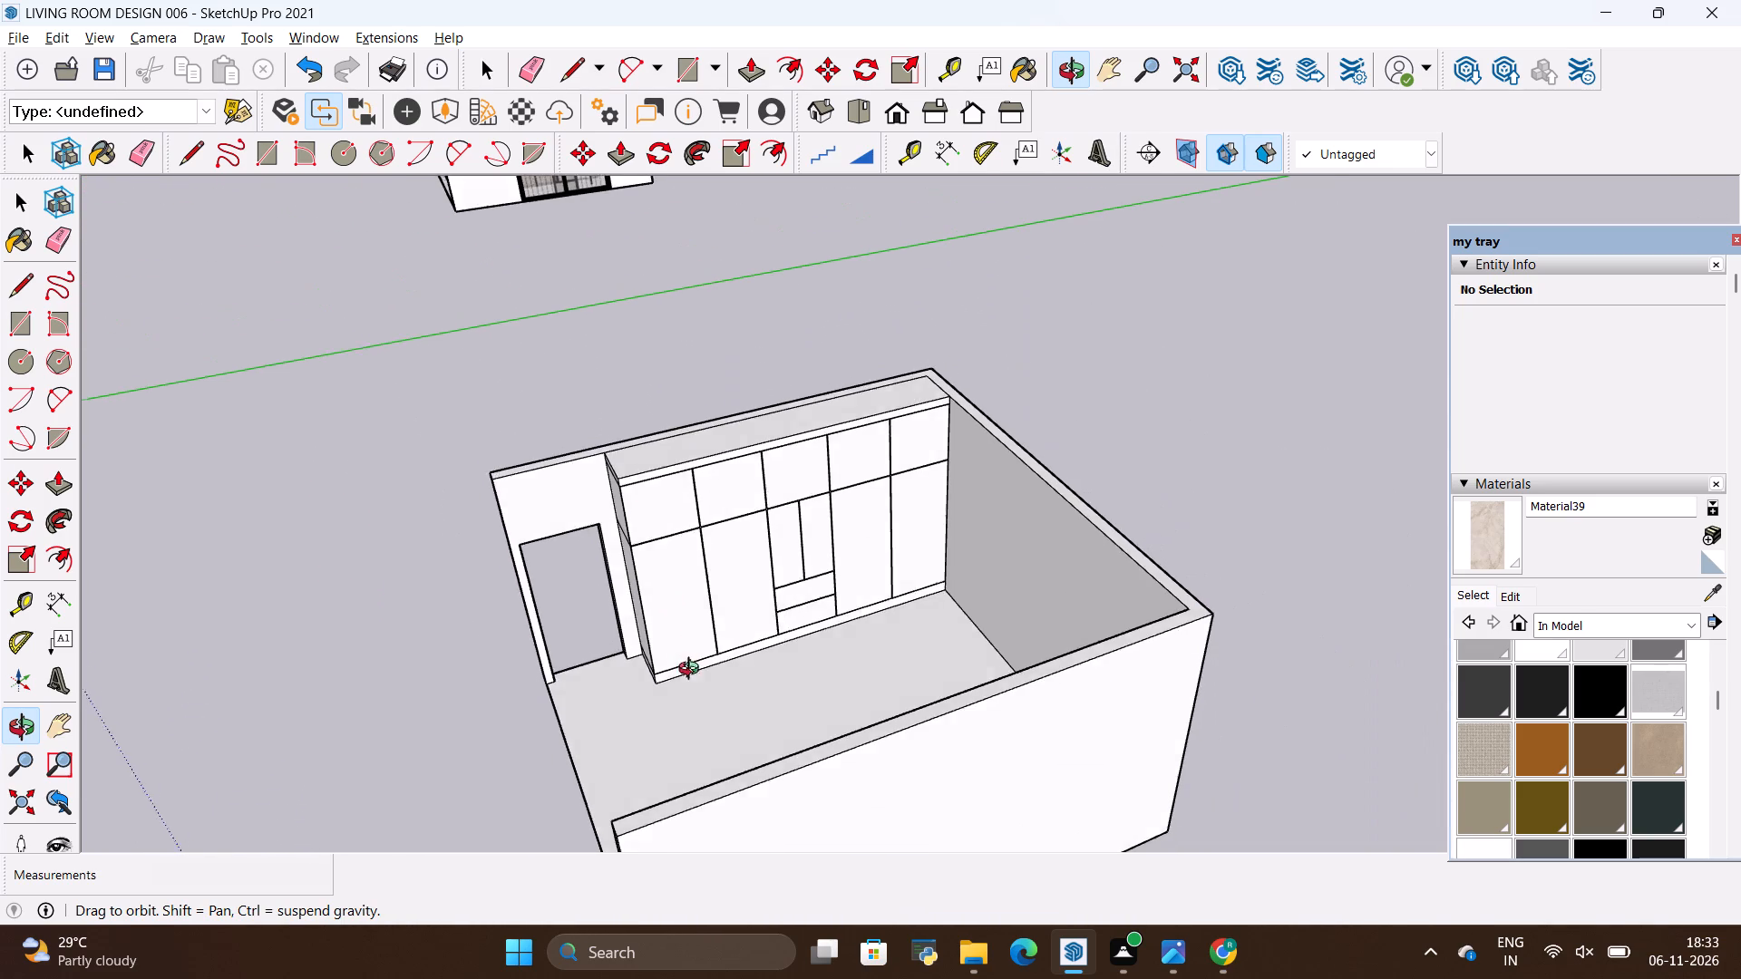
left_click_drag(693, 671, 636, 712)
scroll(605, 722, "up", 6)
left_click_drag(714, 650, 688, 674)
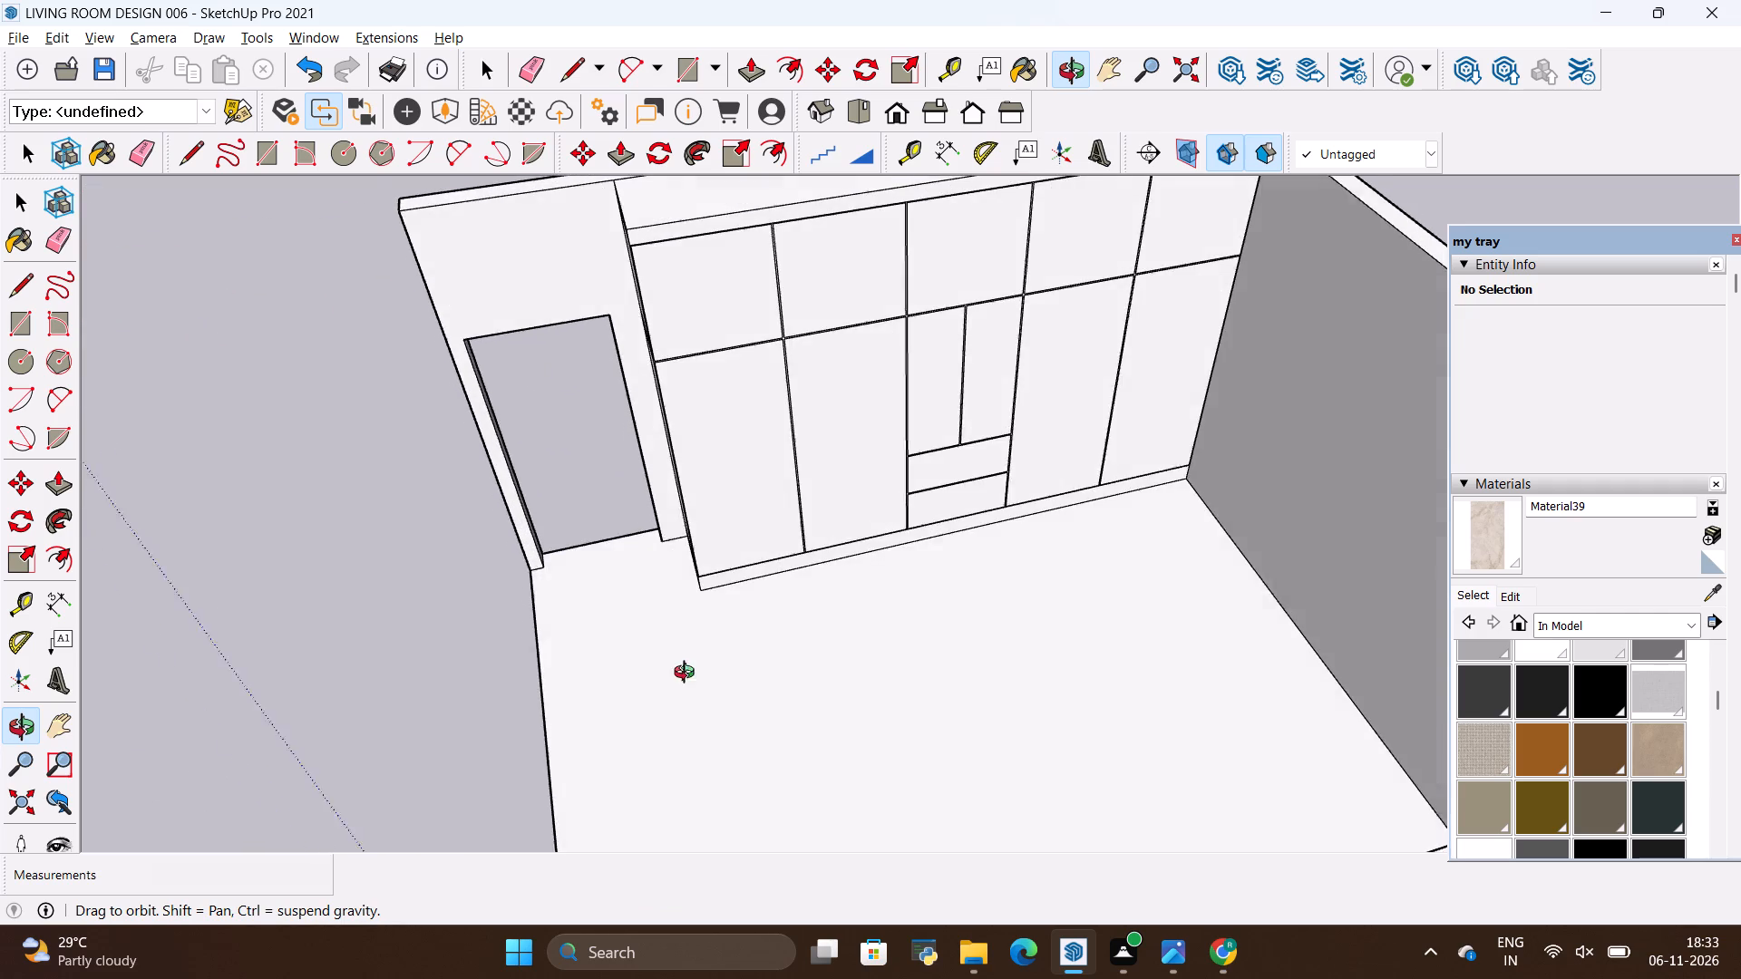
left_click_drag(688, 674, 687, 682)
scroll(739, 673, "down", 6)
scroll(706, 614, "up", 5)
left_click_drag(687, 660, 666, 708)
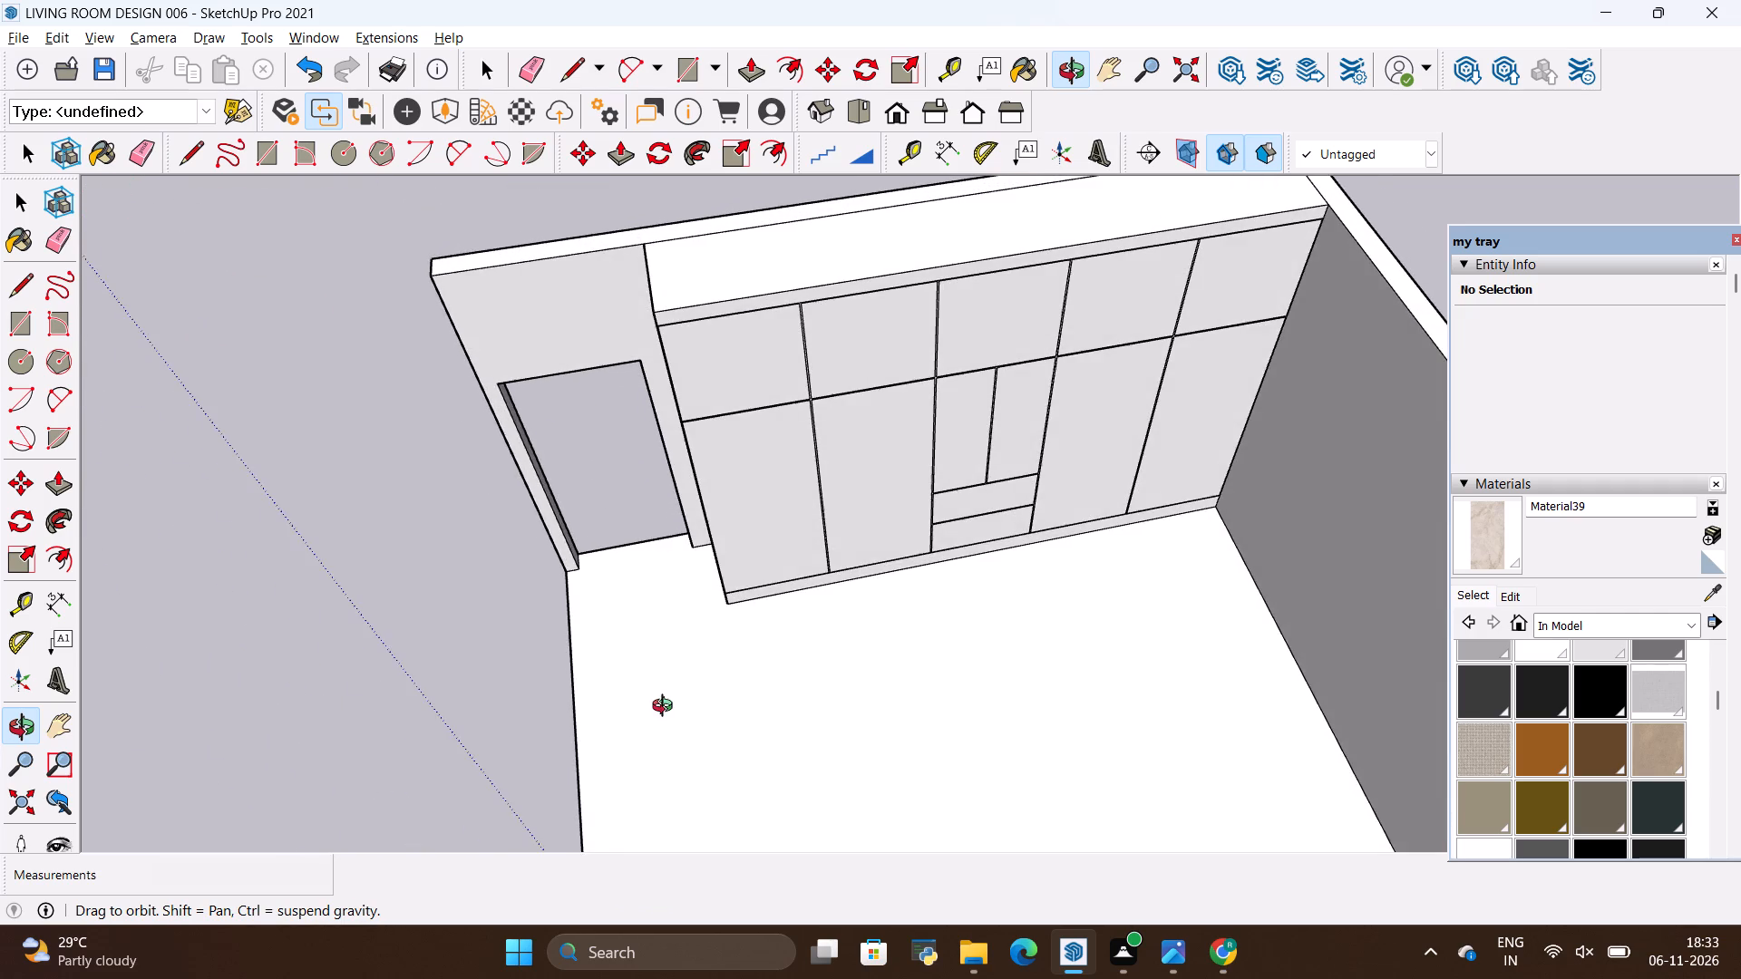
left_click_drag(666, 708, 708, 661)
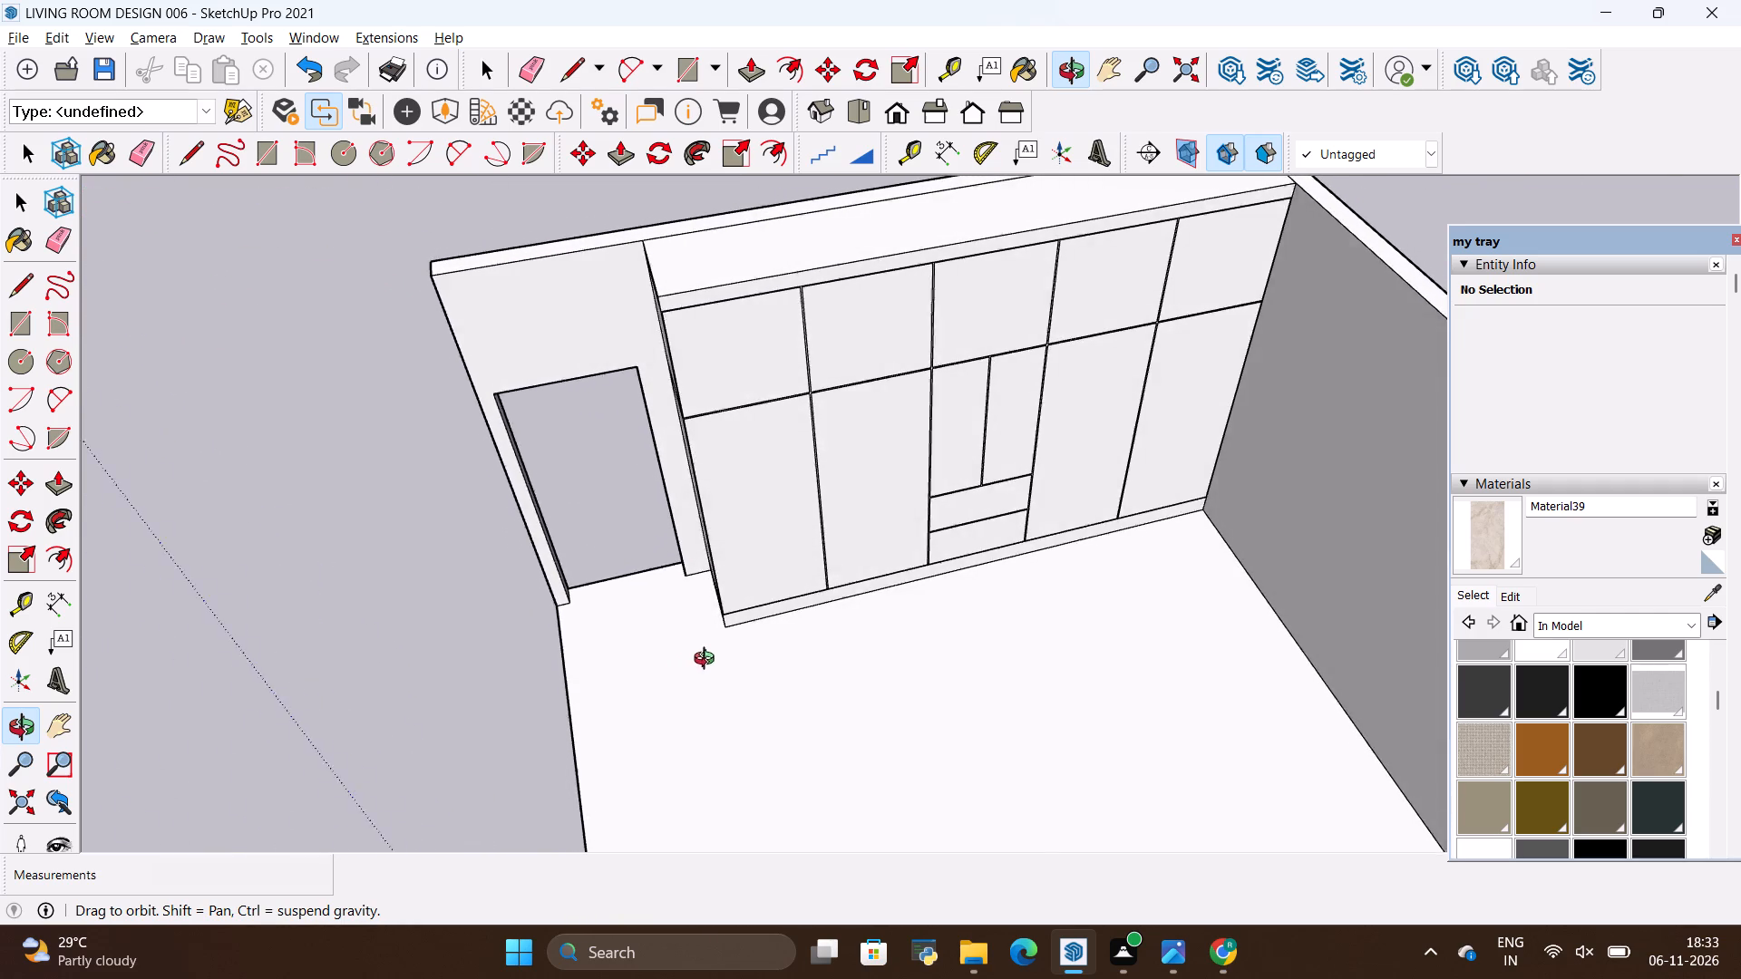
left_click_drag(708, 661, 742, 658)
scroll(711, 645, "down", 4)
scroll(566, 499, "up", 4)
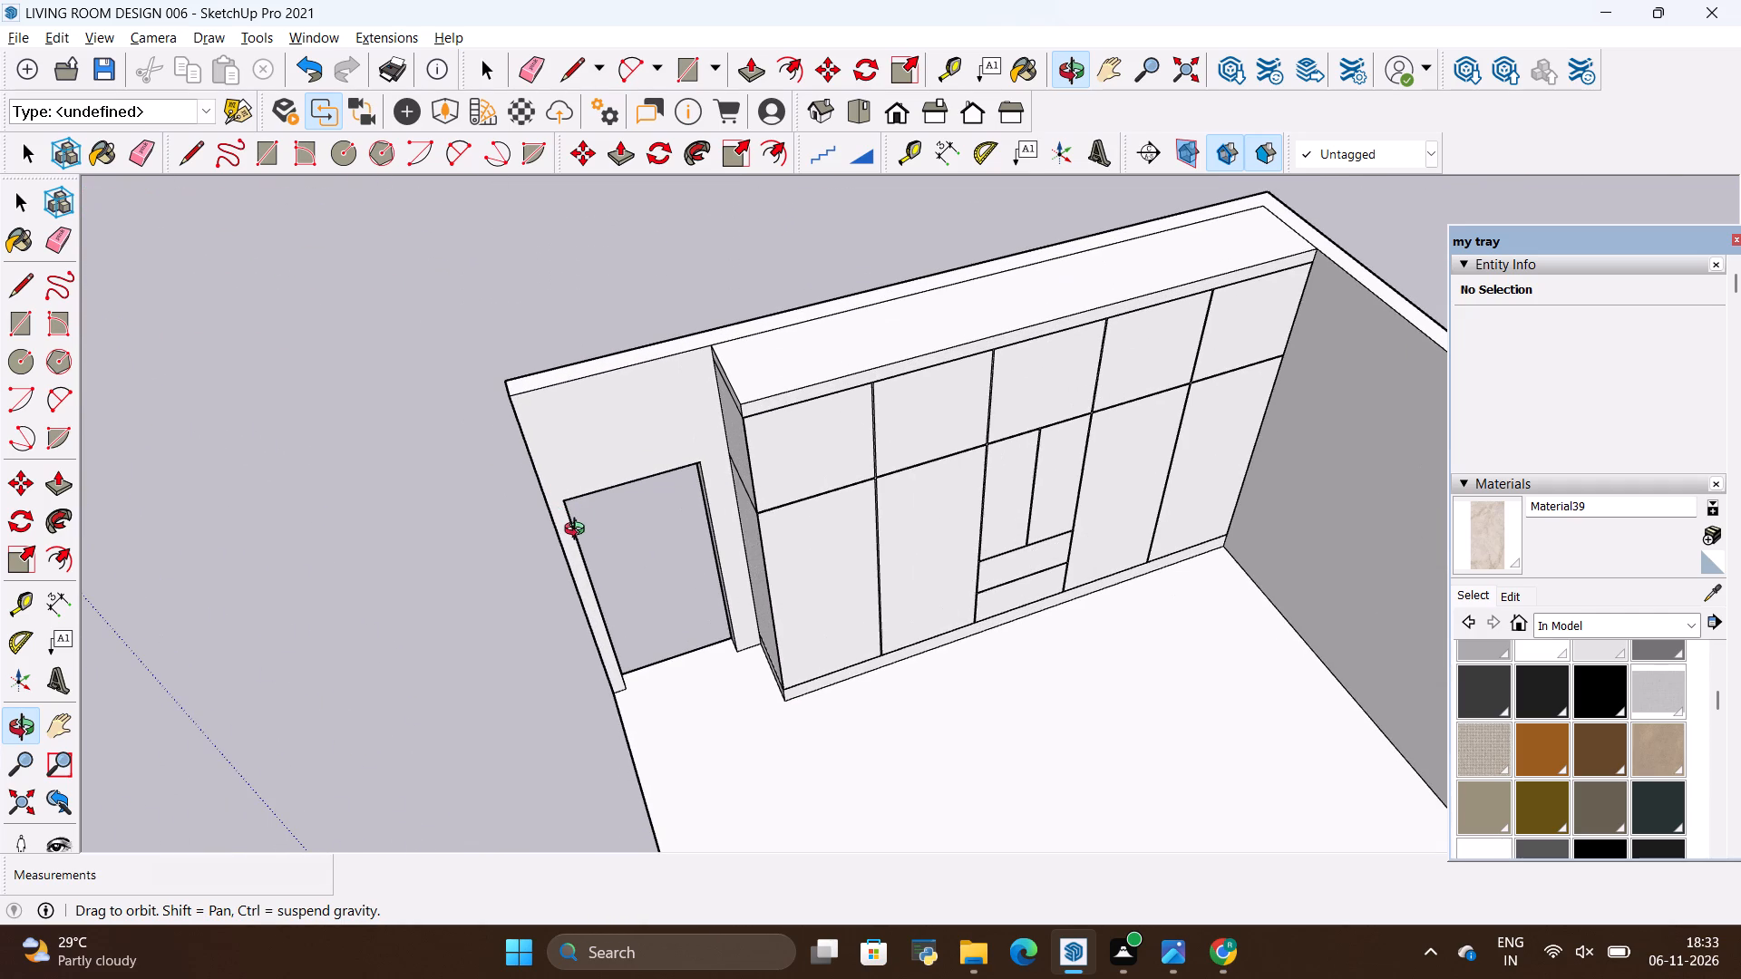
key("alt+Tab")
key("alt+Tab")
scroll(702, 581, "down", 5)
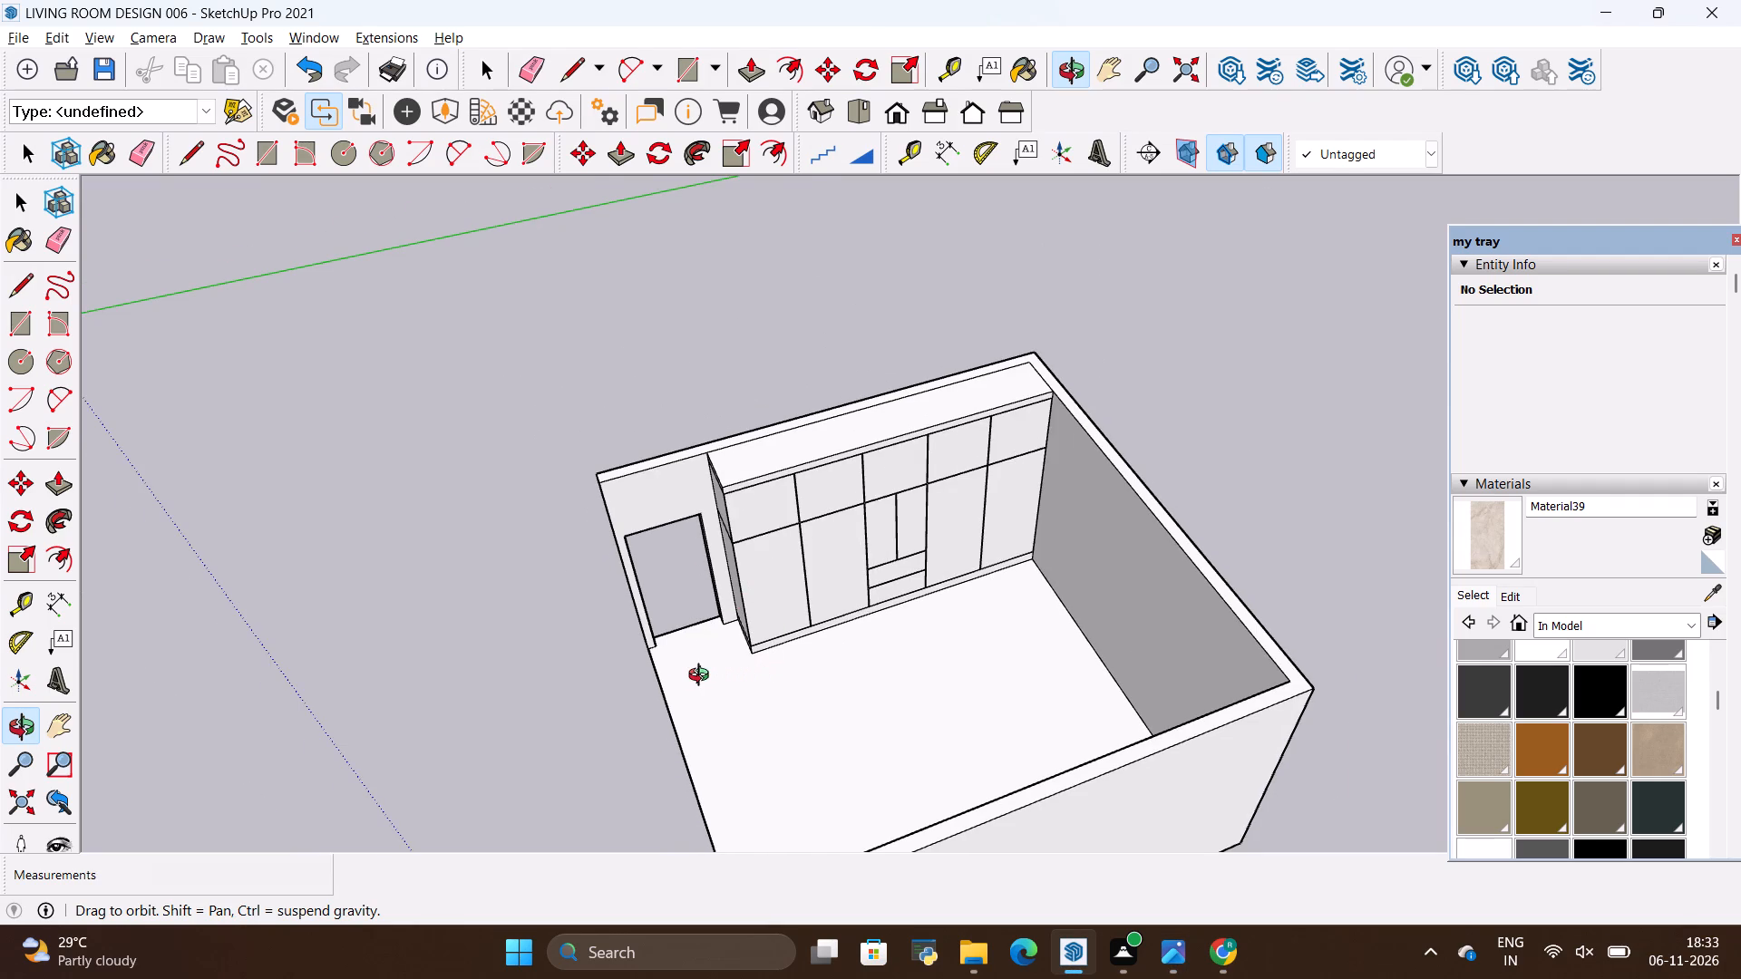
Examine the wardrobe and door opening from several angles and compare them with the reference photo images (14).
left_click_drag(703, 677, 688, 695)
scroll(685, 681, "up", 5)
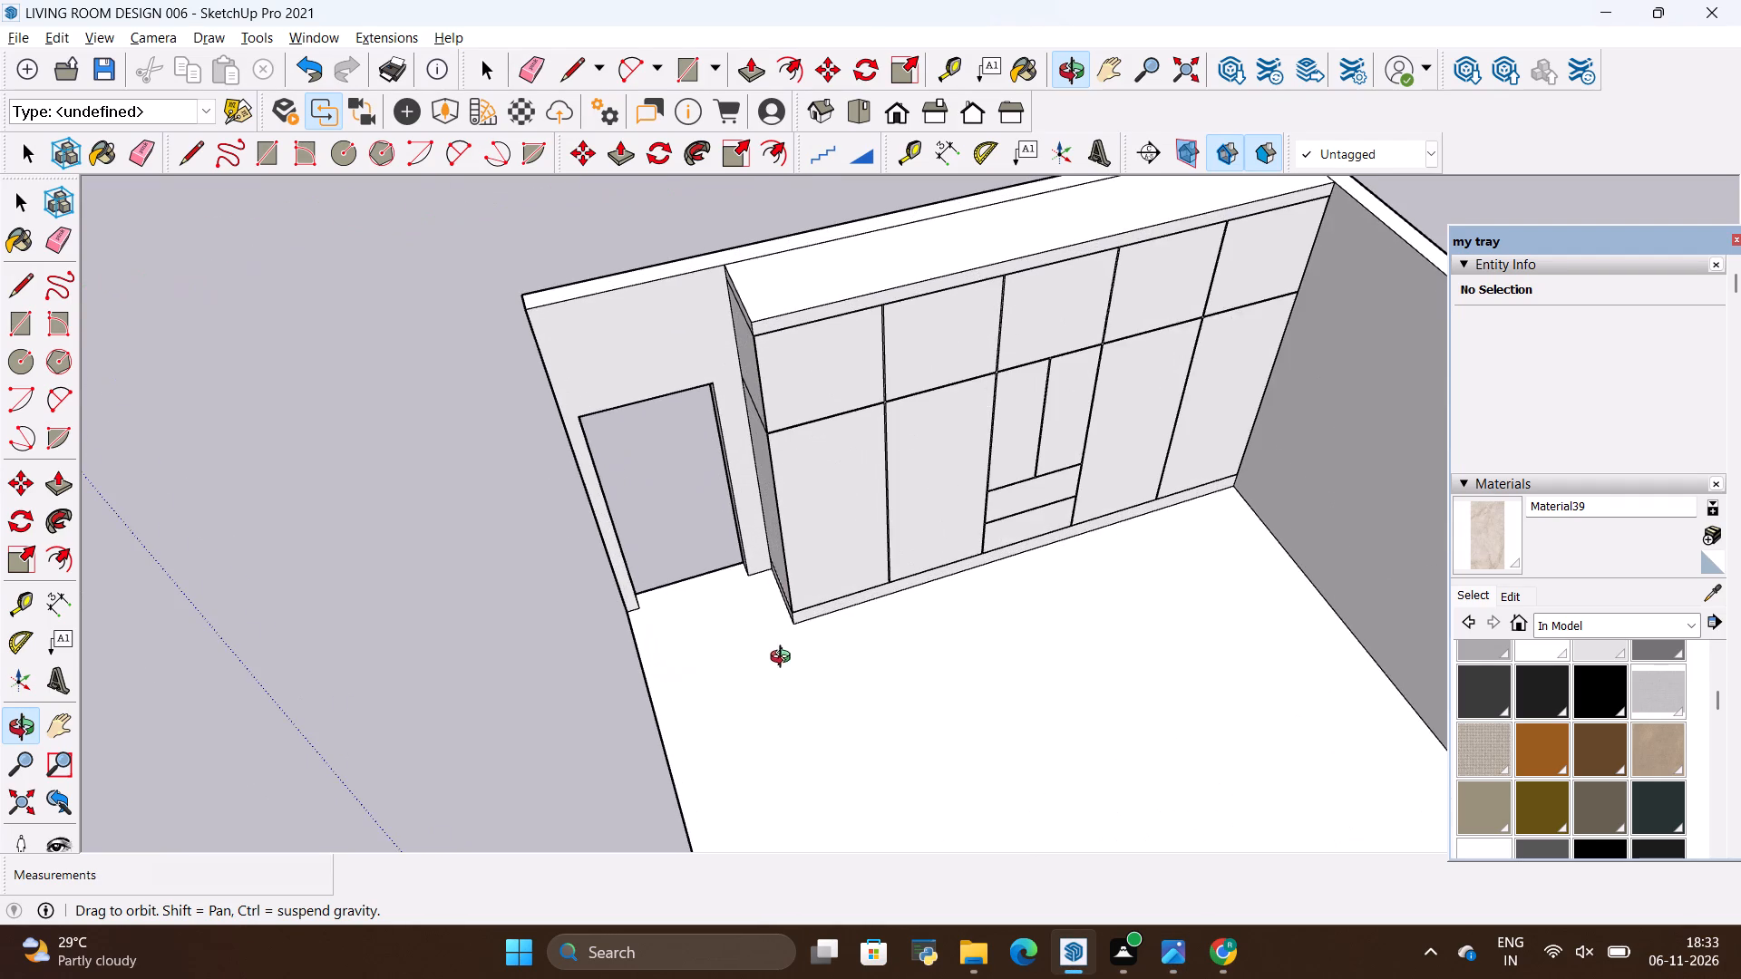
left_click_drag(785, 659, 656, 673)
scroll(909, 691, "down", 5)
scroll(828, 430, "up", 4)
scroll(774, 586, "down", 6)
left_click_drag(748, 625, 770, 654)
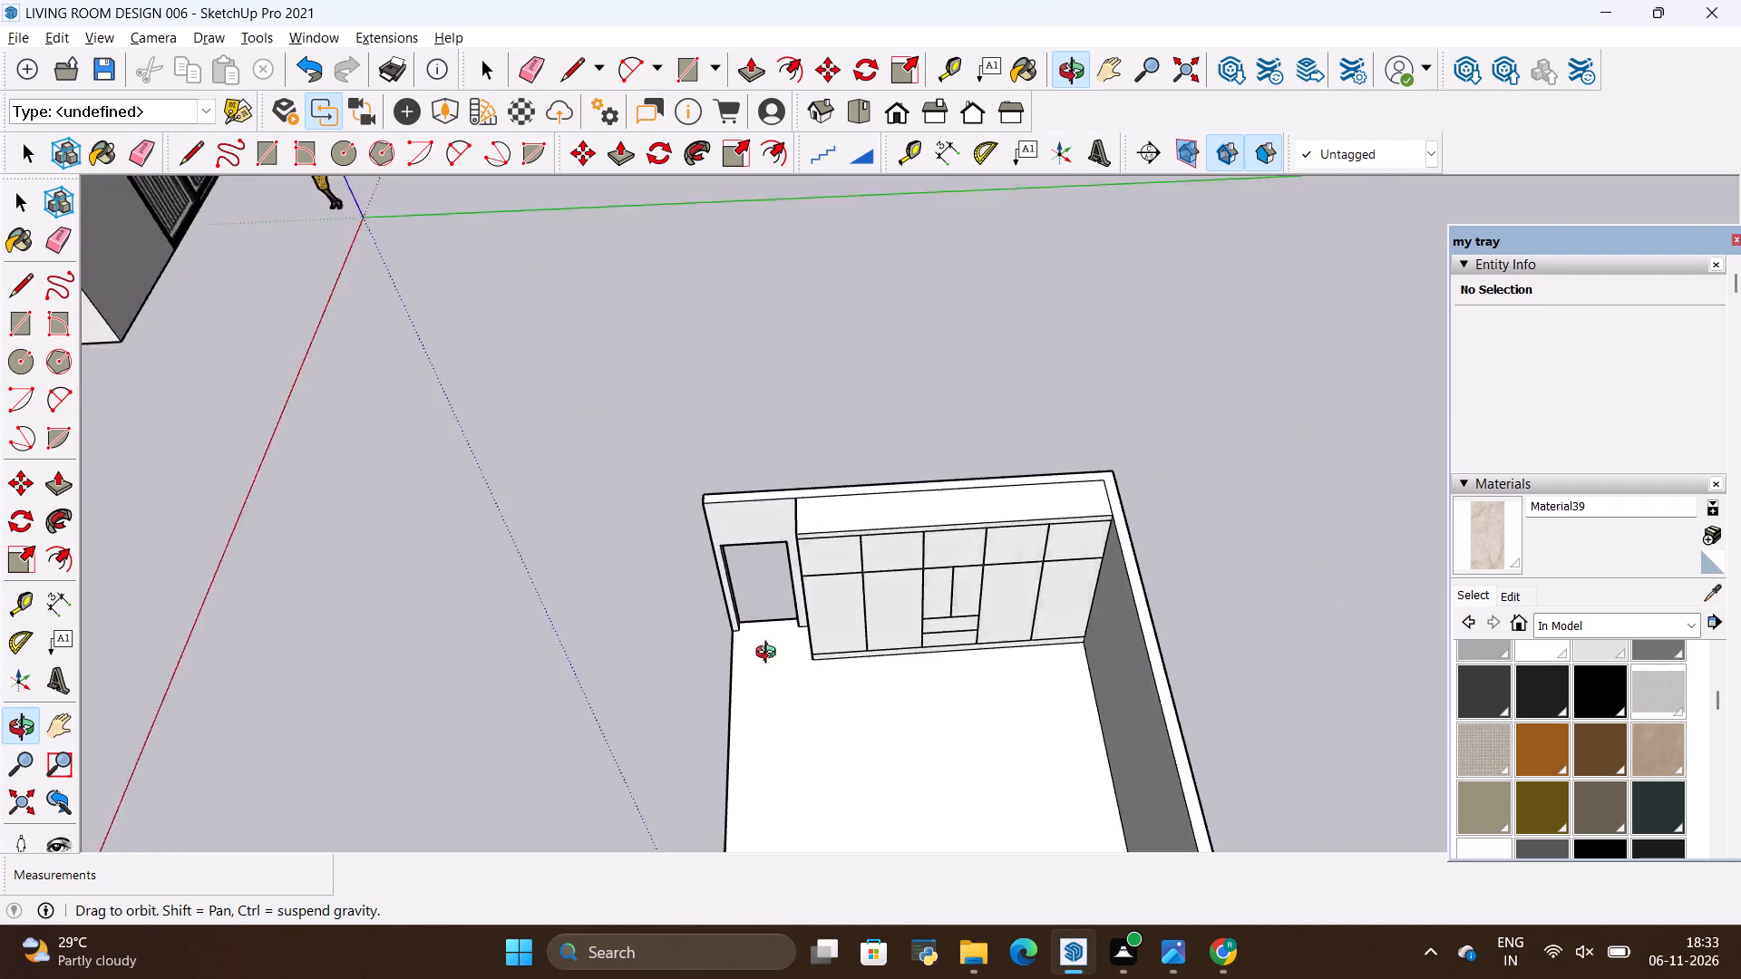
left_click_drag(770, 654, 822, 672)
scroll(849, 774, "up", 6)
left_click_drag(842, 750, 816, 691)
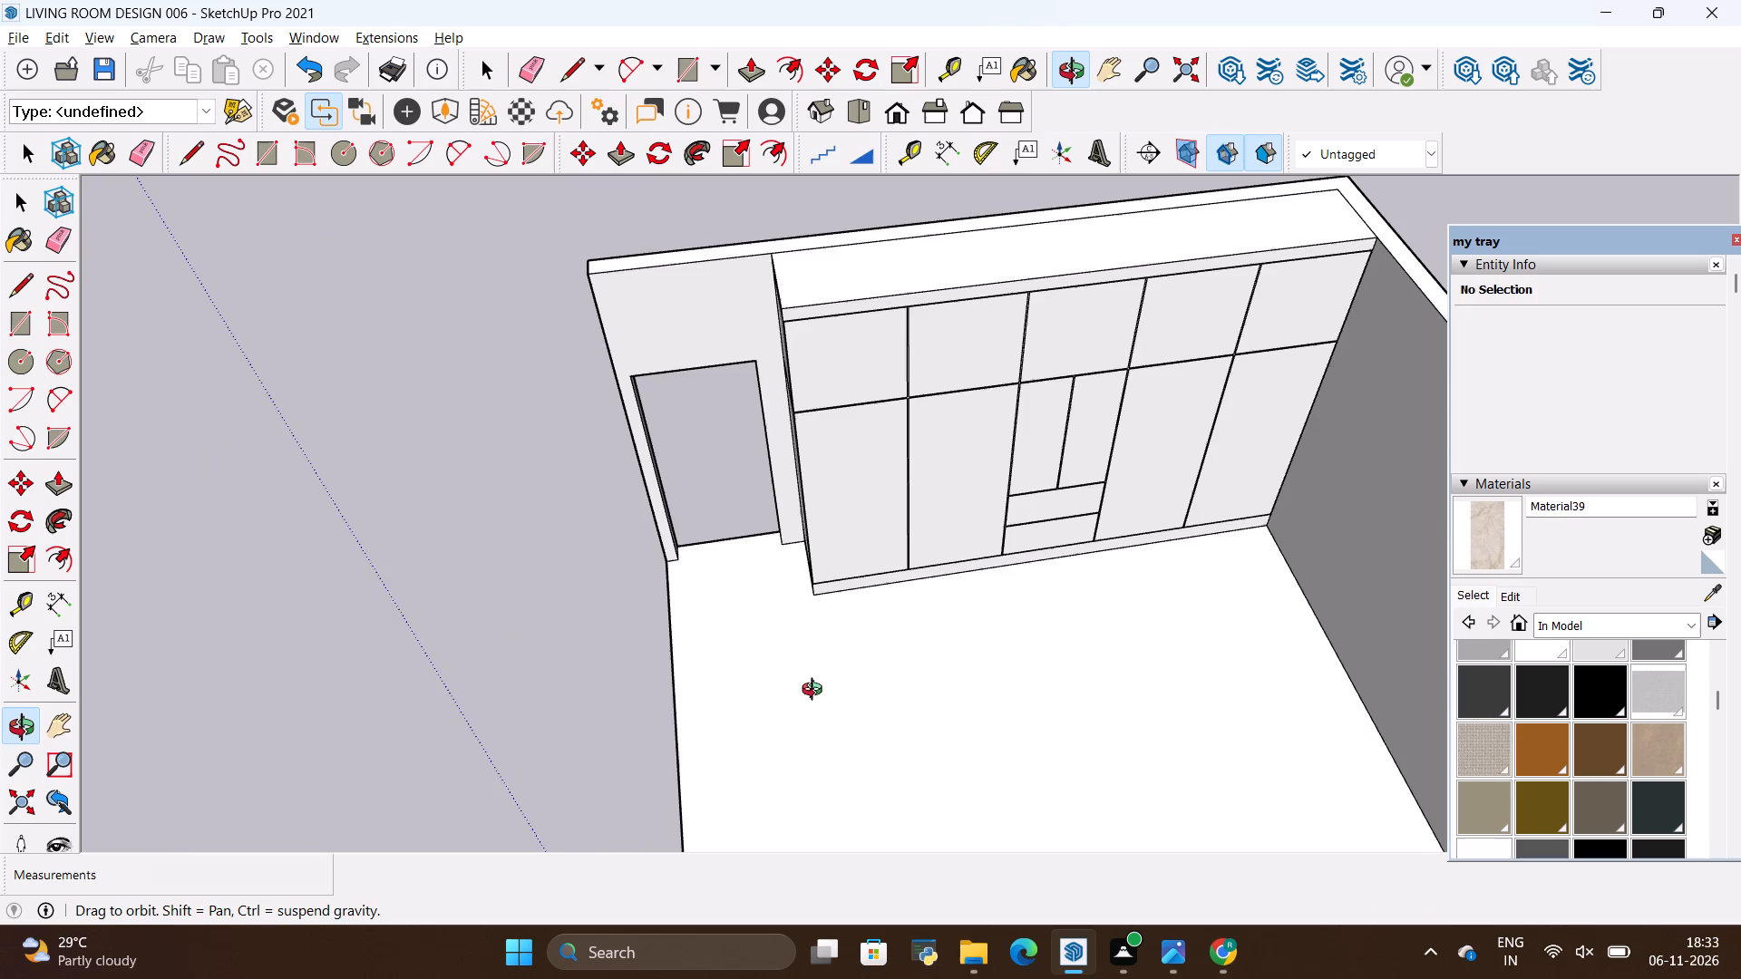
scroll(883, 738, "down", 5)
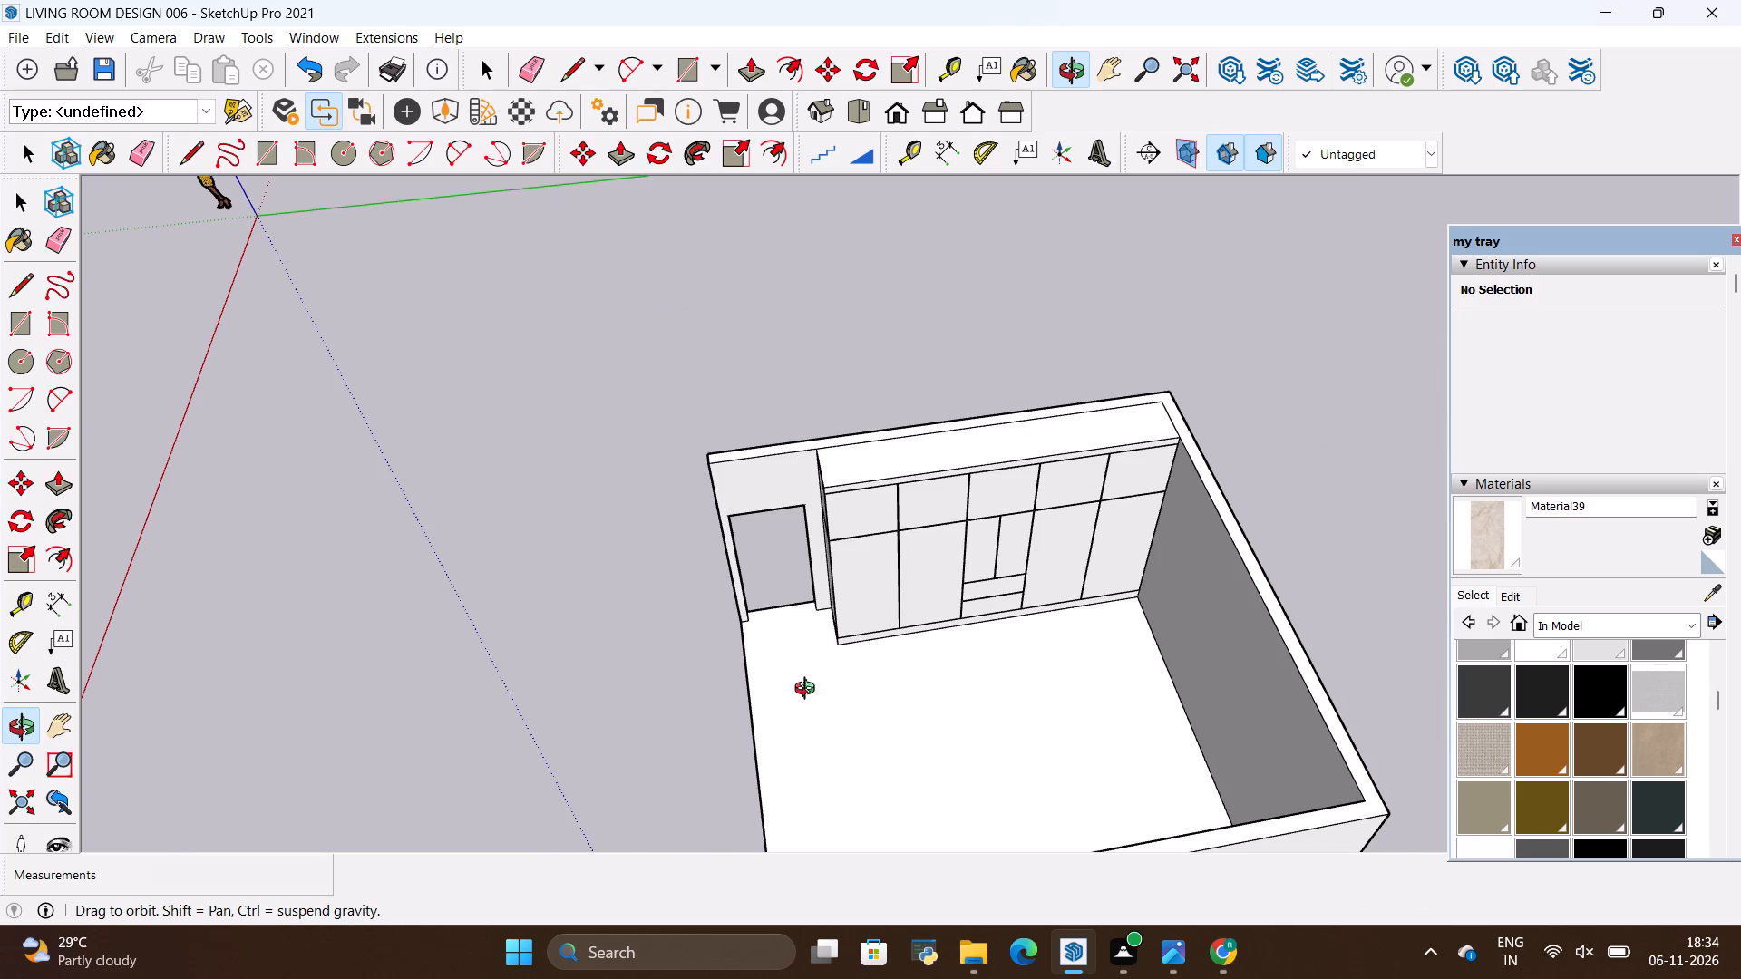
key("alt+Tab")
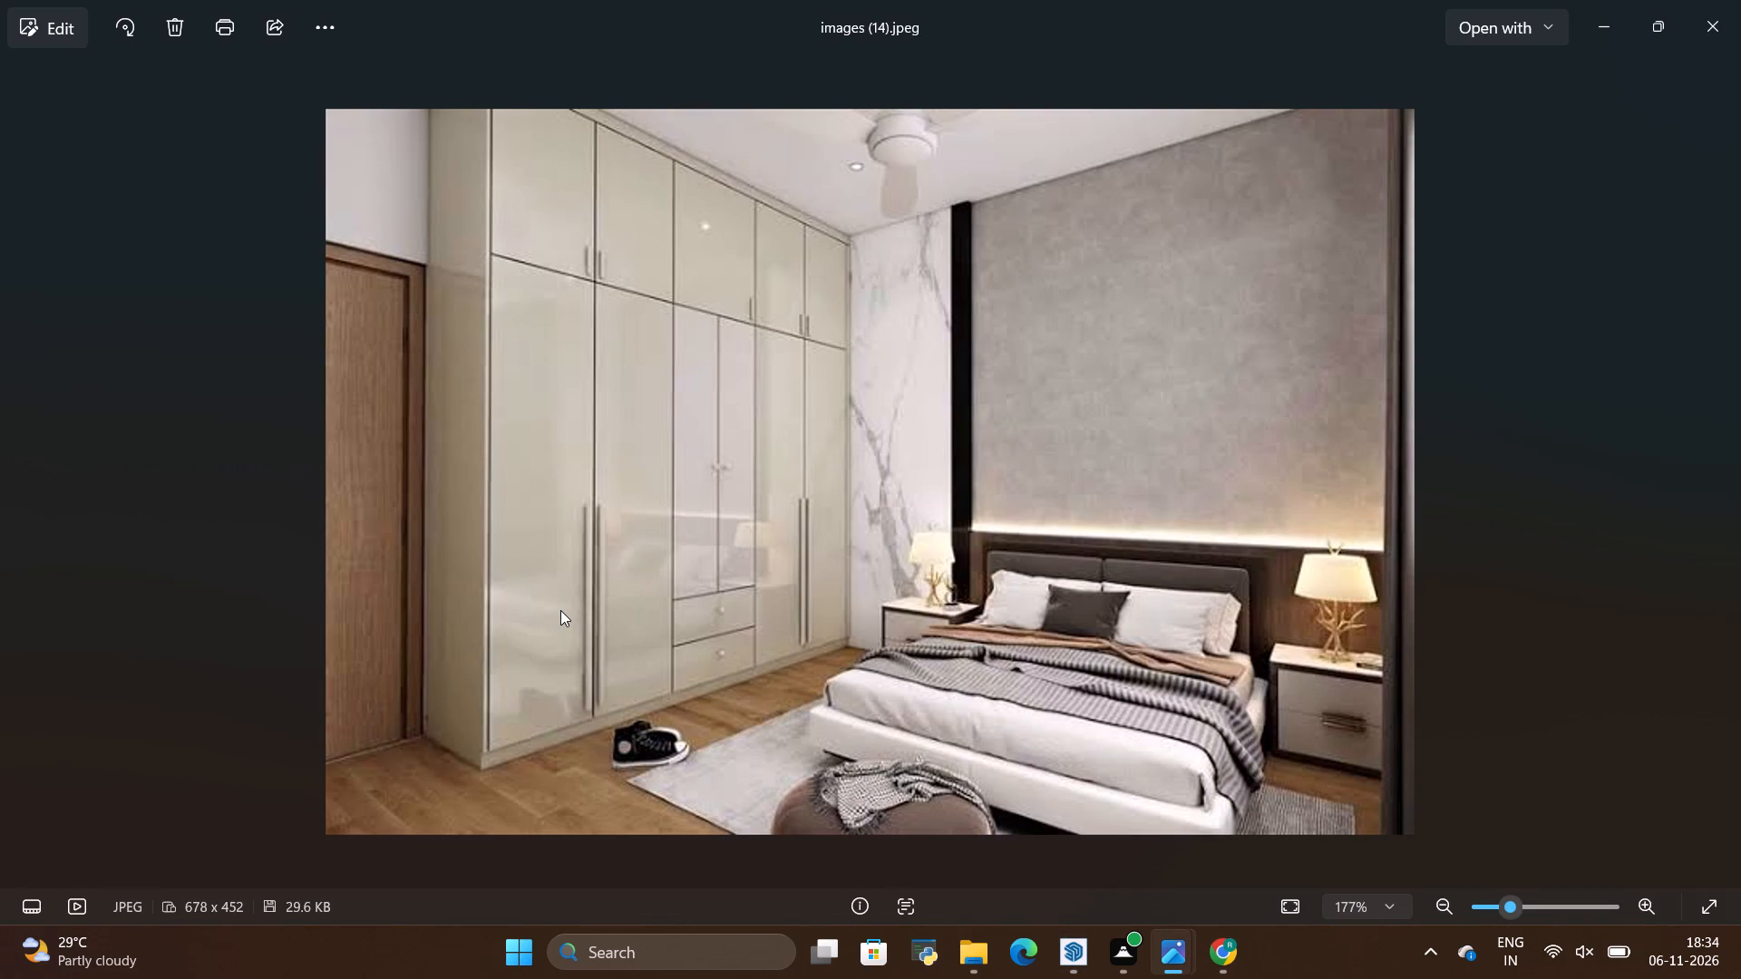
key("alt+Tab")
Inspect the wardrobe's door and drawer layout against the reference photo images (14).
scroll(511, 618, "down", 6)
scroll(819, 562, "up", 8)
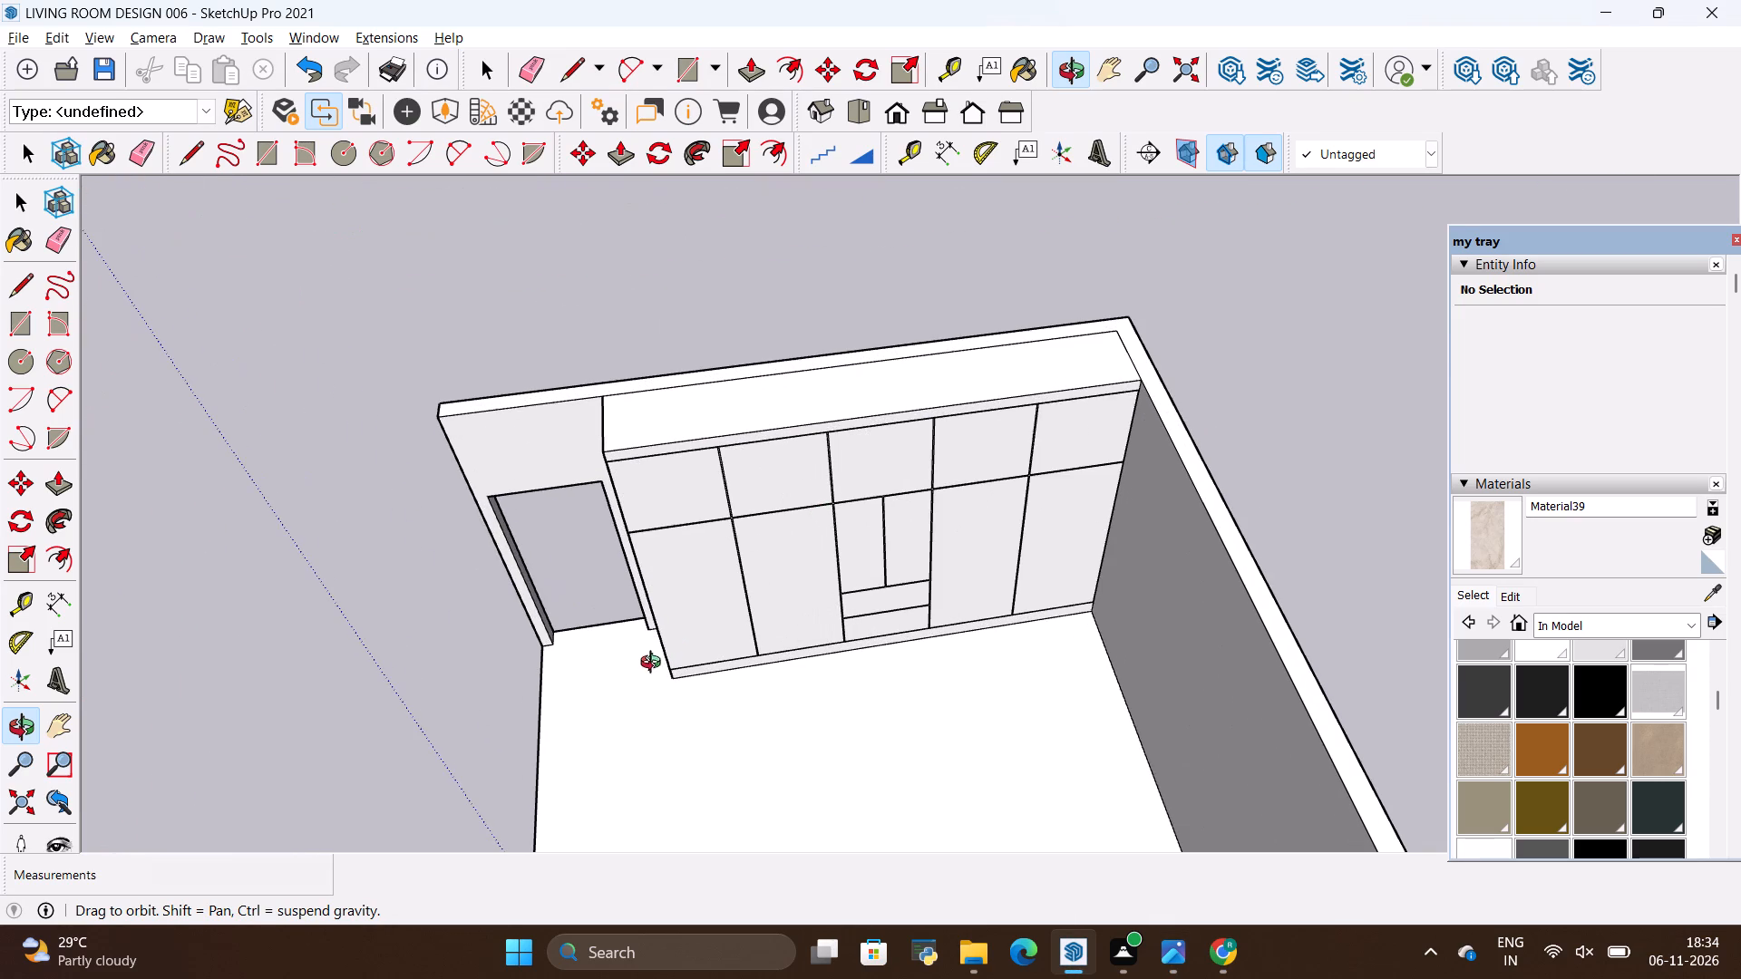
left_click(27, 732)
left_click_drag(627, 662, 653, 613)
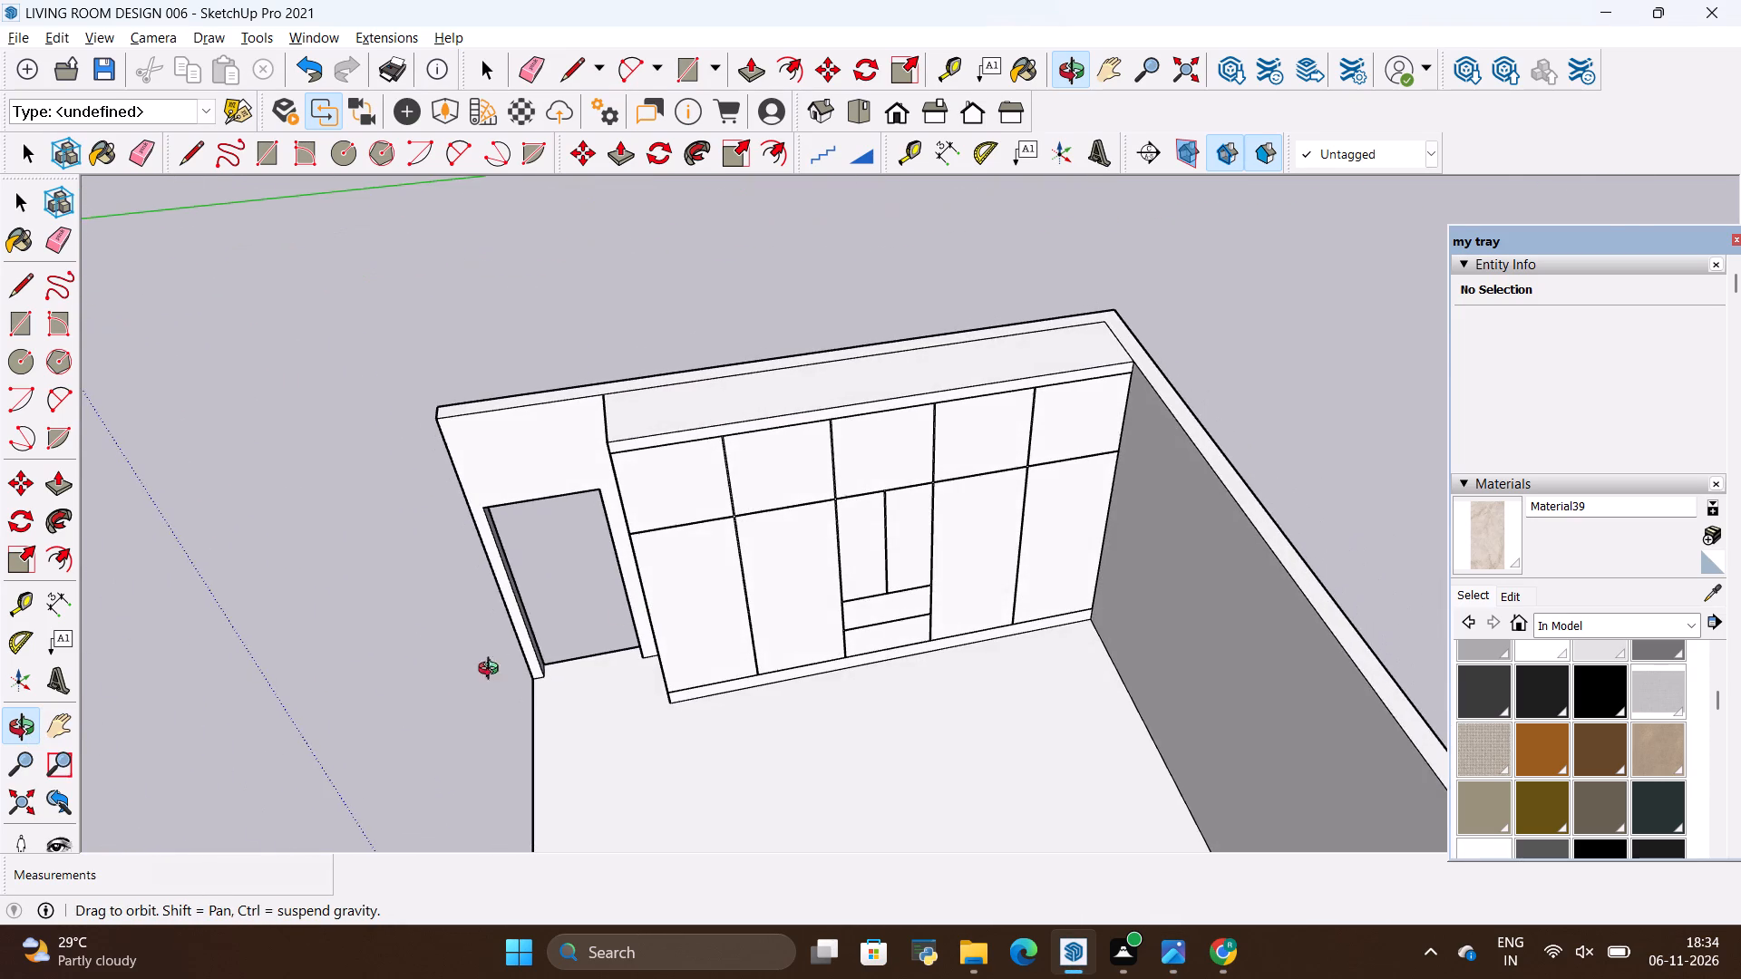
scroll(453, 702, "up", 5)
scroll(514, 689, "down", 5)
left_click_drag(550, 683, 657, 557)
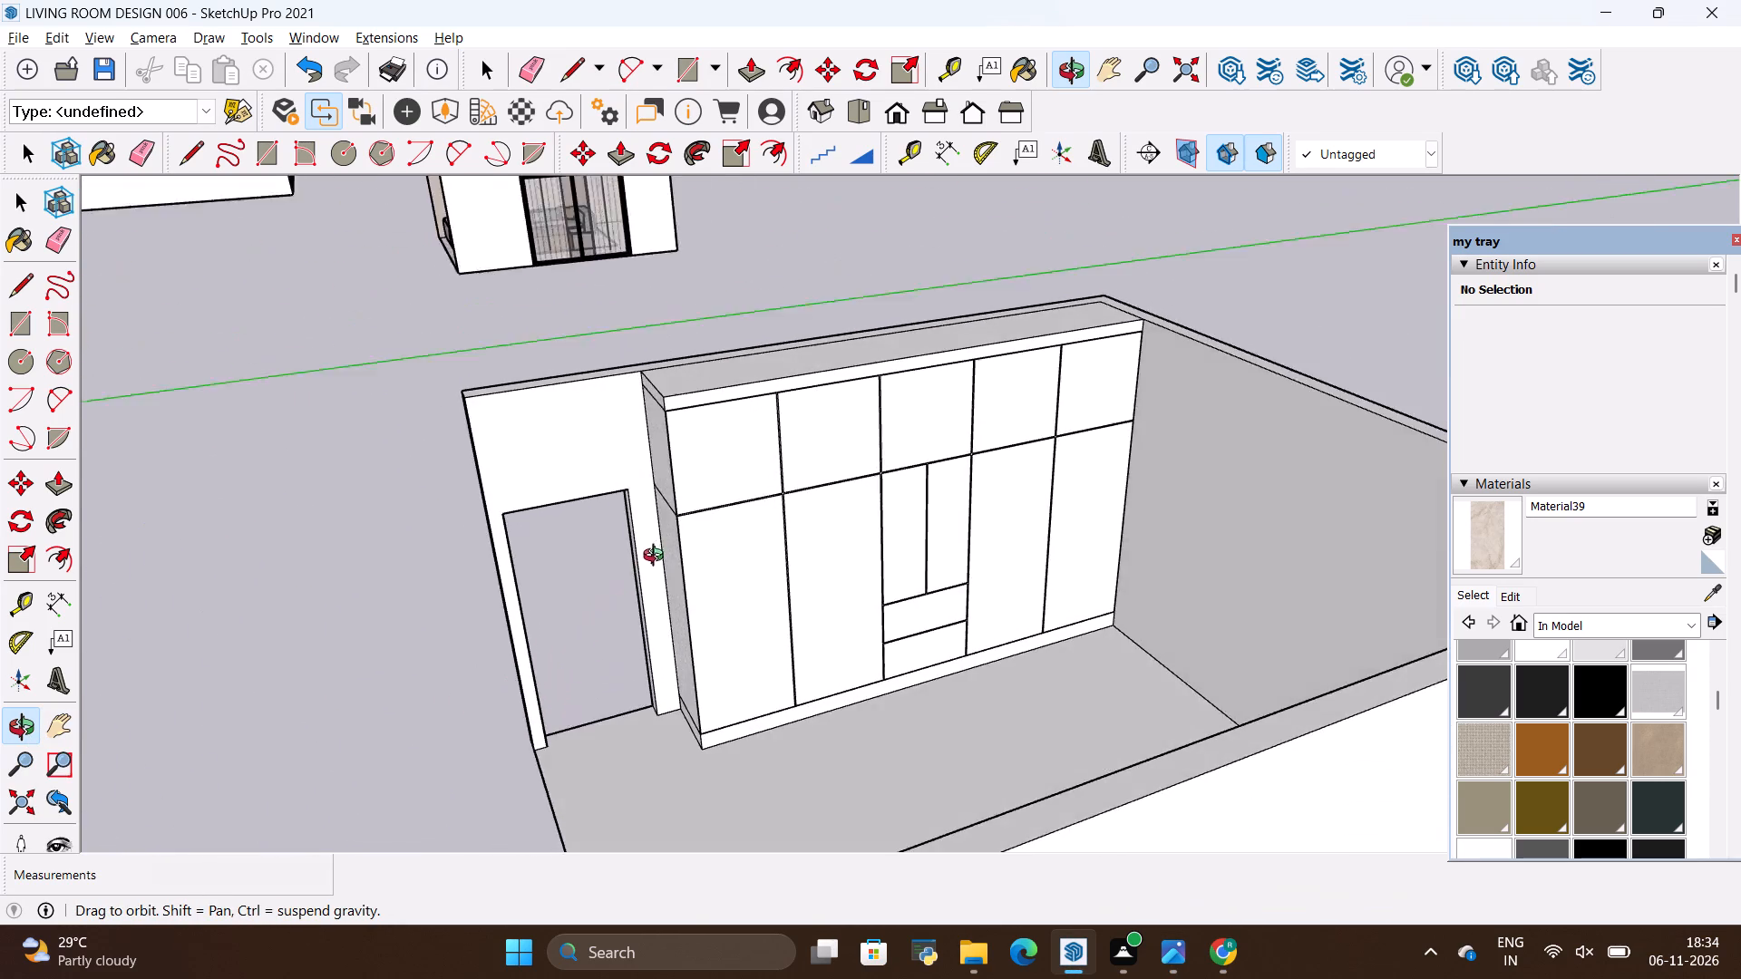
left_click_drag(657, 557, 524, 698)
scroll(837, 653, "down", 5)
scroll(734, 652, "up", 9)
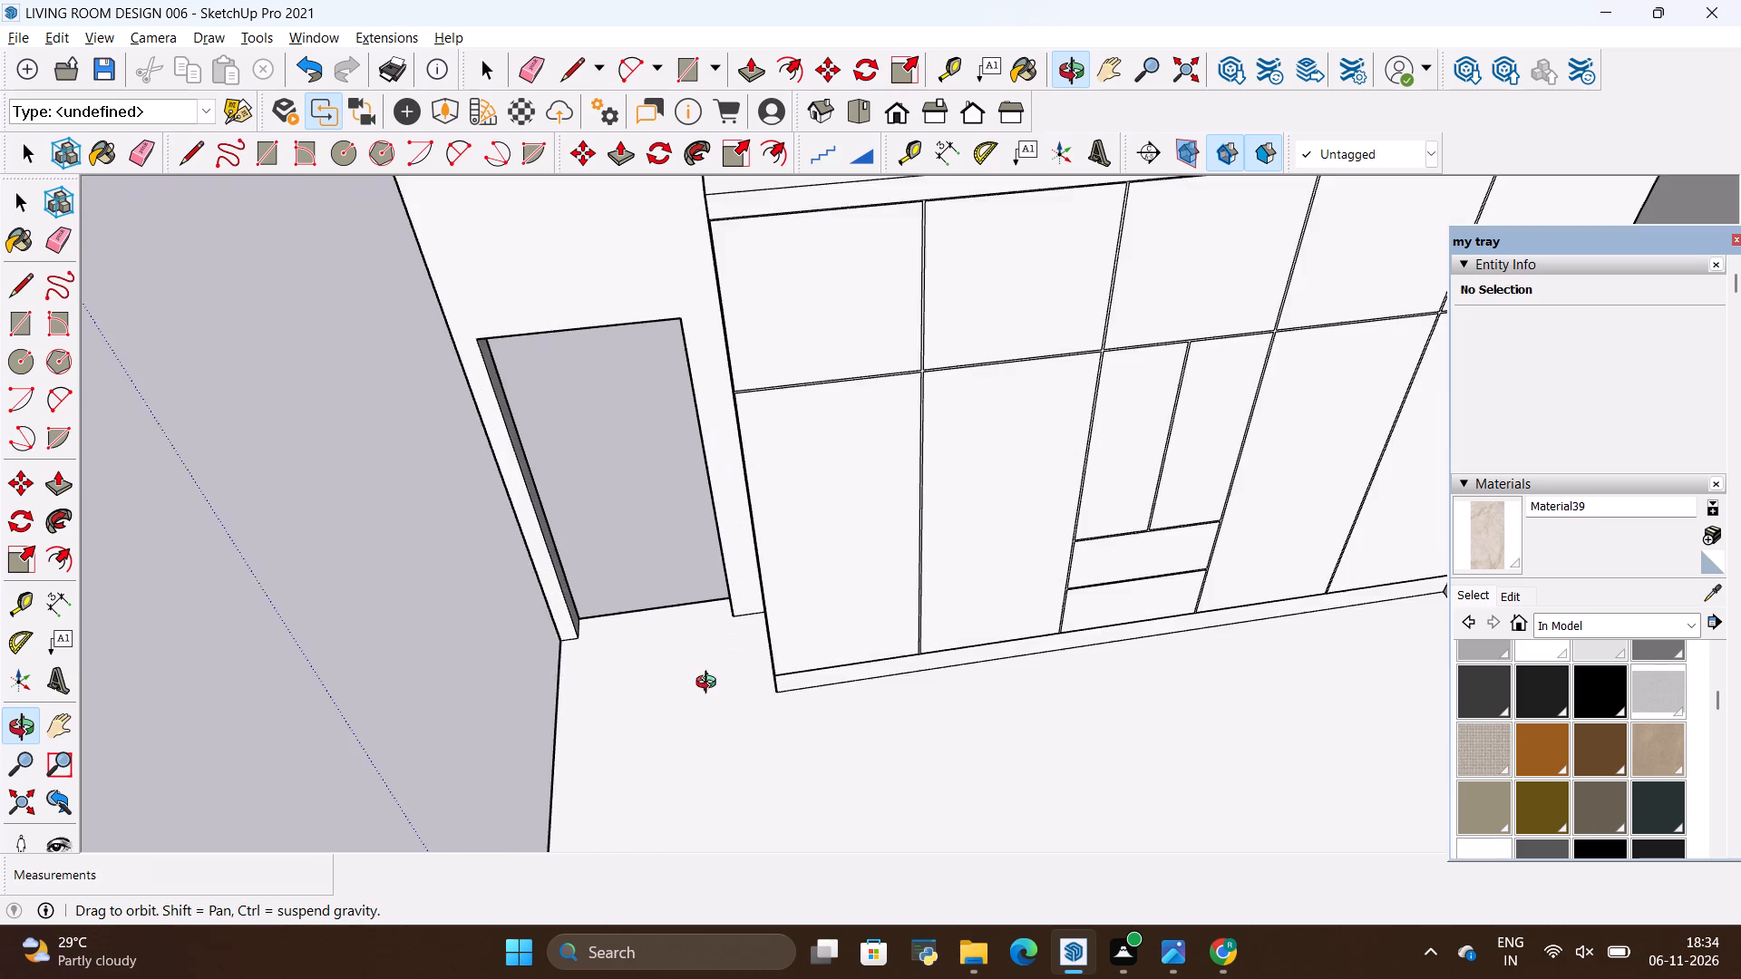
left_click_drag(671, 702, 719, 682)
scroll(899, 711, "down", 6)
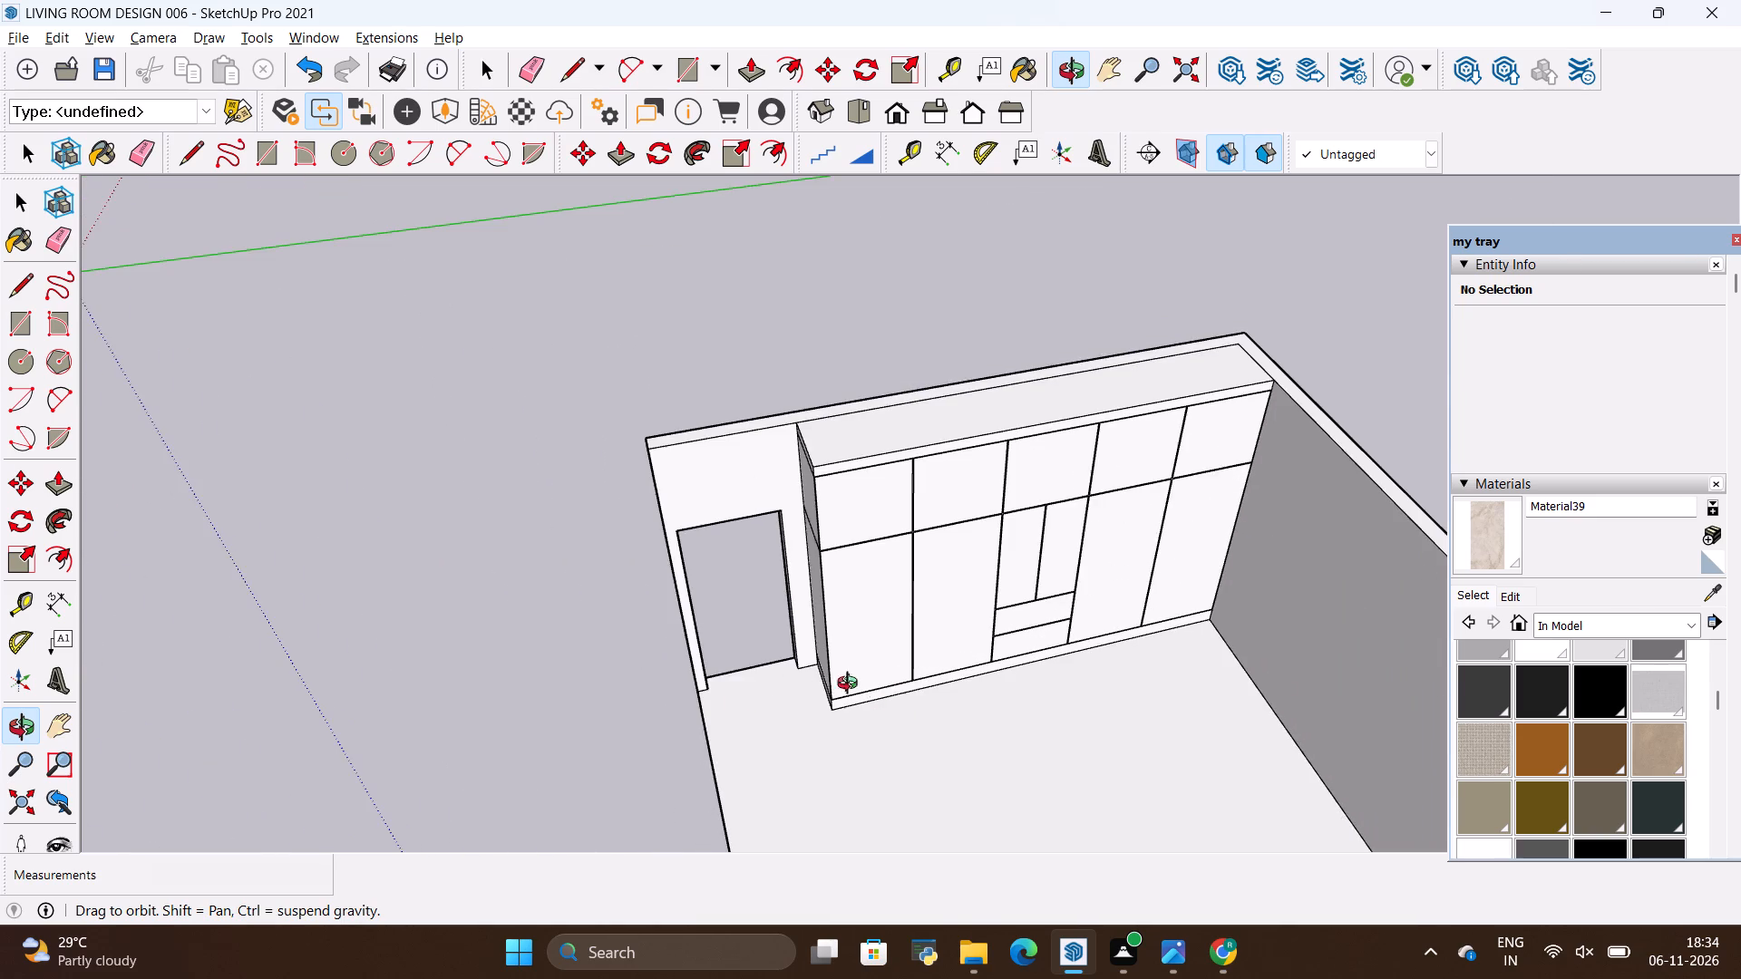
left_click_drag(763, 680, 685, 663)
scroll(825, 707, "down", 4)
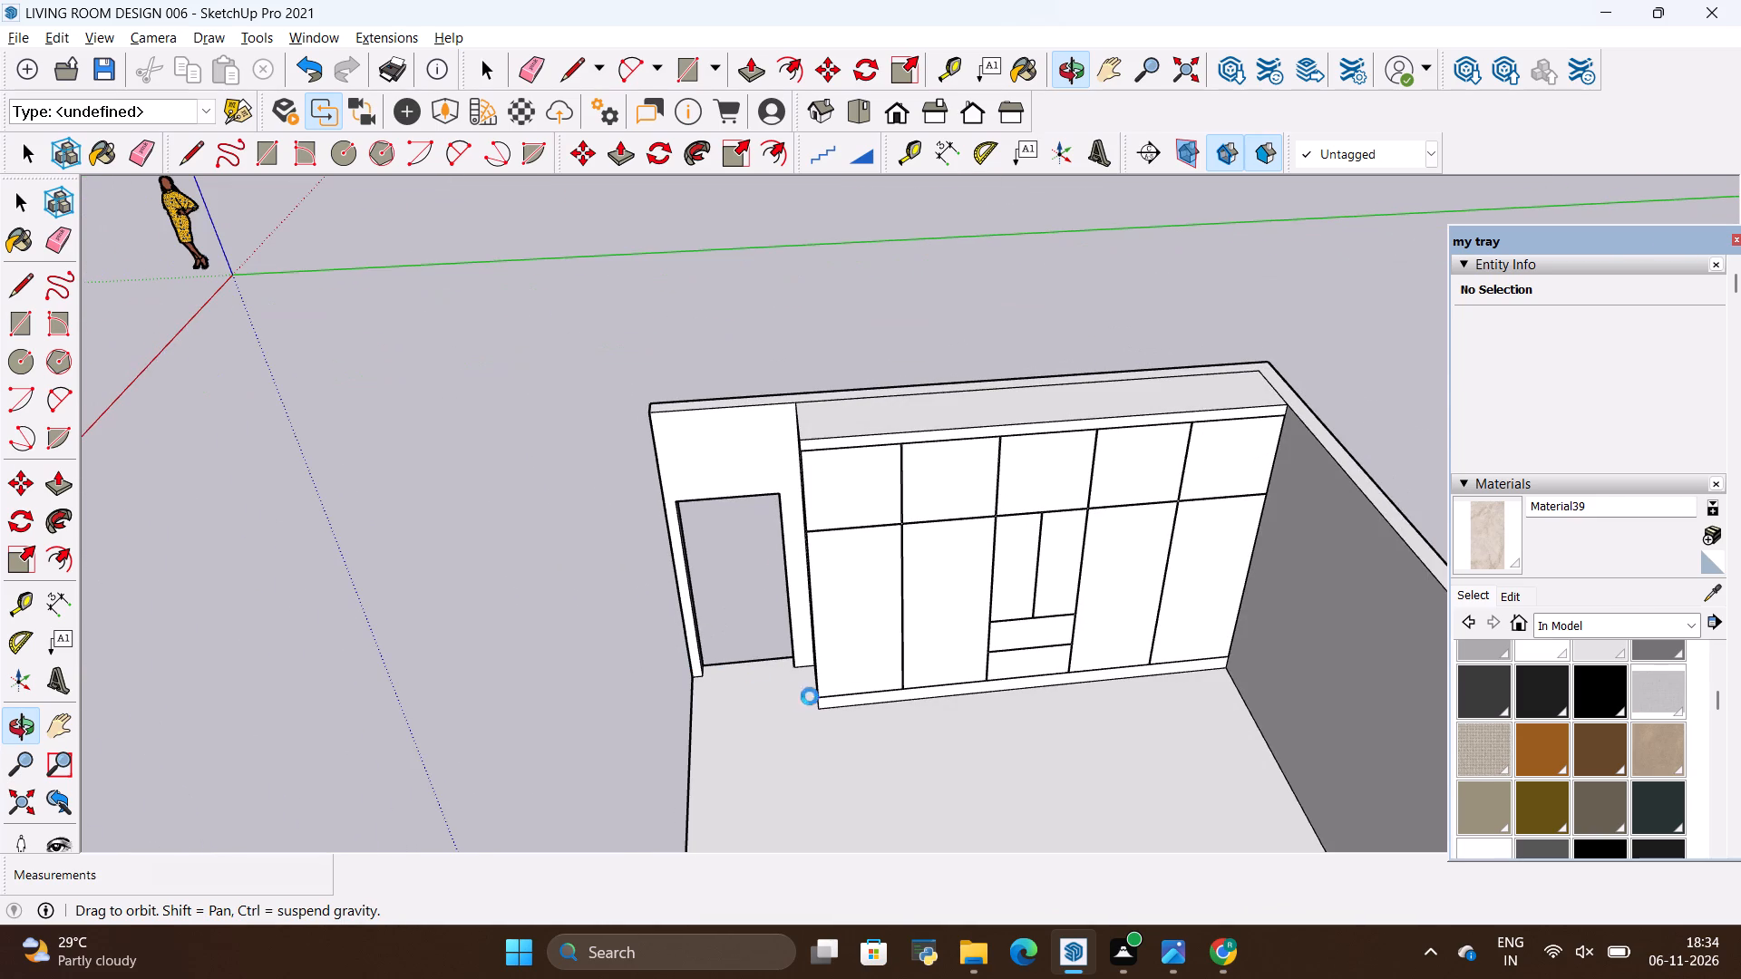
scroll(769, 695, "up", 4)
scroll(744, 692, "down", 4)
scroll(625, 770, "up", 5)
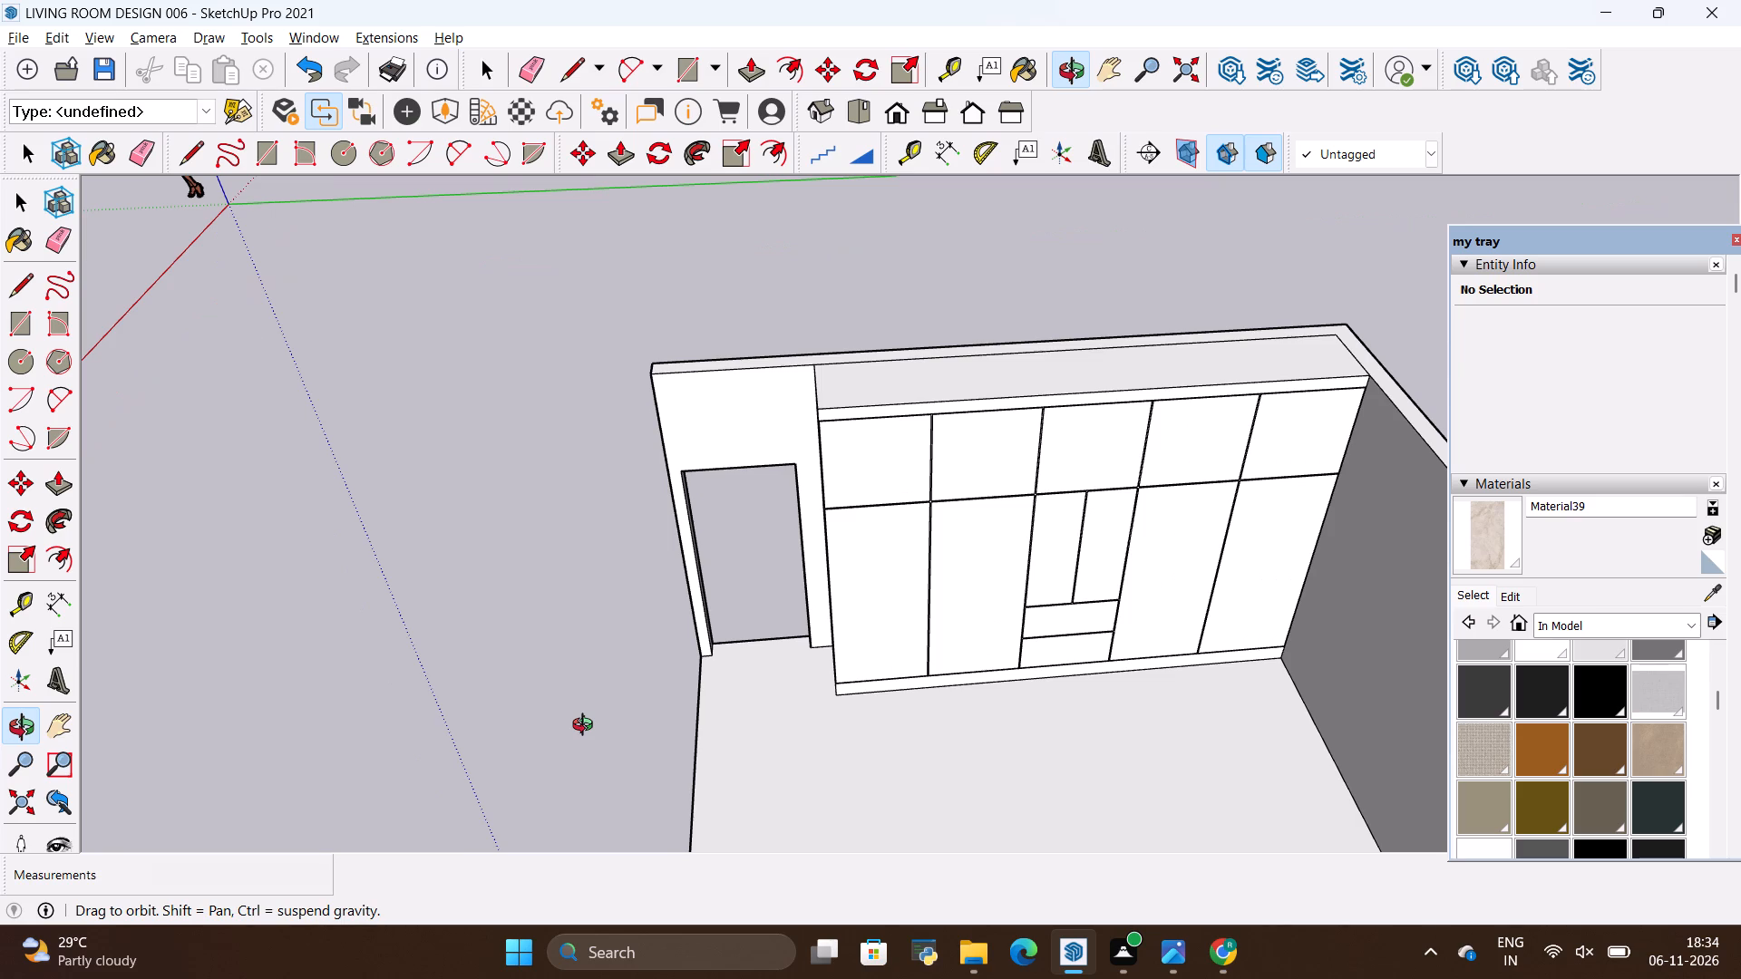
scroll(812, 674, "down", 2)
scroll(805, 621, "up", 5)
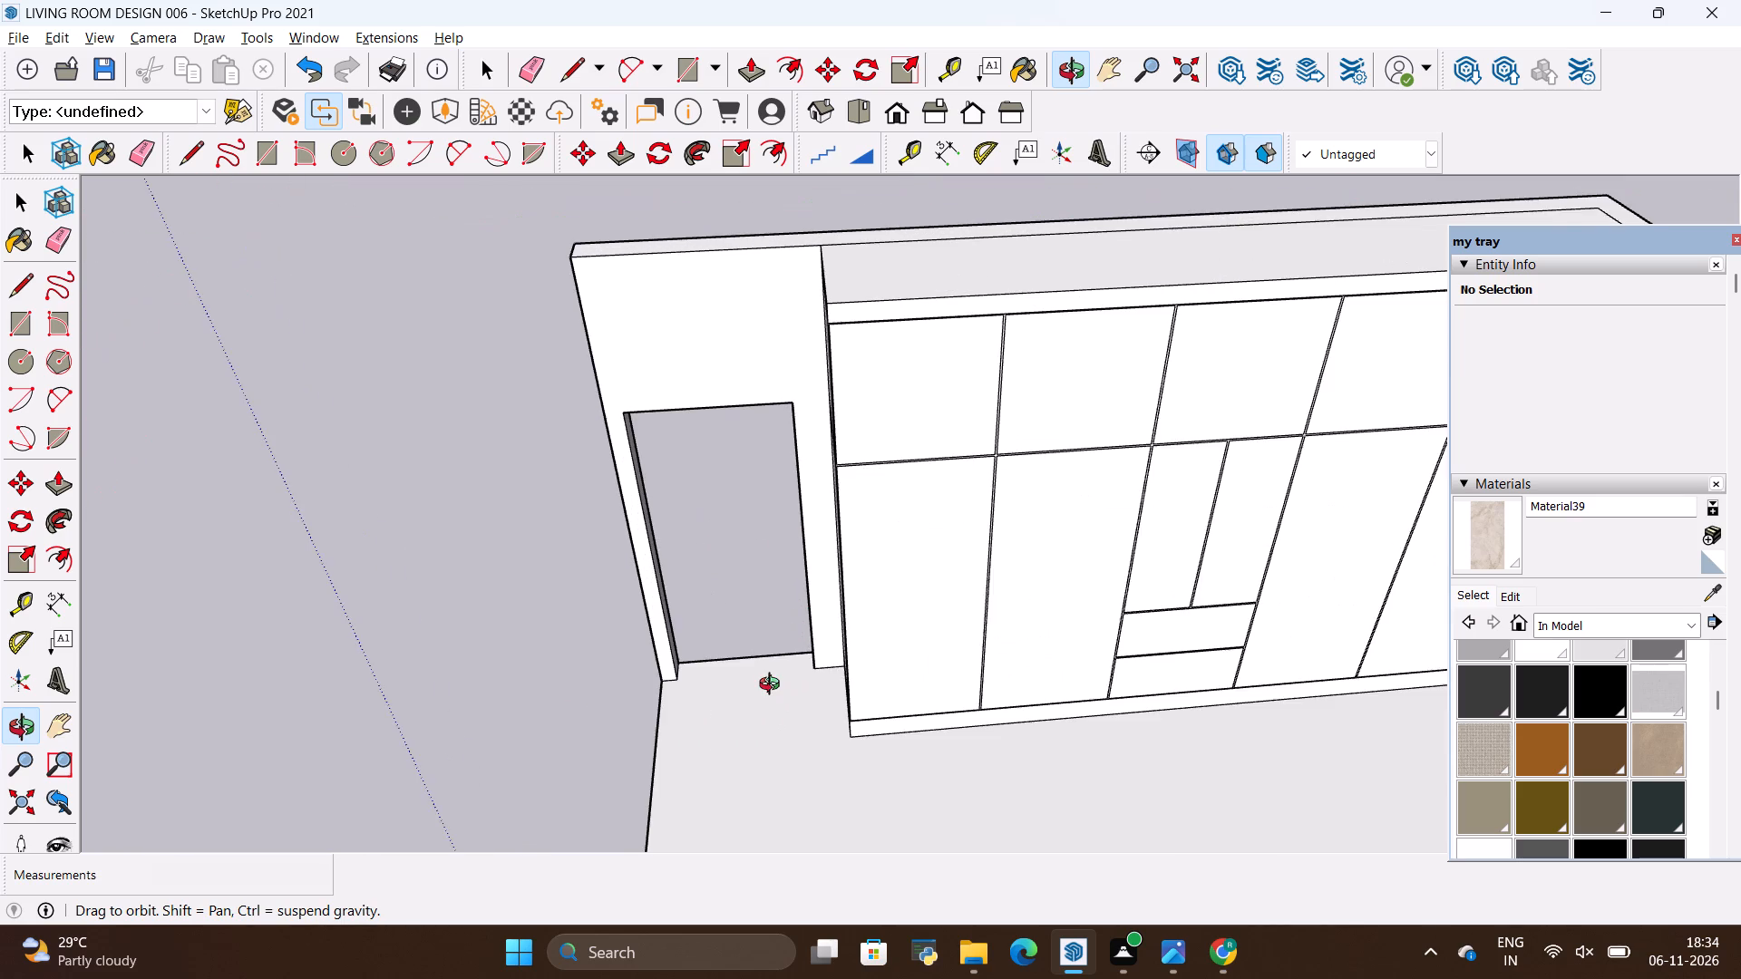
left_click_drag(773, 682, 860, 588)
key("alt+Tab")
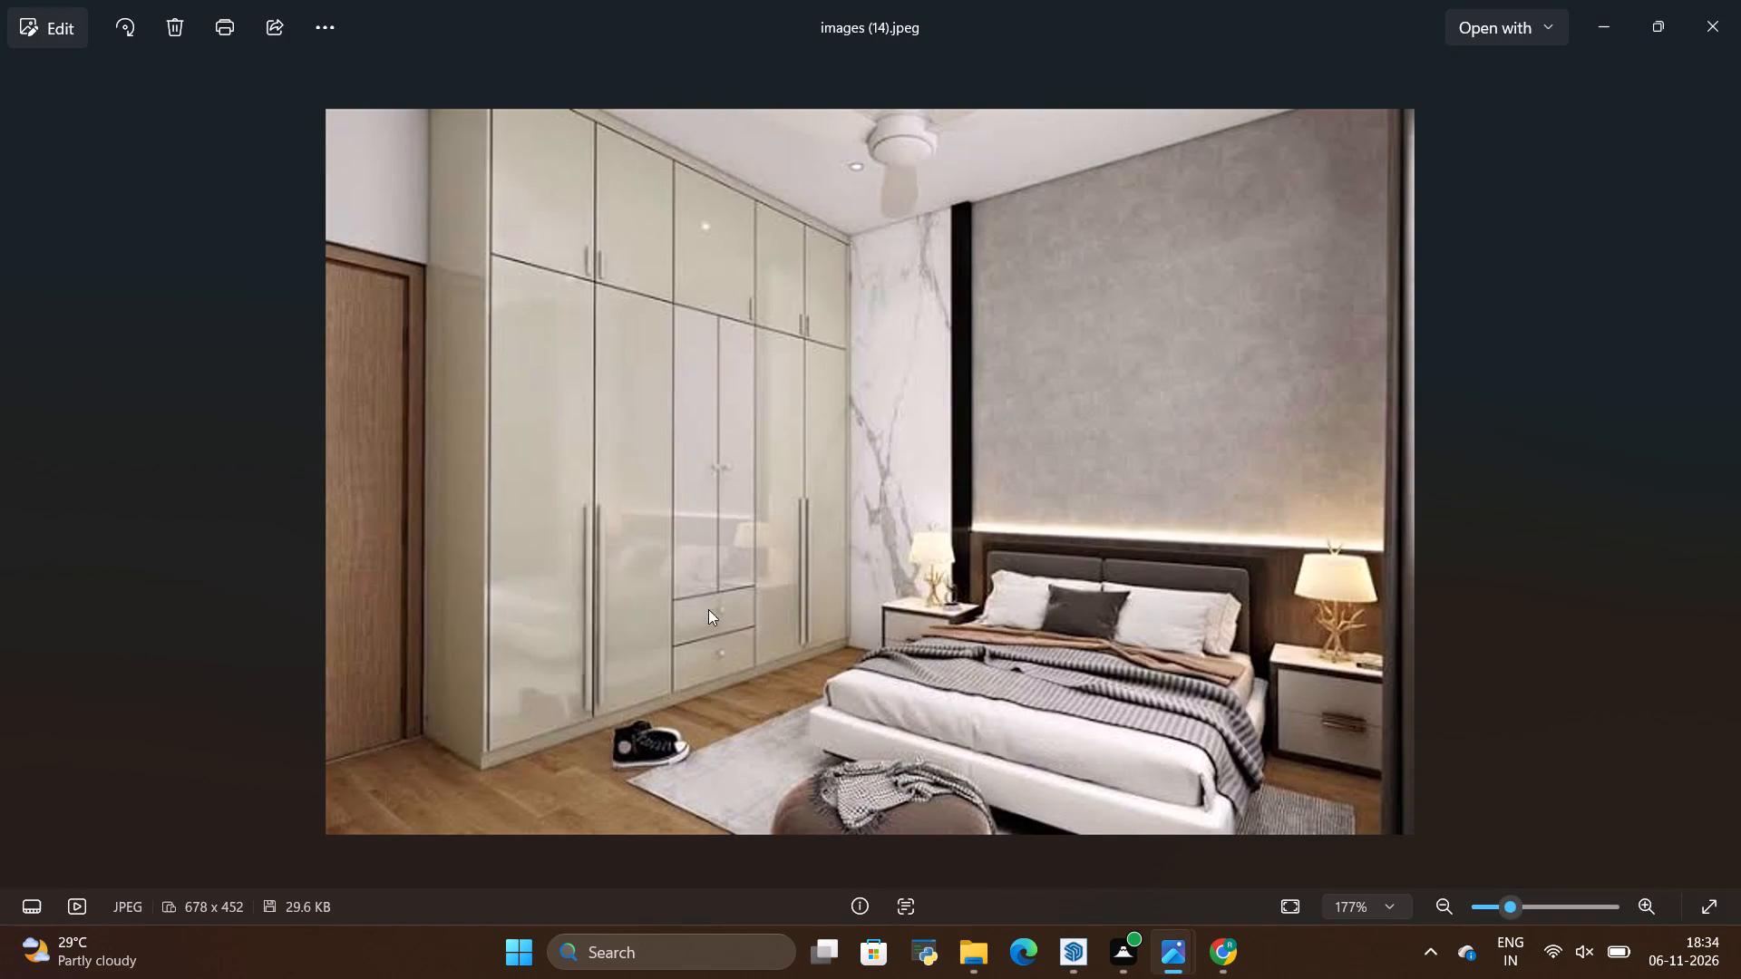
key("alt+Tab")
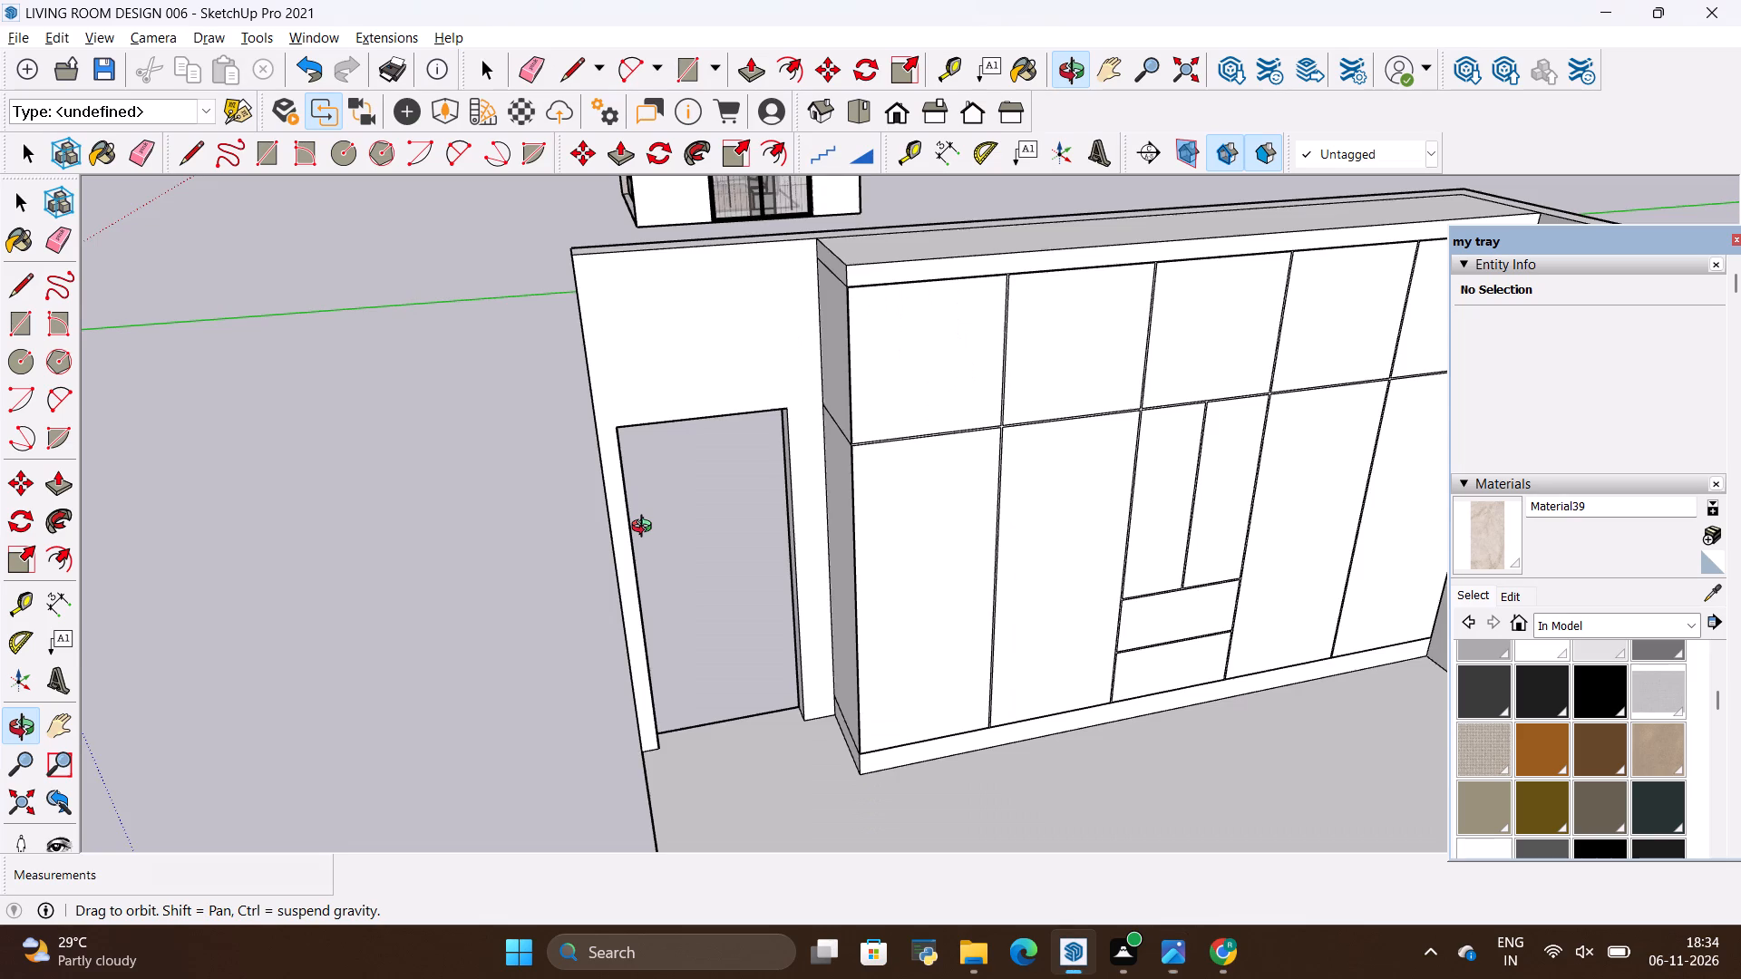
Examine the empty door opening beside the wardrobe and check the door in images (14).
scroll(646, 528, "down", 9)
scroll(766, 536, "up", 5)
left_click_drag(792, 664, 736, 728)
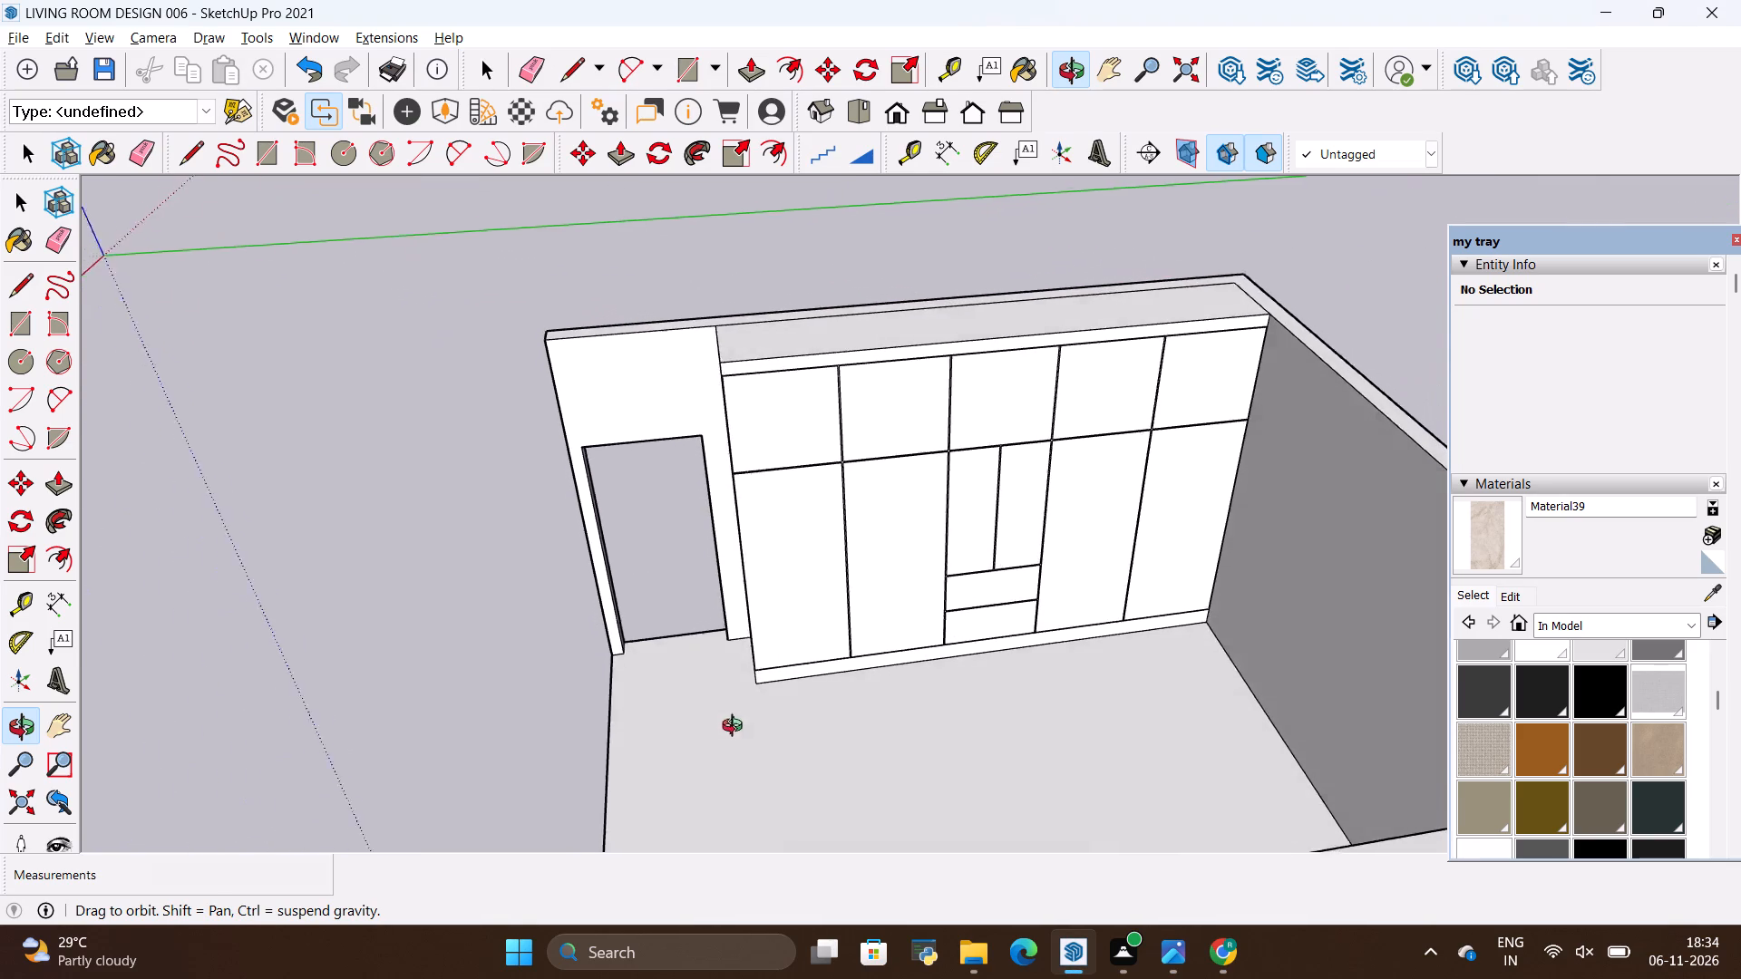
left_click_drag(736, 728, 718, 722)
scroll(578, 414, "up", 10)
scroll(662, 646, "down", 6)
left_click_drag(877, 632, 765, 674)
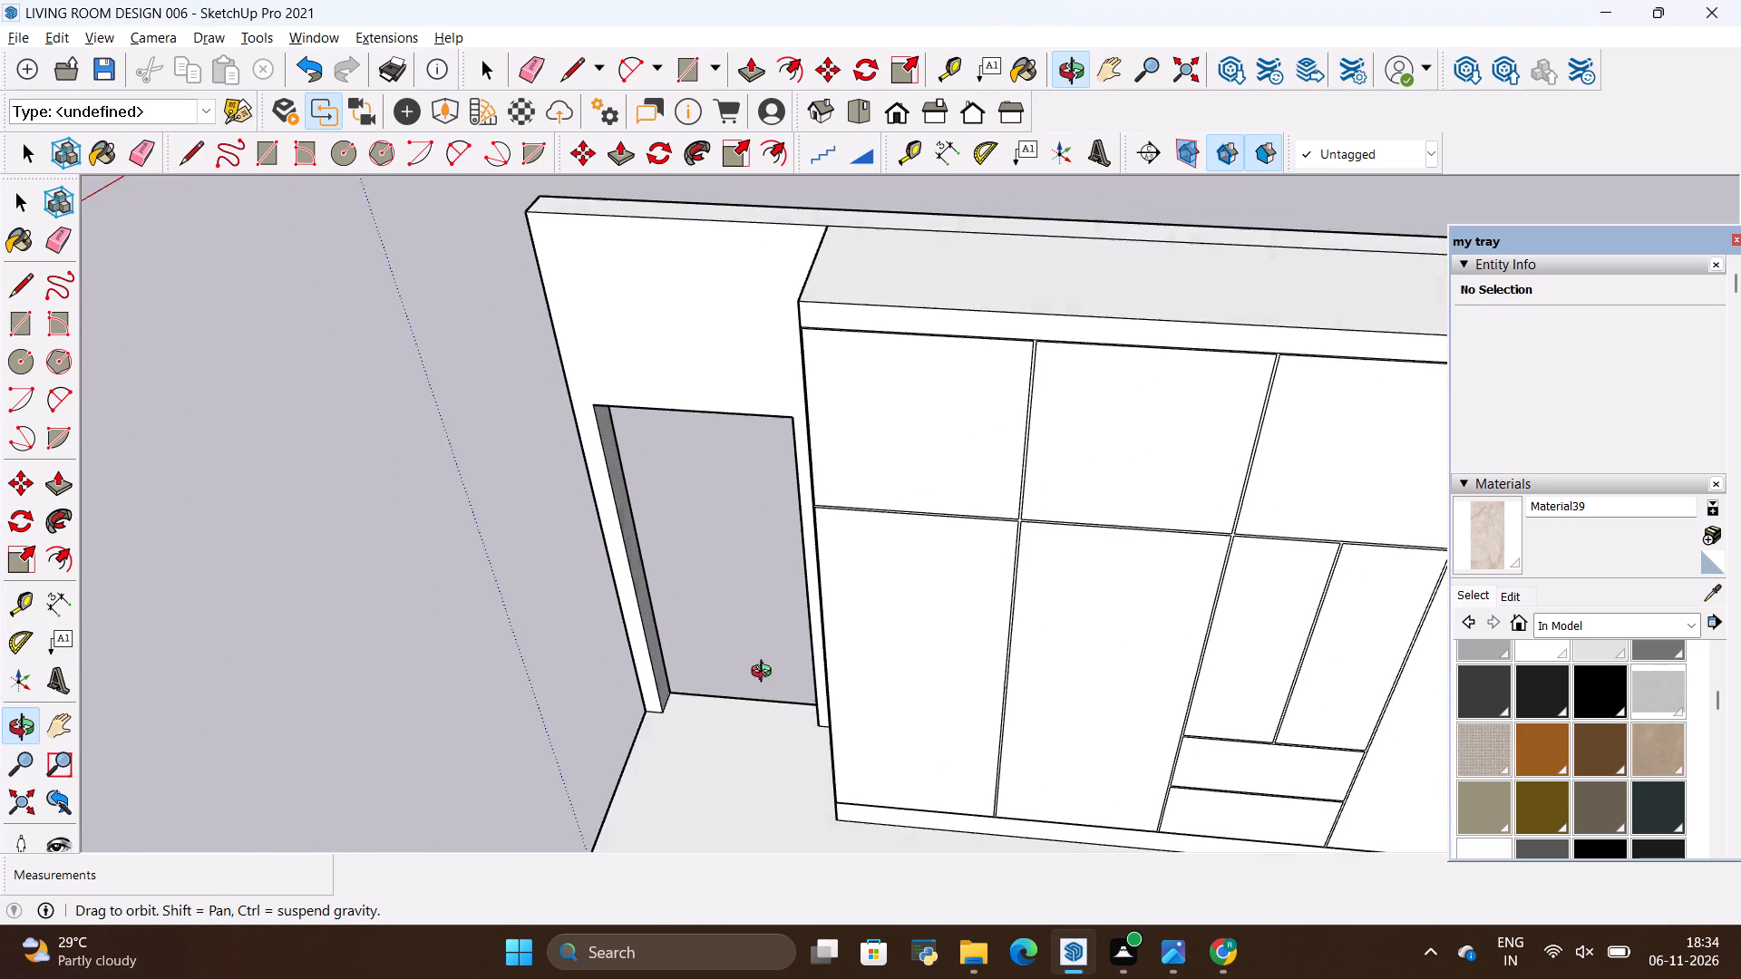
left_click_drag(765, 674, 744, 680)
key("alt+Tab")
key("alt+Tab")
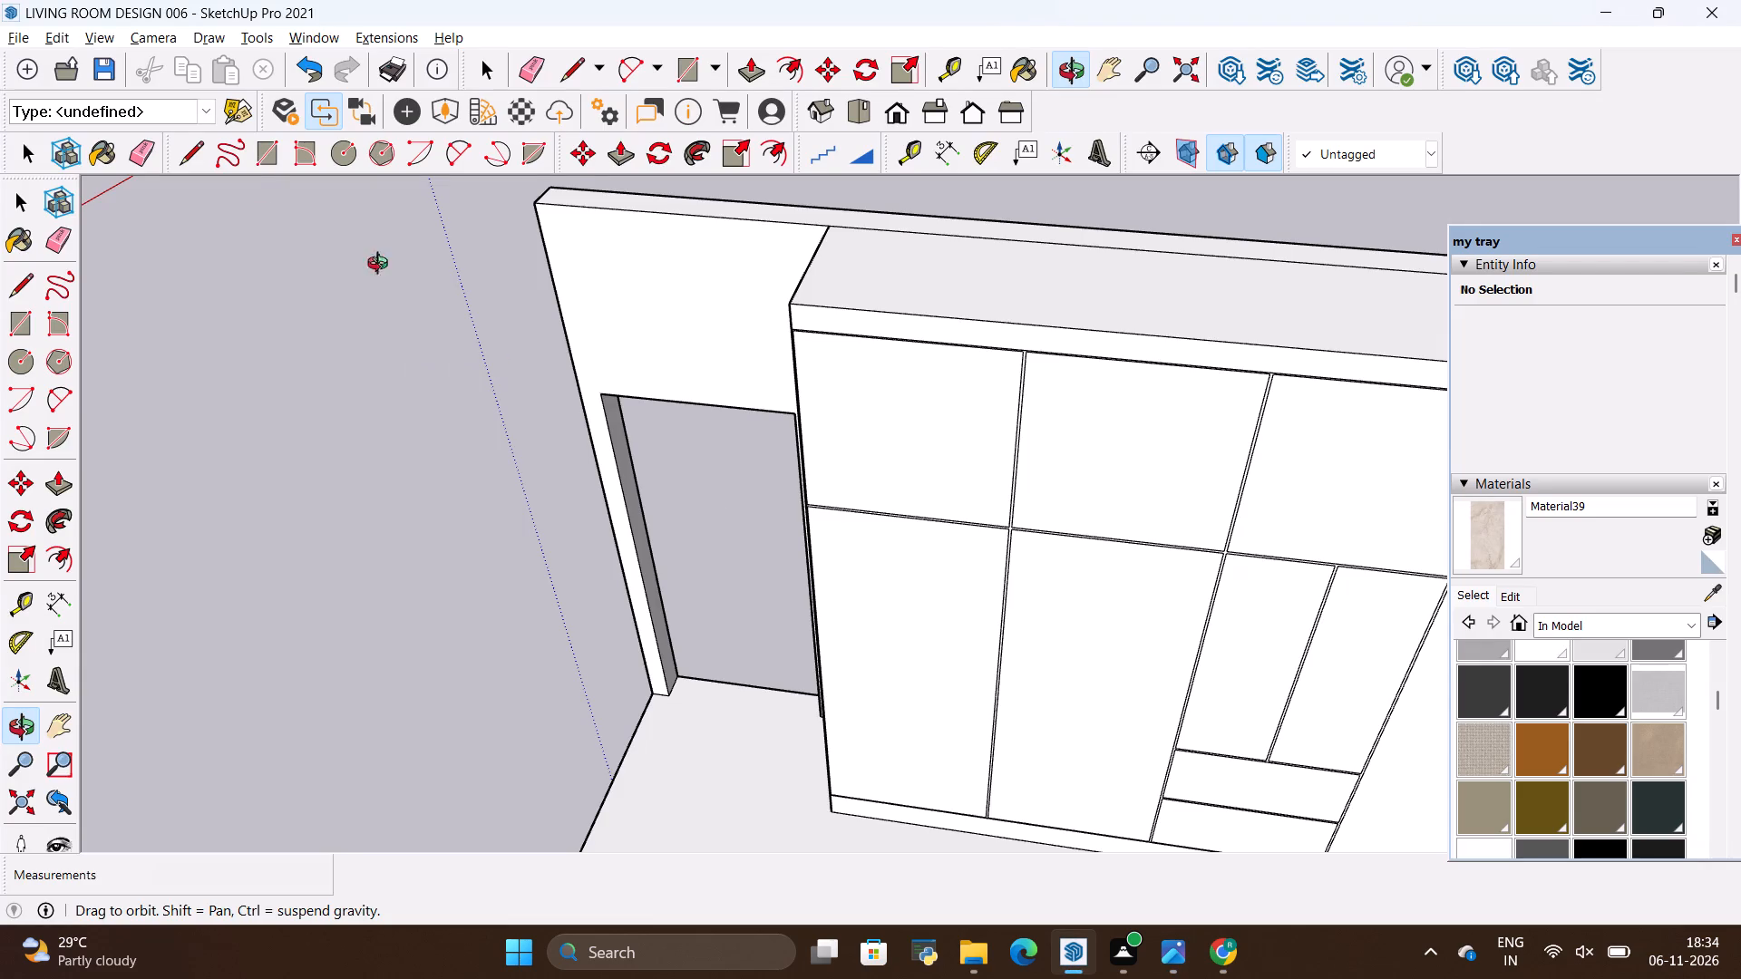
Import the main+door model from the ALL 3D WAREHOUSE ITEMS folder and place it in the empty space outside the bedroom.
left_click(1, 38)
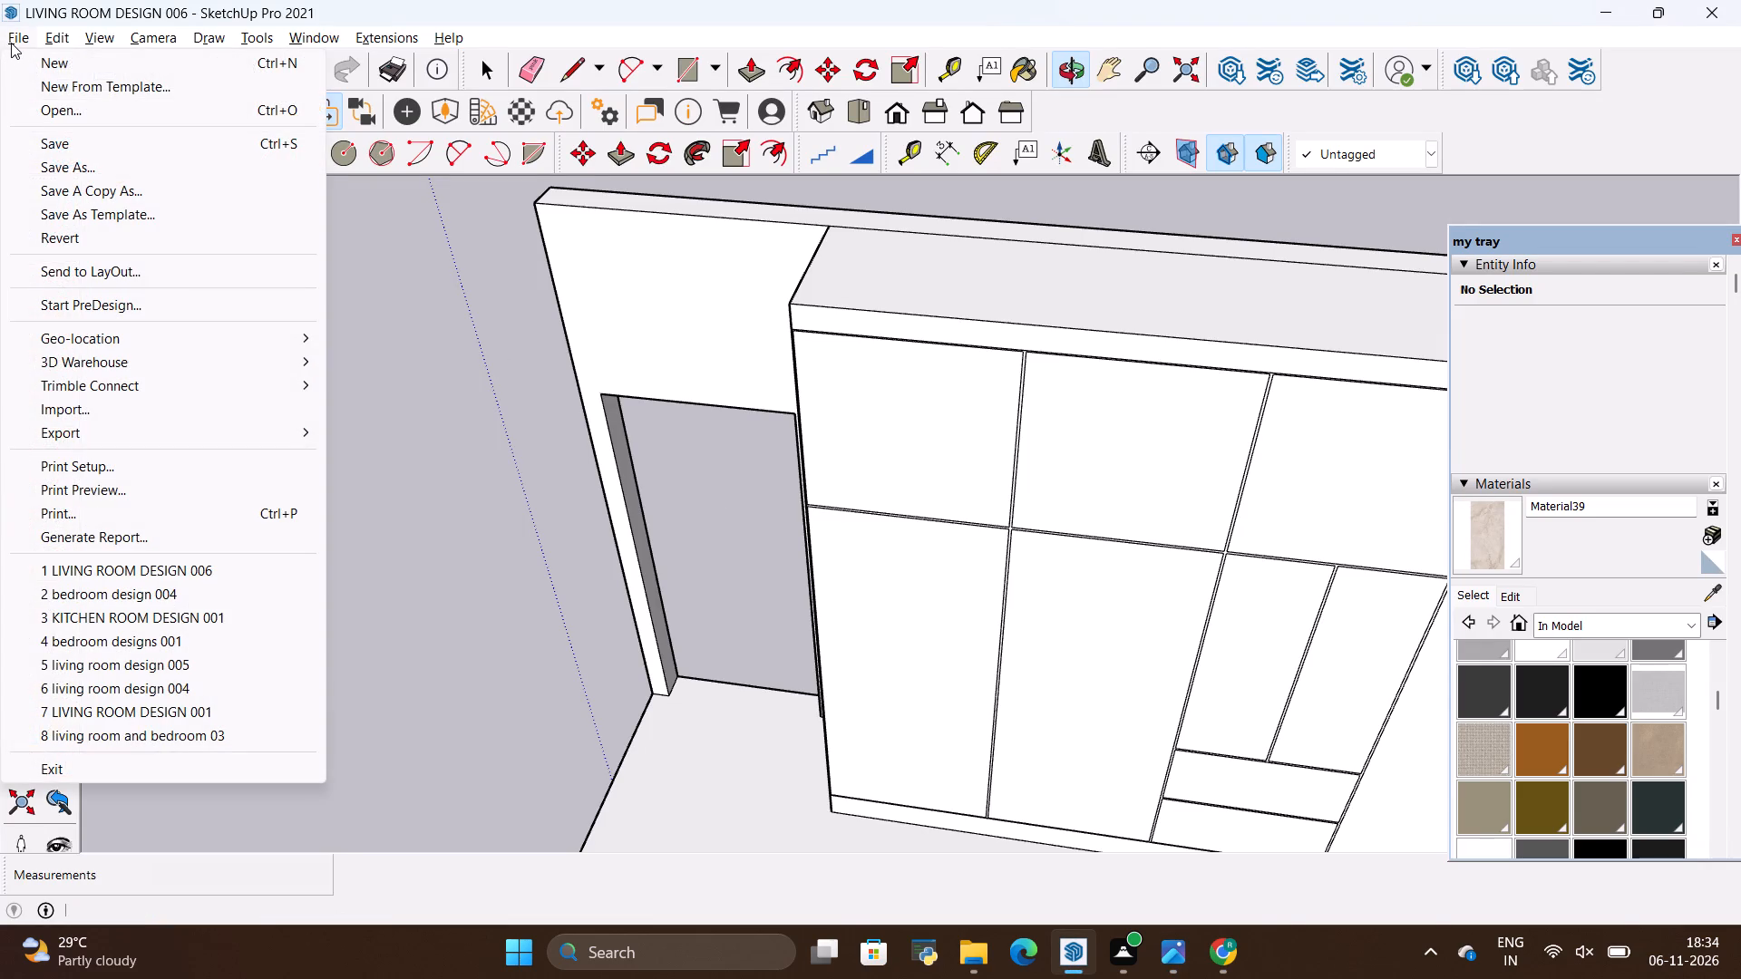
left_click(109, 414)
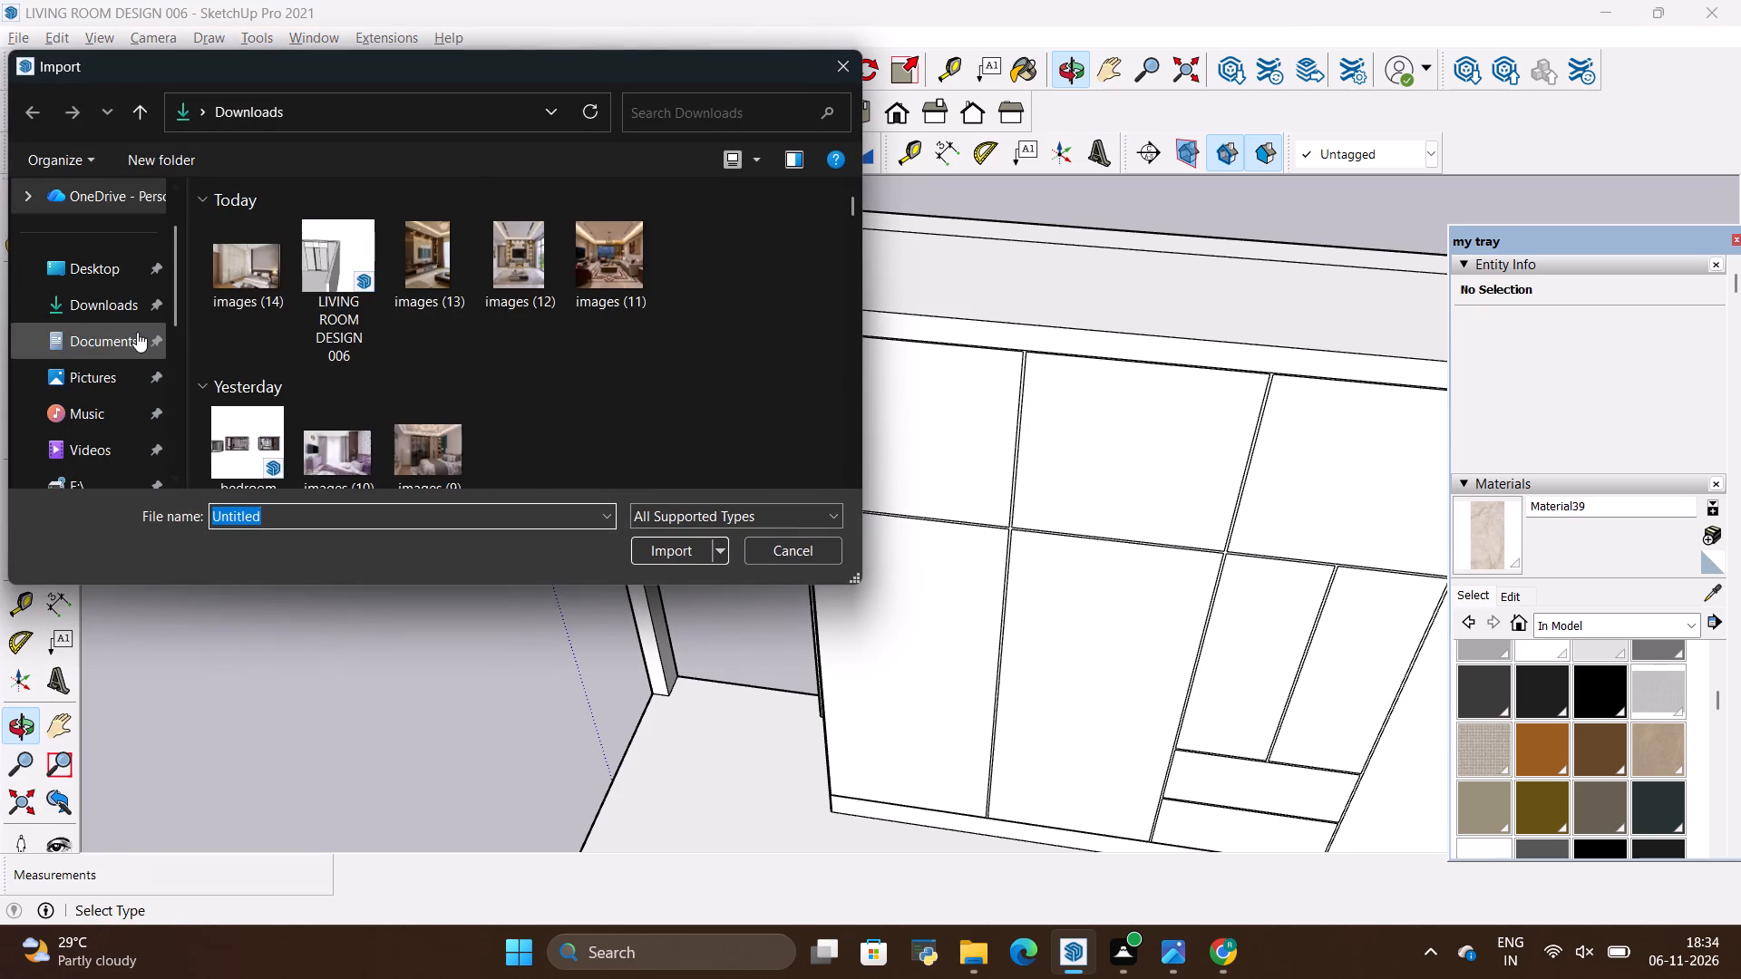
scroll(220, 317, "down", 4)
scroll(172, 422, "down", 9)
scroll(112, 332, "up", 2)
scroll(100, 344, "down", 1)
left_click(98, 305)
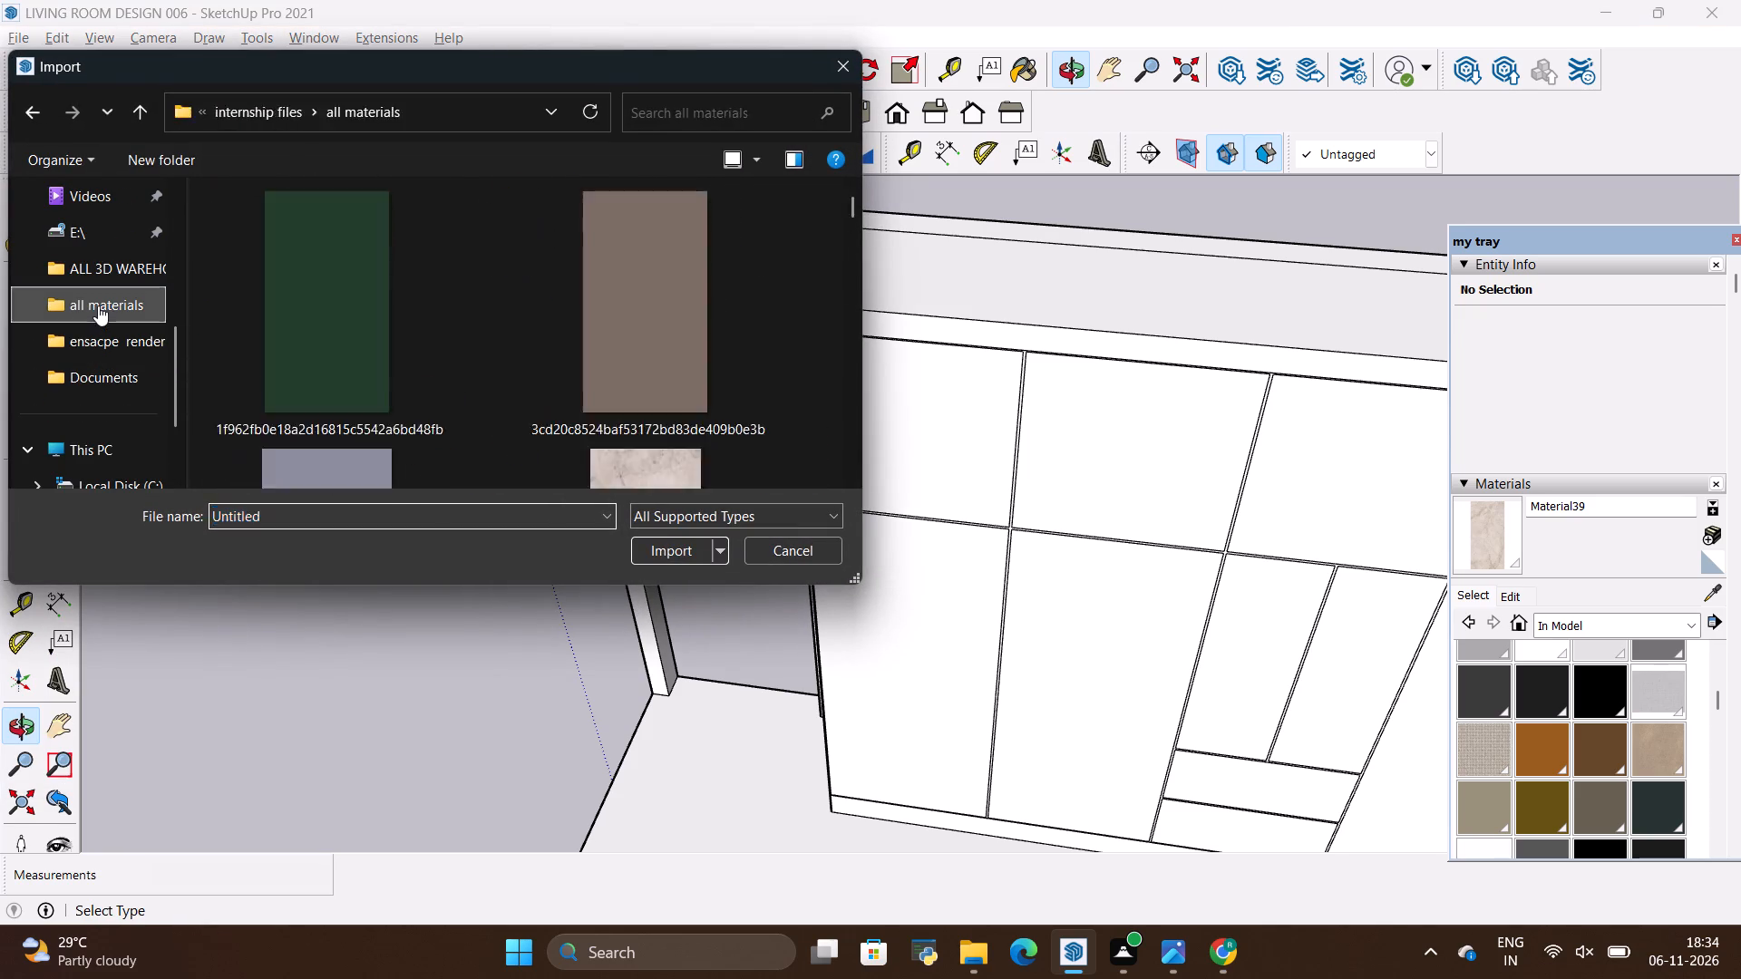
left_click(104, 271)
scroll(521, 547, "down", 6)
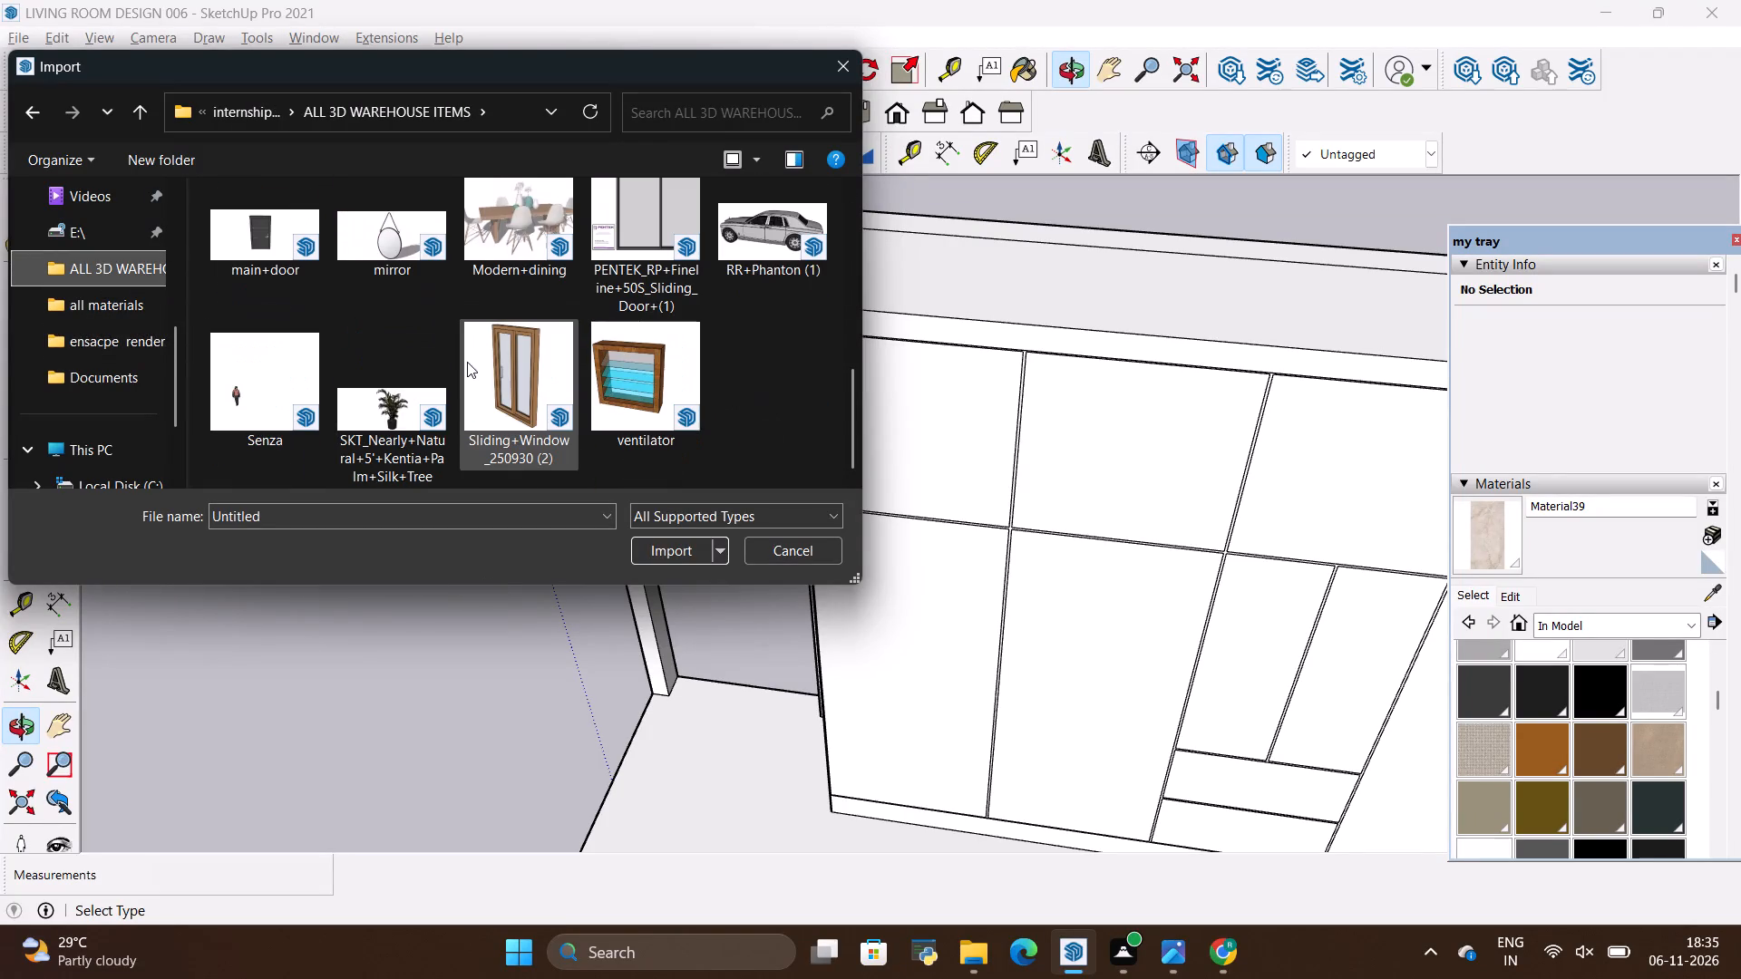
scroll(468, 362, "down", 3)
scroll(498, 345, "up", 1)
left_click(218, 237)
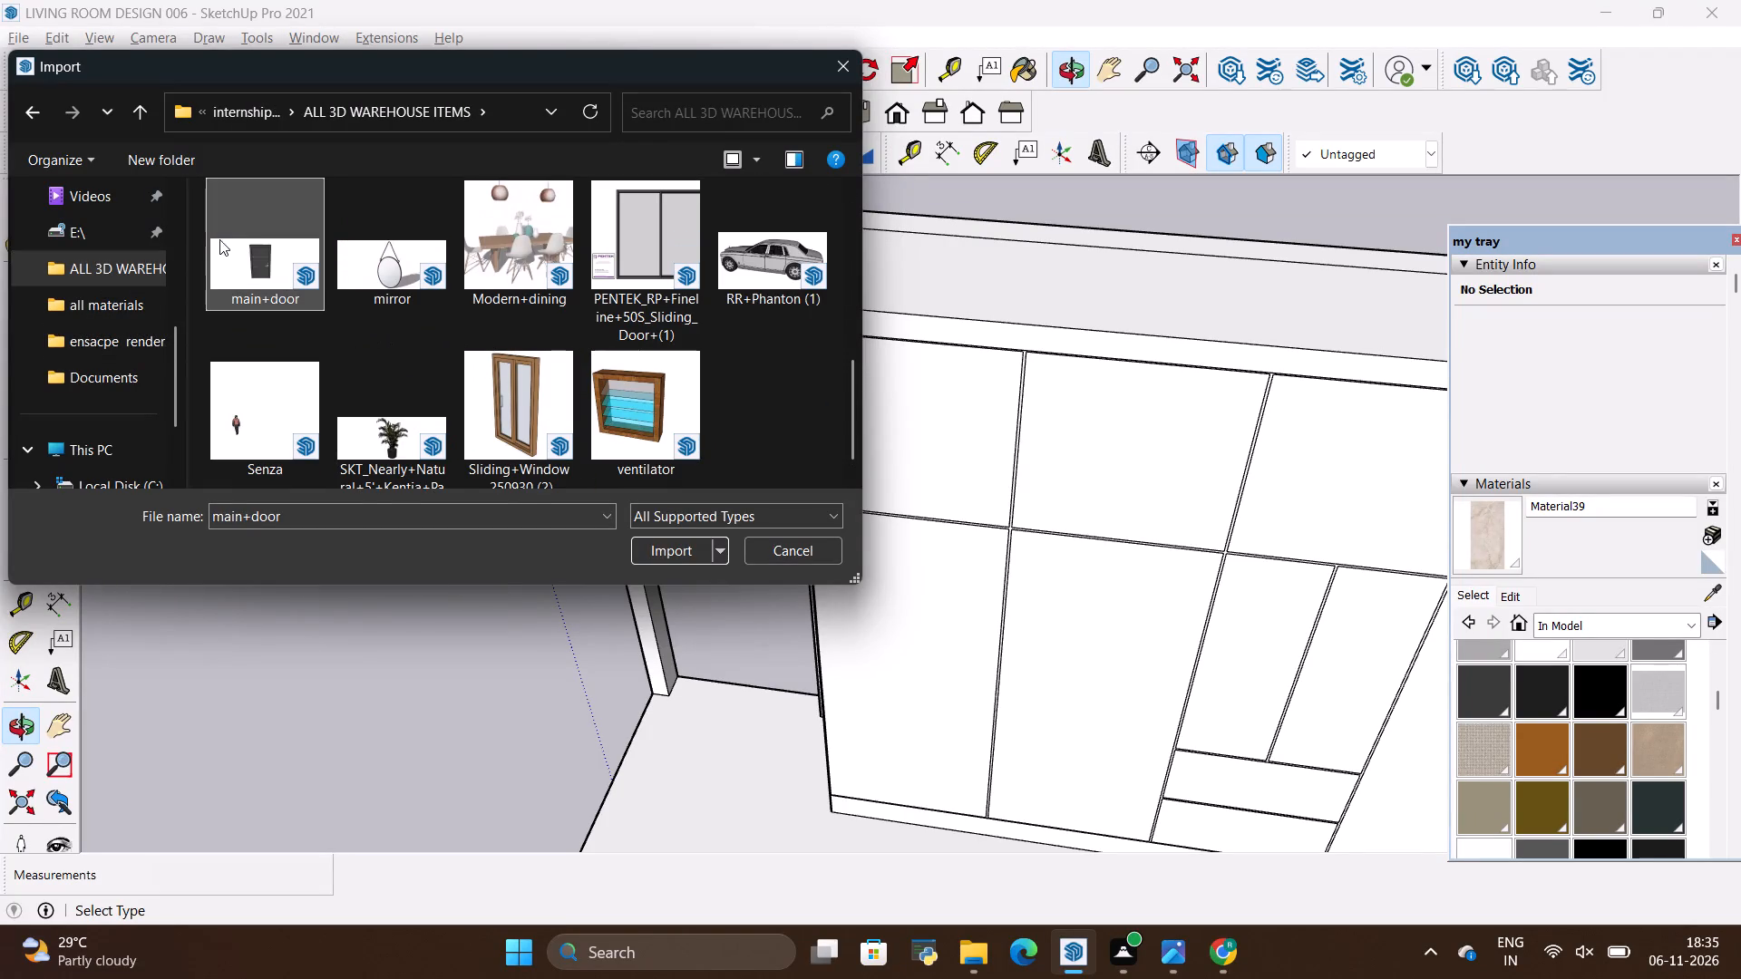
left_click(633, 555)
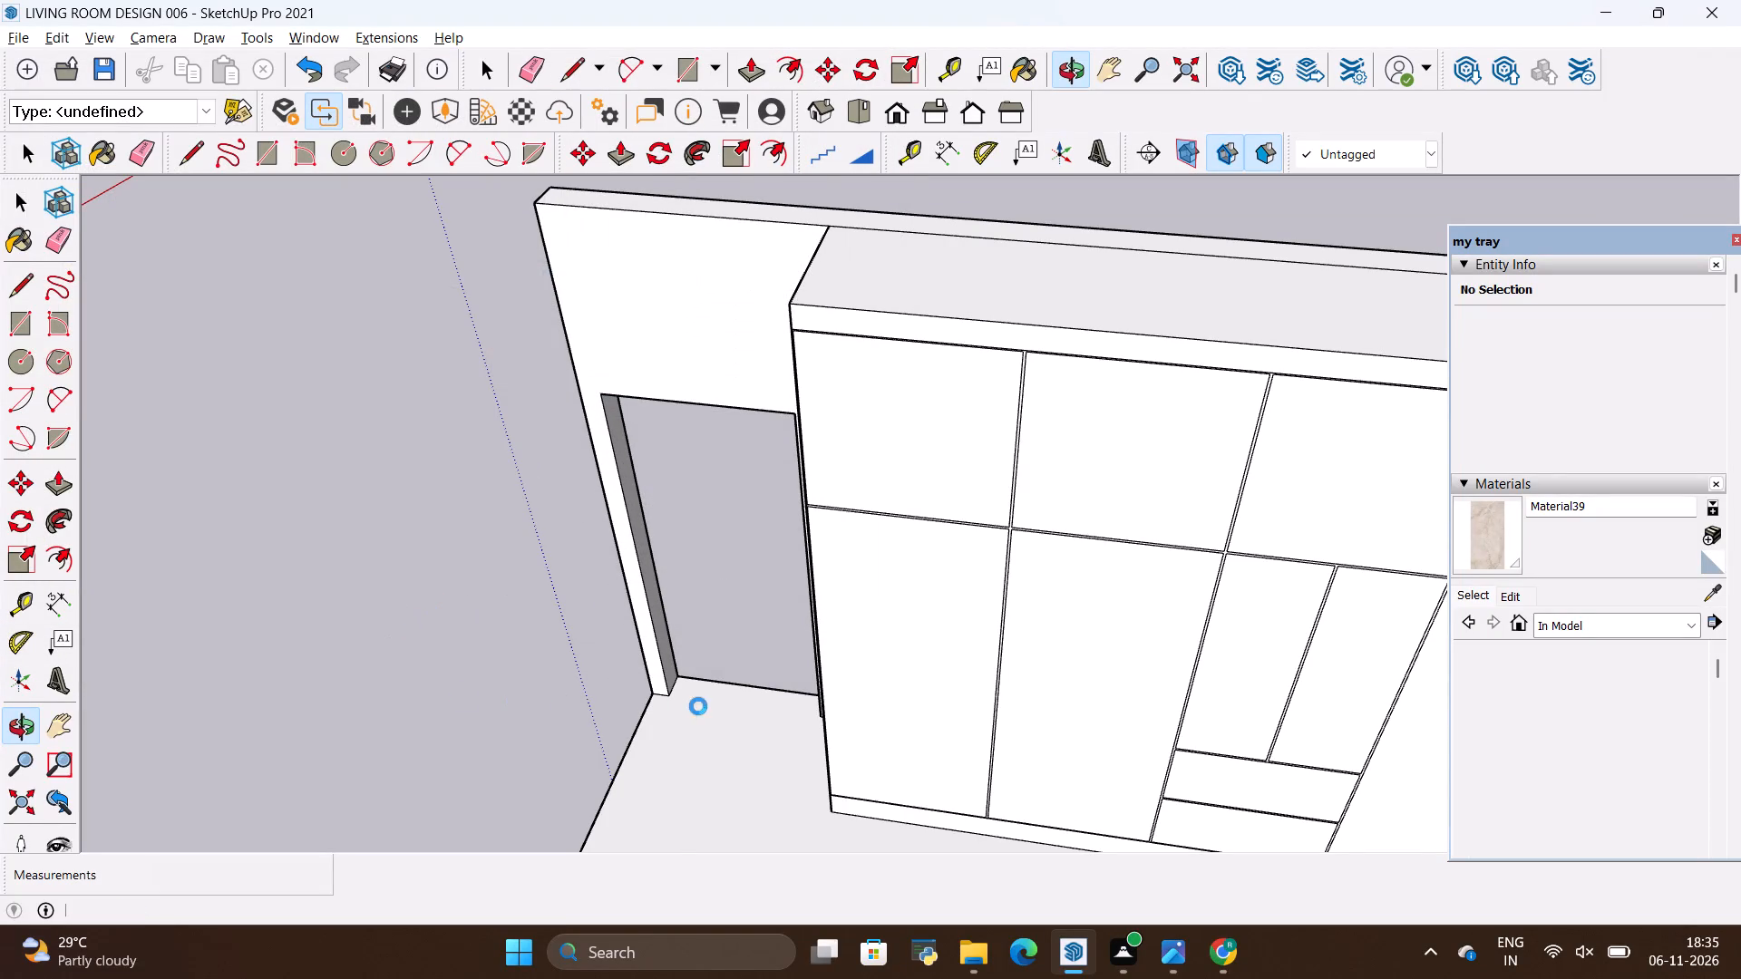
scroll(706, 700, "up", 1)
scroll(714, 671, "down", 20)
scroll(714, 671, "down", 13)
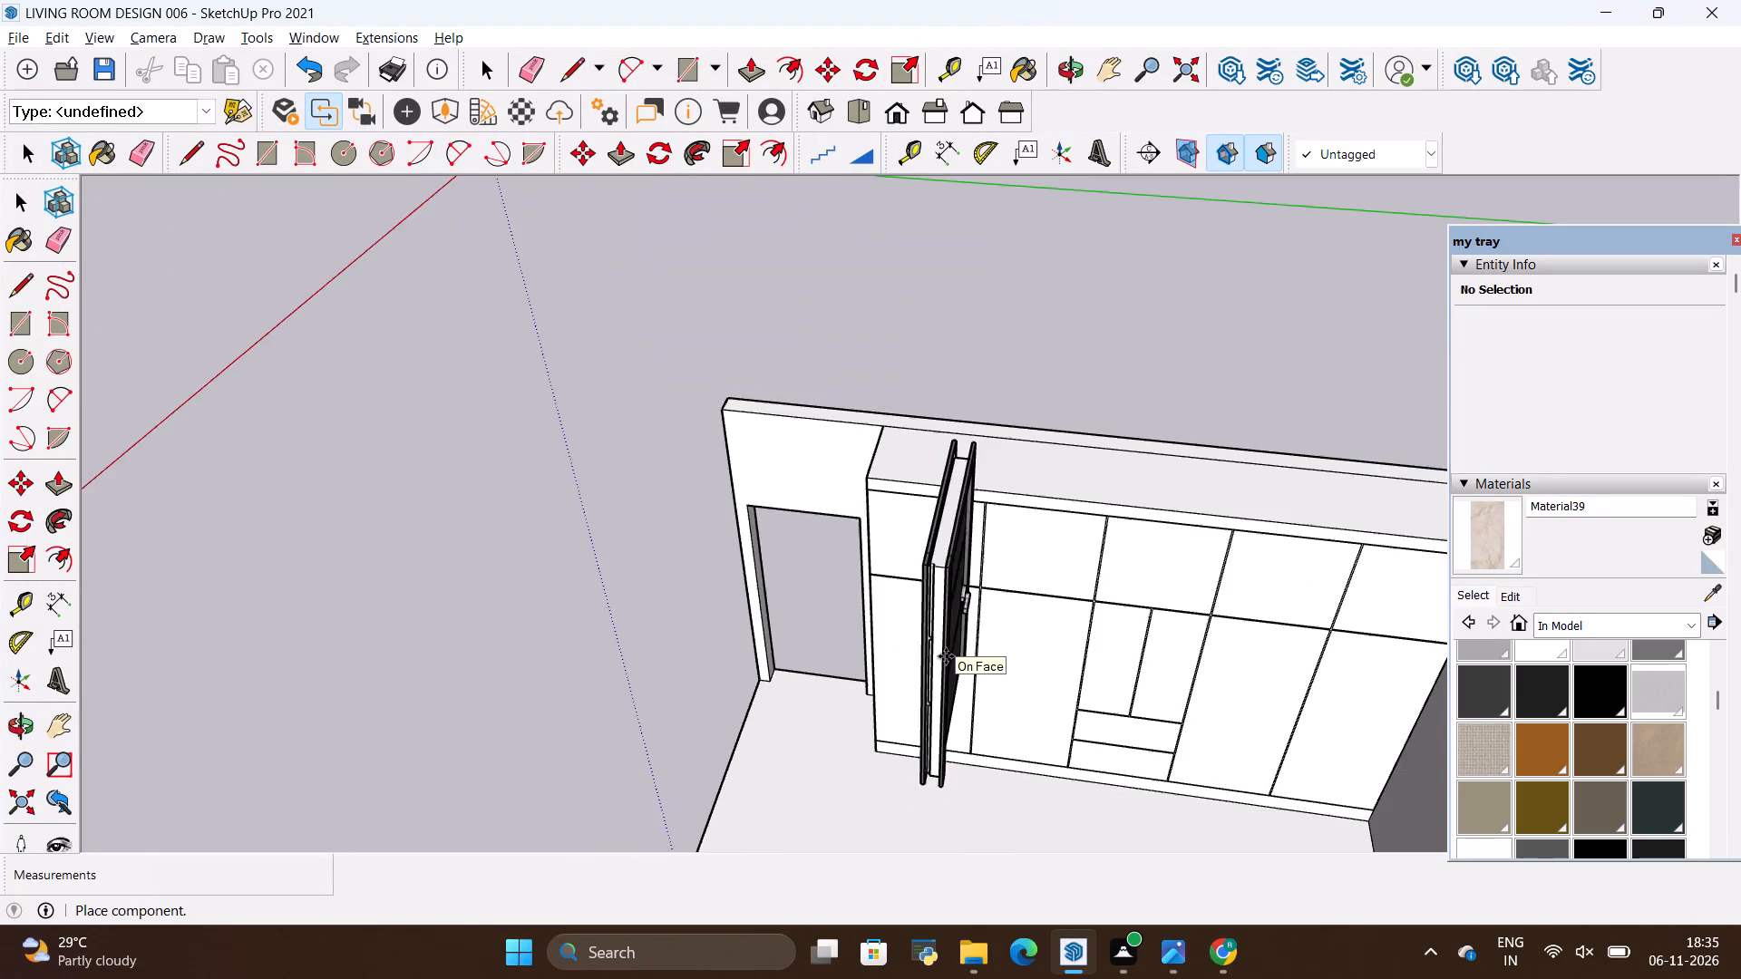
scroll(946, 656, "down", 6)
left_click(531, 635)
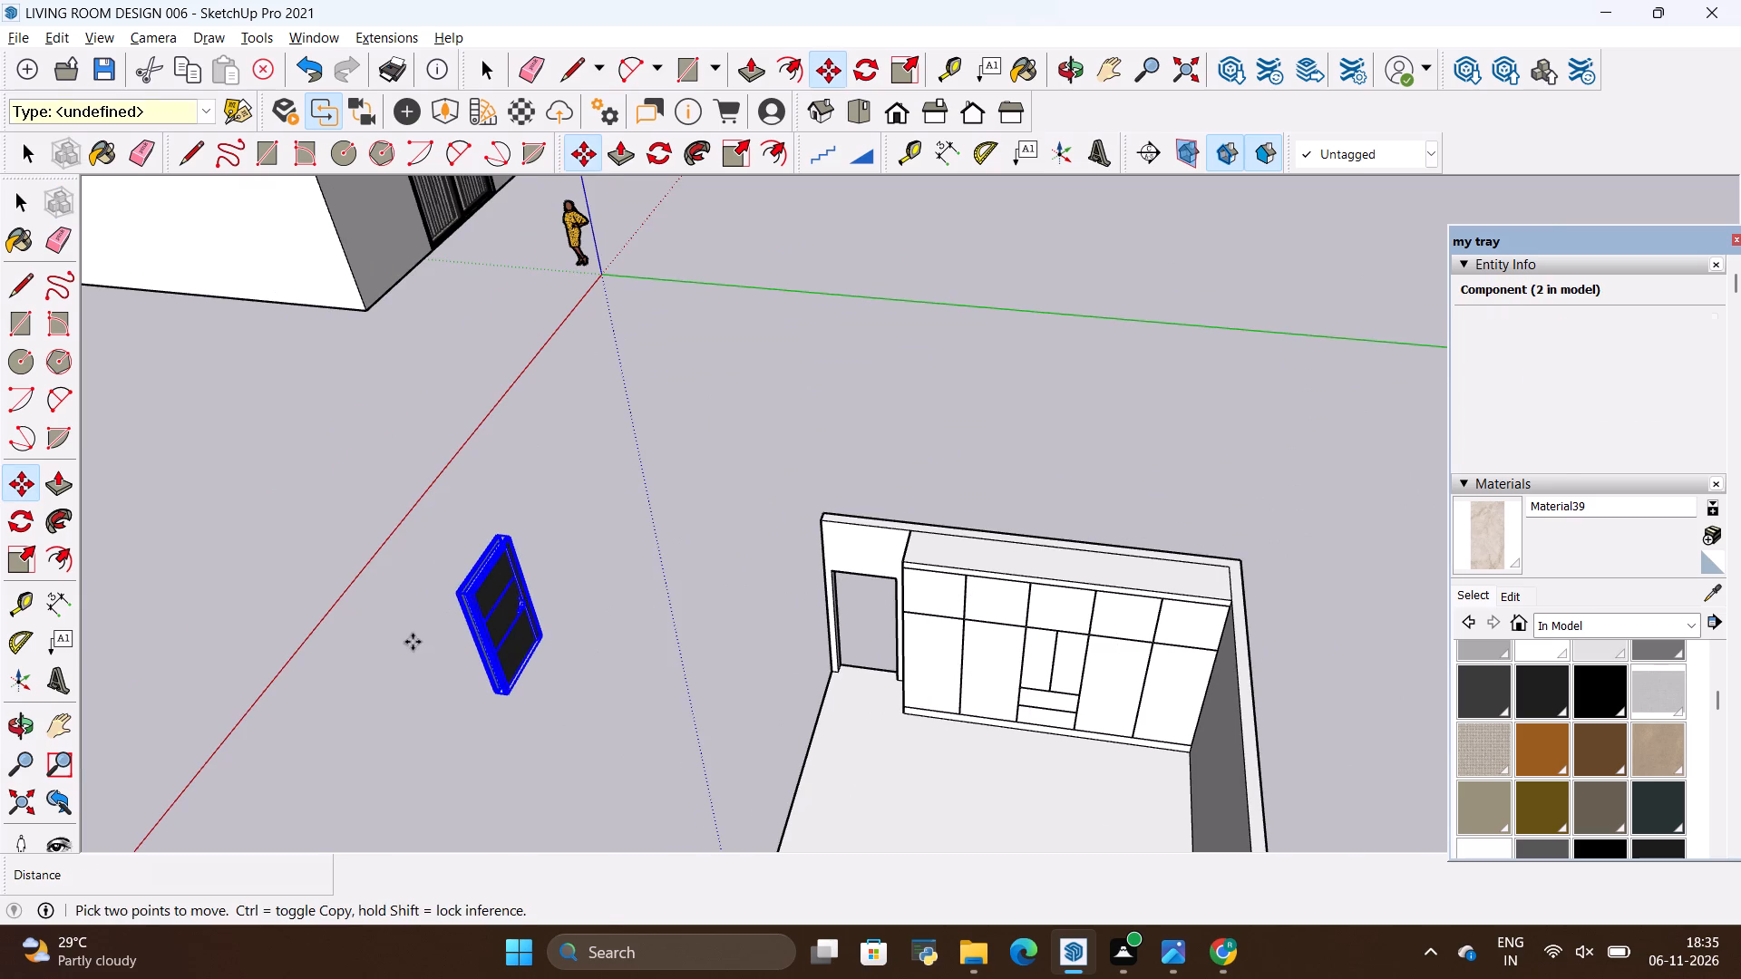
key("space")
Scale the imported main+door component along the green axis to make it thinner.
left_click(424, 619)
left_click(462, 604)
scroll(458, 608, "up", 13)
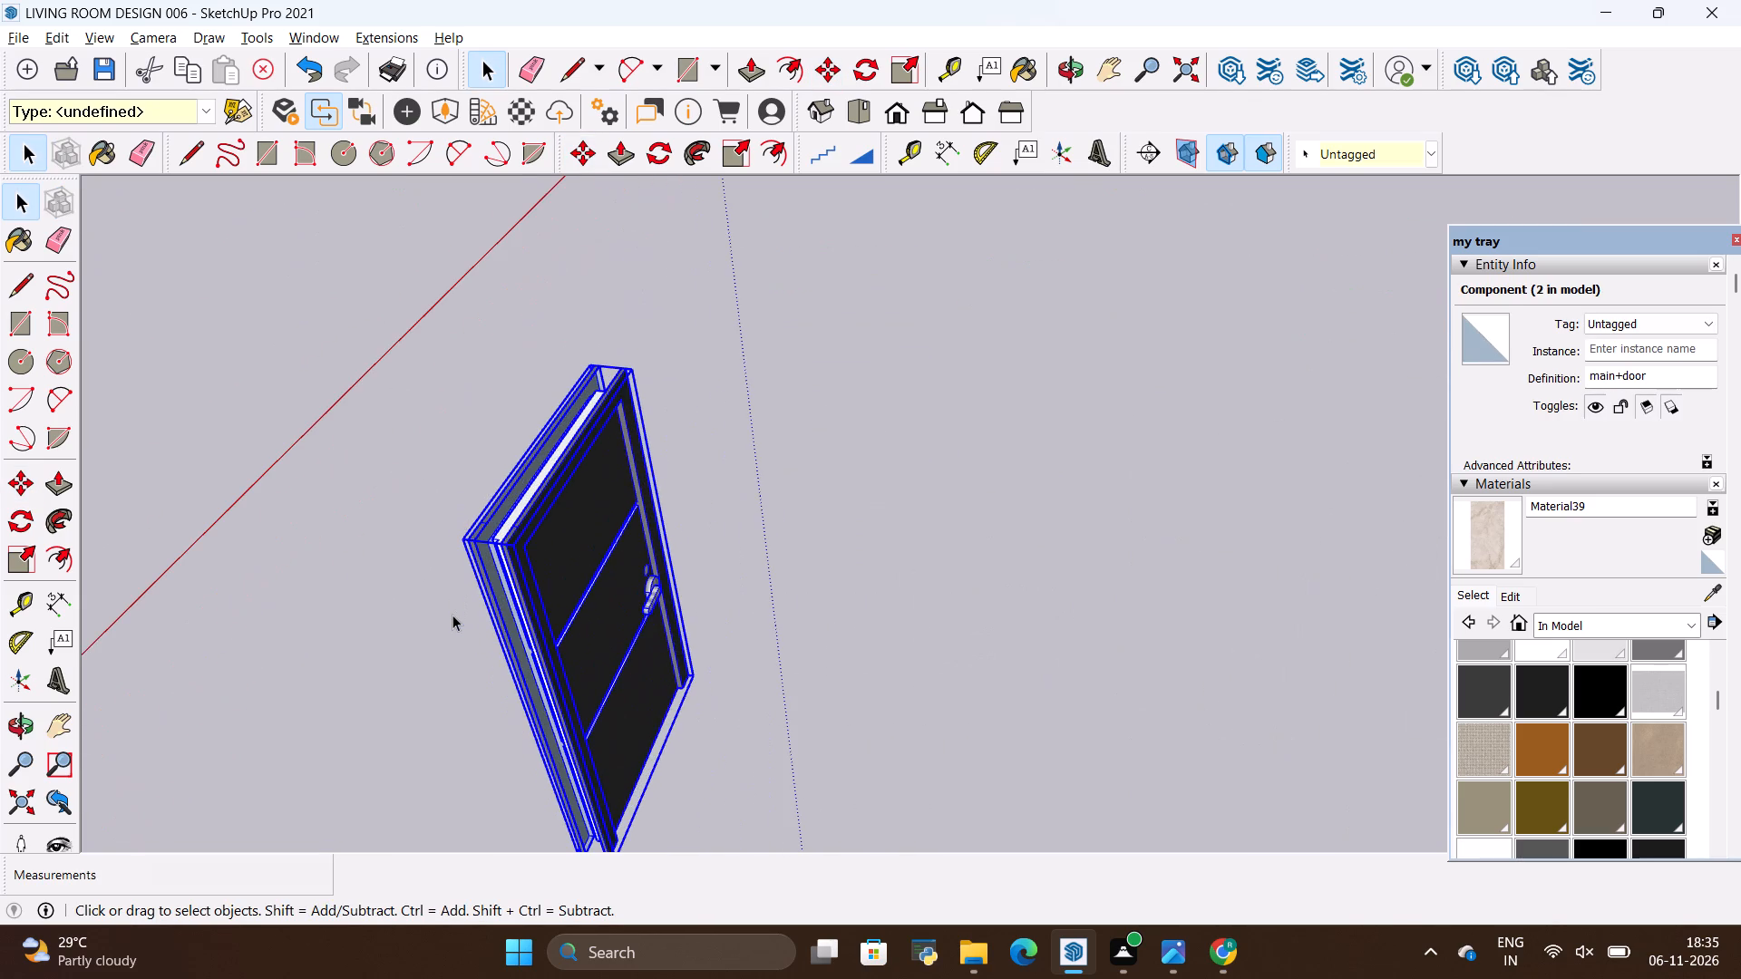
key("s")
left_click(621, 628)
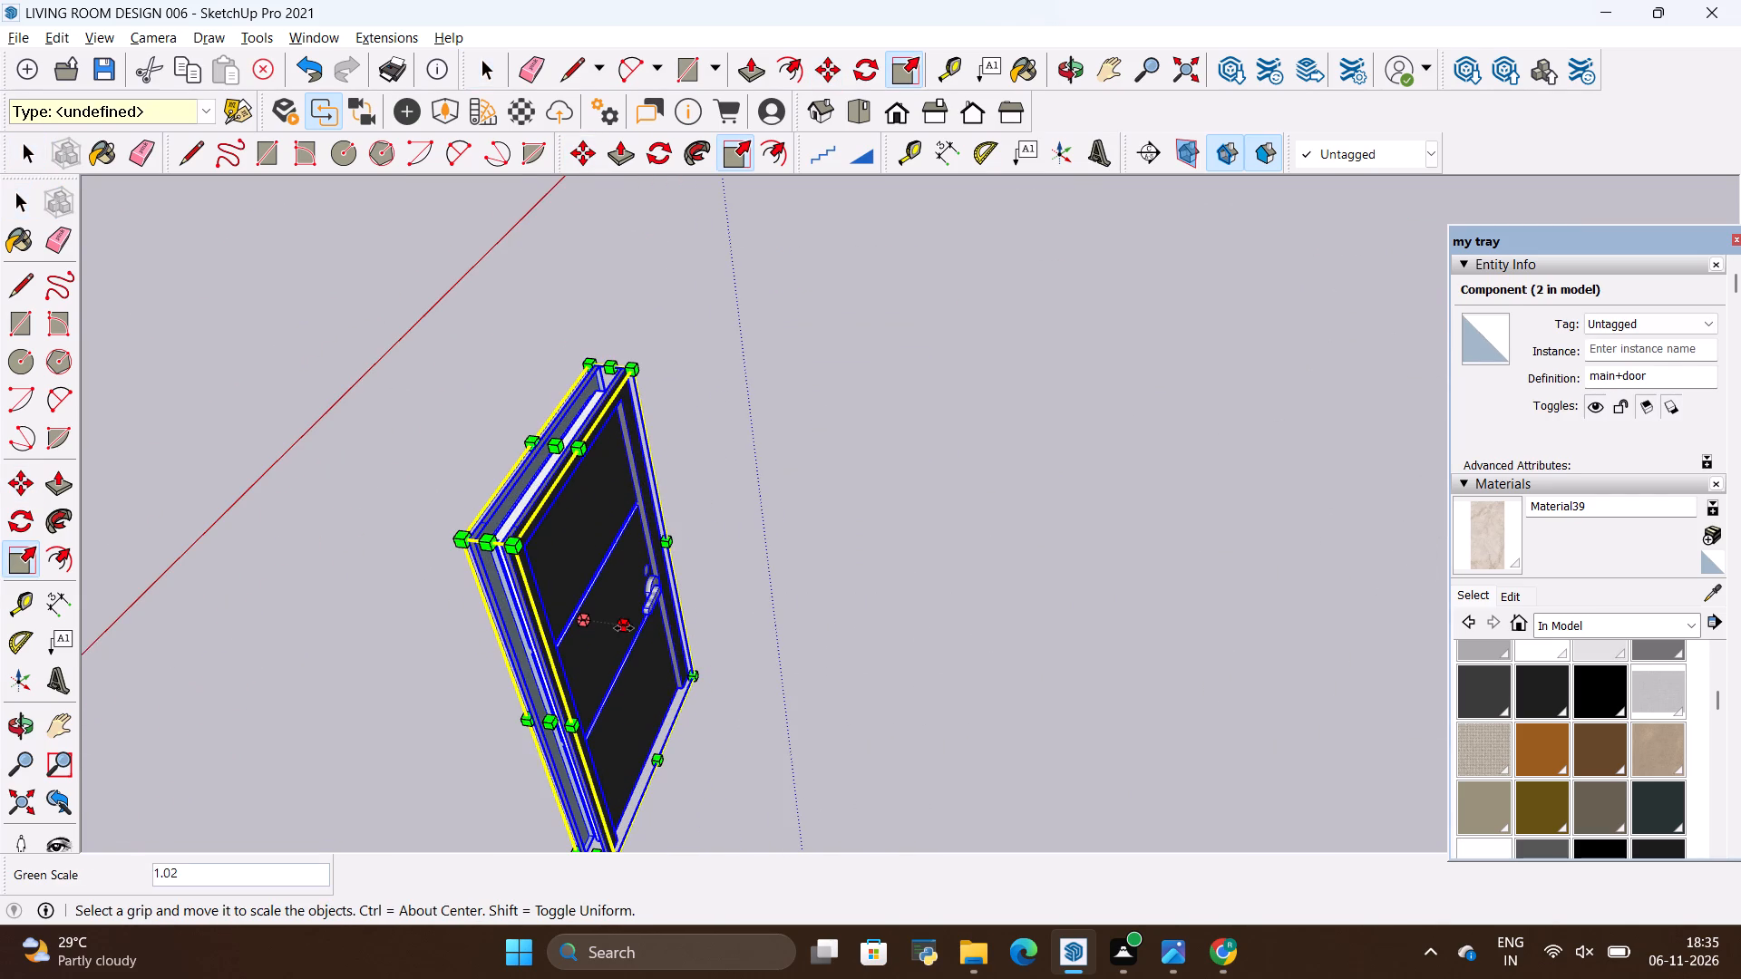
left_click(594, 626)
Scale the door down in height with a red-blue edge grip, keeping the red-axis factor at 1.00.
scroll(451, 598, "up", 2)
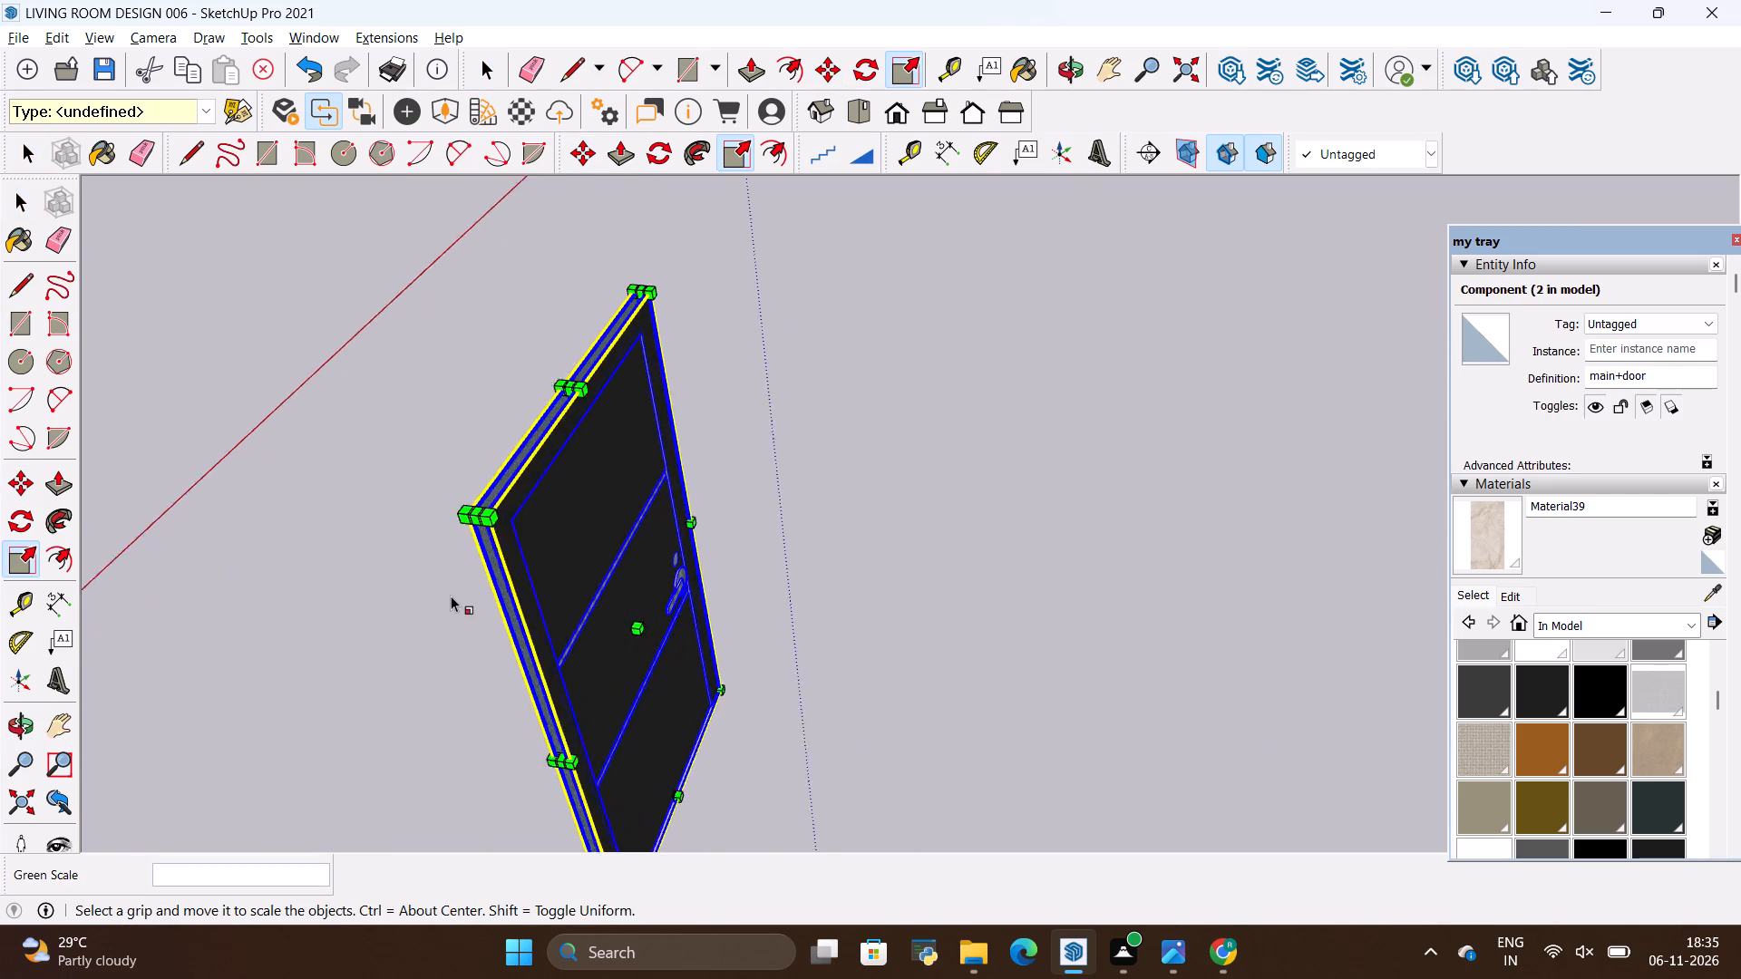
scroll(451, 596, "up", 5)
left_click(546, 325)
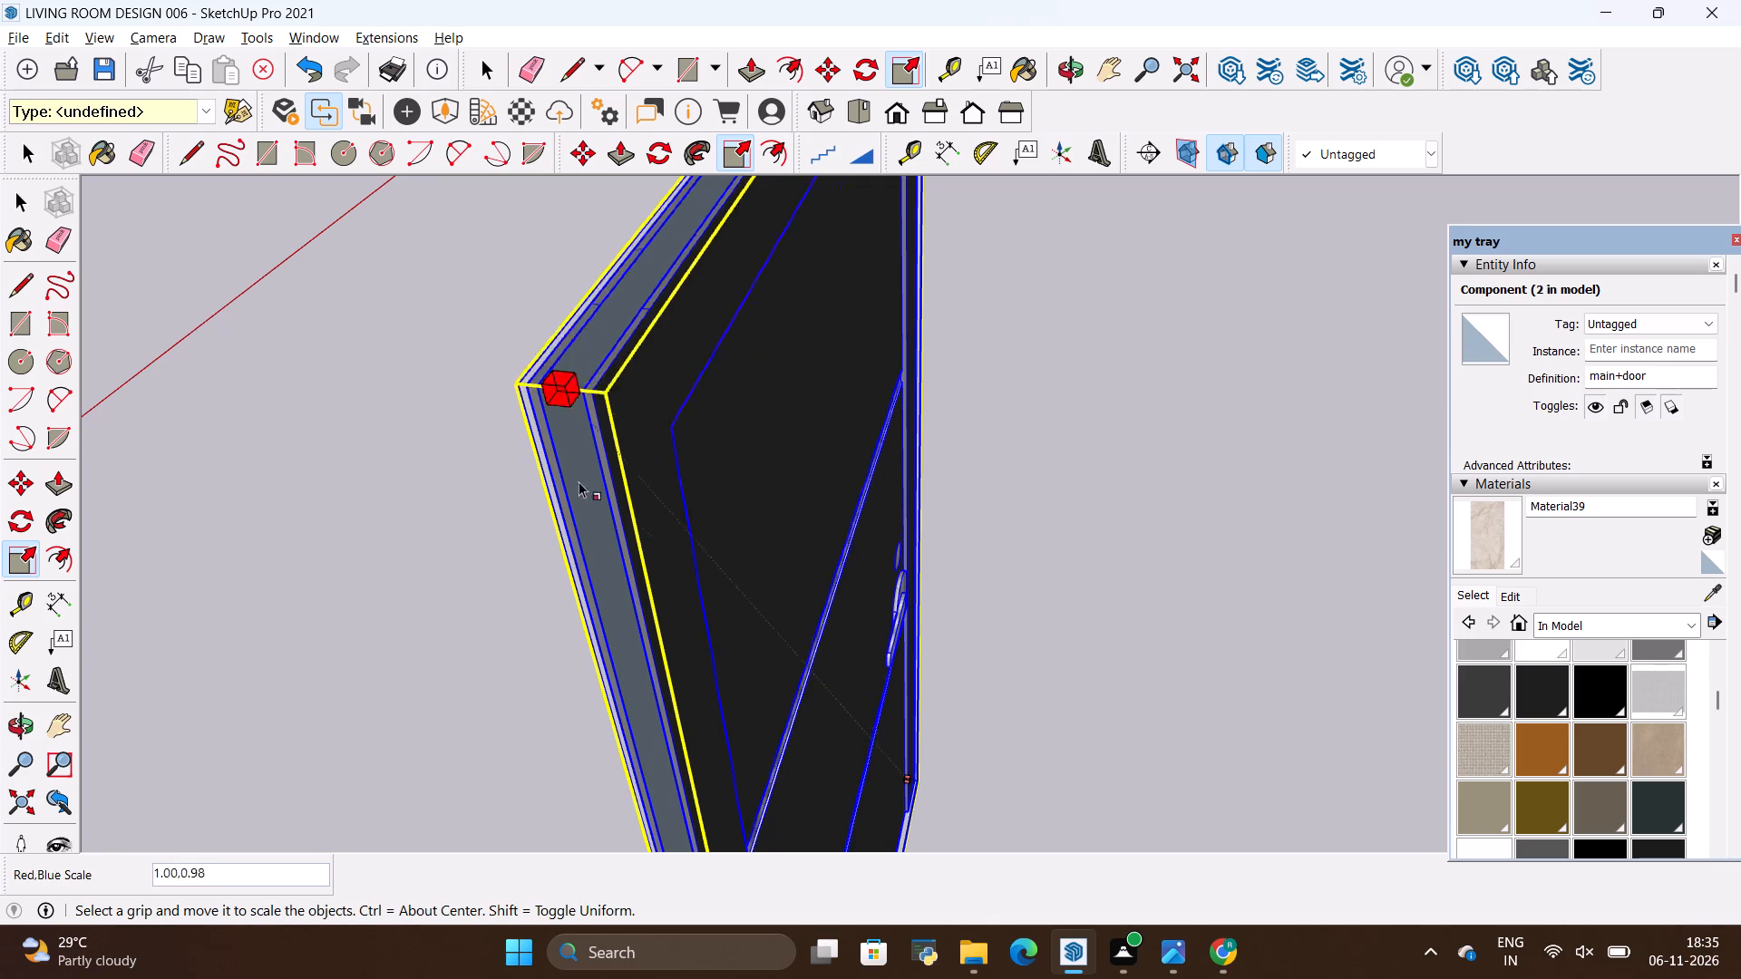
scroll(571, 578, "down", 20)
scroll(571, 578, "down", 4)
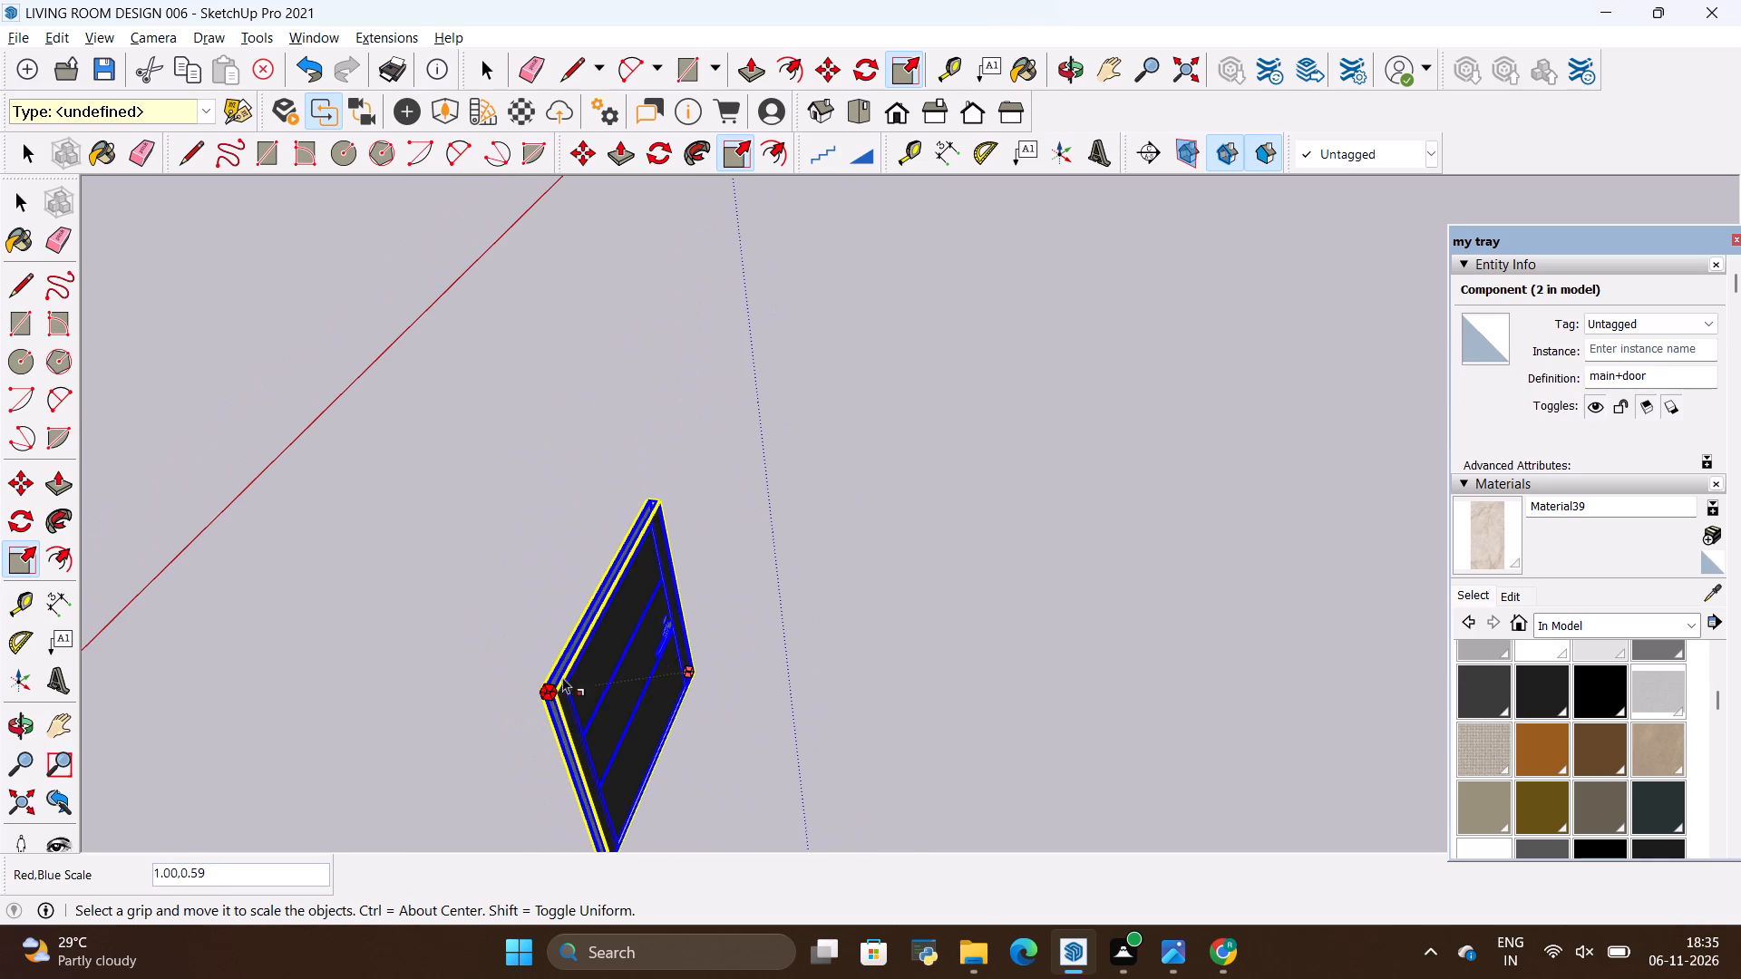
left_click(585, 591)
key("space")
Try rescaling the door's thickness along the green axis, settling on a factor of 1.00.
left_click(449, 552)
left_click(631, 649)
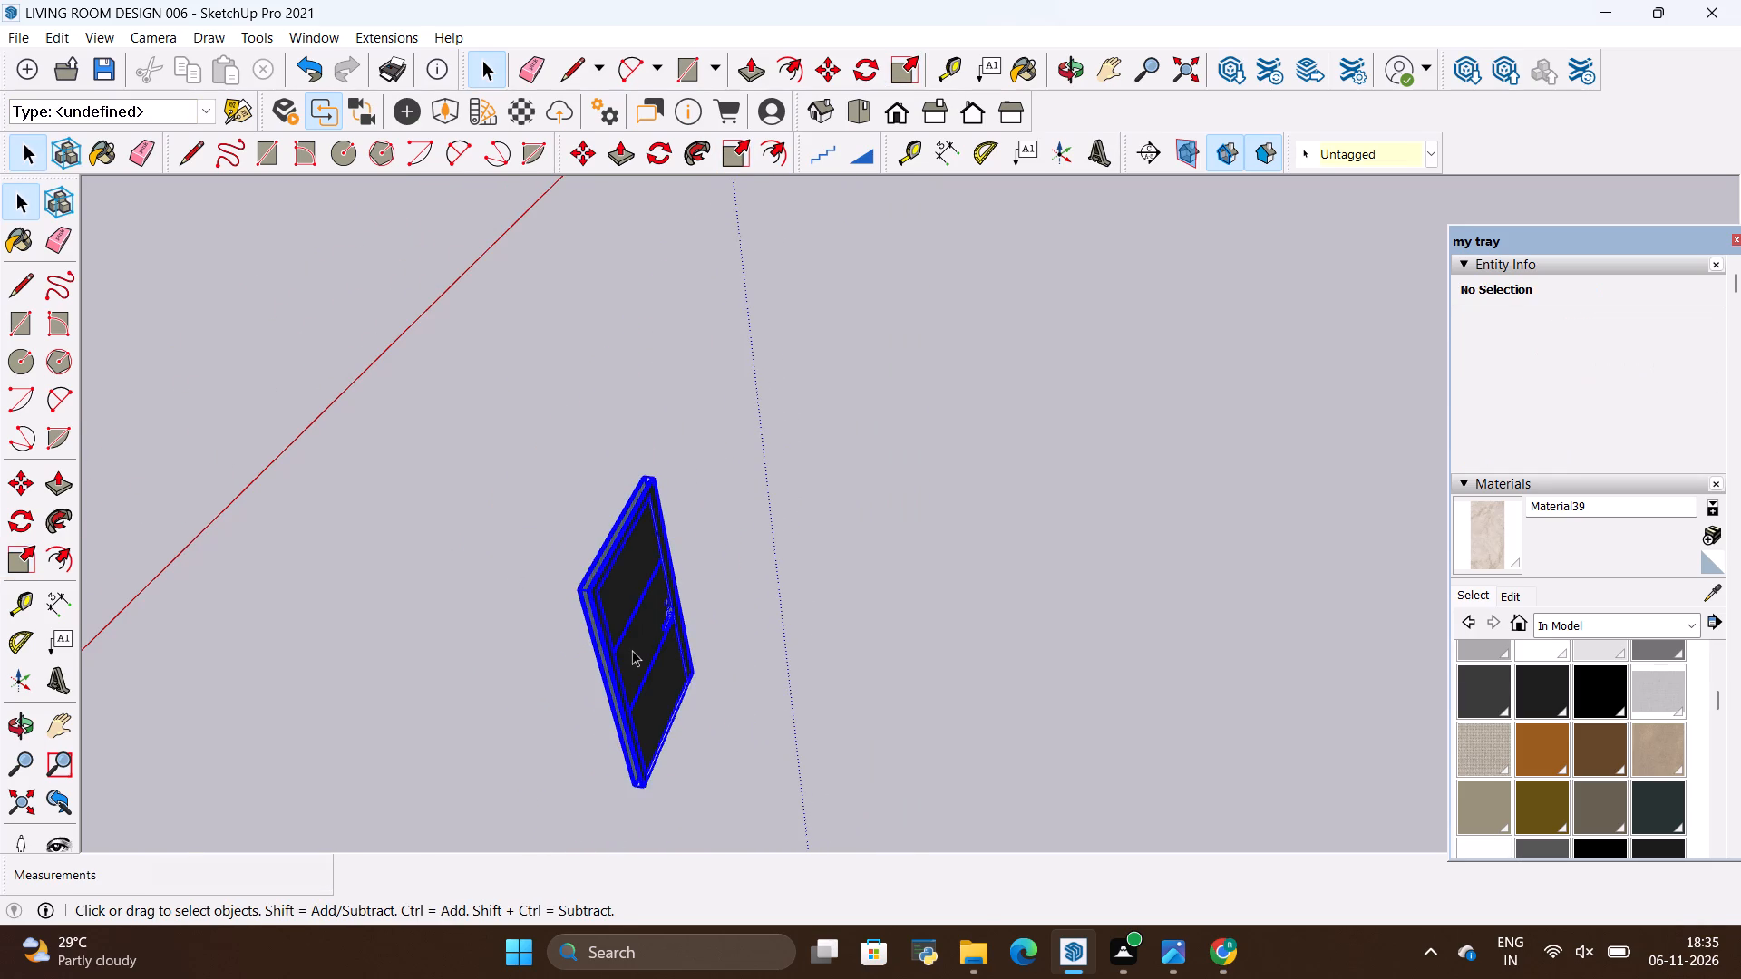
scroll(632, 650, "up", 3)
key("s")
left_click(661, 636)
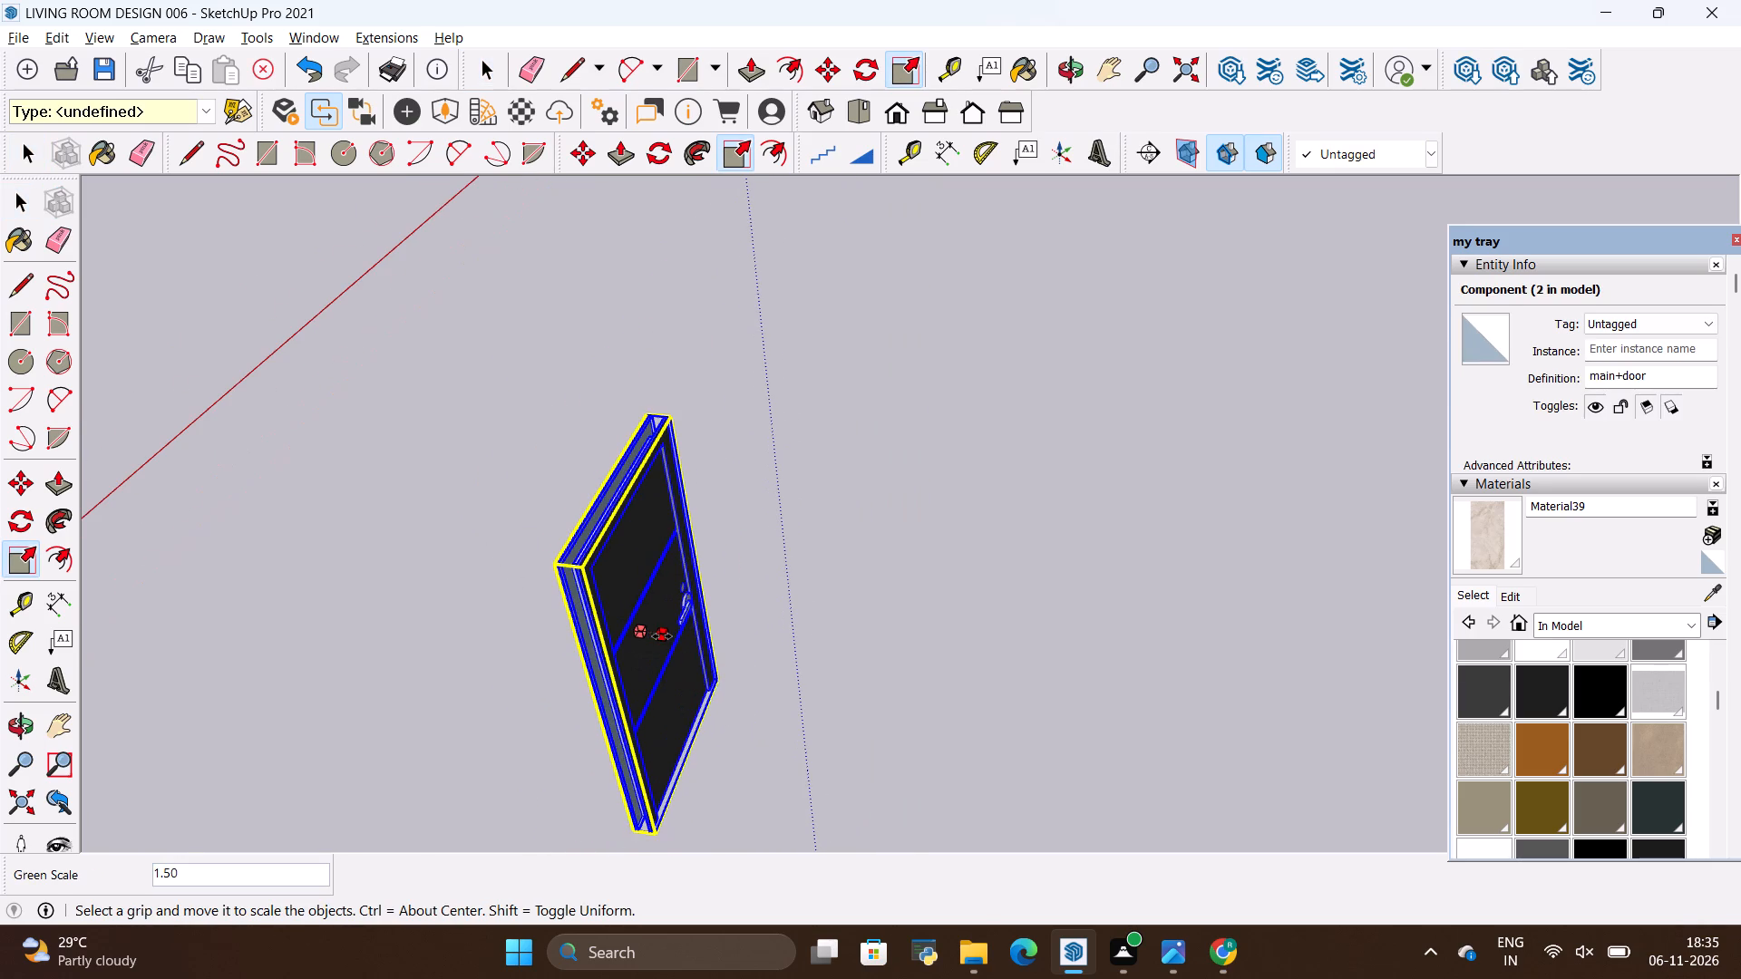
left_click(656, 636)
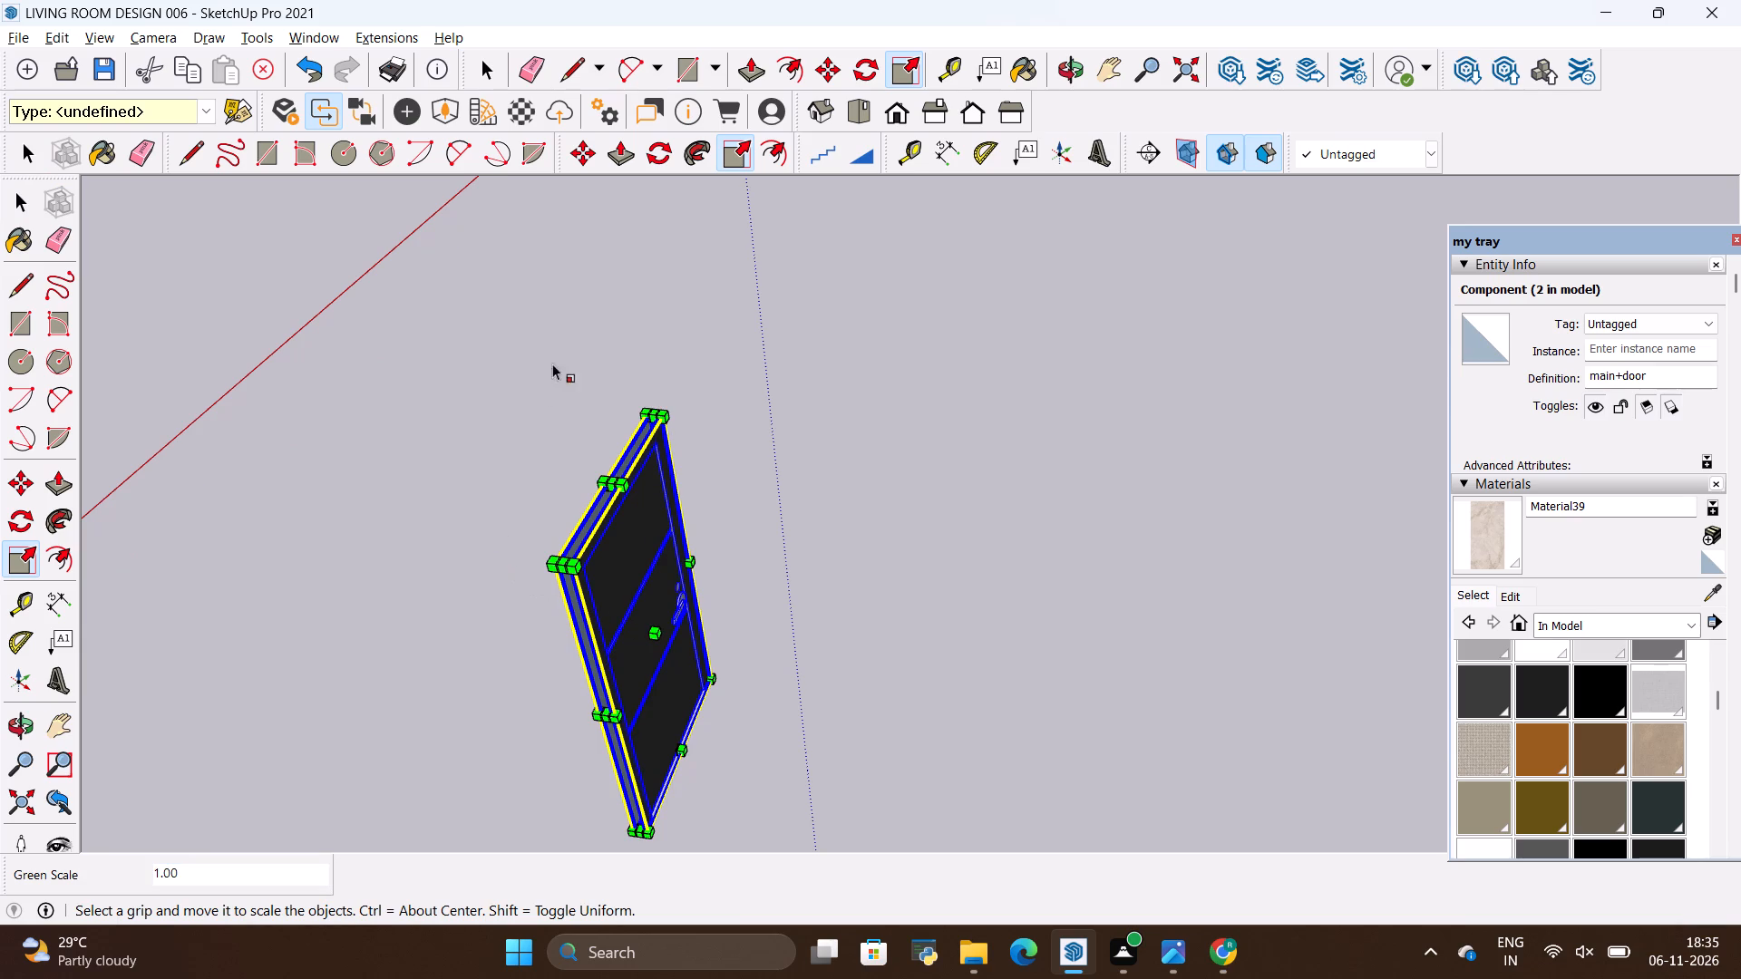
Rotate the main+door component 90 degrees about the vertical axis to align it with the bedroom's door opening.
left_click(662, 157)
scroll(649, 185, "down", 7)
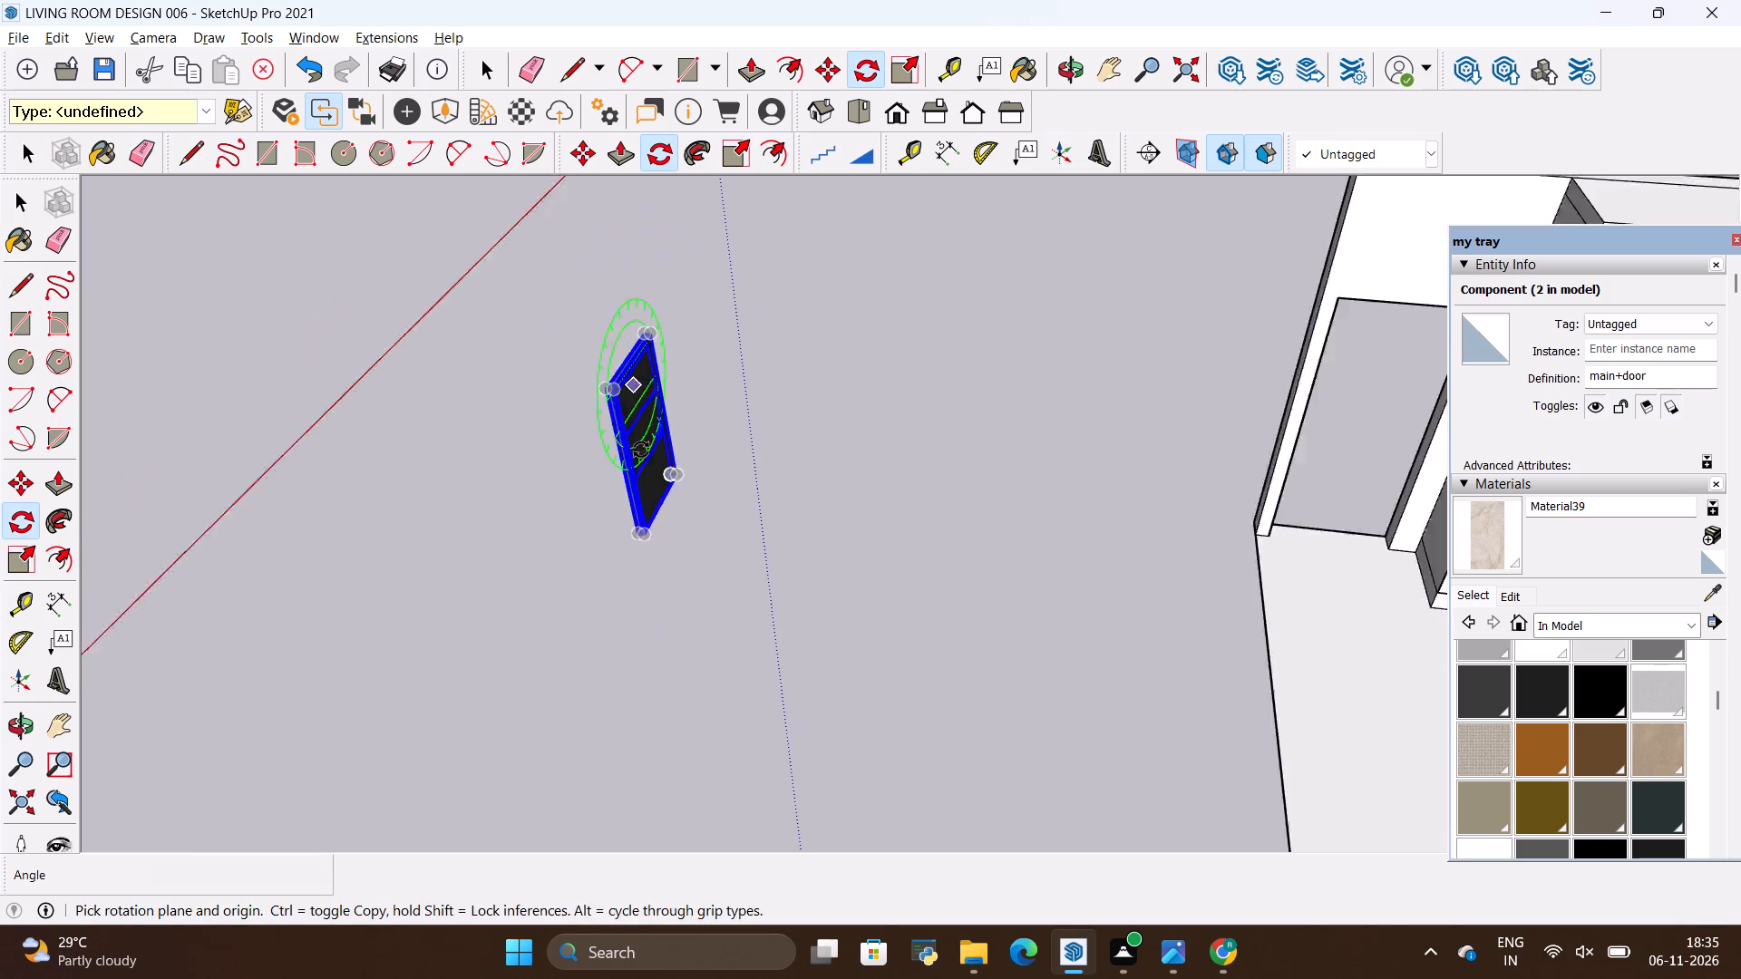
scroll(743, 610, "down", 5)
scroll(705, 491, "up", 6)
scroll(702, 595, "down", 3)
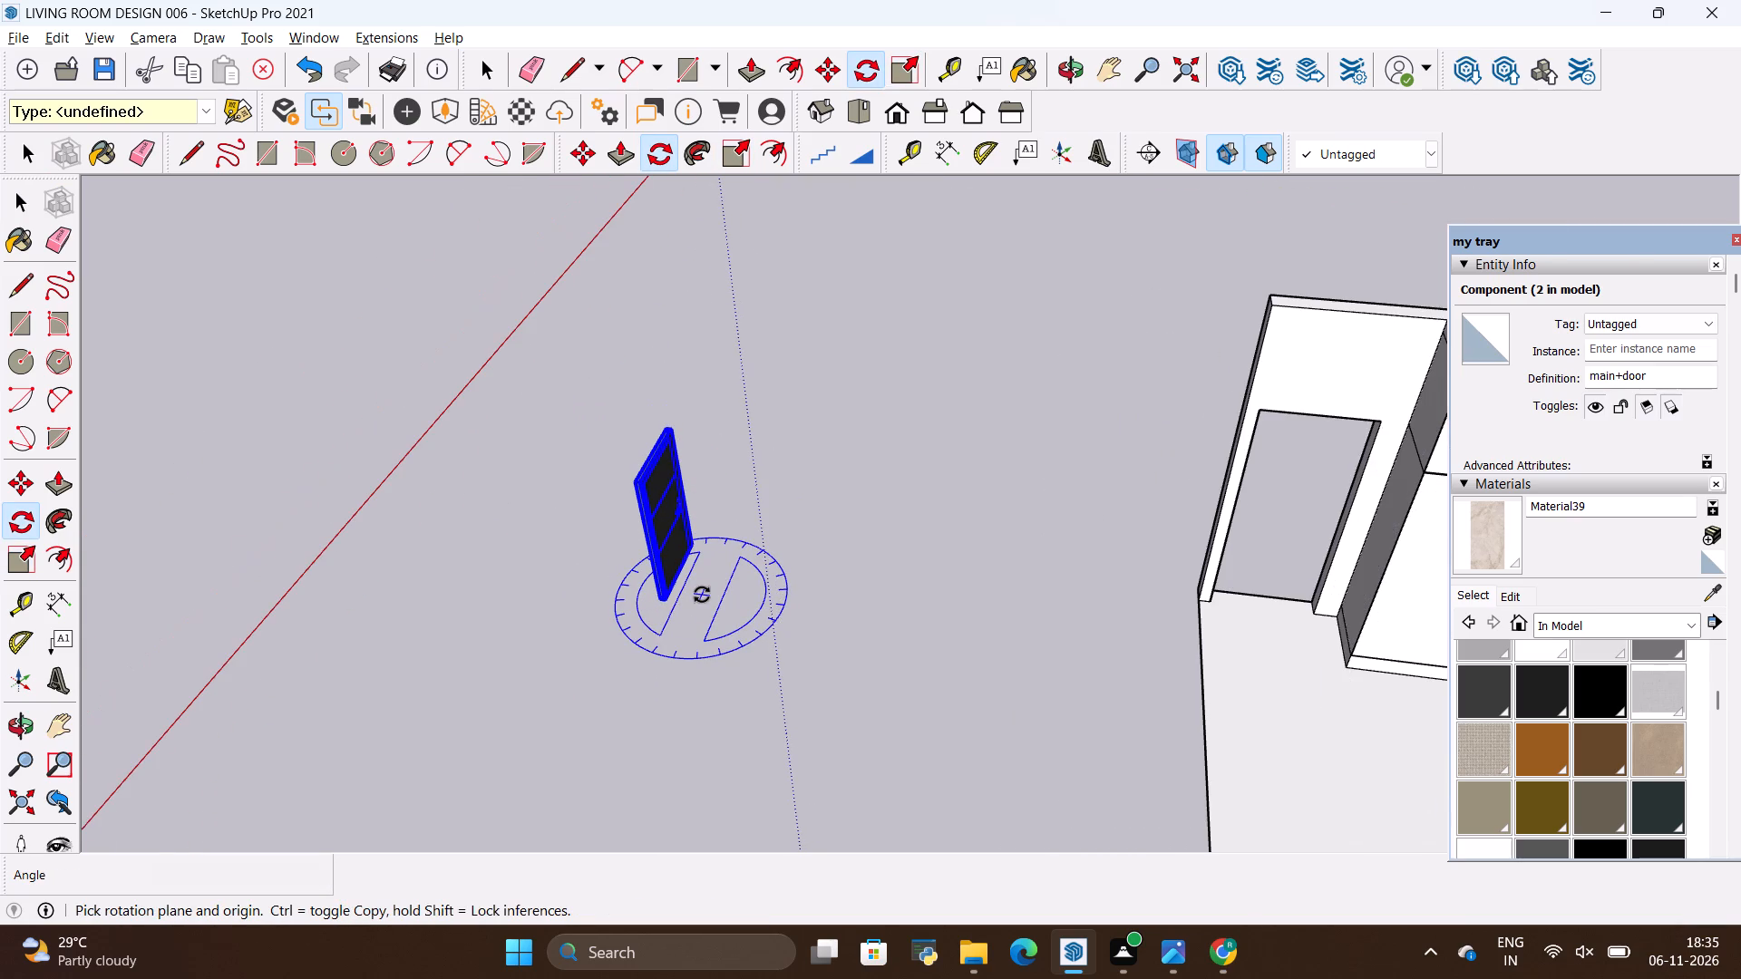
left_click(702, 596)
left_click(744, 492)
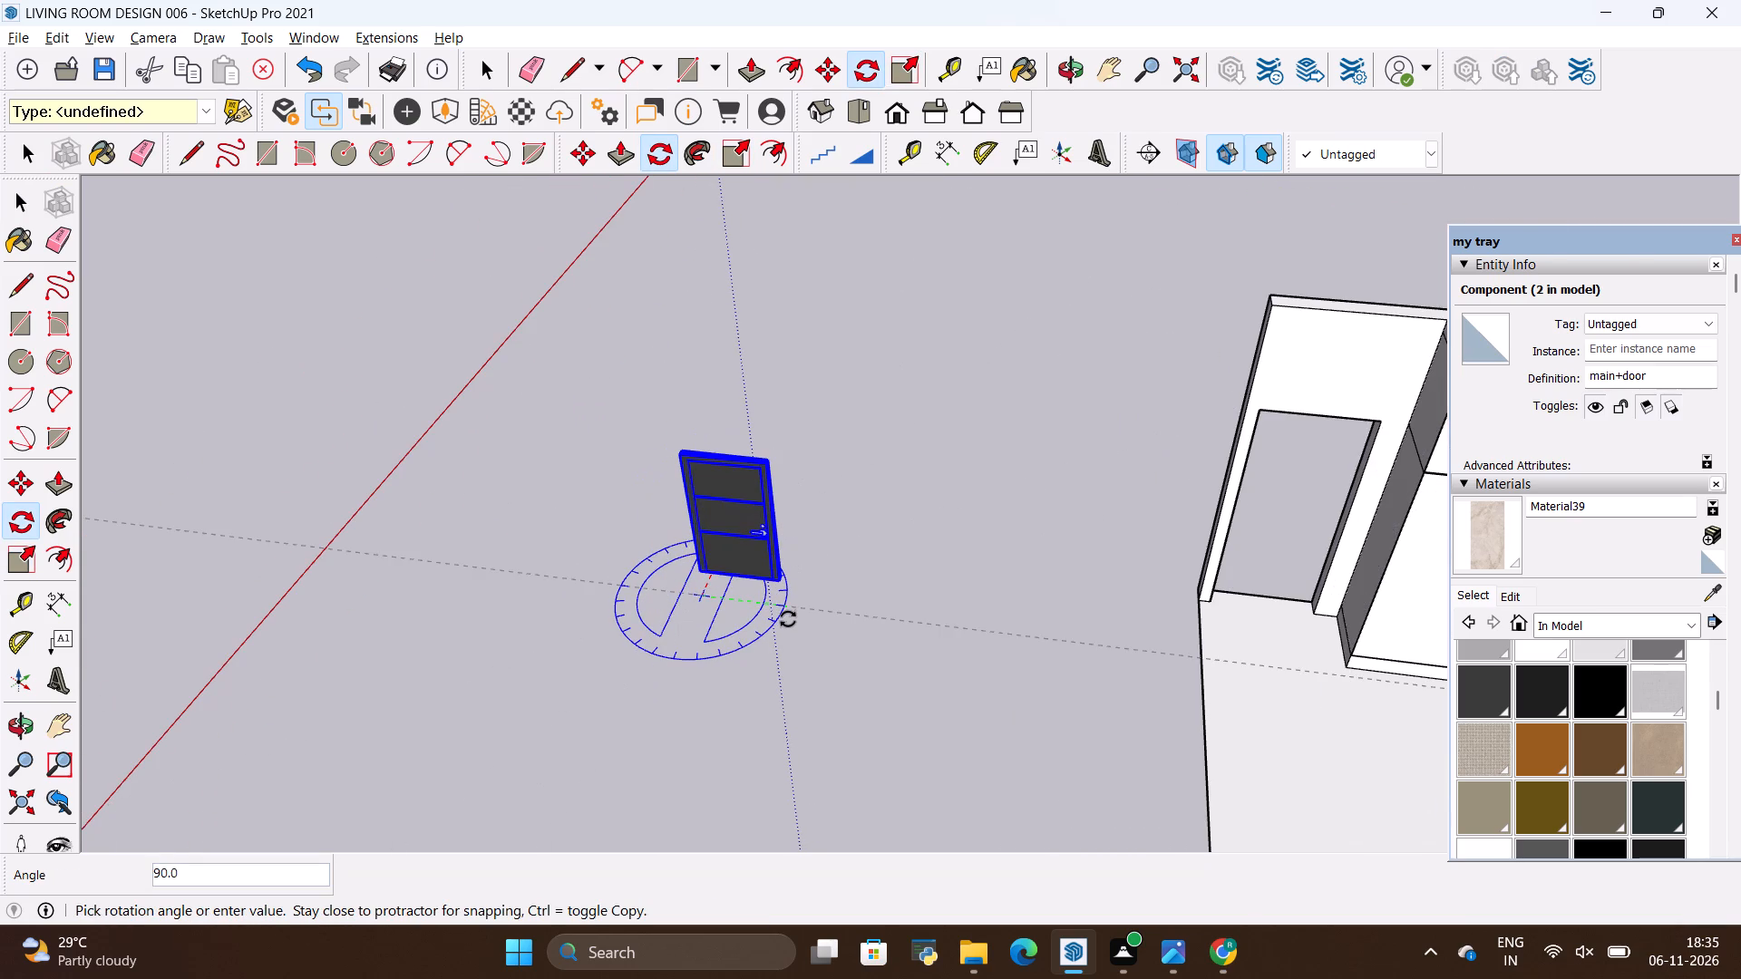
left_click(788, 619)
key("space")
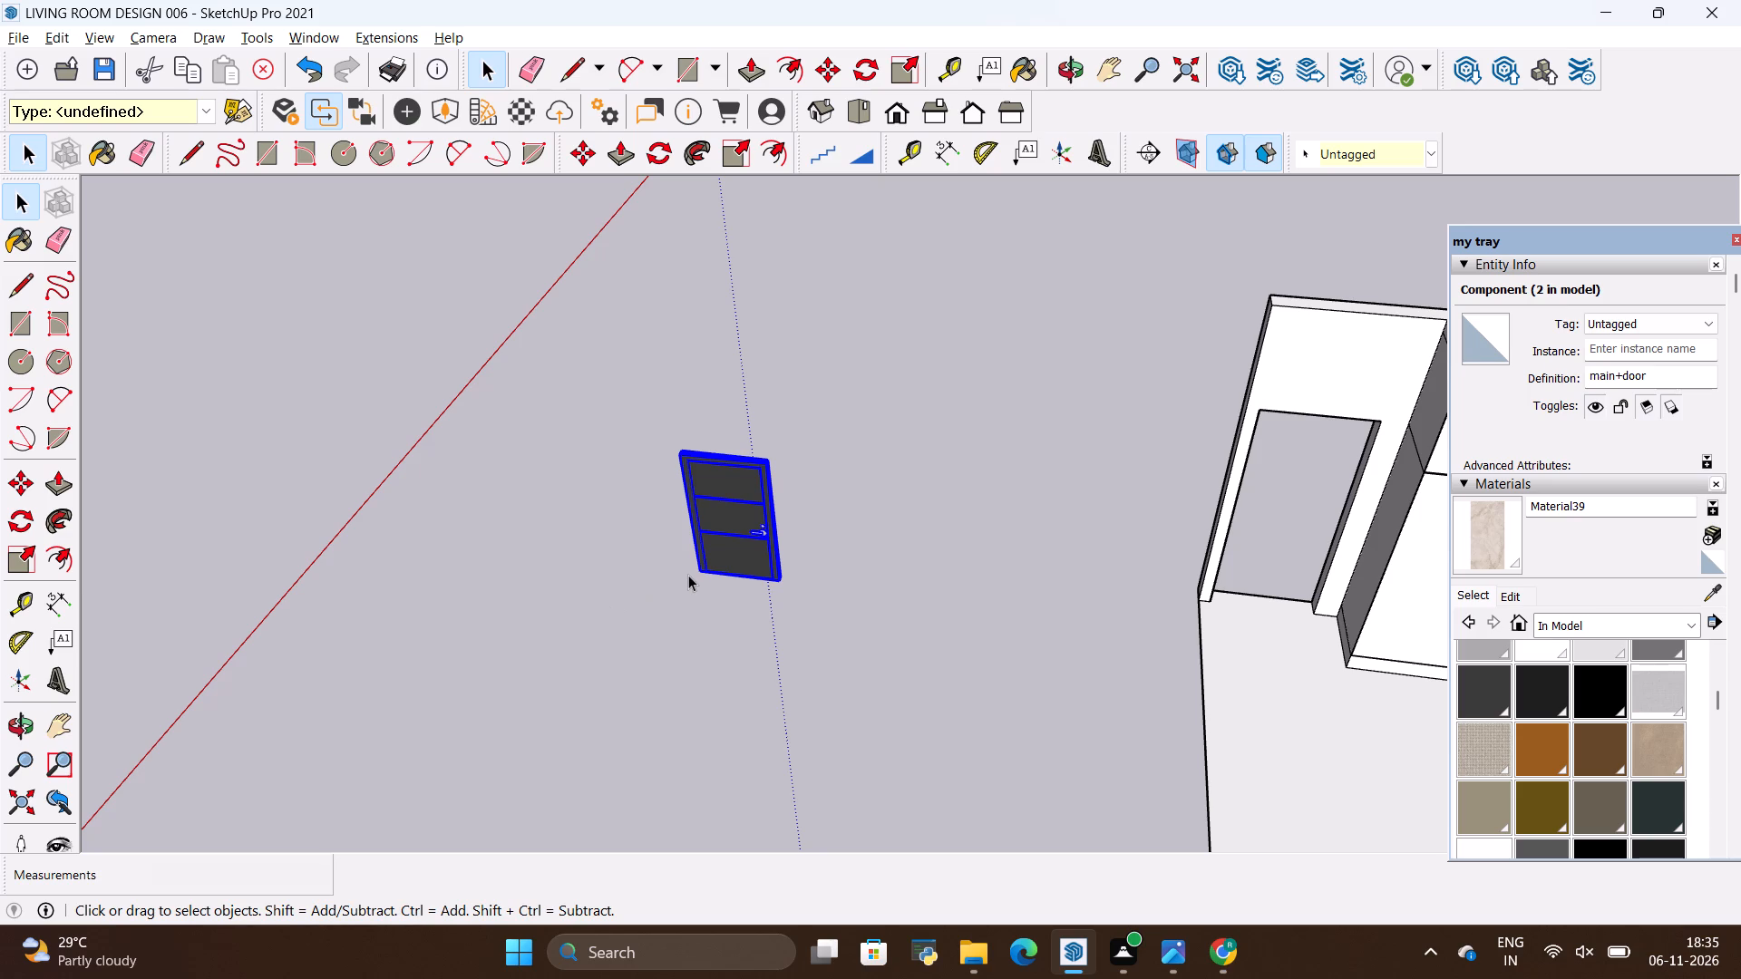
Move the door by its lower corner onto the bottom inner corner of the opening beside the wardrobe.
key("m")
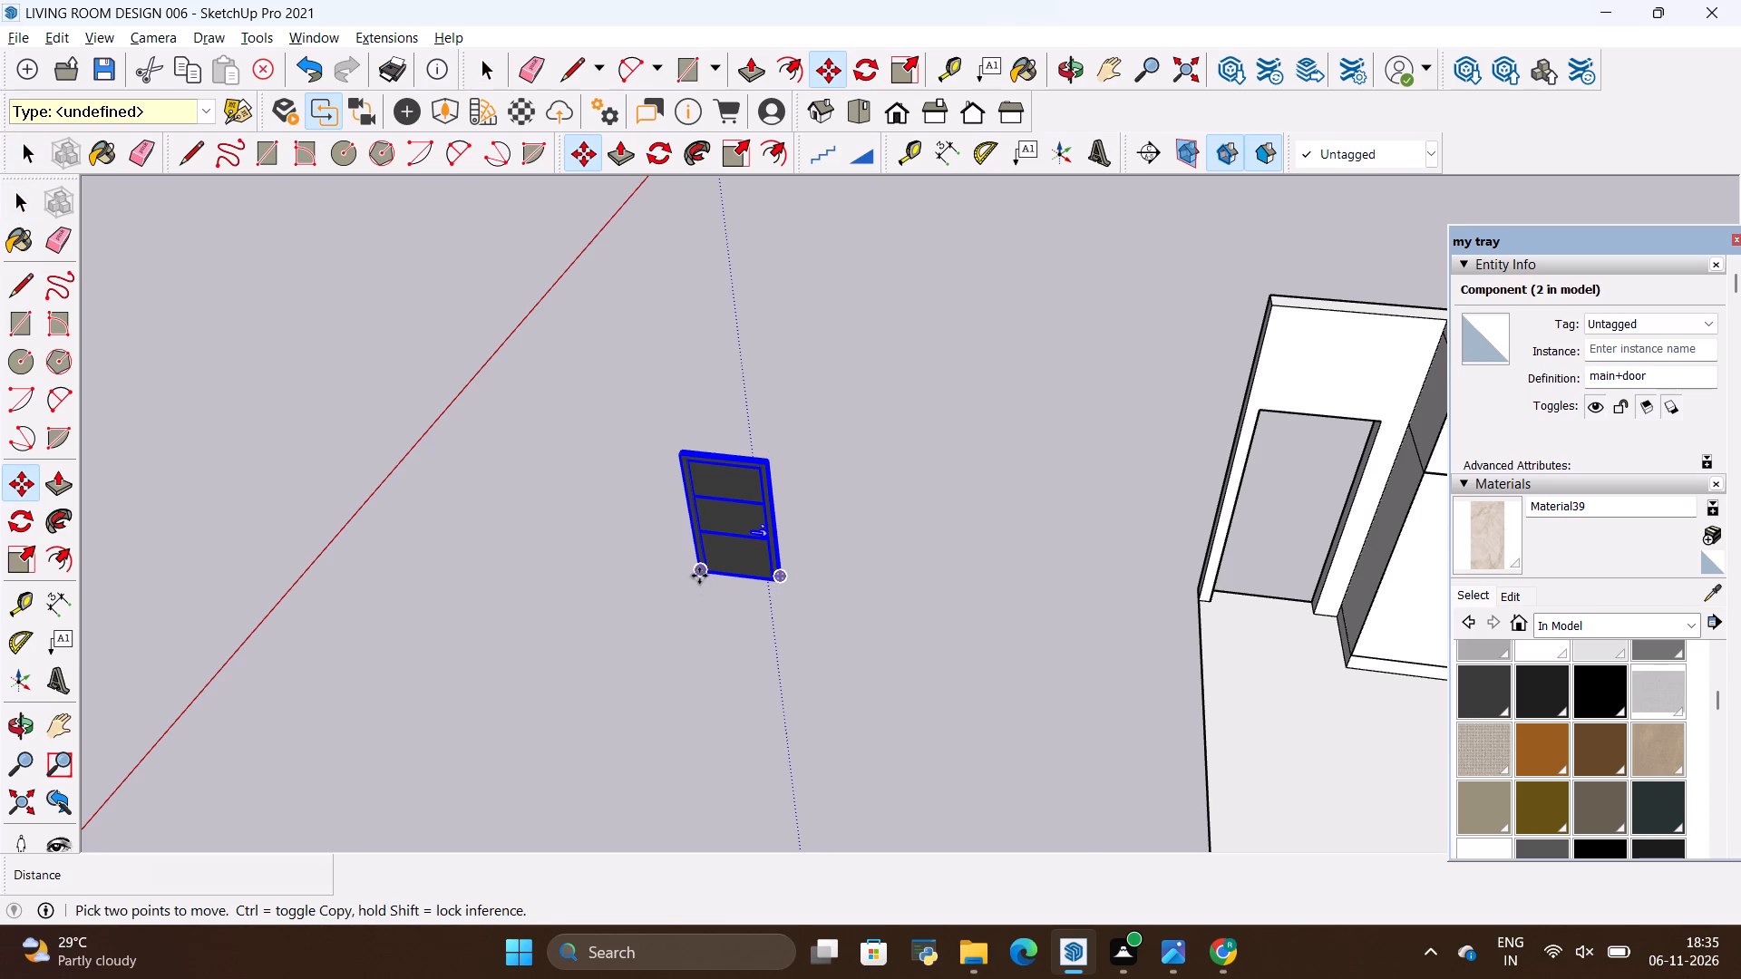
left_click(699, 575)
scroll(554, 645, "down", 6)
scroll(1225, 567, "up", 13)
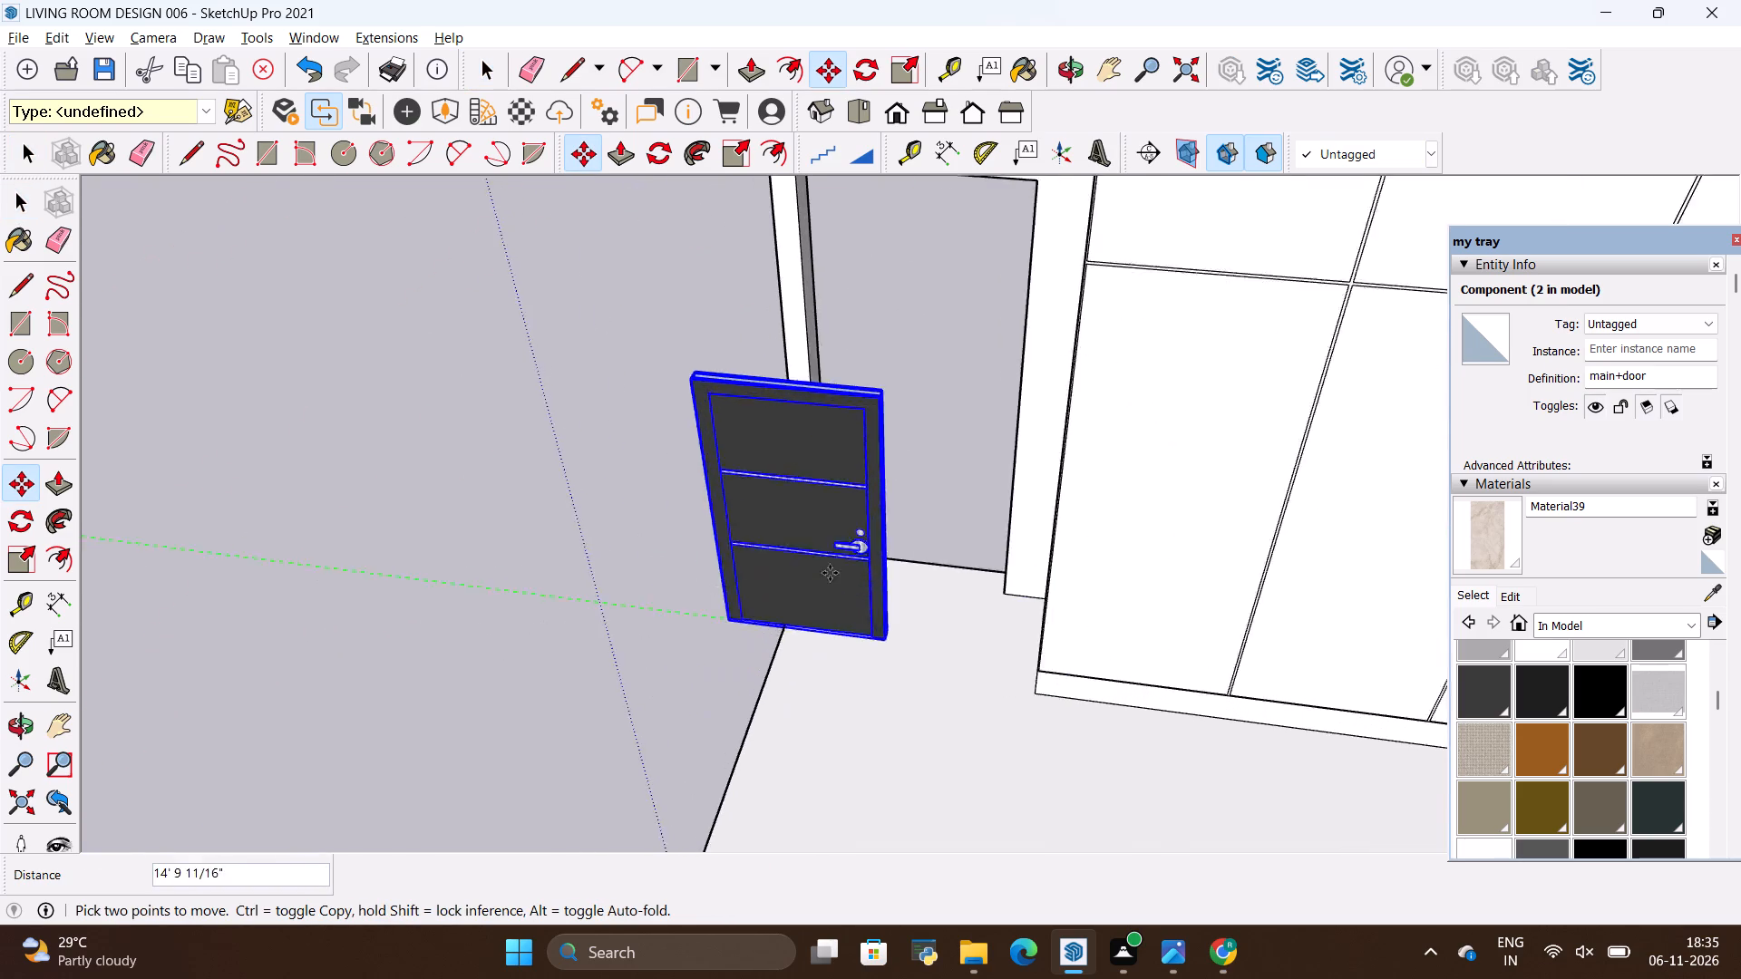
scroll(830, 573, "up", 18)
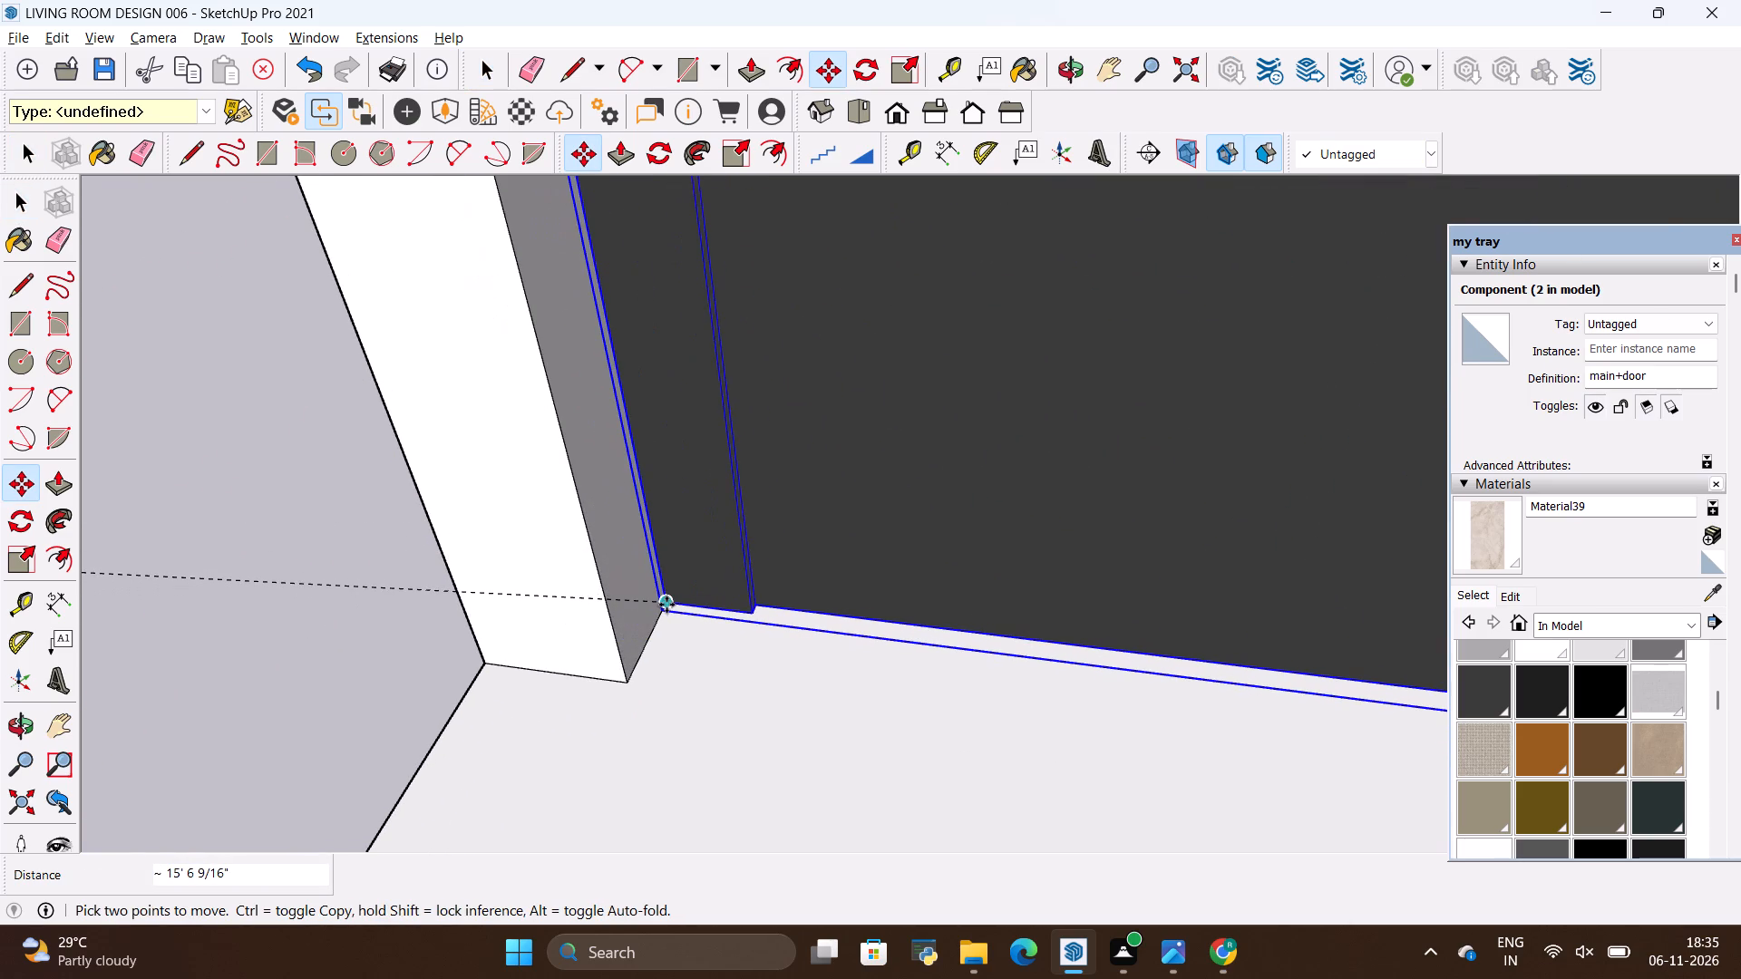
left_click(666, 605)
Scale the door to the opening's opposite upper corner, by about 1.19 along red and 1.54 along blue.
scroll(618, 706, "down", 20)
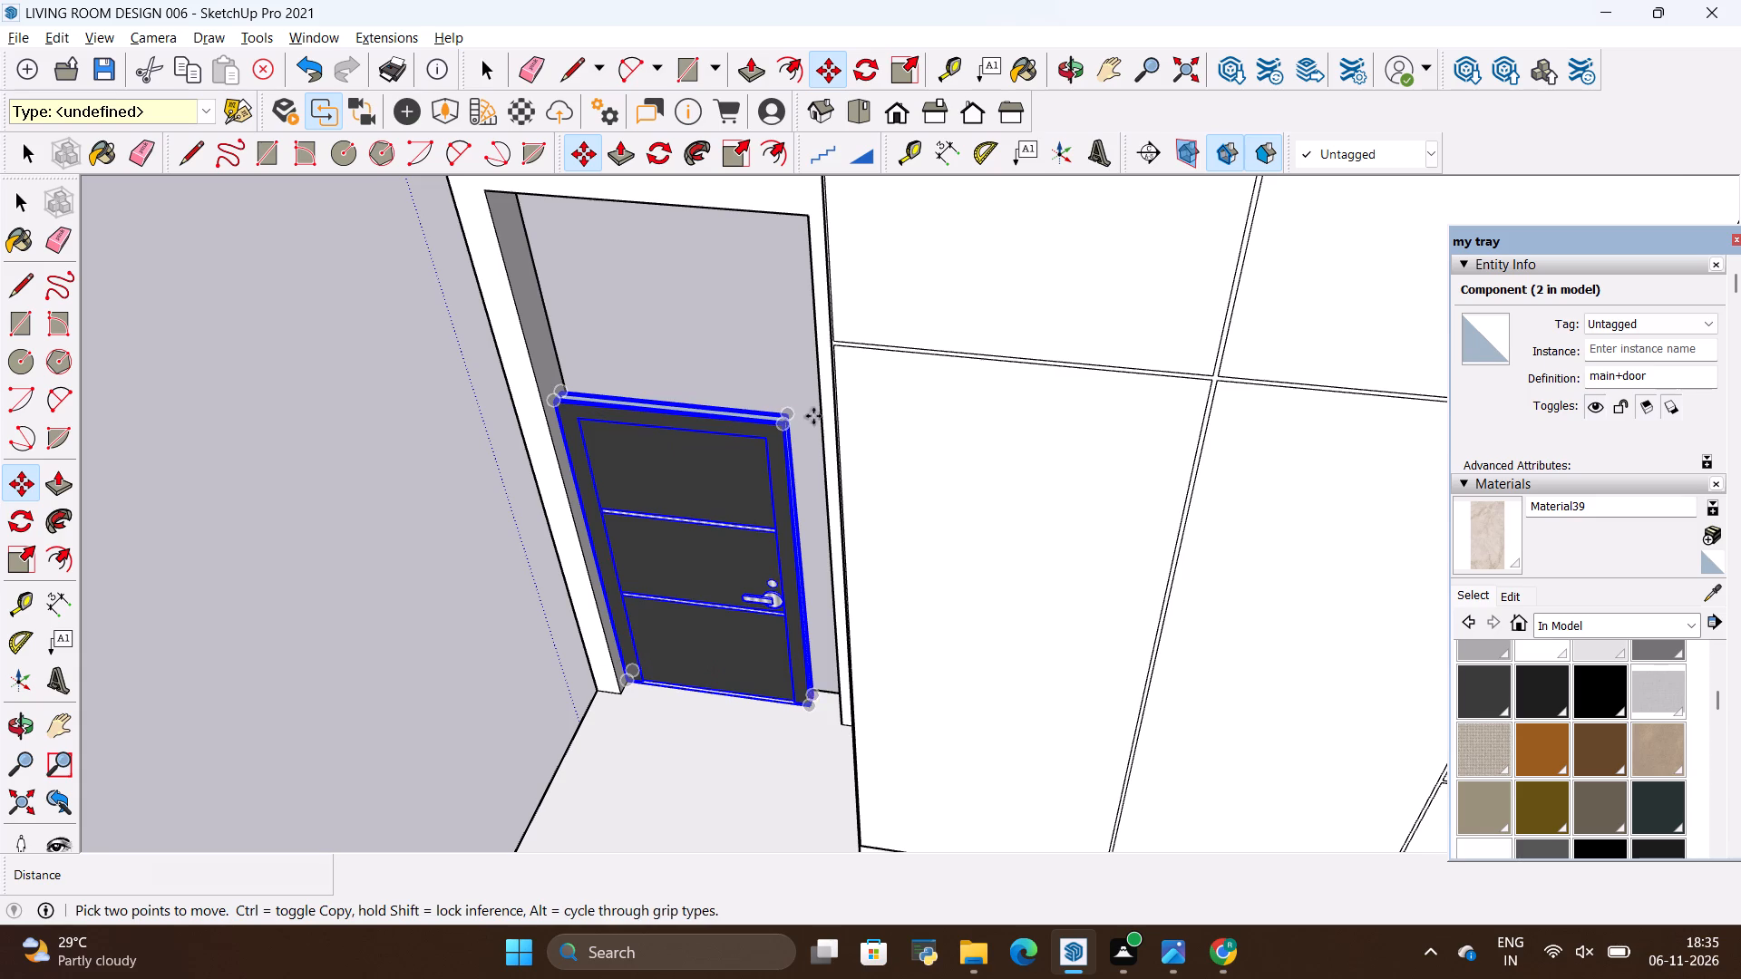
scroll(979, 542, "down", 5)
scroll(853, 476, "up", 4)
key("s")
scroll(824, 442, "up", 5)
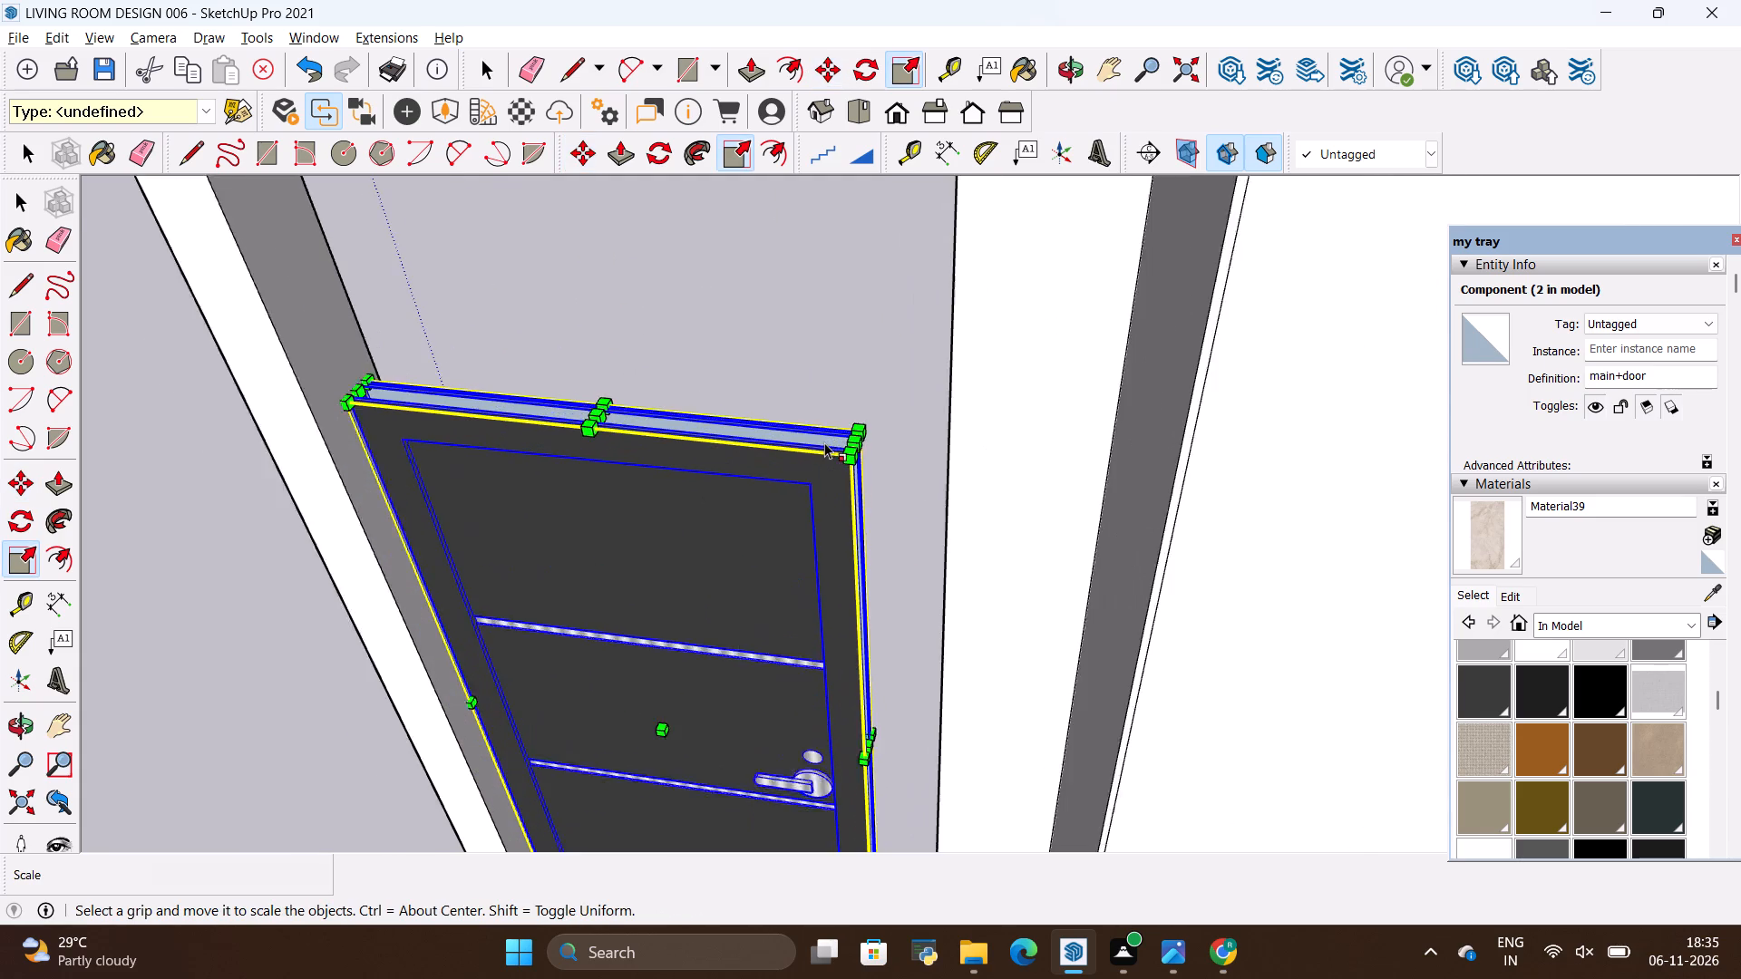
scroll(824, 442, "up", 1)
left_click(858, 436)
scroll(863, 456, "down", 10)
scroll(956, 170, "up", 2)
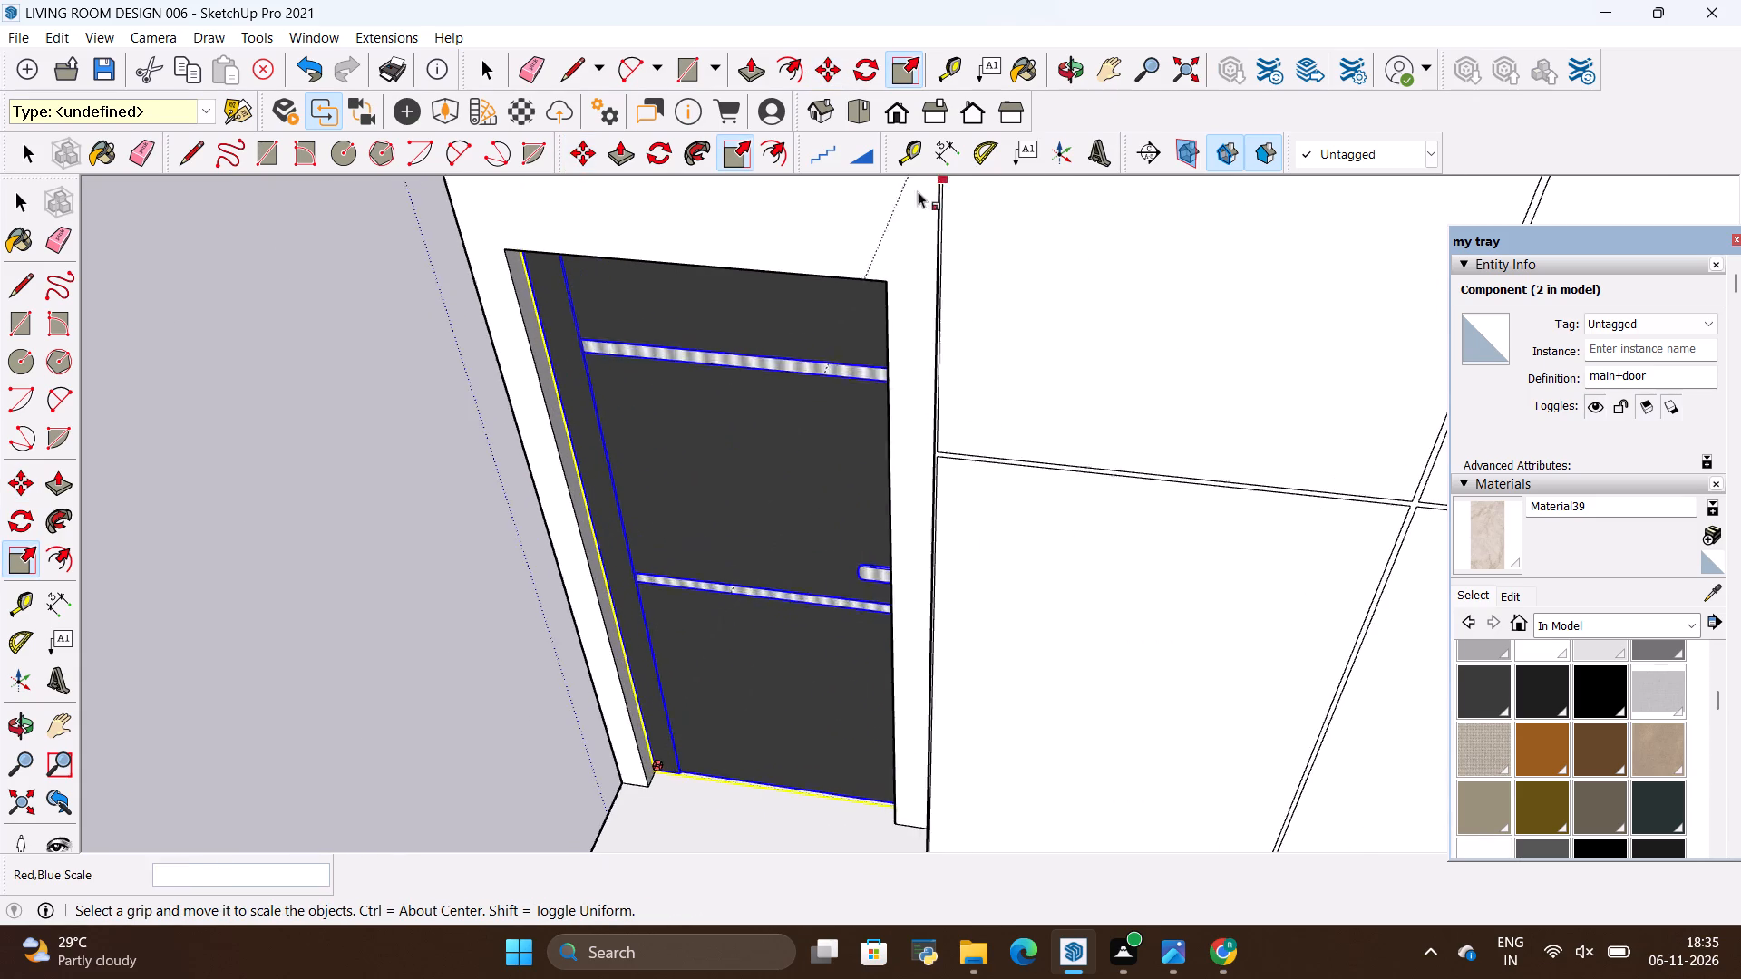
scroll(918, 191, "up", 9)
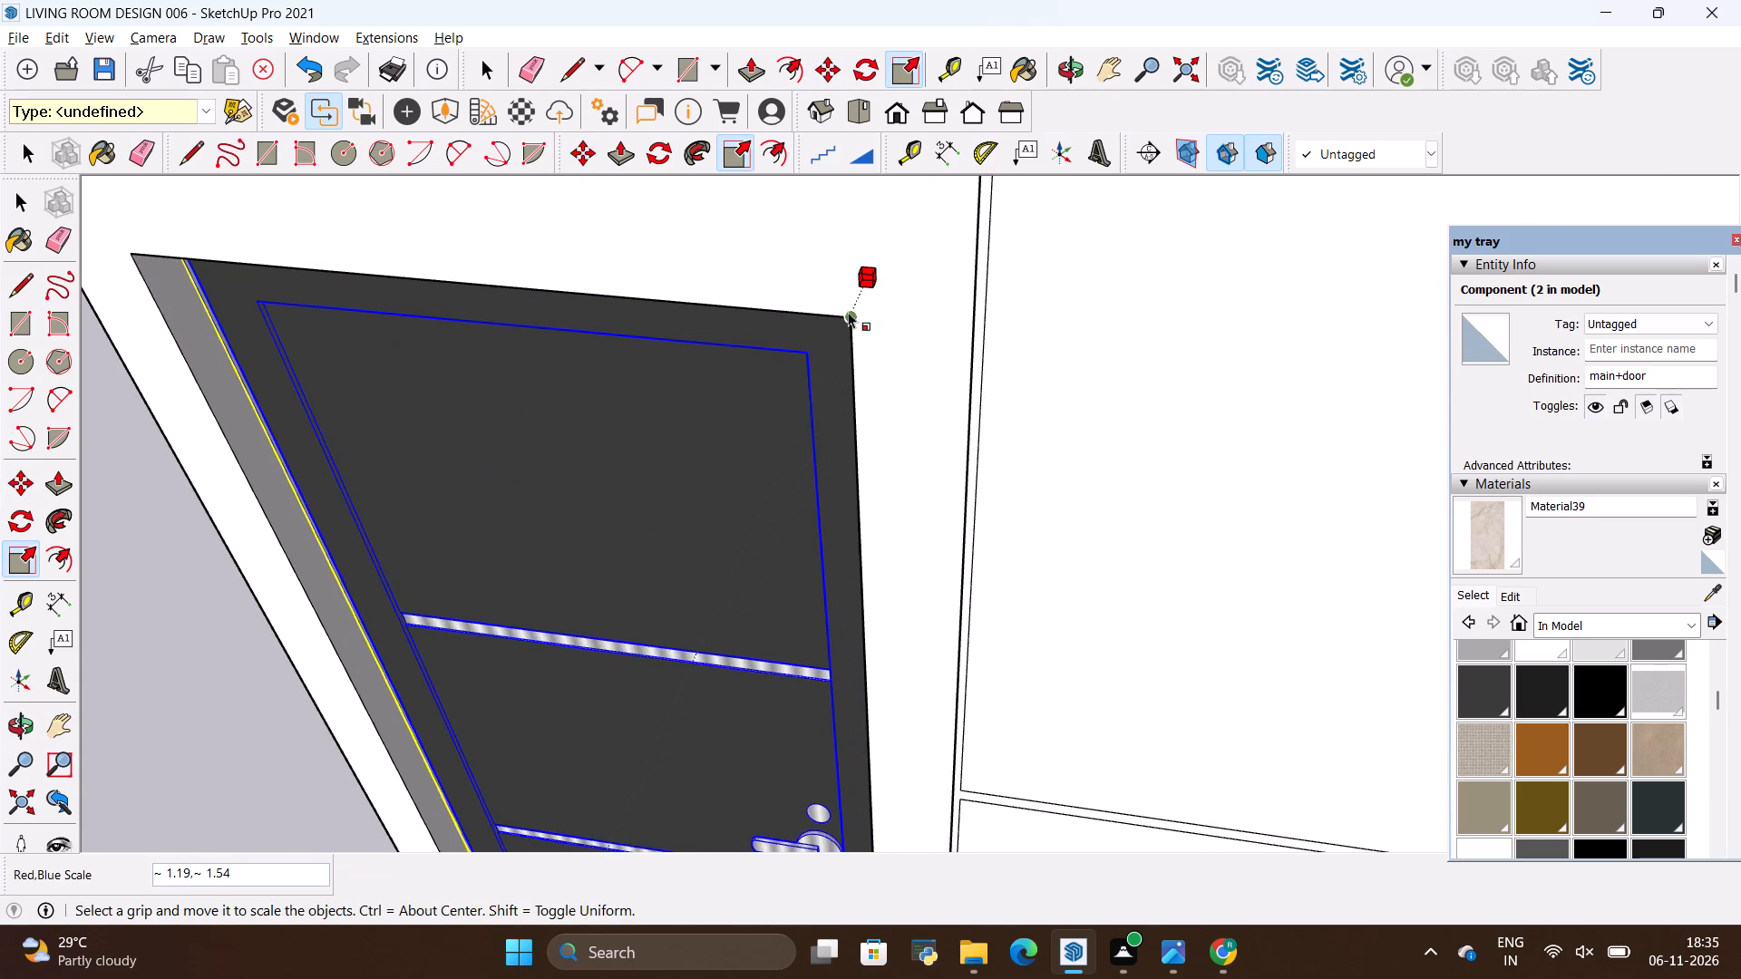
left_click(848, 312)
key("space")
left_click(906, 335)
Compare the bedroom model with the images (14) reference photo, examining the wardrobe, bed wall, door and ceiling.
scroll(909, 335, "down", 20)
scroll(909, 335, "down", 3)
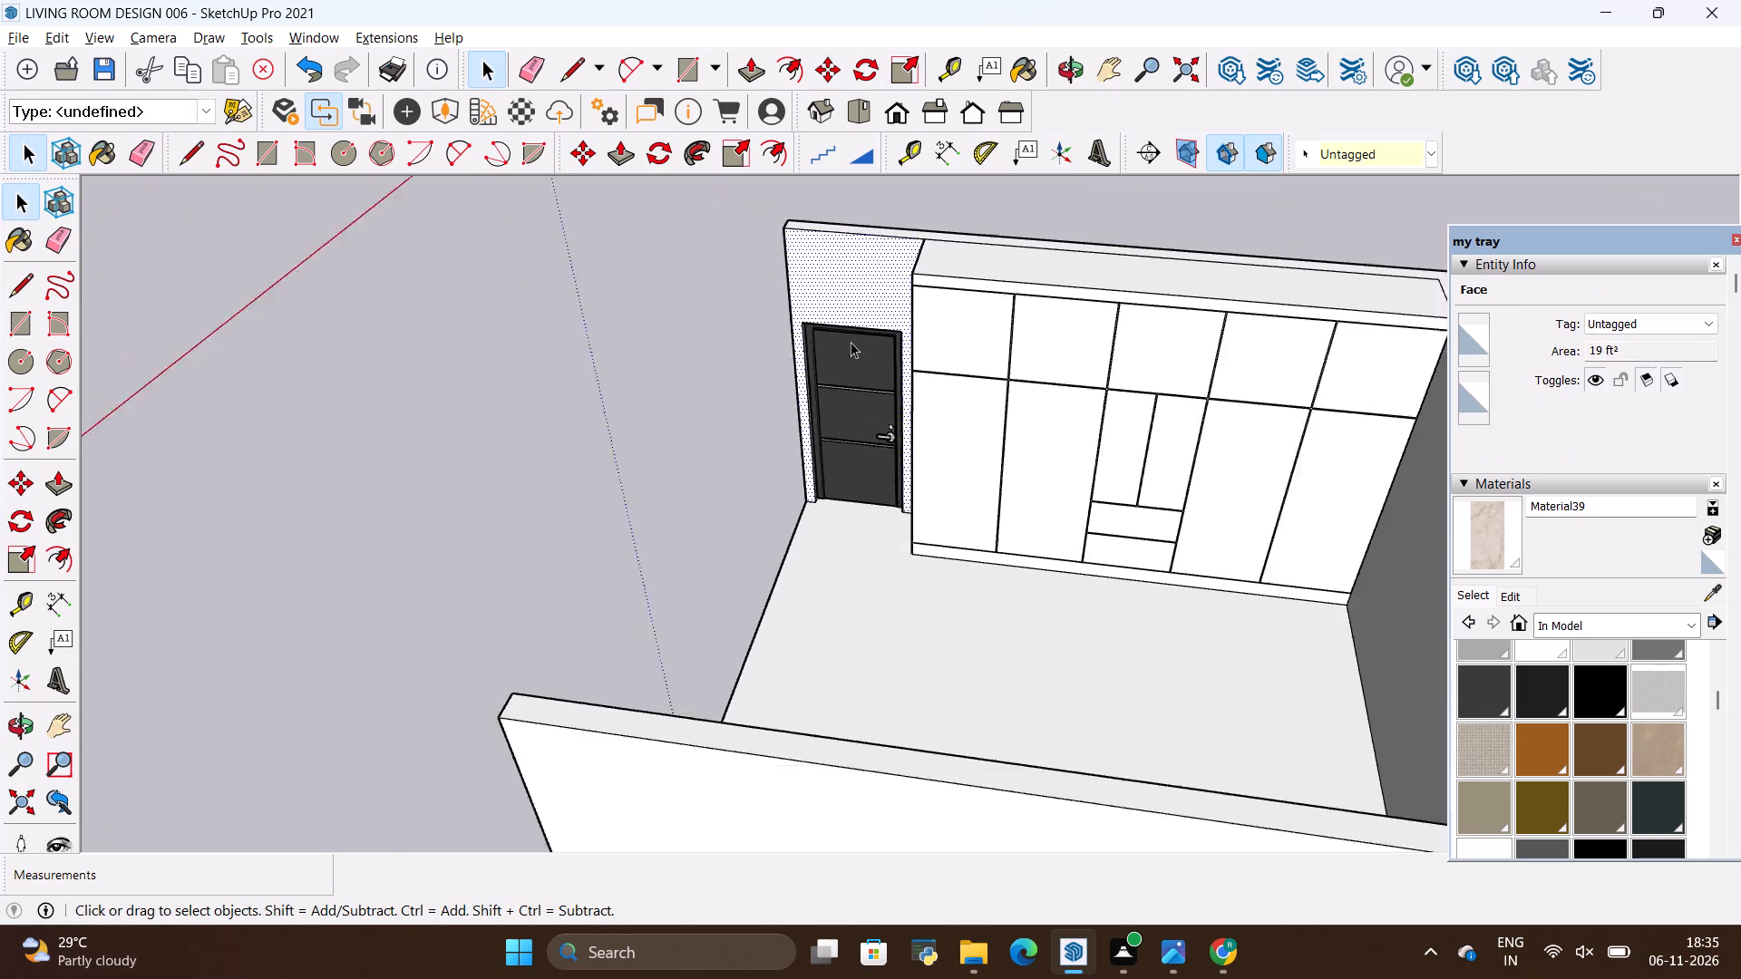
left_click(20, 707)
left_click_drag(174, 646, 337, 683)
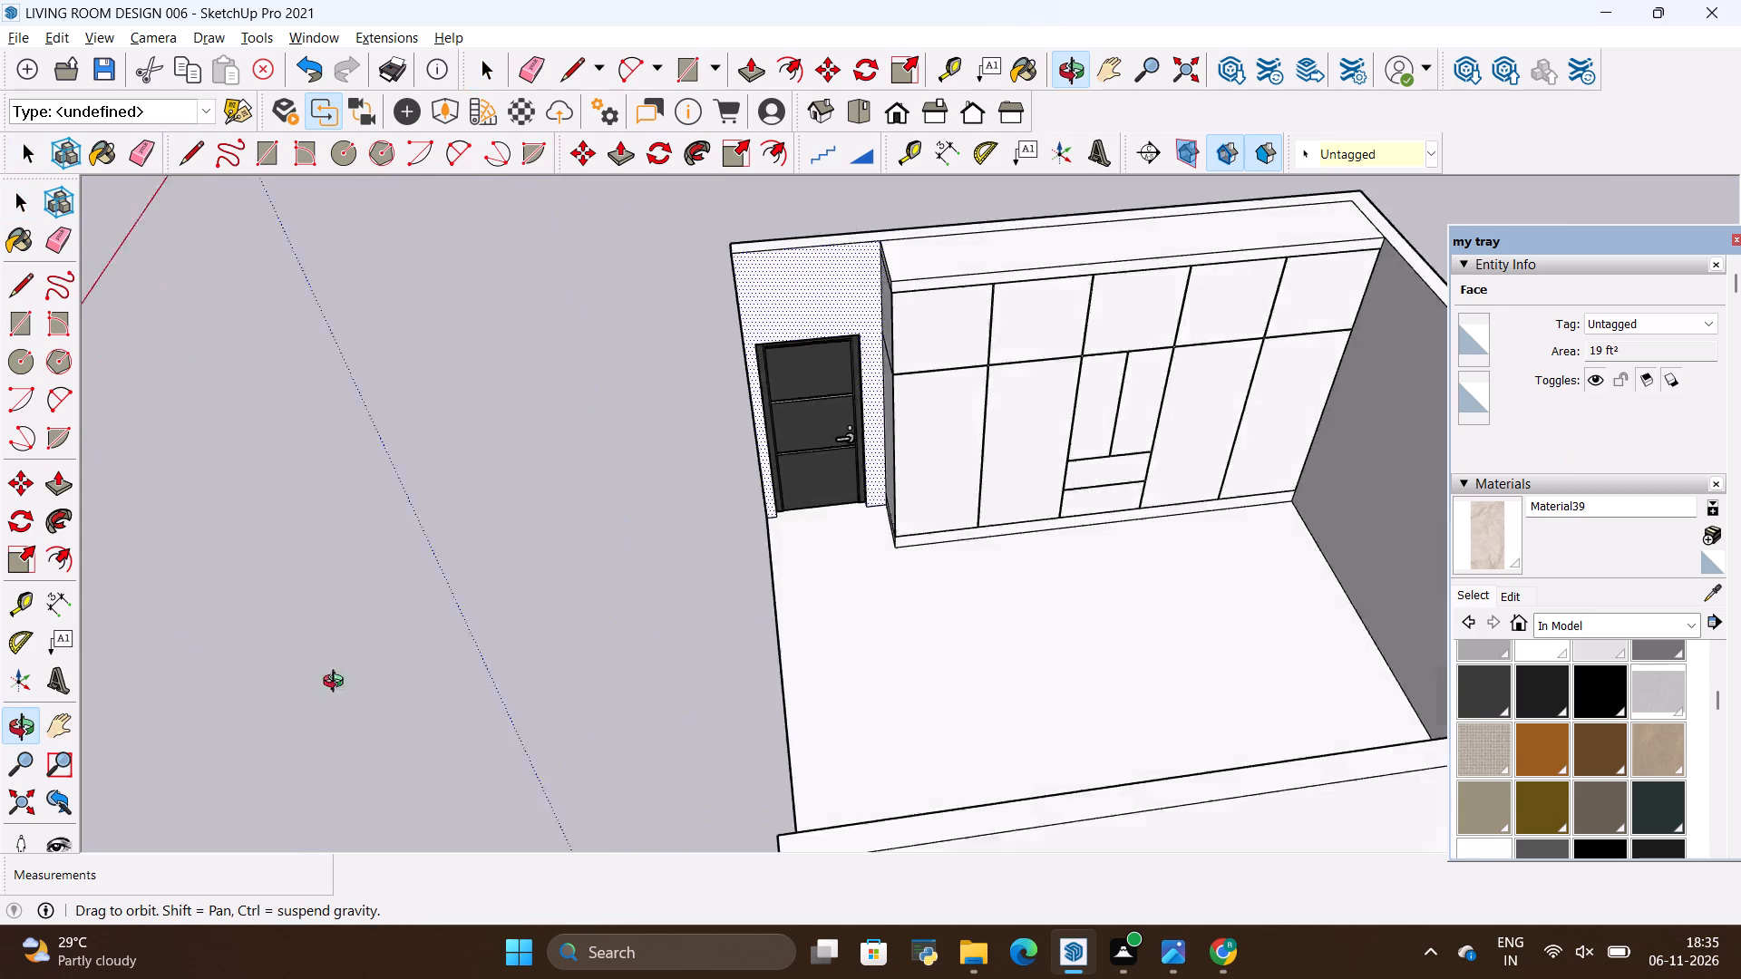
left_click_drag(337, 683, 721, 535)
key("alt+Tab")
key("alt+Tab")
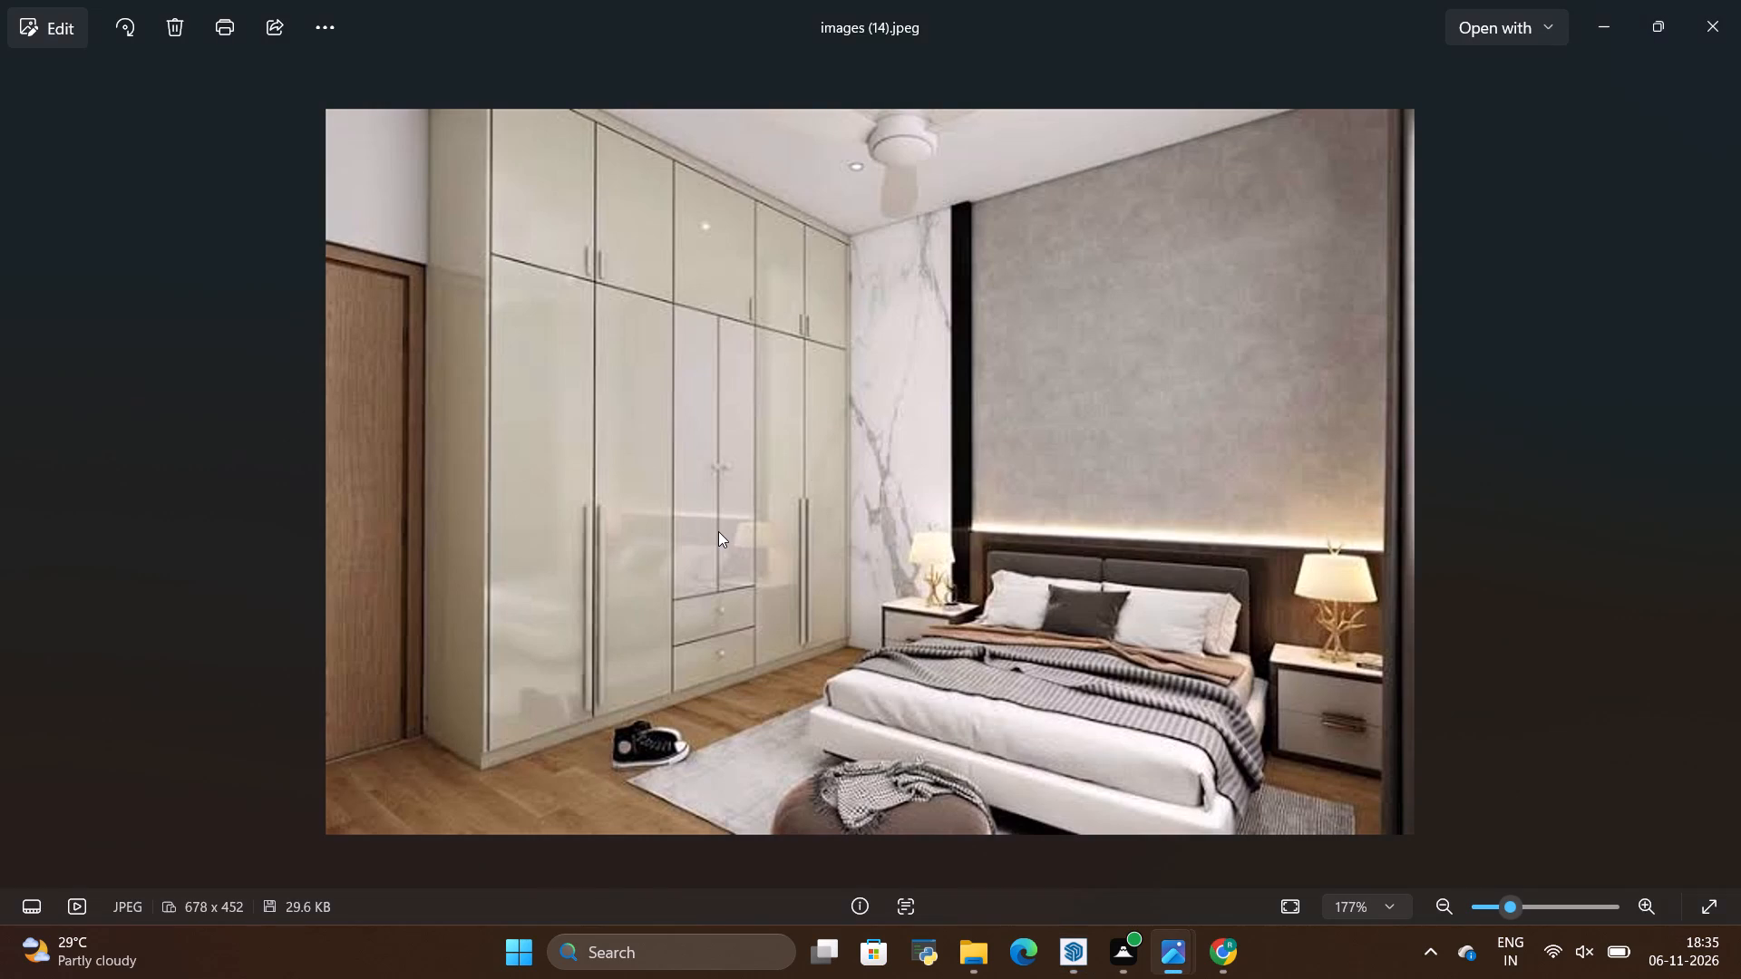
scroll(718, 531, "down", 6)
scroll(1145, 416, "up", 9)
left_click_drag(727, 621, 954, 512)
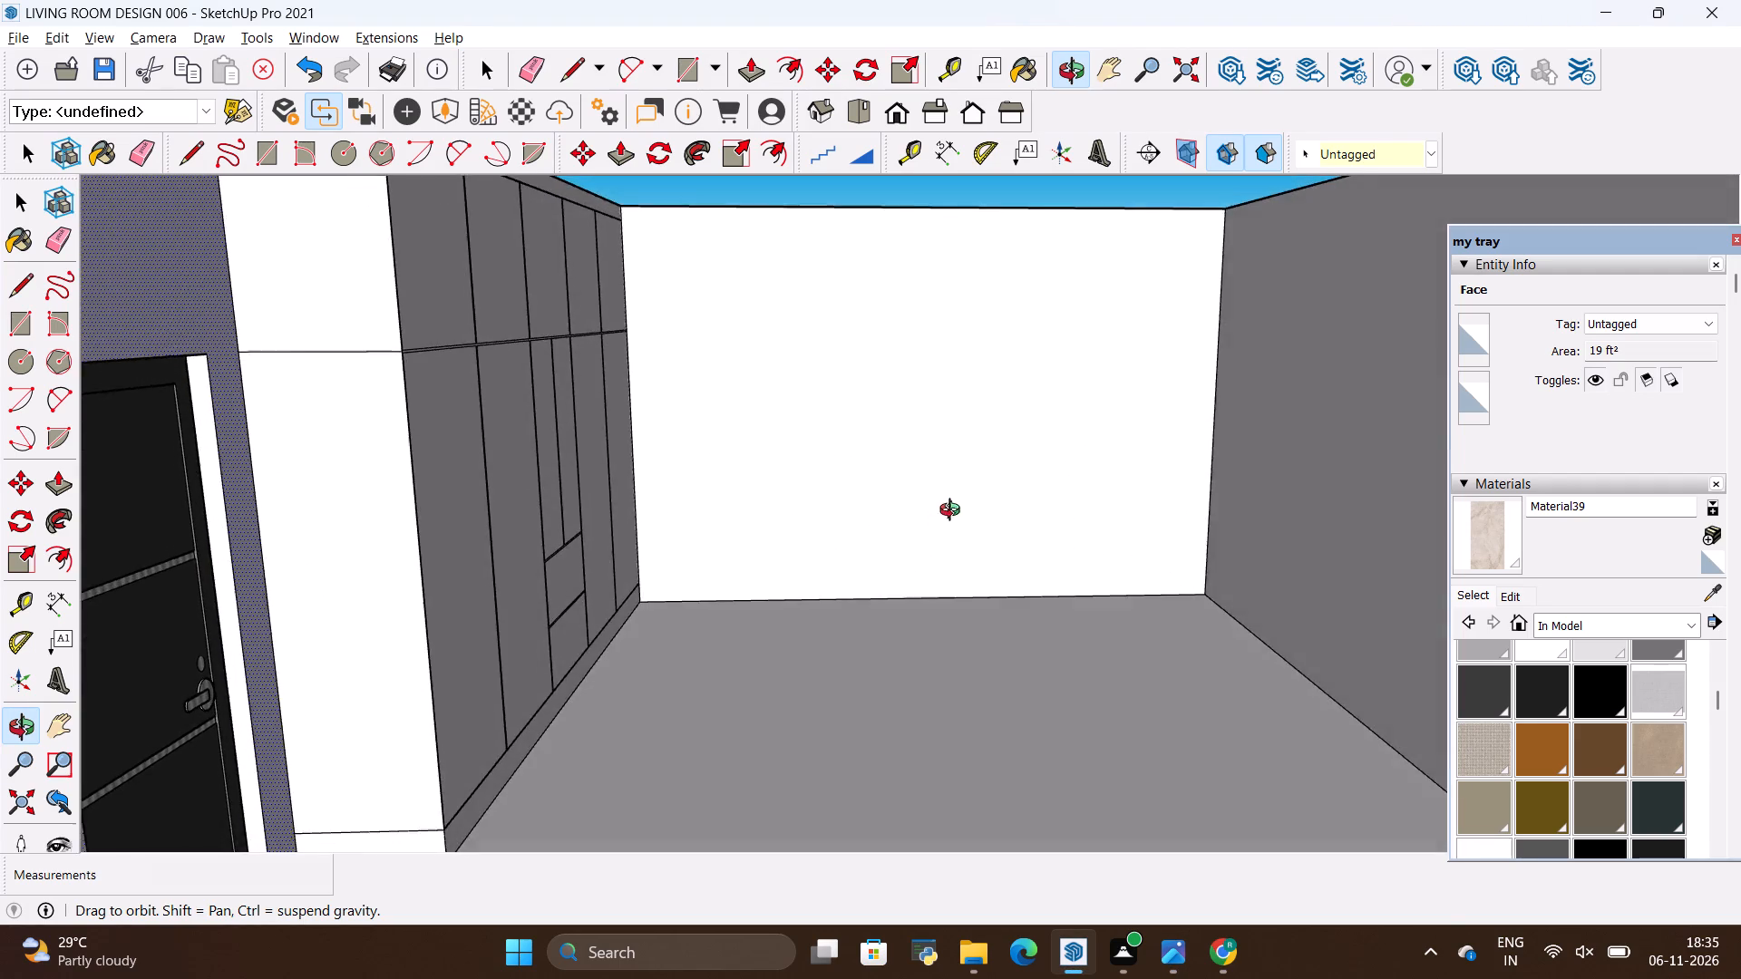
left_click_drag(954, 512, 876, 585)
key("alt+Tab")
scroll(861, 578, "down", 5)
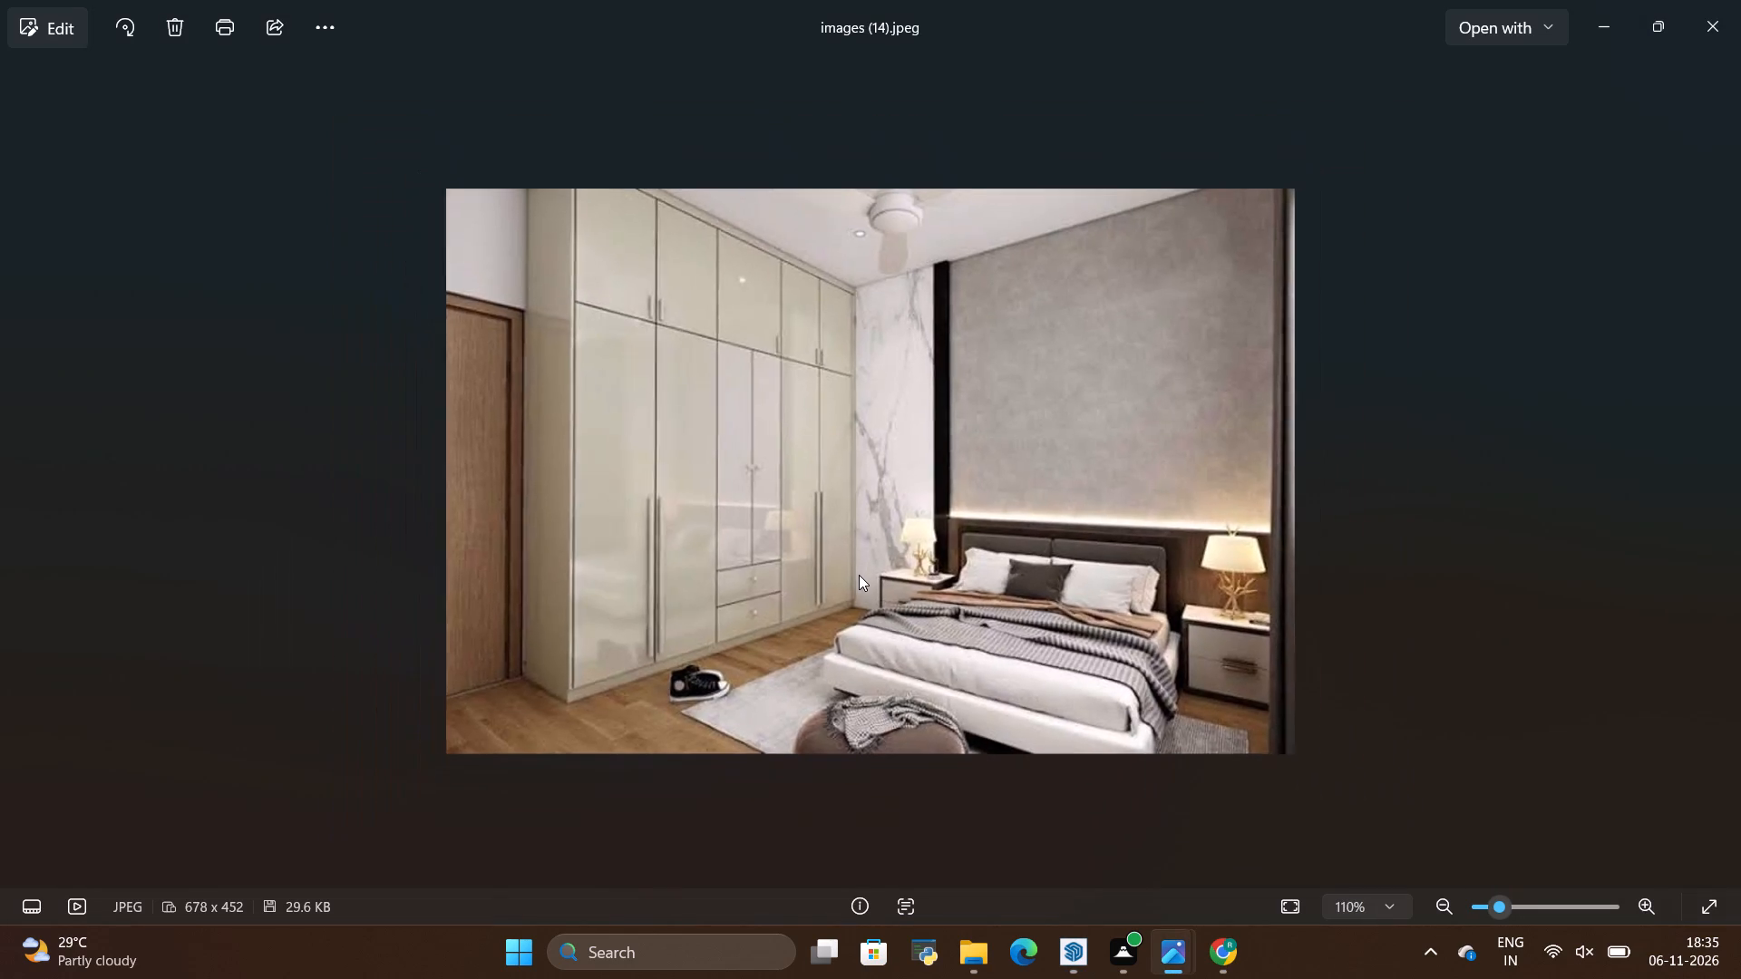
scroll(894, 638, "up", 5)
scroll(1053, 611, "up", 1)
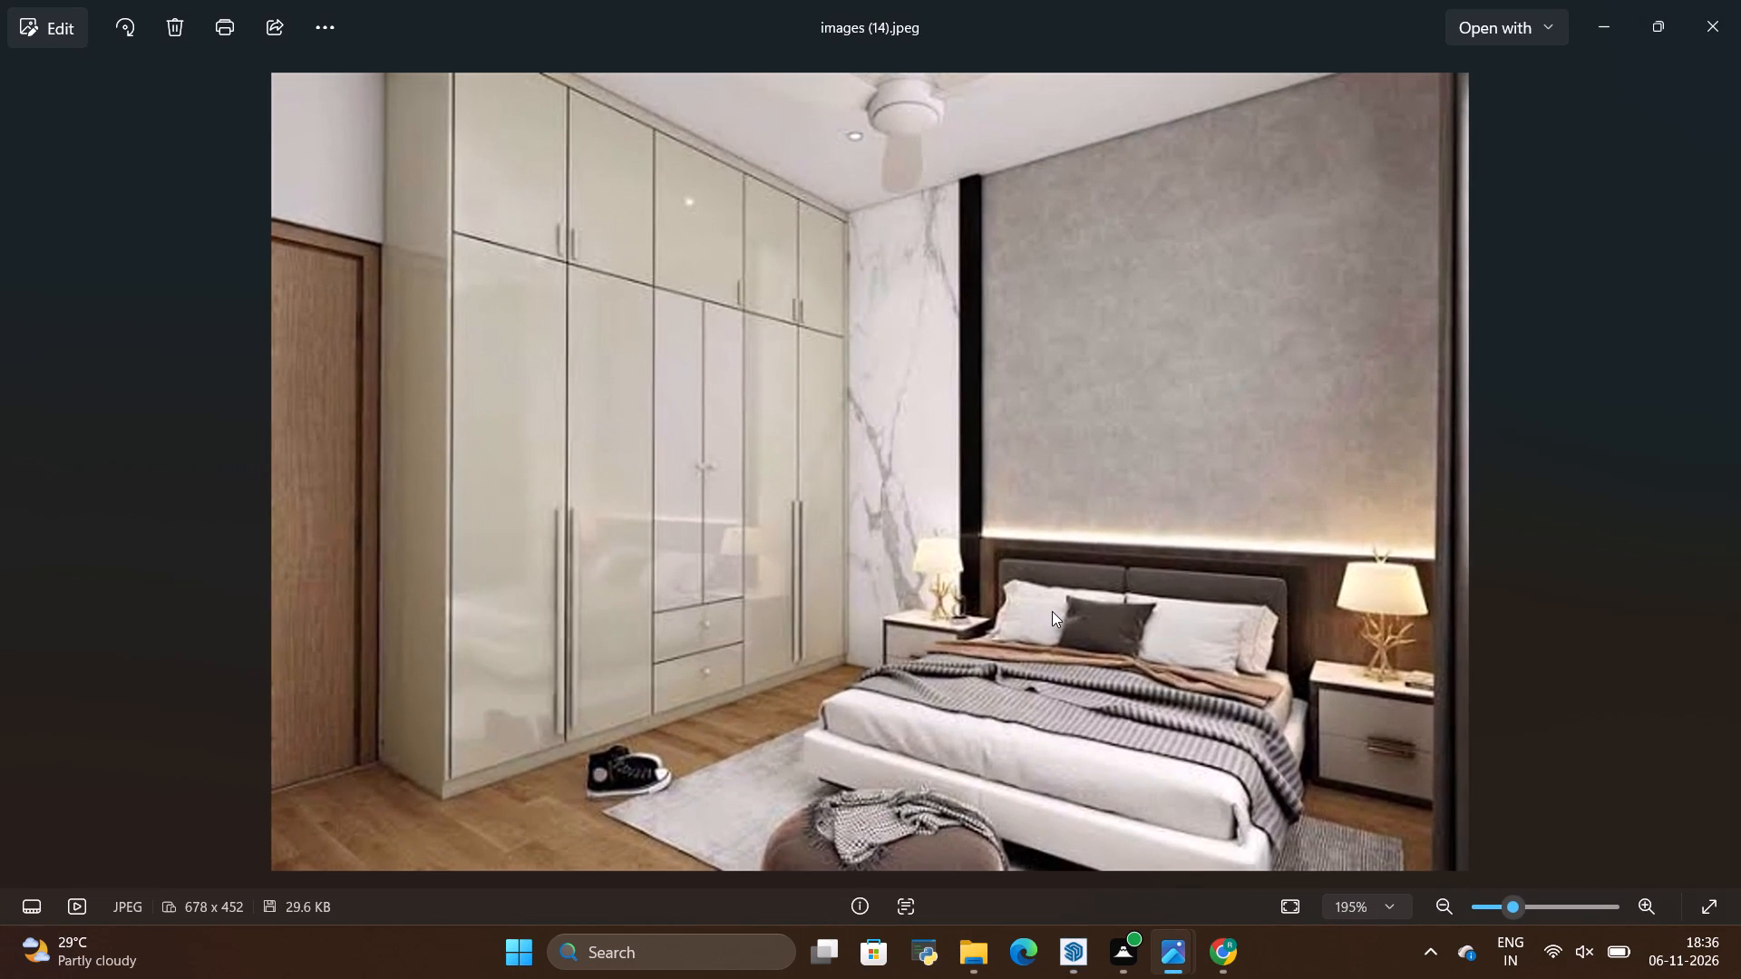
scroll(1052, 611, "down", 5)
scroll(1163, 512, "up", 4)
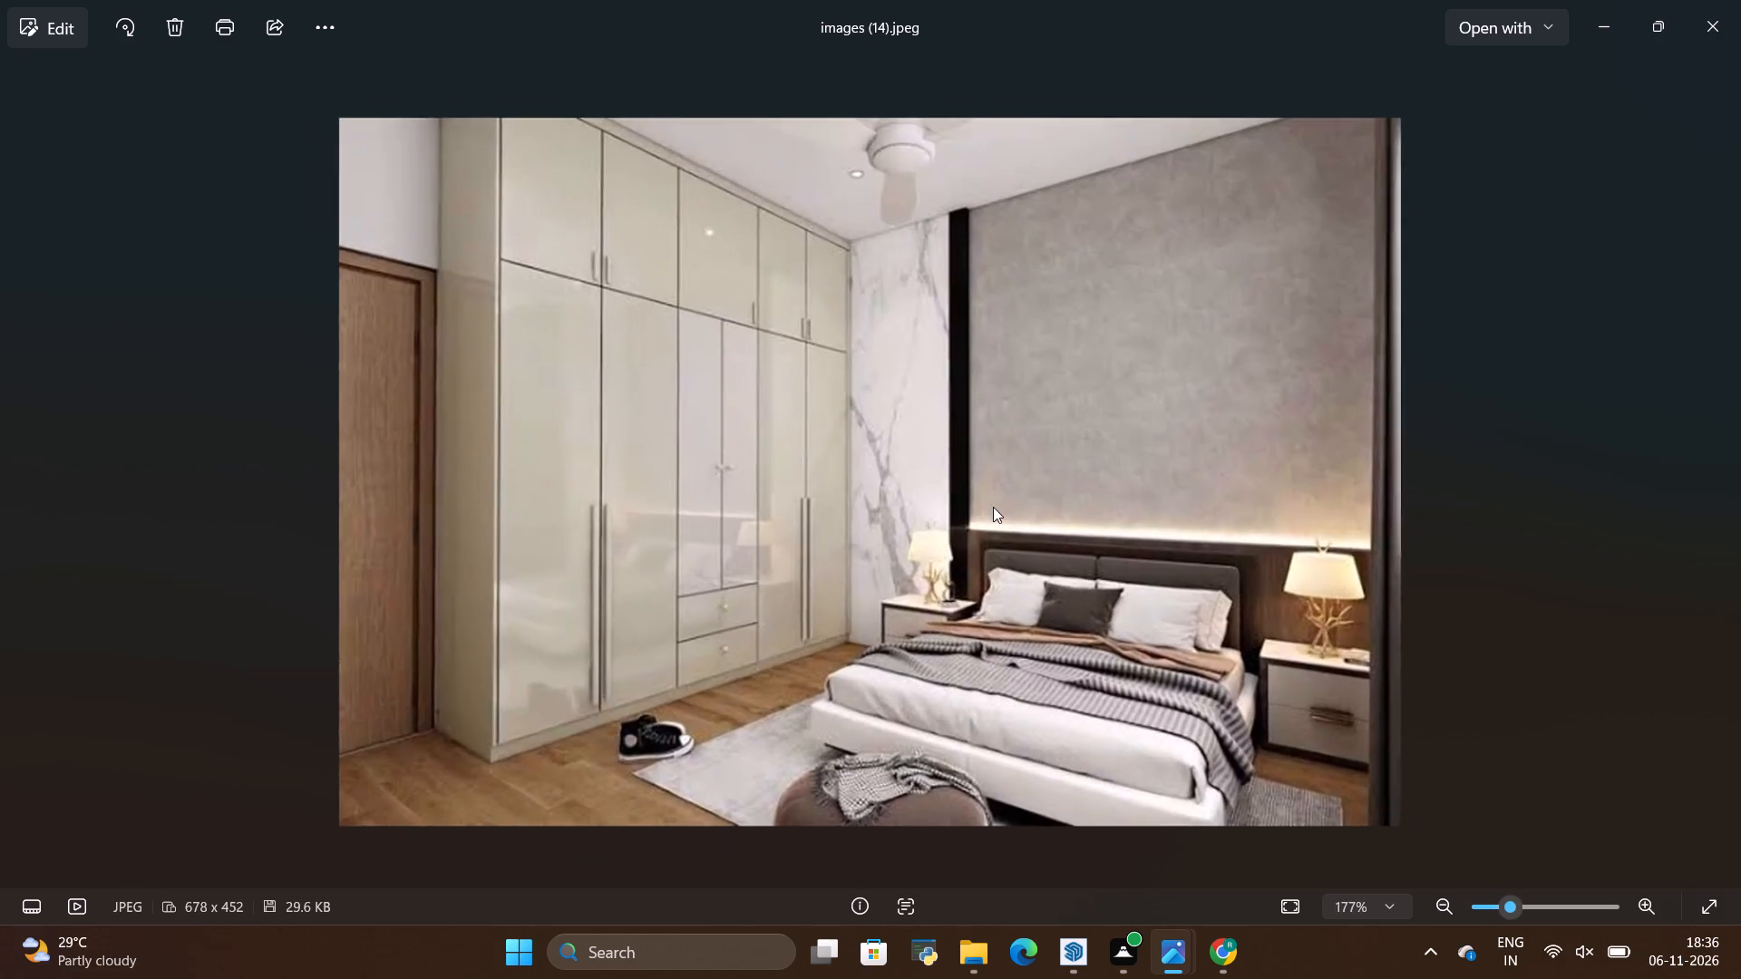
scroll(993, 507, "up", 3)
scroll(993, 508, "down", 3)
scroll(993, 508, "up", 2)
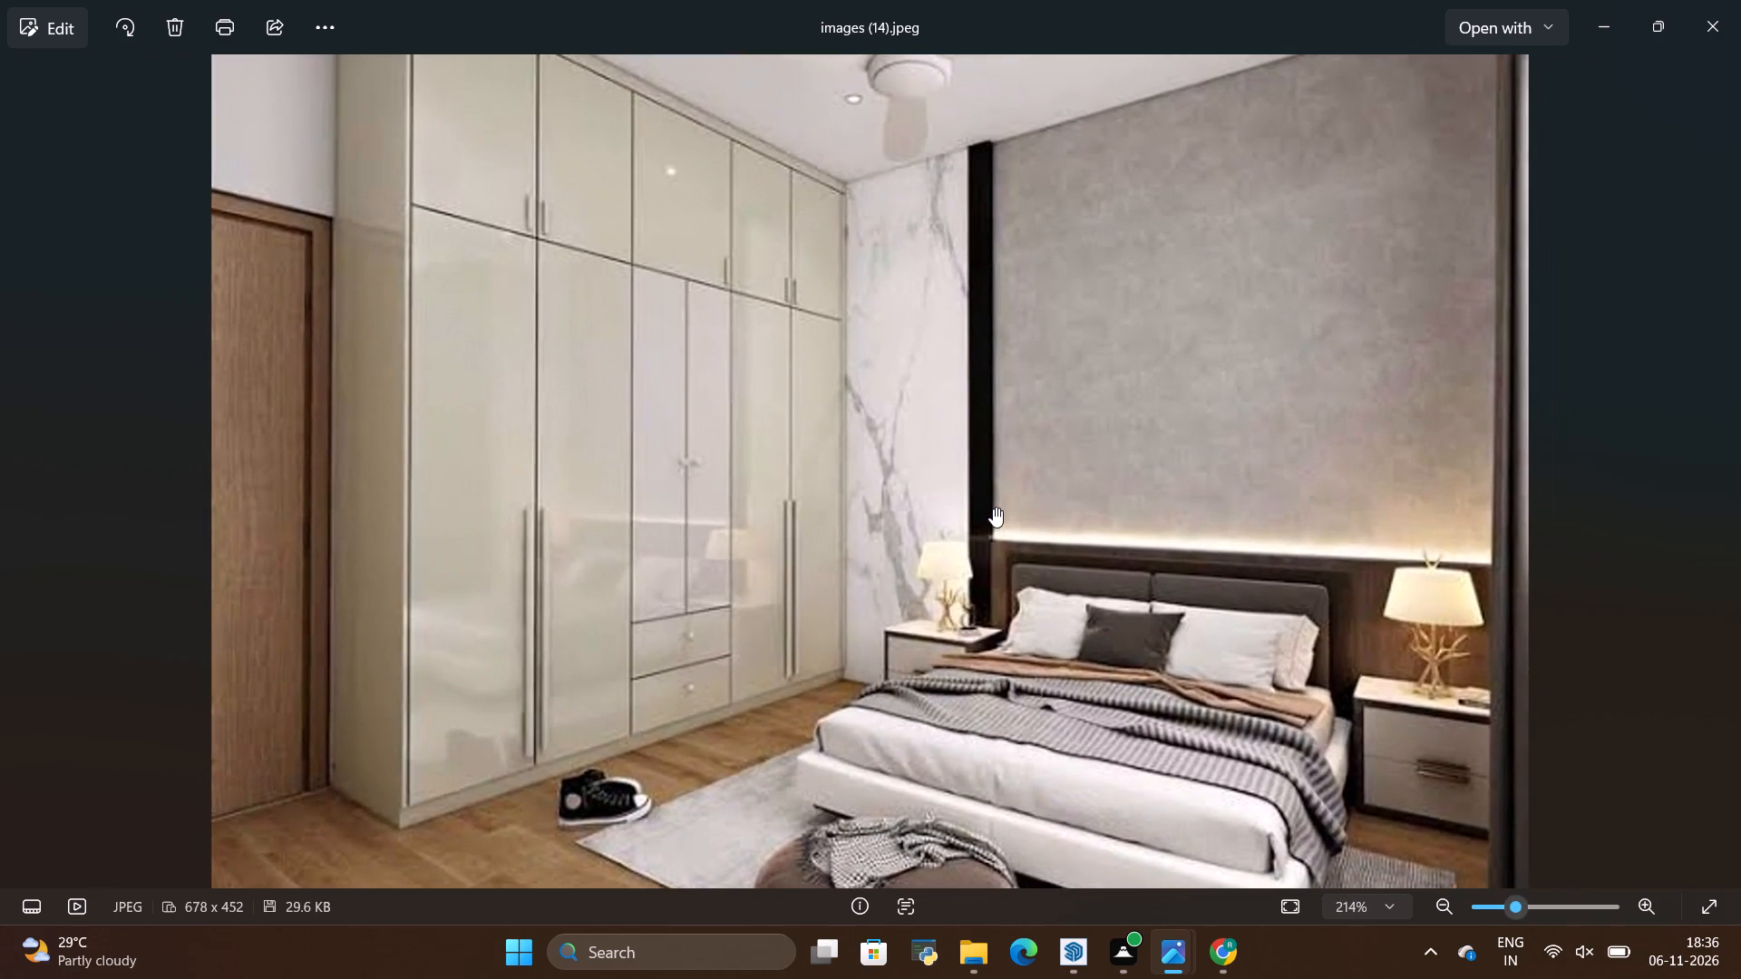
key("alt+Tab")
scroll(993, 508, "down", 2)
left_click_drag(908, 561, 933, 628)
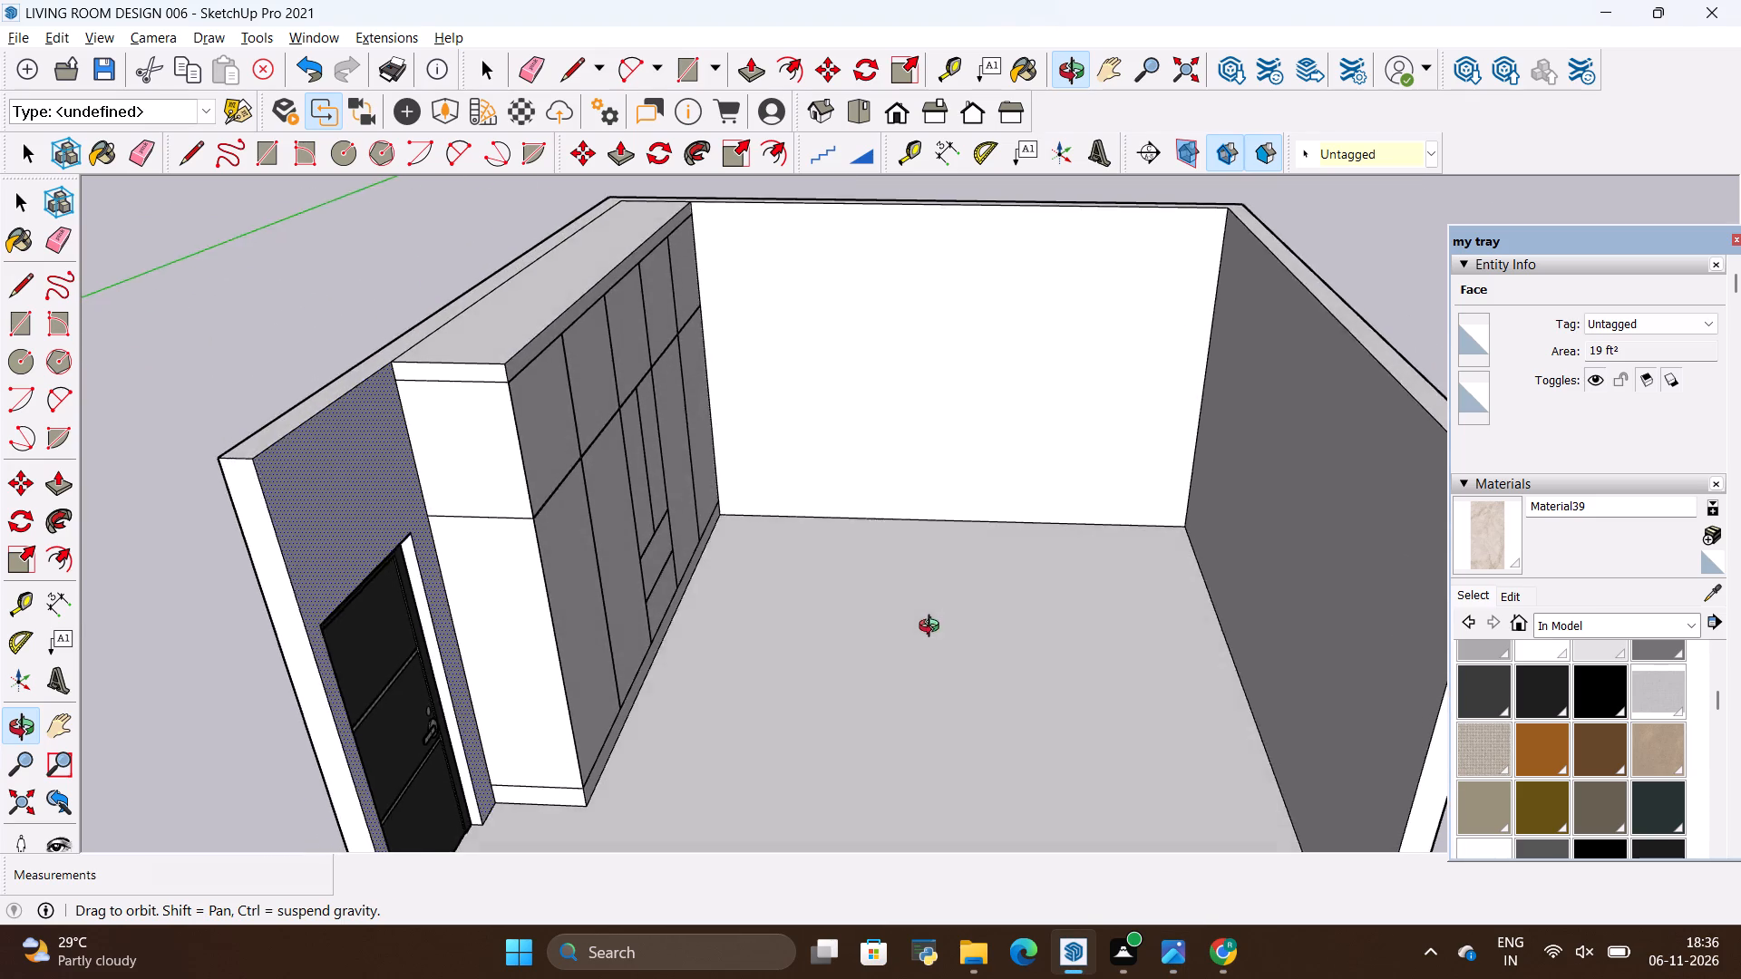
left_click_drag(933, 628, 925, 606)
scroll(695, 466, "down", 4)
left_click_drag(715, 460, 751, 511)
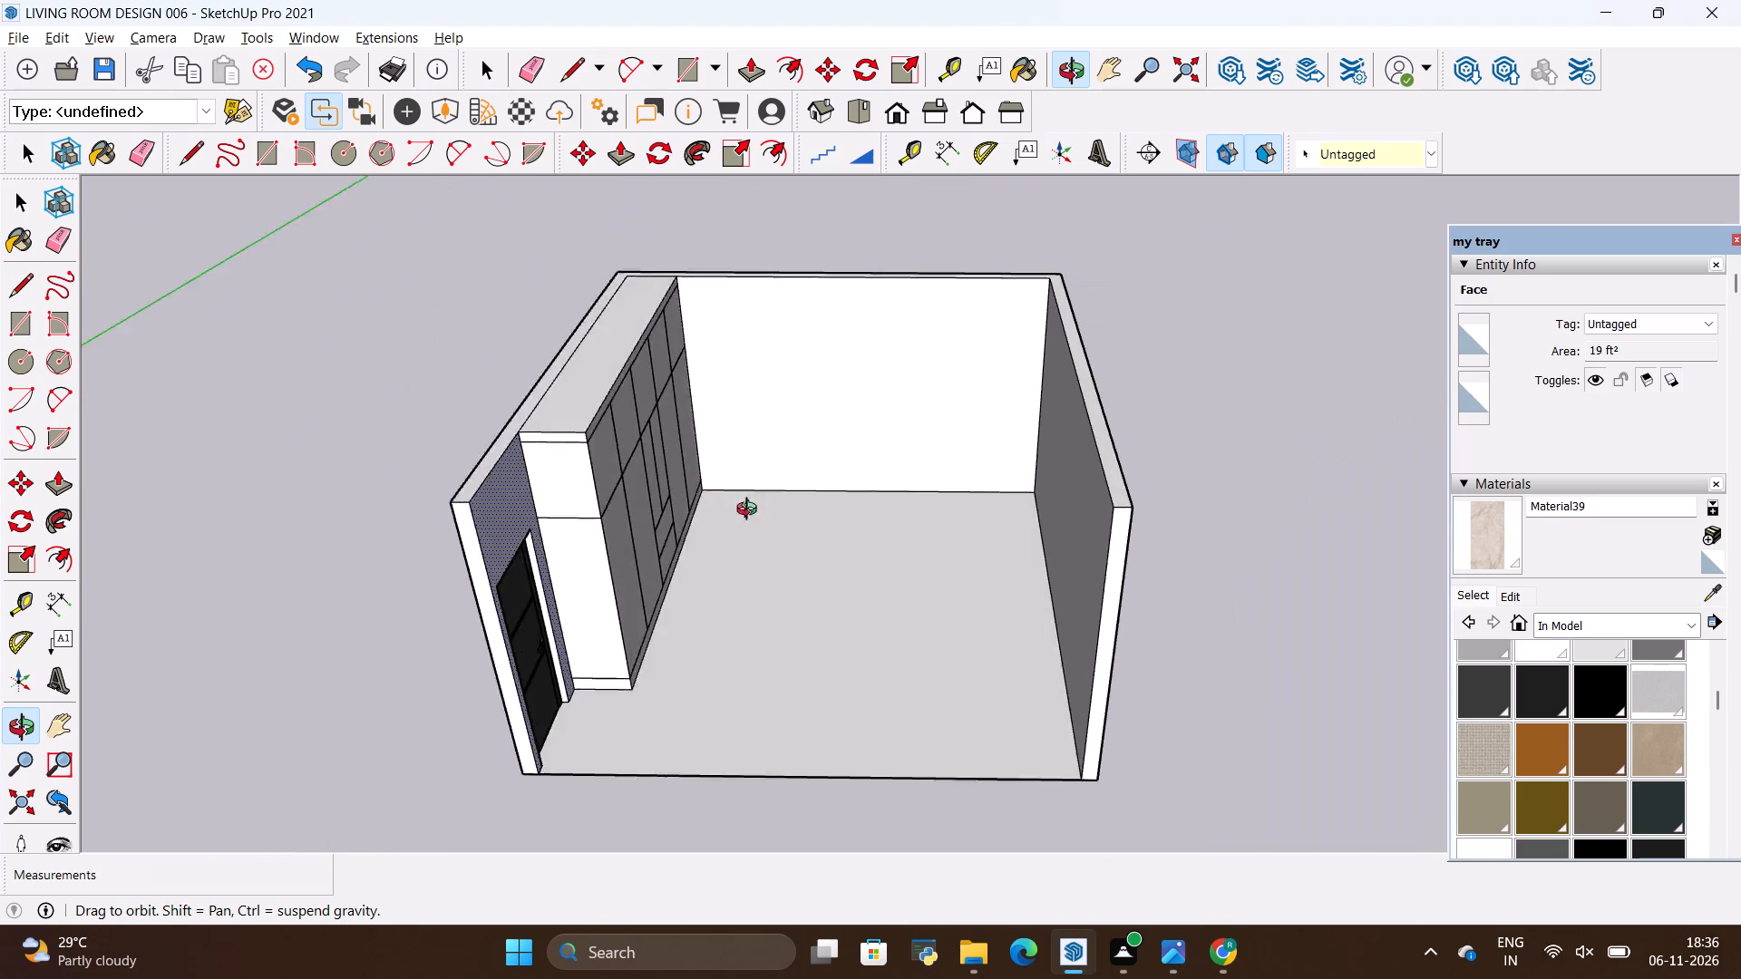
left_click_drag(751, 511, 793, 639)
key("alt+Tab")
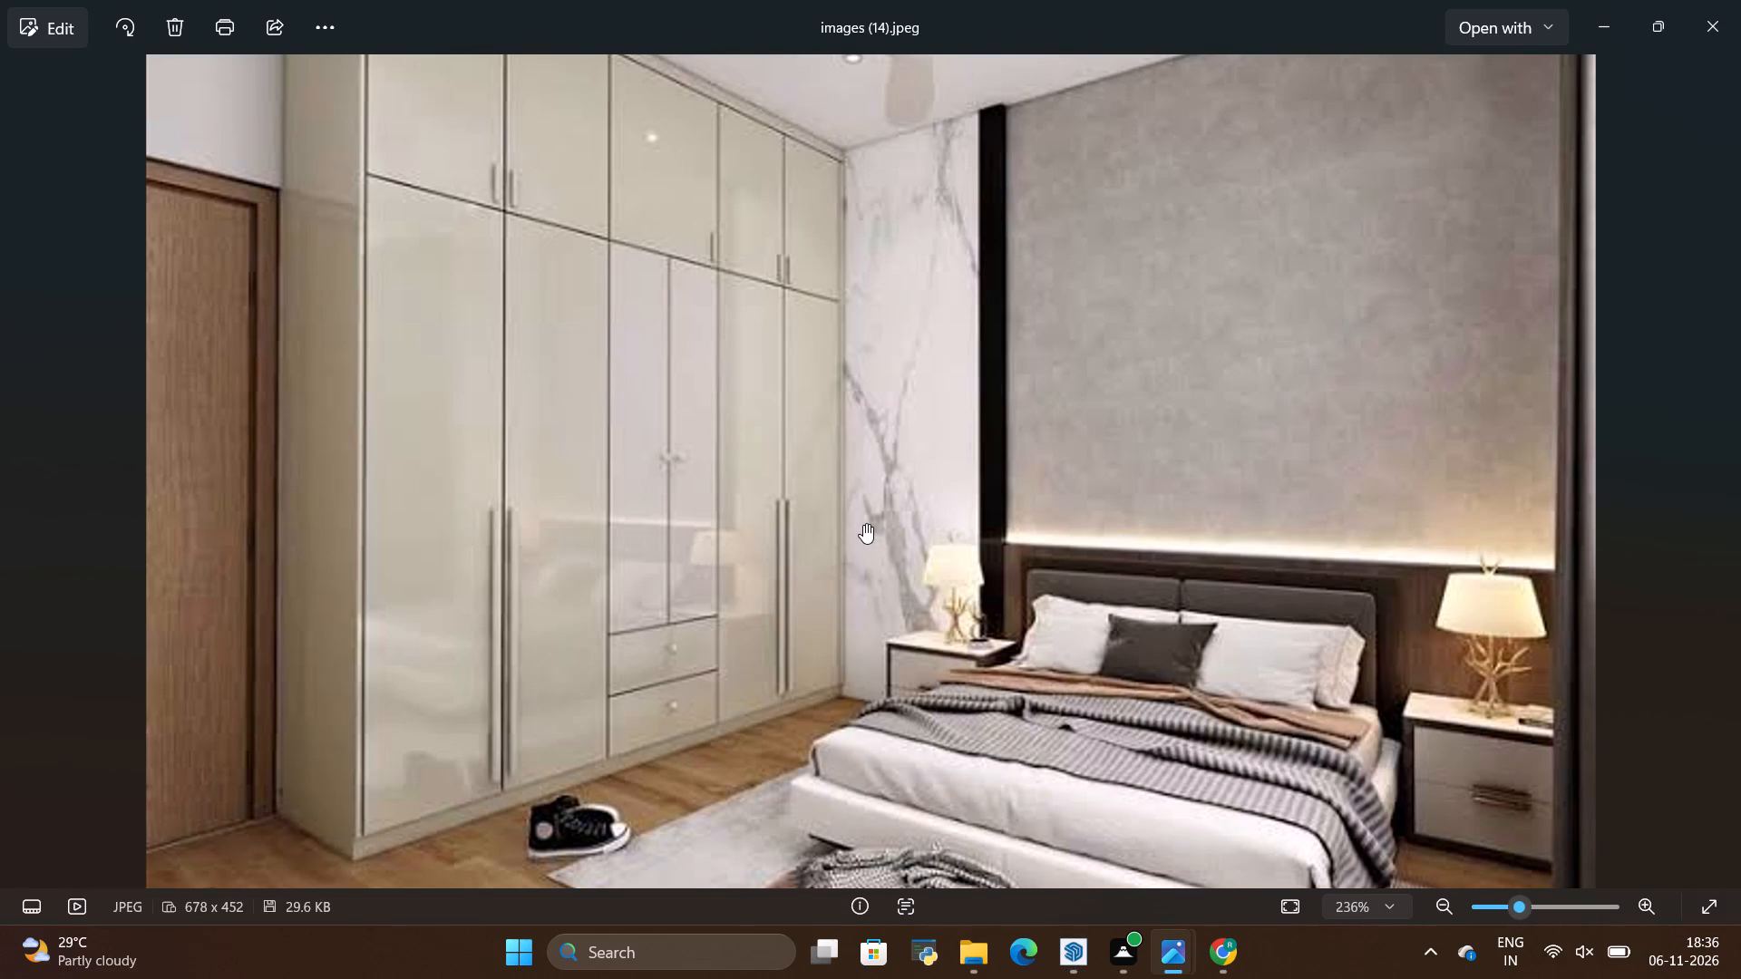
key("alt+Tab")
scroll(863, 524, "down", 3)
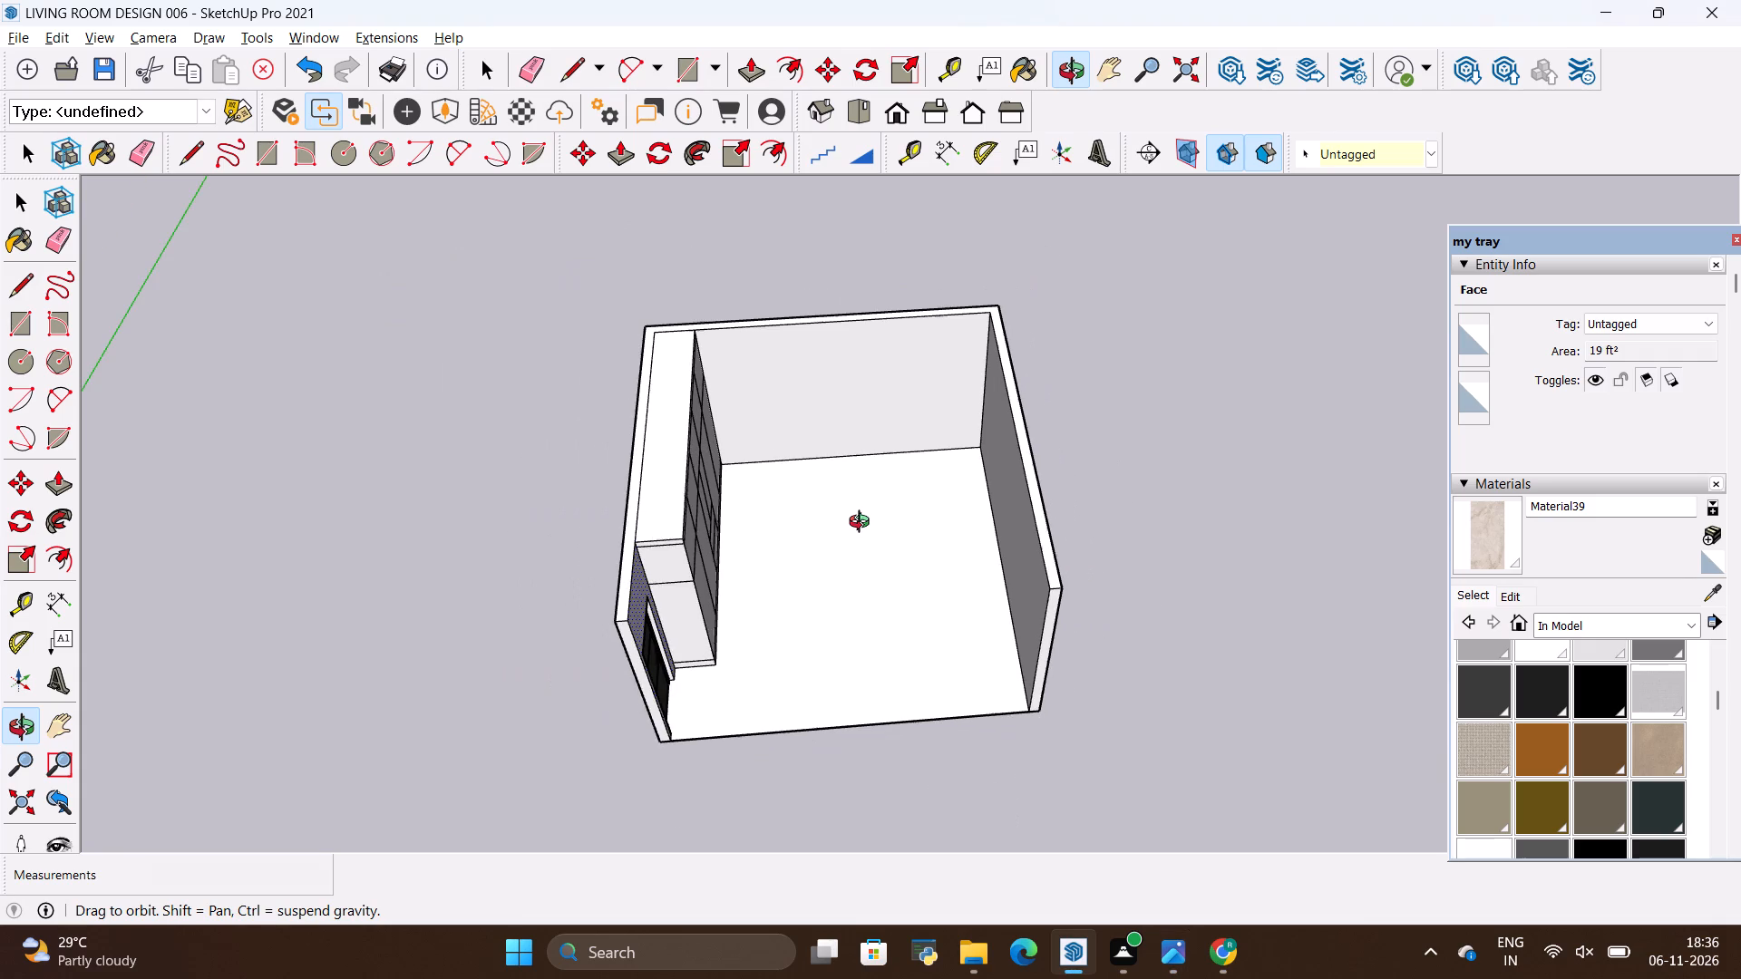
Draw a ceiling rectangle from the wardrobe's far top corner to the opposite wall's near top corner and make it a group.
left_click_drag(862, 523, 793, 396)
scroll(828, 386, "up", 5)
left_click_drag(950, 538, 945, 514)
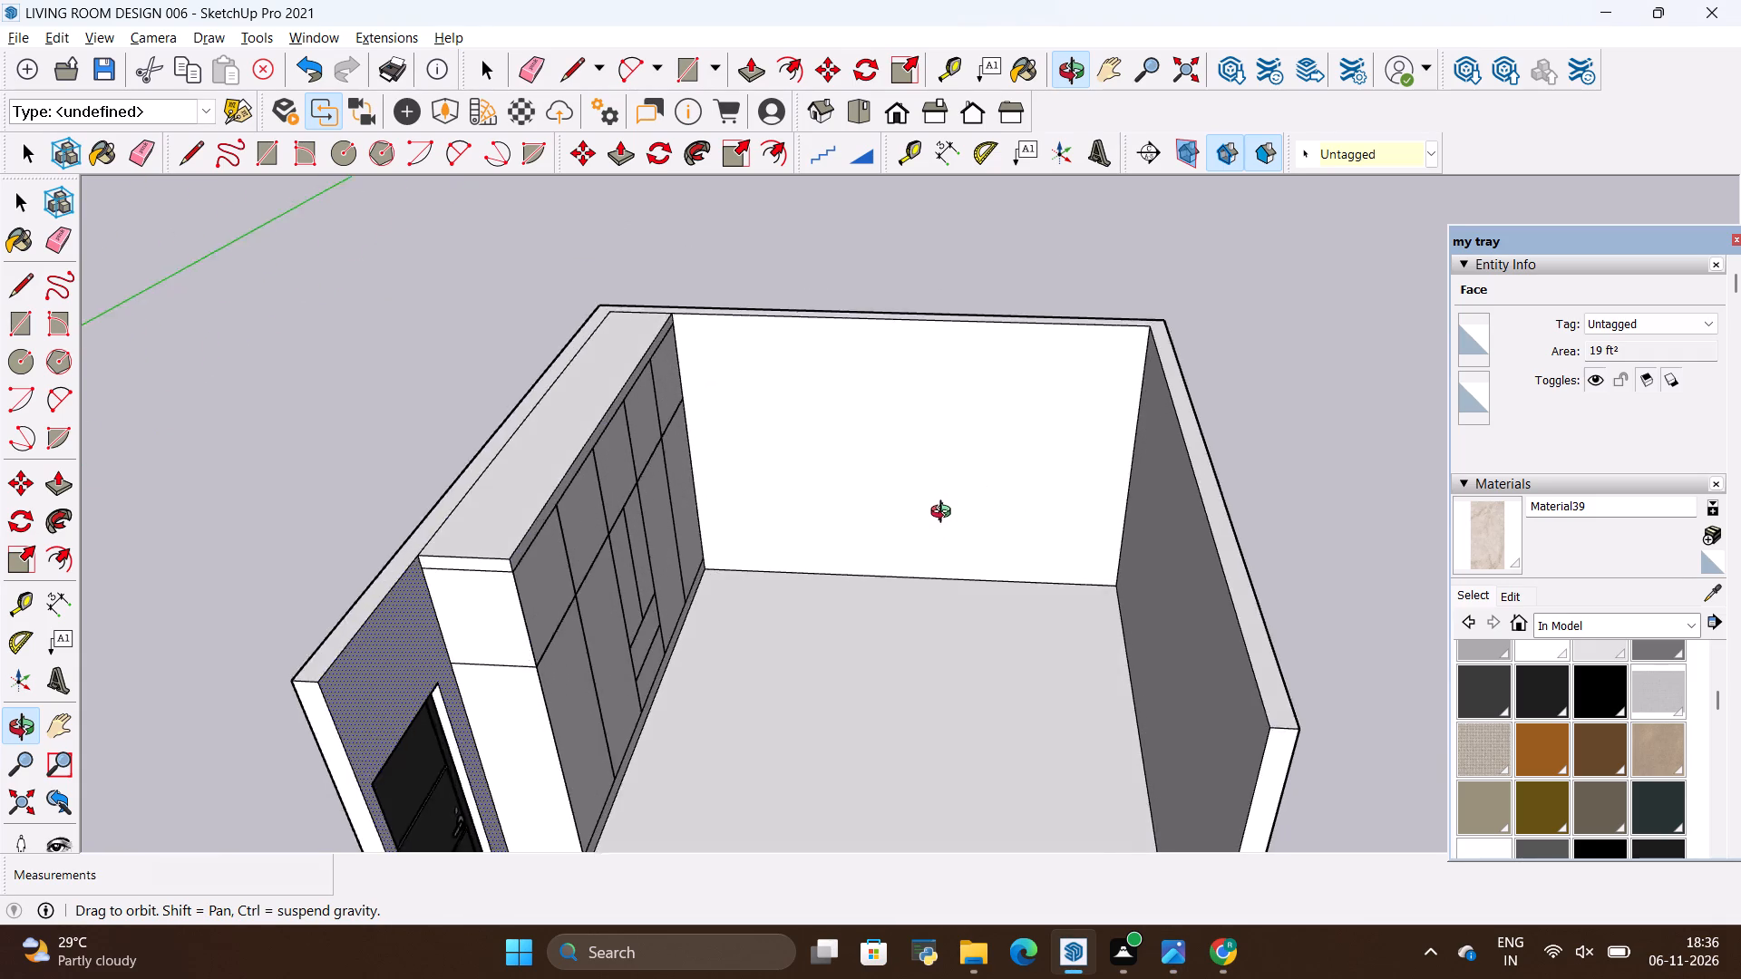
left_click_drag(945, 514, 958, 580)
key("r")
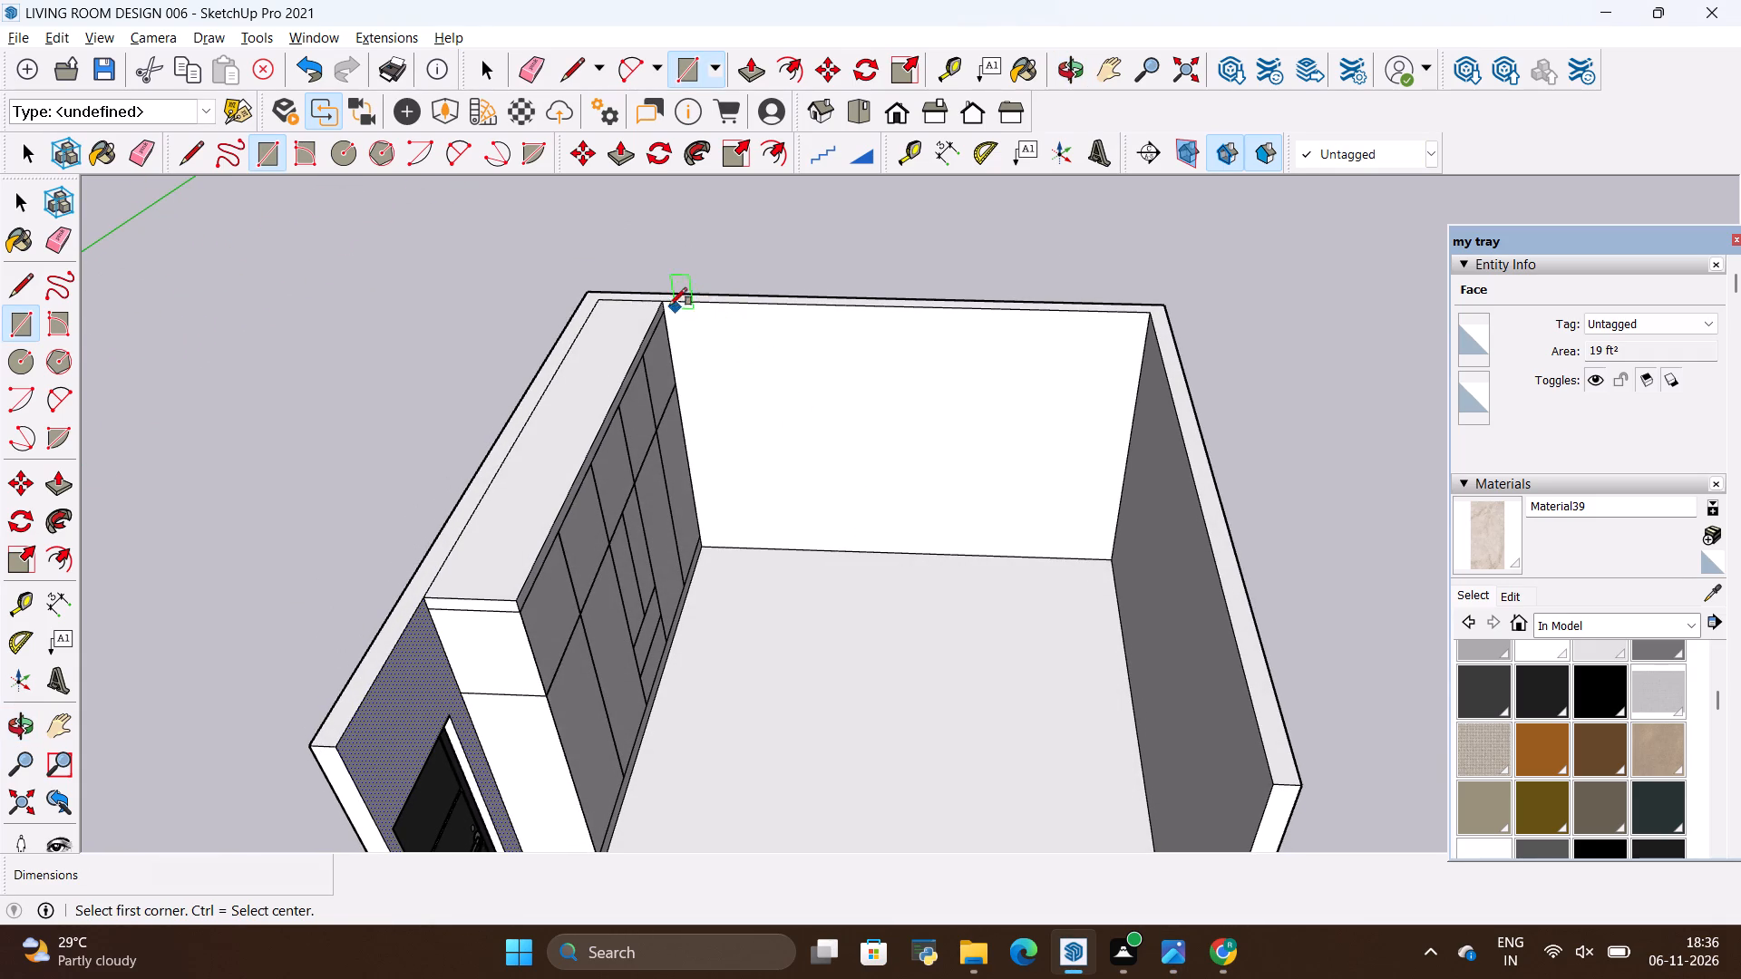
left_click(666, 304)
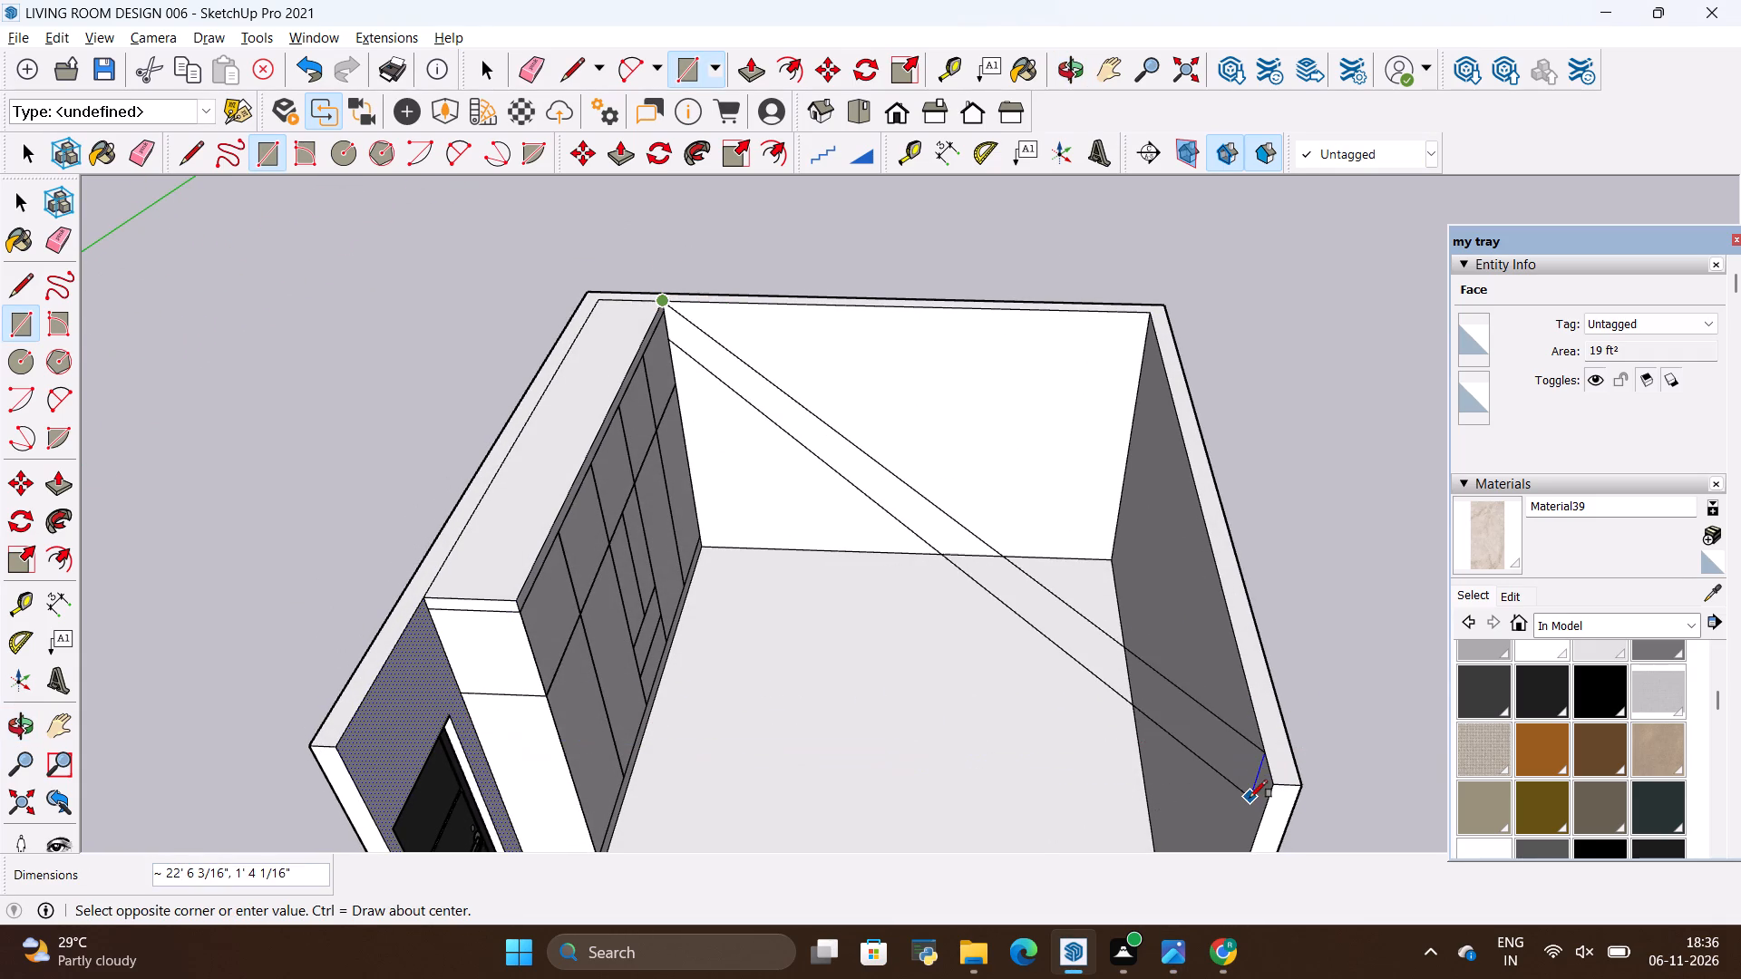
left_click(1270, 783)
scroll(736, 373, "down", 5)
key("space")
double_click(840, 521)
right_click(840, 521)
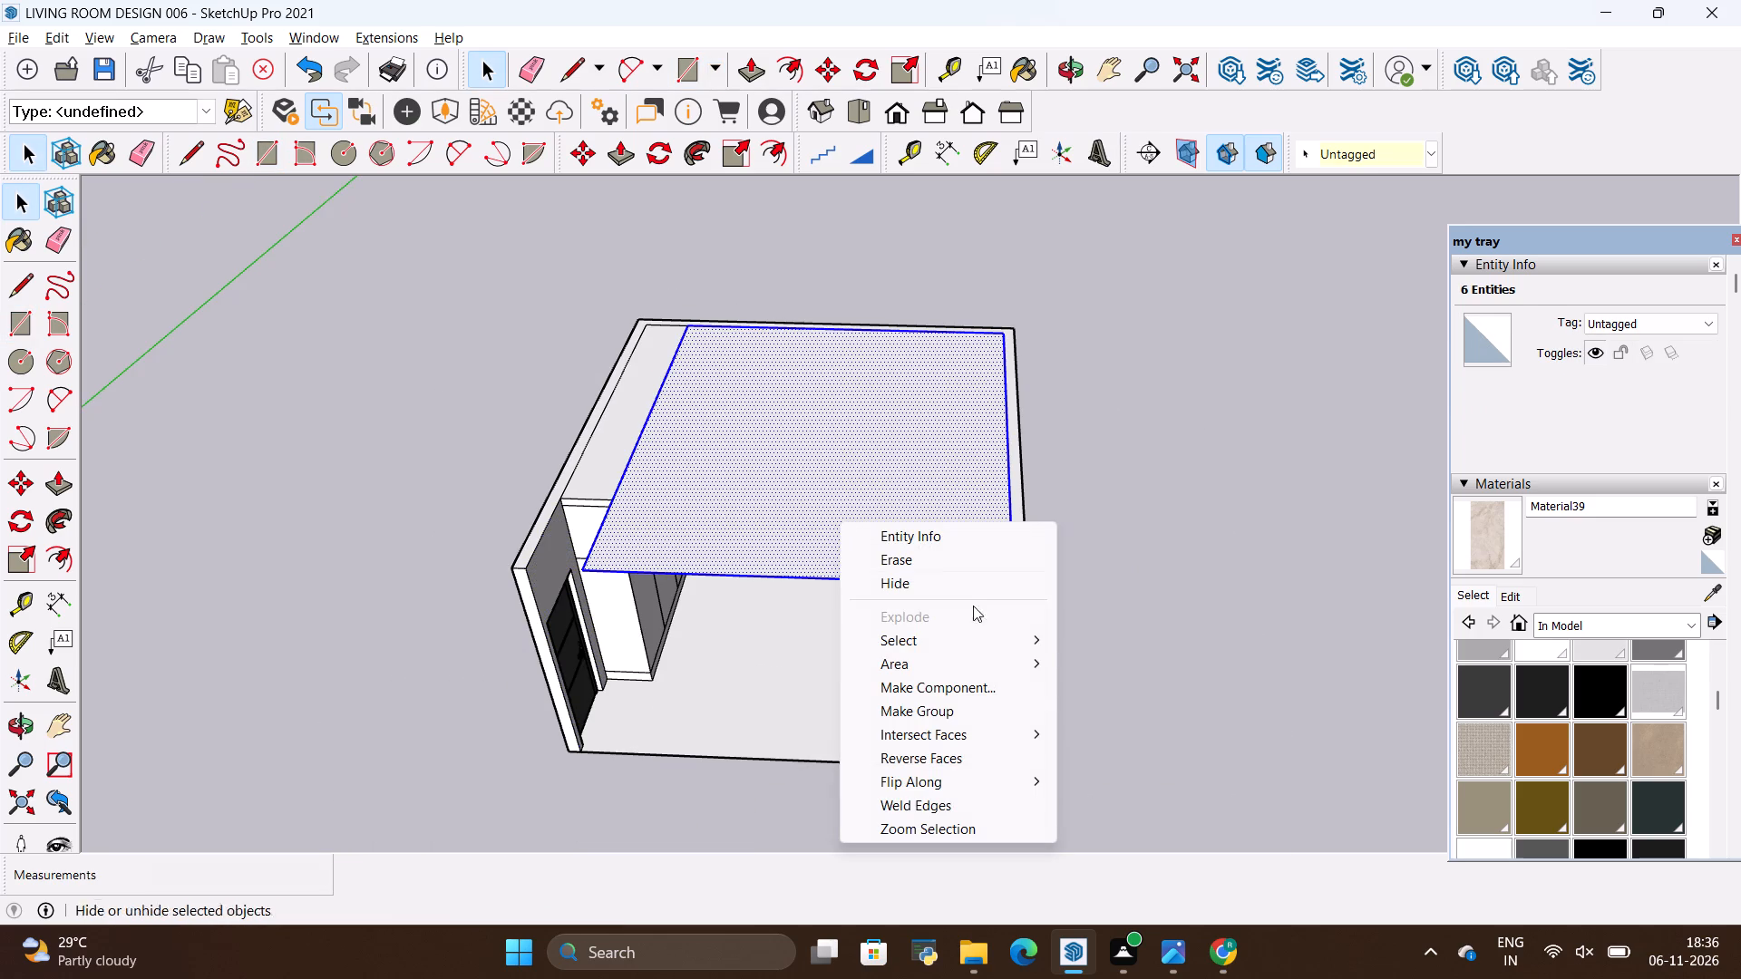
left_click(958, 712)
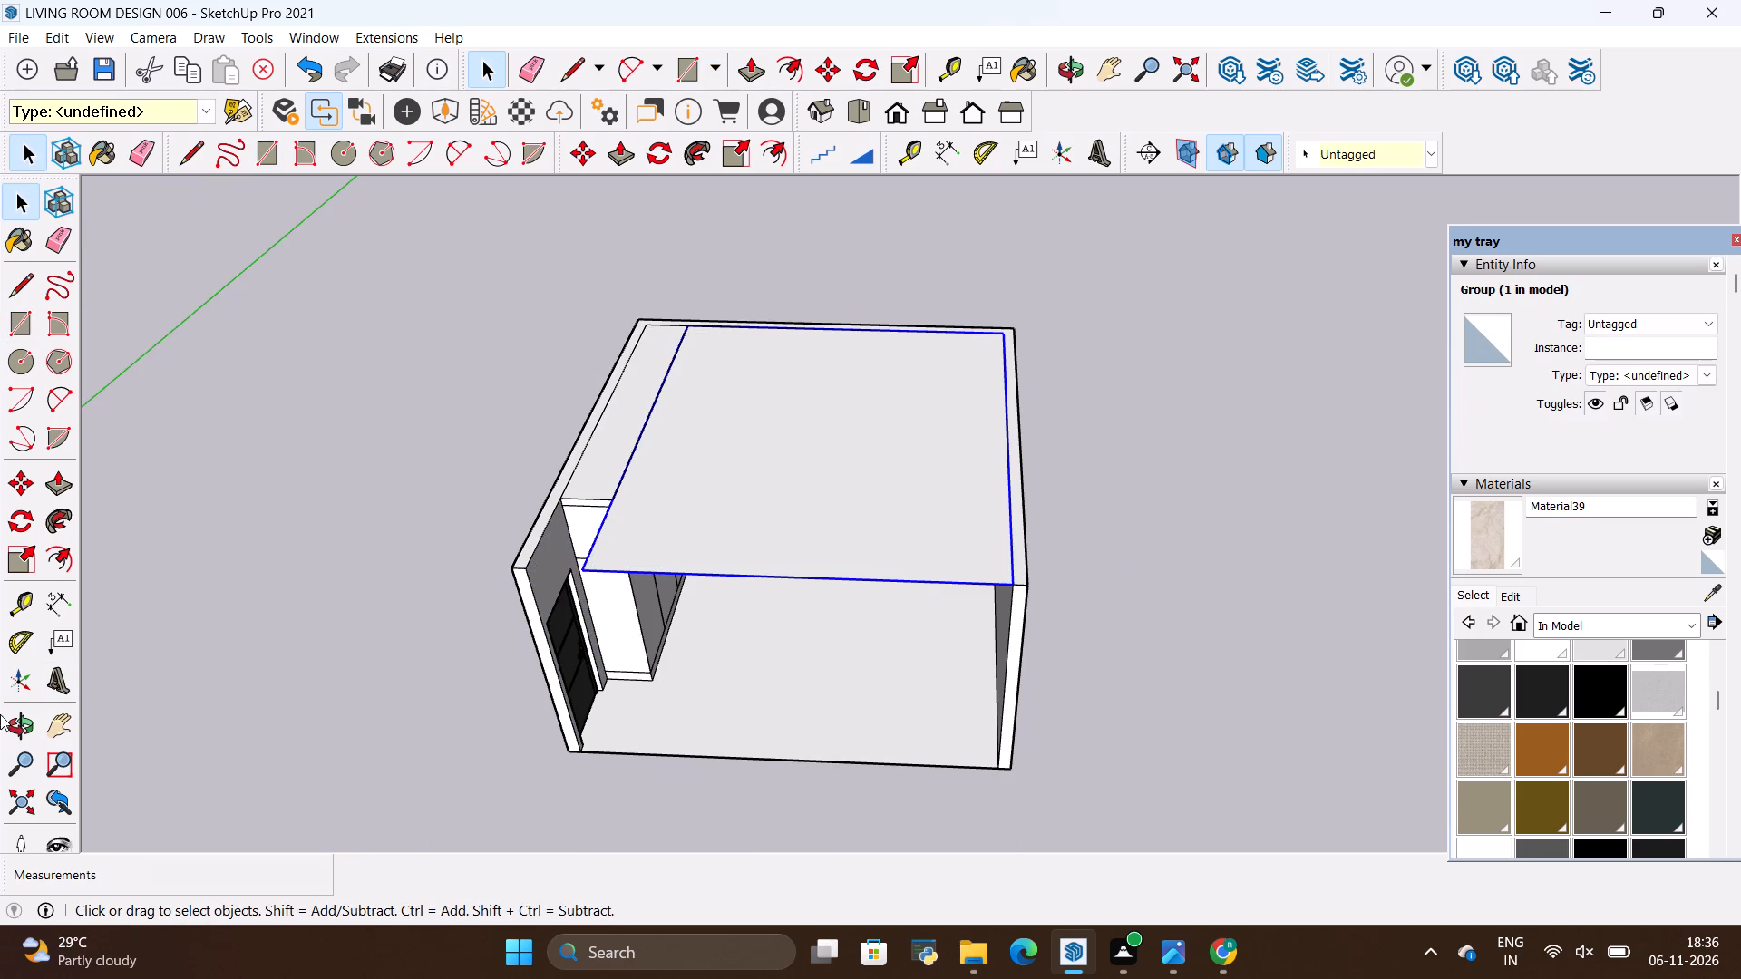
Reverse the ceiling face inside its group so its front side faces down into the room, and leave the group.
left_click_drag(12, 718, 20, 717)
left_click_drag(811, 586, 789, 315)
left_click_drag(831, 587, 851, 372)
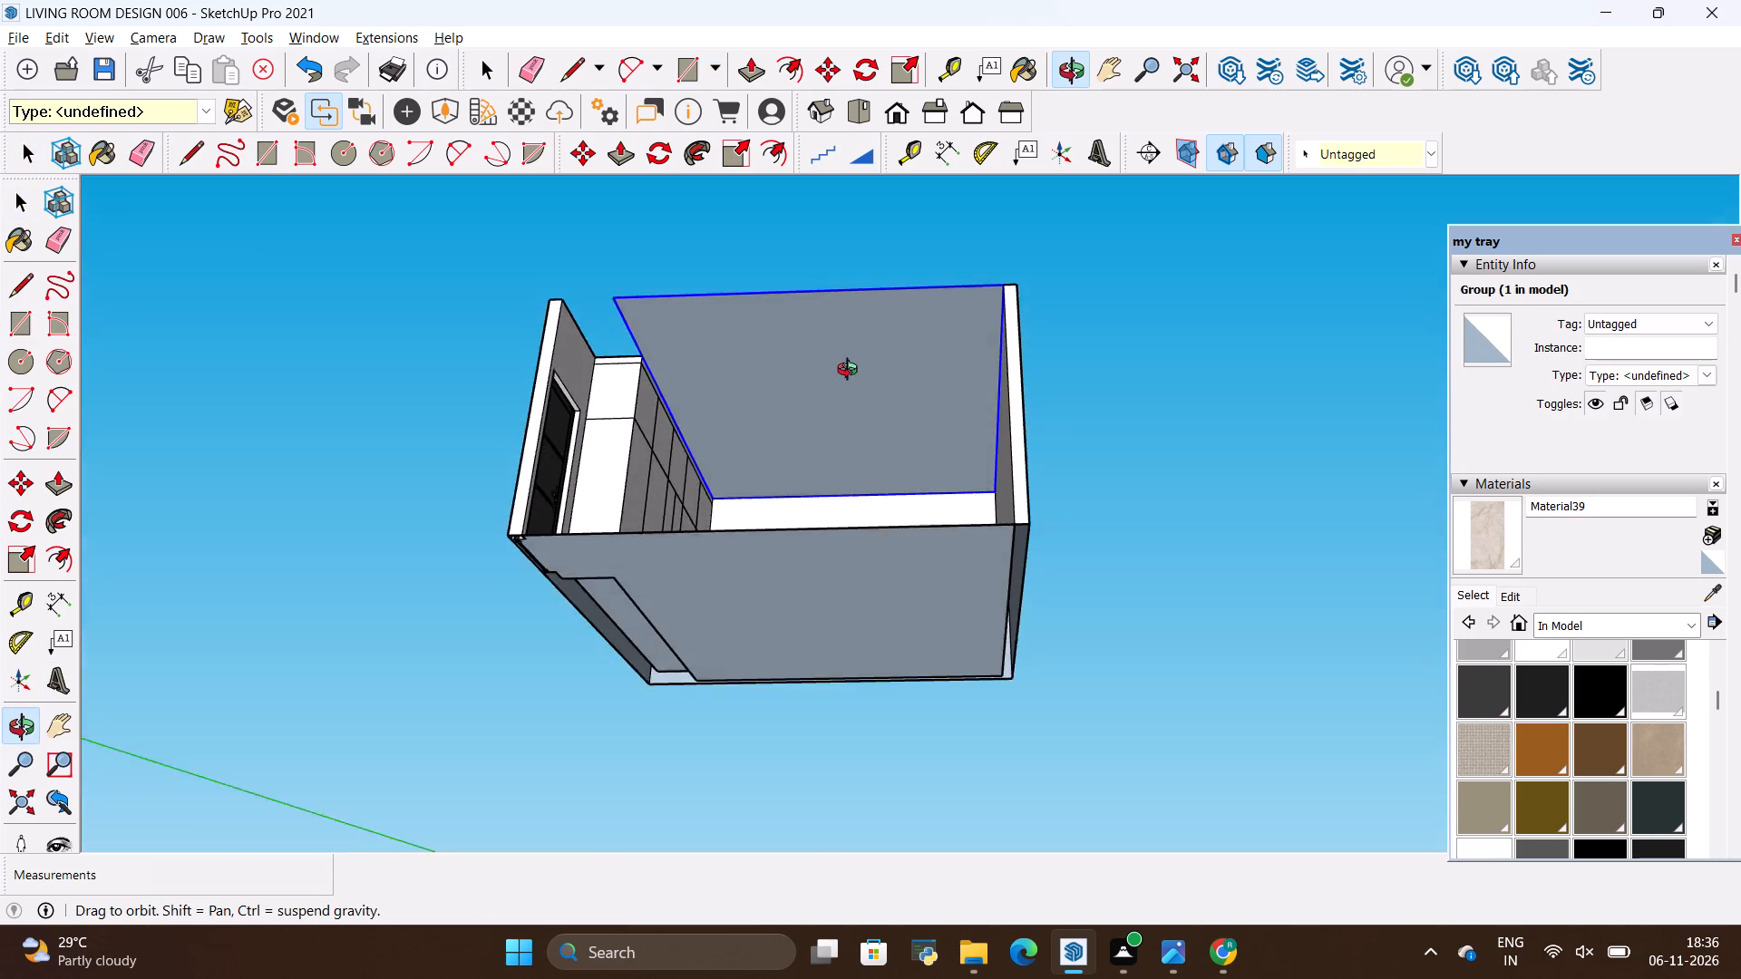
left_click_drag(851, 372, 862, 347)
scroll(794, 328, "up", 9)
left_click_drag(900, 422, 919, 449)
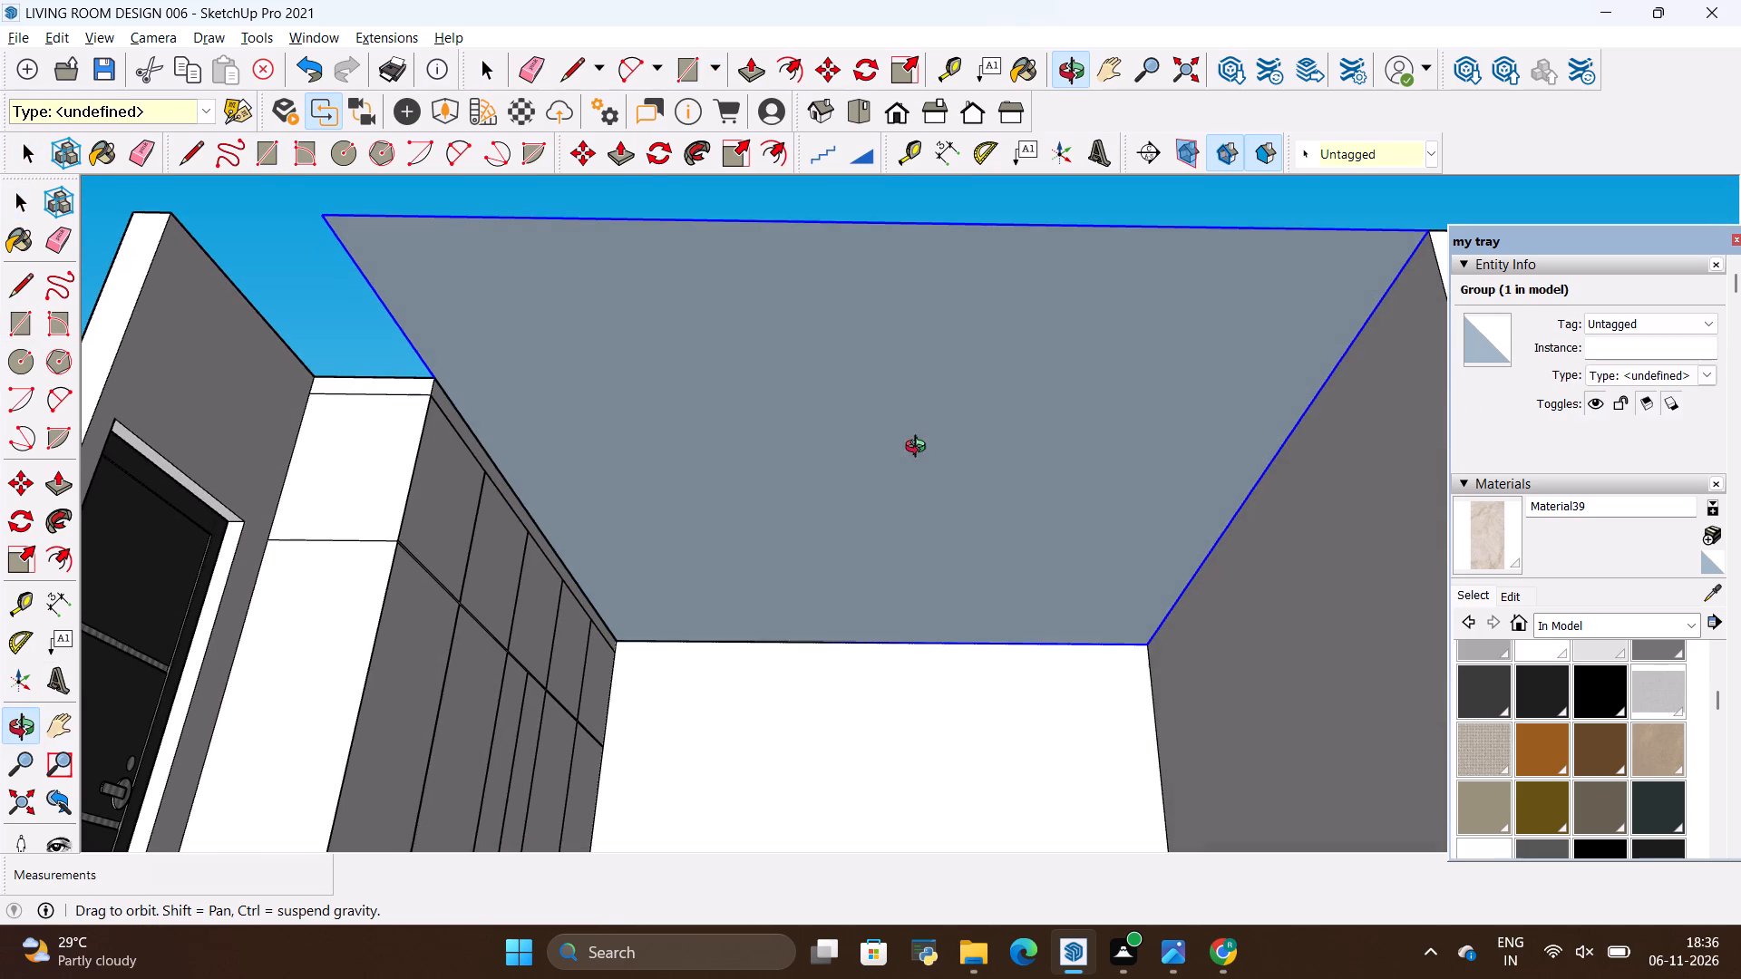
key("space")
double_click(918, 437)
right_click(917, 434)
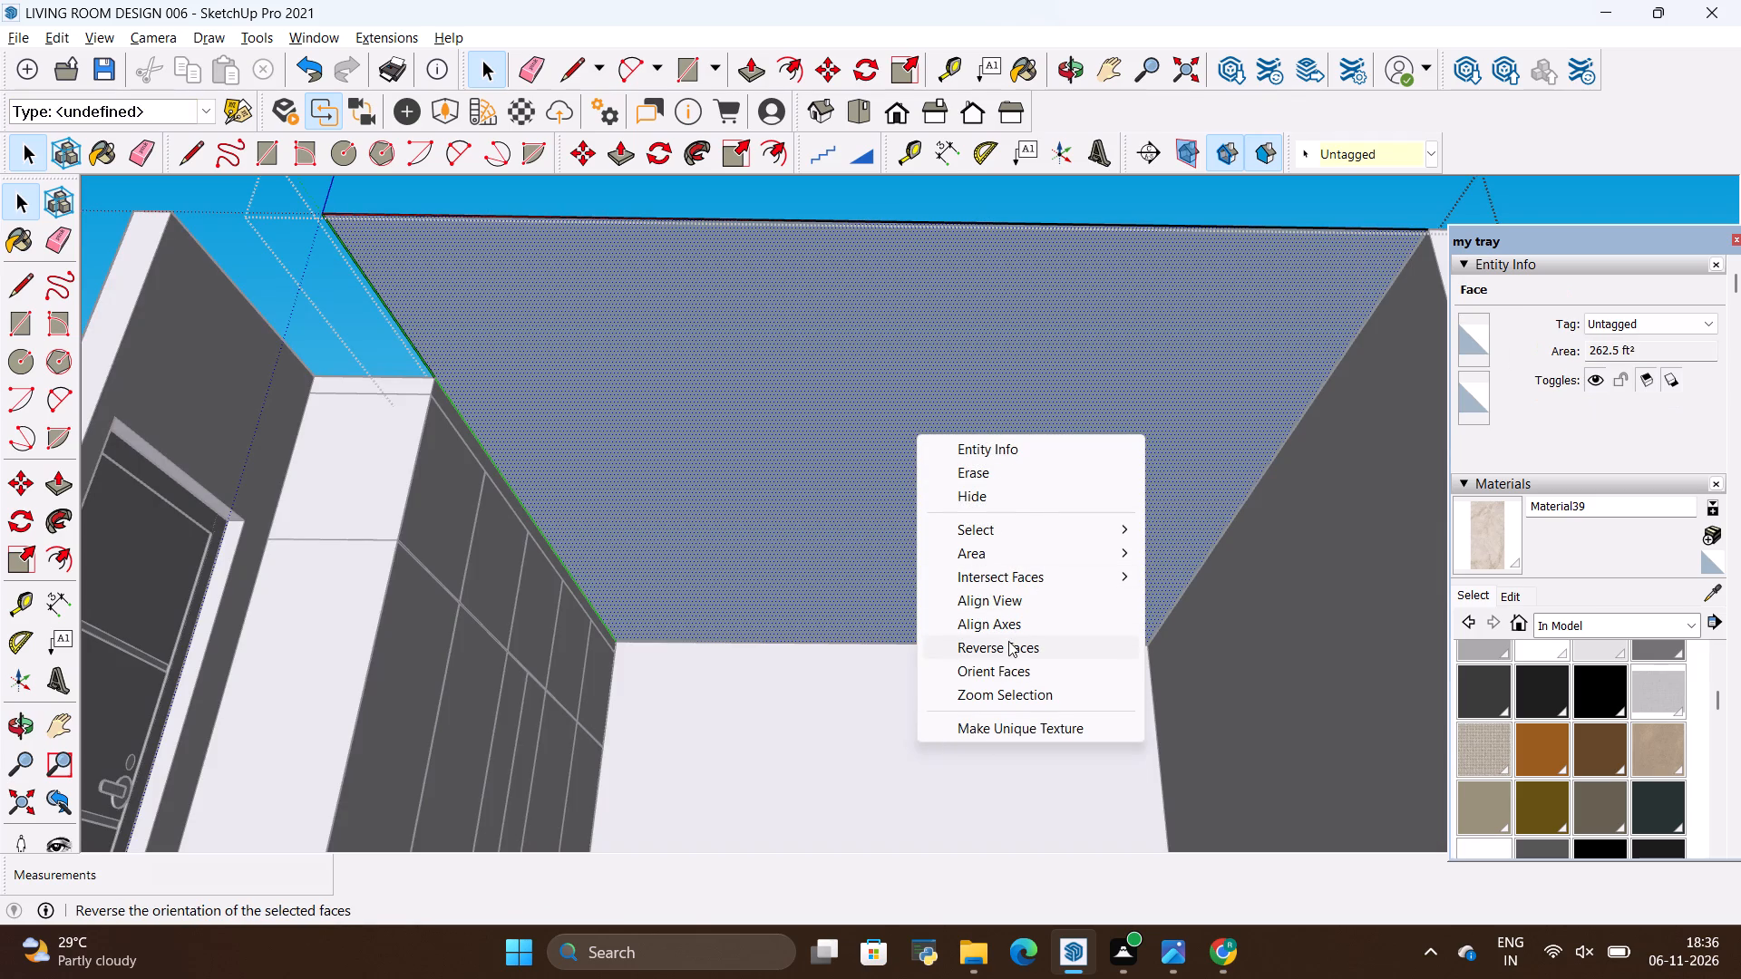
left_click(997, 643)
scroll(997, 641, "down", 6)
key("space")
left_click(498, 456)
Inspect the bedroom ceiling around the wardrobe and door, comparing it with the images (14) reference photo.
scroll(809, 549, "up", 4)
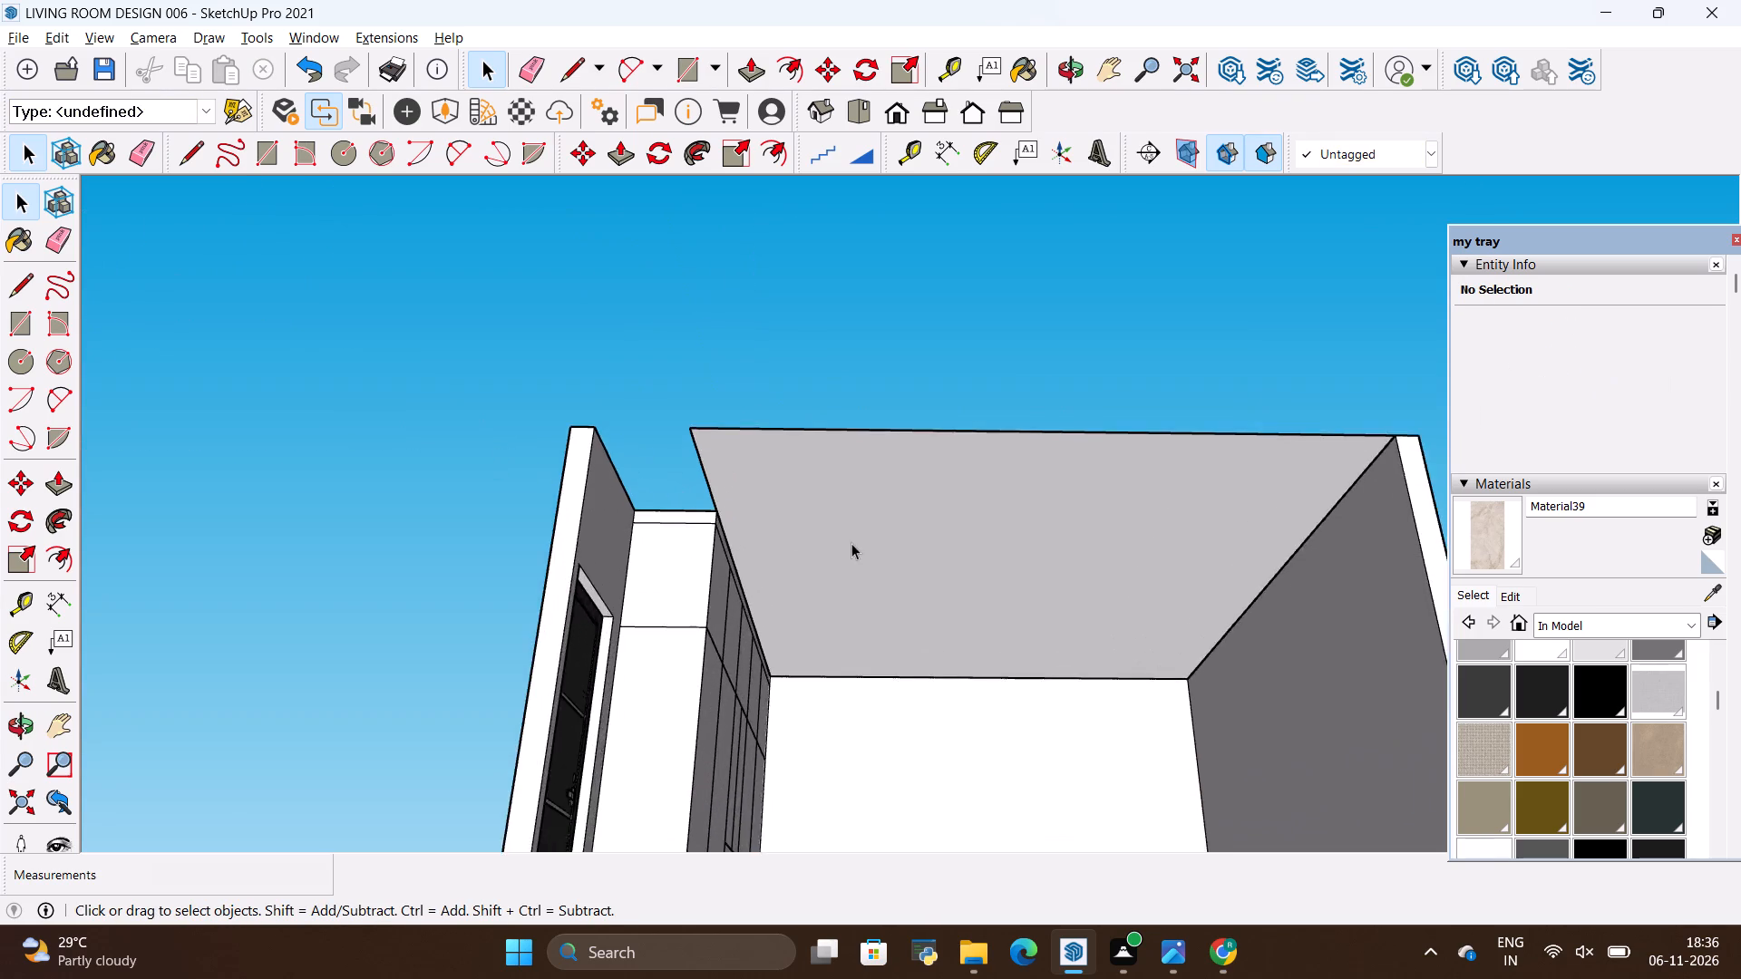
scroll(851, 543, "up", 3)
scroll(211, 381, "down", 5)
left_click_drag(37, 715, 35, 715)
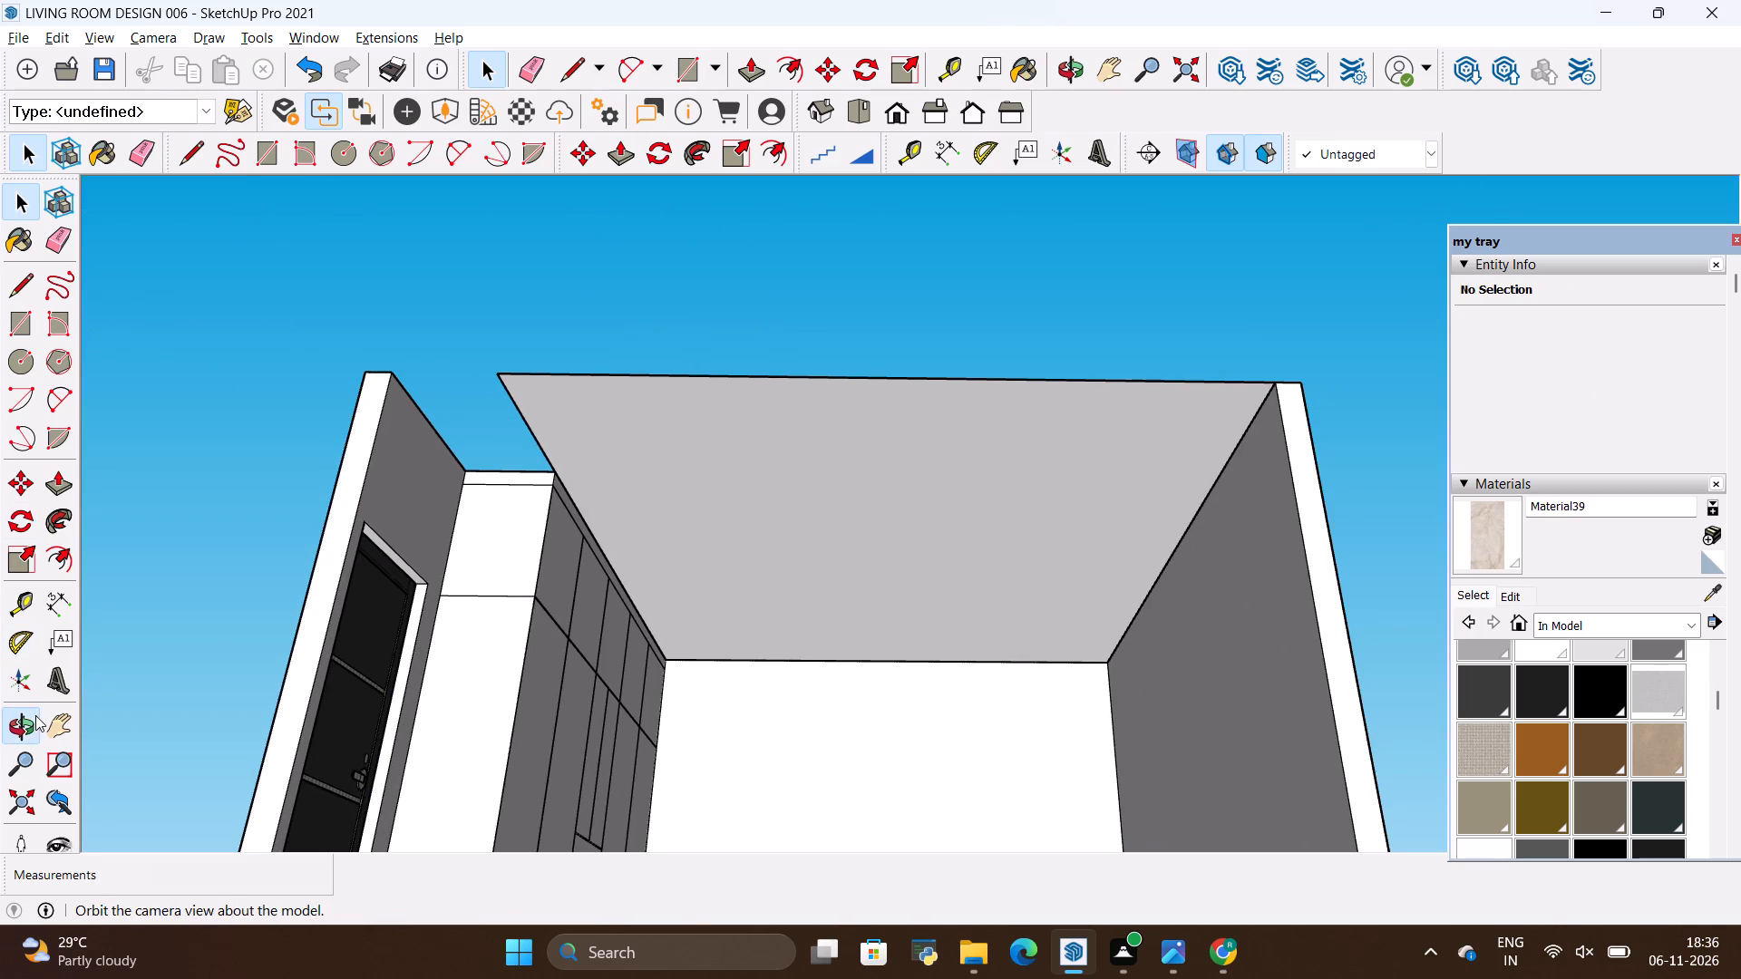
left_click_drag(35, 715, 48, 710)
scroll(633, 509, "down", 7)
scroll(656, 519, "up", 5)
left_click_drag(762, 586, 753, 530)
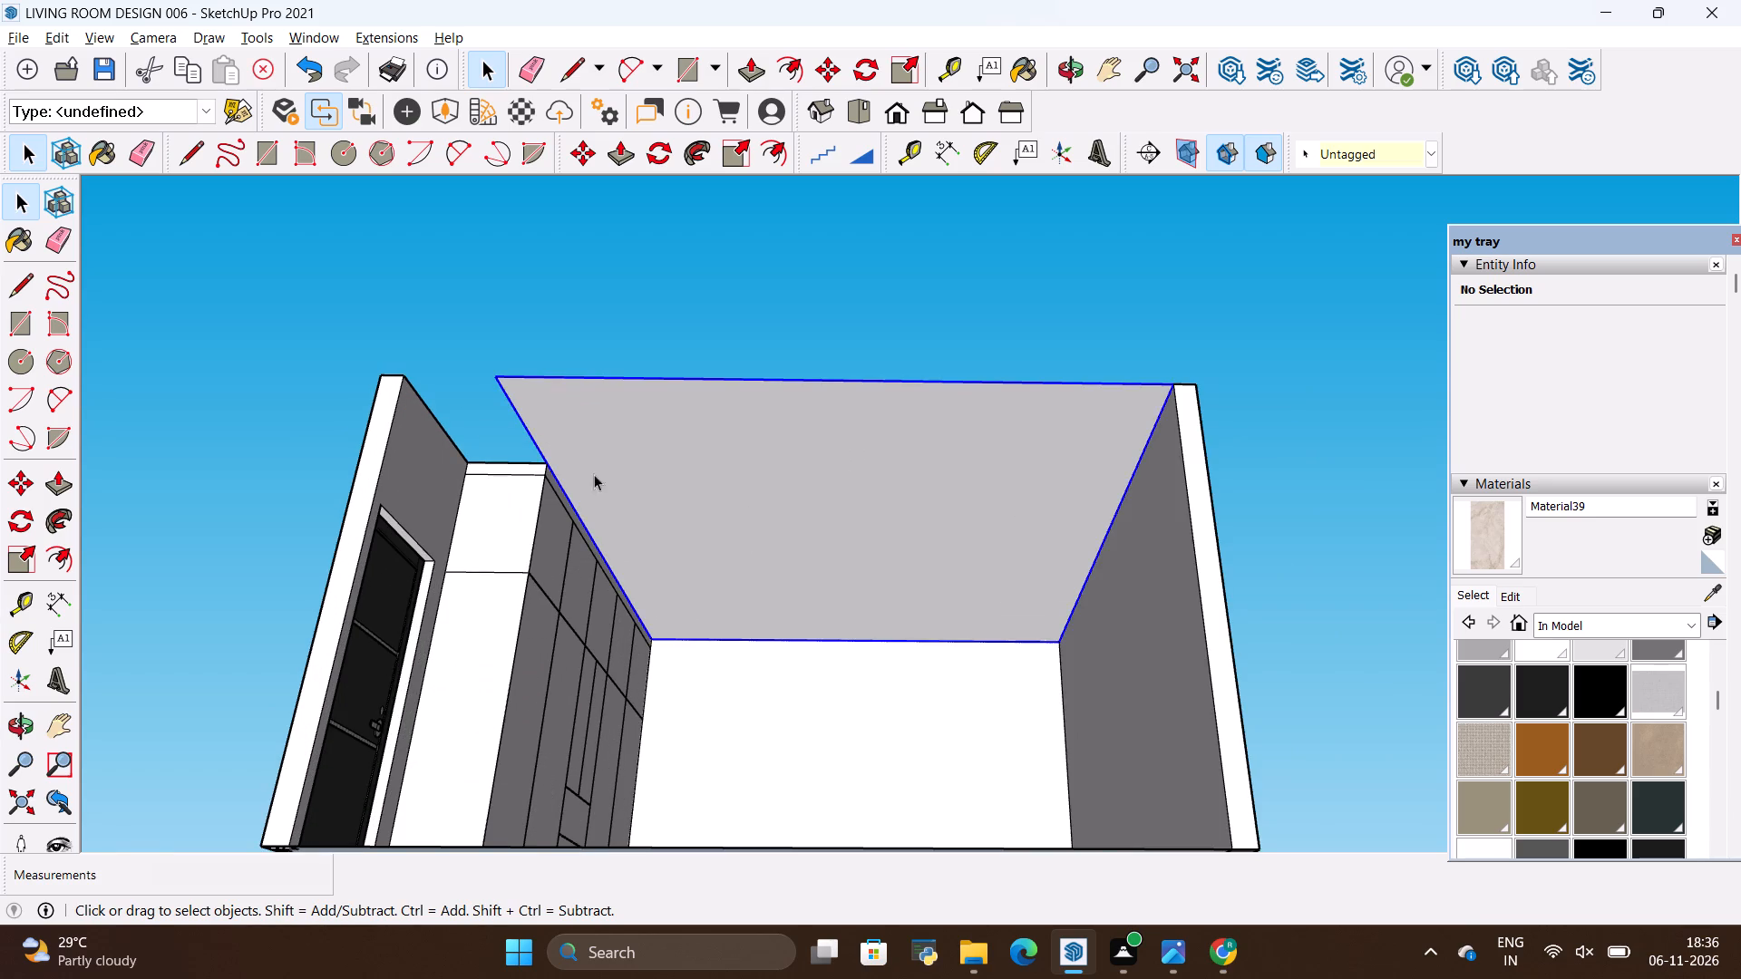
scroll(397, 419, "down", 4)
key("space")
left_click(325, 403)
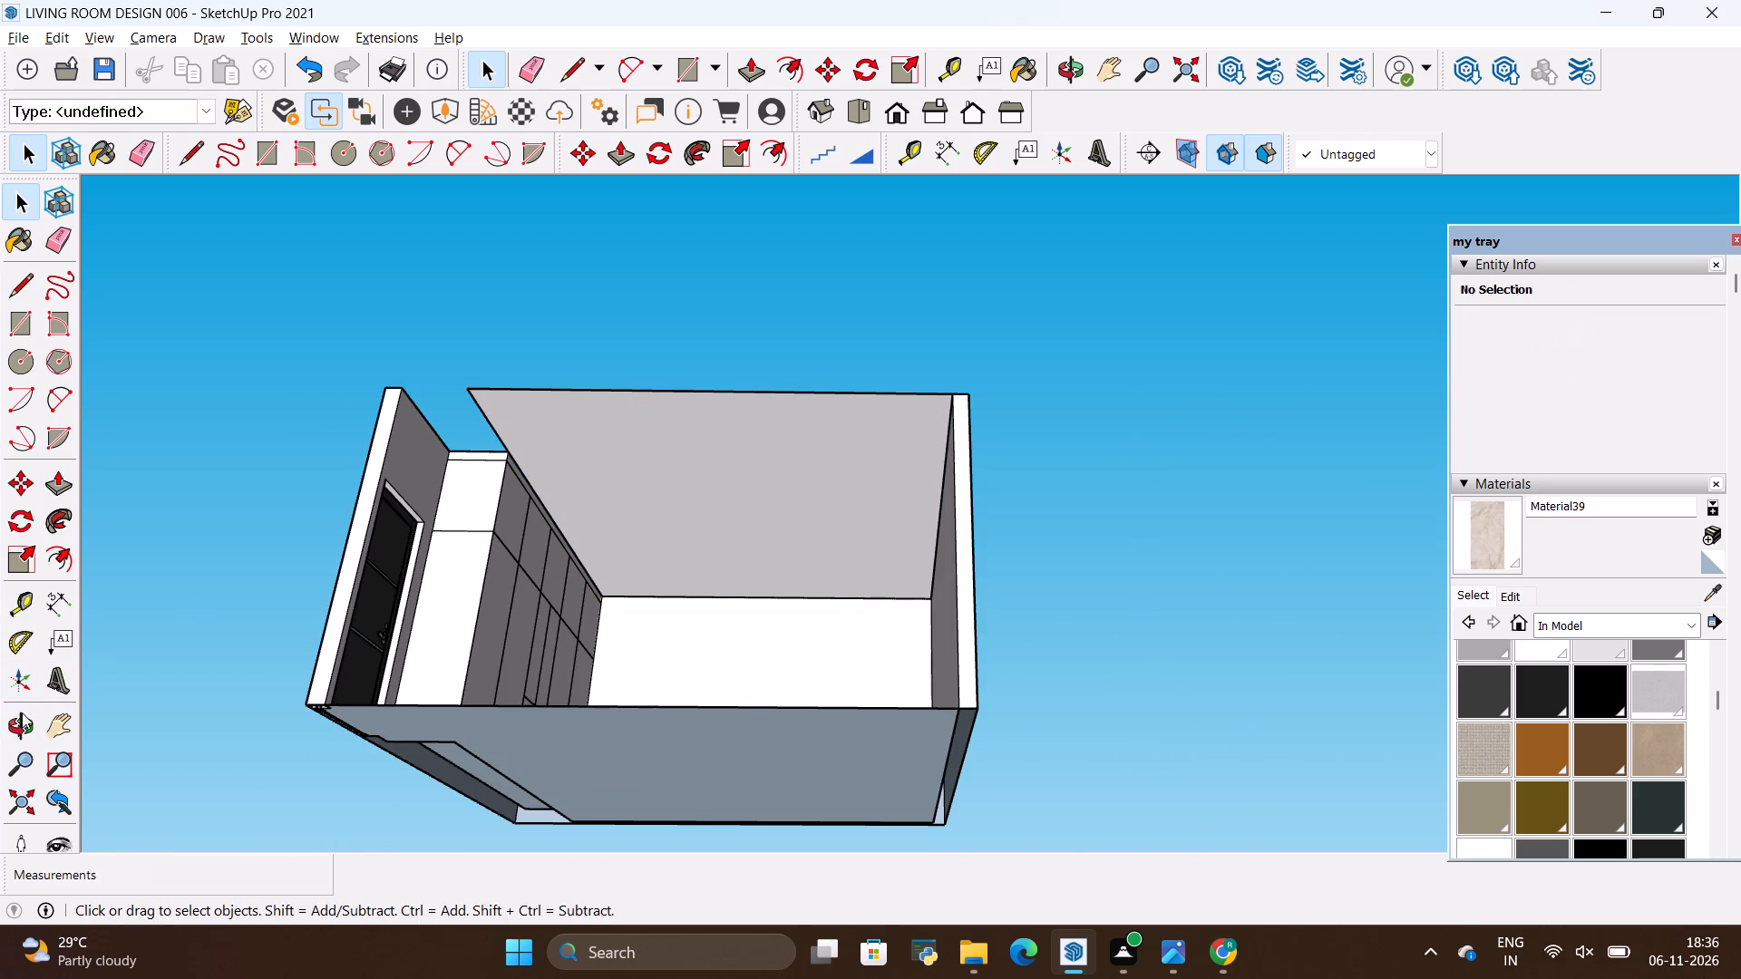
left_click(22, 717)
left_click_drag(467, 517, 589, 564)
scroll(675, 536, "up", 4)
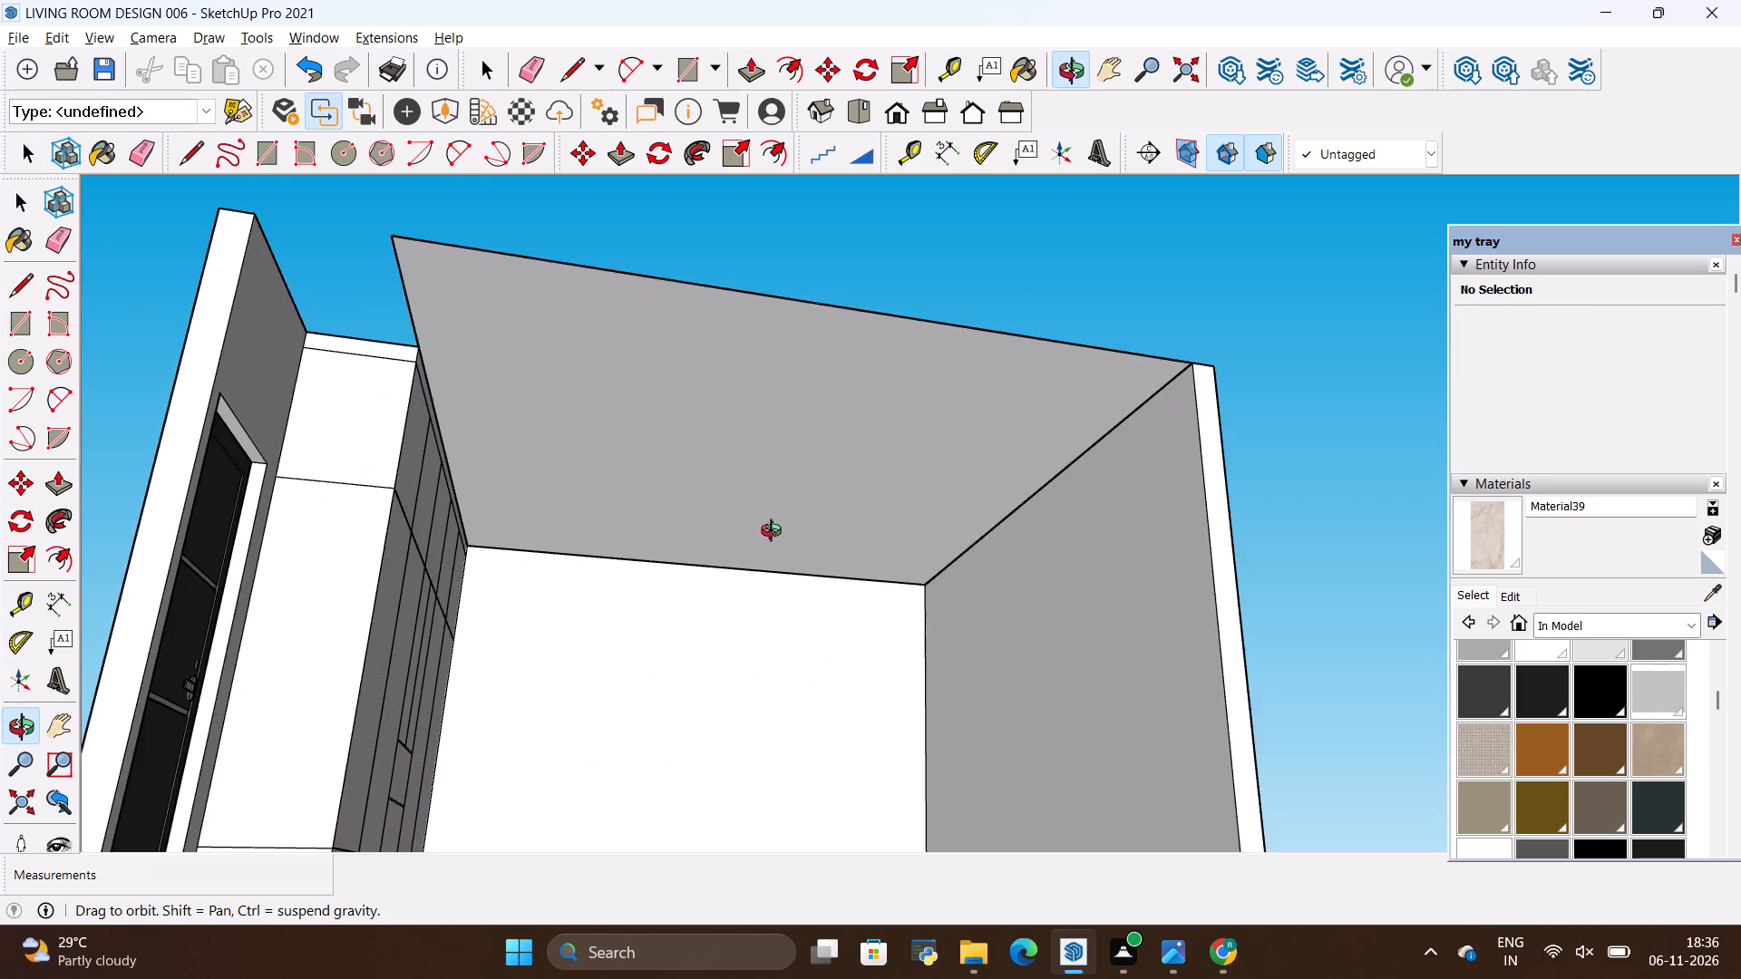
left_click_drag(776, 532, 629, 507)
scroll(1066, 441, "down", 5)
scroll(909, 540, "up", 4)
left_click_drag(917, 523, 925, 546)
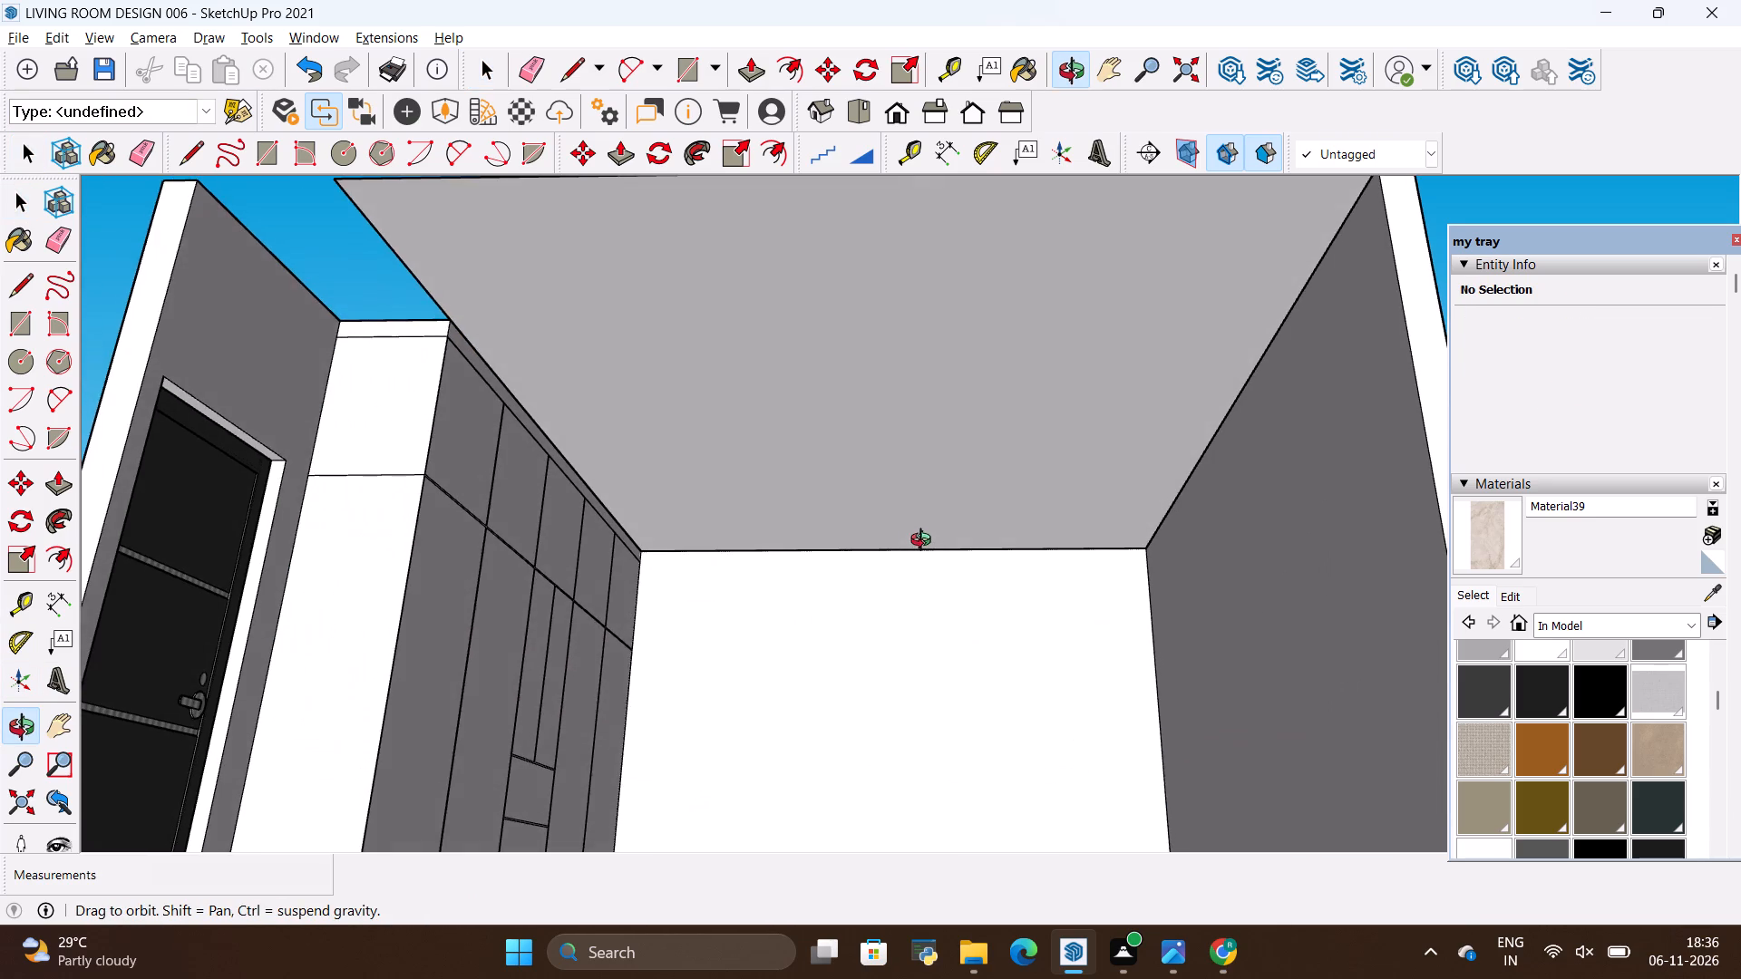
scroll(919, 543, "down", 3)
scroll(907, 491, "up", 2)
key("alt+Tab")
scroll(906, 485, "up", 1)
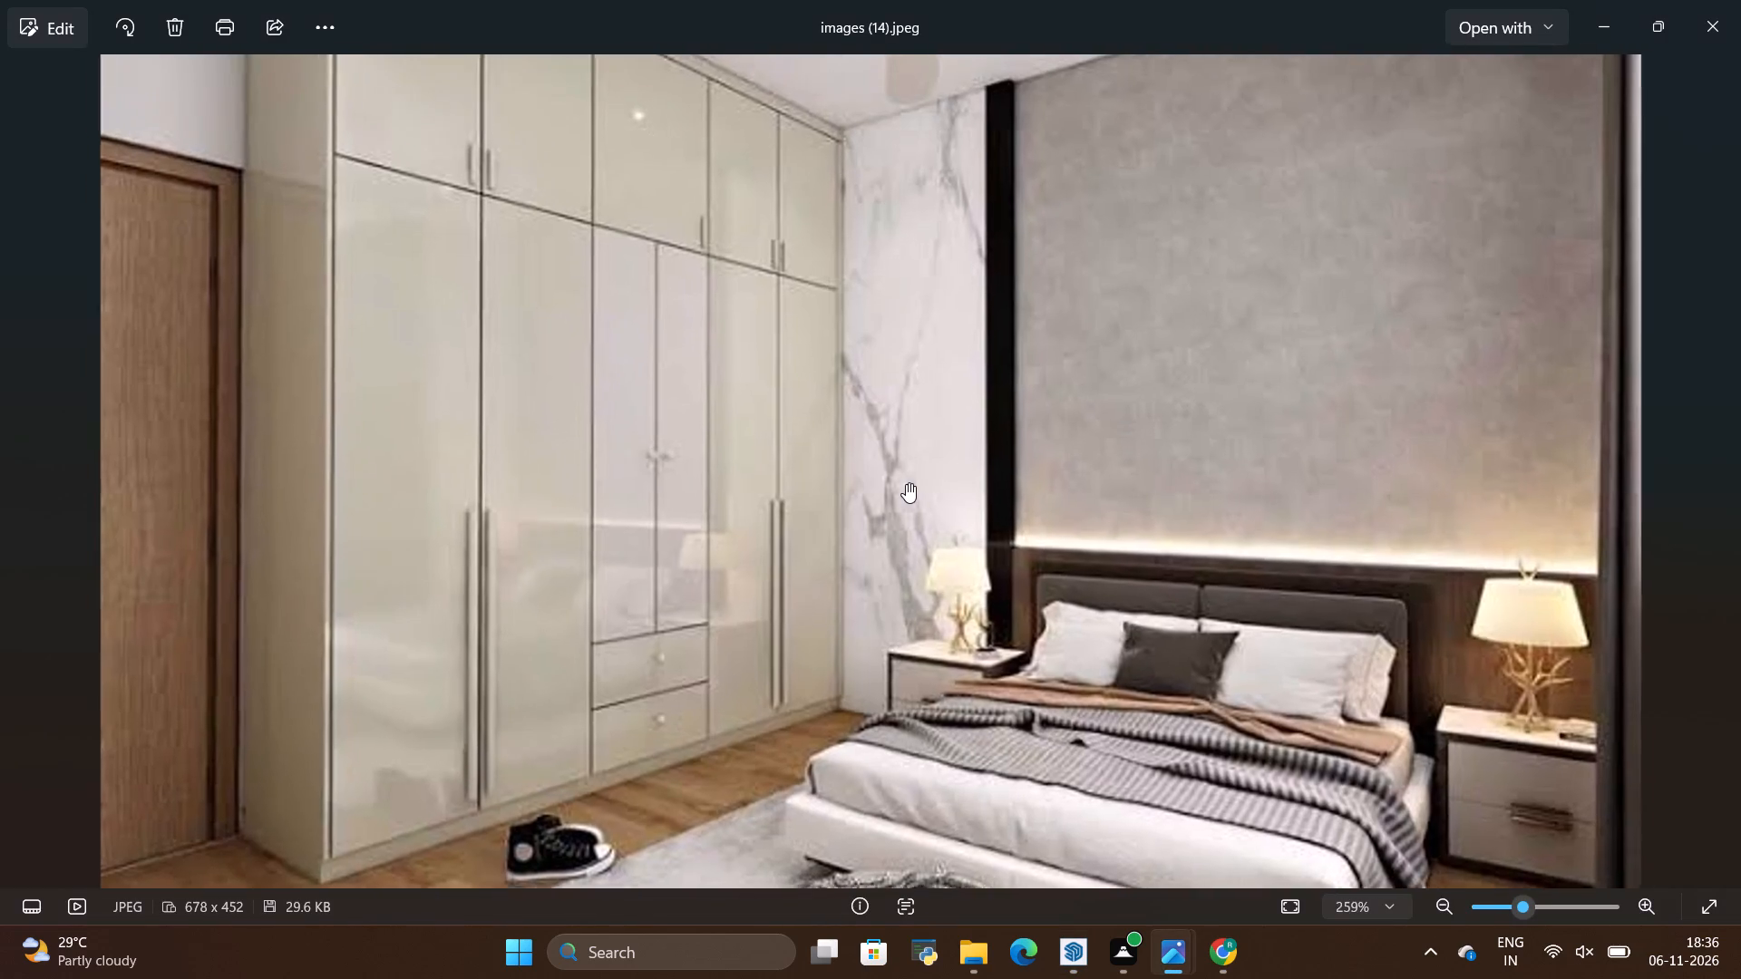
scroll(906, 480, "down", 6)
scroll(937, 319, "up", 2)
key("alt+Tab")
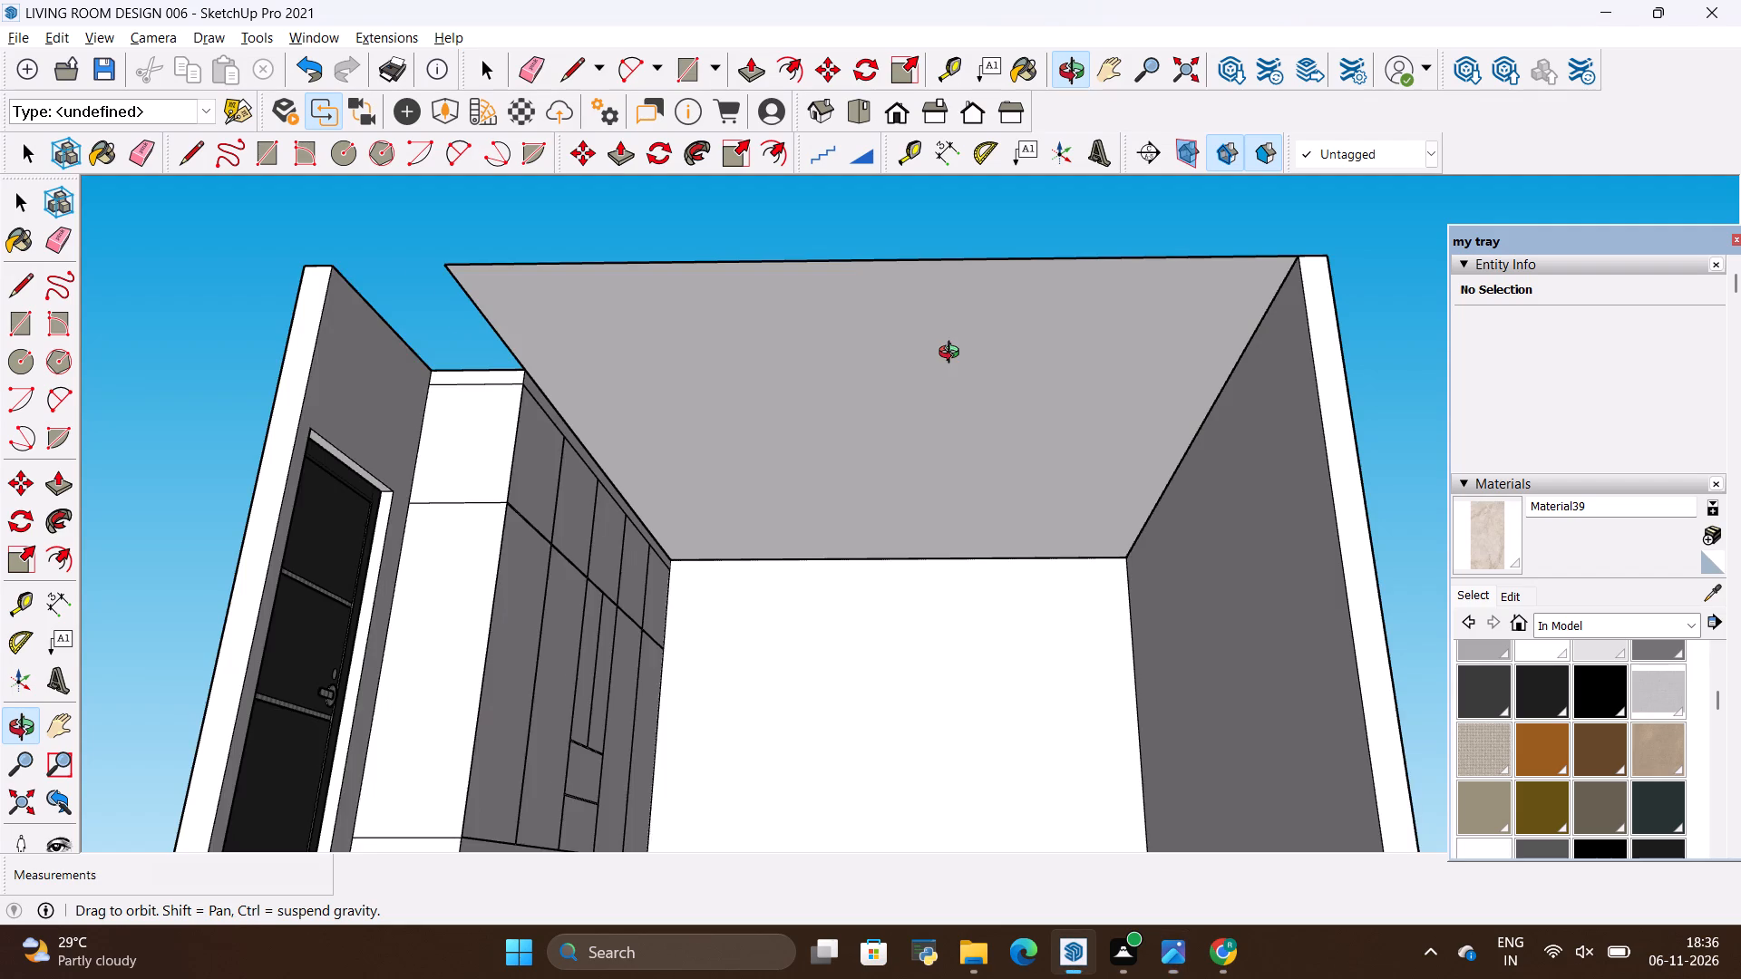
scroll(953, 354, "down", 2)
left_click_drag(966, 469, 926, 458)
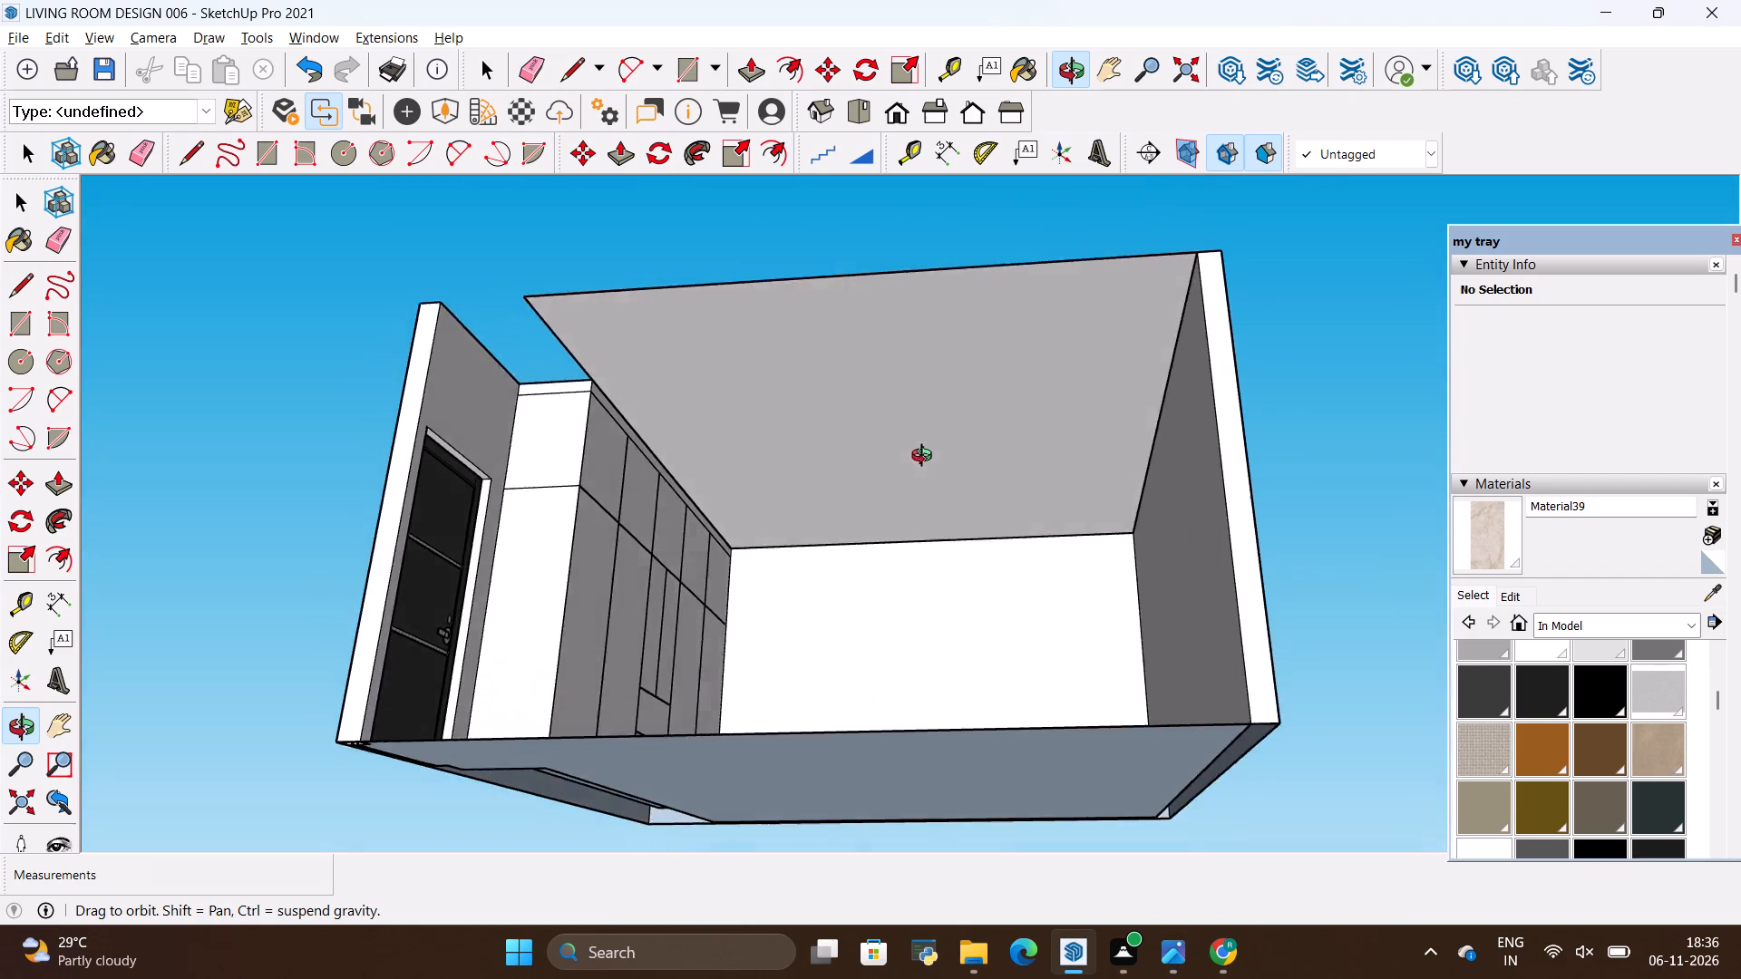
left_click_drag(926, 458, 939, 450)
left_click_drag(954, 497, 981, 497)
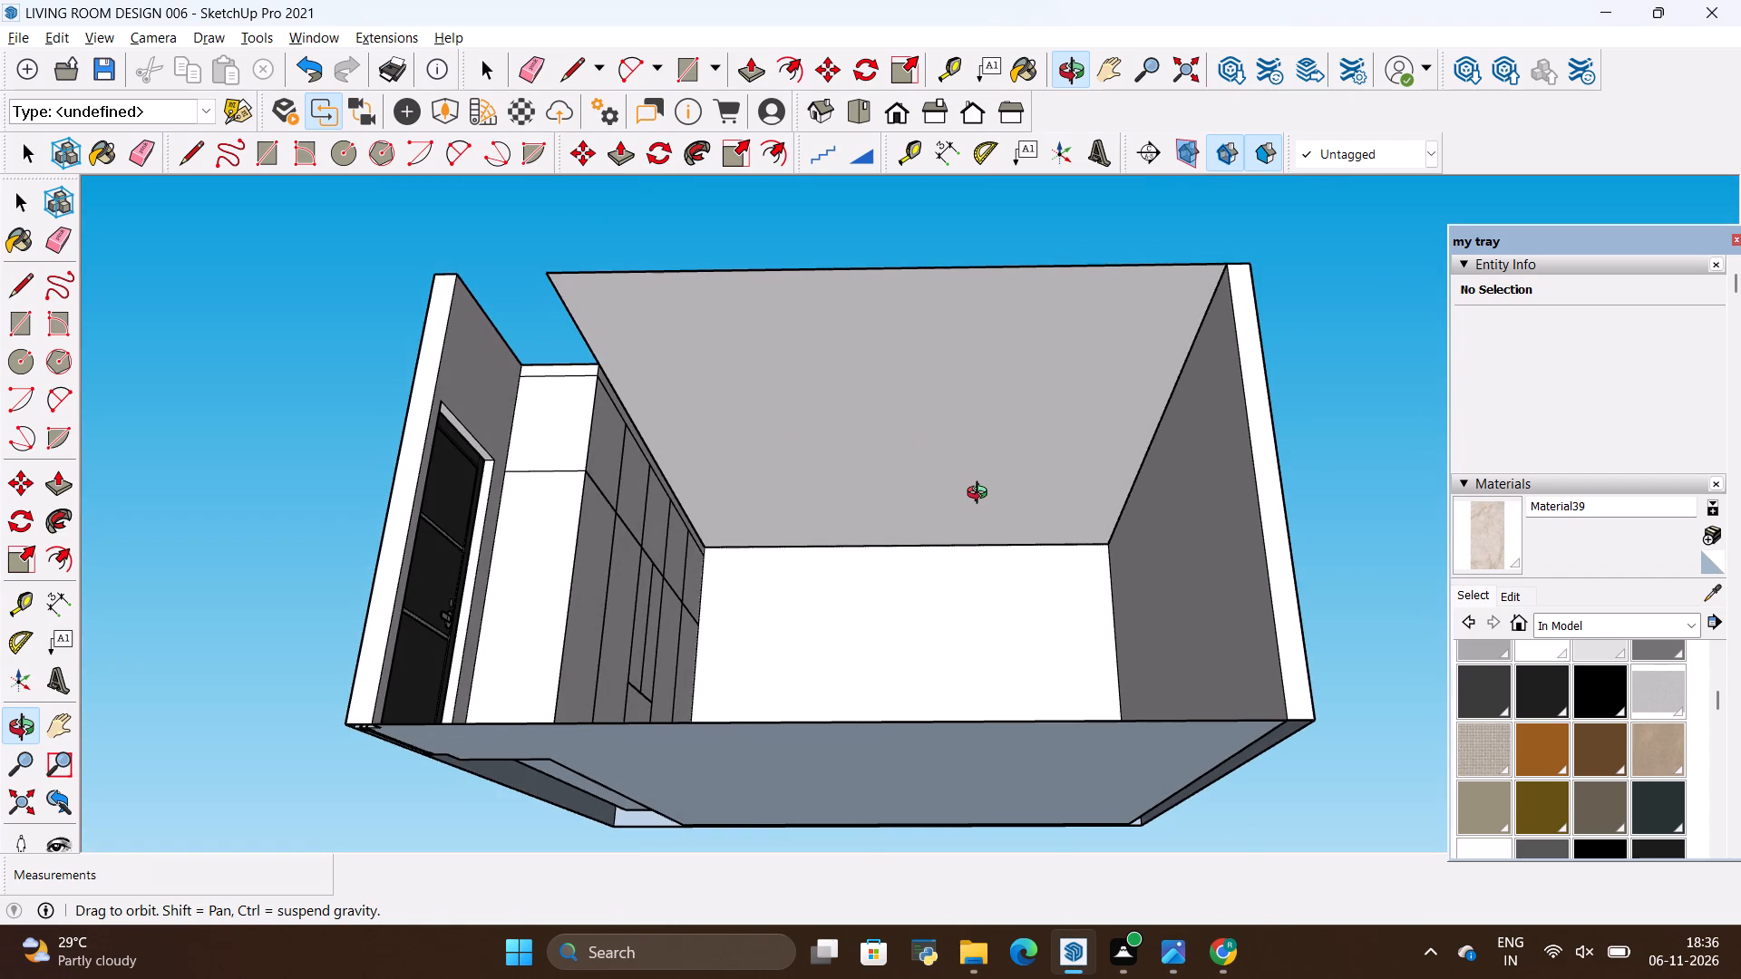
scroll(983, 418, "up", 1)
scroll(983, 418, "down", 1)
key("alt+Tab")
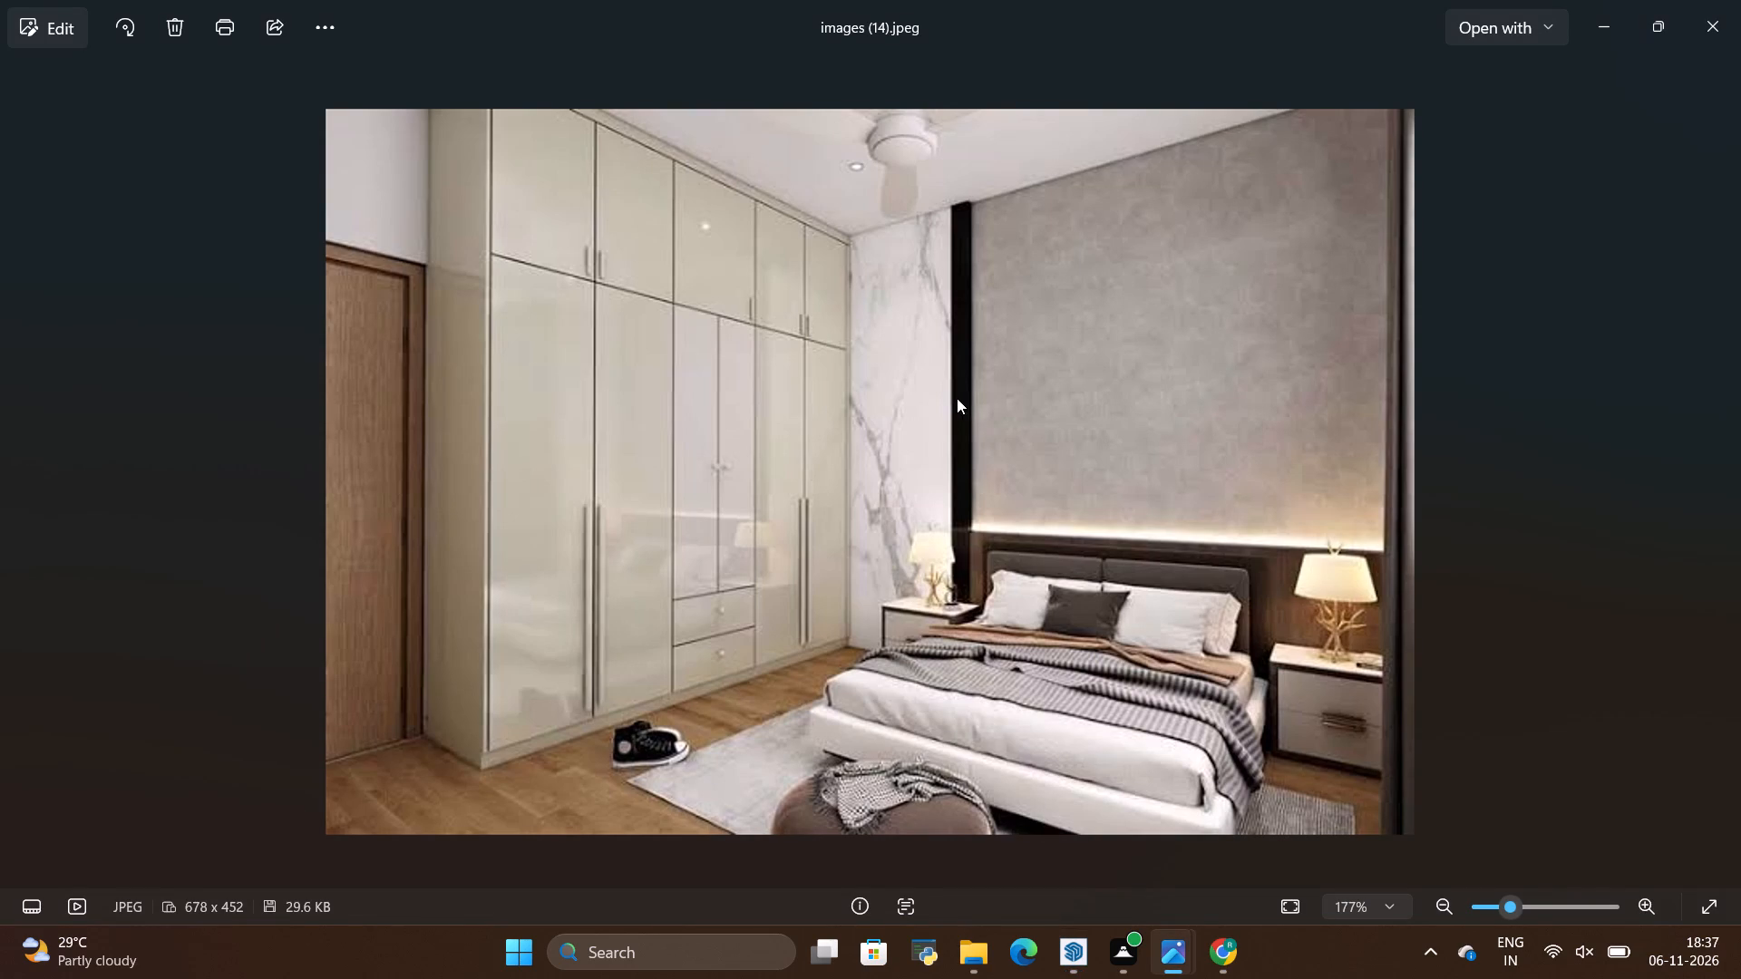
key("alt+Tab")
key("alt+Tab")
scroll(952, 391, "down", 4)
scroll(952, 390, "up", 3)
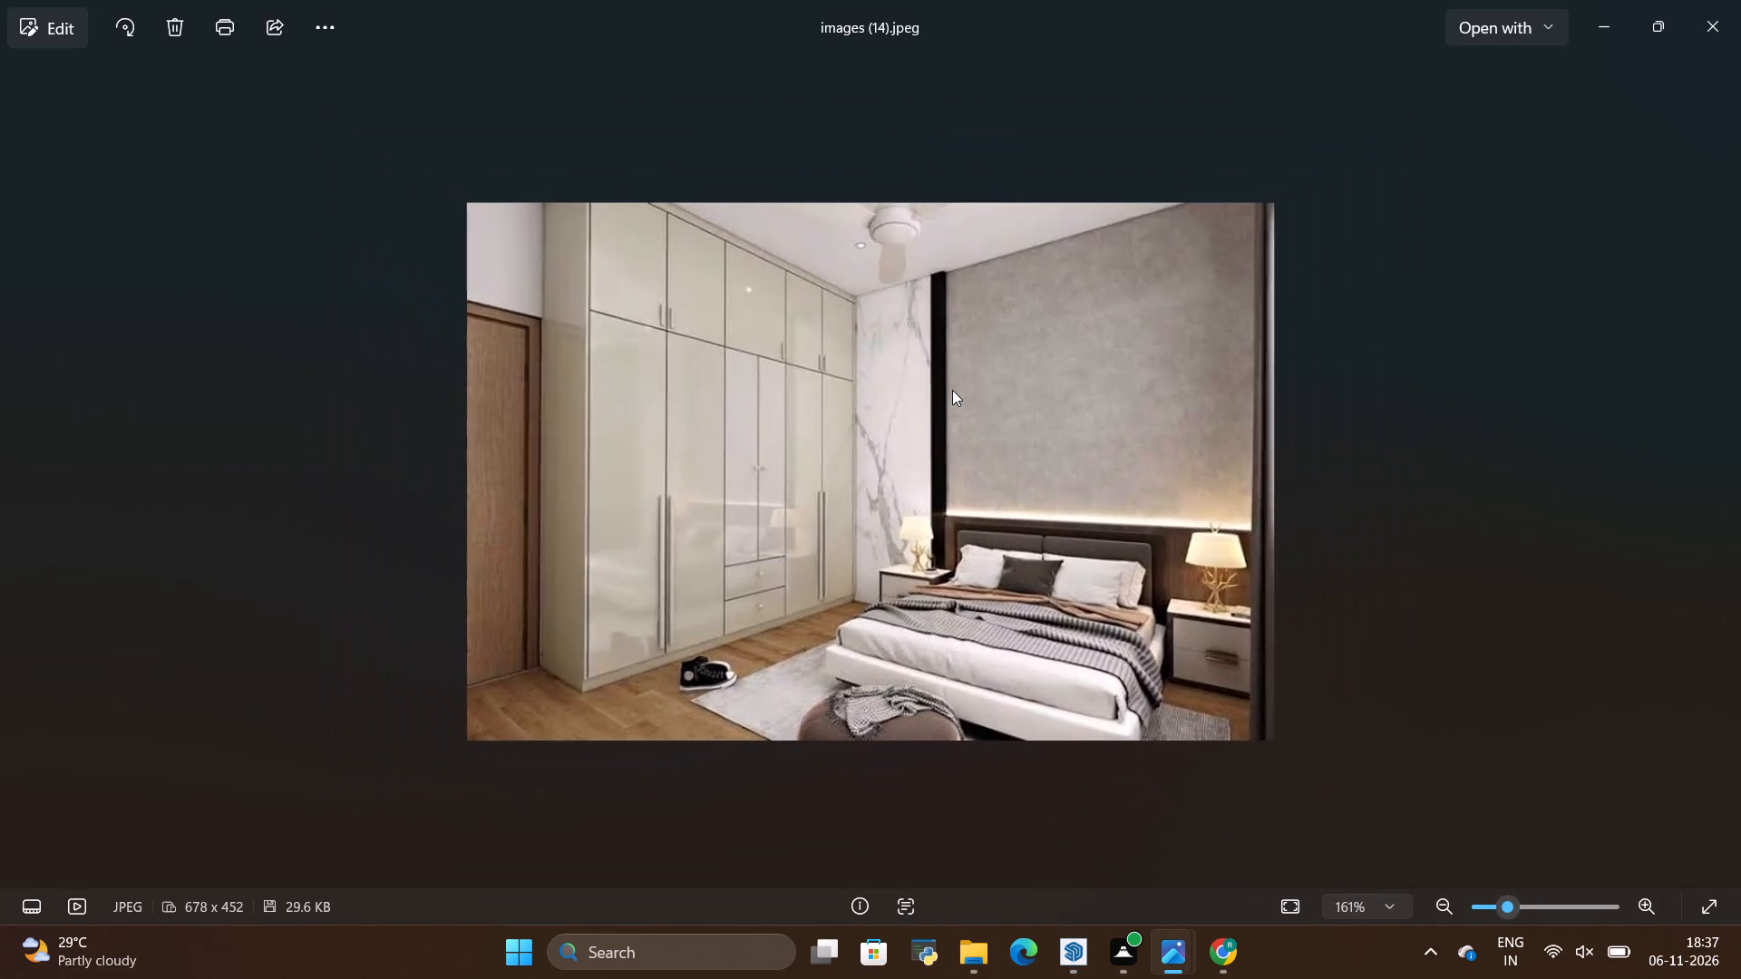
key("alt+Tab")
Inside the ceiling group, draw a rectangle about 4' by 2' over the door recess, from the door wall's near corner to the wardrobe's corner.
scroll(955, 411, "up", 5)
left_click_drag(973, 463, 987, 488)
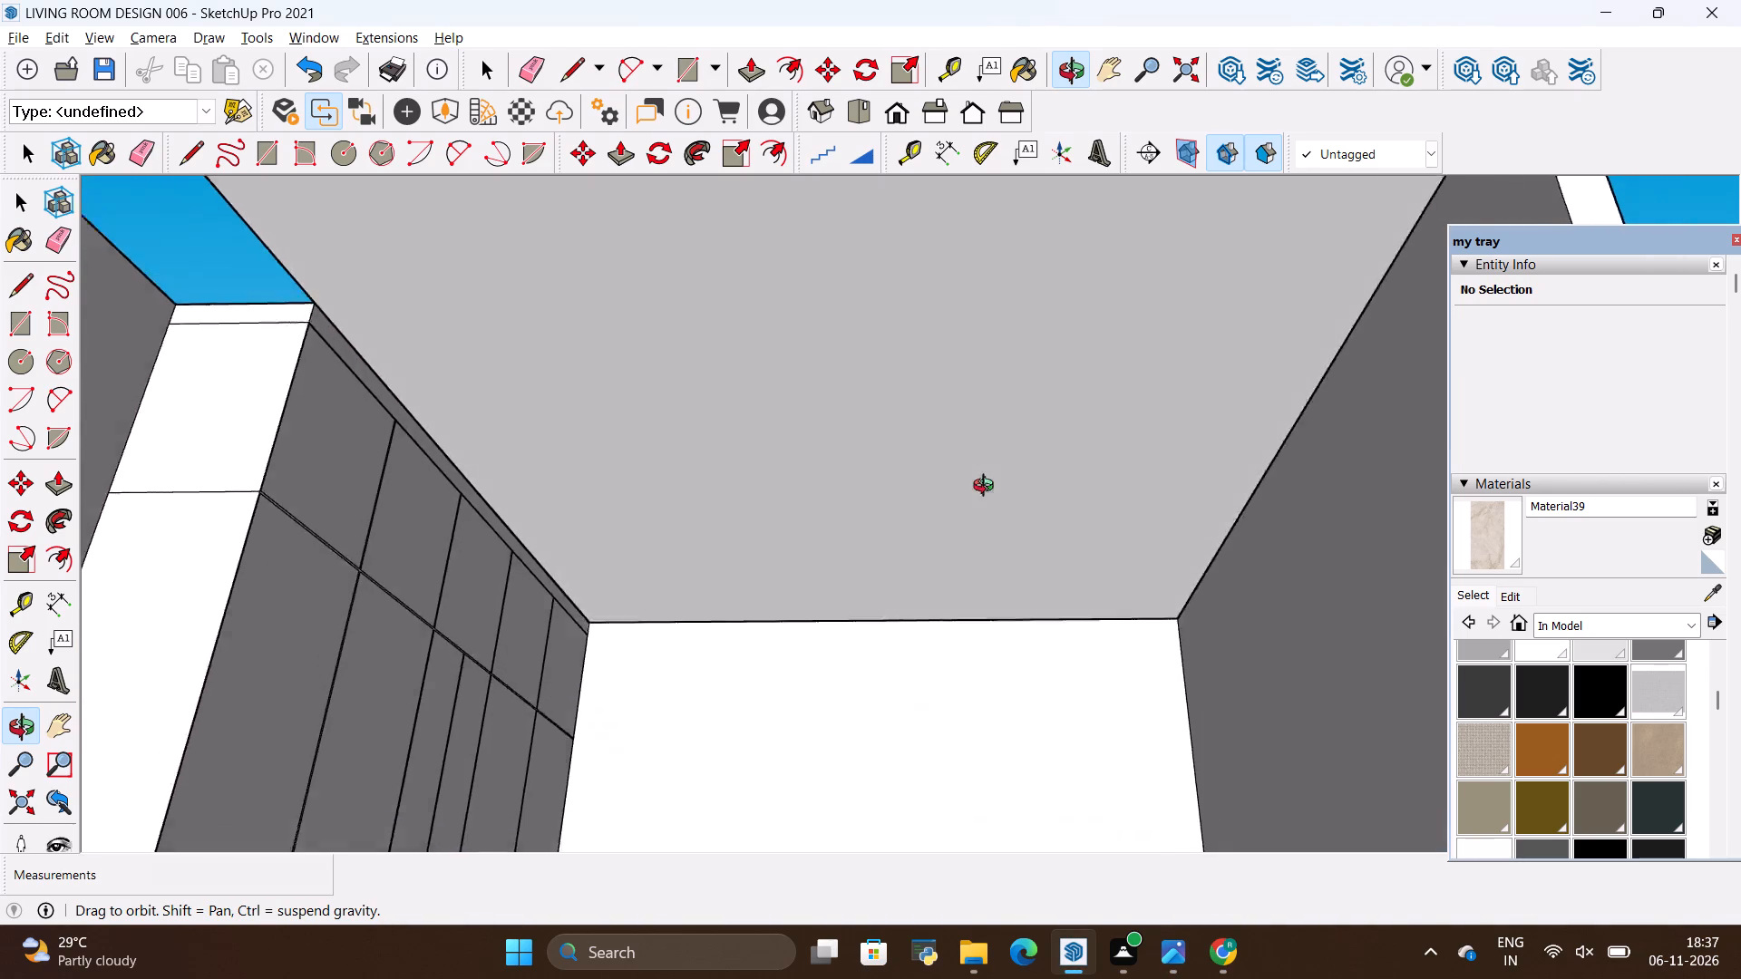
left_click_drag(987, 488, 1007, 657)
left_click_drag(954, 412, 1026, 630)
scroll(1036, 446, "down", 6)
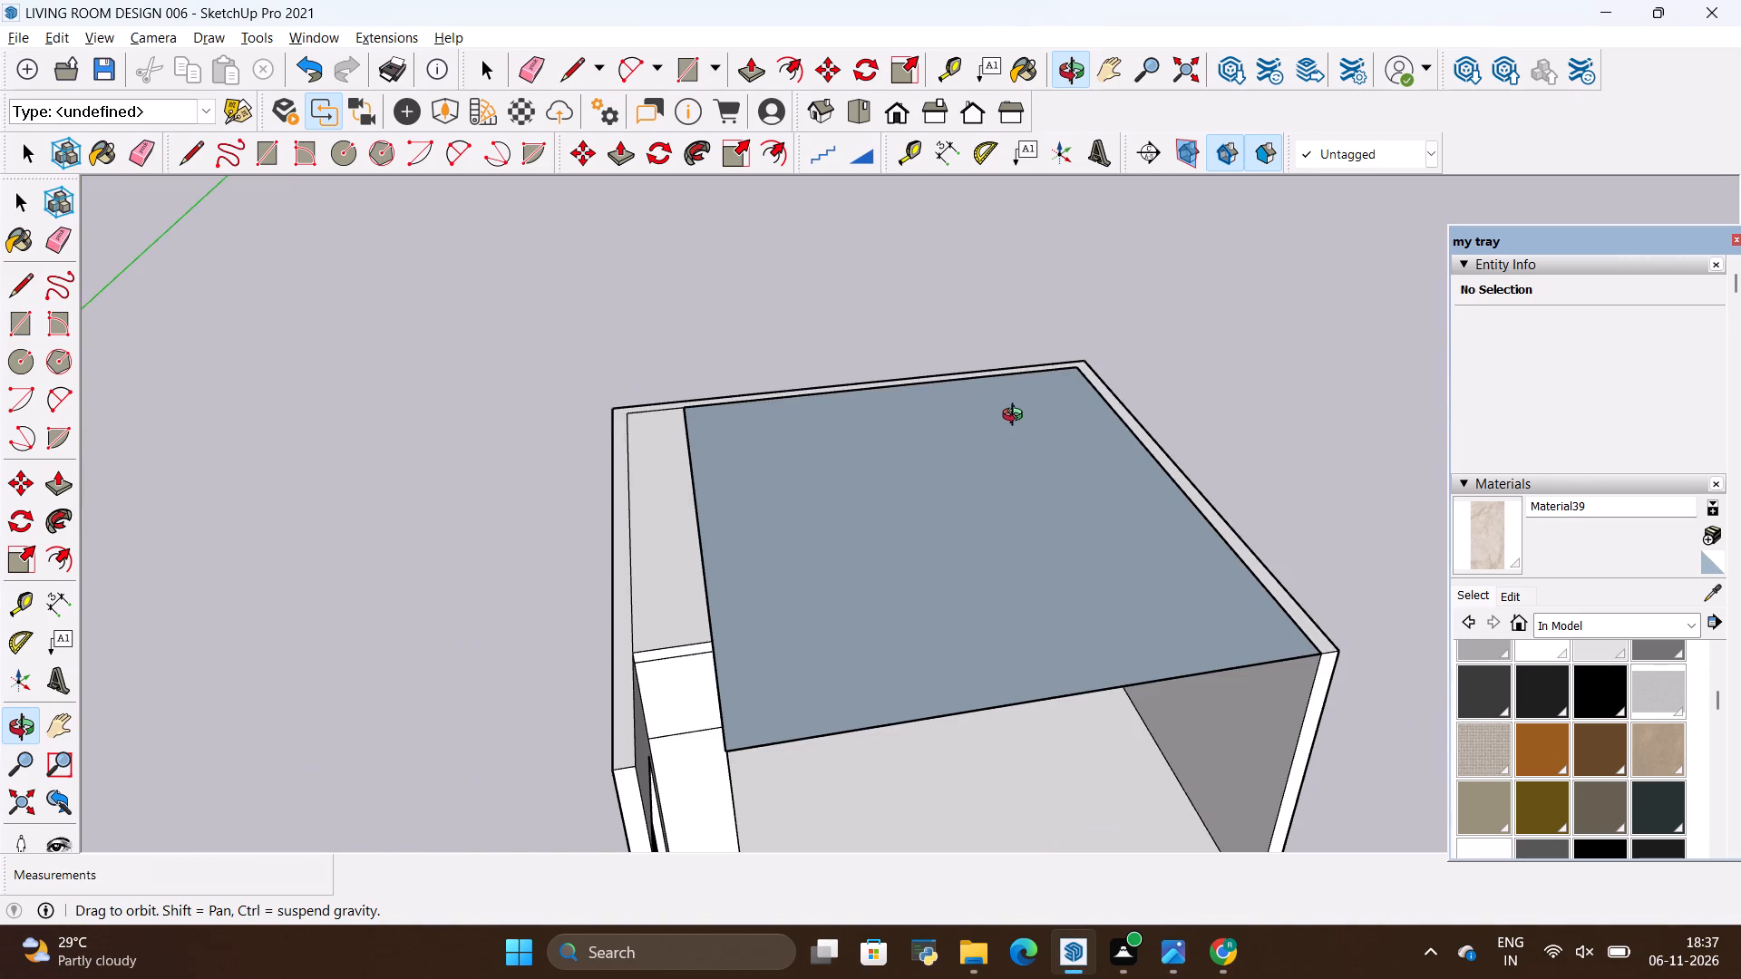
left_click_drag(942, 637, 851, 704)
scroll(580, 703, "up", 7)
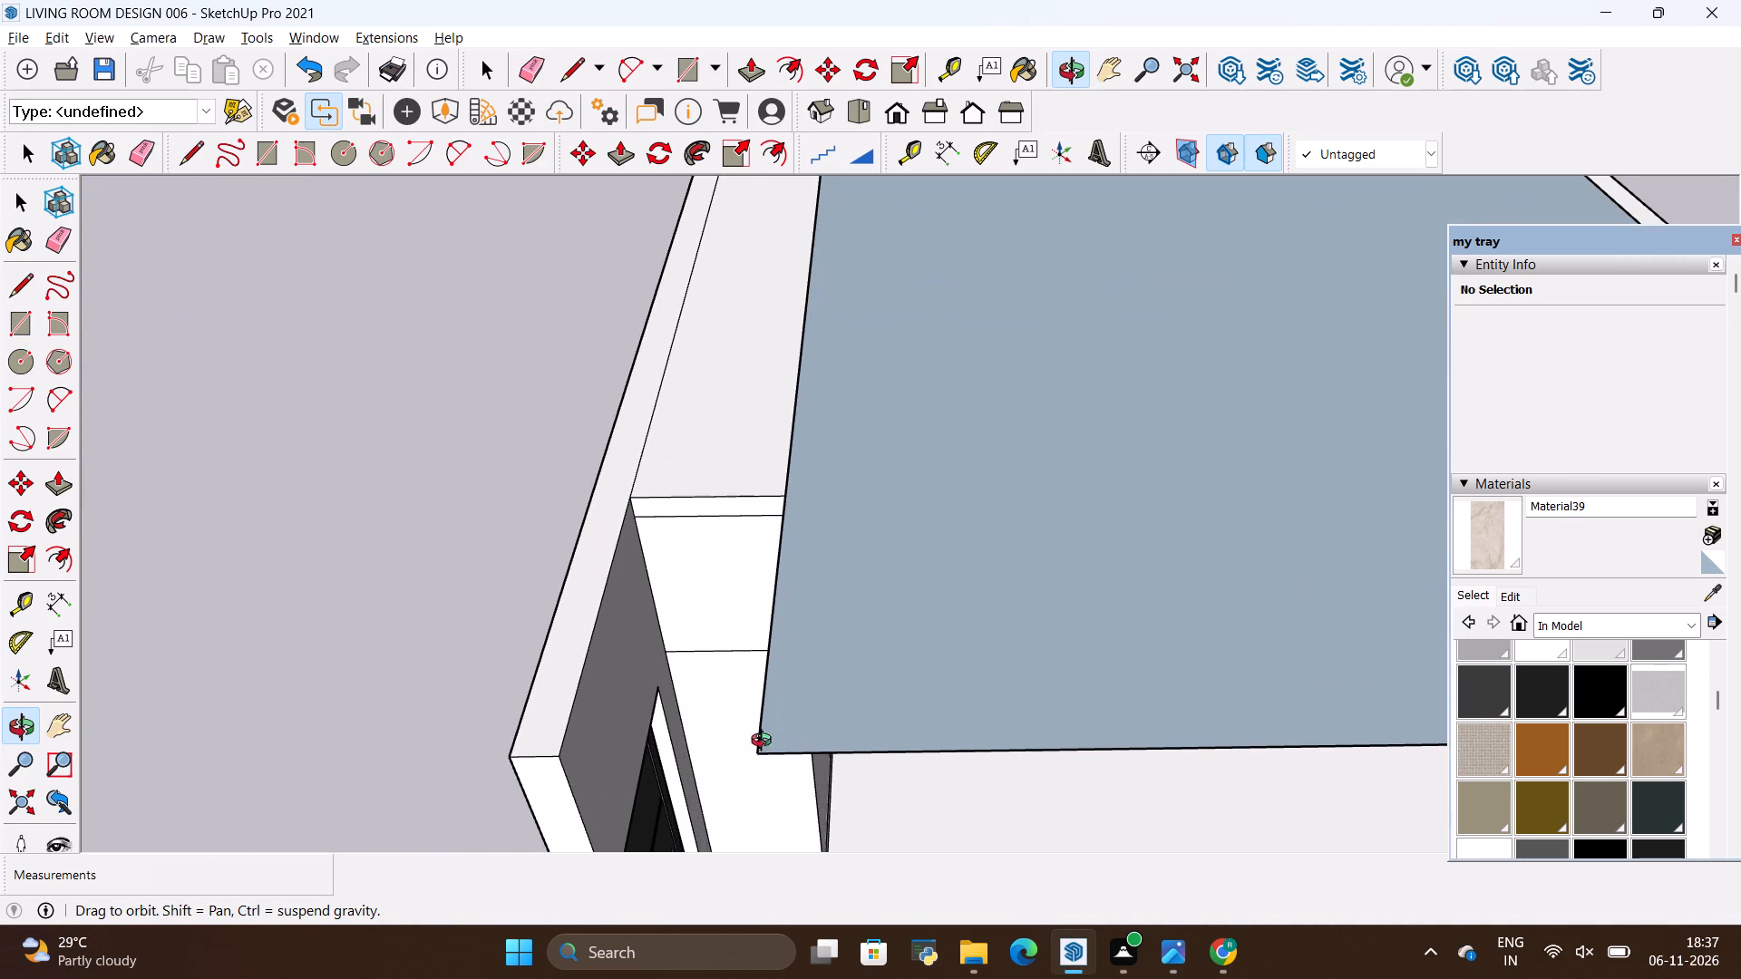
scroll(731, 664, "down", 5)
key("space")
double_click(965, 641)
double_click(967, 640)
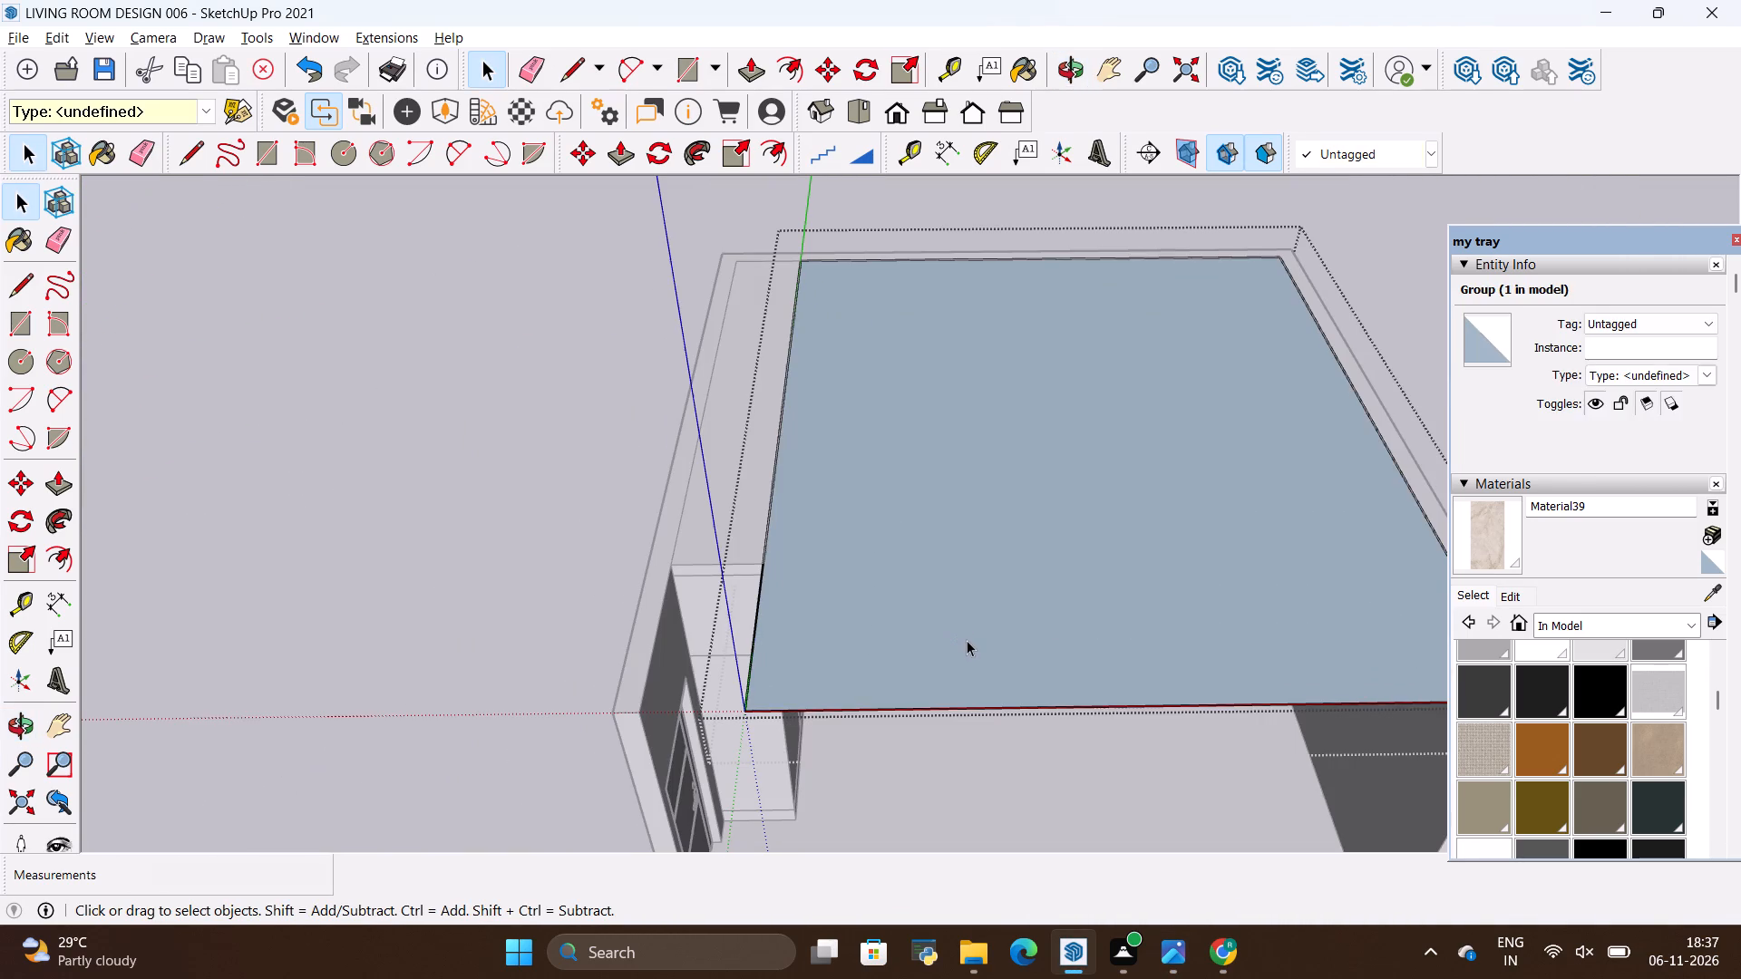
key("r")
left_click(645, 708)
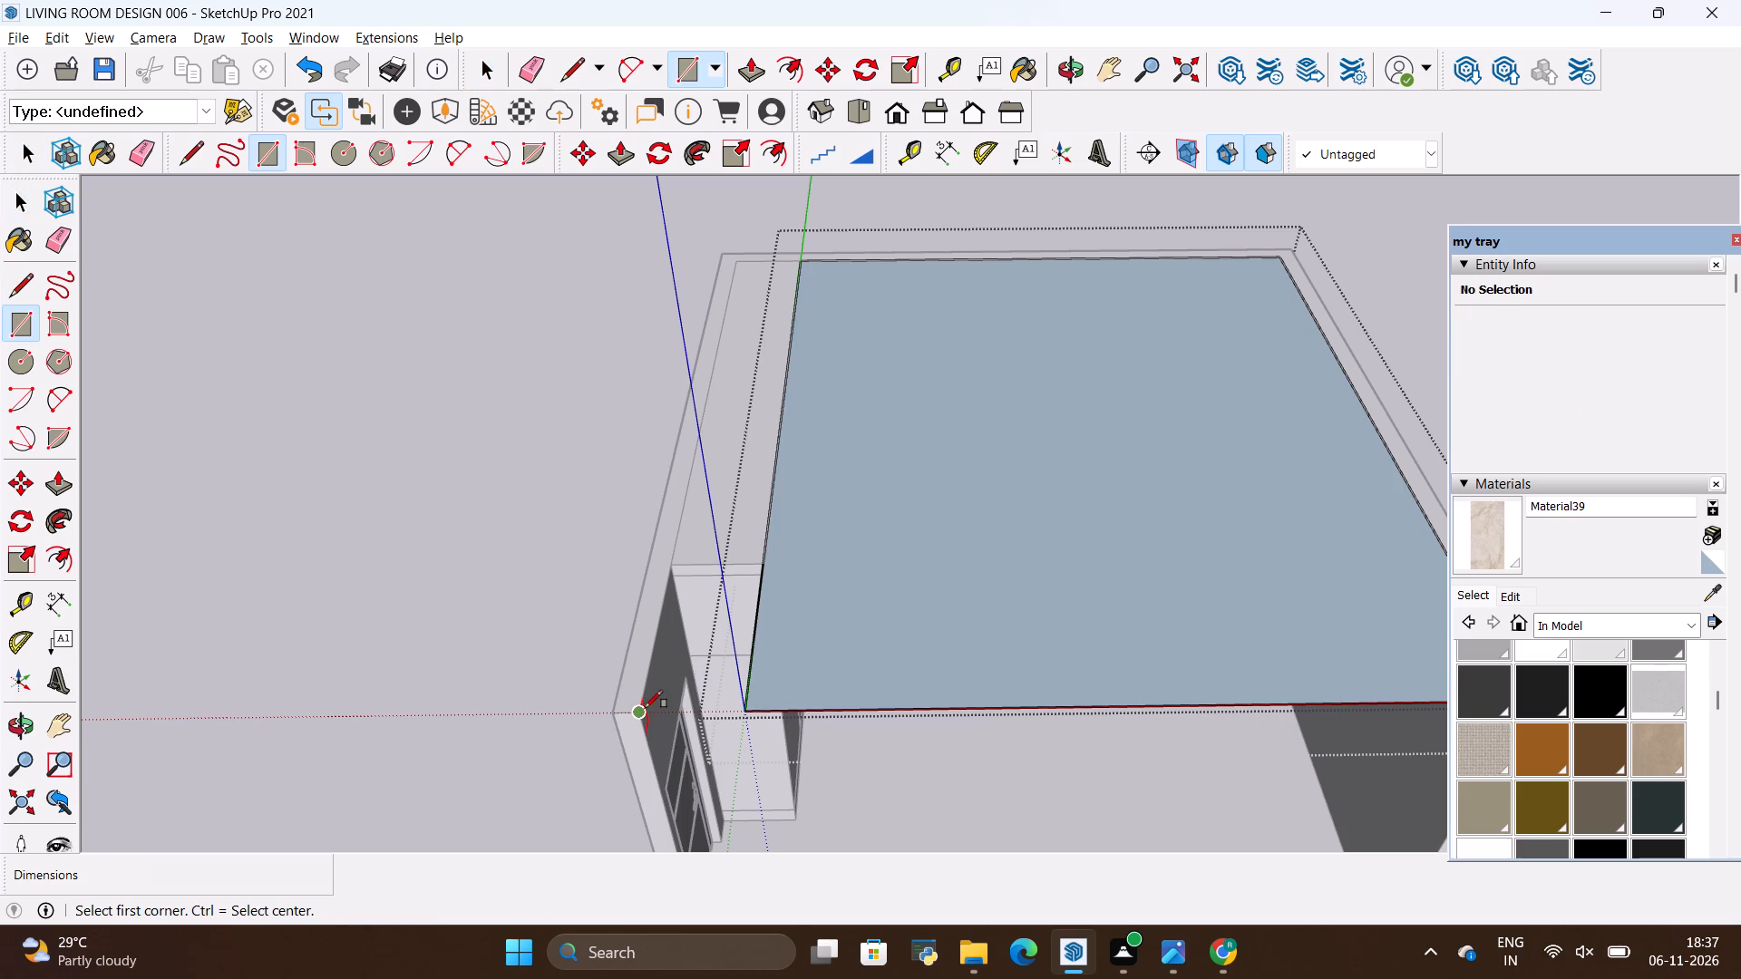
left_click(760, 564)
key("space")
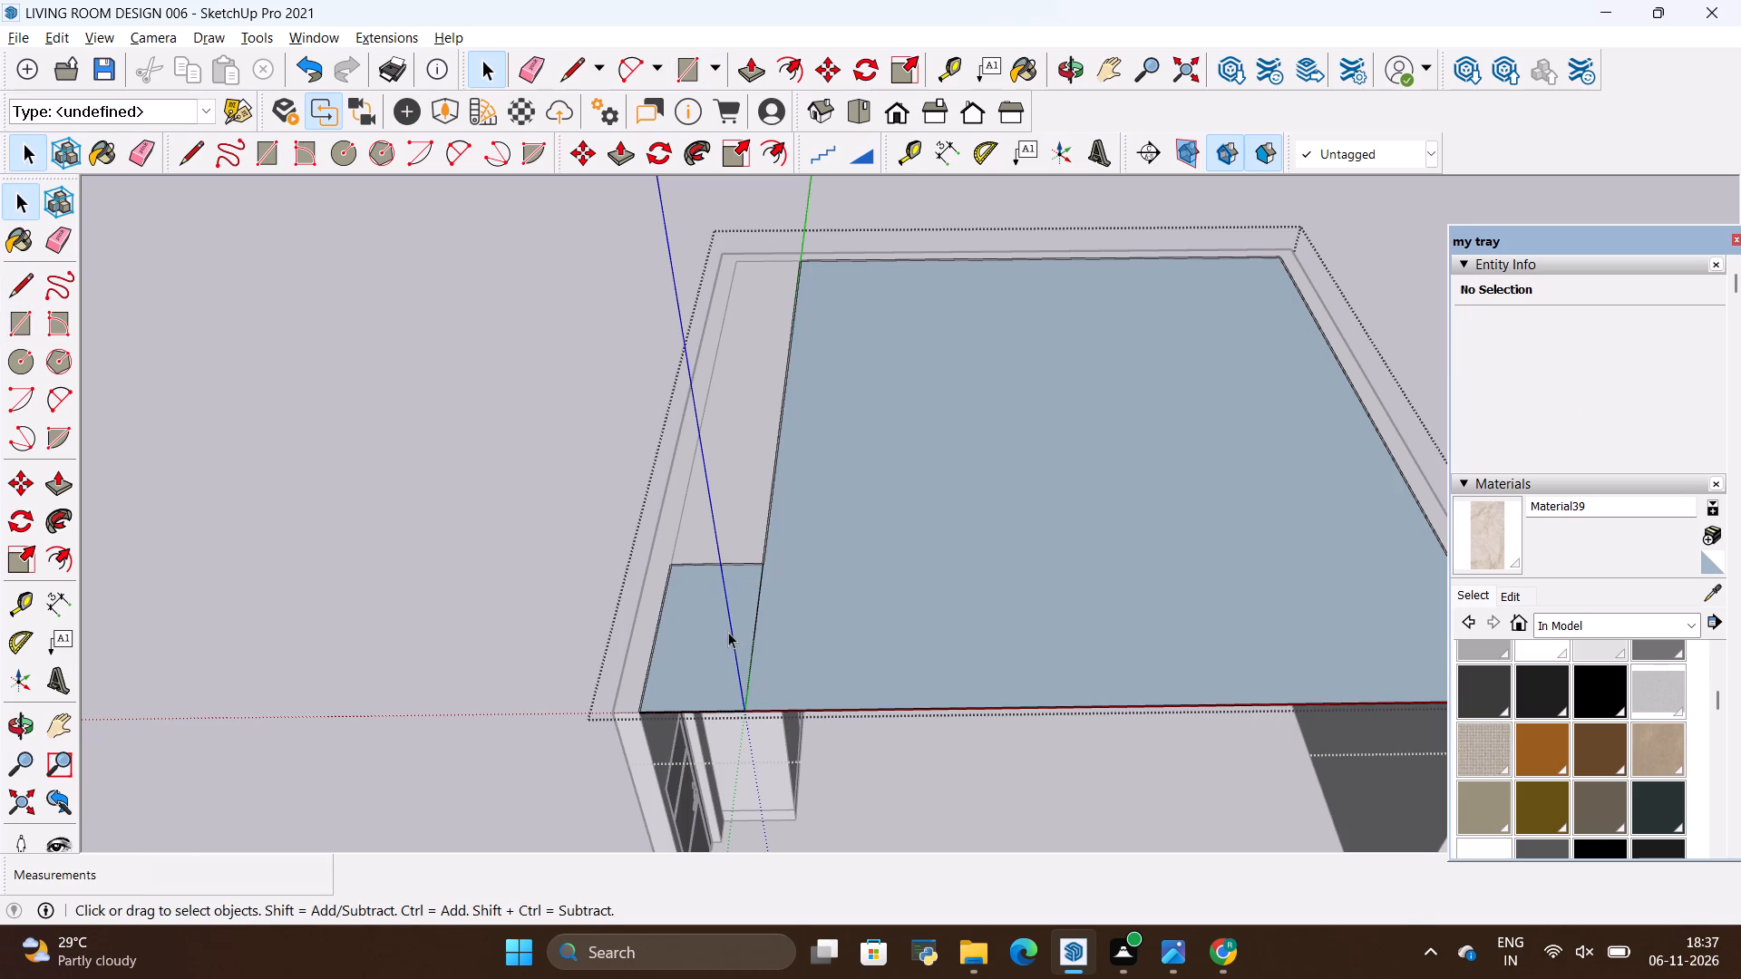
Erase the edge dividing the door-recess rectangle from the main ceiling face, and leave the ceiling group.
key("e")
left_click_drag(734, 632, 755, 632)
key("space")
left_click(544, 509)
Compare the room interior with the images (14) reference photo, examining the ceiling, wardrobe, back wall and floor.
scroll(538, 502, "down", 6)
left_click(30, 730)
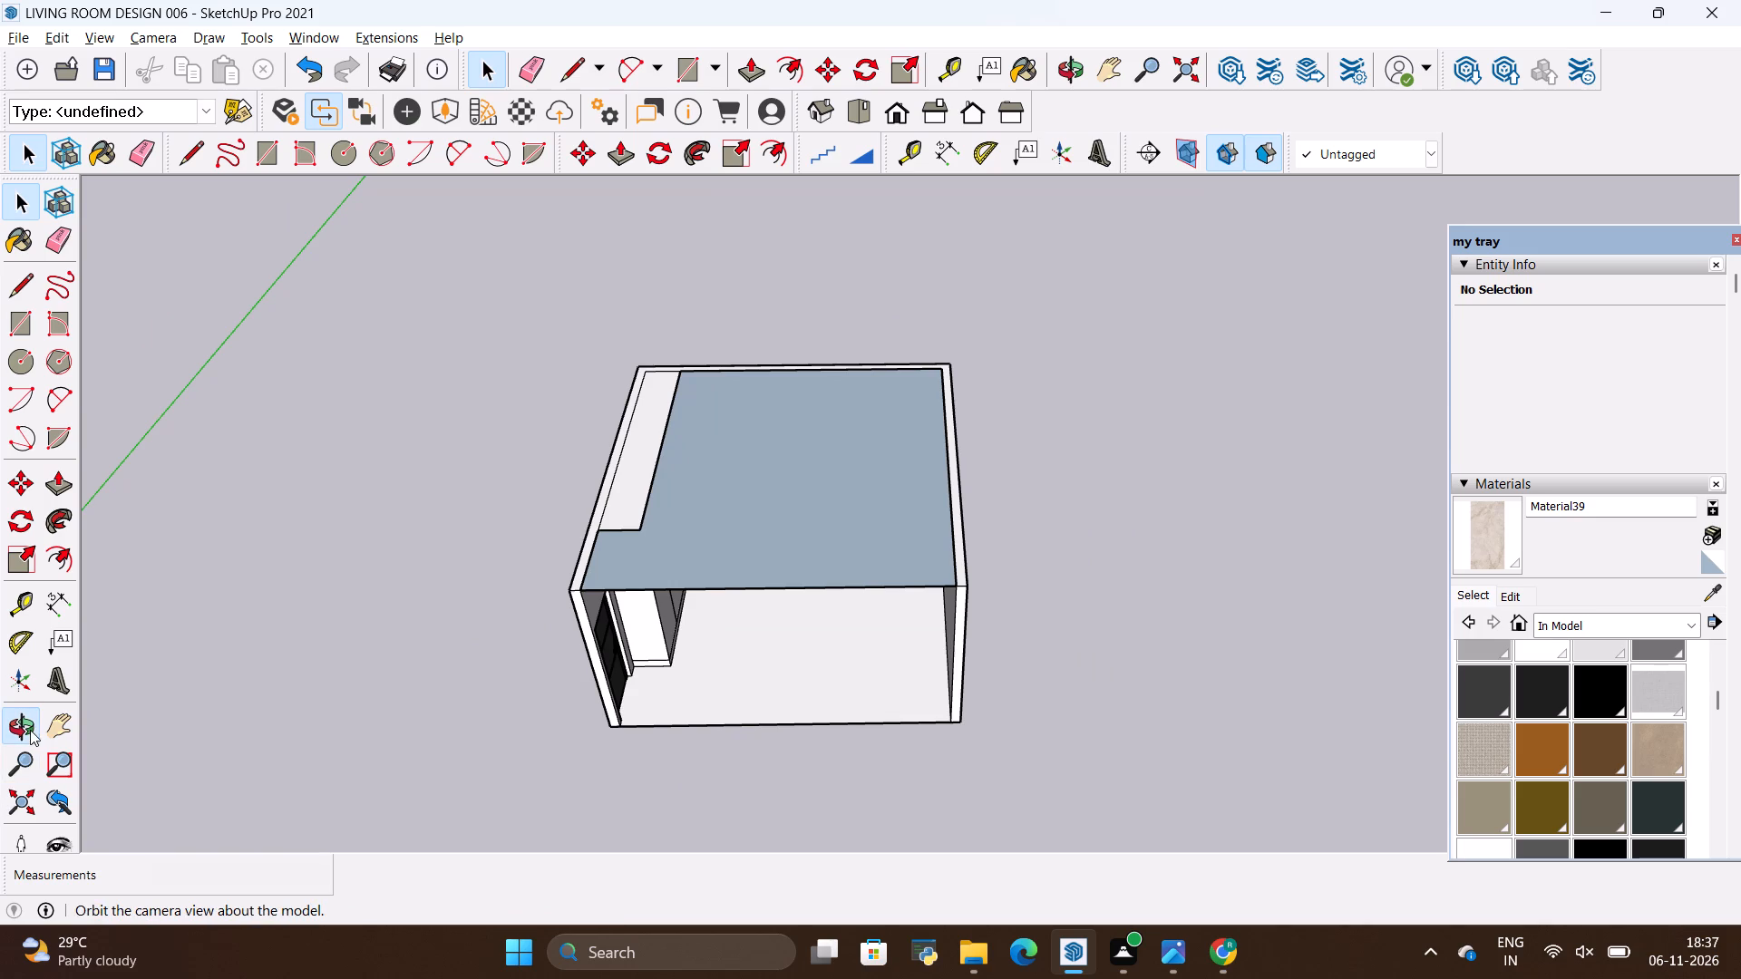
left_click_drag(802, 686, 808, 212)
scroll(742, 389, "up", 8)
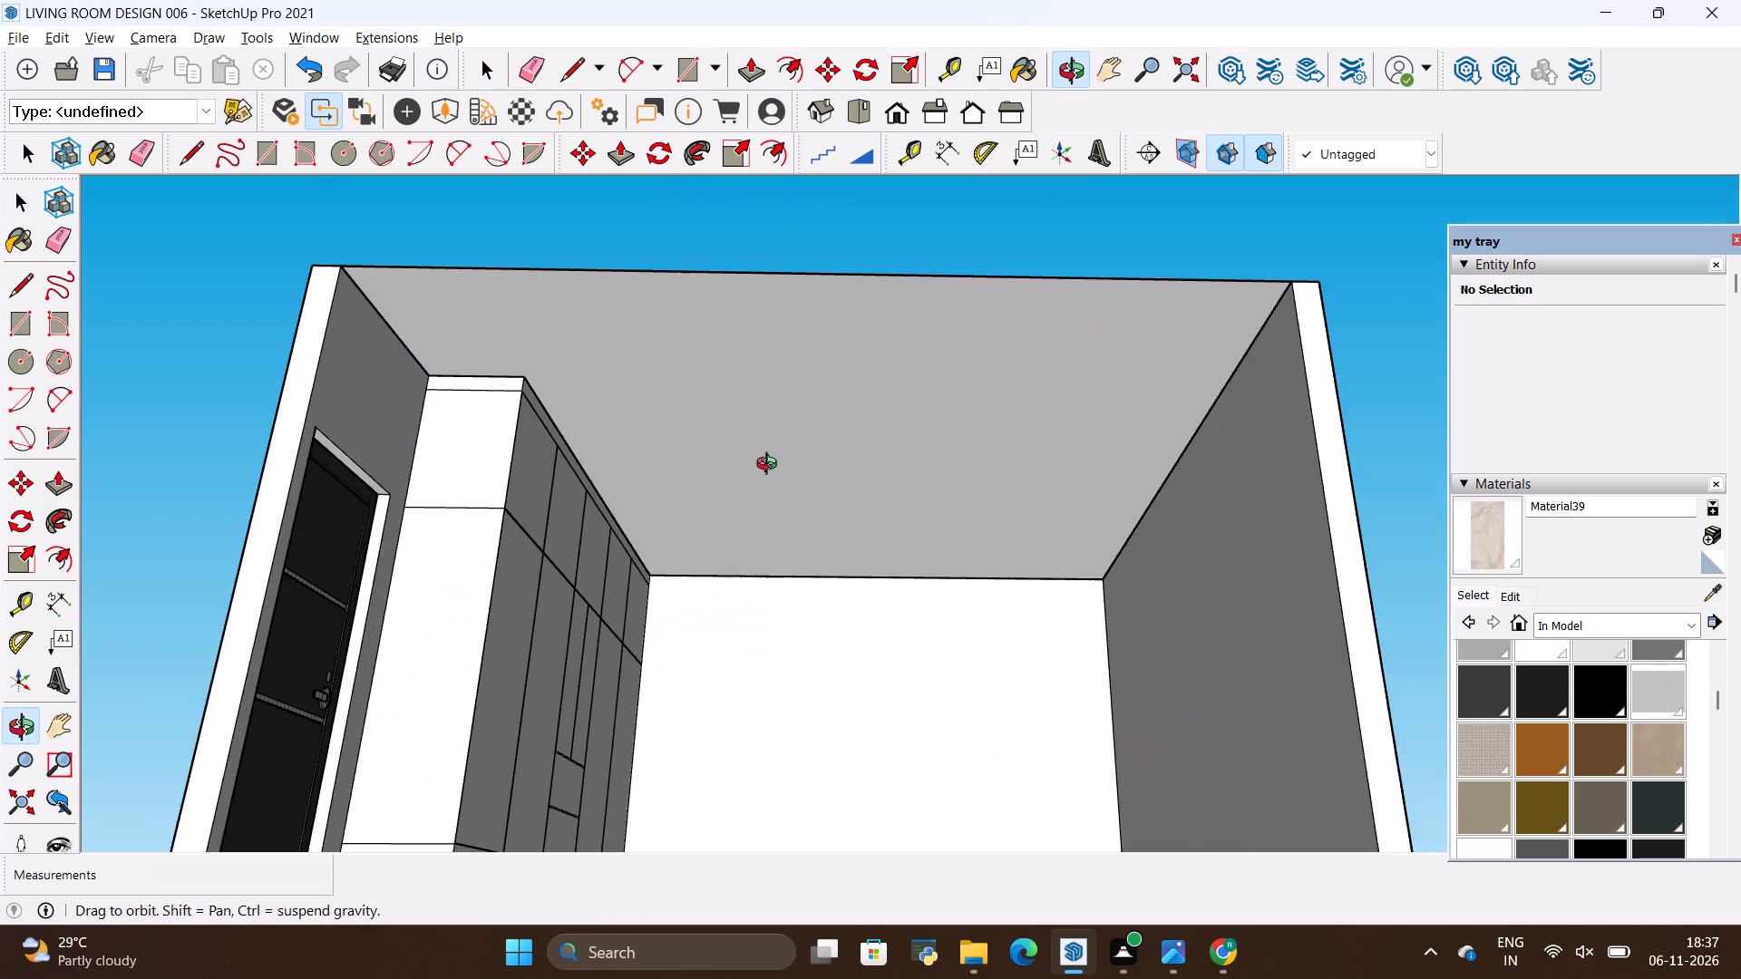
key("alt+Tab")
scroll(877, 396, "down", 1)
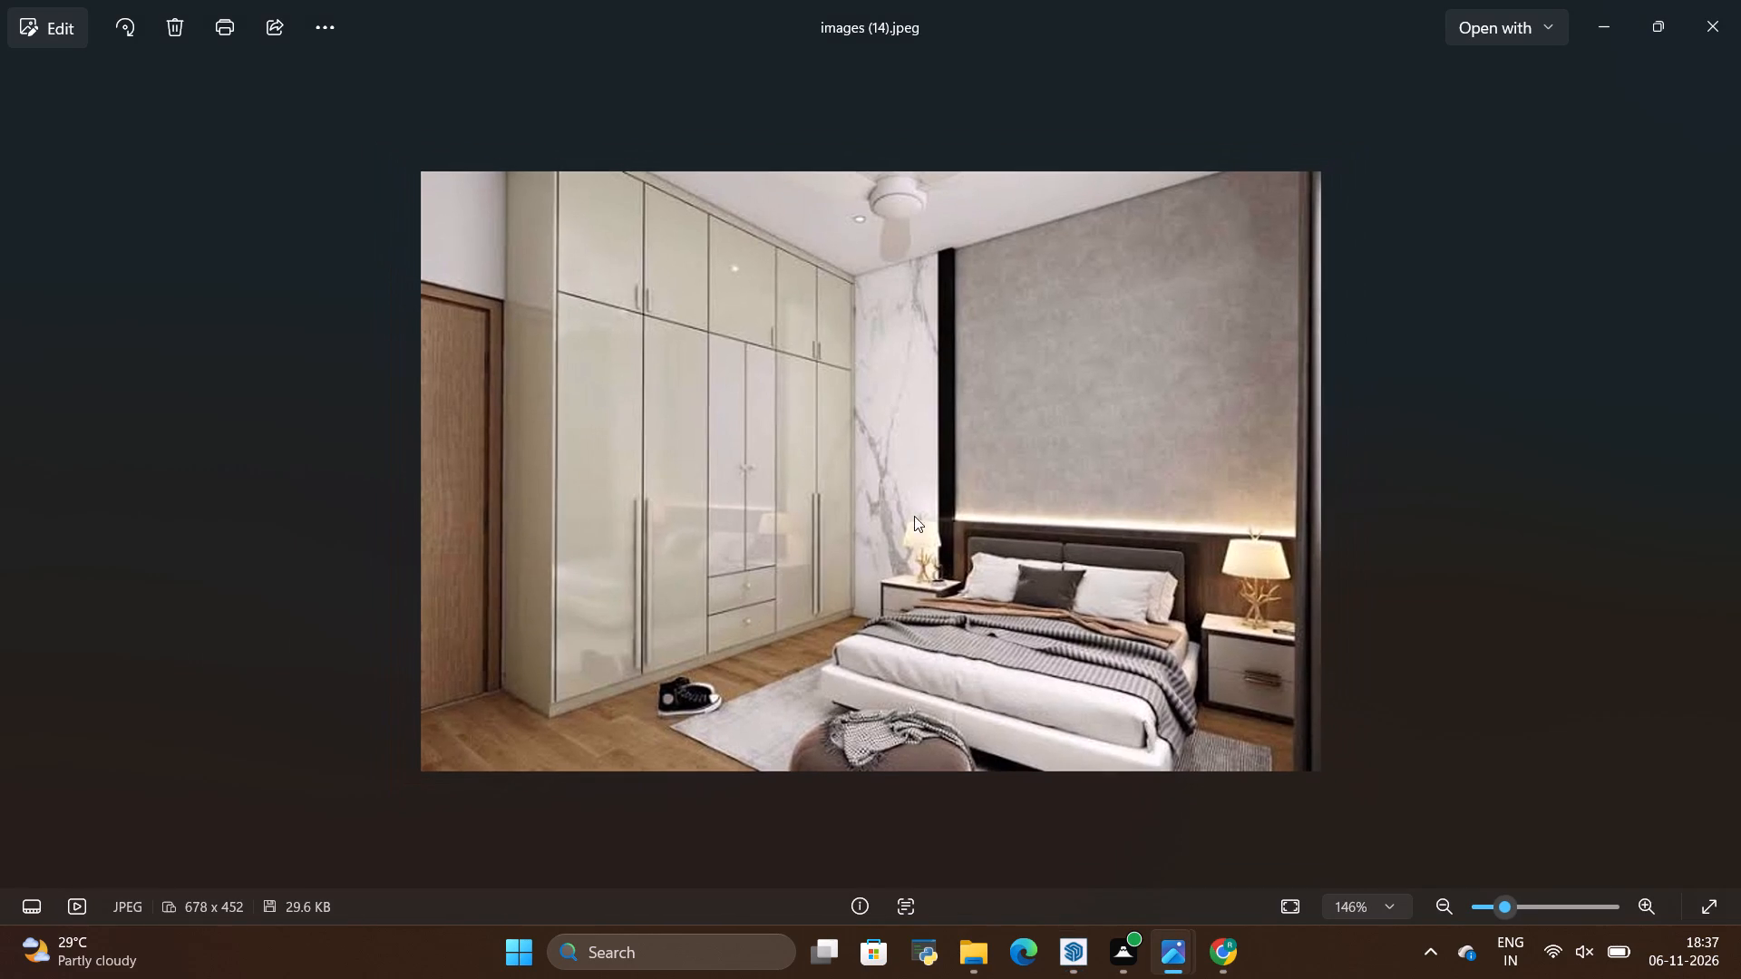
scroll(918, 517, "up", 4)
scroll(864, 447, "down", 5)
key("alt+Tab")
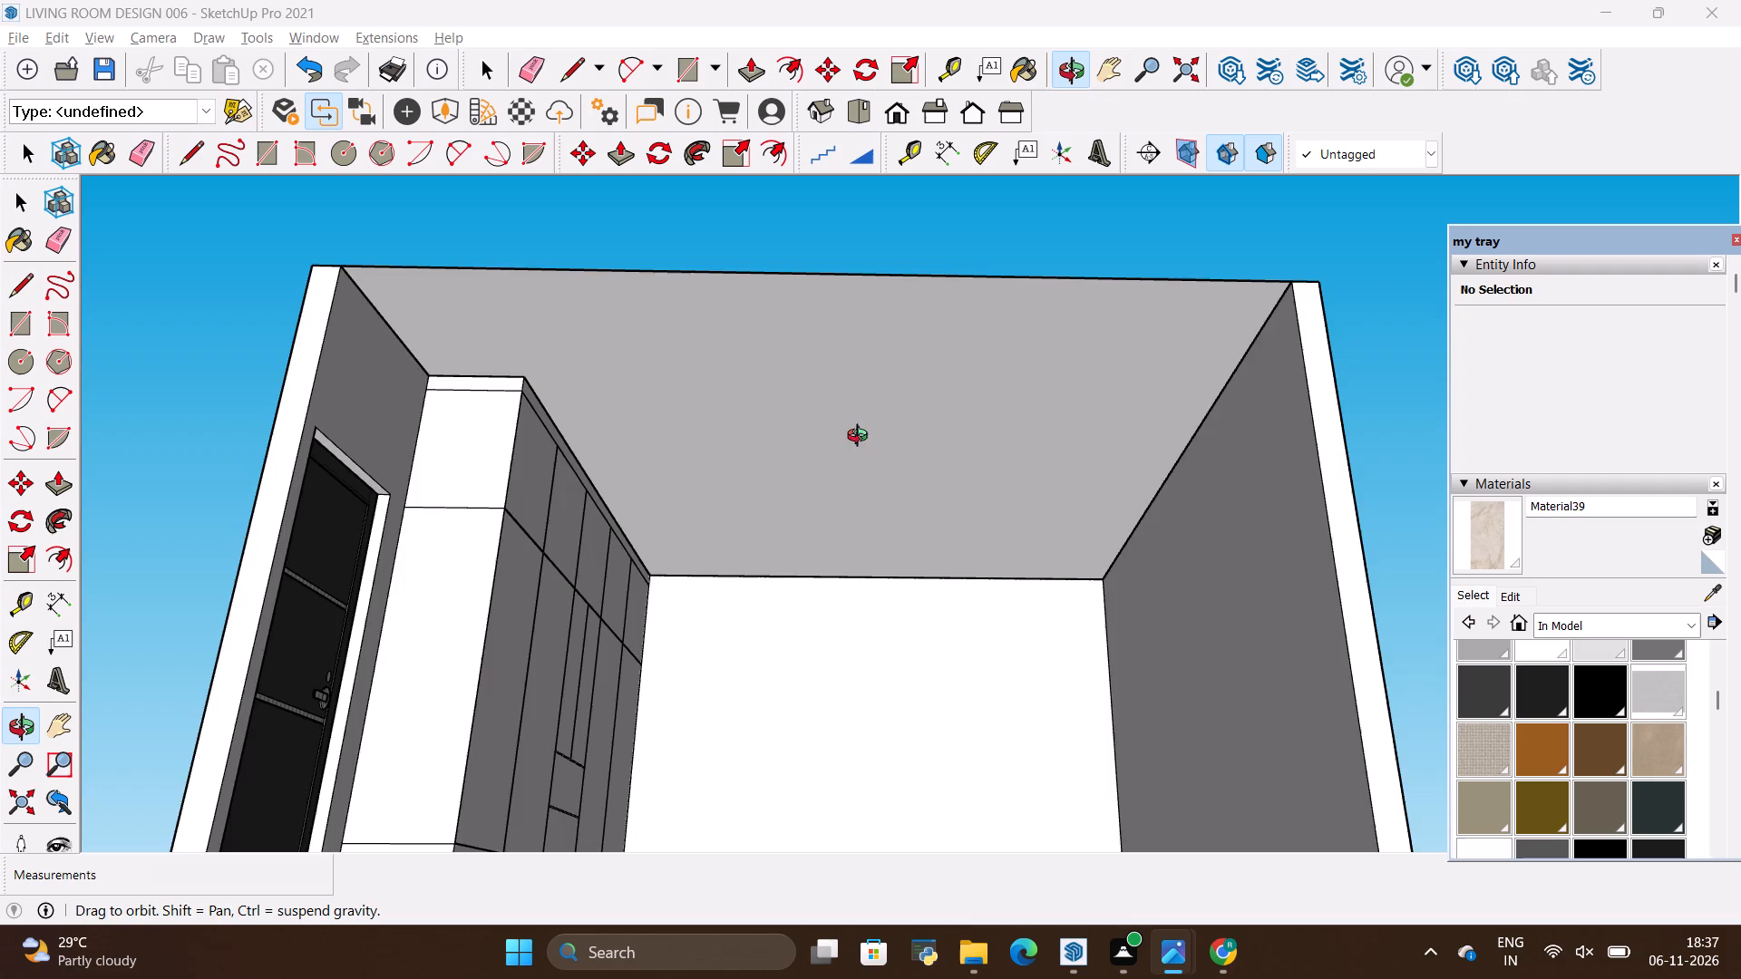
scroll(828, 437, "down", 4)
scroll(830, 473, "up", 6)
left_click_drag(860, 582, 844, 677)
scroll(920, 506, "down", 4)
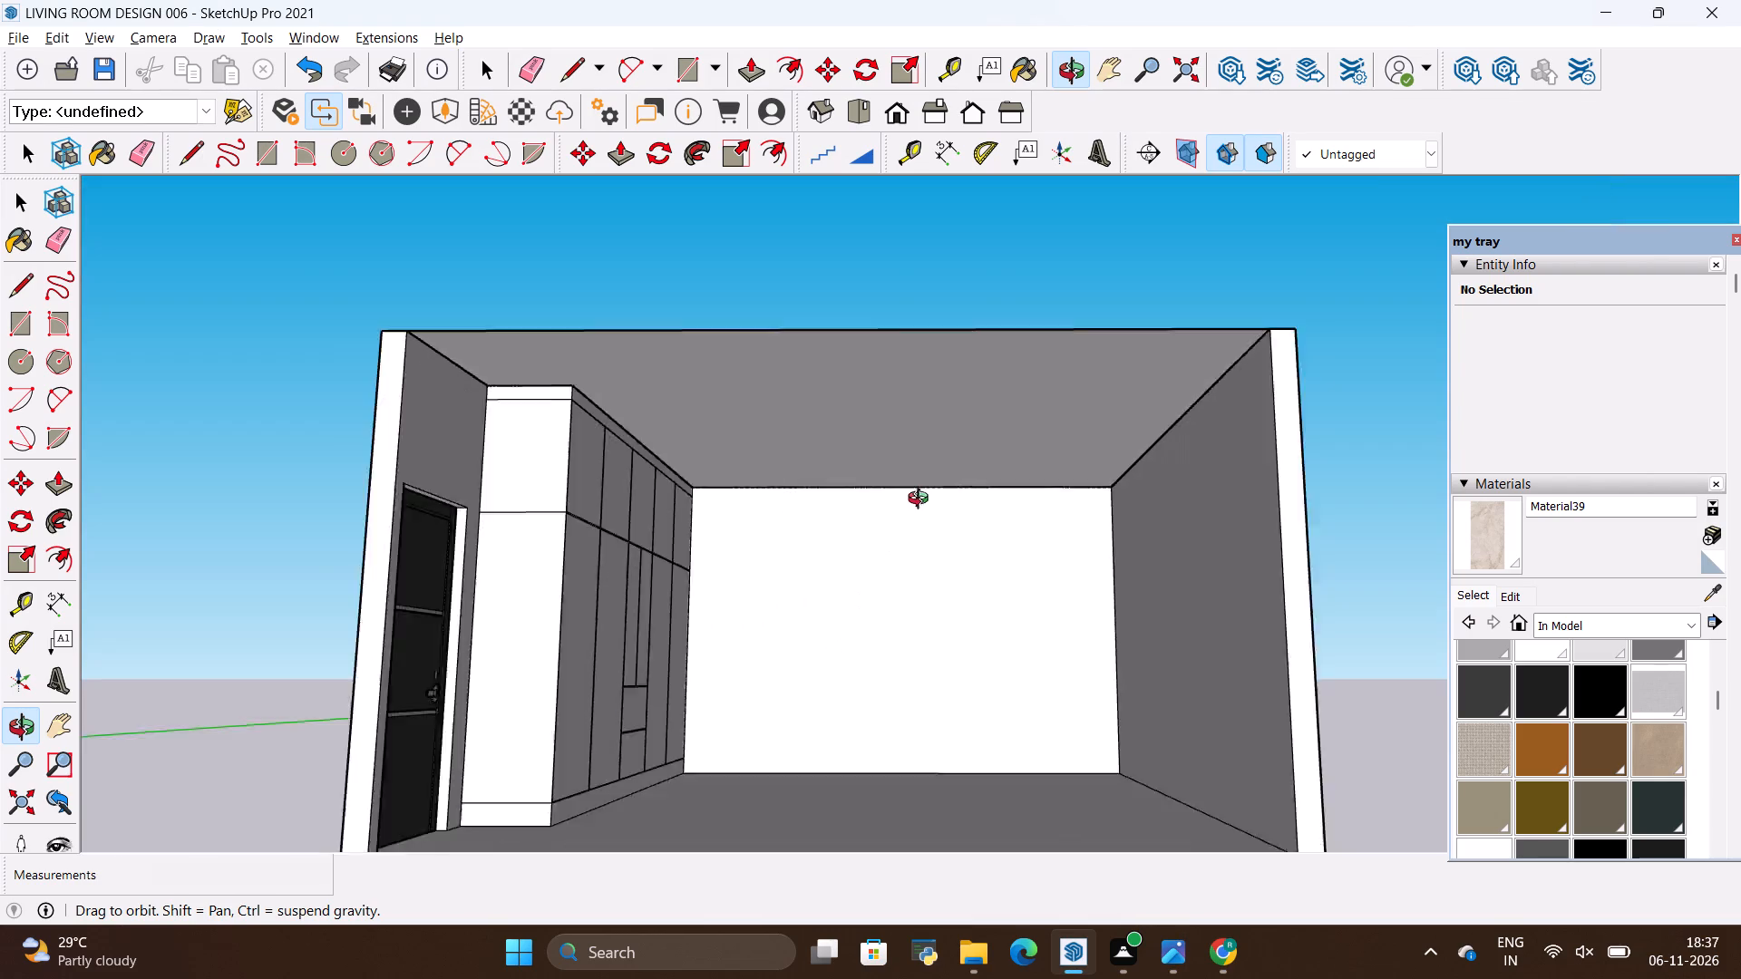
scroll(922, 500, "down", 2)
scroll(938, 675, "up", 8)
left_click_drag(955, 512, 942, 612)
scroll(986, 453, "down", 5)
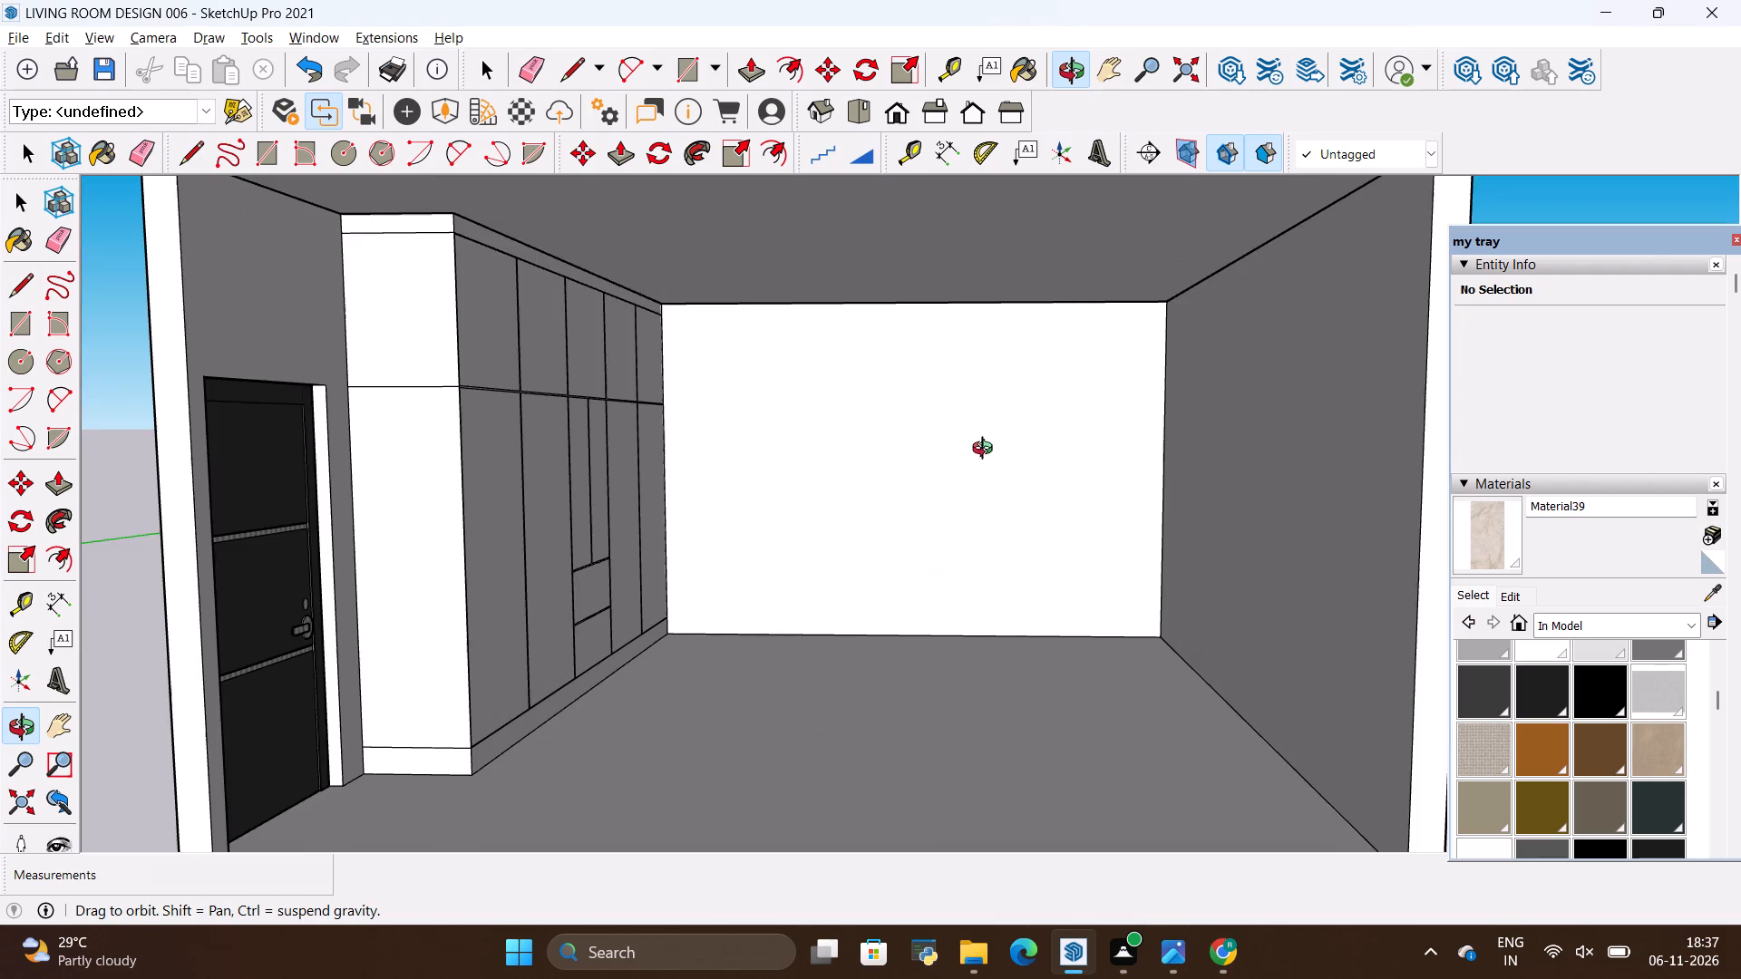
key("alt+Tab")
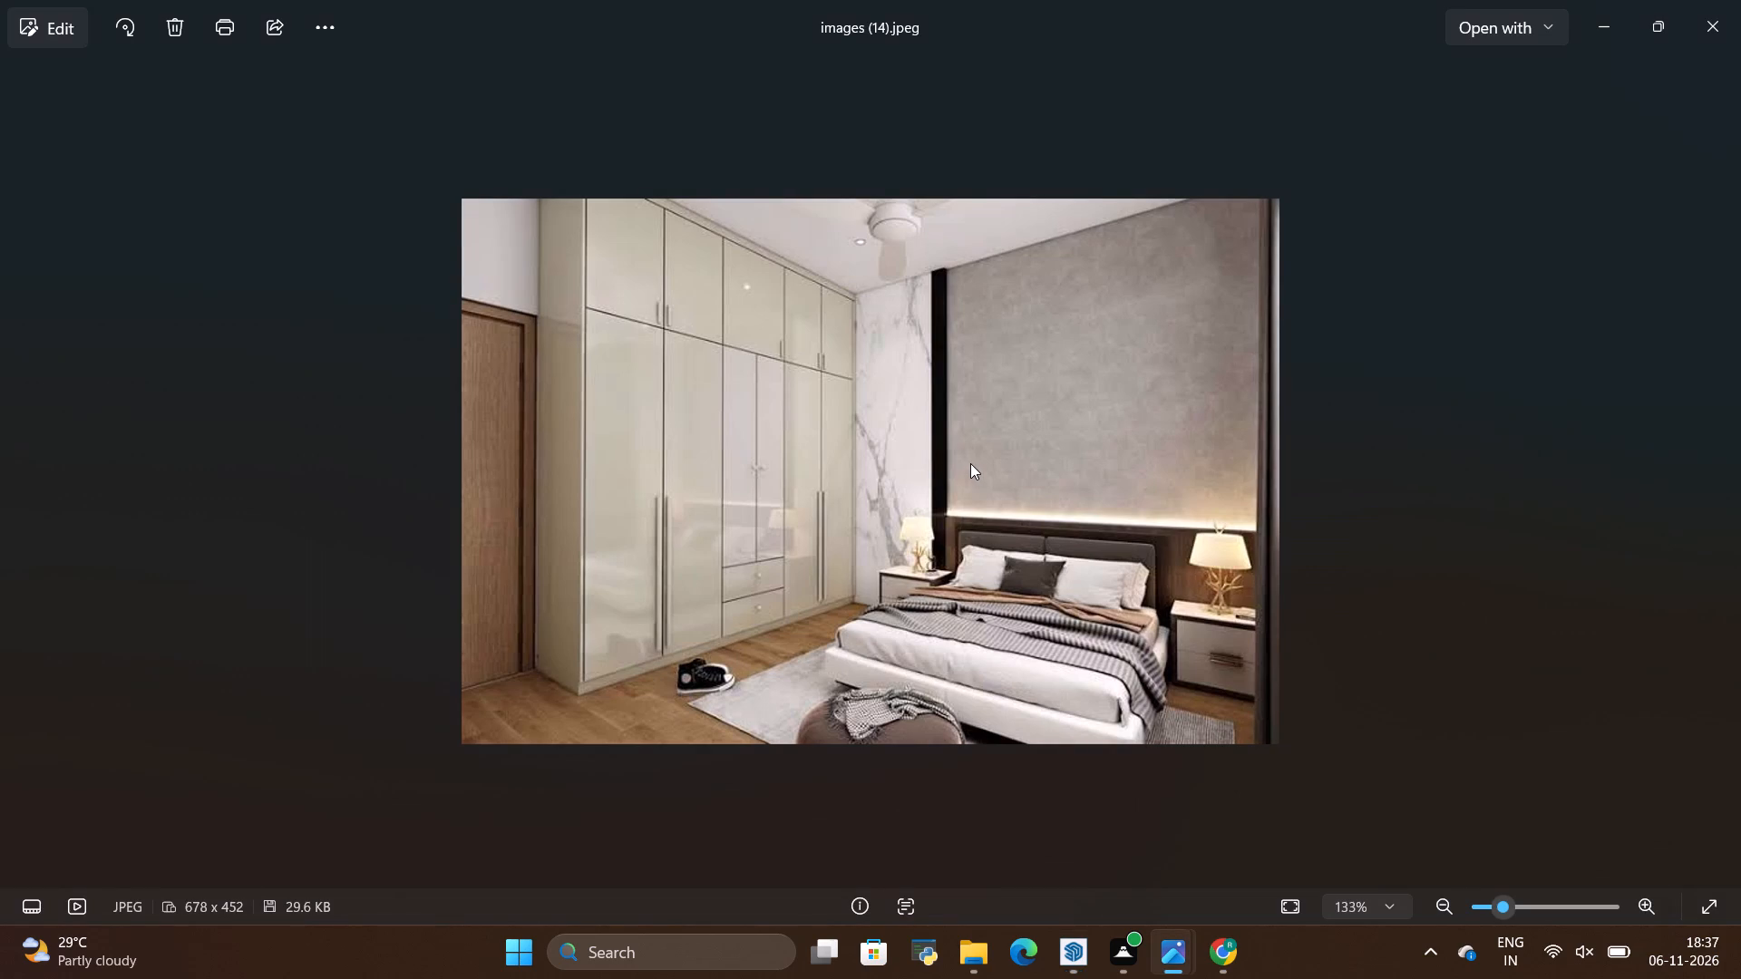
key("alt+Tab")
scroll(972, 455, "down", 3)
scroll(930, 538, "up", 9)
left_click_drag(924, 582, 926, 707)
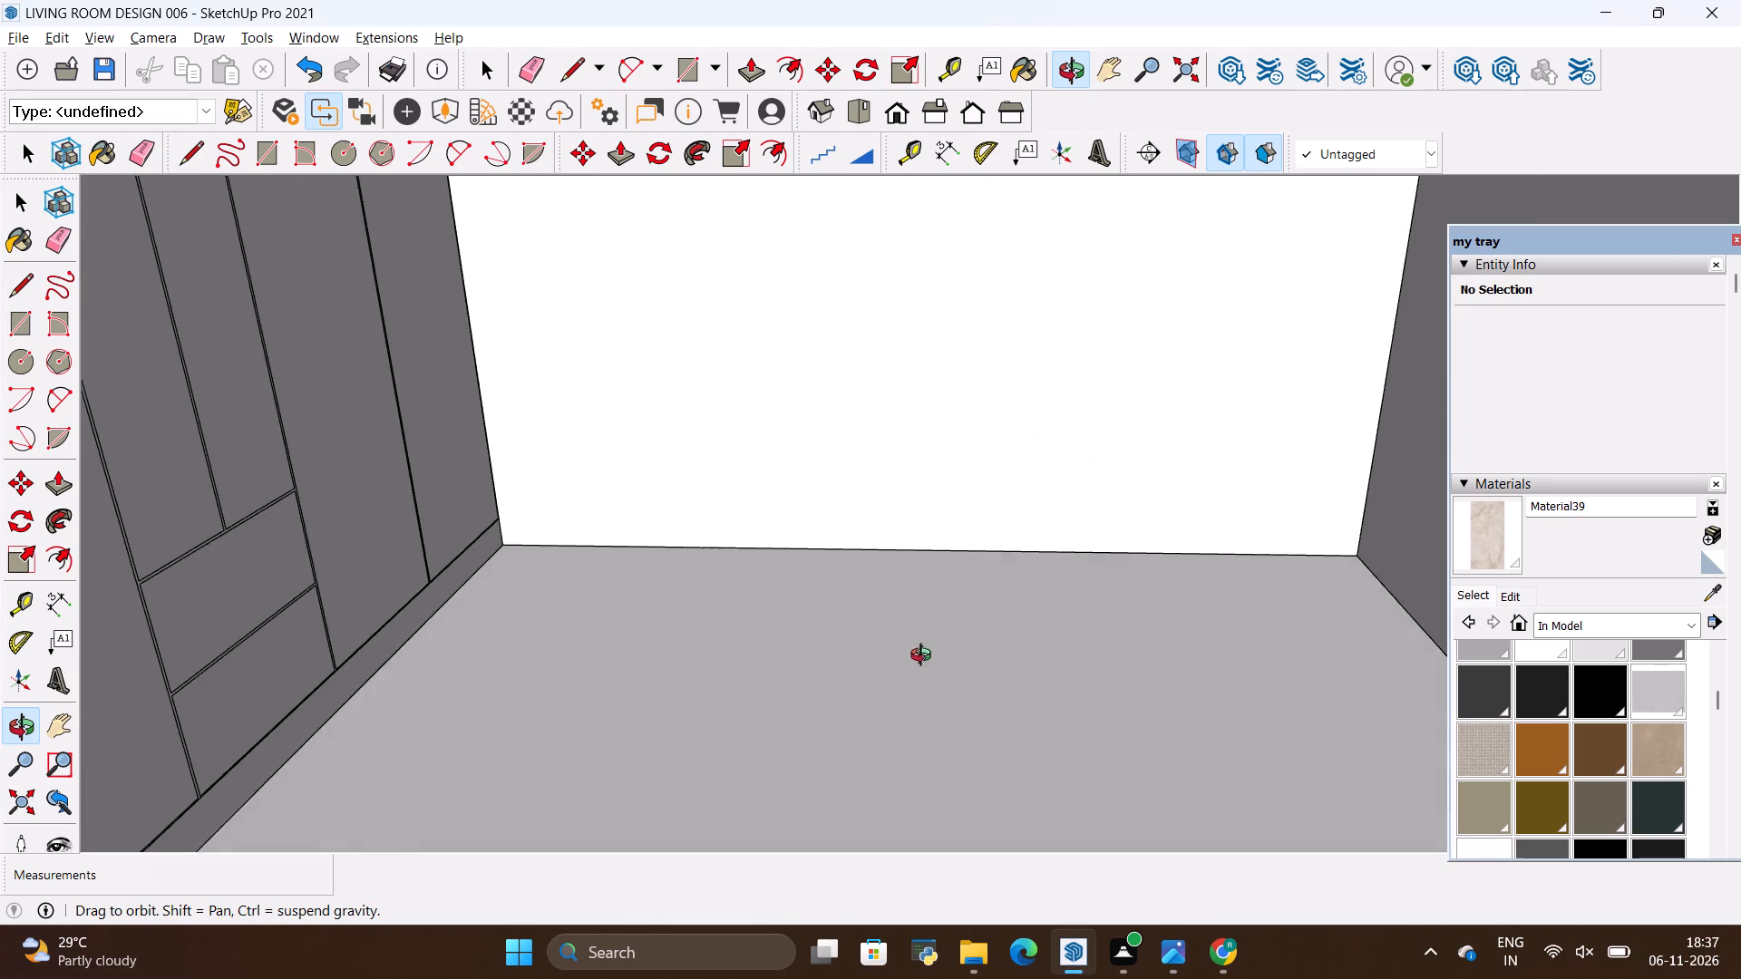
scroll(925, 656, "down", 5)
left_click_drag(925, 623, 910, 523)
scroll(918, 688, "up", 1)
scroll(919, 685, "down", 2)
left_click_drag(924, 678, 919, 636)
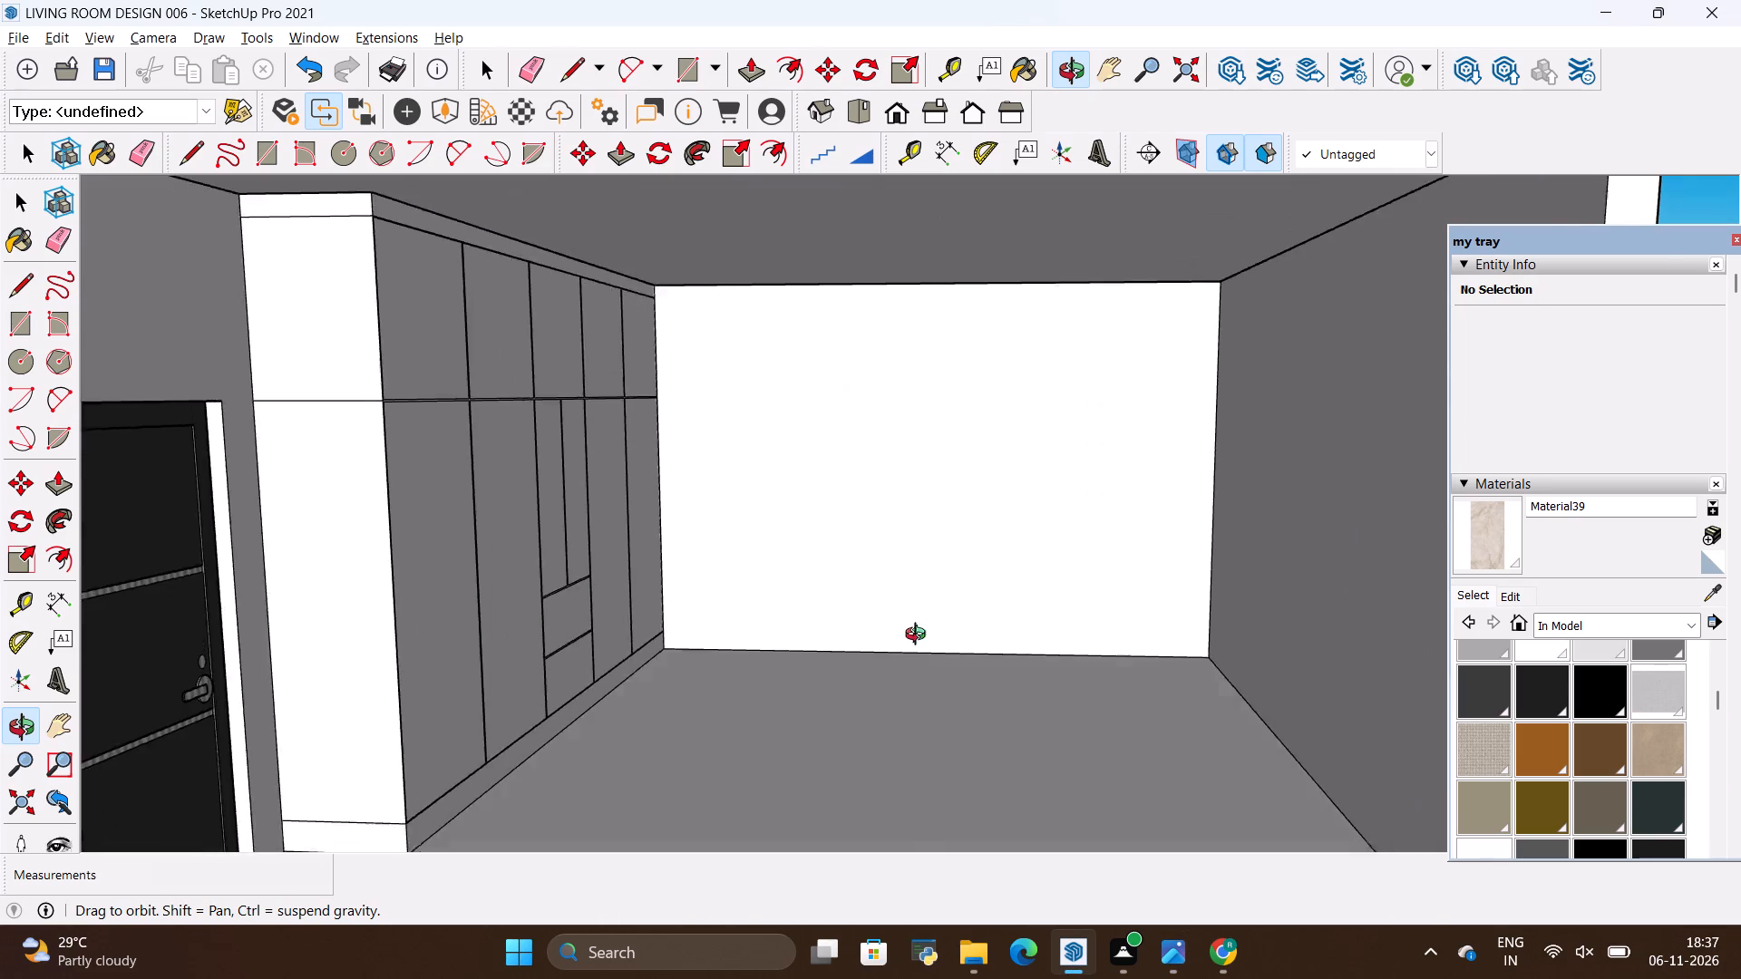
left_click_drag(919, 636, 921, 654)
scroll(715, 661, "up", 2)
key("alt+Tab")
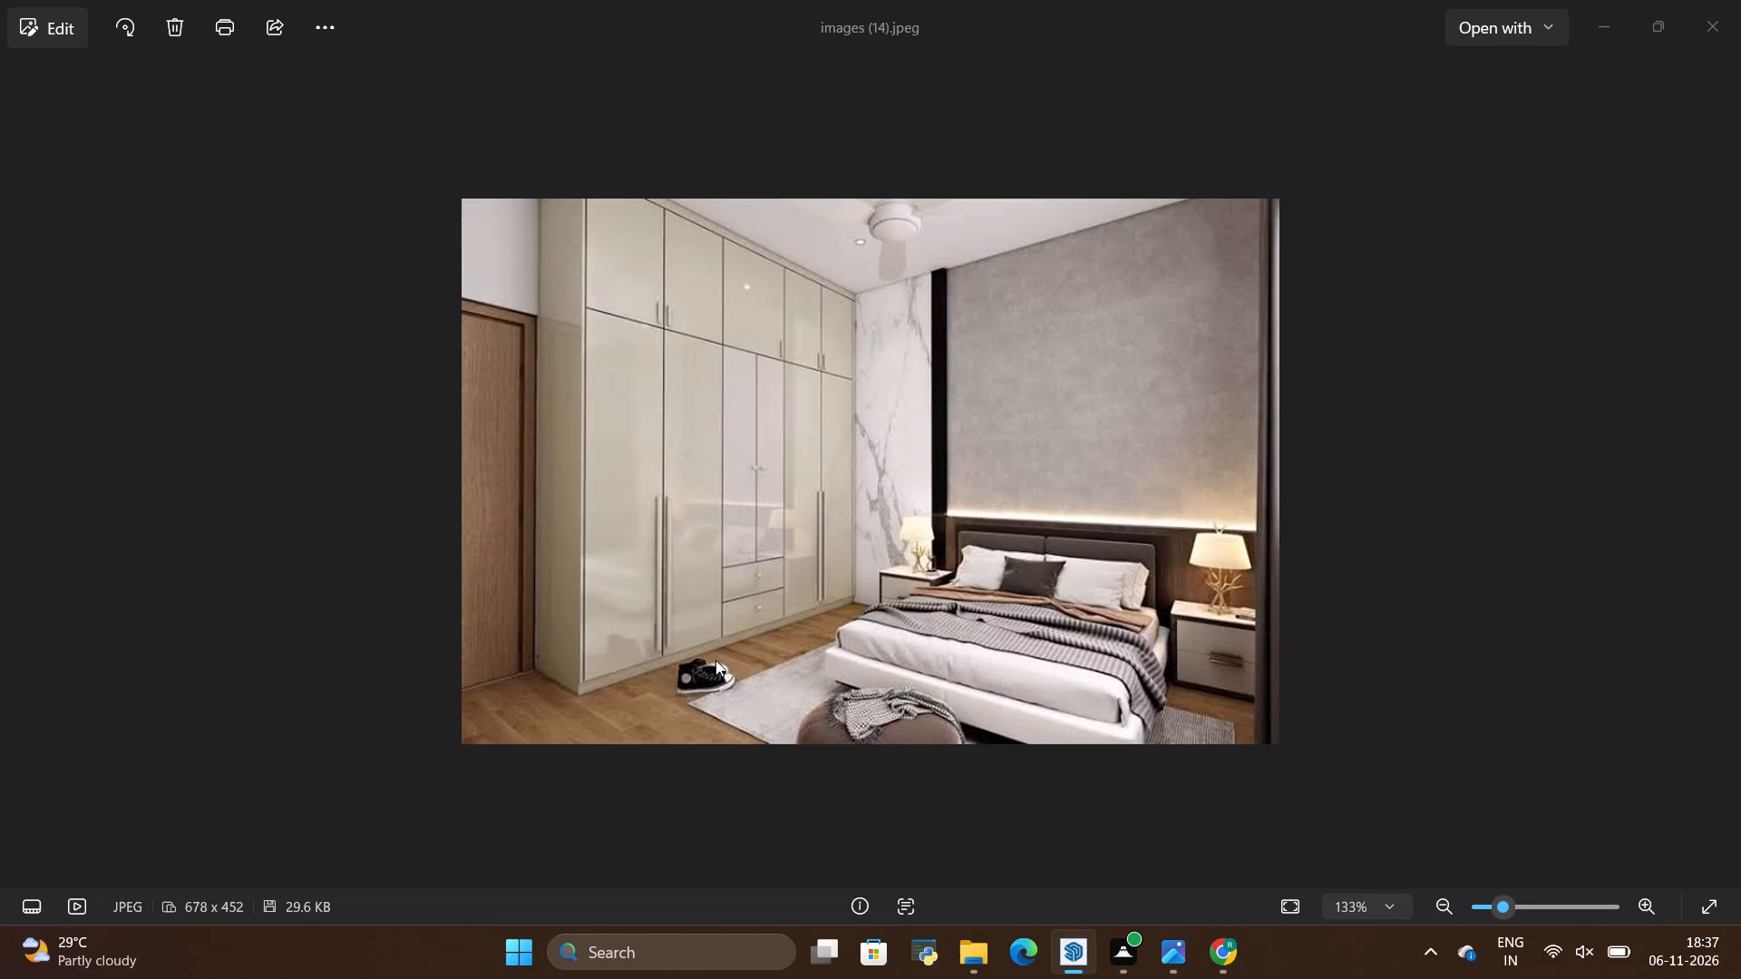
key("alt+Tab")
key("alt+Tab")
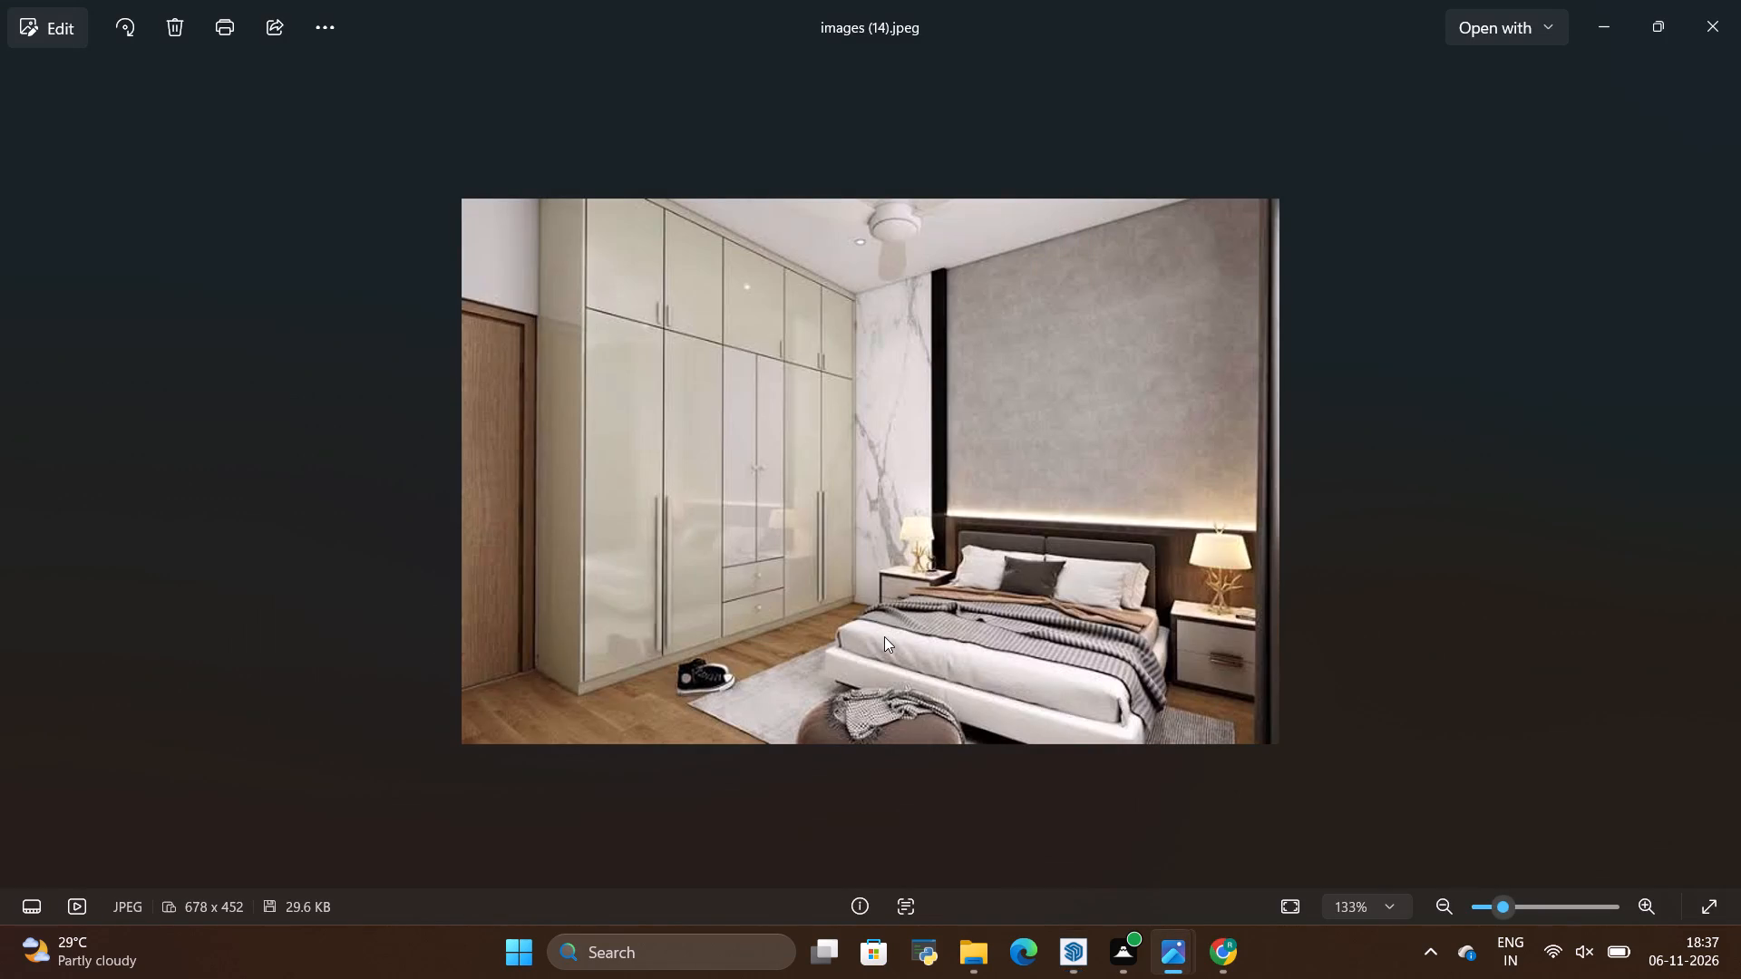
key("alt+Tab")
scroll(1059, 606, "down", 5)
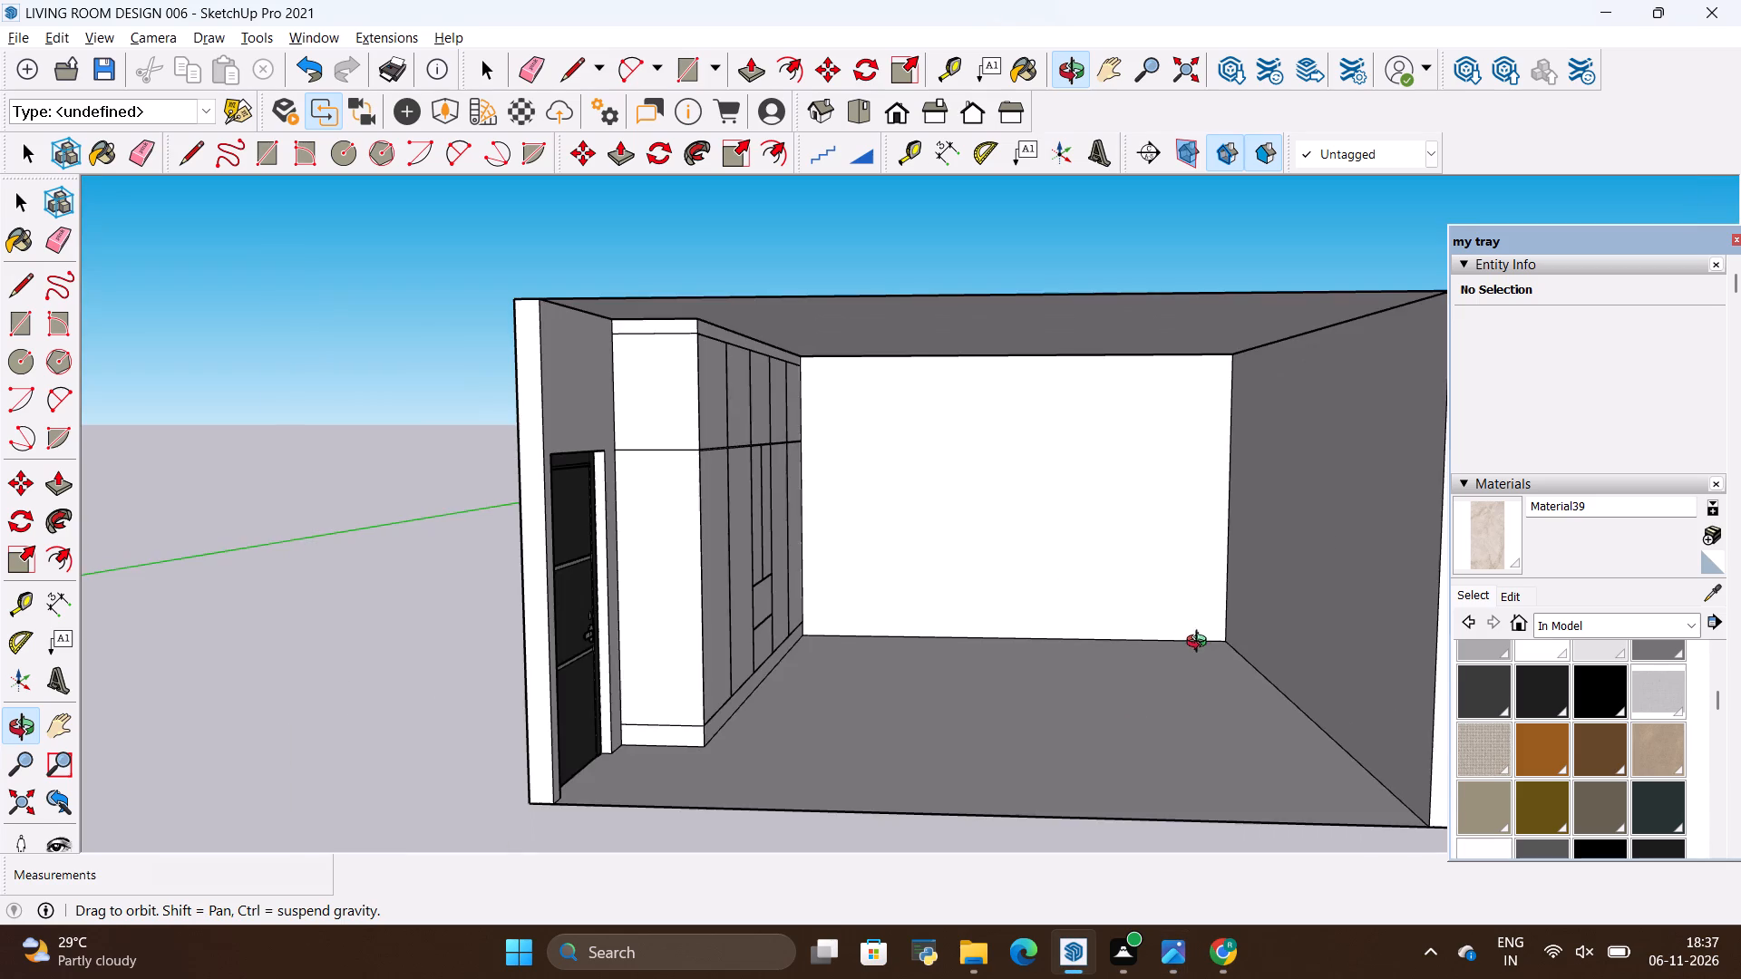
Move the ceiling group straight up, well clear of the bedroom walls, to open the room from above.
left_click_drag(1202, 643, 1175, 730)
left_click_drag(1206, 661, 1228, 728)
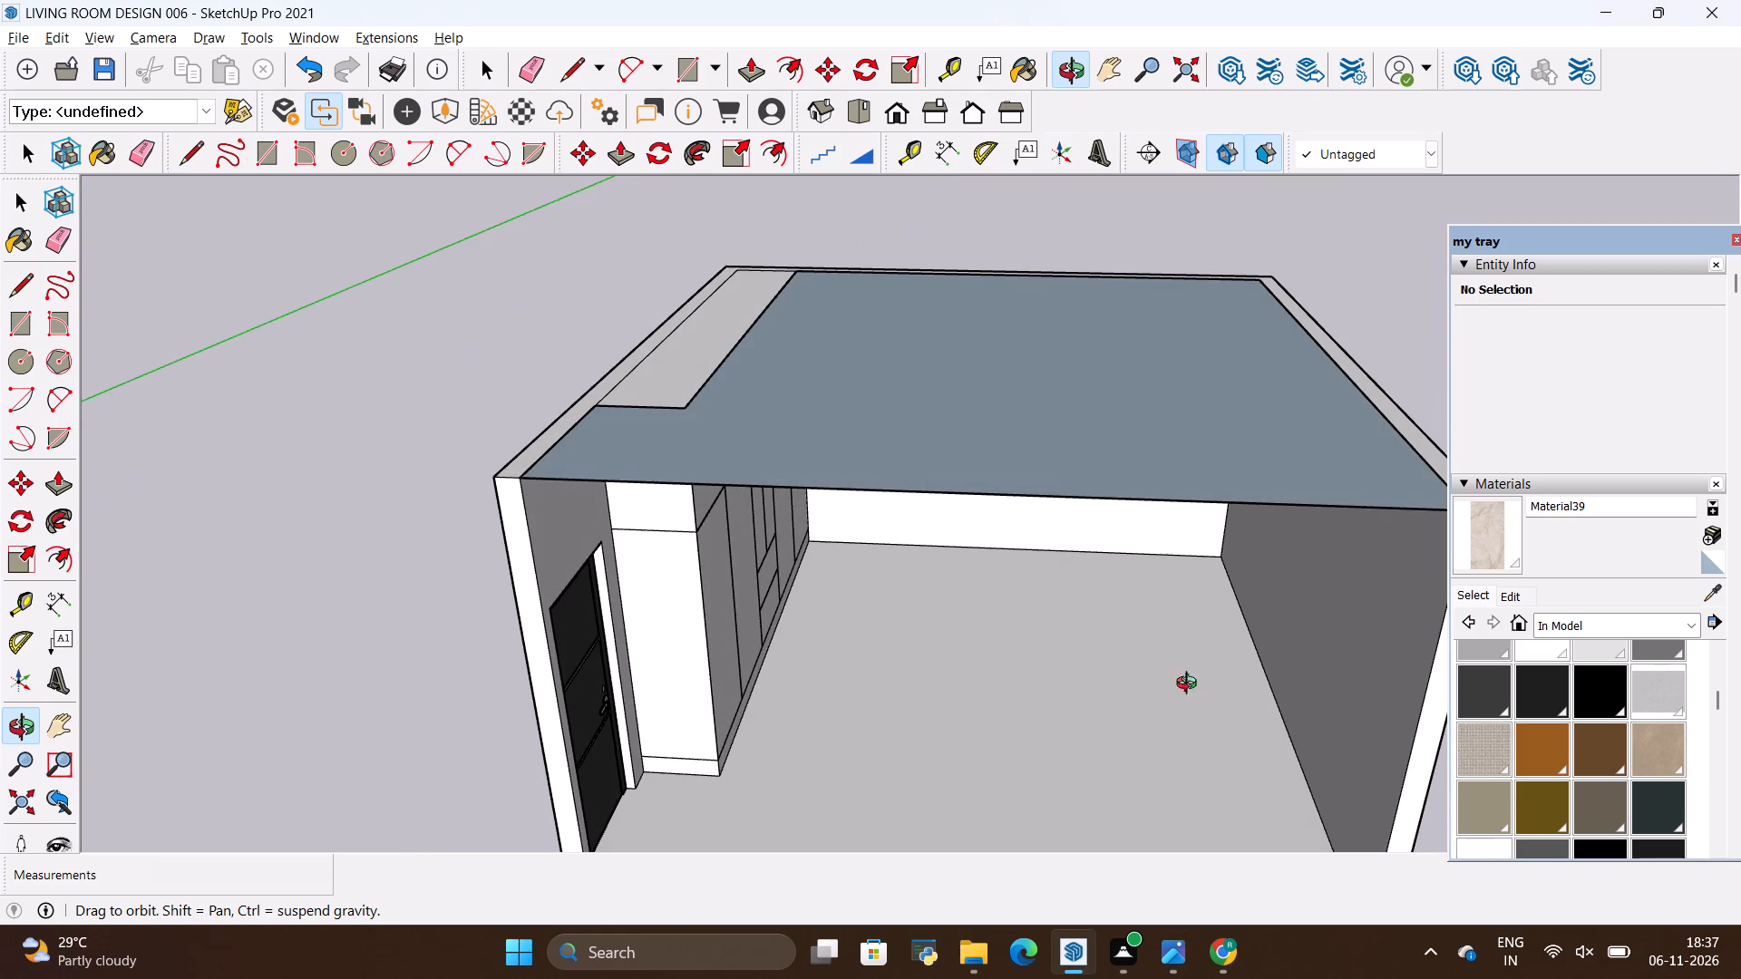
key("space")
left_click(1075, 453)
scroll(962, 508, "down", 6)
key("m")
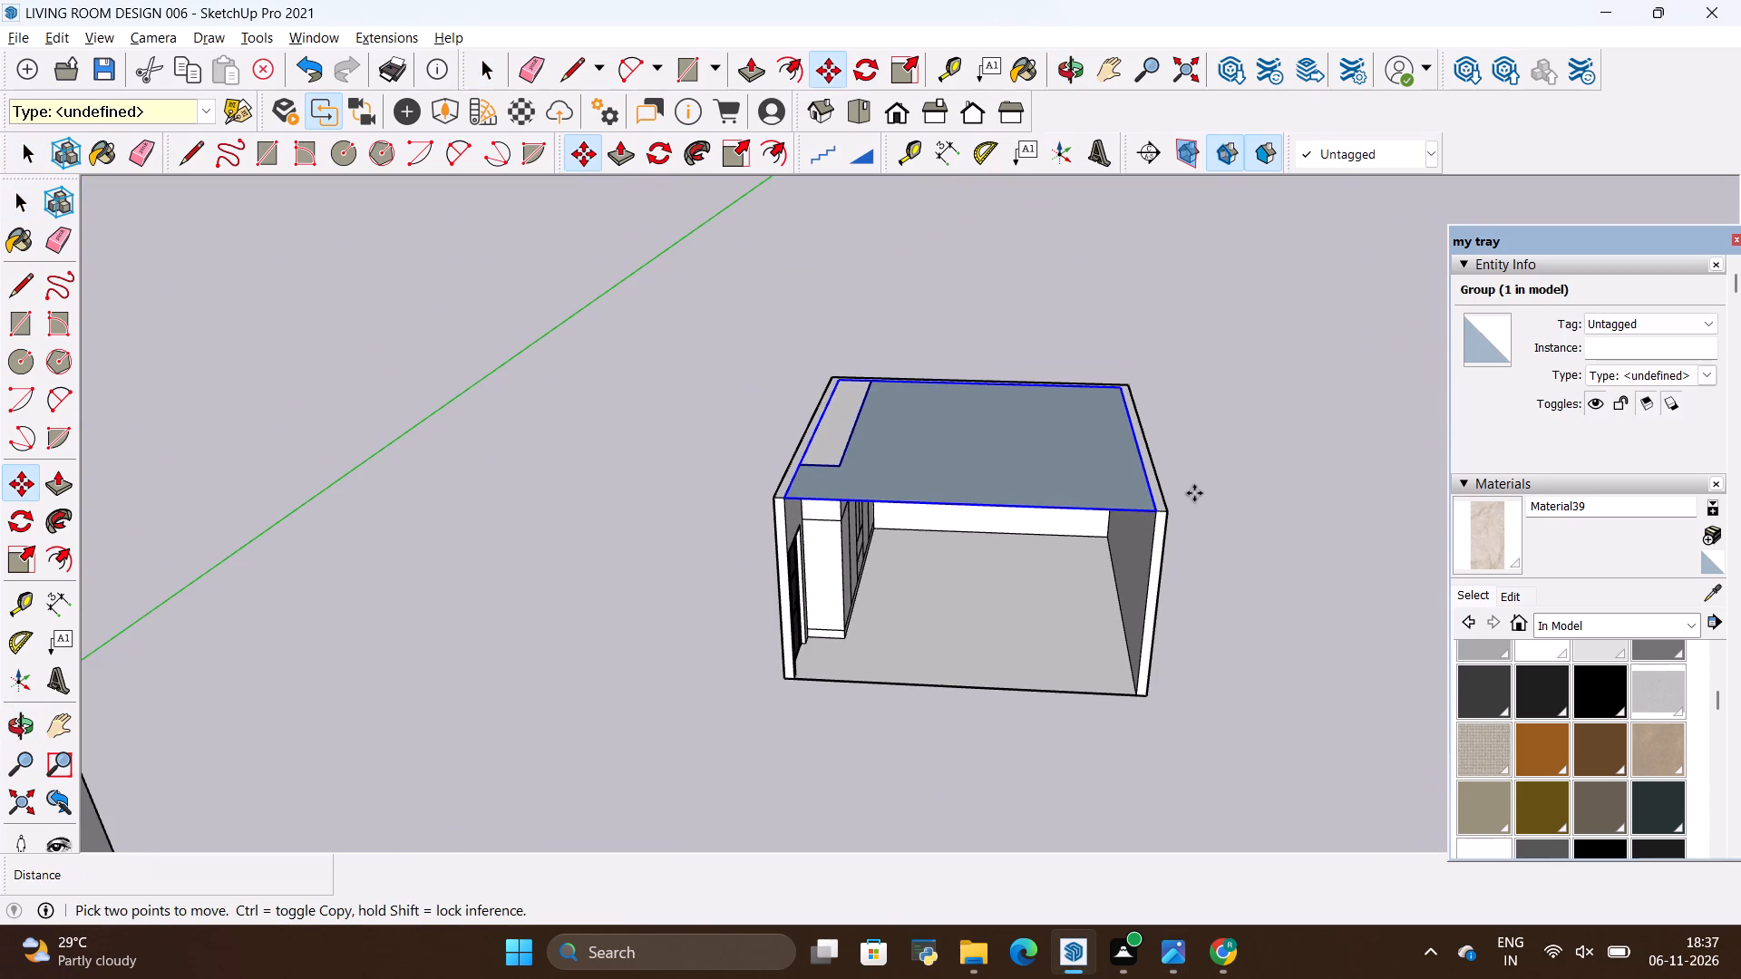
left_click(1154, 511)
scroll(1125, 354, "down", 18)
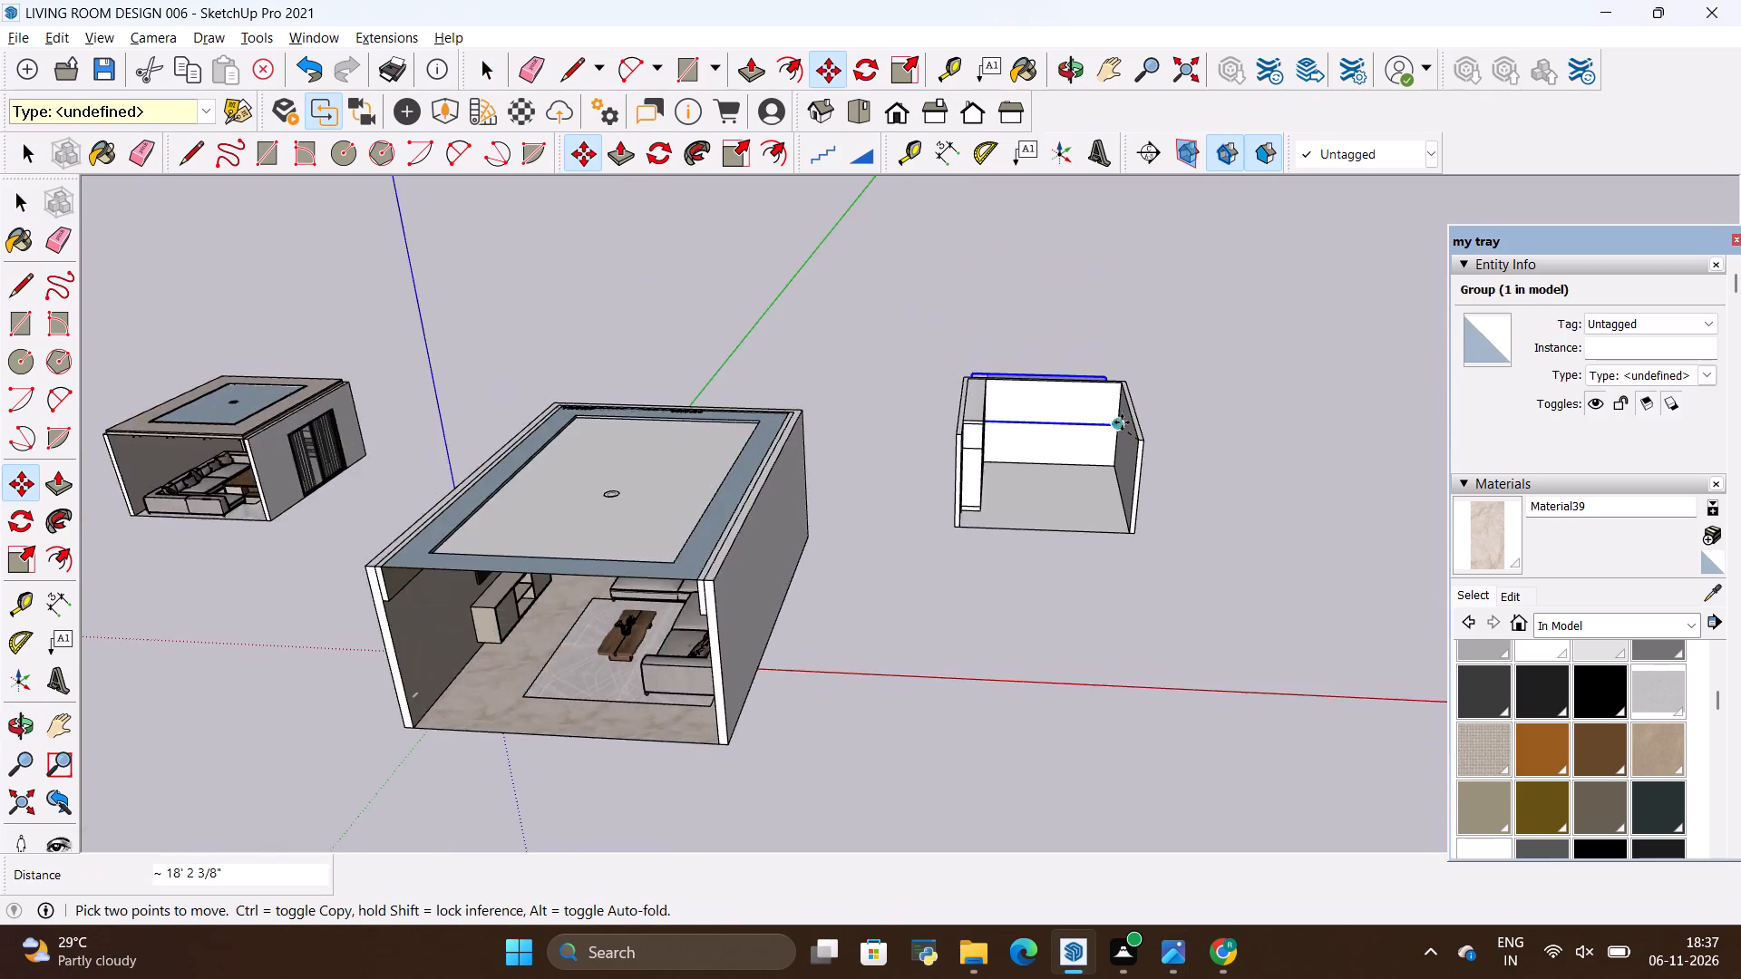
left_click(1161, 266)
key("space")
scroll(1127, 423, "up", 5)
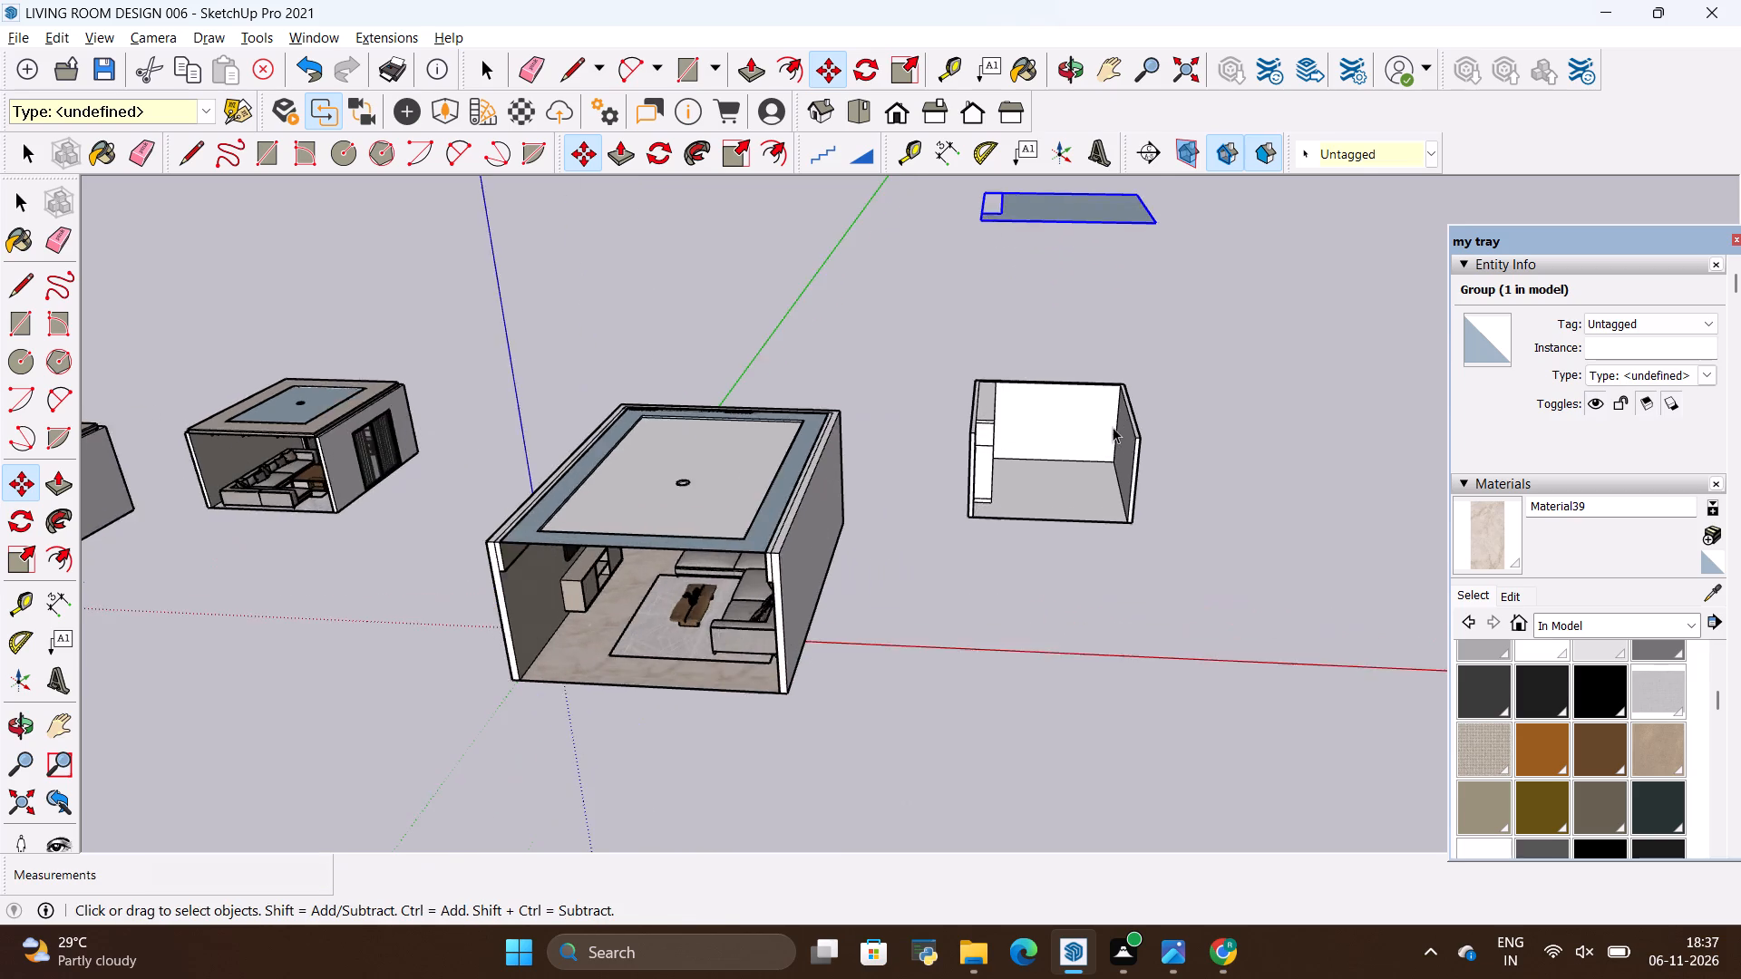
Draw a rectangle about 3' 5" by 2' 11" on the bedroom floor, in the back corner opposite the wardrobe.
scroll(1113, 427, "up", 20)
key("alt+Tab")
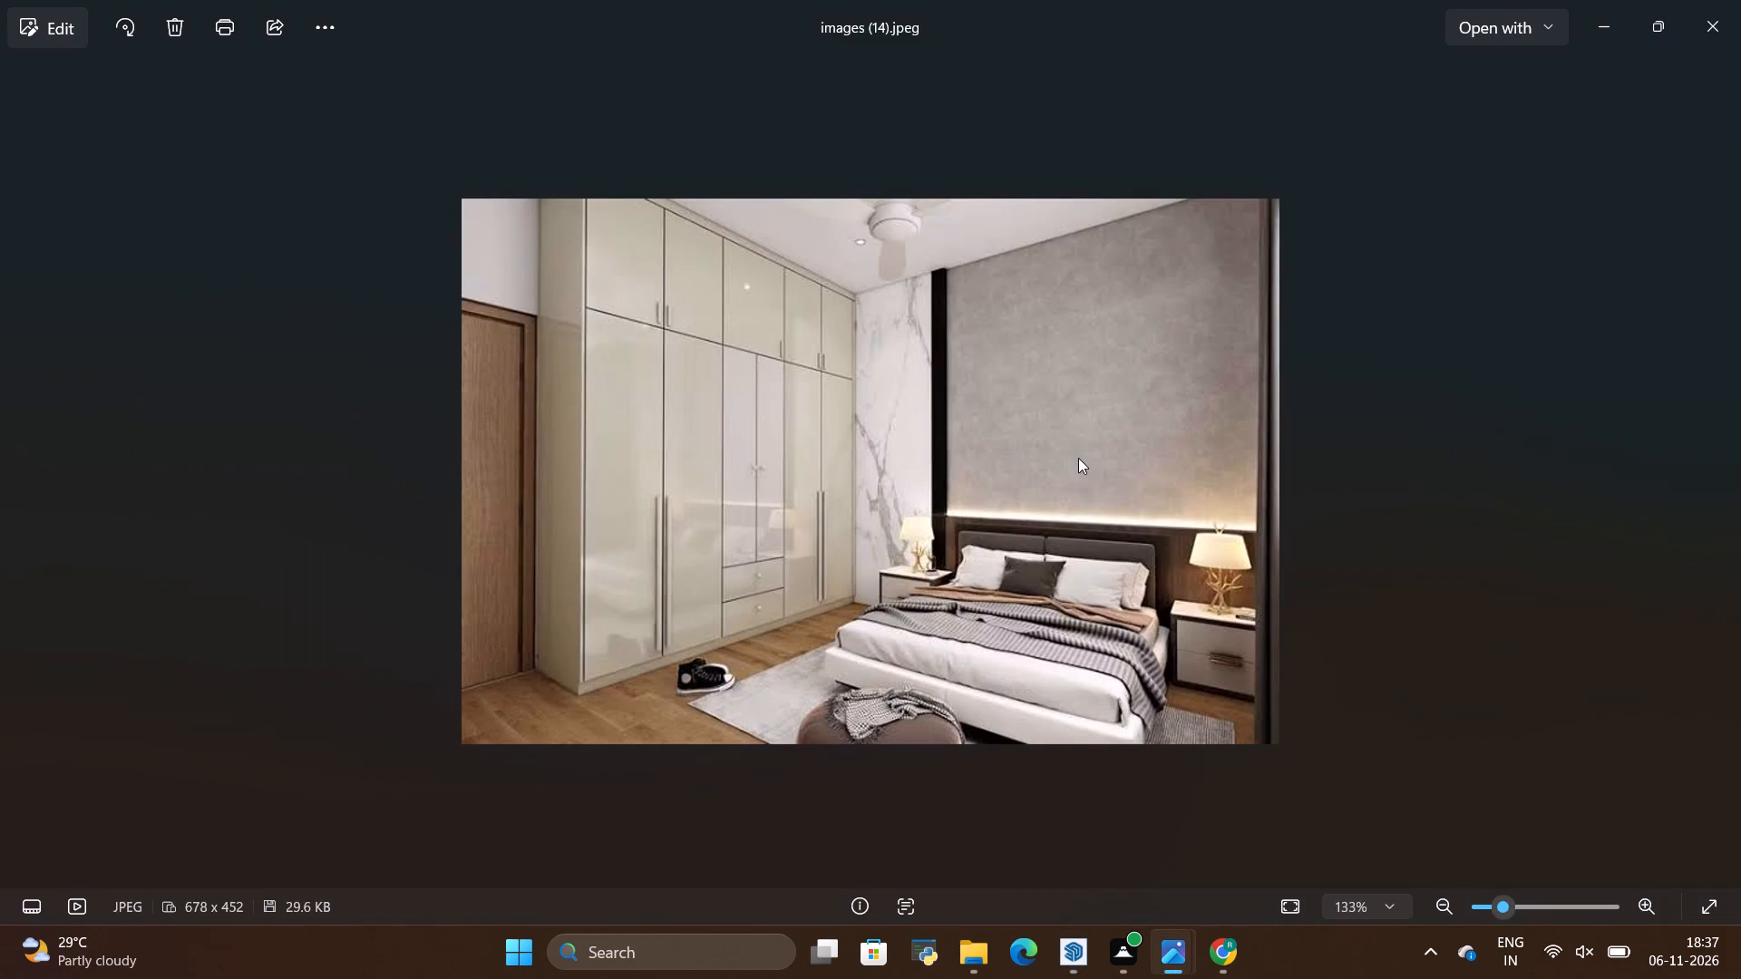
key("alt+Tab")
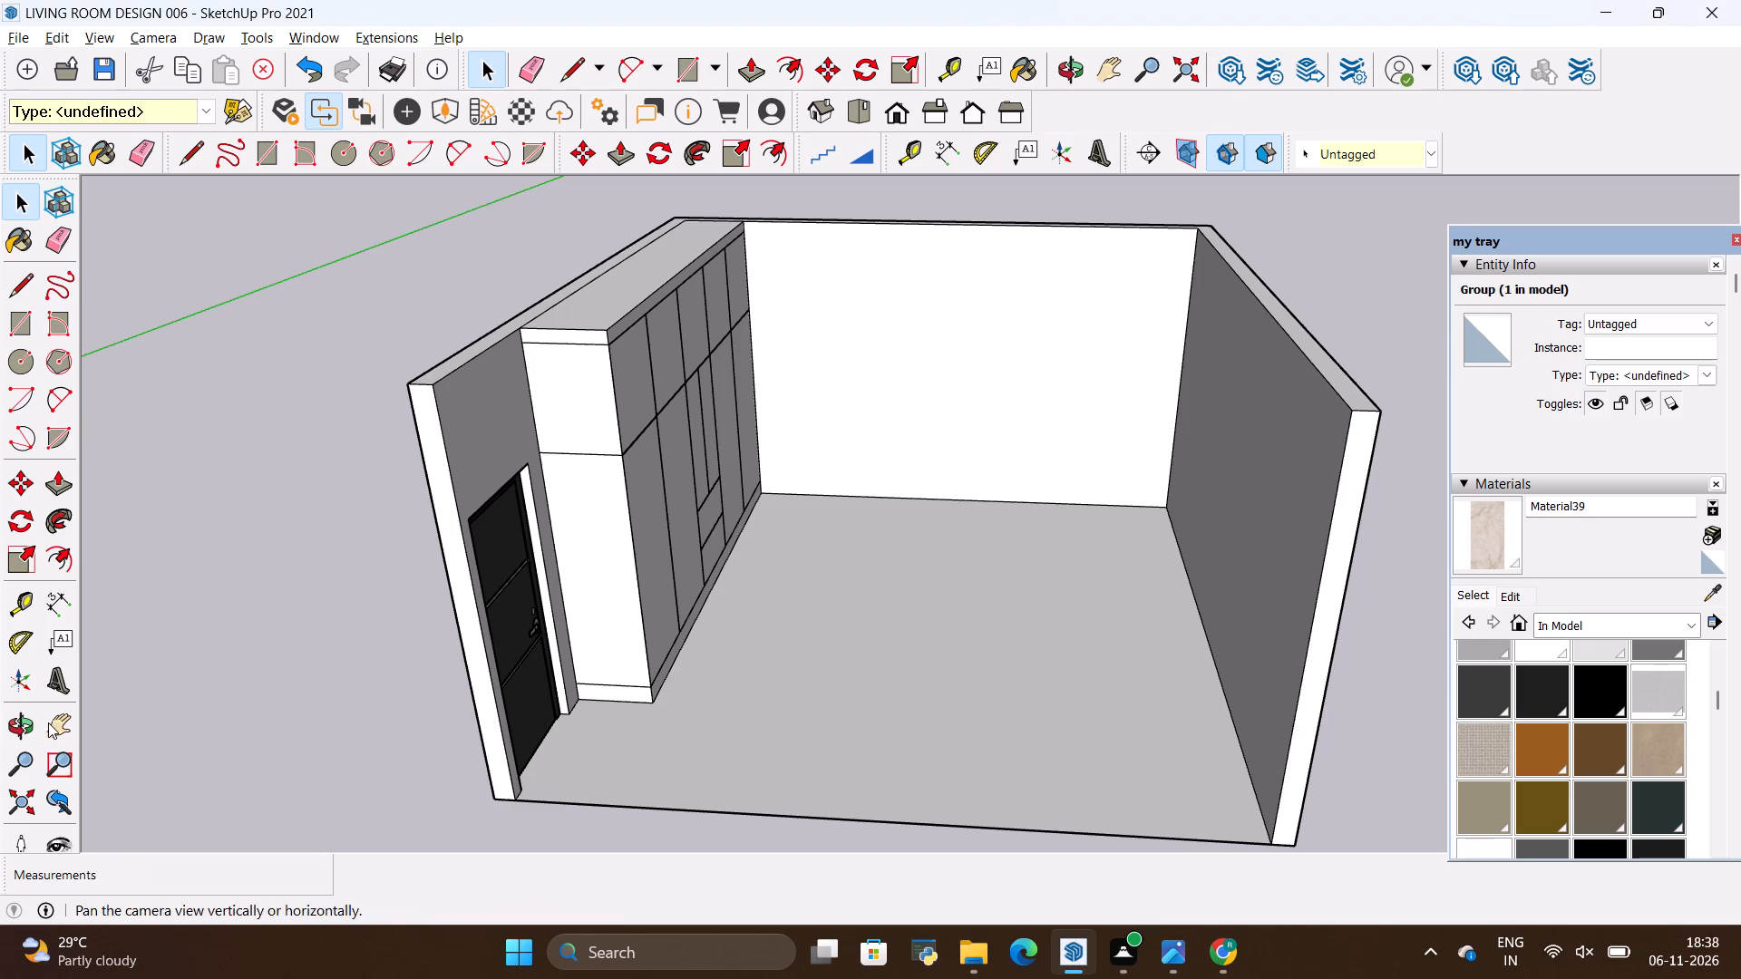
left_click_drag(20, 720, 269, 672)
left_click_drag(938, 498, 975, 581)
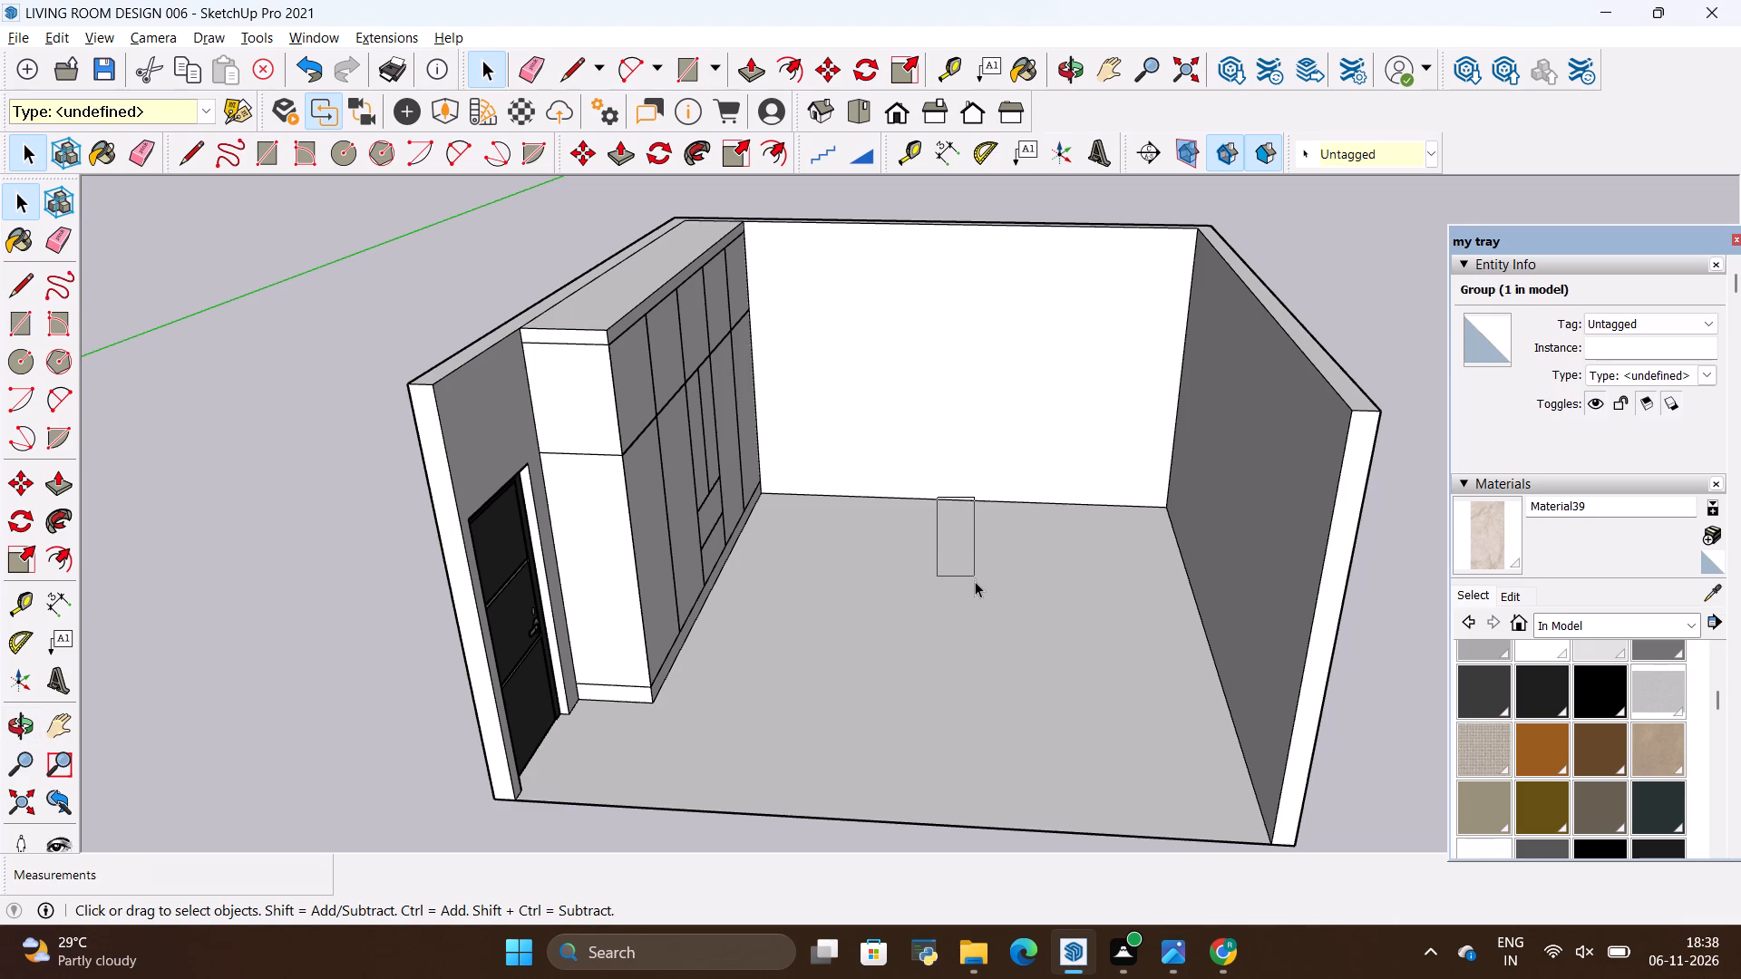
left_click_drag(975, 581, 975, 583)
scroll(1114, 543, "up", 2)
key("r")
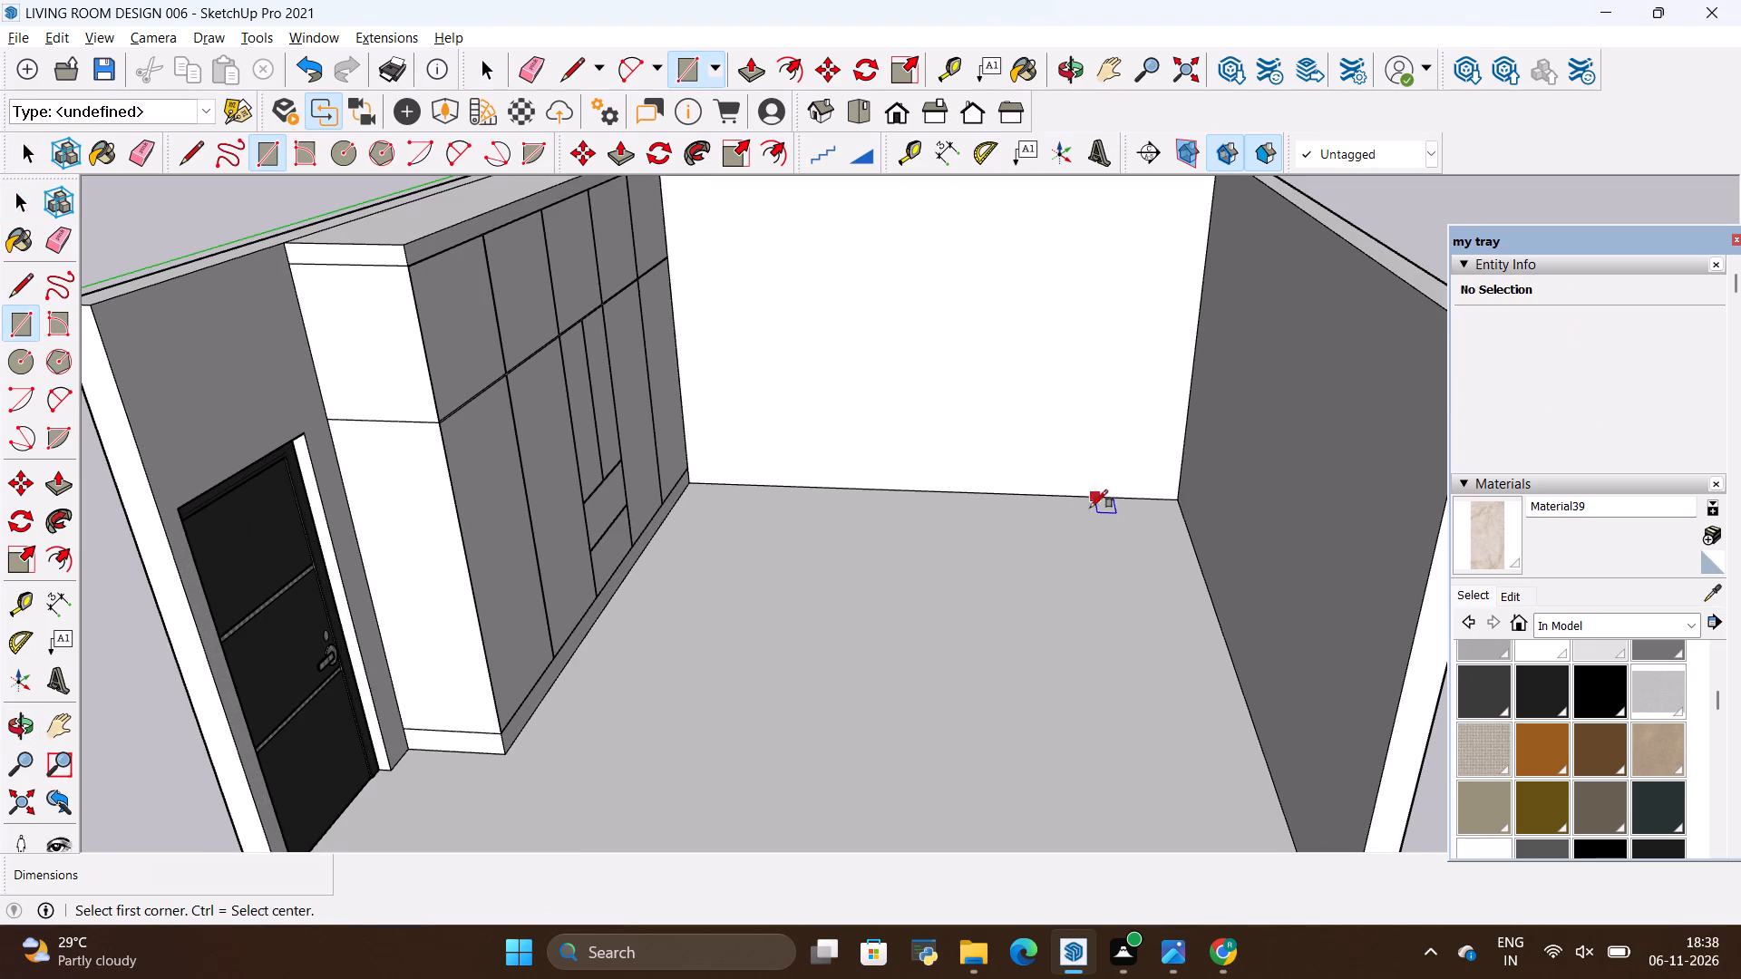
left_click(1085, 512)
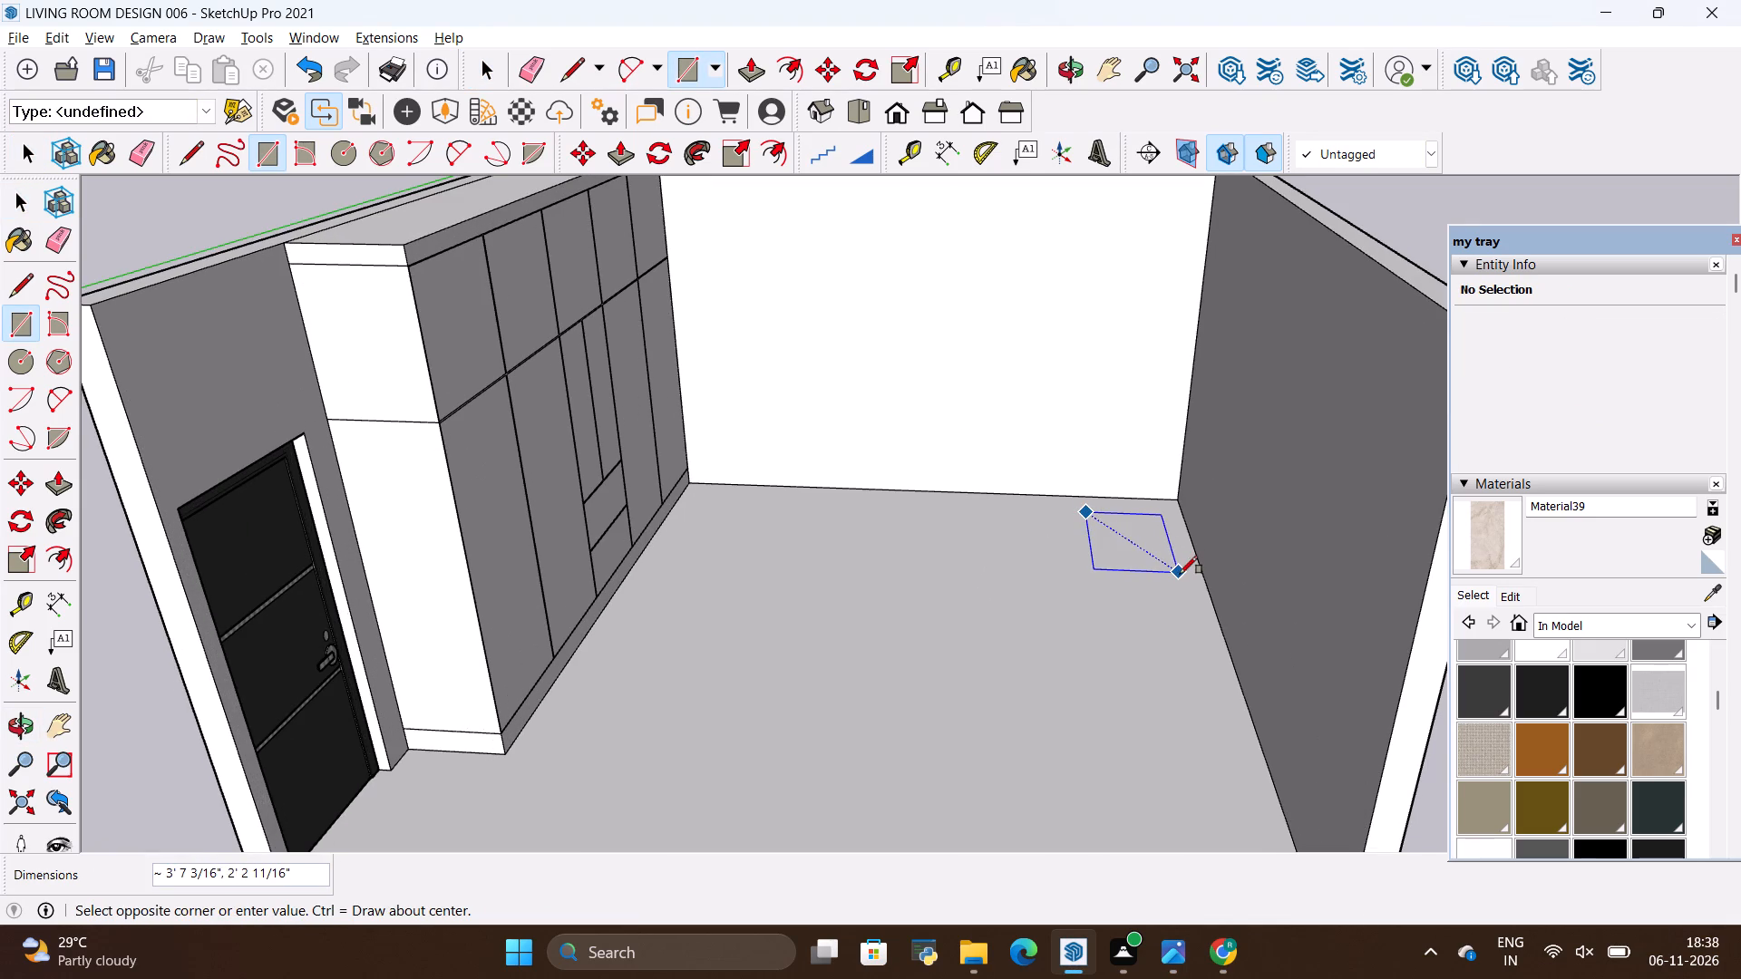
key("Escape")
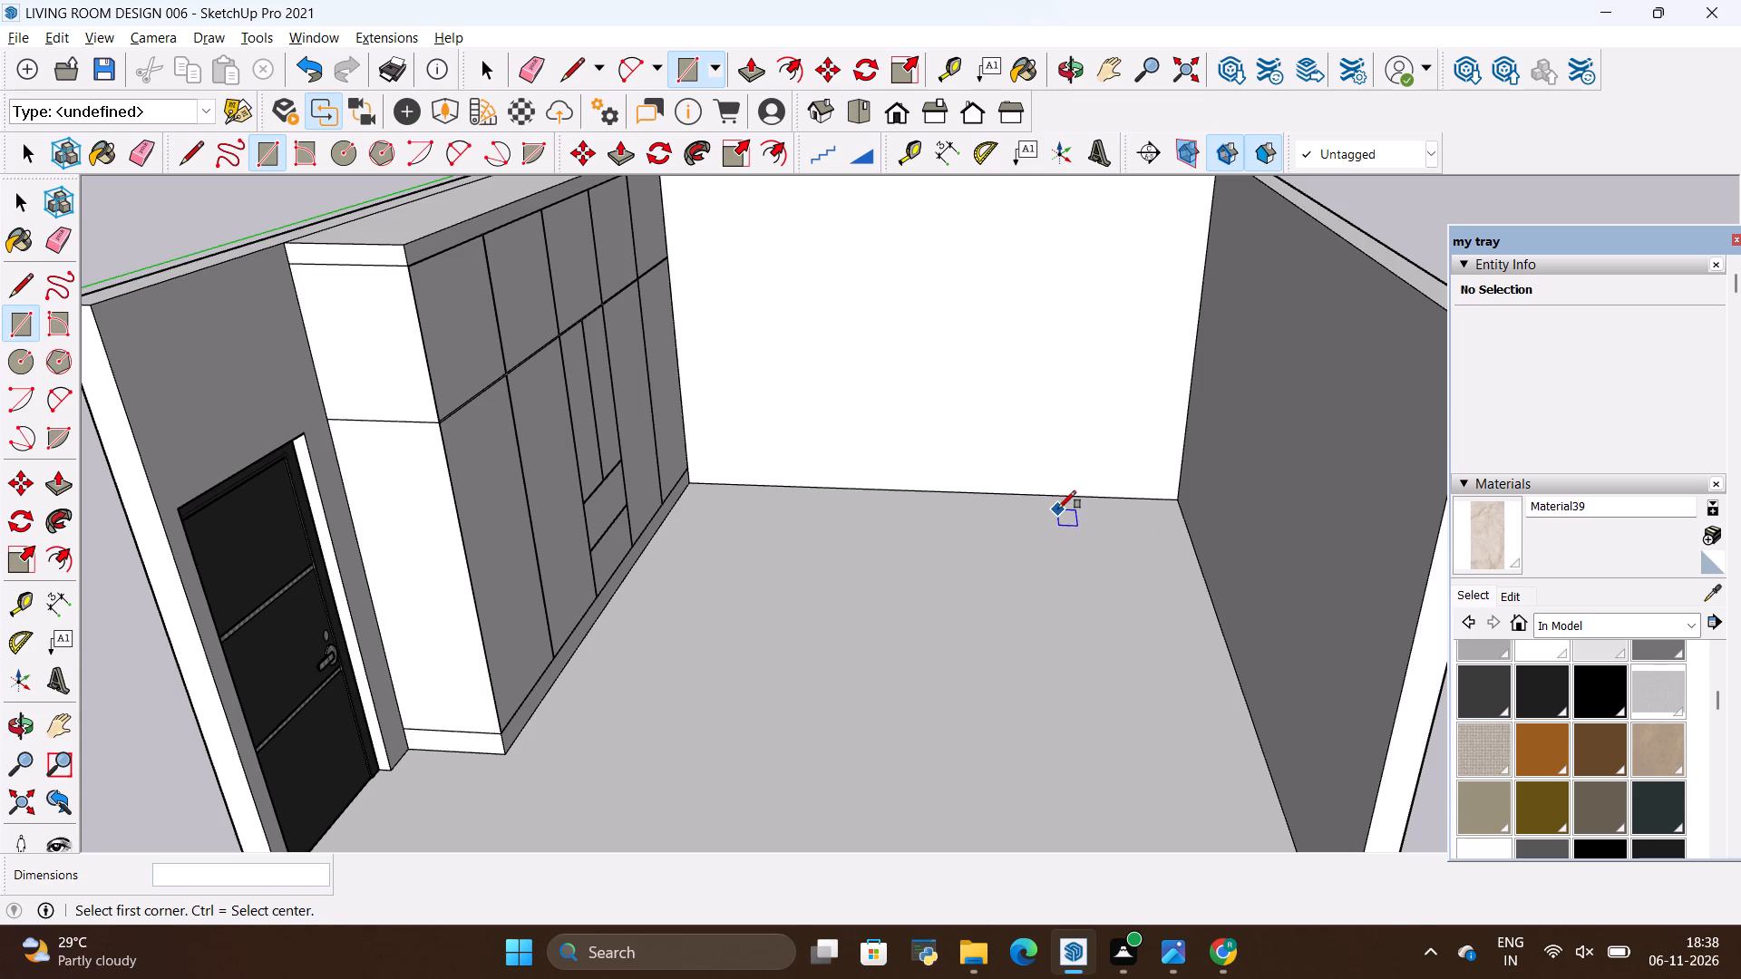
left_click(1058, 507)
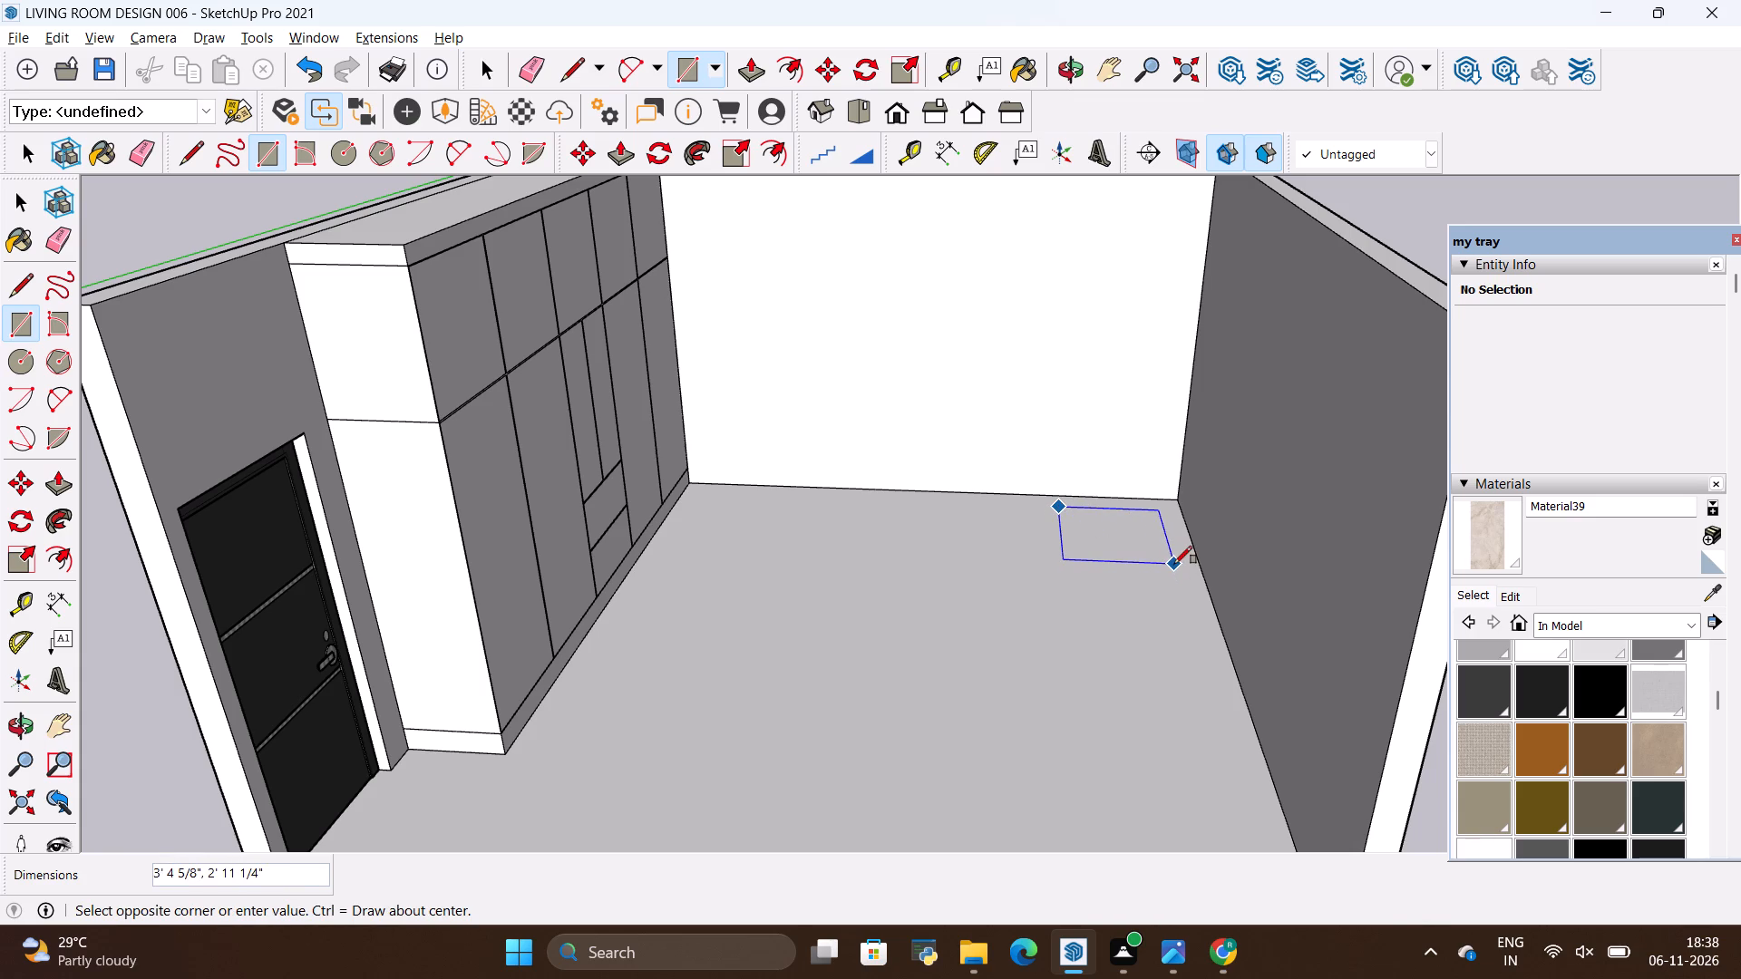
left_click(1174, 564)
Make the floor rectangle's face and edges into a group, checking the bedside table in the images (14) reference photo.
key("alt+Tab")
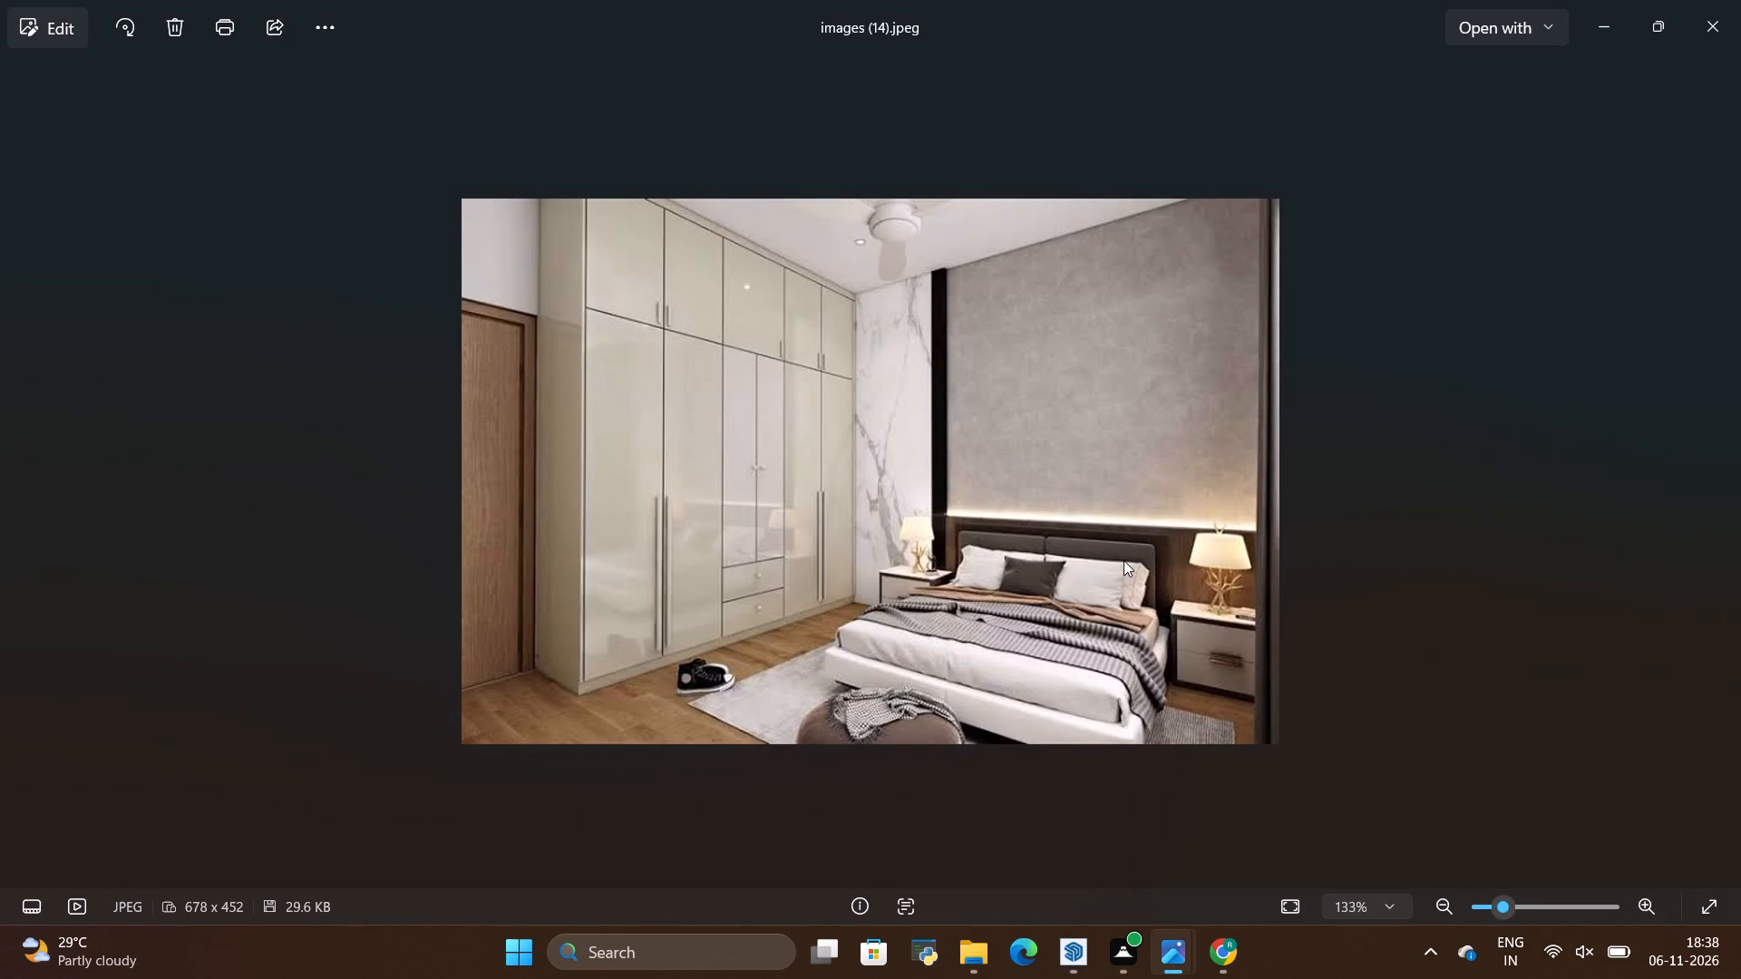
key("alt+Tab")
scroll(1127, 553, "up", 5)
key("space")
double_click(1130, 542)
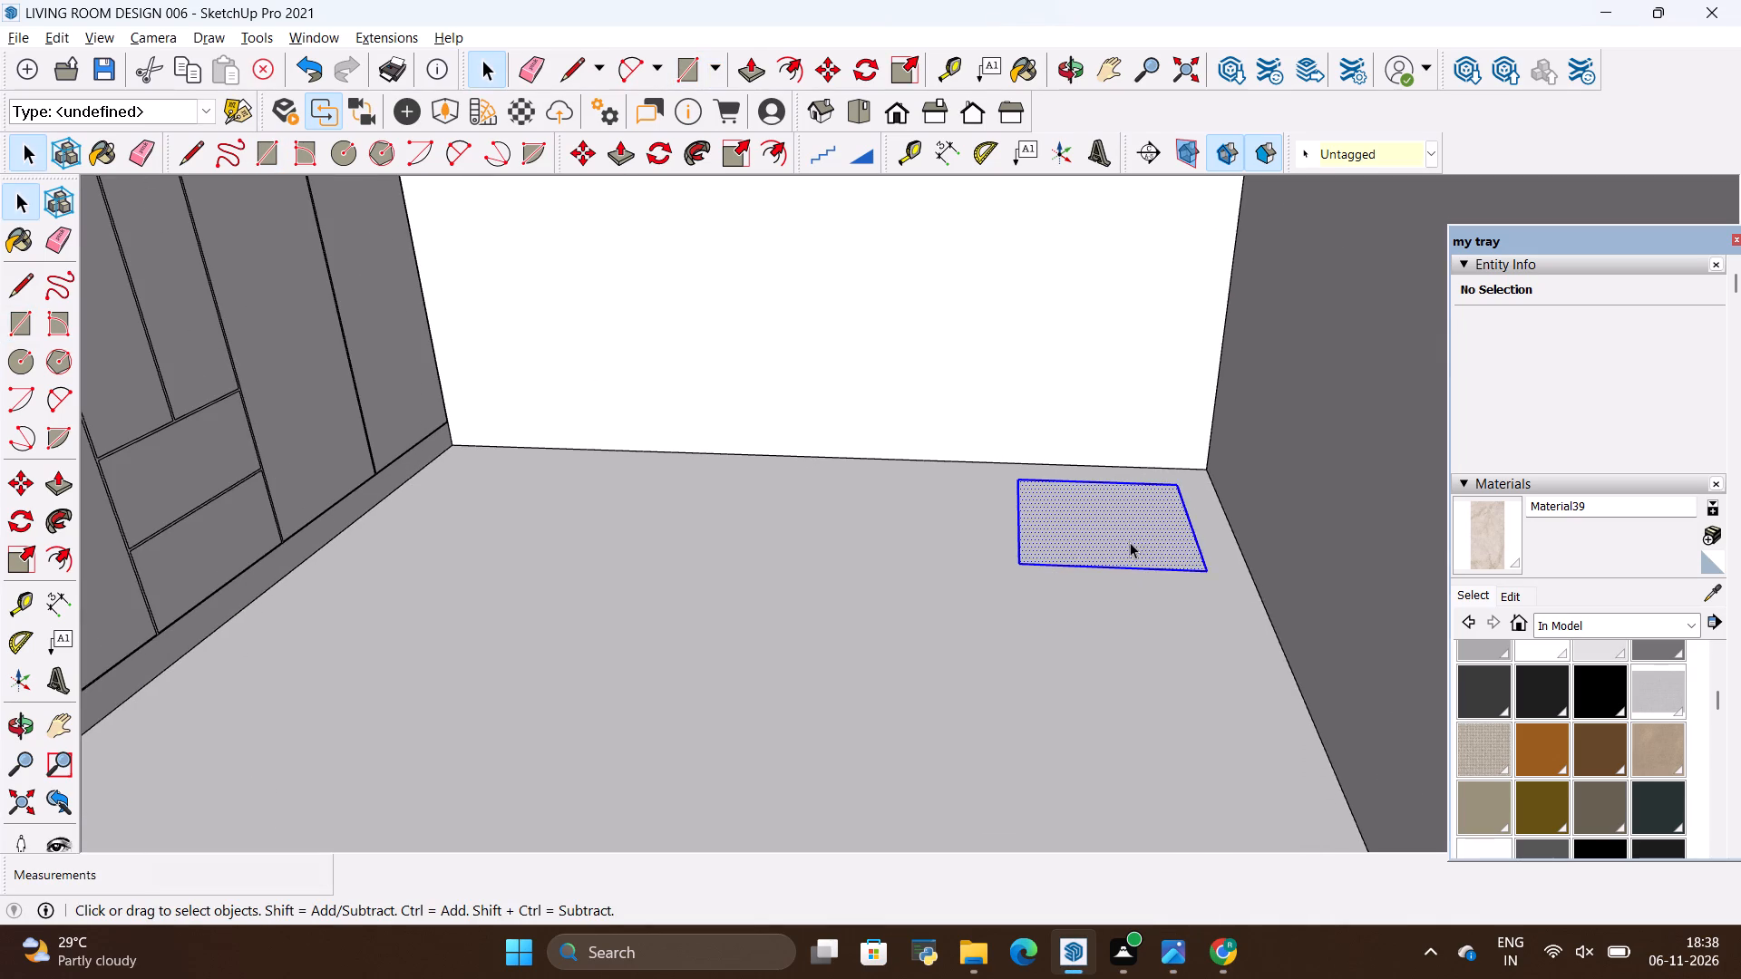
right_click(1130, 542)
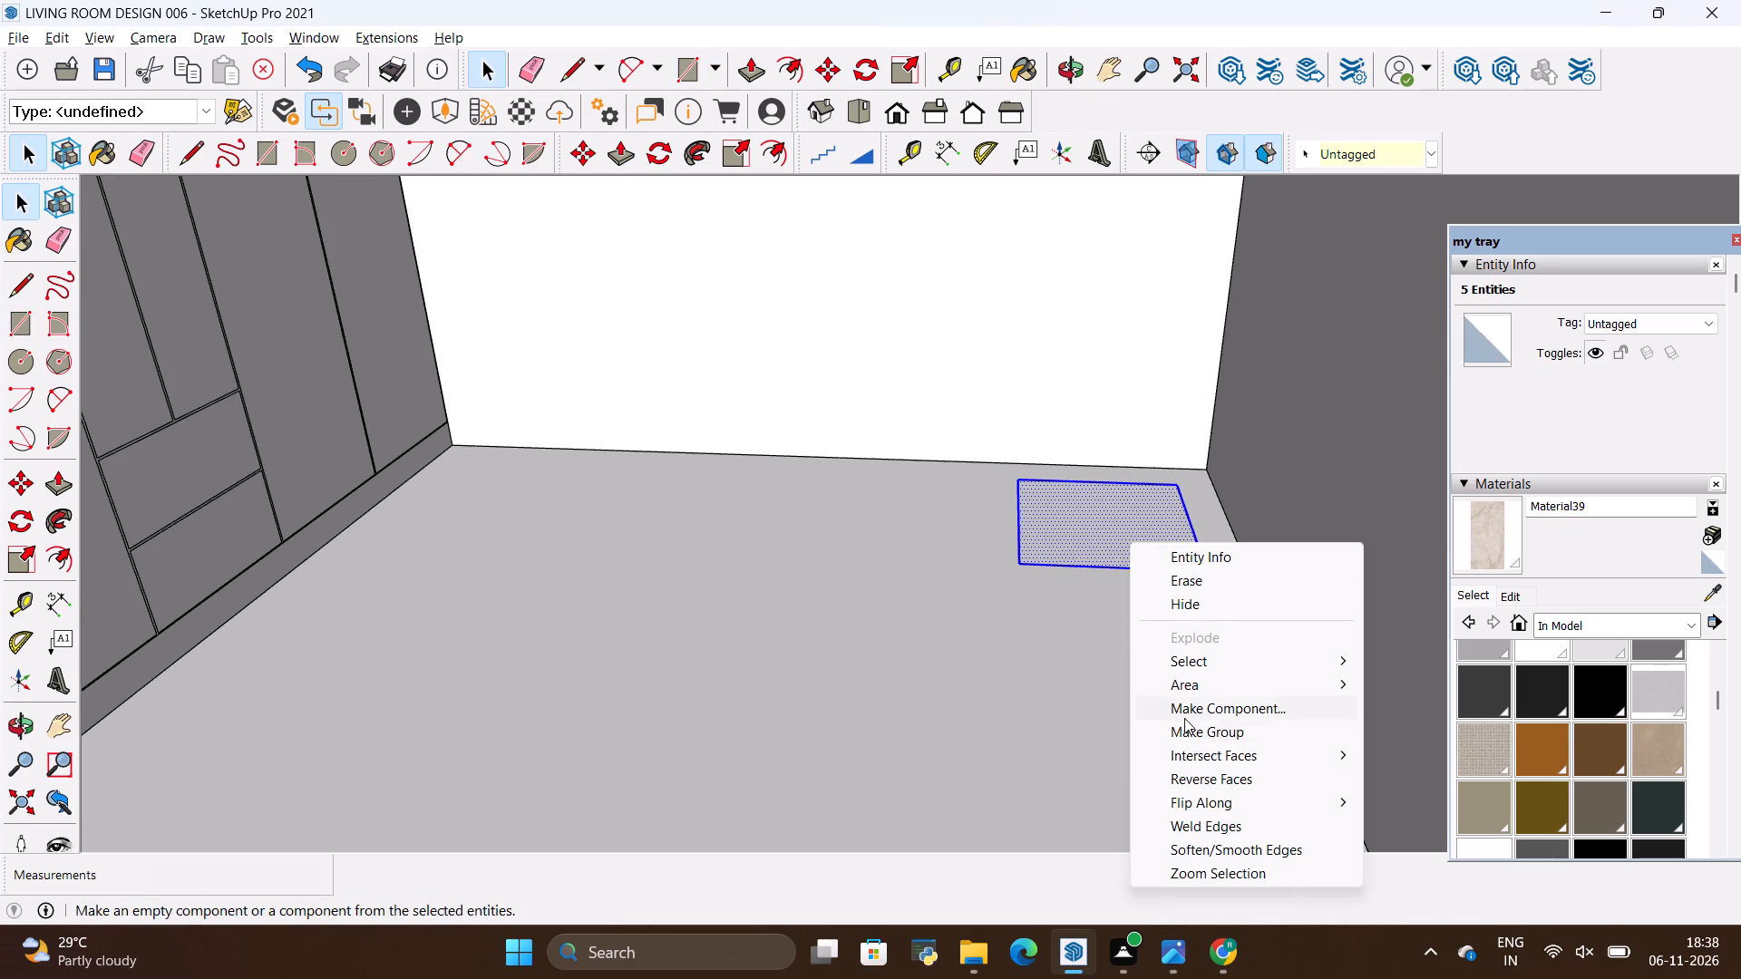
left_click(1184, 722)
Inside the new group, pull the rectangle up into a bedside-table box, ending with a pull of about 1' 8".
double_click(1129, 547)
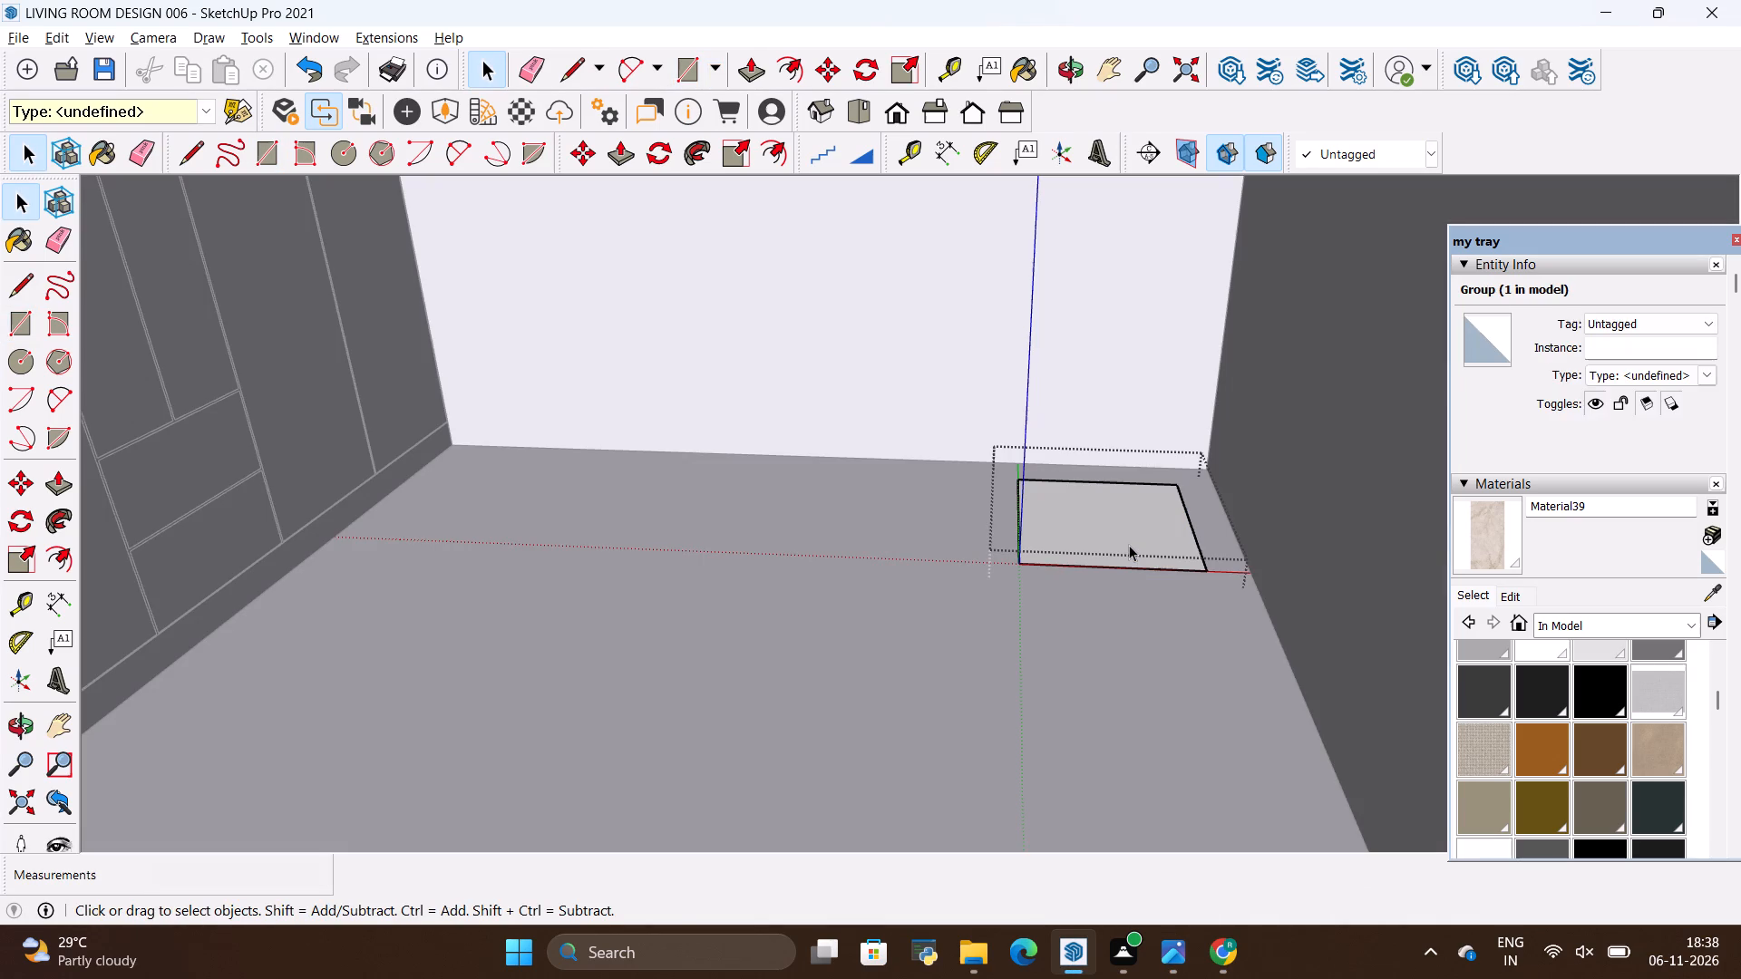
key("p")
left_click_drag(1129, 545, 1133, 528)
left_click(1114, 507)
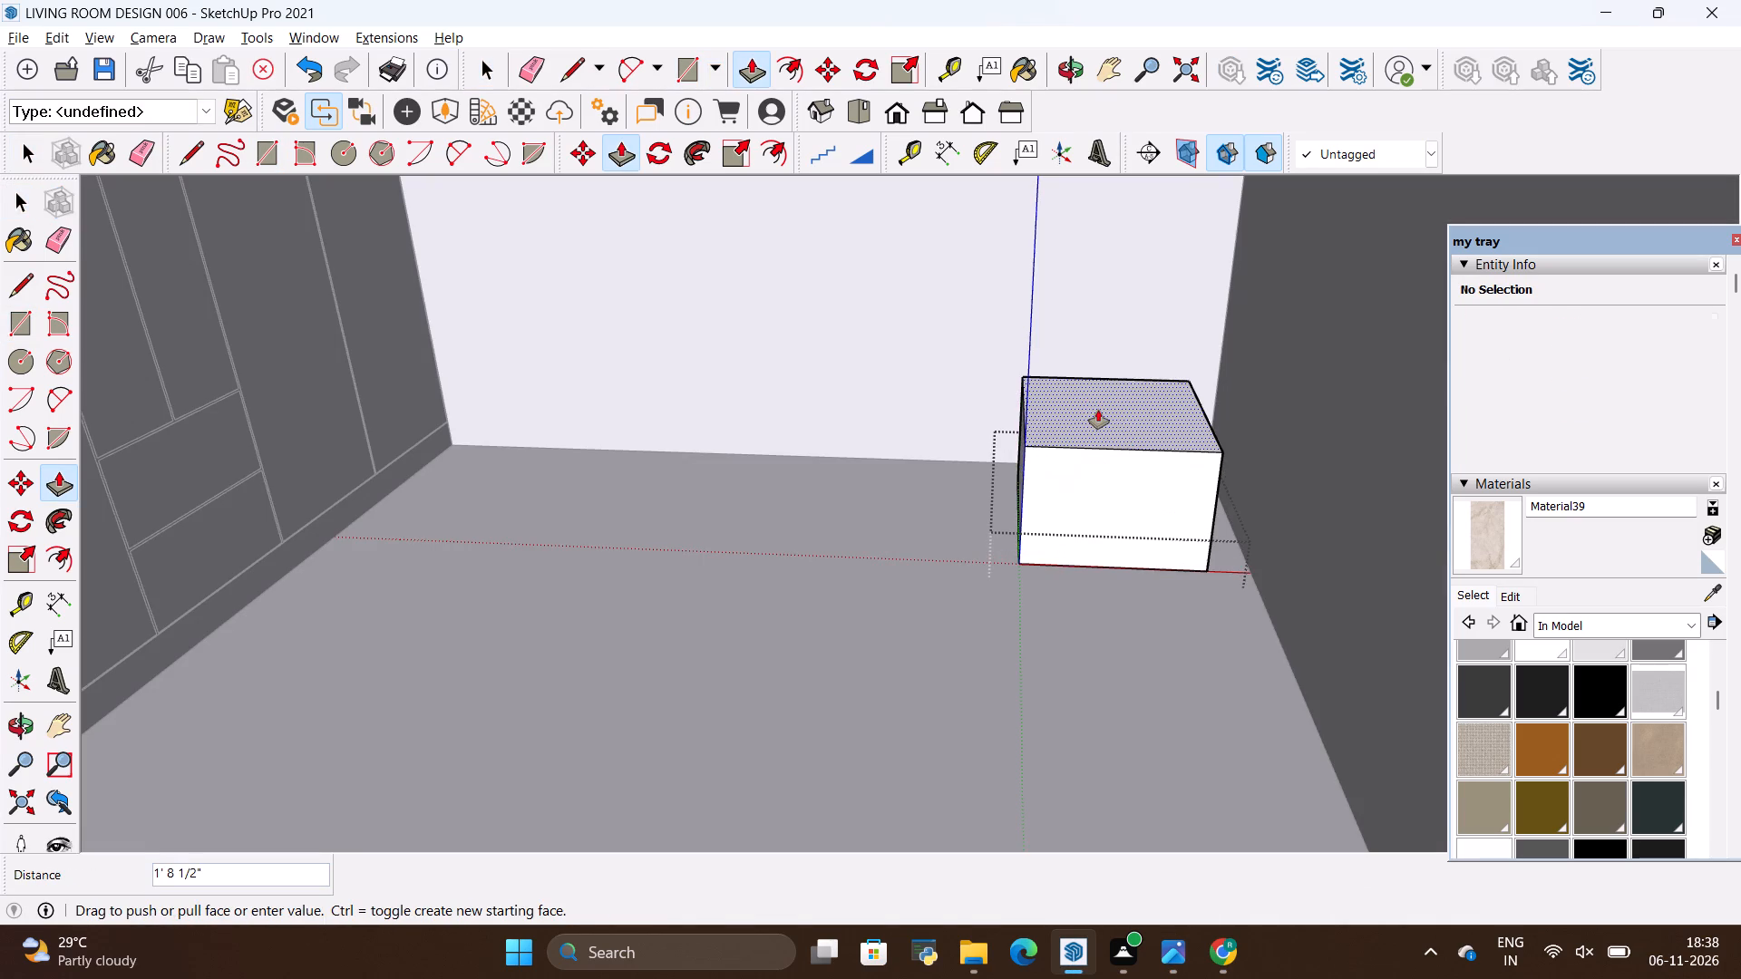
key("alt+Tab")
key("alt+Tab")
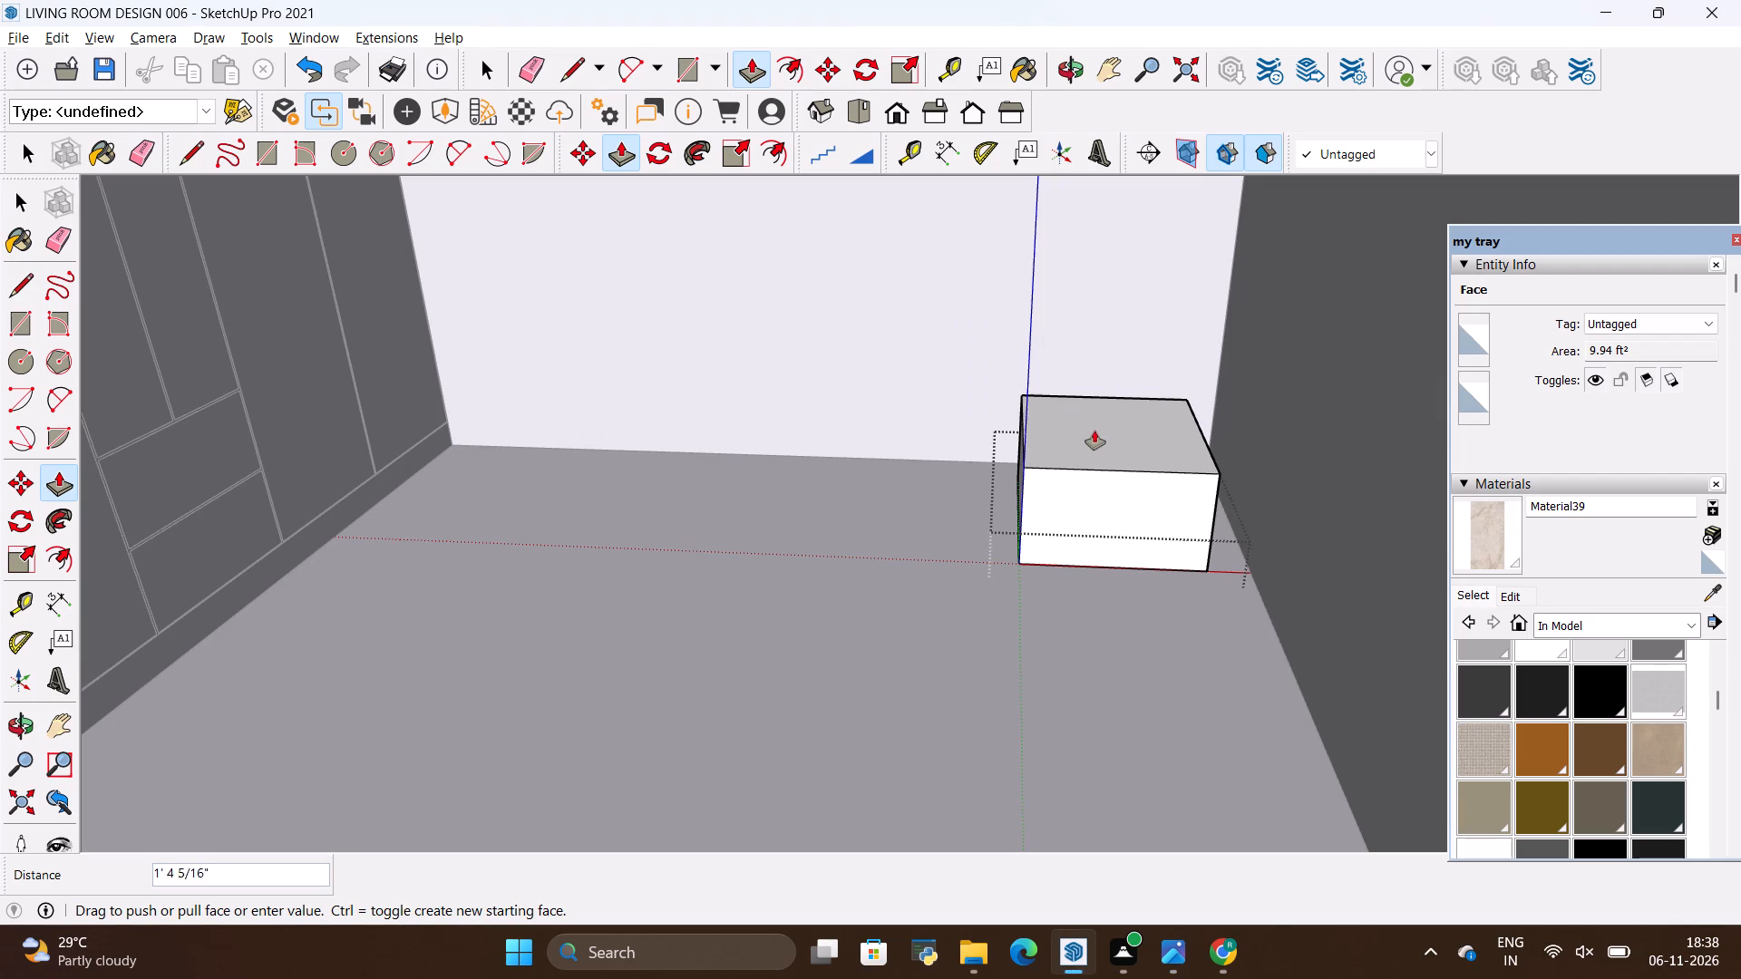
left_click(1094, 414)
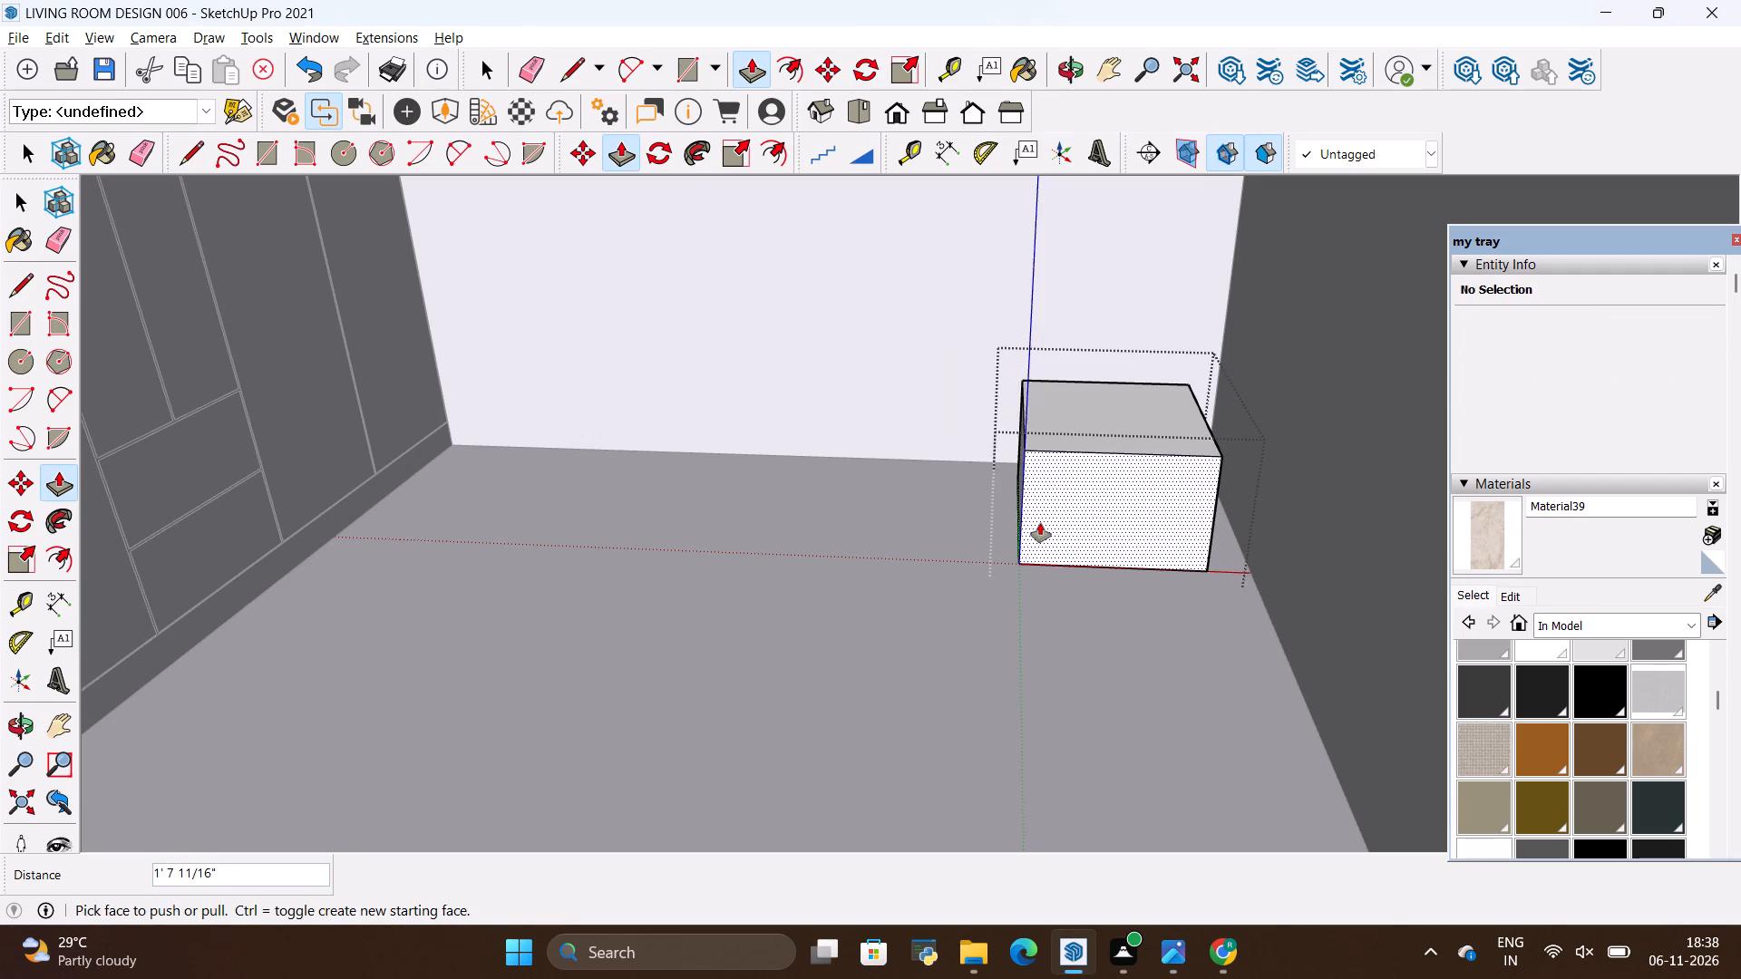
Push the box's front face slightly back toward the back wall and leave the group.
left_click(1040, 523)
left_click(1040, 515)
key("space")
left_click(947, 532)
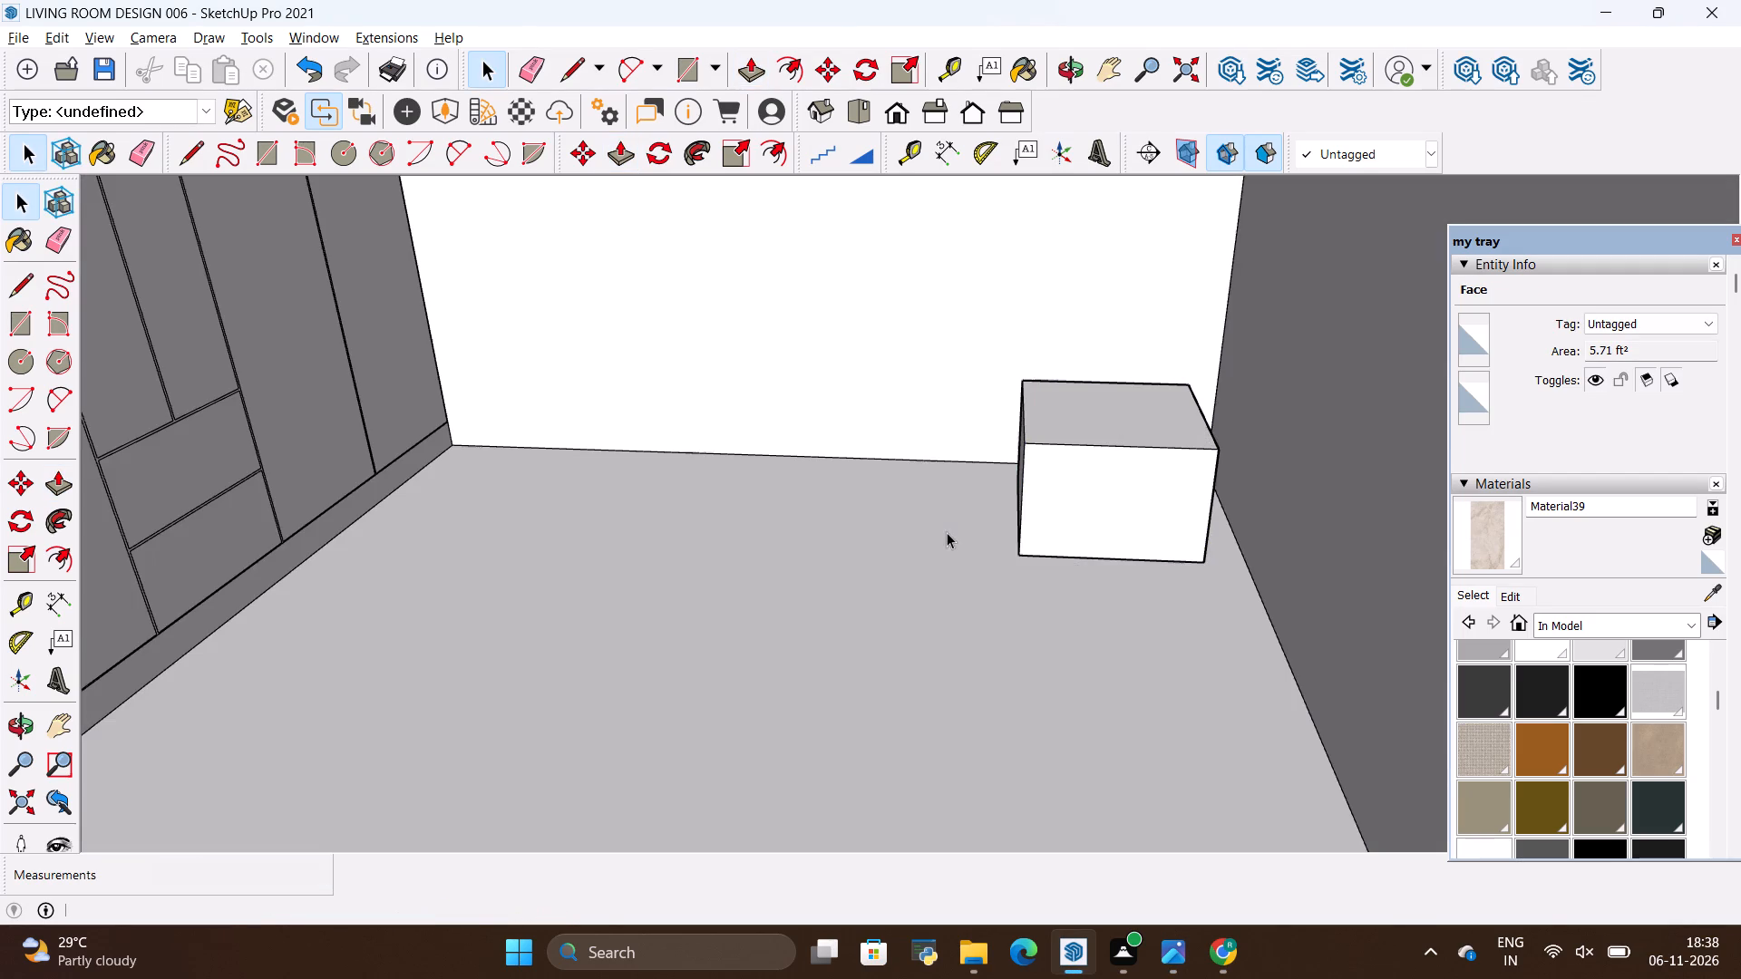
Inside the bedside-table group, offset the front face's outline inward by 2".
double_click(1075, 488)
key("alt+Tab")
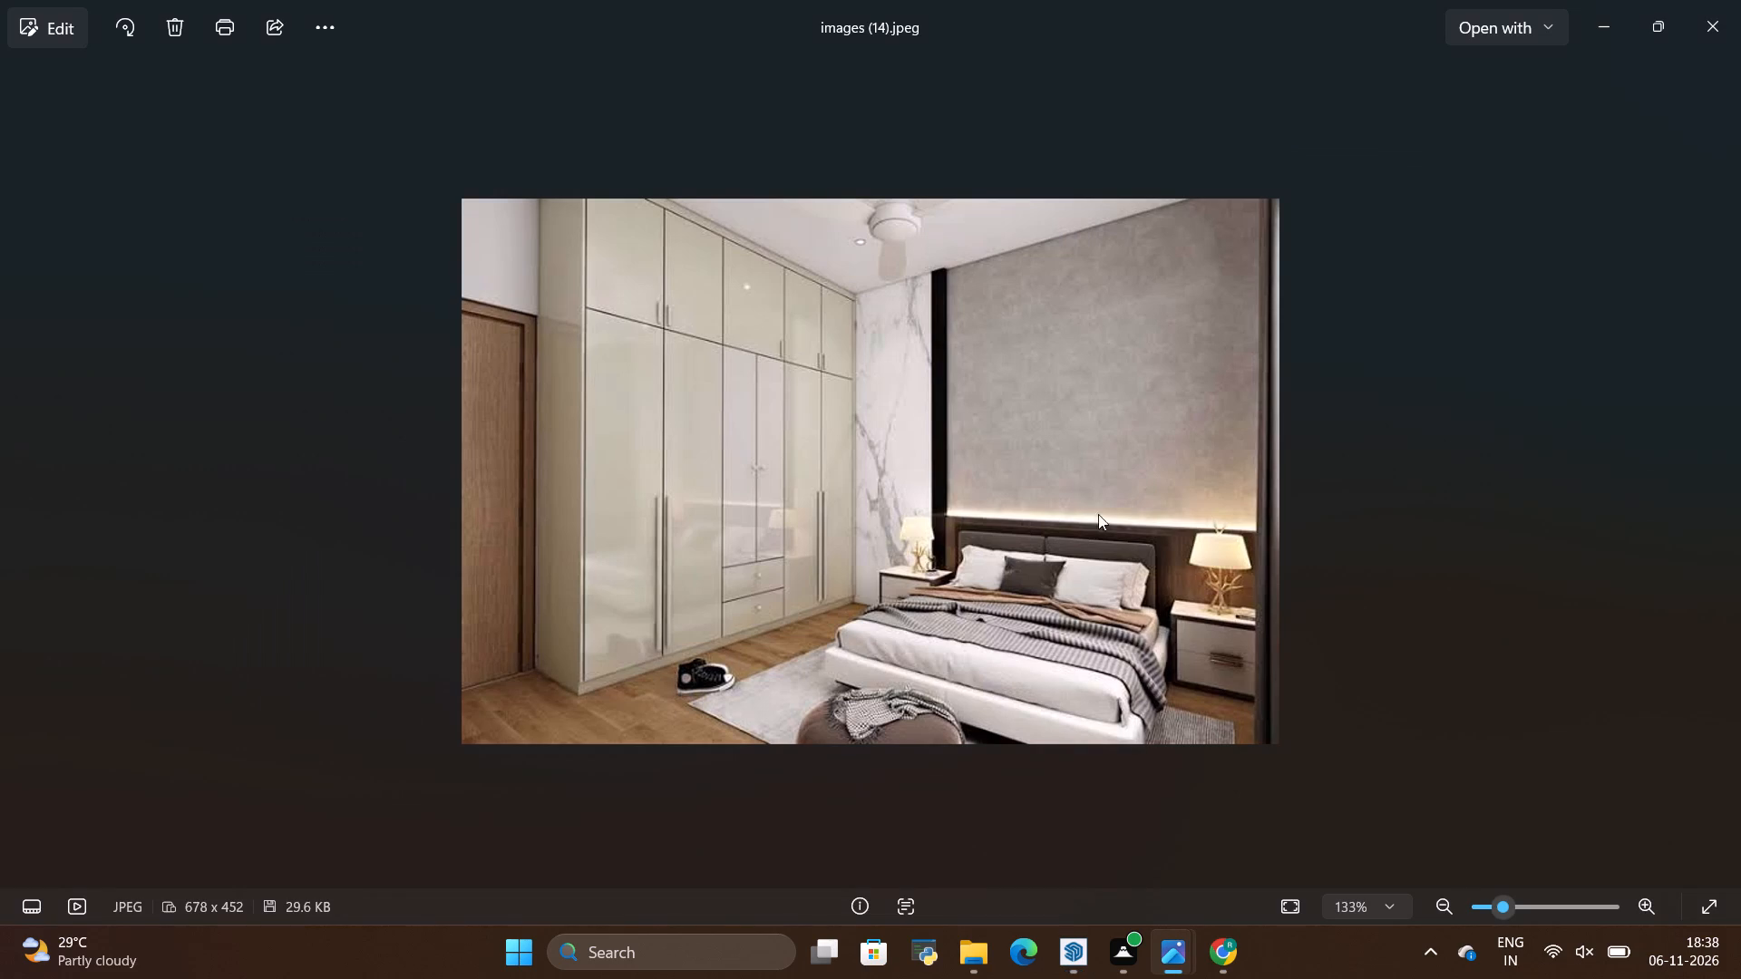
key("alt+Tab")
left_click(1129, 524)
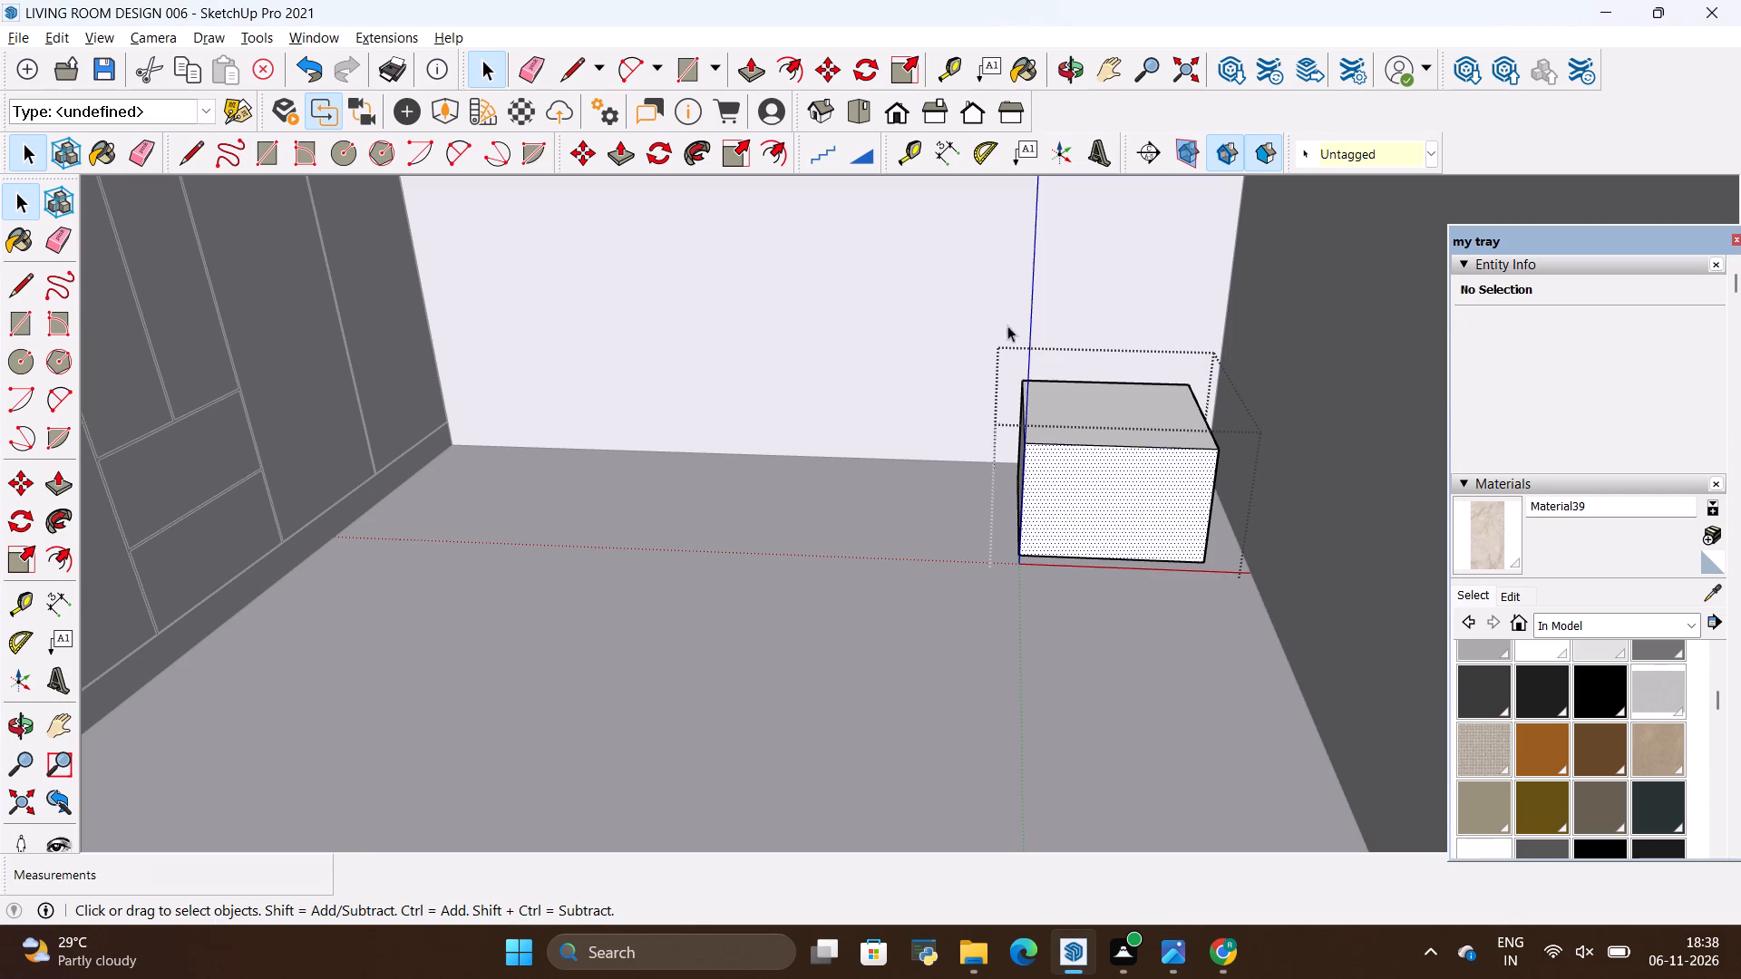
left_click(764, 153)
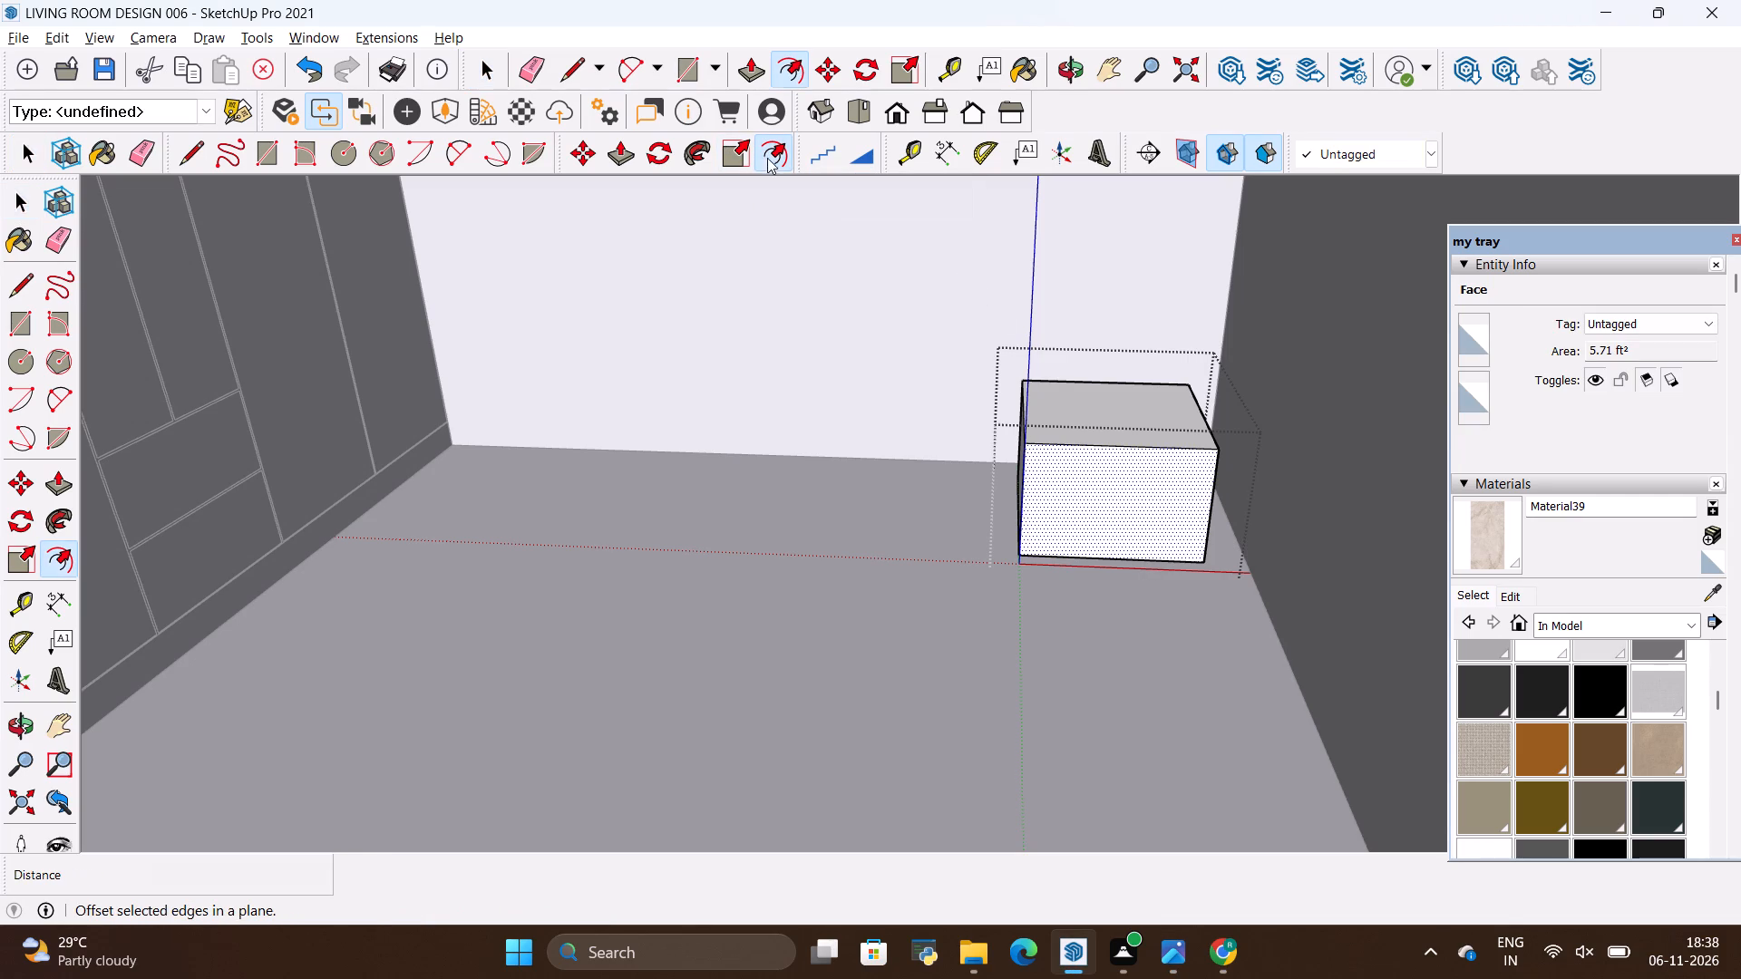
scroll(1137, 625, "up", 7)
scroll(1089, 563, "down", 10)
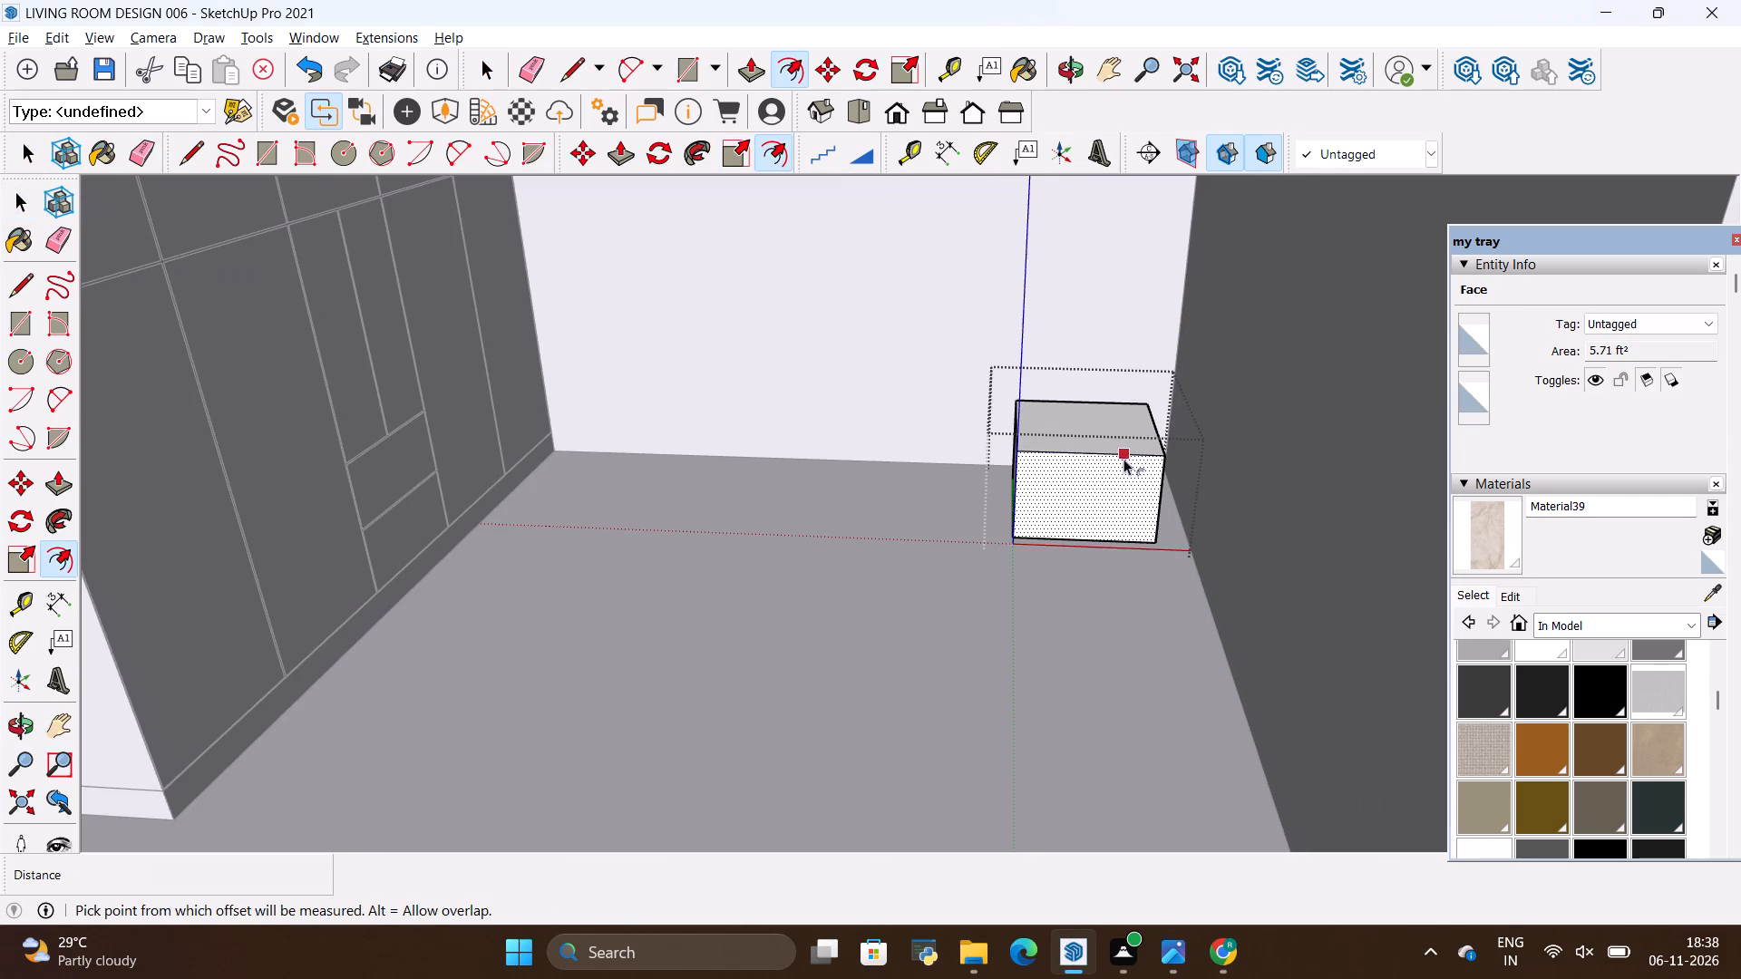
left_click(1135, 487)
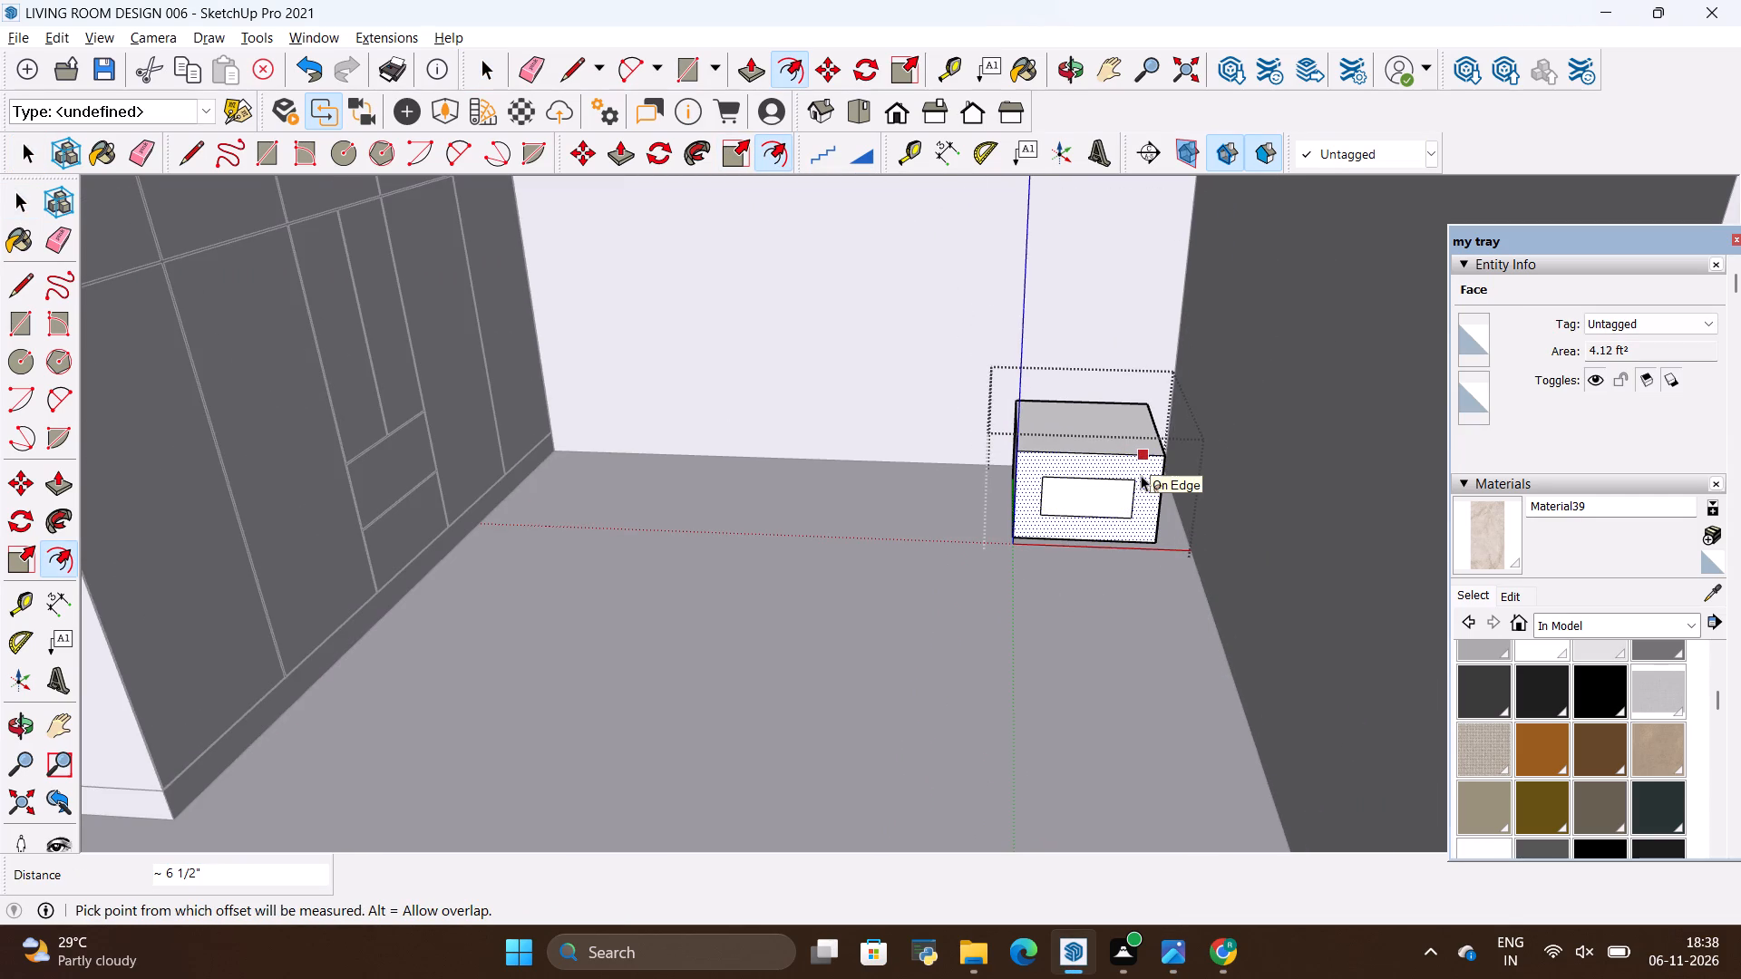
key("alt+BackSpace")
scroll(1136, 480, "up", 3)
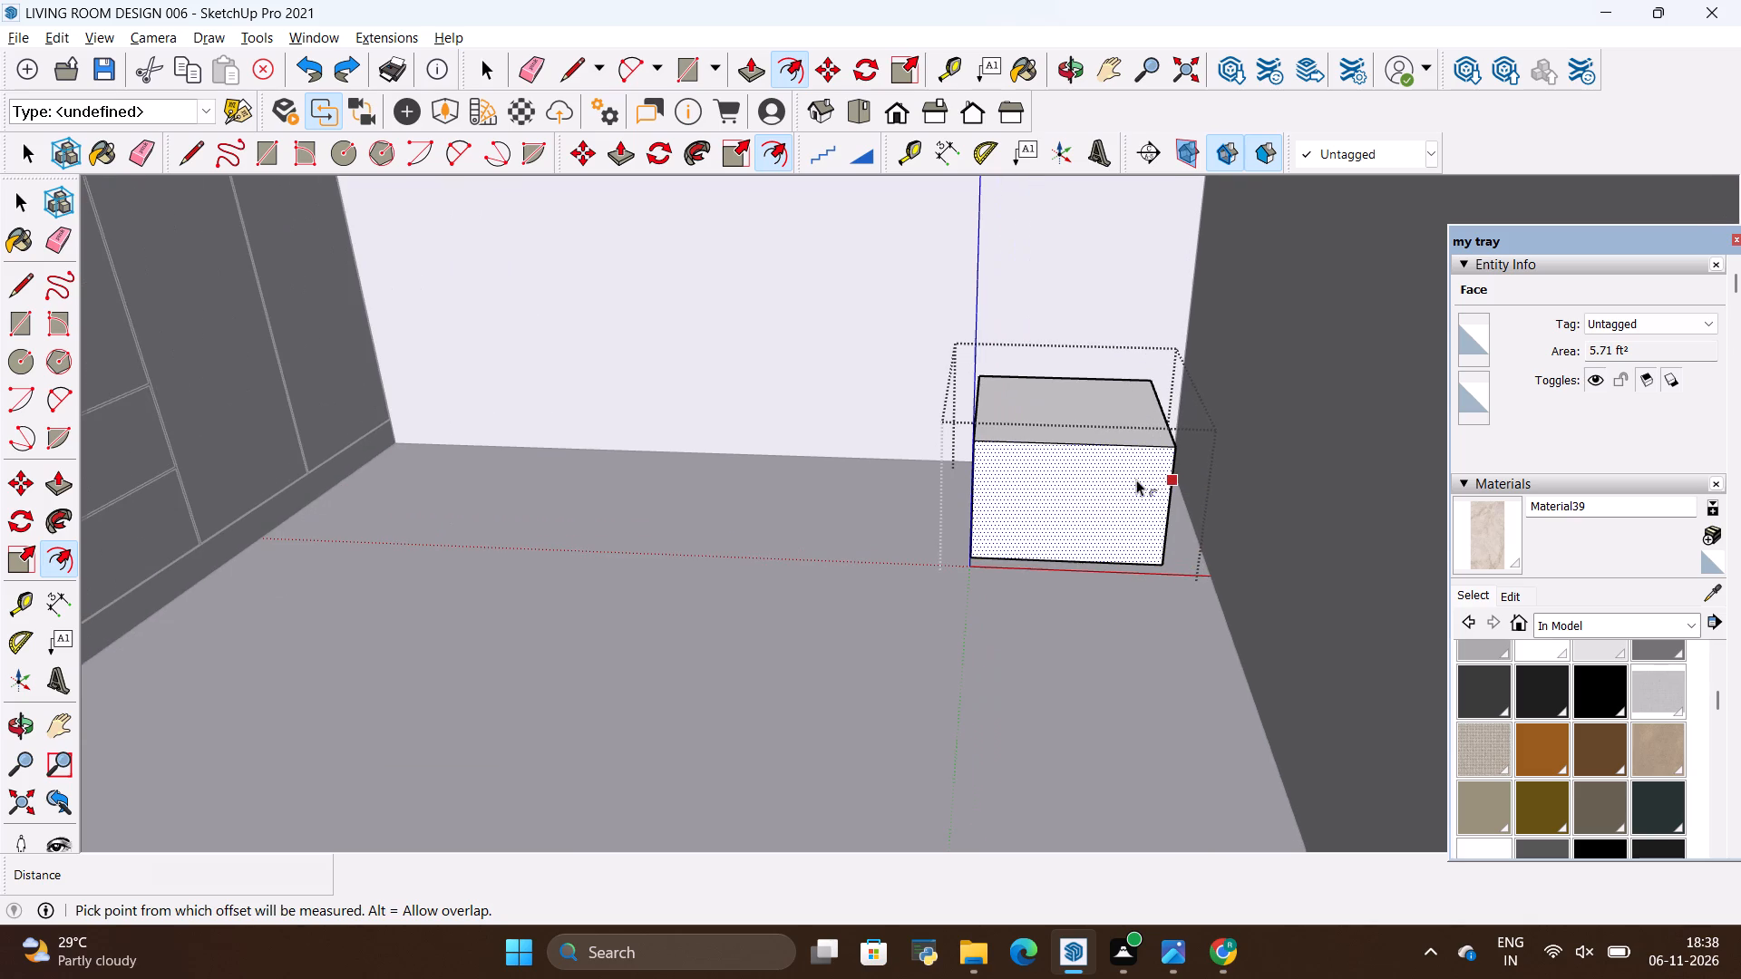
left_click(1136, 480)
key("alt+Tab")
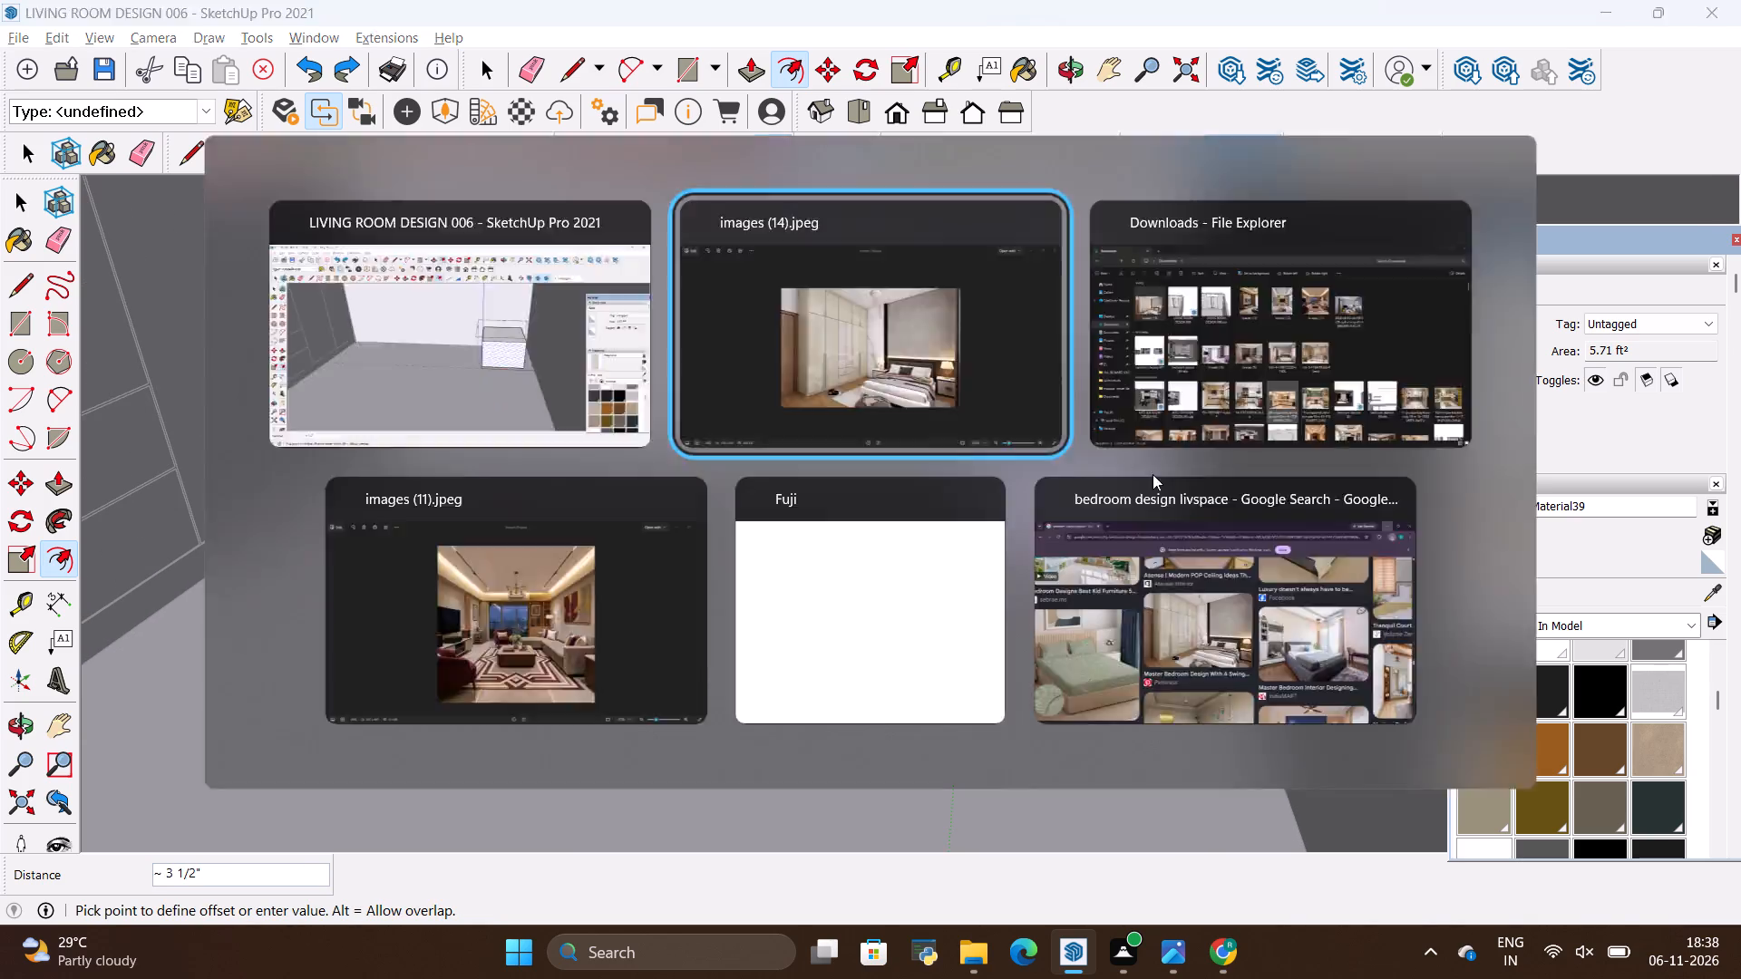
key("alt+Tab")
key("alt+Tab")
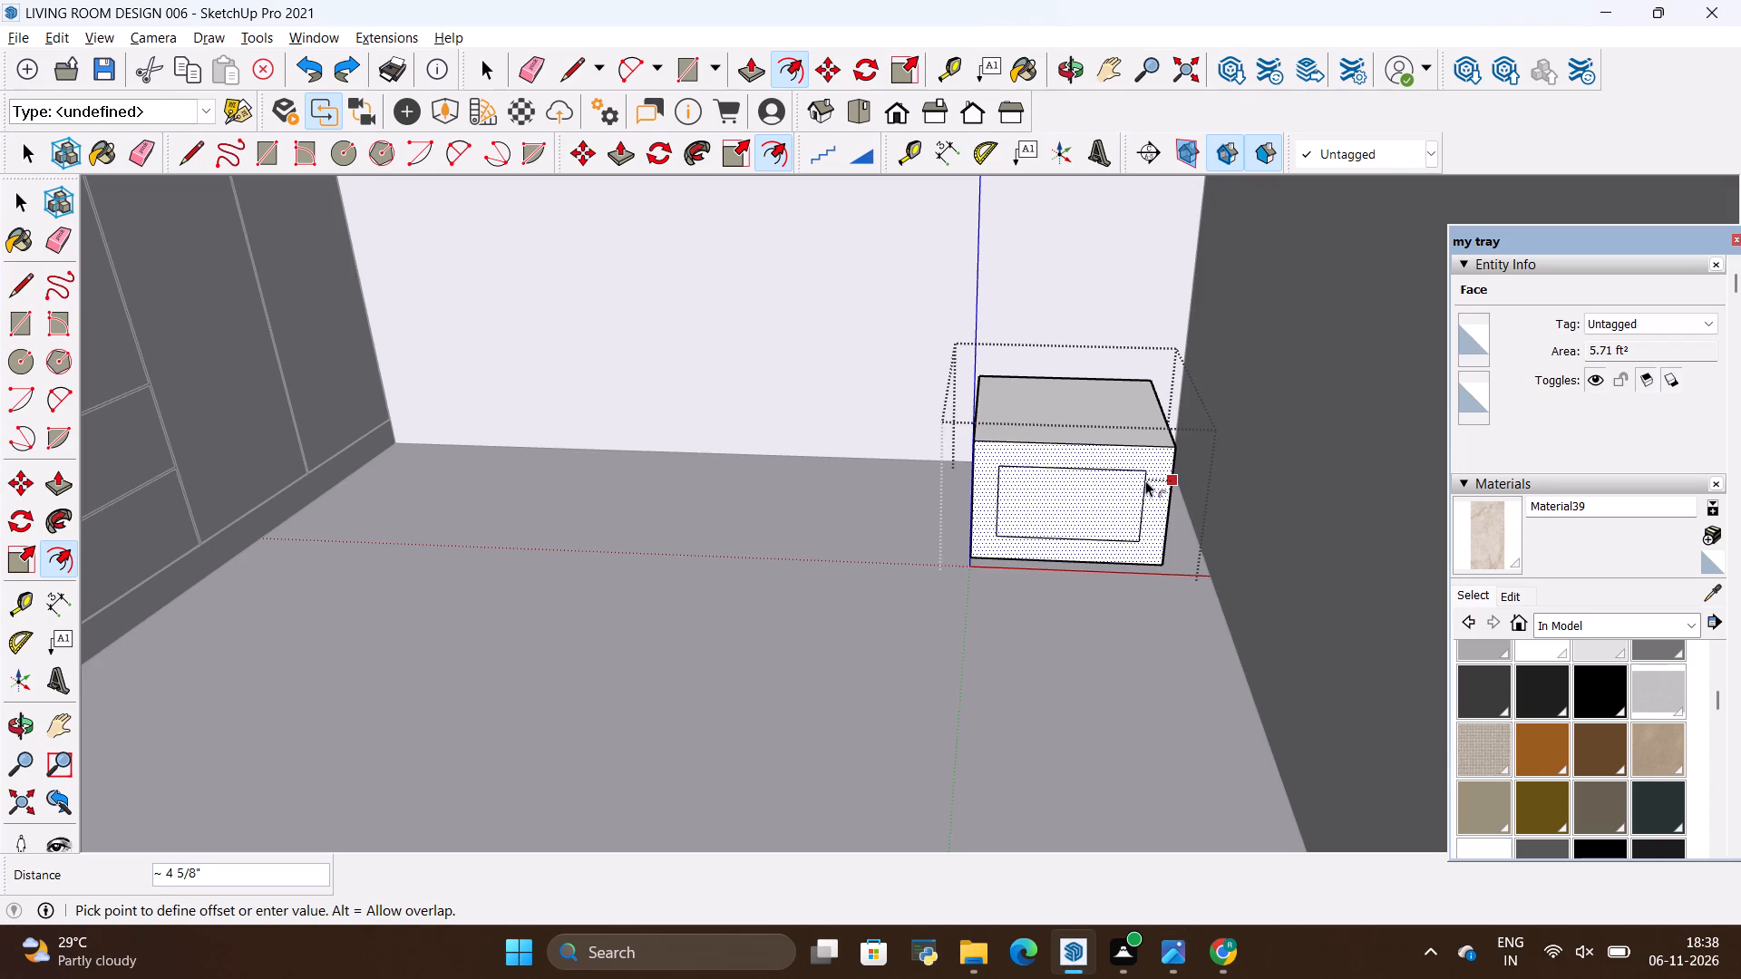
key("alt+Tab")
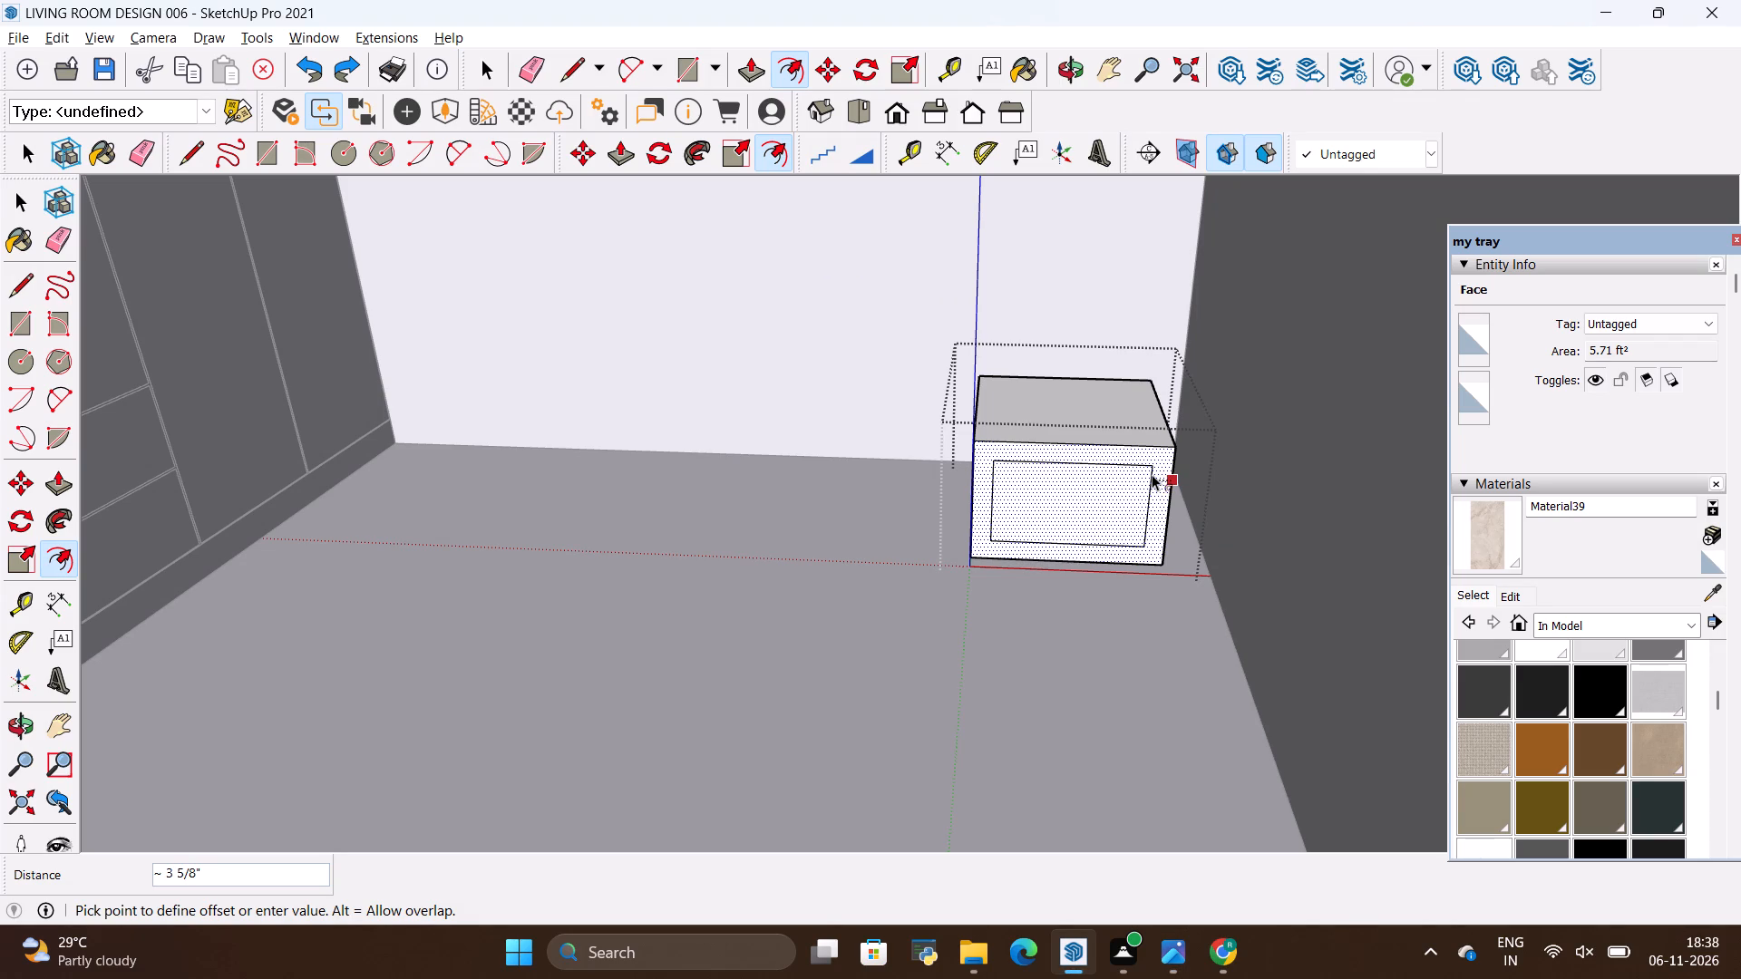
key("BackSpace")
type("2\"")
key("Return")
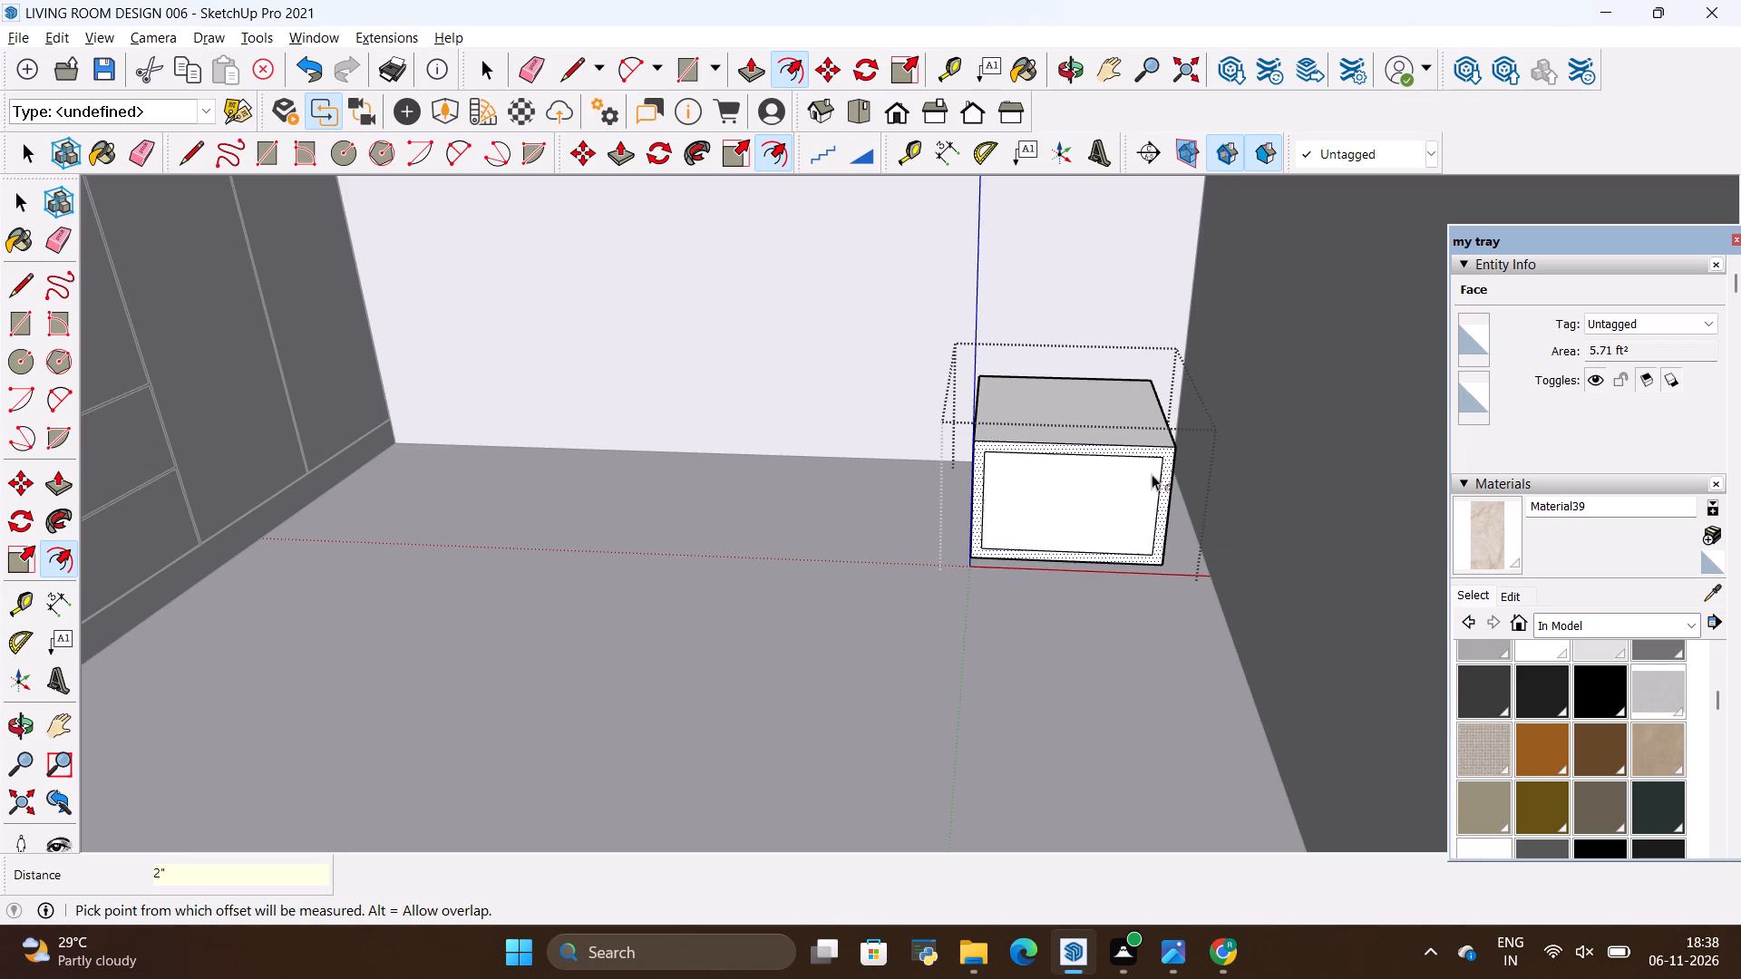
key("space")
Examine the bedside table's frame and drawer fronts in the images (14) reference photo against the modelled box.
key("alt+Tab")
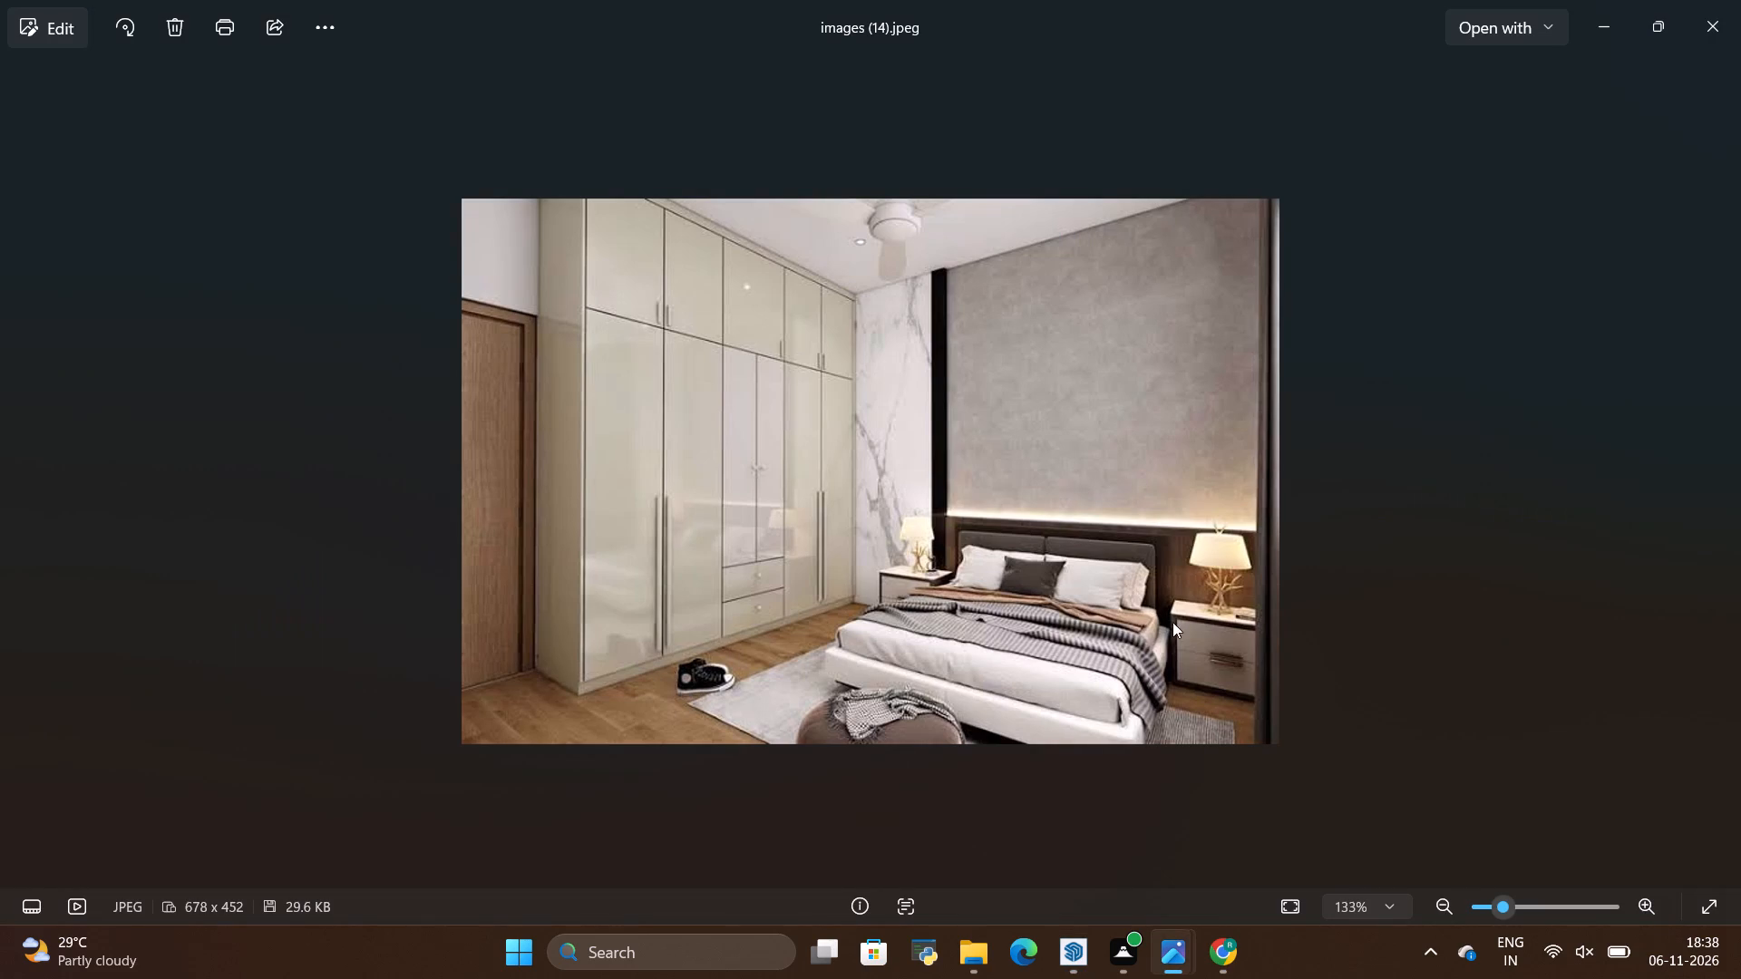
scroll(1074, 630, "up", 1)
key("alt+Tab")
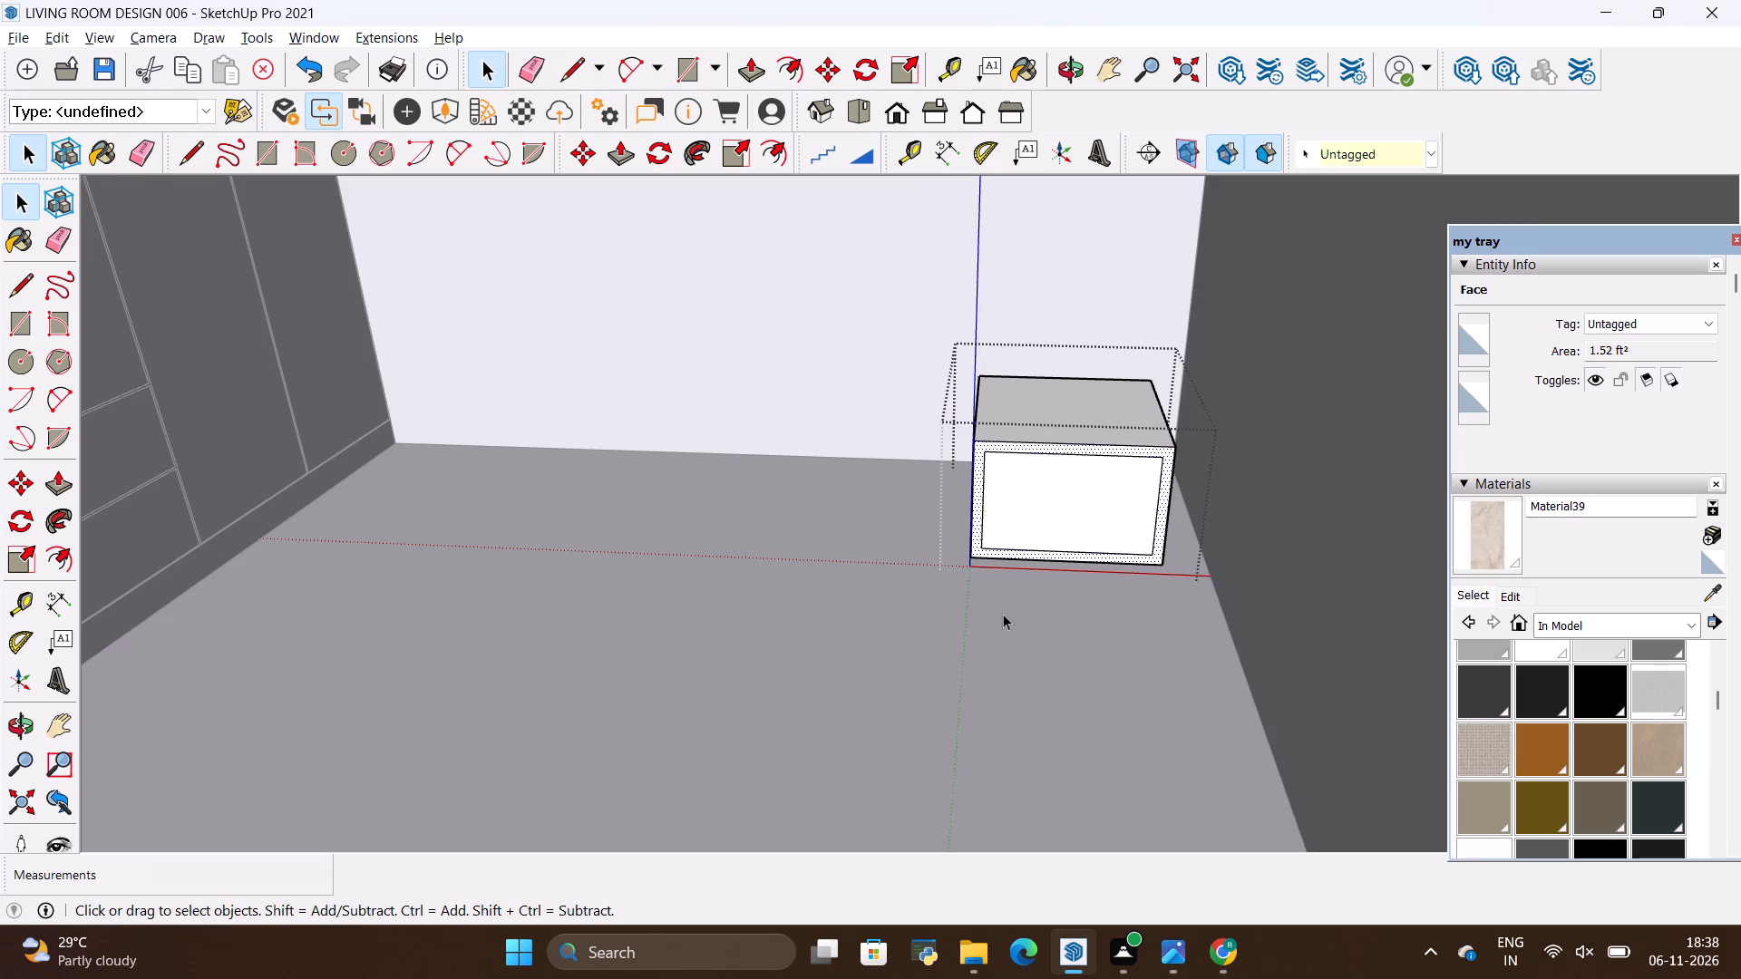
scroll(882, 587, "up", 9)
scroll(892, 423, "down", 7)
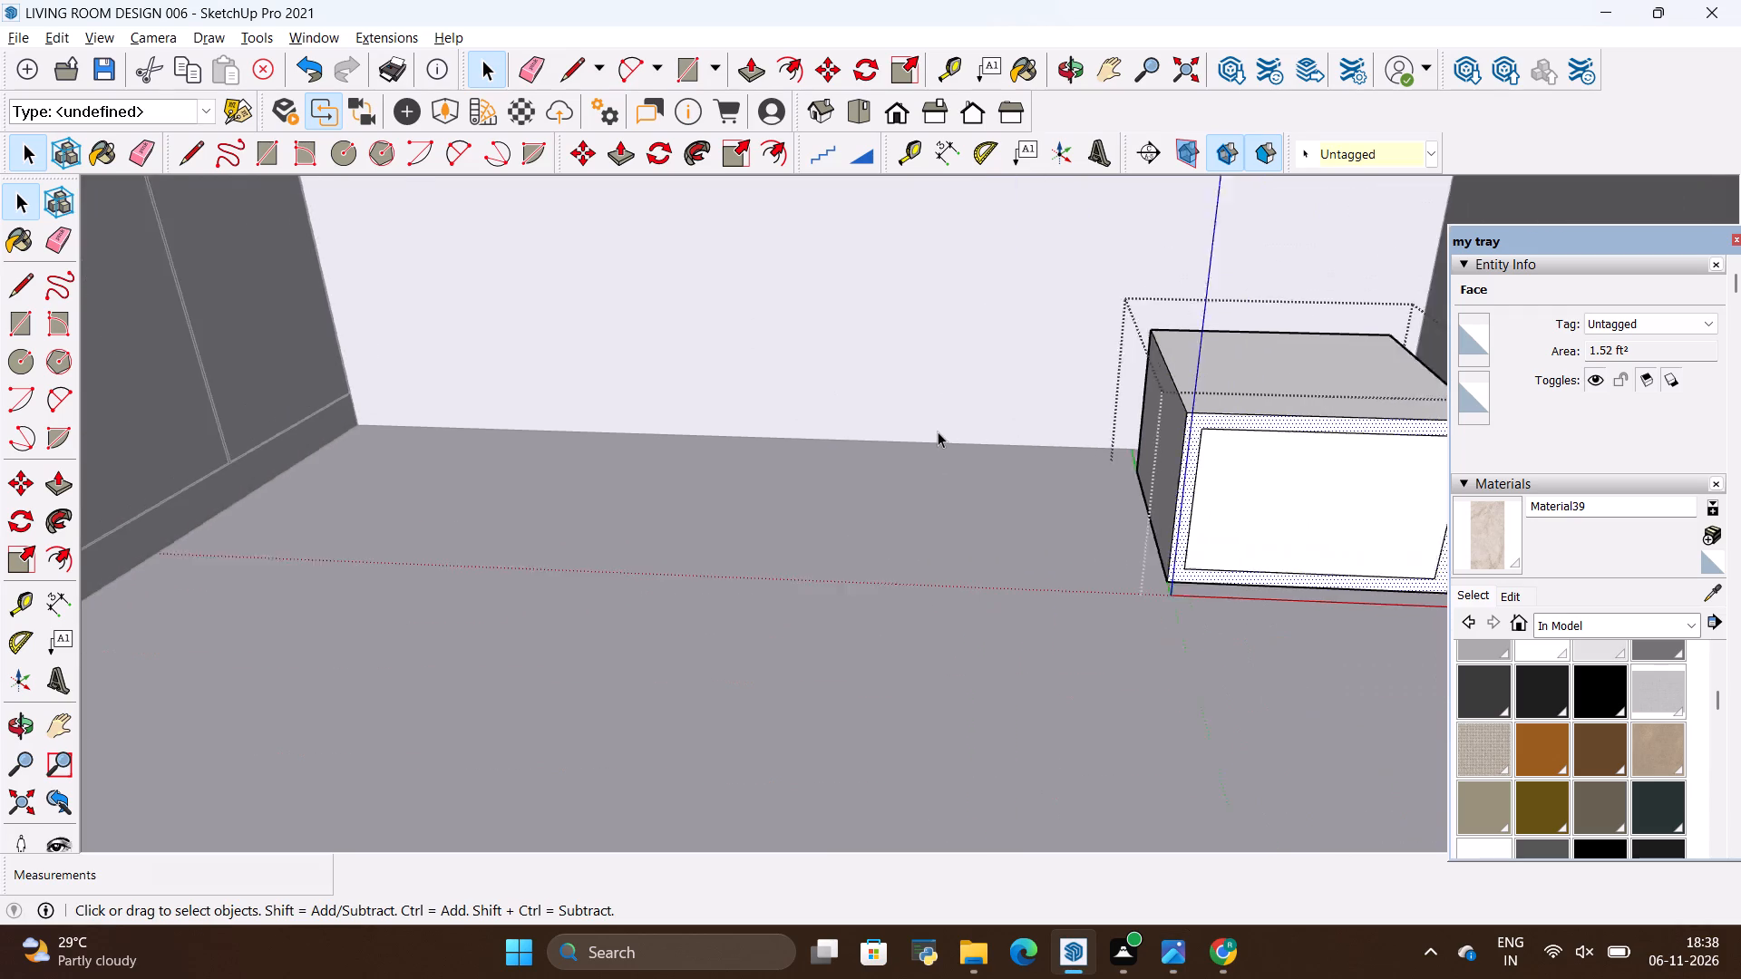
scroll(938, 431, "down", 6)
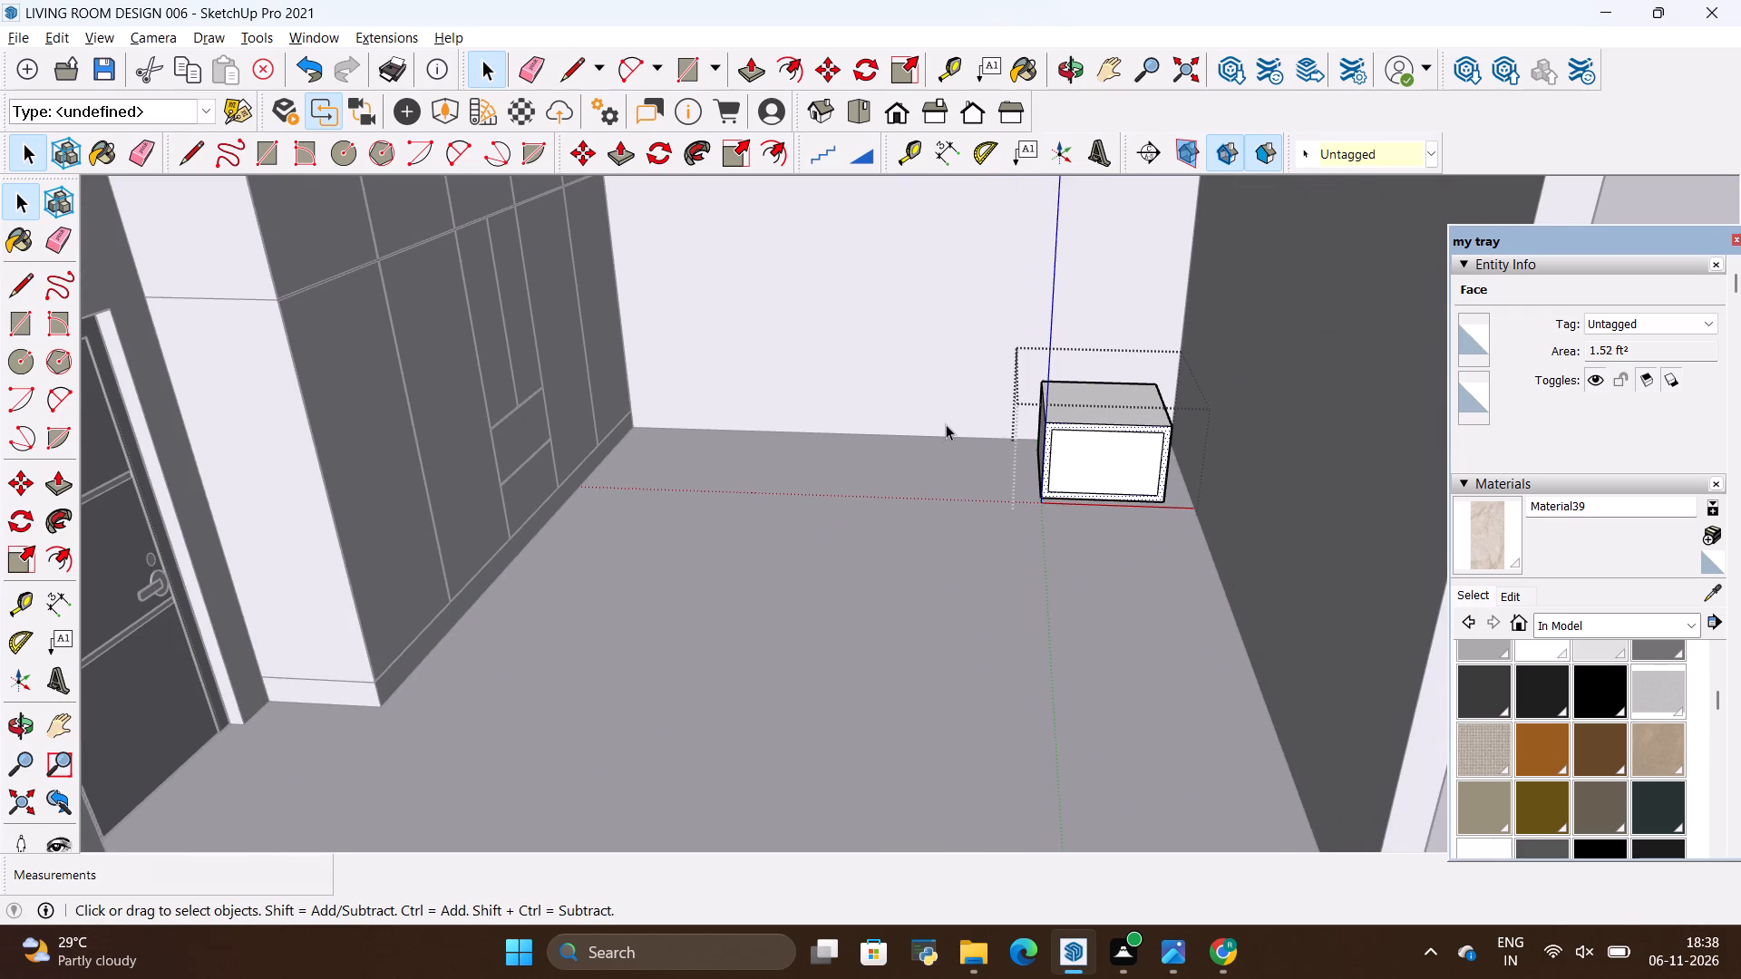
key("alt+Tab")
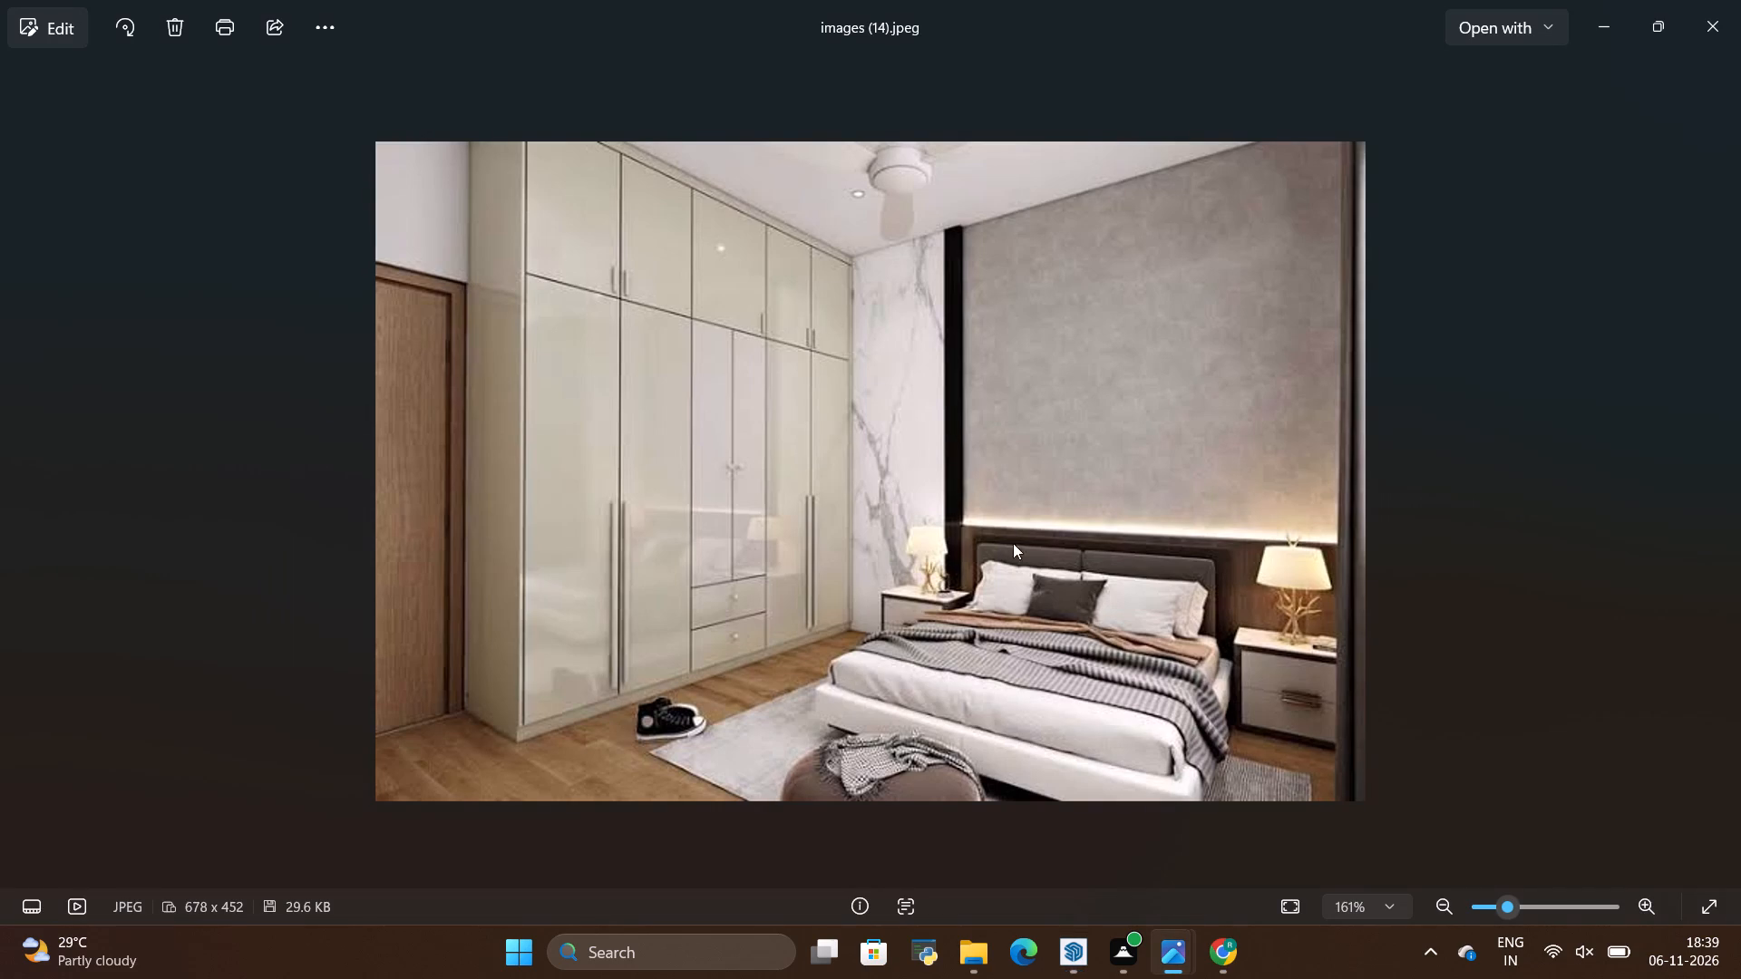
scroll(1326, 723, "up", 4)
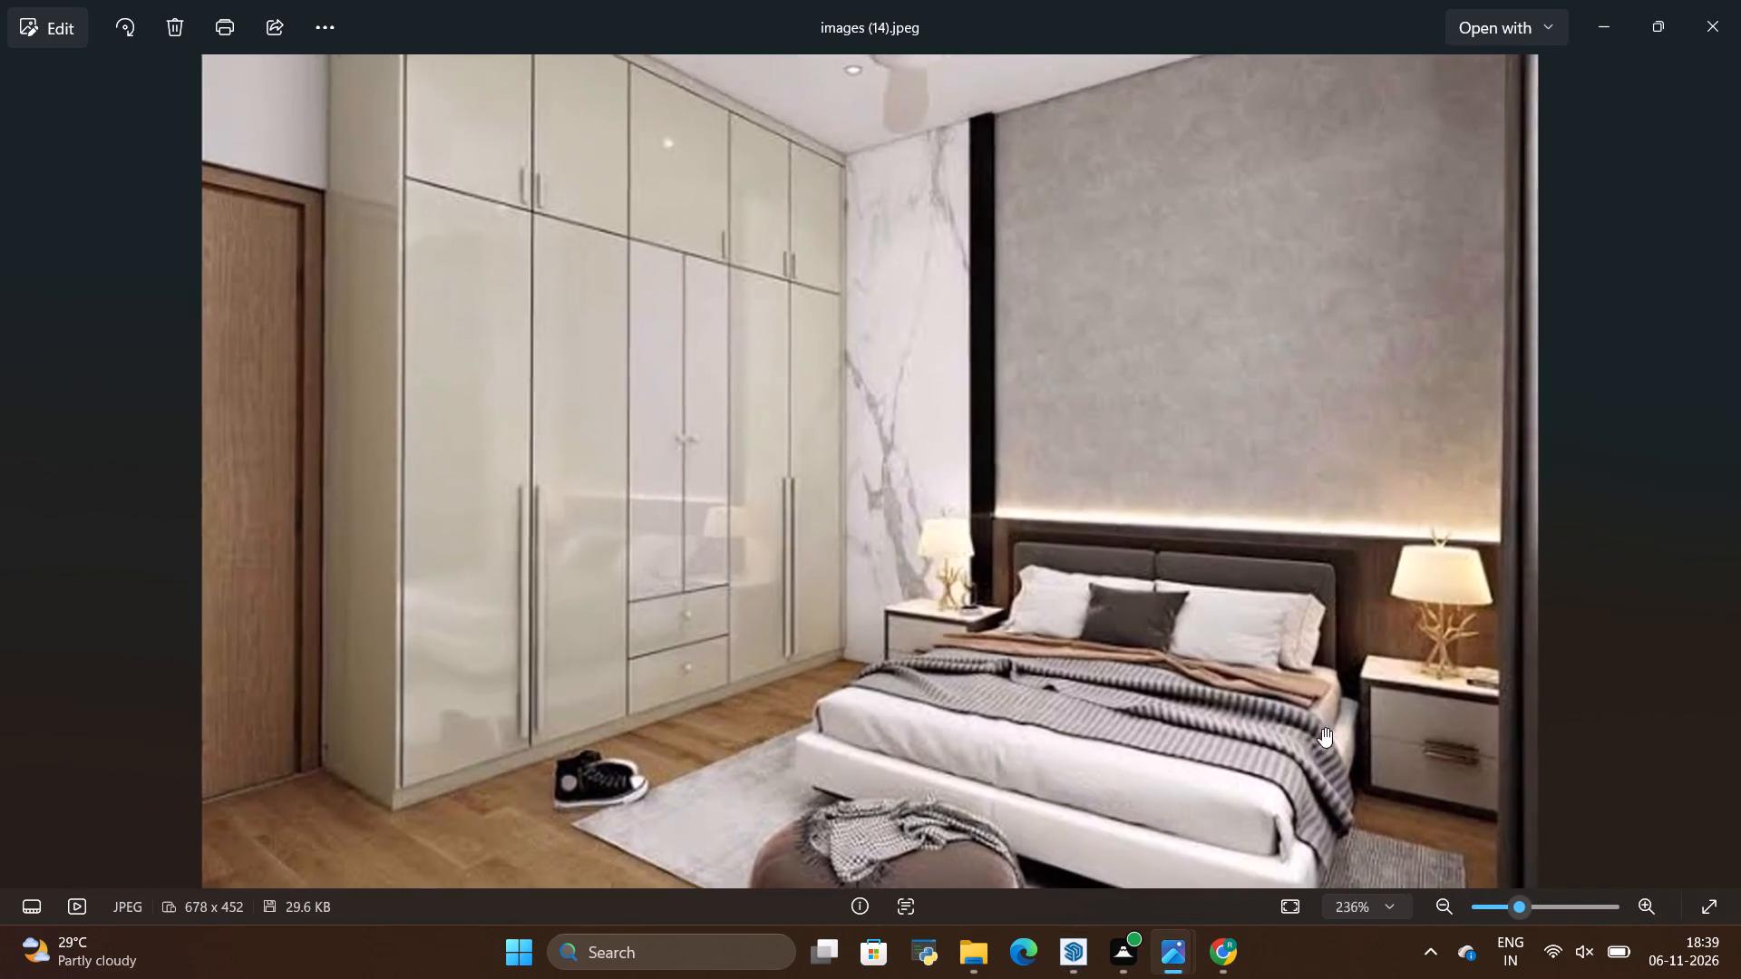
scroll(1322, 728, "up", 1)
key("alt+Tab")
Draw a horizontal line about 2' 7" long across the middle of the inset front panel, dividing it into two drawer fronts.
scroll(1286, 640, "down", 4)
scroll(1122, 476, "up", 4)
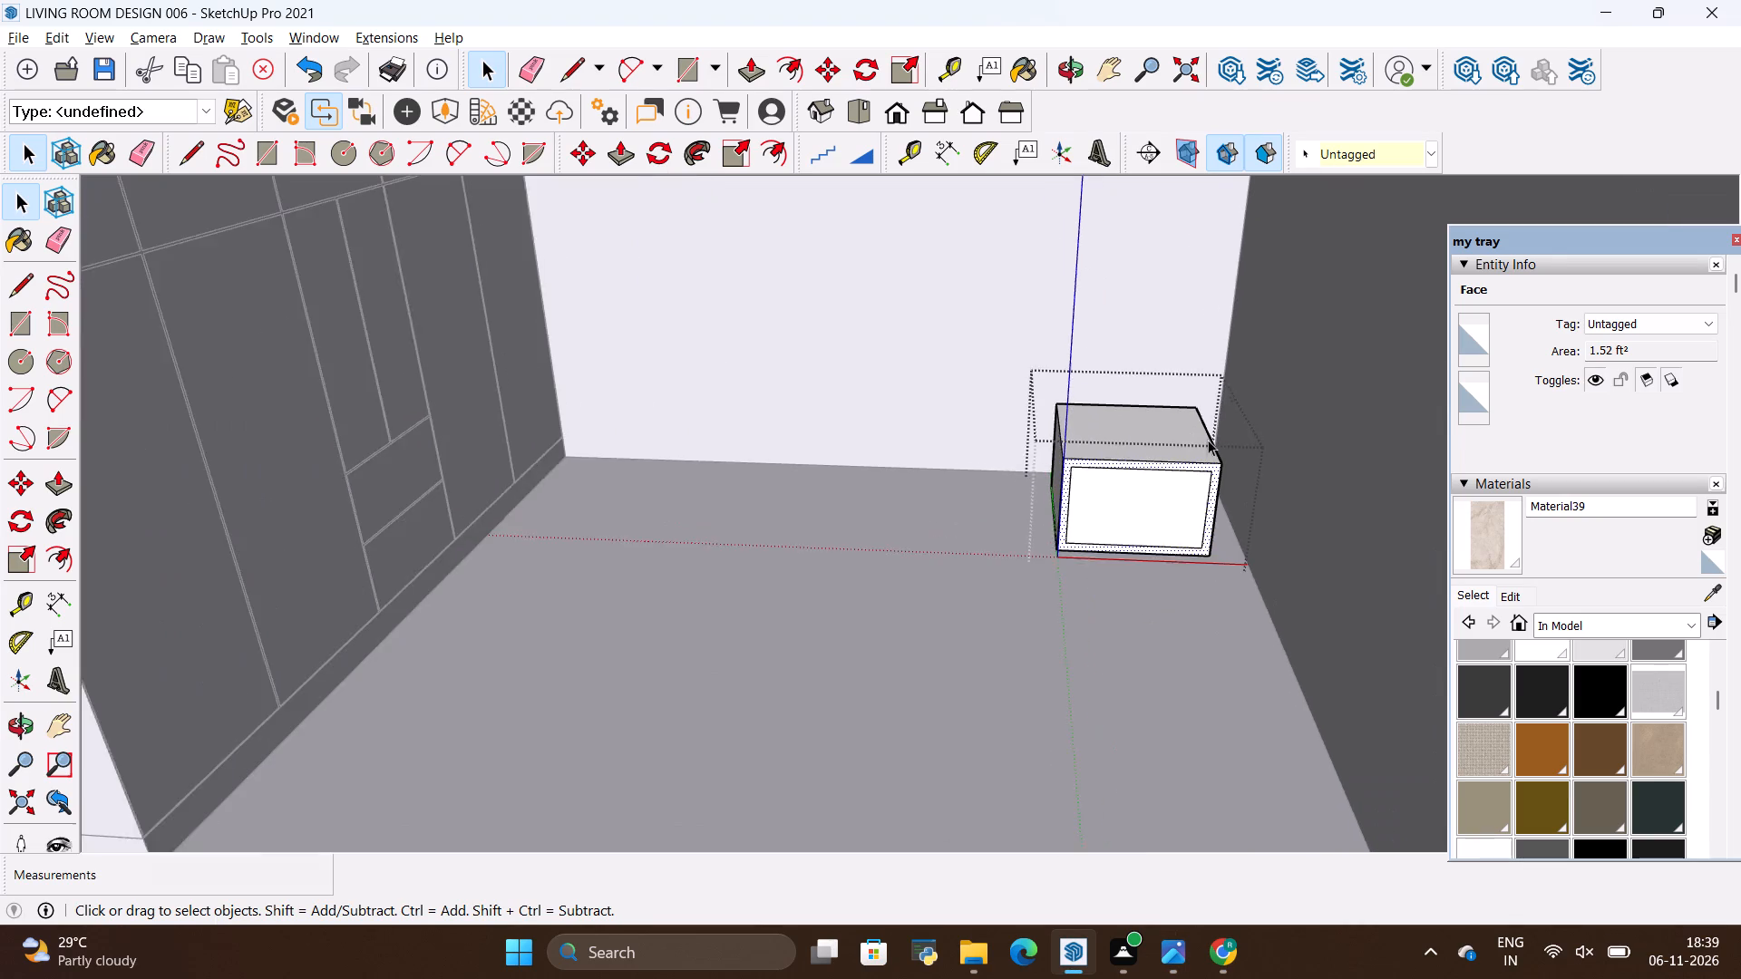
scroll(1208, 440, "up", 4)
key("l")
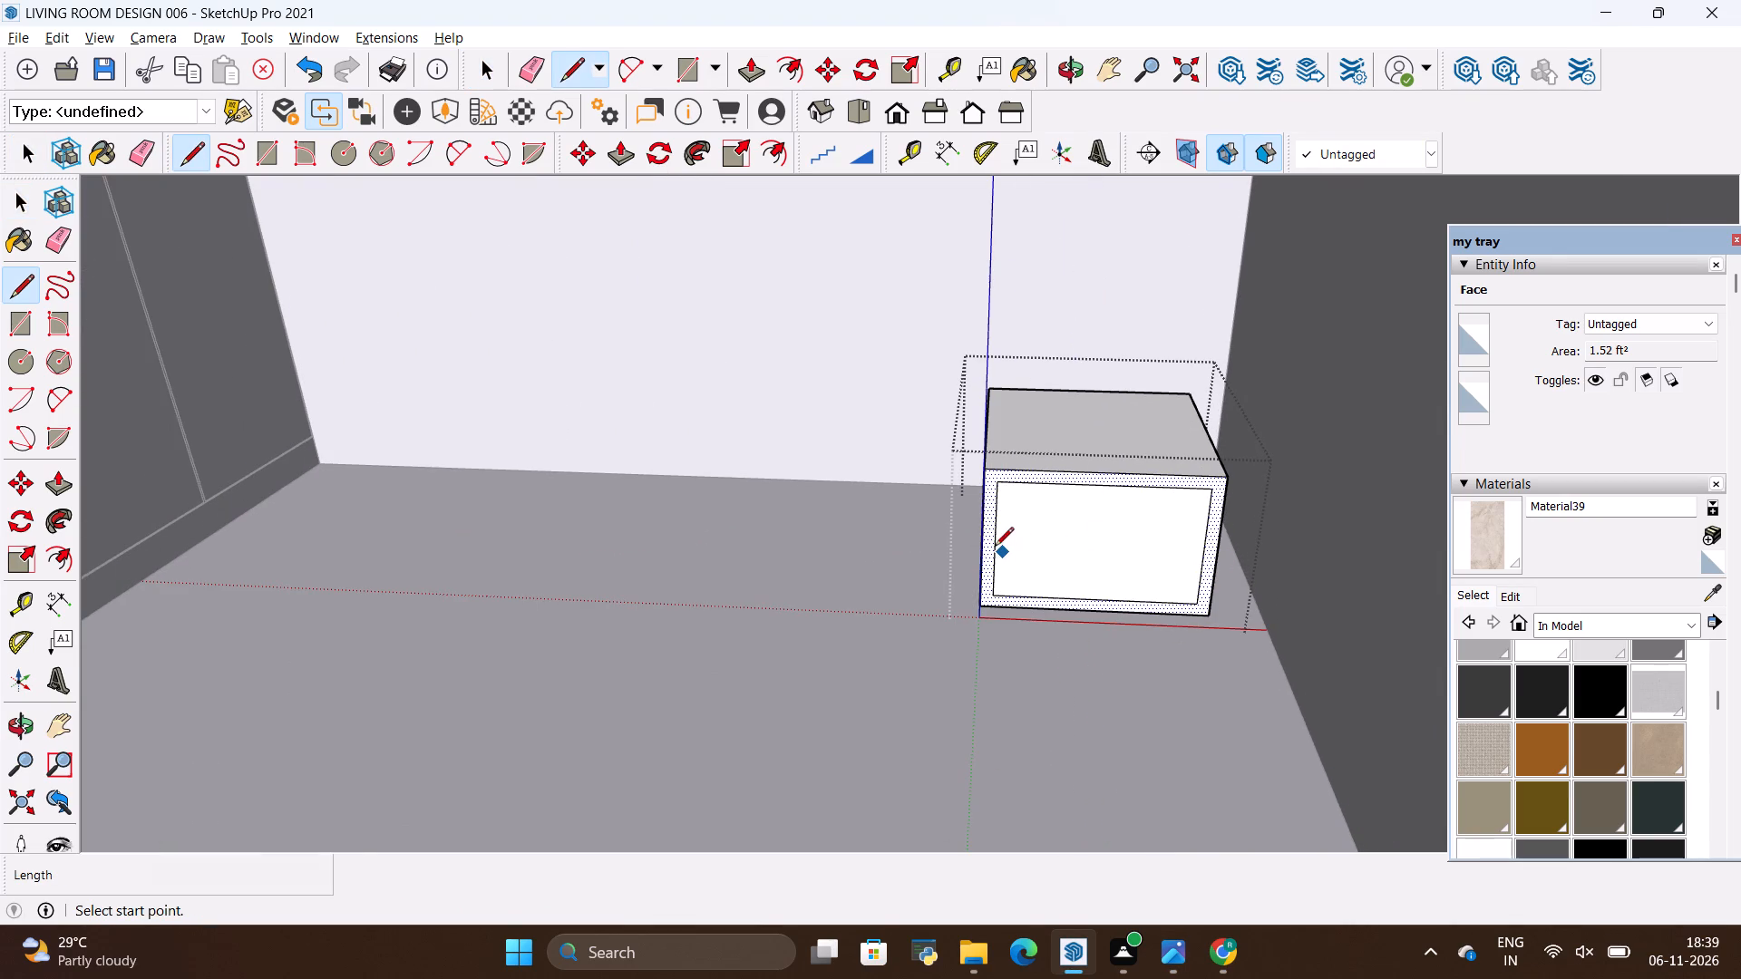
left_click(997, 543)
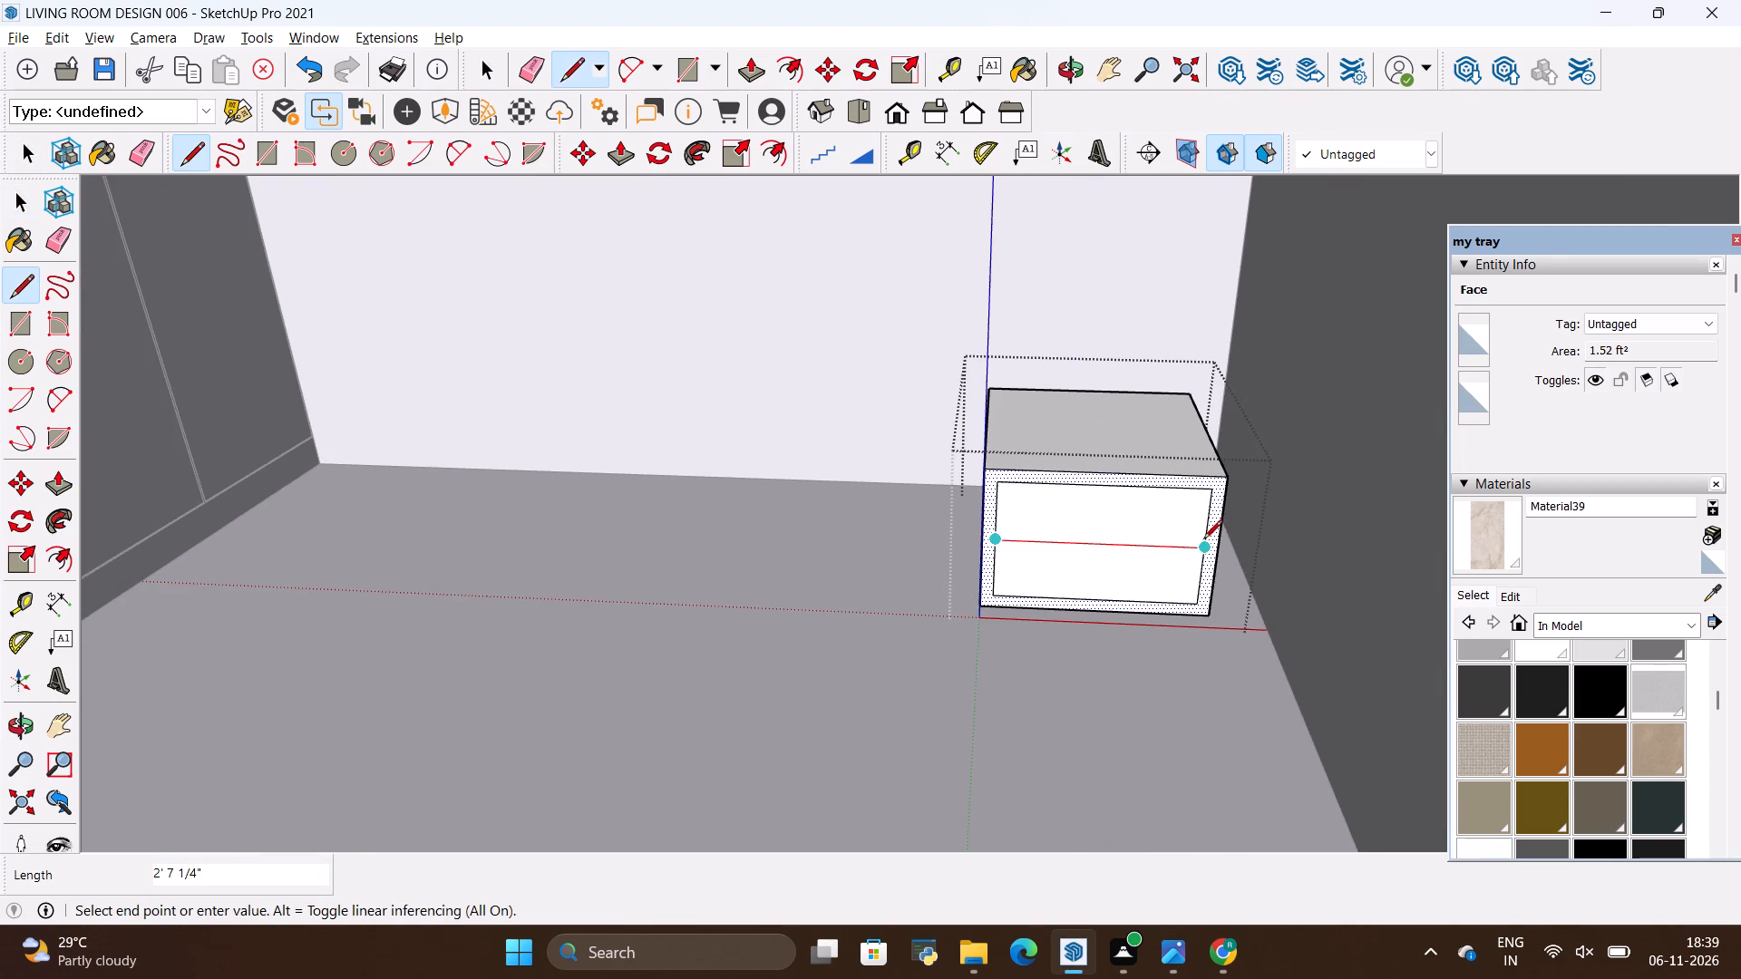
left_click(1203, 540)
key("space")
Check the two divided drawer fronts of the bedside table against the images (14) reference photo.
left_click(1153, 524)
left_click(1148, 545)
scroll(1125, 517, "up", 5)
left_click(1125, 515)
left_click(1138, 584)
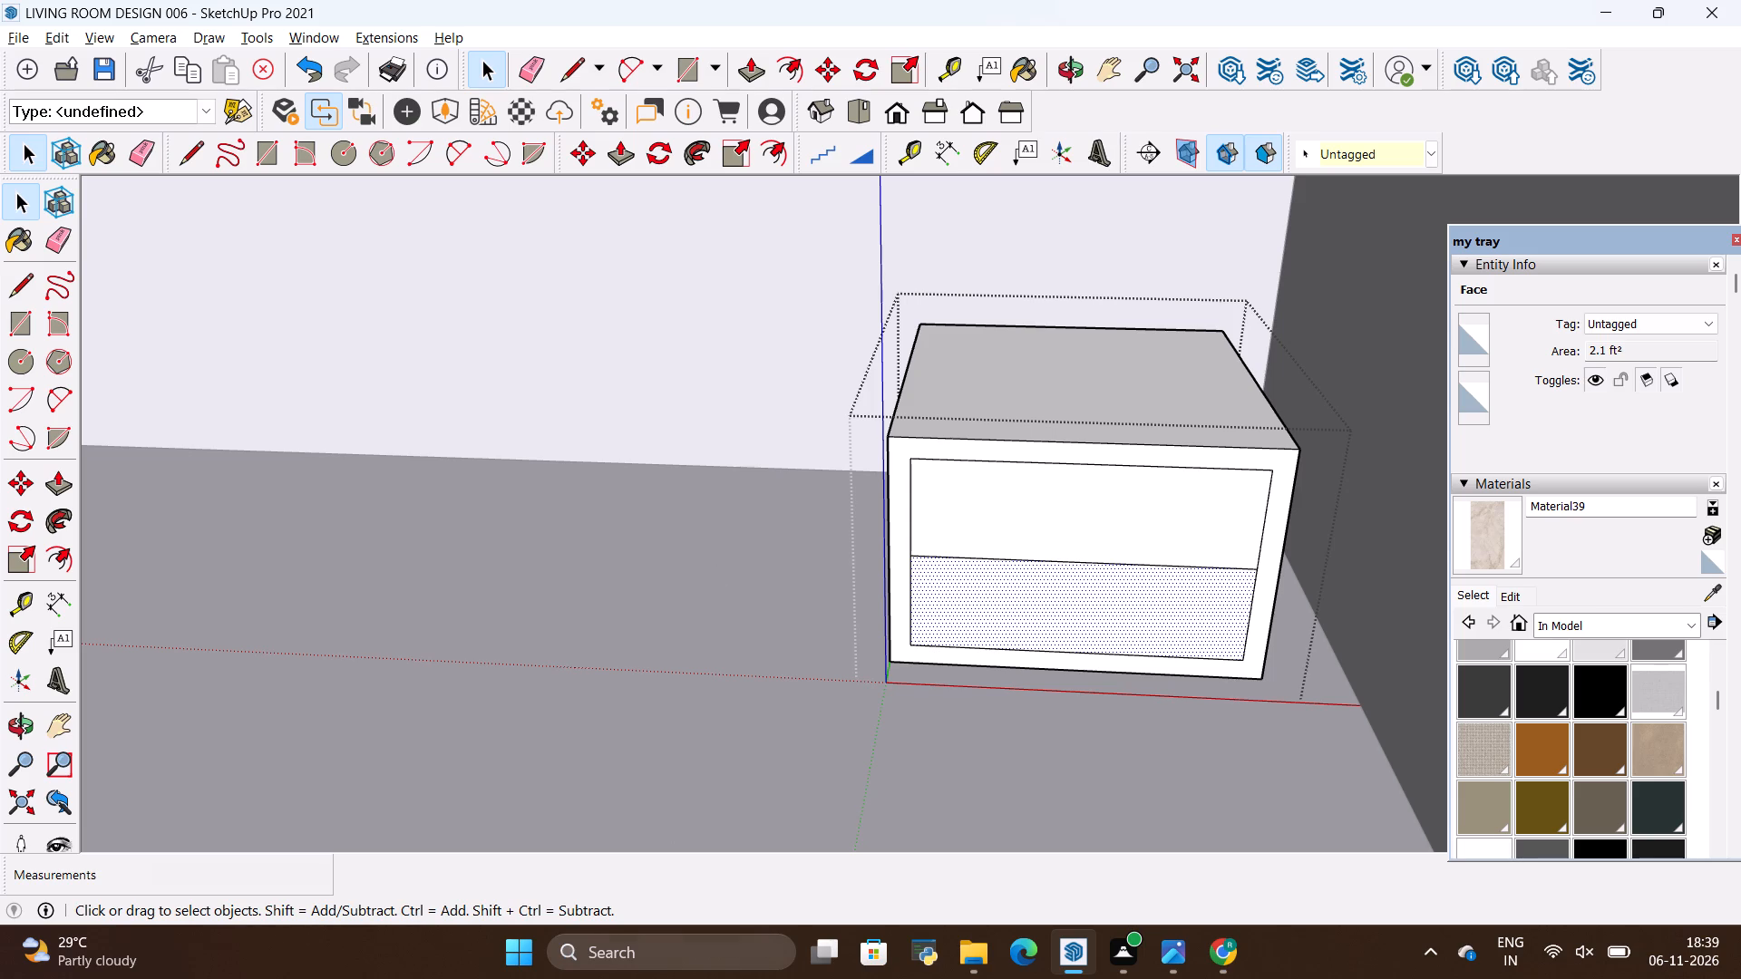
scroll(266, 668, "down", 1)
scroll(1102, 625, "up", 1)
key("alt+Tab")
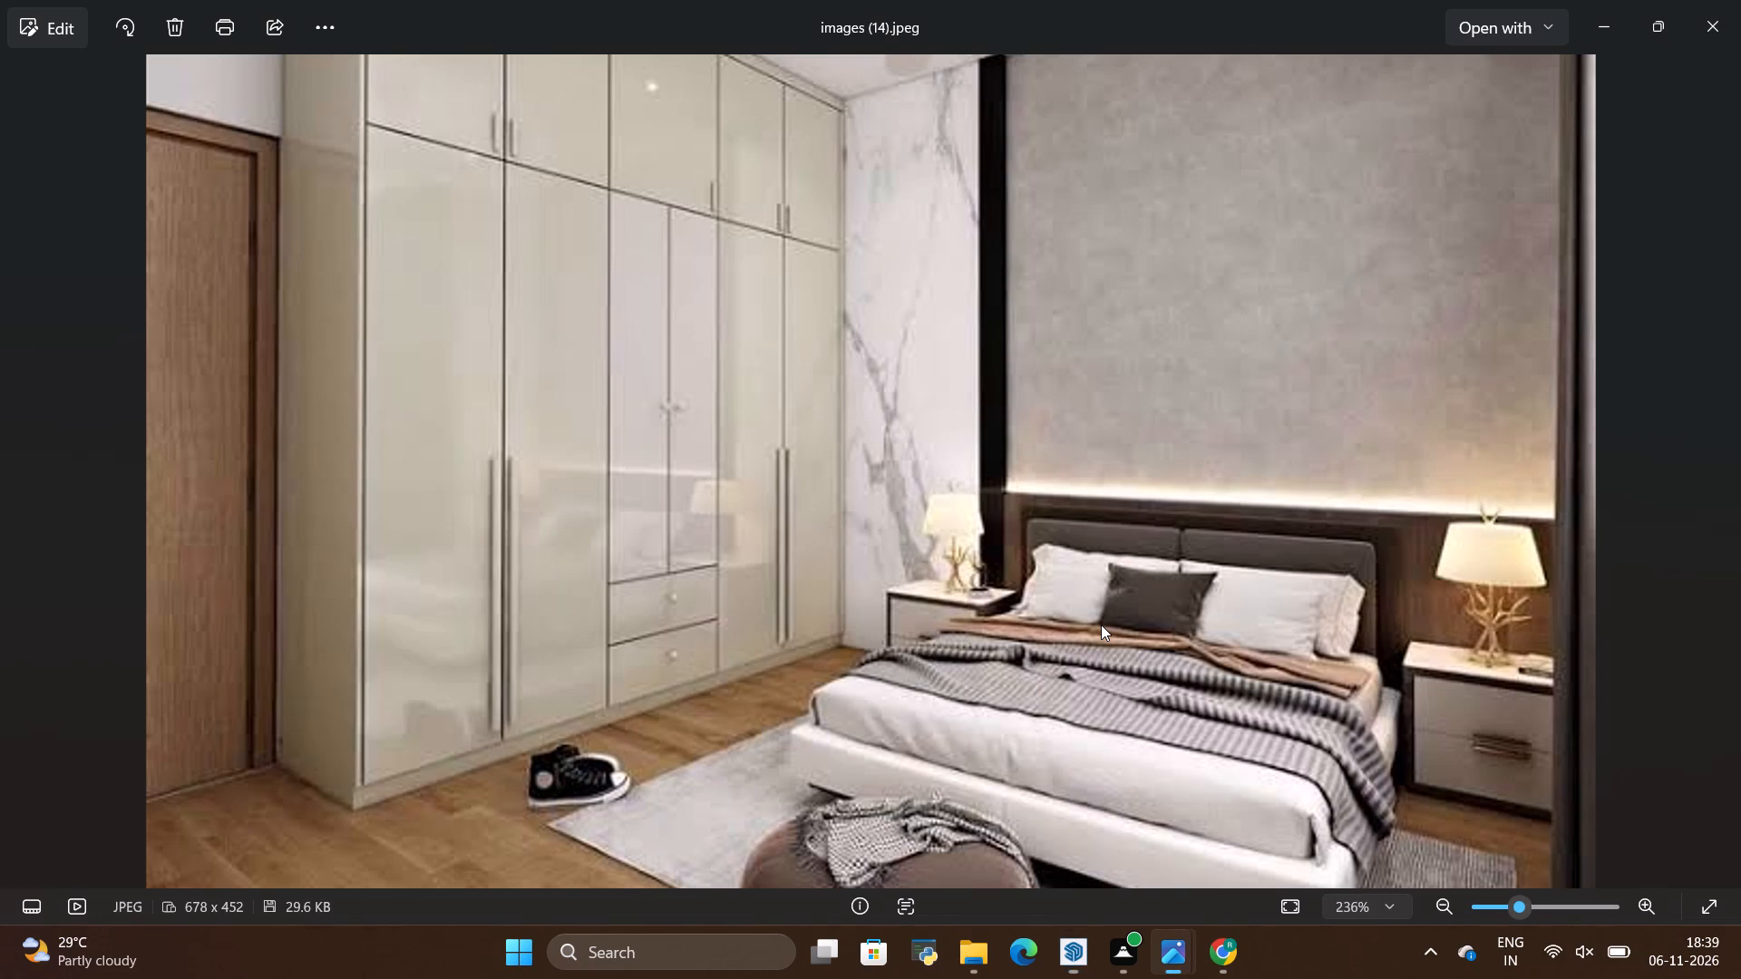
key("alt+Tab")
scroll(1102, 622, "down", 4)
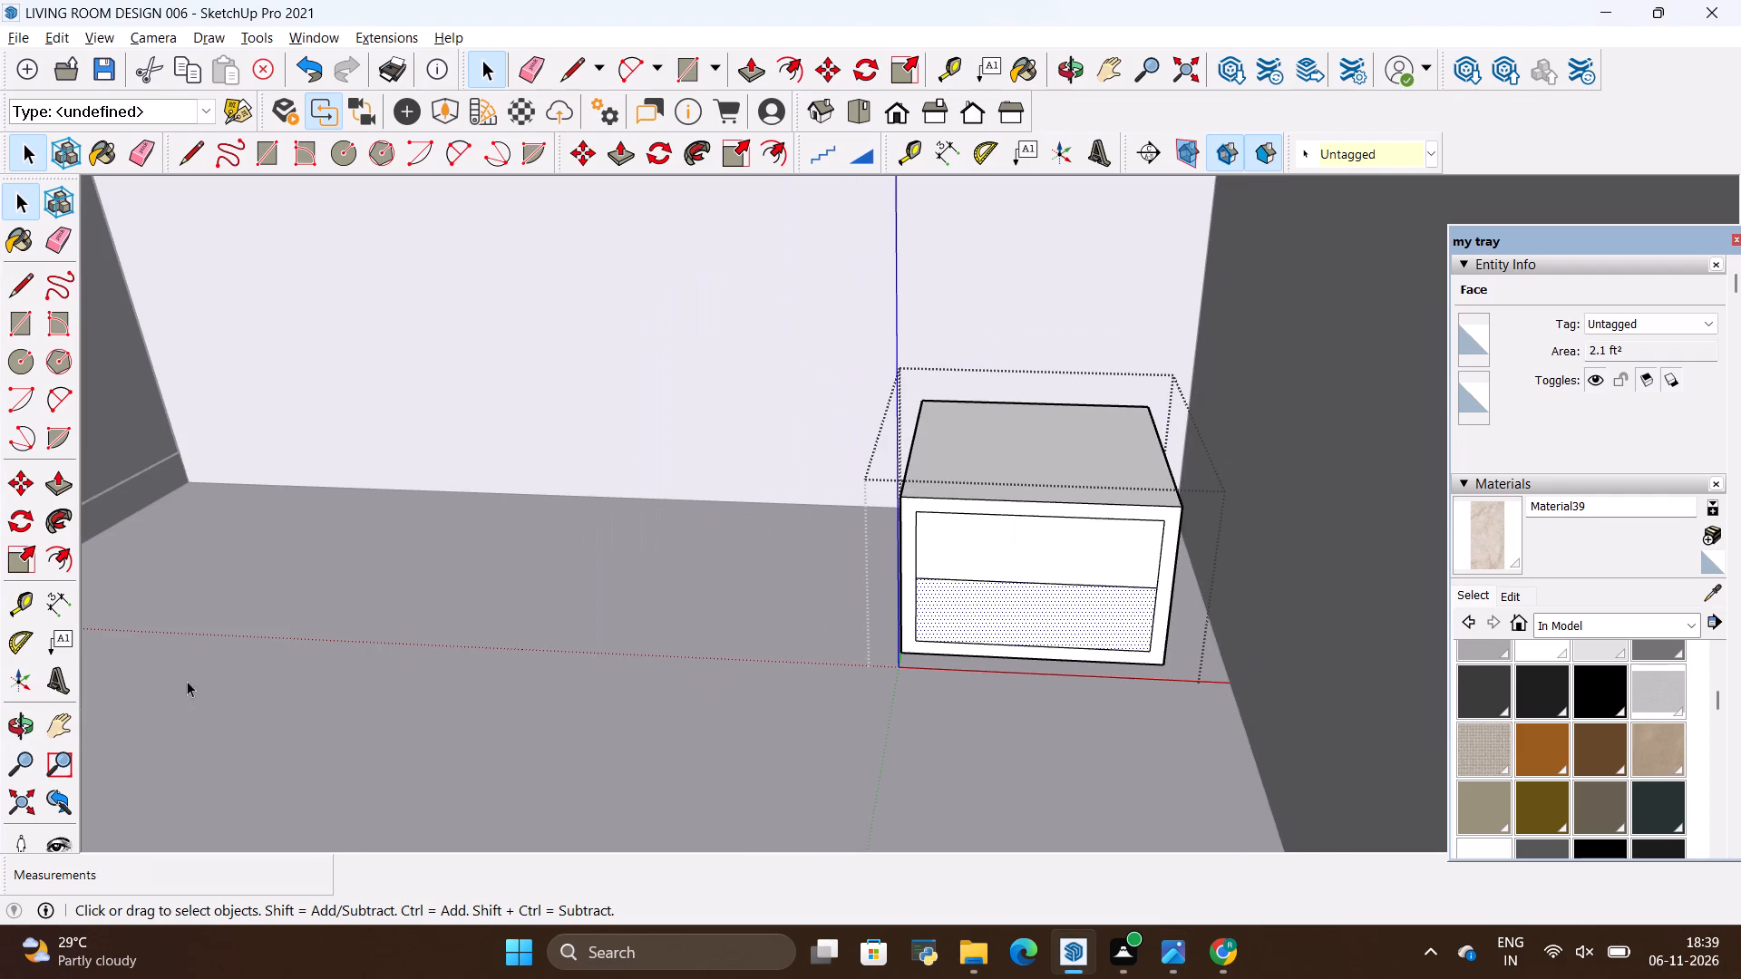
left_click(10, 722)
left_click_drag(299, 645, 399, 614)
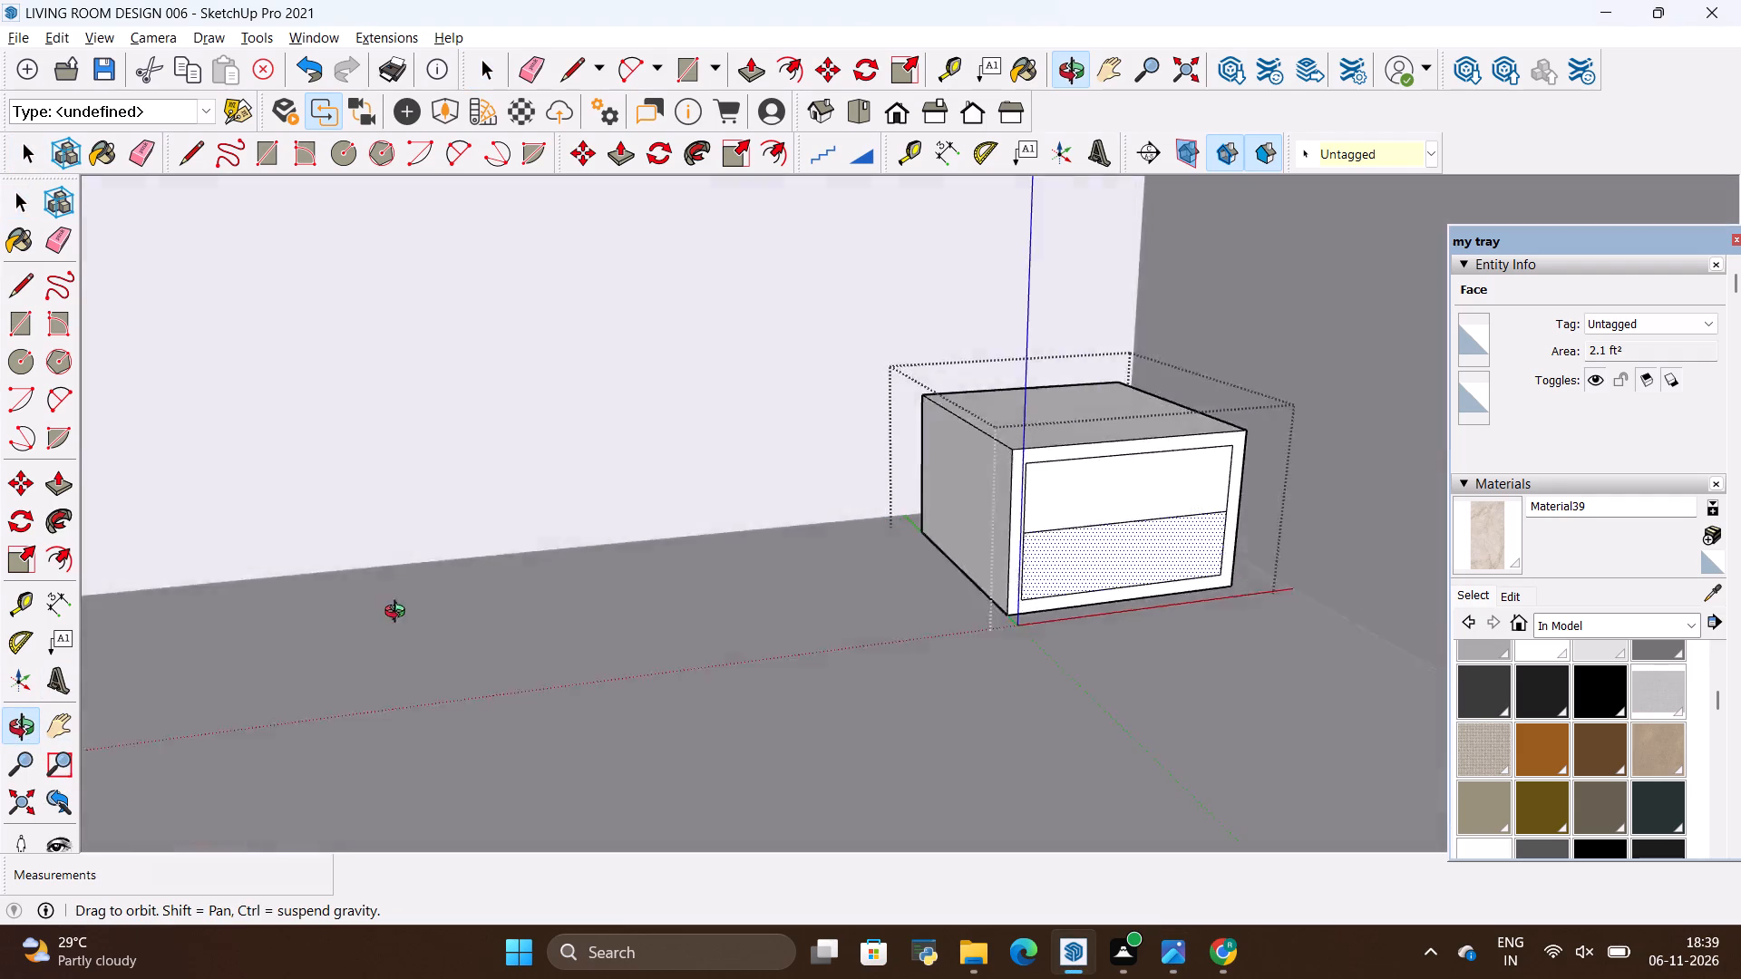
left_click_drag(399, 614, 354, 623)
key("alt+Tab")
key("alt+Tab")
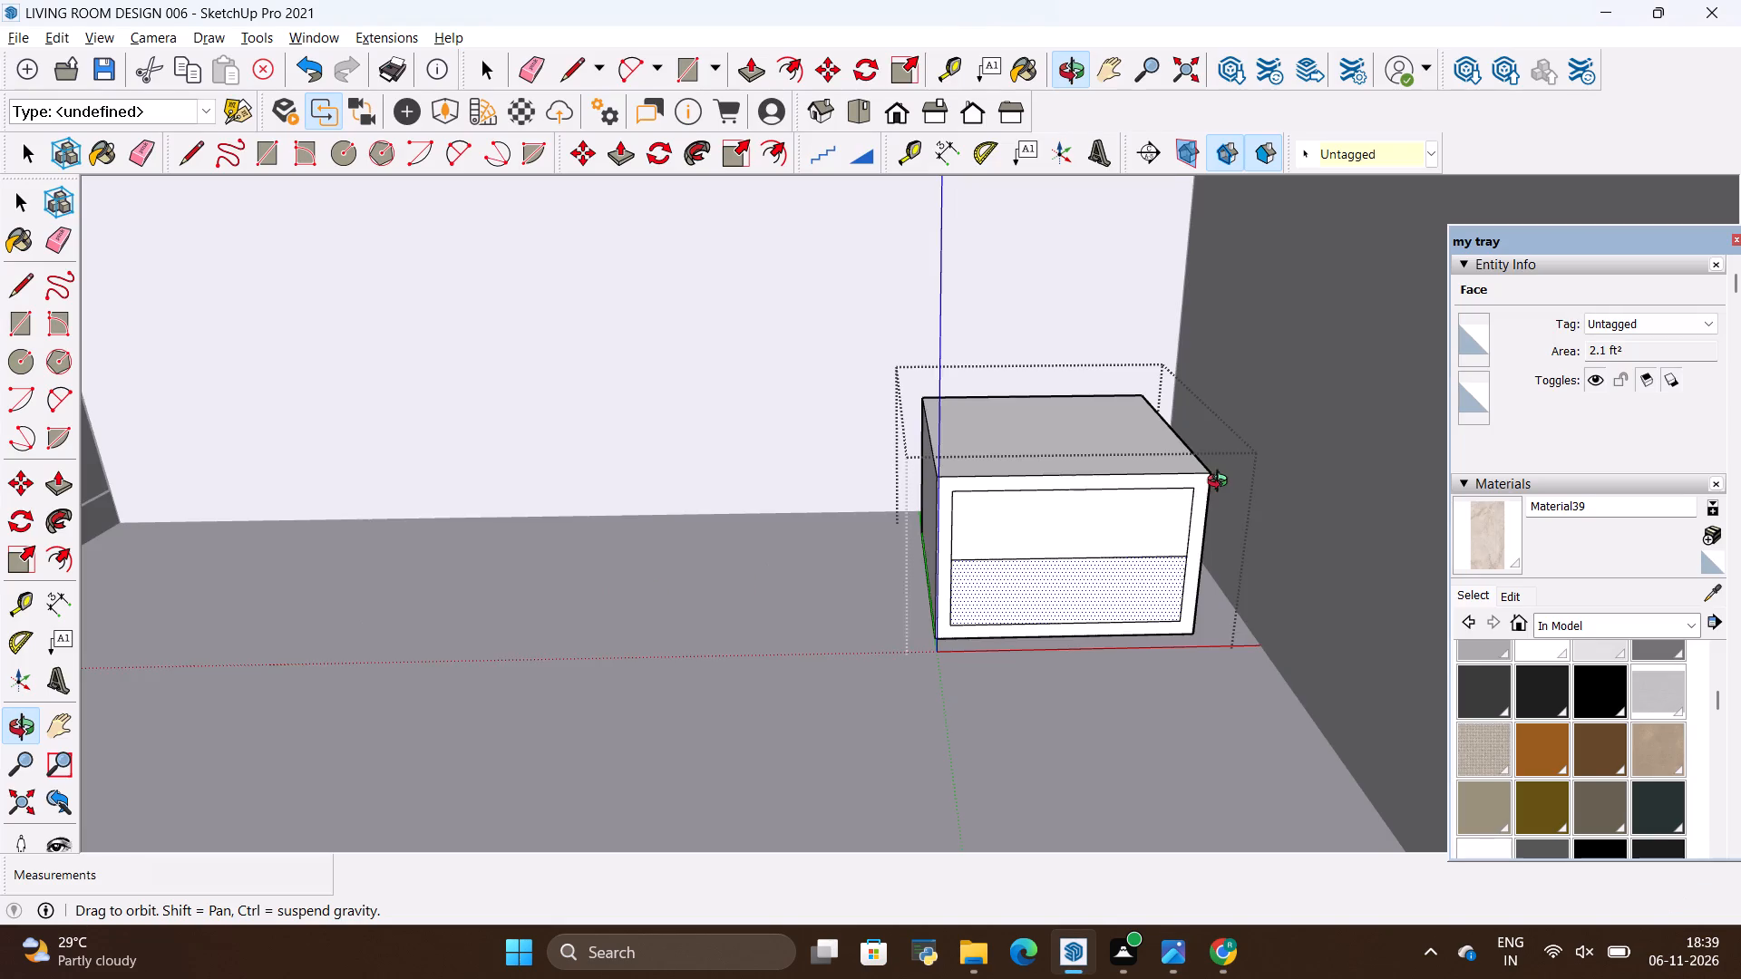
scroll(1221, 483, "up", 3)
left_click_drag(1084, 650, 1035, 643)
key("space")
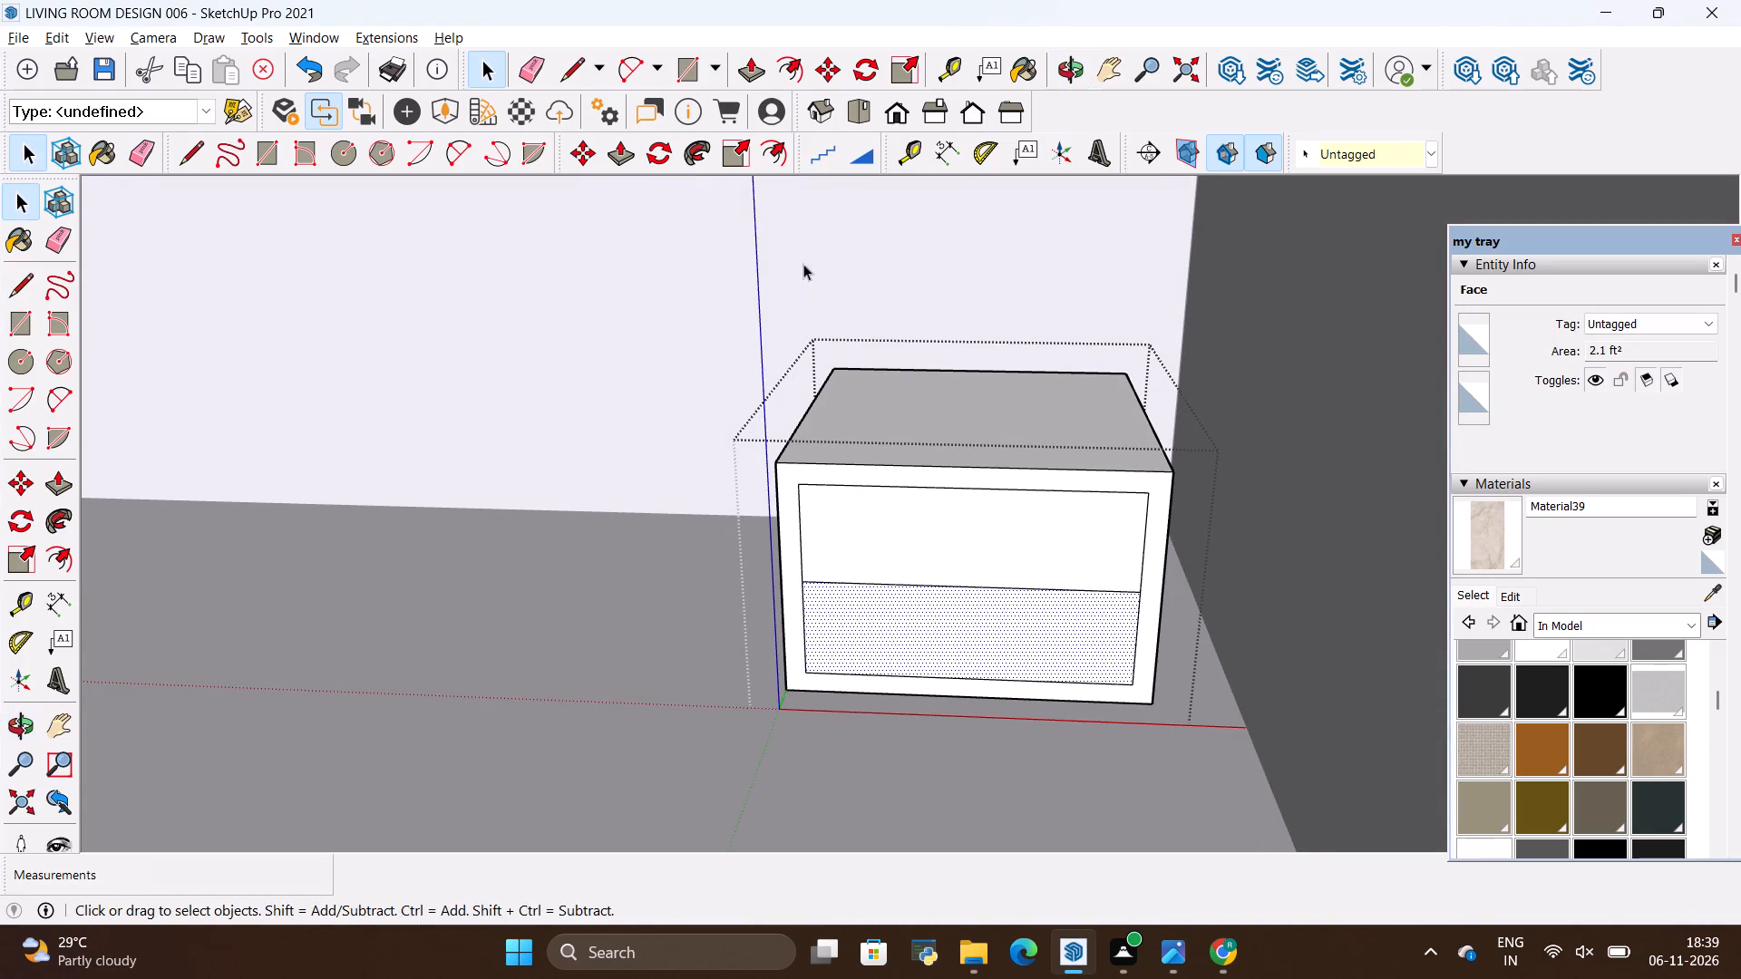
Offset the outline of the upper drawer front inward by 0.2".
left_click(772, 148)
scroll(1019, 466, "up", 3)
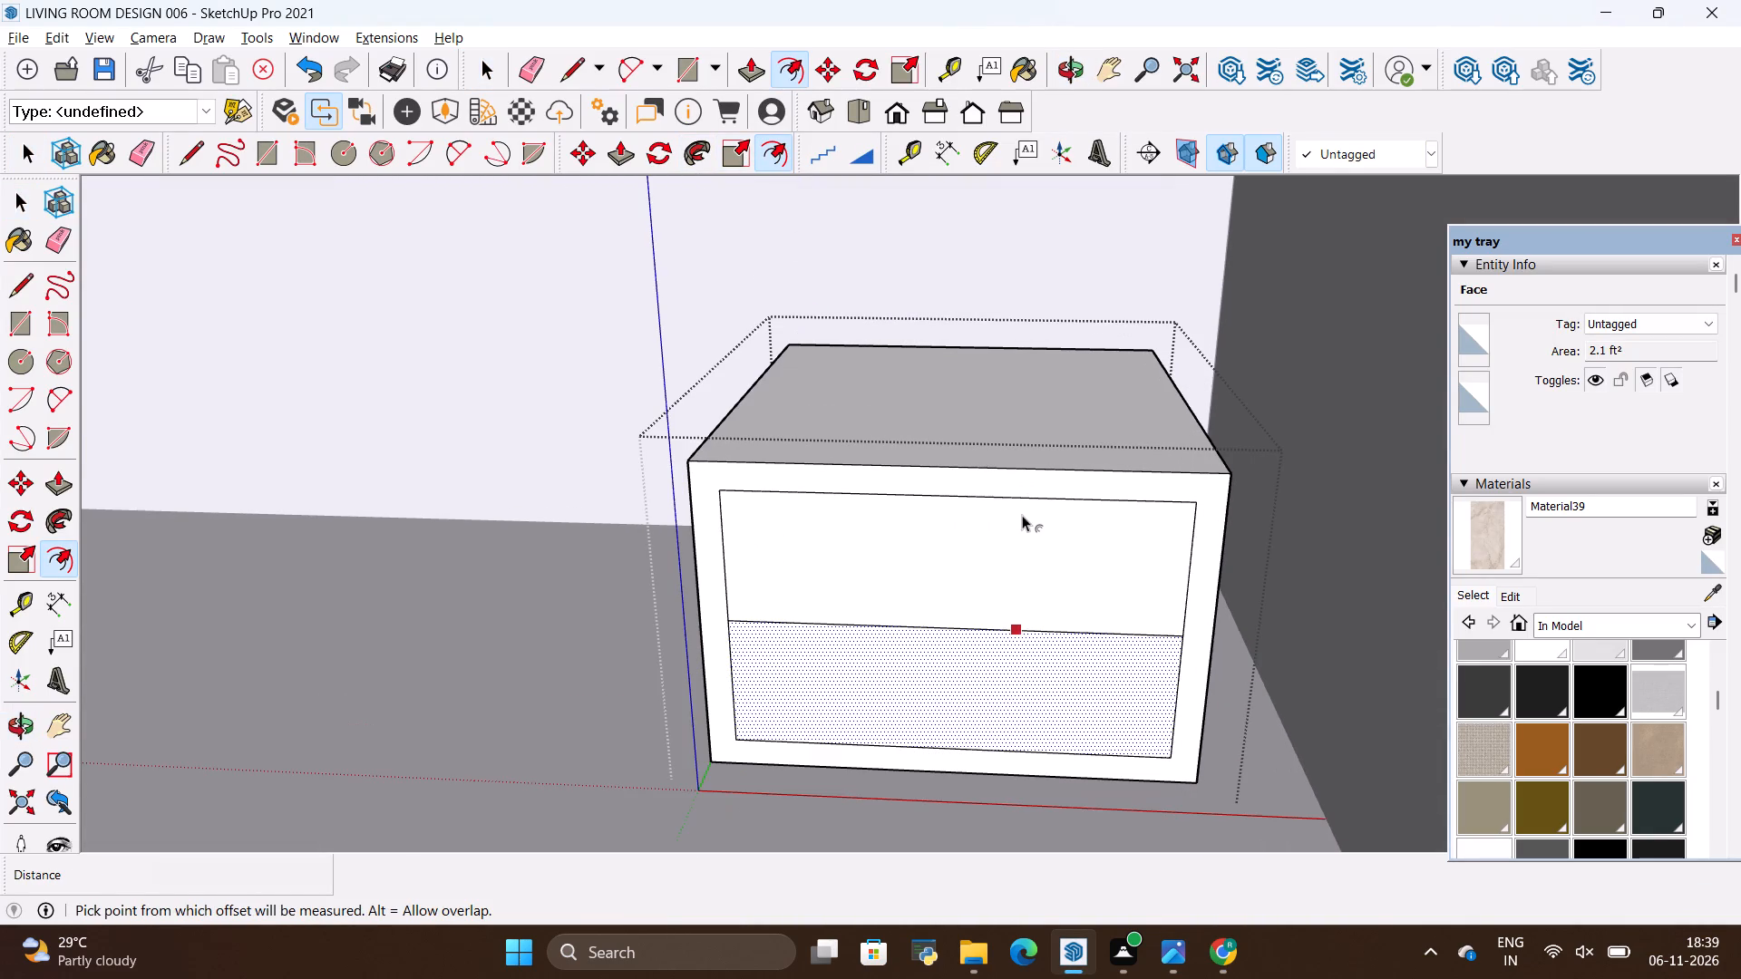
key("Escape")
left_click(1103, 546)
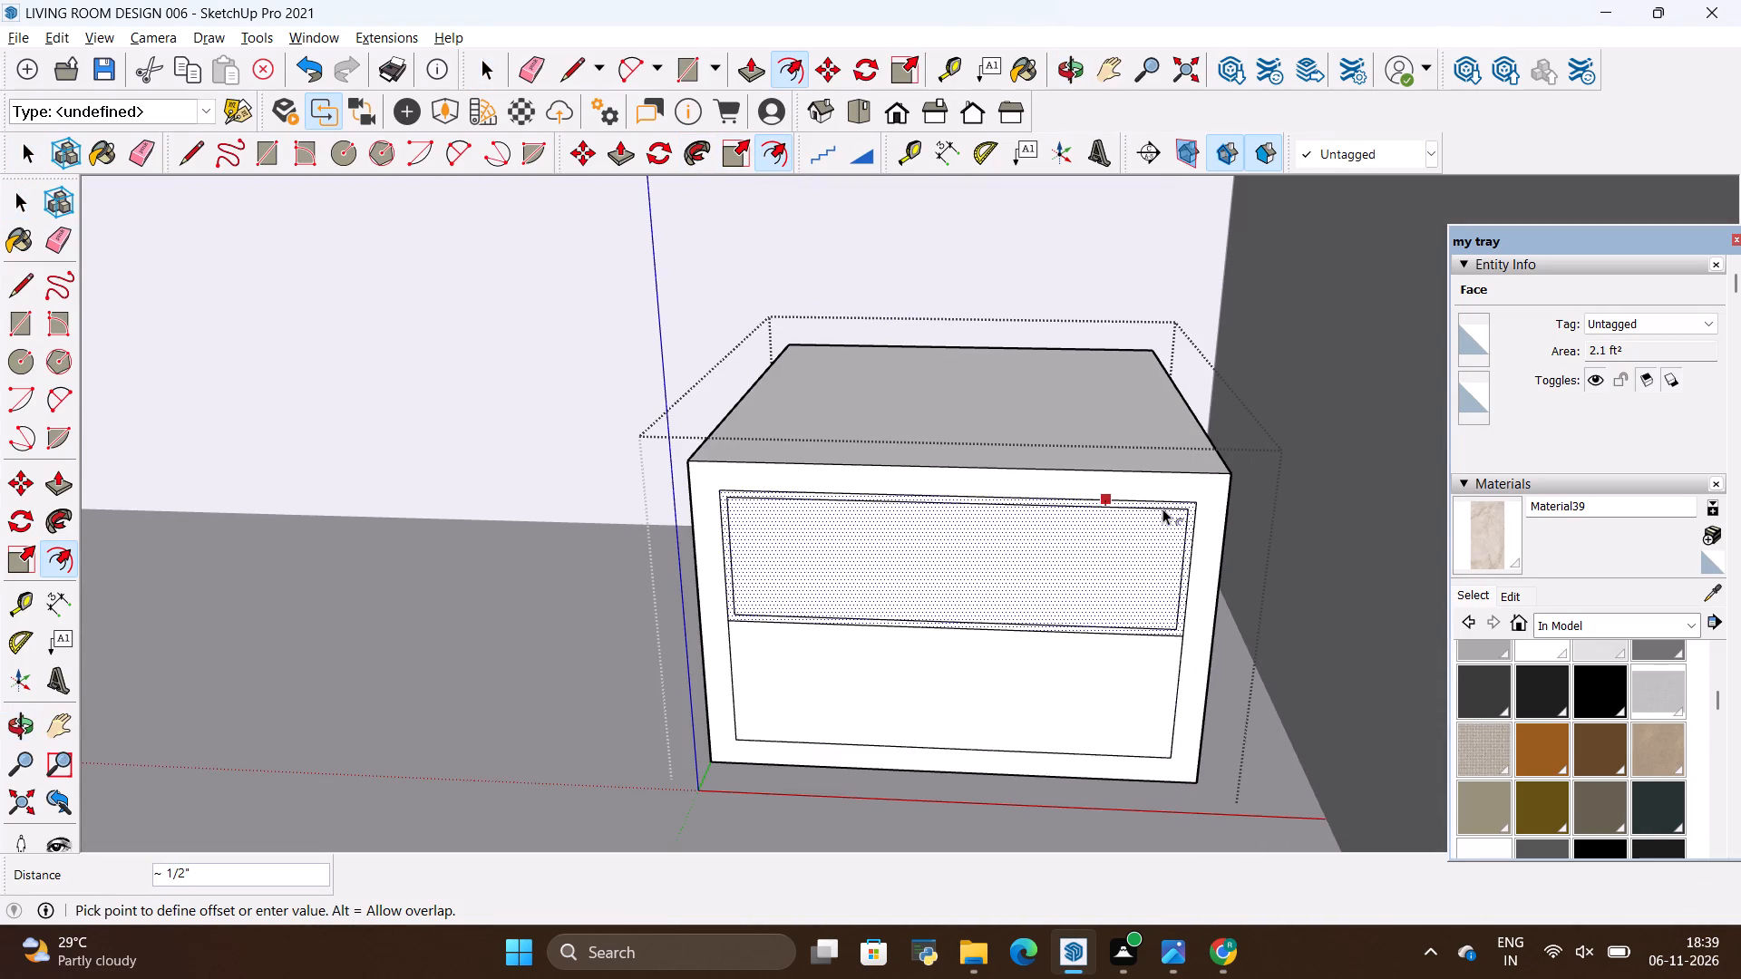
key("BackSpace")
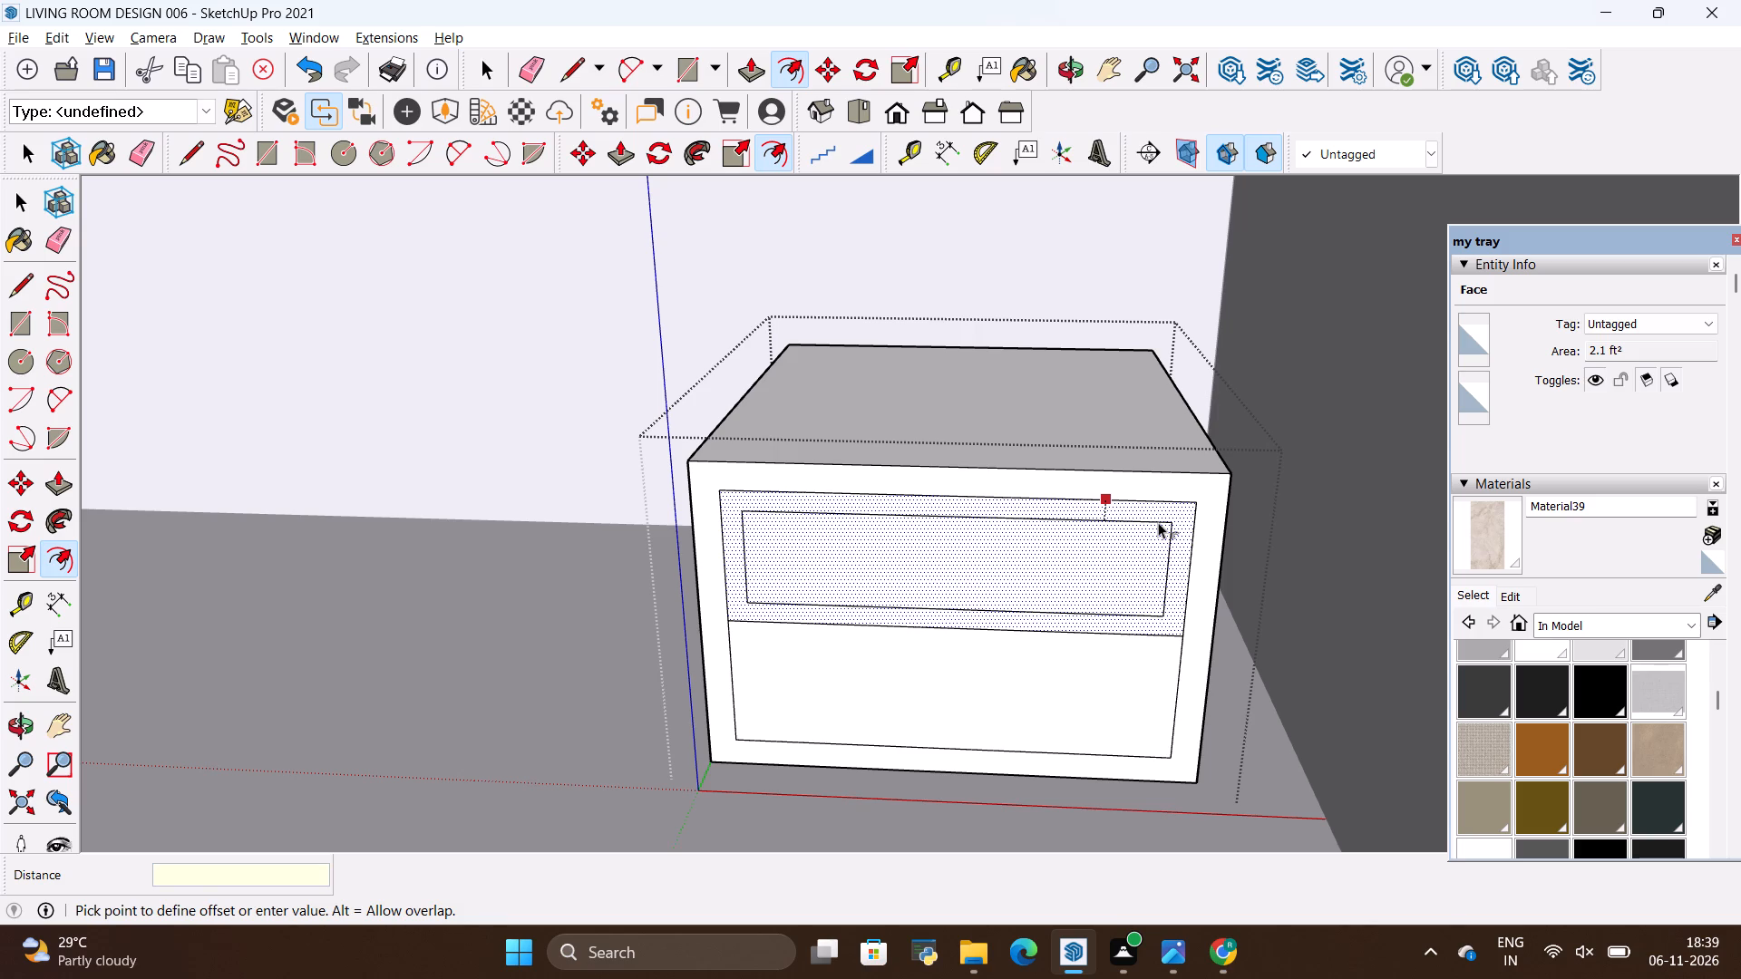
type(".2")
key("shift+quotedbl")
key("Return")
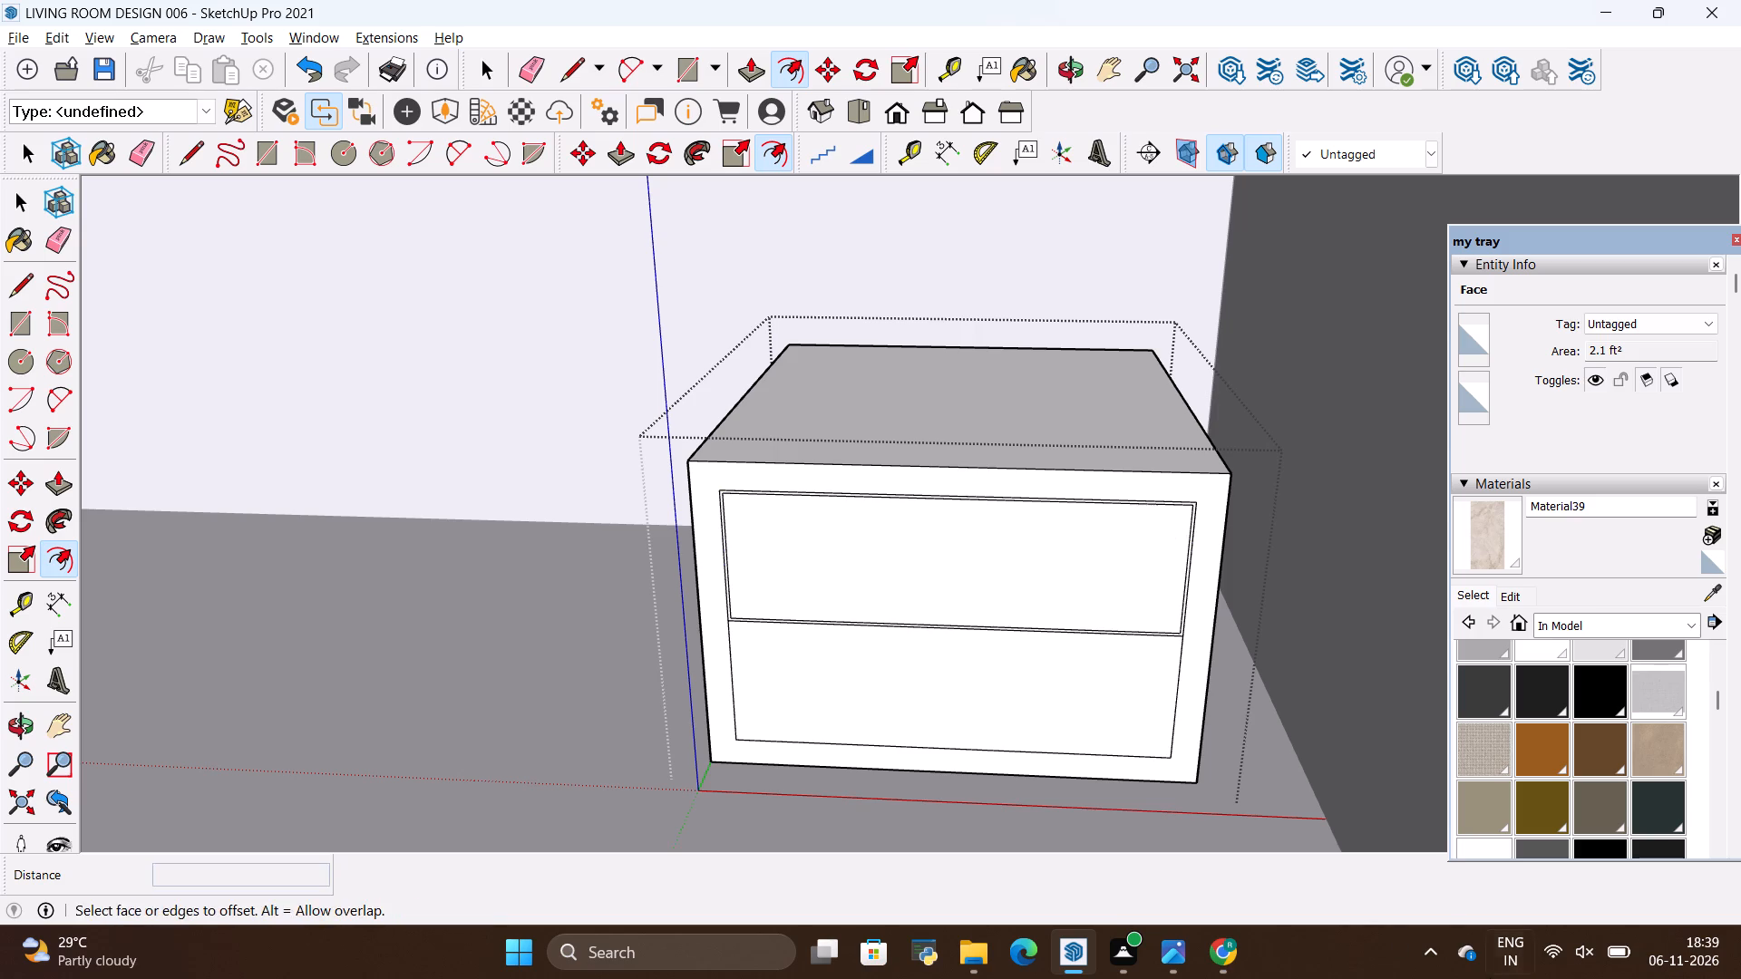
Offset the outline of the lower drawer front inward by 0.2".
scroll(946, 167, "down", 3)
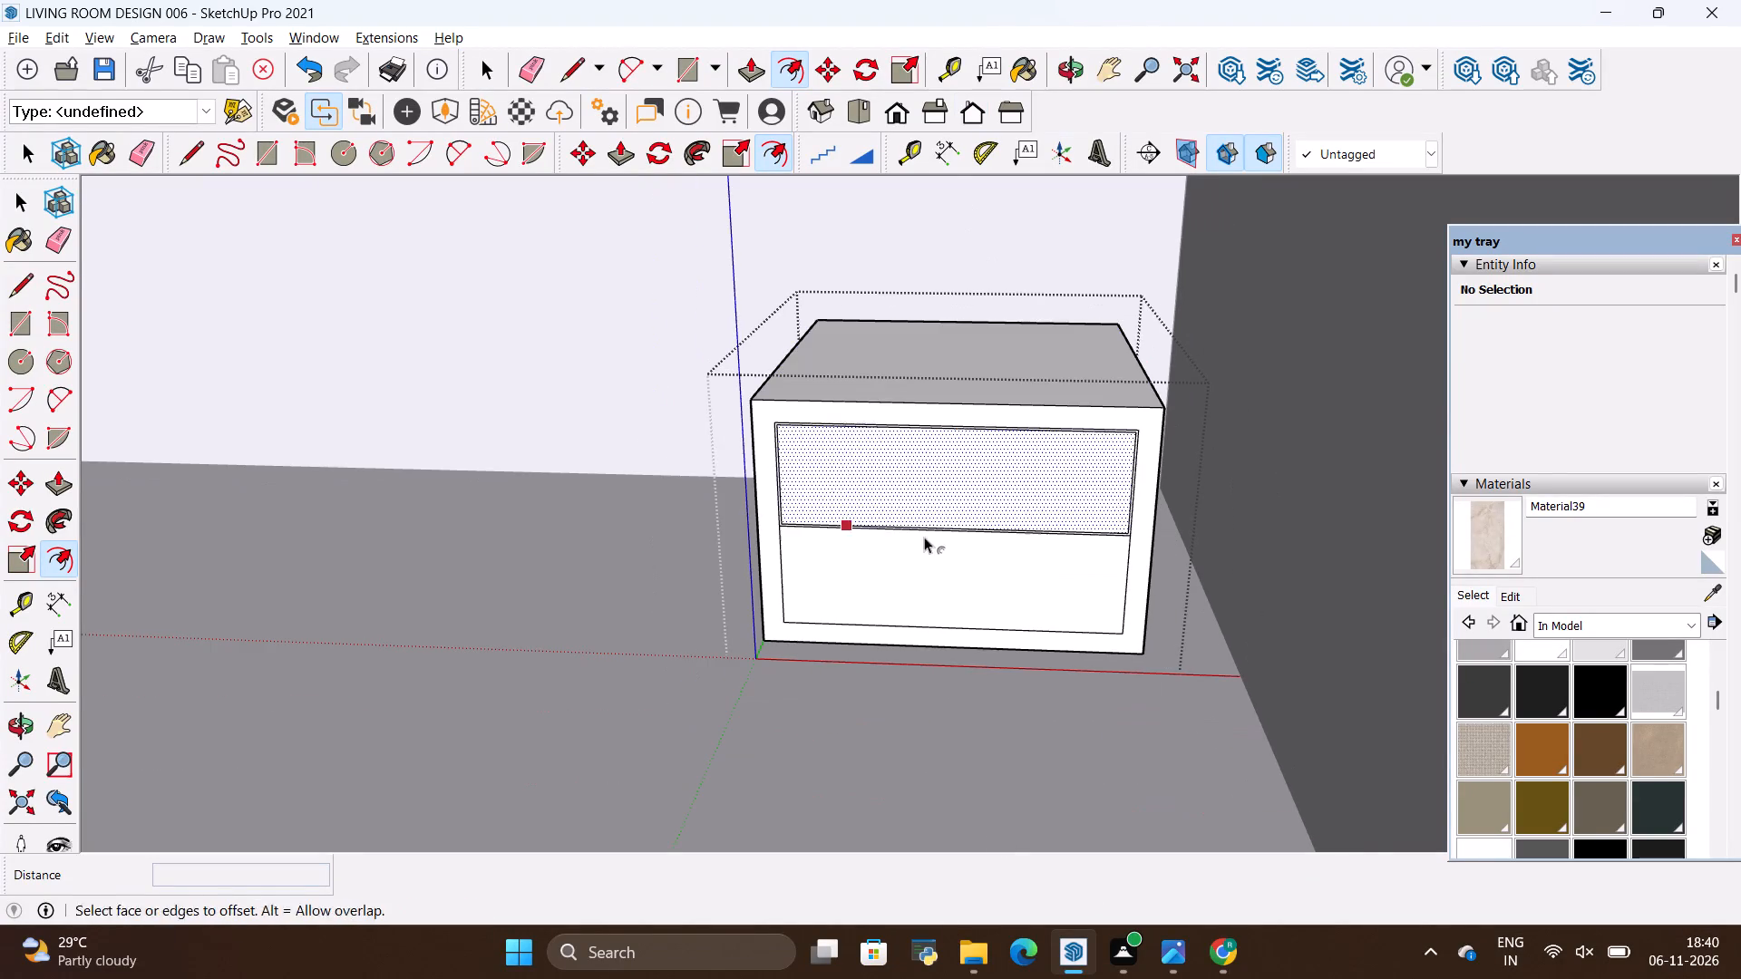
scroll(957, 549, "up", 7)
key("Escape")
left_click(1072, 548)
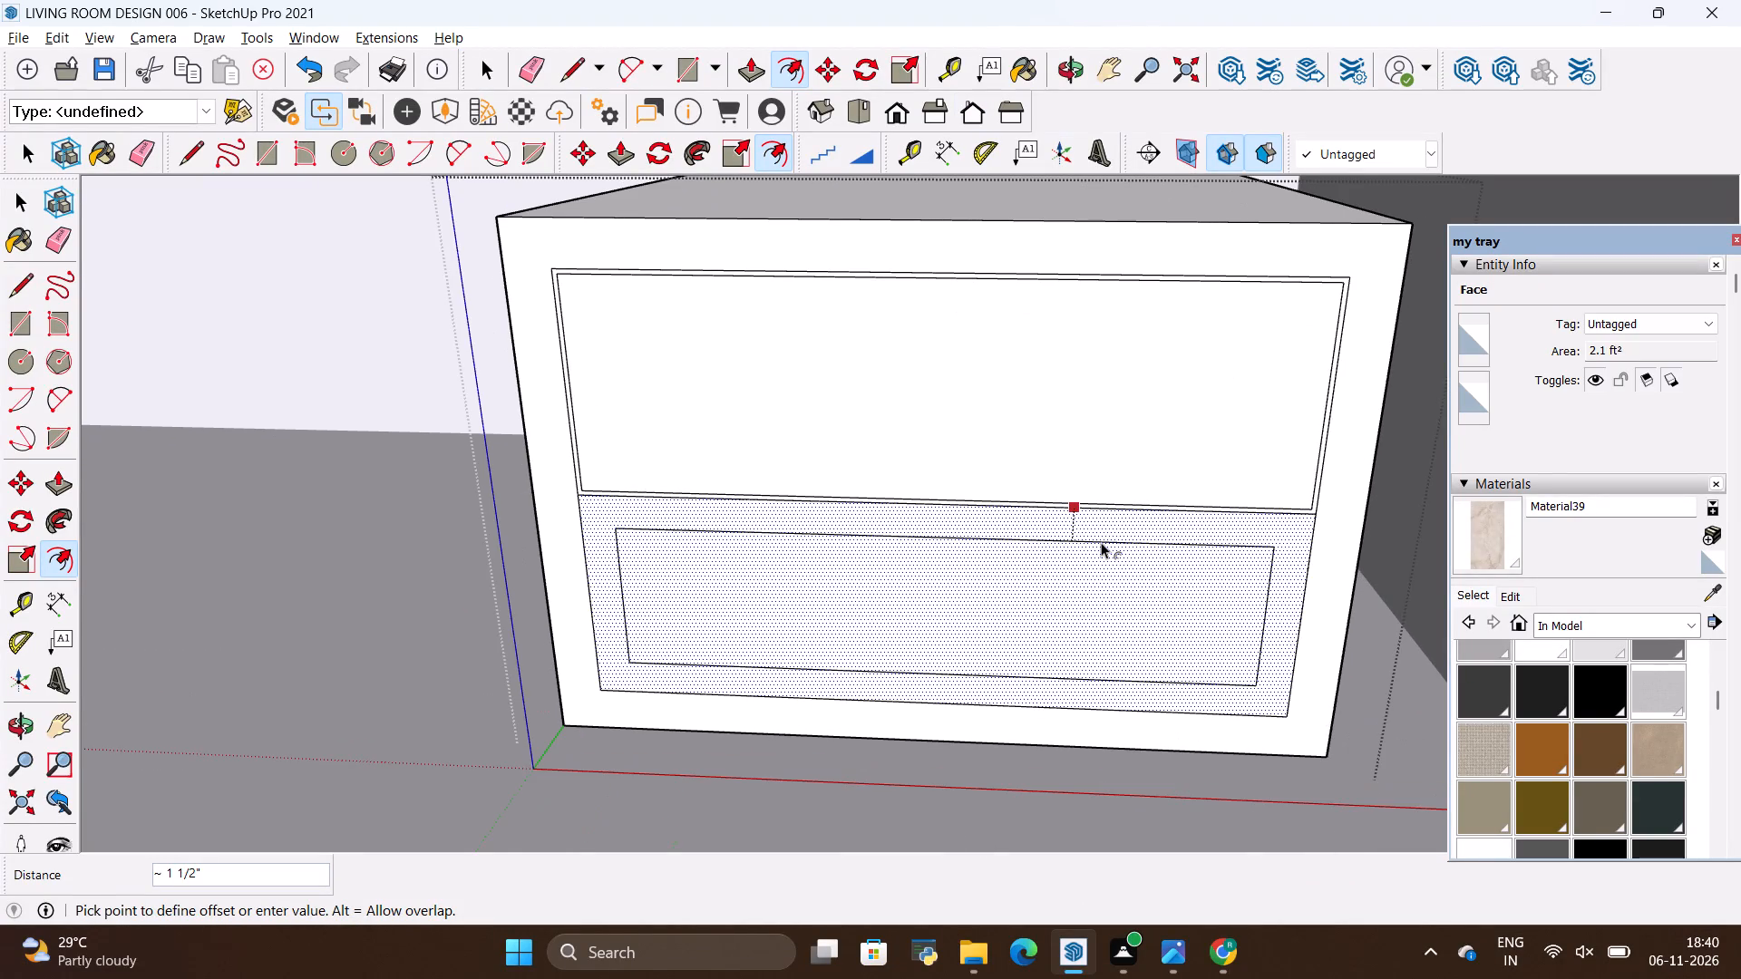
key("BackSpace")
type(".2\"")
key("Return")
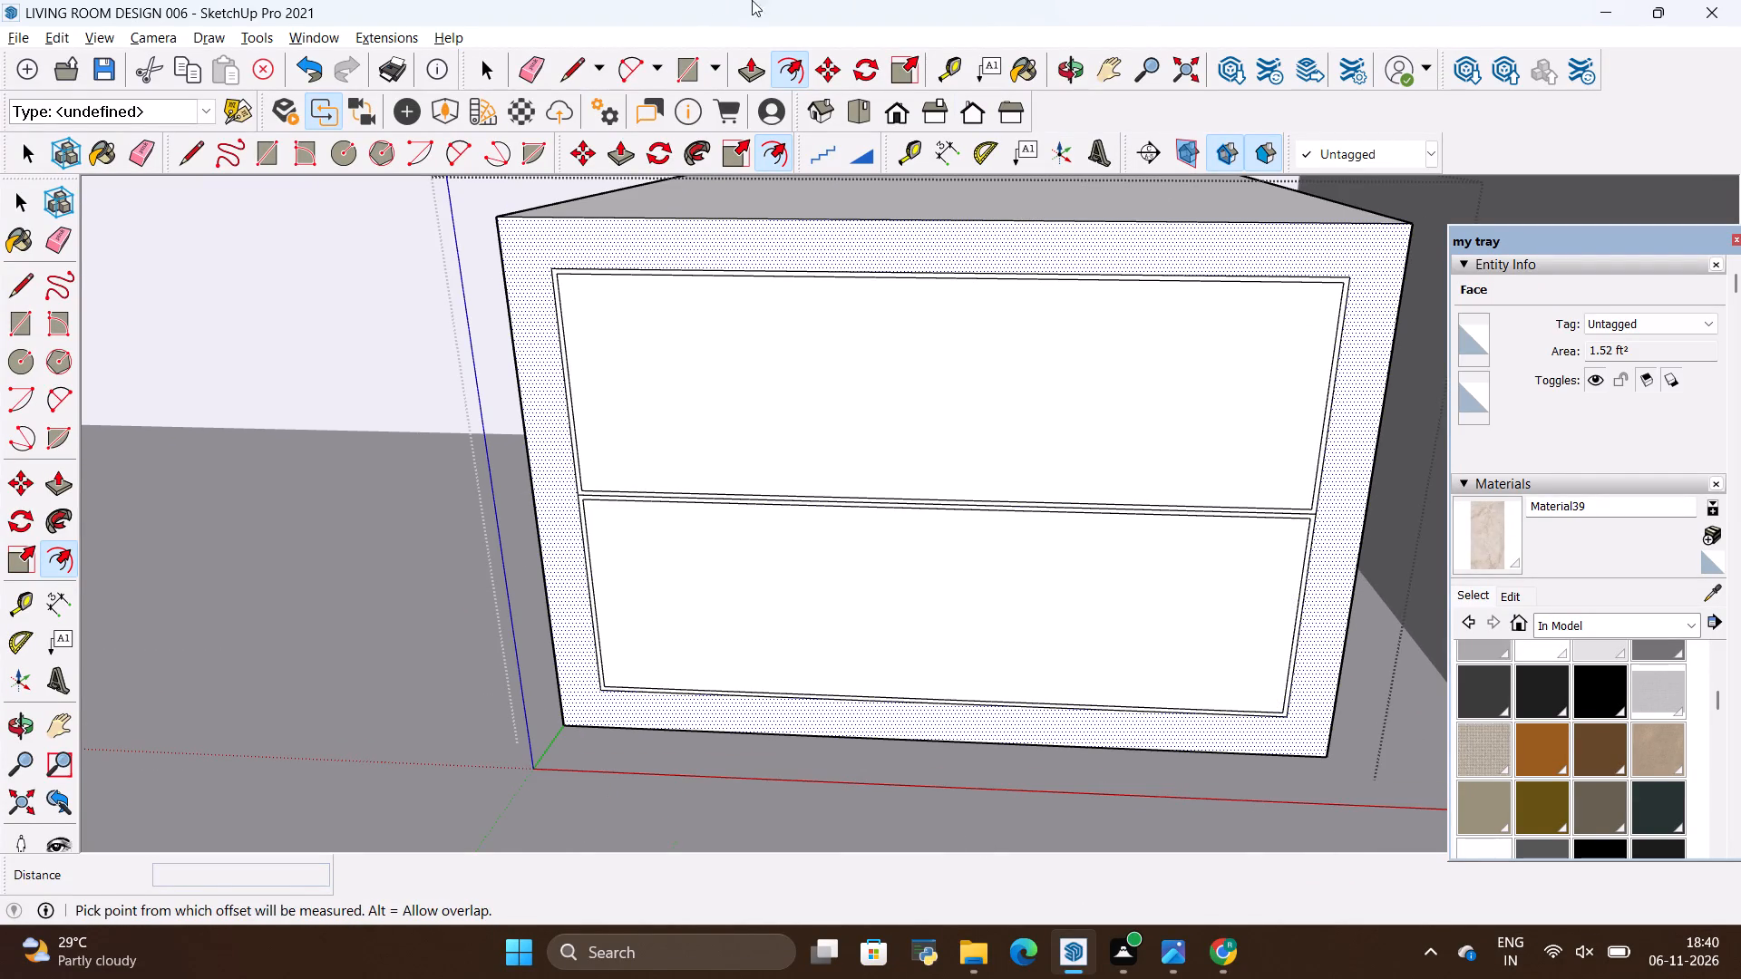
Erase the leftover edge between the two drawer borders so the narrow gap strips form one continuous face.
key("alt+Tab")
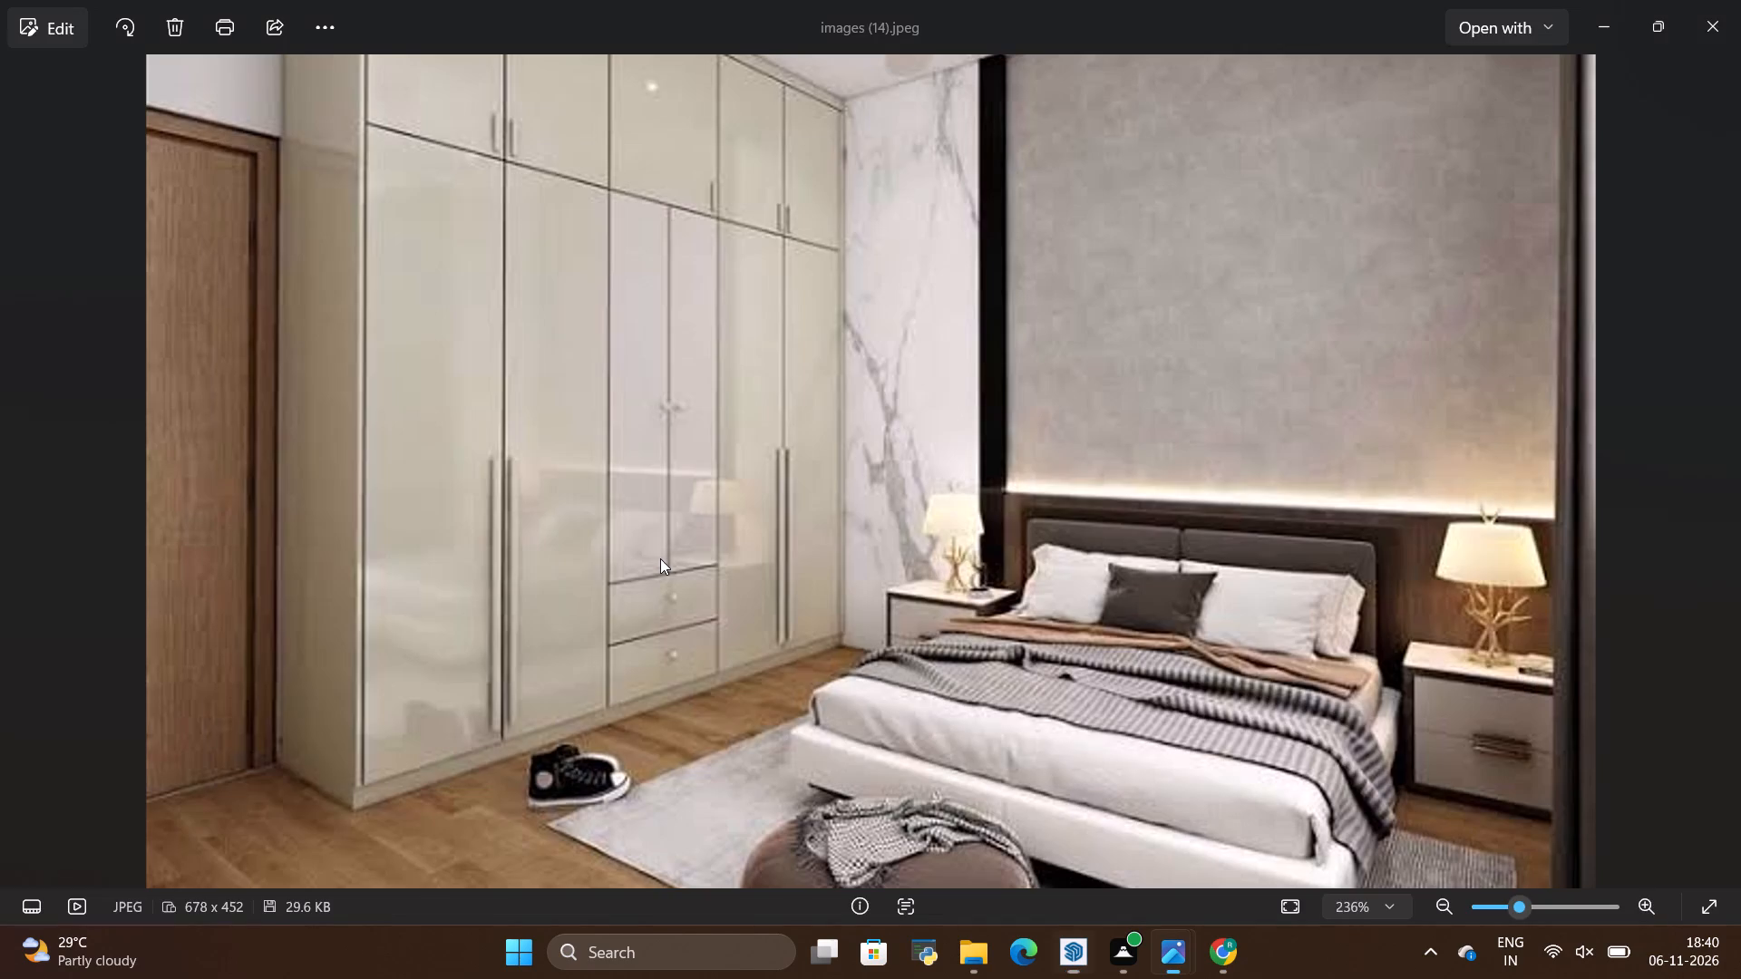
key("alt+Tab")
scroll(659, 557, "up", 3)
key("space")
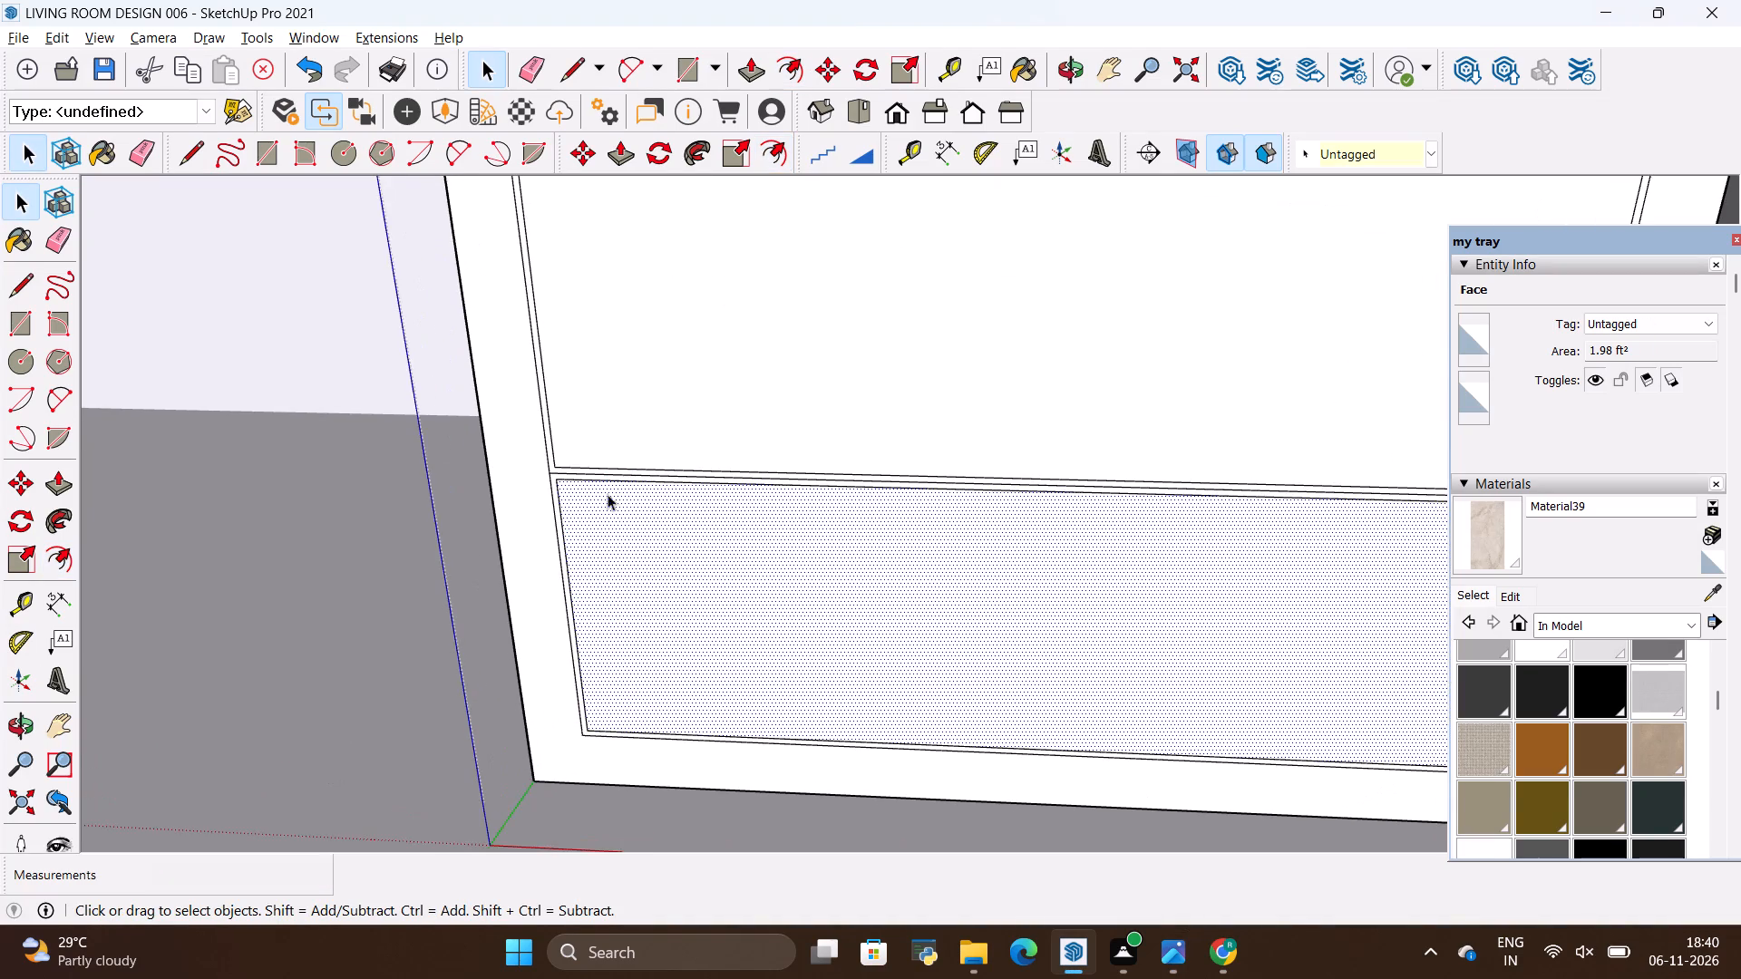
scroll(588, 467, "up", 18)
key("e")
left_click_drag(586, 474, 591, 493)
key("space")
left_click(591, 495)
scroll(569, 577, "down", 20)
scroll(569, 577, "down", 4)
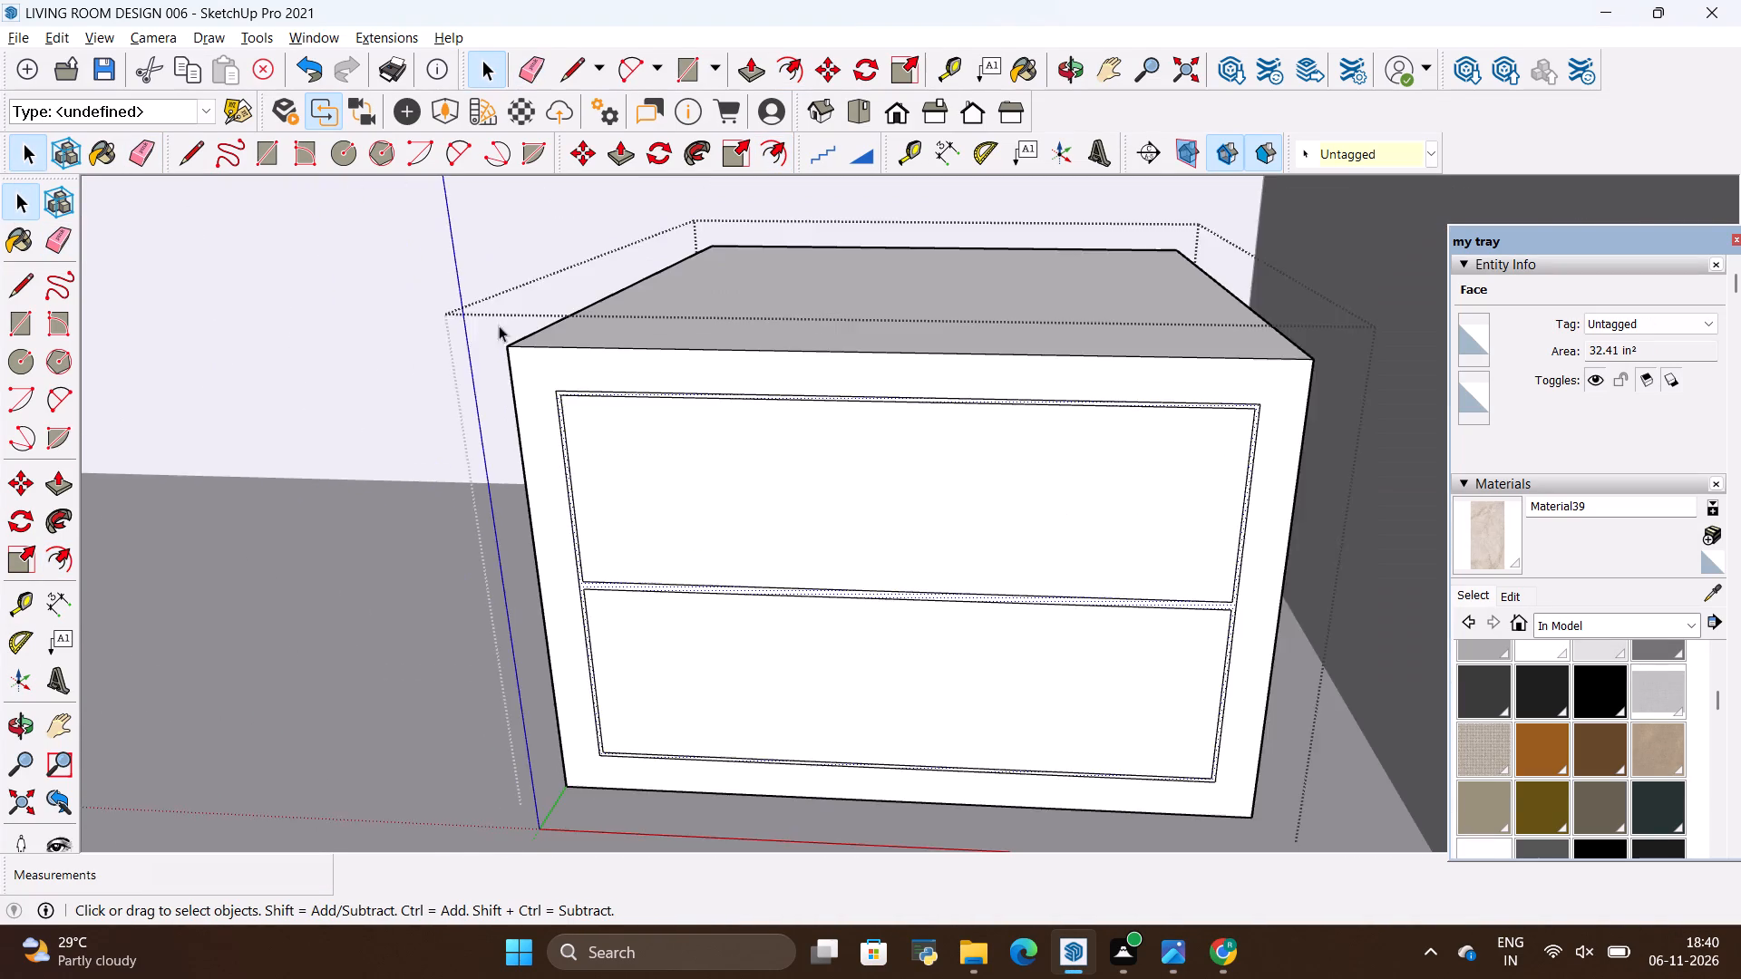
Push the narrow gap face around both drawer fronts inward by 0.2" and leave the bedside-table group.
scroll(488, 305, "up", 14)
scroll(606, 453, "up", 3)
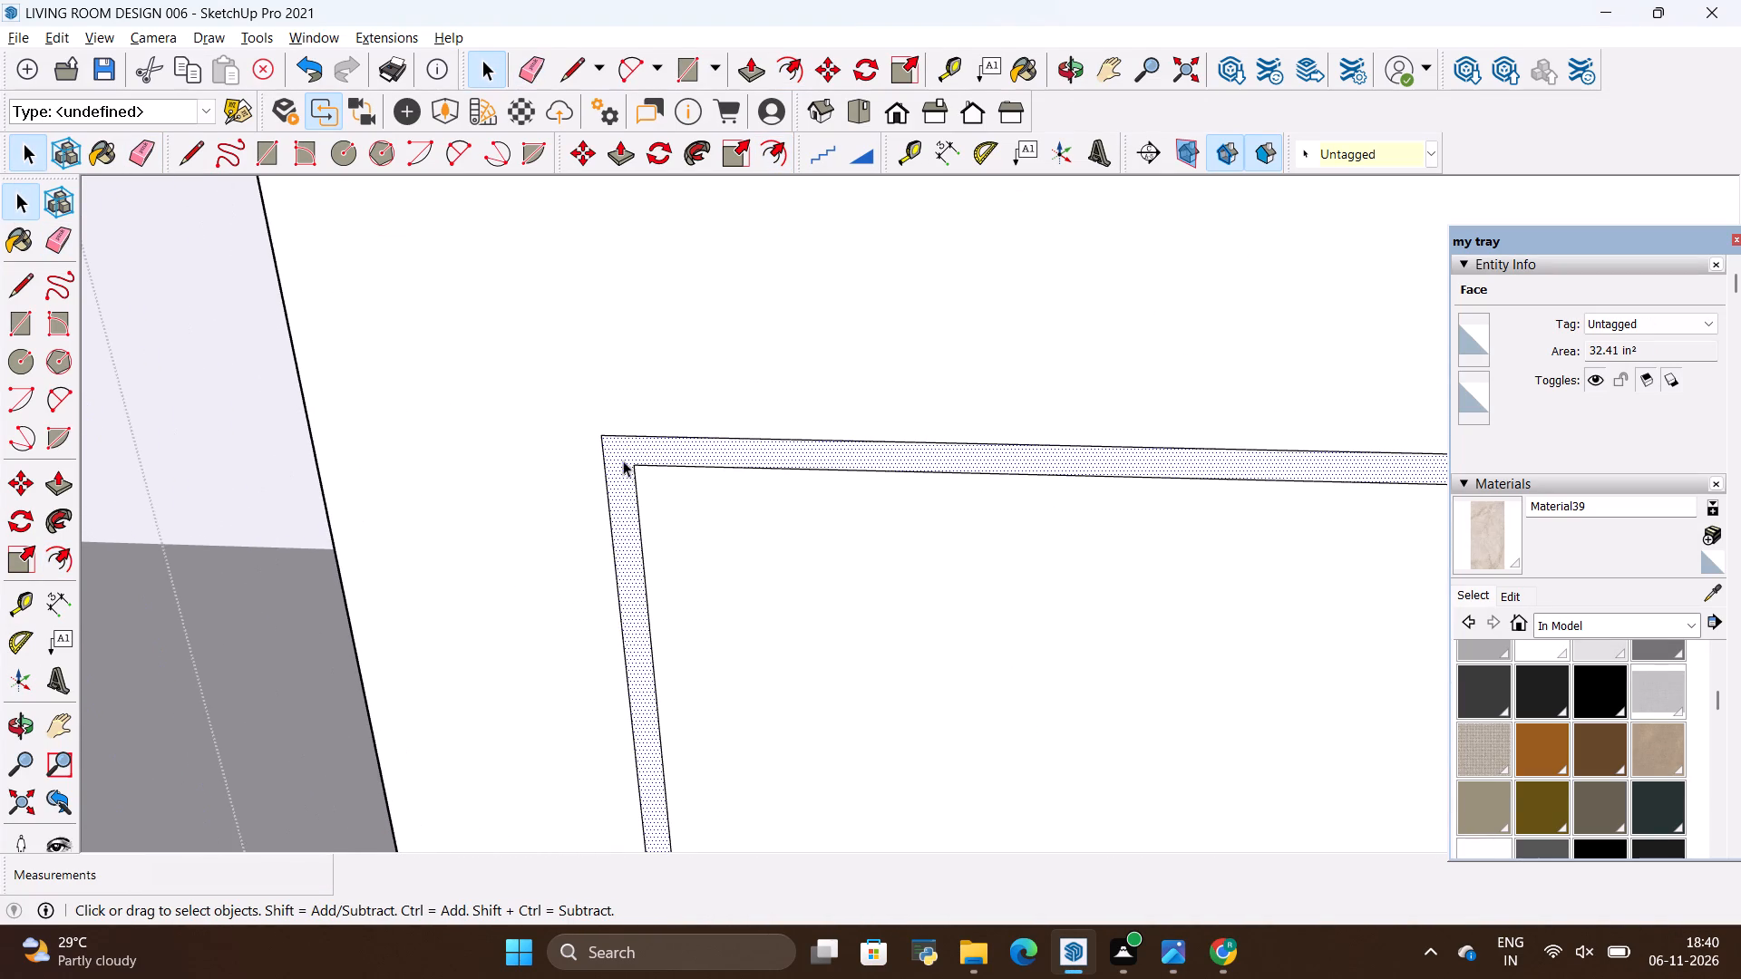
key("p")
left_click(621, 474)
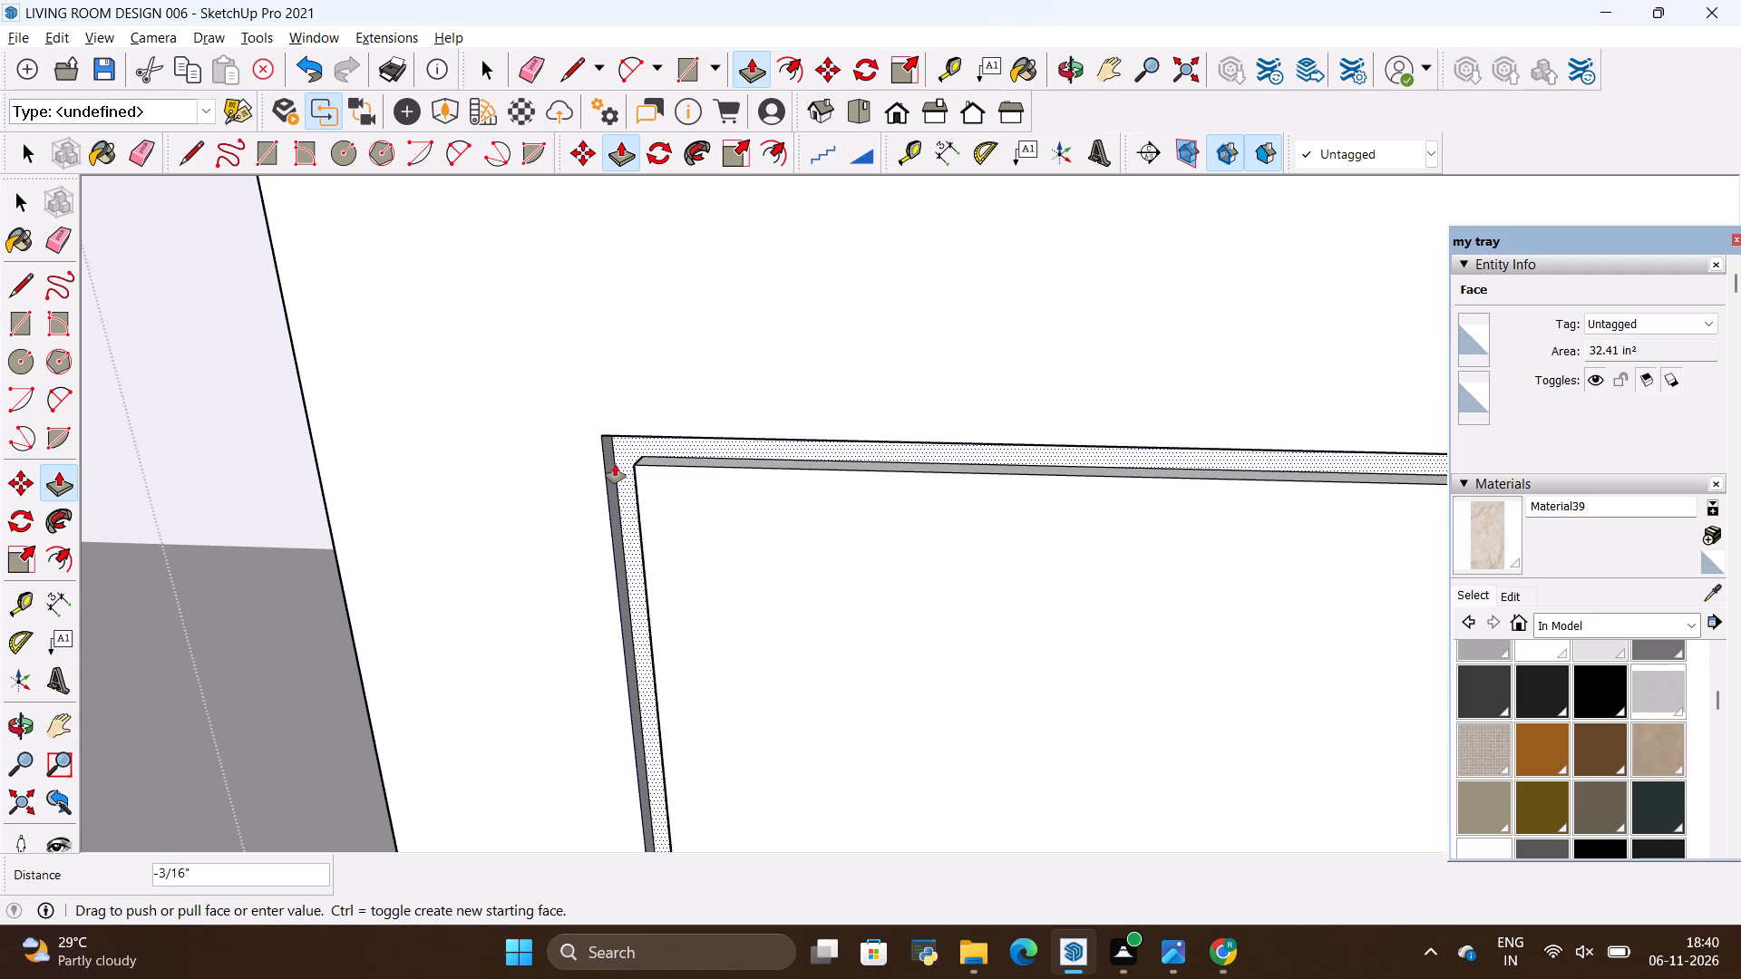
key("BackSpace")
type(".2")
key("shift+quotedbl")
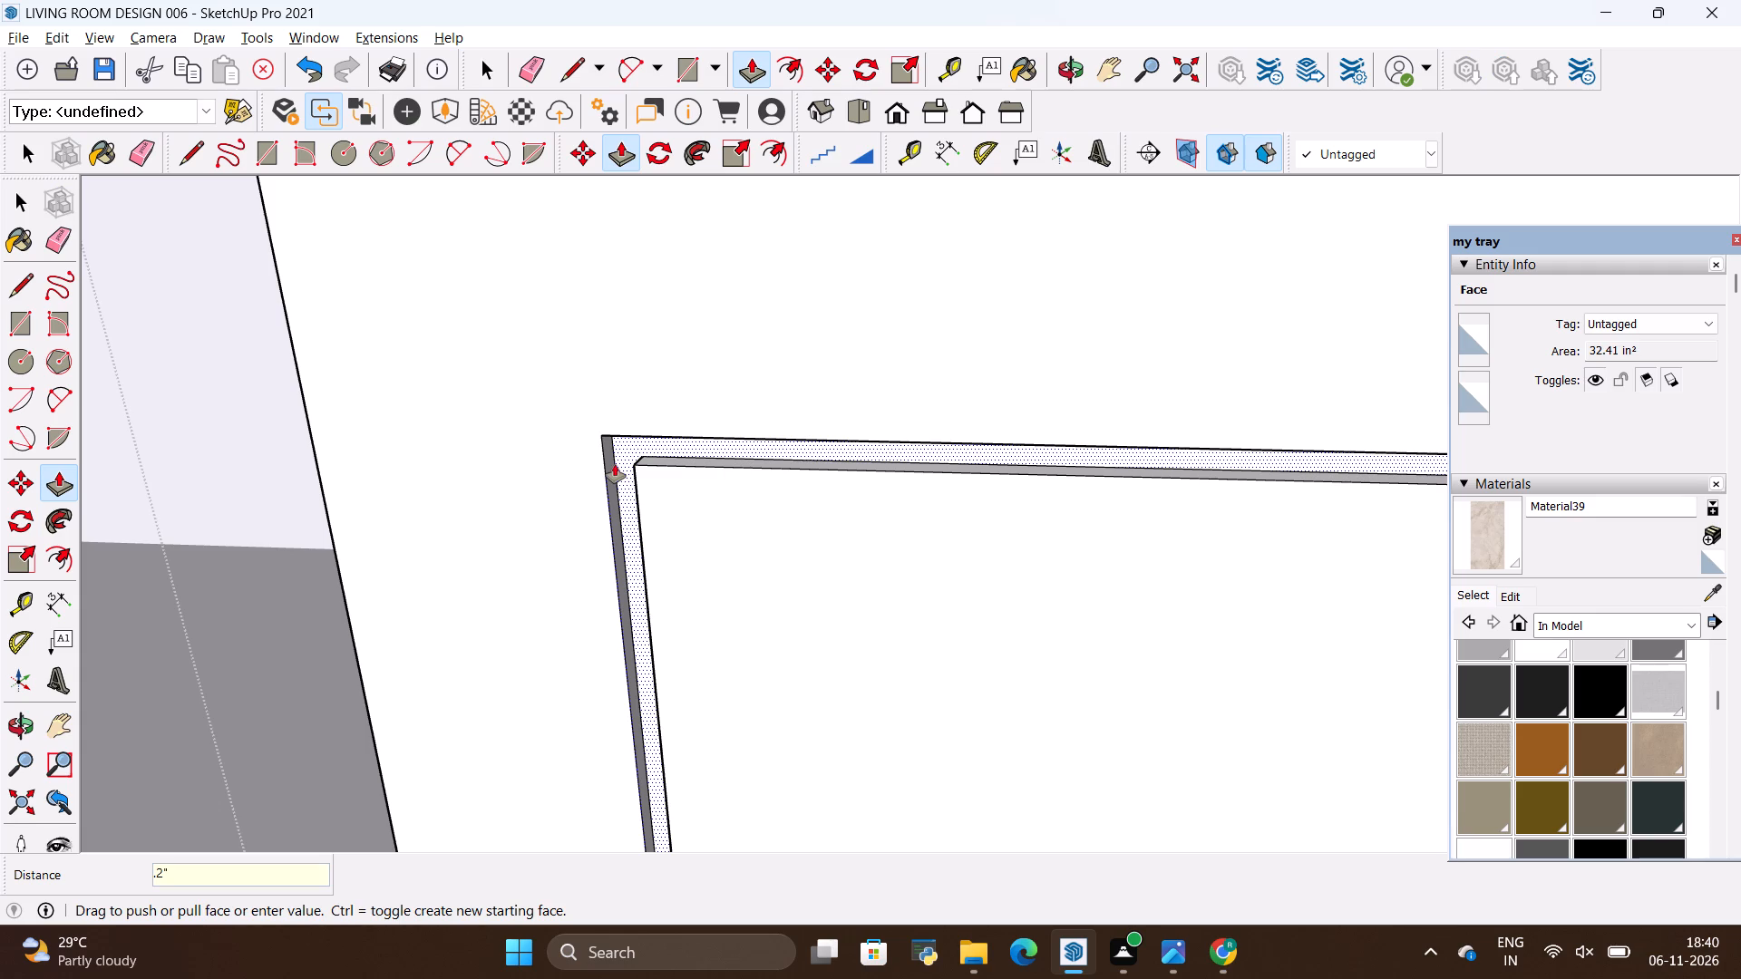
key("Return")
key("space")
left_click(532, 468)
scroll(601, 484, "down", 5)
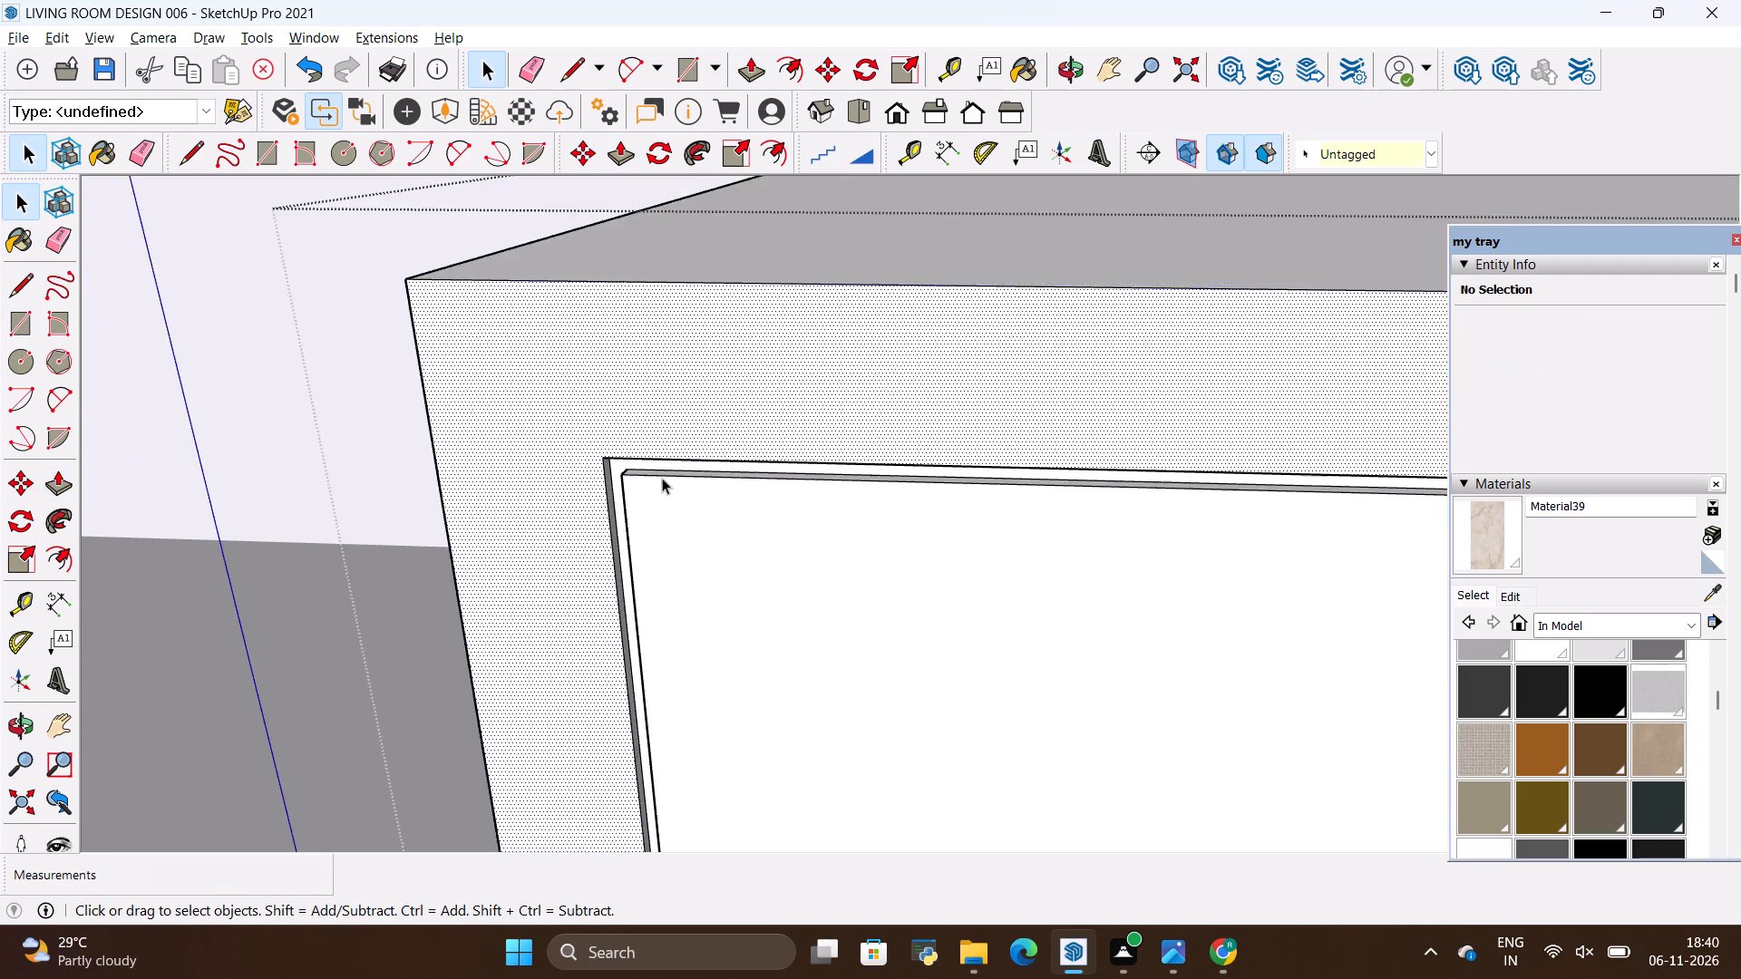
scroll(662, 478, "down", 20)
scroll(662, 478, "down", 3)
key("space")
left_click(429, 508)
scroll(952, 492, "down", 5)
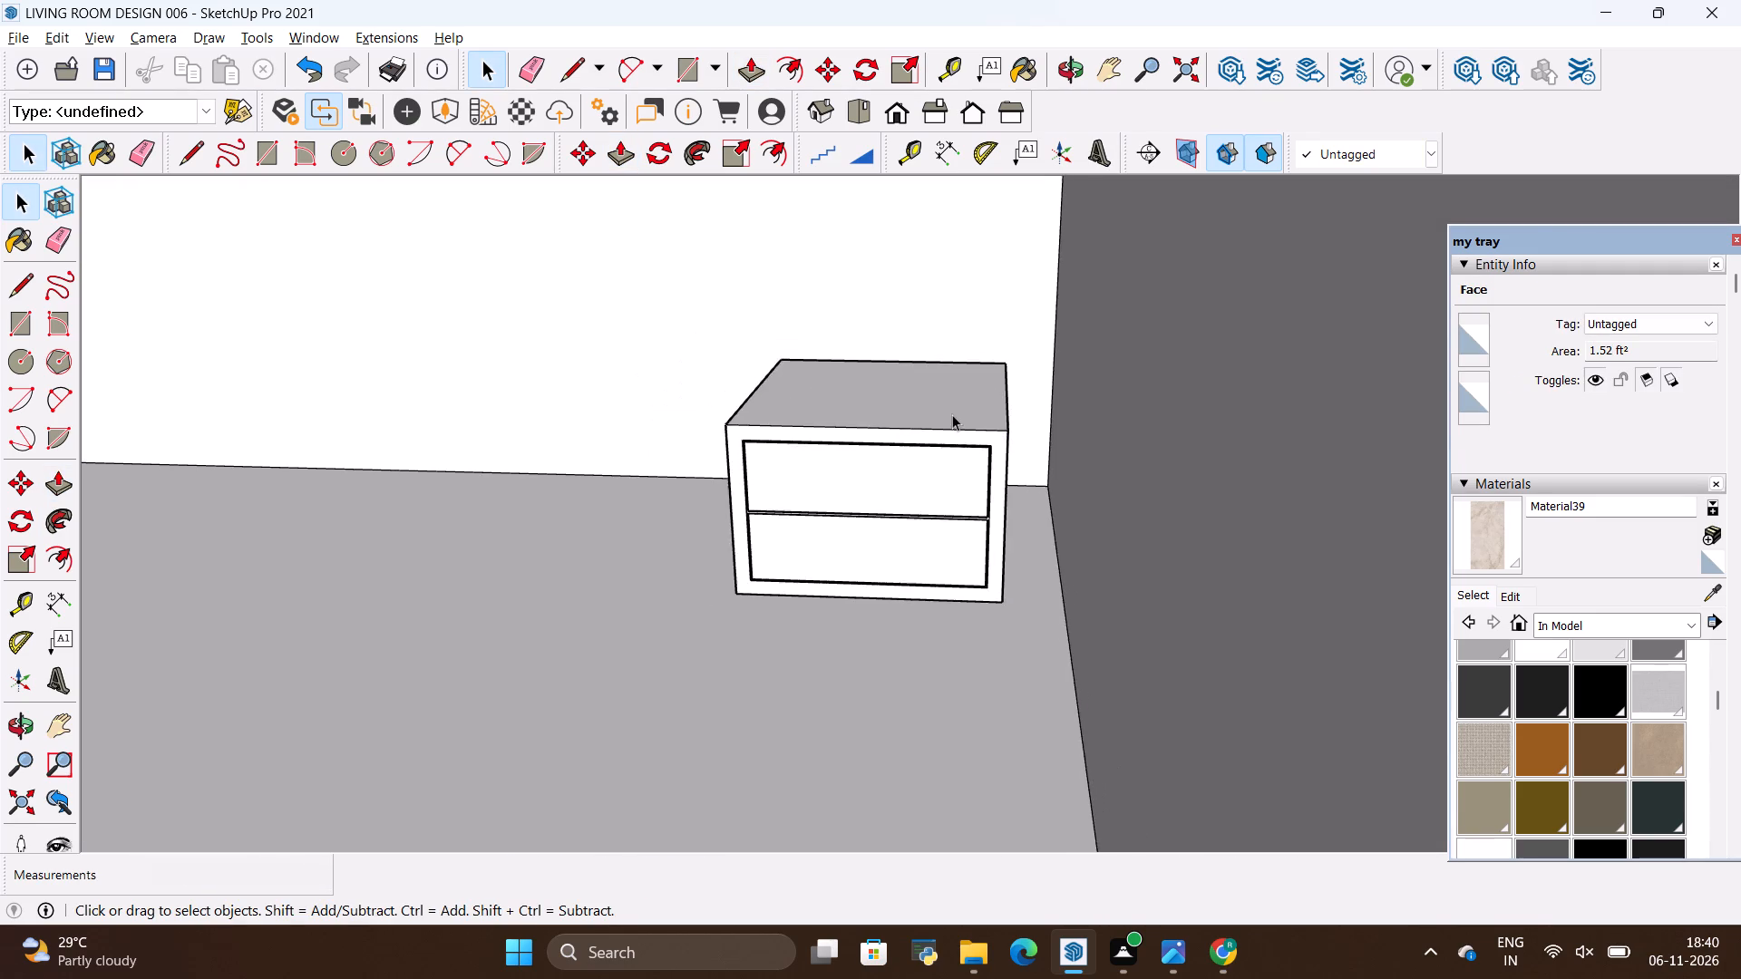
Examine the bedside tables' details and positions in the images (14) reference photo and compare them with the modelled room.
scroll(880, 375, "up", 5)
key("alt+Tab")
scroll(1558, 811, "up", 2)
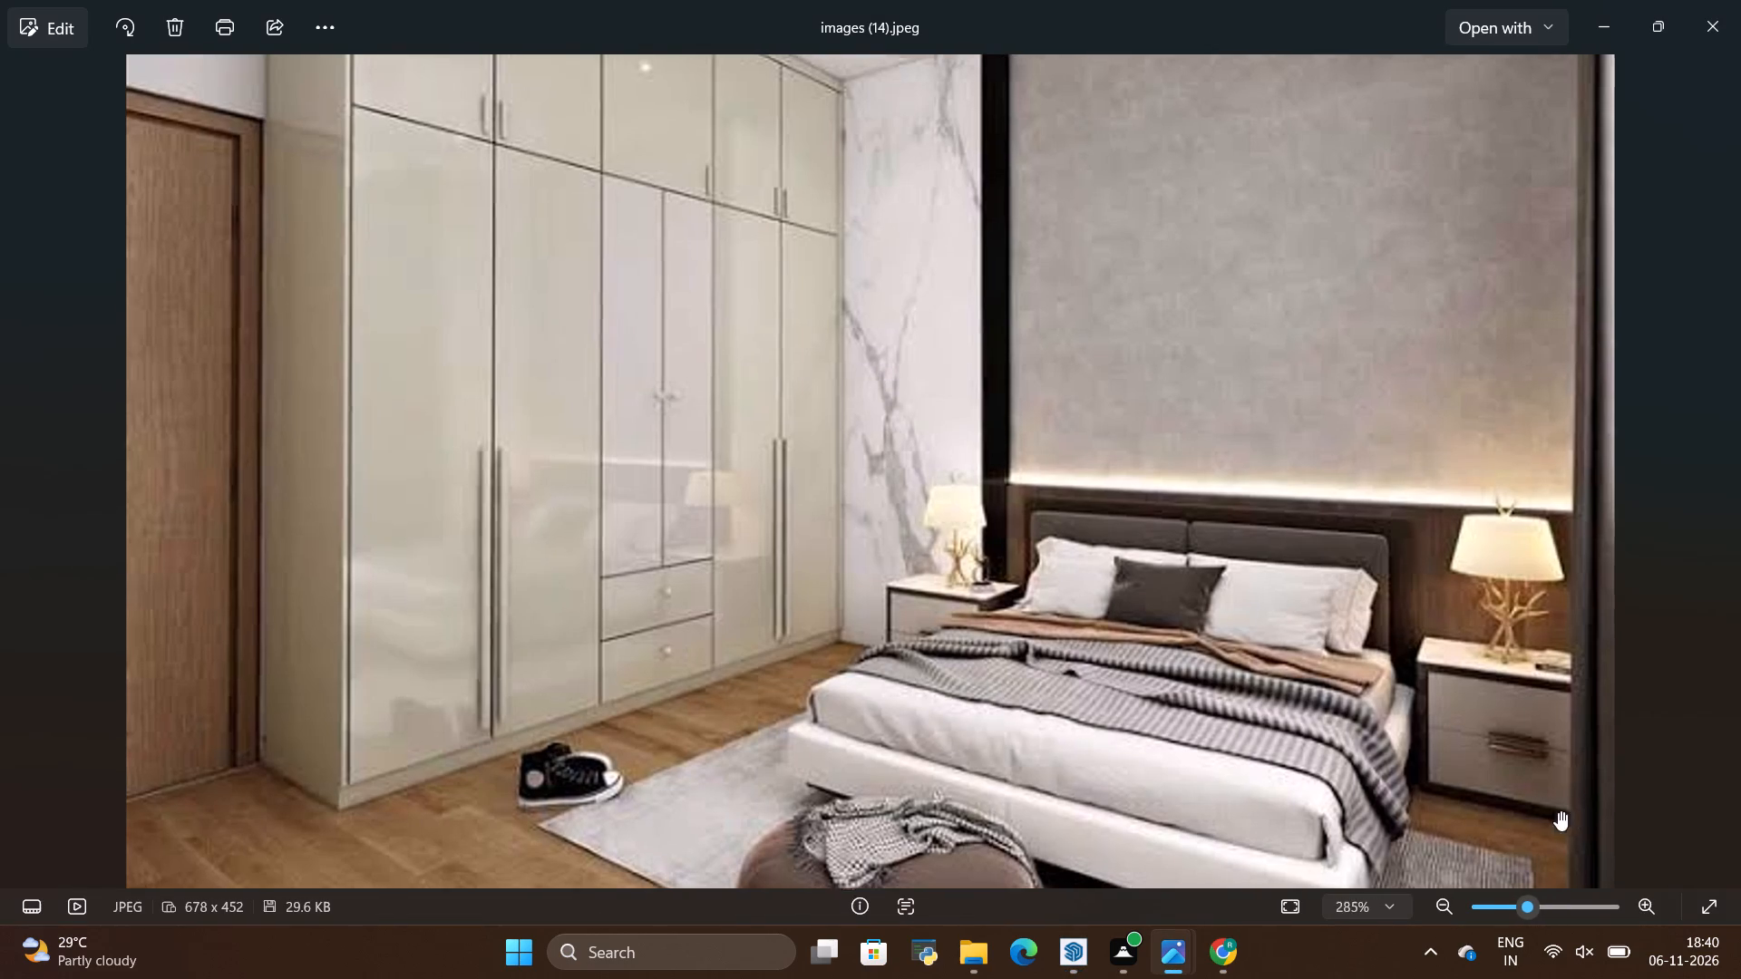
scroll(1558, 811, "up", 4)
scroll(1549, 777, "down", 6)
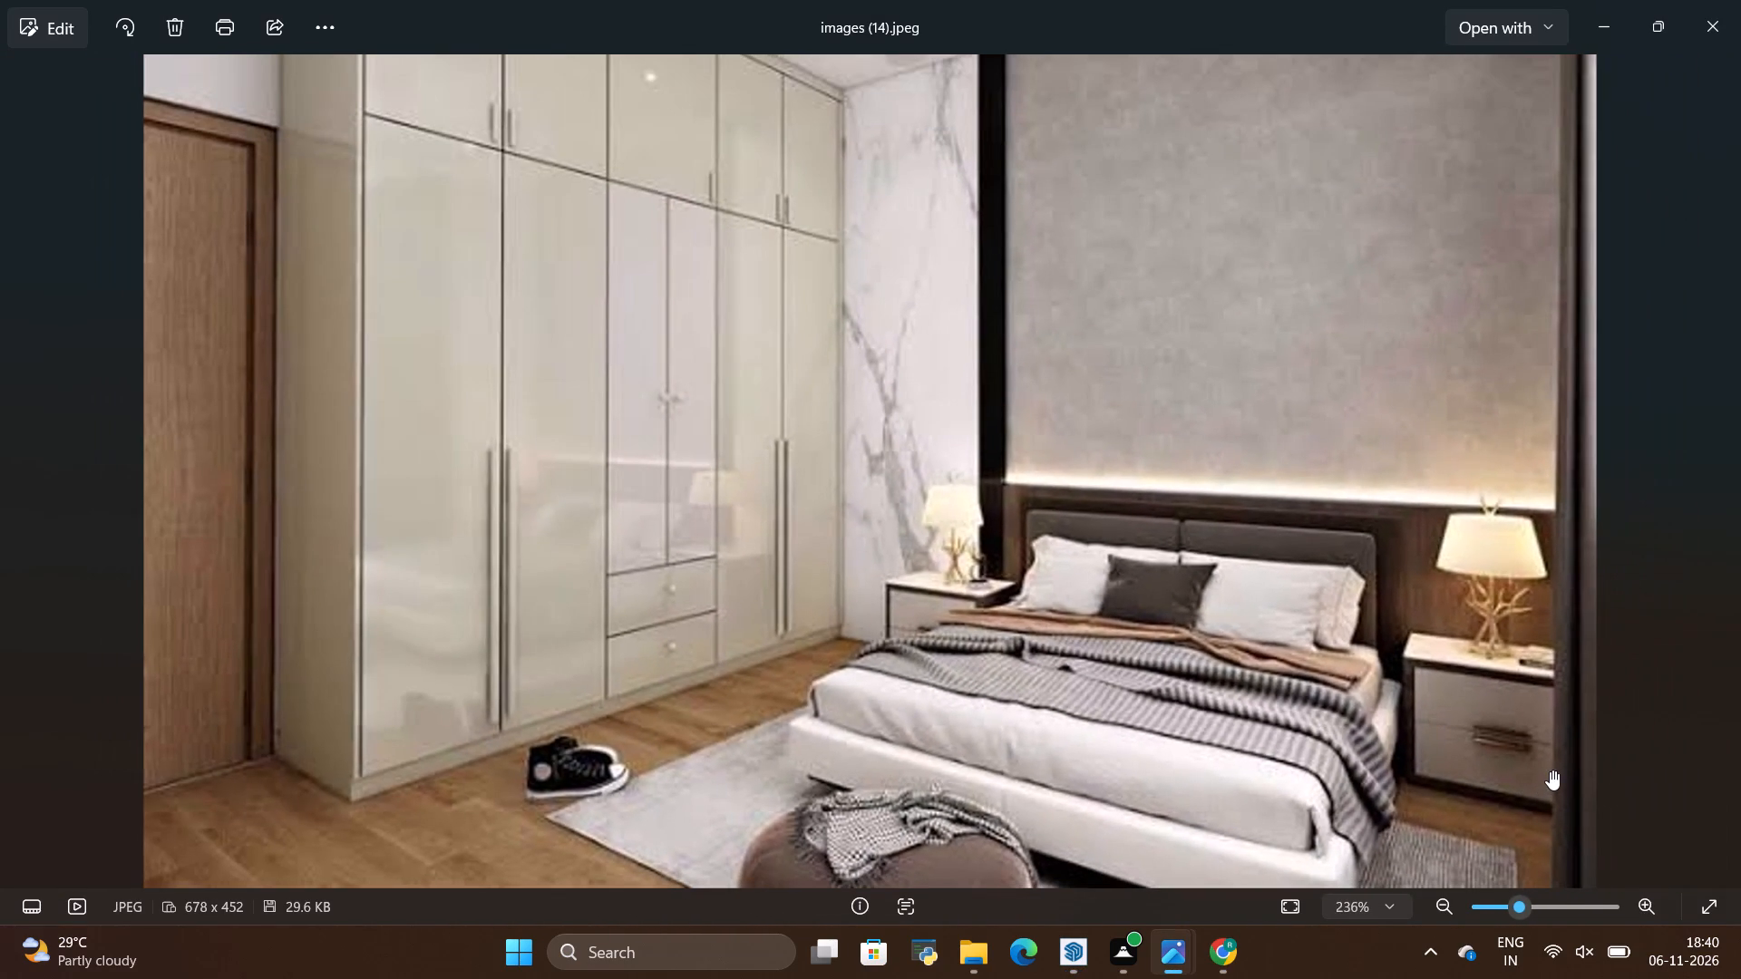
key("alt+Tab")
scroll(1550, 768, "down", 5)
scroll(1052, 494, "down", 5)
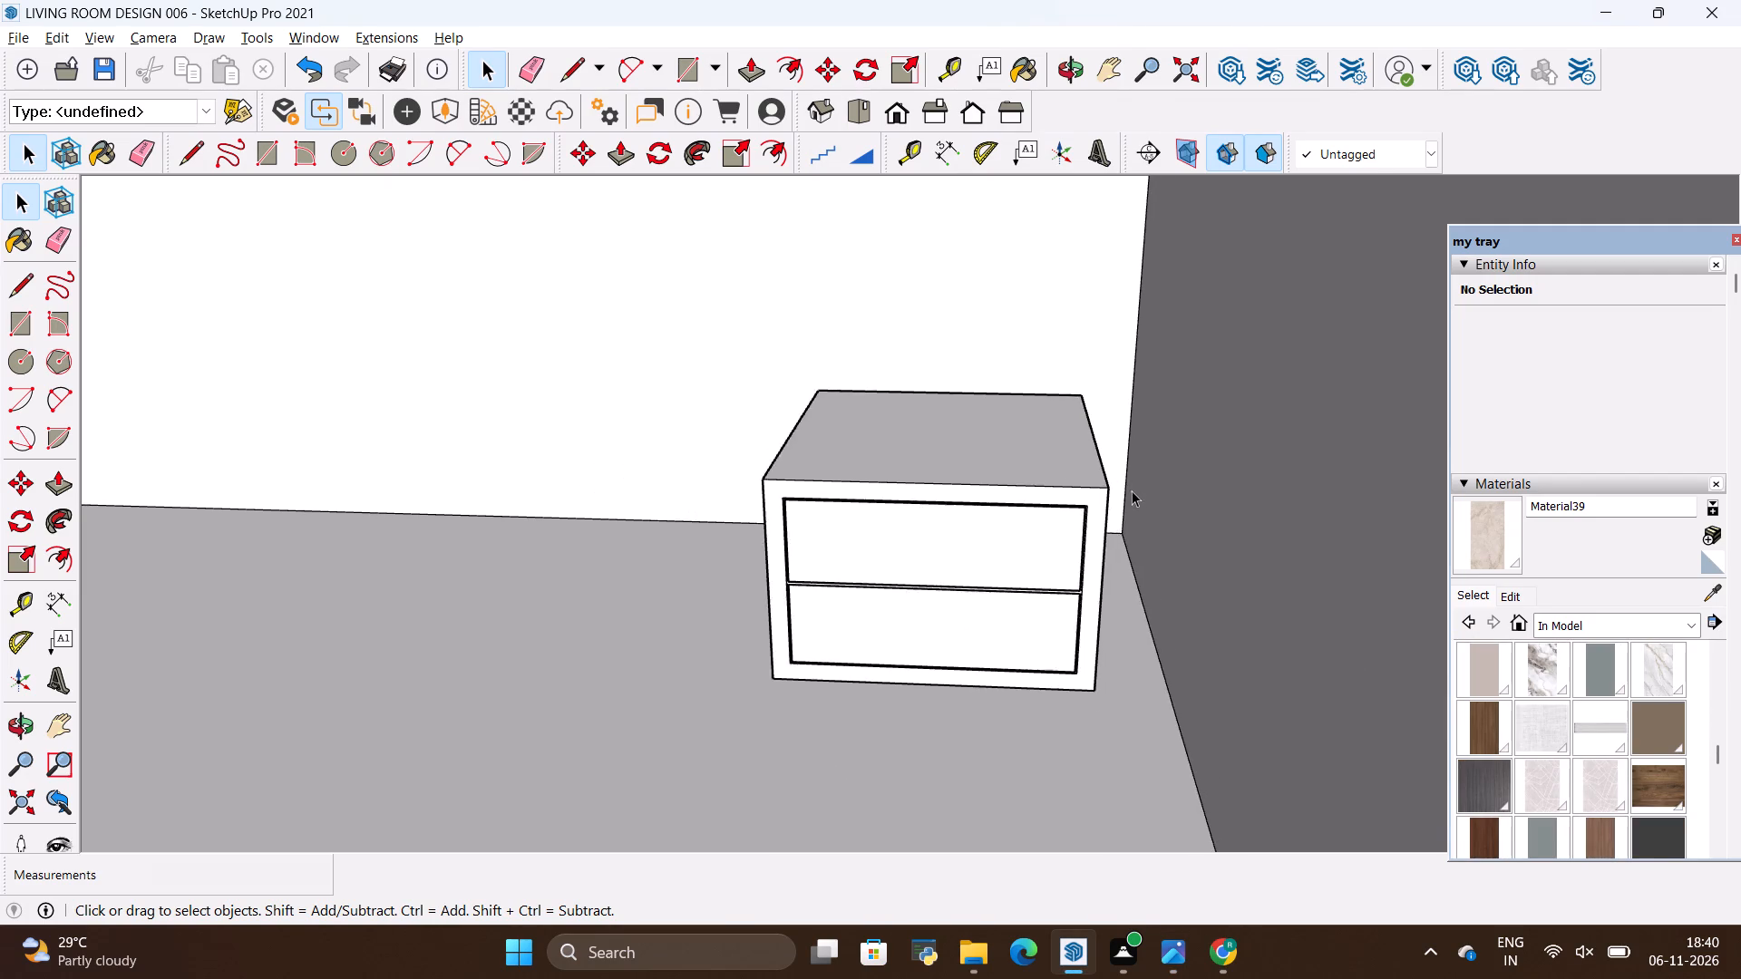
scroll(1132, 490, "down", 15)
scroll(1137, 486, "up", 7)
scroll(962, 478, "up", 1)
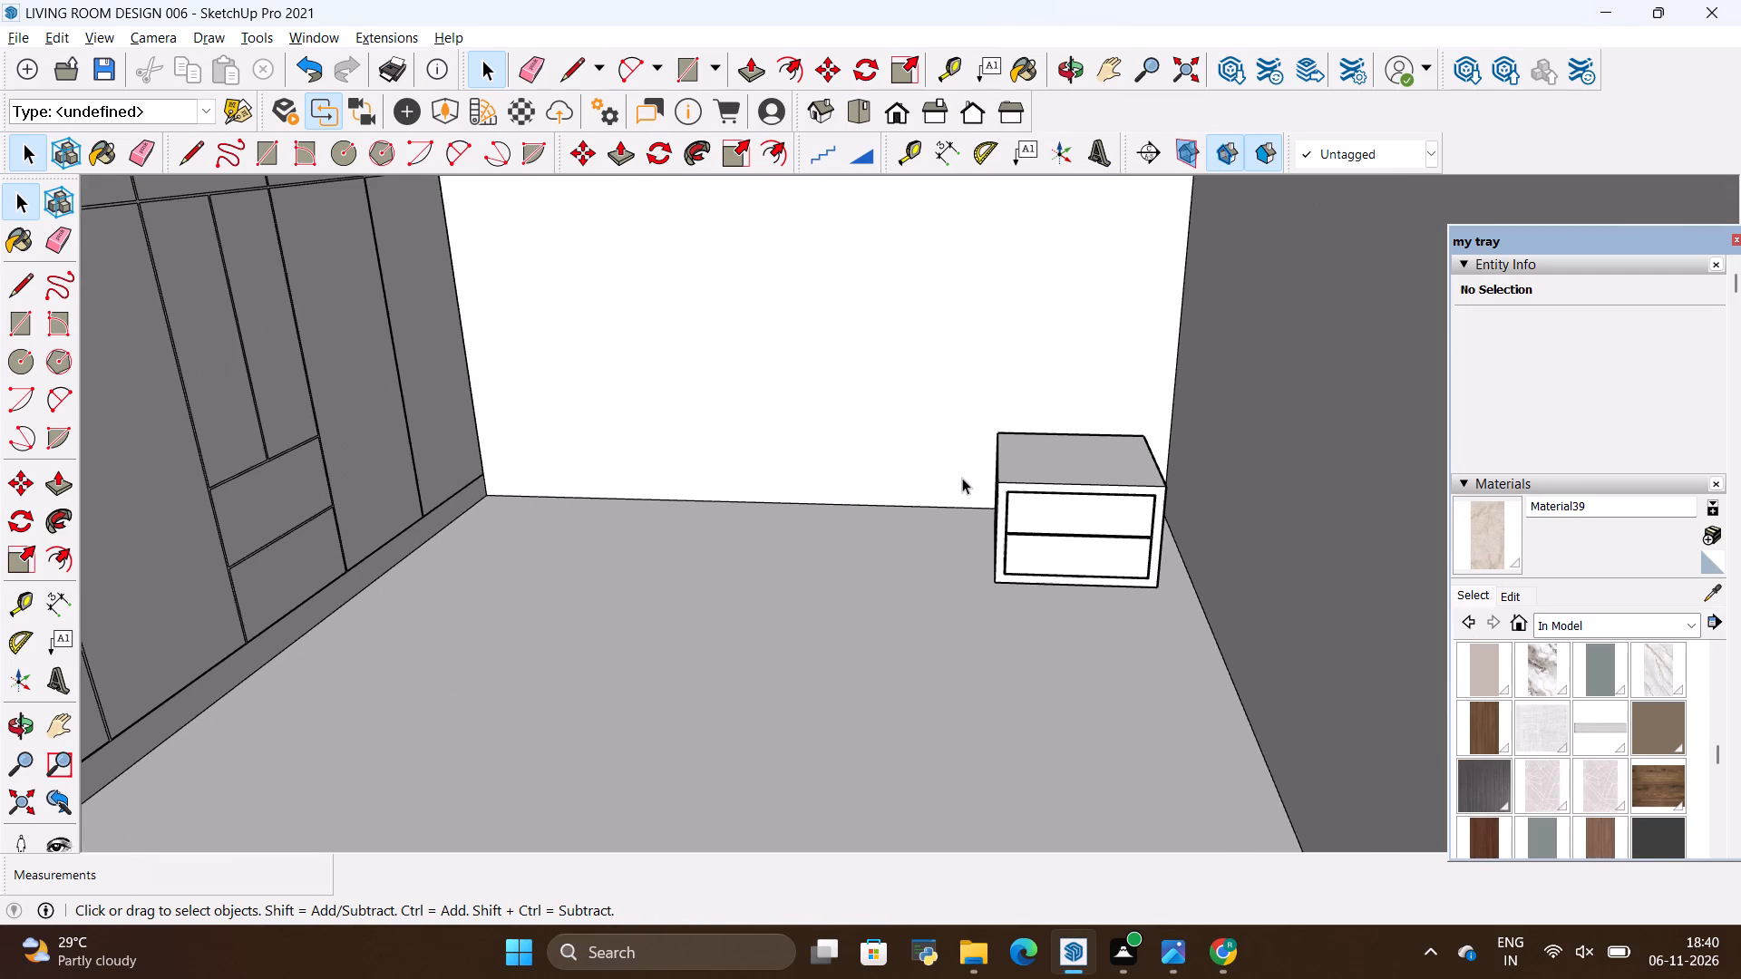
Move the bedside table group by its front bottom corner against the side wall opposite the wardrobe.
left_click(1033, 494)
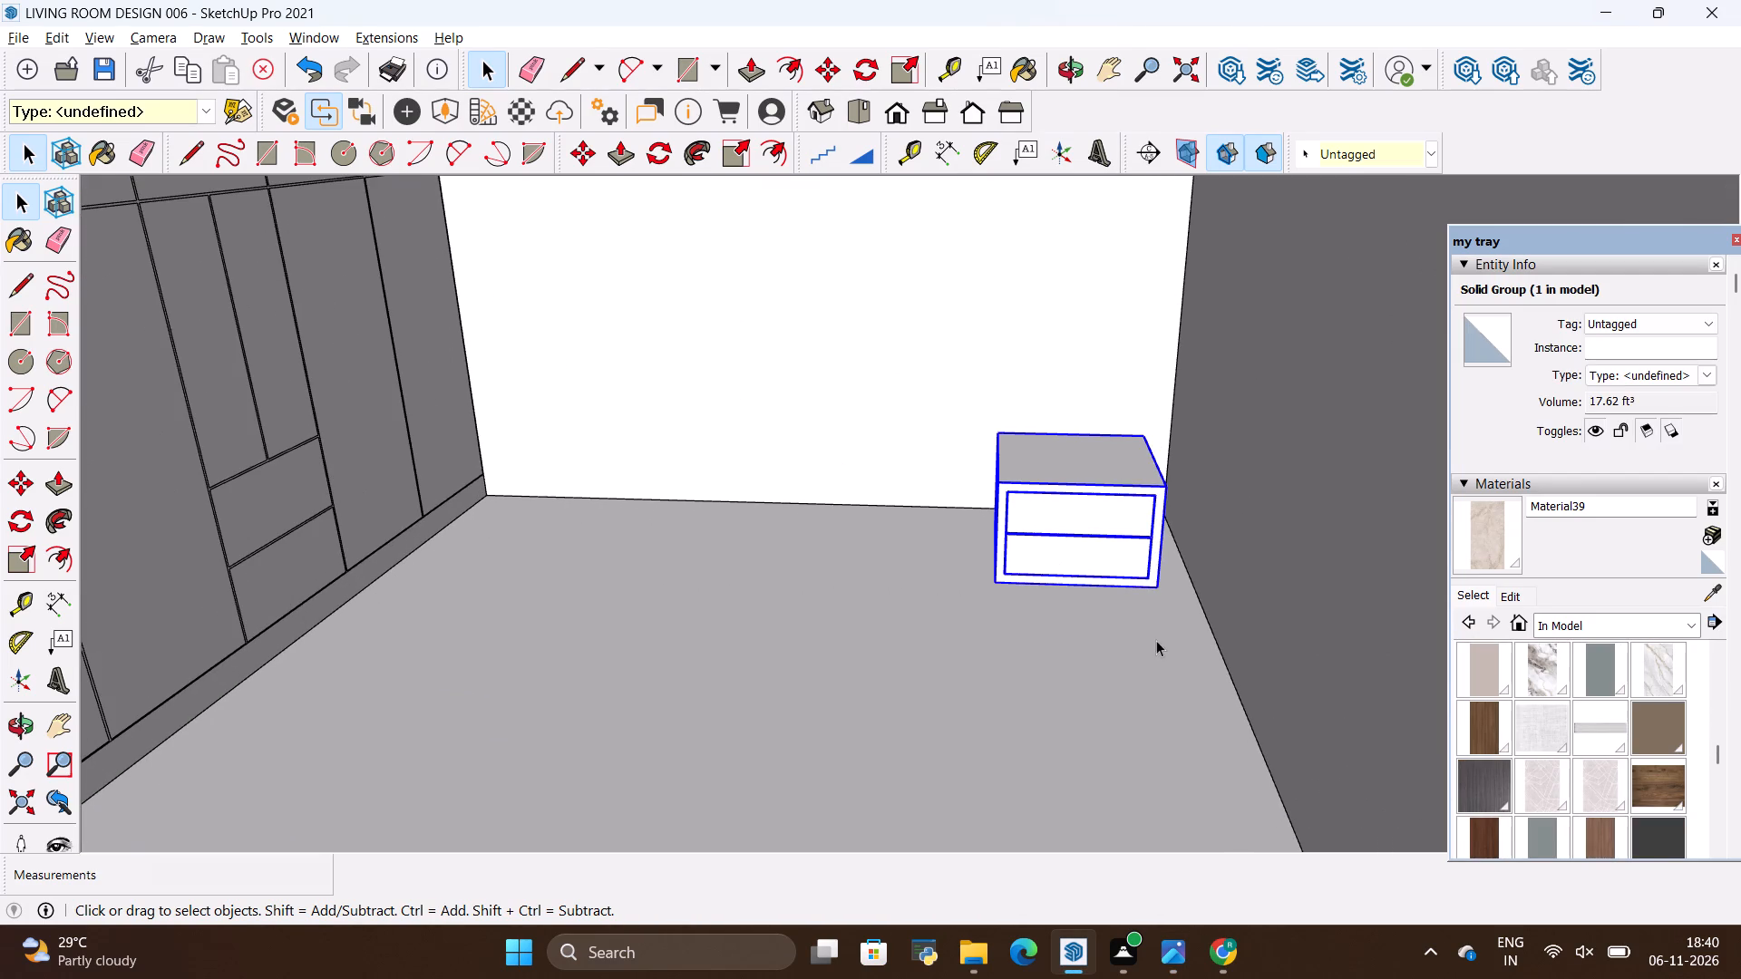
key("m")
scroll(1151, 647, "up", 8)
left_click(1163, 538)
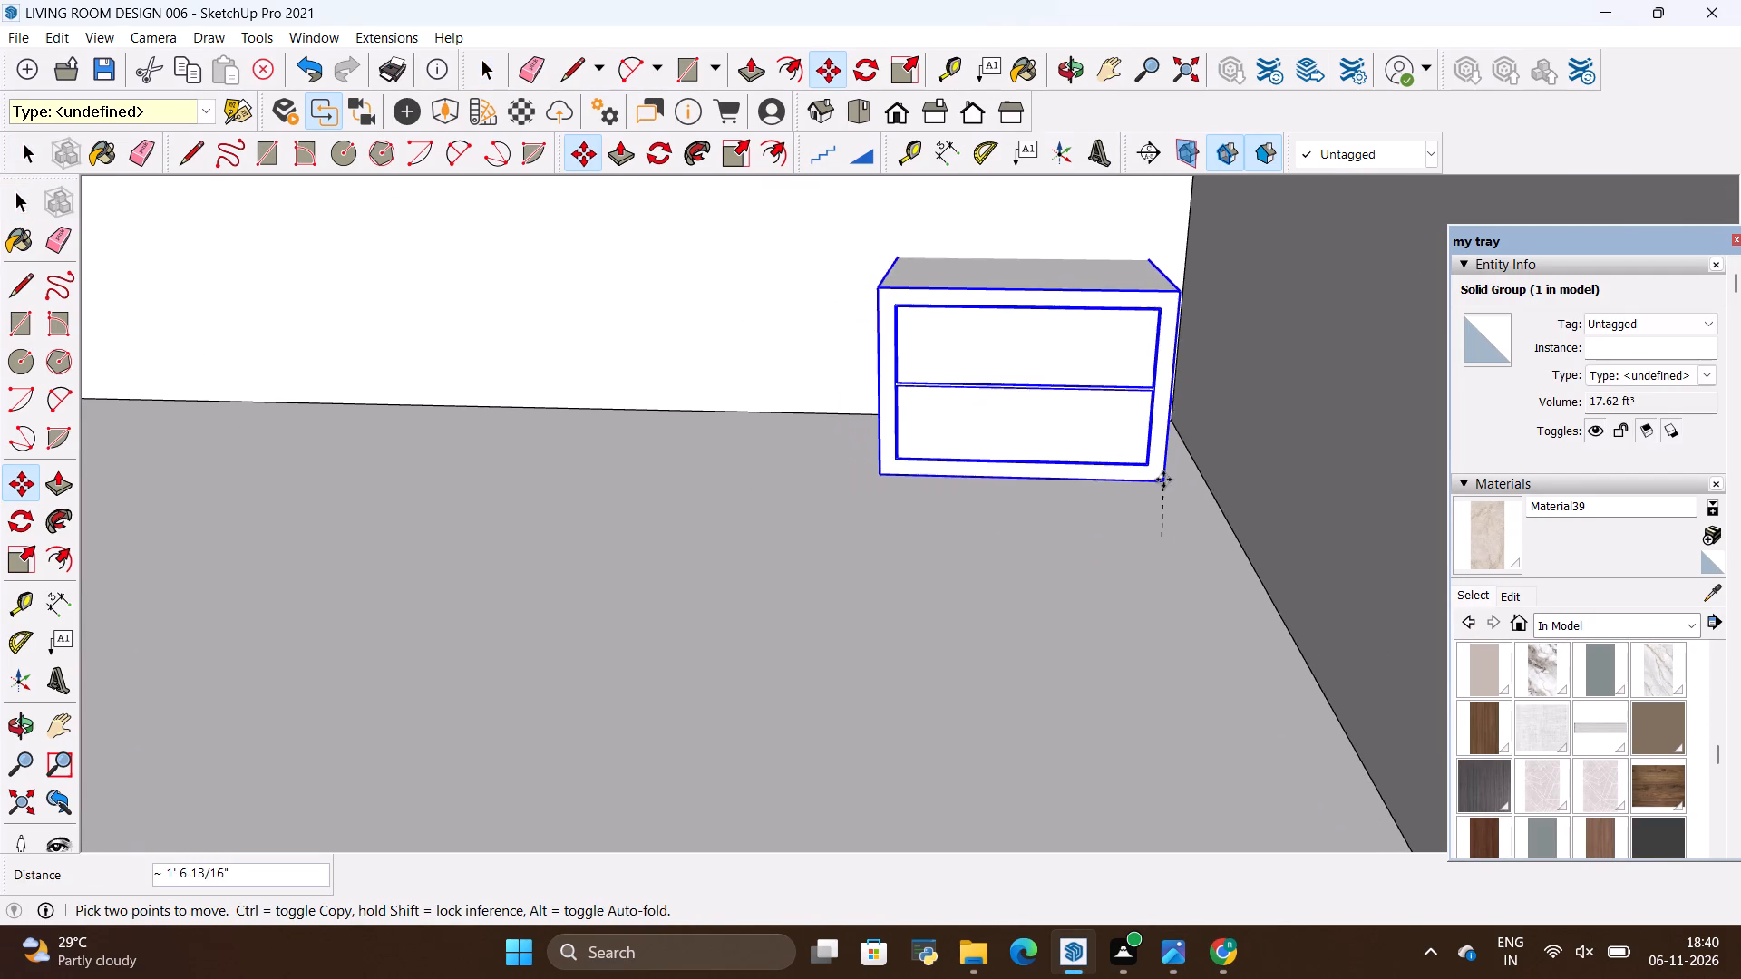
left_click(1199, 502)
Copy the bedside table about 12' along the back wall to the corner beside the wardrobe.
left_click(1199, 502, "ctrl")
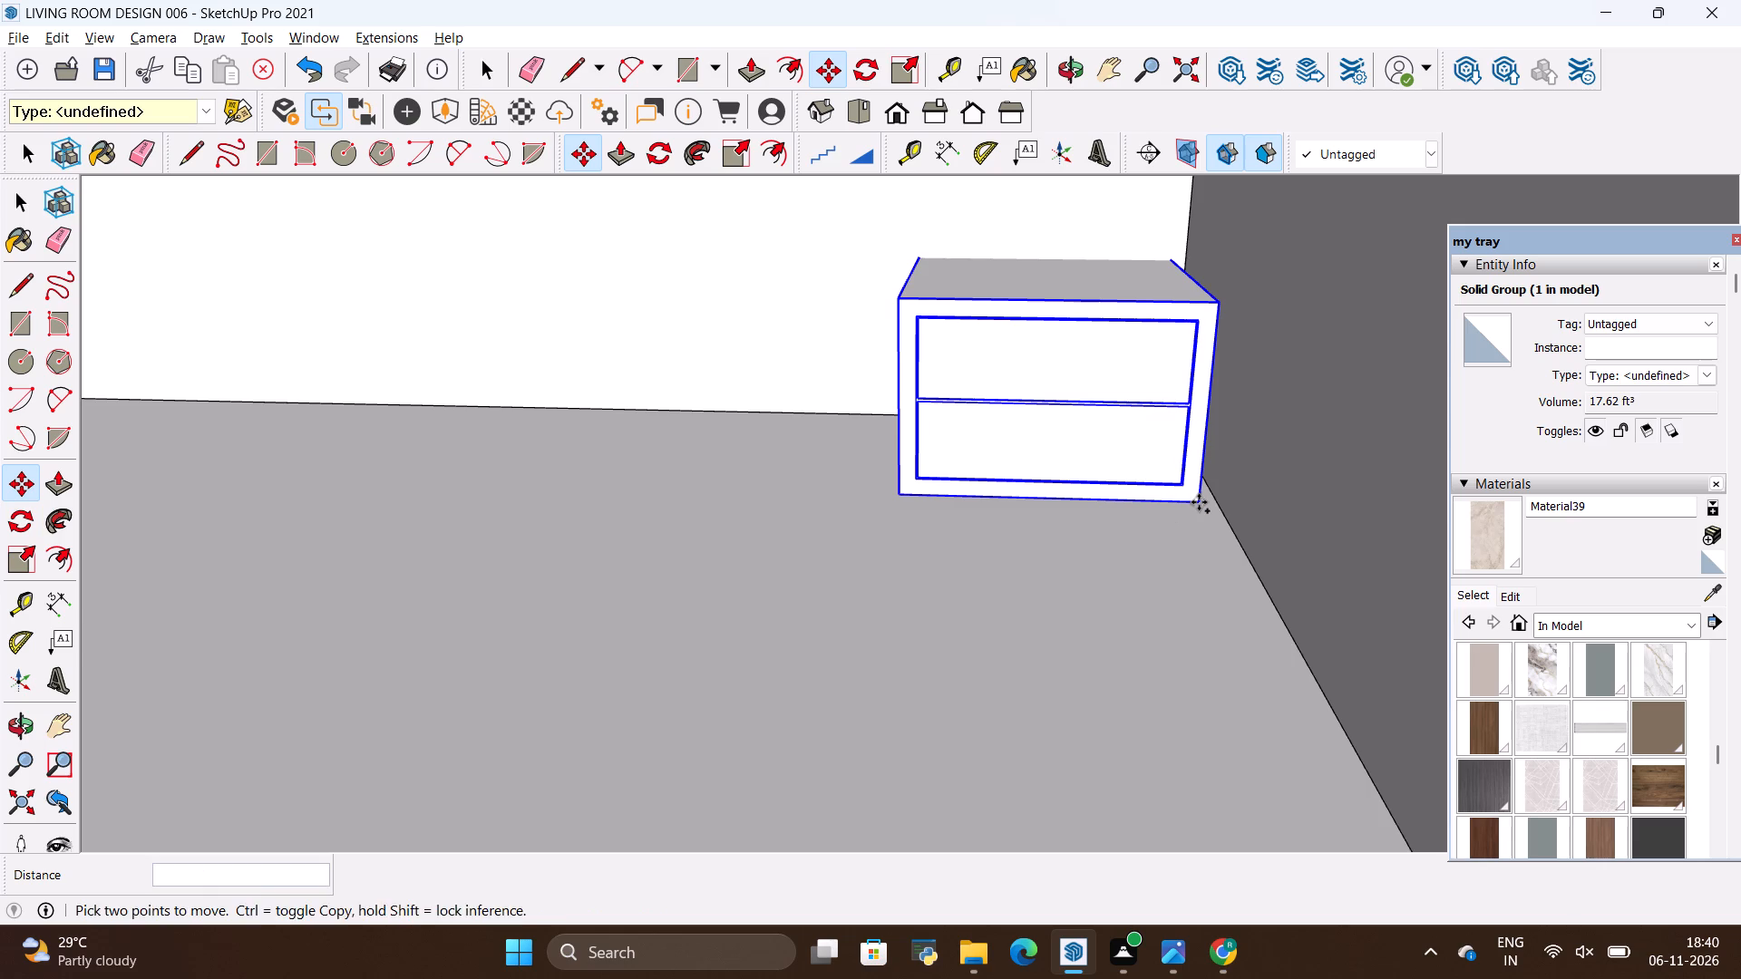
scroll(1119, 645, "down", 12)
scroll(695, 581, "up", 4)
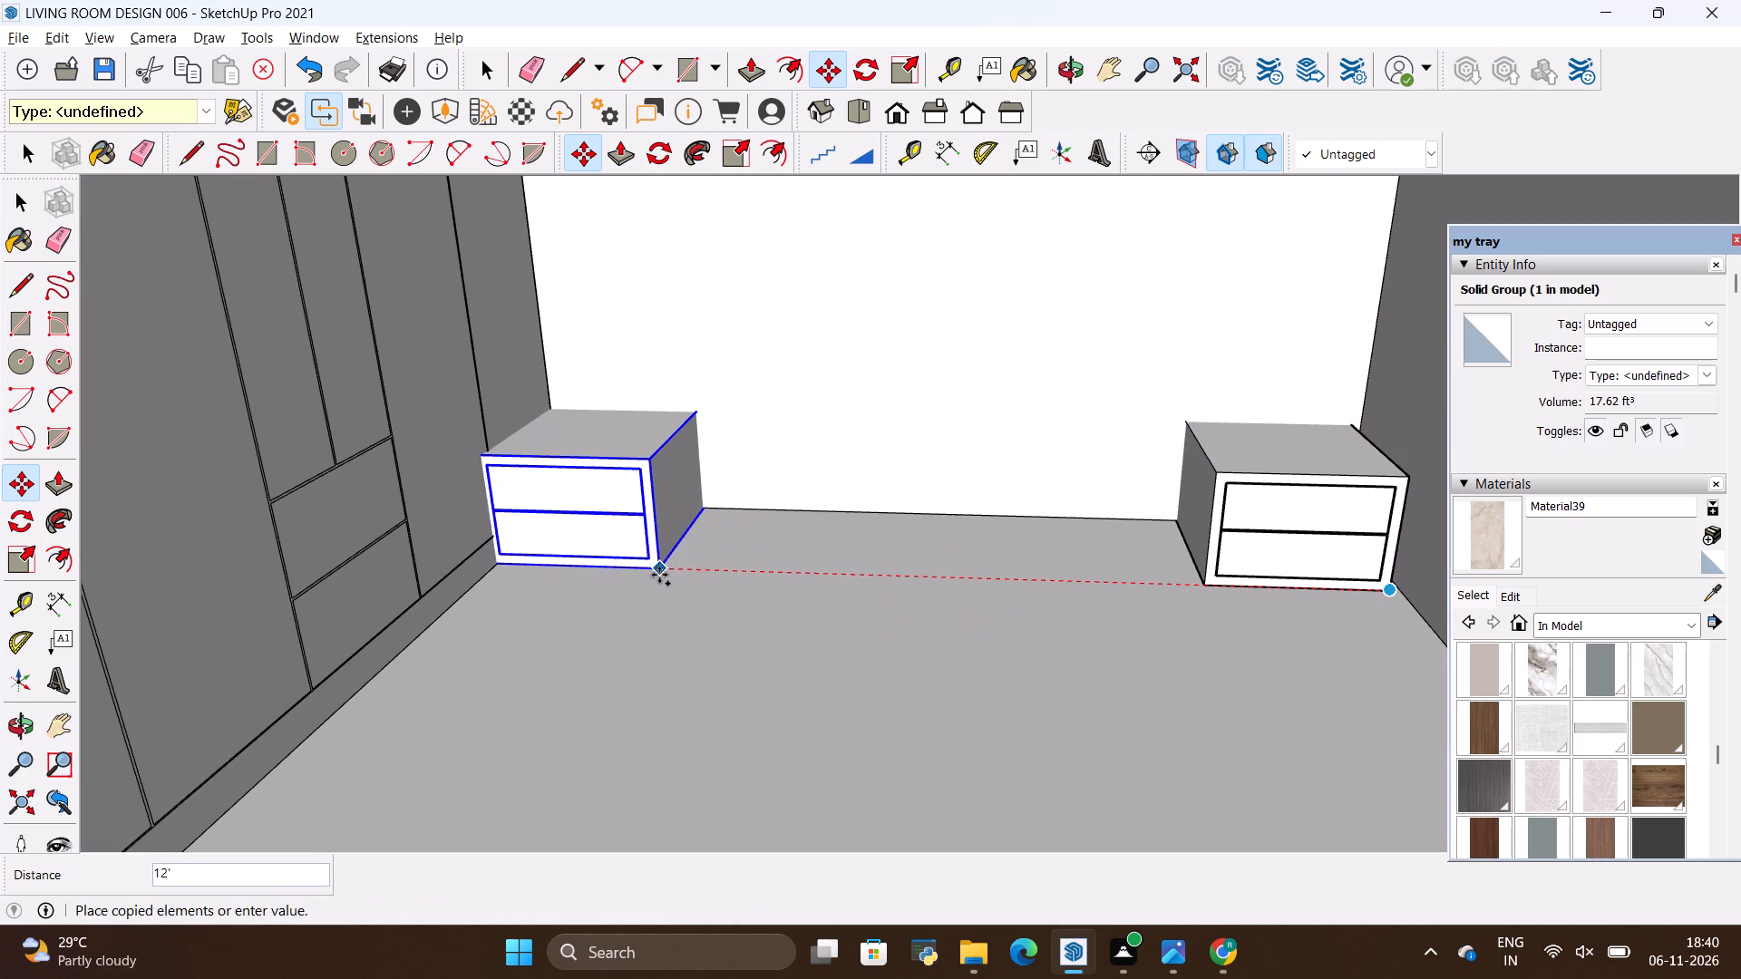
left_click(676, 561)
key("space")
left_click(777, 566)
Compare the placement of both bedside tables along the back wall with the images (14) reference photo.
scroll(770, 567, "down", 4)
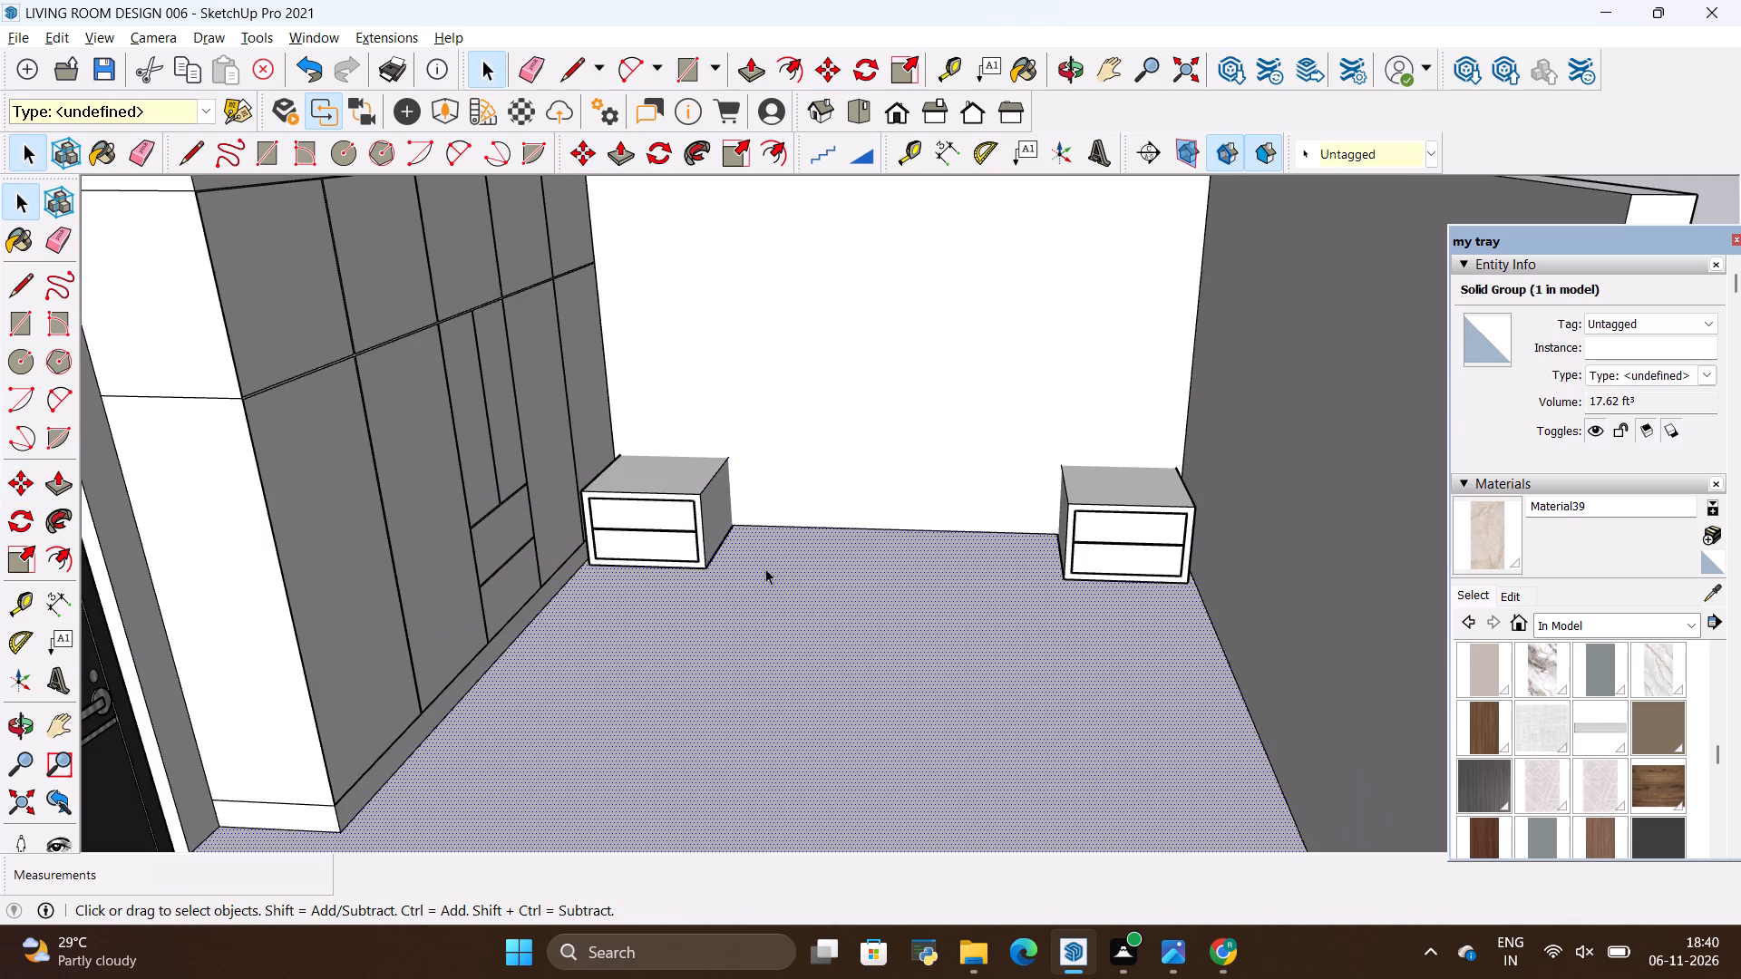
scroll(765, 568, "down", 2)
key("alt+Tab")
scroll(763, 564, "down", 3)
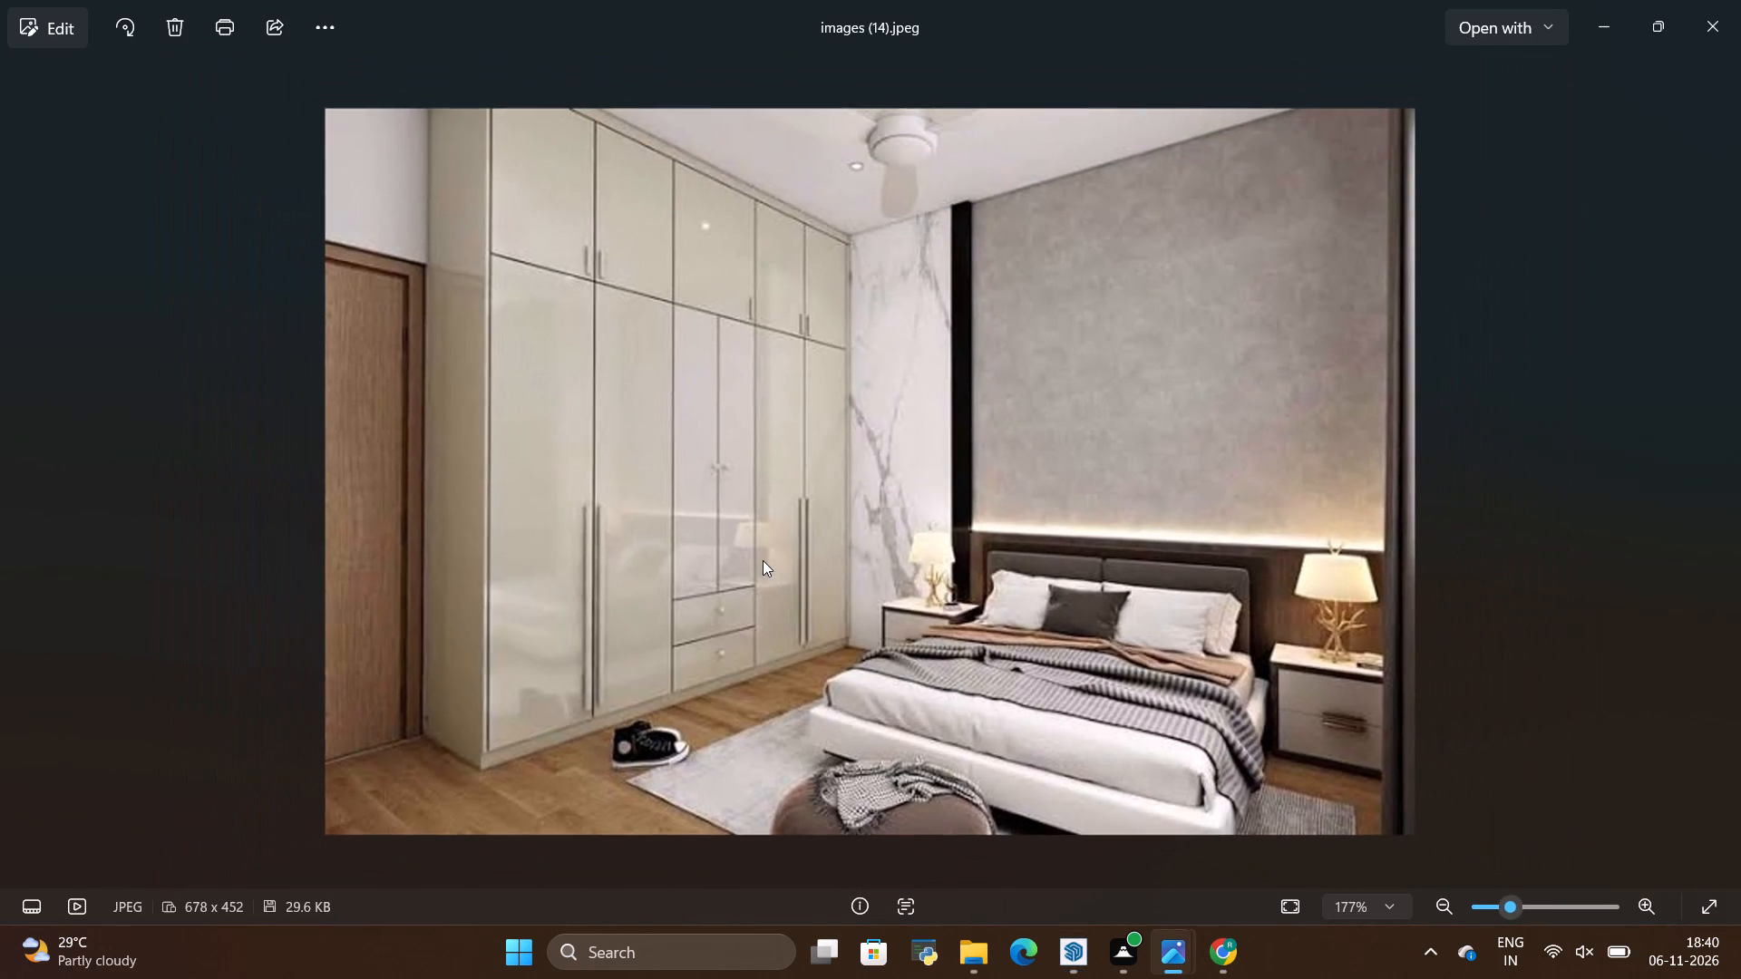
key("alt+Tab")
scroll(790, 548, "down", 5)
scroll(749, 459, "up", 4)
scroll(894, 551, "up", 2)
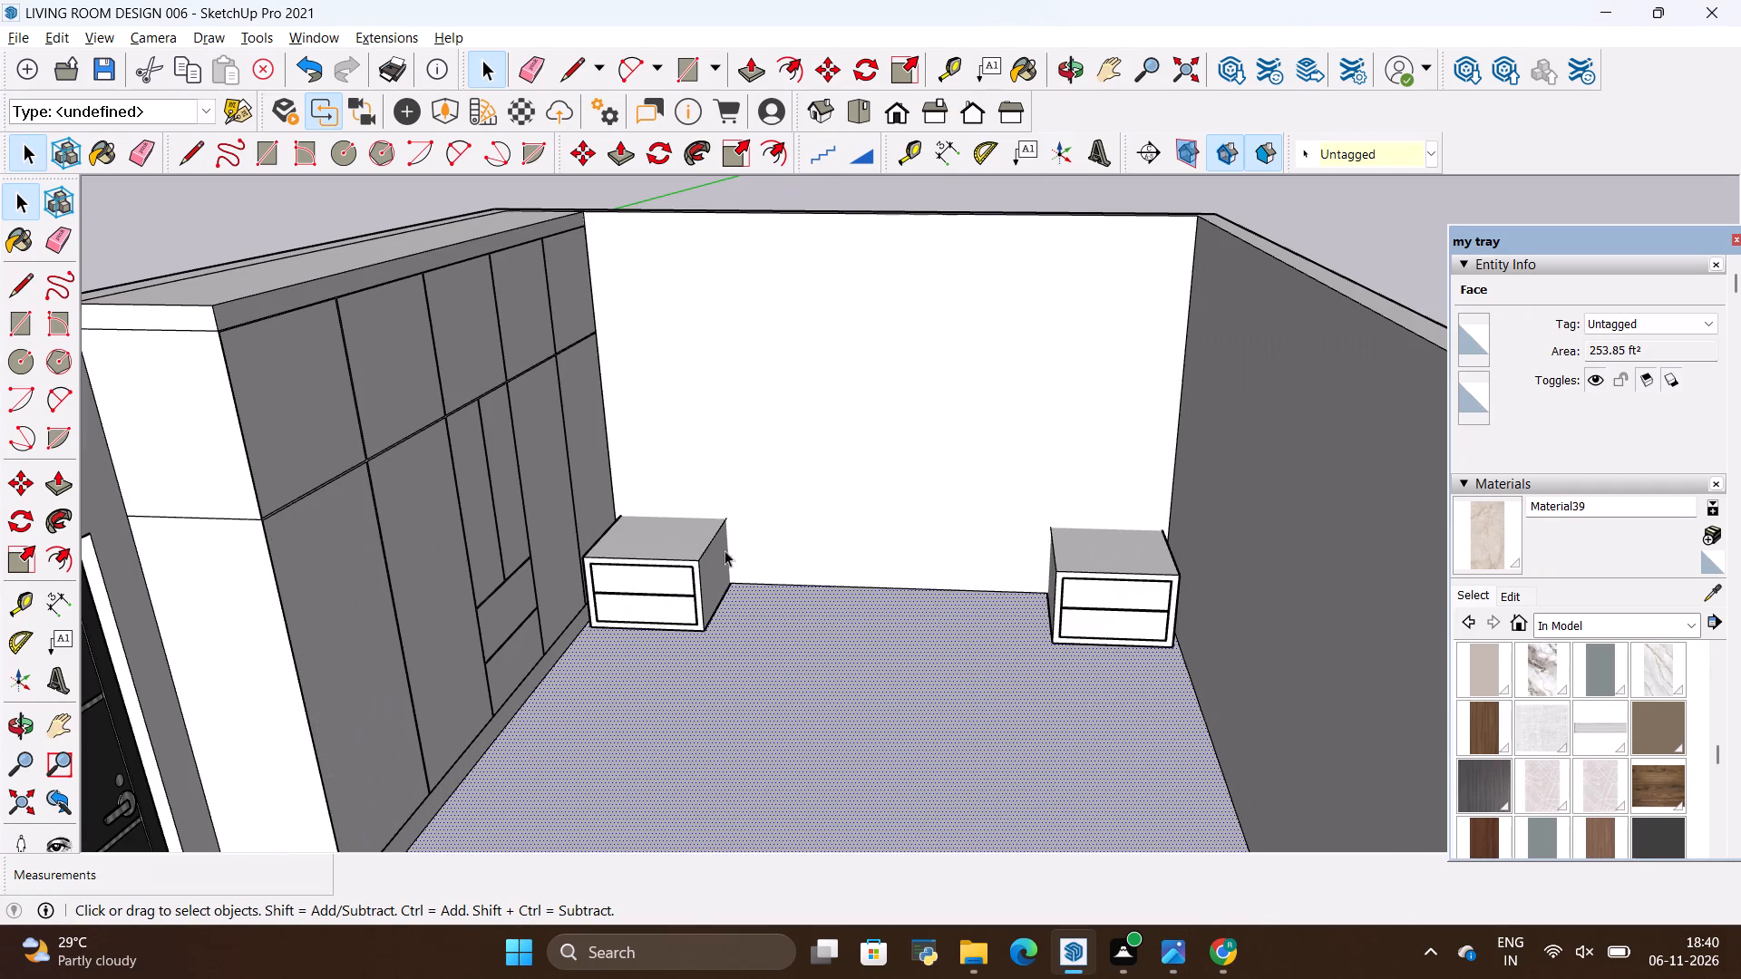
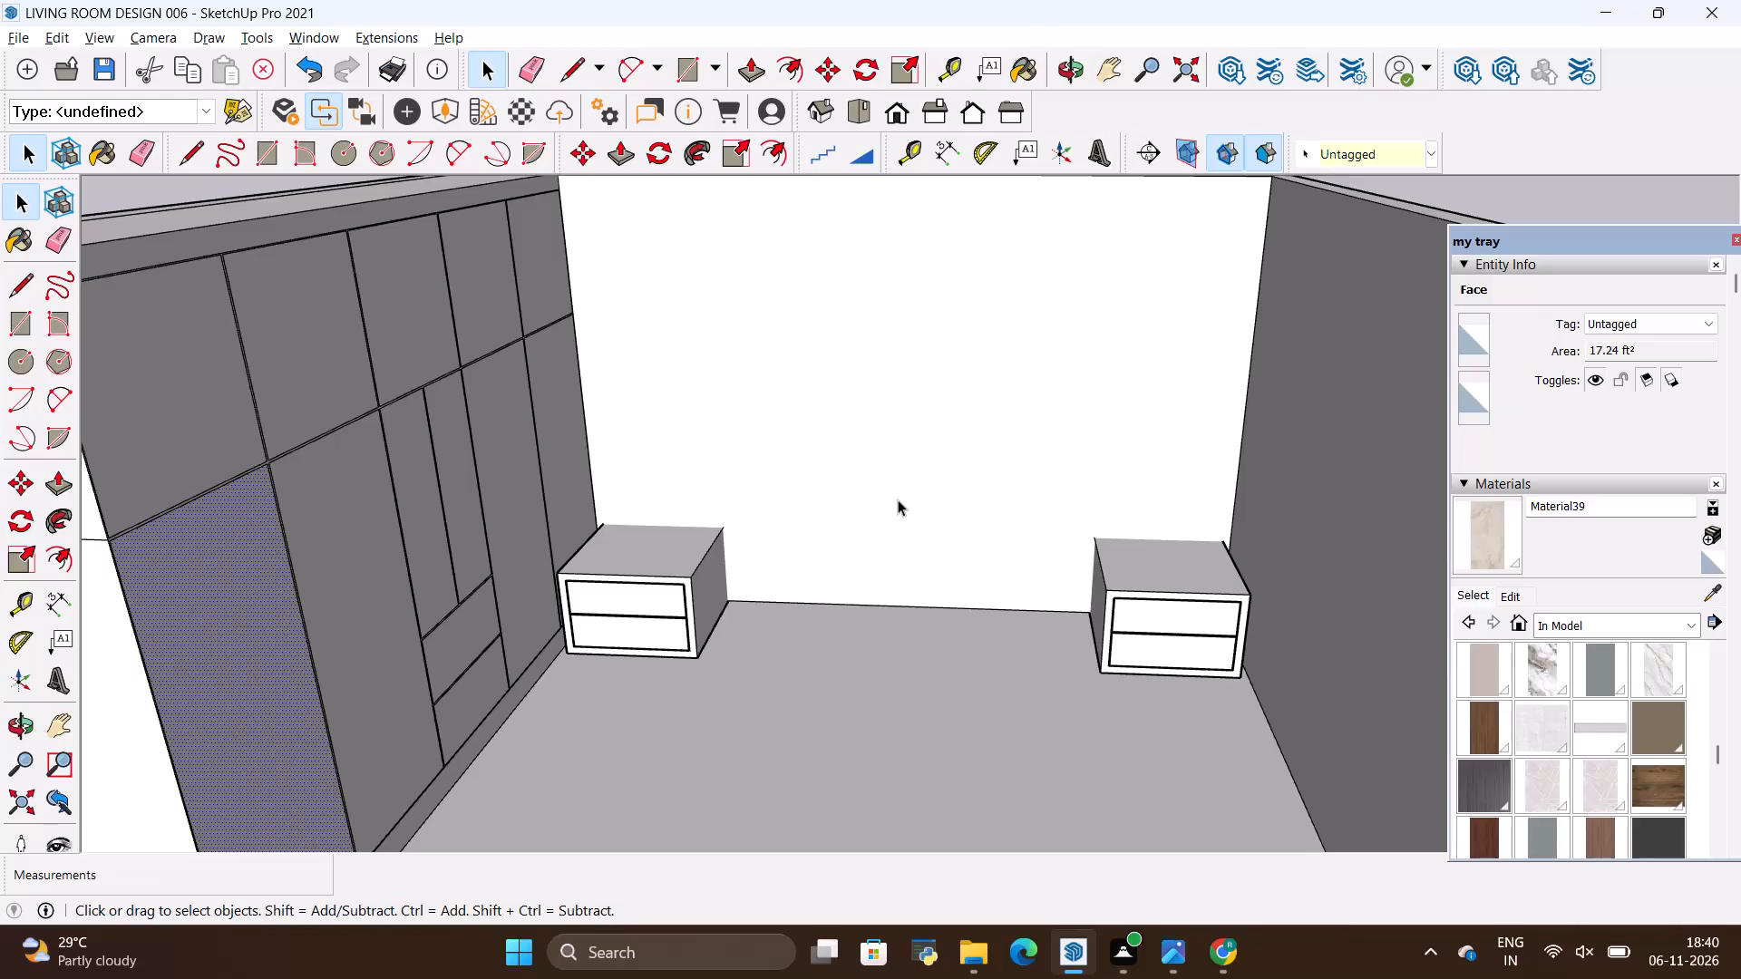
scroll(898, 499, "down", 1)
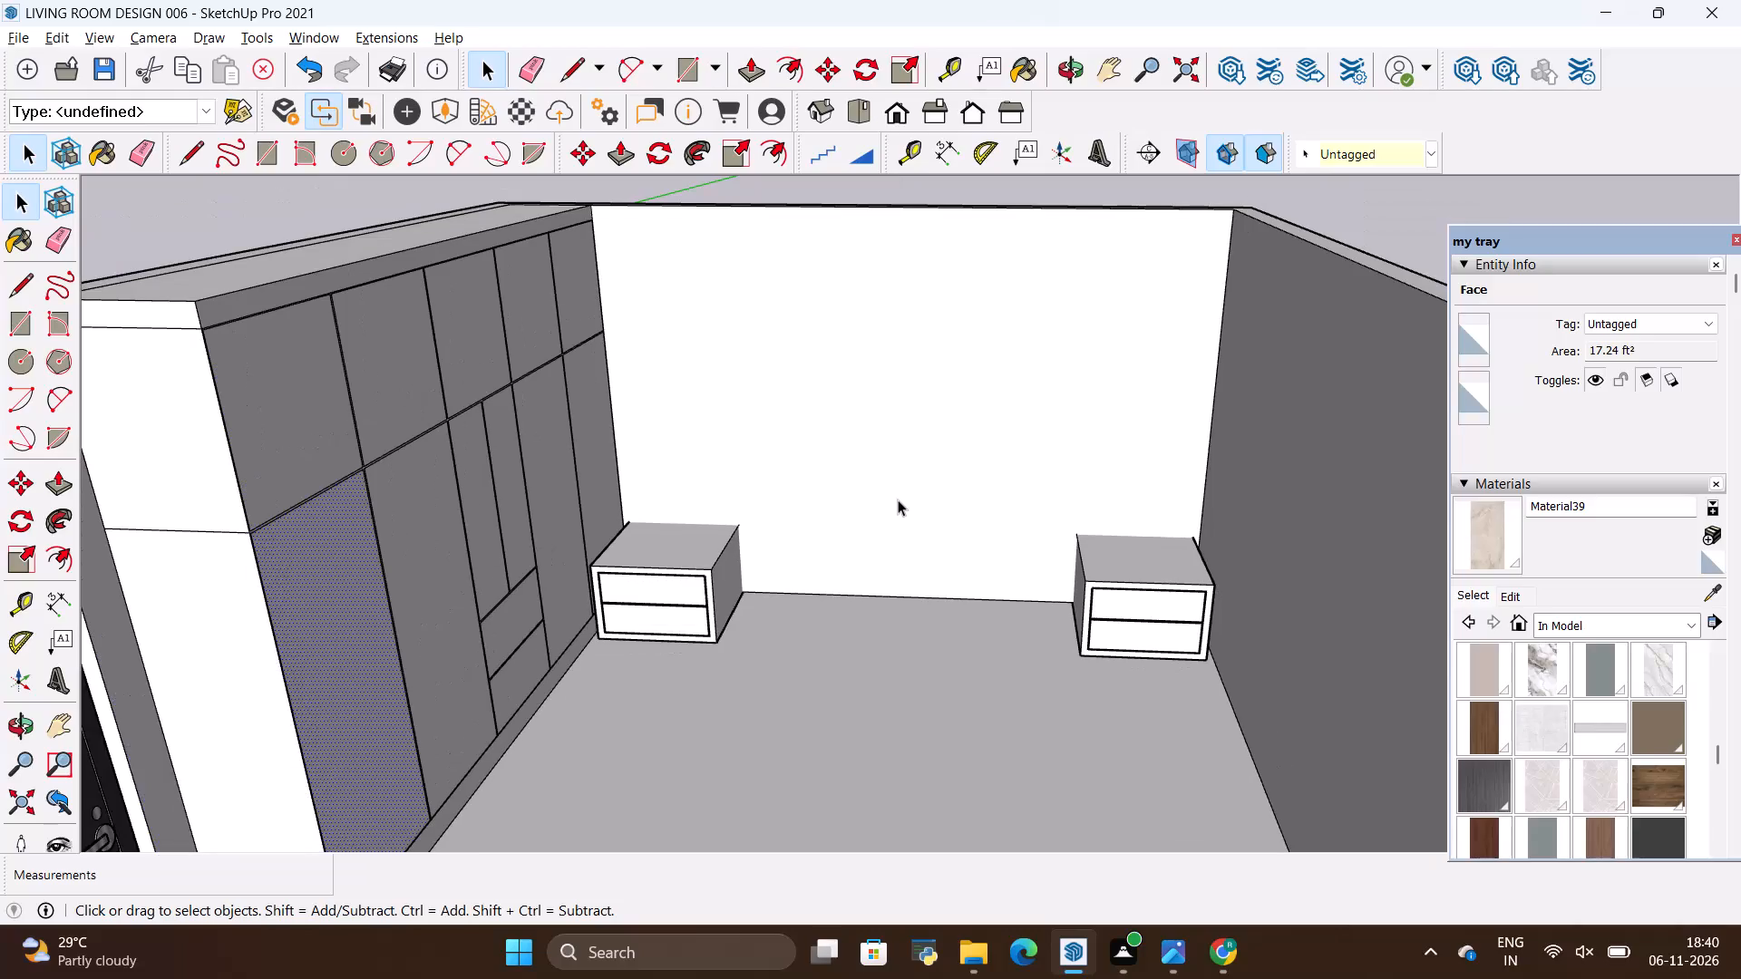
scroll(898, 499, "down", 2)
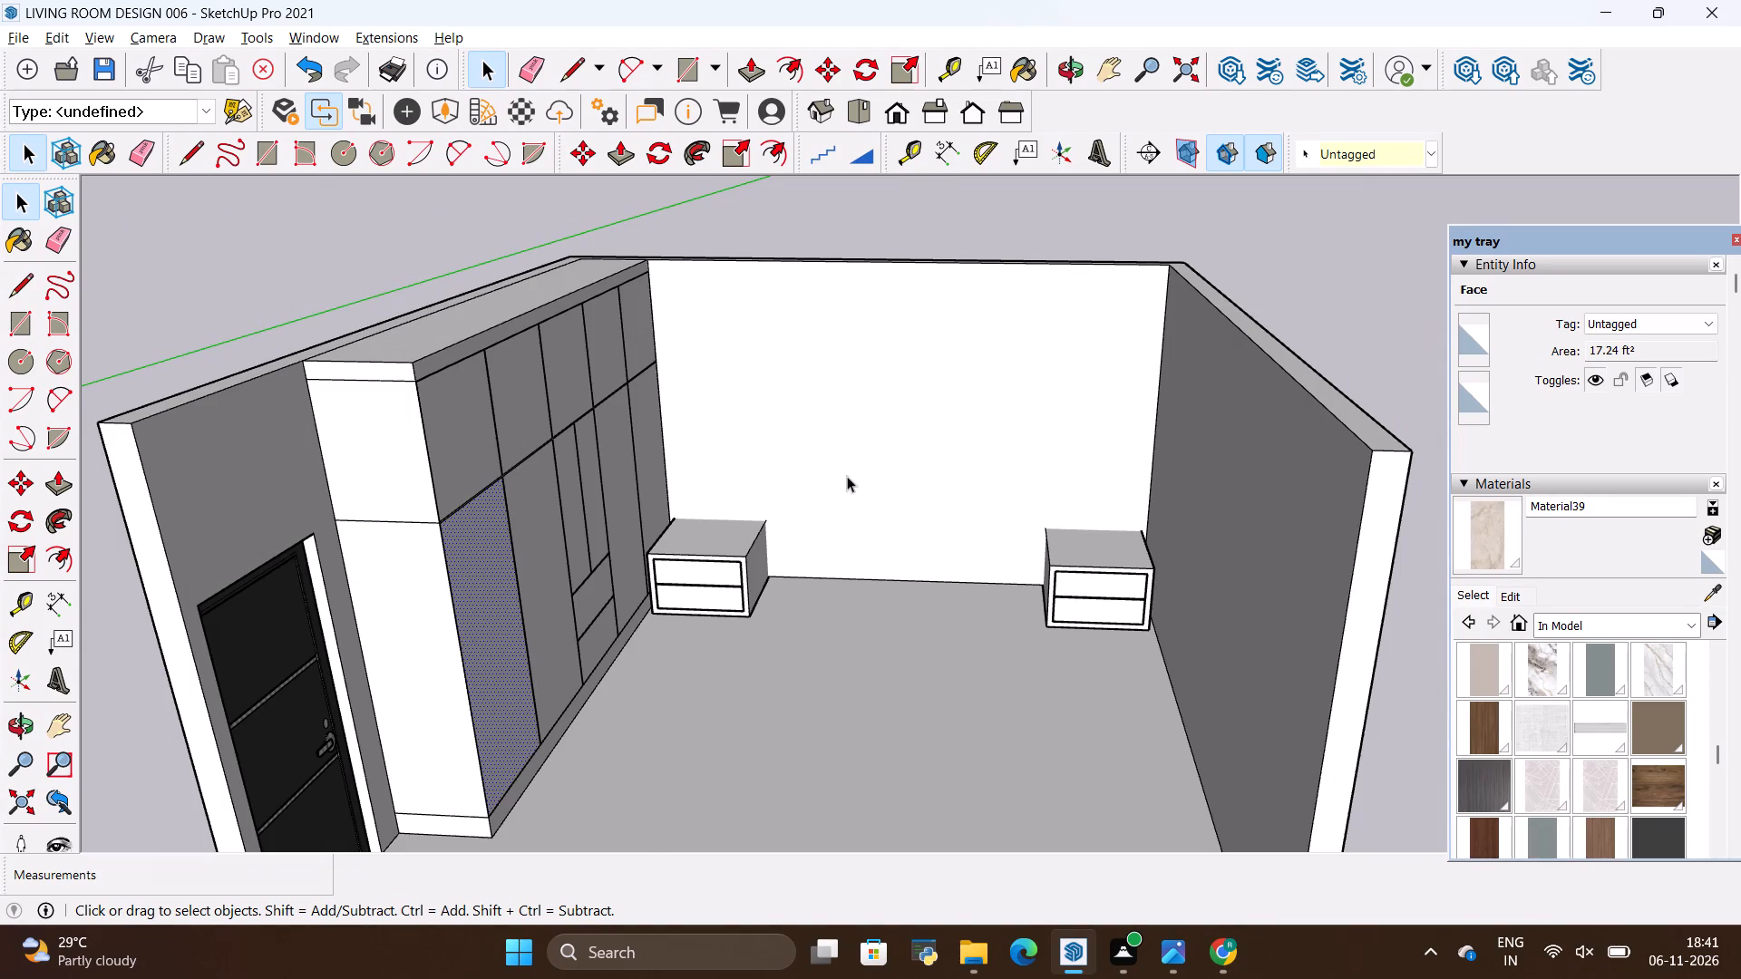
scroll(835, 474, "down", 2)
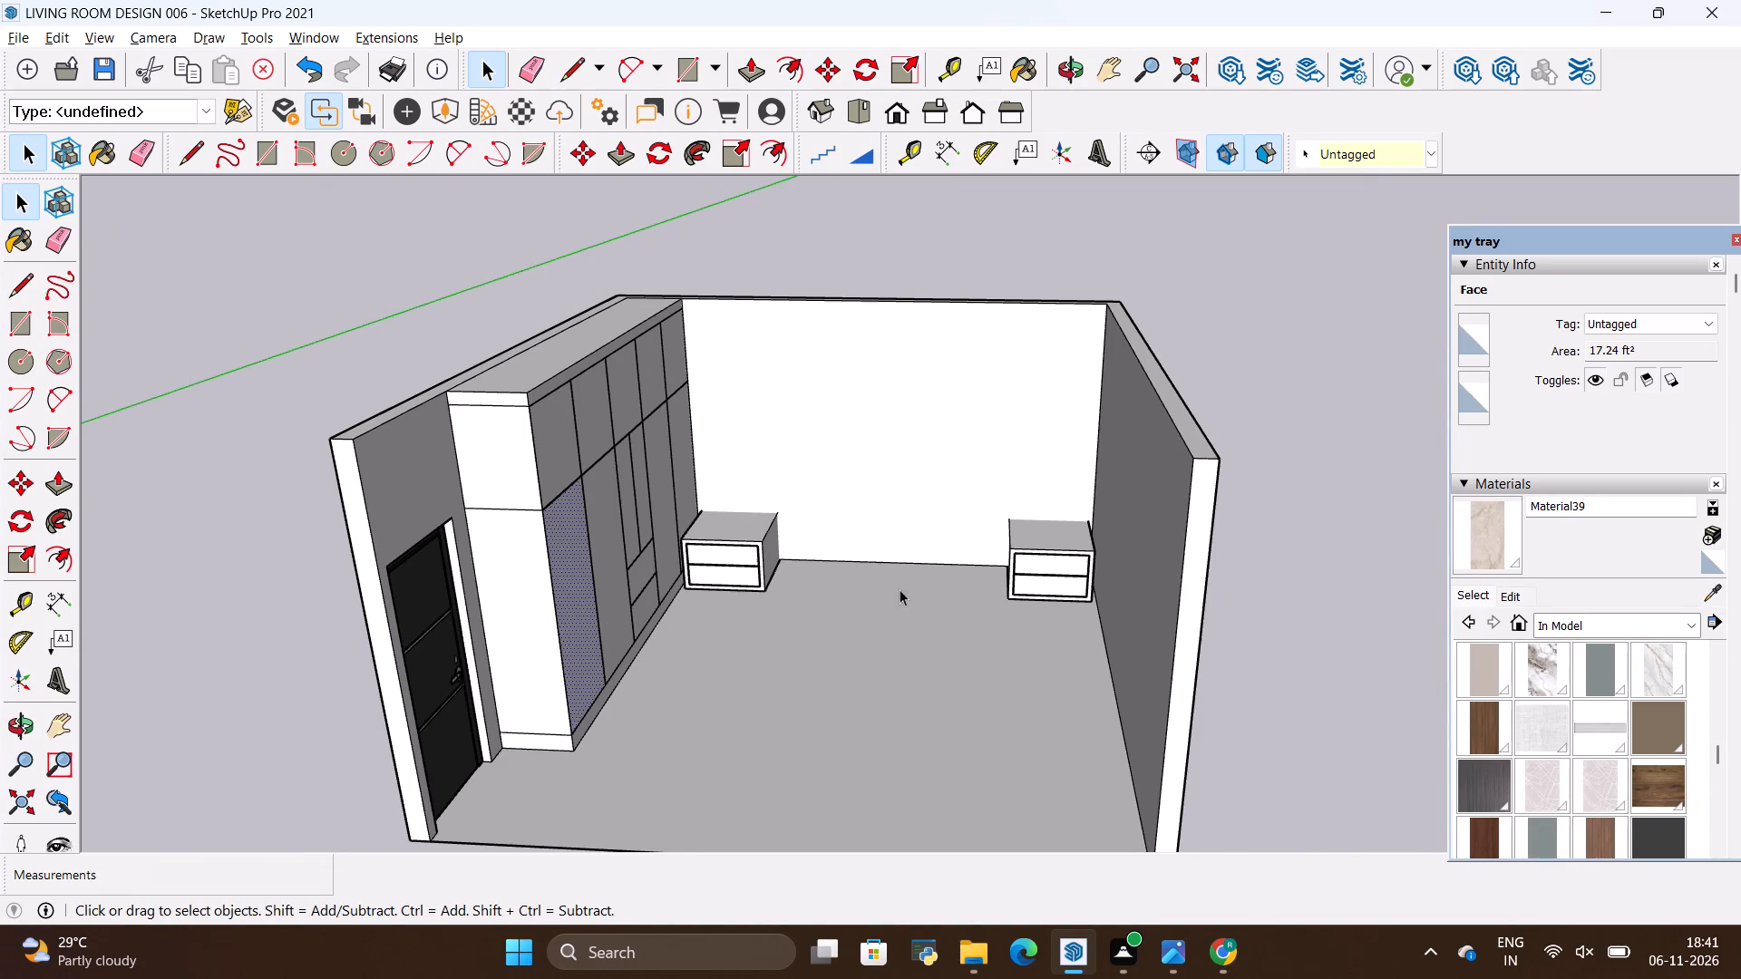
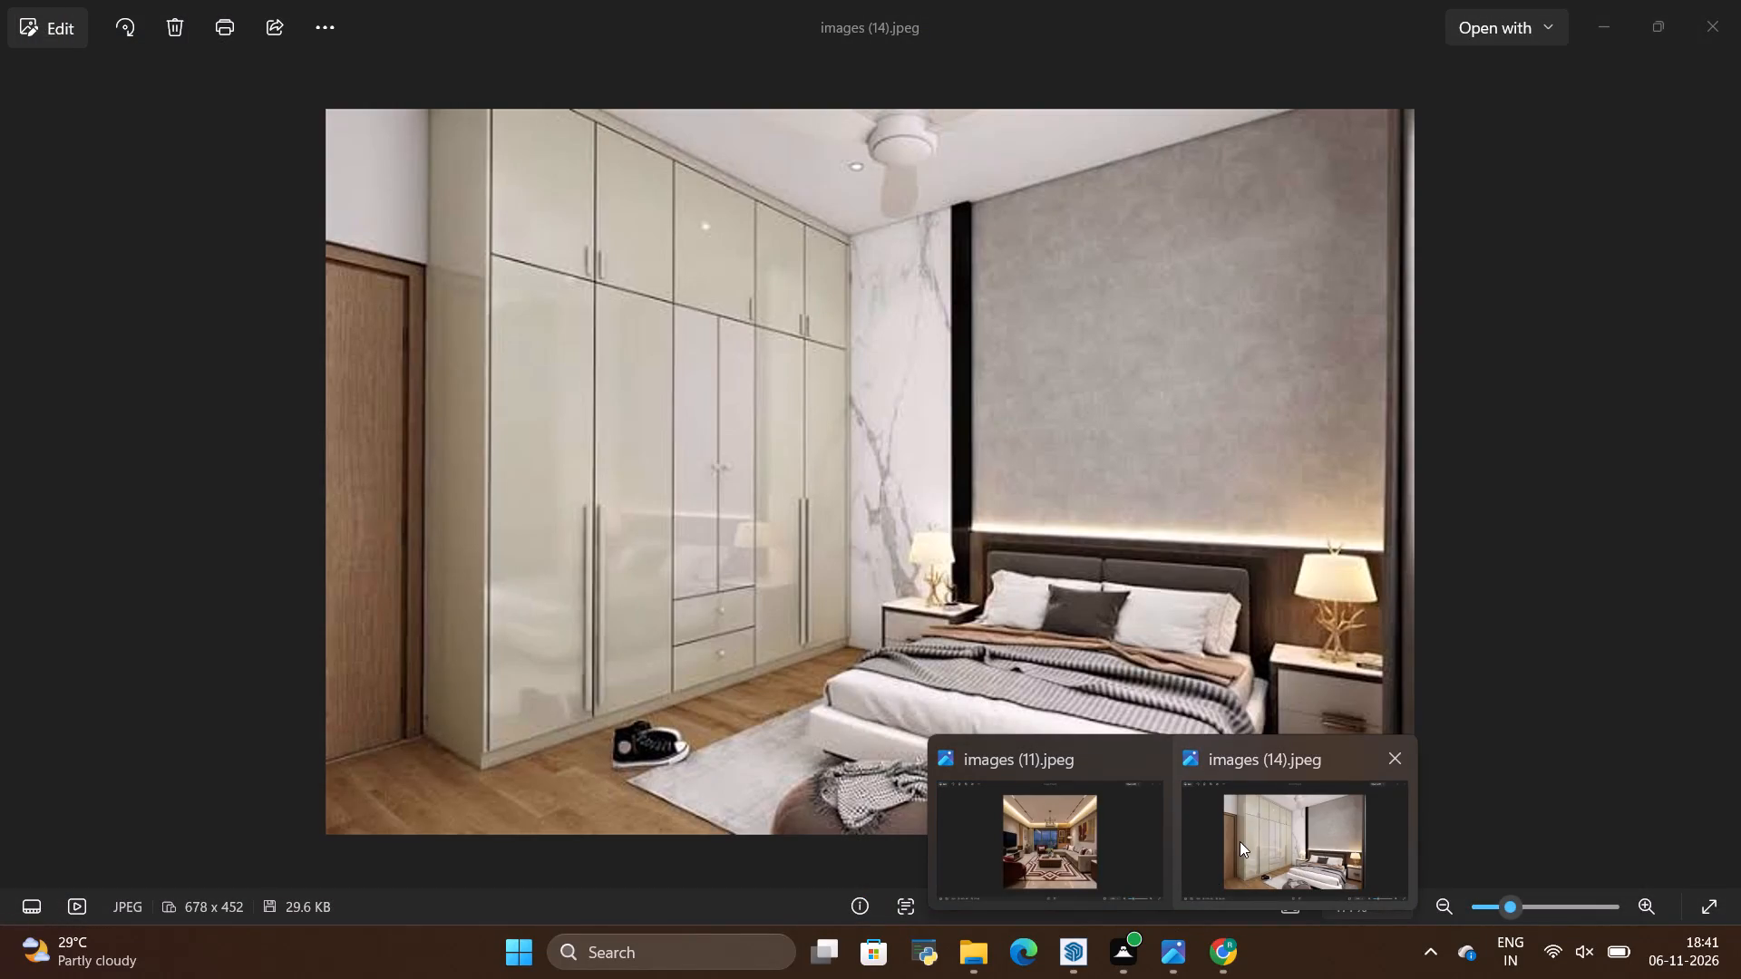
Examine the bedroom reference image images (14).jpeg and compare its back wall and bedside area with the room model.
left_click(1240, 841)
key("alt+Tab")
key("alt+Tab")
key("alt+Tab")
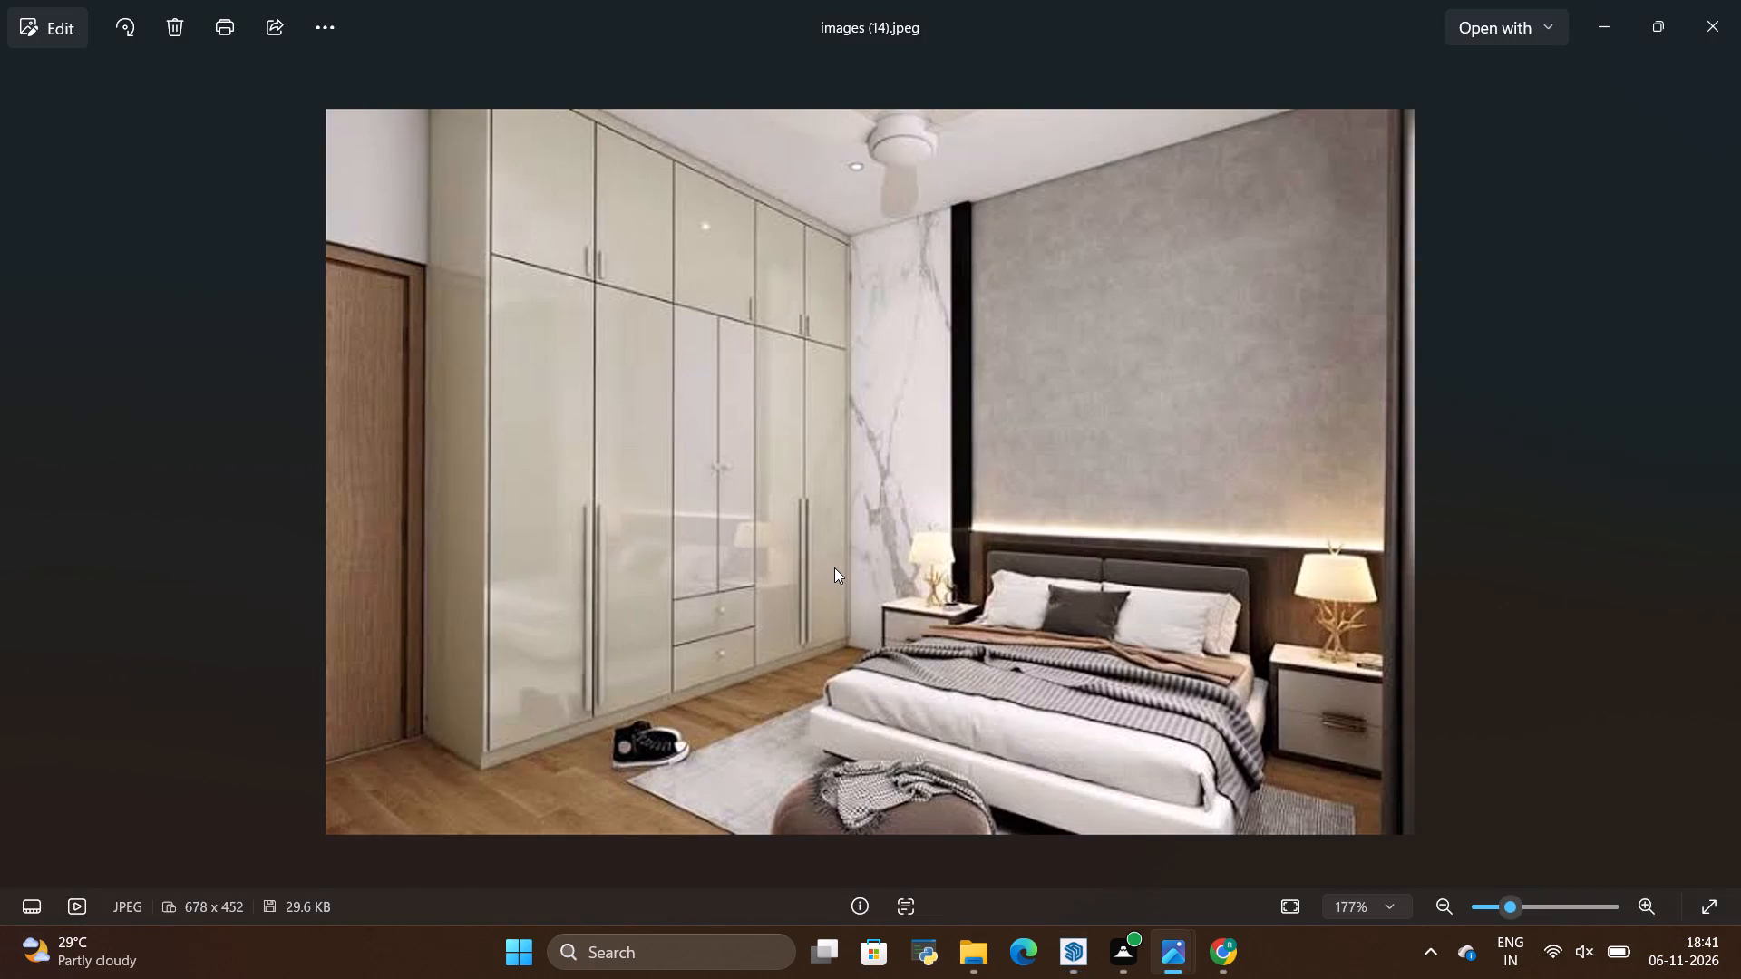
key("alt+Tab")
scroll(828, 338, "down", 3)
scroll(910, 299, "up", 2)
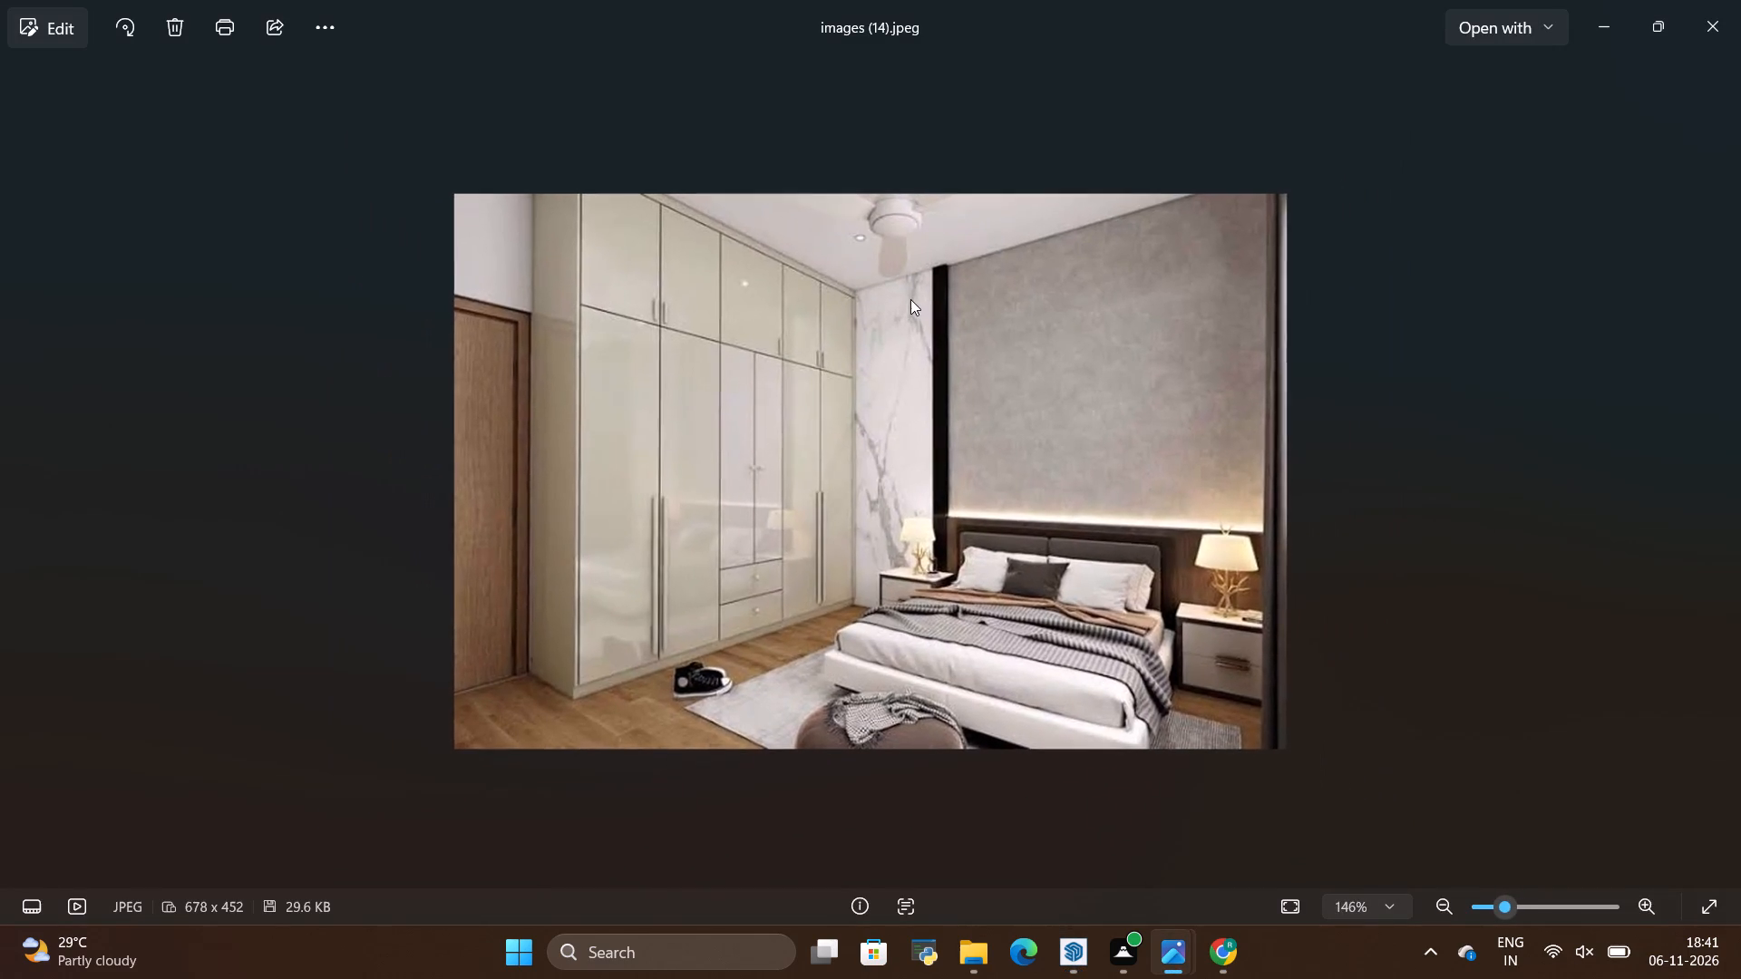
key("alt+Tab")
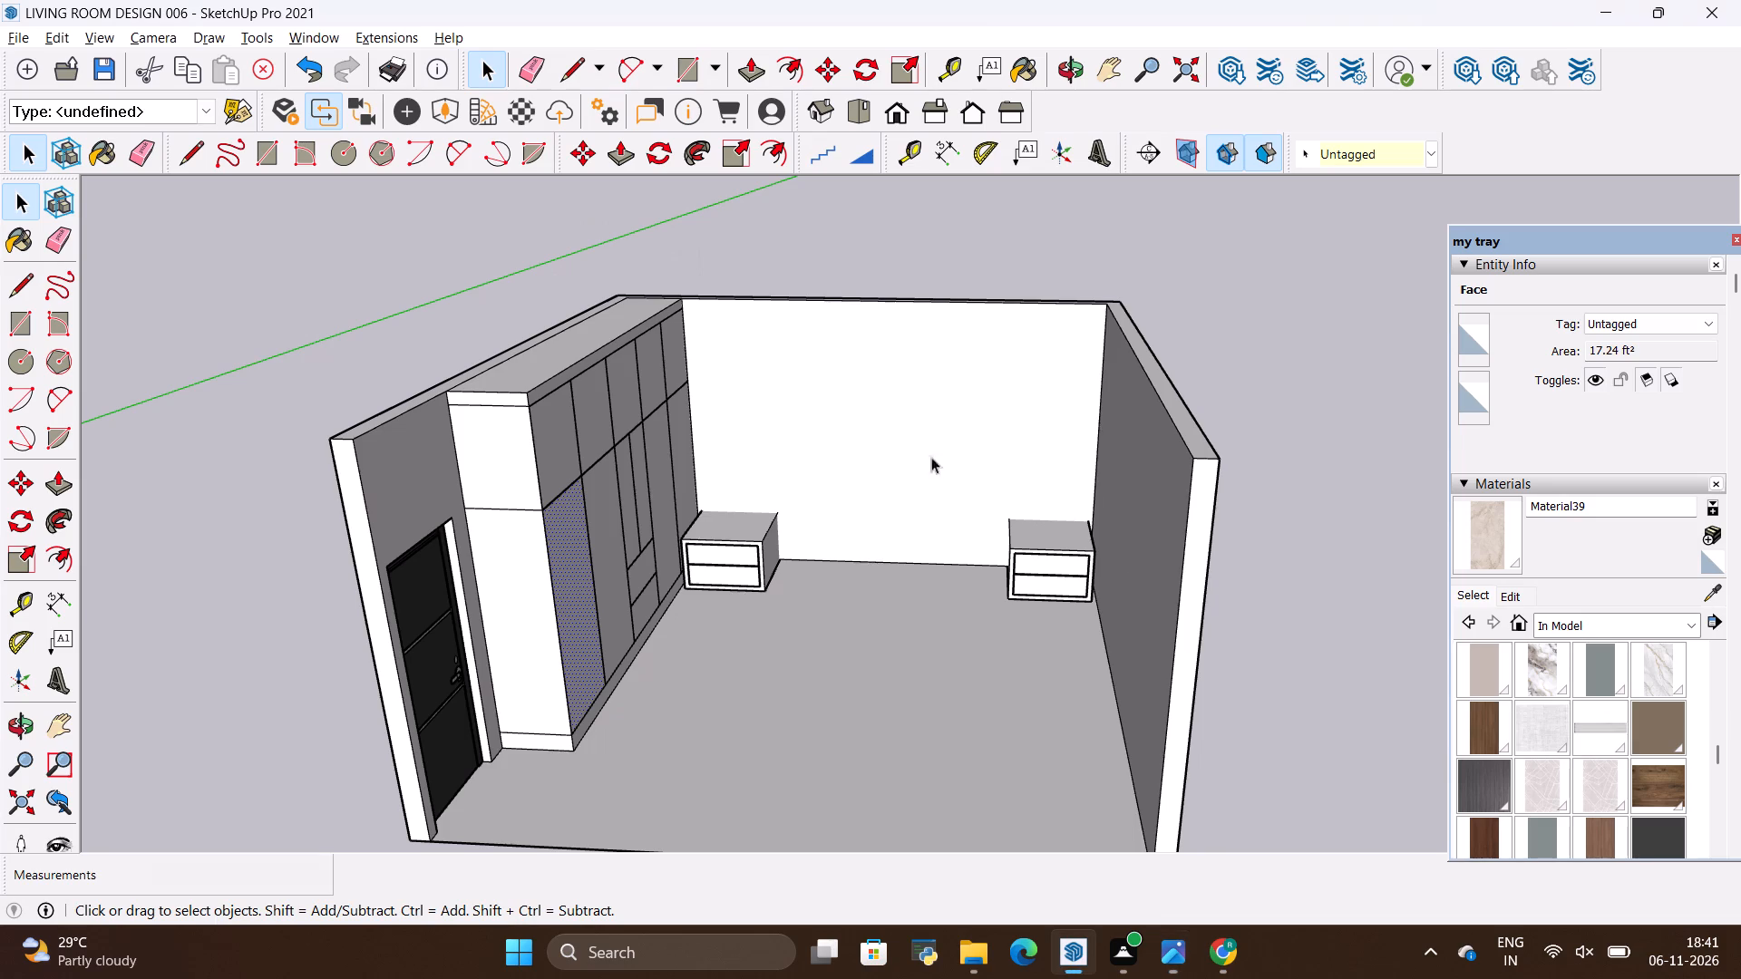
scroll(701, 334, "up", 2)
key("alt+Tab")
key("alt+Tab")
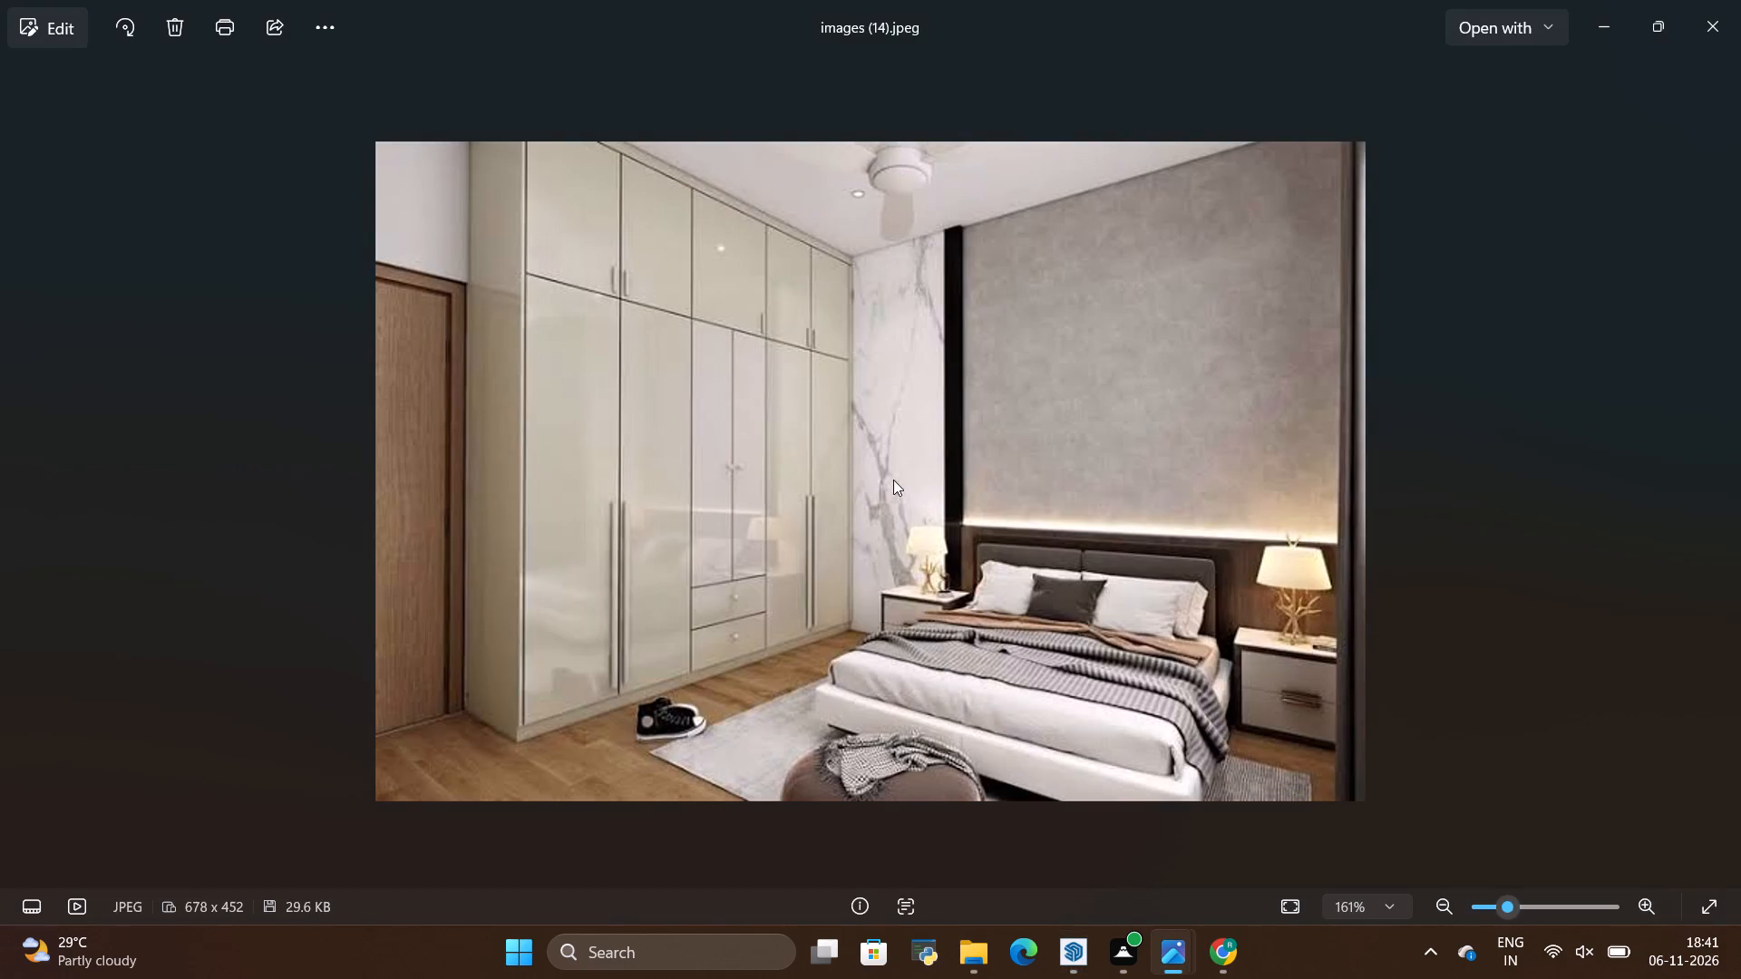
scroll(793, 403, "up", 9)
scroll(783, 585, "down", 6)
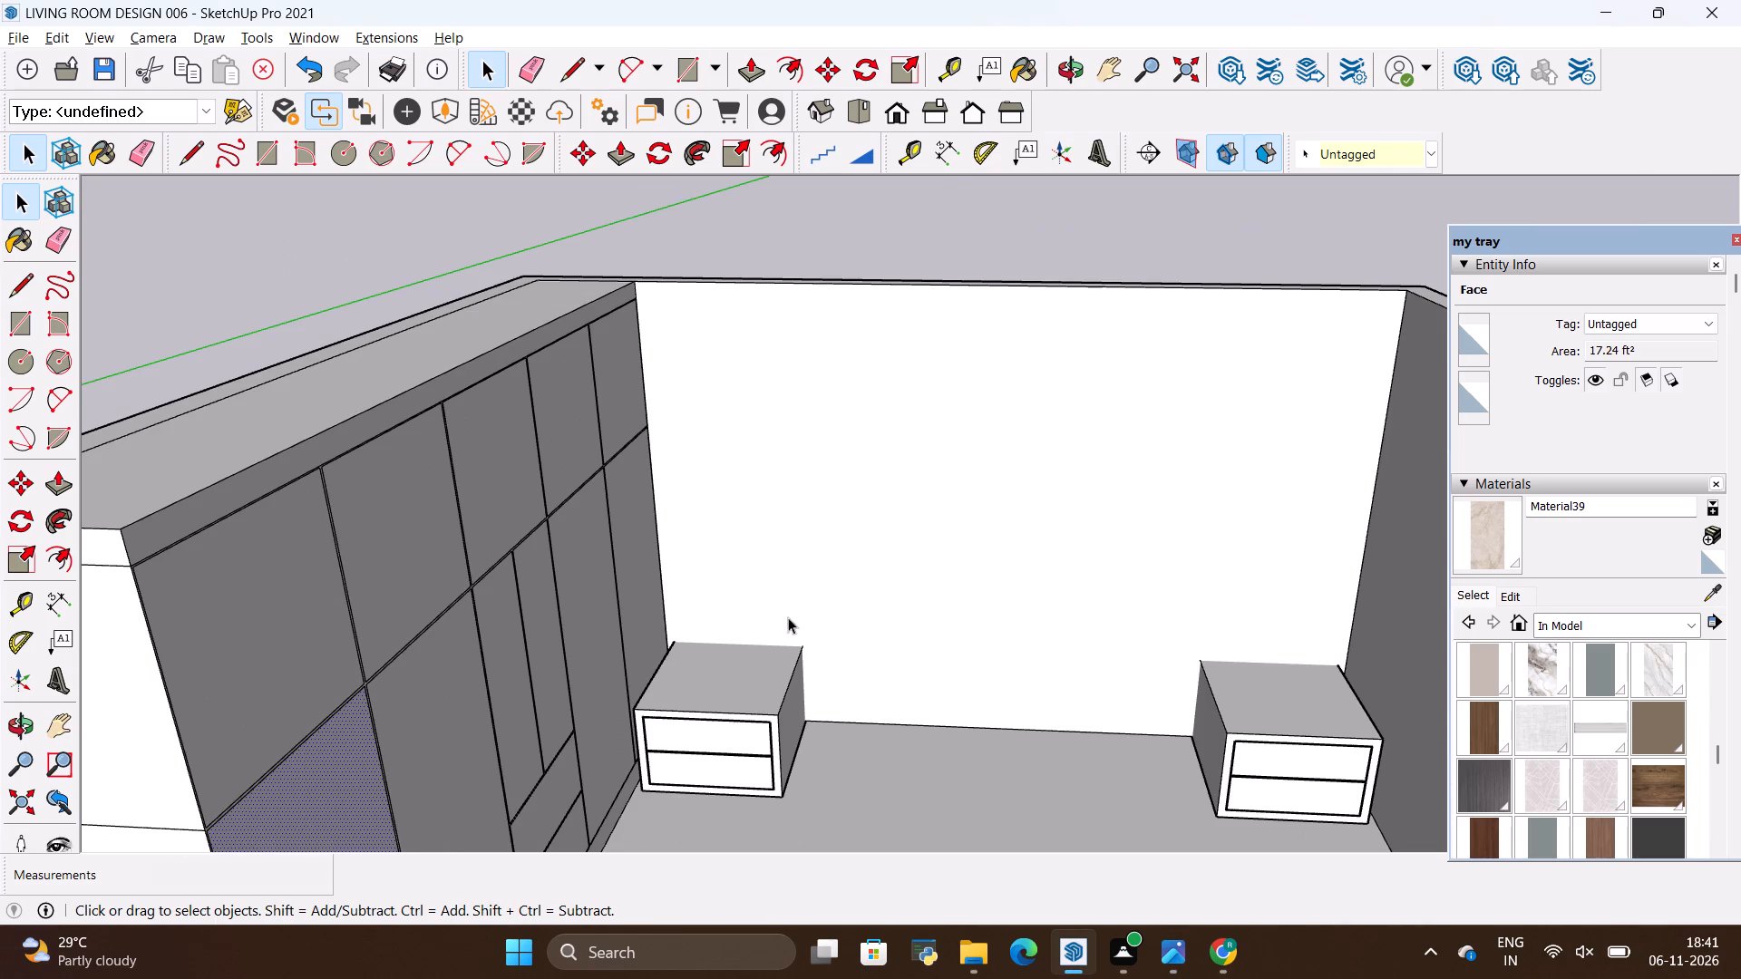
Move both drawer side units together a short distance forward, away from the back wall.
scroll(776, 629, "down", 4)
key("space")
left_click(749, 710)
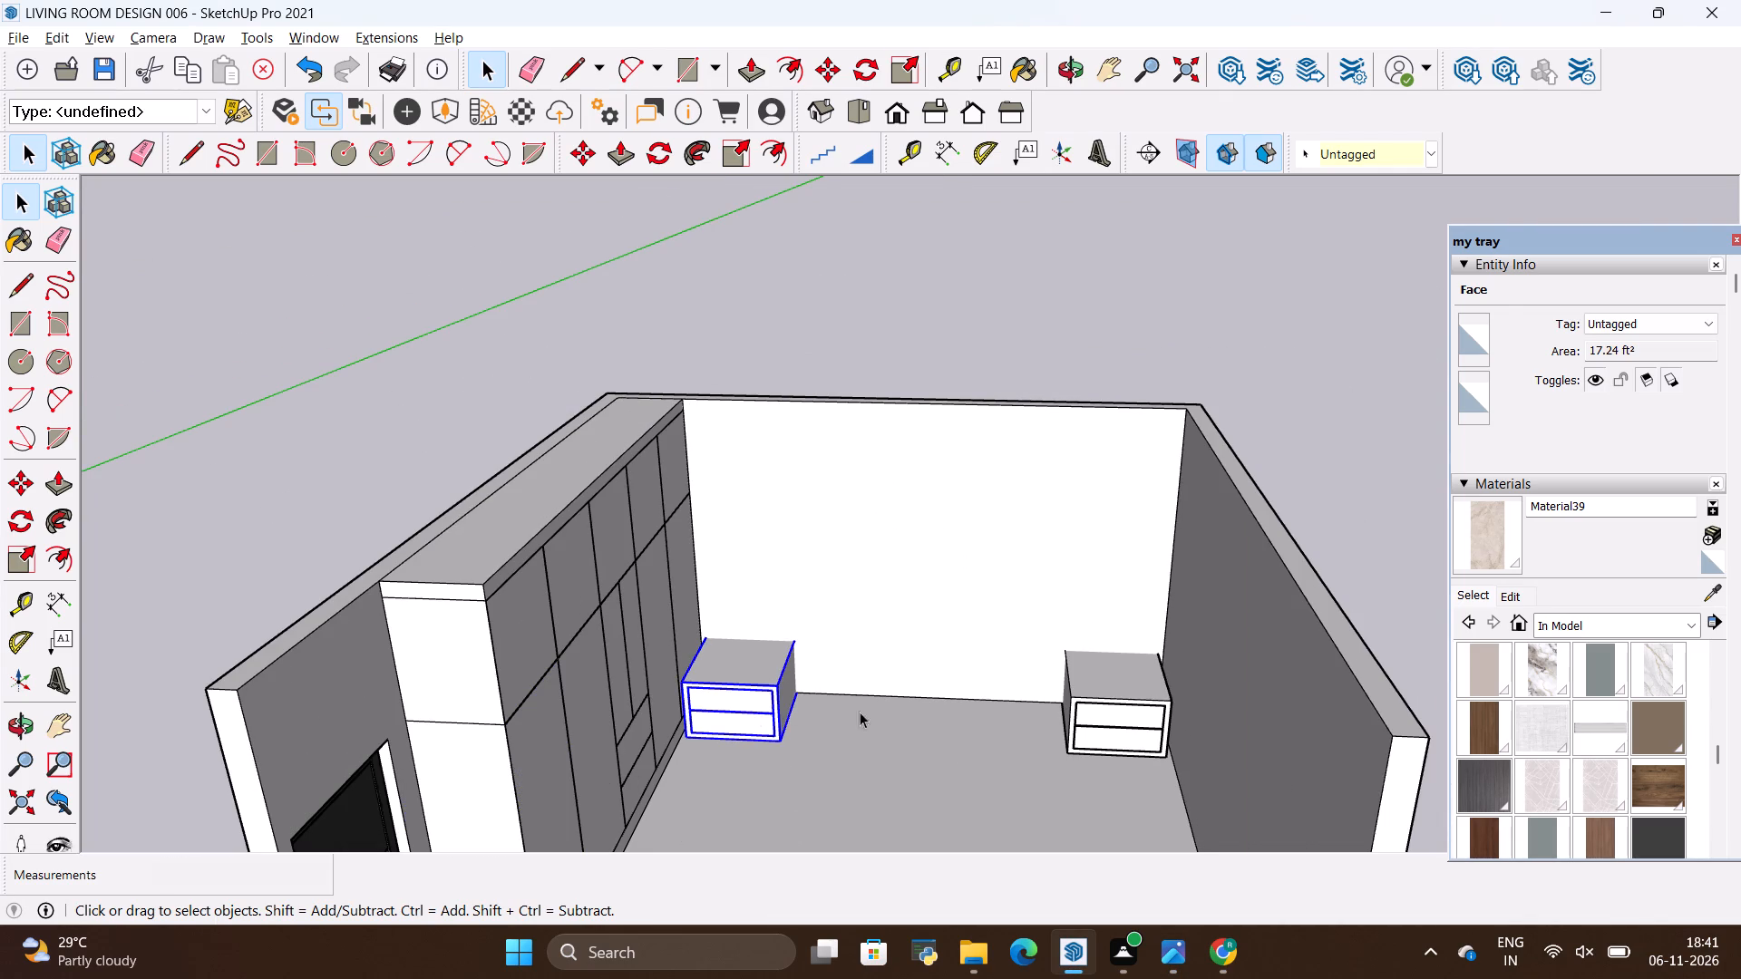
left_click(1128, 727, "ctrl")
key("m")
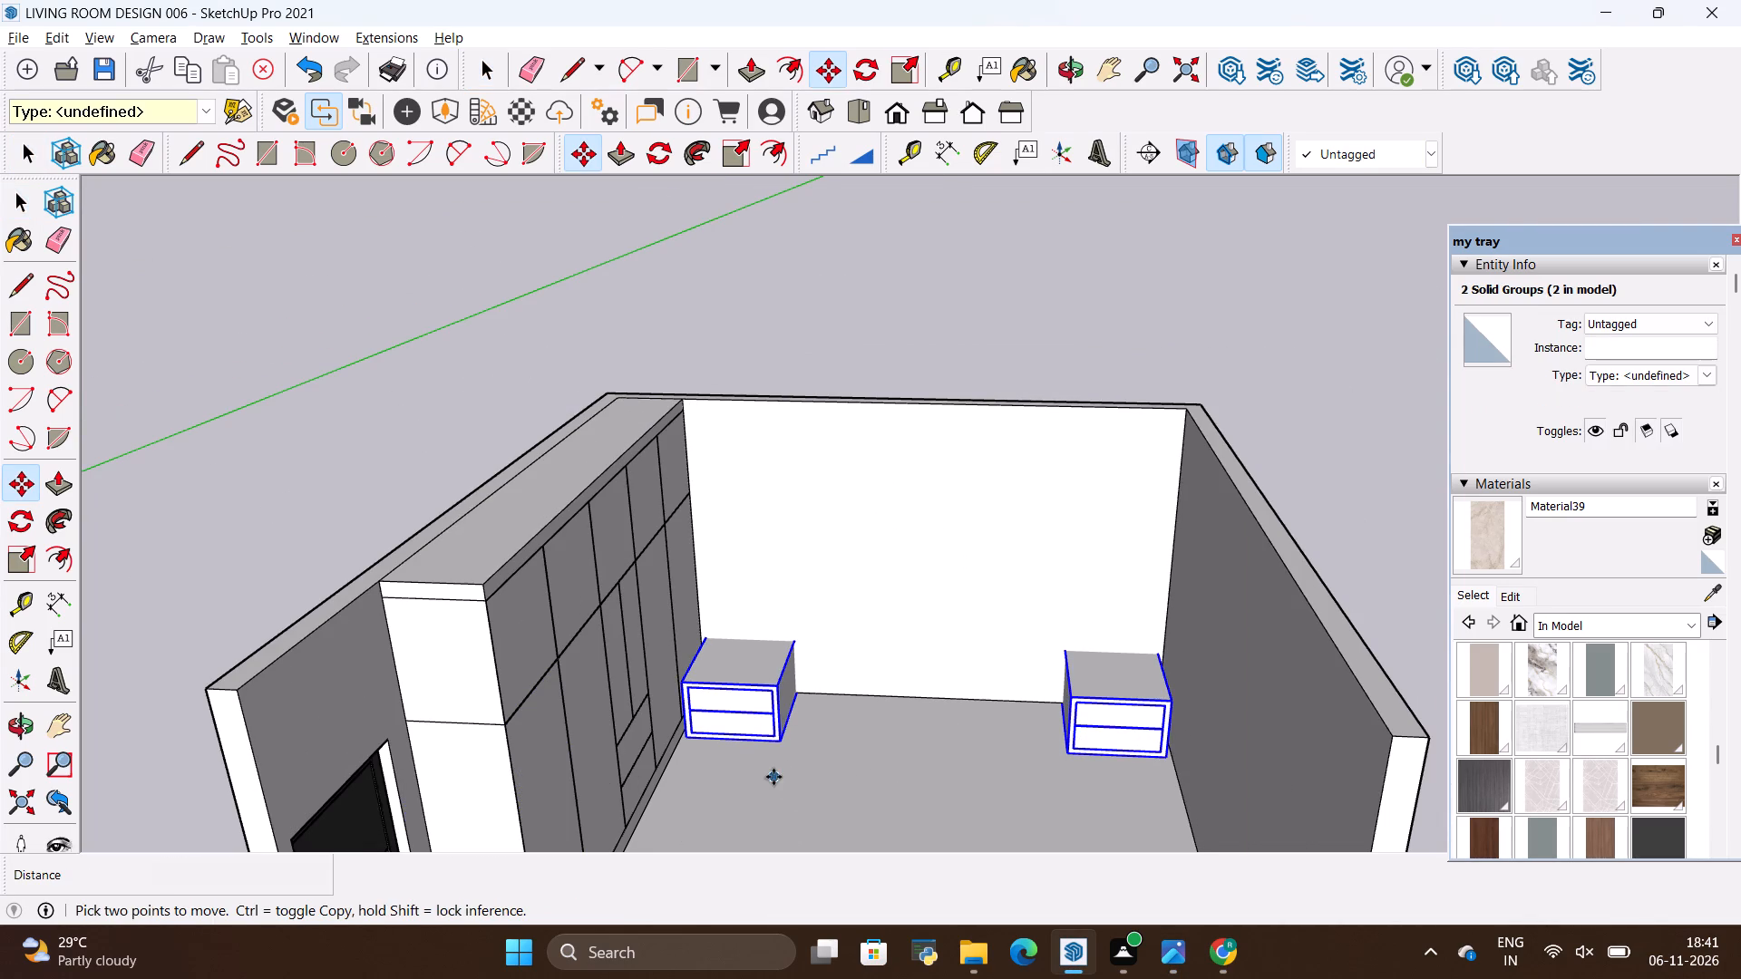
left_click(780, 748)
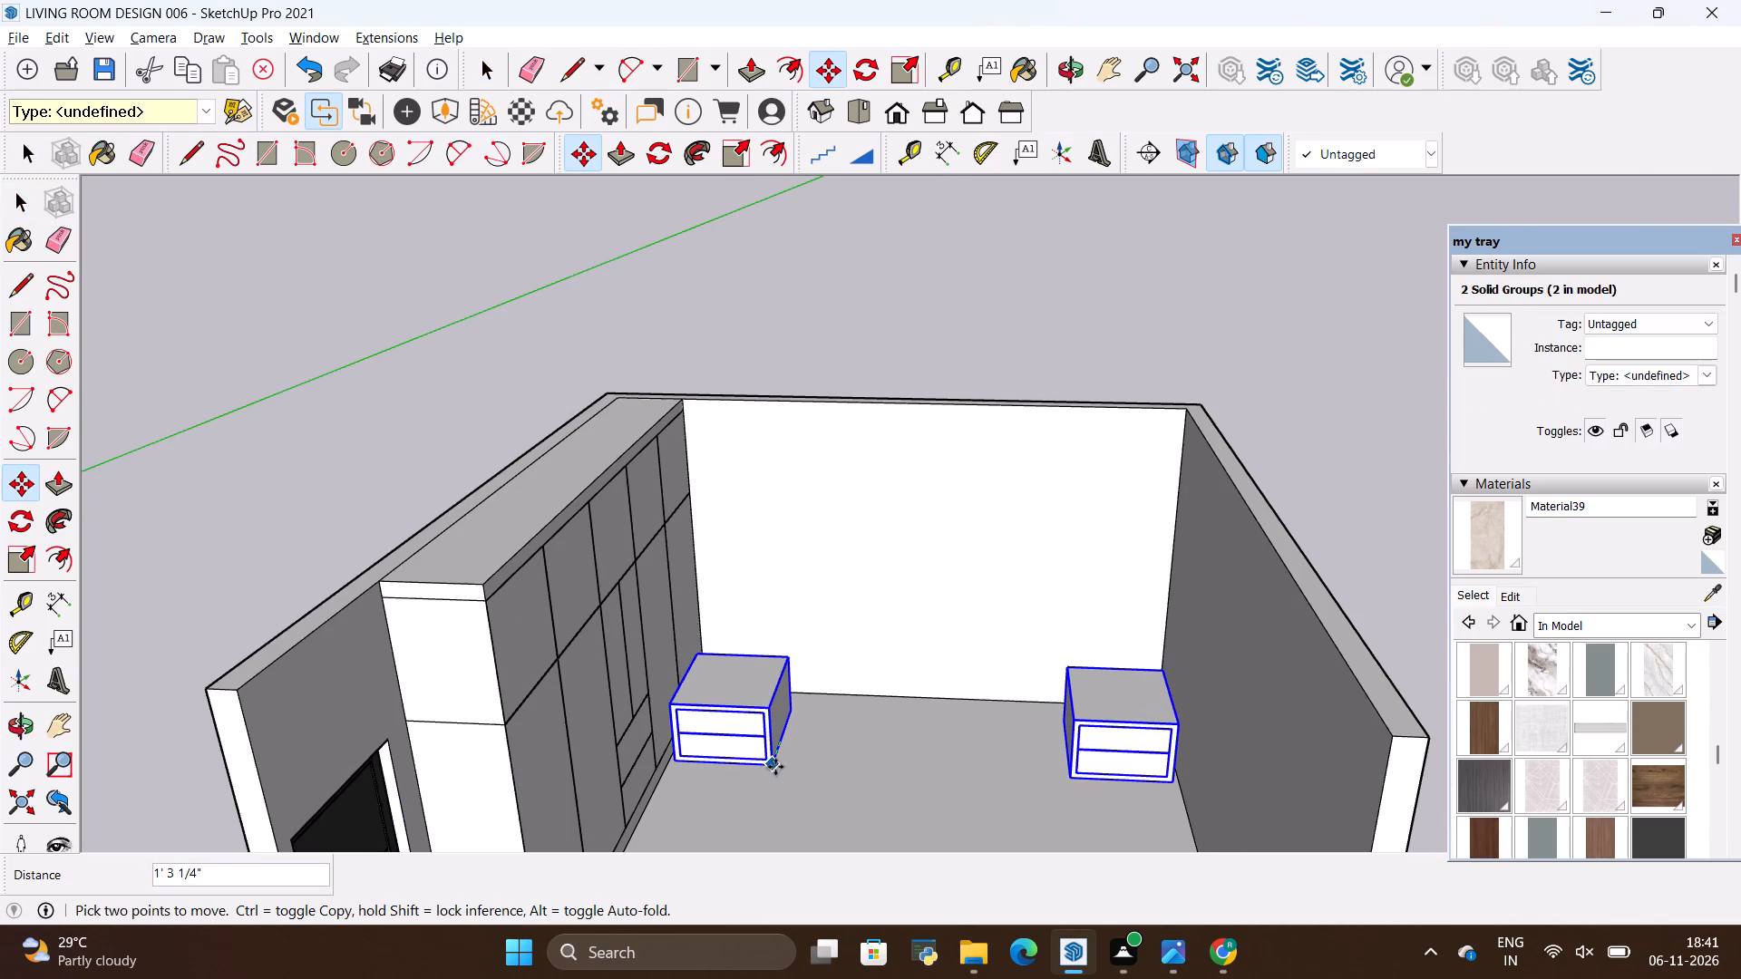
left_click(779, 761)
key("space")
left_click(890, 756)
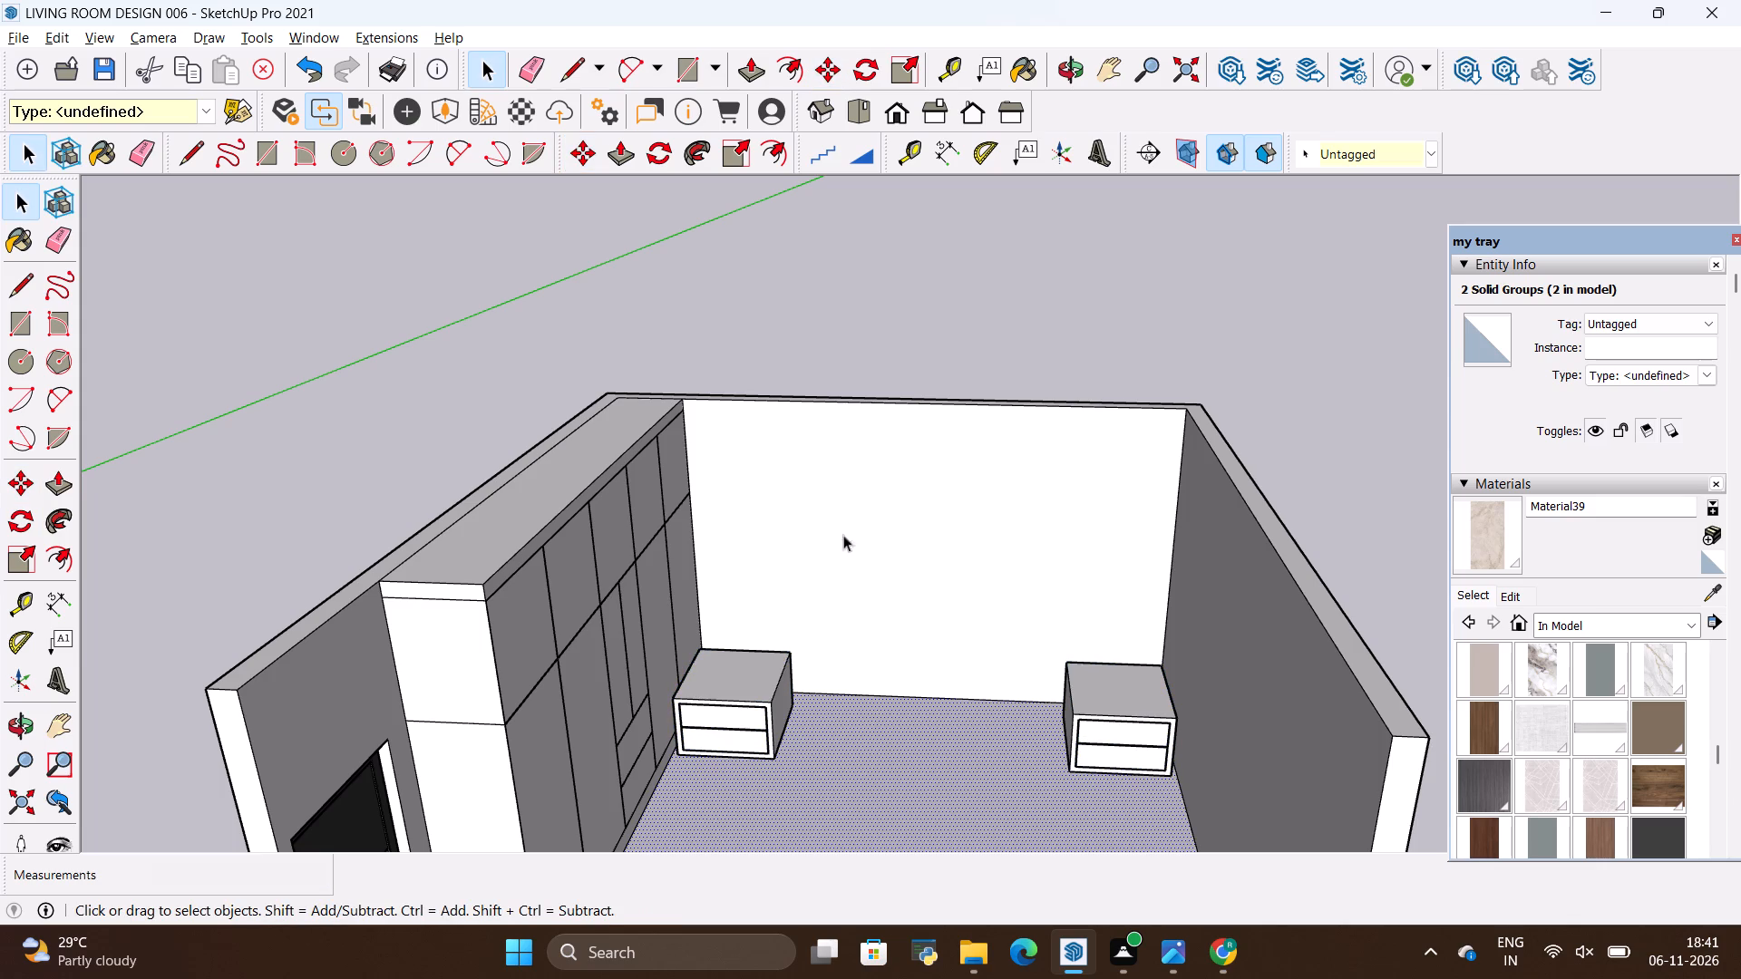
Place a vertical guide on the back wall, 3' from the wardrobe's front edge.
key("alt+Tab")
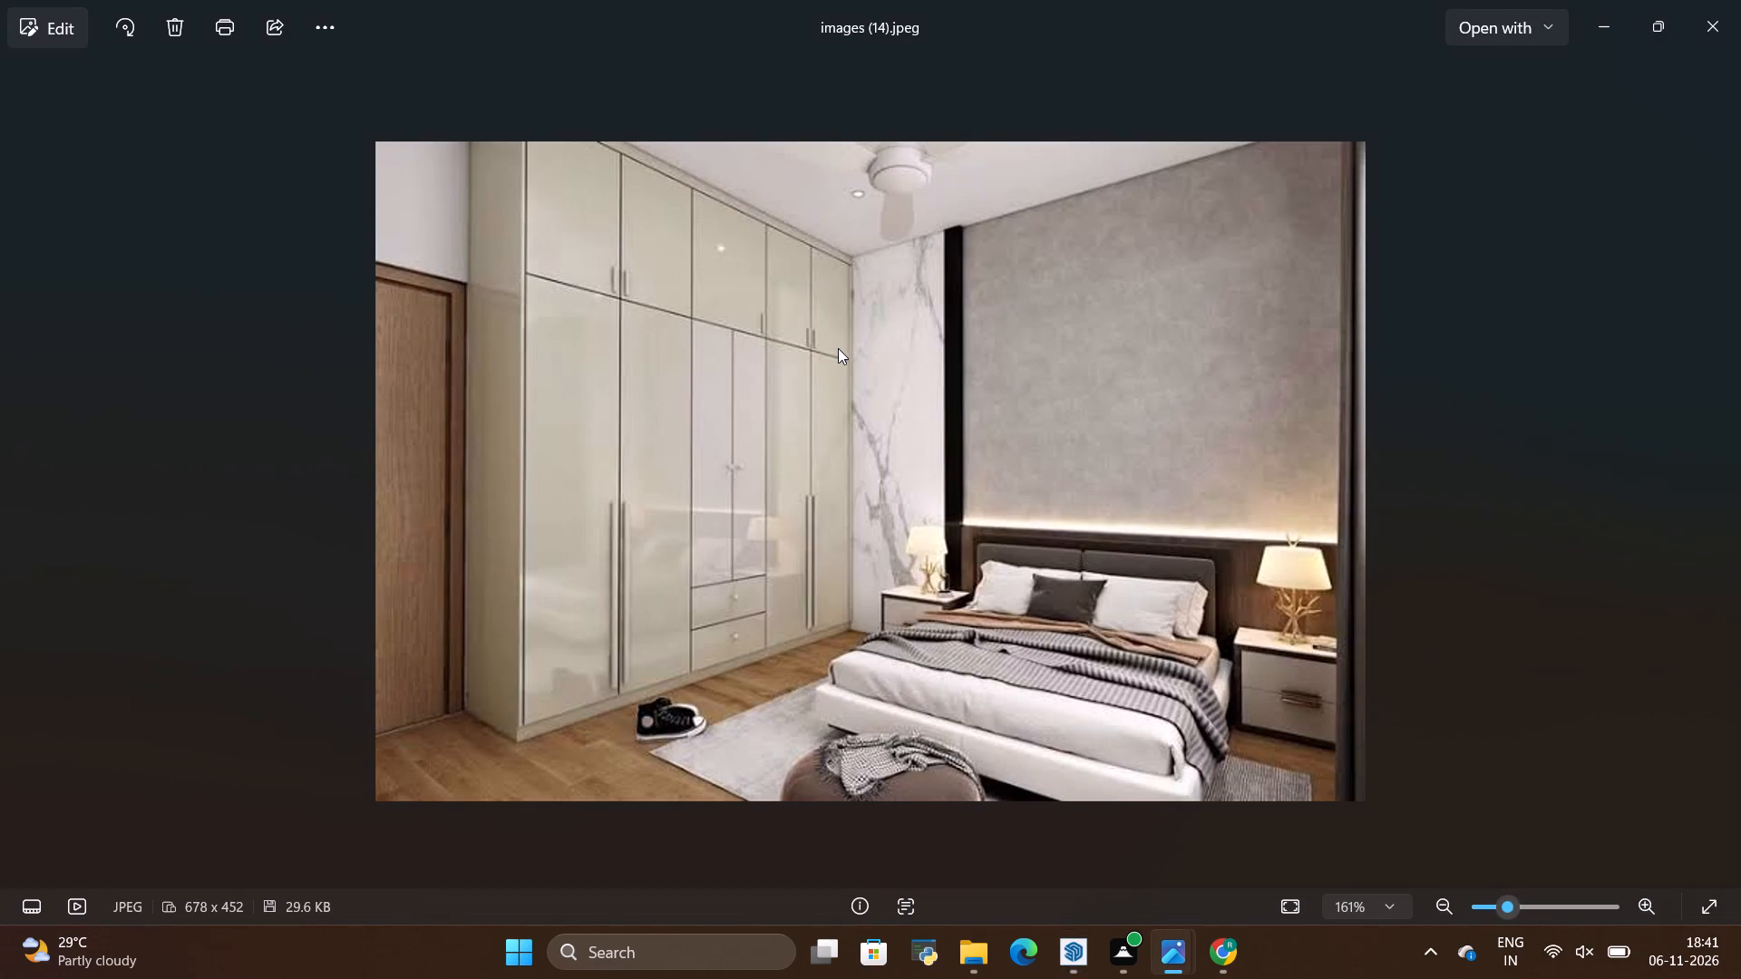
key("alt+Tab")
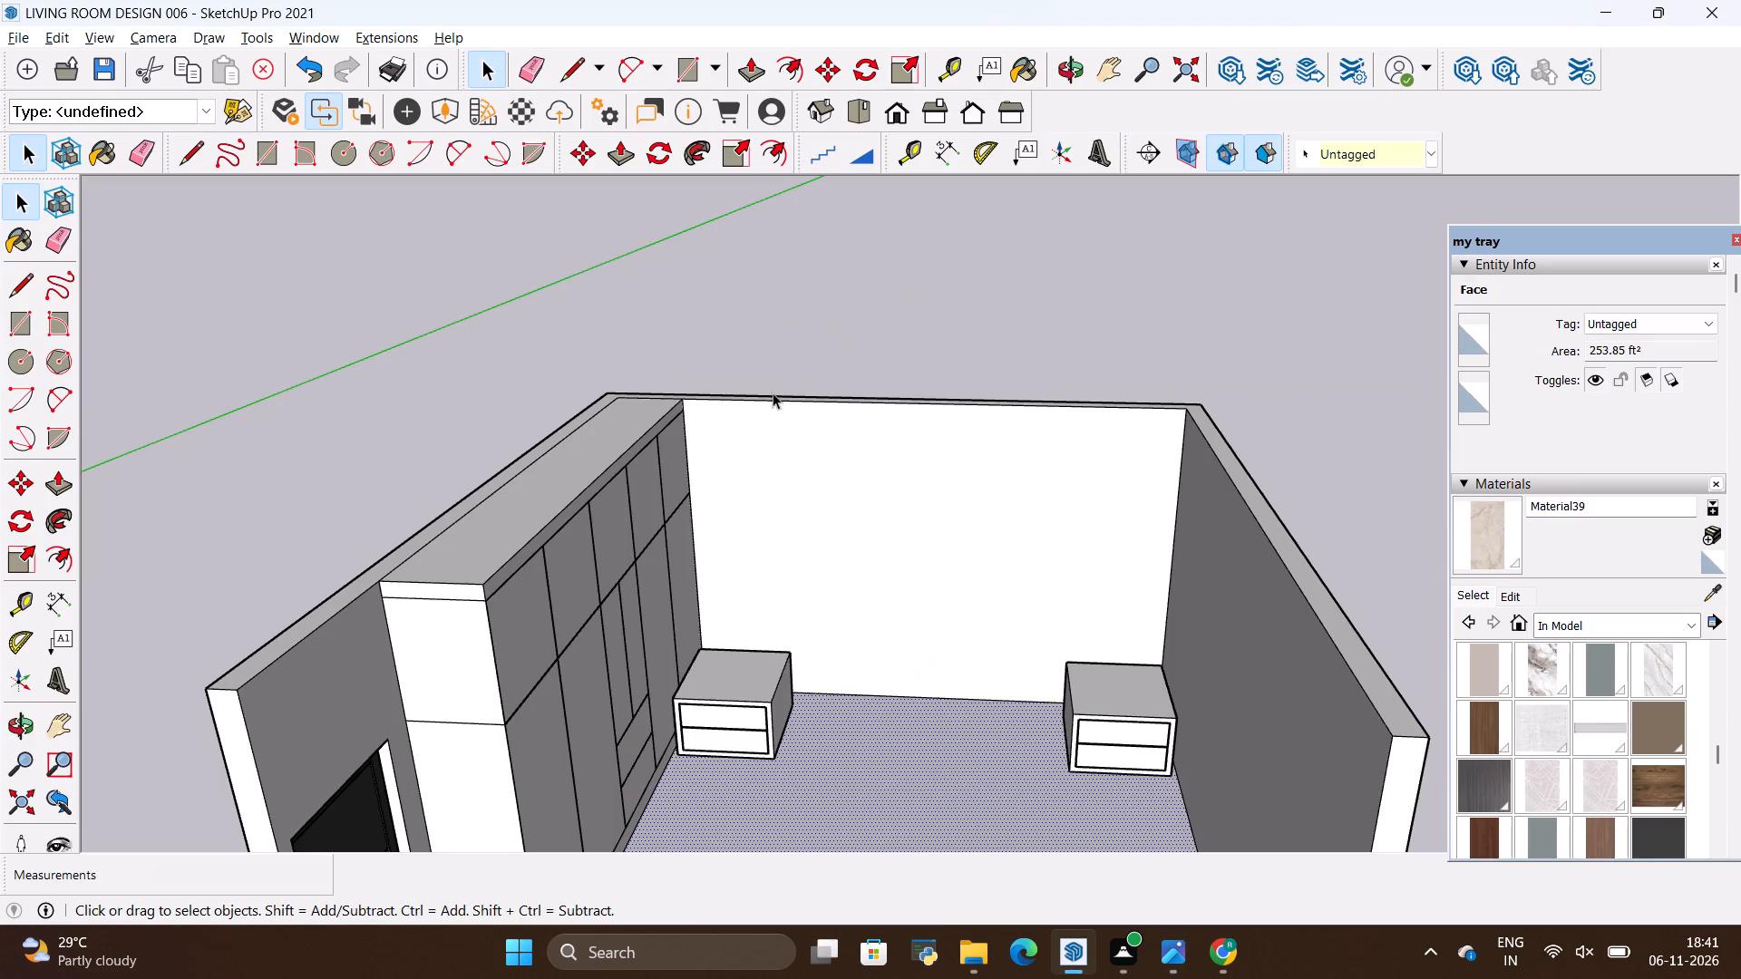
scroll(741, 404, "up", 18)
scroll(598, 413, "down", 8)
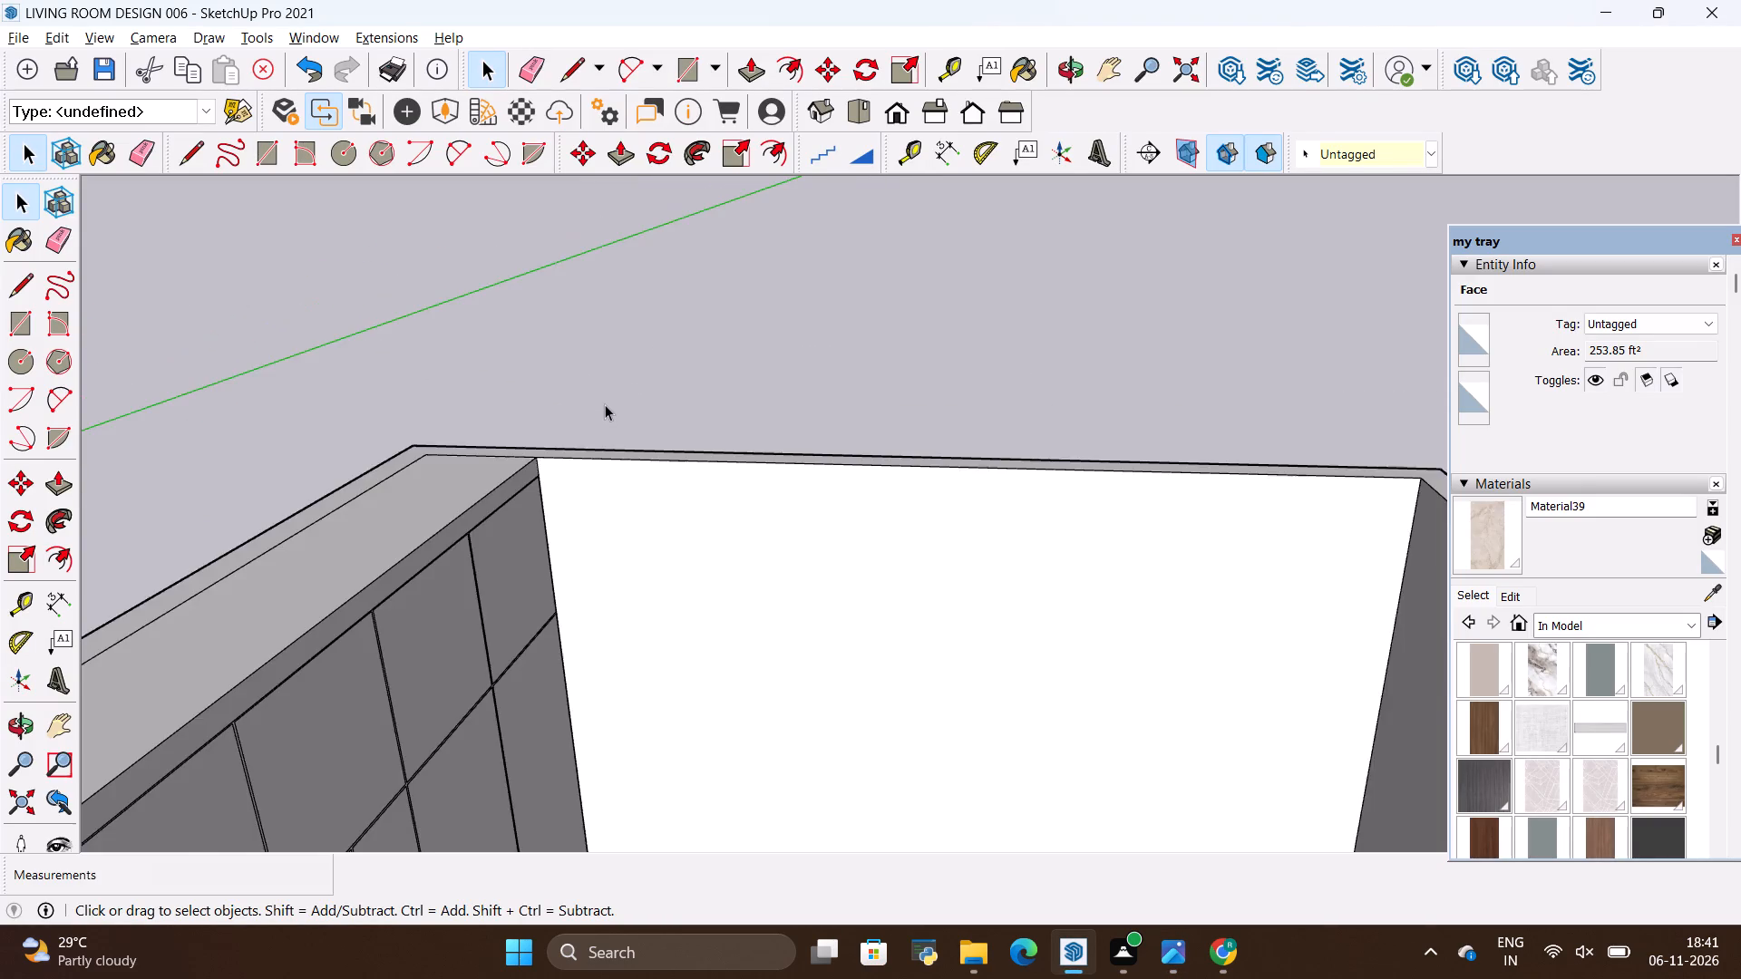
scroll(605, 404, "down", 6)
scroll(601, 417, "up", 6)
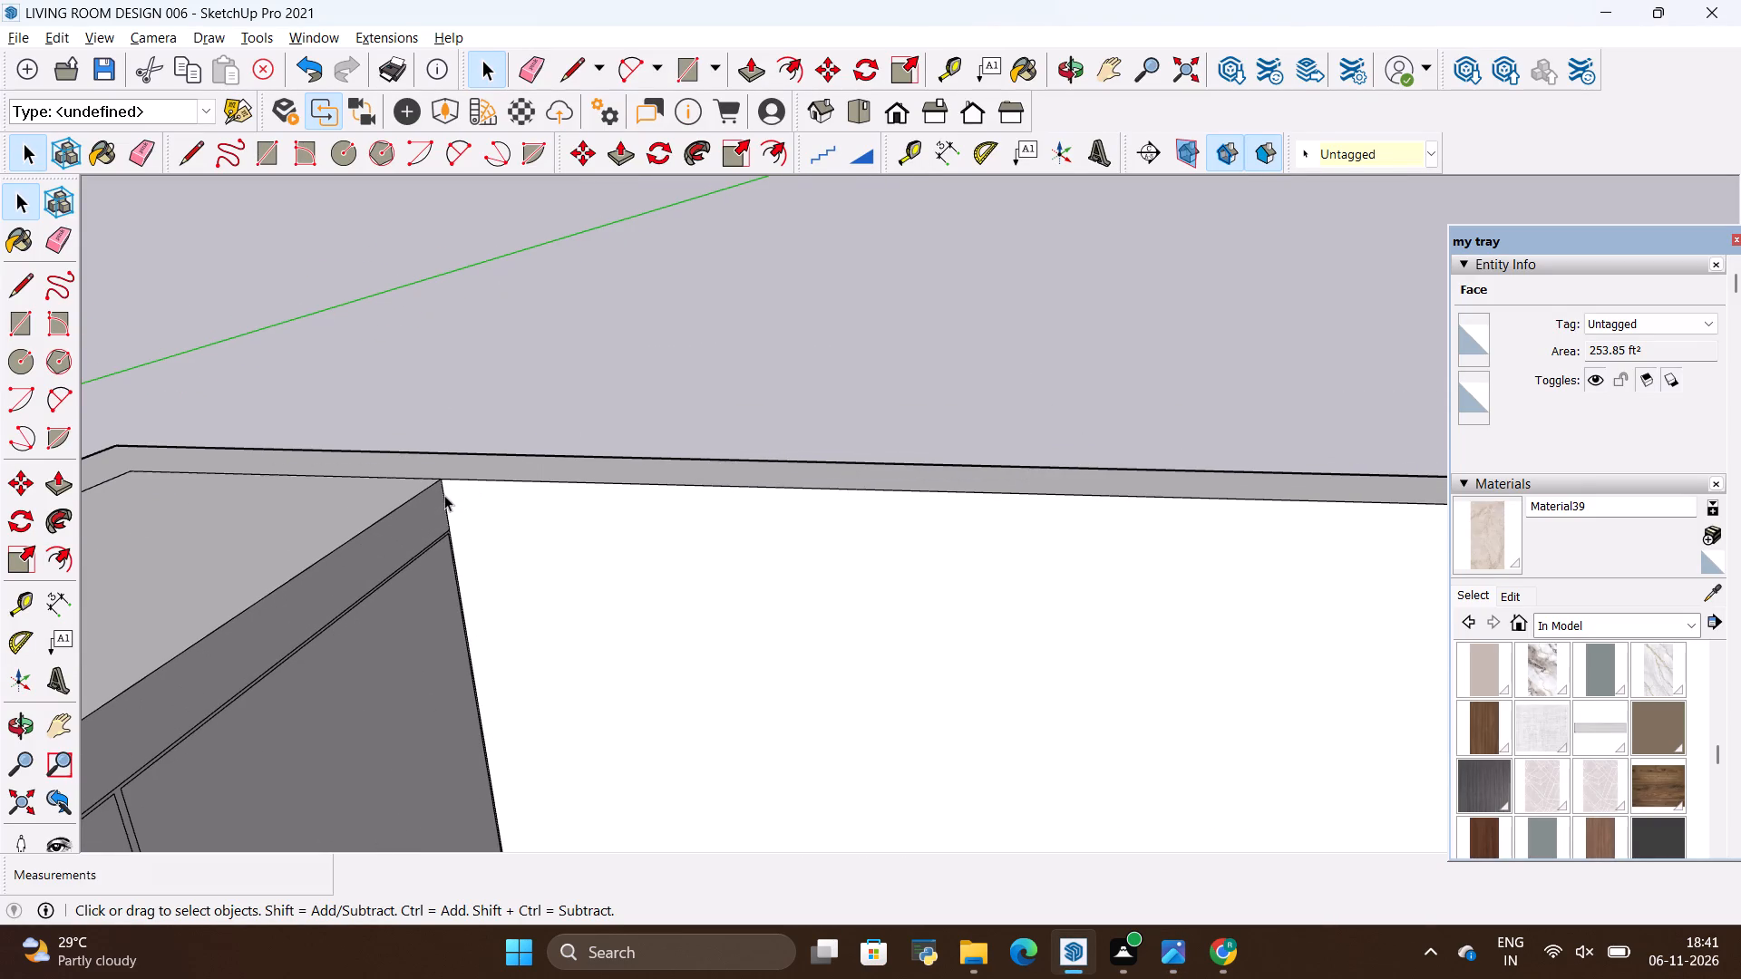
key("t")
left_click(445, 495)
scroll(775, 539, "down", 18)
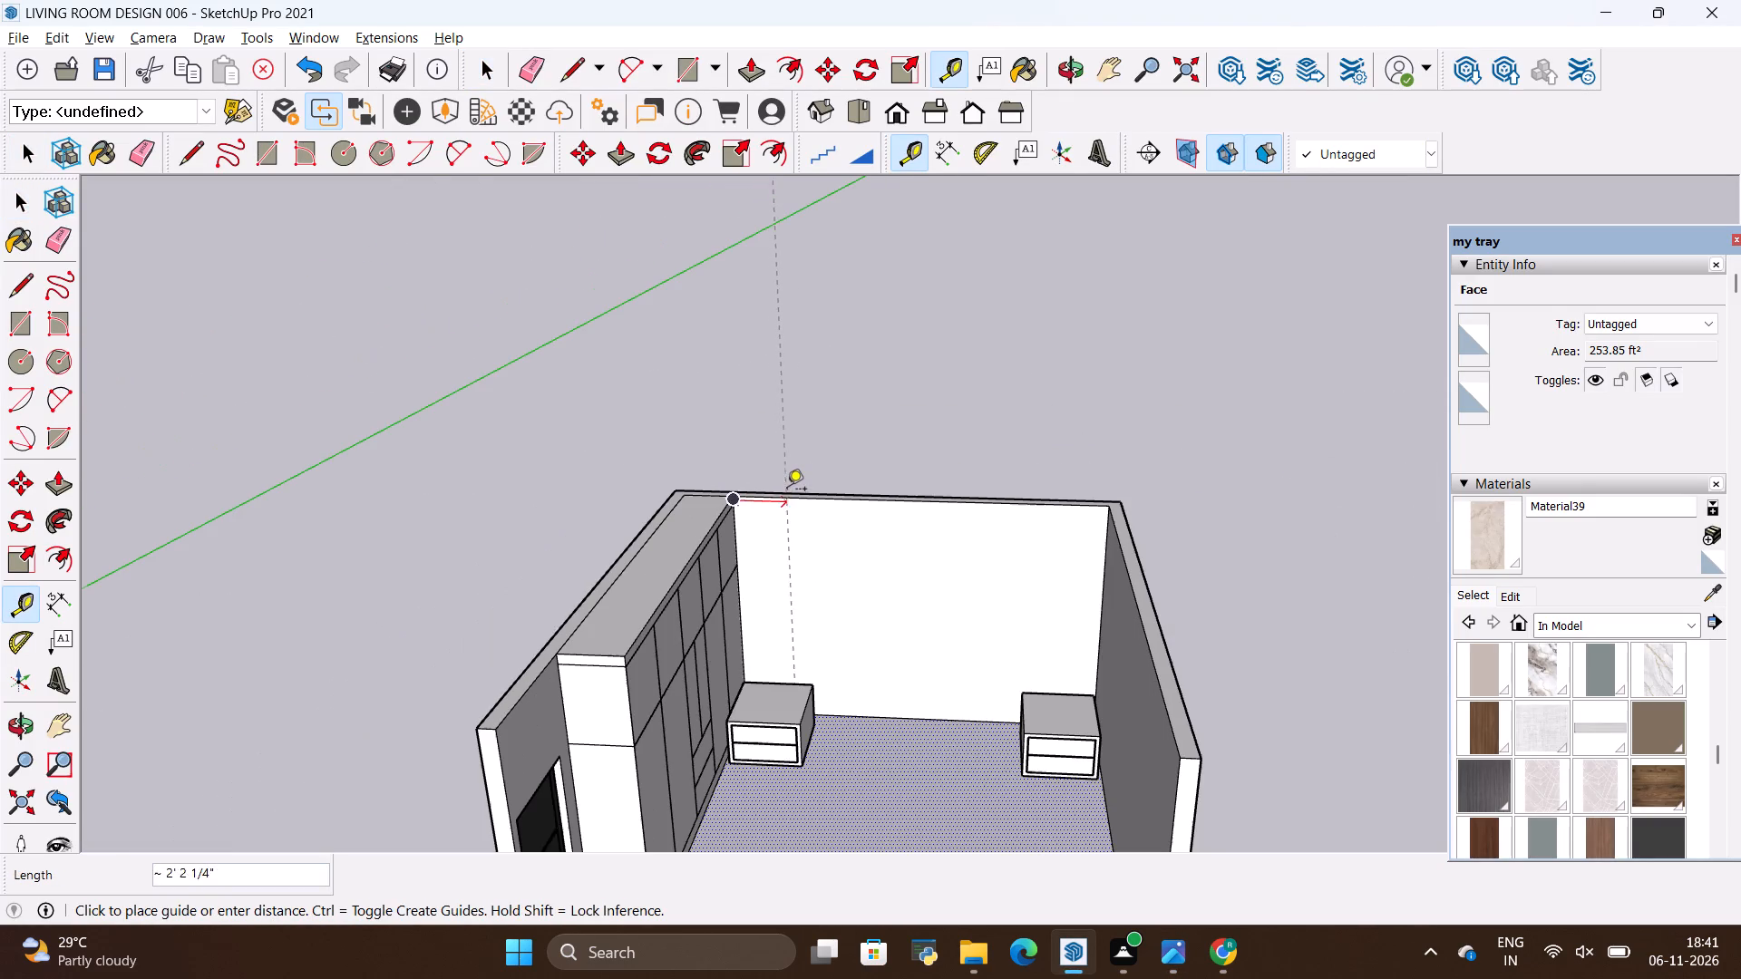
key("alt+Tab")
key("alt+Tab")
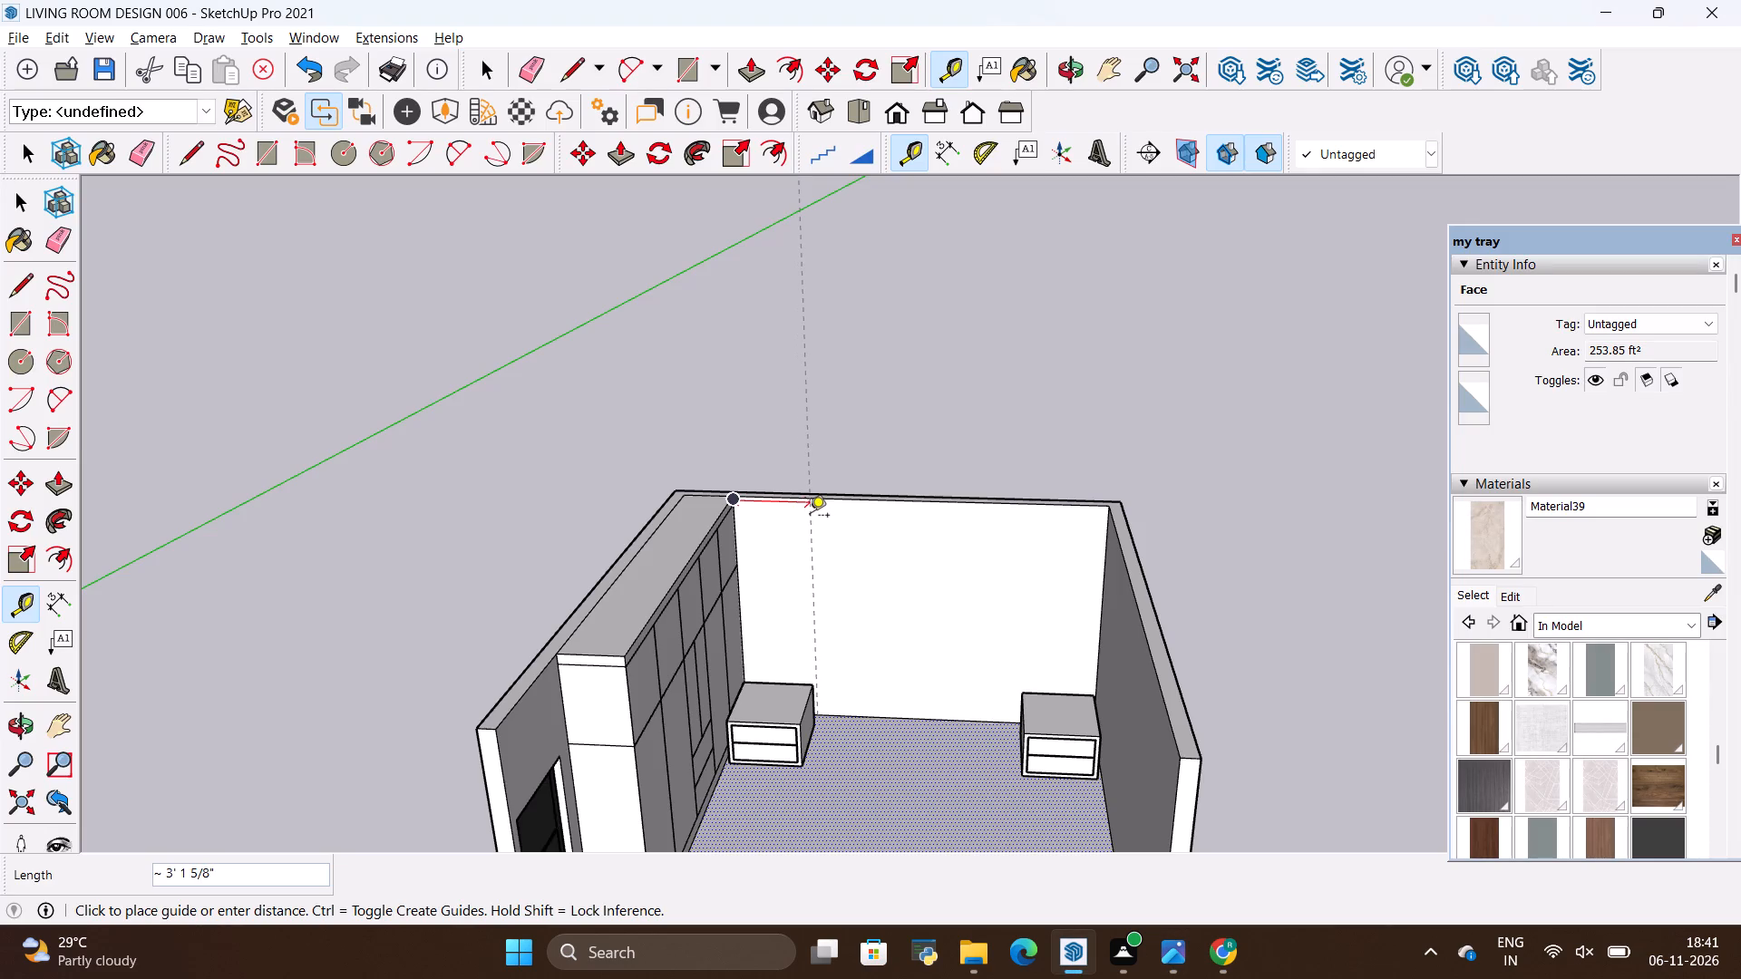
key("BackSpace")
type("3'")
key("Return")
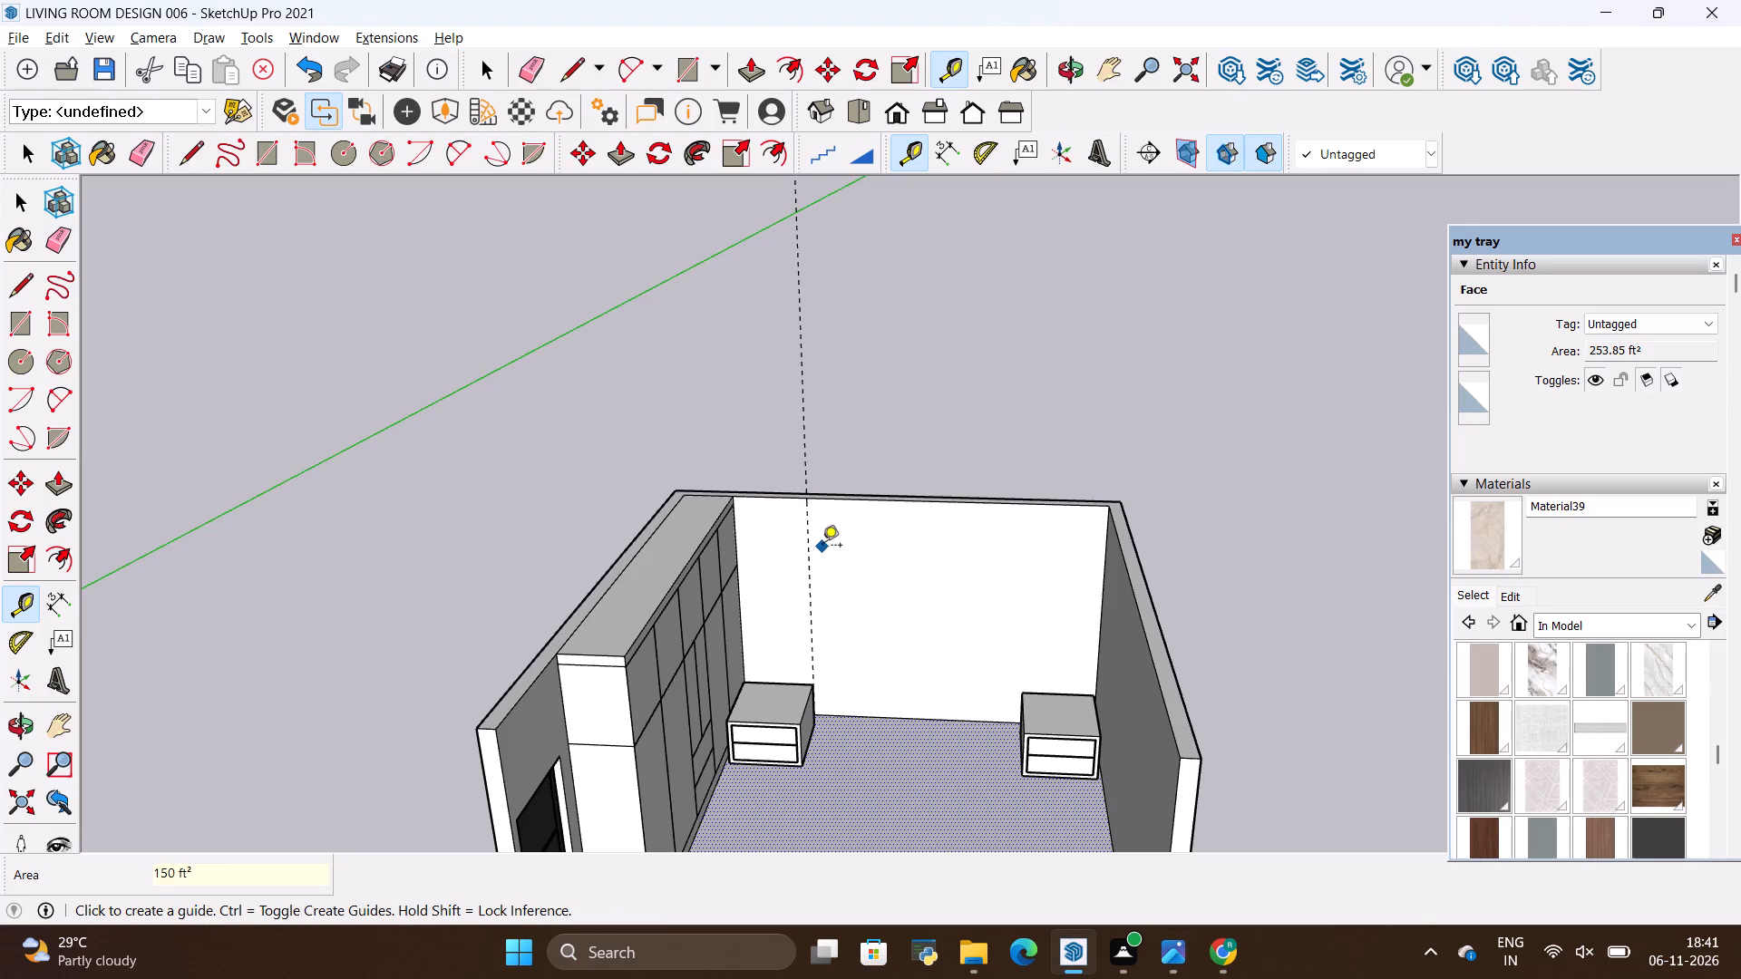
Draw a full-height rectangle on the back wall, from the guide's base to the wardrobe's top corner.
key("alt+Tab")
key("alt+Tab")
scroll(875, 623, "up", 16)
key("r")
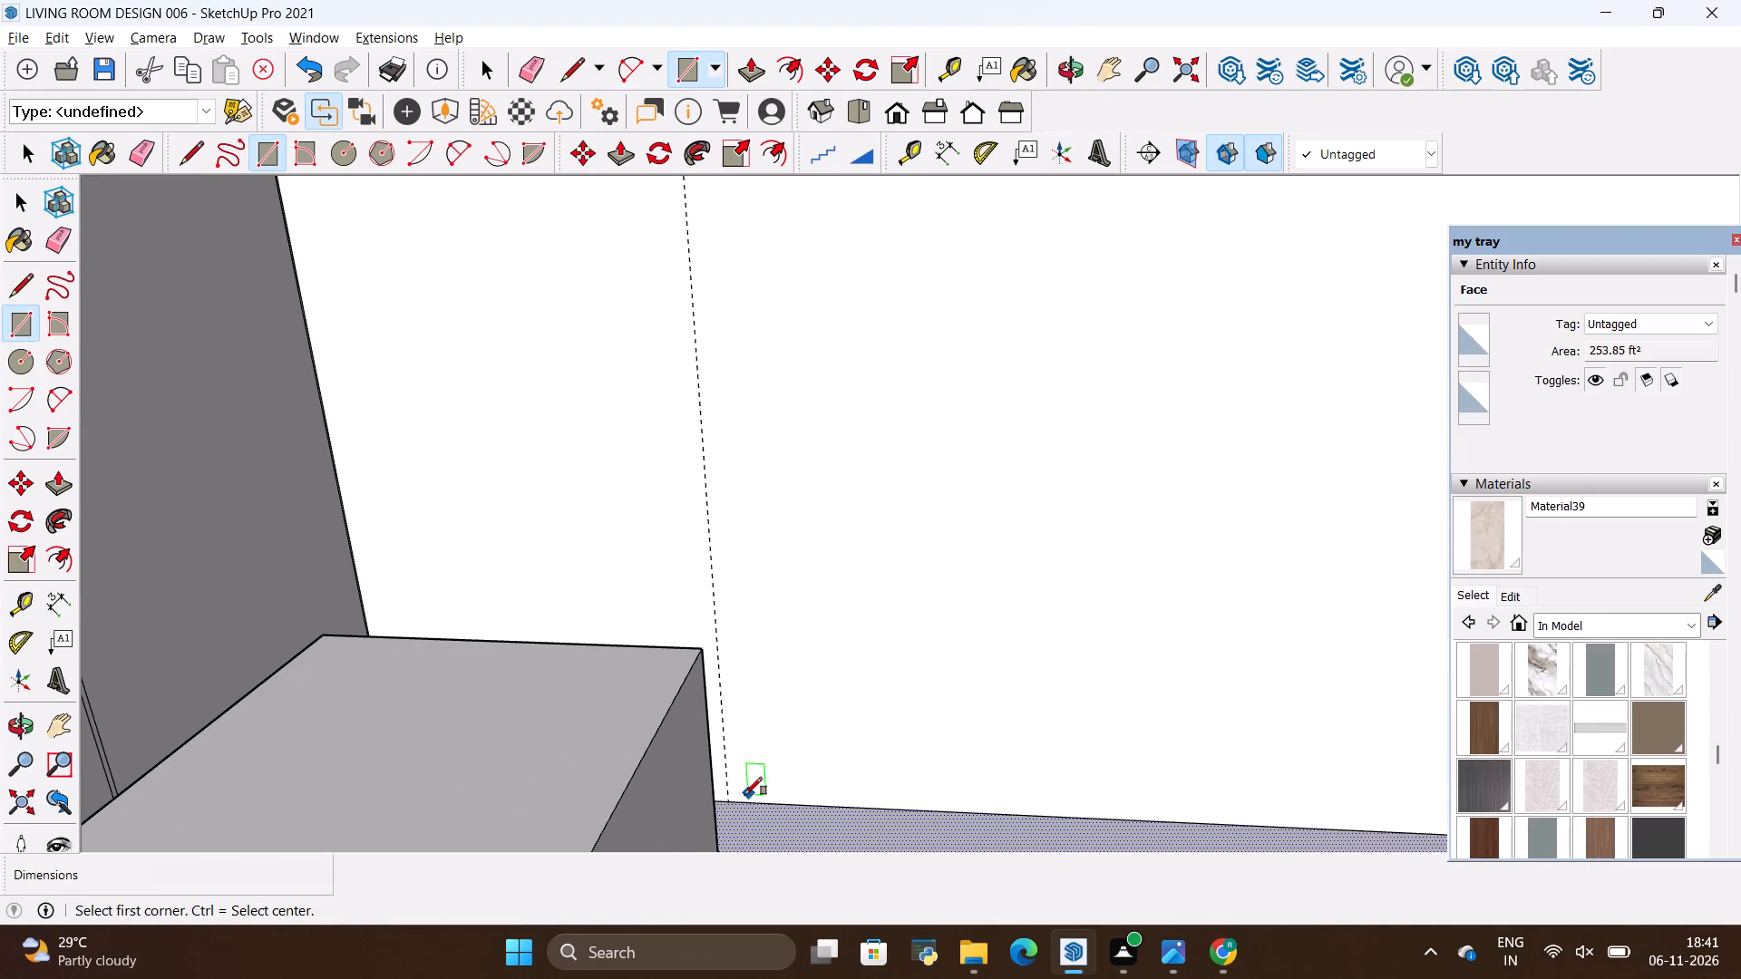
left_click(726, 804)
scroll(849, 806, "down", 9)
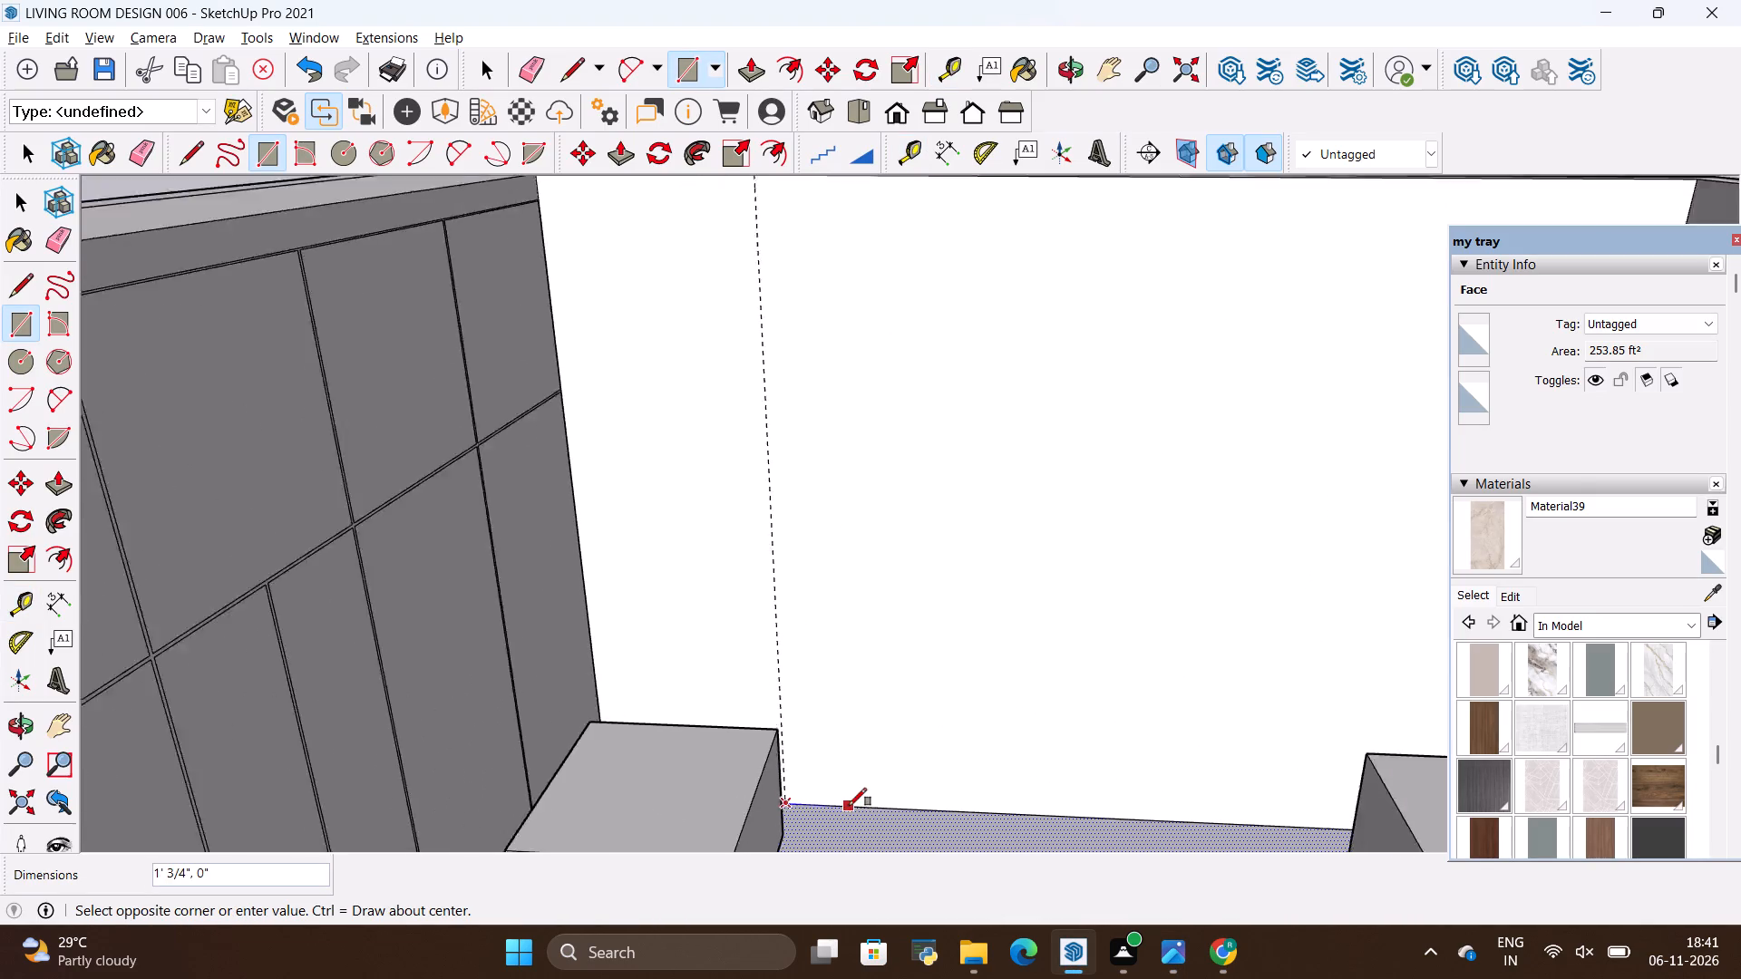
scroll(849, 806, "down", 3)
left_click(668, 442)
key("space")
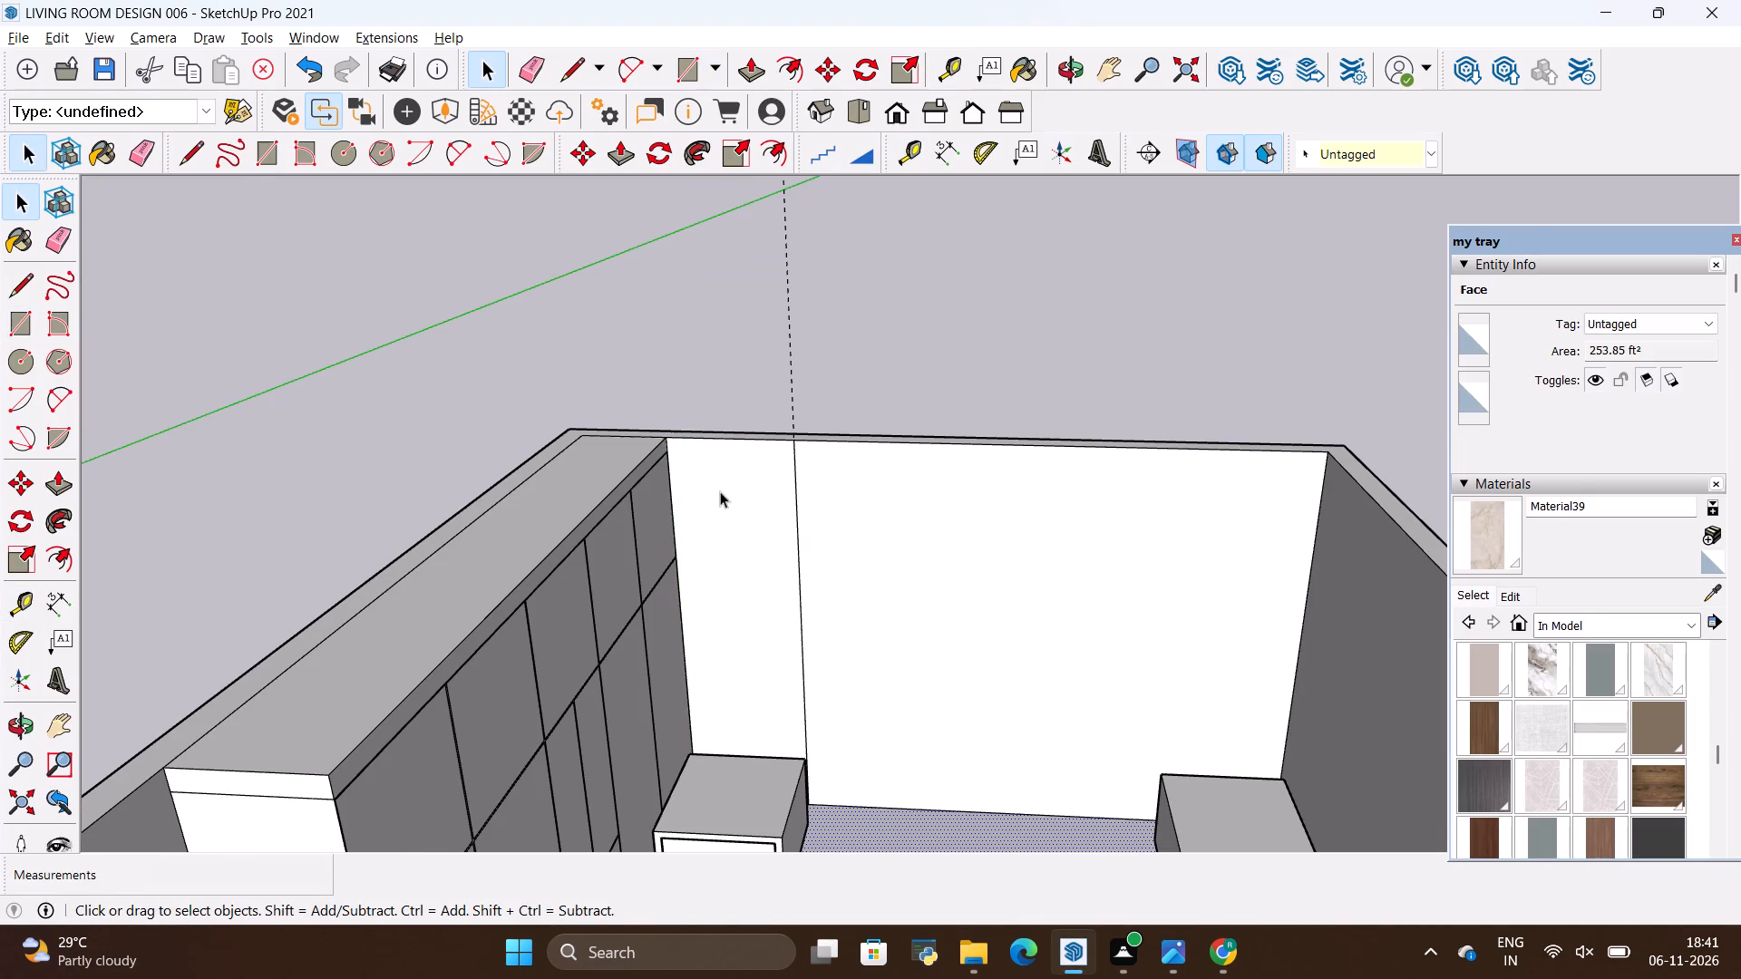
Push/Pull the narrow back-wall strip beside the wardrobe by 1".
left_click(727, 499)
key("alt+Tab")
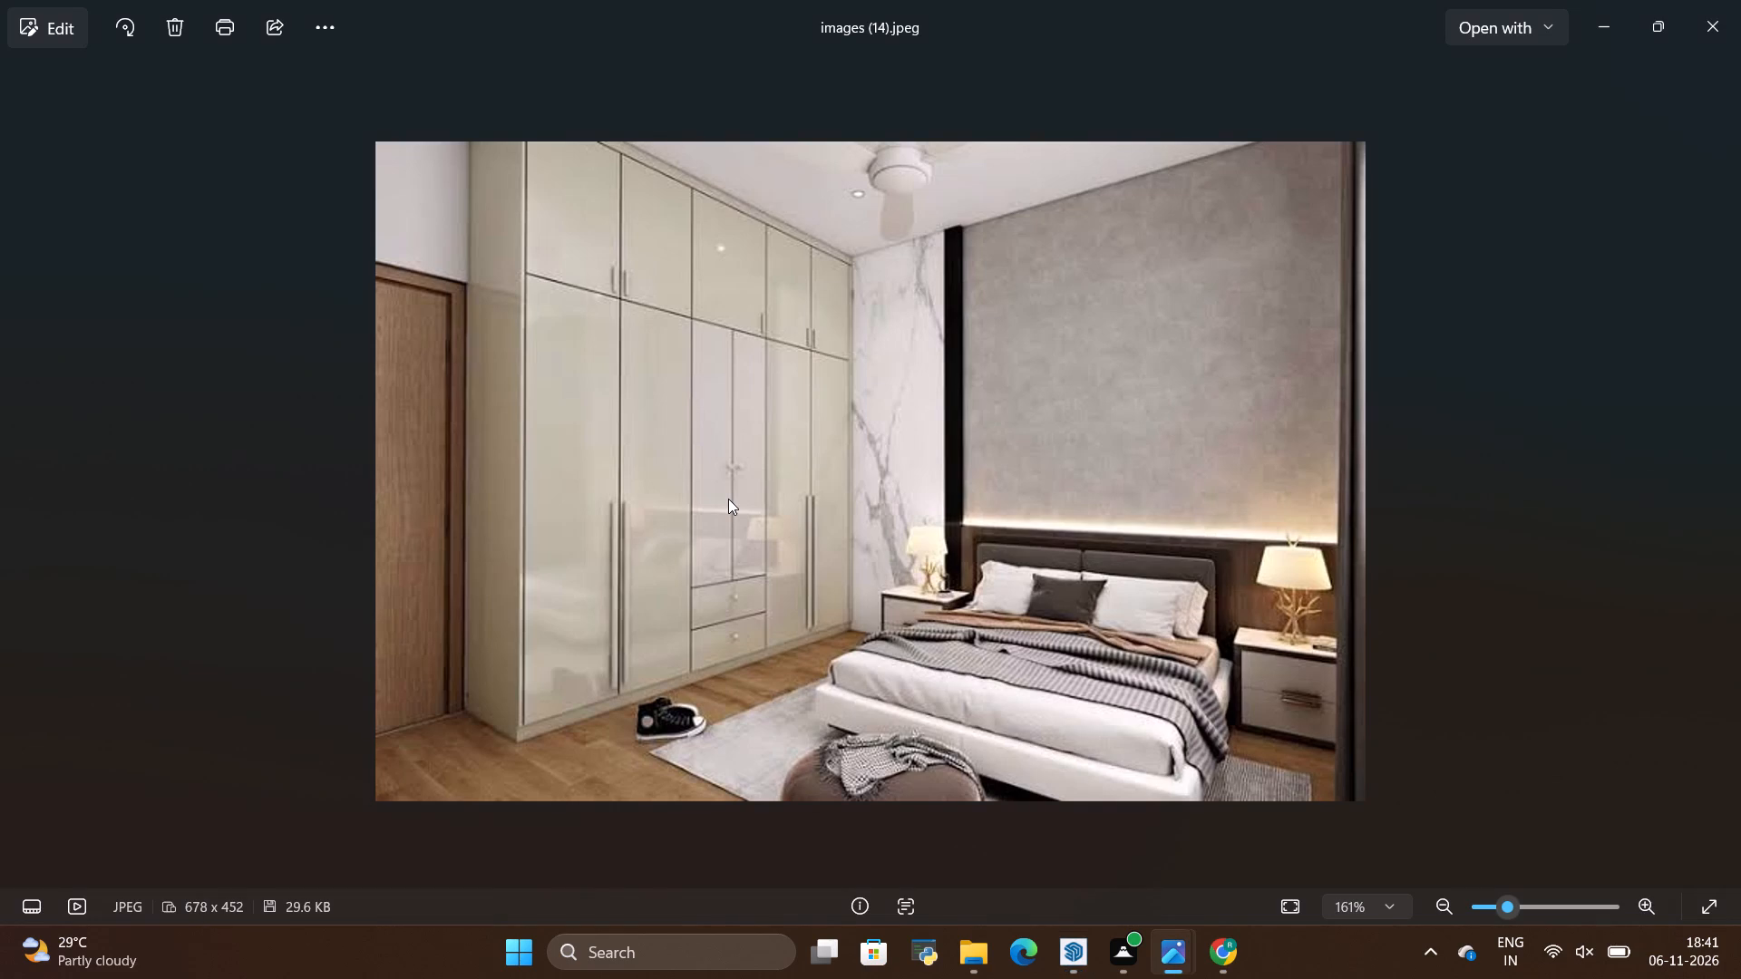
key("alt+Tab")
scroll(739, 464, "up", 4)
key("alt+Tab")
scroll(996, 283, "up", 4)
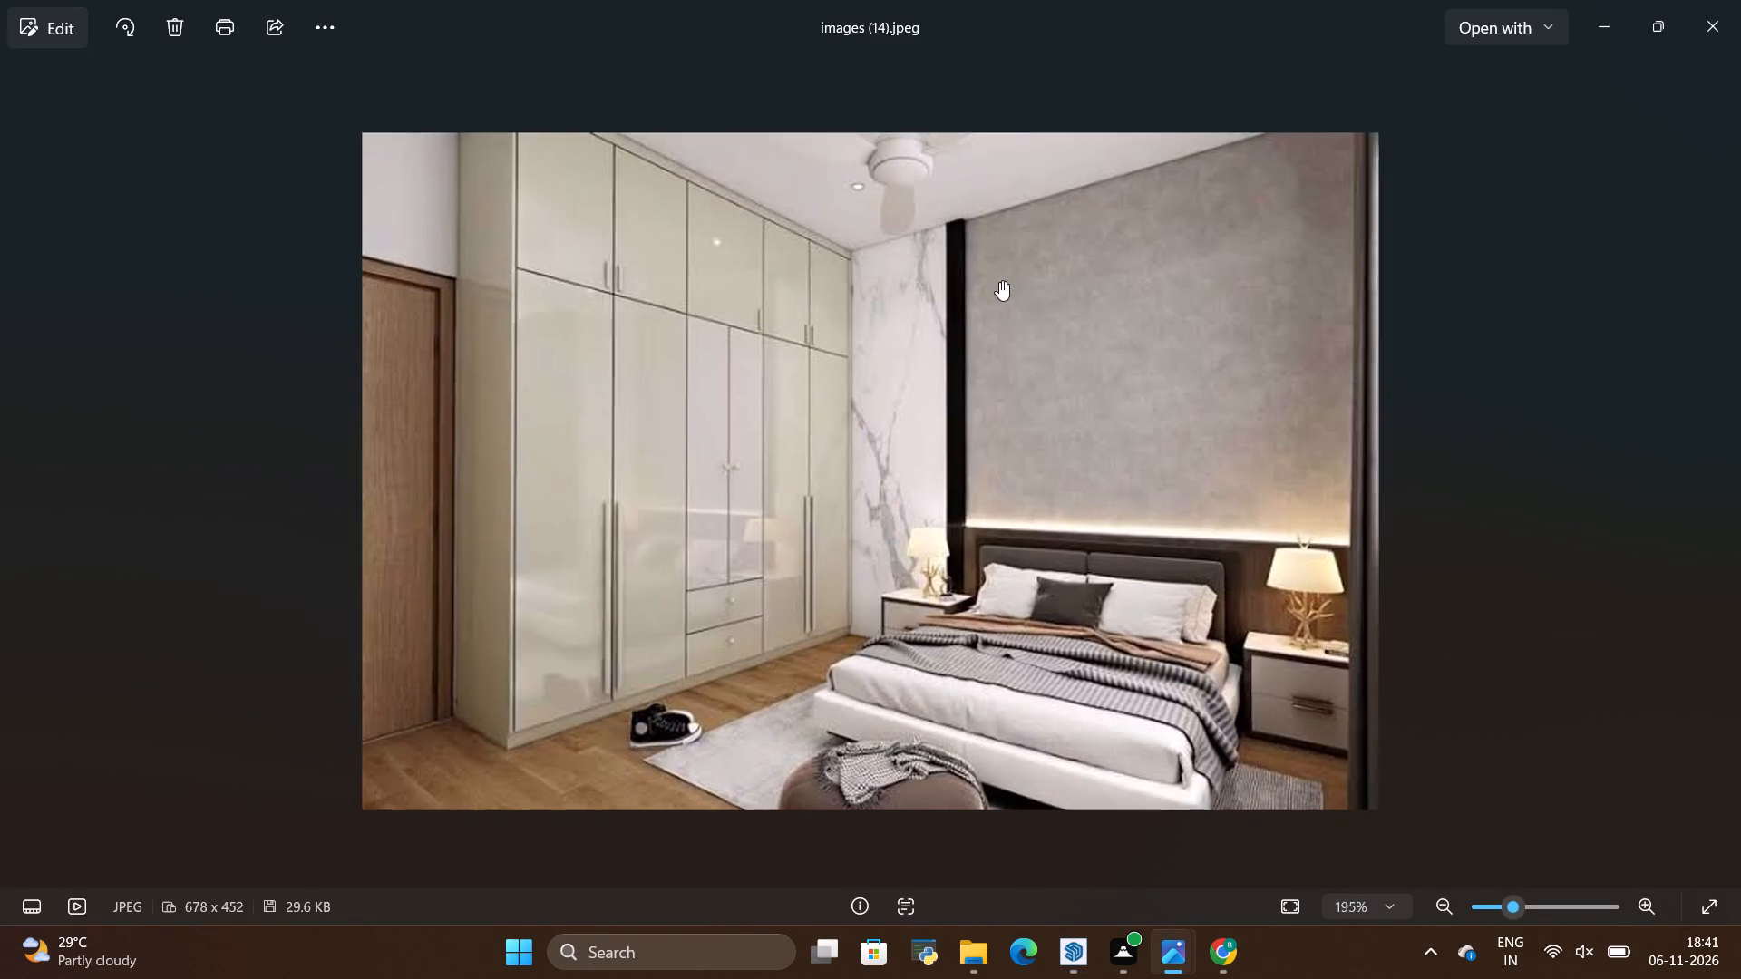
key("alt+Tab")
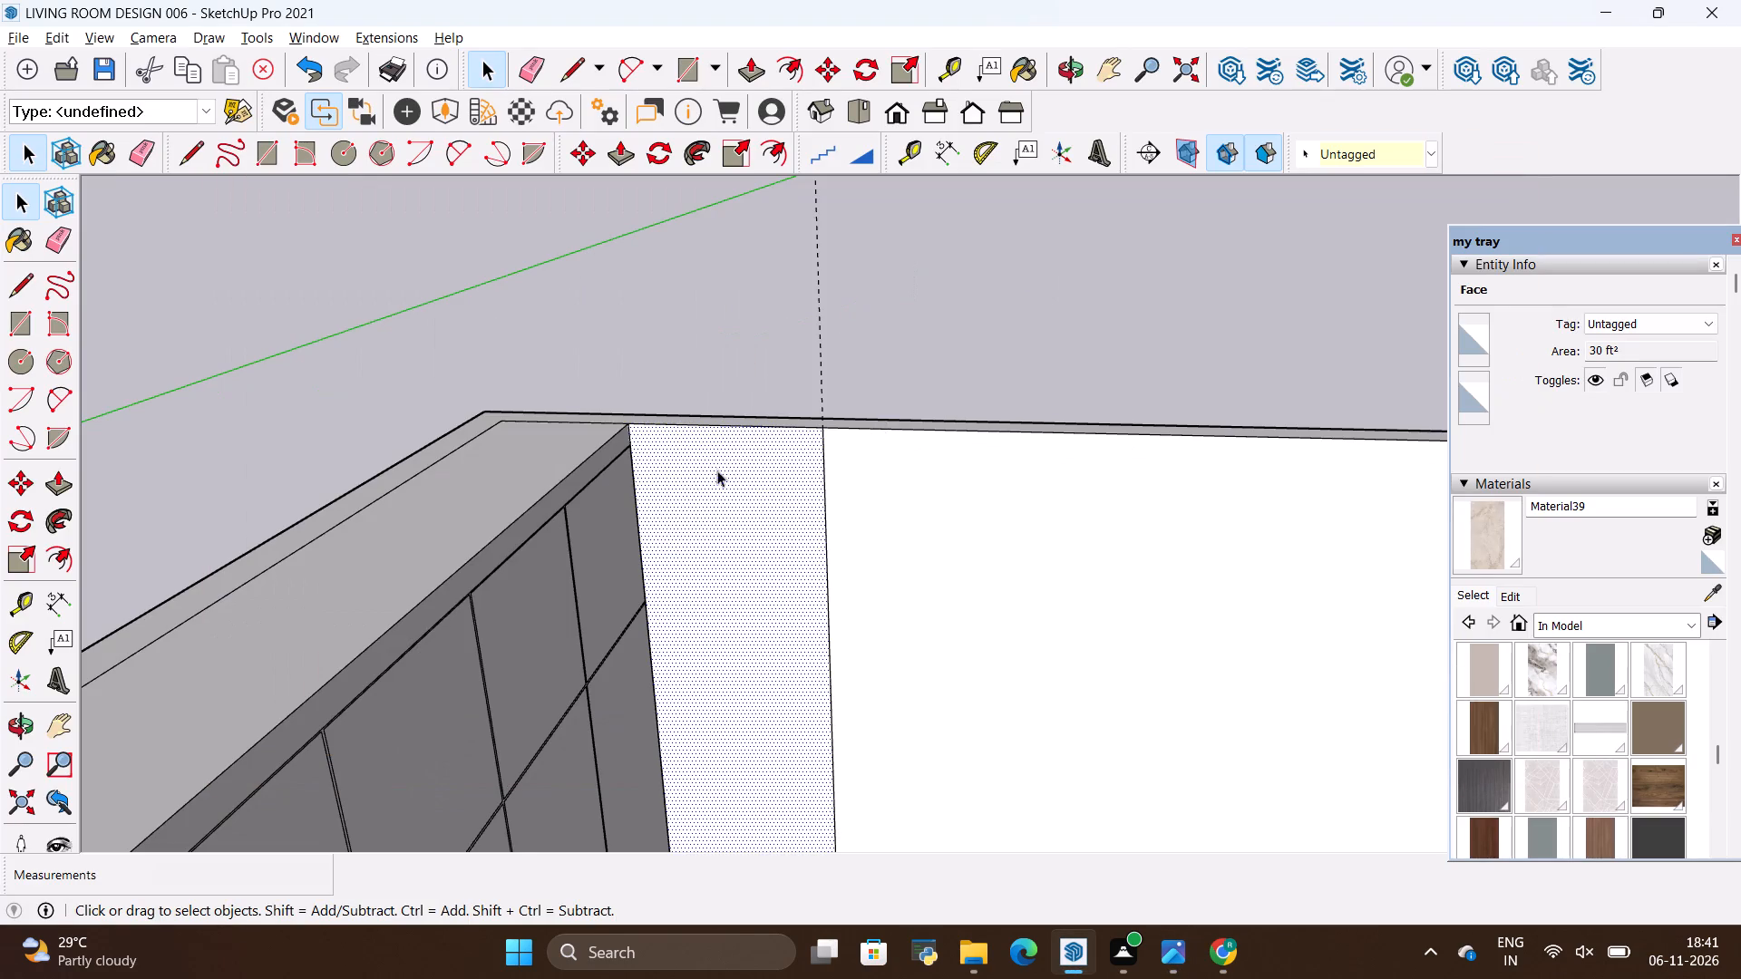
scroll(809, 483, "down", 5)
key("space")
left_click(781, 465)
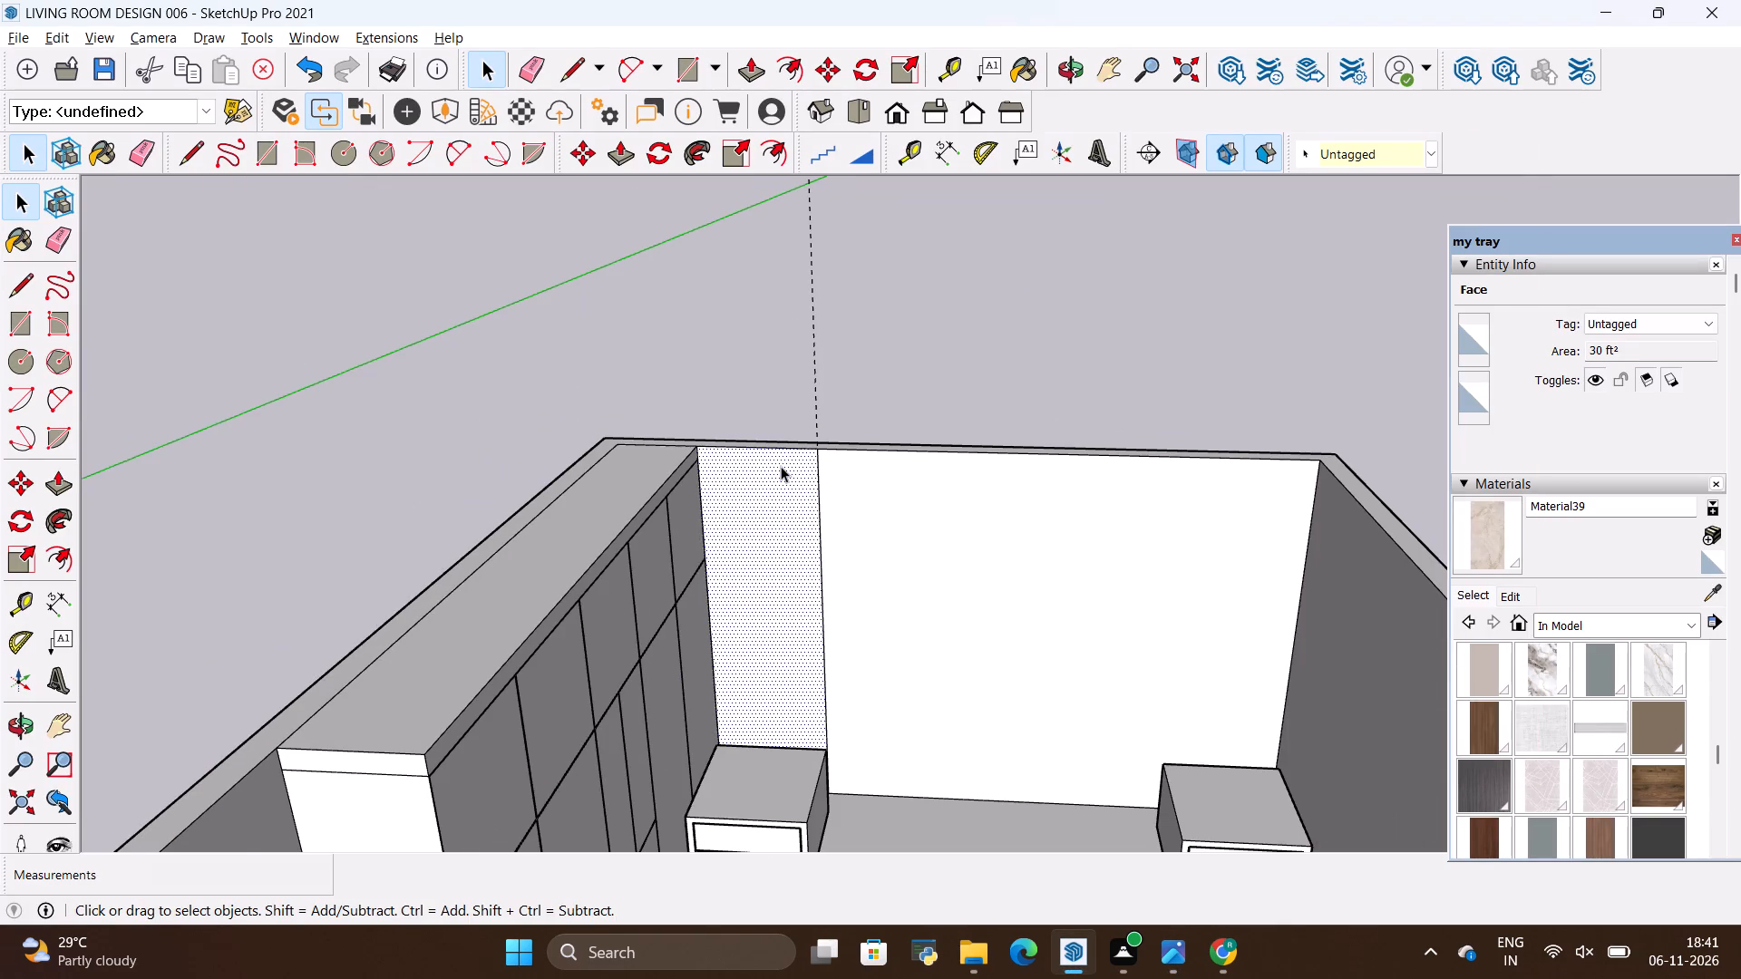
key("p")
left_click(780, 465)
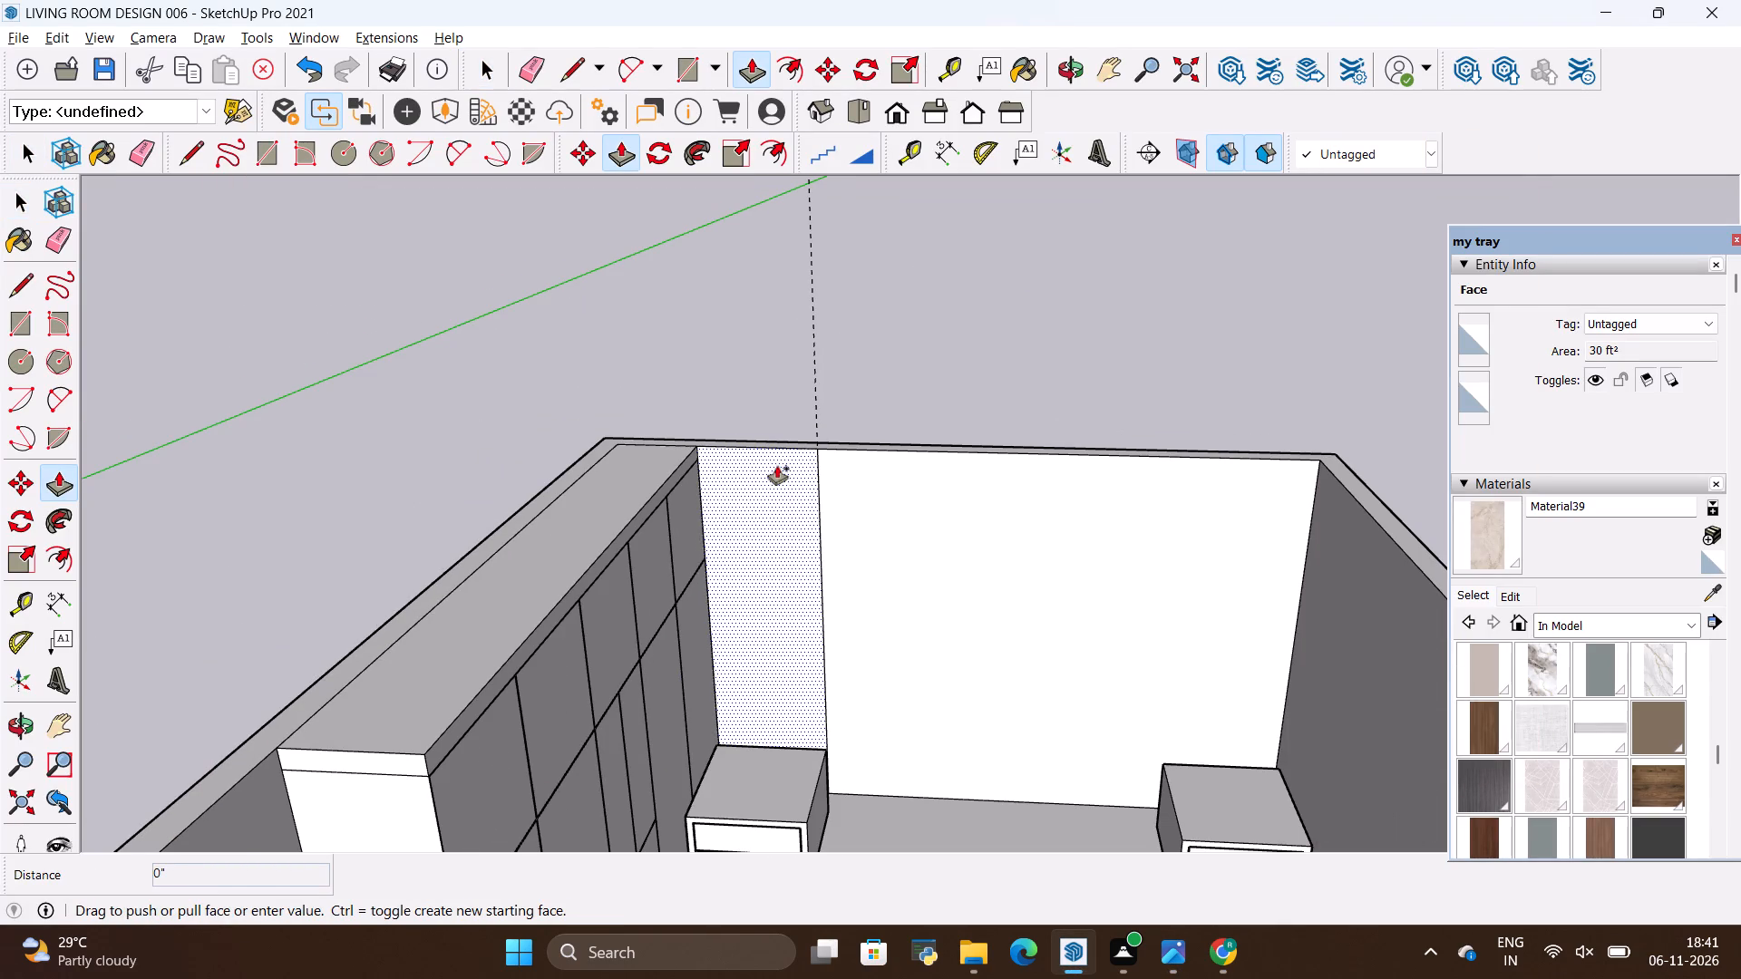
key("BackSpace")
type("1\"")
key("Return")
key("space")
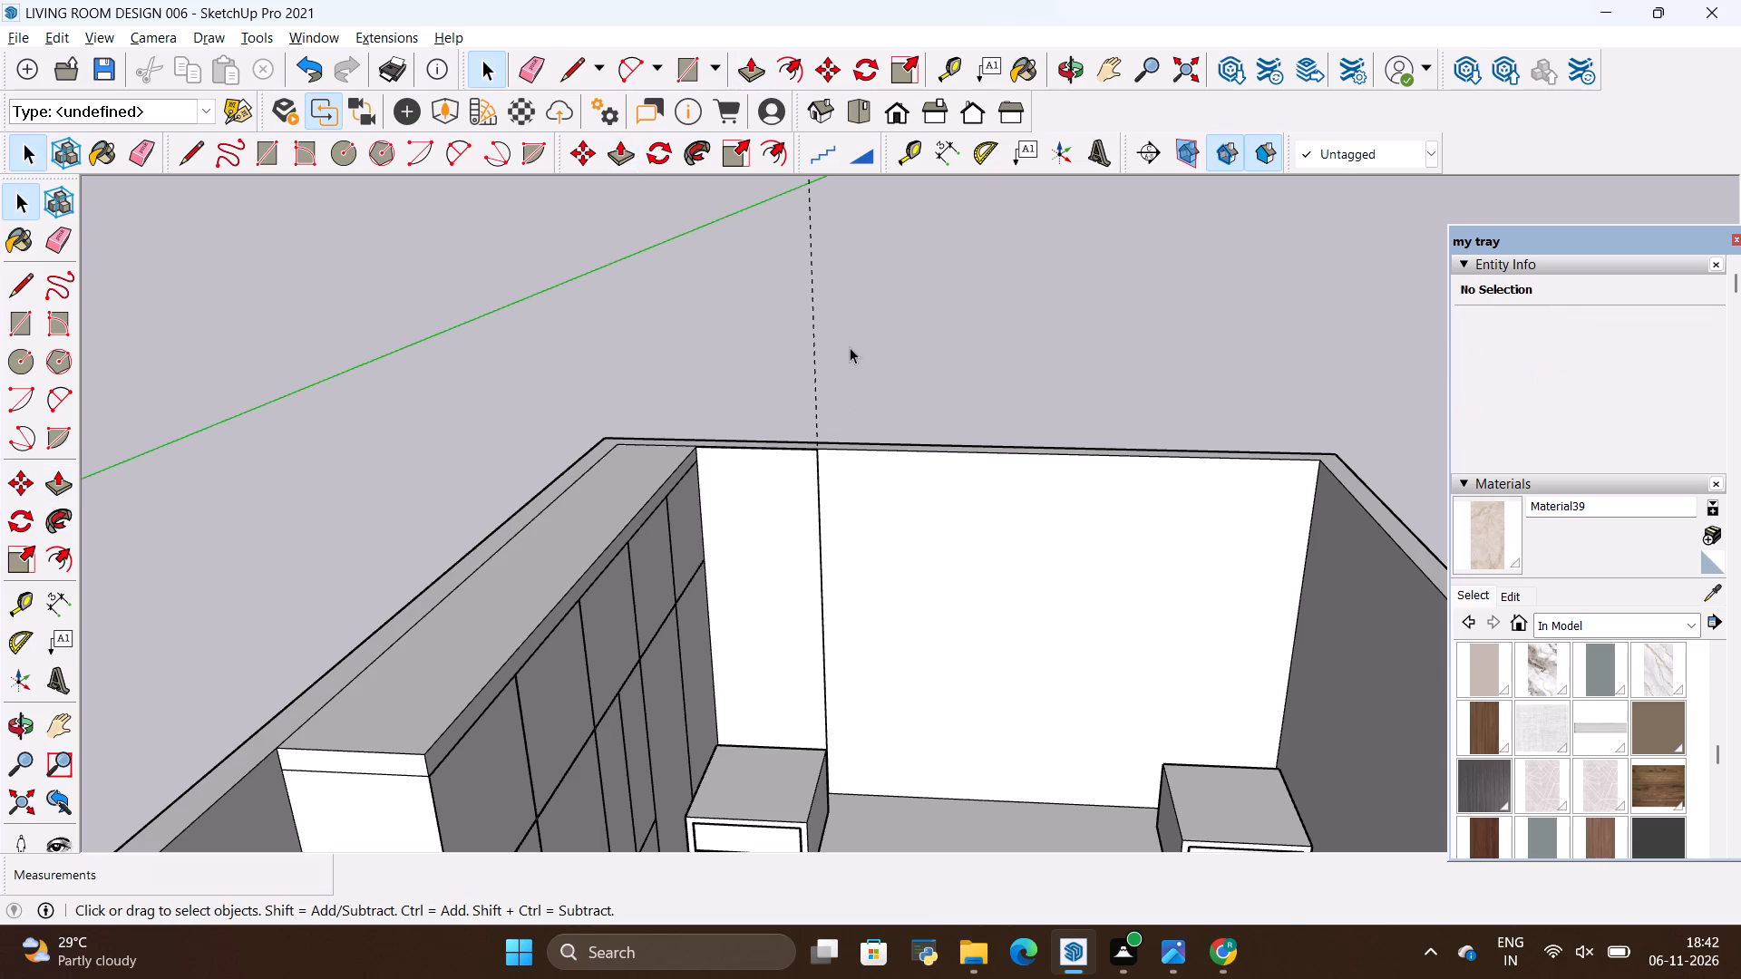
Erase the vertical guide line above the back wall.
key("e")
left_click_drag(827, 336, 788, 352)
key("space")
left_click(789, 352)
Examine the reference image's marble strip, headboard wall and bedside tables against the modelled back wall and side units.
key("alt+Tab")
key("alt+Tab")
scroll(891, 398, "down", 1)
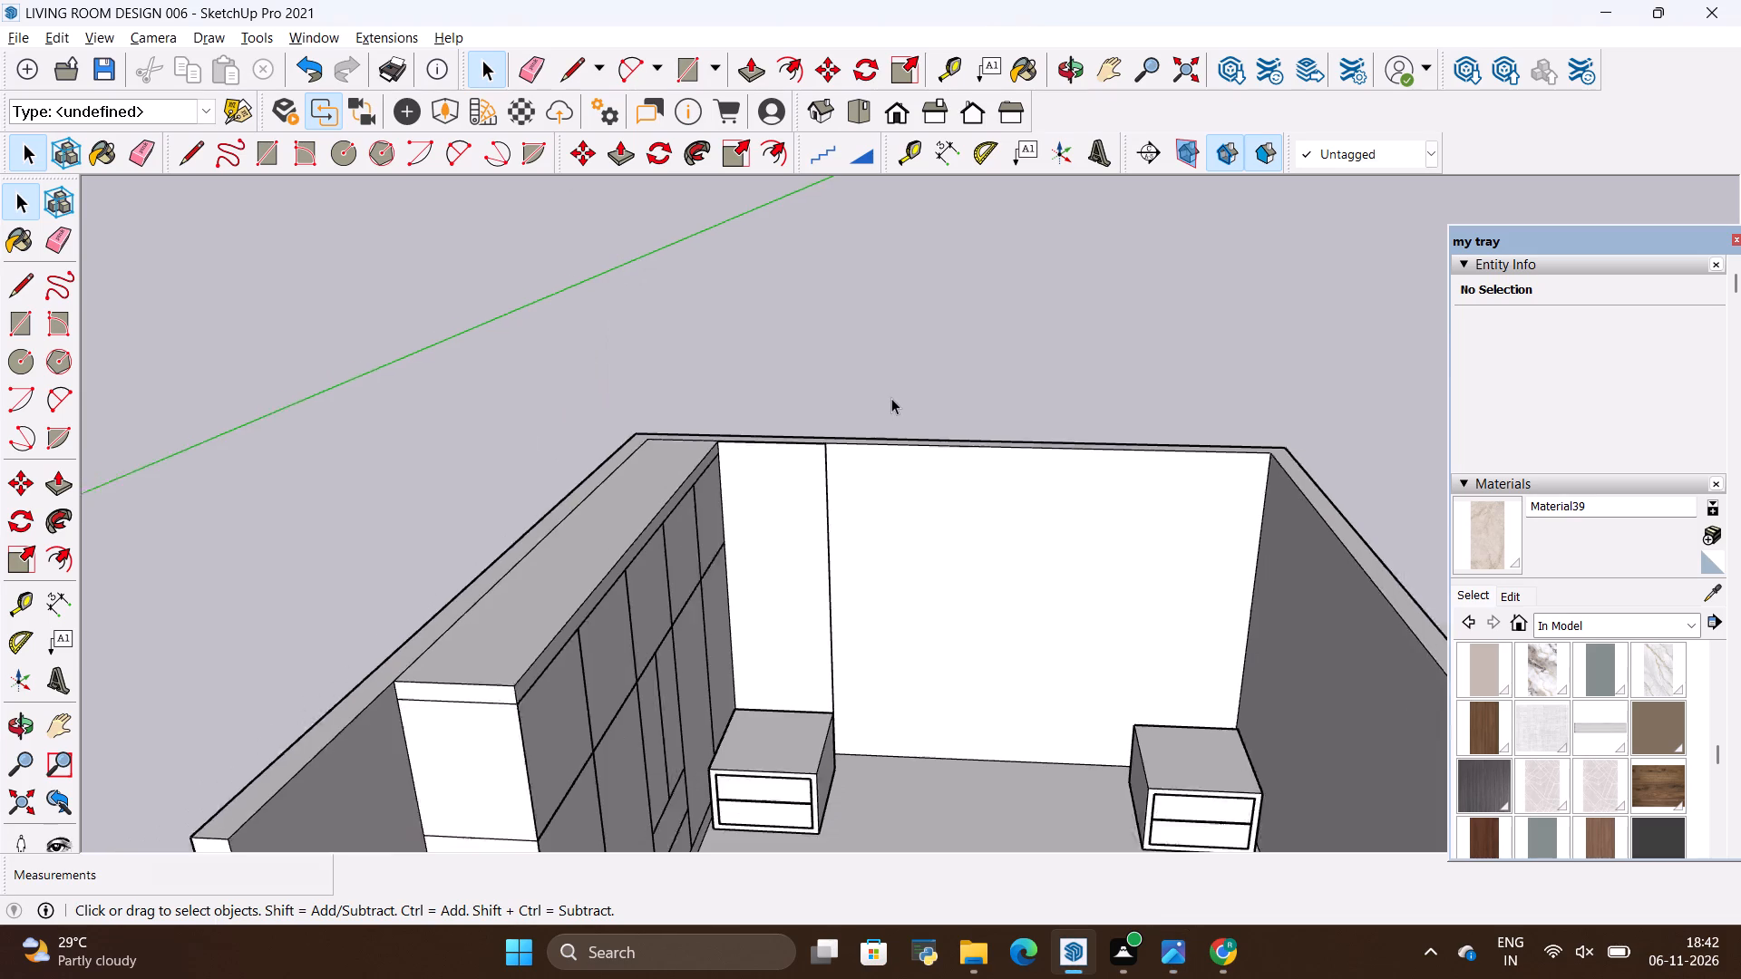
scroll(891, 398, "down", 2)
scroll(1106, 725, "up", 4)
key("alt+Tab")
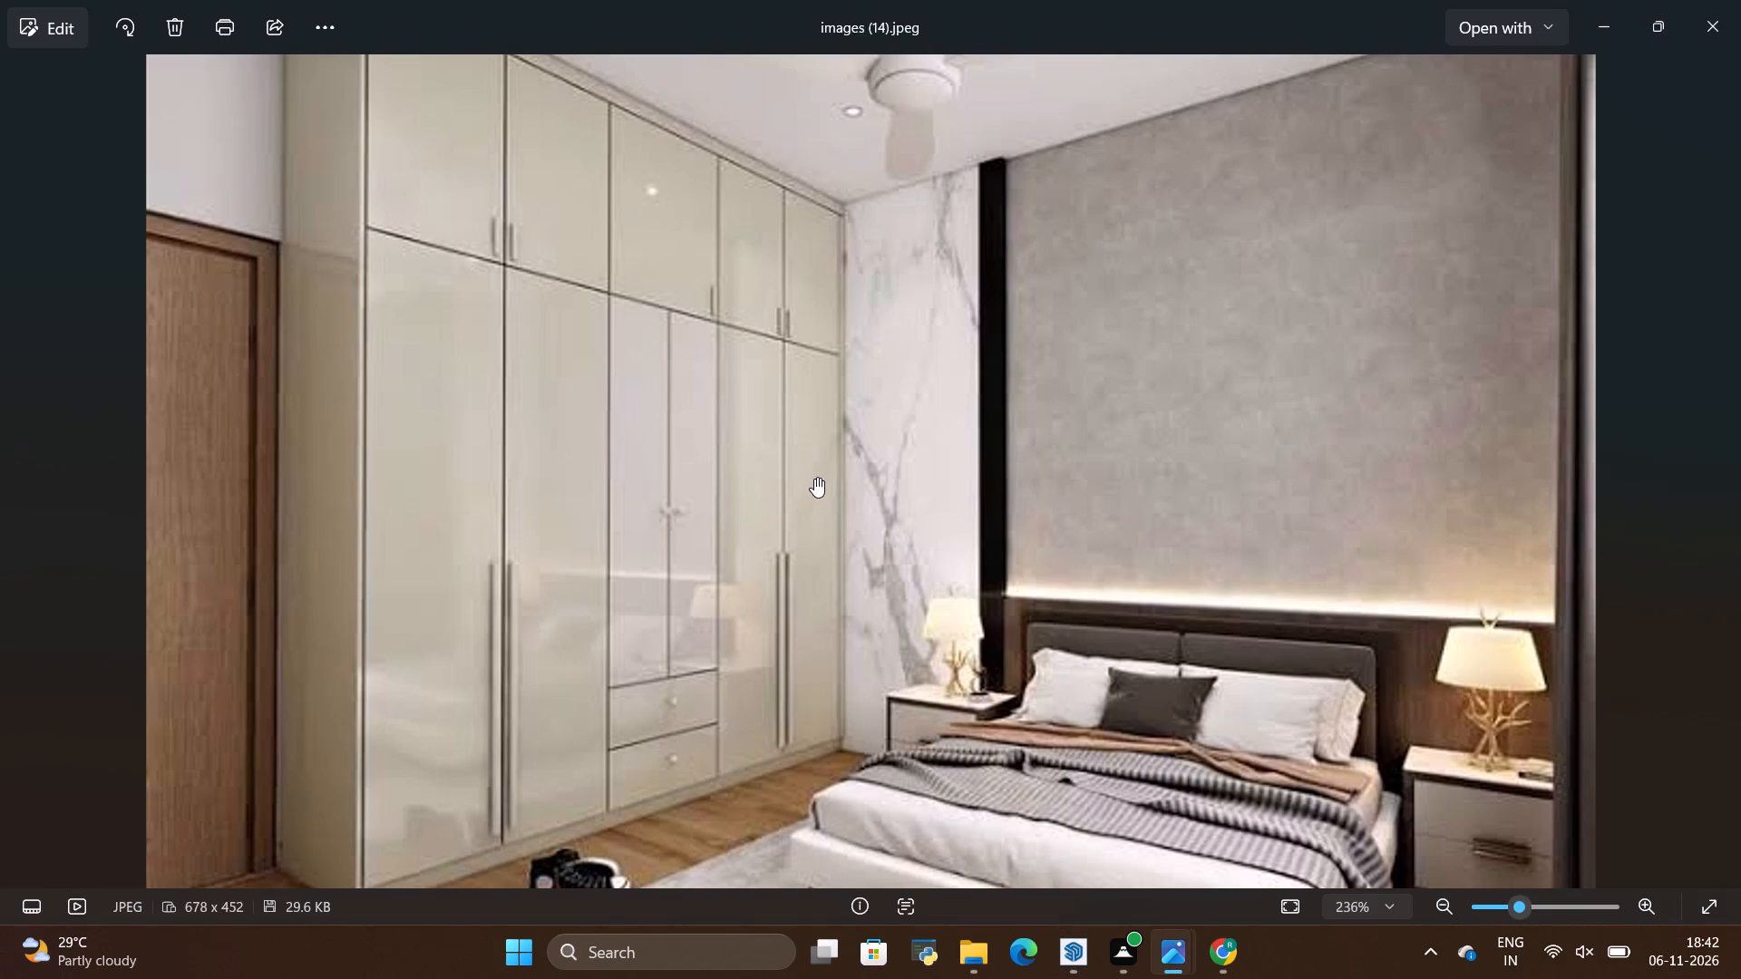
key("alt+Tab")
scroll(801, 367, "down", 3)
scroll(736, 652, "up", 4)
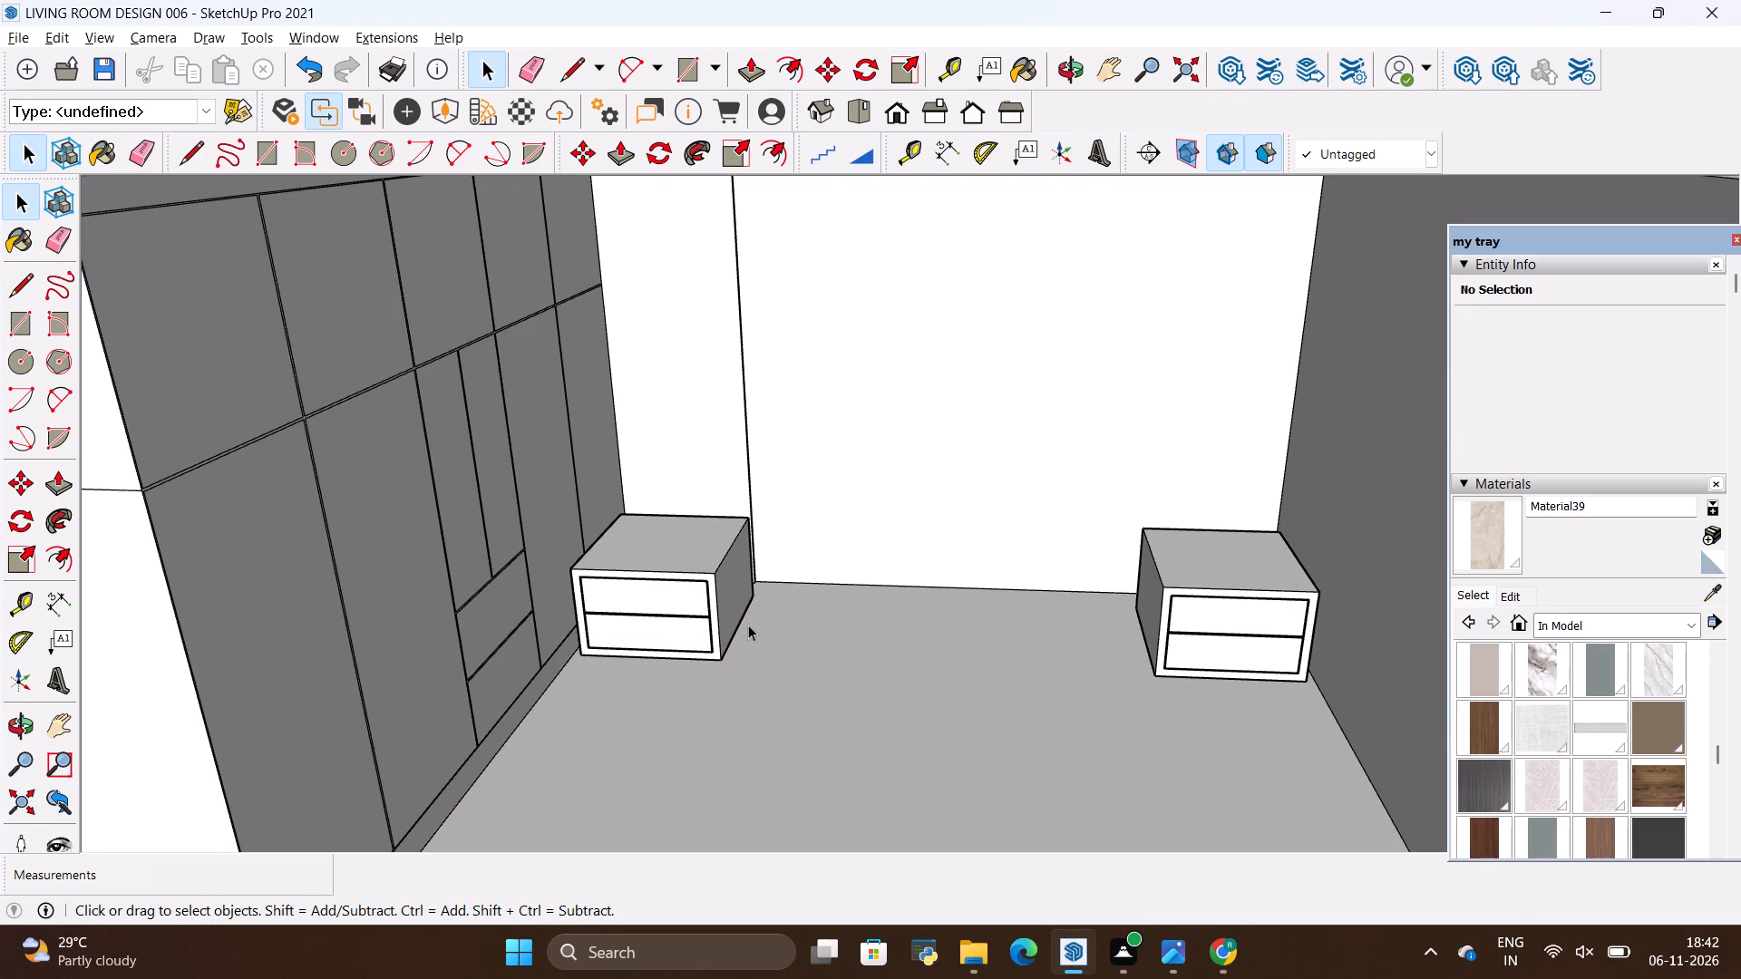
key("alt+Tab")
key("alt+Tab")
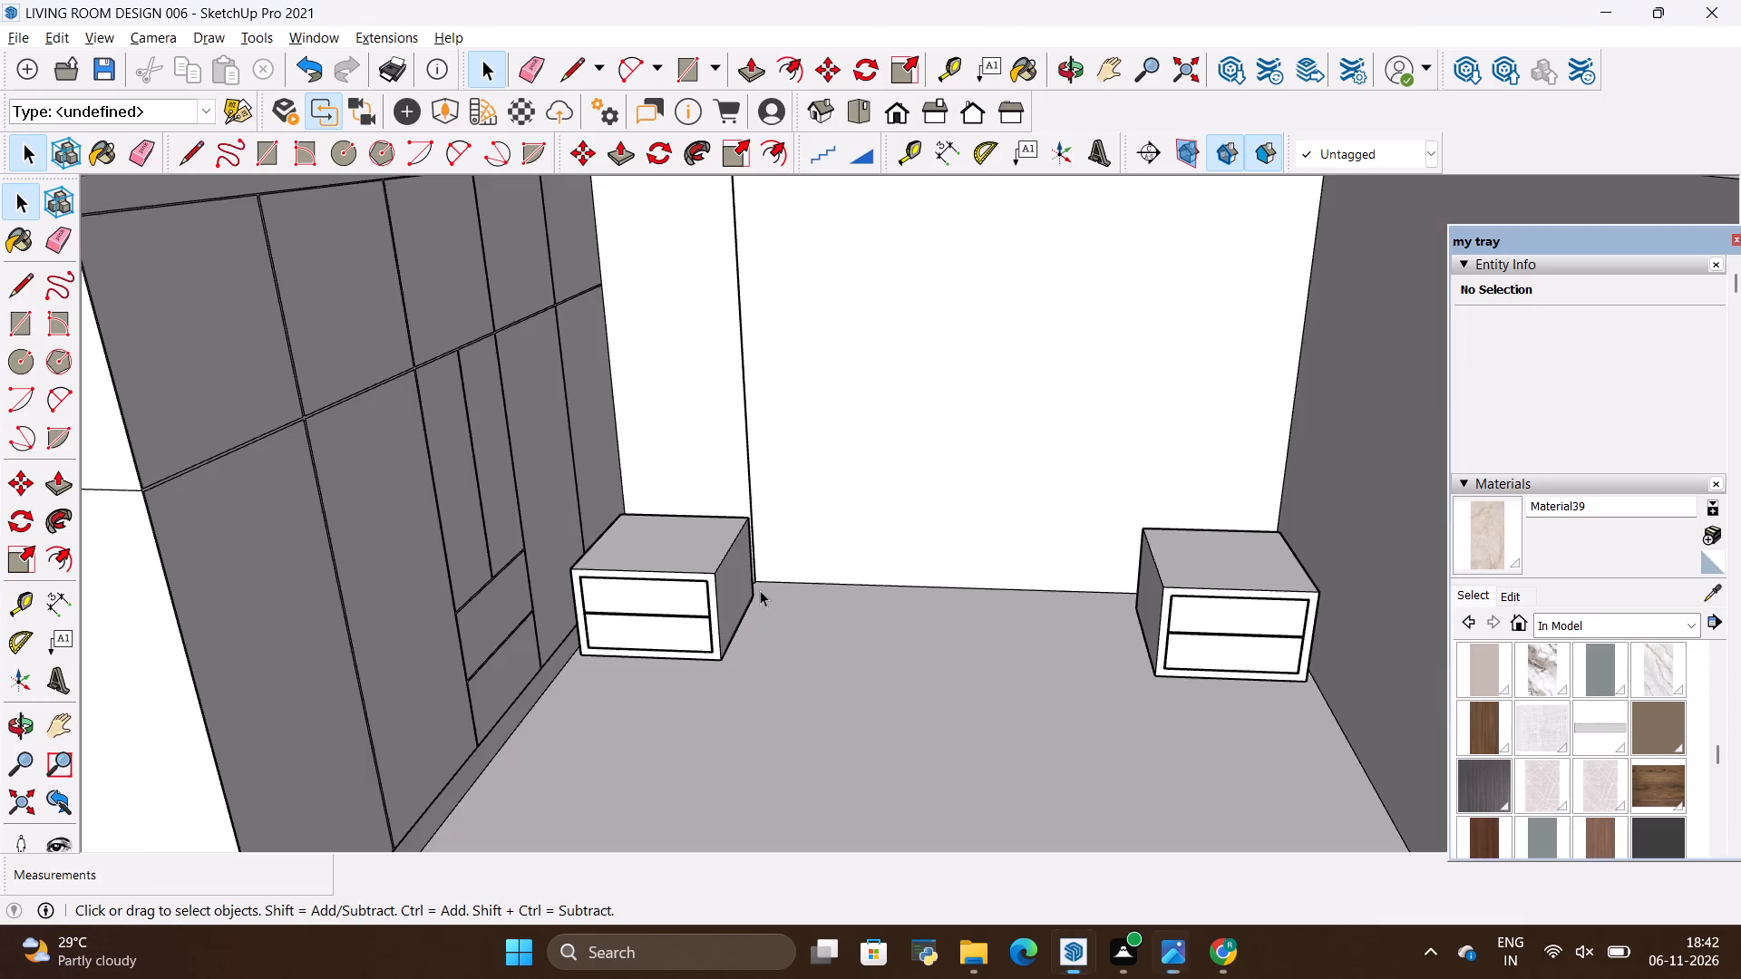
scroll(750, 574, "down", 4)
key("alt+Tab")
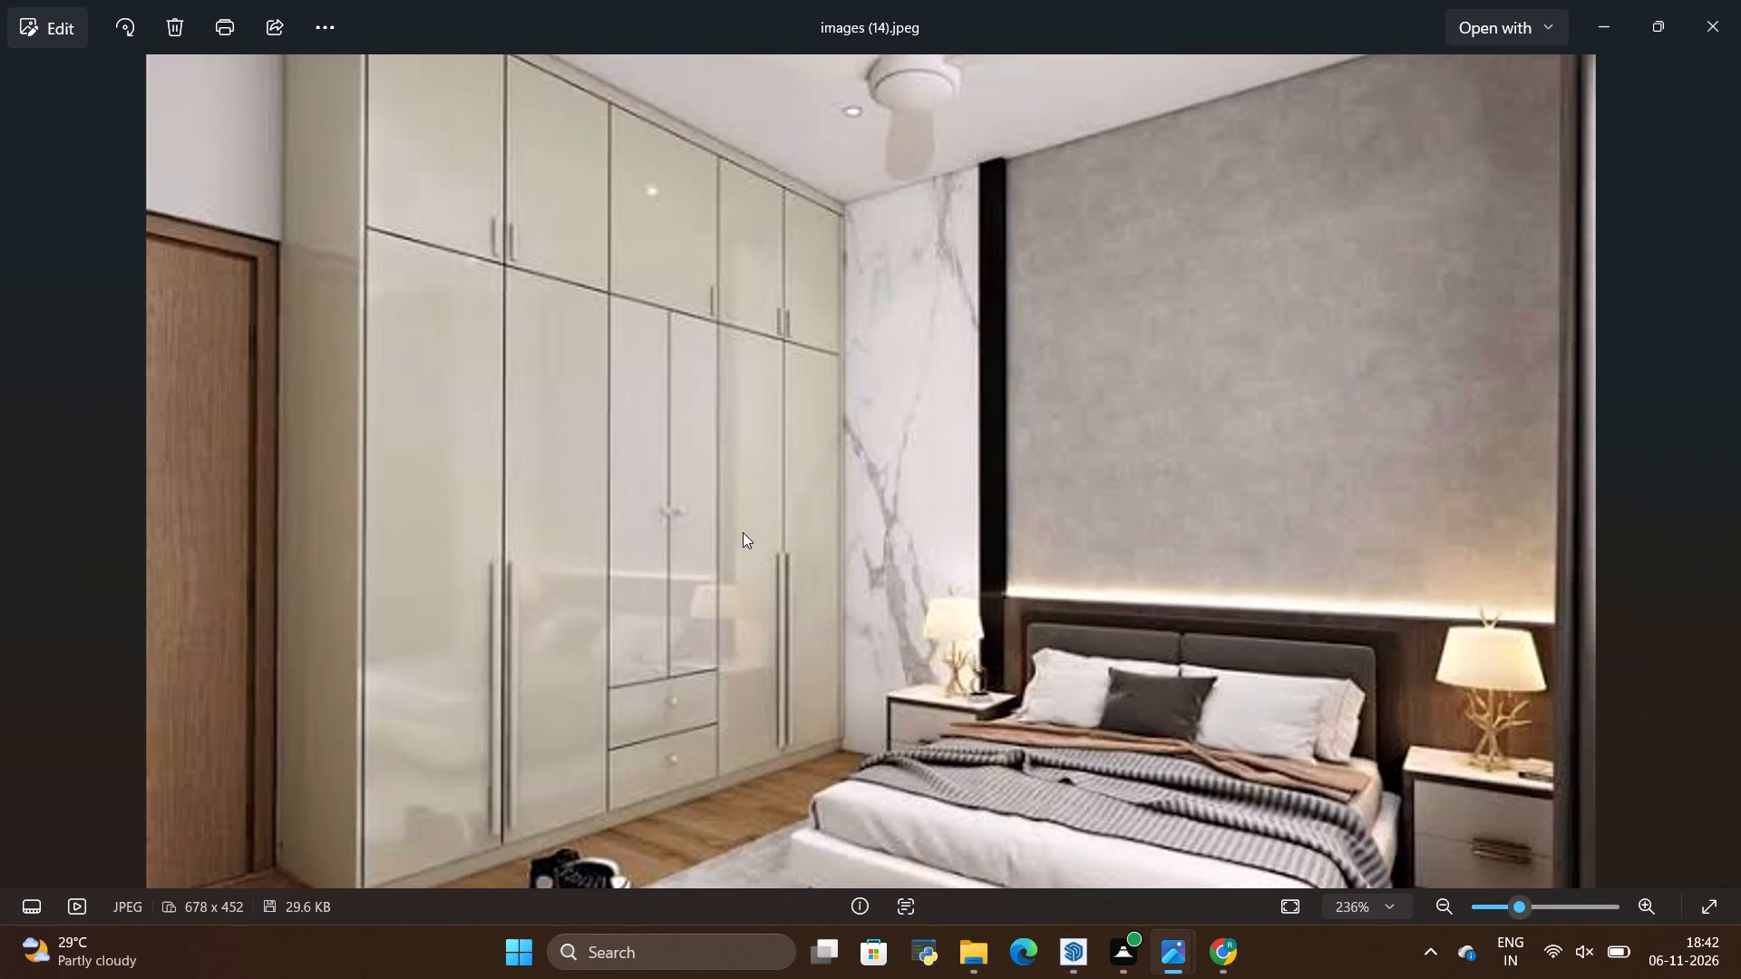
scroll(743, 532, "down", 2)
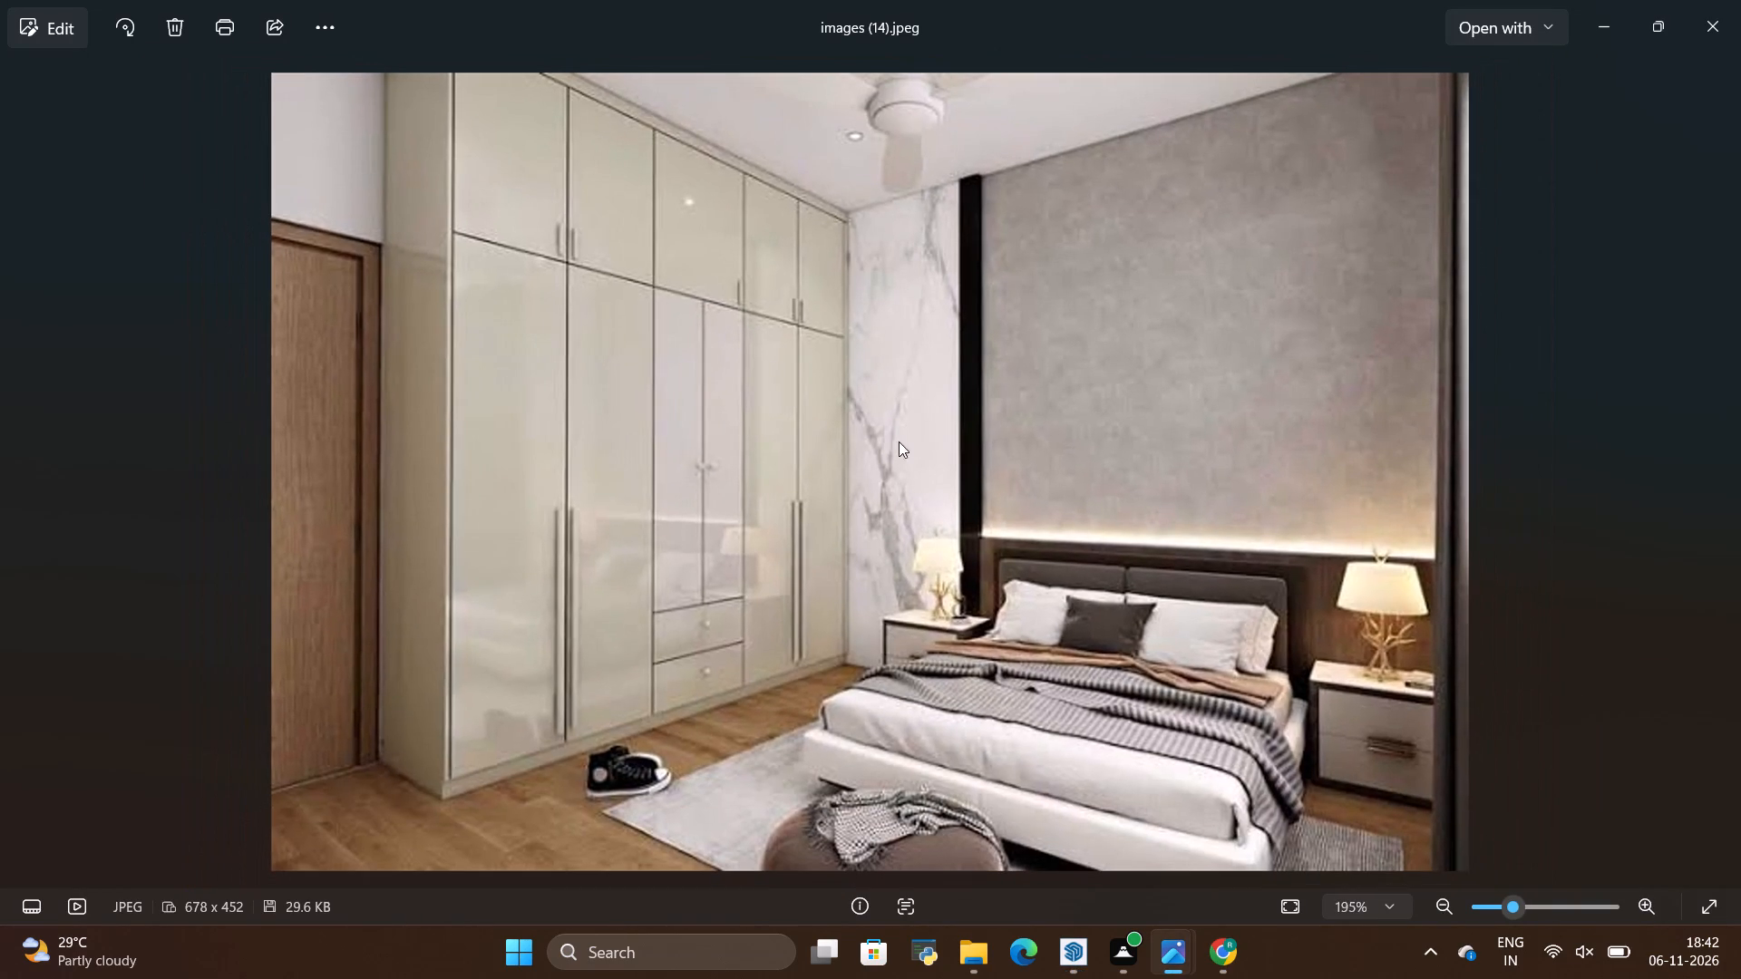
key("alt+Tab")
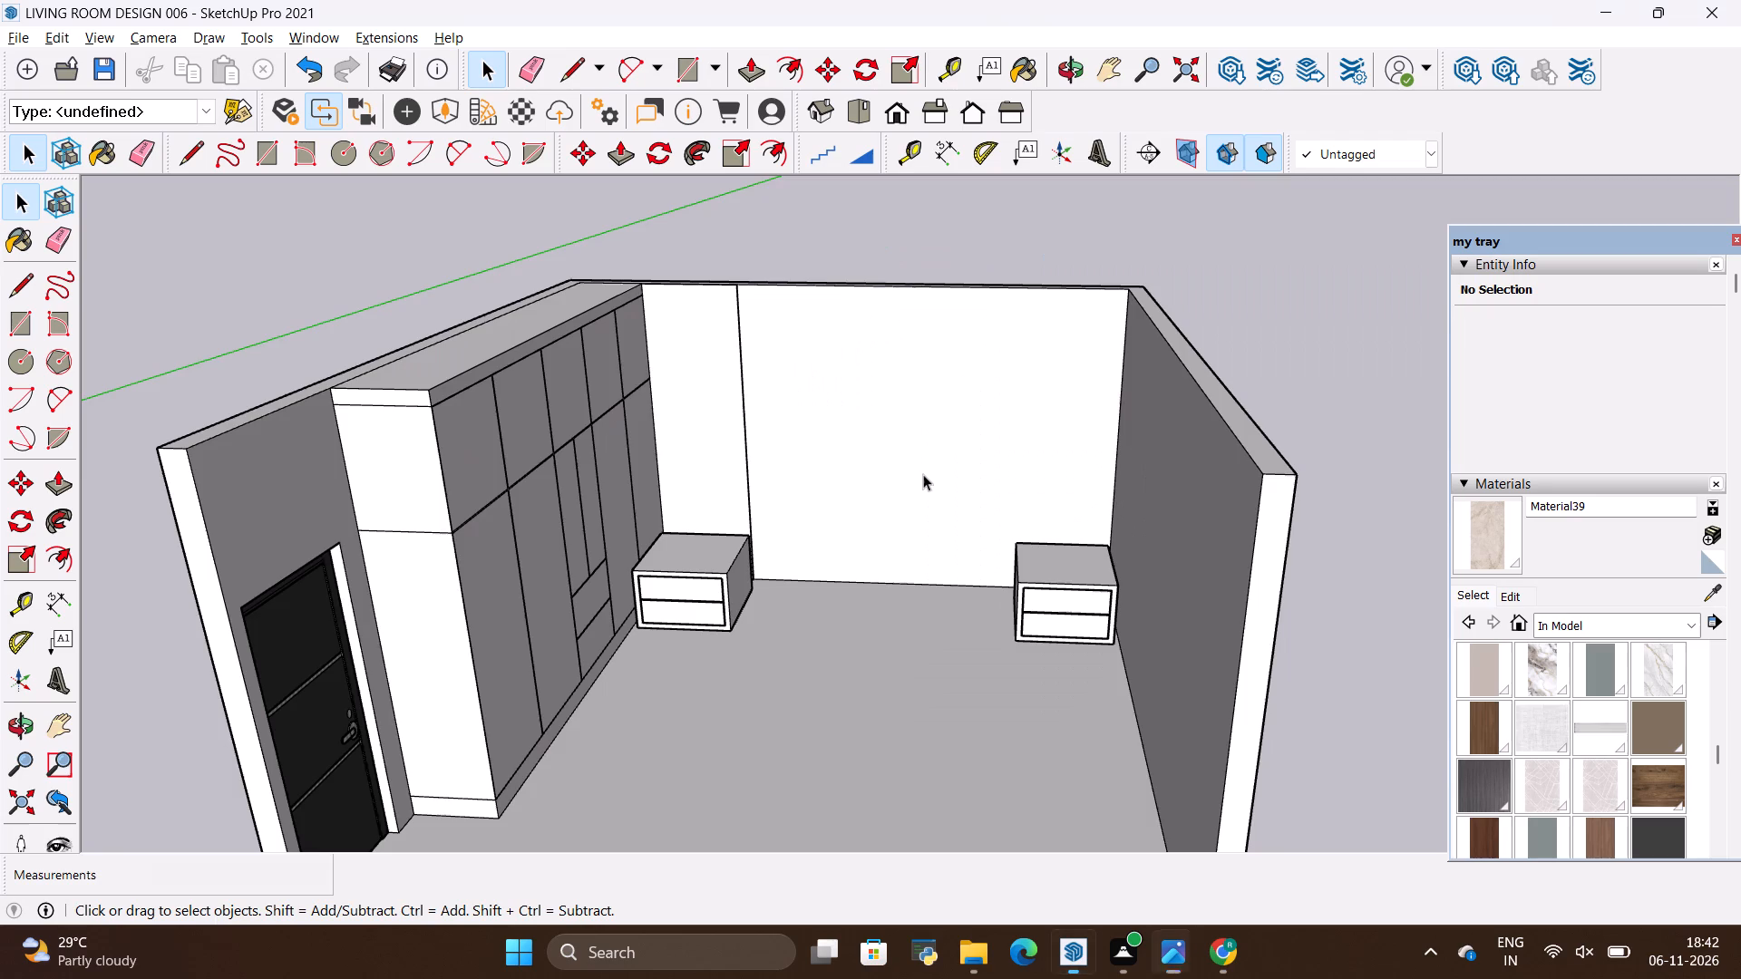
Scale both drawer side units down together uniformly to about 0.9.
scroll(887, 491, "down", 2)
scroll(798, 487, "up", 6)
key("space")
left_click(734, 585)
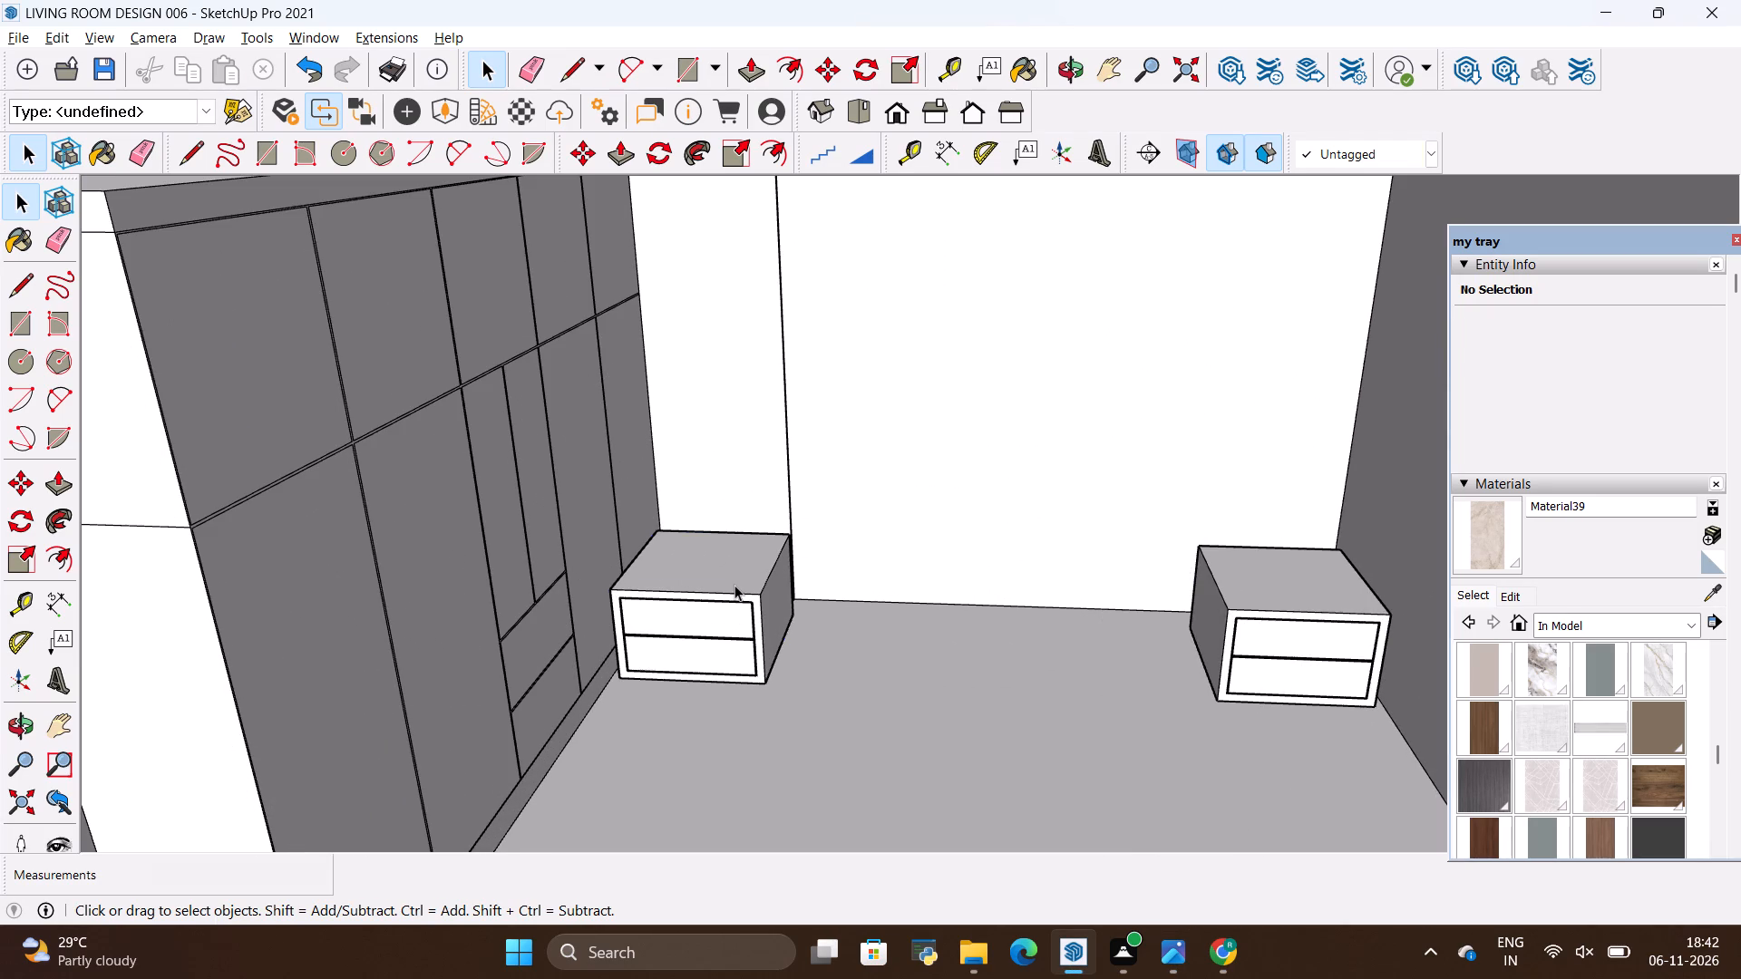
left_click(1304, 605, "ctrl")
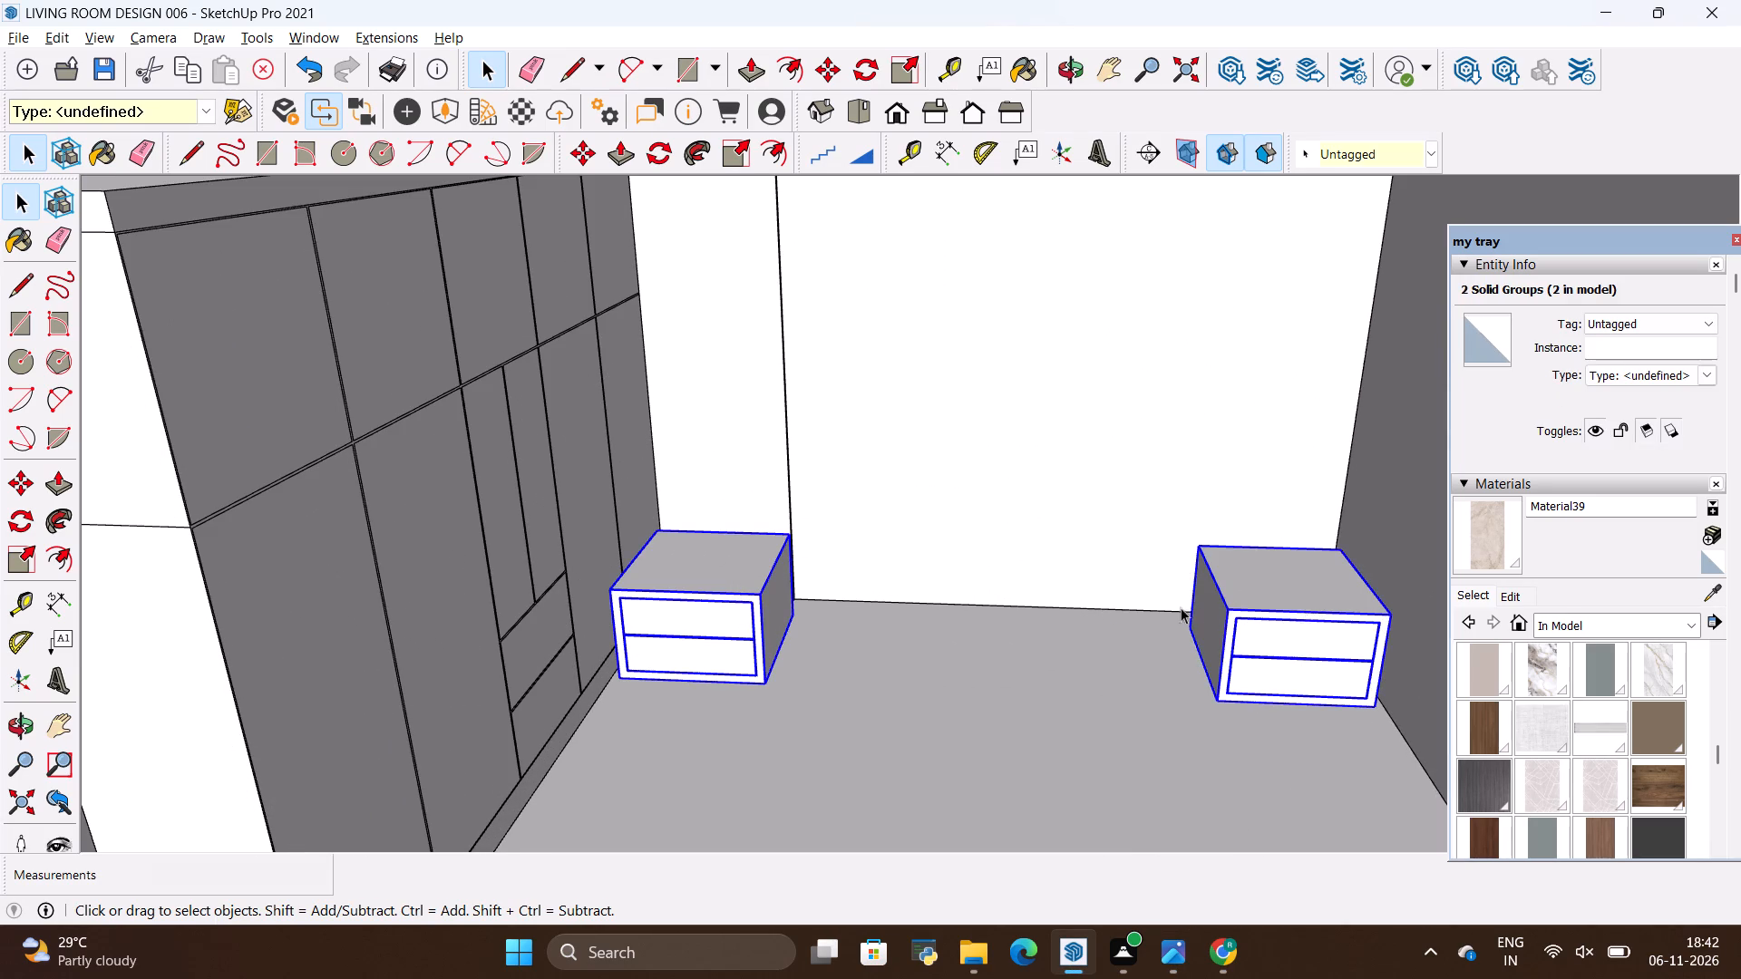
key("s")
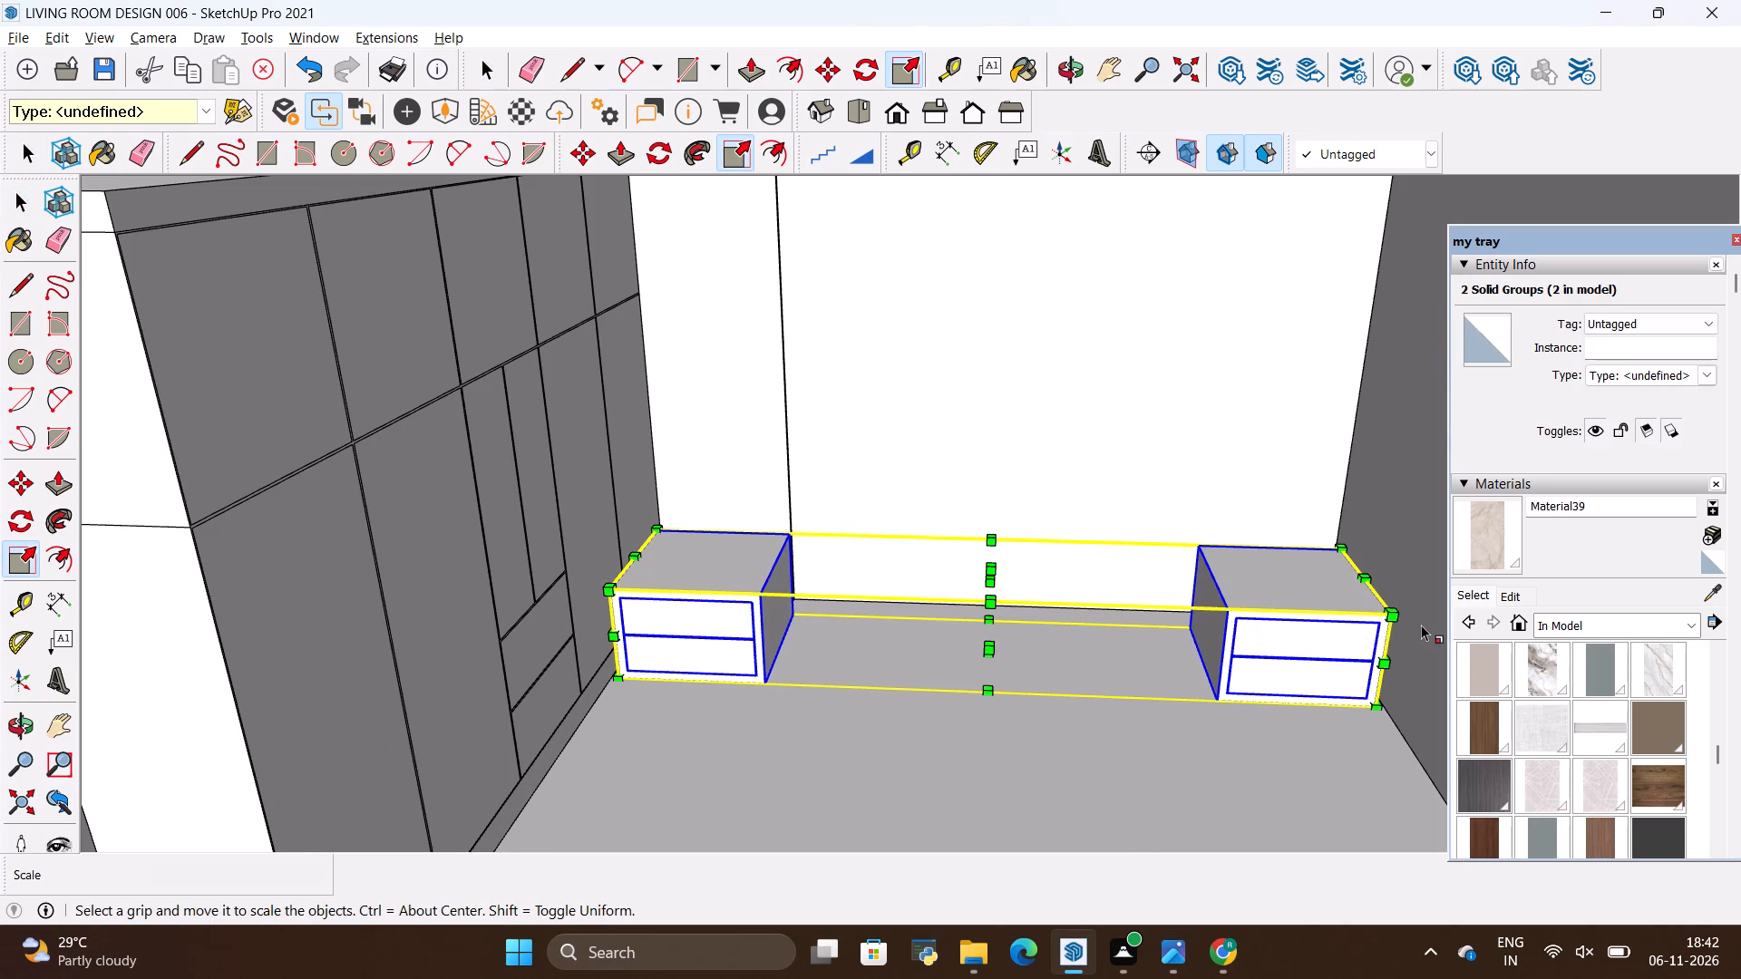
left_click(1392, 618)
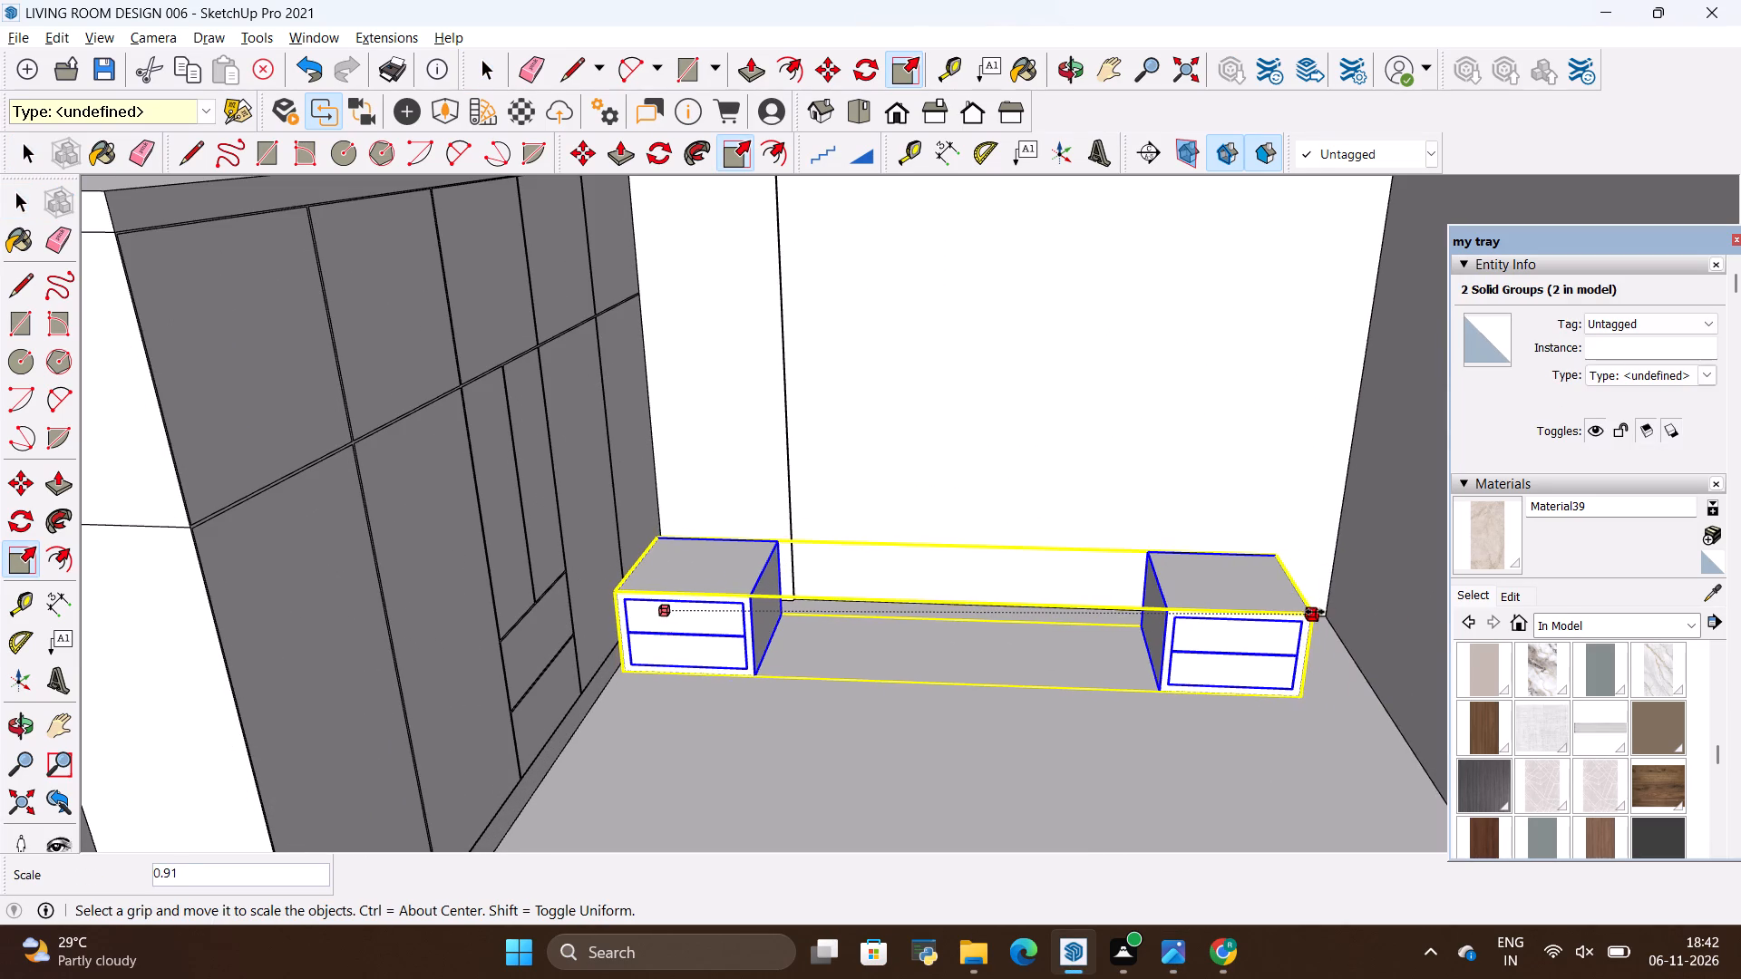
left_click(1300, 612)
key("space")
Move the drawer unit farthest from the wardrobe about 1' 5 1/4" along the back wall to the side wall.
left_click(1126, 478)
left_click(1173, 622)
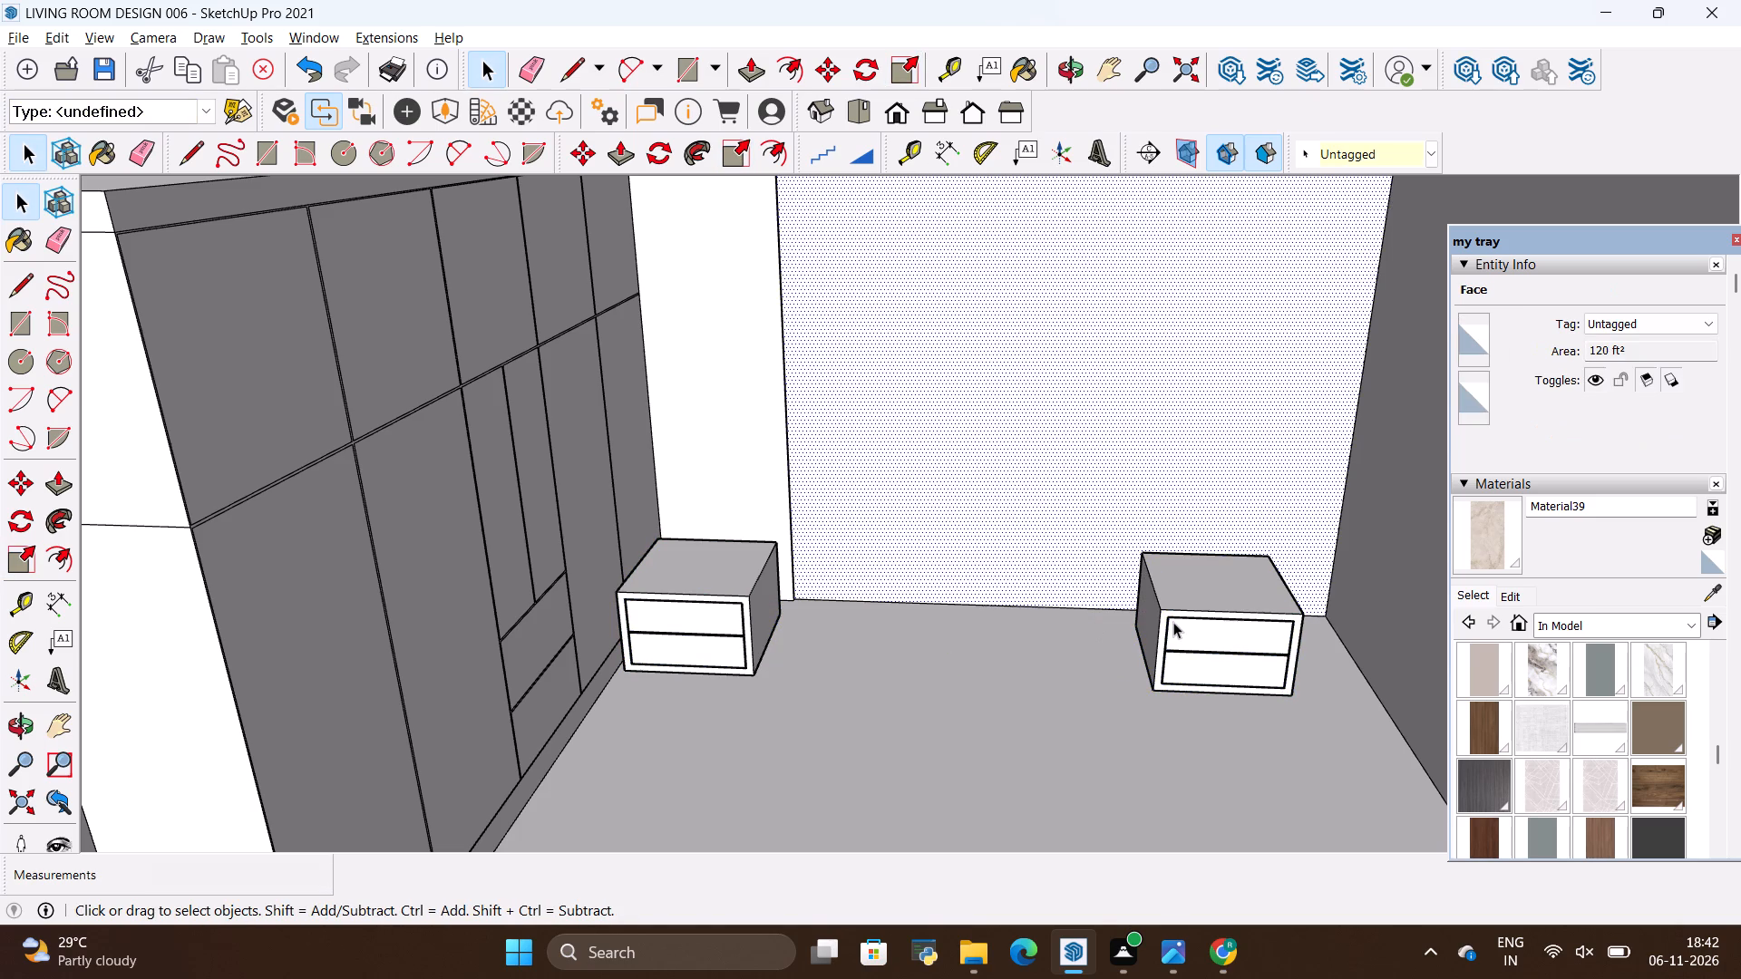
scroll(1181, 684, "up", 4)
key("m")
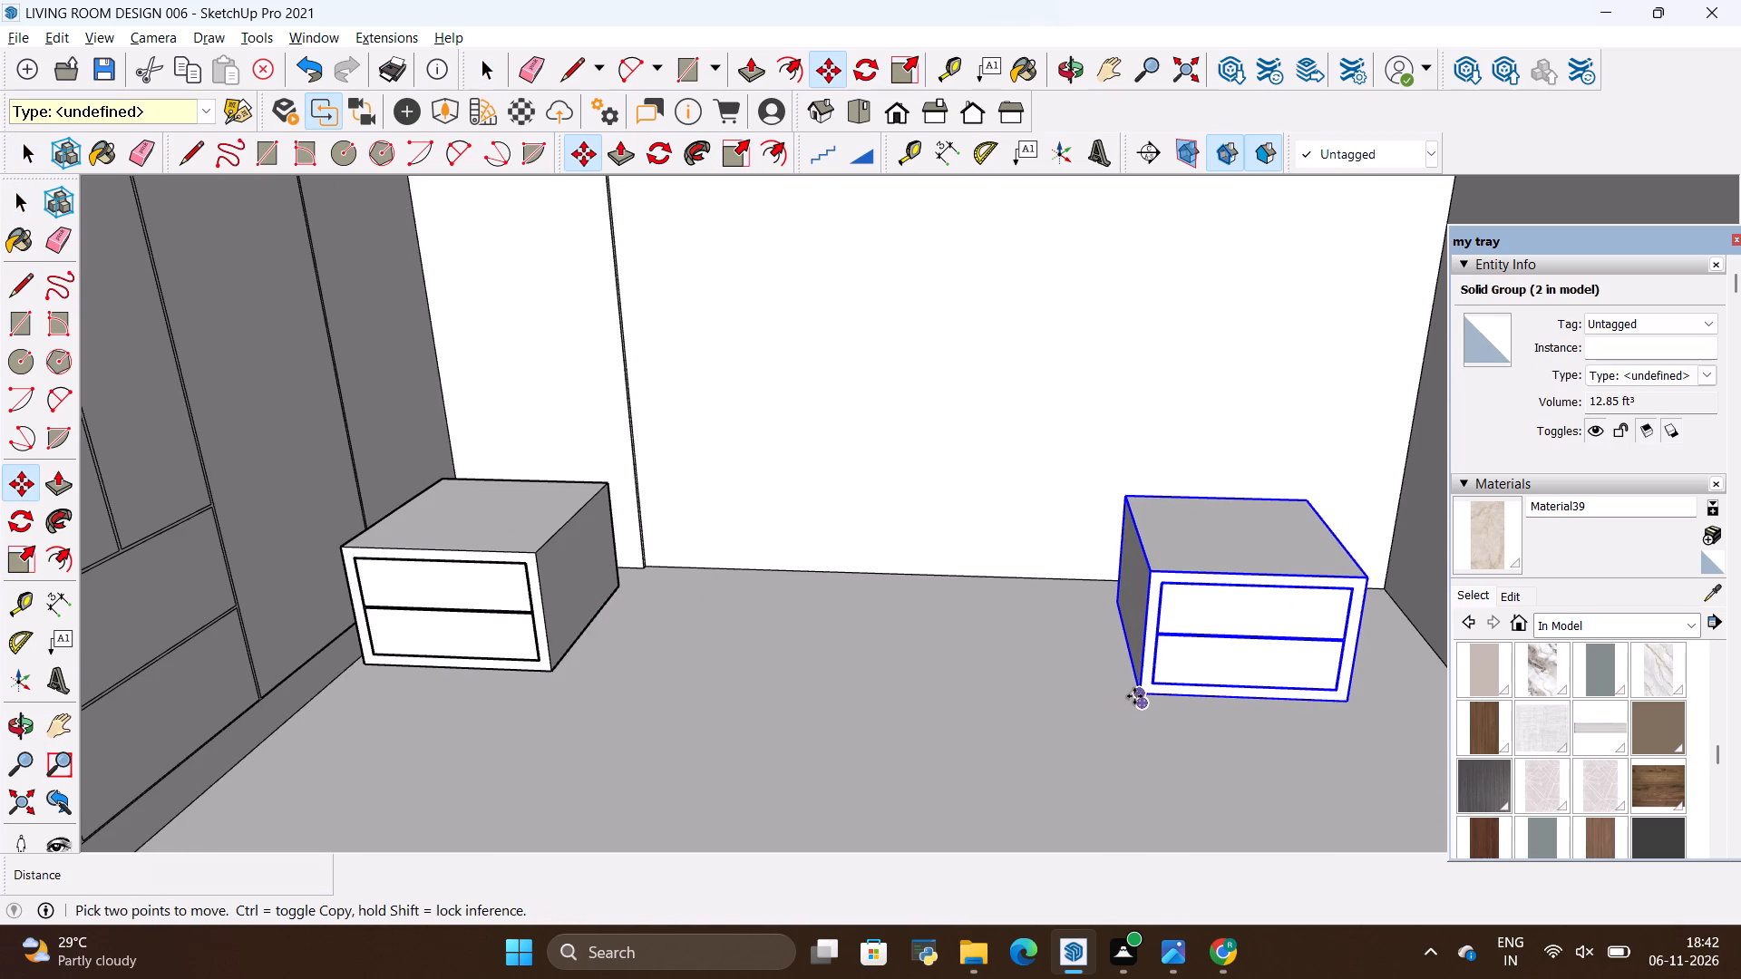
left_click(1134, 696)
scroll(1191, 703, "down", 4)
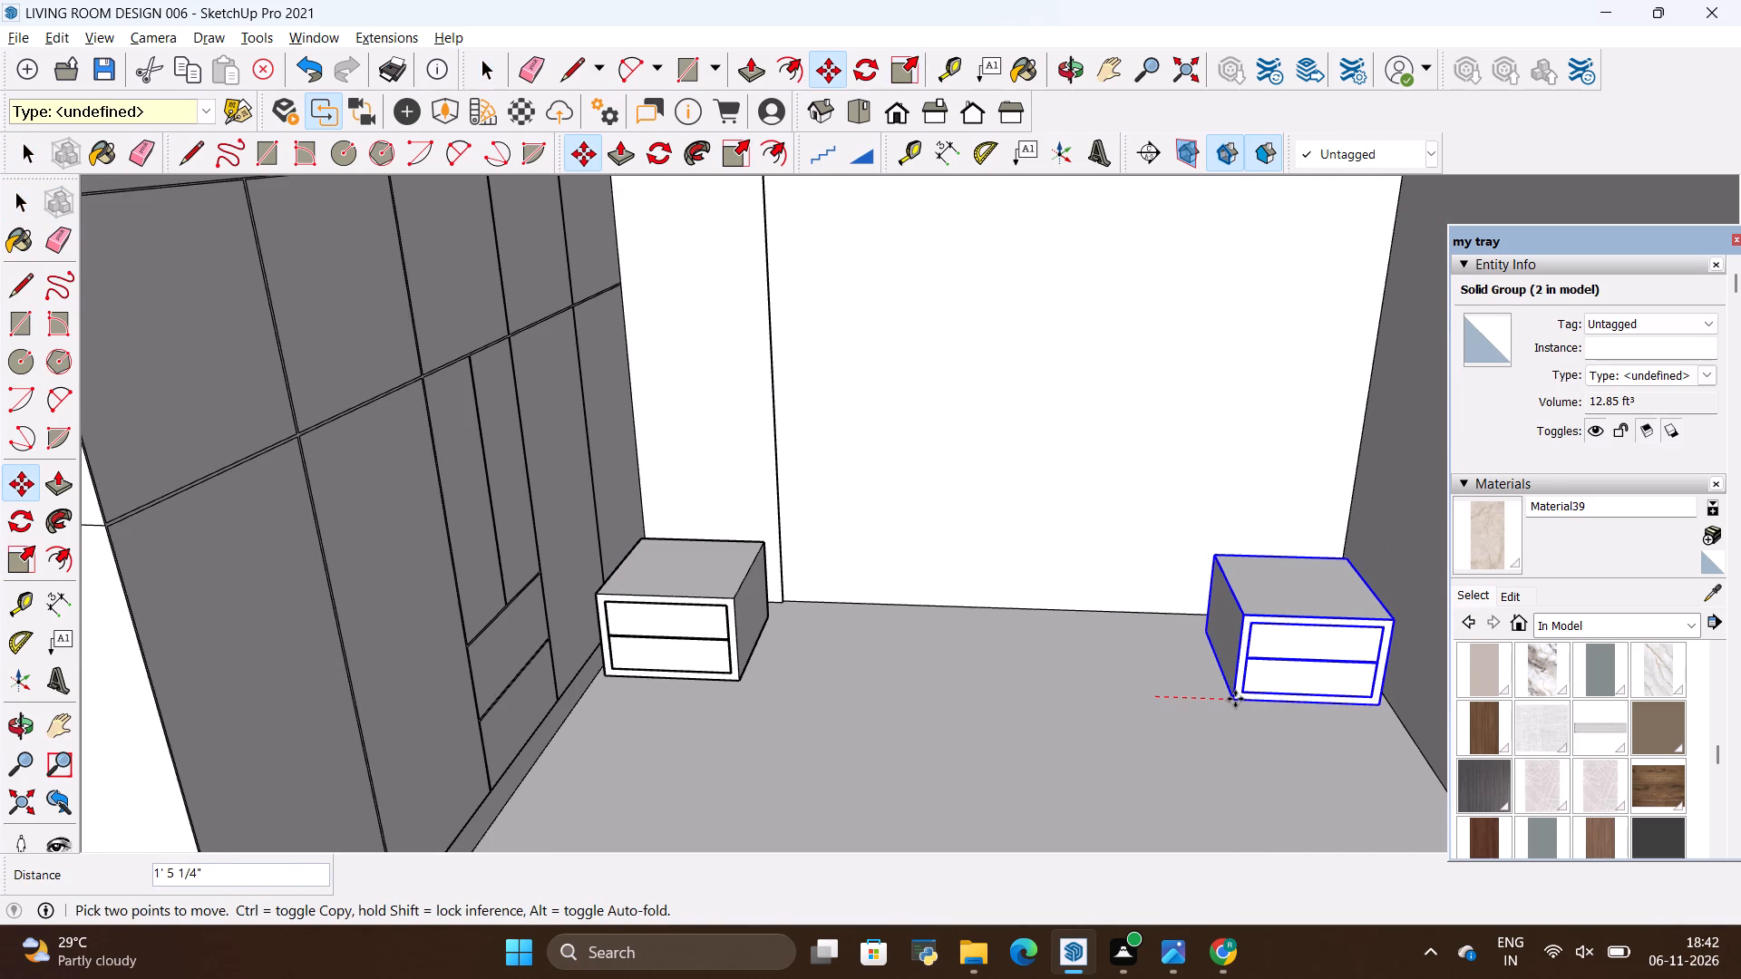
left_click(1237, 699)
key("space")
left_click(1153, 712)
Examine the reference image's bed and bedside table arrangement against the modelled room.
scroll(1094, 701, "down", 7)
key("alt+Tab")
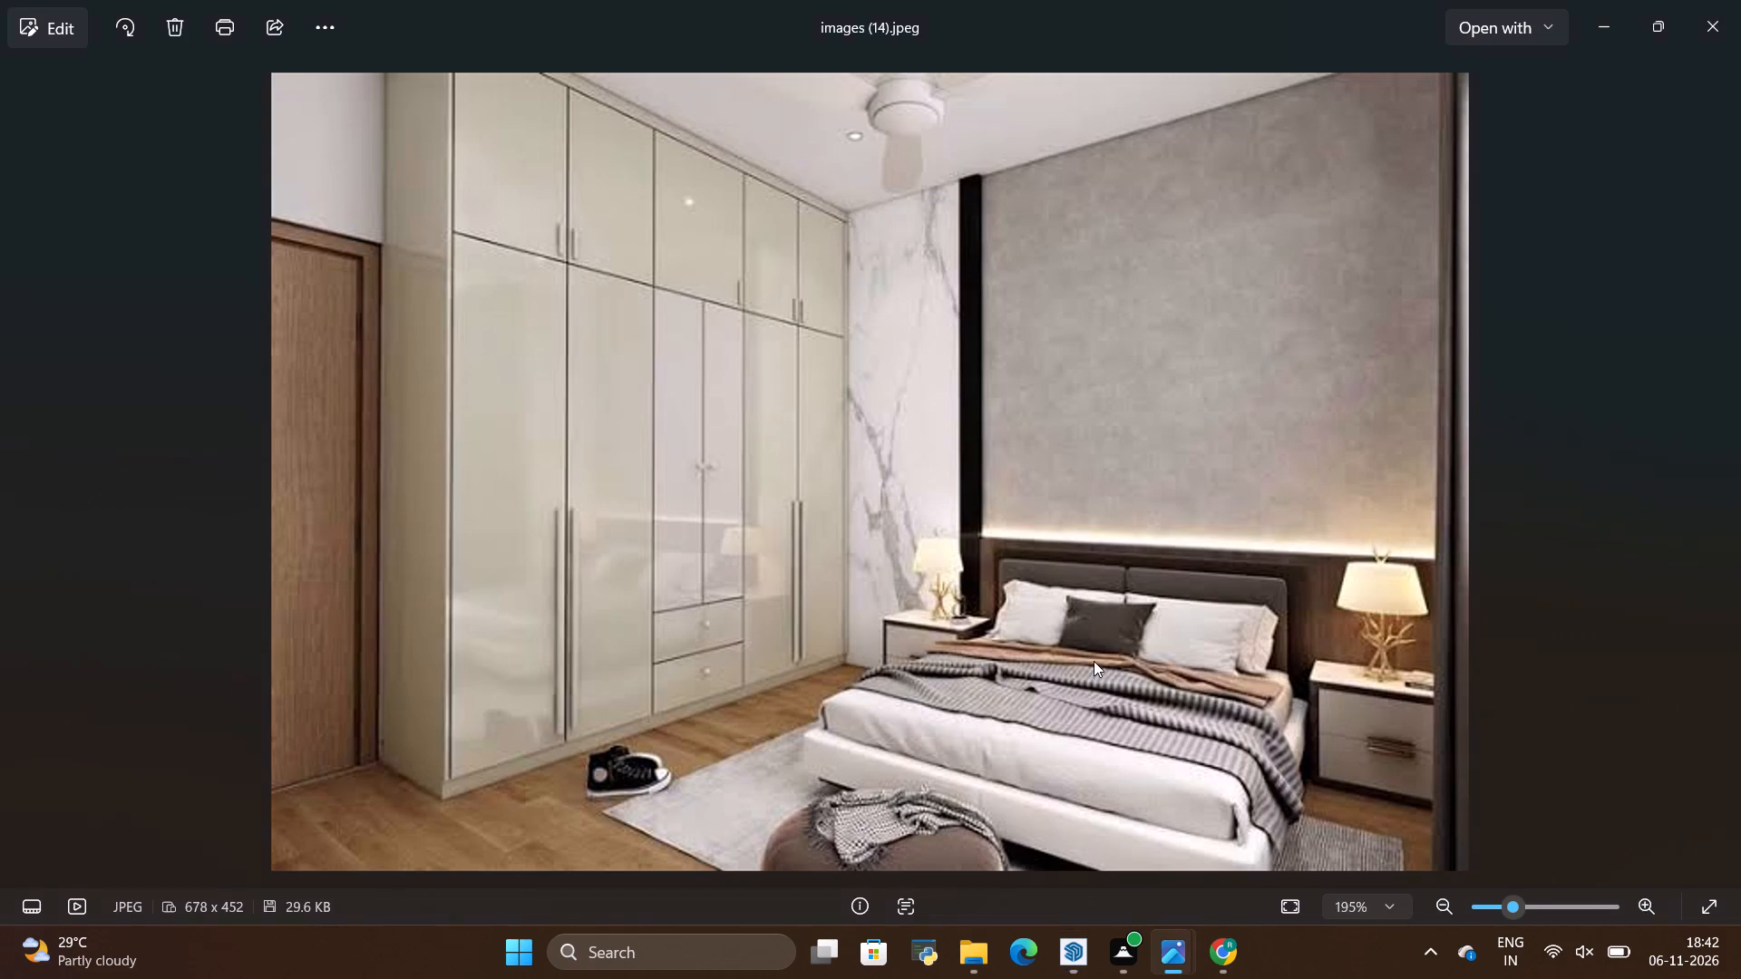
key("alt+Tab")
scroll(966, 540, "down", 5)
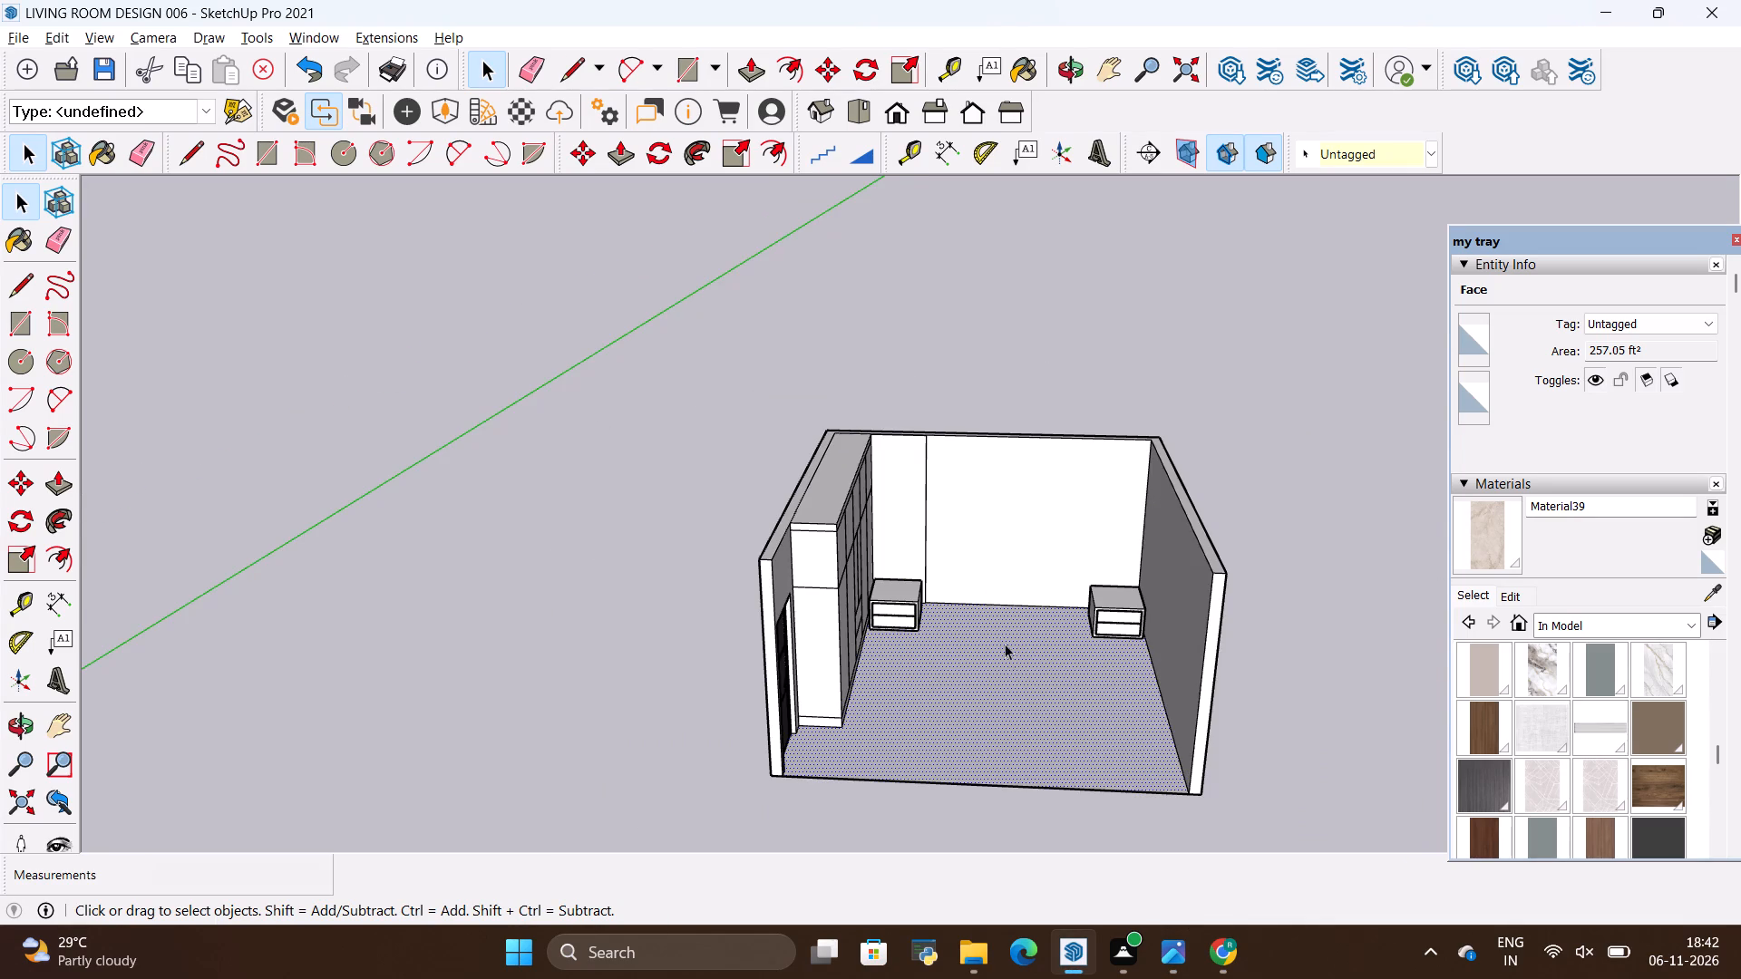
scroll(1017, 658, "up", 9)
scroll(907, 587, "down", 4)
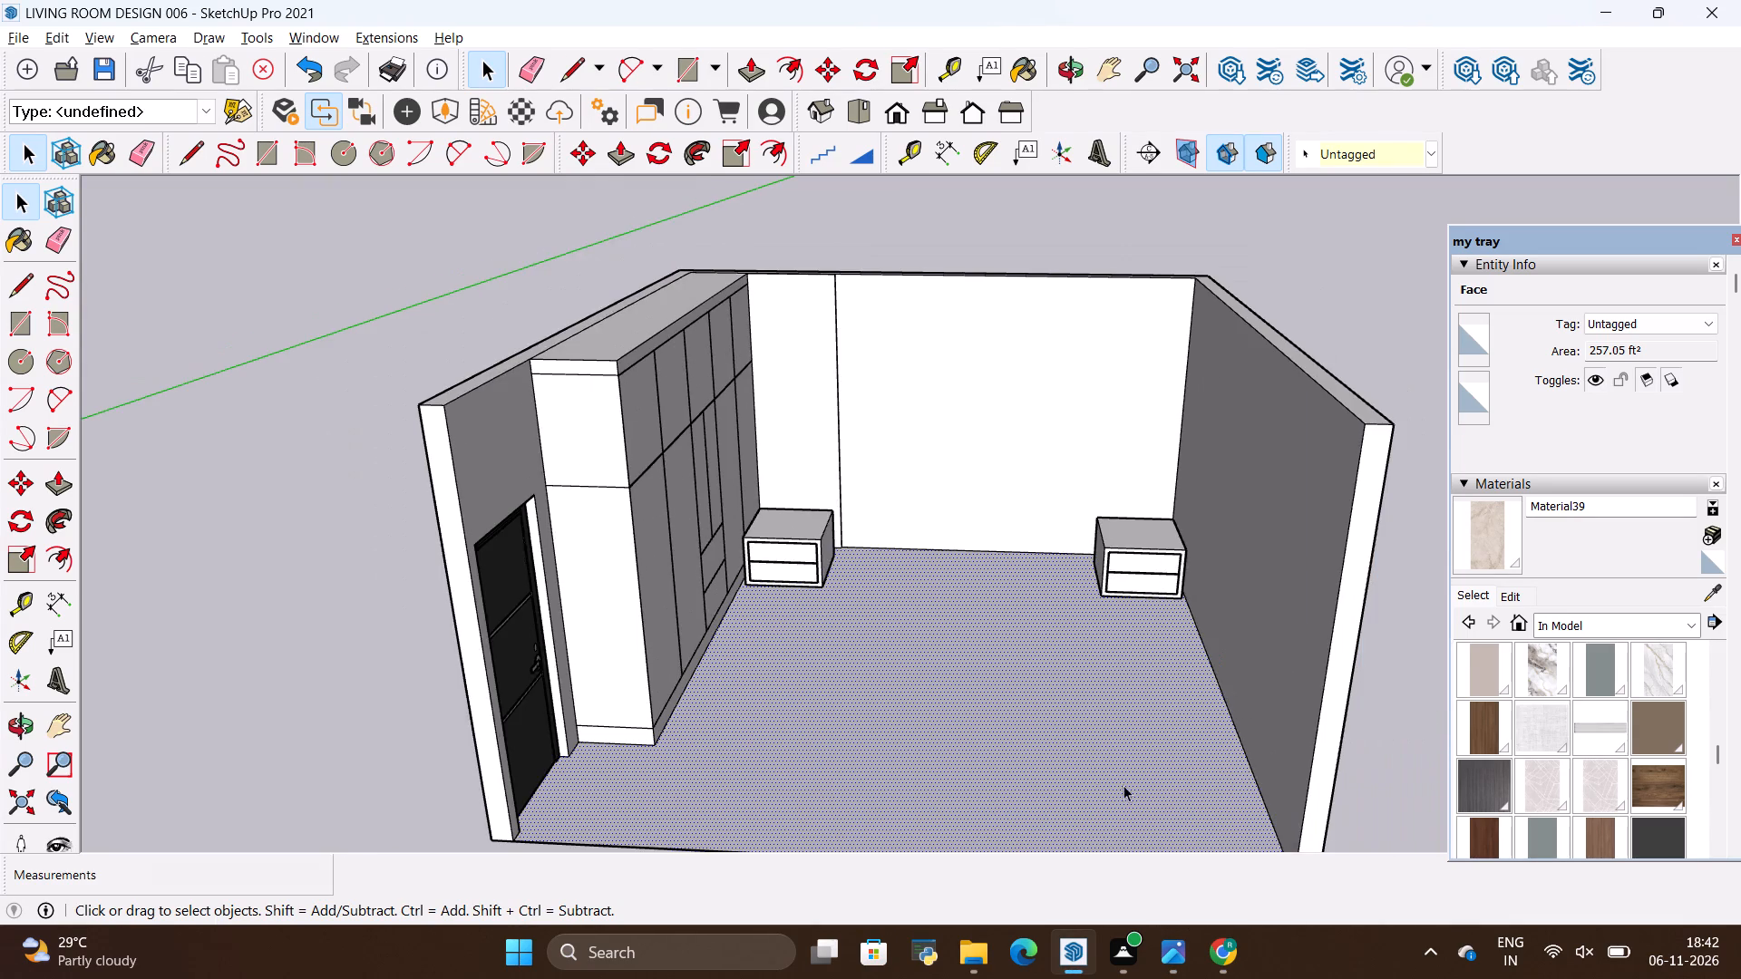
scroll(1124, 781, "up", 3)
key("alt+Tab")
key("alt+Tab")
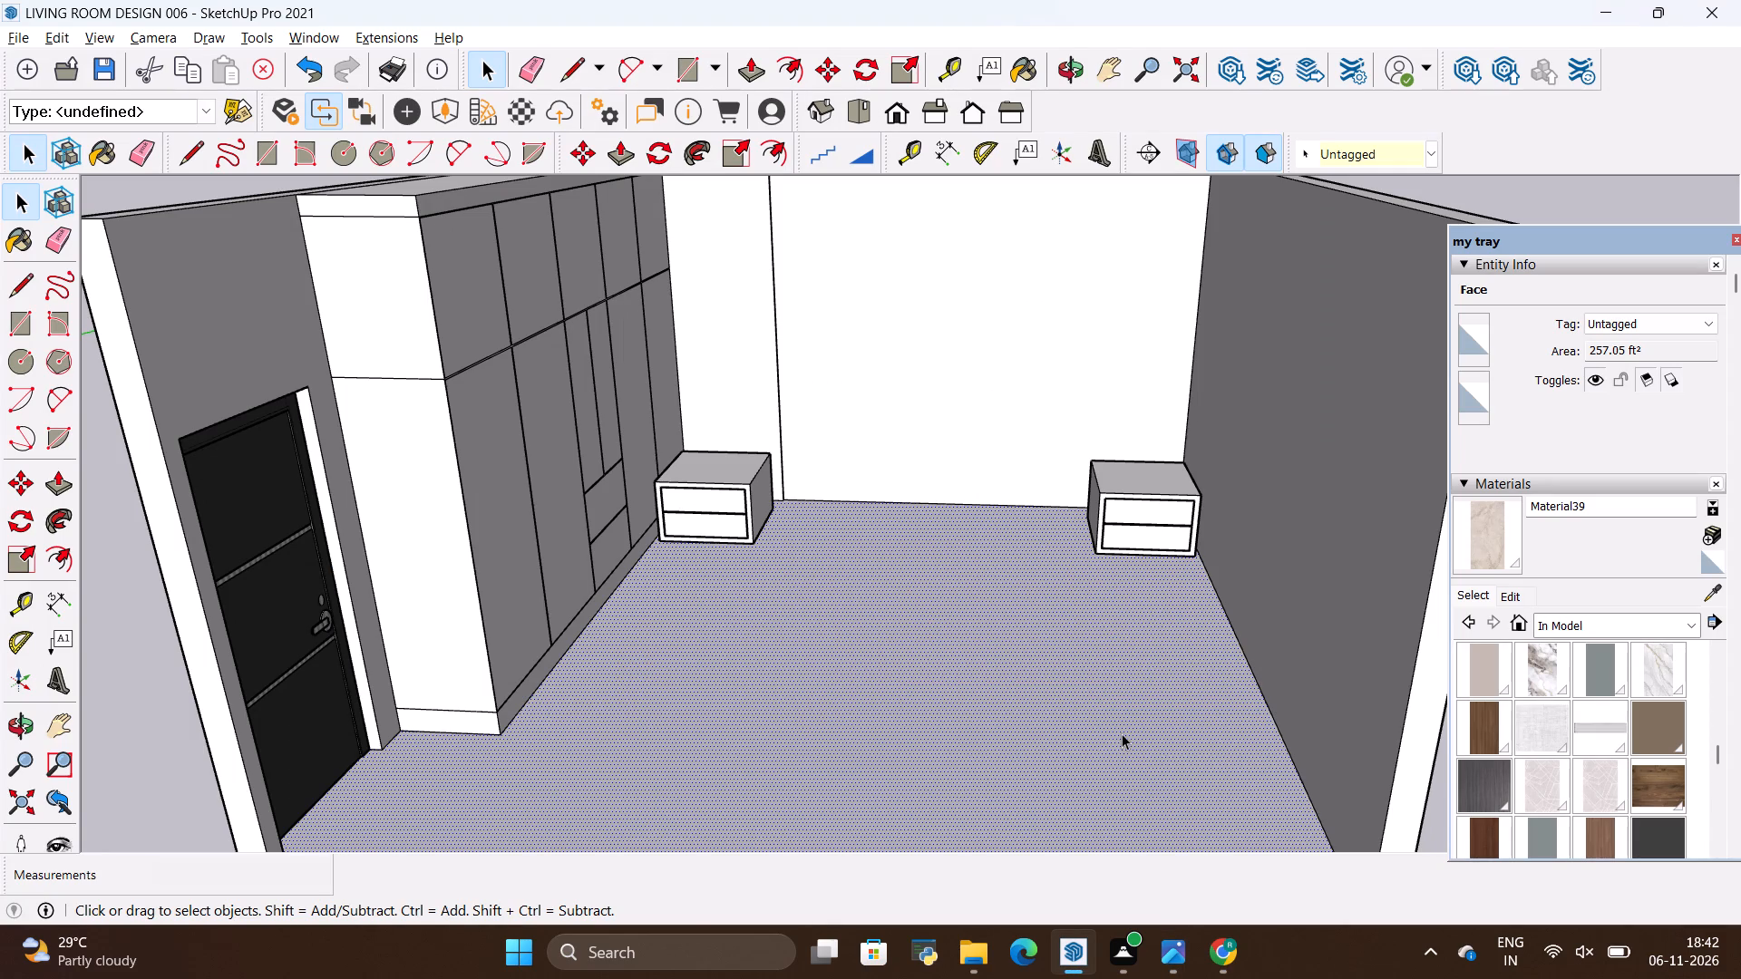
scroll(1046, 771, "down", 2)
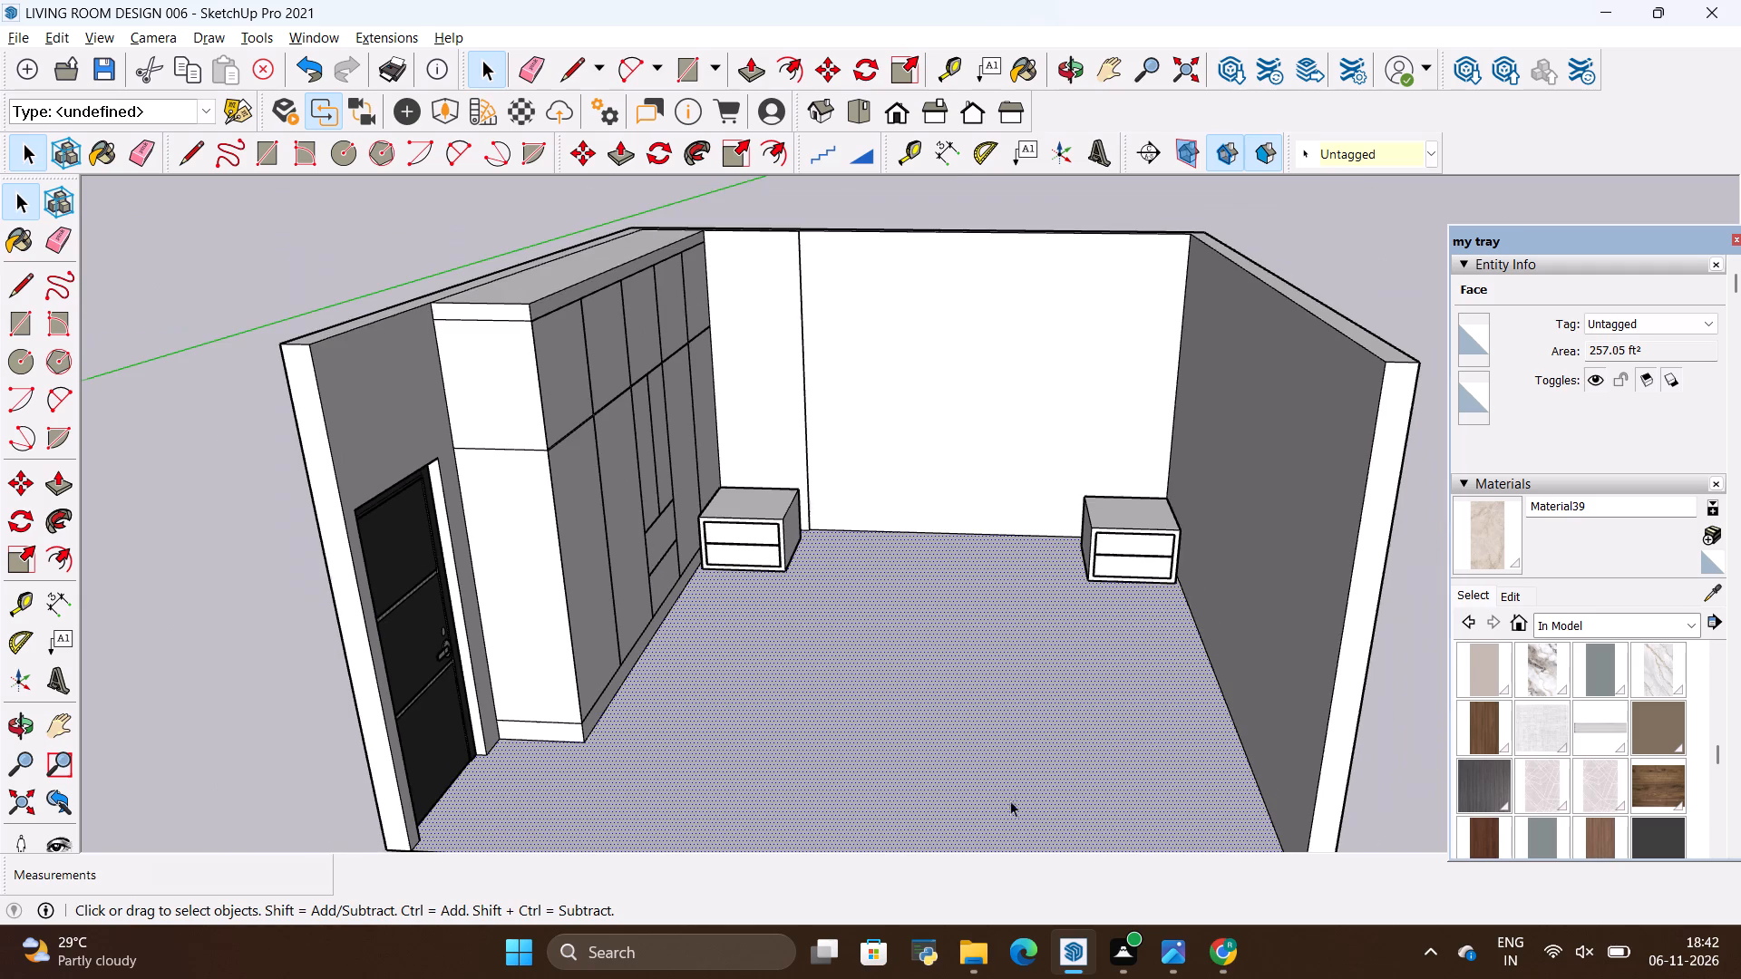
key("alt+Tab")
key("alt+Tab")
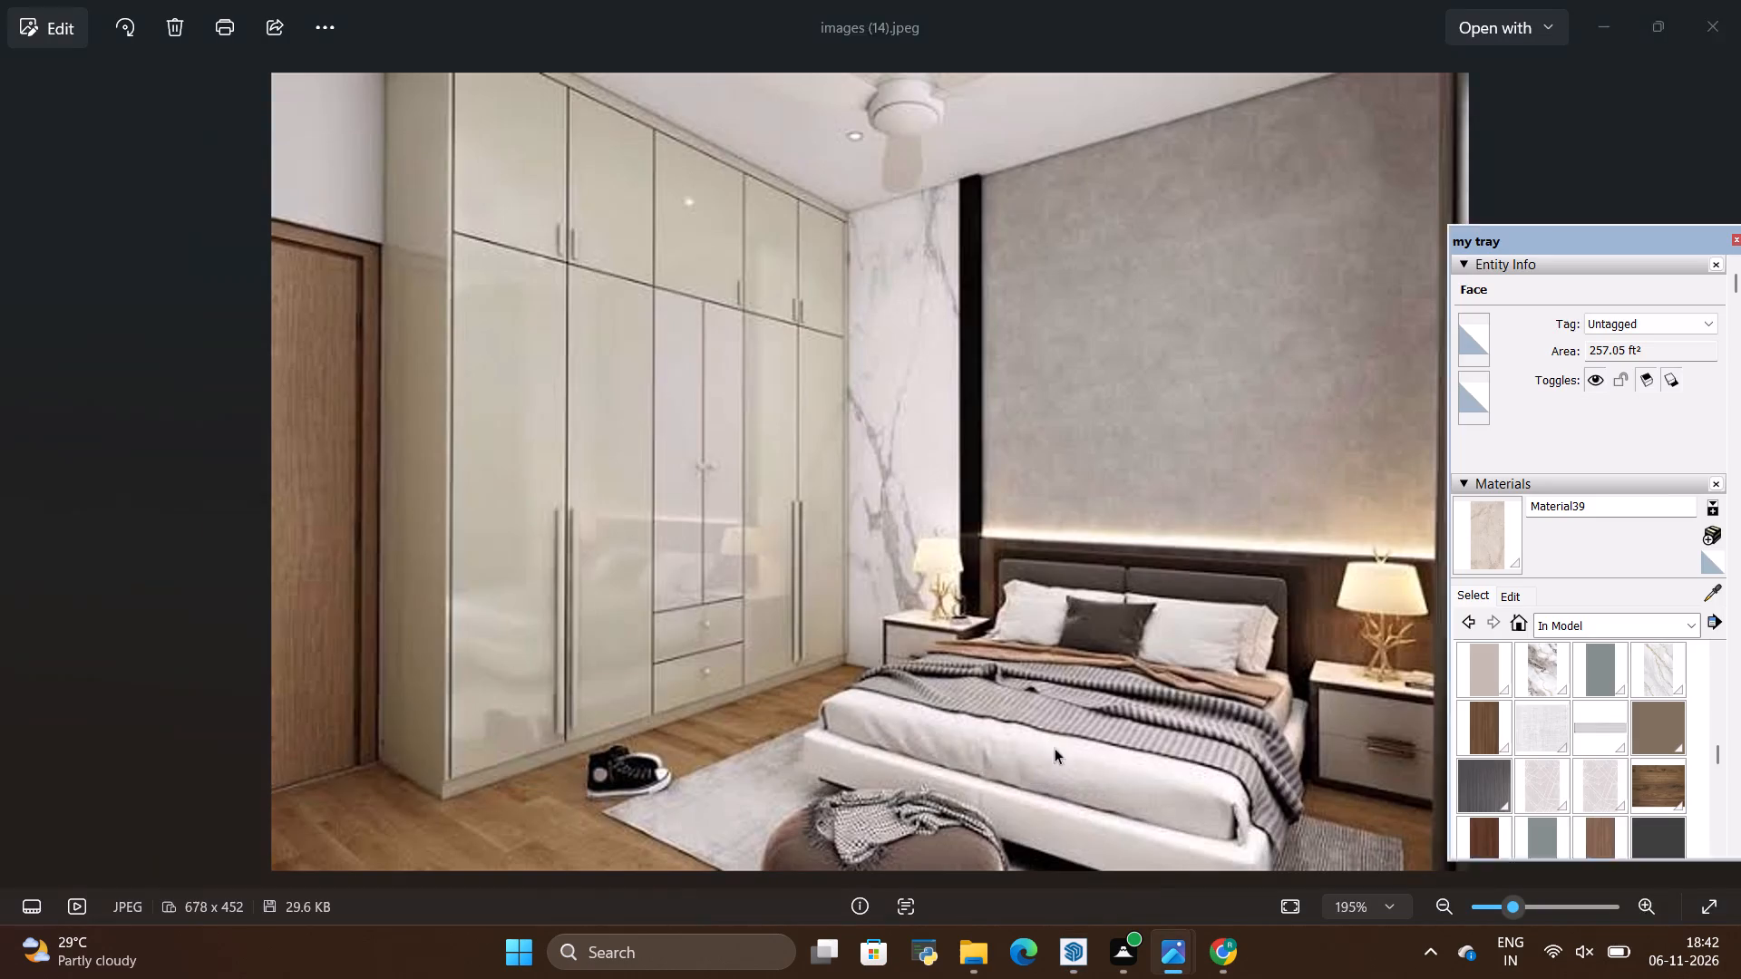
scroll(1017, 676, "down", 1)
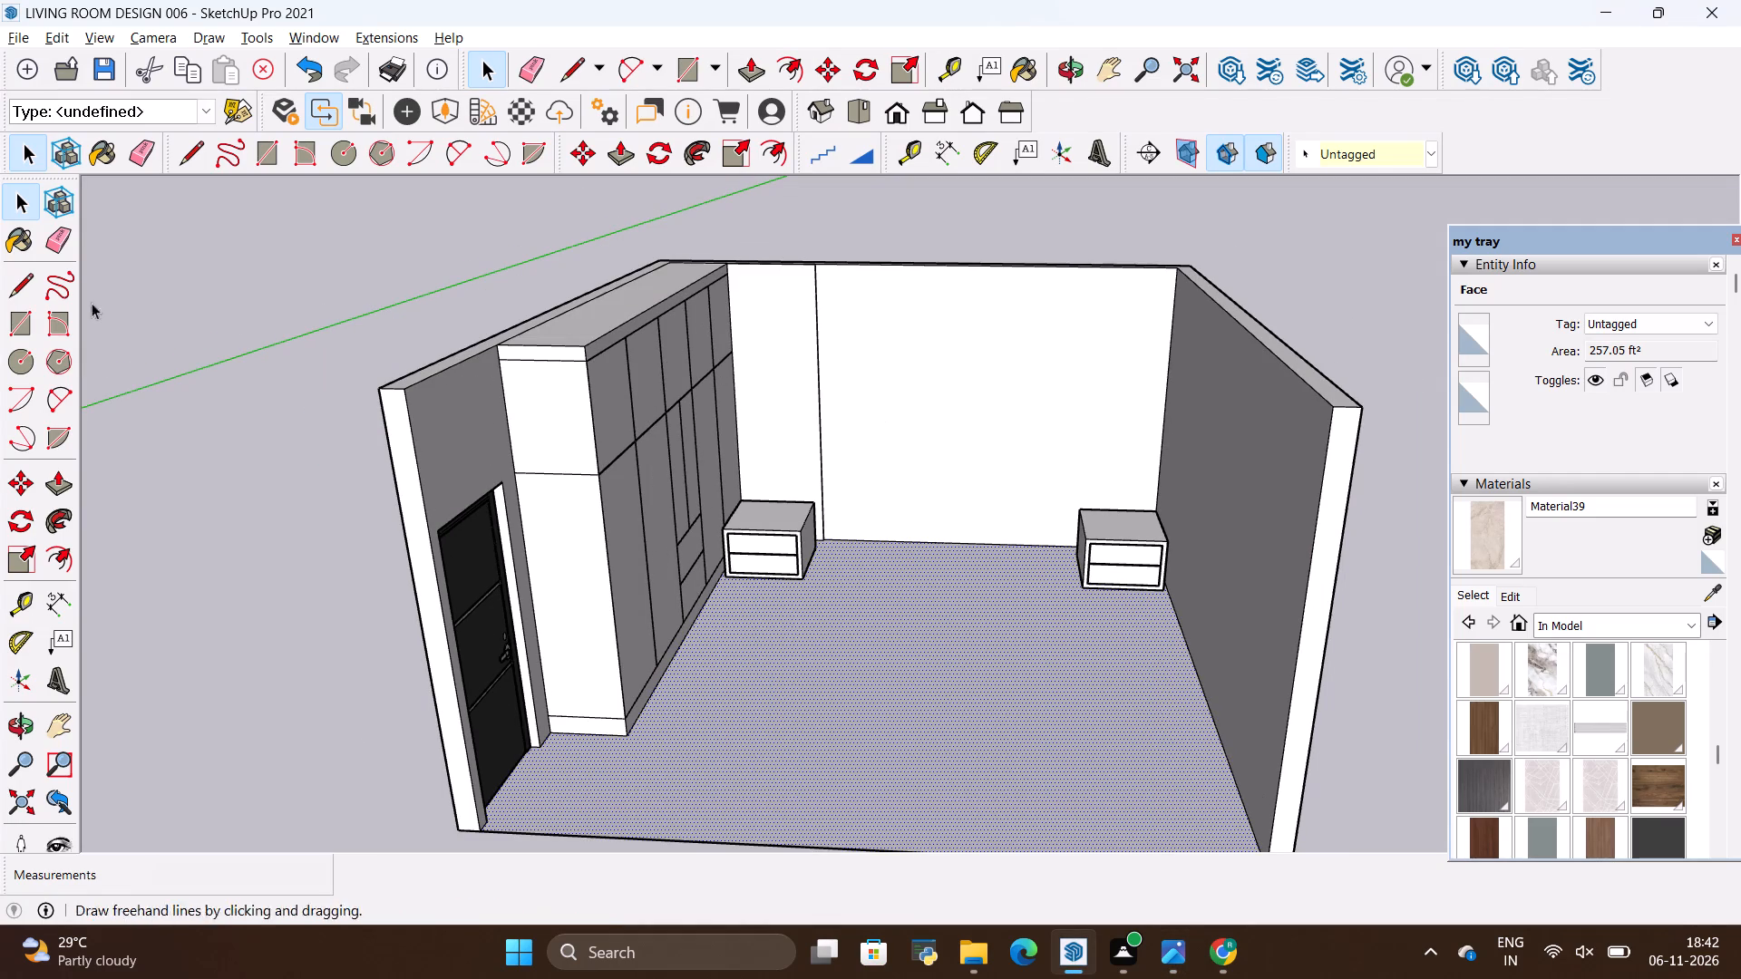
Import the bed model Untitled (1) from the Downloads folder.
left_click(21, 42)
left_click(112, 398)
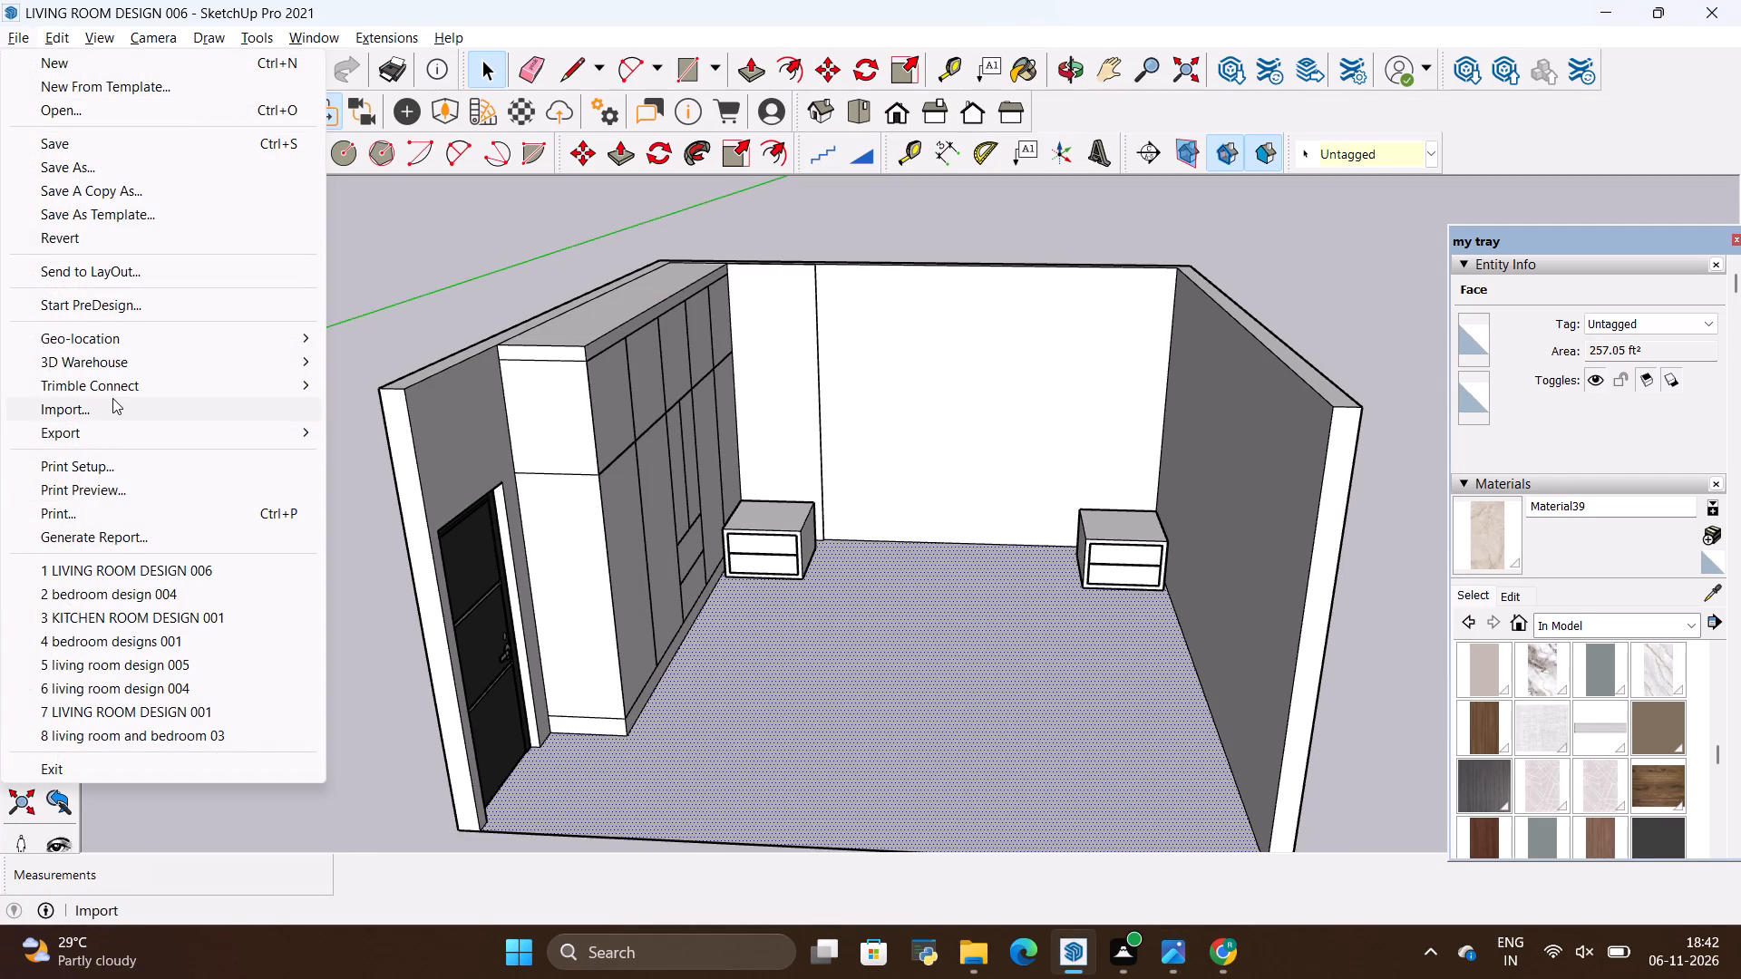
scroll(598, 353, "down", 5)
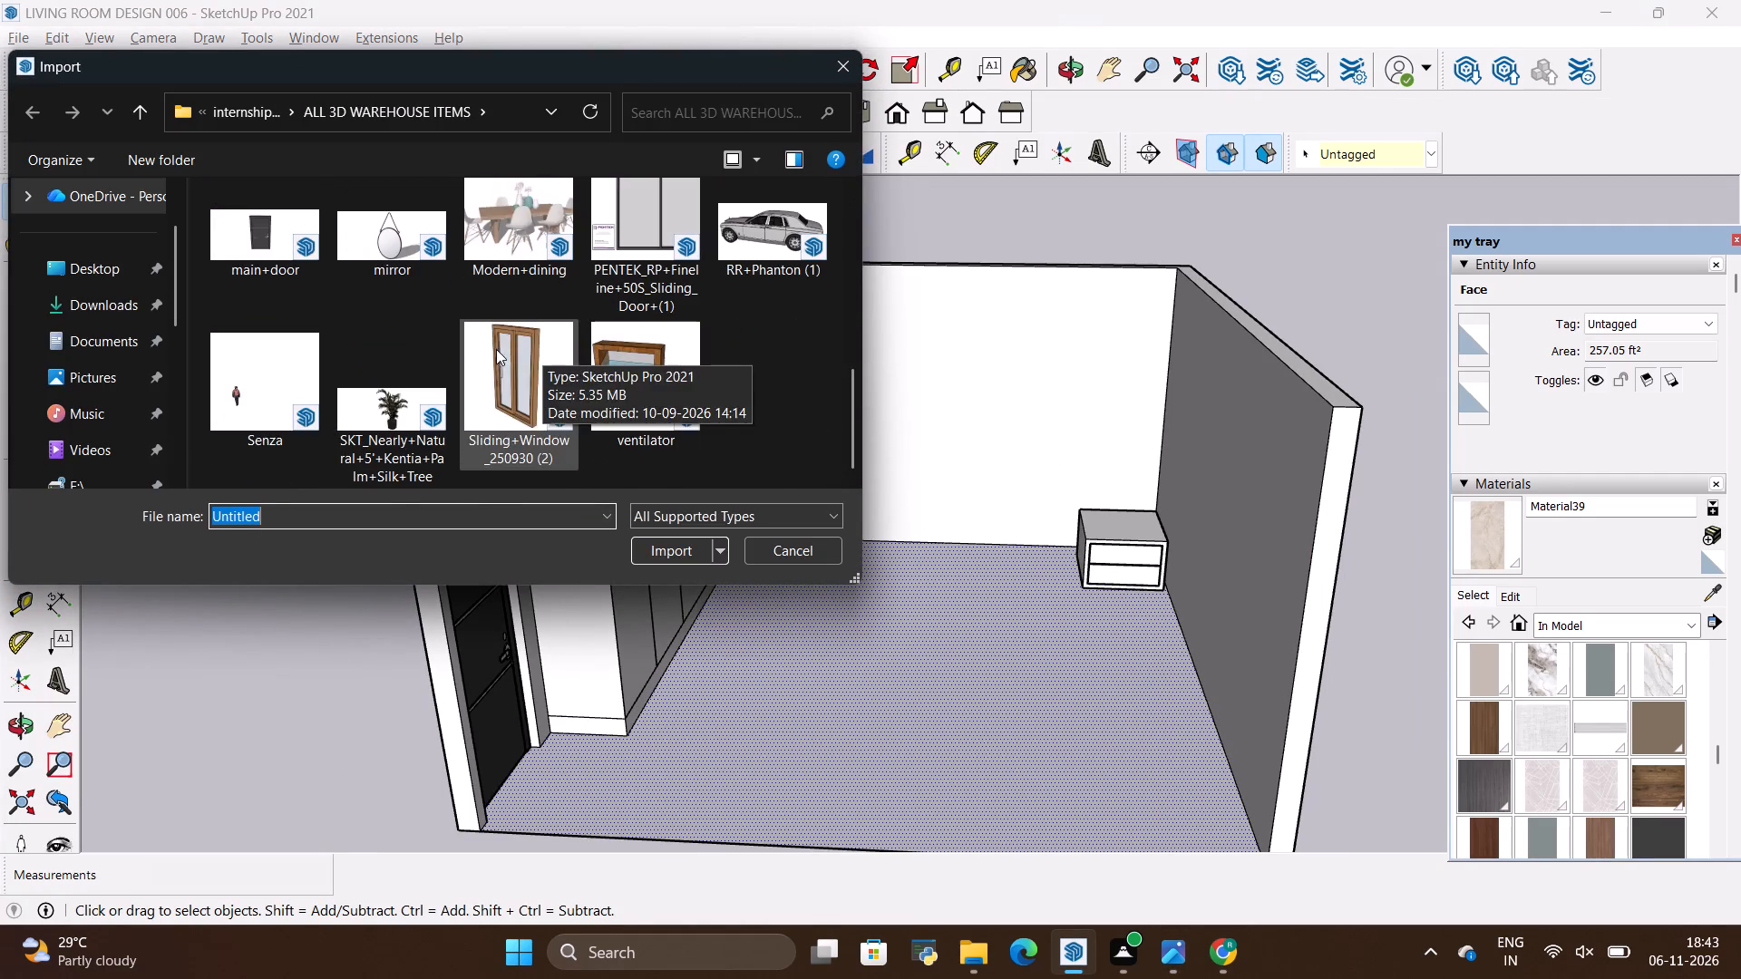
scroll(492, 349, "up", 6)
left_click(92, 311)
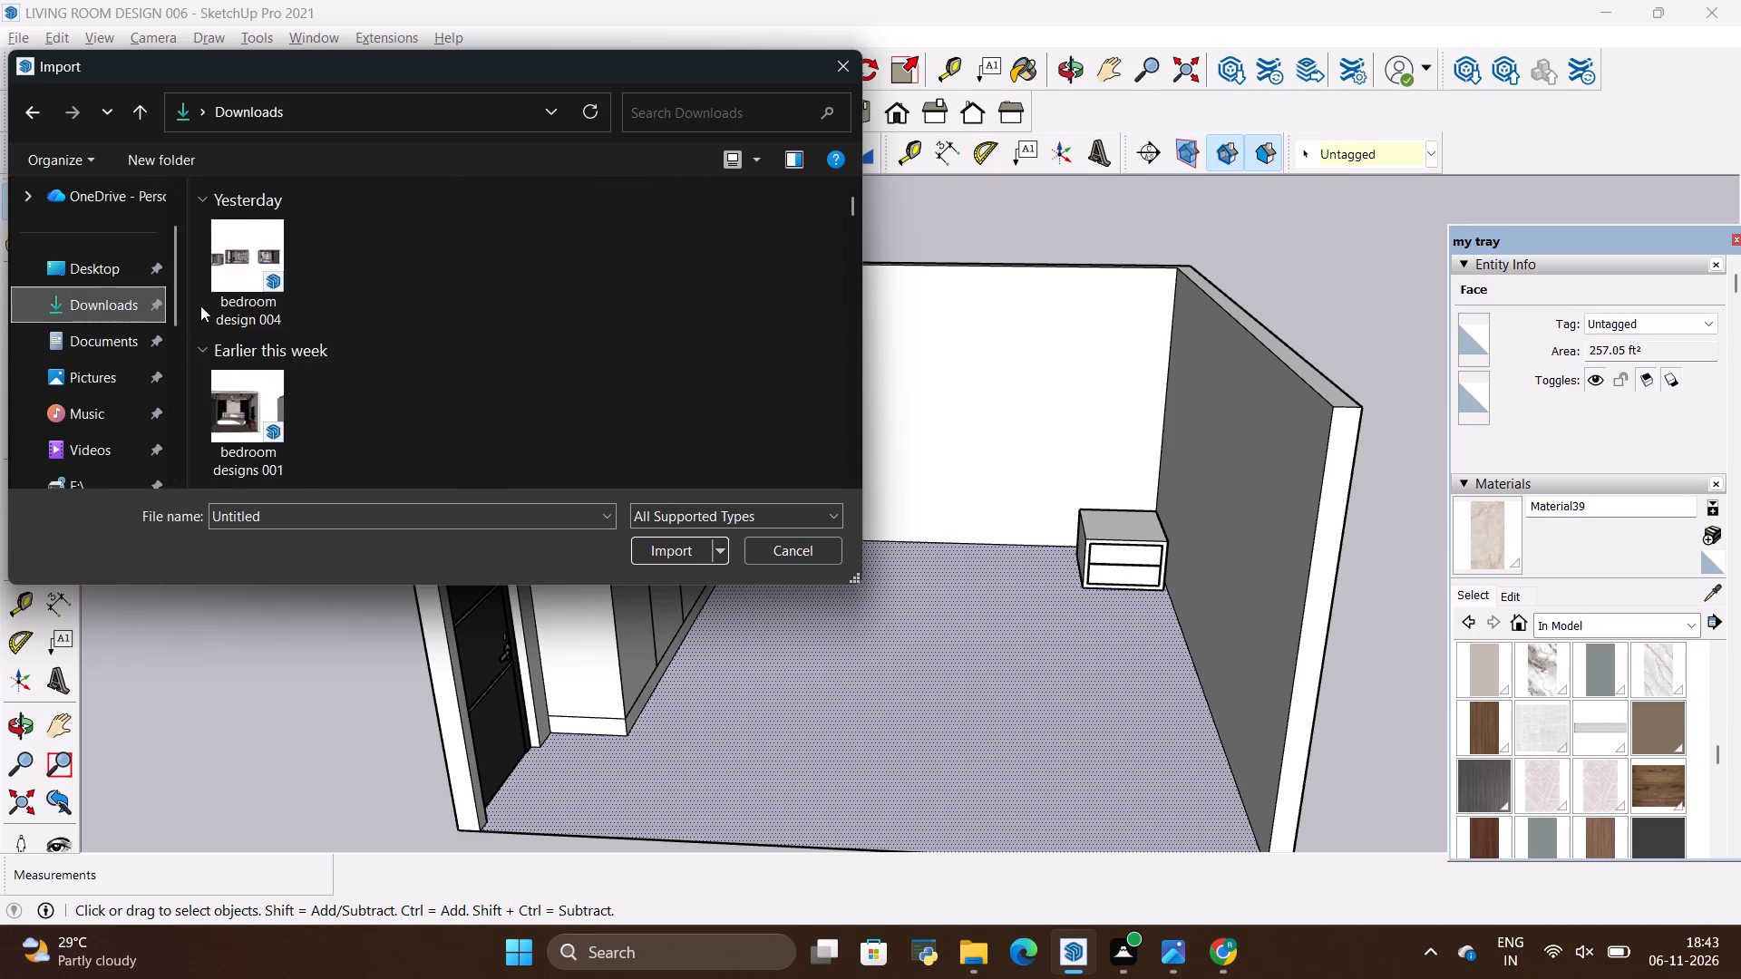
scroll(519, 311, "down", 20)
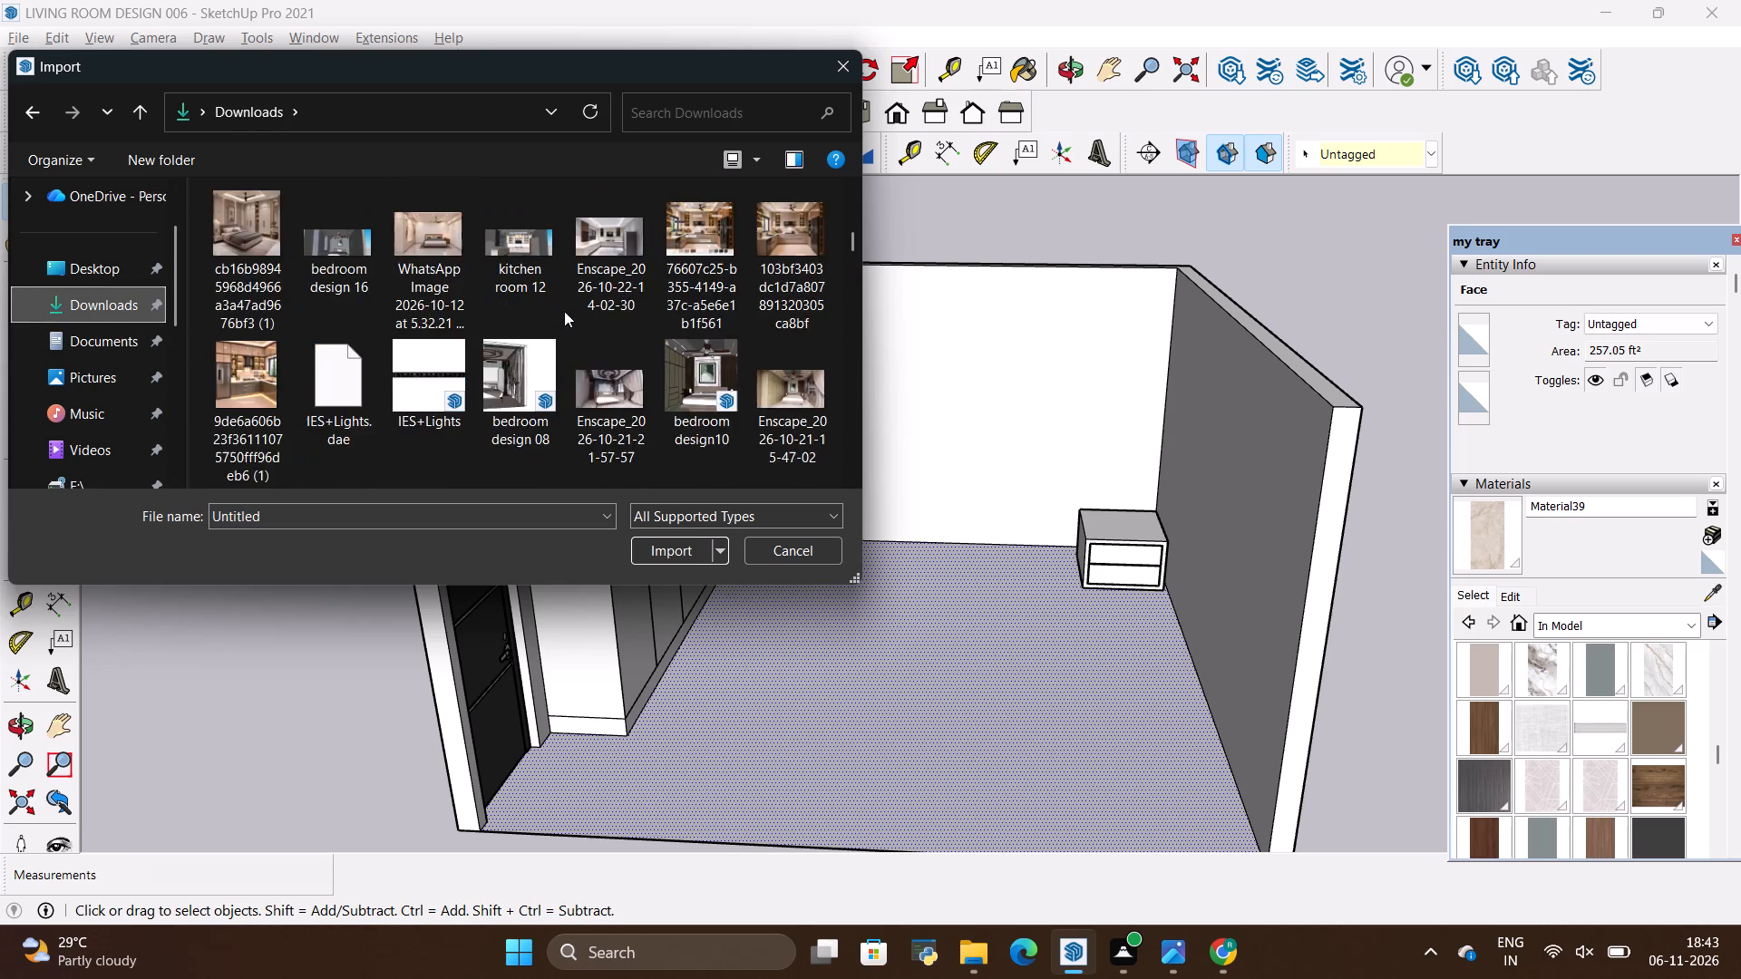
scroll(564, 311, "down", 19)
scroll(564, 299, "down", 2)
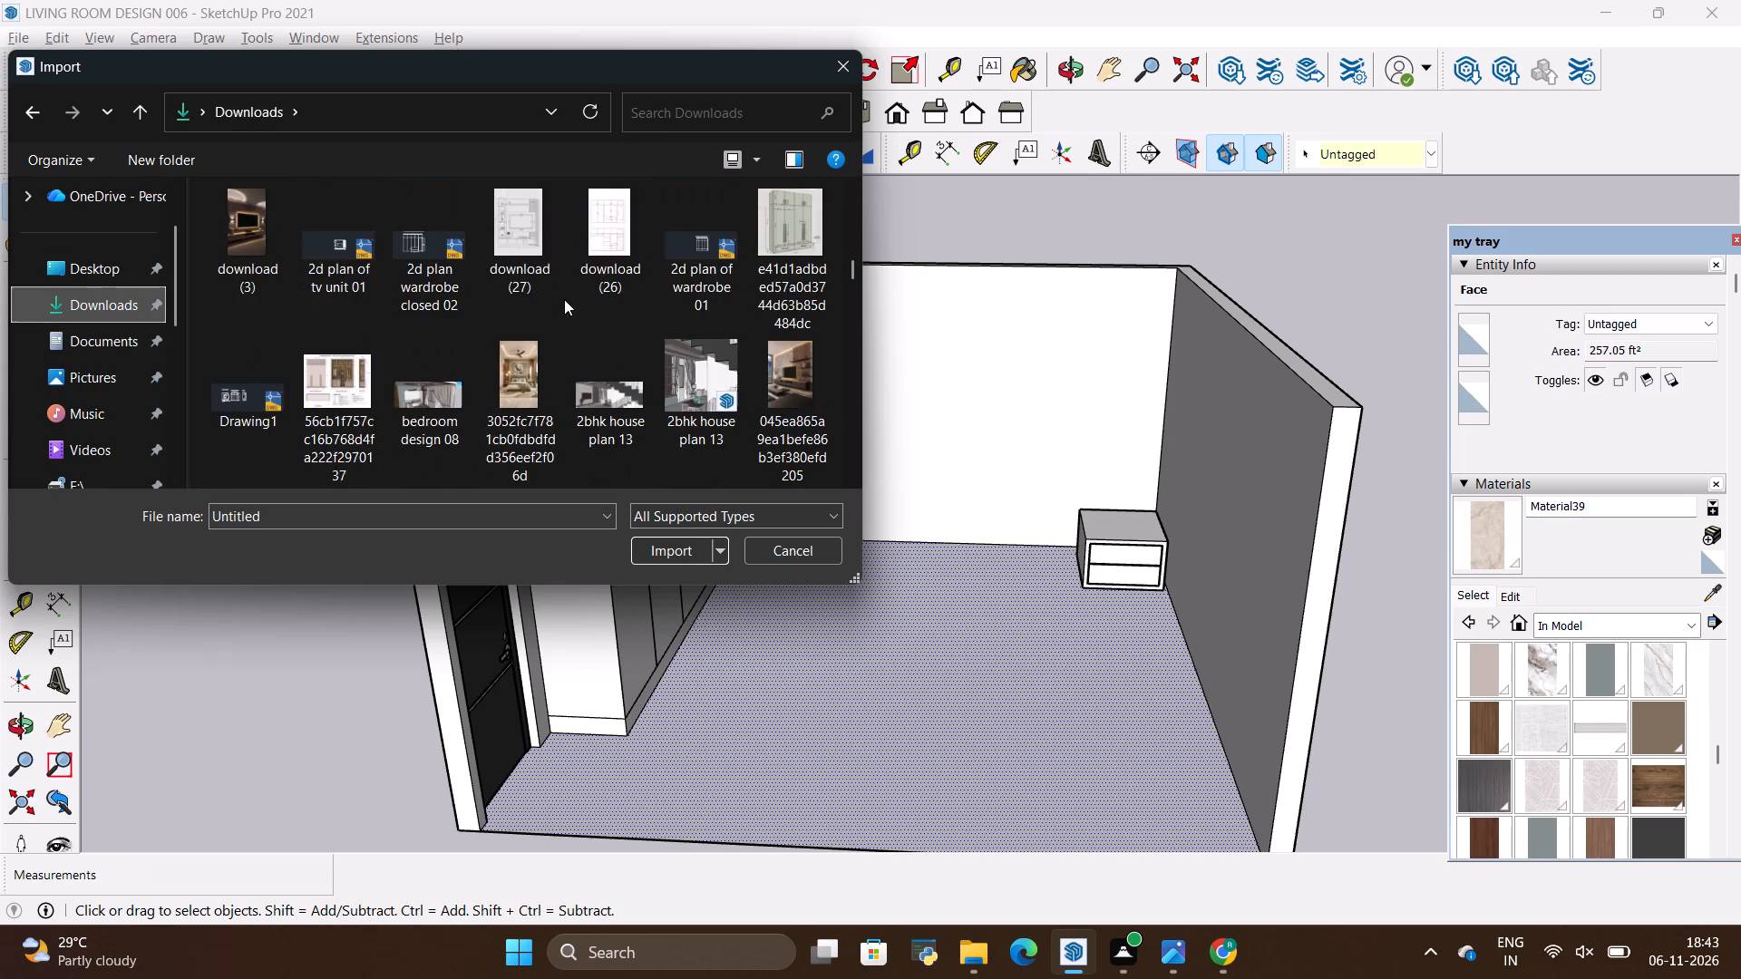
scroll(564, 299, "down", 11)
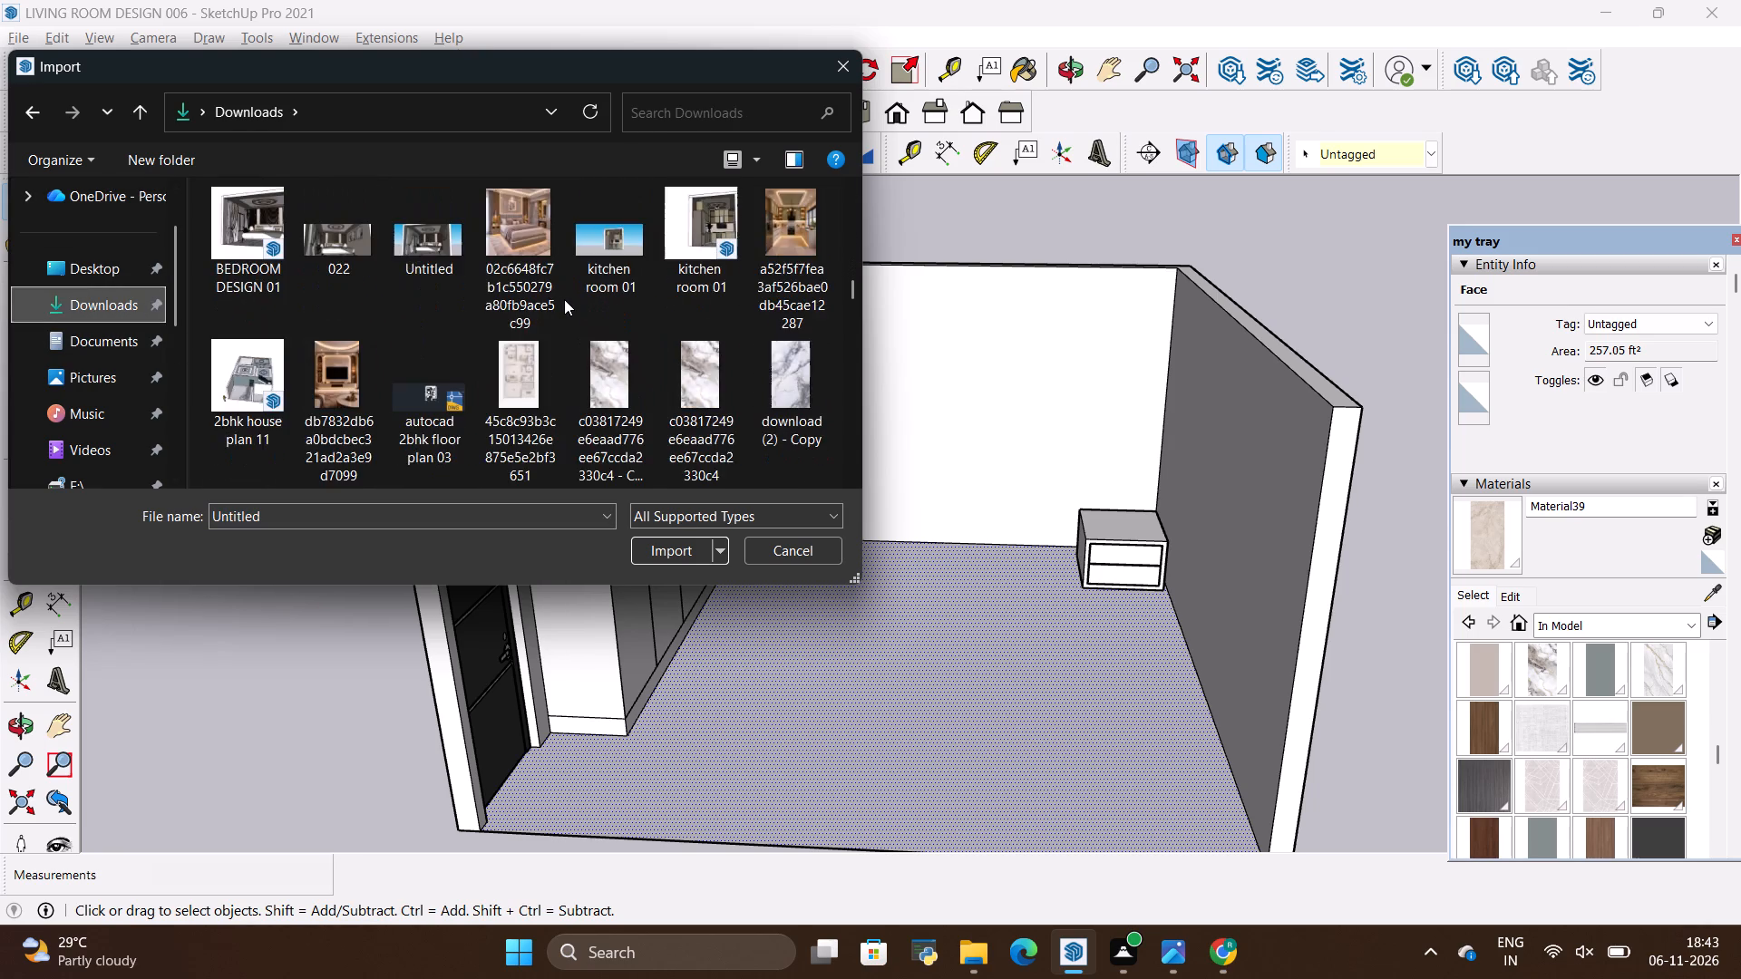
scroll(564, 299, "down", 3)
scroll(564, 299, "up", 4)
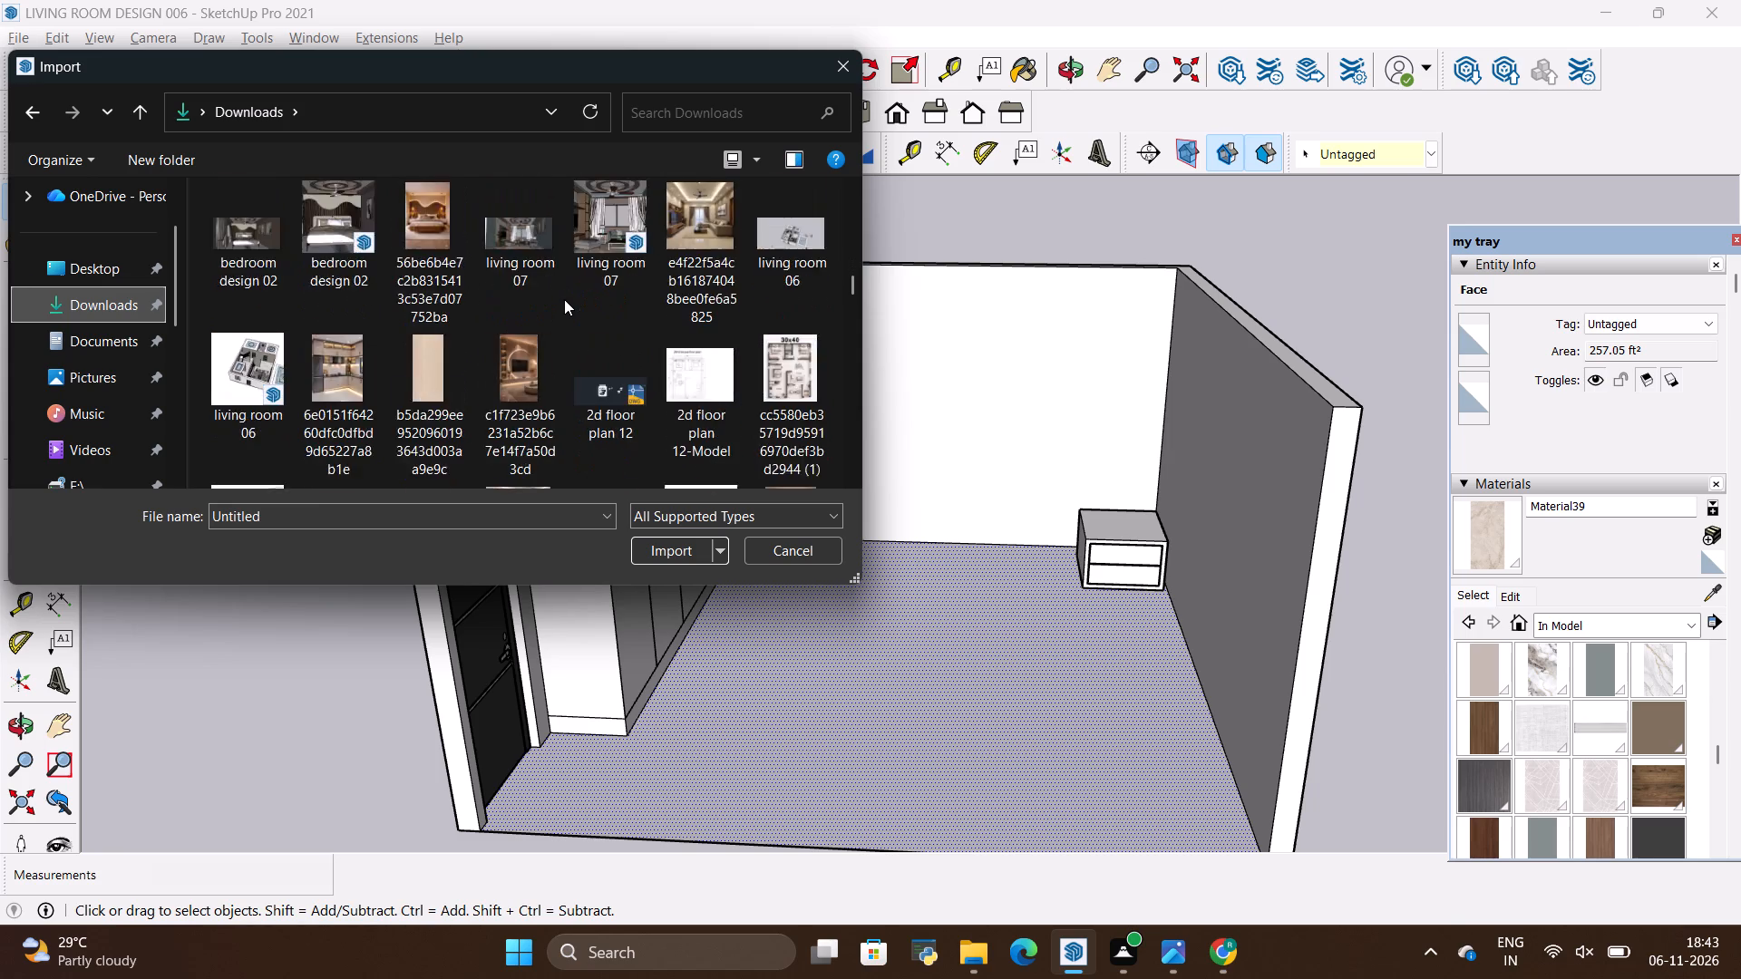
scroll(564, 299, "up", 2)
scroll(564, 299, "down", 15)
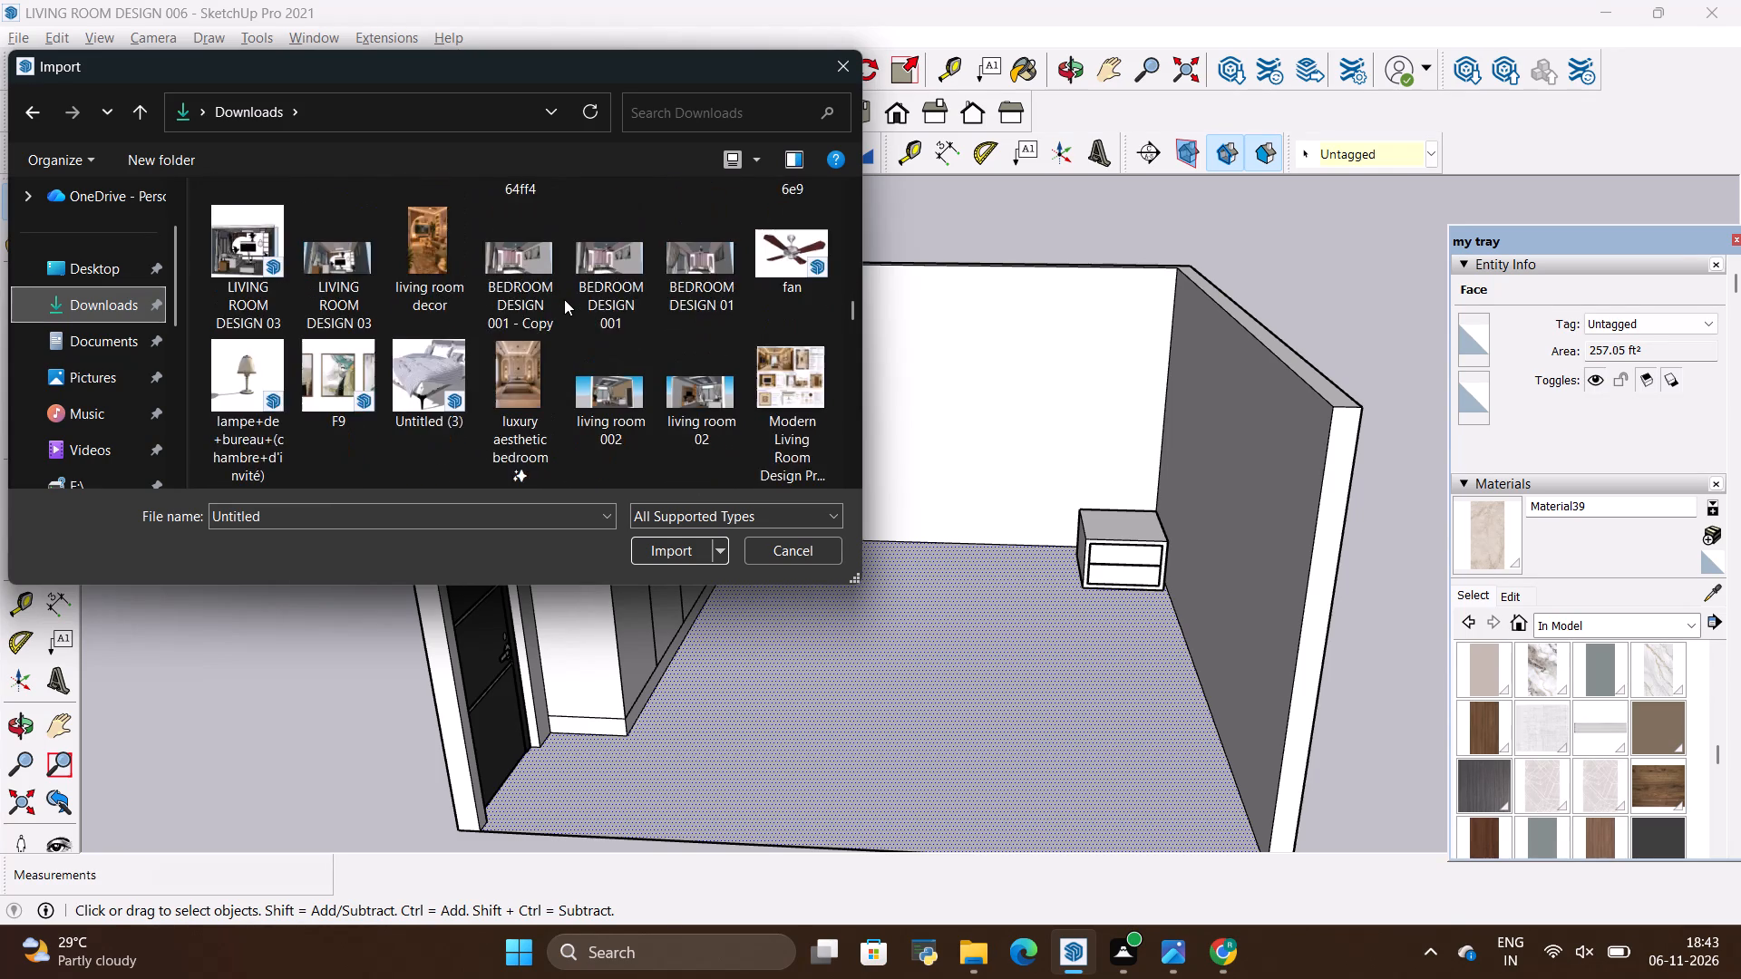
scroll(564, 299, "down", 5)
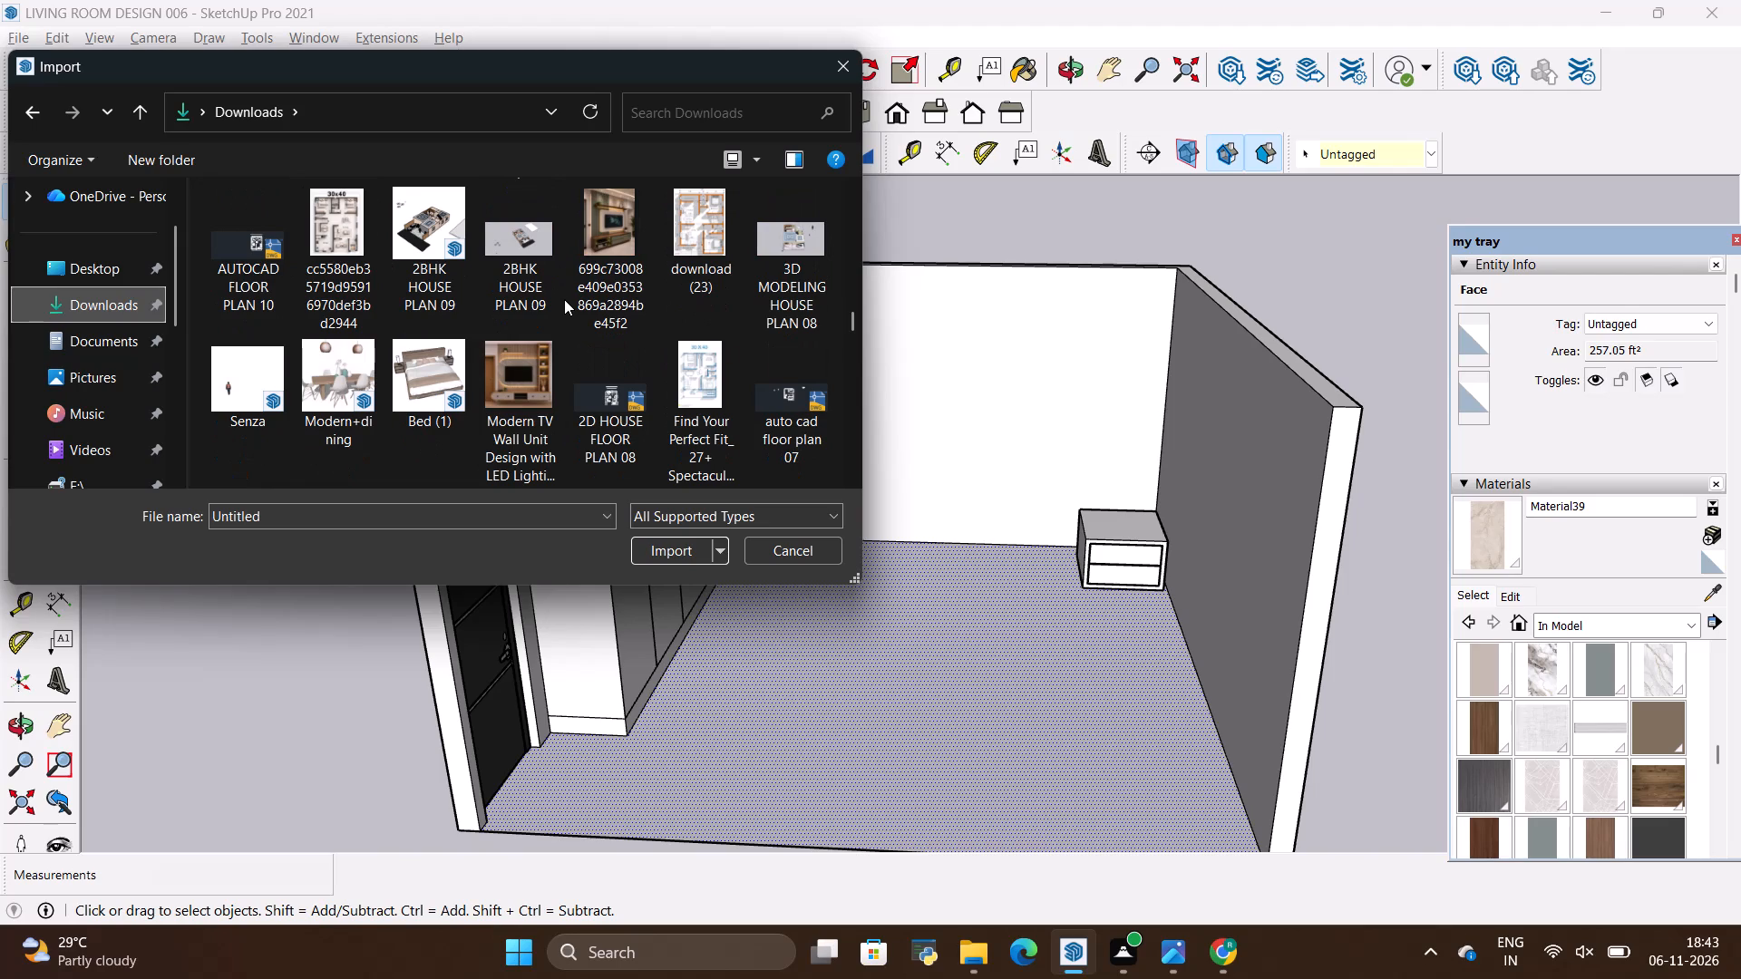
scroll(564, 299, "down", 4)
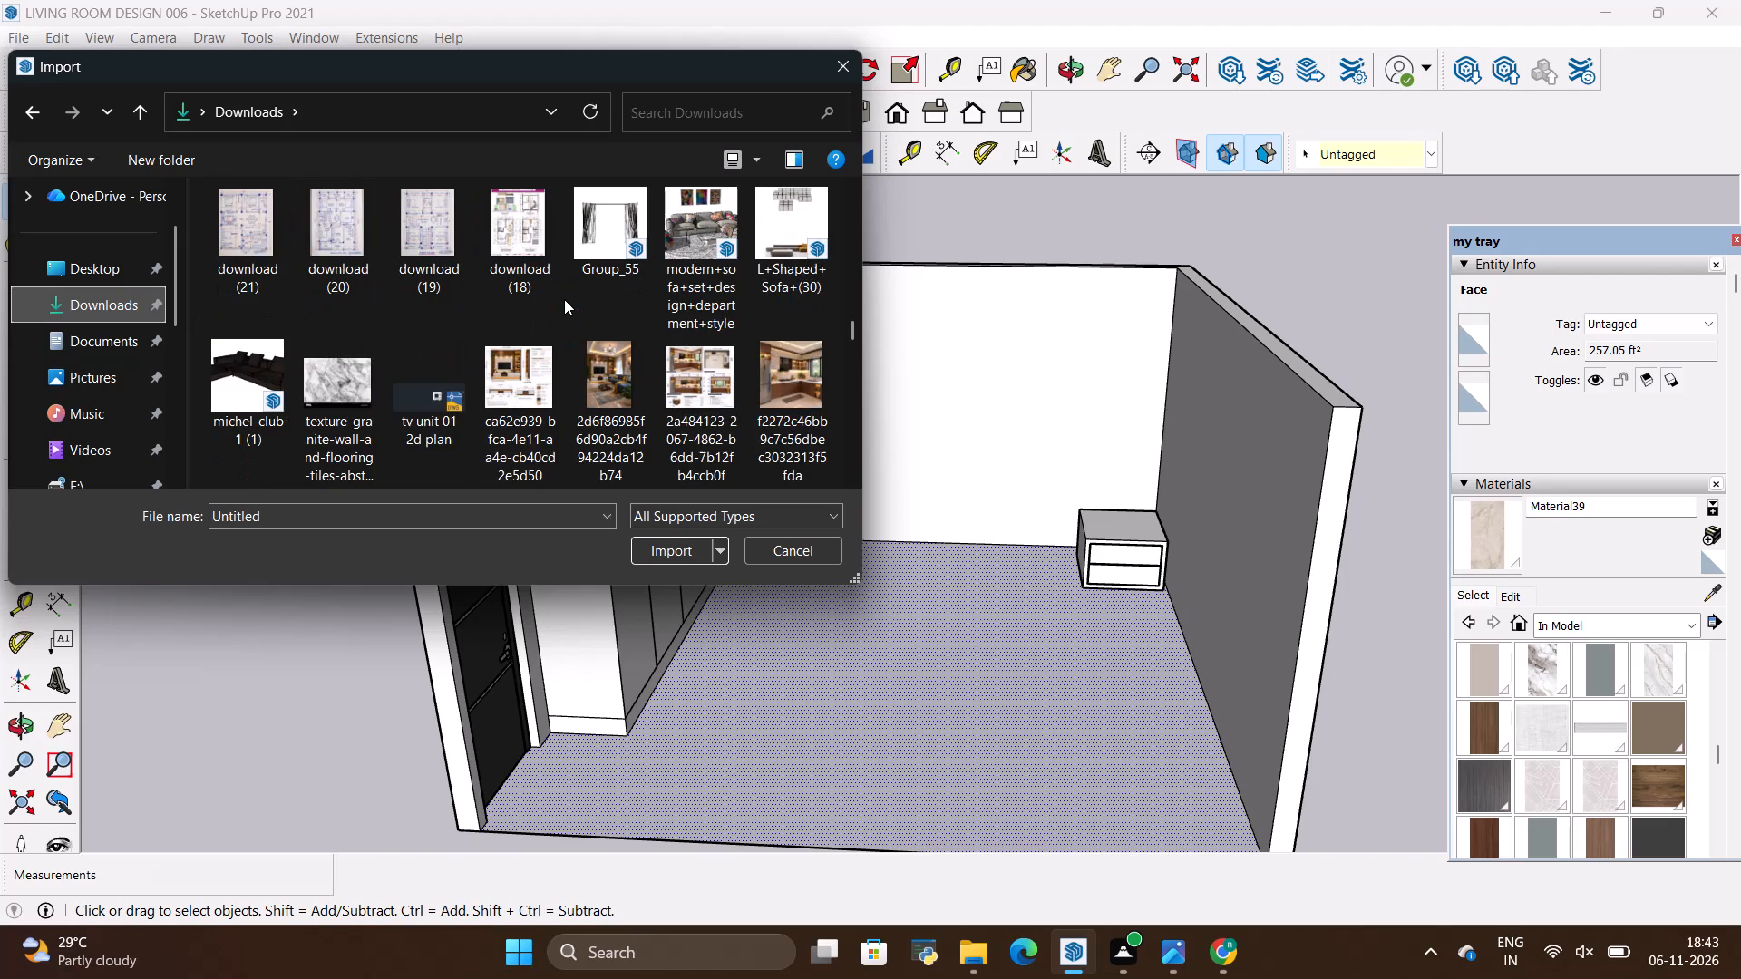
scroll(564, 299, "down", 7)
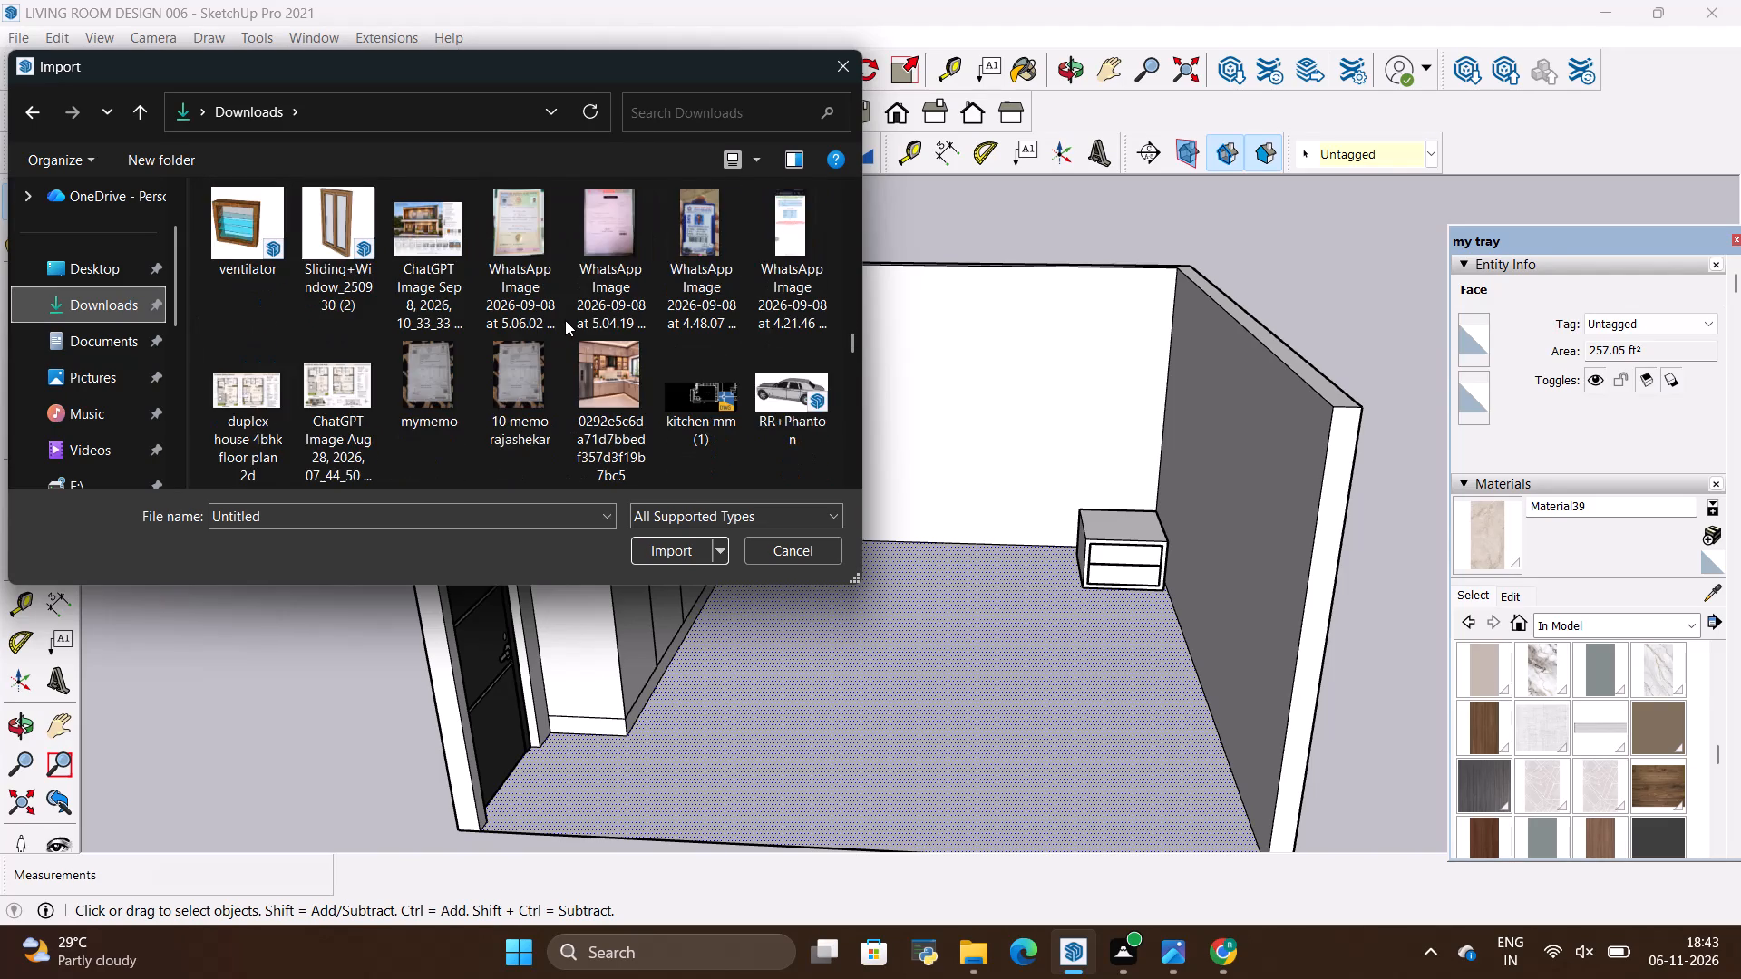
scroll(565, 320, "down", 5)
scroll(565, 320, "up", 2)
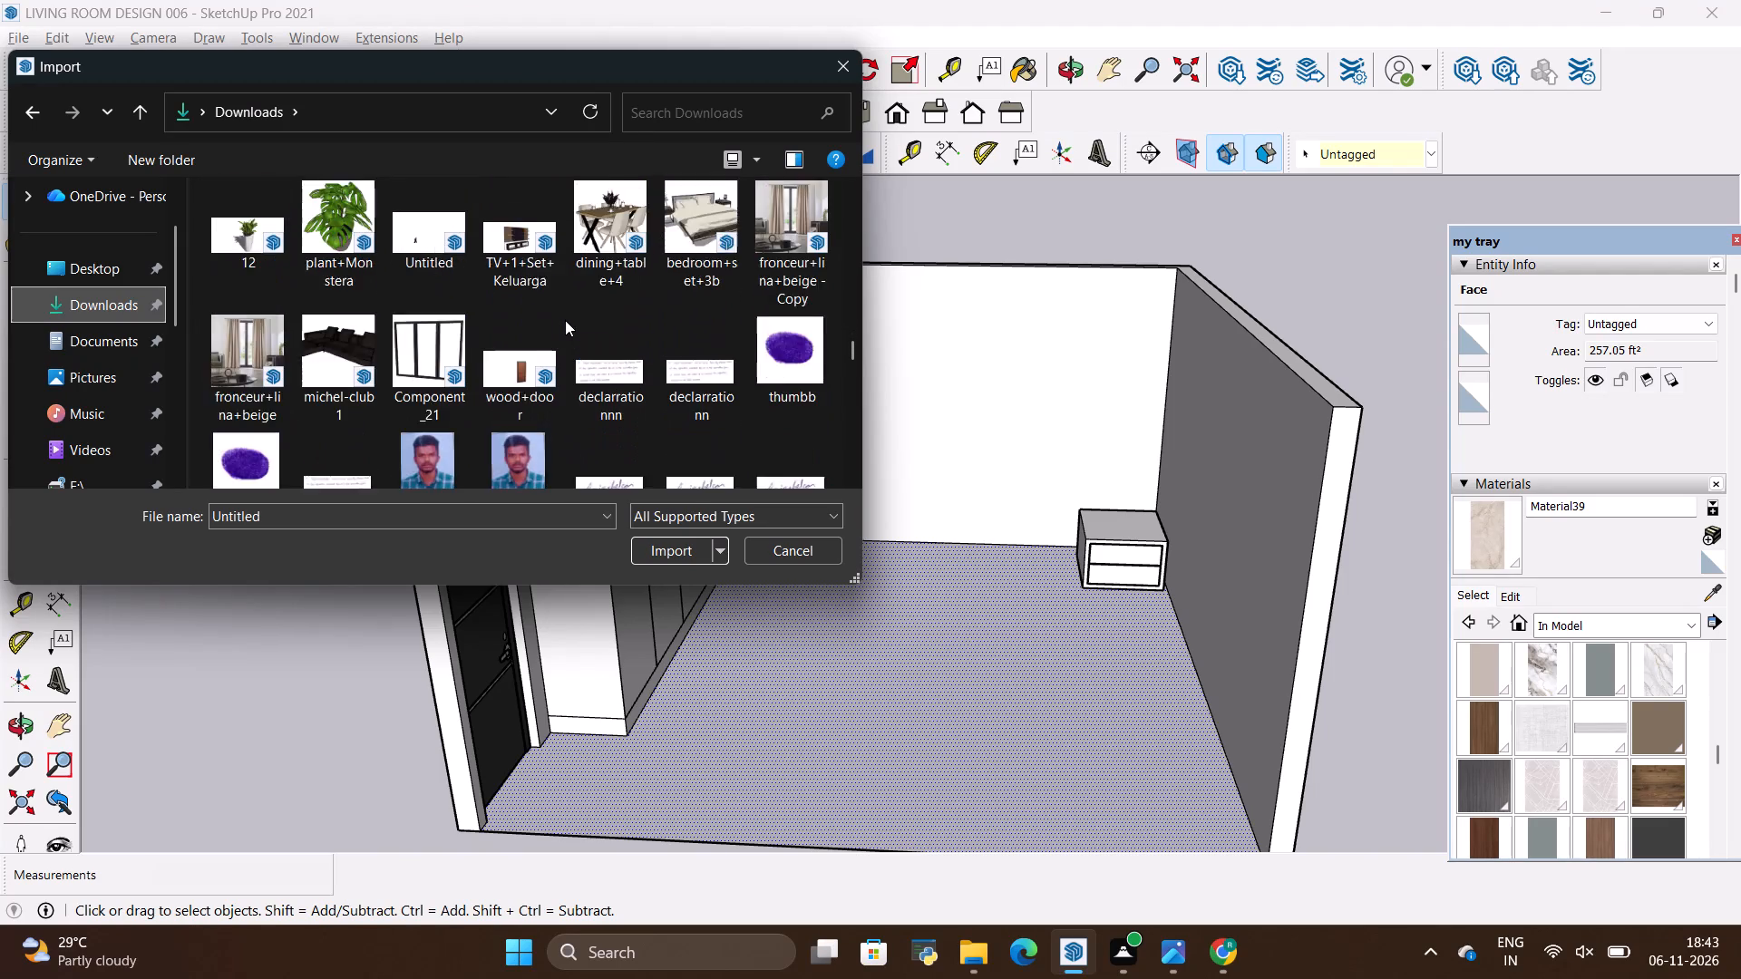
scroll(565, 320, "up", 1)
scroll(620, 322, "down", 3)
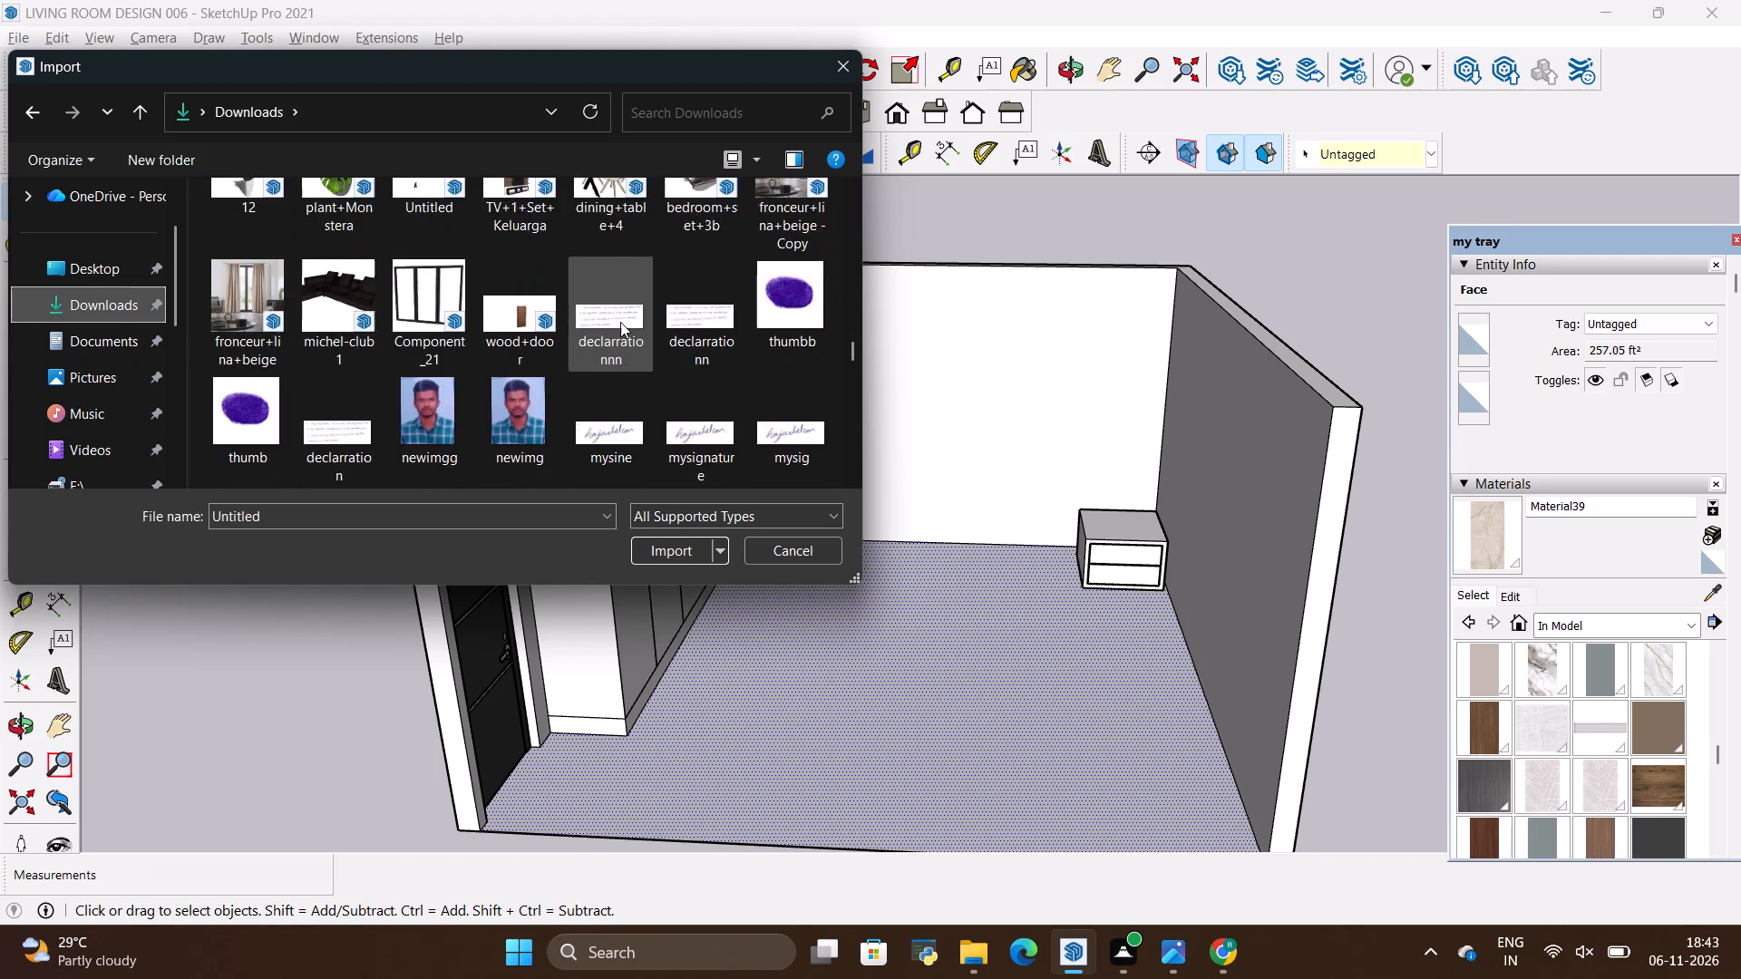
scroll(620, 322, "down", 5)
scroll(620, 322, "up", 7)
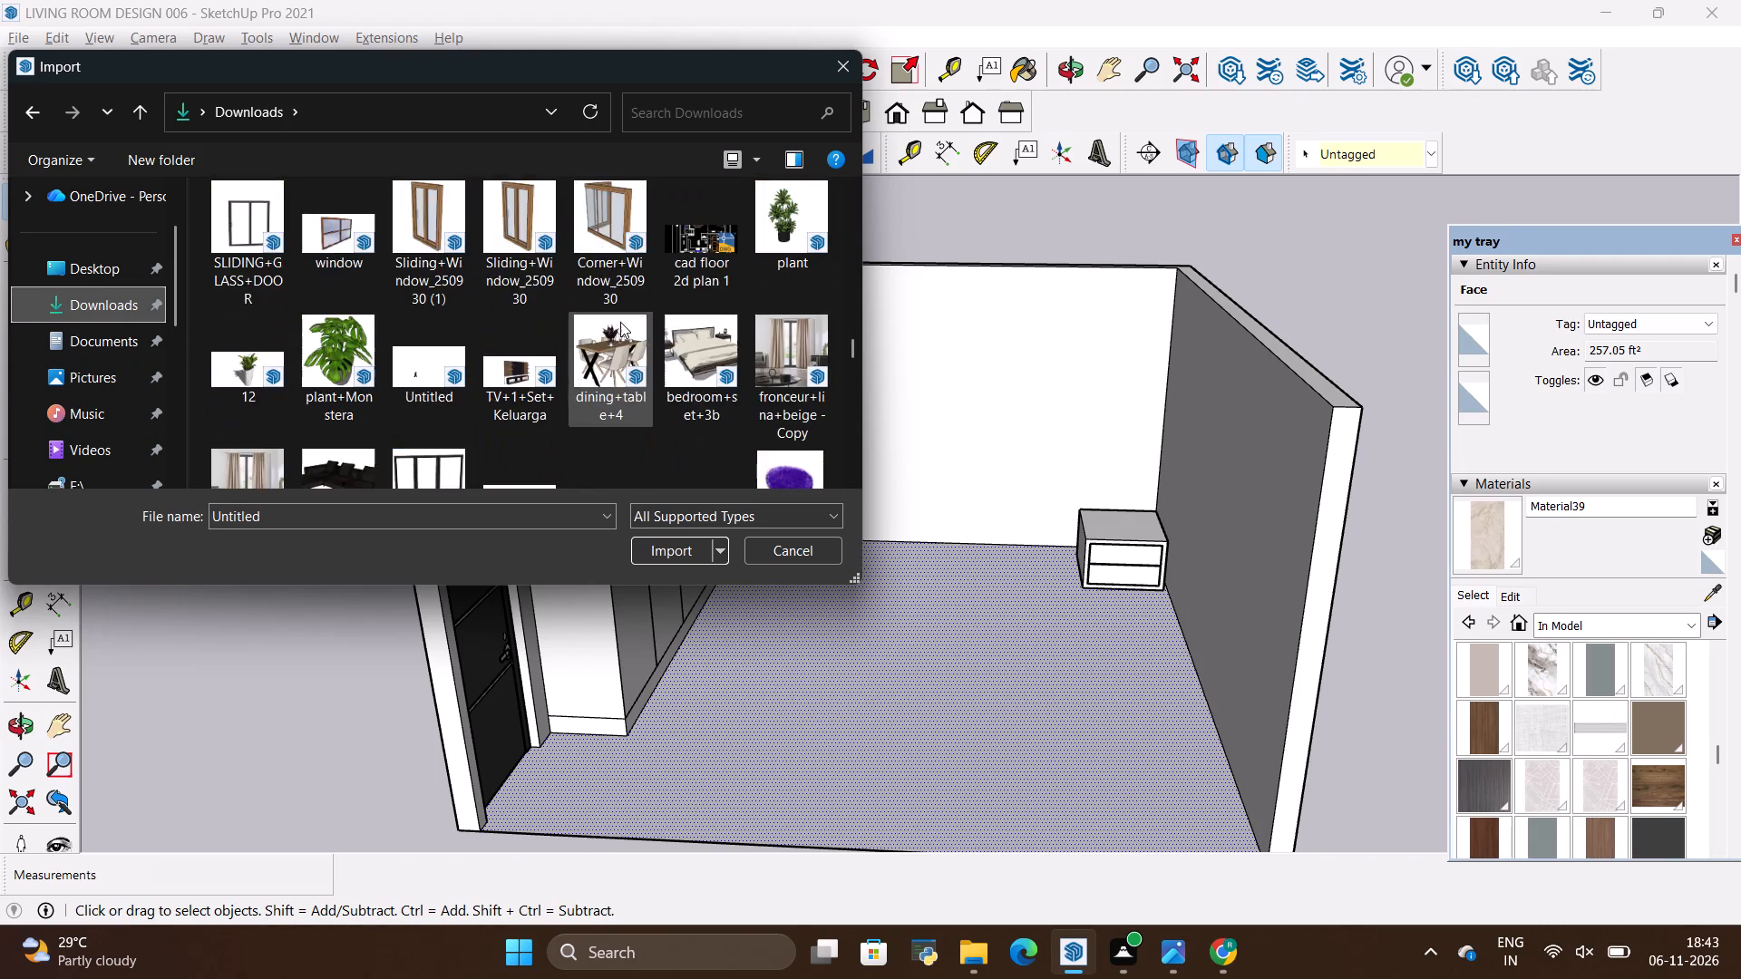
scroll(620, 322, "up", 3)
scroll(517, 338, "up", 1)
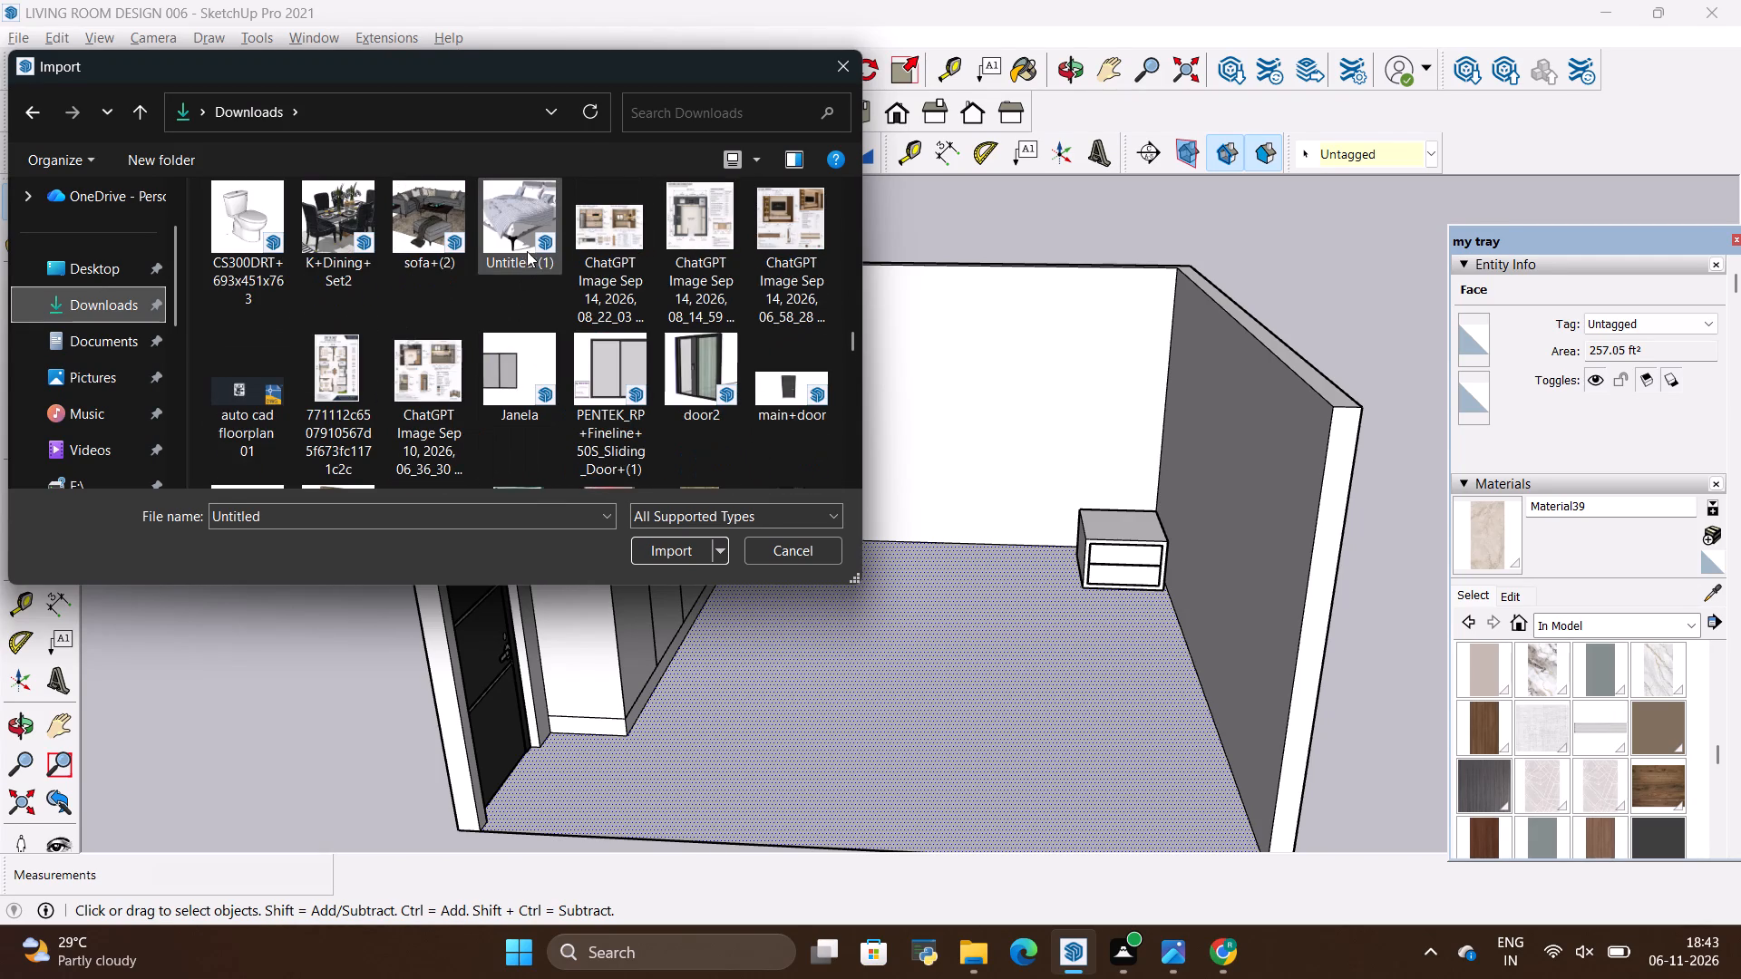
left_click(516, 224)
left_click(661, 550)
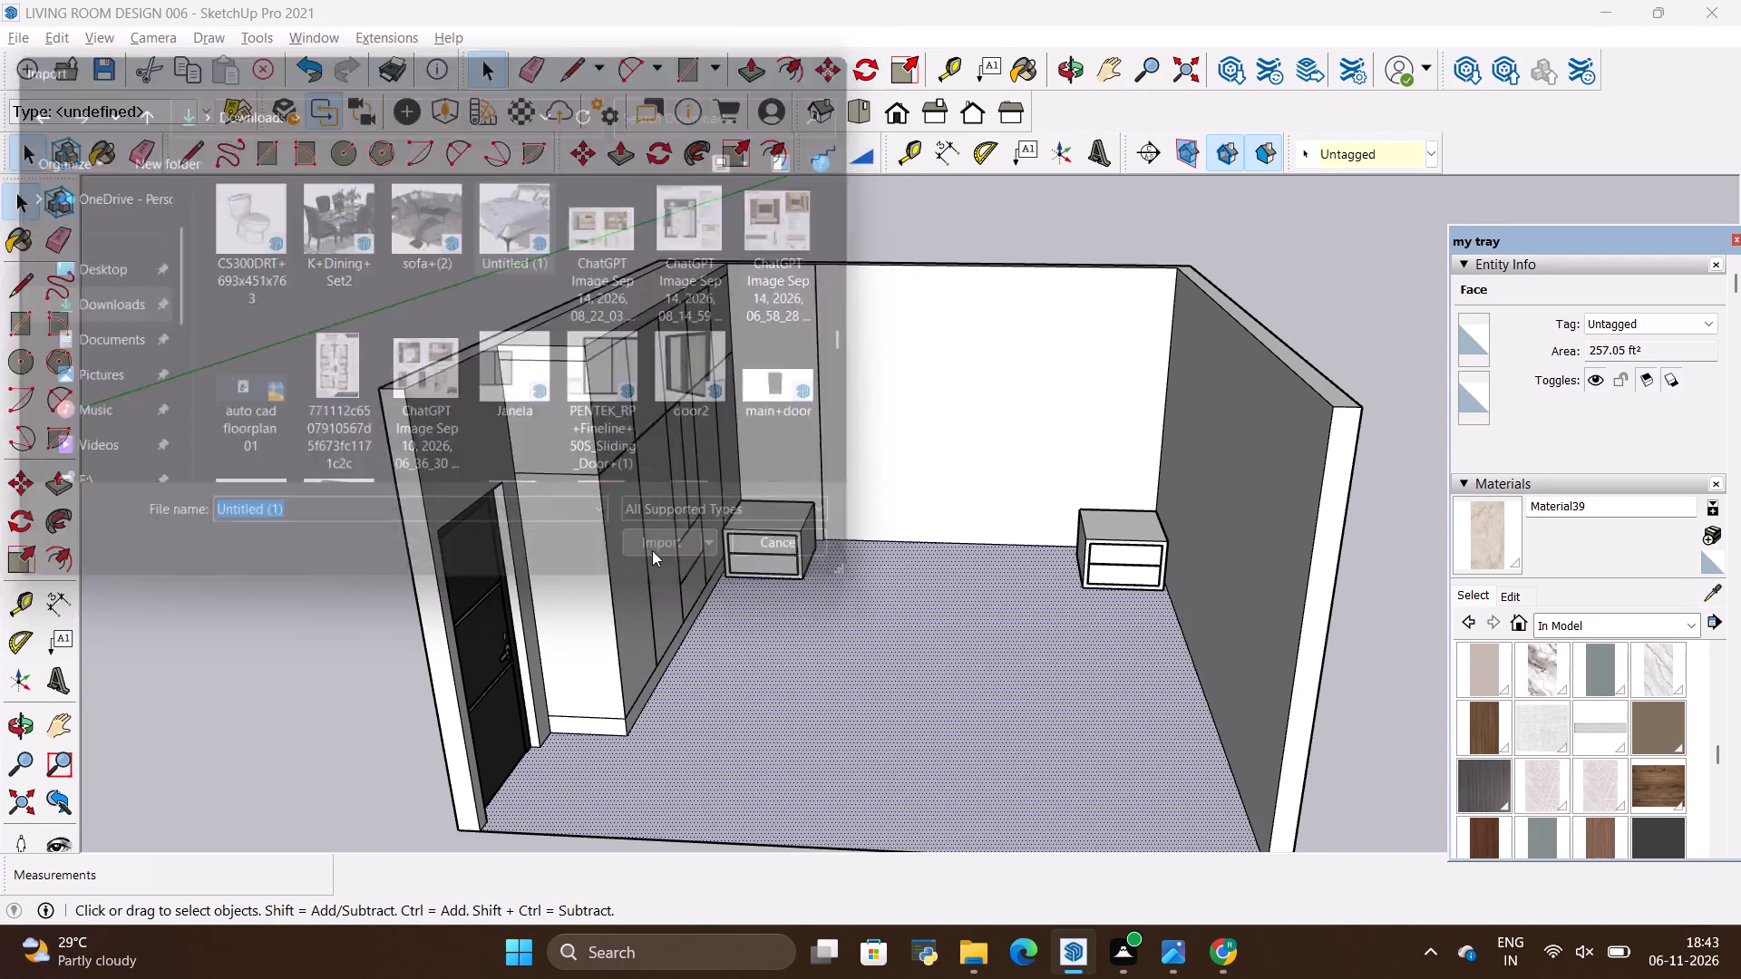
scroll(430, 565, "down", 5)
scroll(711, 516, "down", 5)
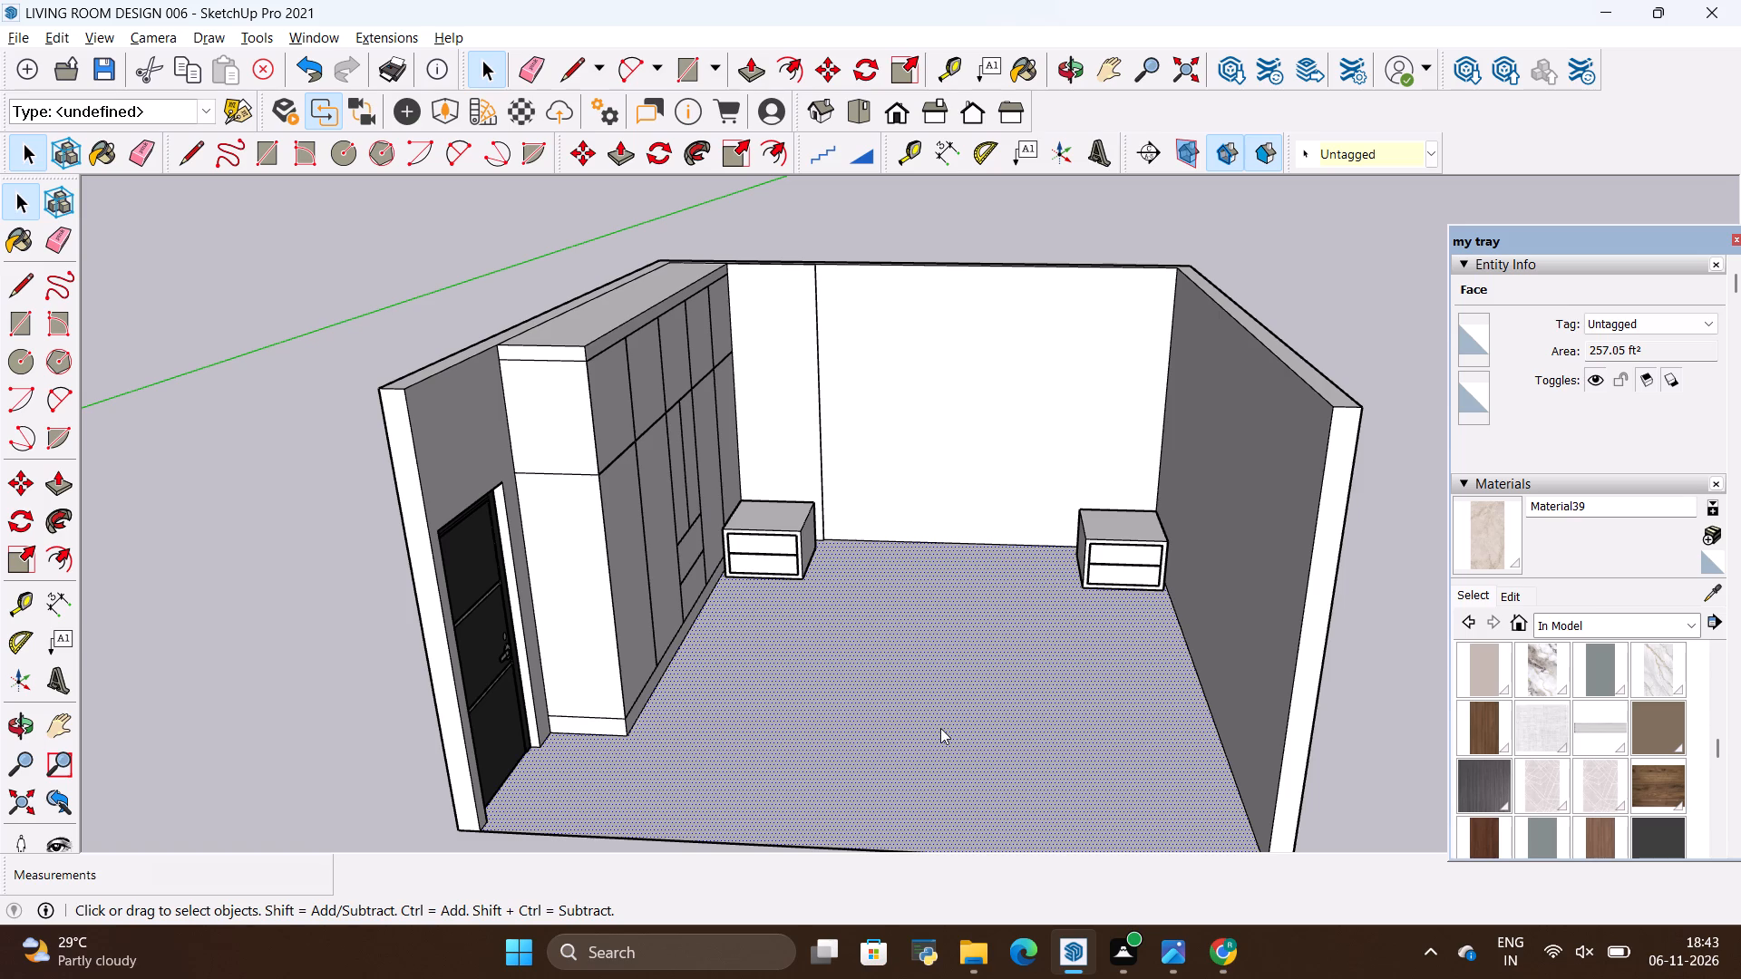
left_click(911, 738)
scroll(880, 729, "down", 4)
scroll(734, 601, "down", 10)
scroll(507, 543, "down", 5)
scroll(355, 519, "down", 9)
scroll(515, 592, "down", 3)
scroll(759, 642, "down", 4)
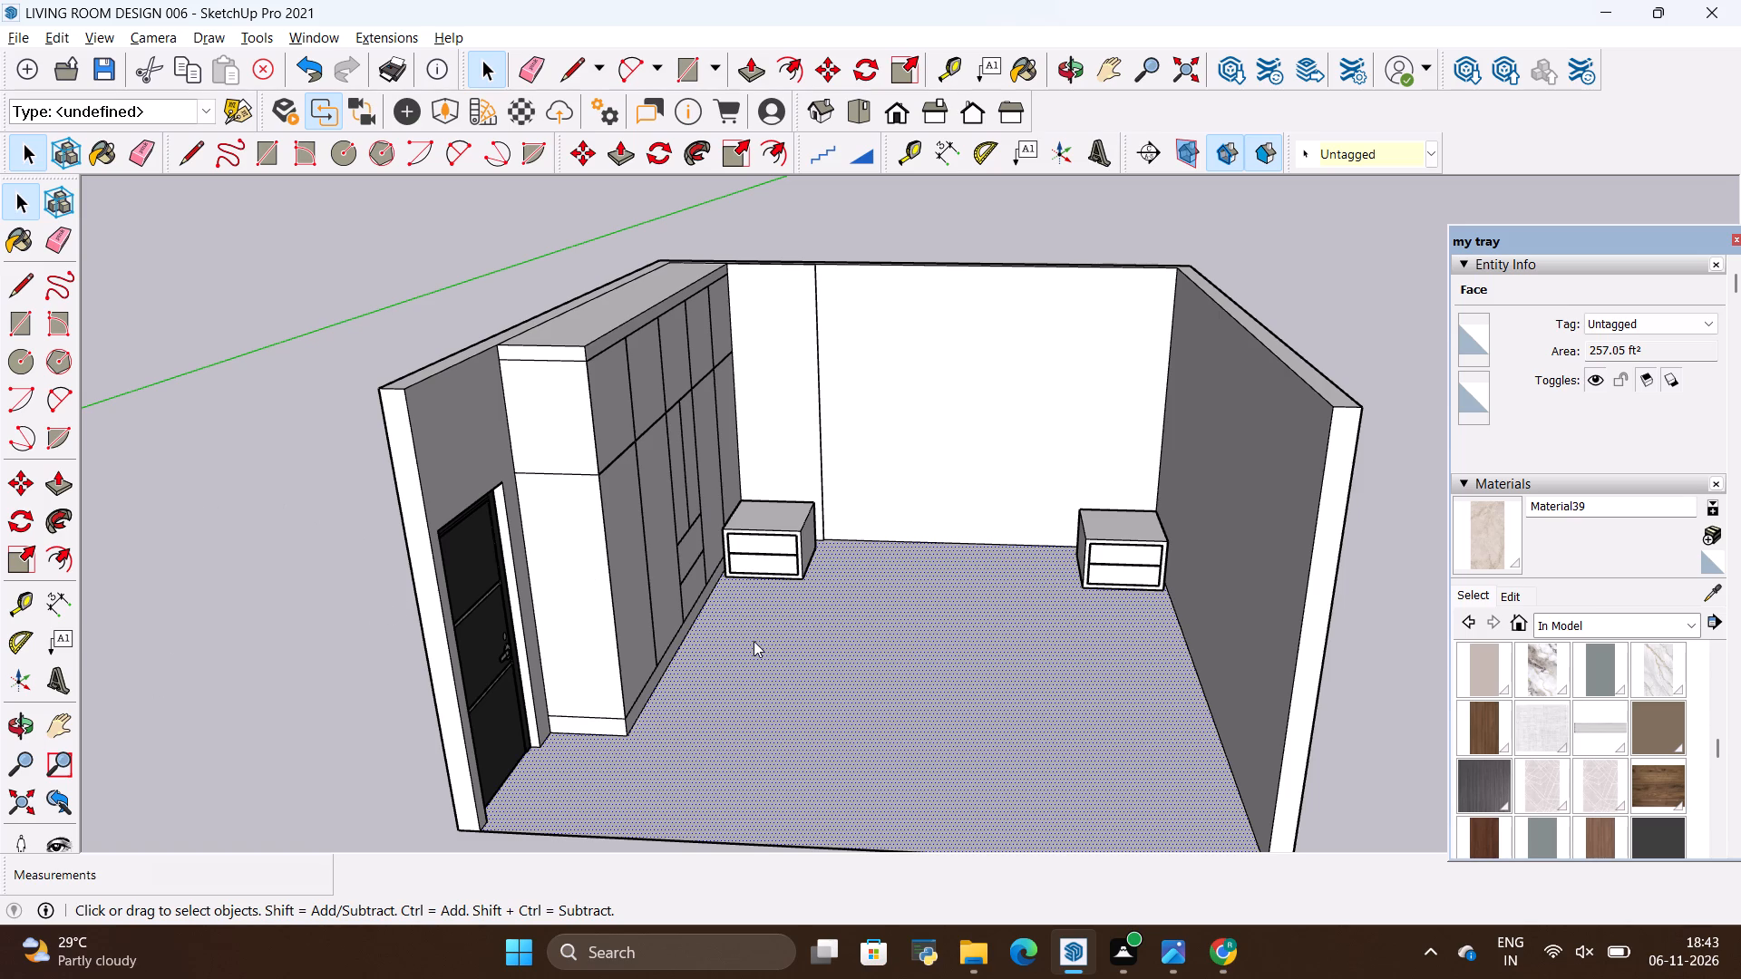
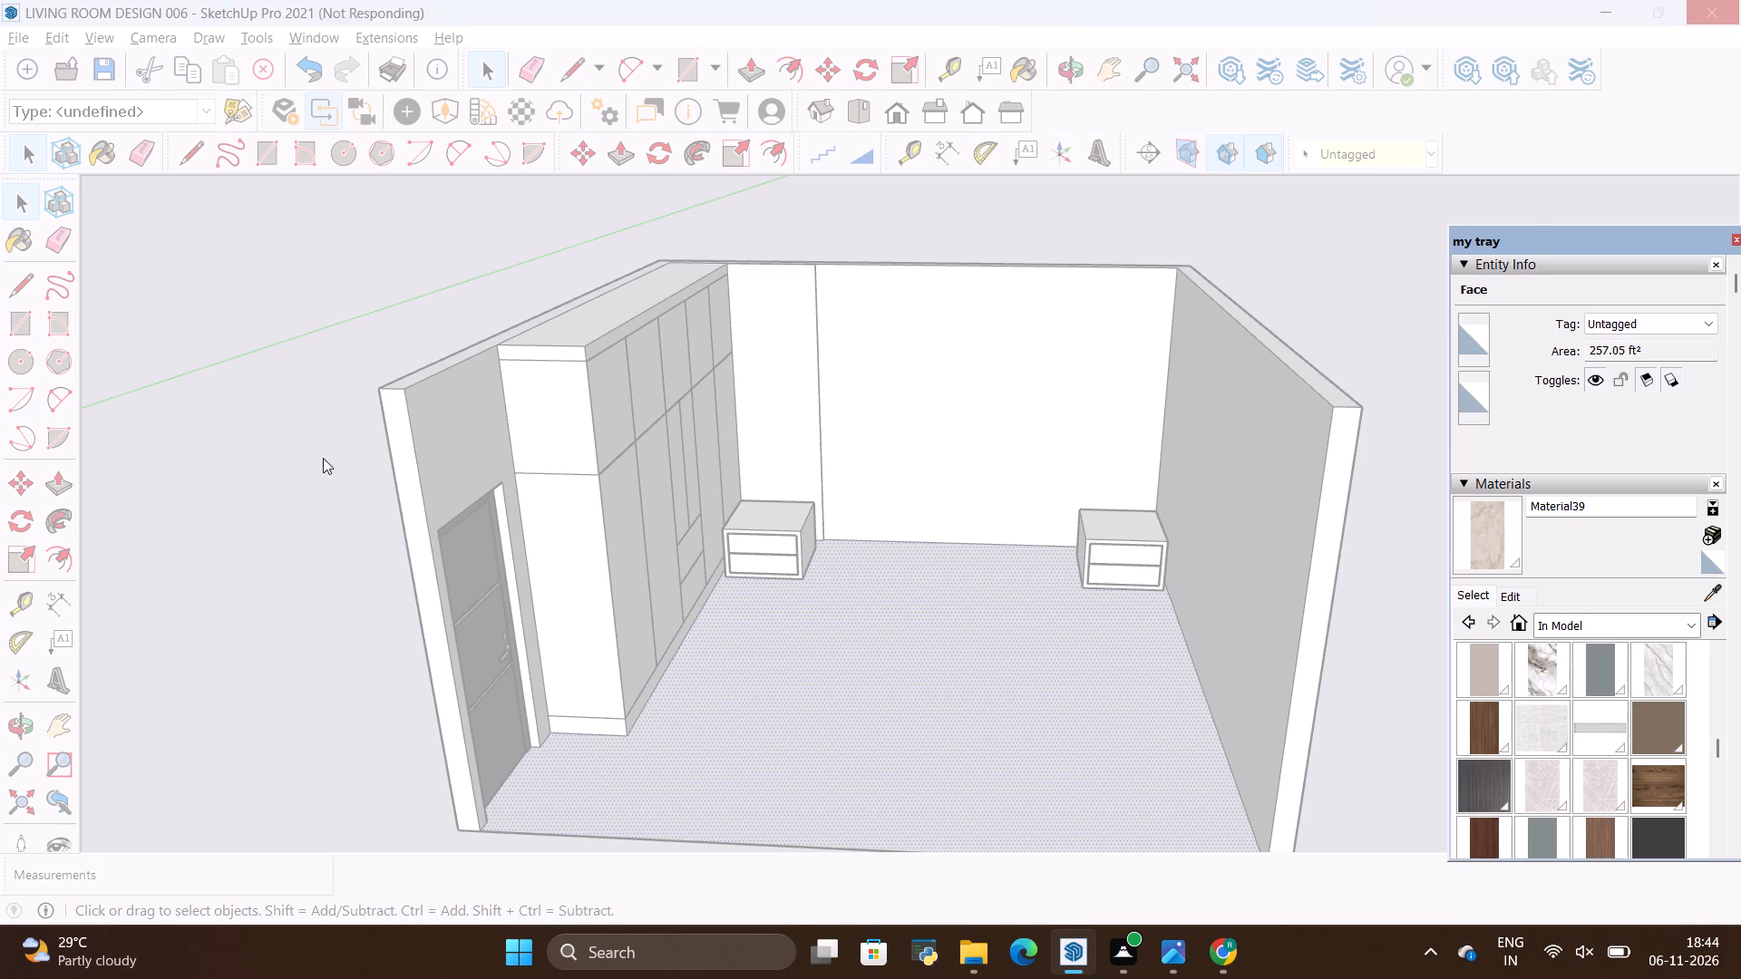
Switch to the Photos app to view the bedroom reference image images (14).jpeg.
key("alt+Tab")
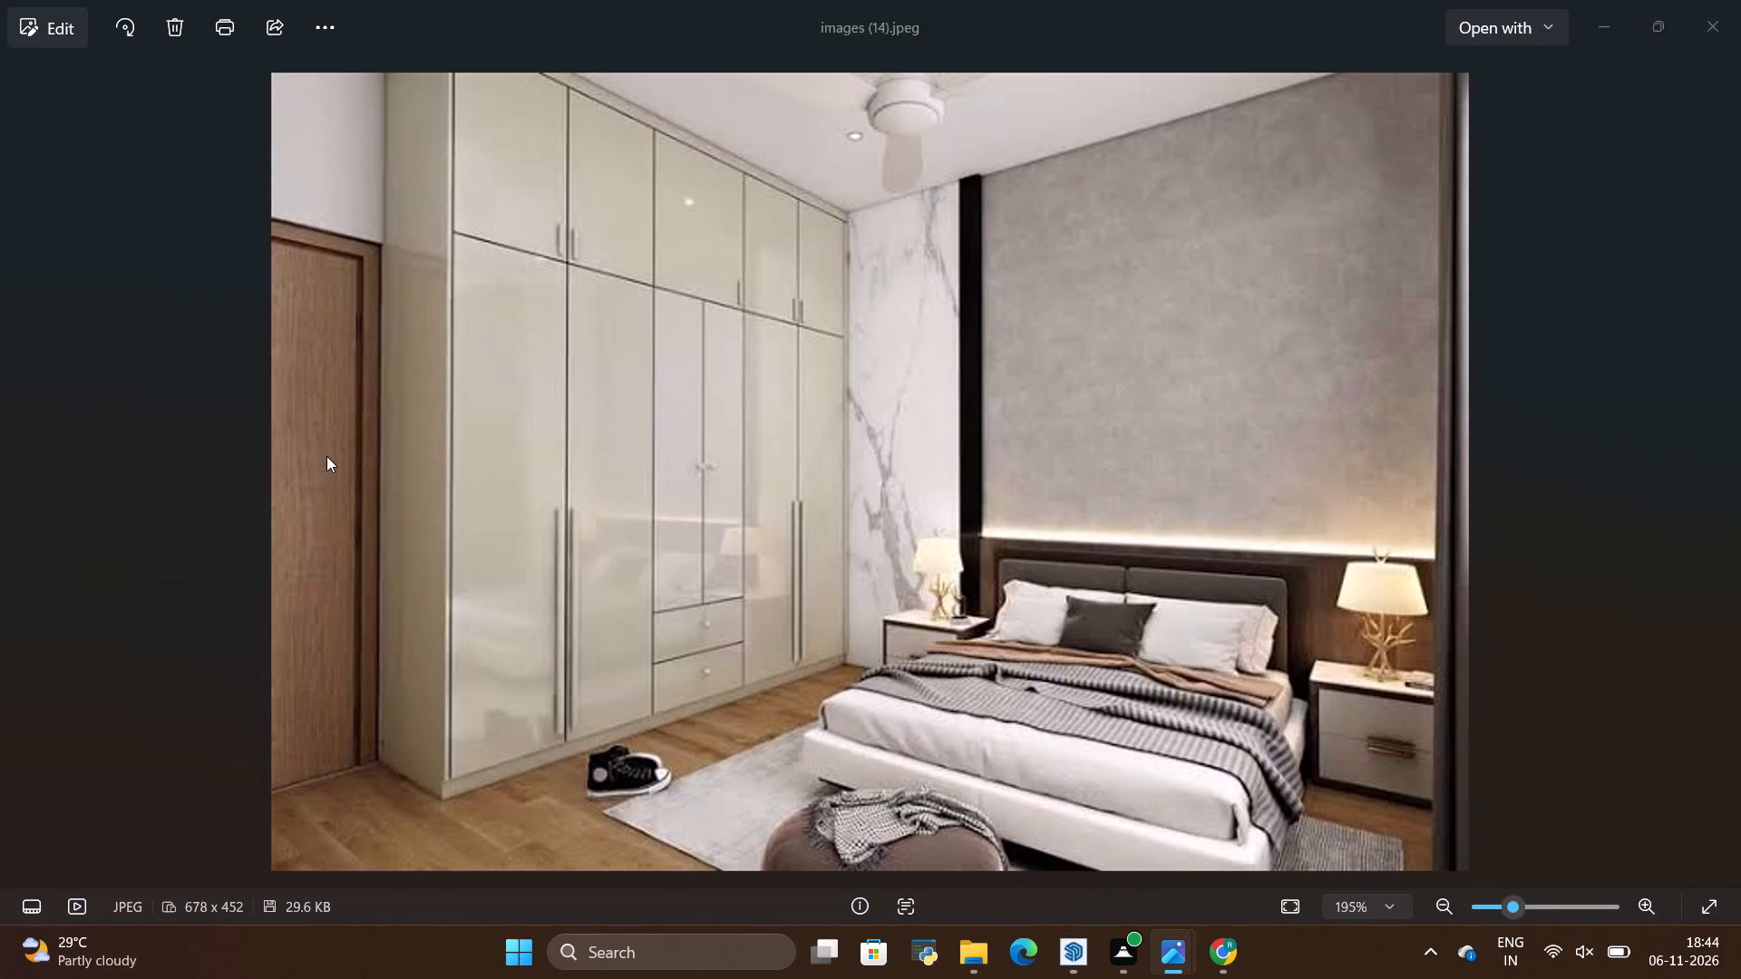
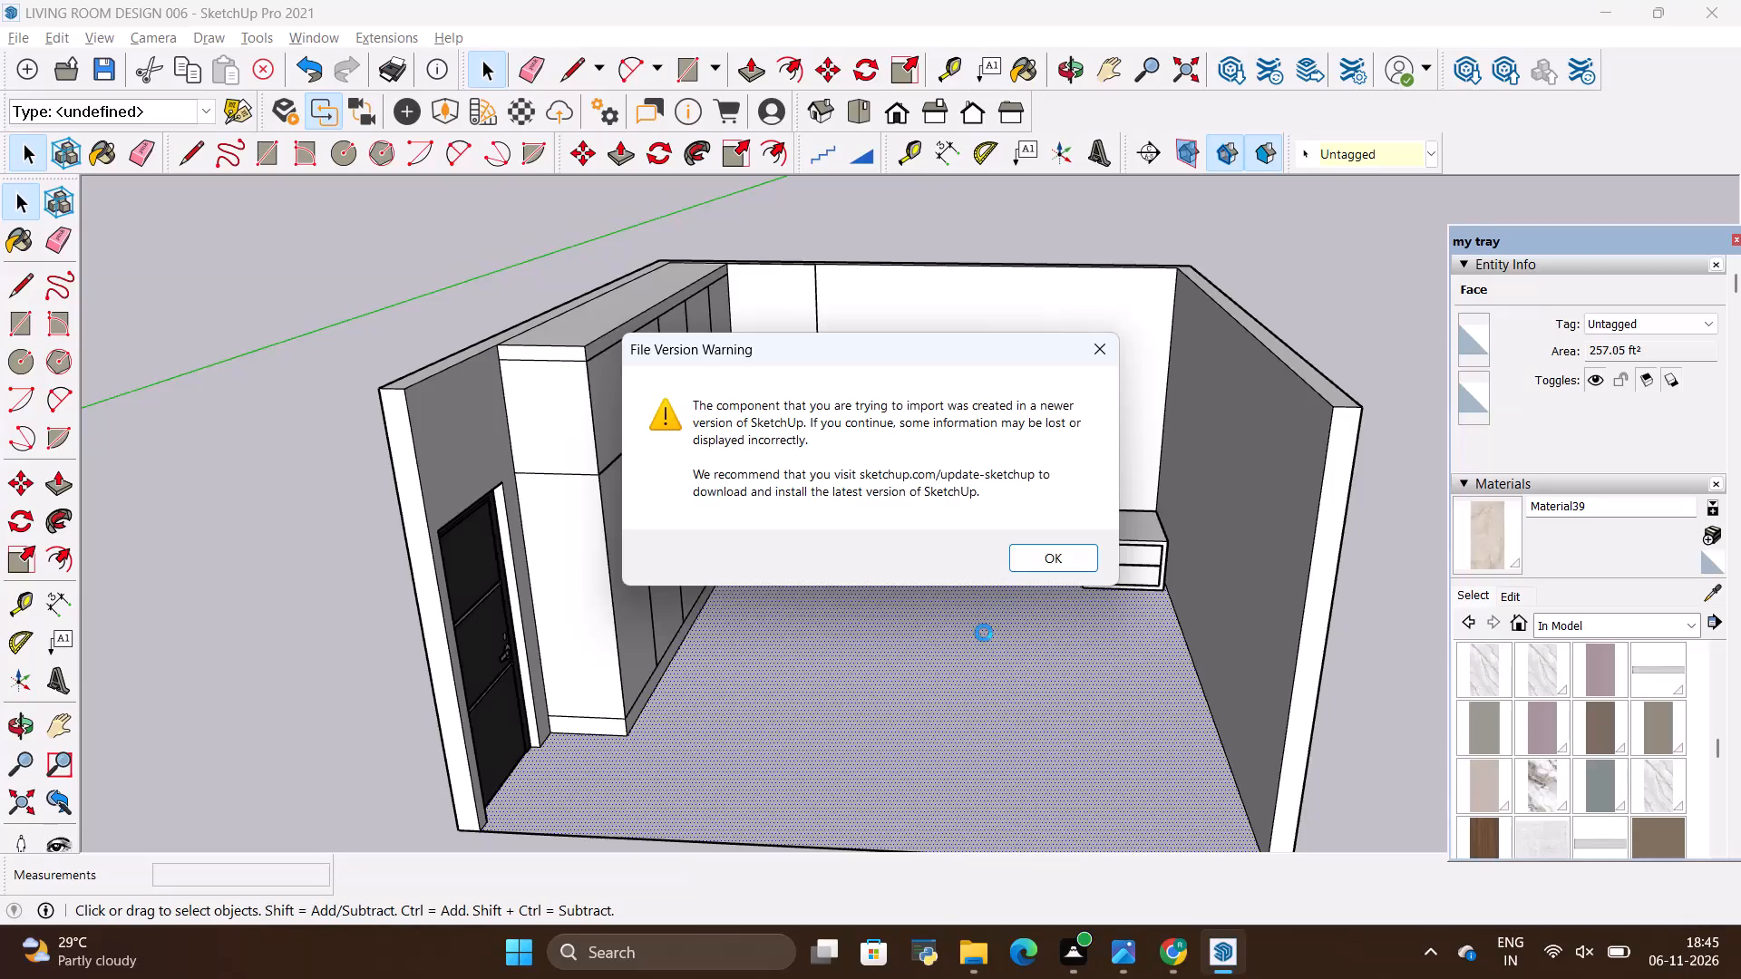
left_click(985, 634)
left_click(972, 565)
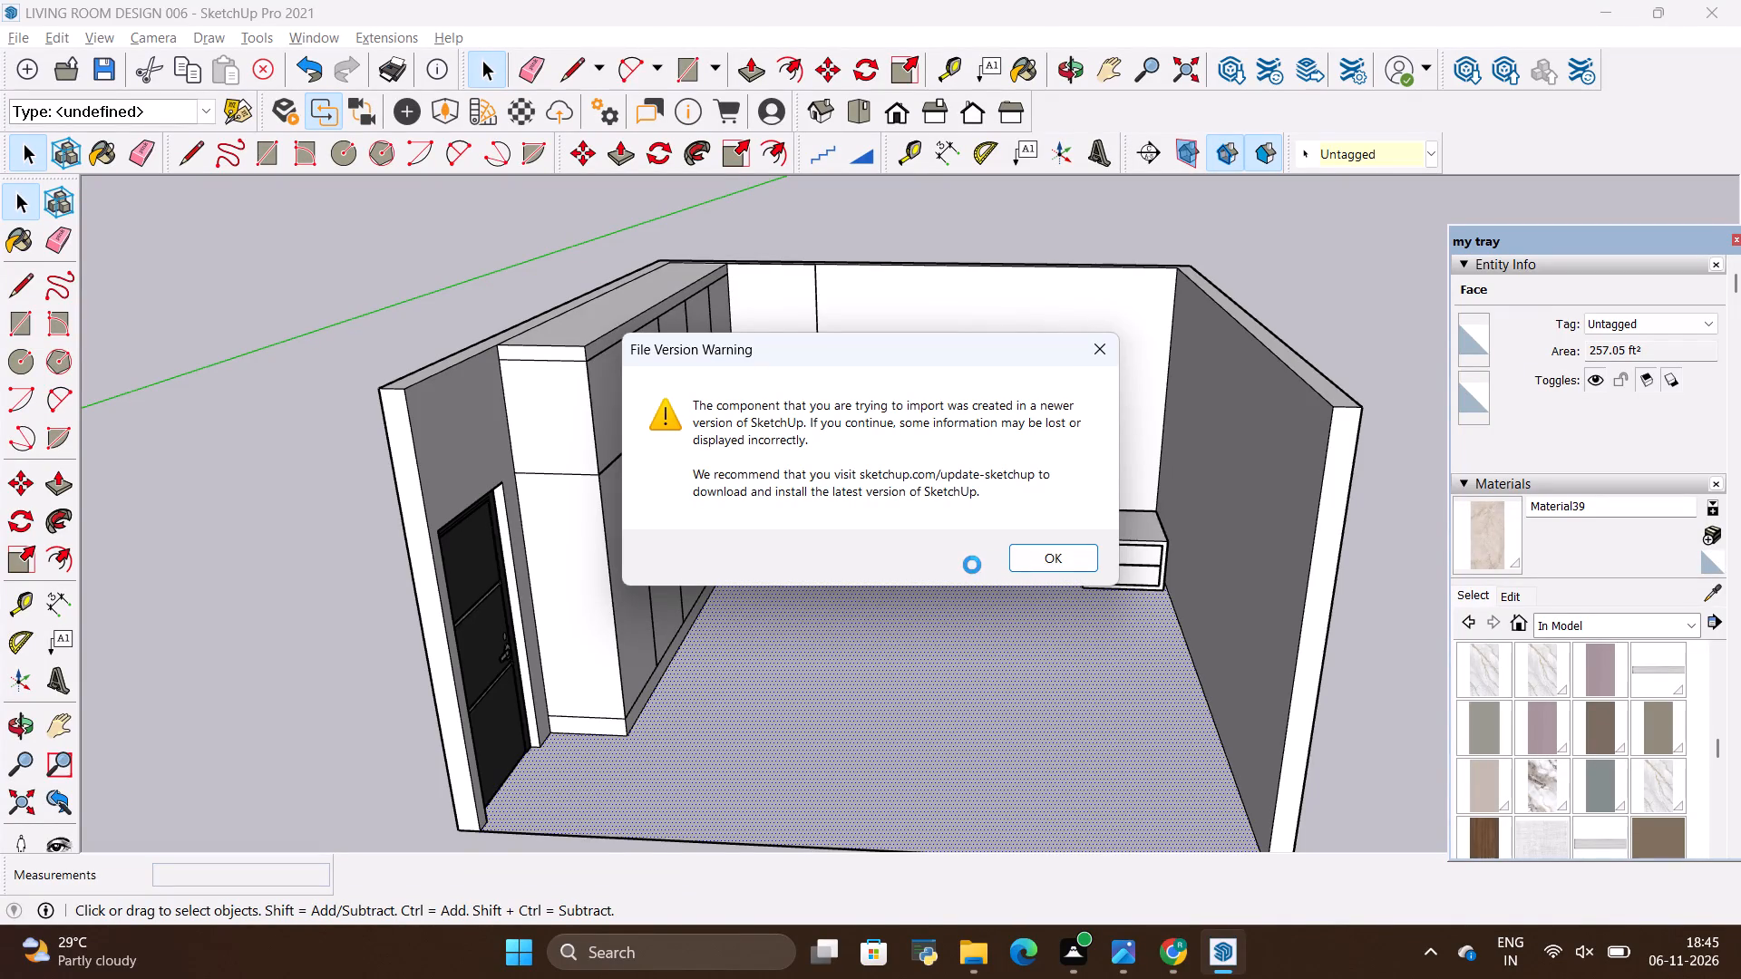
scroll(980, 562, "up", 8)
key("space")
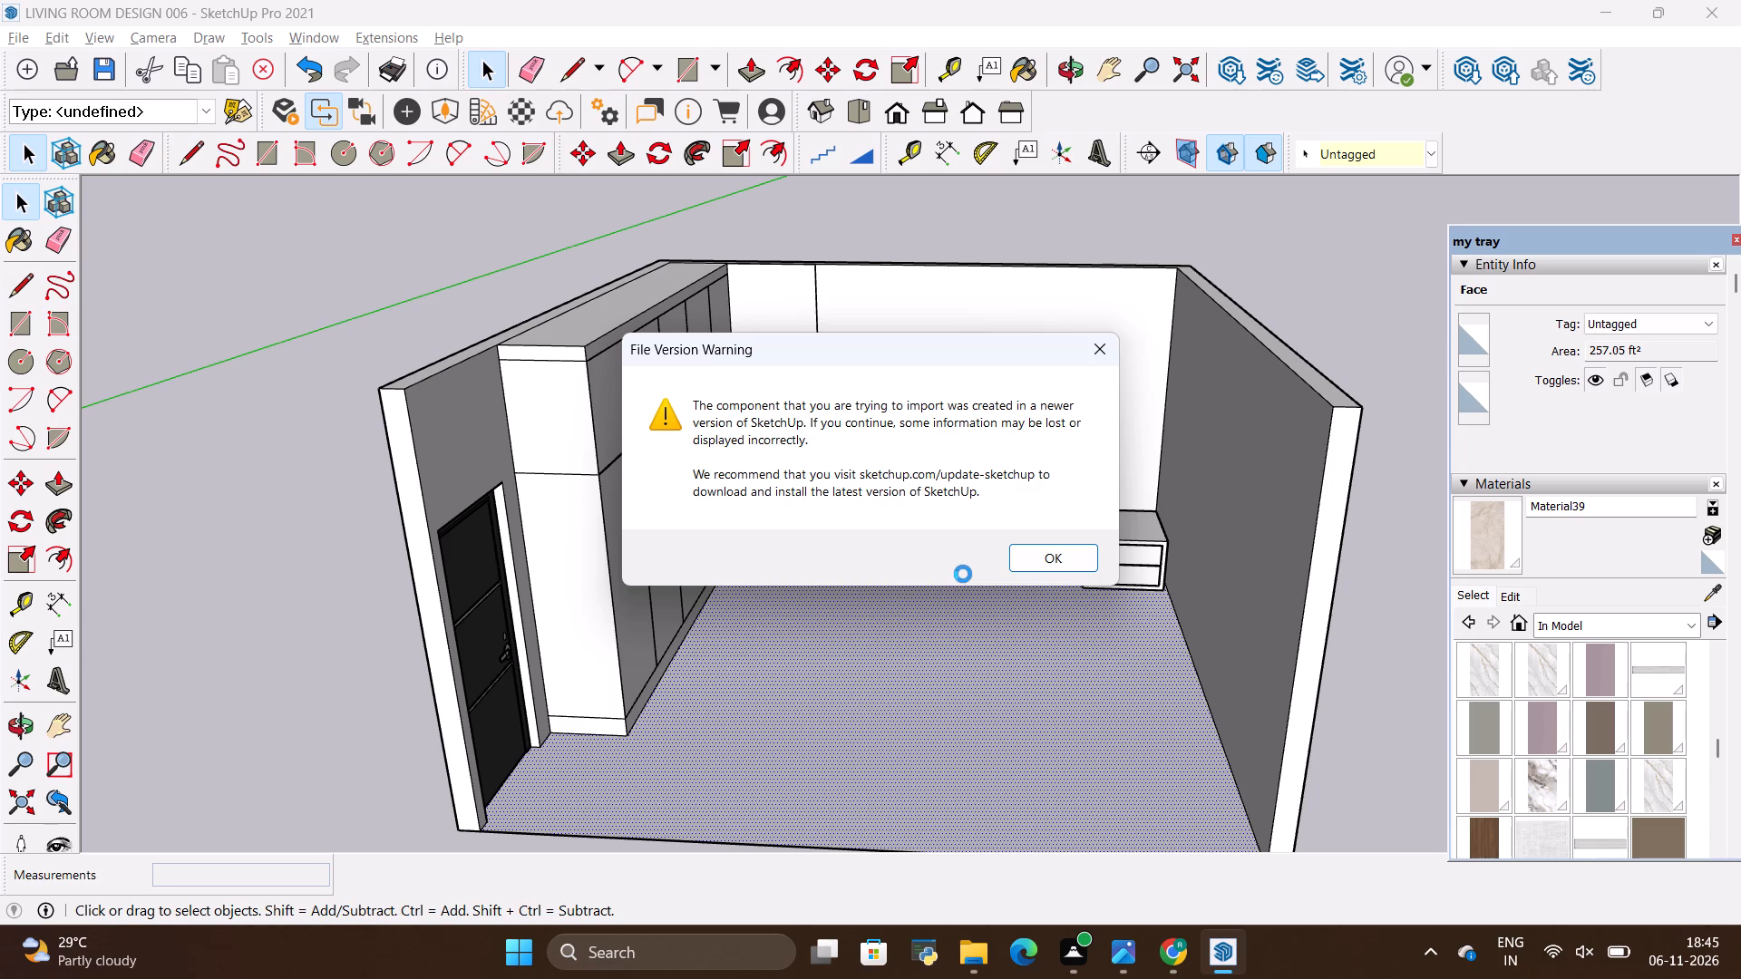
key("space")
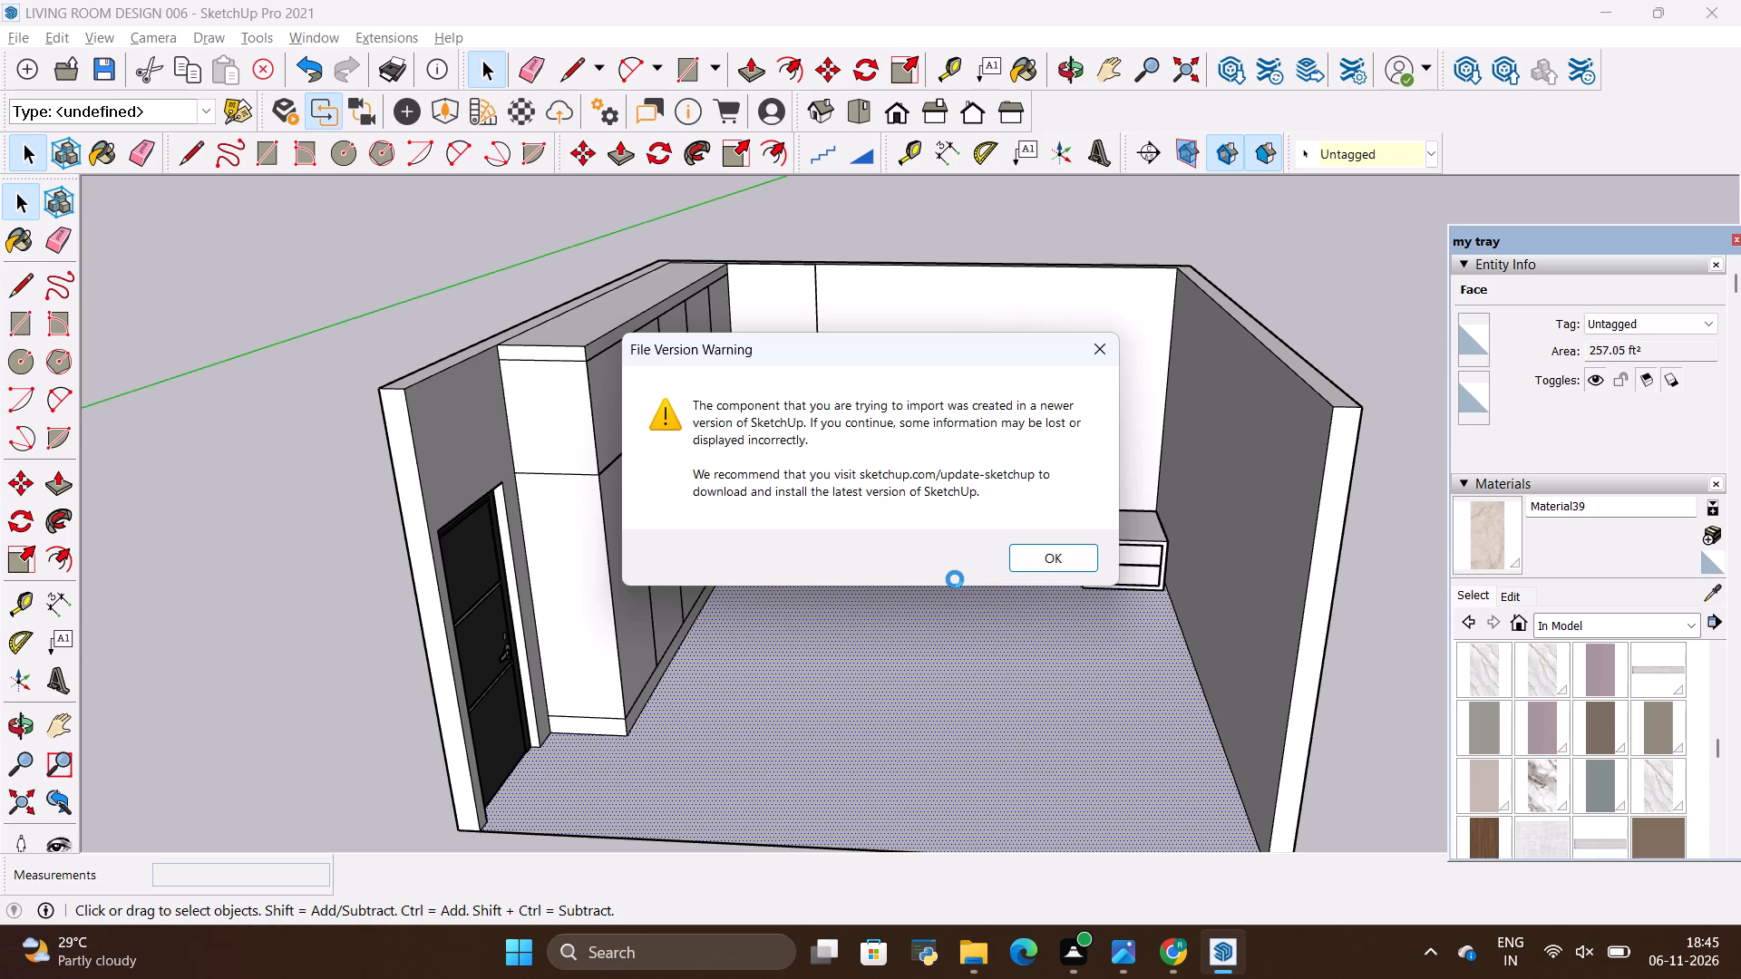
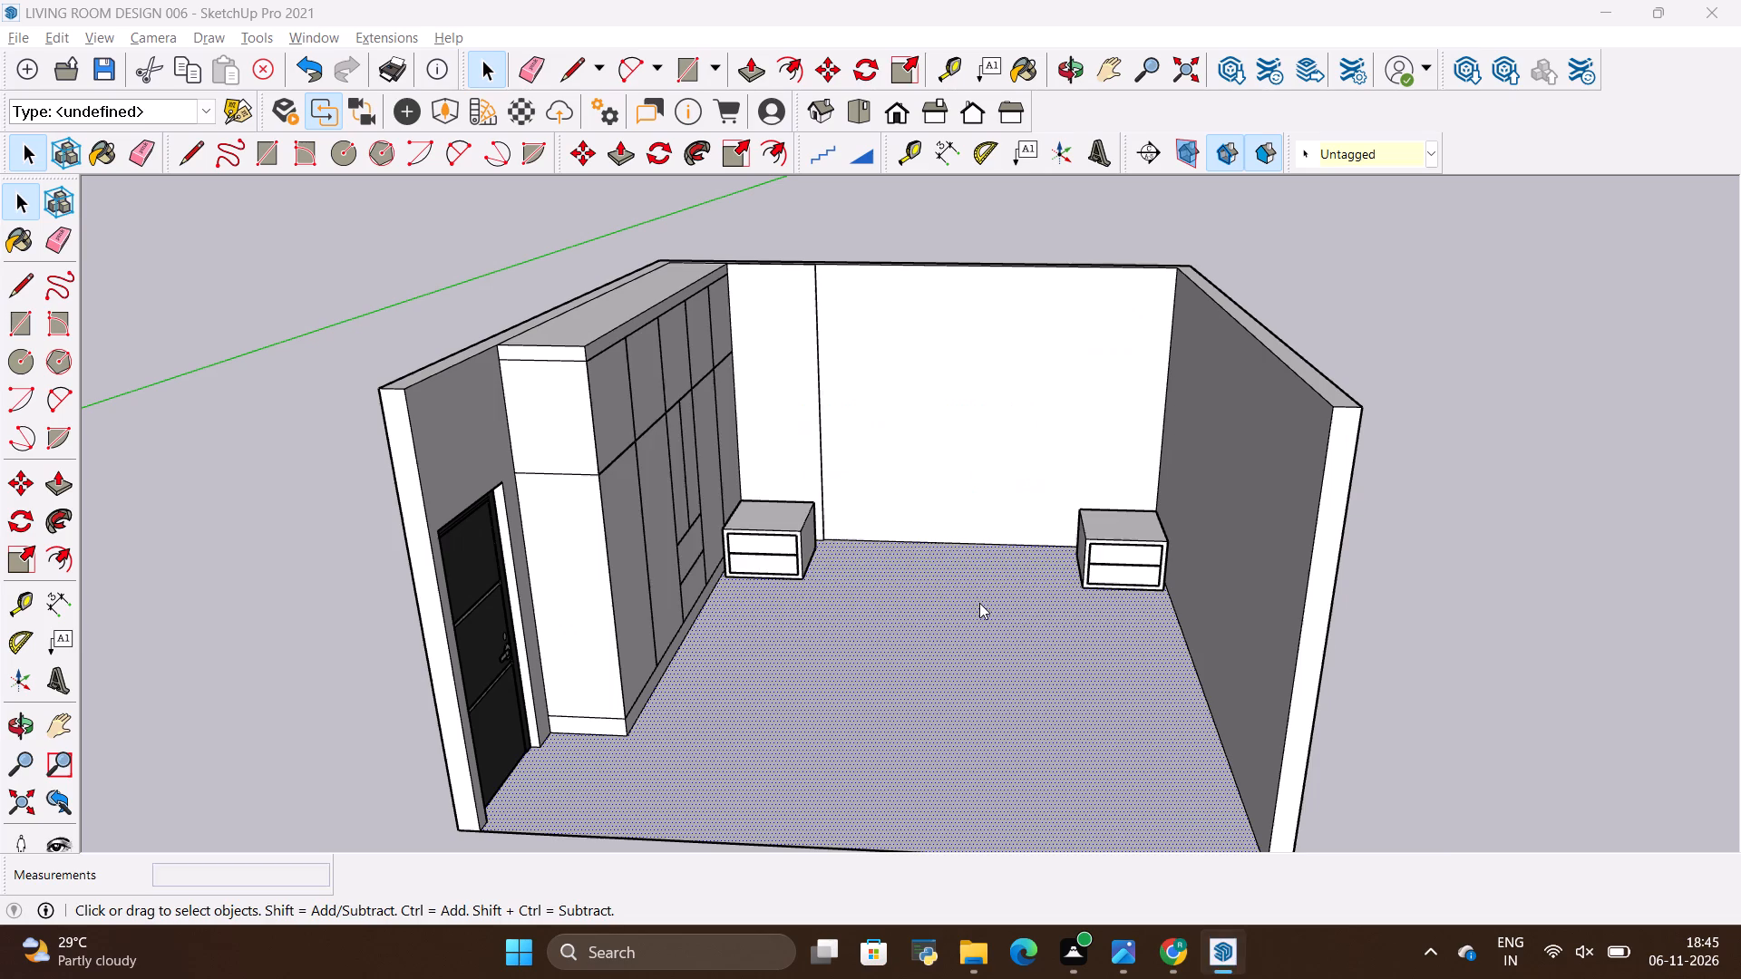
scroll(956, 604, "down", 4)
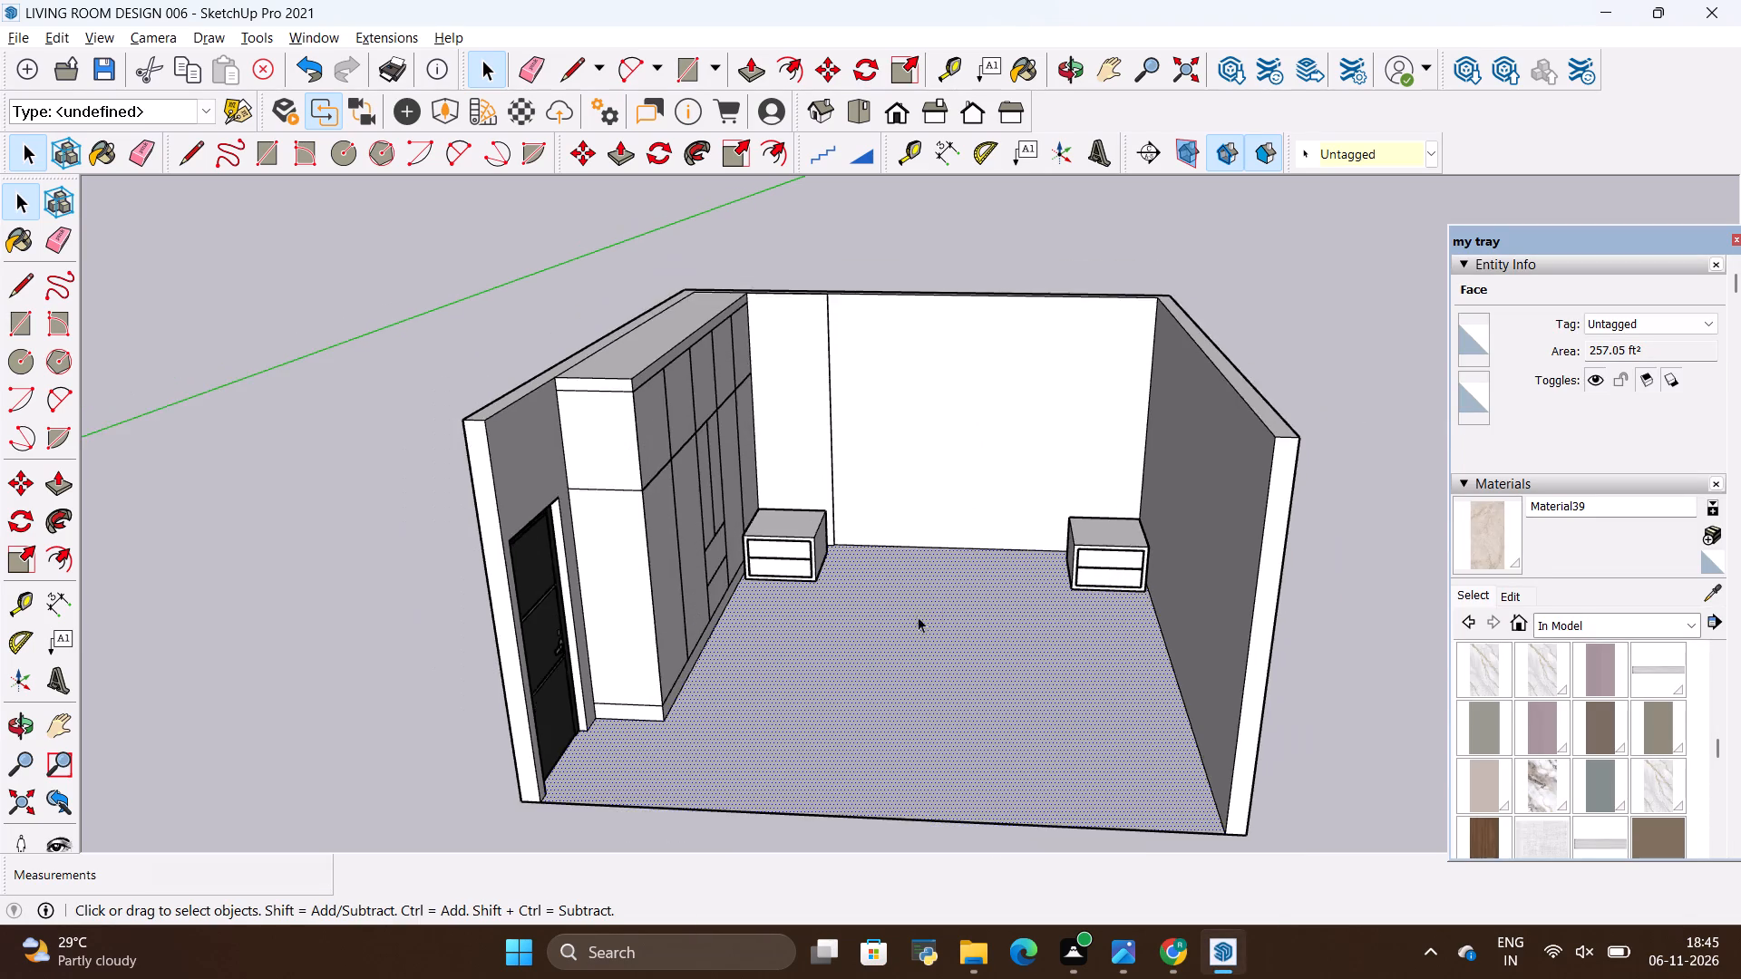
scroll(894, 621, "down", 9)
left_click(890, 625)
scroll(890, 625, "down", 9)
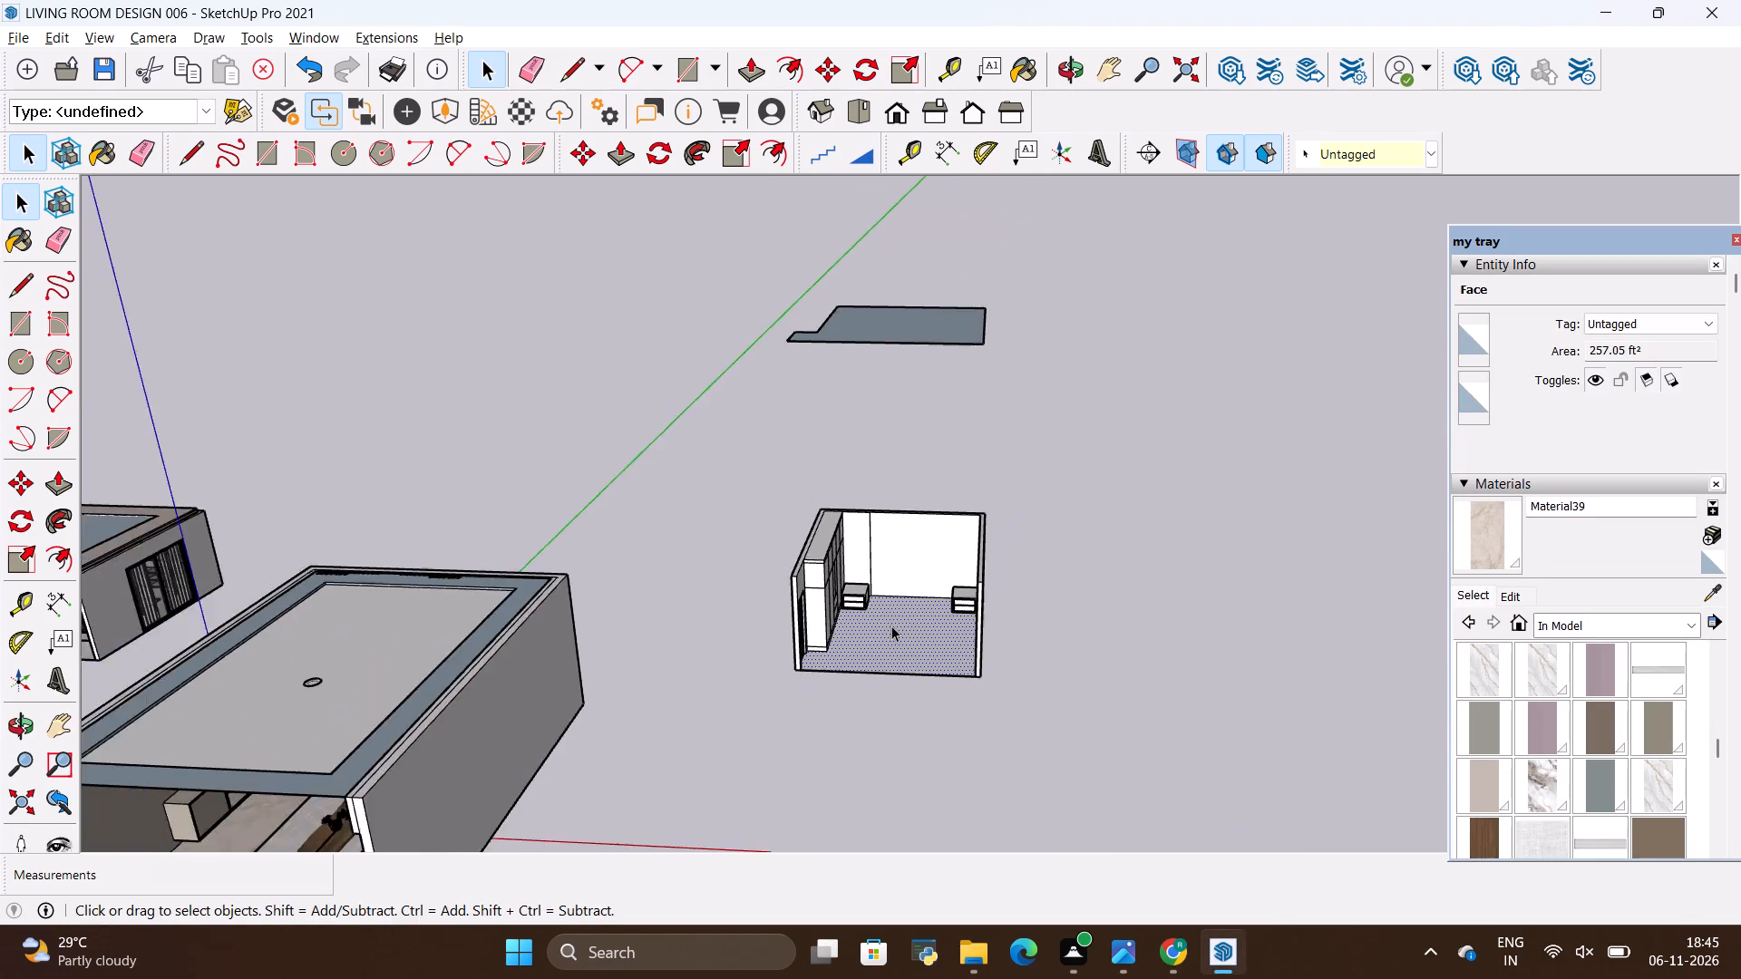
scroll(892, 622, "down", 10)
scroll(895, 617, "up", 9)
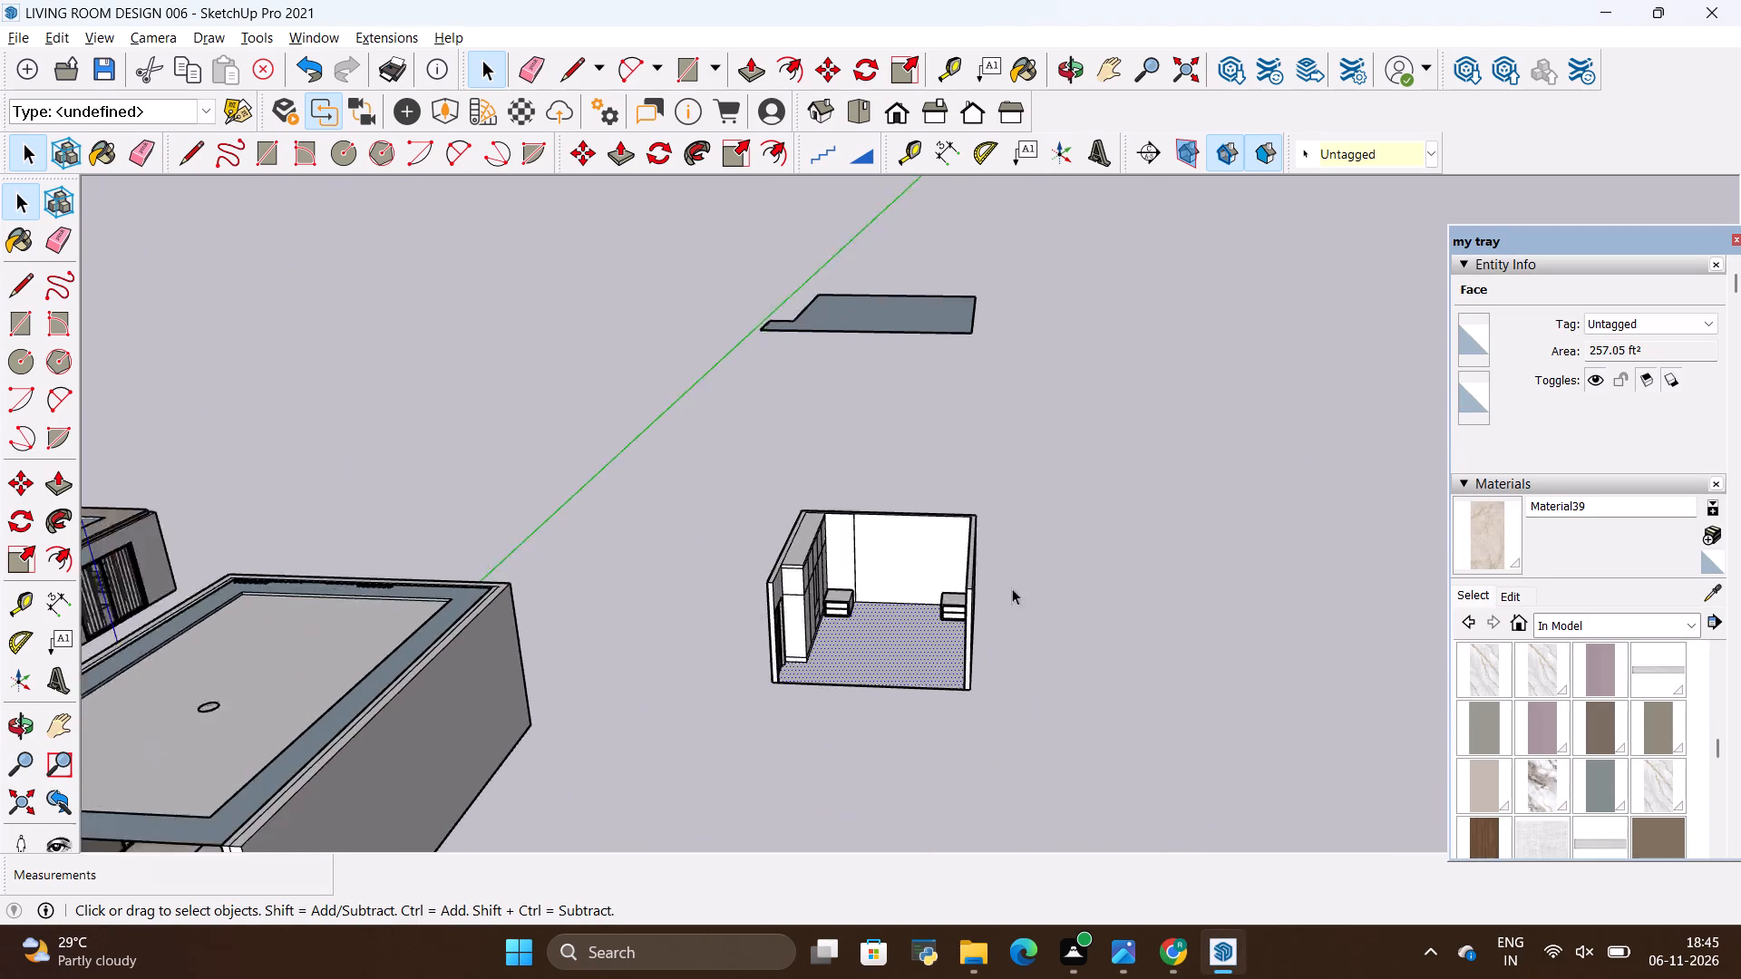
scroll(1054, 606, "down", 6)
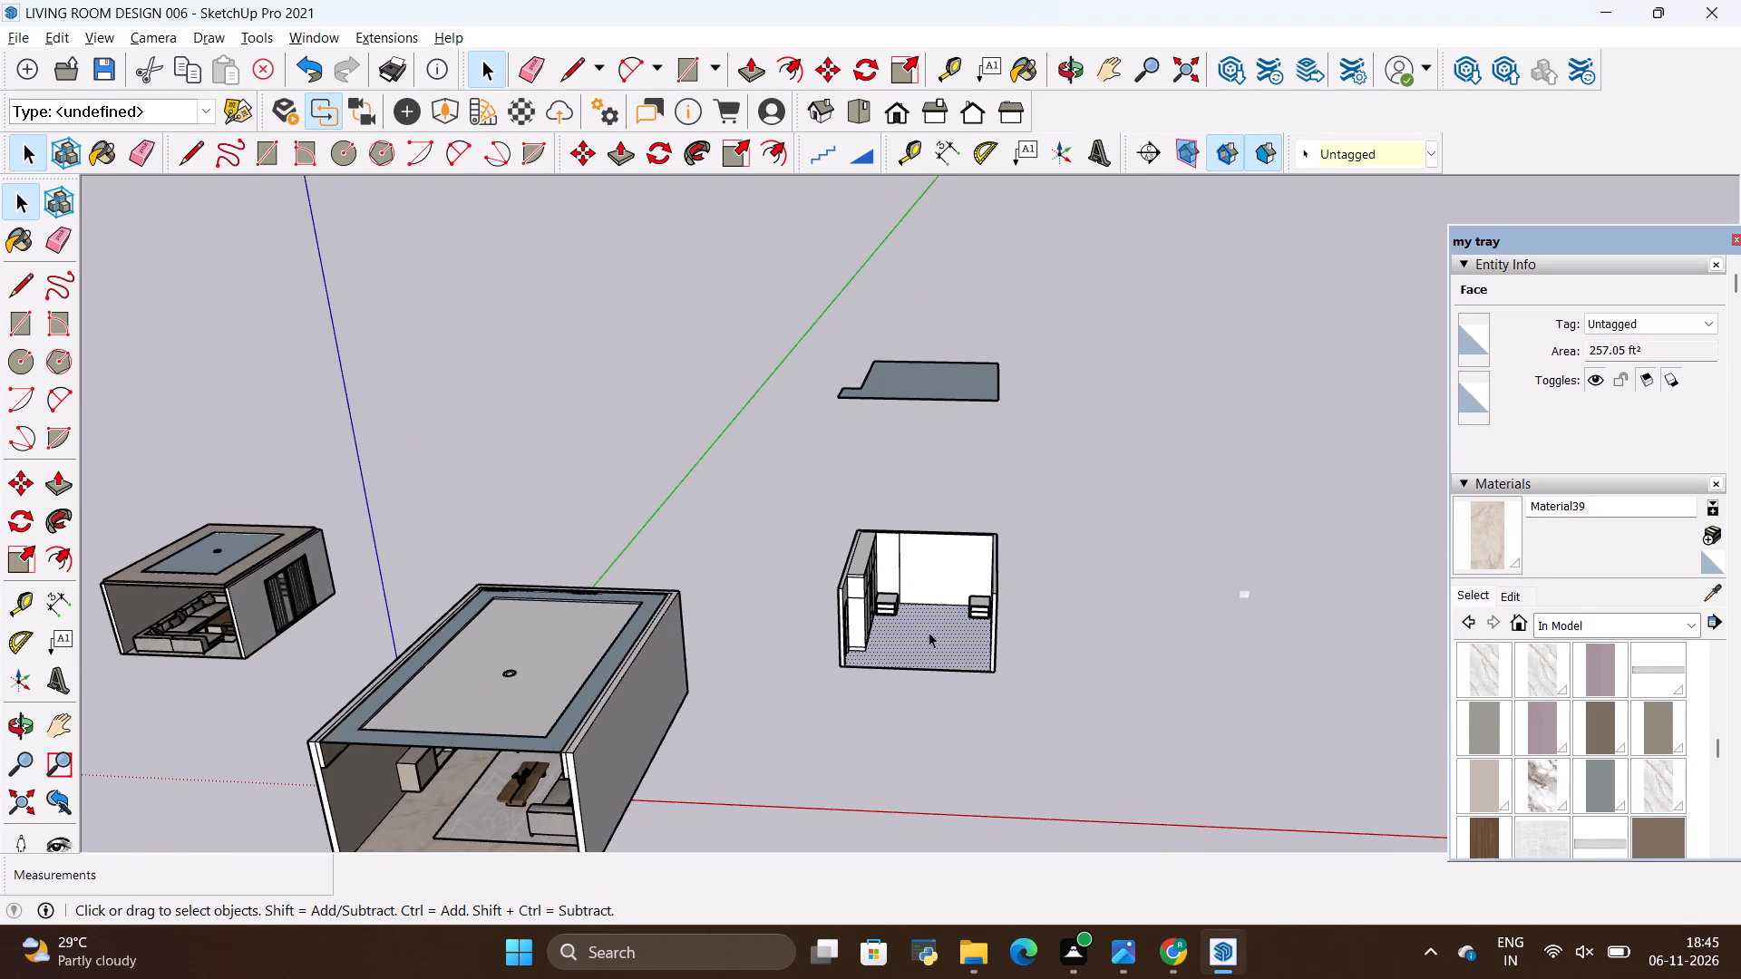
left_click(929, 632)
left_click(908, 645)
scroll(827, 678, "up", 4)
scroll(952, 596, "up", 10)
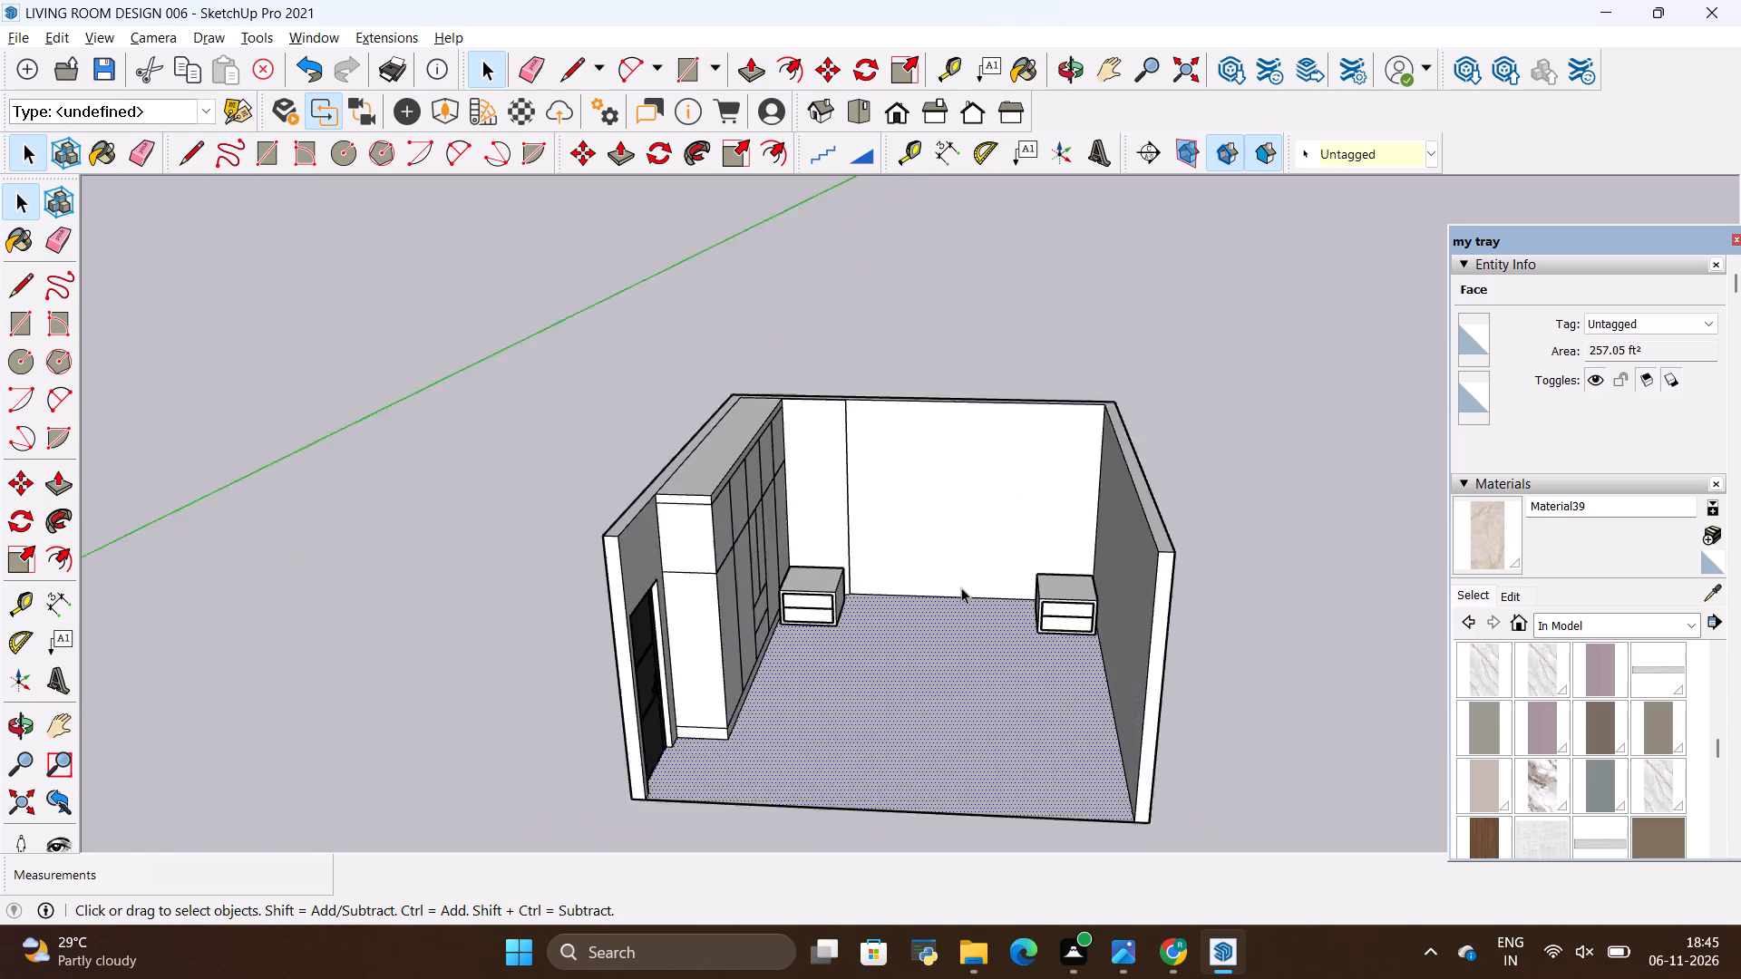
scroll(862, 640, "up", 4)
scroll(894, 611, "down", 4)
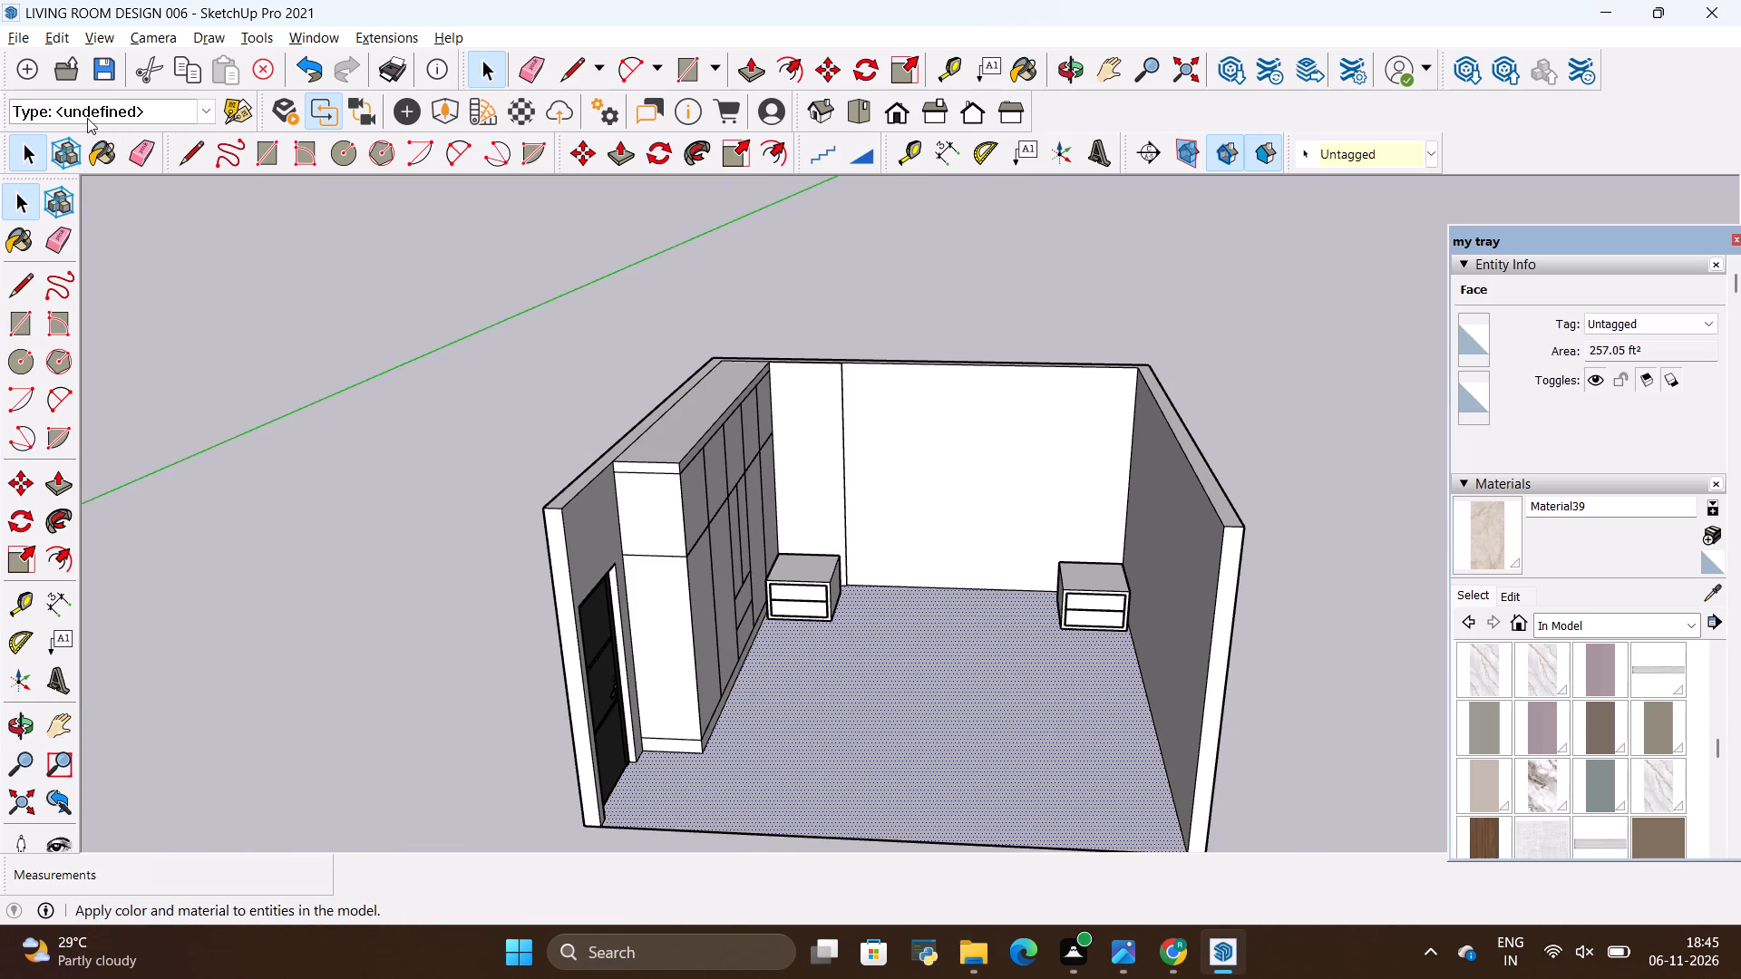
Import the bed model "Untitled (3)" from the Downloads folder and place it against the back wall between the two side units.
left_click(22, 38)
left_click(118, 403)
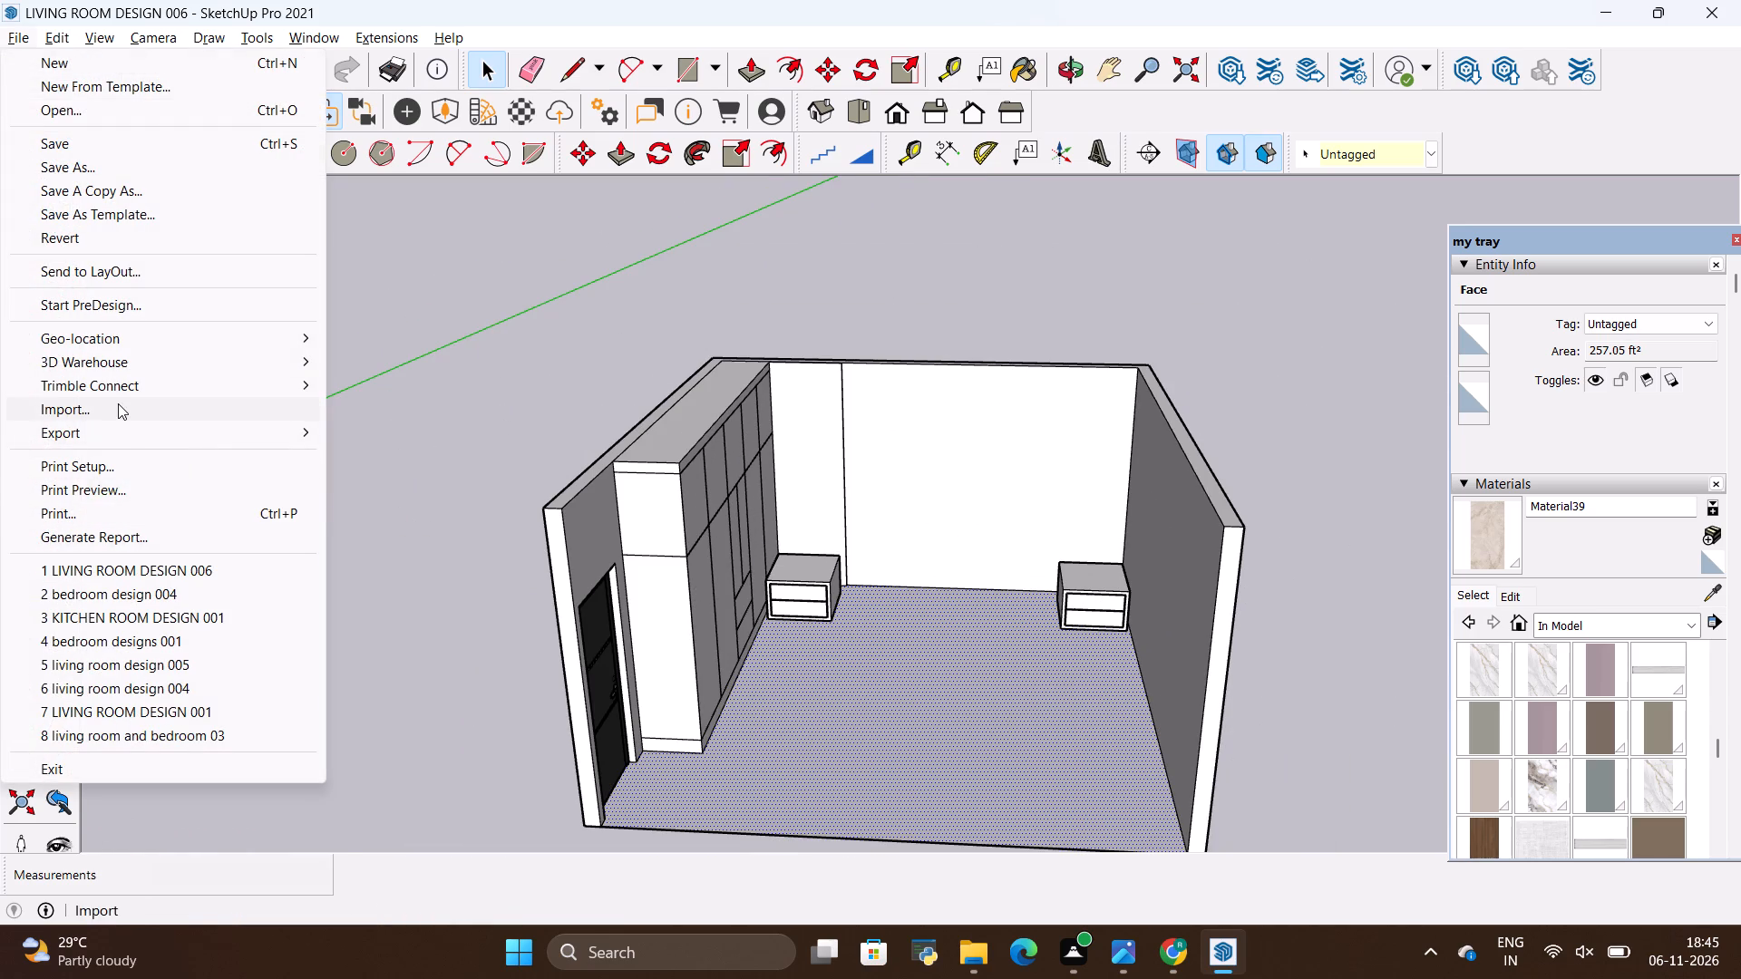
scroll(695, 457, "down", 20)
scroll(695, 457, "down", 1)
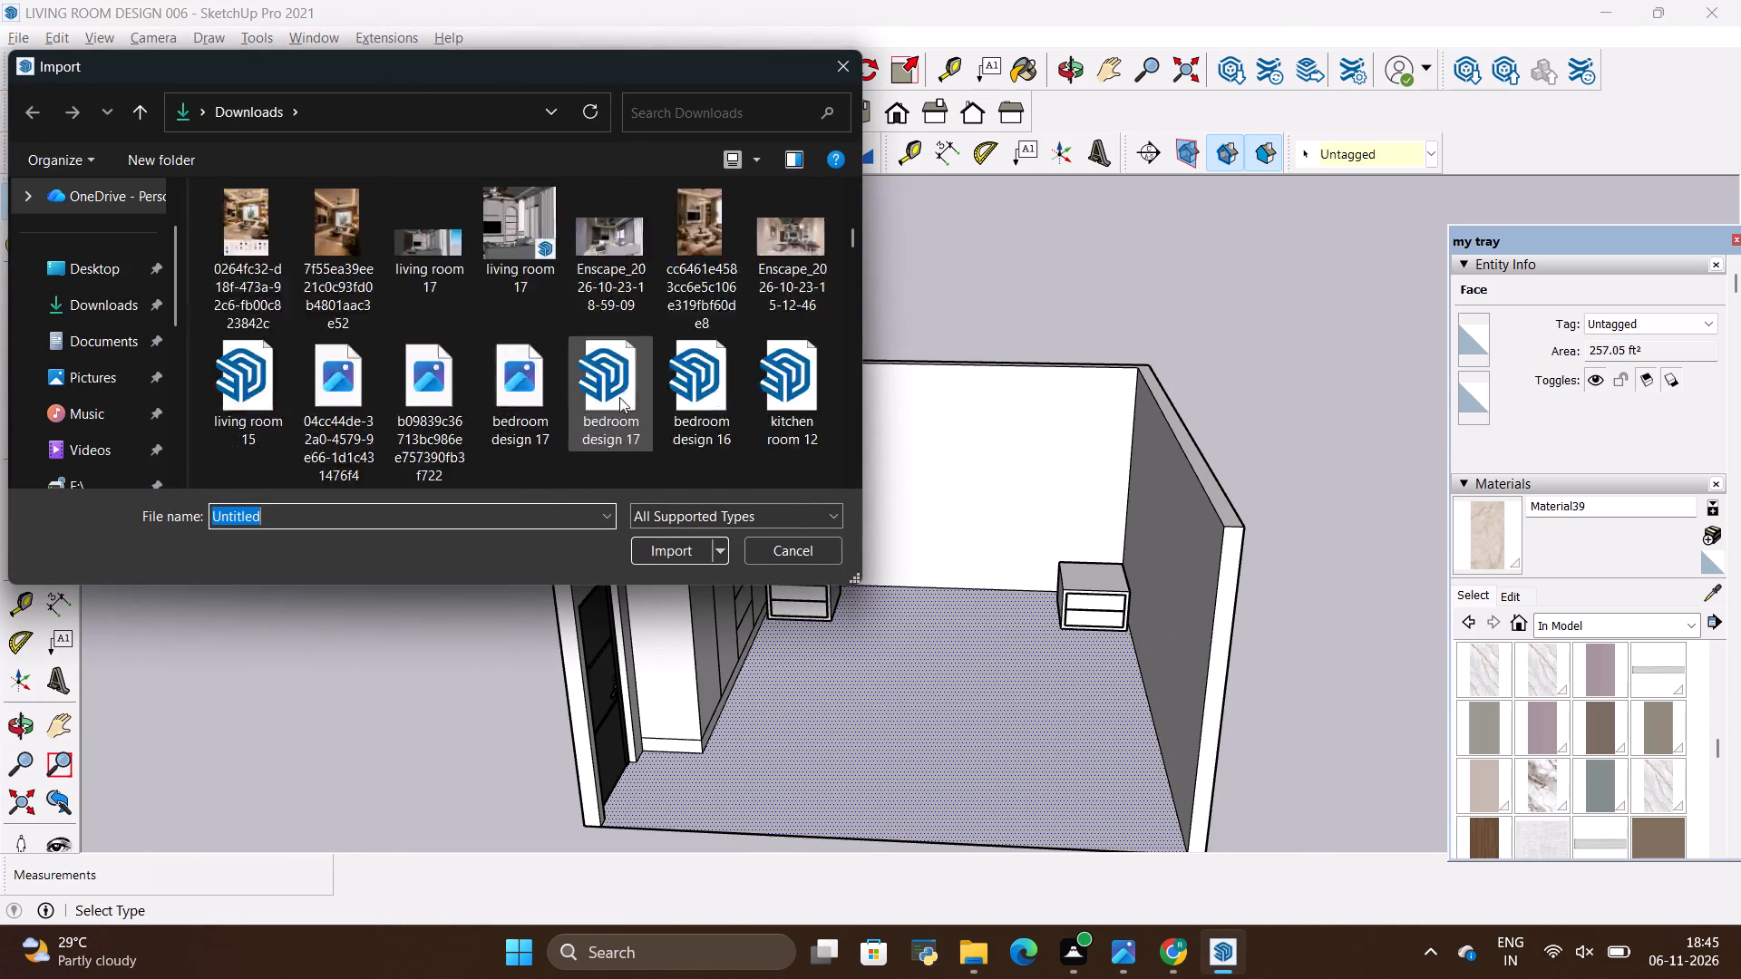
scroll(619, 397, "down", 20)
scroll(619, 397, "down", 2)
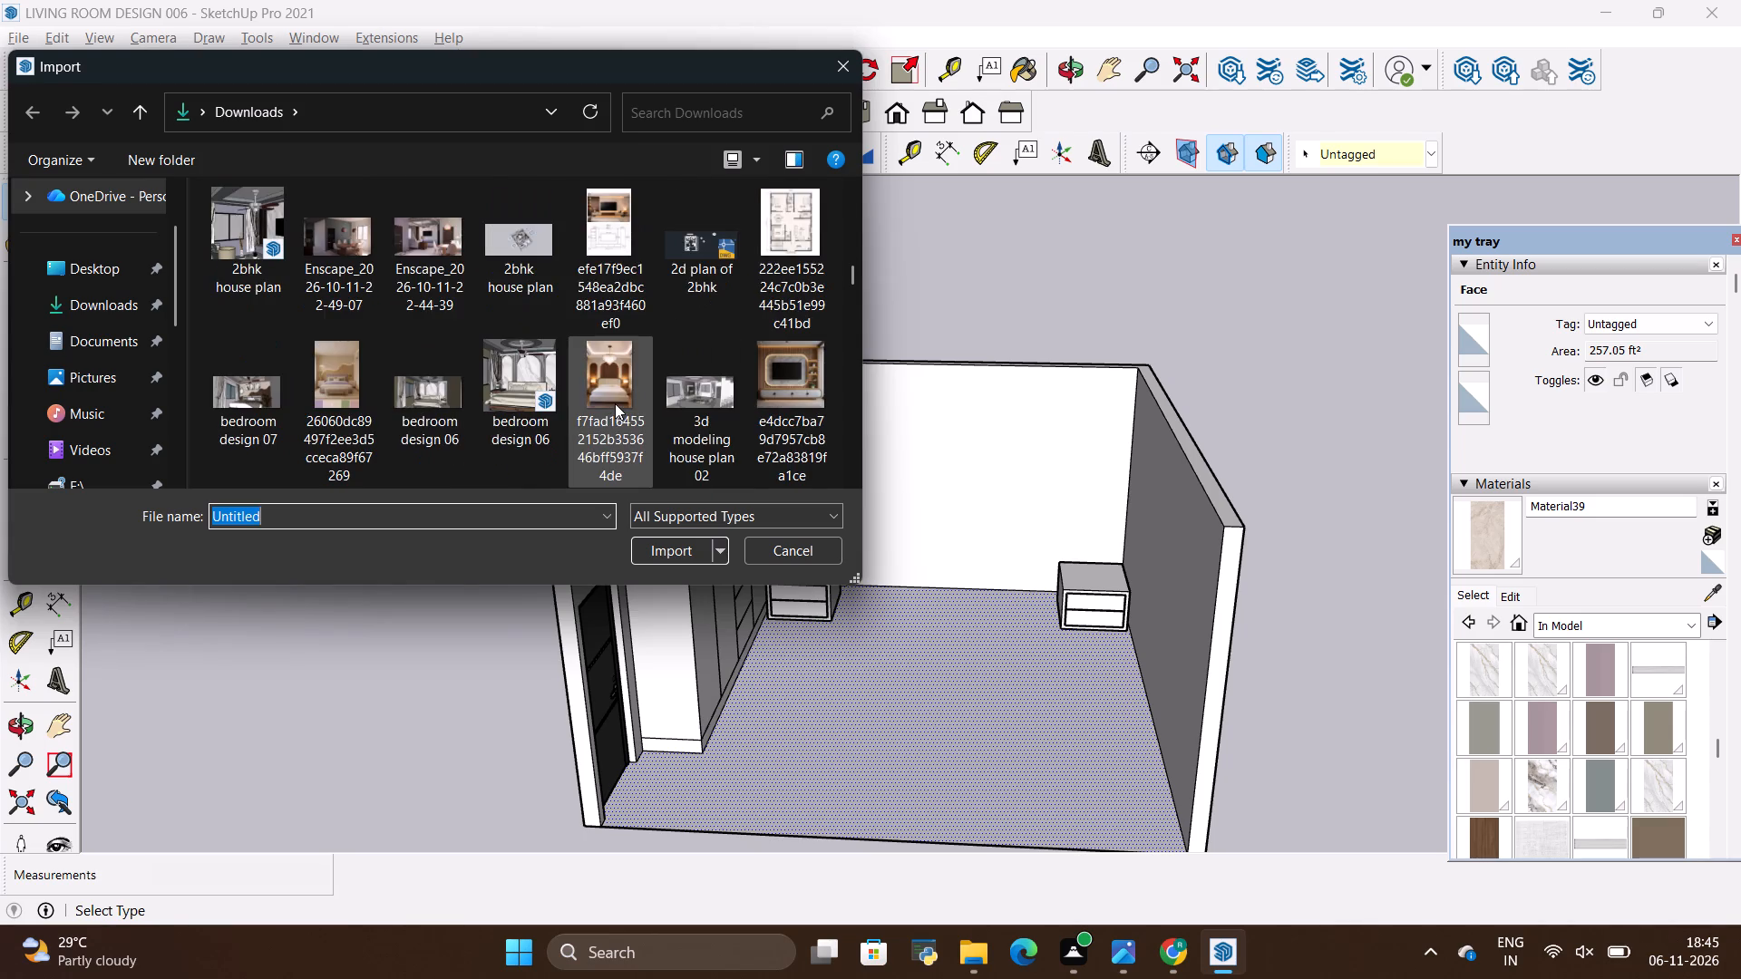
scroll(615, 403, "down", 6)
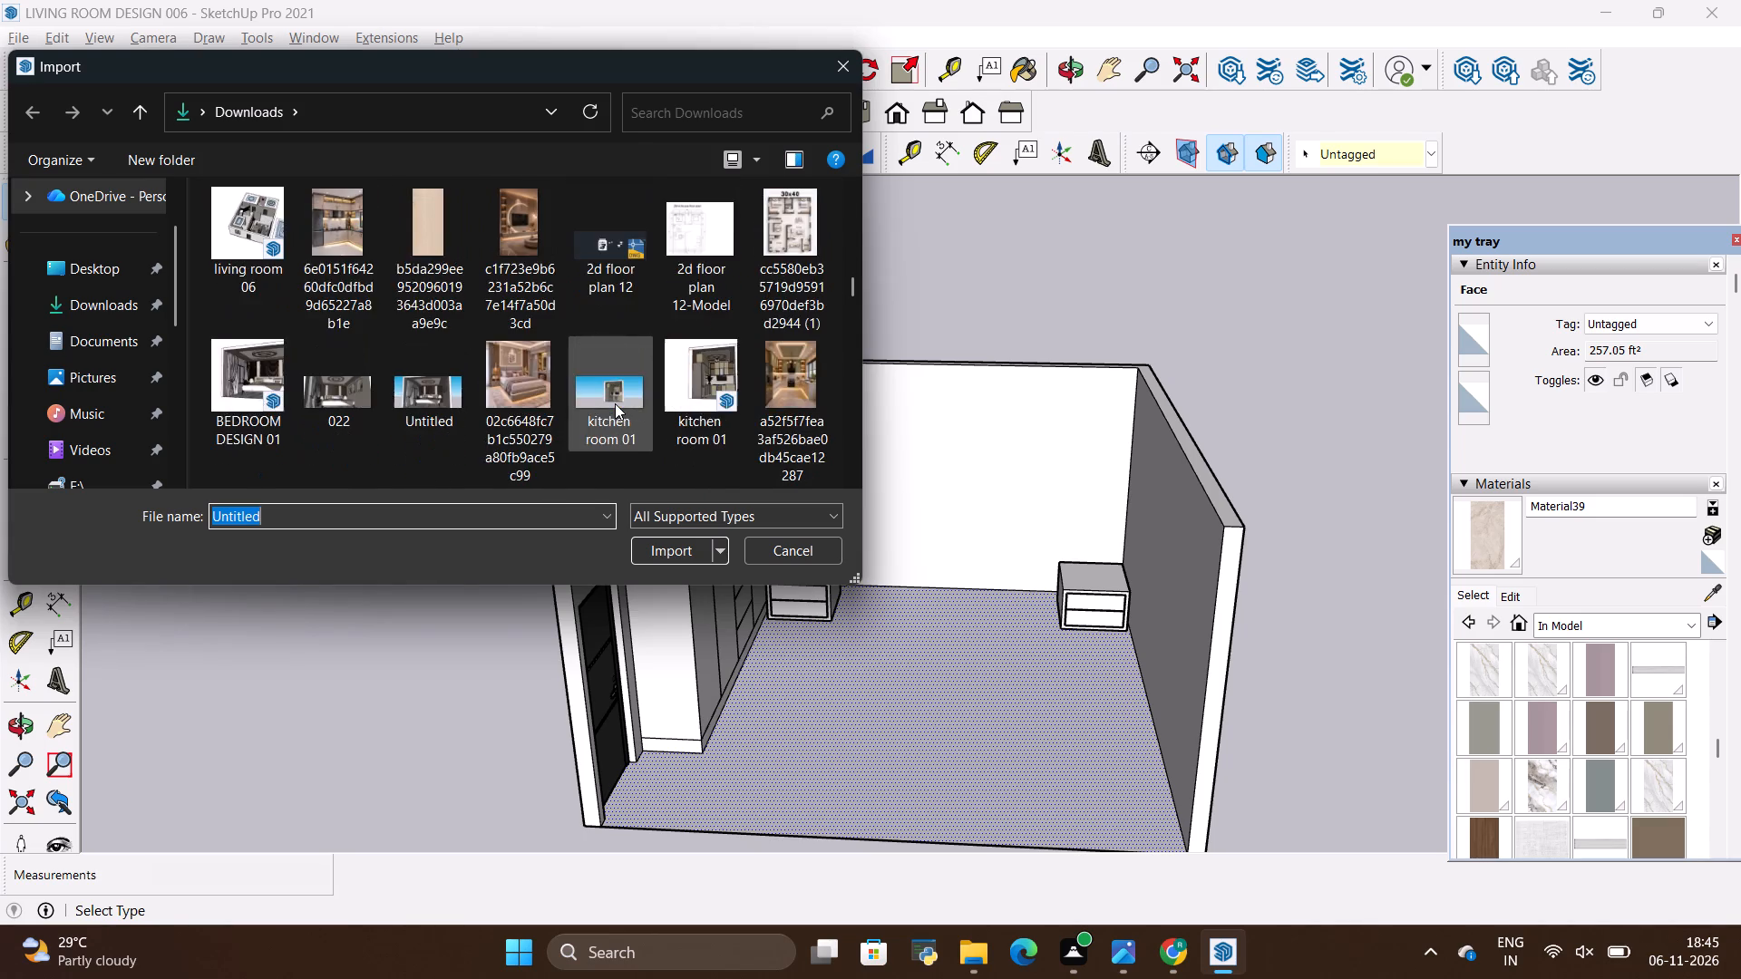
scroll(615, 403, "down", 11)
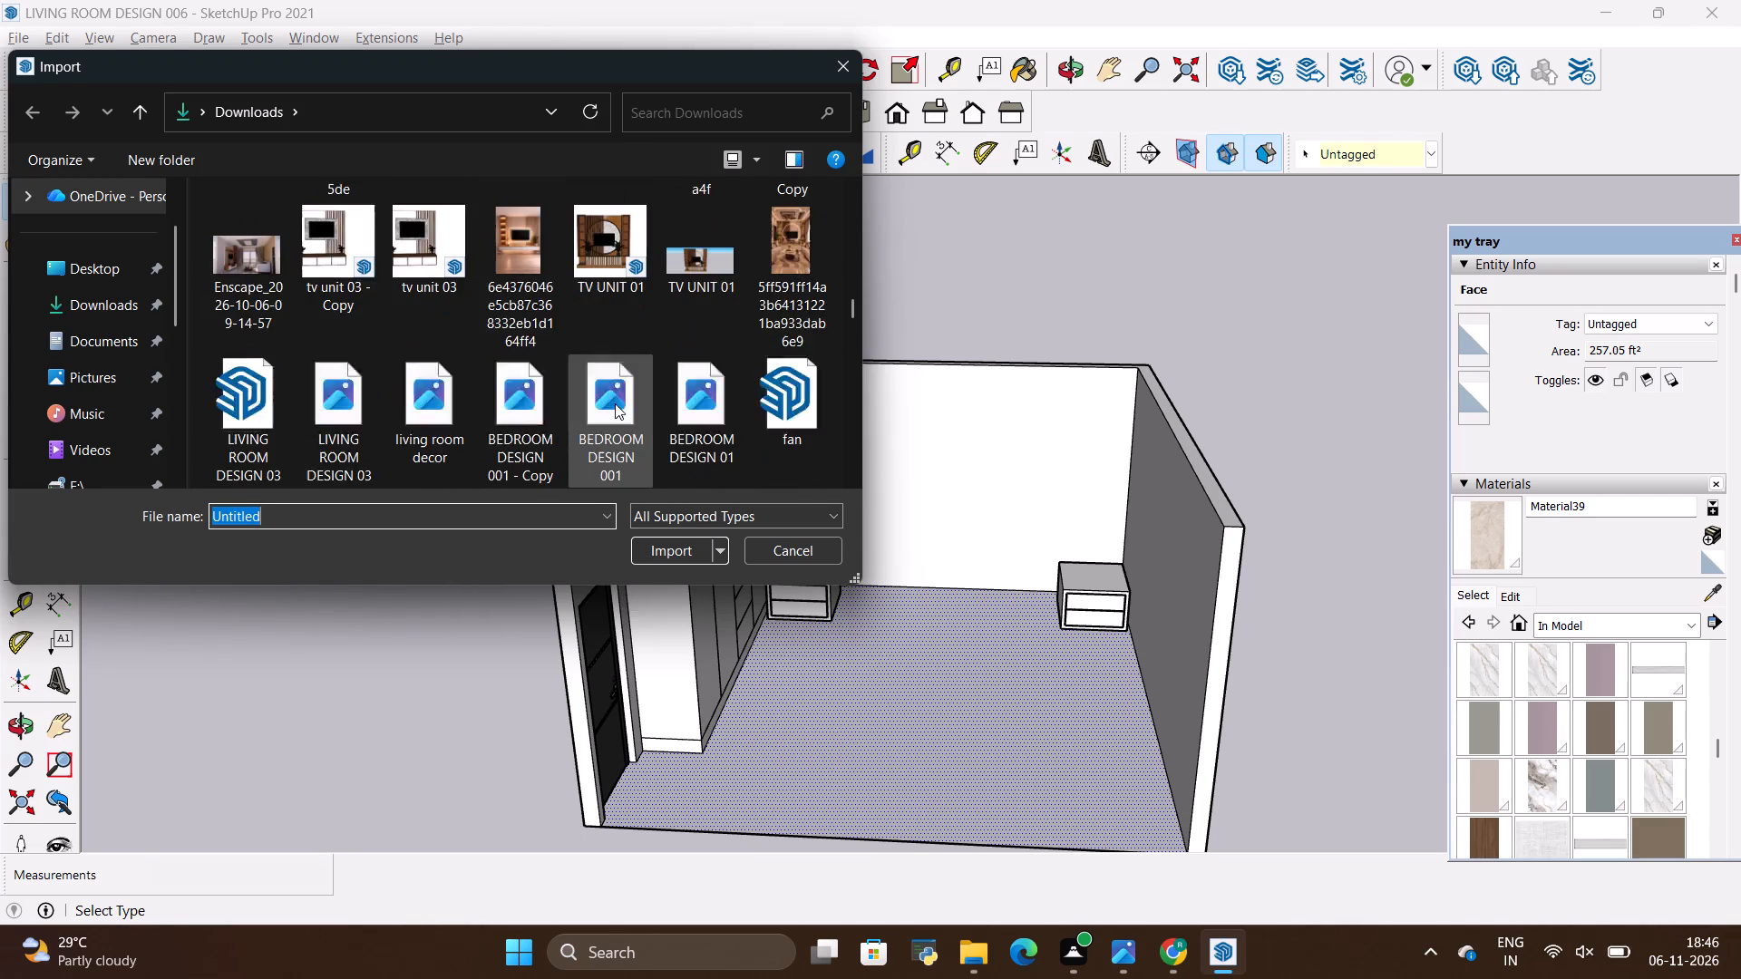
scroll(615, 403, "down", 2)
scroll(615, 403, "up", 1)
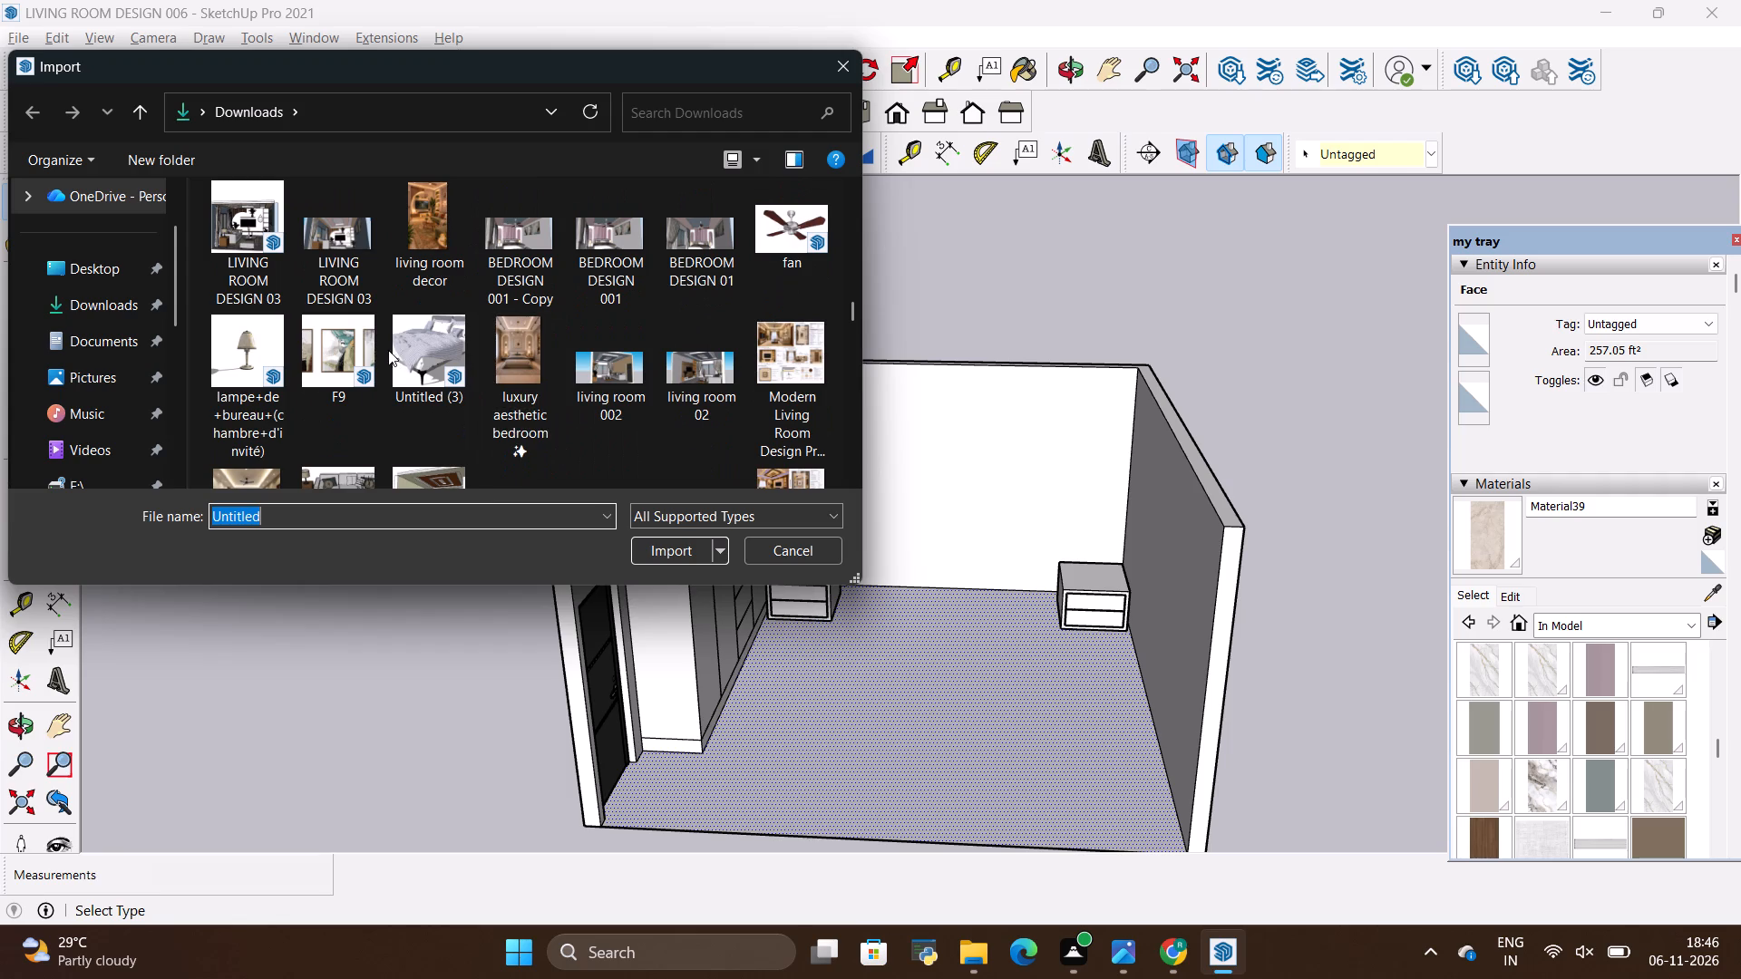
left_click(411, 326)
left_click(668, 557)
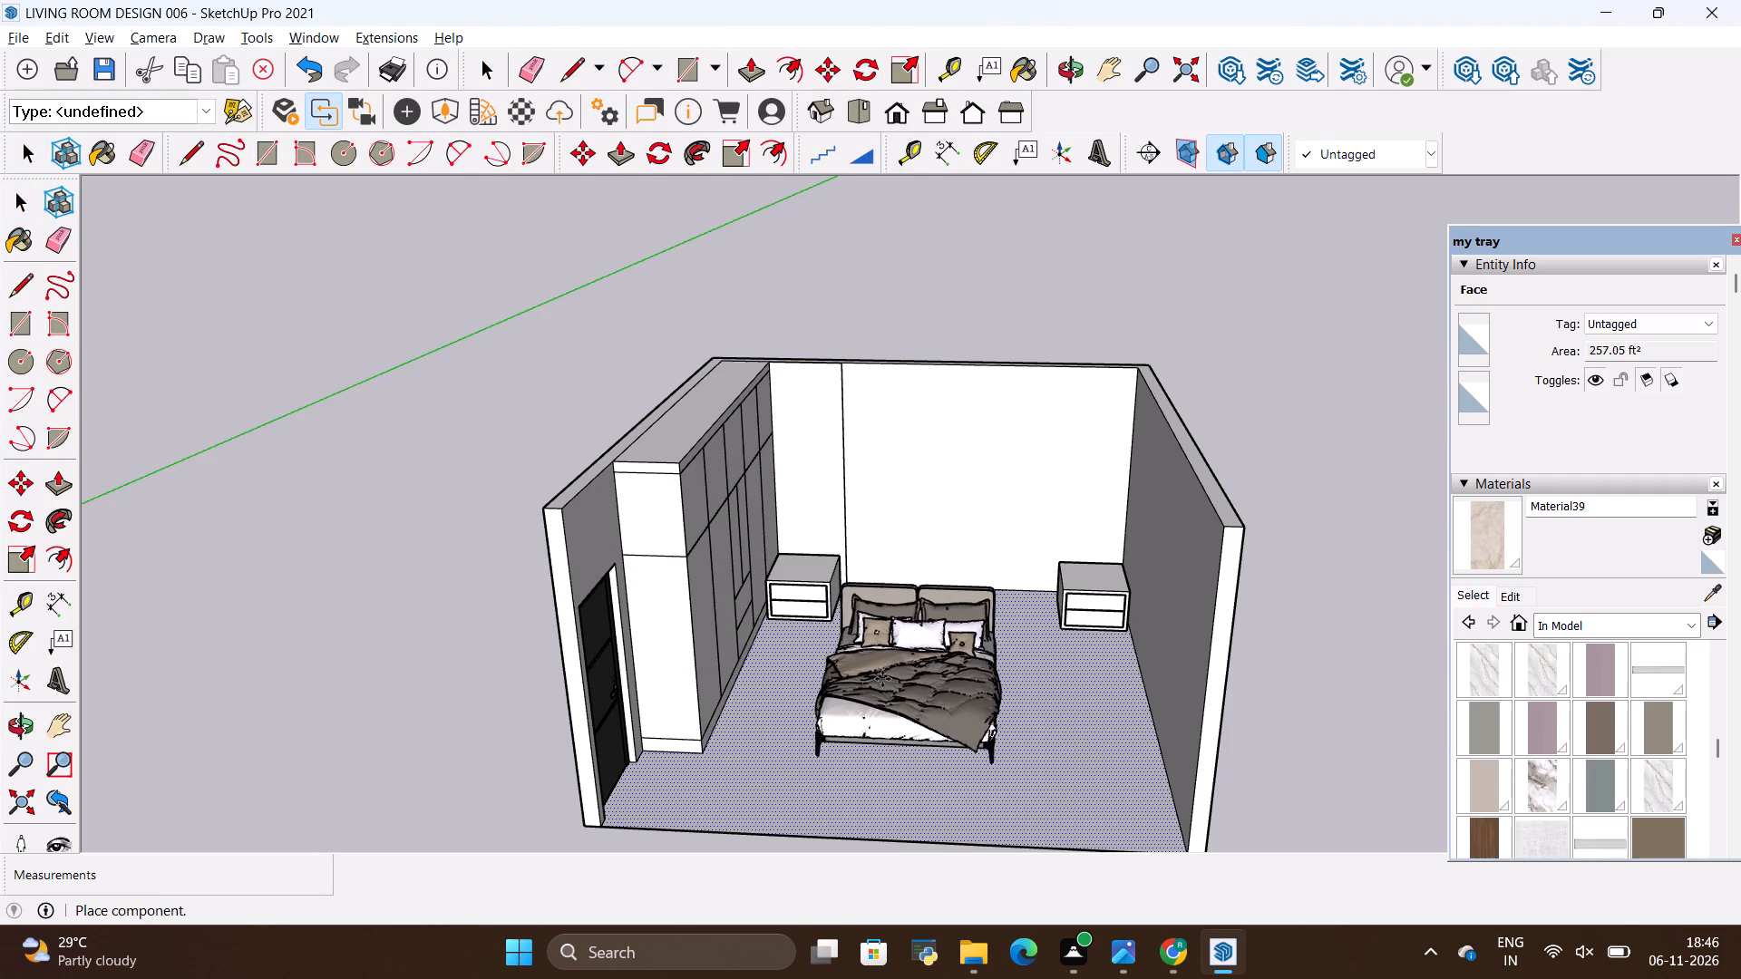
left_click(885, 622)
Scale the bed to about 1.40 along red and 1.63 along green to fill the space between the side units.
key("s")
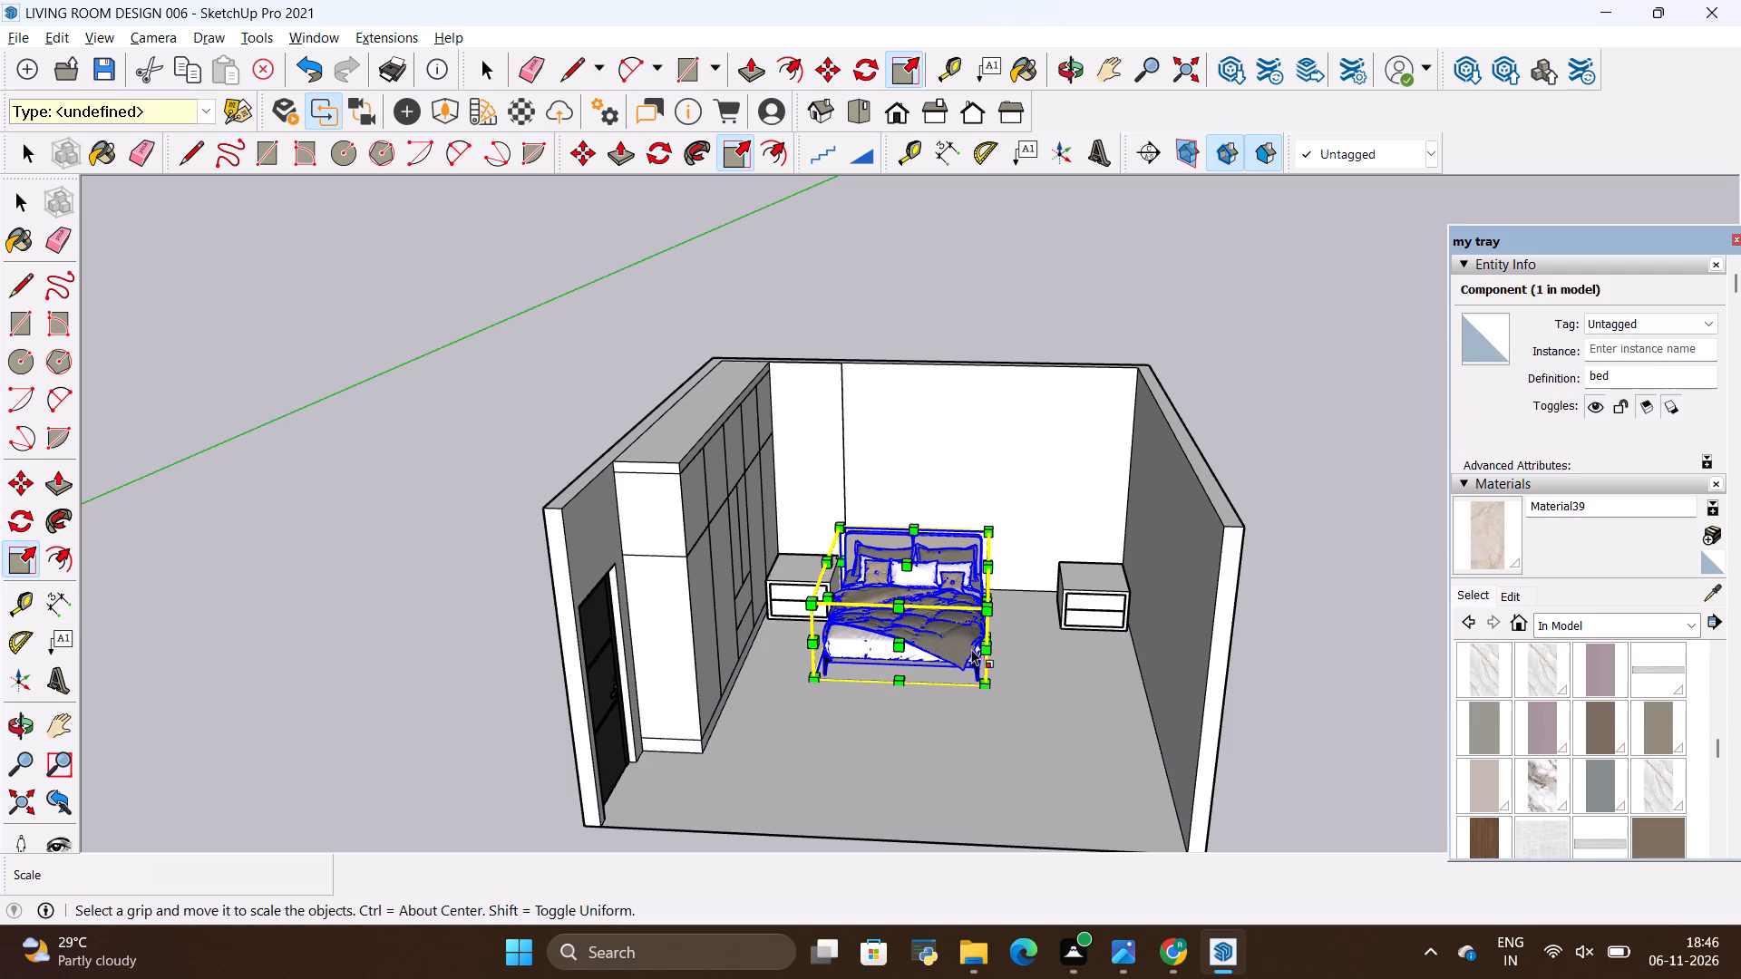
left_click(983, 646)
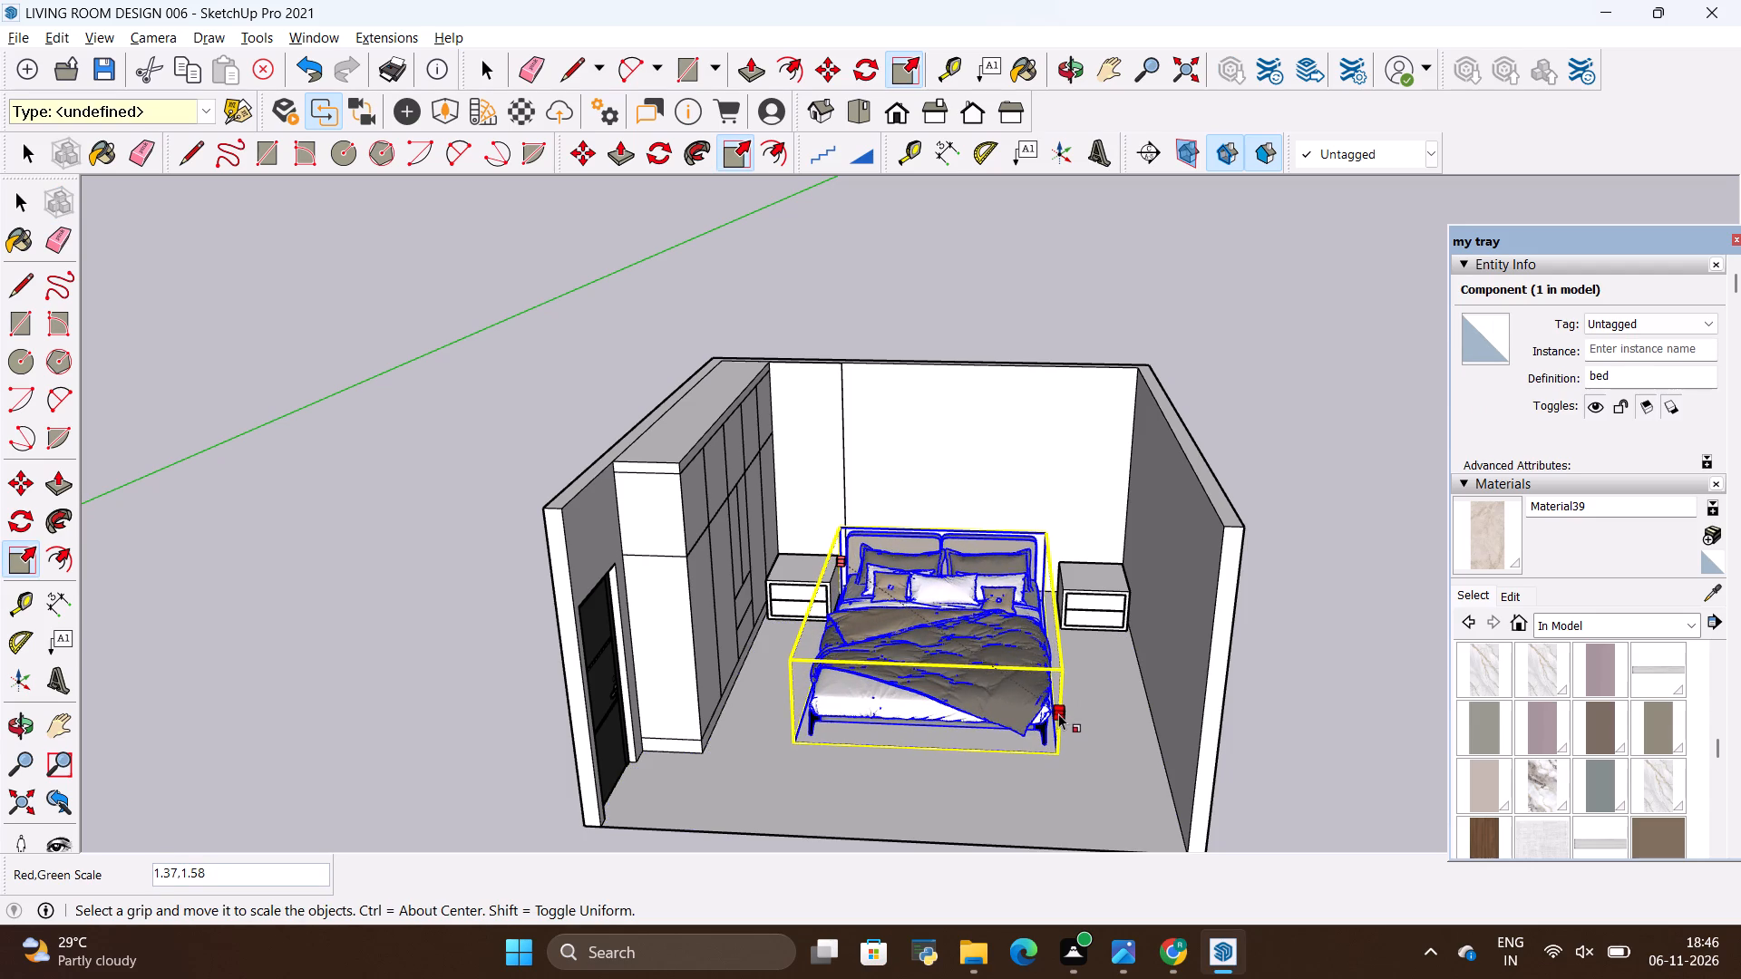
left_click(1065, 721)
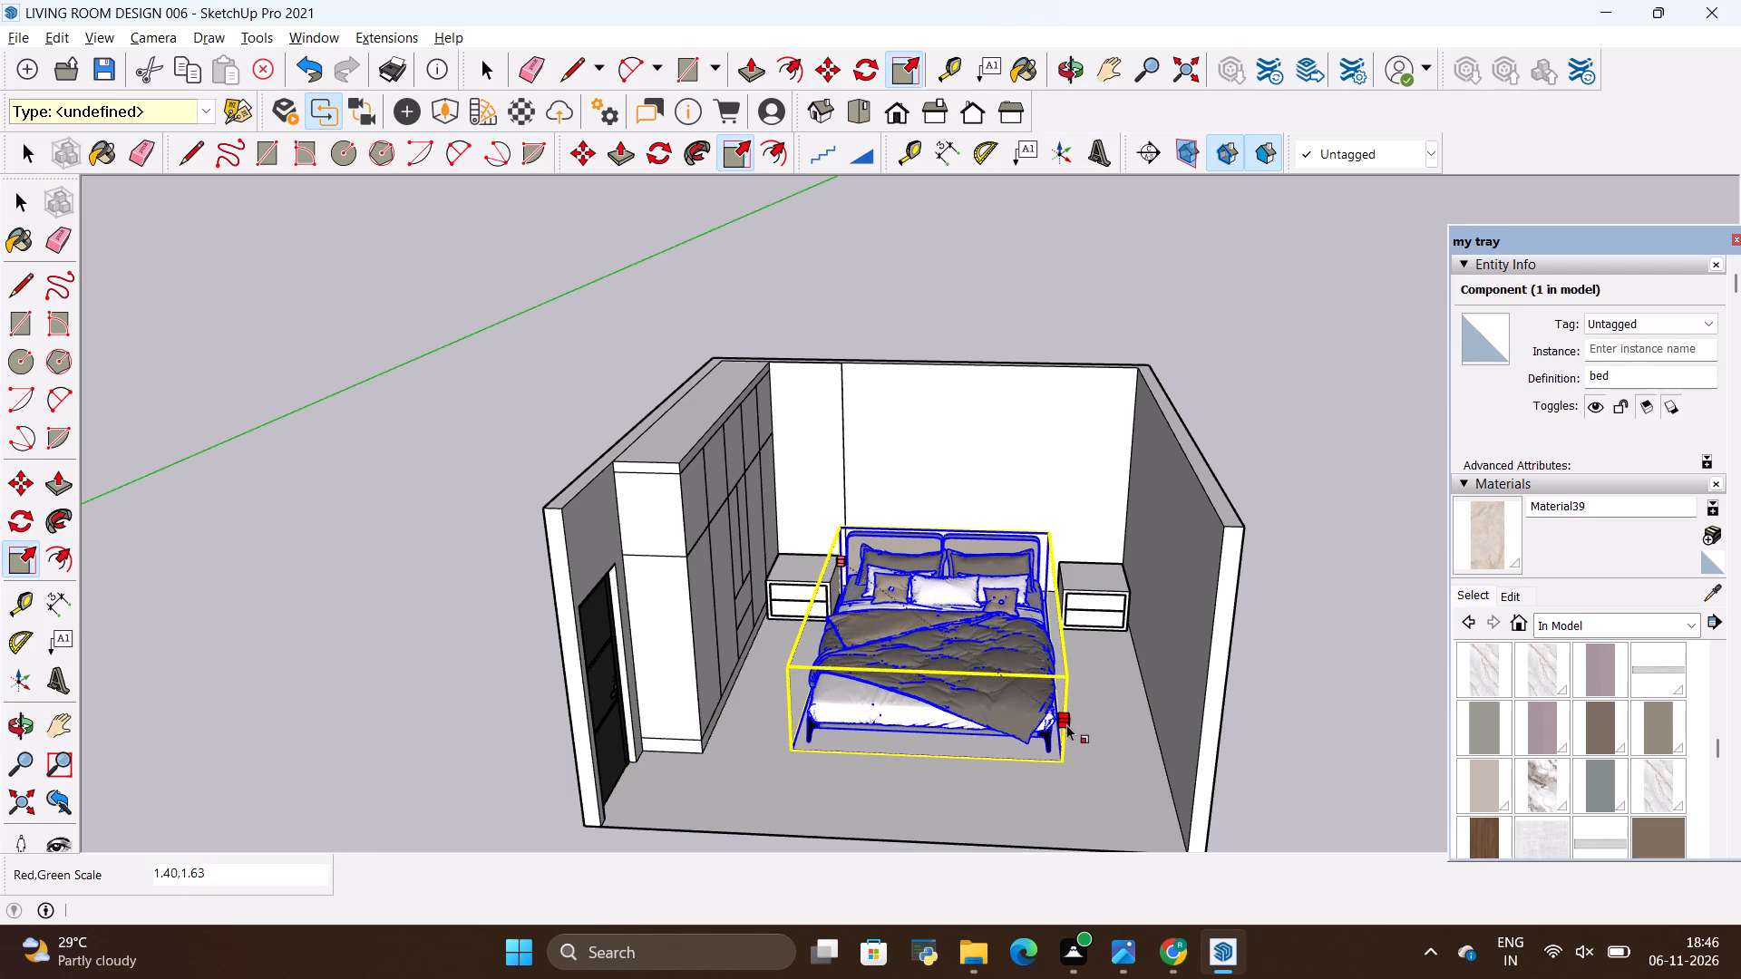
key("space")
left_click(1099, 746)
scroll(1095, 734, "down", 4)
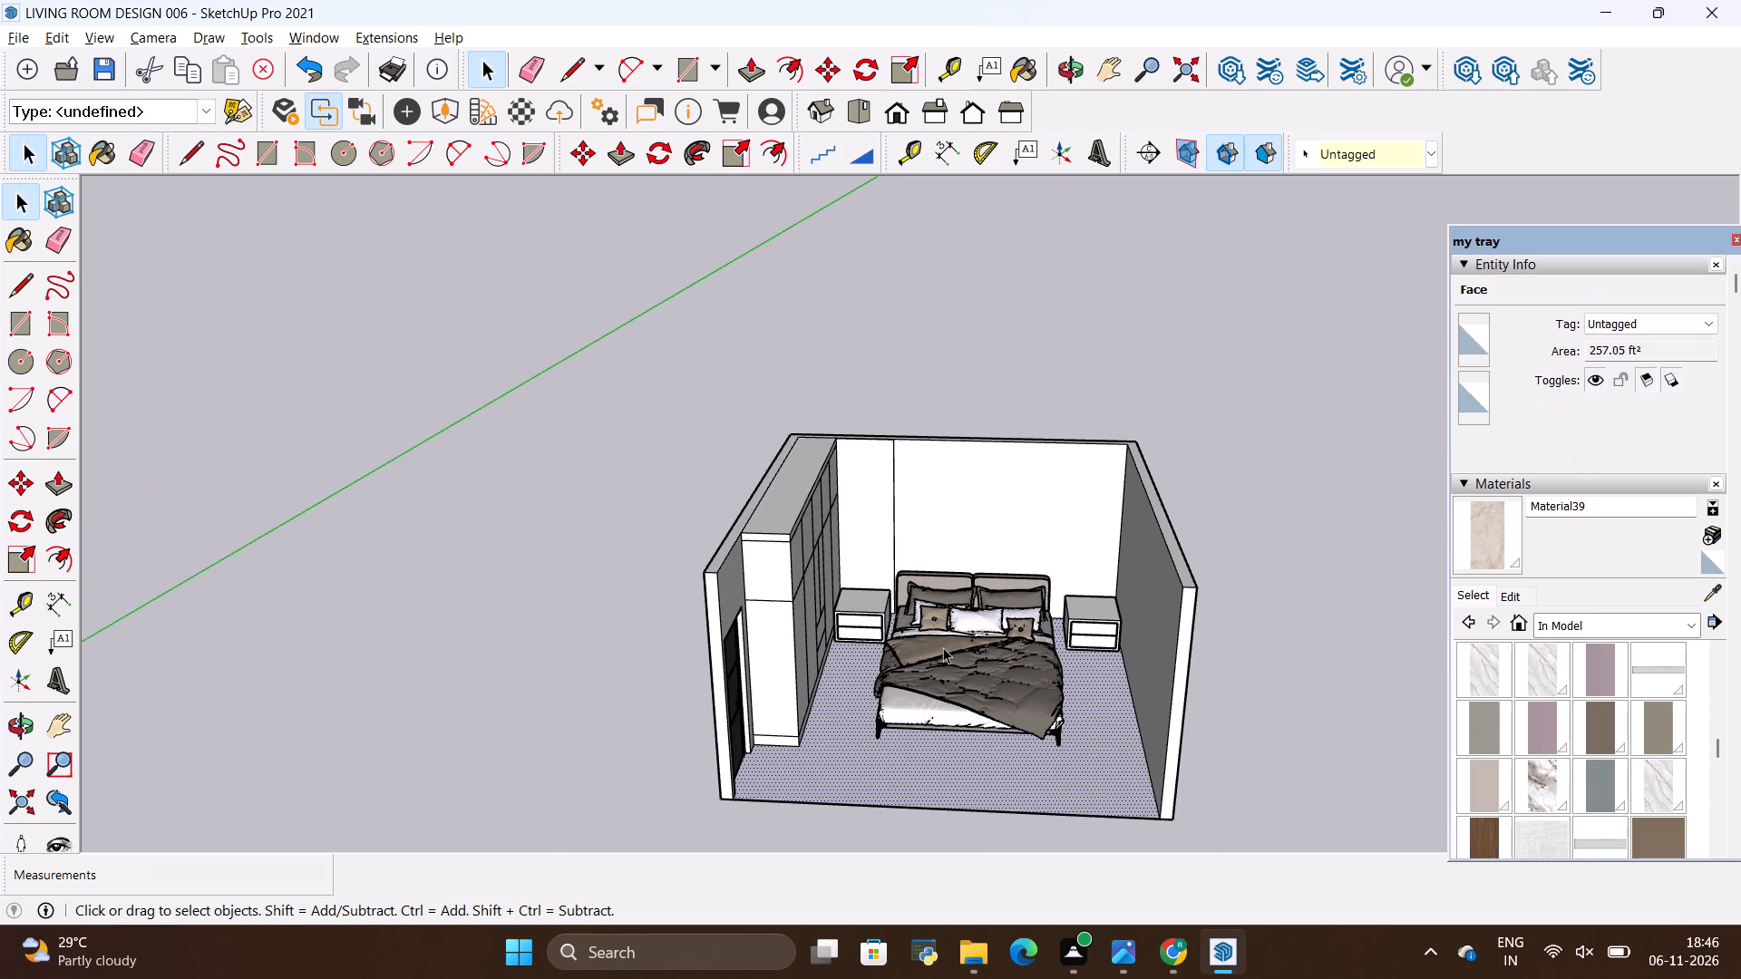
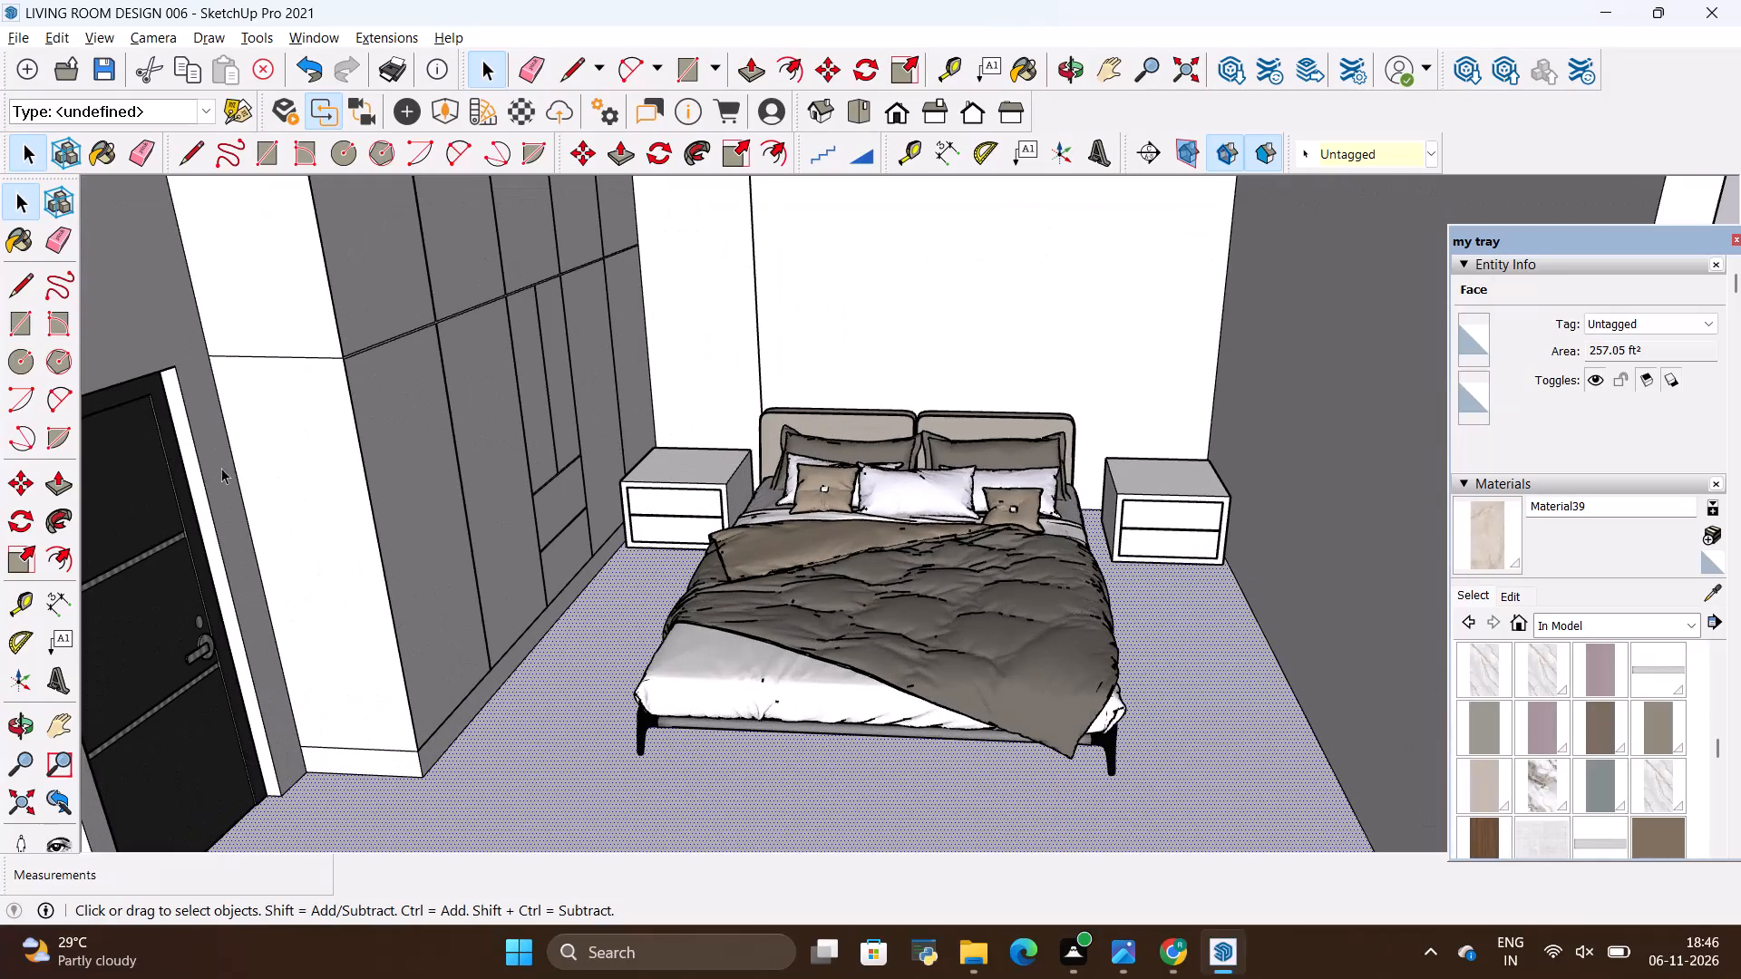
Scale the bed slightly larger along red and green together so it better fills the space between the two side units.
left_click(23, 729)
left_click_drag(745, 658, 778, 616)
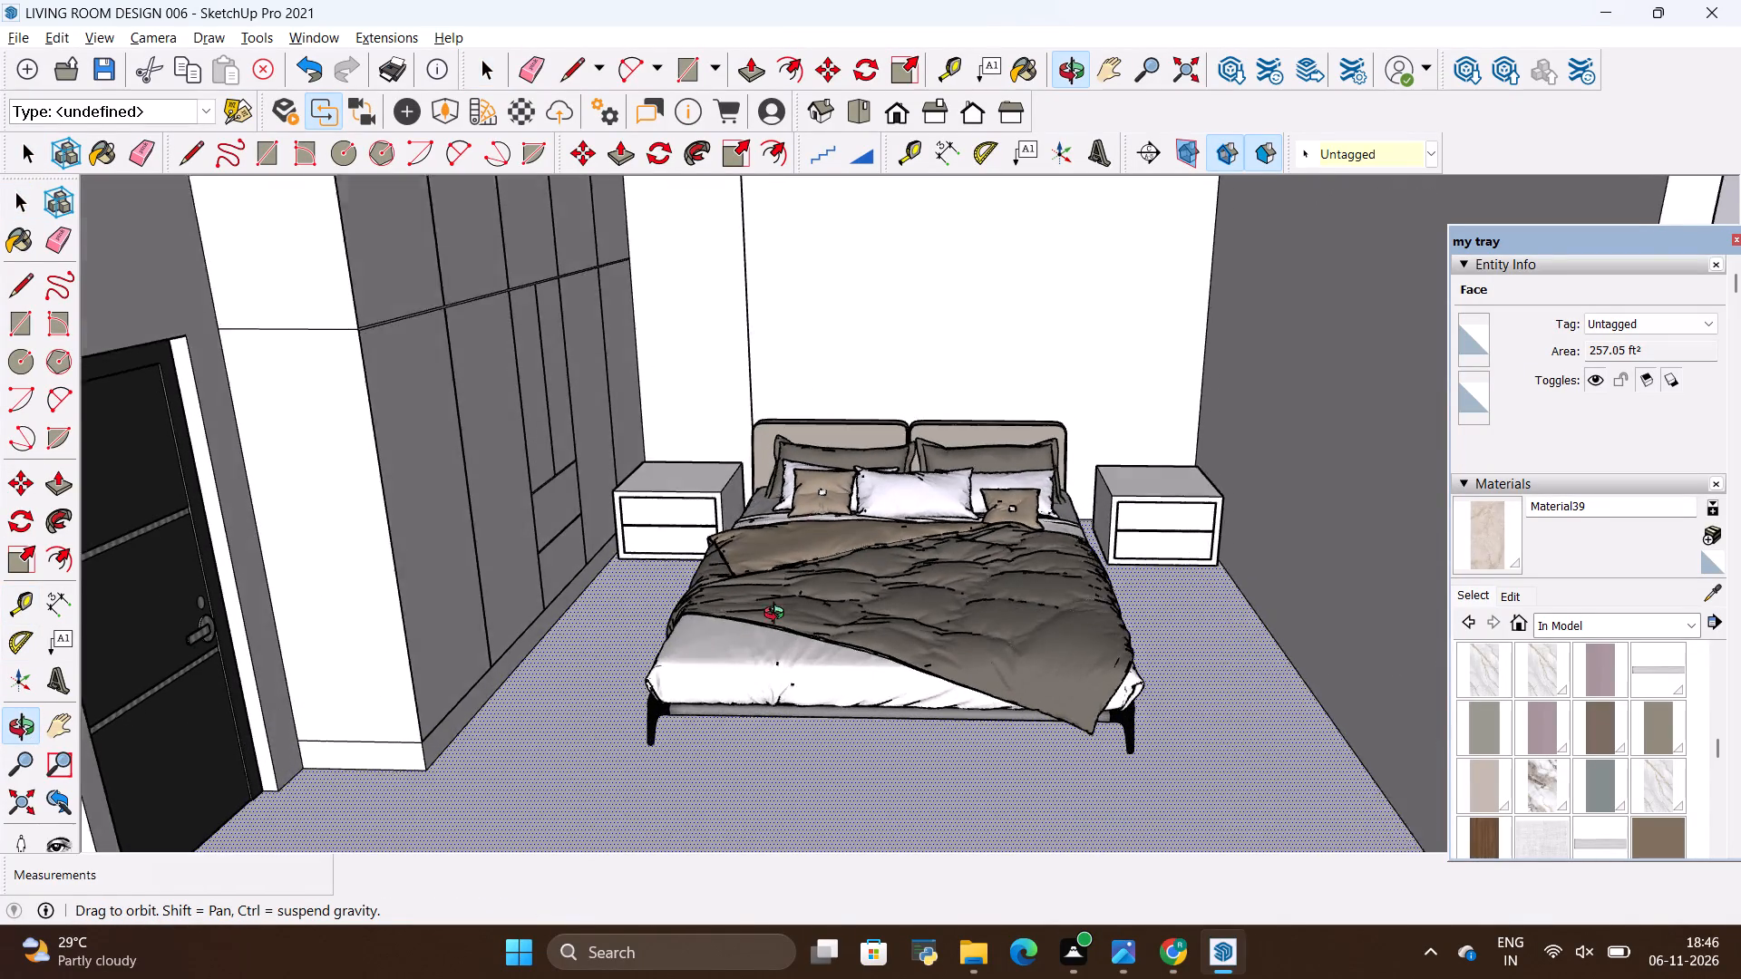
left_click_drag(778, 616, 609, 725)
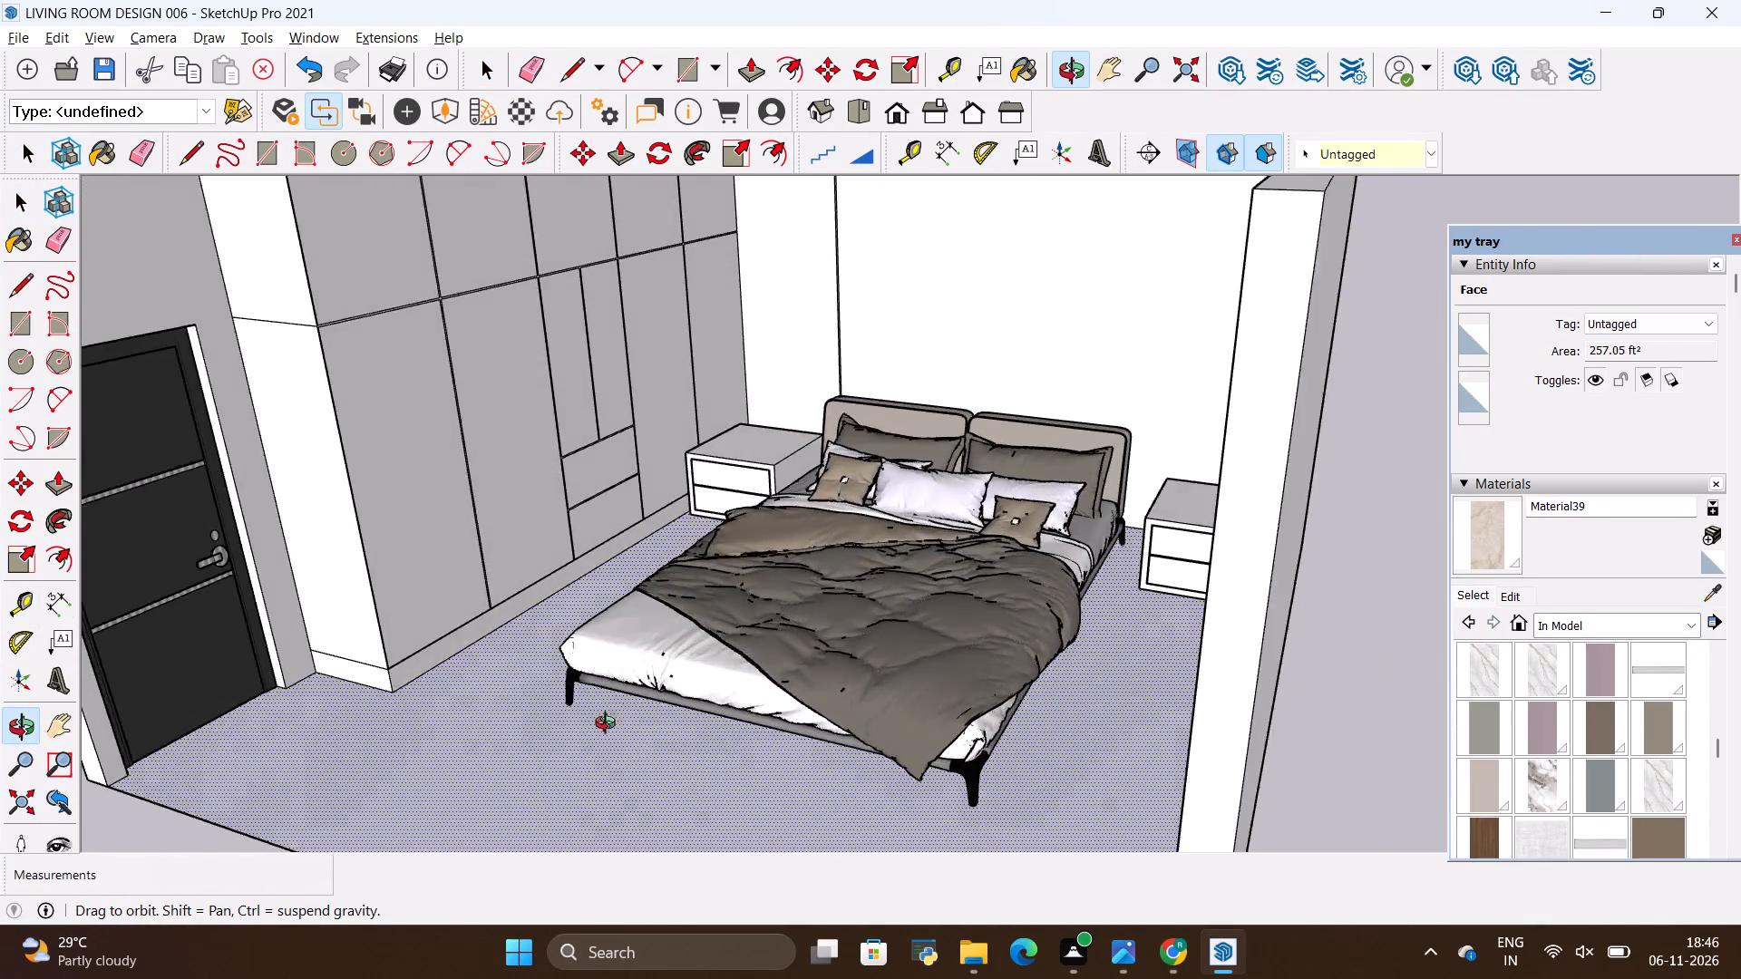
left_click_drag(609, 725, 749, 695)
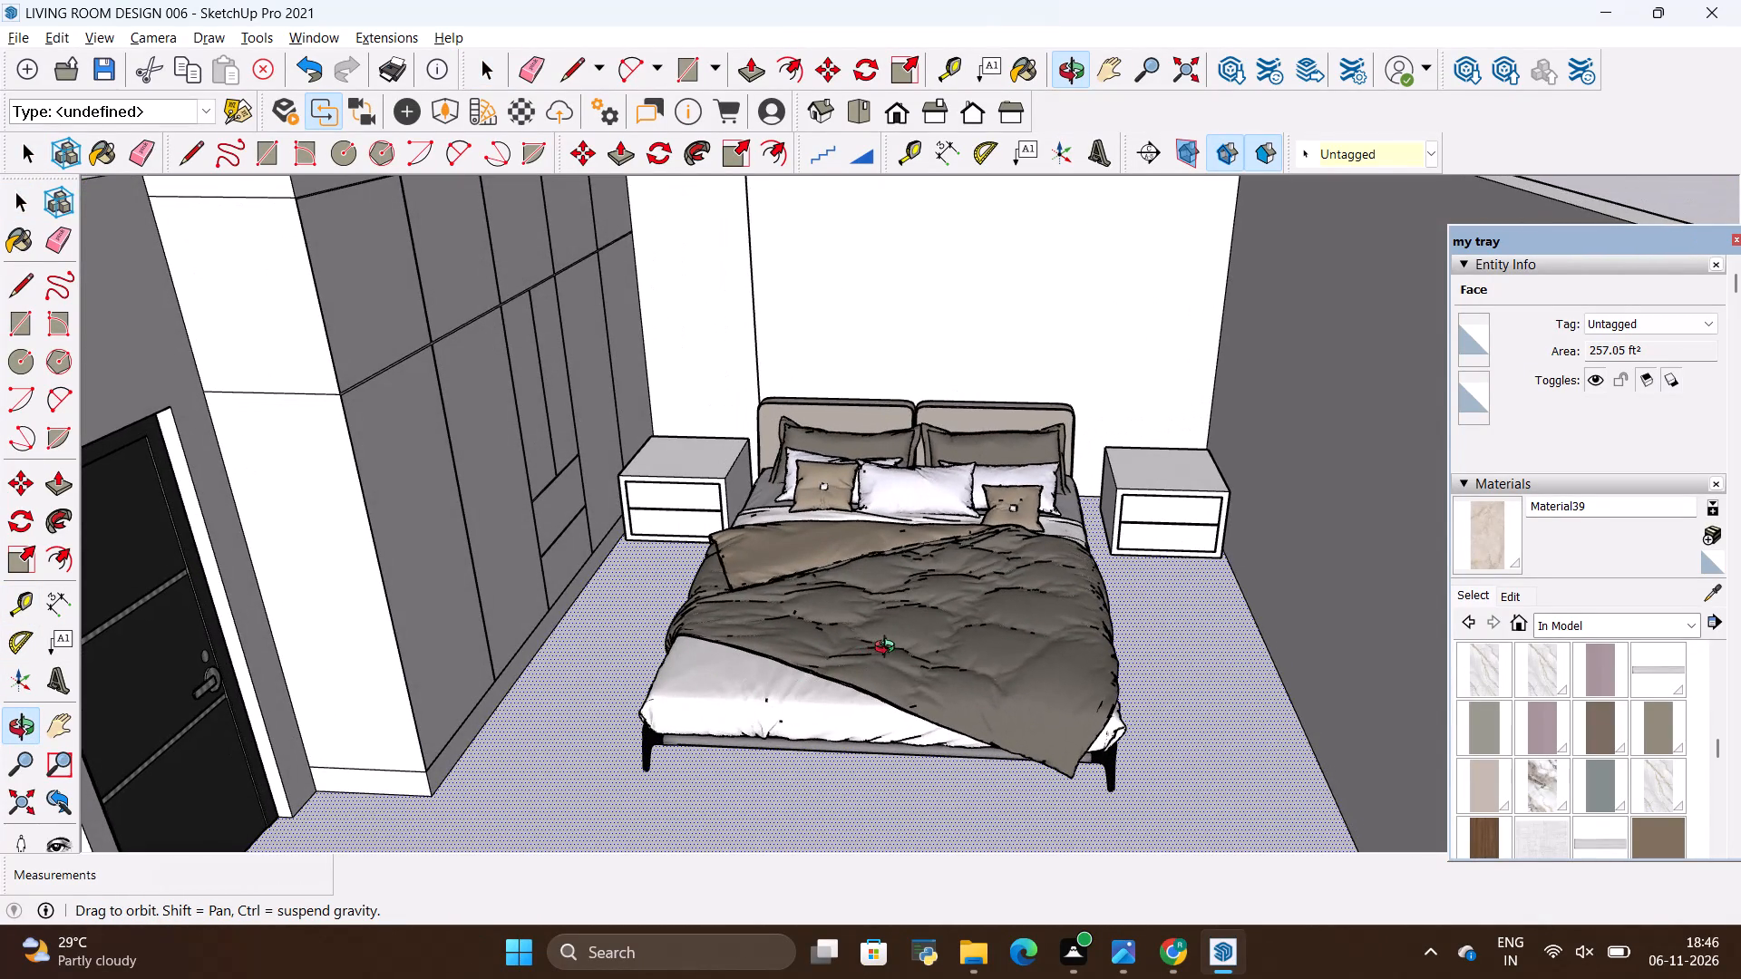
key("space")
left_click(889, 649)
key("s")
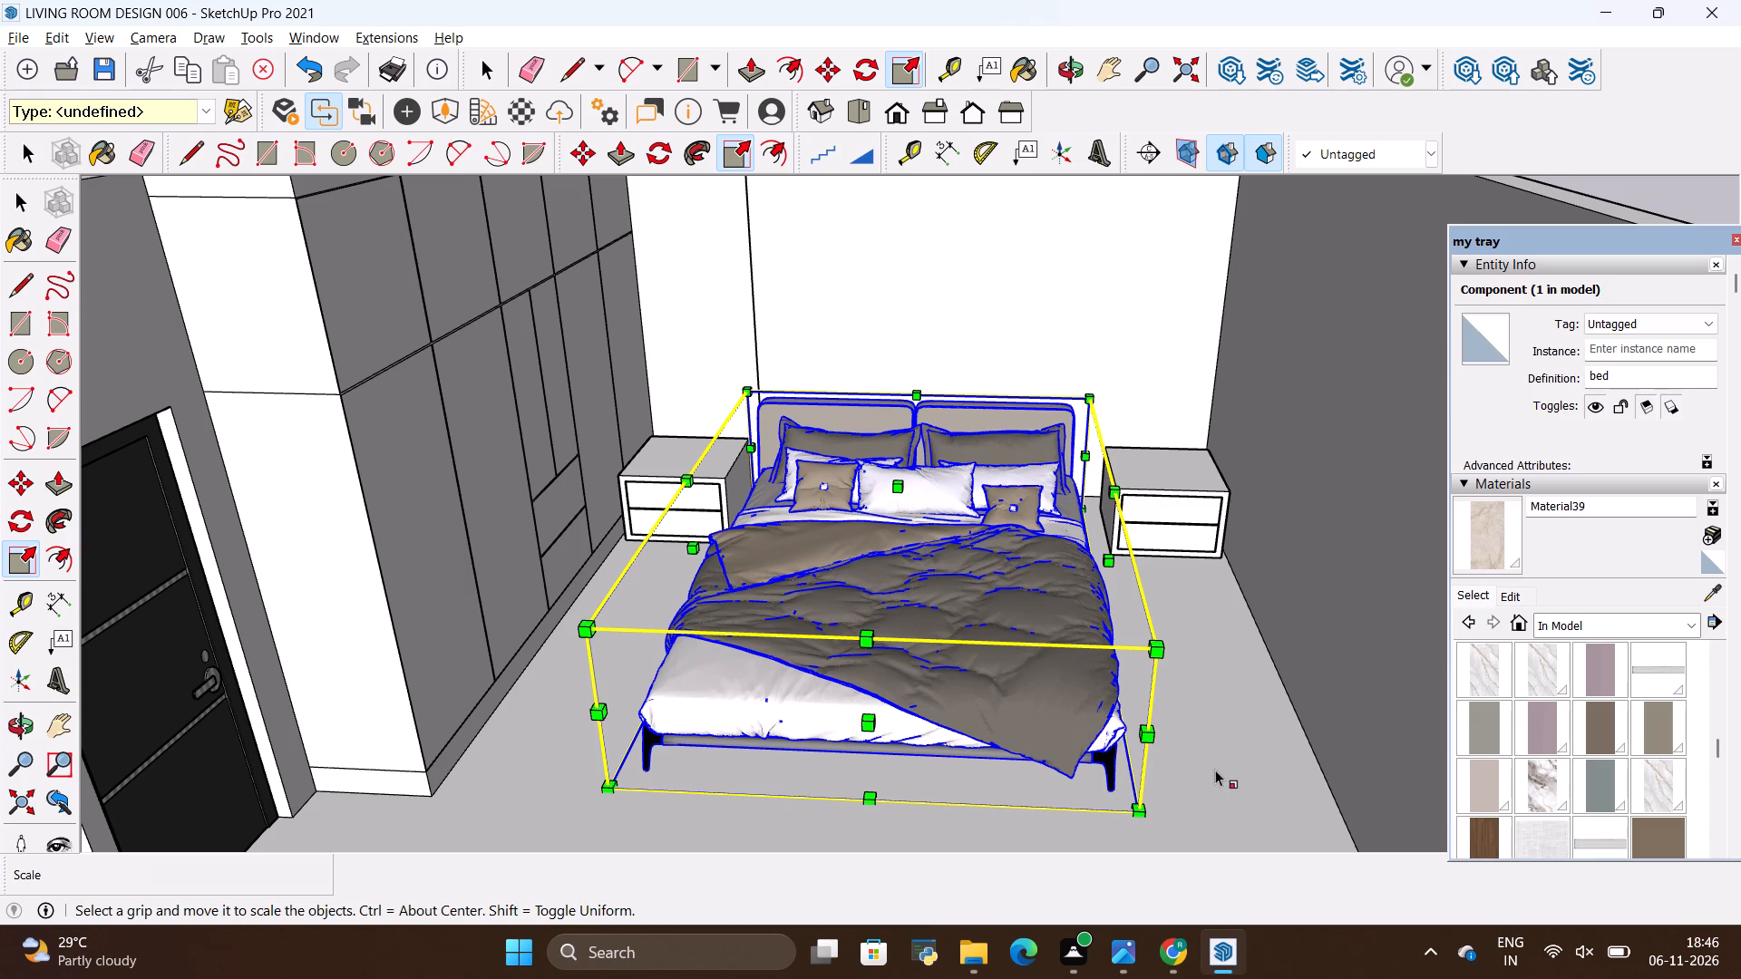
left_click(1156, 732)
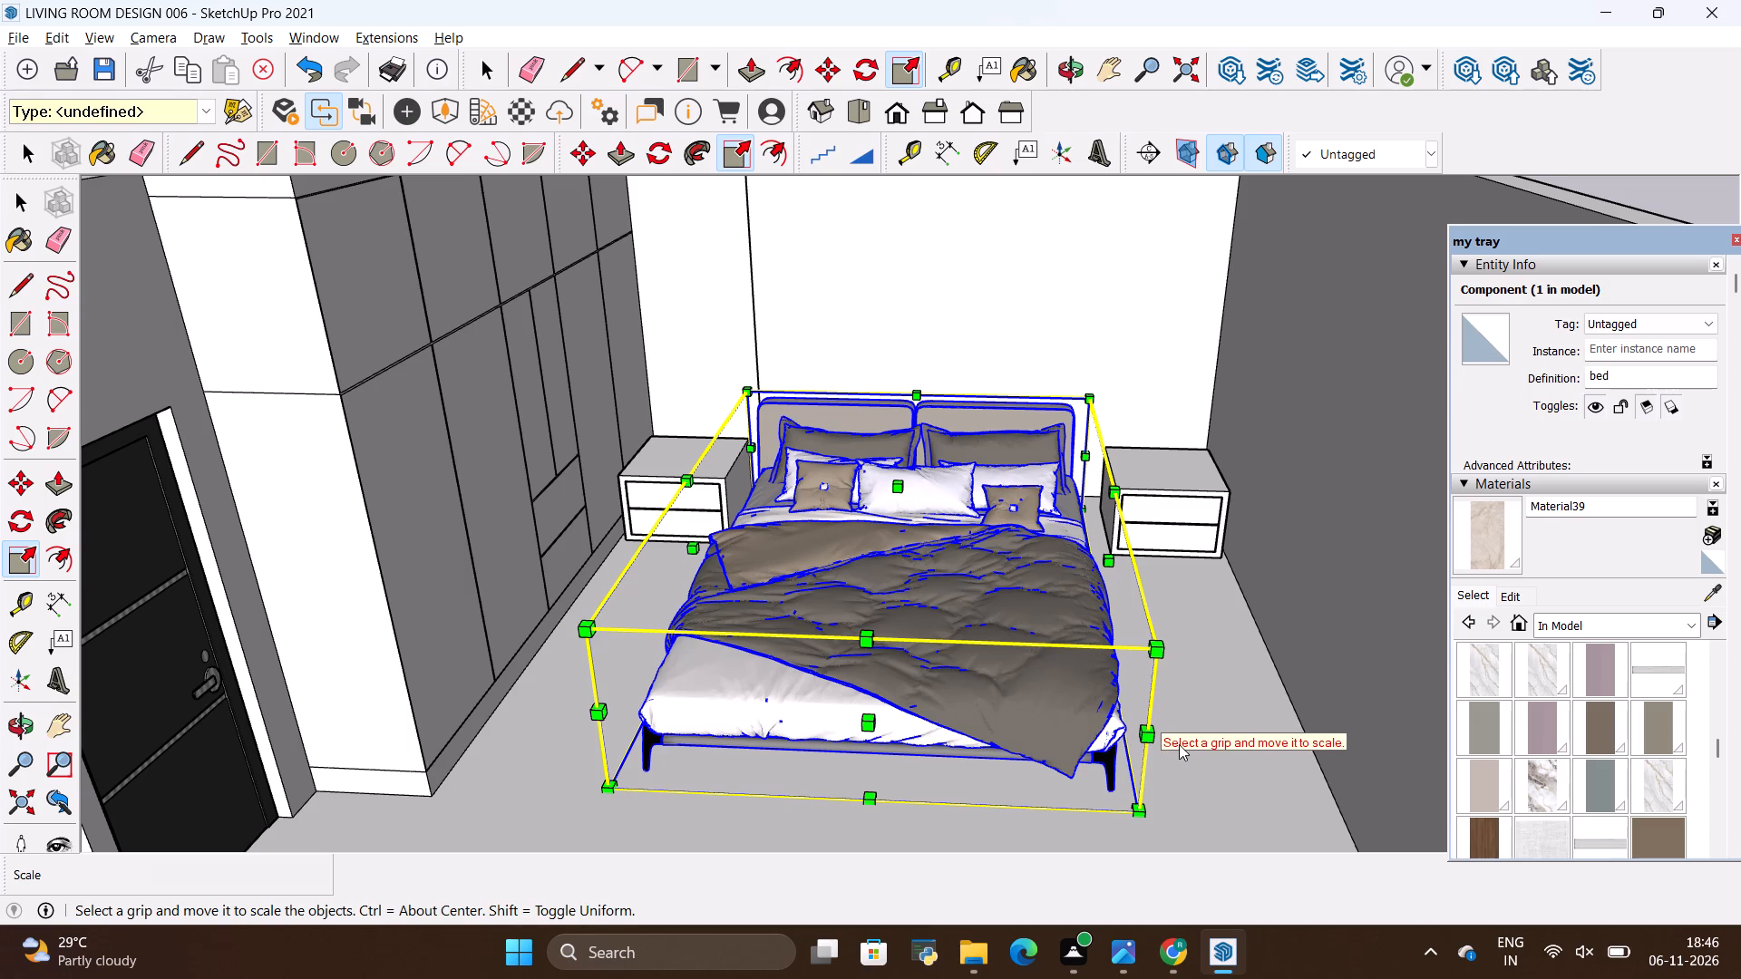
left_click(1143, 731)
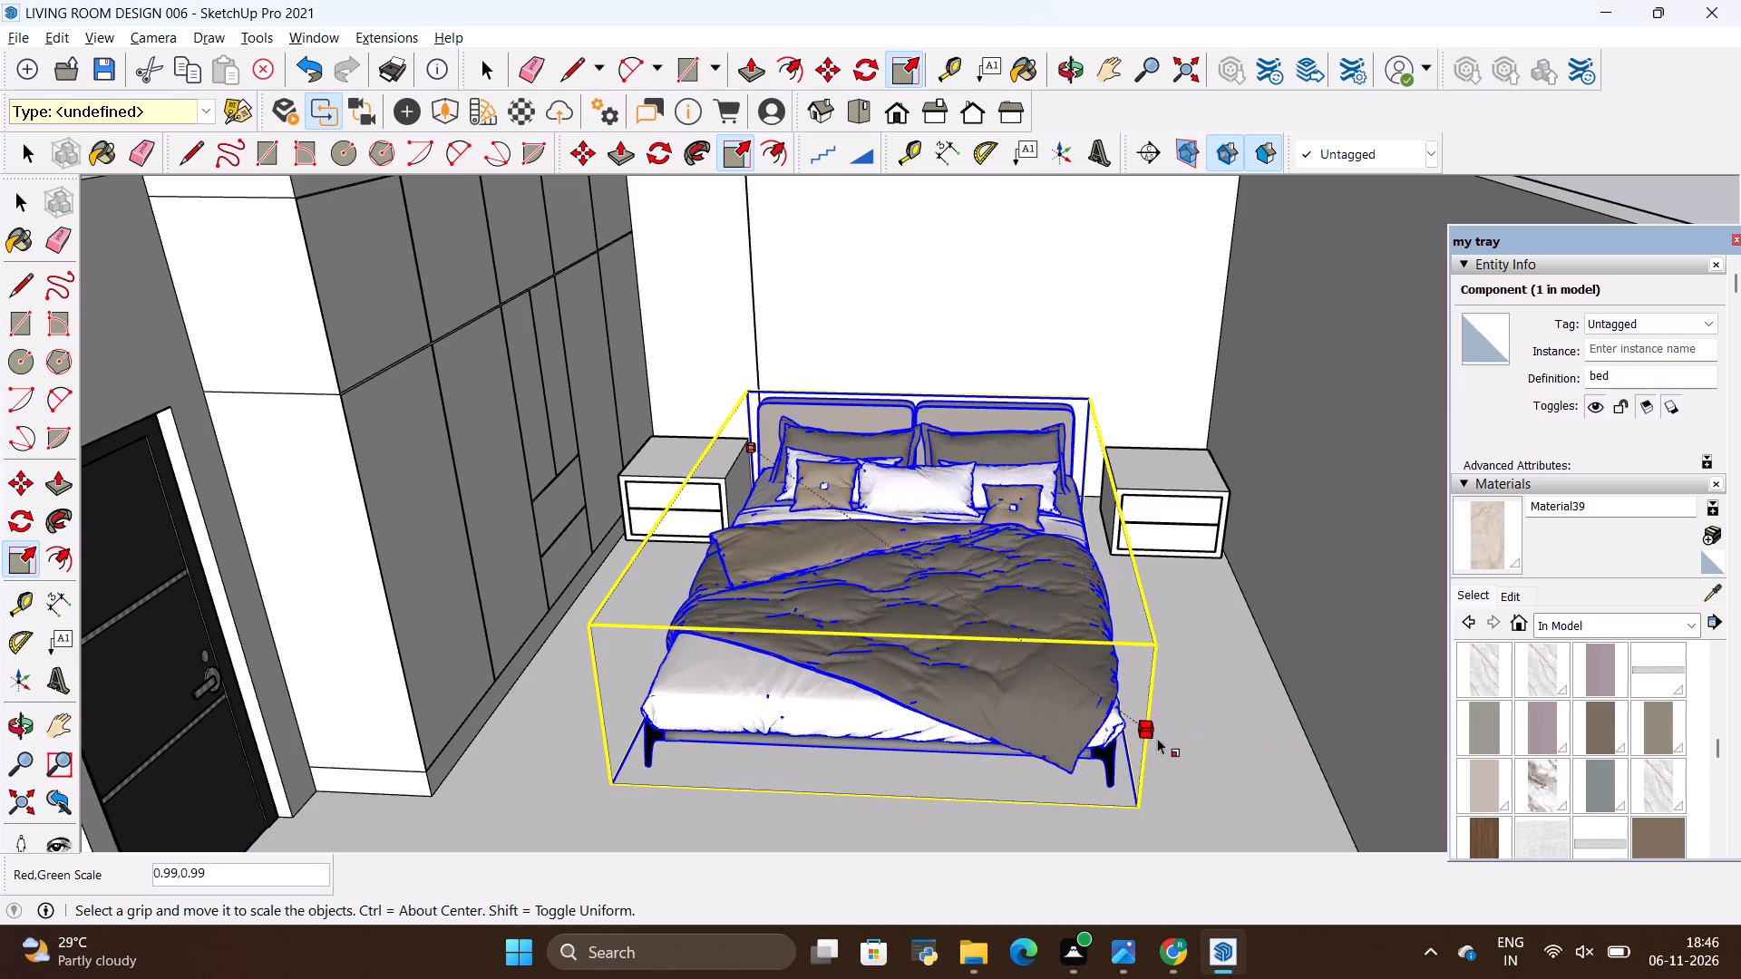
left_click(1166, 748)
key("space")
left_click(1211, 750)
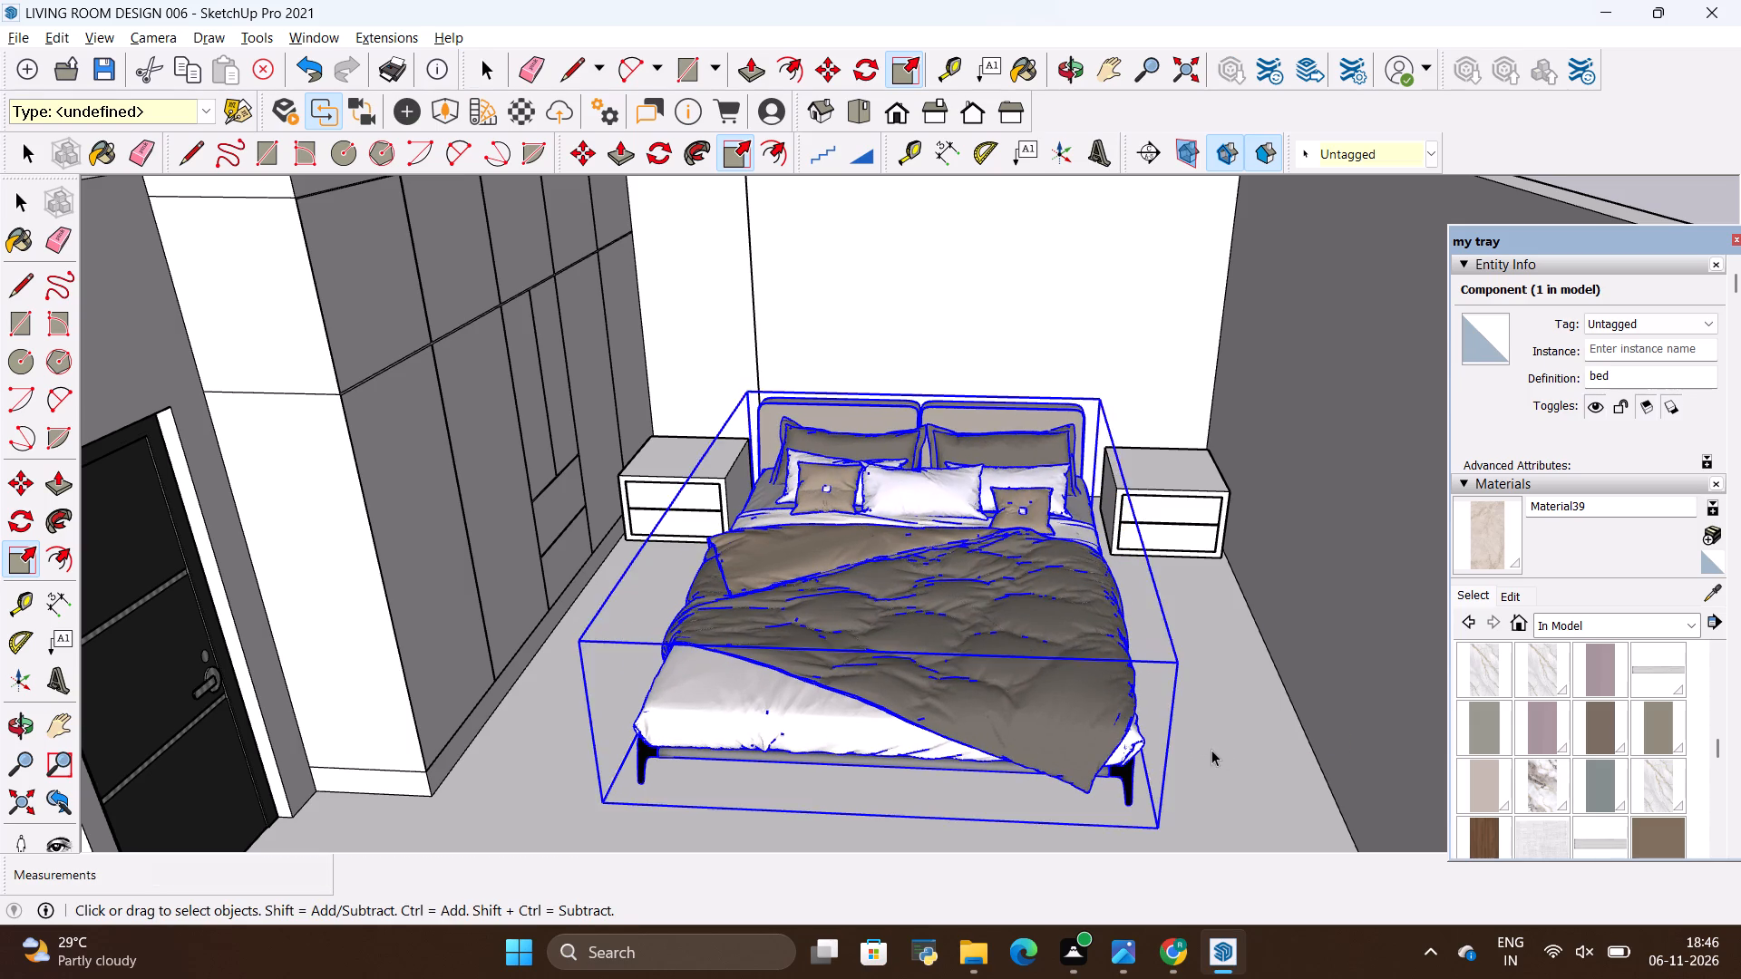
scroll(1072, 616, "down", 5)
scroll(915, 718, "down", 5)
scroll(931, 463, "up", 3)
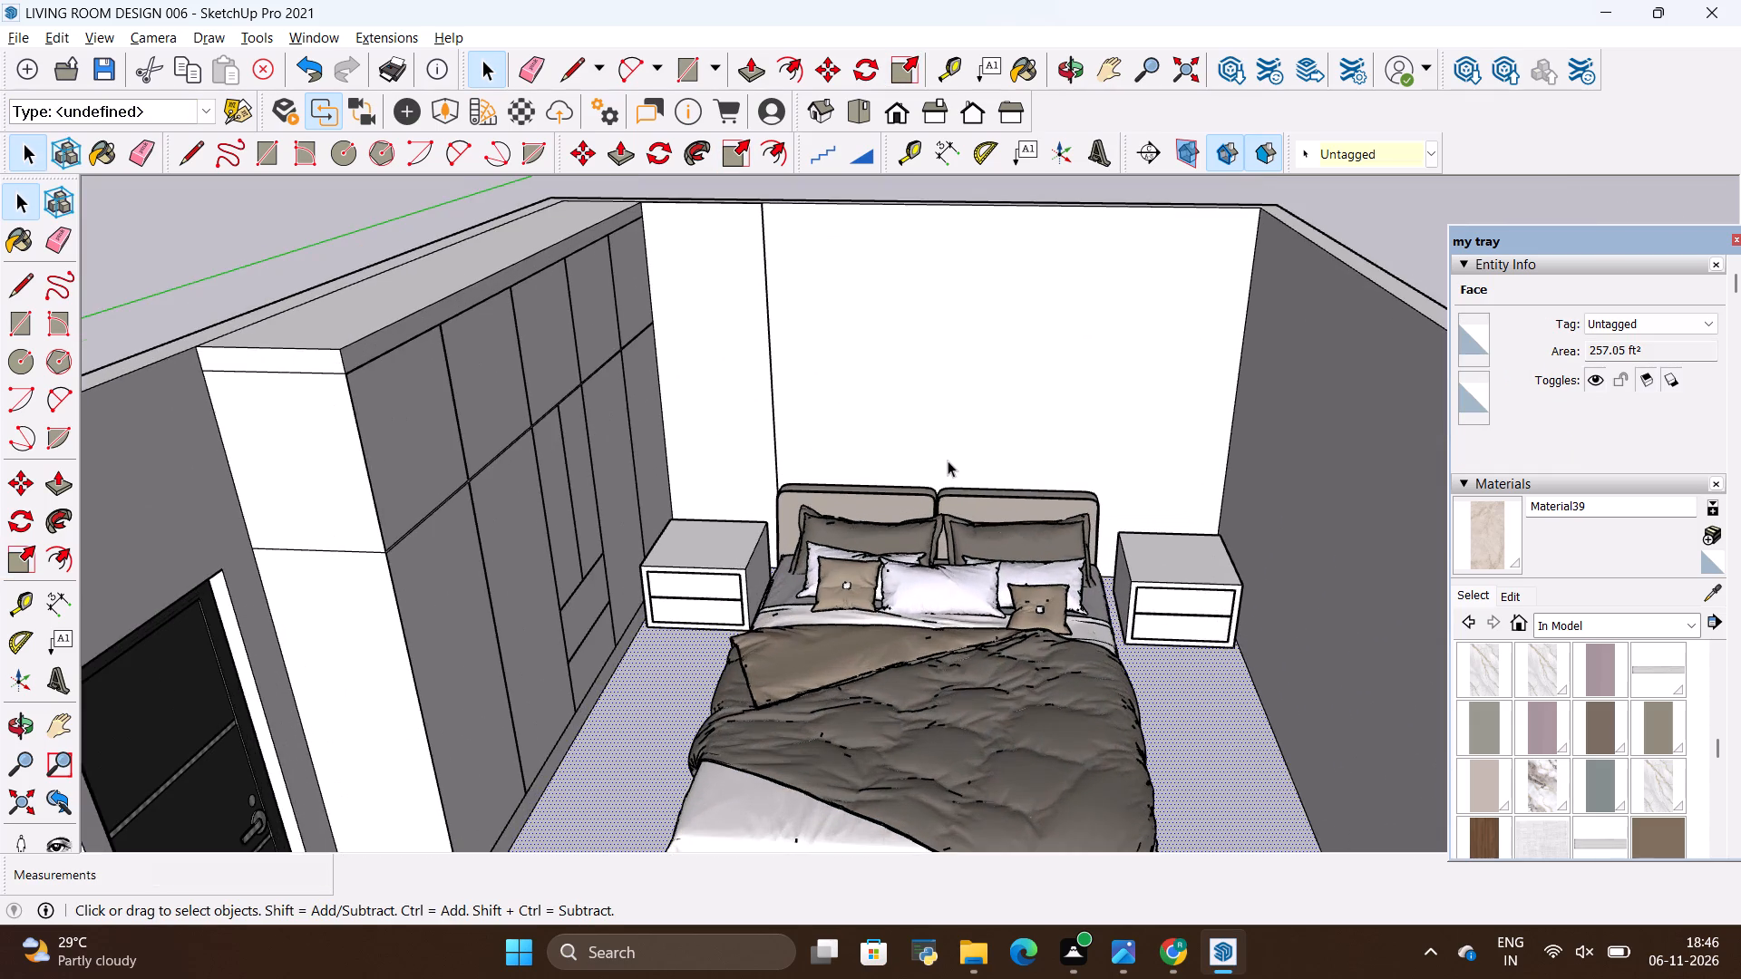
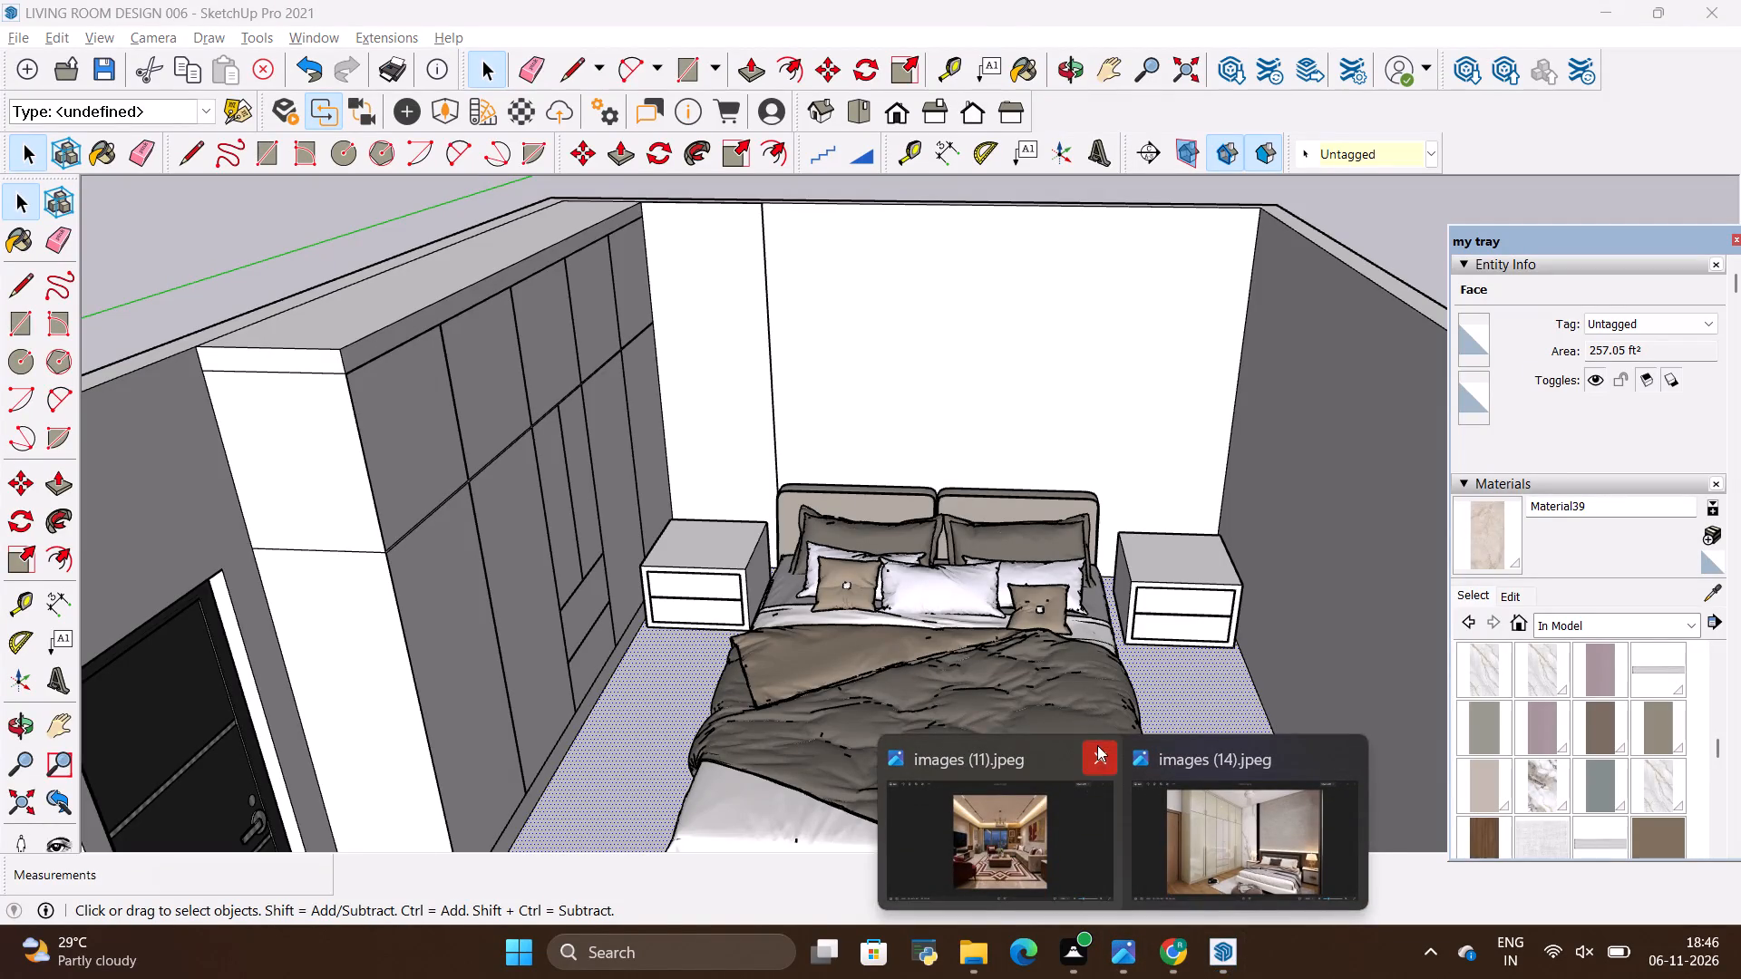
Close the living room reference image and compare the bedroom reference image with the modelled room, bed and wardrobe.
left_click(1097, 745)
left_click(1121, 818)
key("alt+Tab")
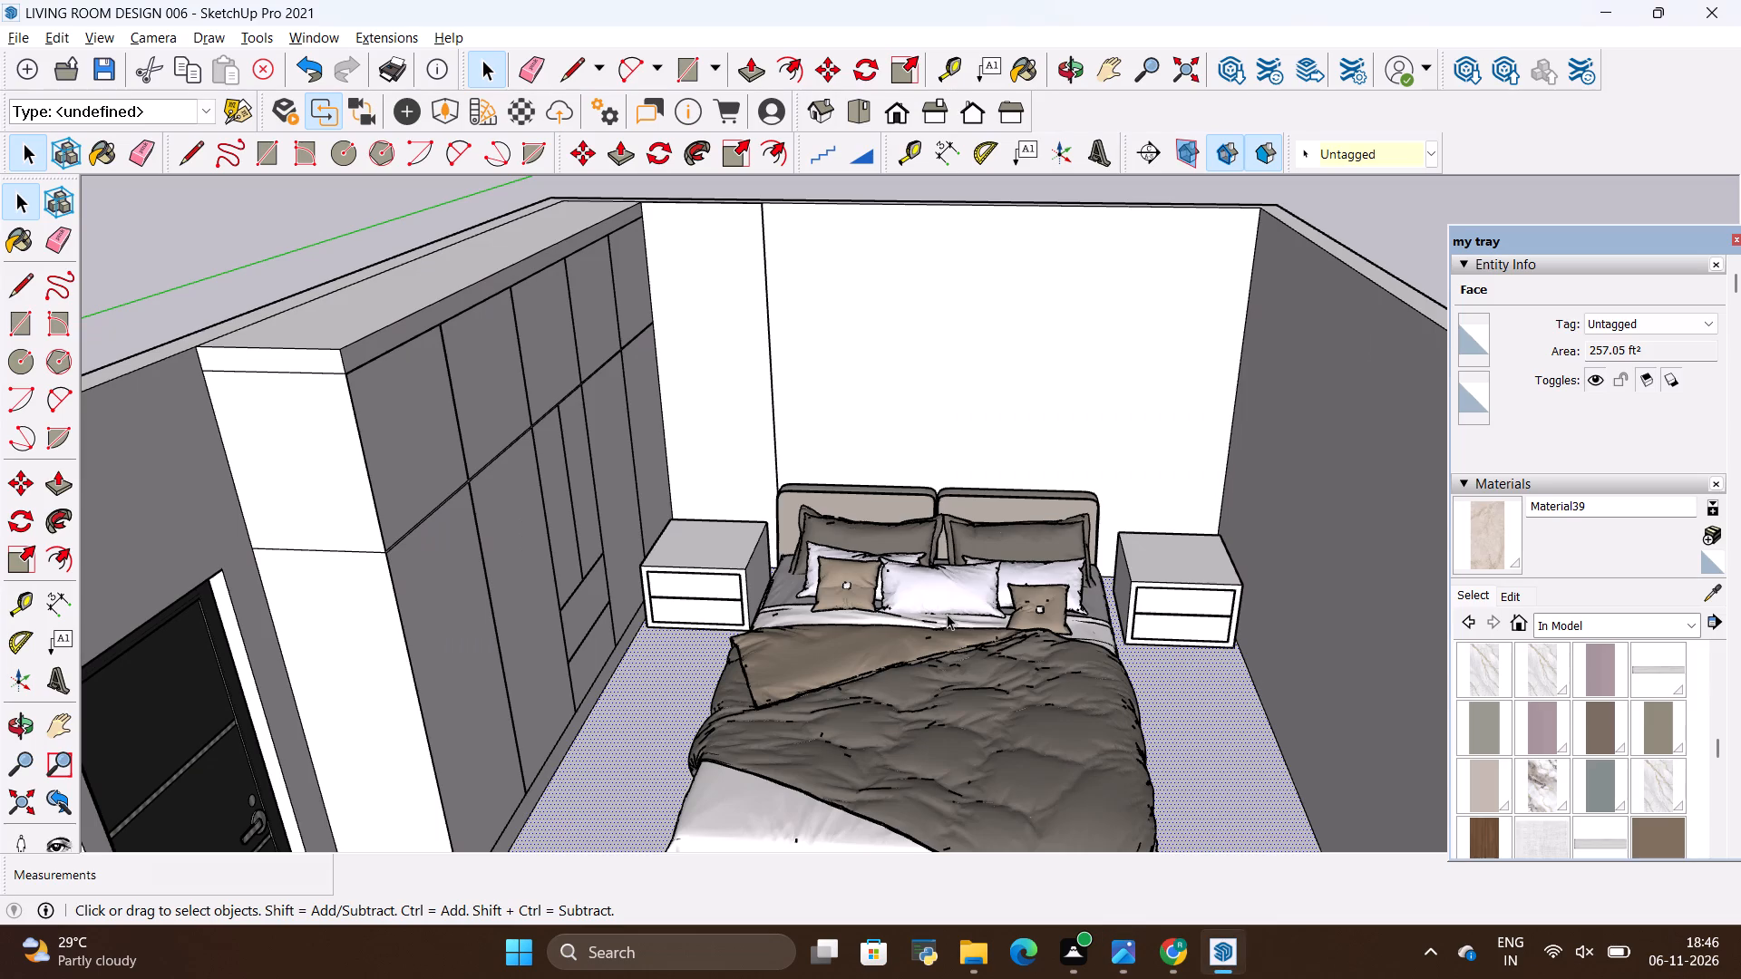
key("alt+Tab")
key("alt+Tab")
scroll(913, 582, "down", 3)
scroll(792, 493, "down", 3)
scroll(931, 707, "up", 4)
key("alt+Tab")
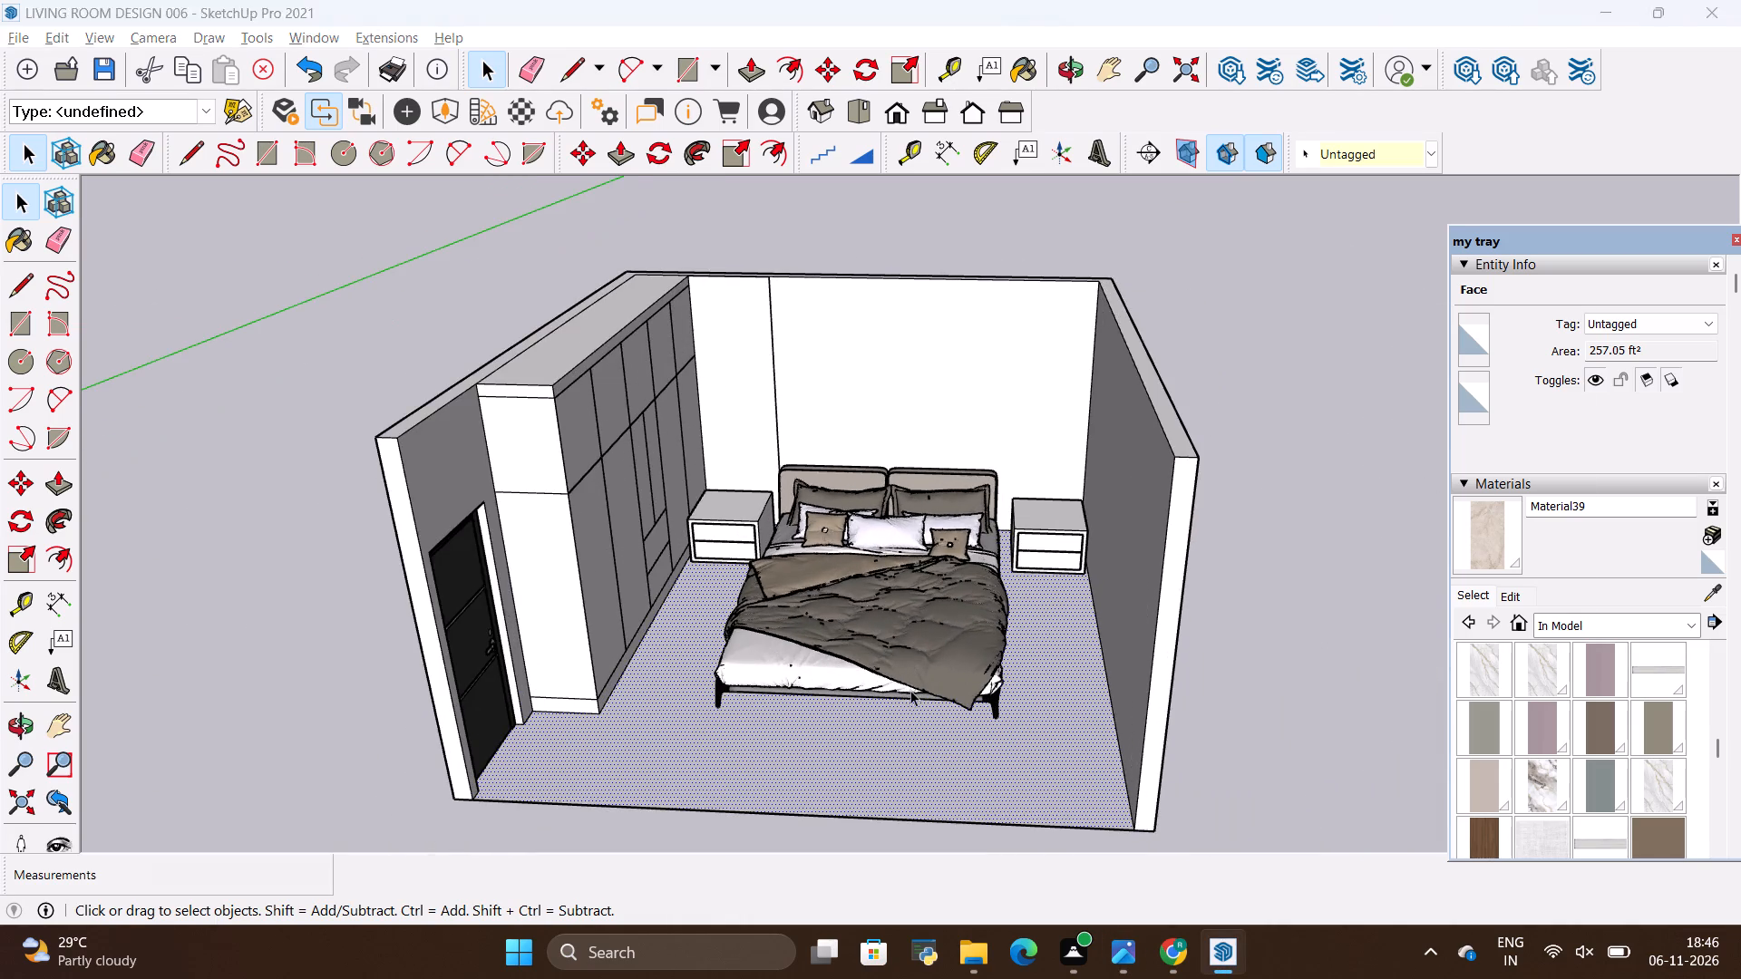
scroll(907, 625, "down", 2)
scroll(907, 626, "up", 3)
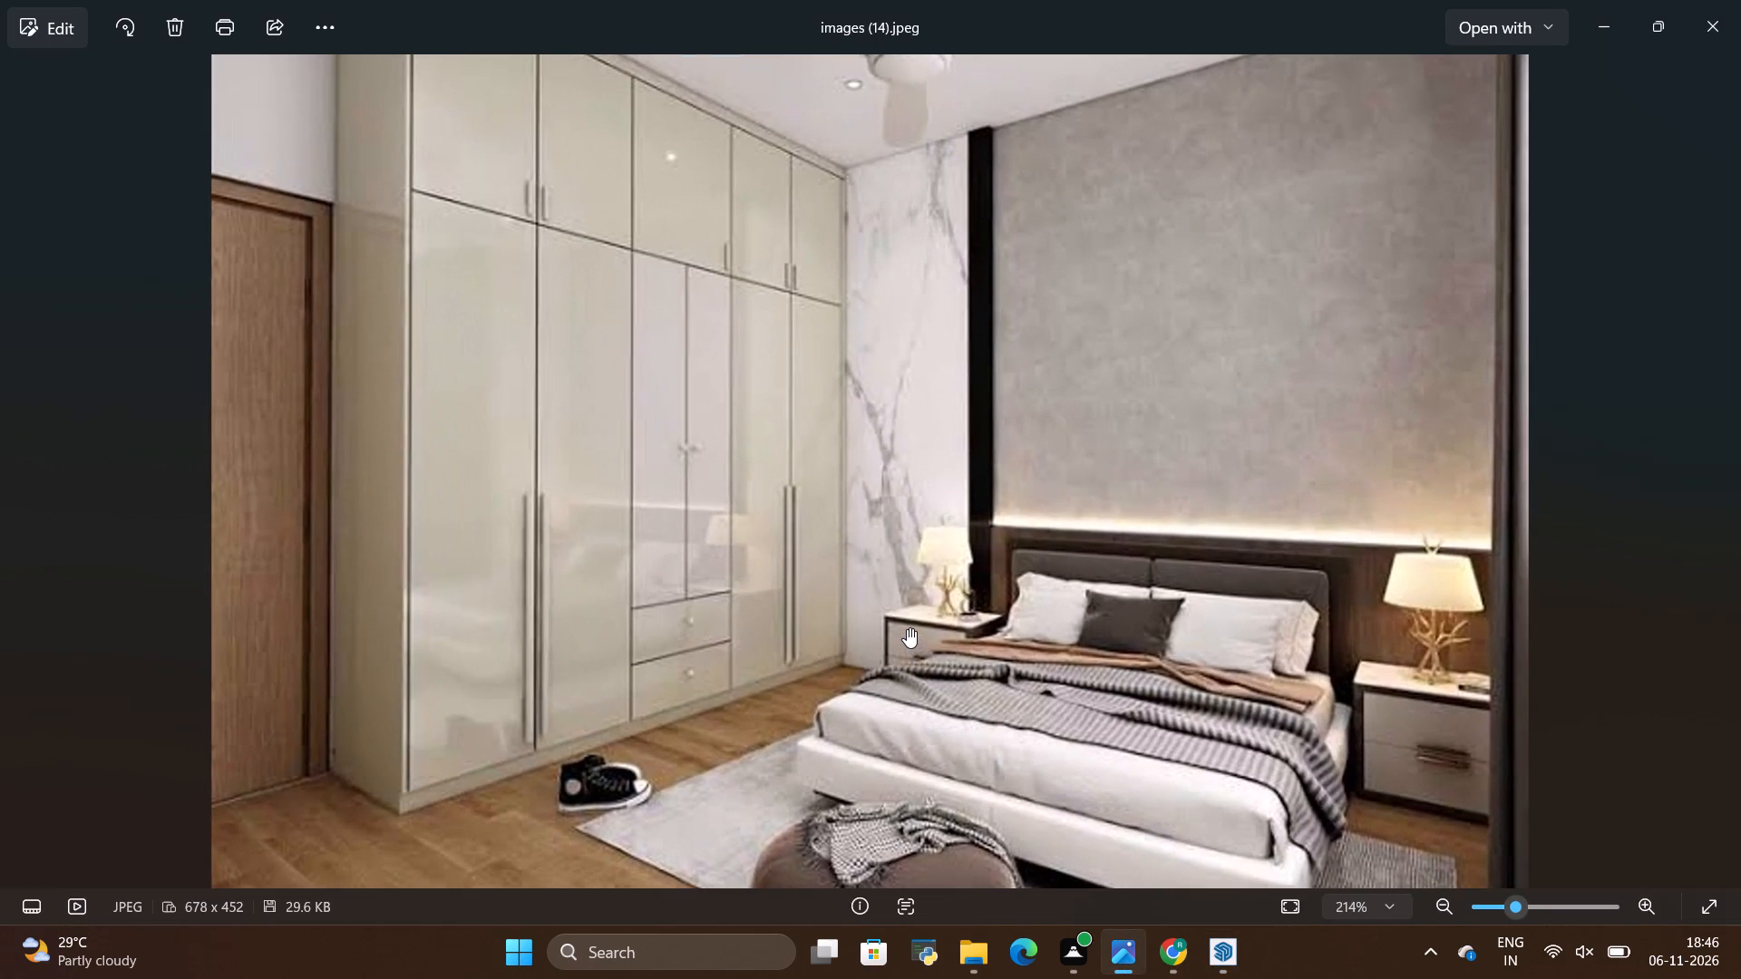
key("alt+Tab")
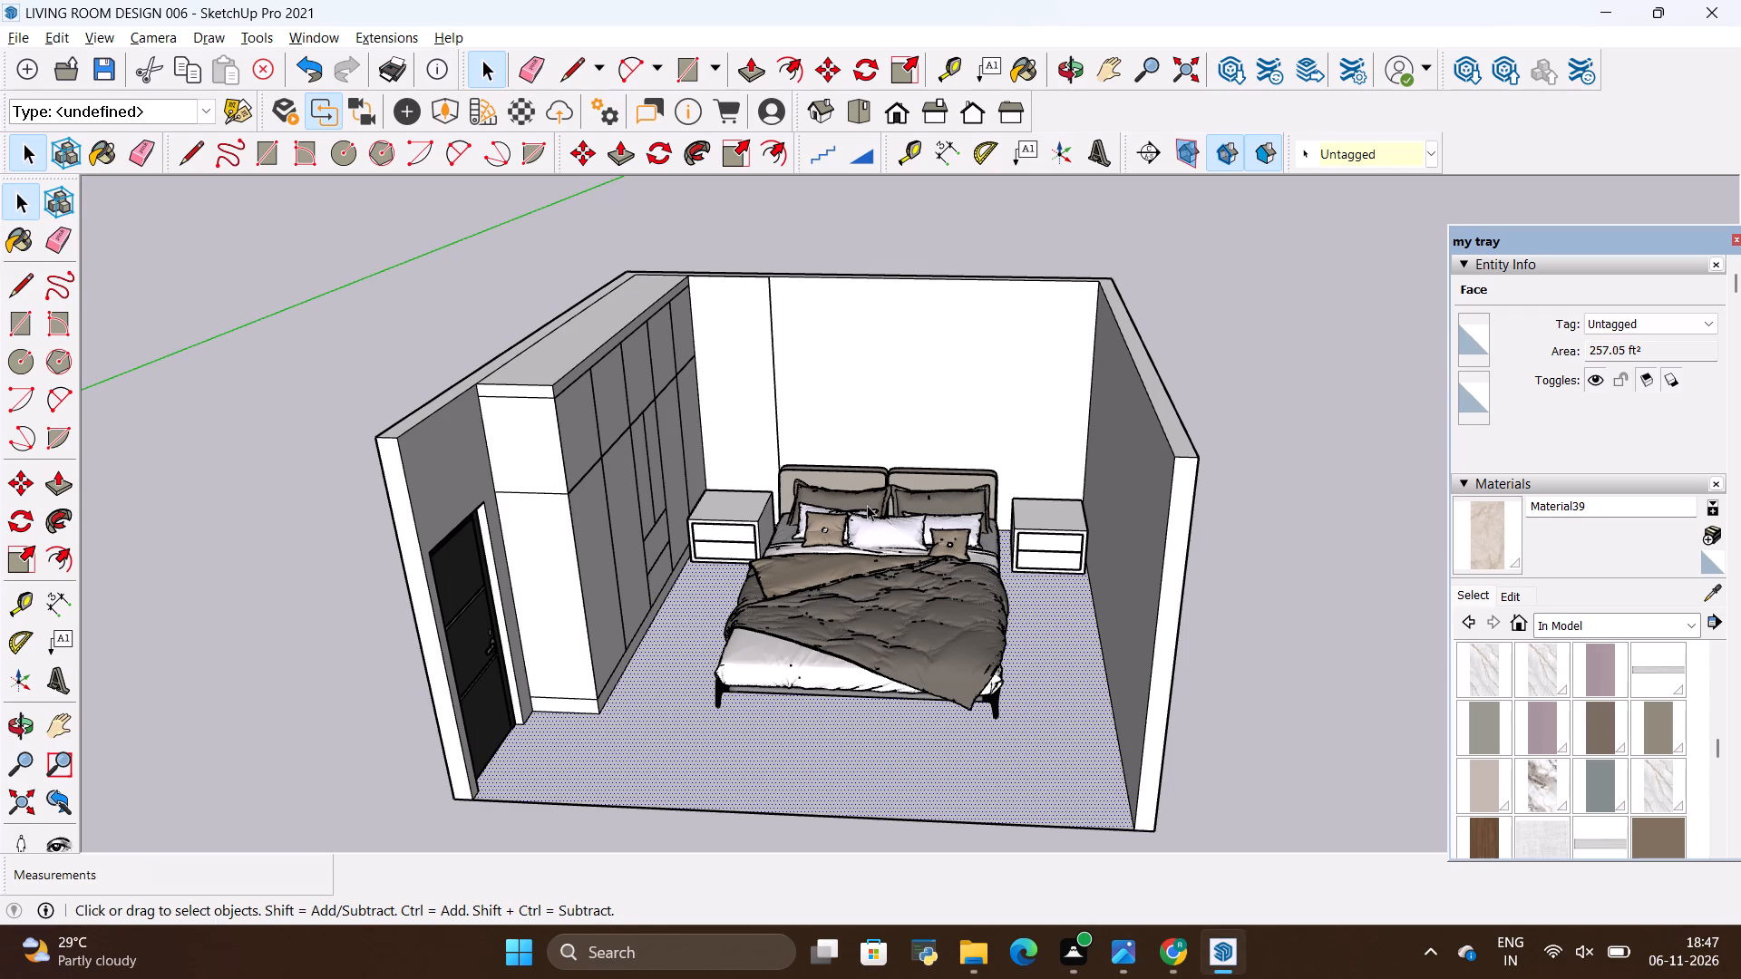
scroll(903, 610, "up", 3)
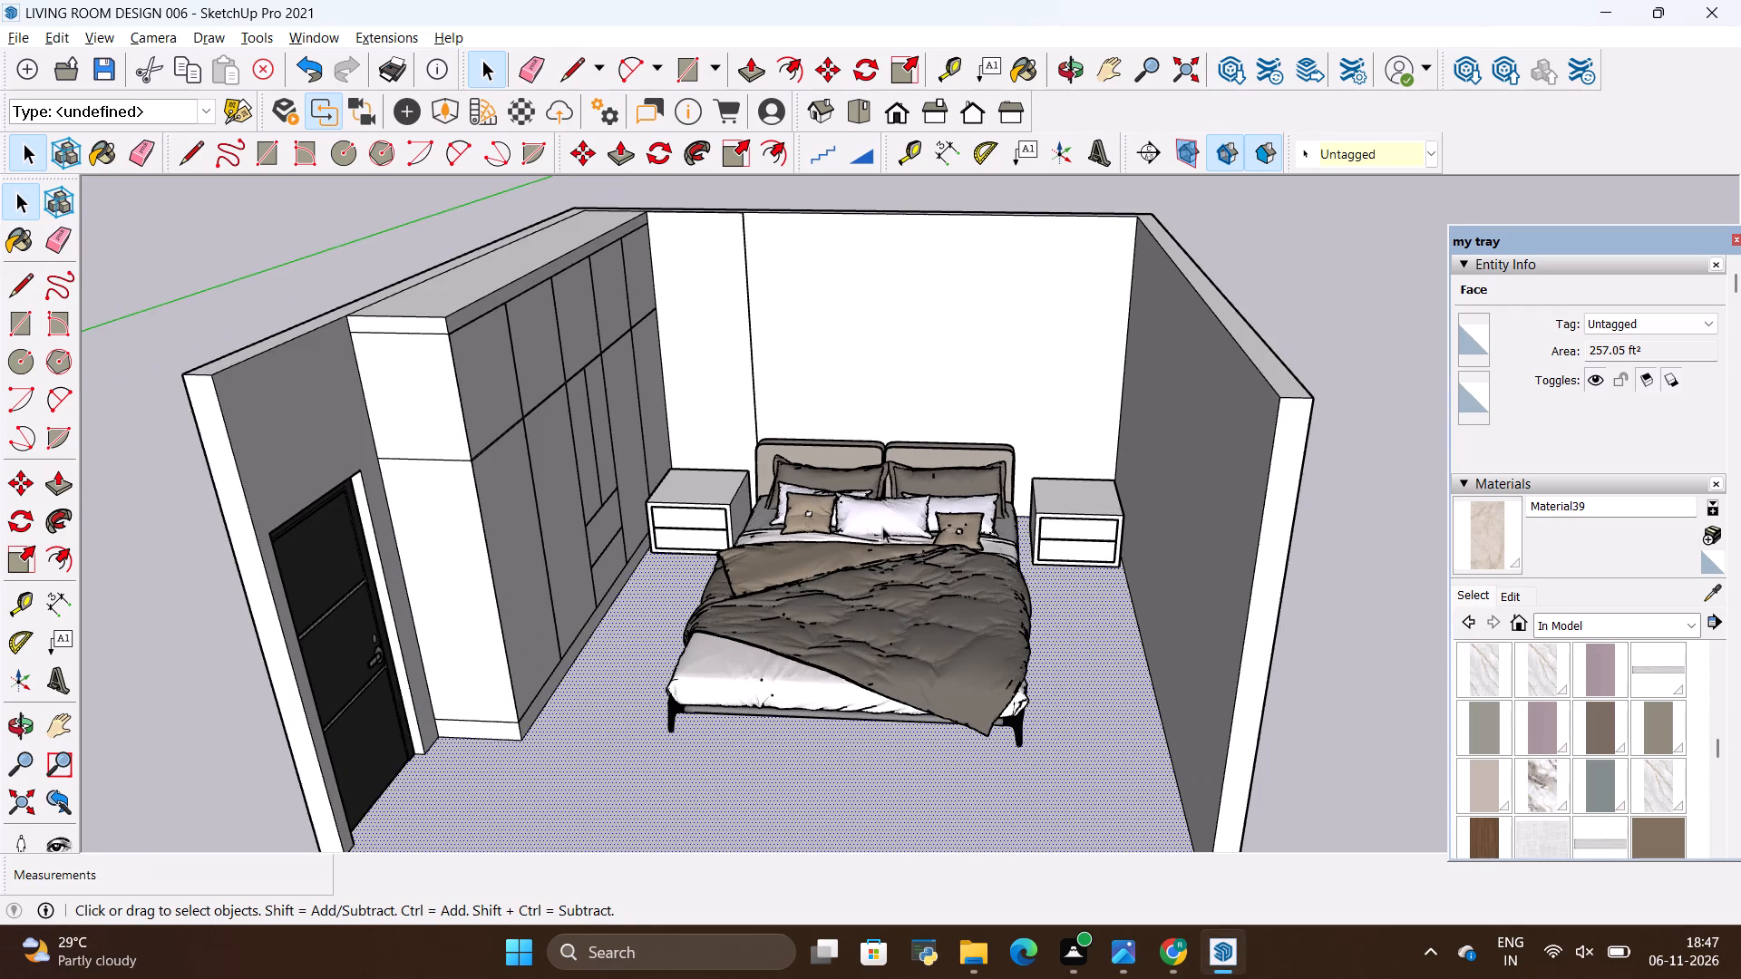
scroll(882, 523, "up", 2)
key("alt+Tab")
key("alt+Tab")
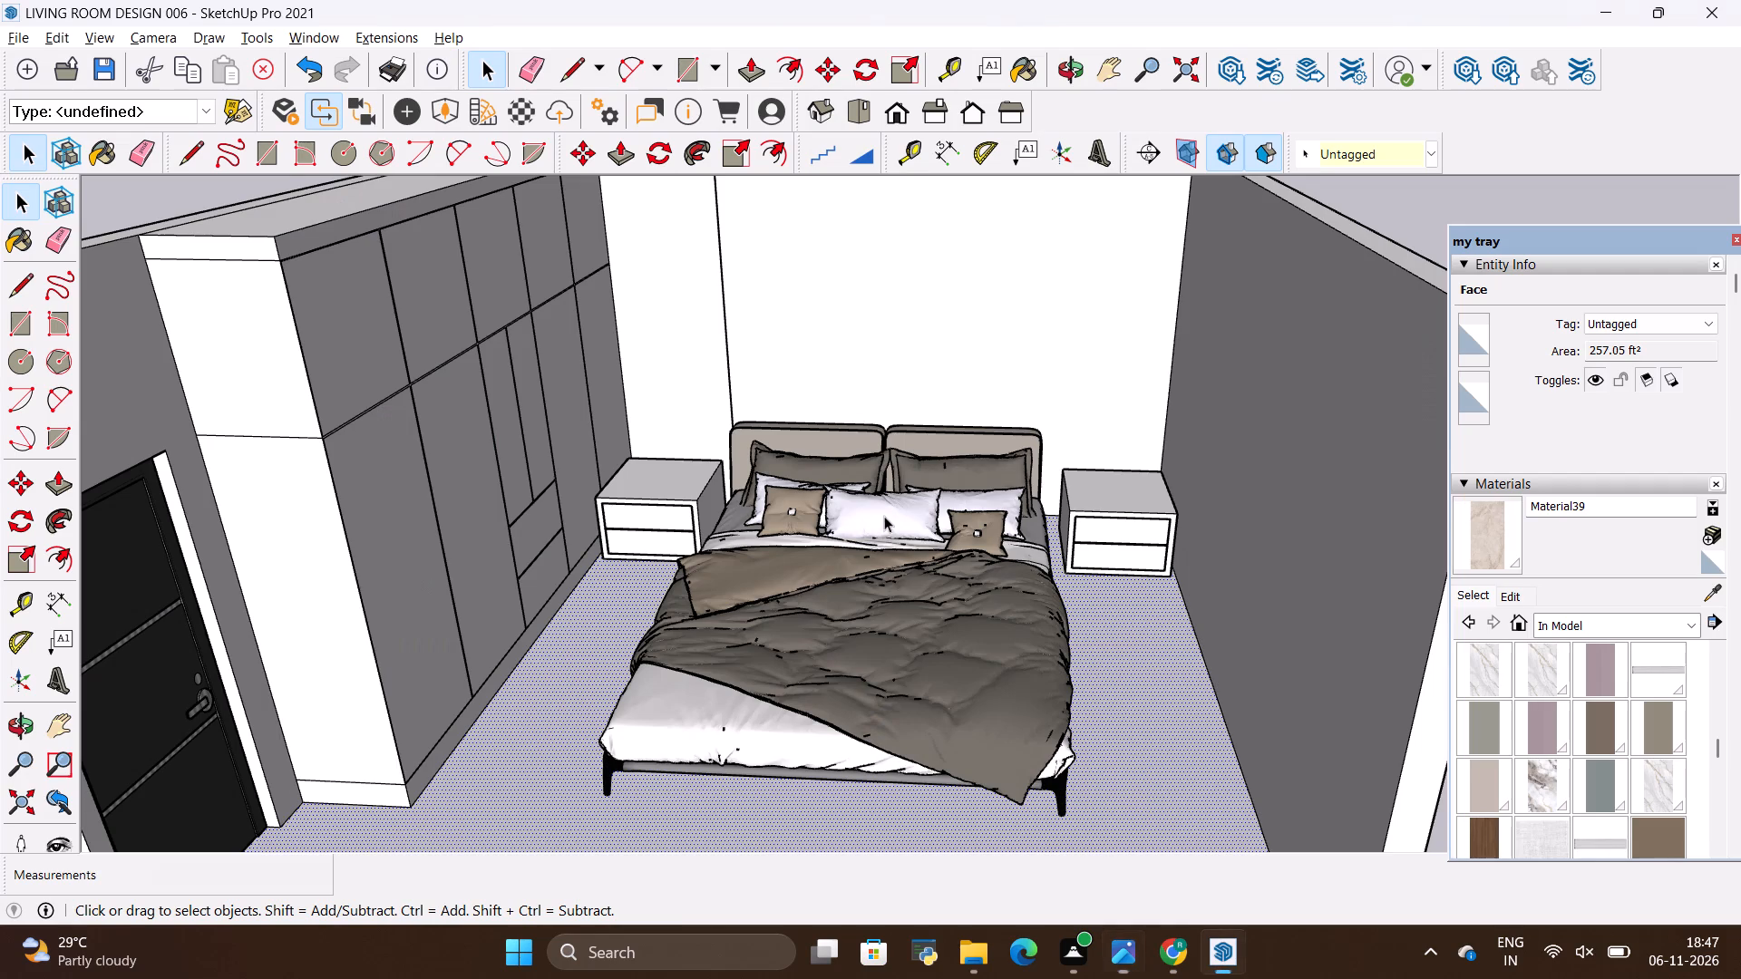
Paint the wardrobe's end panel, top, cornice strip and the doors nearest the room door with Material24.
left_click(1483, 774)
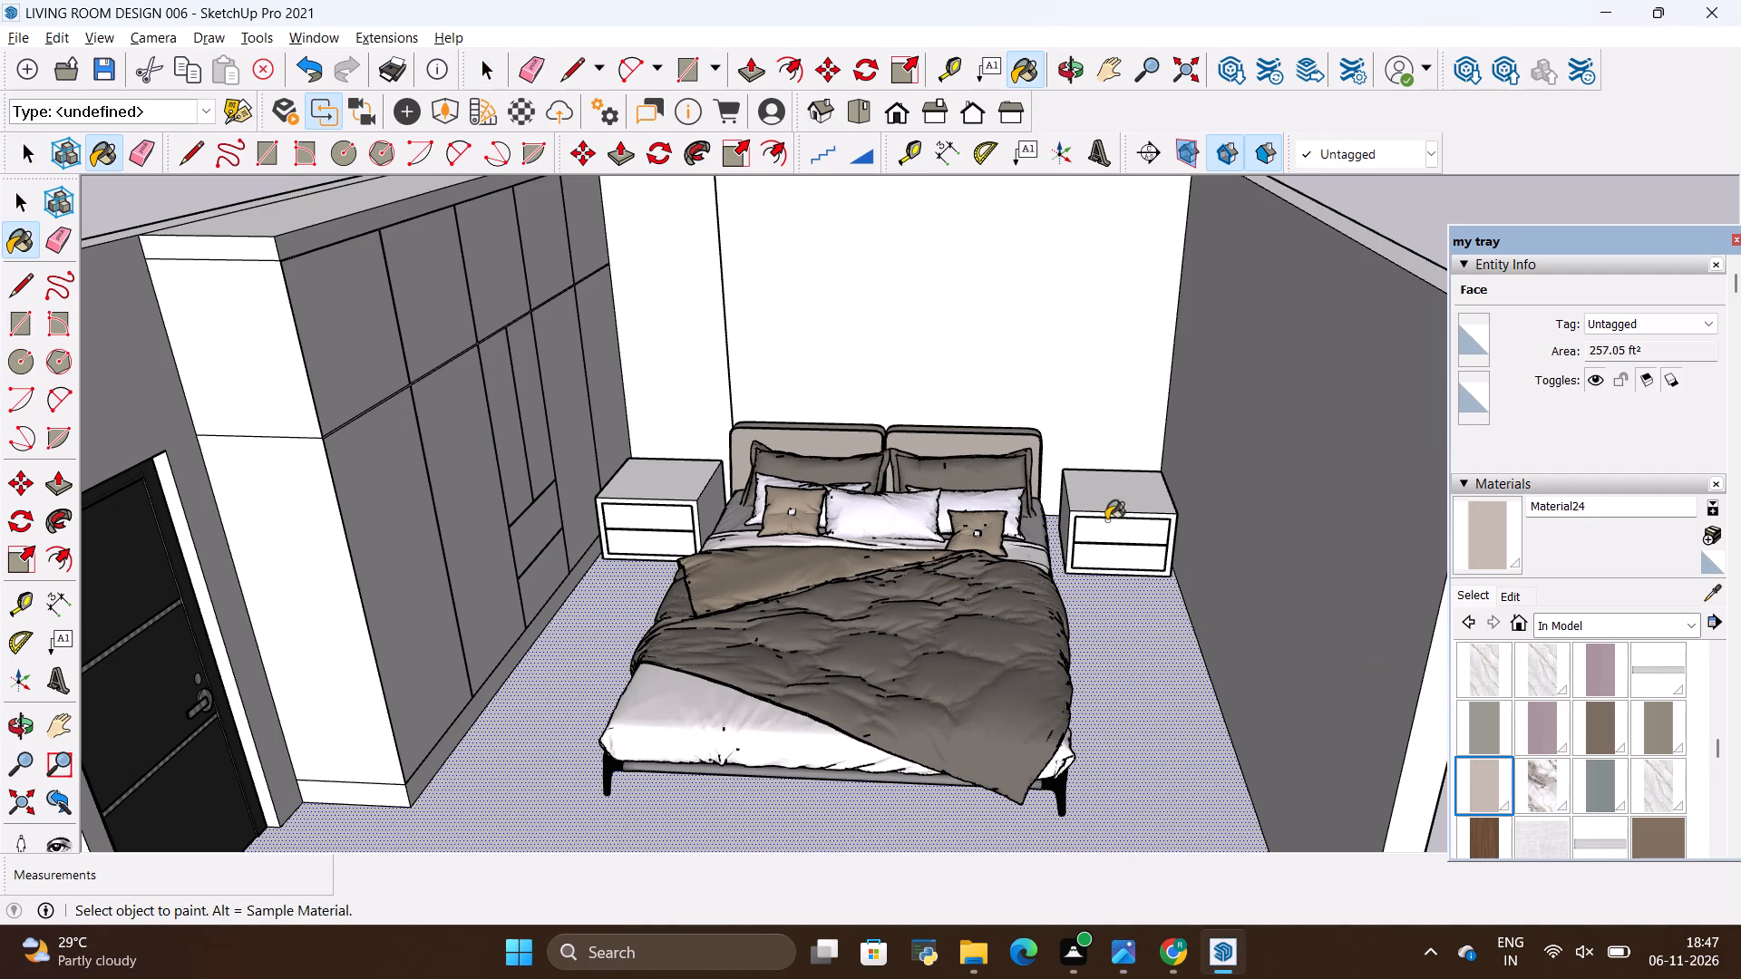
left_click(255, 334)
left_click(336, 322)
left_click(441, 288)
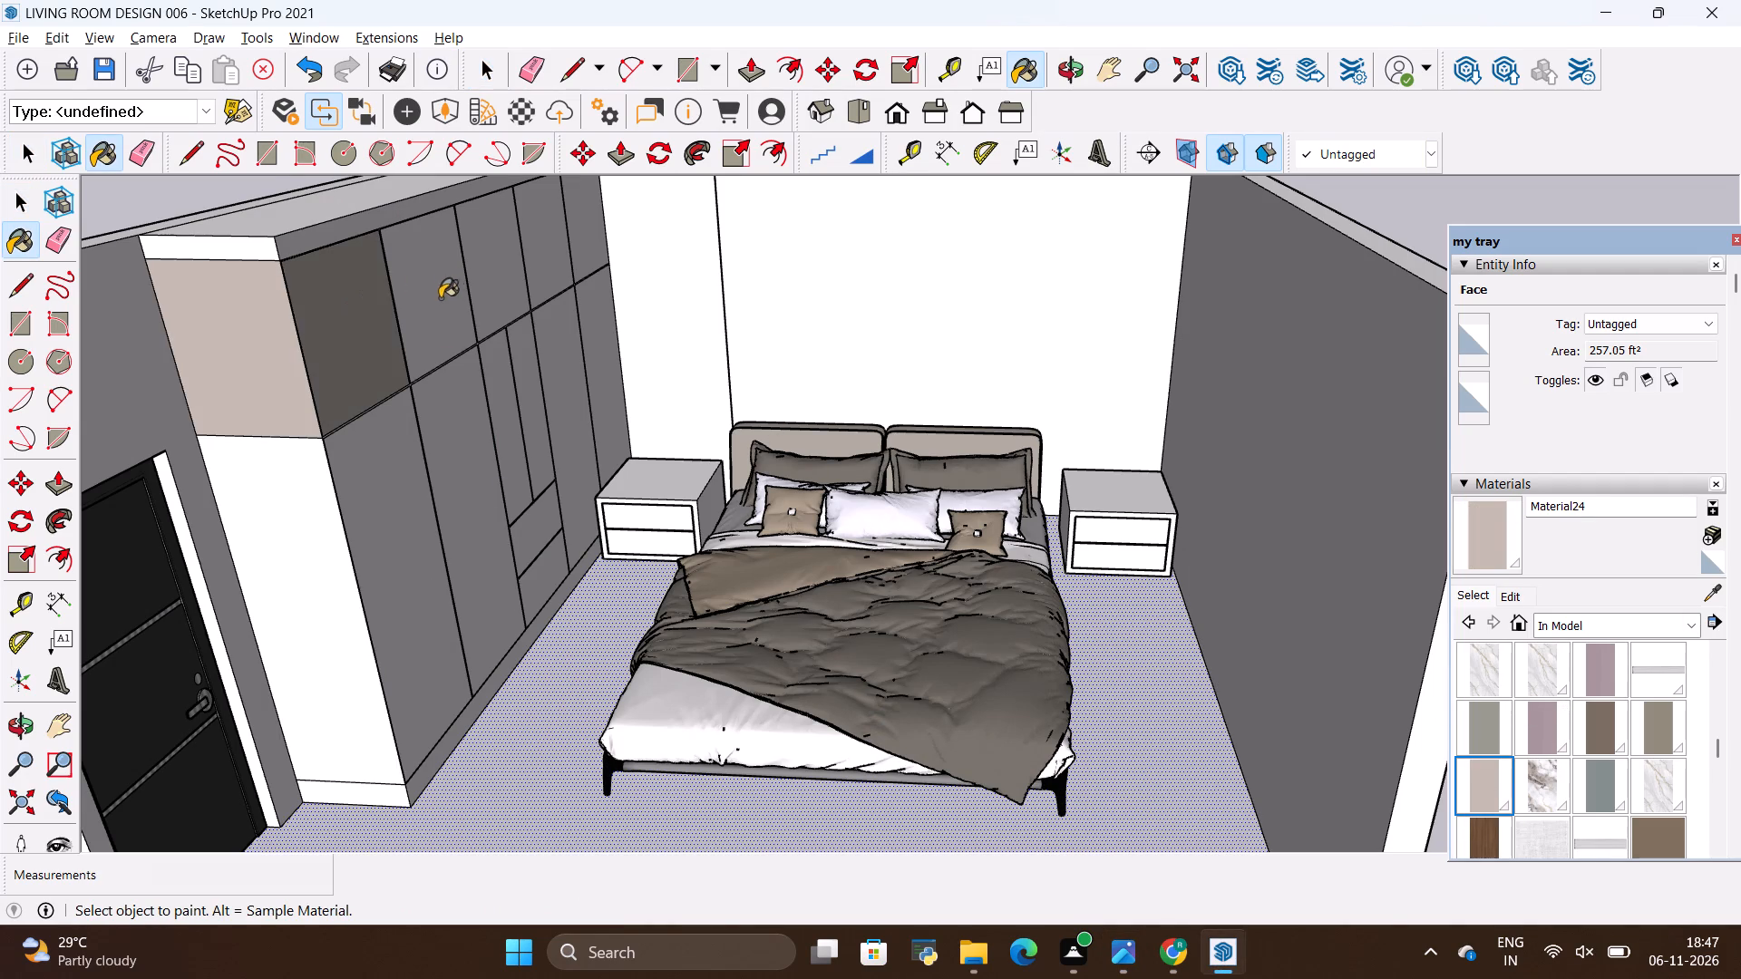
scroll(504, 522, "down", 4)
left_click(368, 525)
left_click(434, 512)
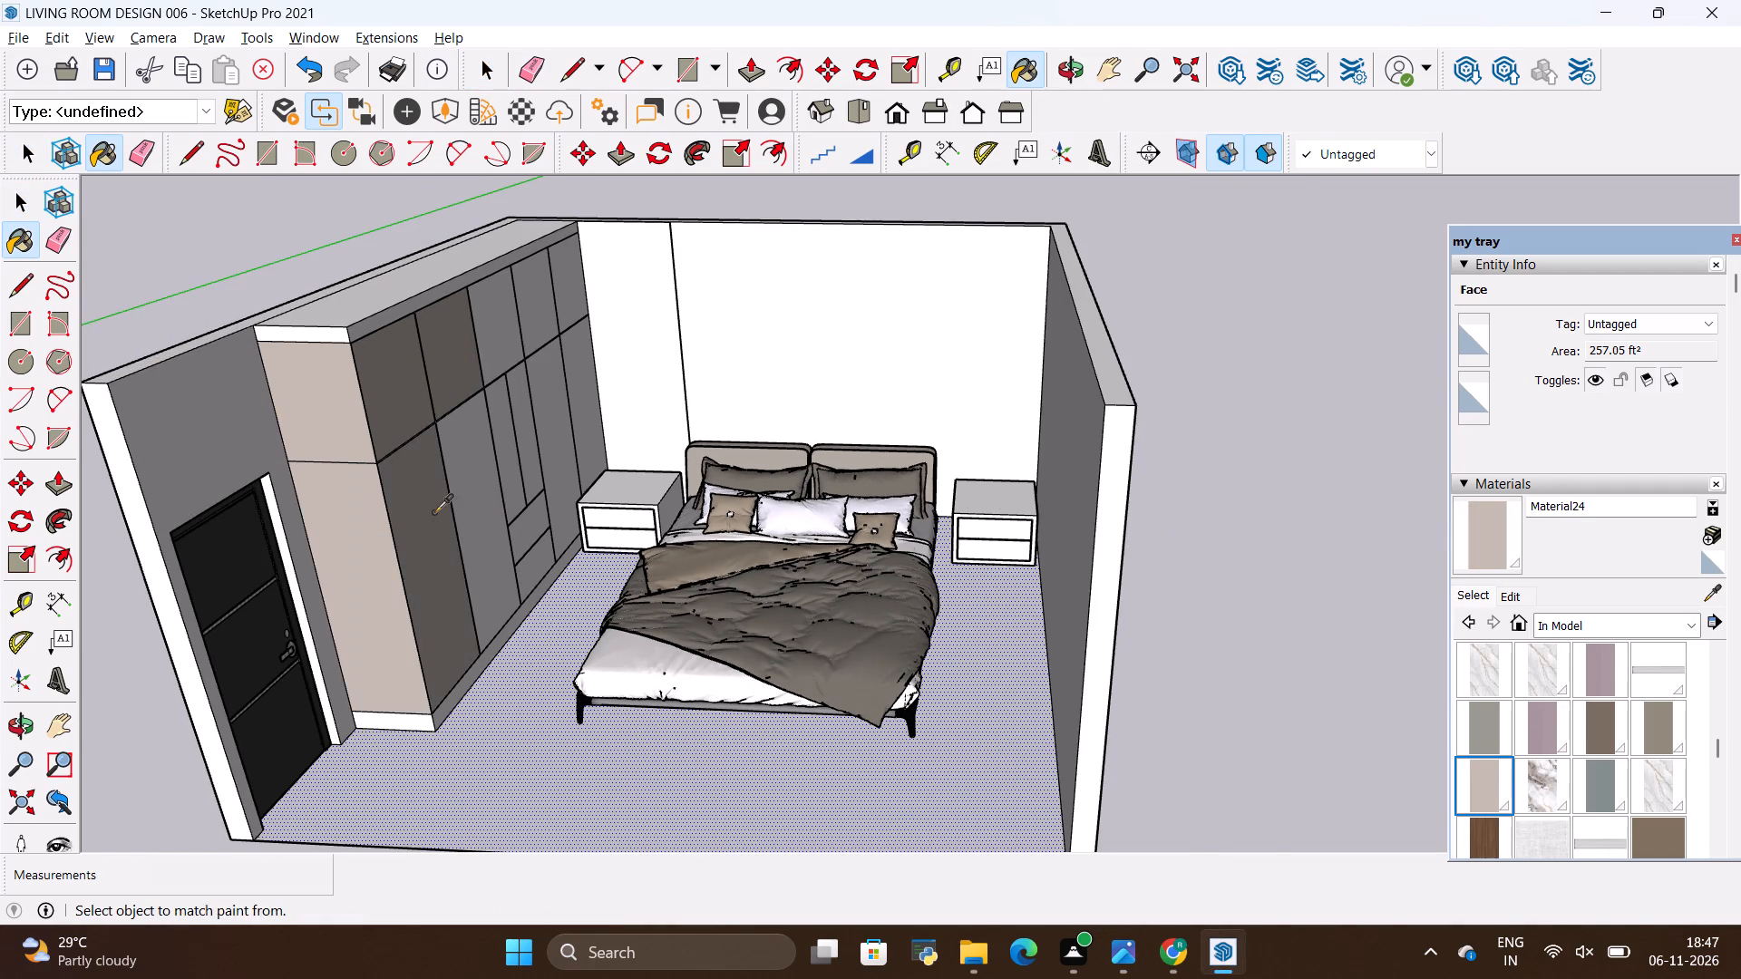
key("alt+Tab")
key("alt+Tab")
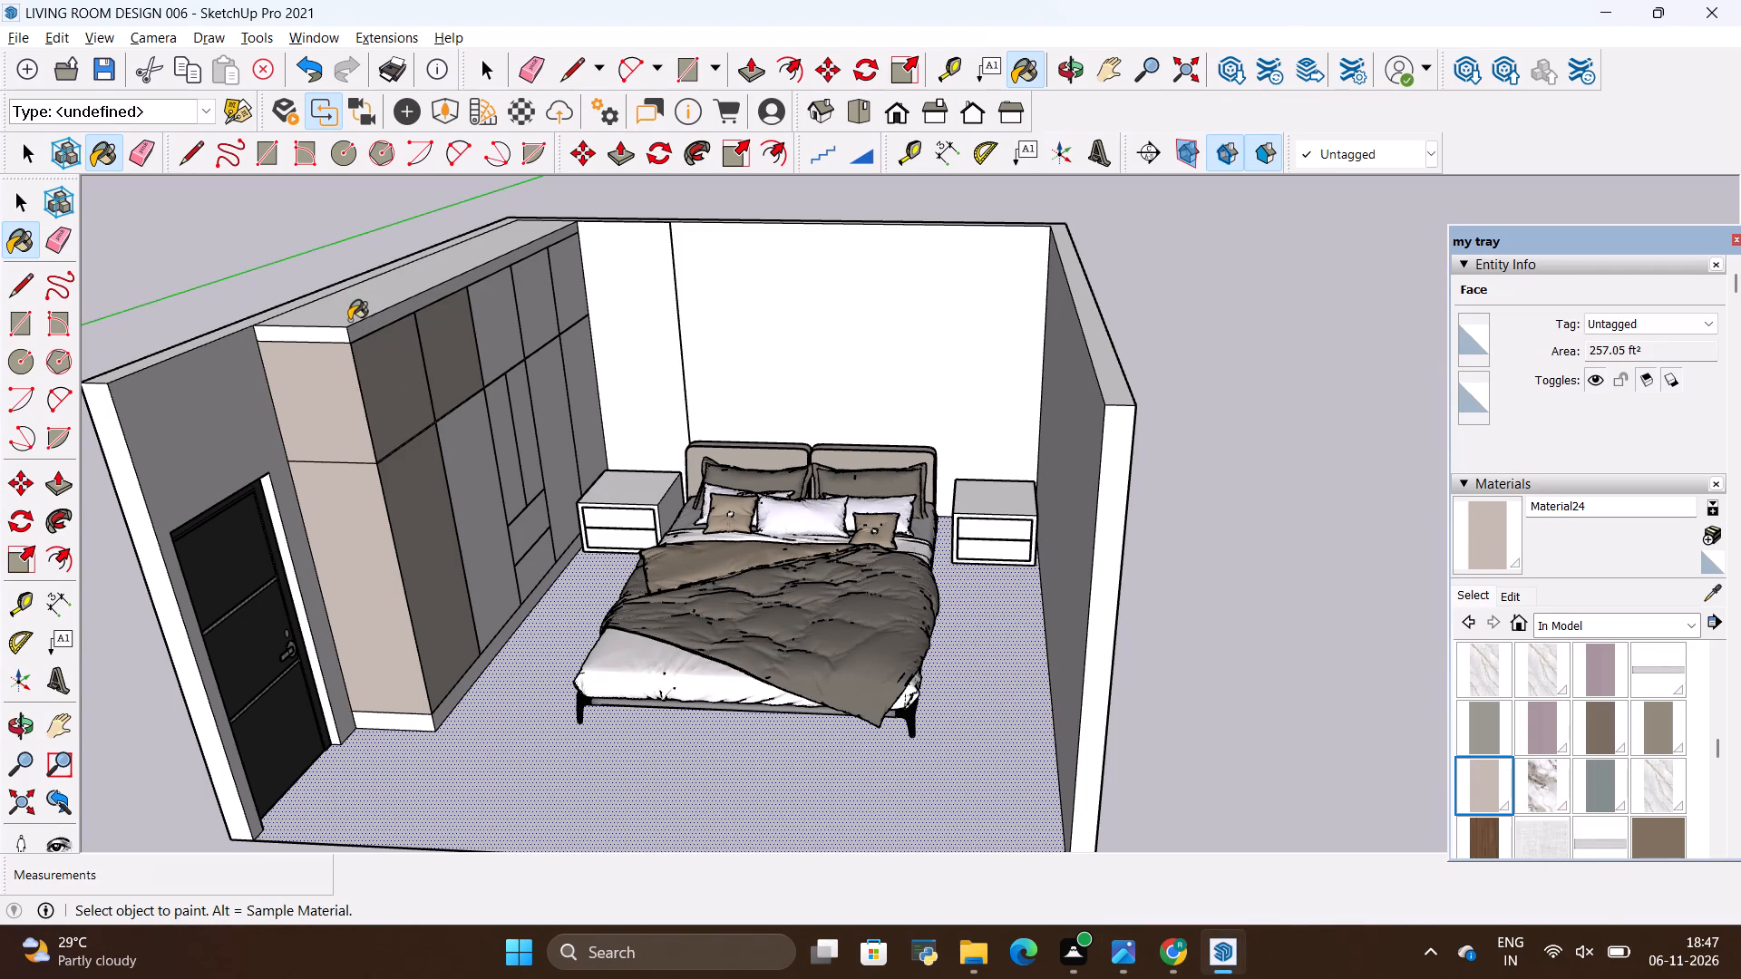
scroll(367, 340, "up", 3)
left_click(342, 302)
left_click(328, 336)
left_click(351, 331)
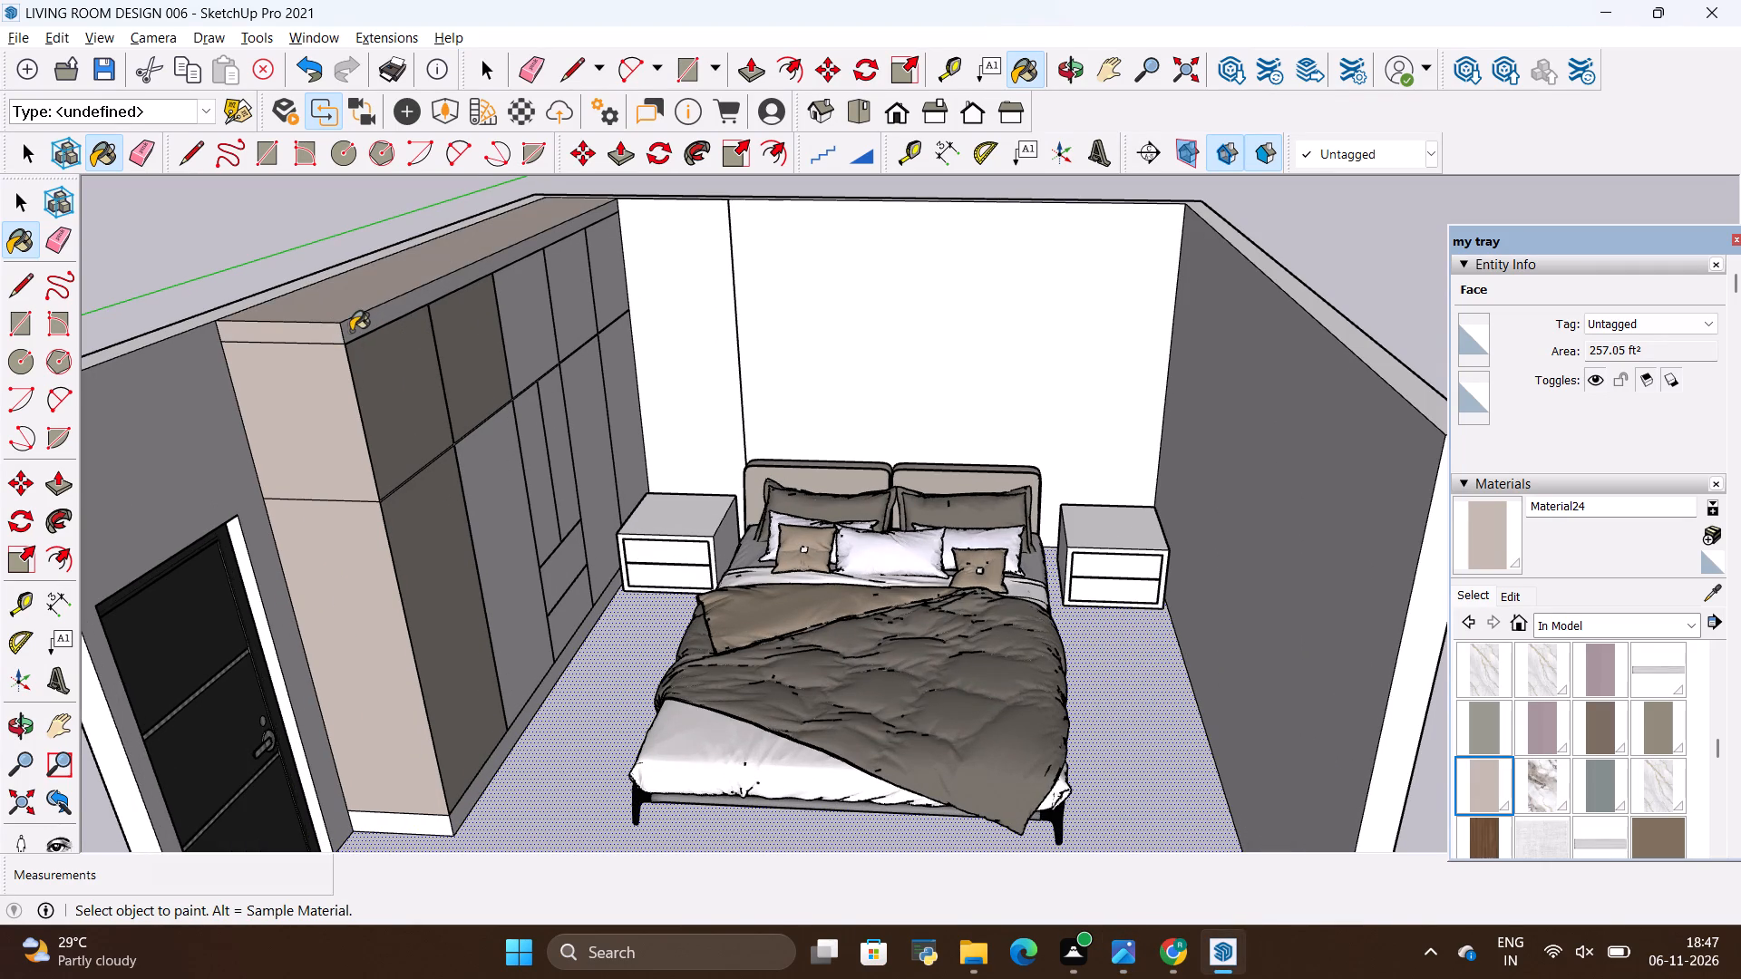
Paint the wardrobe's remaining upper and lower doors, two drawer fronts, front plinth and narrow central doors with Material24.
left_click(522, 459)
left_click(540, 346)
left_click(565, 303)
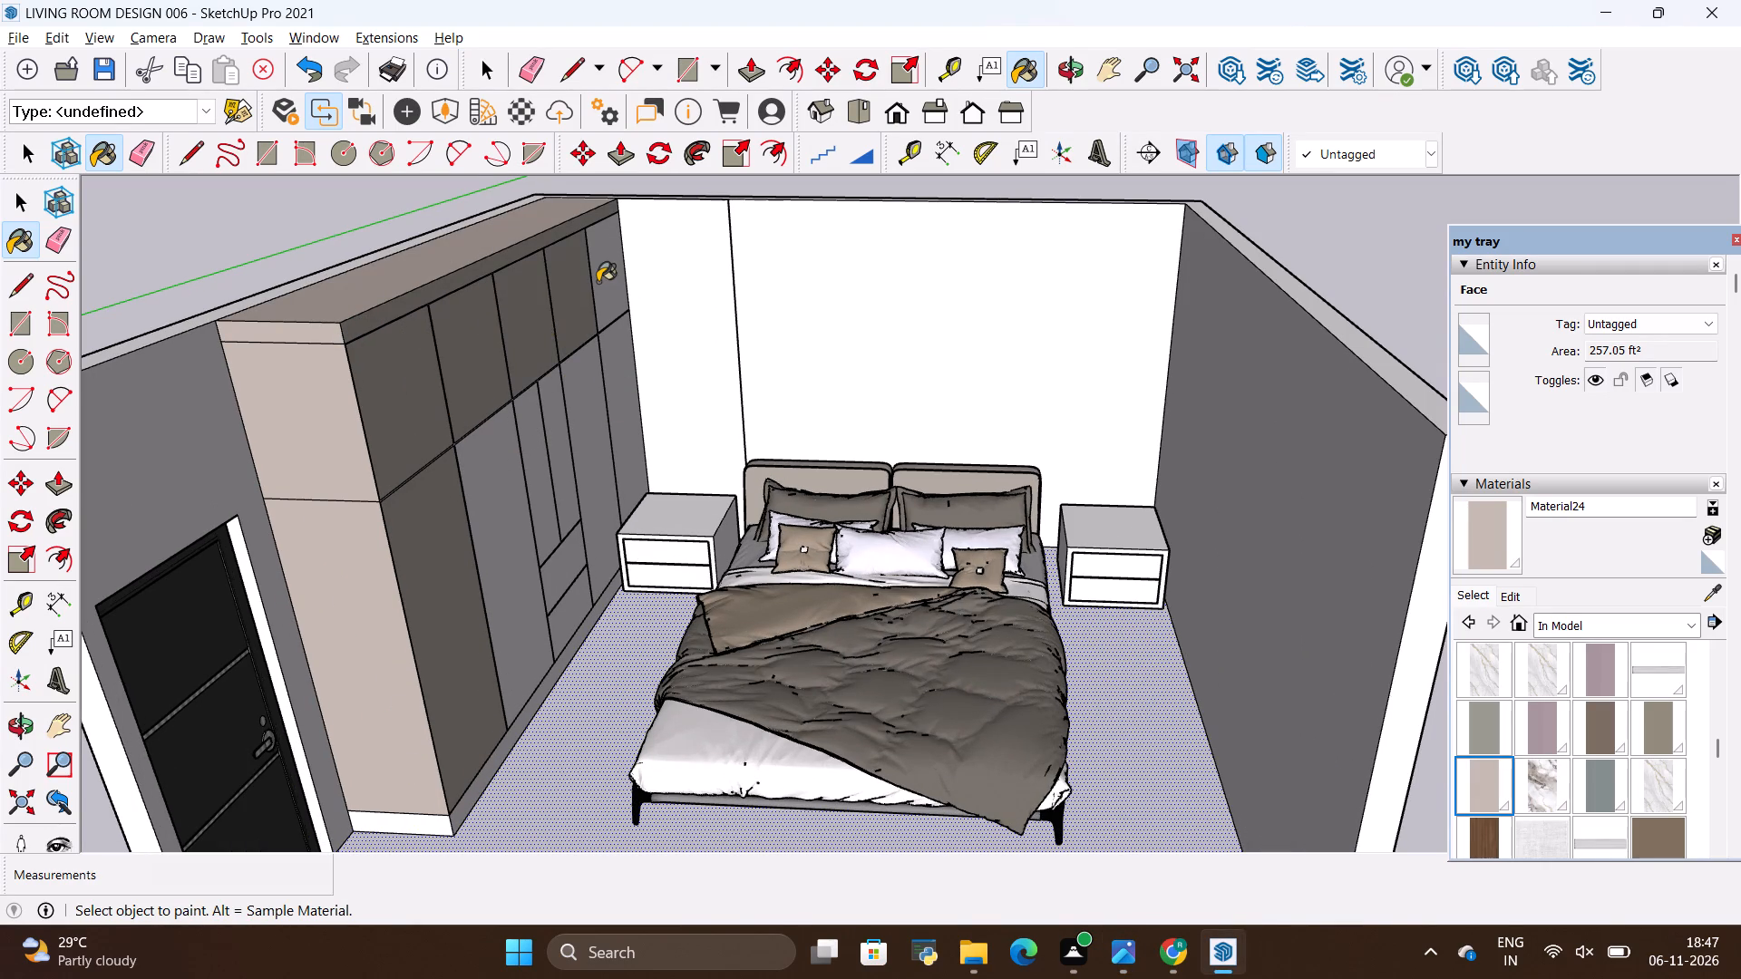
left_click(598, 282)
left_click(601, 356)
left_click(566, 383)
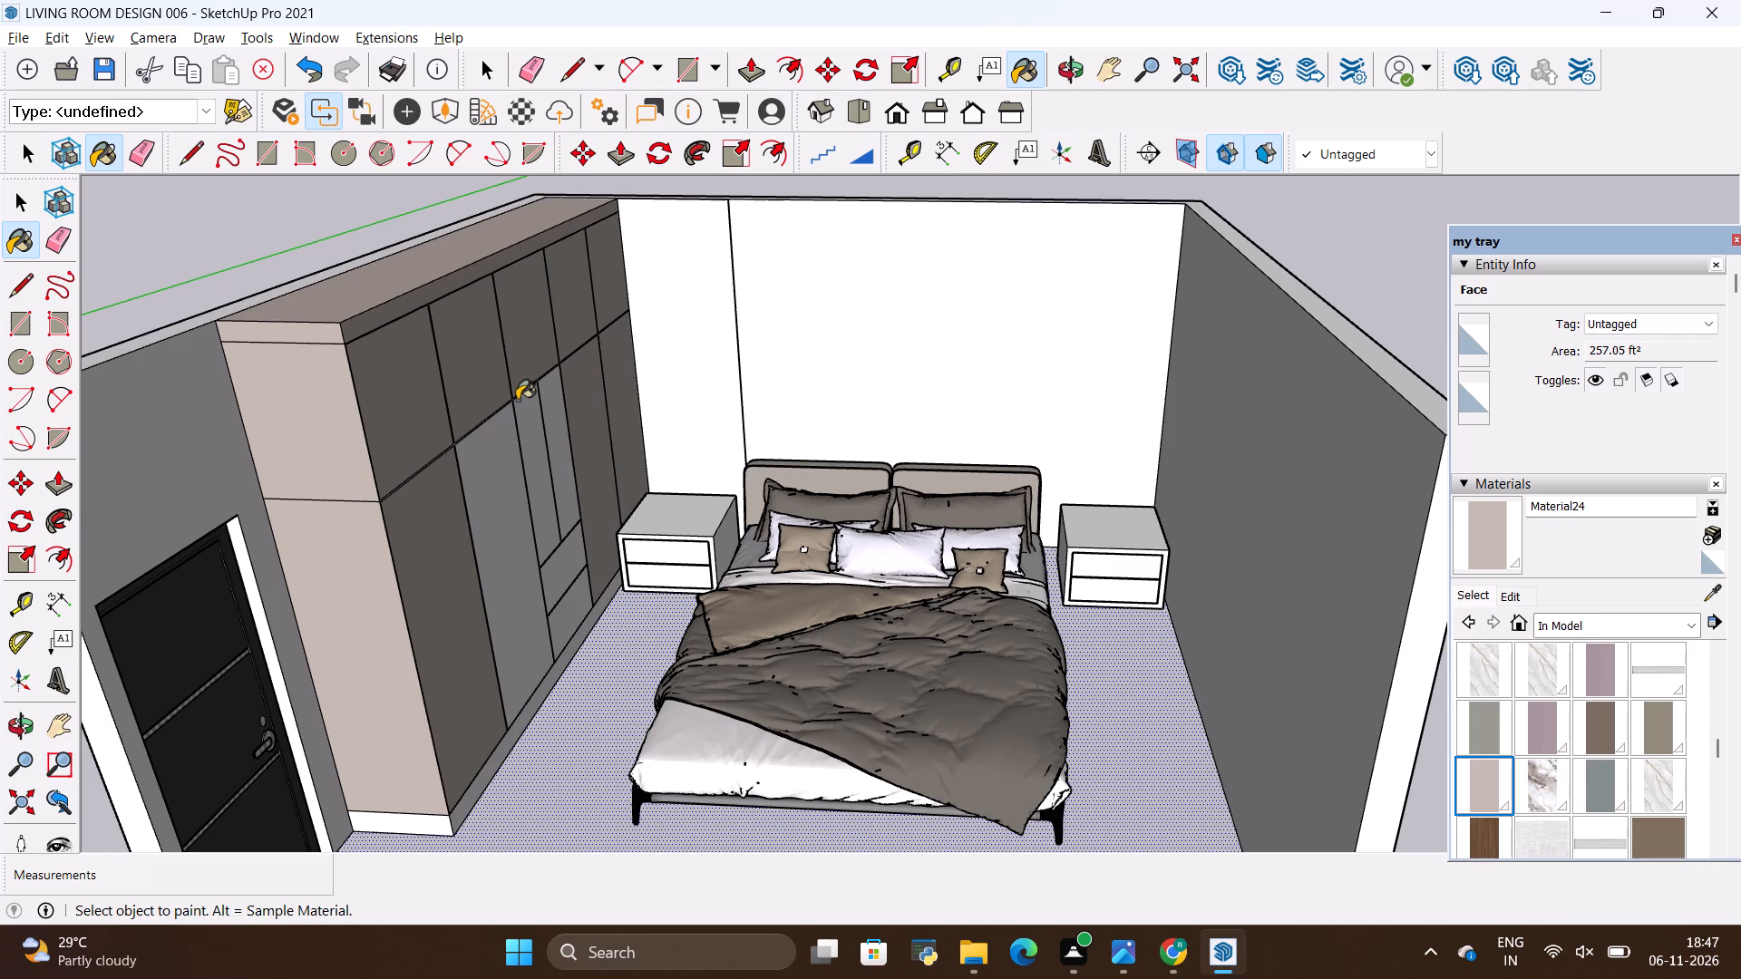
left_click(517, 400)
left_click(507, 435)
scroll(543, 588, "up", 9)
left_click(565, 577)
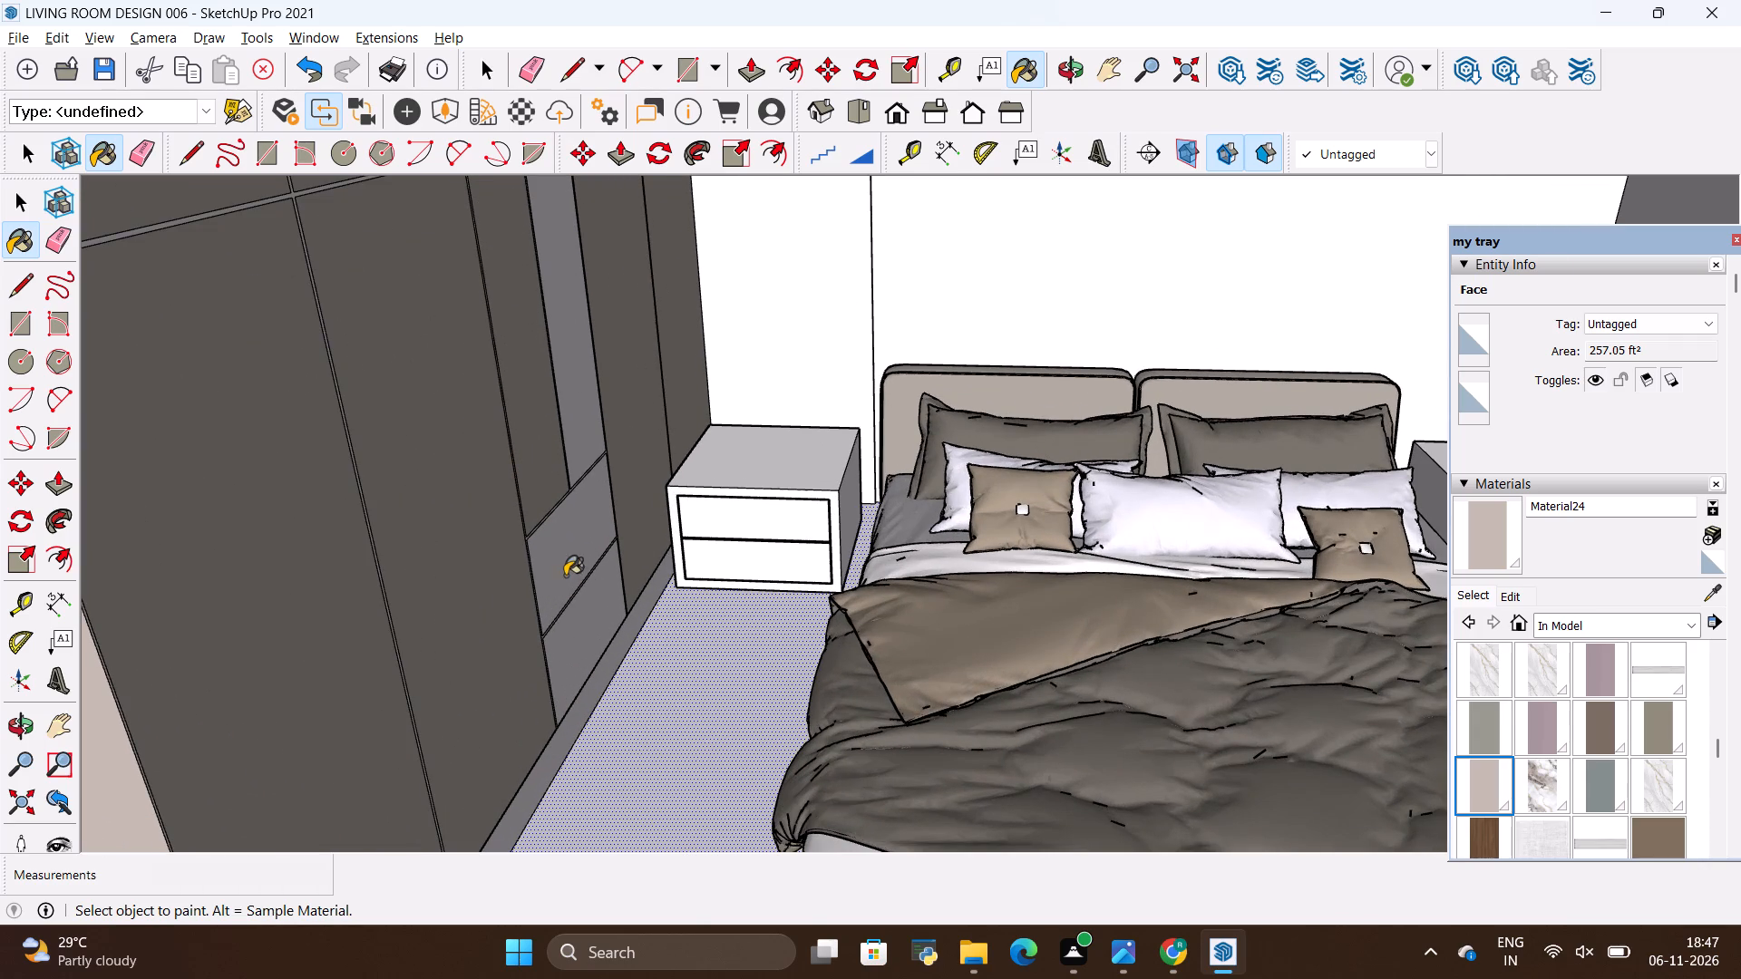
left_click(586, 606)
scroll(618, 679, "up", 4)
left_click(595, 664)
scroll(595, 664, "down", 5)
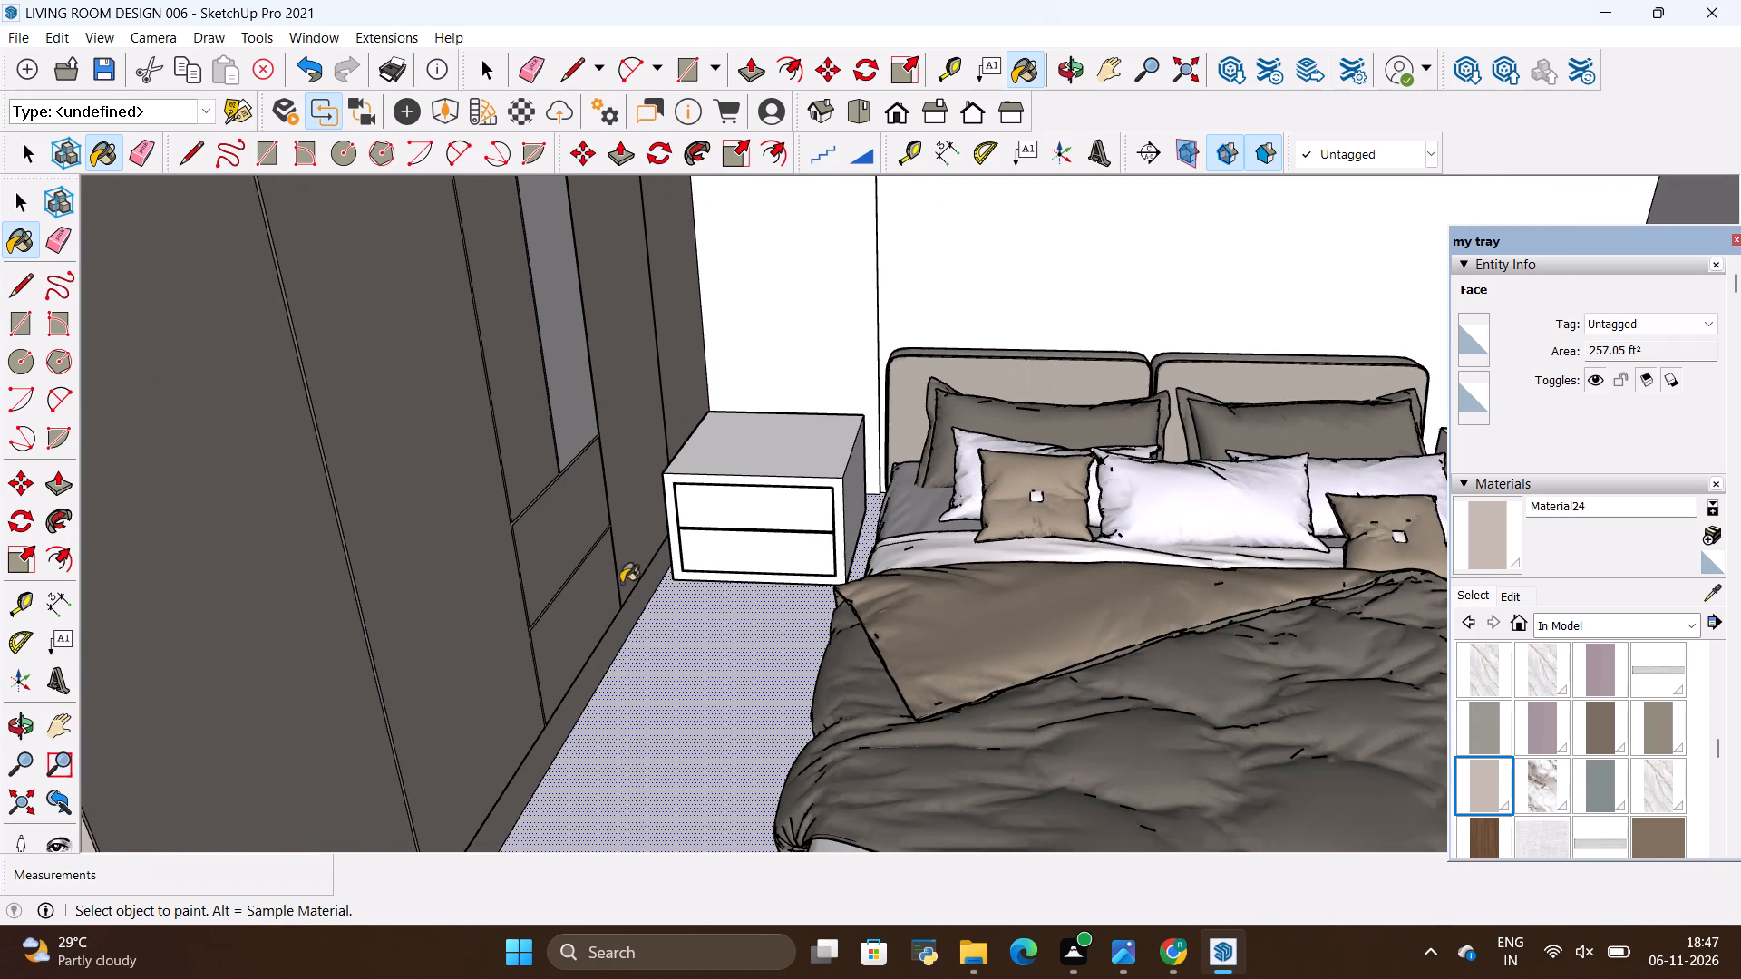
left_click(555, 412)
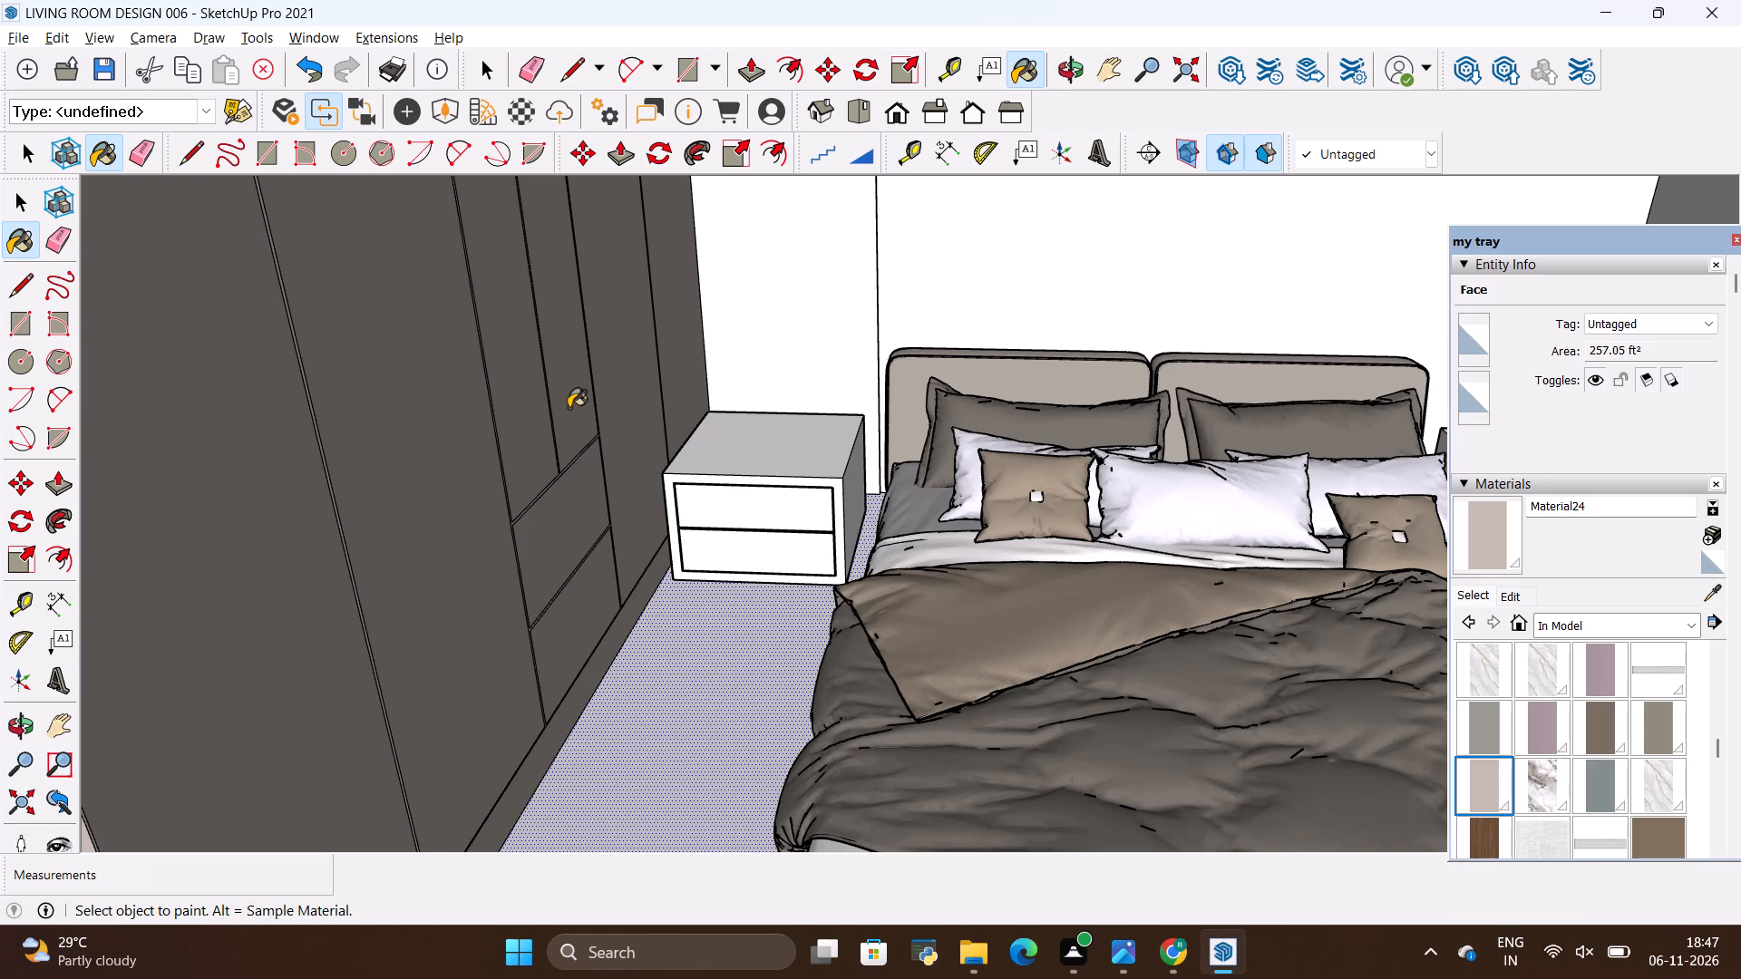
Paint the plinth strip below the wardrobe's end panel with Material24.
scroll(631, 423, "down", 5)
scroll(559, 615, "down", 5)
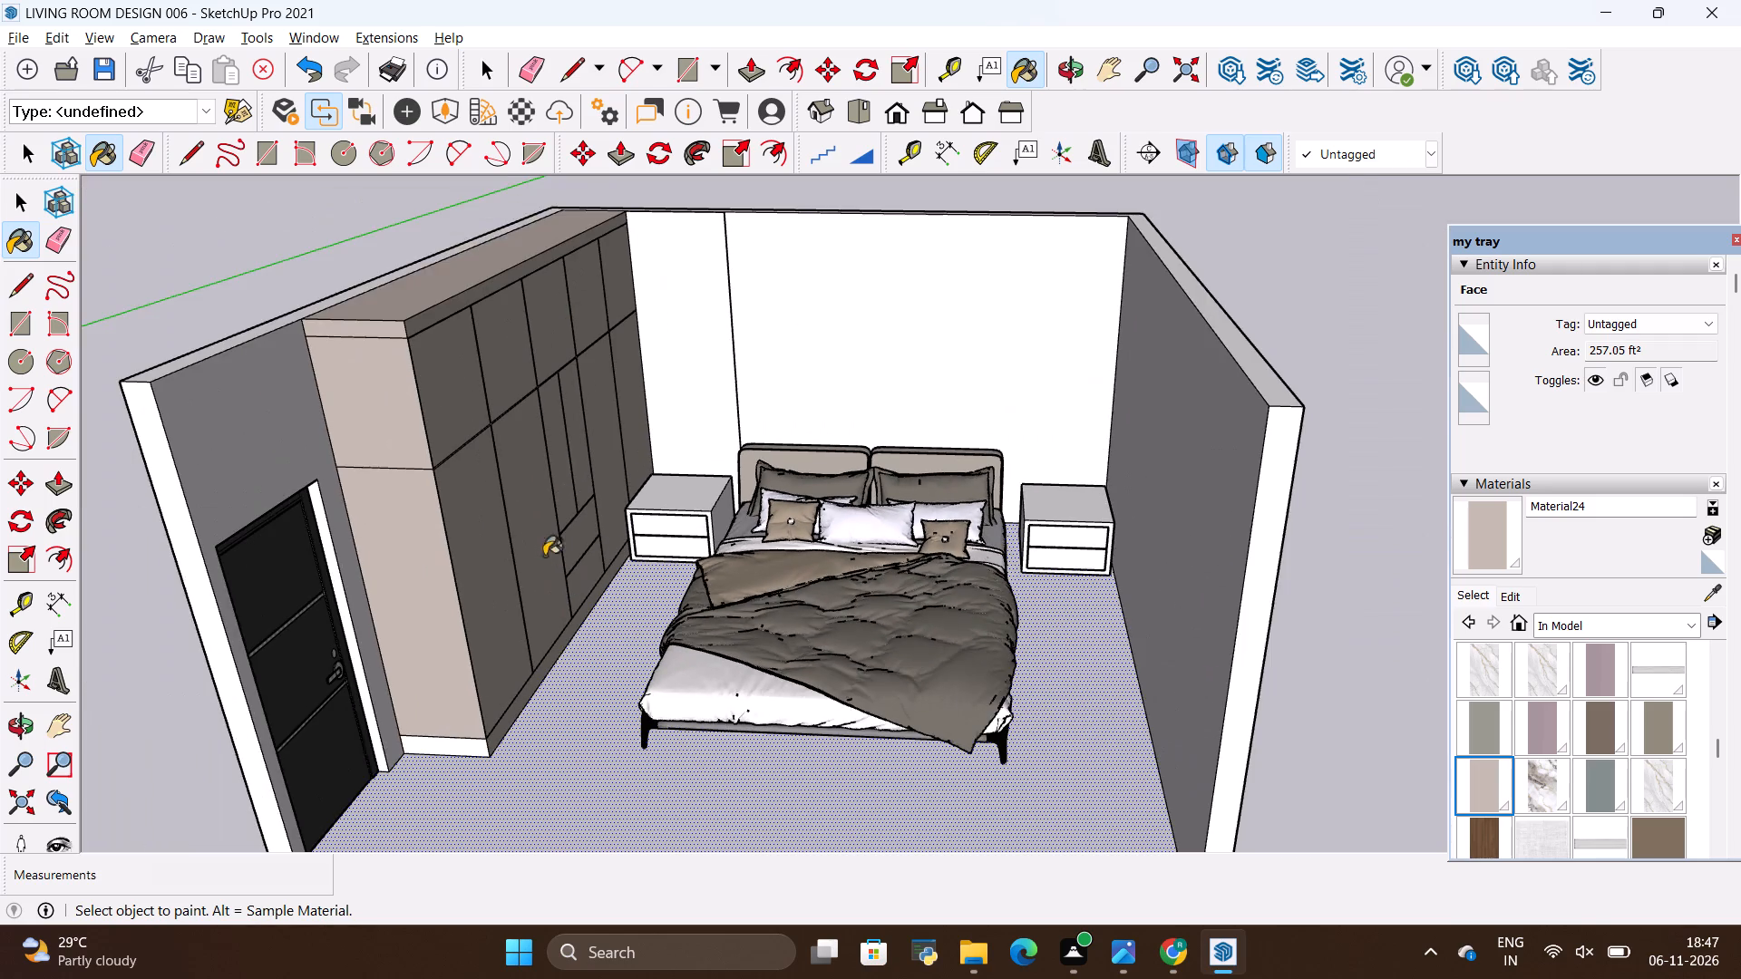
scroll(368, 774, "up", 15)
left_click(528, 707)
scroll(524, 708, "up", 2)
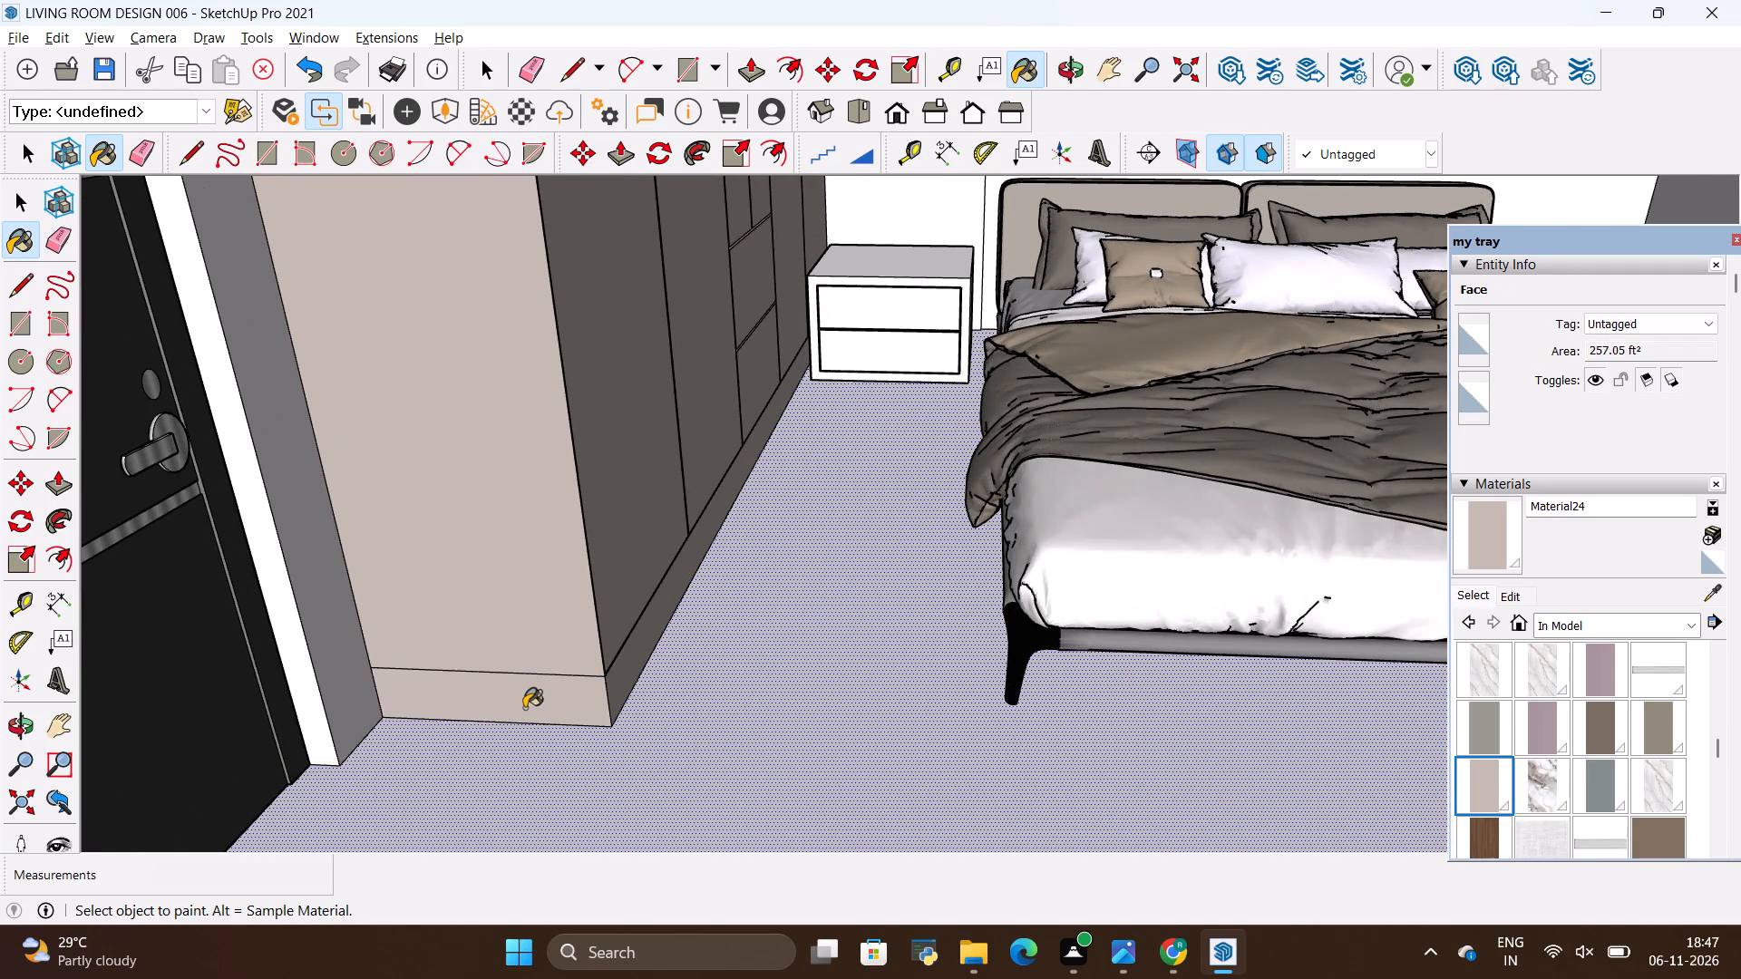
scroll(524, 708, "up", 20)
scroll(524, 708, "up", 1)
scroll(571, 690, "down", 18)
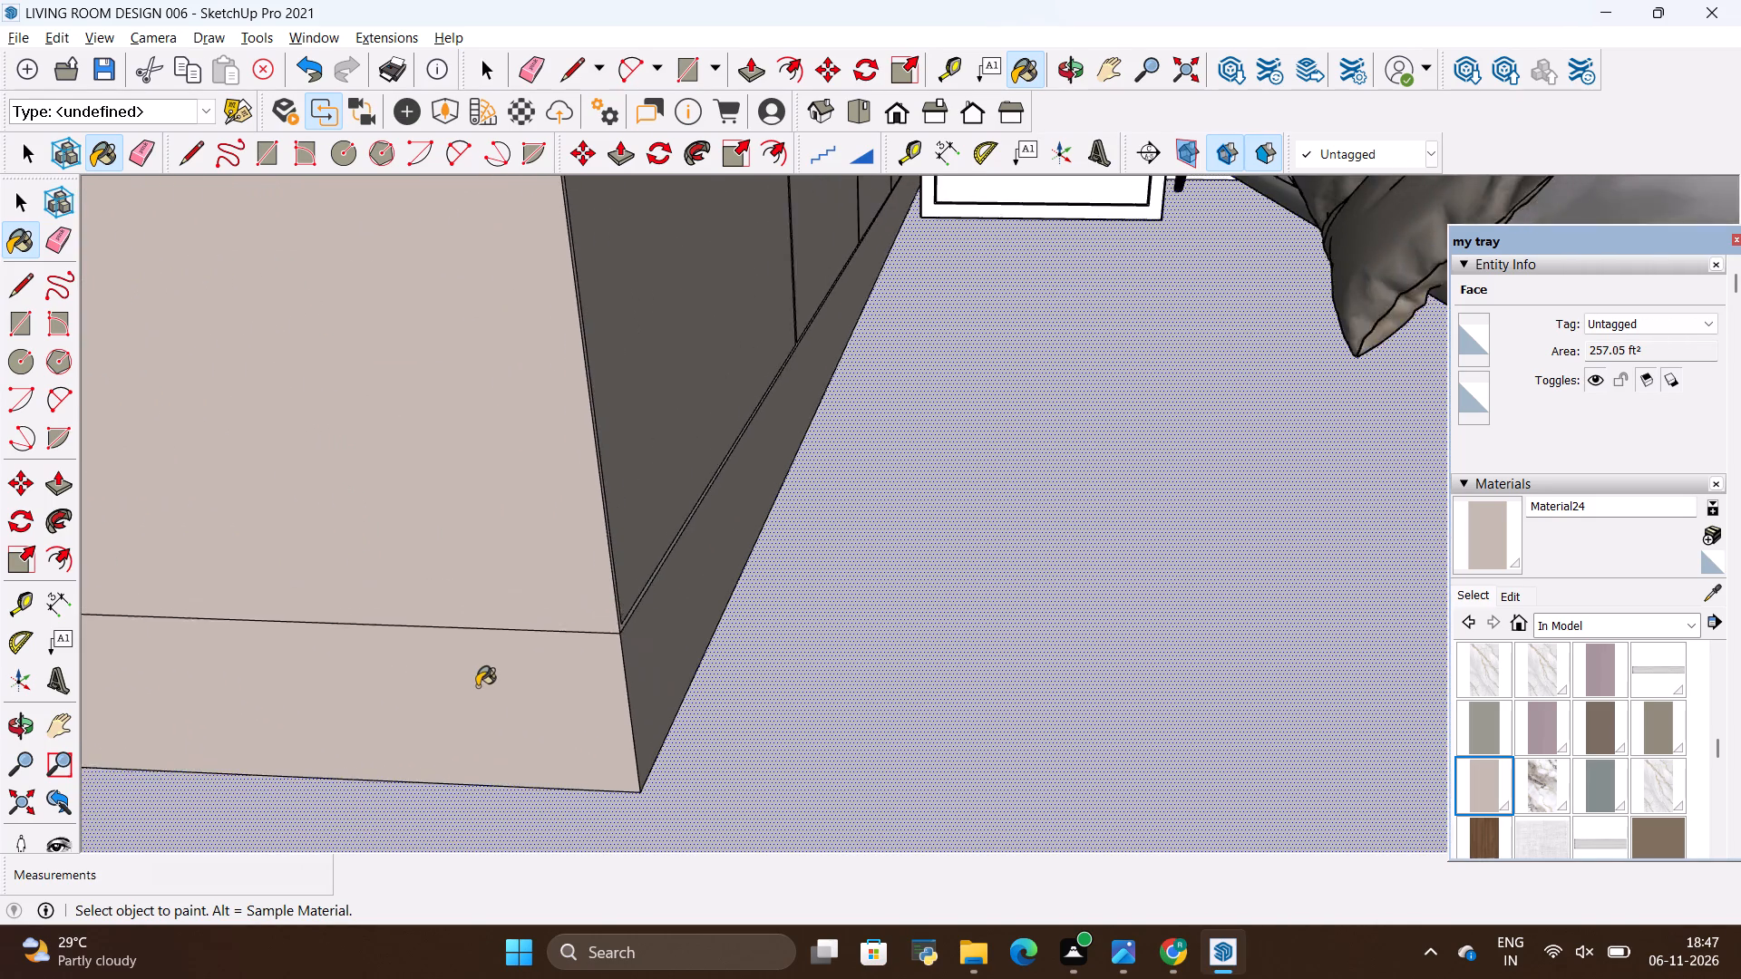
scroll(477, 686, "down", 3)
scroll(478, 679, "down", 20)
scroll(478, 679, "down", 14)
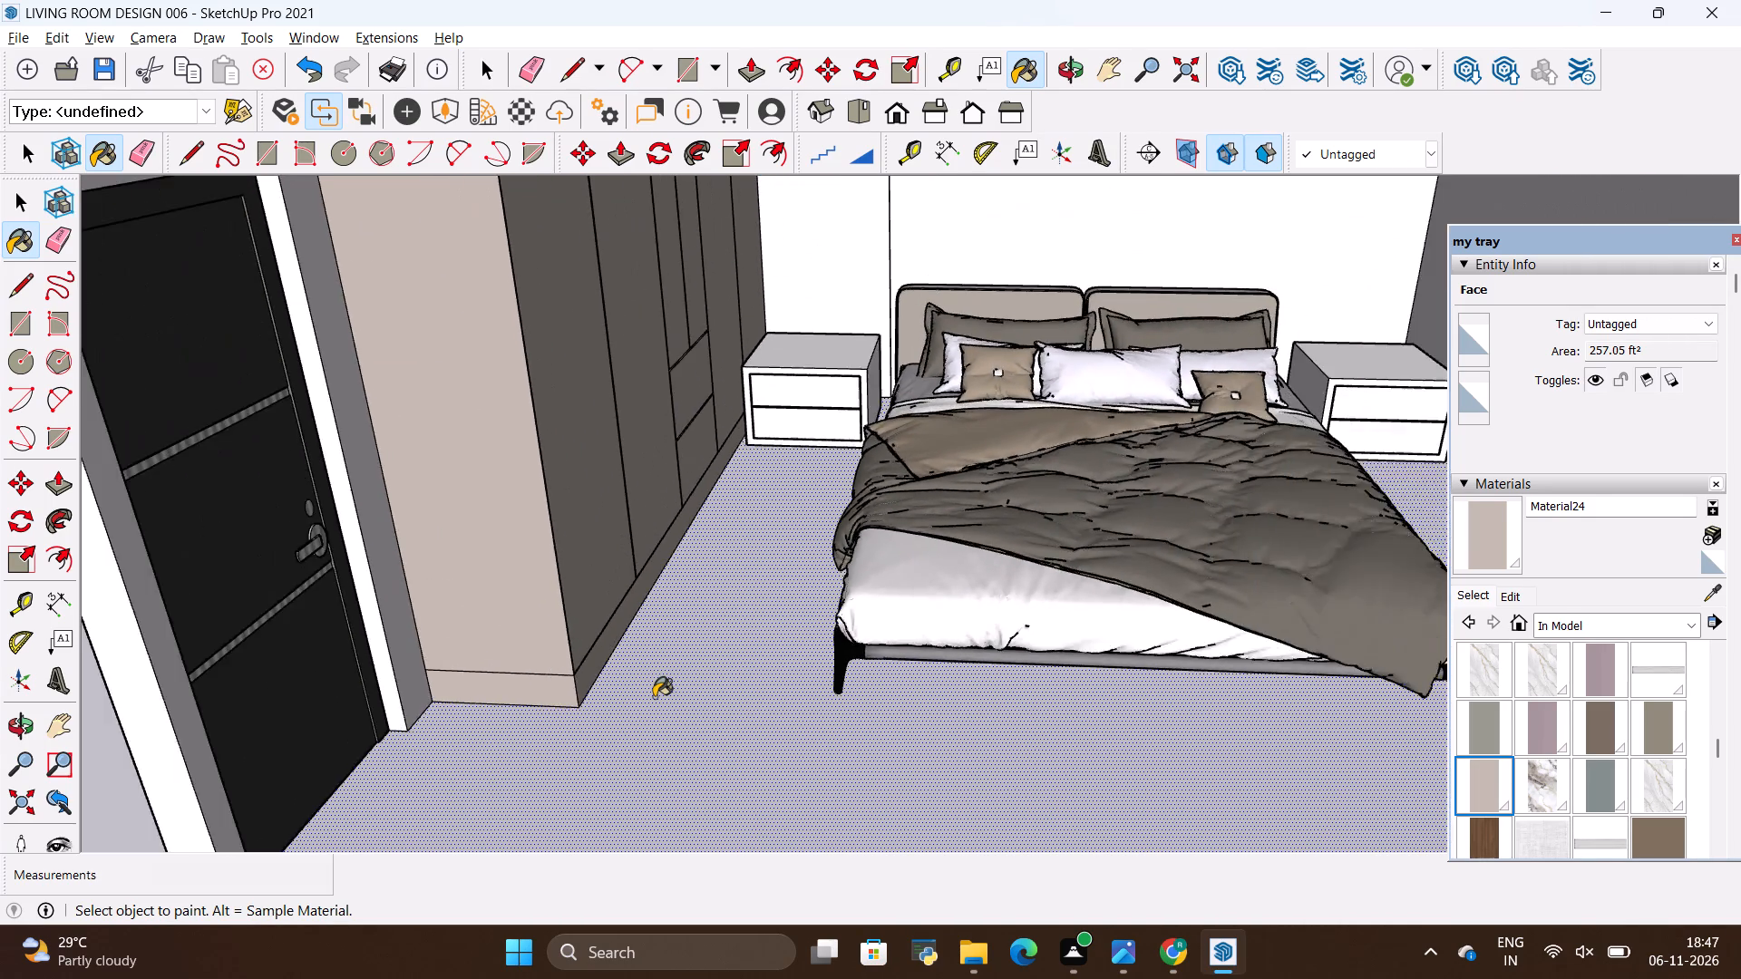
scroll(654, 697, "down", 15)
Examine the back wall finishes in the reference image against the model's back wall panels.
key("alt+Tab")
key("alt+Tab")
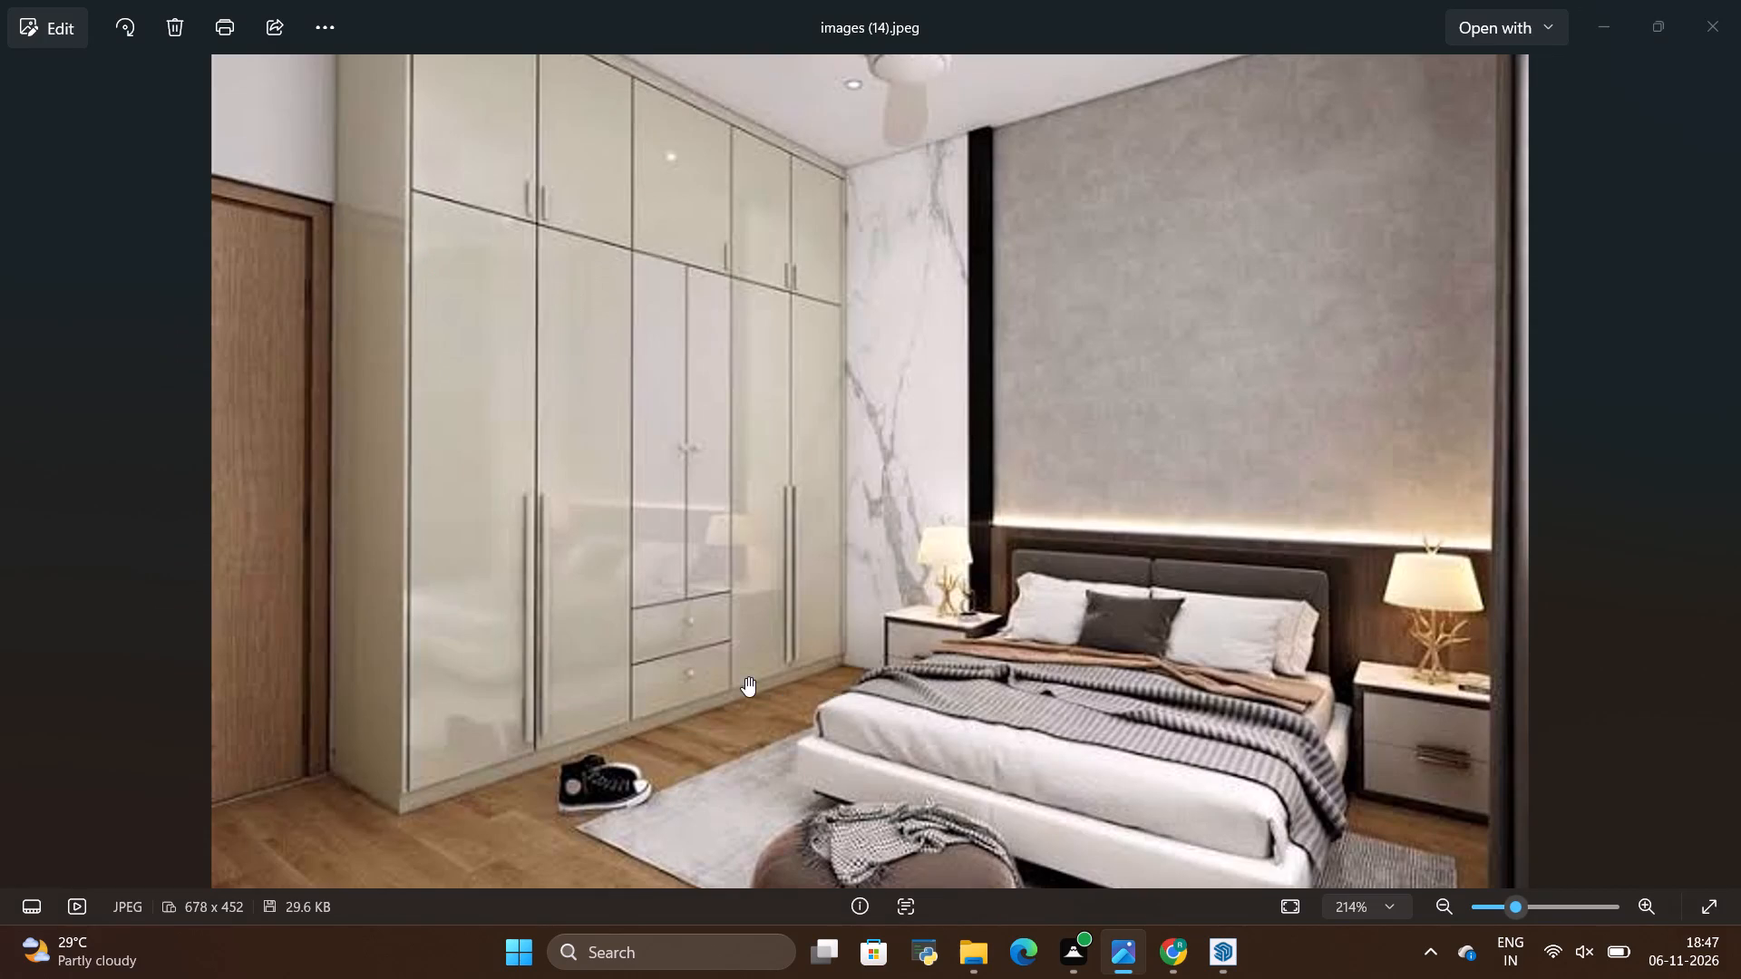
scroll(871, 738, "up", 5)
scroll(701, 387, "up", 1)
scroll(775, 765, "down", 4)
scroll(754, 327, "up", 3)
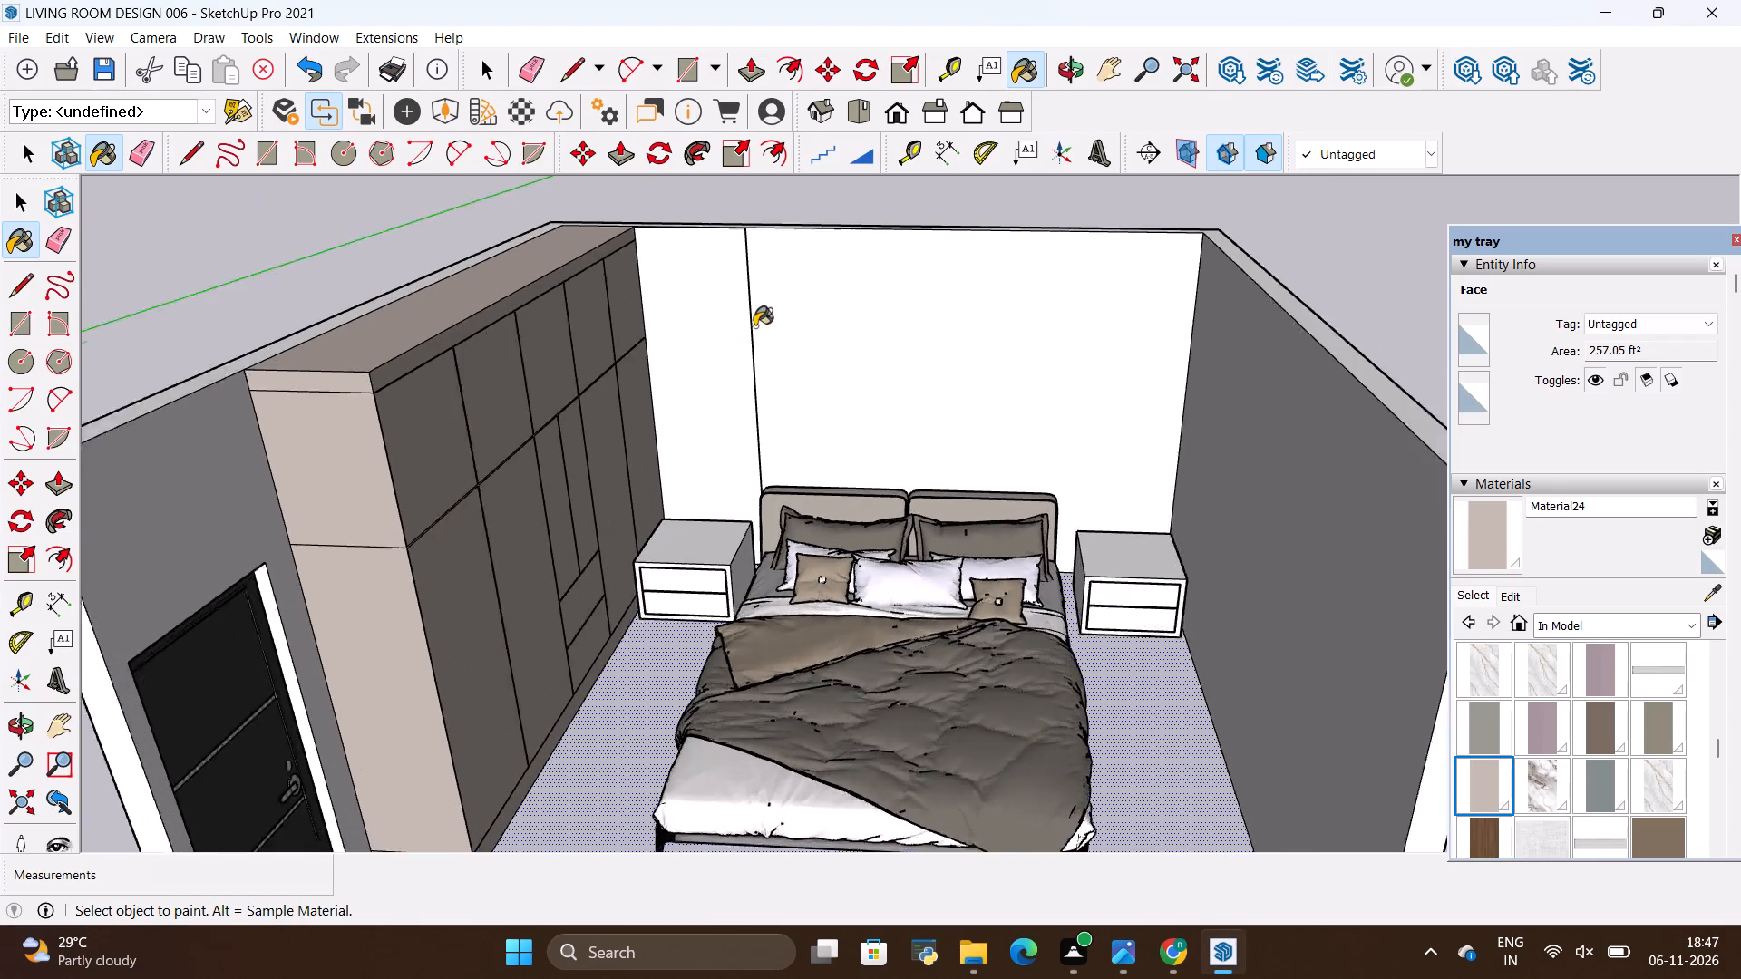
scroll(777, 441, "up", 2)
scroll(711, 363, "down", 4)
scroll(756, 539, "up", 2)
key("alt+Tab")
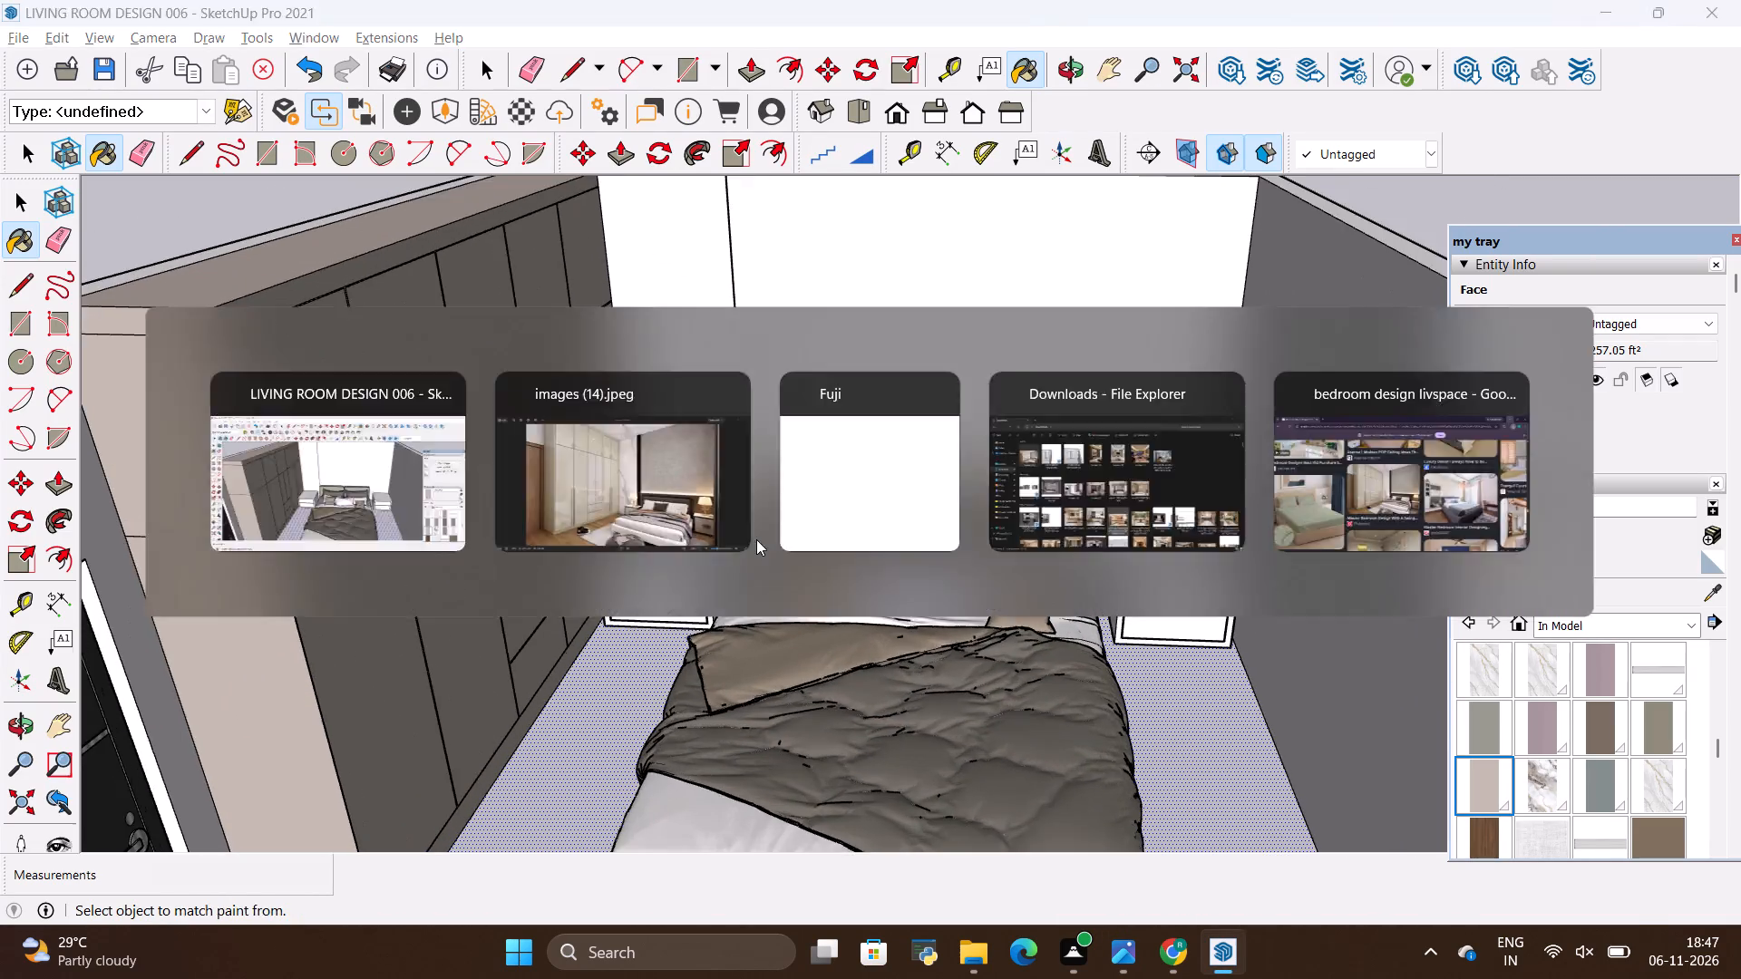
key("alt+Tab")
scroll(755, 539, "down", 1)
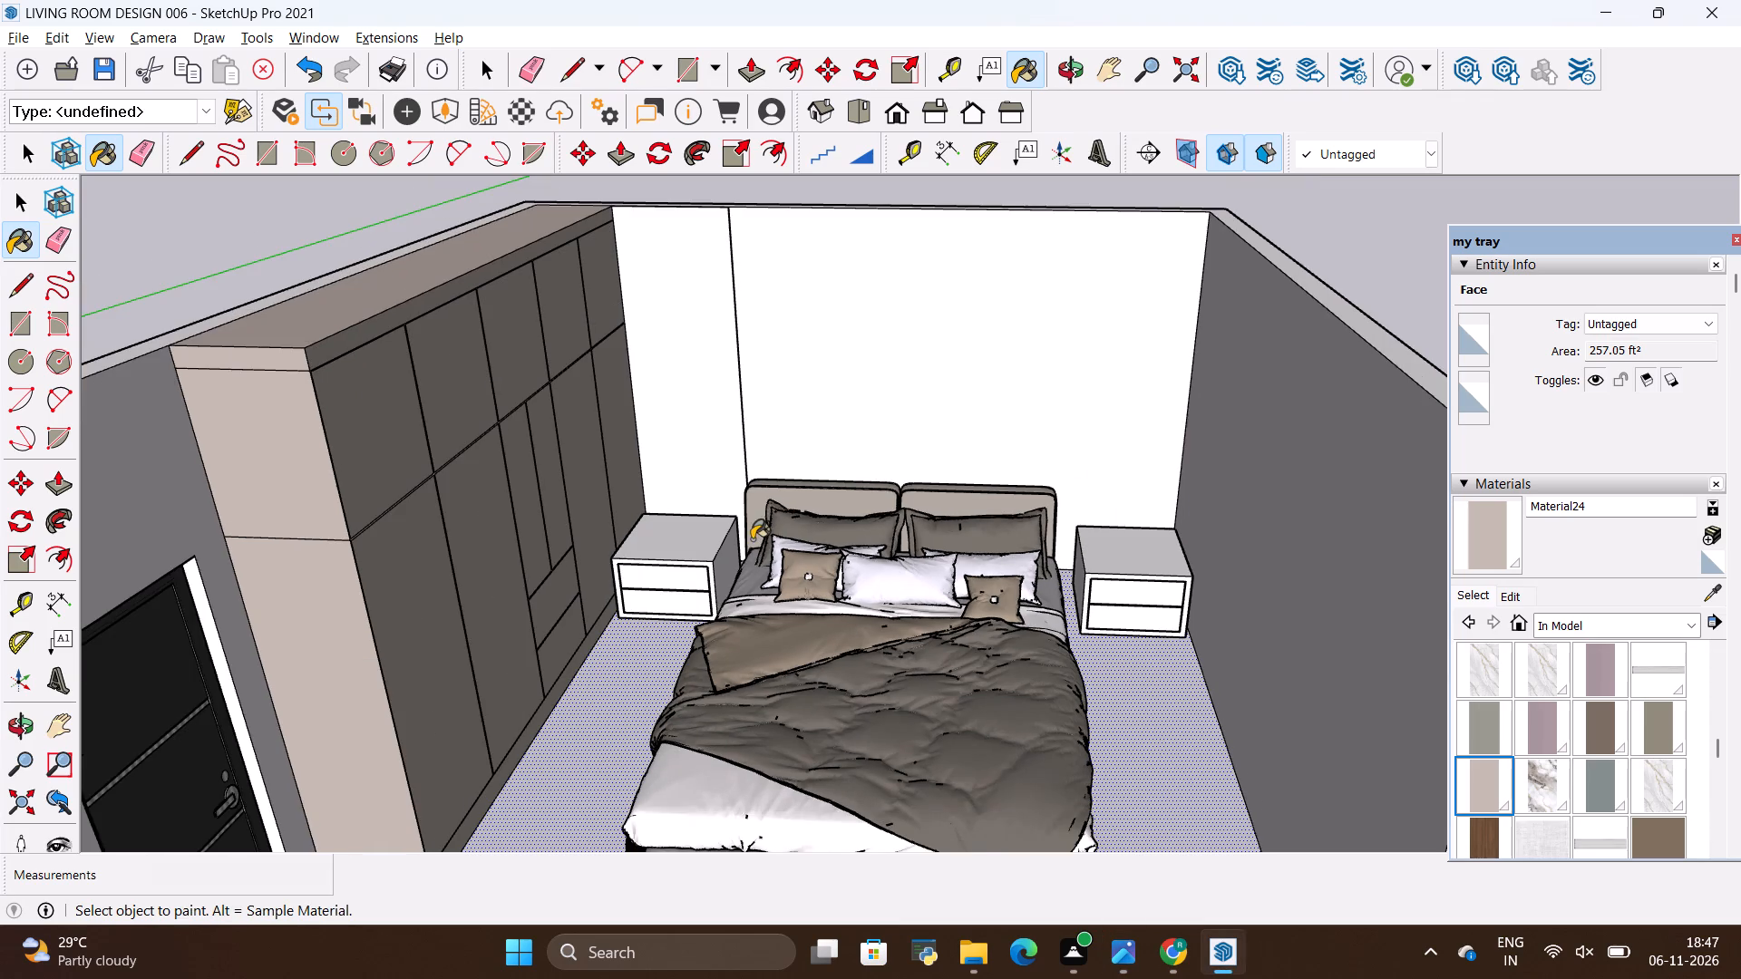
key("alt+Tab")
key("alt+Tab")
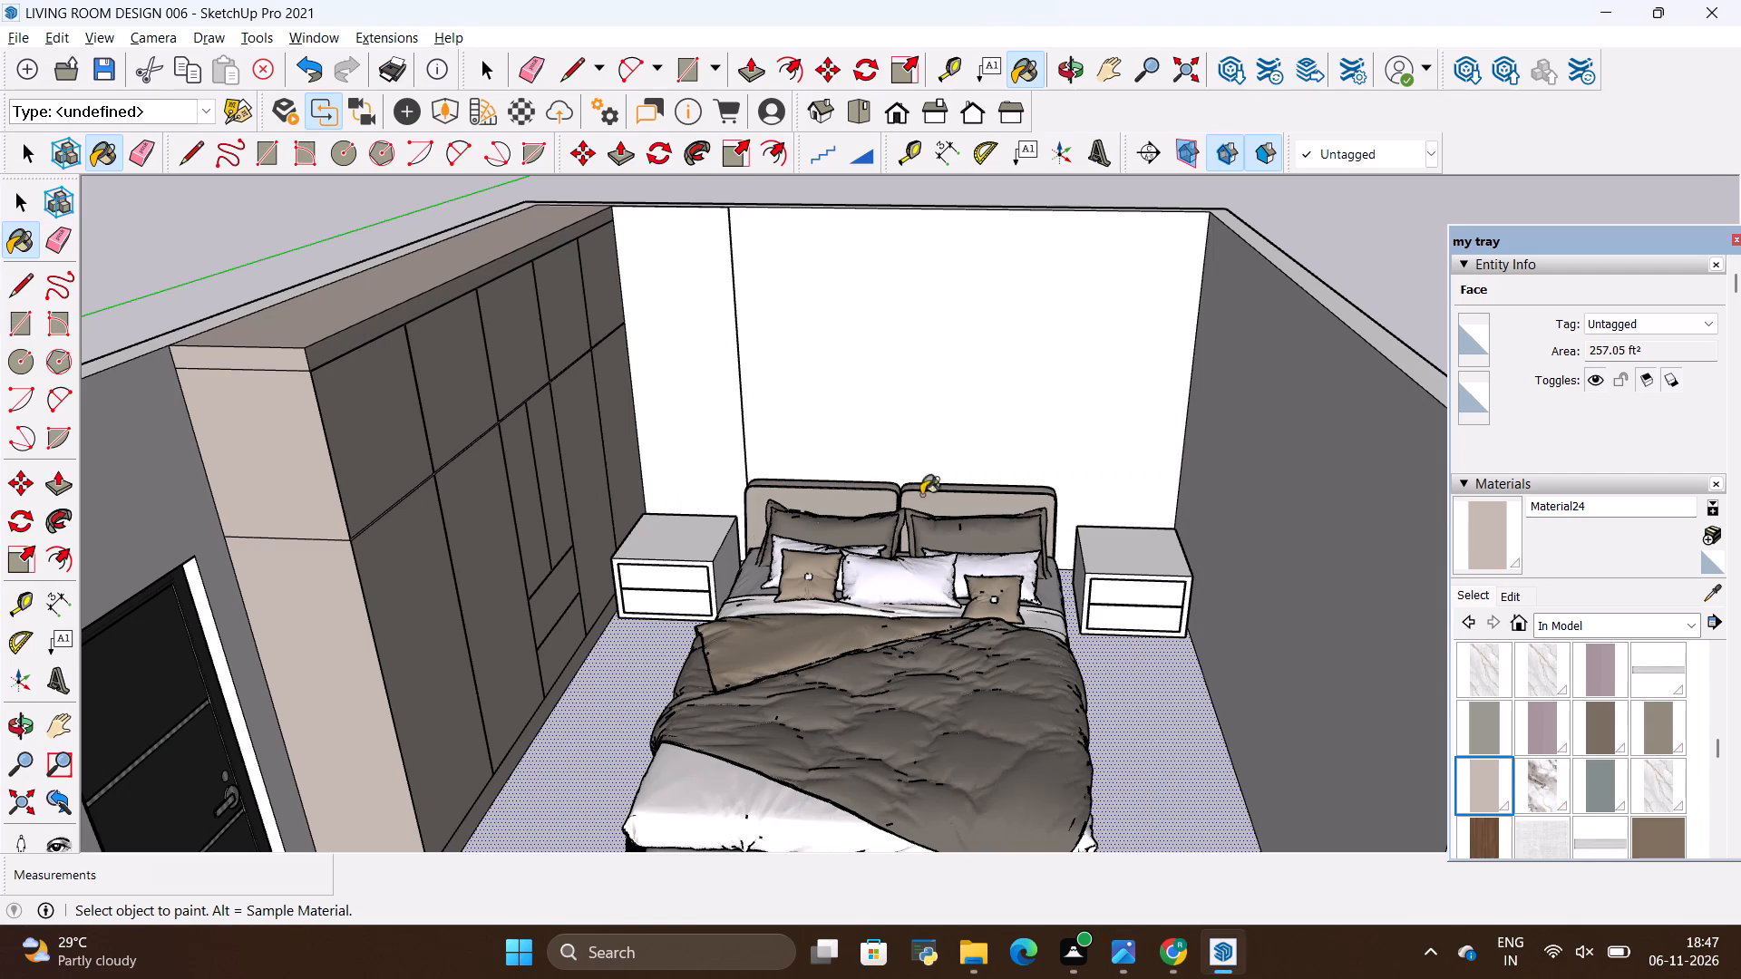
Create a material from the gold-veined white marble image in the all materials folder, with a texture height of 10'.
left_click(1707, 535)
left_click(976, 548)
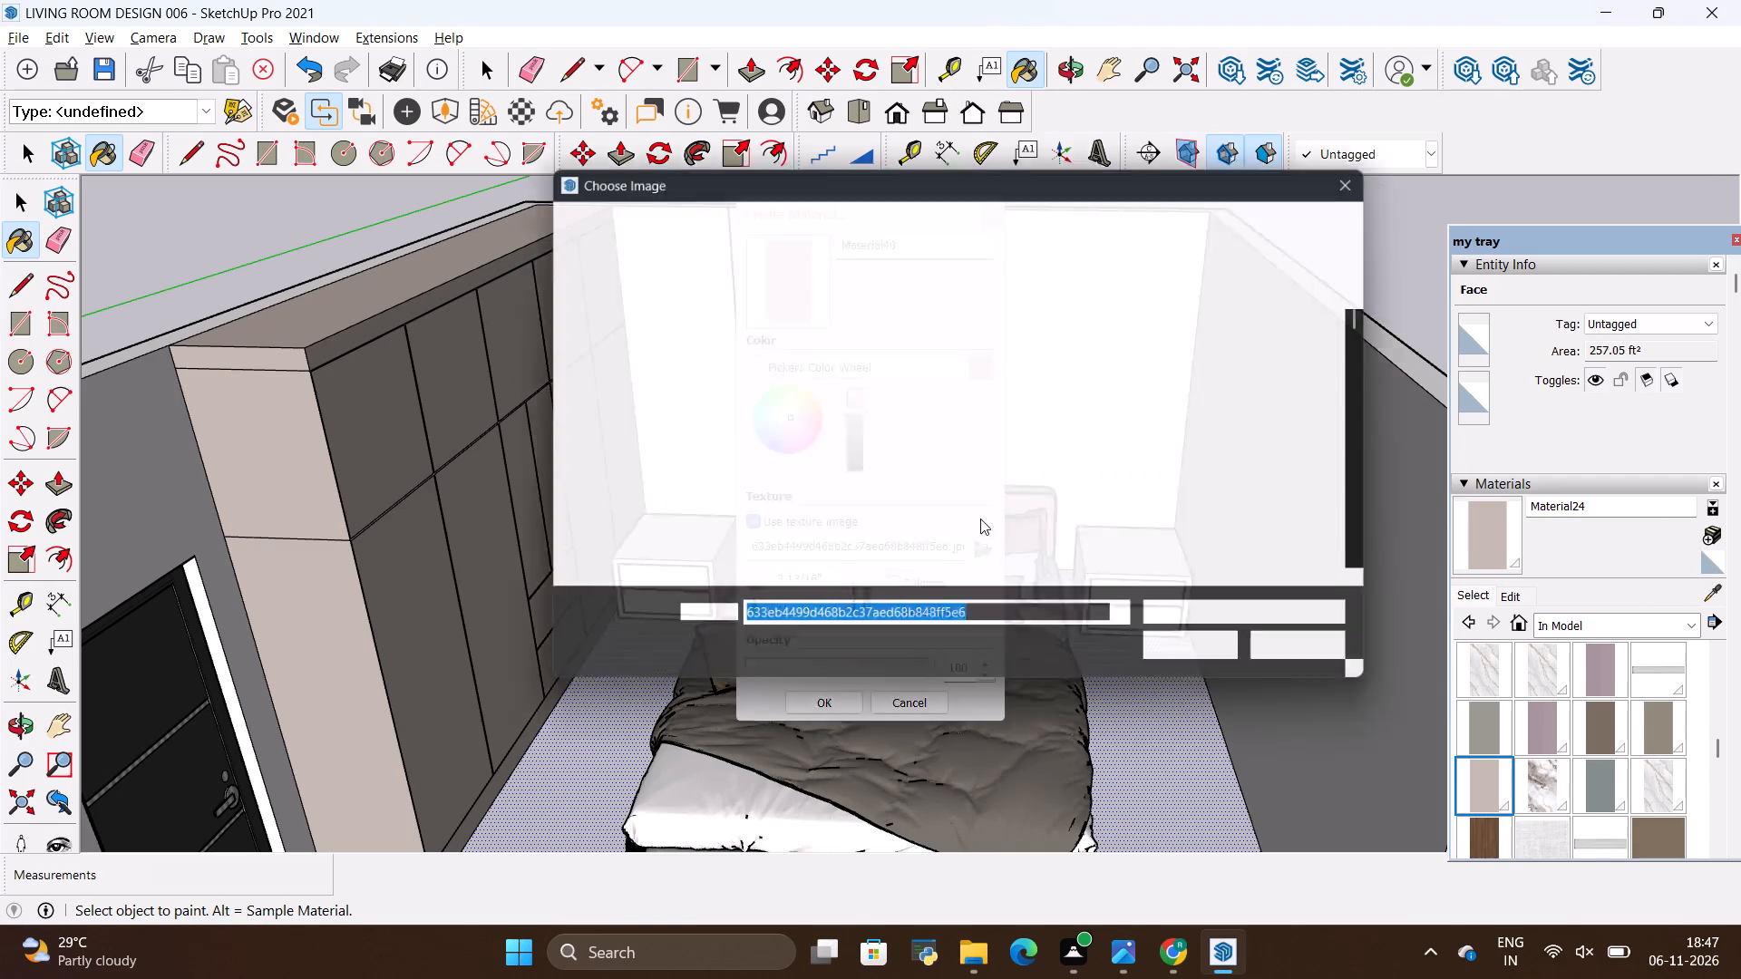
scroll(773, 441, "down", 3)
scroll(796, 429, "up", 3)
scroll(796, 429, "down", 2)
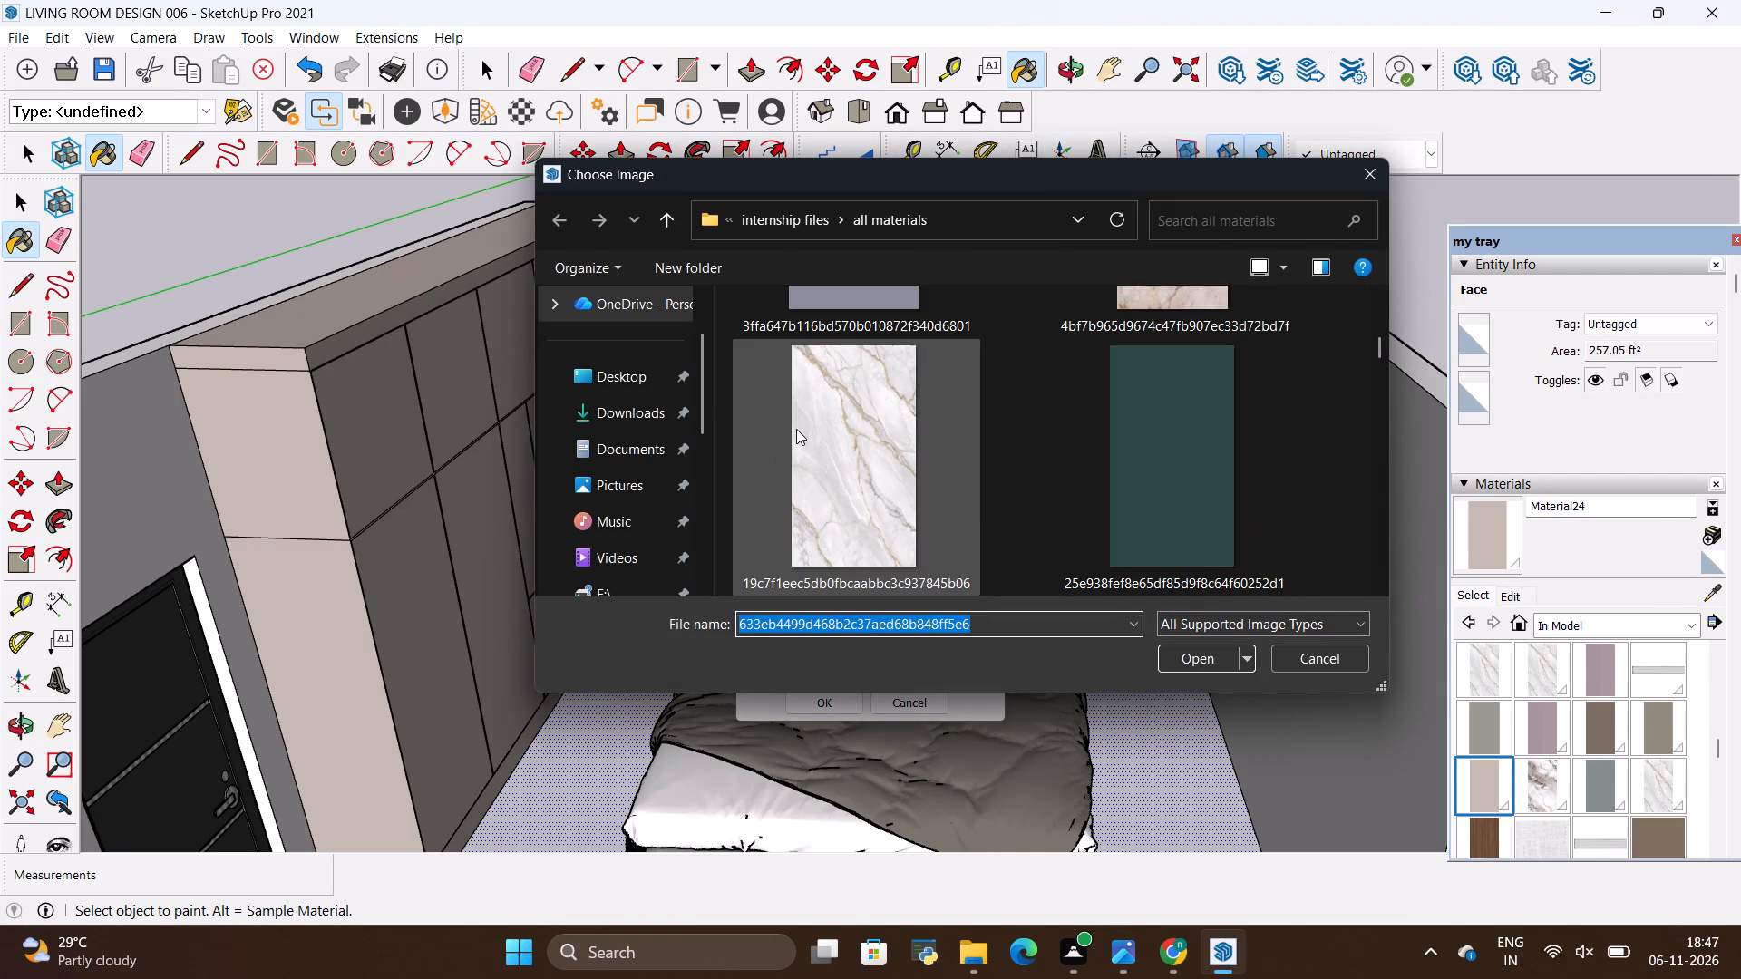
left_click(805, 427)
left_click(1176, 660)
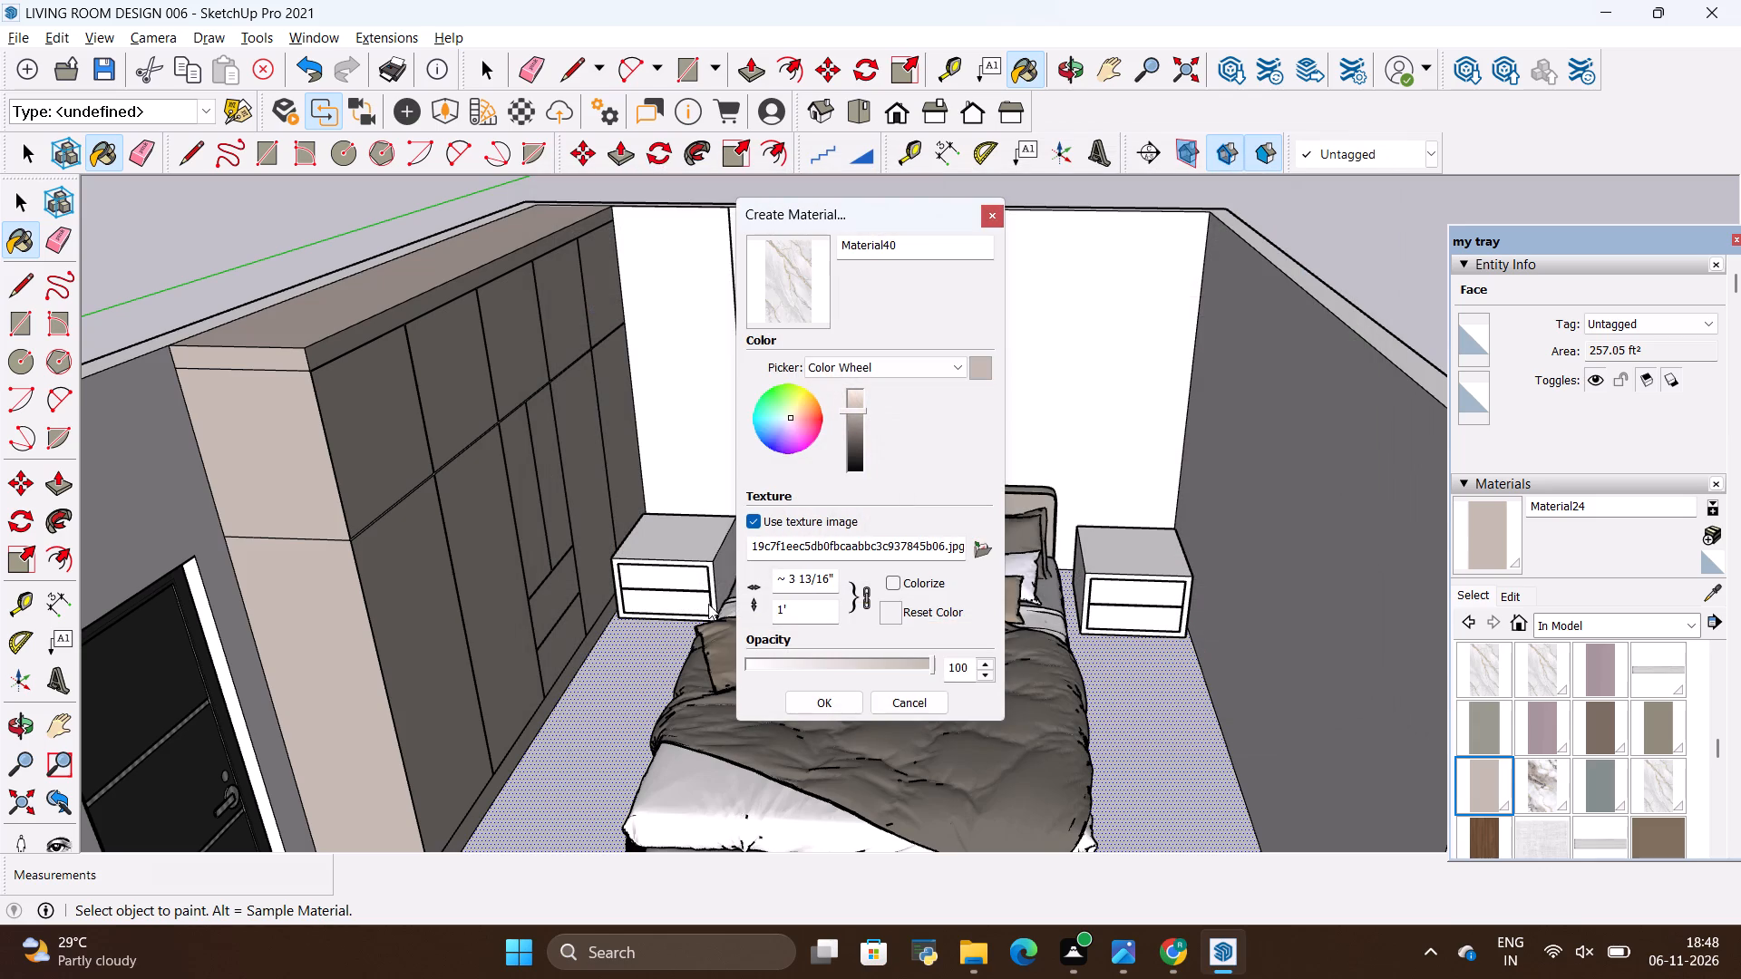
left_click(799, 607)
key("BackSpace")
type("0'")
key("Return")
left_click(822, 705)
Paint the narrow back wall panel beside the wardrobe with the new marble material and clear the selection.
left_click(1500, 538)
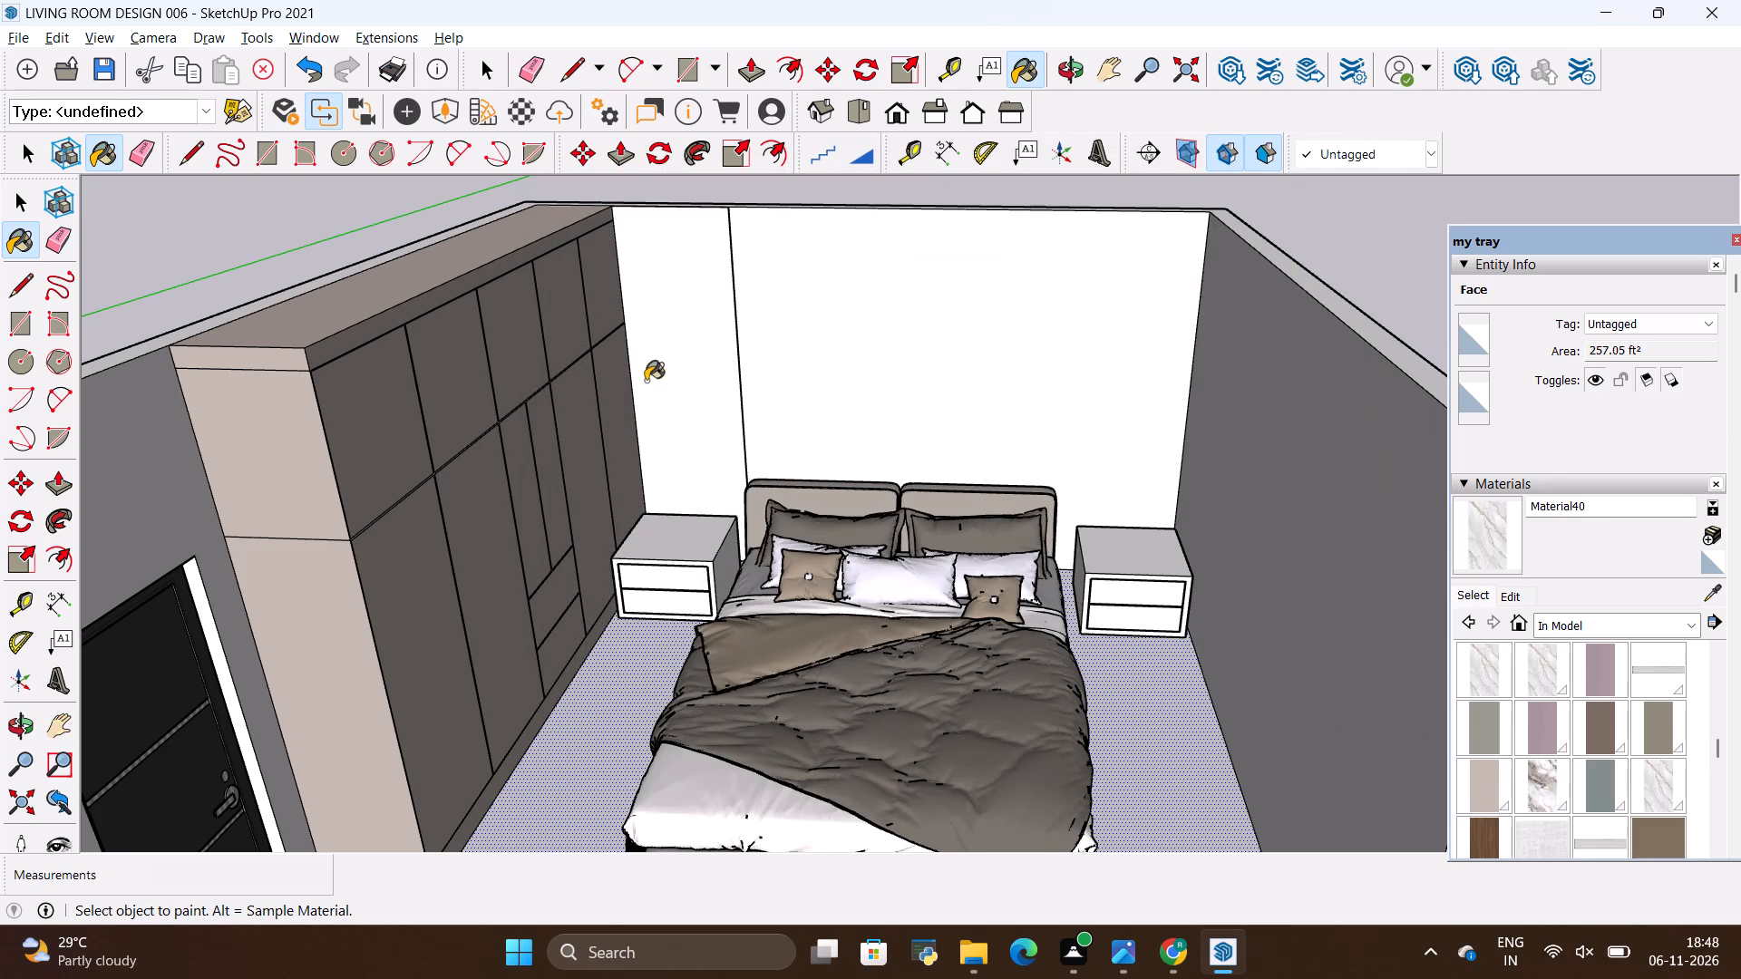
left_click(646, 381)
key("space")
left_click(1348, 262)
scroll(625, 426, "down", 3)
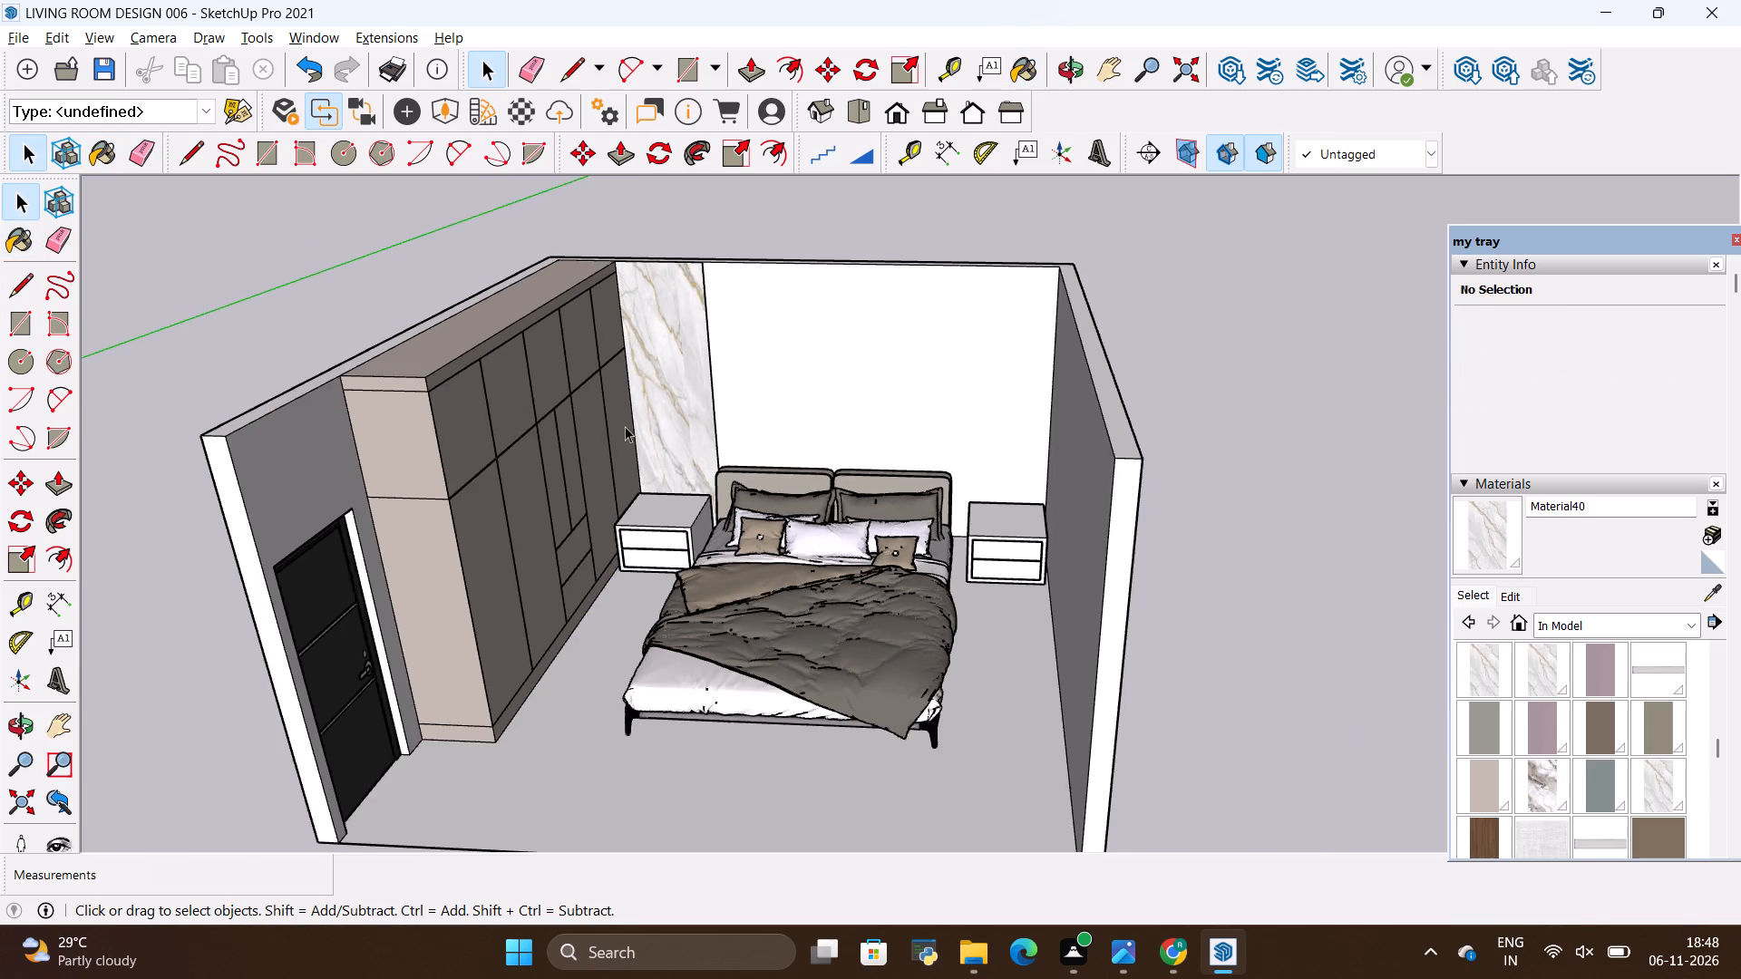
key("alt+Tab")
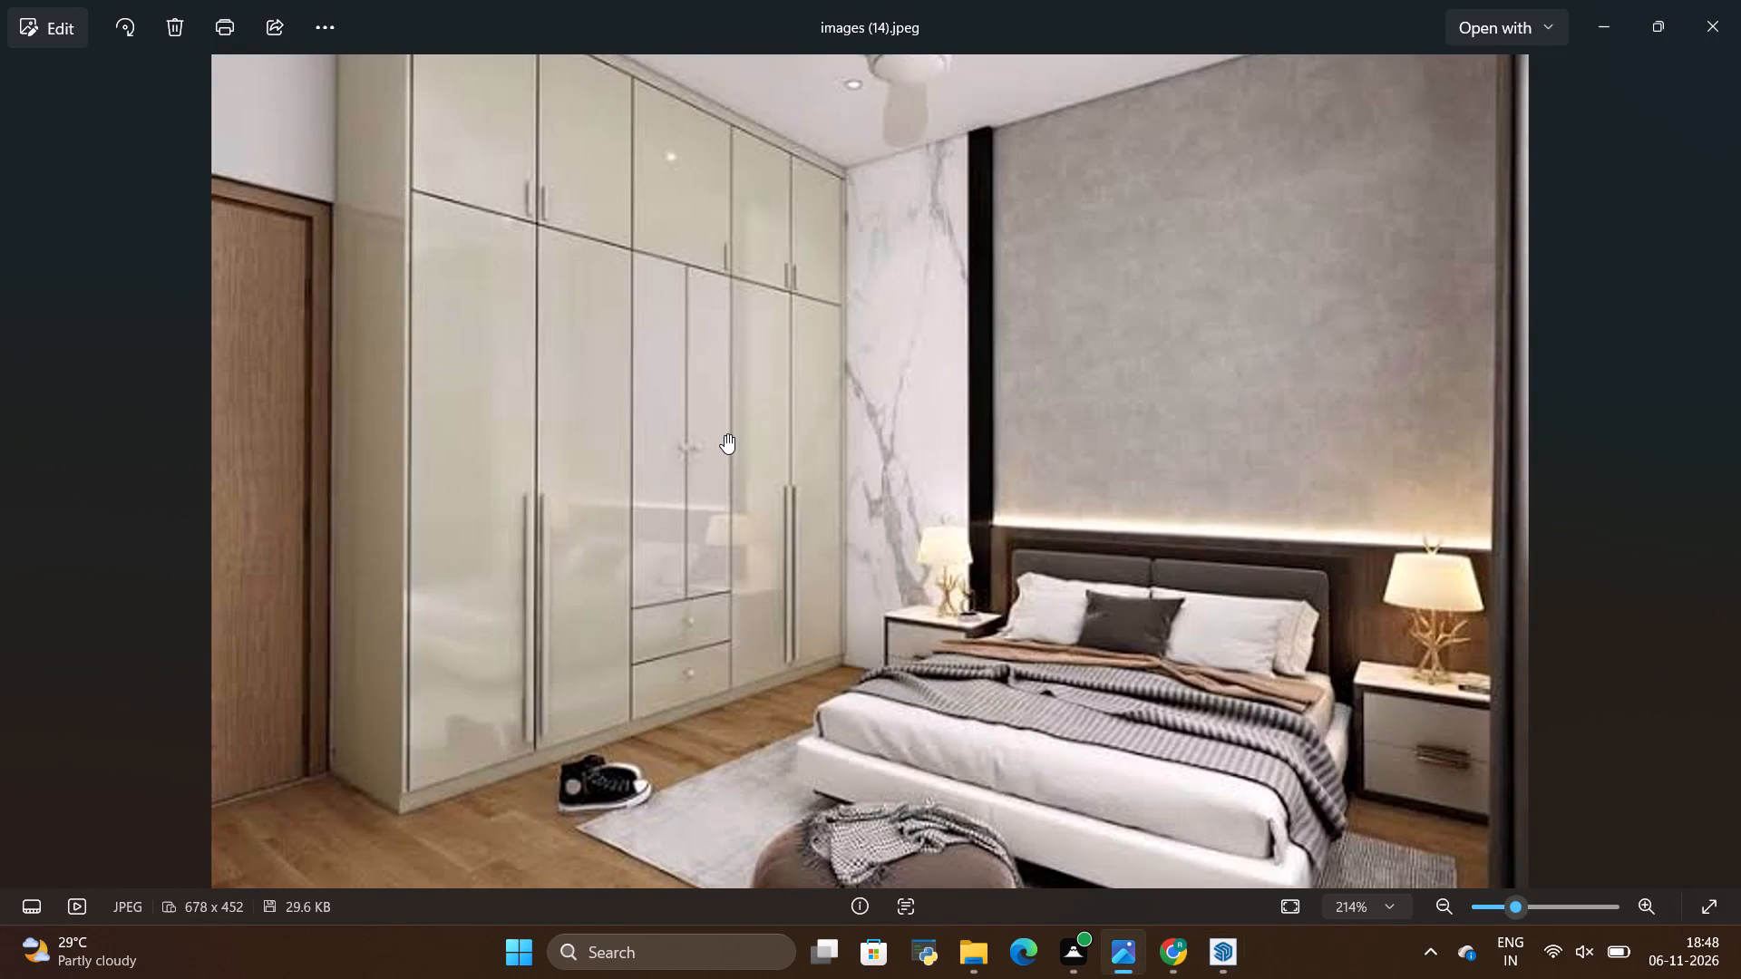
Examine the finishes behind the bed in the reference image against the model's wide blank back wall panel.
key("alt+Tab")
key("alt+Tab")
key("alt+Tab")
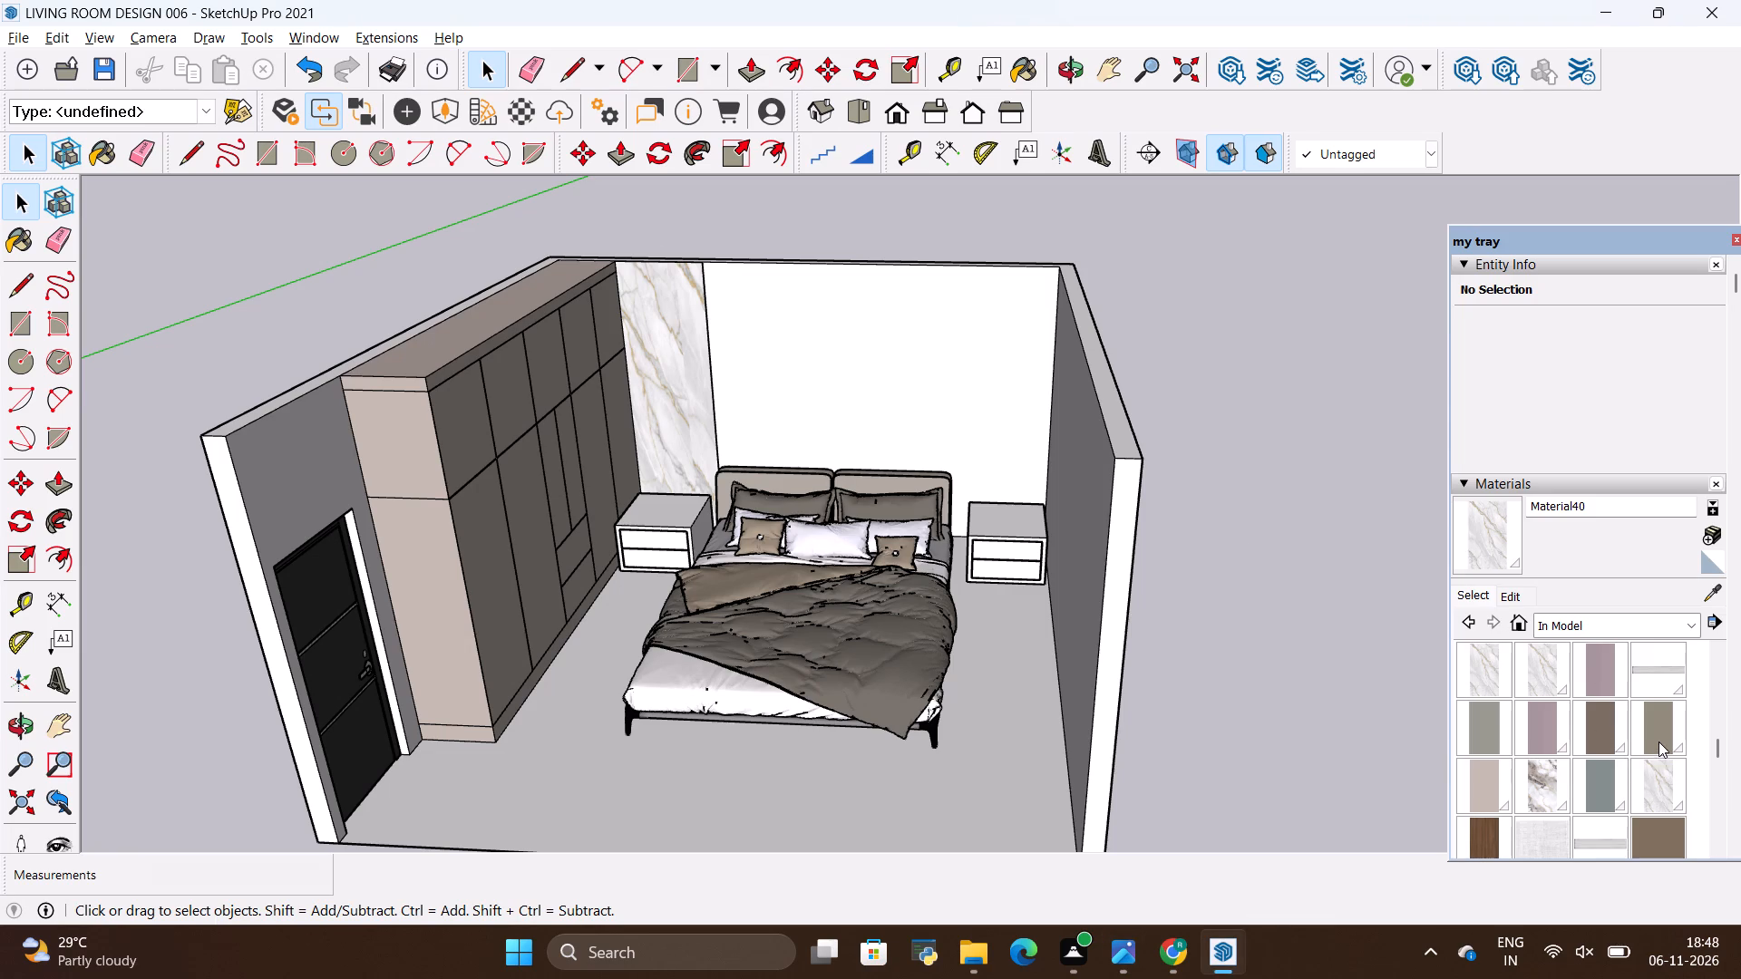
left_click(1666, 731)
left_click(921, 312)
key("space")
left_click(1162, 279)
scroll(910, 334, "up", 3)
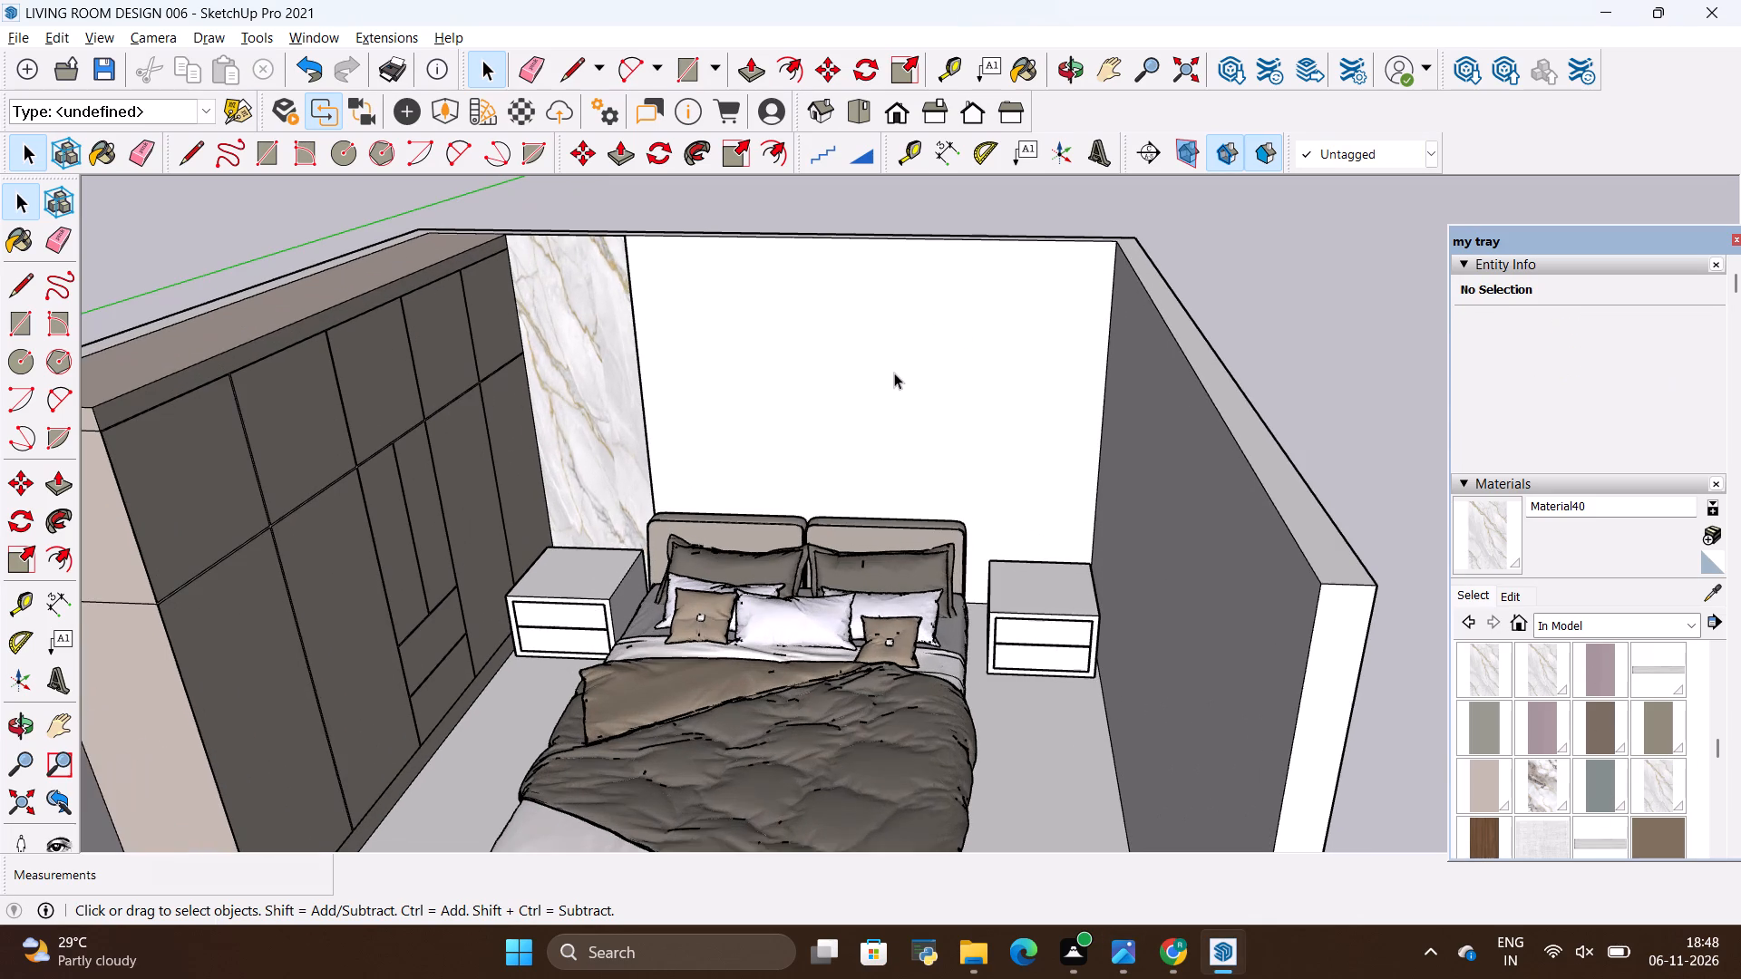
left_click(926, 353)
left_click(1230, 309)
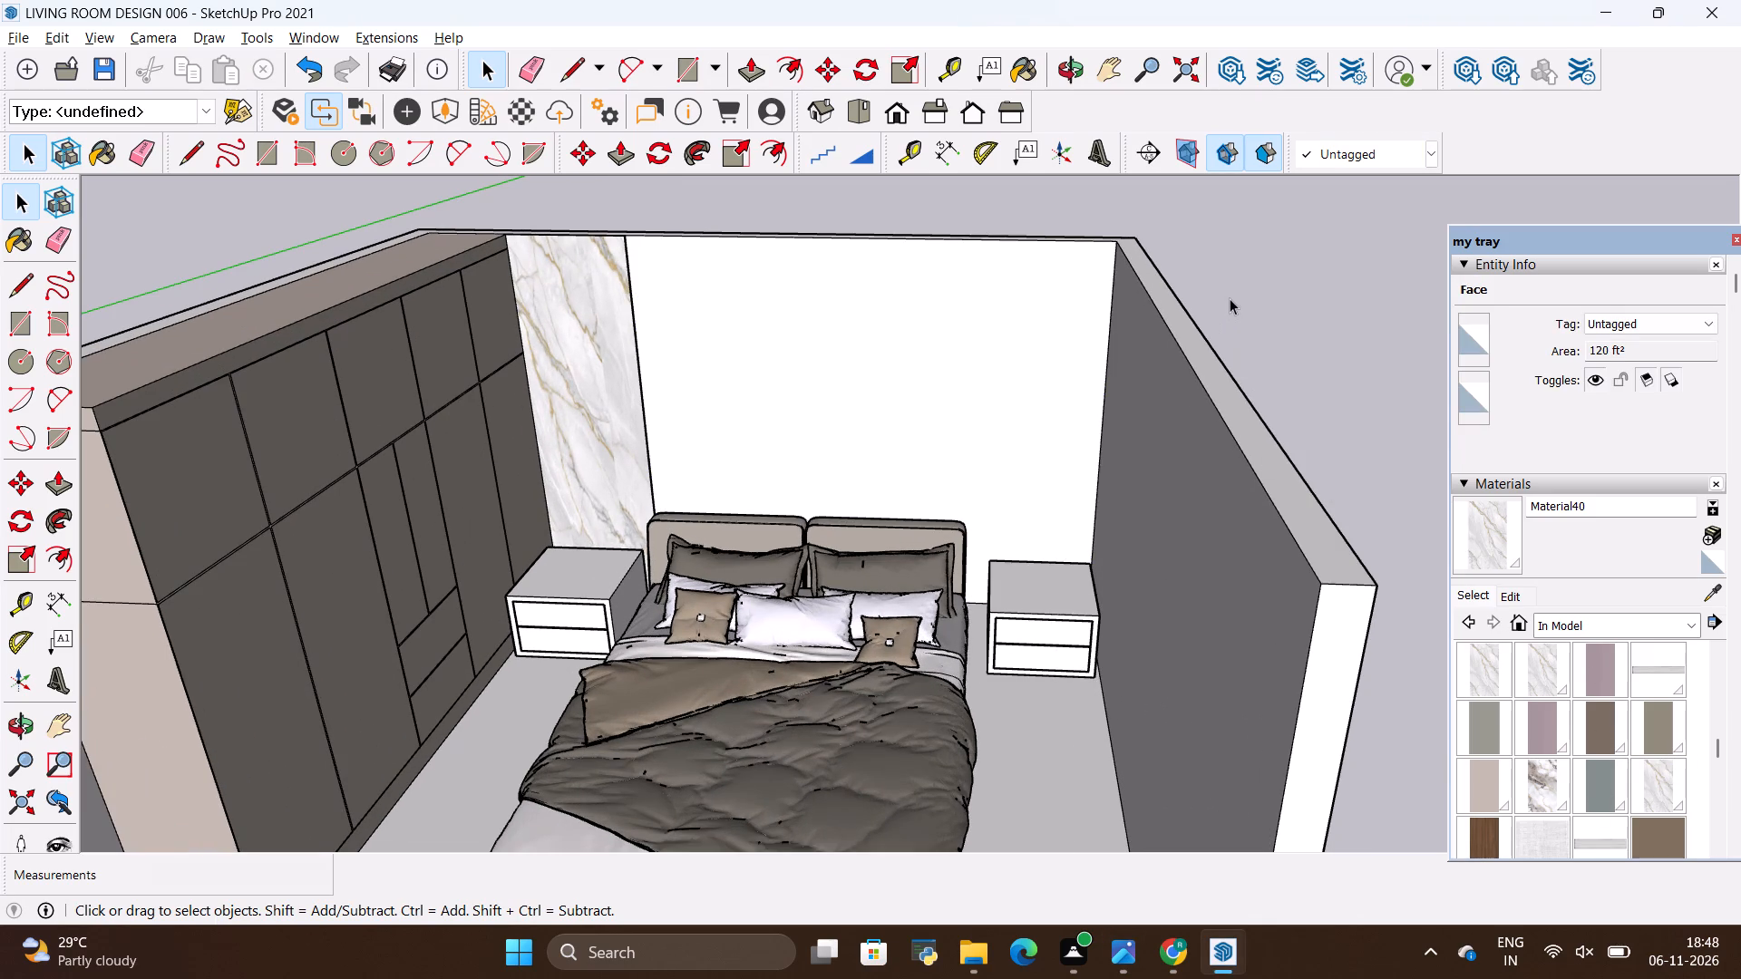
left_click(1230, 296)
scroll(1193, 285, "down", 3)
scroll(1101, 354, "up", 4)
key("alt+Tab")
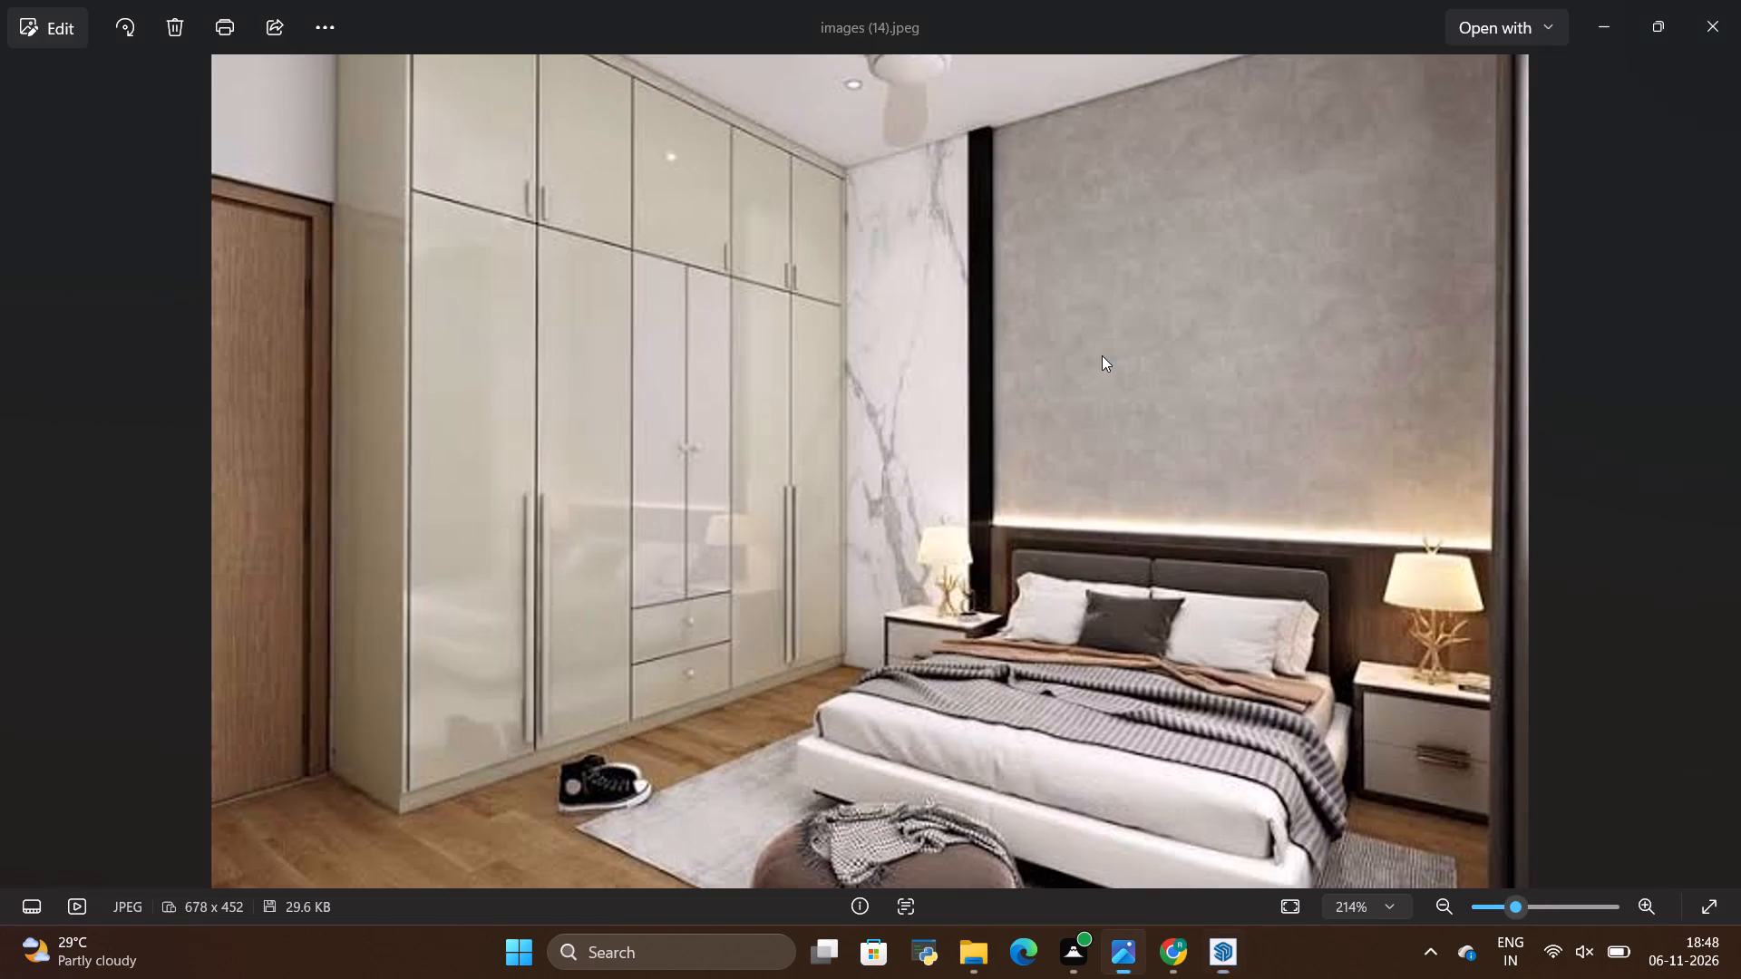
scroll(909, 522, "up", 7)
scroll(1039, 577, "down", 8)
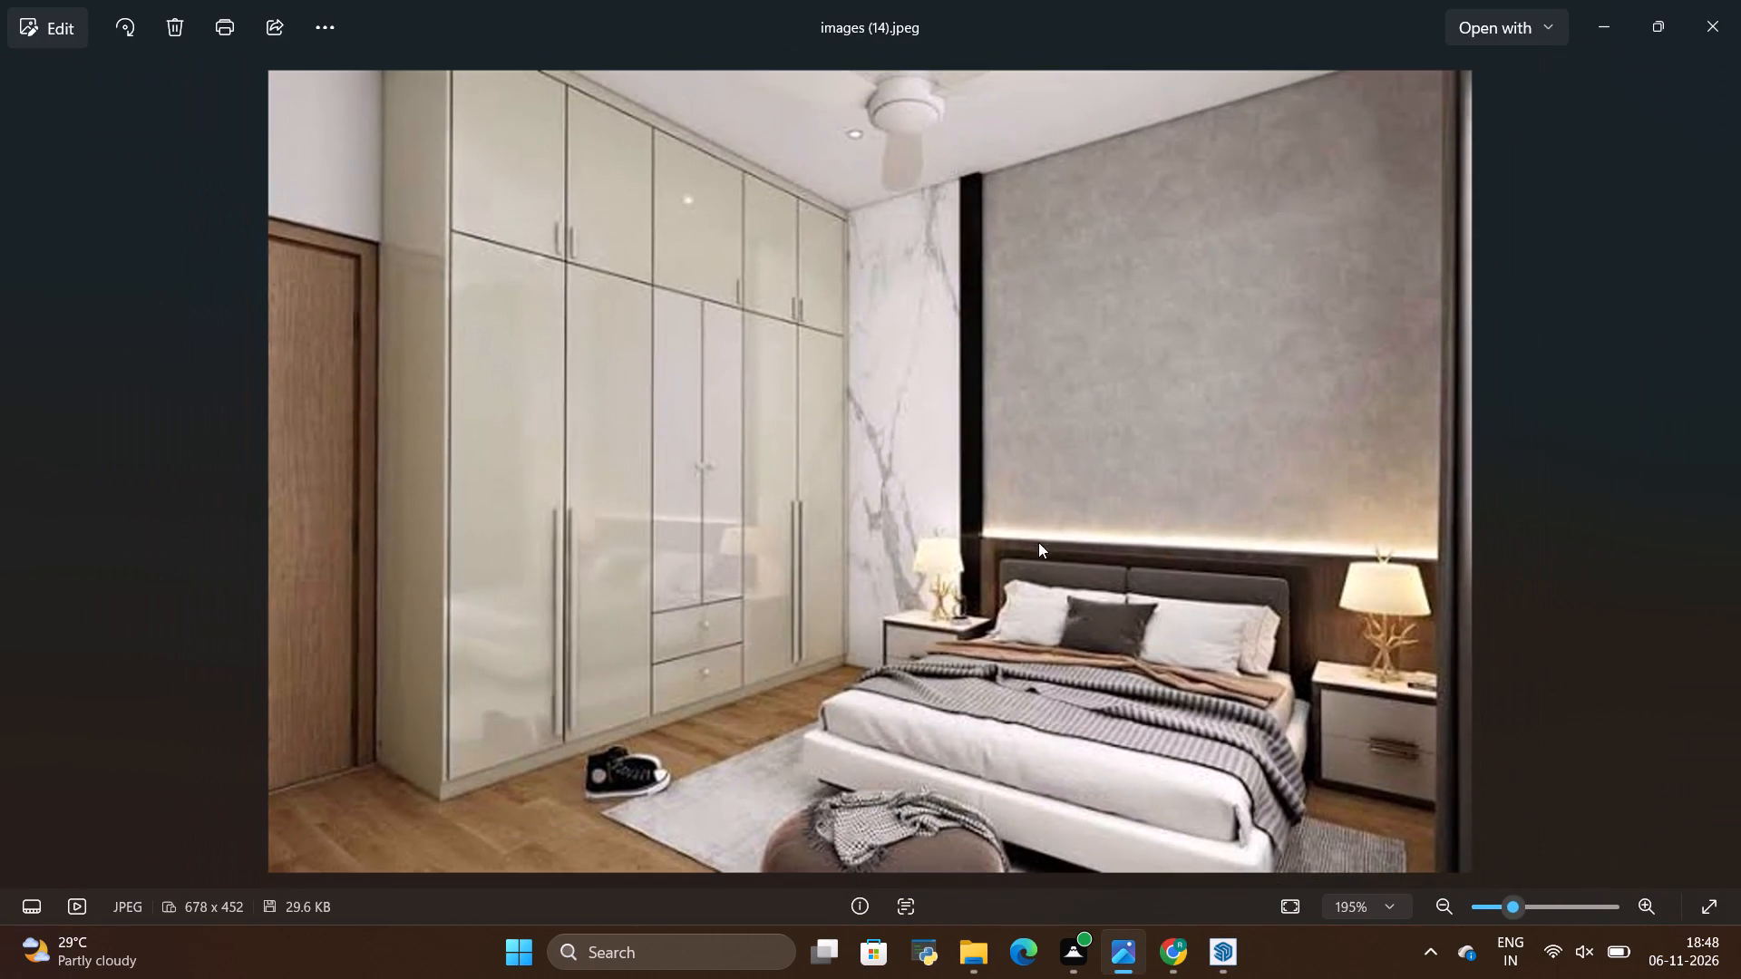
scroll(851, 527, "up", 2)
key("alt+Tab")
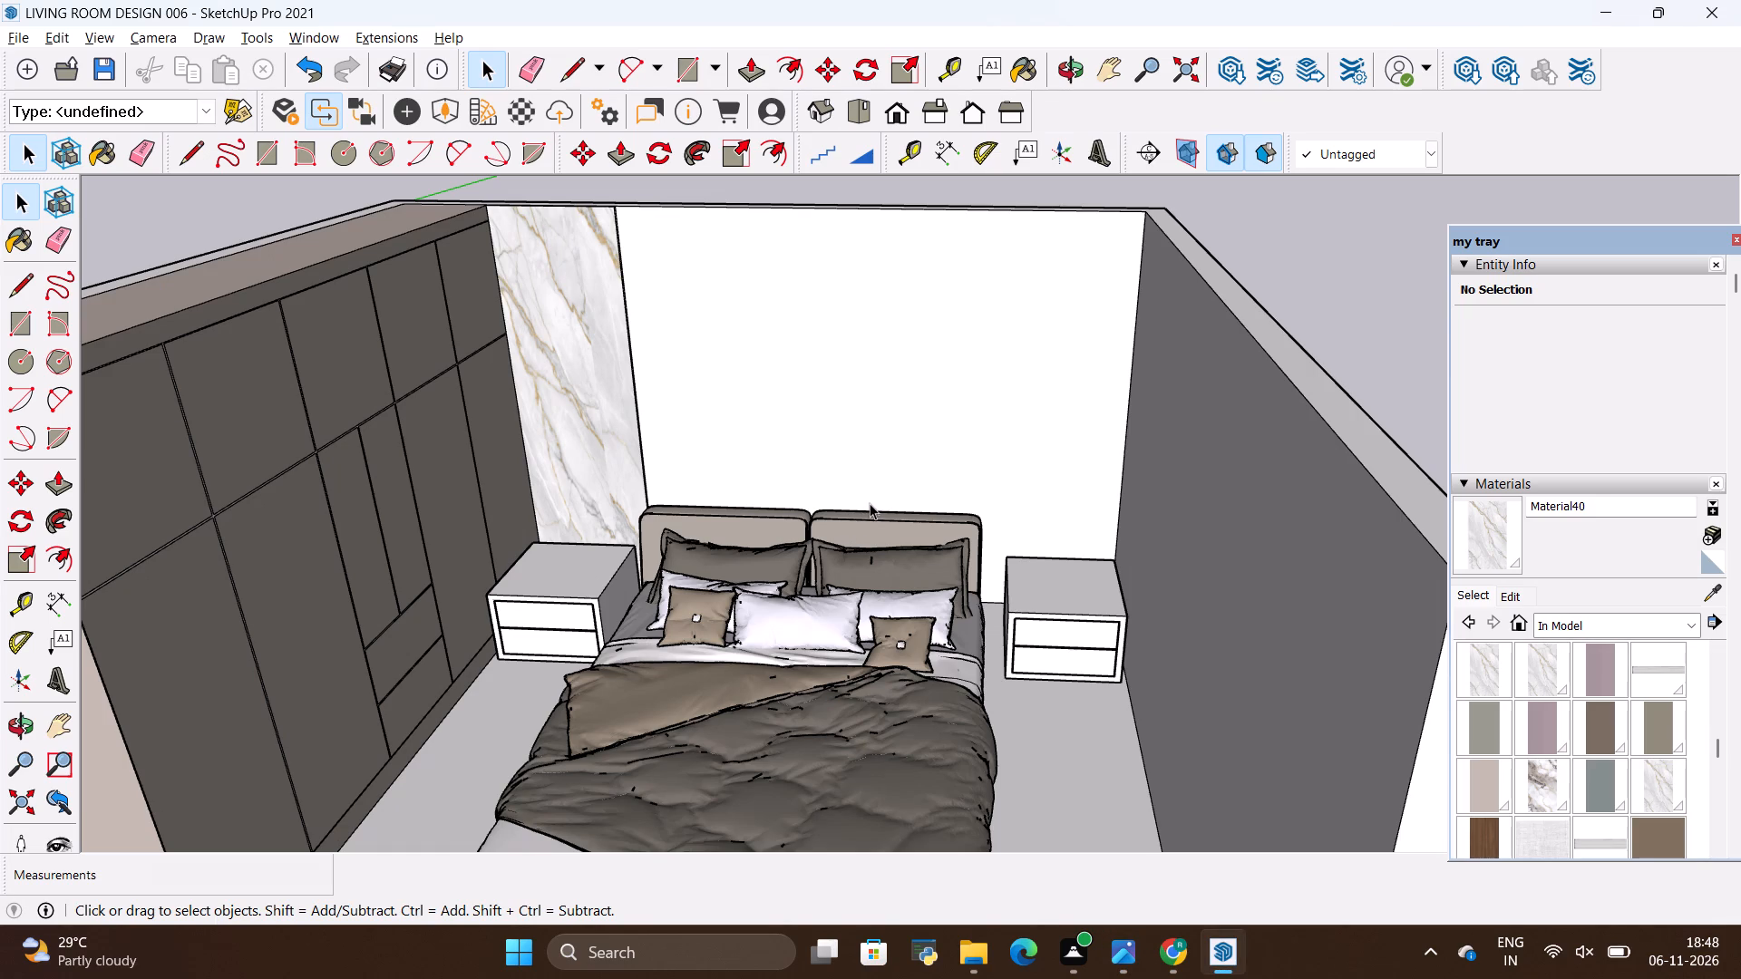
key("alt+Tab")
key("alt+Tab")
scroll(870, 501, "down", 1)
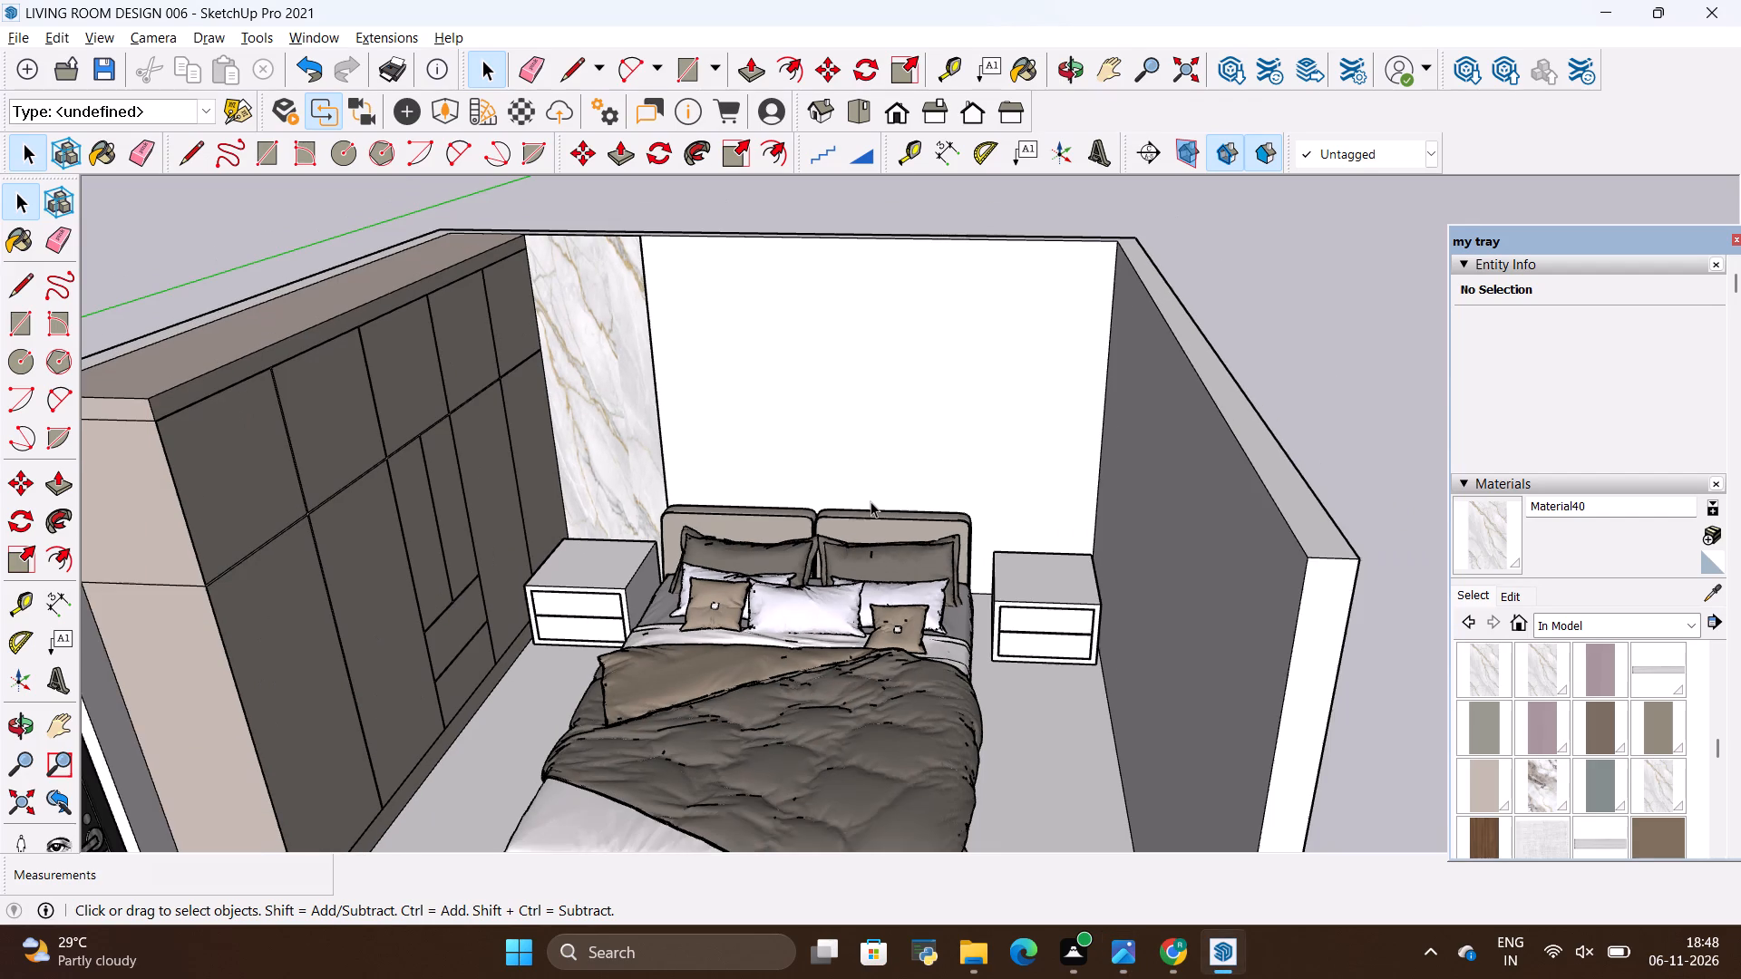
Place a horizontal guide 6'6" below the top edge of the wide back wall panel.
key("t")
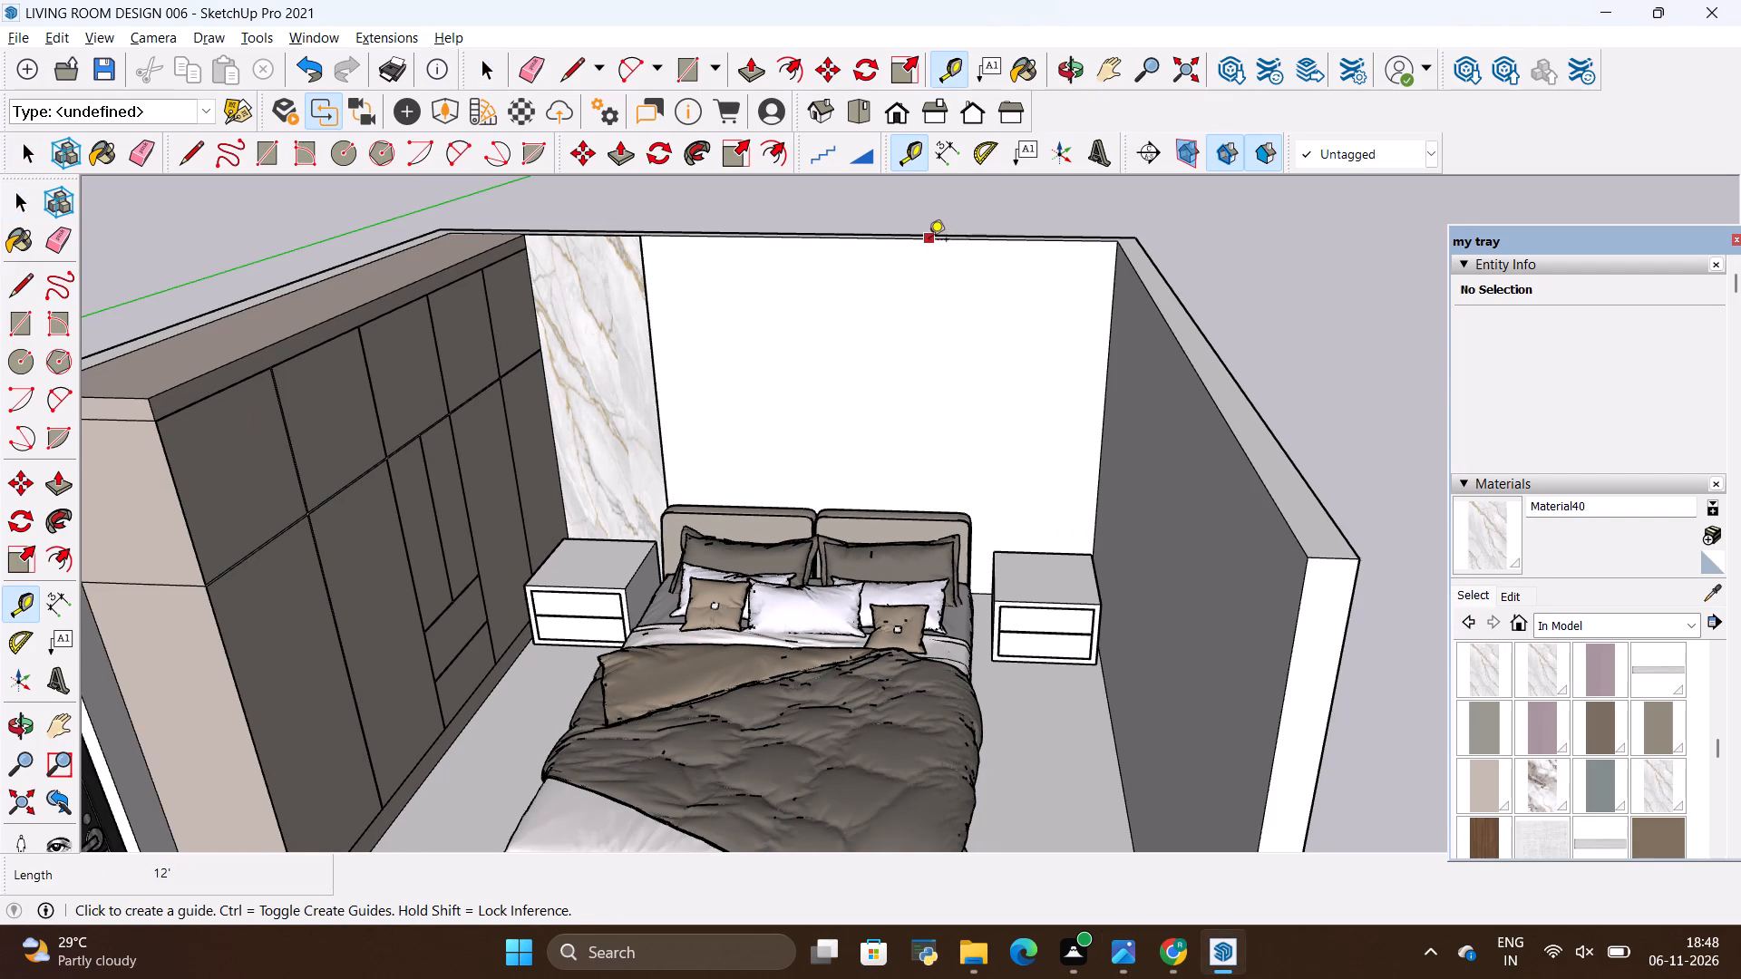
left_click(929, 241)
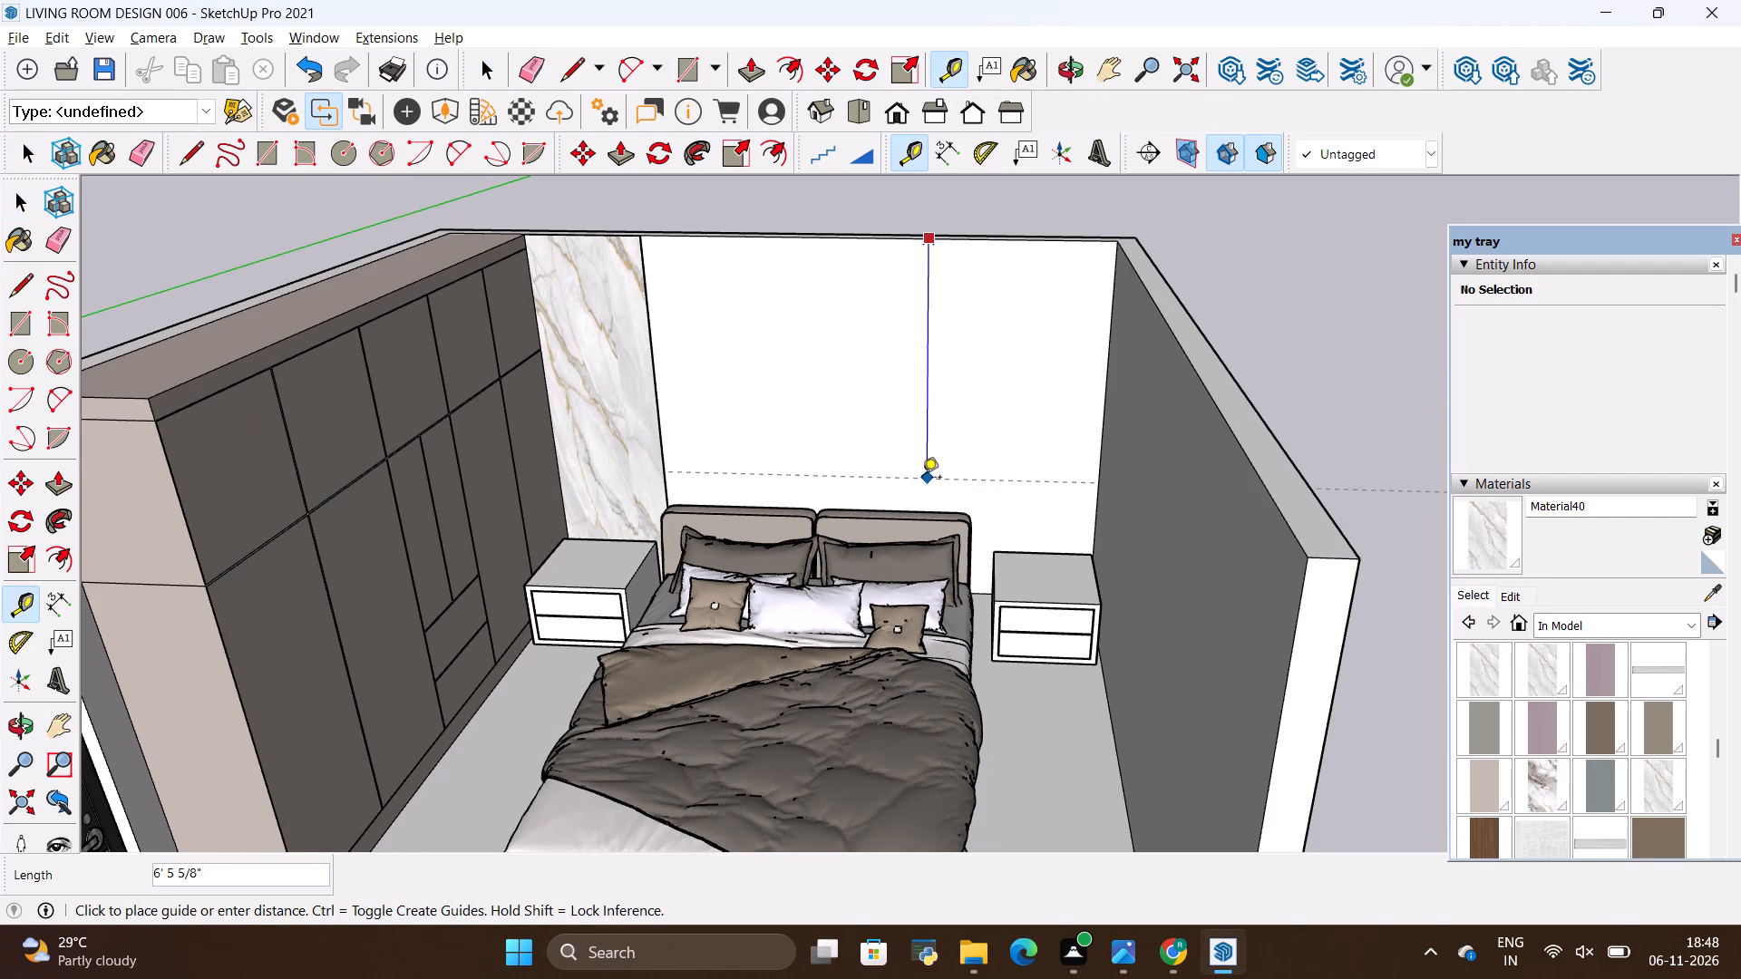
key("BackSpace")
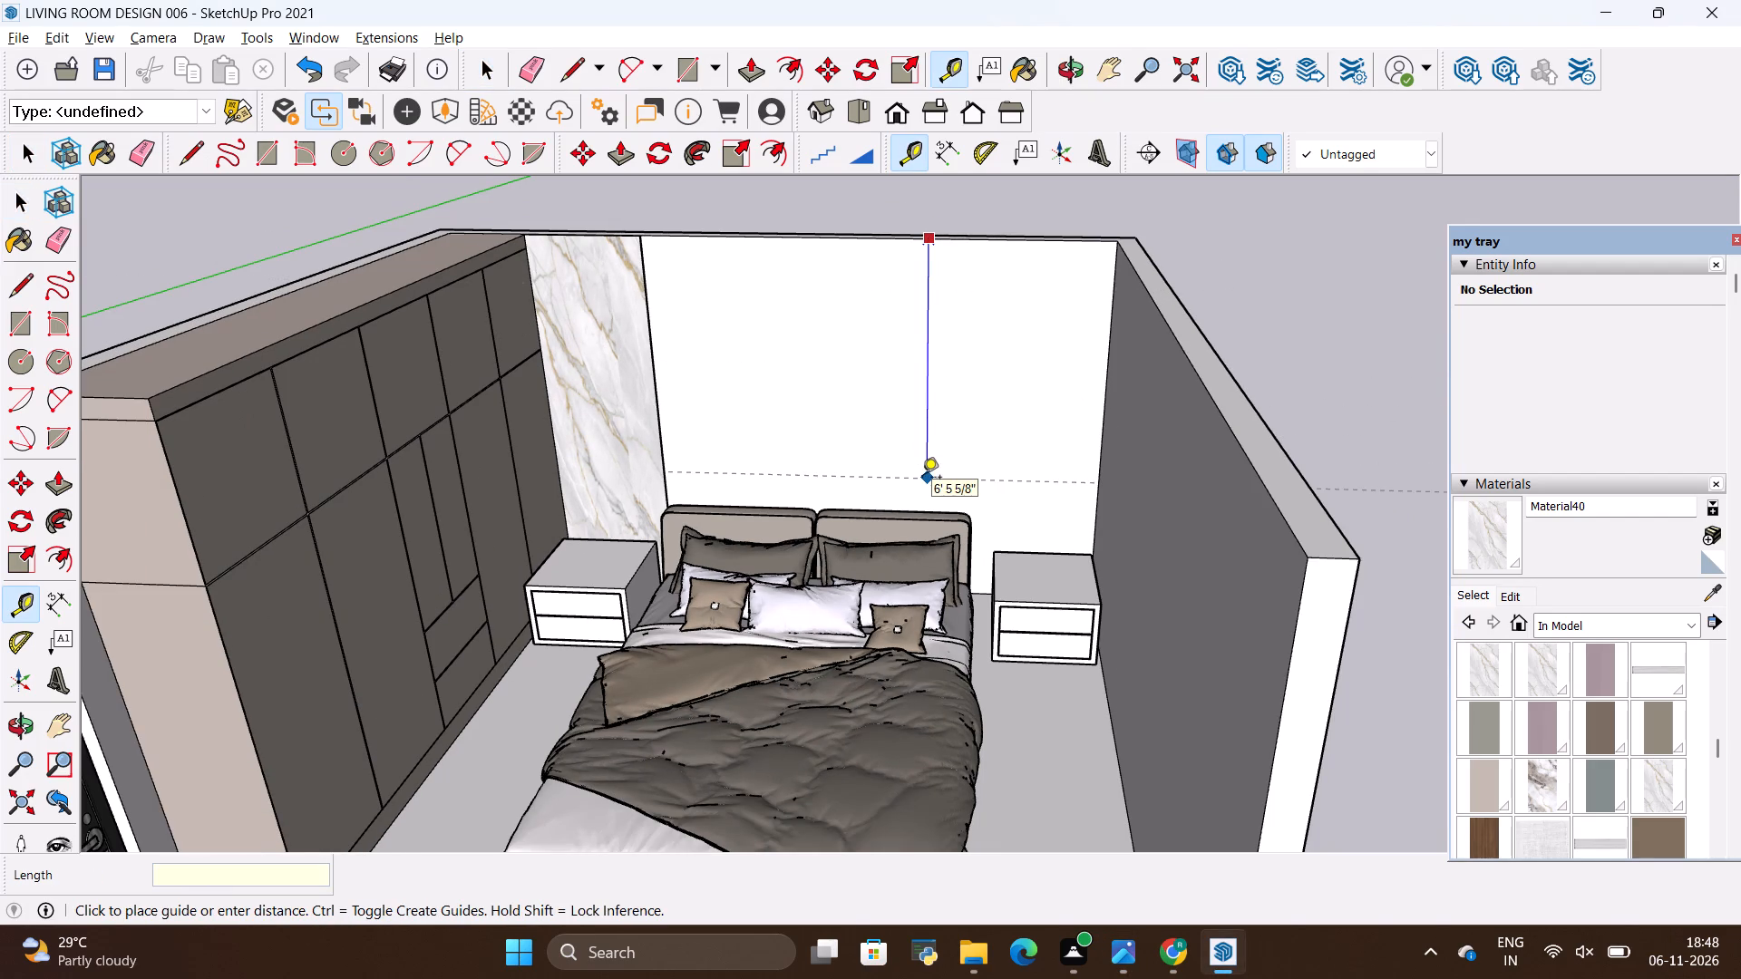
type("6'6")
key("shift+quotedbl")
key("Return")
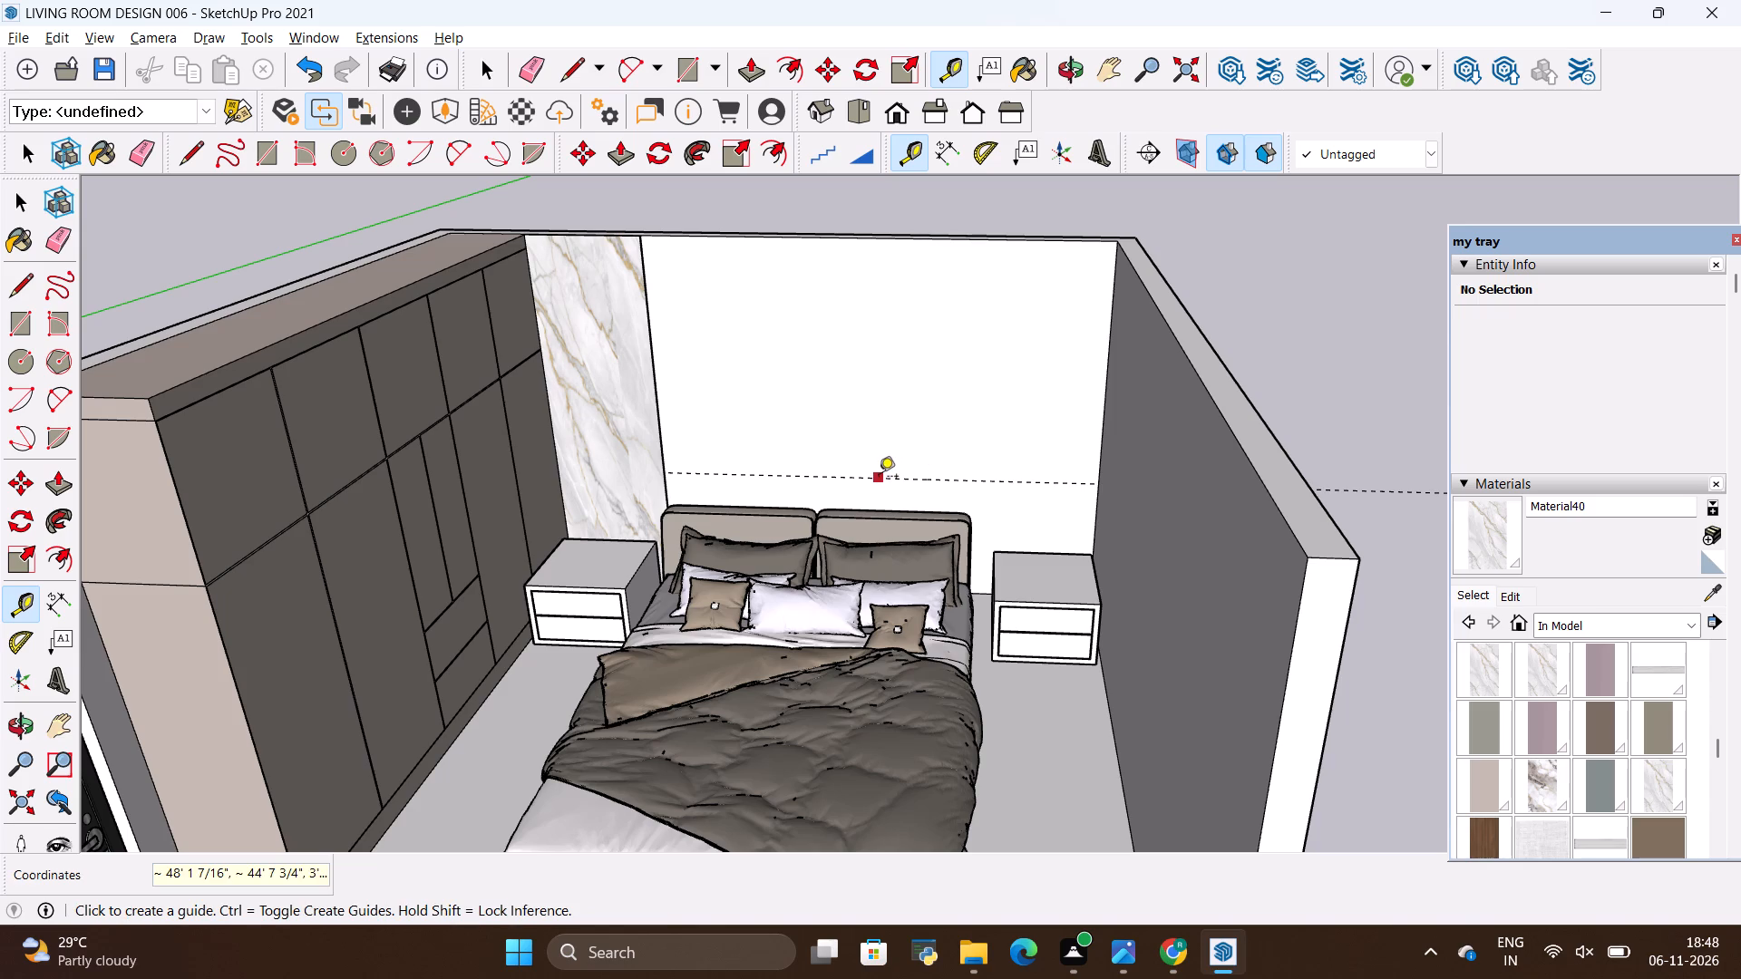
Split the wide back wall panel by drawing a rectangle from the guide at the marble panel's edge up to the opposite top corner.
key("r")
scroll(890, 442, "up", 2)
scroll(791, 439, "up", 8)
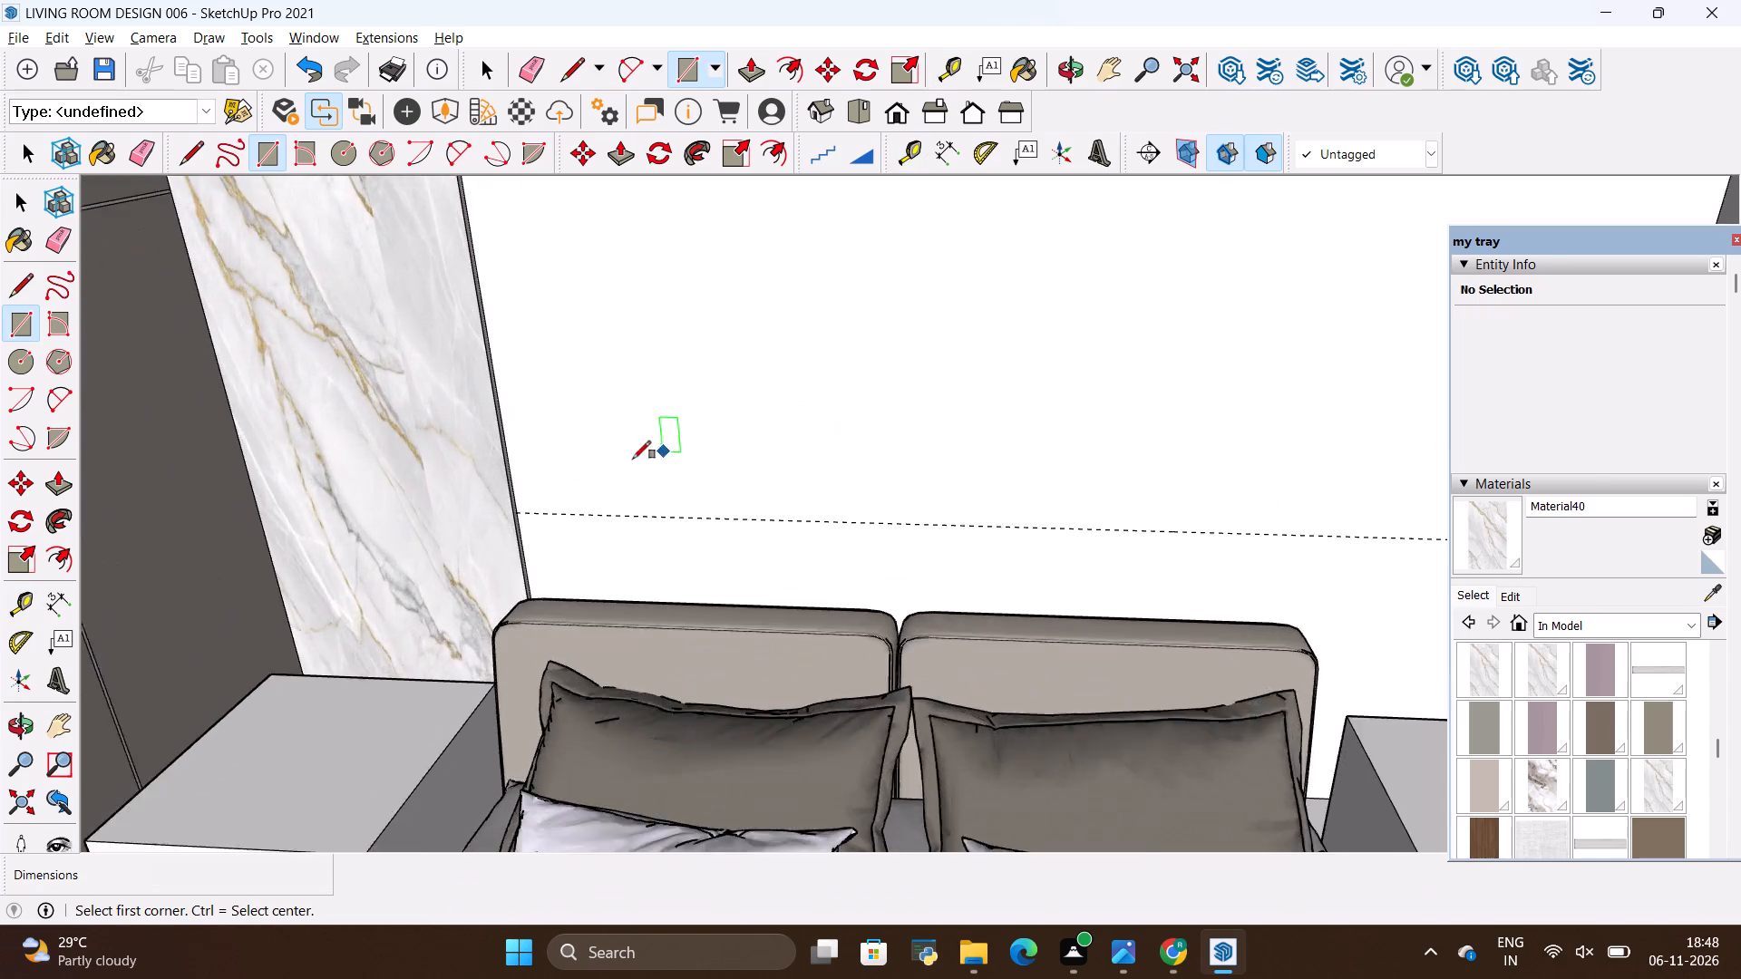
scroll(633, 459, "up", 14)
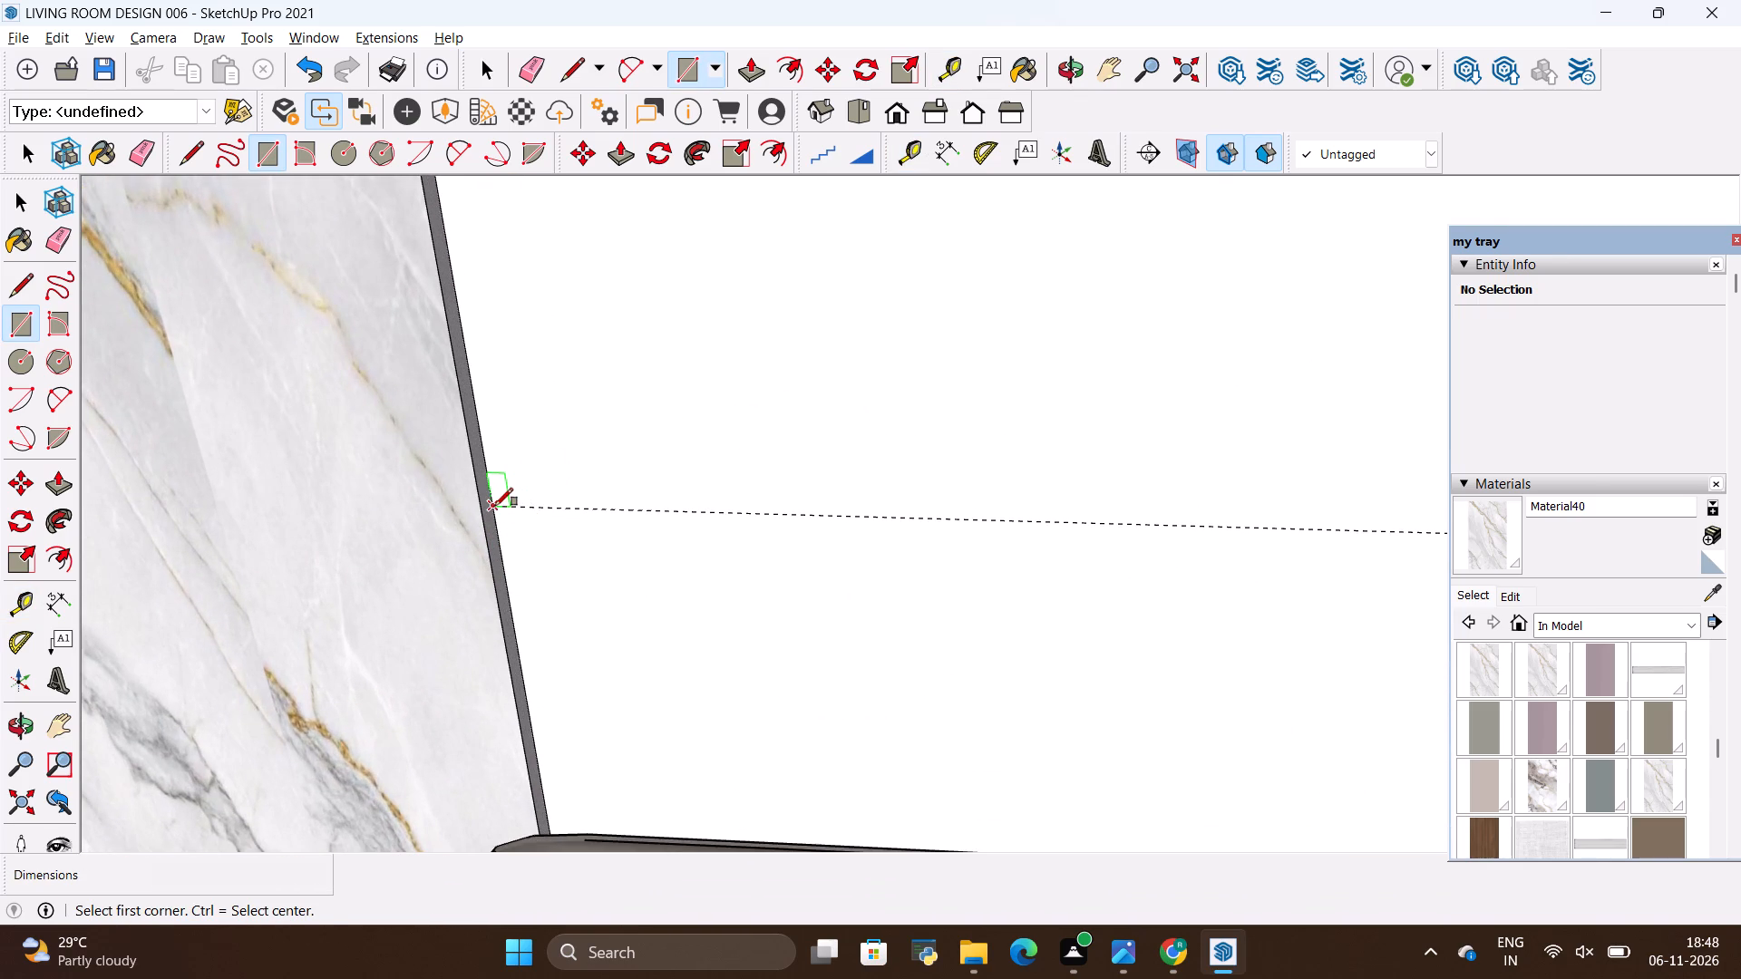
left_click(495, 506)
scroll(508, 514, "down", 20)
scroll(508, 514, "down", 8)
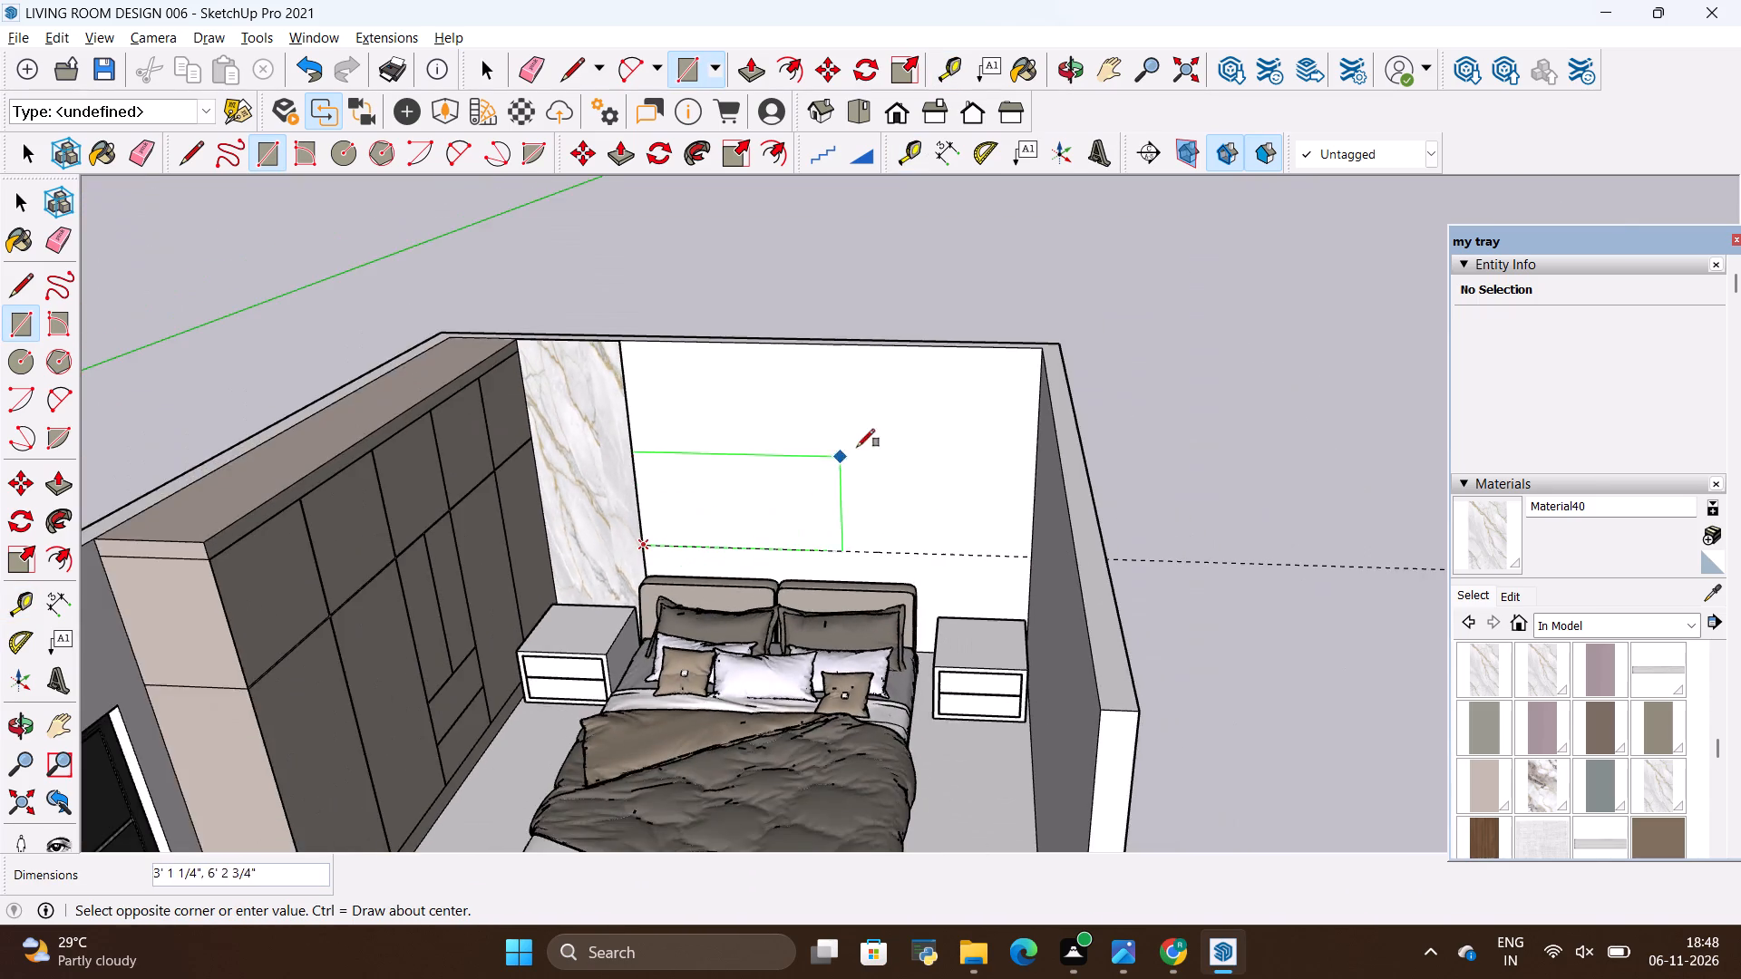
scroll(880, 437, "up", 2)
left_click(1084, 326)
key("space")
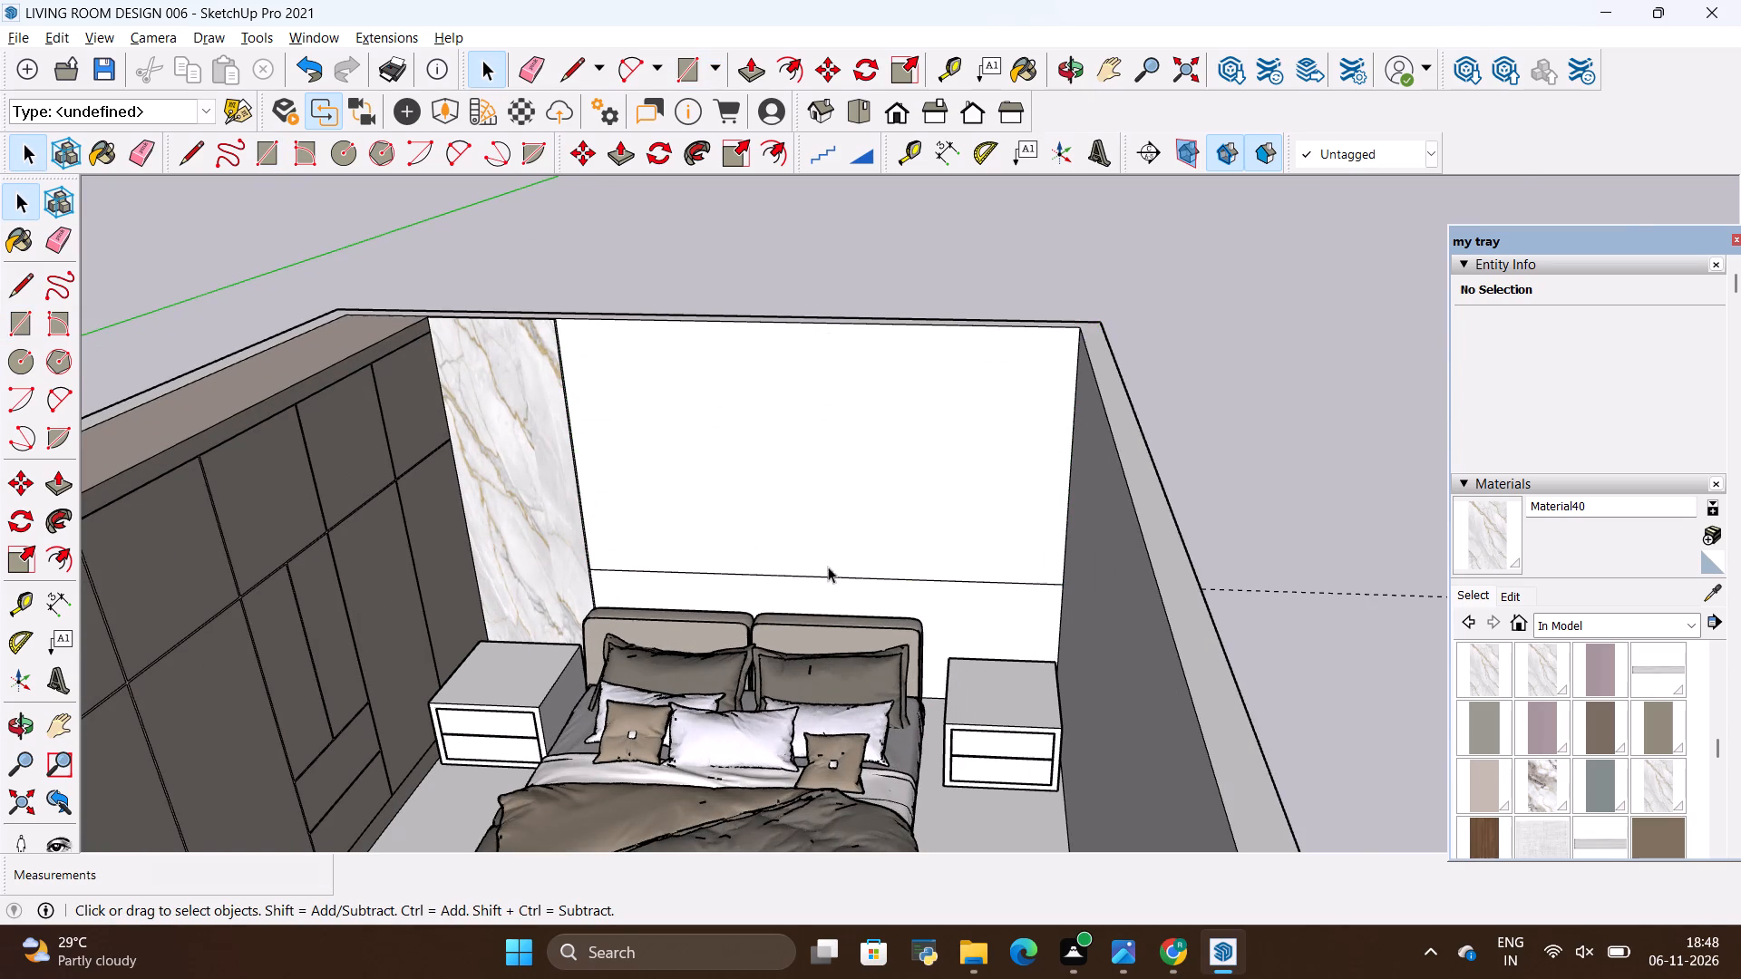
scroll(827, 572, "up", 5)
left_click(846, 605)
left_click(856, 539)
scroll(856, 539, "down", 3)
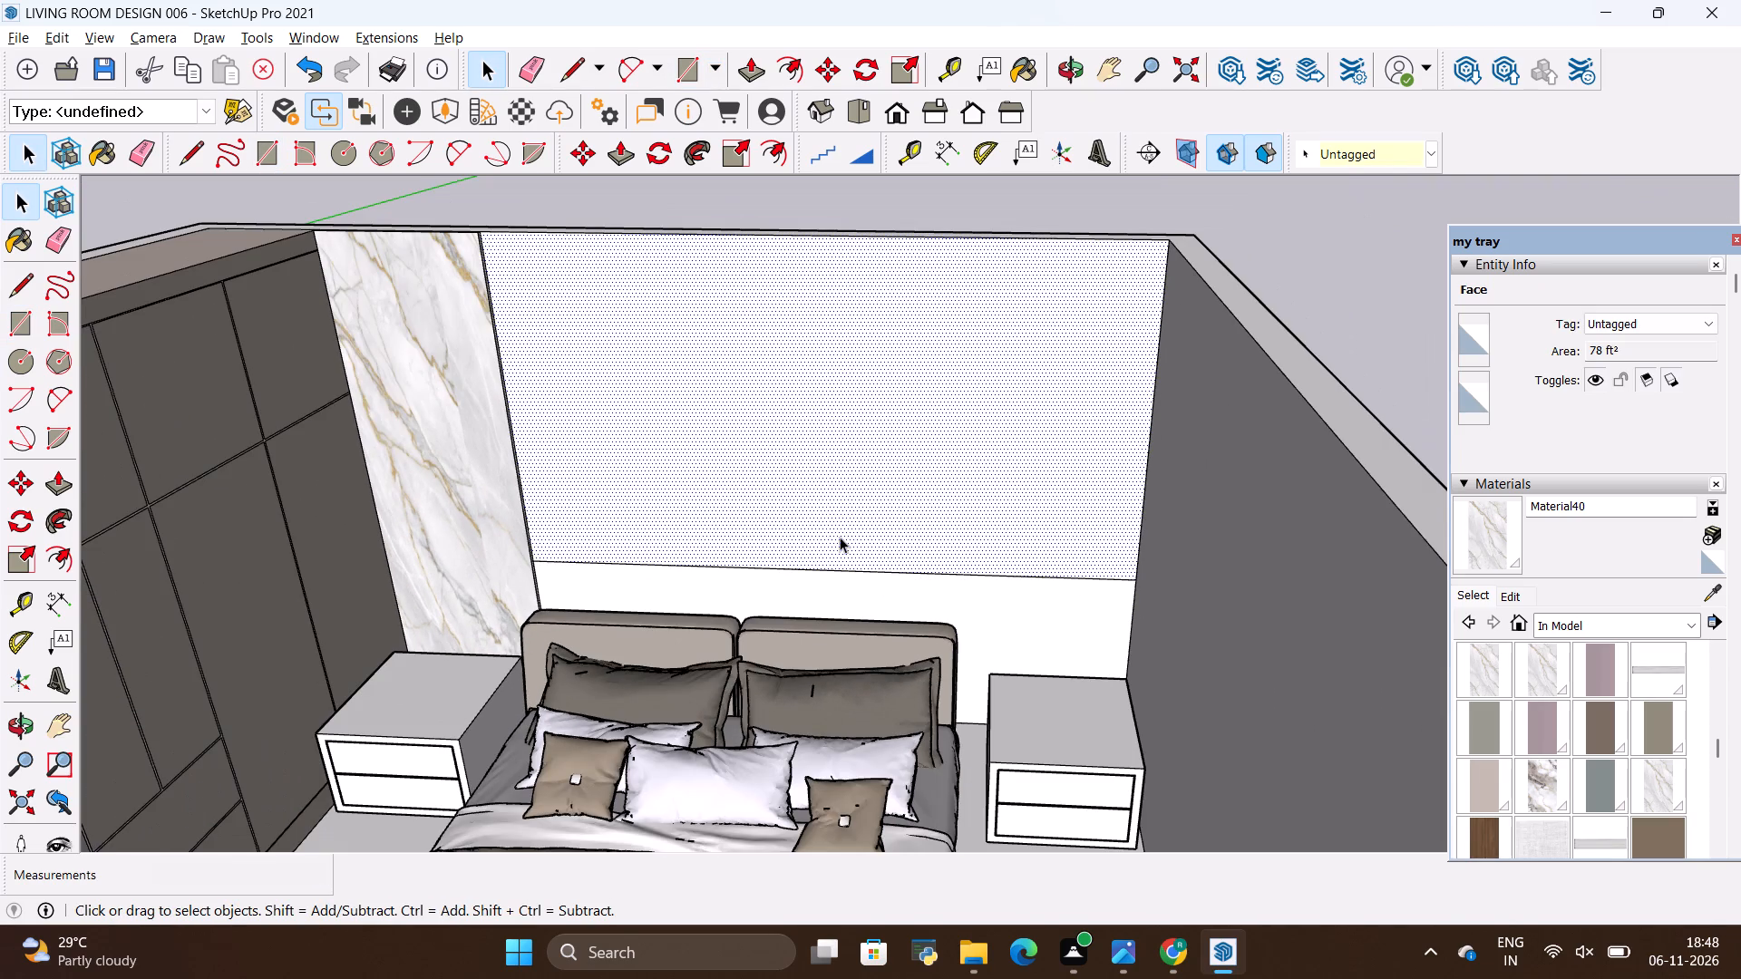
key("alt+Tab")
key("alt+Tab")
Erase the horizontal guide used for splitting the back wall.
scroll(947, 573, "down", 8)
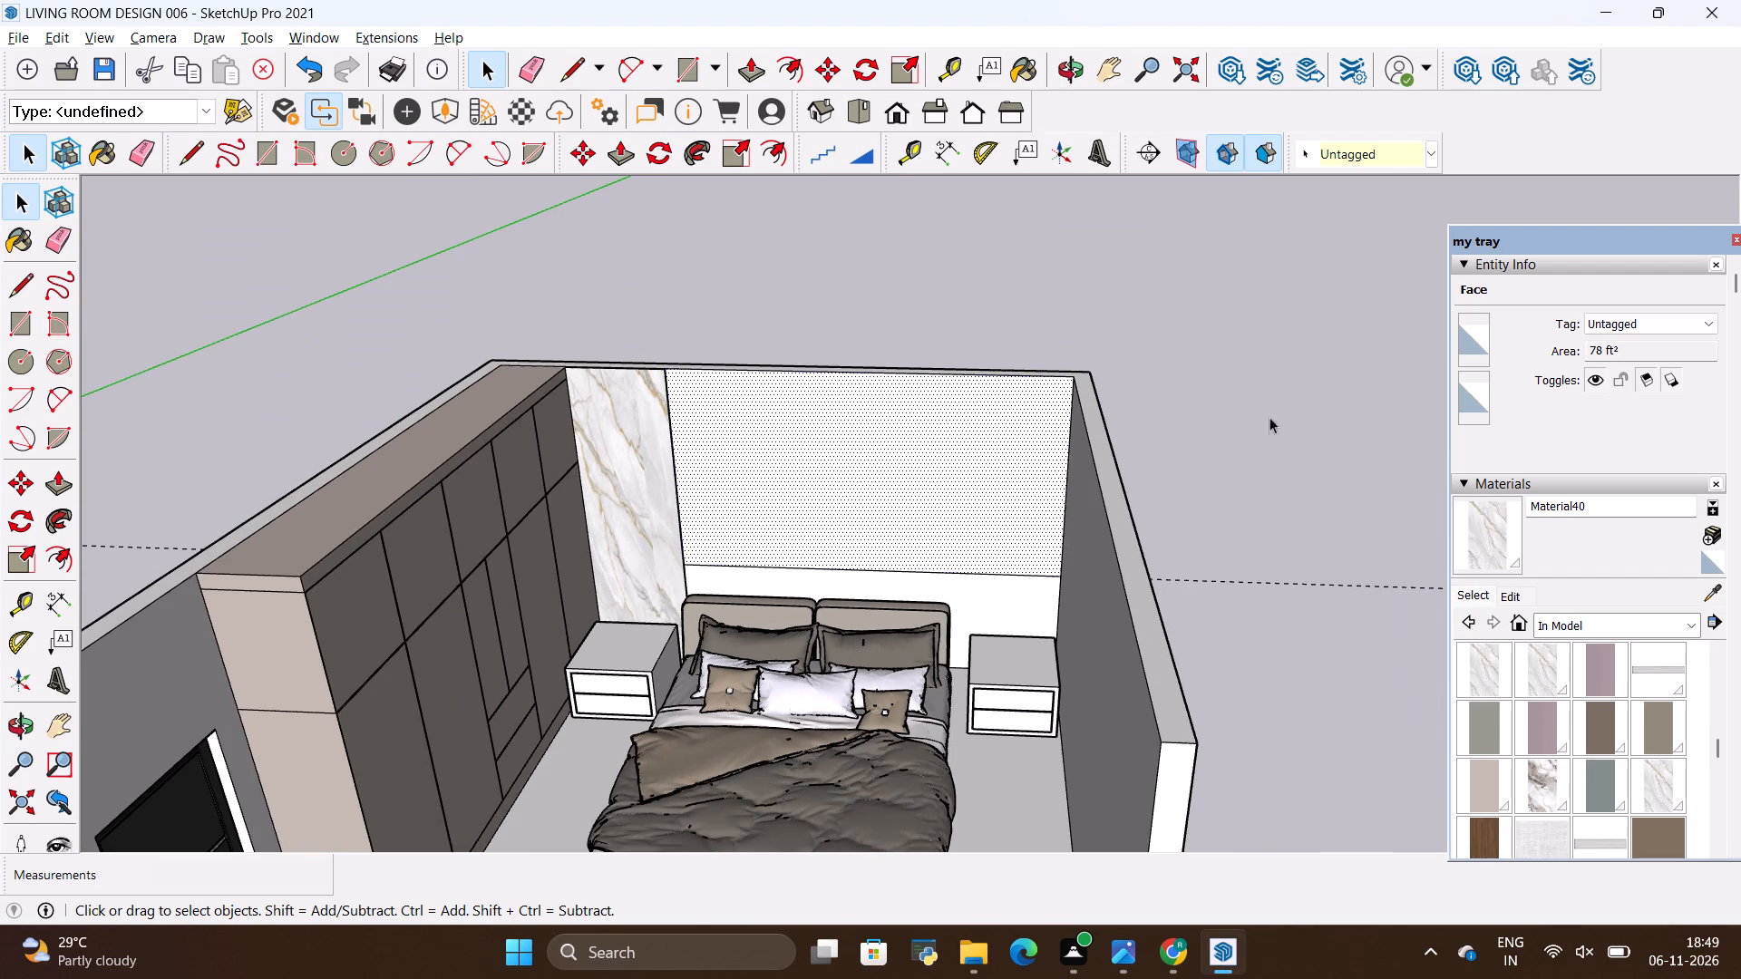
key("e")
left_click_drag(1269, 475, 1274, 614)
key("space")
scroll(808, 520, "up", 4)
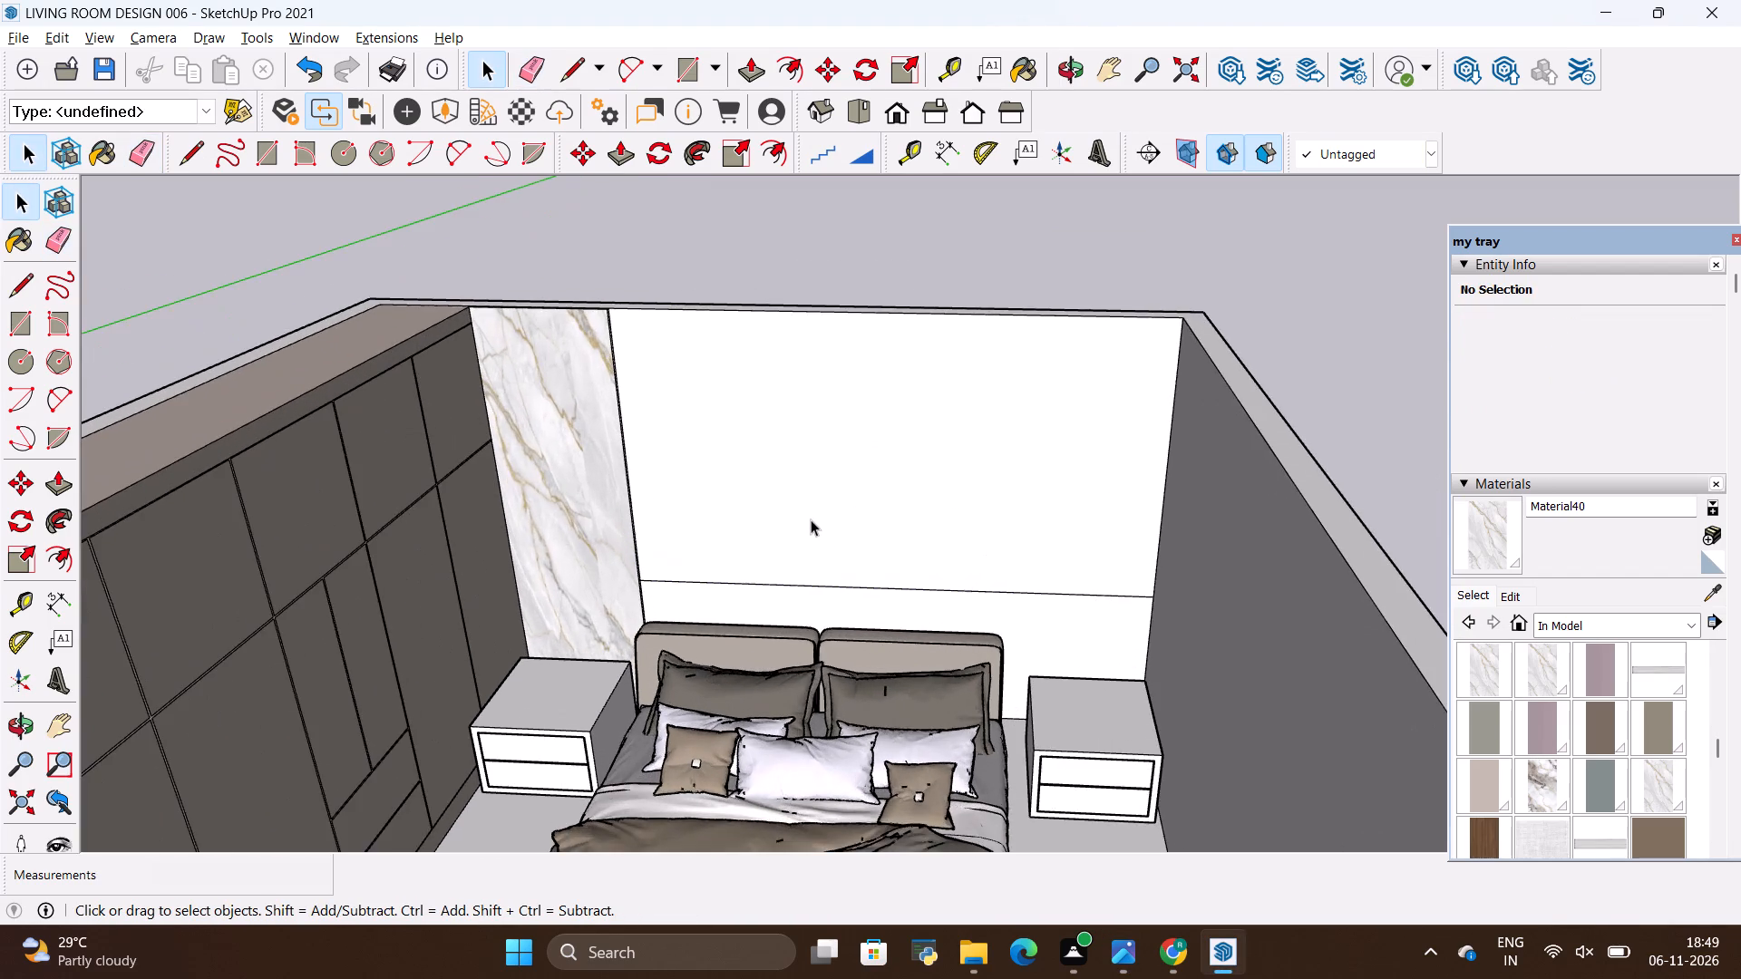
Paint the upper back wall panel above the bed with the geometric-line pattern Material32.
key("alt+Tab")
key("alt+Tab")
scroll(1571, 719, "down", 2)
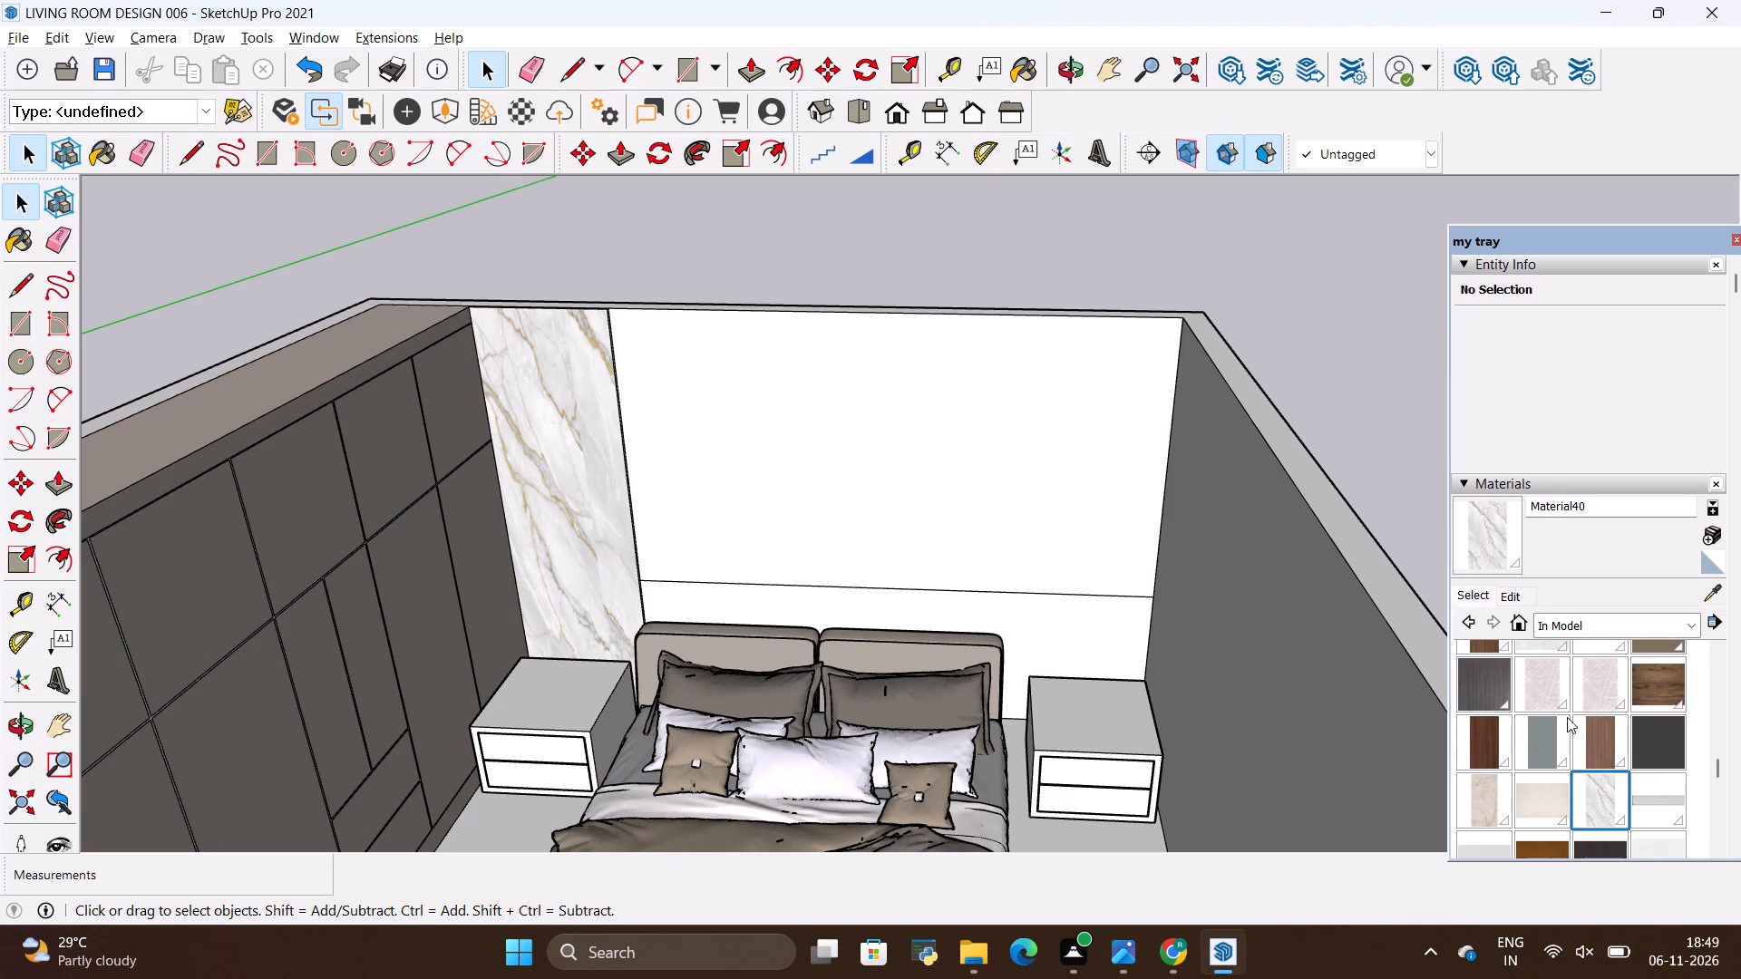
left_click(1543, 694)
left_click(869, 417)
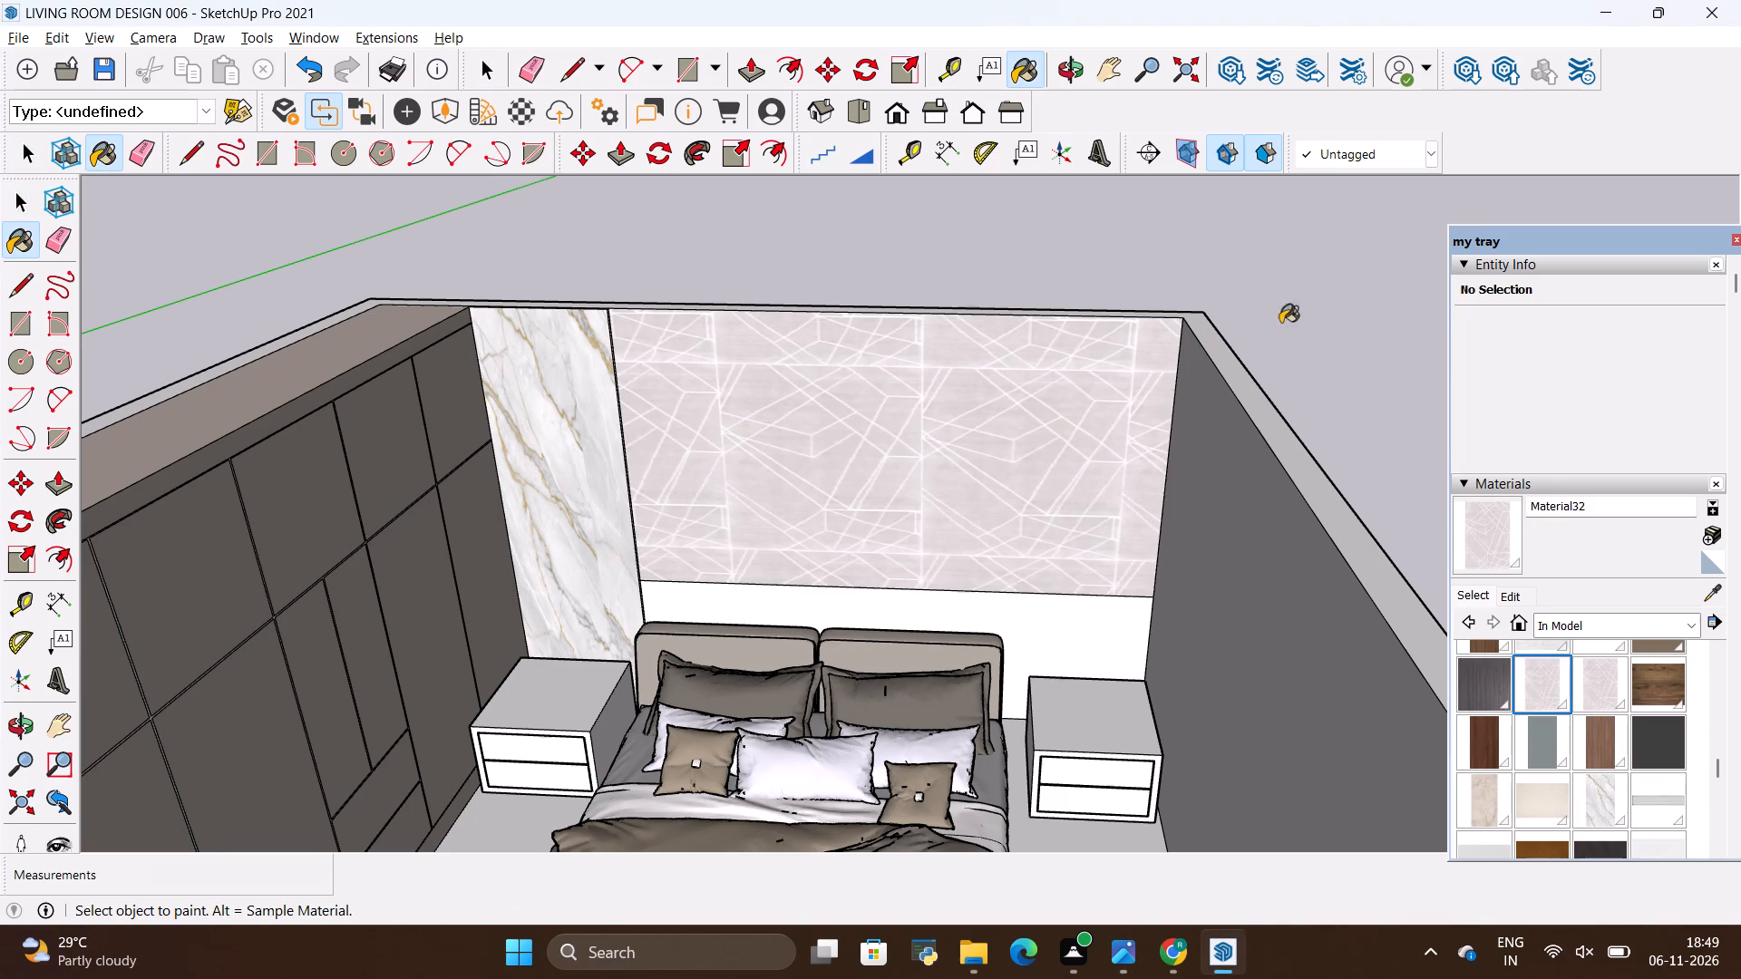
key("space")
left_click(1280, 320)
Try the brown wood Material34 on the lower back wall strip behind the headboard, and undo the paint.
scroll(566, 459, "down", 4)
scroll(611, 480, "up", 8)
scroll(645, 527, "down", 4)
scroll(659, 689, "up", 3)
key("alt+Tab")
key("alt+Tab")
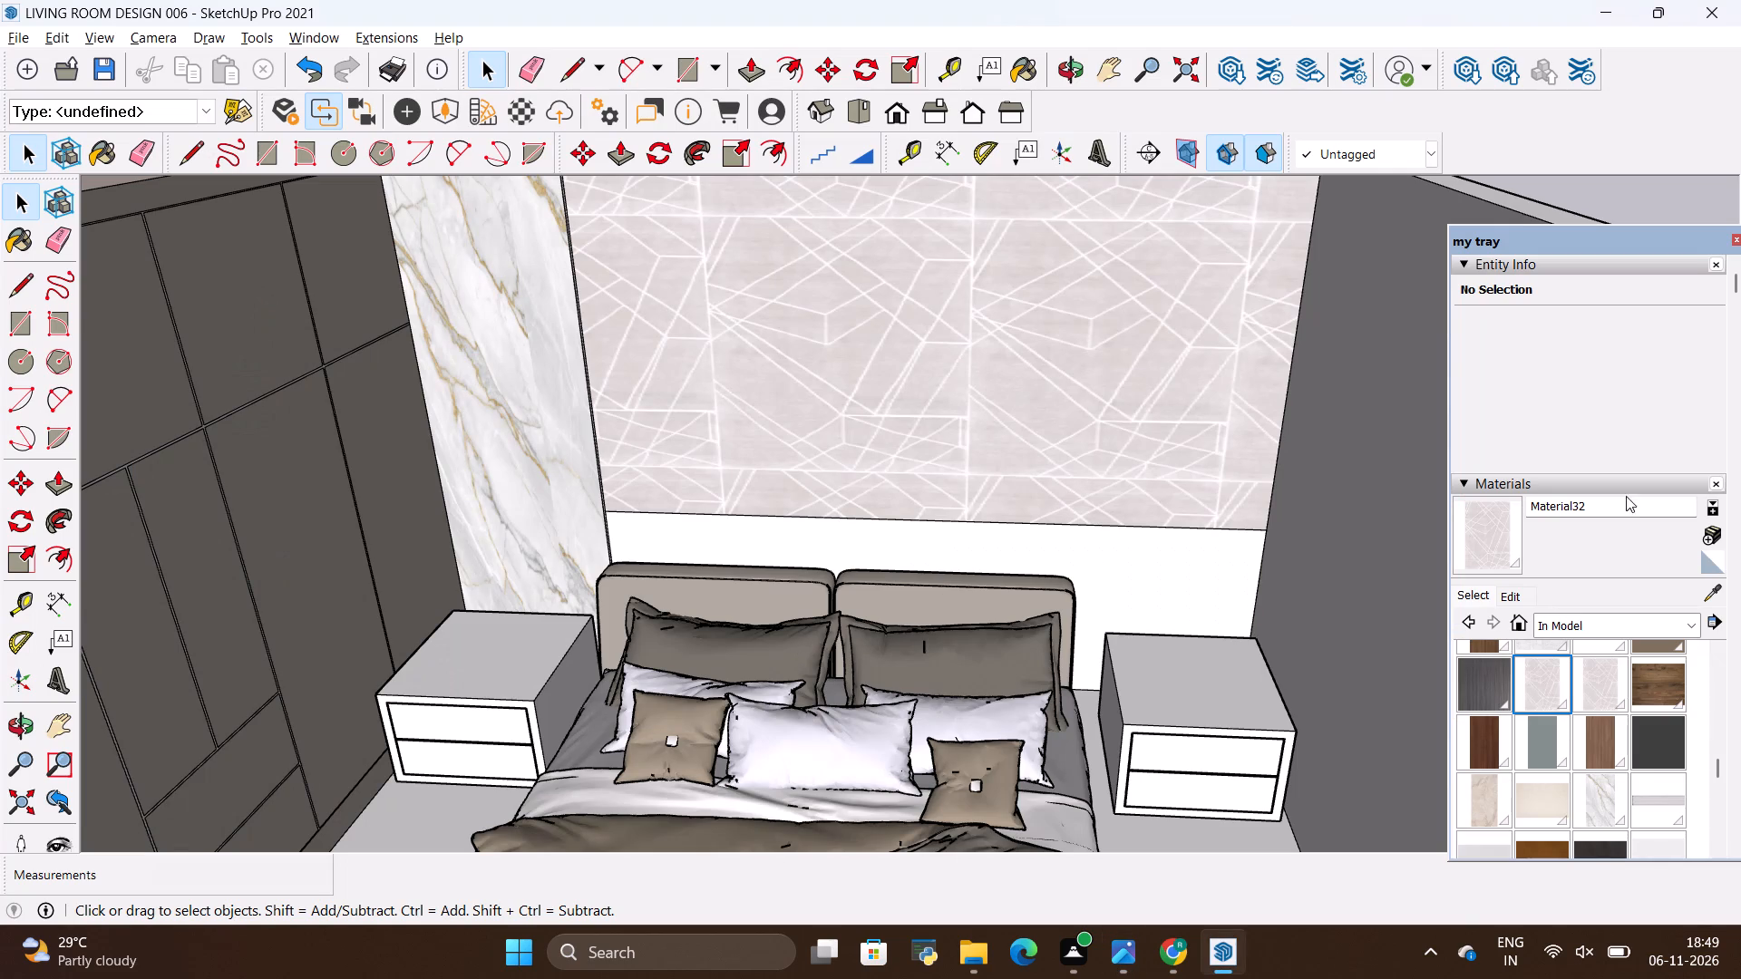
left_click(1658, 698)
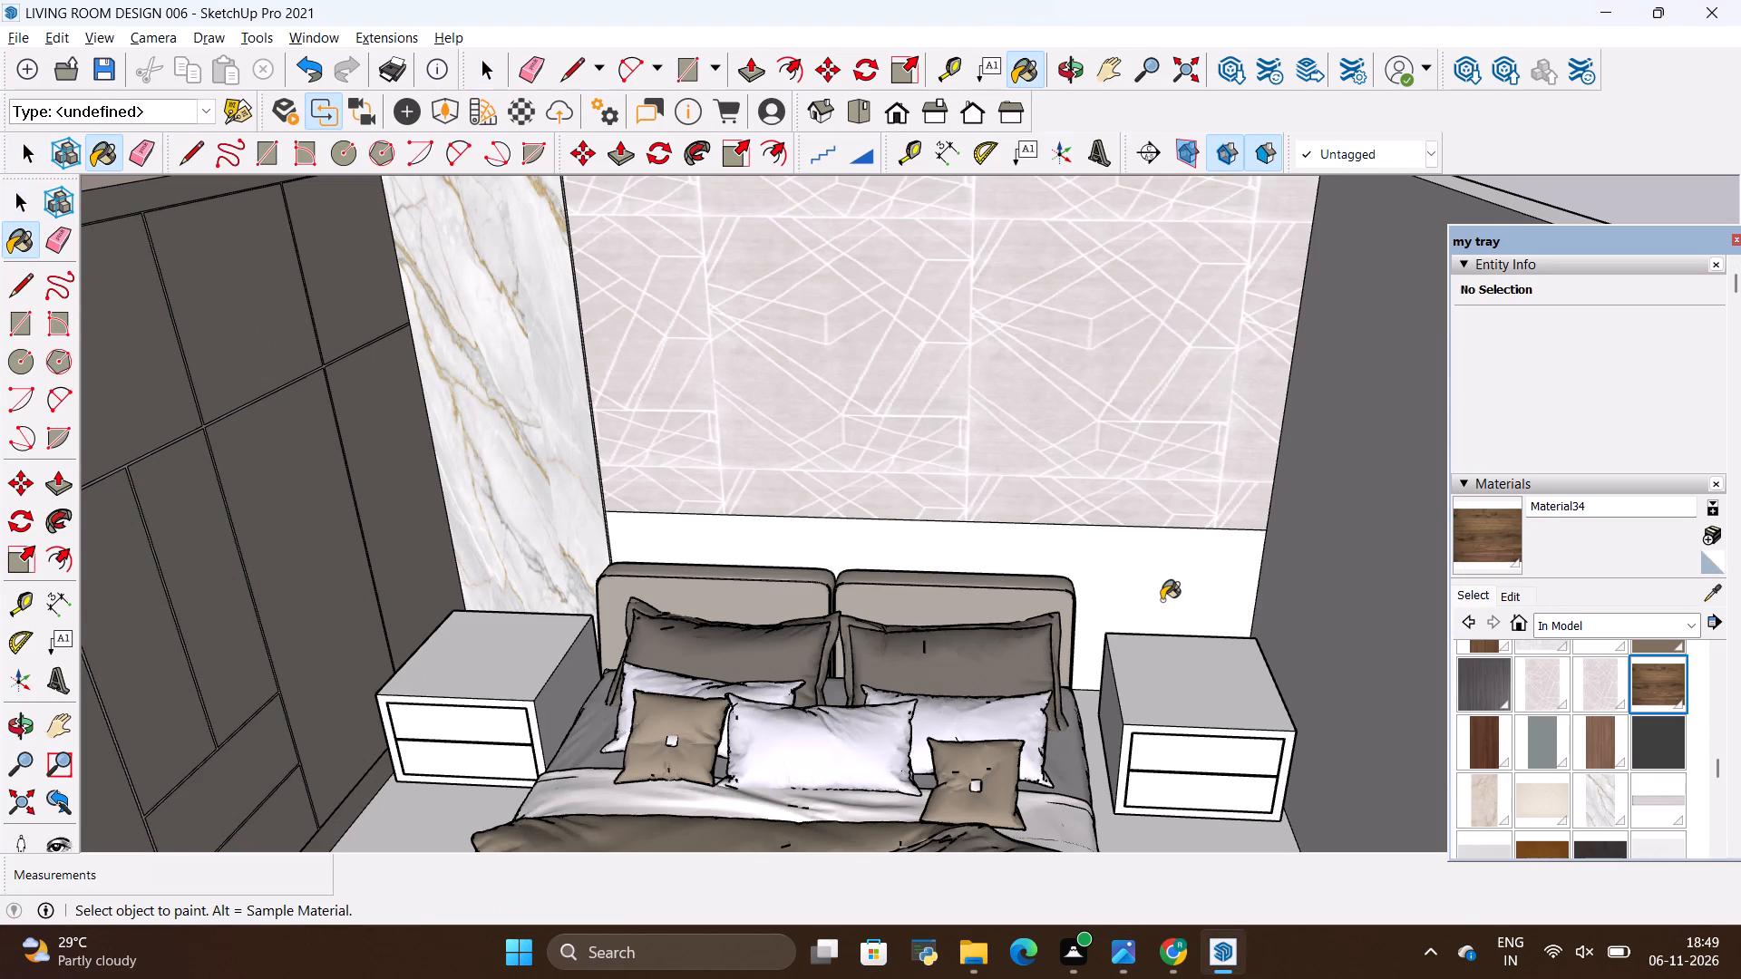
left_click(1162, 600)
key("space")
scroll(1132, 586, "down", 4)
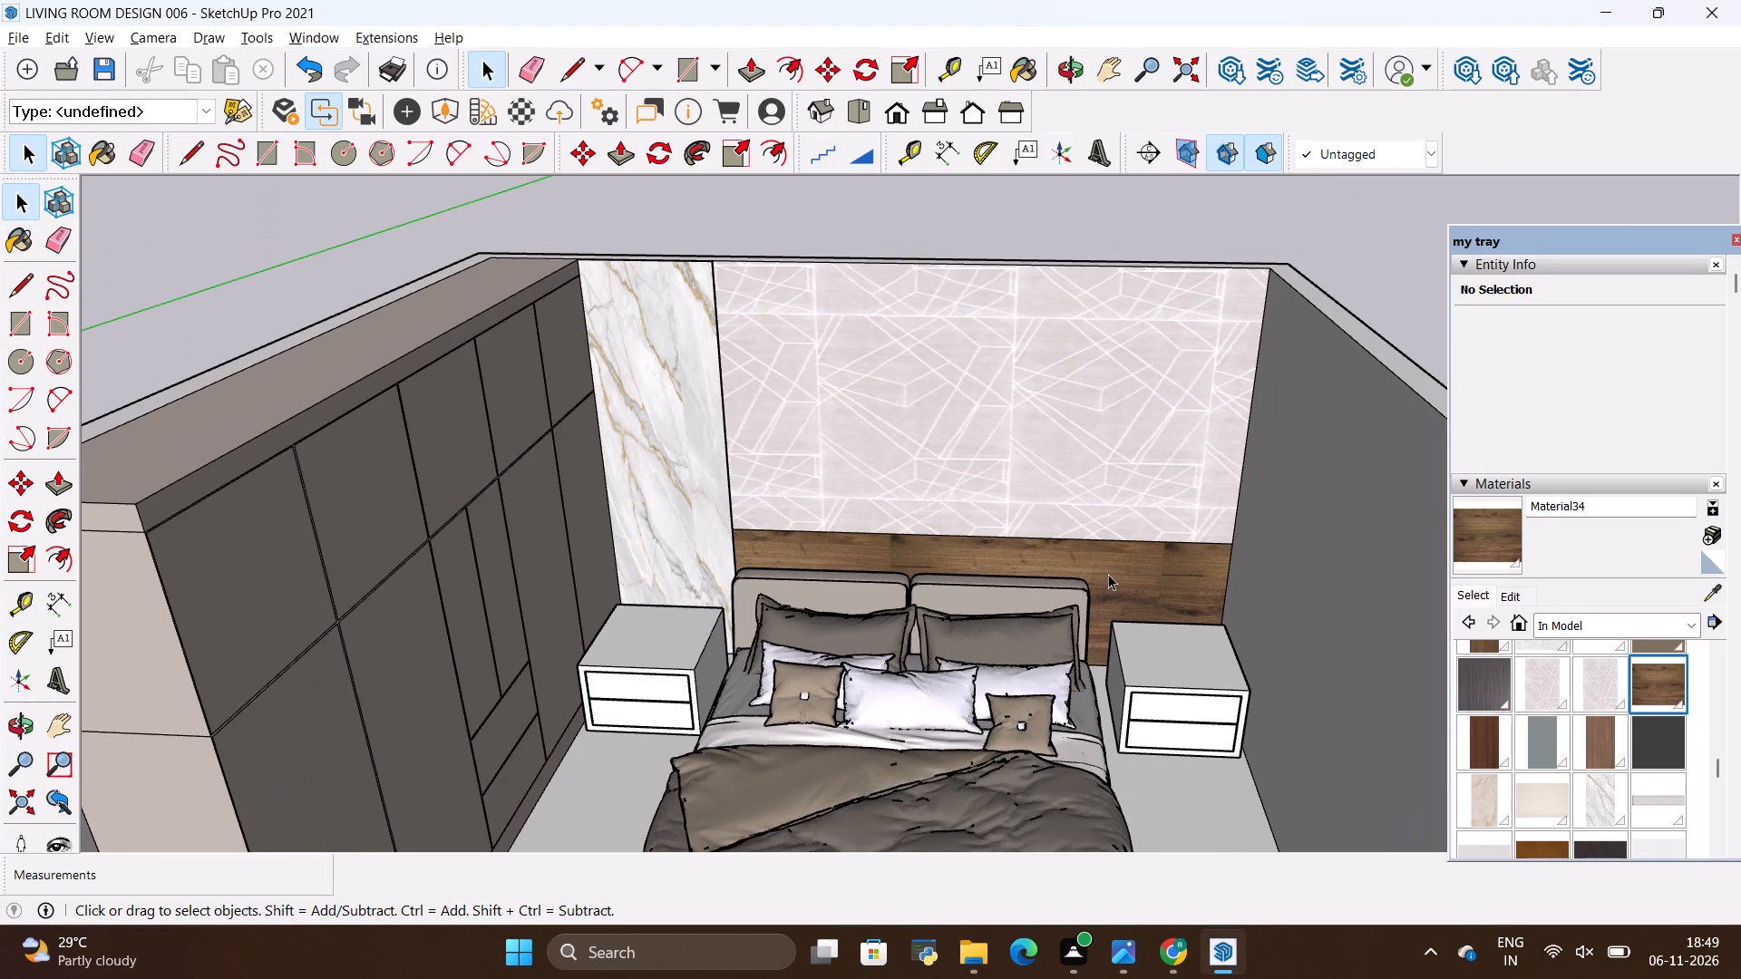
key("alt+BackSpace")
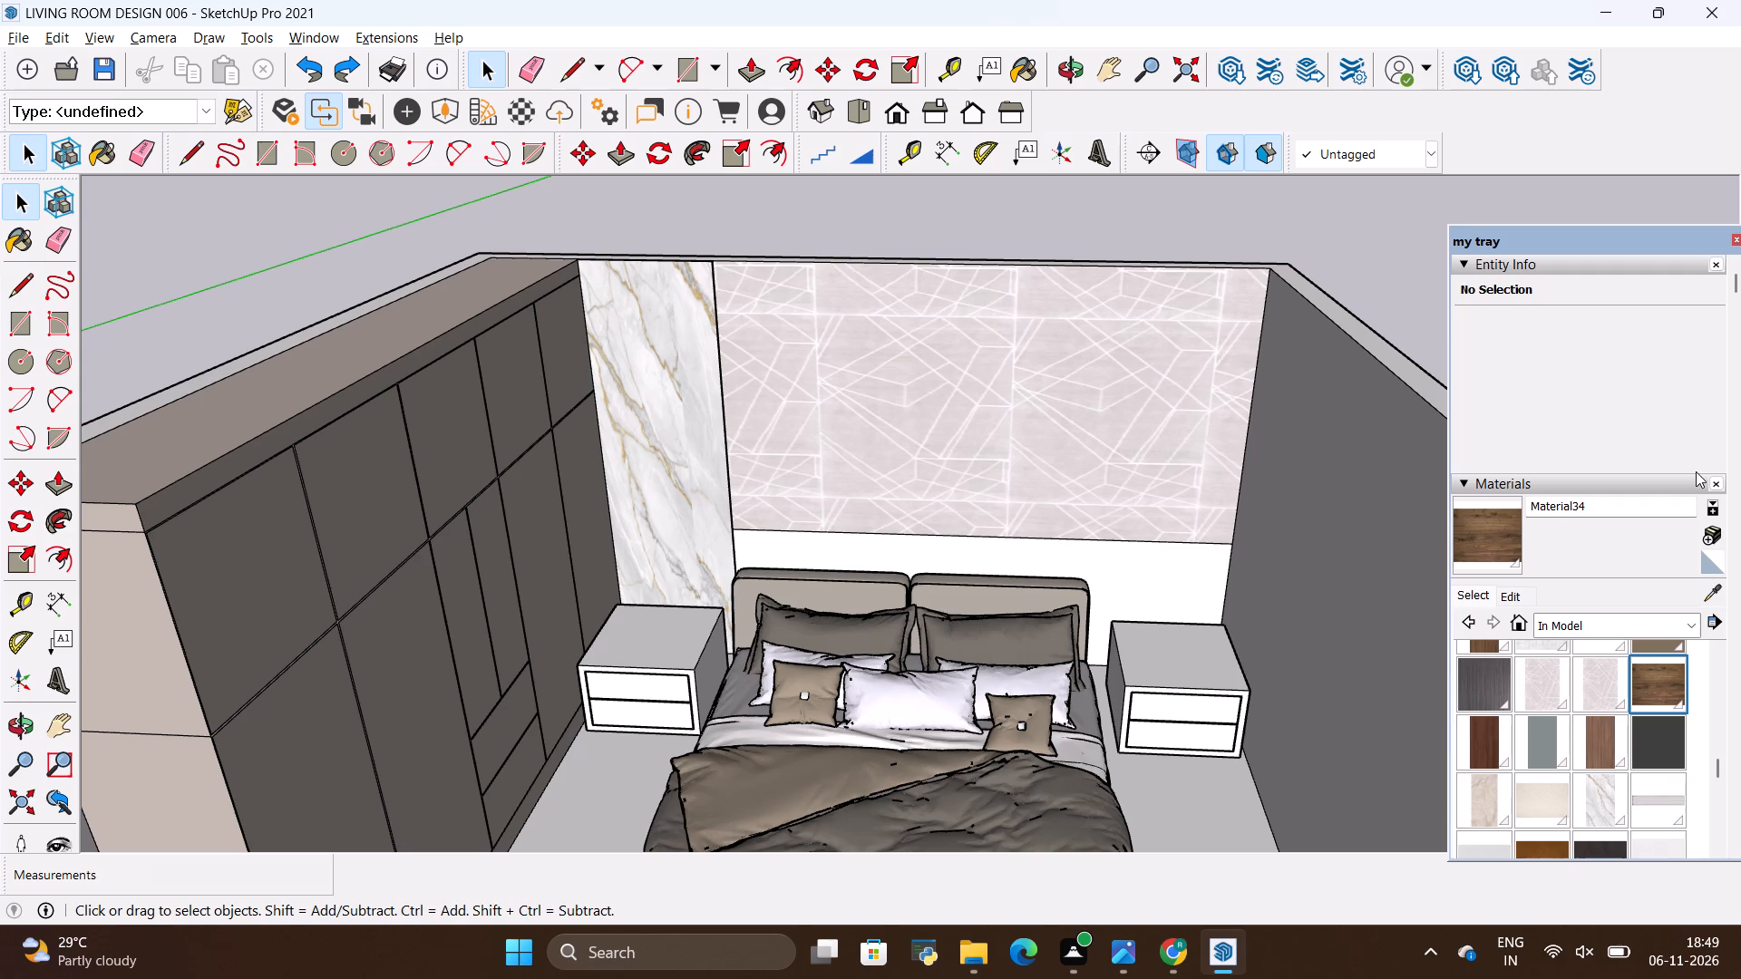
Create a new material from the brown wood image 59e071f15fddd77fa5c9c8163eee91a8, entering 3' 4' as the texture height.
left_click(1710, 533)
left_click(987, 551)
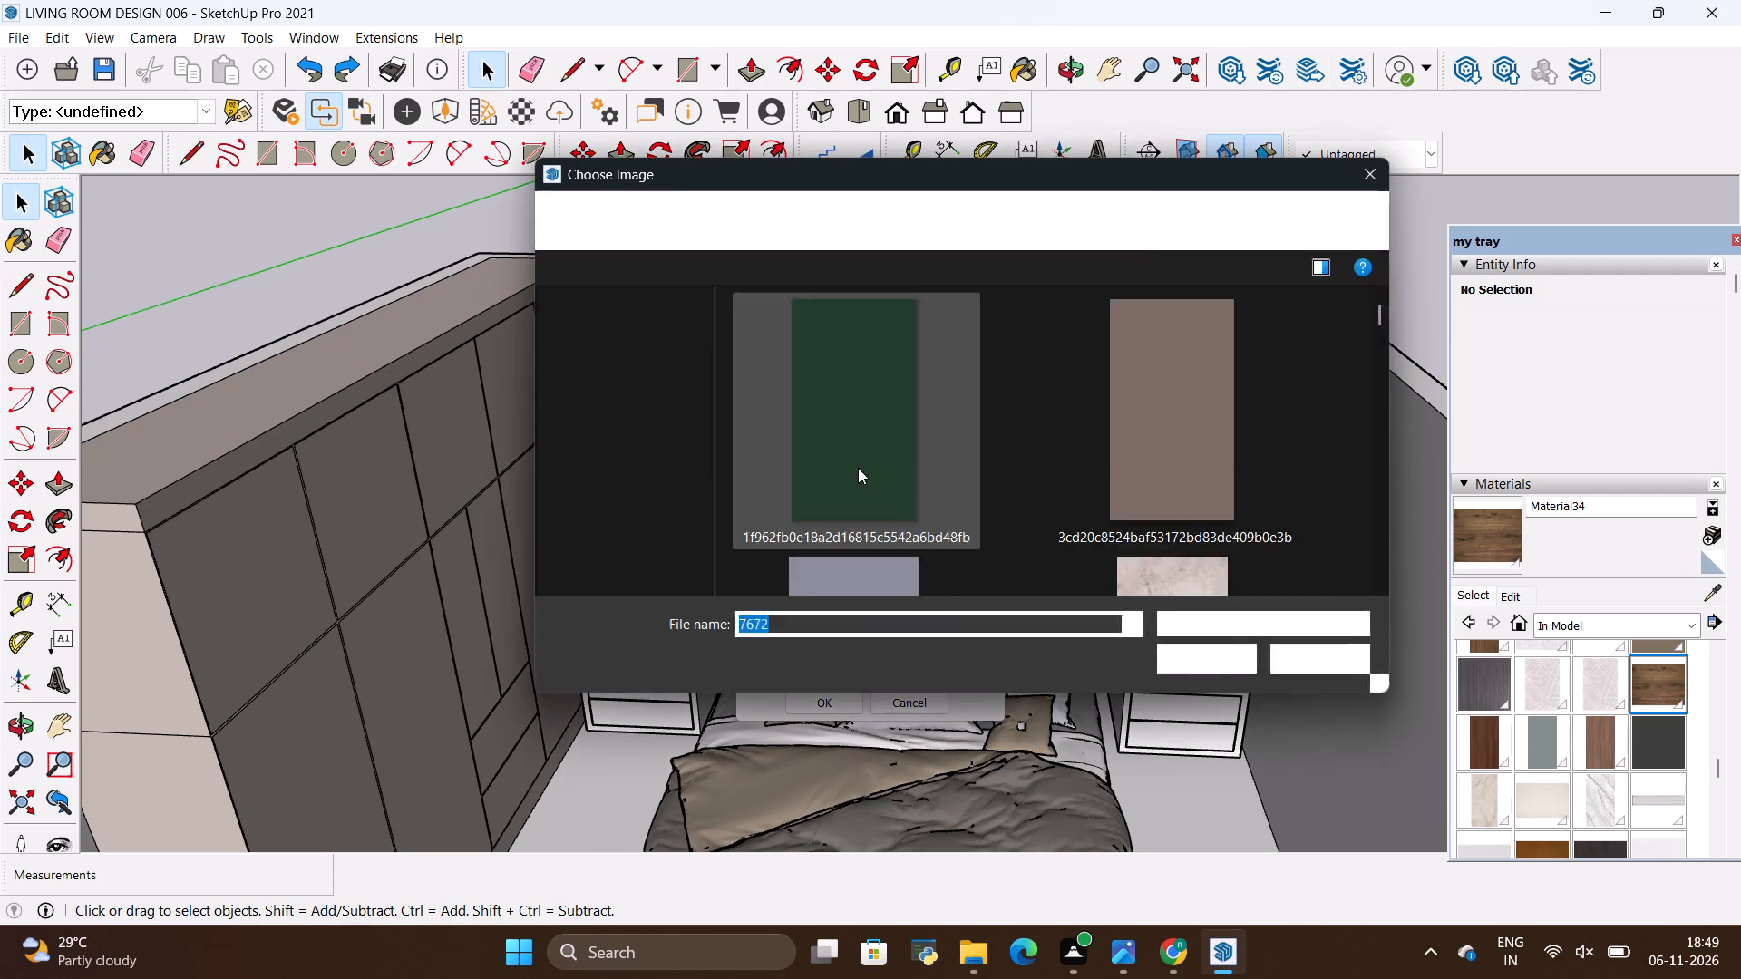
scroll(858, 468, "down", 2)
scroll(956, 443, "down", 1)
scroll(960, 441, "up", 5)
scroll(957, 441, "down", 1)
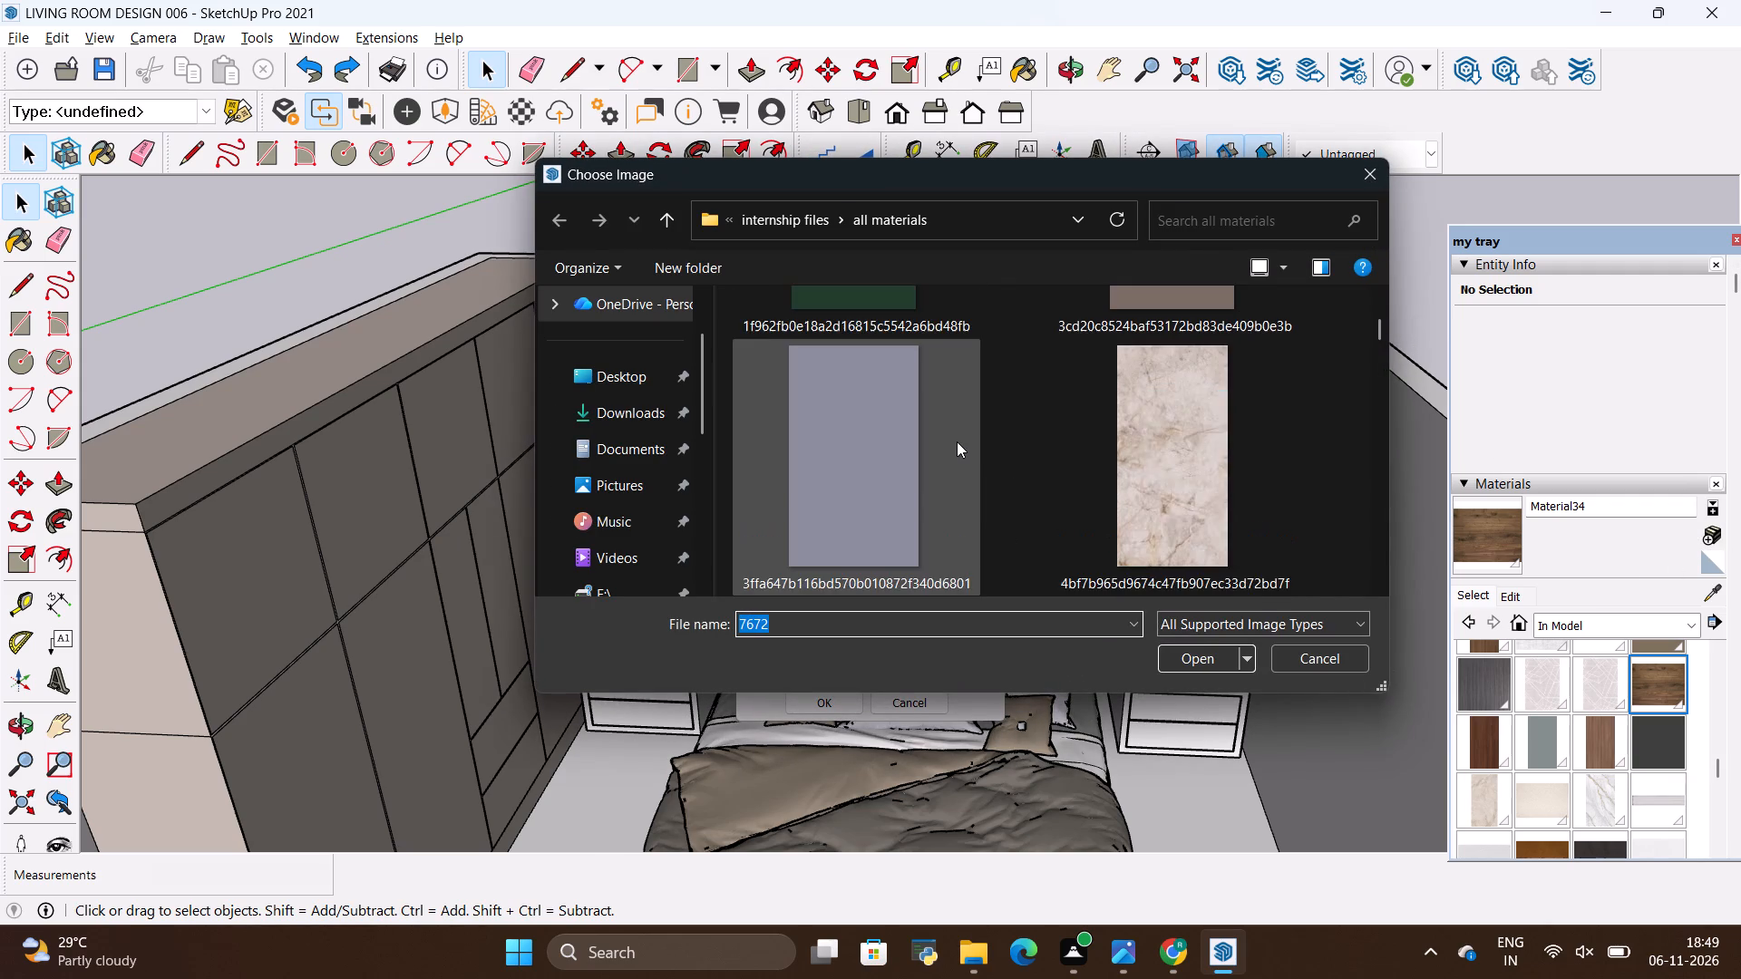
scroll(957, 441, "down", 5)
scroll(958, 439, "up", 2)
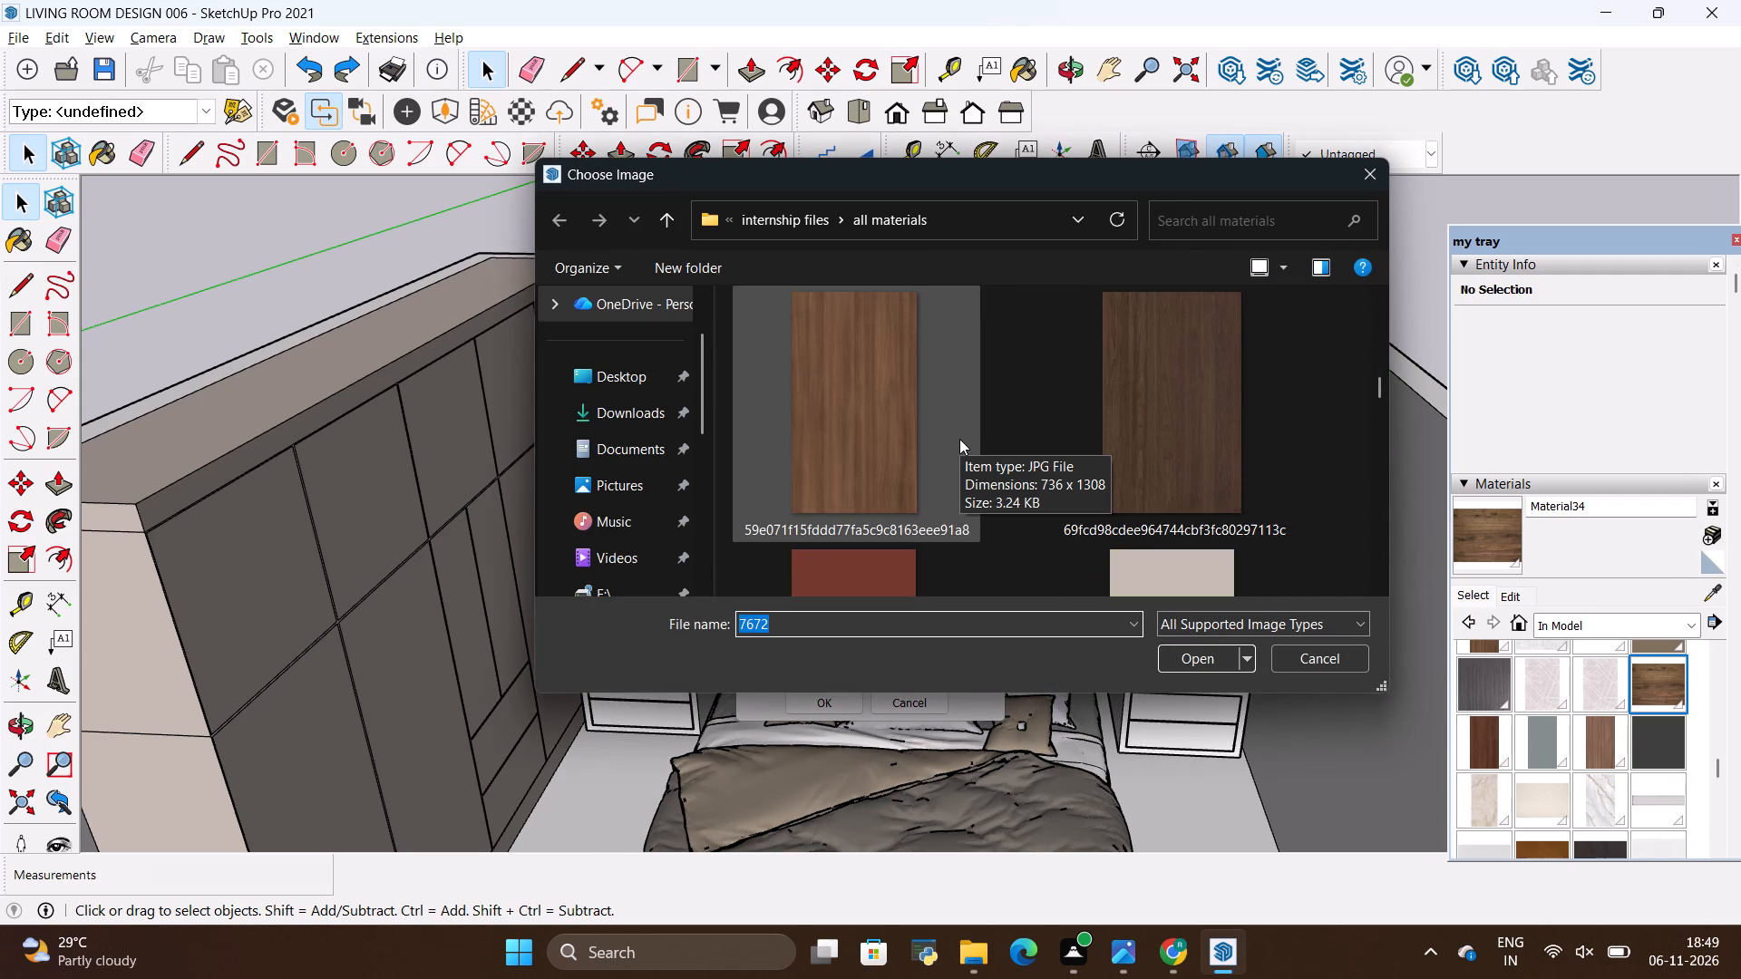
left_click(886, 446)
left_click(1168, 663)
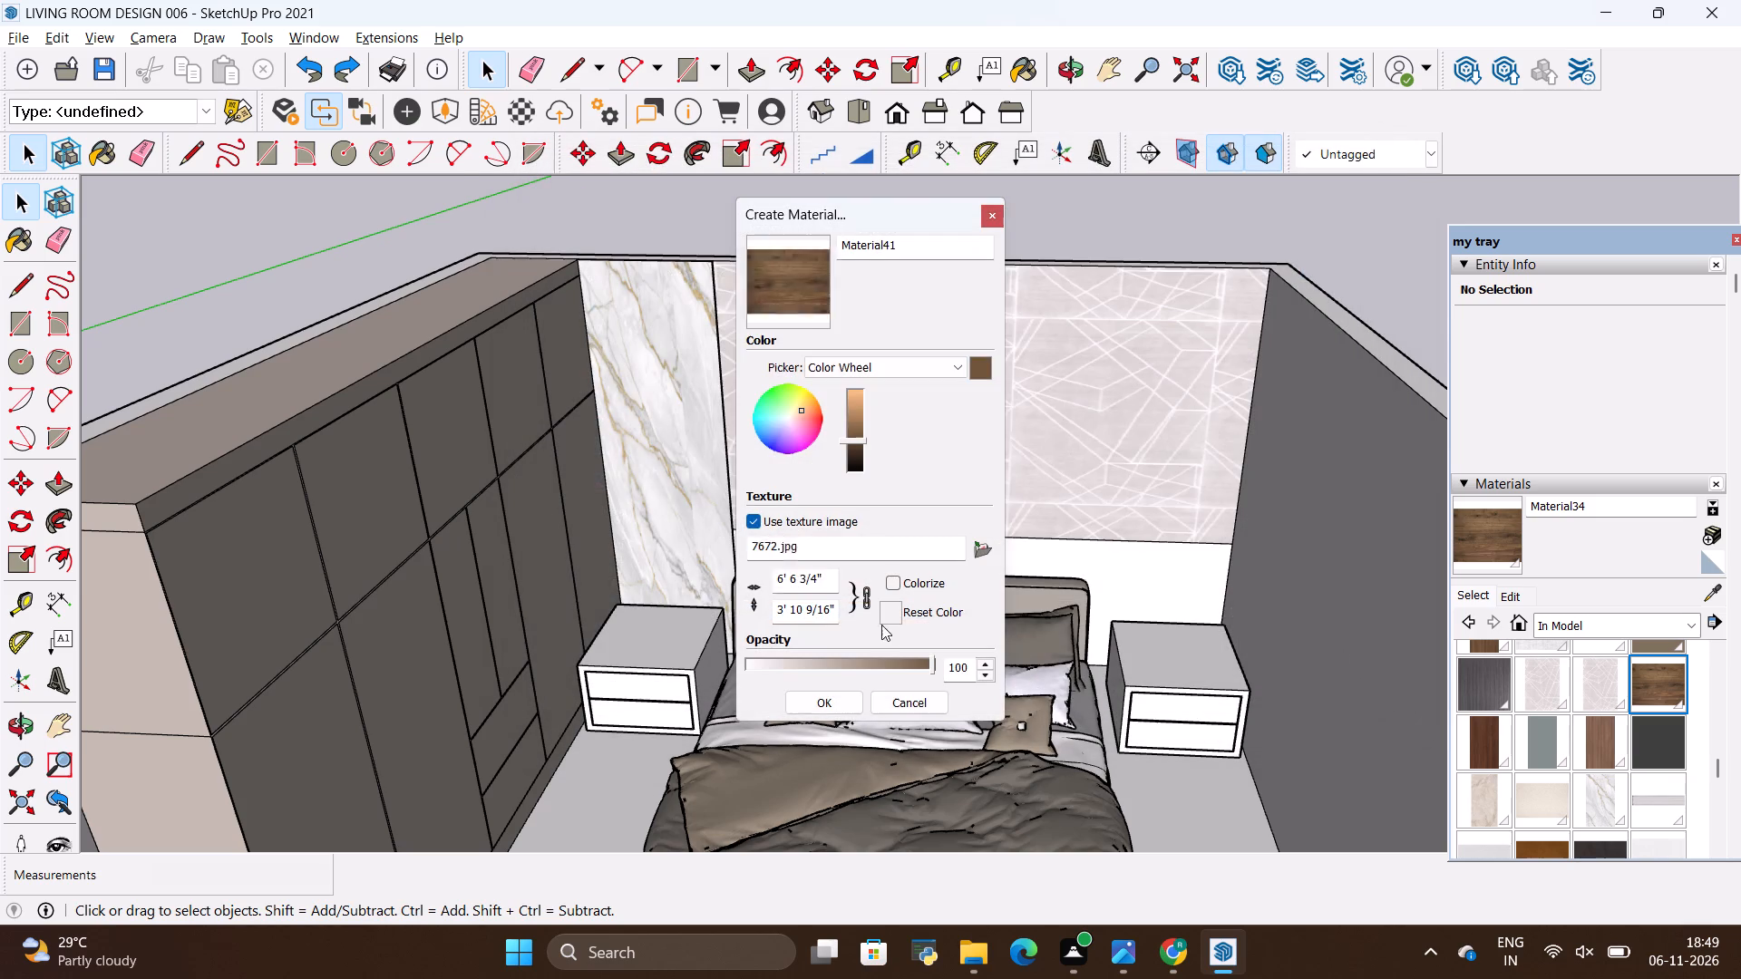
left_click(836, 606)
key("BackSpace")
key("BackSpace")
key("BackSpace")
key("BackSpace")
key("BackSpace")
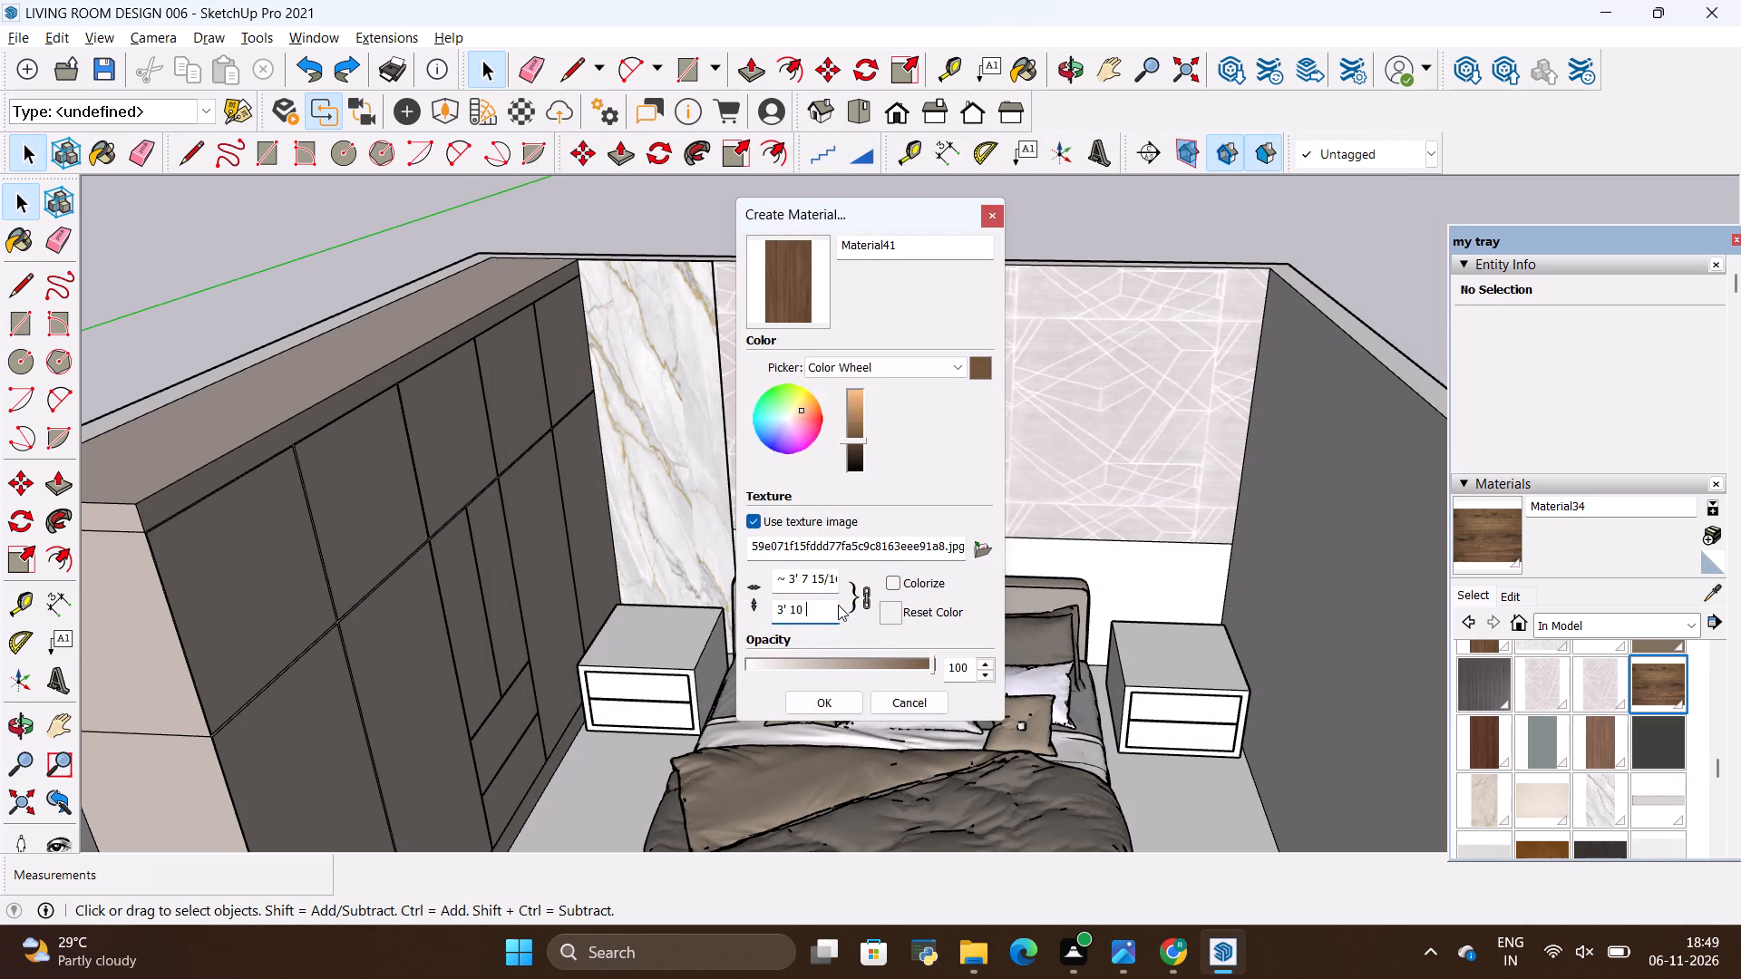
key("BackSpace")
key("BackSpace")
key("BackSpace")
type("4'")
key("Return")
left_click(818, 714)
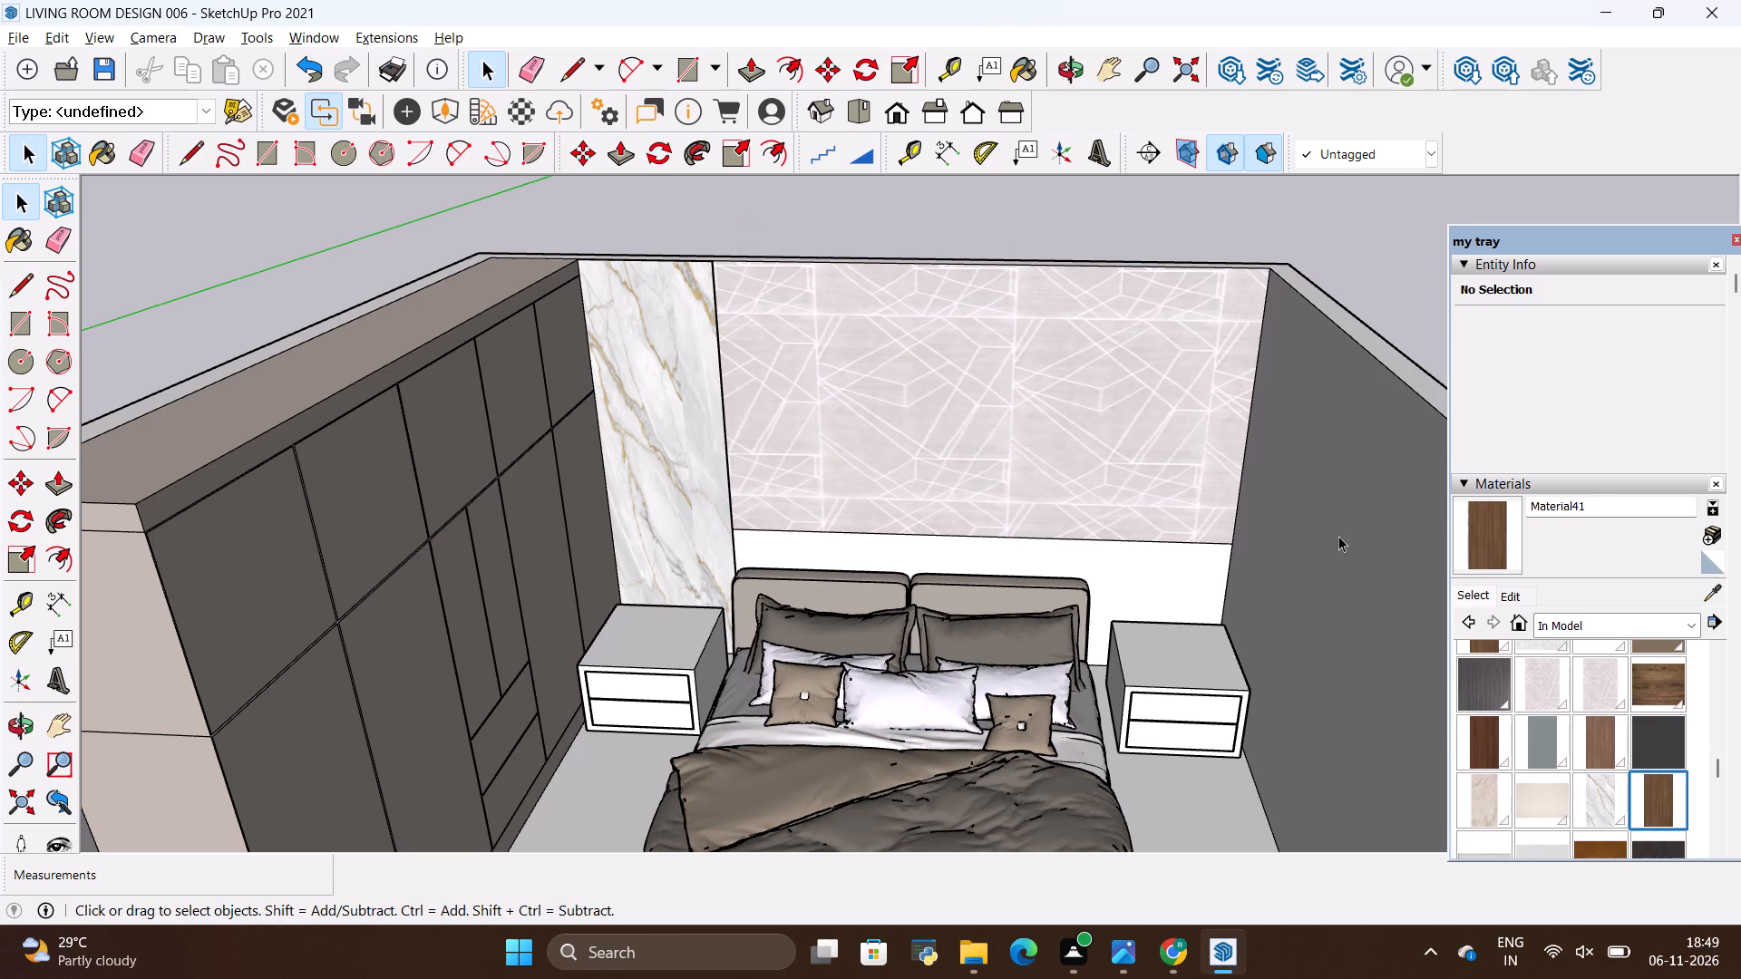
Paint the lower back wall strip behind the headboard with the new brown wood material.
left_click(1479, 528)
left_click(1142, 584)
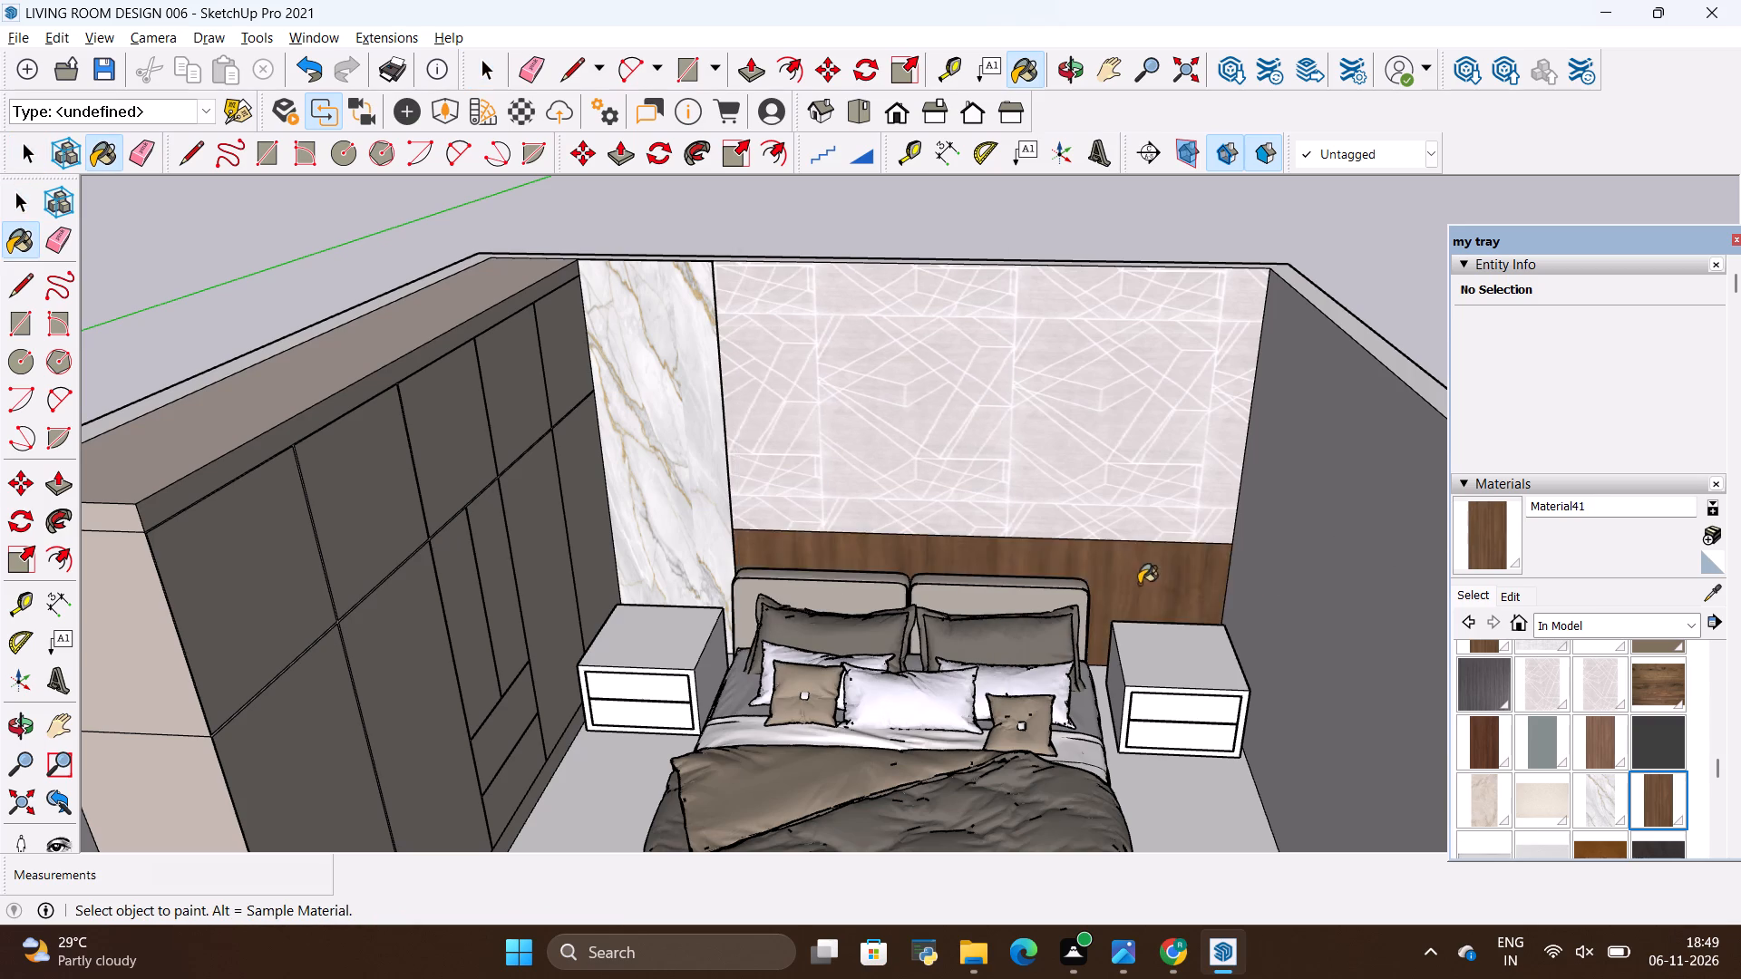
scroll(1139, 586, "down", 3)
key("space")
left_click(1326, 369)
scroll(985, 451, "down", 1)
scroll(1026, 550, "up", 3)
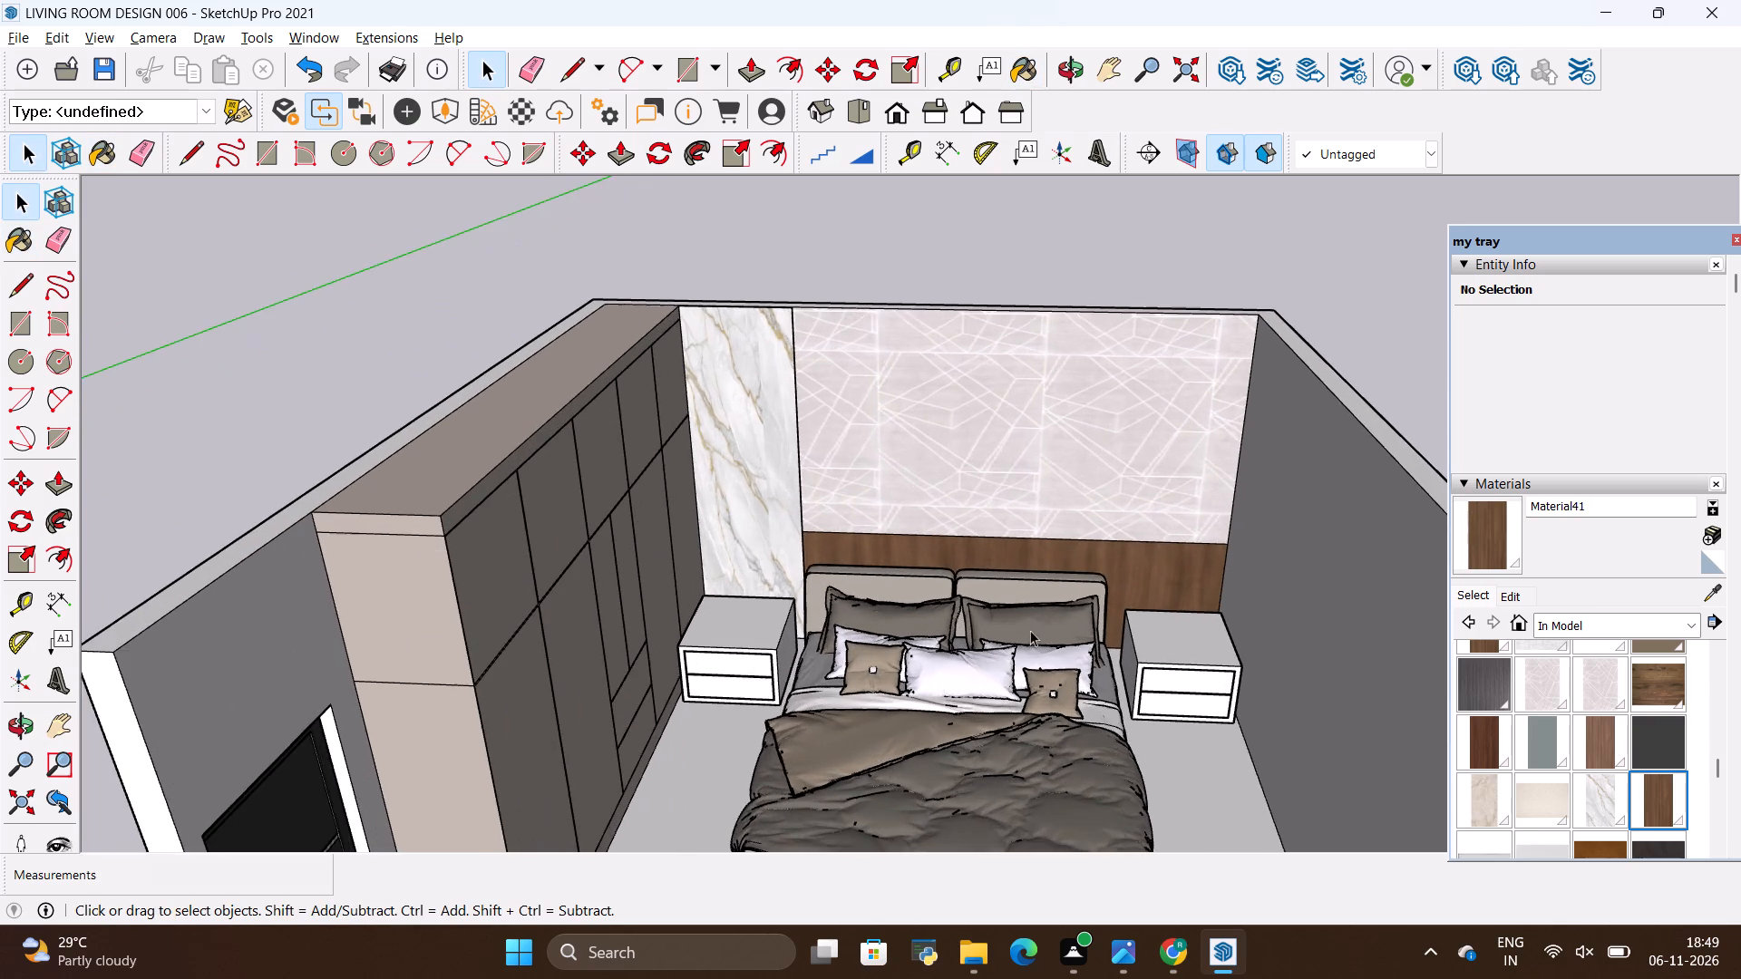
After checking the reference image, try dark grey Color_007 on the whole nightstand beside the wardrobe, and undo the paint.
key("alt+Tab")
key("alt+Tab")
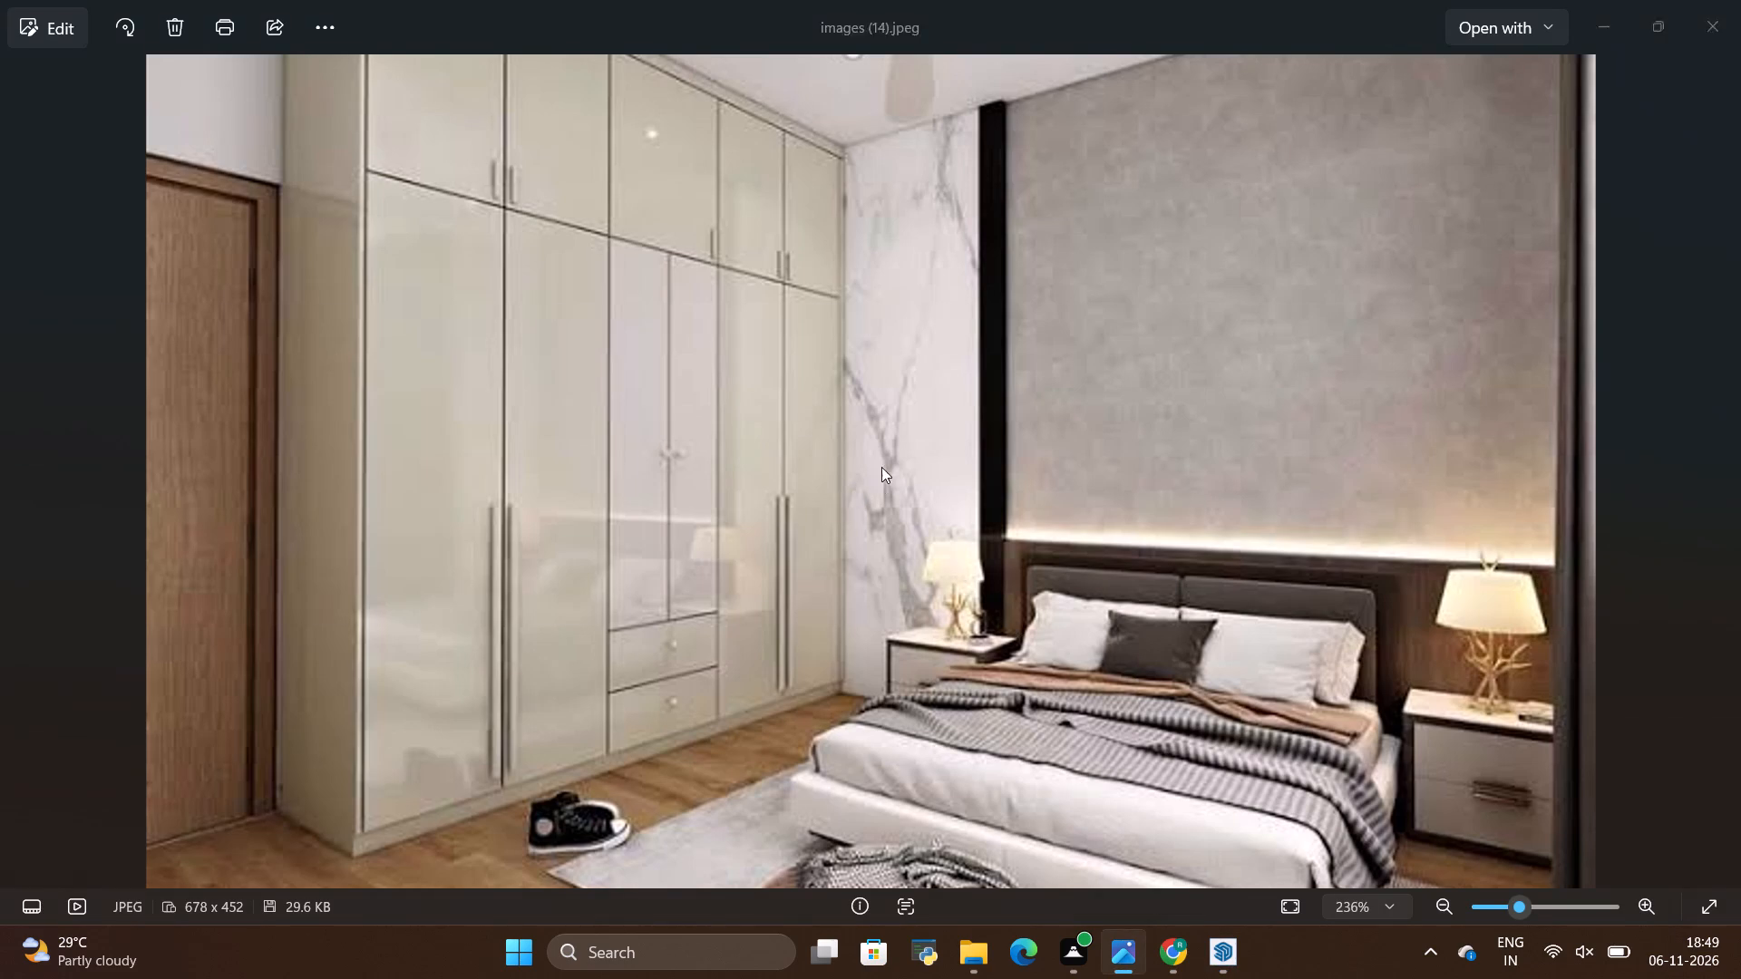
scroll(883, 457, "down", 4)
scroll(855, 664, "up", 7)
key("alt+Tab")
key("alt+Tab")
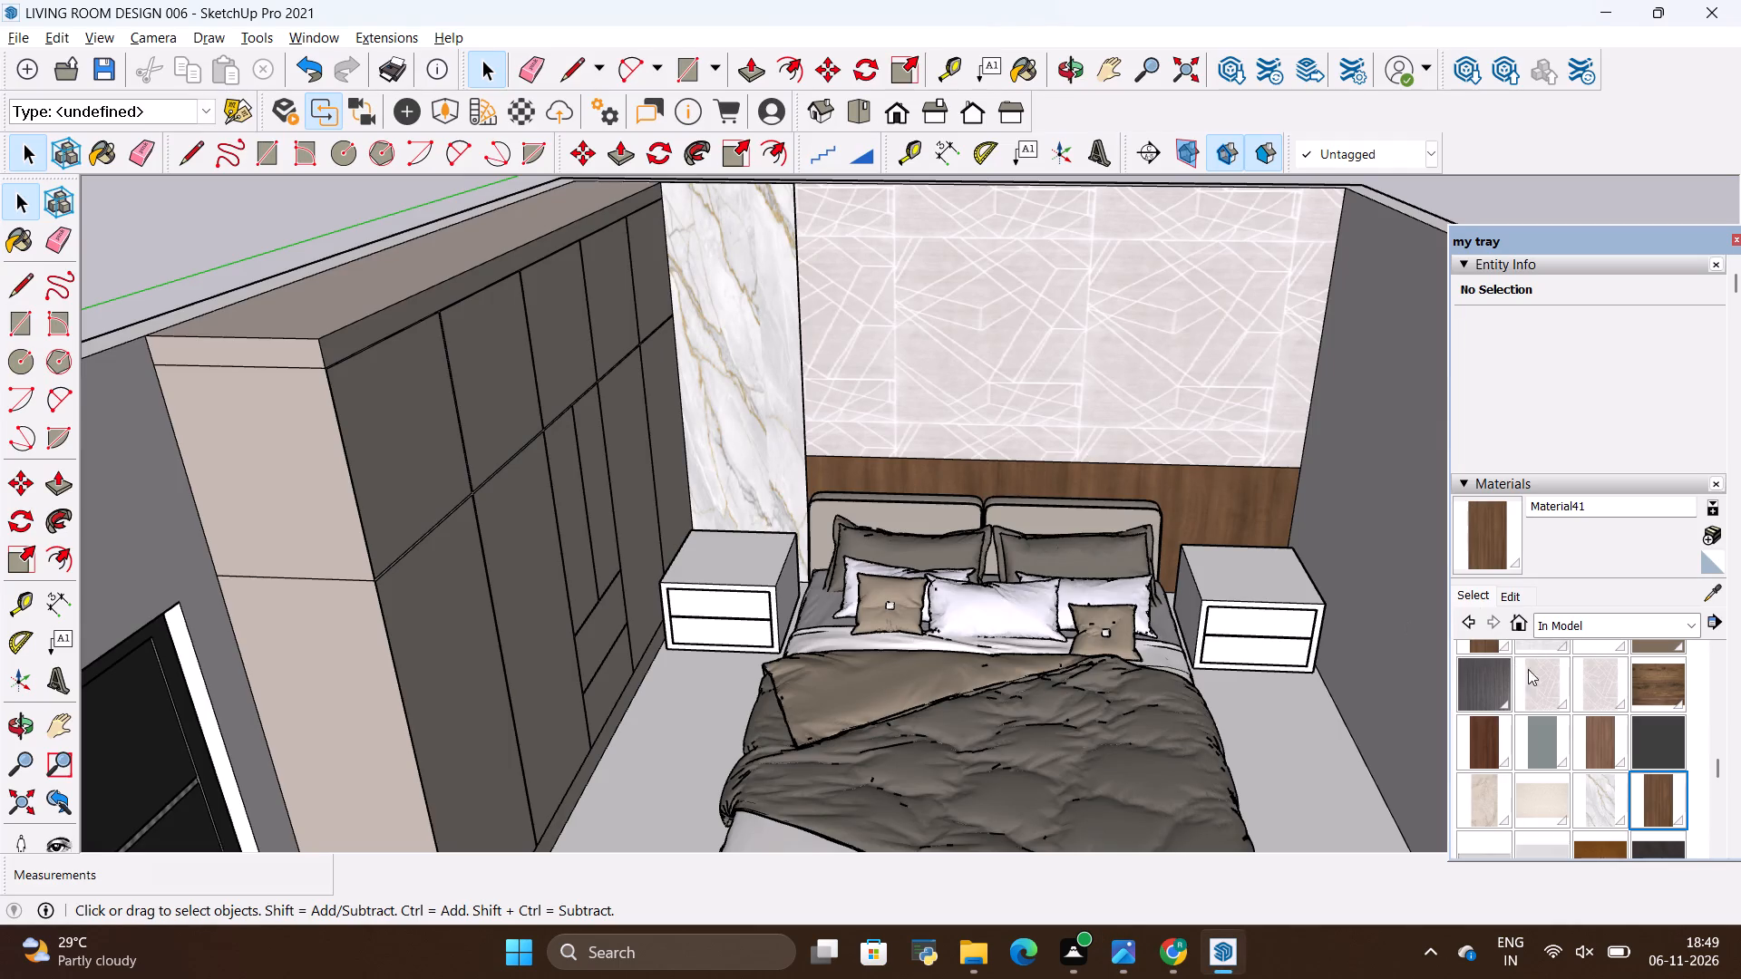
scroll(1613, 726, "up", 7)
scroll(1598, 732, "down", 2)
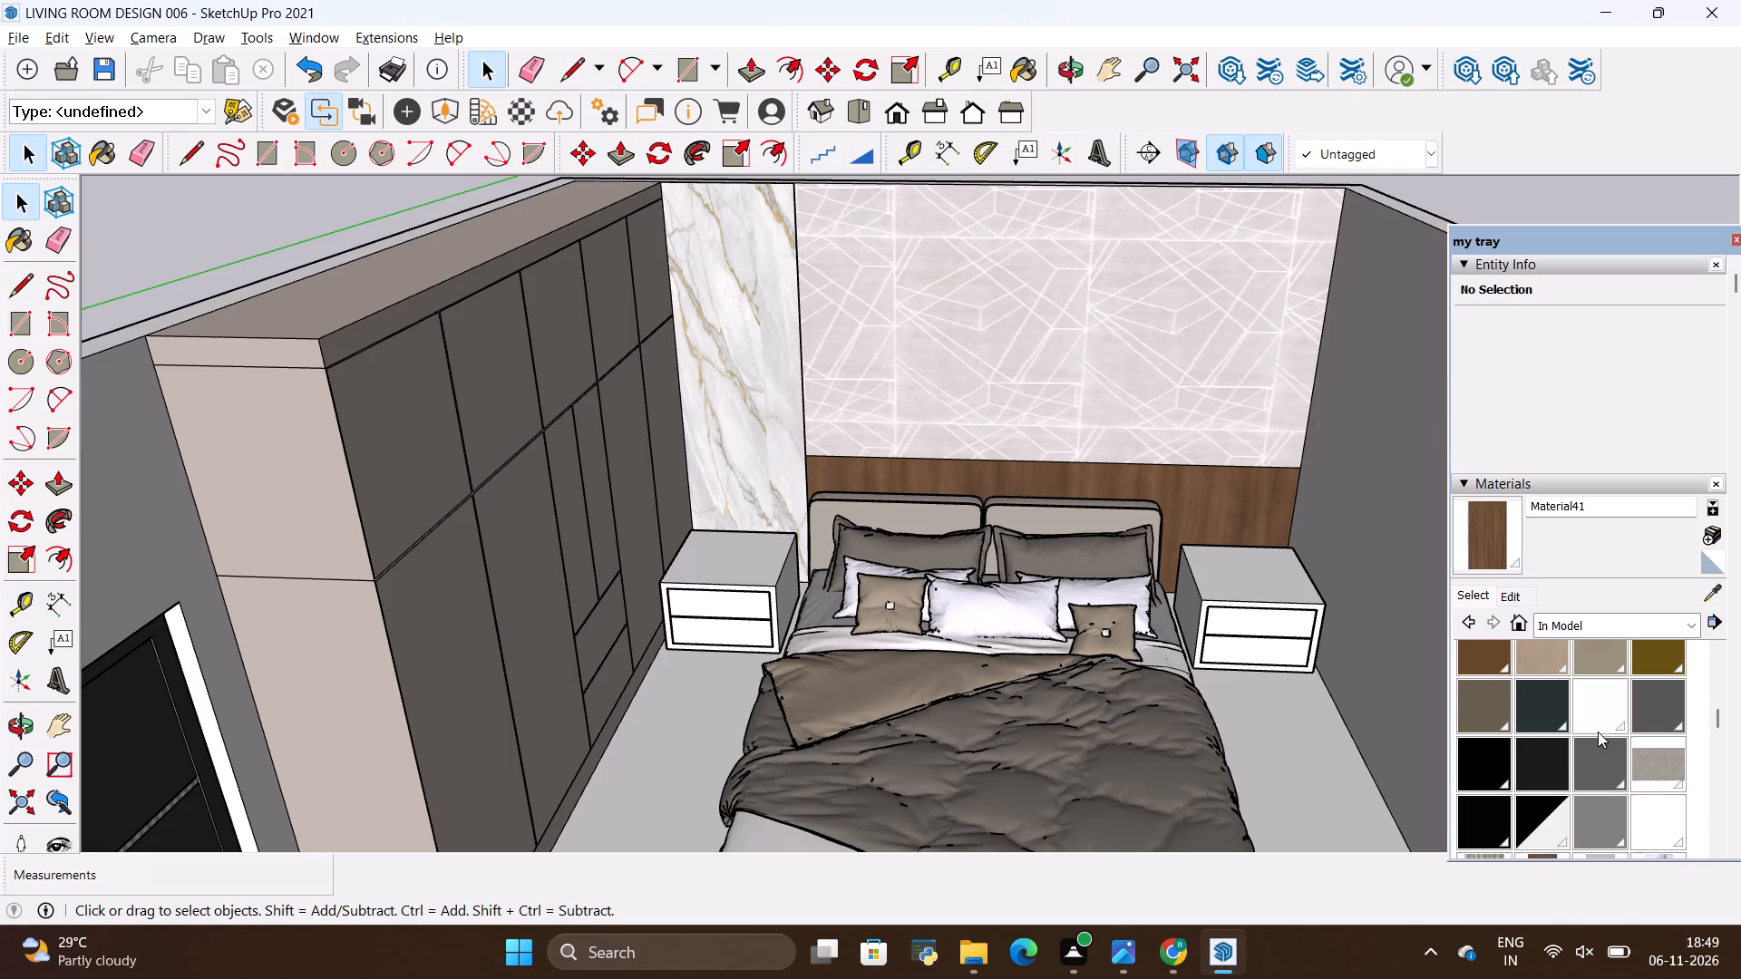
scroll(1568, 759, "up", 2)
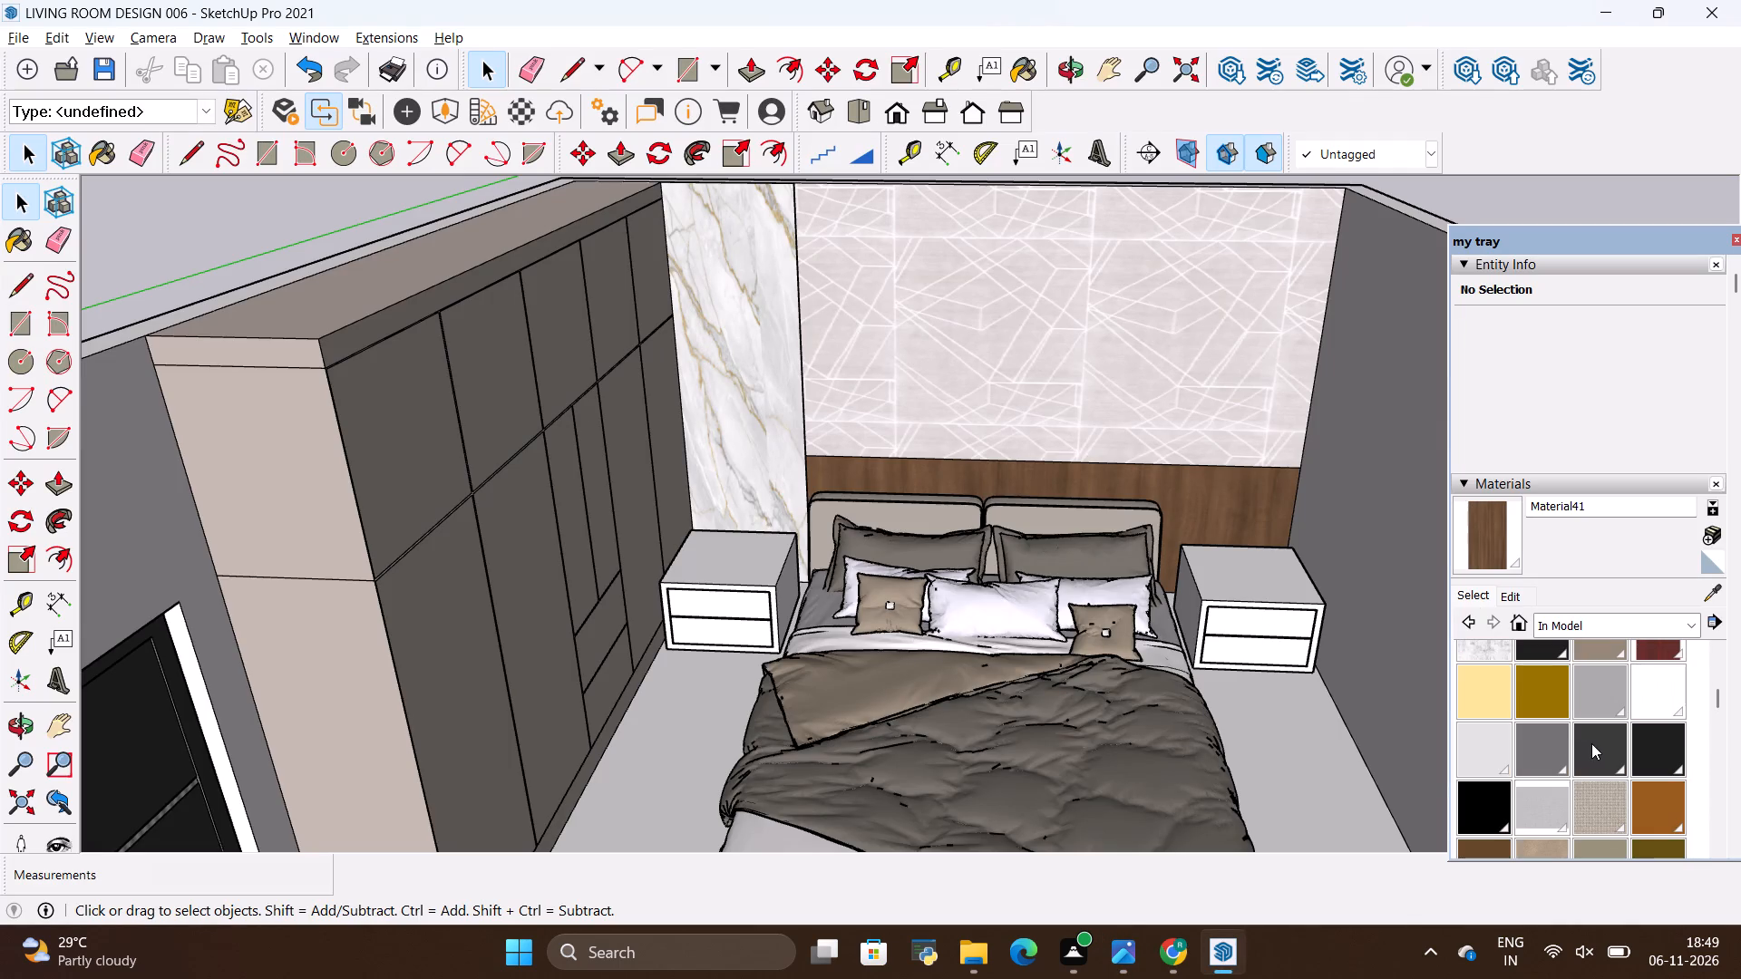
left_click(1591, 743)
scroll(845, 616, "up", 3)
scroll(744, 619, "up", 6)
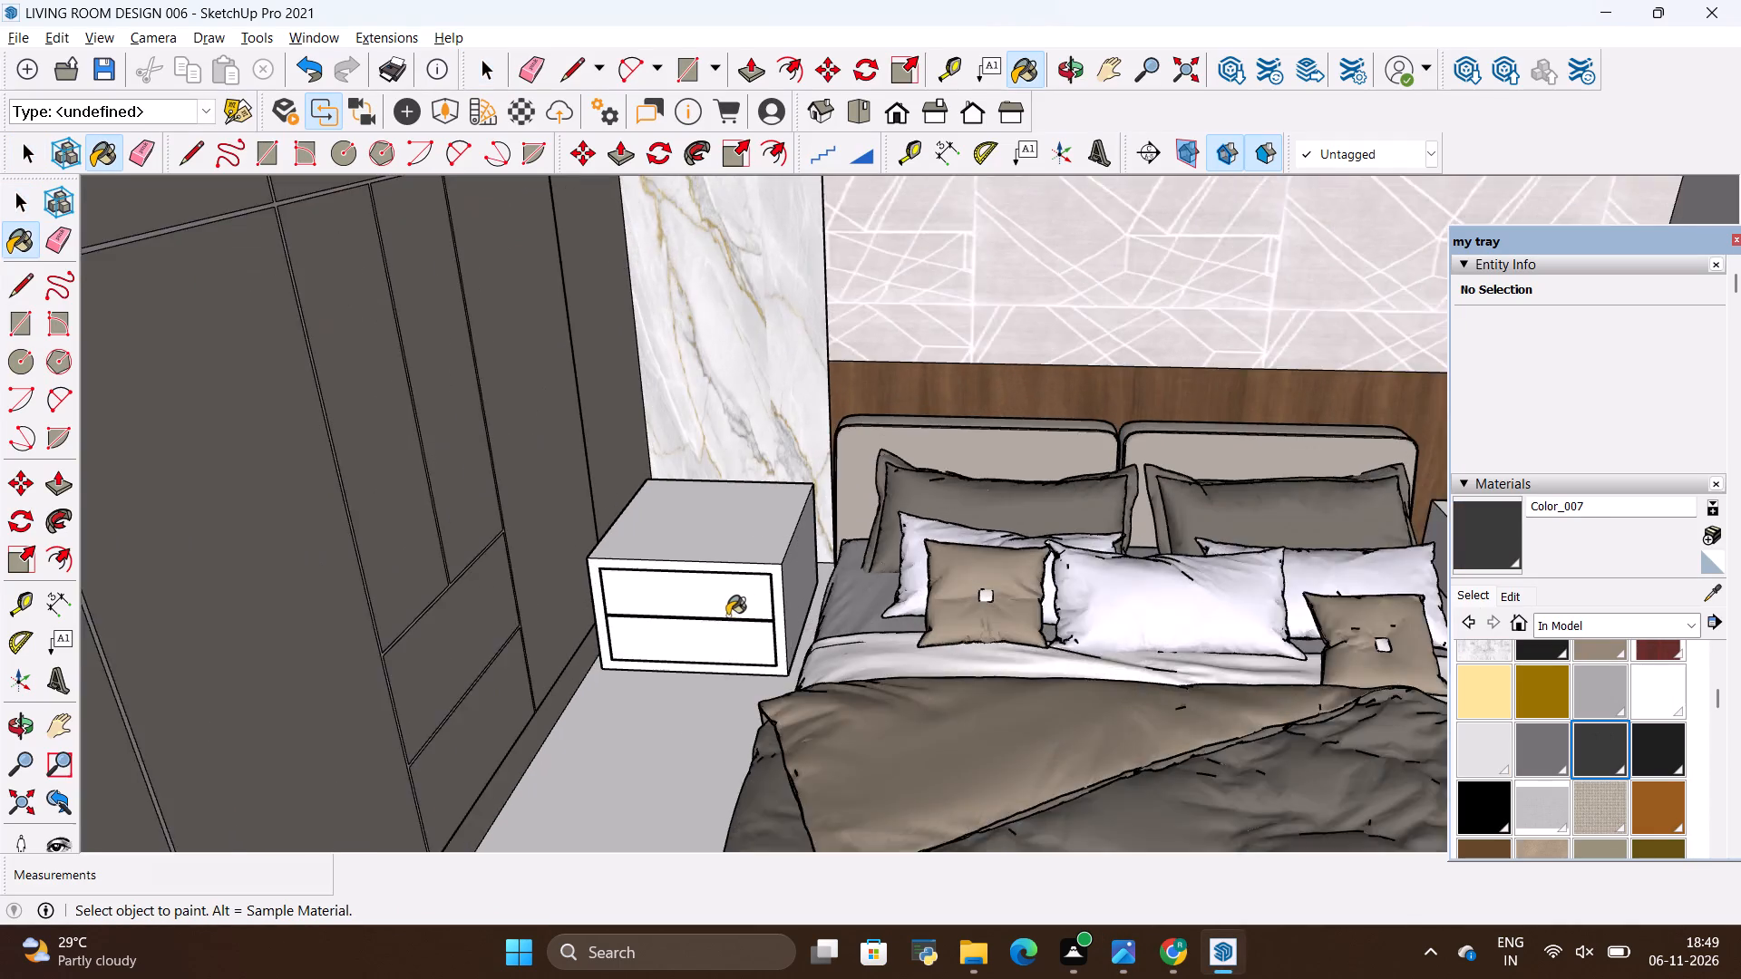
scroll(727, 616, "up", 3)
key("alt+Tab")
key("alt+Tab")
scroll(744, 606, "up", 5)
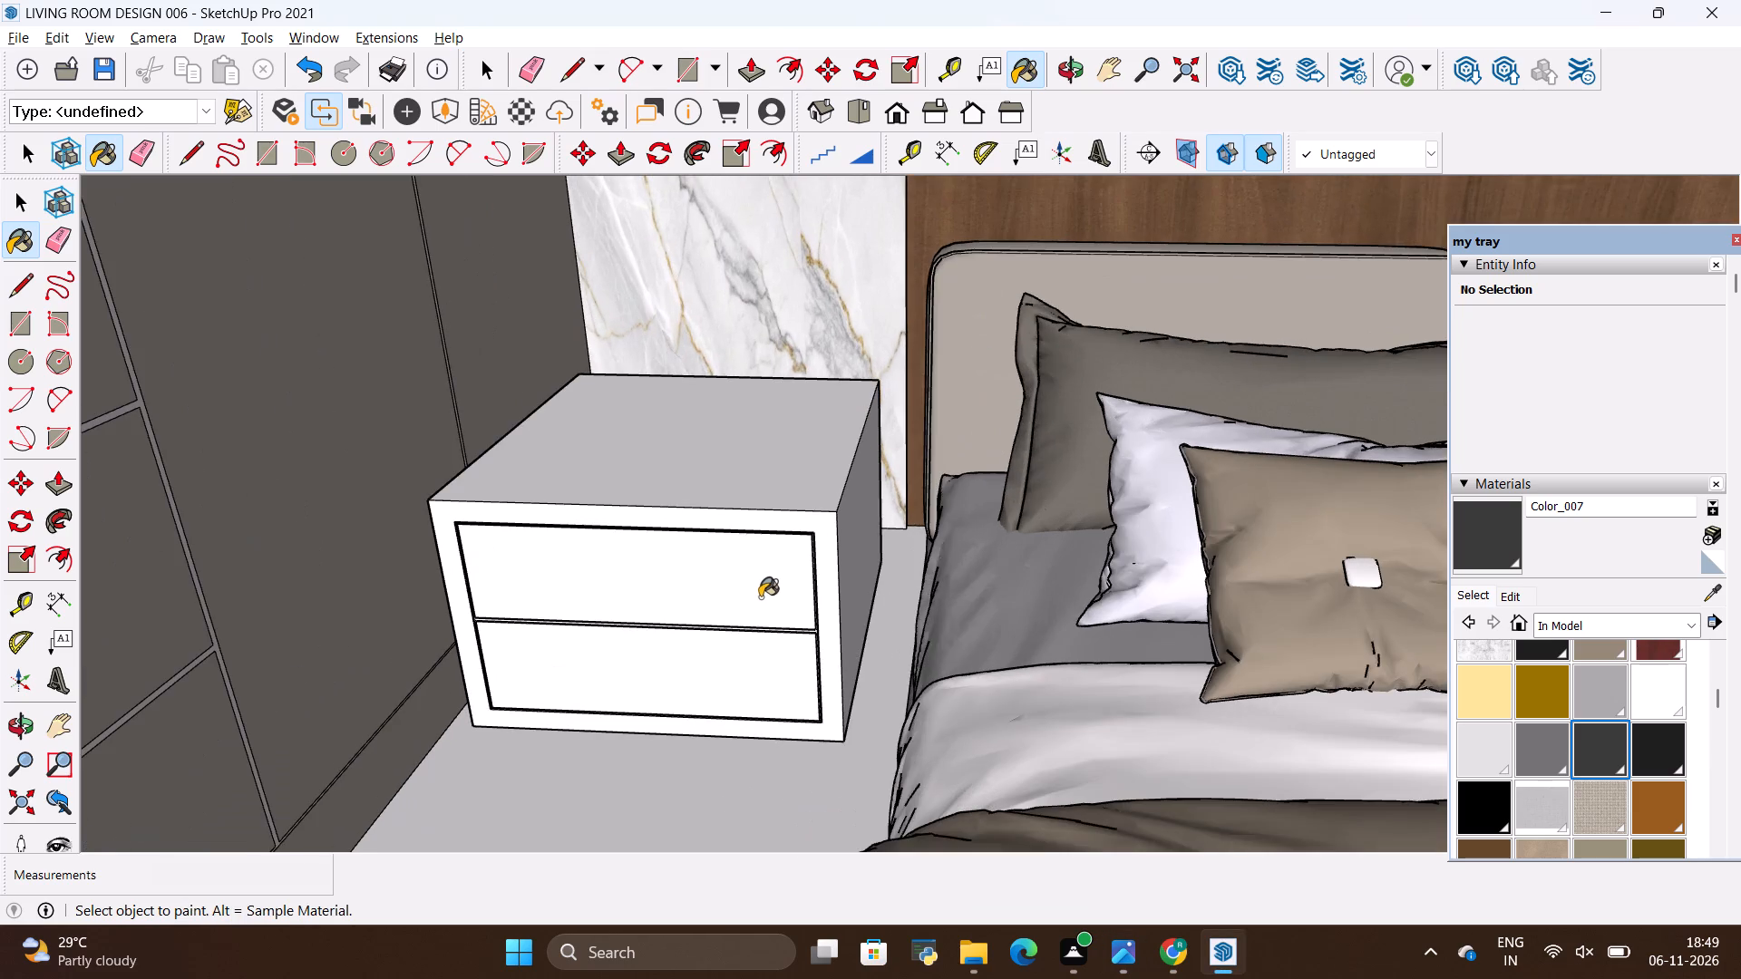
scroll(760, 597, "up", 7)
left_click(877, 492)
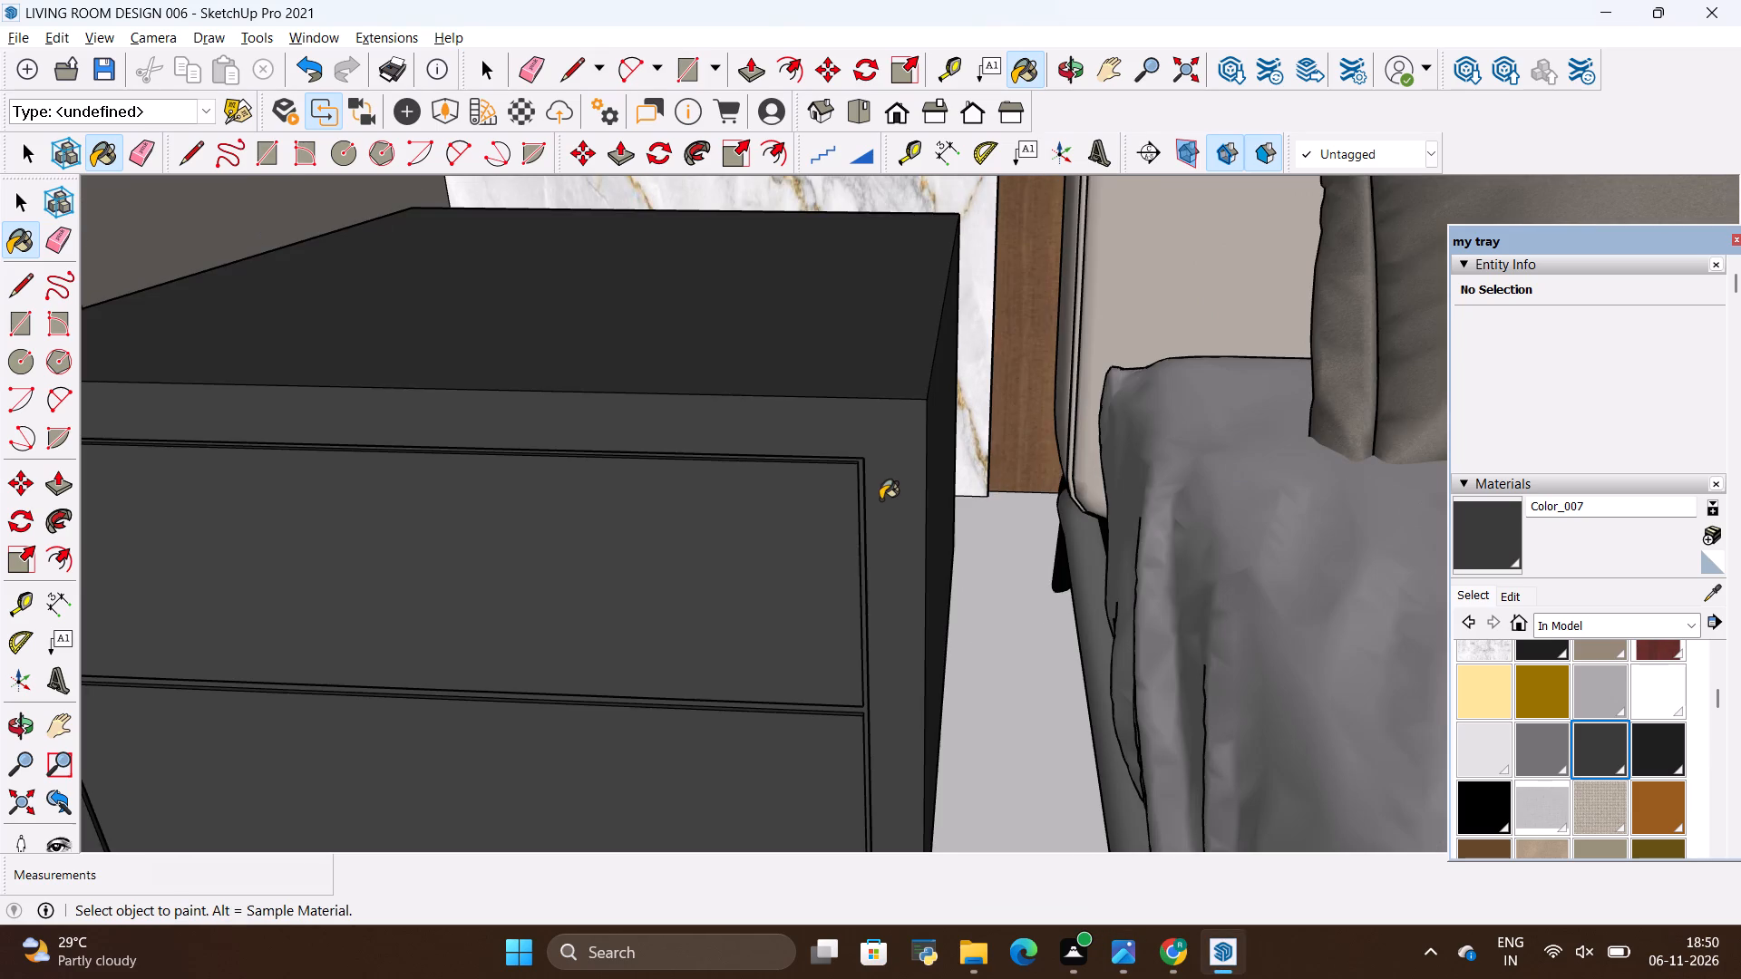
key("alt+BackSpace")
Open the nightstand beside the wardrobe for editing and paint only its front frame face with Color_007.
key("space")
double_click(901, 499)
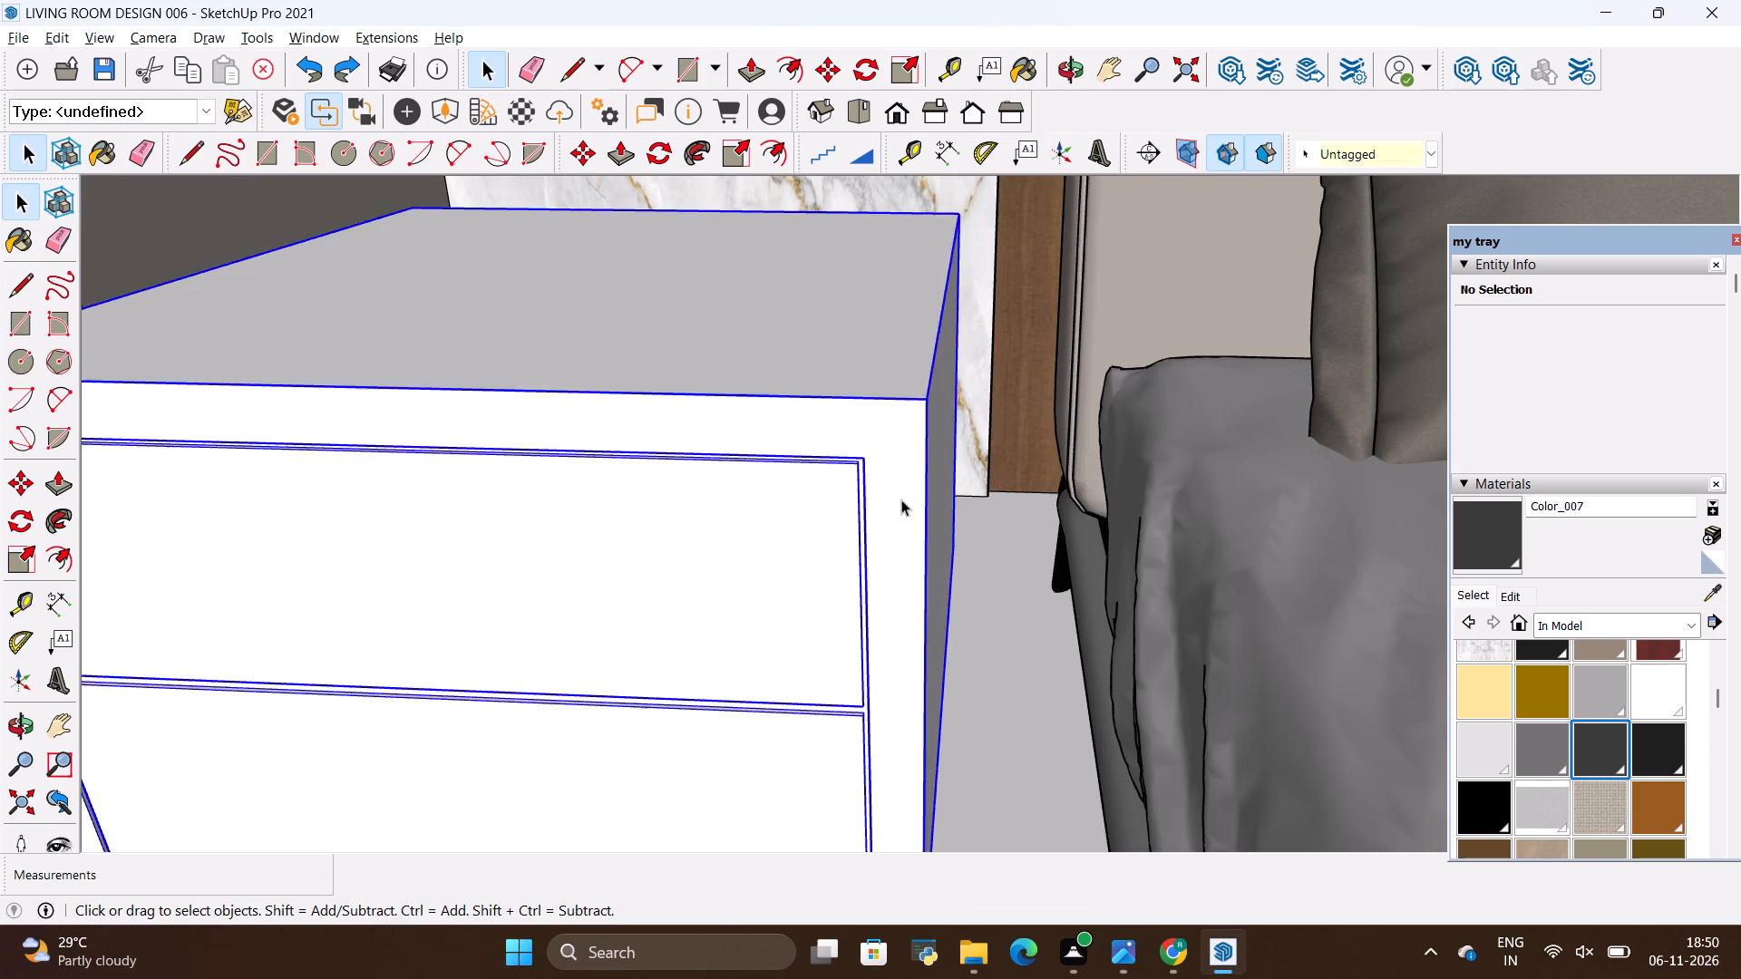
left_click(901, 499)
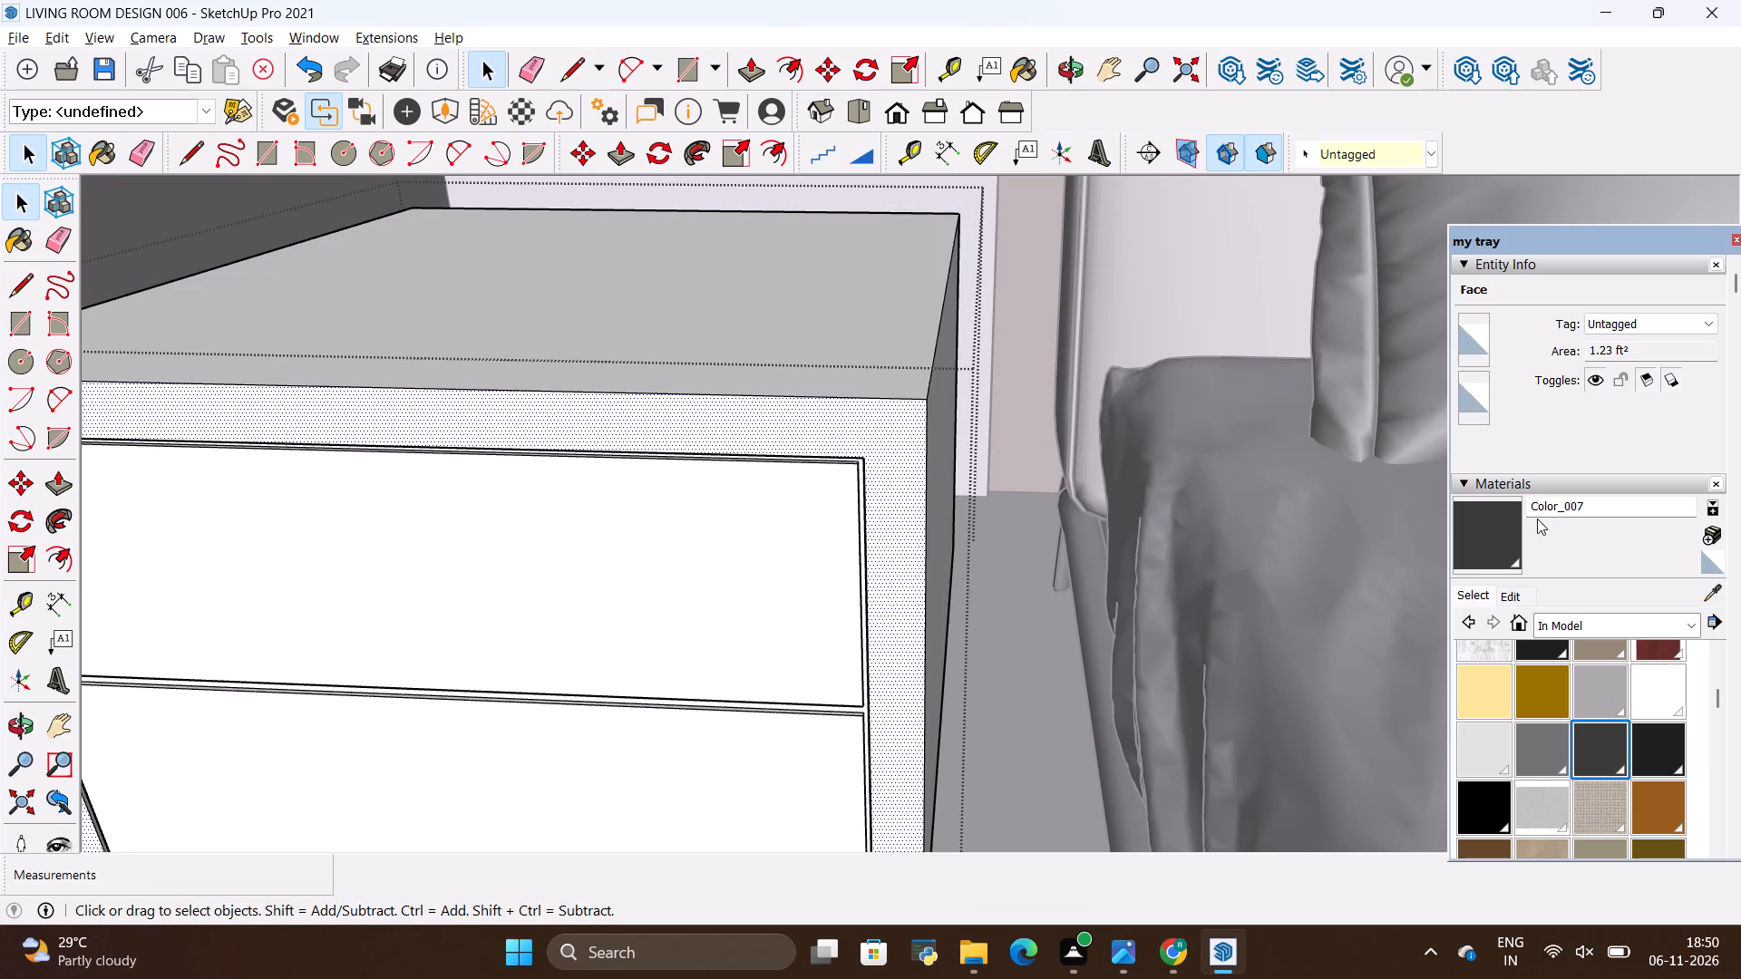
left_click(1485, 539)
left_click(882, 521)
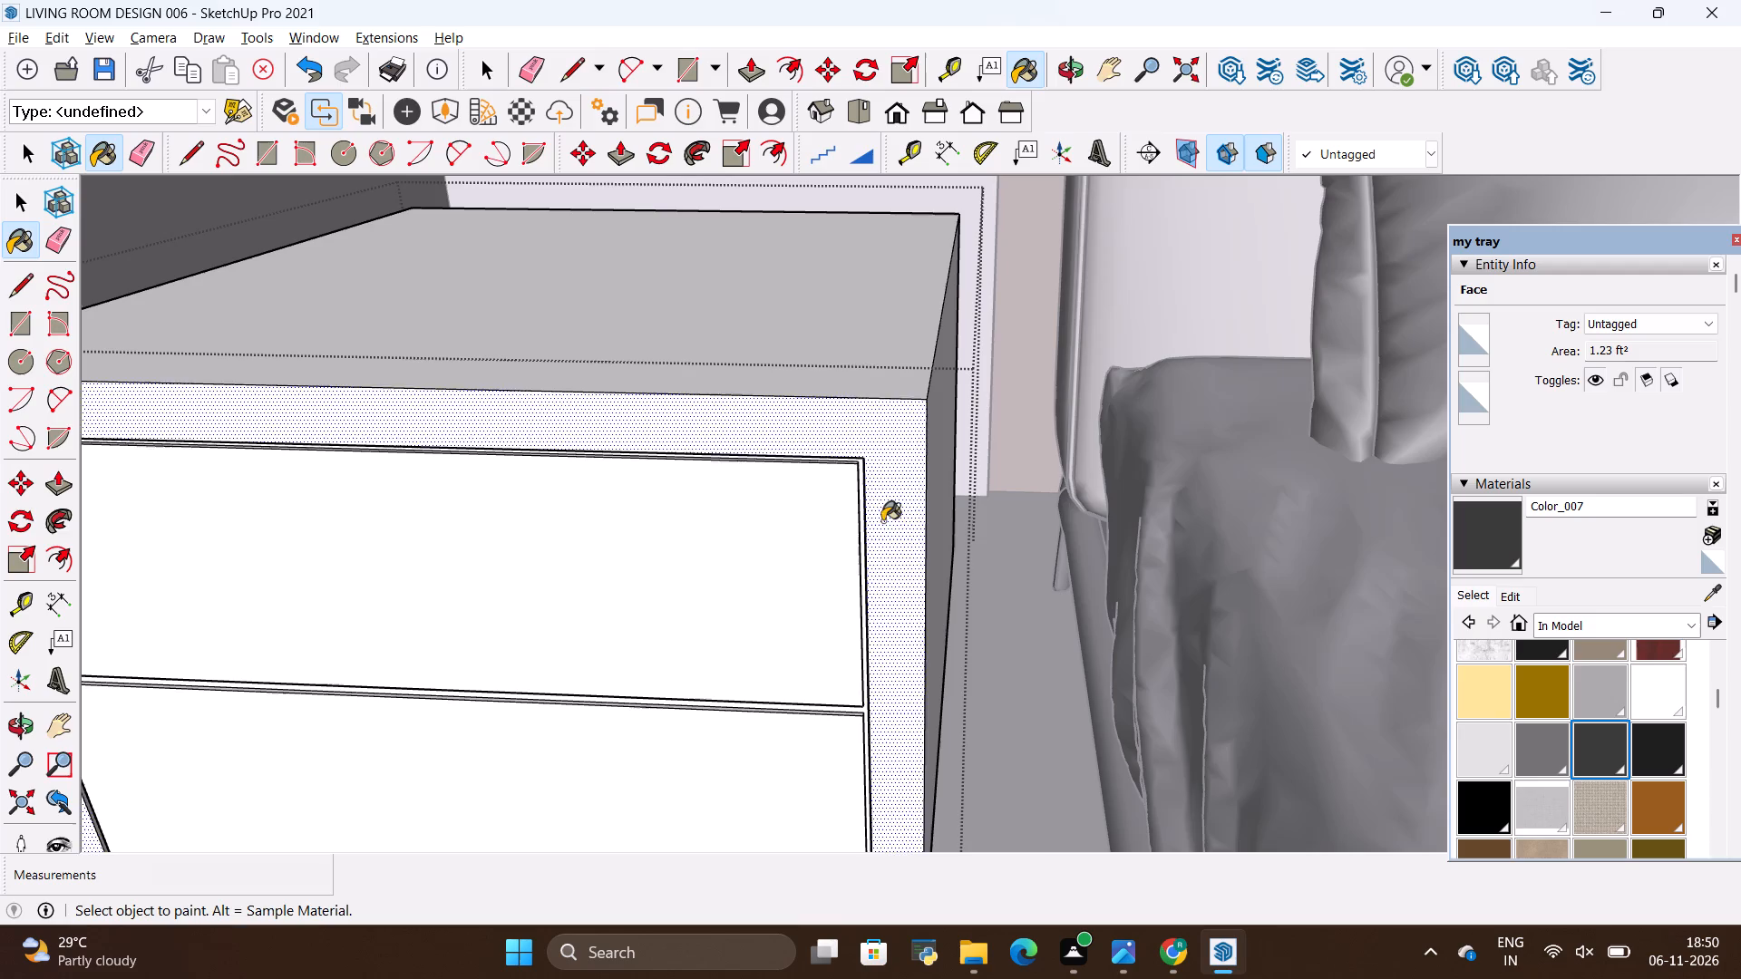
Paint the recessed gap around and between the drawers of the nightstand beside the wardrobe with Color_007.
key("alt+Tab")
key("alt+Tab")
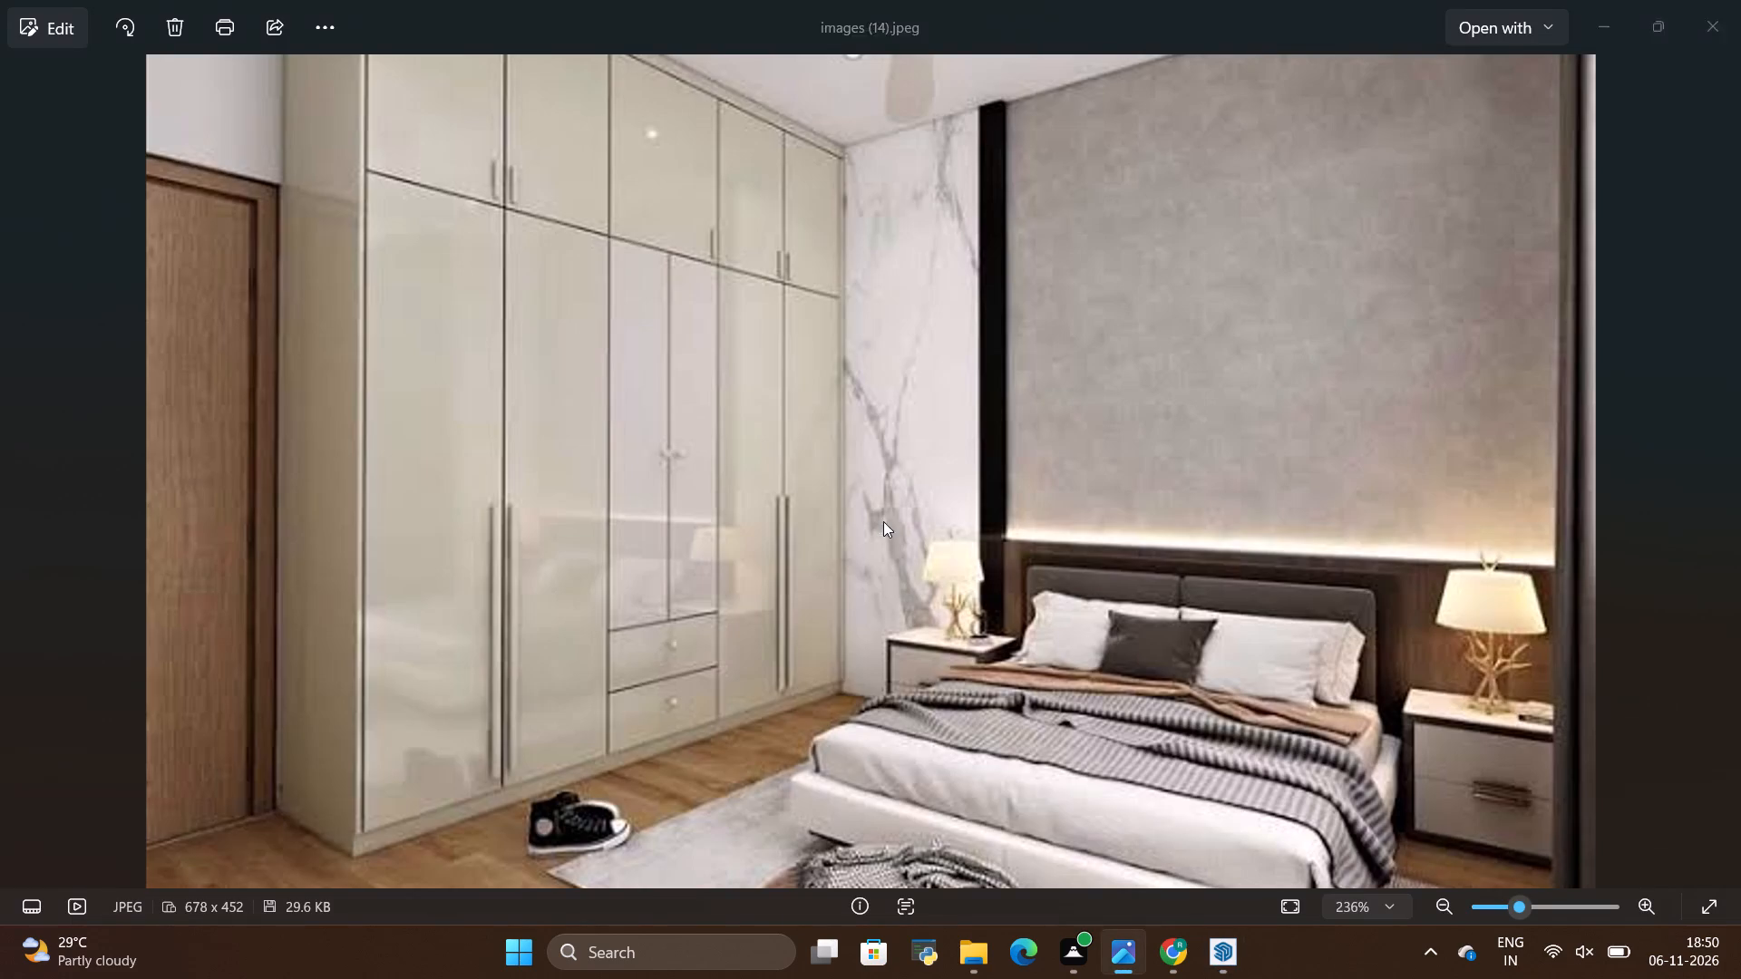
scroll(881, 522, "down", 10)
scroll(824, 584, "up", 19)
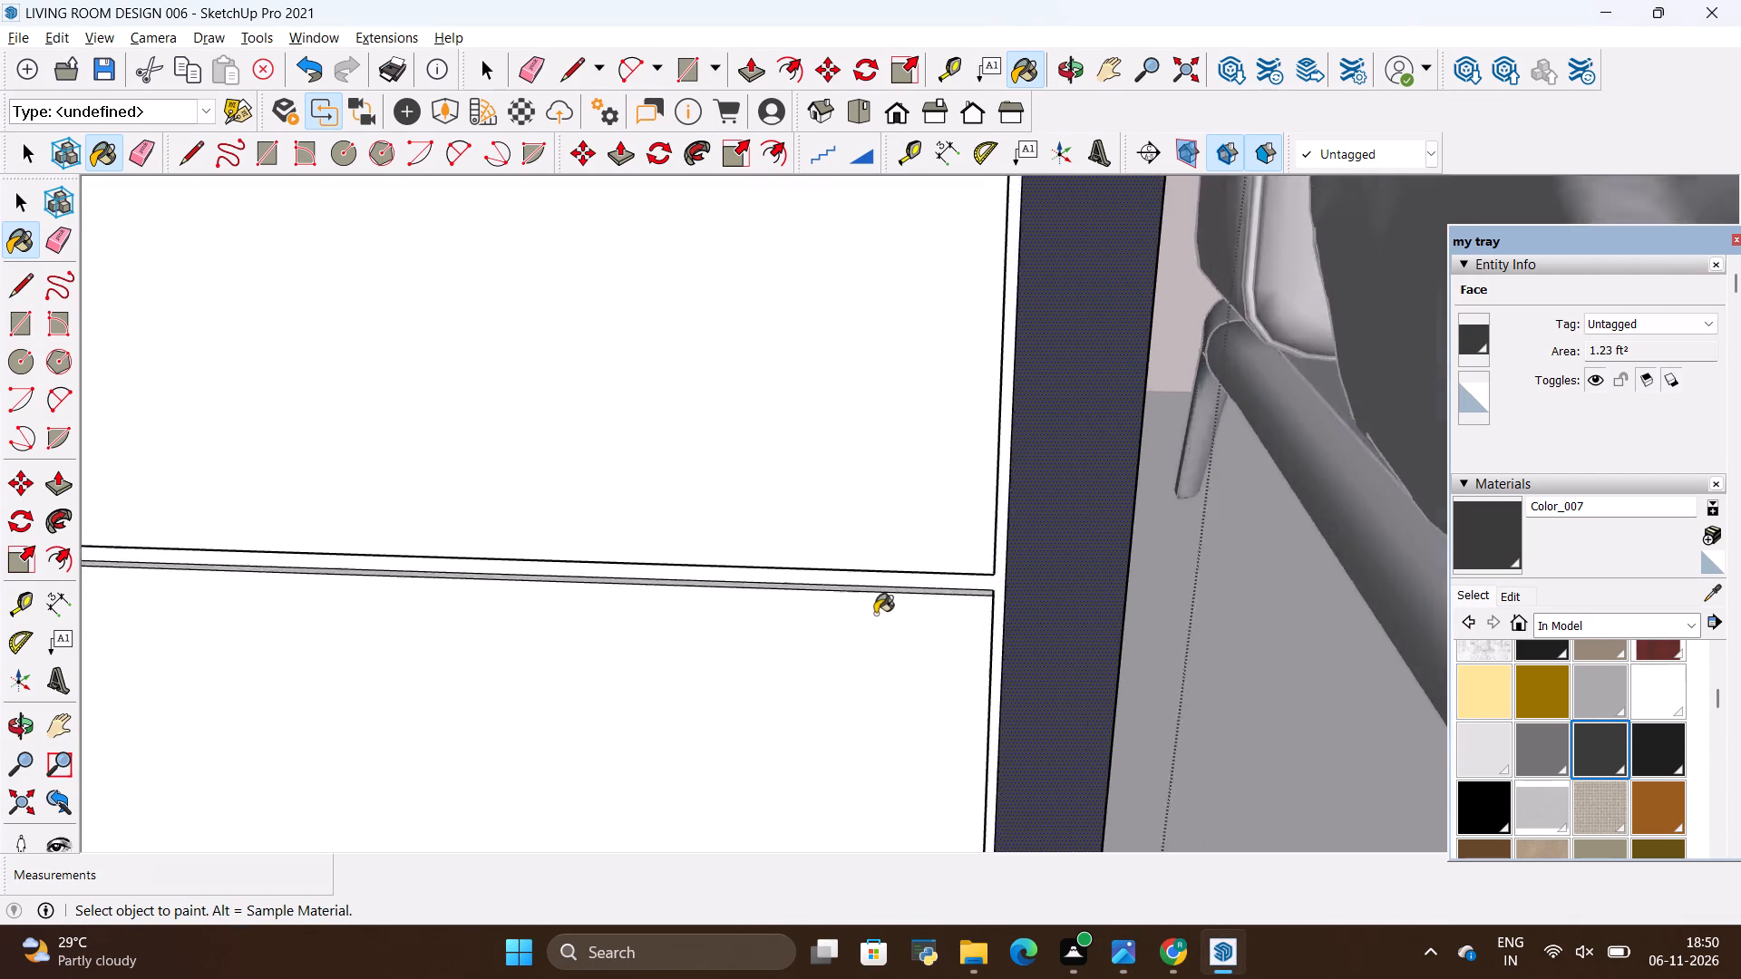
scroll(875, 614, "up", 13)
left_click(1020, 550)
scroll(1018, 548, "down", 14)
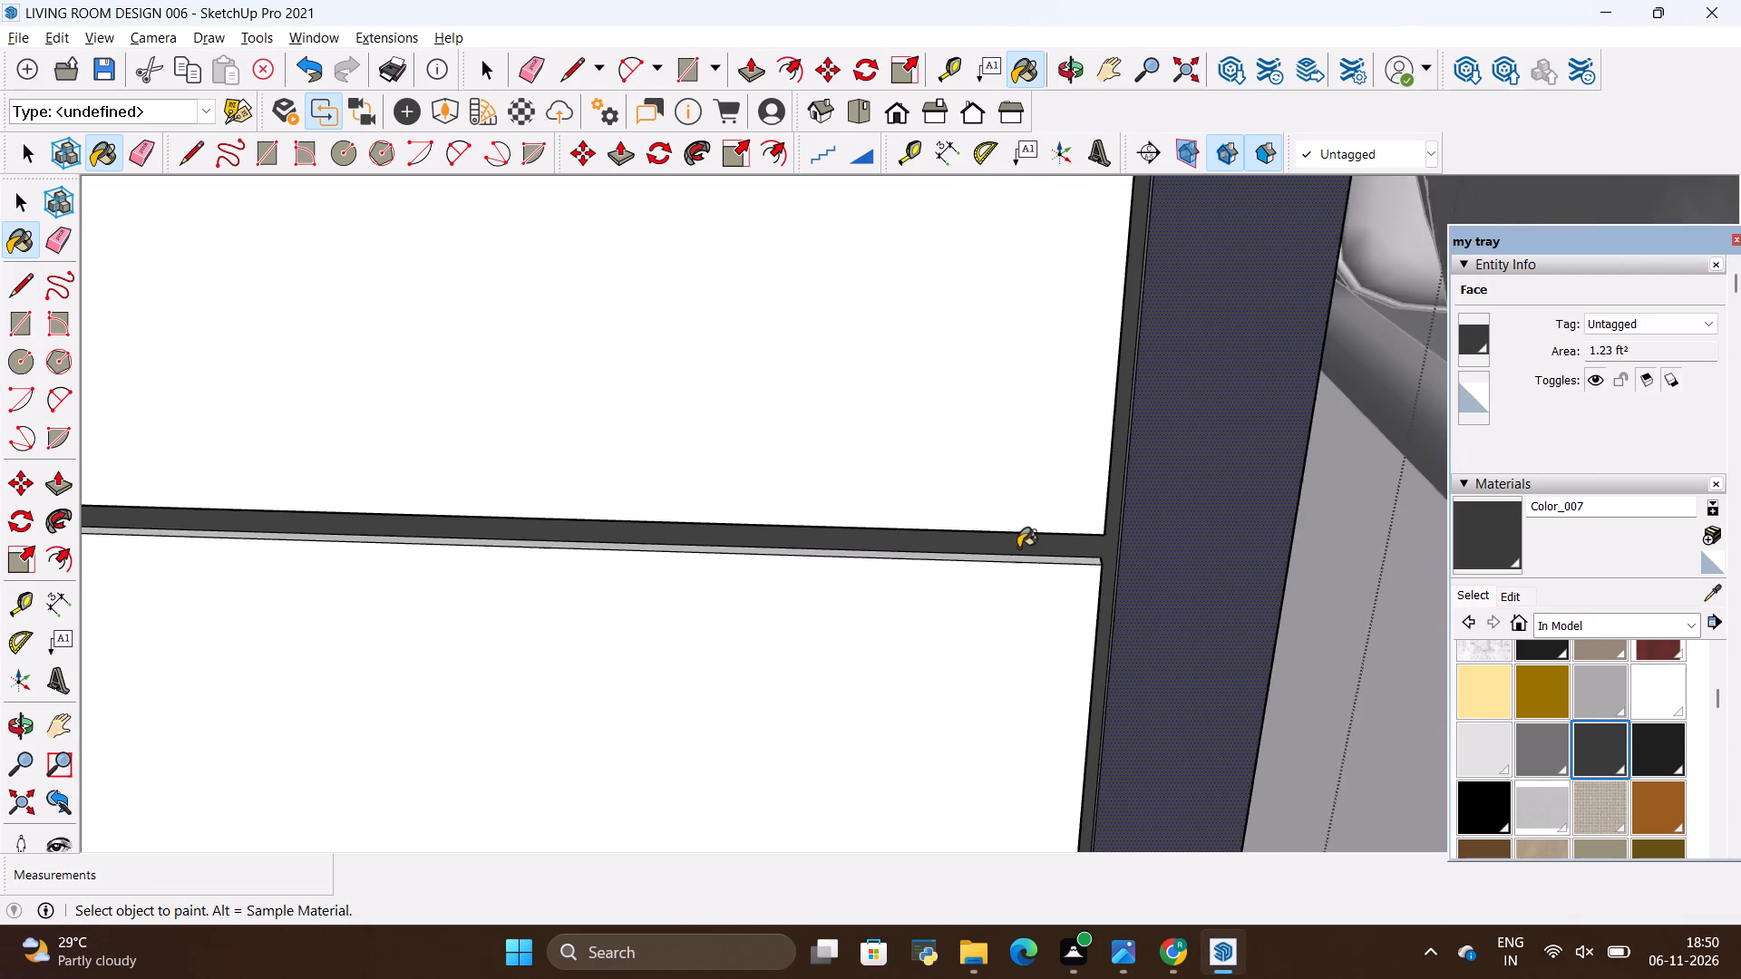
scroll(1018, 548, "down", 20)
scroll(1018, 548, "down", 13)
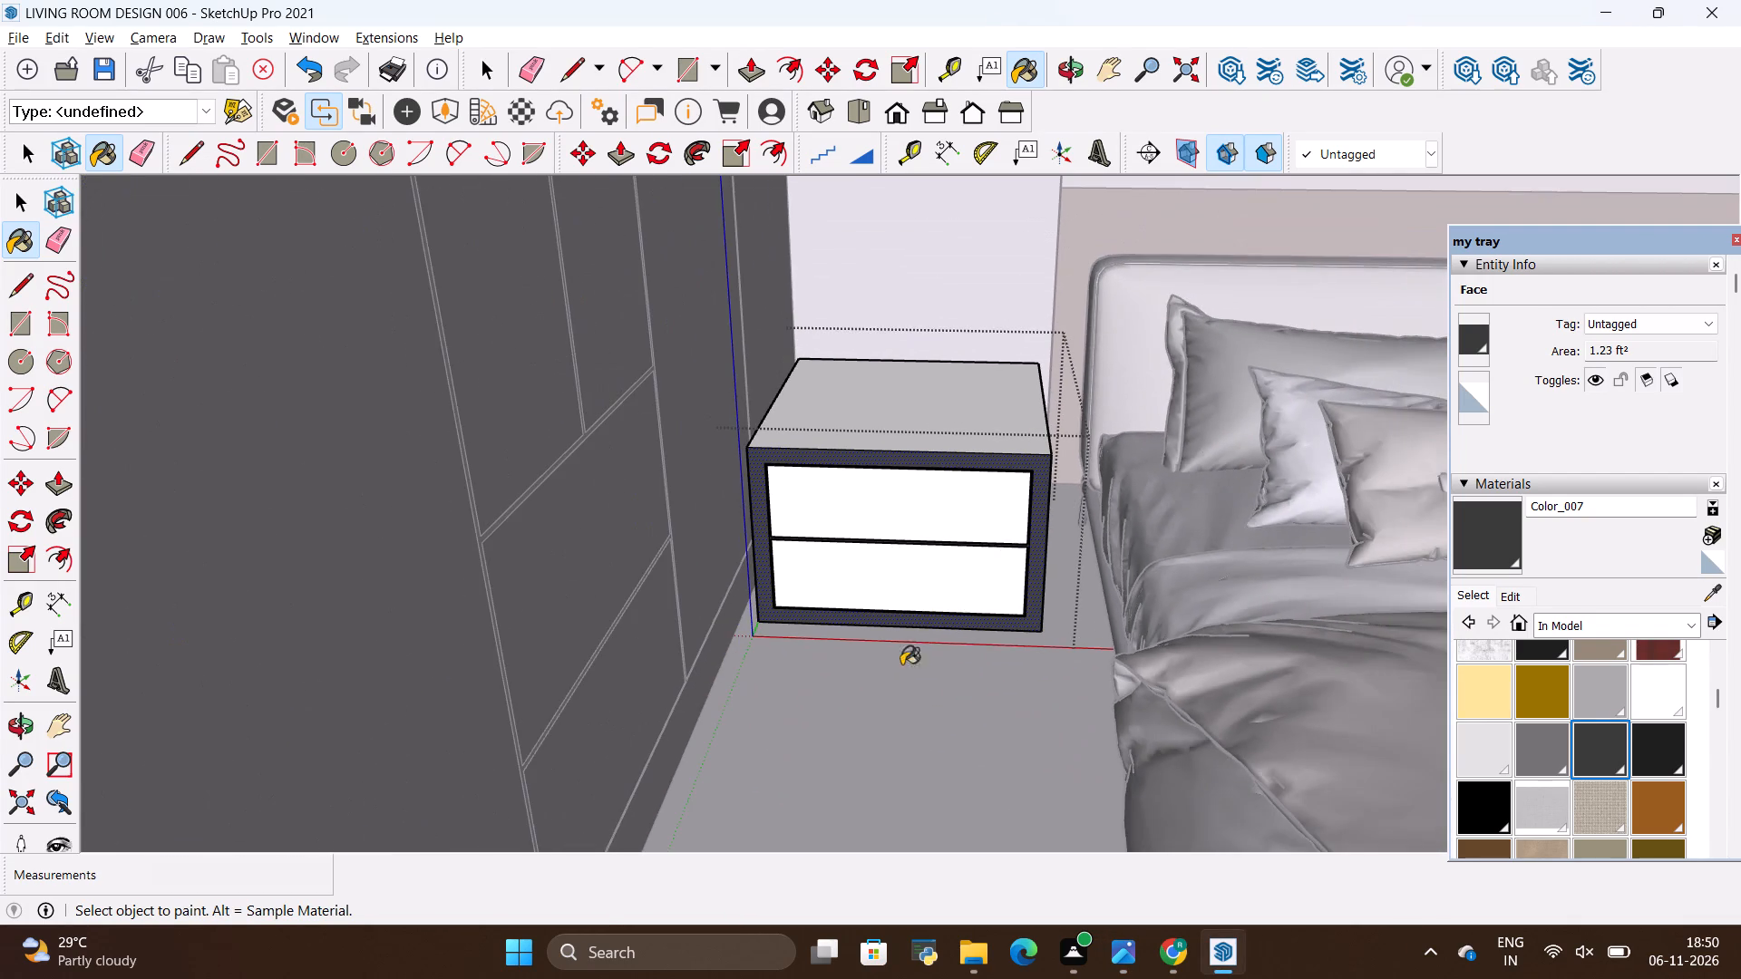
key("space")
left_click(865, 695)
scroll(707, 670, "down", 20)
scroll(707, 670, "down", 7)
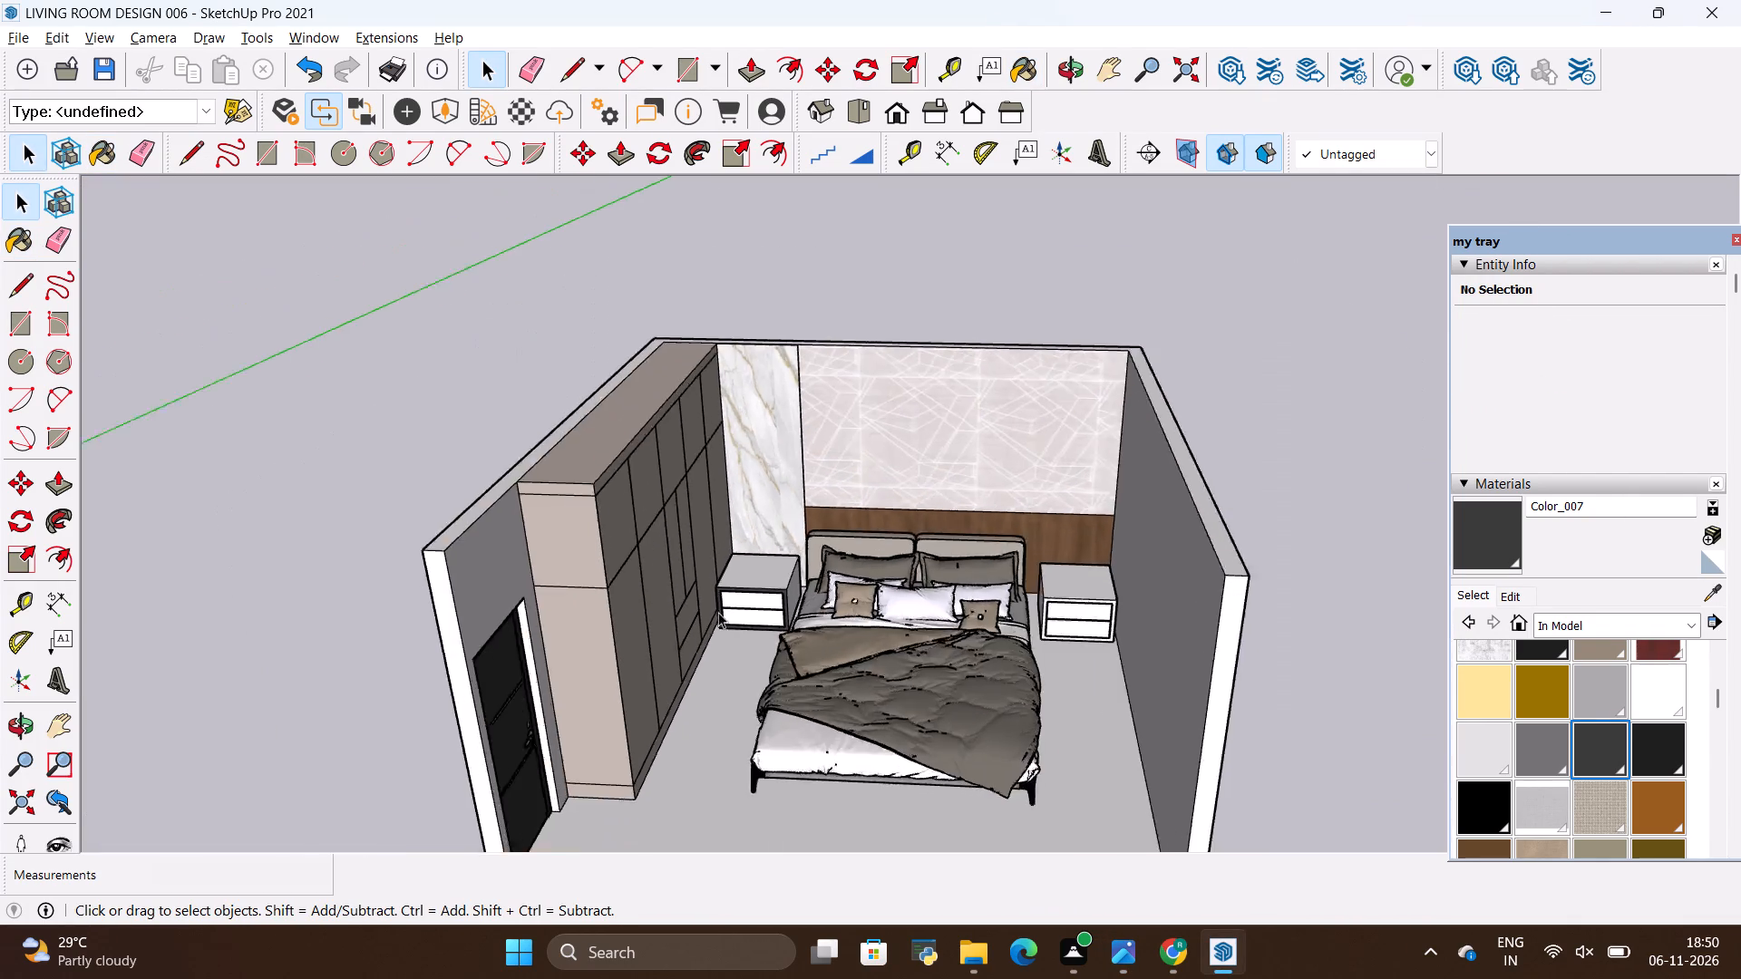
Open the nightstand on the far side of the bed for editing and paint its front frame with Color_007.
scroll(1069, 626, "up", 15)
key("space")
triple_click(1072, 571)
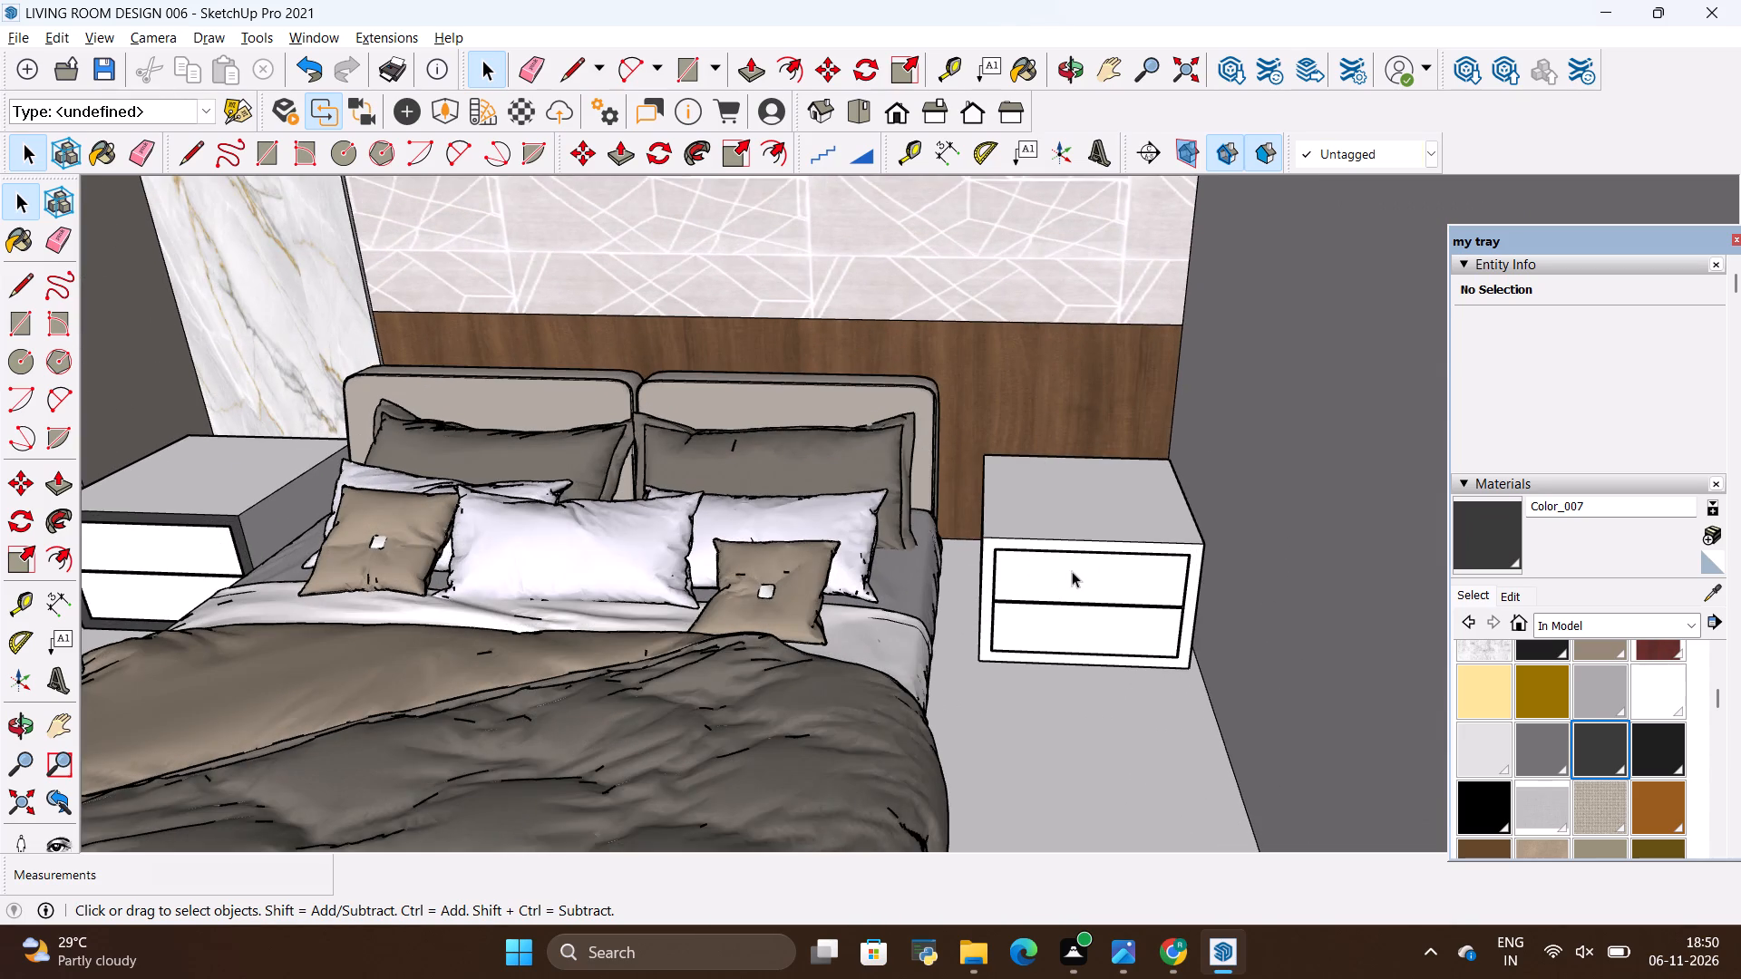
left_click(1072, 571)
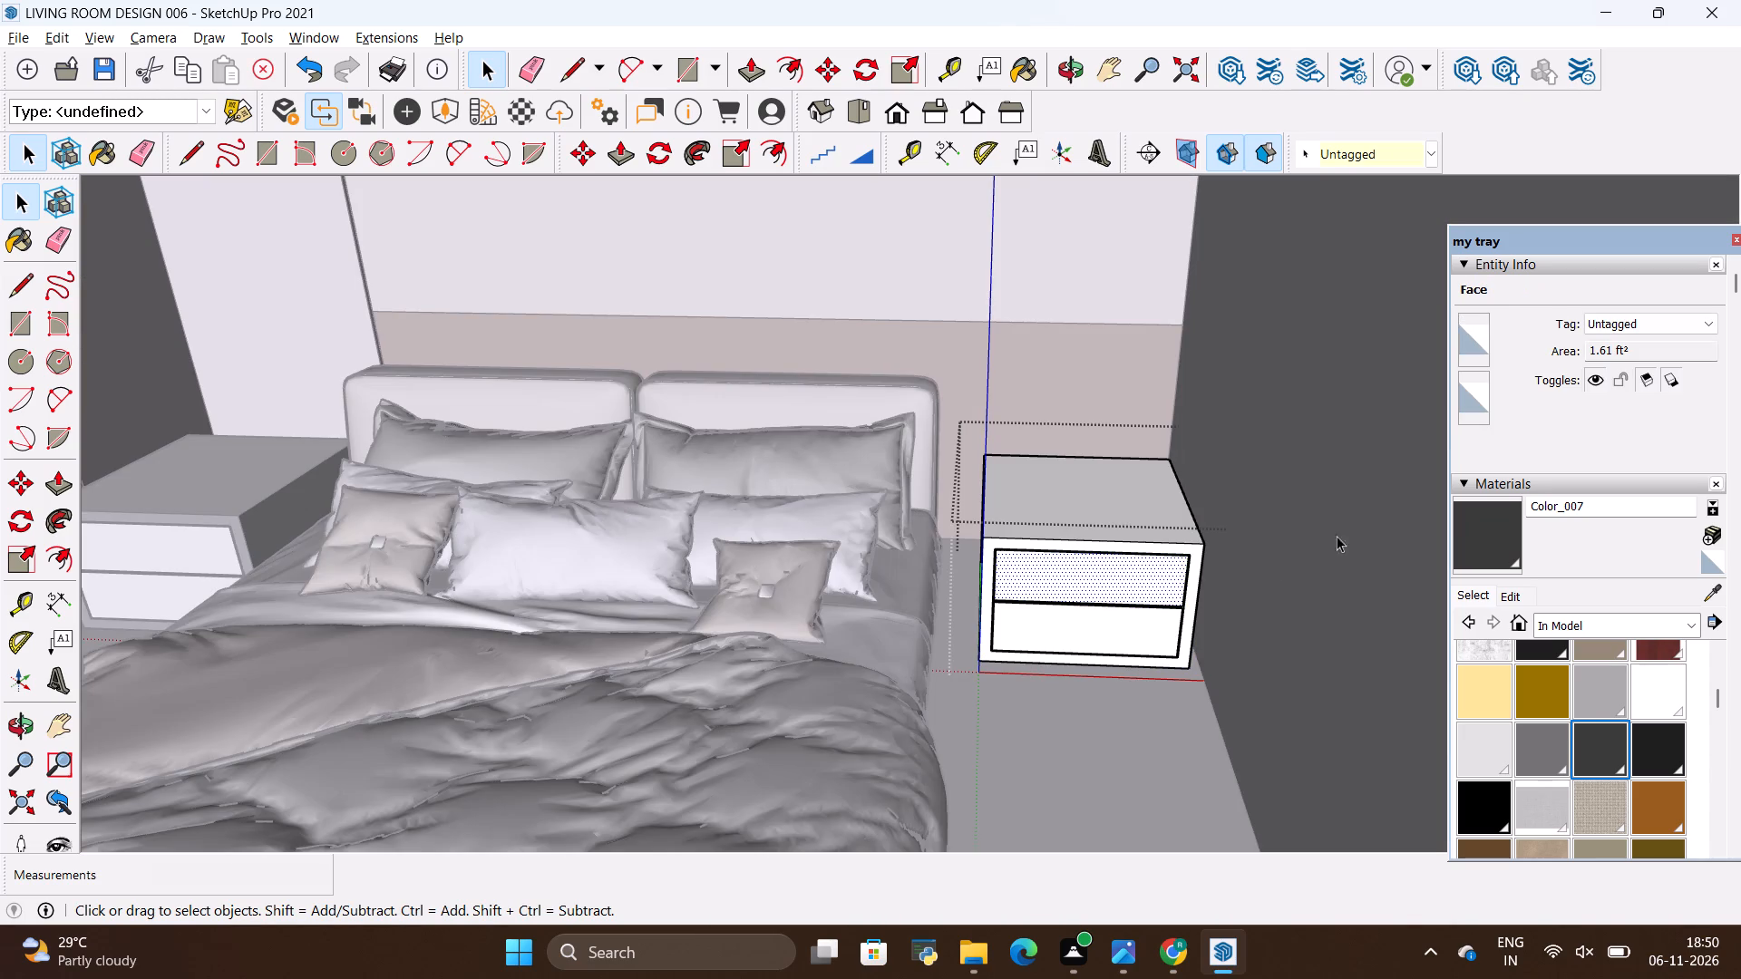
left_click(1472, 532)
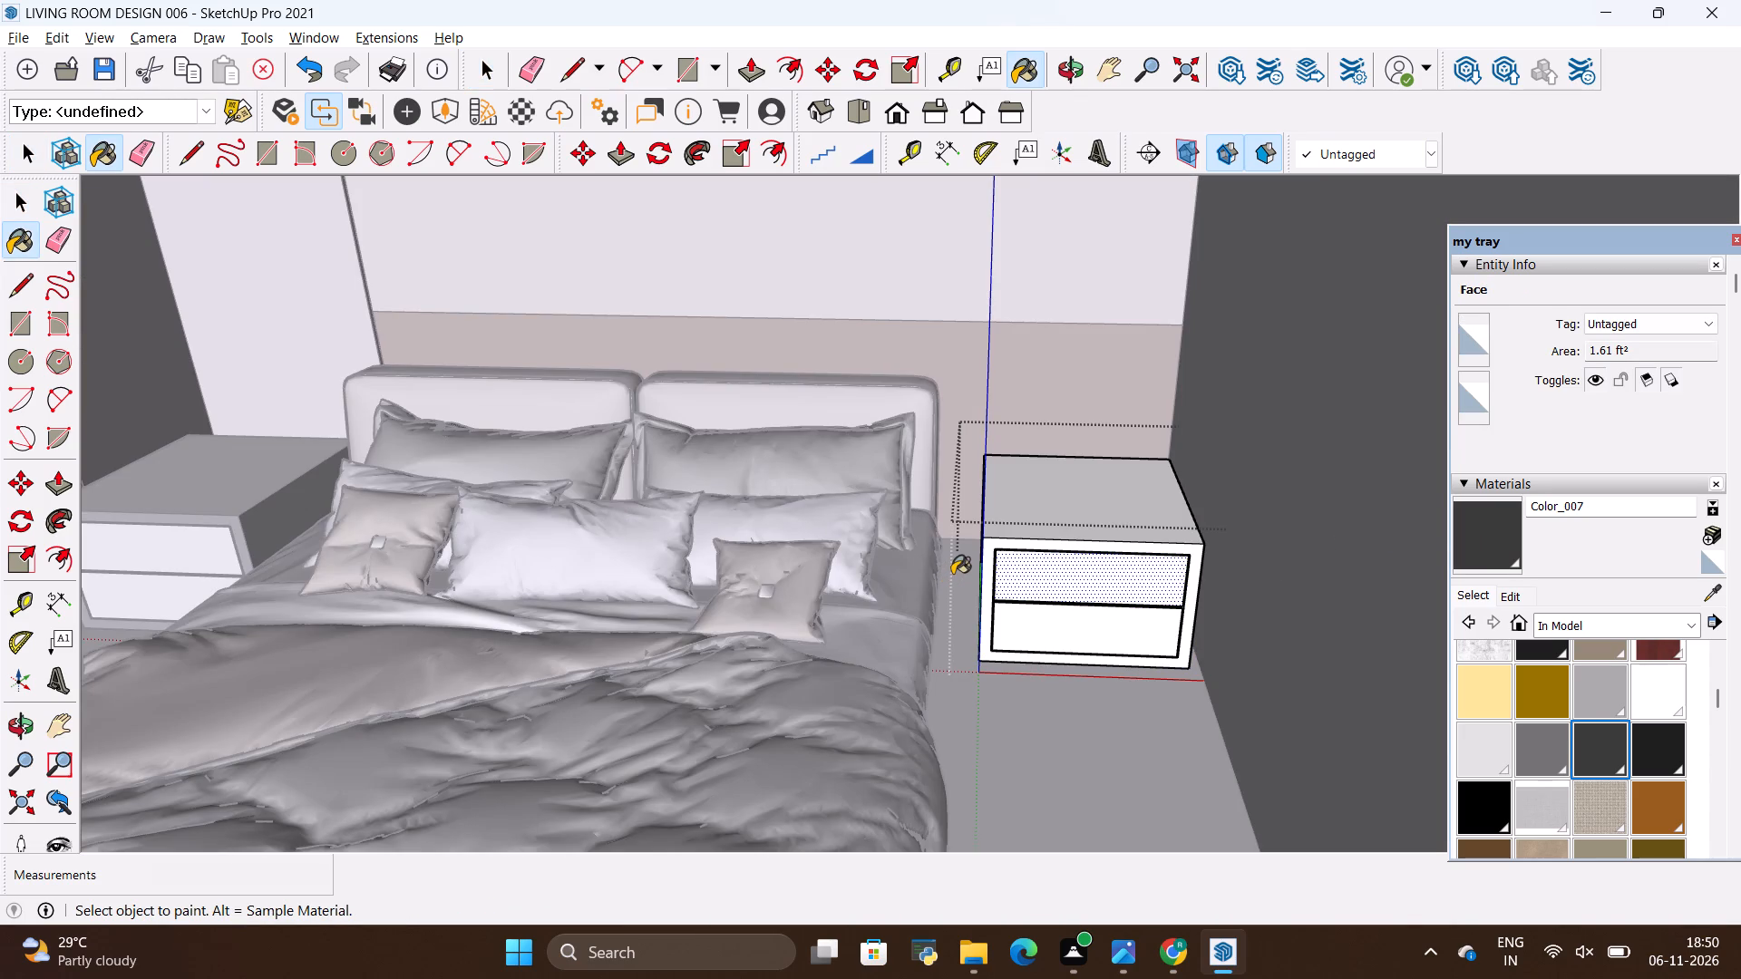
scroll(968, 558, "up", 9)
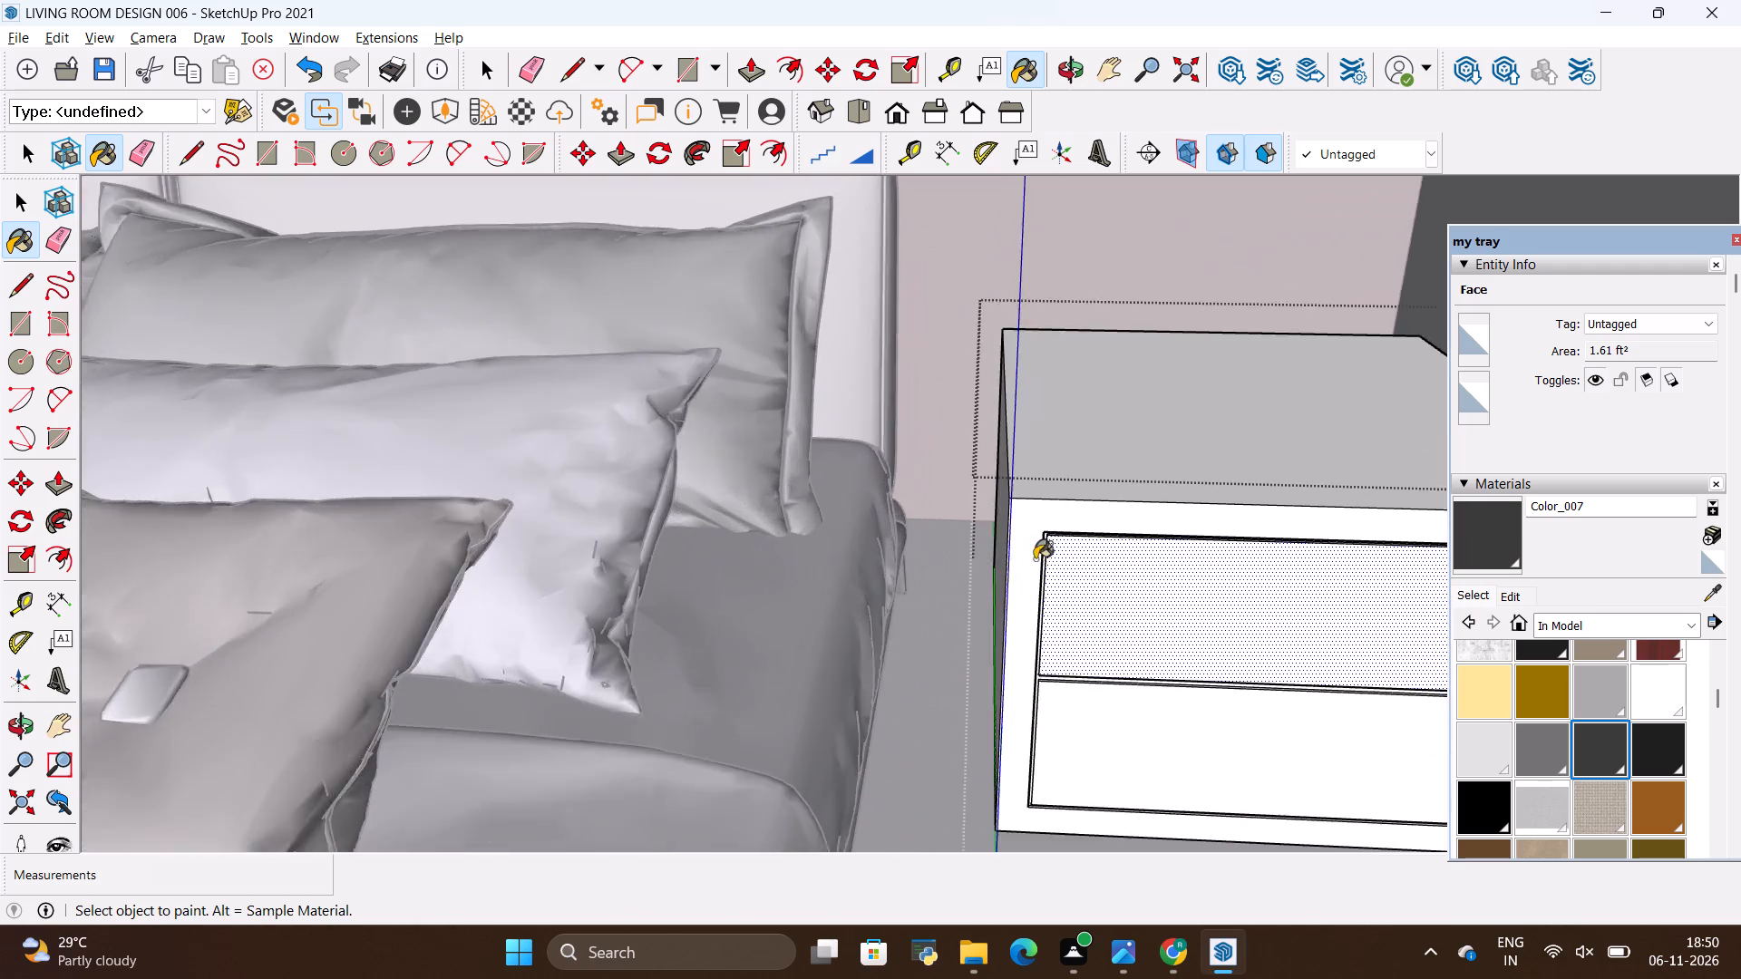
scroll(1035, 559, "up", 4)
left_click(999, 555)
Paint the recessed gap around the drawers of the same nightstand with Color_007.
scroll(1035, 631, "up", 5)
scroll(1072, 451, "up", 17)
left_click(1045, 445)
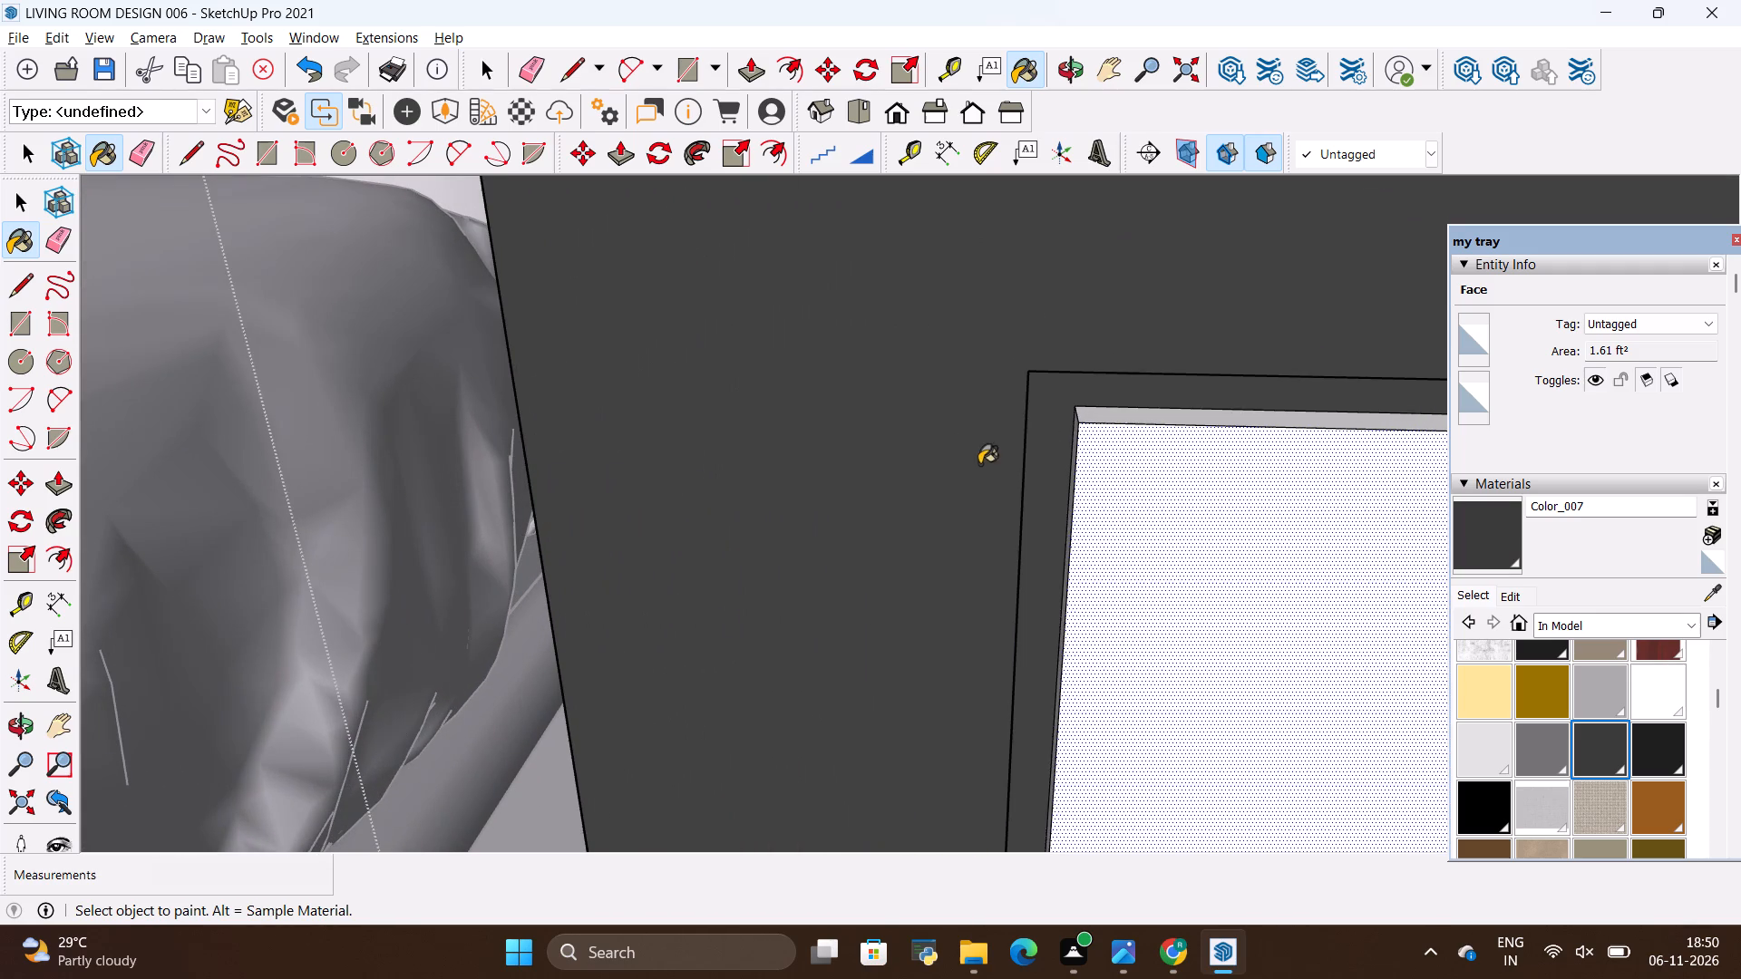
key("space")
left_click(979, 464)
Compare the painted nightstand with the nightstands in the reference image images (14).jpeg.
scroll(945, 460, "down", 19)
scroll(1104, 460, "down", 6)
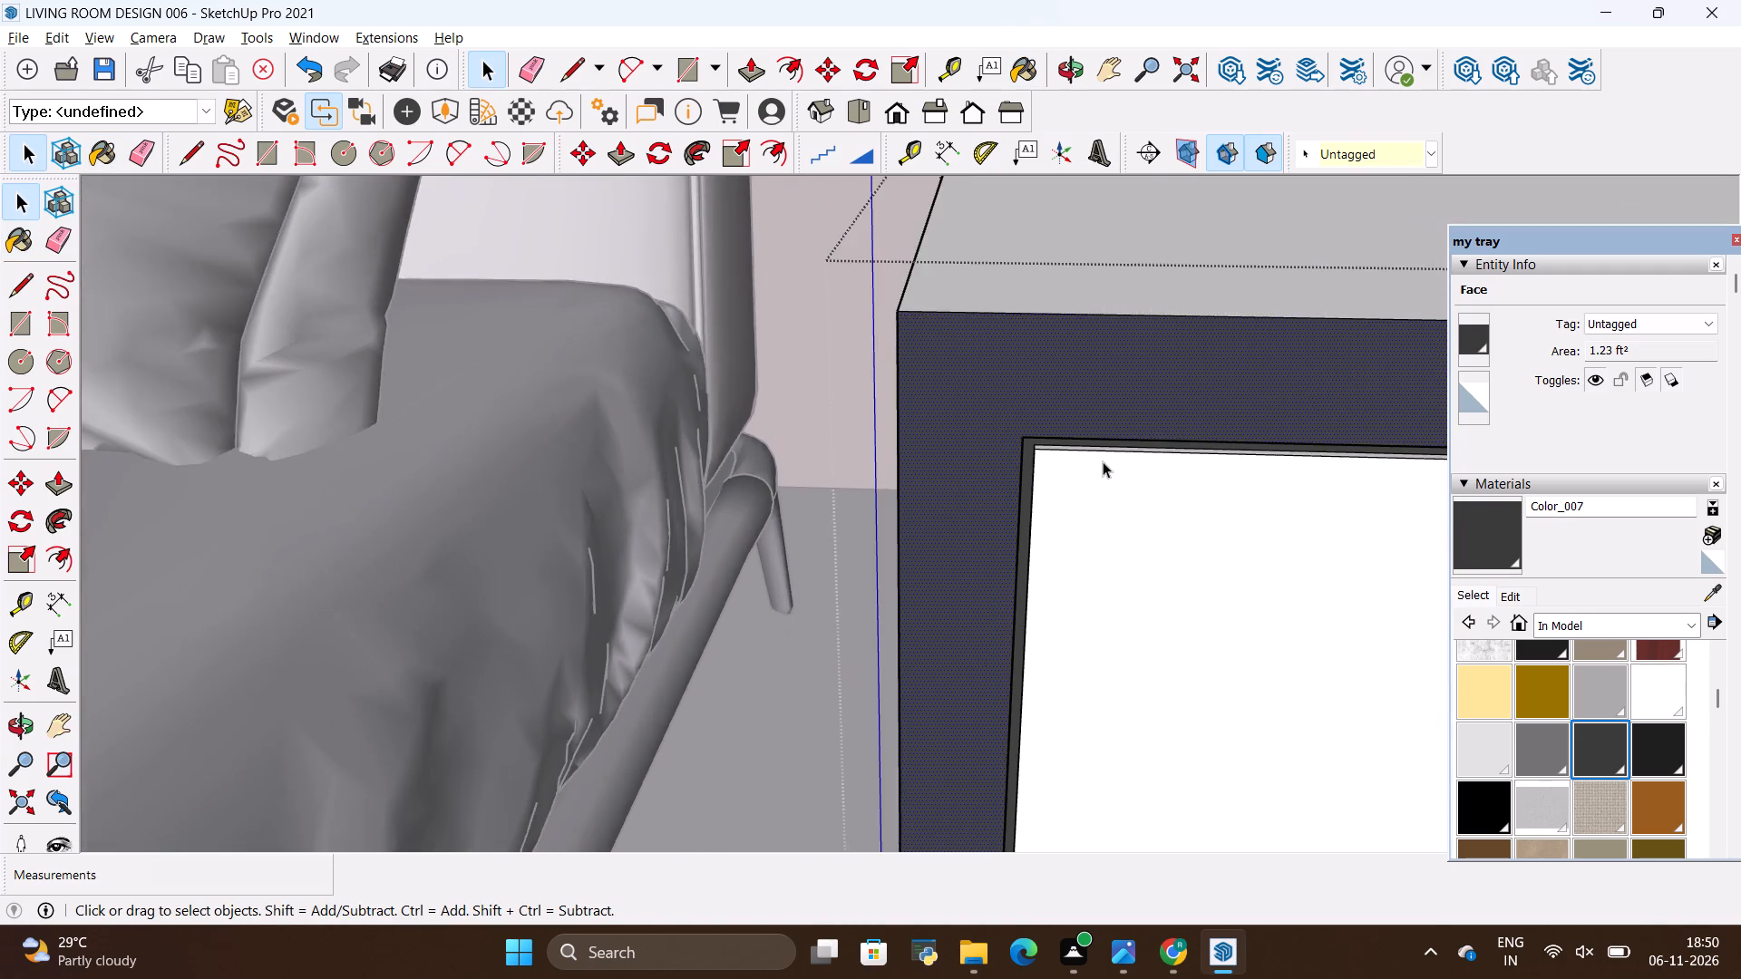
scroll(1103, 461, "down", 19)
scroll(1093, 472, "down", 10)
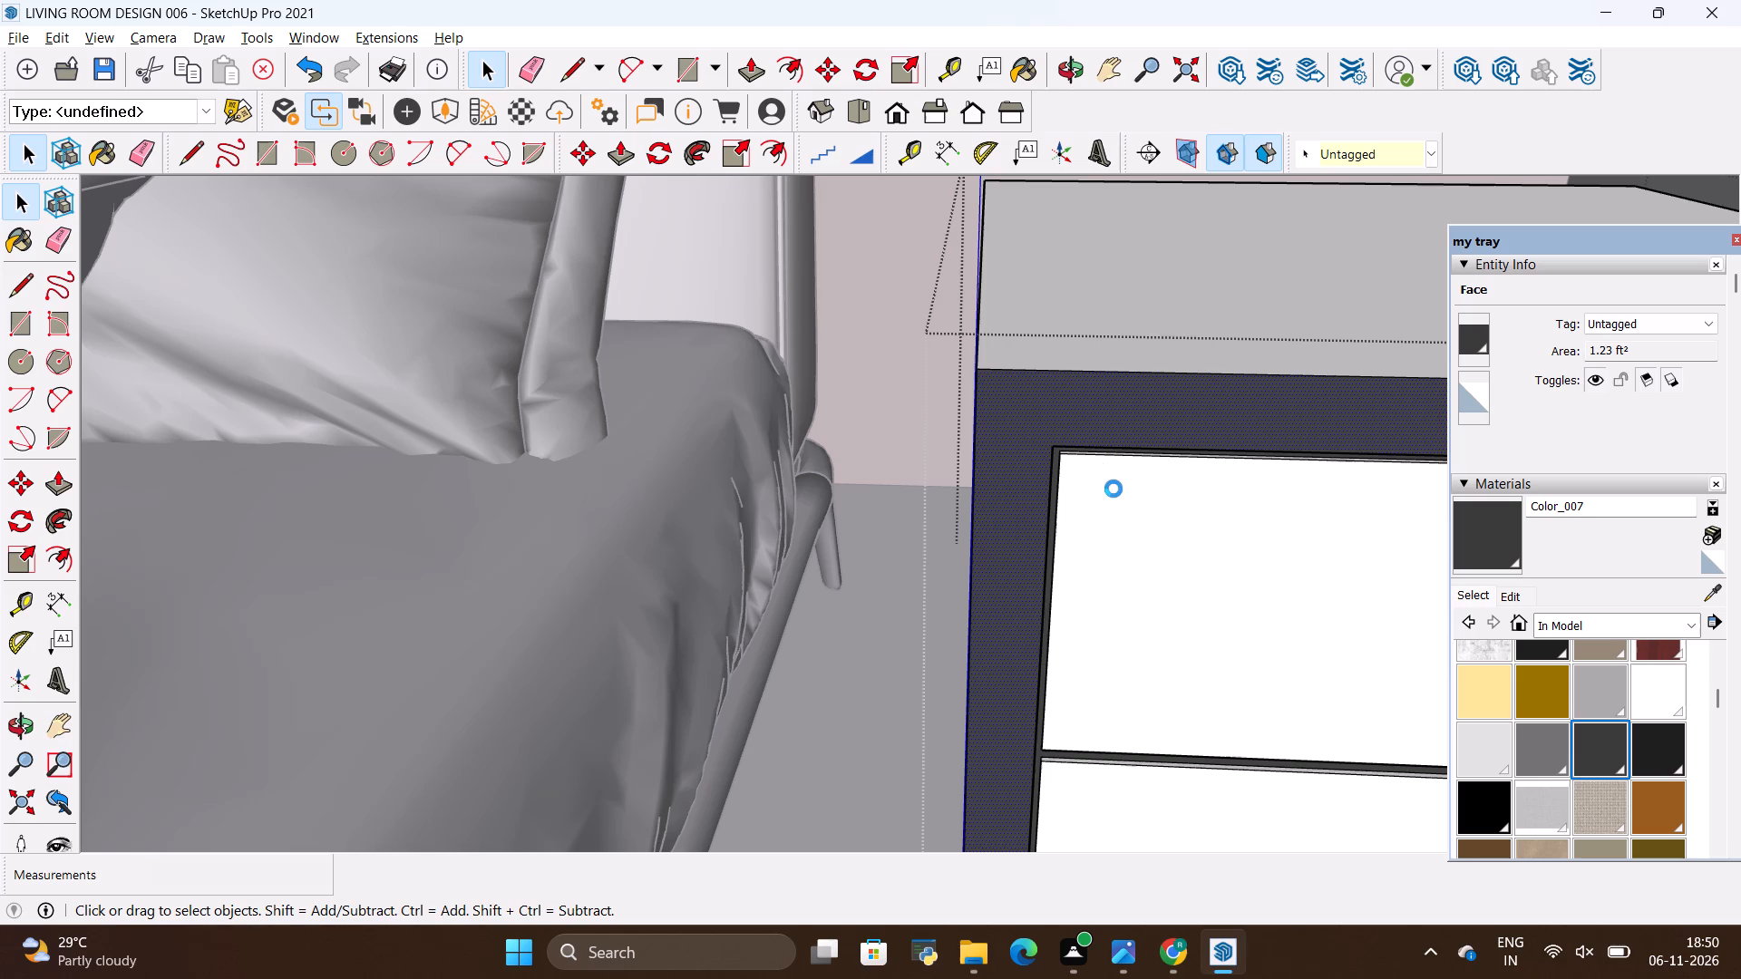
scroll(1114, 489, "down", 17)
key("alt+Tab")
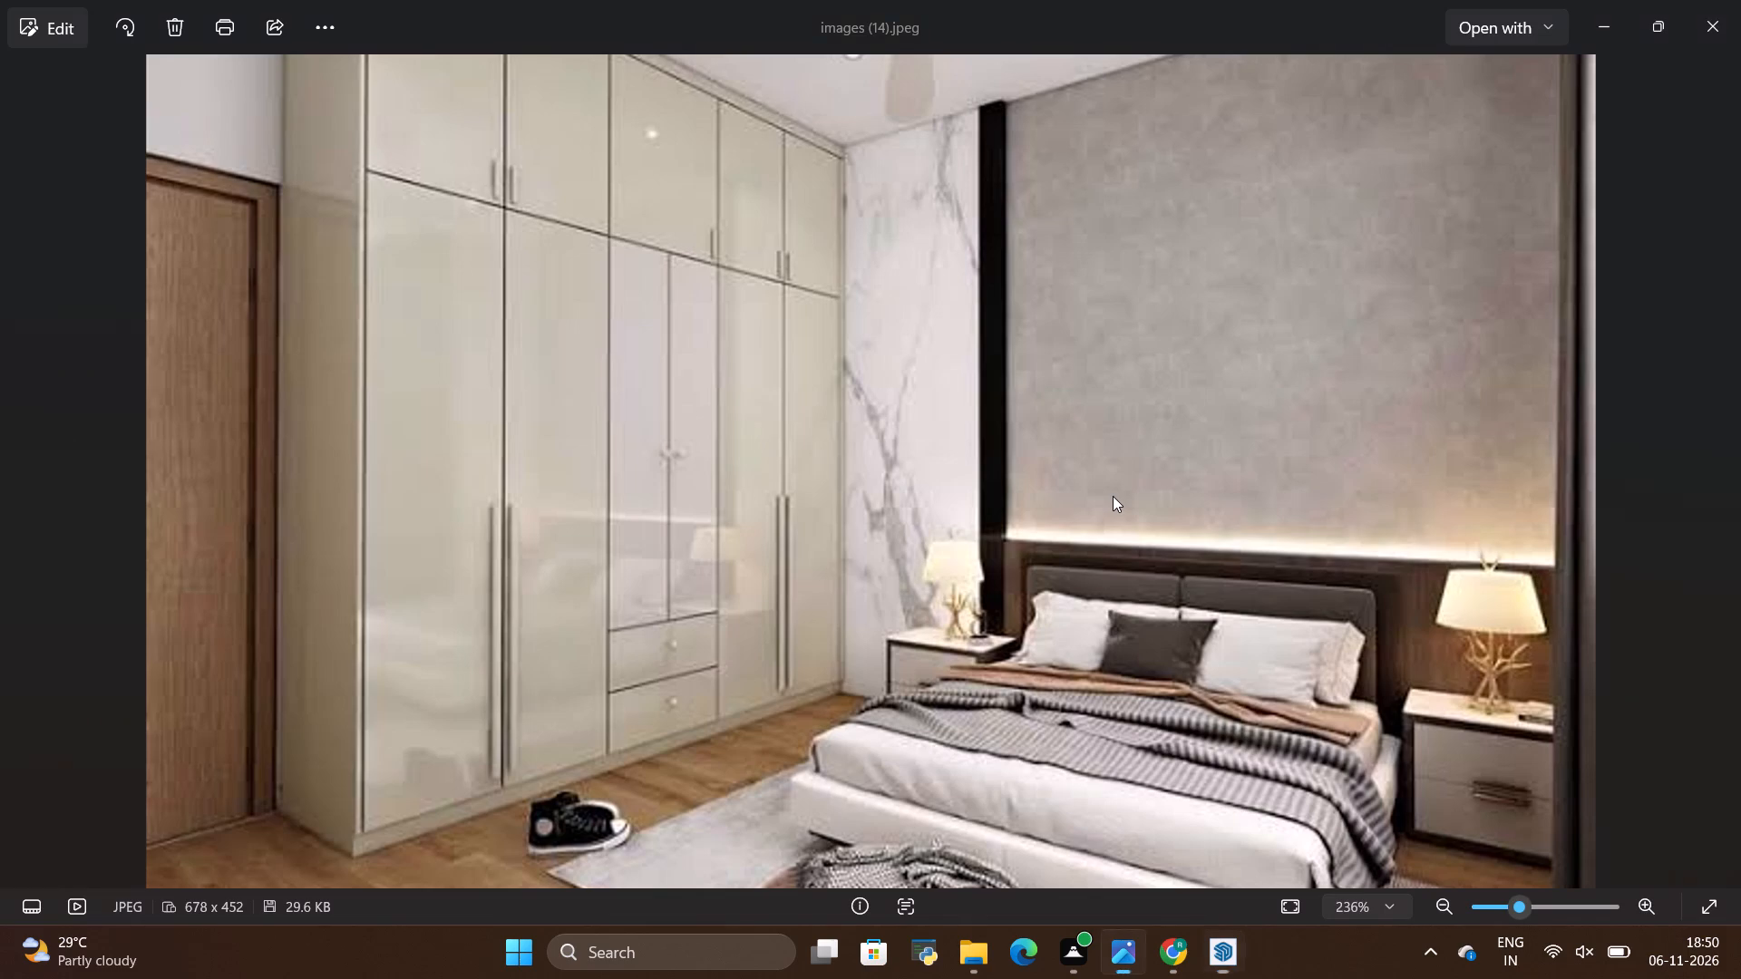
key("alt+Tab")
scroll(1111, 498, "down", 10)
scroll(1014, 507, "up", 6)
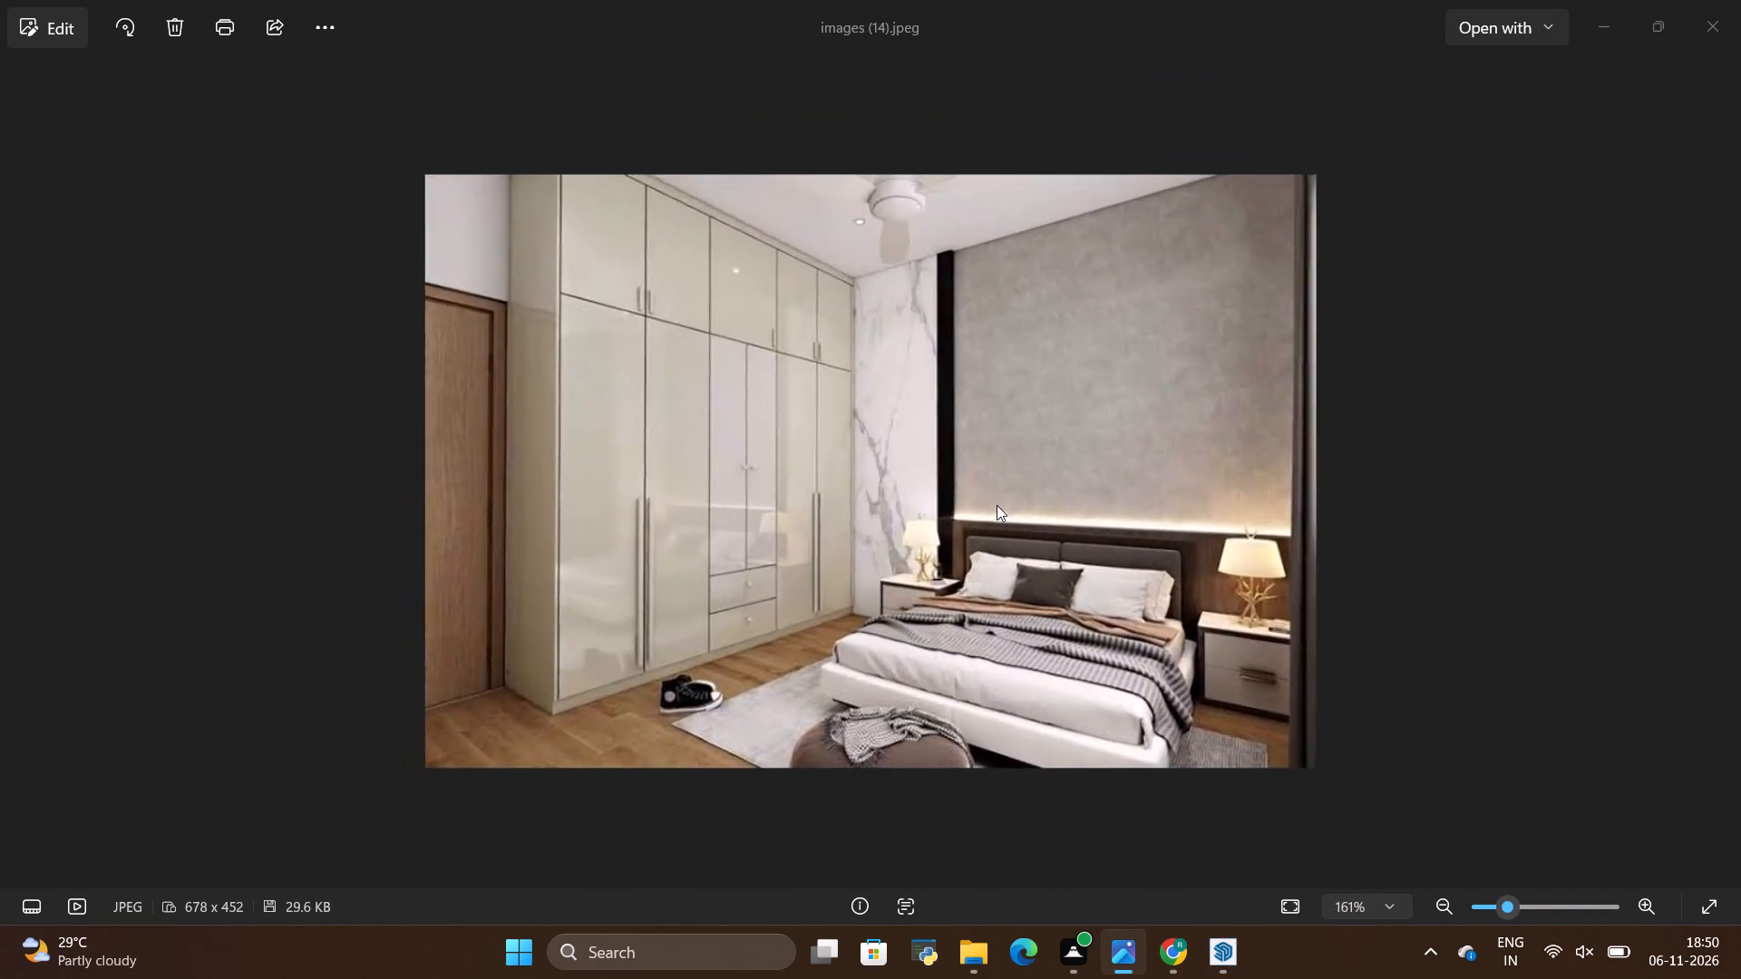
scroll(997, 505, "up", 2)
key("alt+Tab")
key("alt+Tab")
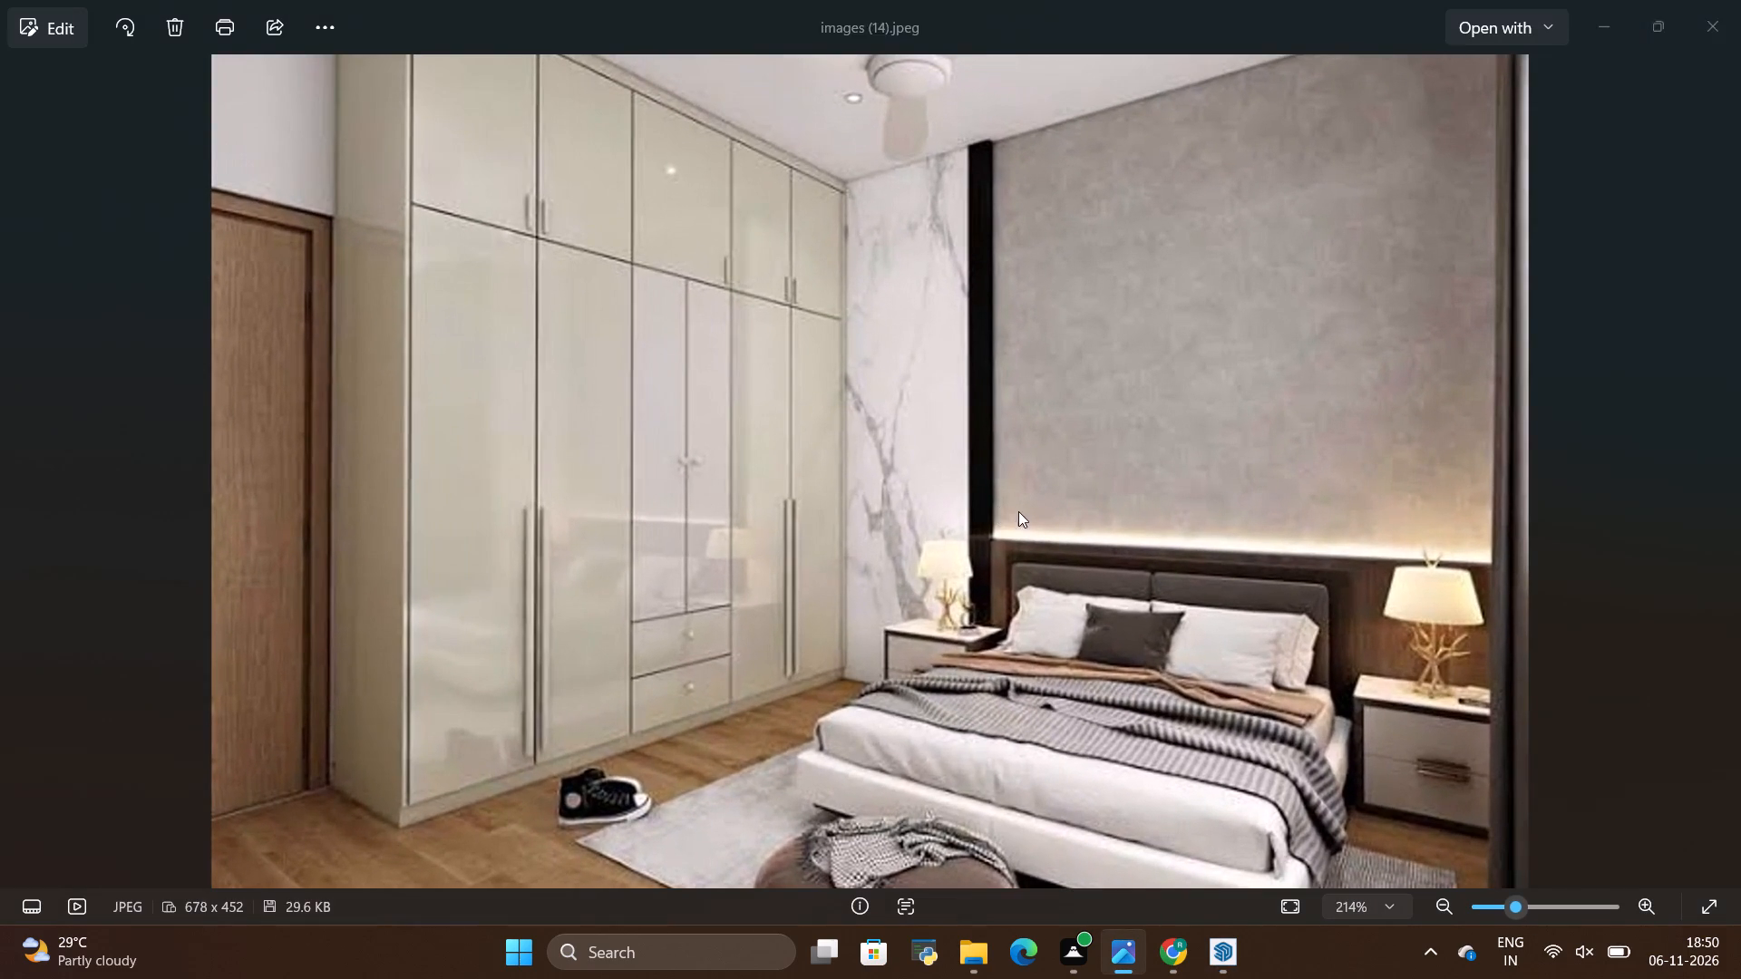
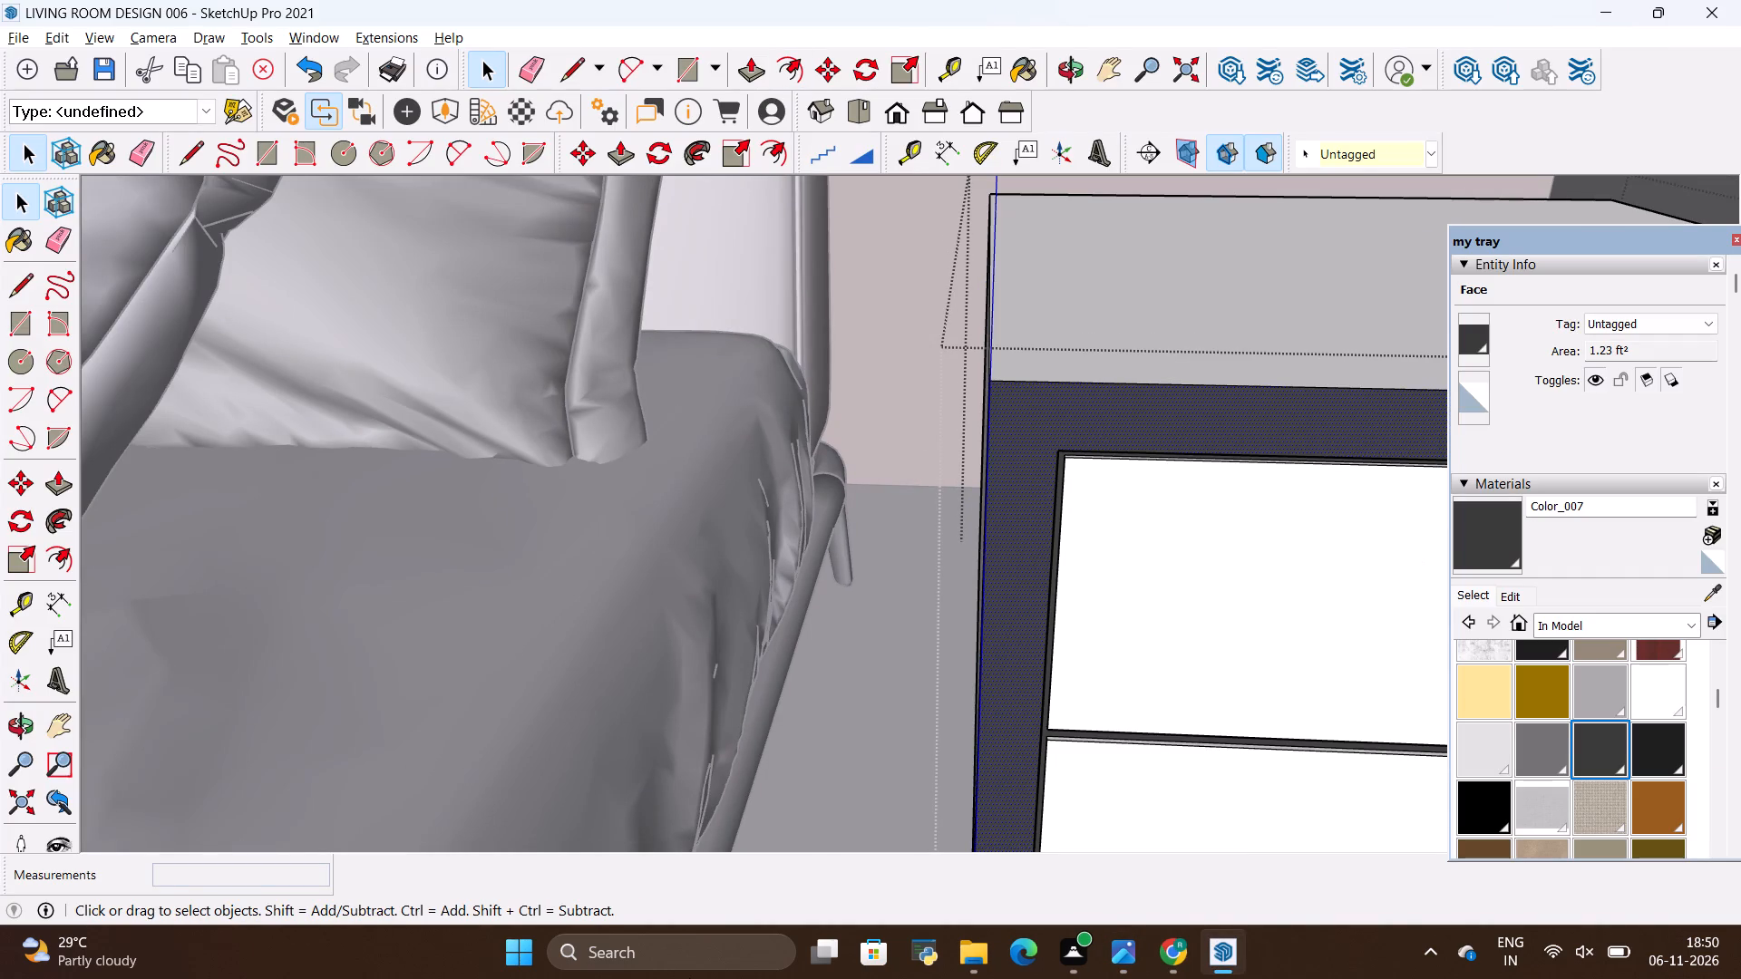
Close the nightstand for editing and compare the whole bedroom with the reference image images (14).jpeg.
scroll(0, 772, "down", 2)
scroll(618, 872, "down", 3)
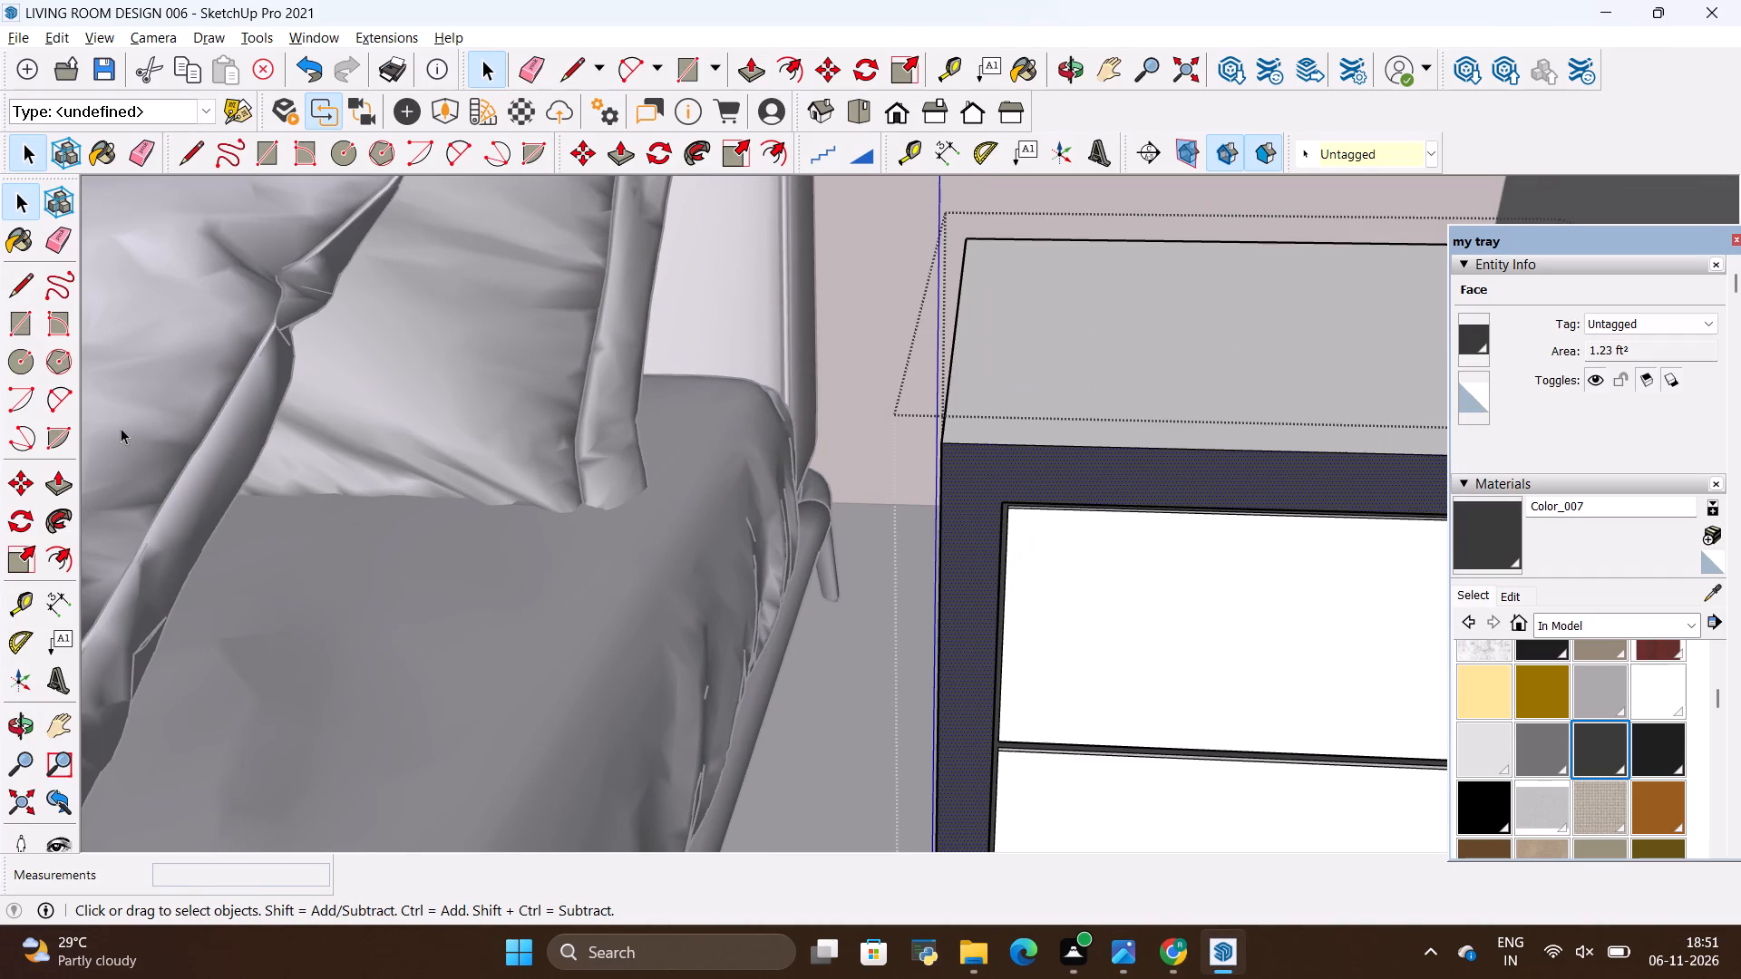
key("space")
left_click(353, 500)
scroll(528, 481, "down", 11)
scroll(1040, 447, "down", 16)
scroll(1016, 447, "down", 5)
scroll(563, 382, "up", 2)
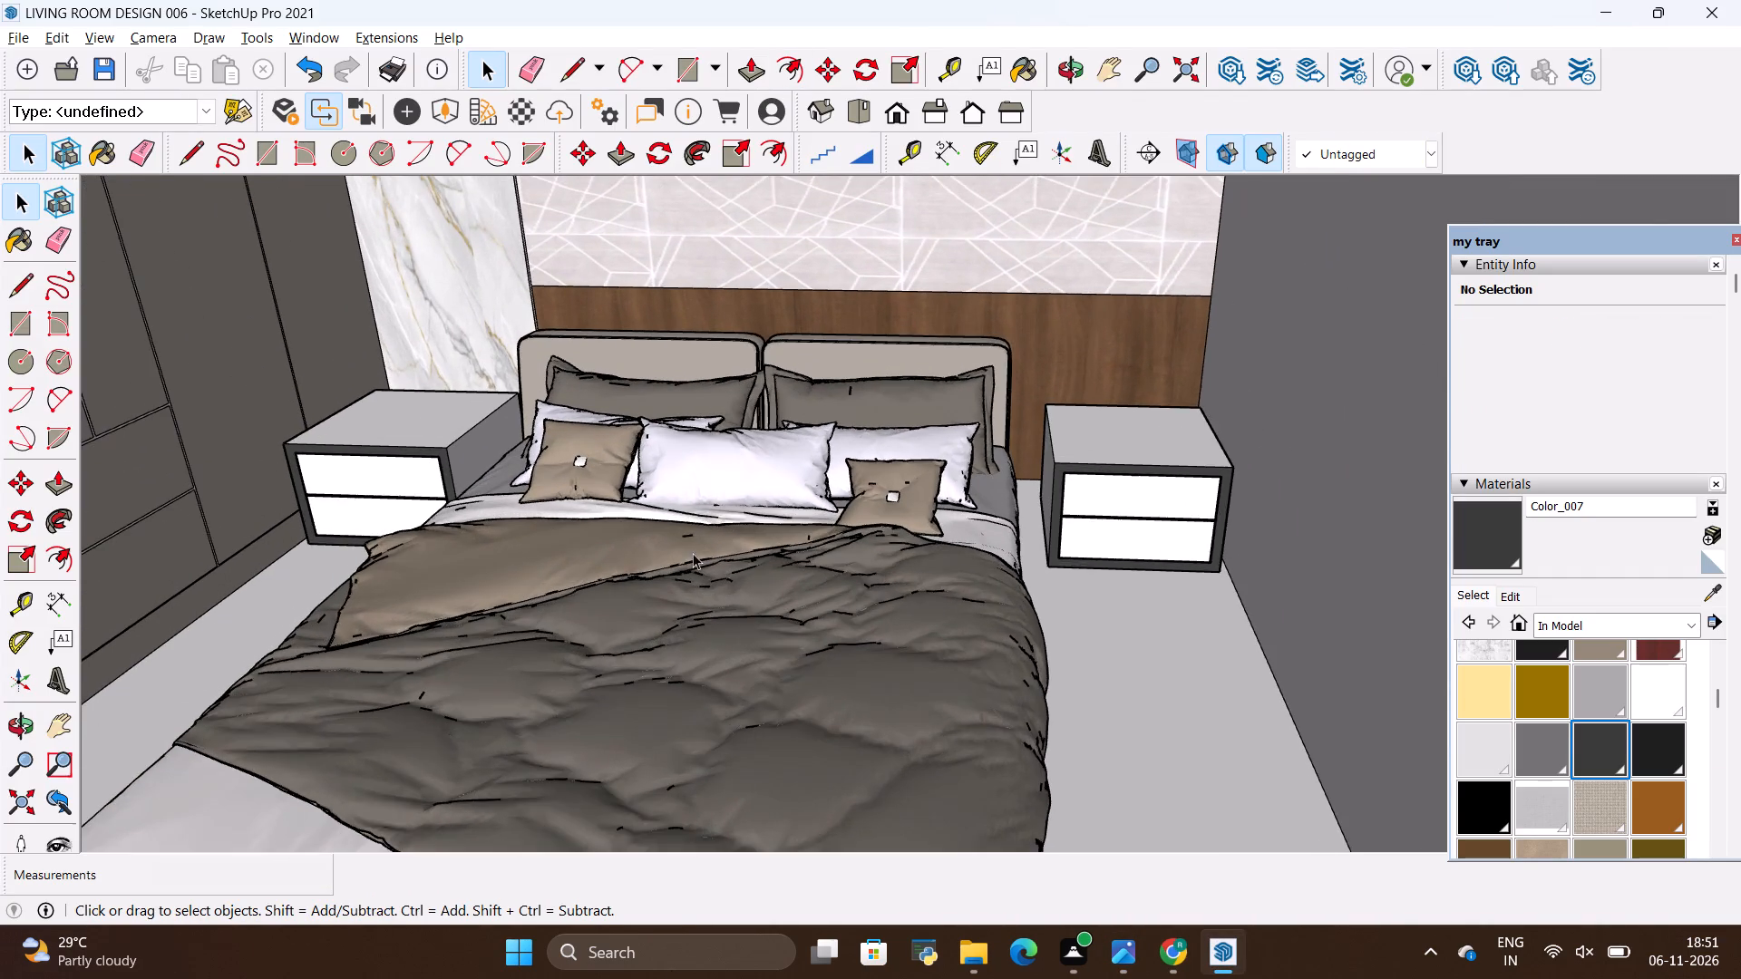
scroll(770, 624, "down", 15)
scroll(782, 332, "up", 2)
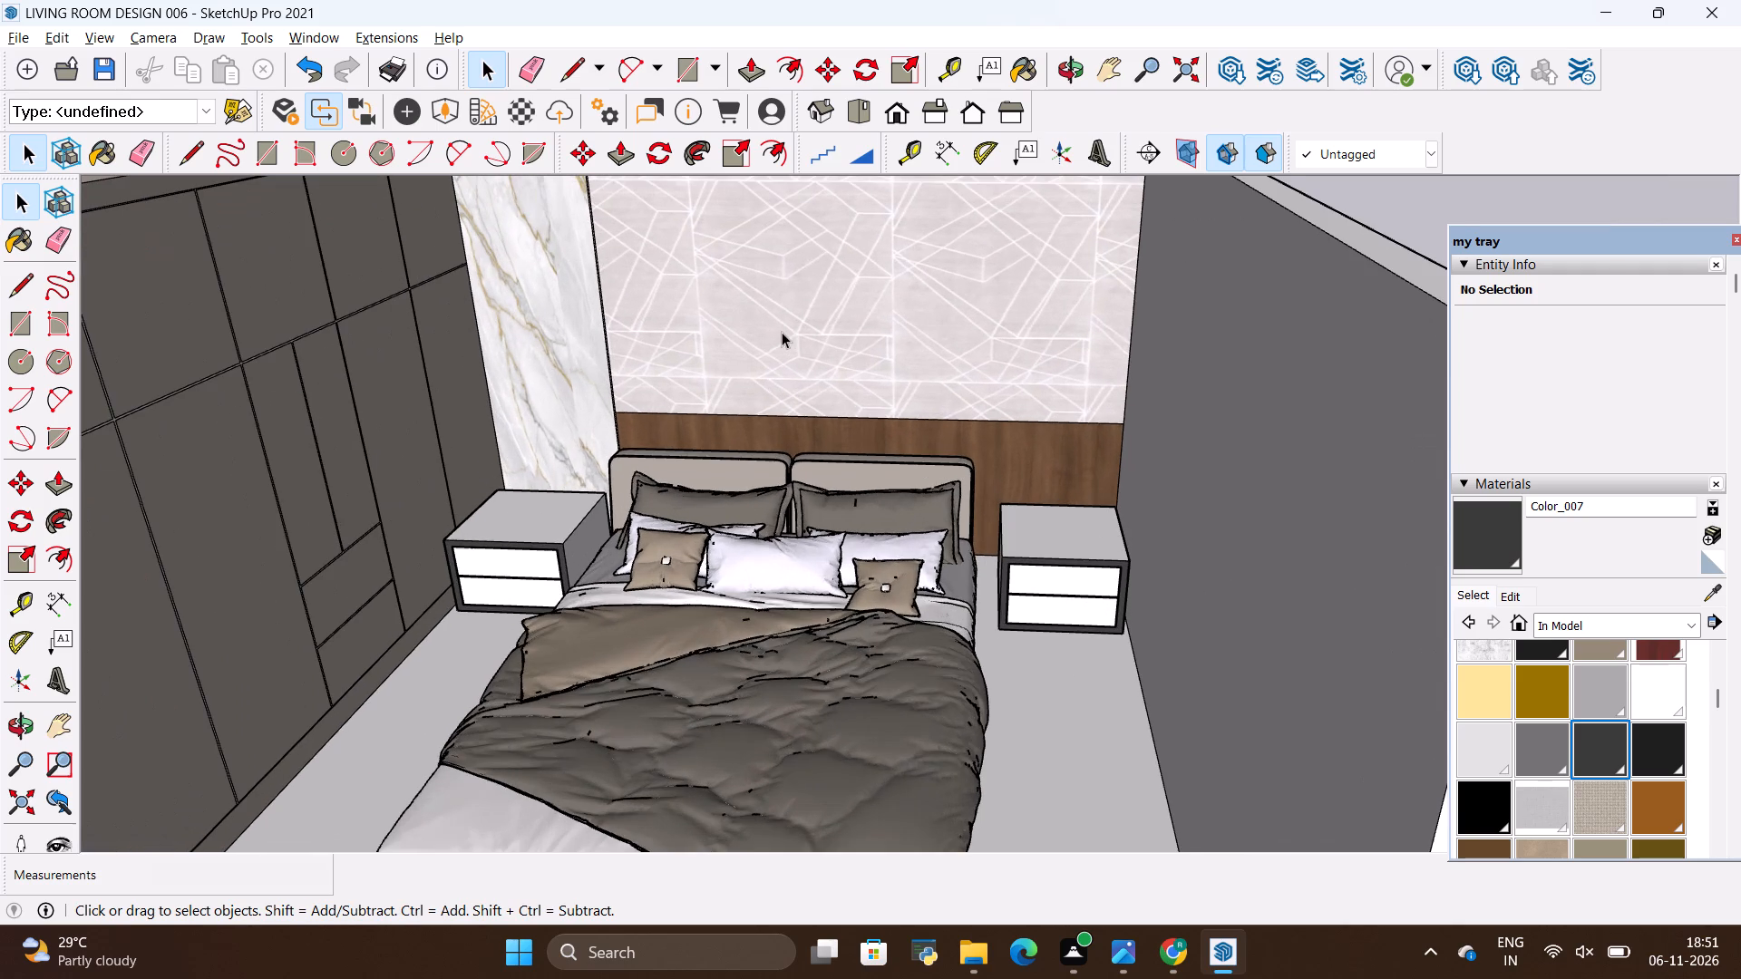
key("alt+Tab")
key("alt+Tab")
scroll(818, 342, "down", 3)
scroll(638, 381, "up", 3)
key("alt+Tab")
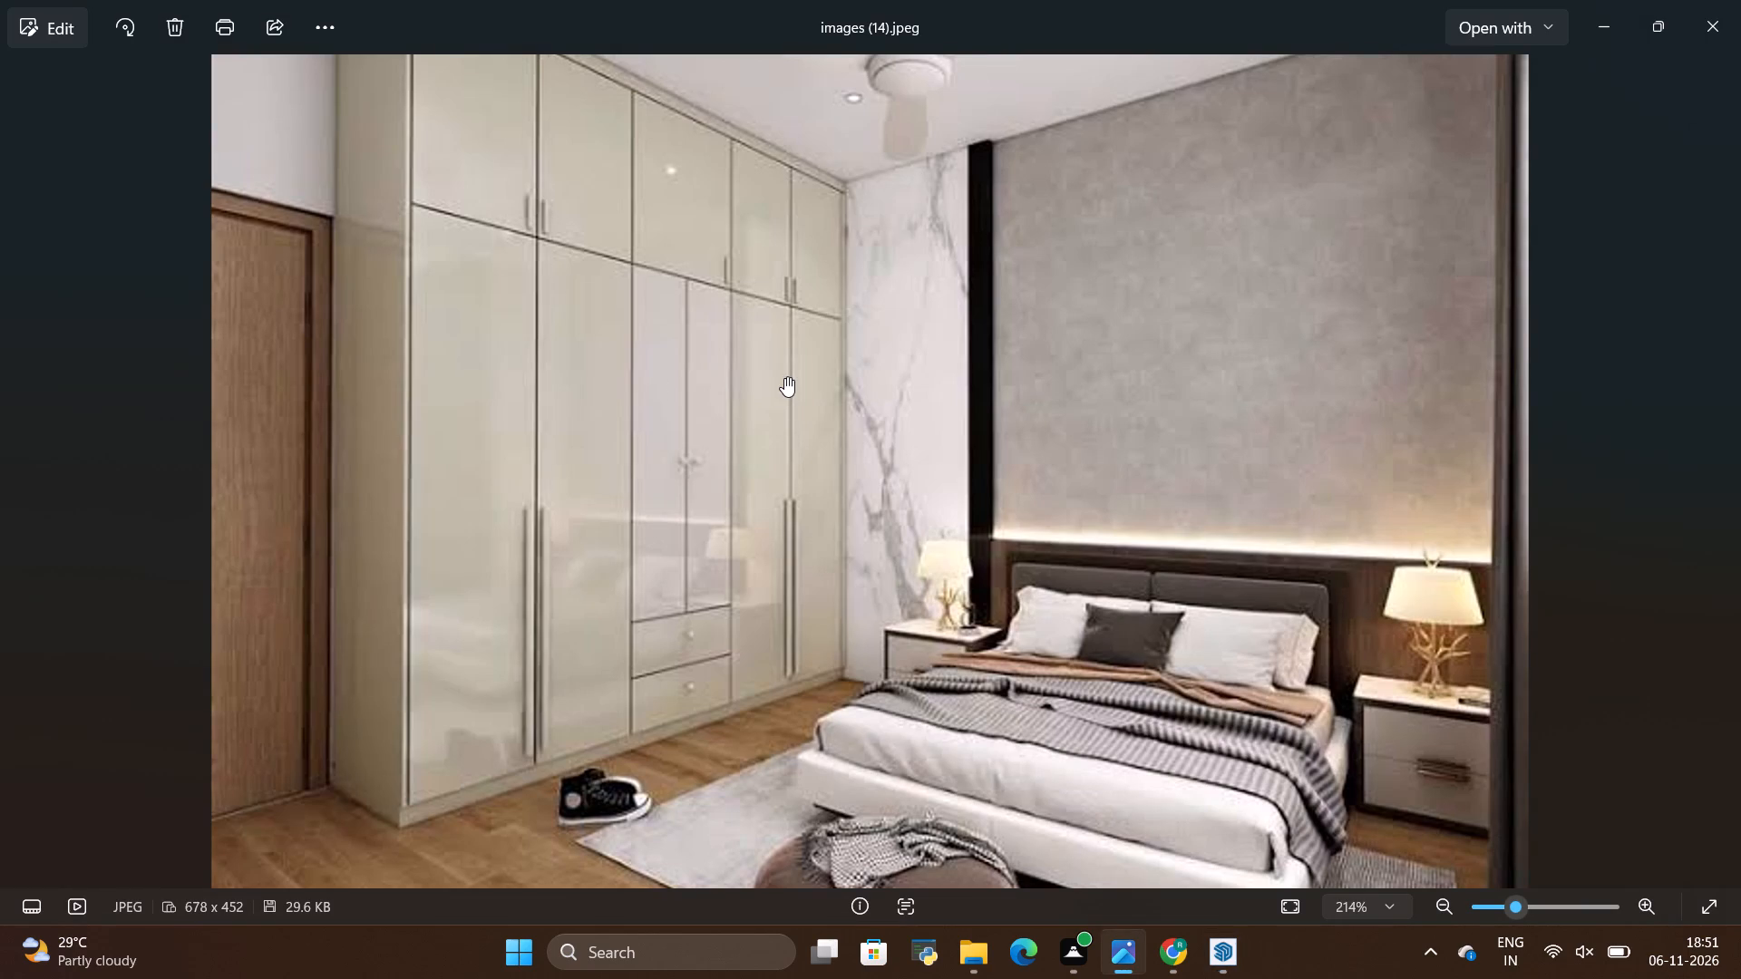
key("alt+Tab")
scroll(784, 377, "down", 1)
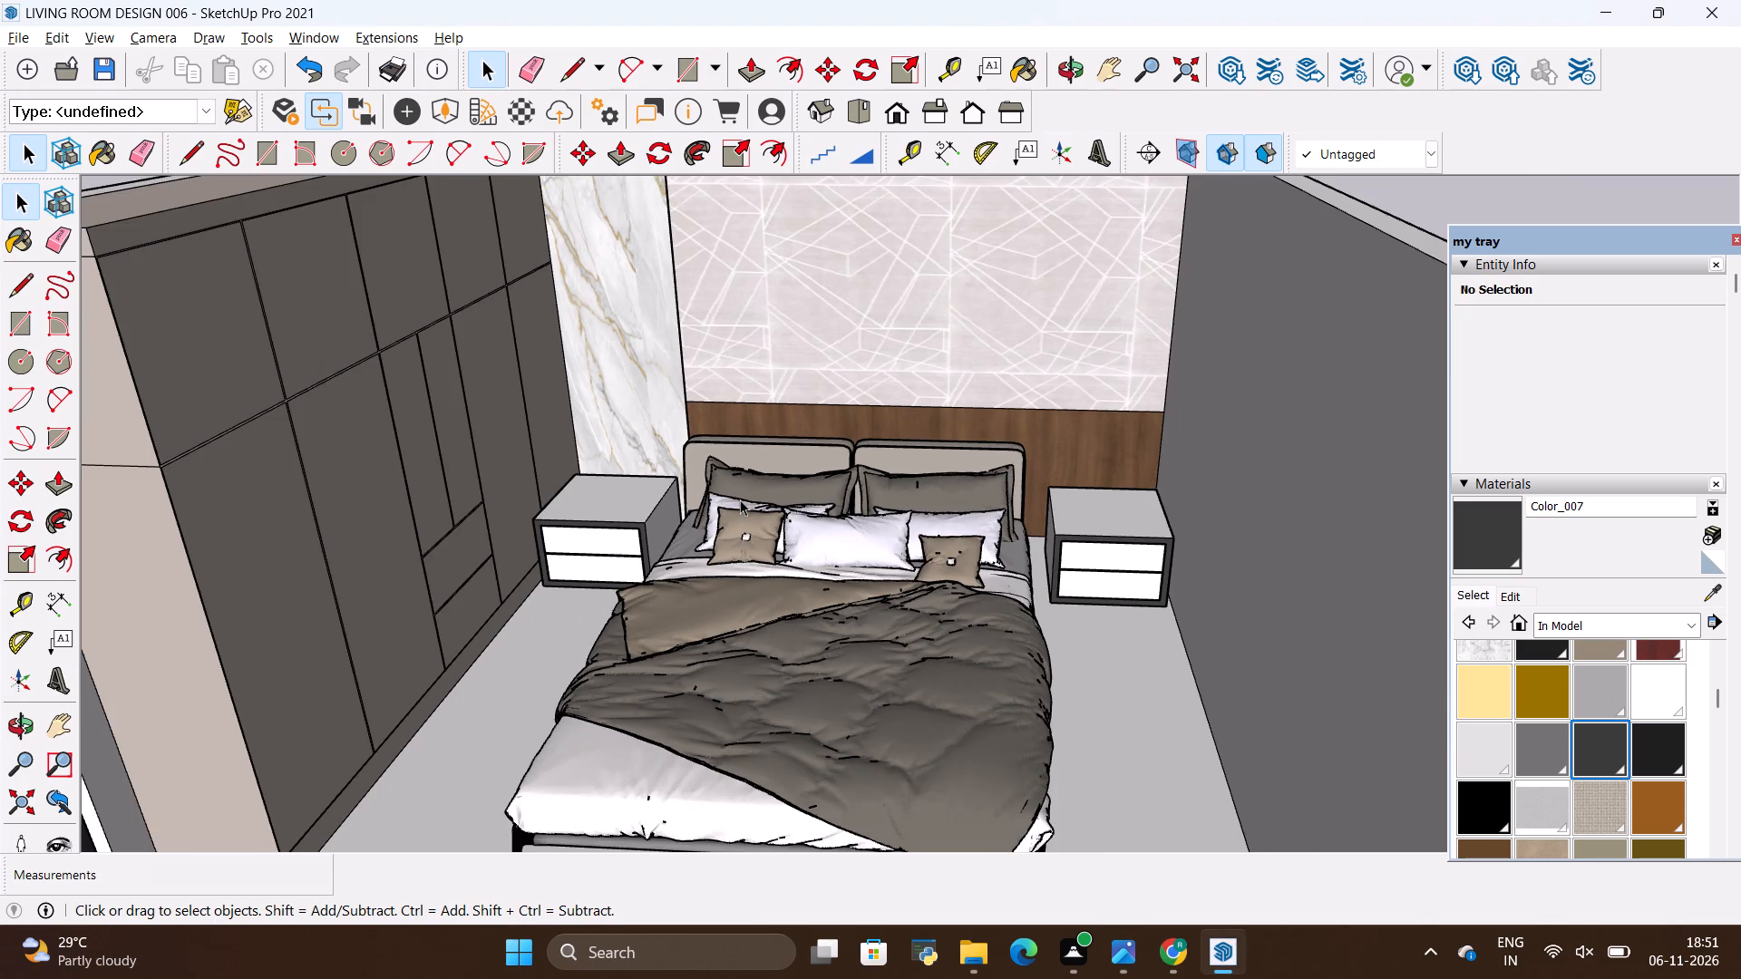
scroll(740, 499, "up", 3)
key("alt+Tab")
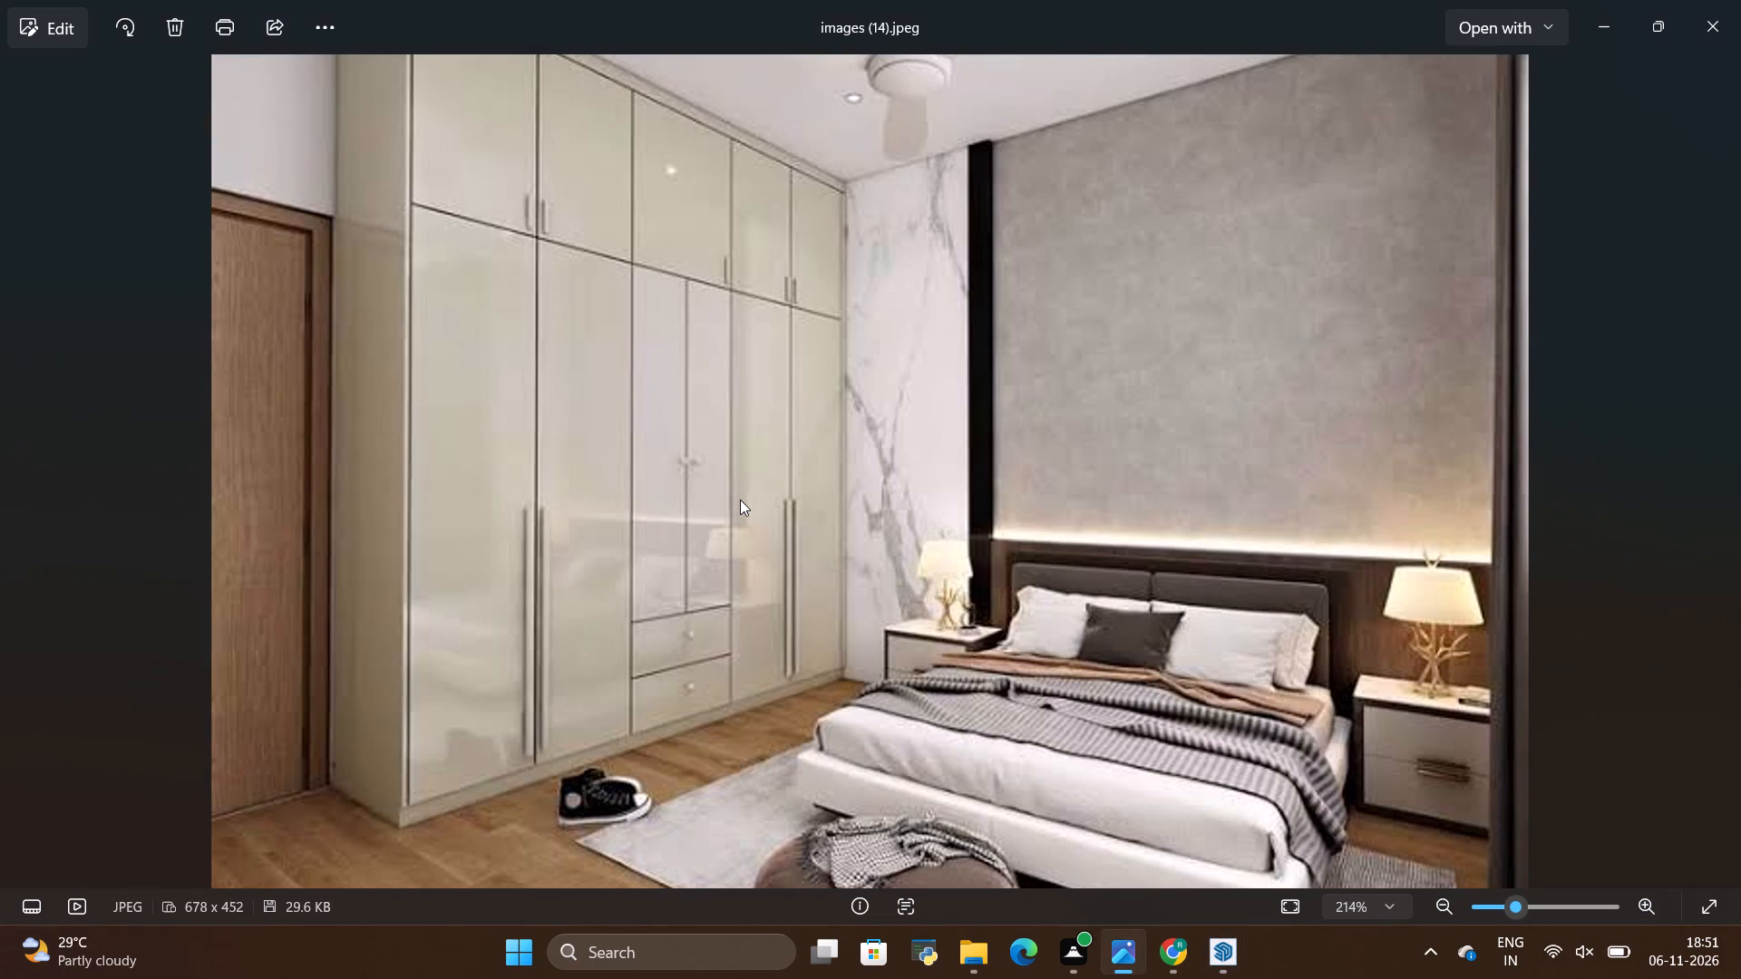
key("alt+Tab")
scroll(740, 499, "down", 3)
scroll(540, 689, "up", 3)
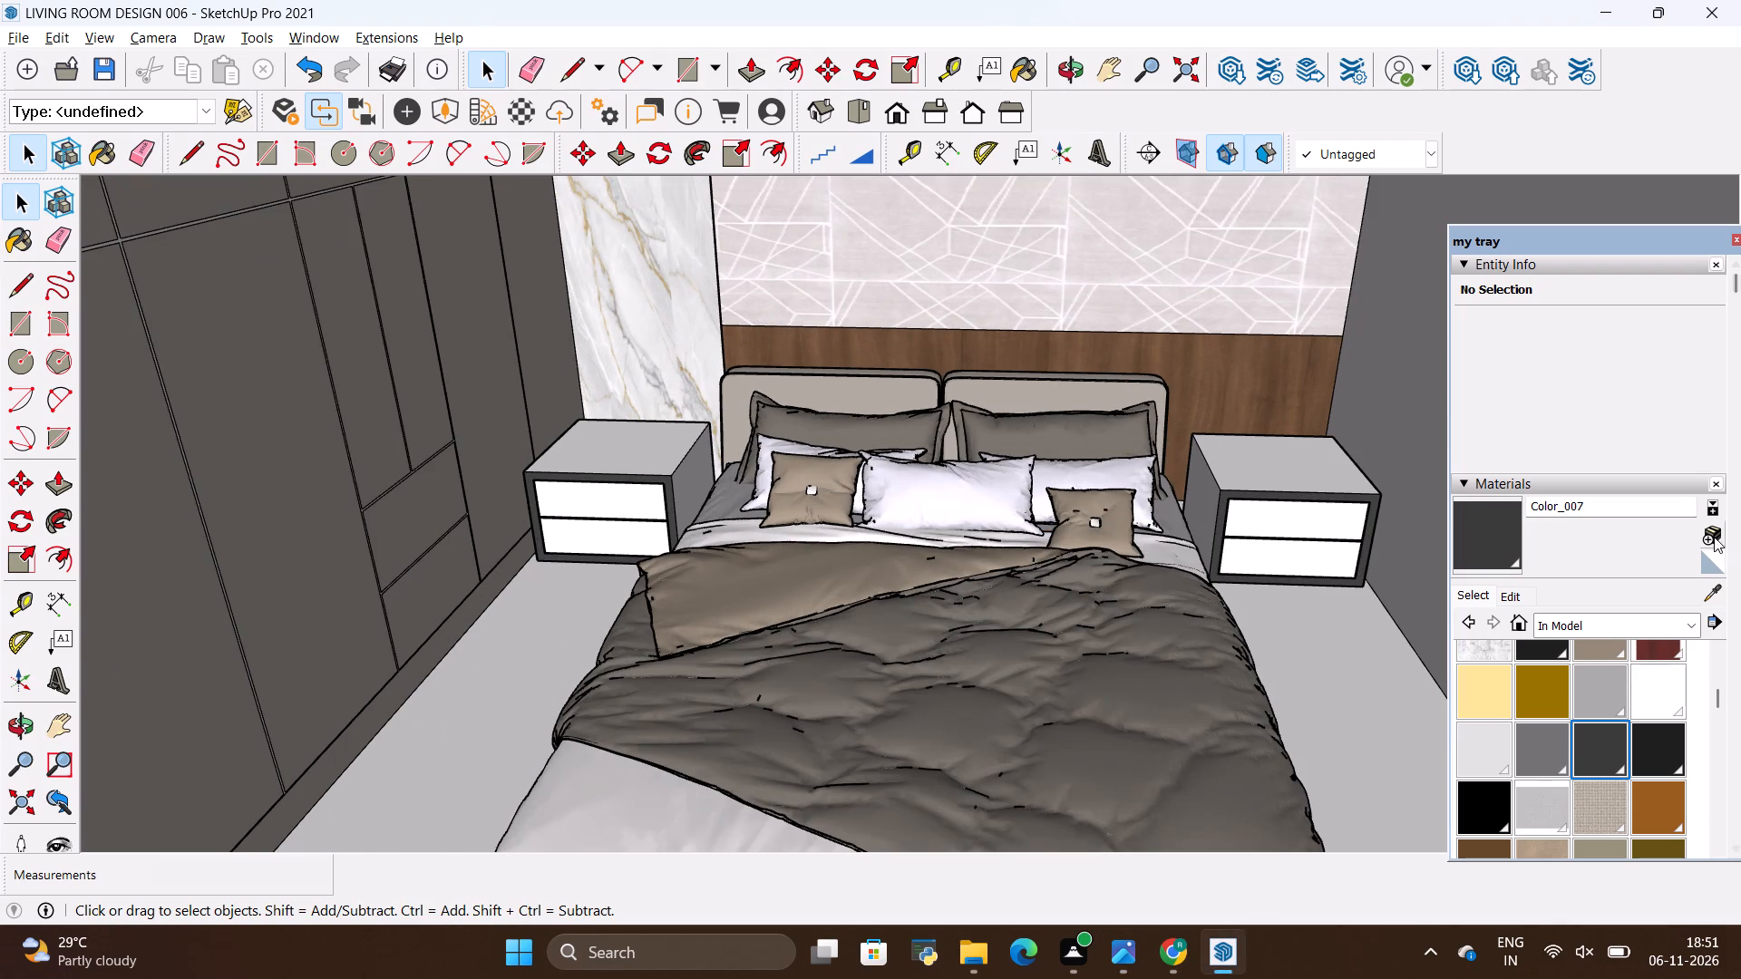
Create a wood material from the texture image download (1).png with a texture height of 10'.
left_click(1714, 537)
left_click(980, 544)
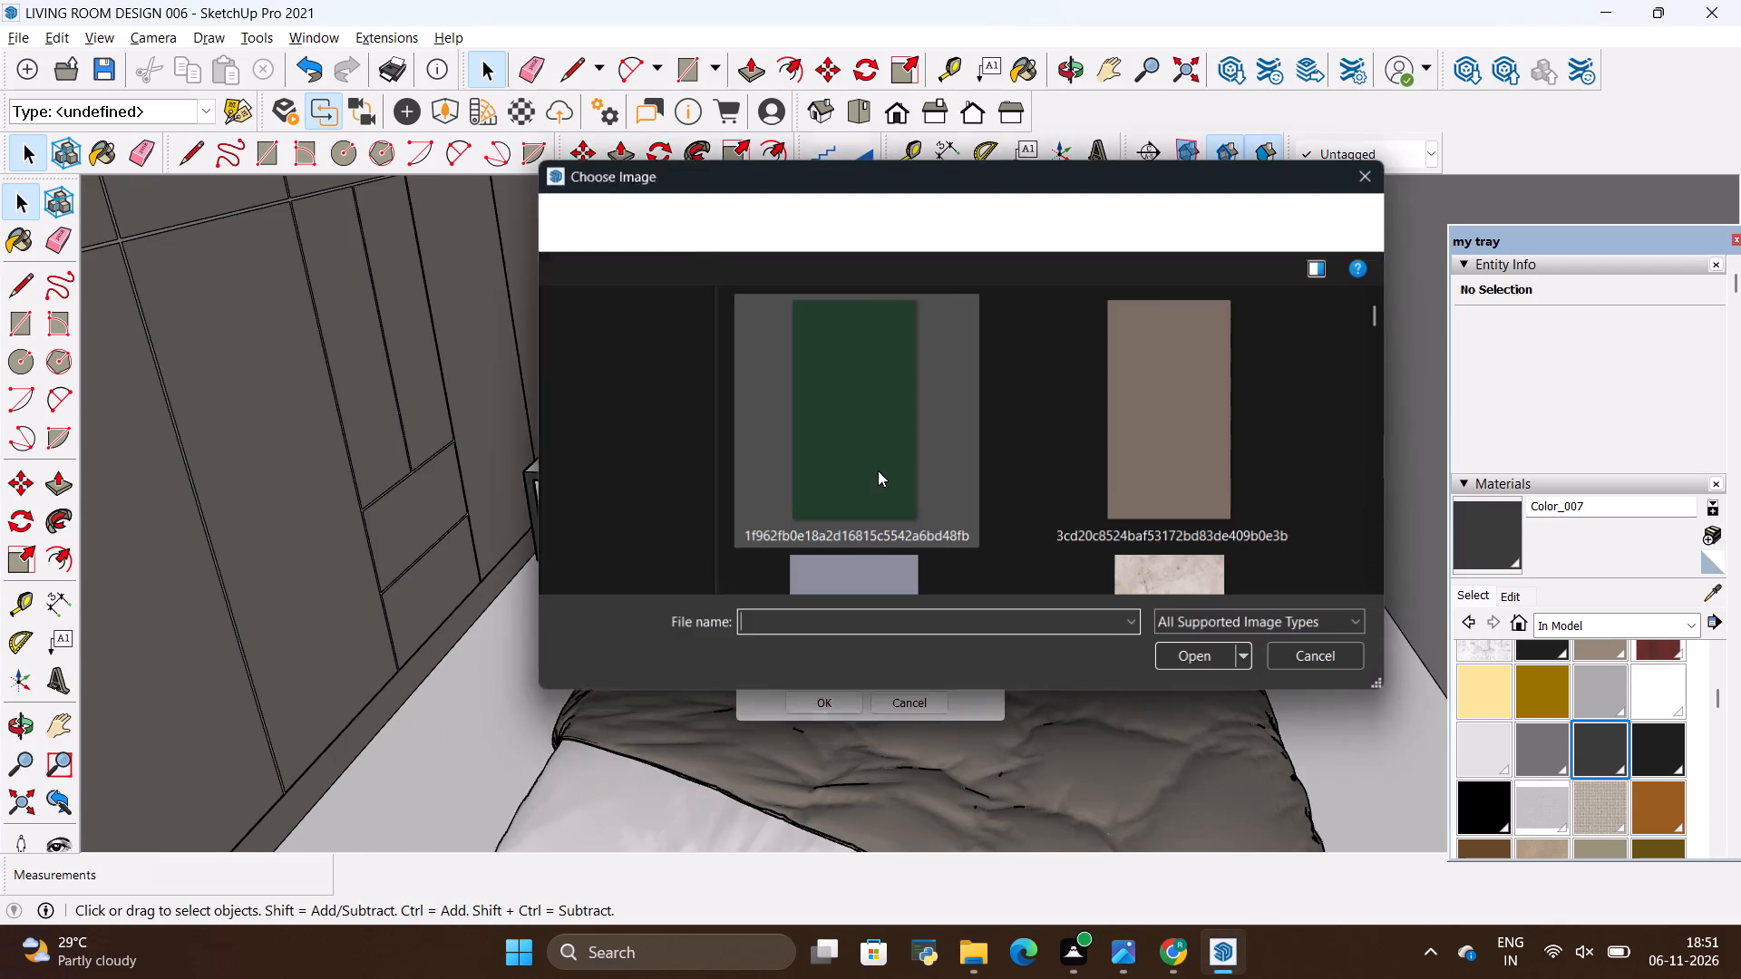
key("alt+Tab")
key("alt+Tab")
scroll(868, 466, "down", 3)
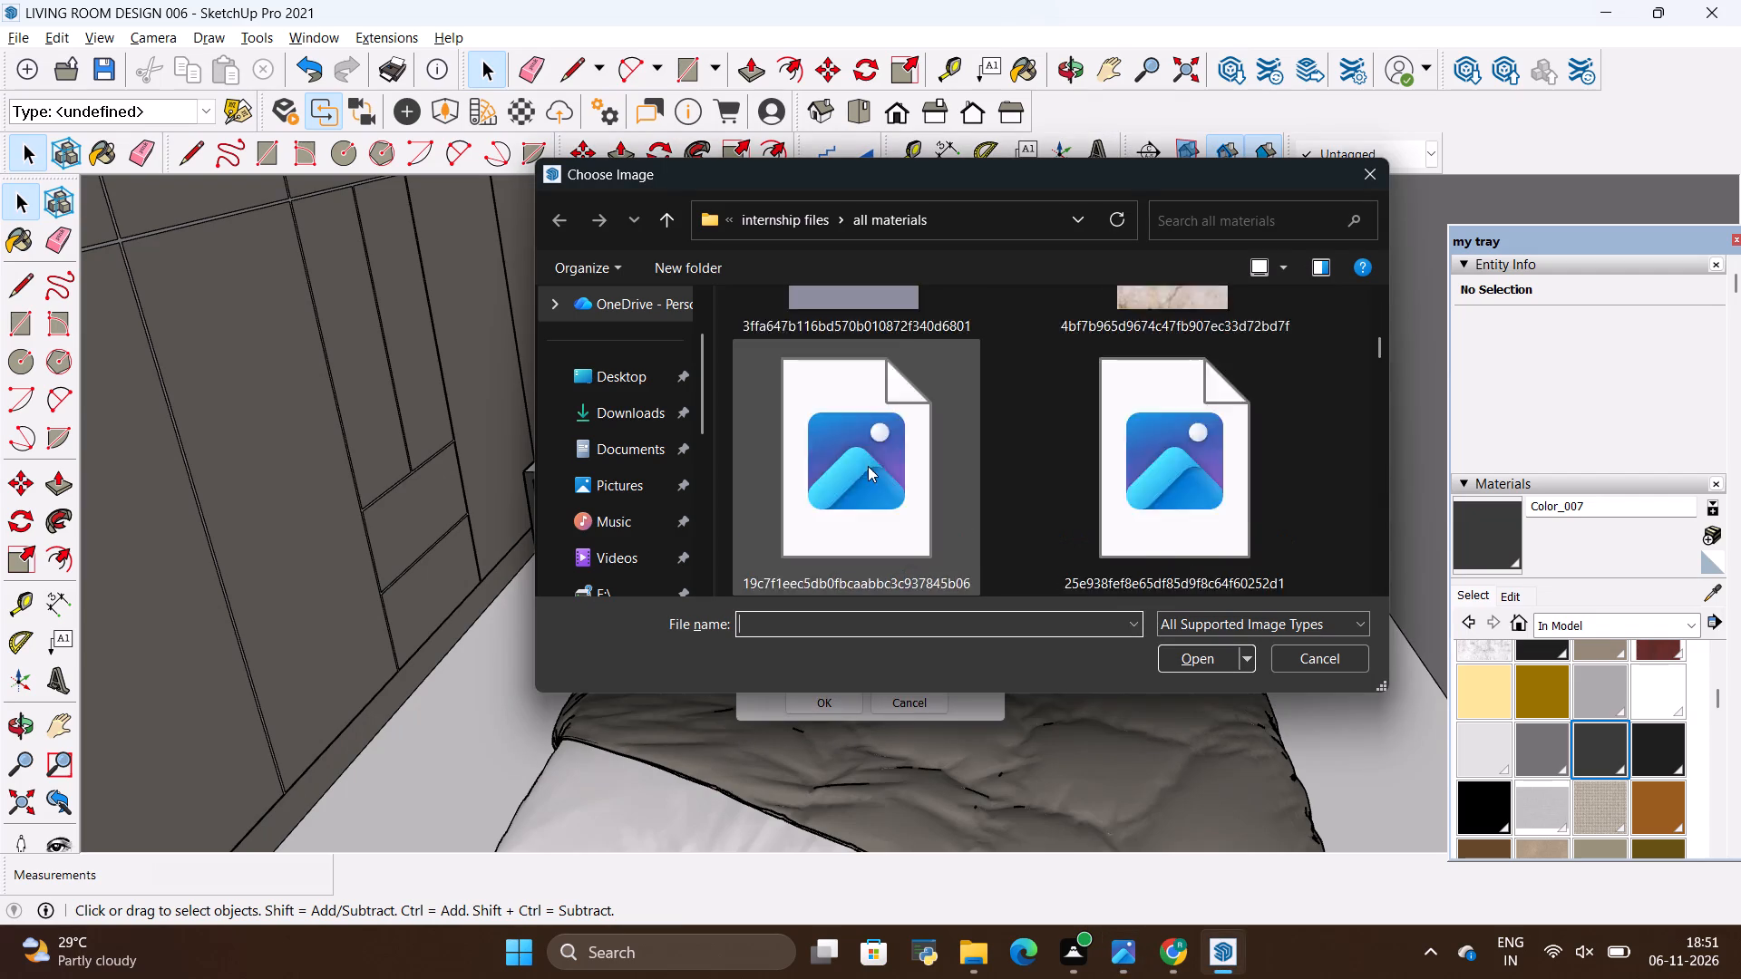
scroll(868, 466, "down", 9)
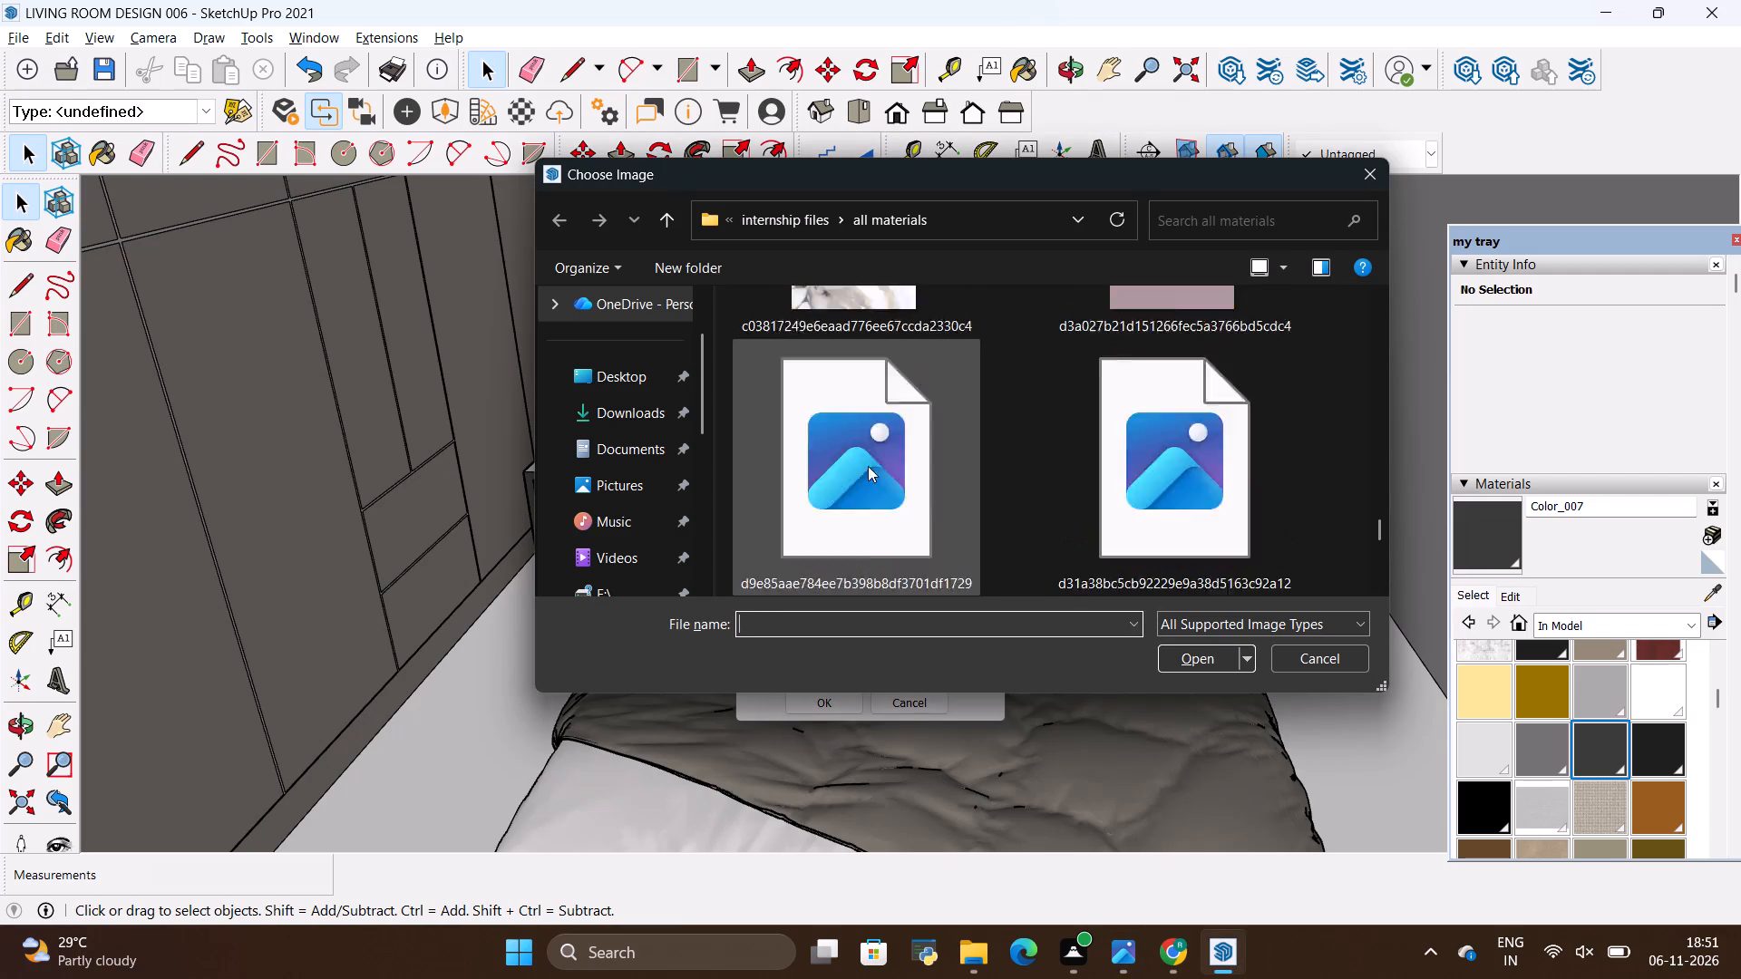
scroll(868, 466, "down", 1)
left_click(868, 466)
left_click(1190, 670)
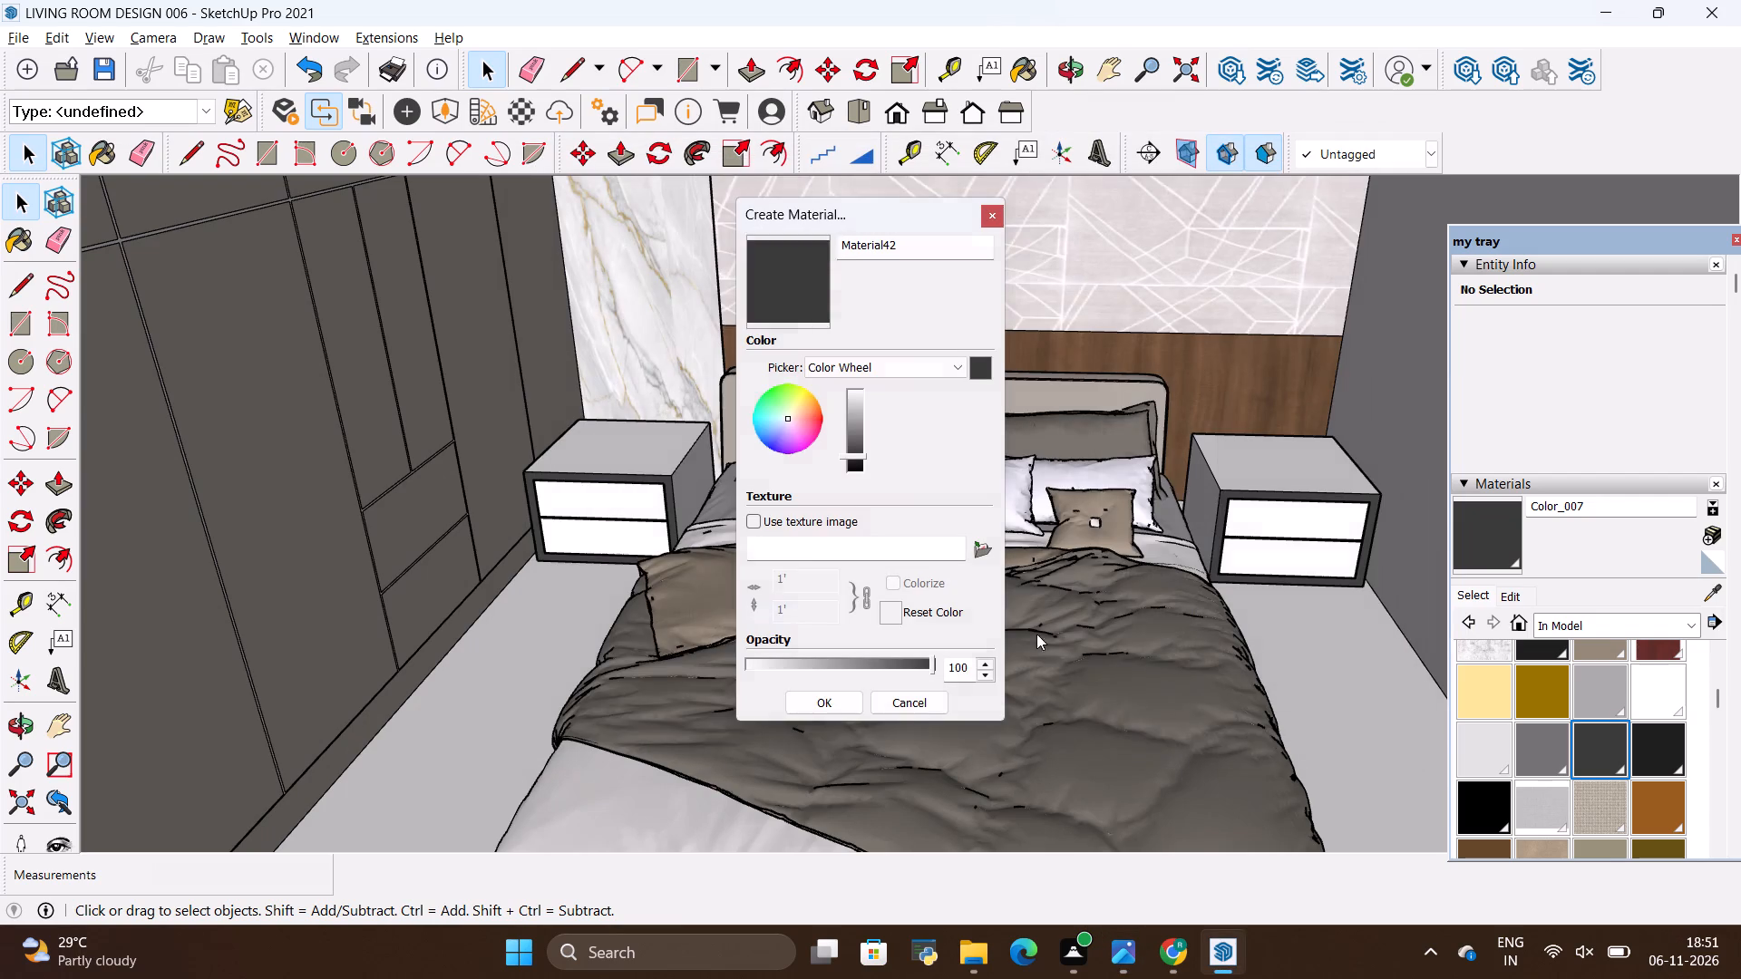
left_click(826, 602)
key("BackSpace")
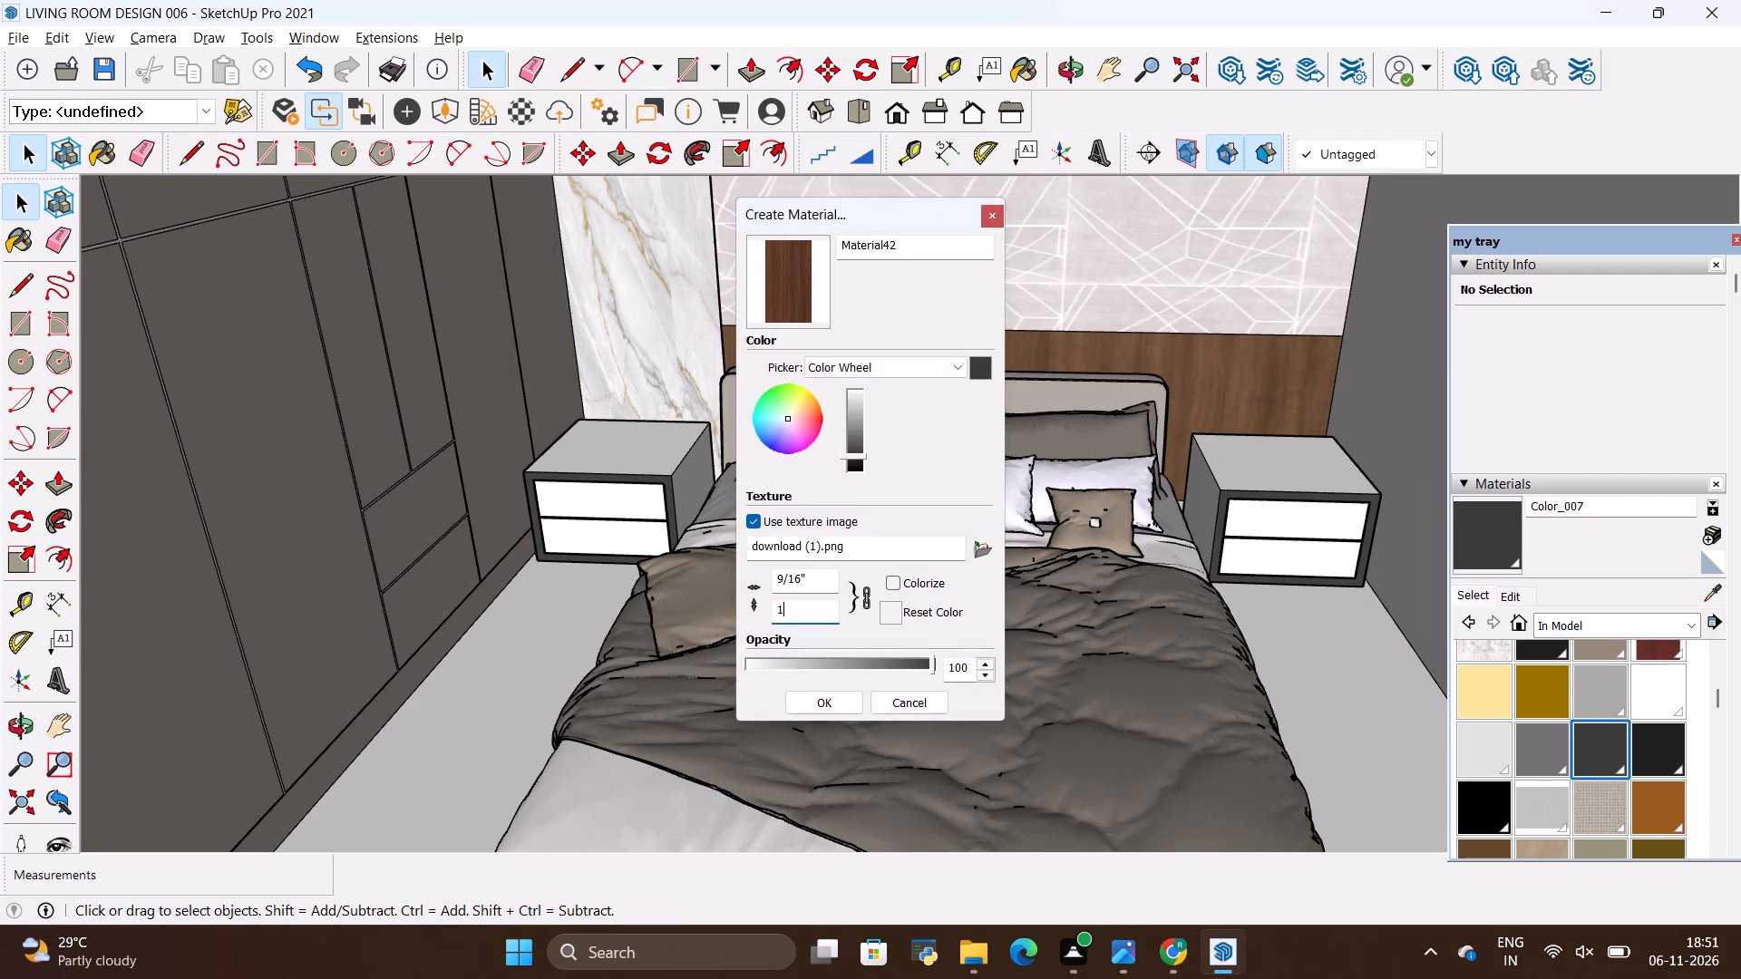
type("0'")
key("Return")
left_click(828, 701)
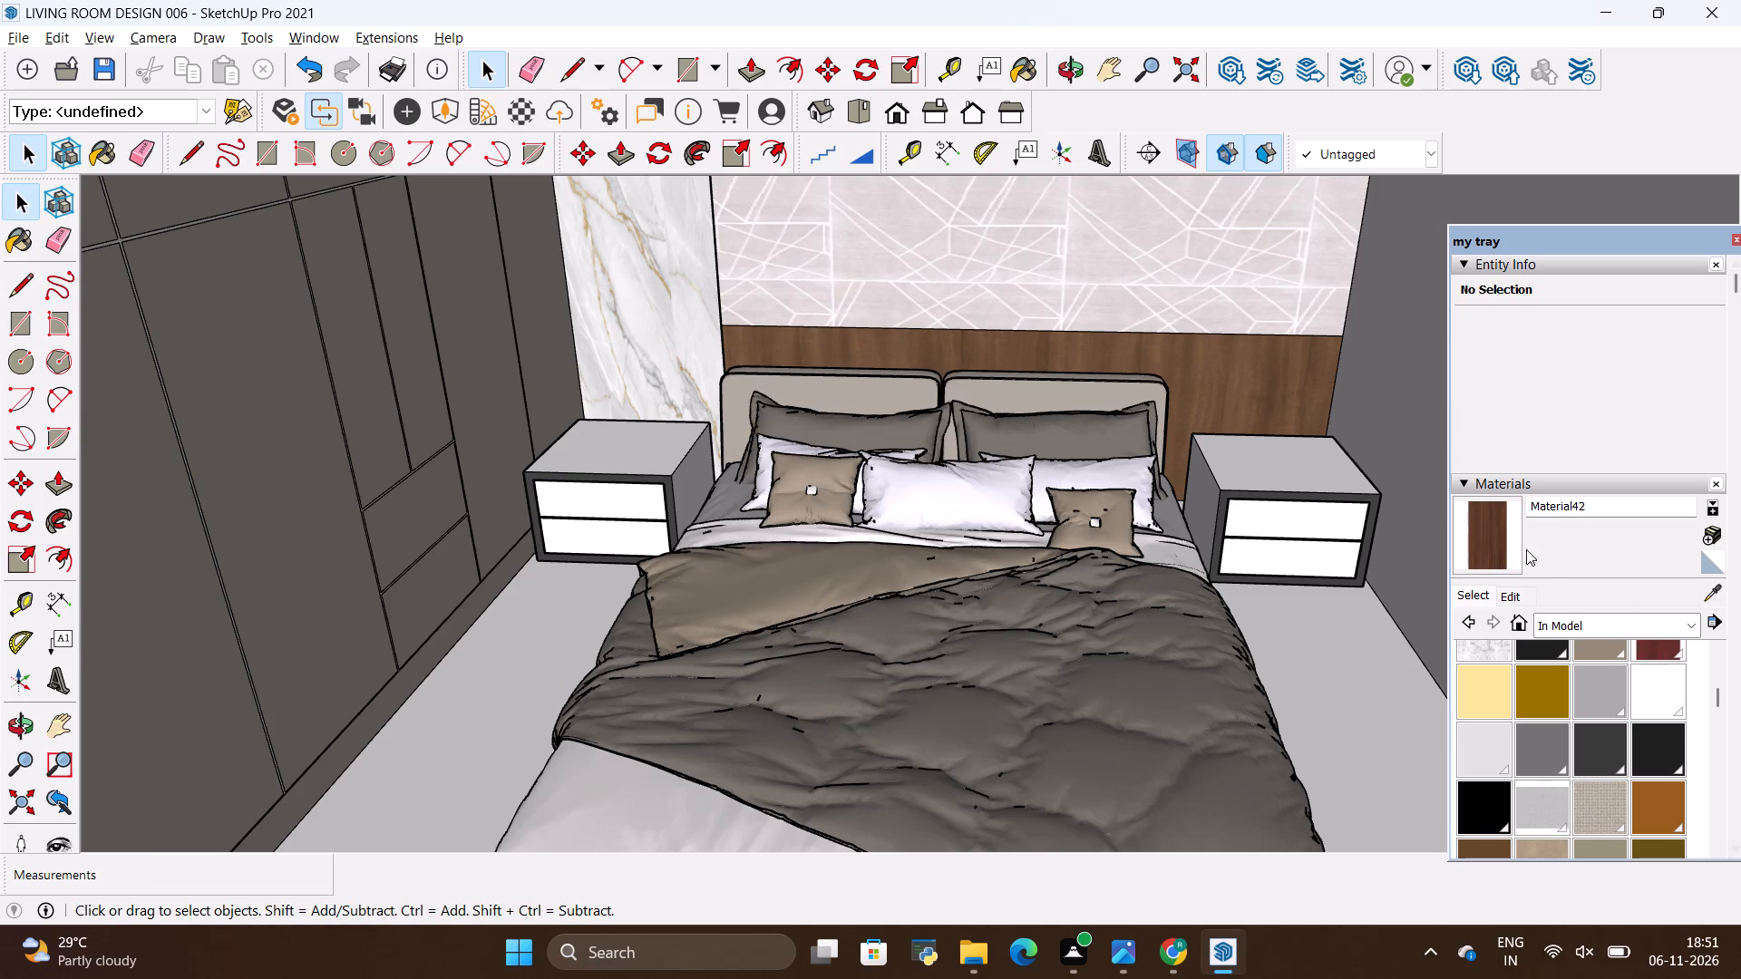
Paint the bedroom floor with the new dark wood material.
left_click(1493, 525)
left_click(1288, 708)
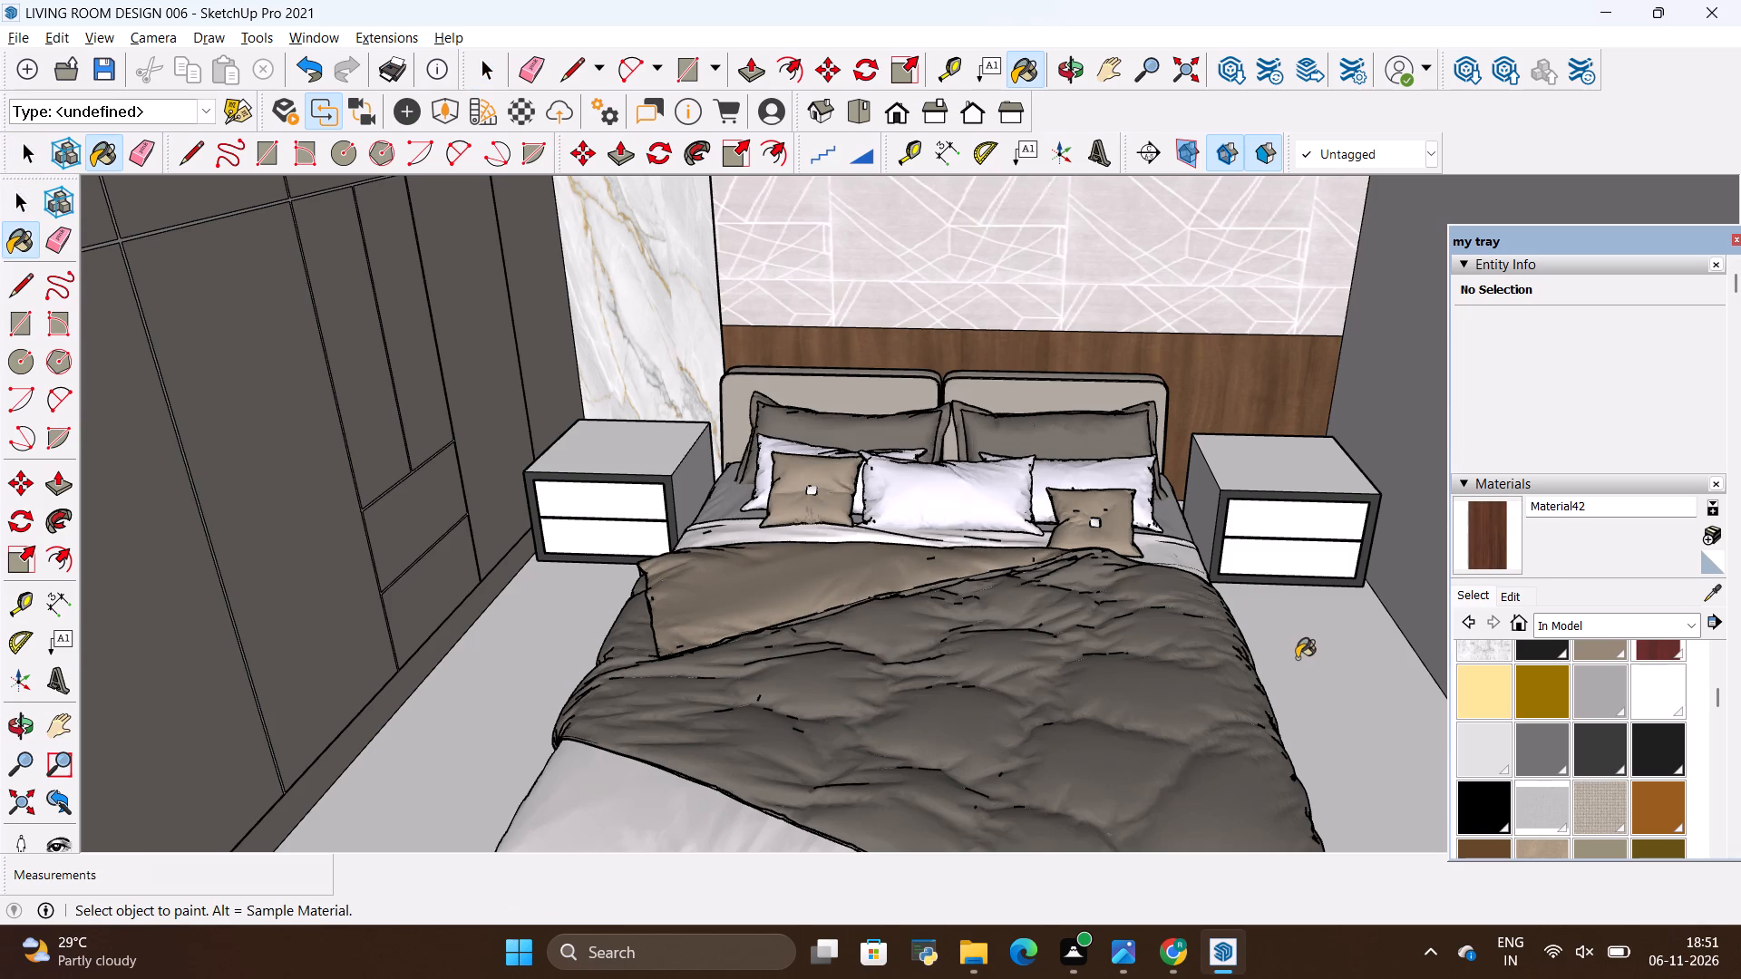
left_click(1298, 659)
key("space")
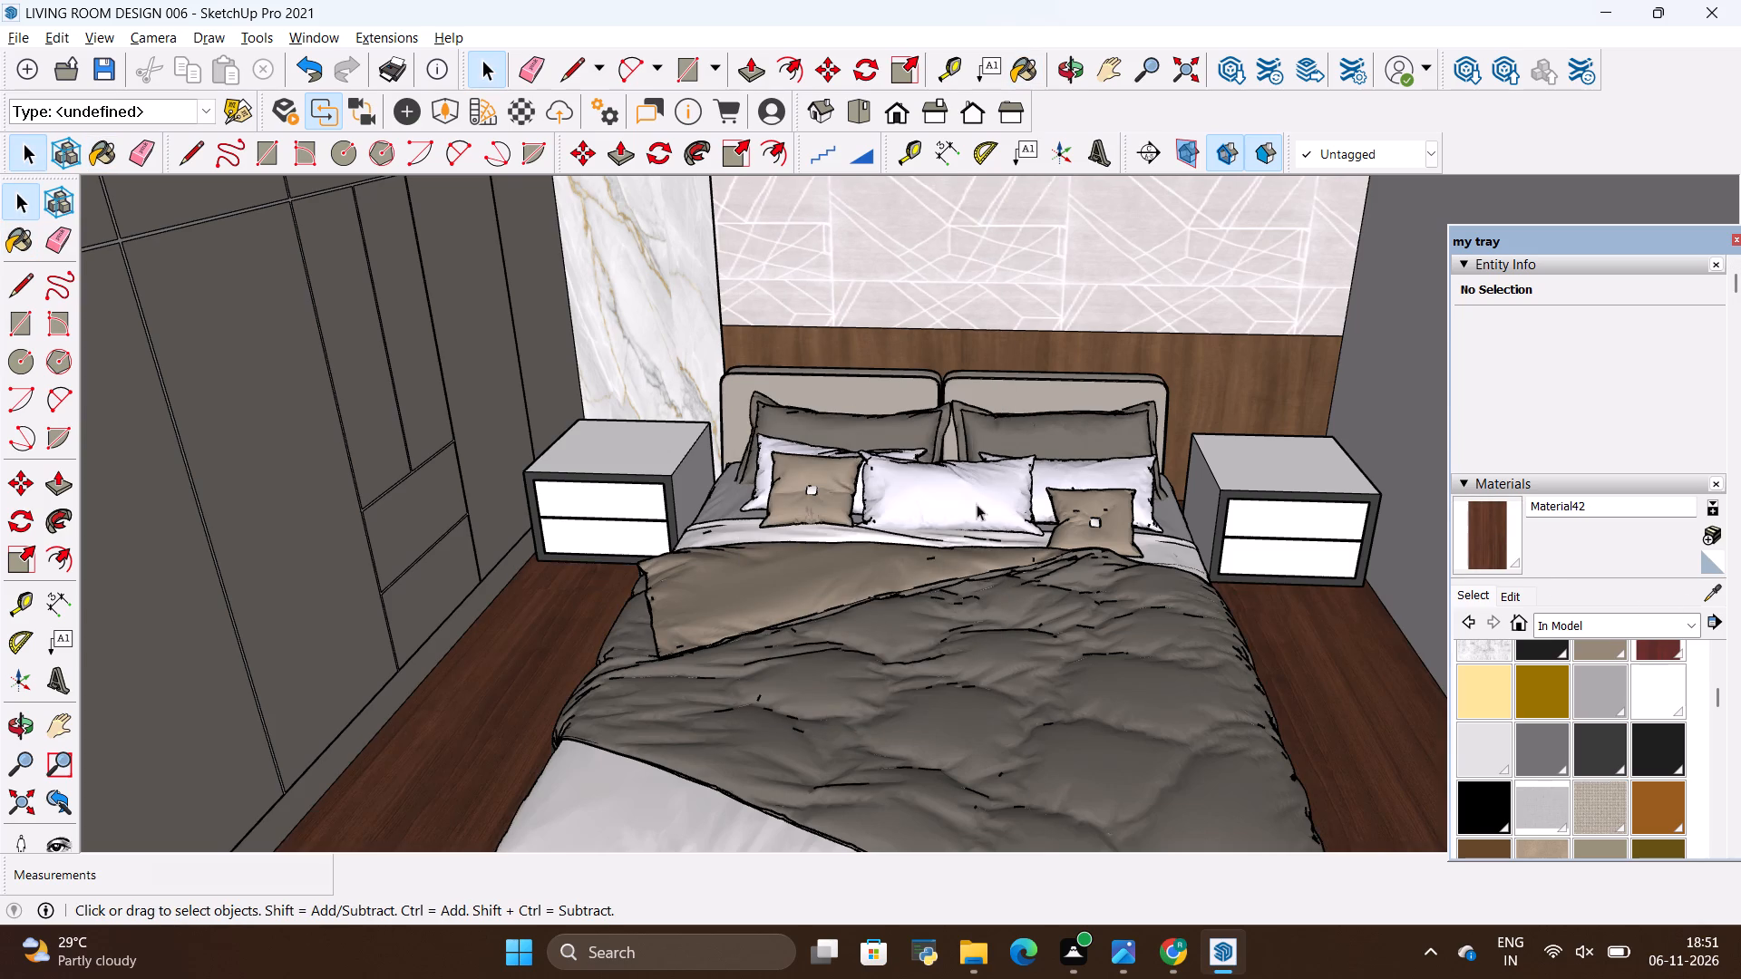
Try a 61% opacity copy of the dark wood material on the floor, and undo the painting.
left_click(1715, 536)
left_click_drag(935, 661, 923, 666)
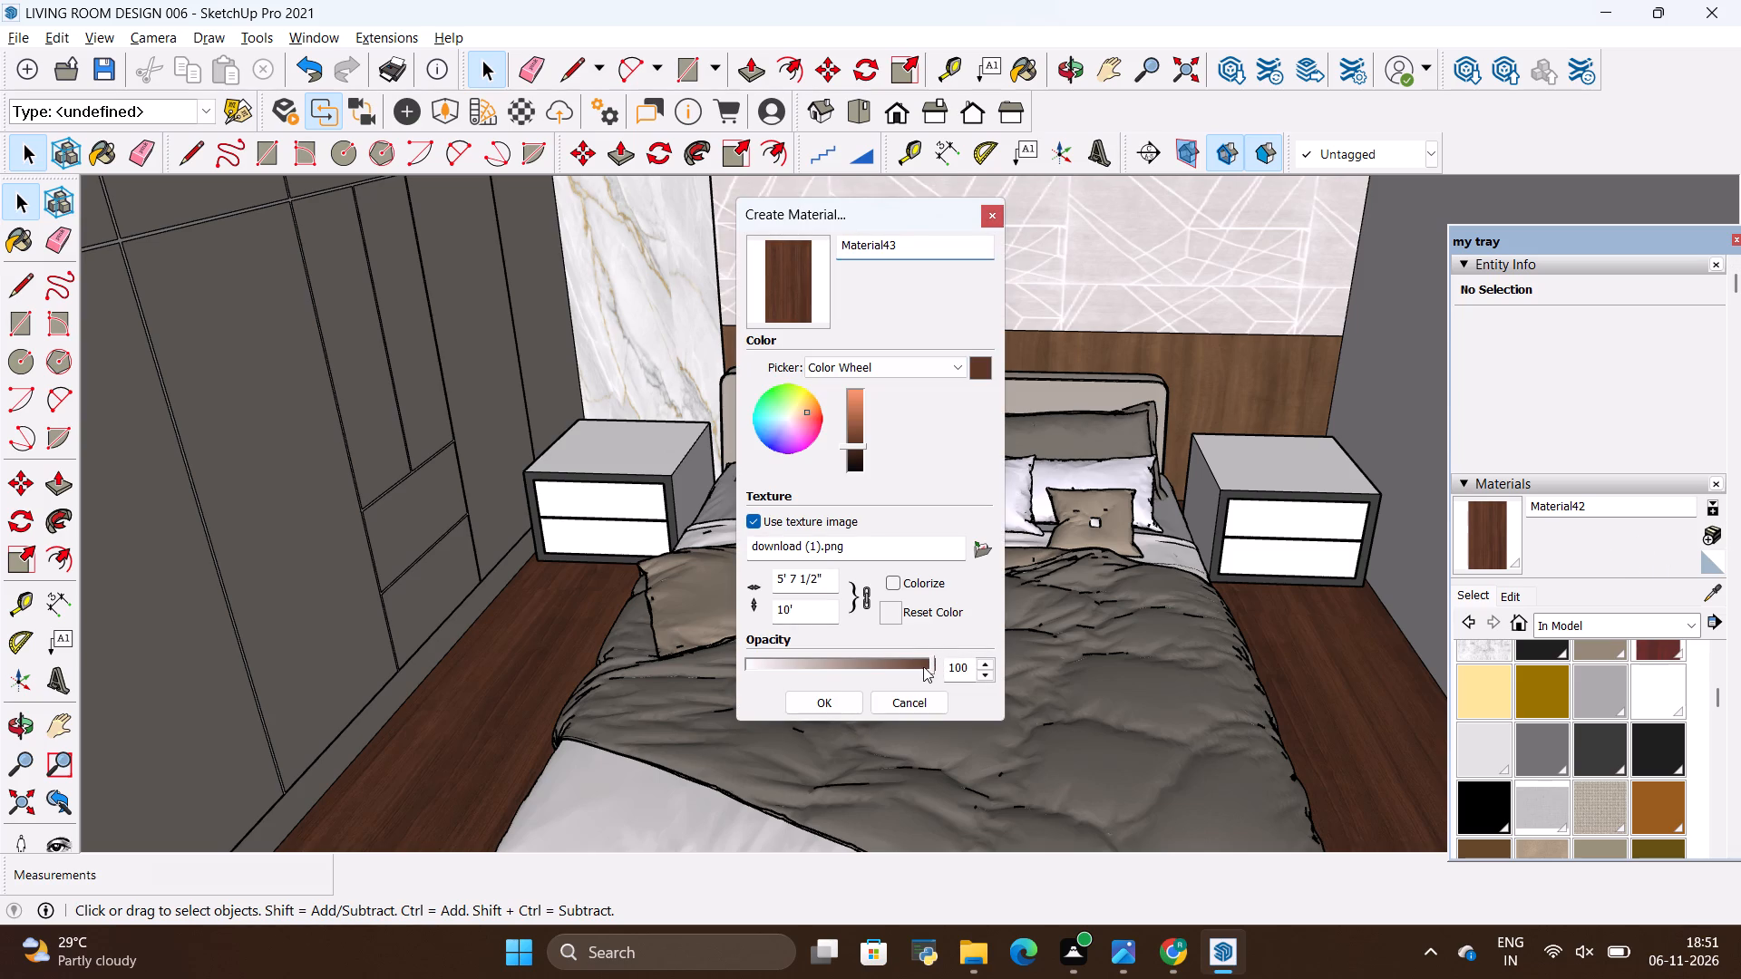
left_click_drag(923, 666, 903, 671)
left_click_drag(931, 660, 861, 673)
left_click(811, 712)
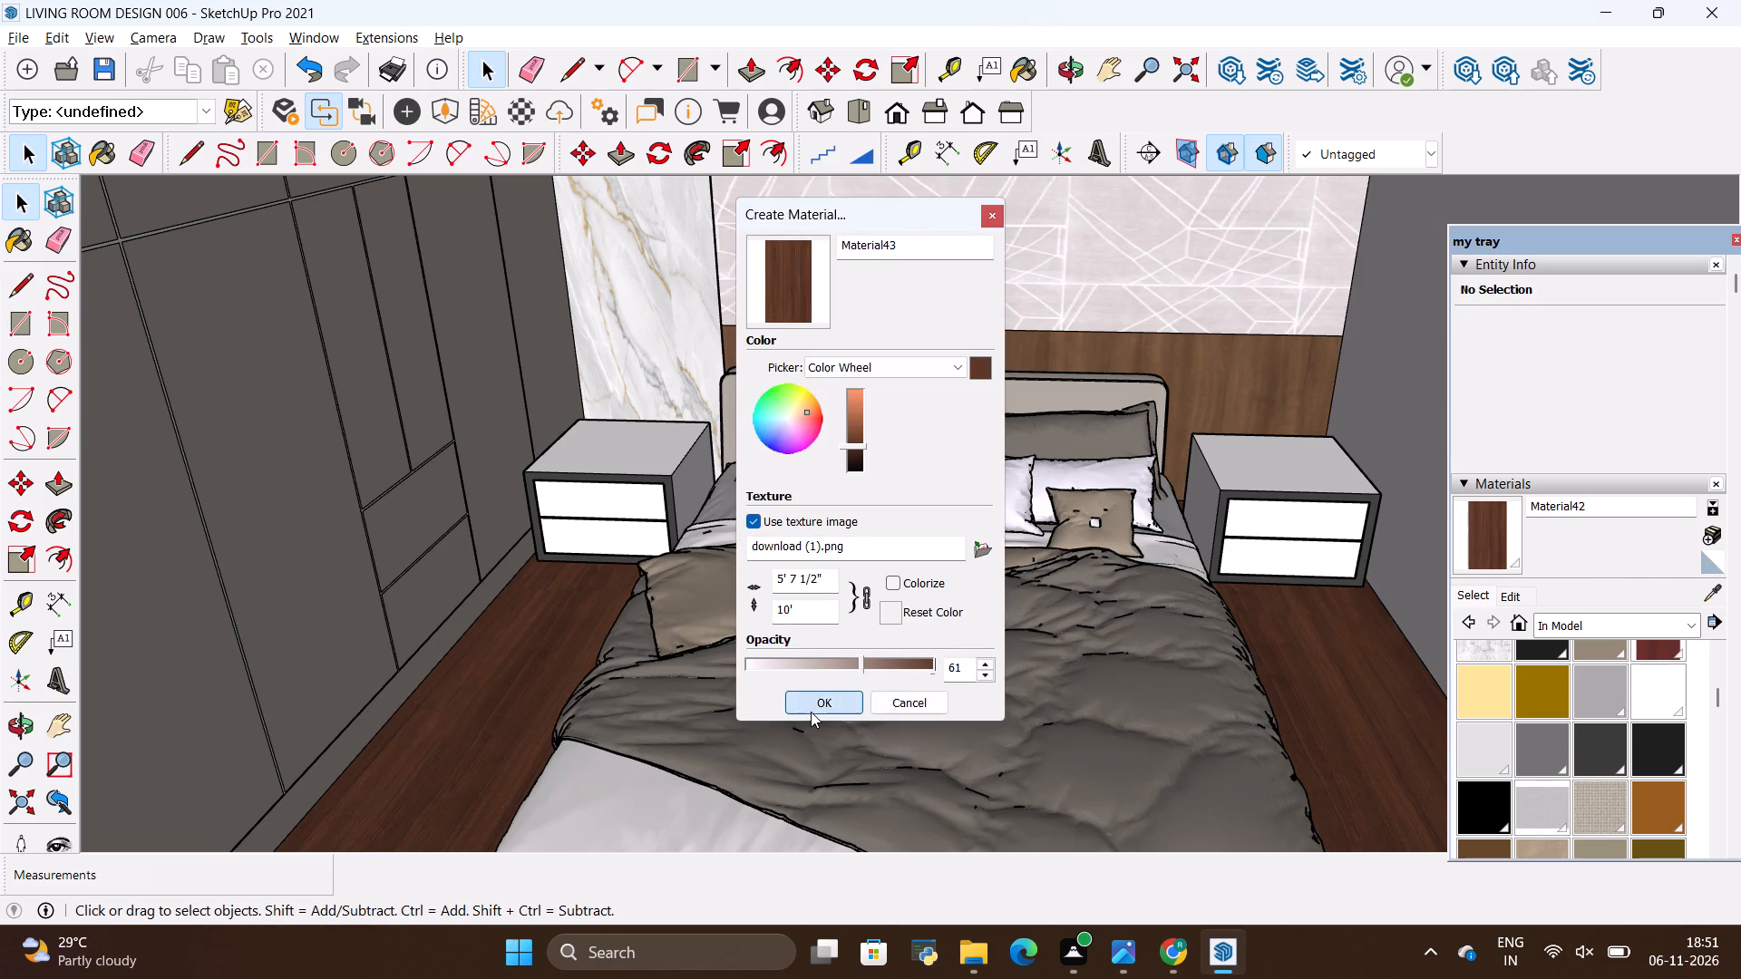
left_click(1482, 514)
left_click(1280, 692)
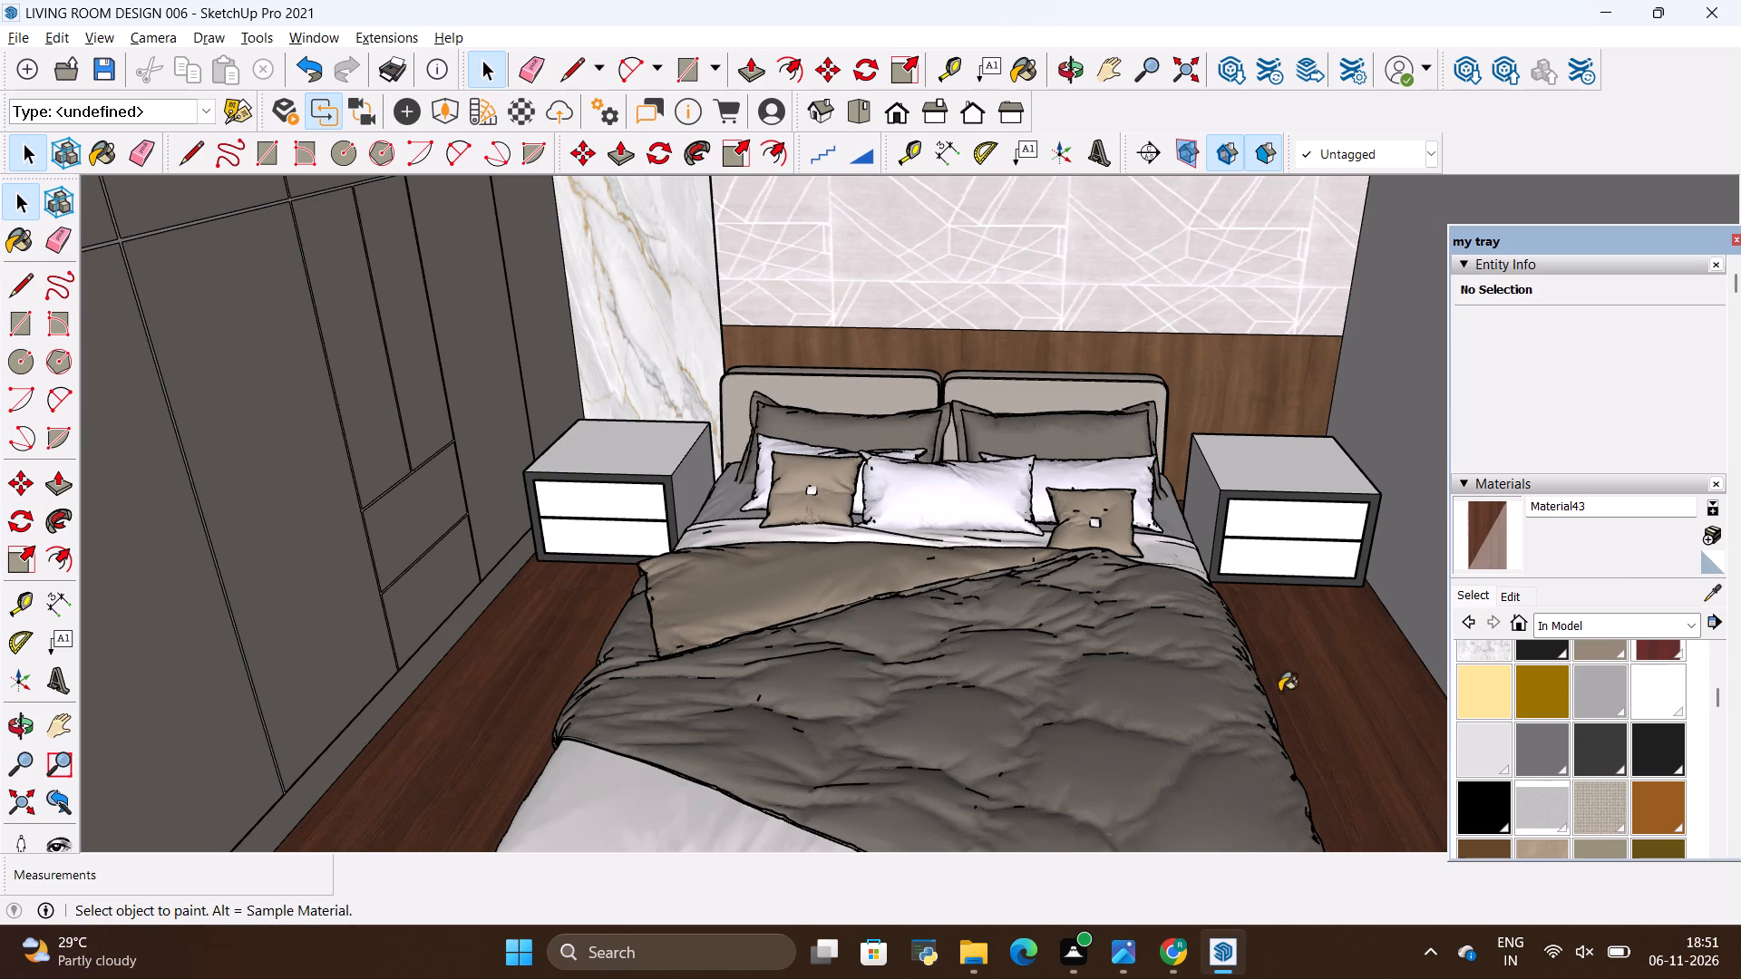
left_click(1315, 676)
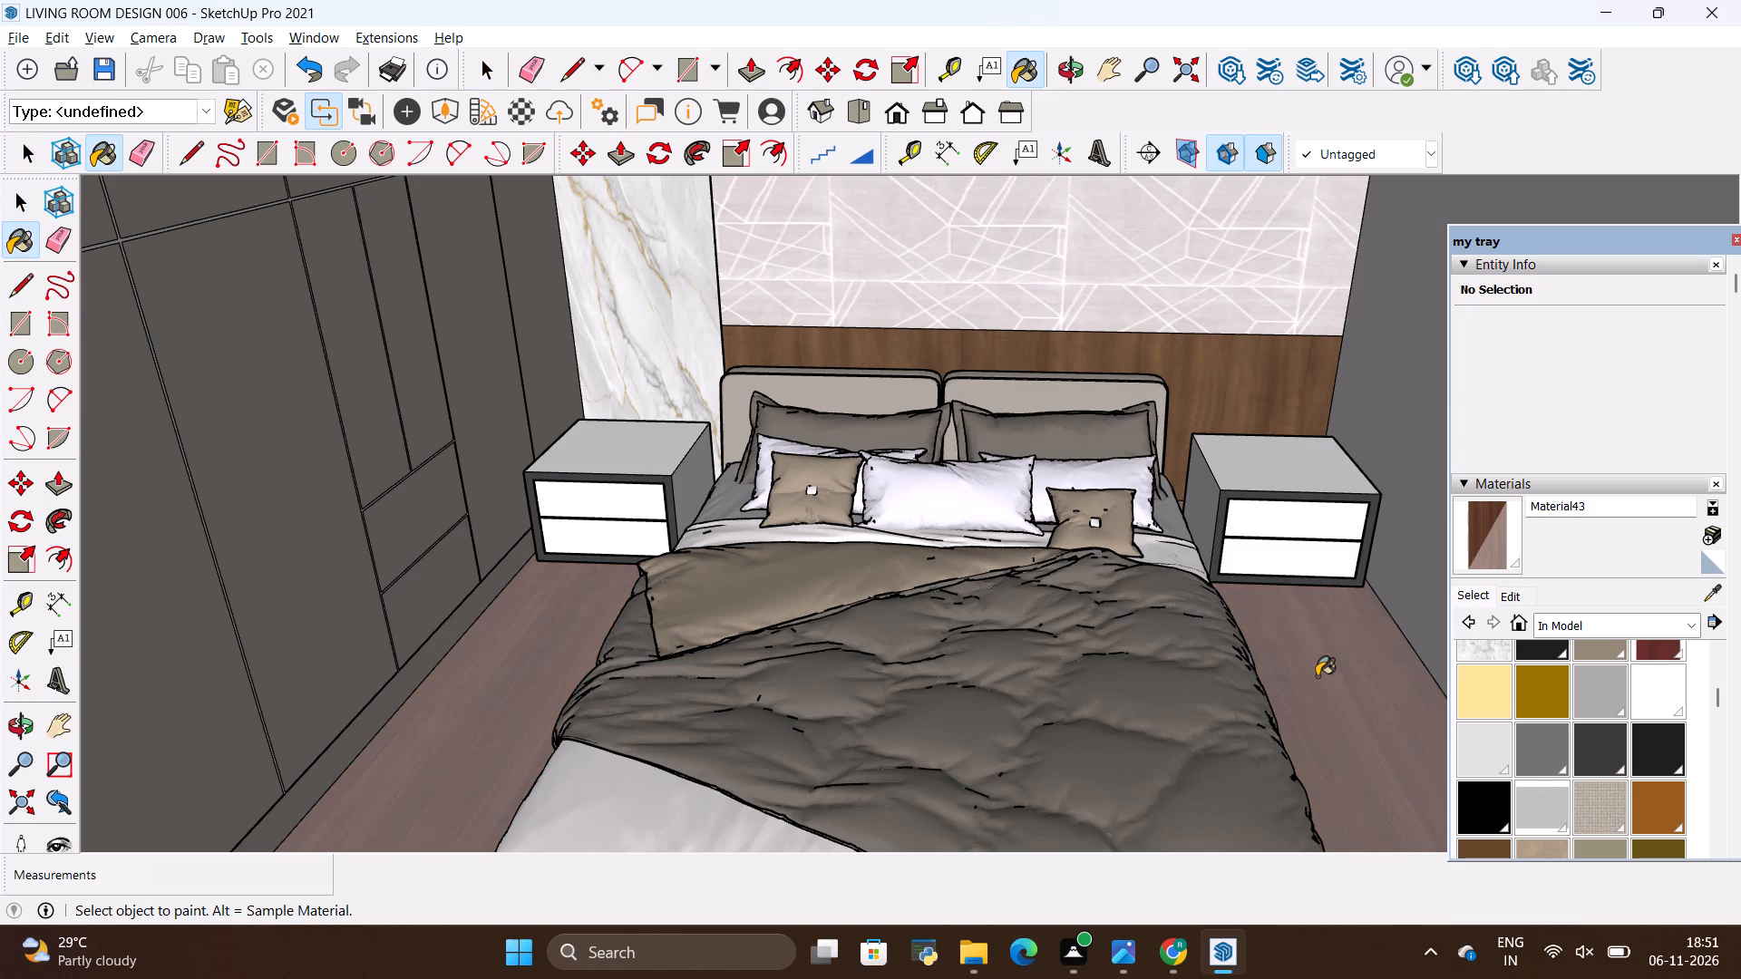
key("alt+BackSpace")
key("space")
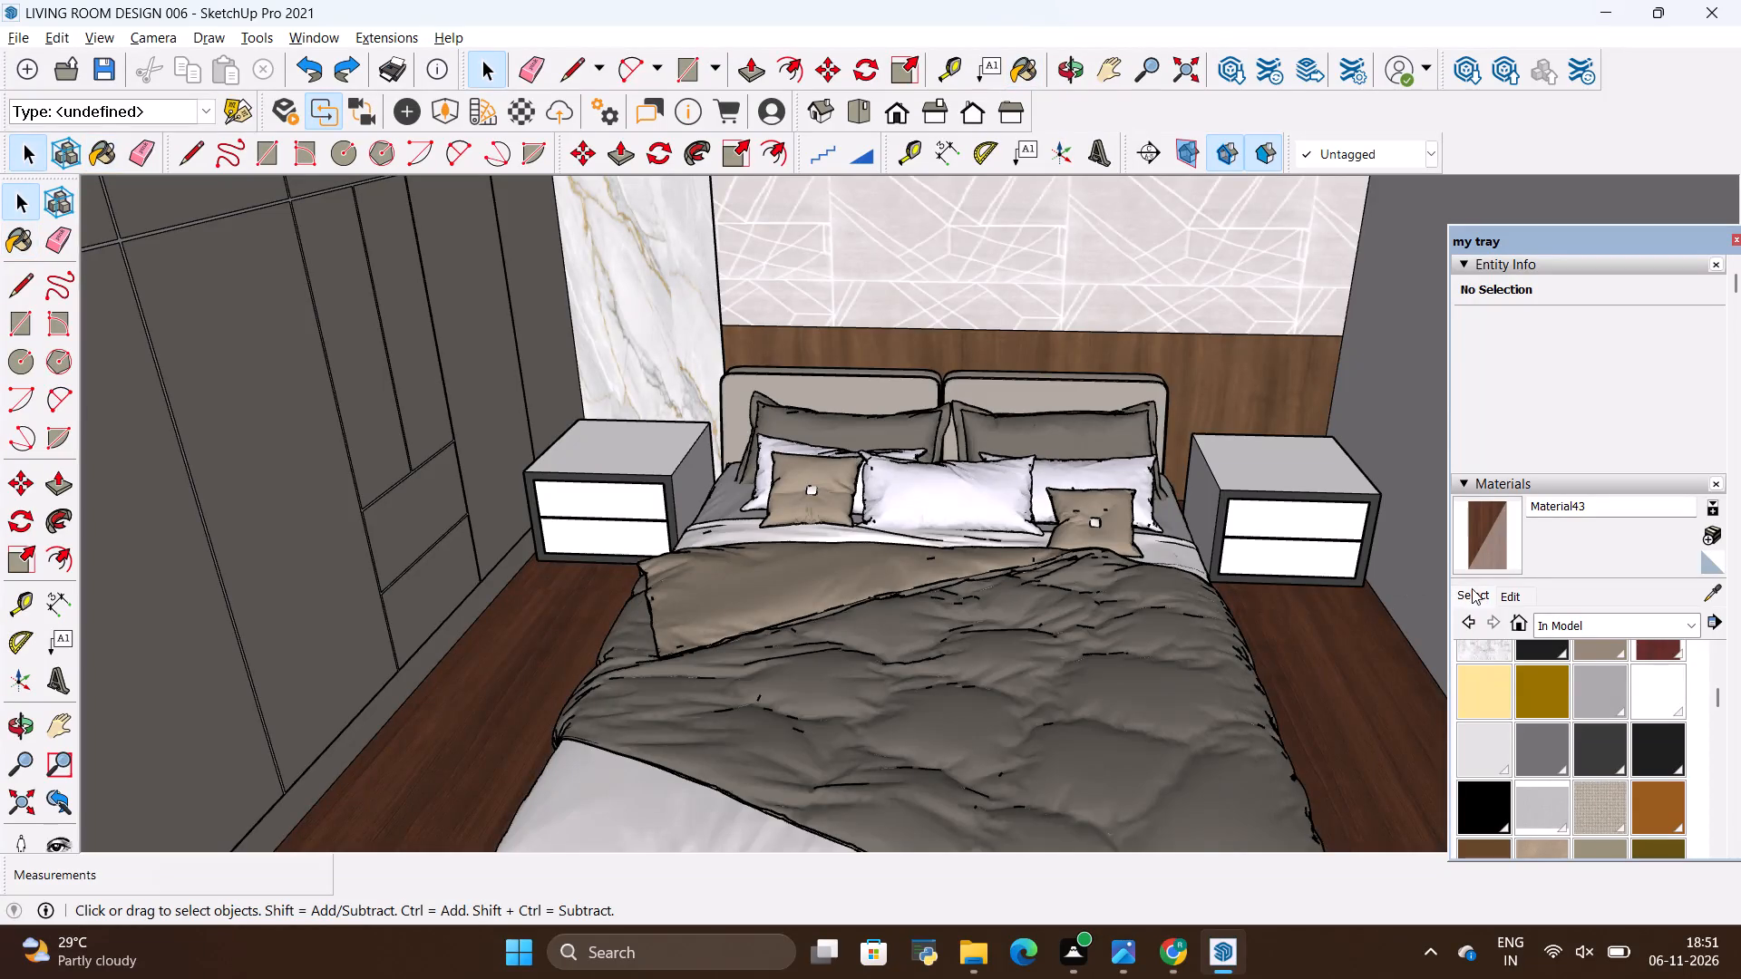
Sample the floor's wood material and create a brighter, less saturated copy of it at 100% opacity.
left_click(1538, 709)
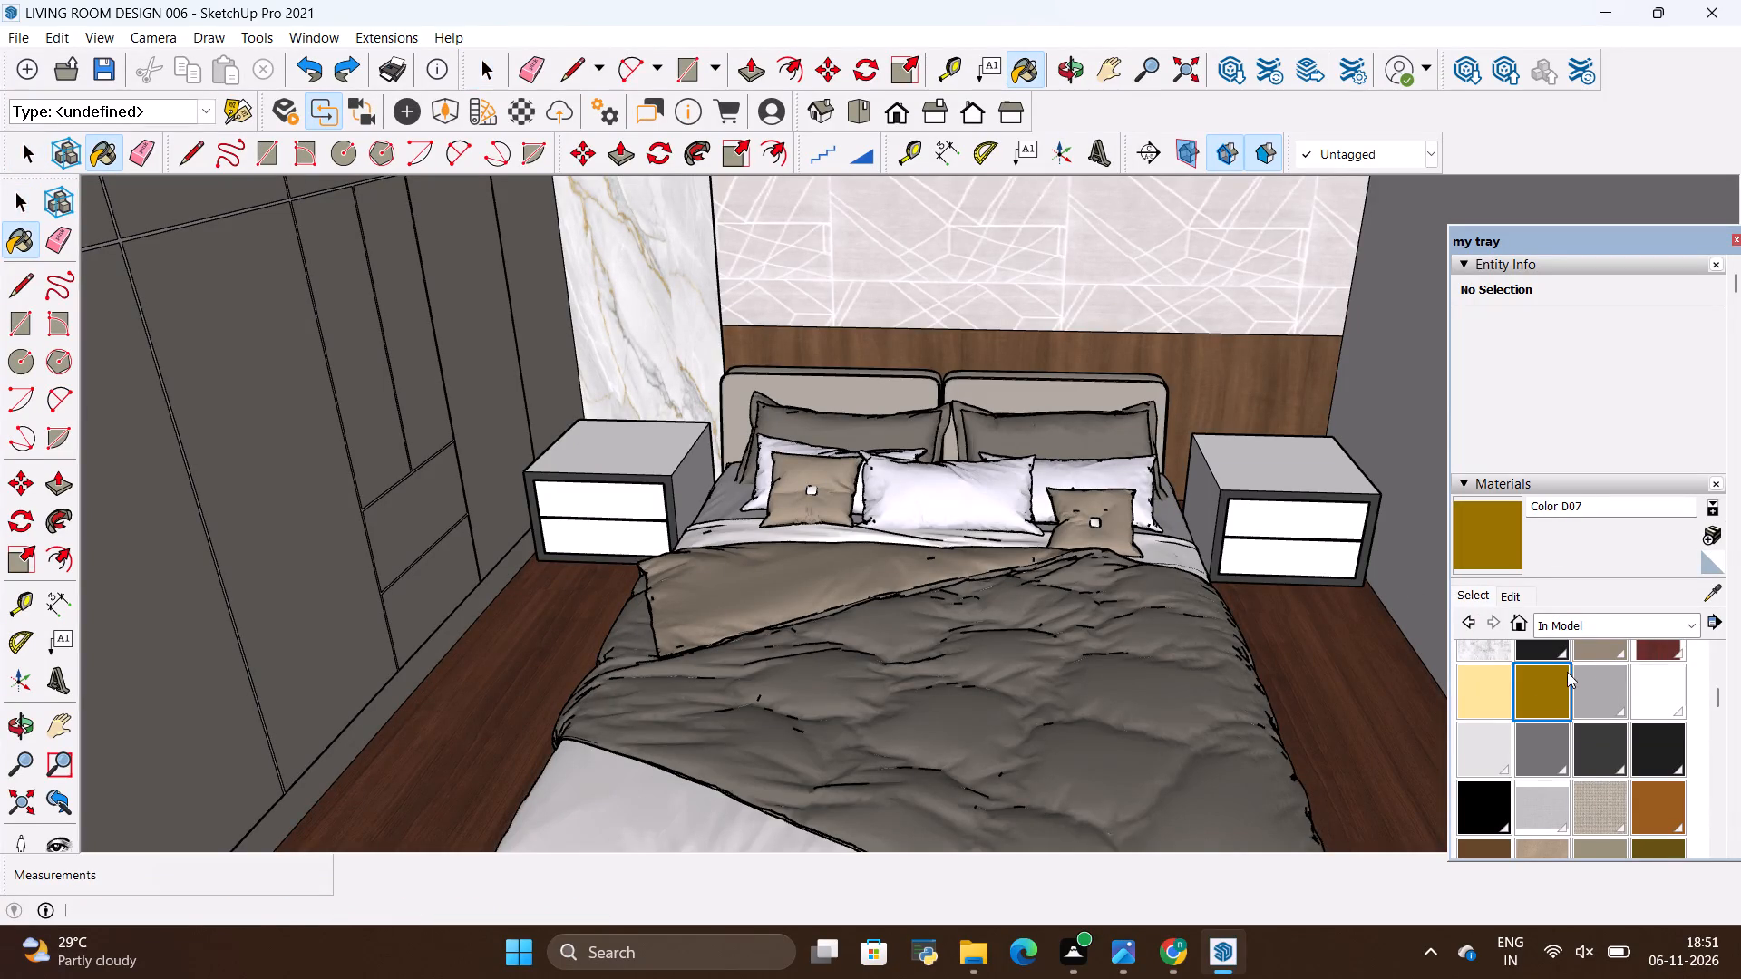
left_click(1710, 589)
left_click(1275, 688)
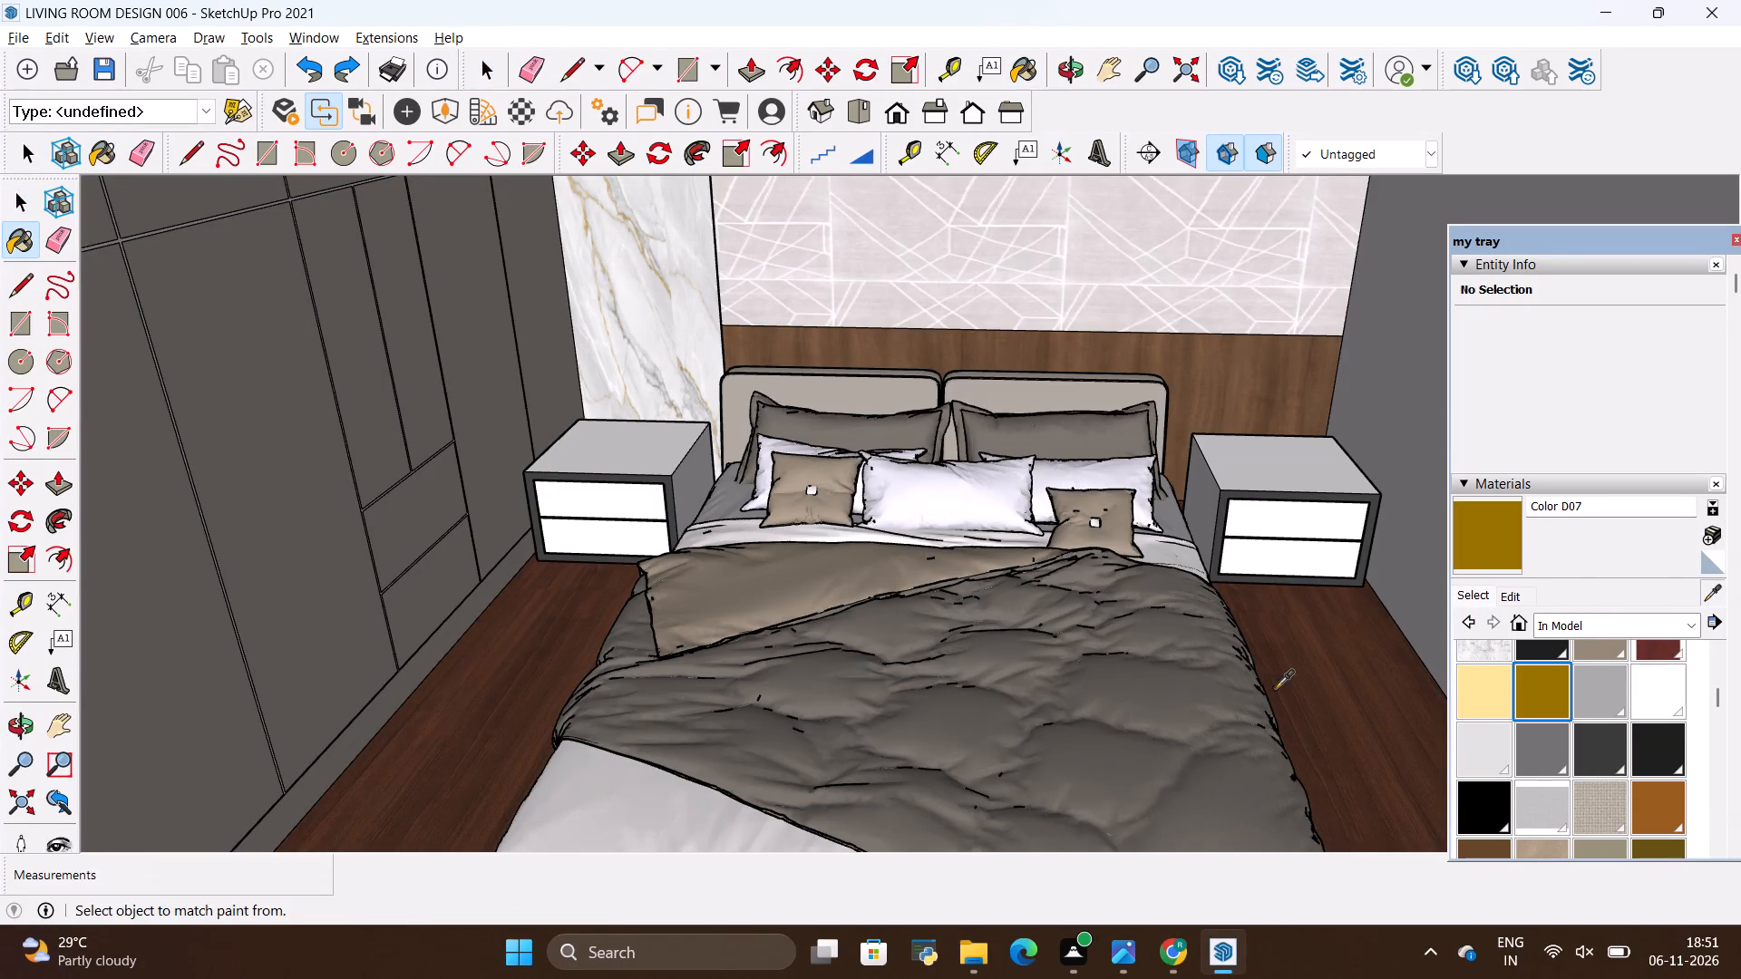
left_click(1714, 536)
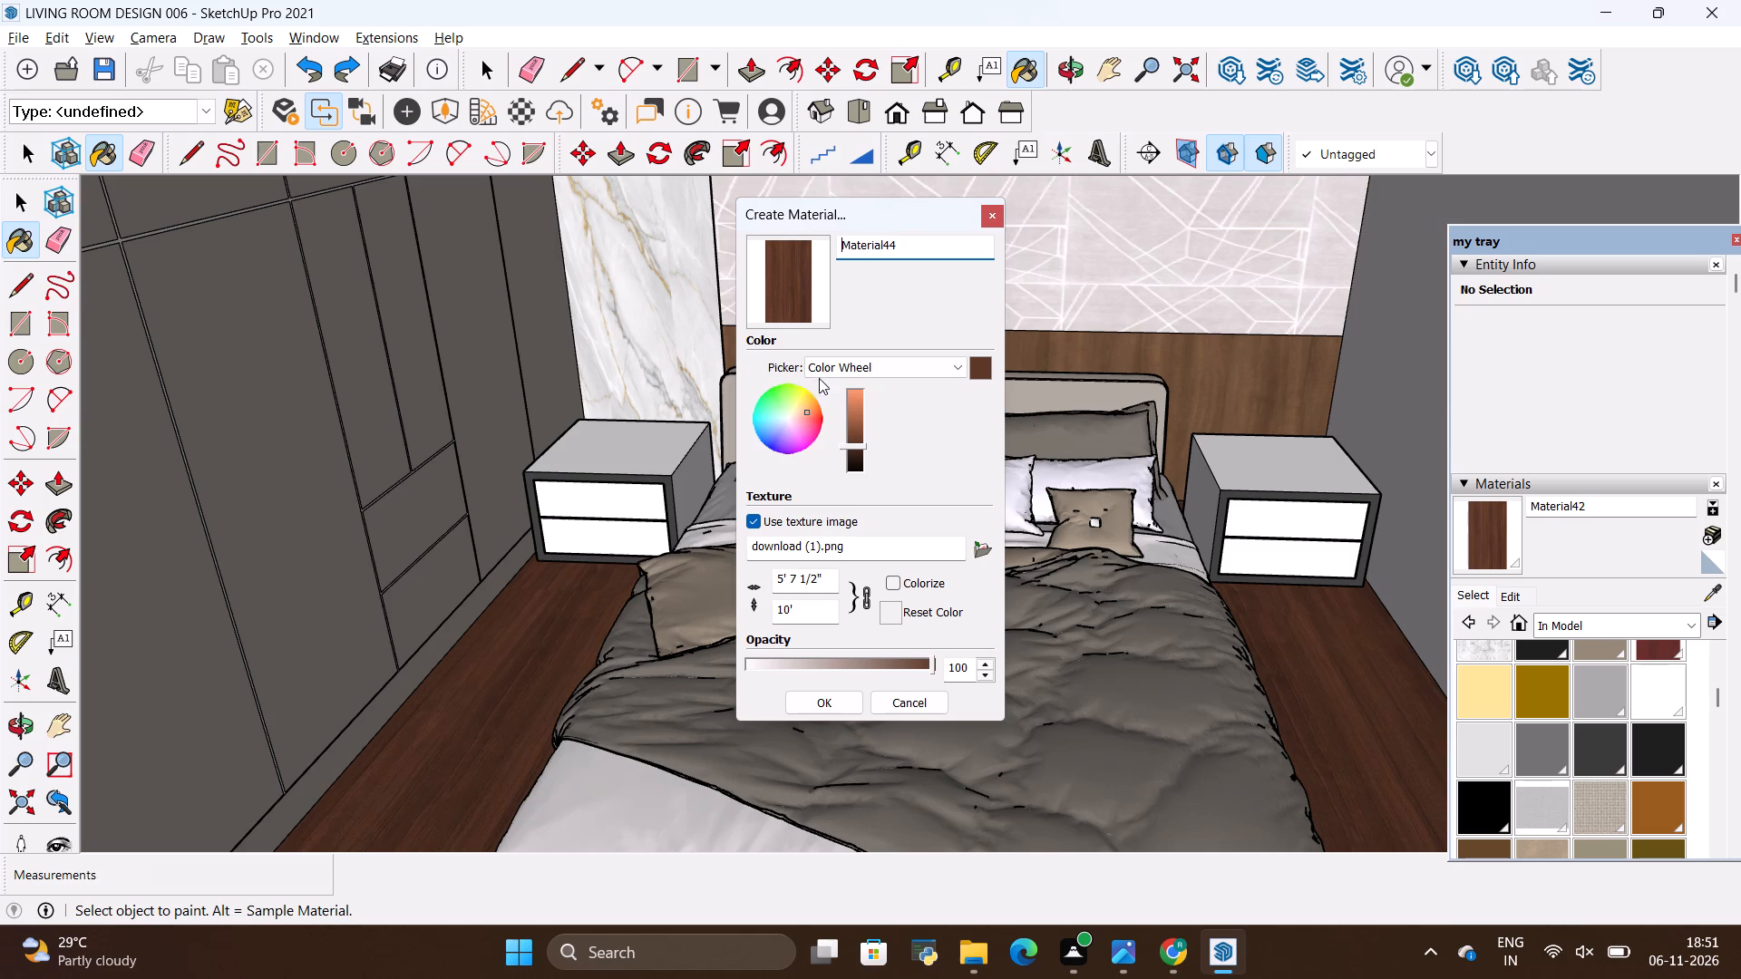
left_click_drag(850, 444, 857, 411)
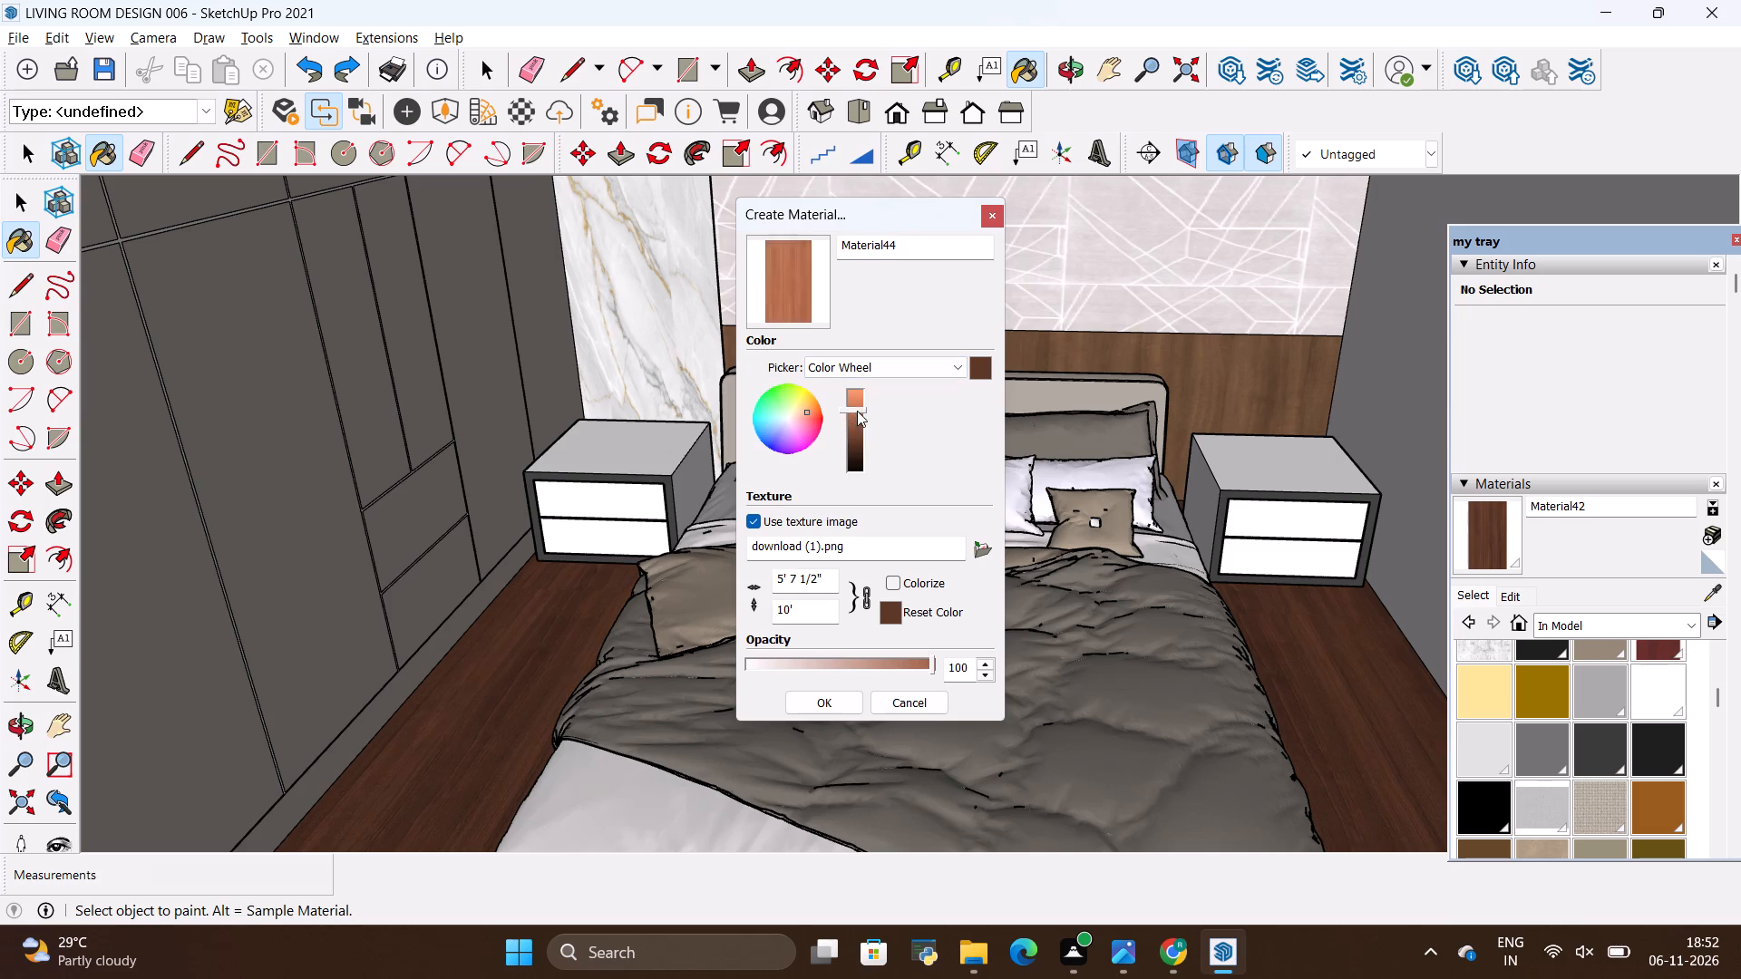
left_click_drag(857, 411, 855, 427)
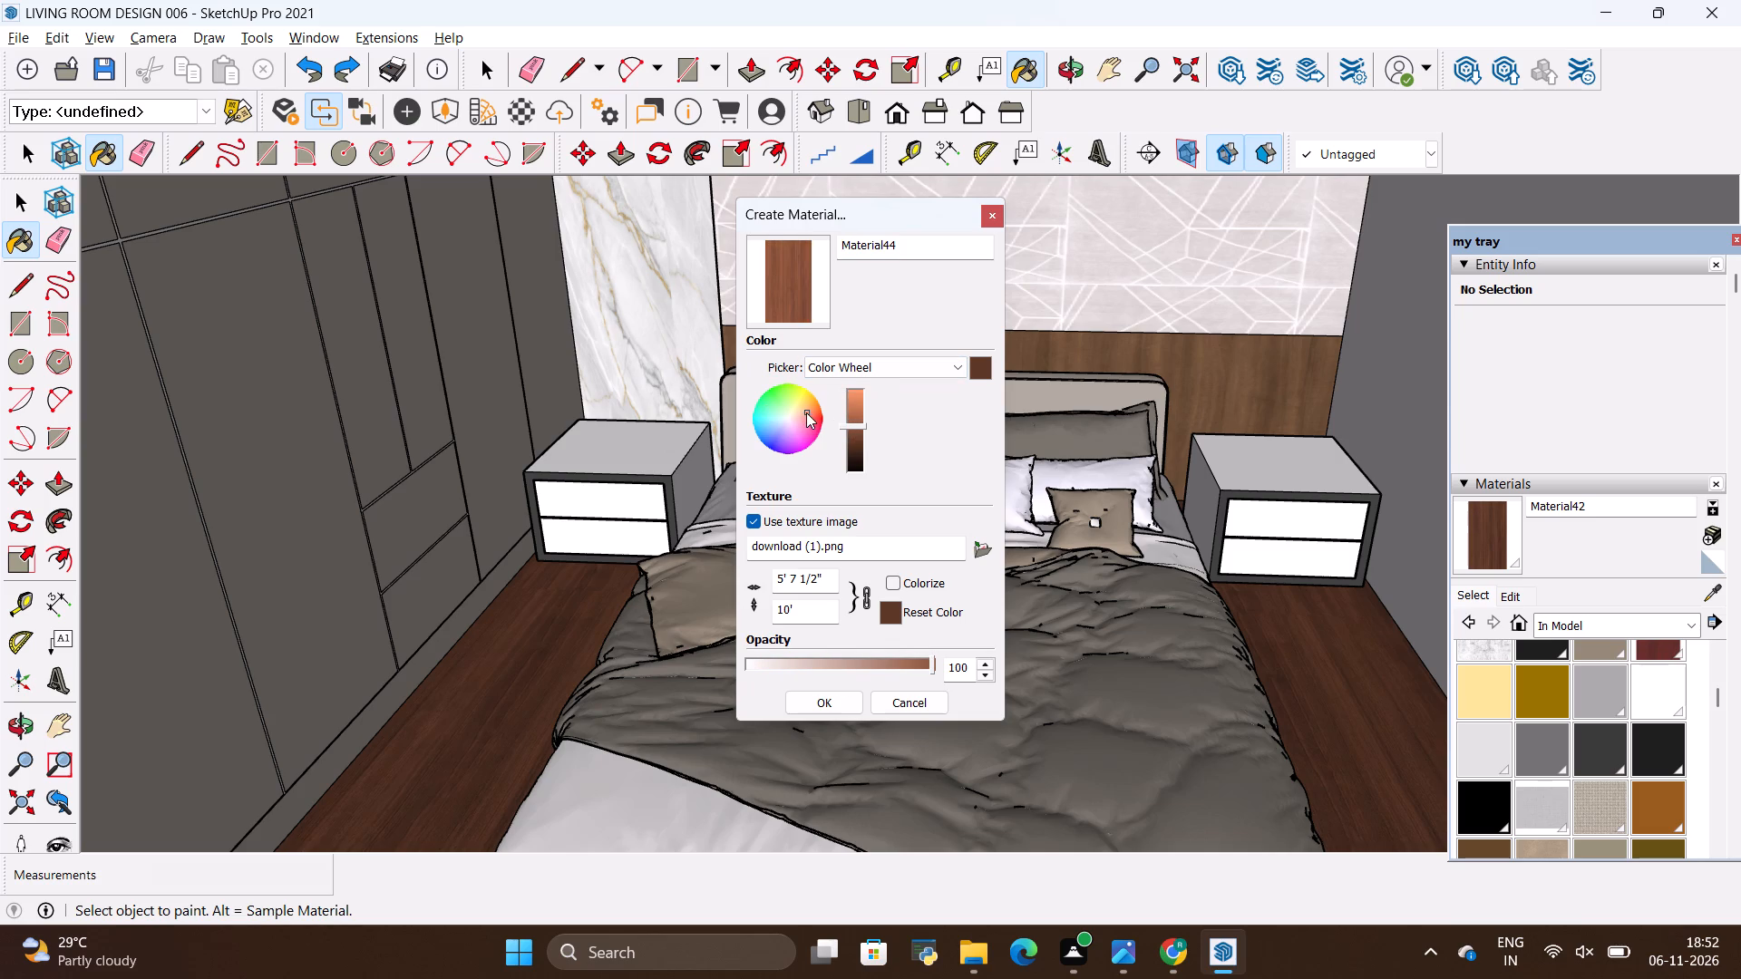
left_click(806, 412)
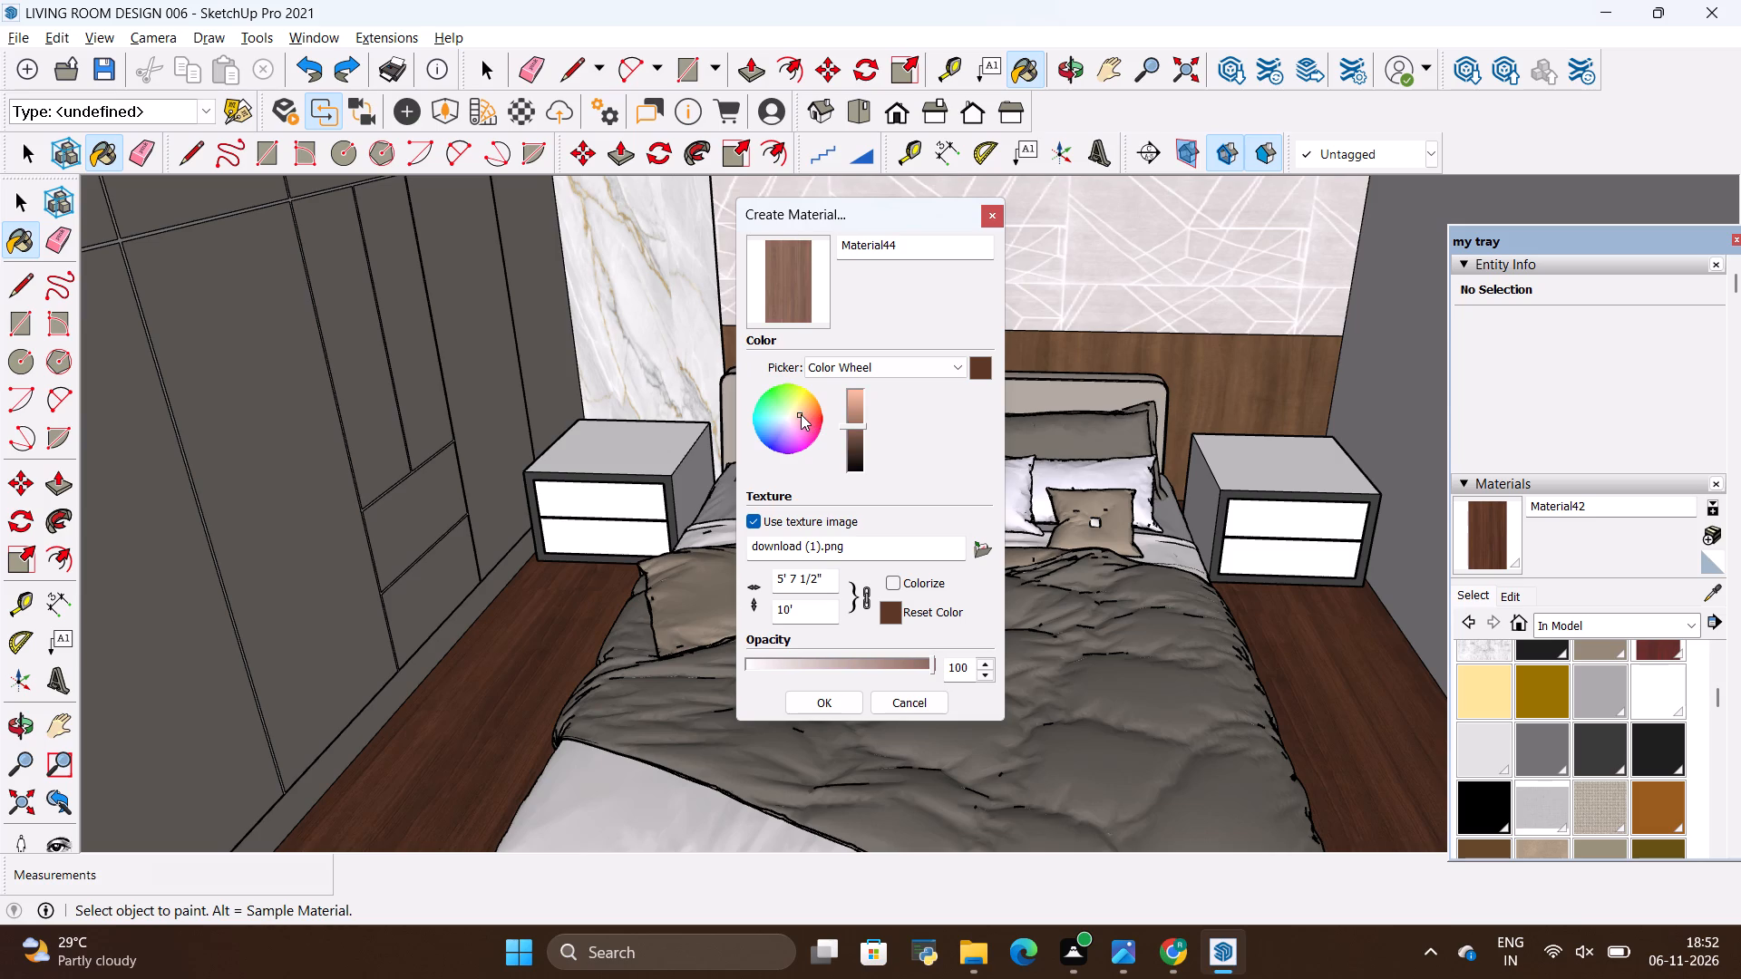
left_click(822, 690)
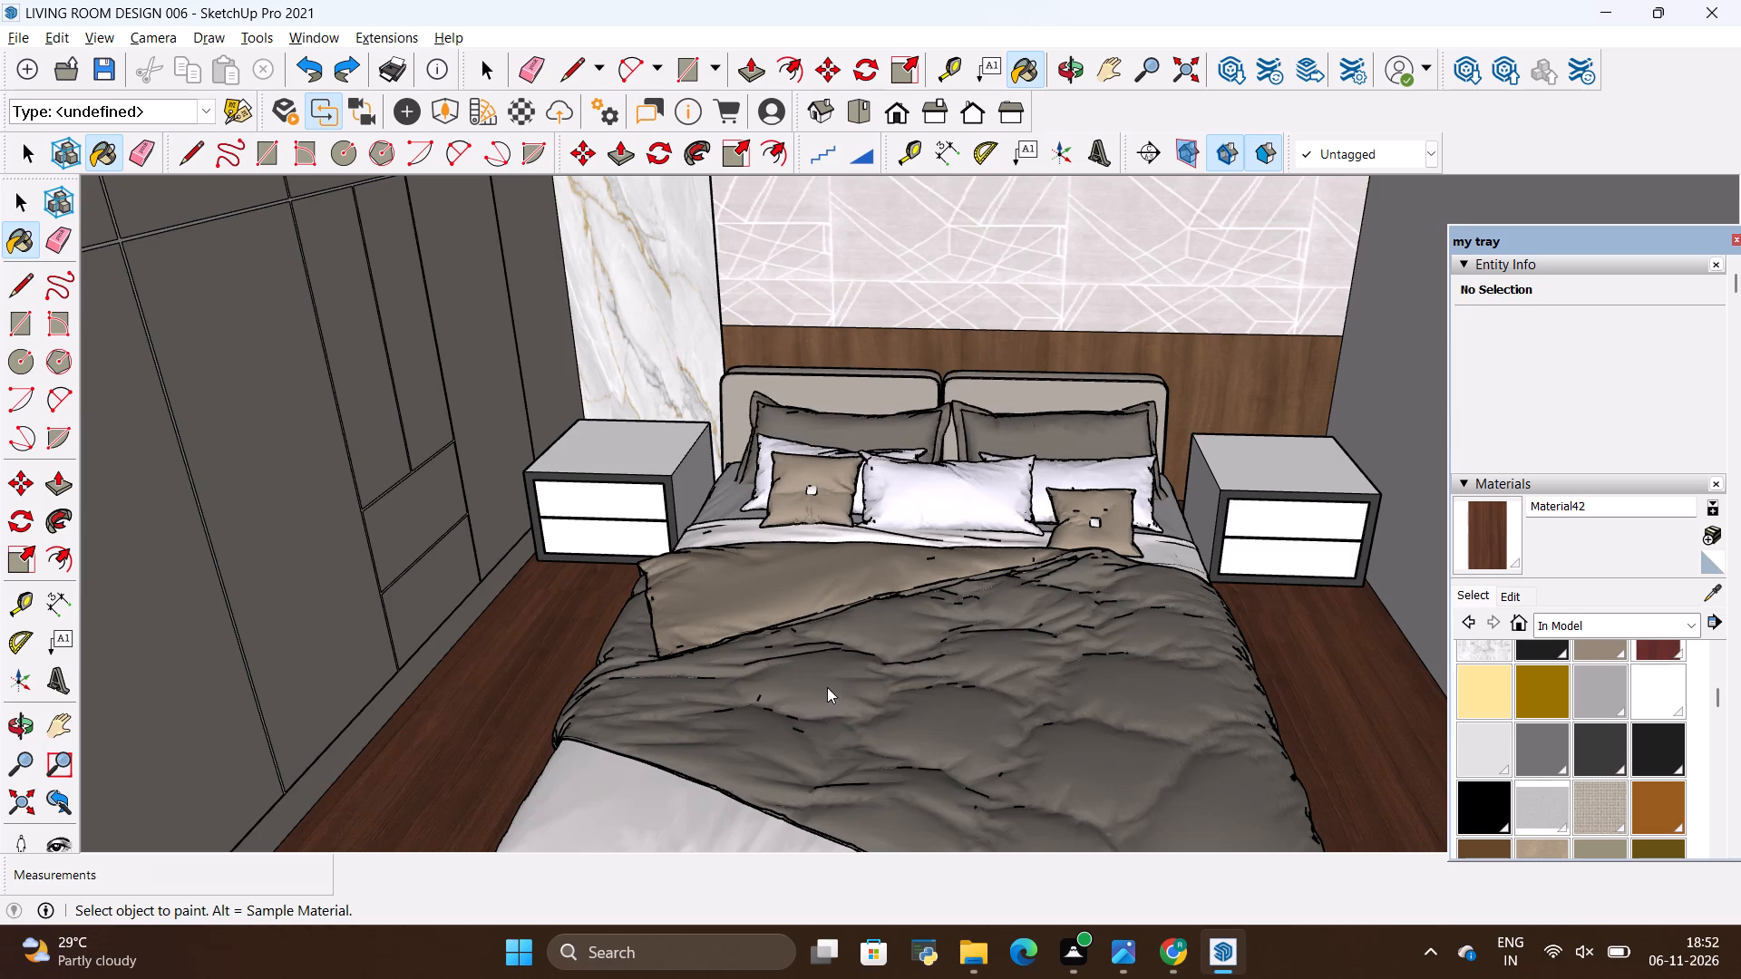
Repaint the bedroom floor with the lighter wood material.
left_click(1494, 543)
left_click(1297, 669)
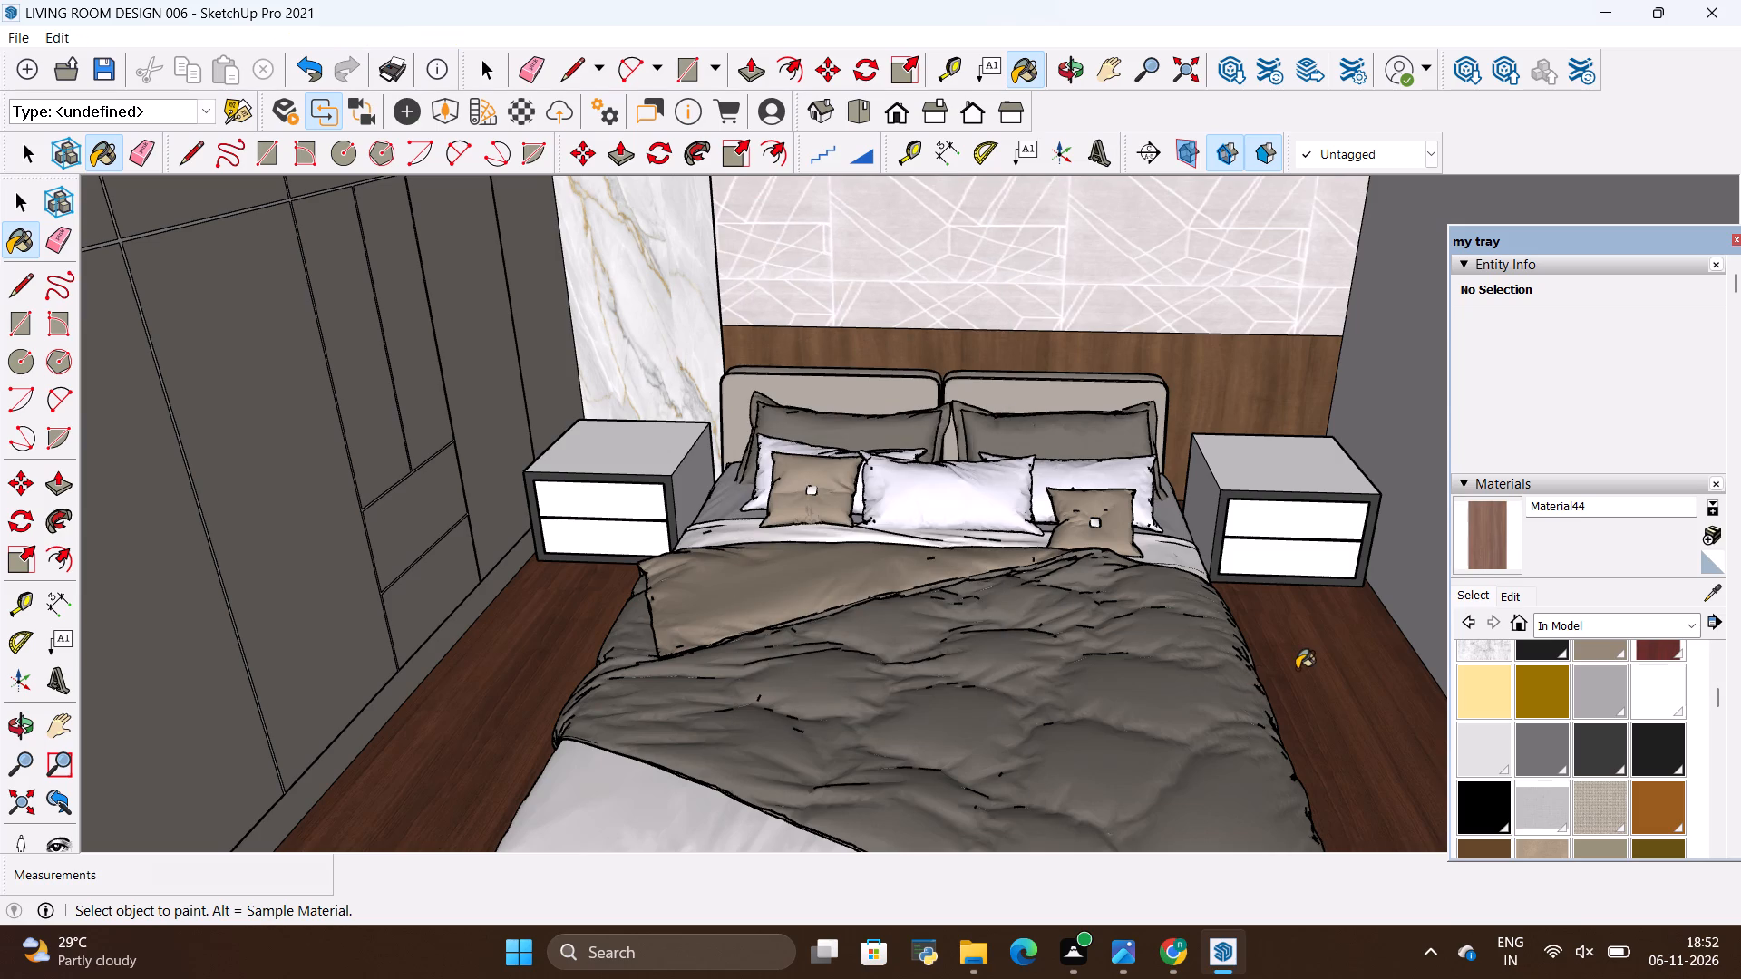
scroll(1021, 583, "down", 4)
scroll(846, 562, "down", 8)
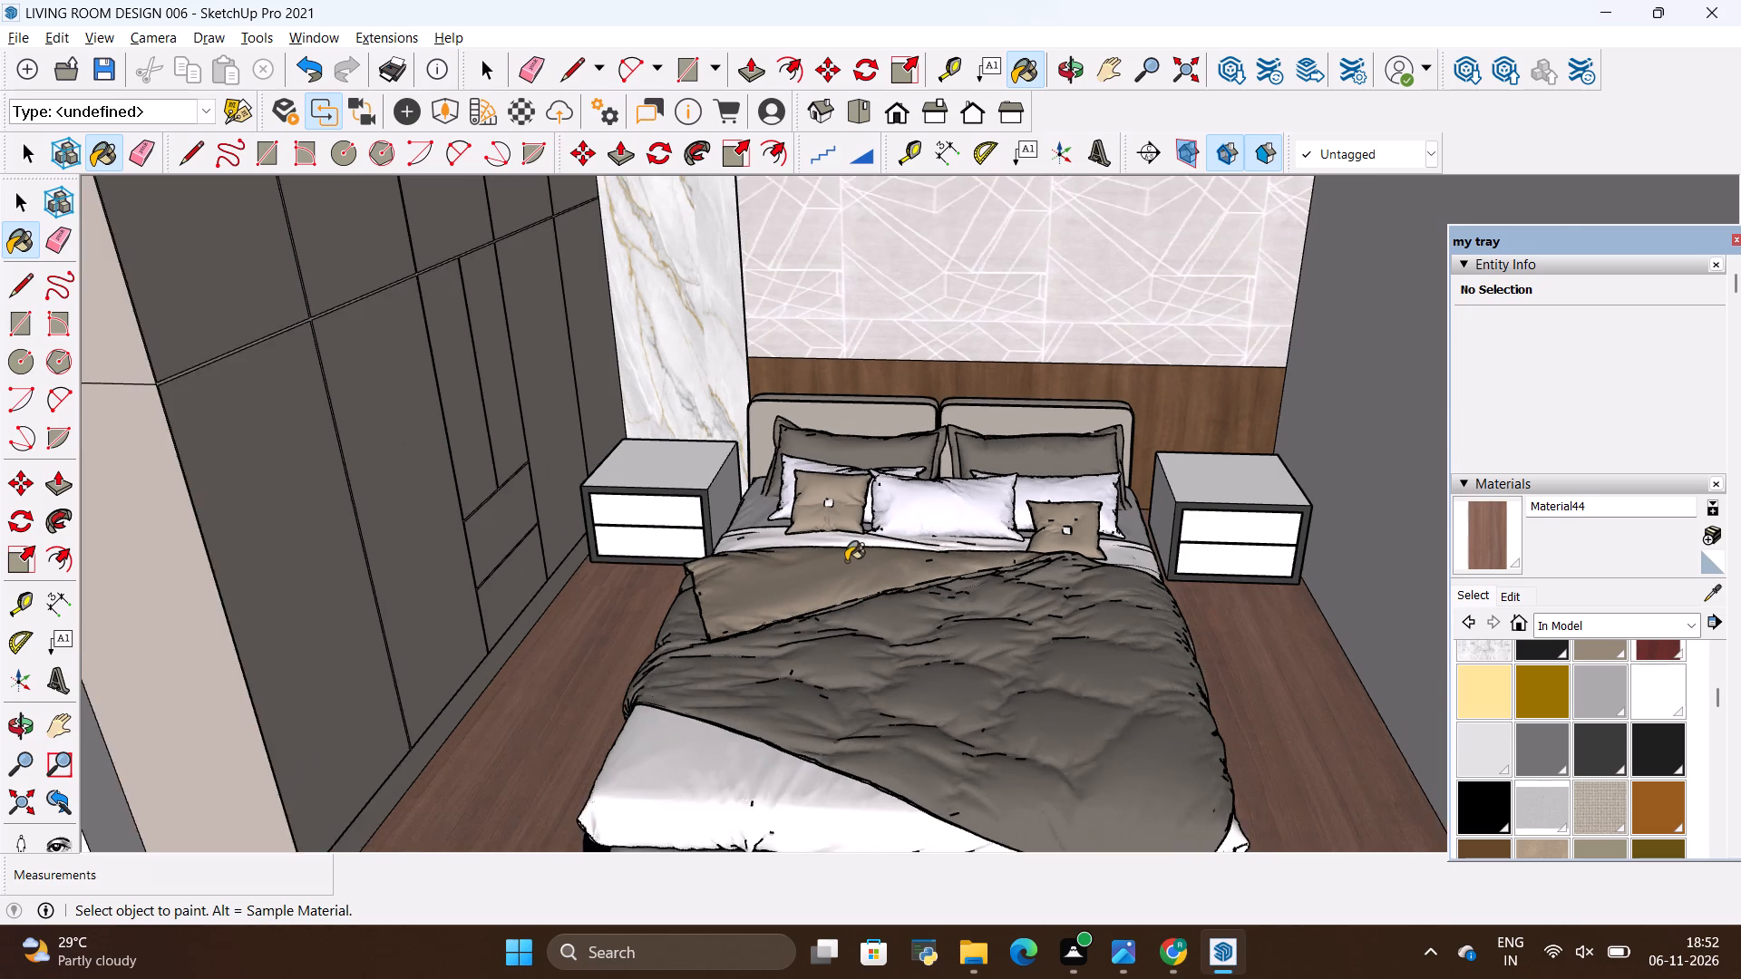
scroll(846, 561, "down", 16)
key("space")
Examine the whole room with the new wood floor from outside and close to the bed.
left_click(1198, 398)
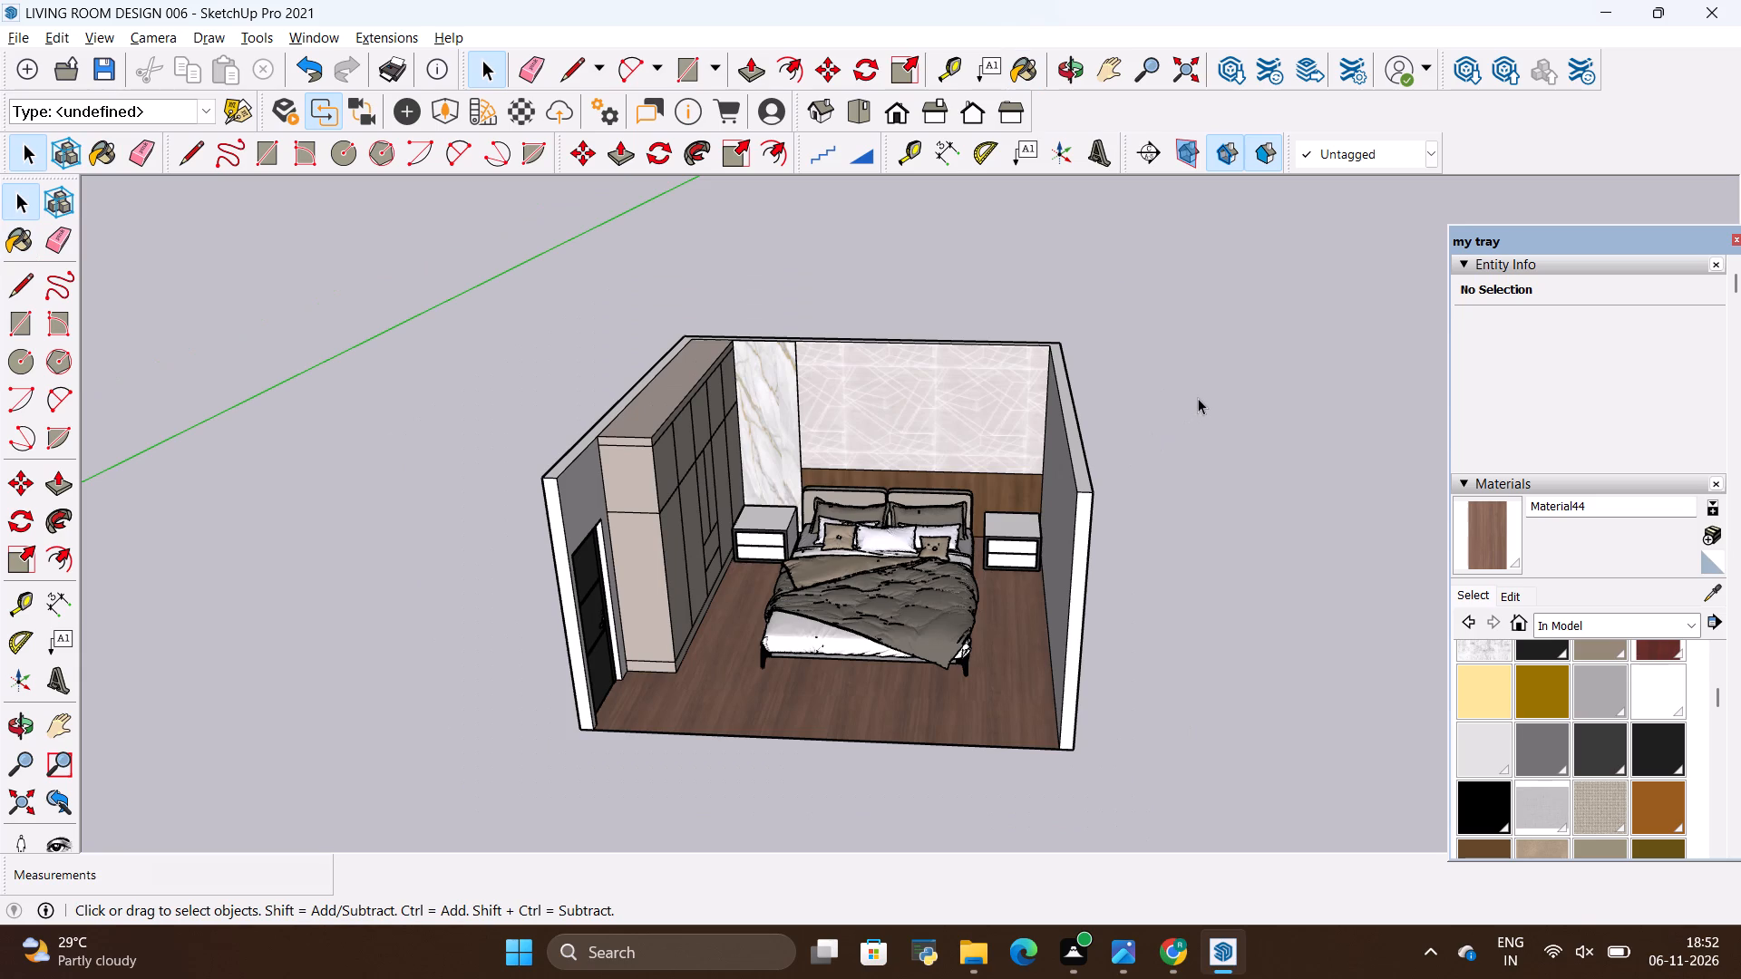
left_click(1198, 398)
scroll(1048, 481, "up", 4)
scroll(1267, 474, "down", 4)
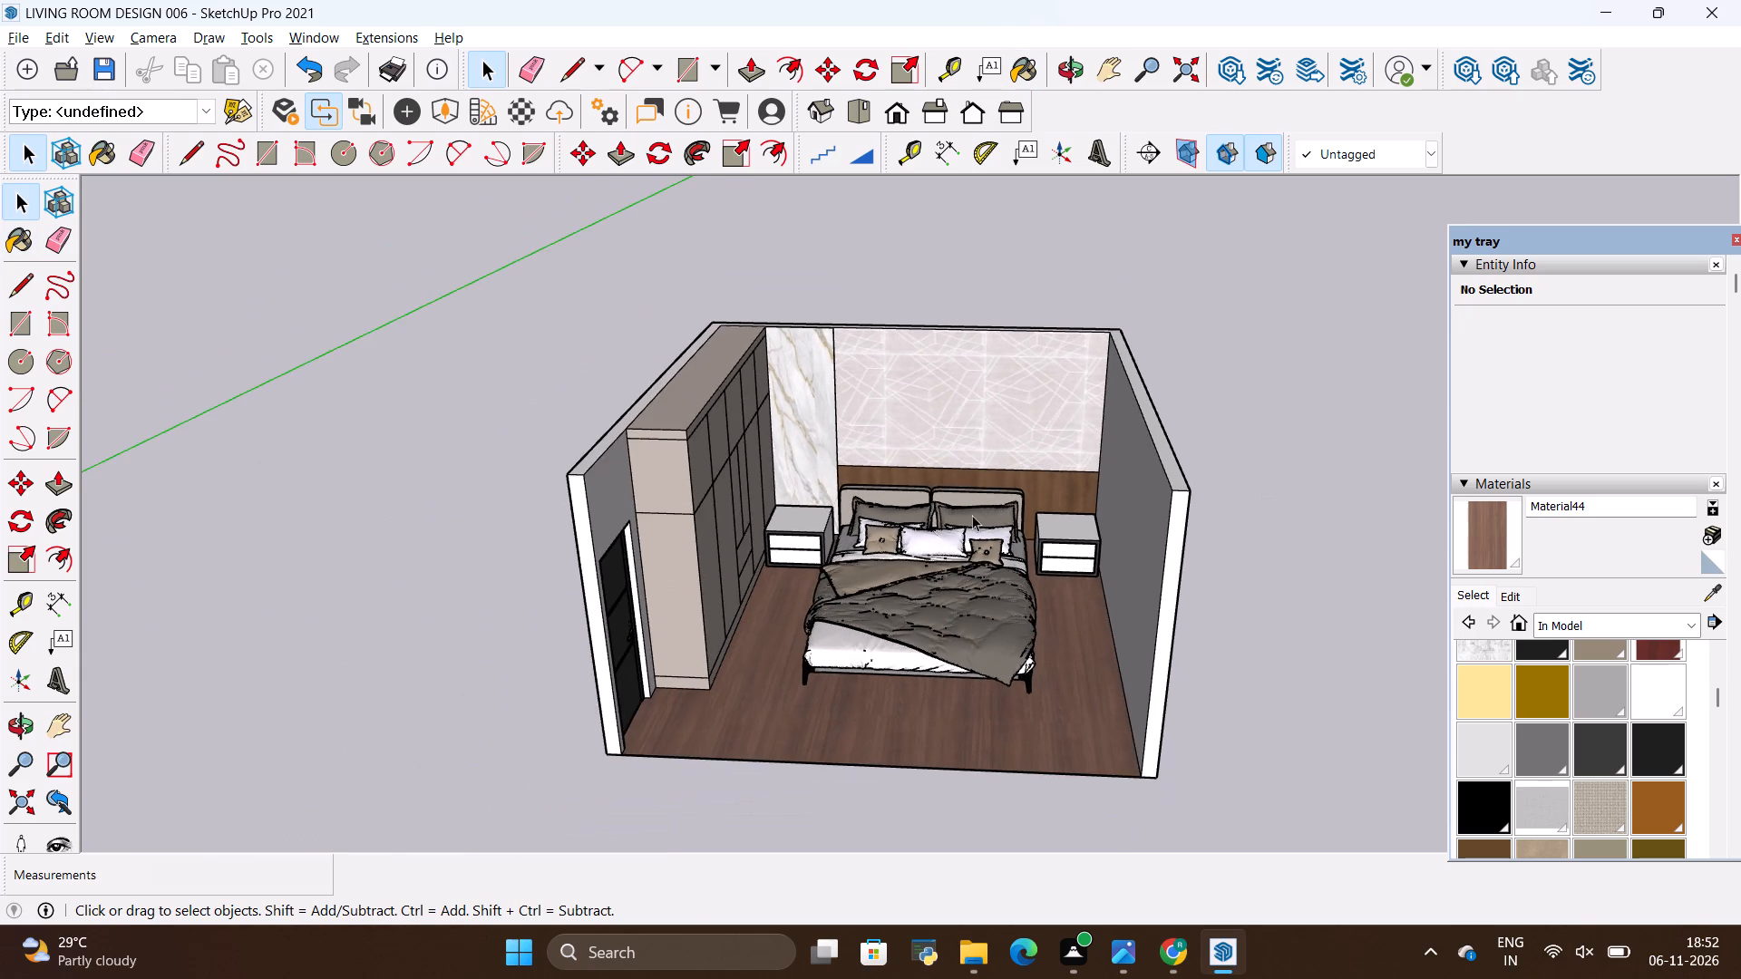
scroll(972, 515, "up", 6)
scroll(972, 487, "down", 3)
scroll(880, 641, "up", 9)
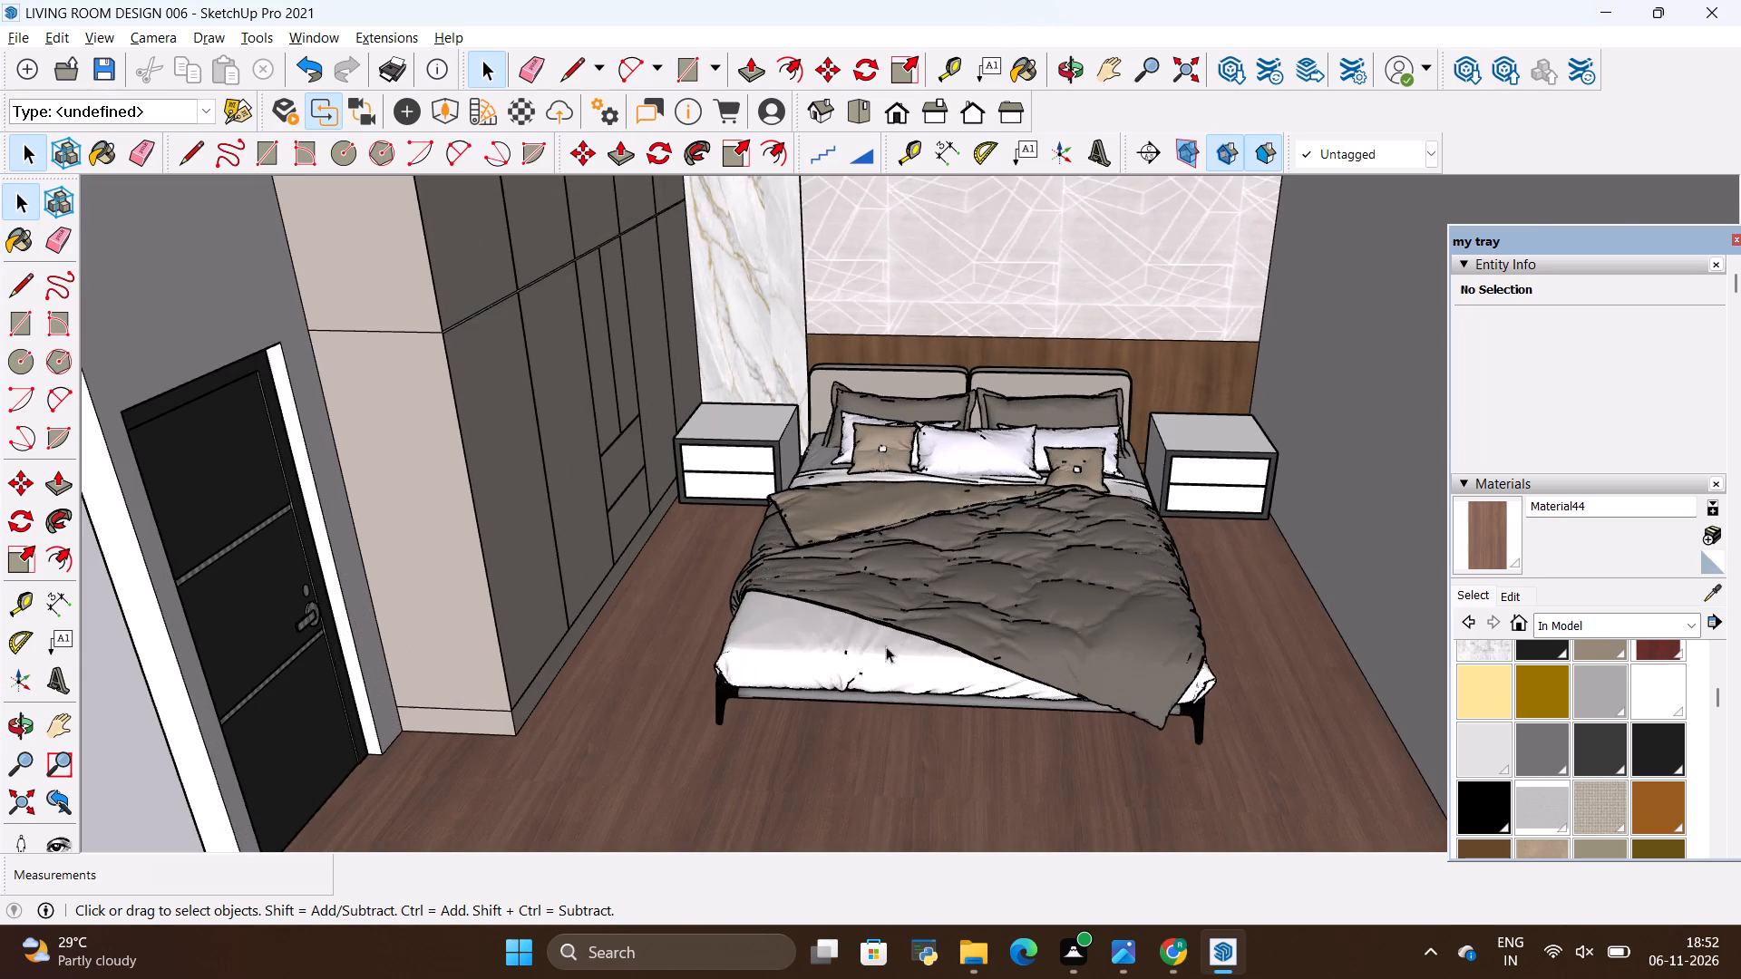
scroll(804, 595, "down", 2)
scroll(972, 317, "up", 2)
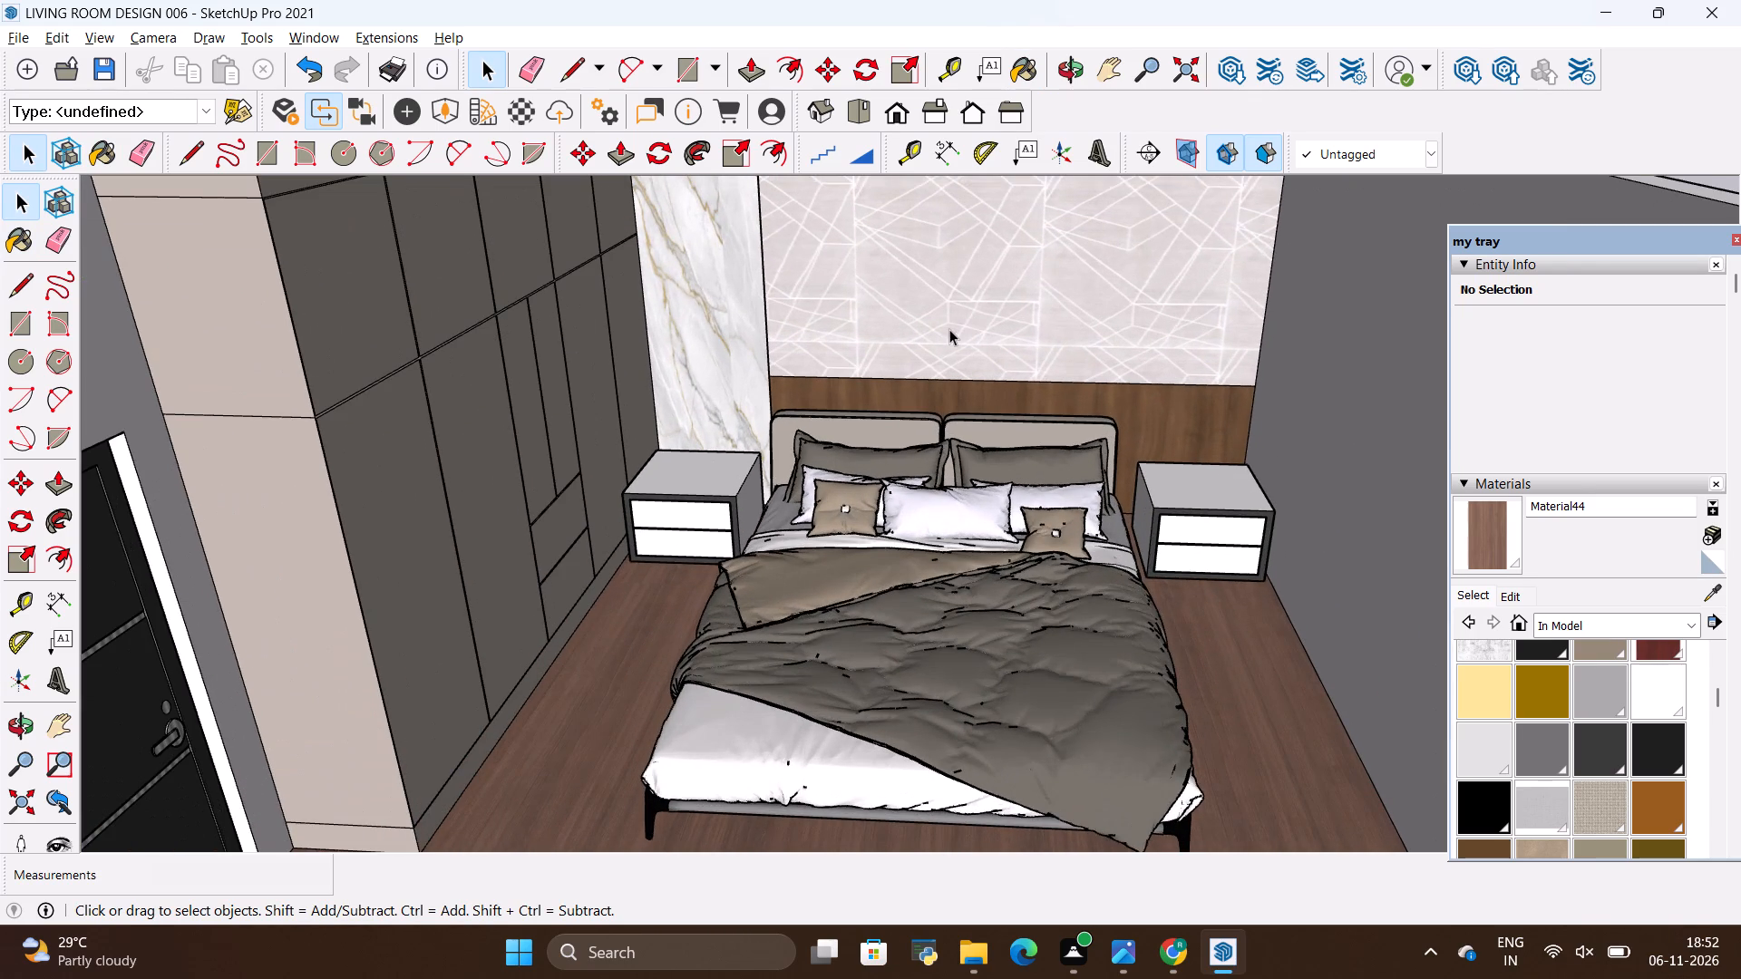
Compare the modelled bedroom's finishes with the reference image in the photo viewer.
key("alt+Tab")
key("alt+Tab")
key("alt+Tab")
key("alt+Tab")
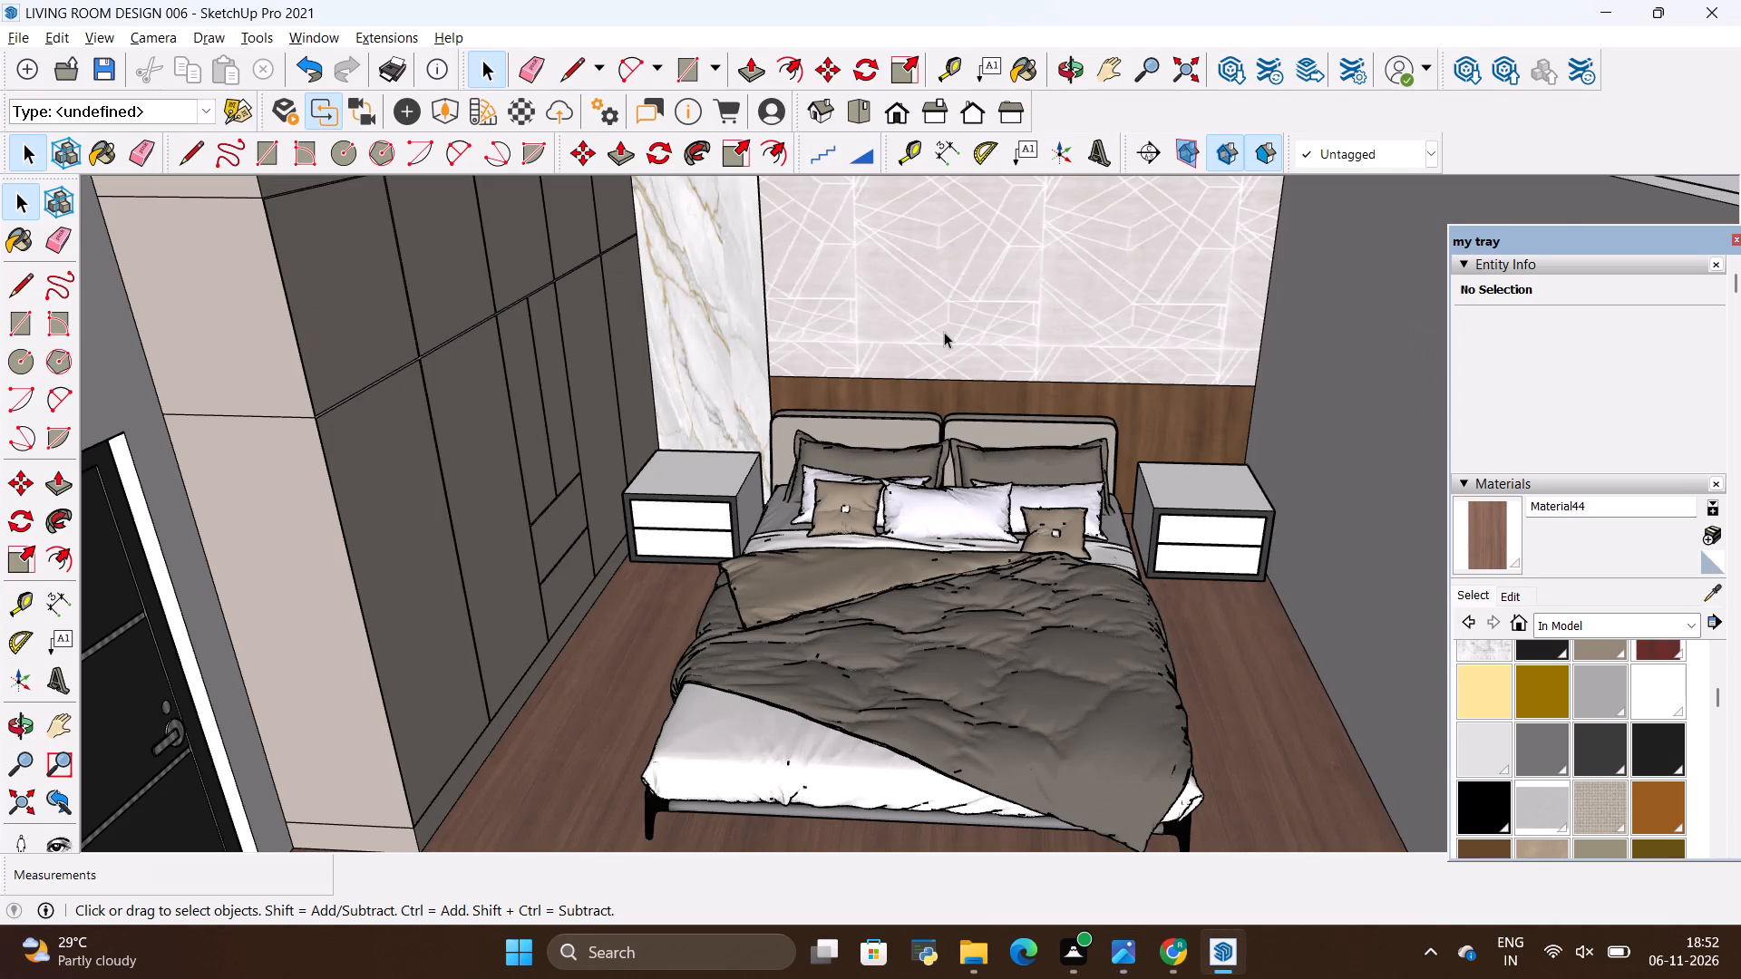
scroll(944, 332, "down", 2)
key("alt+Tab")
key("alt+Tab")
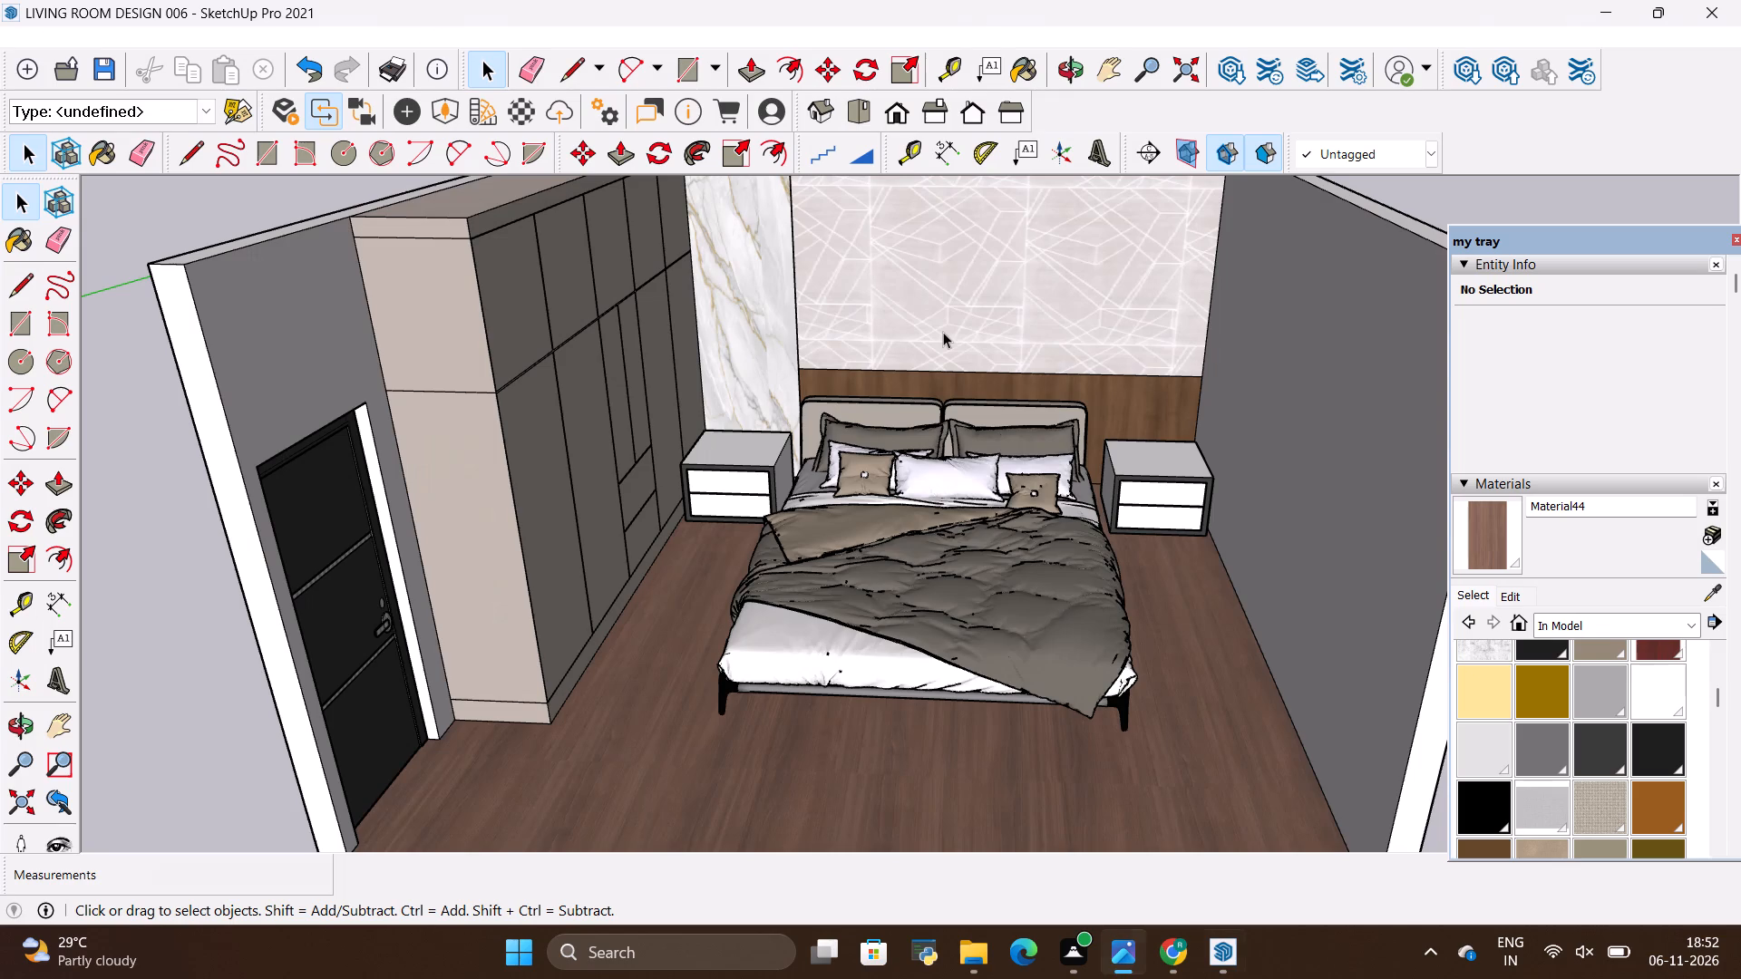
Paint the side wall with the door and the opposite side wall with the light grey Color_001 material.
left_click(1470, 750)
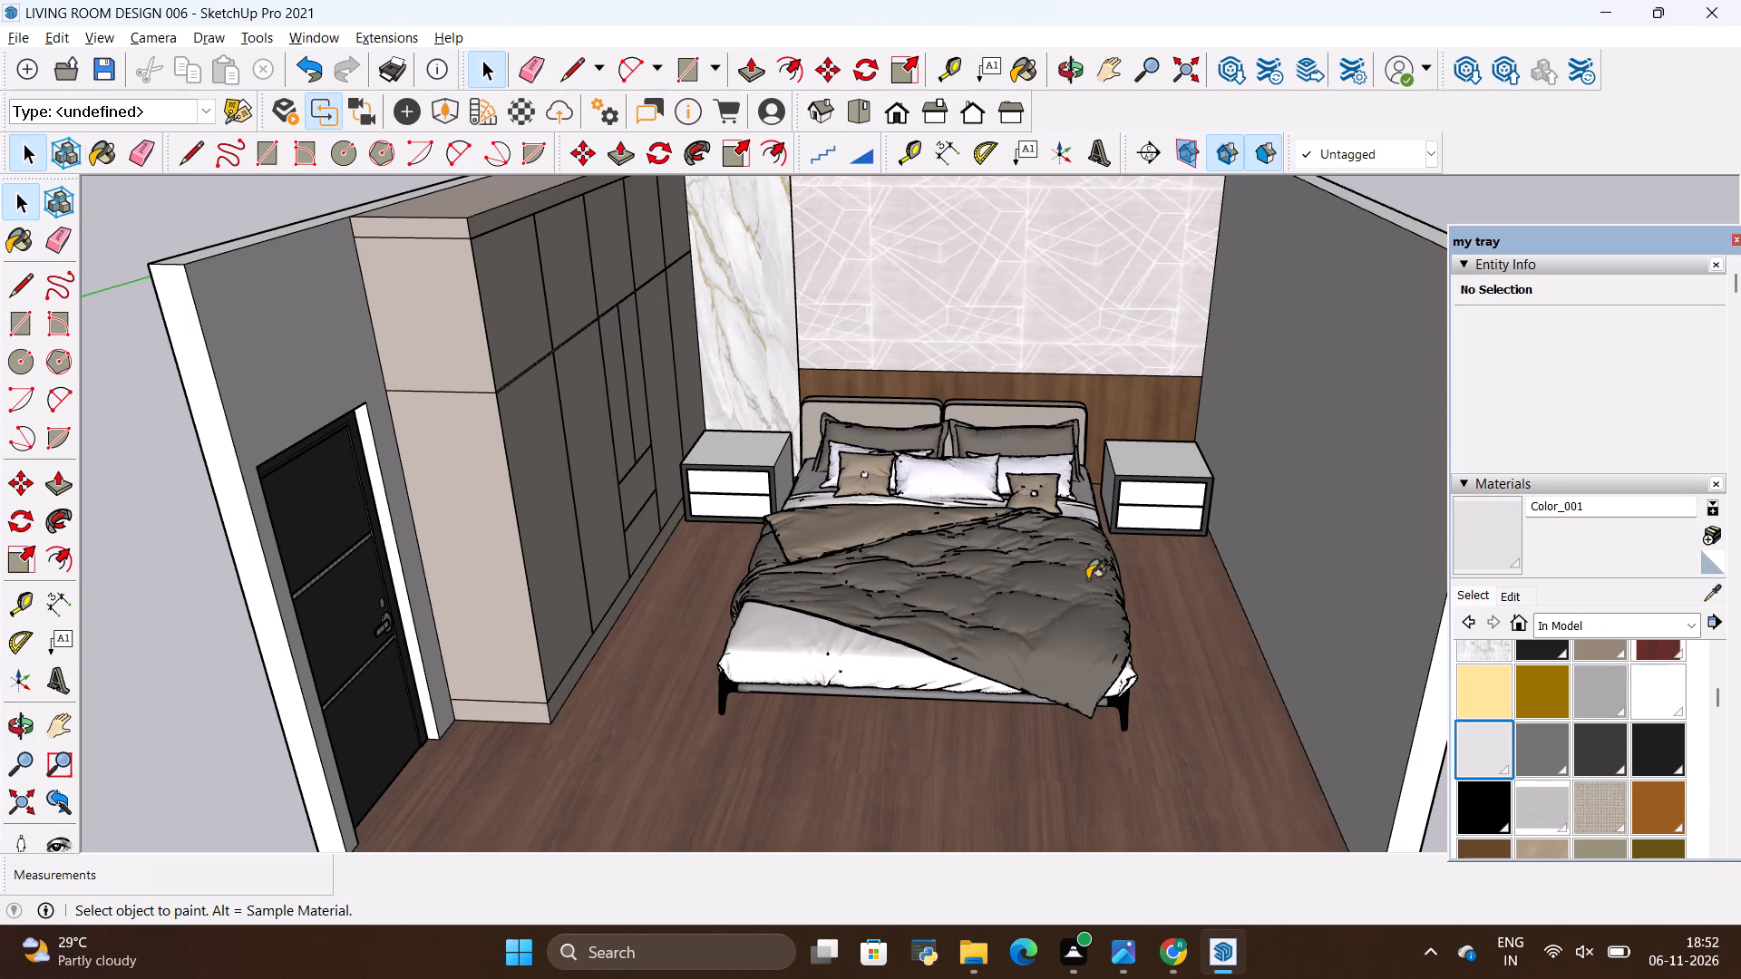
left_click(354, 358)
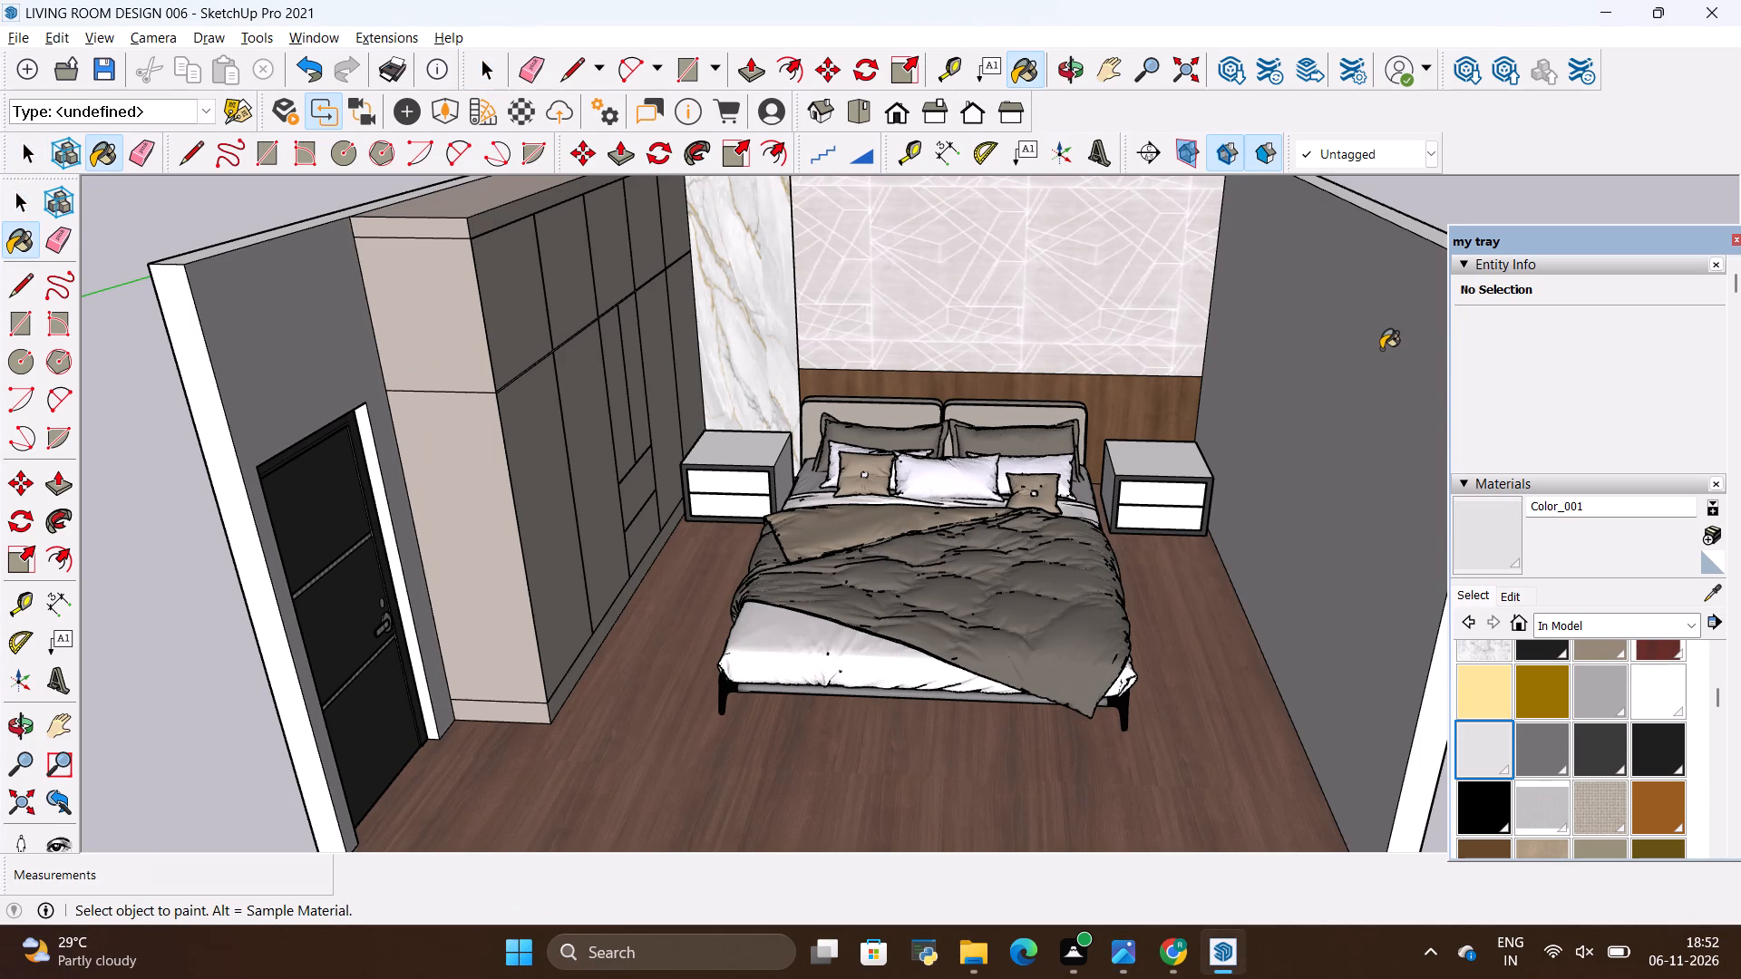
left_click(1381, 349)
scroll(1224, 410, "down", 6)
key("space")
left_click(444, 283)
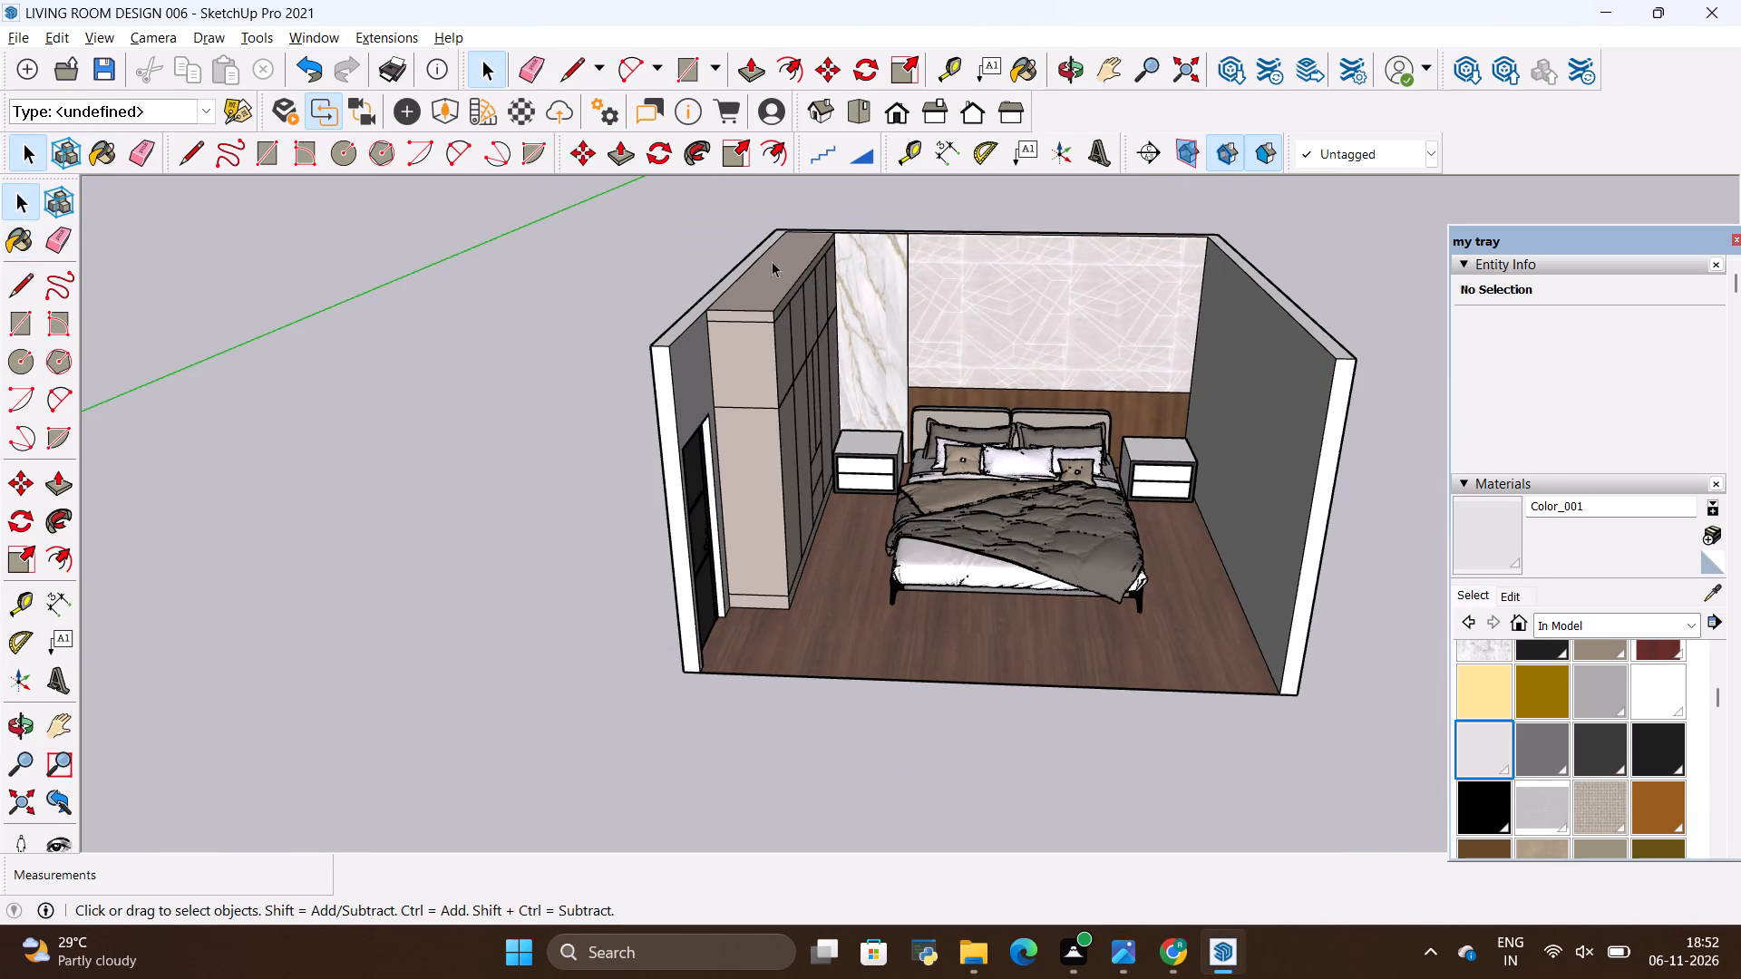
Examine the bedroom close up and from a lower frontal view, comparing it with the reference image.
scroll(1036, 296, "up", 8)
scroll(887, 523, "up", 3)
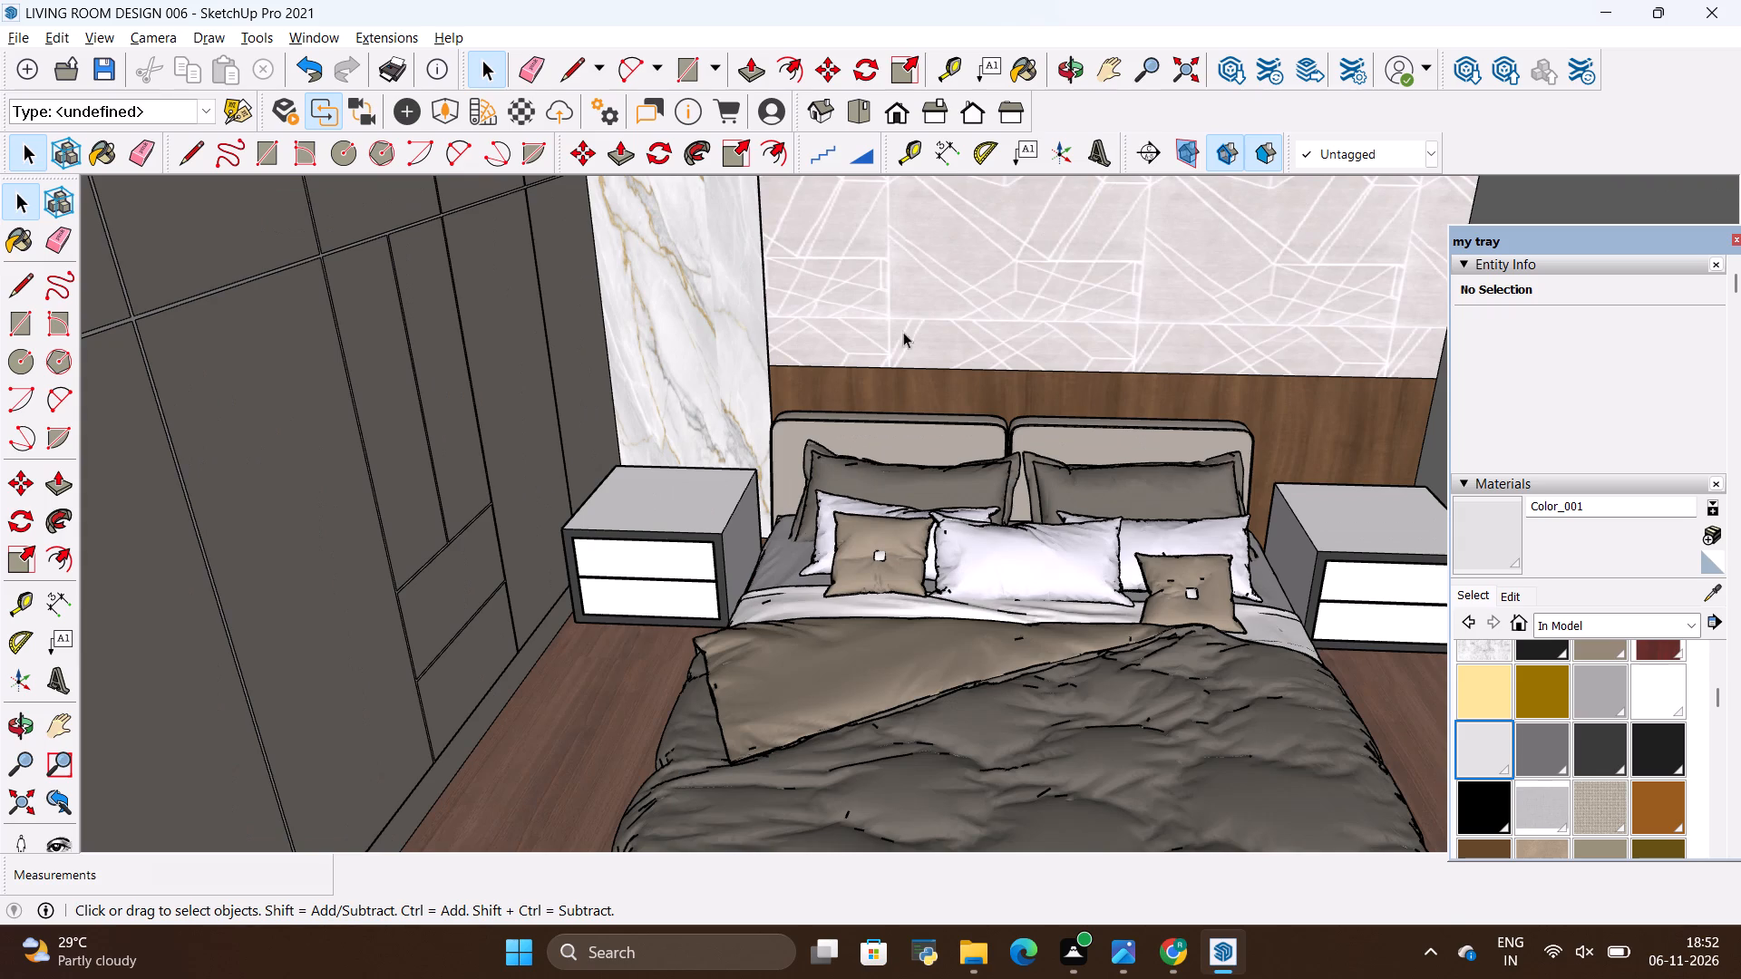
scroll(639, 554, "down", 3)
scroll(824, 469, "down", 2)
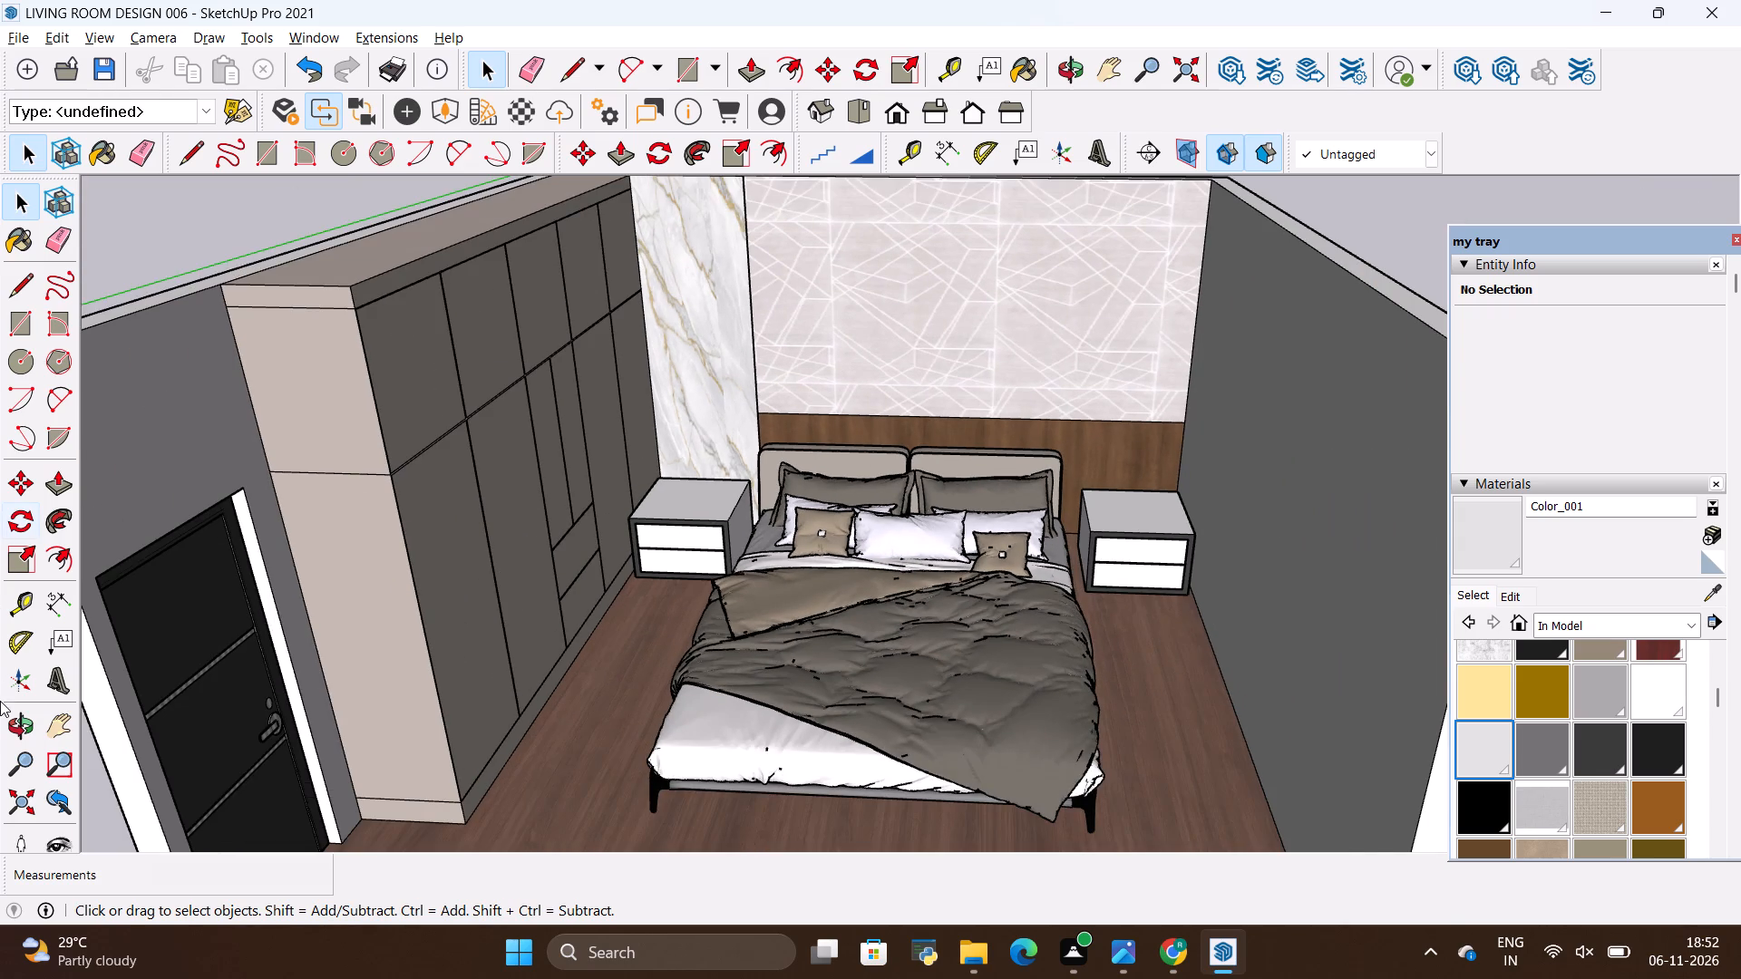
left_click(24, 719)
left_click_drag(811, 568, 831, 458)
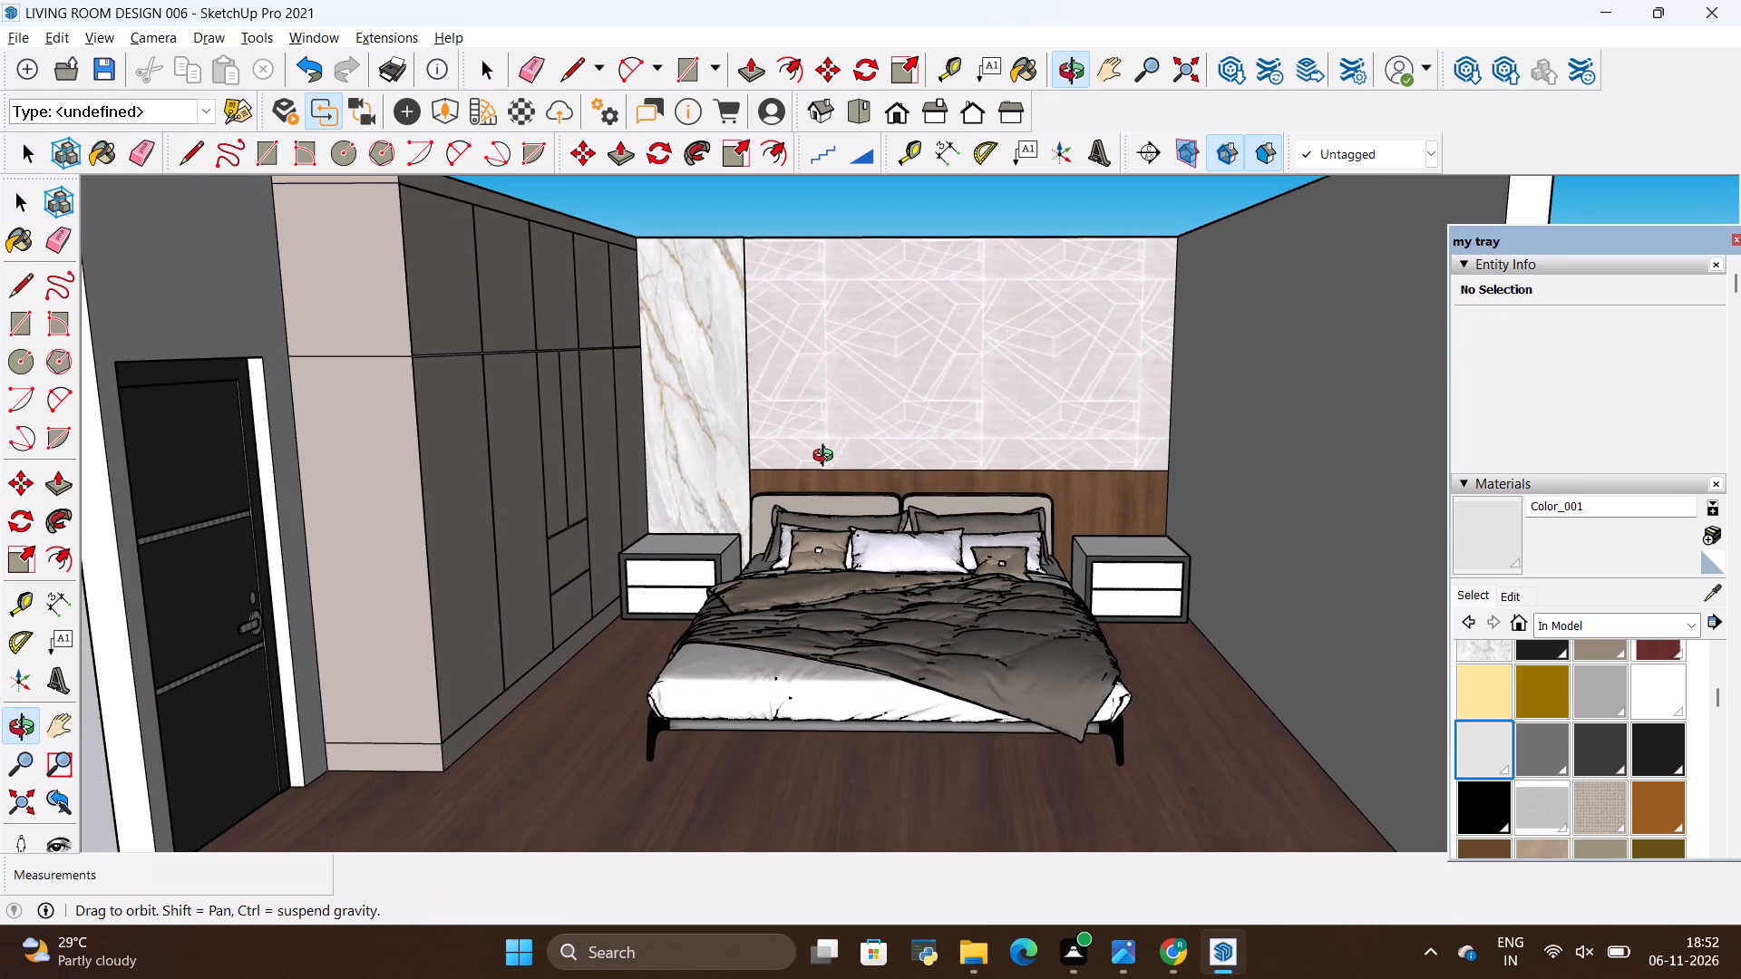
key("alt+Tab")
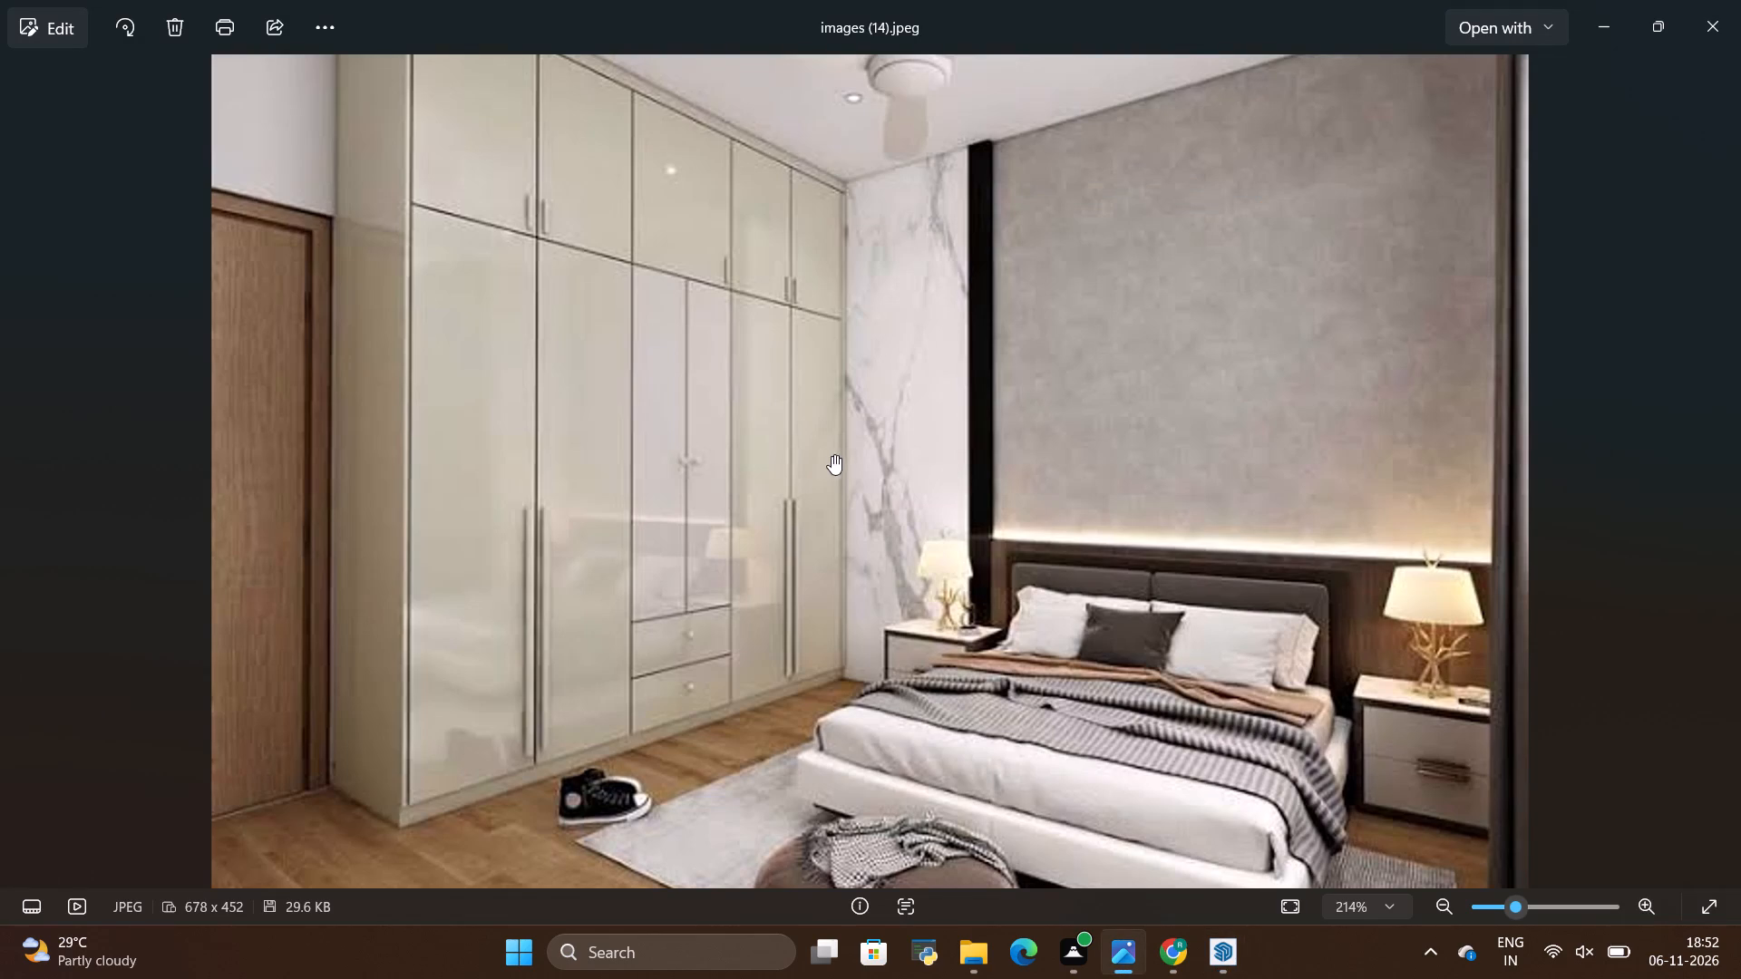
key("alt+Tab")
scroll(847, 448, "down", 3)
scroll(861, 412, "up", 4)
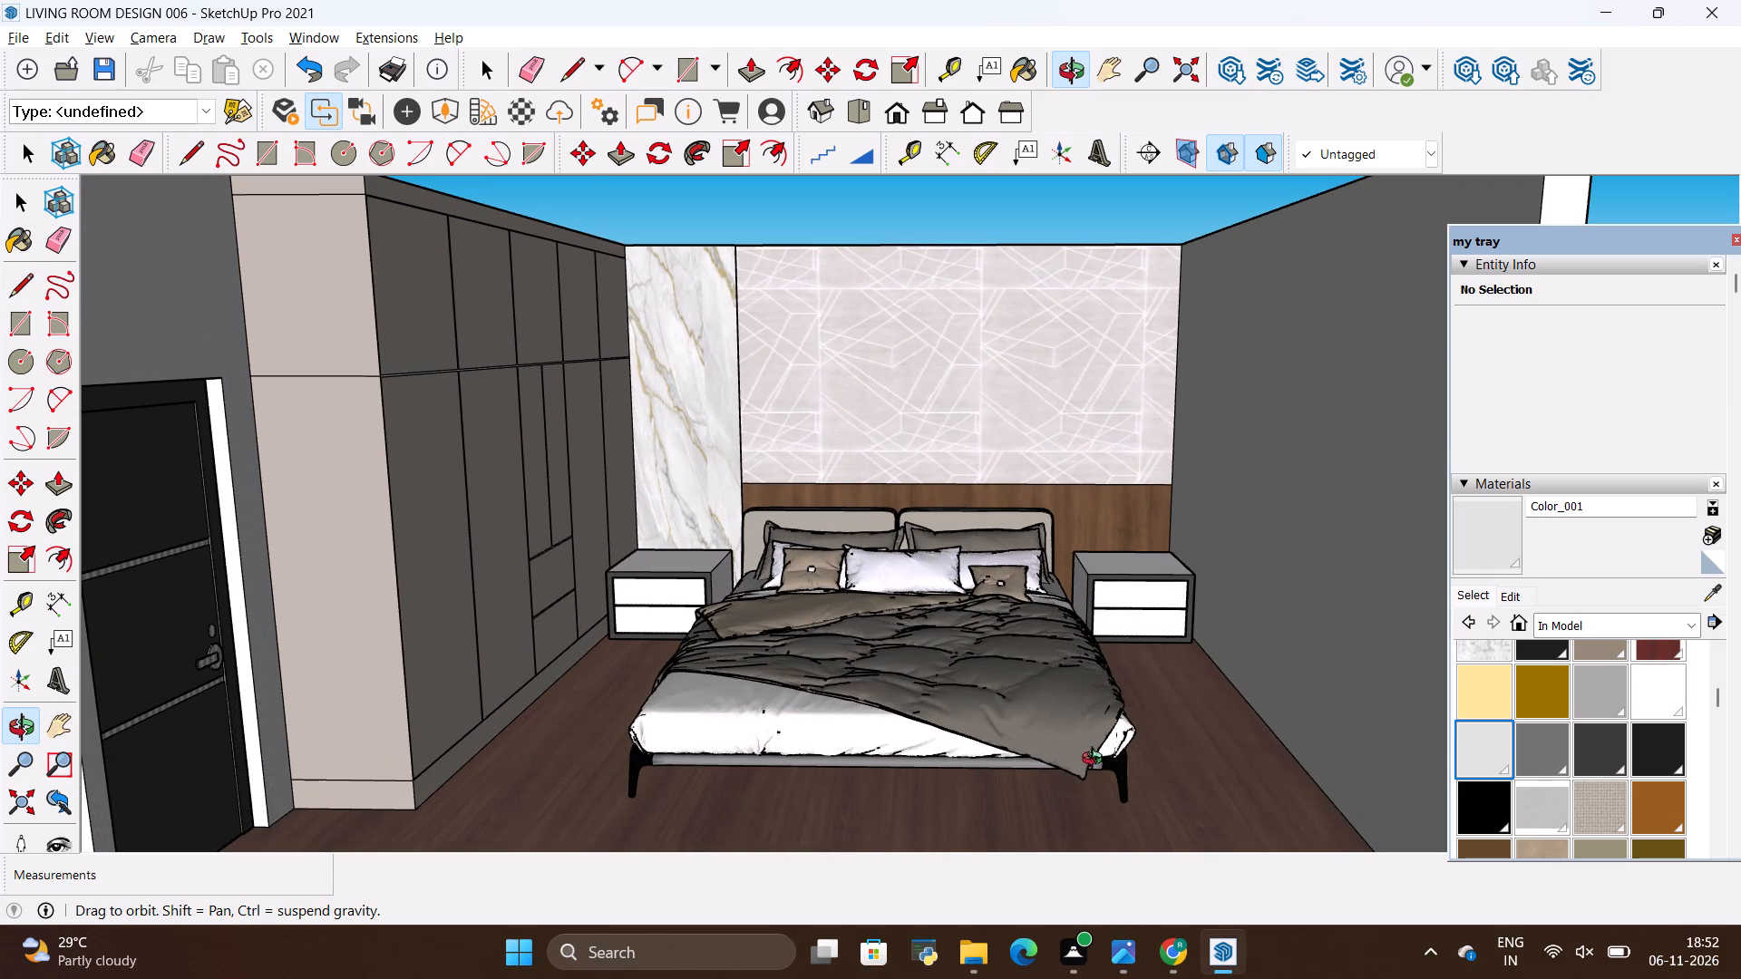
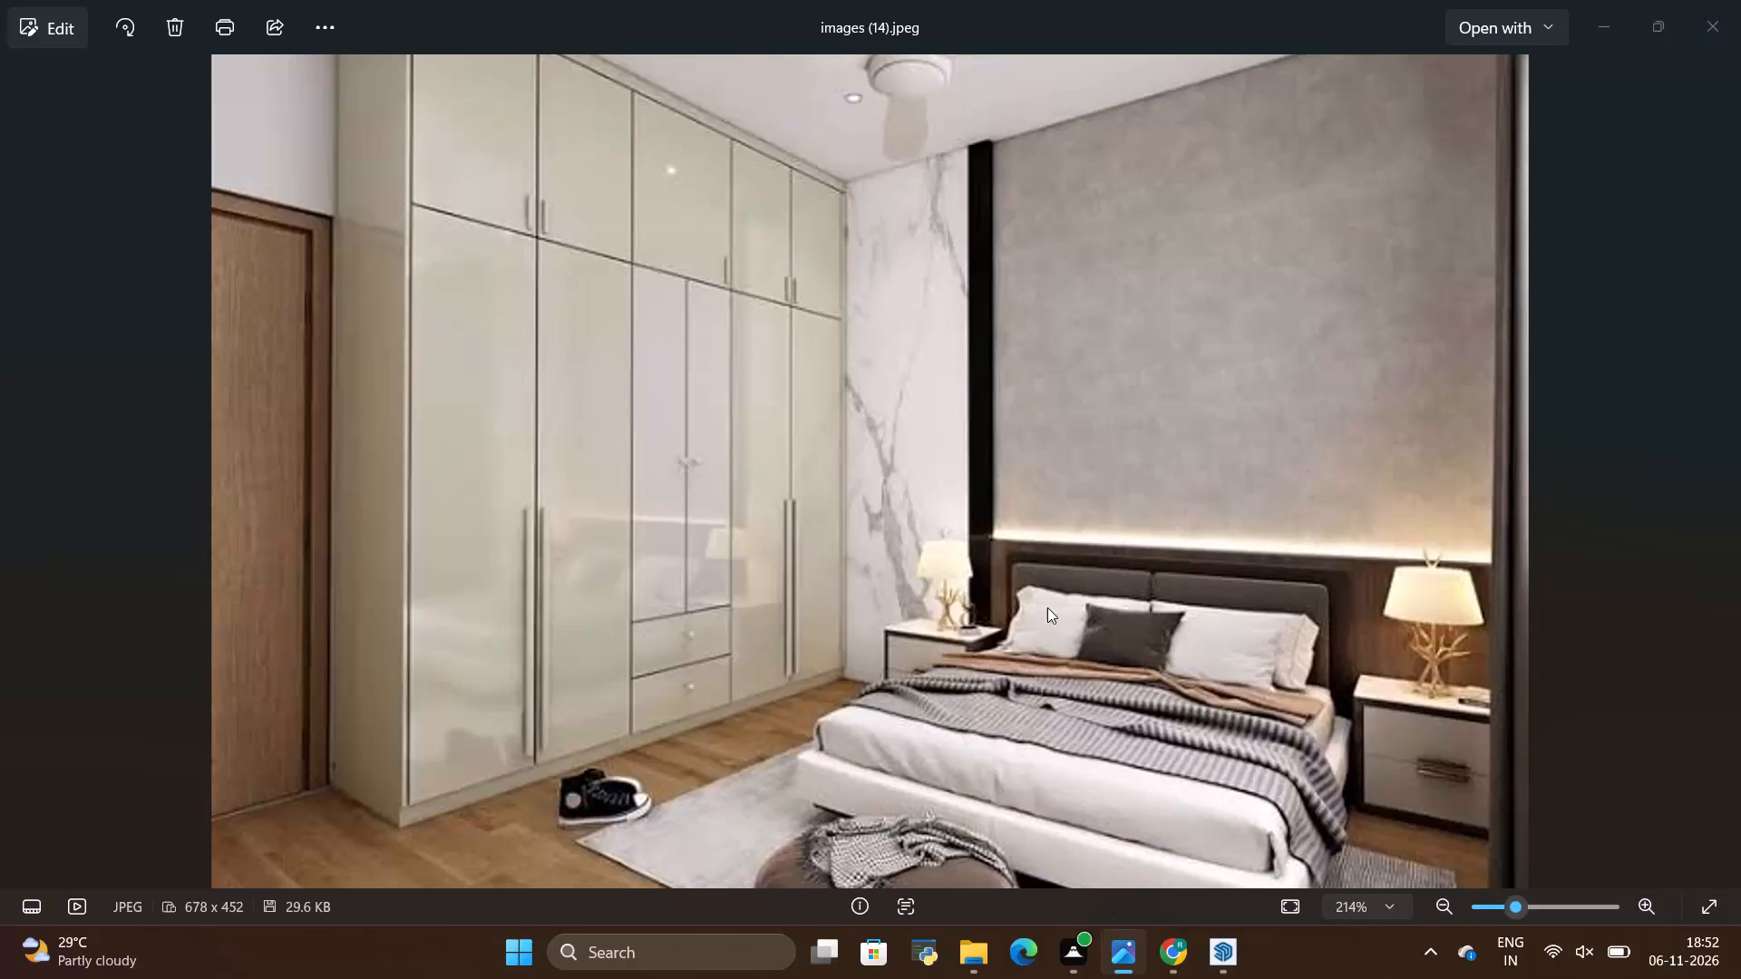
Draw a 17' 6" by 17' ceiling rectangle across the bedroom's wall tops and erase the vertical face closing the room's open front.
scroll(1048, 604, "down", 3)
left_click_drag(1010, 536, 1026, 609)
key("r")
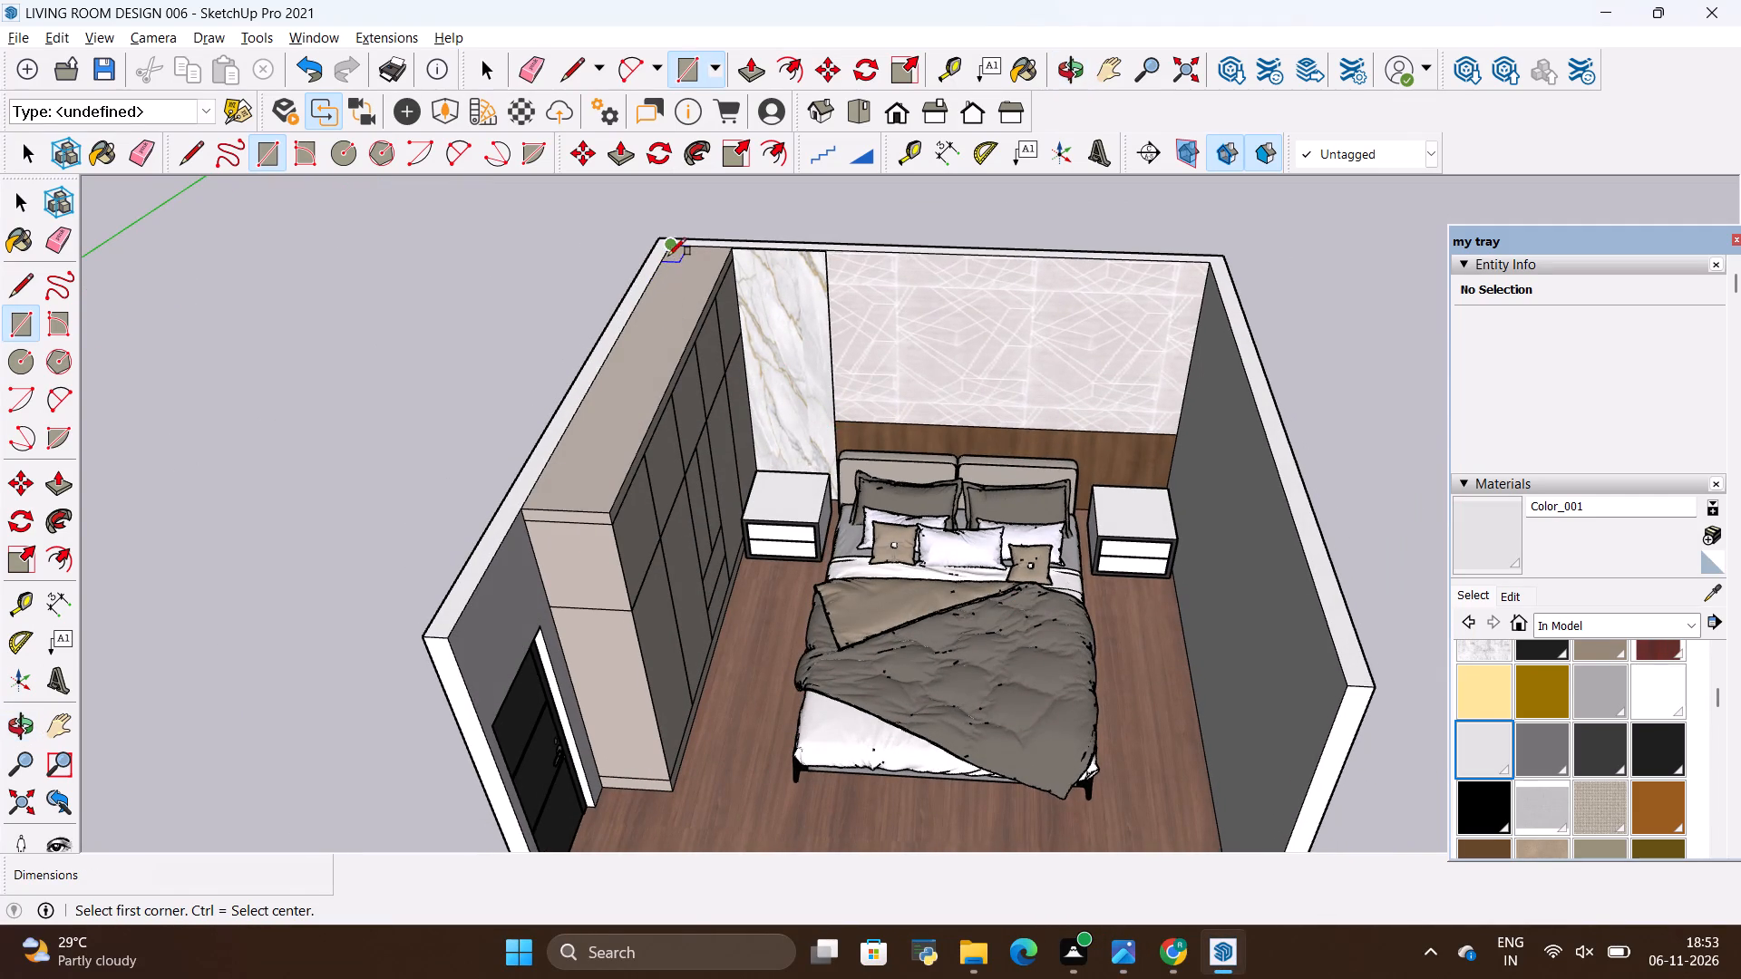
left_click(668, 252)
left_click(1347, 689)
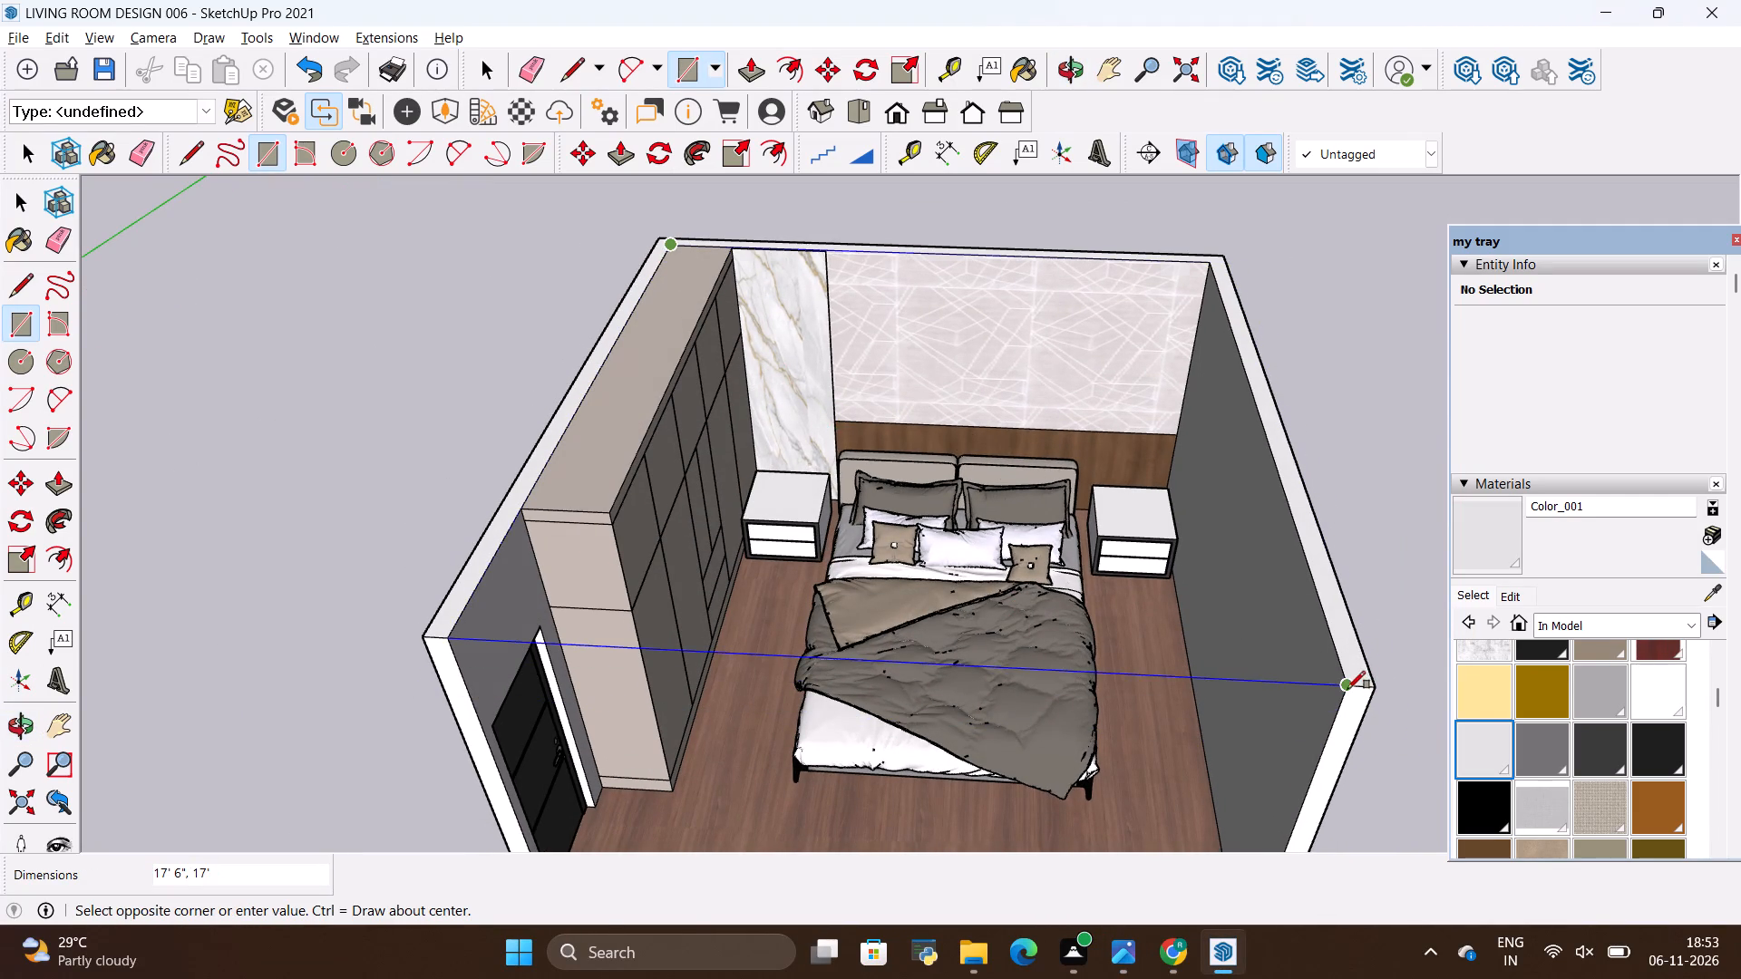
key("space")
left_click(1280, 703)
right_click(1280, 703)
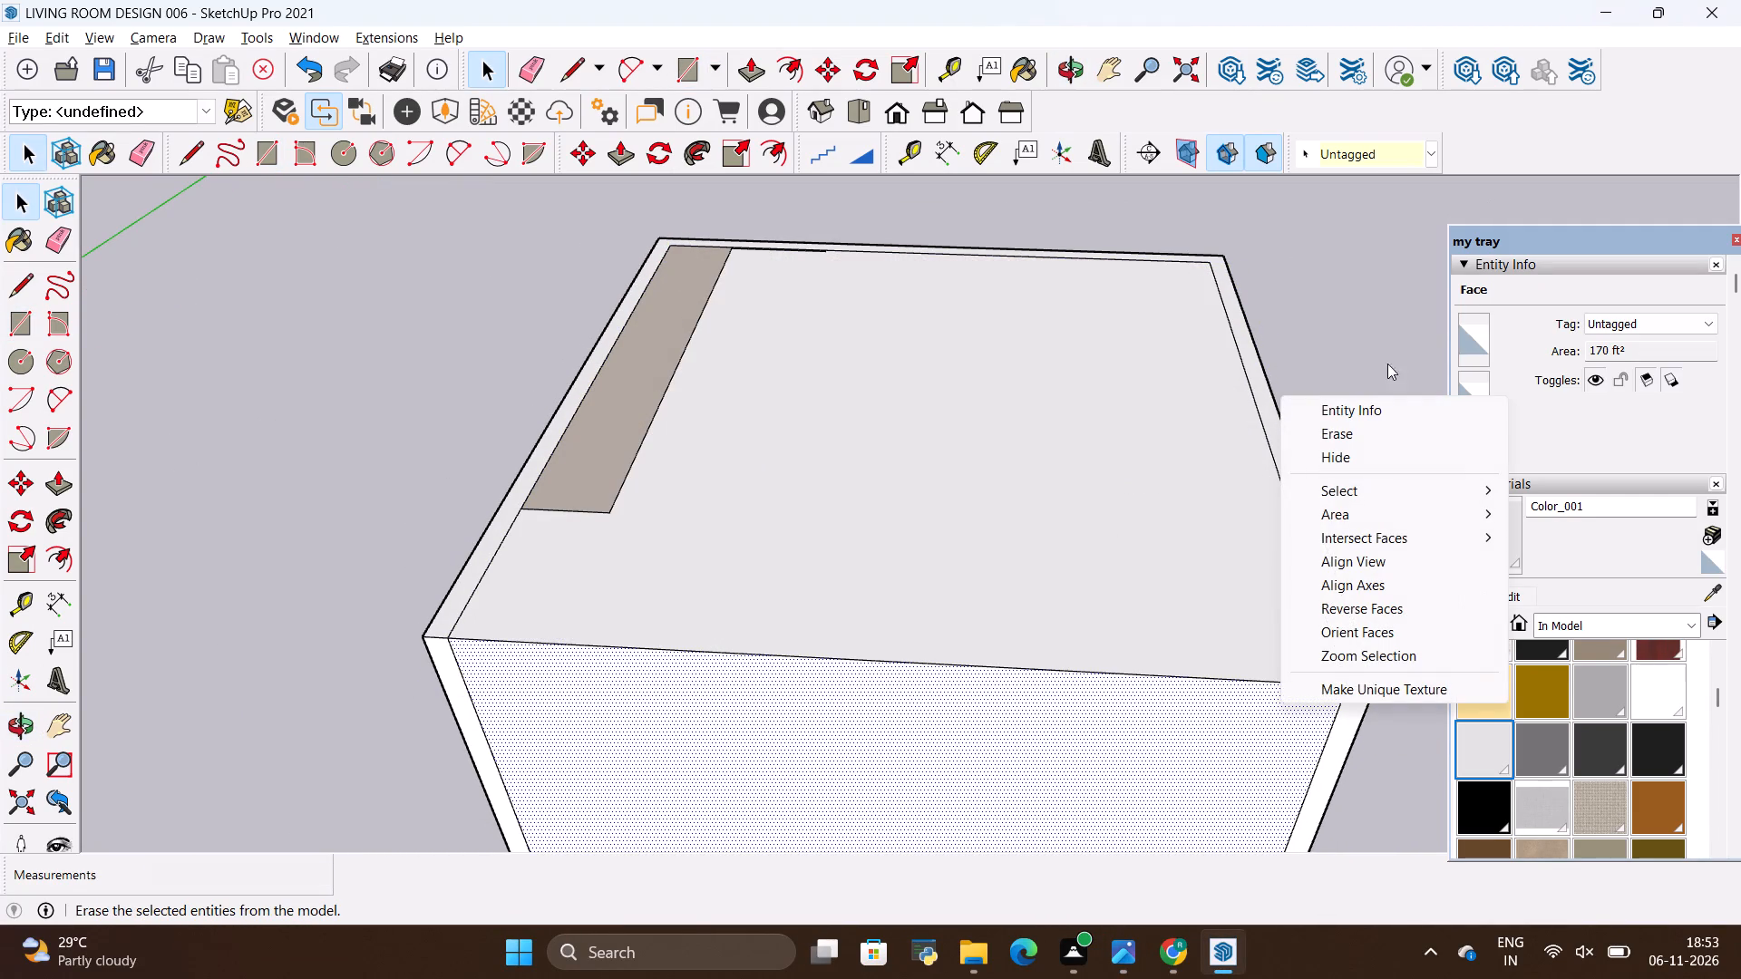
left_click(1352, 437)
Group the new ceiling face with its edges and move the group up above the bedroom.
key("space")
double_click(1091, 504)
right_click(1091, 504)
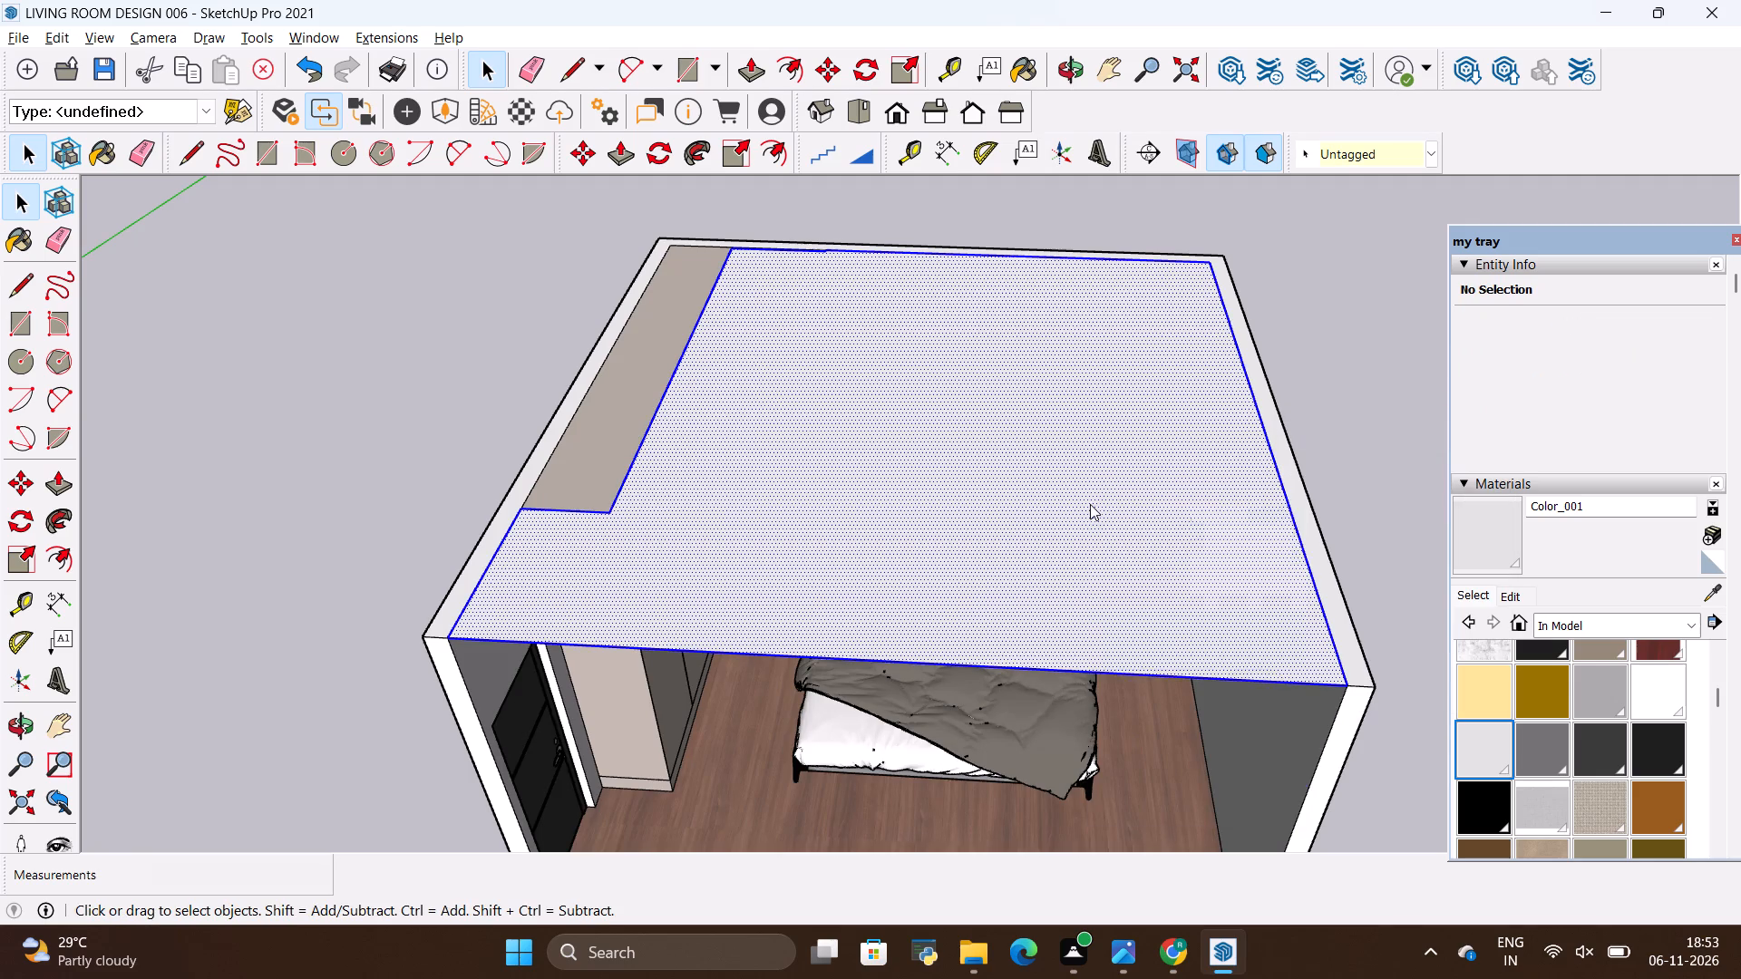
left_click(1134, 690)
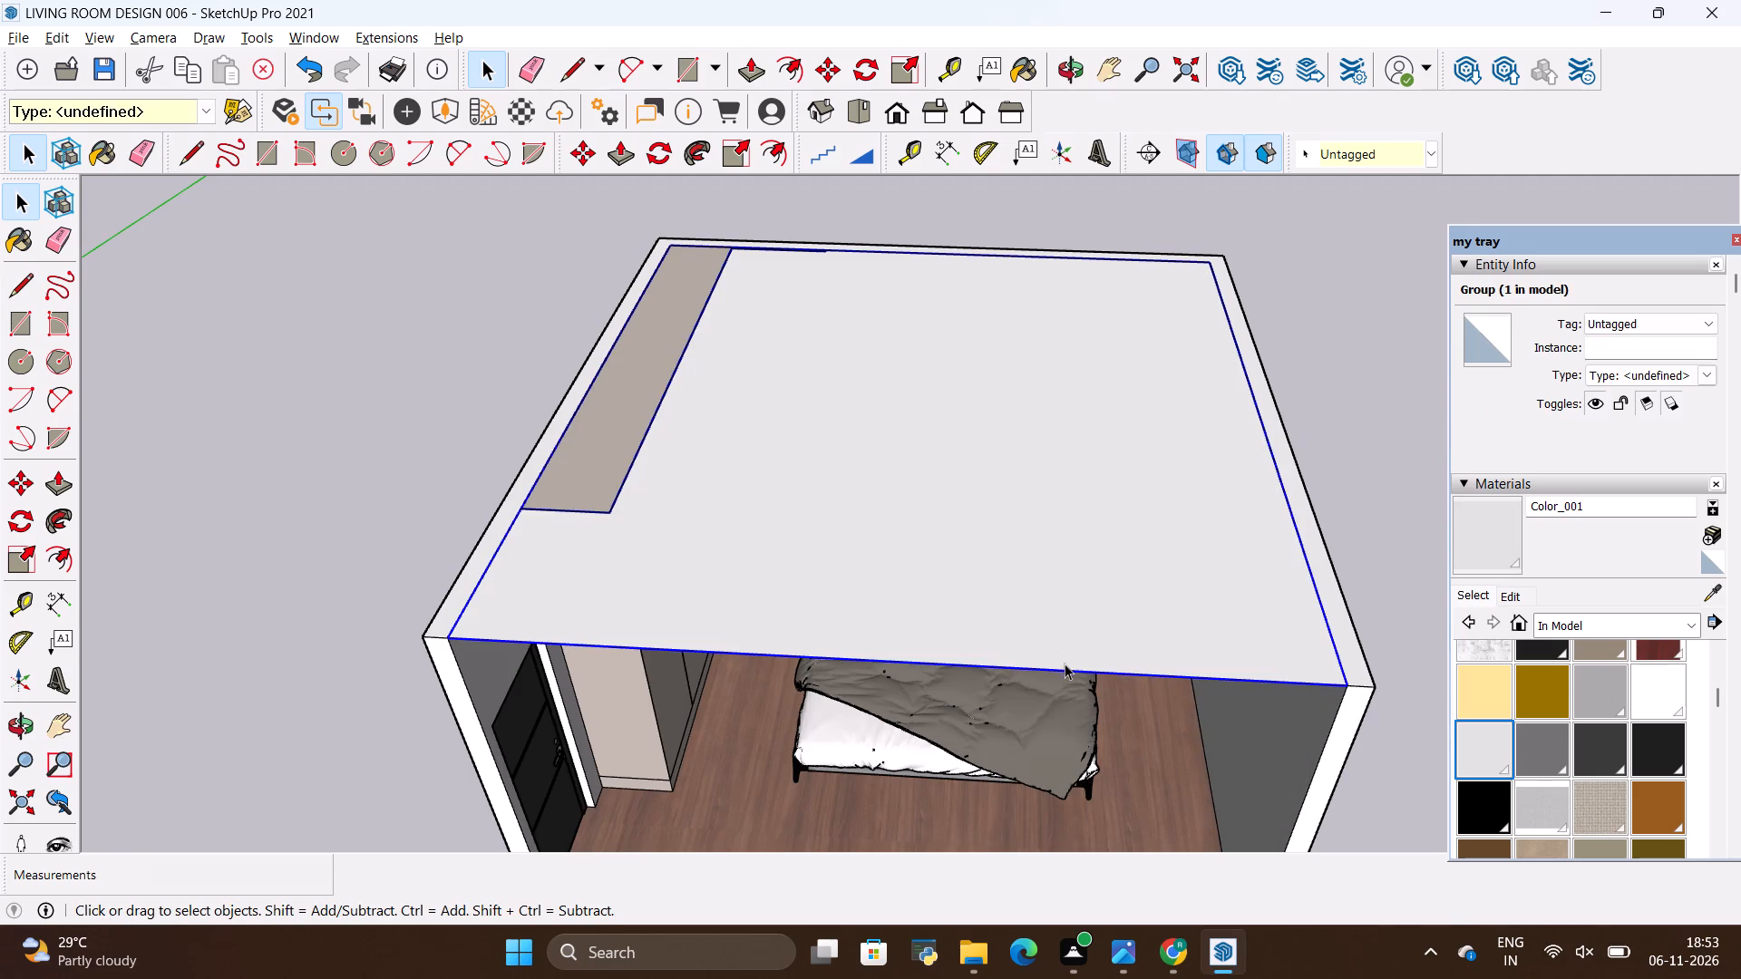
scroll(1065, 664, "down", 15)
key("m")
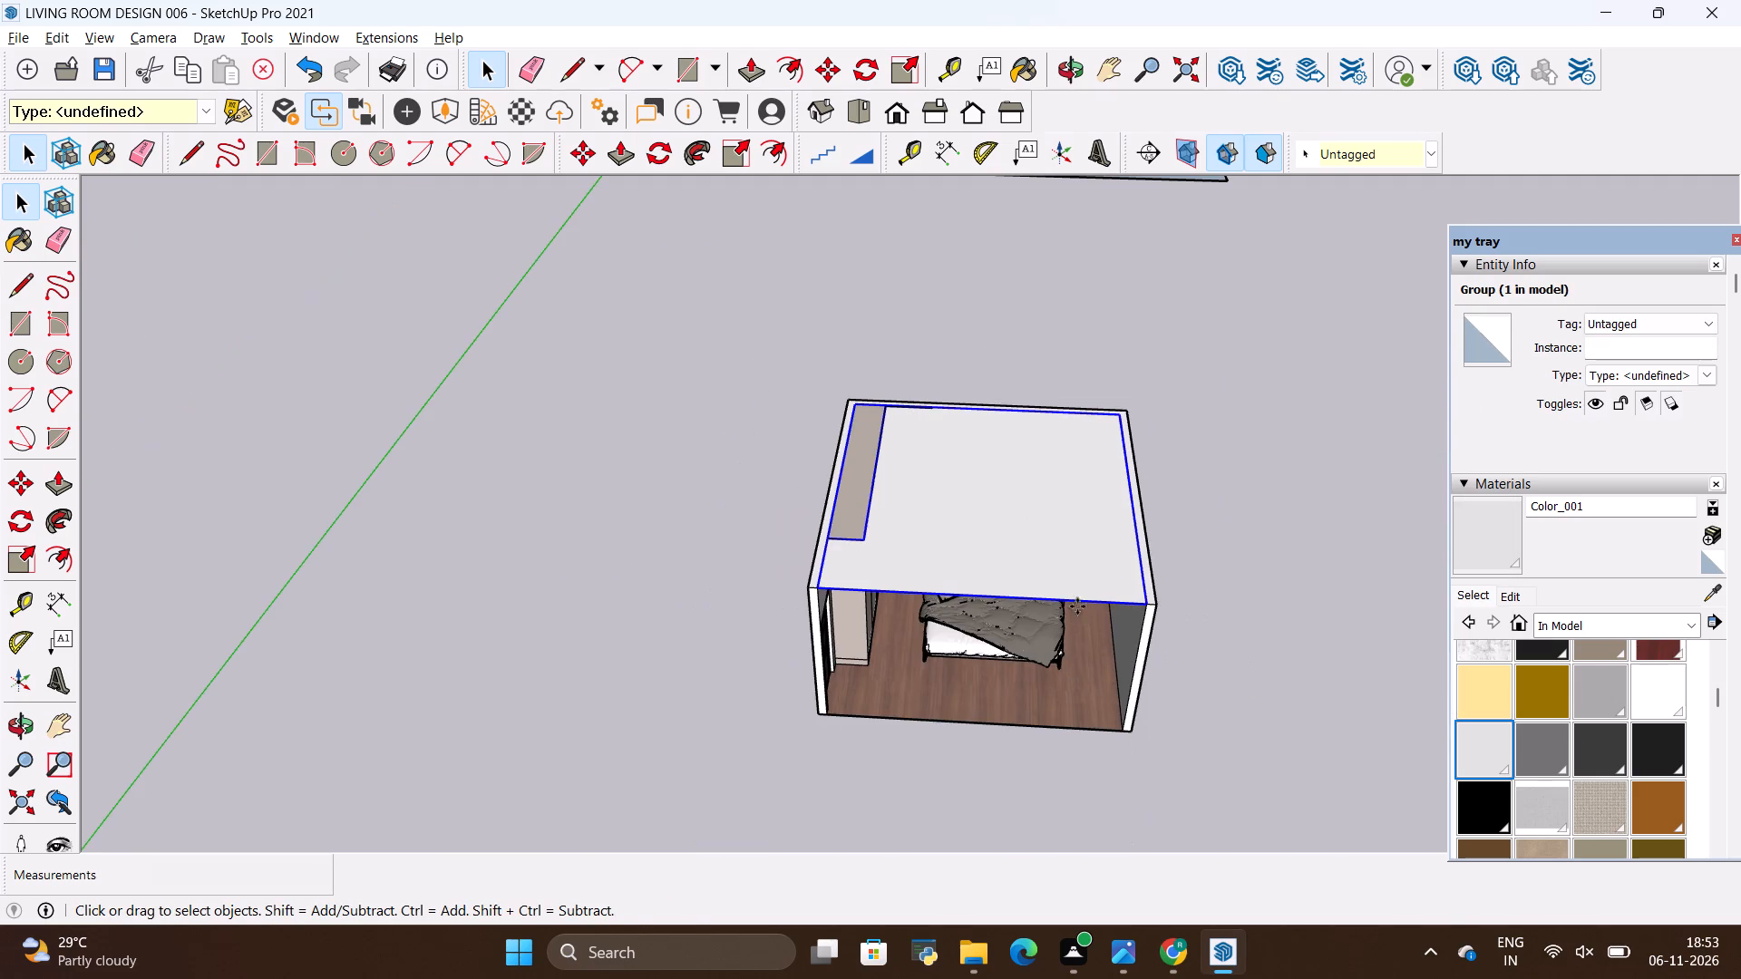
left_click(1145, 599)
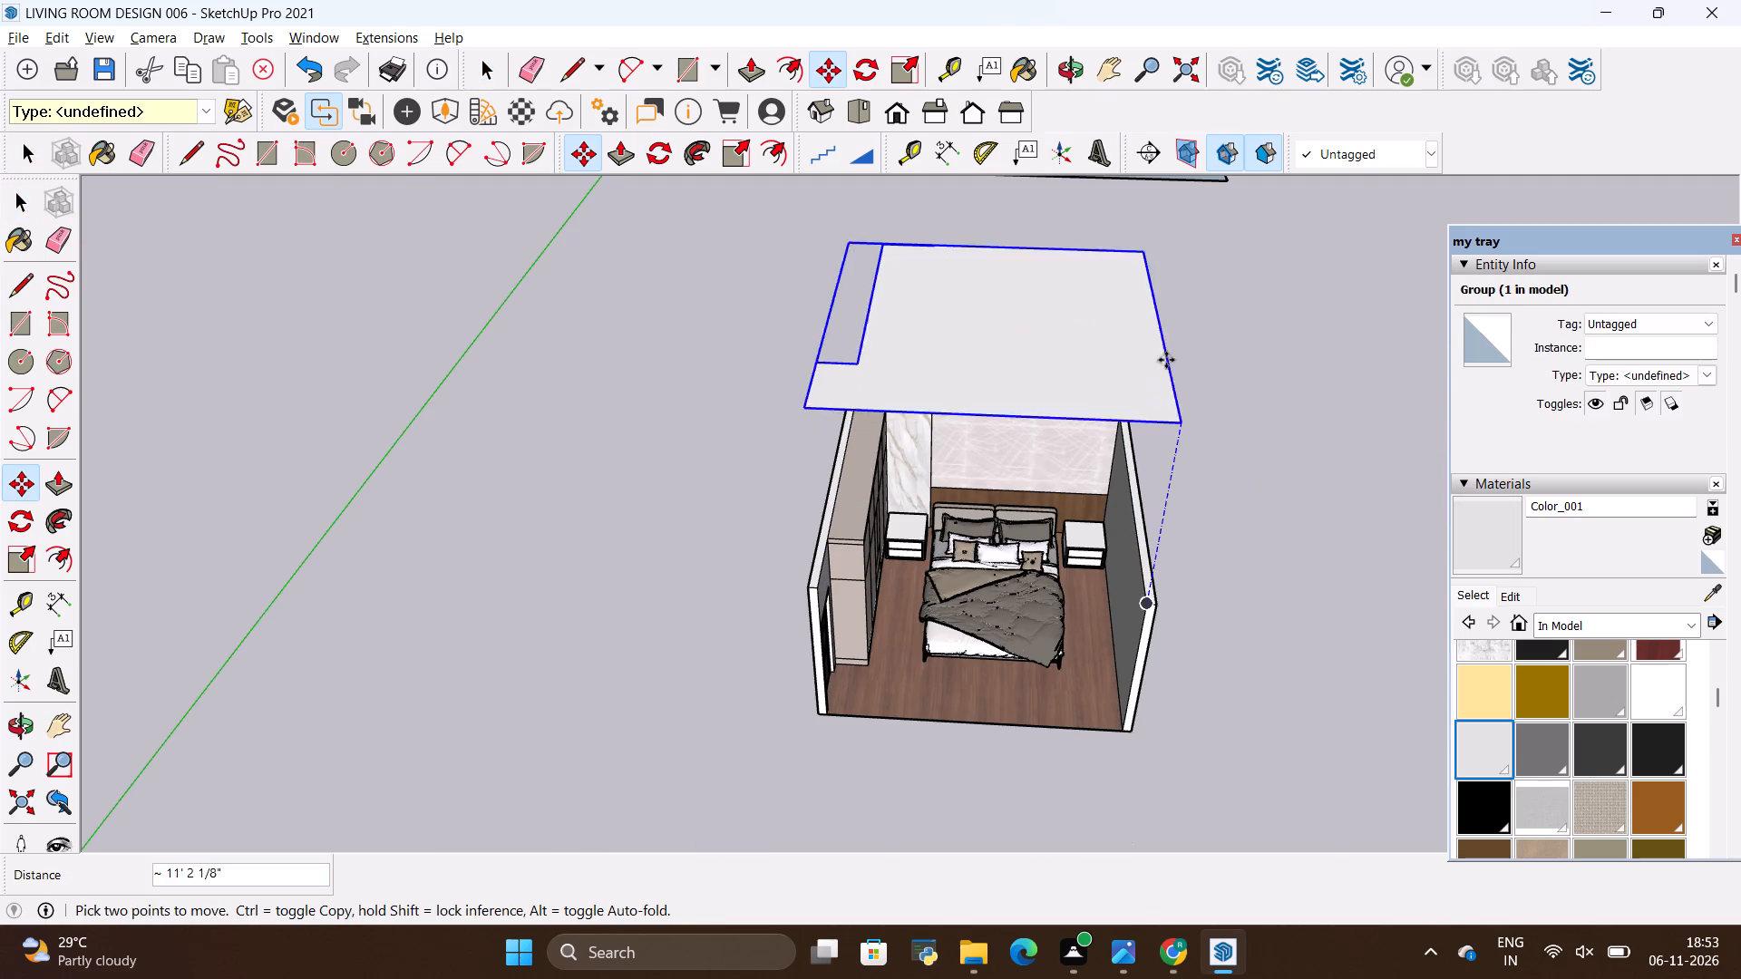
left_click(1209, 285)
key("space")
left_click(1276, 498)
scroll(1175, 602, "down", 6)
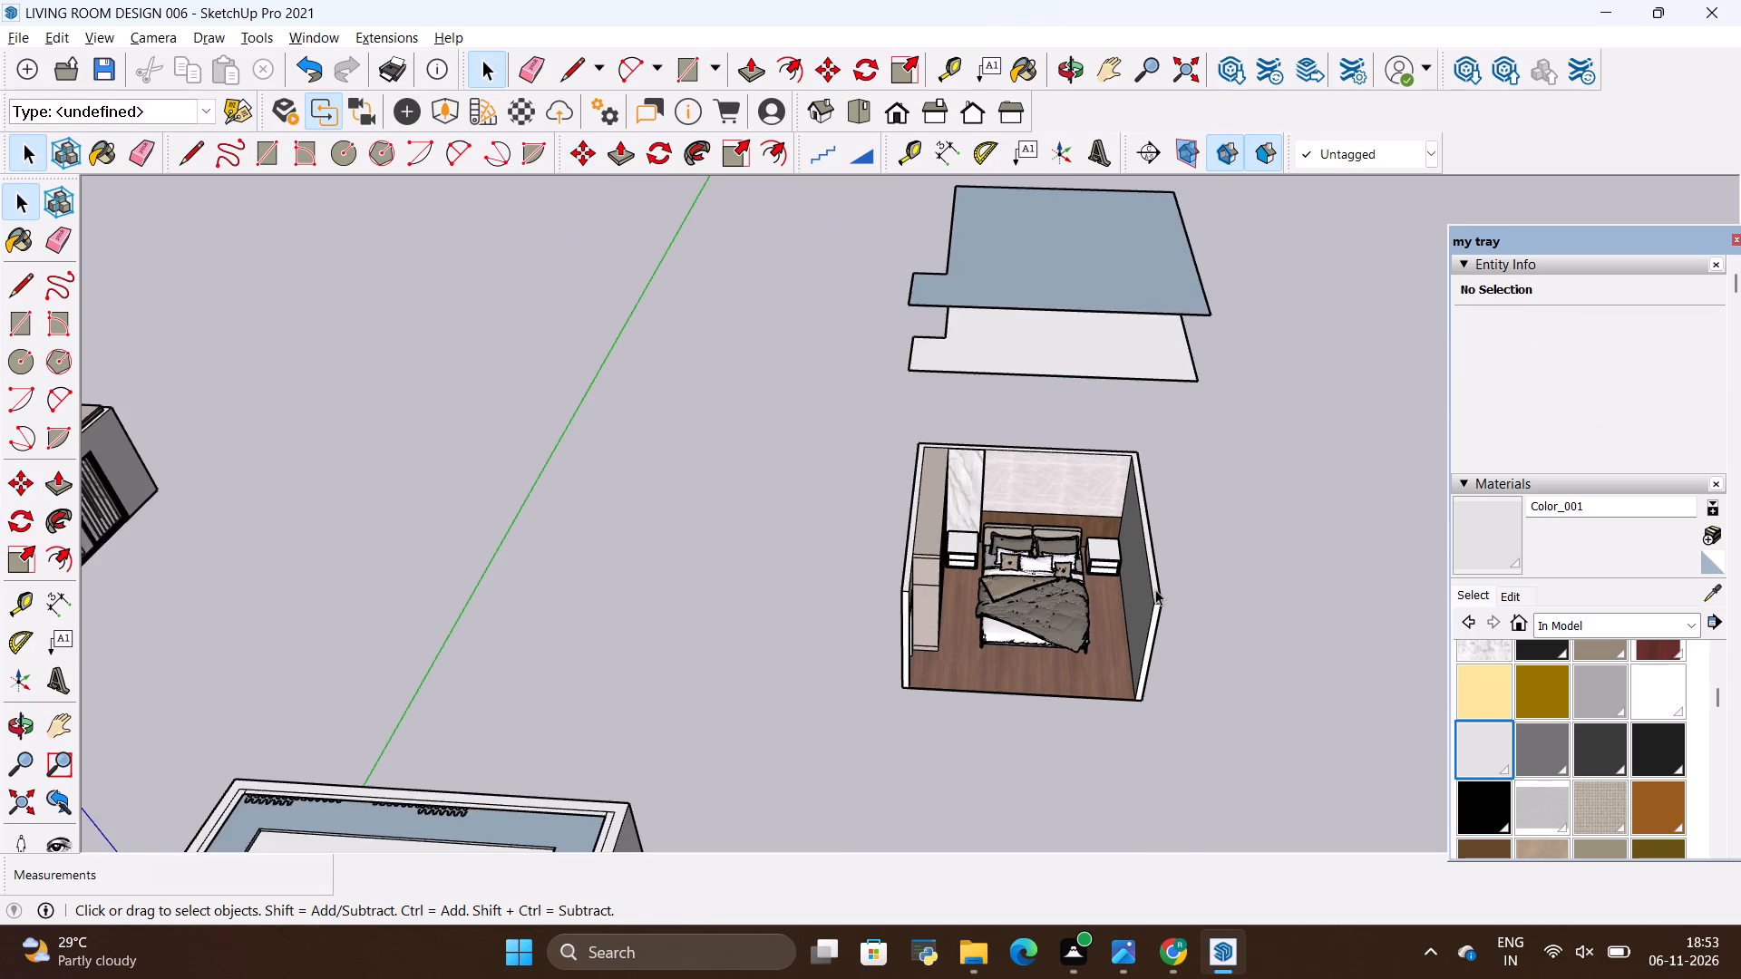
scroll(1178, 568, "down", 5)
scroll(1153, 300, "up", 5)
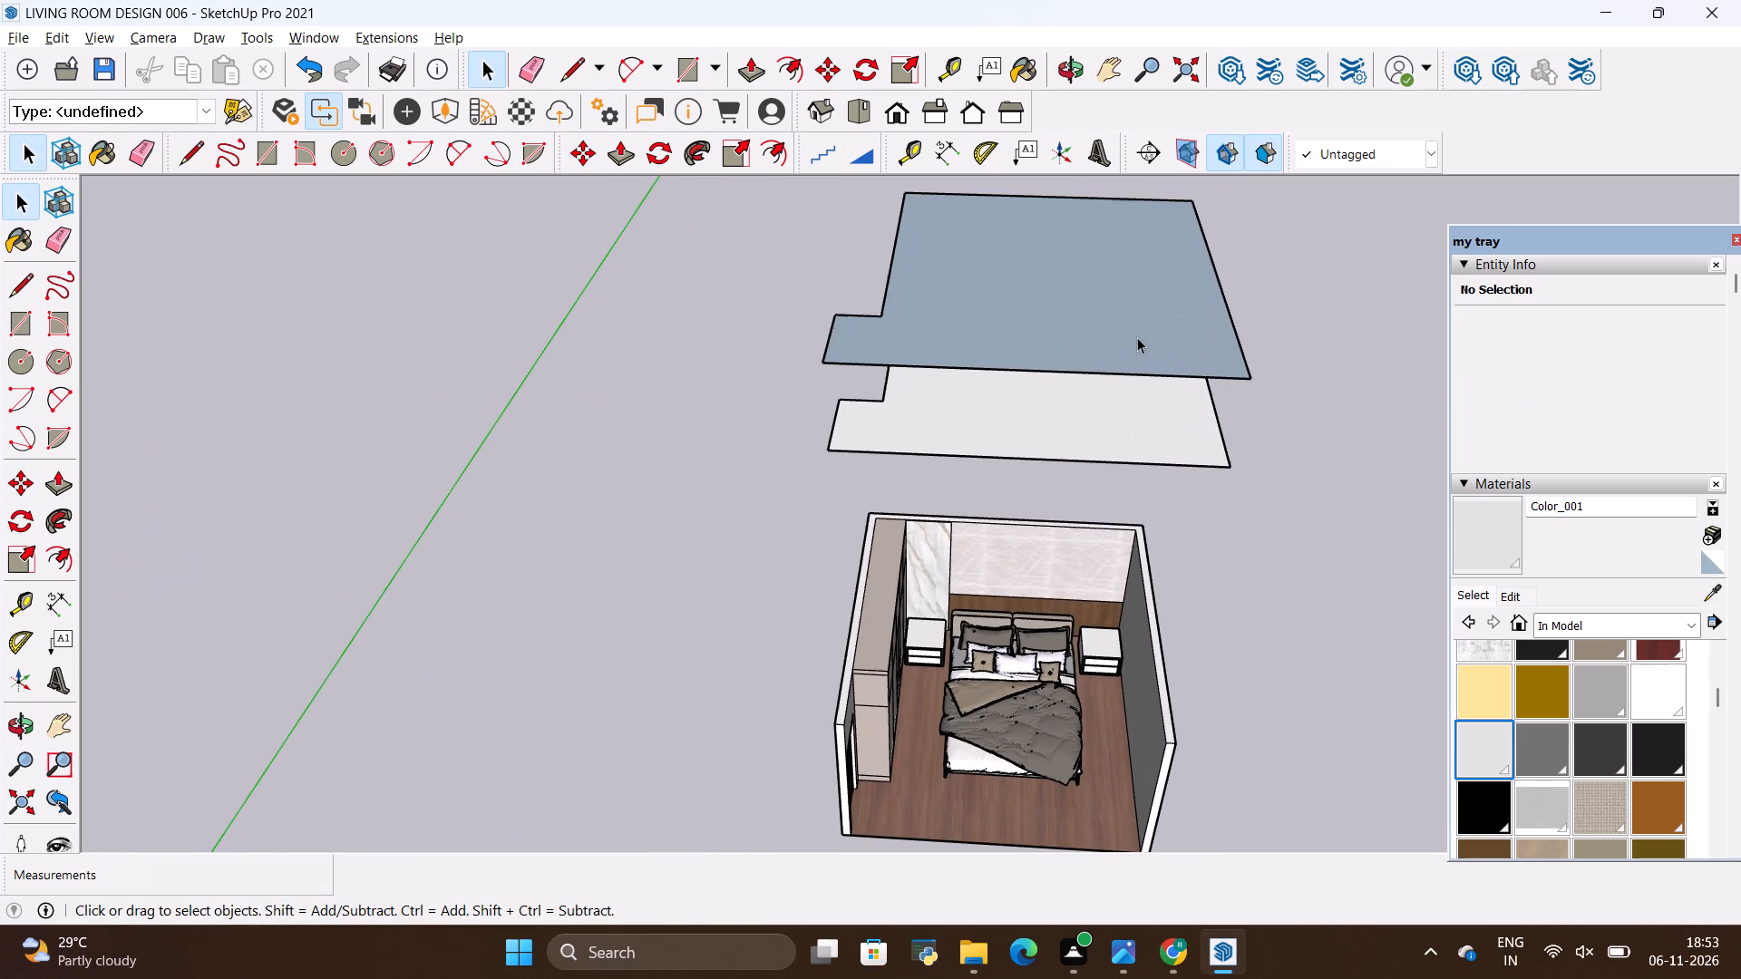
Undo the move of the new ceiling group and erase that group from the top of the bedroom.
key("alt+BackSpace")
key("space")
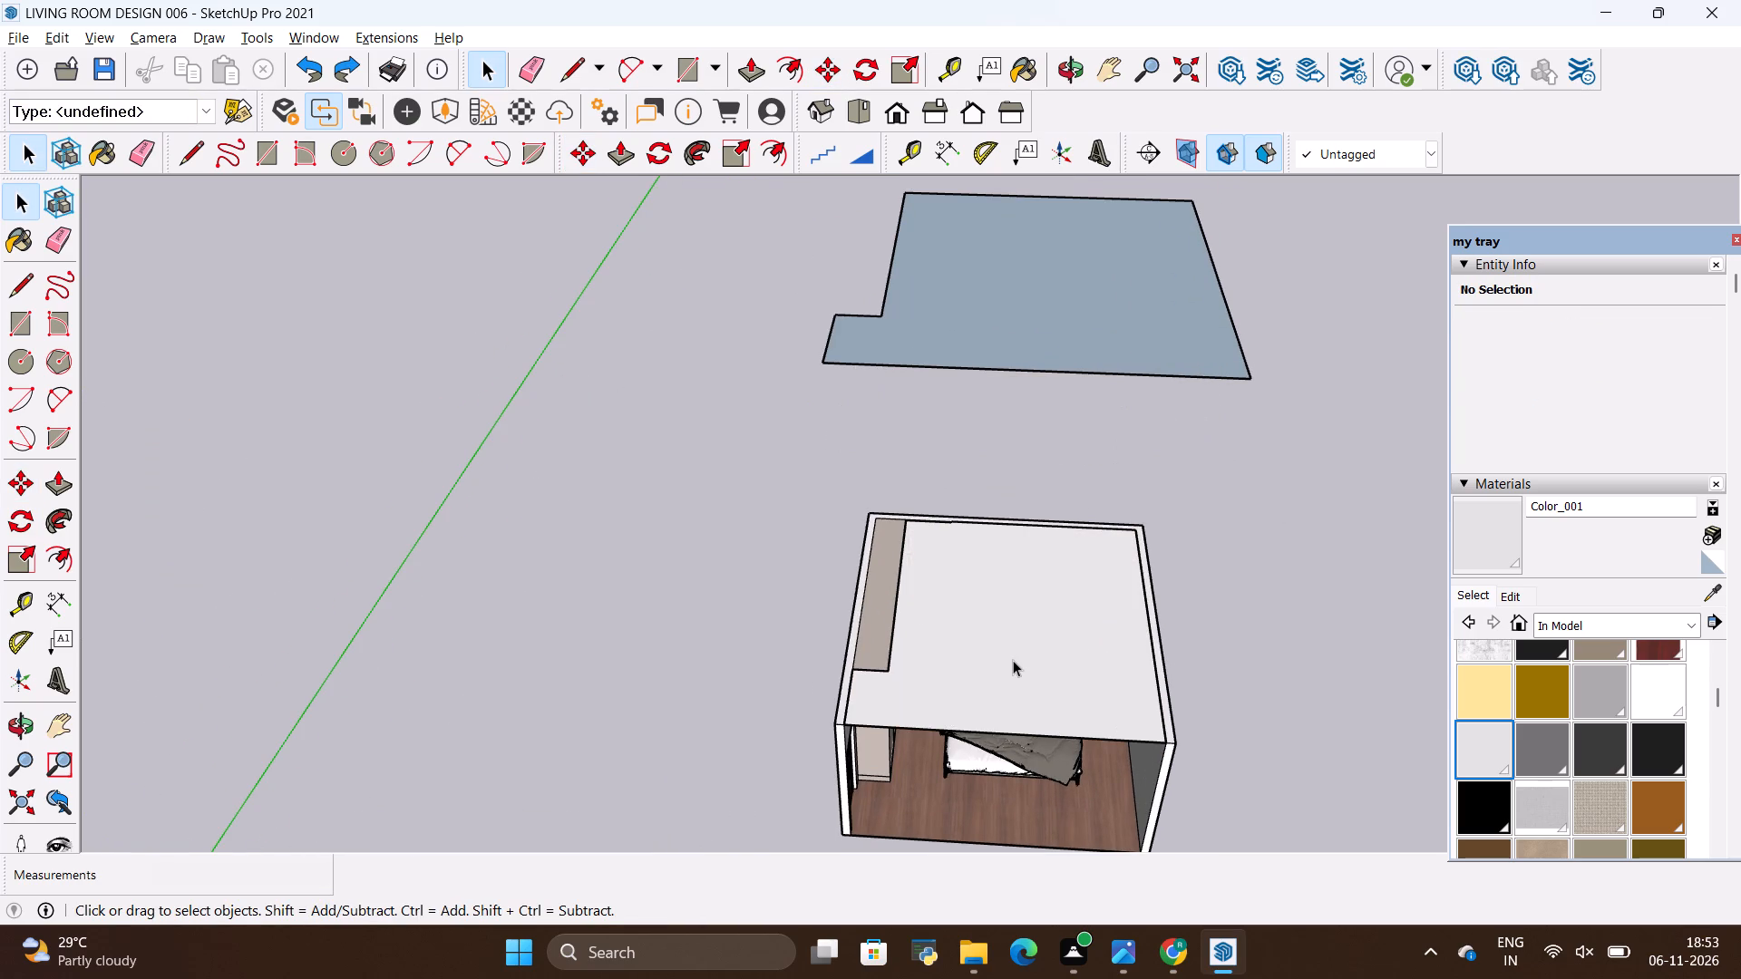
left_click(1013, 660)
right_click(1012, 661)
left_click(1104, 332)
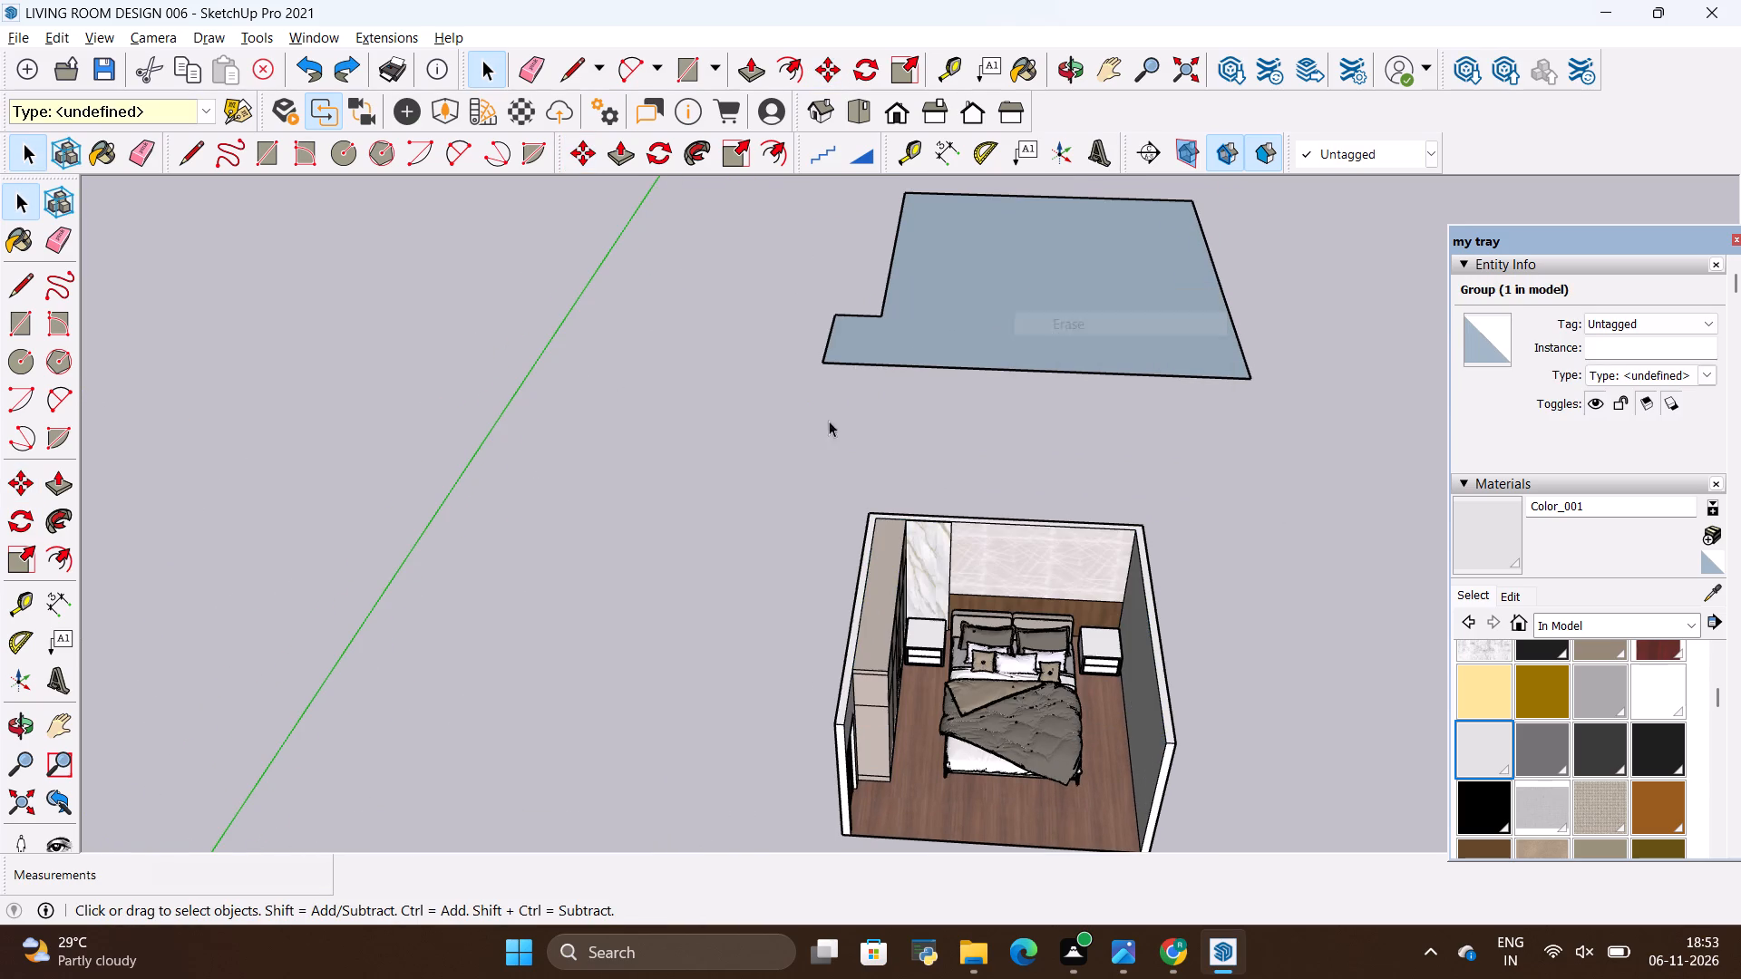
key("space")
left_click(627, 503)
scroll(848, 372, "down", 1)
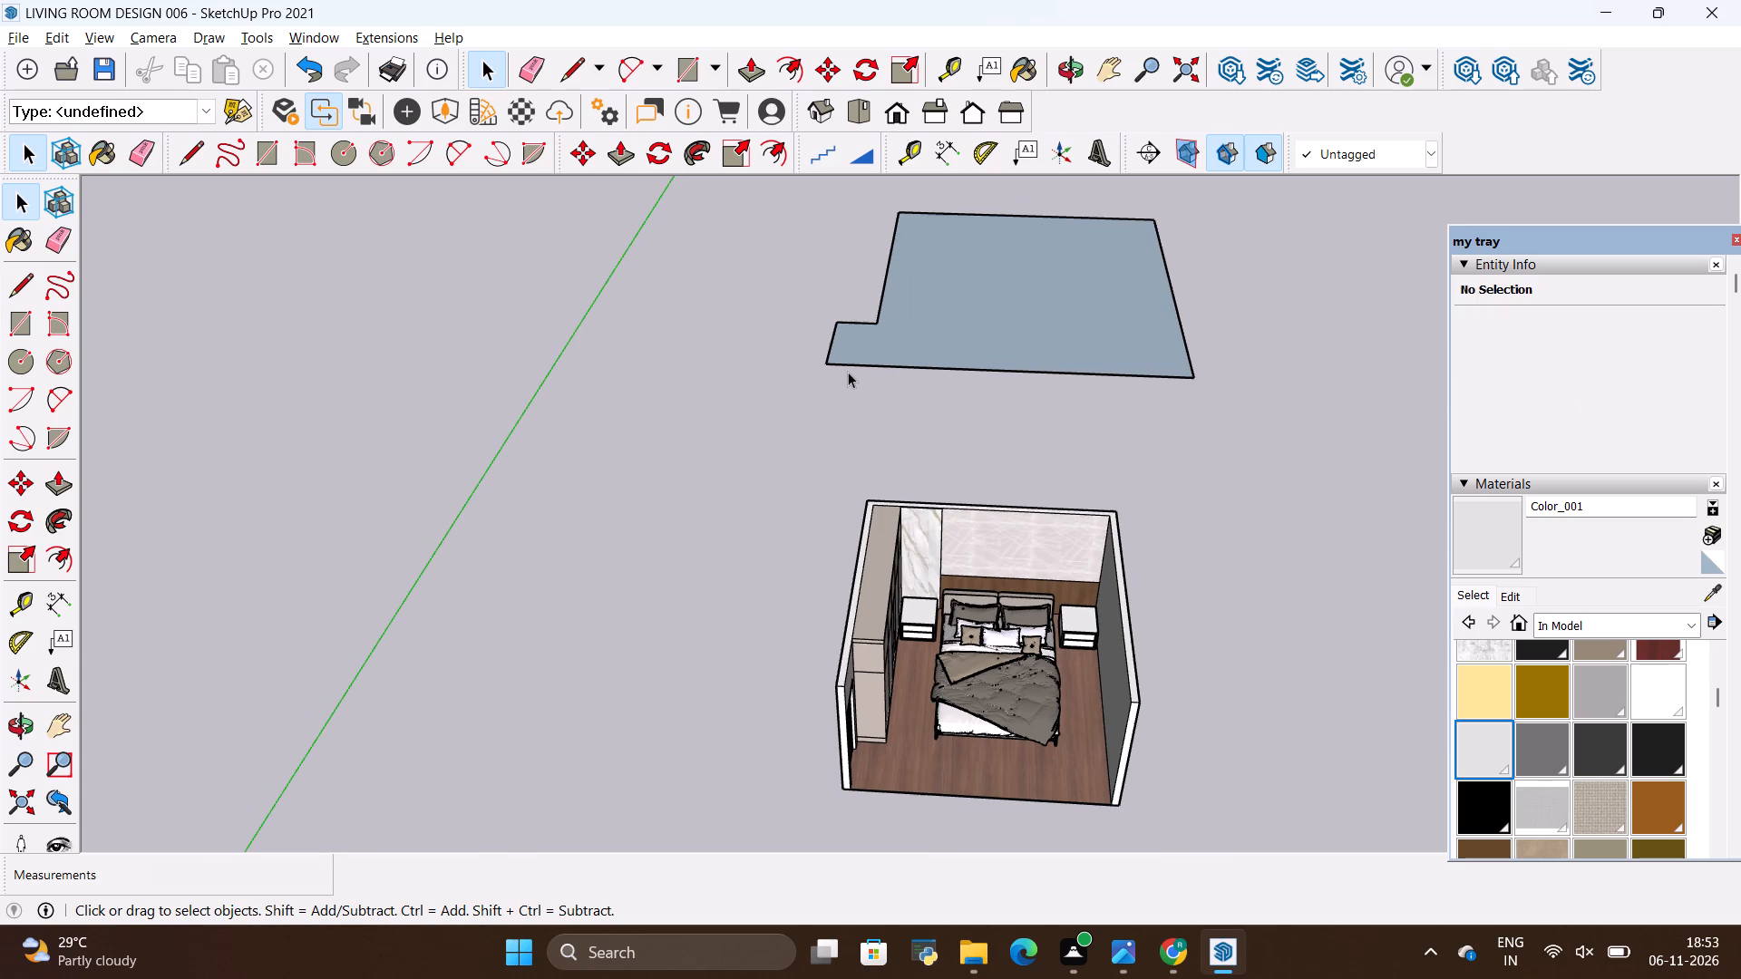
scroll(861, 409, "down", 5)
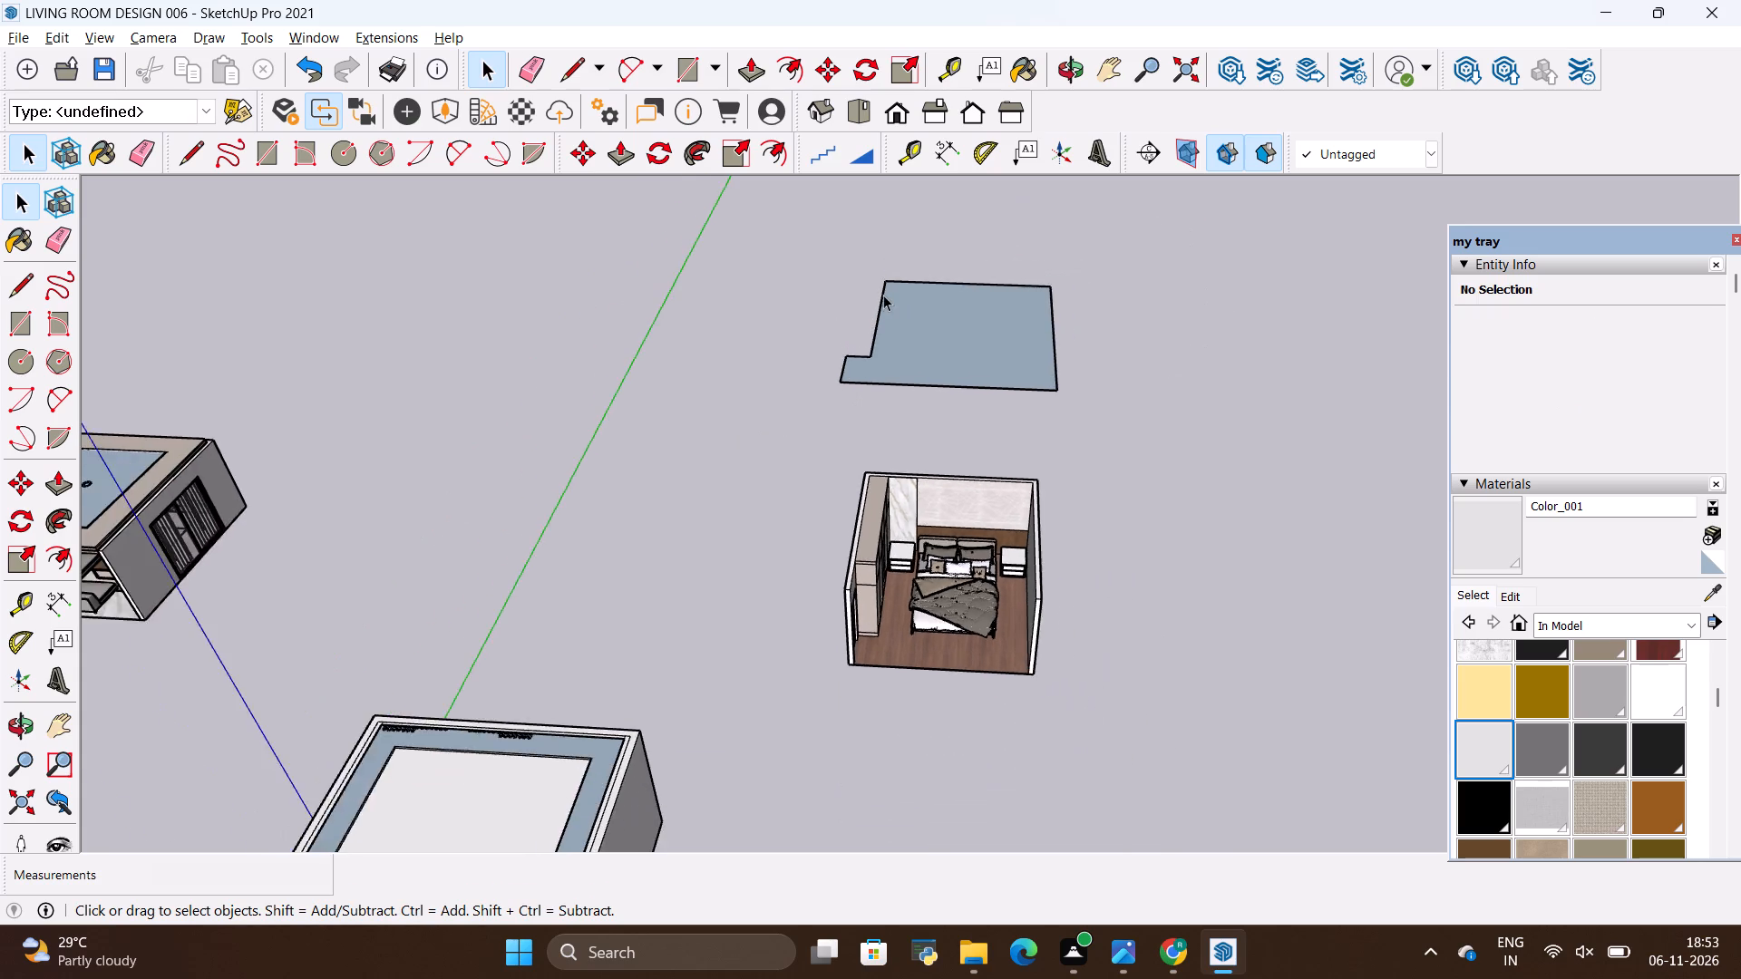
Inside the existing ceiling group above the room, draw a rectangle over the small projecting part, separating it from the main face.
scroll(885, 294, "up", 6)
key("space")
double_click(920, 390)
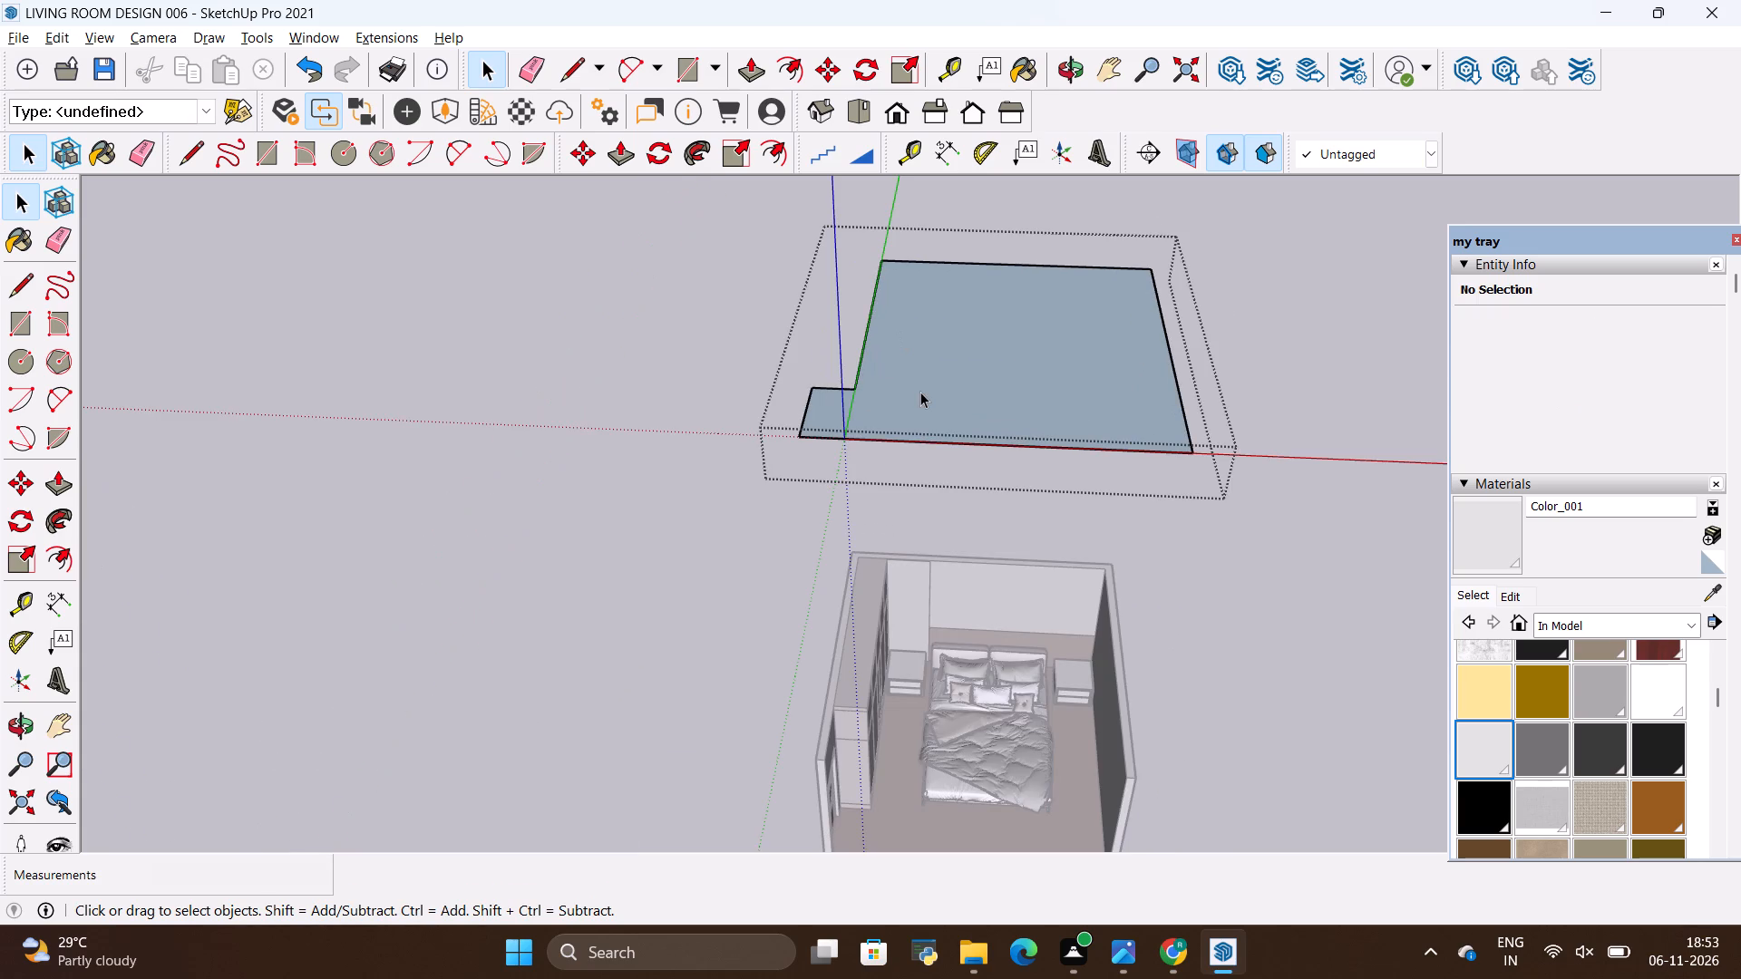
key("r")
left_click(854, 388)
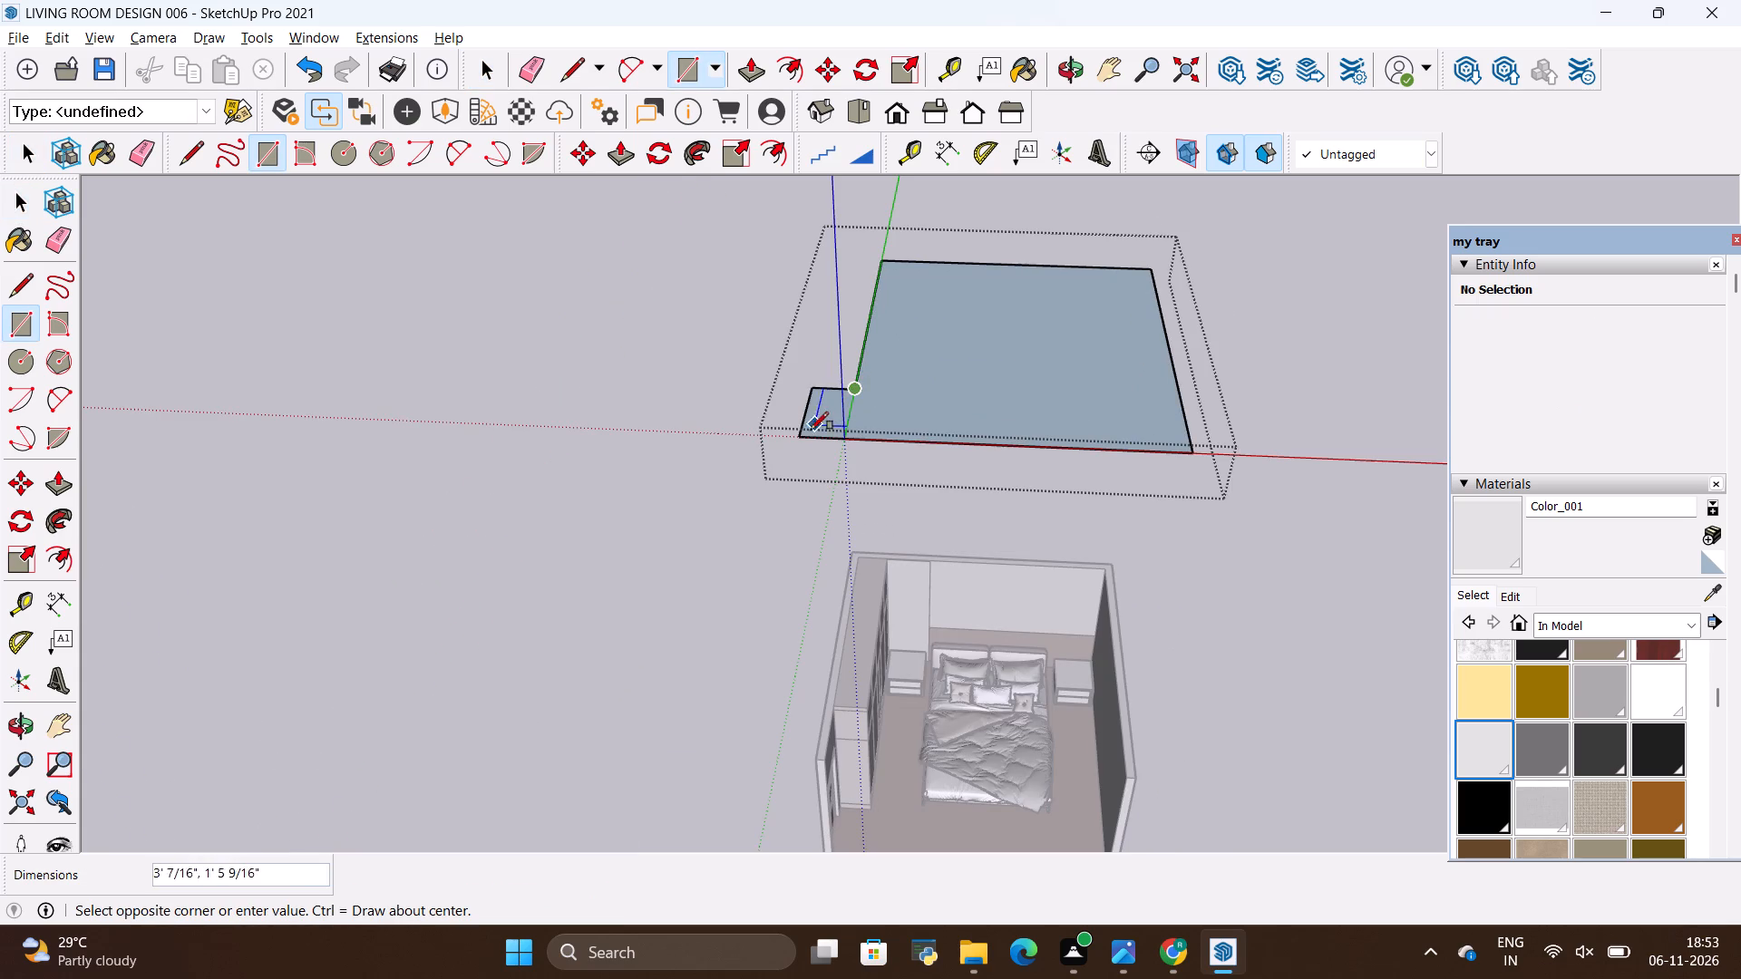
left_click(800, 435)
key("space")
left_click(653, 374)
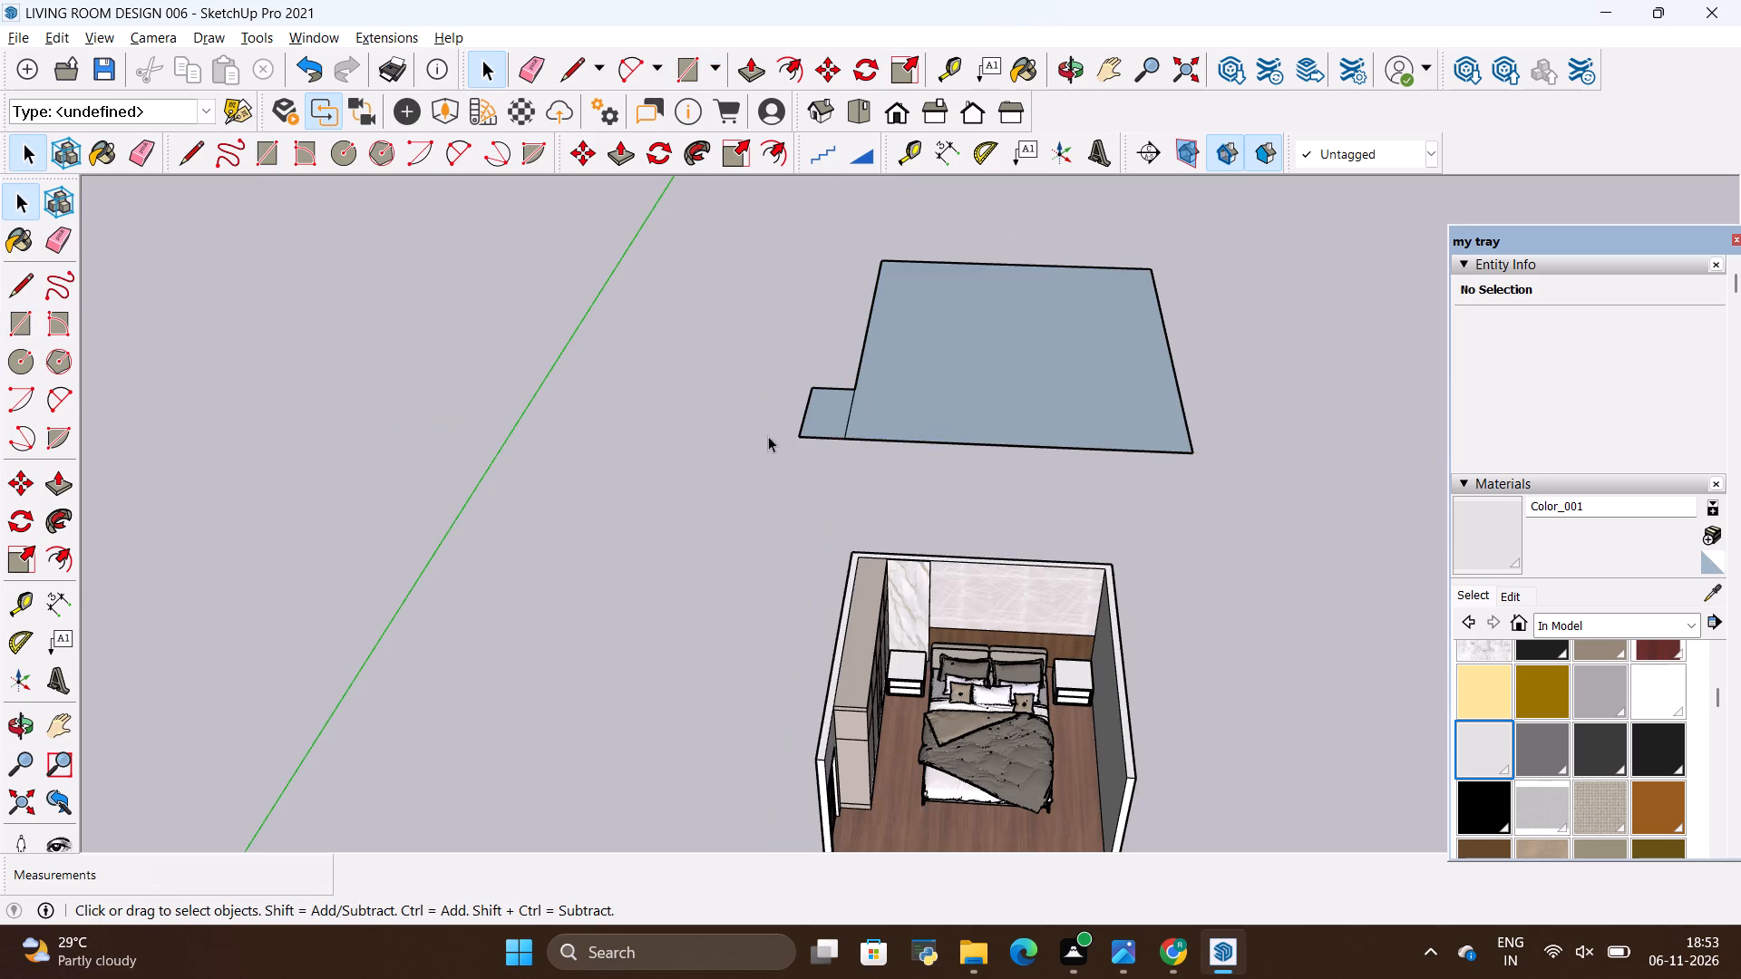
Push/Pull the ceiling's main face and its small projecting face downward by 6".
left_click(24, 722)
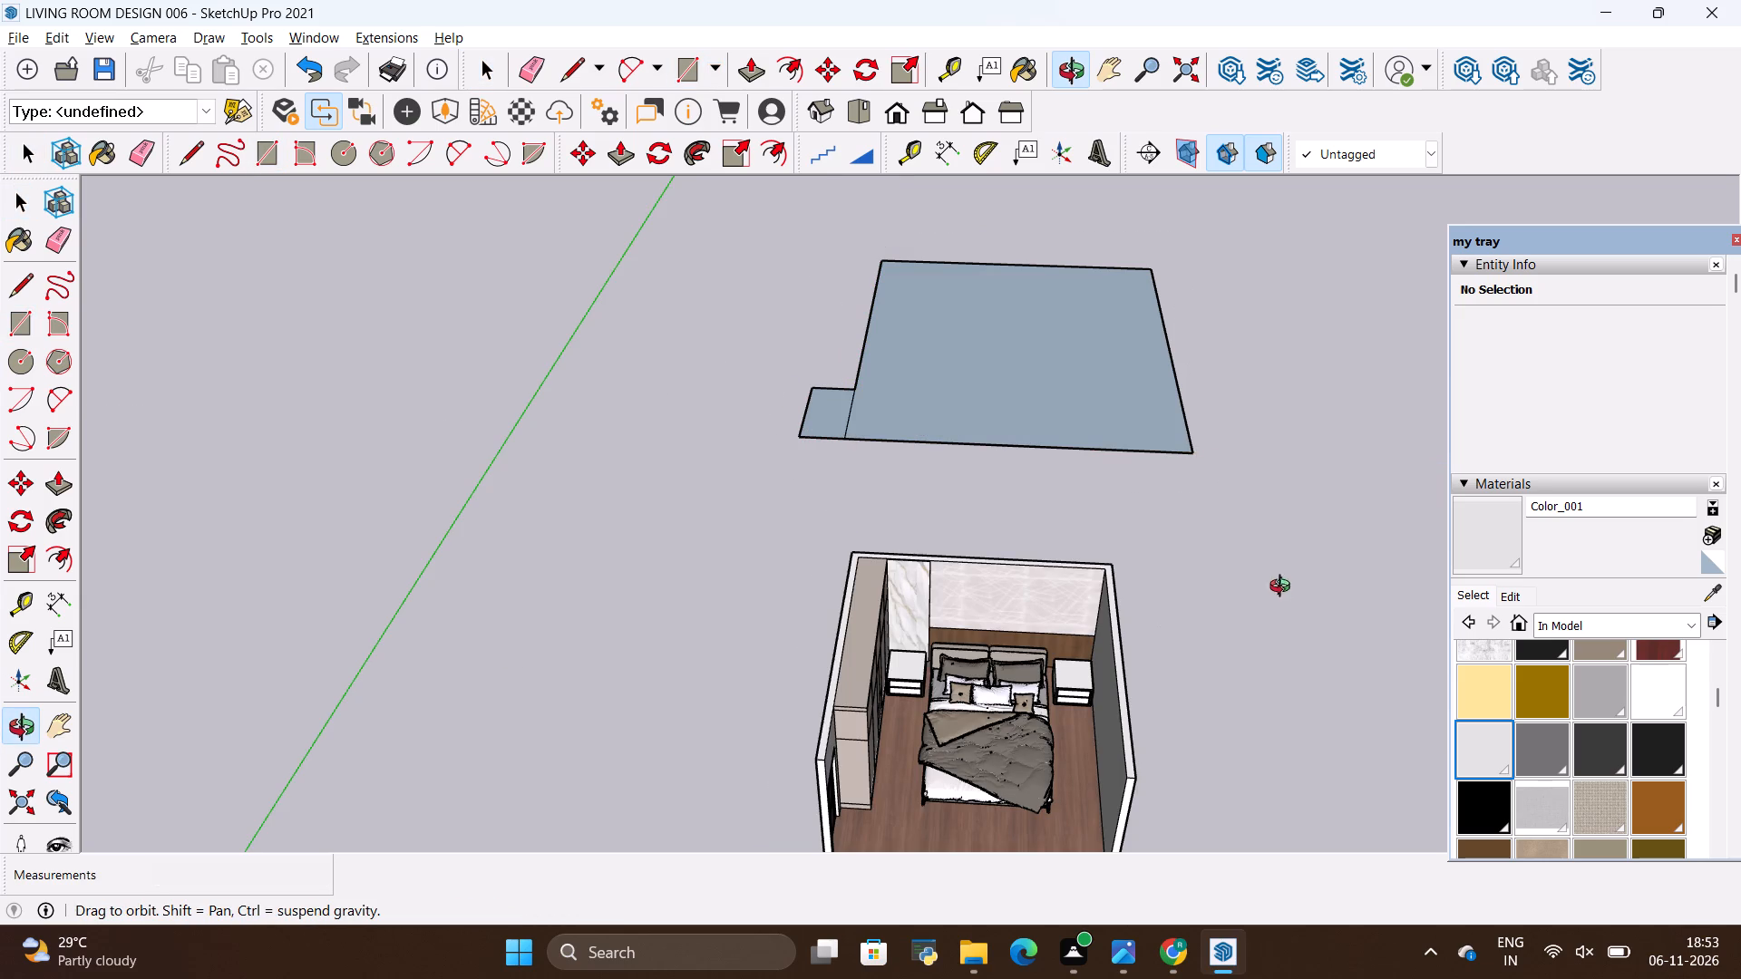
left_click_drag(1285, 542, 1302, 344)
scroll(1245, 463, "down", 5)
scroll(1080, 216, "up", 10)
left_click_drag(1154, 561, 1156, 301)
scroll(1075, 387, "down", 10)
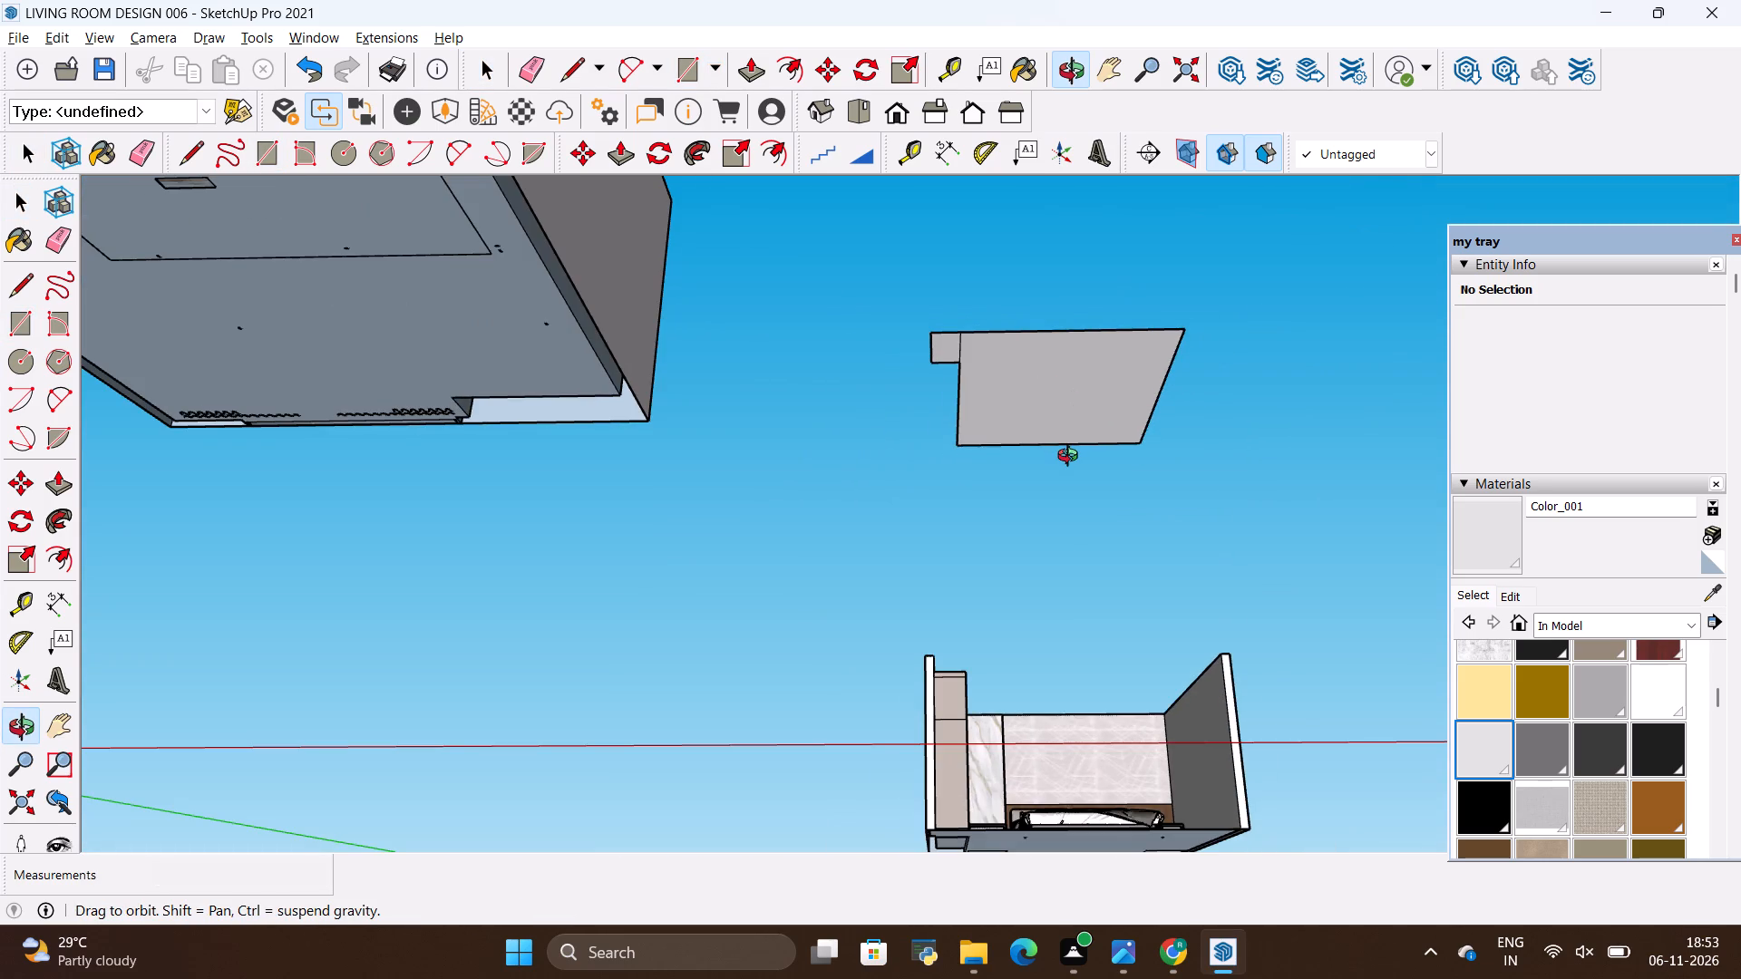
key("alt+Tab")
key("alt+Tab")
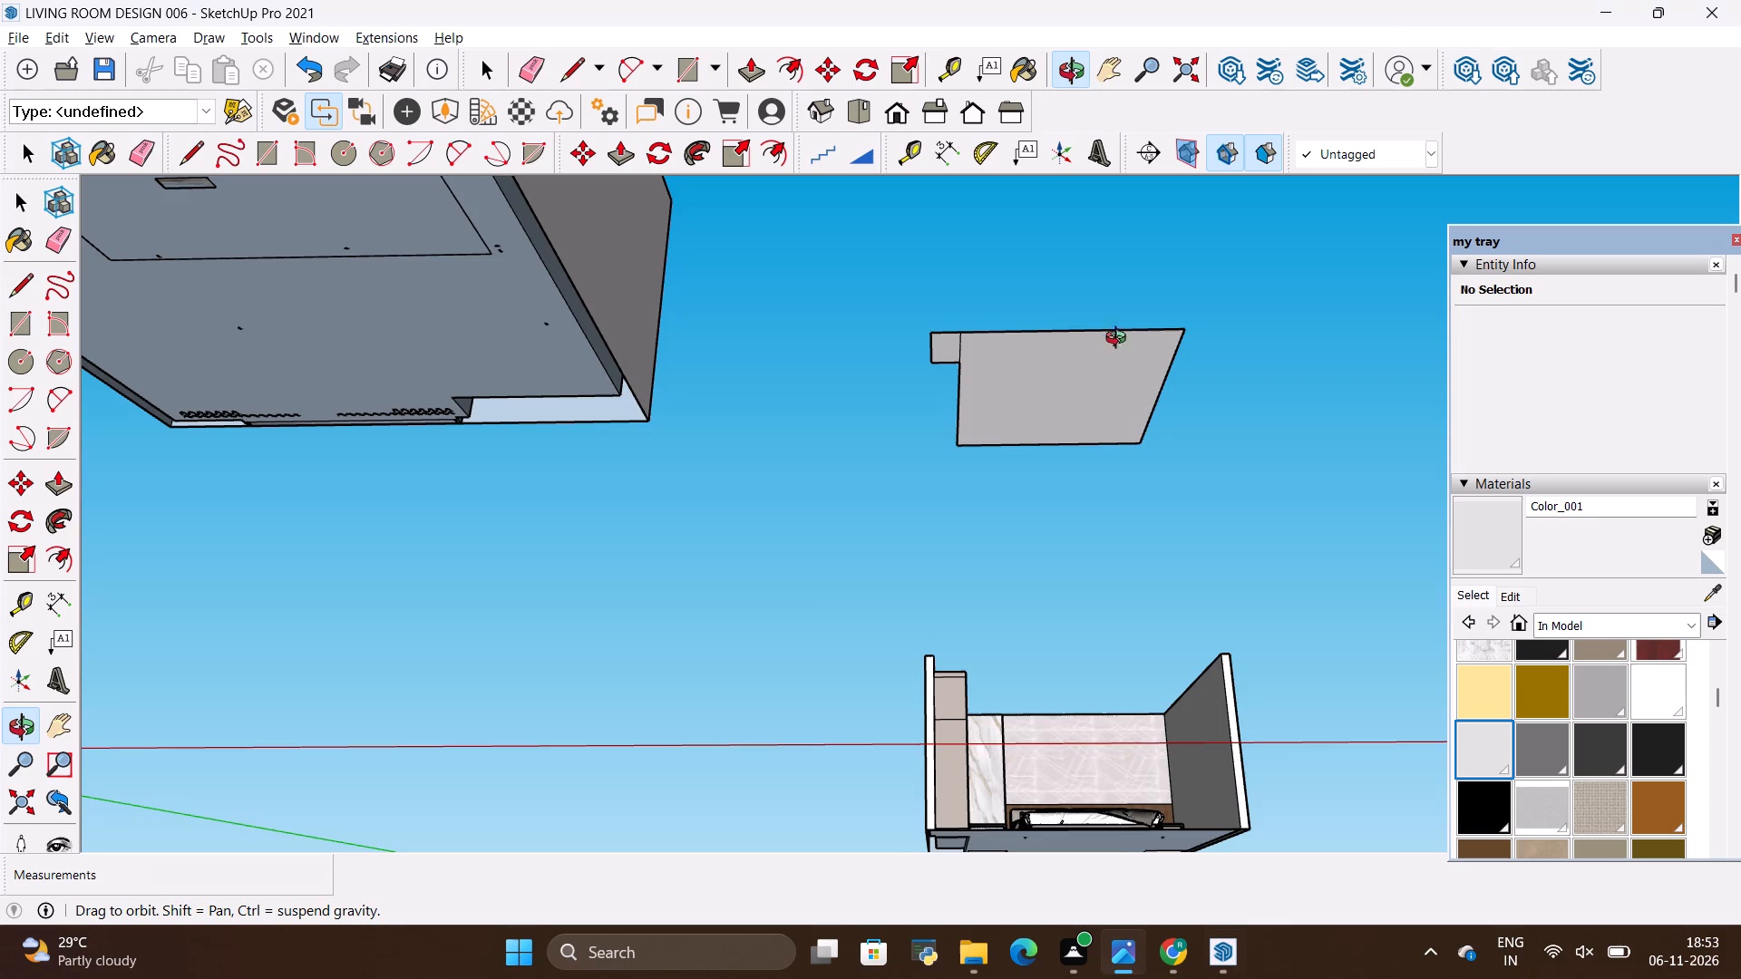
scroll(1047, 315, "up", 14)
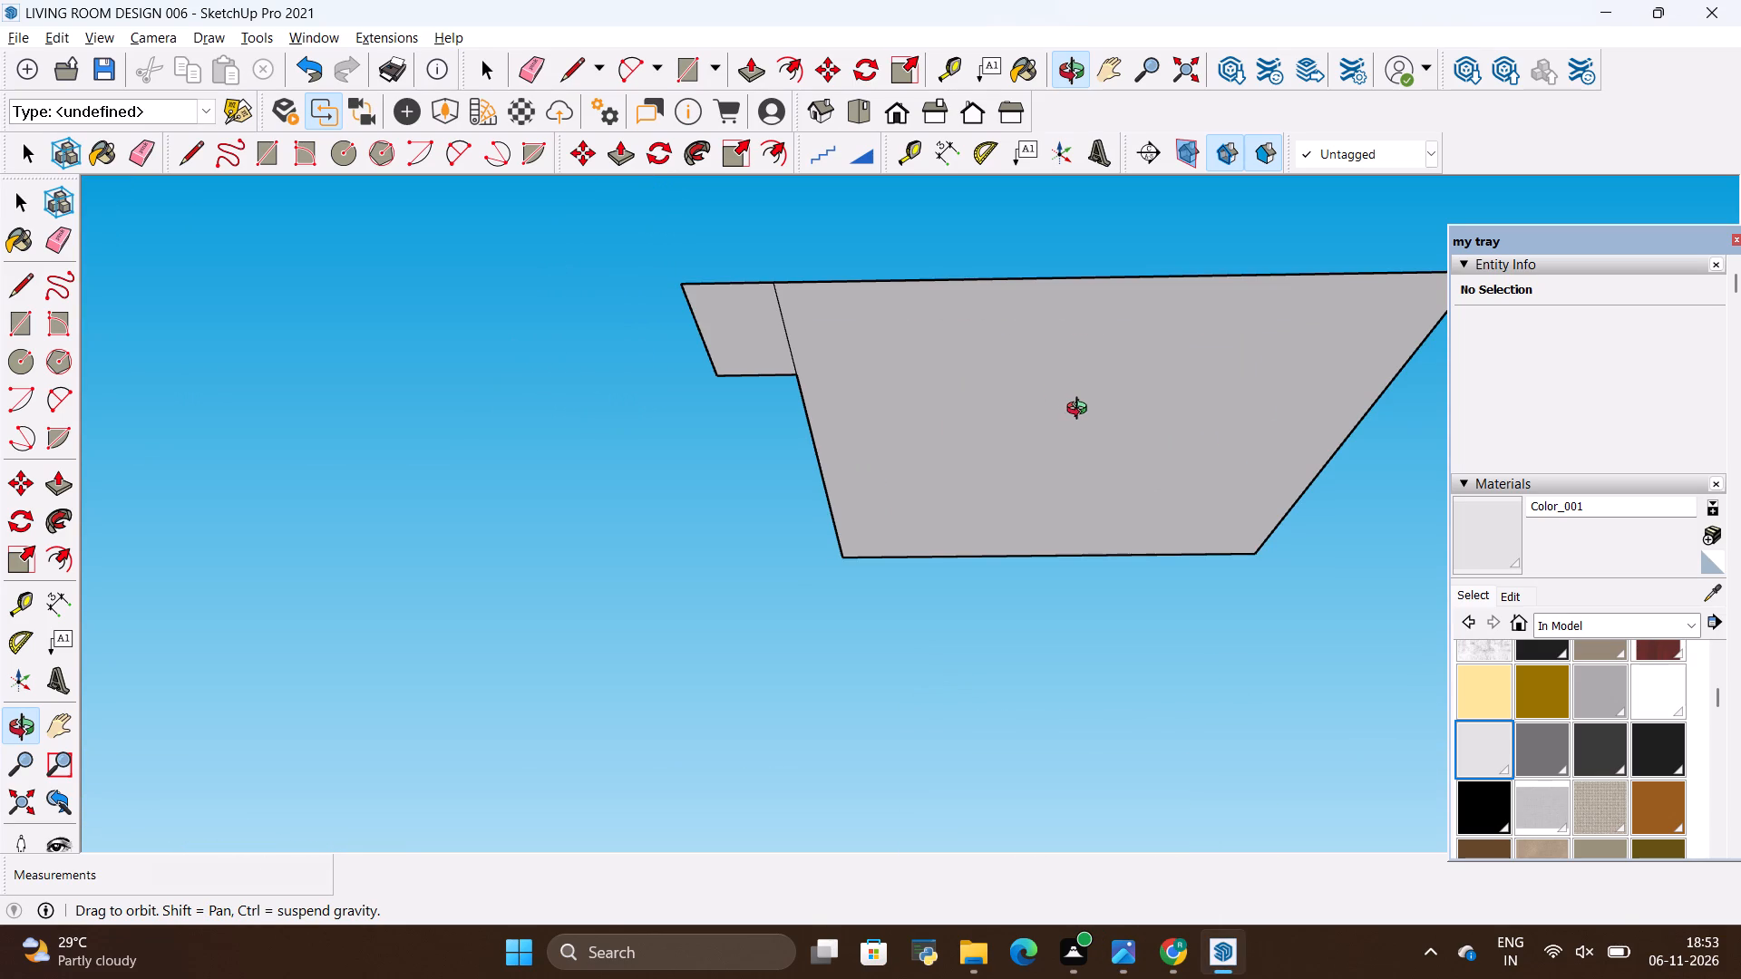
key("space")
double_click(1087, 397)
key("p")
left_click(1088, 397)
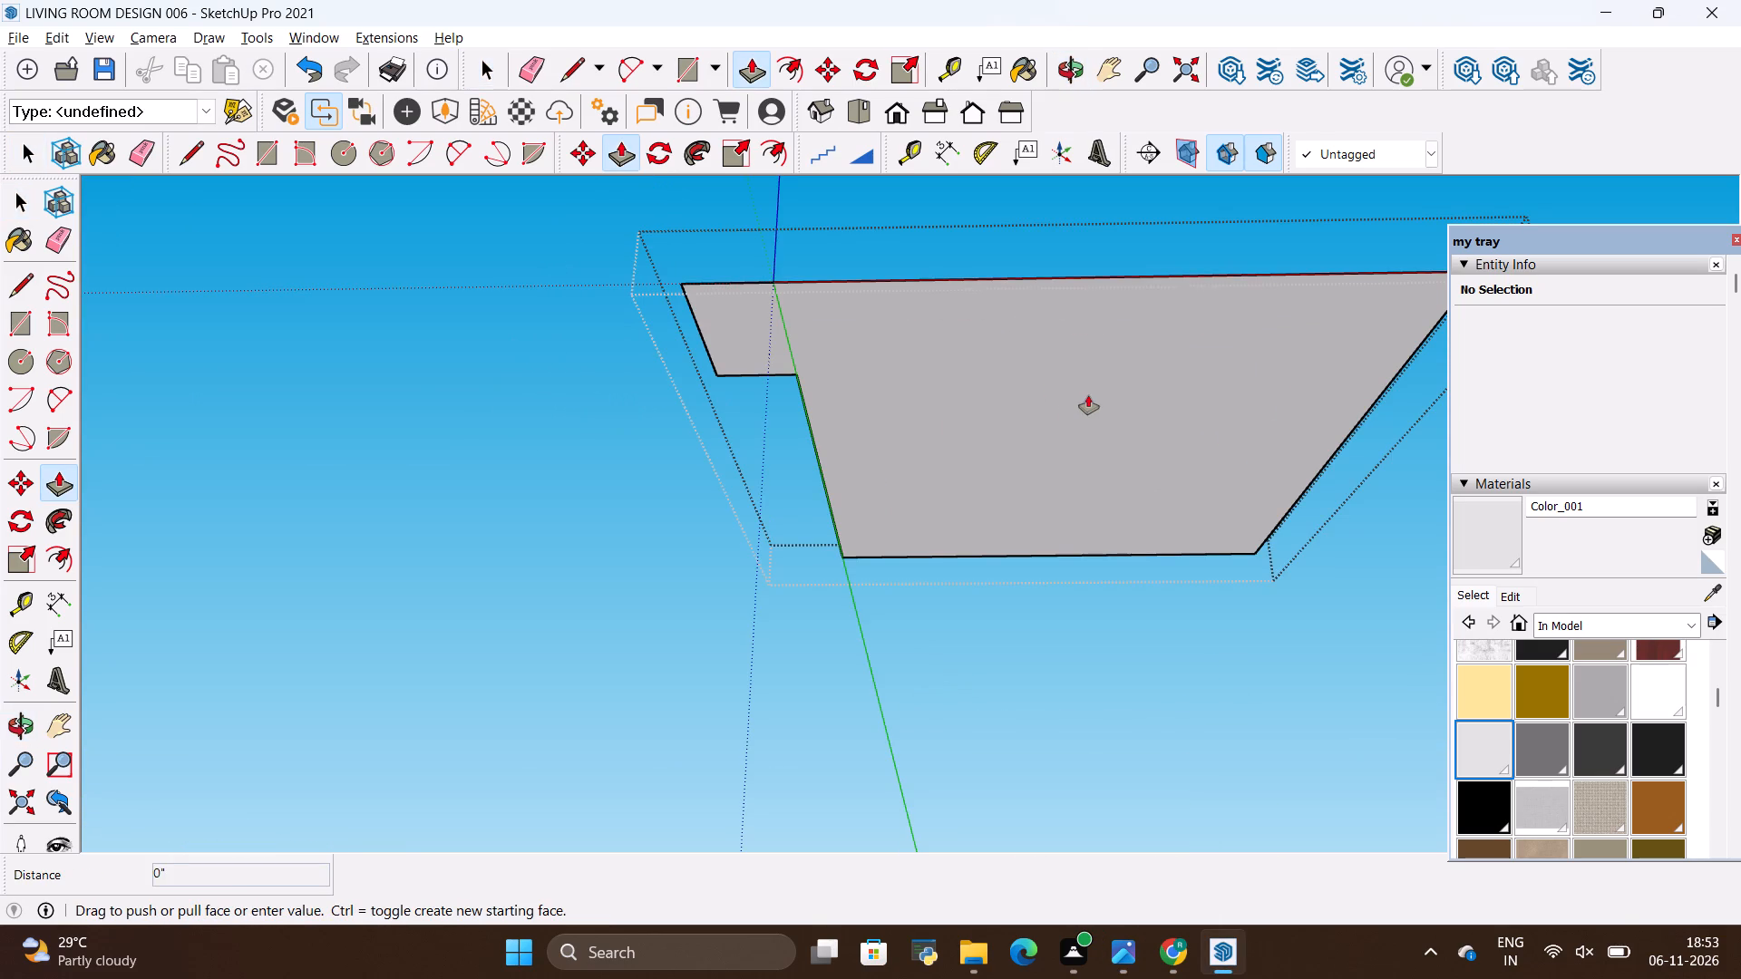
key("BackSpace")
type("6\"")
key("Return")
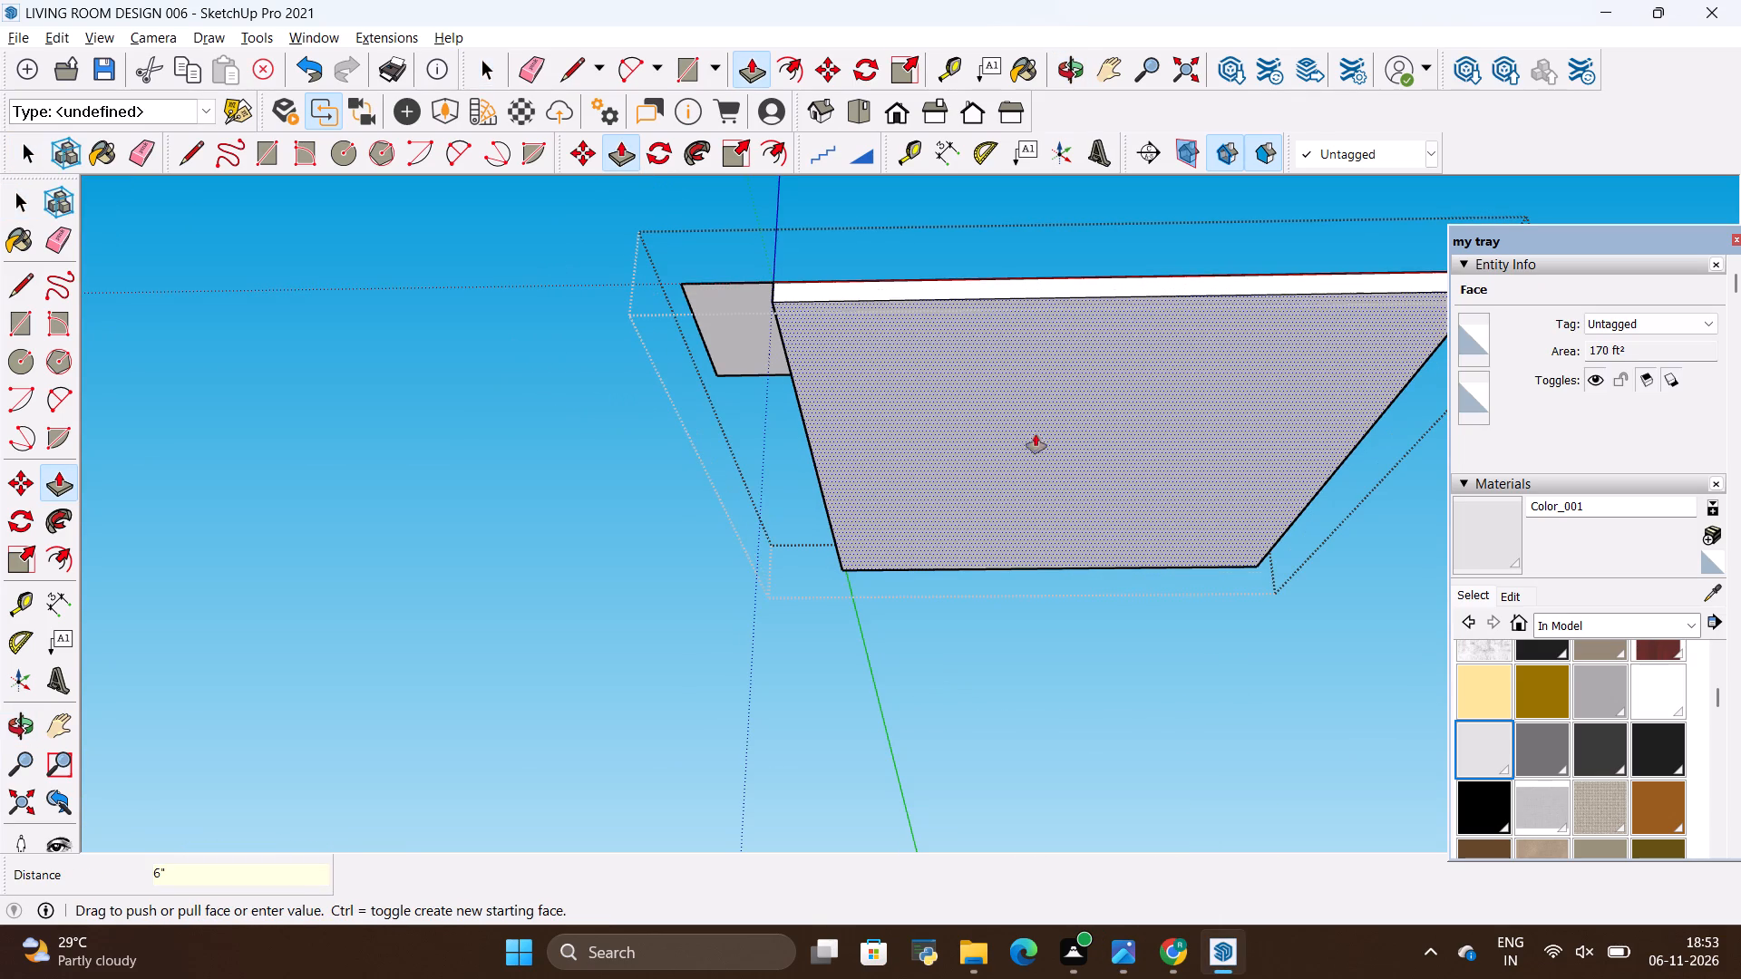
left_click(741, 352)
left_click(886, 348)
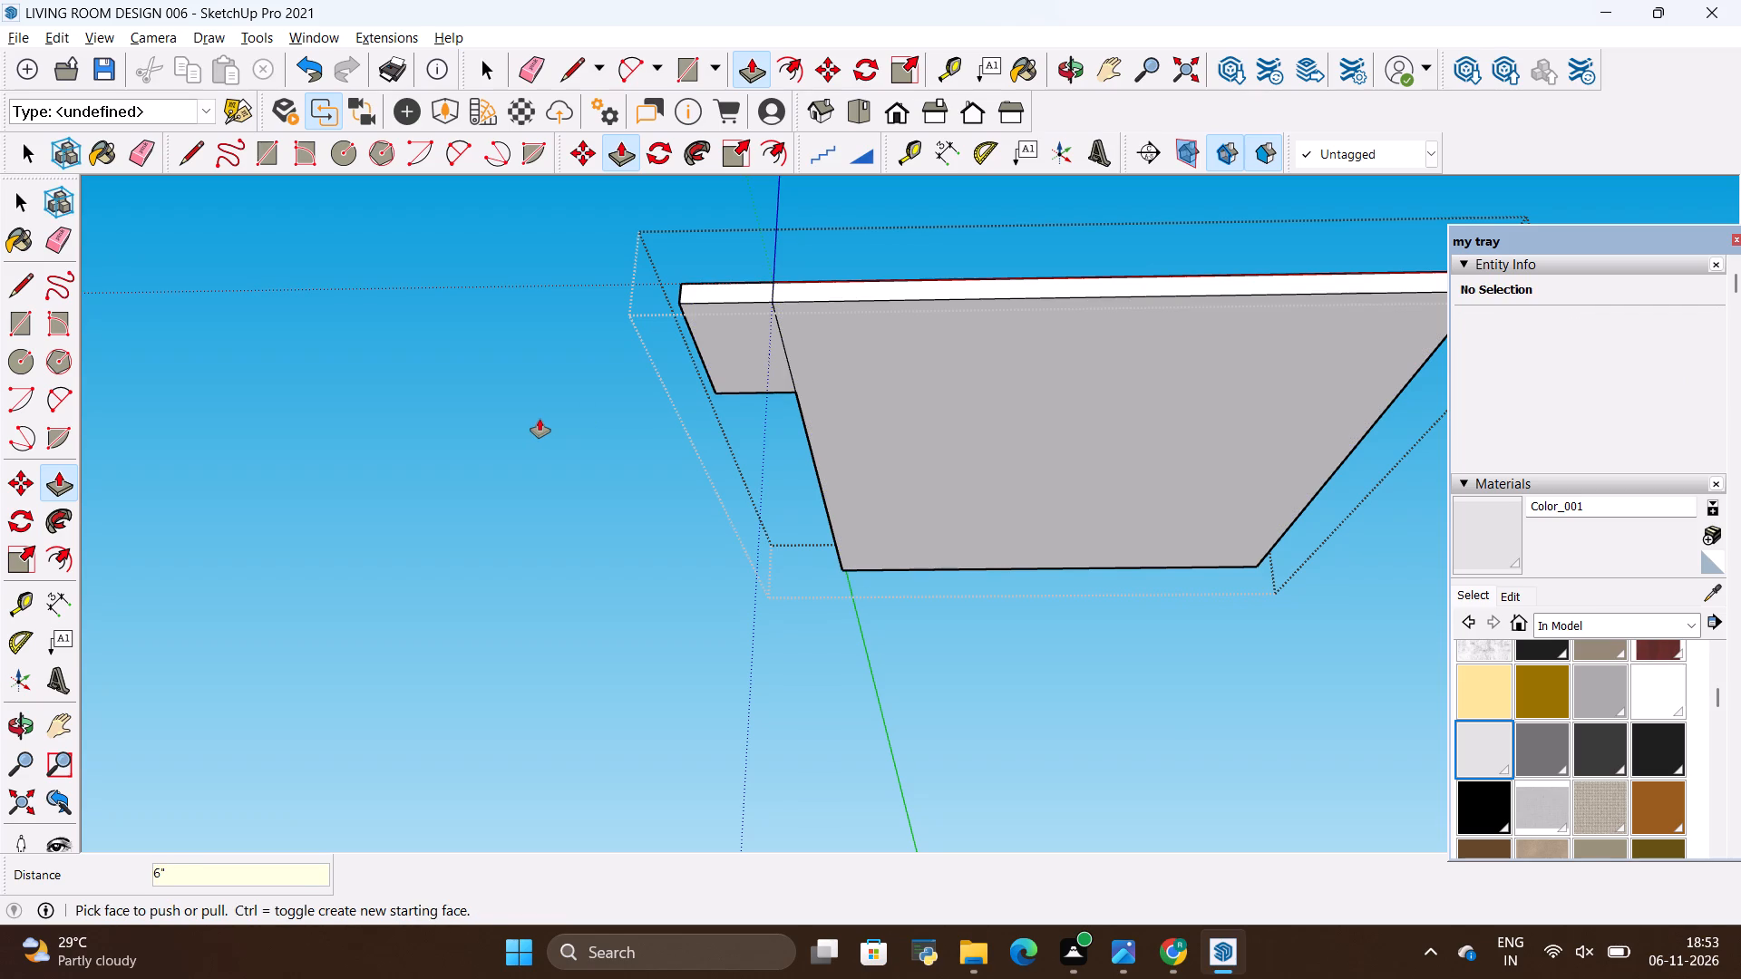
Compare the thickened ceiling with the ceiling in the reference image.
key("alt+Tab")
key("alt+Tab")
scroll(700, 451, "down", 3)
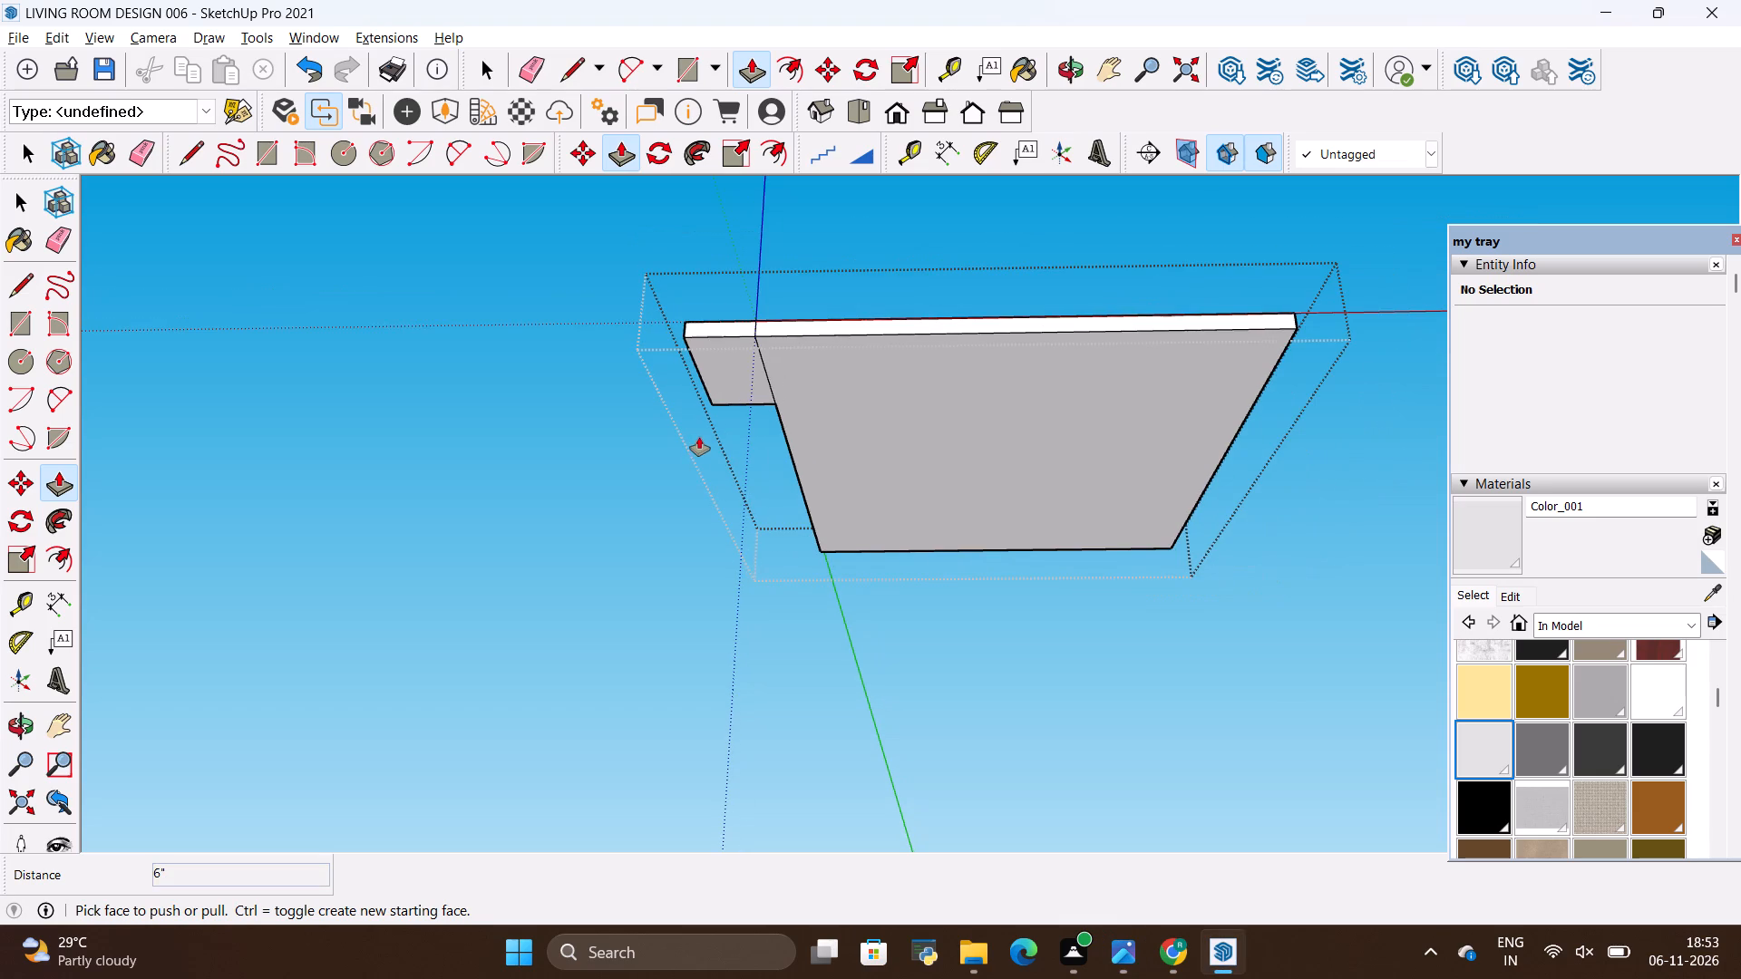
key("alt+Tab")
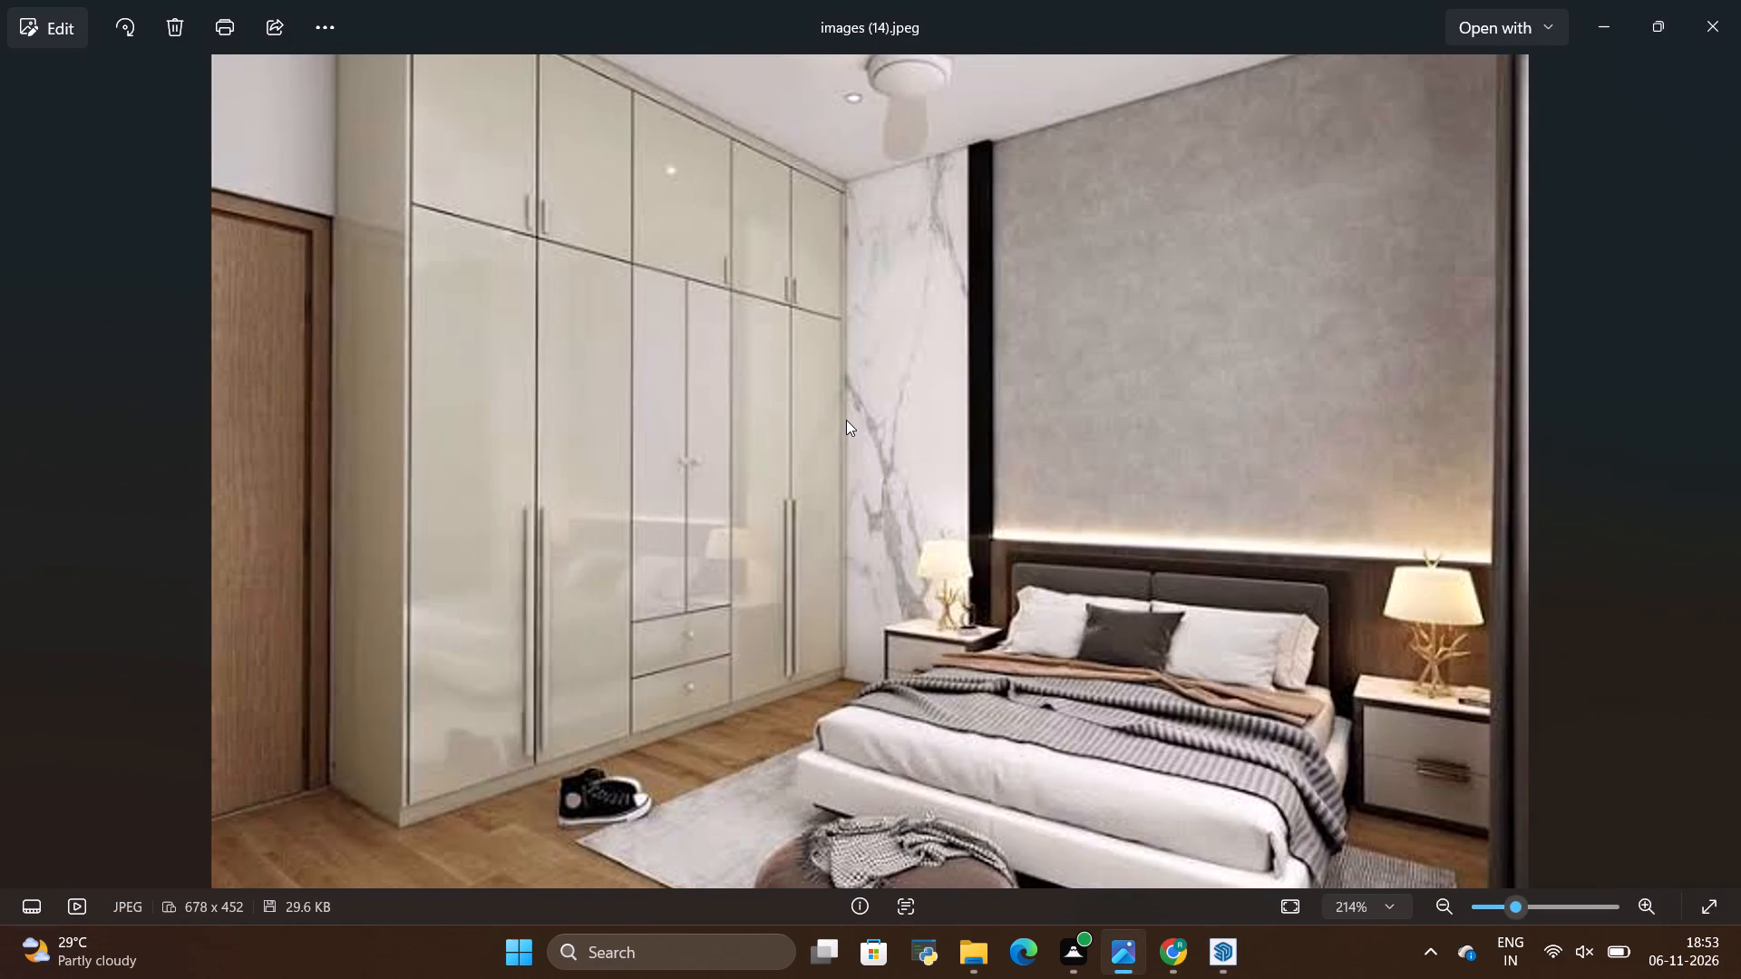
key("alt+Tab")
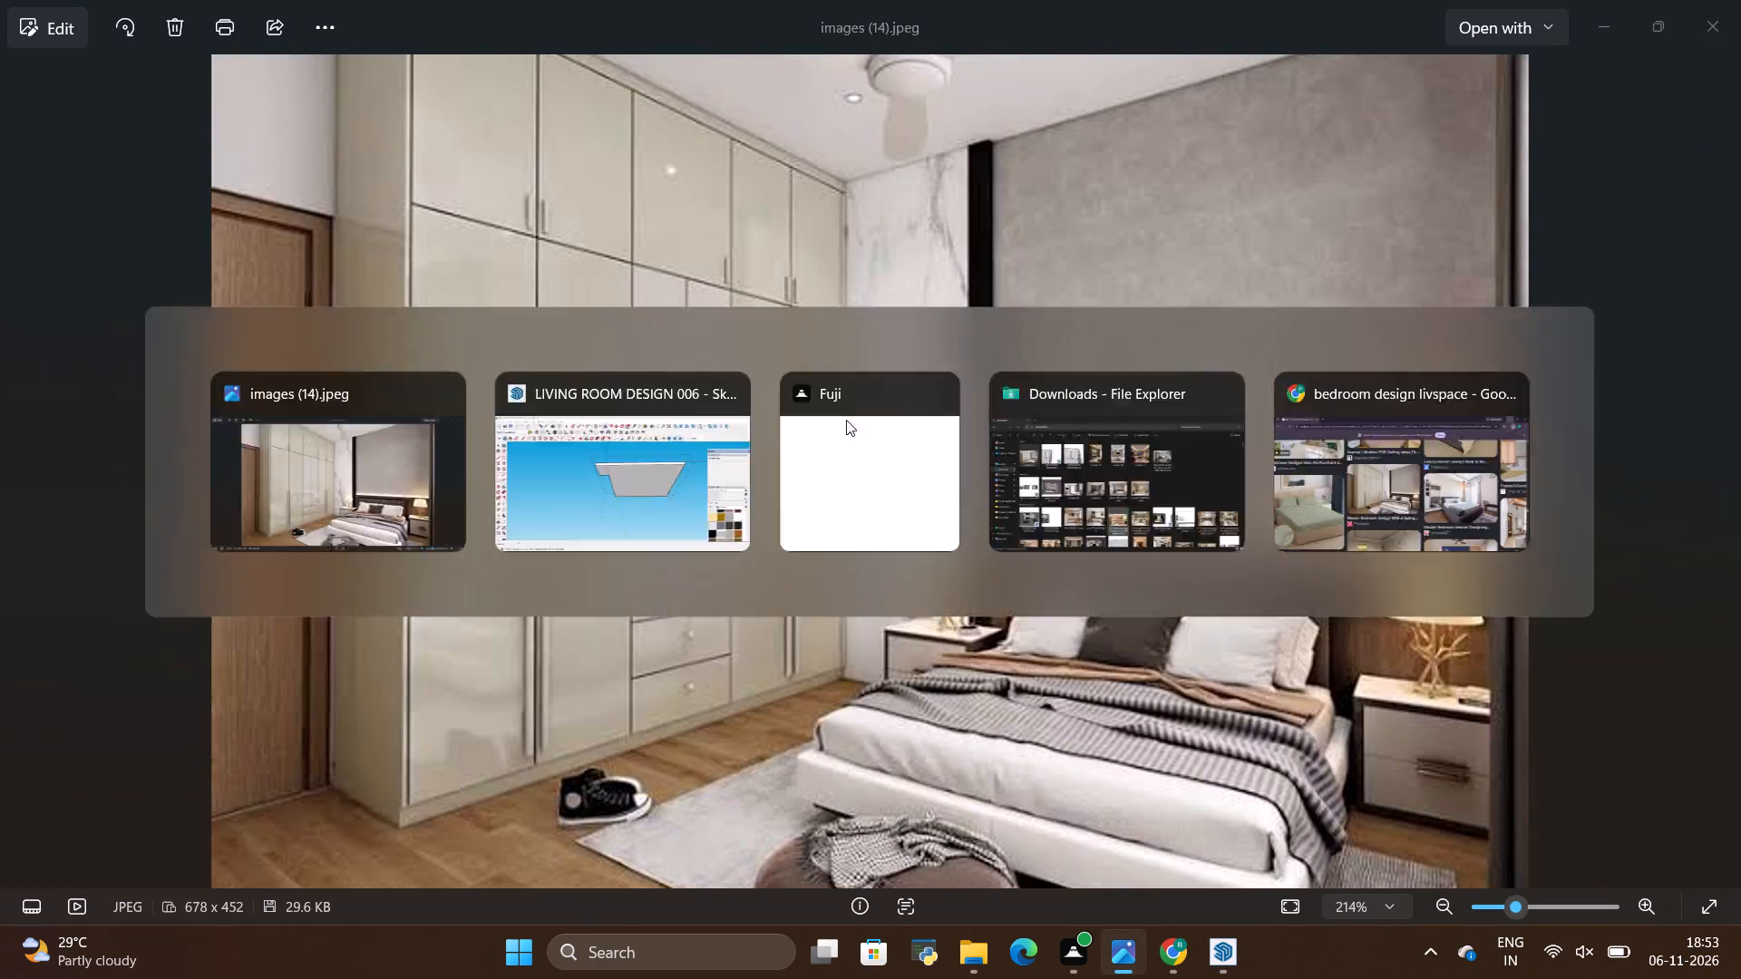
key("alt+Tab")
key("alt+Tab")
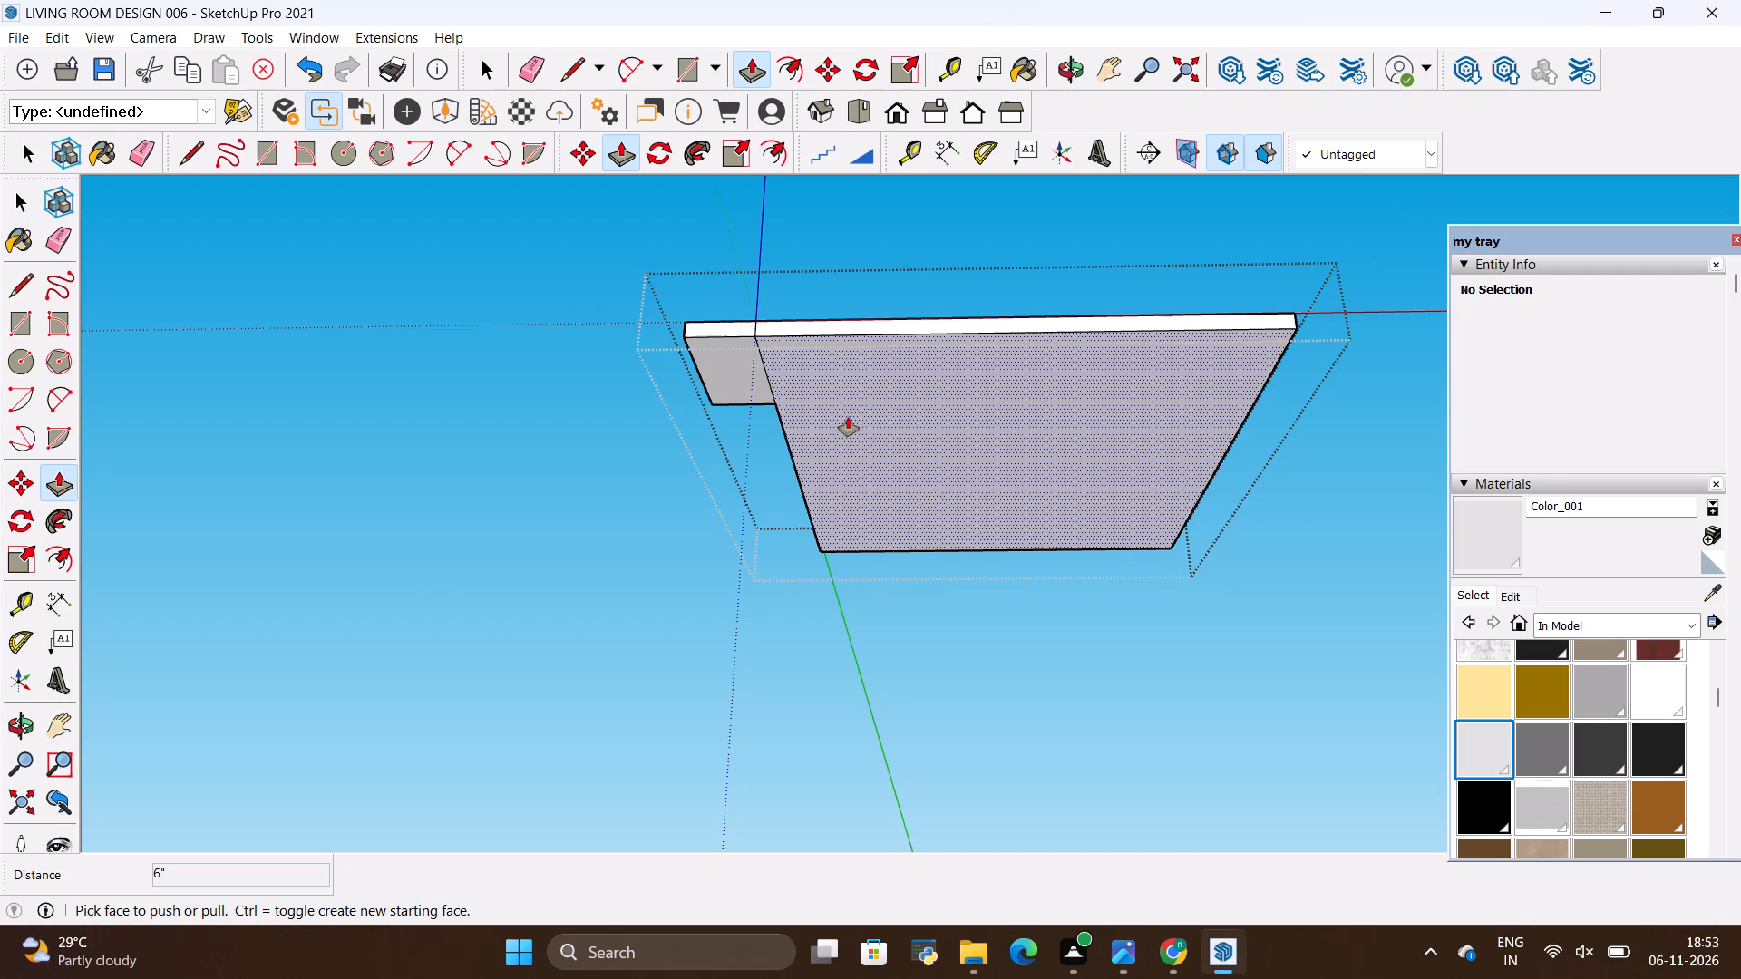
key("alt+Tab")
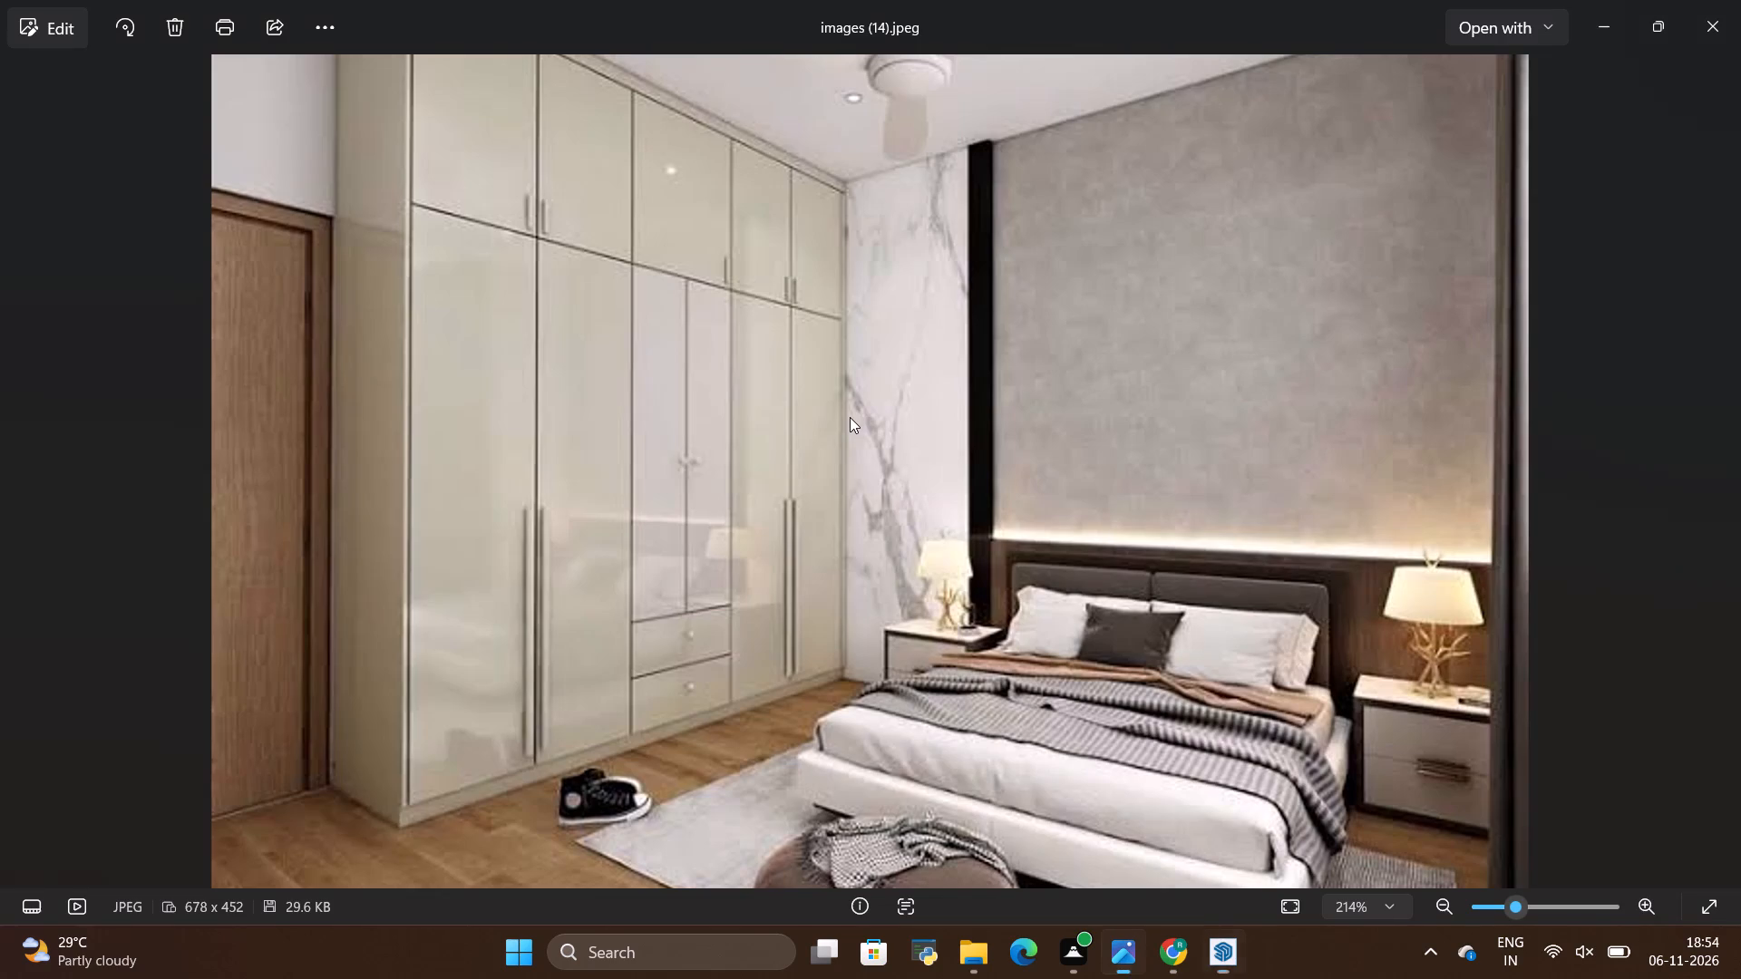
key("alt+Tab")
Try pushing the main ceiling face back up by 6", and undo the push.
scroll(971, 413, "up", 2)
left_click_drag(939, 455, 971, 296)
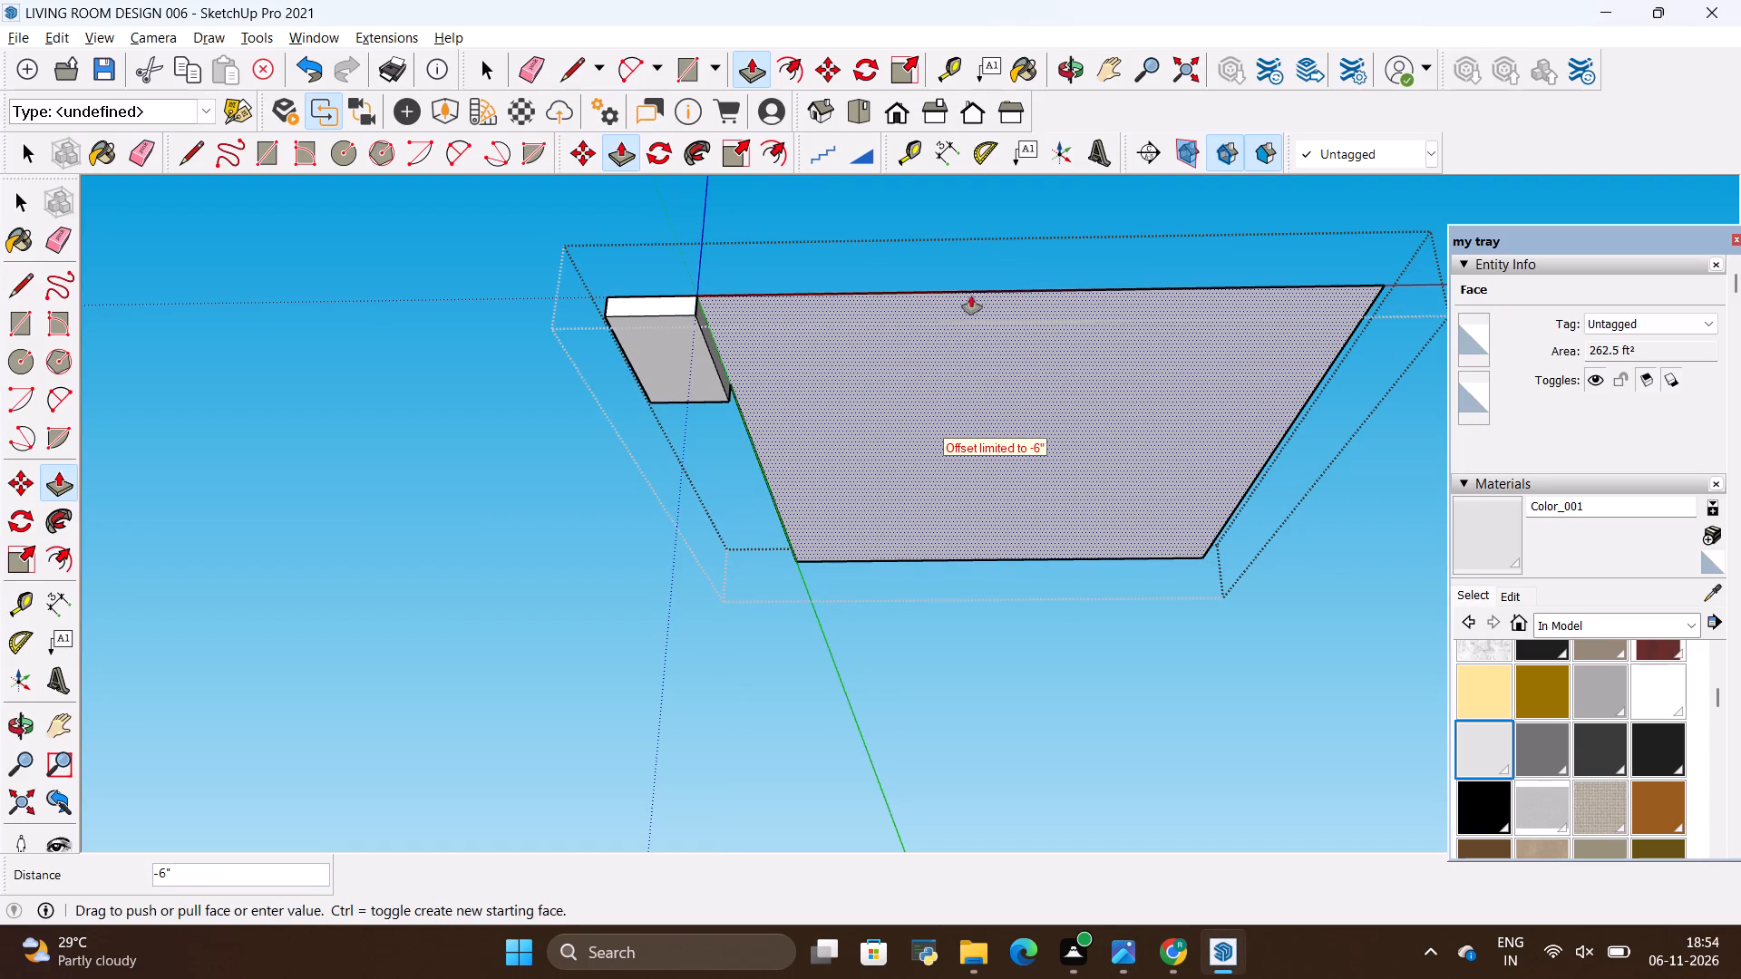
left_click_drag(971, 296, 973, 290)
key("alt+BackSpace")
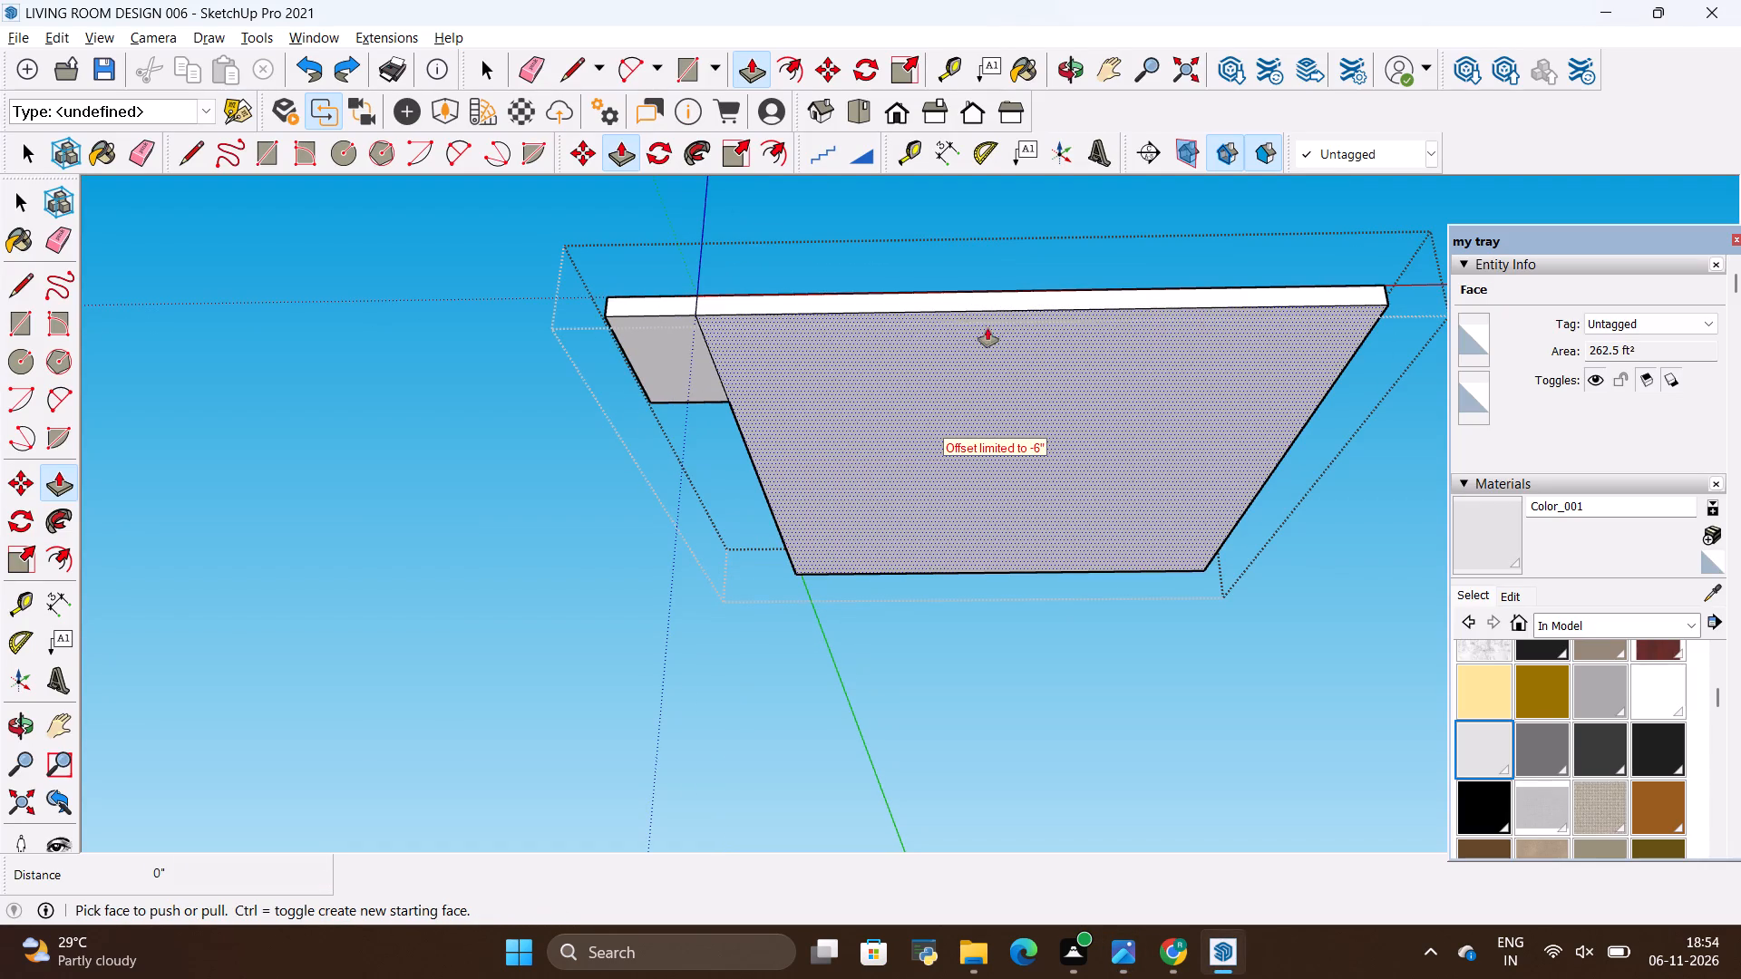
Examine the underside of the thickened ceiling against the ceiling in the reference image.
left_click(24, 715)
left_click_drag(845, 610, 919, 521)
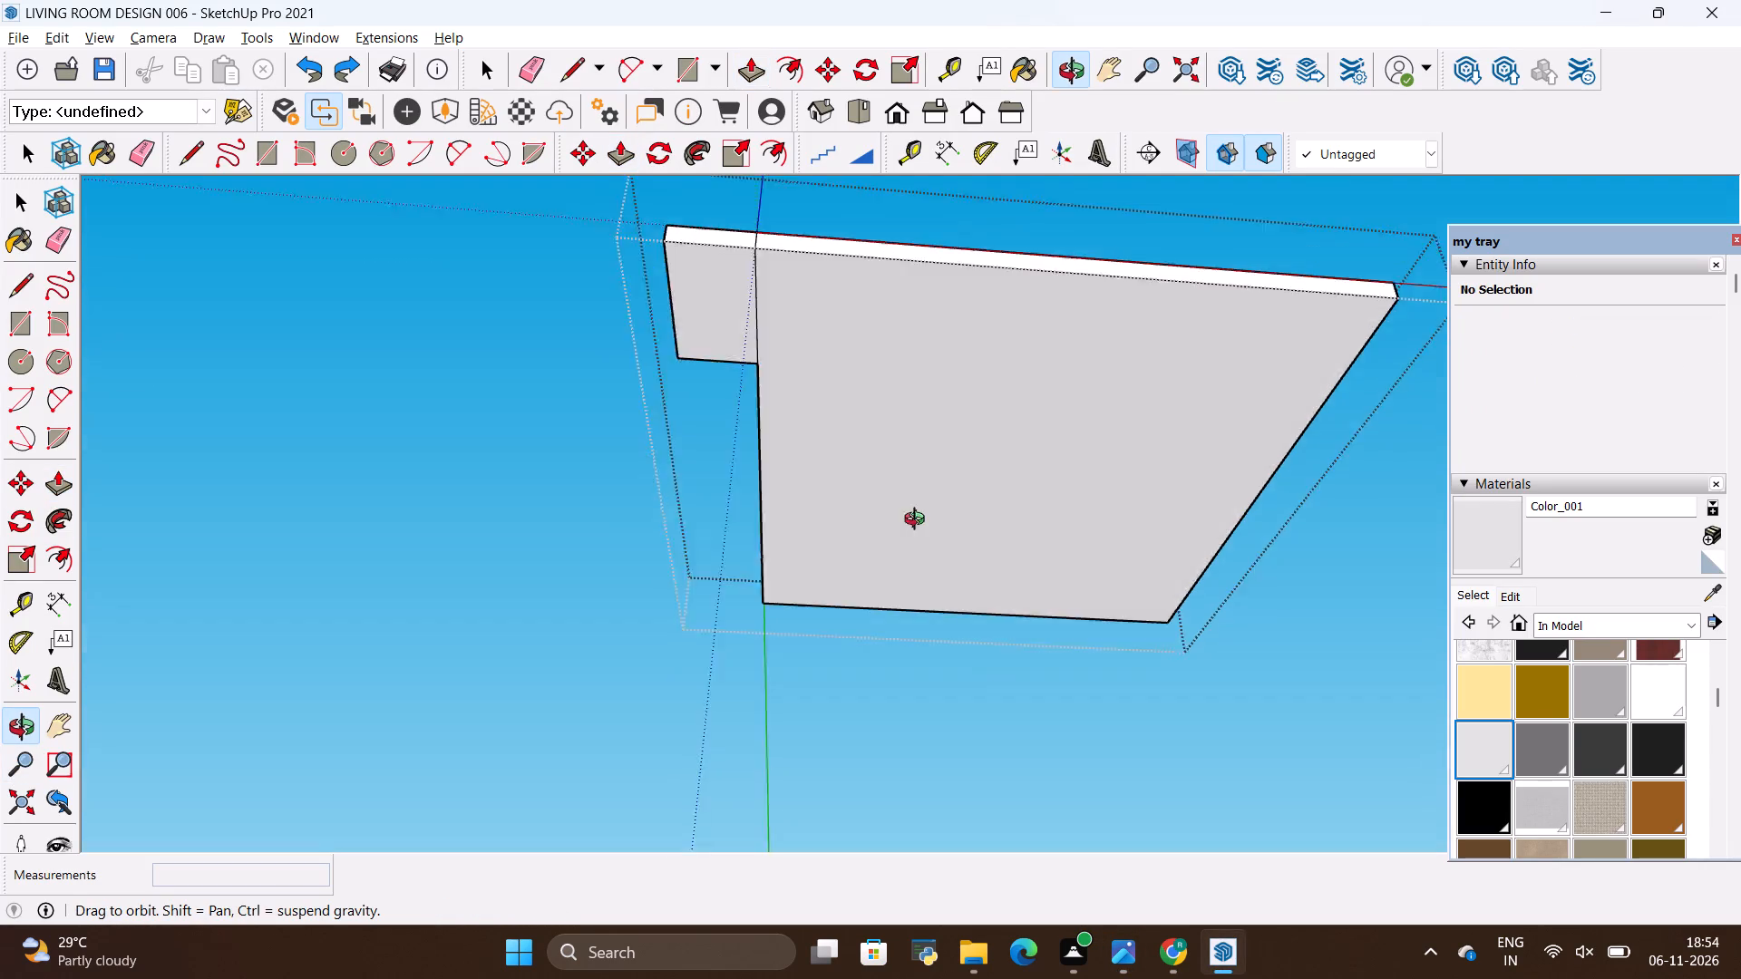
left_click_drag(919, 521, 918, 488)
left_click_drag(880, 498, 794, 504)
key("alt+Tab")
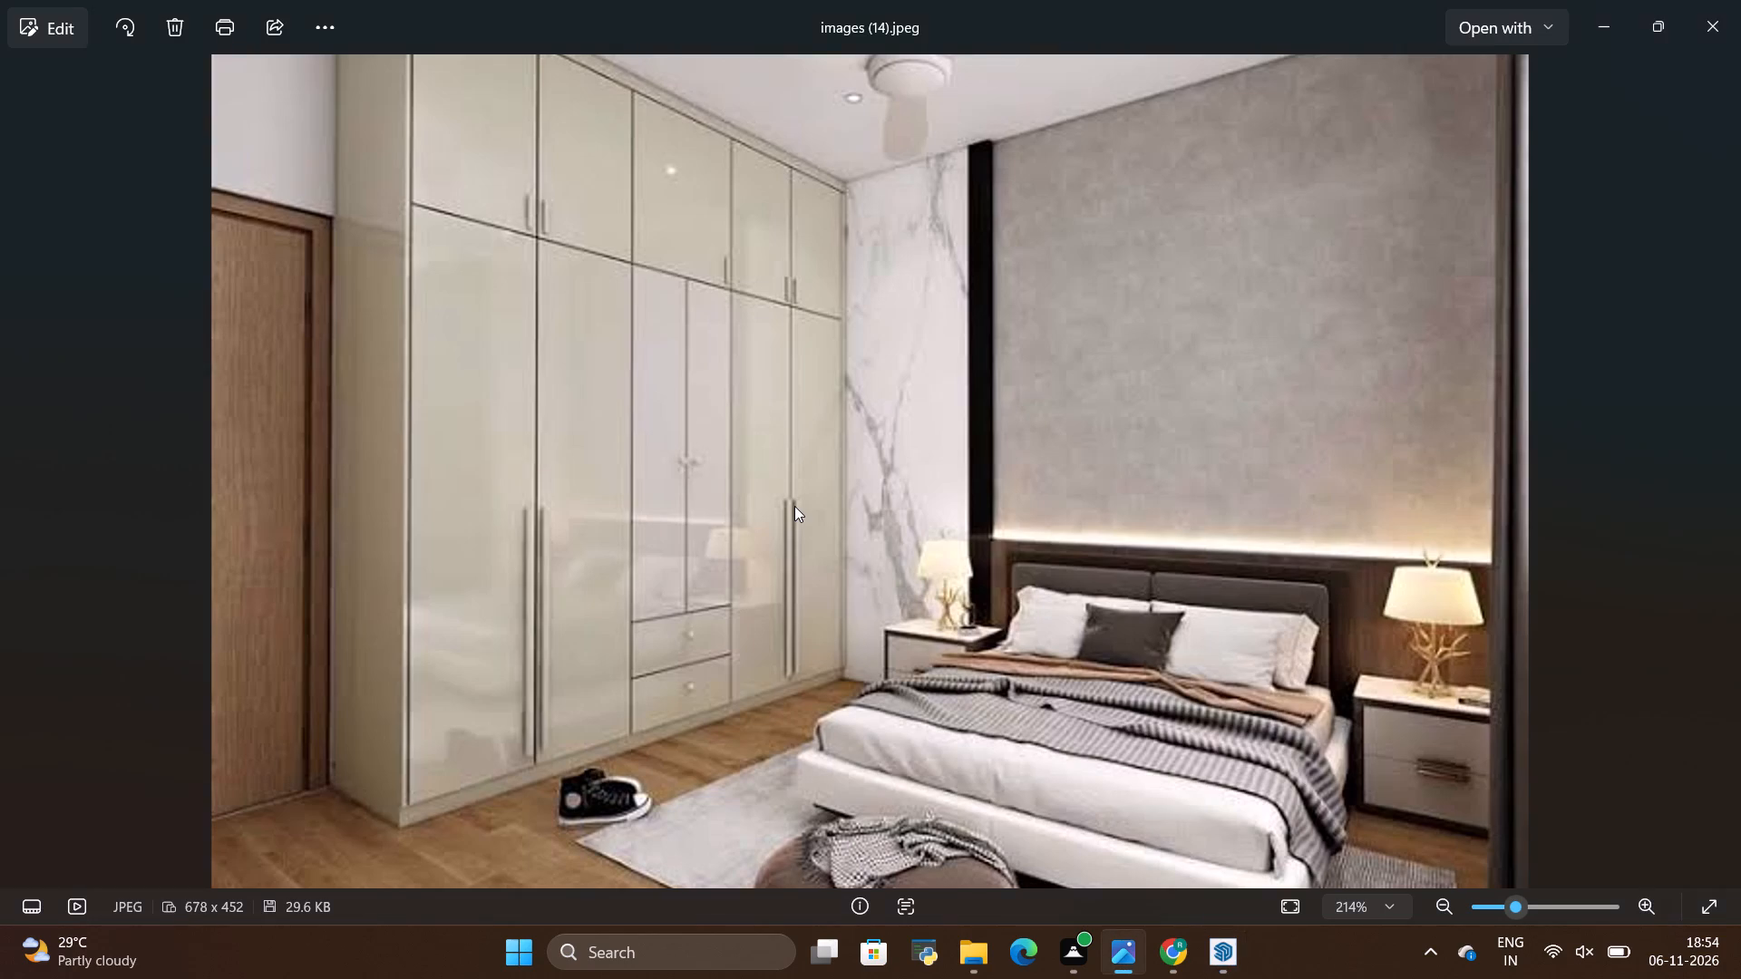
key("alt+Tab")
scroll(823, 595, "down", 4)
scroll(896, 458, "up", 4)
left_click_drag(1007, 563, 990, 432)
left_click_drag(1007, 440, 1040, 460)
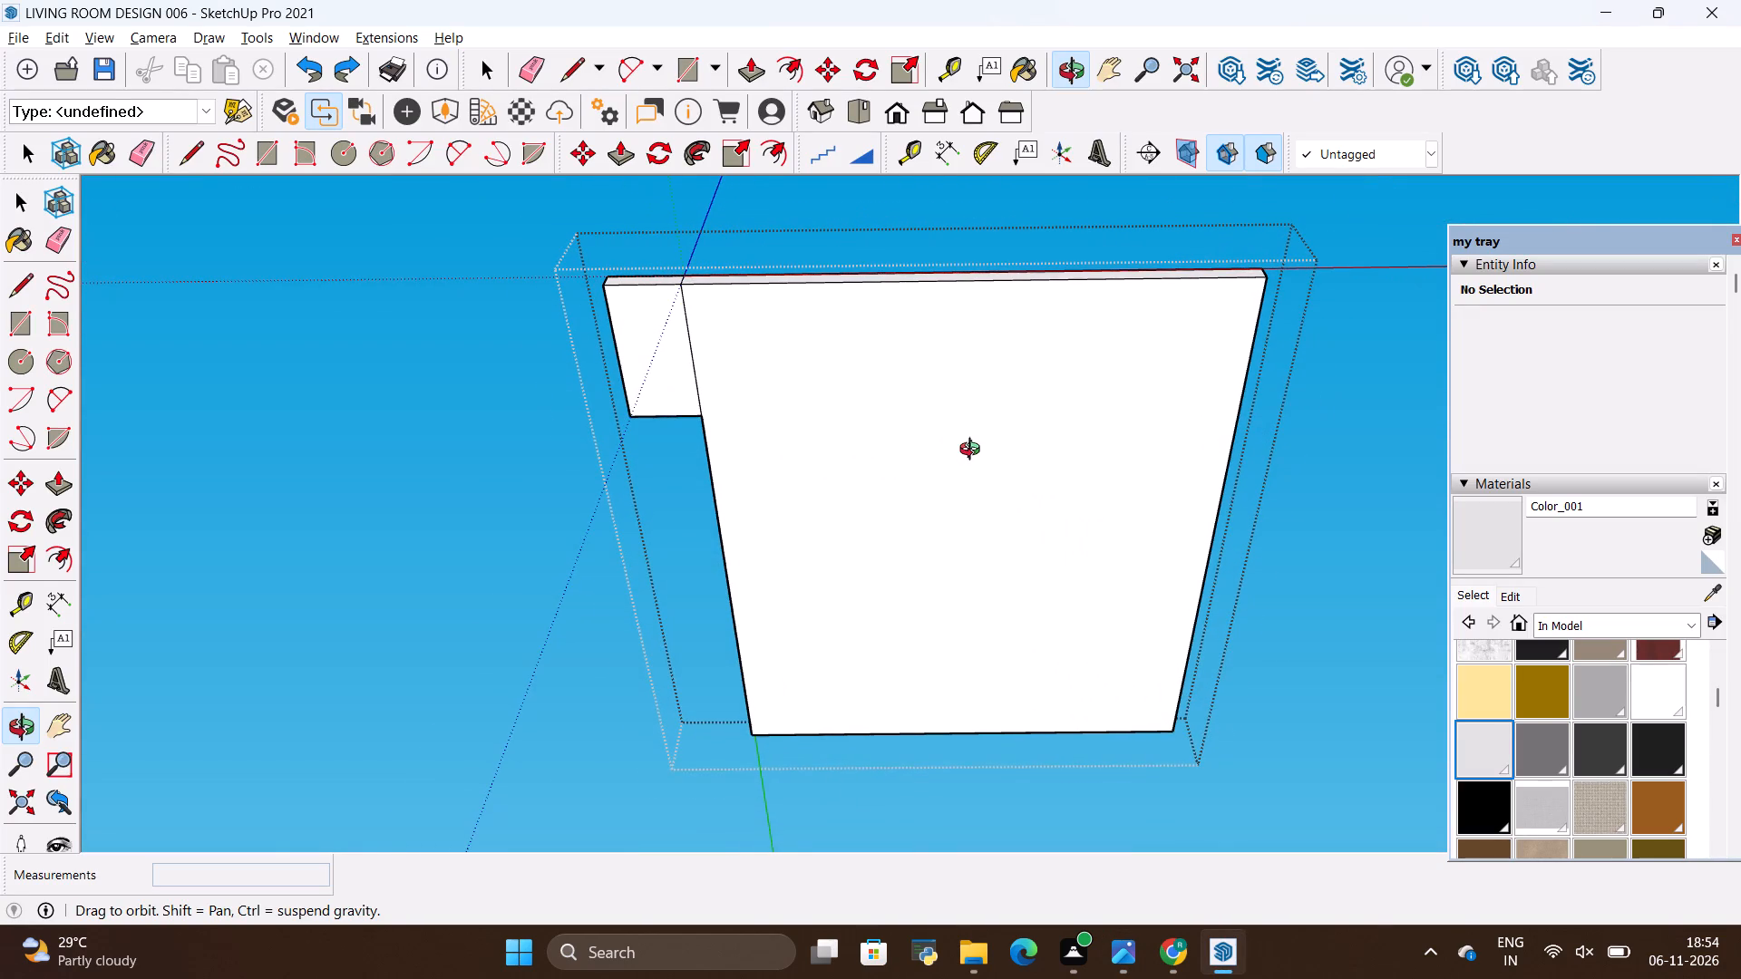
Draw a circle with a 4" radius on the underside of the main ceiling face, near the small projecting part.
scroll(974, 451, "up", 2)
key("c")
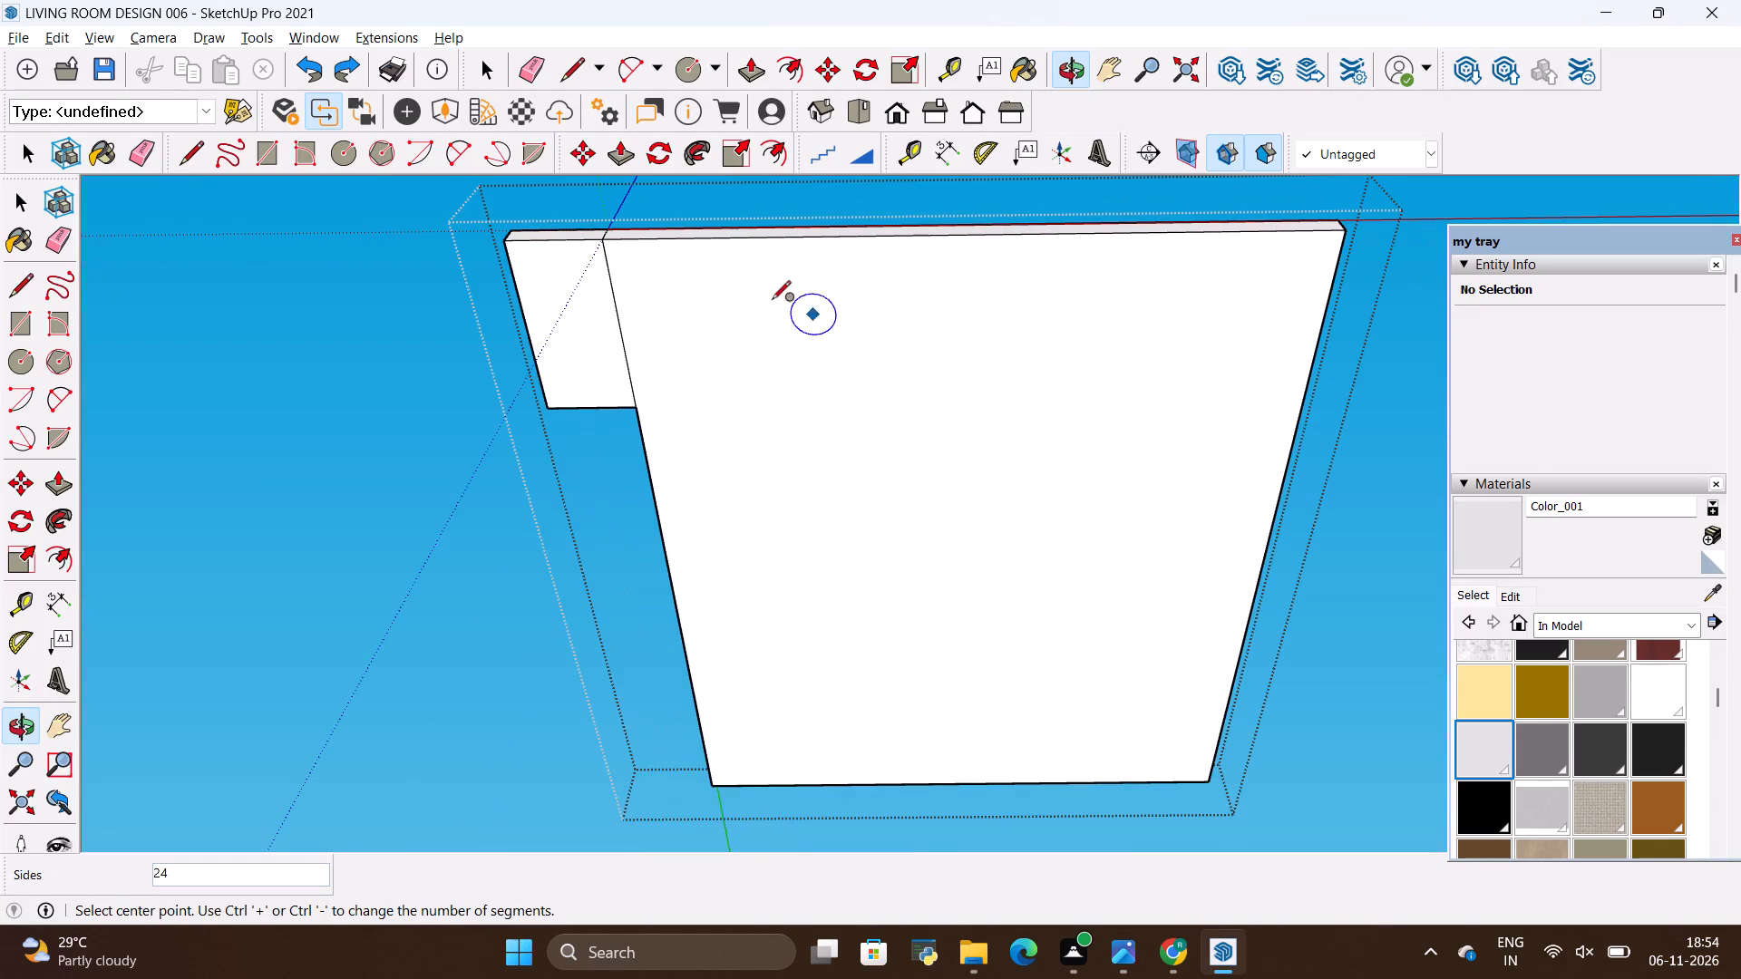
left_click(705, 317)
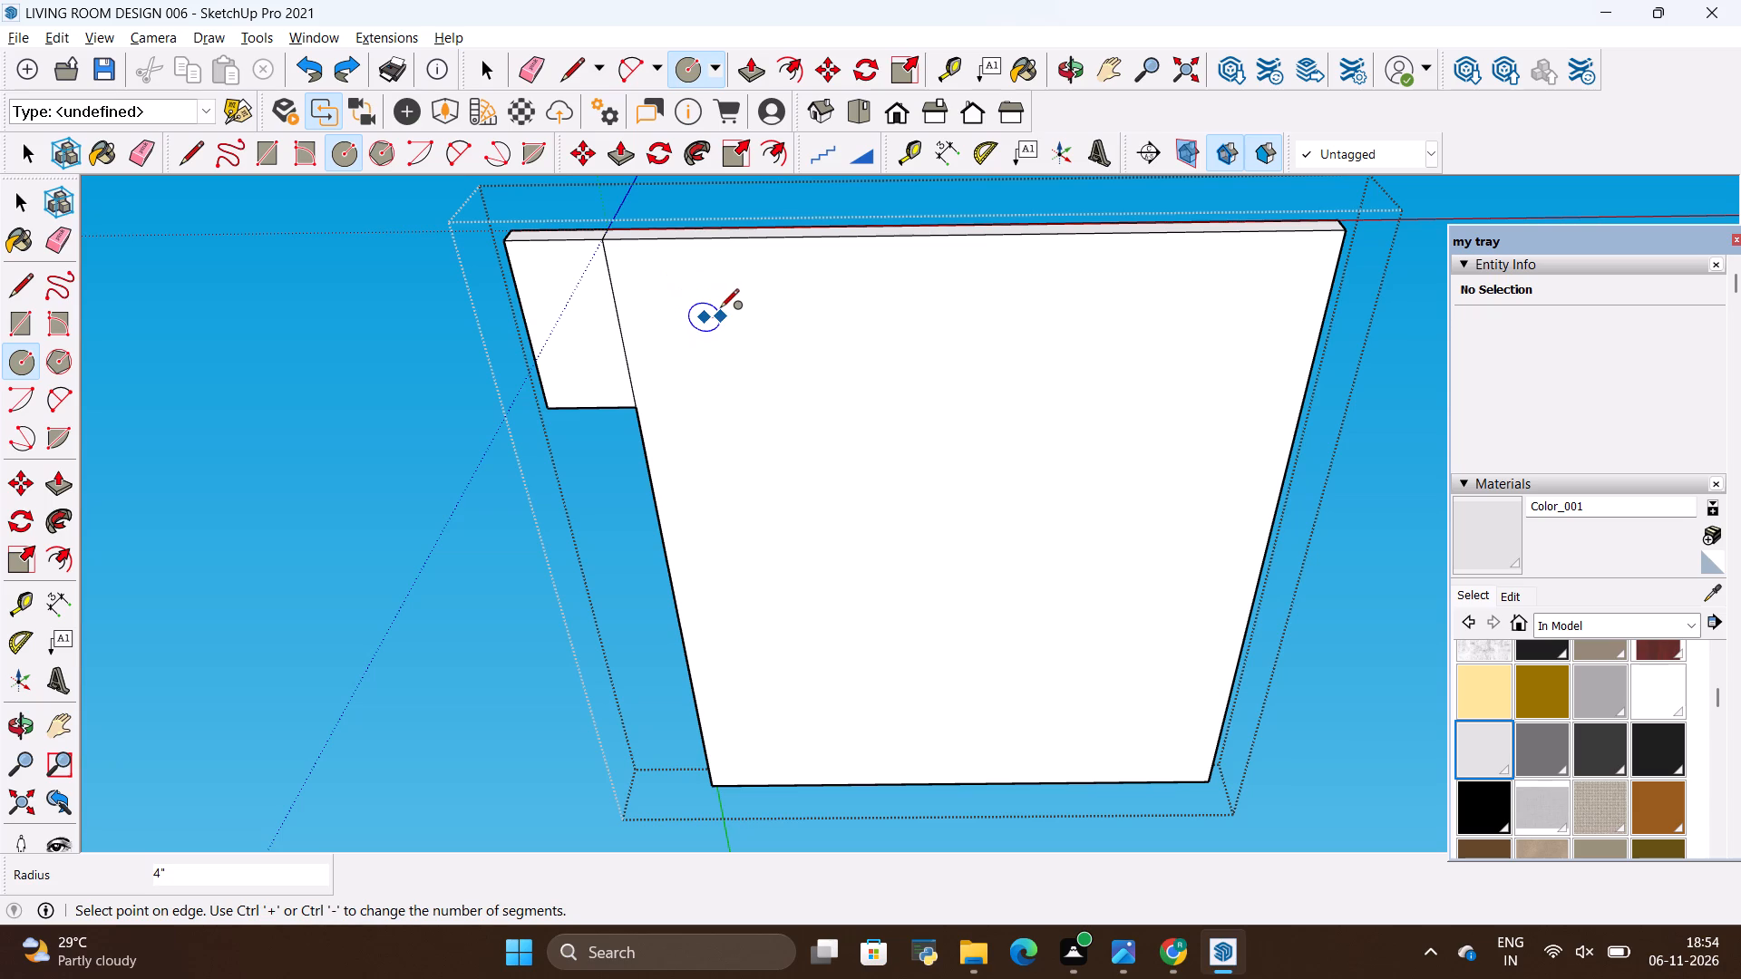
key("BackSpace")
type("4\"")
key("Return")
scroll(752, 307, "up", 4)
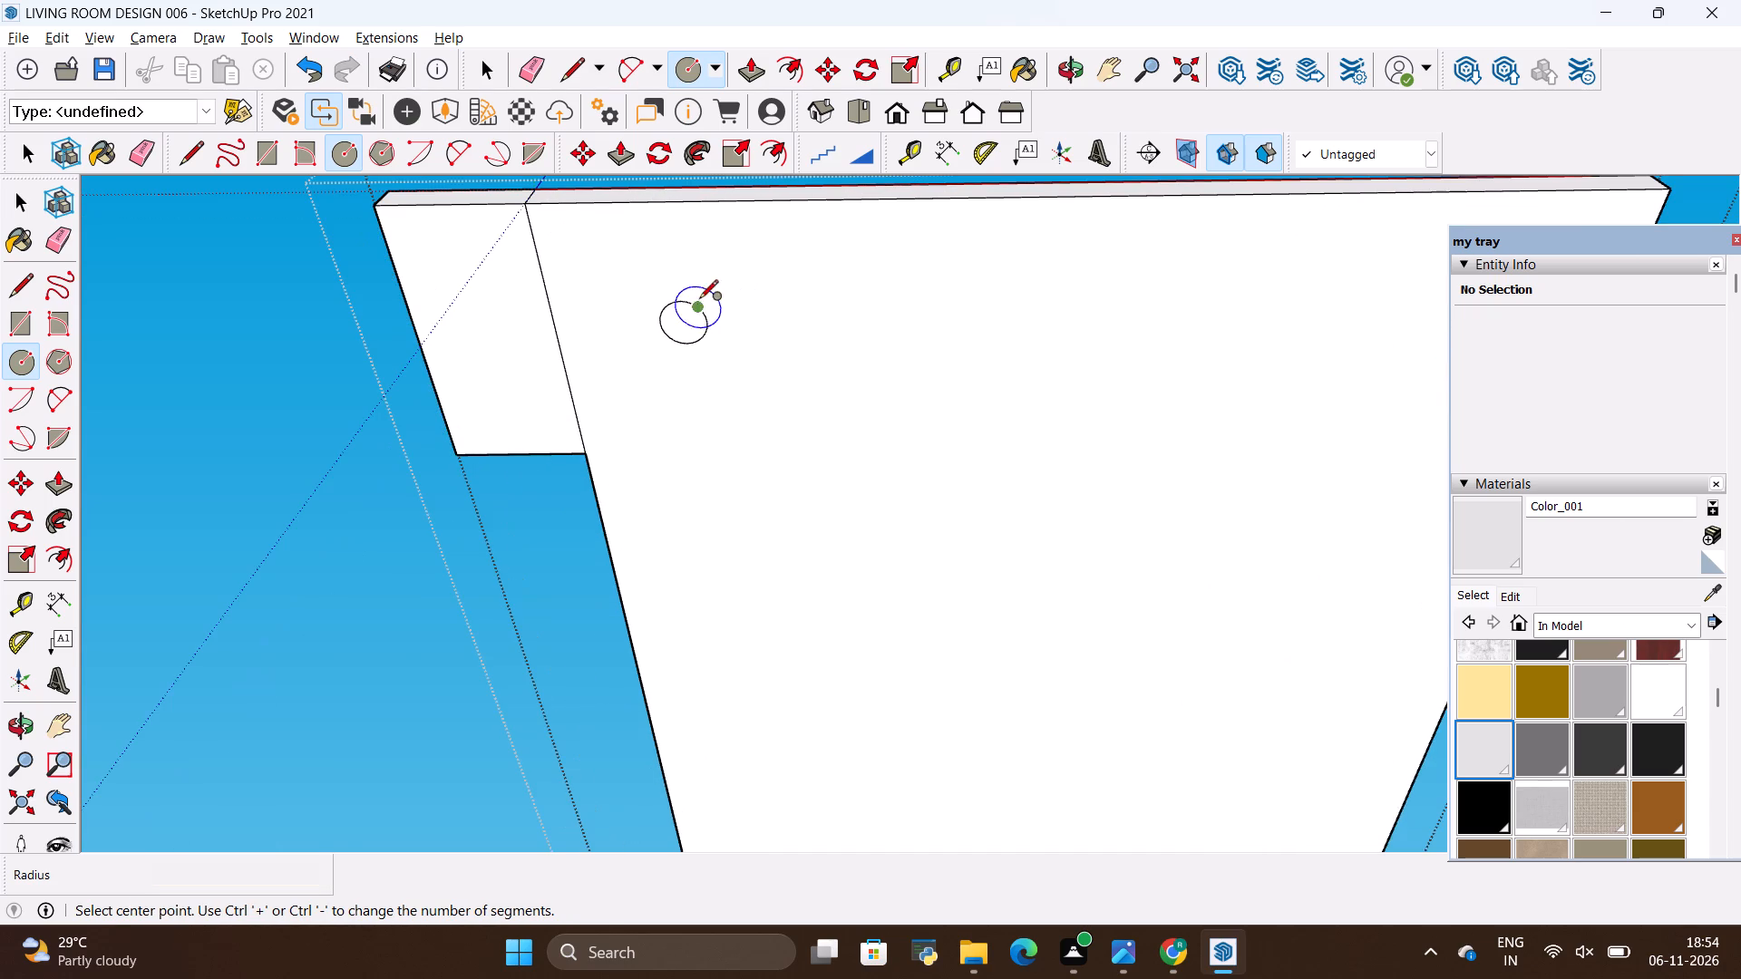
Set the ceiling circle's segments to 100.
key("space")
left_click(705, 307)
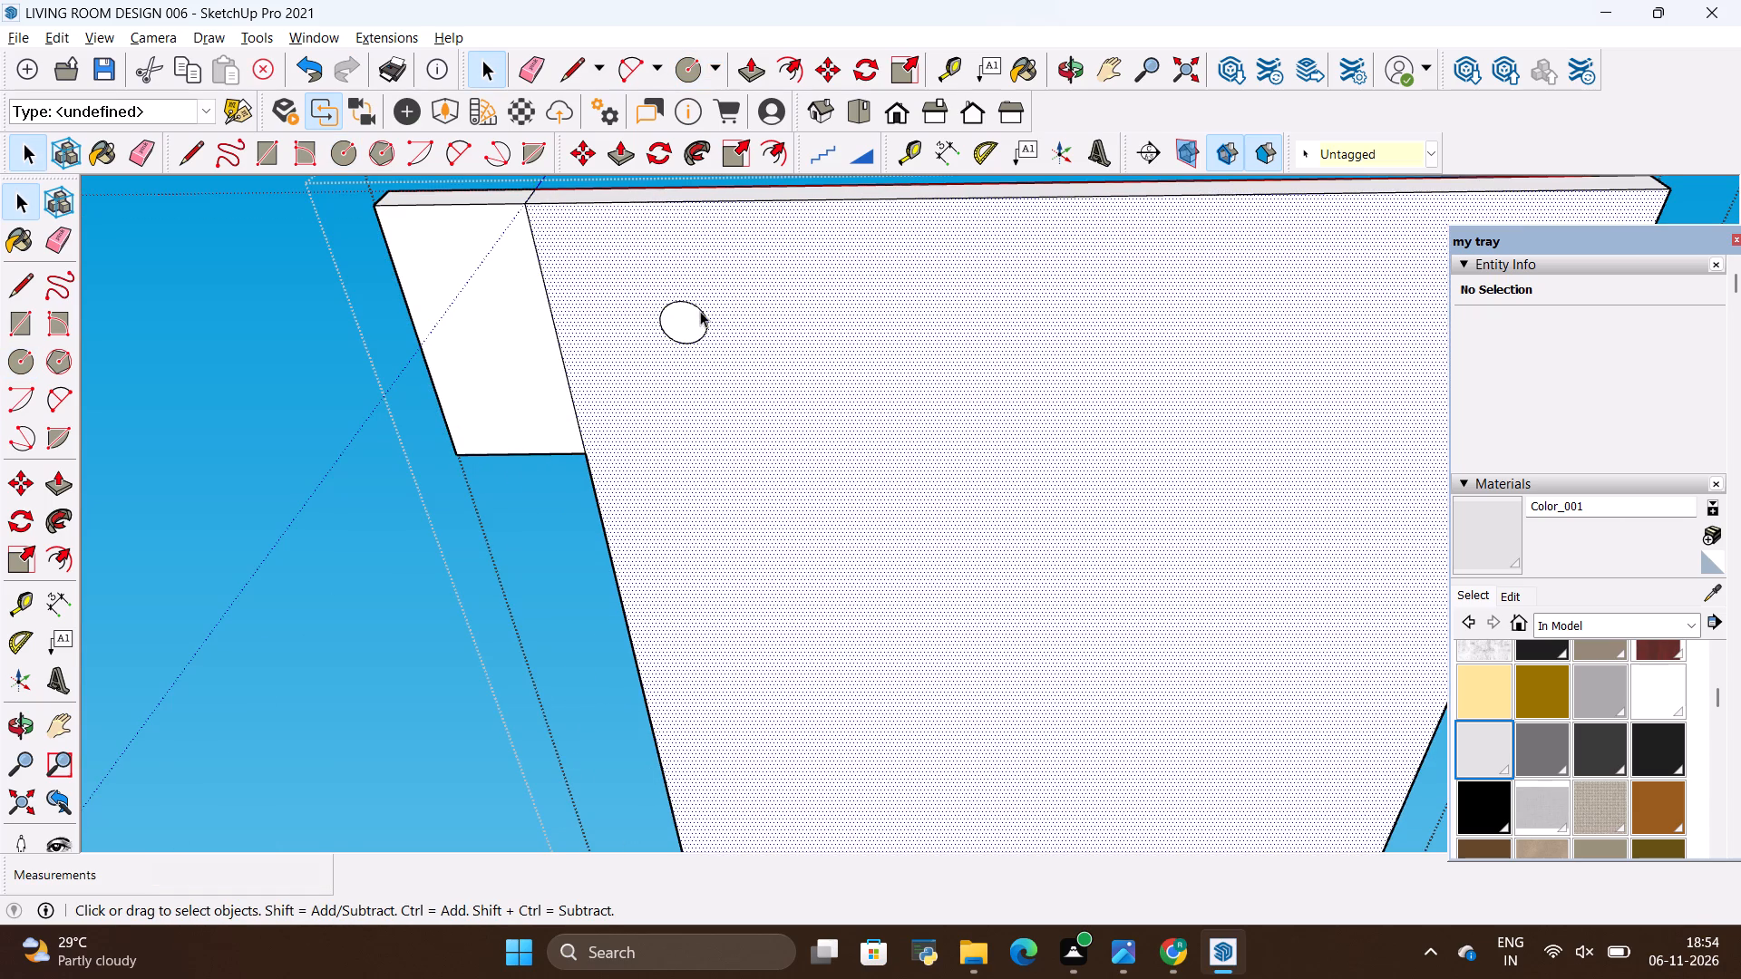
left_click(699, 312)
left_click(1634, 379)
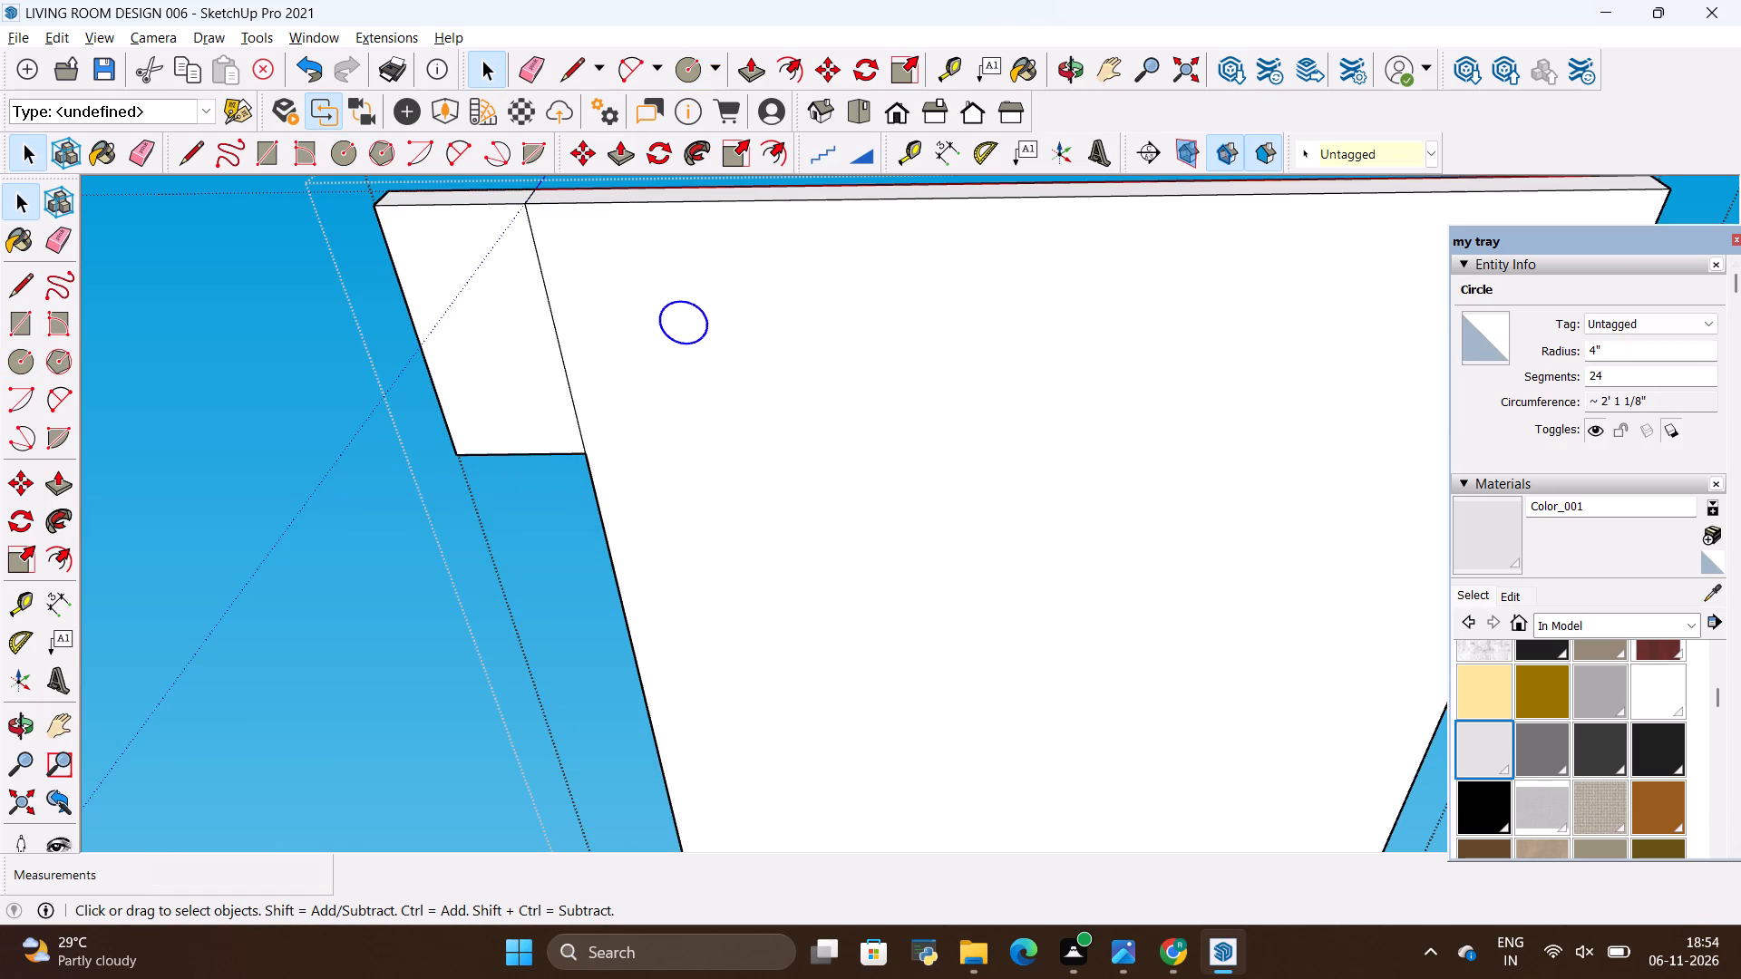
key("BackSpace")
key("BackSpace")
type("100")
key("Return")
key("space")
left_click(1002, 453)
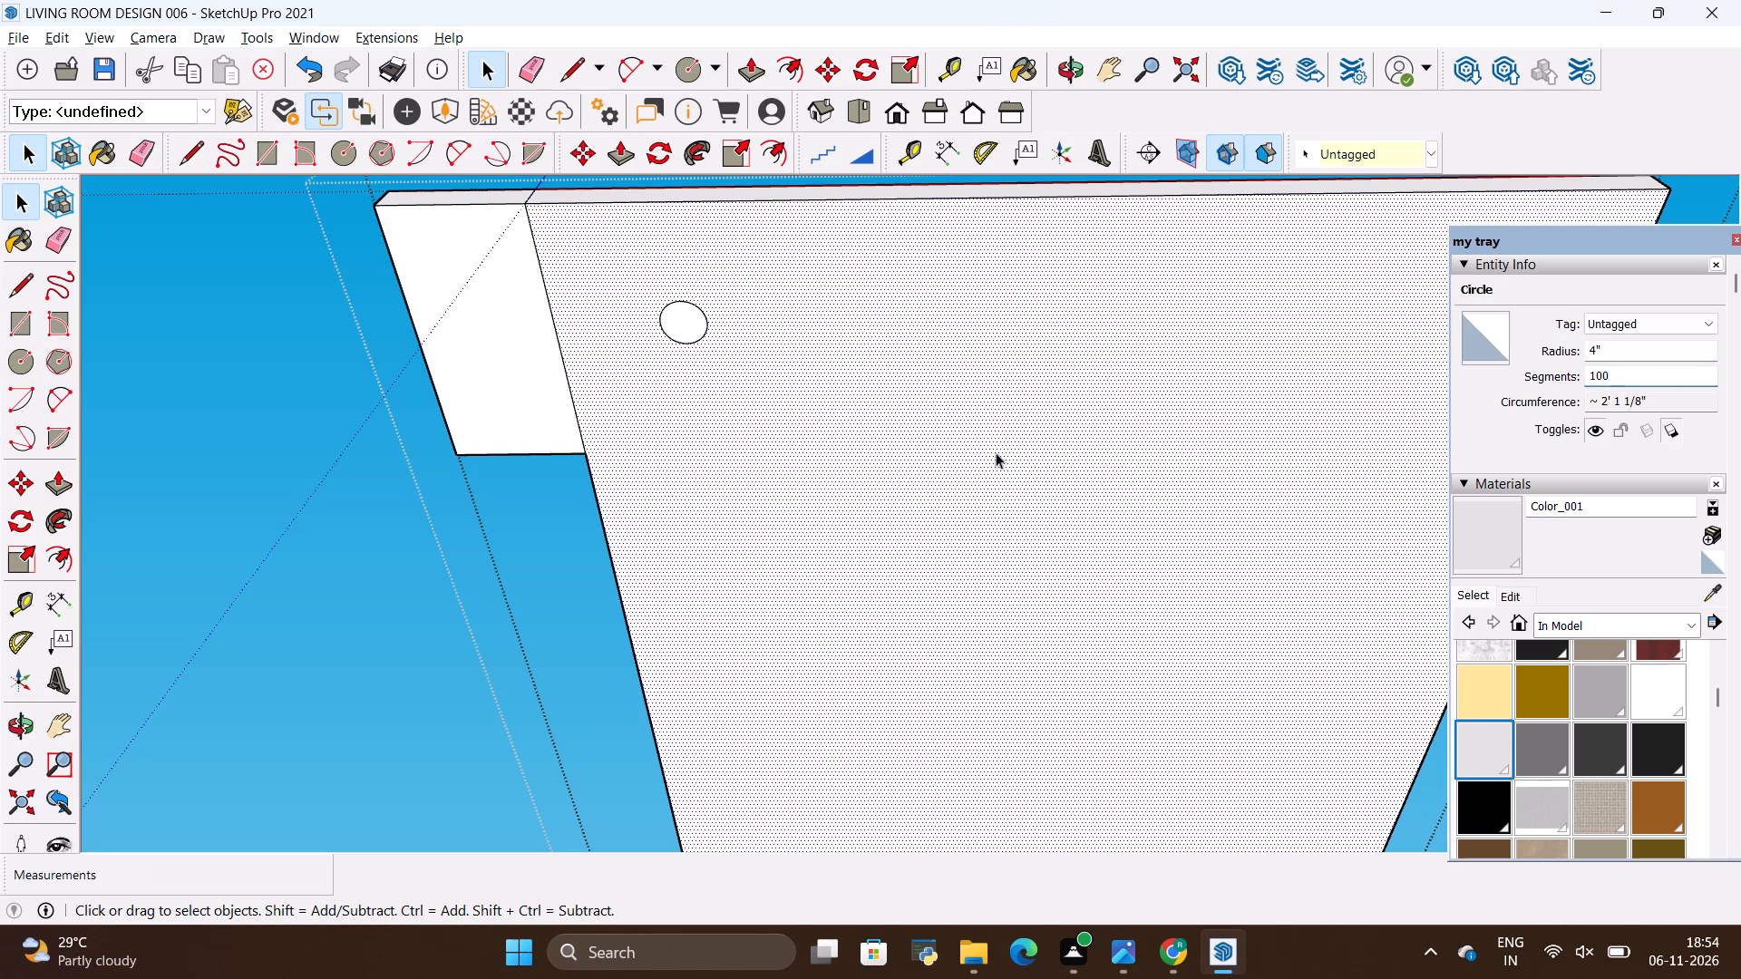
Make a group from the circular face and its edge on the ceiling.
double_click(690, 323)
double_click(689, 326)
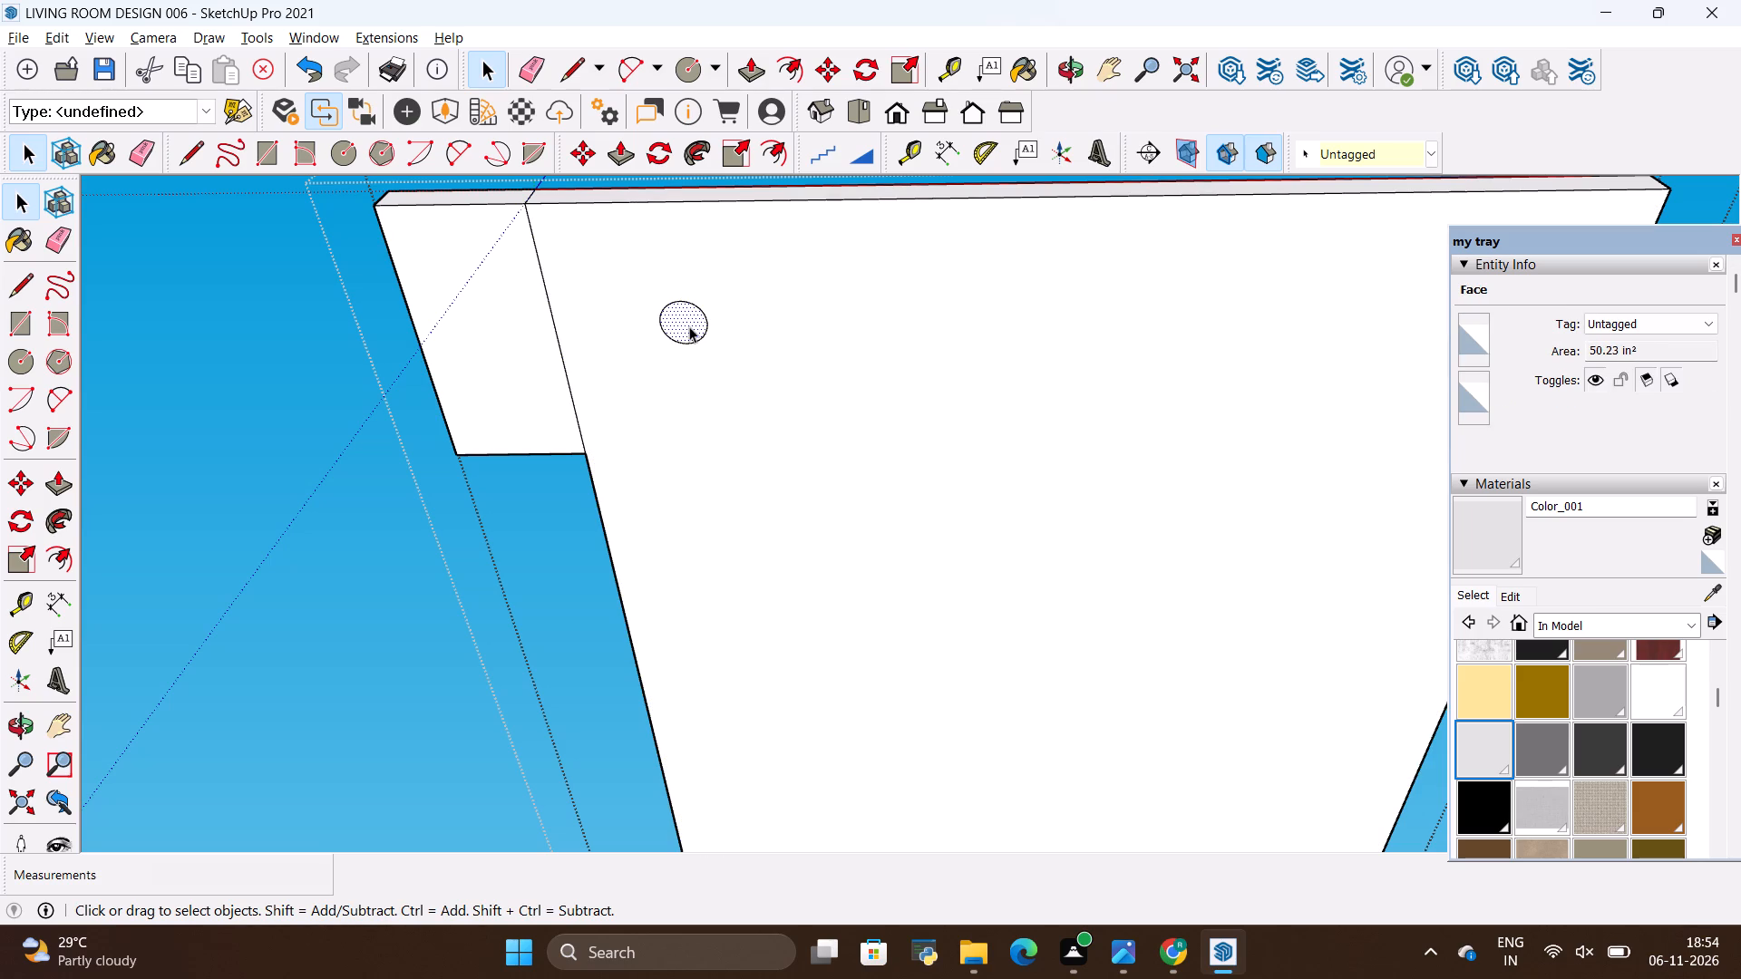
right_click(685, 325)
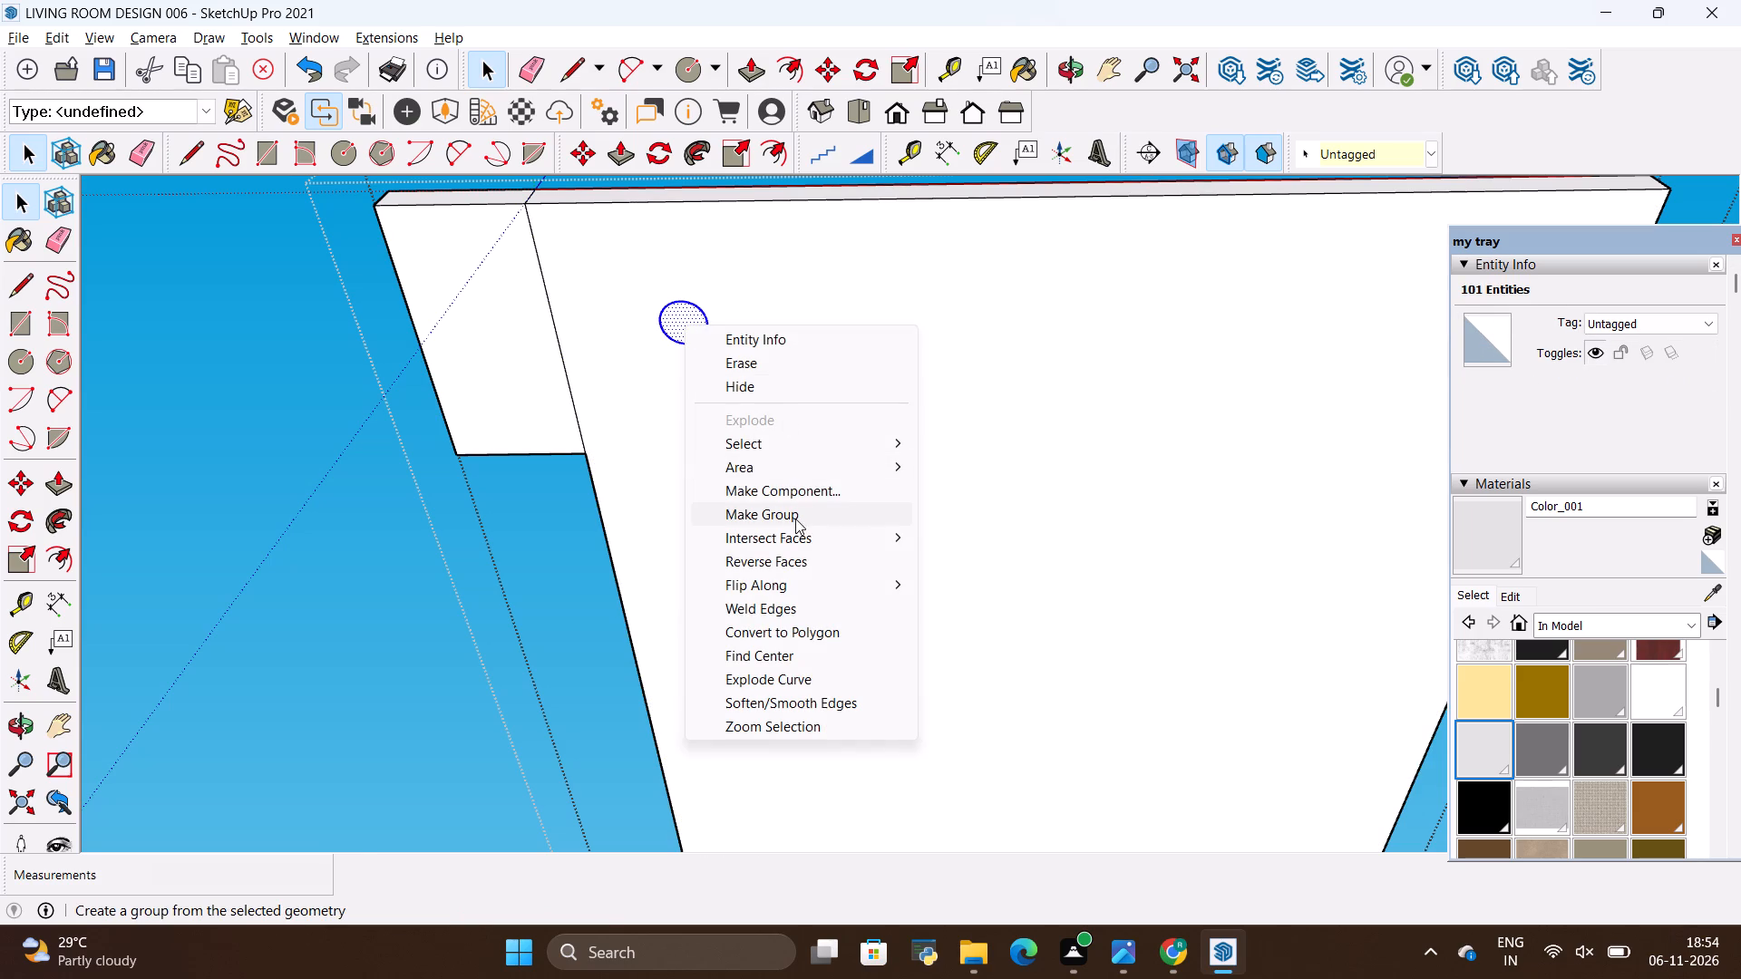
left_click(795, 518)
Inside the circle's group, Push/Pull the circular face downward by .4" to form a thin disc.
double_click(695, 327)
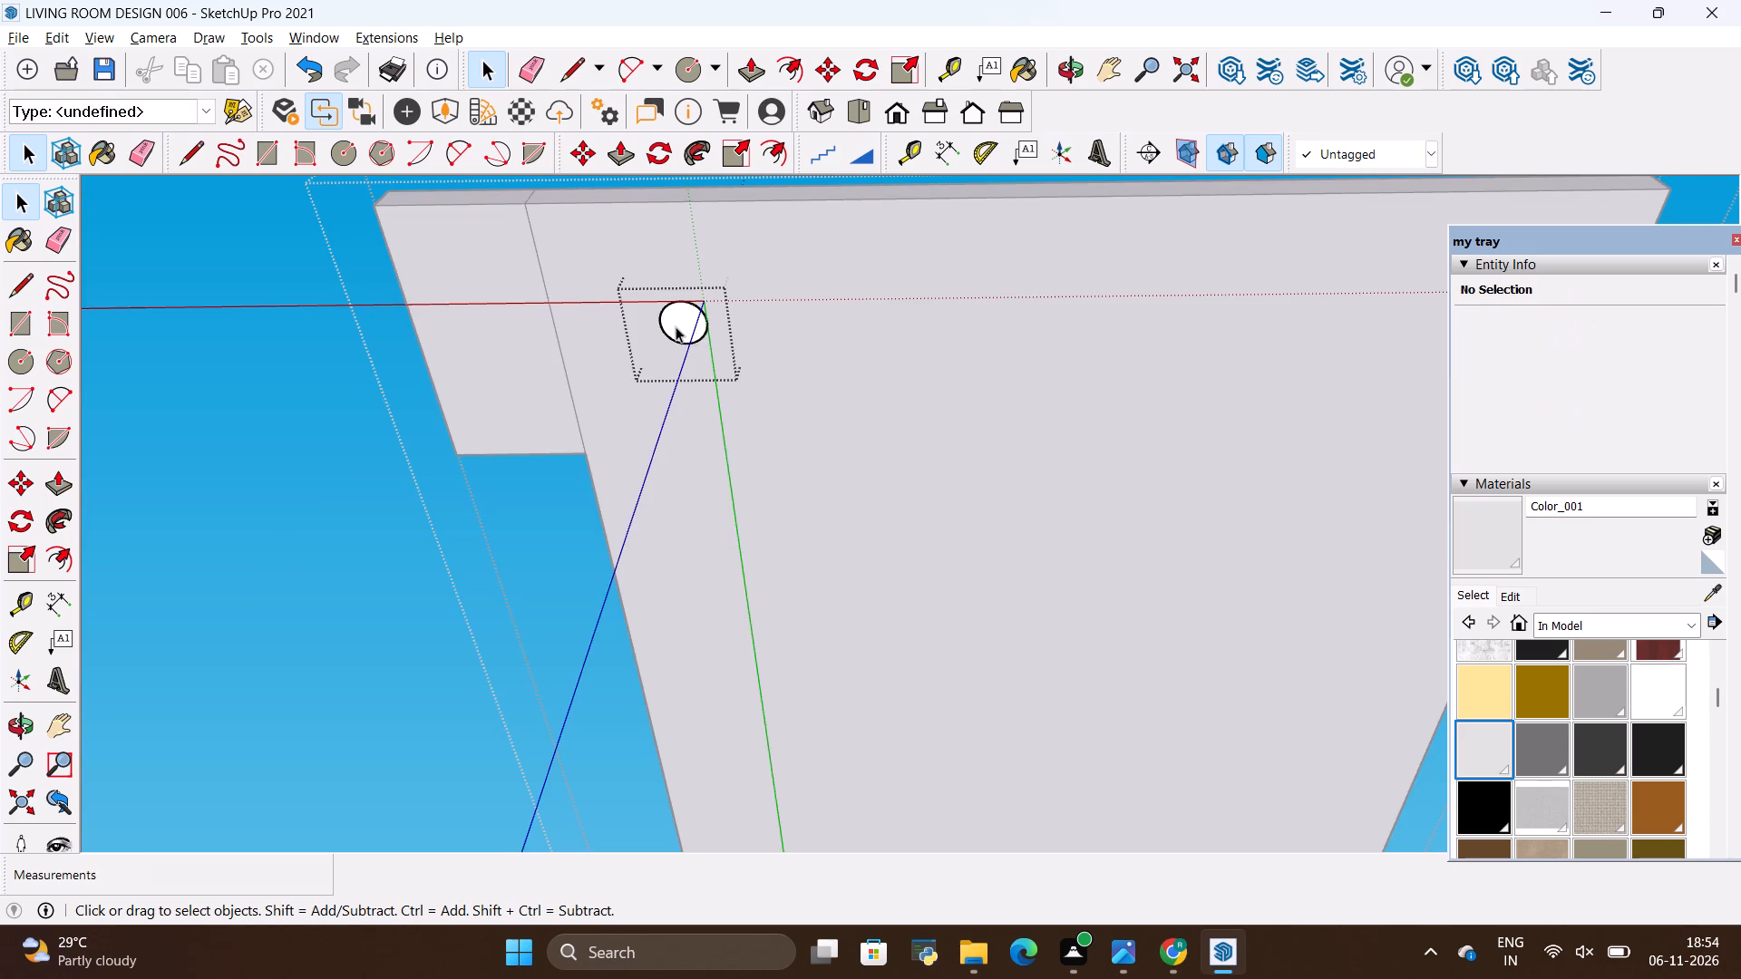
key("p")
left_click(675, 324)
key("BackSpace")
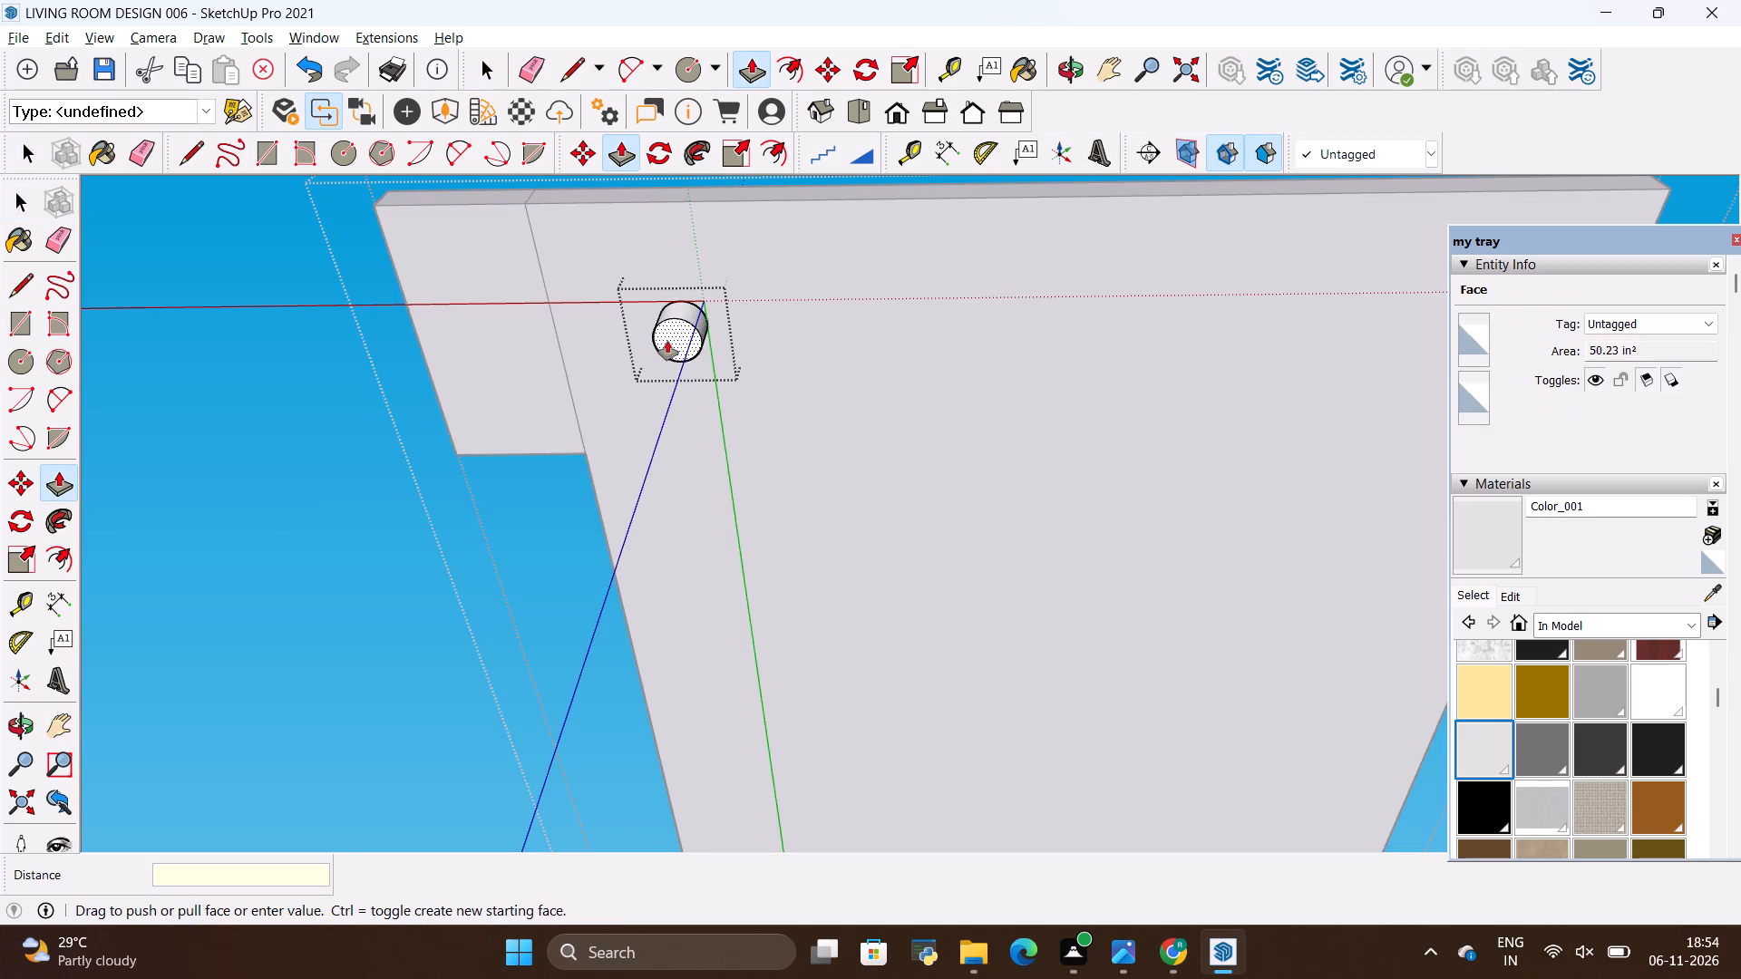
type(".4")
key("shift+quotedbl")
key("Return")
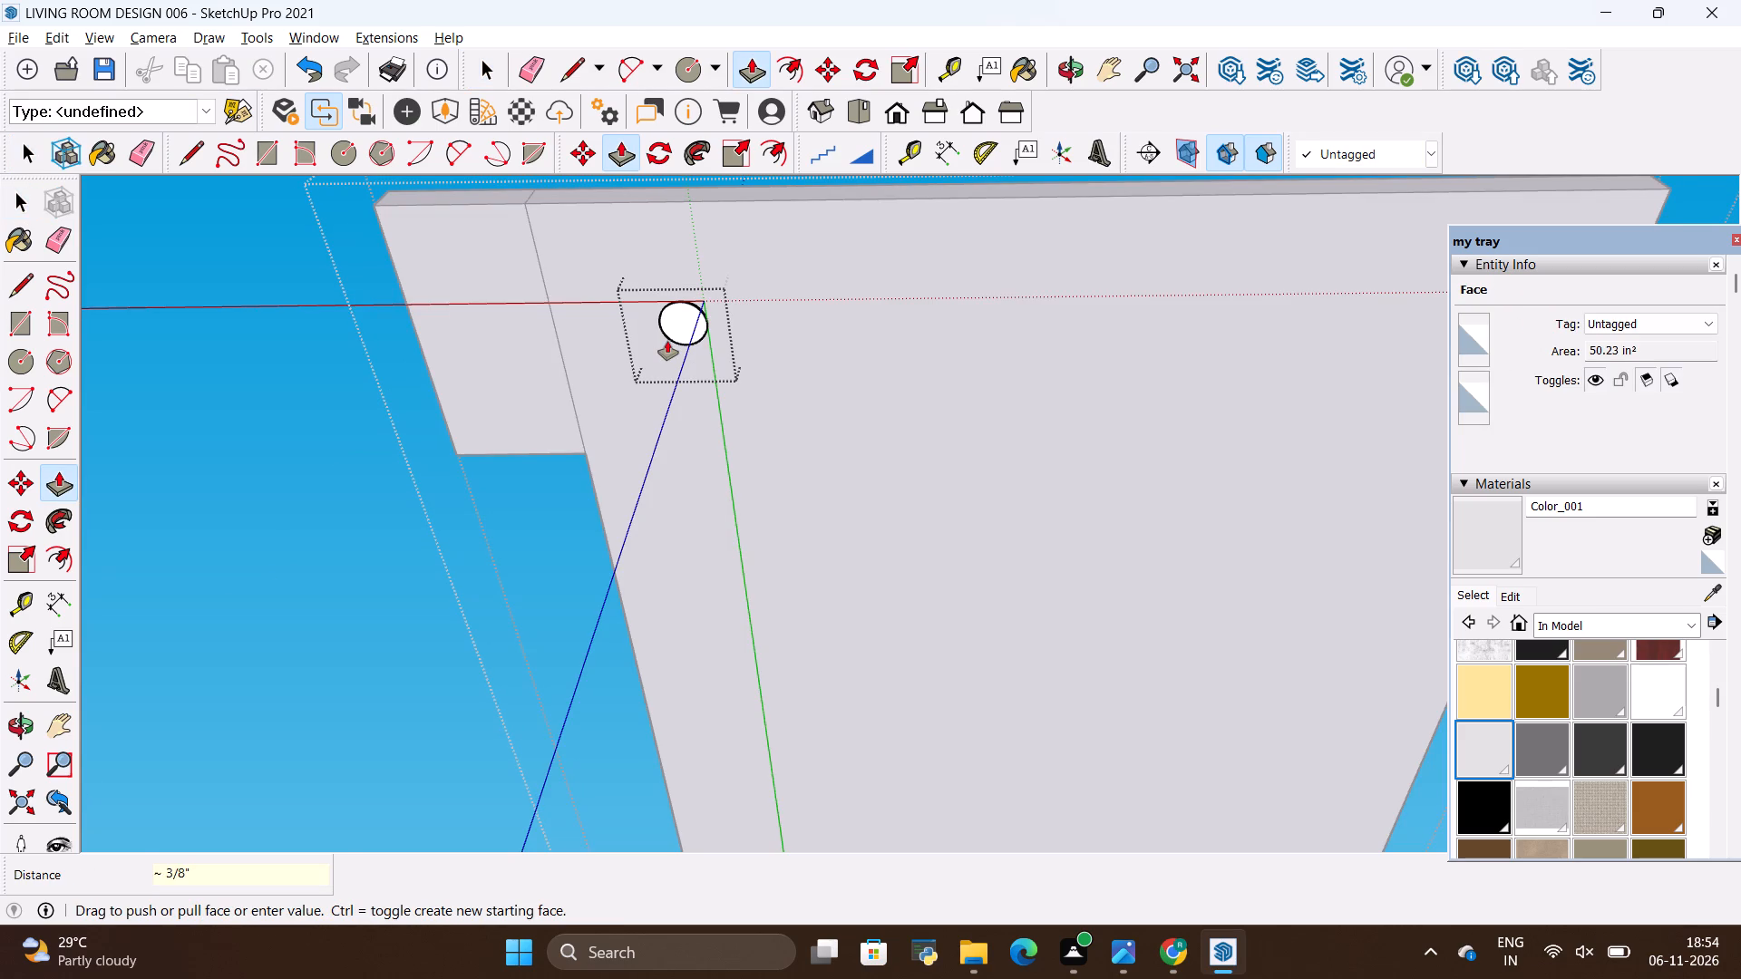
Offset the edge of the disc's lower face inward by 1" to form a rim.
scroll(652, 227, "up", 11)
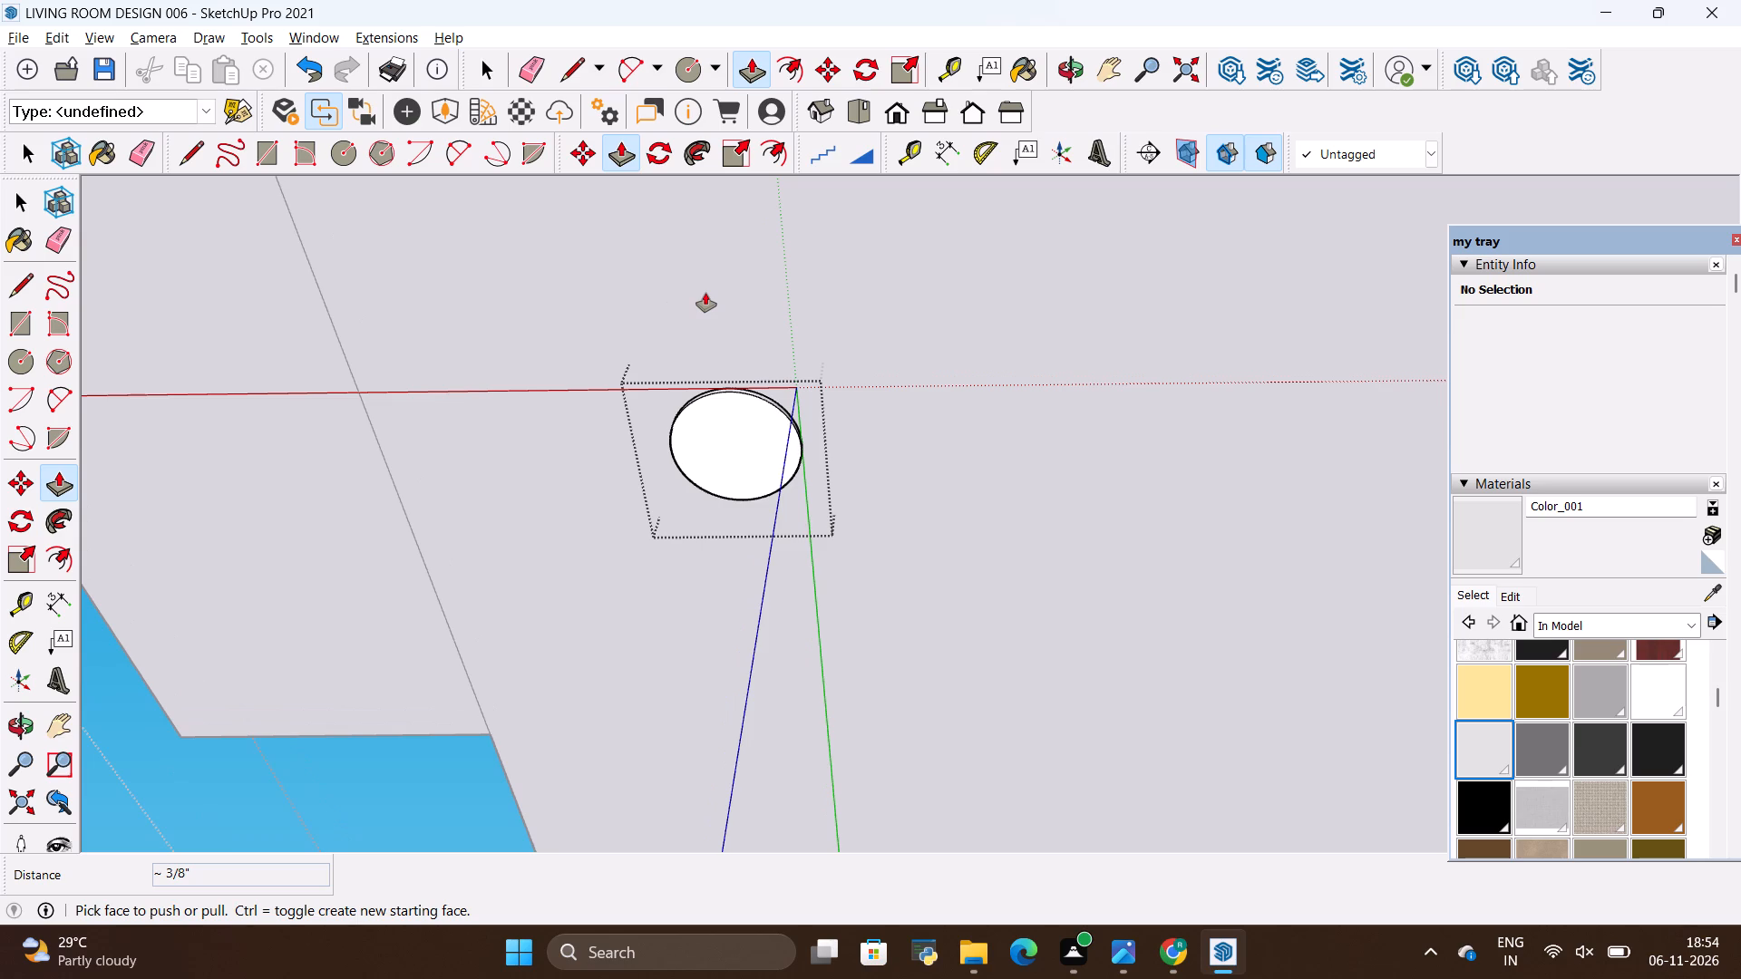
scroll(705, 312, "up", 2)
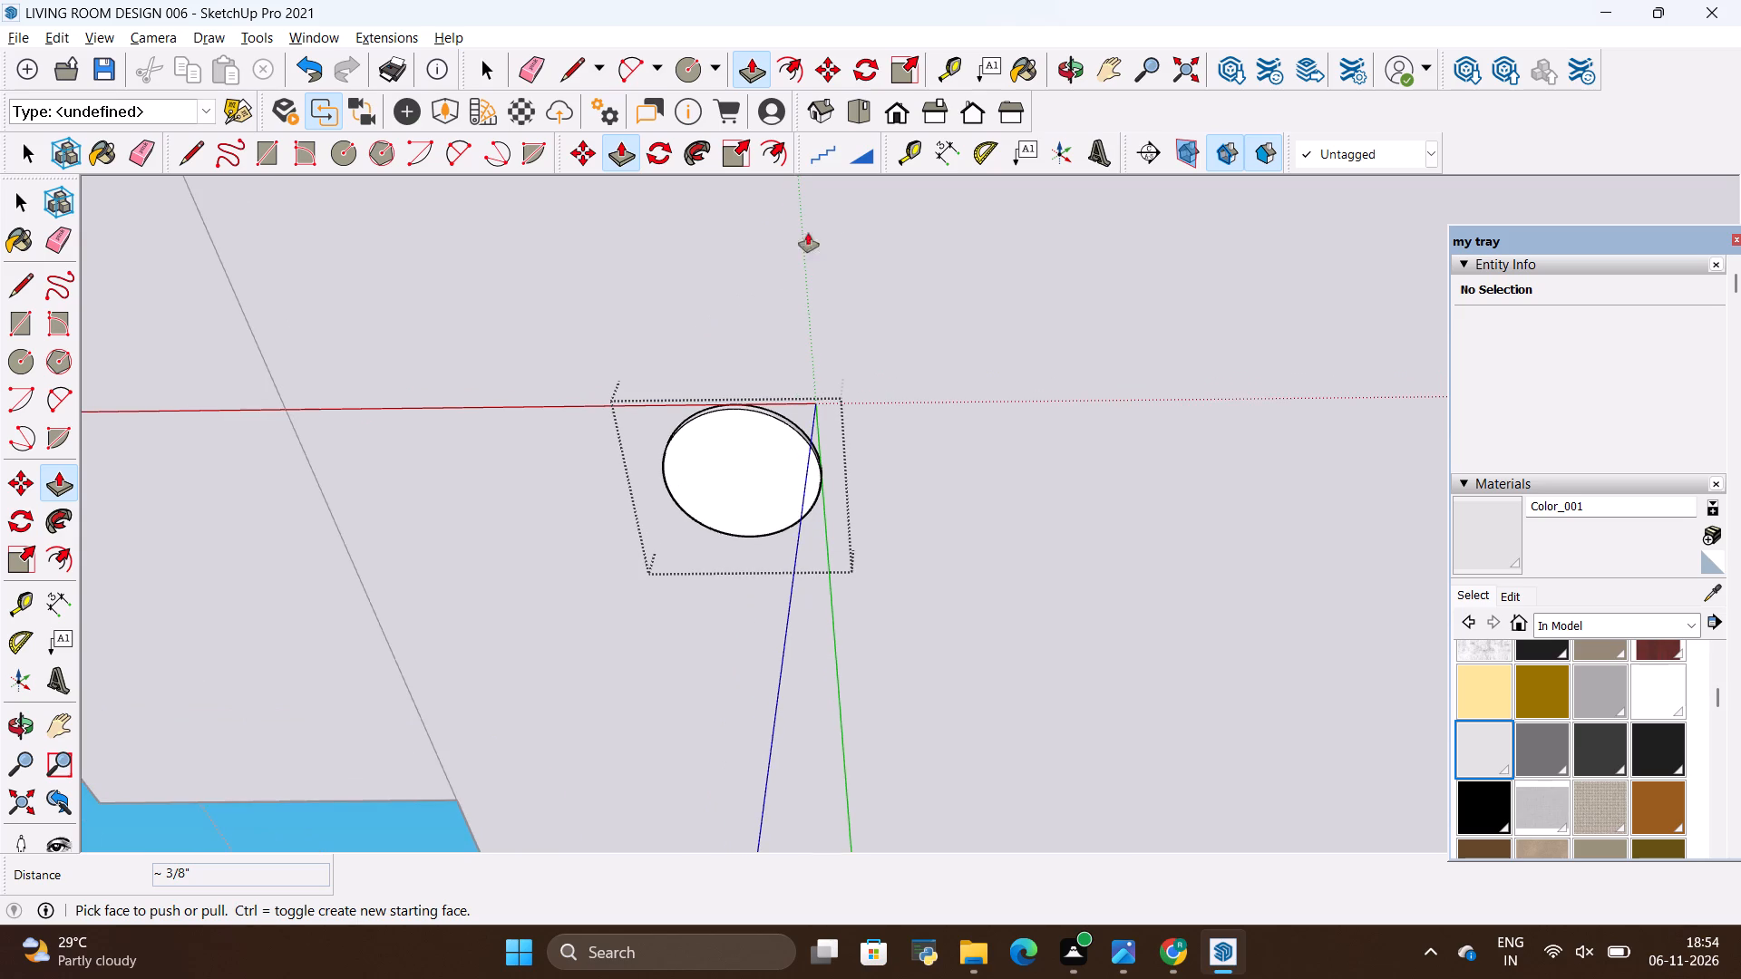
left_click(771, 160)
scroll(757, 438, "up", 1)
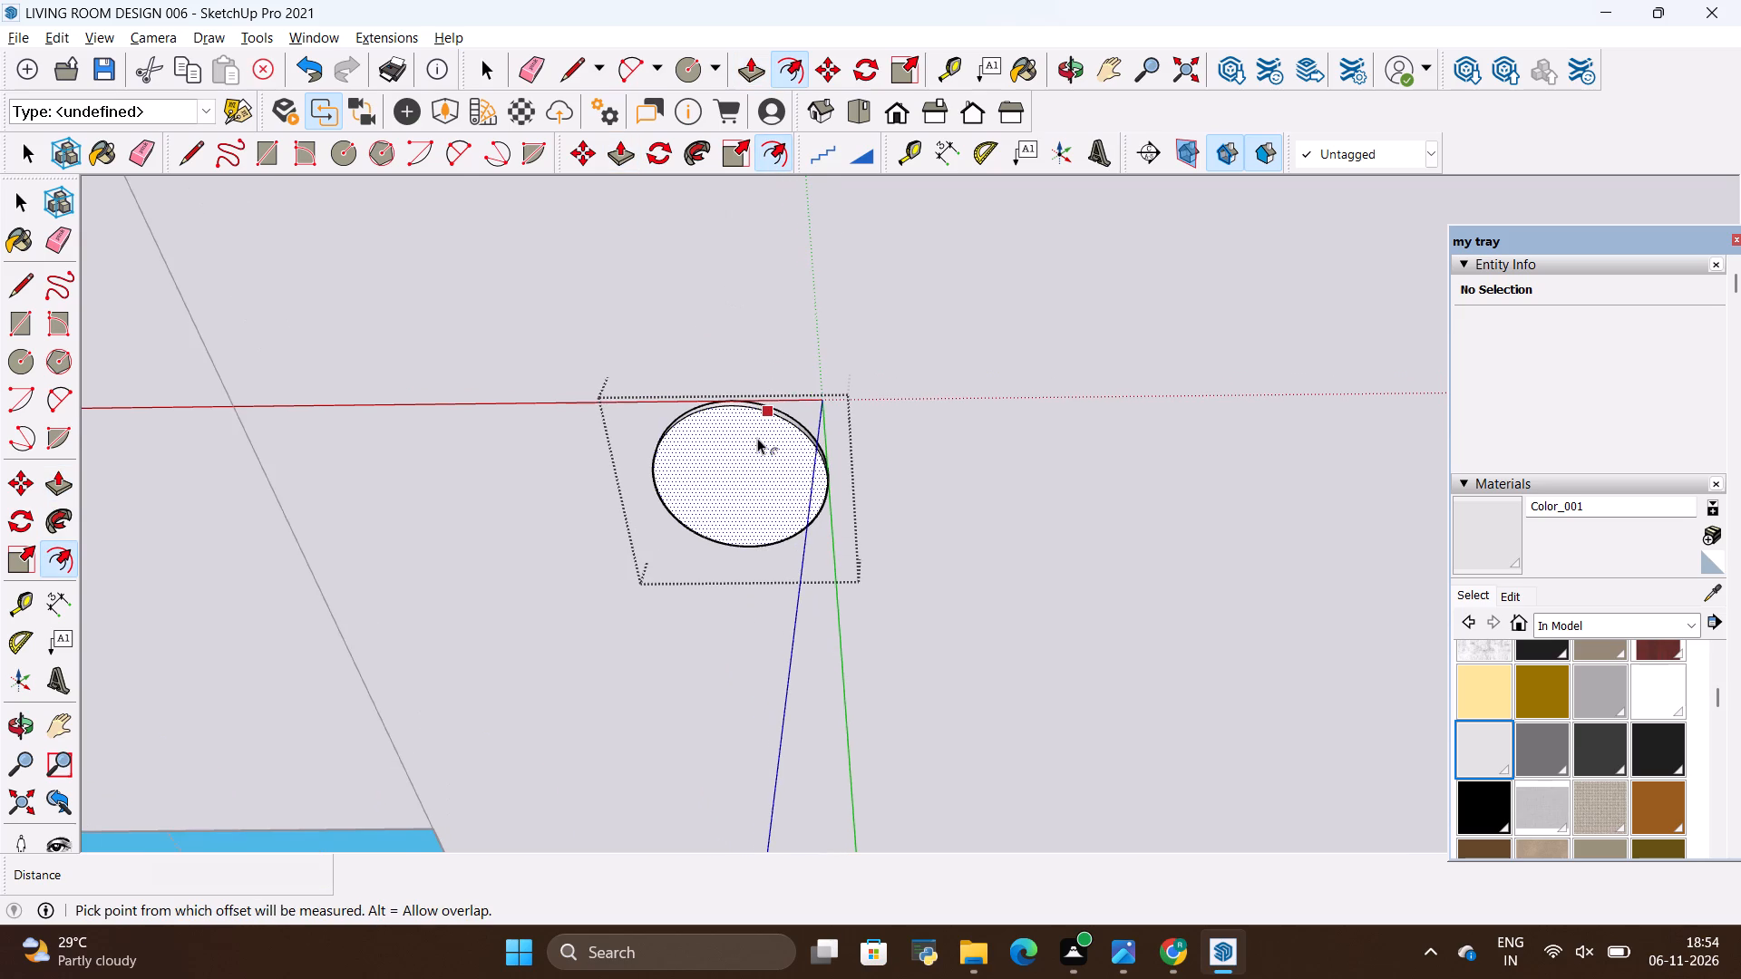
left_click(757, 438)
key("BackSpace")
type("1\"")
key("Return")
key("space")
Push/Pull the inner circular face into the disc by .2", recessing it within the rim.
scroll(774, 426, "up", 5)
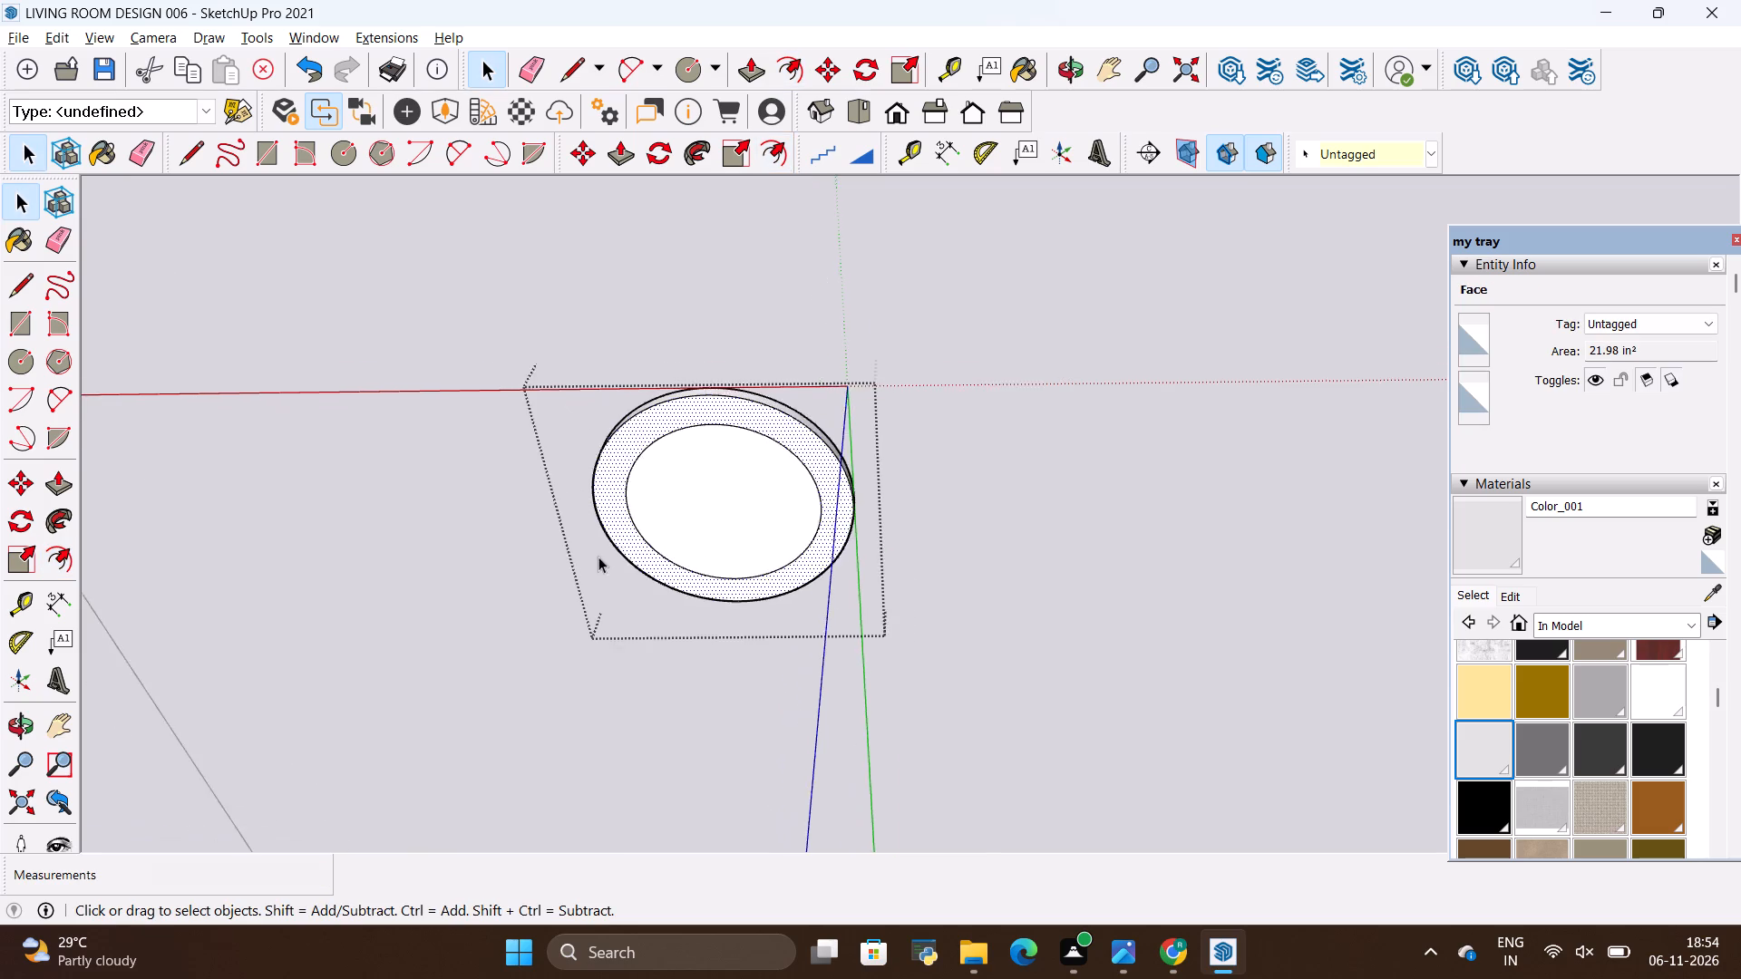
scroll(598, 557, "up", 2)
left_click(764, 505)
key("p")
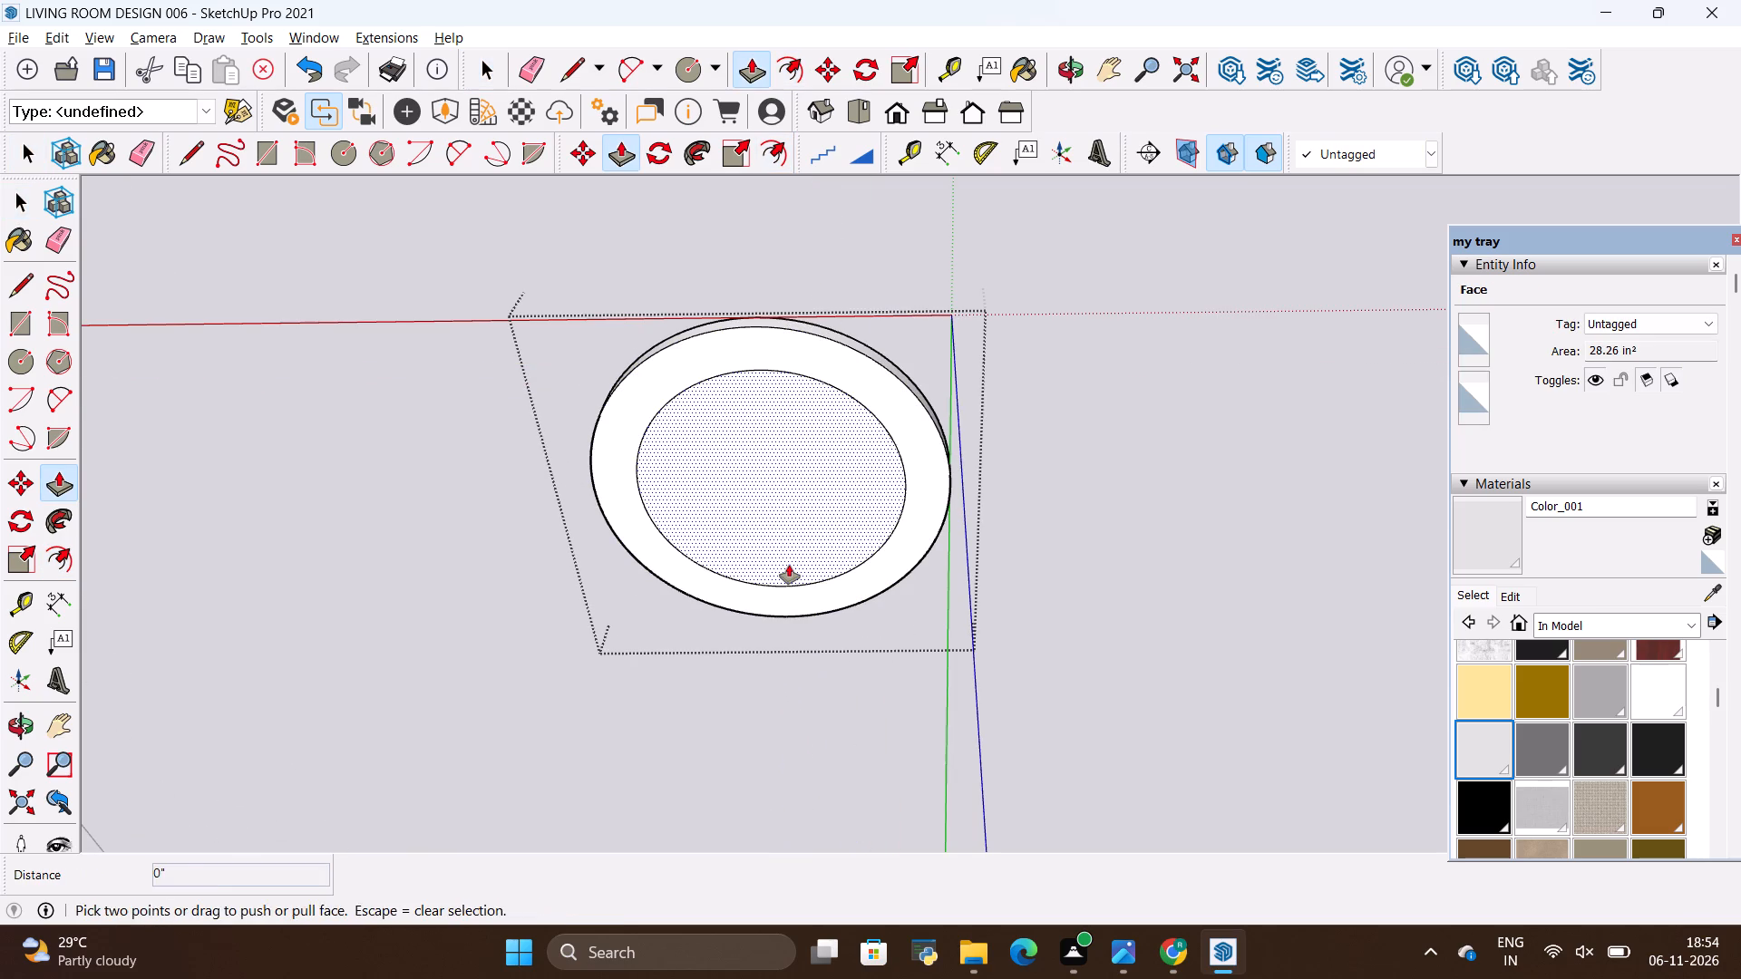
left_click(789, 565)
key("BackSpace")
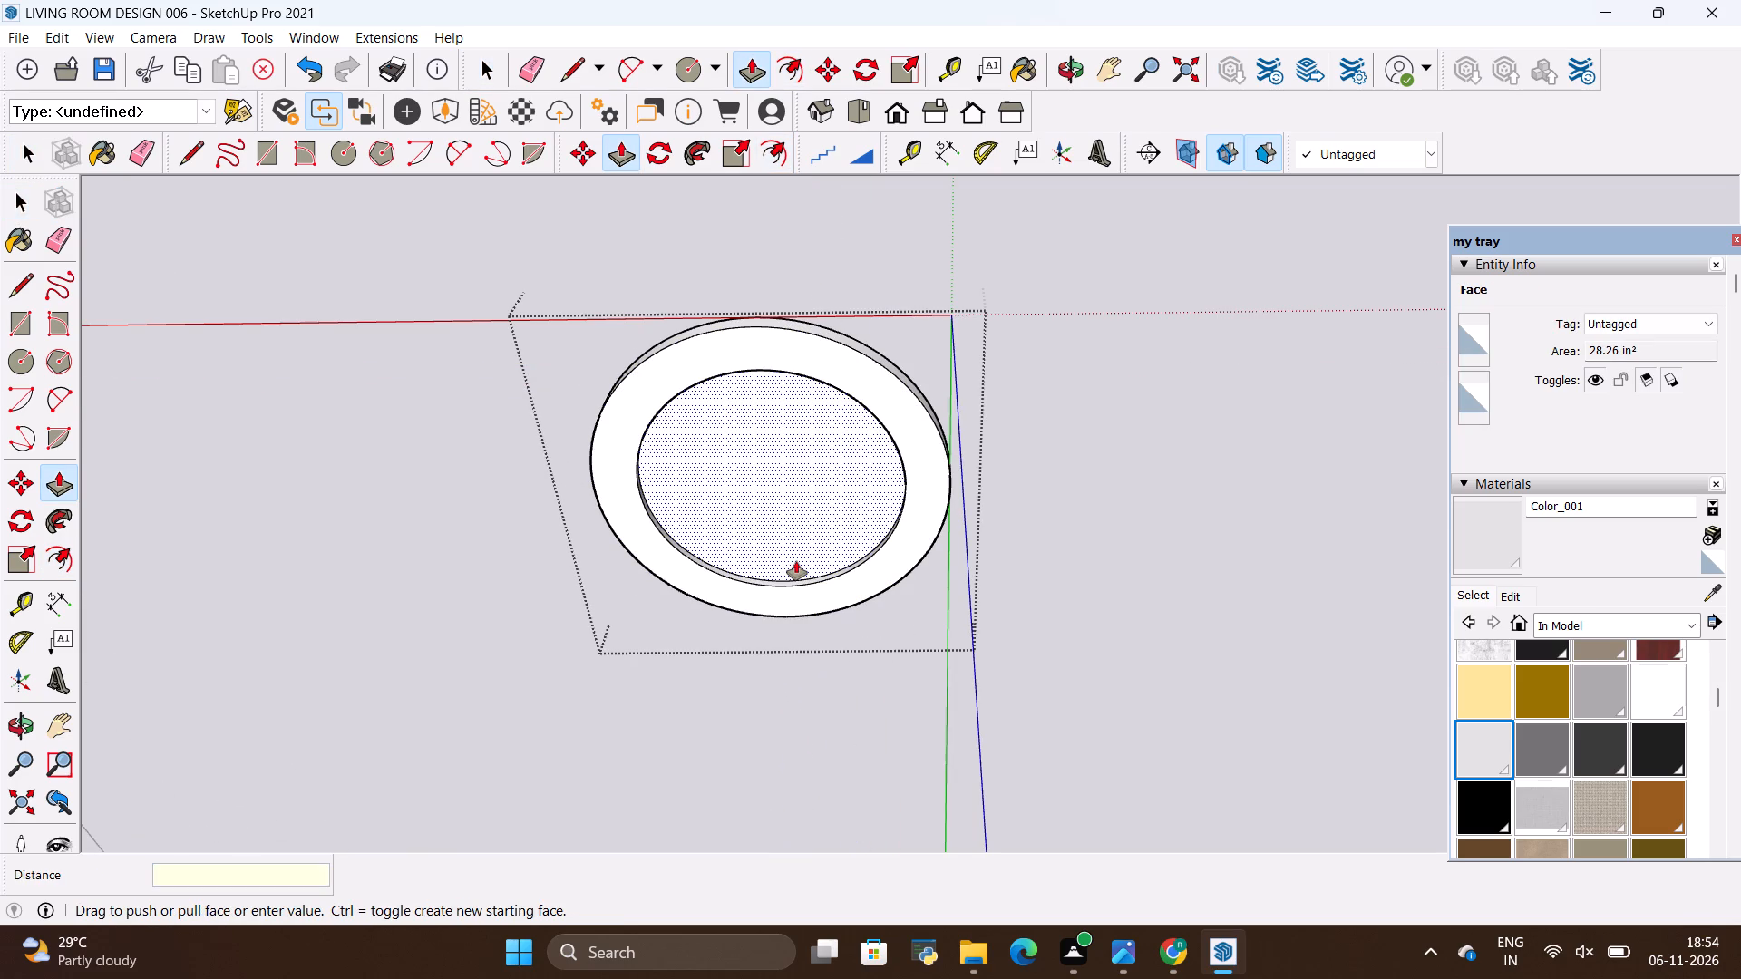
type(".2\"")
key("Return")
key("space")
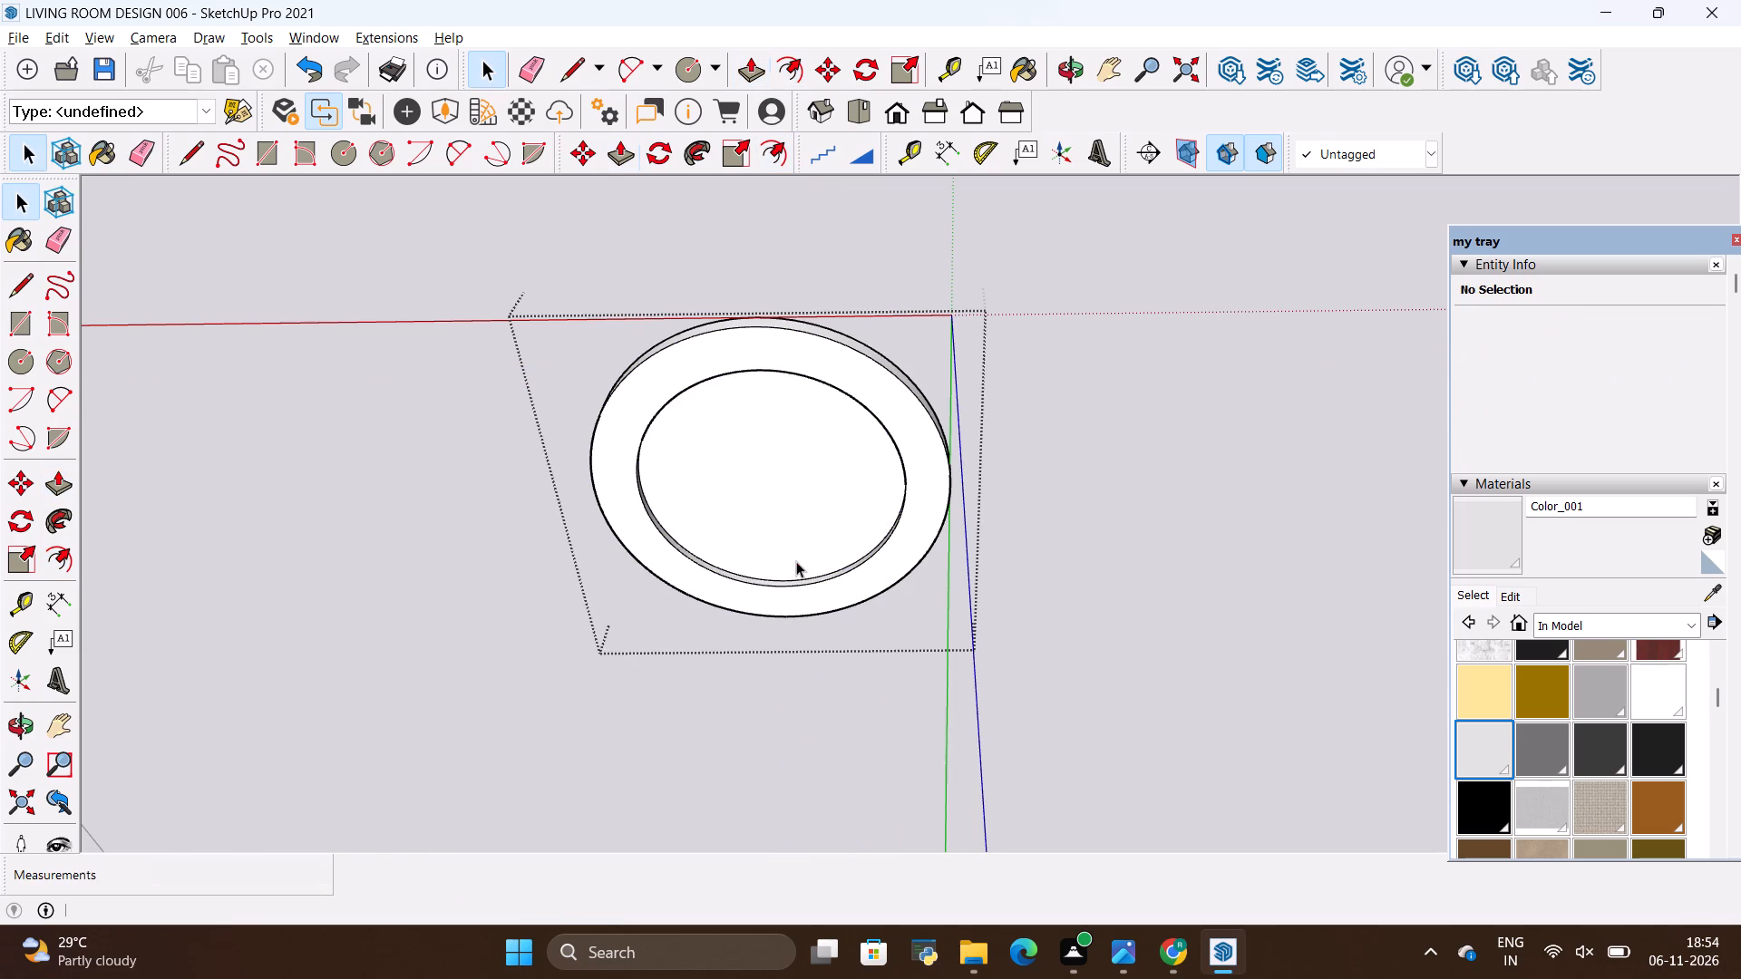
Inspect the ceiling light fixture from a wider view and compare it with the lights in the reference image.
scroll(760, 635, "down", 10)
scroll(891, 640, "down", 4)
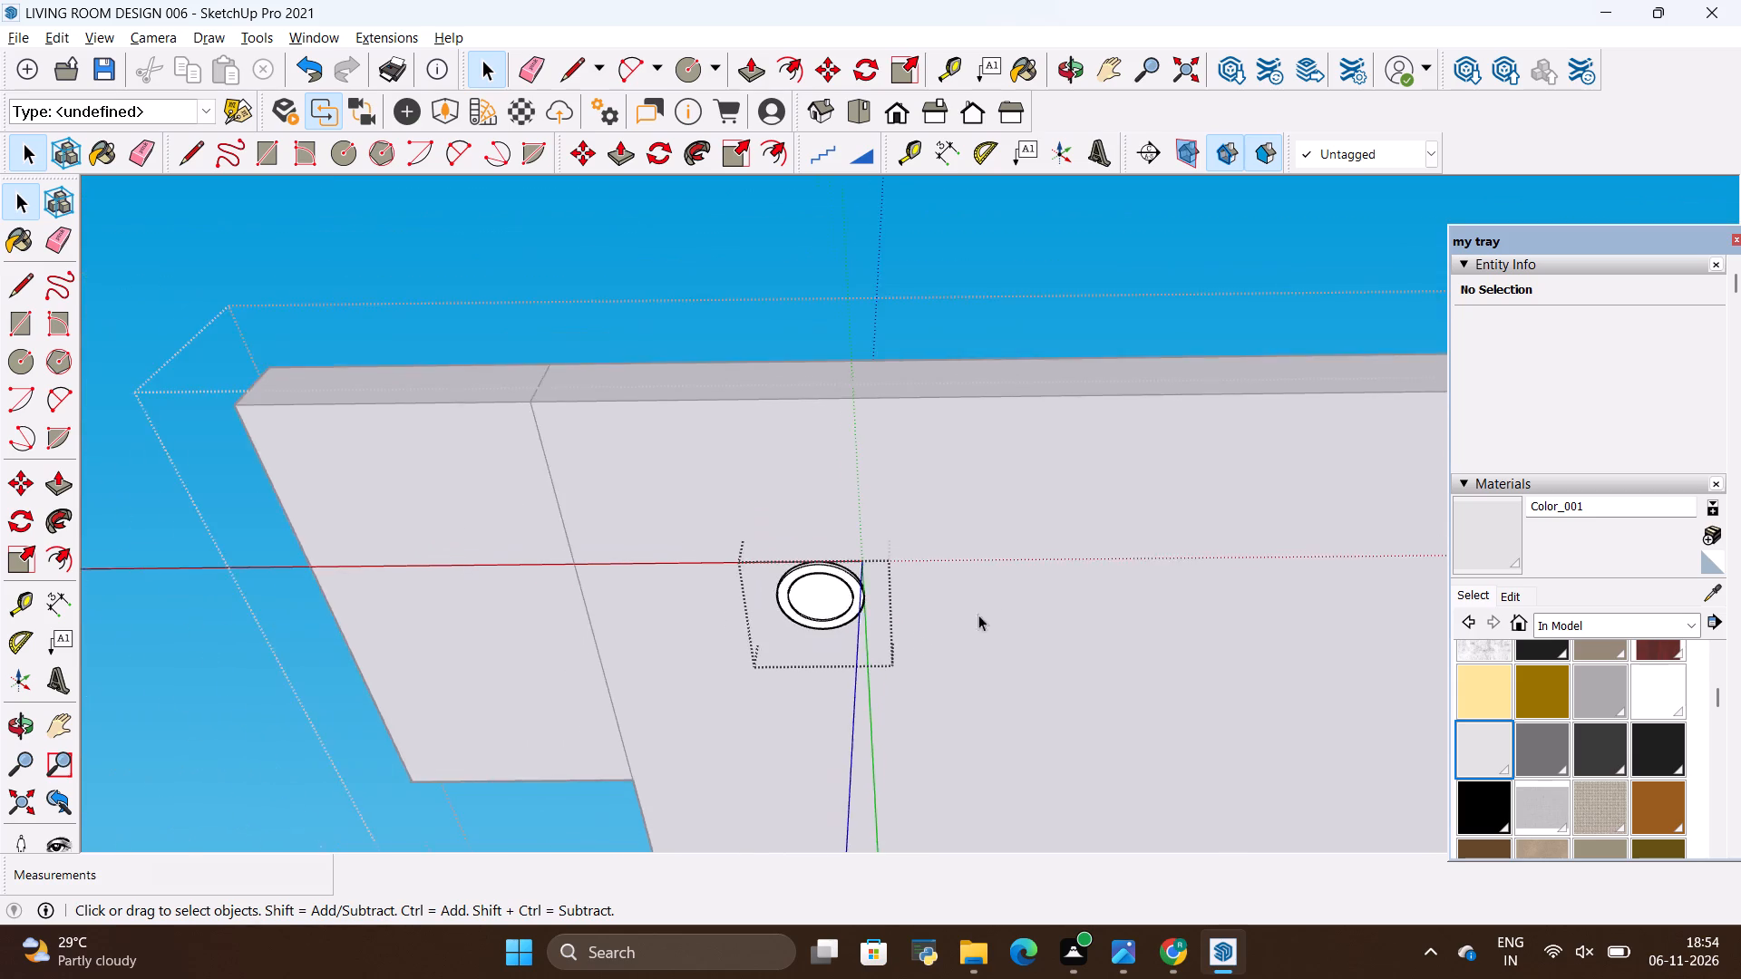
scroll(1024, 591, "down", 3)
scroll(854, 678, "up", 5)
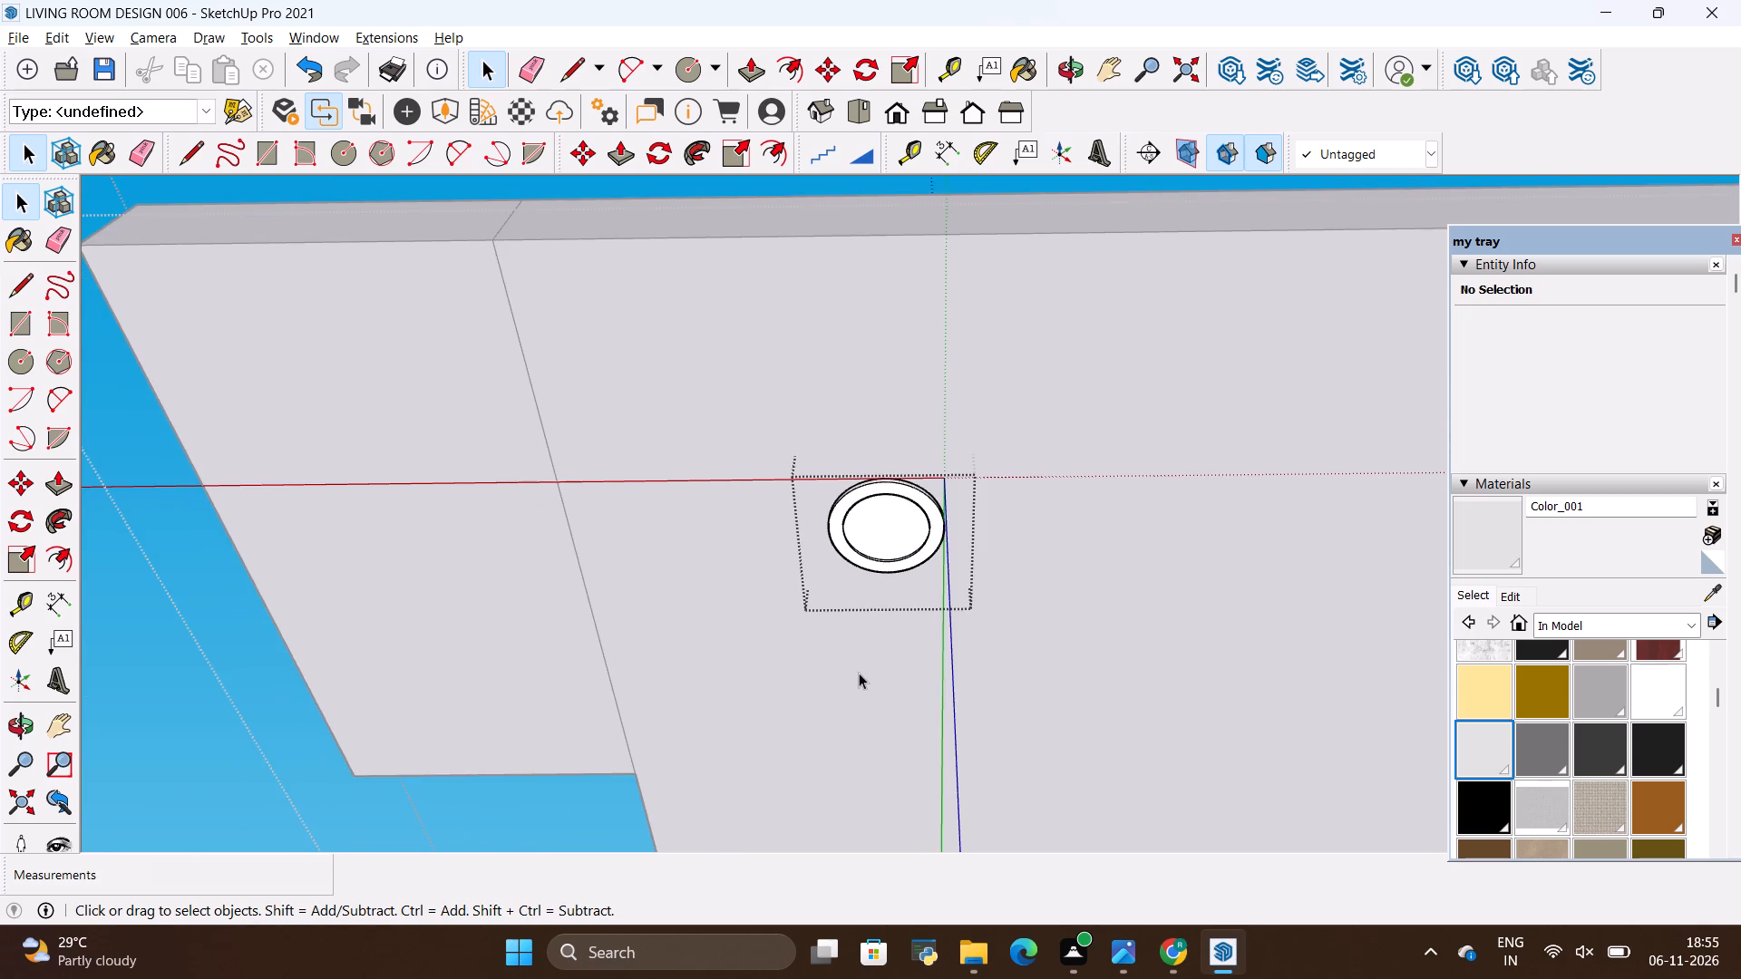
scroll(859, 673, "down", 1)
left_click(31, 724)
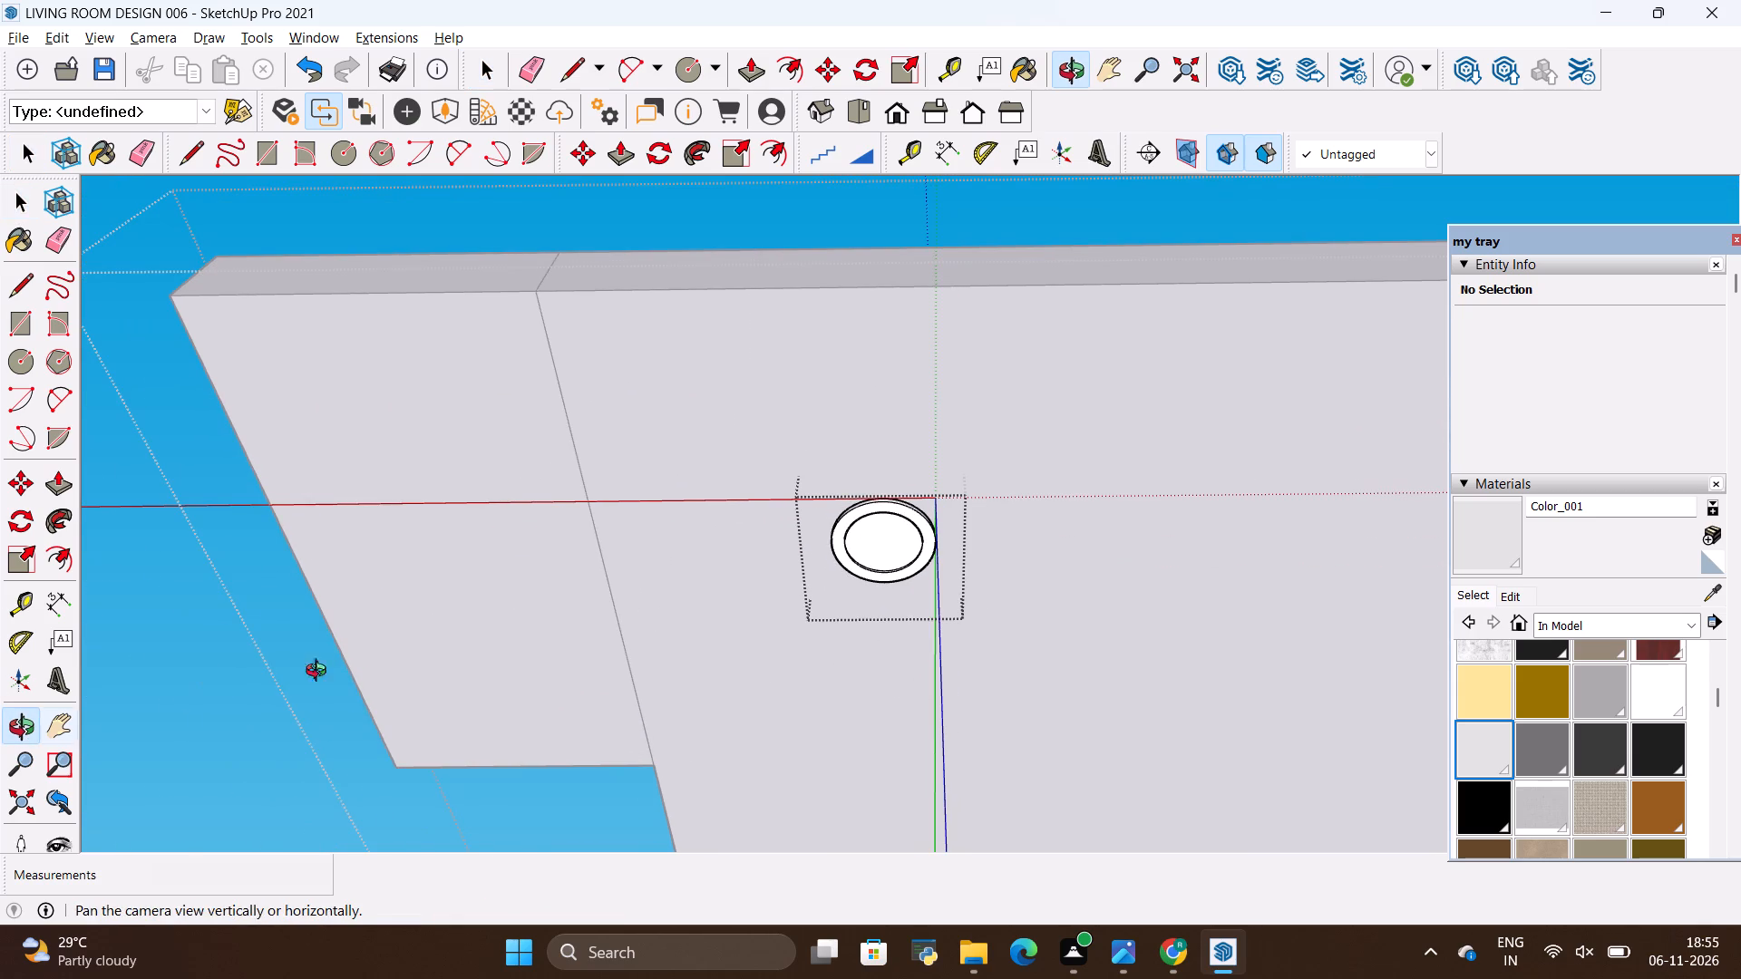
left_click_drag(369, 661, 382, 674)
key("space")
left_click(888, 553)
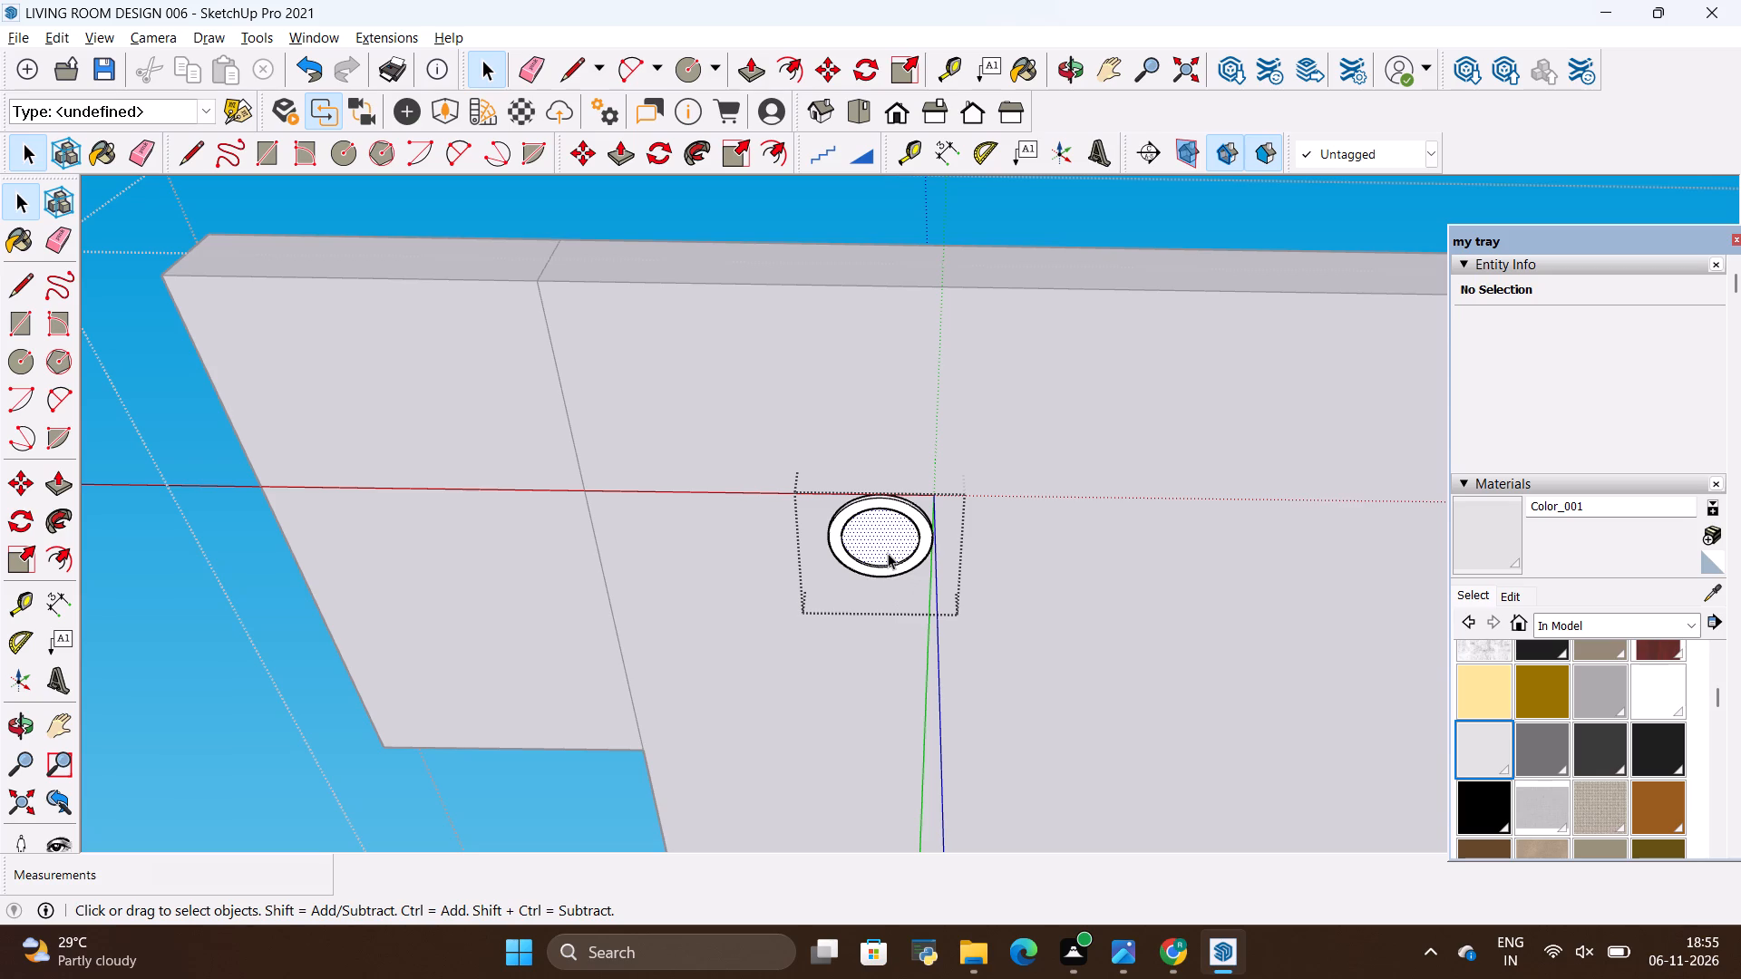
key("alt+Tab")
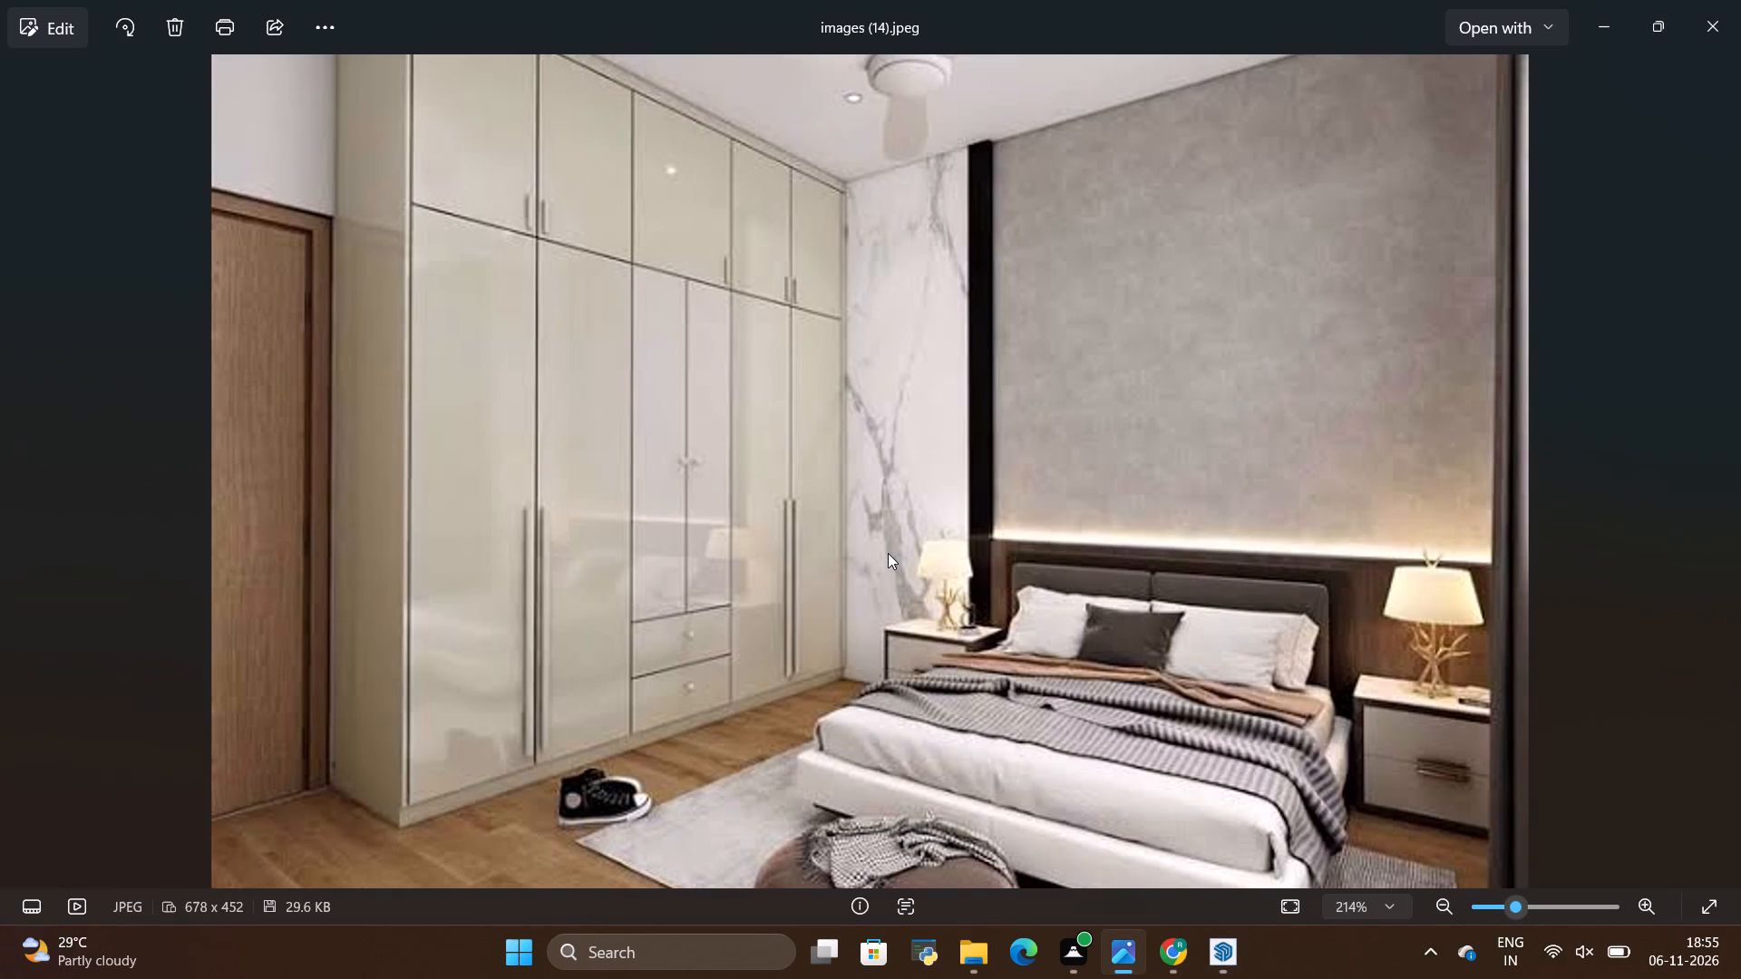
key("alt+Tab")
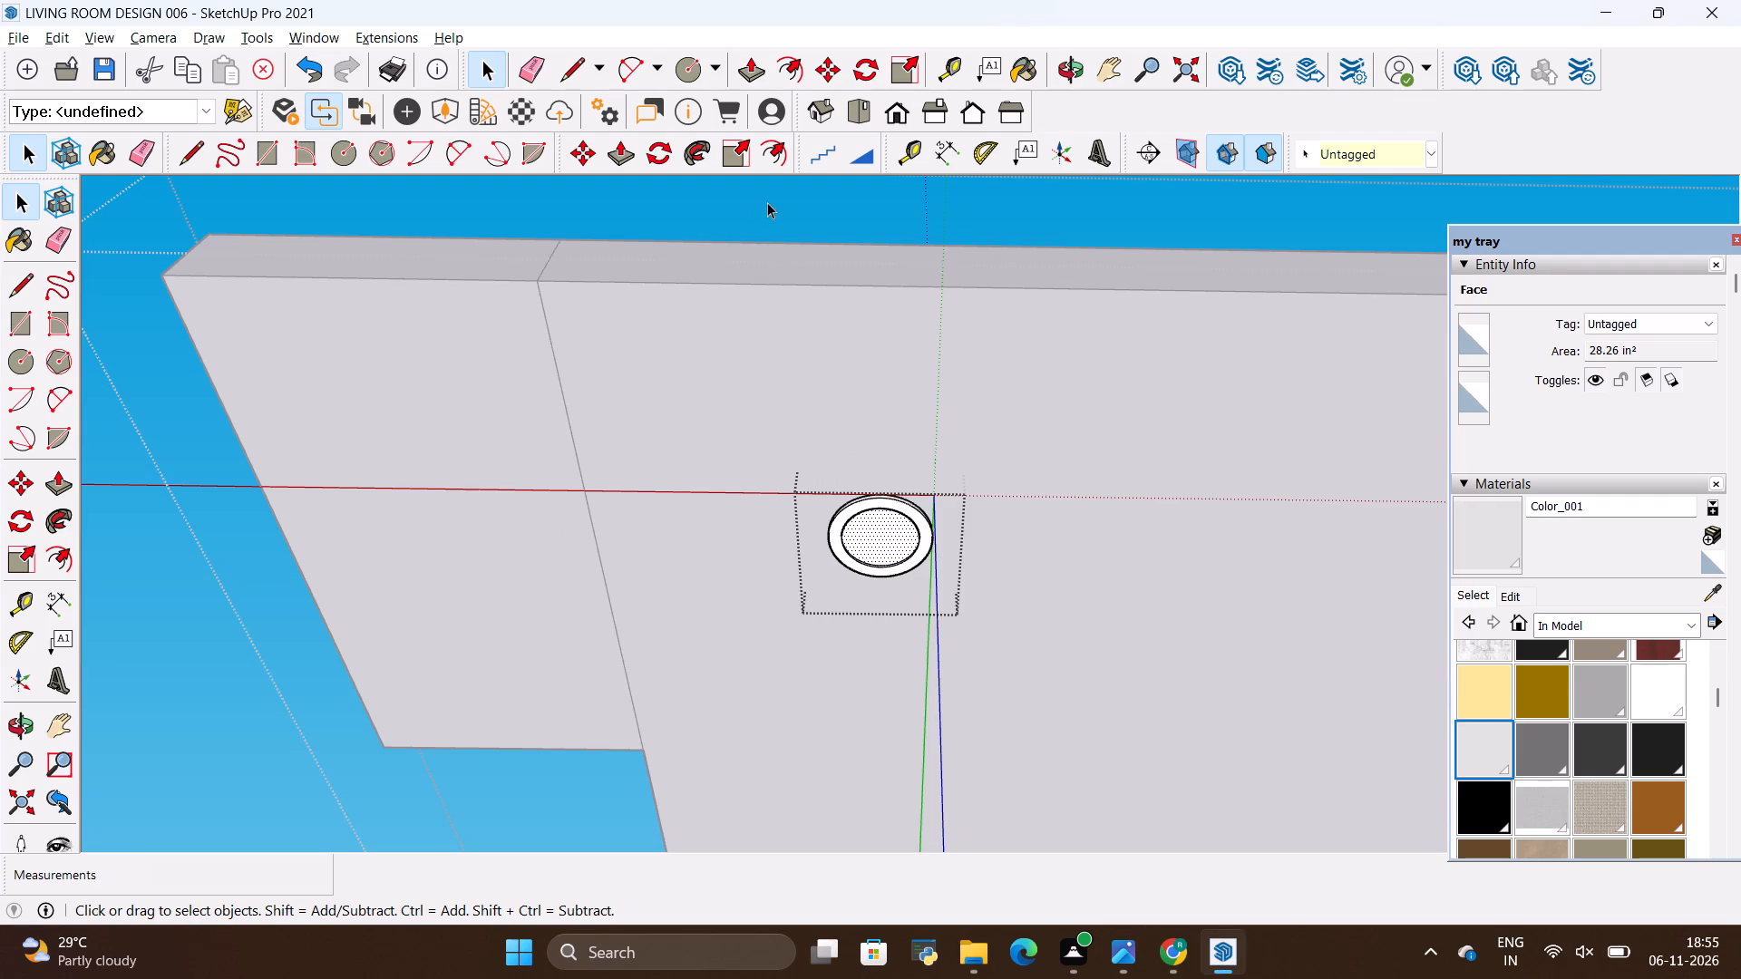
Place an Enscape Spot light above the round ceiling fixture, inside its group, aimed straight down.
scroll(786, 202, "up", 1)
left_click(17, 712)
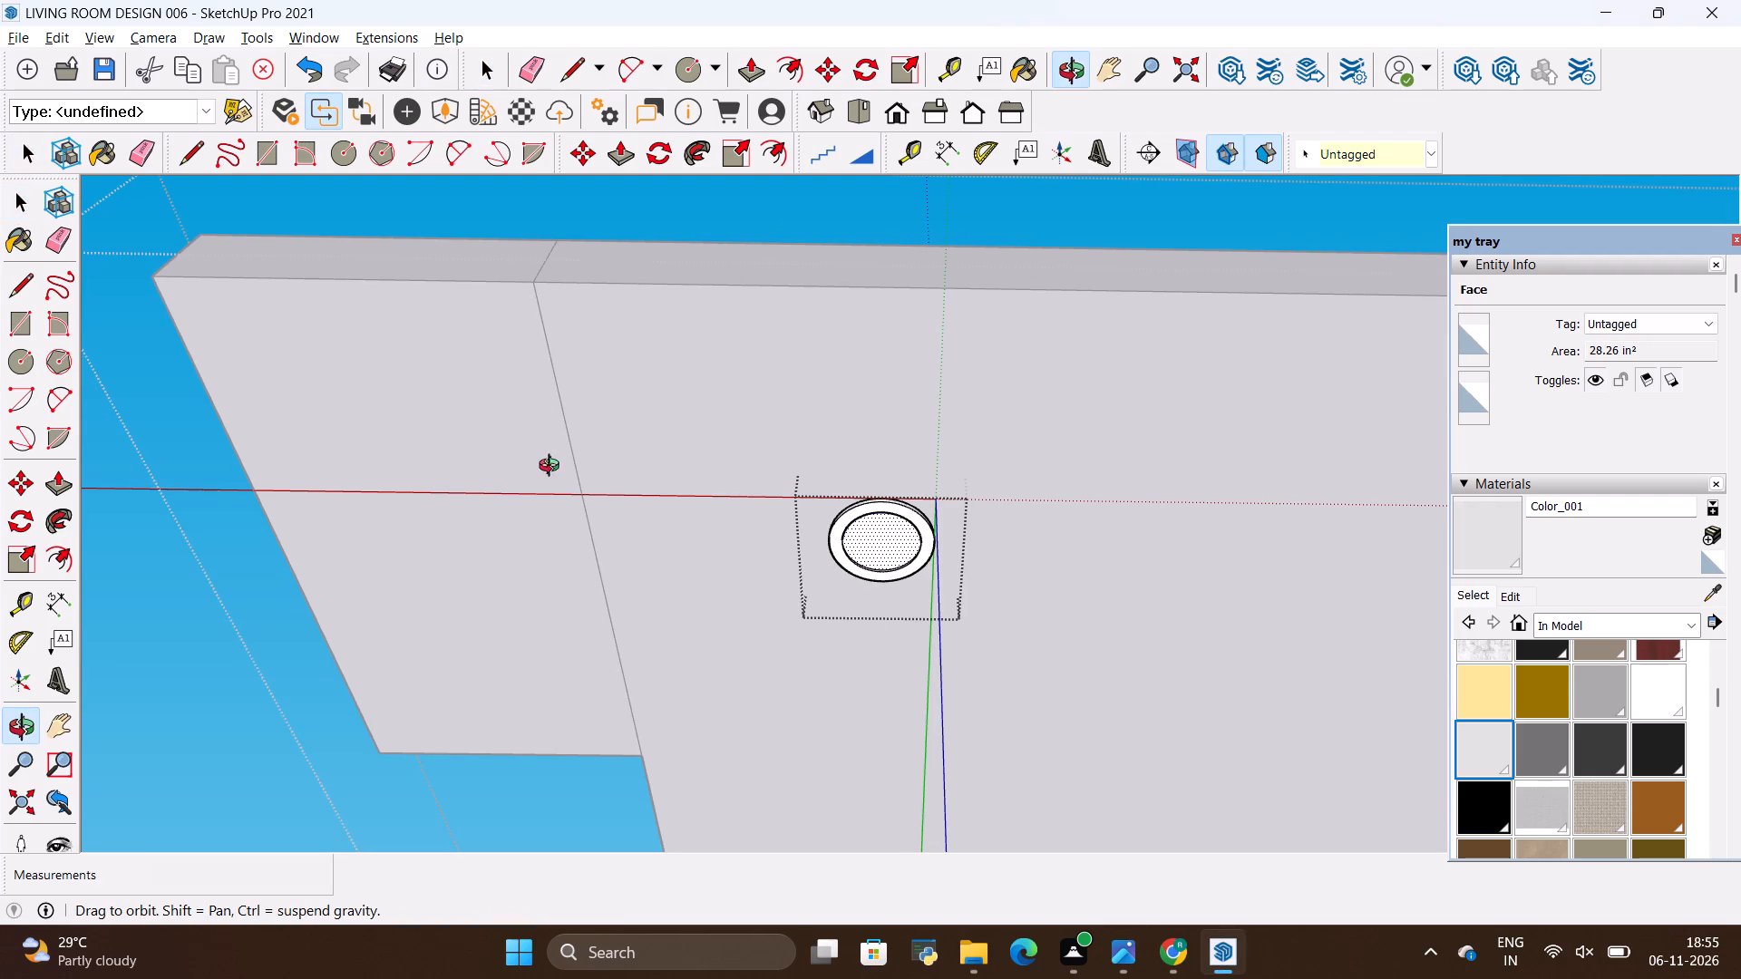
left_click_drag(562, 463, 548, 575)
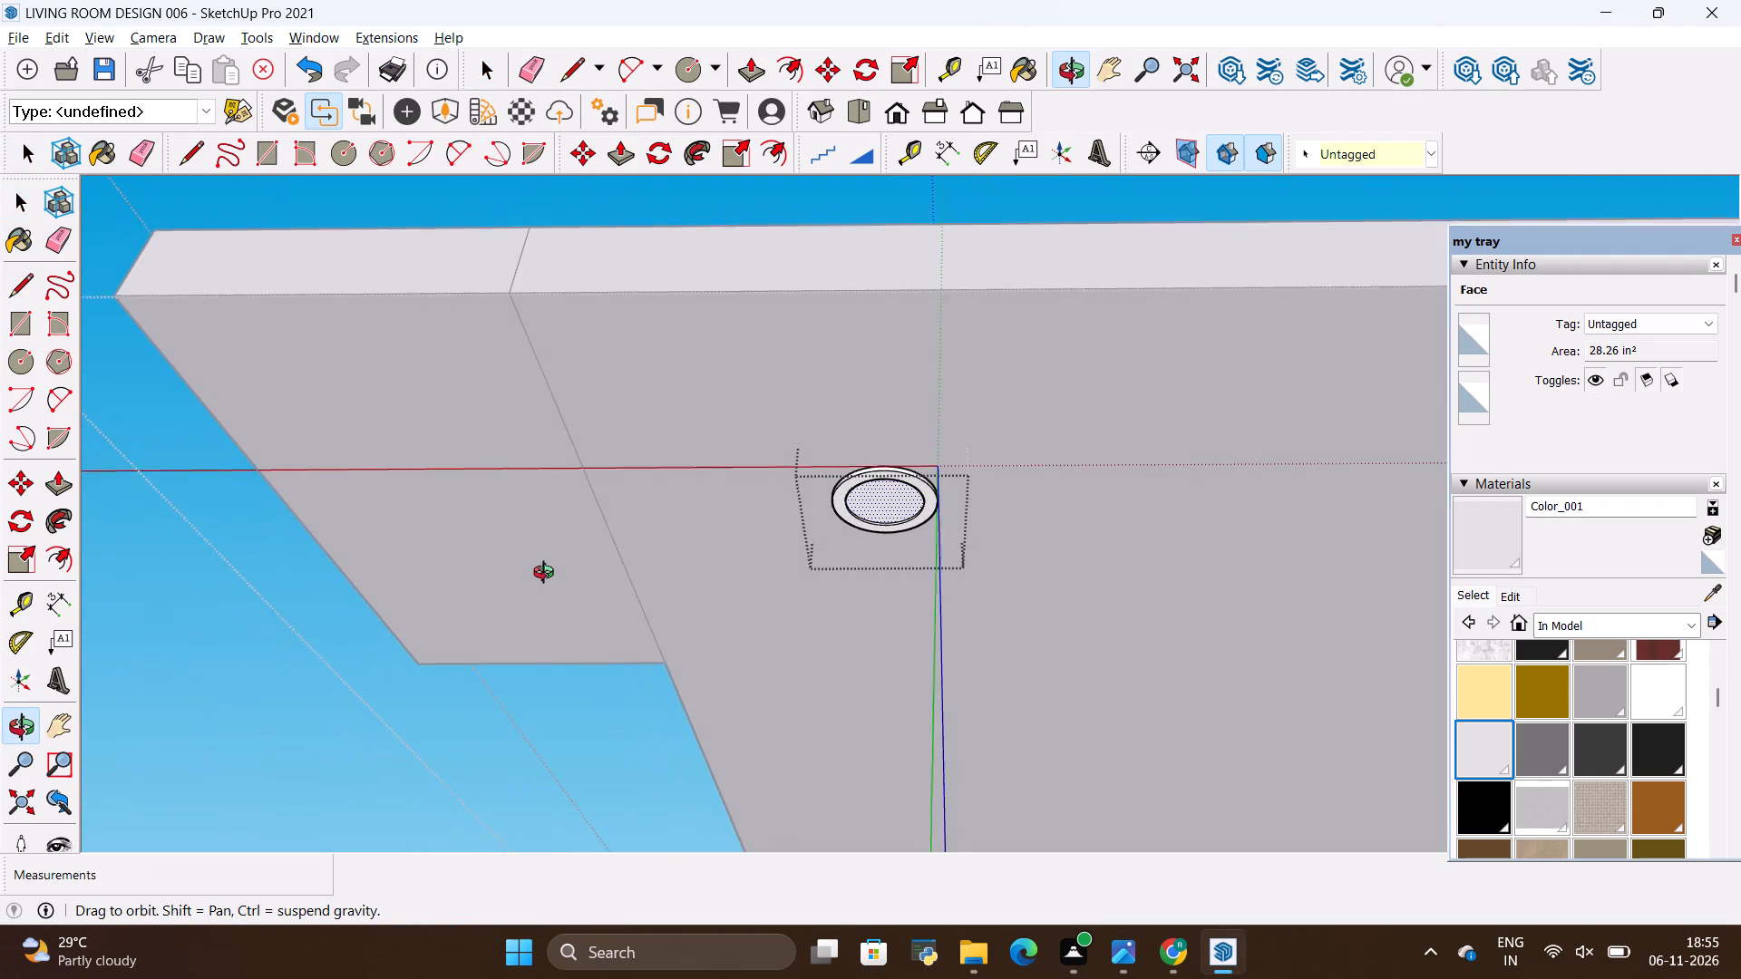
left_click_drag(548, 575, 546, 573)
key("space")
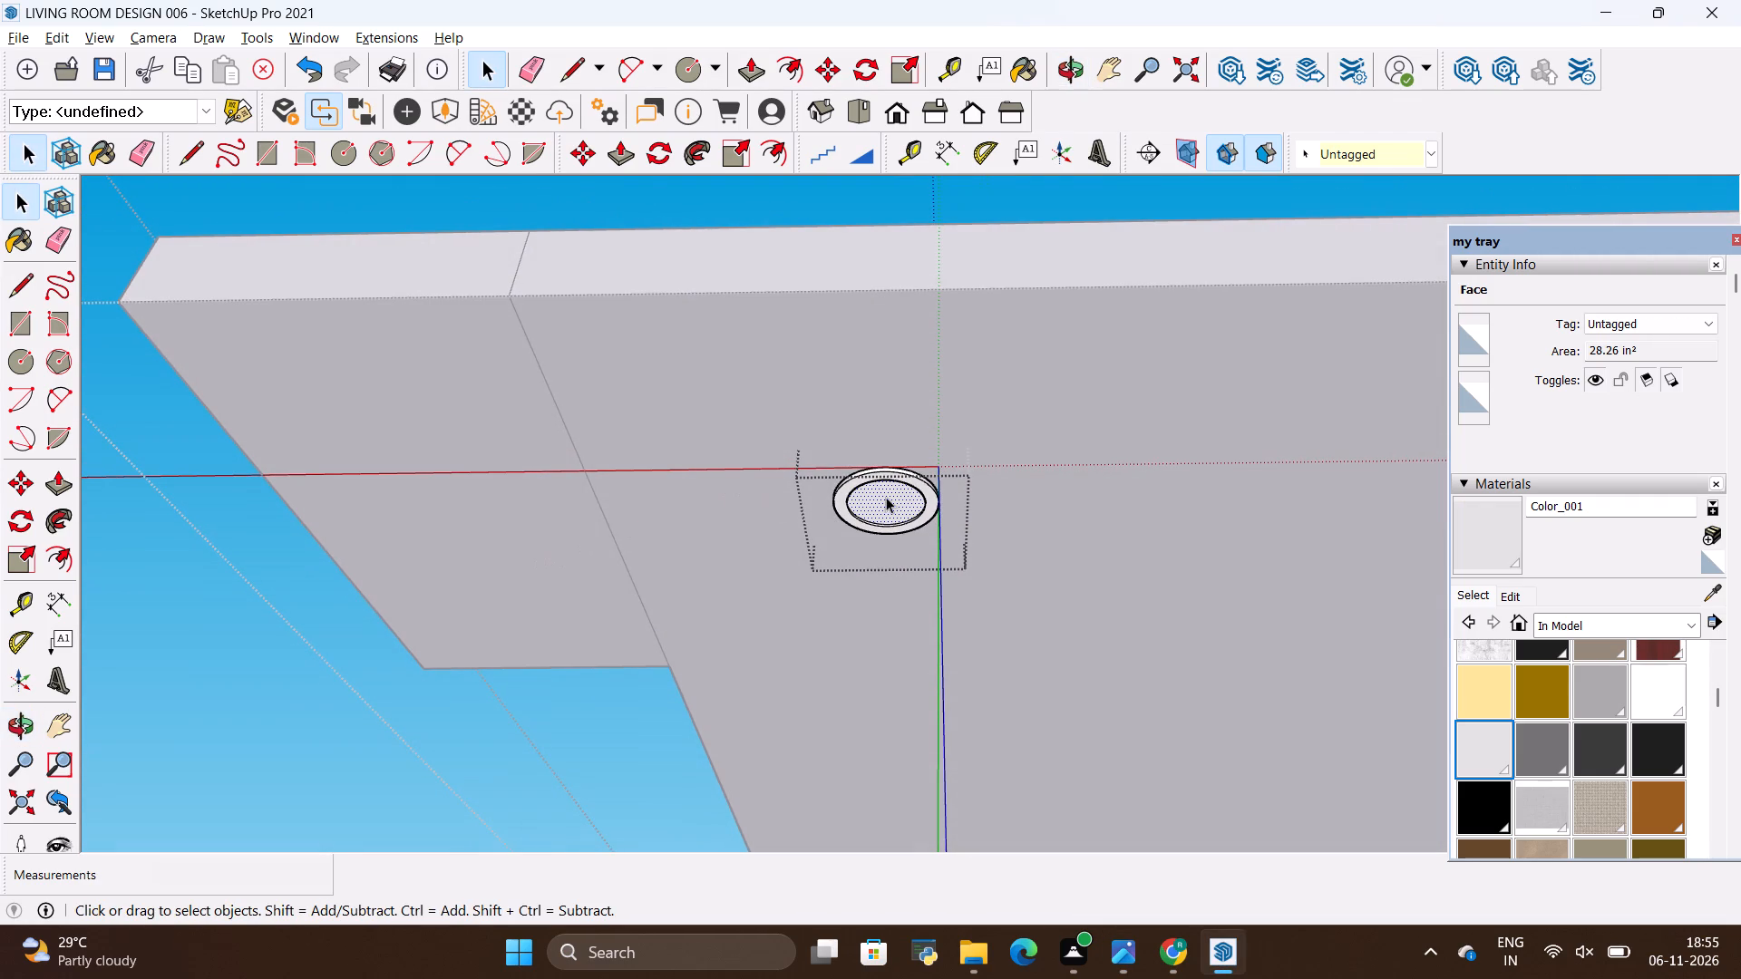
left_click(886, 499)
scroll(900, 490, "up", 3)
scroll(898, 490, "down", 3)
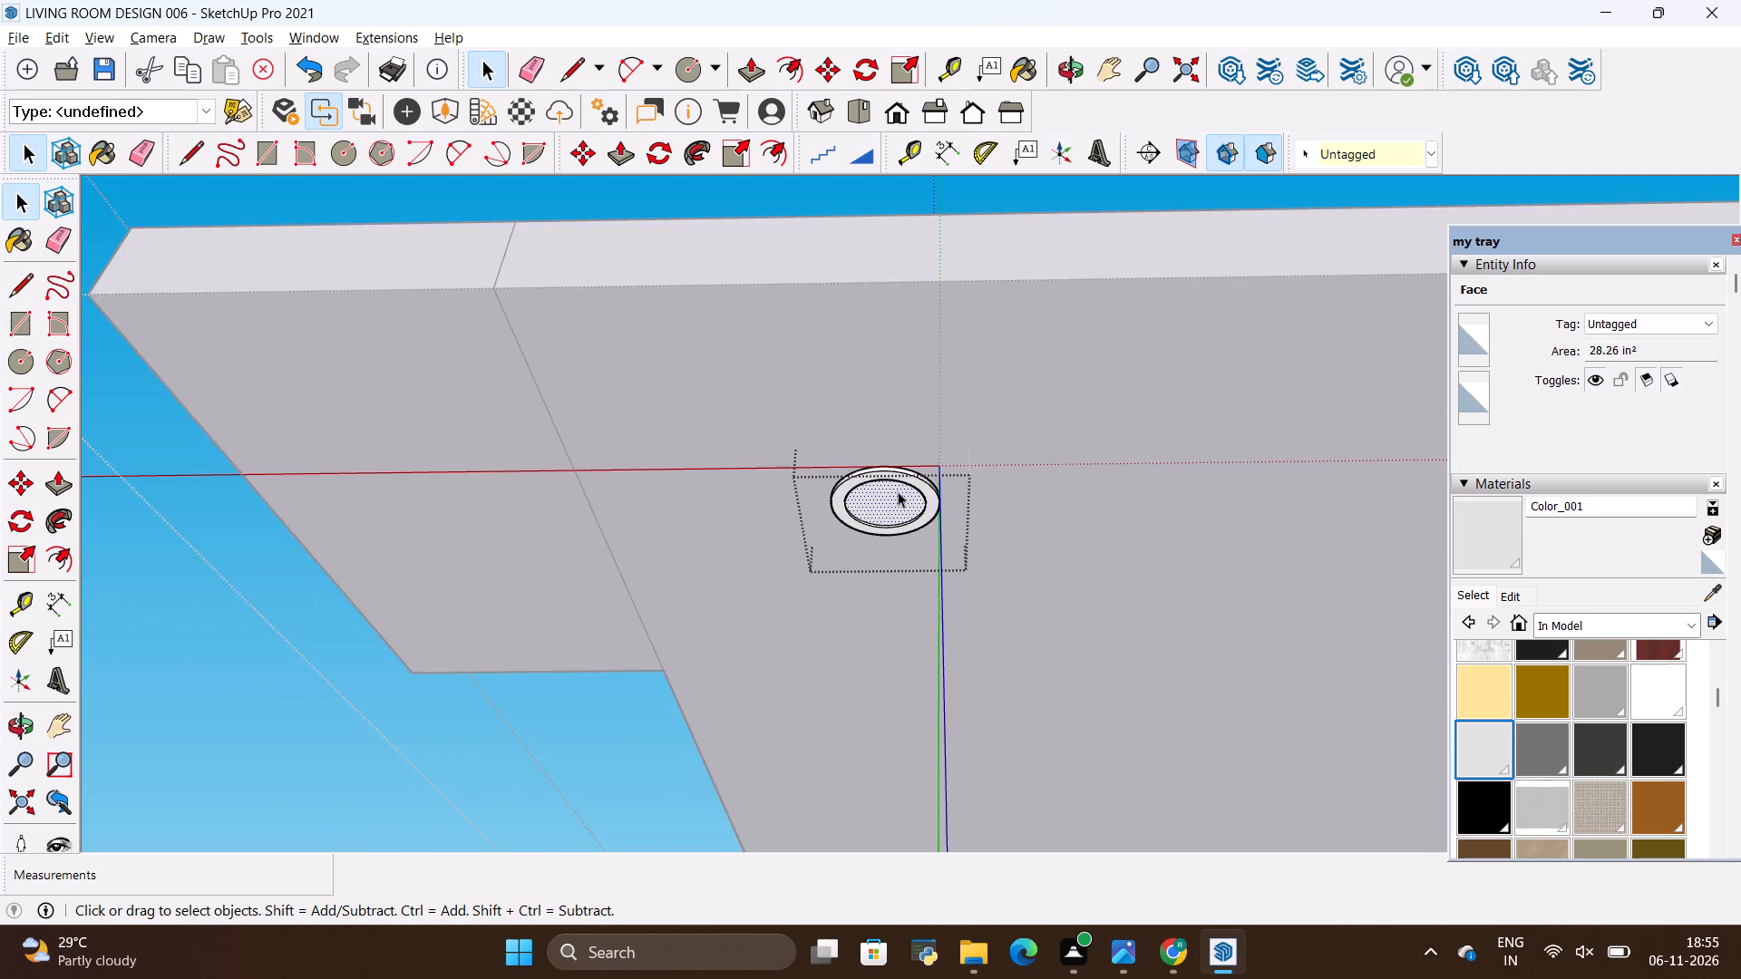
scroll(825, 212, "up", 4)
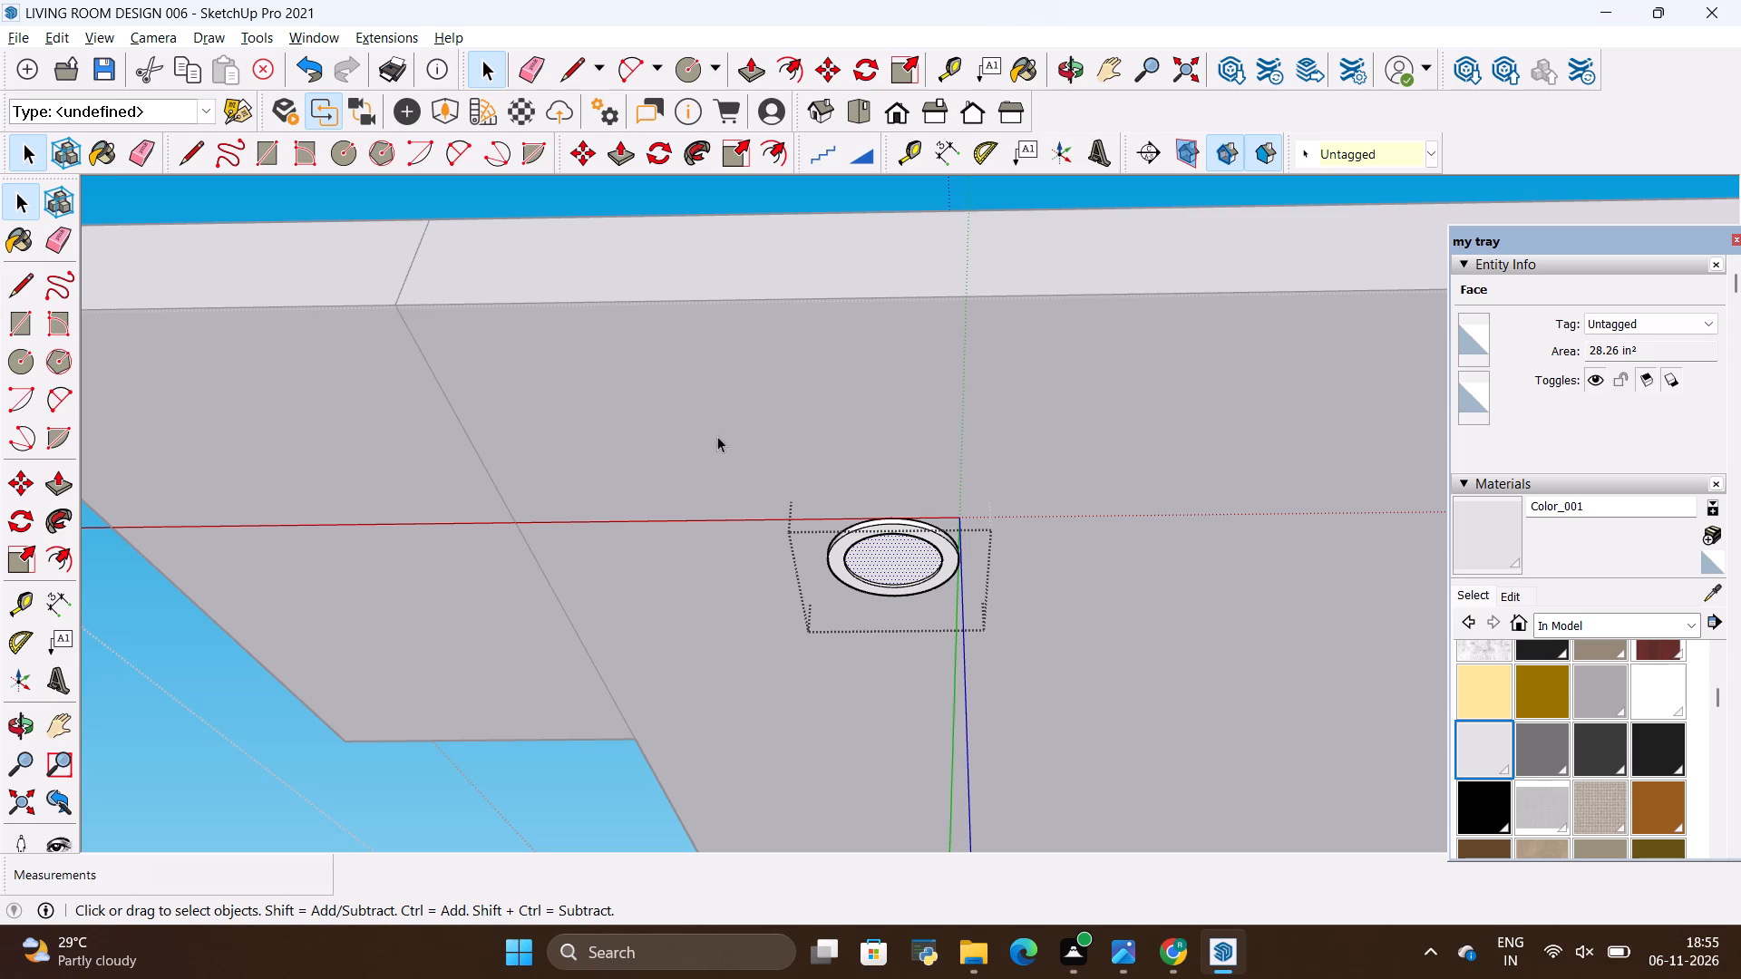
left_click(394, 117)
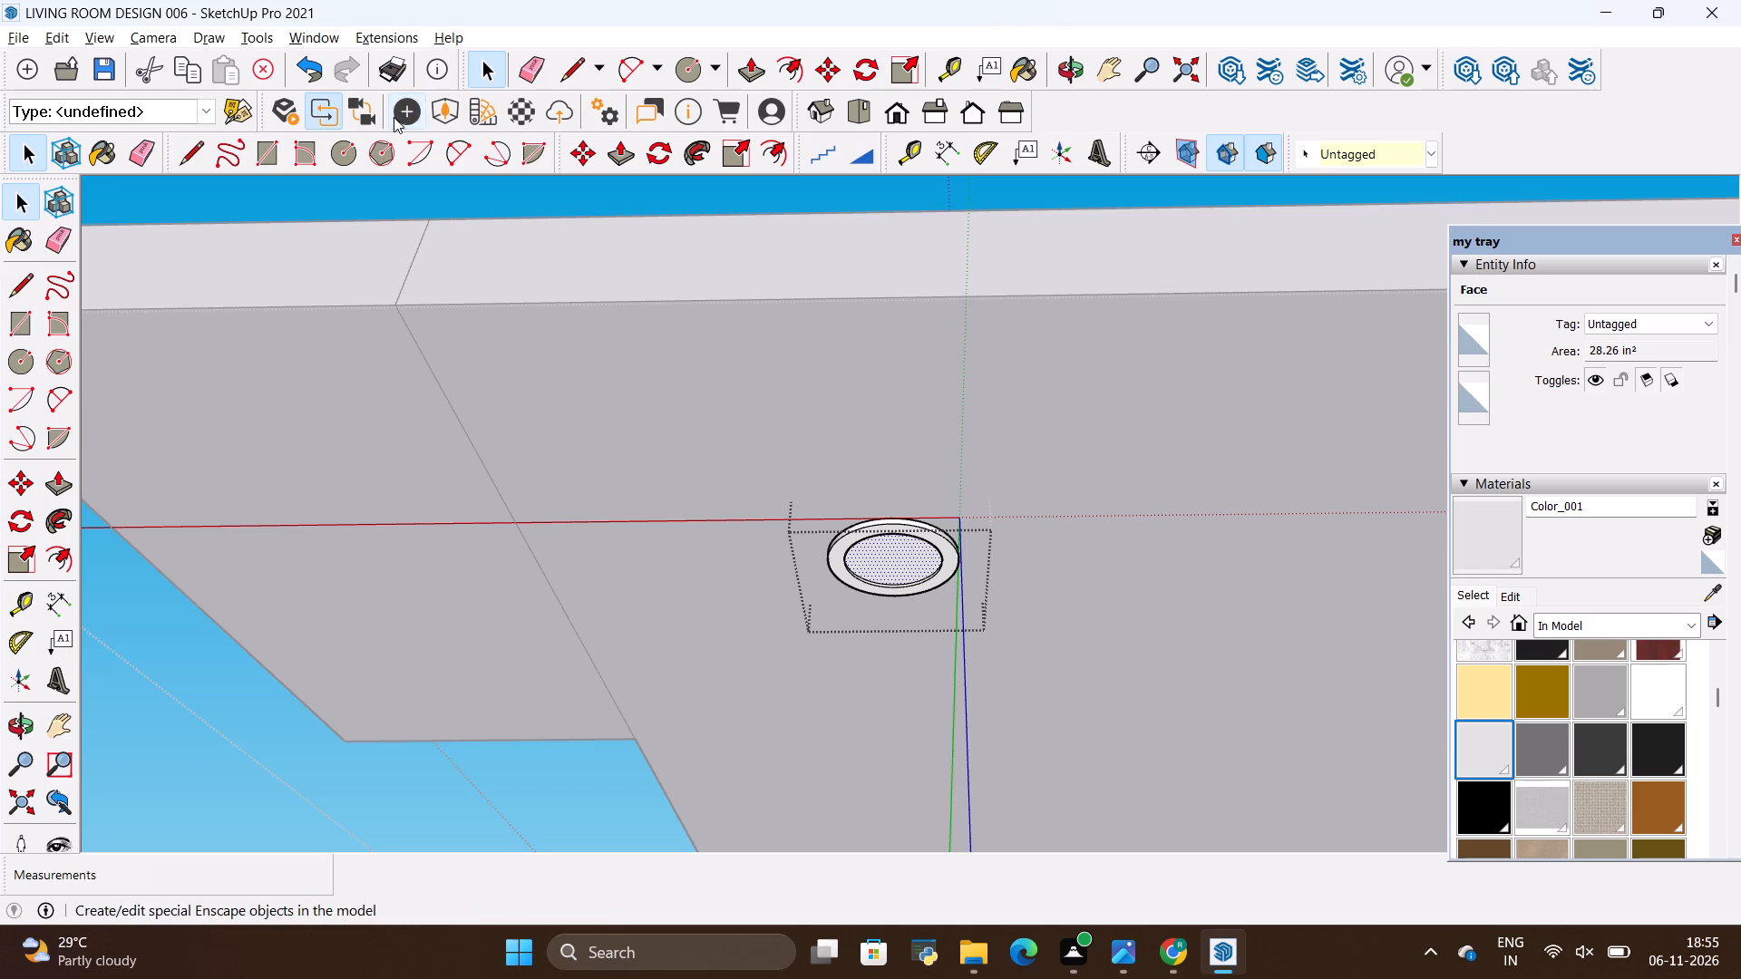
left_click(253, 147)
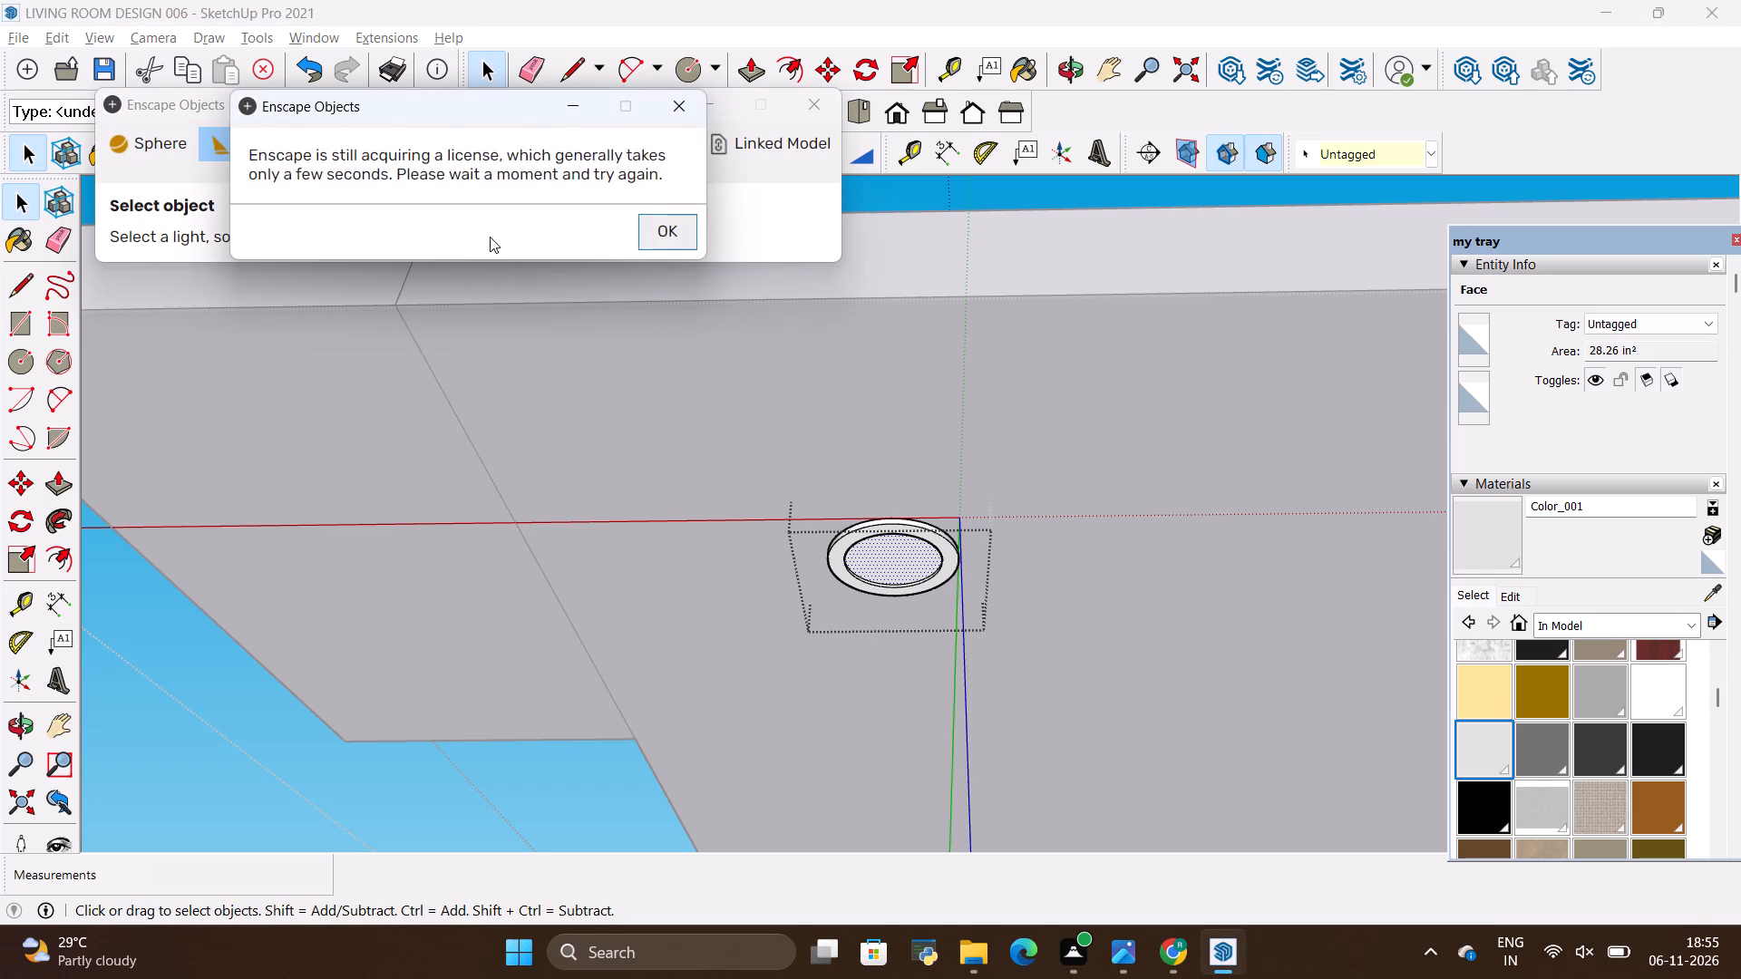
left_click(244, 143)
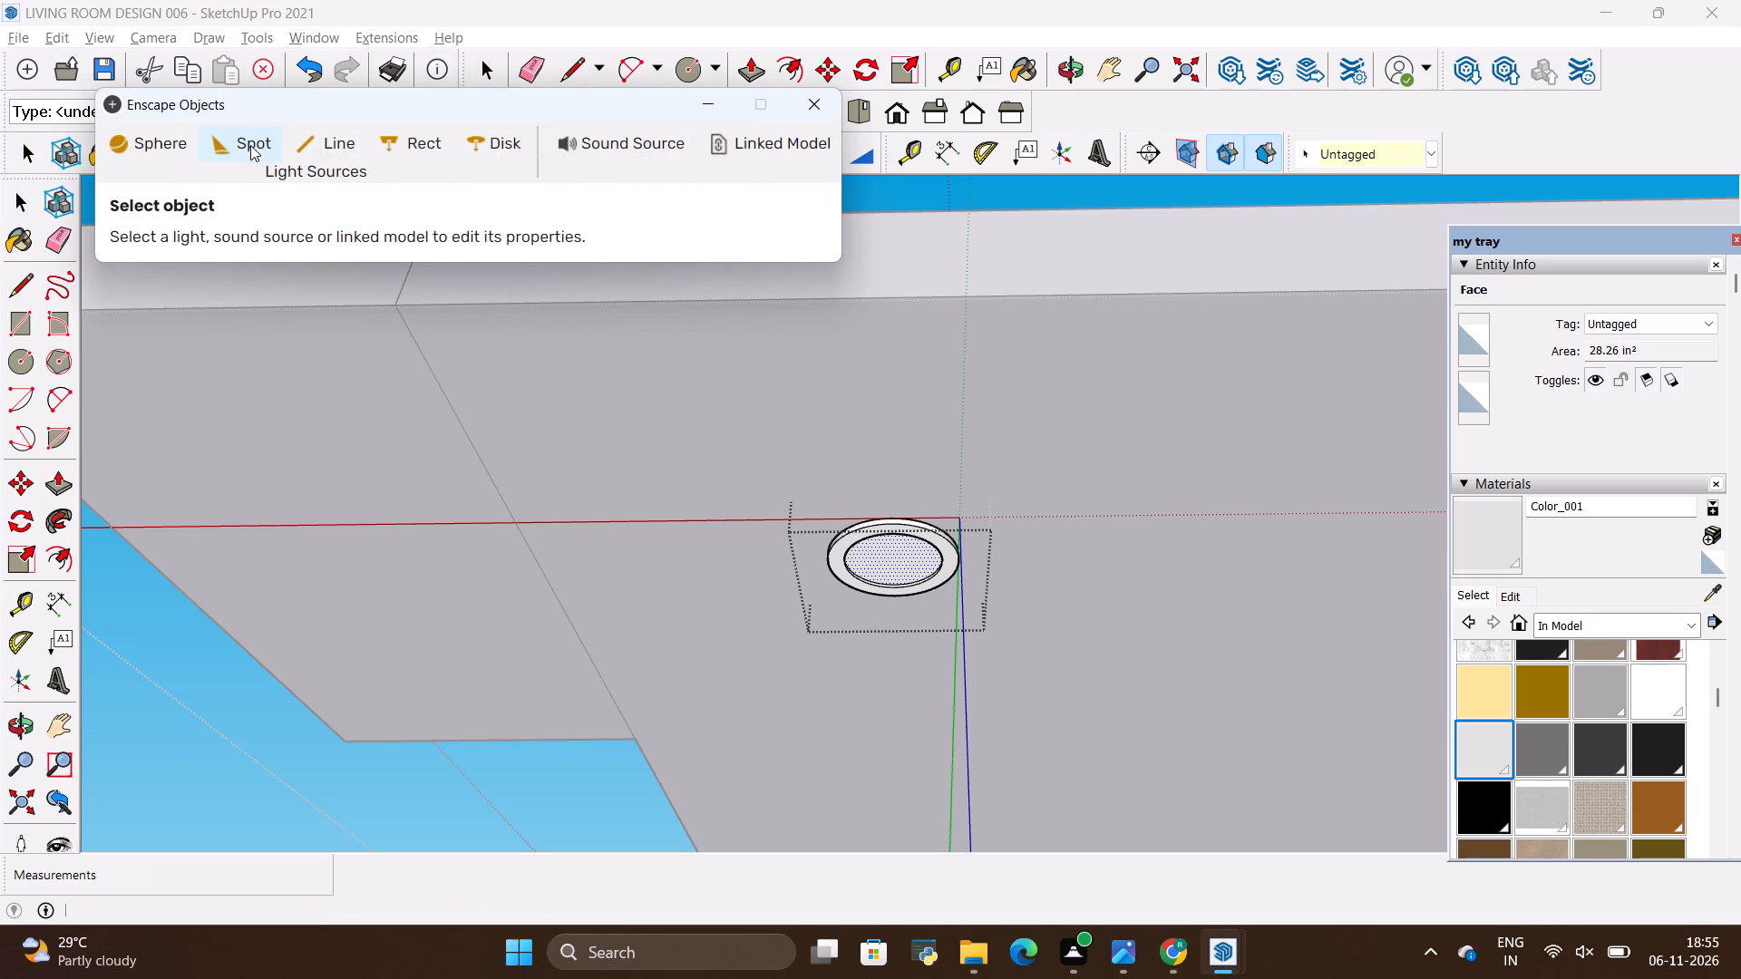
scroll(971, 577, "down", 4)
scroll(857, 257, "up", 3)
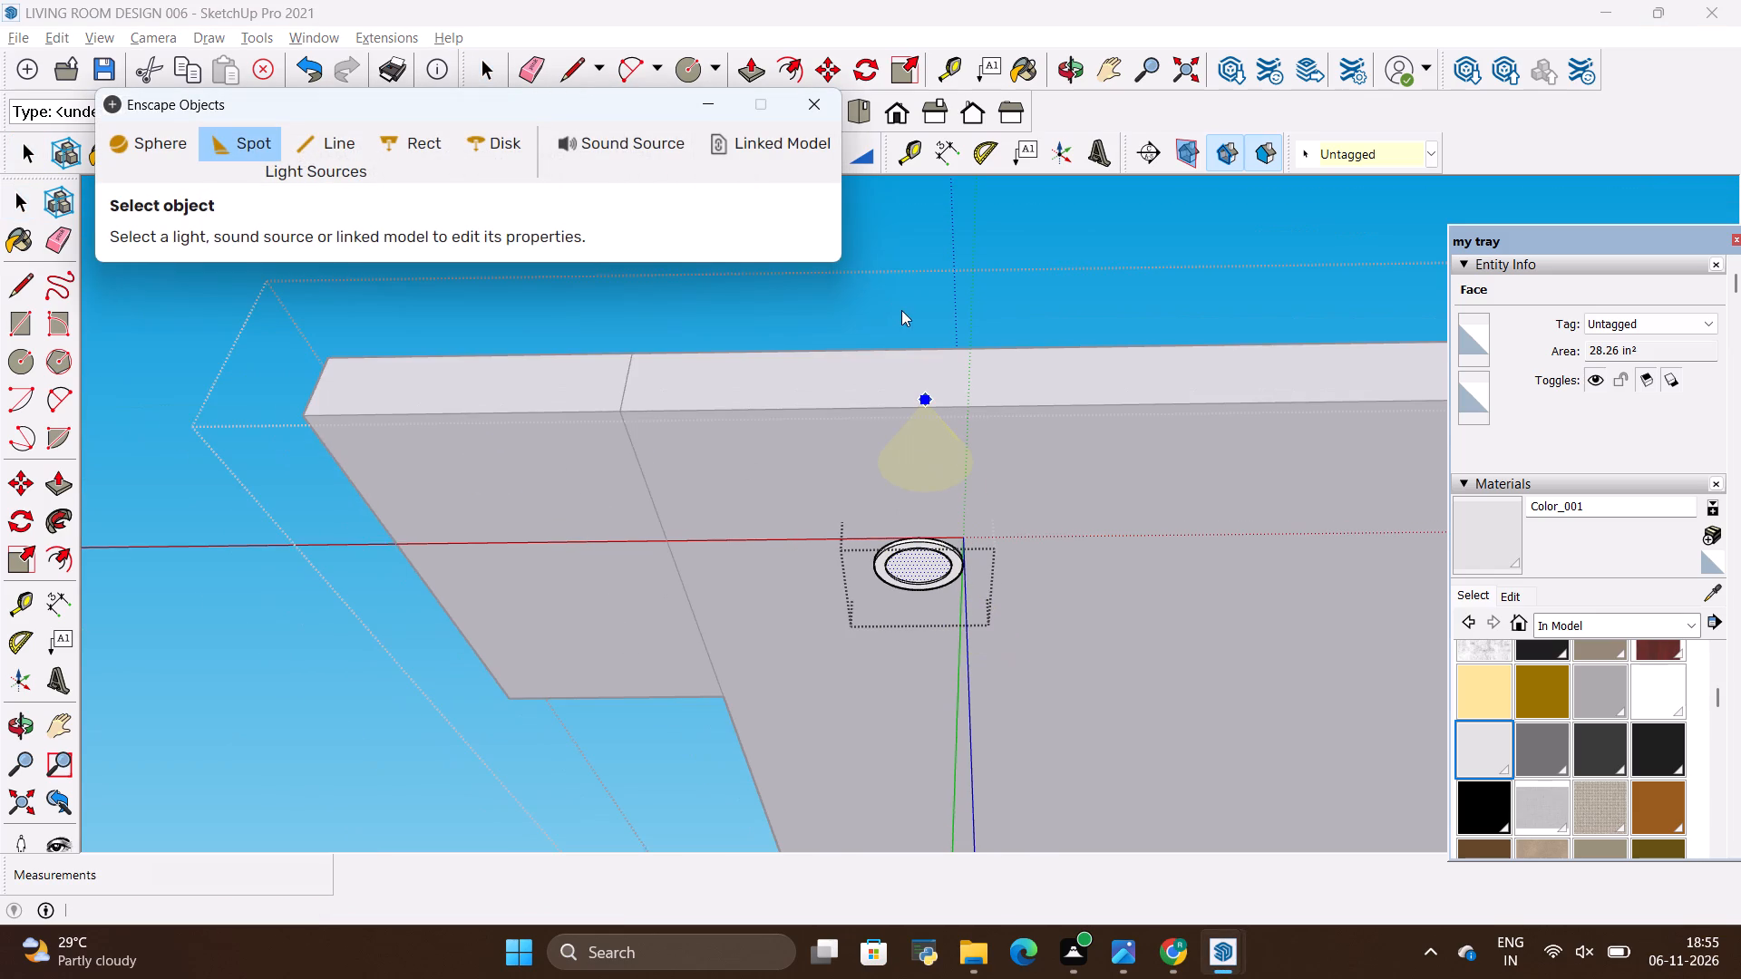
scroll(901, 311, "up", 7)
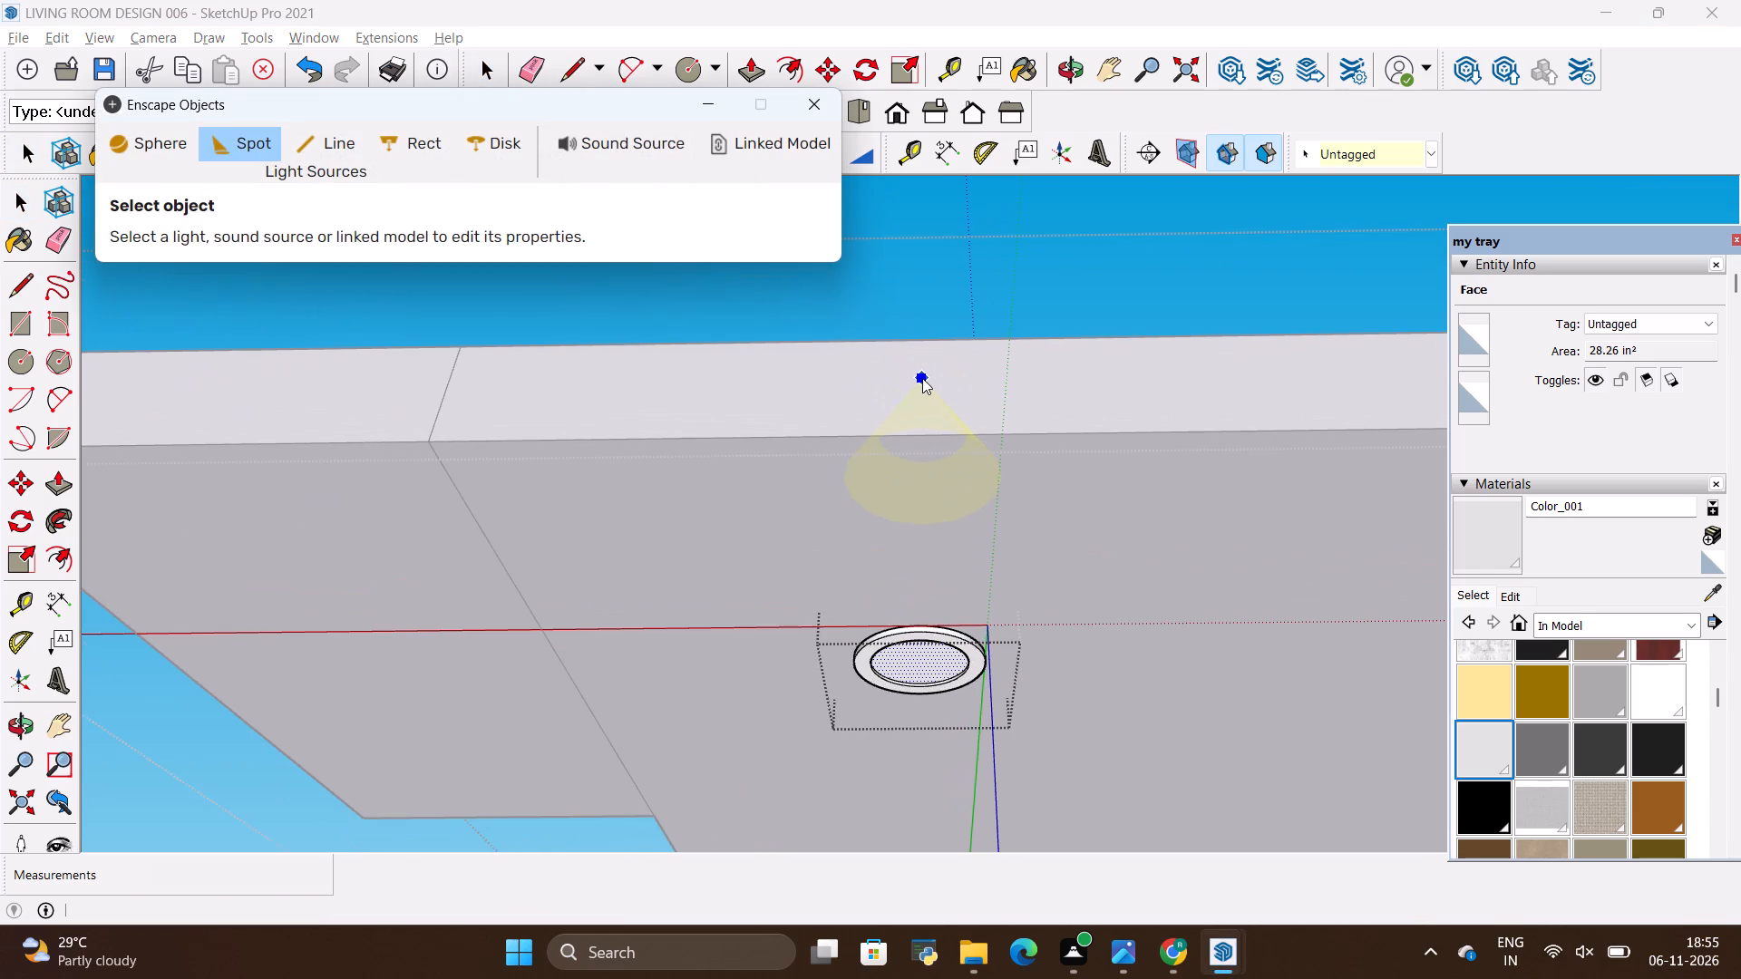
left_click(929, 365)
left_click(930, 342)
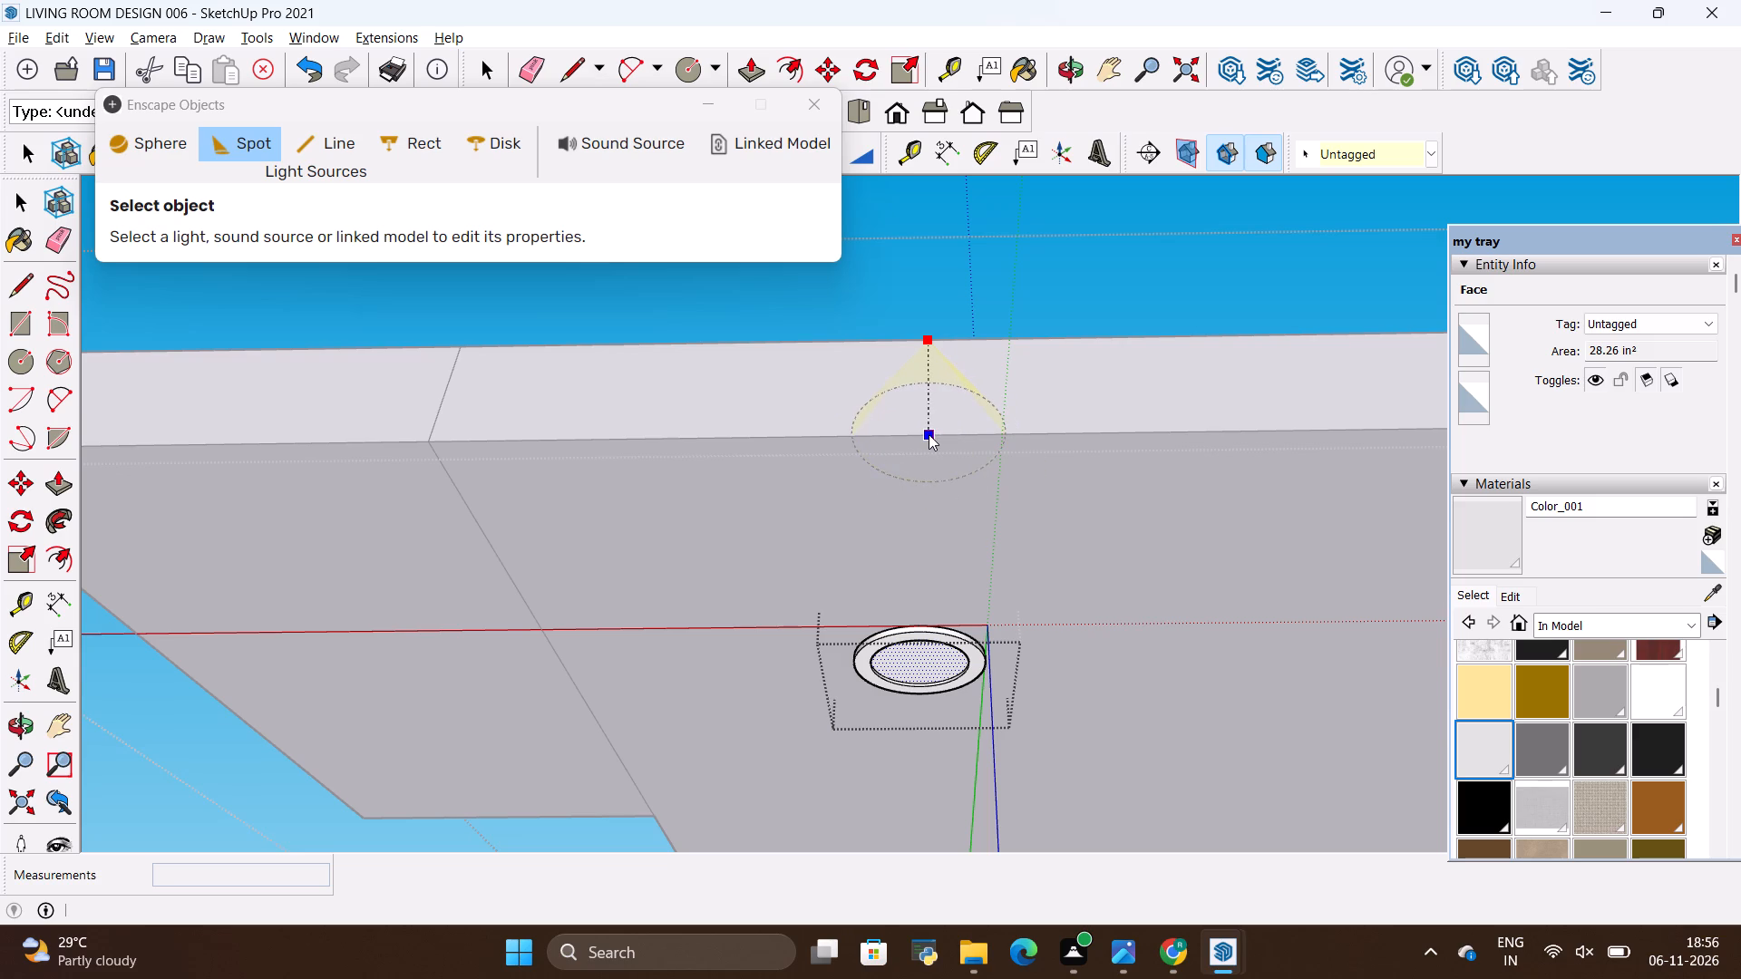
triple_click(927, 434)
Load the defined-spot.ies profile as the spotlight's IES file.
scroll(921, 548, "down", 3)
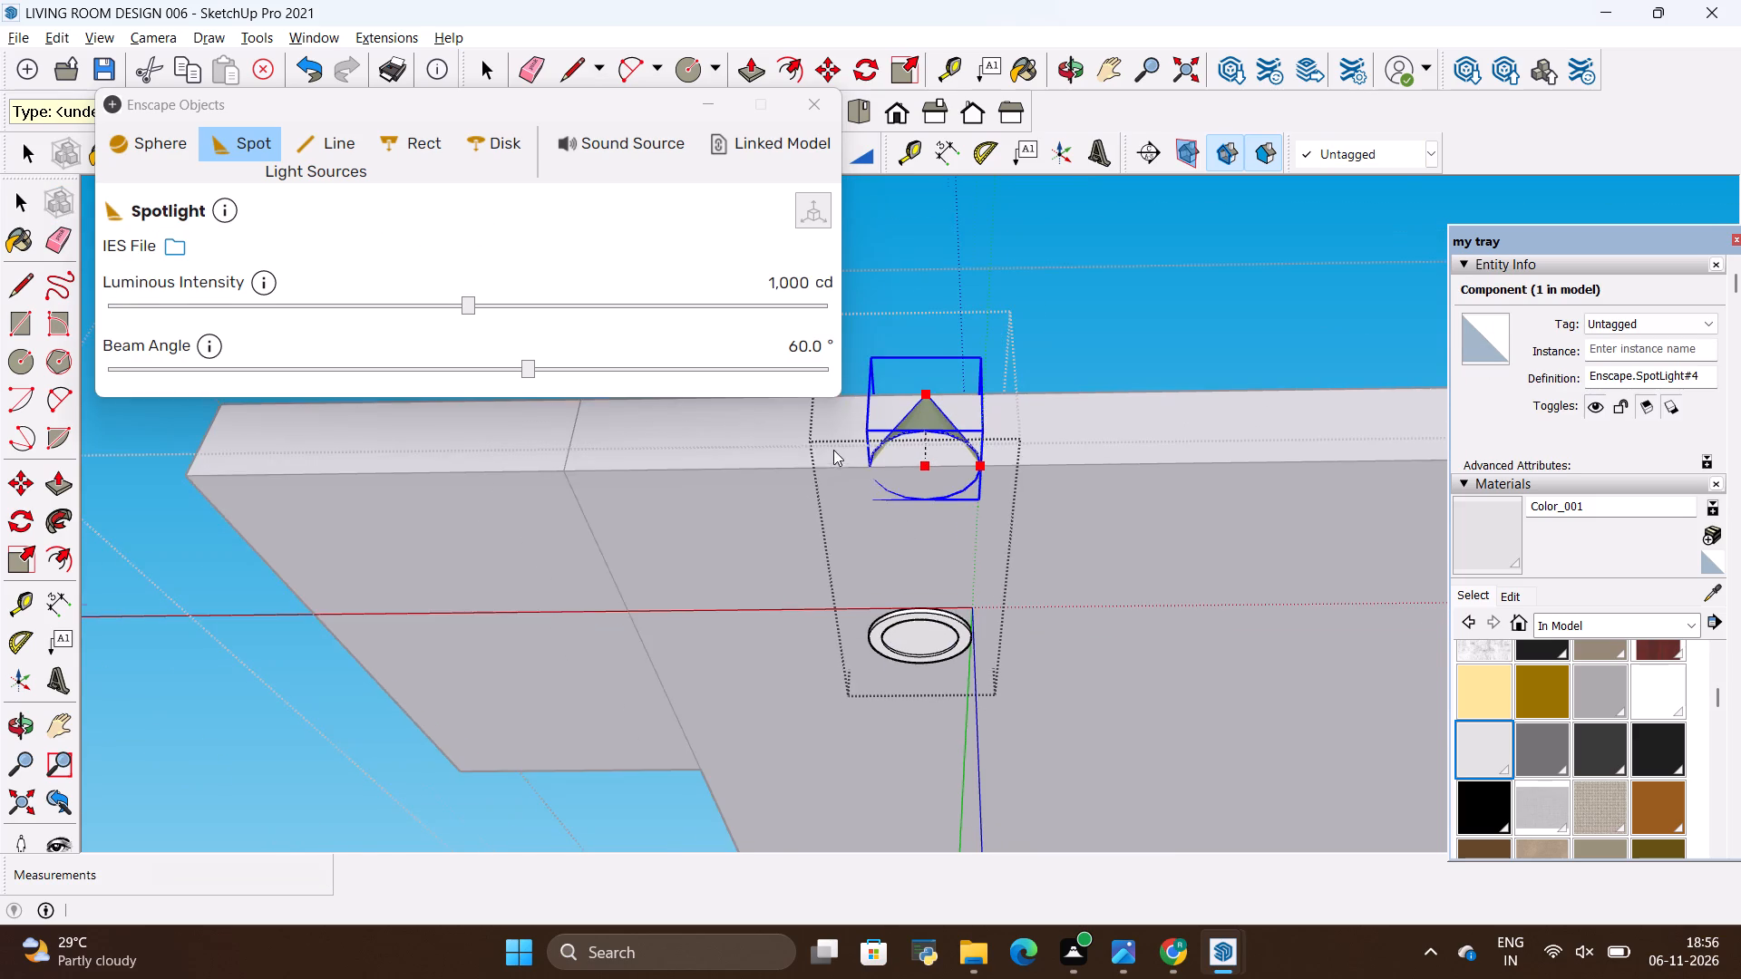
scroll(833, 450, "down", 4)
scroll(909, 320, "up", 10)
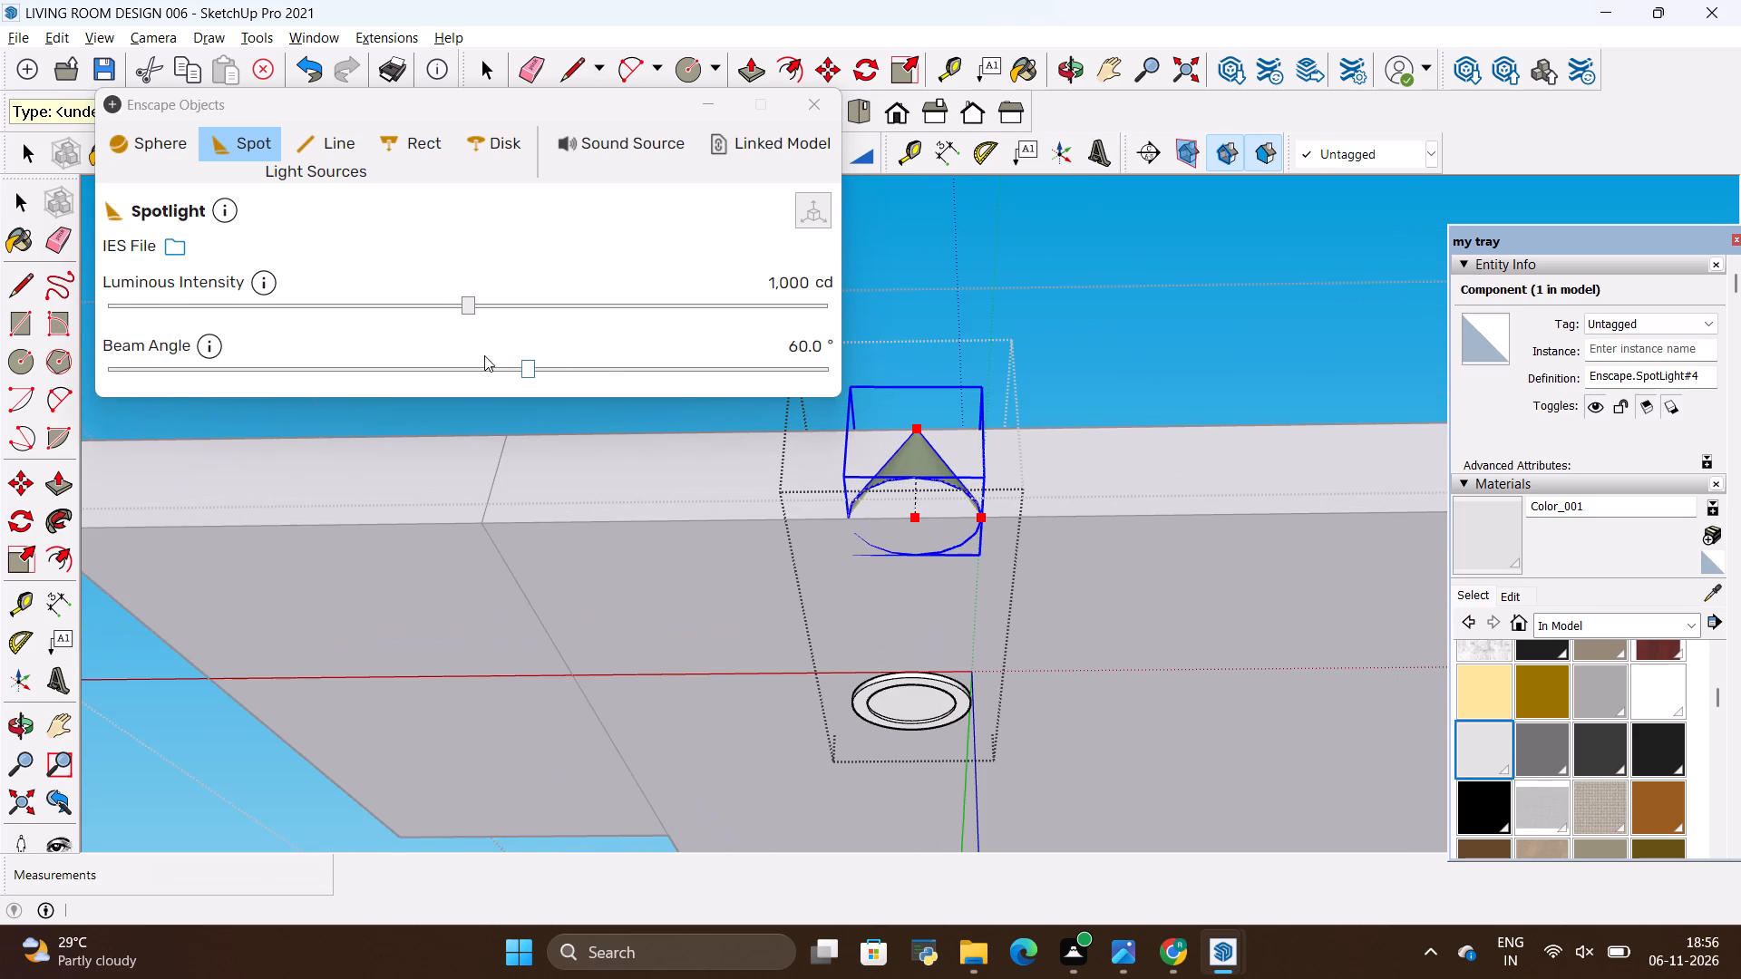
left_click(160, 242)
left_click(172, 251)
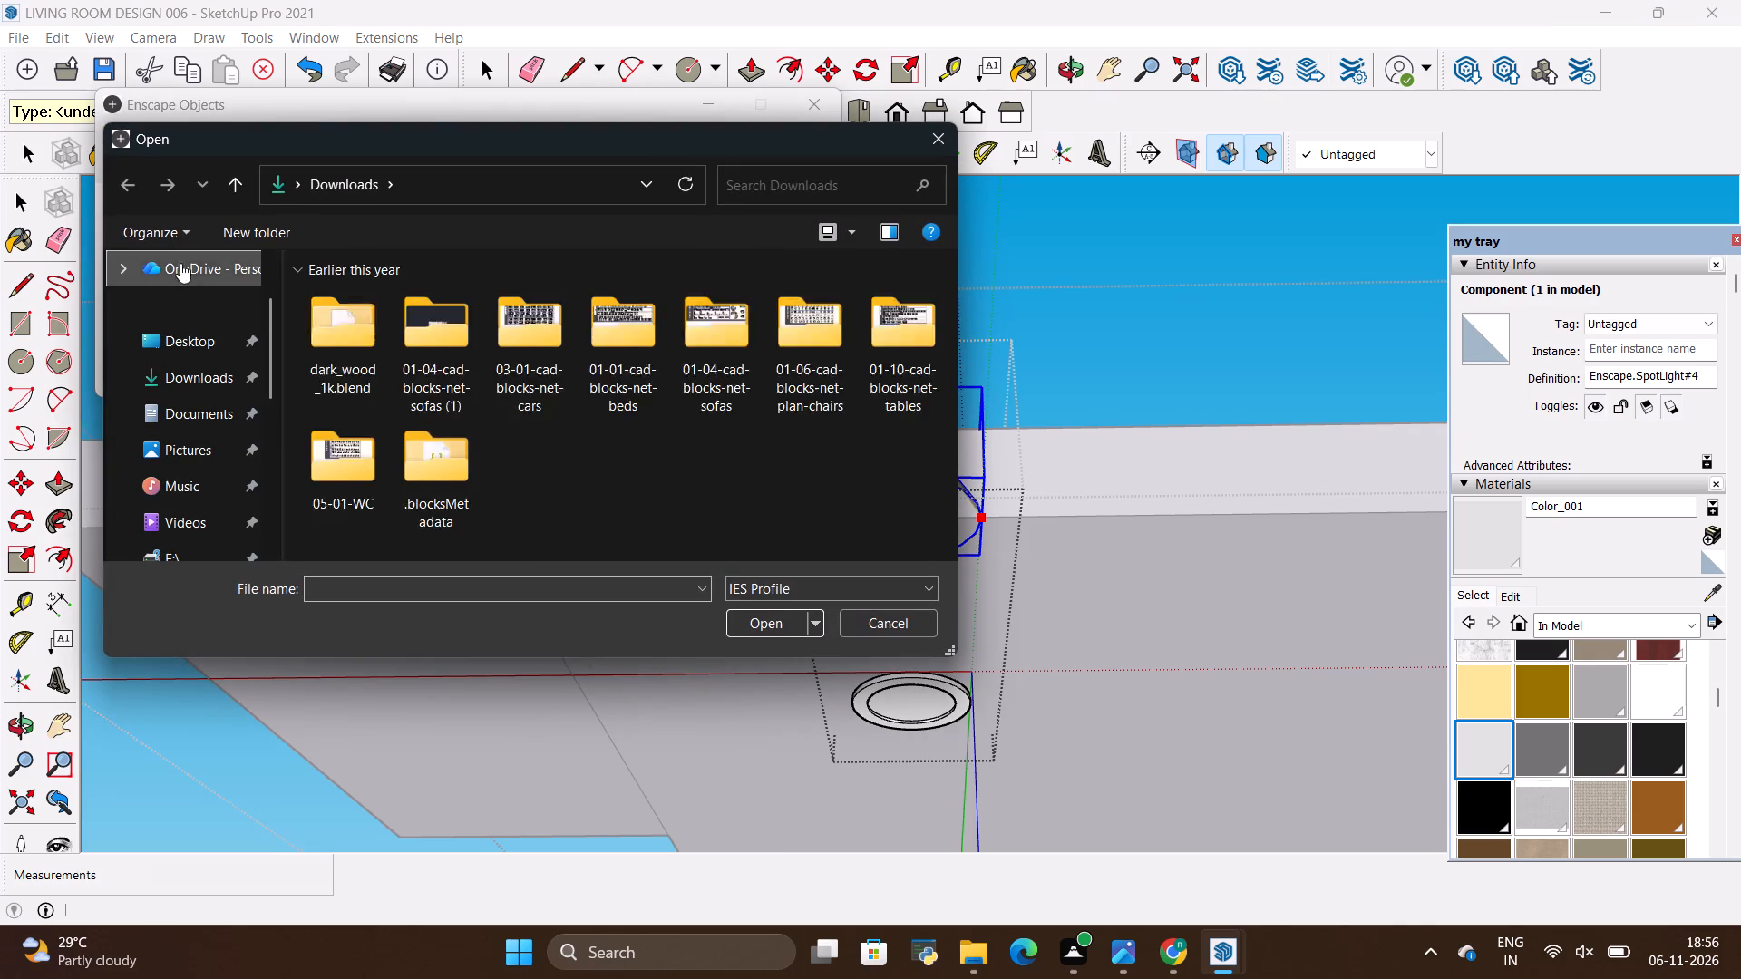
left_click(311, 312)
left_click(763, 621)
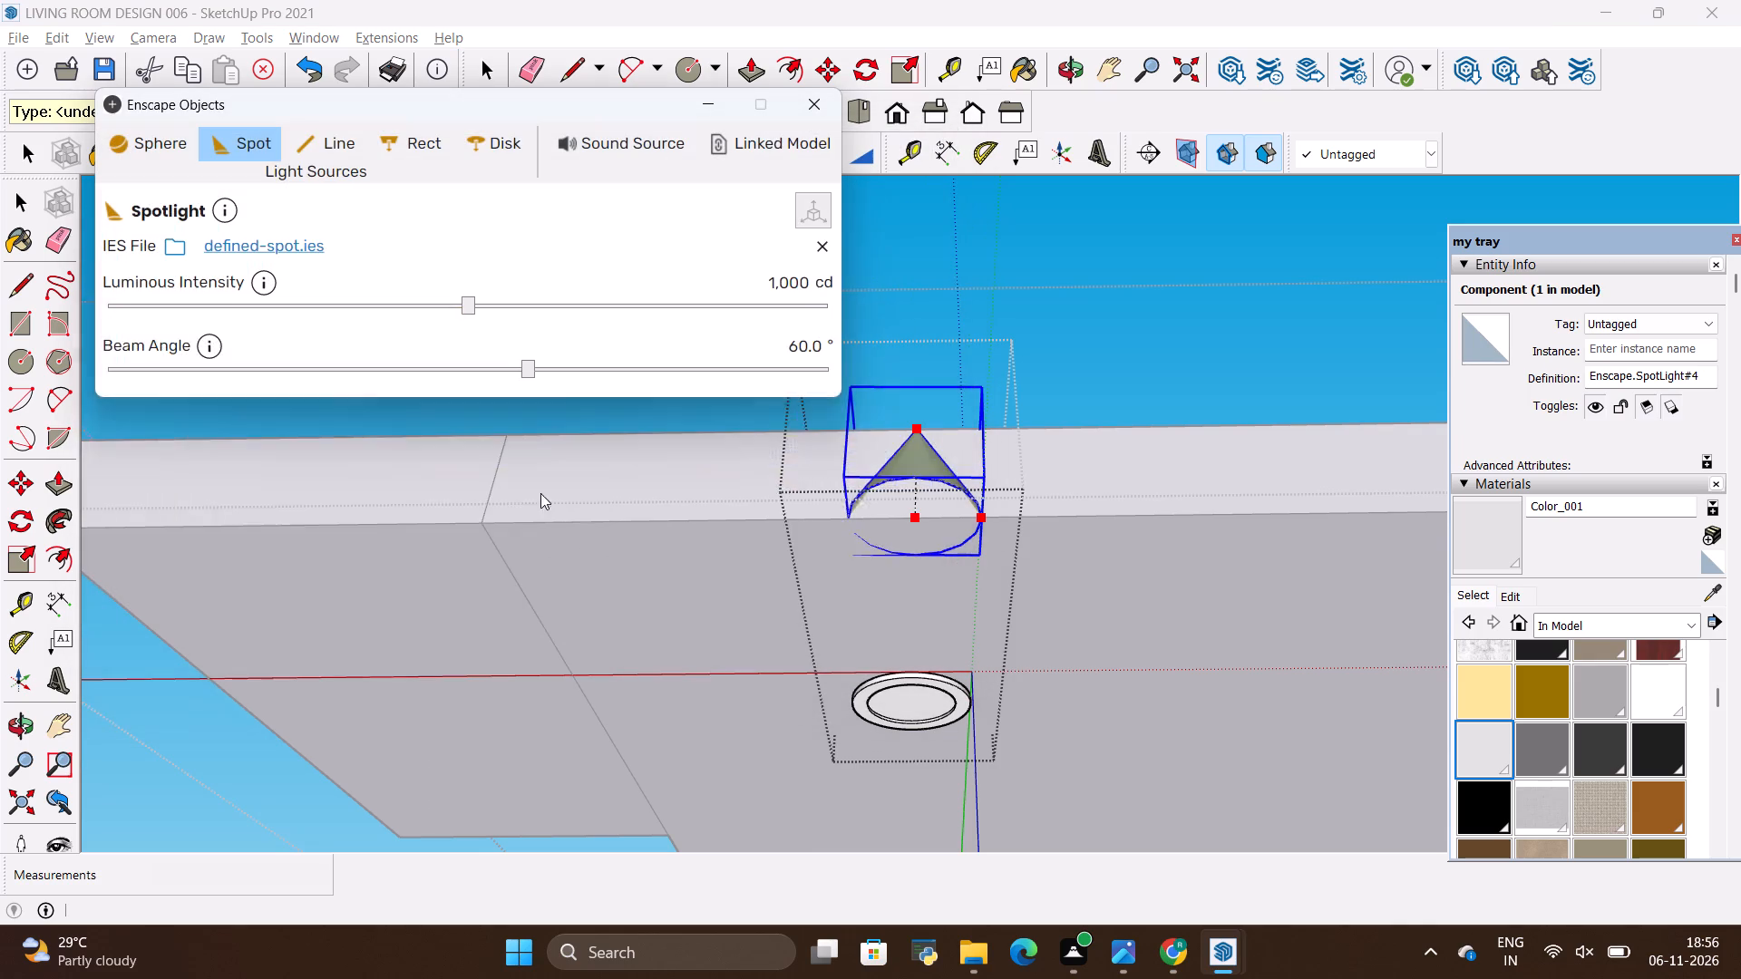
Set the spotlight's luminous intensity to 75,972 cd and close the Enscape object settings.
left_click_drag(591, 301, 672, 305)
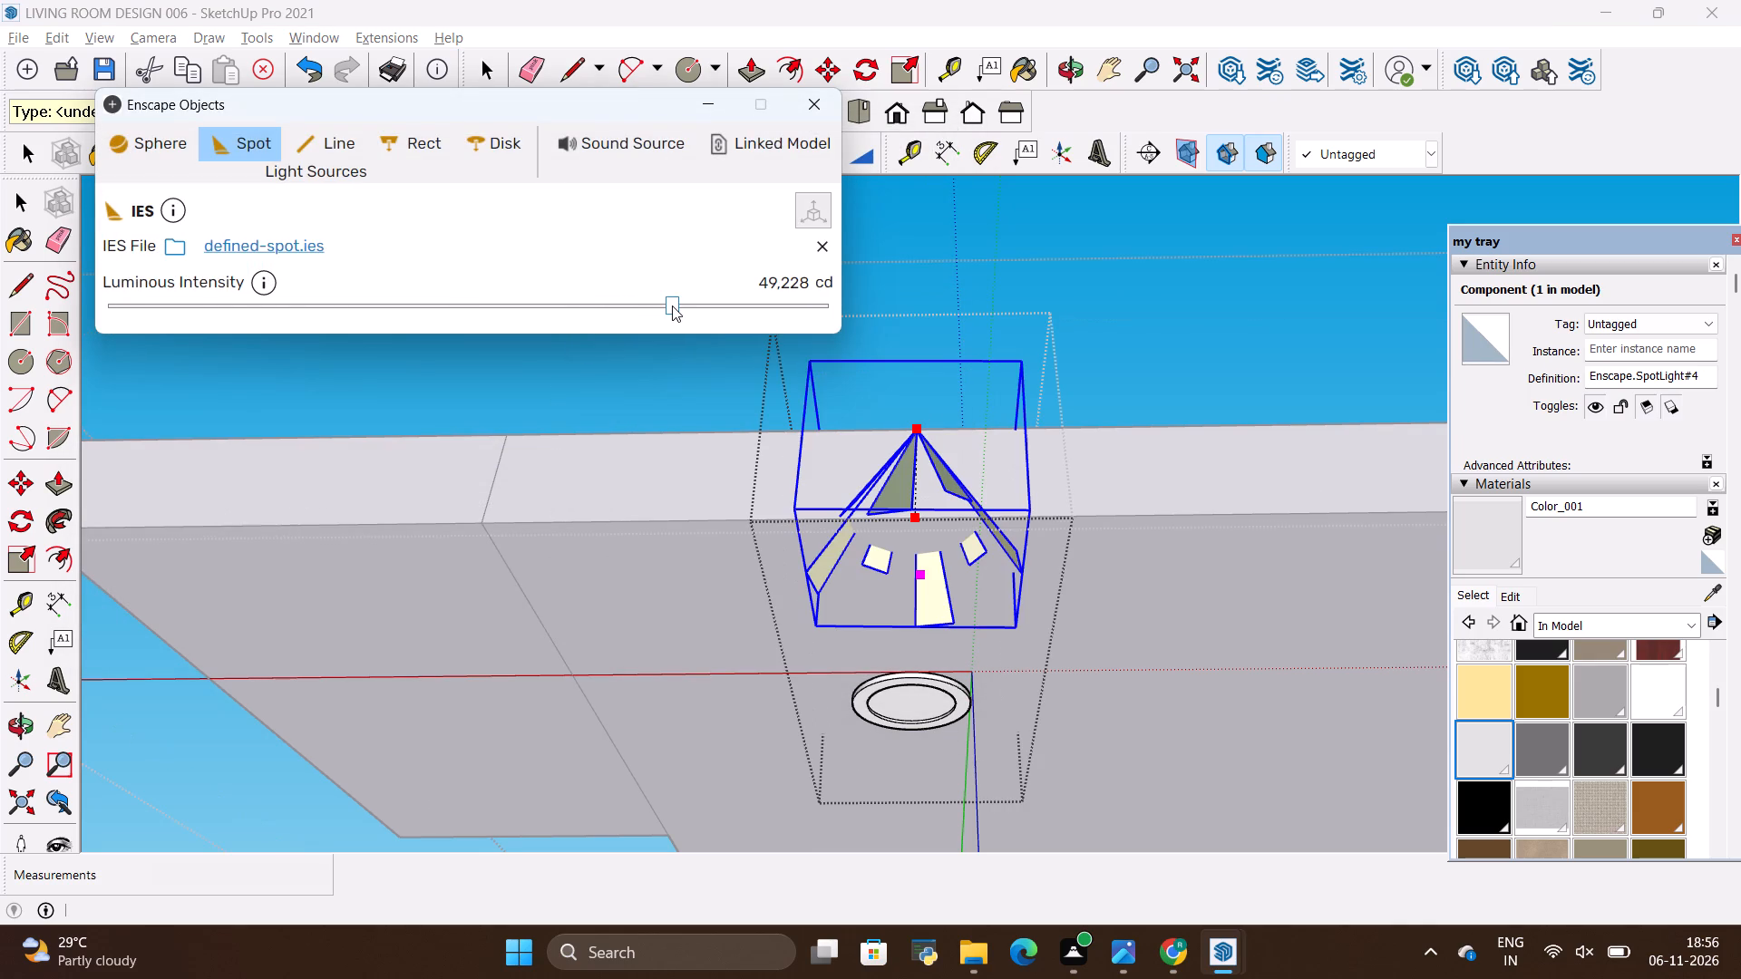
left_click_drag(672, 305, 695, 305)
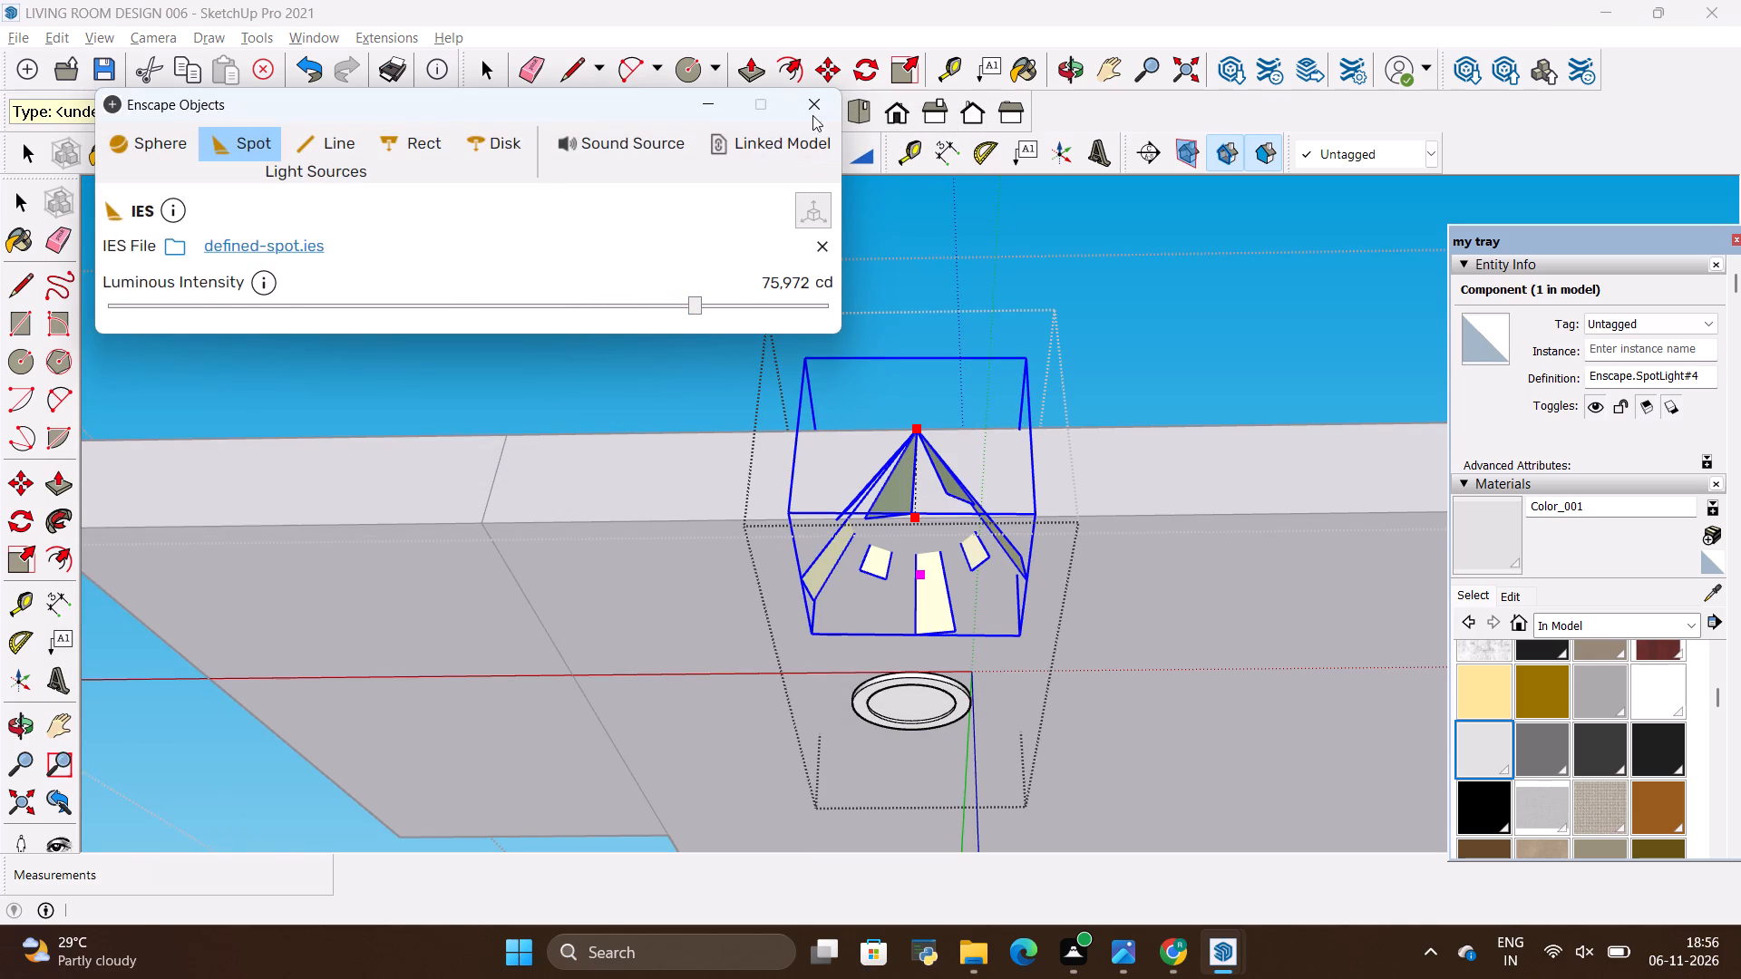
left_click(812, 90)
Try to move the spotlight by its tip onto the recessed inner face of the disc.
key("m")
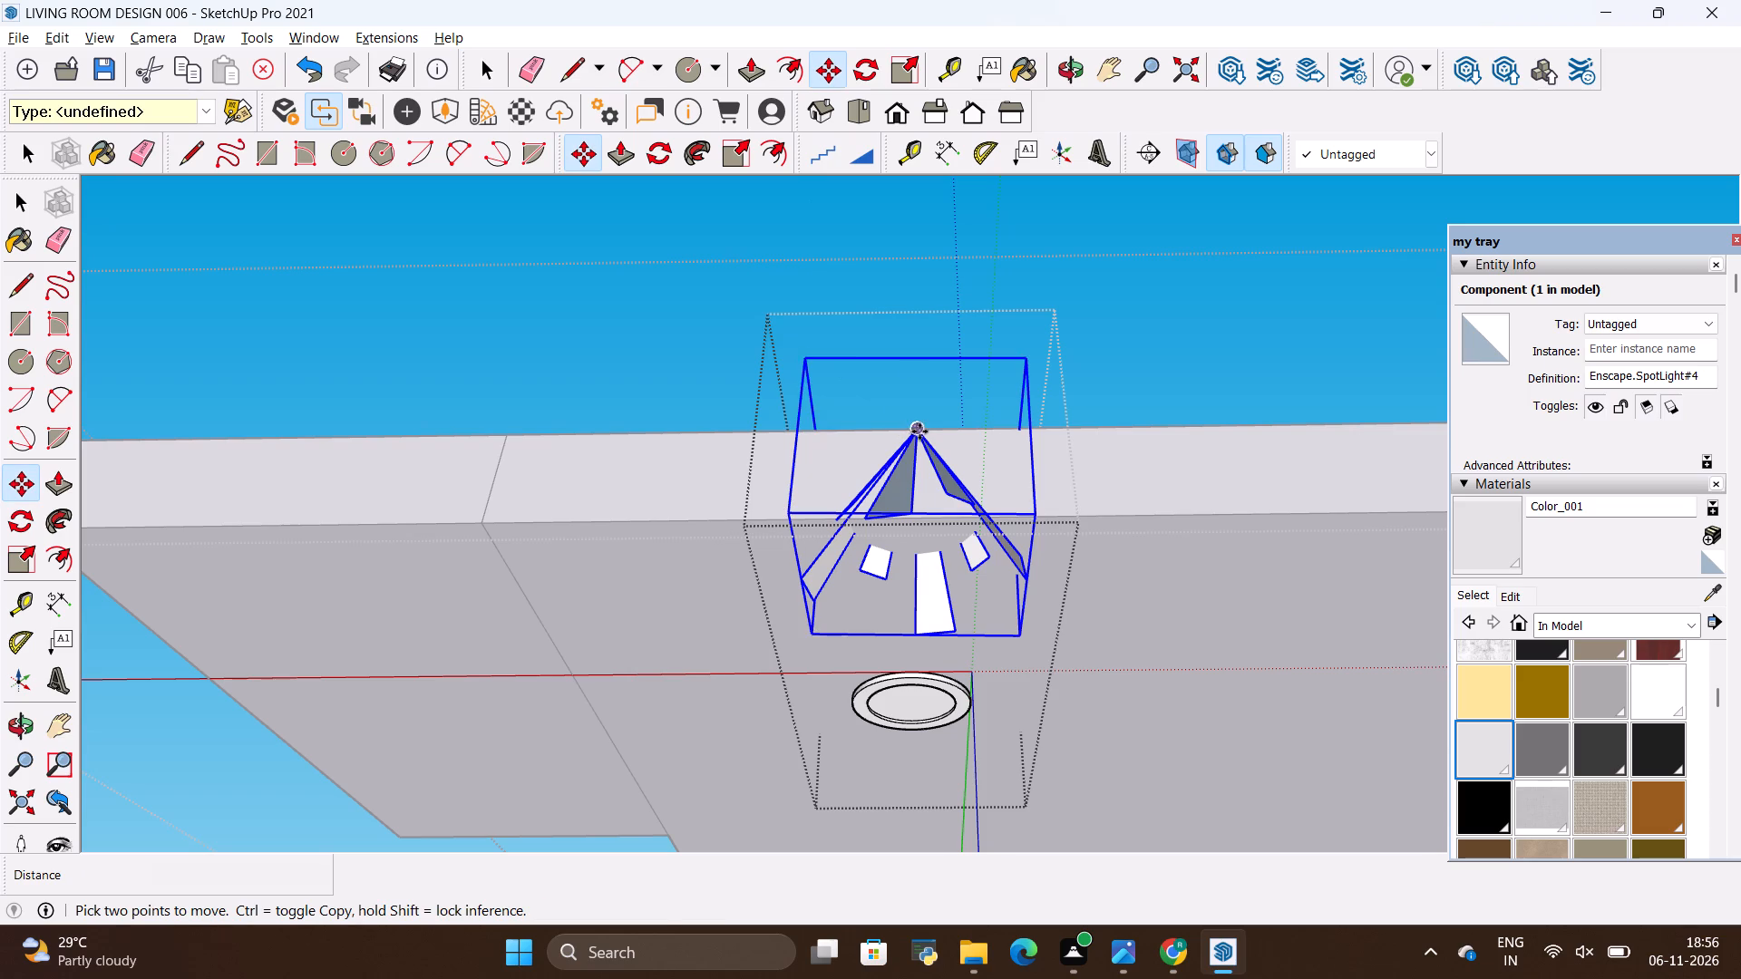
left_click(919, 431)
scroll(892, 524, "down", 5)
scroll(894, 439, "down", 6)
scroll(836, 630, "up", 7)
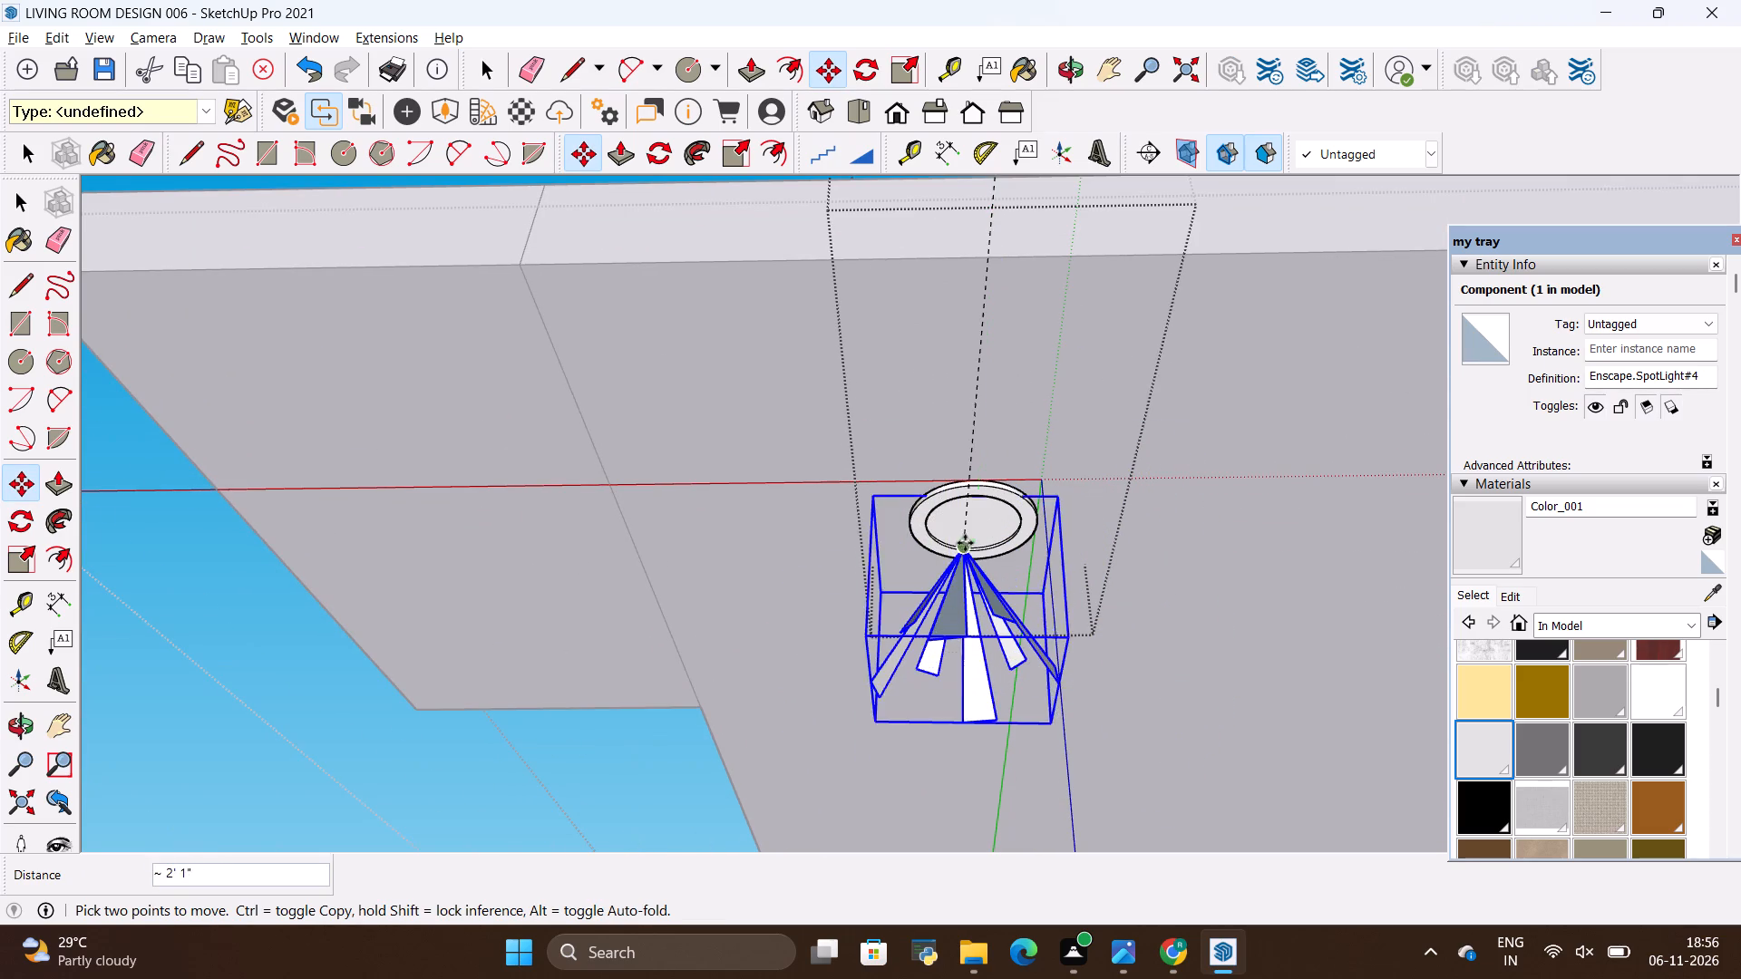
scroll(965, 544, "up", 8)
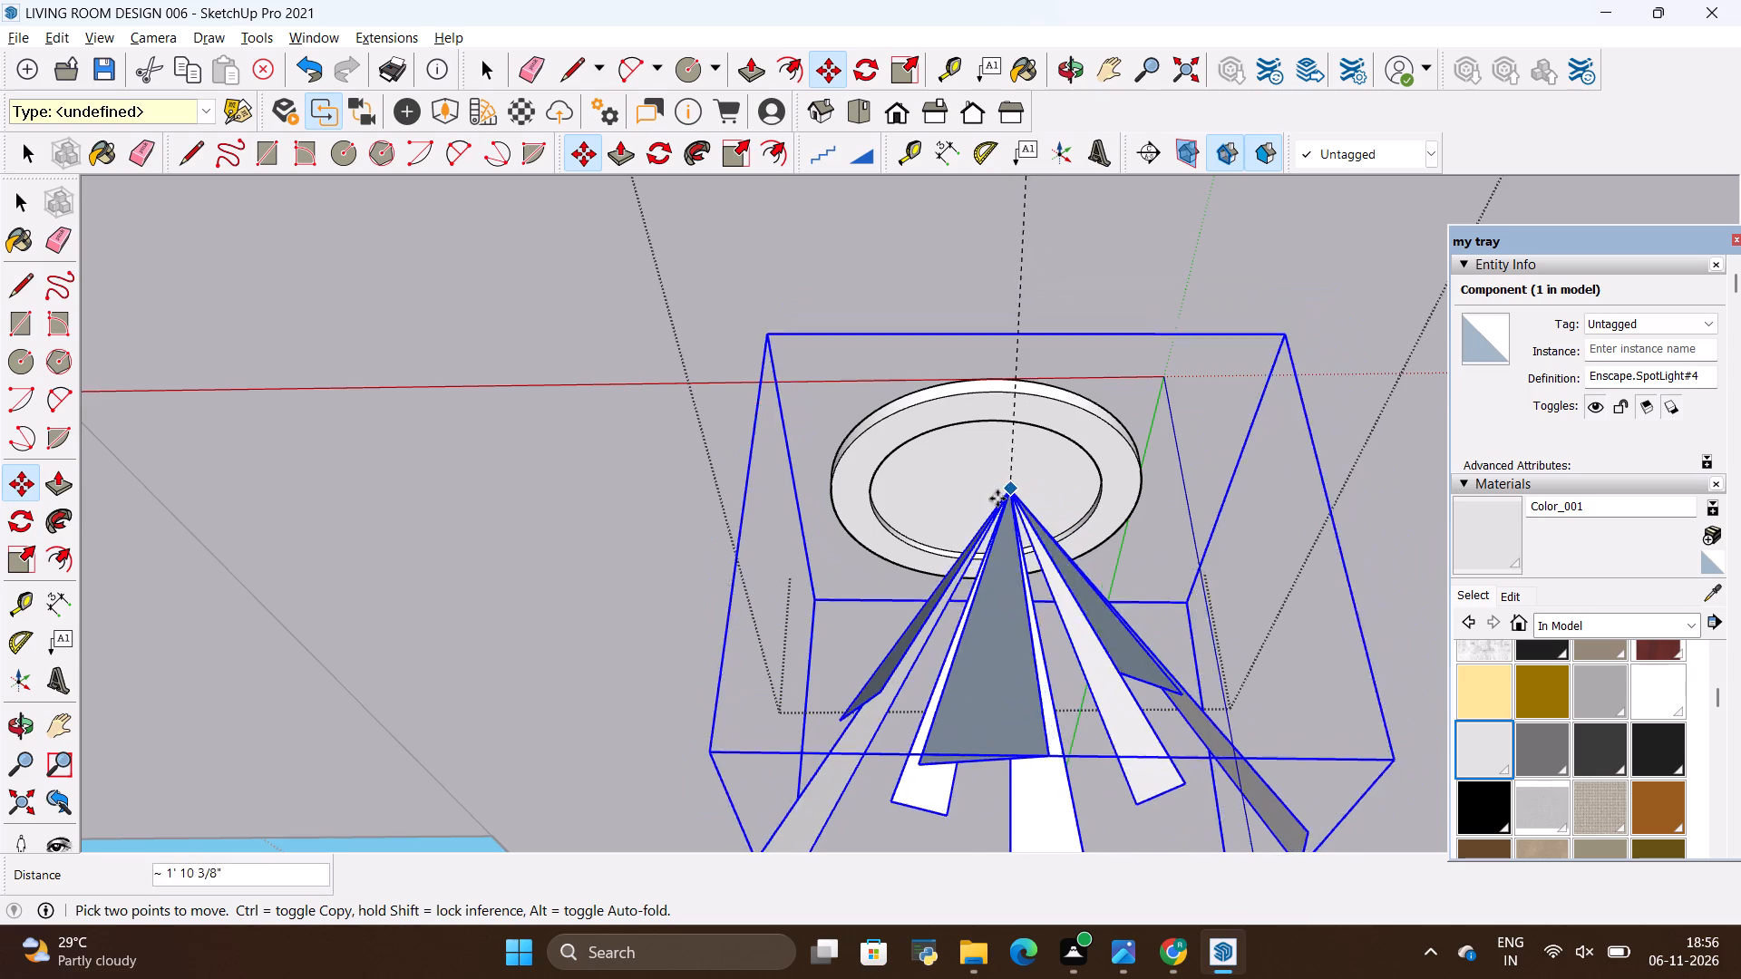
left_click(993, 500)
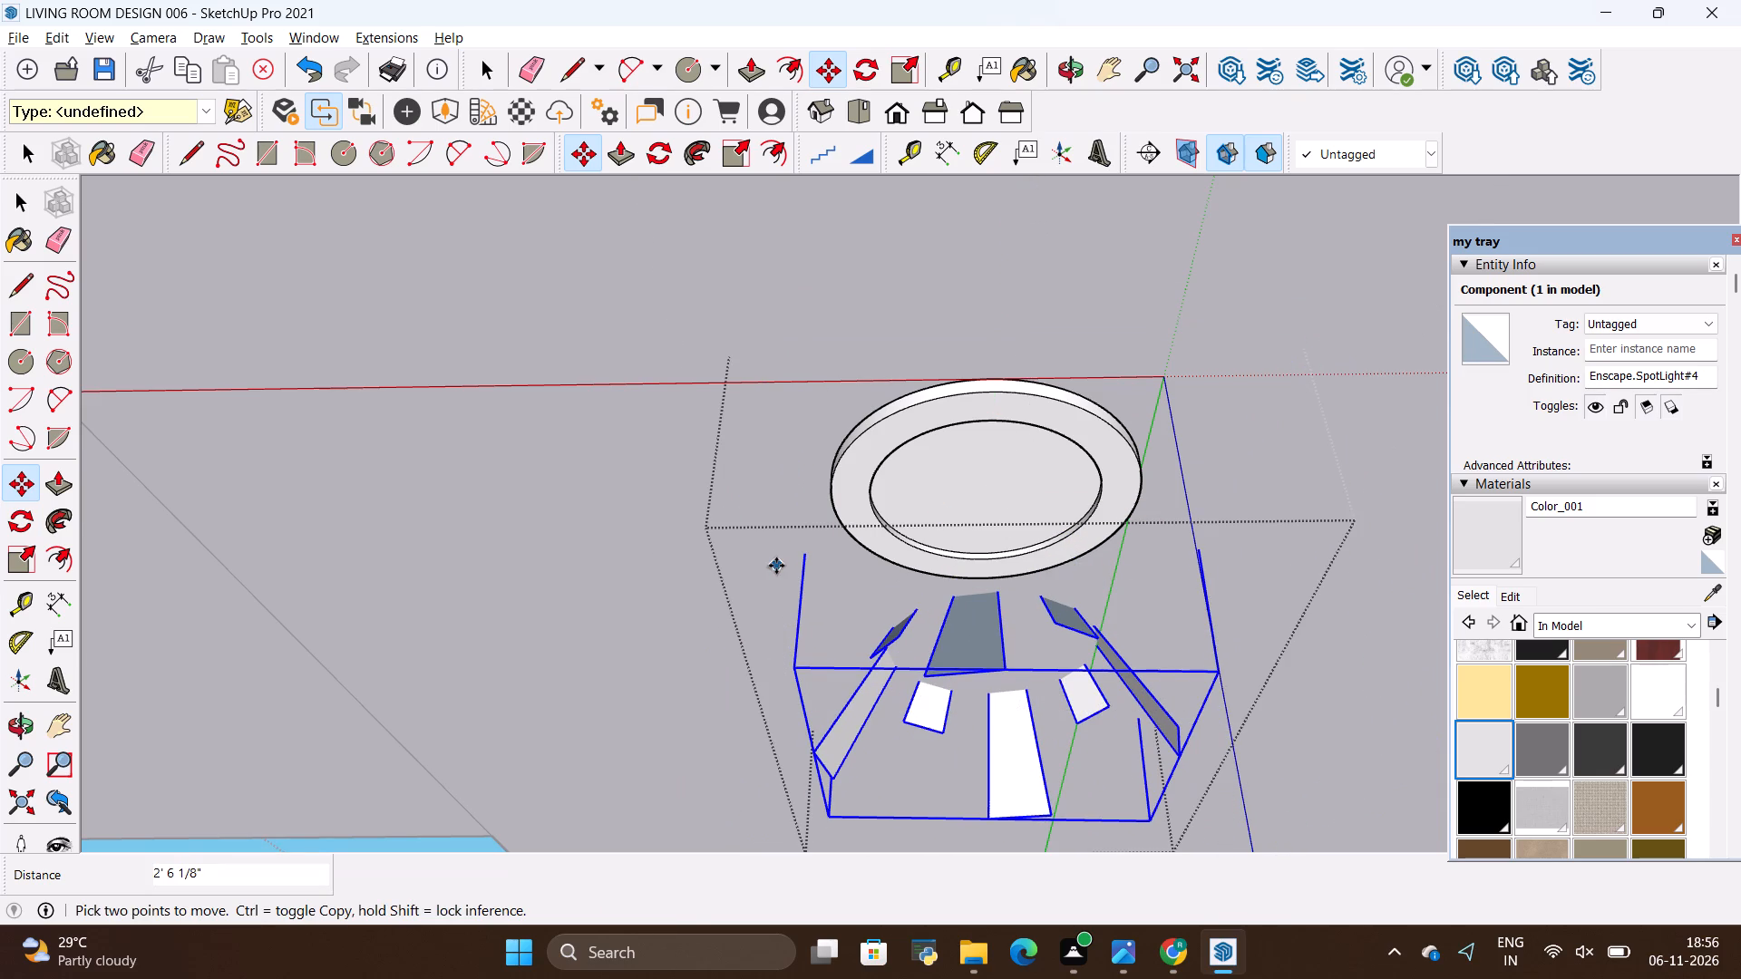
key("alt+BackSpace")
Move the spotlight by its tip onto the disc's recessed inner face and leave the fixture's group.
scroll(781, 571, "down", 9)
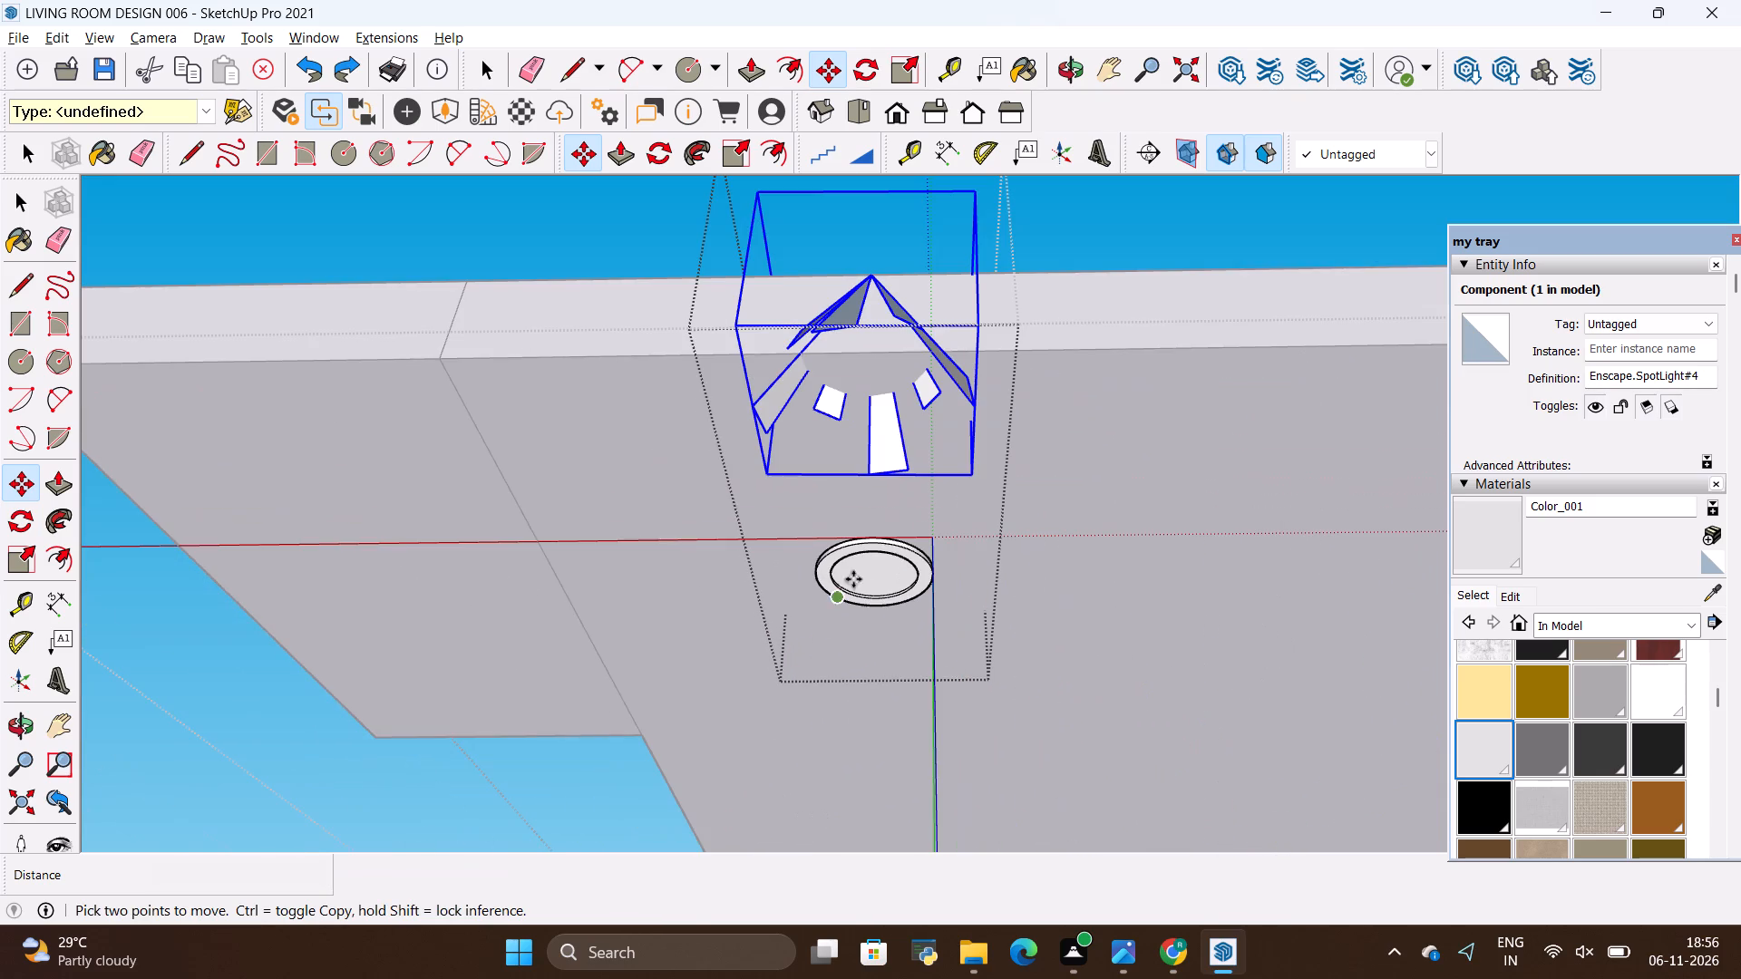
key("m")
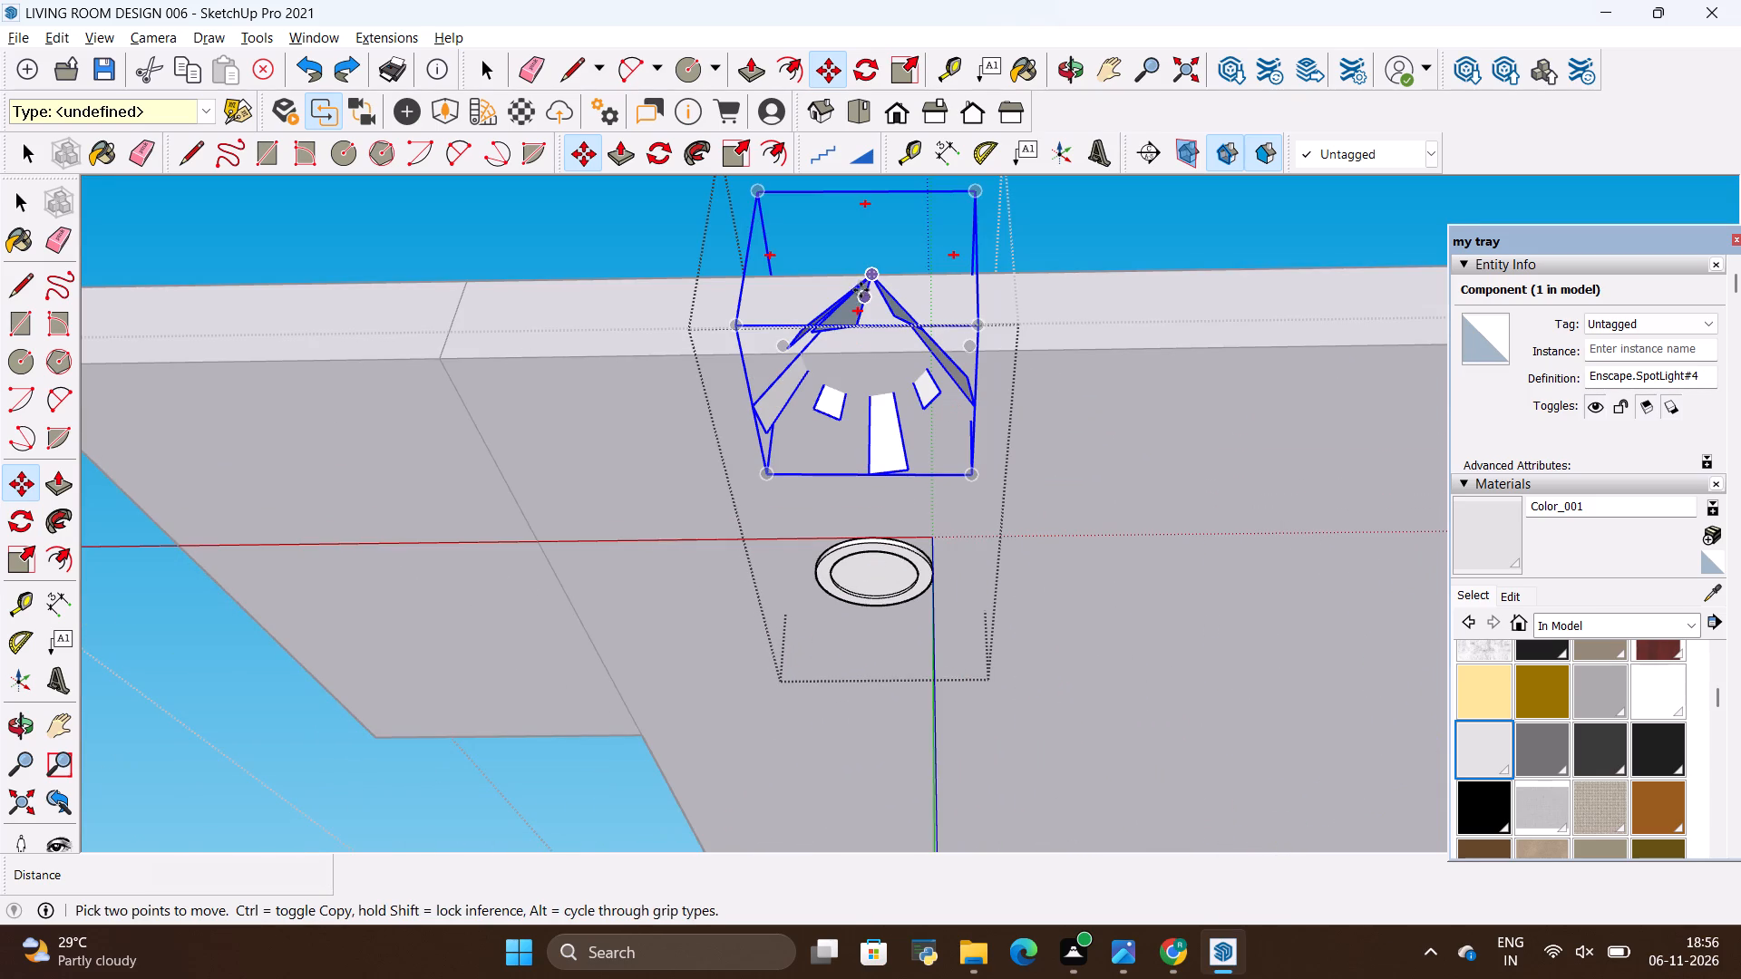
left_click(870, 271)
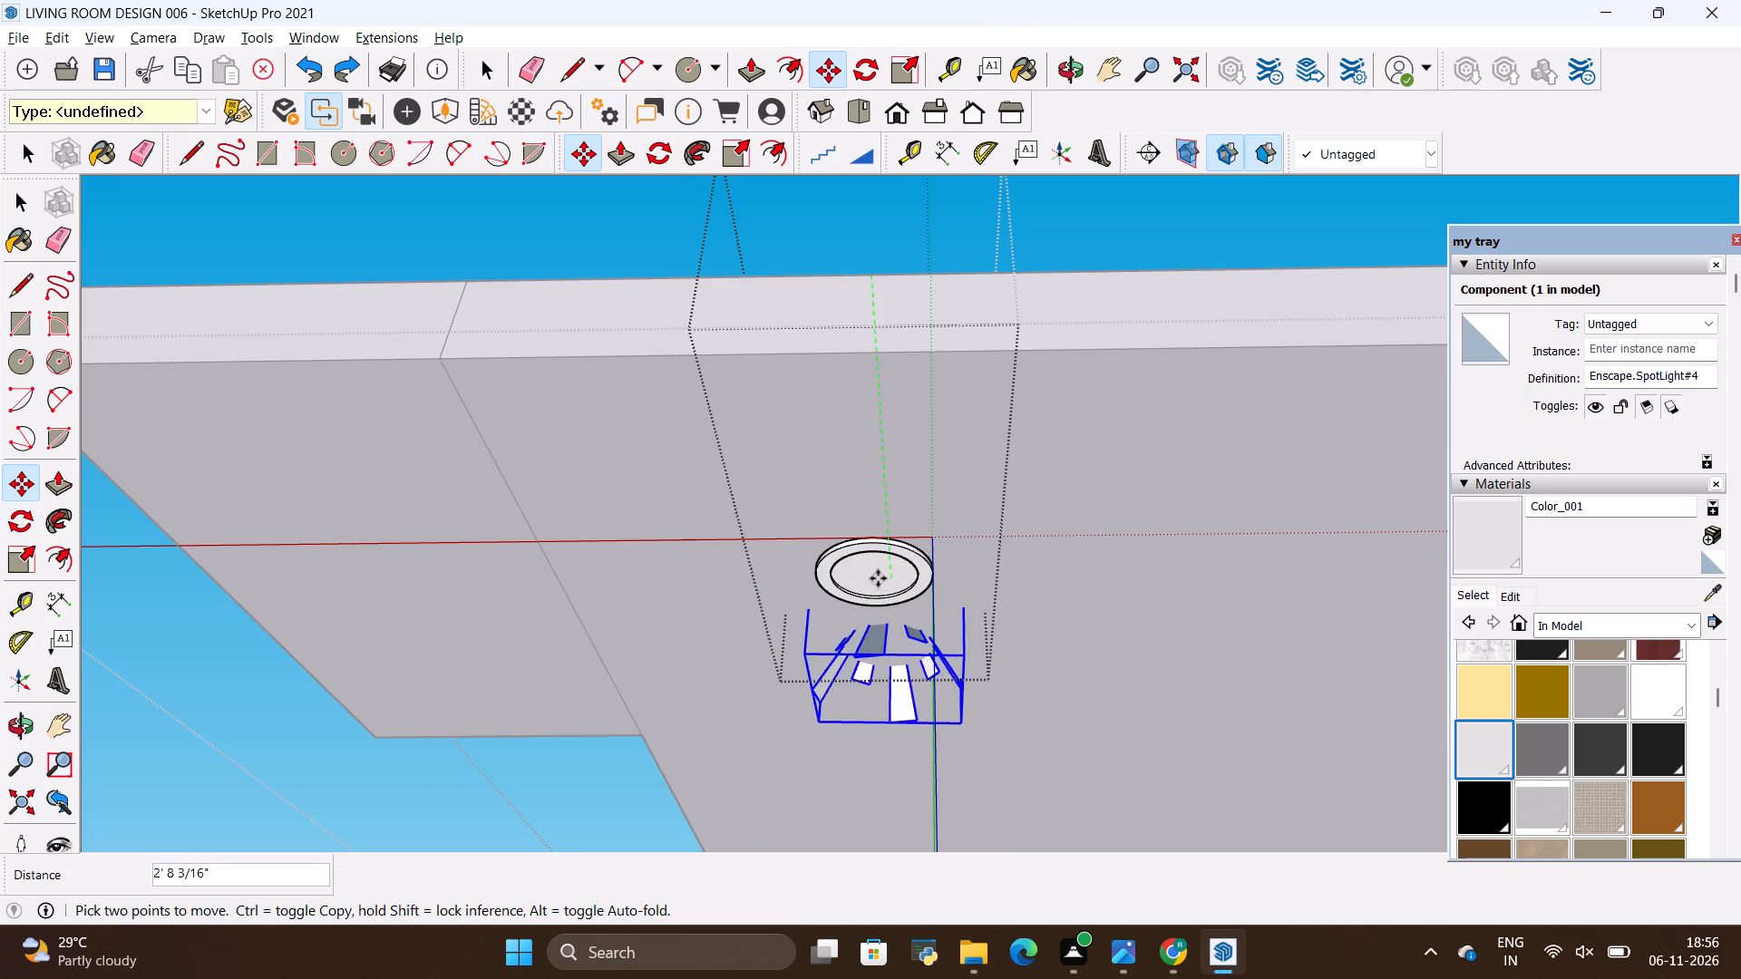
scroll(876, 578, "up", 8)
left_click(874, 580)
key("space")
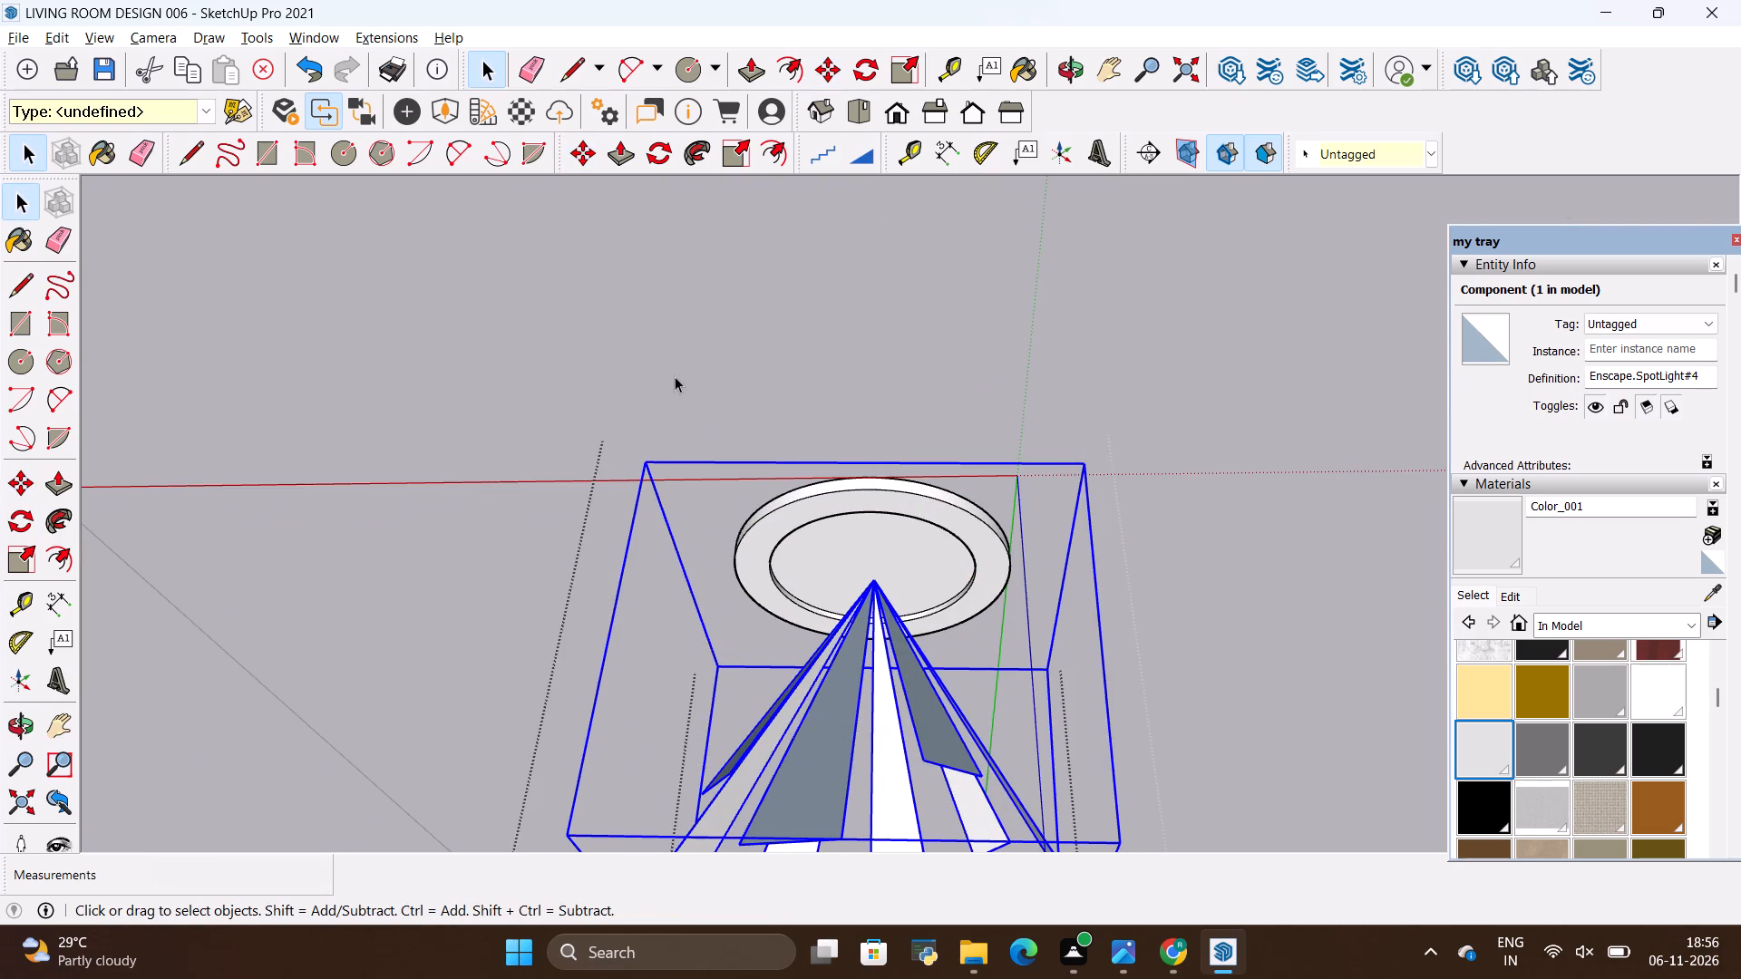
left_click(675, 376)
Copy the downlight group about 11' 1" along the red axis to the opposite side of the ceiling.
scroll(674, 376, "down", 10)
scroll(880, 574, "down", 17)
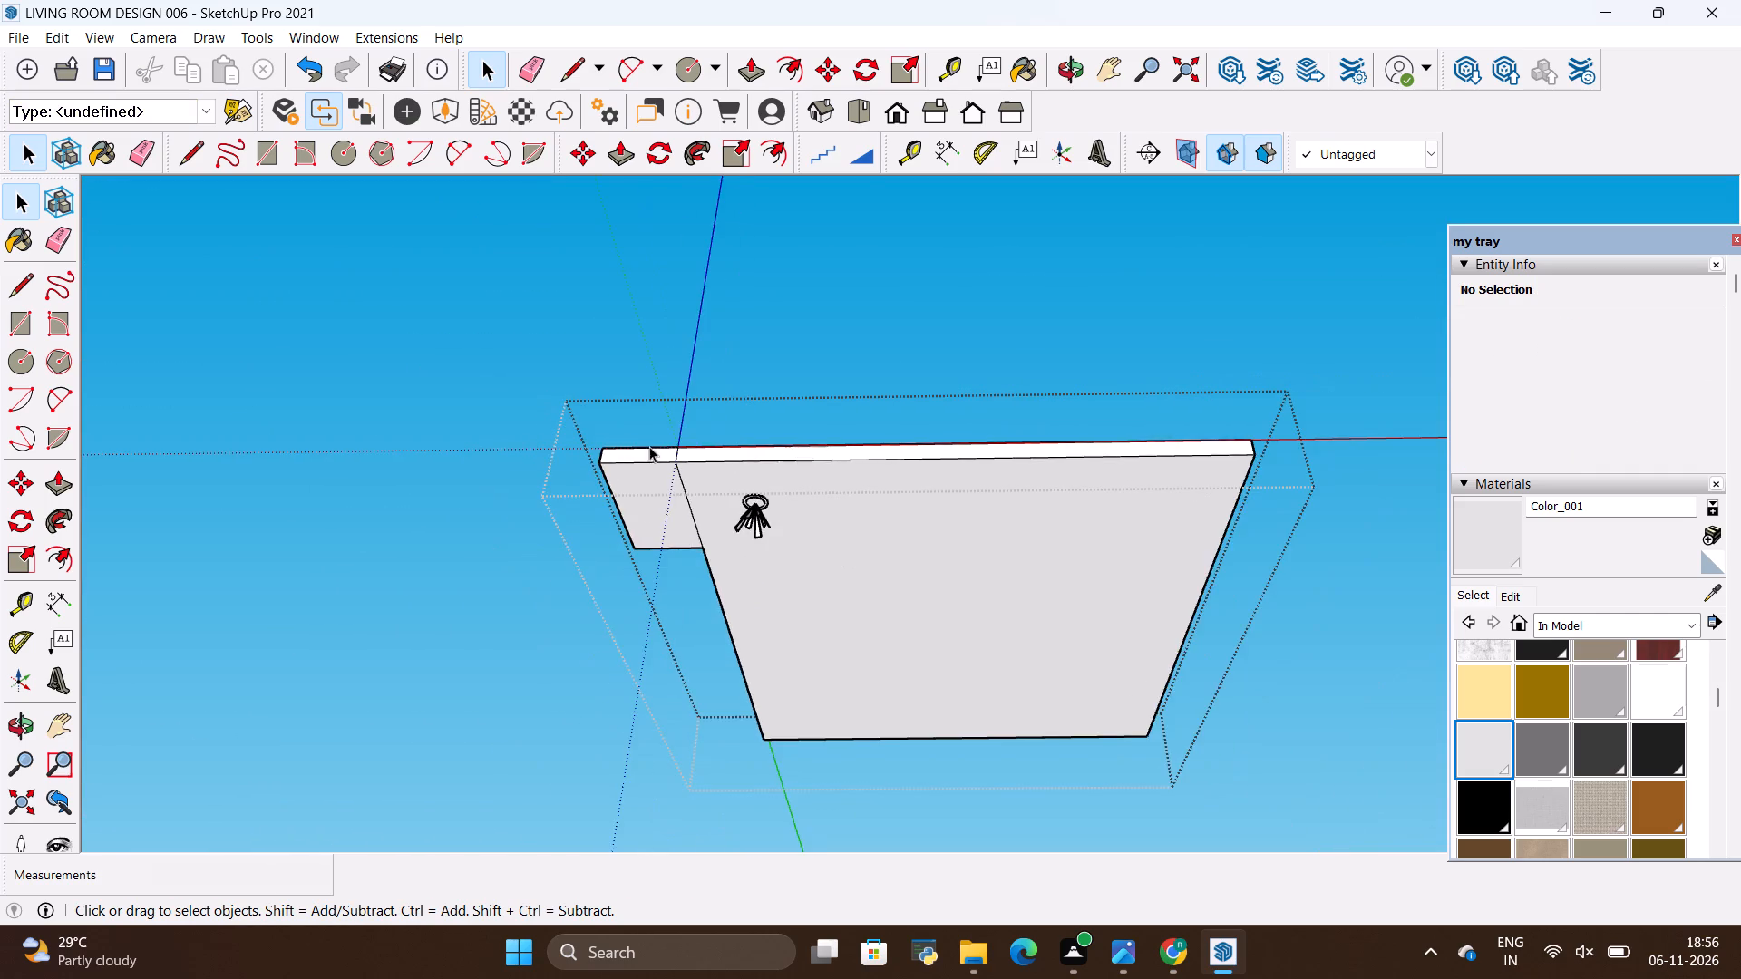
scroll(775, 558, "up", 4)
scroll(956, 597, "up", 2)
key("space")
key("alt+Tab")
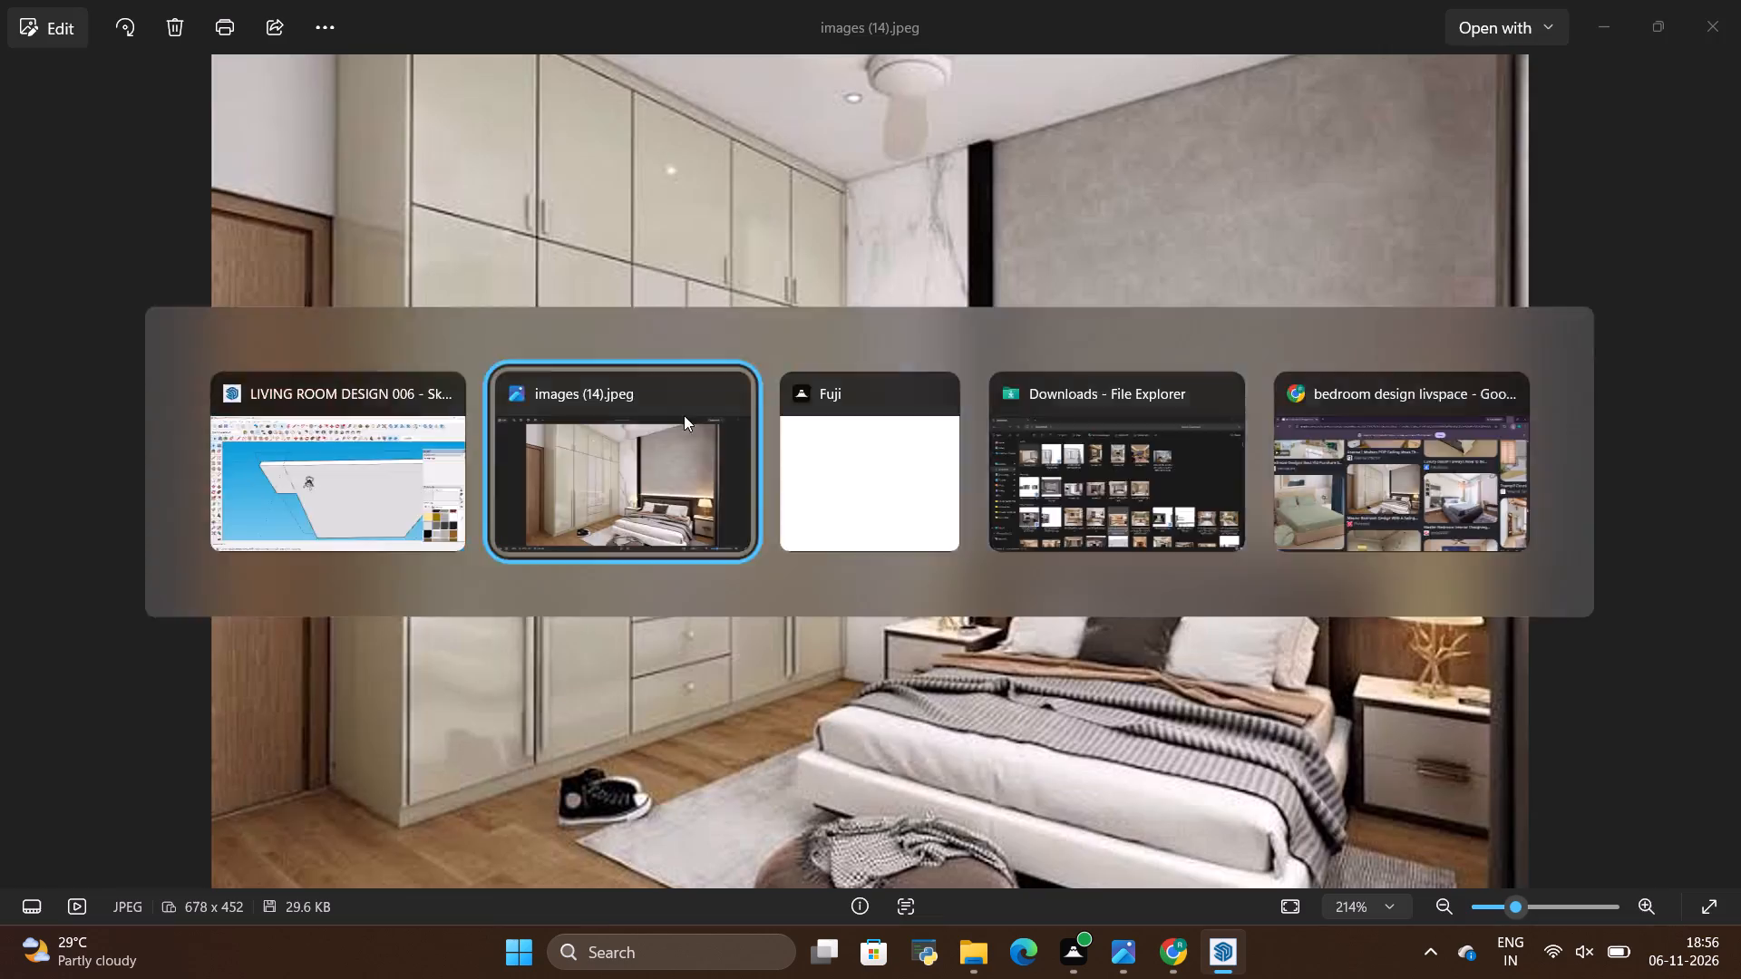
key("alt+Tab")
left_click(692, 424)
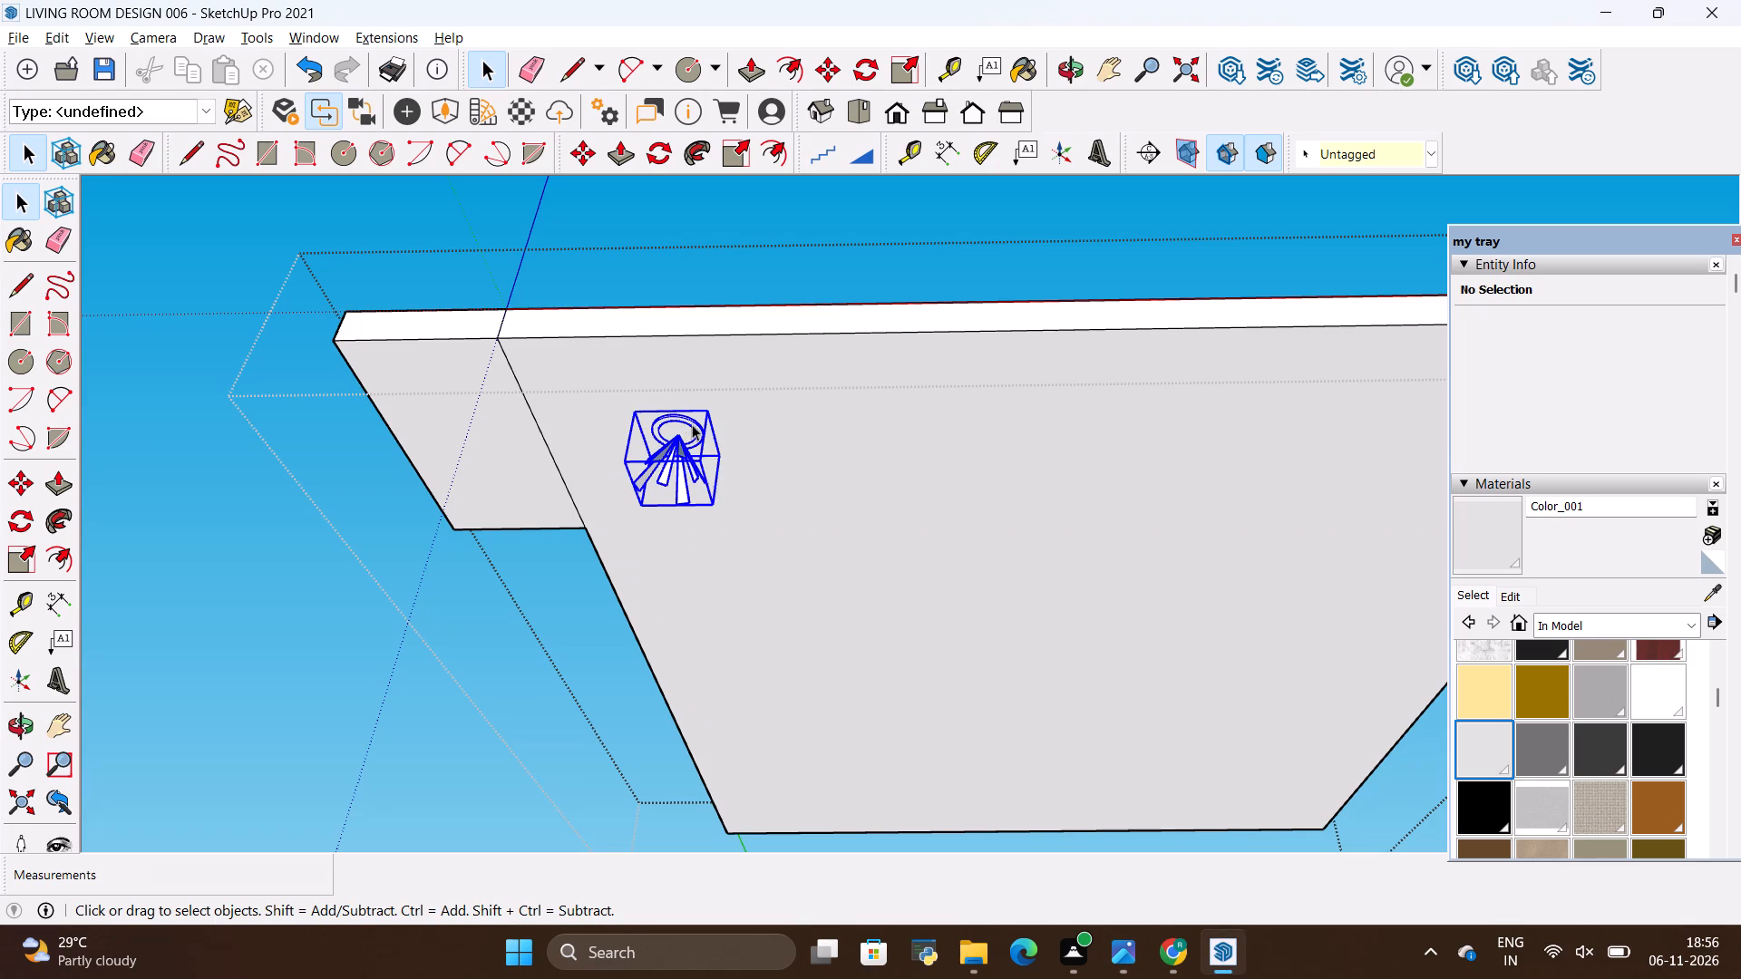
key("m")
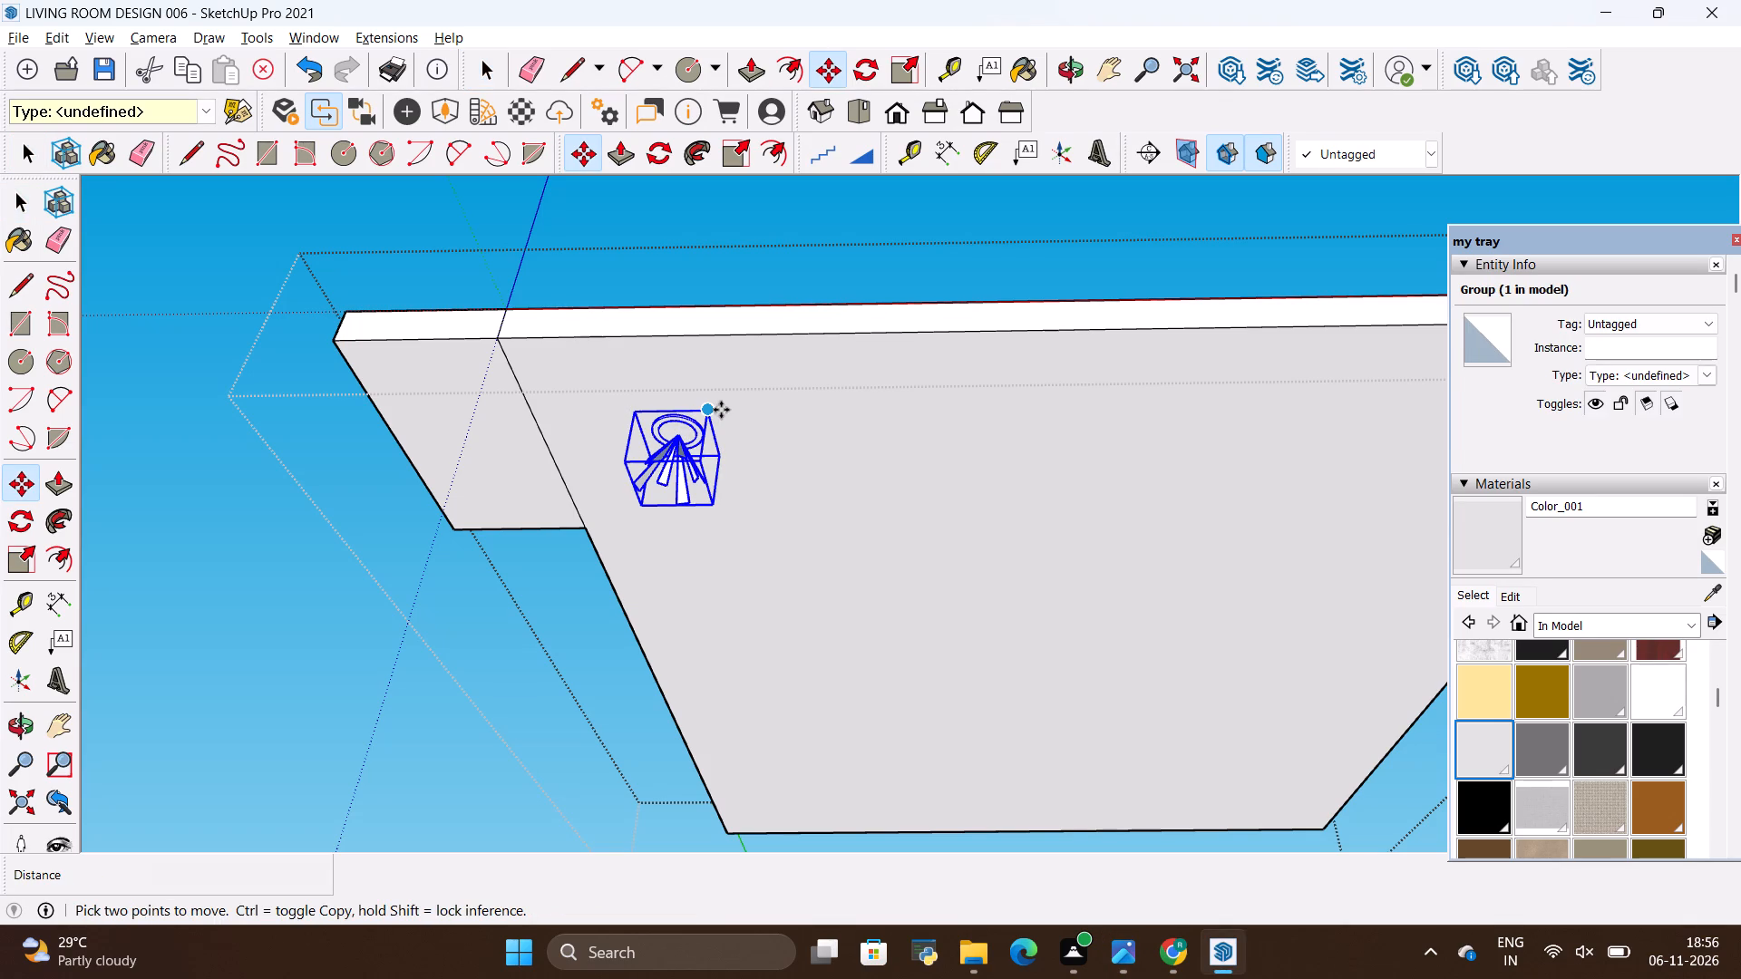
left_click(717, 410, "ctrl")
scroll(955, 446, "down", 9)
scroll(1095, 447, "up", 3)
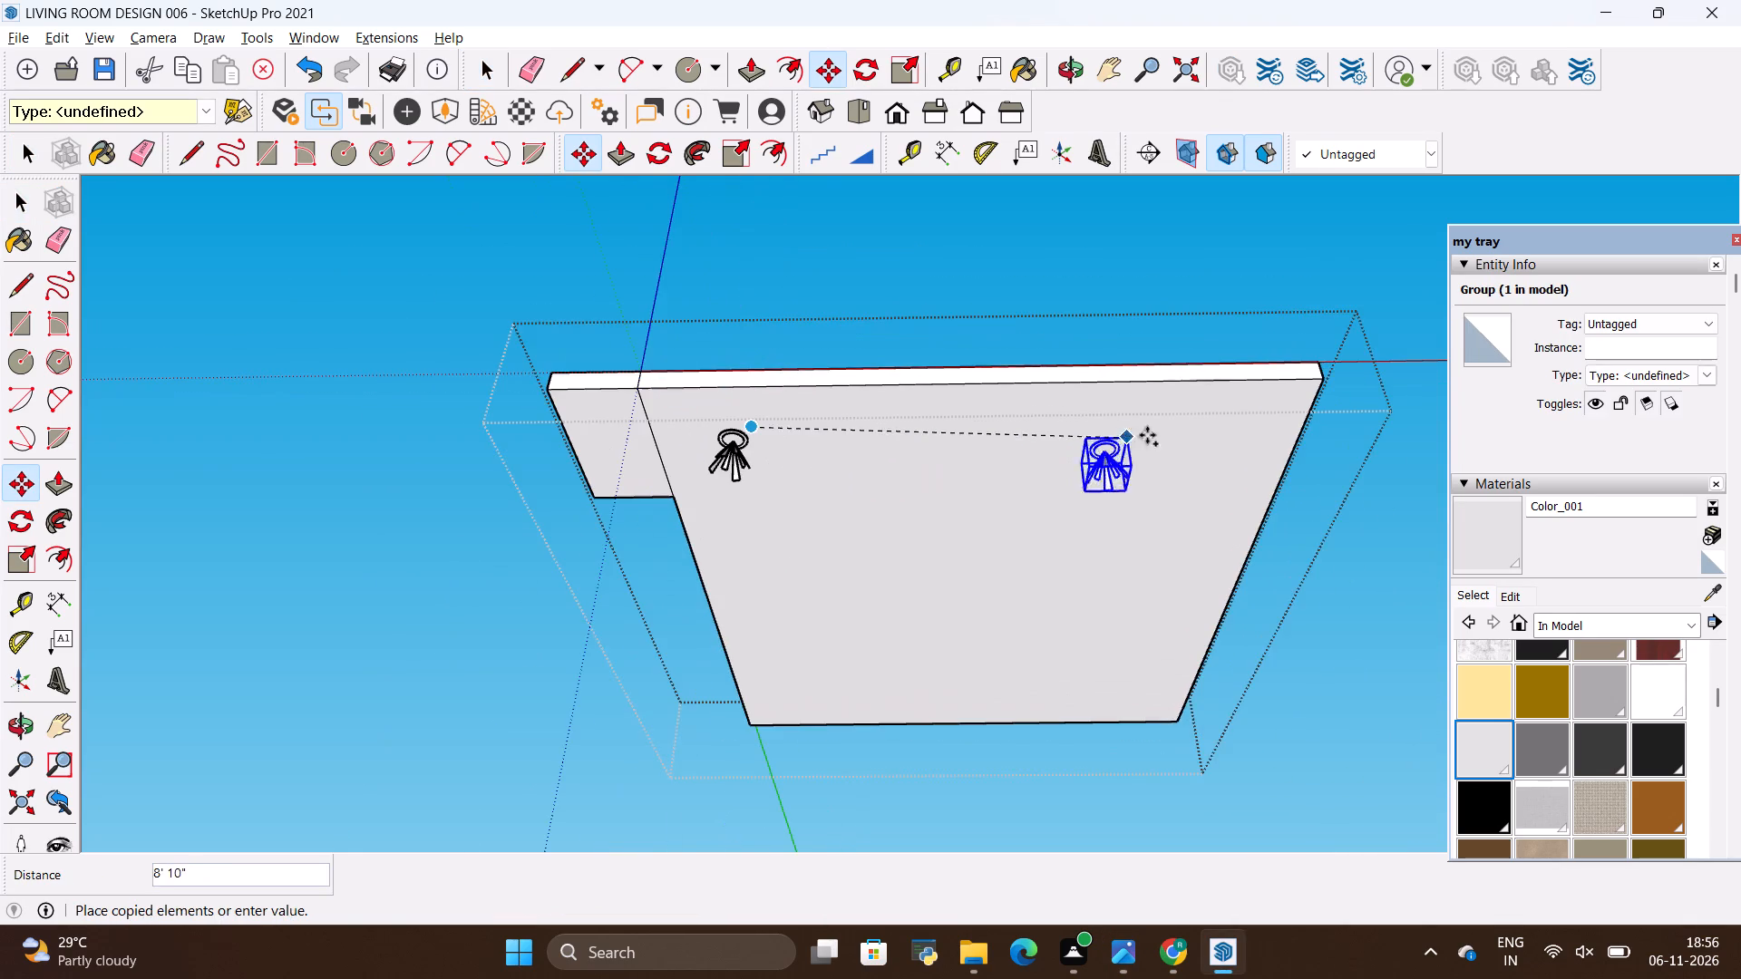
scroll(1186, 434, "up", 1)
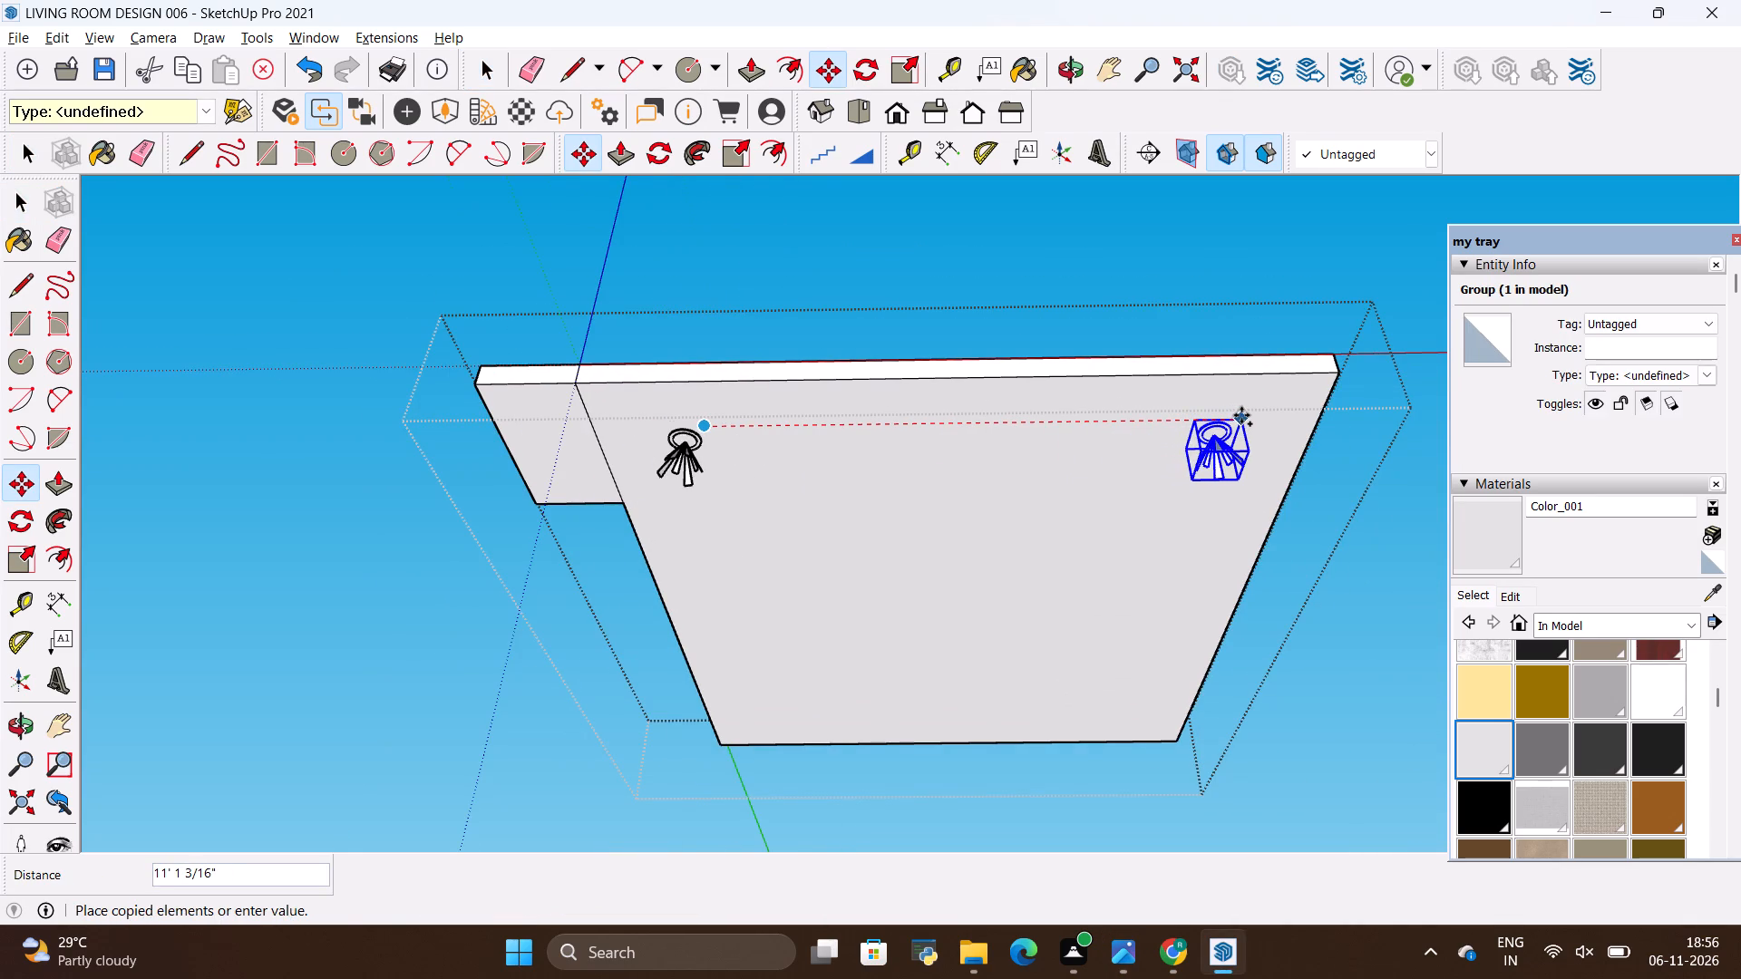
left_click(1241, 415)
key("space")
left_click(1027, 437)
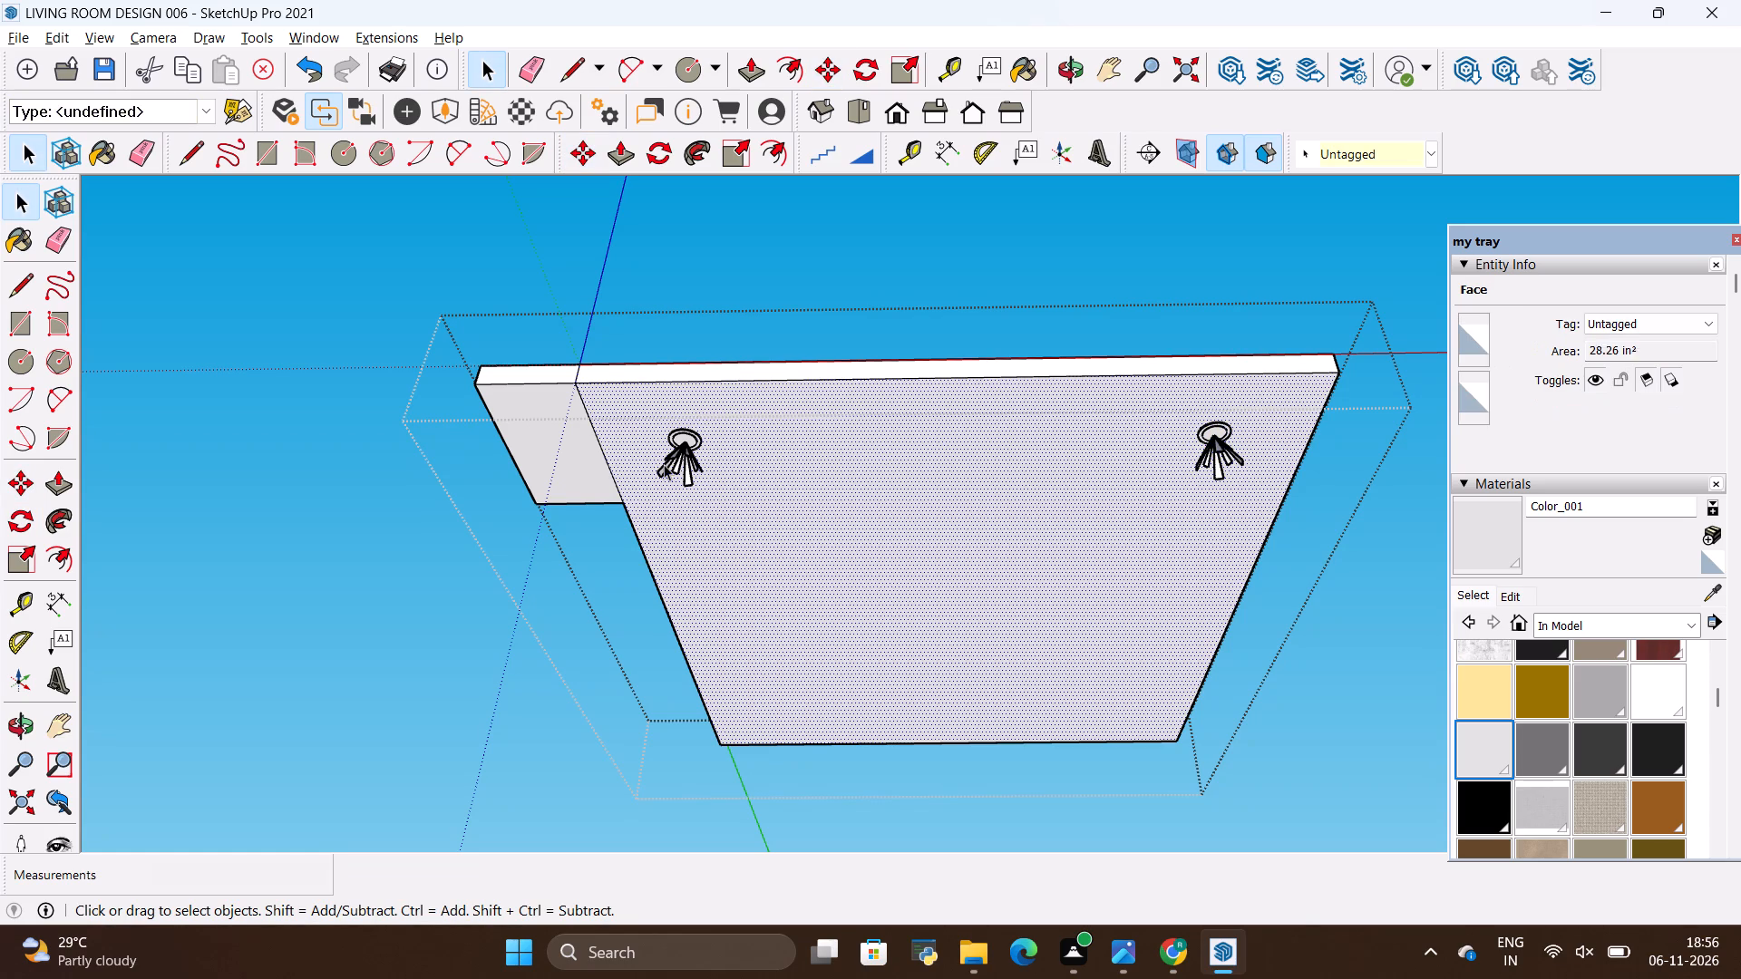
Copy both downlights together about 12' 6" along the green axis to the opposite end of the ceiling.
left_click(692, 439)
left_click(1221, 445, "ctrl")
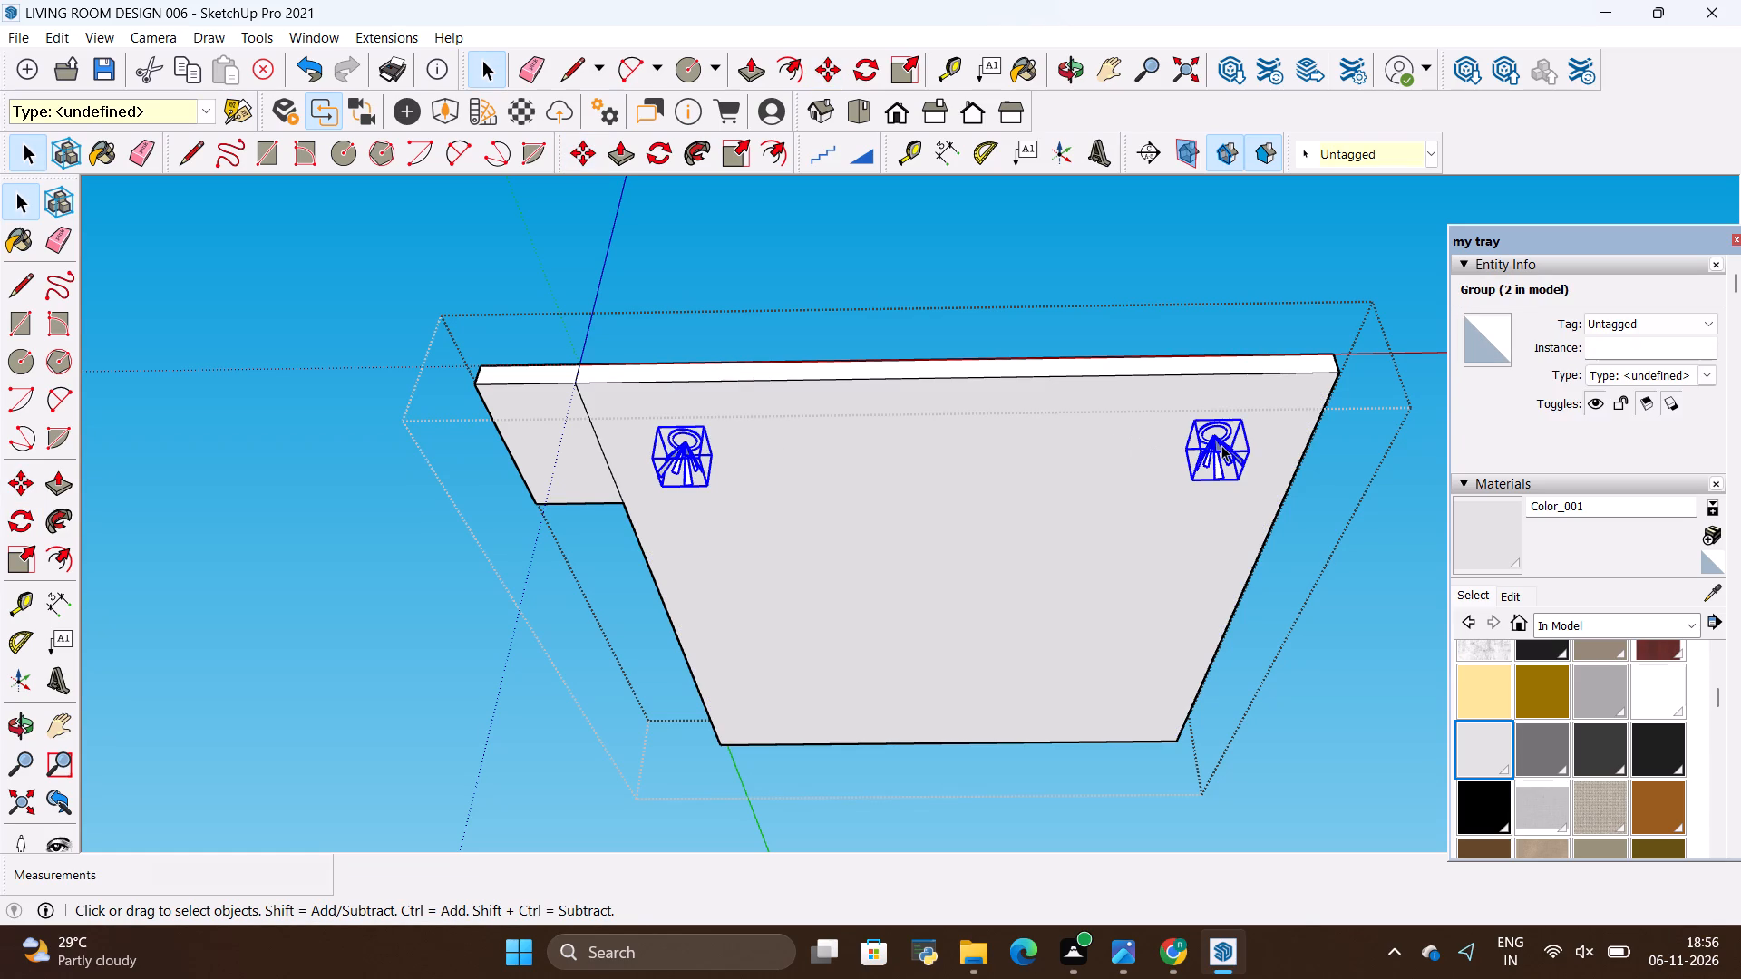
key("m")
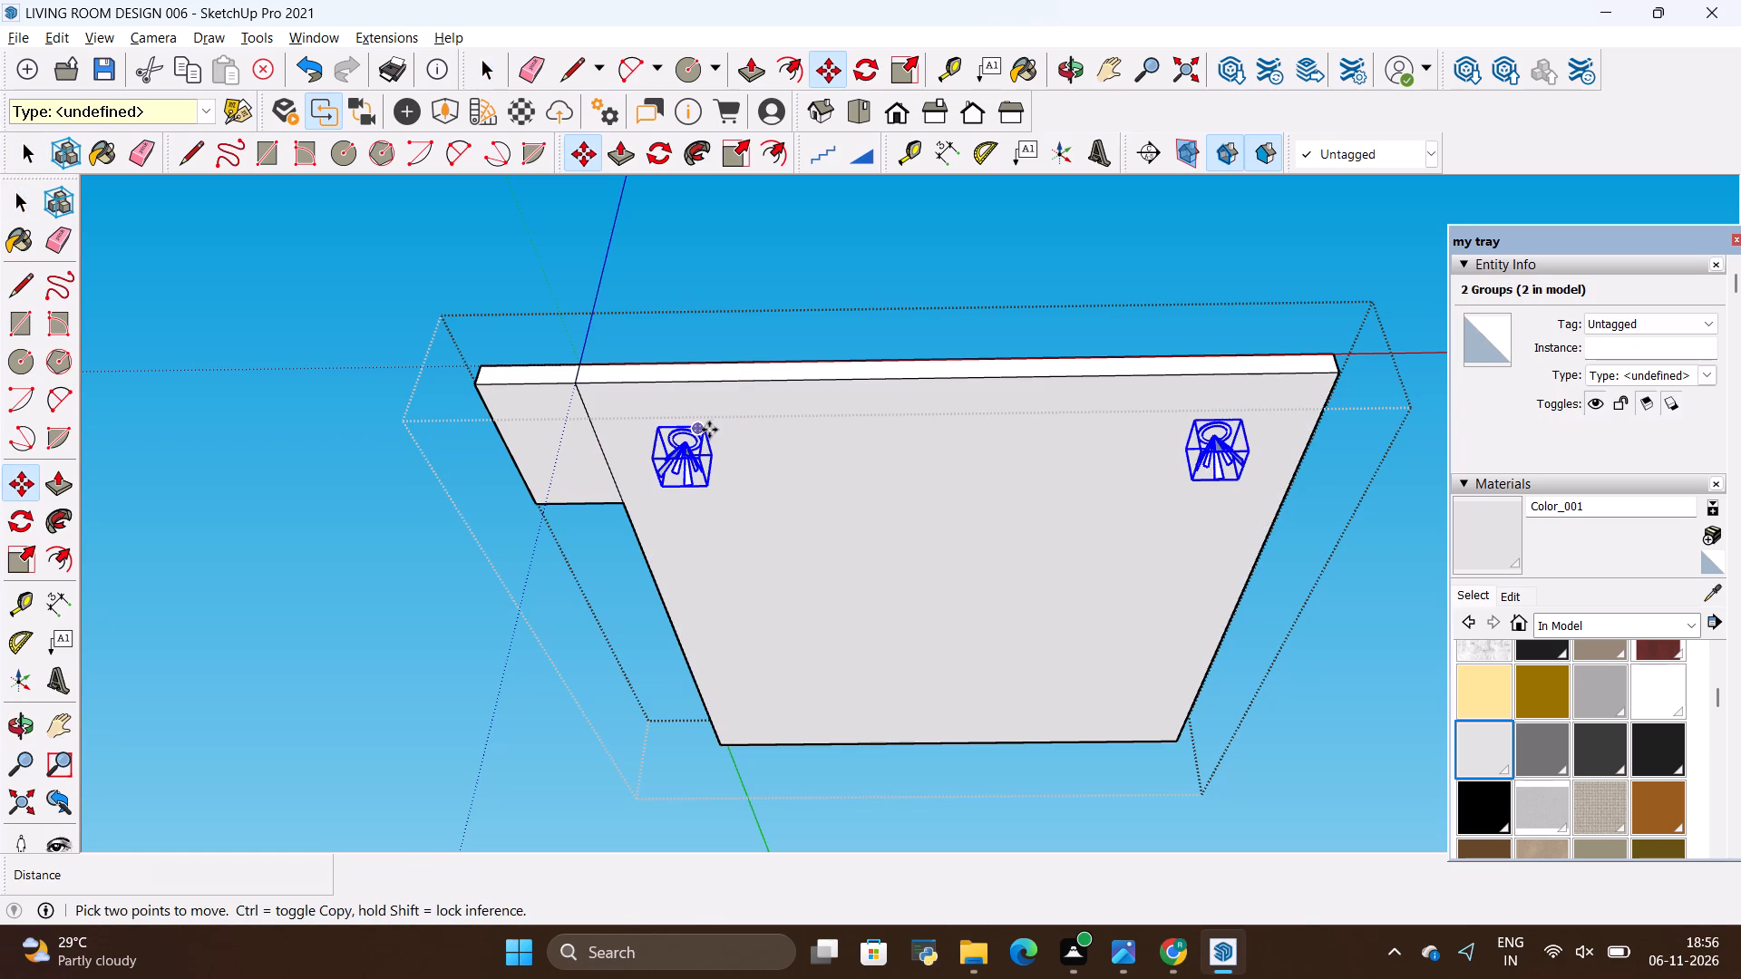
scroll(699, 433, "up", 7)
left_click(707, 419, "ctrl")
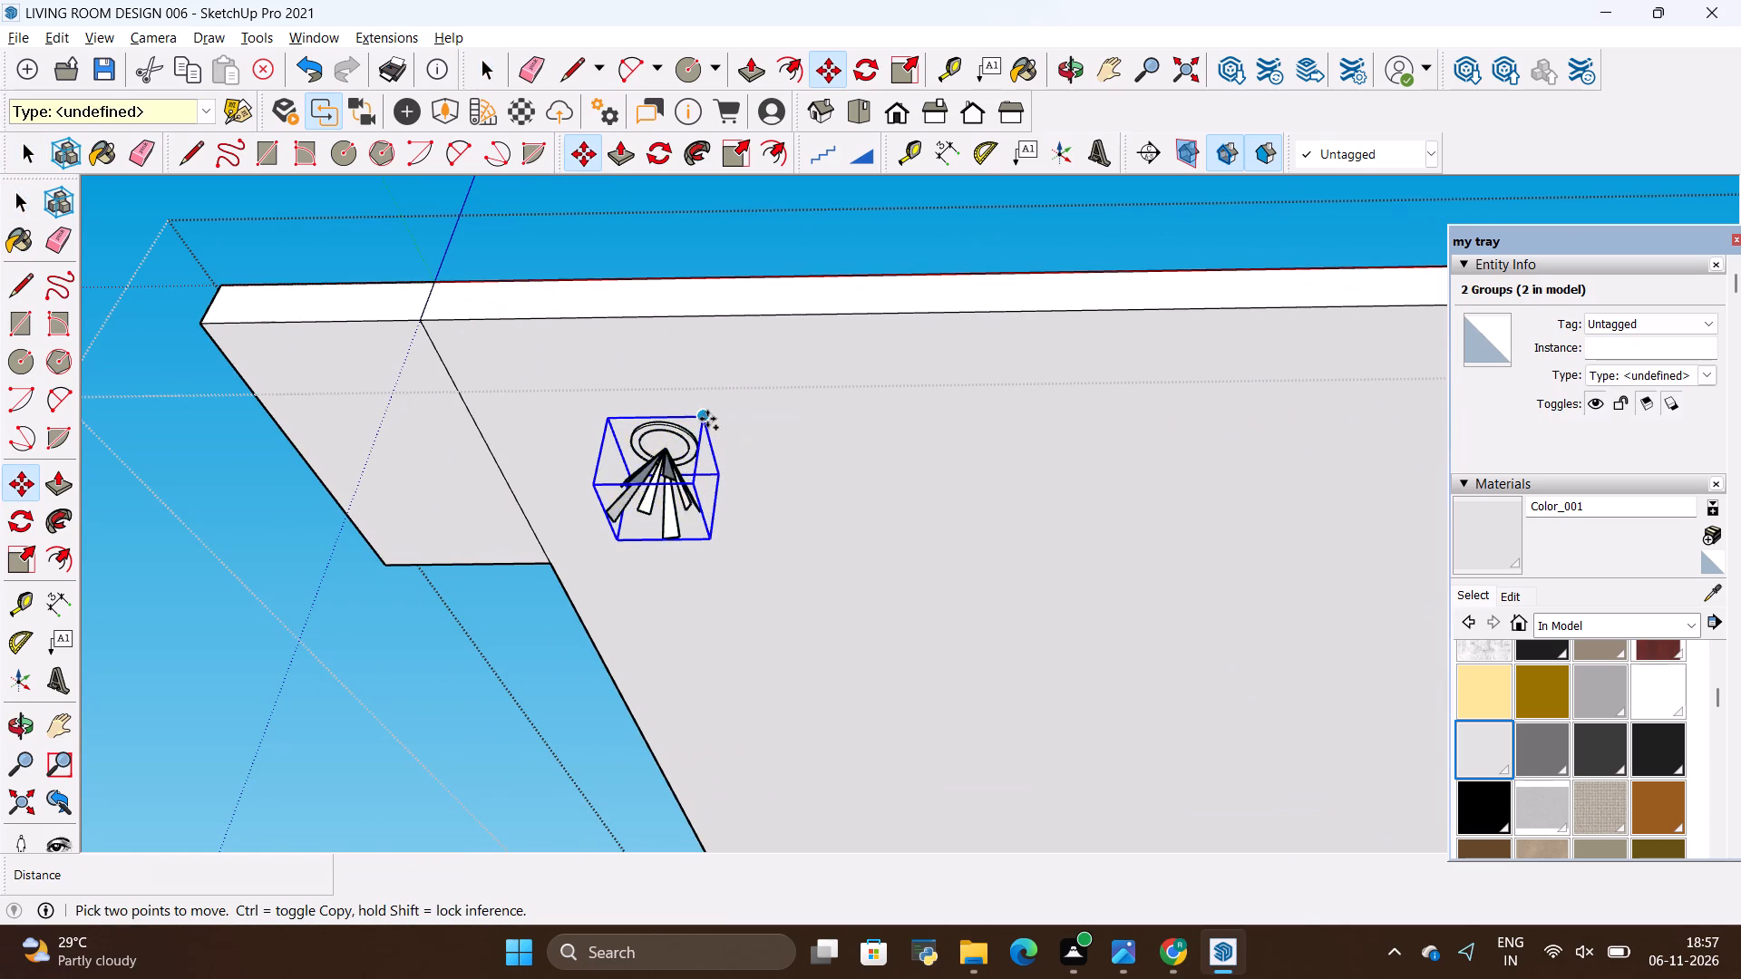
scroll(770, 455, "down", 10)
scroll(744, 642, "up", 7)
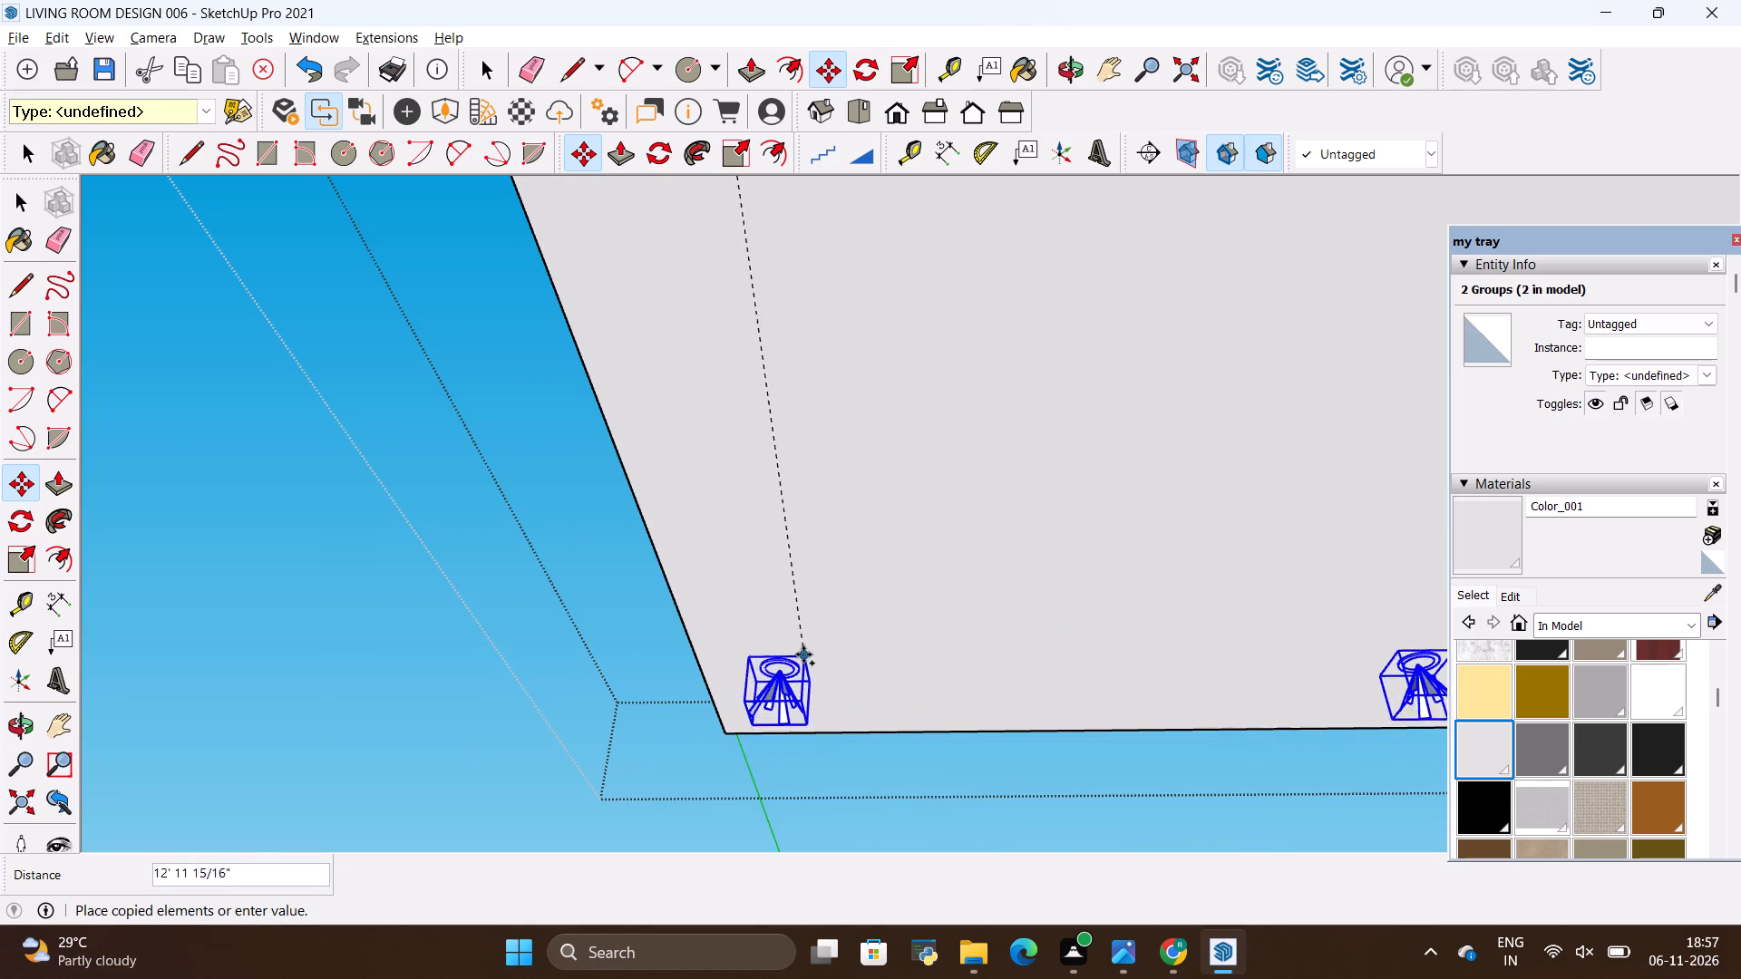
scroll(820, 648, "down", 5)
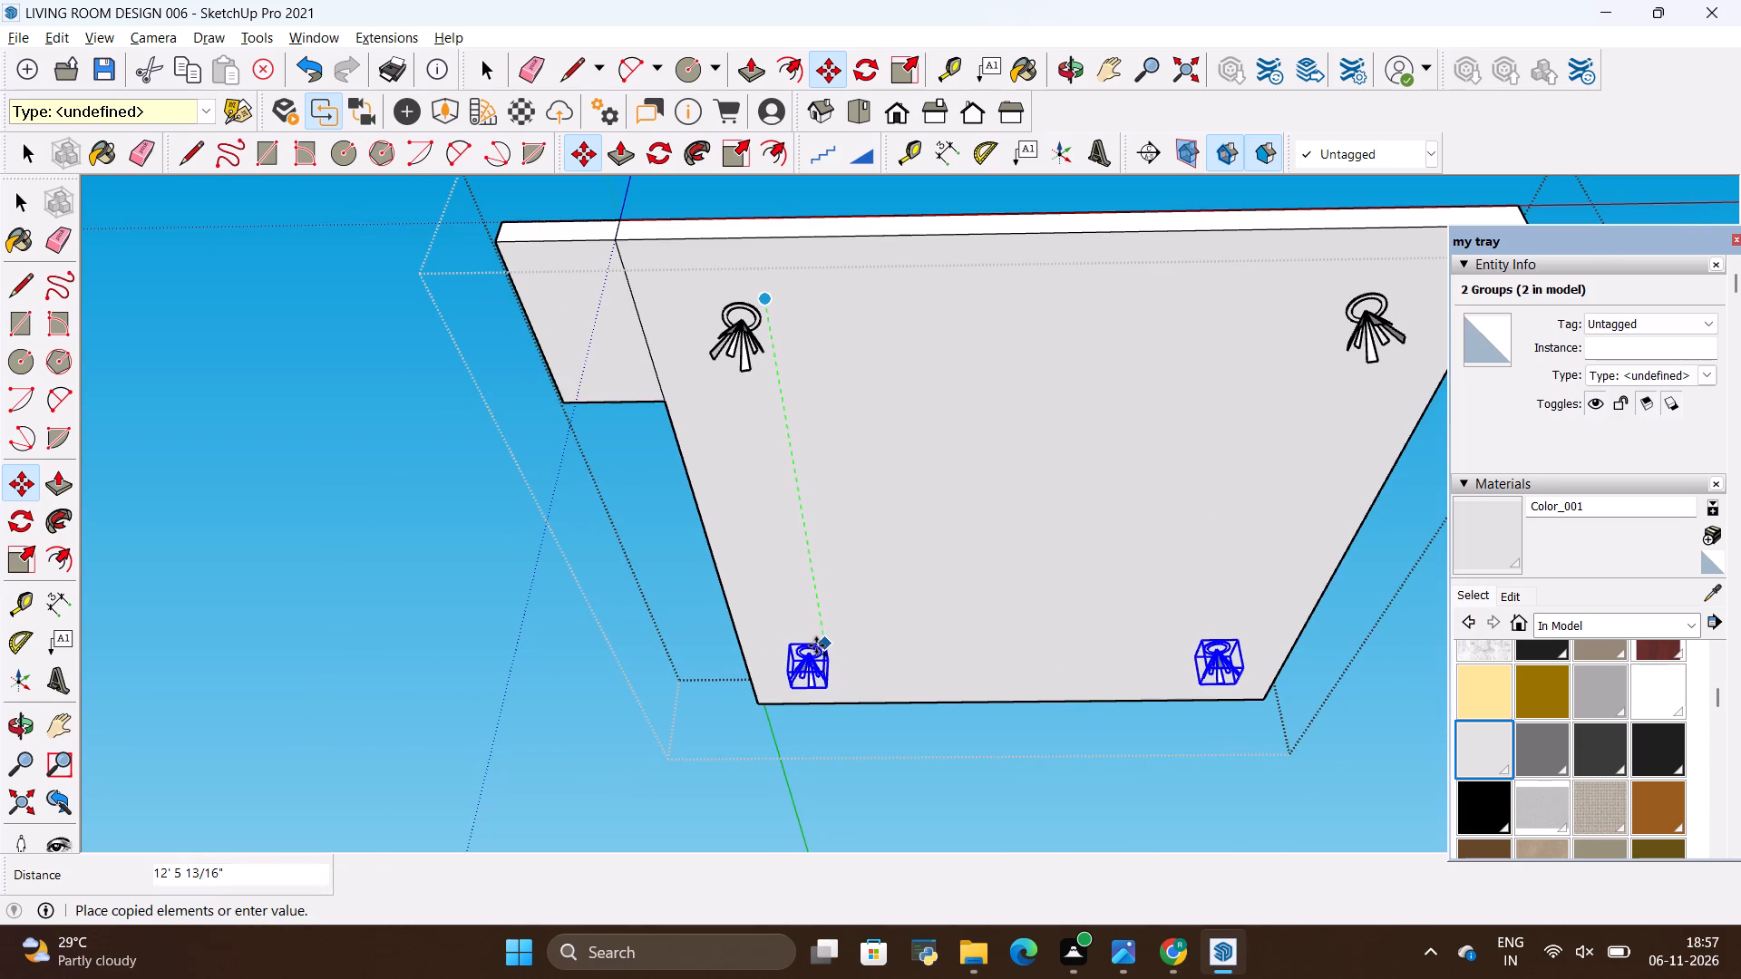
left_click(820, 649)
key("space")
left_click(850, 631)
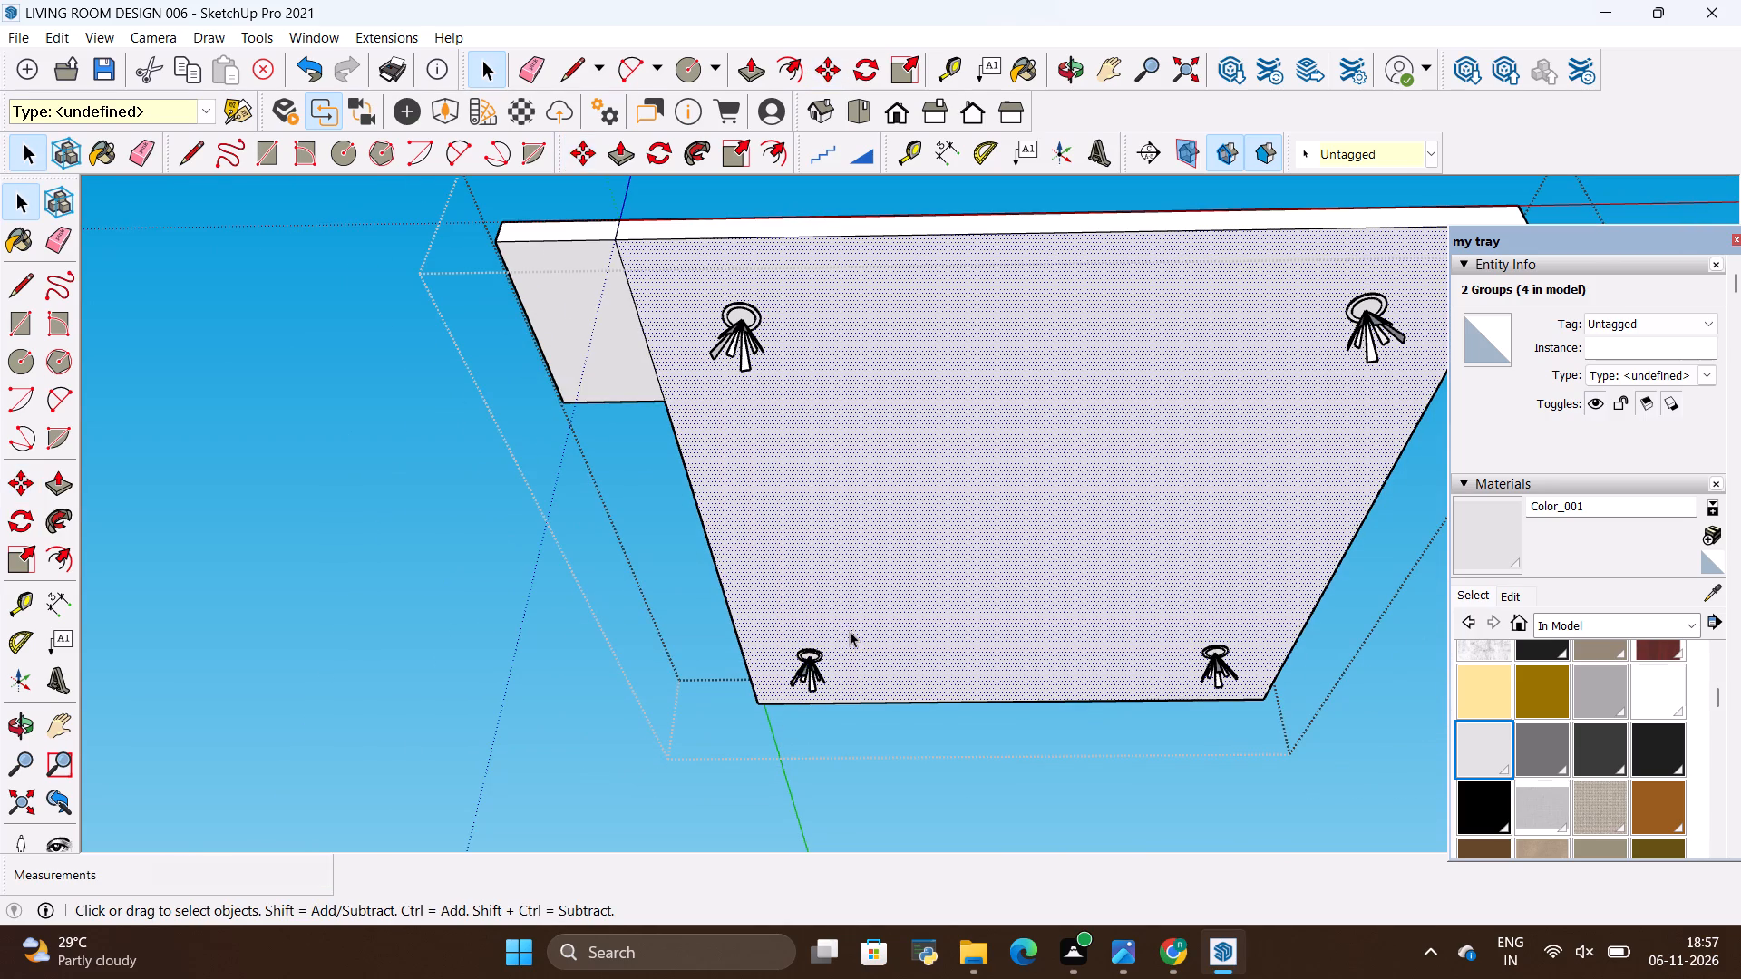
Copy the two downlights on the side away from the ceiling's projecting part about 6' 3" along the green axis, midway between the corners.
left_click(19, 721)
left_click_drag(251, 674, 486, 622)
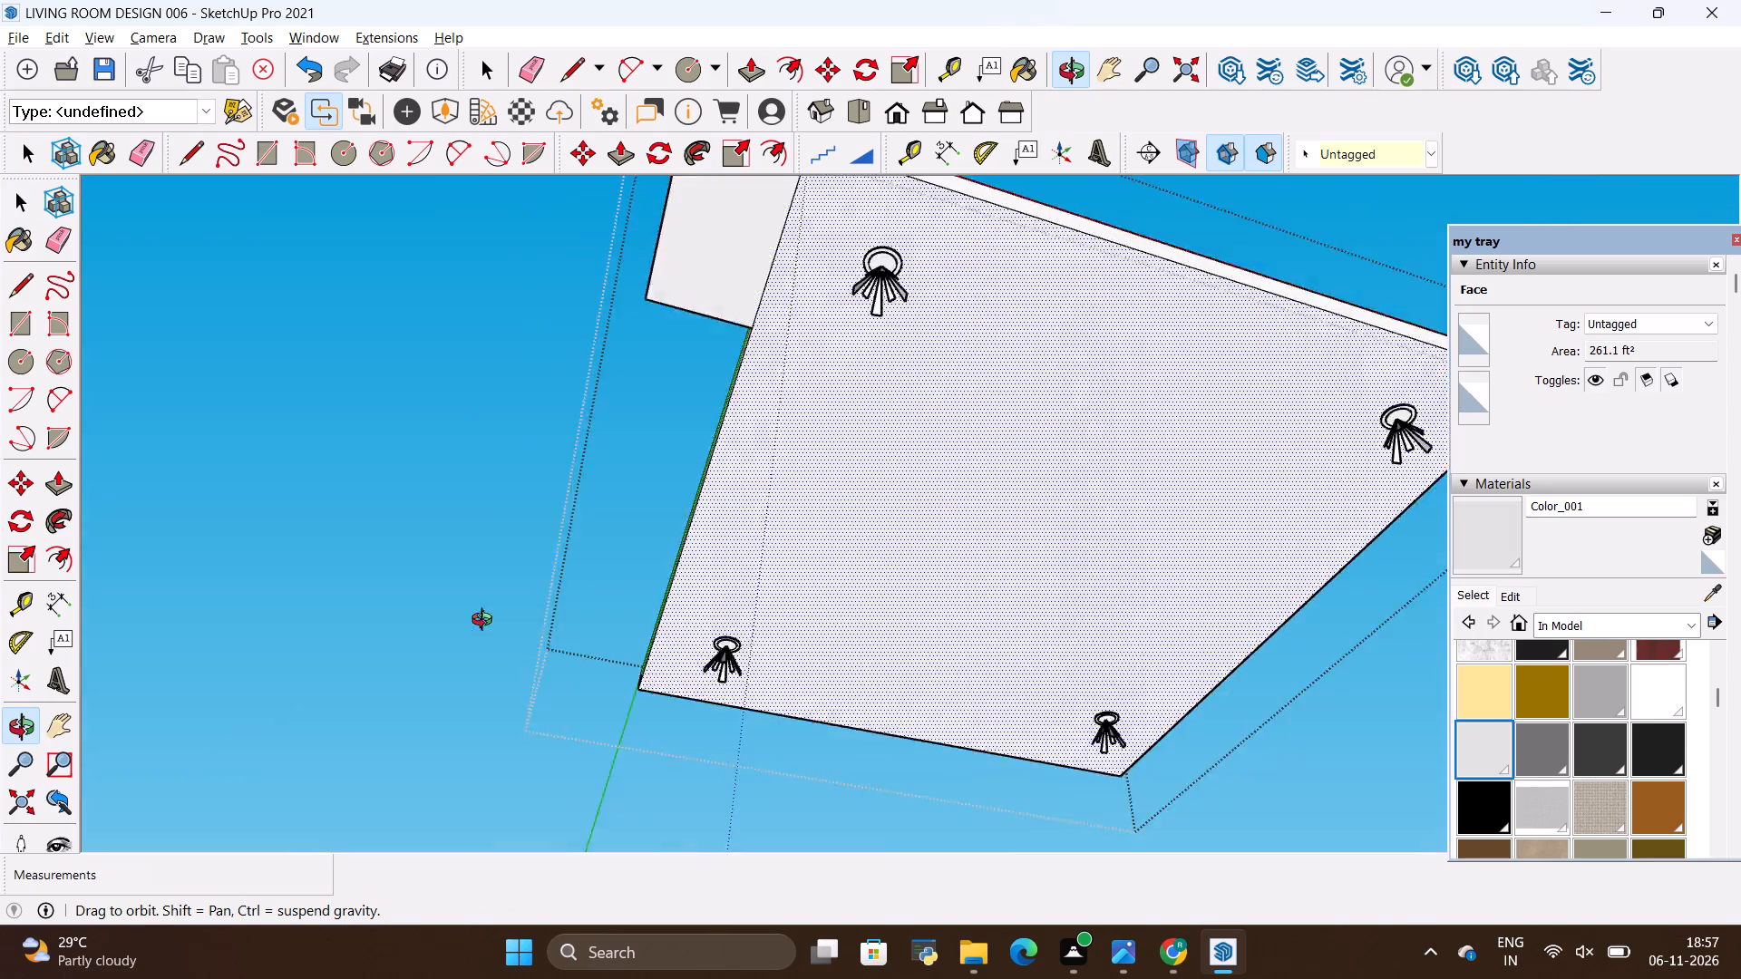
left_click_drag(486, 622, 913, 577)
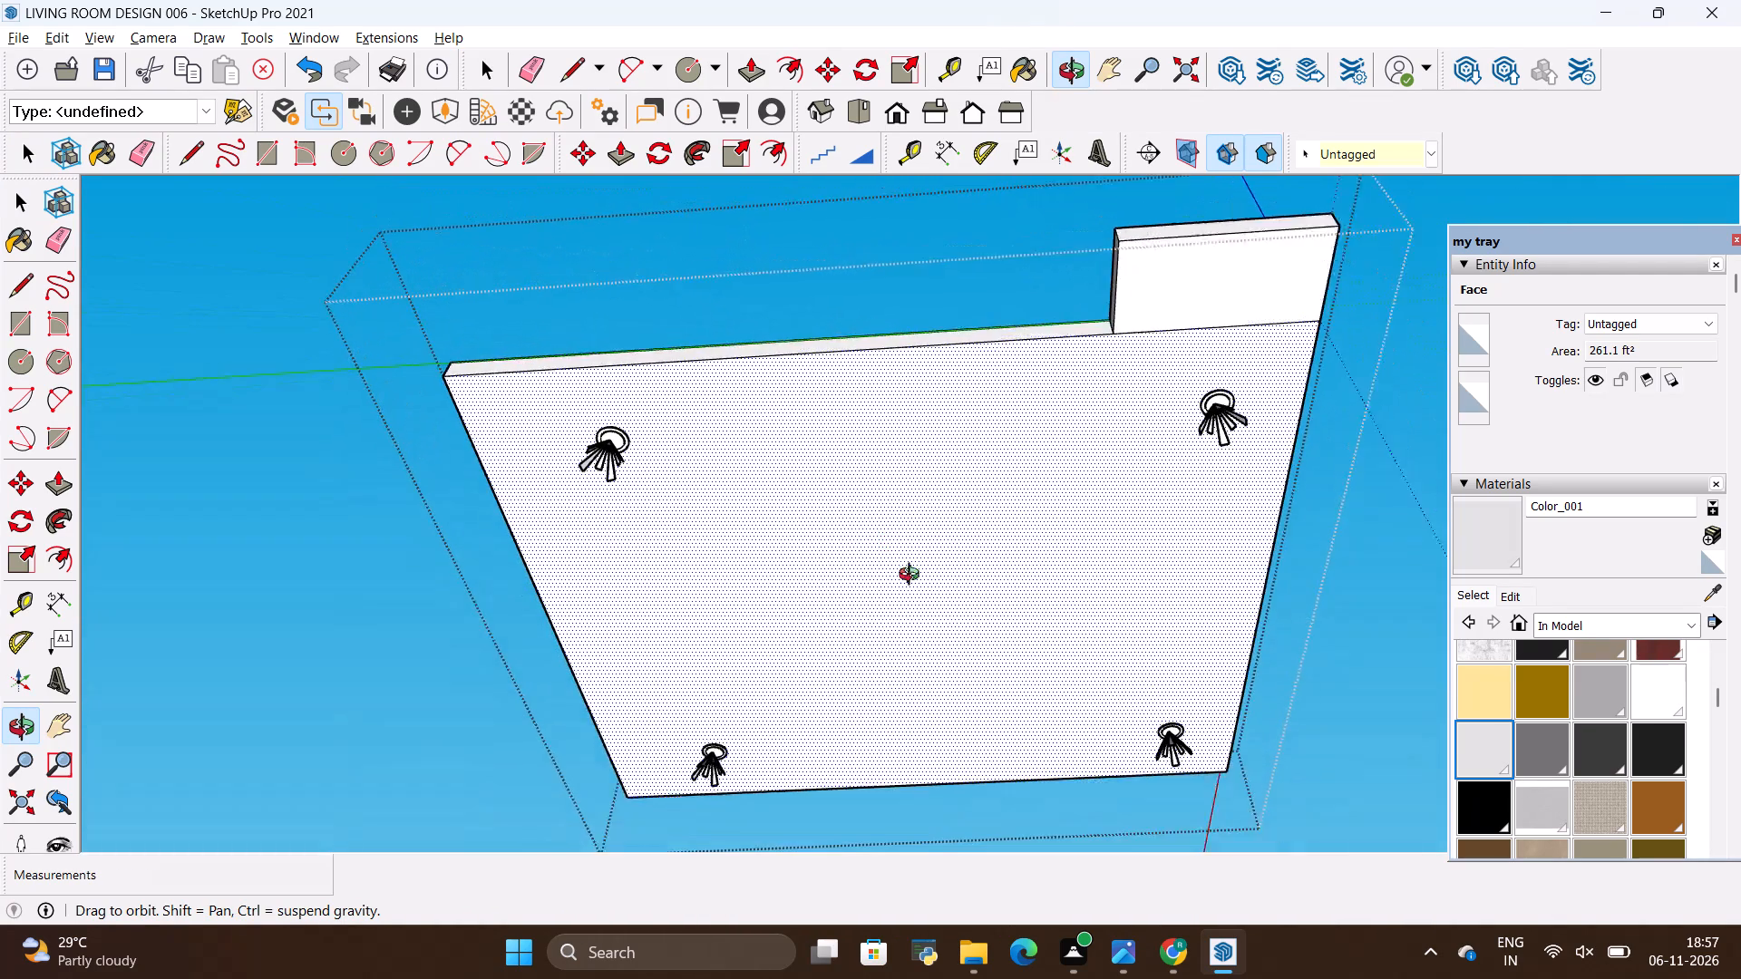
left_click_drag(913, 577, 941, 597)
key("space")
left_click(613, 426)
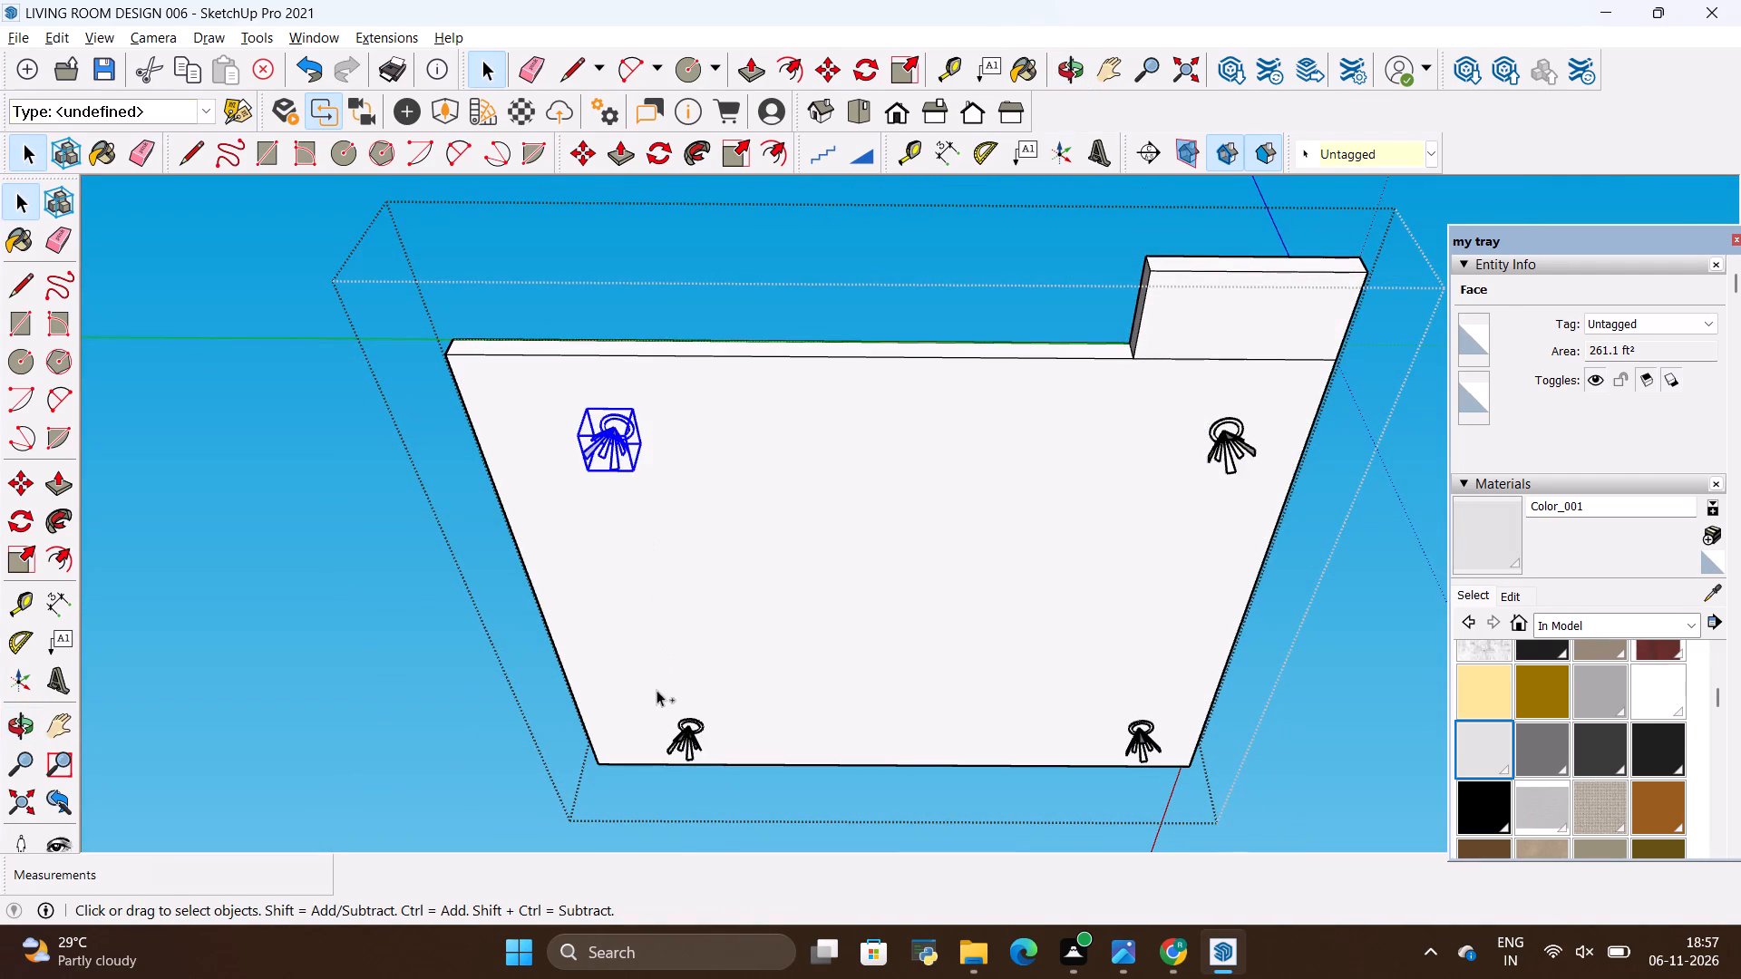
left_click(676, 737, "ctrl")
key("m")
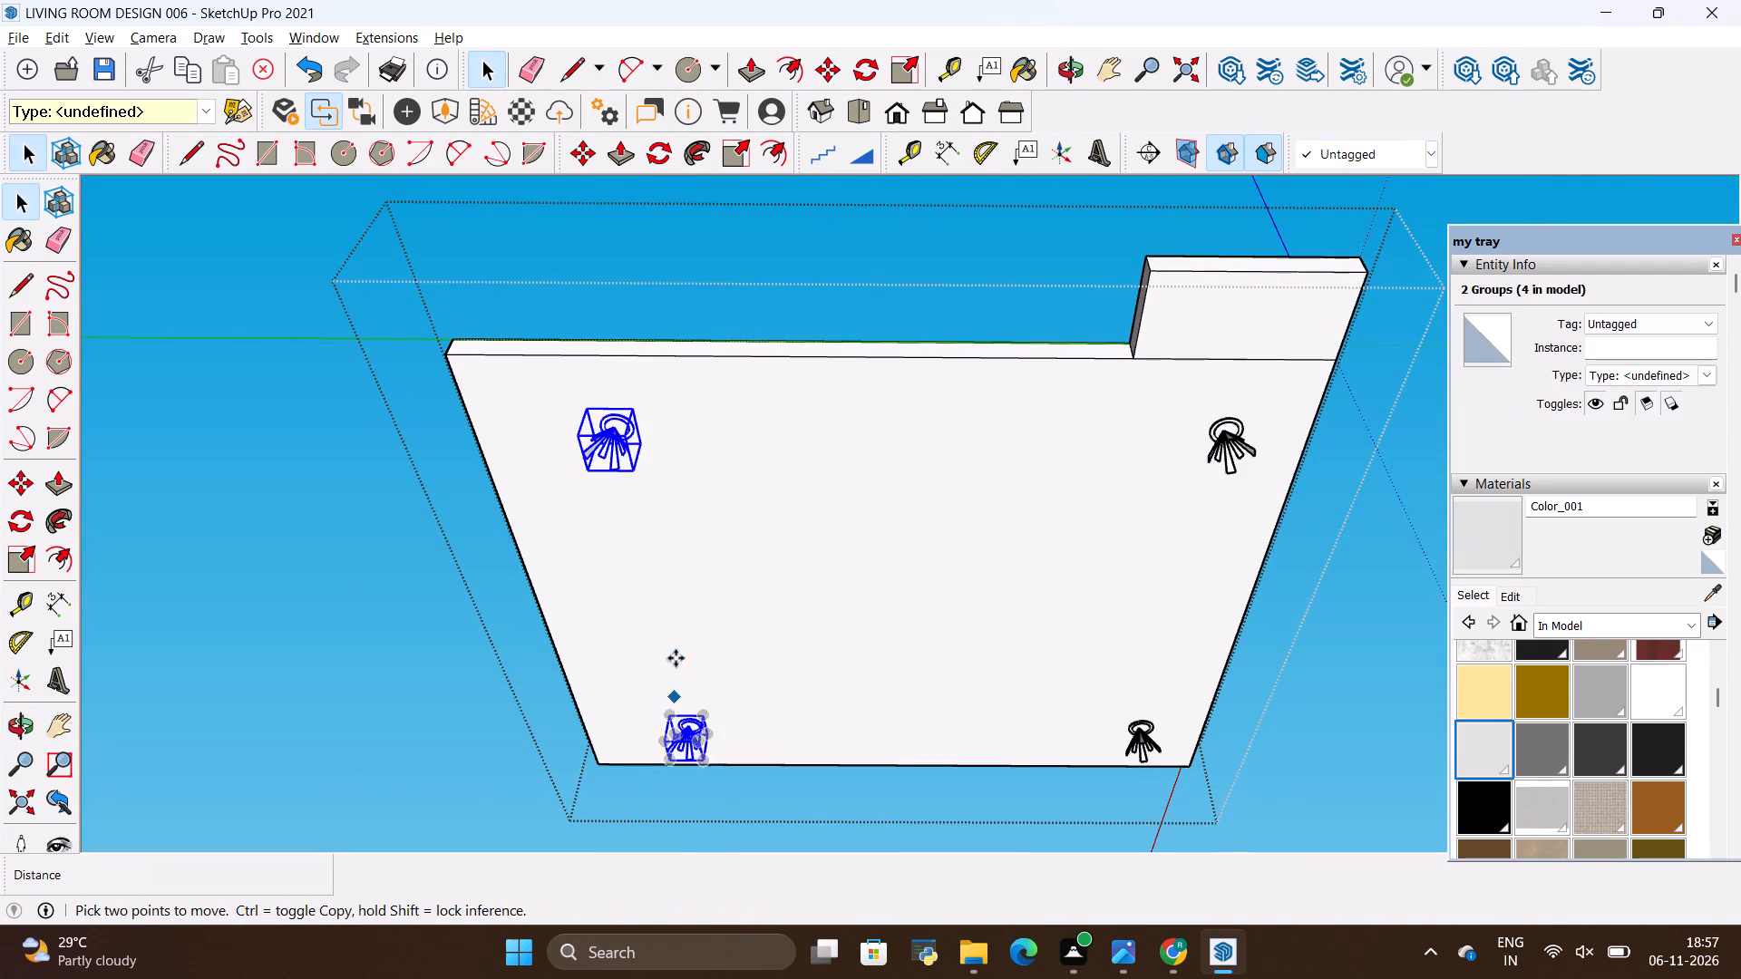
left_click(631, 410)
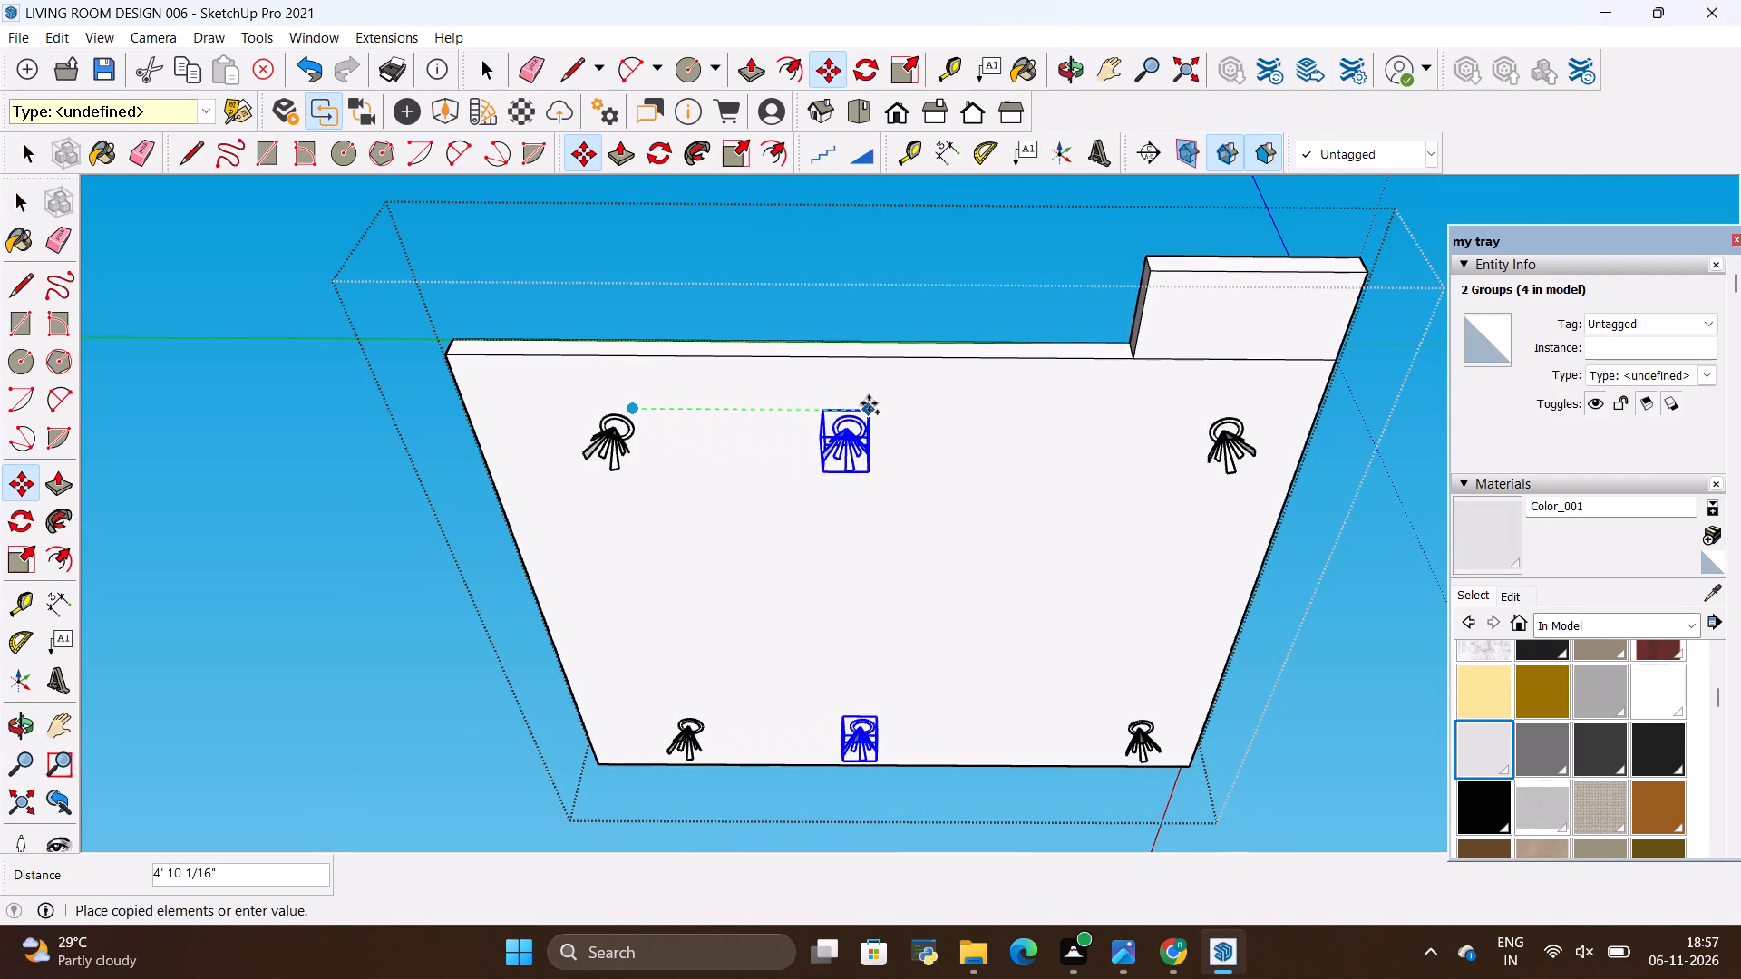
left_click(936, 403)
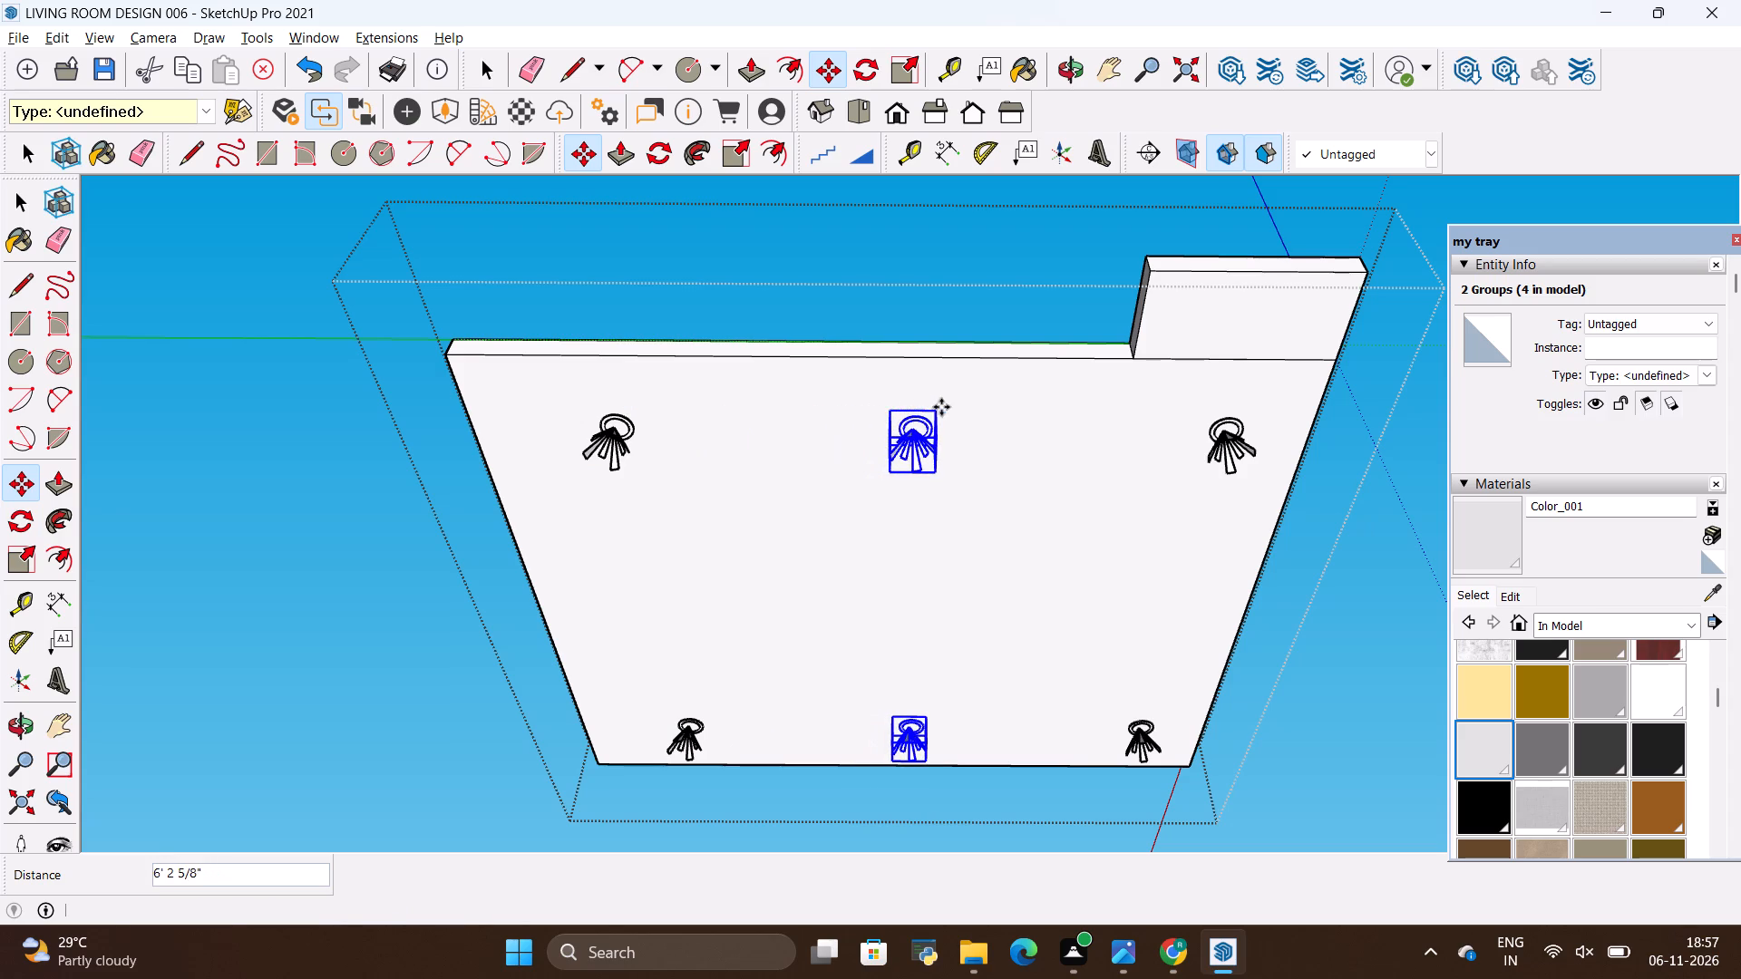
key("space")
left_click(967, 421)
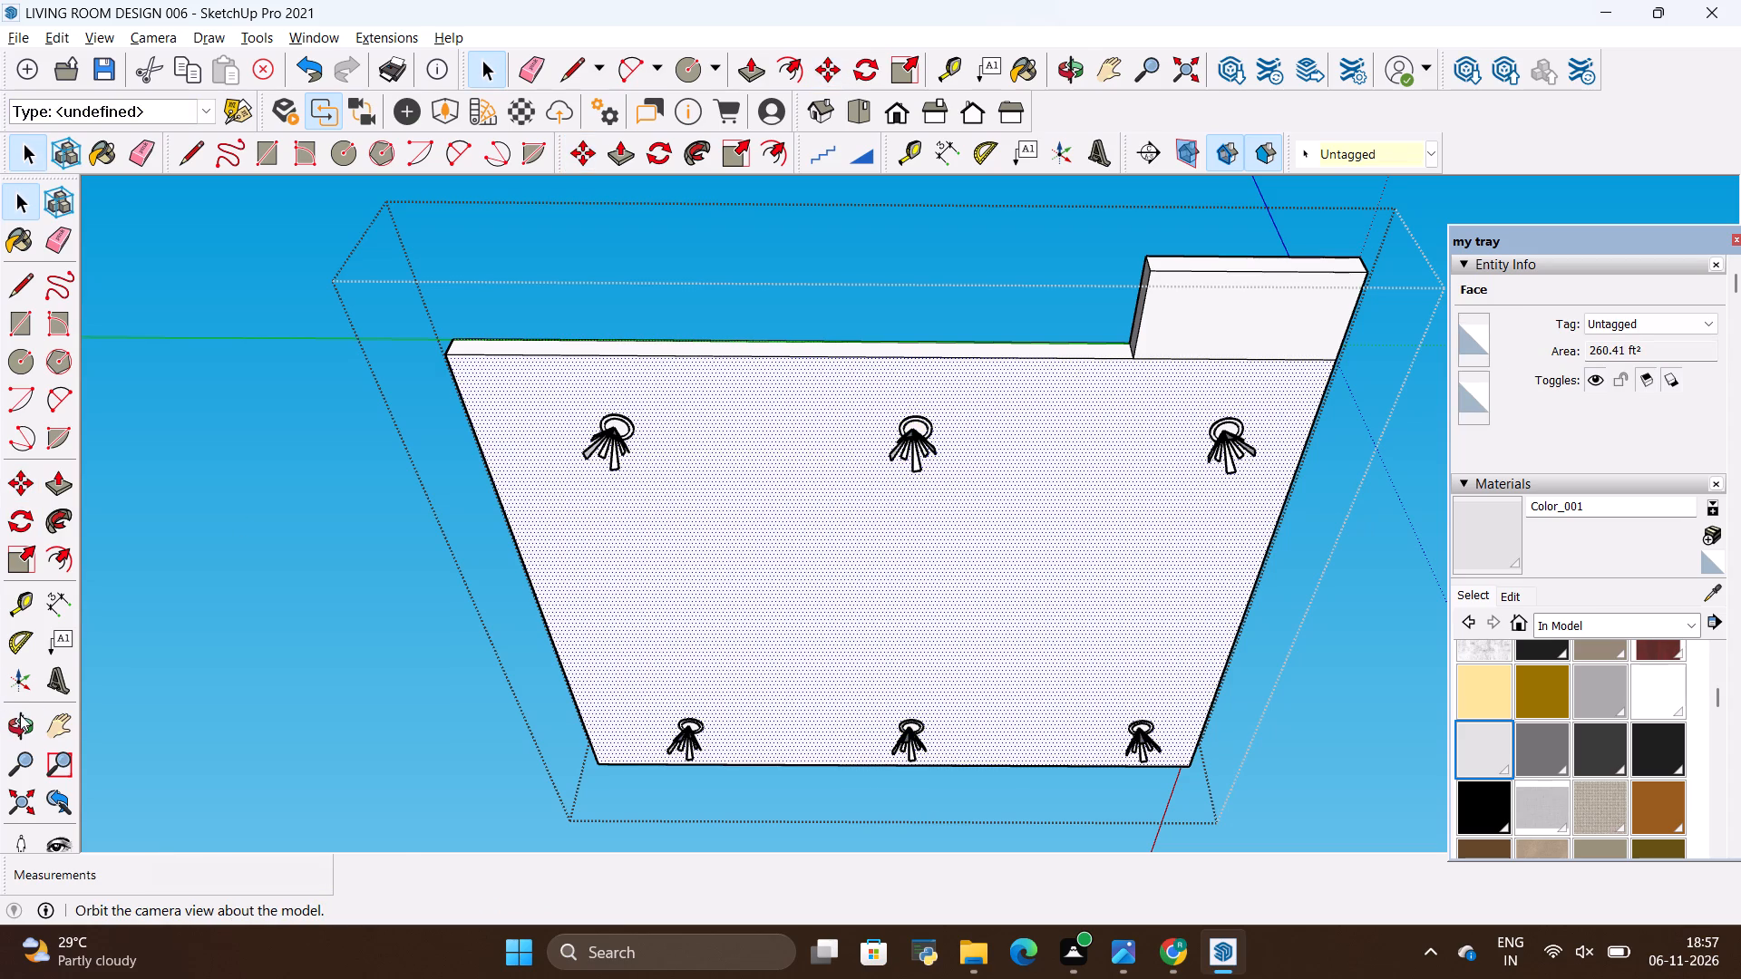
Copy the two corner downlights nearest the ceiling's projecting side along the red axis to midway across, and leave the ceiling group.
left_click(20, 714)
left_click_drag(1105, 636, 408, 659)
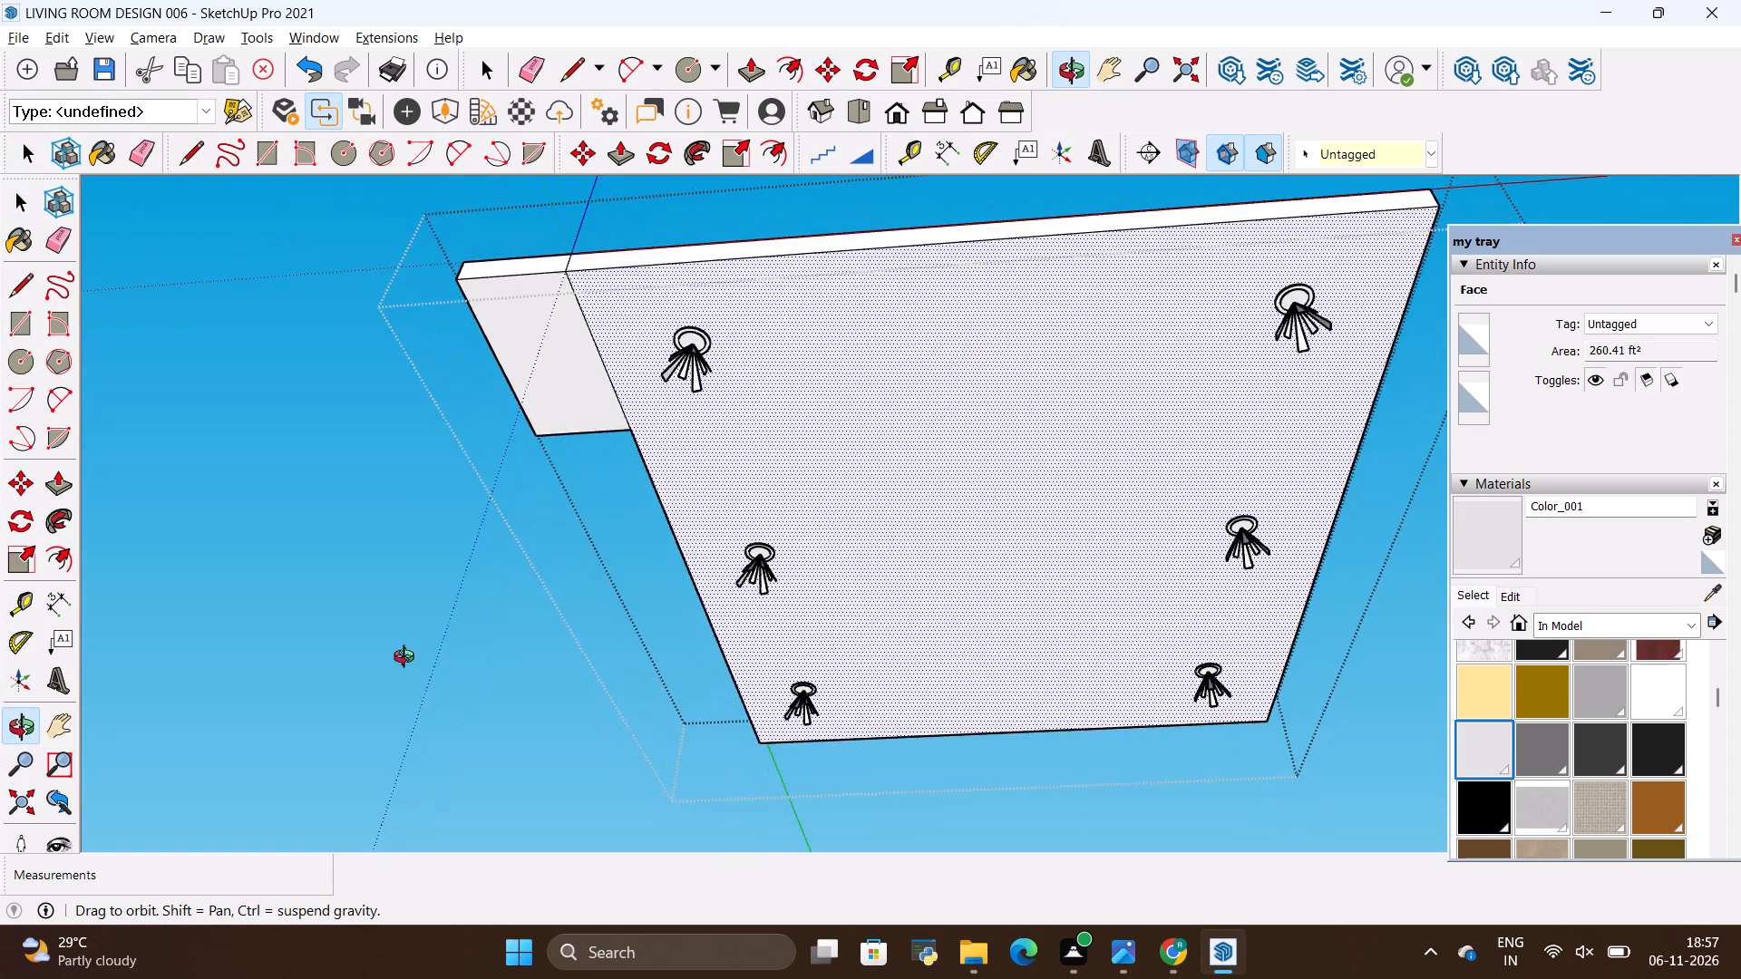
left_click_drag(408, 659, 447, 693)
scroll(378, 638, "down", 4)
scroll(876, 548, "up", 3)
left_click_drag(885, 551, 895, 515)
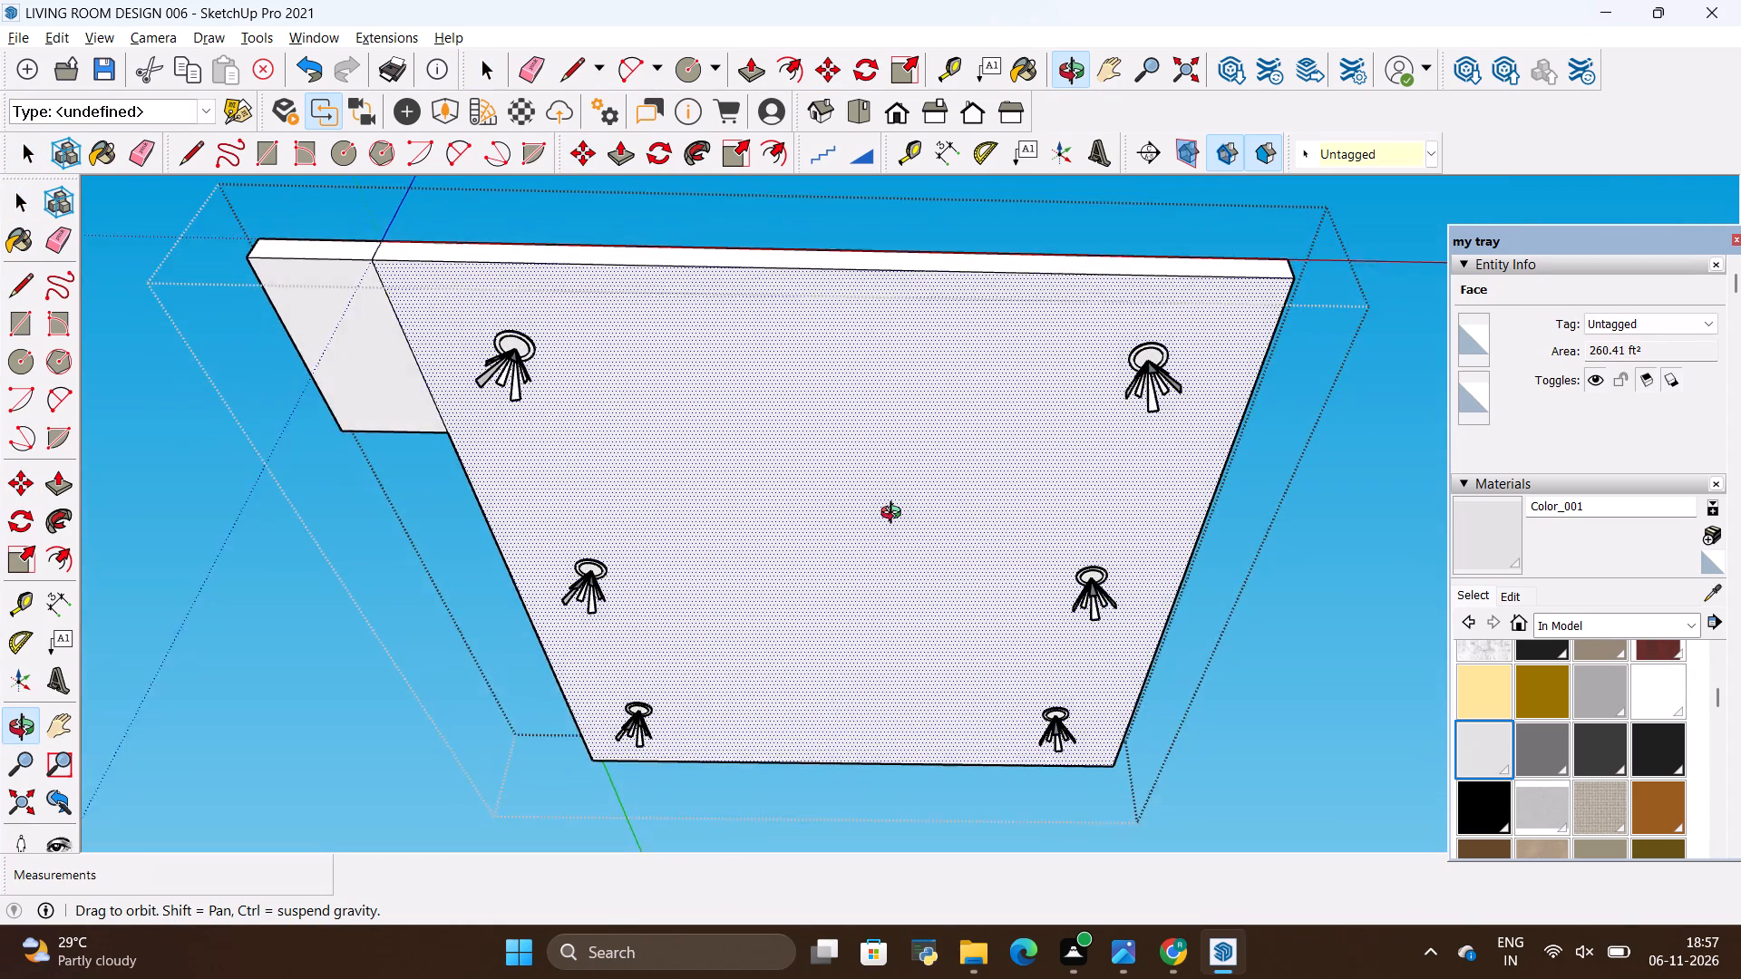
left_click_drag(895, 515, 883, 499)
key("space")
left_click(494, 352)
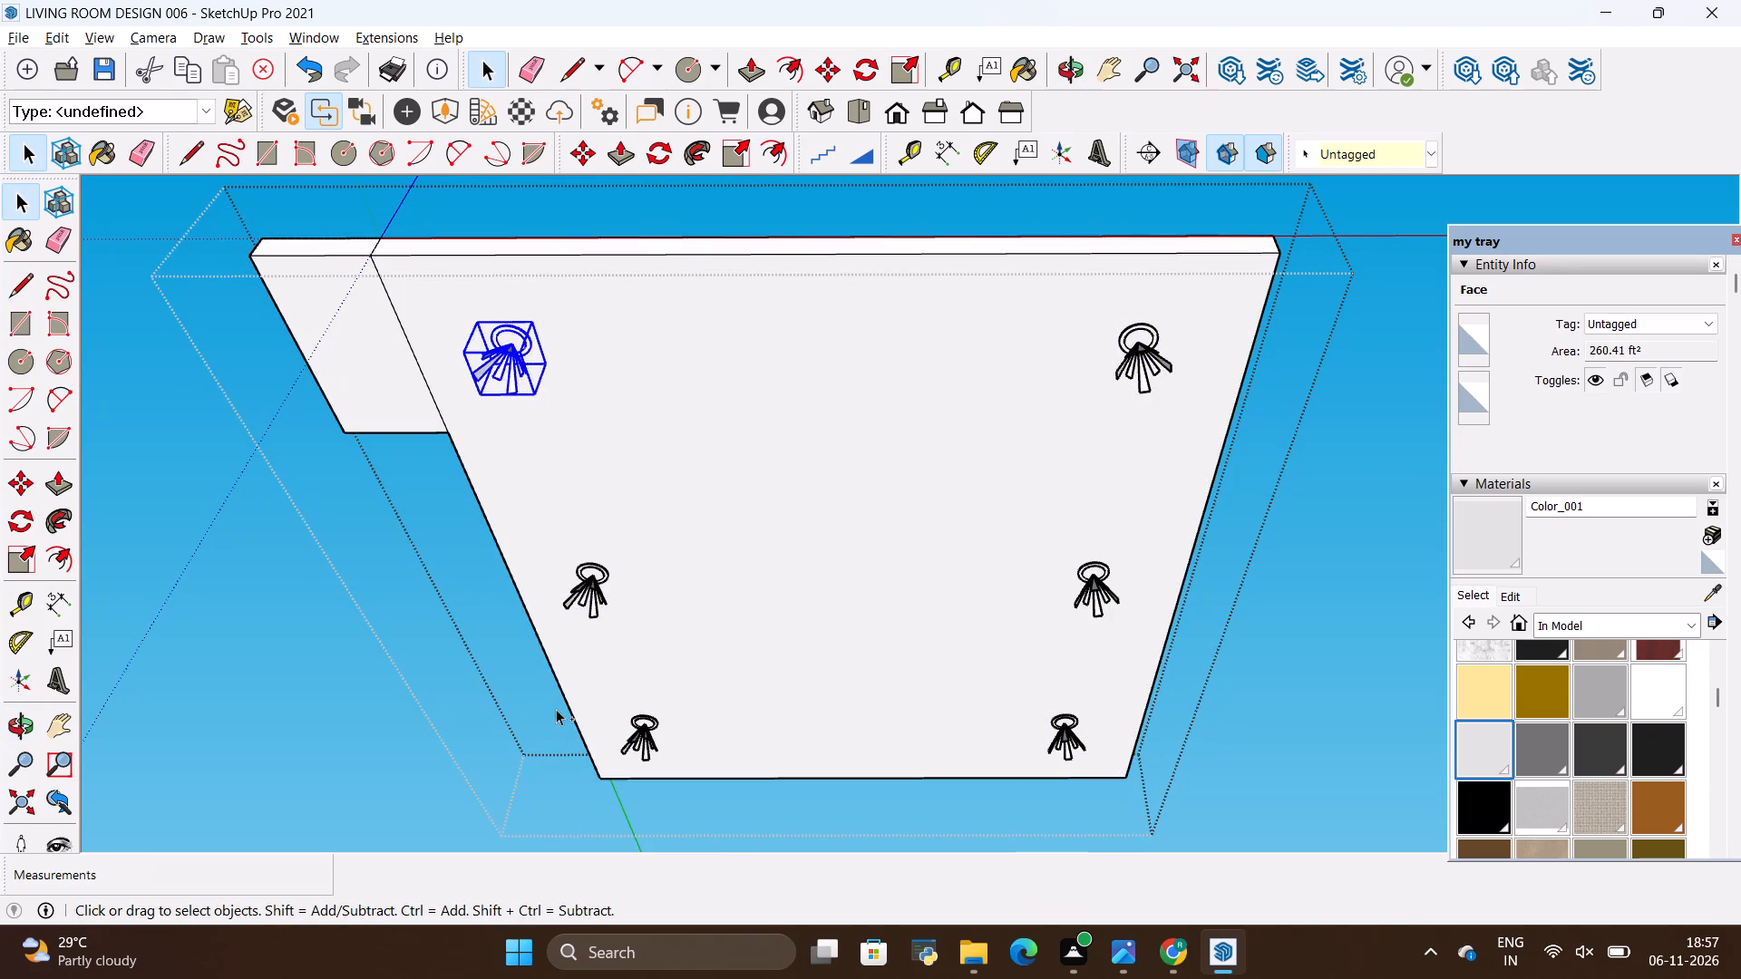
left_click(642, 734, "ctrl")
key("m")
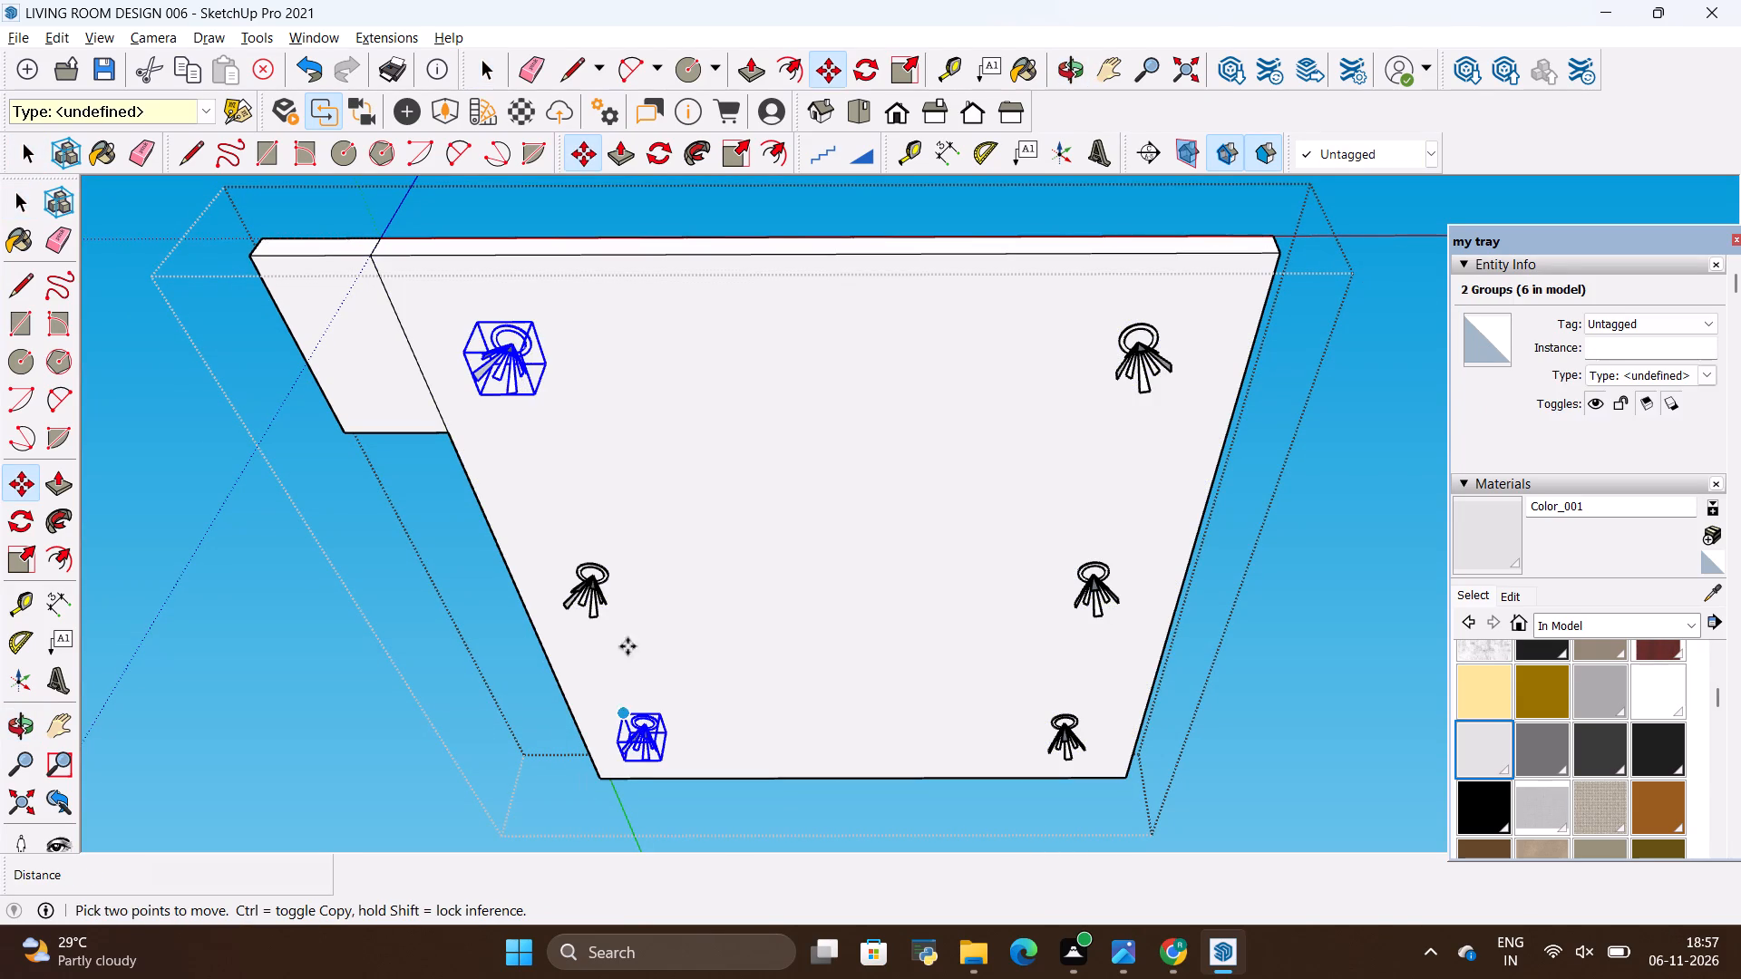
left_click(536, 323, "ctrl")
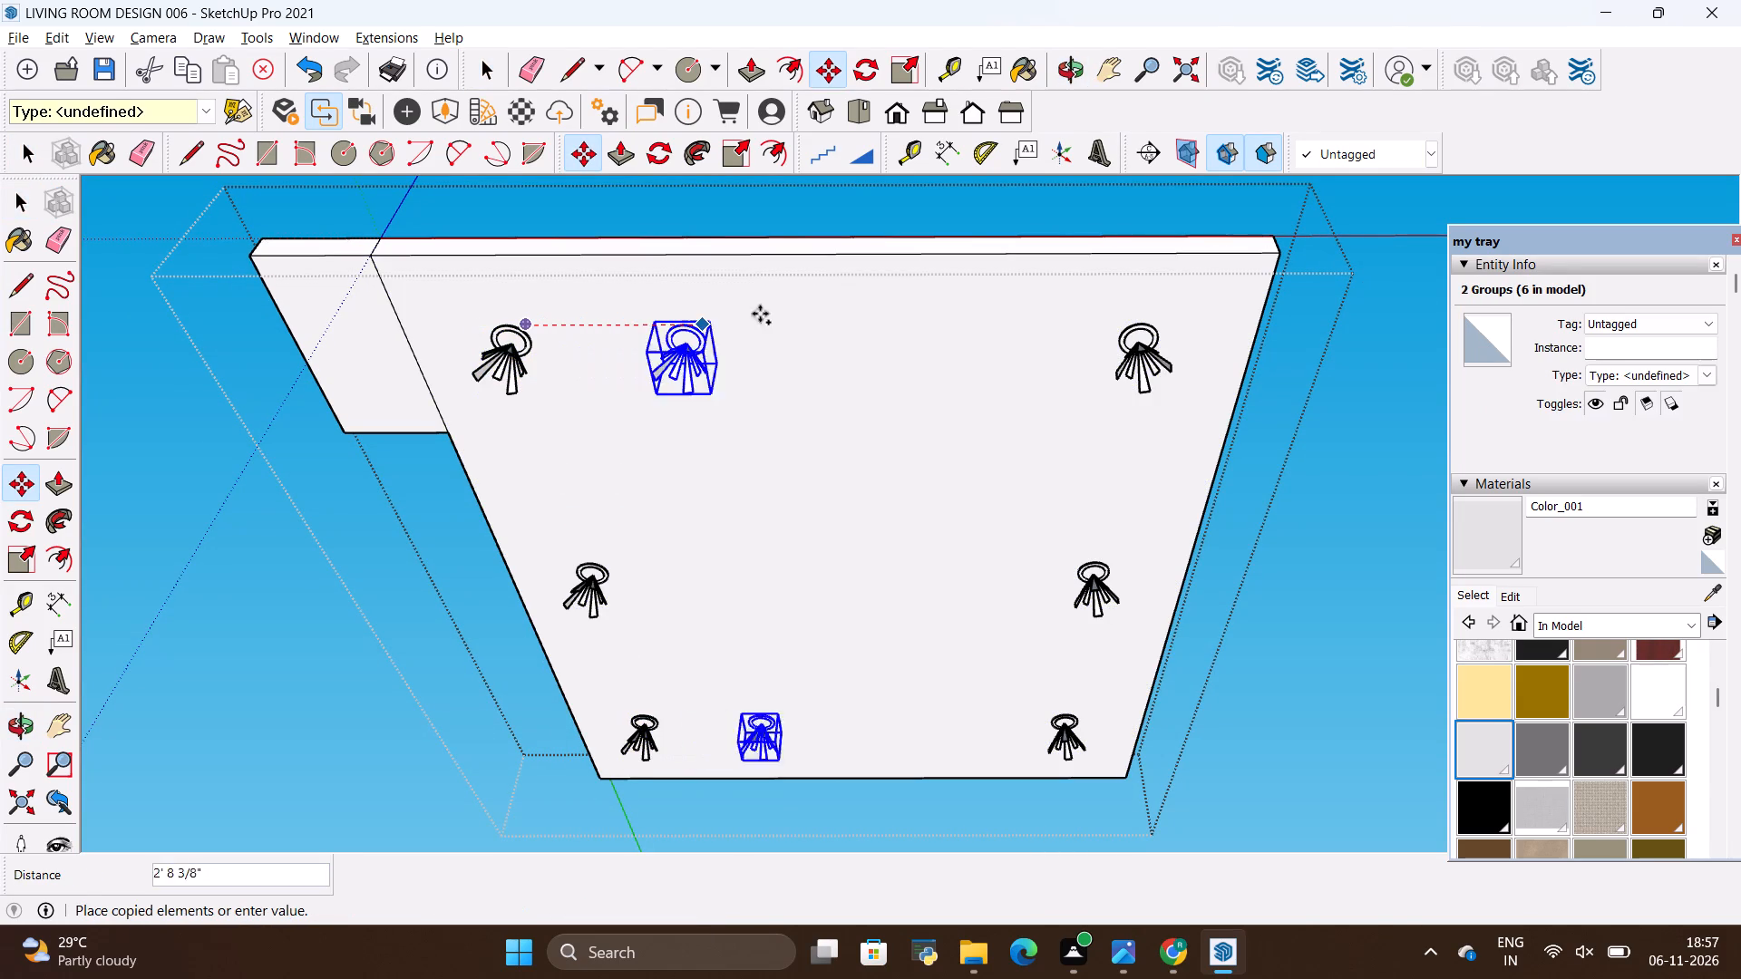
left_click(858, 313)
key("space")
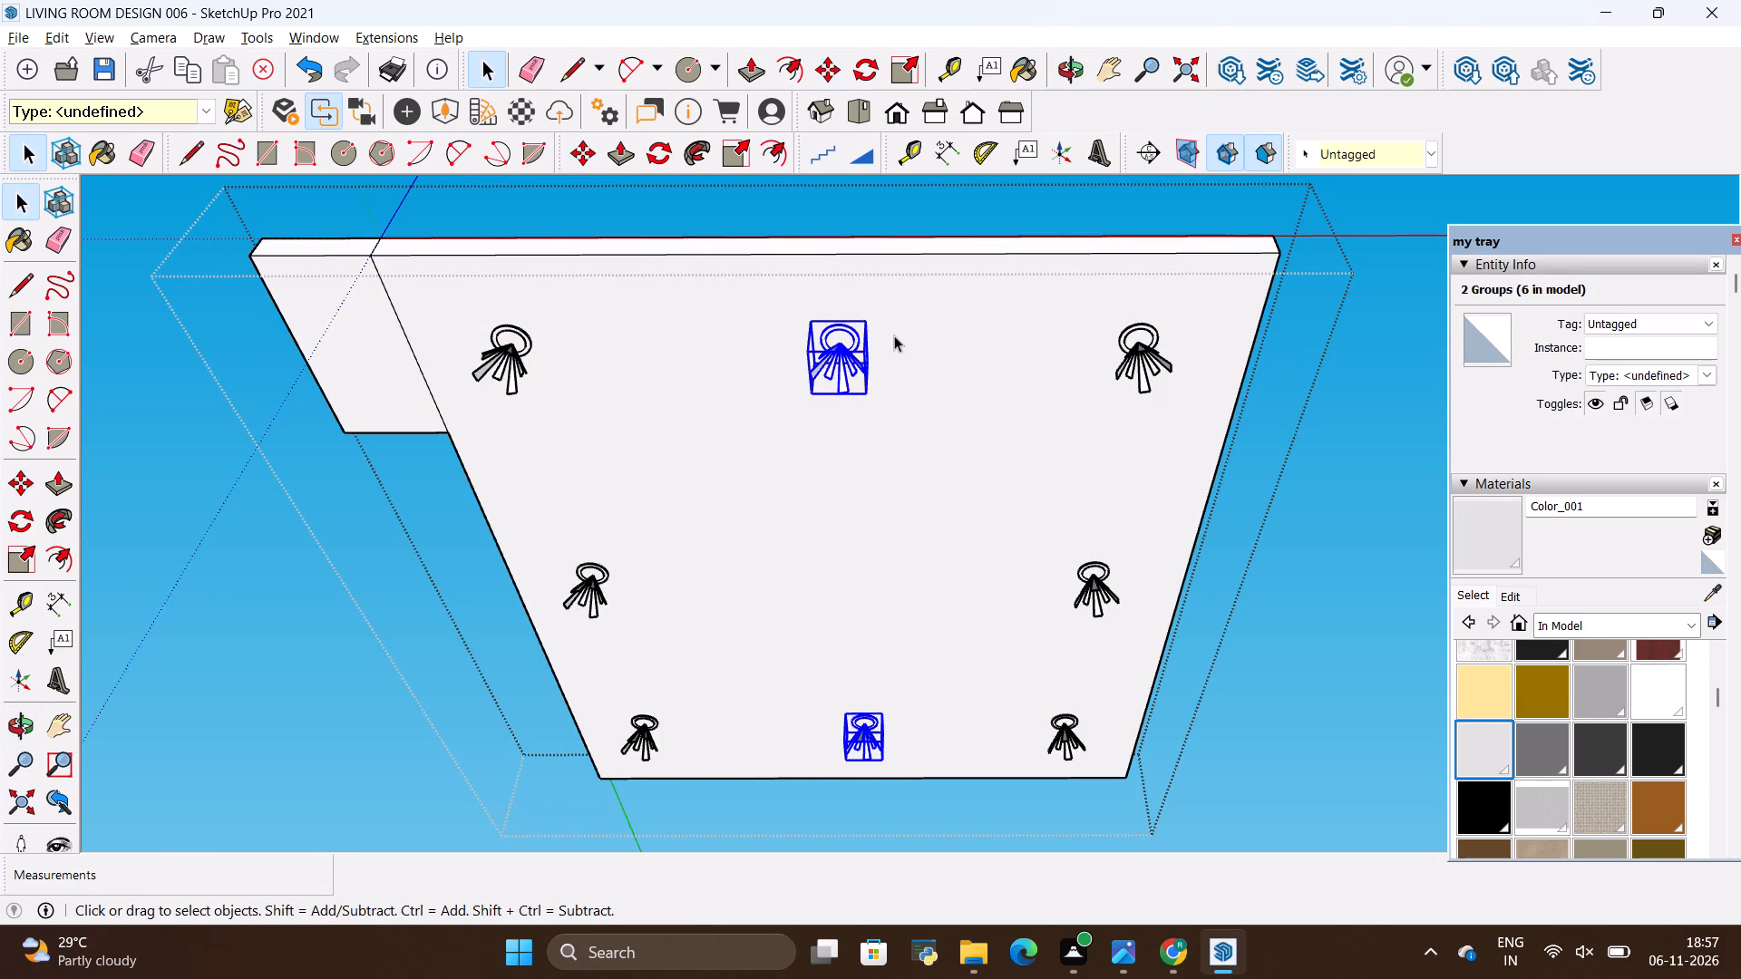
left_click(894, 335)
scroll(916, 356, "down", 10)
key("space")
left_click(417, 492)
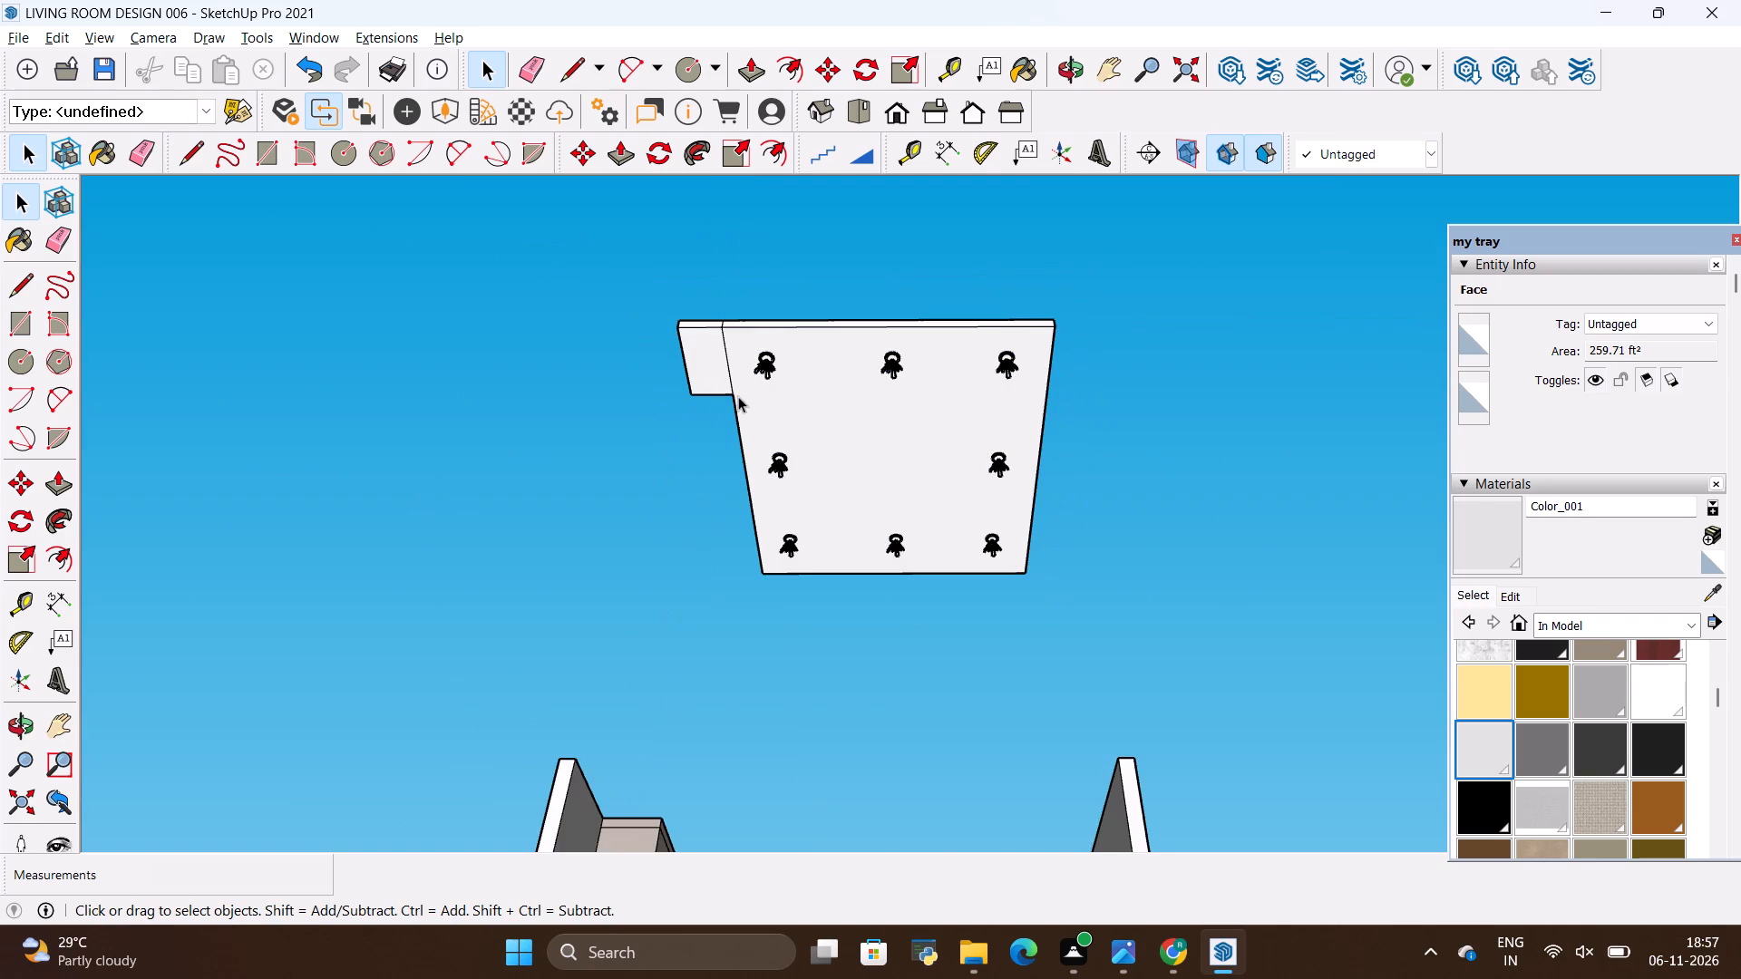
Move the ceiling group with its downlights straight down along the blue axis onto the top of the bedroom walls.
key("alt+Tab")
key("alt+Tab")
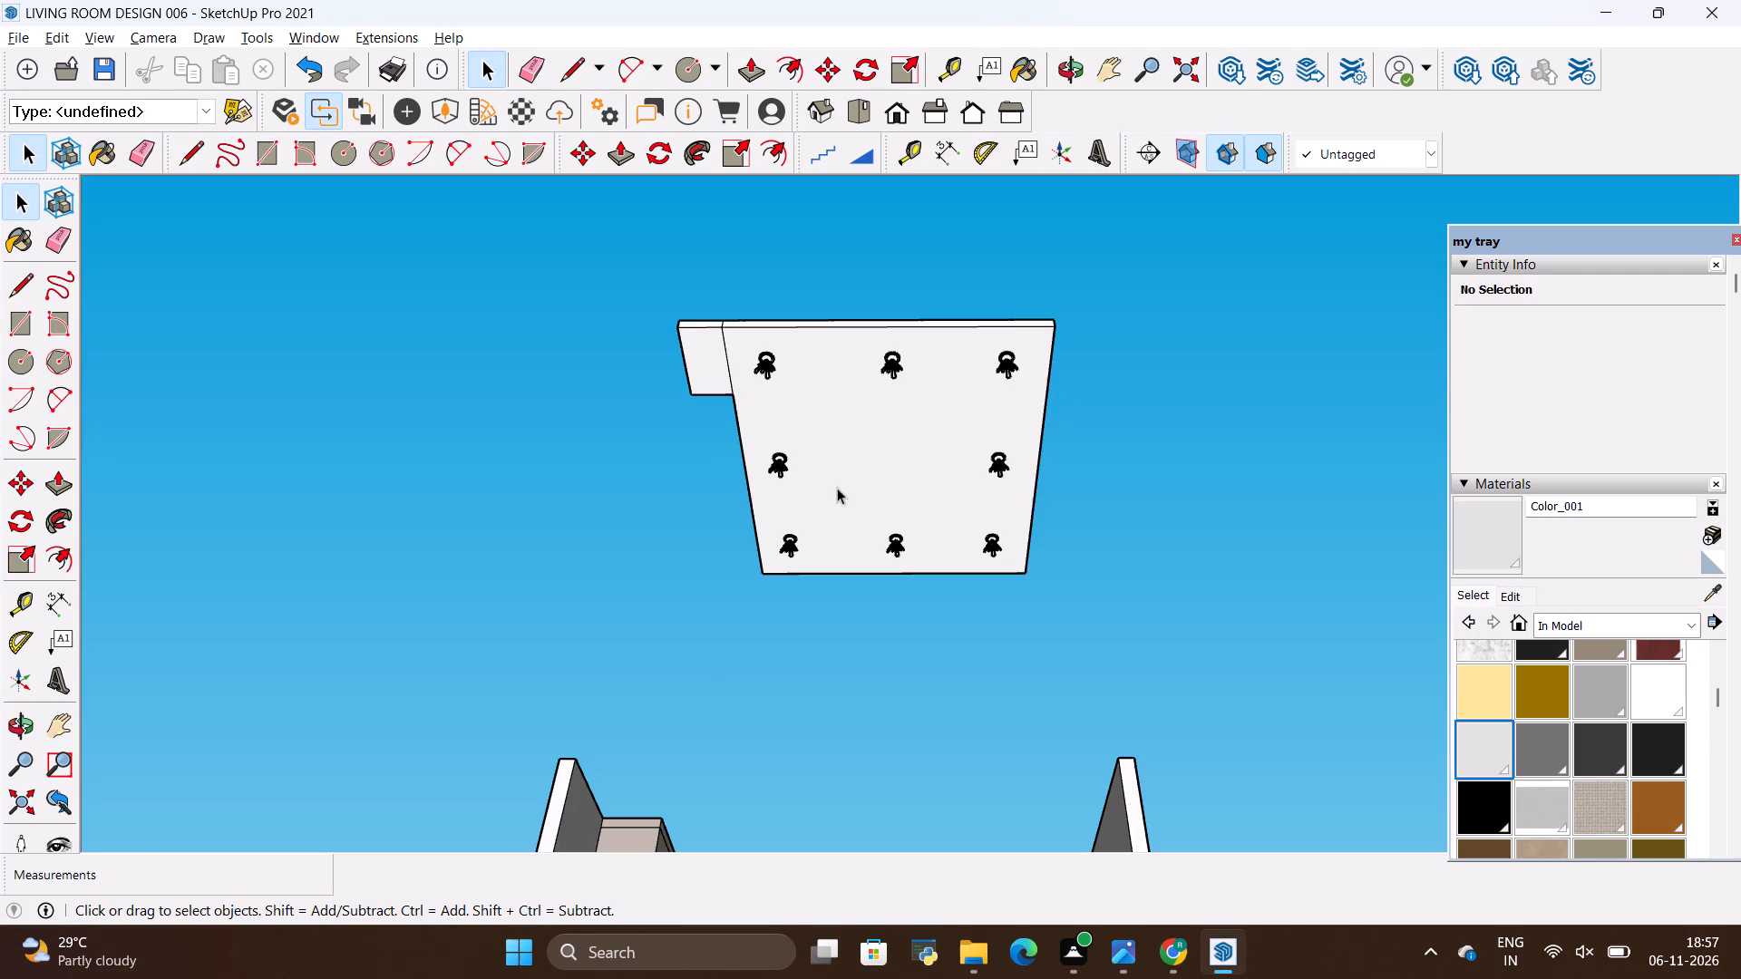
scroll(930, 488, "up", 3)
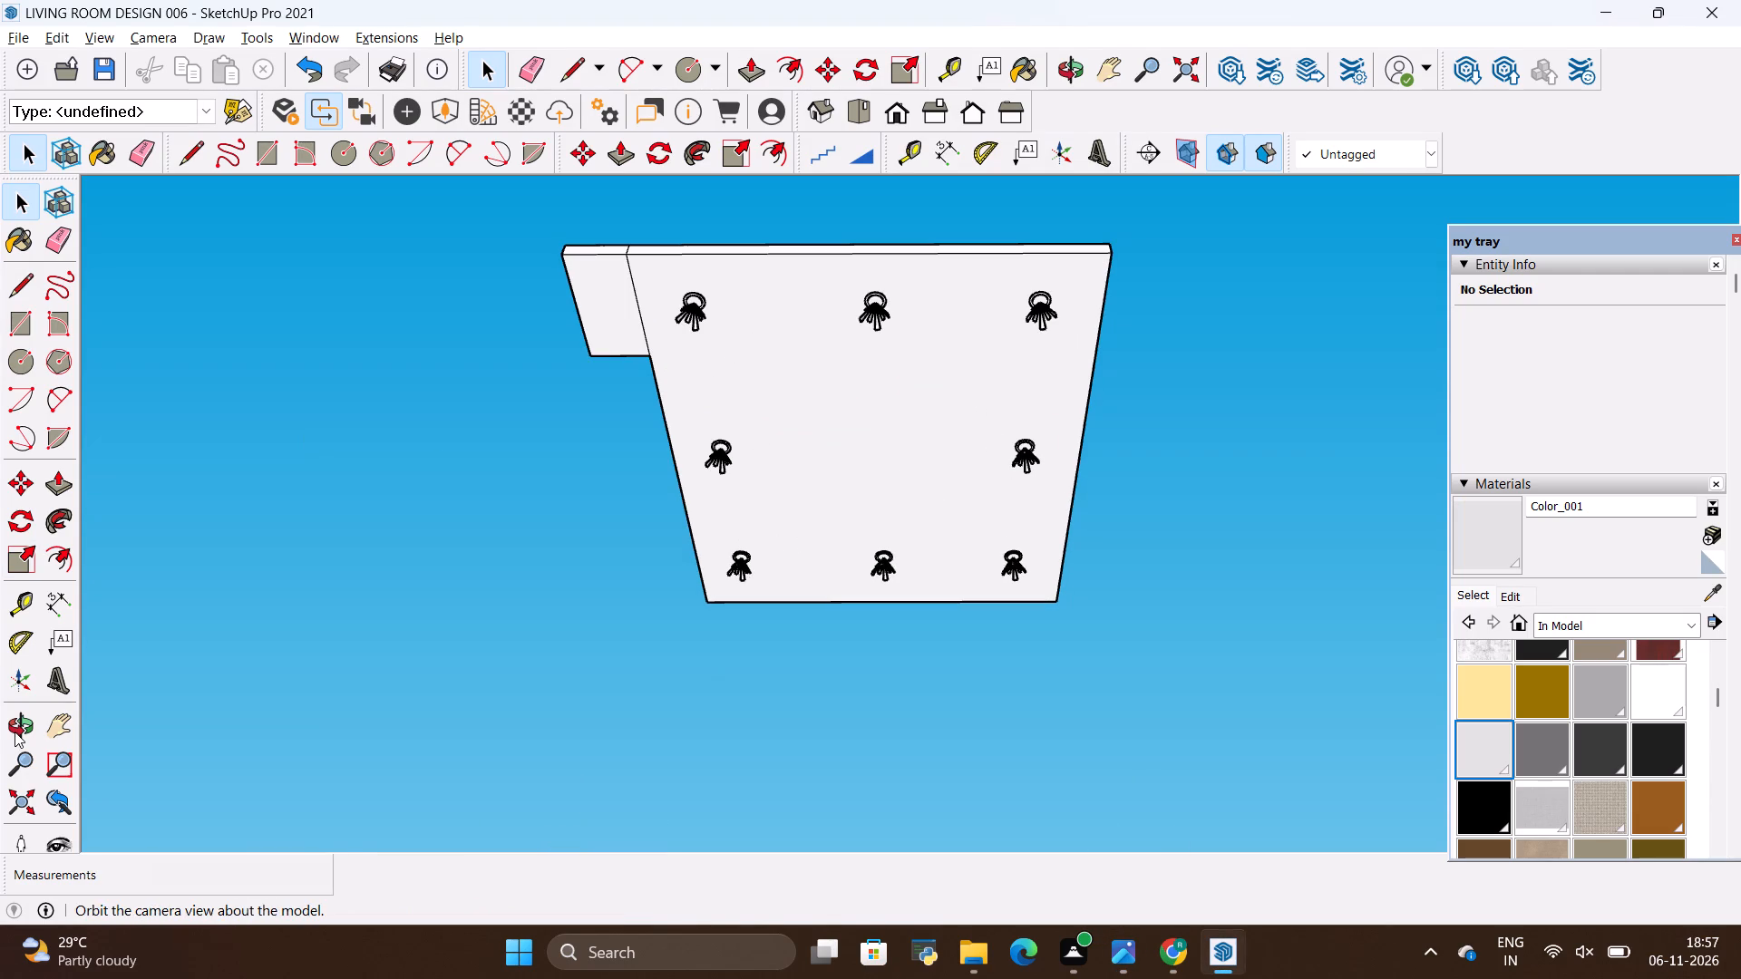
left_click(15, 732)
left_click_drag(417, 337, 333, 473)
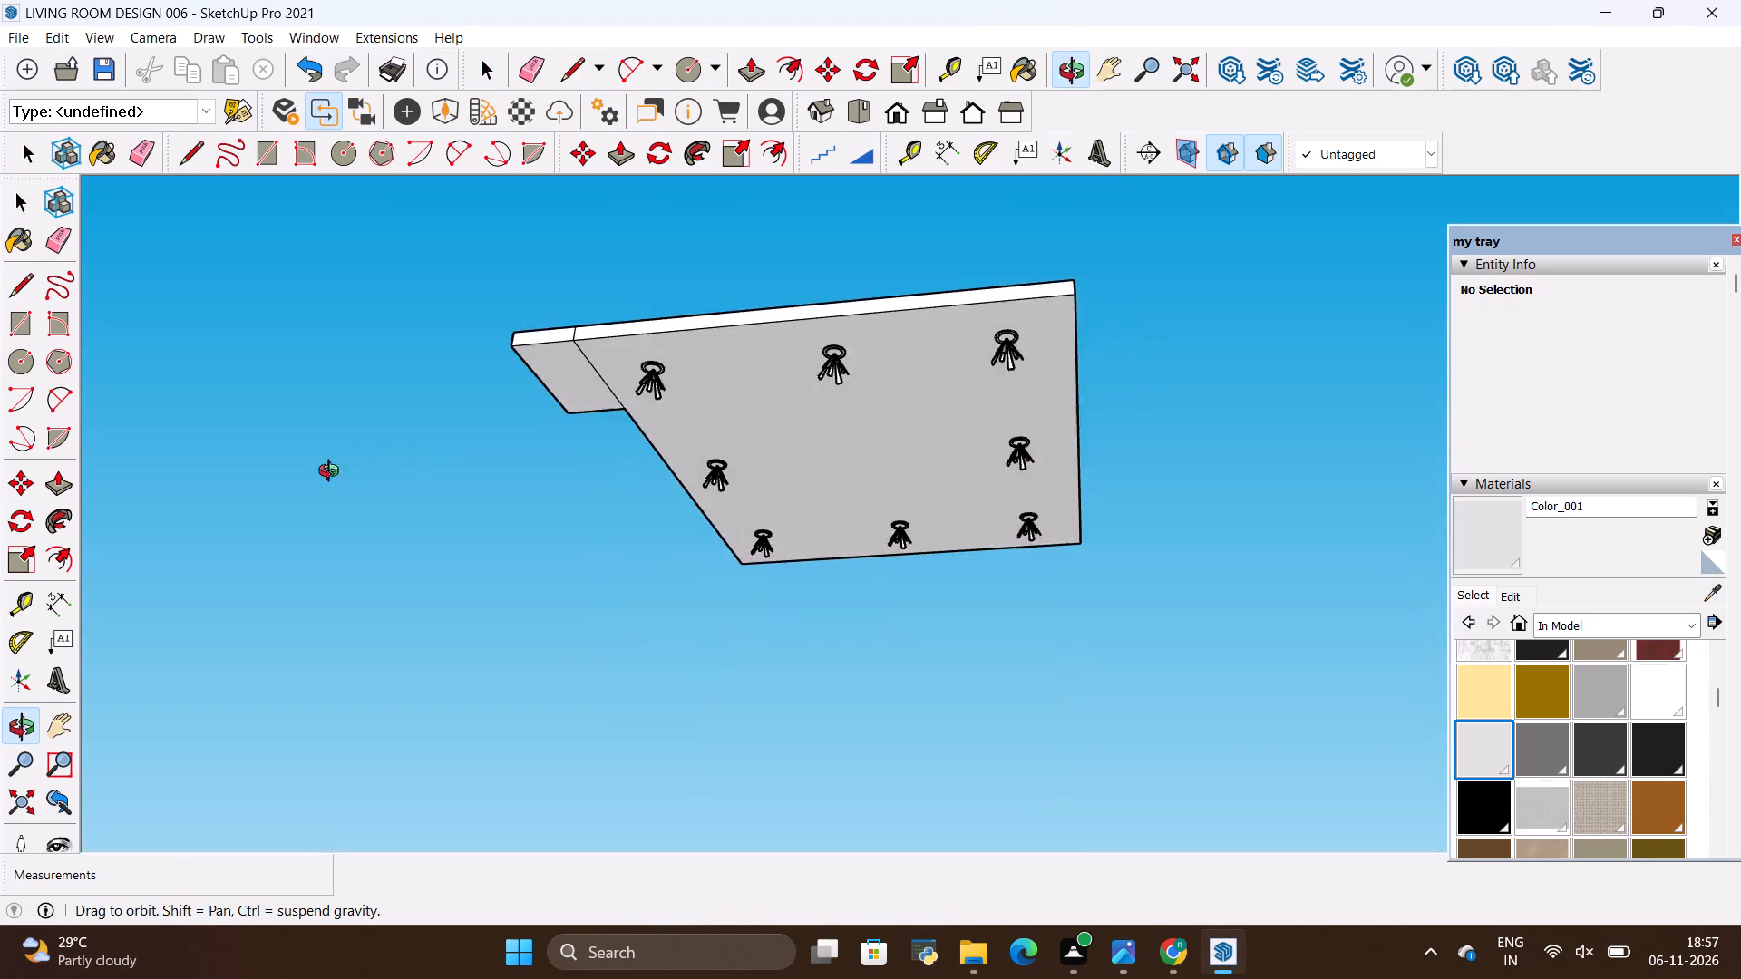
left_click_drag(333, 473, 259, 499)
scroll(919, 380, "down", 12)
left_click_drag(935, 494, 1090, 652)
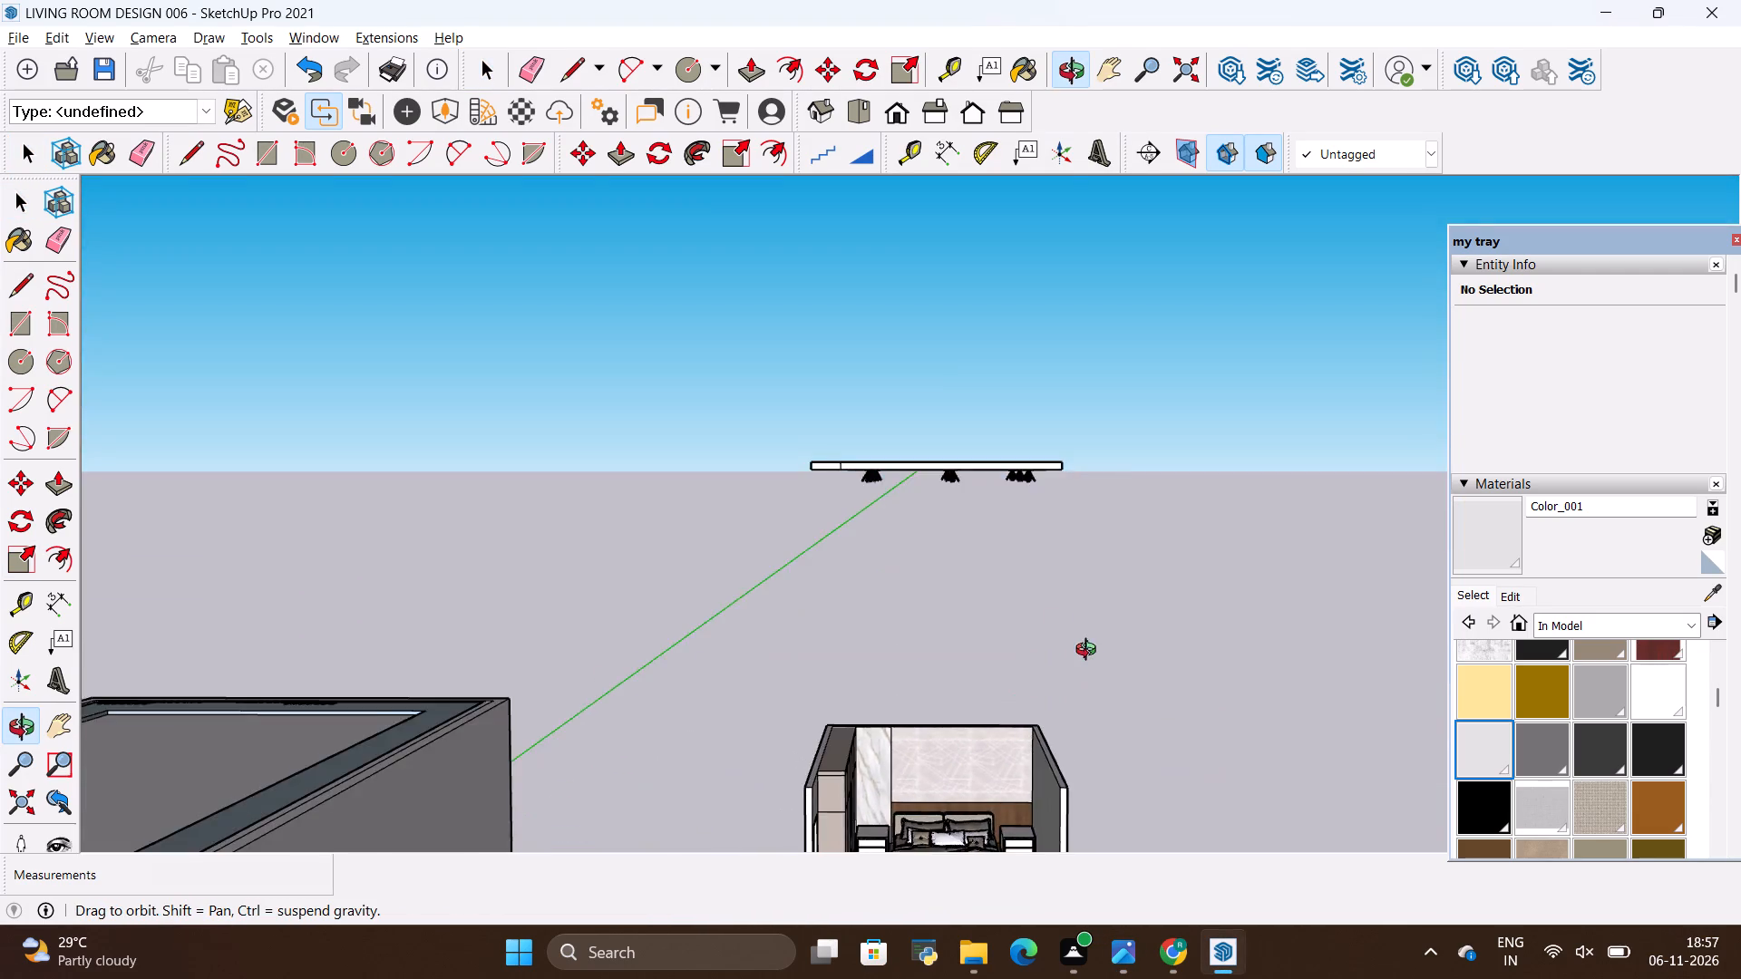
left_click_drag(1090, 652, 1036, 579)
key("space")
left_click(938, 424)
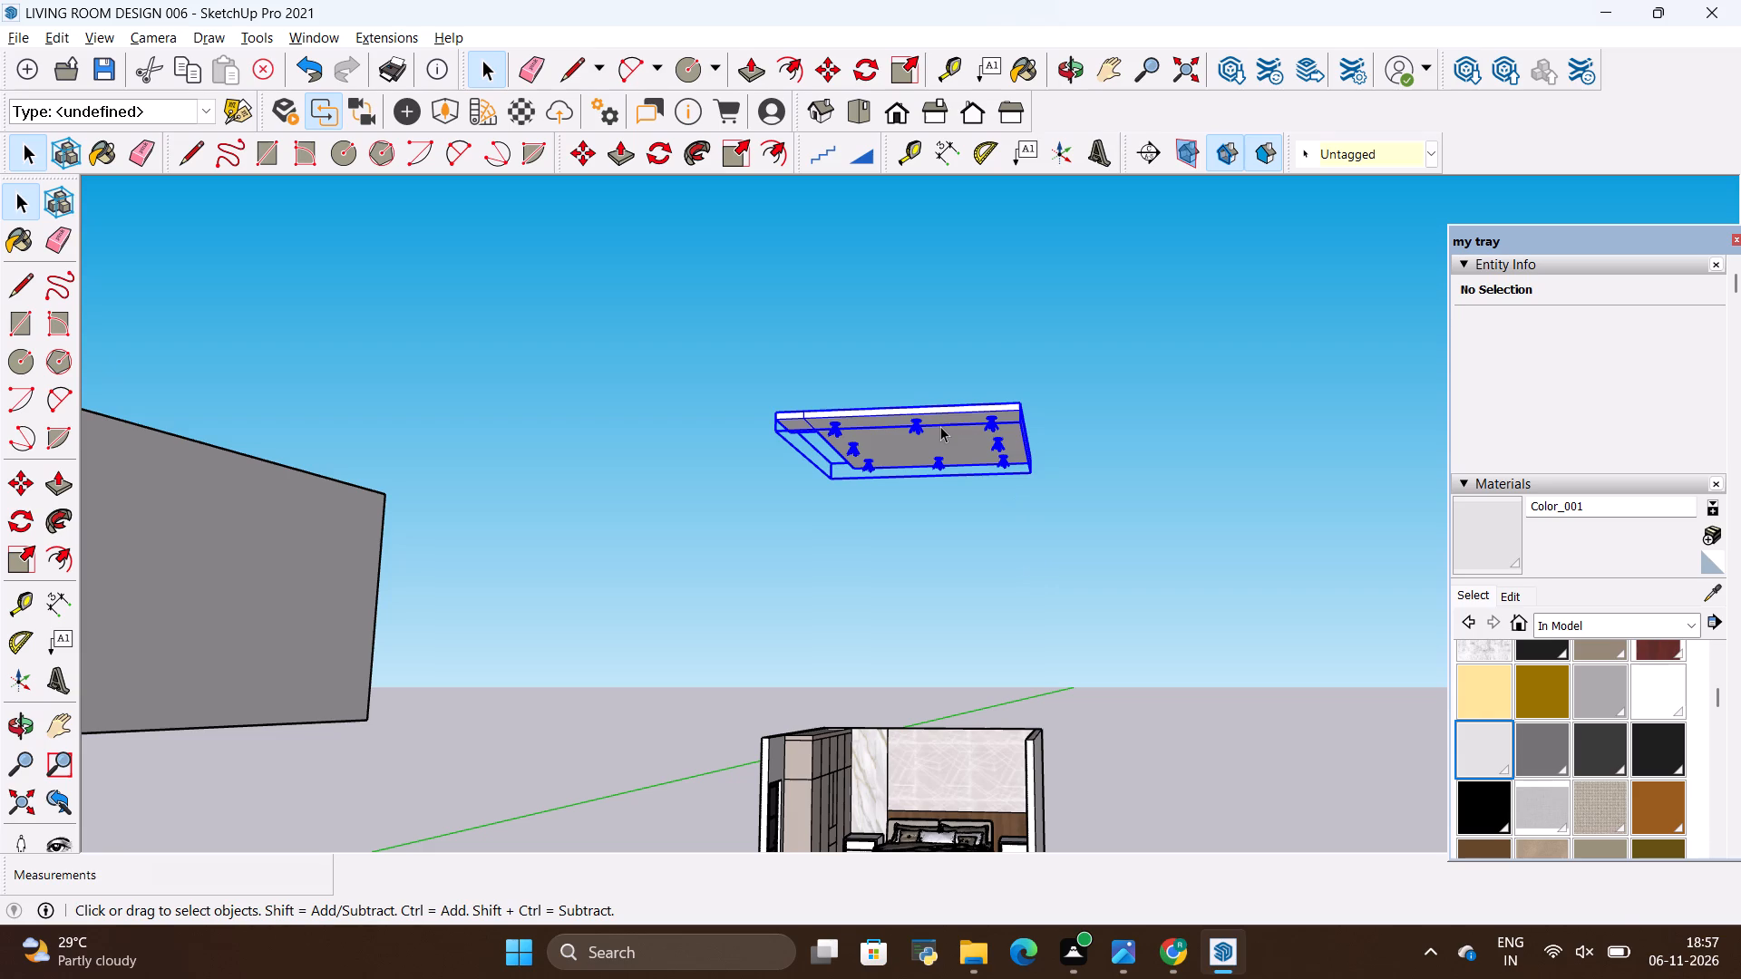
key("m")
scroll(1034, 374, "up", 13)
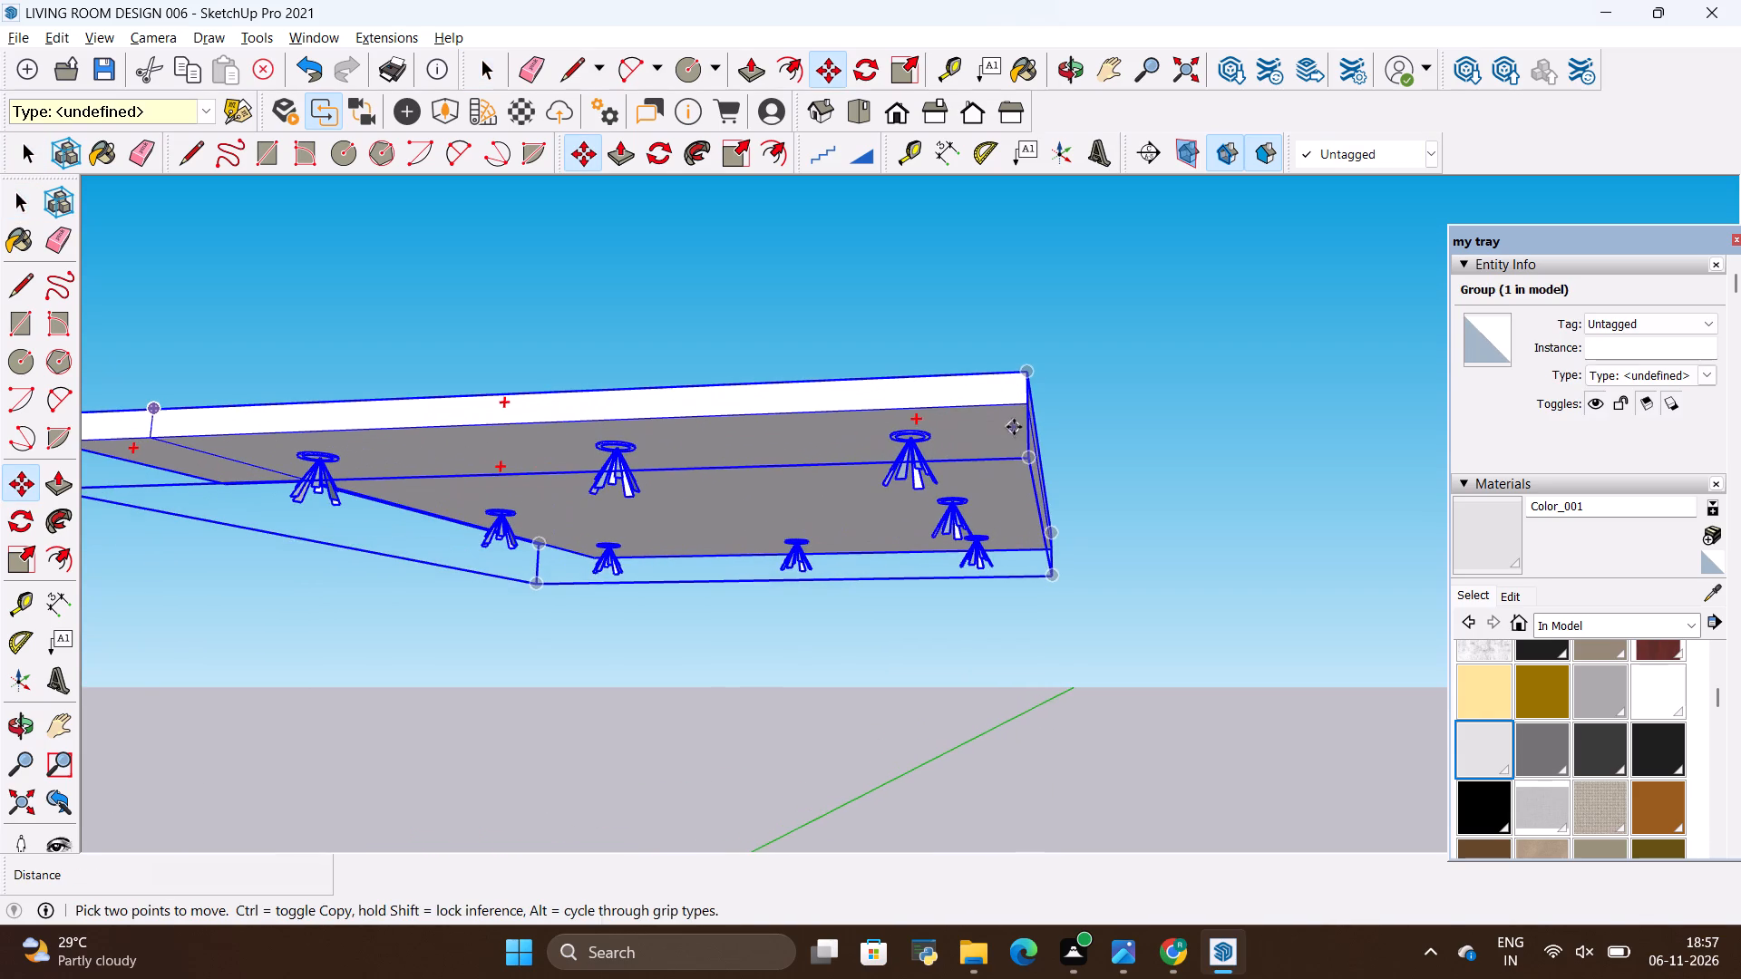
left_click_drag(1026, 405, 1025, 436)
scroll(1063, 461, "down", 18)
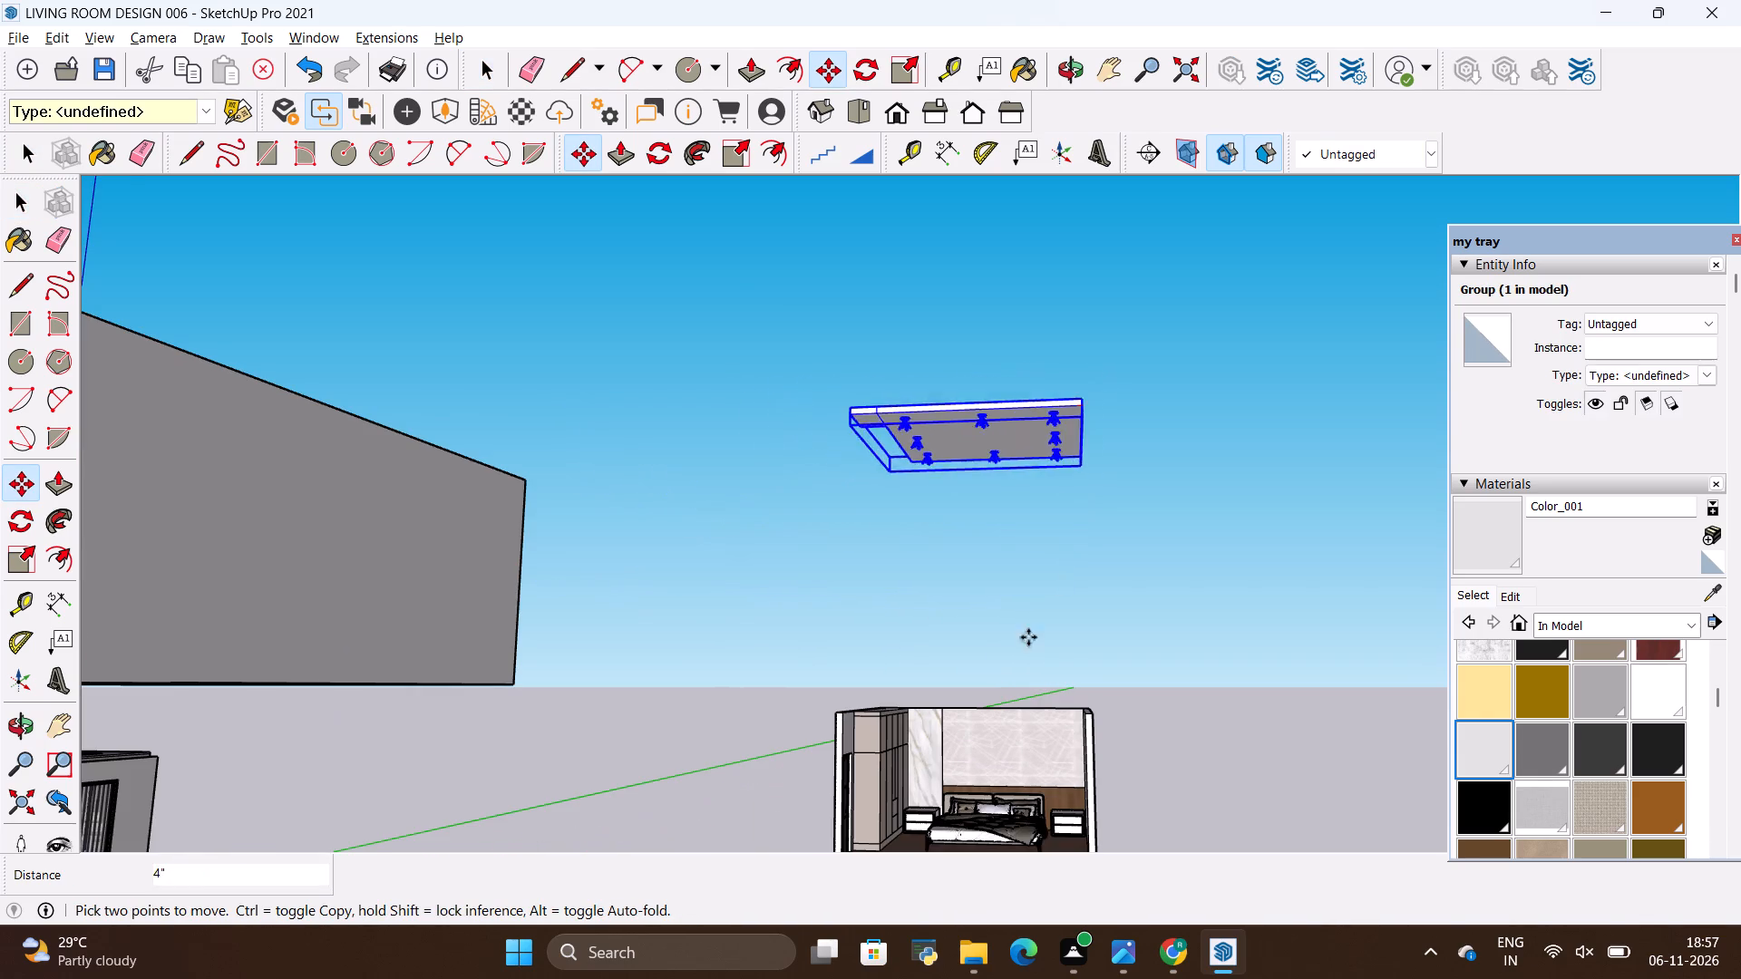
scroll(1030, 664, "up", 20)
scroll(1030, 664, "up", 1)
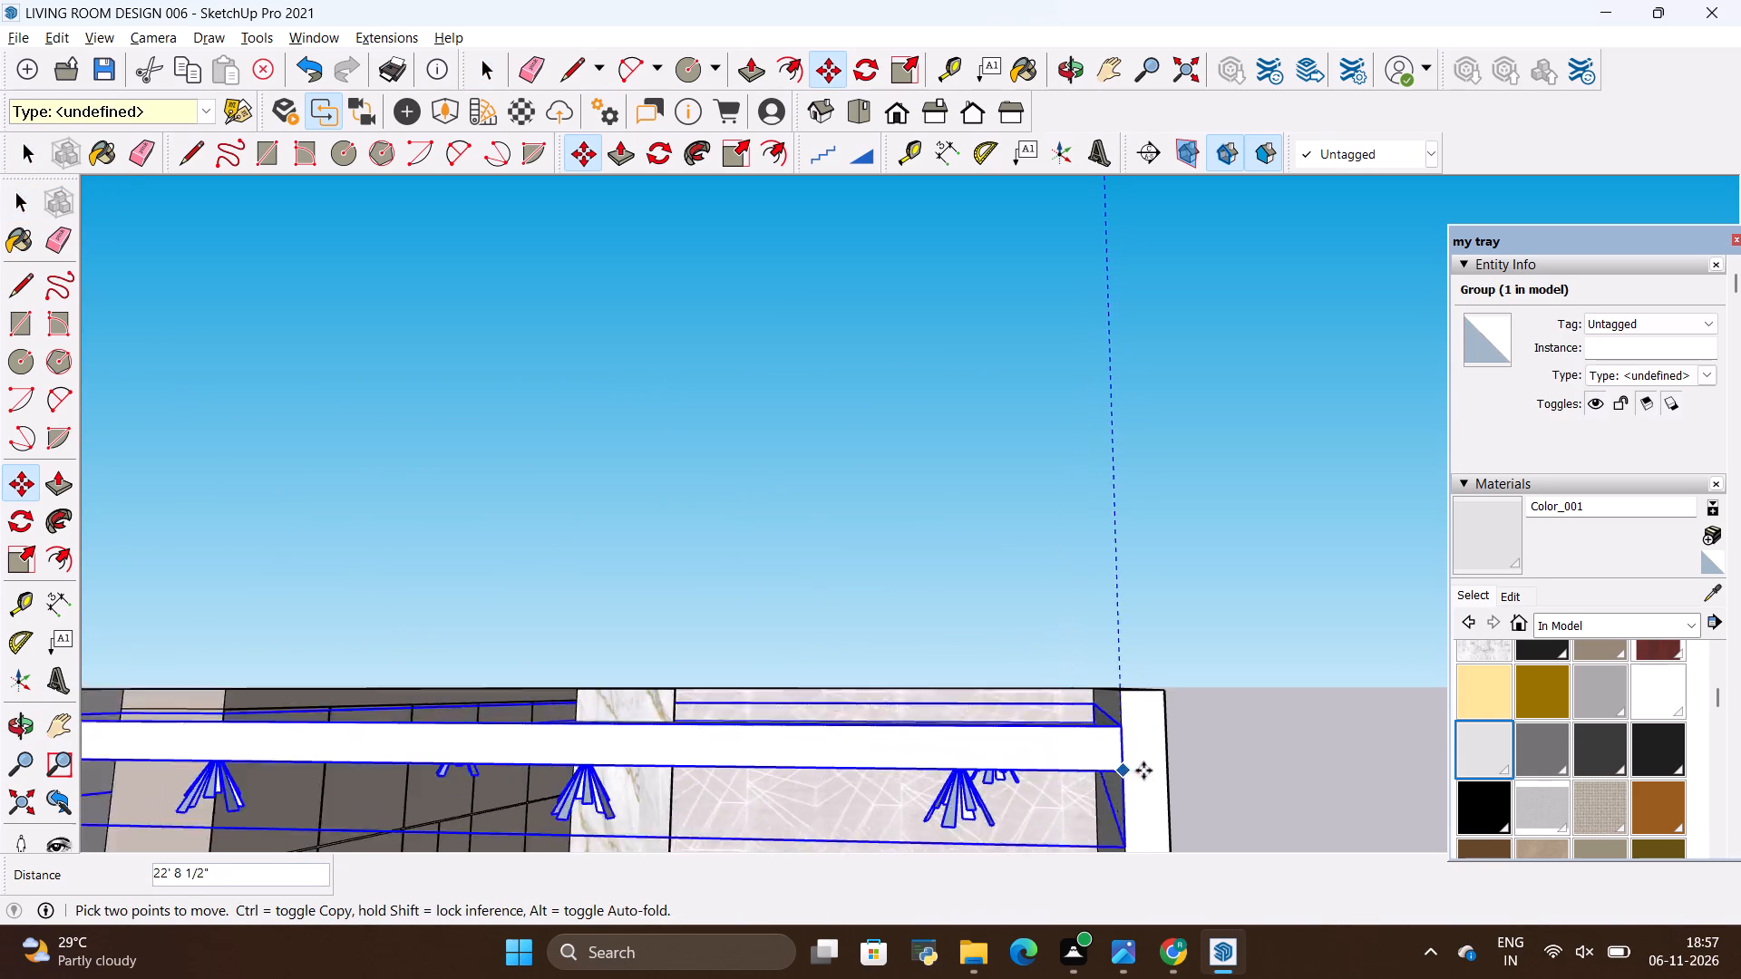
left_click(1129, 687)
key("space")
scroll(1230, 428, "down", 5)
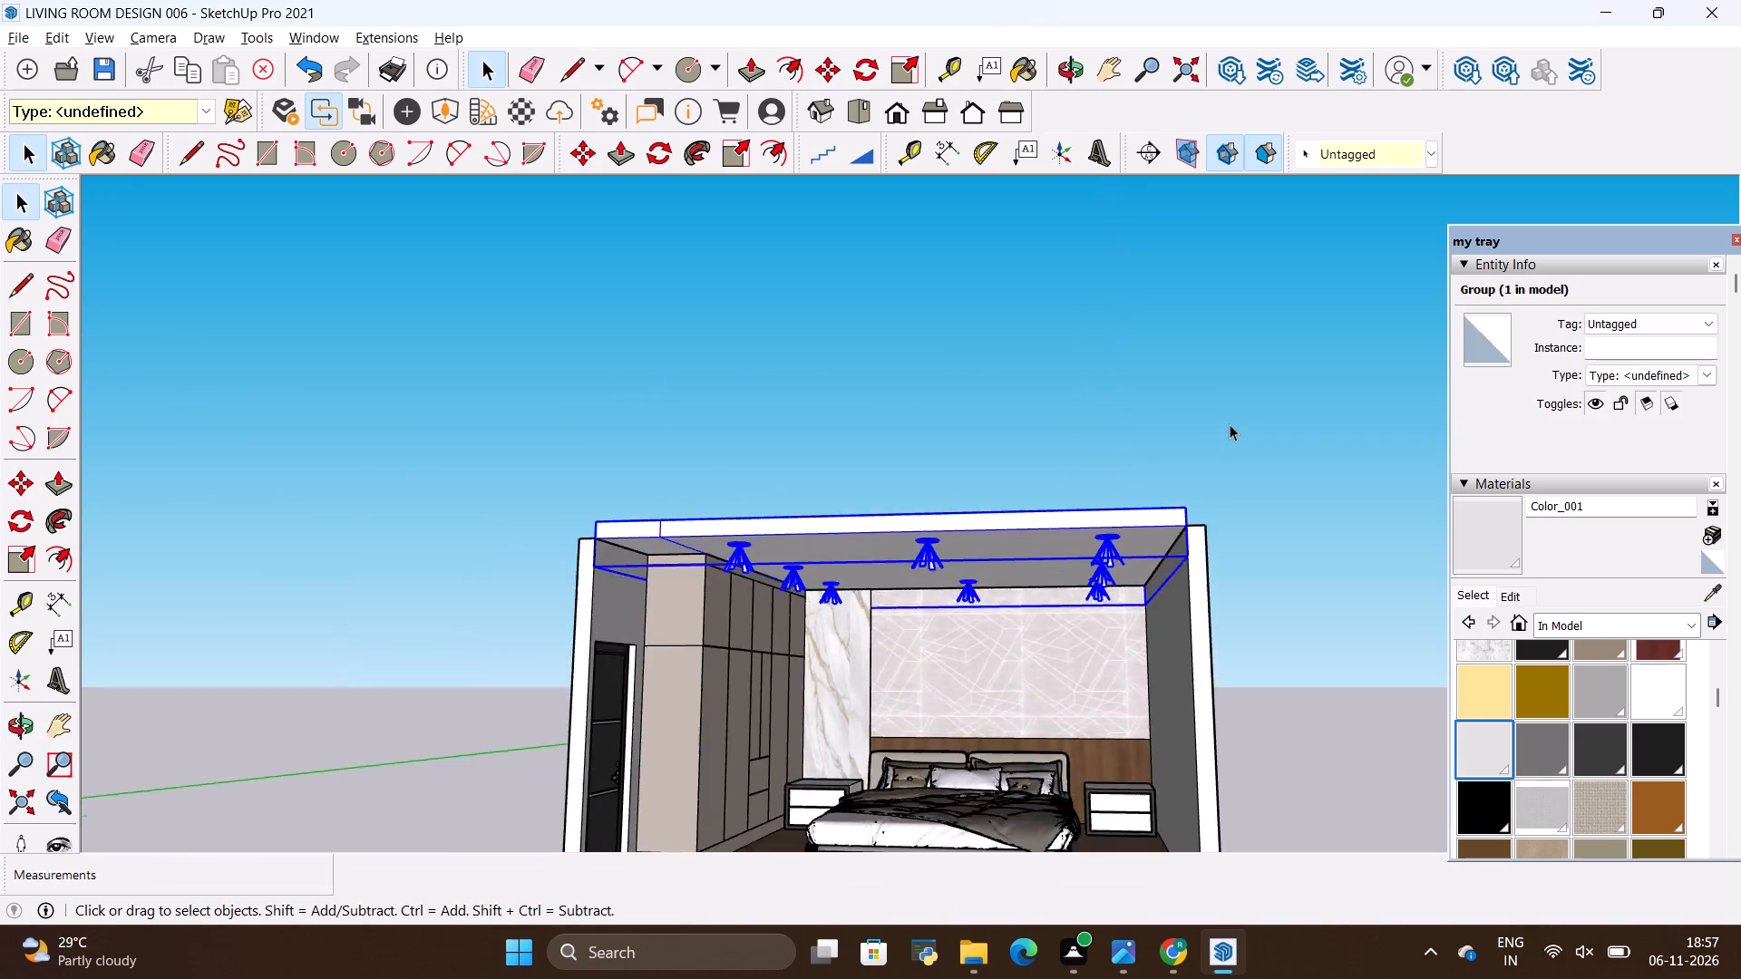
scroll(1230, 424, "down", 4)
left_click(1230, 423)
Examine the bedroom interior towards the bed wall with the ceiling and downlights in place.
scroll(1115, 605, "up", 8)
scroll(937, 636, "up", 3)
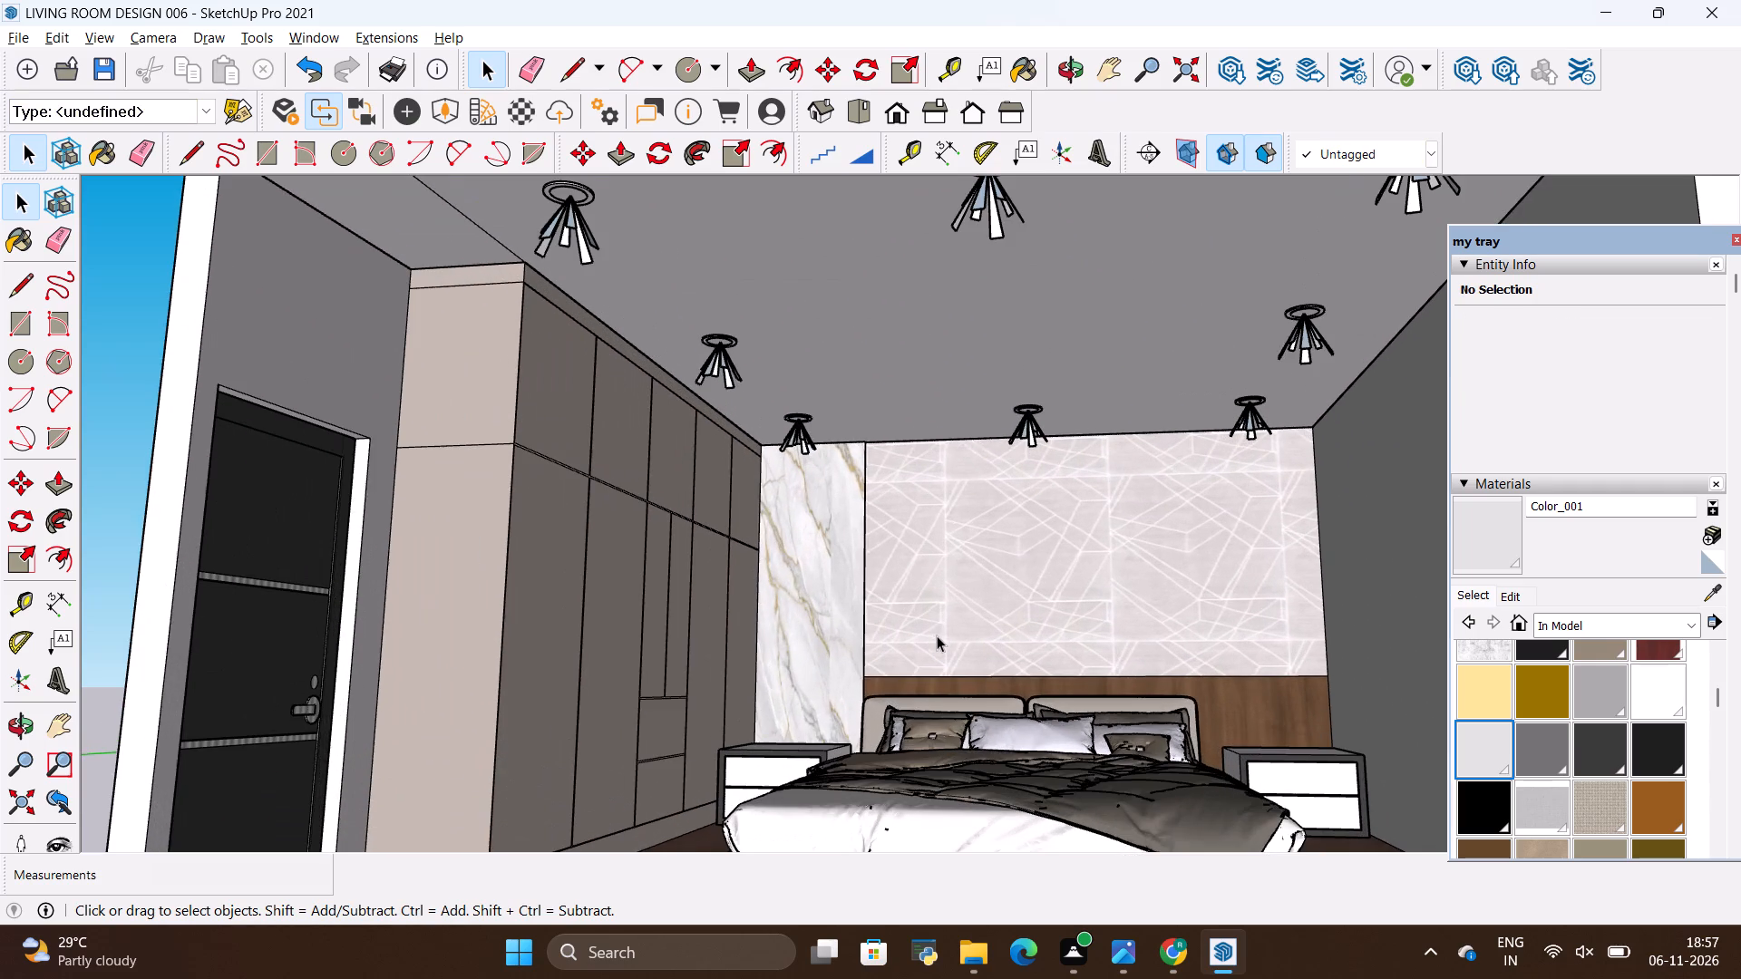
scroll(848, 376, "down", 3)
scroll(1069, 610, "up", 3)
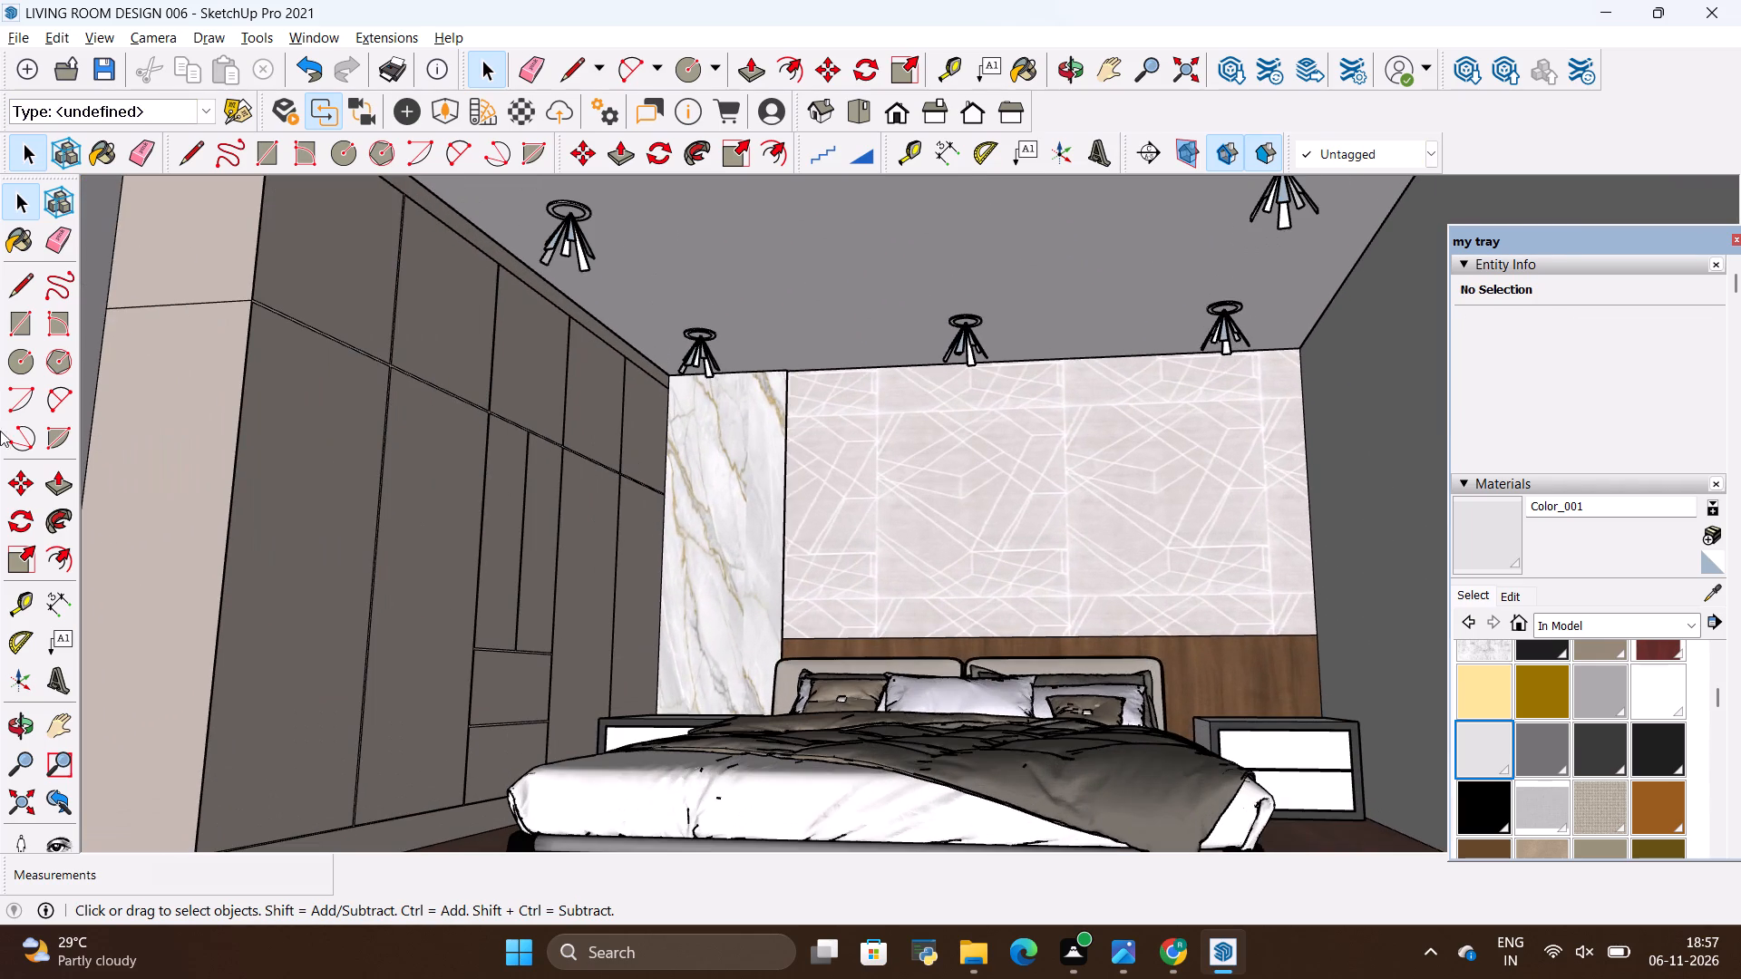
left_click(23, 718)
left_click_drag(730, 377, 751, 421)
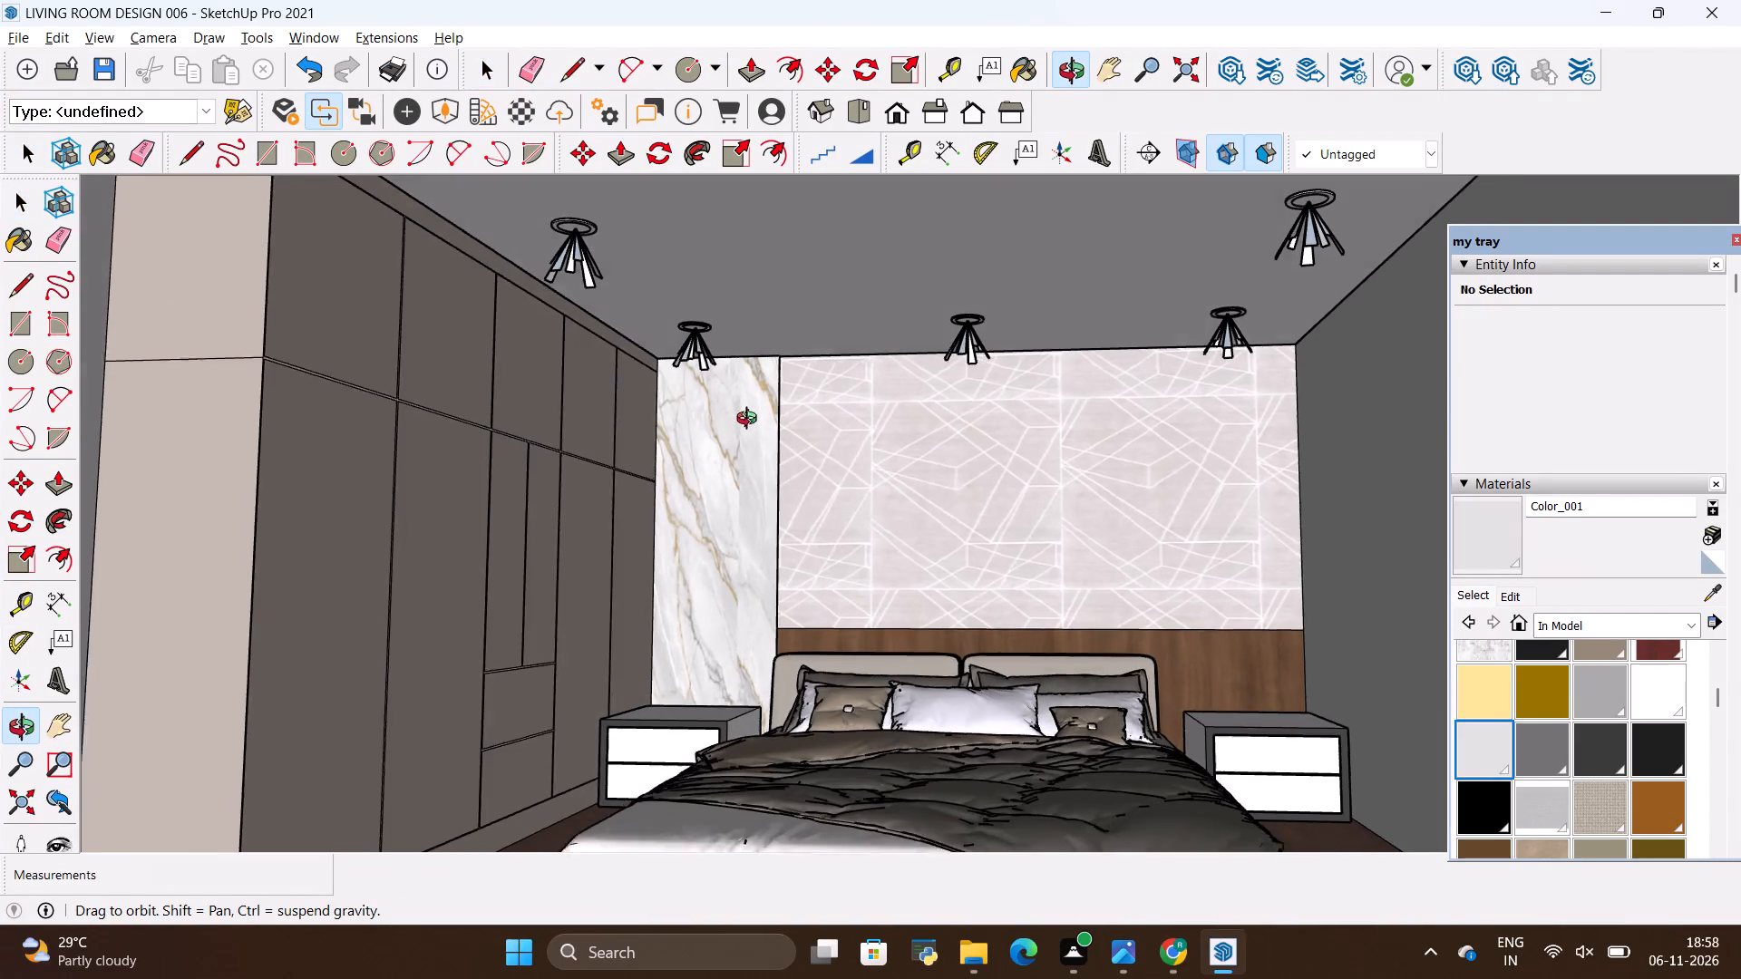
left_click_drag(751, 421, 754, 428)
scroll(819, 335, "down", 3)
left_click_drag(835, 433, 848, 470)
scroll(872, 350, "up", 2)
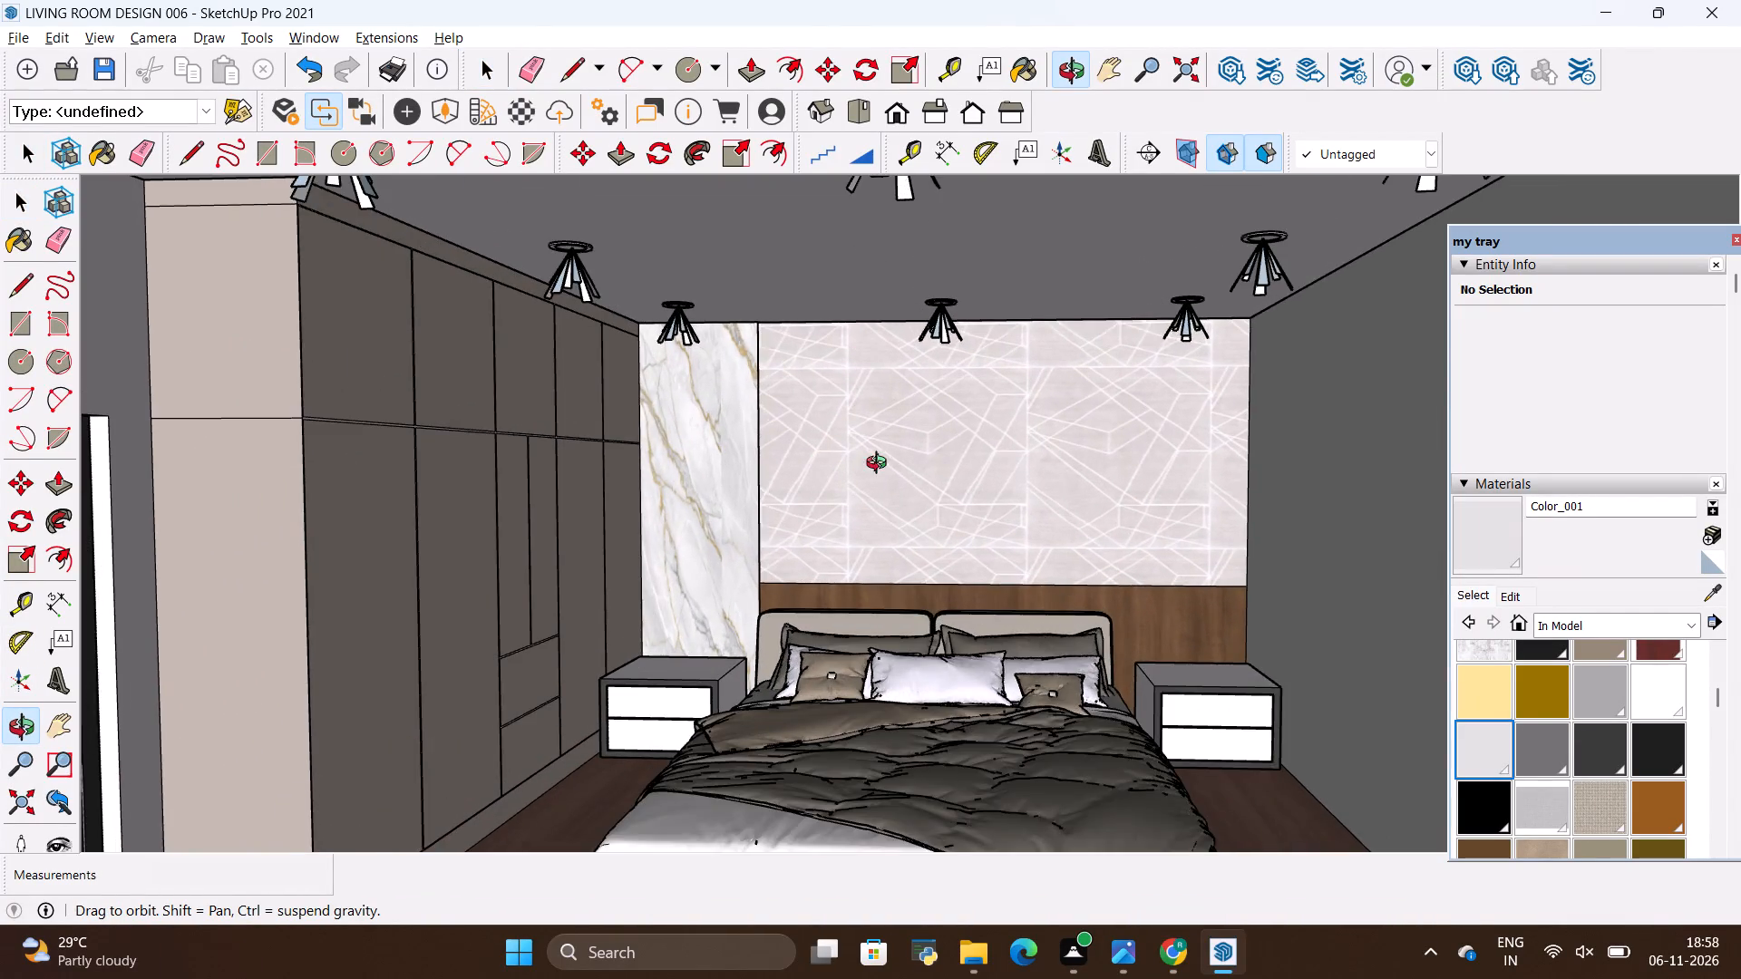
left_click_drag(880, 465, 884, 413)
scroll(952, 412, "down", 2)
left_click_drag(920, 451, 914, 423)
scroll(948, 338, "up", 3)
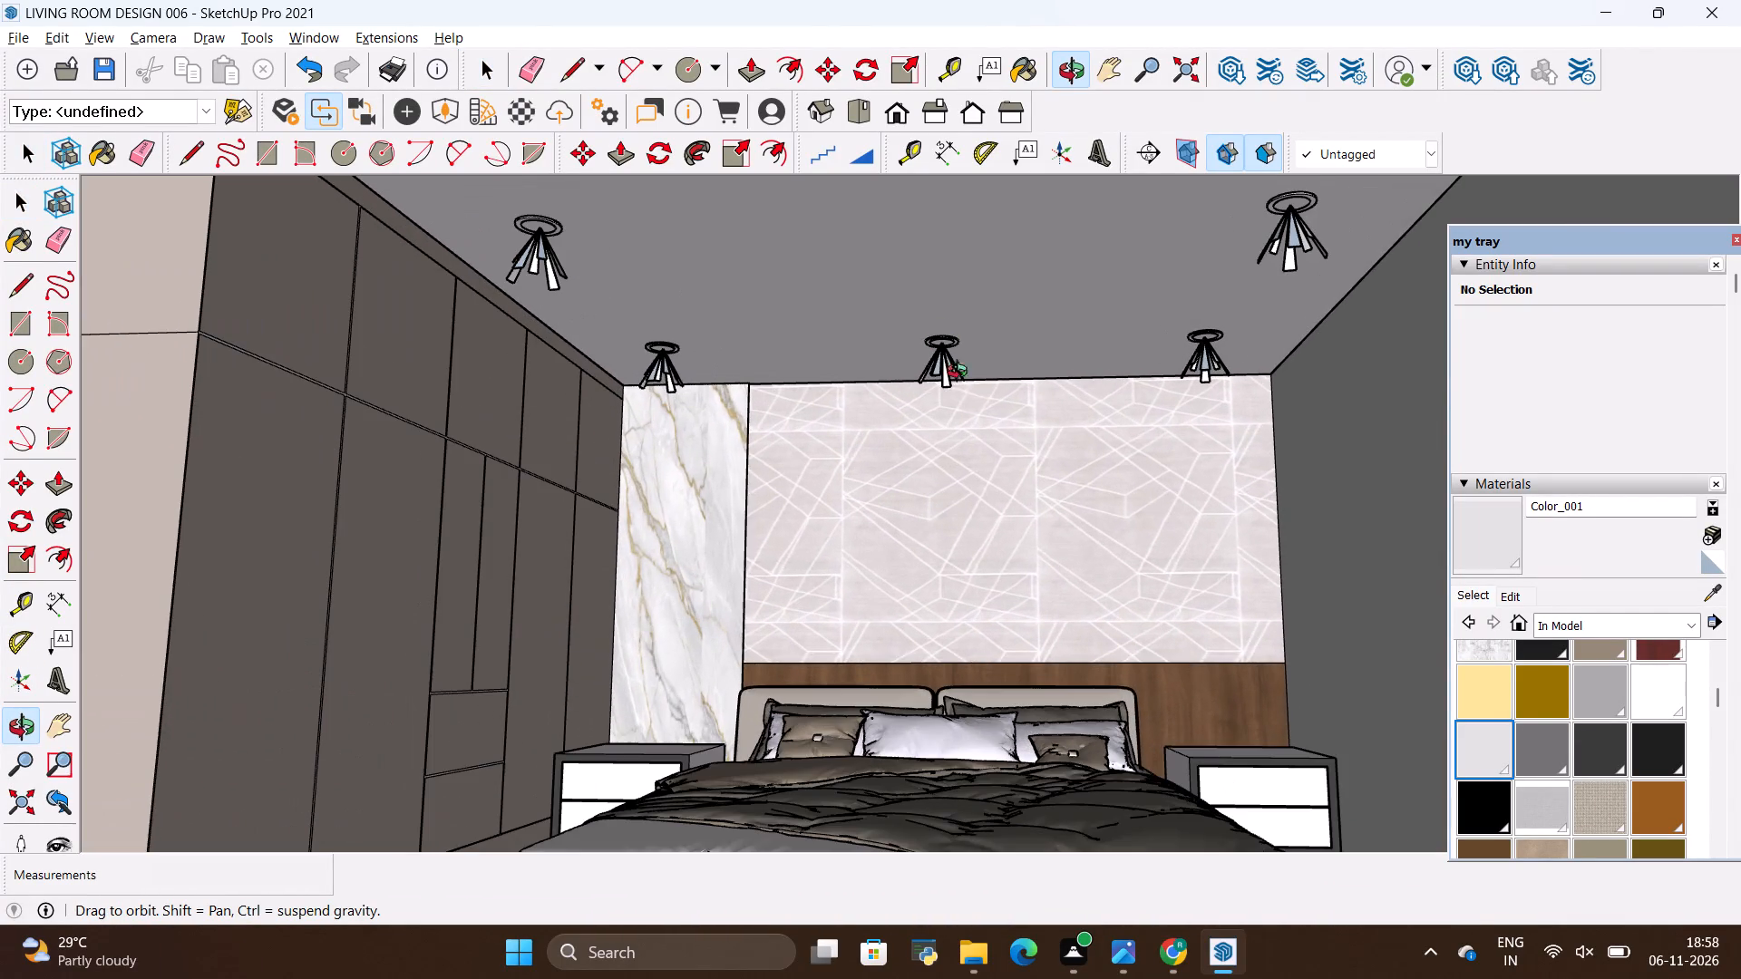
left_click_drag(830, 330, 802, 379)
scroll(849, 312, "down", 3)
left_click_drag(863, 425, 869, 433)
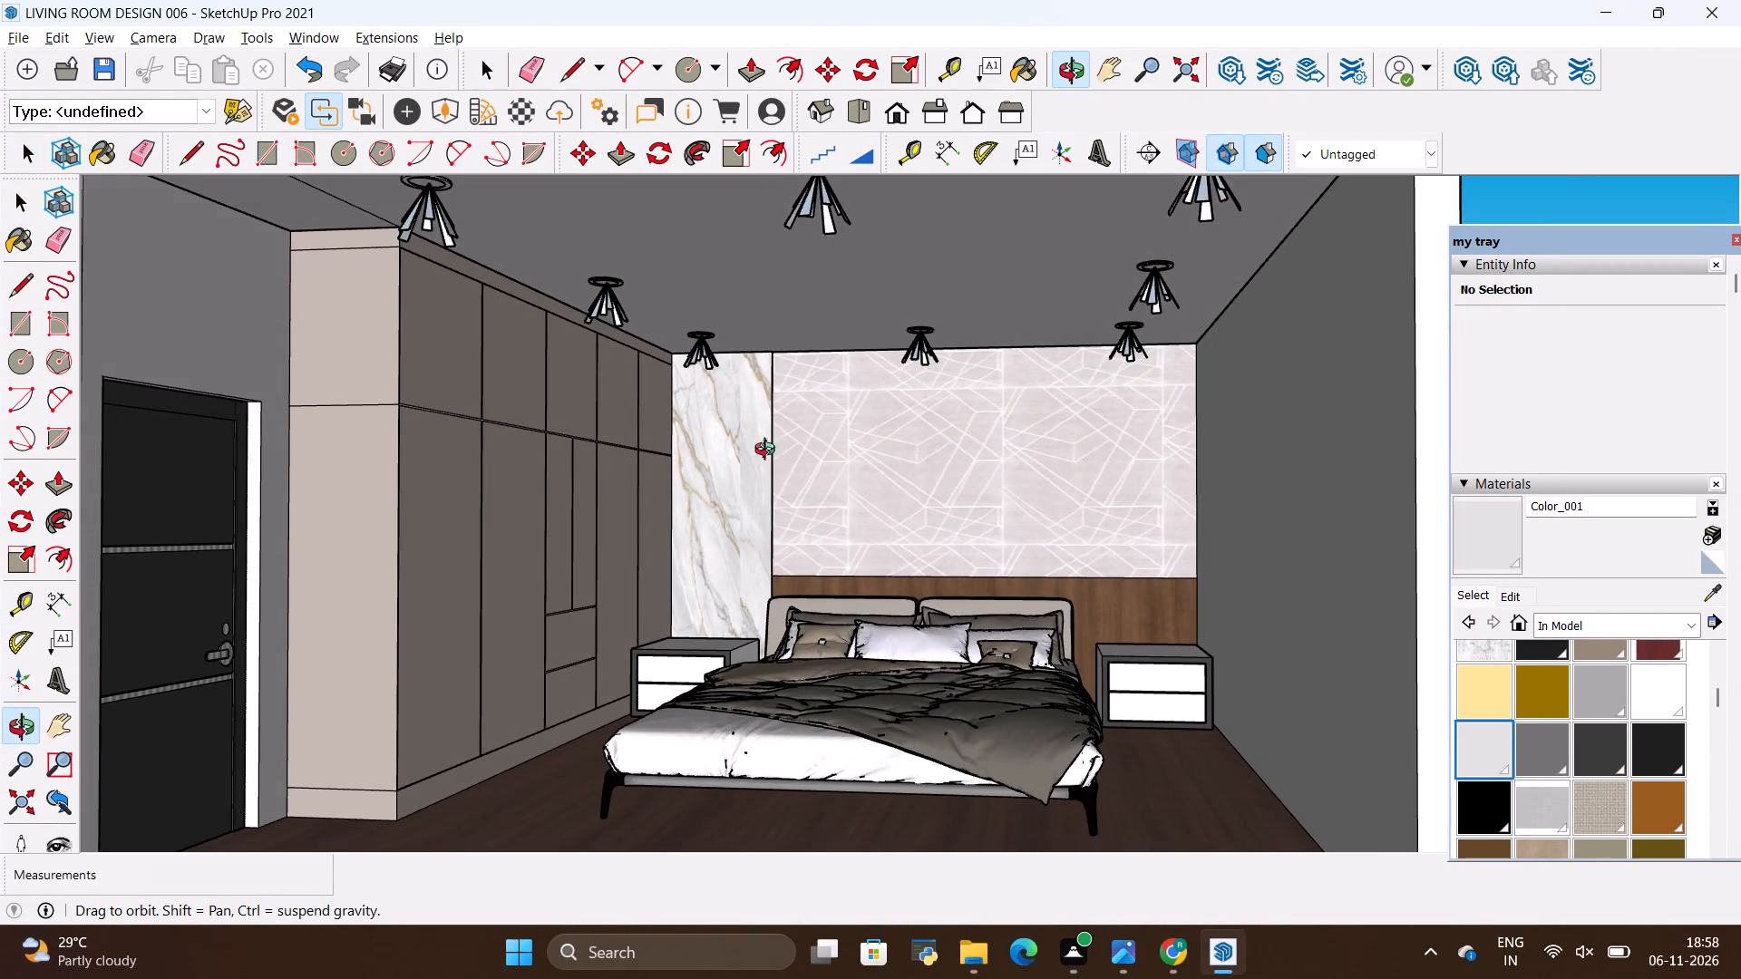
Examine the bedroom interior towards the bed wall, including the wardrobe and downlights, and check it against the reference image.
scroll(644, 452, "up", 1)
left_click_drag(654, 451, 692, 451)
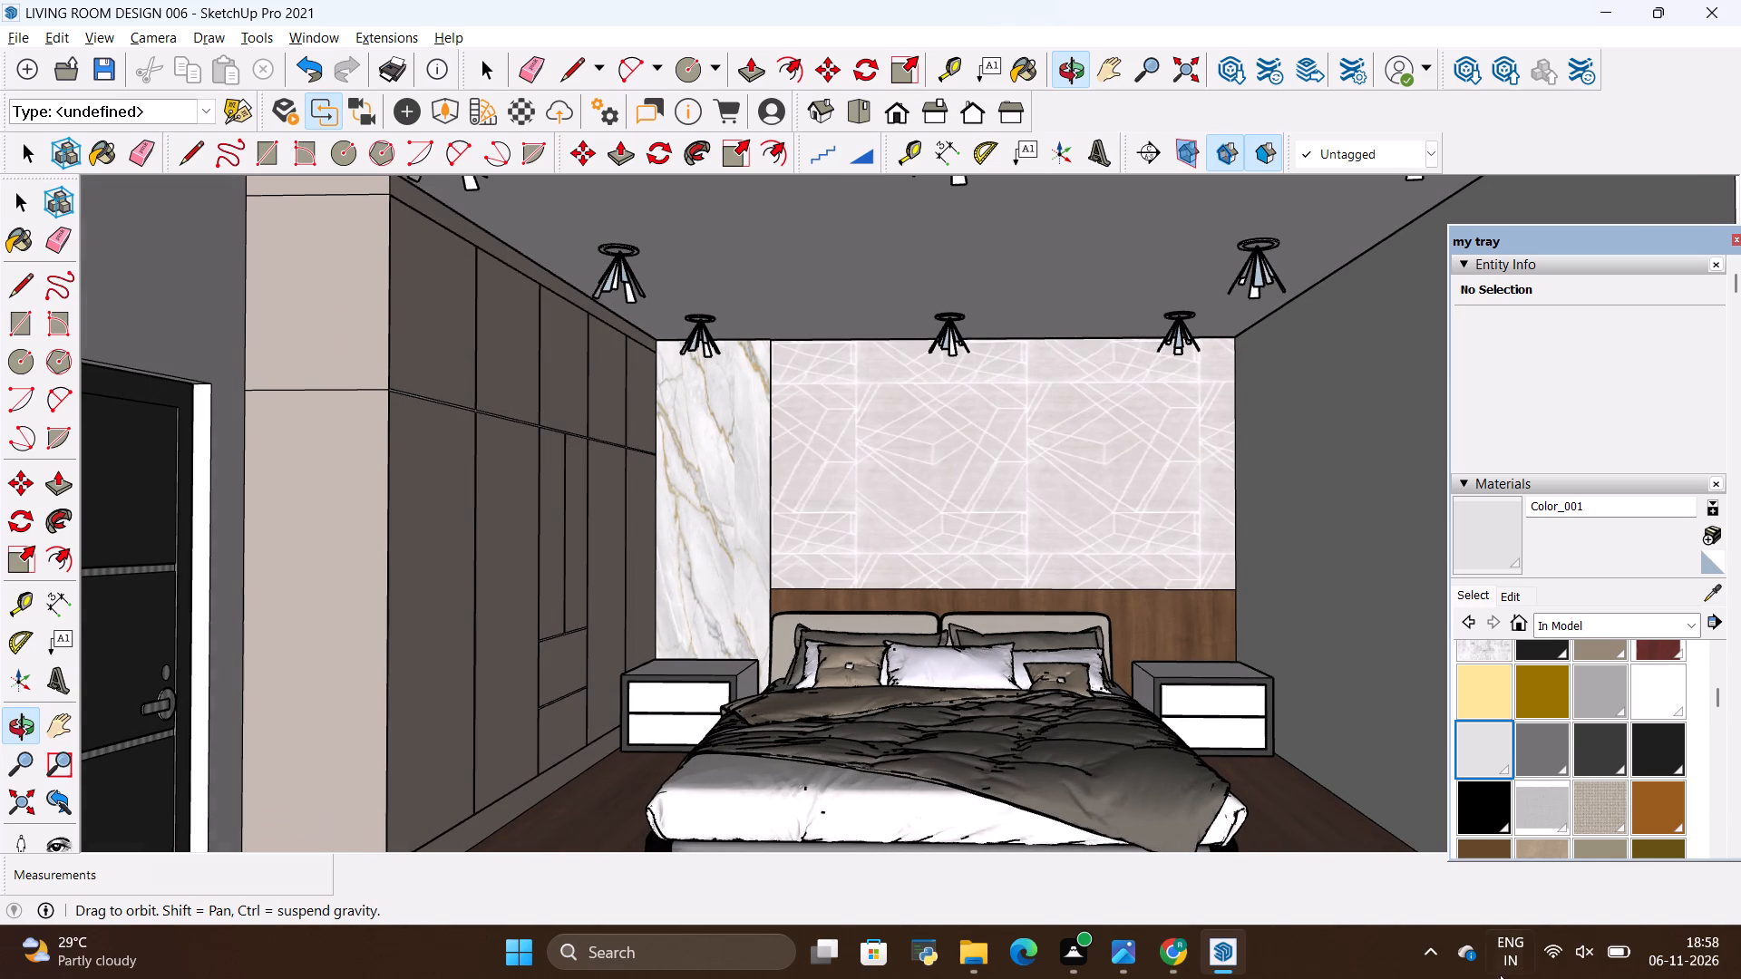
scroll(1554, 978, "down", 3)
scroll(1009, 626, "down", 2)
scroll(868, 606, "down", 2)
scroll(935, 601, "up", 3)
left_click_drag(1014, 634, 1008, 618)
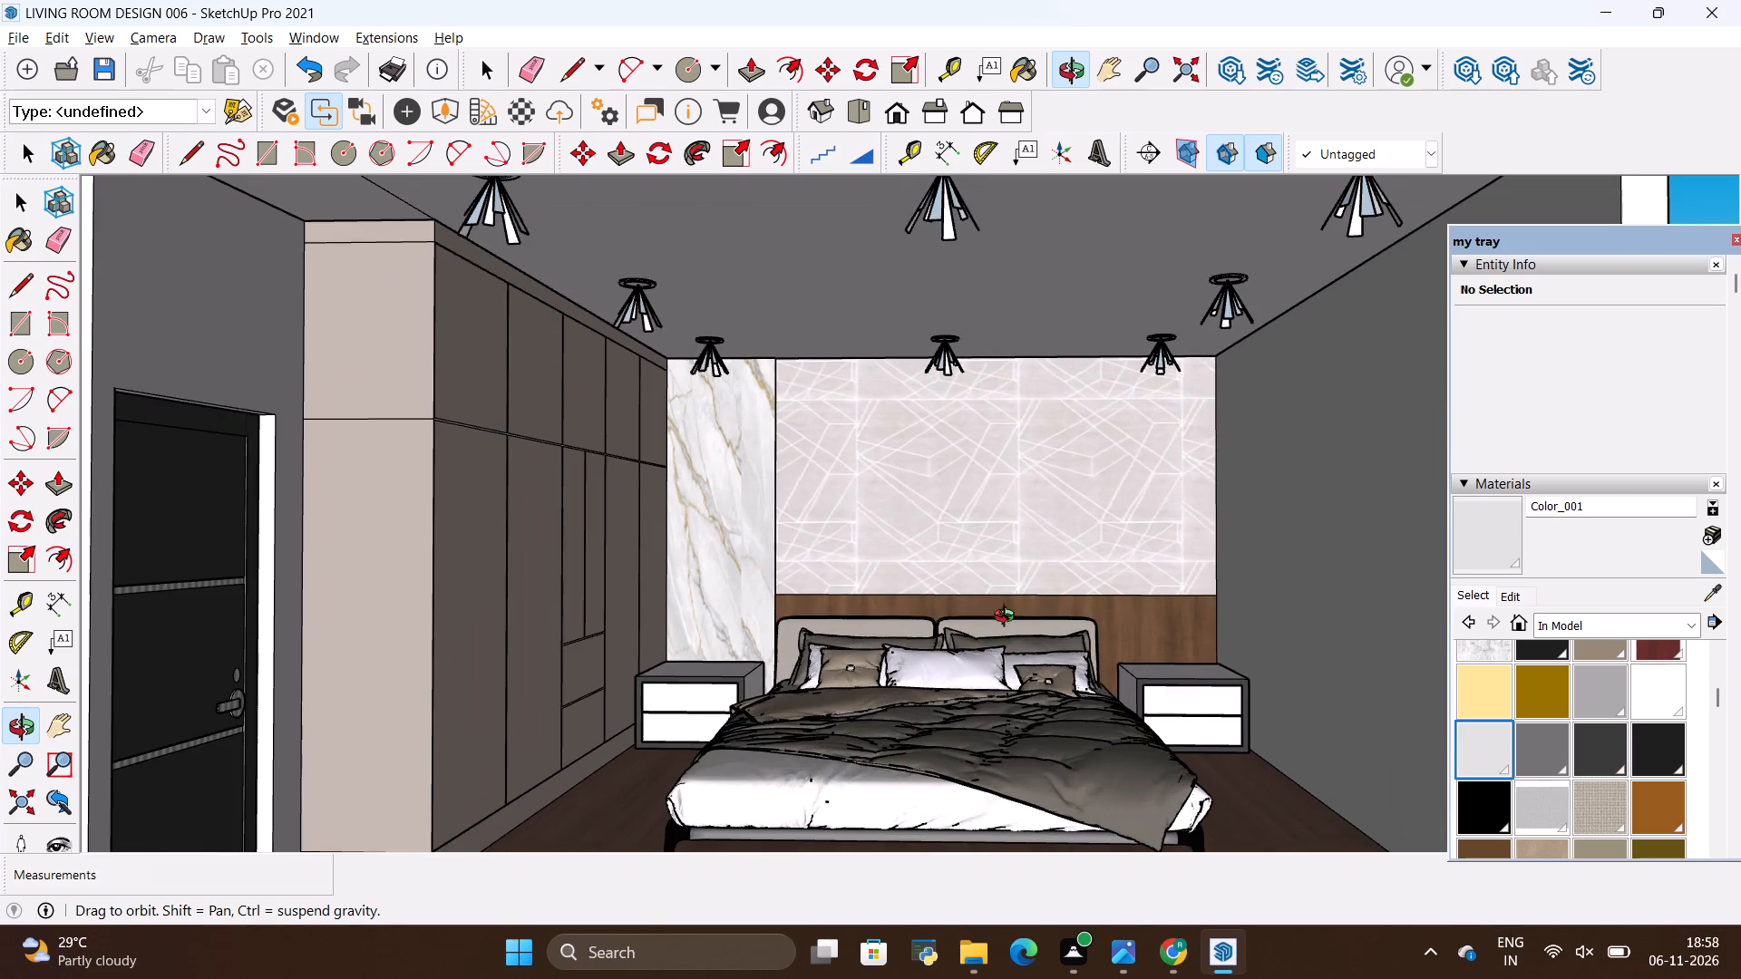
left_click_drag(1008, 618, 985, 599)
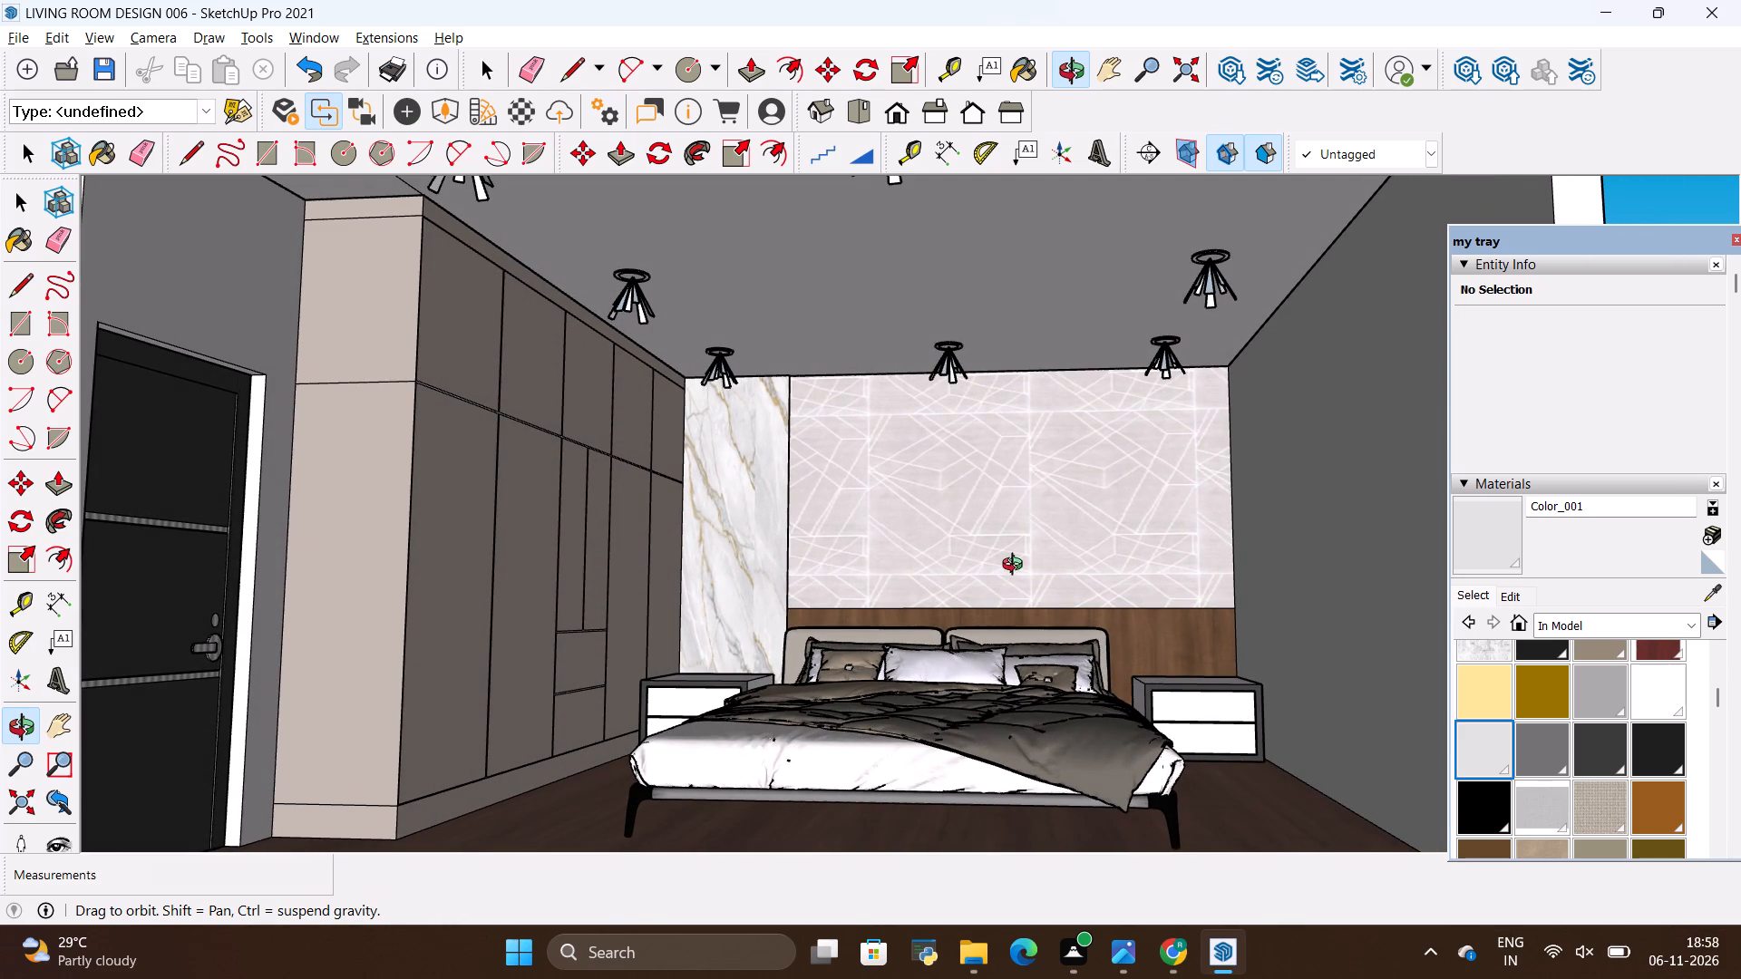
left_click_drag(1016, 567, 1023, 577)
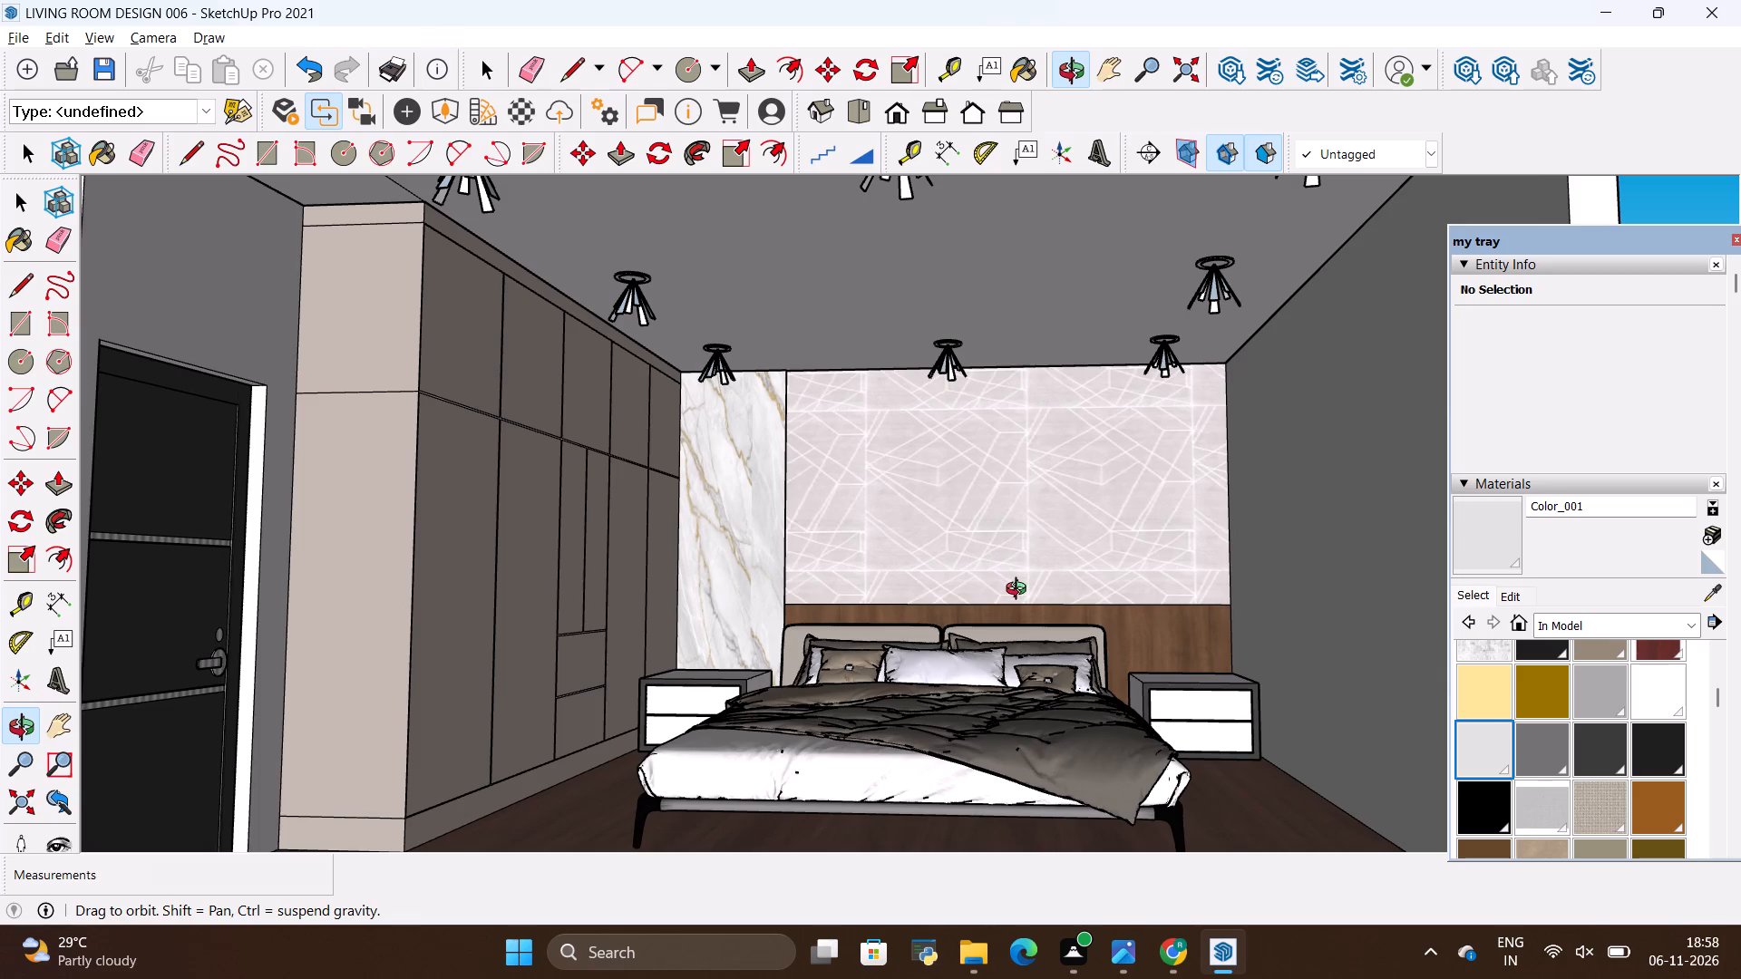
key("alt+Tab")
key("alt+Tab")
scroll(1094, 692, "down", 3)
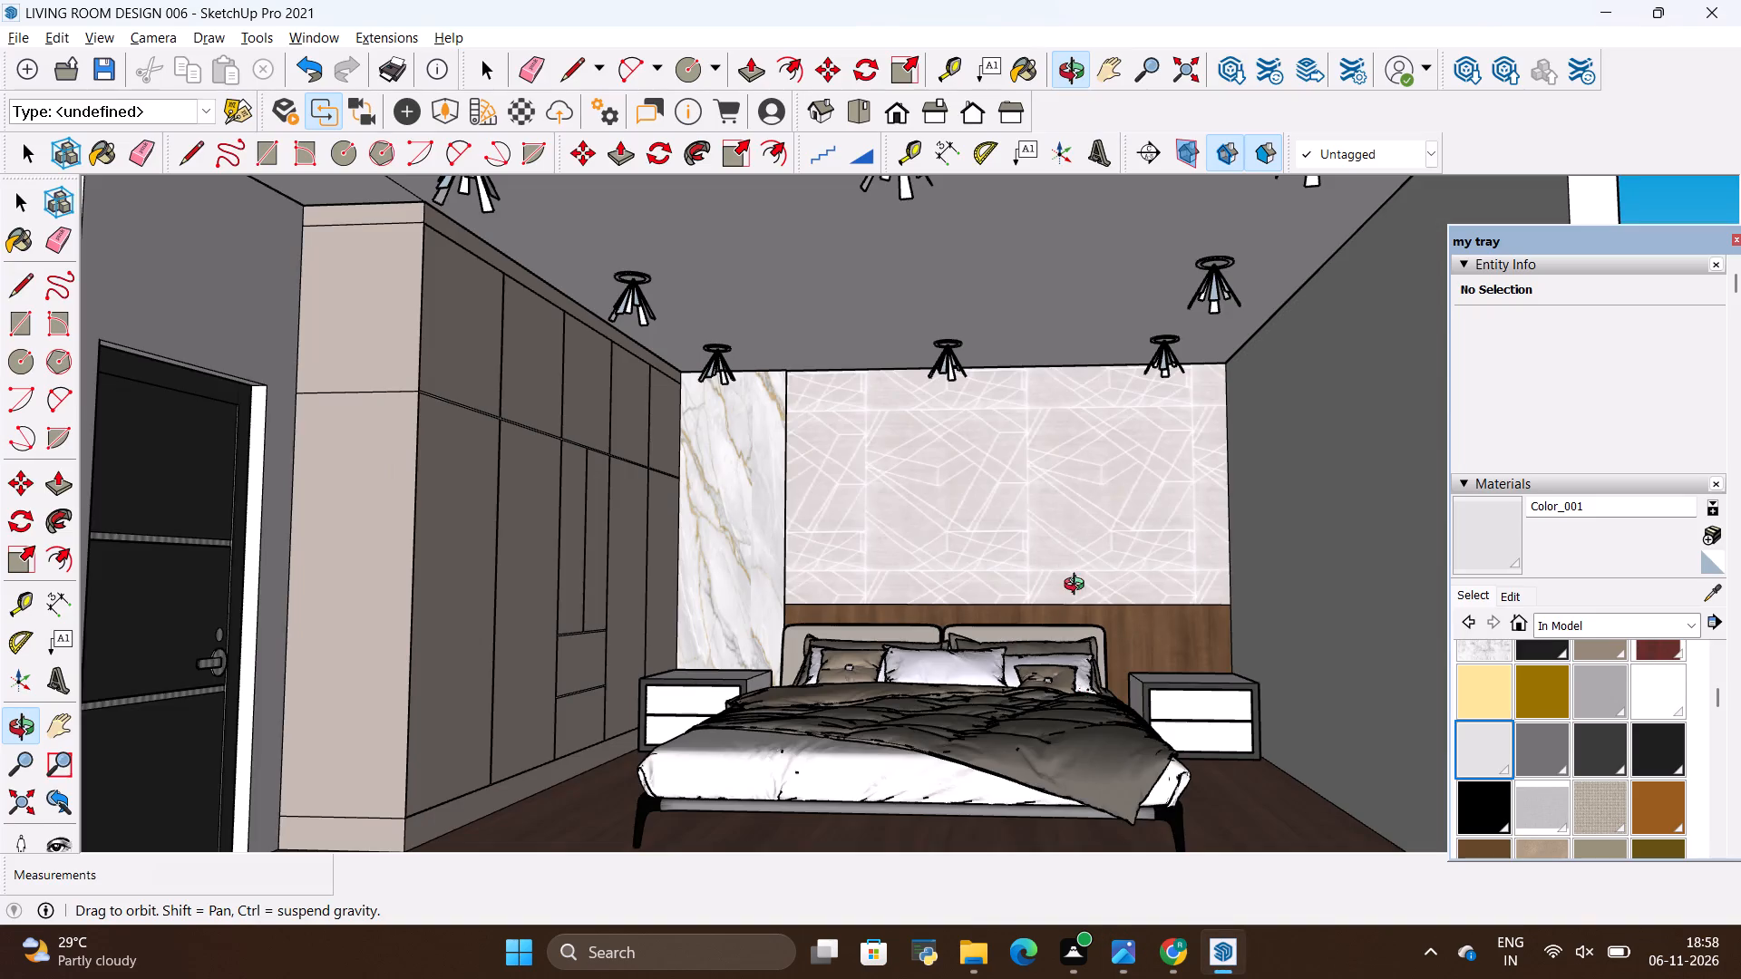
scroll(1057, 549, "down", 4)
scroll(1057, 430, "up", 4)
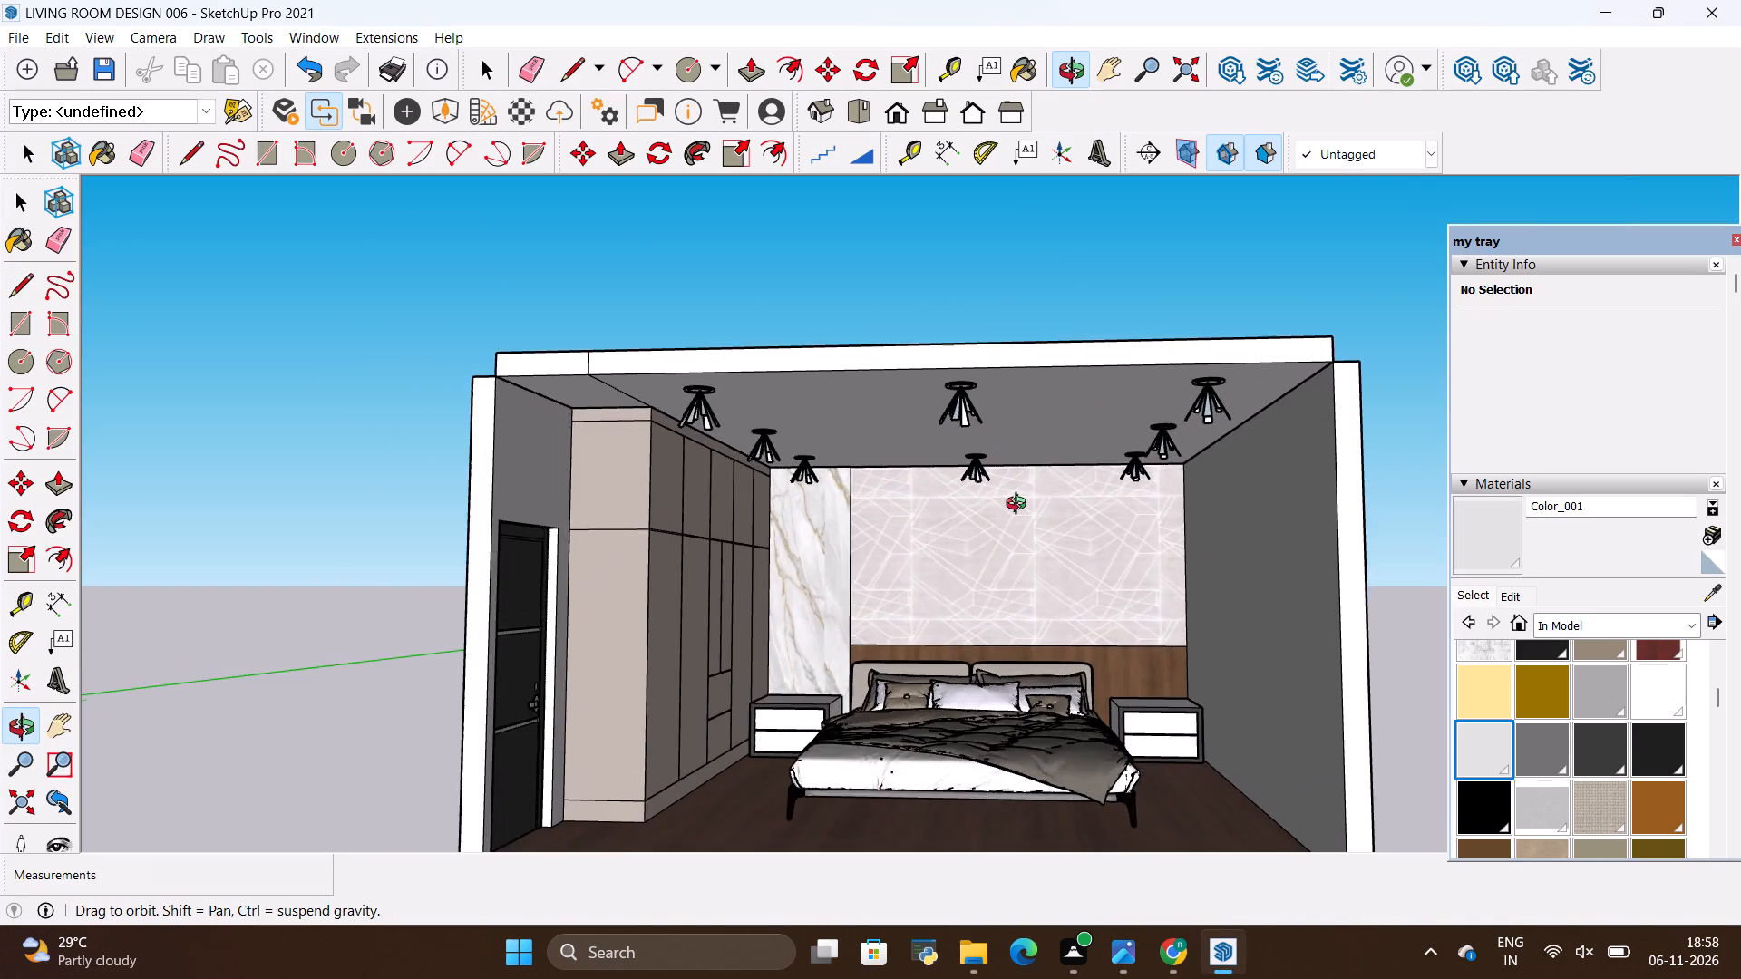
Erase the dividing edge on the underside of the ceiling group near the wardrobe, and leave the group.
scroll(1020, 509, "down", 3)
left_click_drag(1022, 505, 1024, 440)
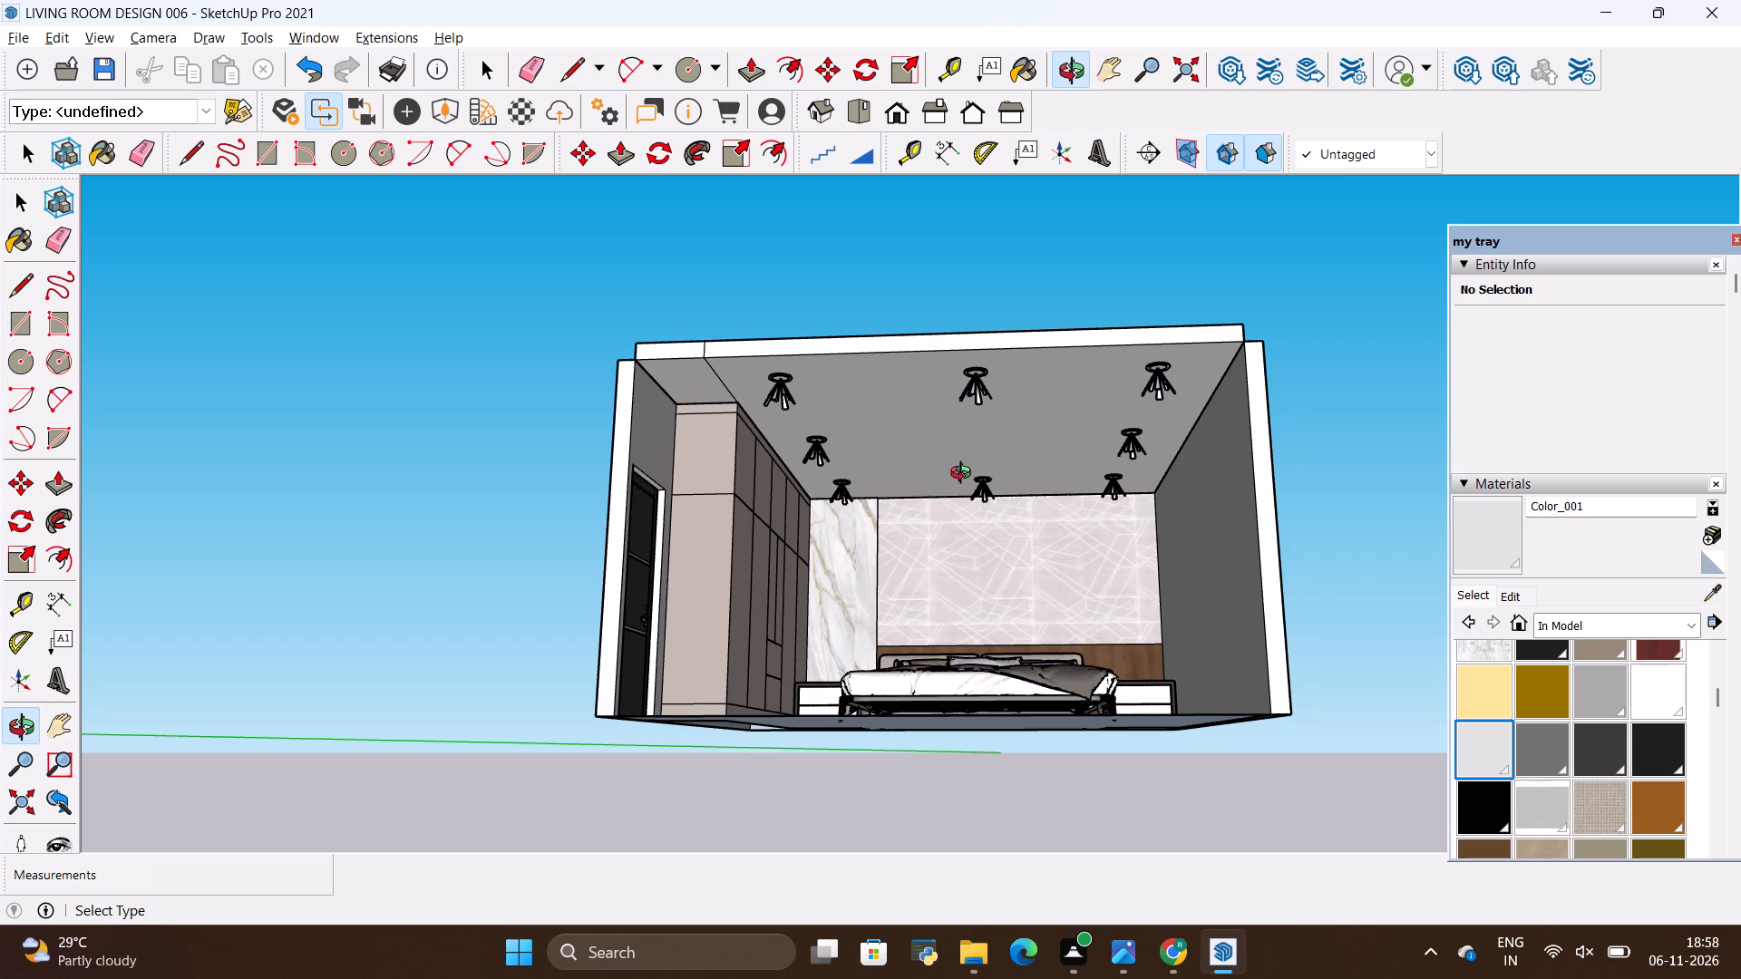
scroll(1101, 536, "up", 3)
key("space")
double_click(509, 282)
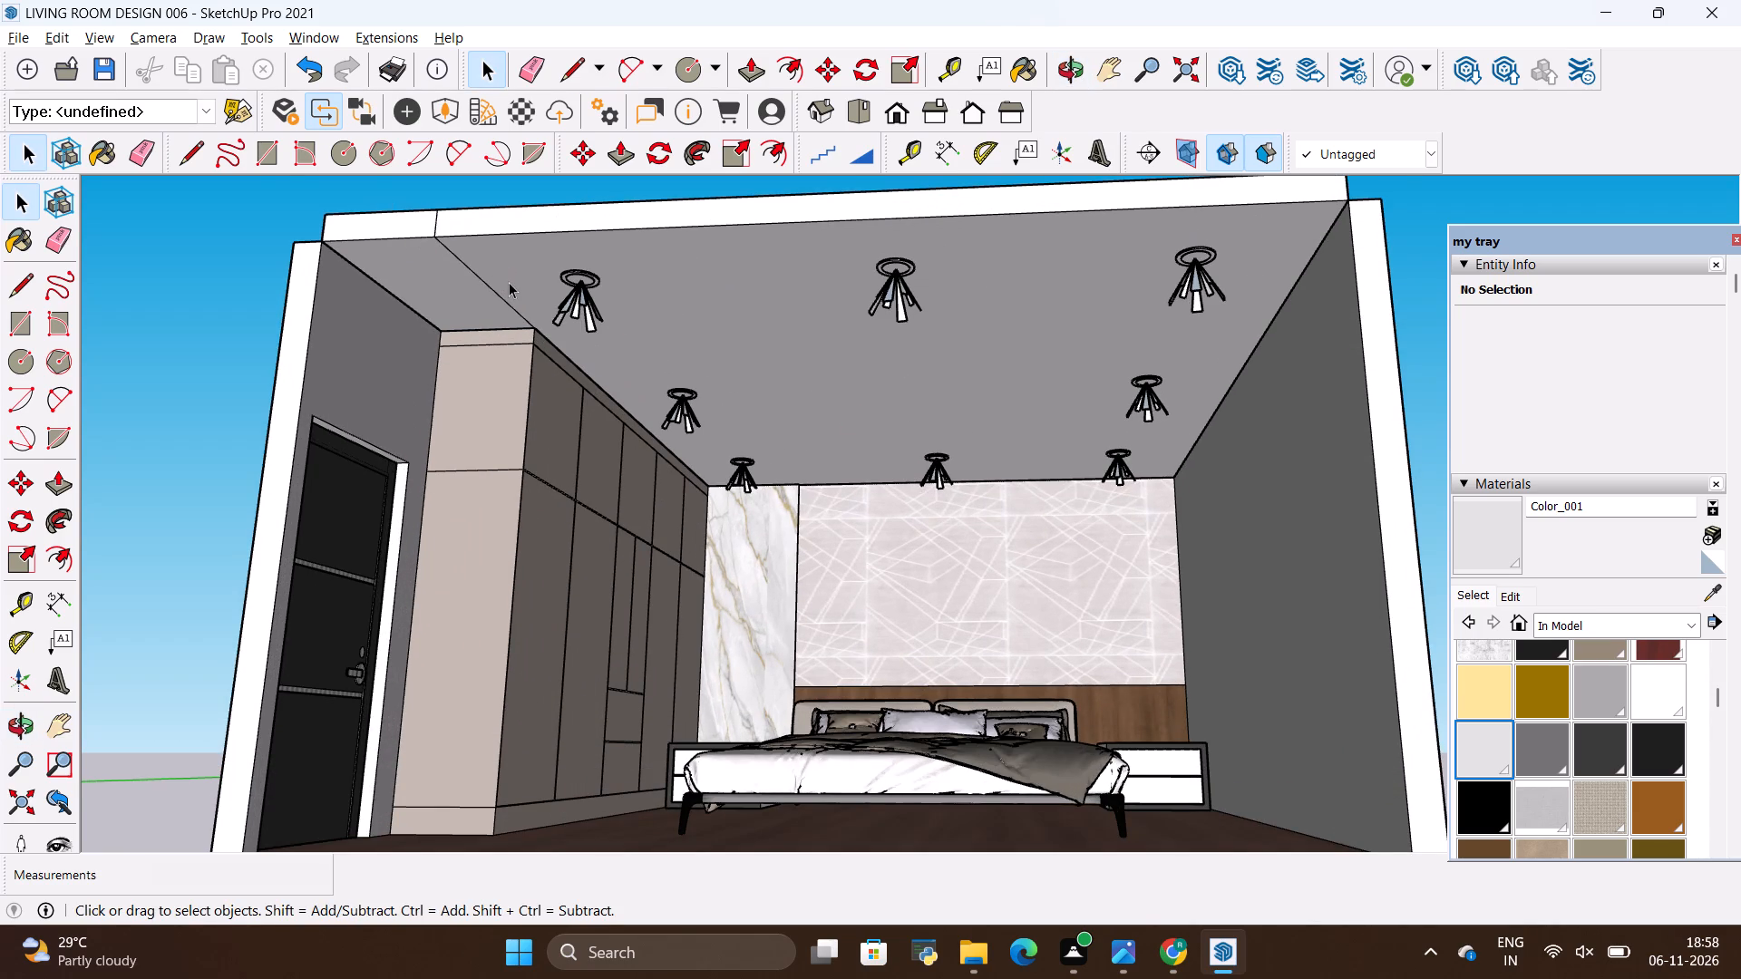
key("e")
left_click_drag(477, 267, 466, 276)
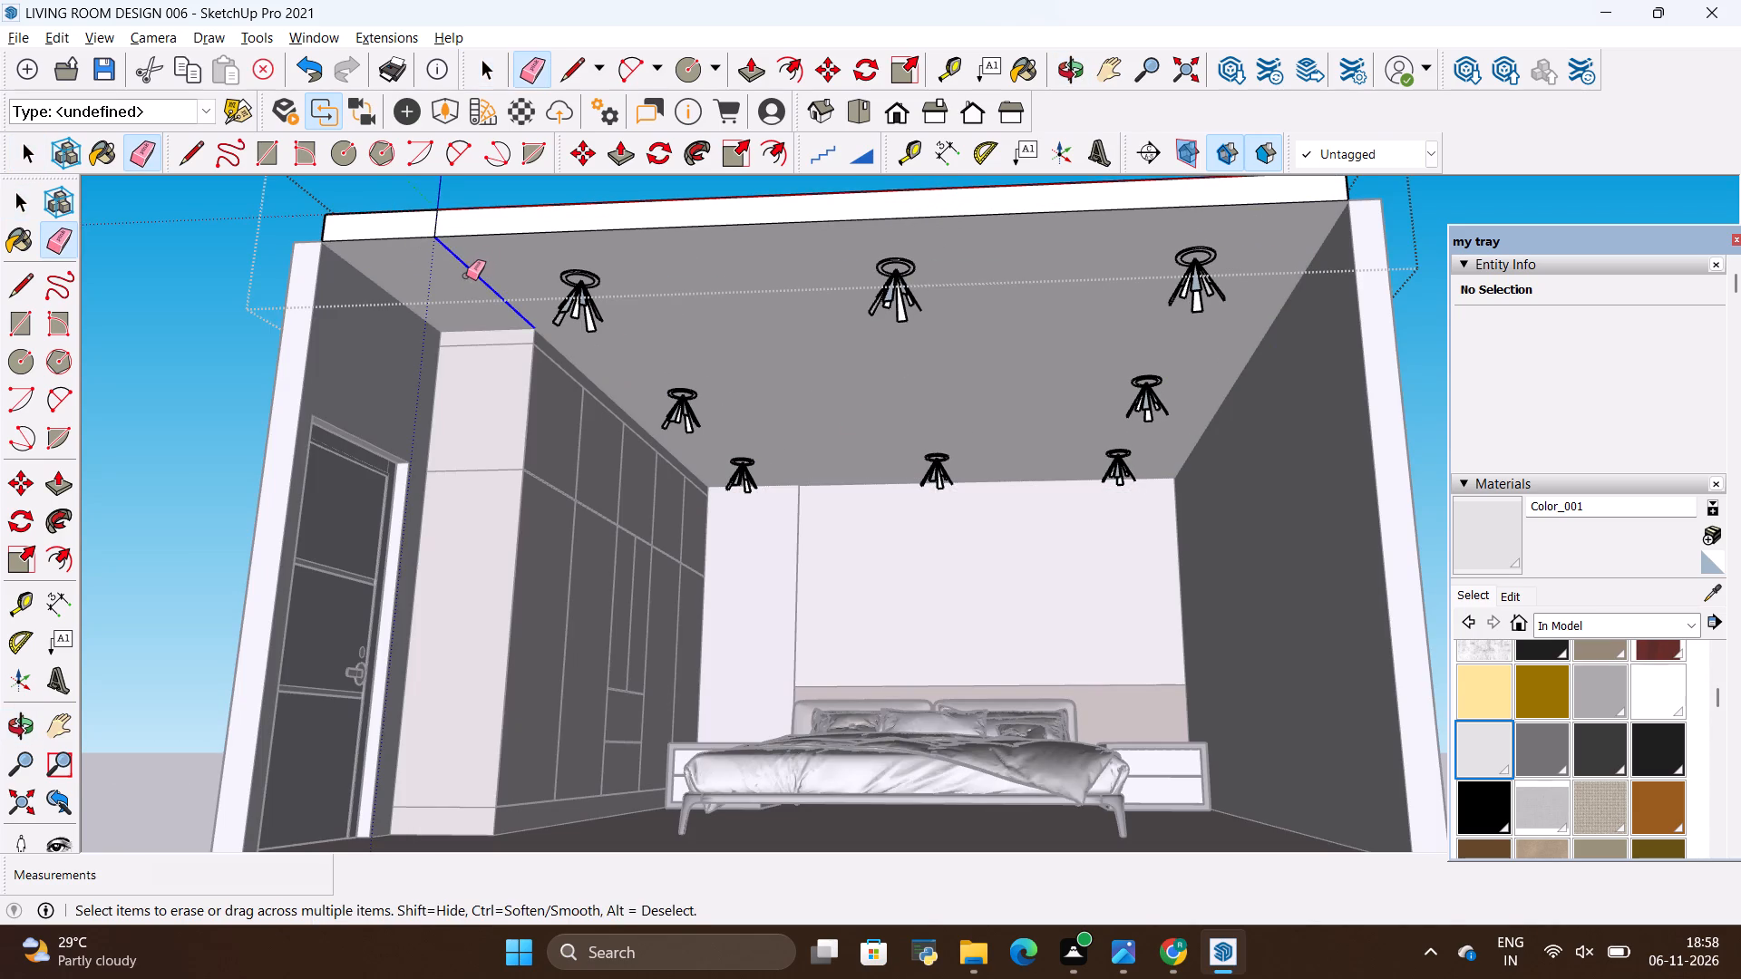
left_click_drag(466, 276, 463, 279)
key("space")
left_click(140, 390)
Examine the cleaned ceiling underside and its downlights together with the bed wall.
scroll(852, 499, "down", 5)
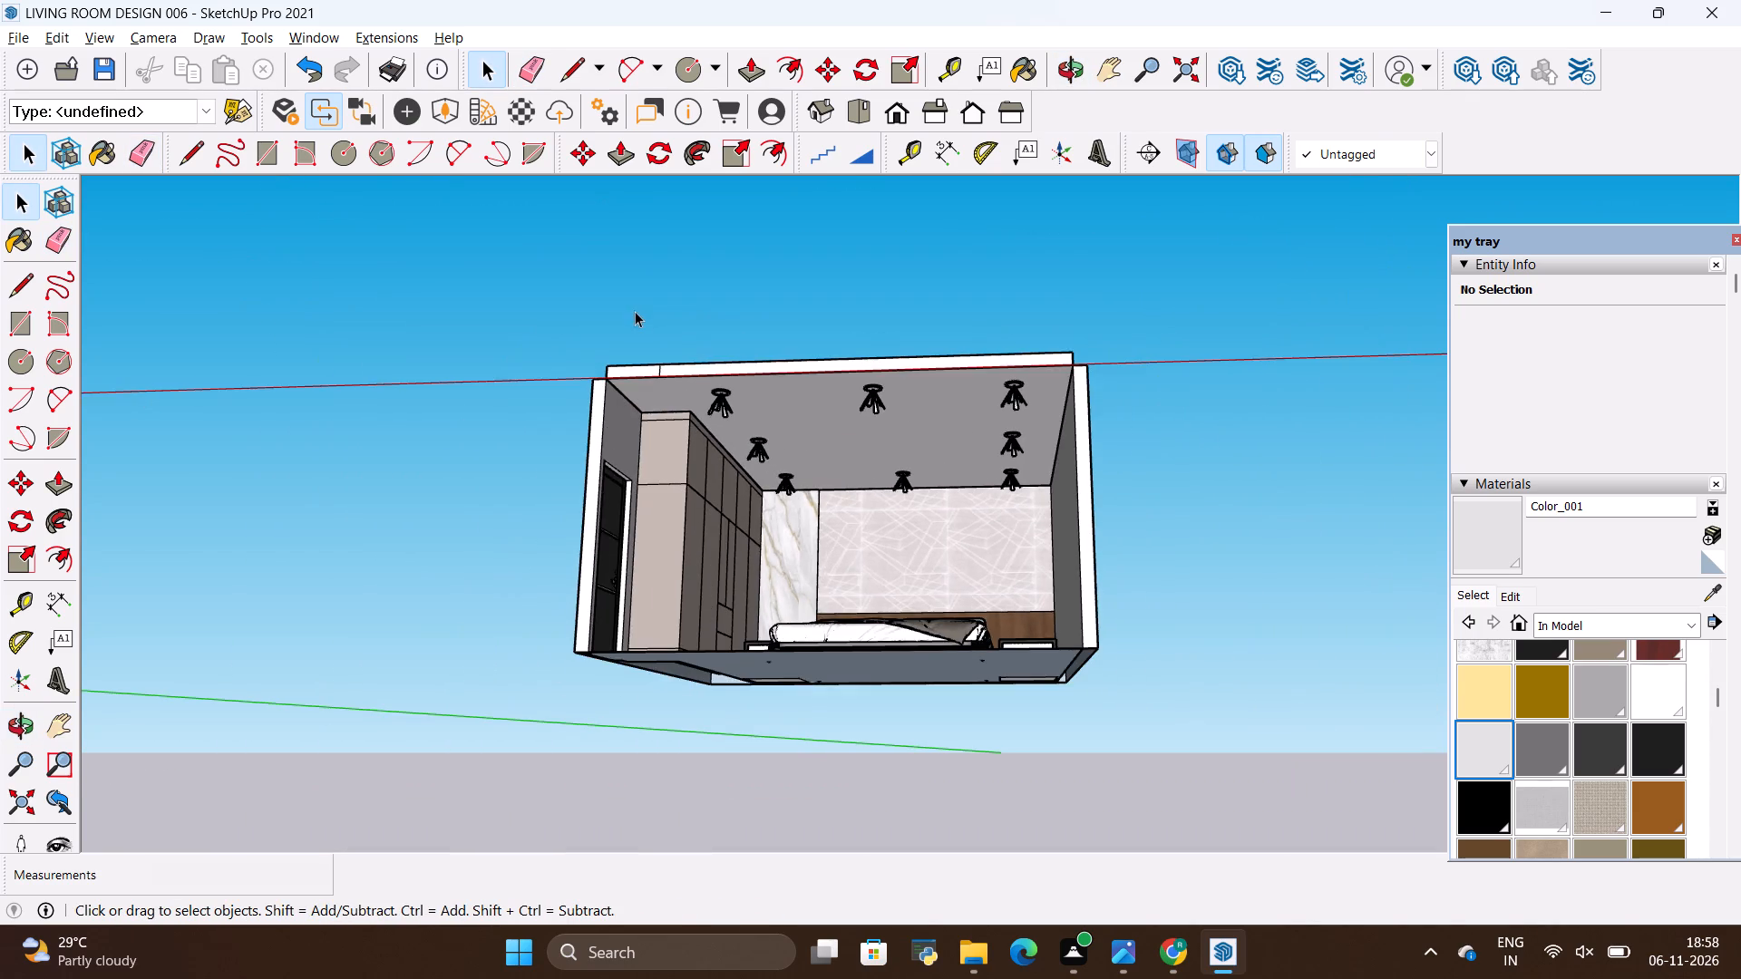
scroll(634, 311, "up", 5)
scroll(637, 388, "down", 3)
scroll(907, 530, "up", 5)
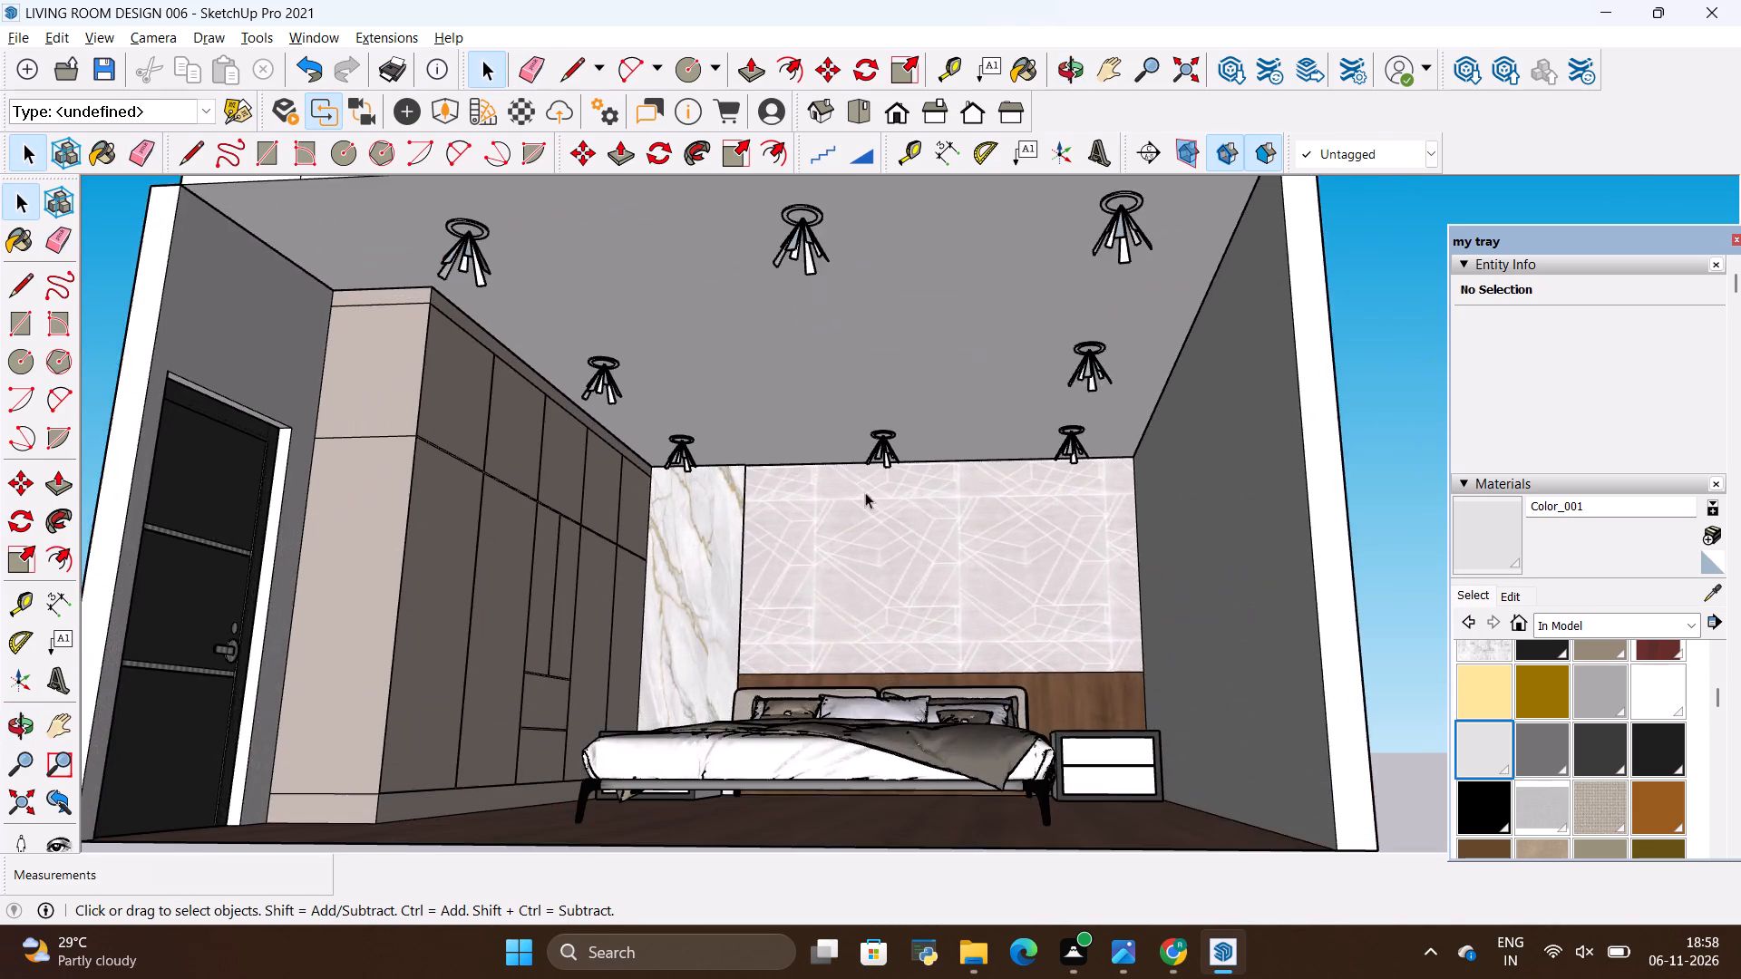
scroll(760, 421, "up", 2)
scroll(1286, 515, "down", 4)
scroll(1072, 546, "up", 2)
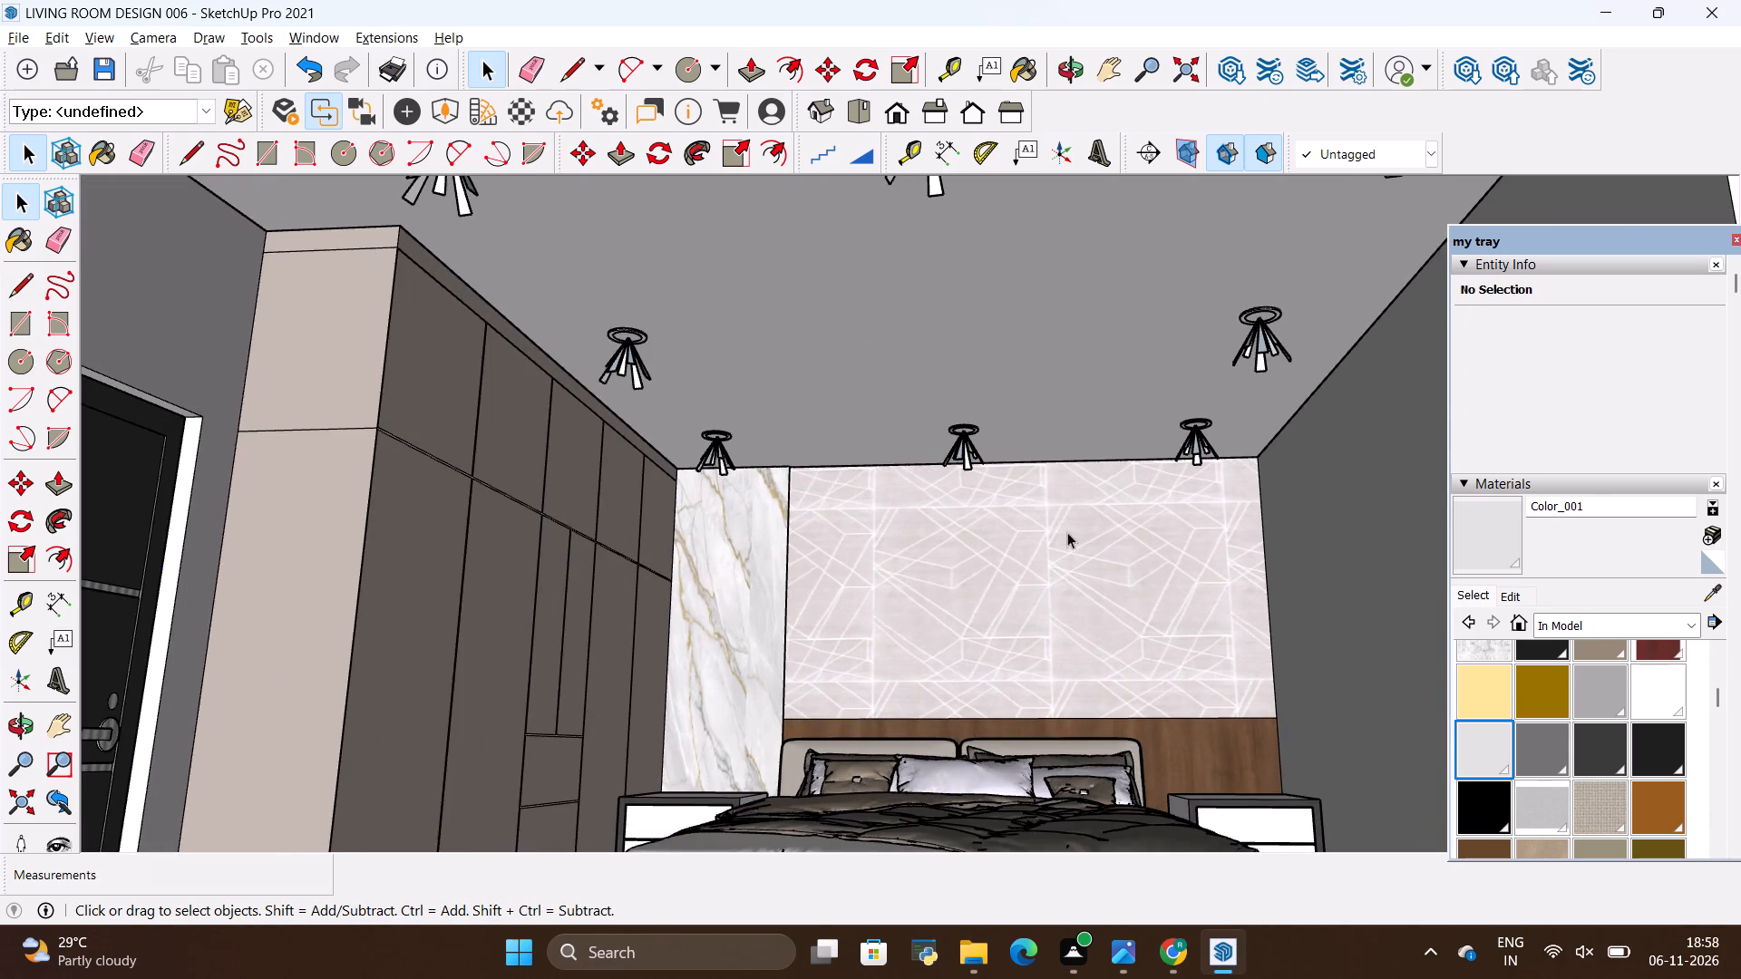
scroll(1065, 530, "down", 3)
scroll(1060, 399, "up", 2)
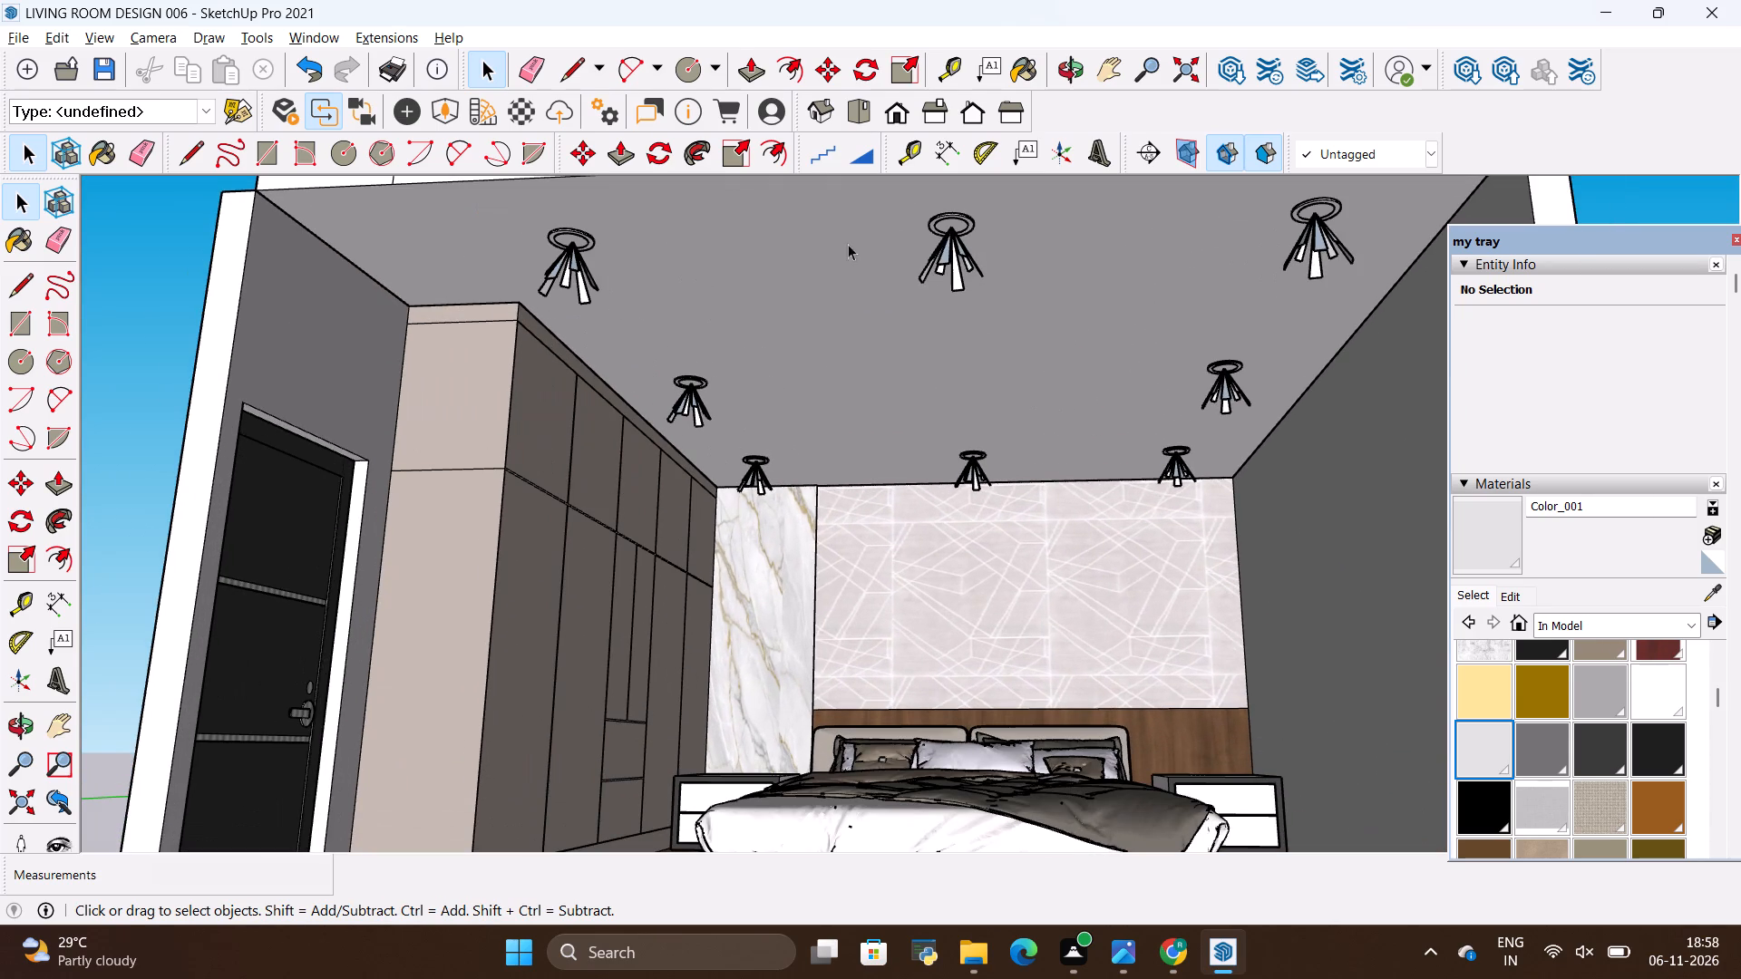
Import the fan model from the Downloads folder and place it at the bedroom.
left_click(24, 34)
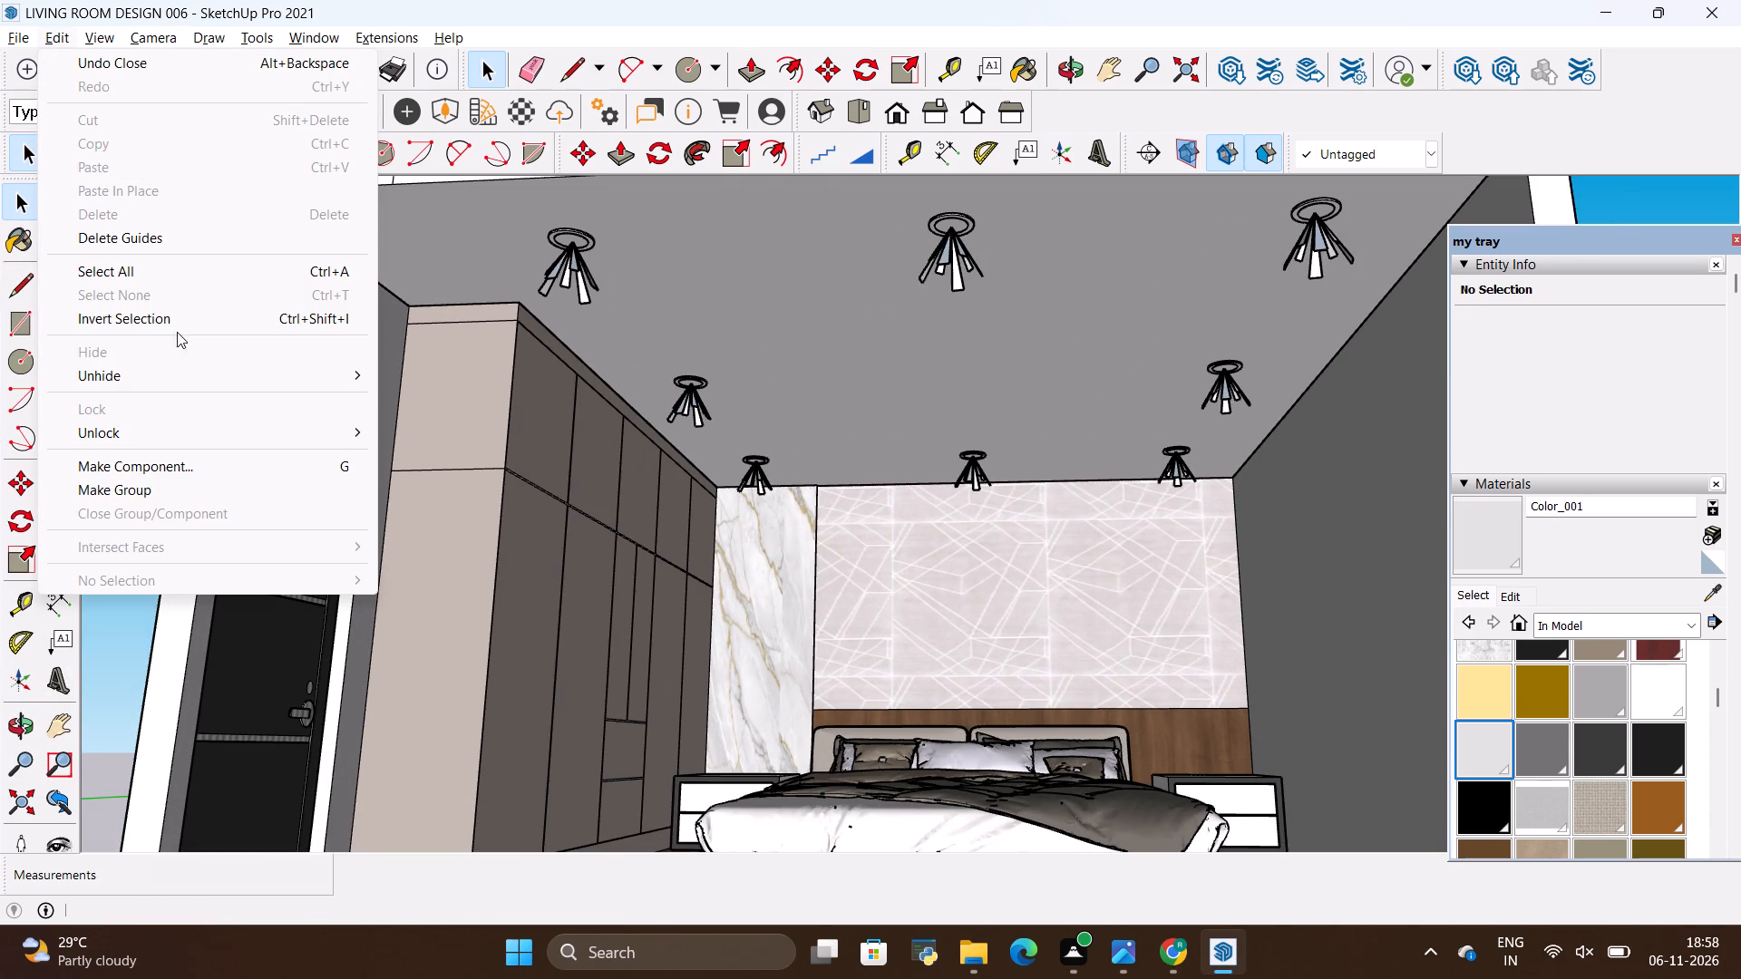
left_click(15, 38)
left_click(15, 38)
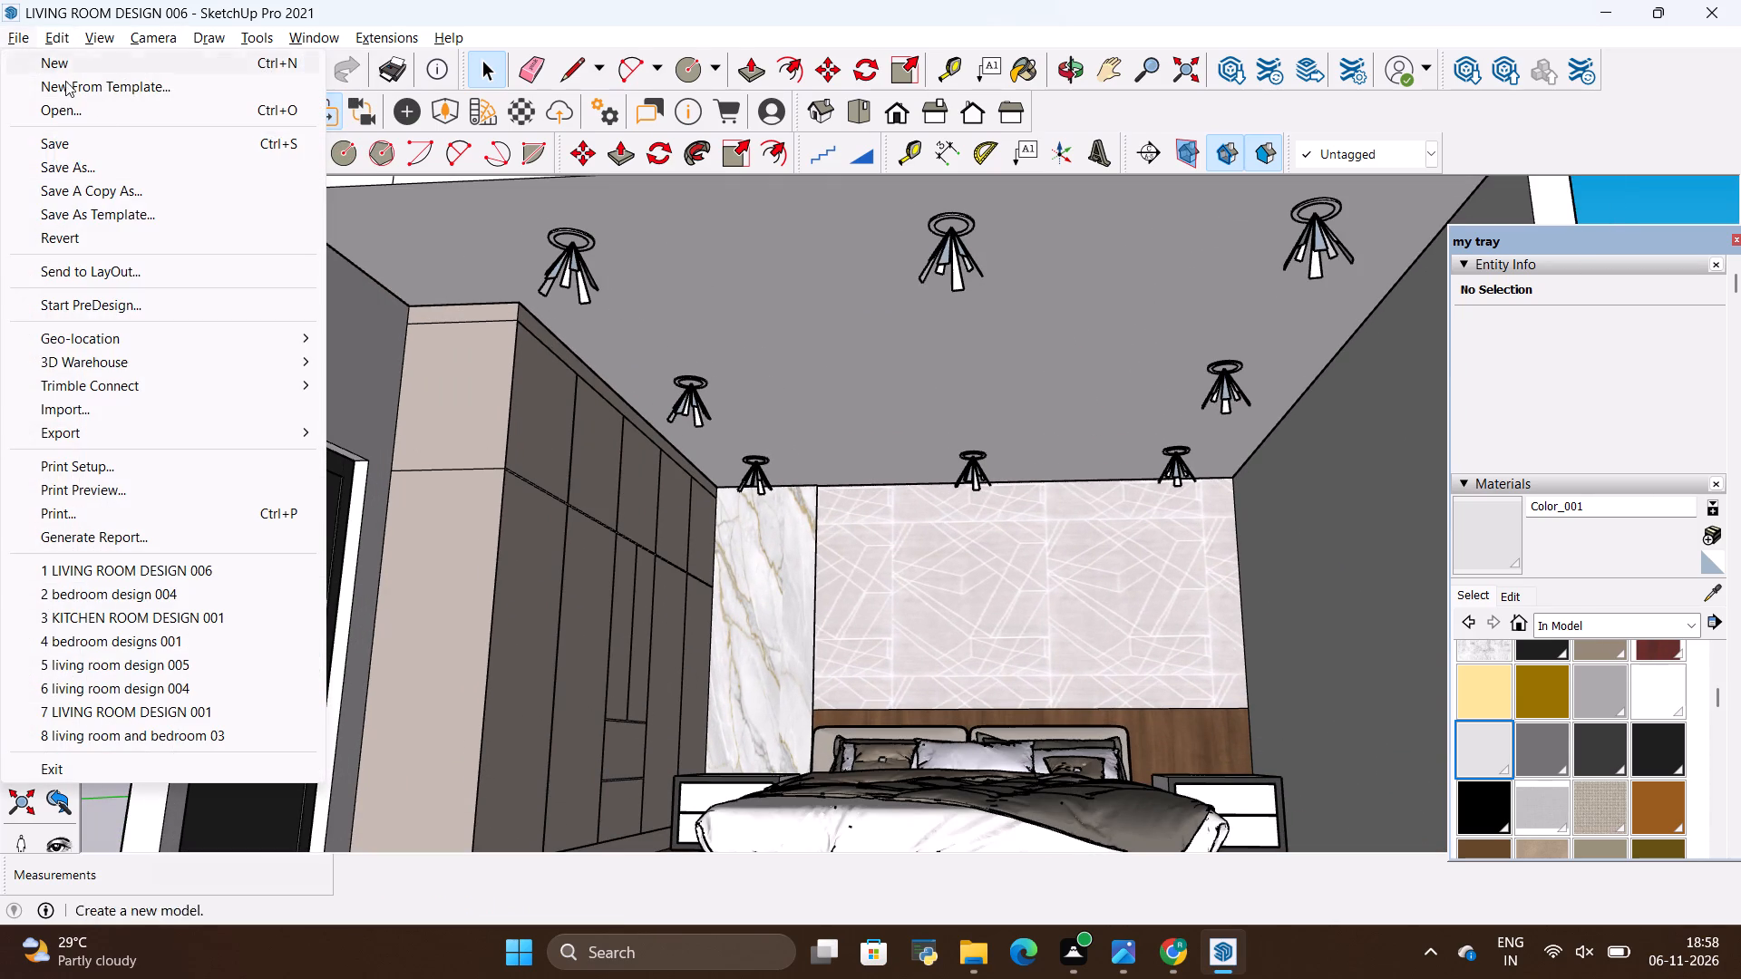
left_click(138, 402)
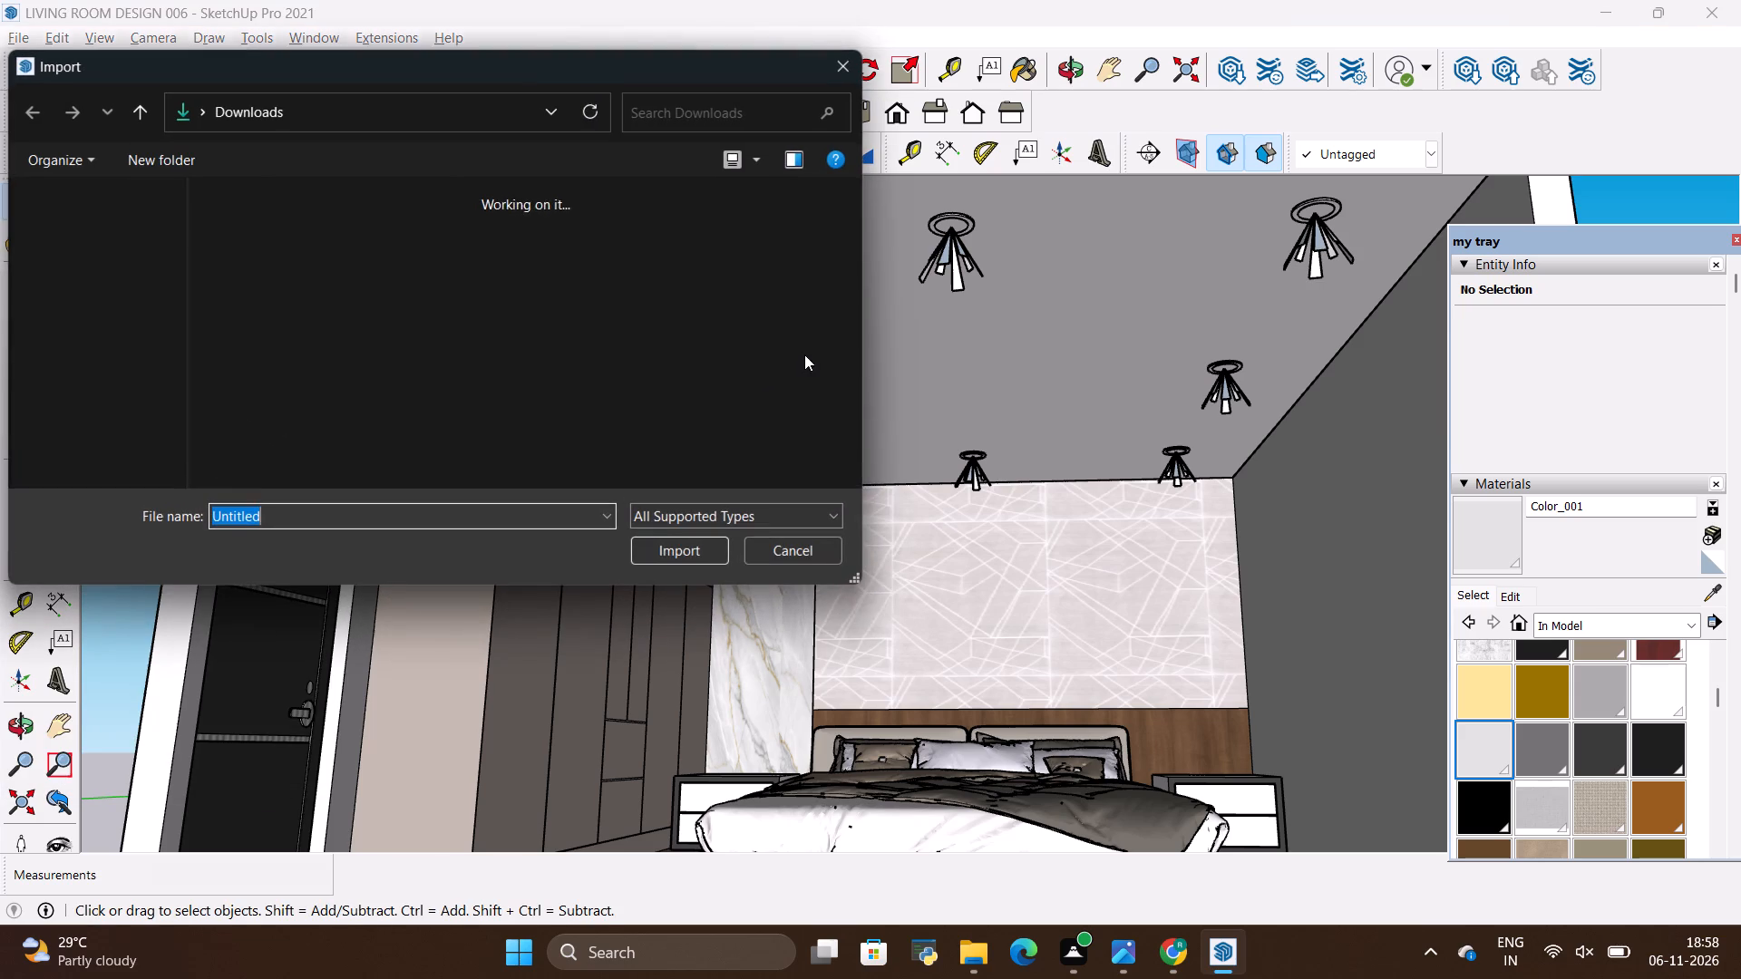
scroll(805, 351, "down", 15)
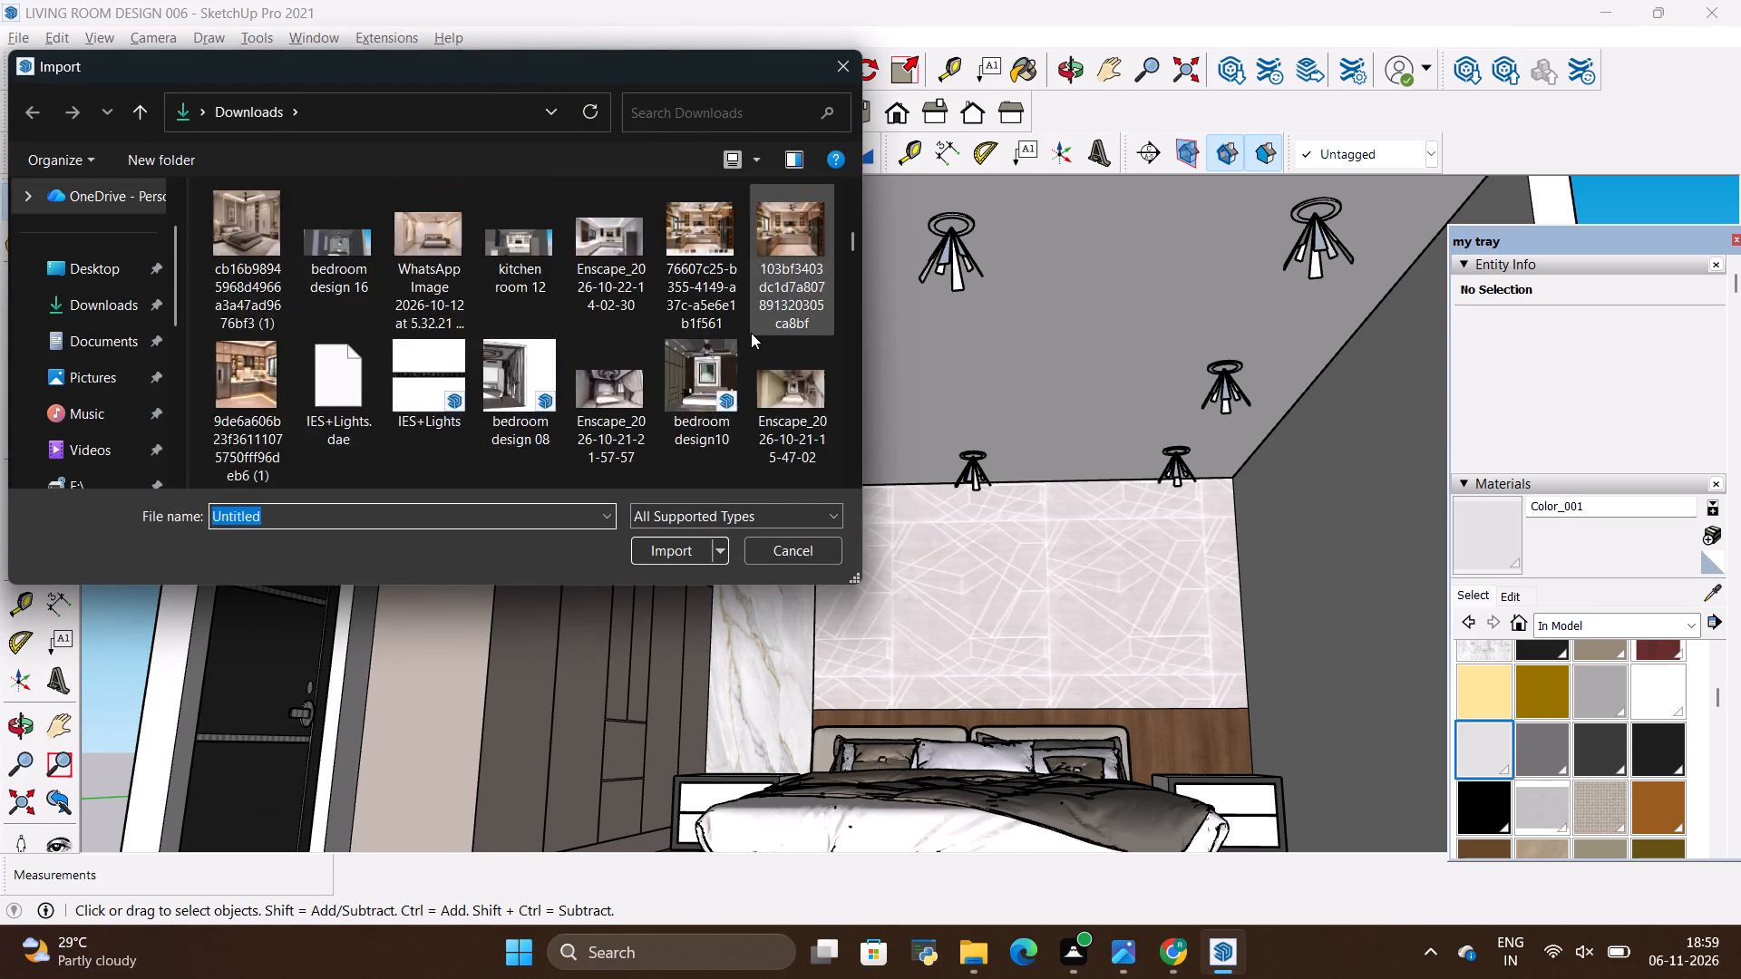
scroll(751, 333, "down", 15)
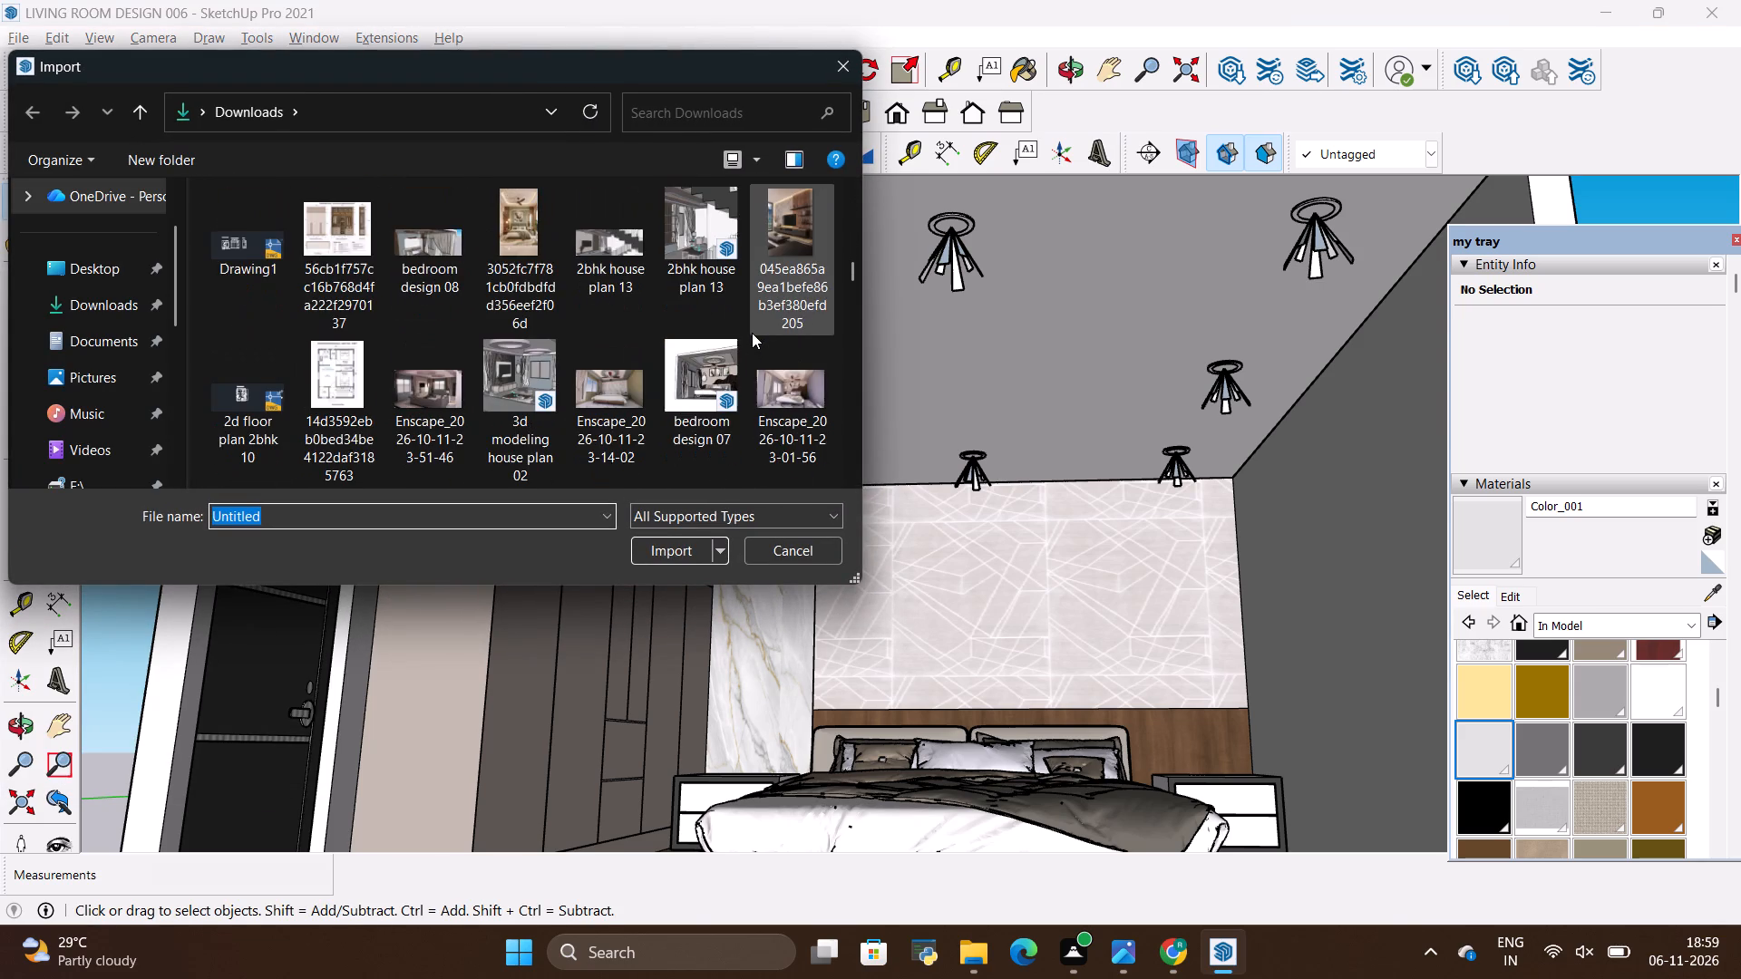
scroll(752, 333, "up", 5)
scroll(752, 333, "down", 5)
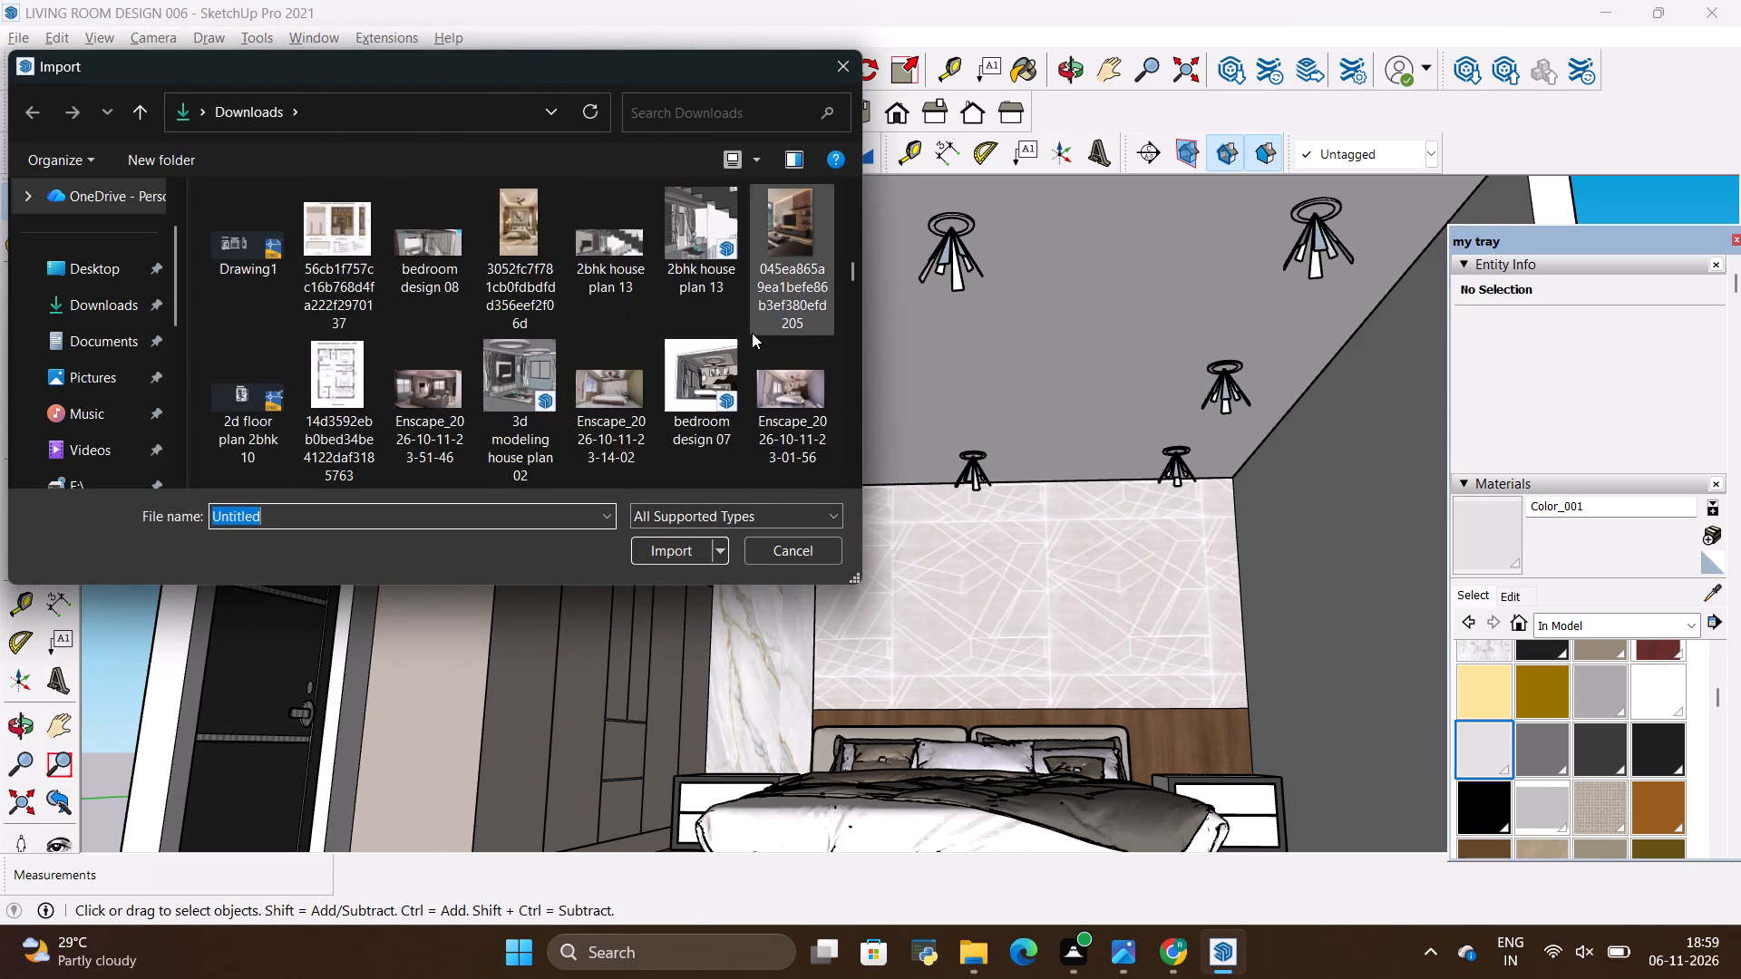
scroll(752, 333, "down", 6)
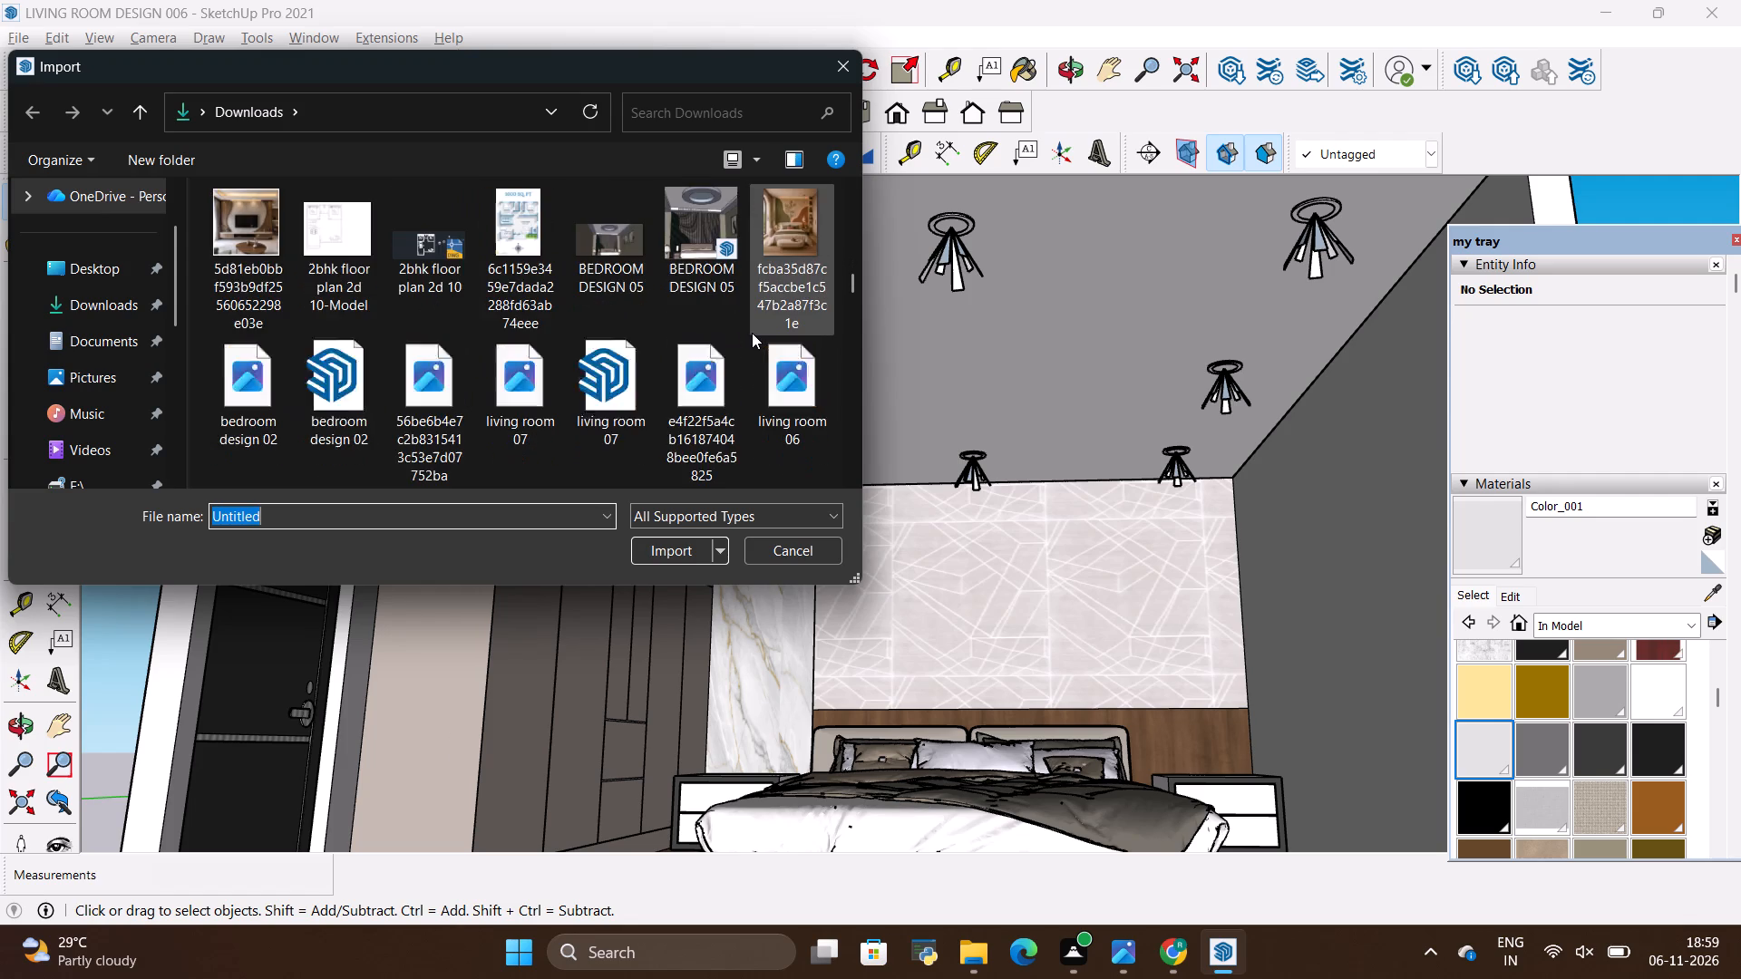
scroll(752, 333, "down", 4)
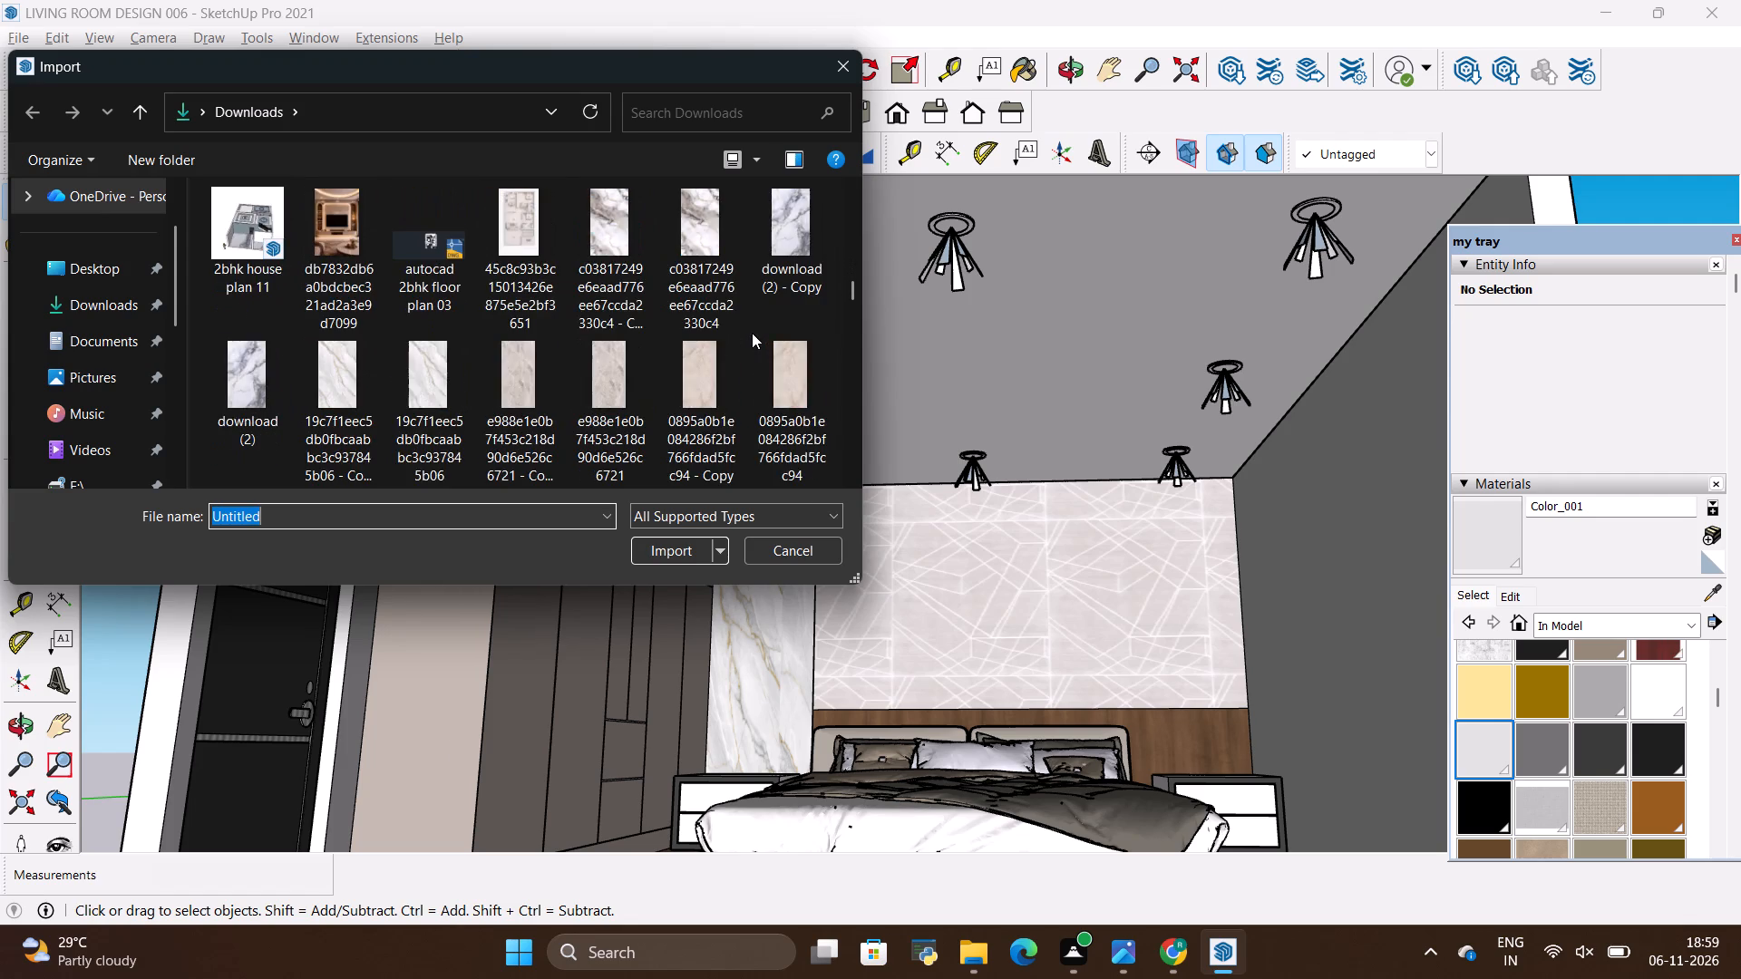
scroll(752, 333, "down", 5)
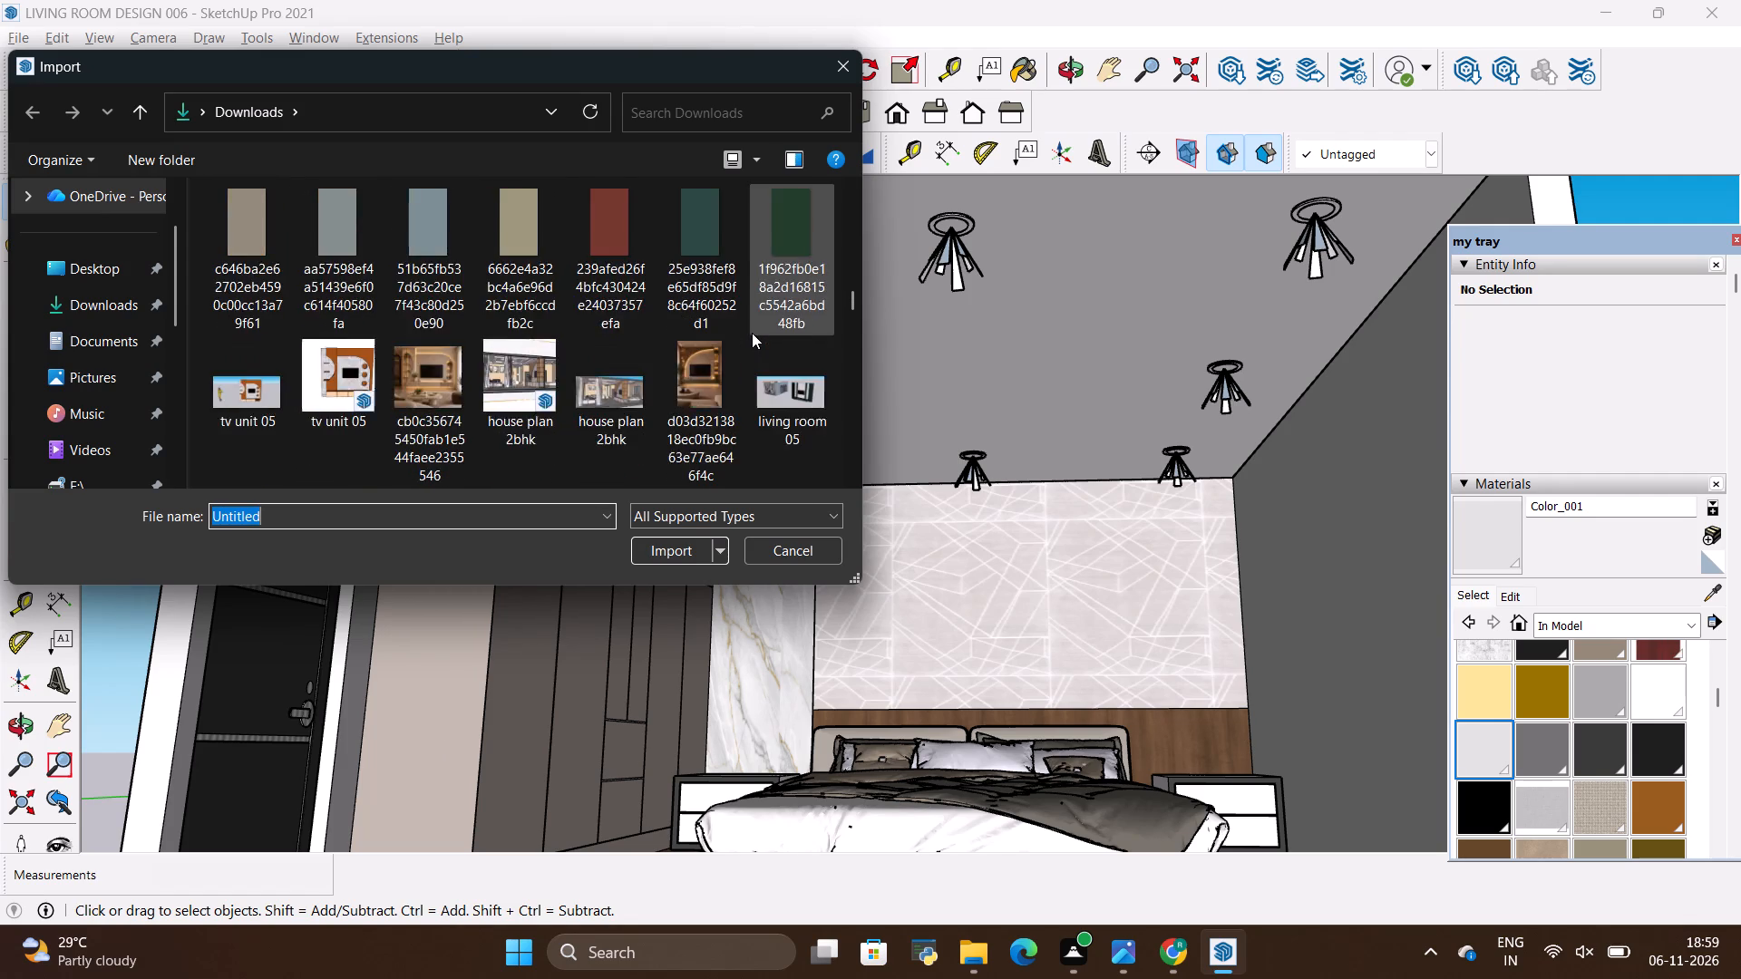
scroll(752, 333, "down", 5)
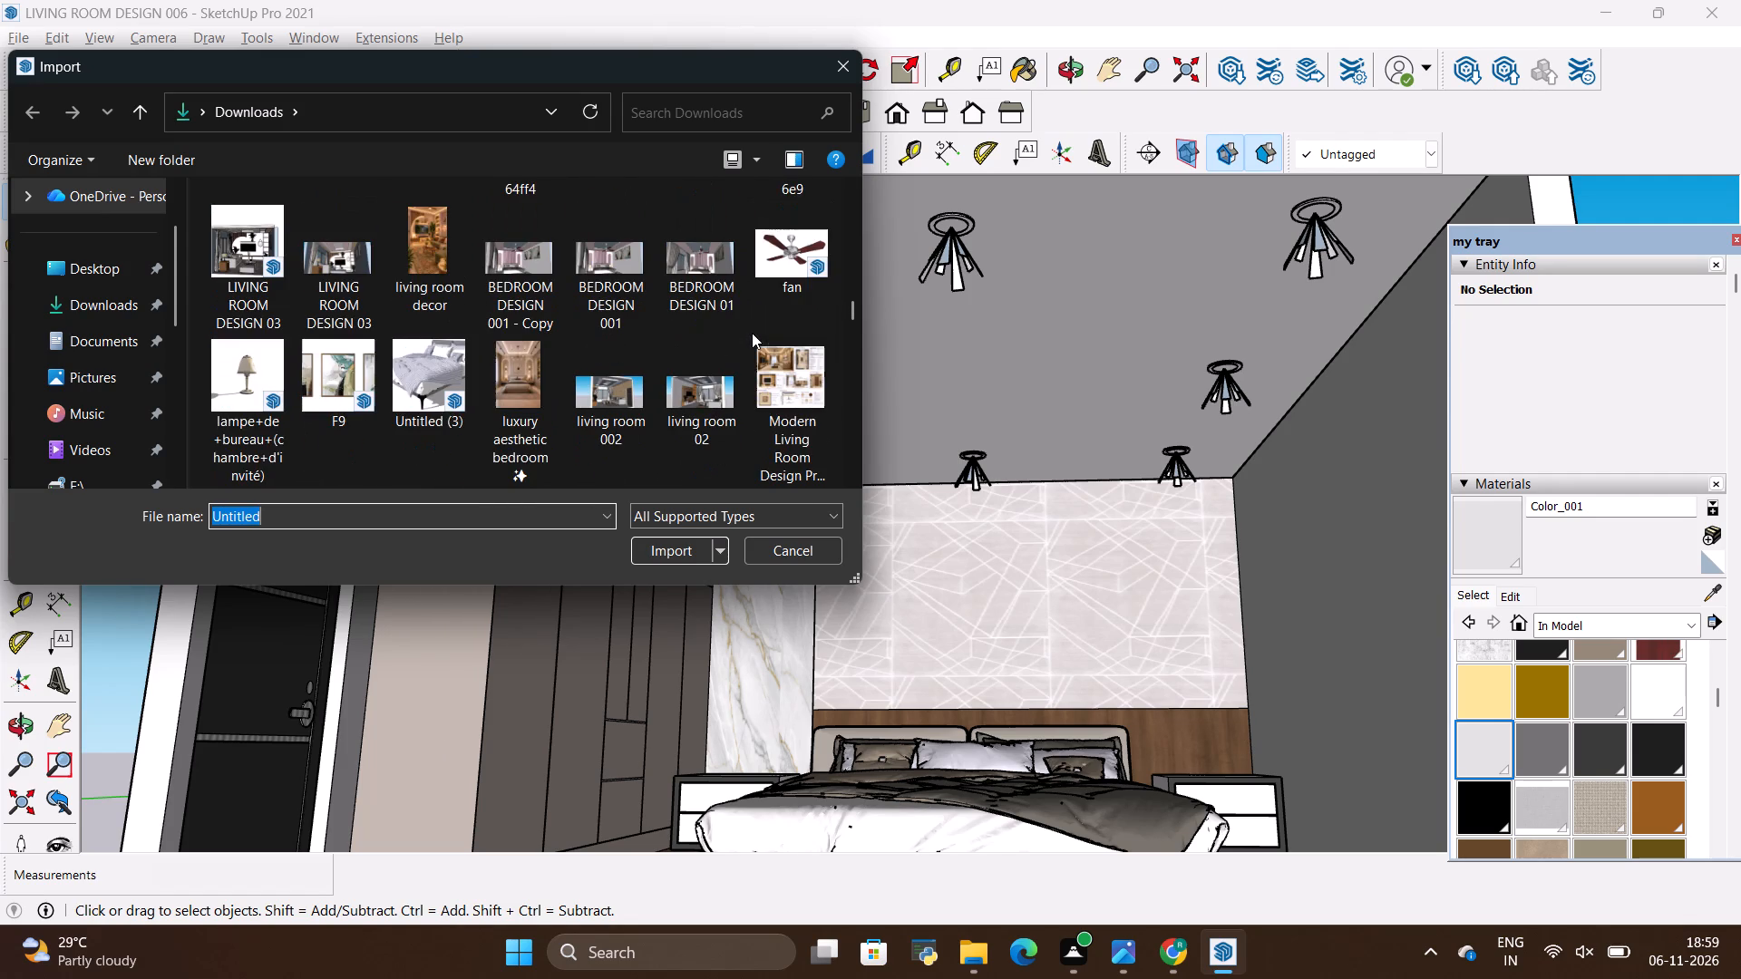
left_click(808, 235)
left_click(661, 553)
scroll(693, 557, "down", 1)
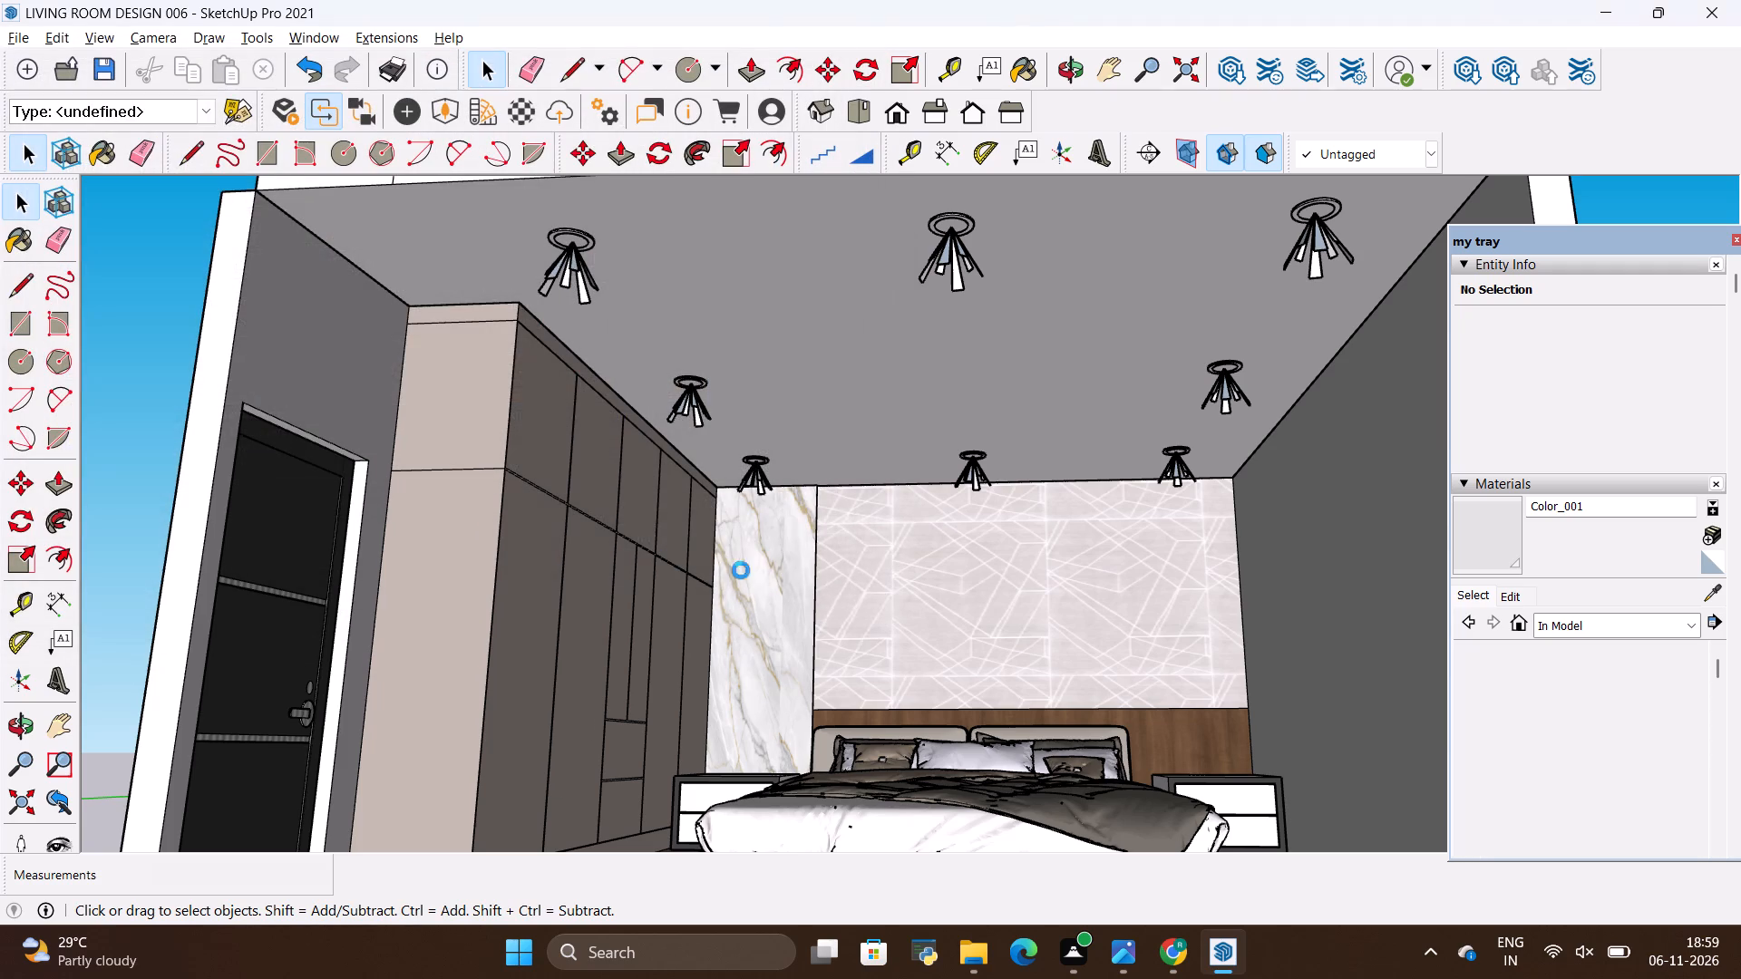
scroll(741, 570, "down", 20)
scroll(741, 570, "down", 14)
scroll(881, 536, "down", 8)
left_click(938, 535)
Explode the imported fan component into its separate parts and clear the selection.
scroll(932, 541, "down", 20)
scroll(932, 541, "down", 1)
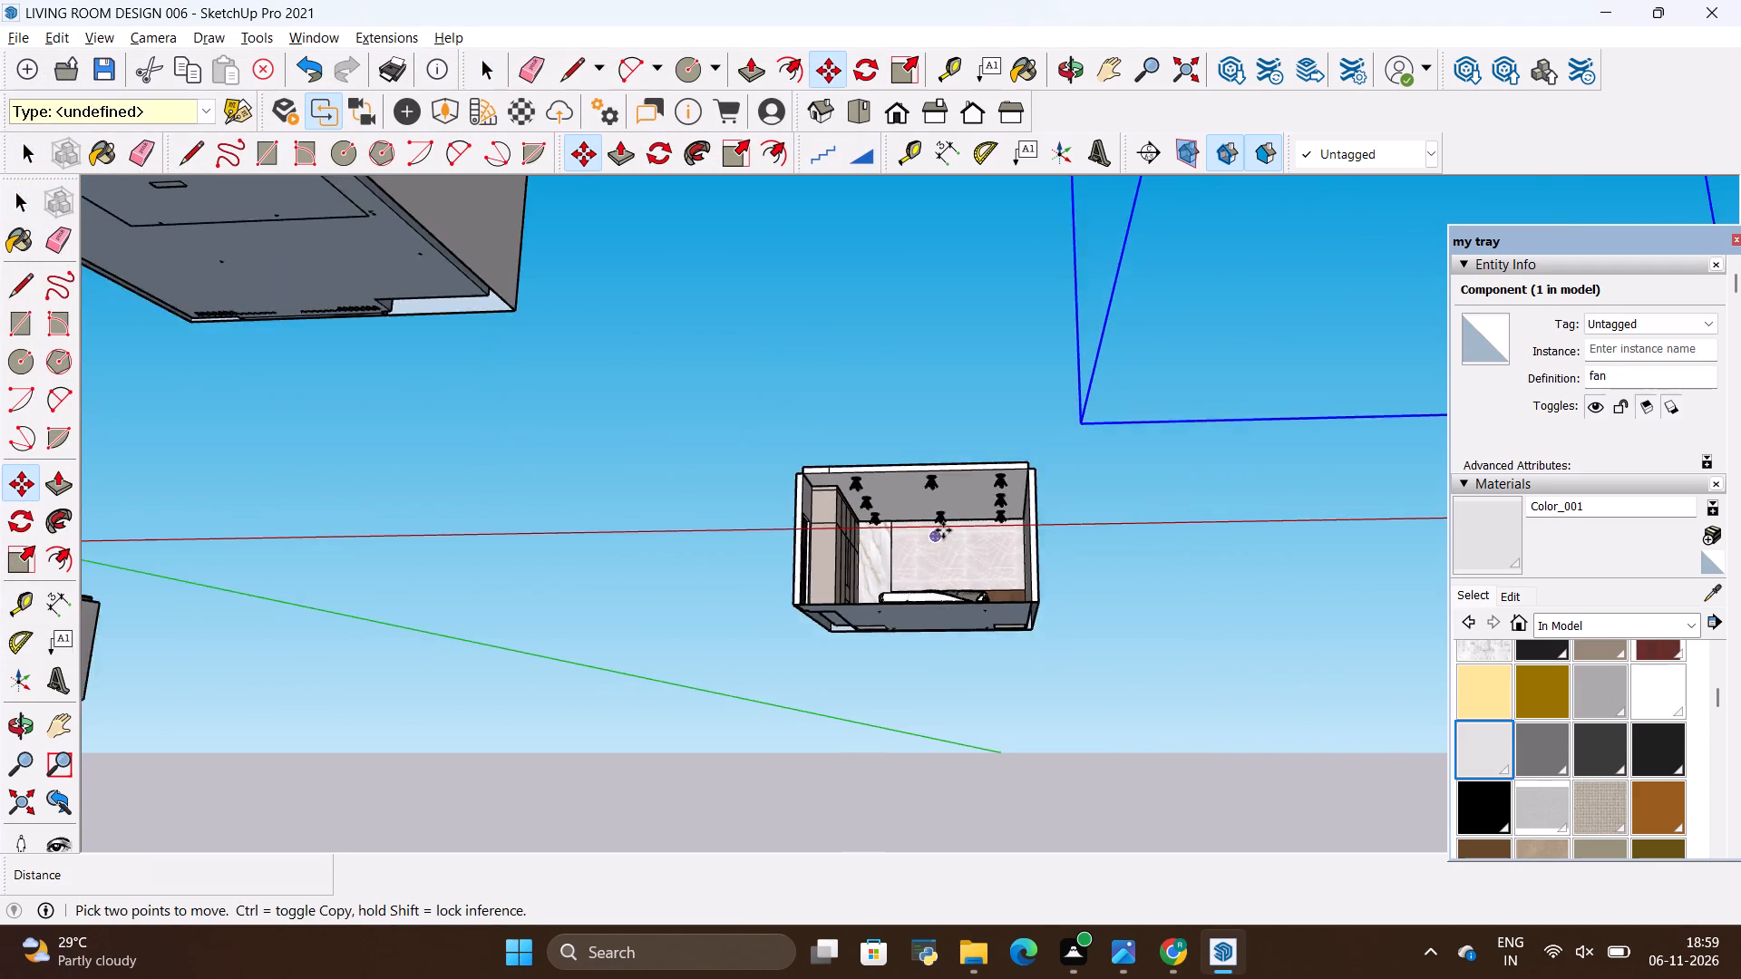
scroll(943, 530, "down", 3)
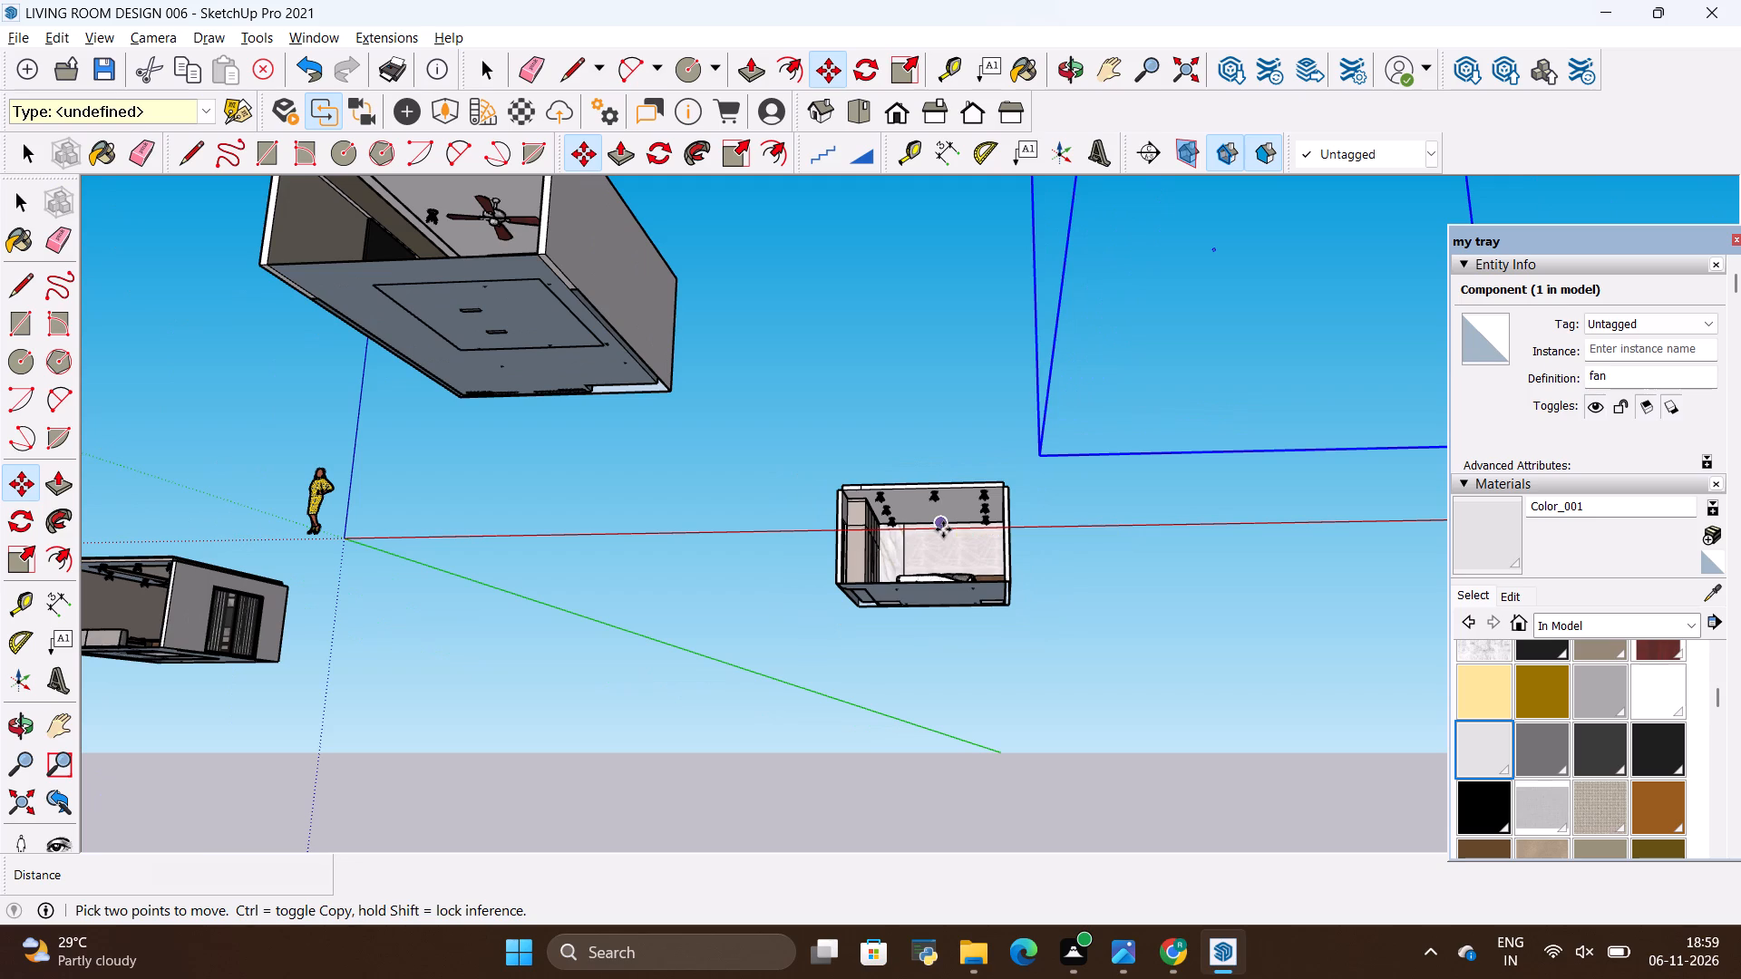
scroll(1003, 616, "down", 10)
scroll(773, 645, "down", 6)
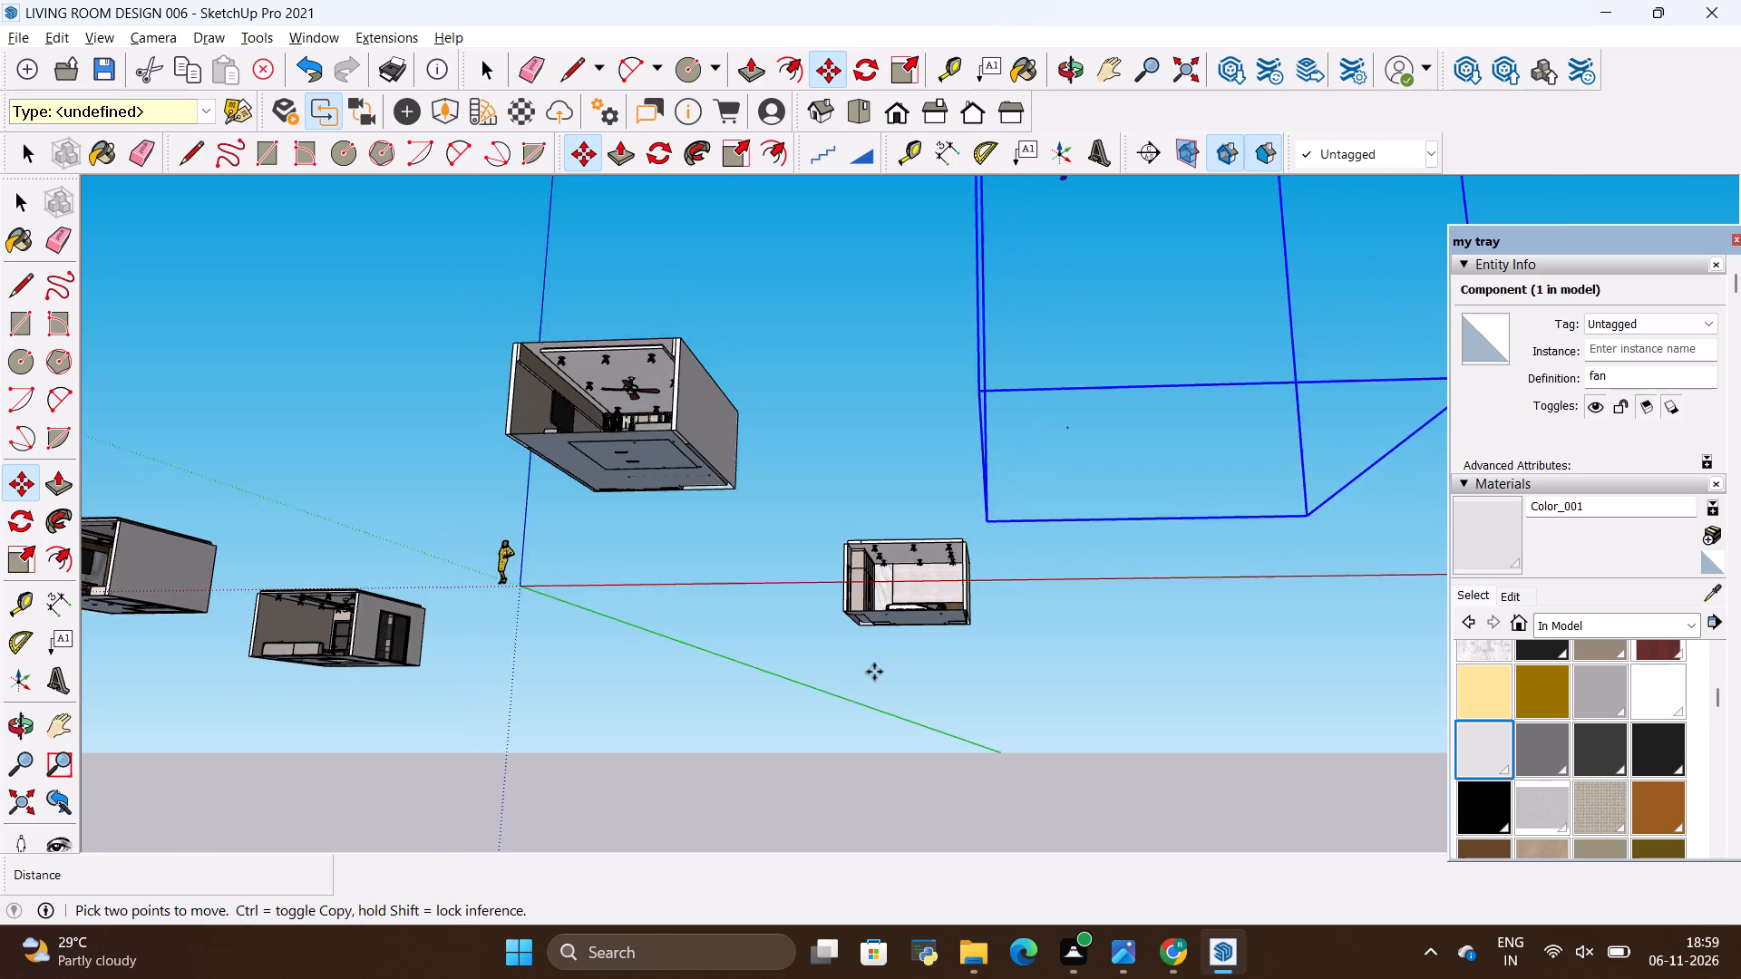
scroll(874, 672, "down", 8)
scroll(982, 668, "down", 9)
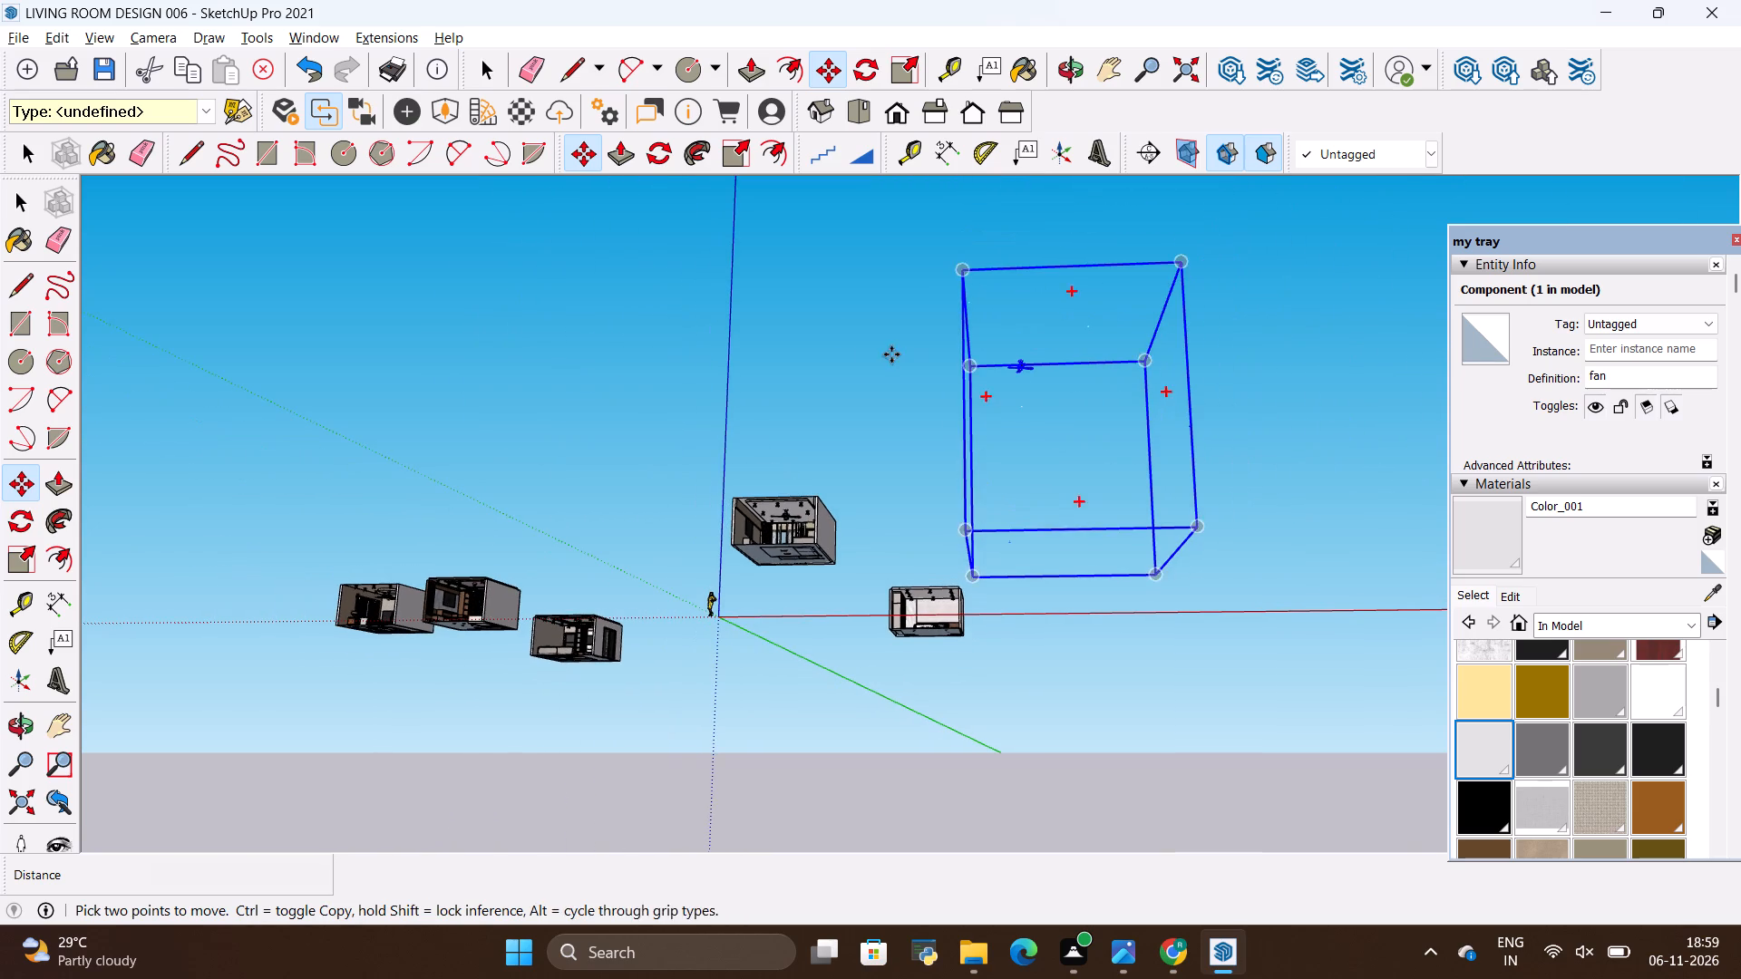
key("space")
left_click(846, 330)
left_click(1026, 363)
right_click(1026, 363)
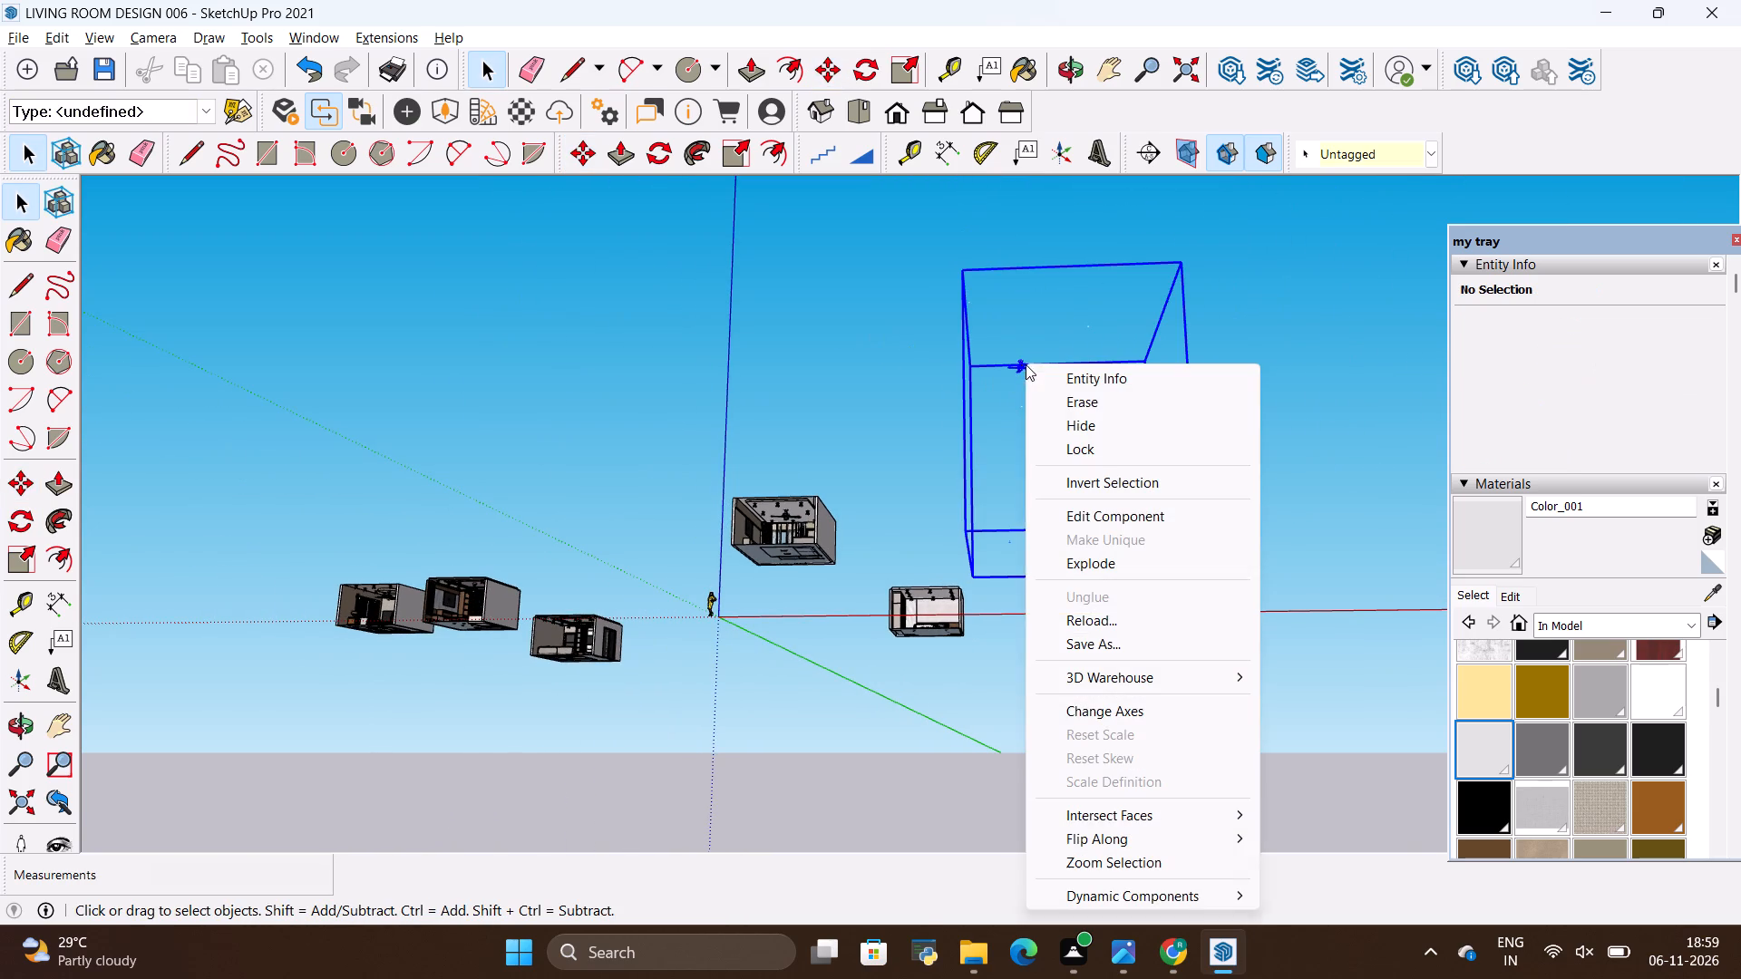
left_click(1080, 567)
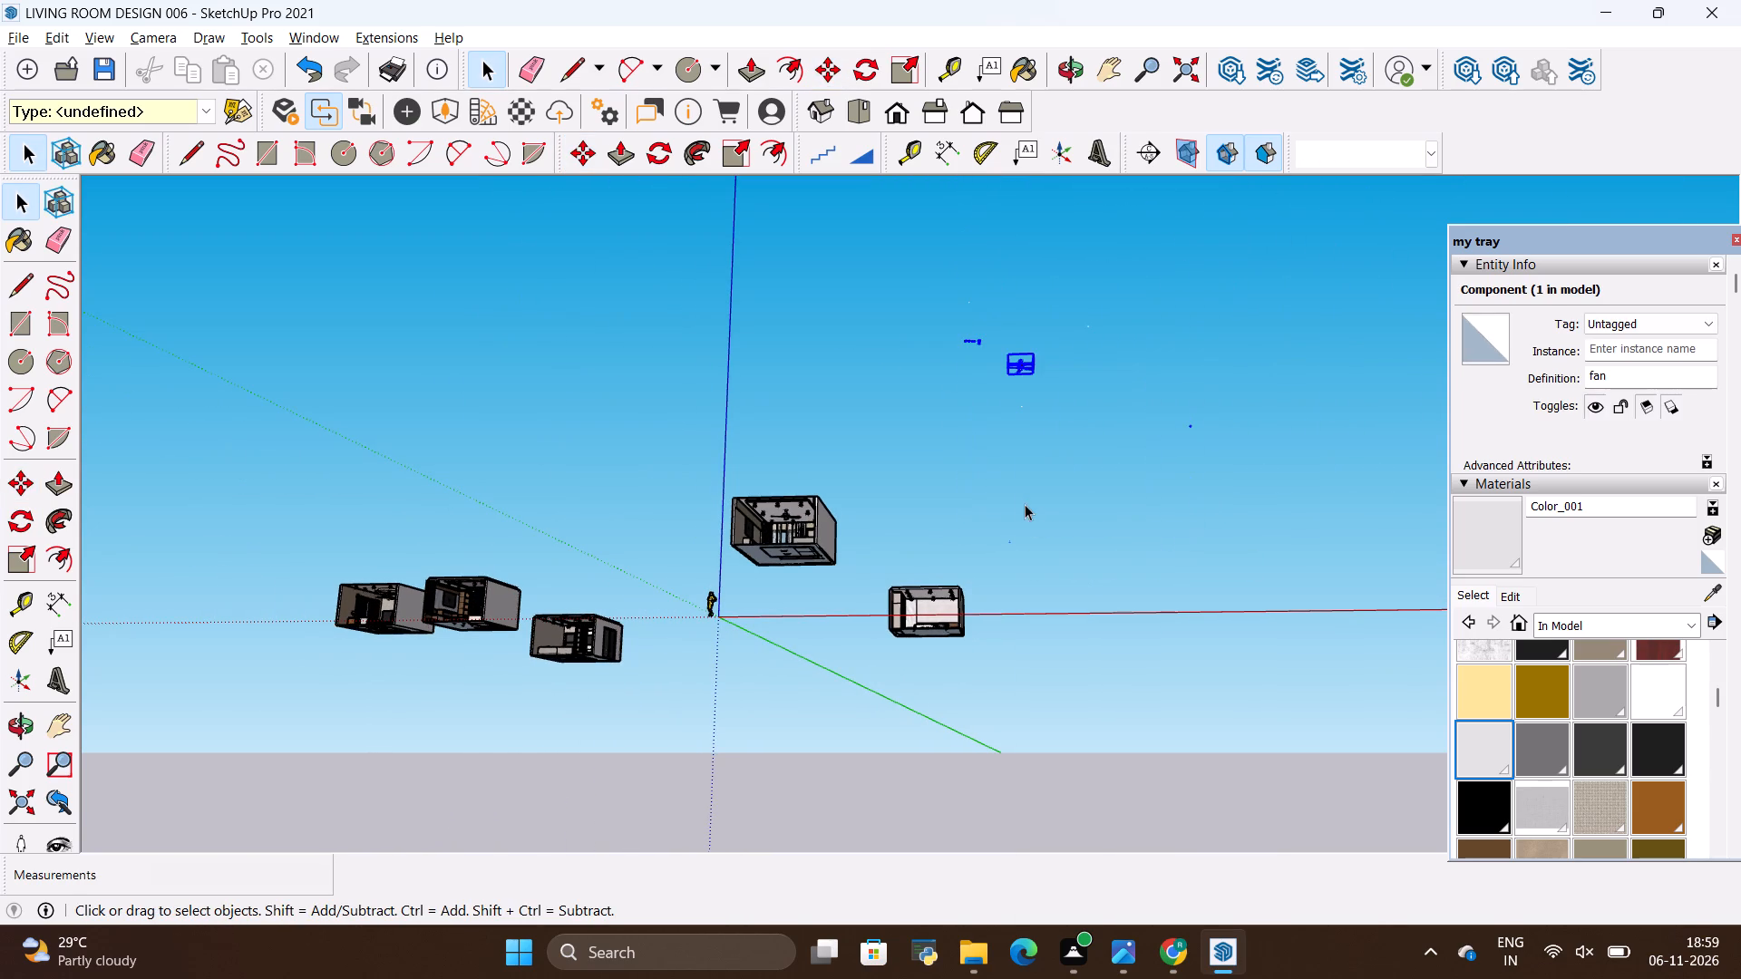
key("space")
left_click(1004, 448)
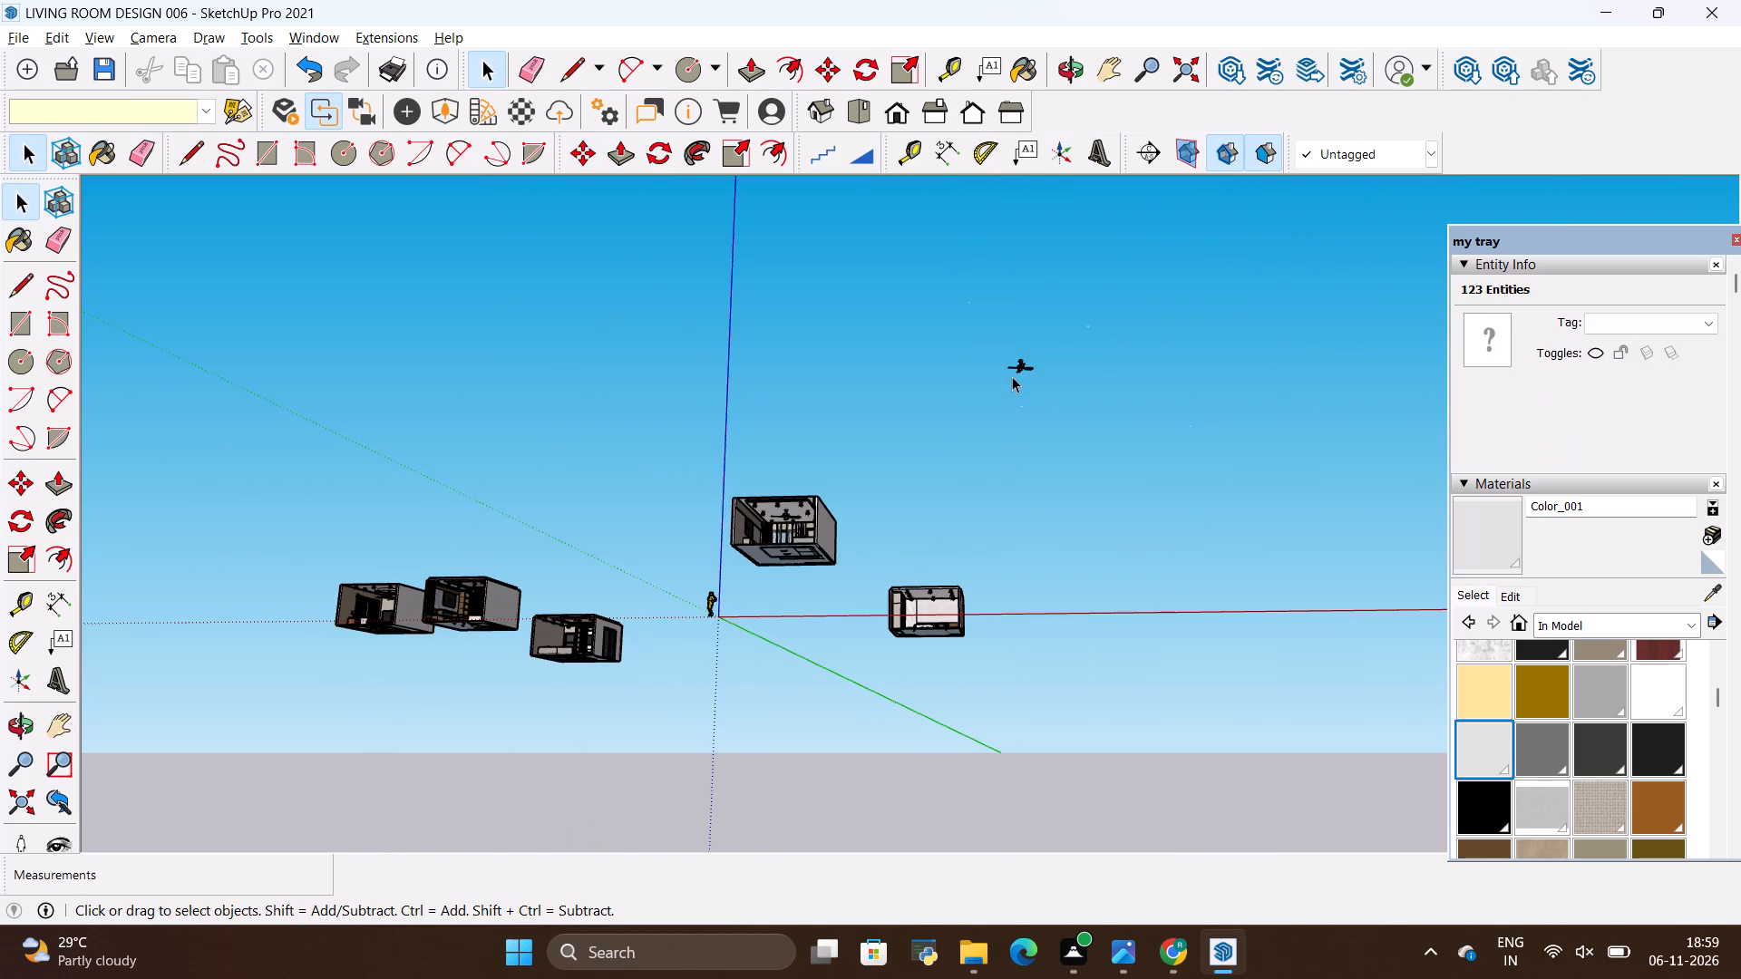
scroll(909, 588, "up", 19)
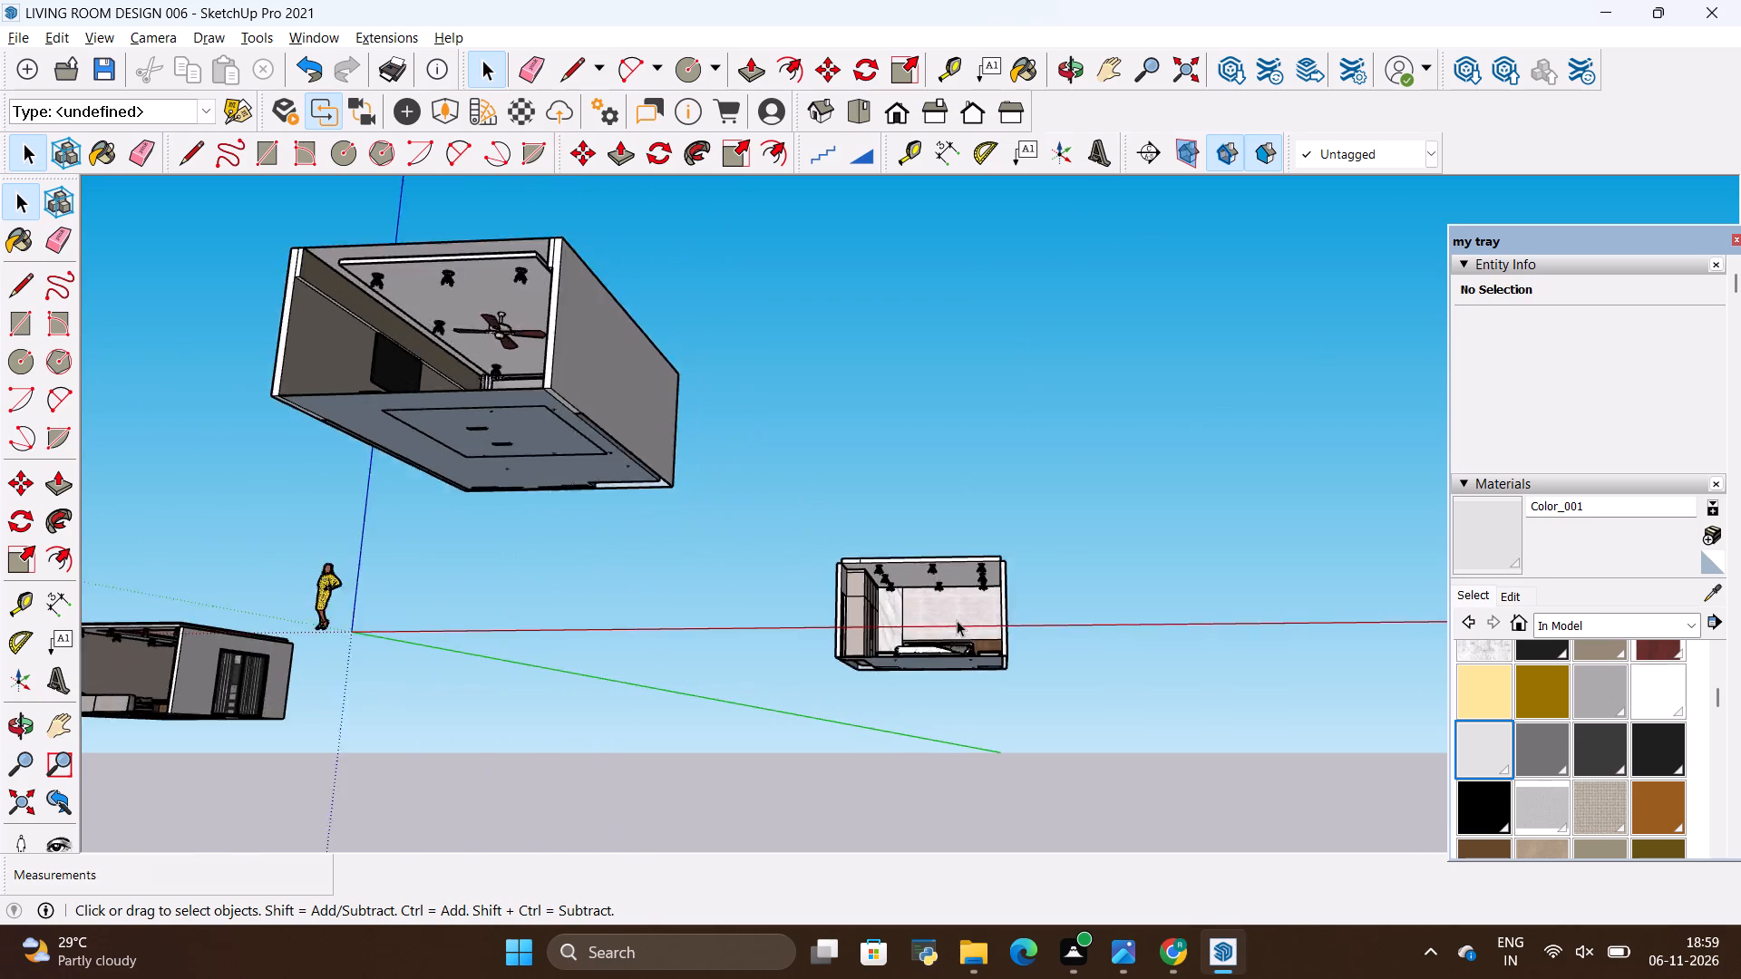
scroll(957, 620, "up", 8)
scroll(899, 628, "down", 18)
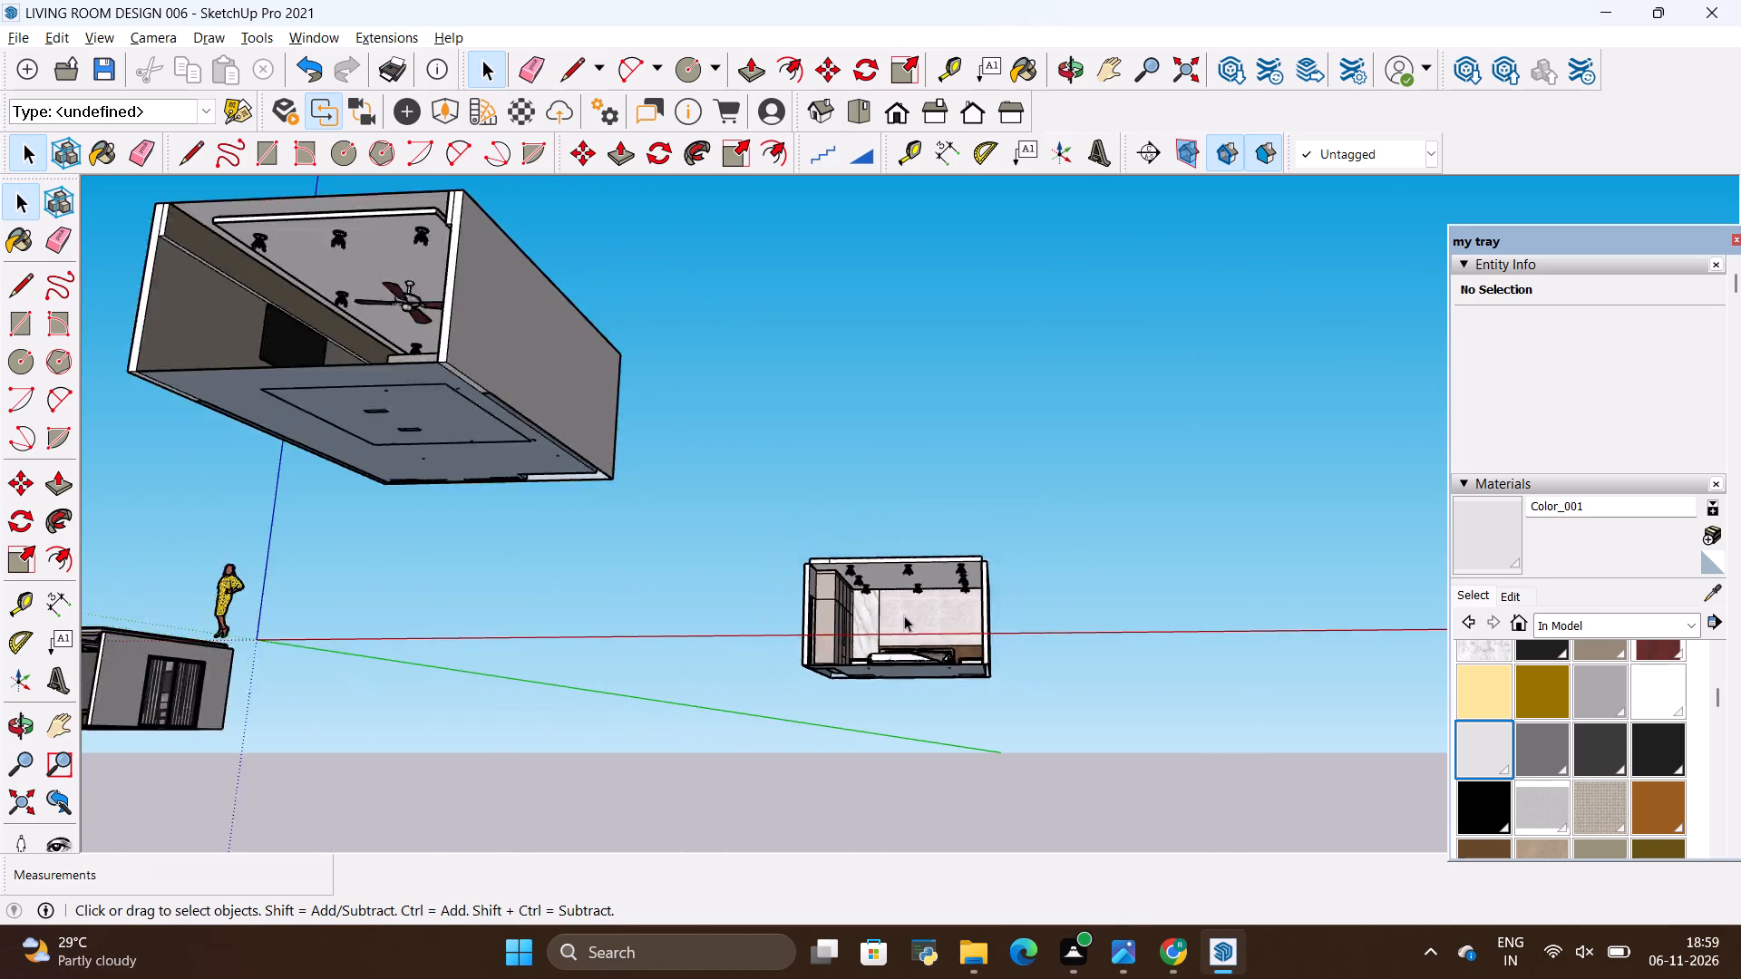
Move the distant ceiling fan component across the model to the bedroom and clear the selection.
scroll(904, 616, "down", 15)
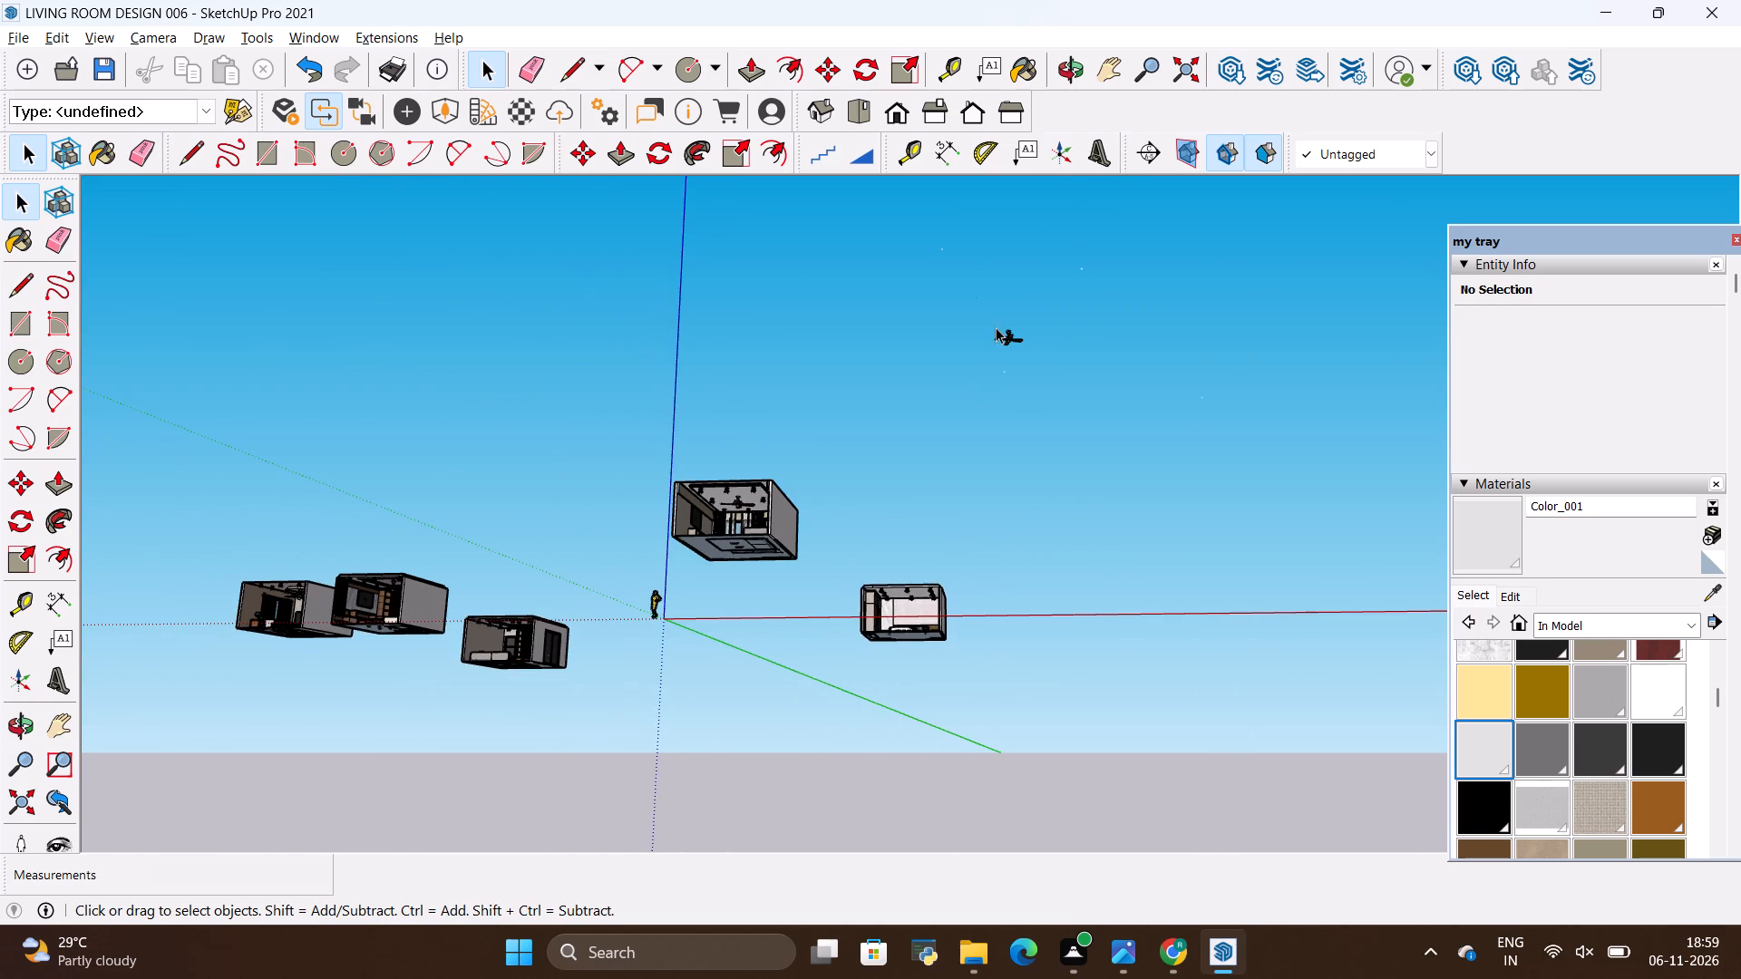
scroll(1014, 317, "up", 10)
key("m")
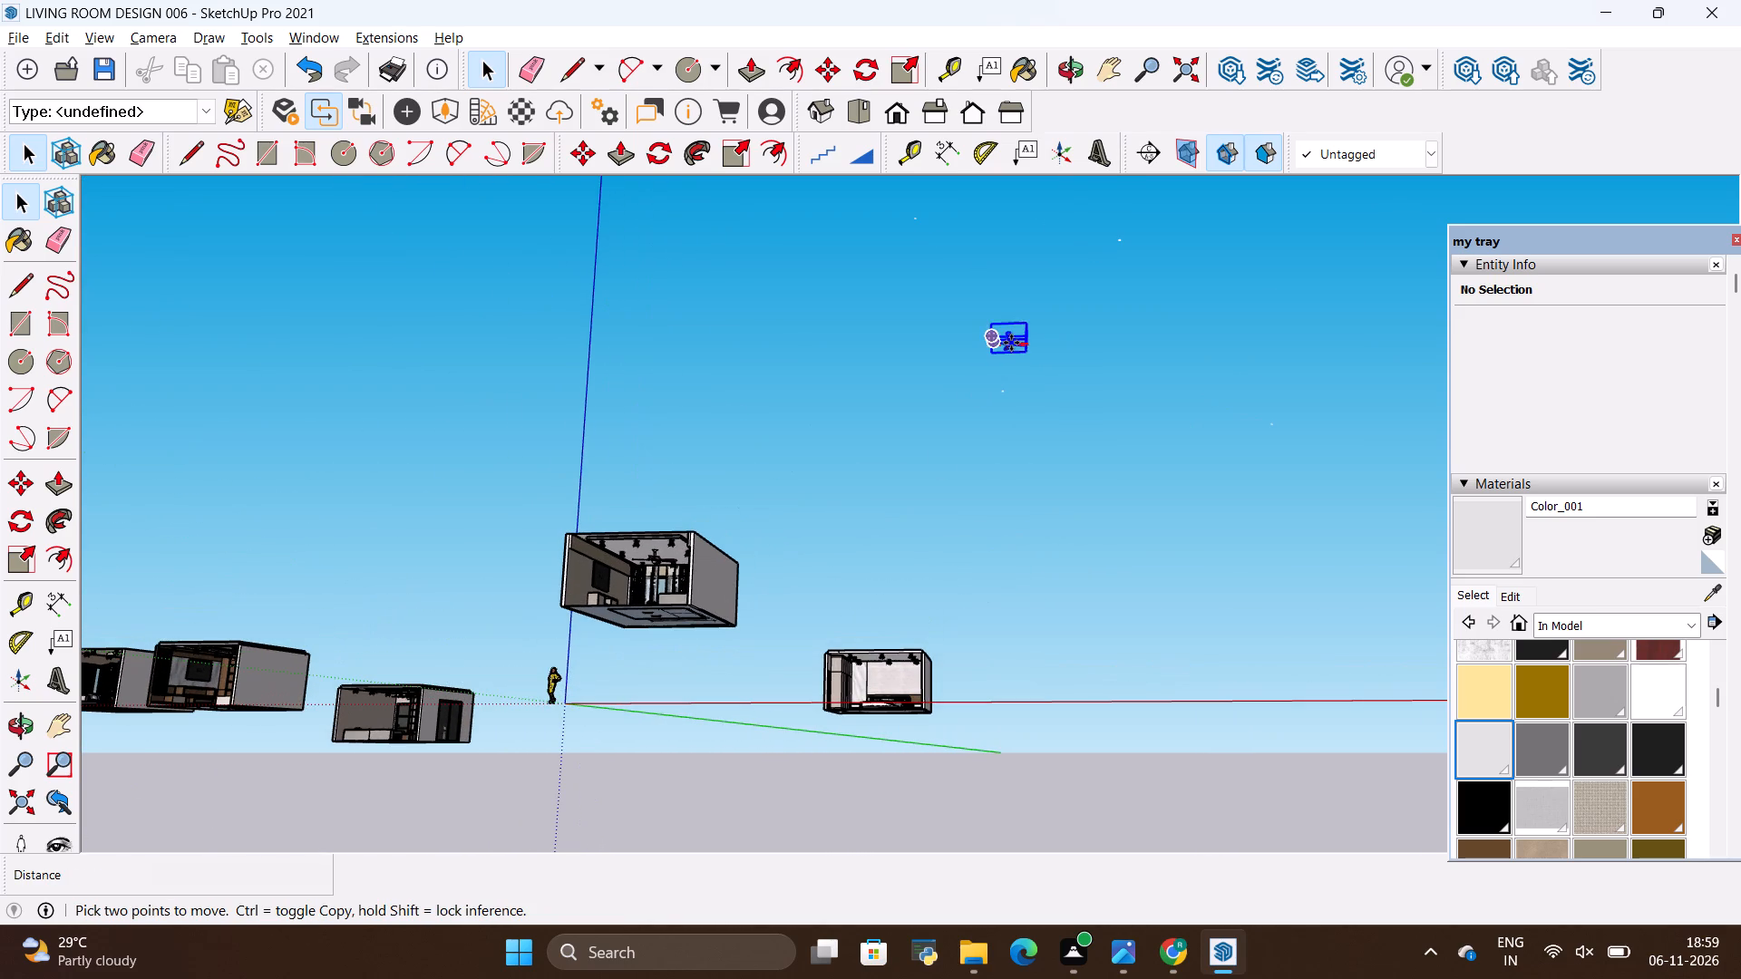
left_click(1011, 343)
scroll(875, 671, "up", 6)
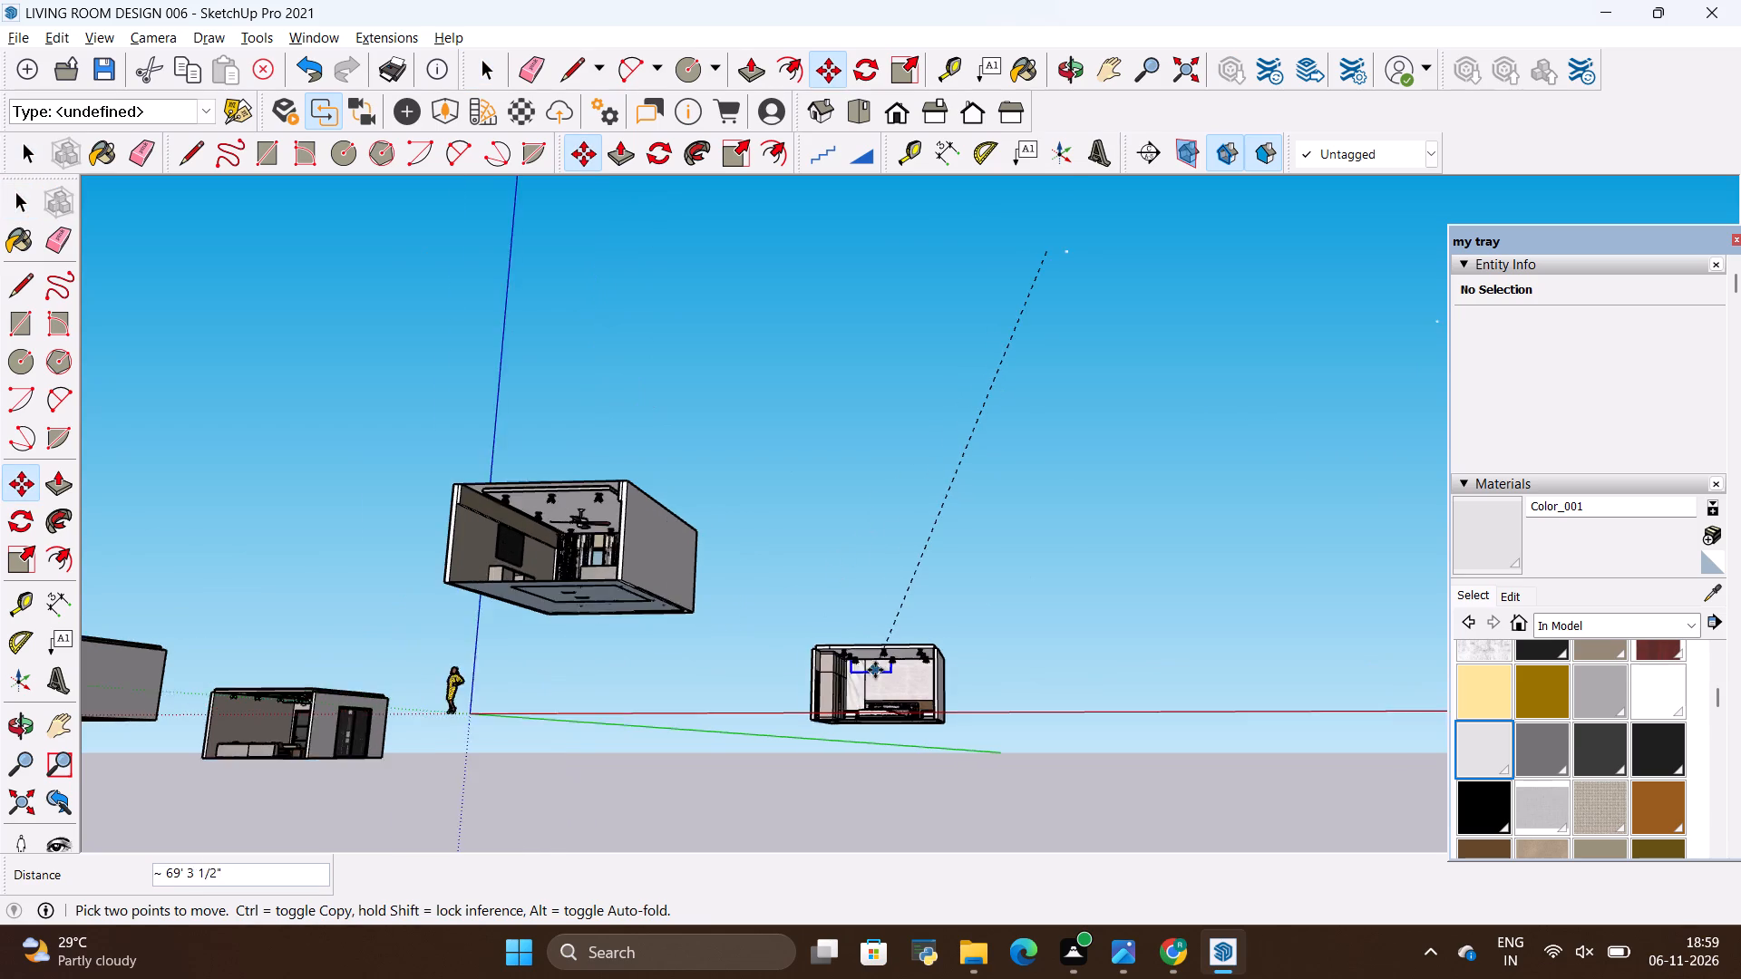
left_click(881, 667)
scroll(824, 694, "up", 5)
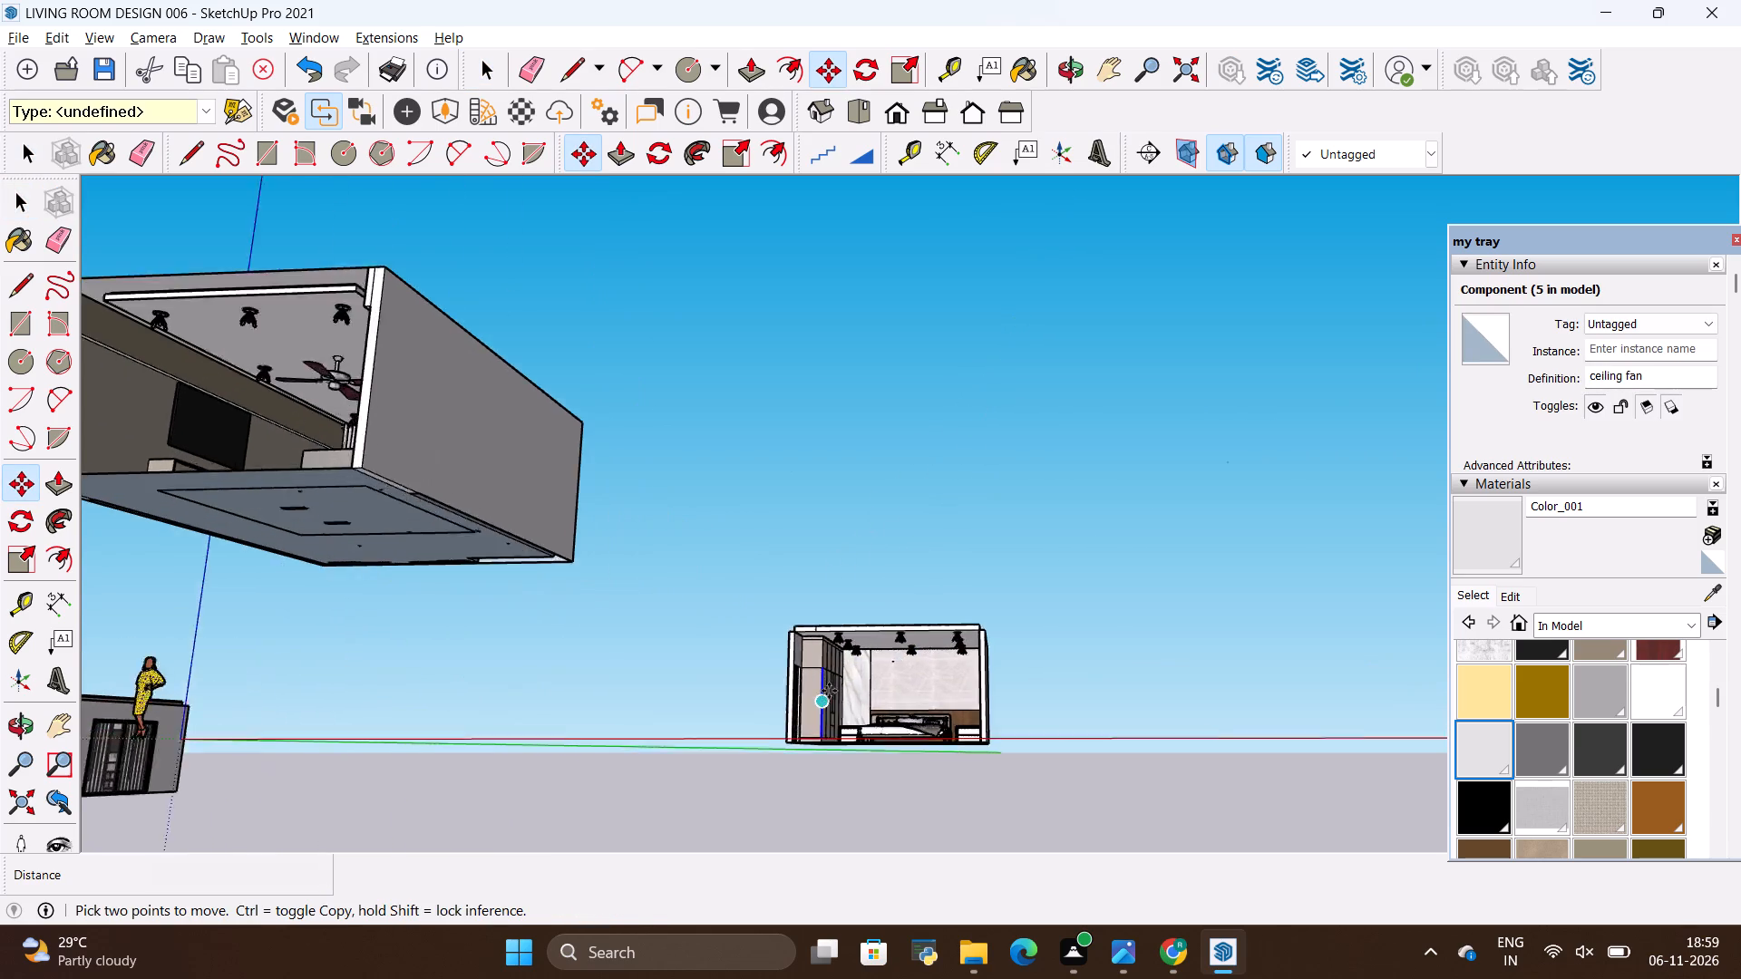
scroll(858, 668, "up", 7)
scroll(892, 575, "up", 5)
key("space")
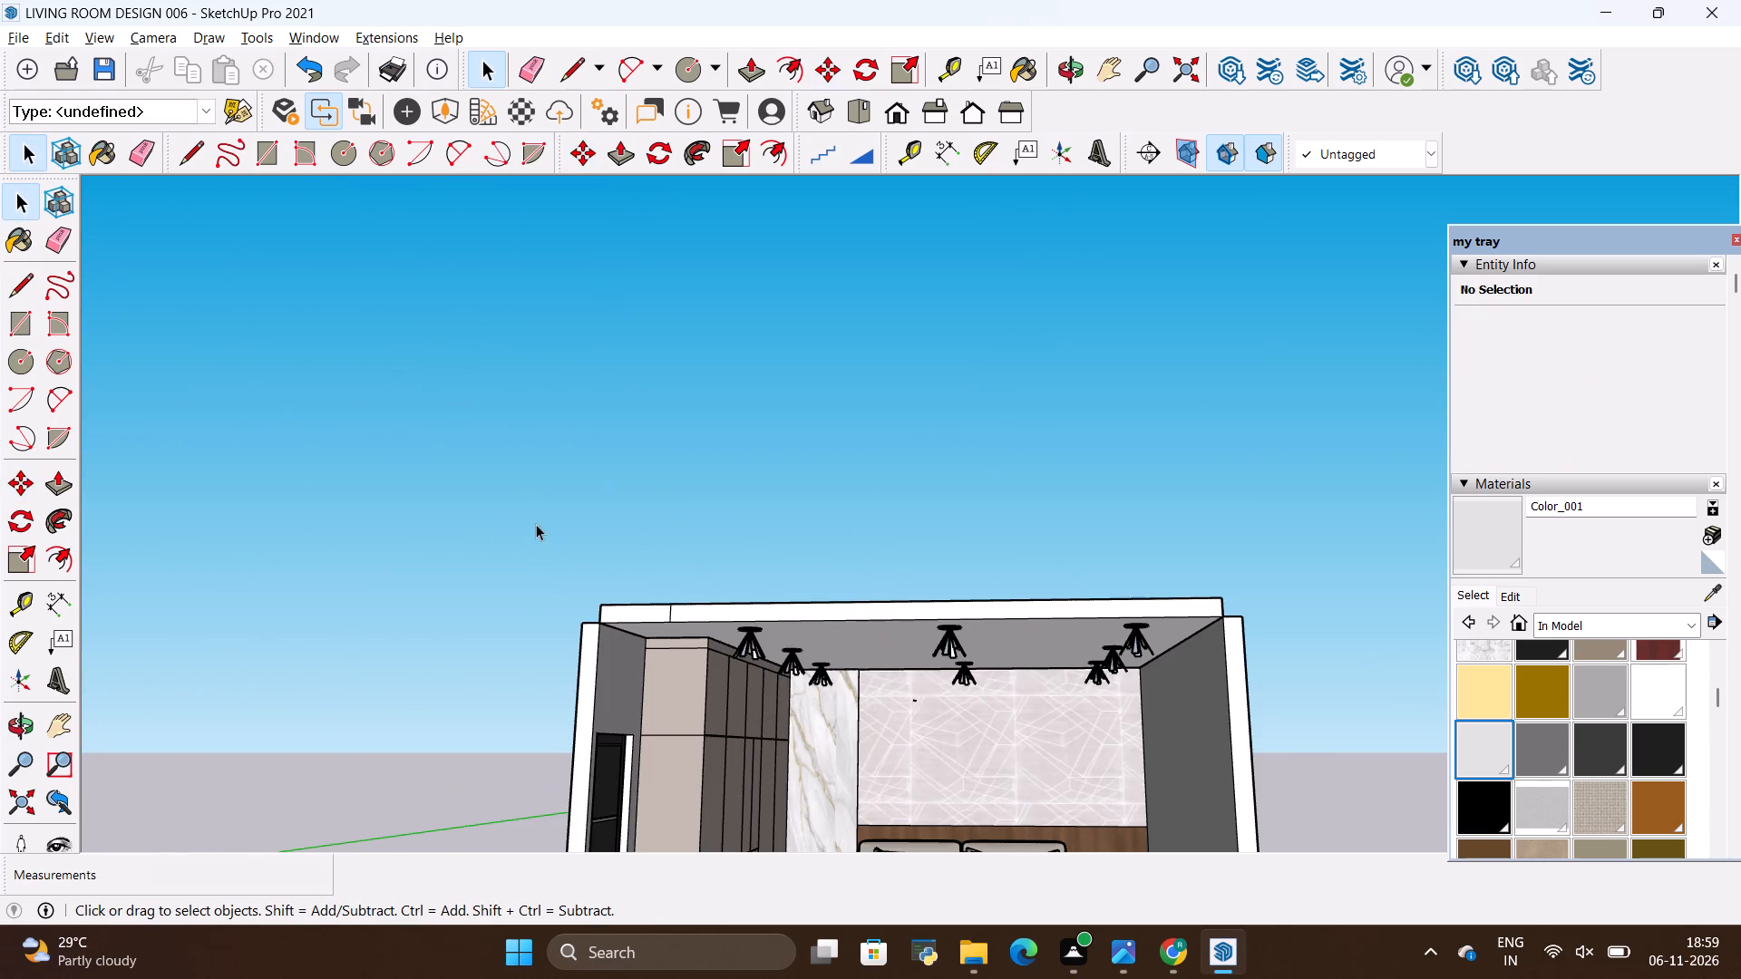
left_click(536, 524)
Move the ceiling fan by its mounting canopy to the middle of the bedroom ceiling, between the downlights.
left_click(8, 720)
left_click_drag(740, 370, 739, 575)
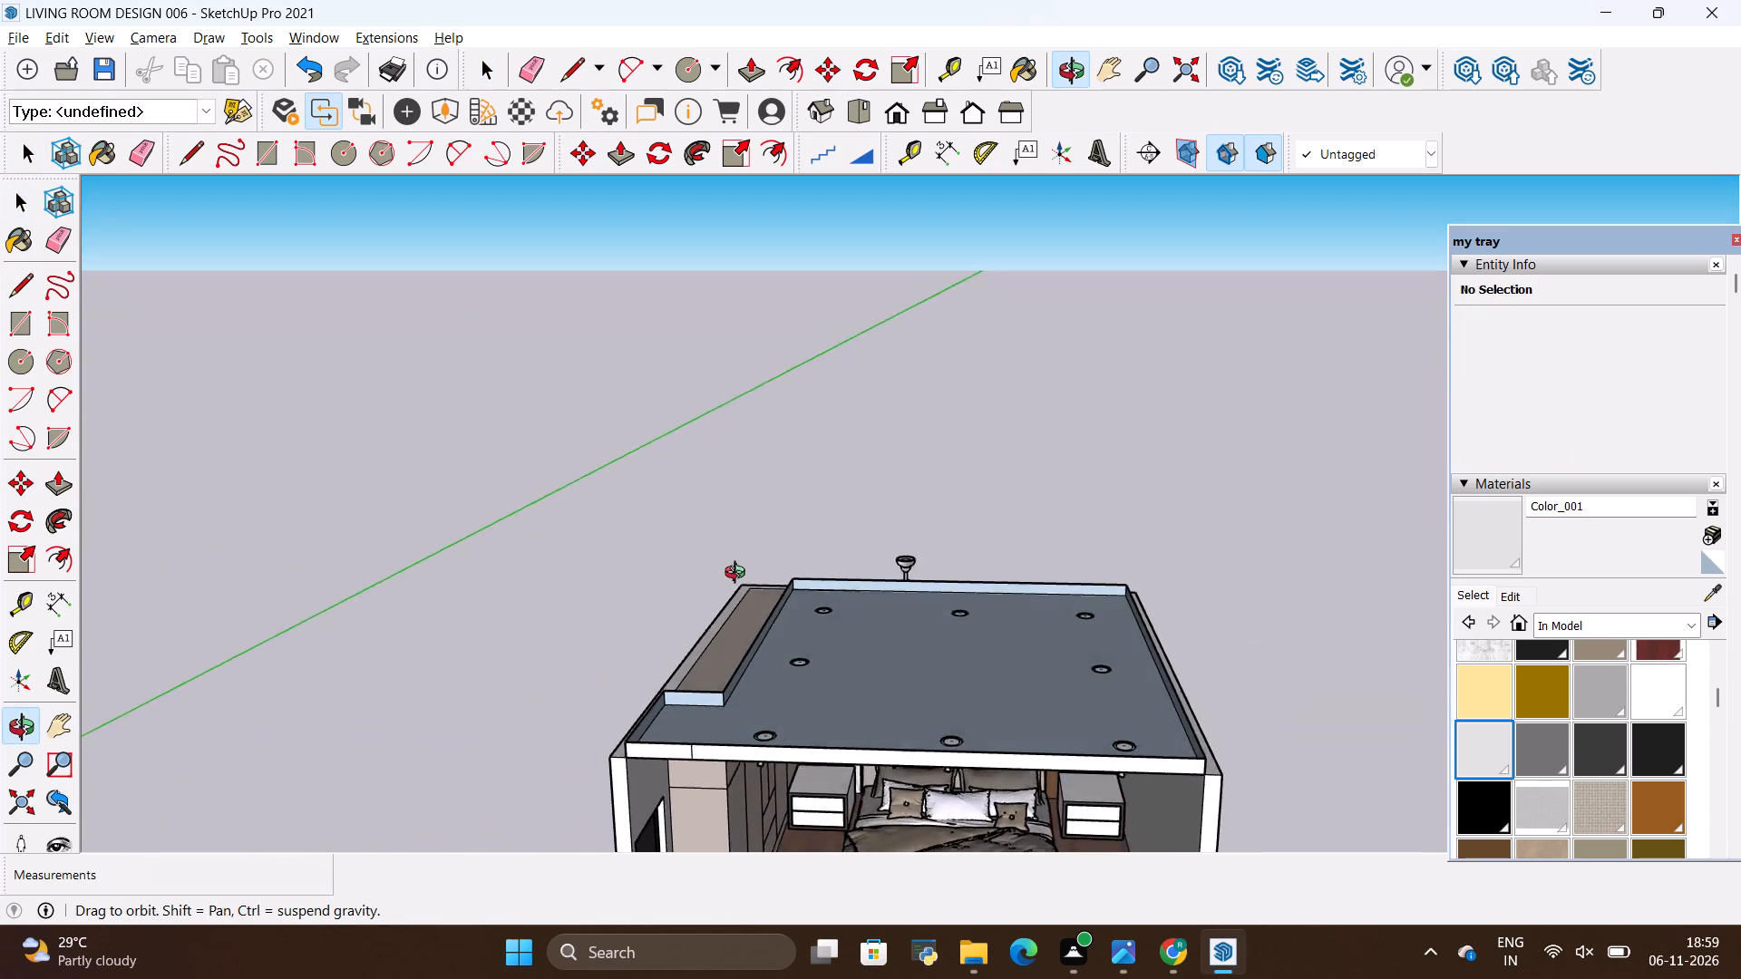
left_click_drag(739, 575, 625, 694)
left_click_drag(618, 603, 545, 654)
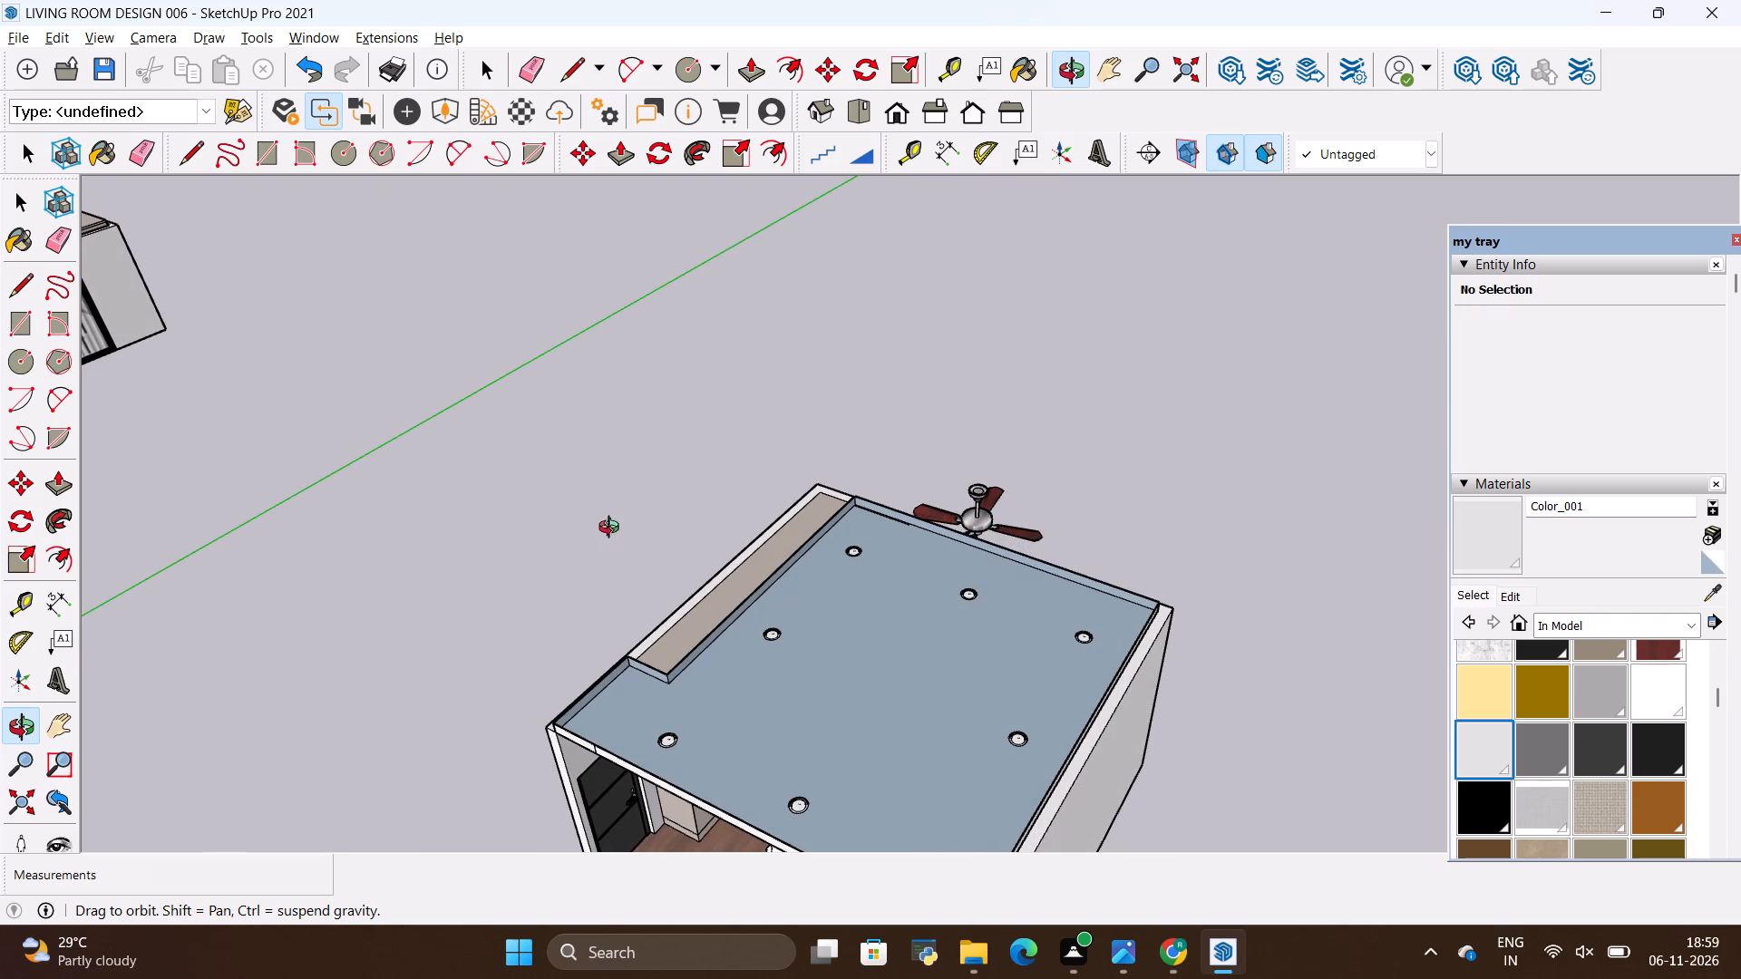
key("space")
left_click(977, 493)
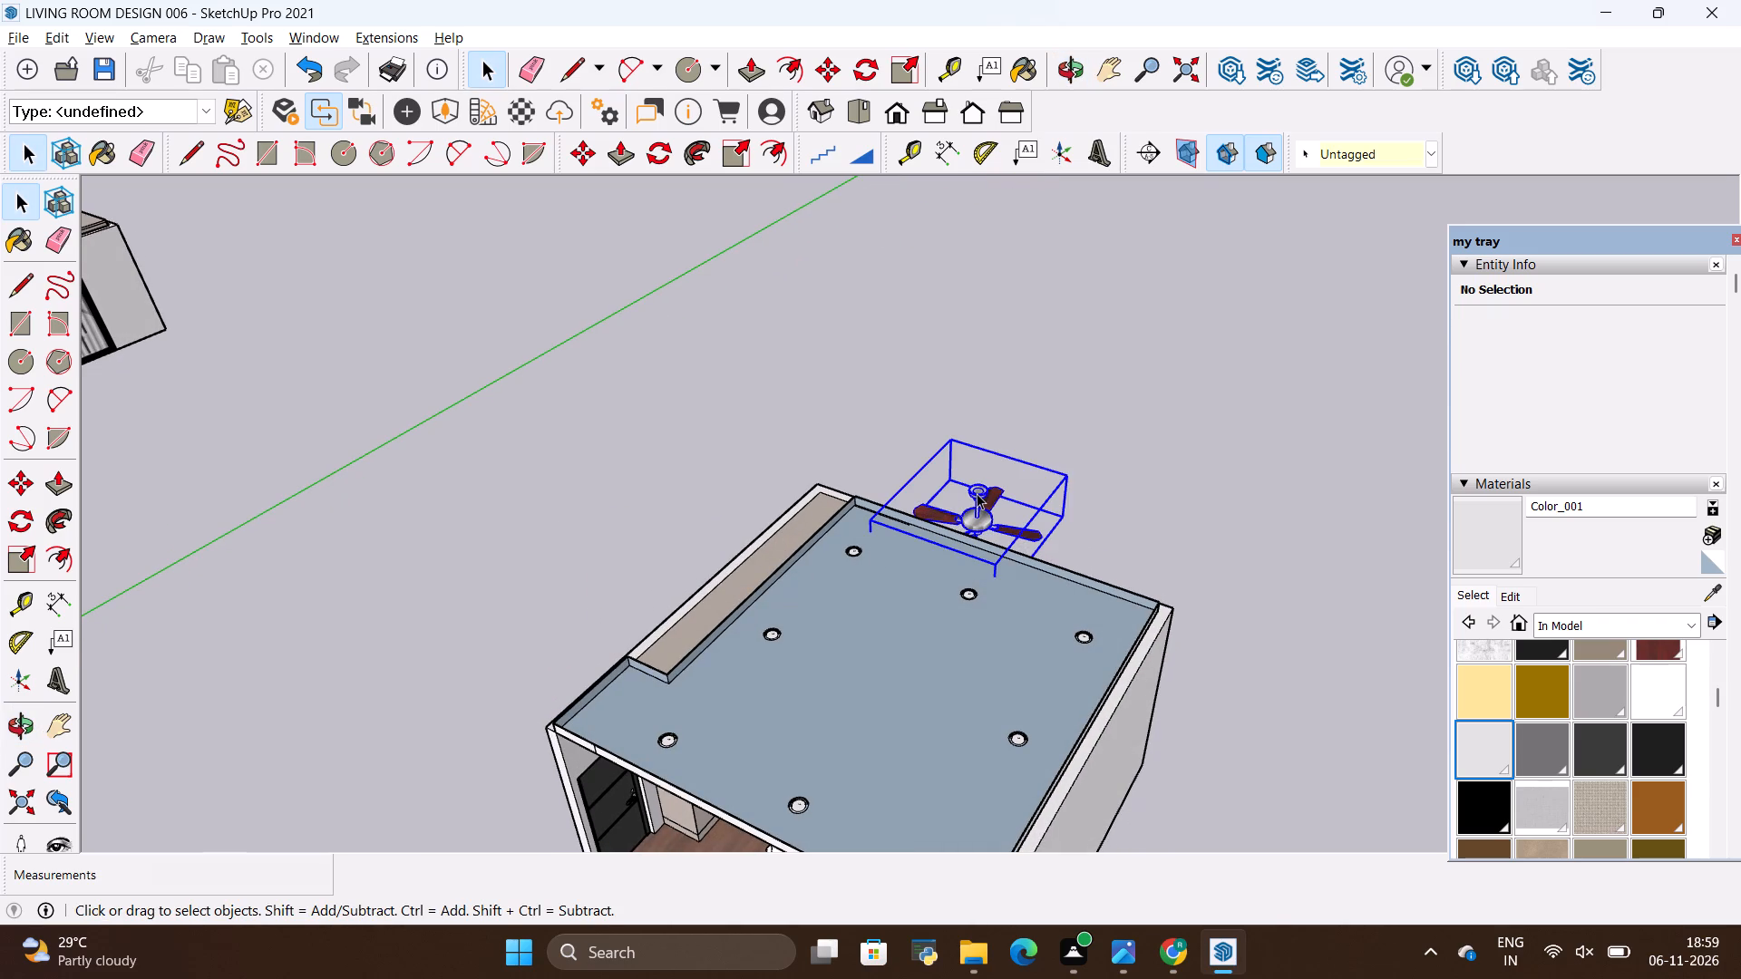
scroll(977, 498, "up", 9)
key("m")
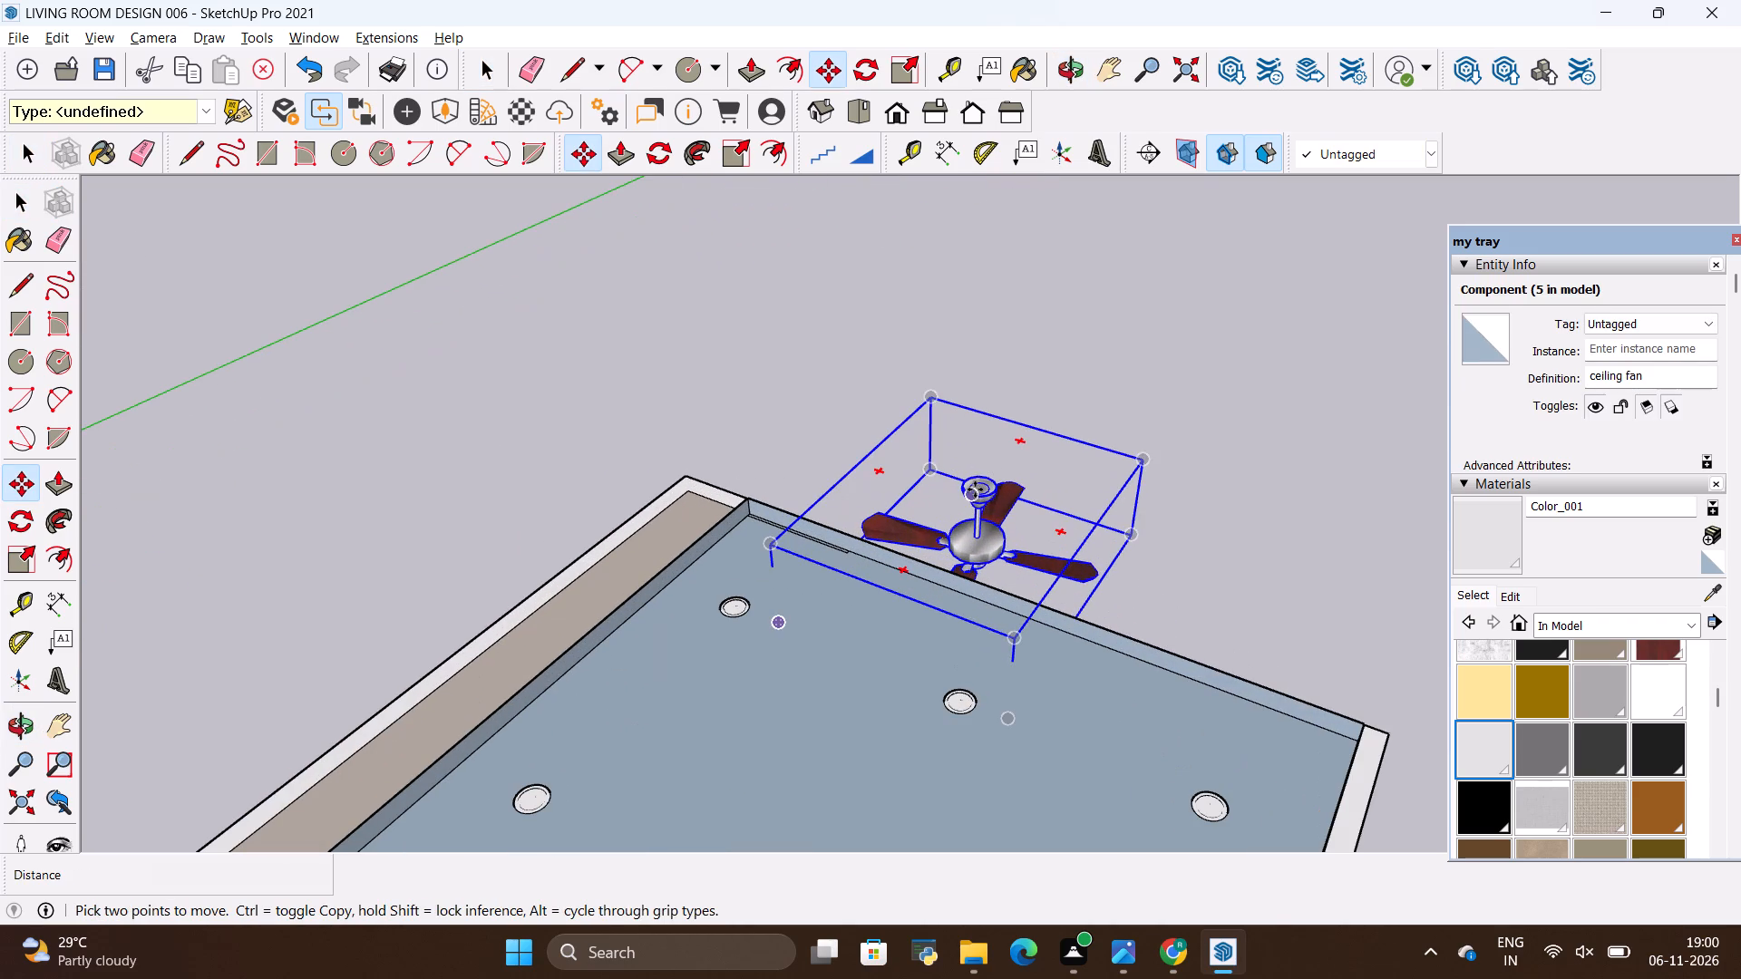
left_click_drag(979, 489, 949, 494)
scroll(1135, 384, "down", 9)
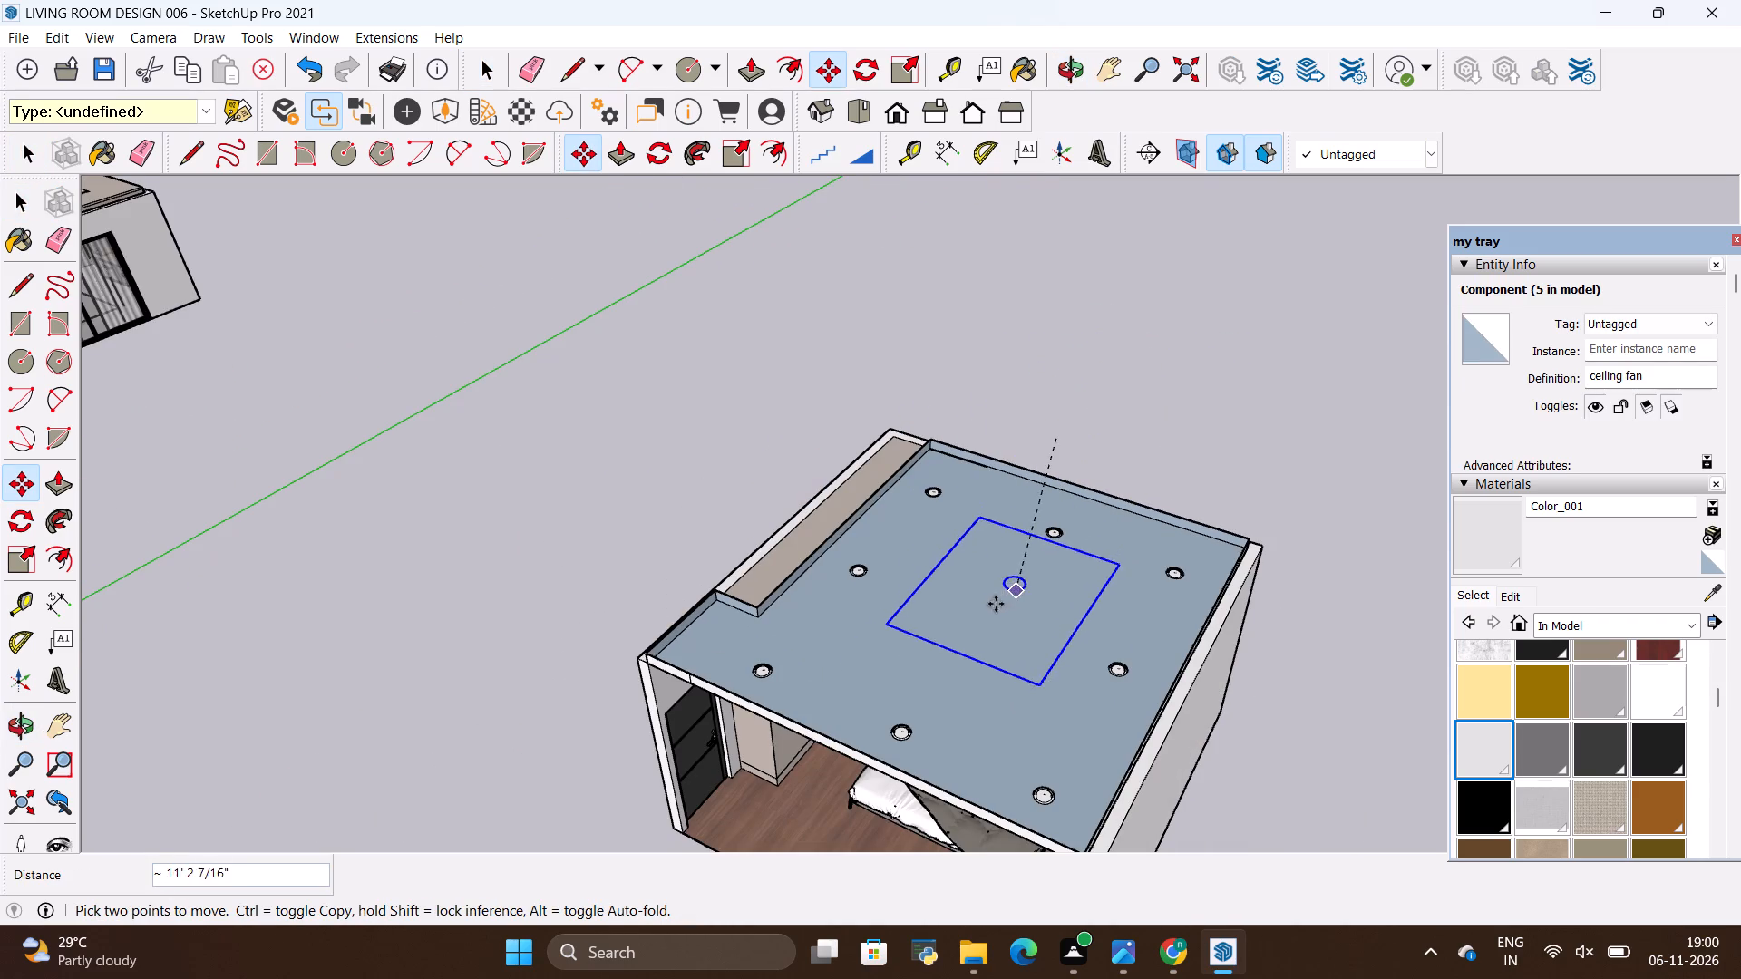
left_click(981, 612)
key("space")
left_click(677, 464)
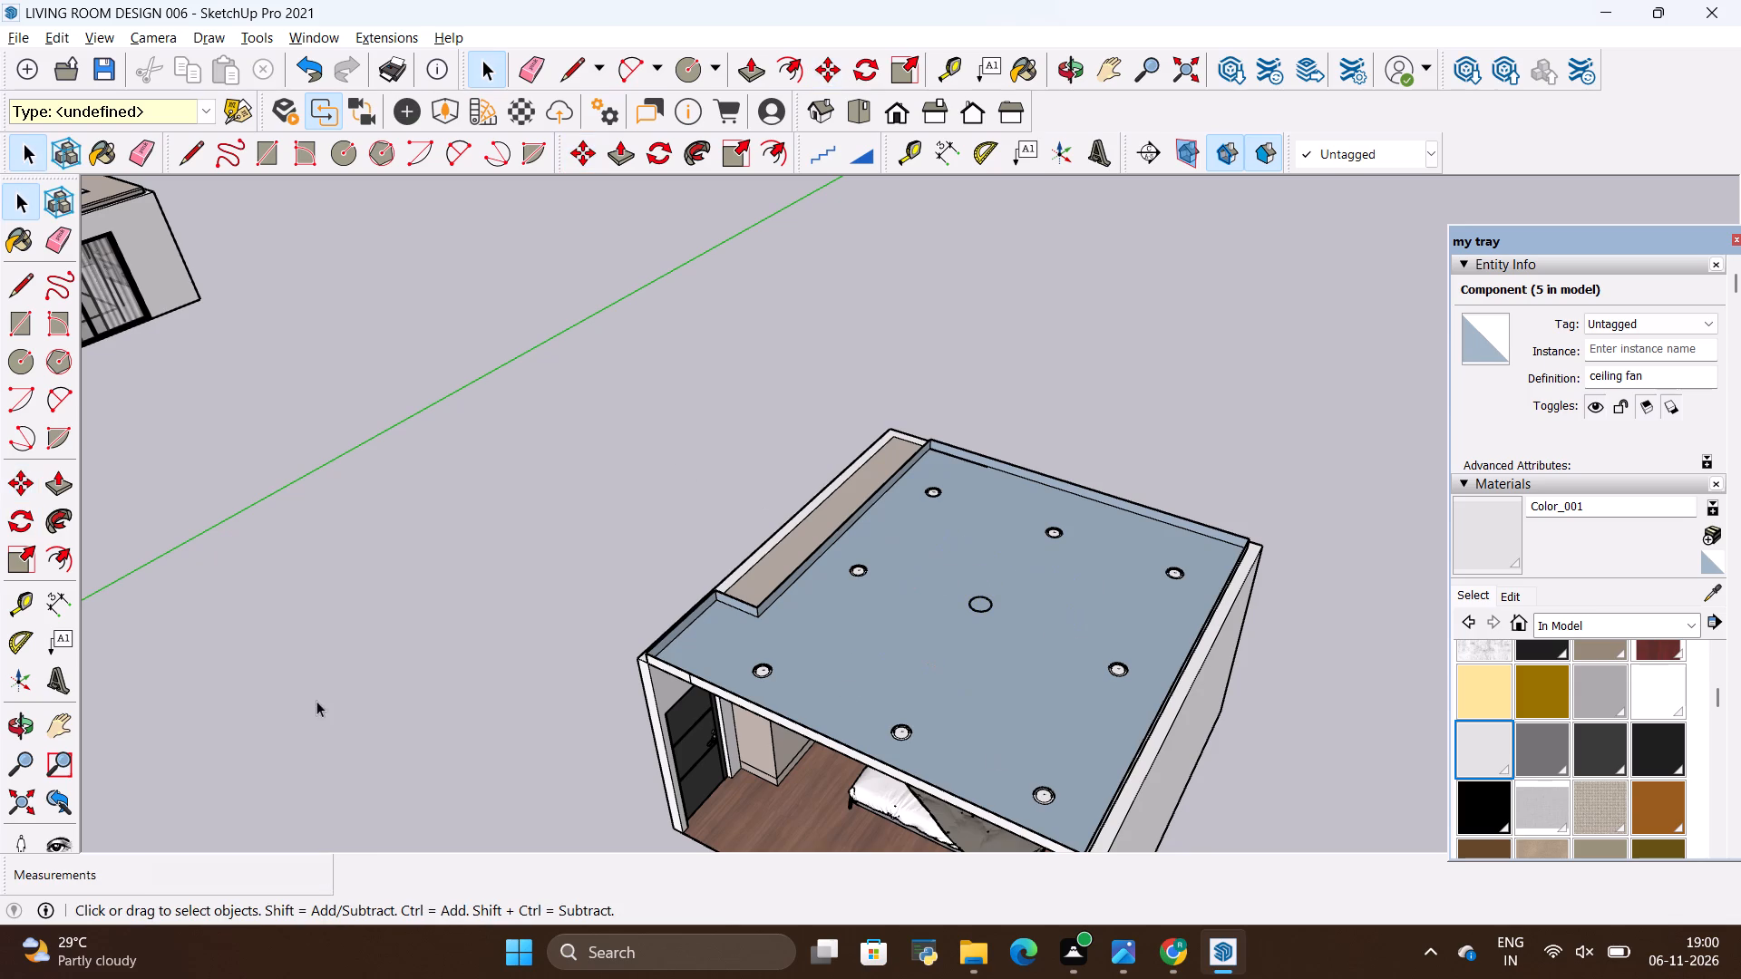
Examine the fan's fit on the ceiling against the downlights, wardrobe and bed wall from inside the bedroom.
left_click(24, 731)
left_click_drag(513, 669, 719, 330)
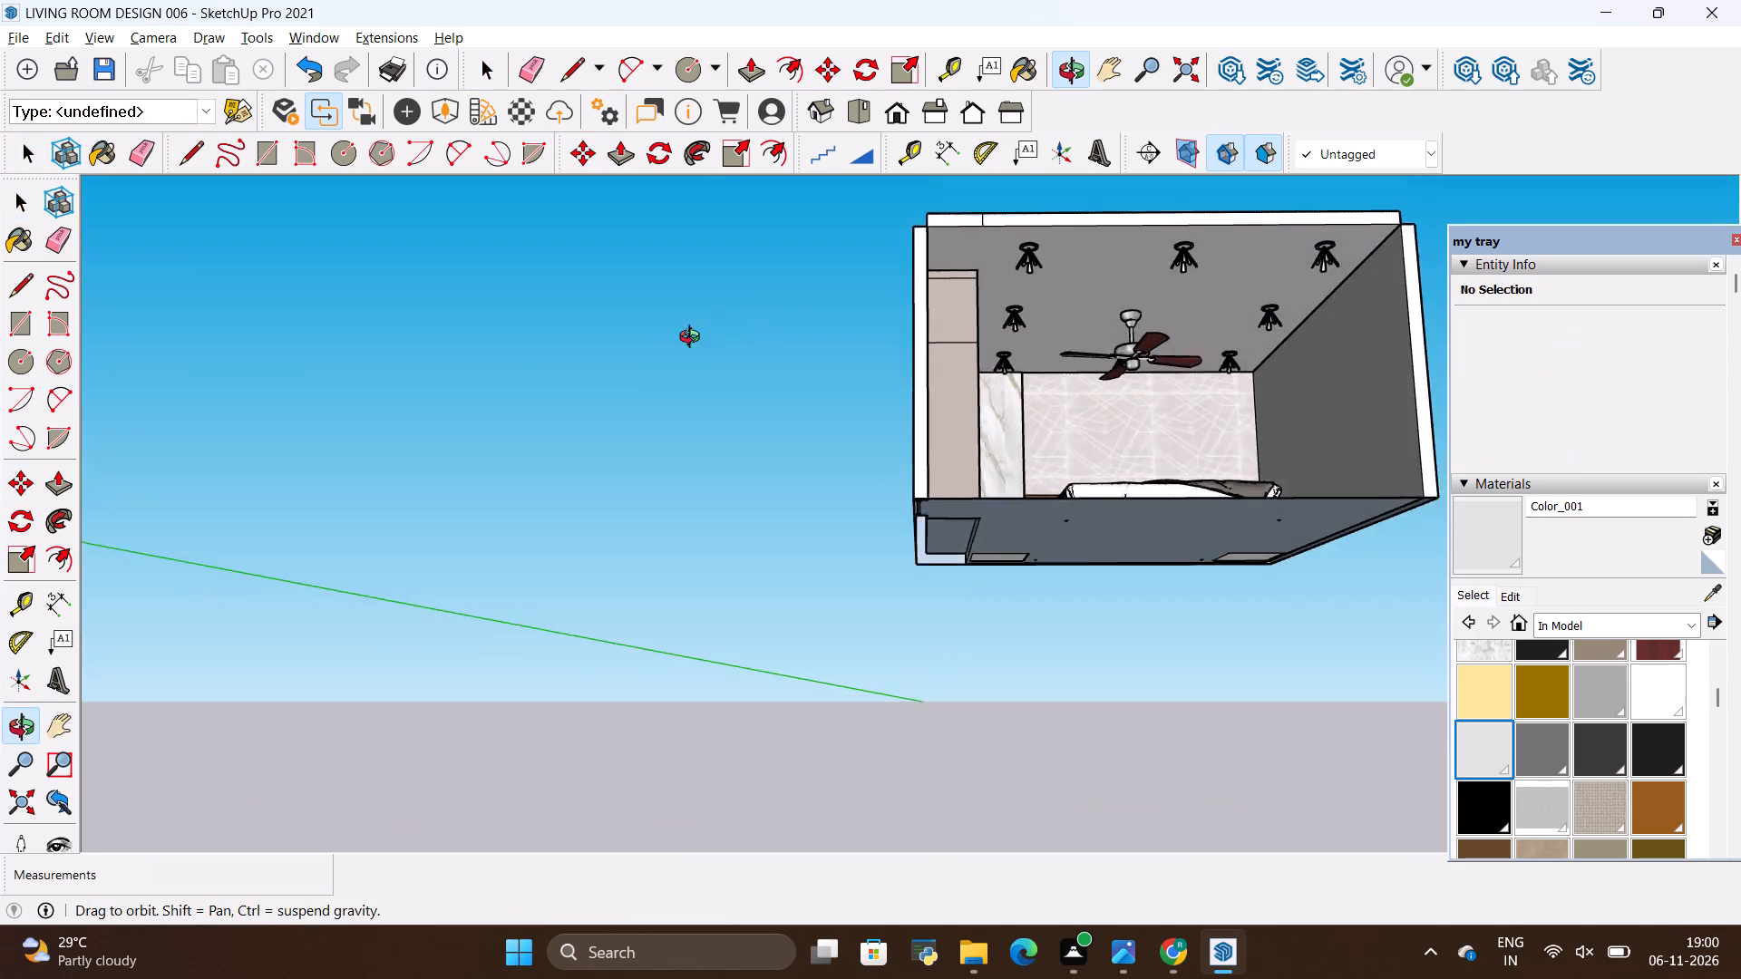
scroll(579, 408, "down", 5)
scroll(927, 312, "up", 9)
scroll(977, 434, "down", 4)
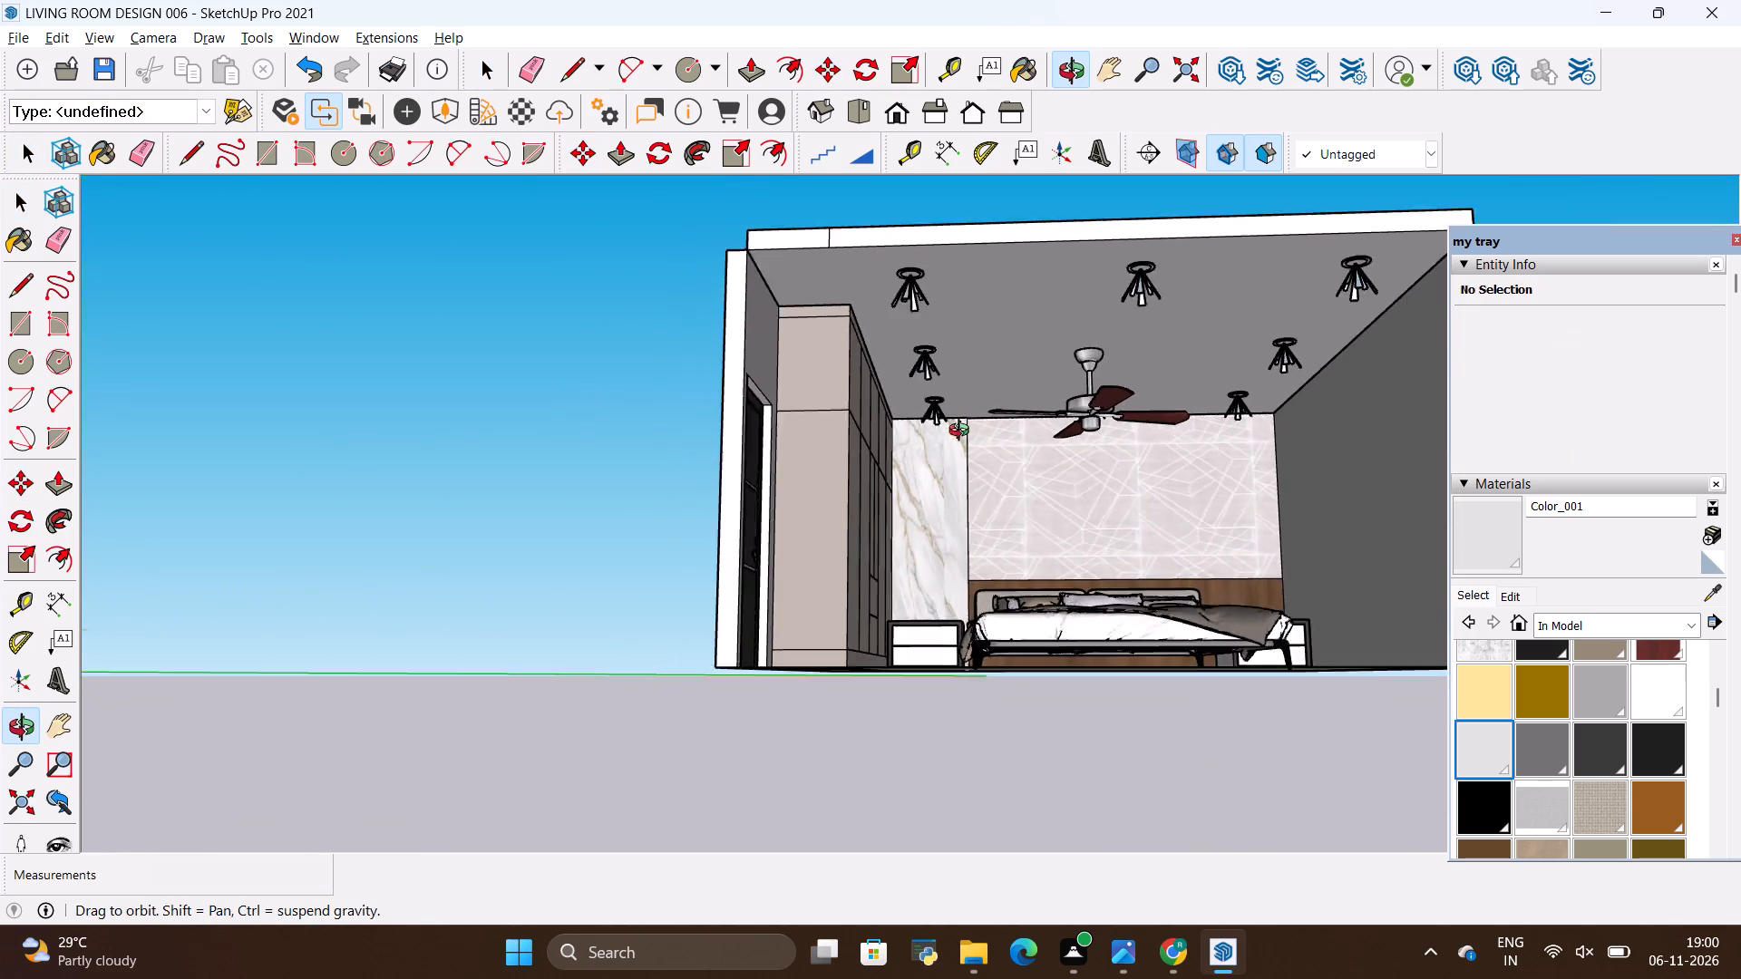
scroll(963, 432, "down", 1)
scroll(1196, 487, "up", 7)
left_click_drag(1127, 491, 1143, 514)
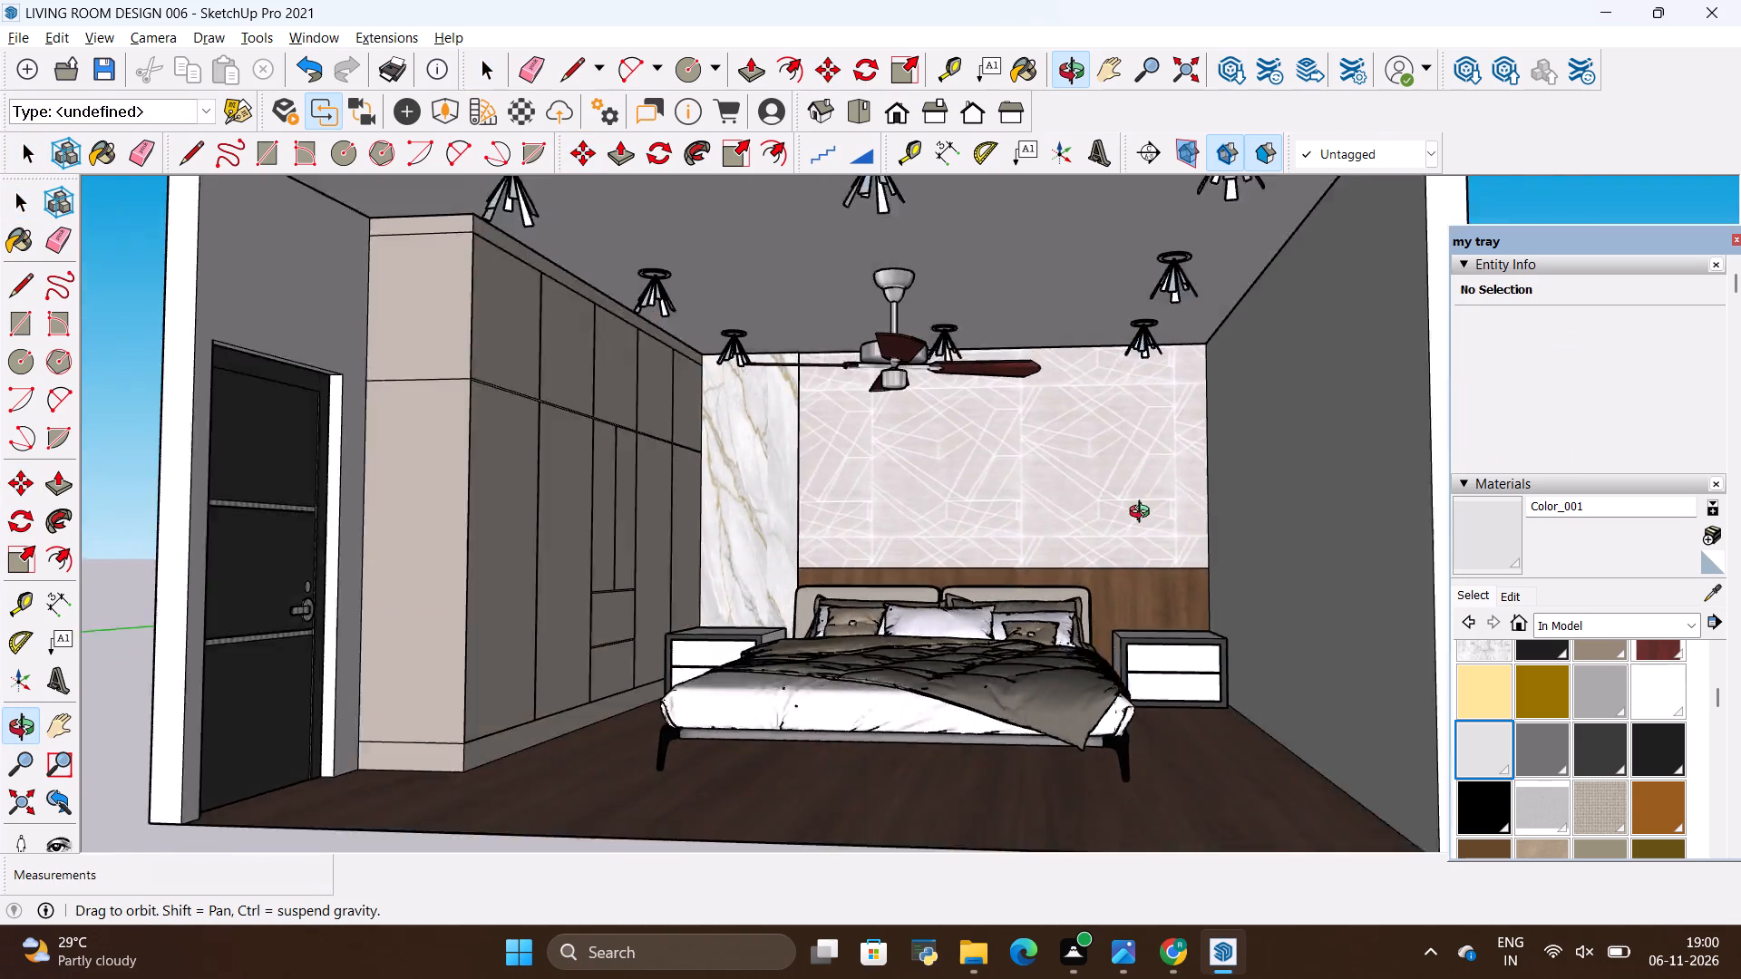
left_click_drag(1143, 514, 1150, 509)
scroll(790, 522, "down", 5)
left_click_drag(994, 417, 1009, 391)
scroll(933, 392, "up", 5)
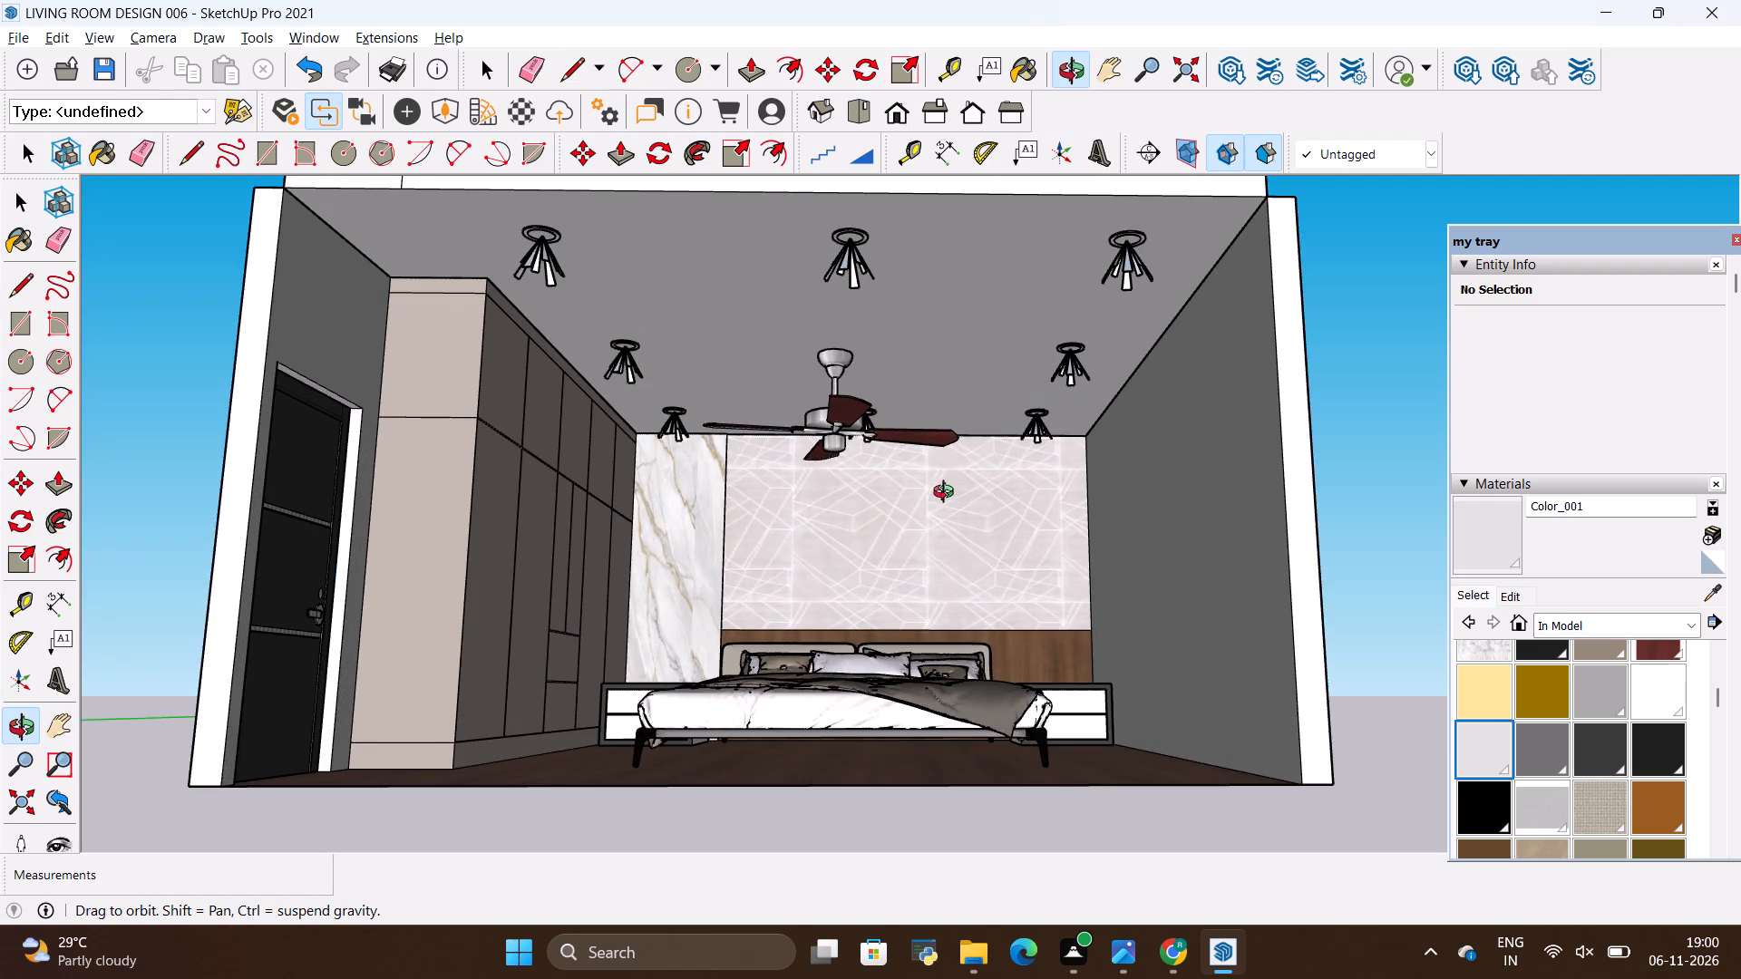
left_click_drag(948, 494, 945, 528)
scroll(647, 420, "up", 4)
left_click_drag(824, 414, 818, 341)
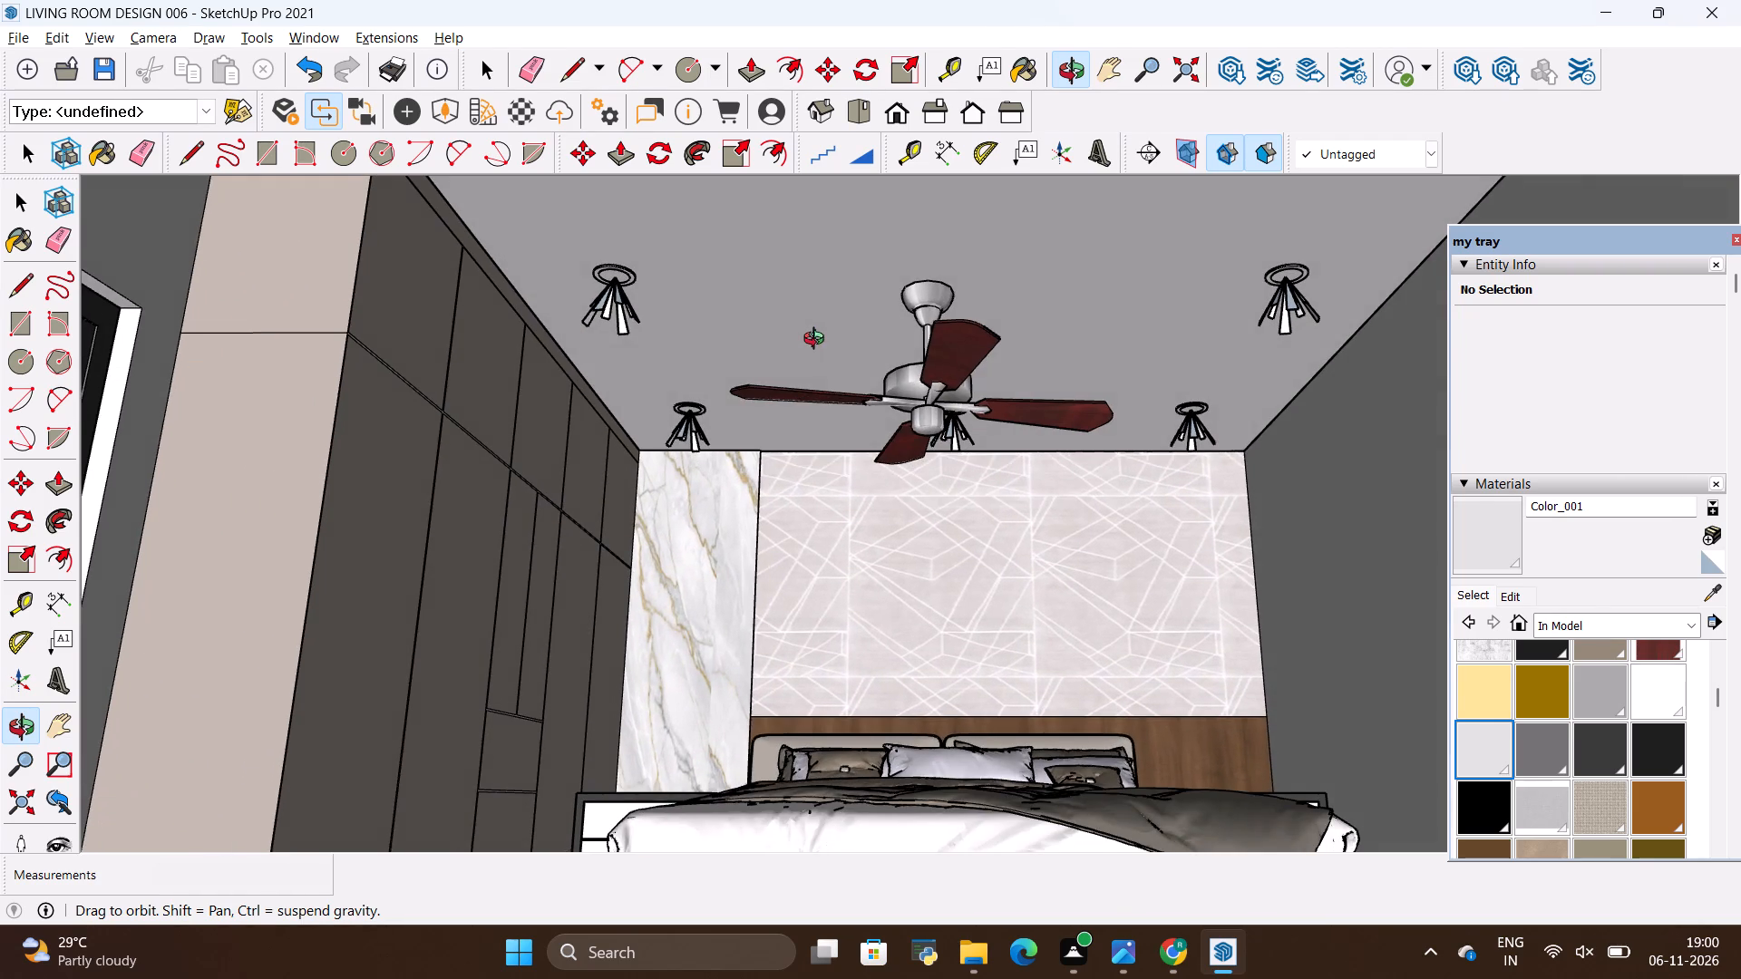
left_click_drag(818, 341, 819, 351)
scroll(814, 356, "down", 2)
left_click_drag(813, 361, 754, 401)
scroll(751, 405, "down", 4)
scroll(810, 283, "up", 4)
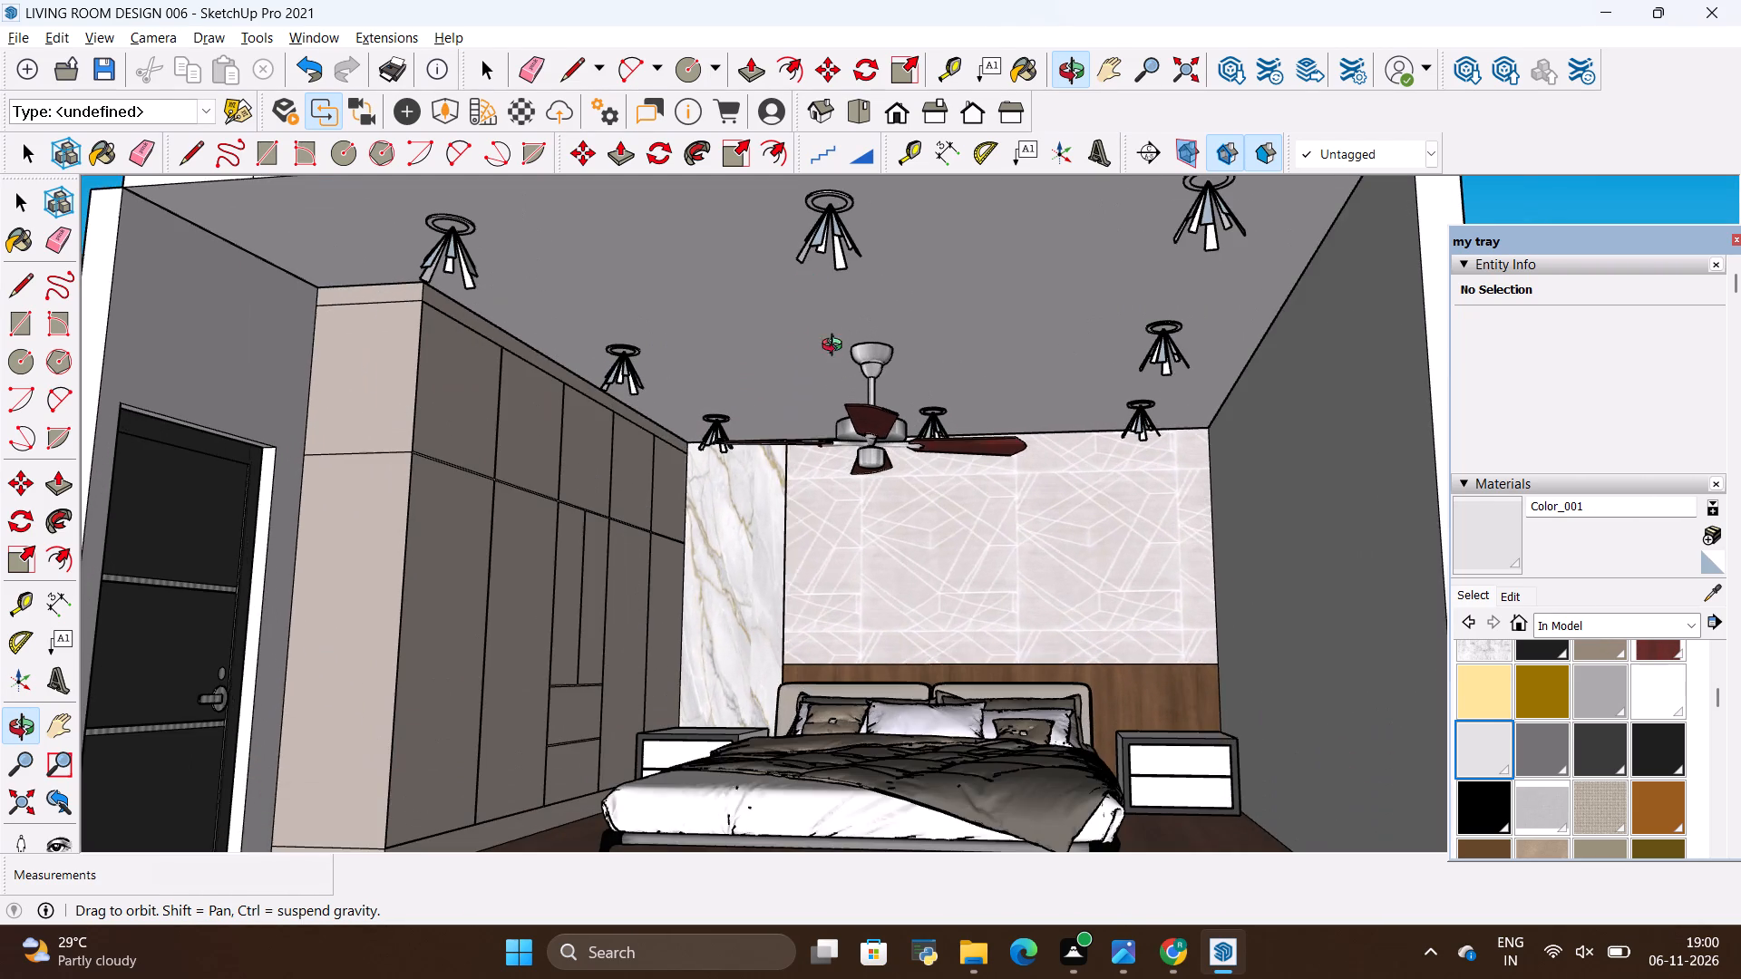
left_click_drag(842, 415, 871, 416)
scroll(809, 465, "up", 2)
scroll(830, 459, "down", 1)
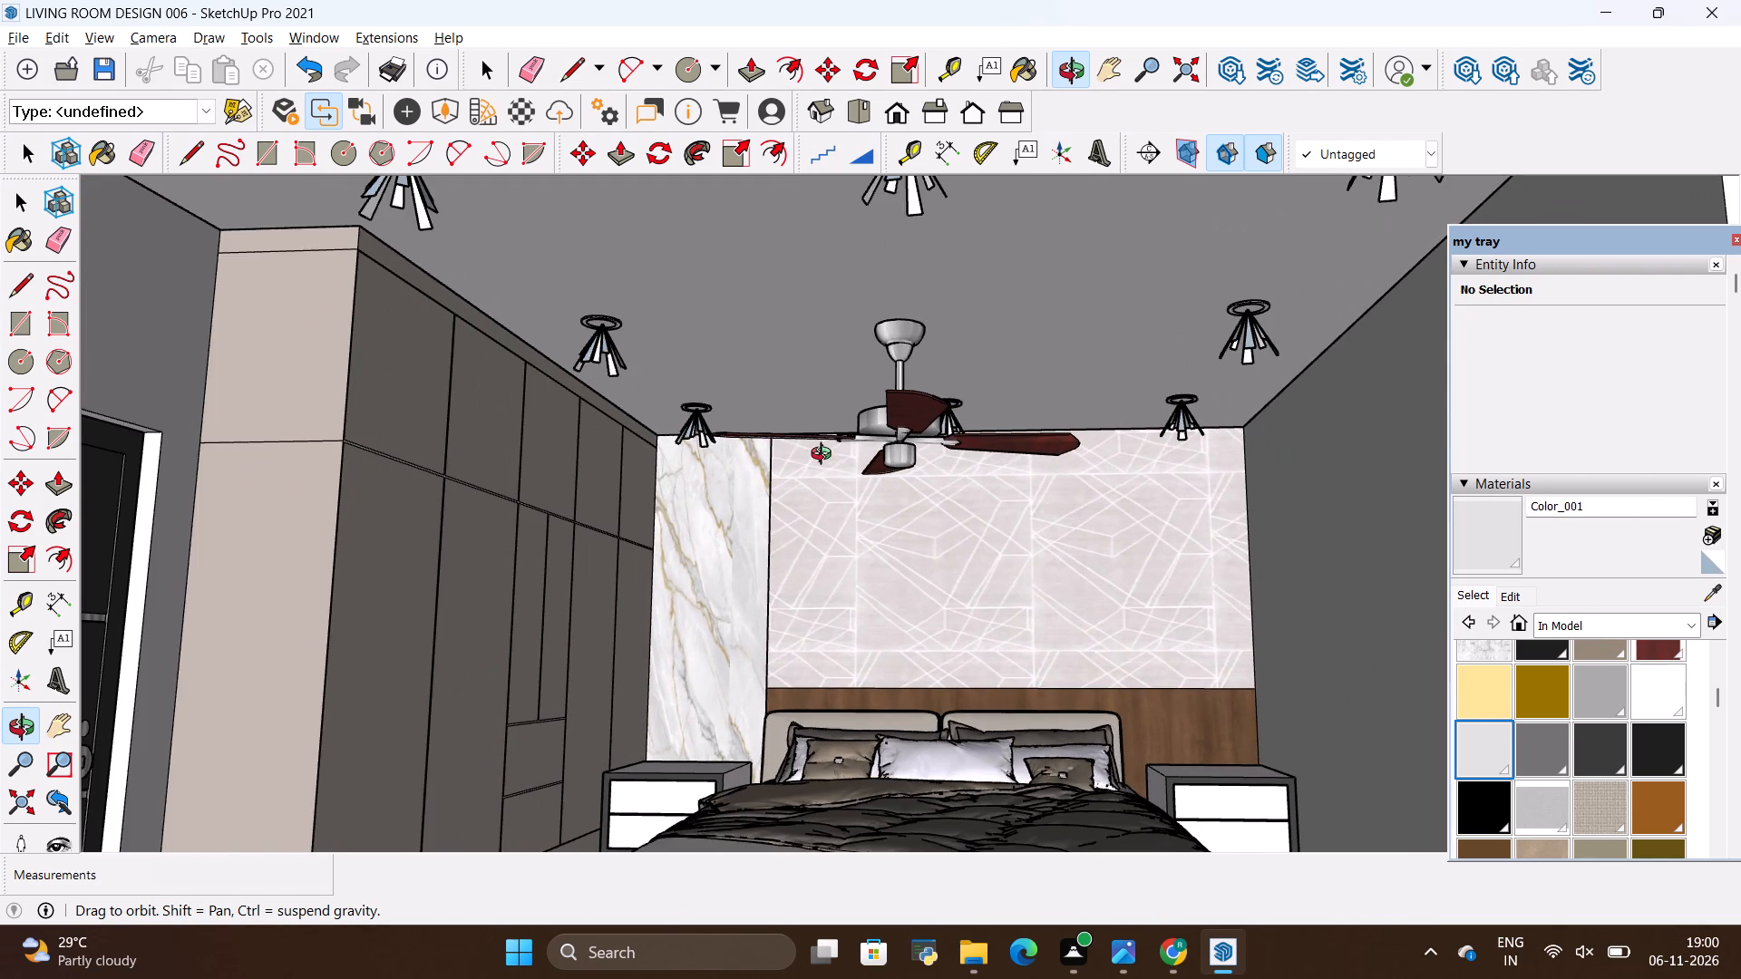
left_click_drag(824, 456, 843, 436)
Scale the ceiling fan down slightly in height along the blue axis, keeping its top at the ceiling.
key("space")
left_click(921, 438)
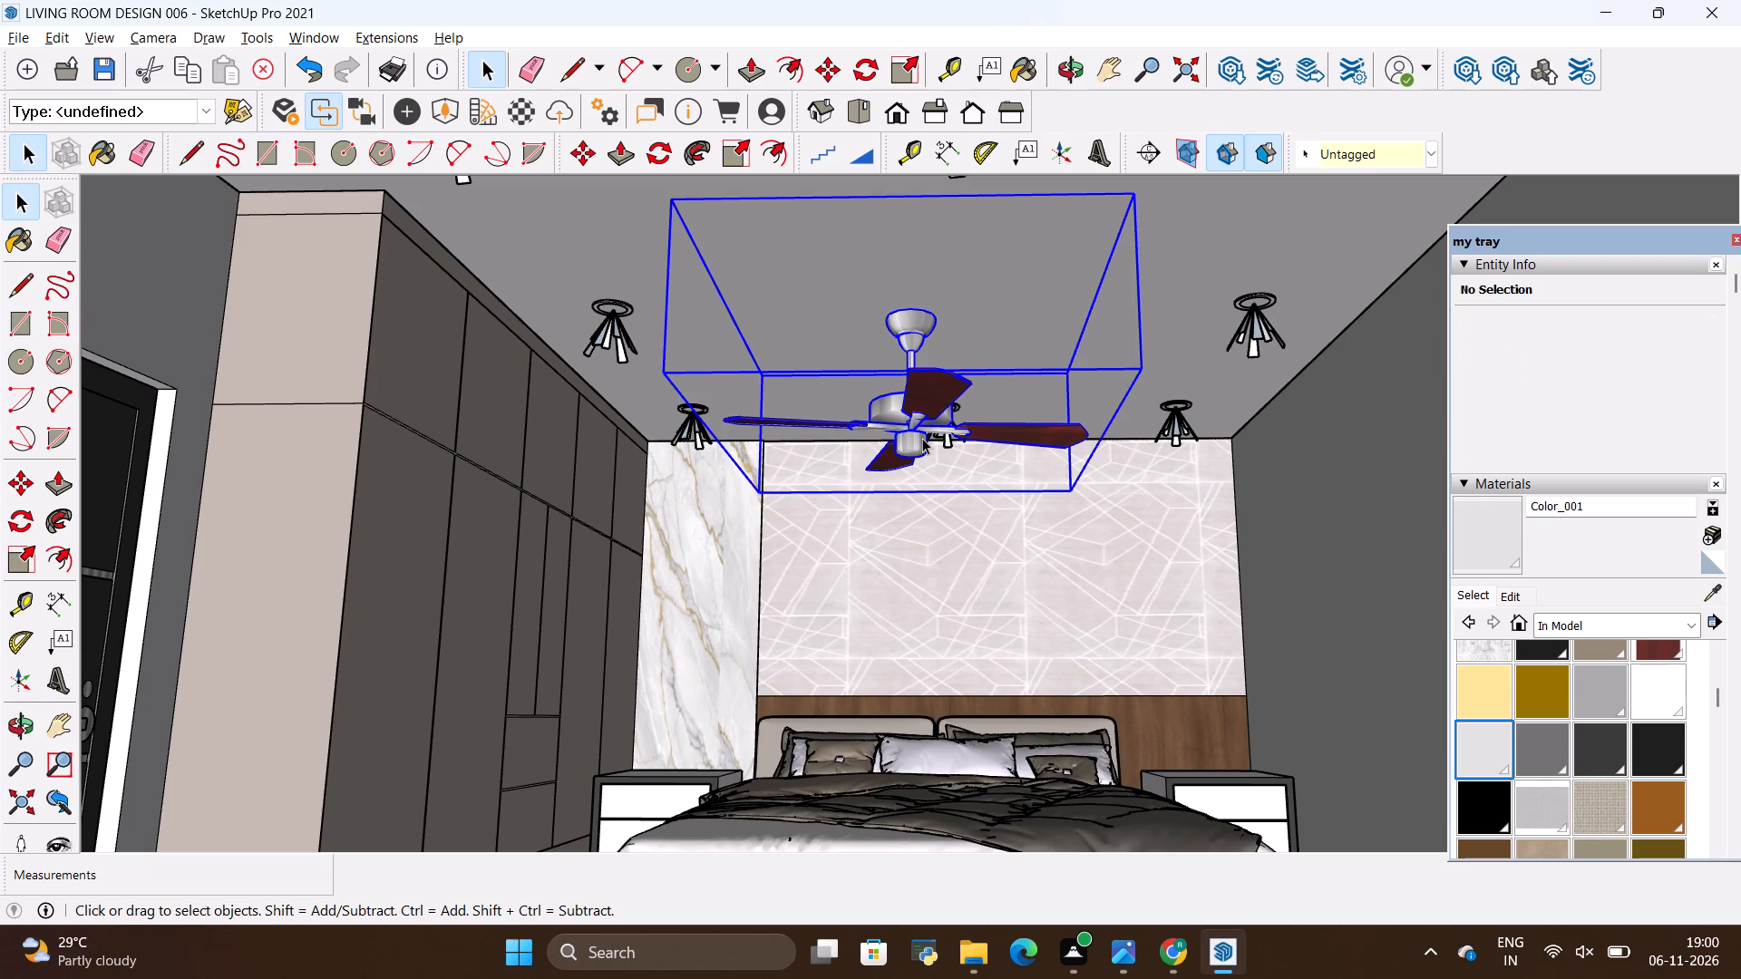
key("d")
key("s")
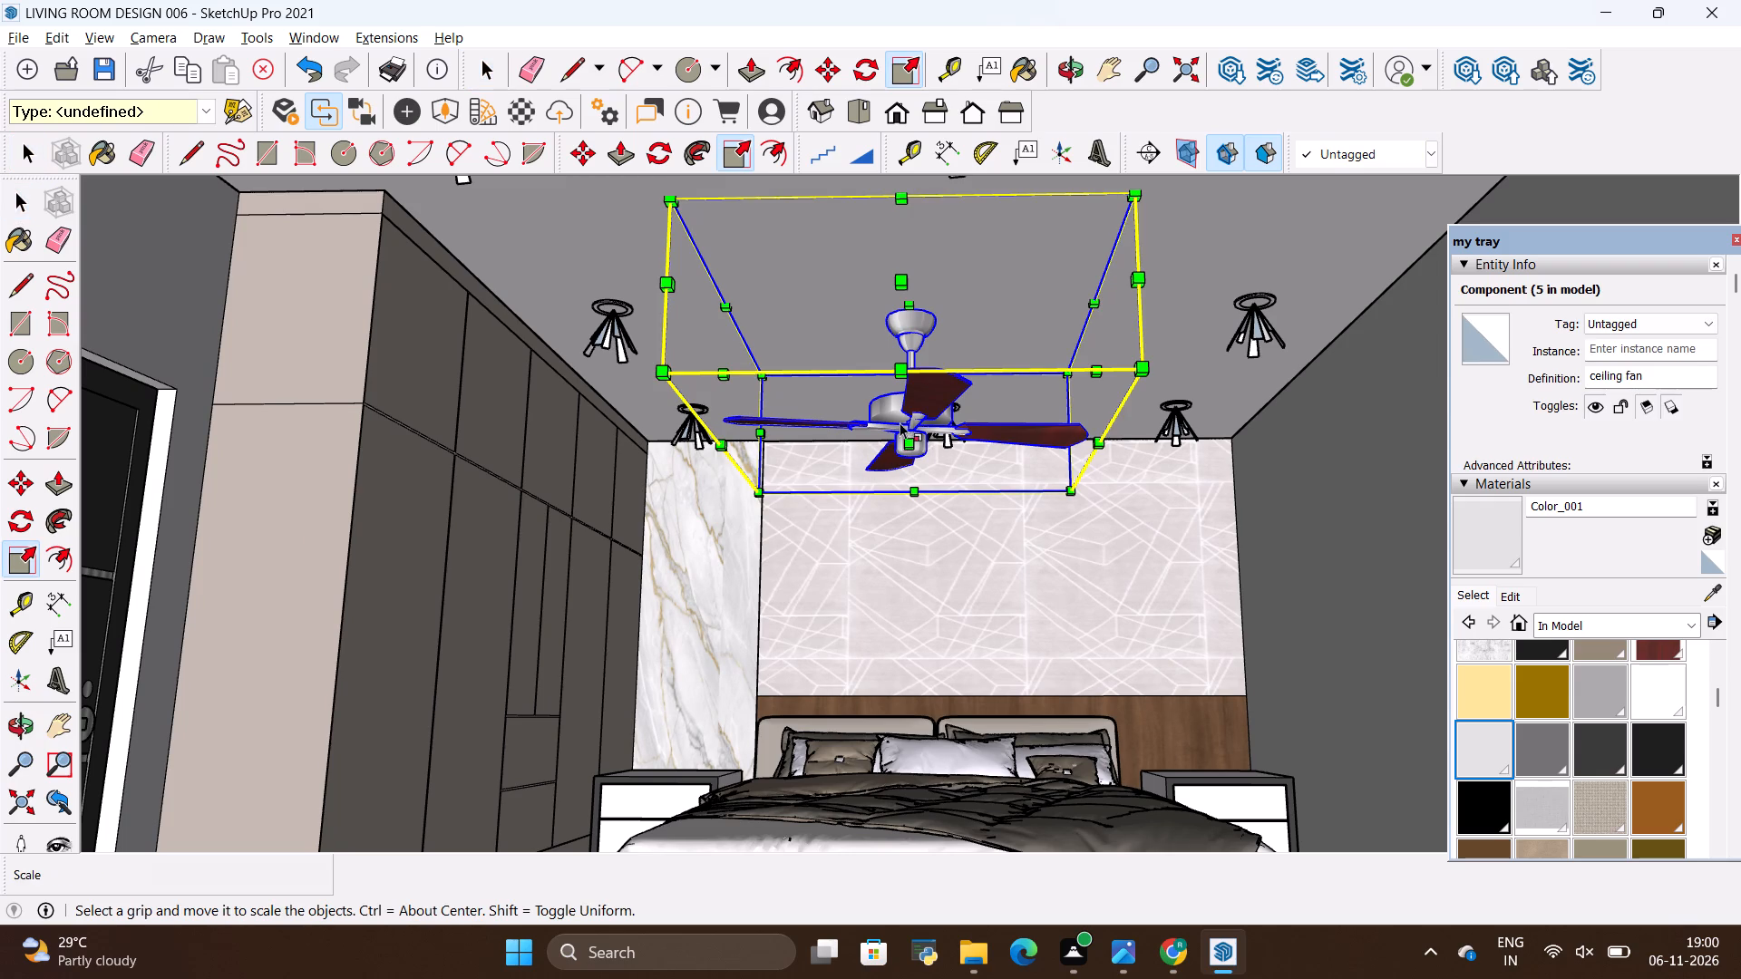
left_click(908, 441)
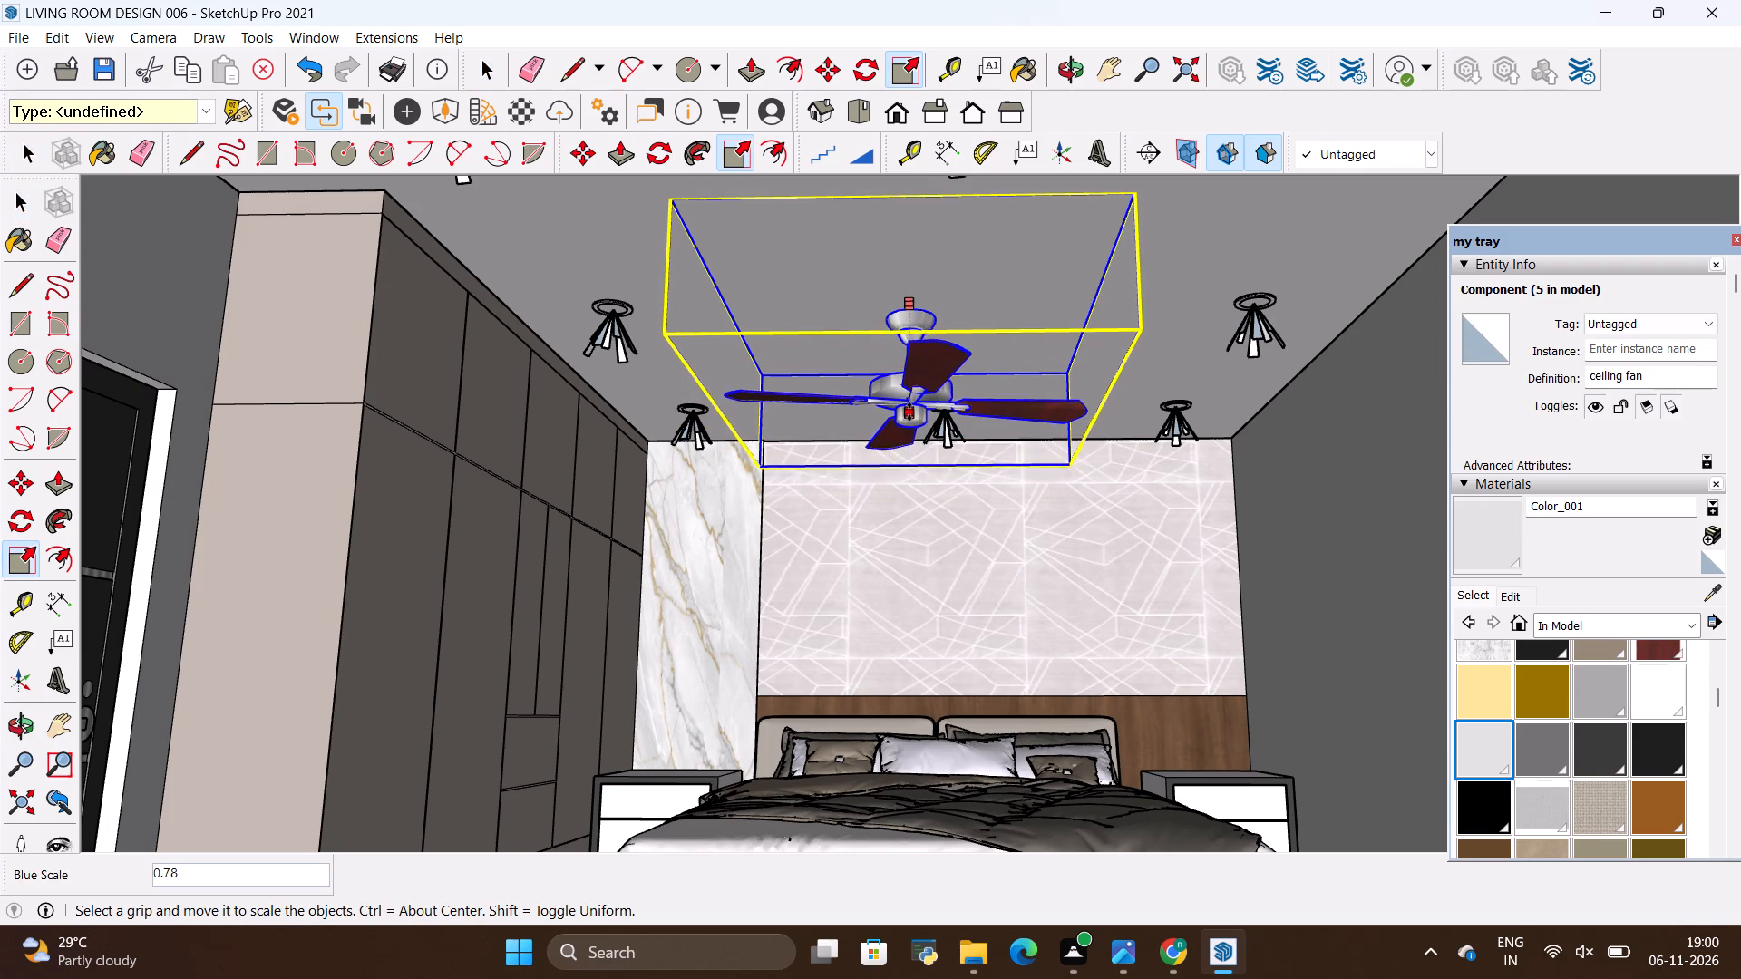
left_click(908, 426)
key("space")
left_click(813, 509)
scroll(813, 513, "down", 5)
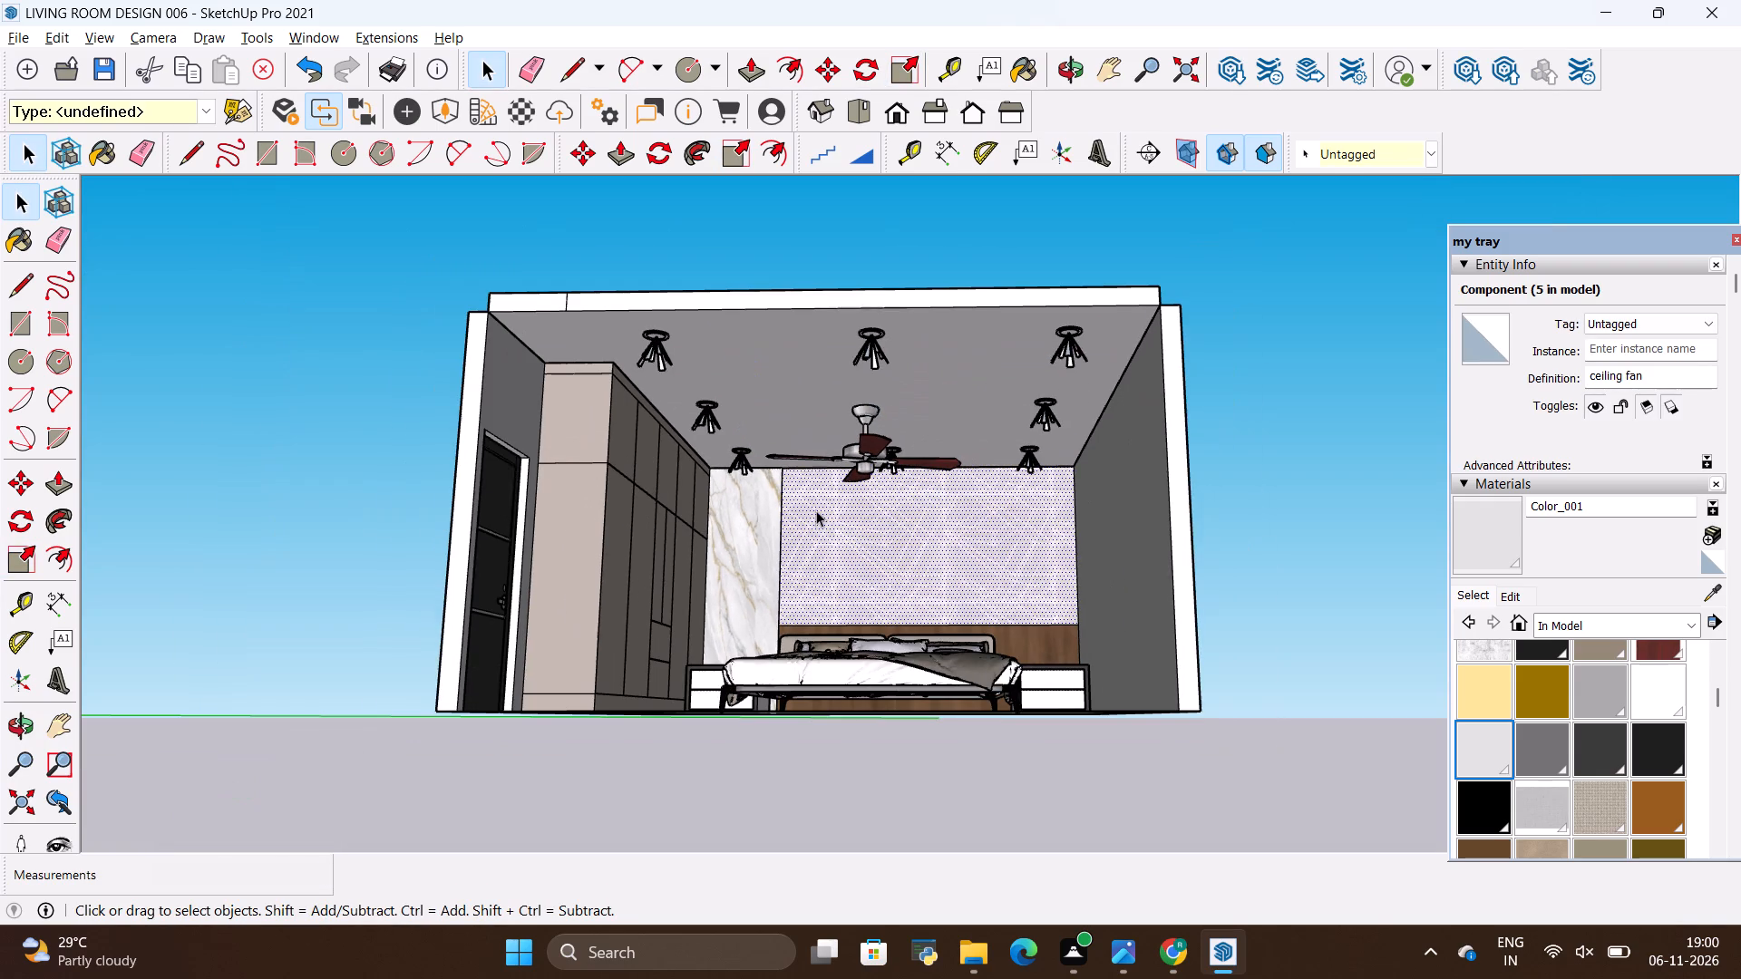
key("space")
left_click(248, 367)
Examine the rescaled fan's drop below the ceiling in relation to the downlights and bed wall.
scroll(727, 480, "up", 2)
scroll(899, 497, "up", 2)
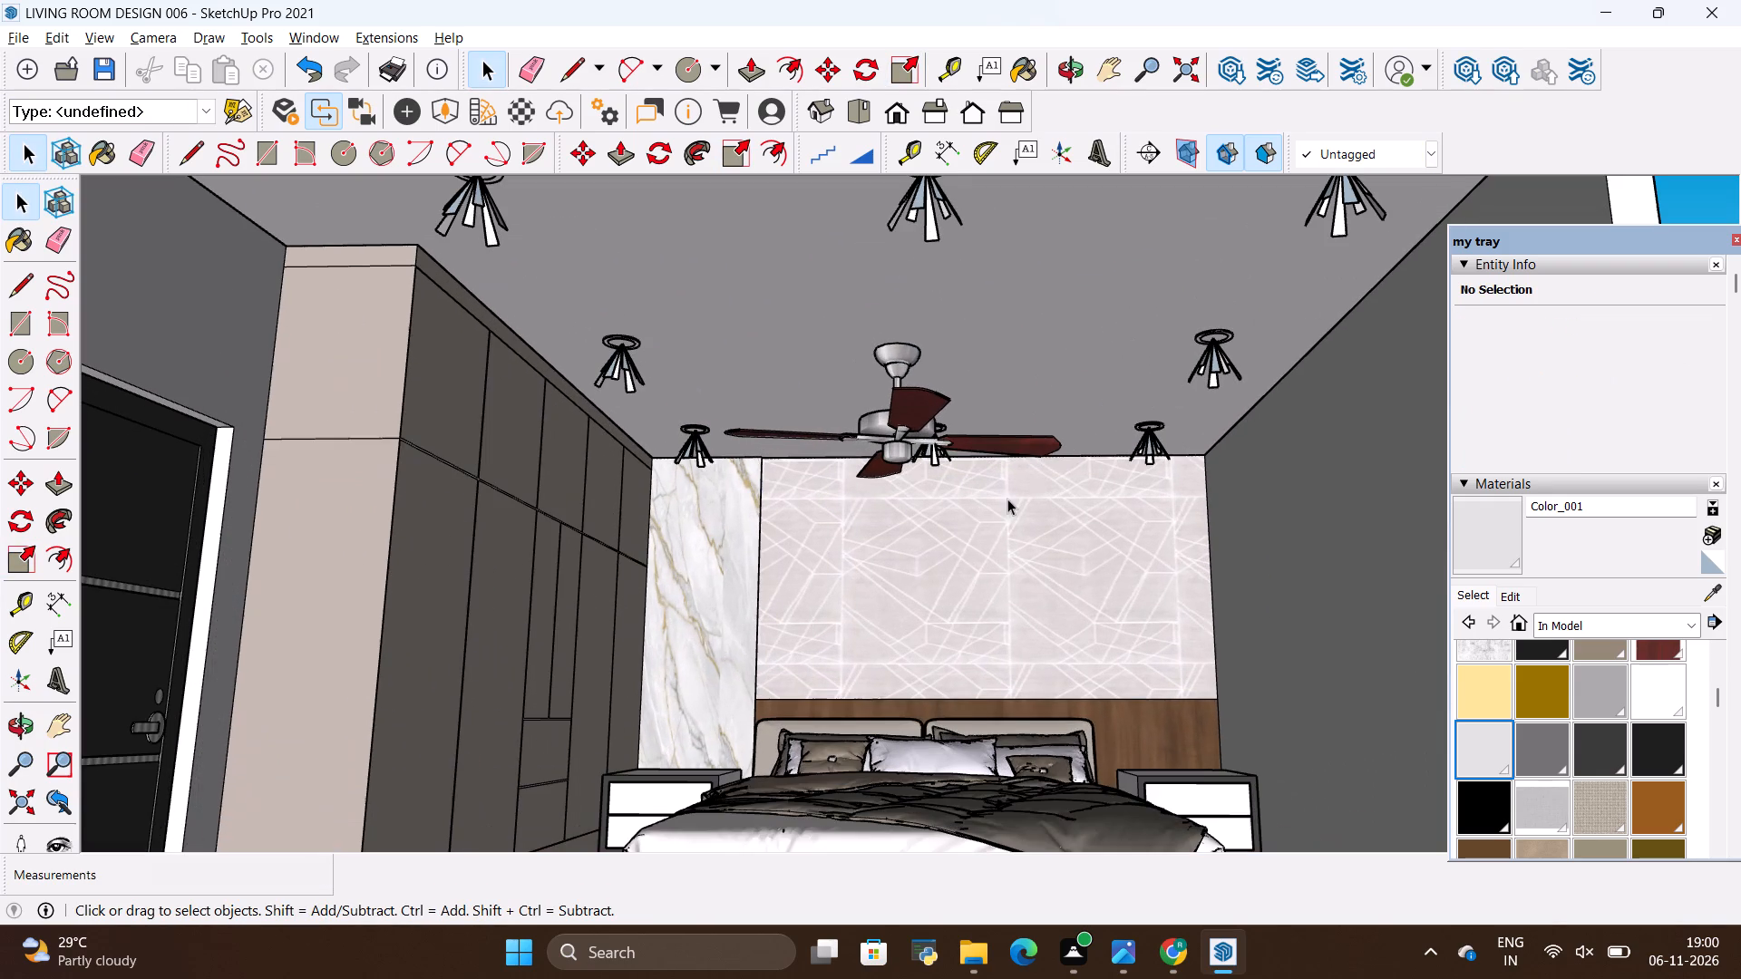
scroll(769, 489, "down", 1)
scroll(855, 509, "up", 1)
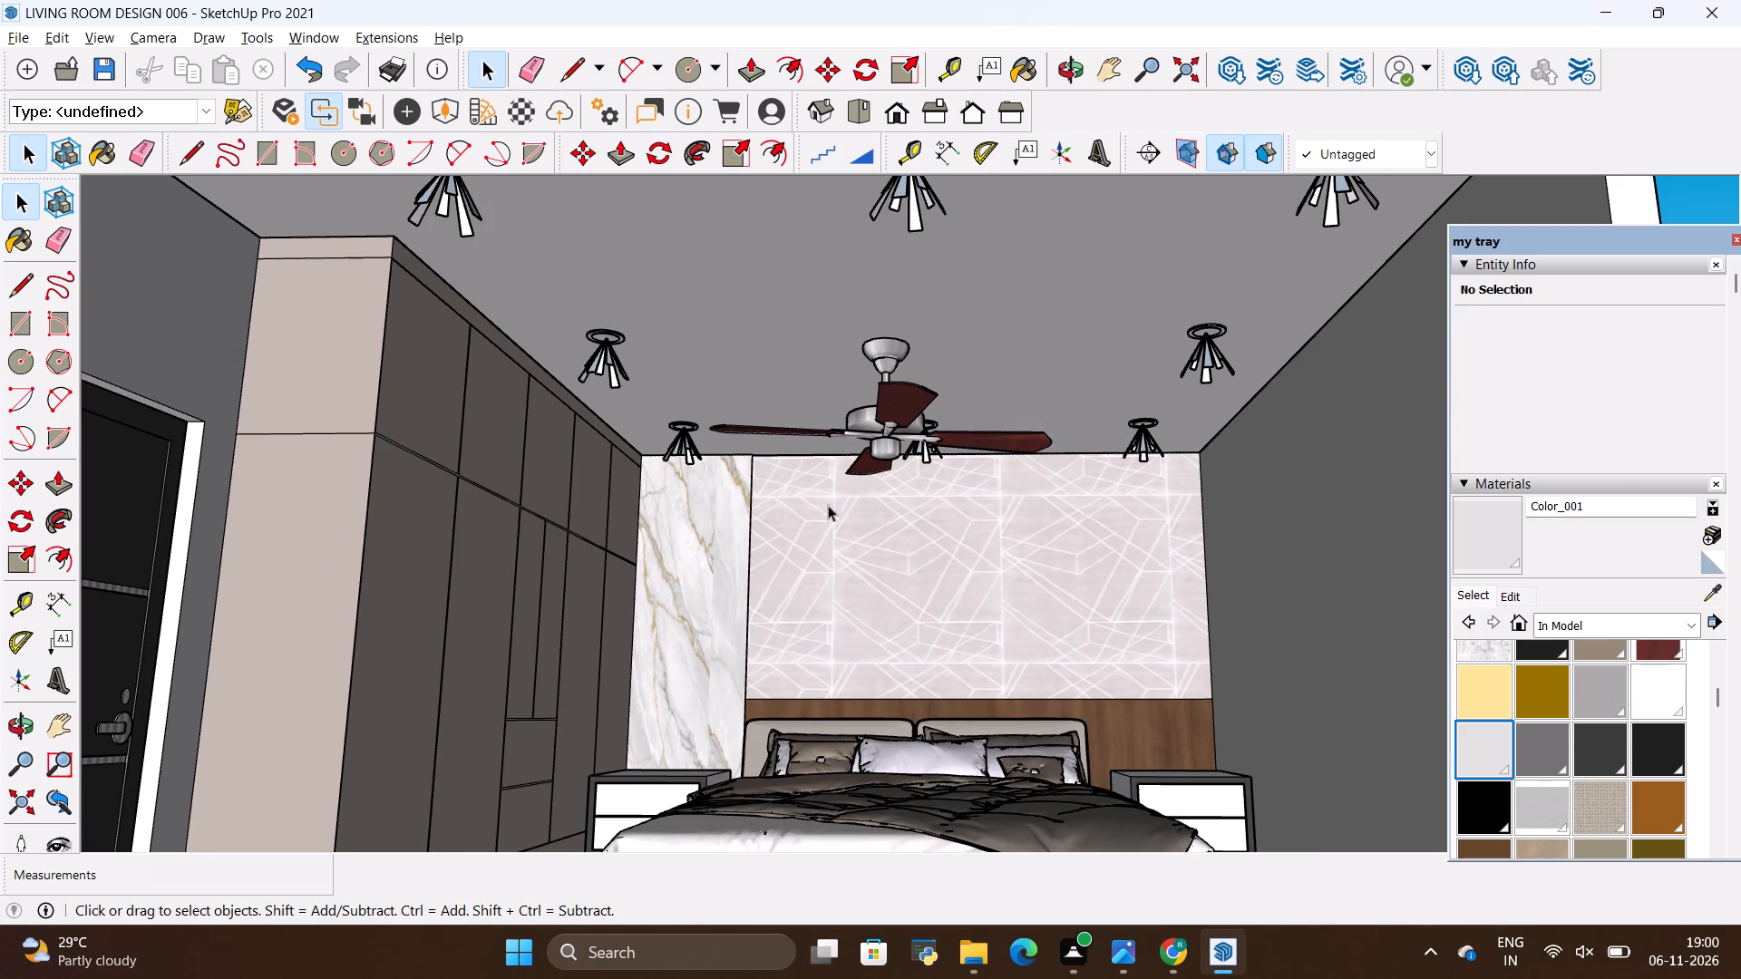
left_click(18, 723)
left_click_drag(936, 290, 909, 312)
scroll(919, 288, "down", 2)
scroll(826, 493, "up", 2)
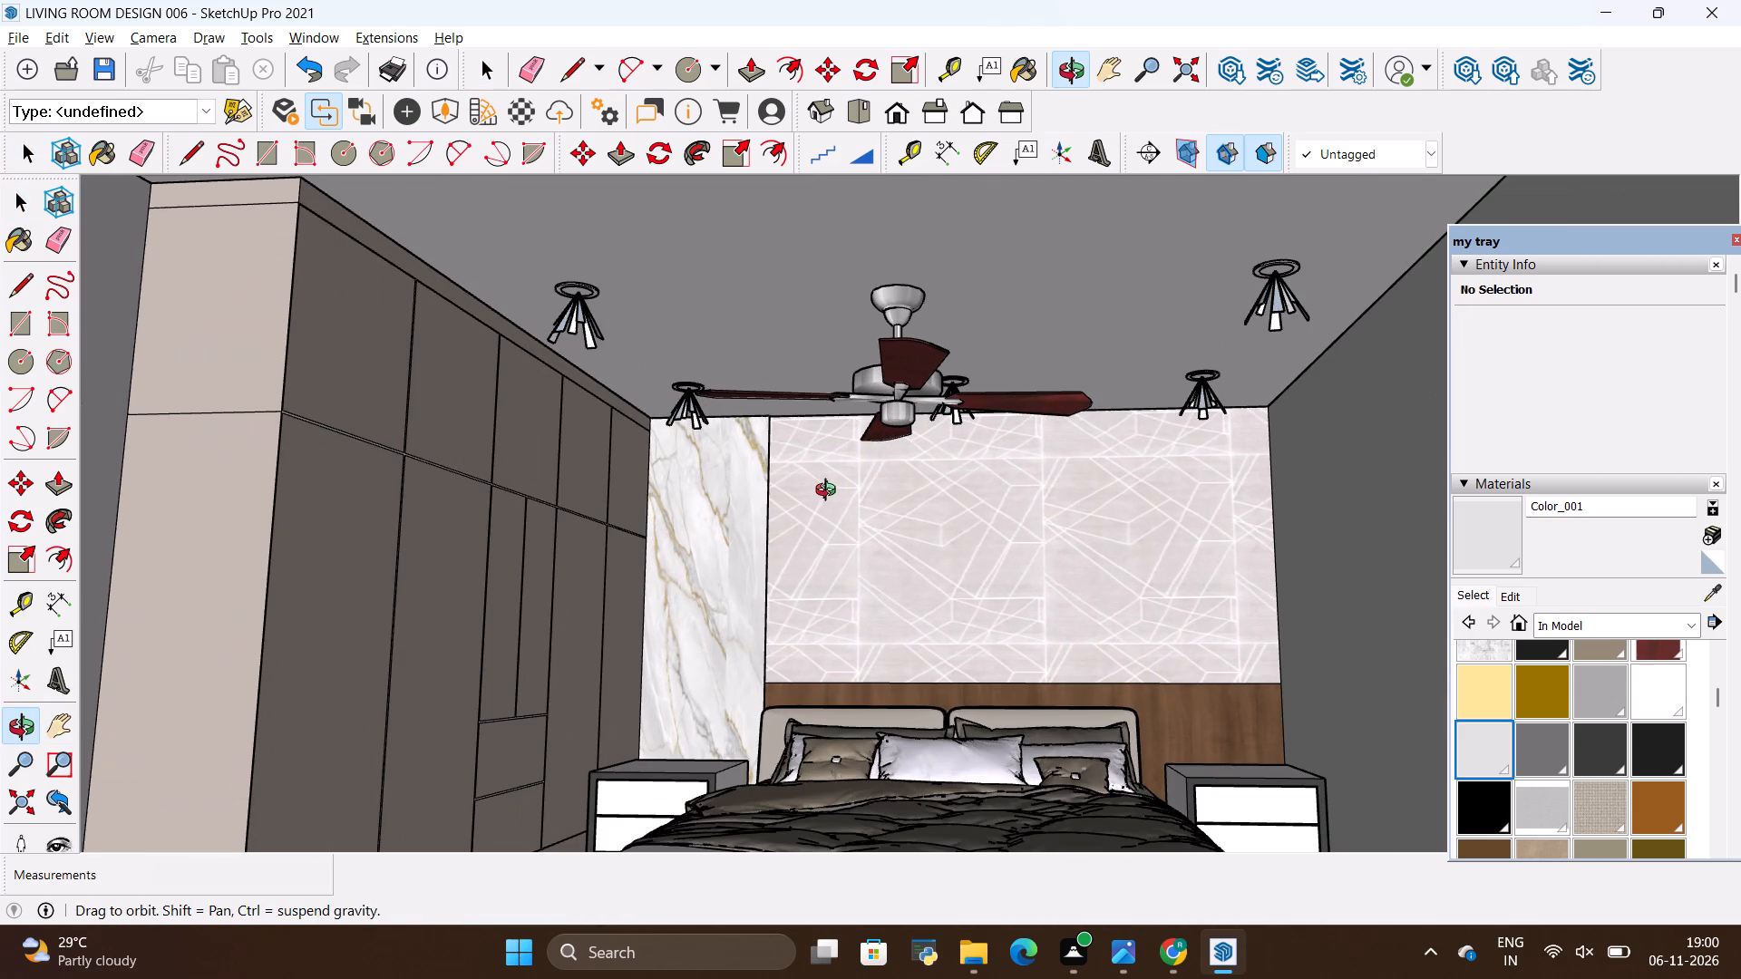
left_click_drag(867, 469, 900, 460)
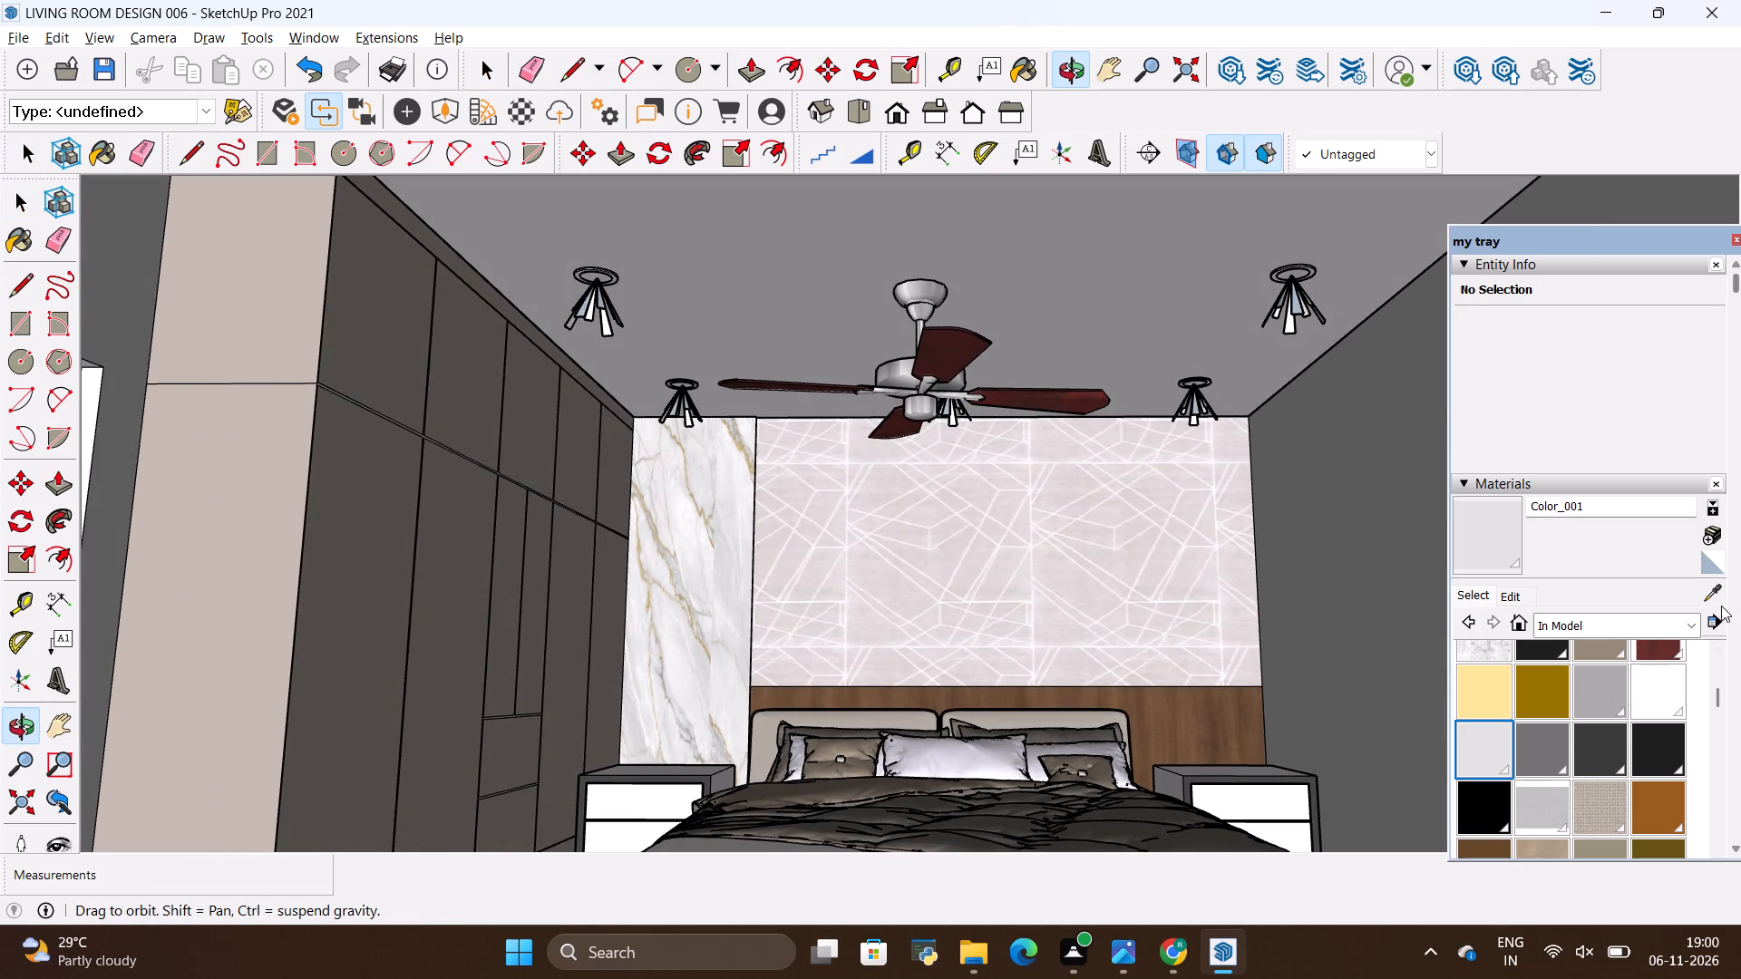
Sample the Color_001 material from the bedroom's side wall and paint the door frame faces with it.
left_click(1717, 589)
left_click(1347, 580)
scroll(1322, 573, "down", 4)
scroll(572, 554, "up", 3)
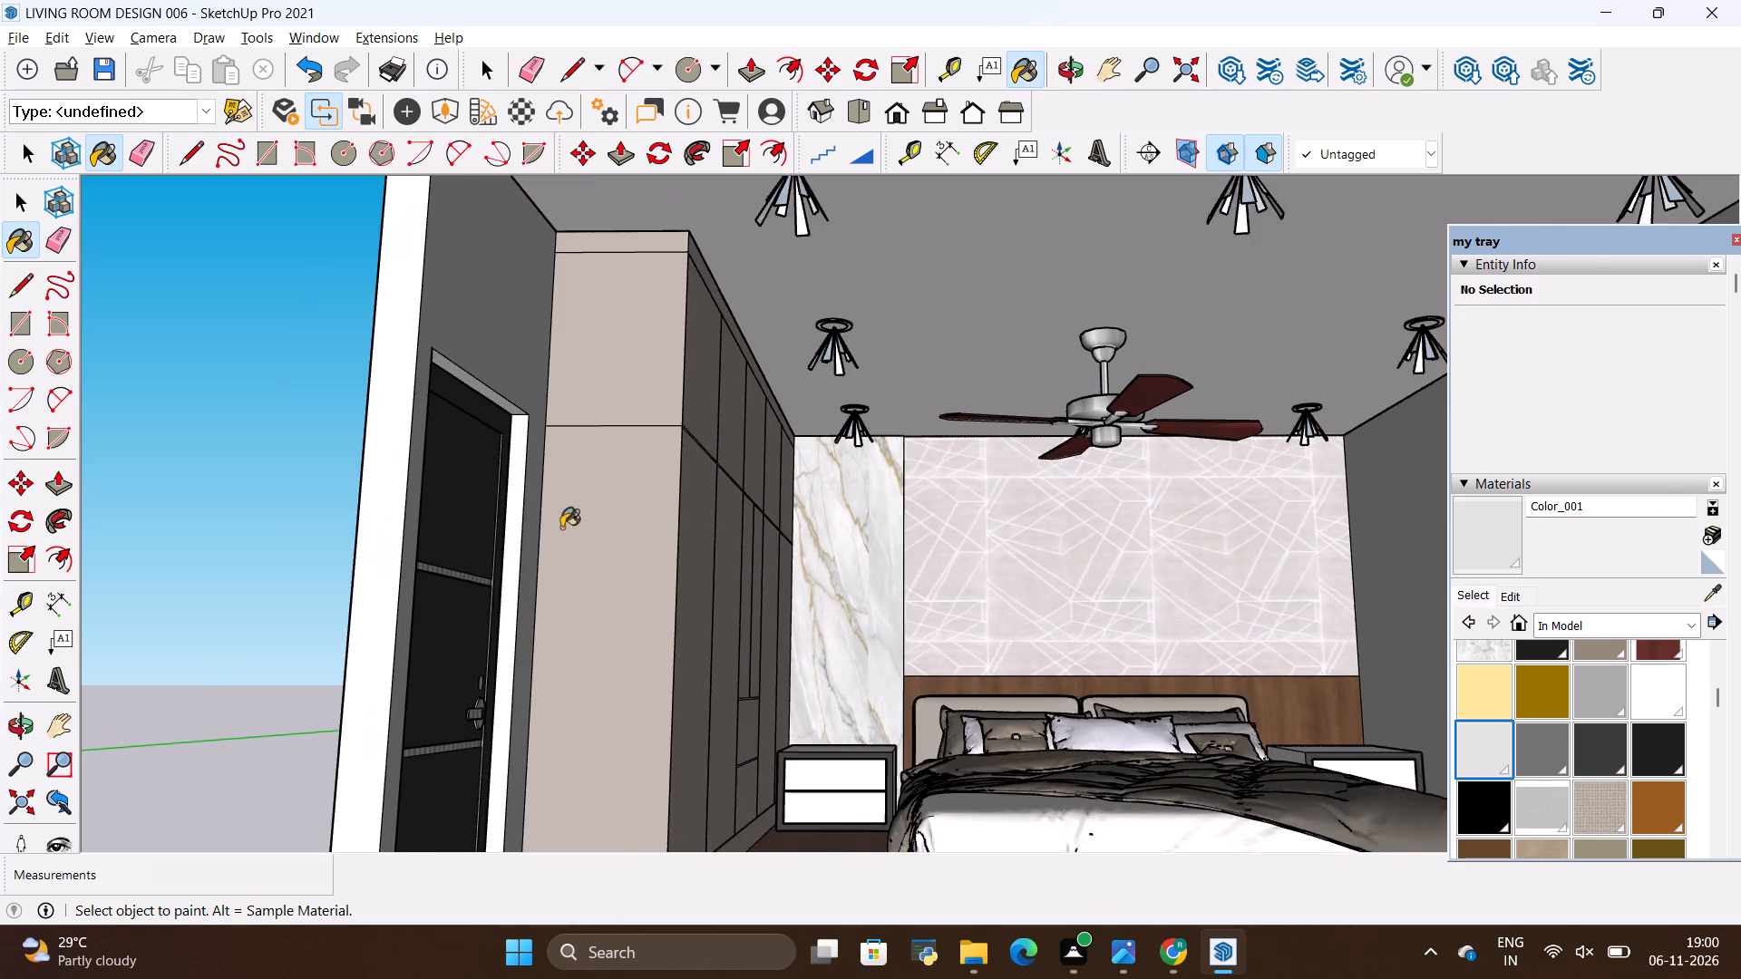
scroll(561, 528, "up", 7)
left_click(520, 395)
scroll(471, 365, "up", 10)
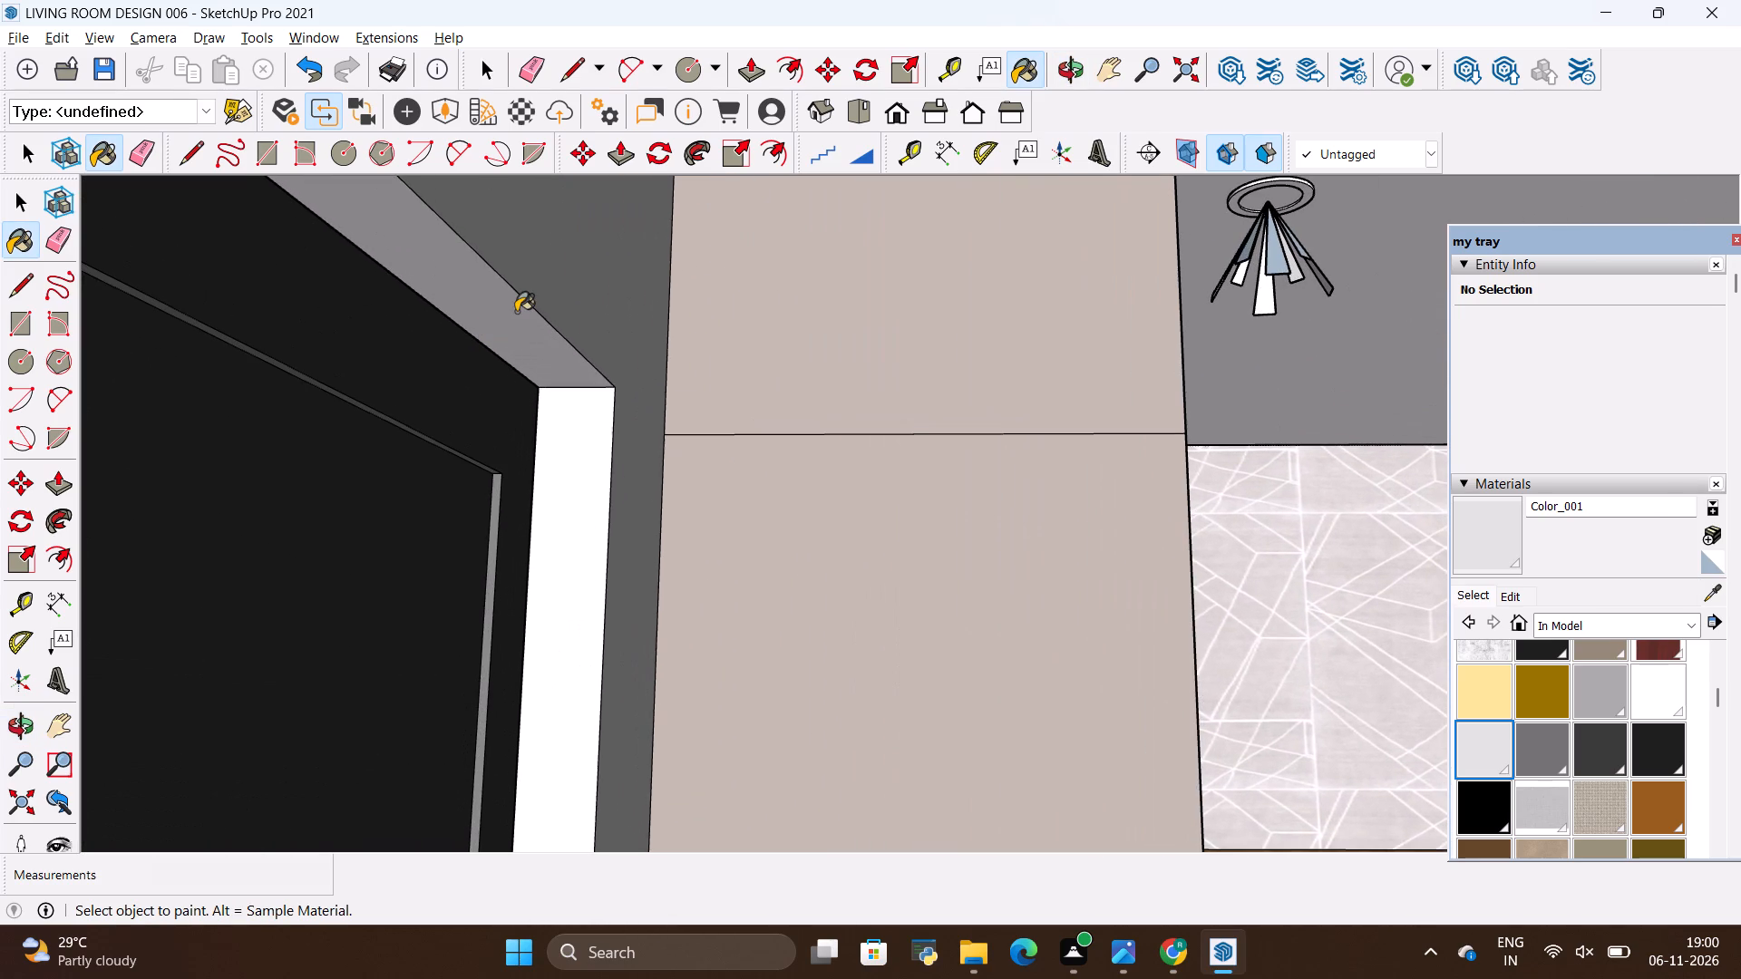
left_click(516, 312)
left_click(549, 416)
scroll(546, 415, "down", 5)
left_click(552, 419)
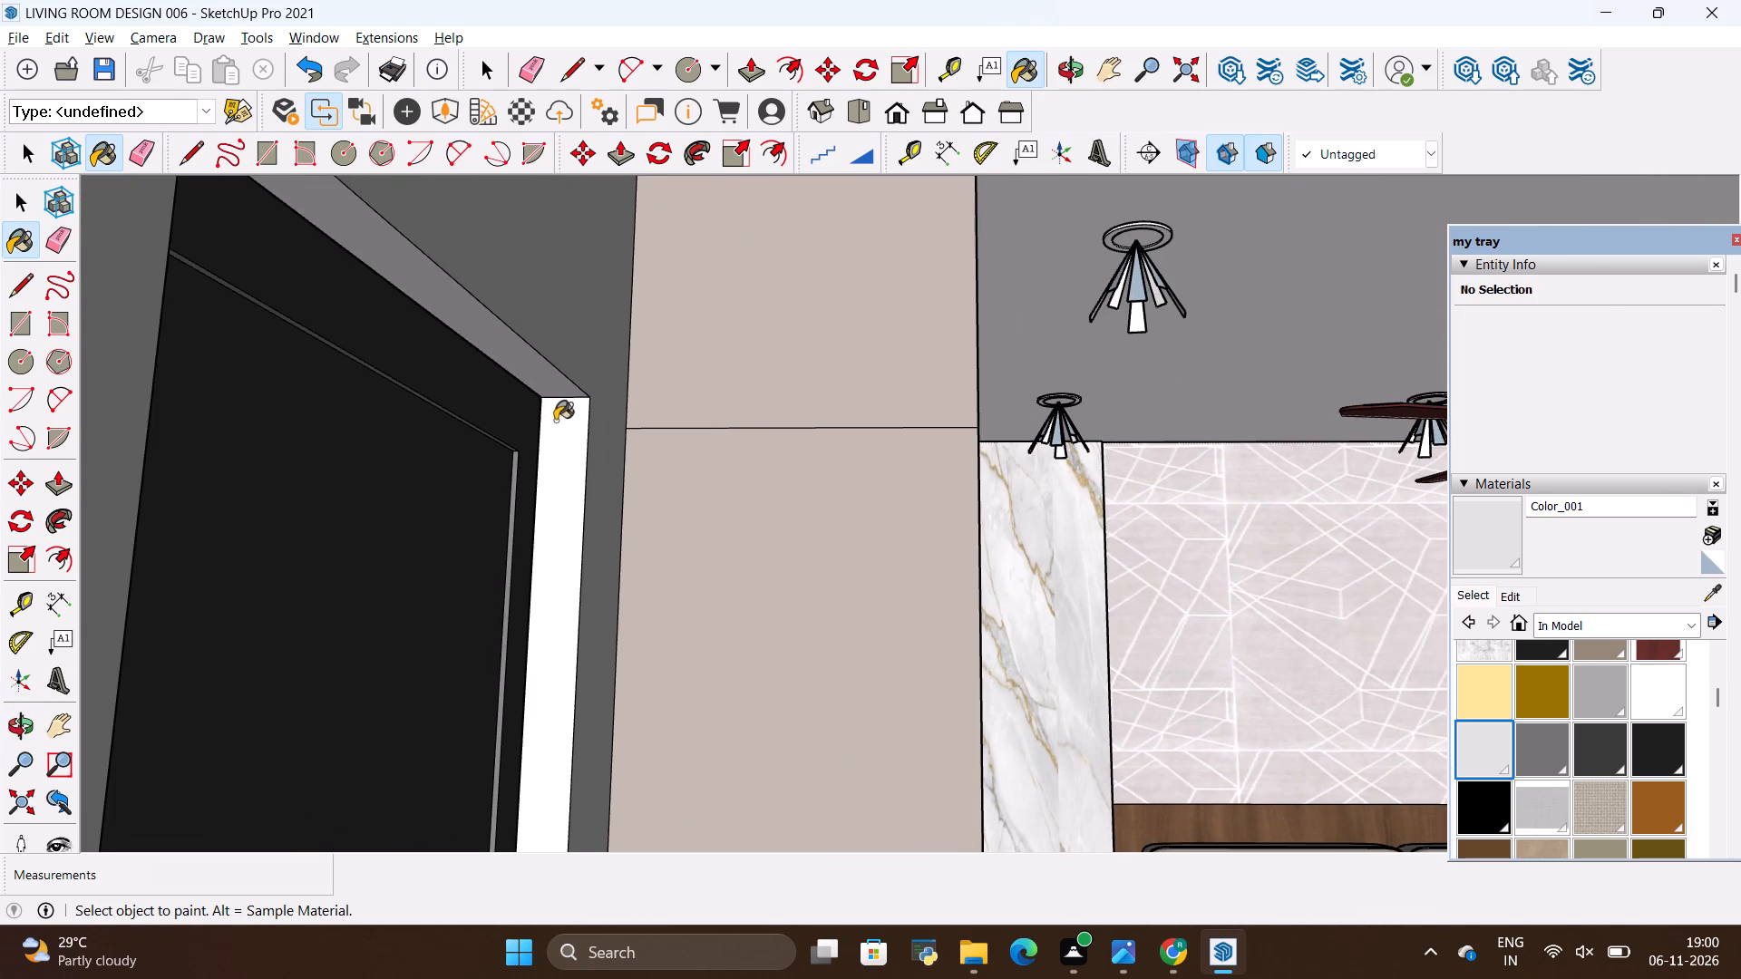
scroll(556, 421, "down", 10)
key("space")
left_click(268, 366)
Review the bedroom with its fan and downlights, and compare it with the reference image in Photos.
scroll(267, 364, "down", 5)
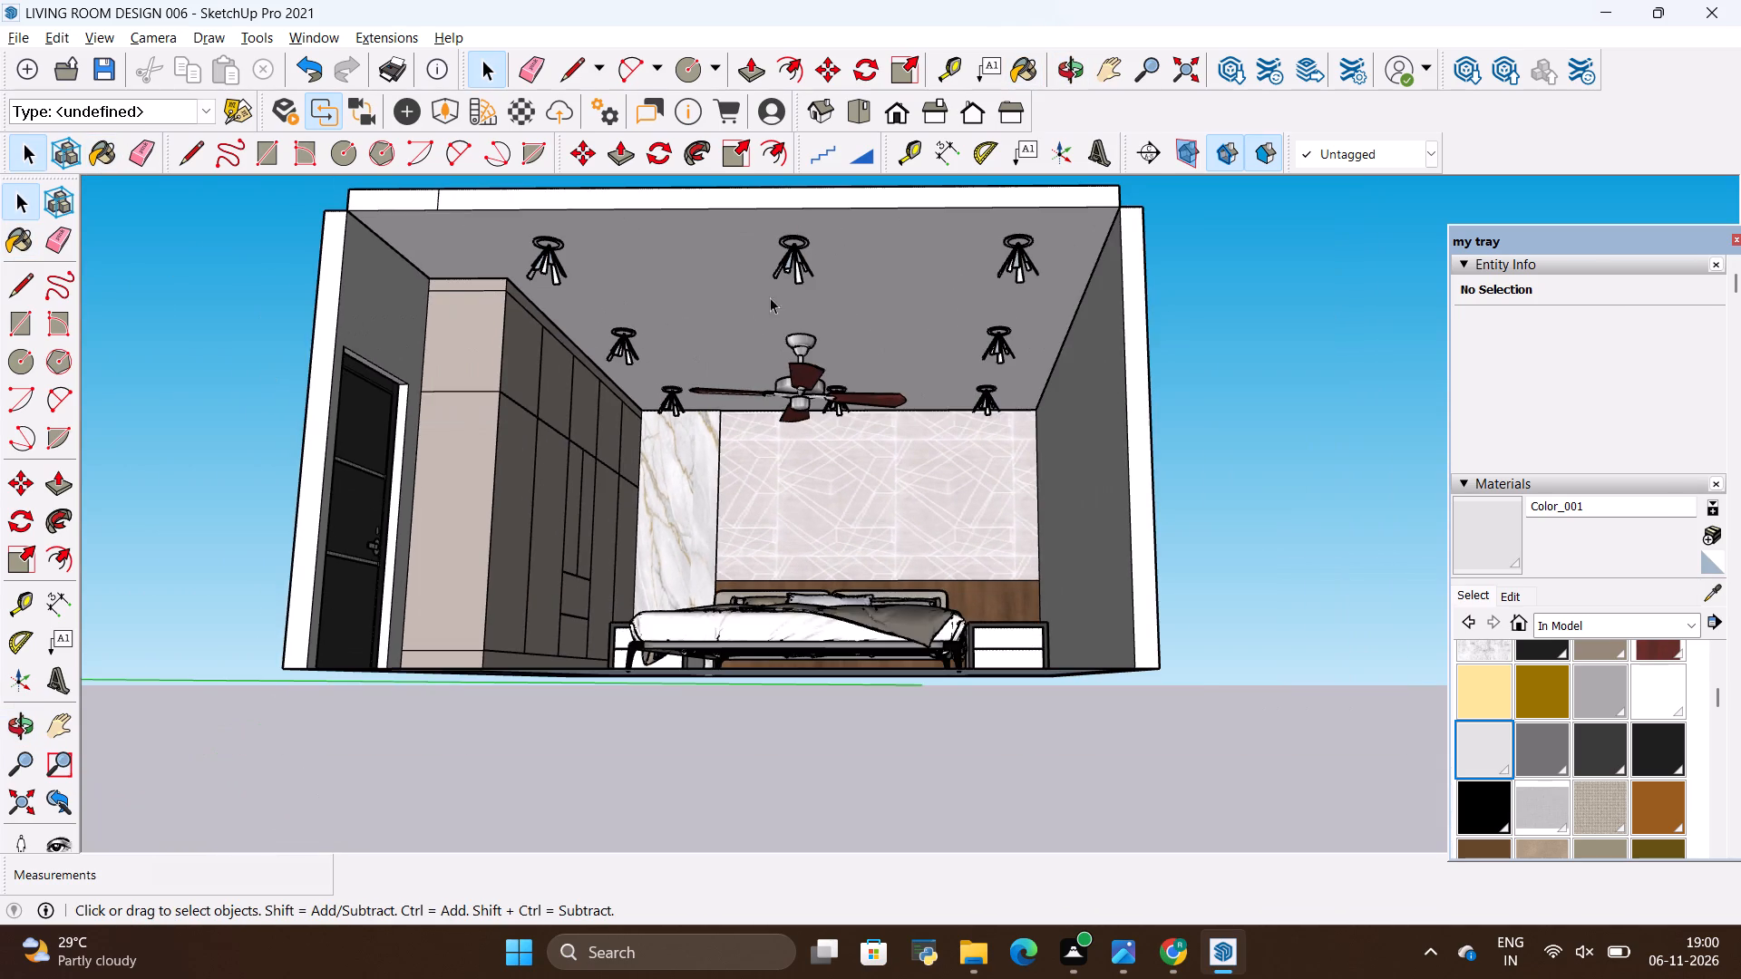
scroll(866, 298, "up", 1)
scroll(652, 351, "up", 3)
scroll(726, 336, "up", 1)
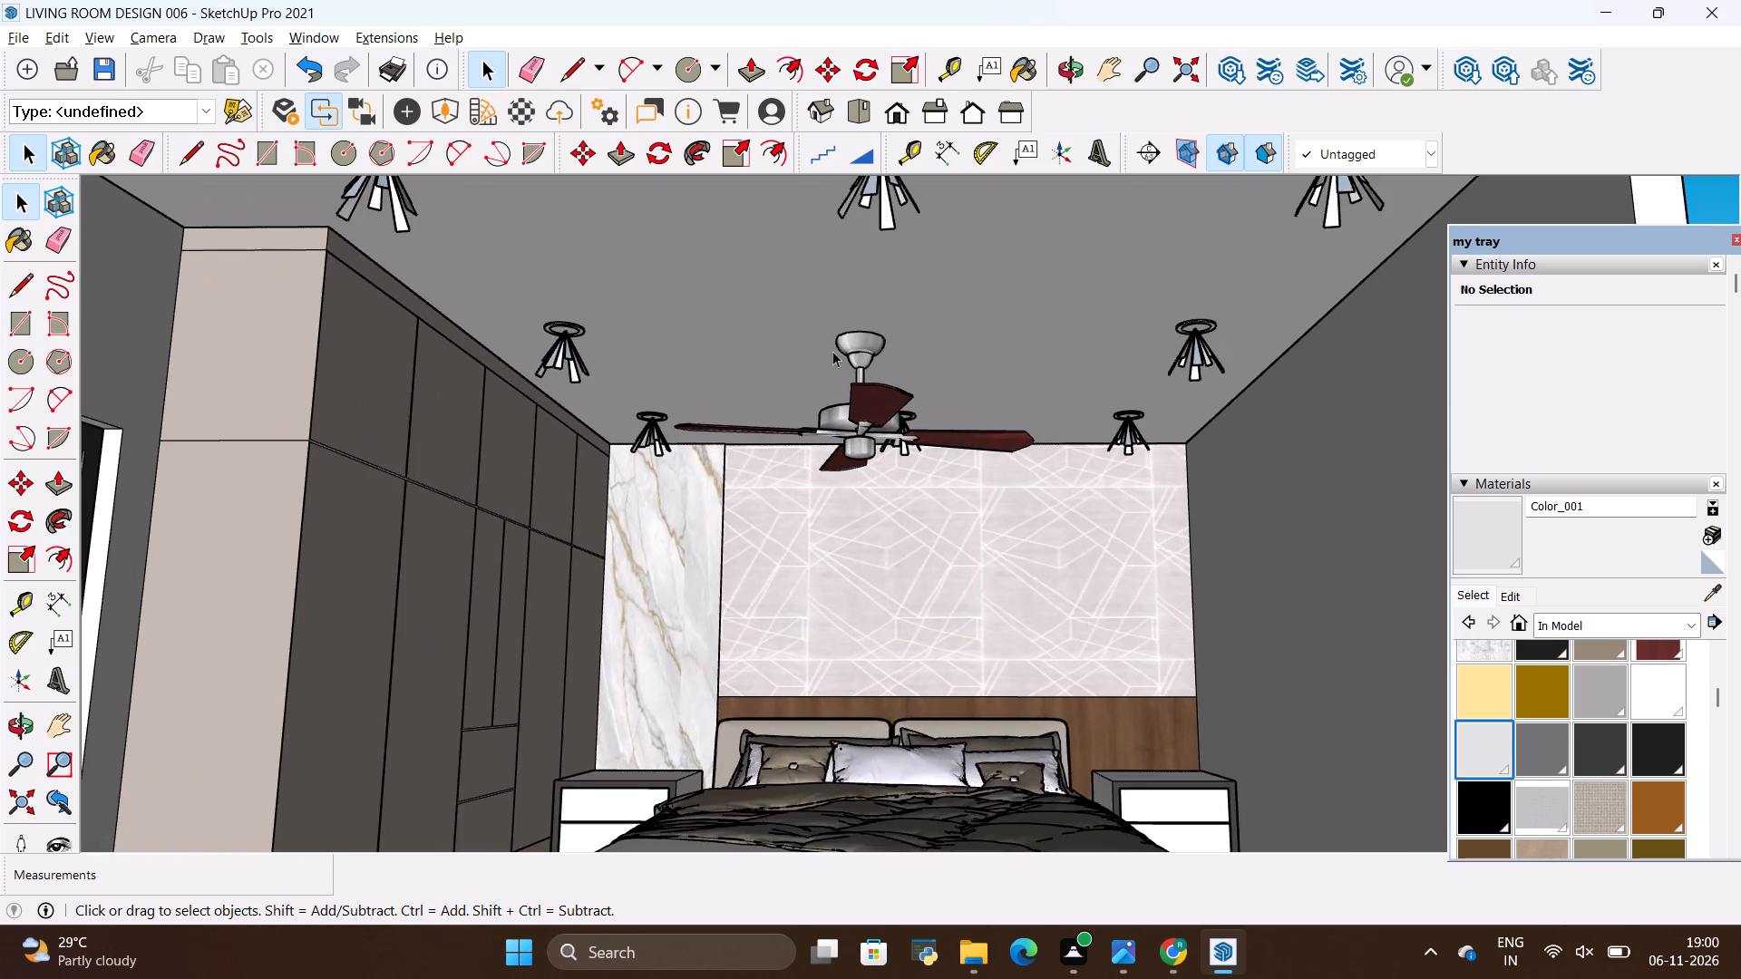
scroll(961, 341, "down", 2)
scroll(806, 409, "up", 2)
scroll(825, 393, "down", 1)
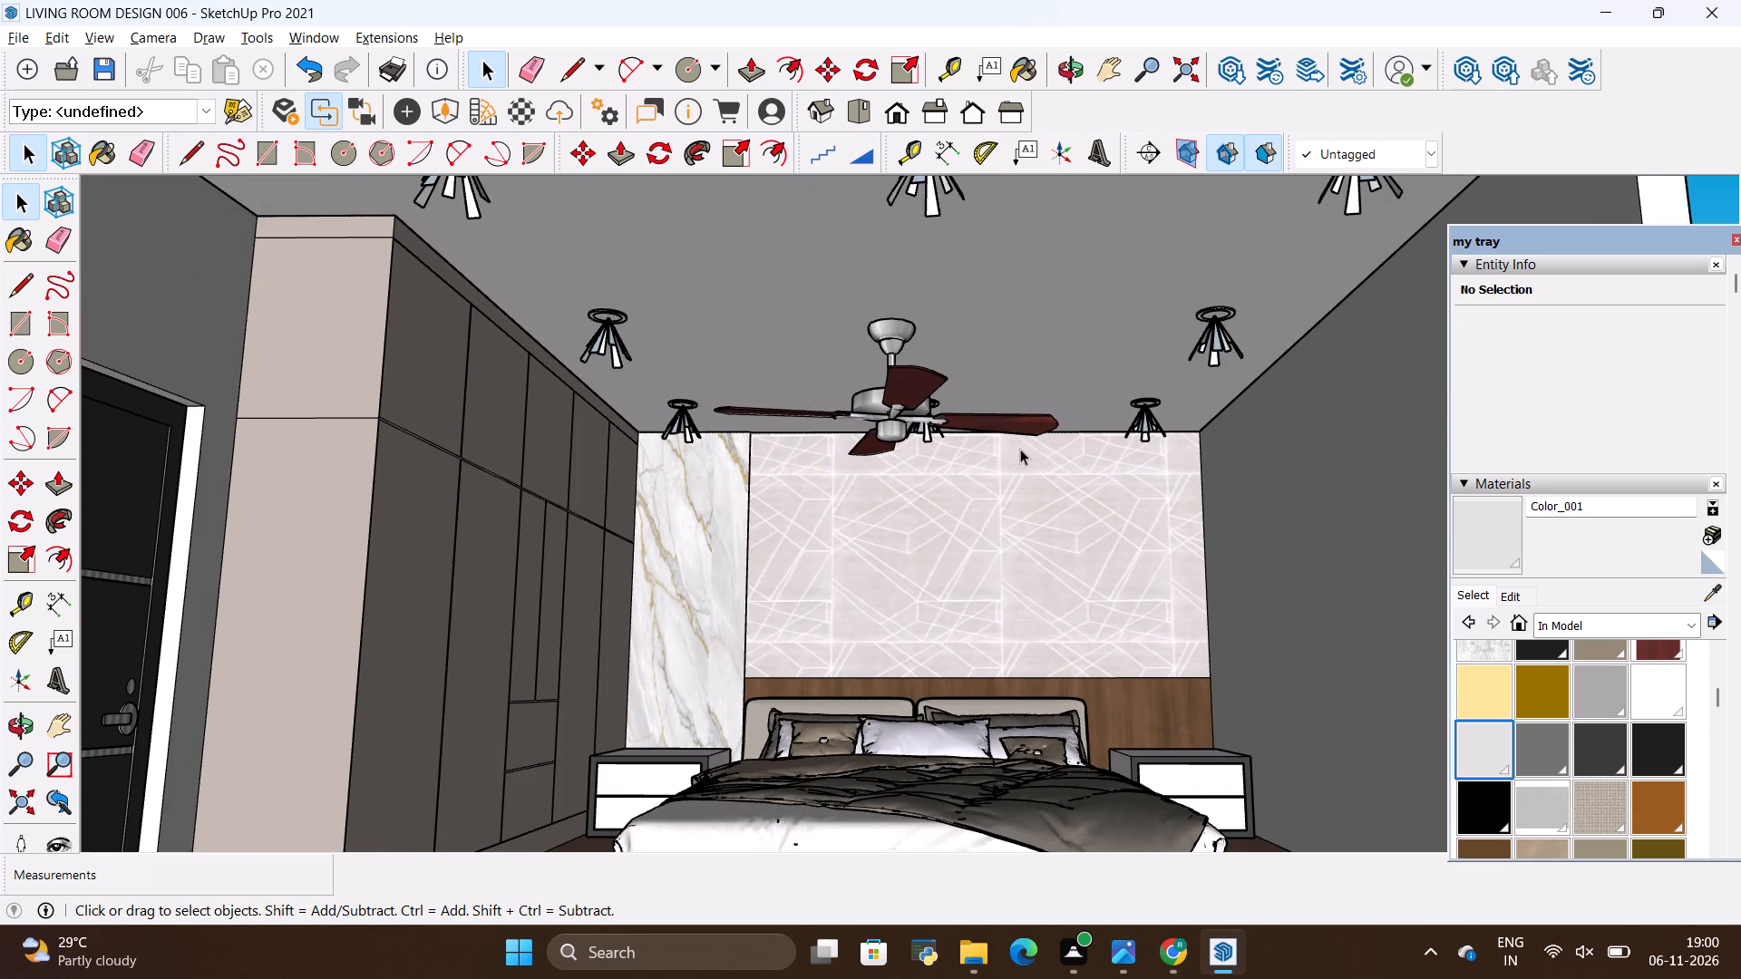
scroll(919, 489, "down", 3)
scroll(888, 591, "up", 3)
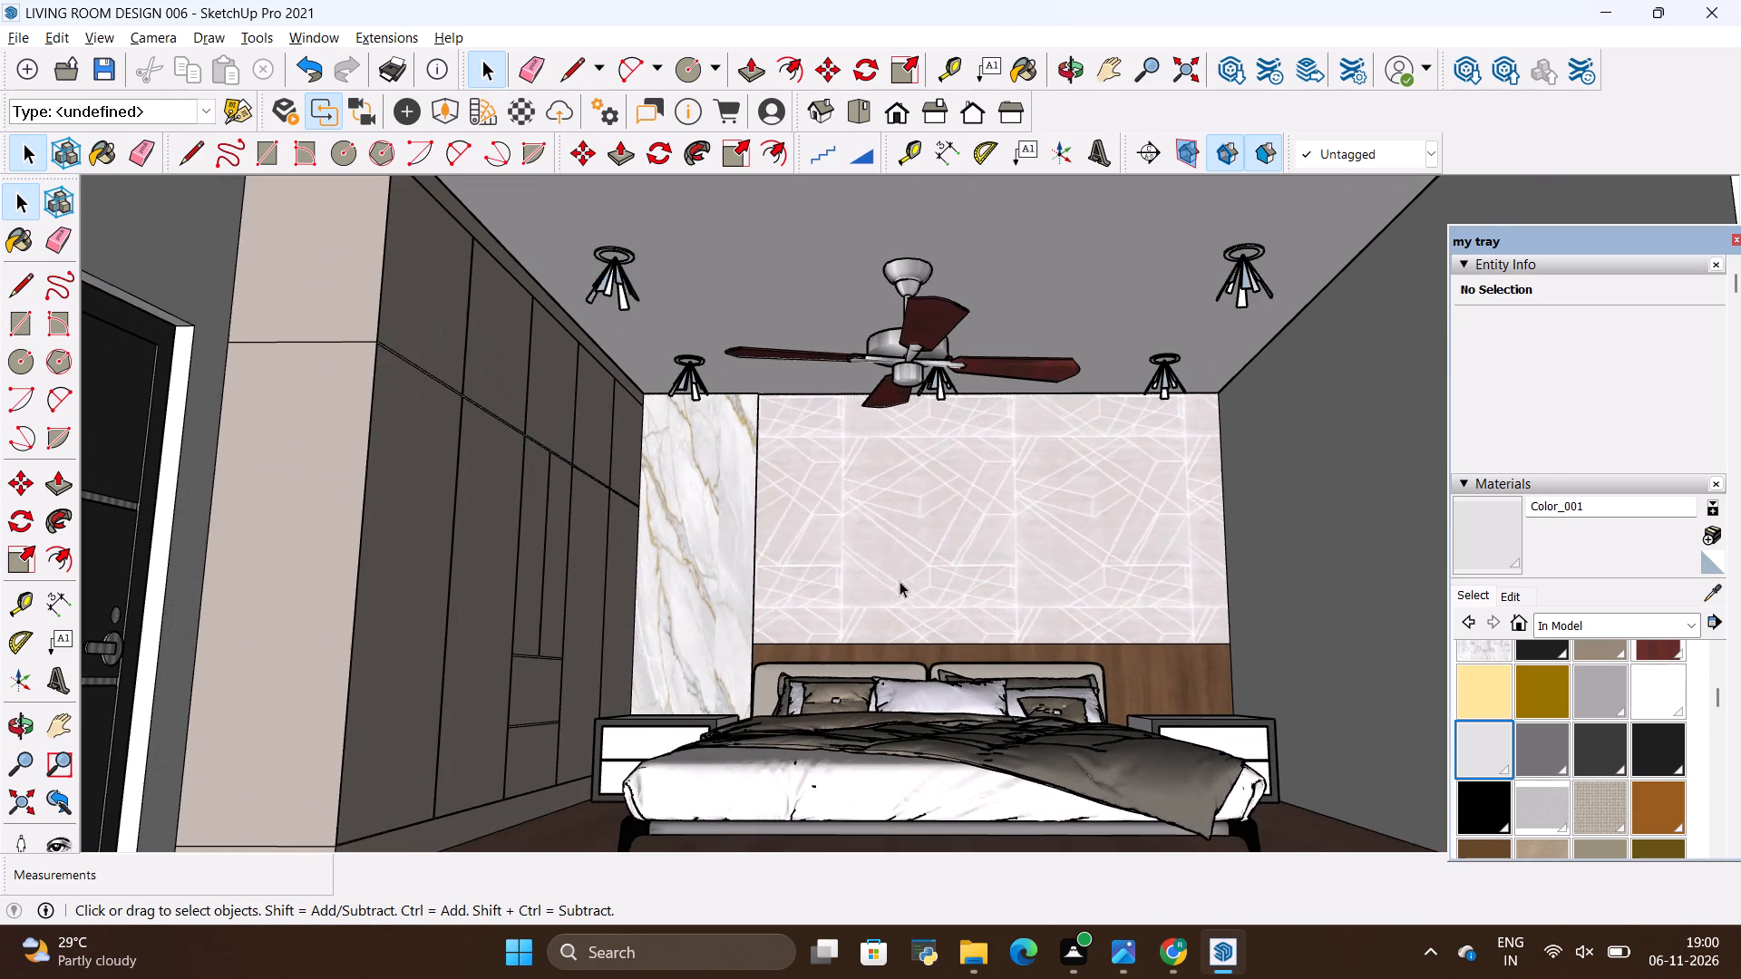
key("alt+Tab")
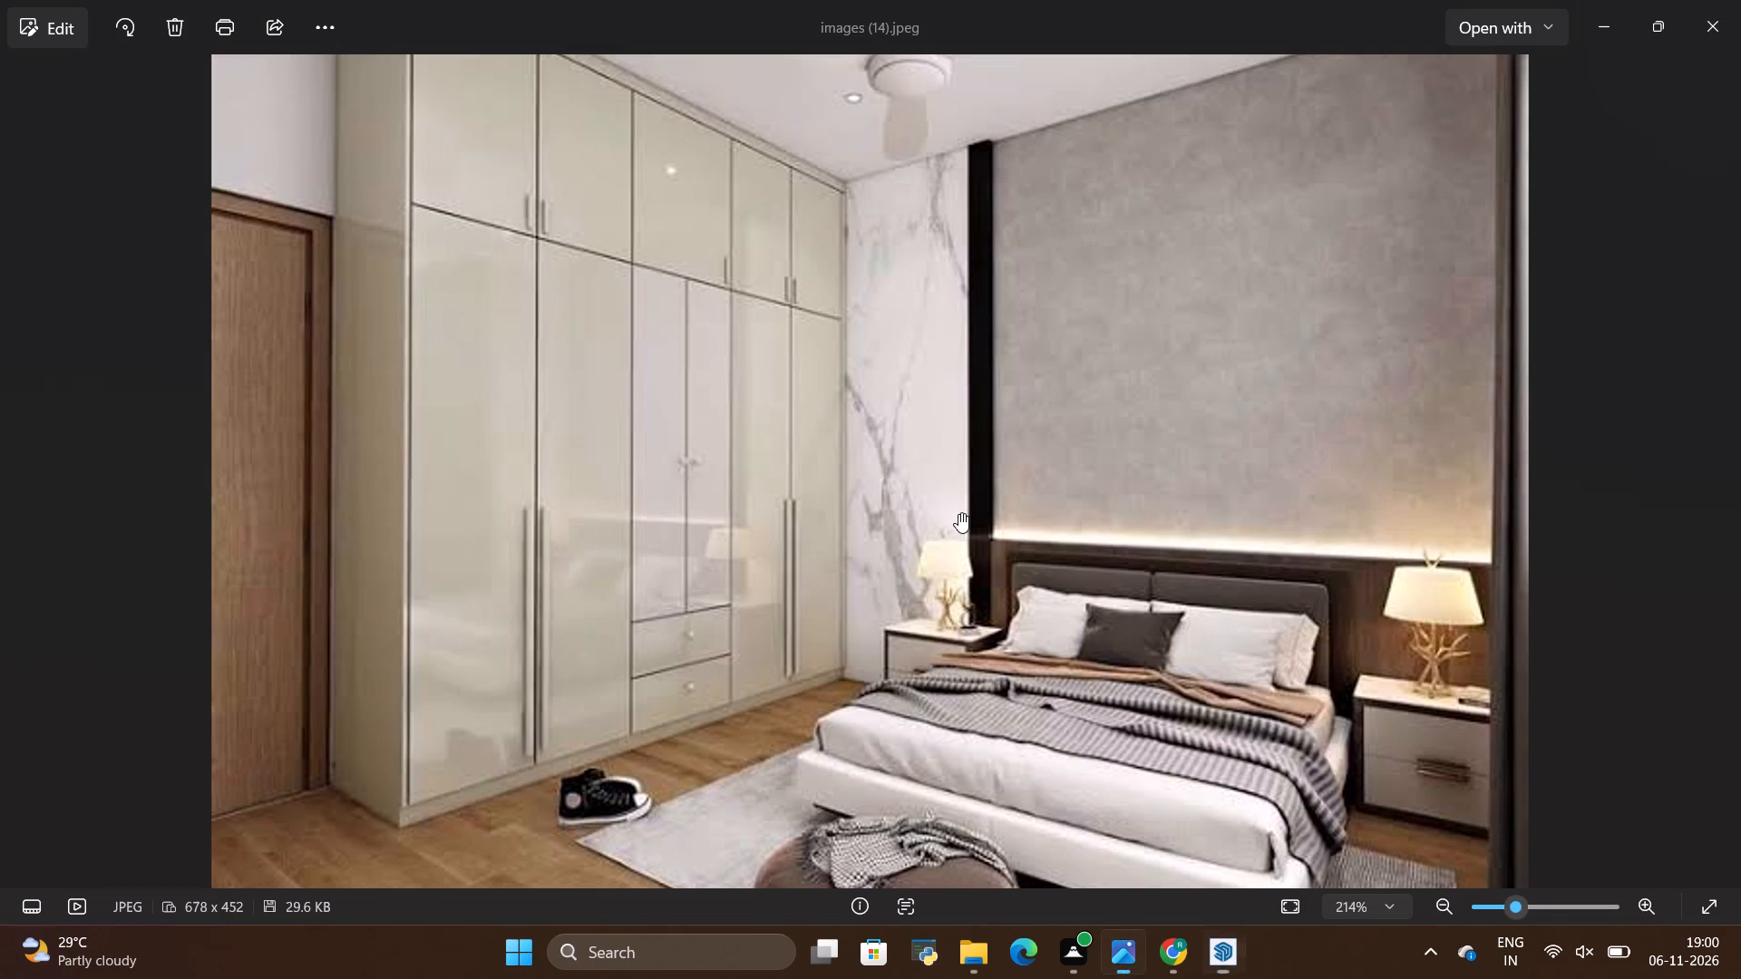
key("alt+Tab")
key("alt+Tab")
scroll(958, 513, "down", 5)
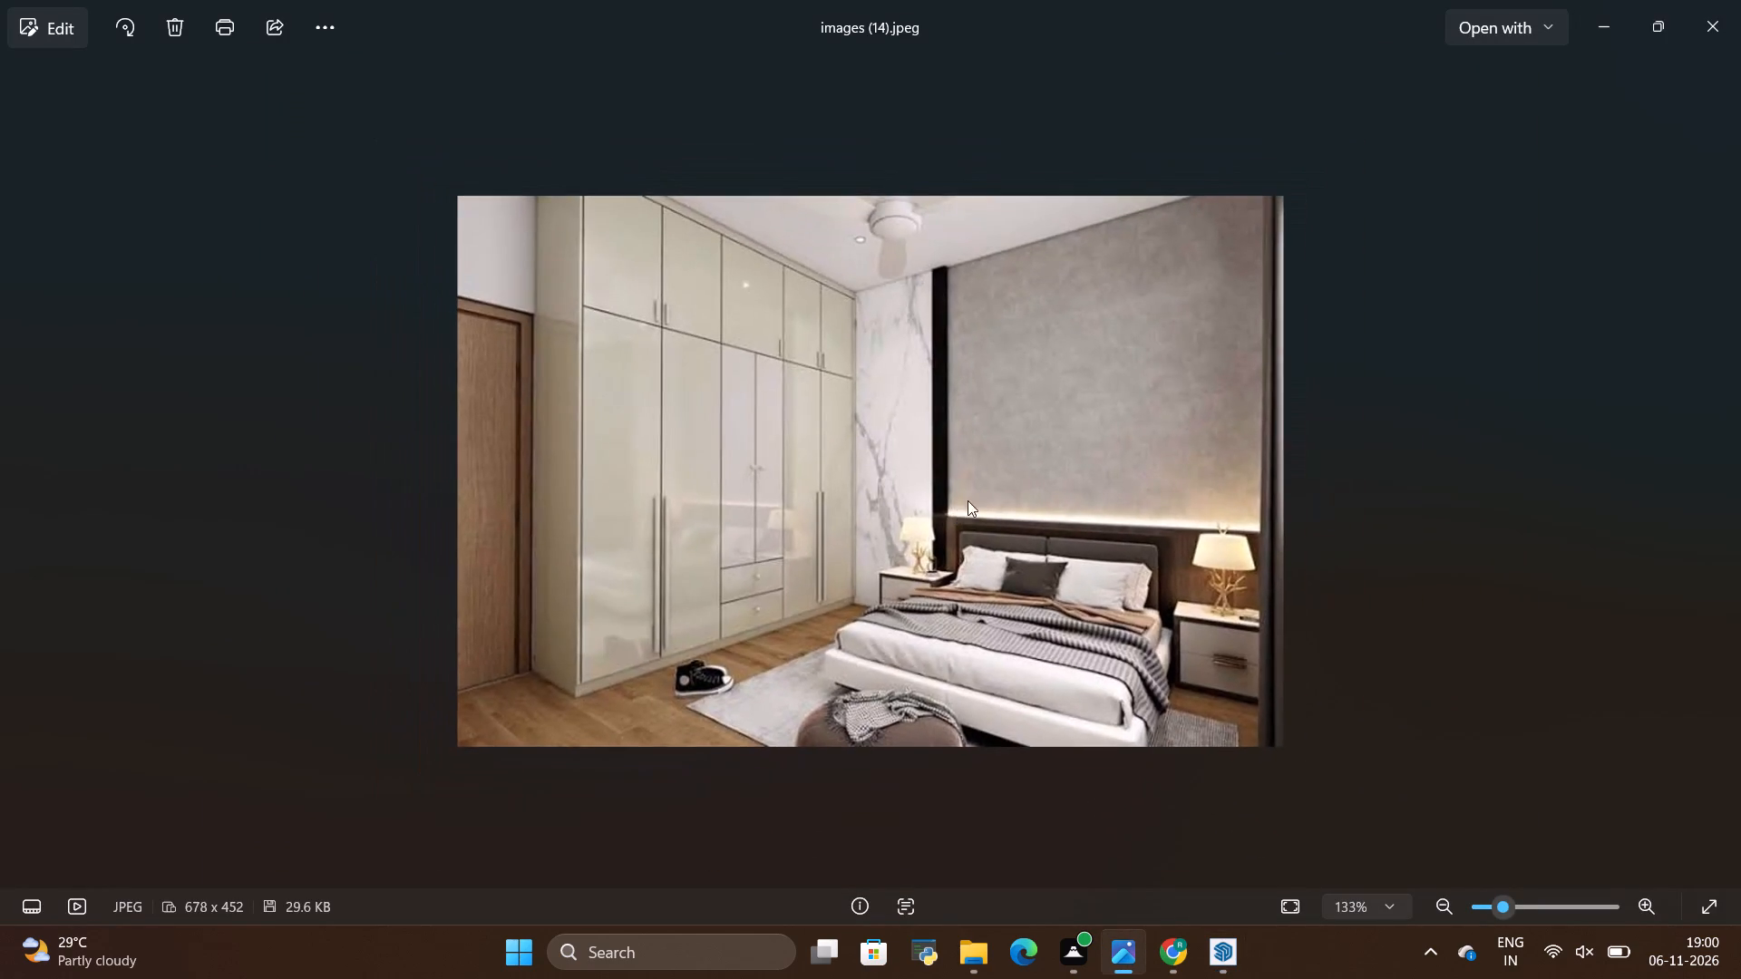
Examine the bedroom reference image at closer range in Photos, and return to the SketchUp model.
scroll(996, 461, "up", 3)
key("alt+Tab")
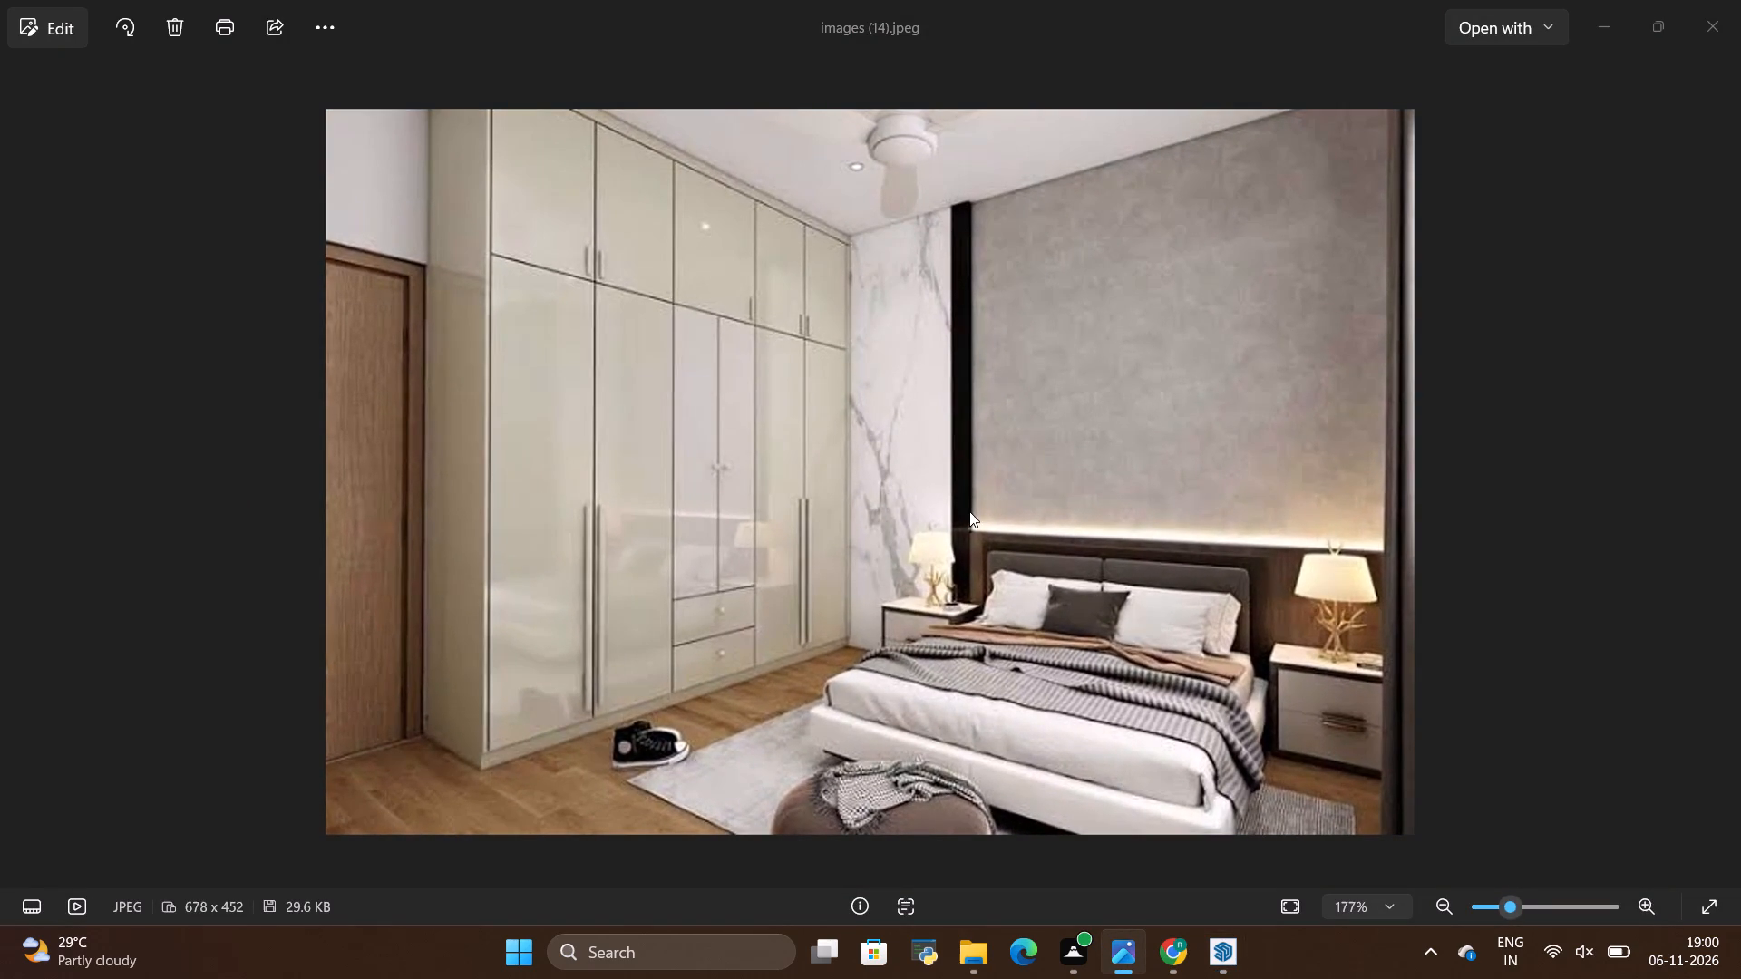
key("alt+Tab")
left_click(1206, 936)
left_click(1227, 945)
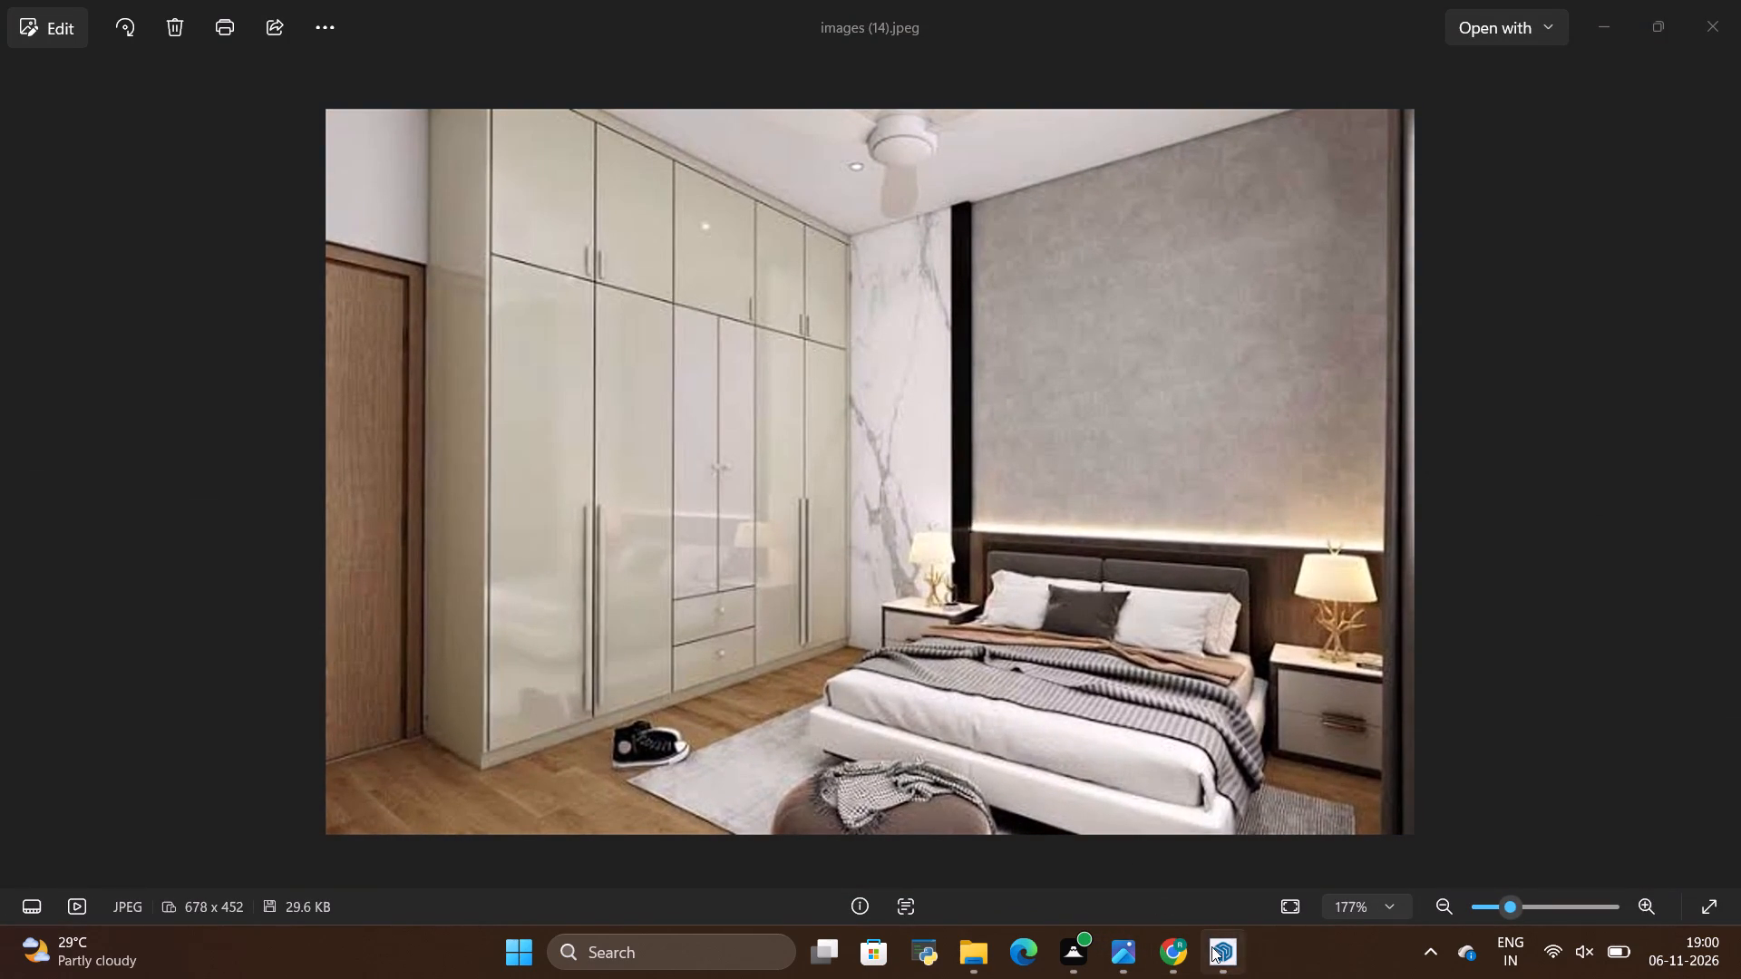
left_click(1211, 946)
left_click(1142, 947)
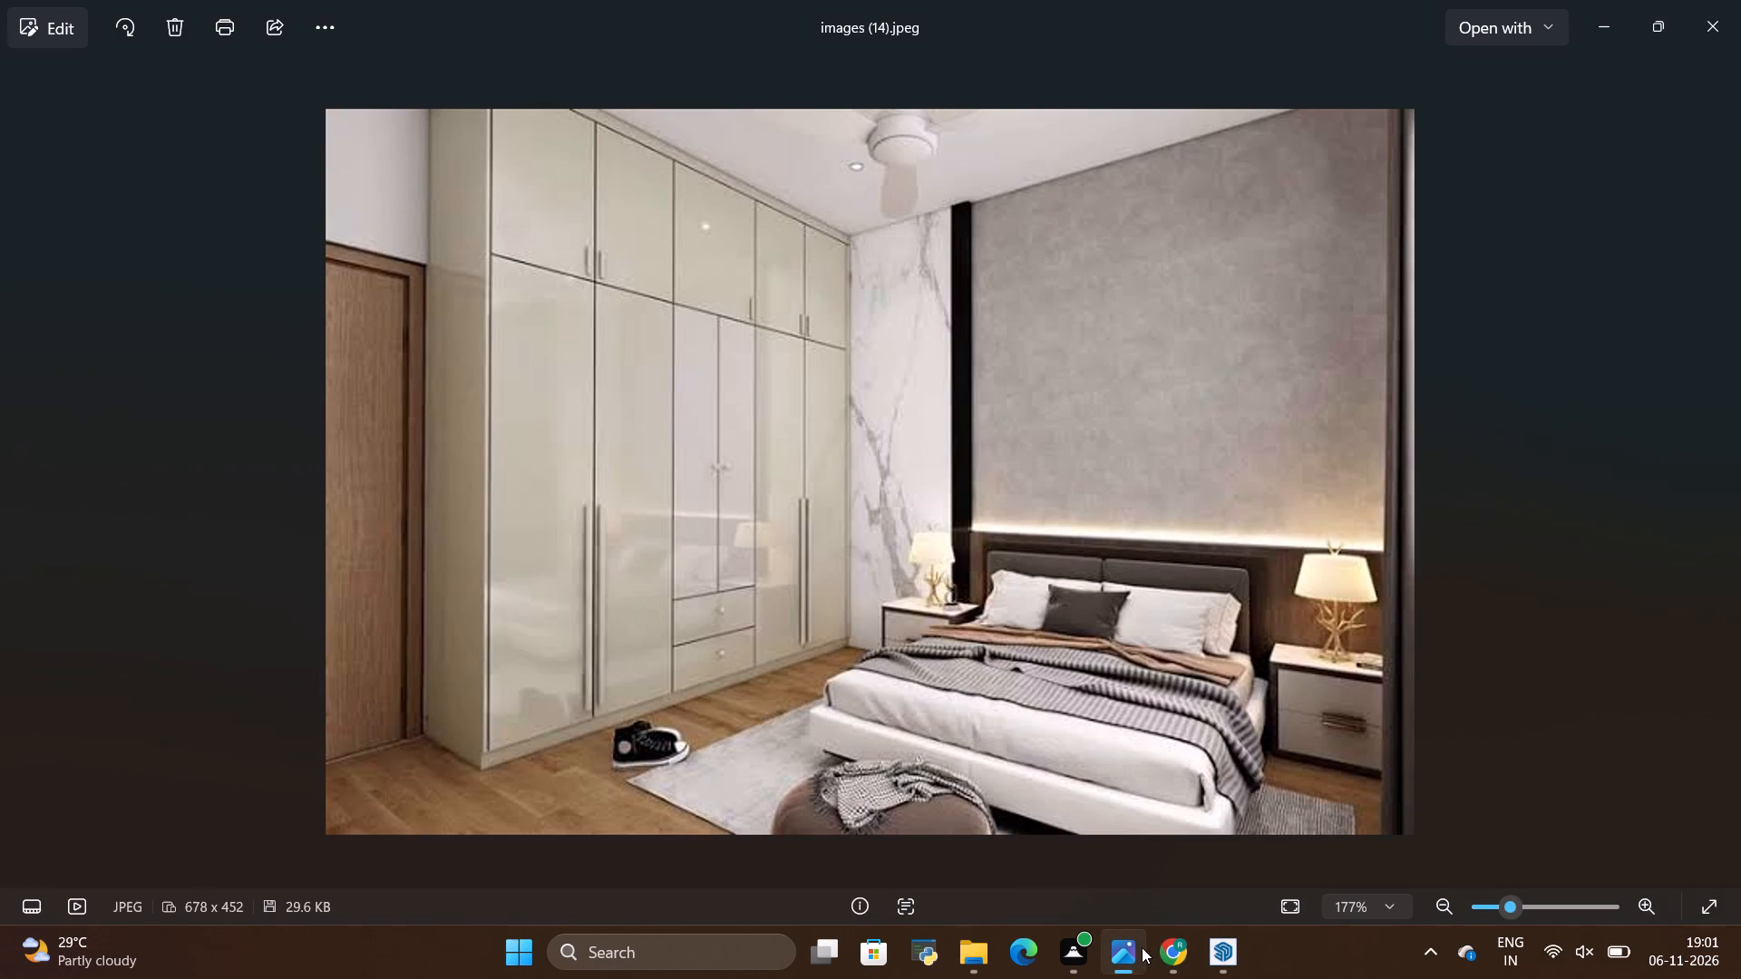
left_click(1220, 956)
key("alt+Tab")
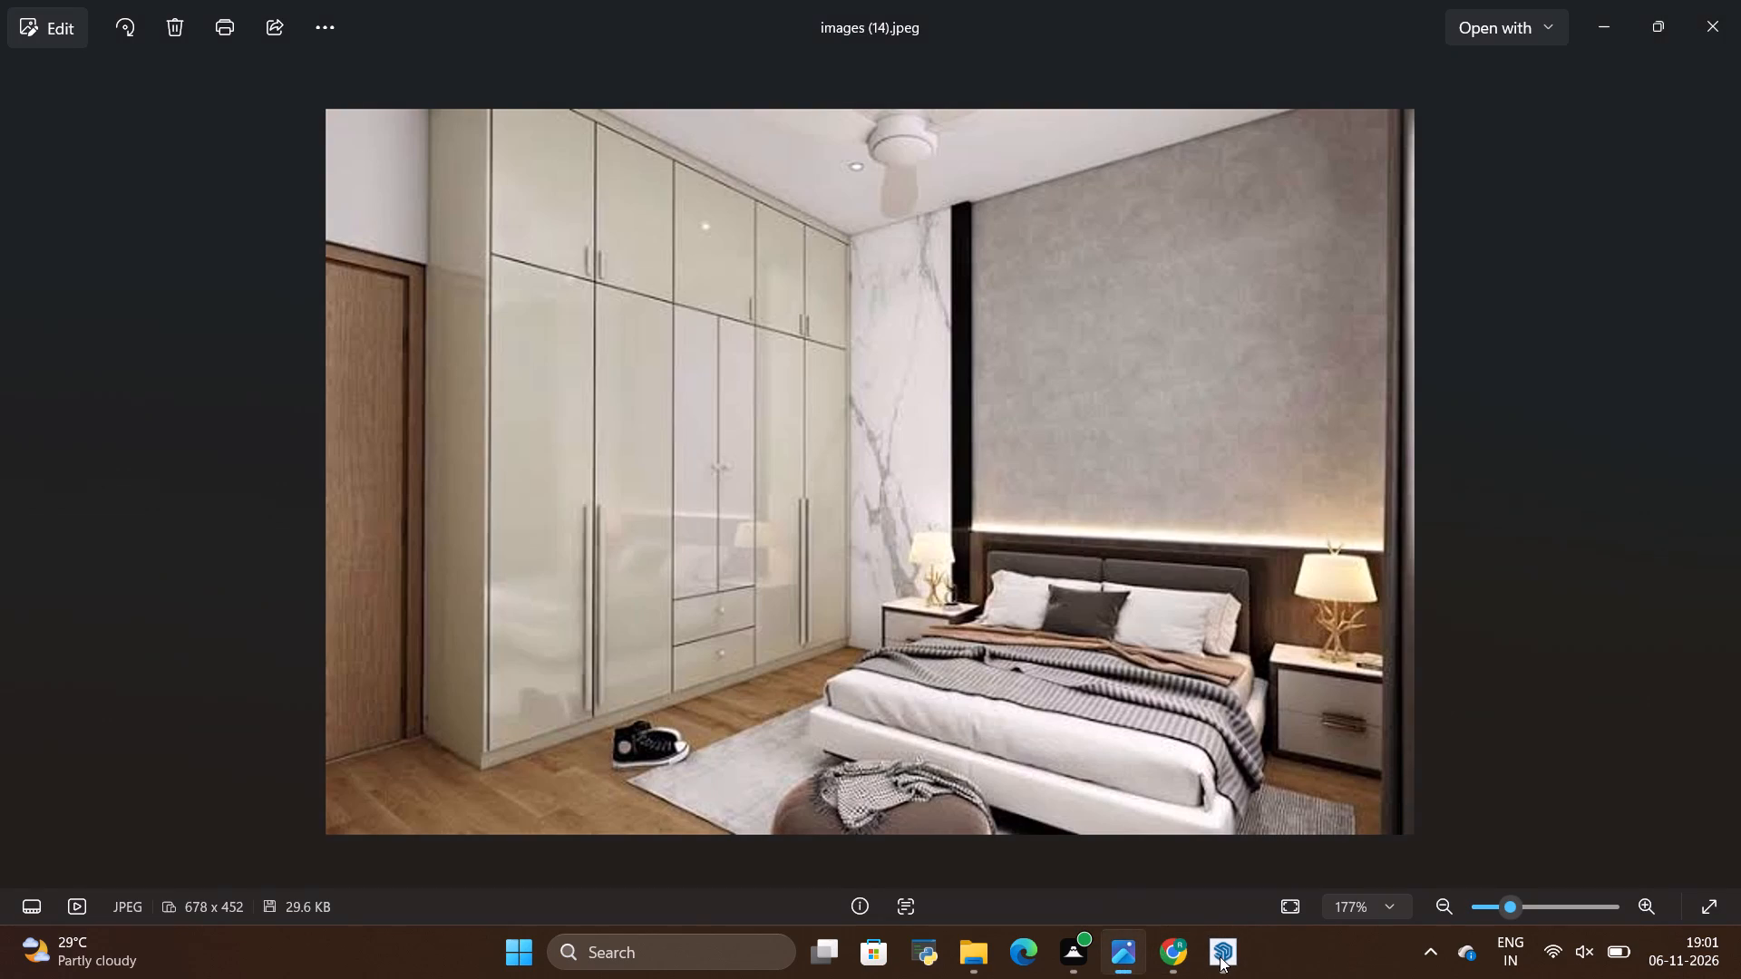
key("alt+Tab")
left_click(1222, 956)
triple_click(1223, 956)
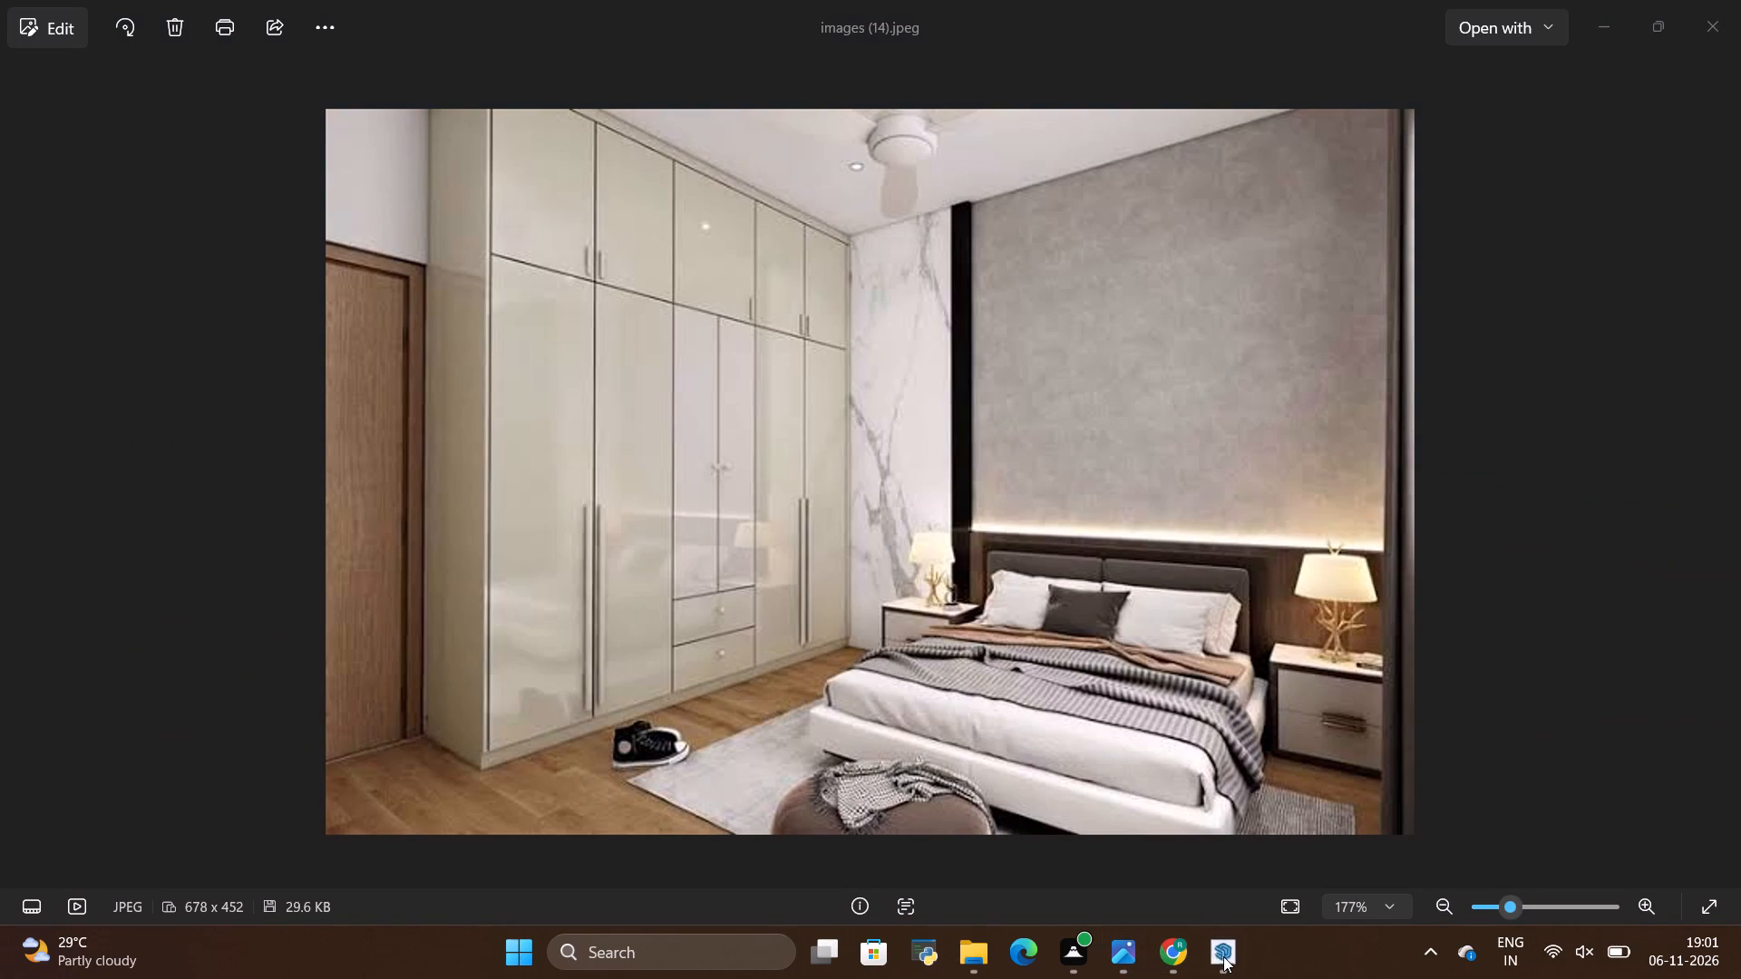
triple_click(1223, 956)
triple_click(1223, 956)
scroll(1091, 760, "down", 3)
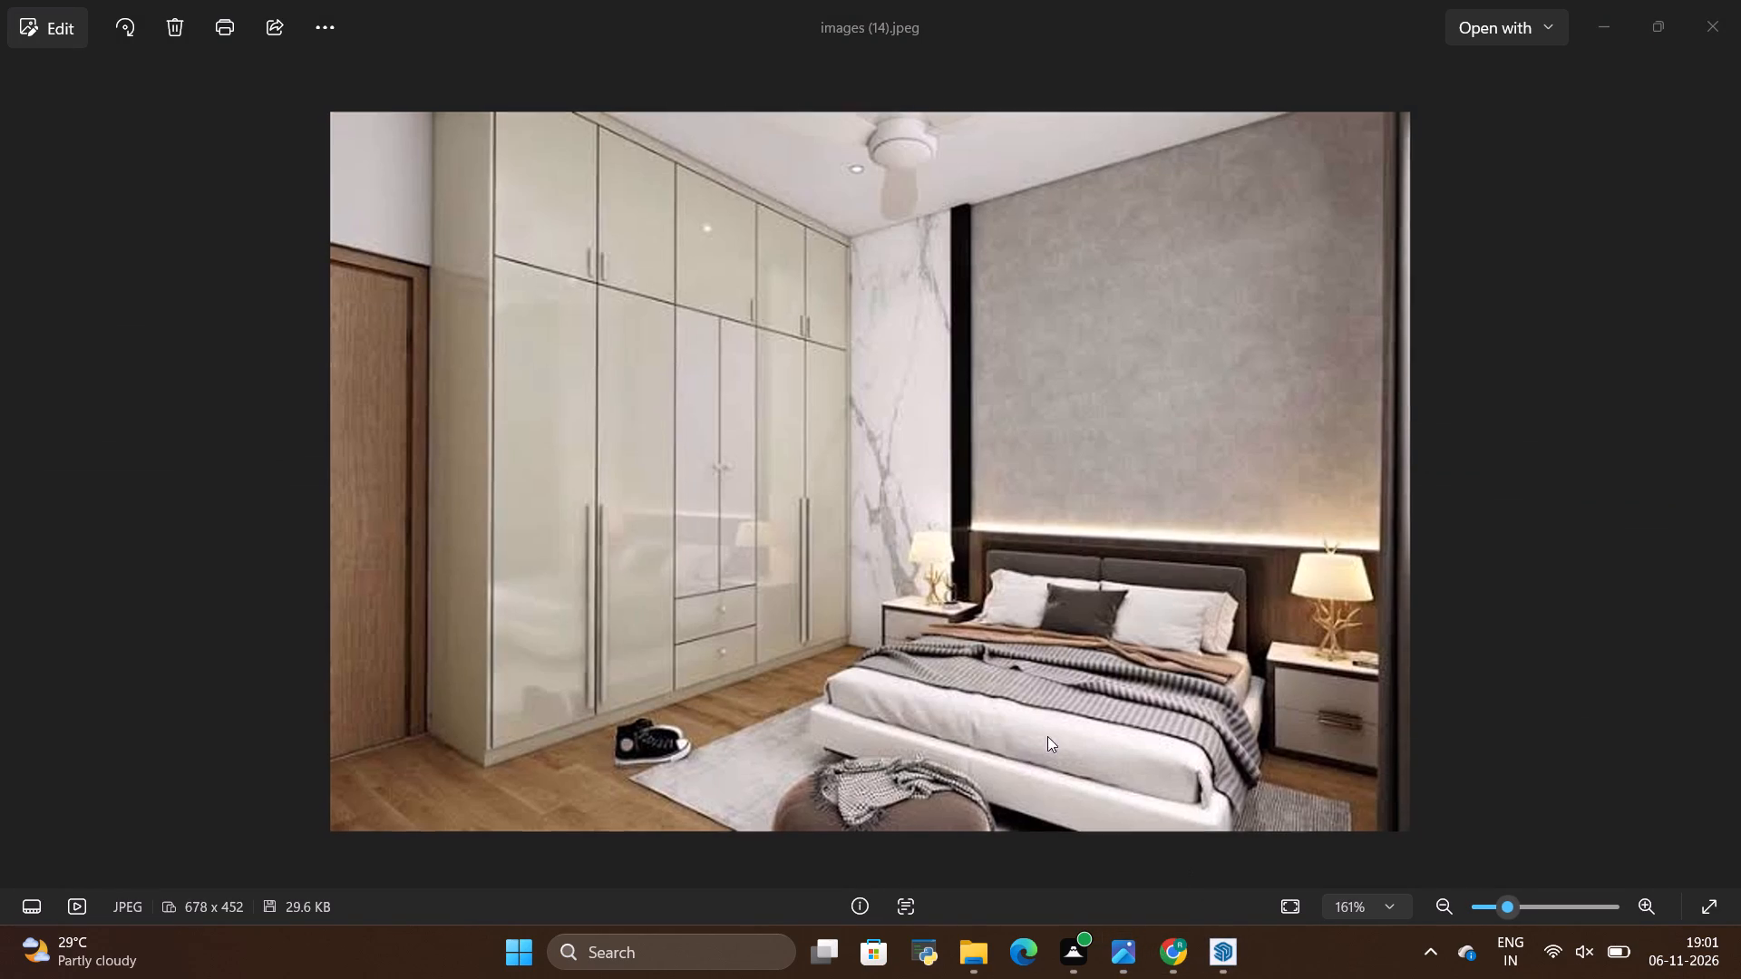
scroll(1047, 736, "down", 1)
scroll(850, 620, "up", 4)
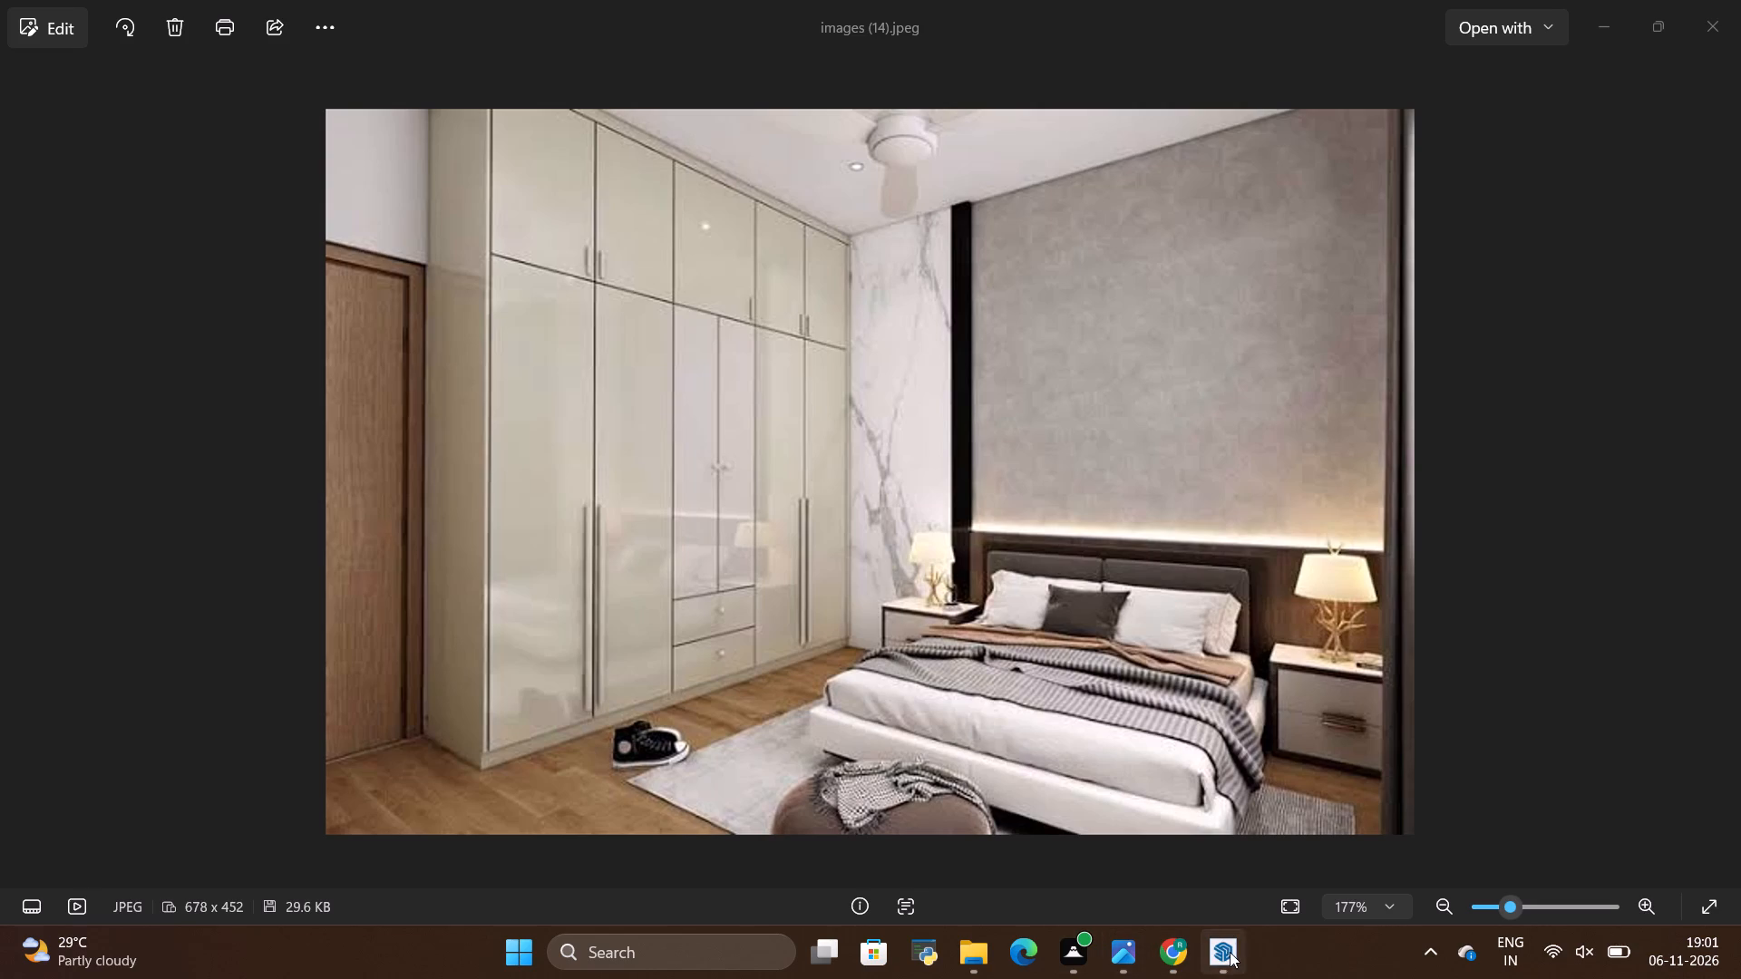
left_click(1230, 952)
triple_click(1220, 956)
double_click(1220, 956)
left_click(1224, 854)
Save the LIVING ROOM DESIGN 006 model.
scroll(1010, 713, "down", 1)
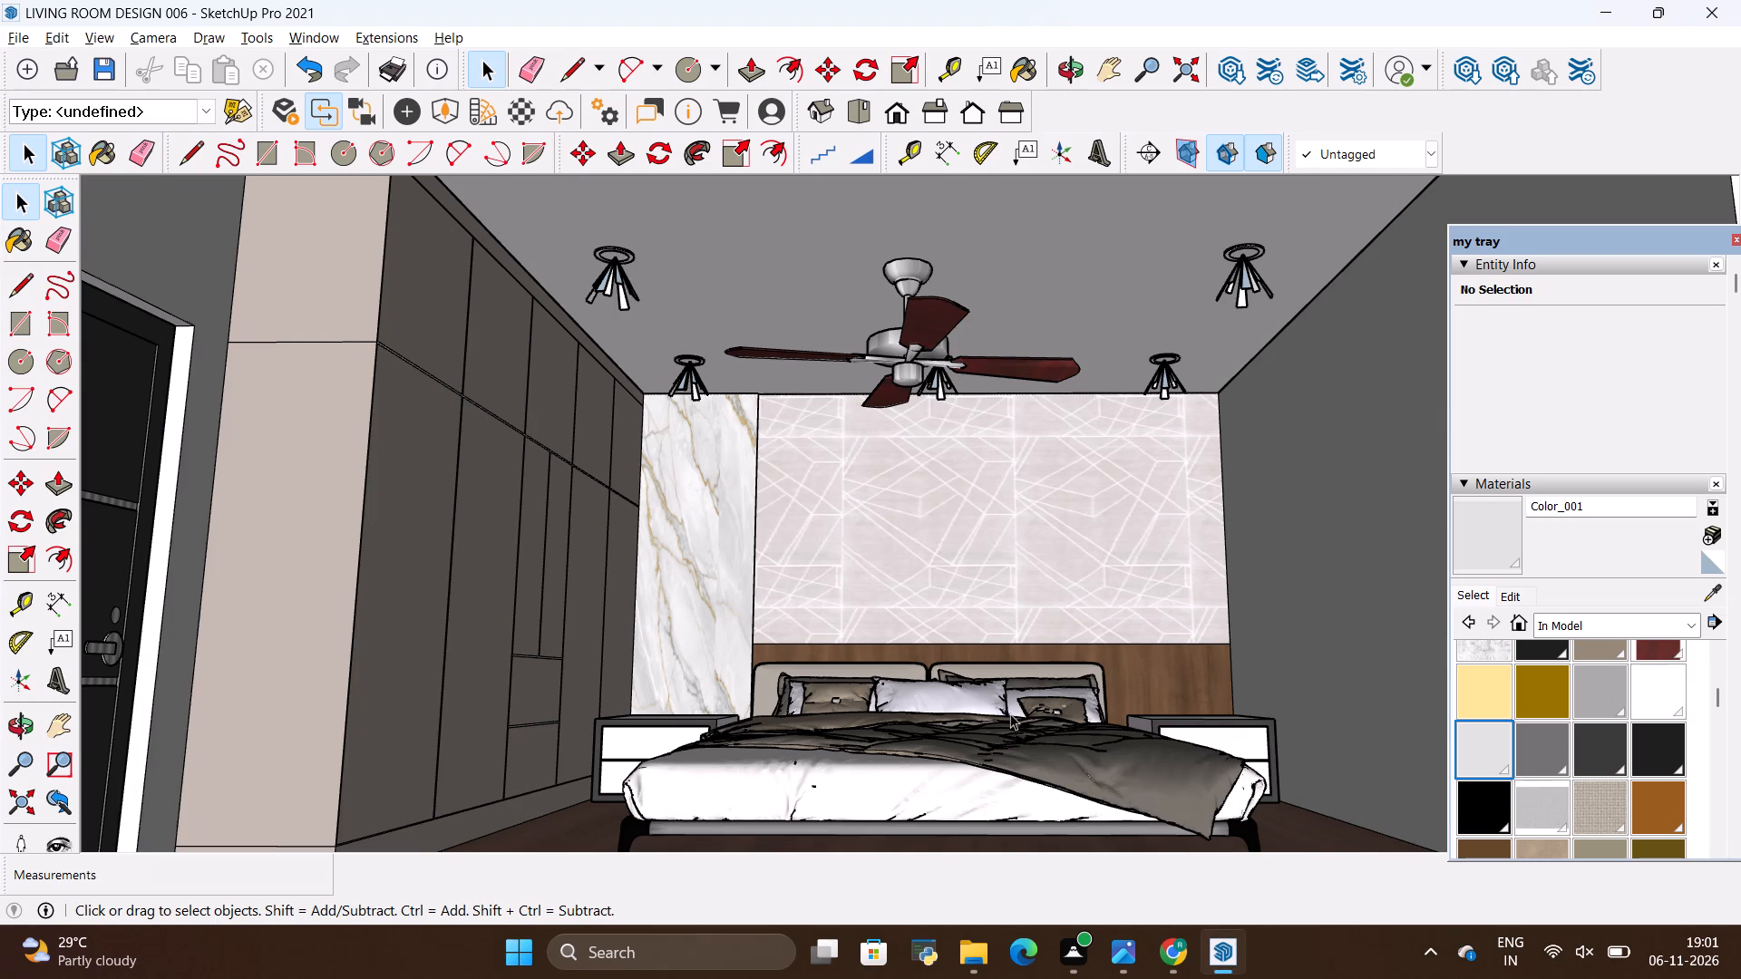
scroll(902, 589, "down", 3)
key("ctrl+s")
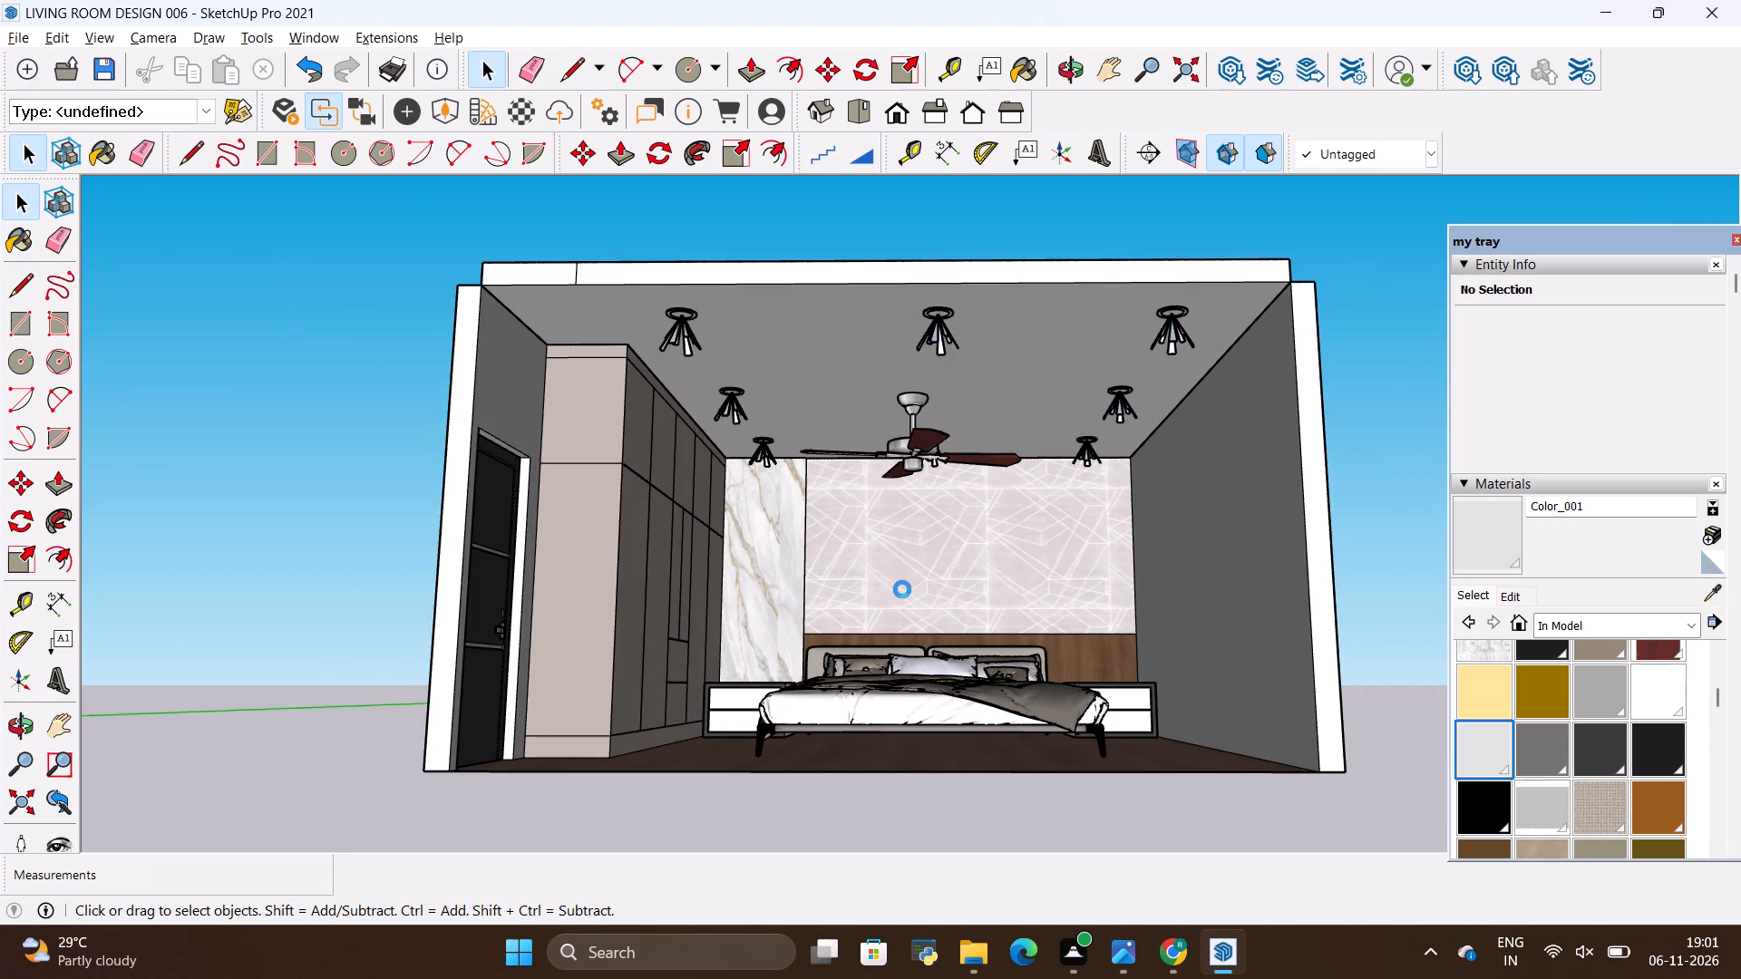
Examine the bedroom from the foot of the bed, including the fan, downlights, wardrobe and headboard wall.
scroll(903, 588, "up", 12)
scroll(934, 568, "up", 12)
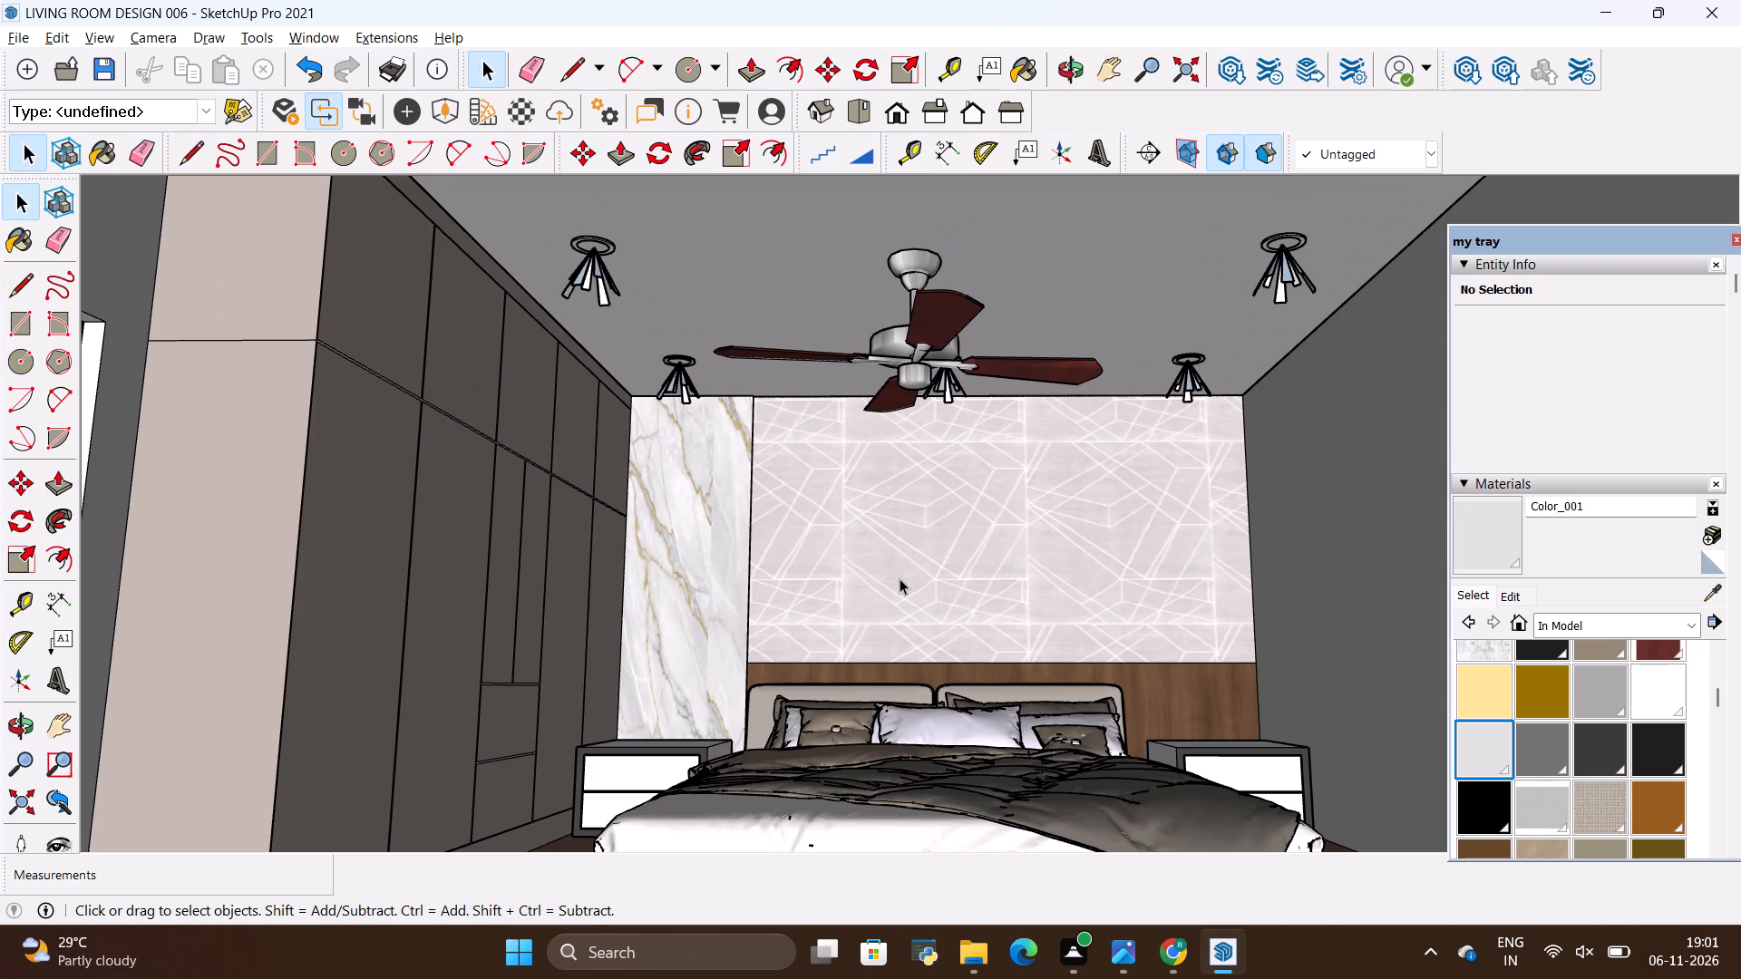
scroll(902, 576, "down", 2)
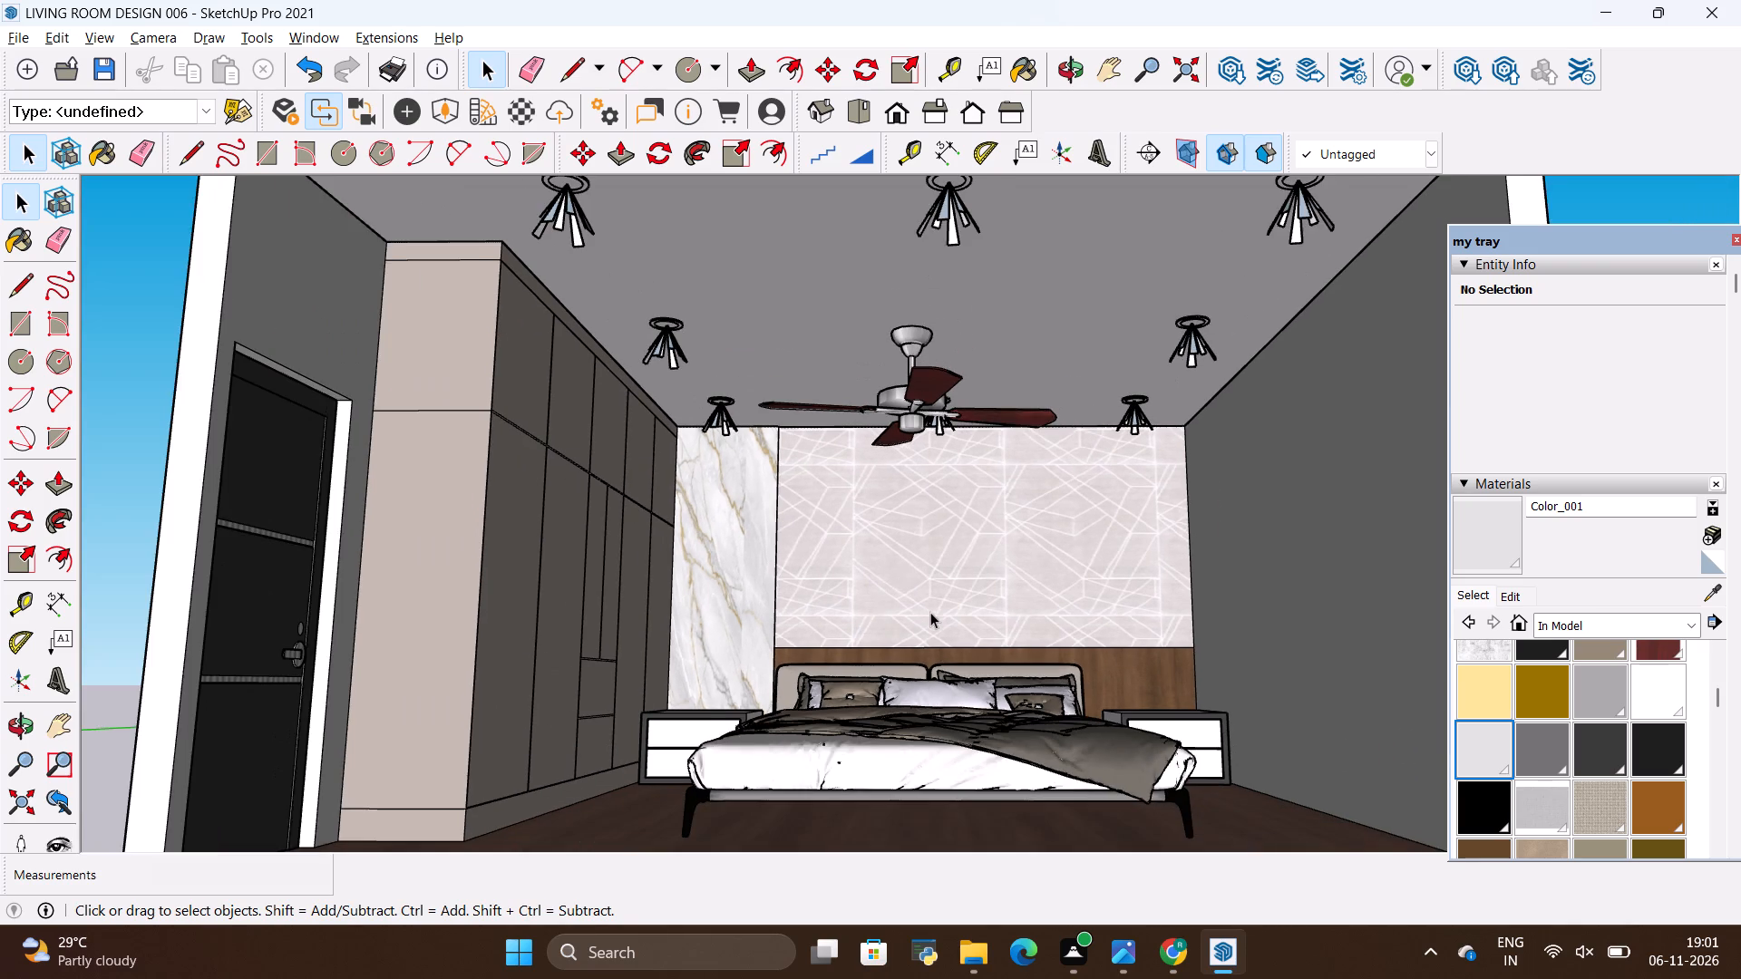
scroll(930, 611, "up", 2)
left_click(23, 720)
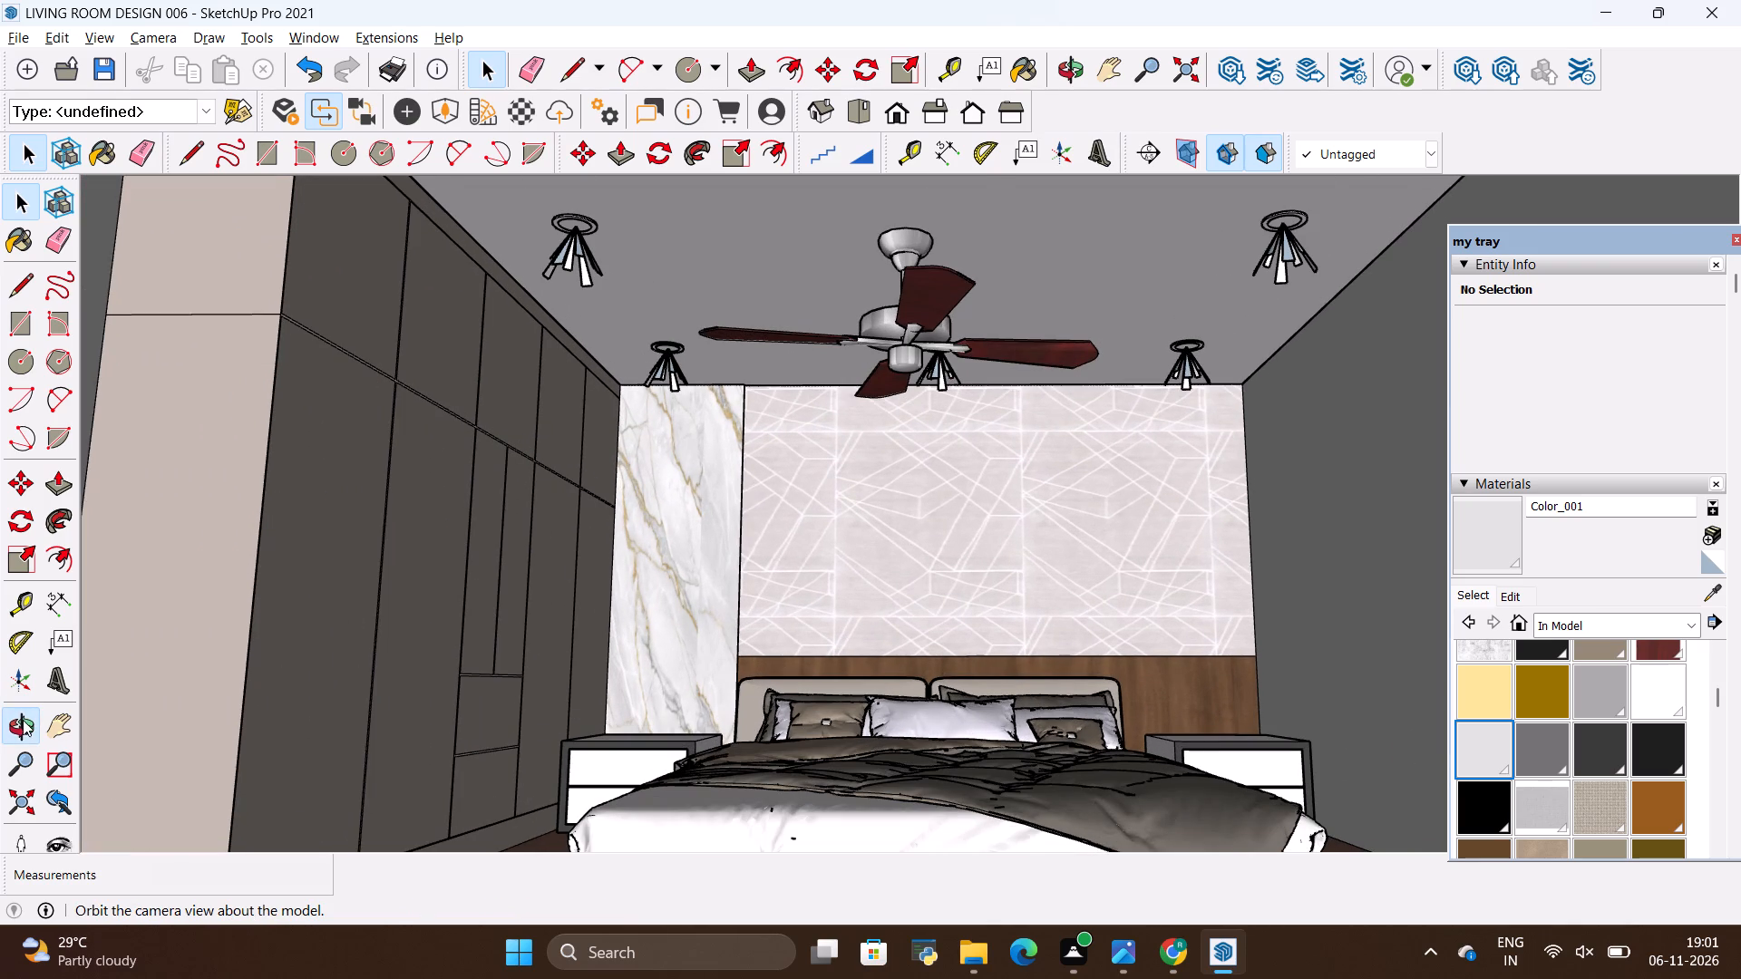
left_click_drag(875, 426, 865, 455)
scroll(901, 409, "down", 3)
scroll(972, 474, "up", 2)
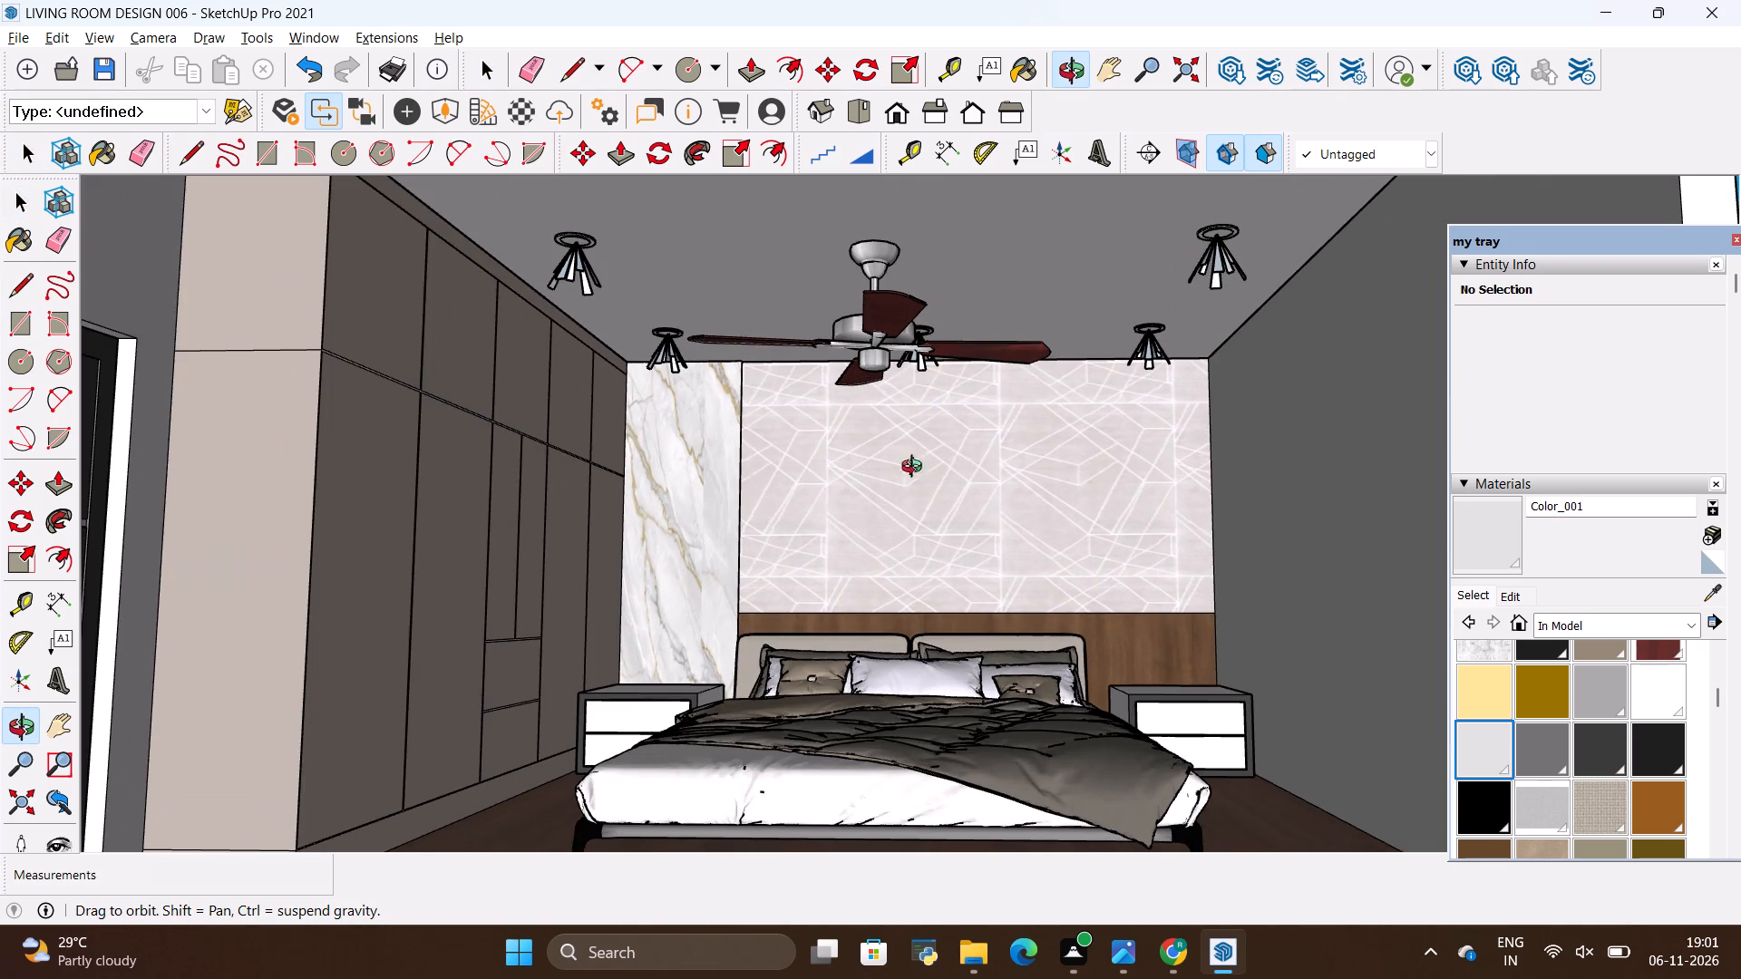
left_click_drag(871, 456, 871, 445)
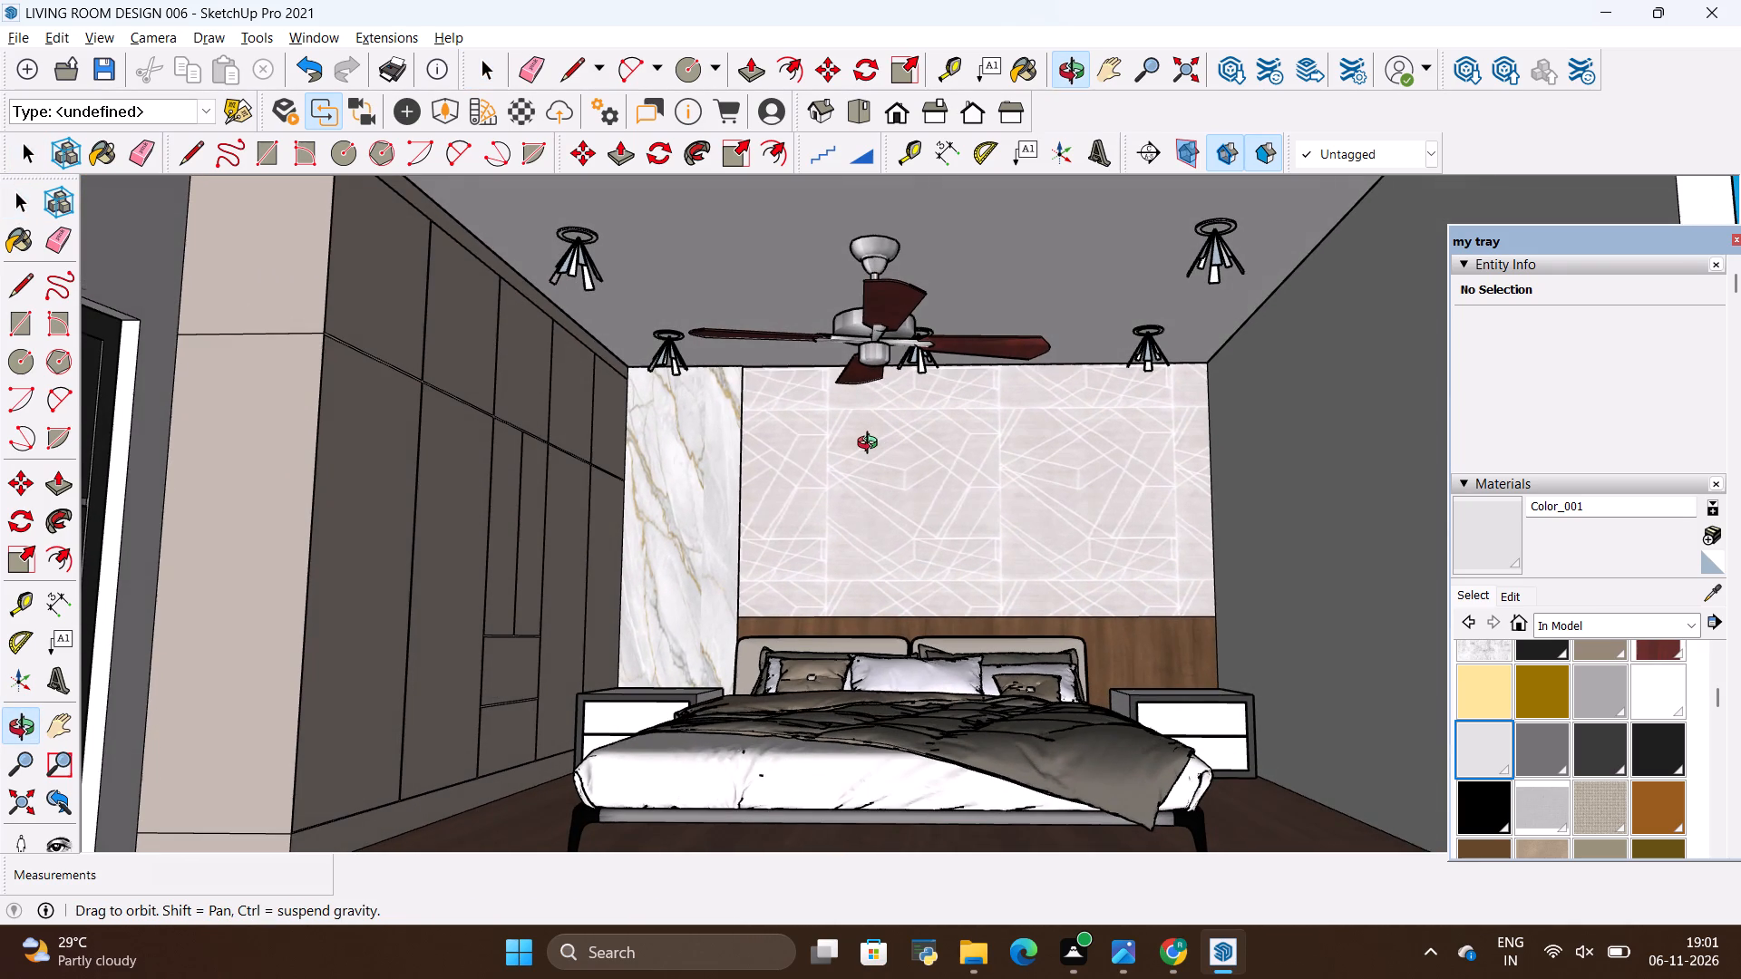
left_click_drag(871, 445, 876, 445)
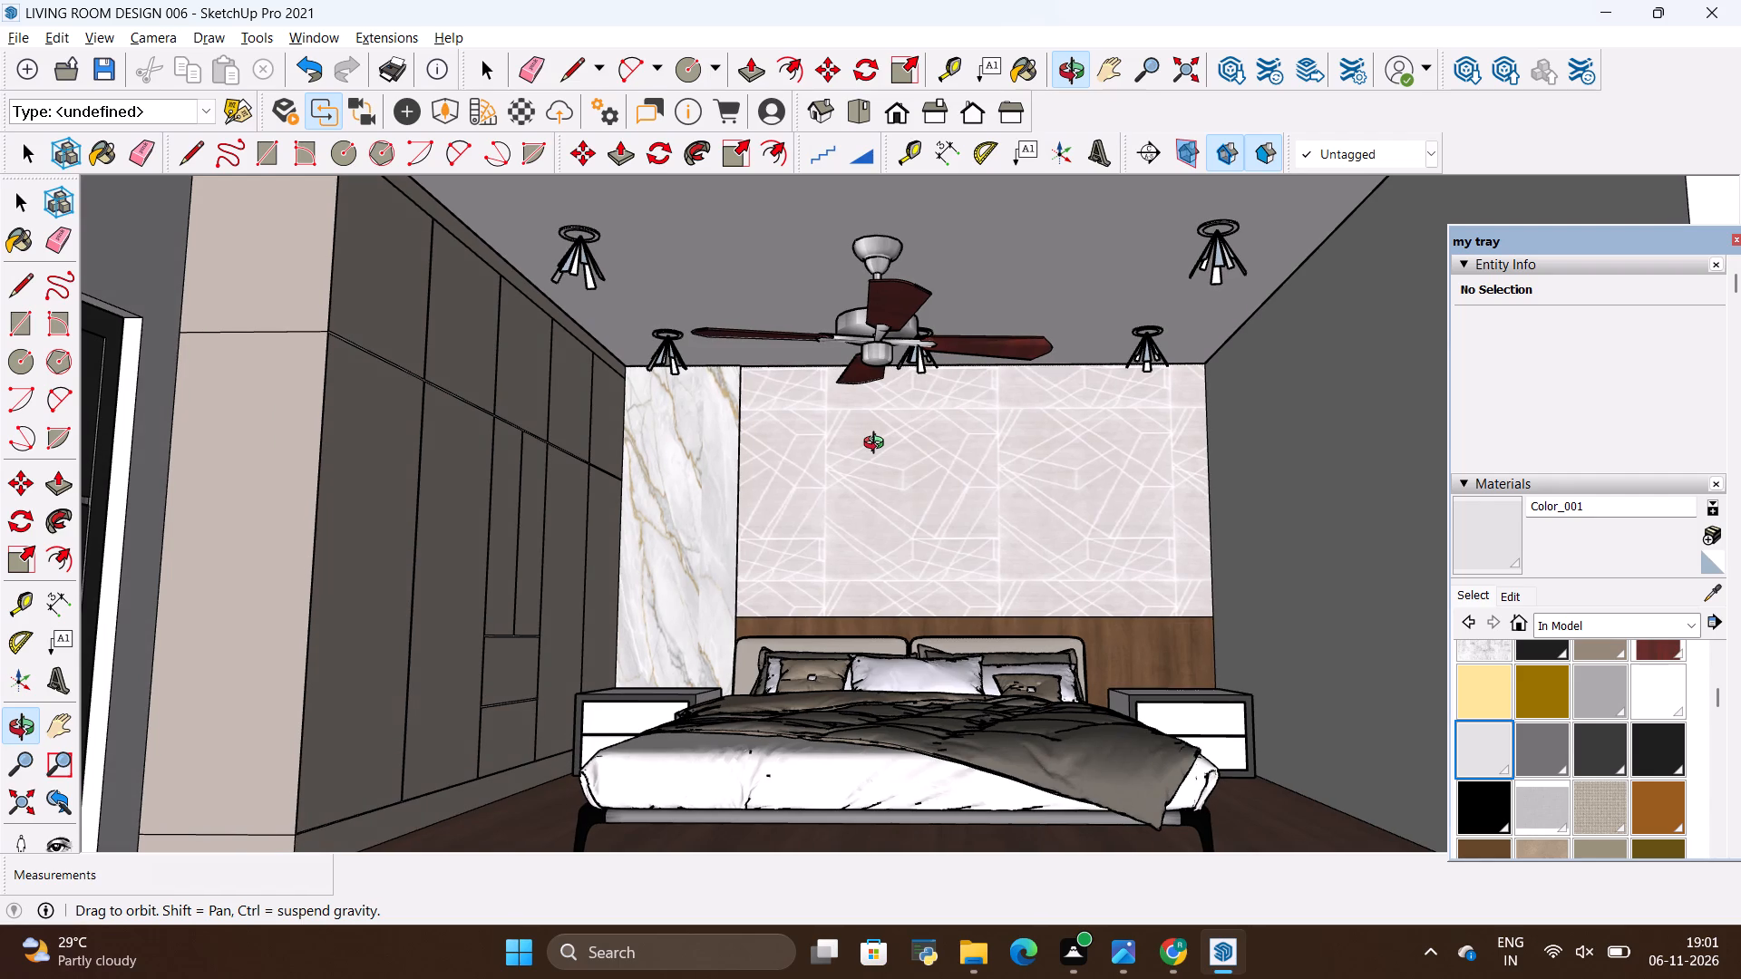
Compare the modelled bedroom's wardrobe, bed wall and ceiling with the reference image in Photos from a similar viewpoint.
key("alt+Tab")
key("alt+Tab")
left_click_drag(909, 441, 909, 452)
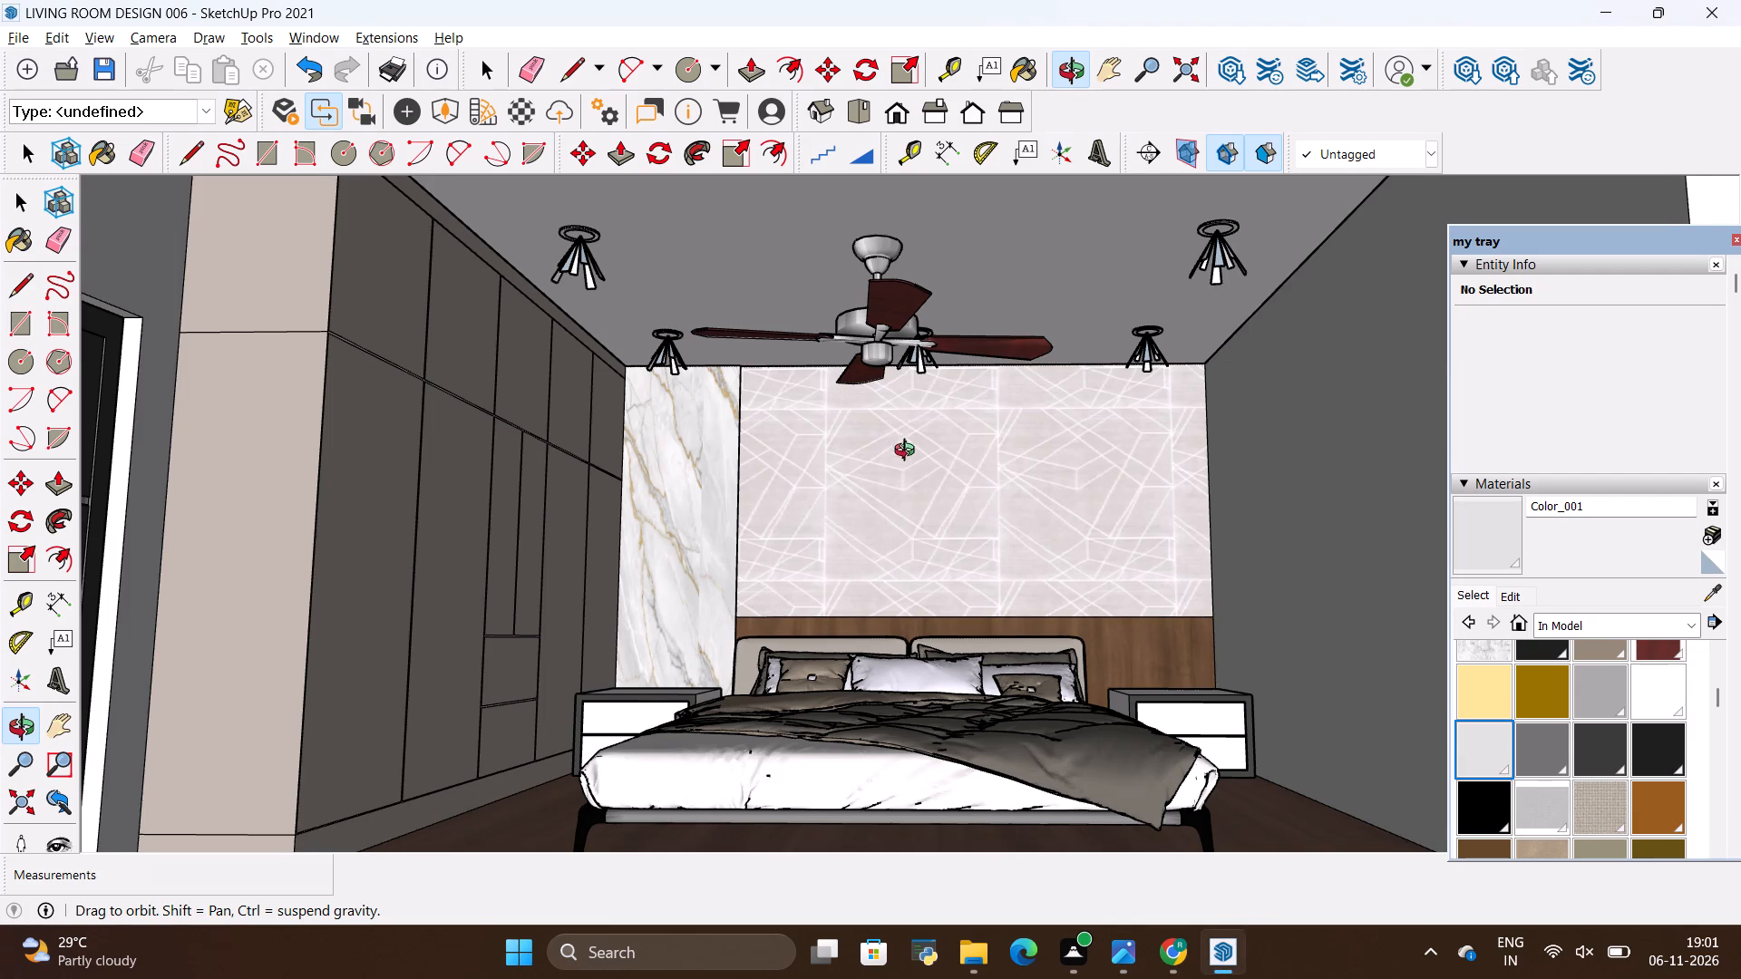
left_click_drag(909, 452, 908, 472)
scroll(924, 405, "down", 3)
left_click_drag(944, 480, 940, 496)
scroll(891, 433, "up", 2)
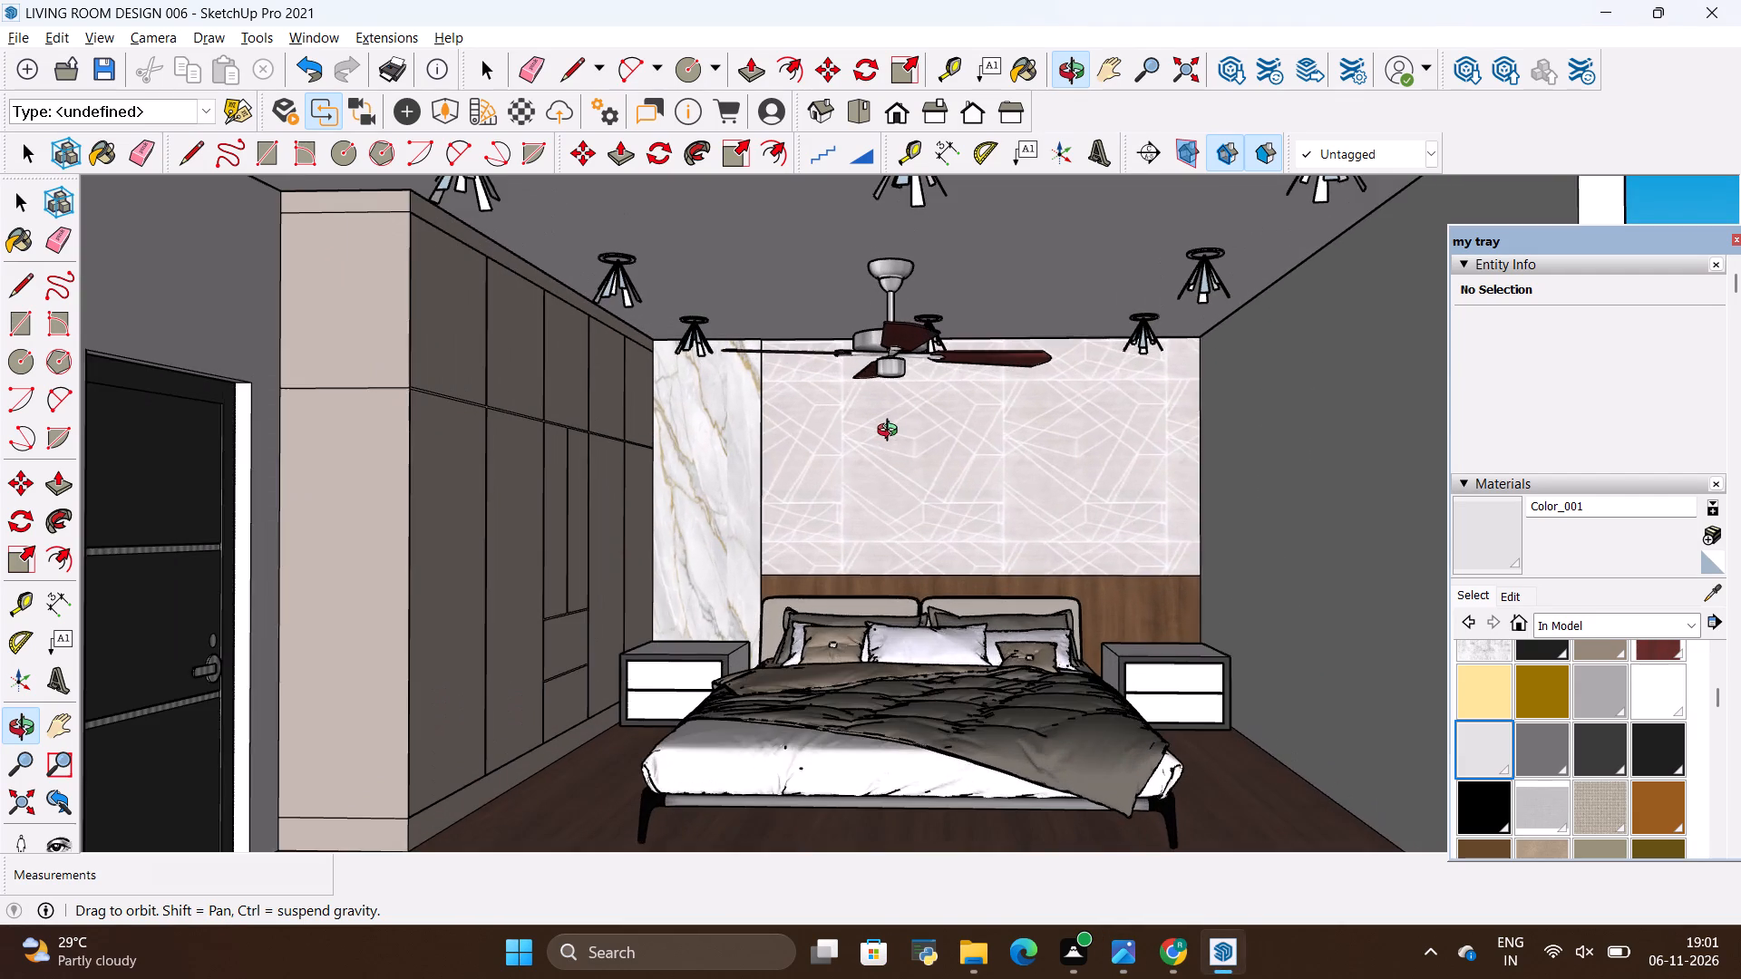
left_click_drag(894, 434, 900, 422)
scroll(887, 387, "up", 1)
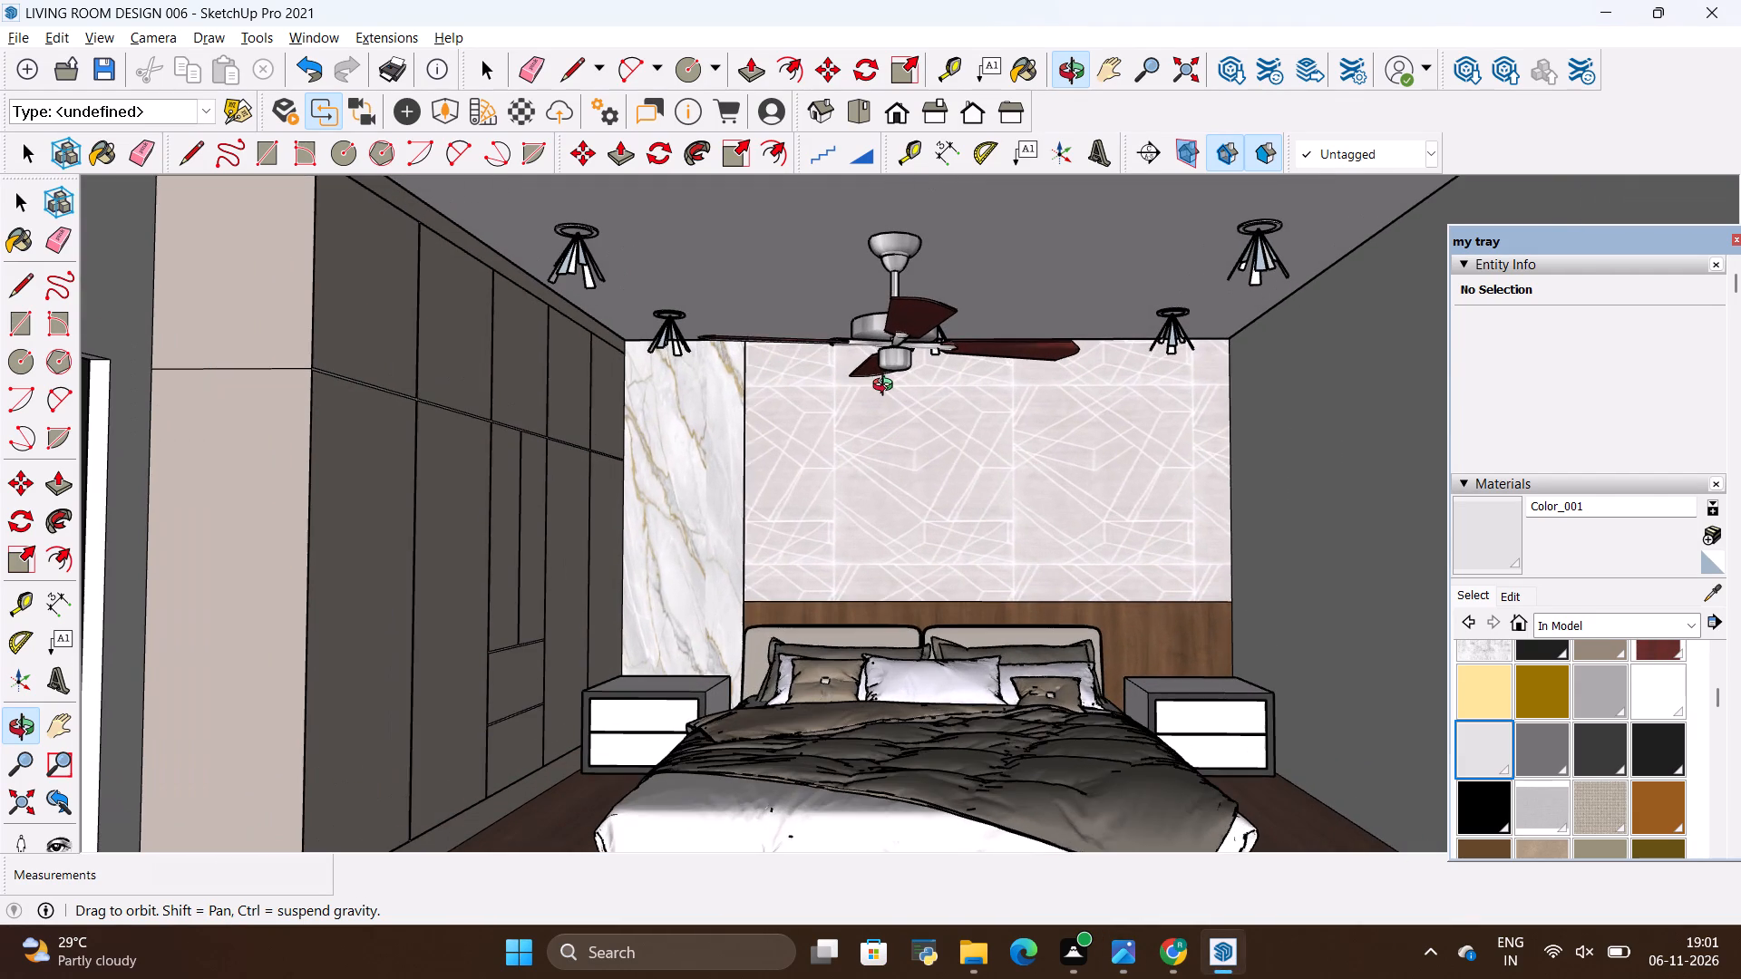
left_click_drag(887, 418, 890, 387)
scroll(892, 379, "down", 2)
scroll(892, 379, "up", 1)
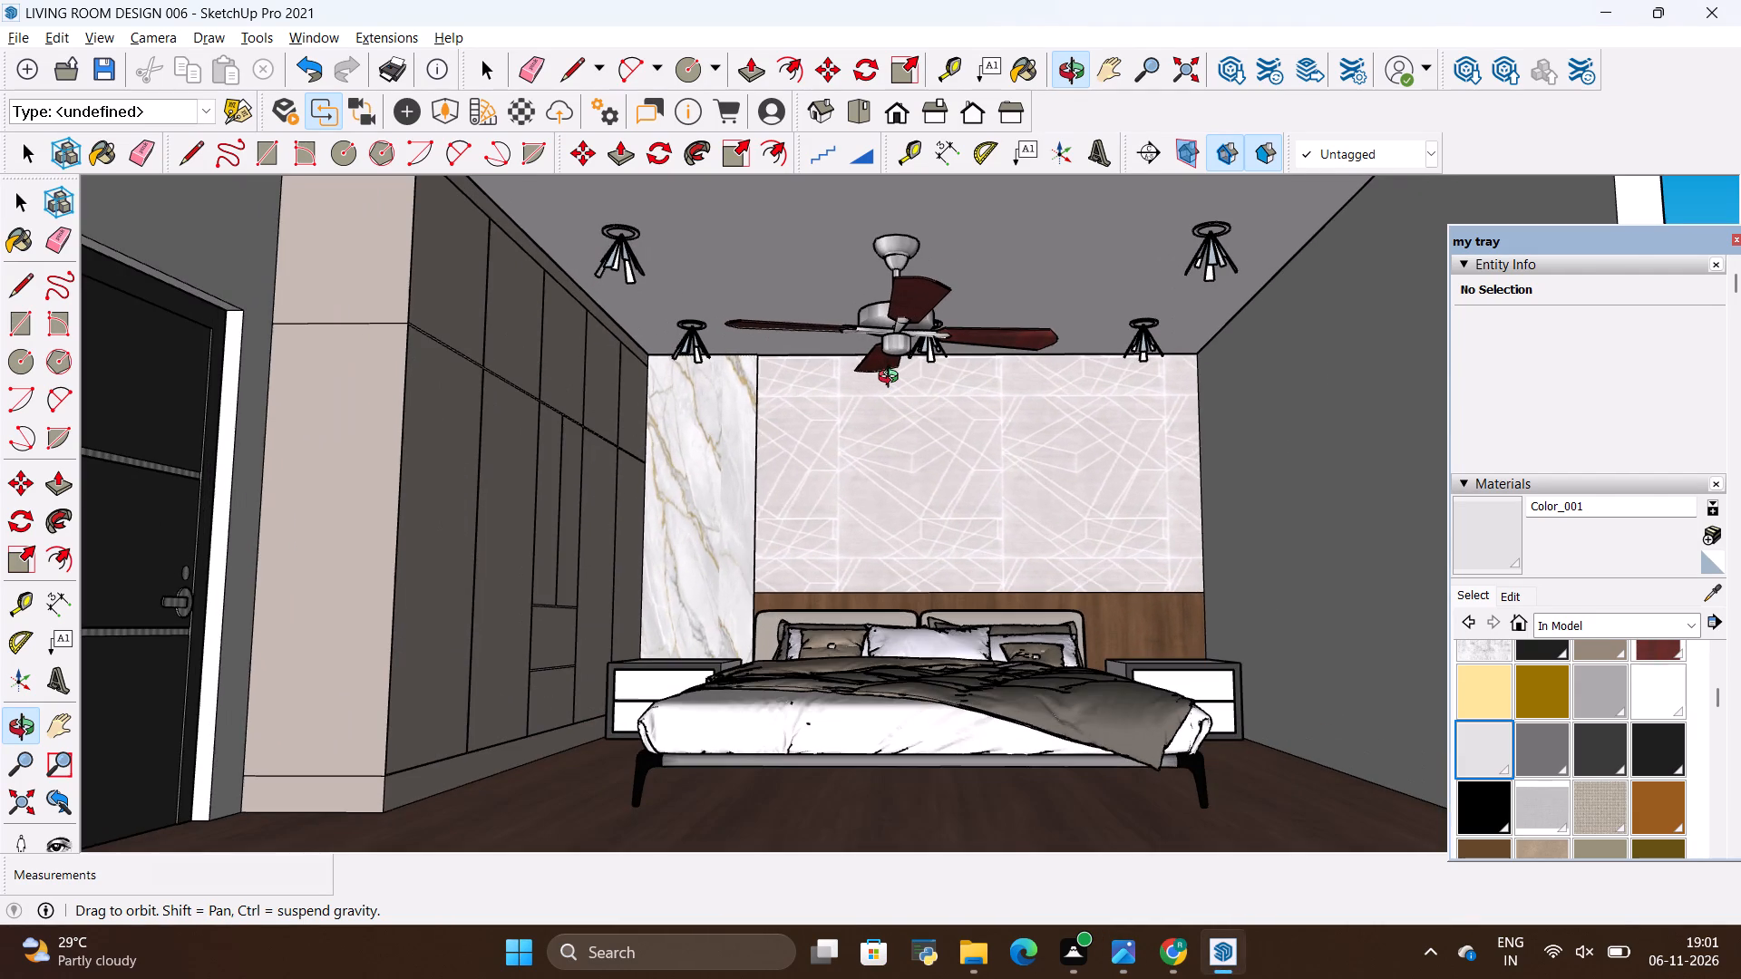
left_click_drag(892, 379, 894, 401)
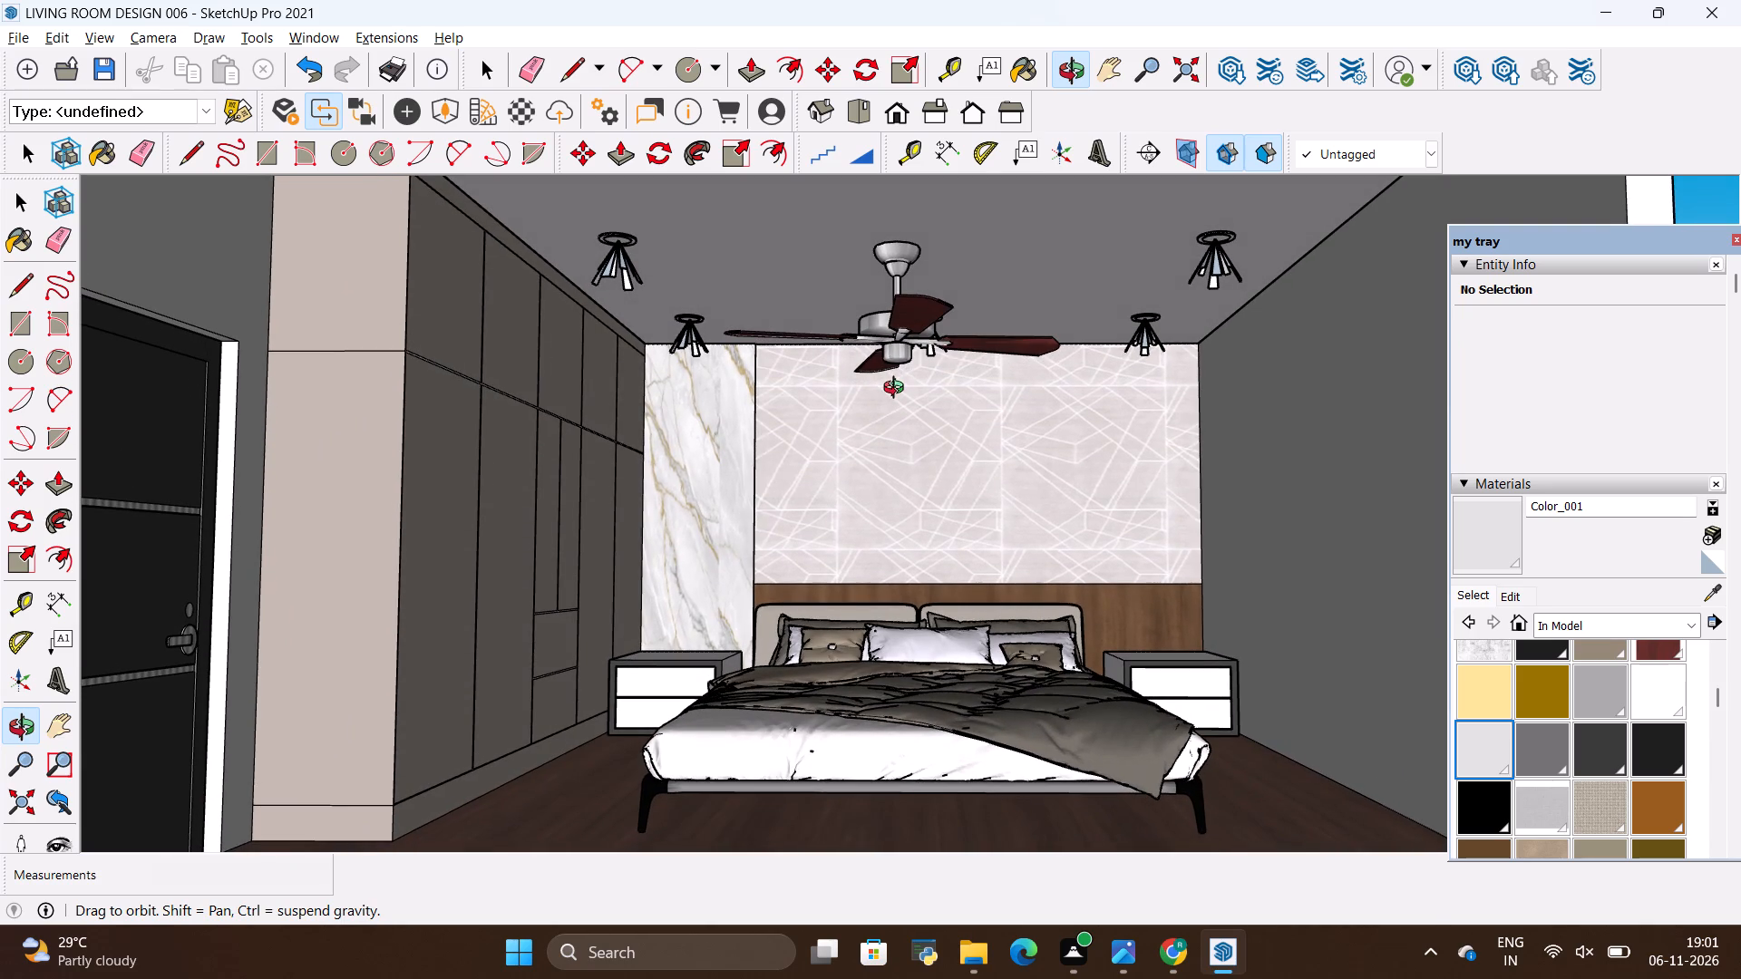
key("alt+Tab")
key("alt+Tab")
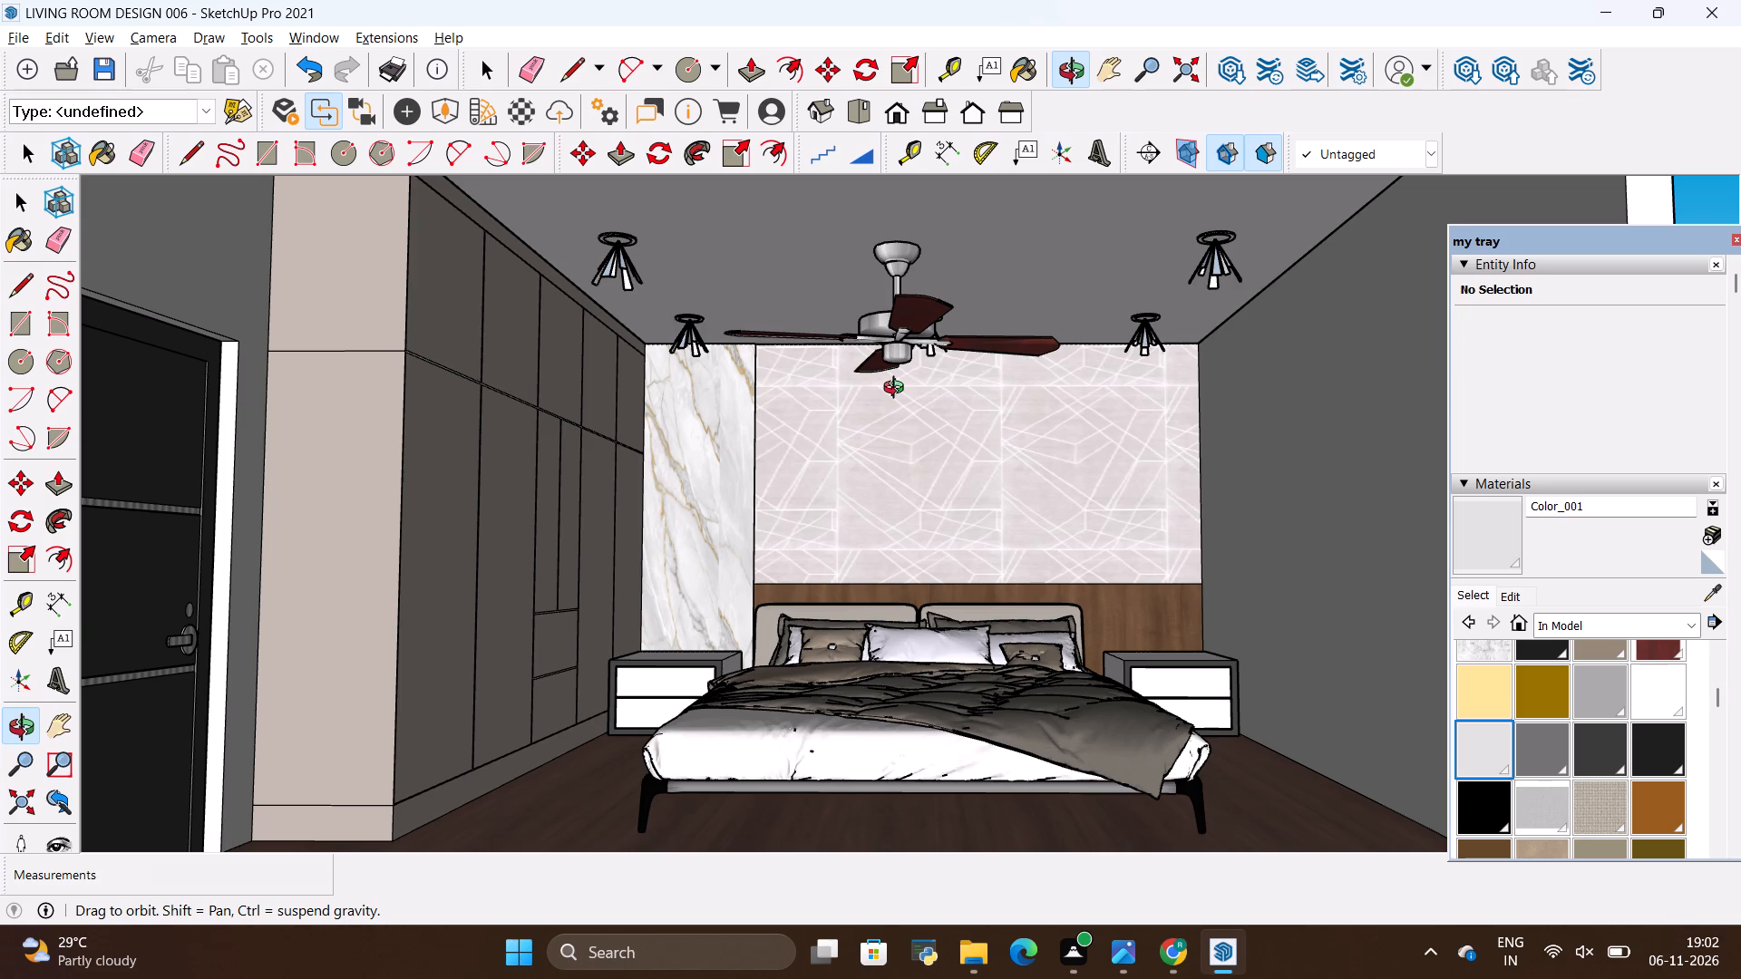
left_click(909, 382)
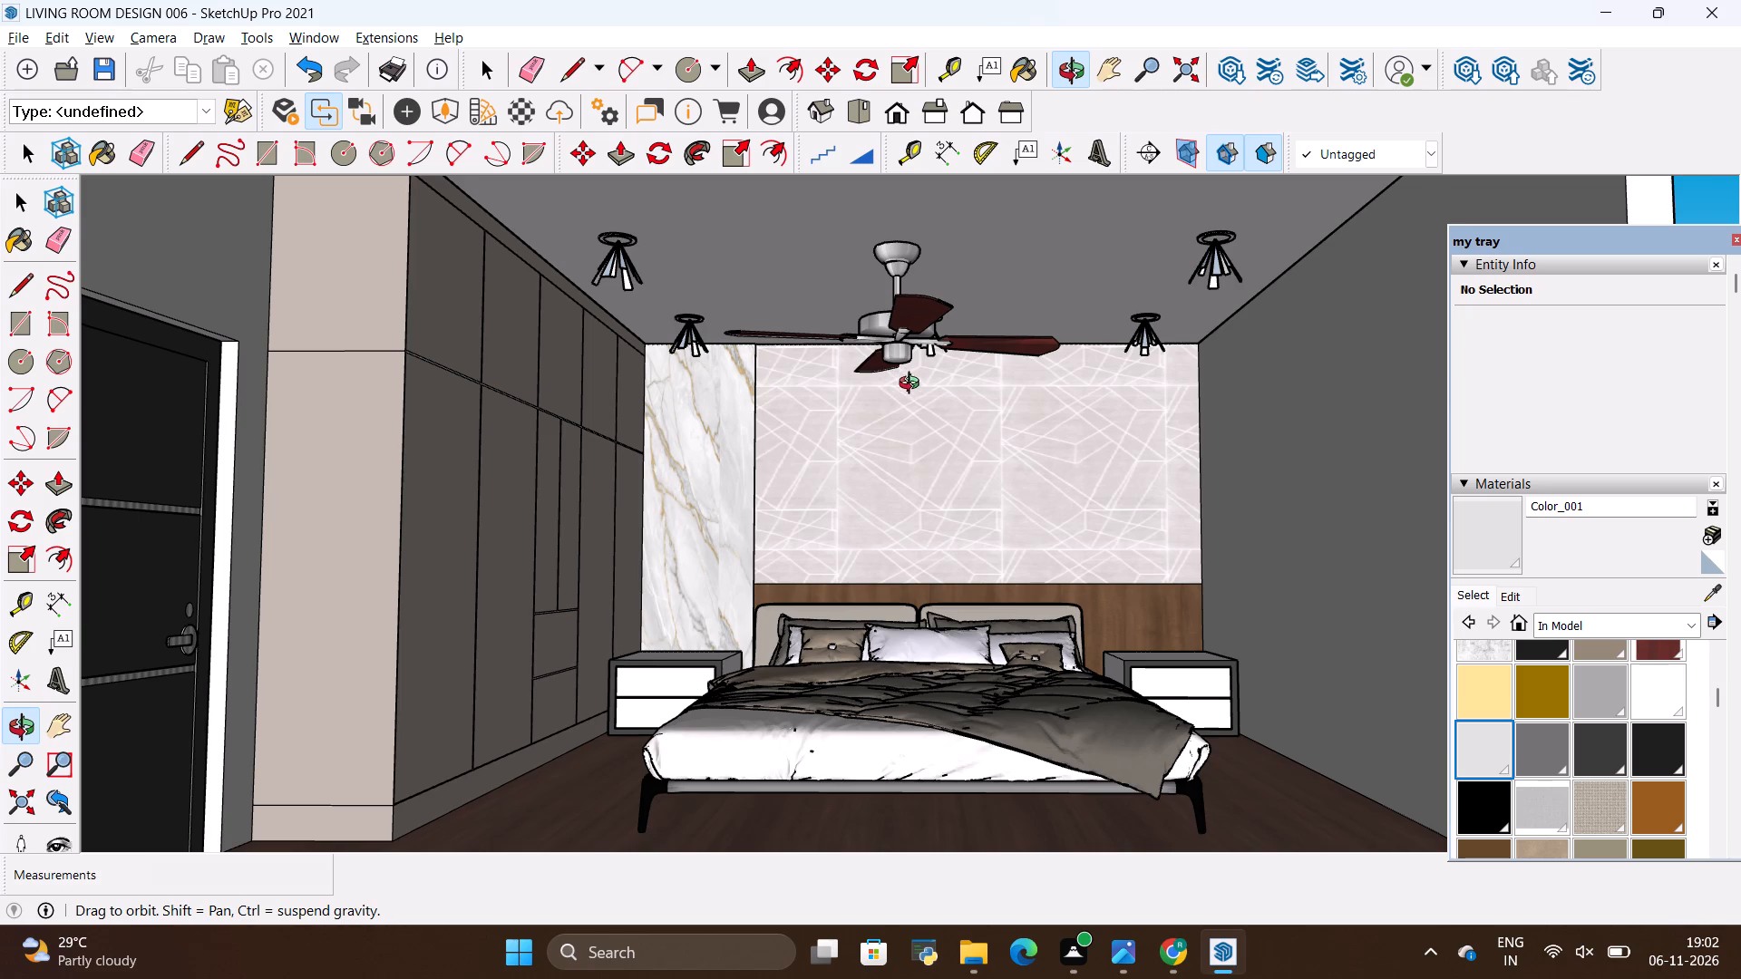
left_click(907, 382)
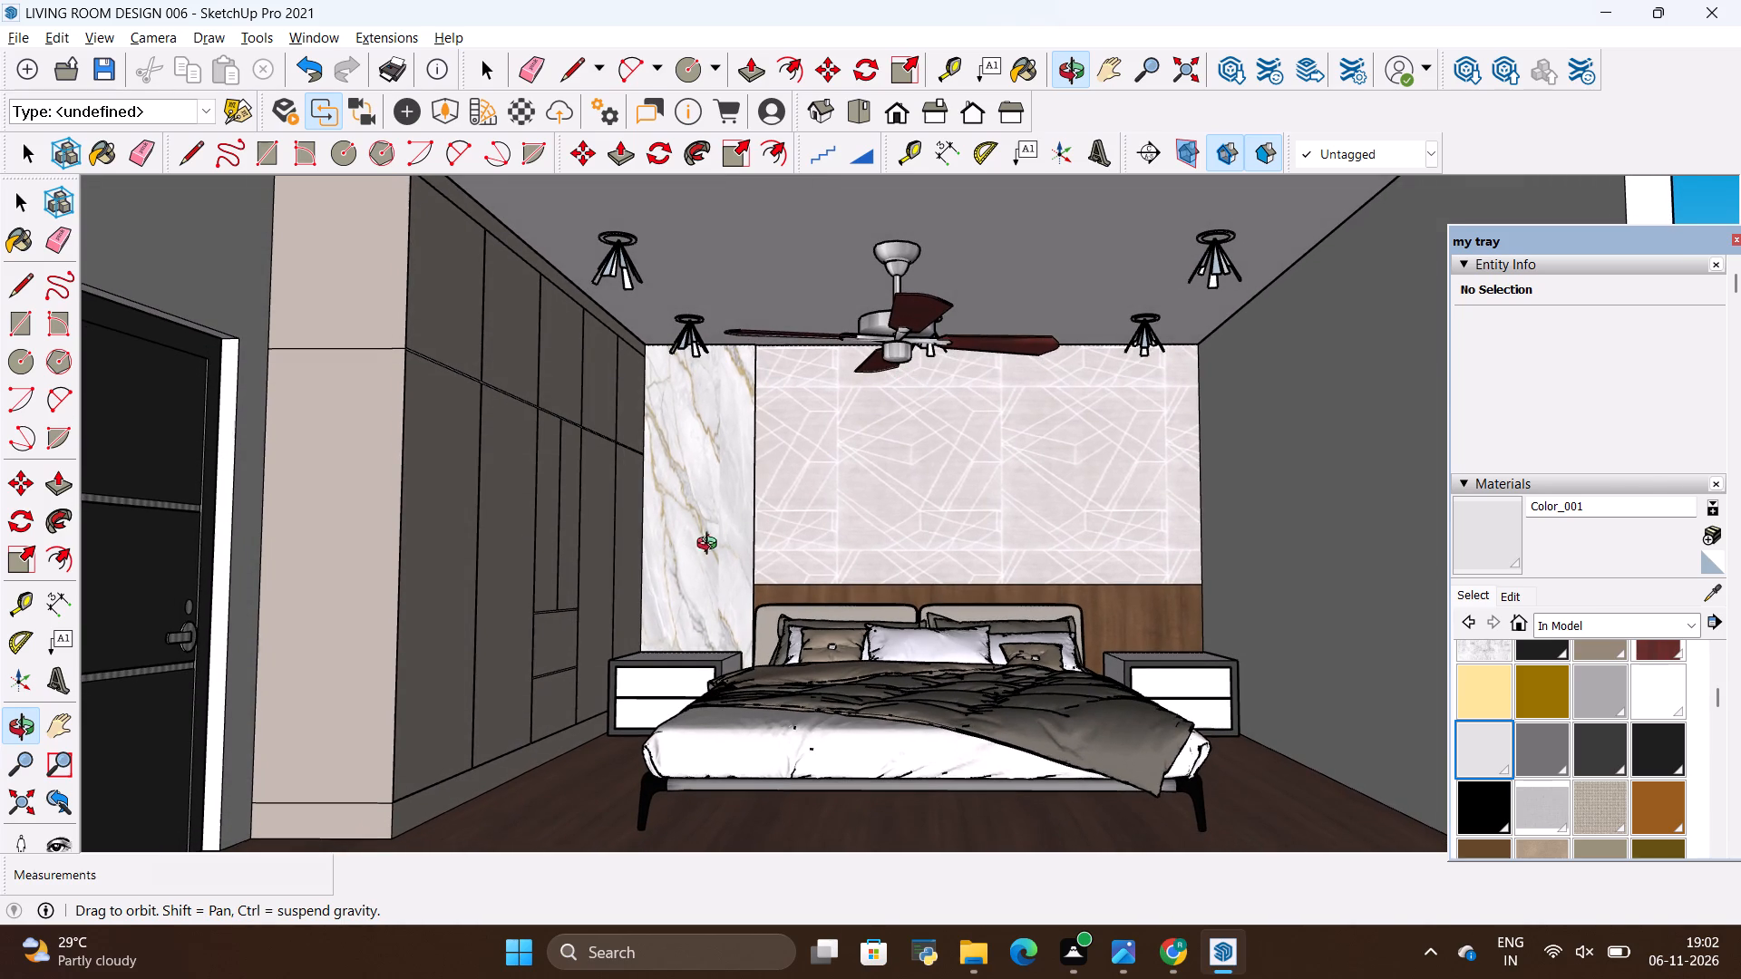
scroll(556, 474, "up", 1)
key("alt+Tab")
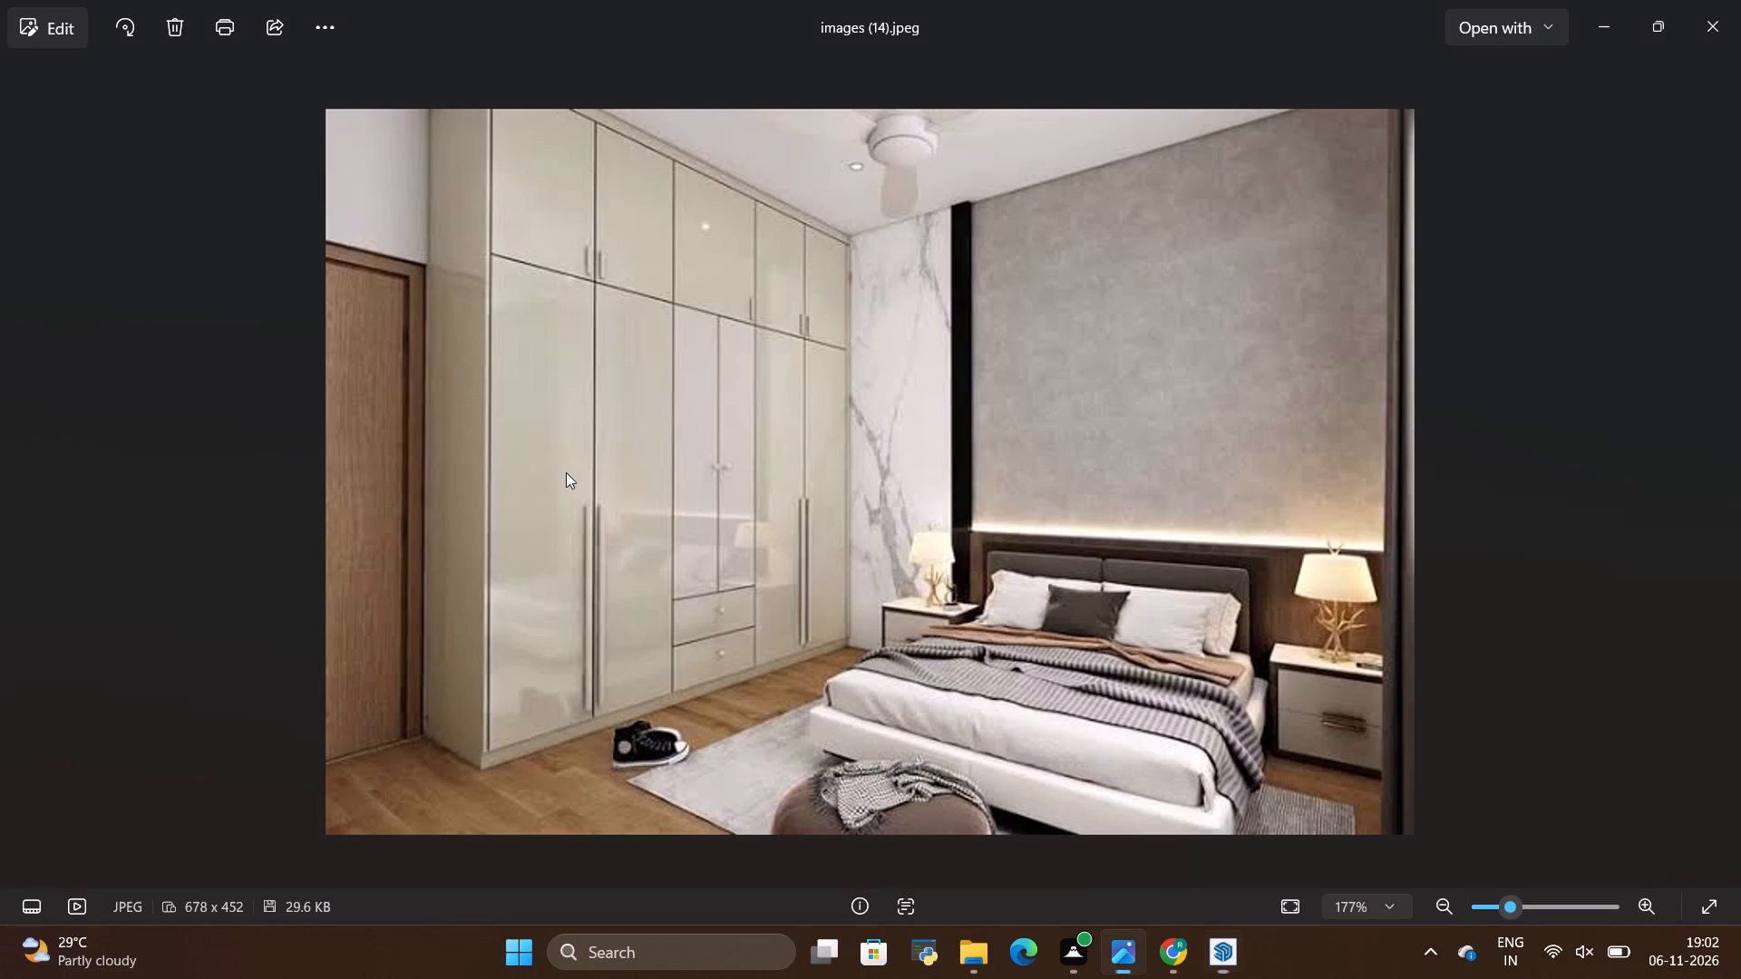
key("alt+Tab")
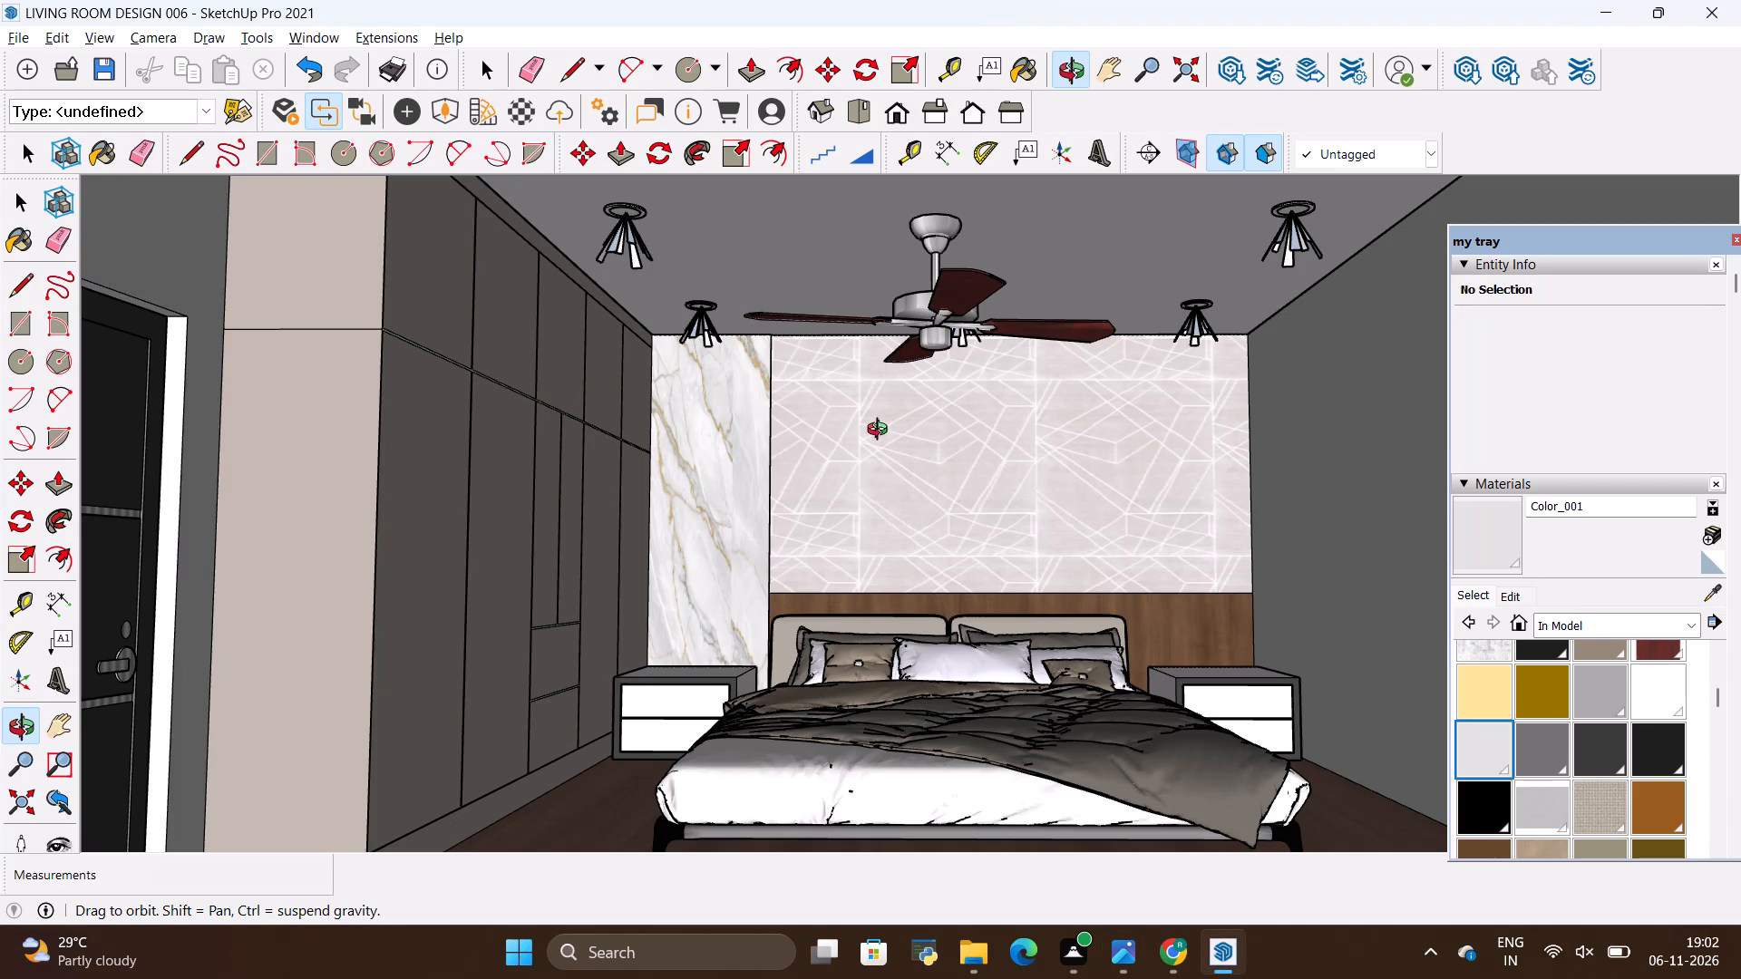
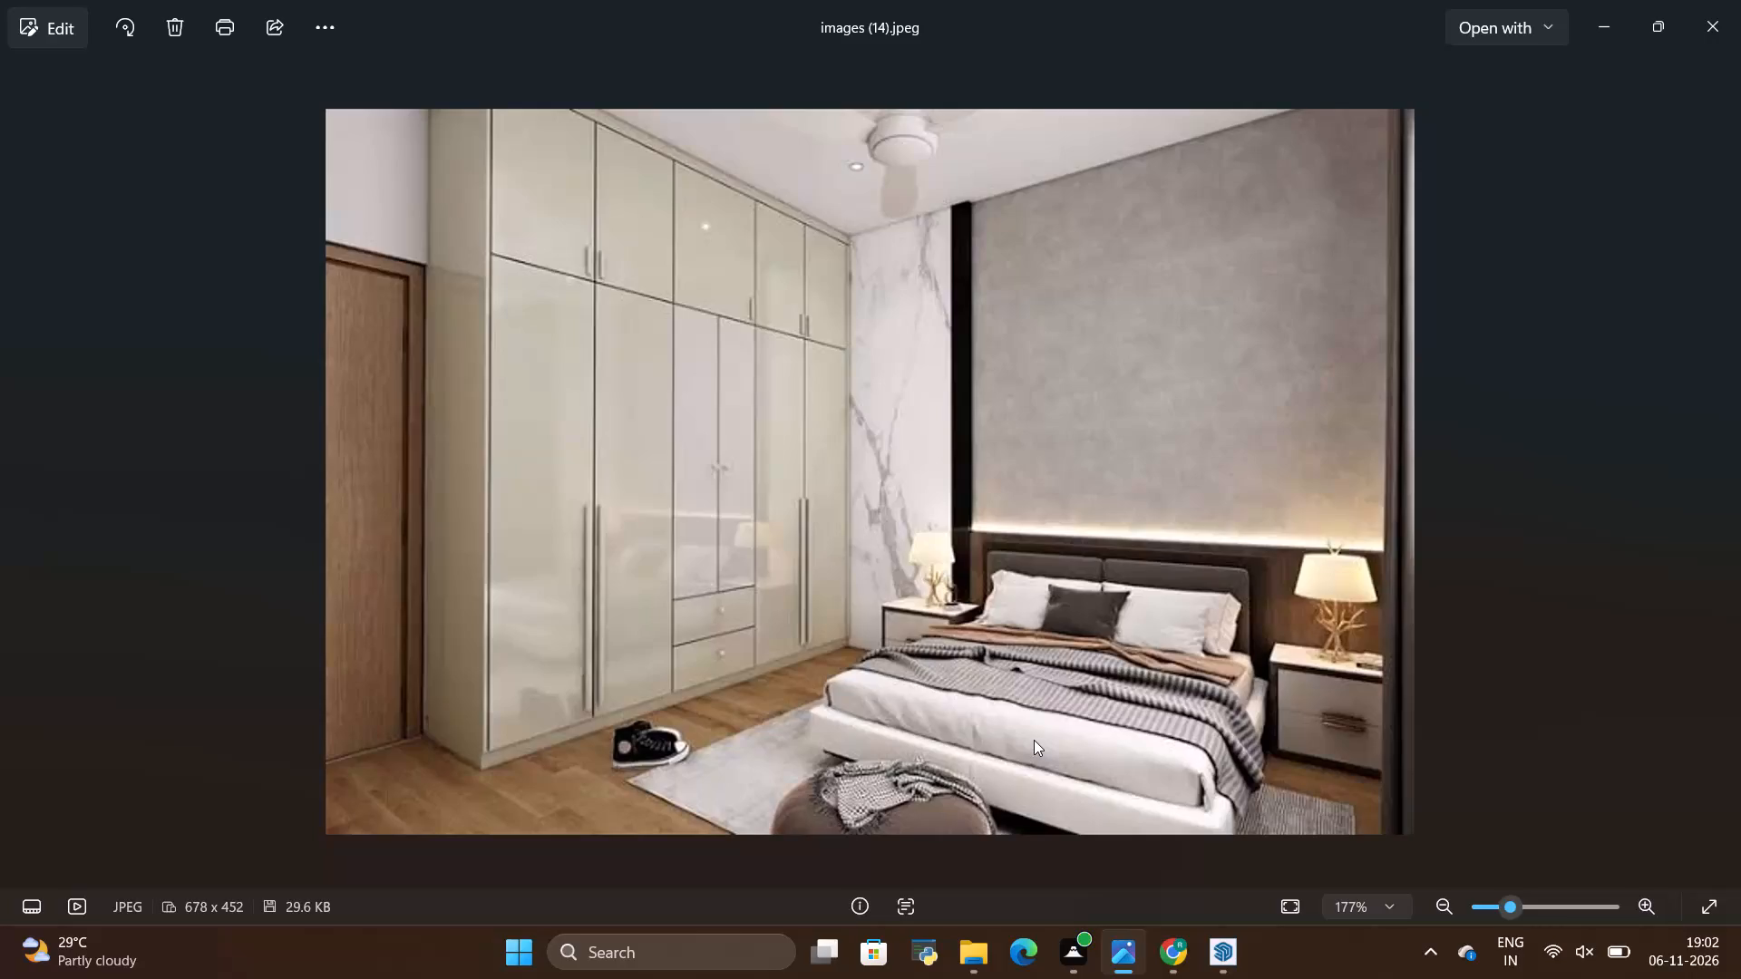
Compare the reference image in Photos with the SketchUp model, examining the bed and both bedside tables up close.
key("alt+Tab")
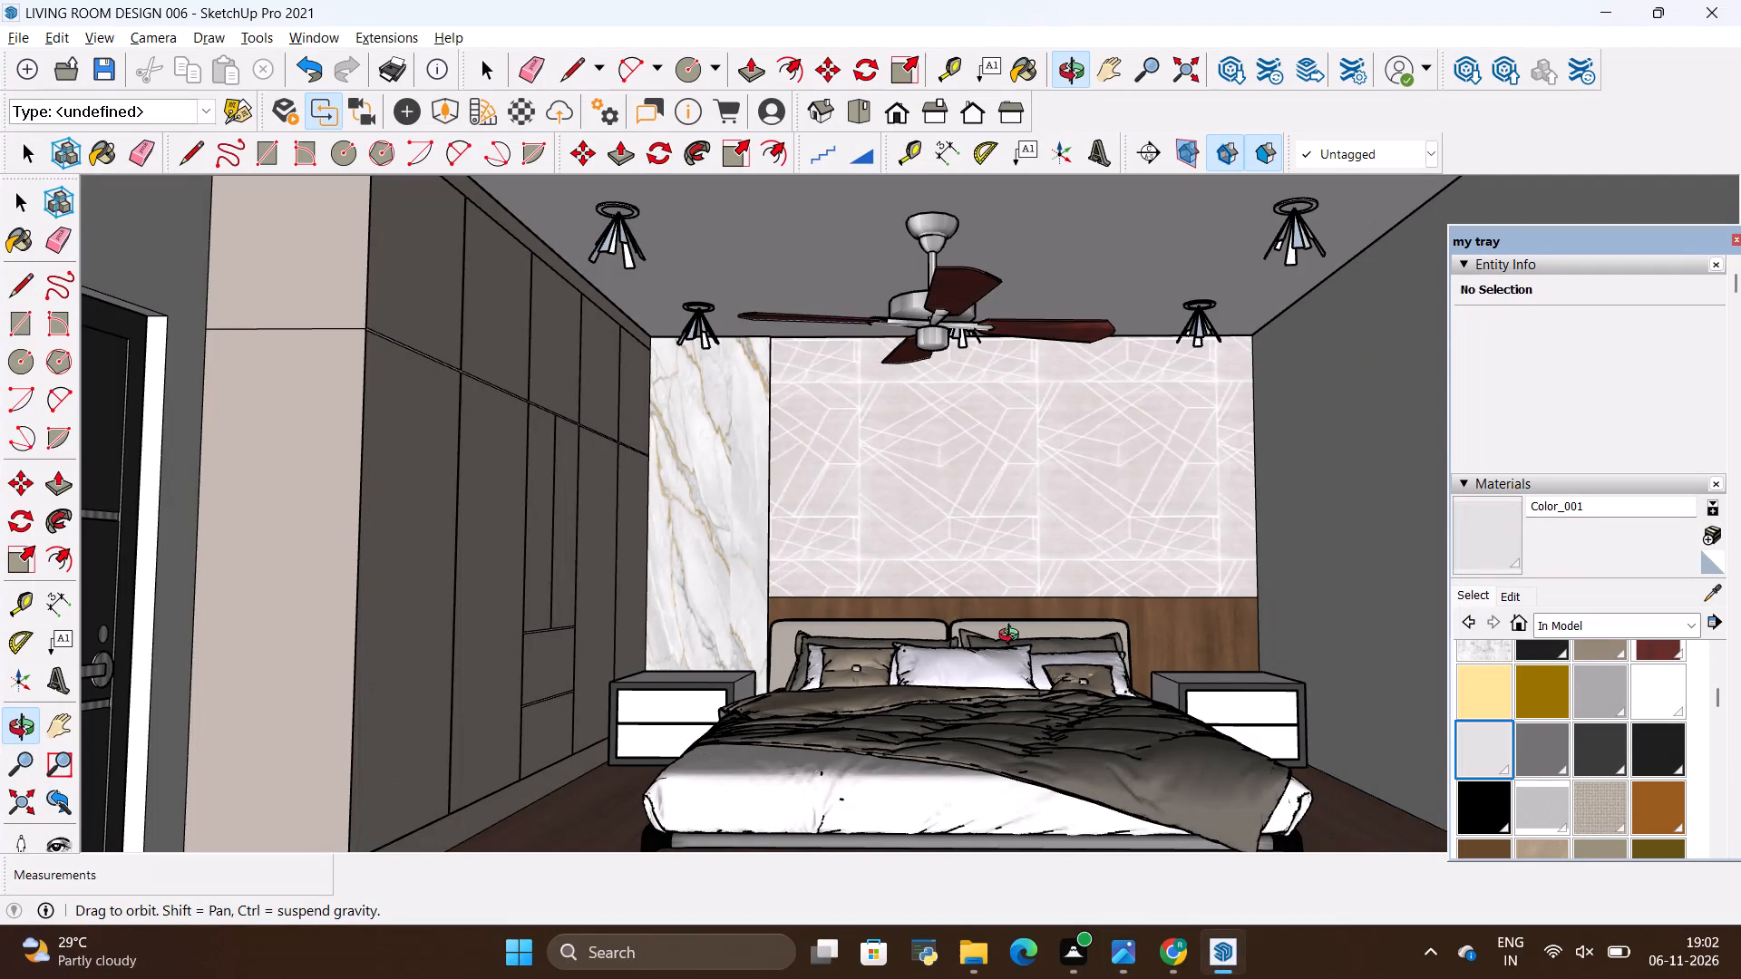
key("alt+Tab")
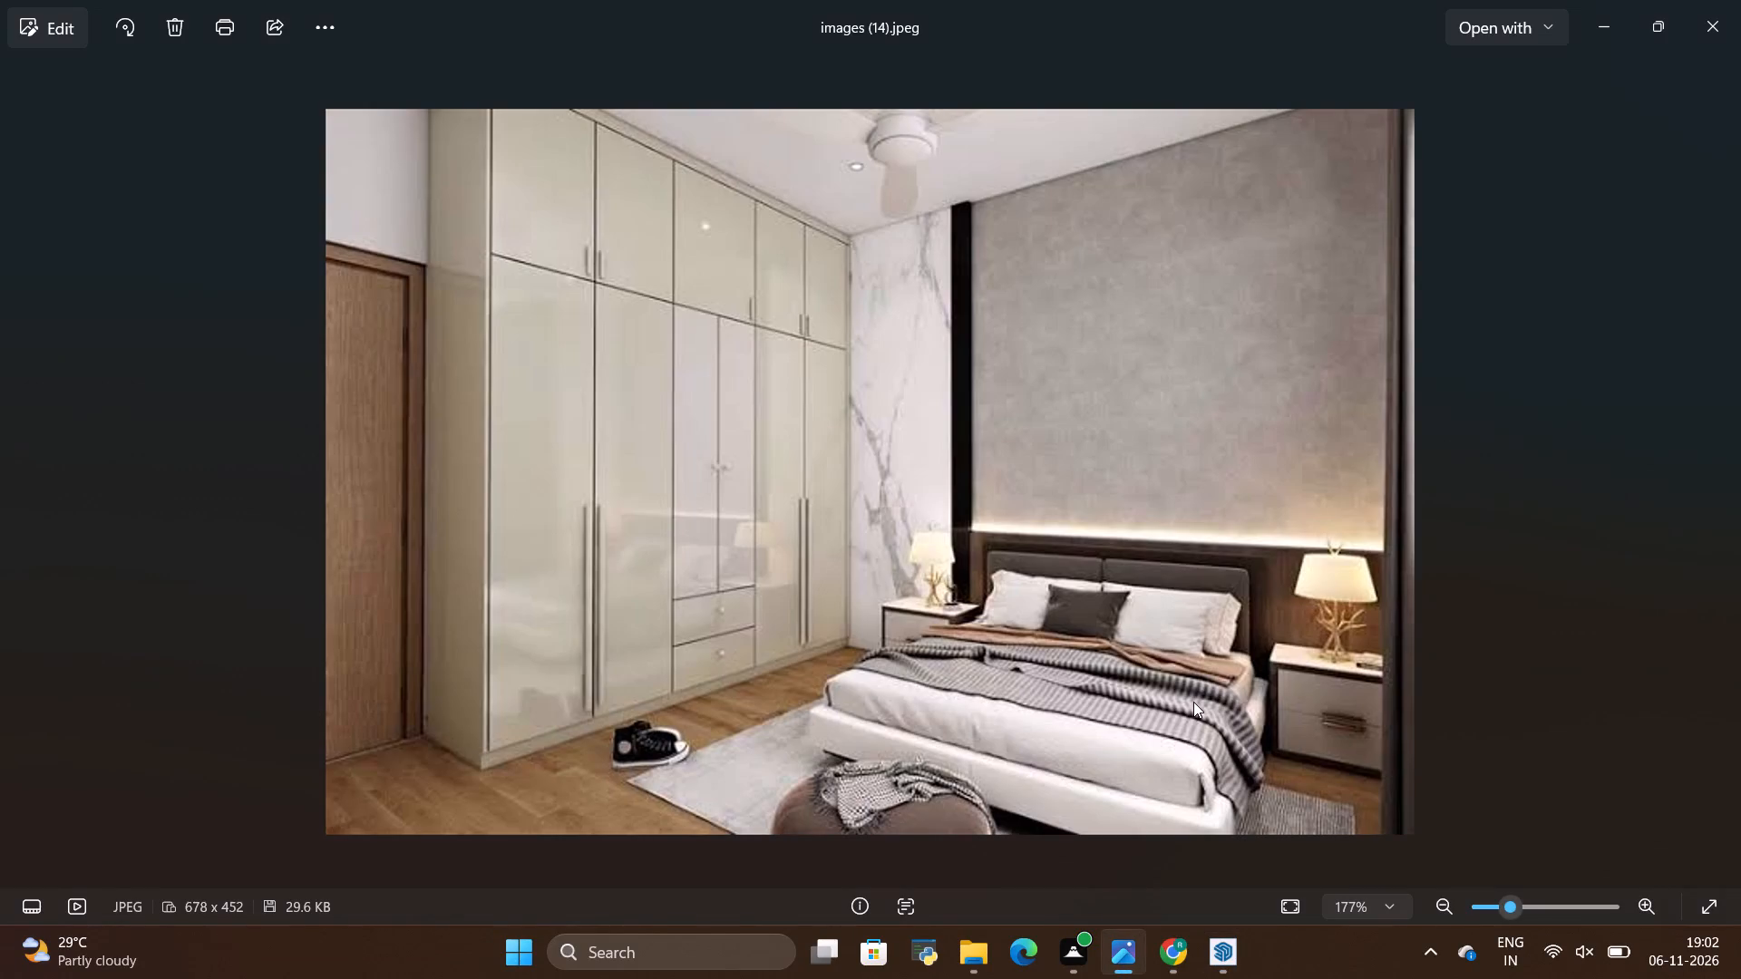
key("alt+Tab")
scroll(1278, 773, "up", 8)
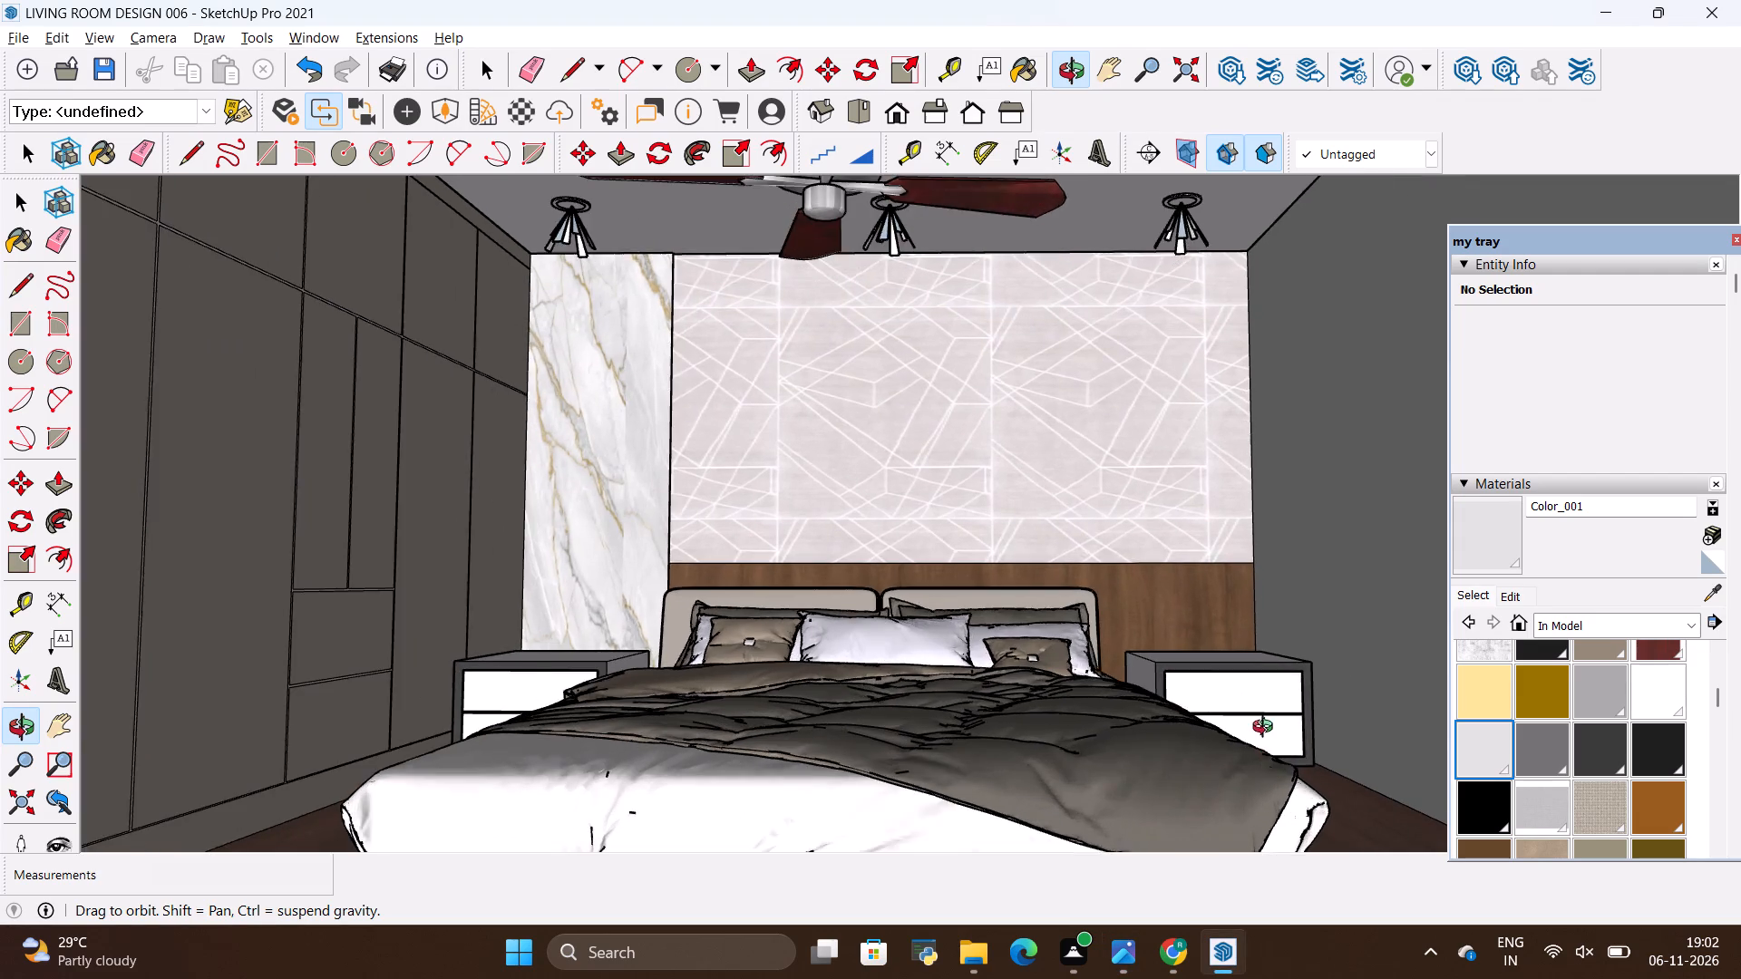
left_click_drag(1255, 659, 1256, 757)
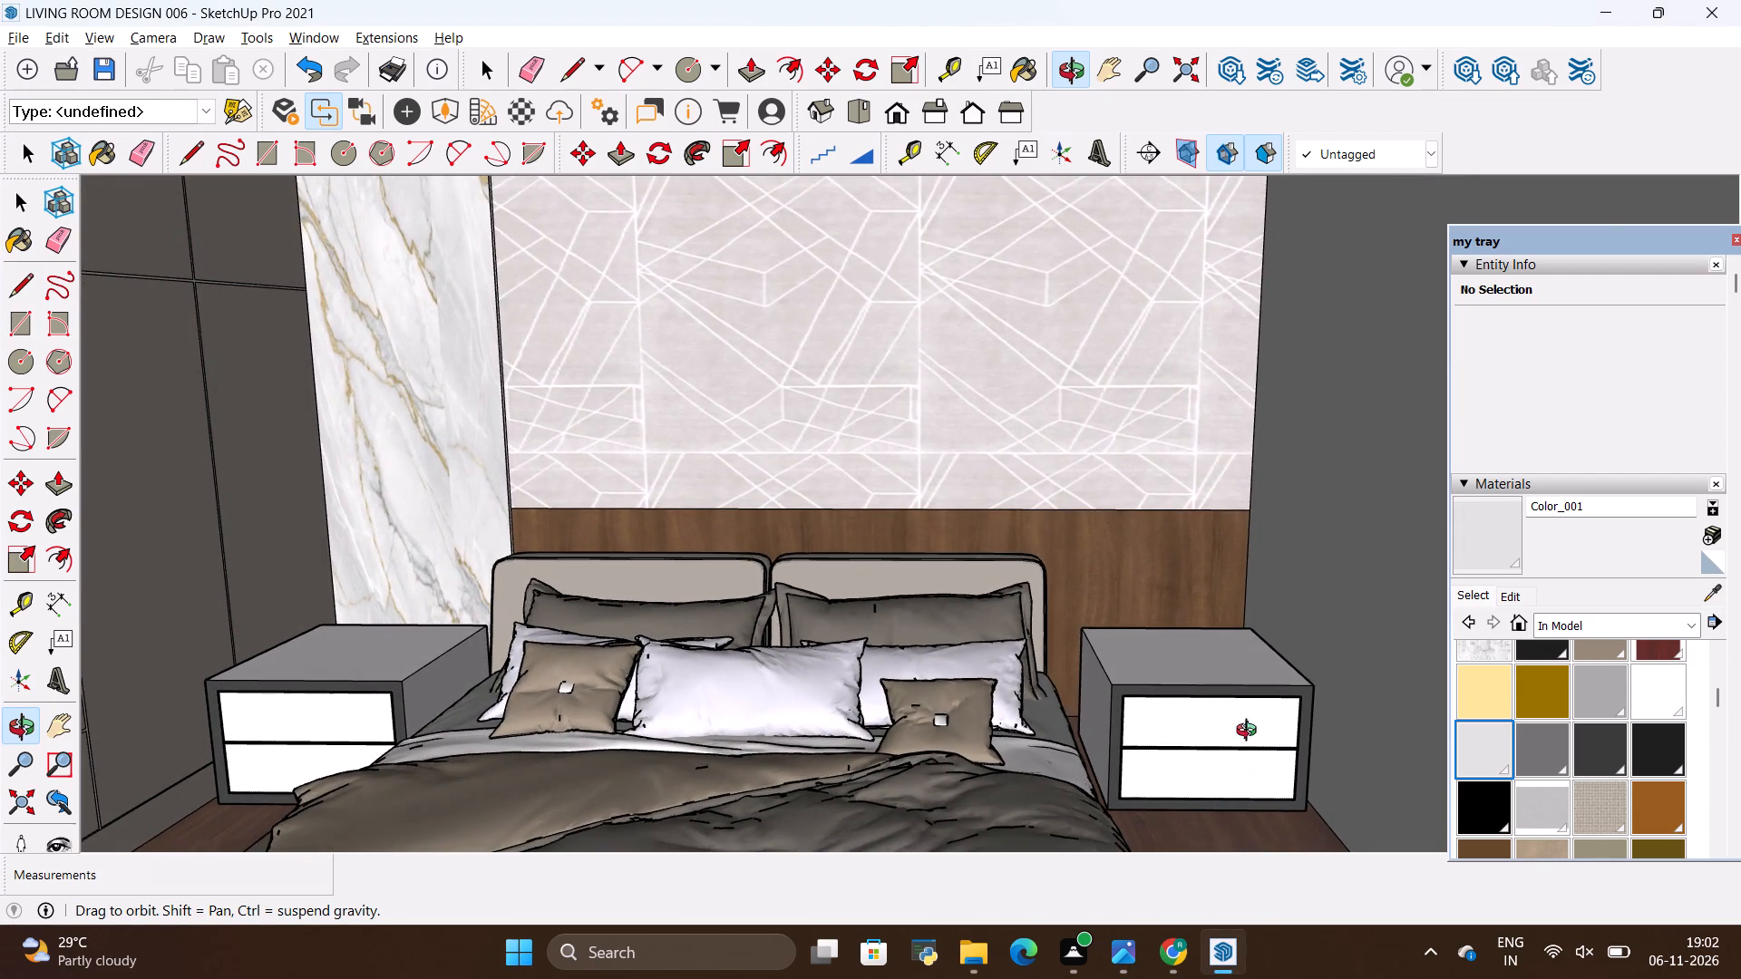
scroll(1246, 696, "down", 10)
scroll(1246, 696, "up", 10)
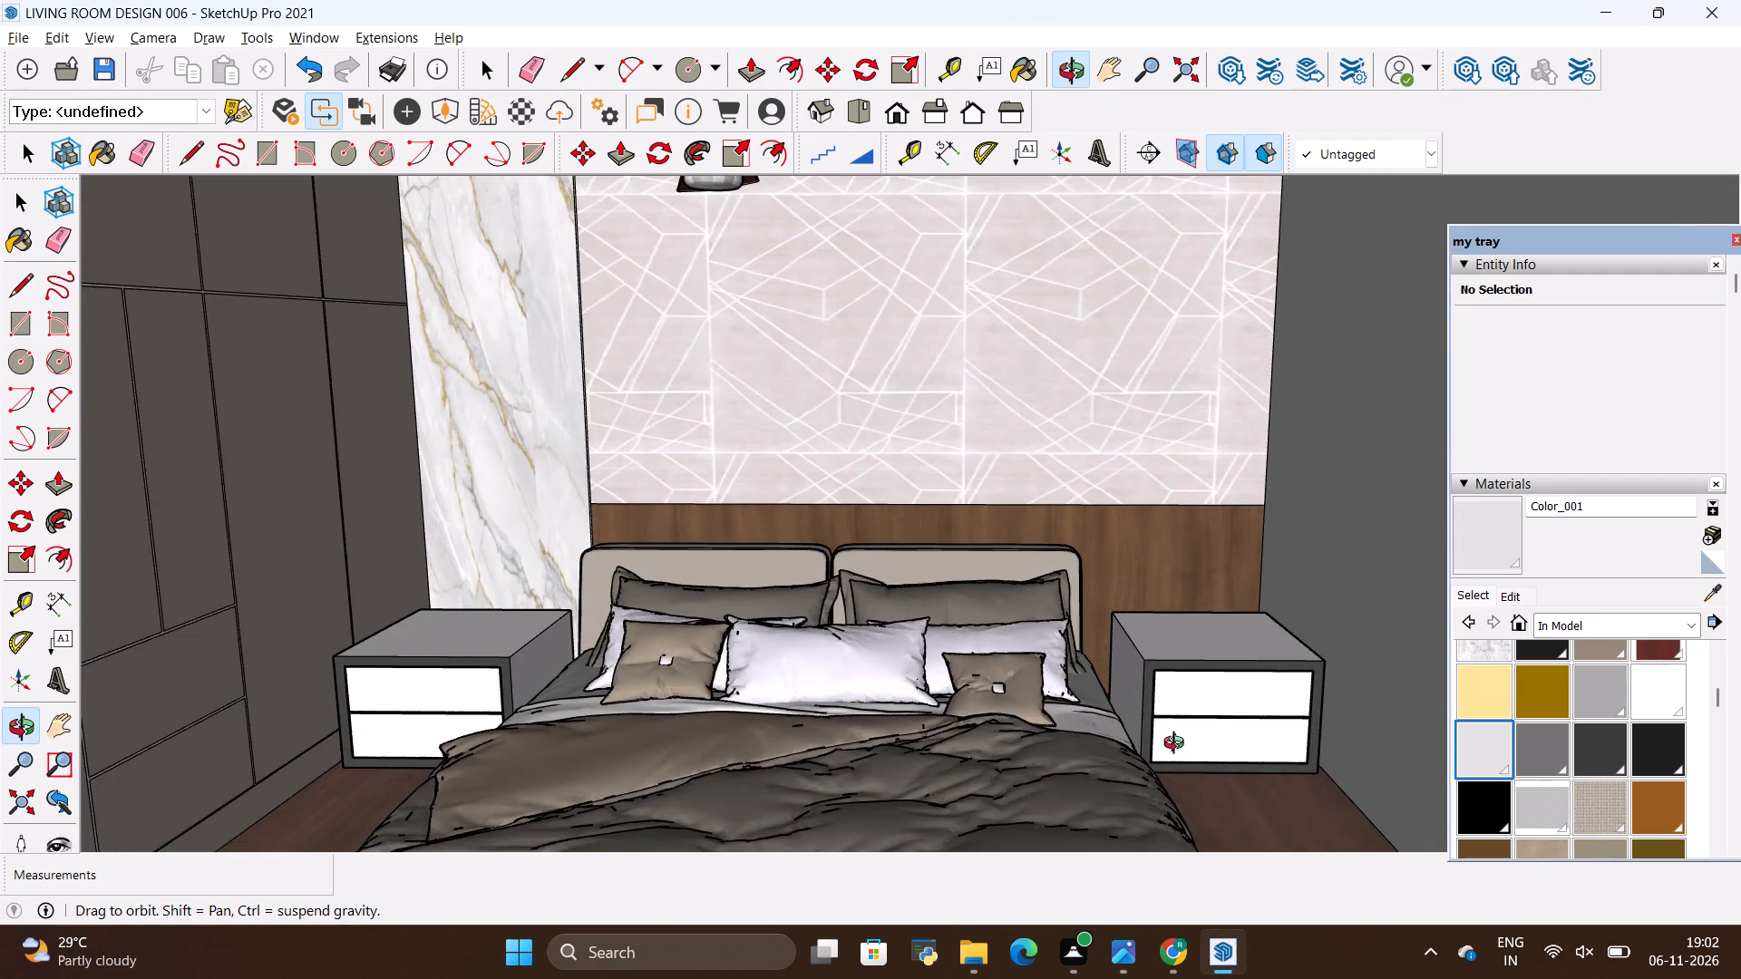
scroll(1168, 734, "up", 5)
scroll(1211, 696, "down", 7)
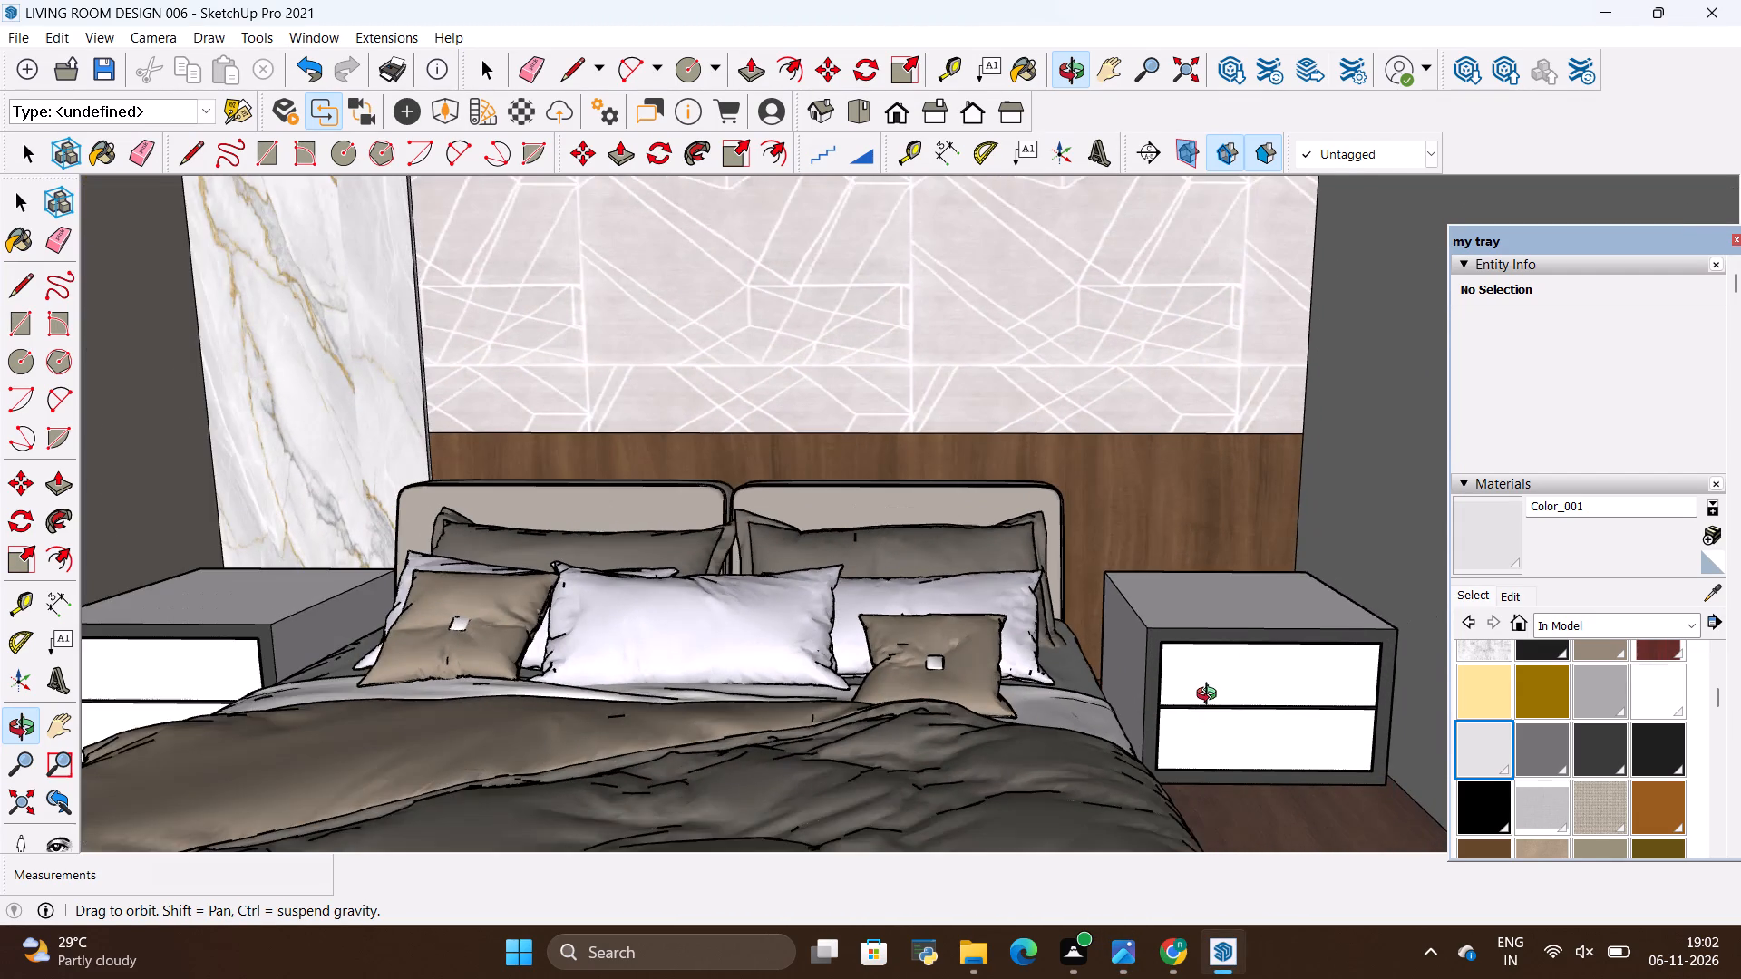
left_click_drag(1204, 697, 1194, 727)
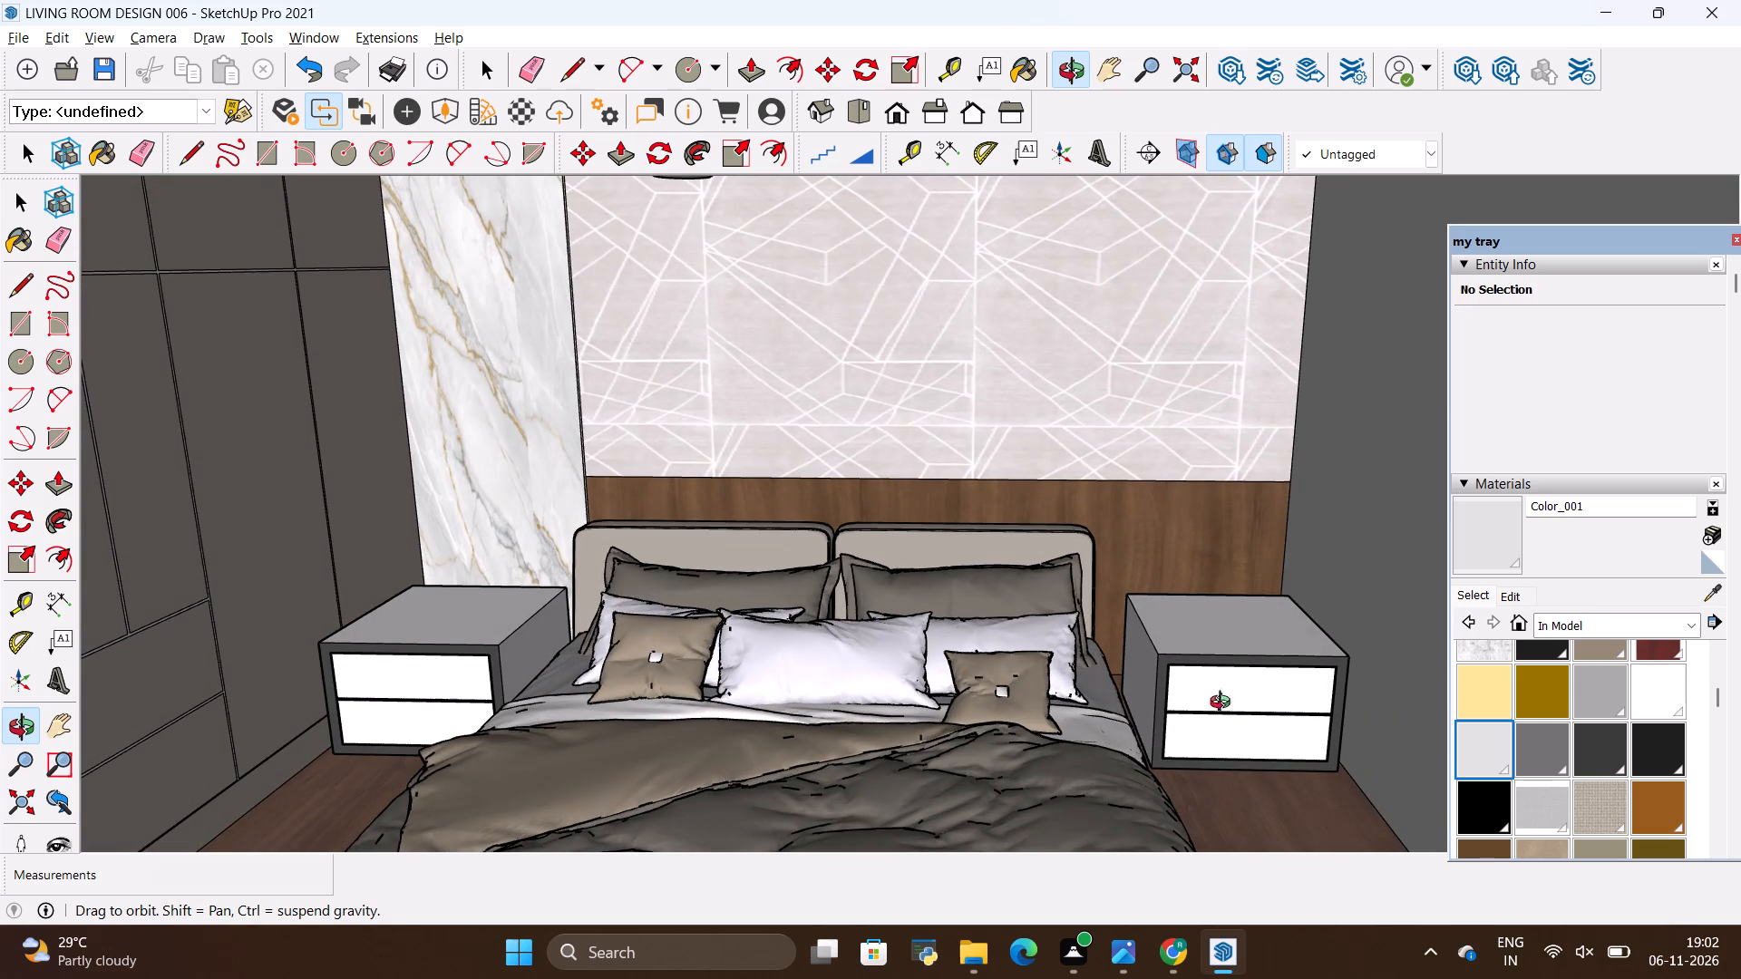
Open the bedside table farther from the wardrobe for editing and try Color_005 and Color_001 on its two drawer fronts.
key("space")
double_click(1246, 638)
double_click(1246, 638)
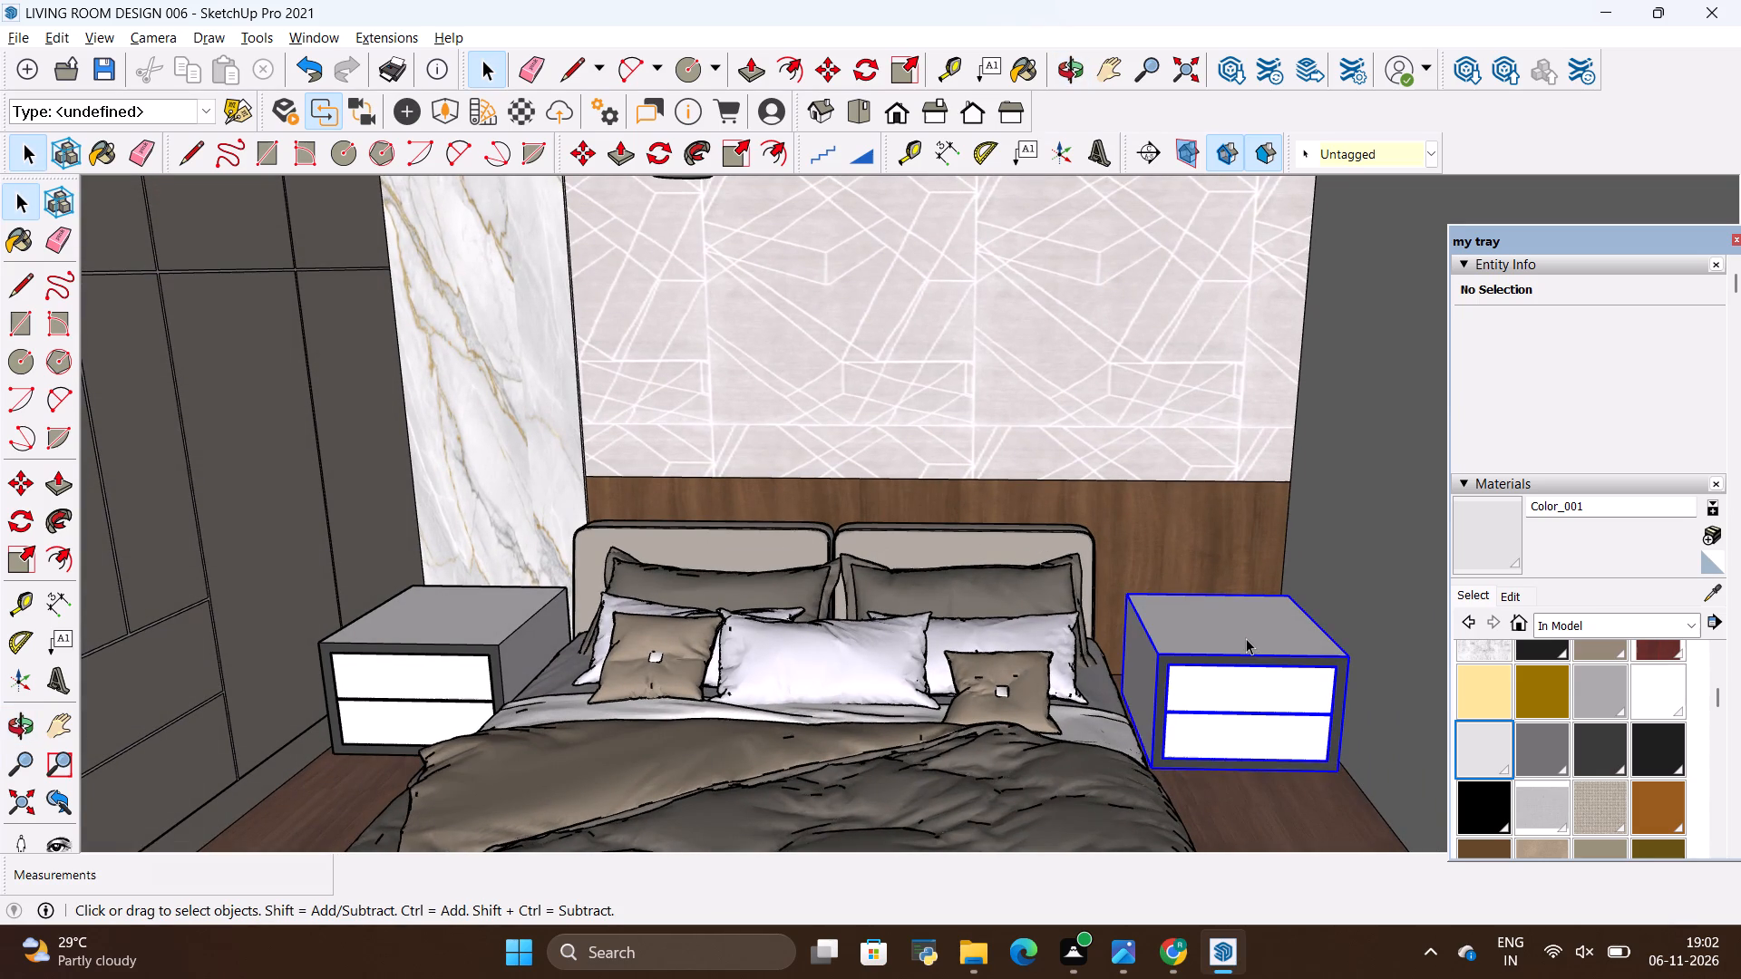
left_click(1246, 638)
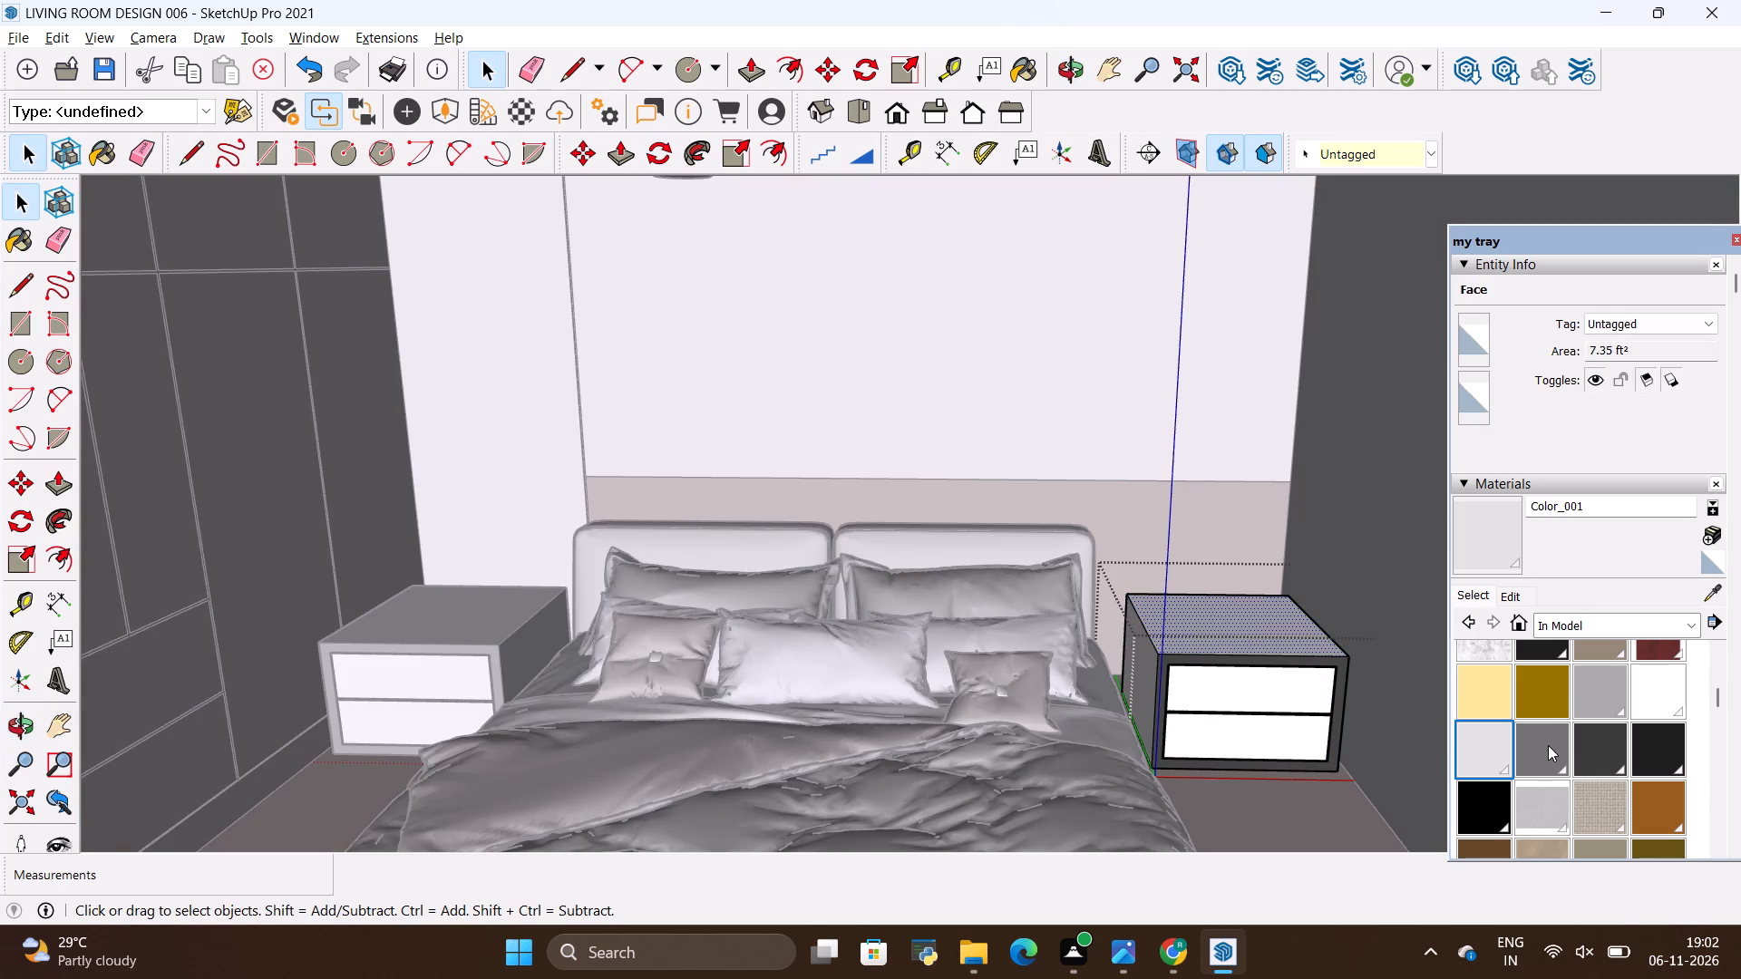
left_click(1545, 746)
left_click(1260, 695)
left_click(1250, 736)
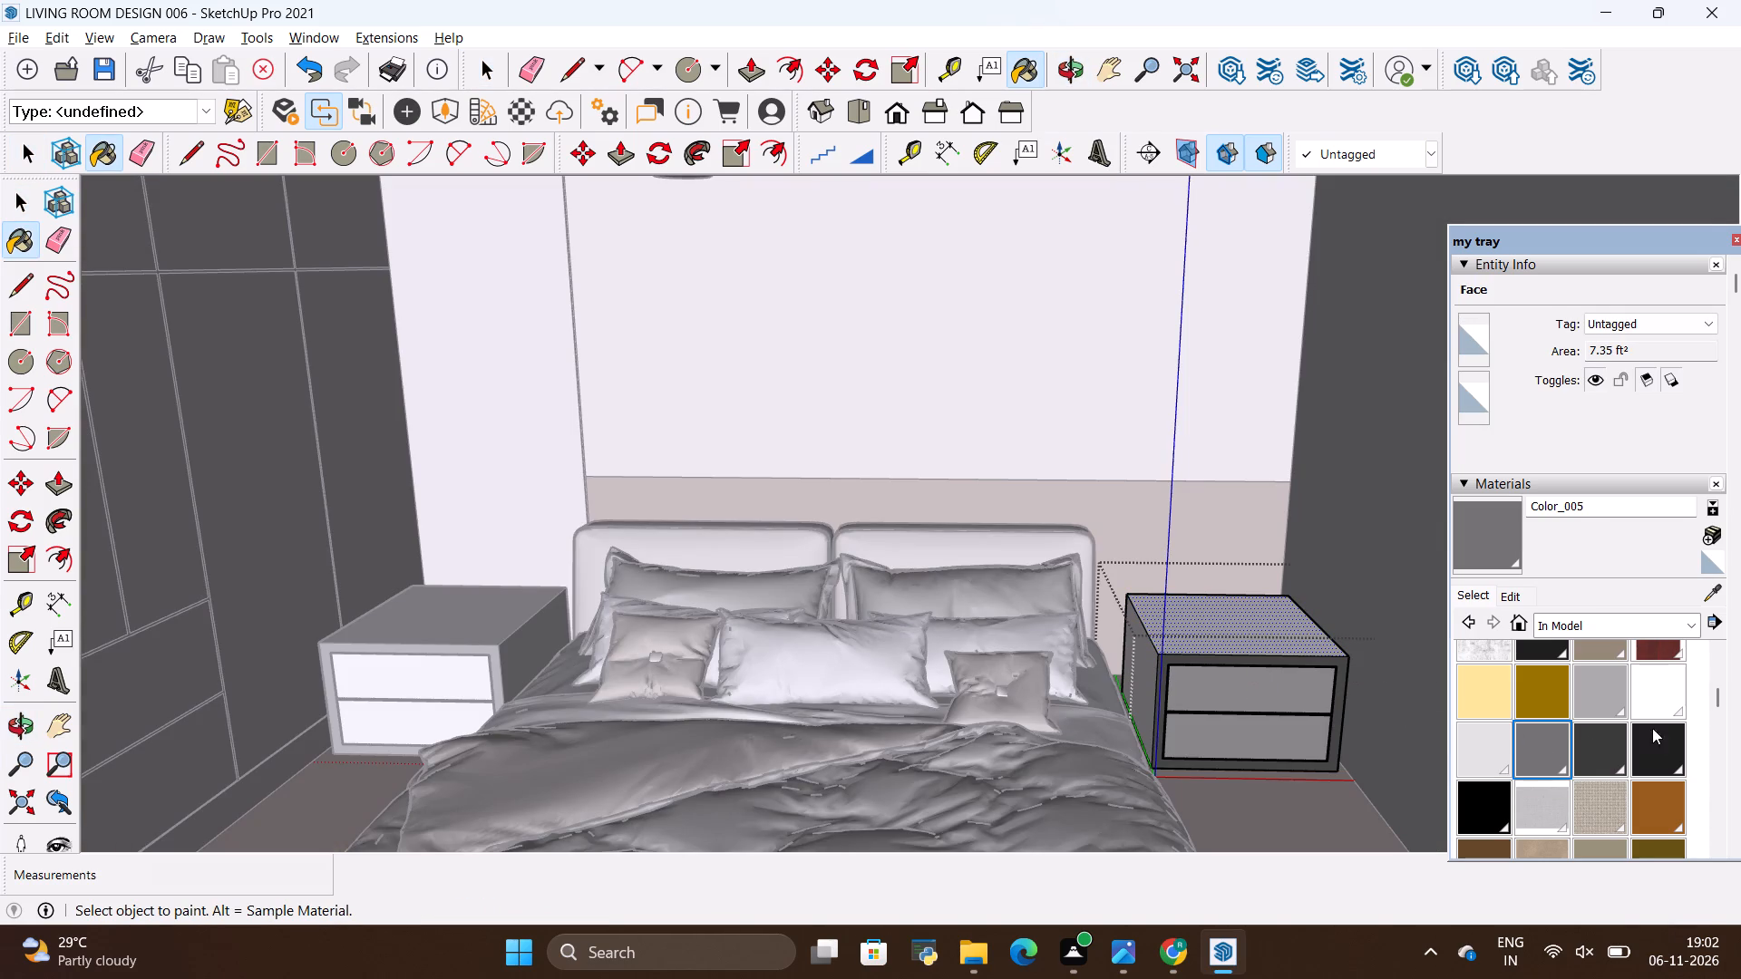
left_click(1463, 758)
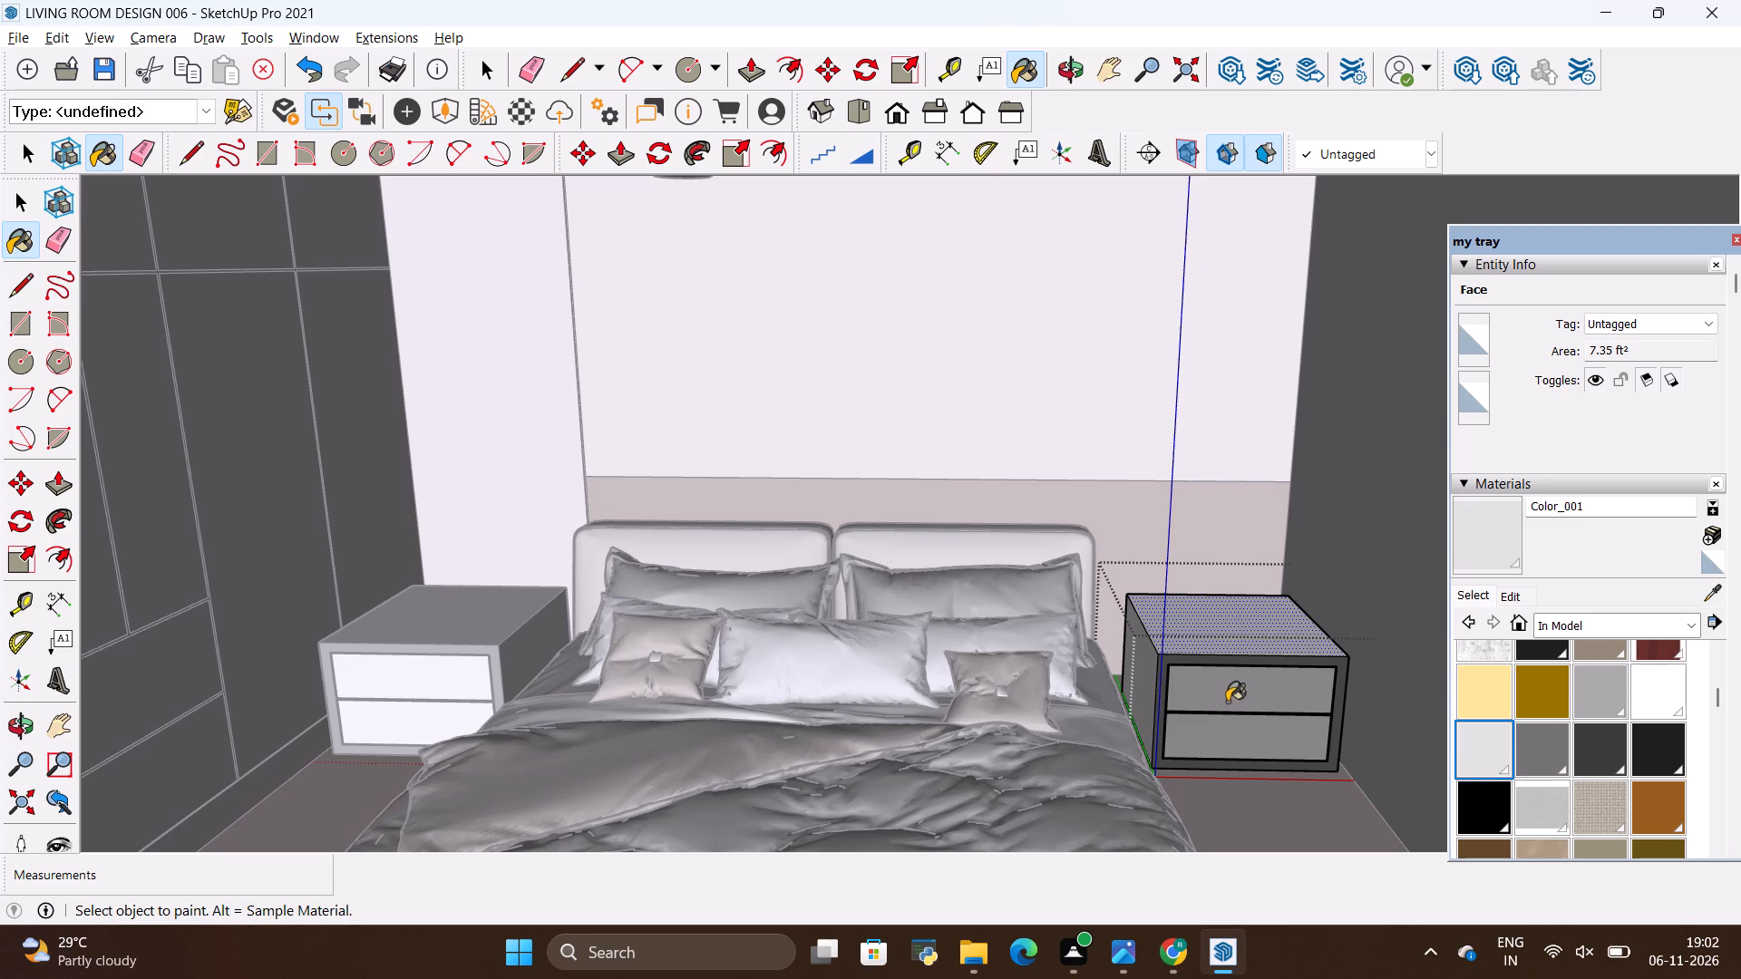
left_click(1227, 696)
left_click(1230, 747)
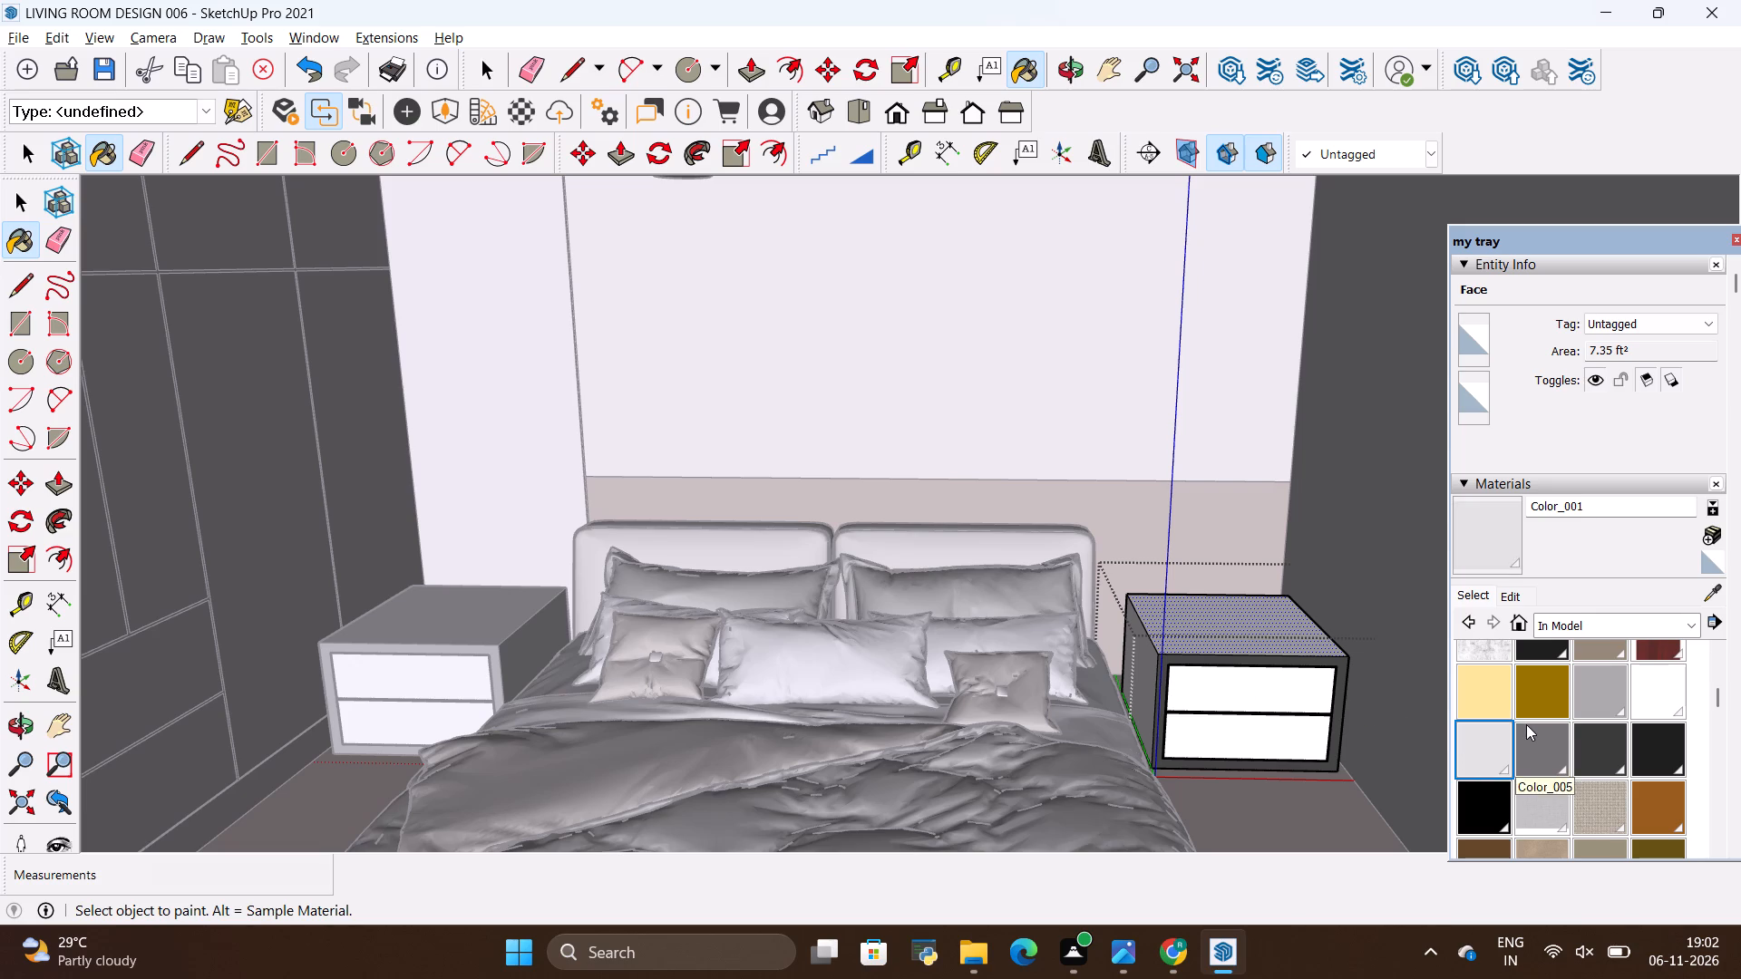
Paint the drawer fronts, top and side of the bedside table farther from the wardrobe with camello letto.
scroll(1526, 724, "up", 1)
left_click(1616, 757)
left_click(1610, 745)
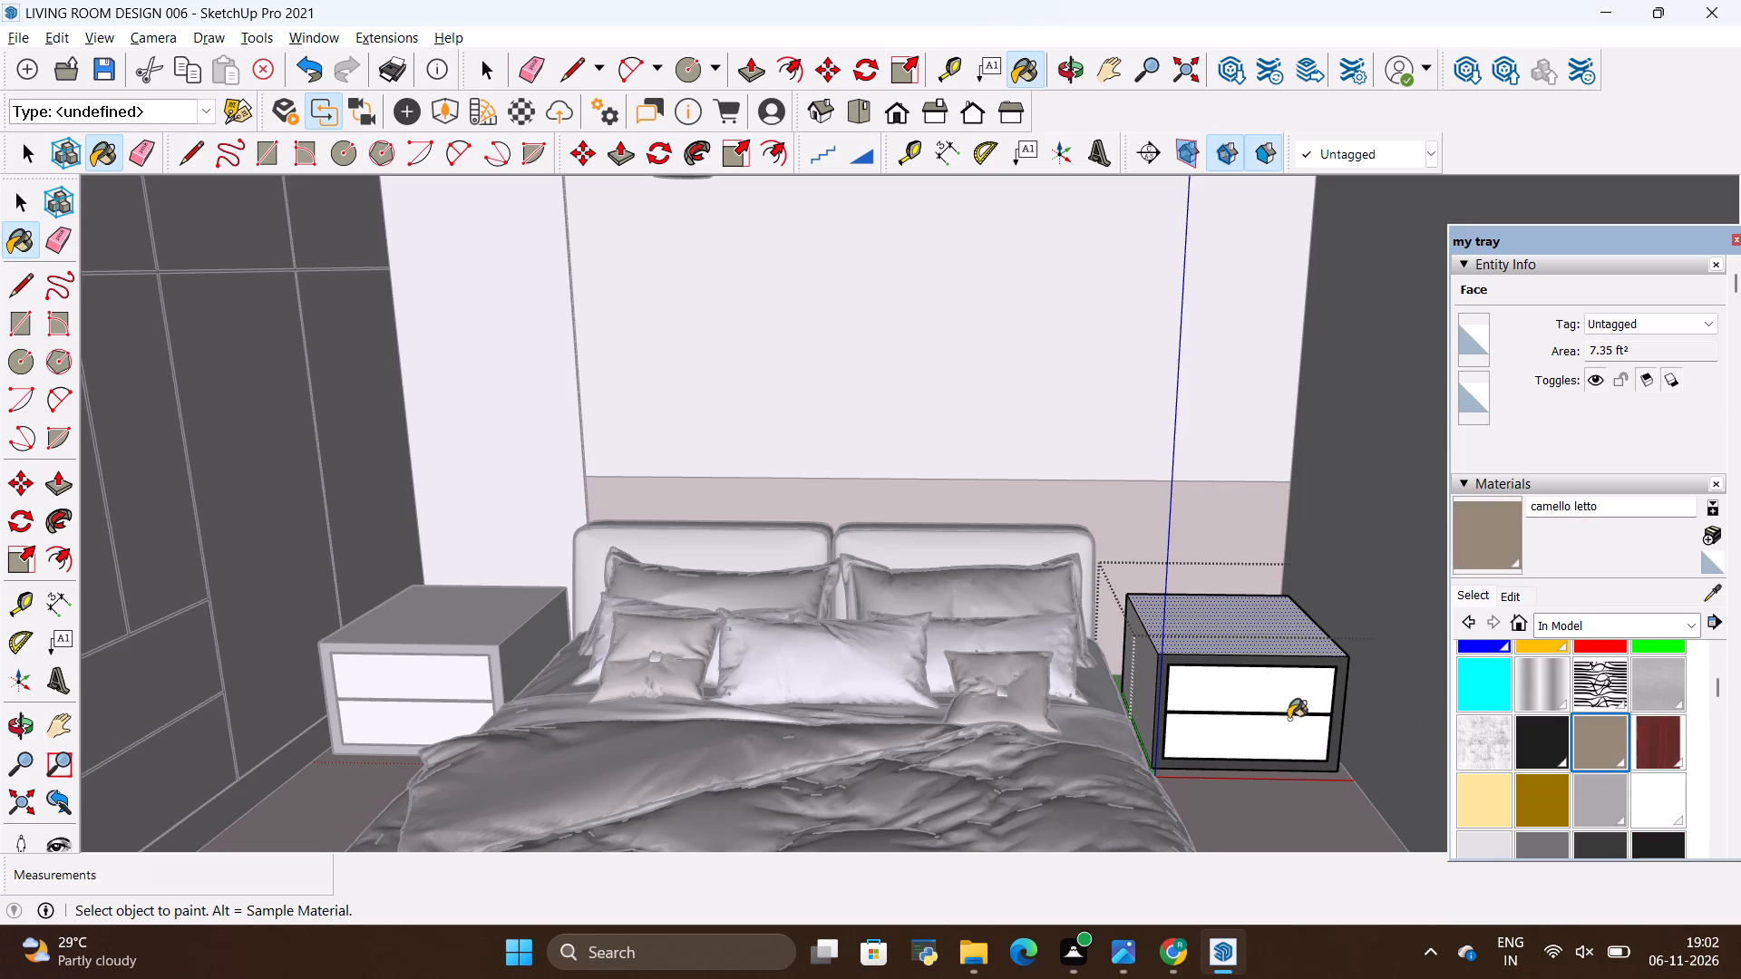
left_click(1289, 706)
left_click(1277, 730)
left_click(1250, 625)
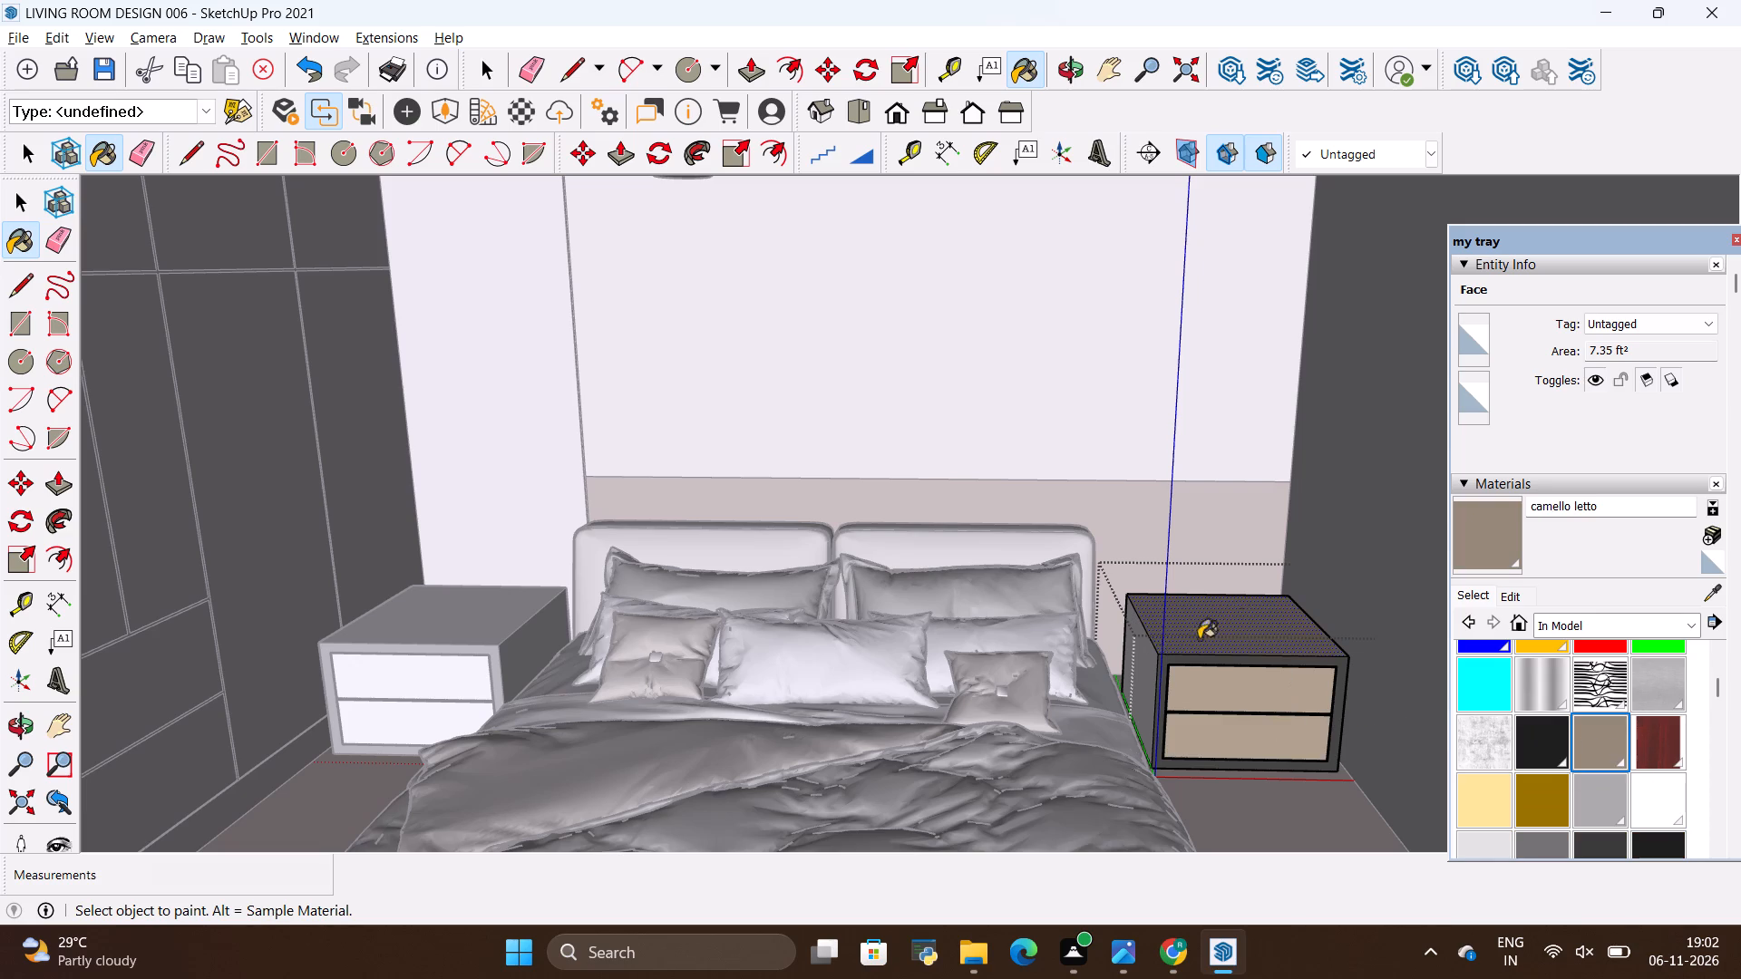
left_click(1144, 651)
scroll(1145, 652, "up", 4)
scroll(1330, 639, "down", 2)
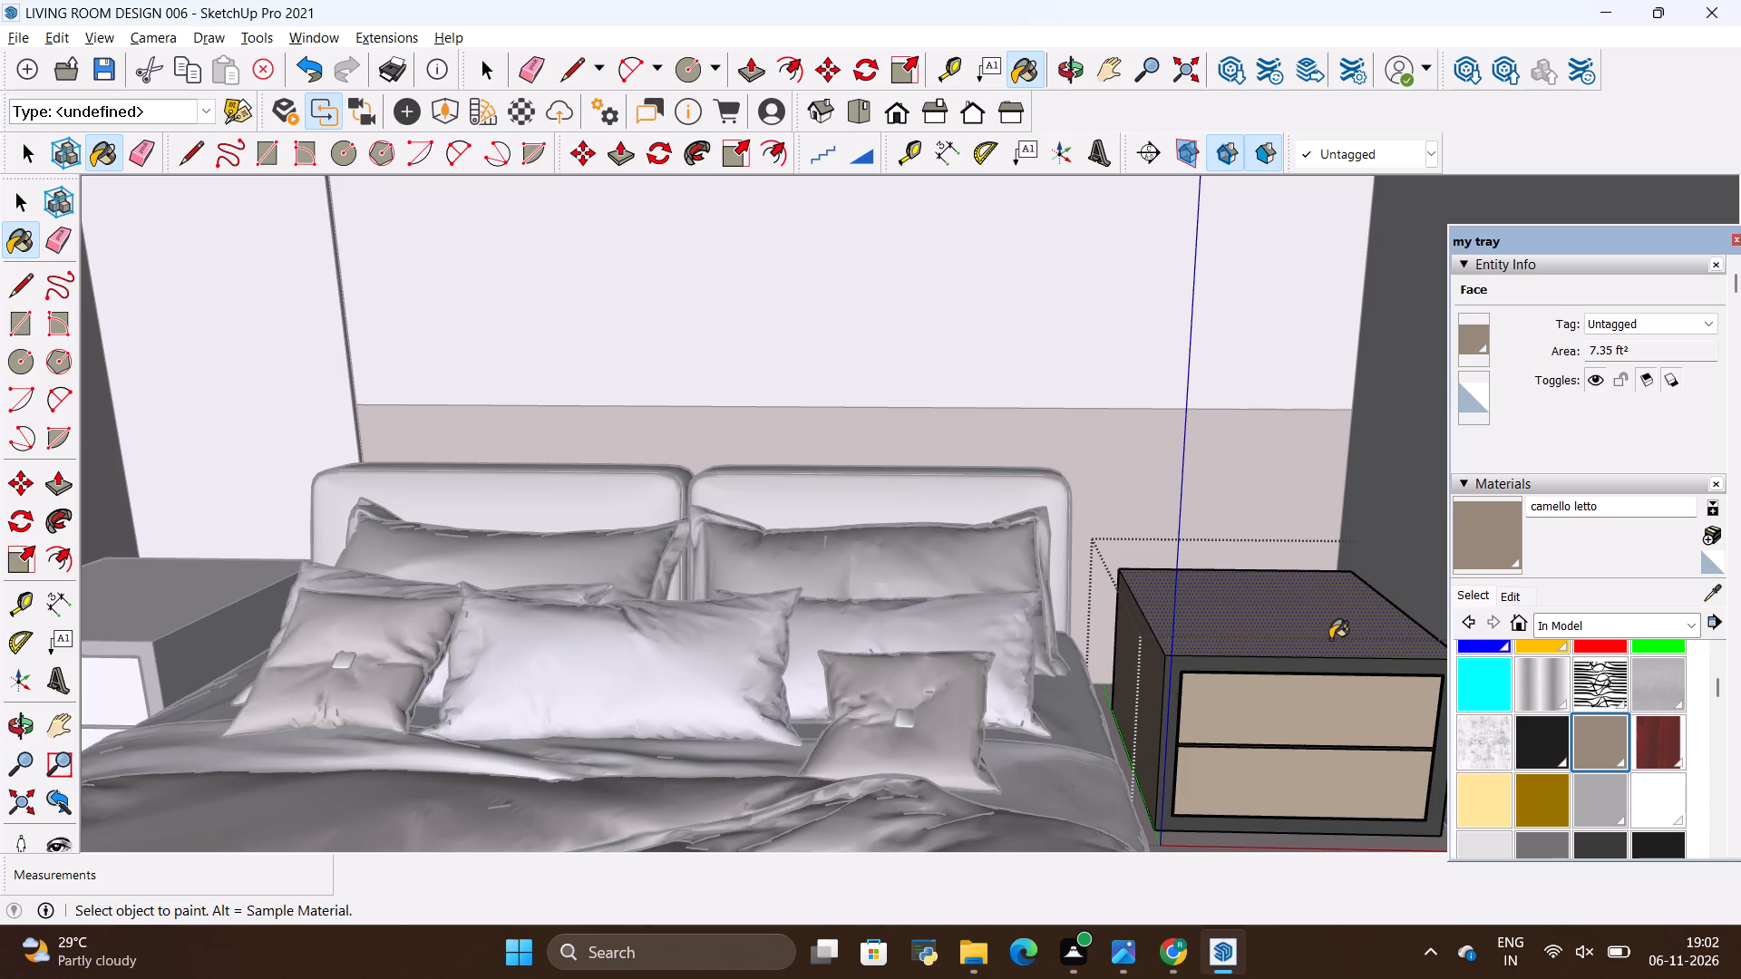
scroll(1330, 639, "down", 6)
key("space")
left_click(724, 501)
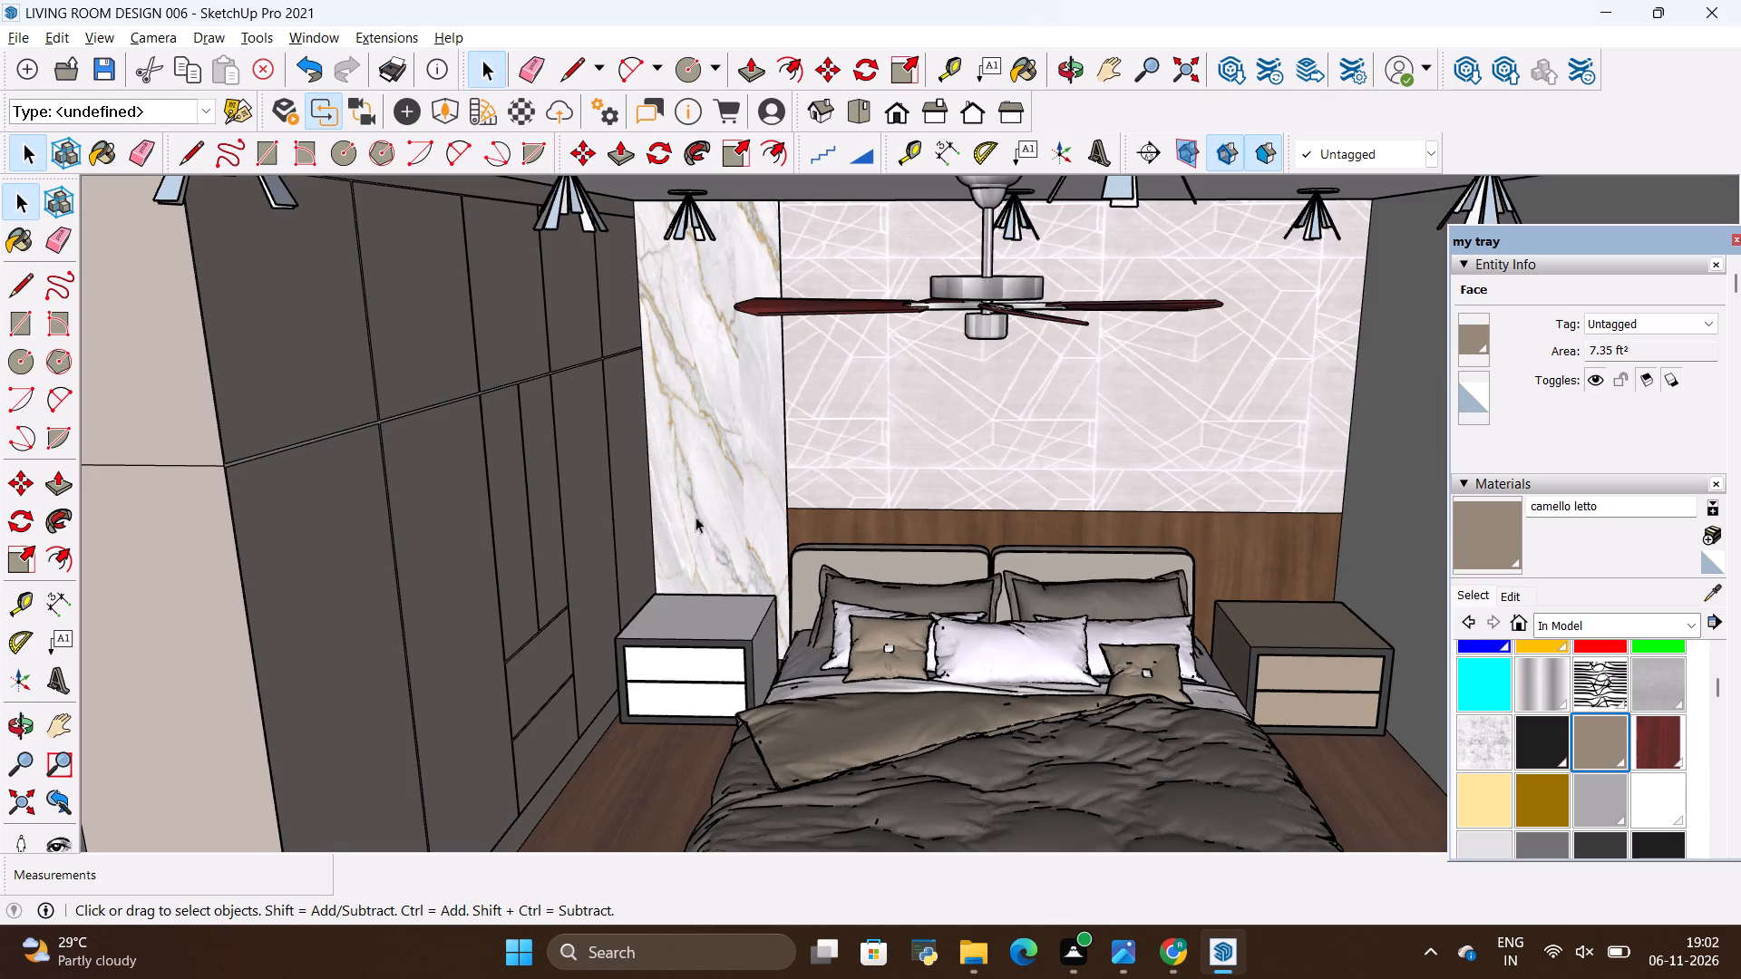
Paint the top, side and both drawer fronts of the bedside table beside the wardrobe with Color_B19.
double_click(712, 608)
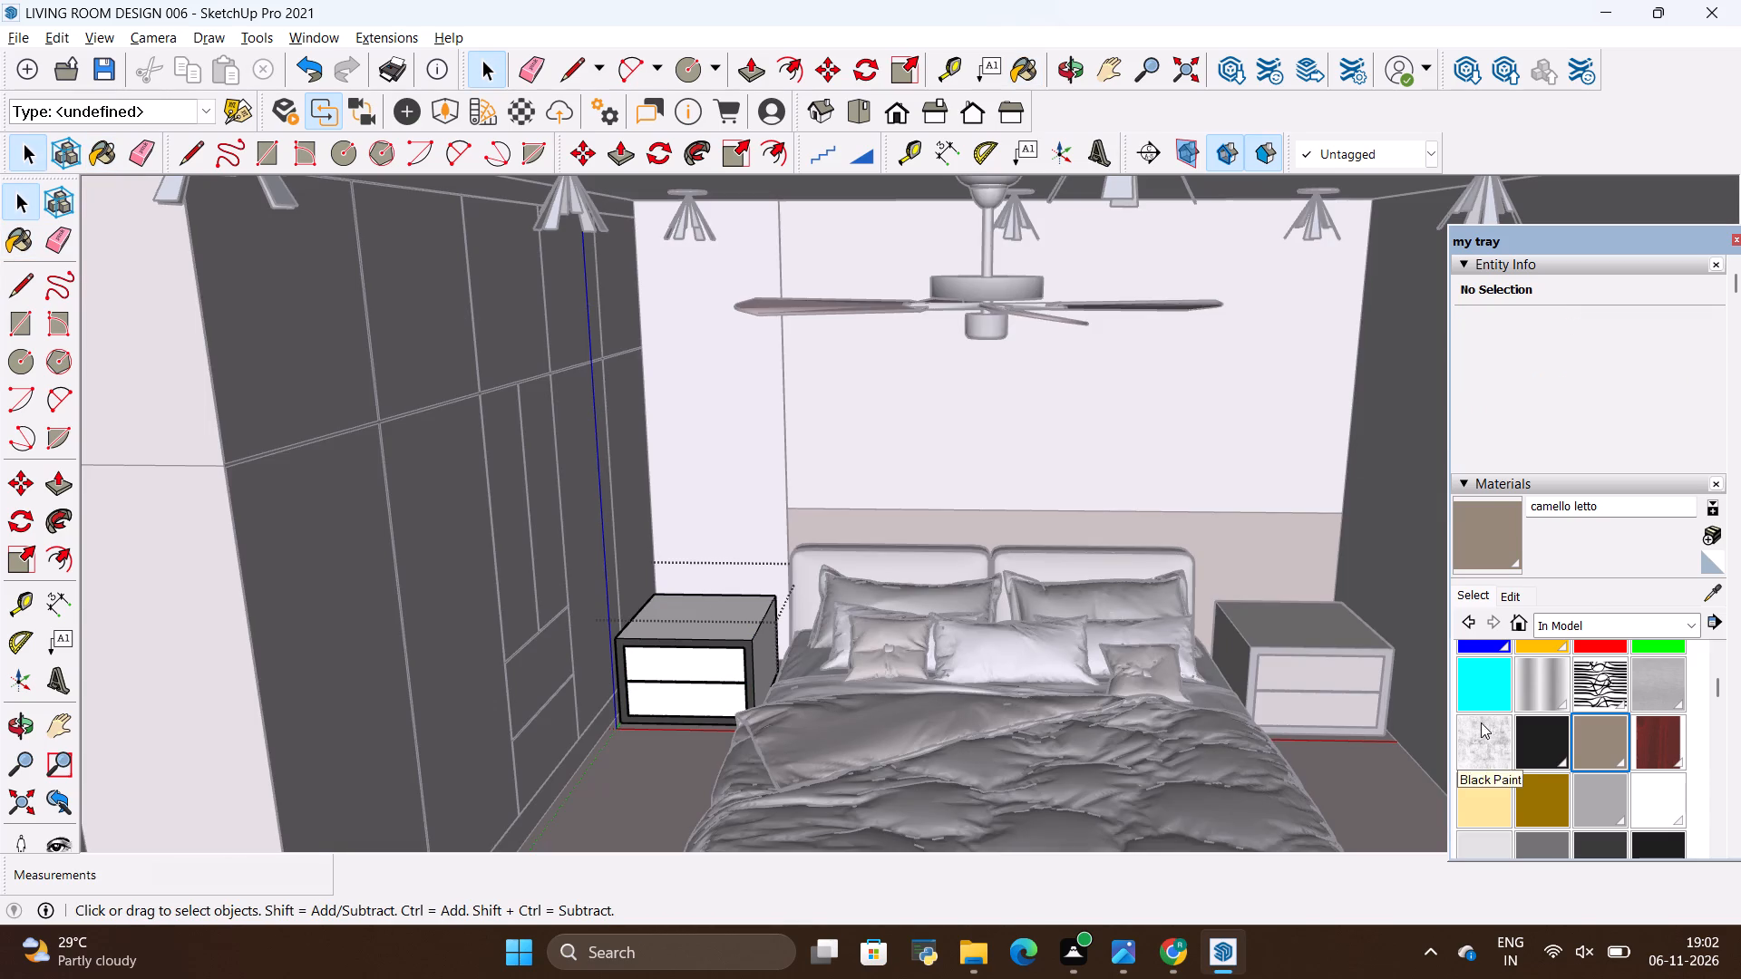
scroll(1639, 793, "up", 1)
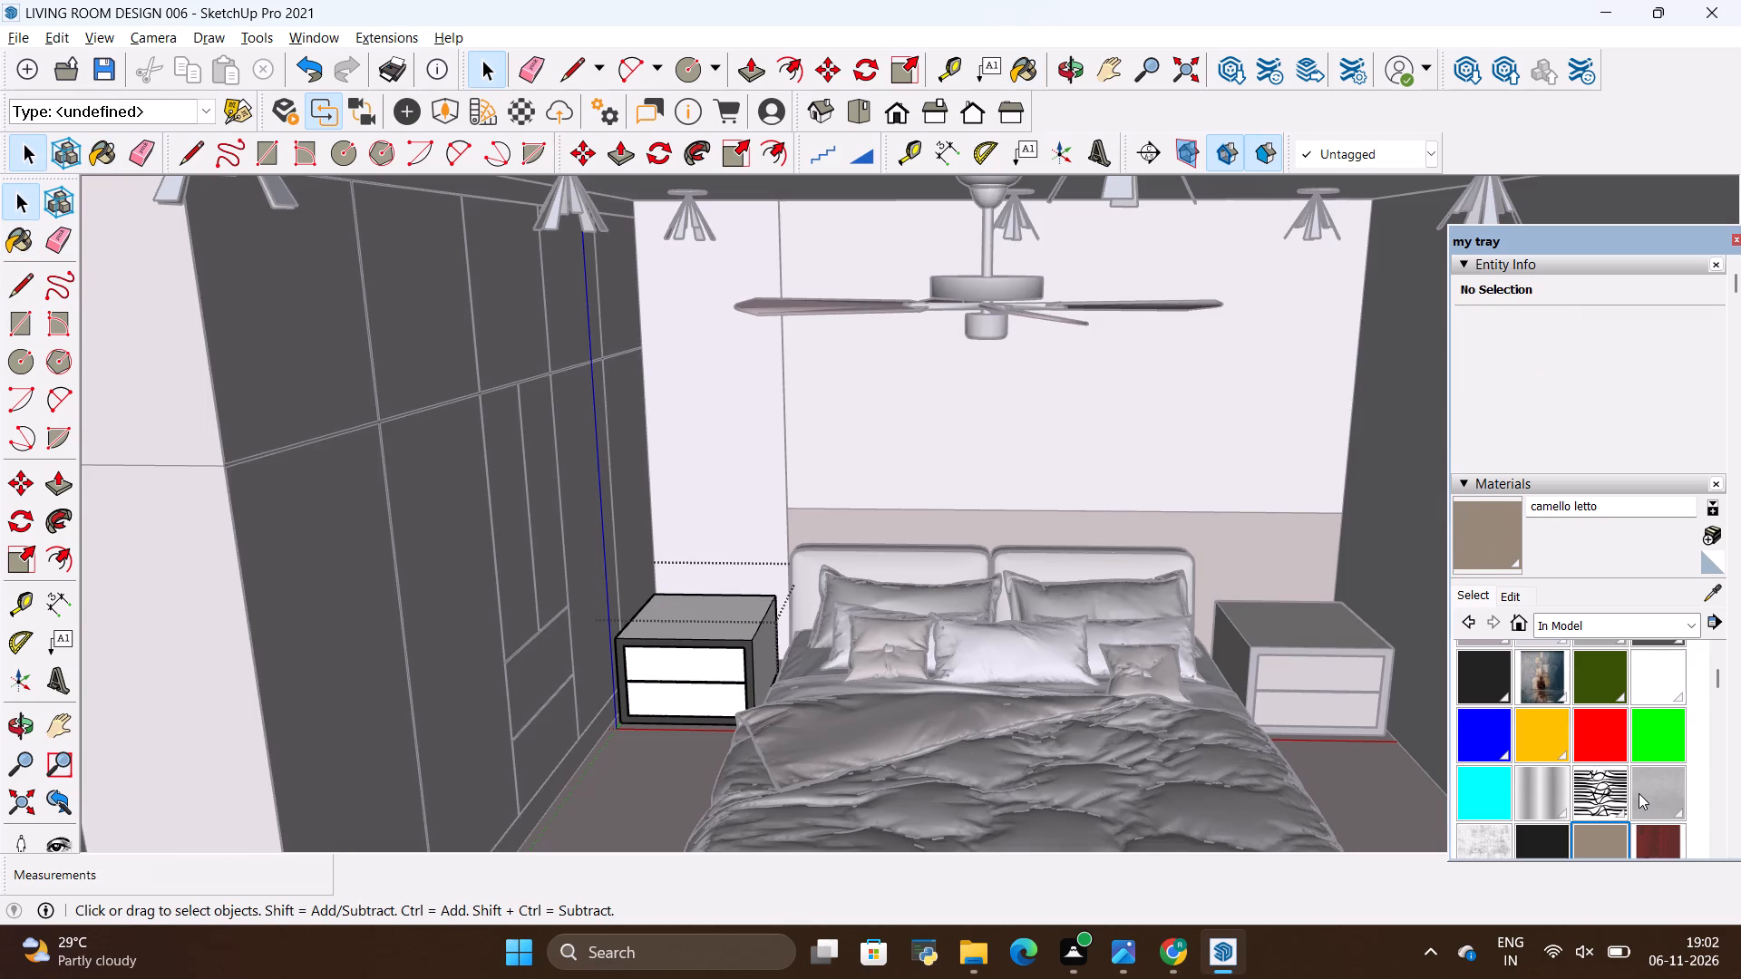
scroll(1565, 740, "down", 2)
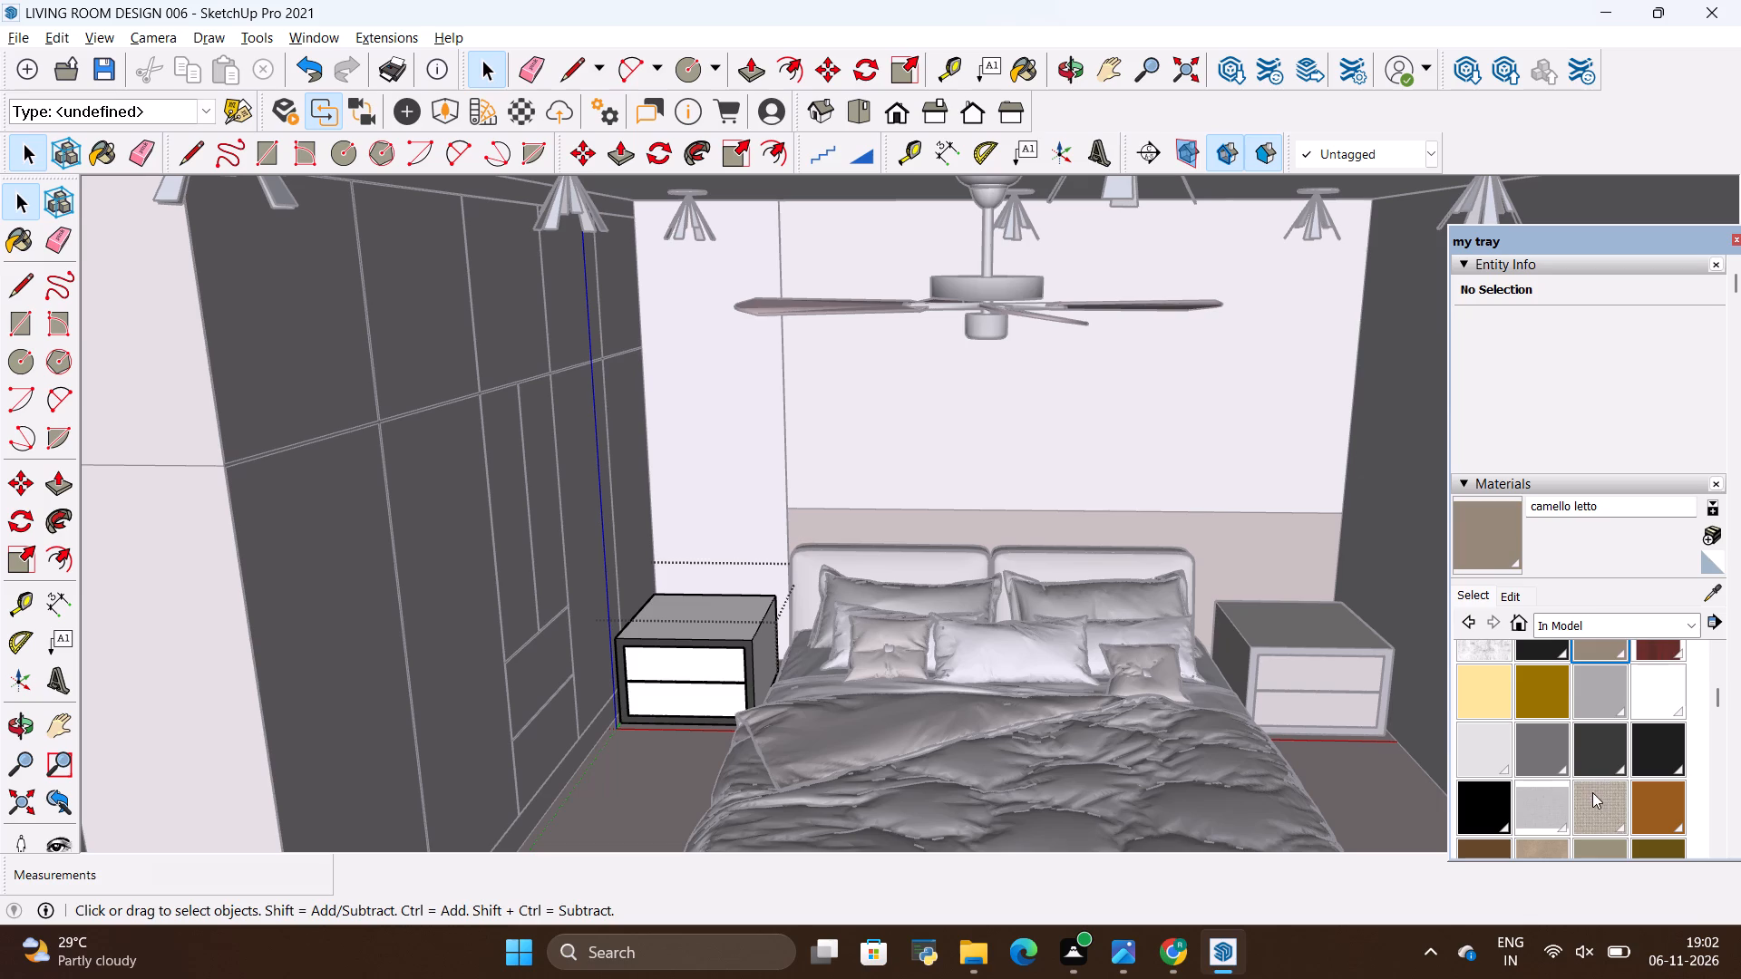
left_click(1593, 797)
scroll(665, 614, "up", 7)
left_click(706, 621)
scroll(834, 645, "up", 5)
left_click(834, 647)
left_click(719, 713)
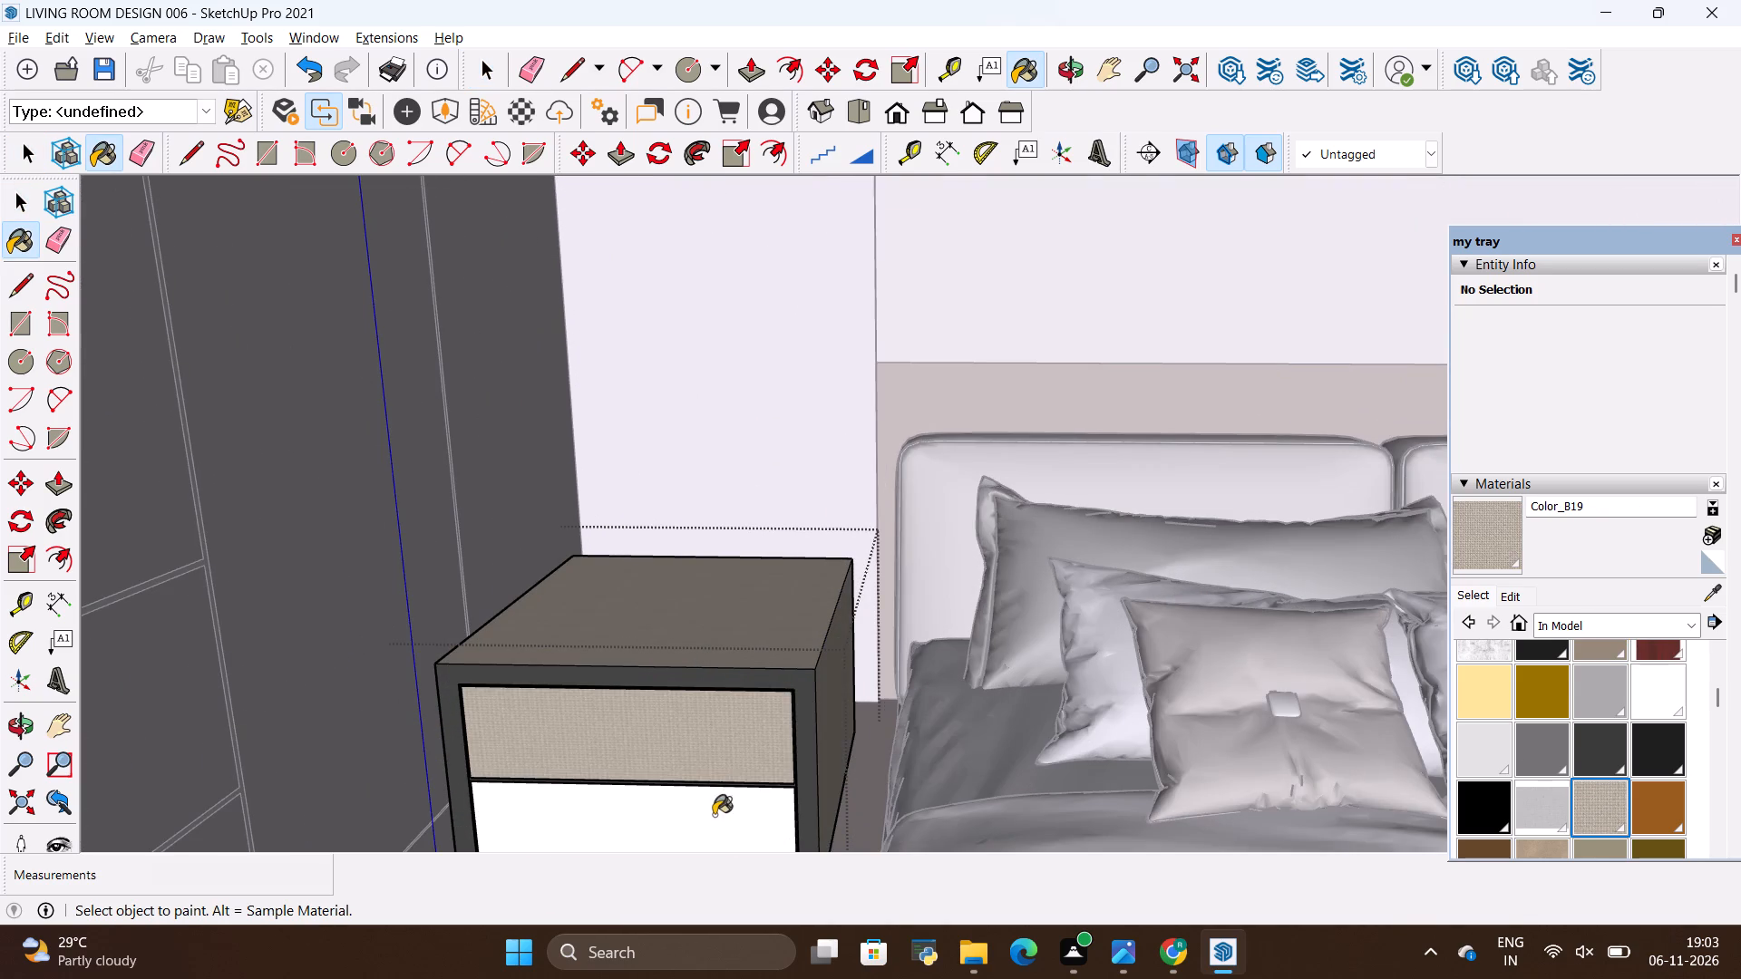
left_click(714, 816)
scroll(712, 628, "down", 5)
key("space")
left_click(729, 494)
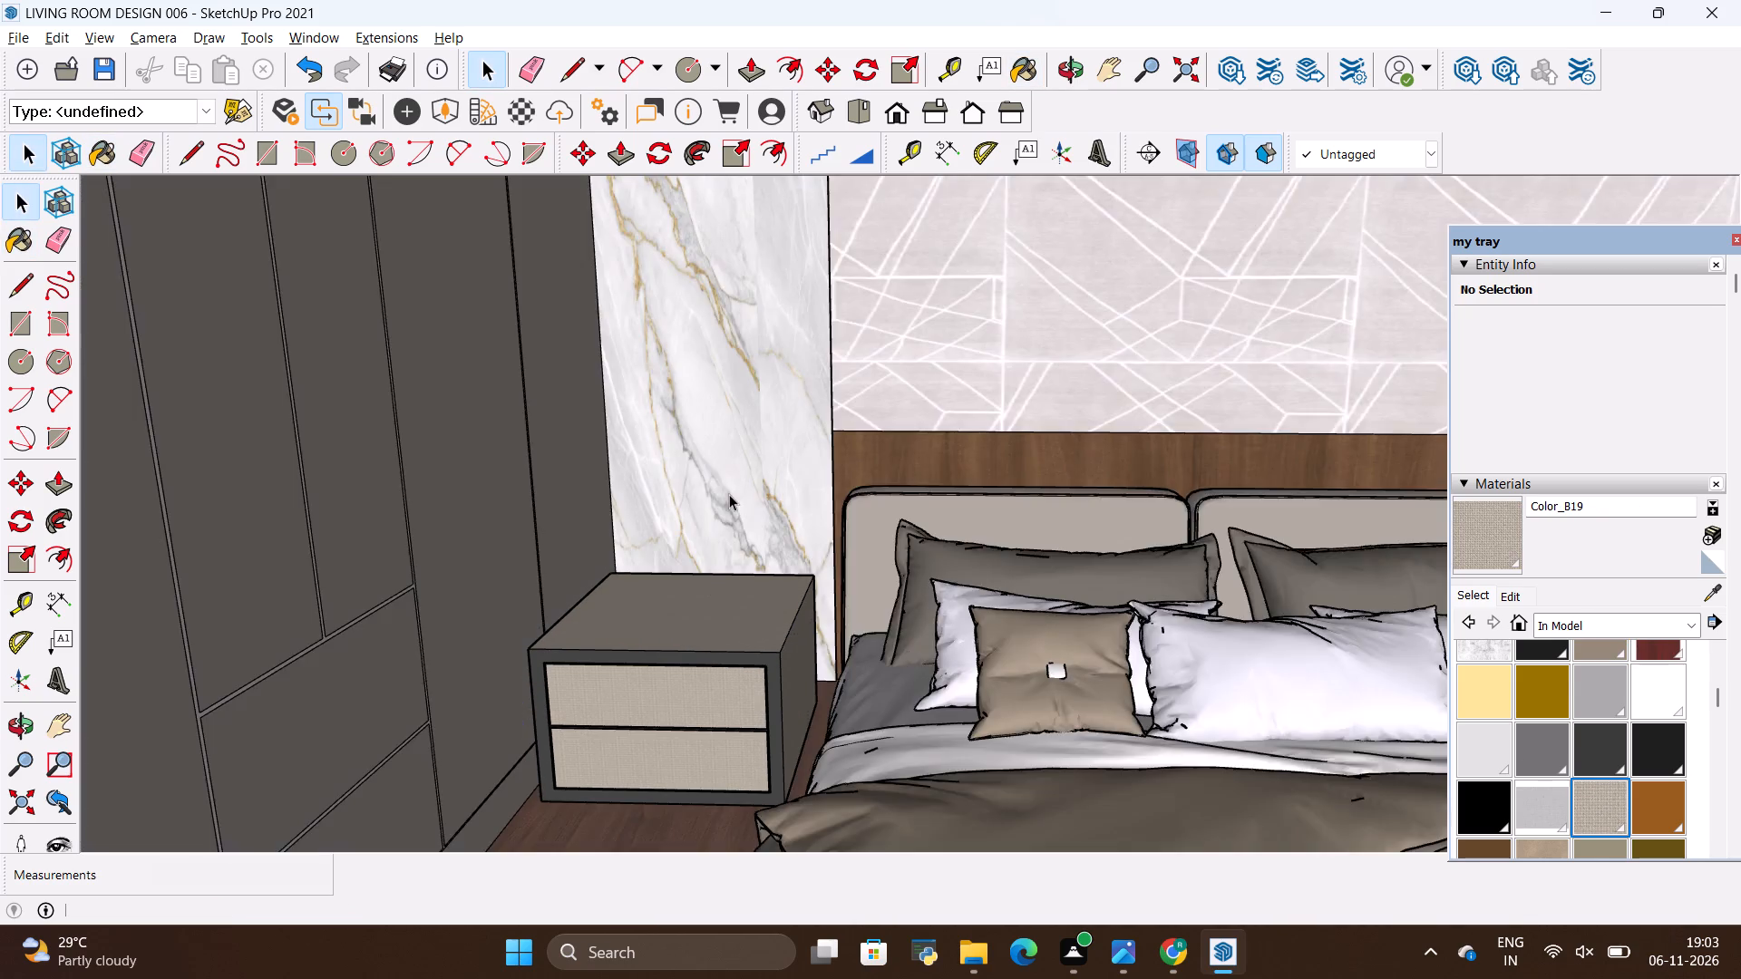
Examine the whole bedroom from the foot of the bed, including the bedside tables, wardrobe, headboard wall, fan and ceiling lights.
scroll(729, 494, "down", 15)
scroll(772, 402, "up", 2)
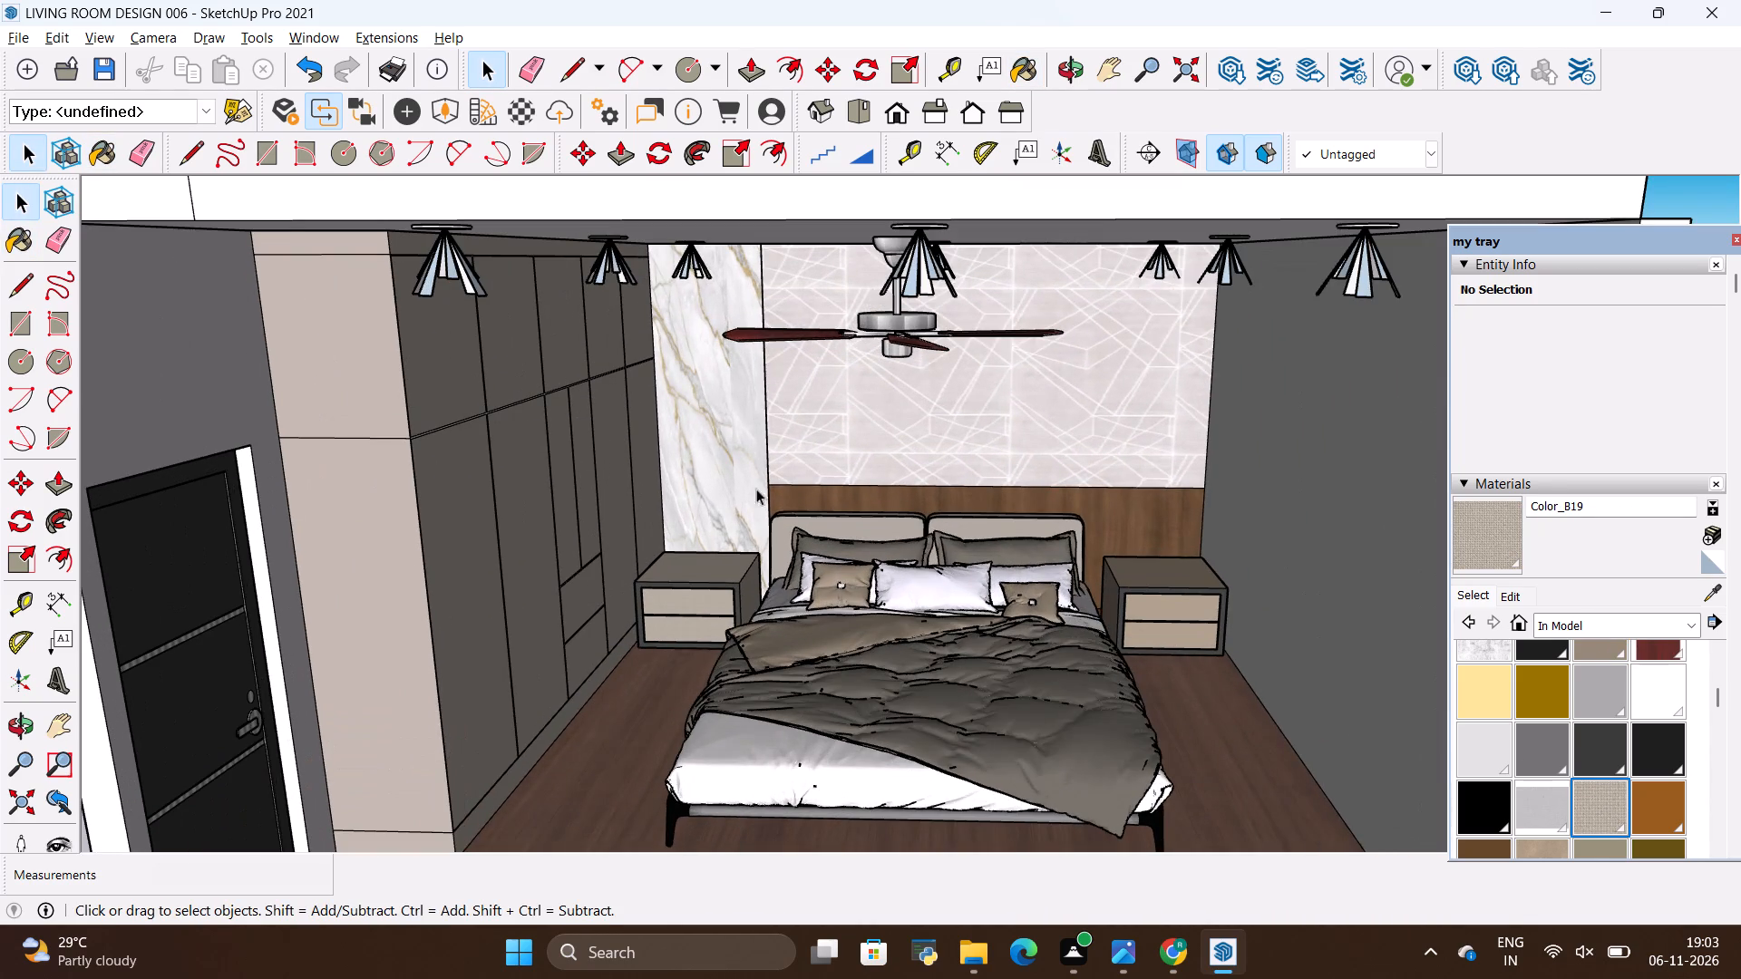
left_click(19, 729)
left_click_drag(823, 617, 837, 577)
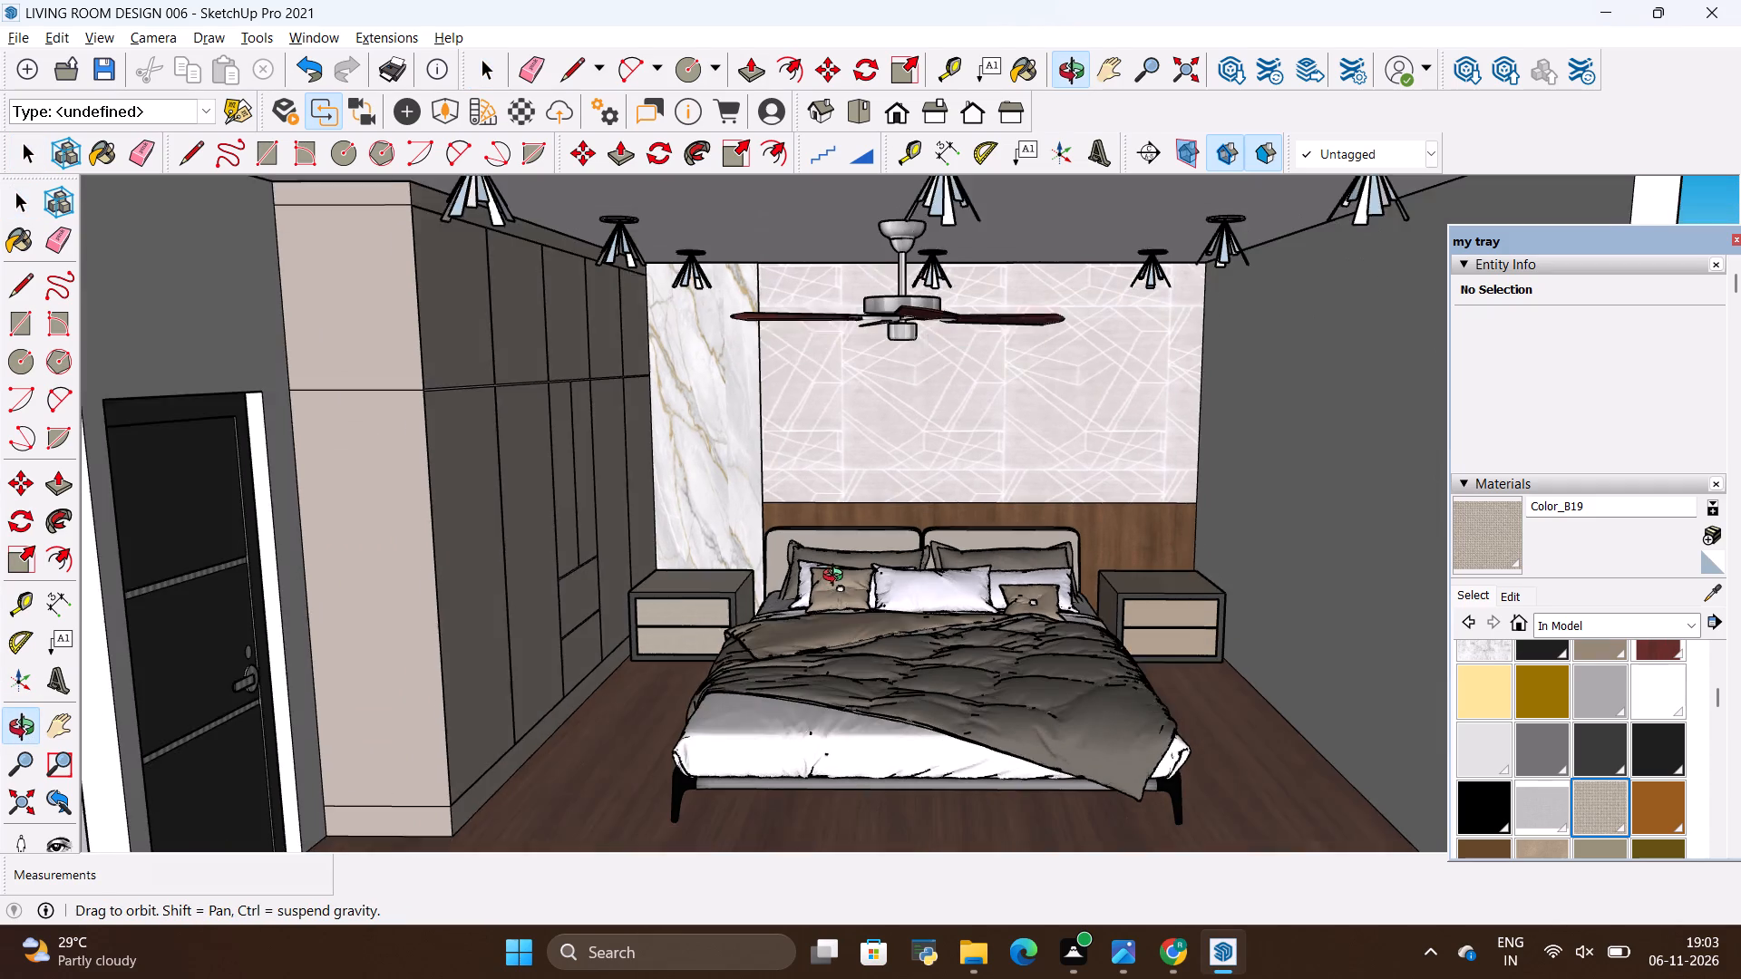
left_click_drag(837, 577, 831, 537)
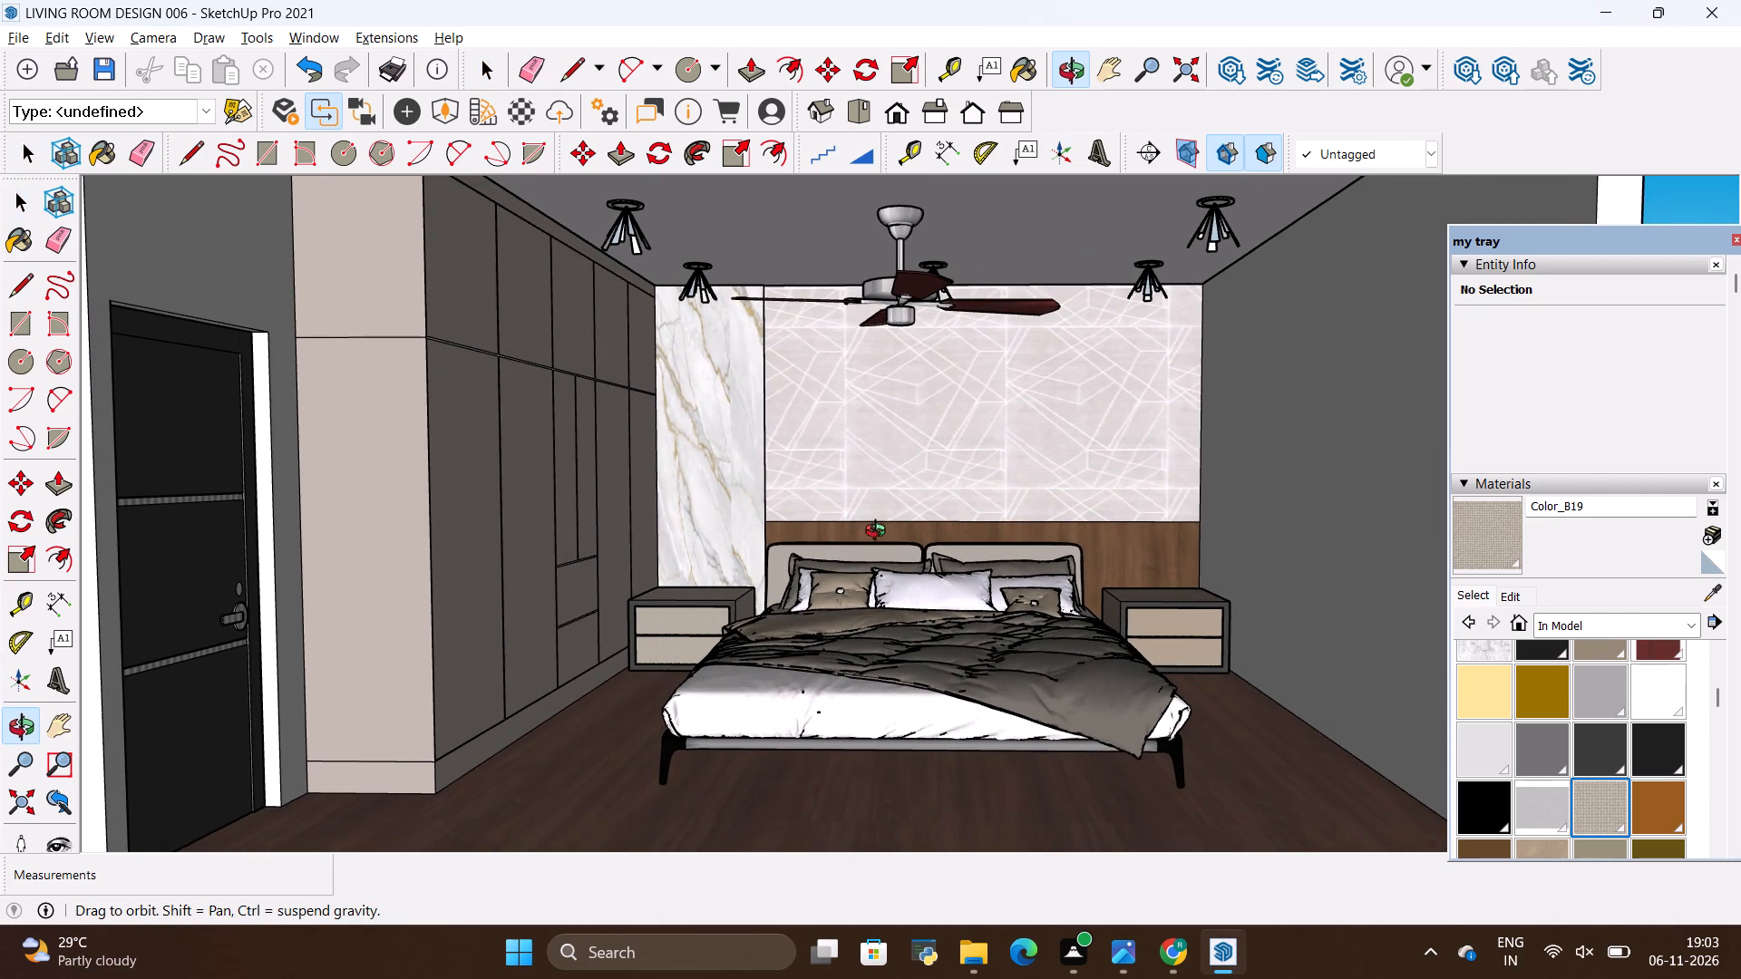
scroll(587, 512, "up", 1)
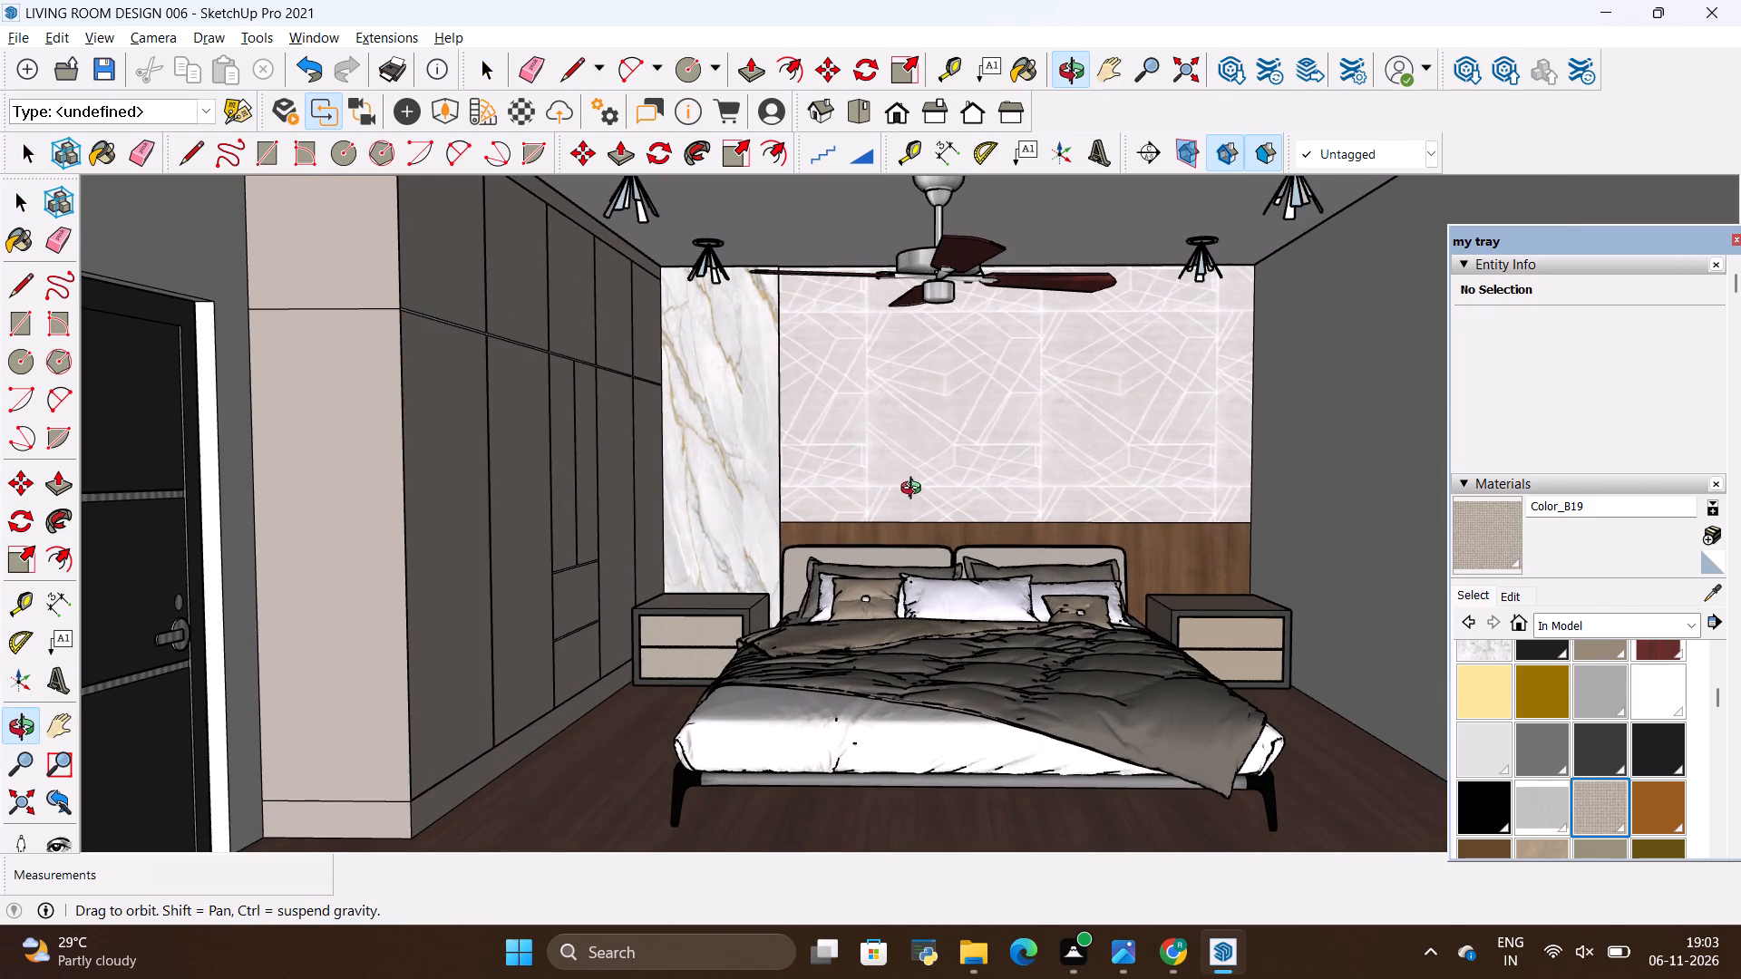
scroll(918, 489, "down", 3)
scroll(846, 386, "up", 1)
scroll(920, 404, "up", 2)
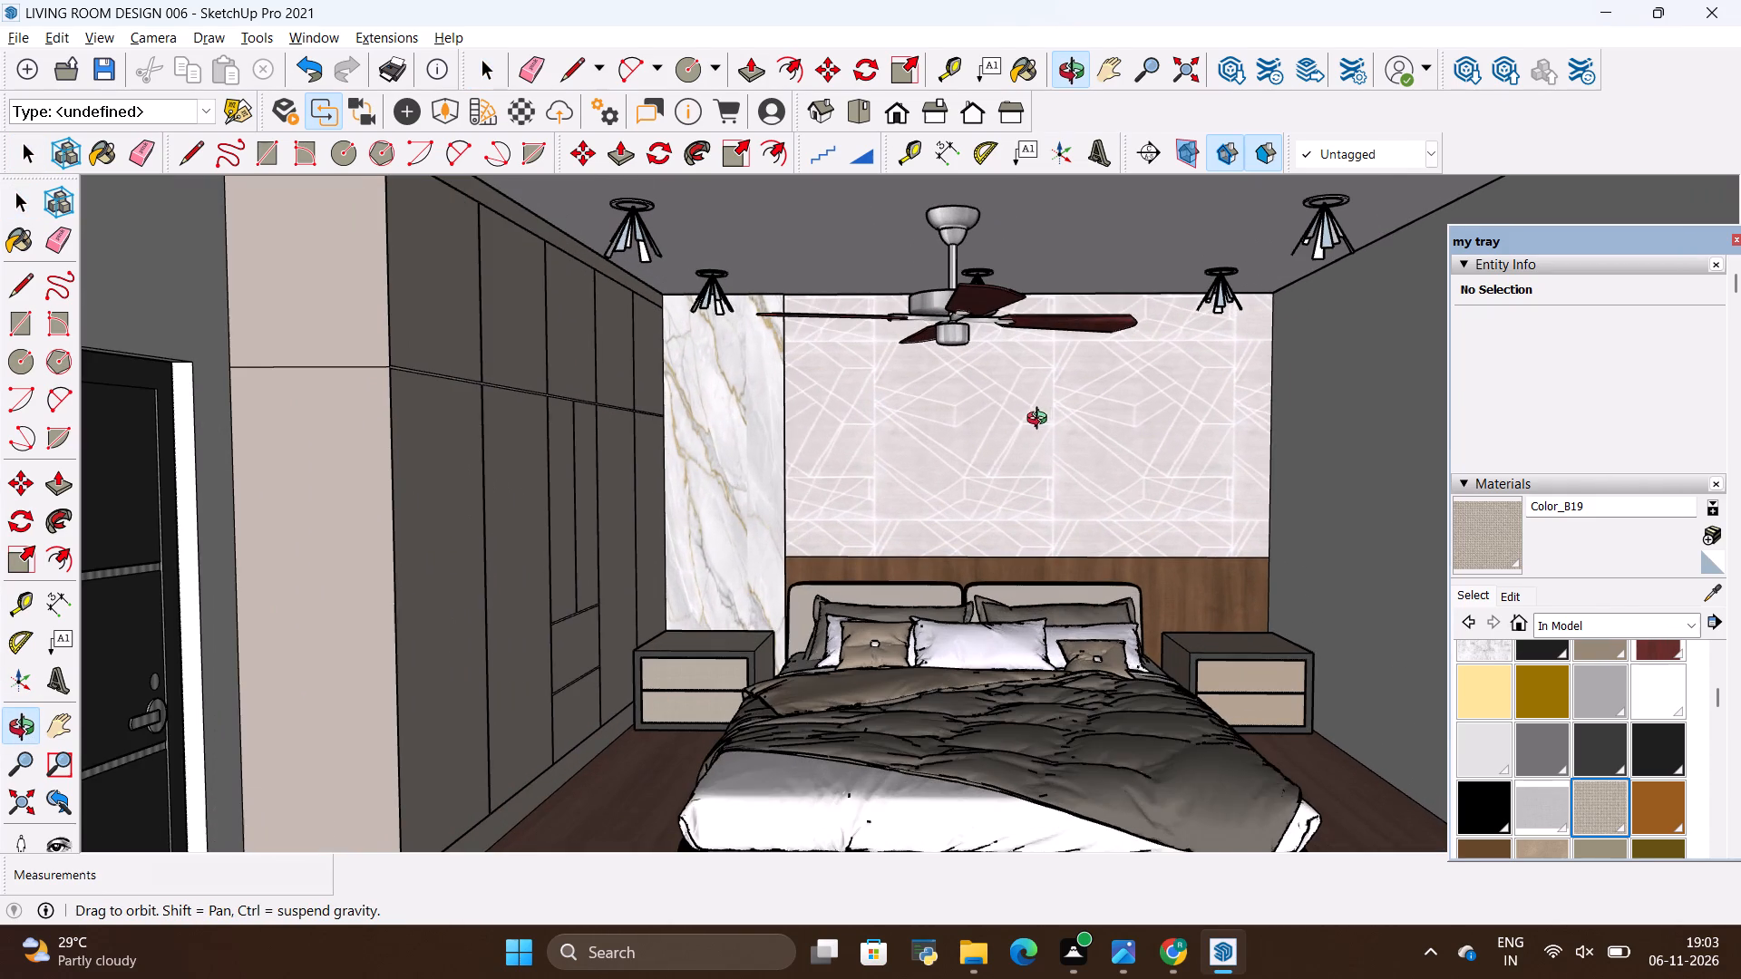
left_click_drag(1034, 431, 1017, 414)
scroll(1005, 416, "down", 2)
scroll(1005, 416, "up", 1)
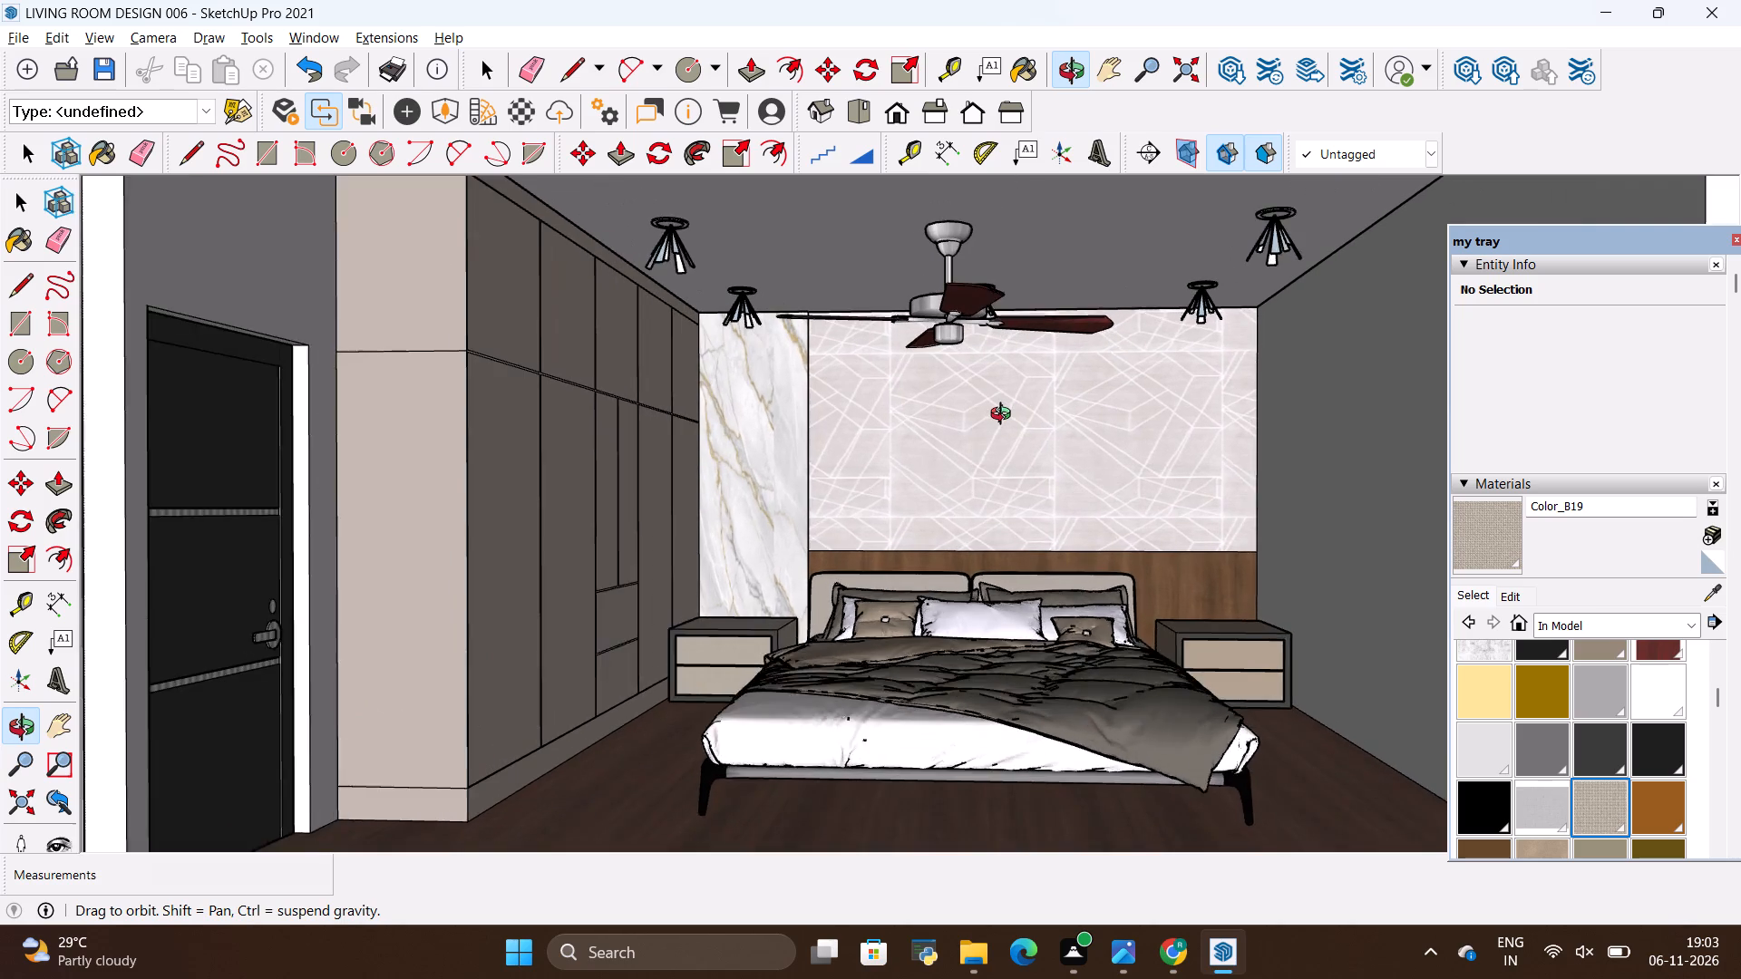
scroll(1005, 416, "up", 1)
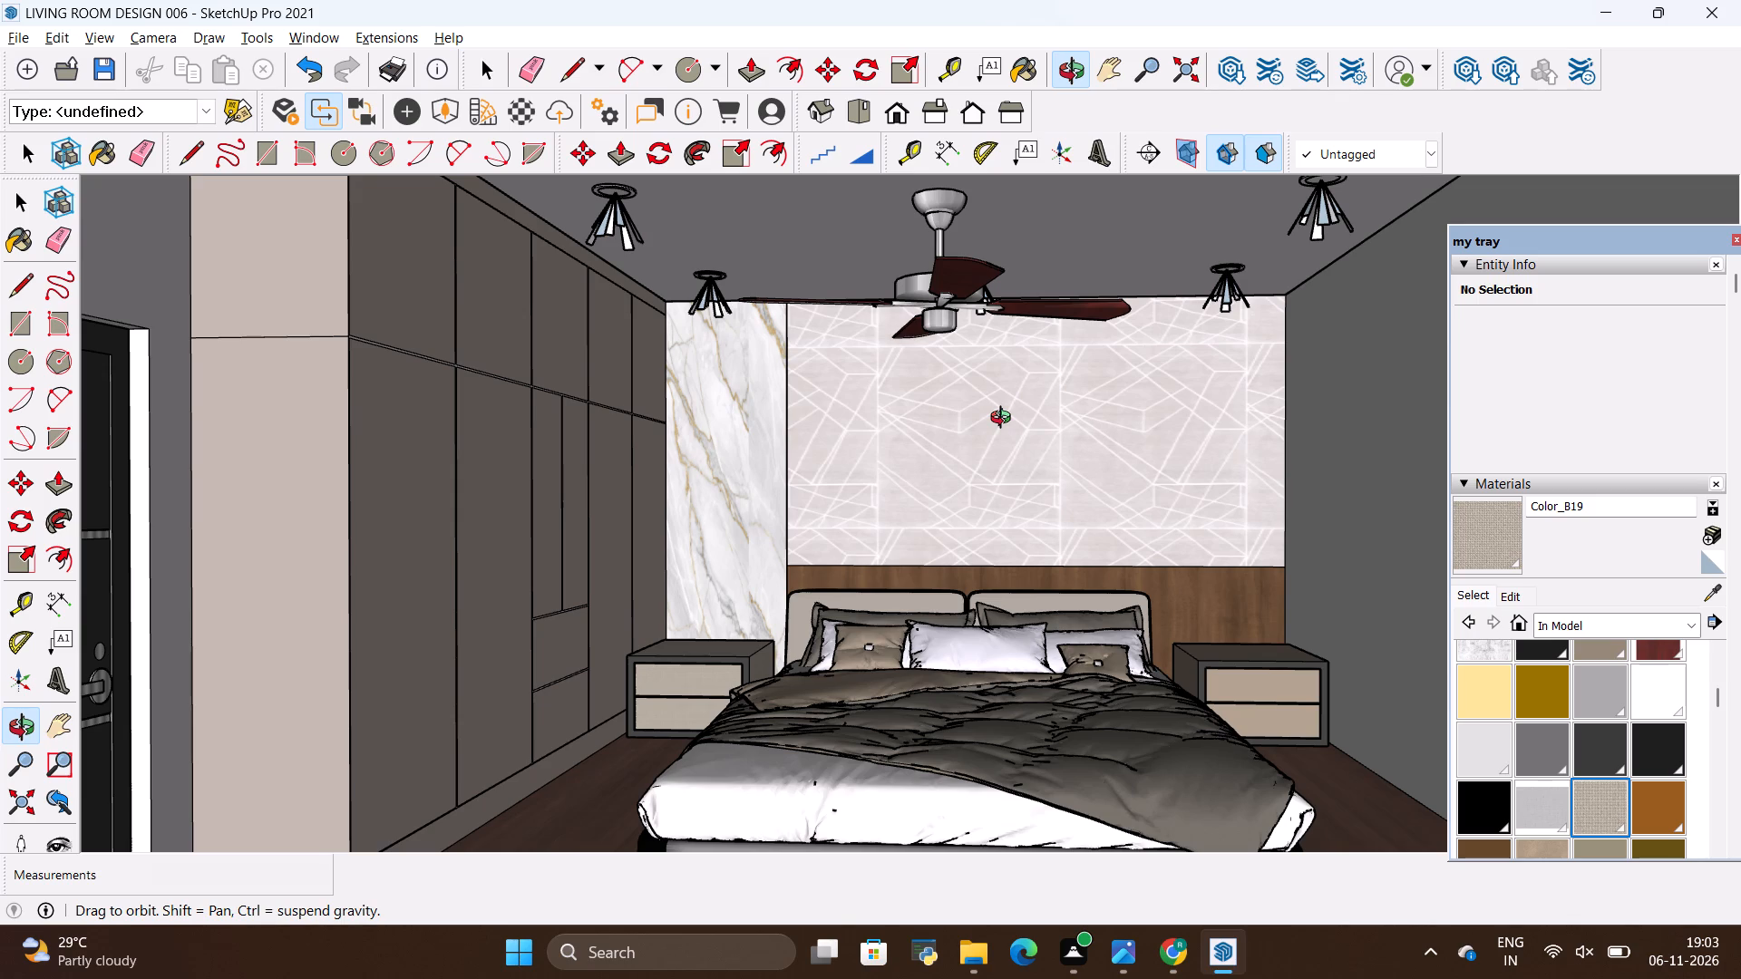
scroll(1005, 420, "down", 2)
left_click_drag(979, 436, 941, 531)
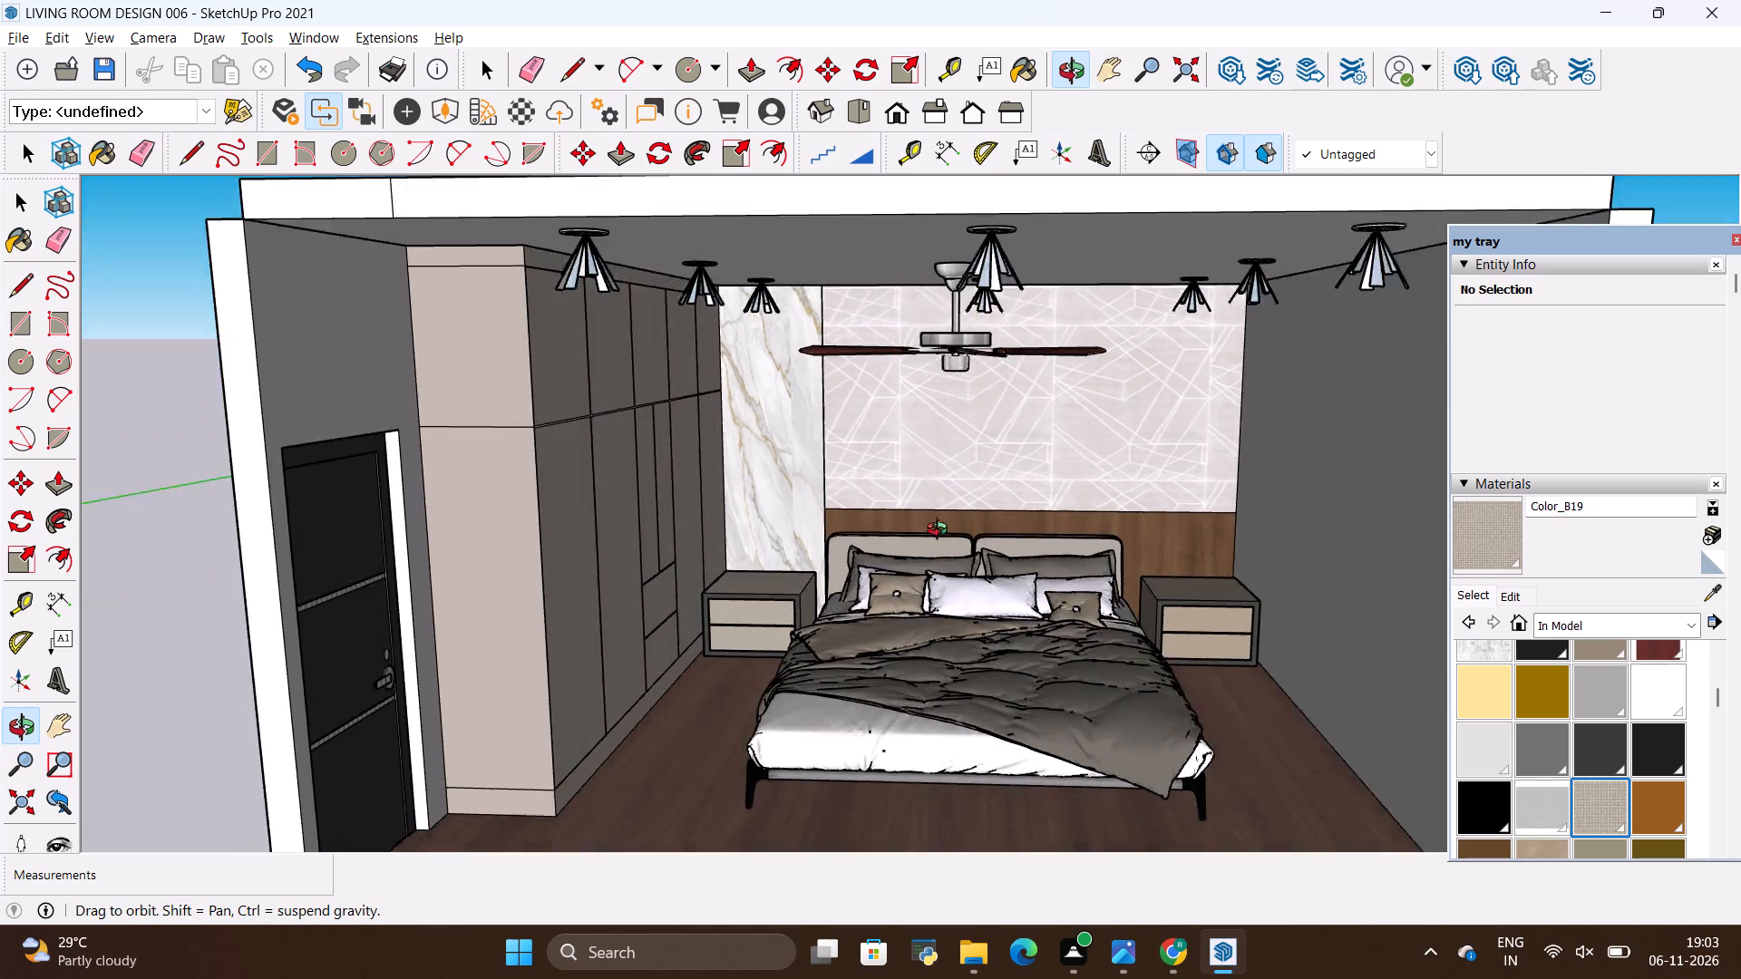
left_click_drag(941, 531, 929, 541)
scroll(940, 512, "down", 5)
left_click_drag(1037, 515, 1070, 379)
scroll(987, 410, "up", 3)
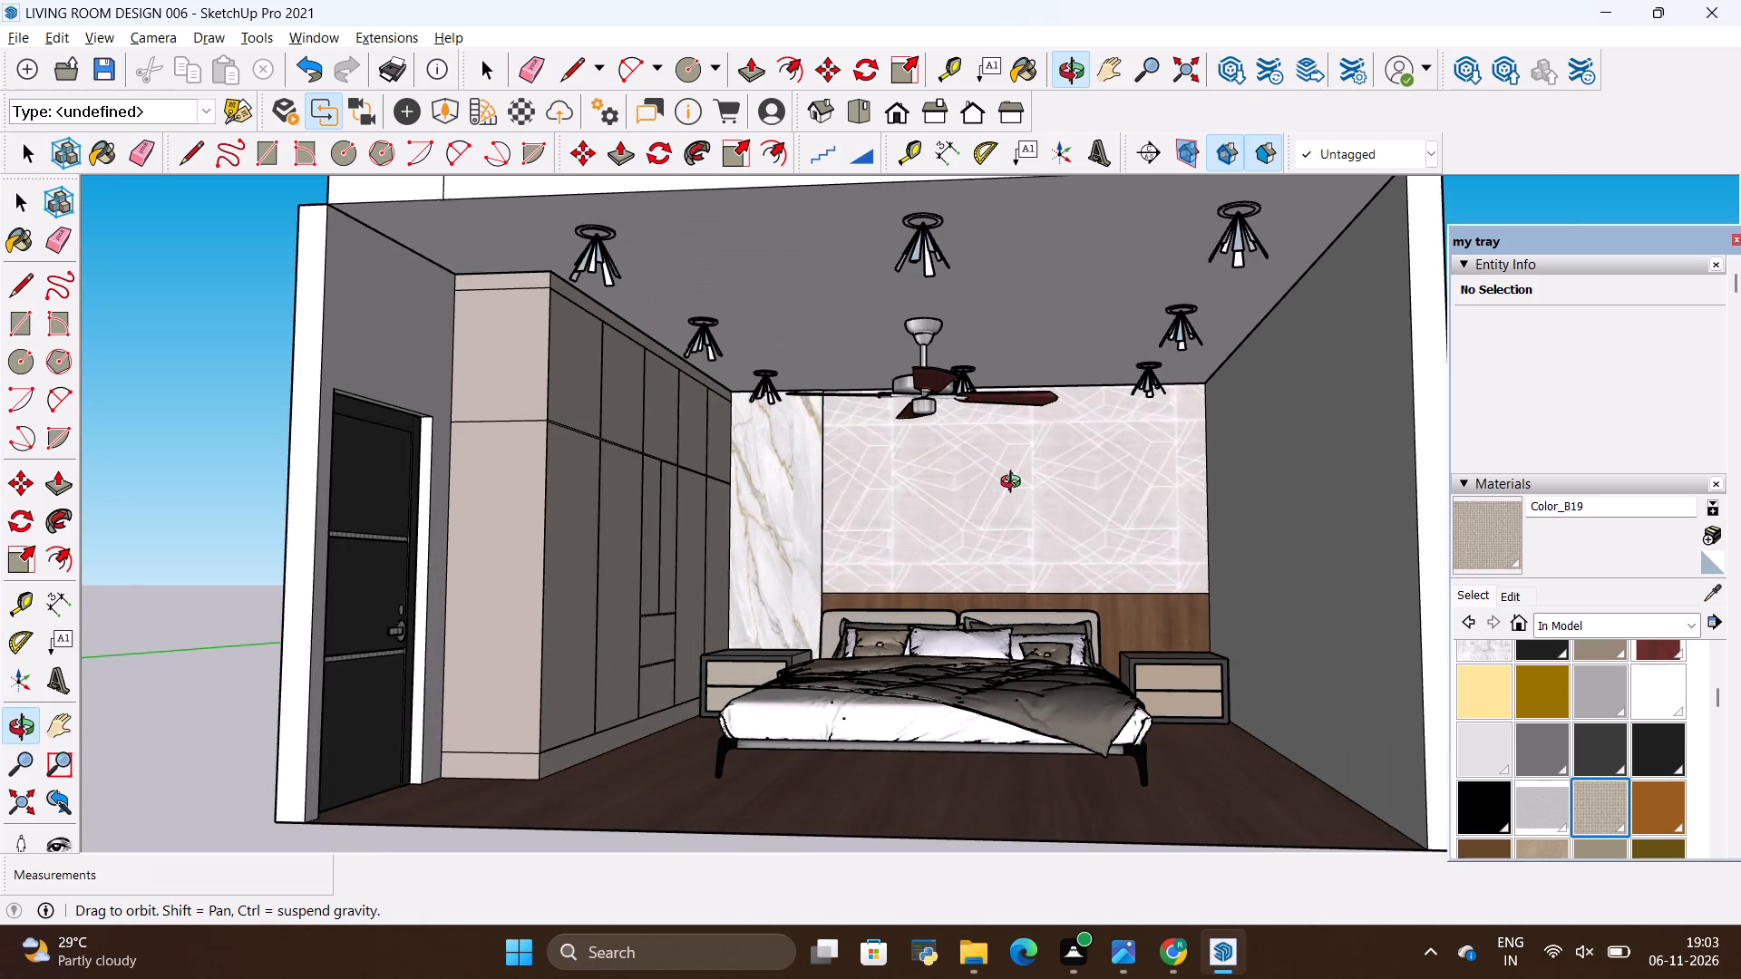
scroll(1015, 484, "up", 1)
left_click_drag(936, 469, 983, 473)
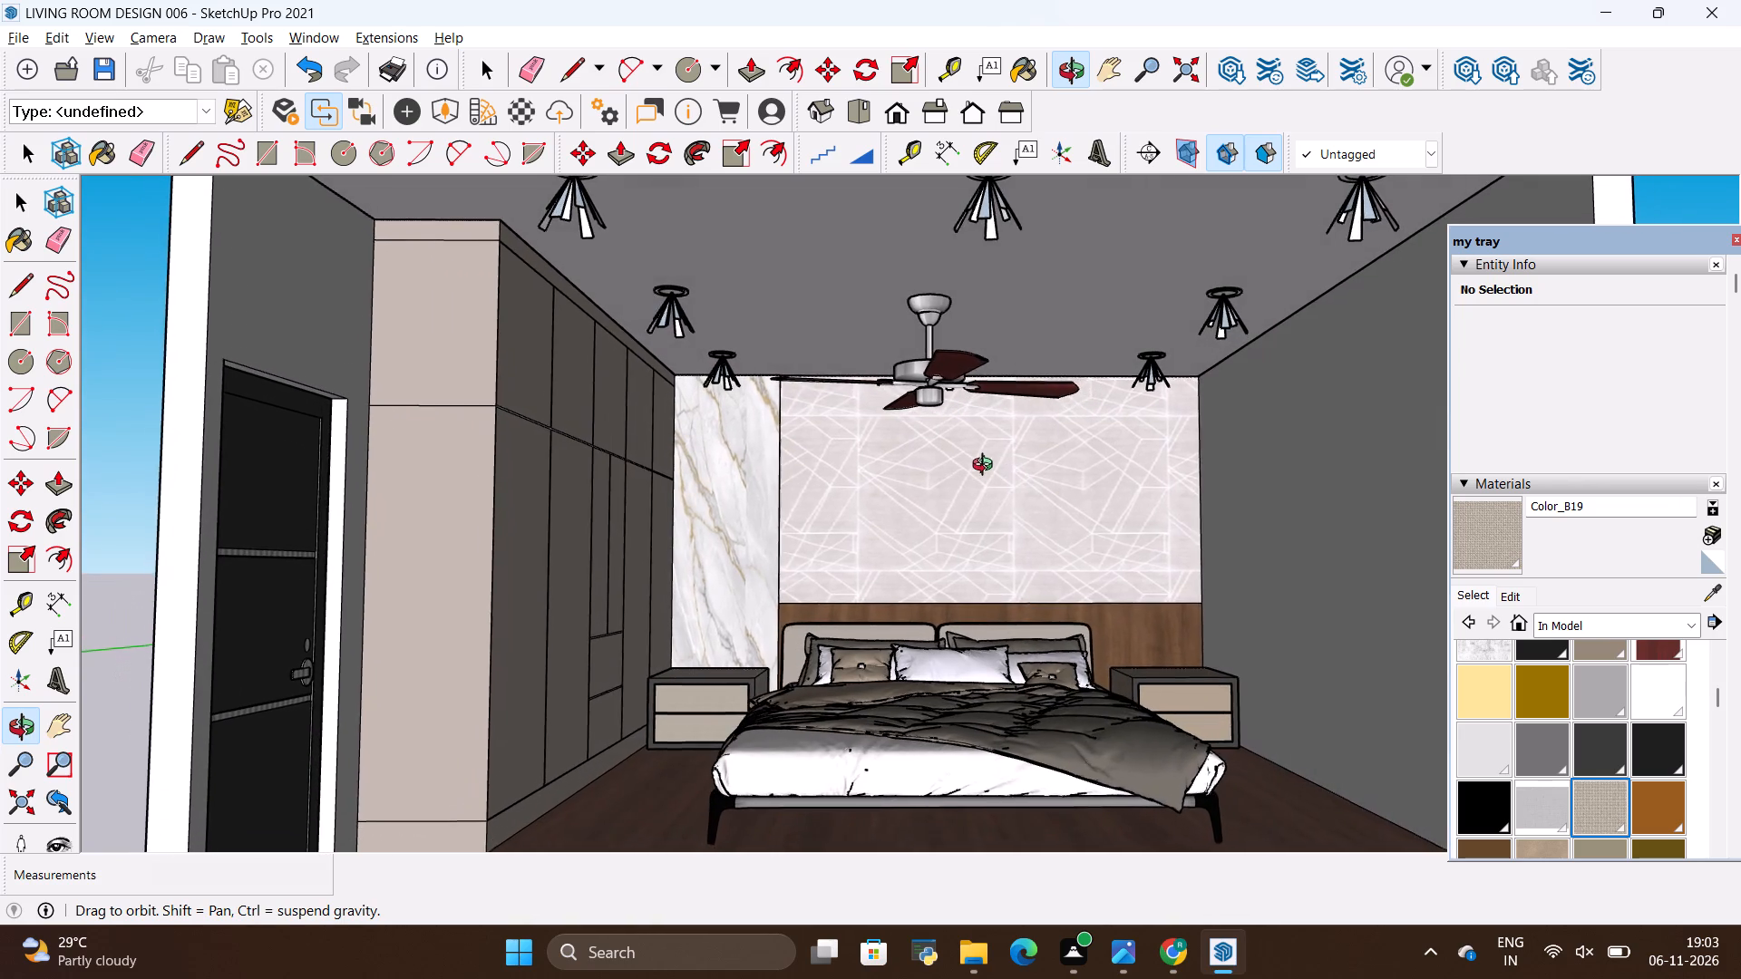
scroll(1177, 605, "up", 1)
scroll(1003, 446, "down", 2)
left_click_drag(1048, 535, 1044, 516)
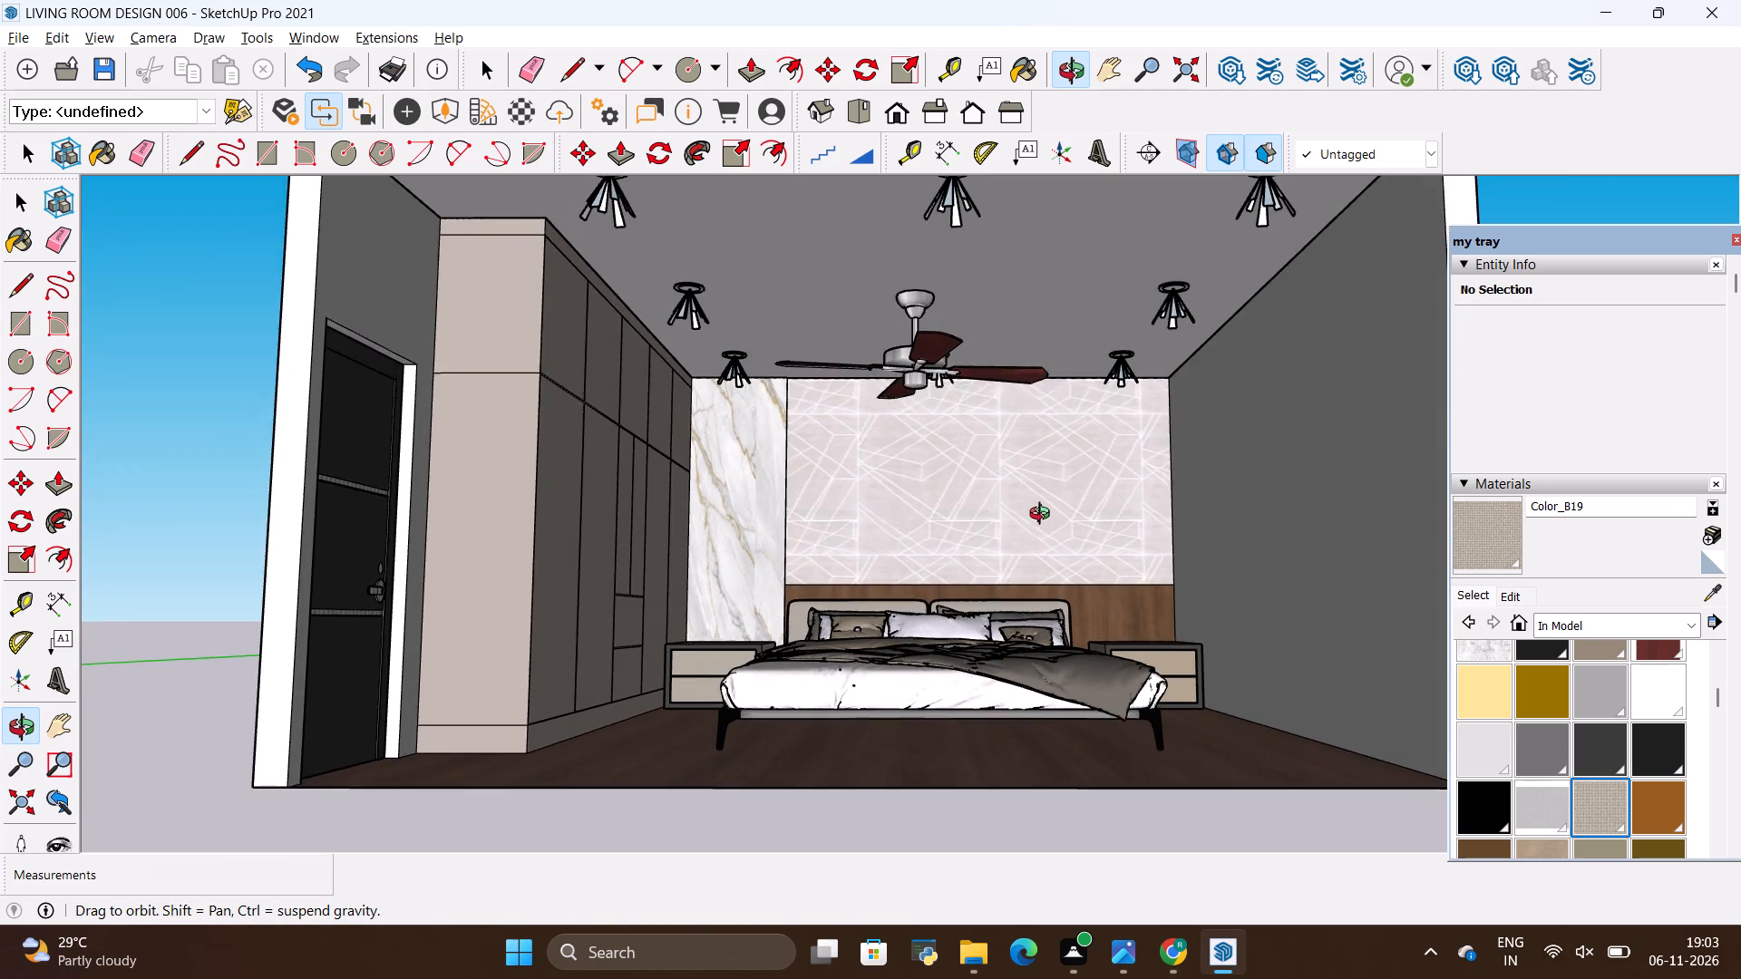
left_click_drag(1044, 516, 1038, 539)
scroll(1081, 537, "up", 2)
left_click_drag(1002, 514, 1026, 504)
scroll(1020, 498, "down", 2)
scroll(1007, 488, "up", 1)
left_click_drag(1007, 483, 1007, 498)
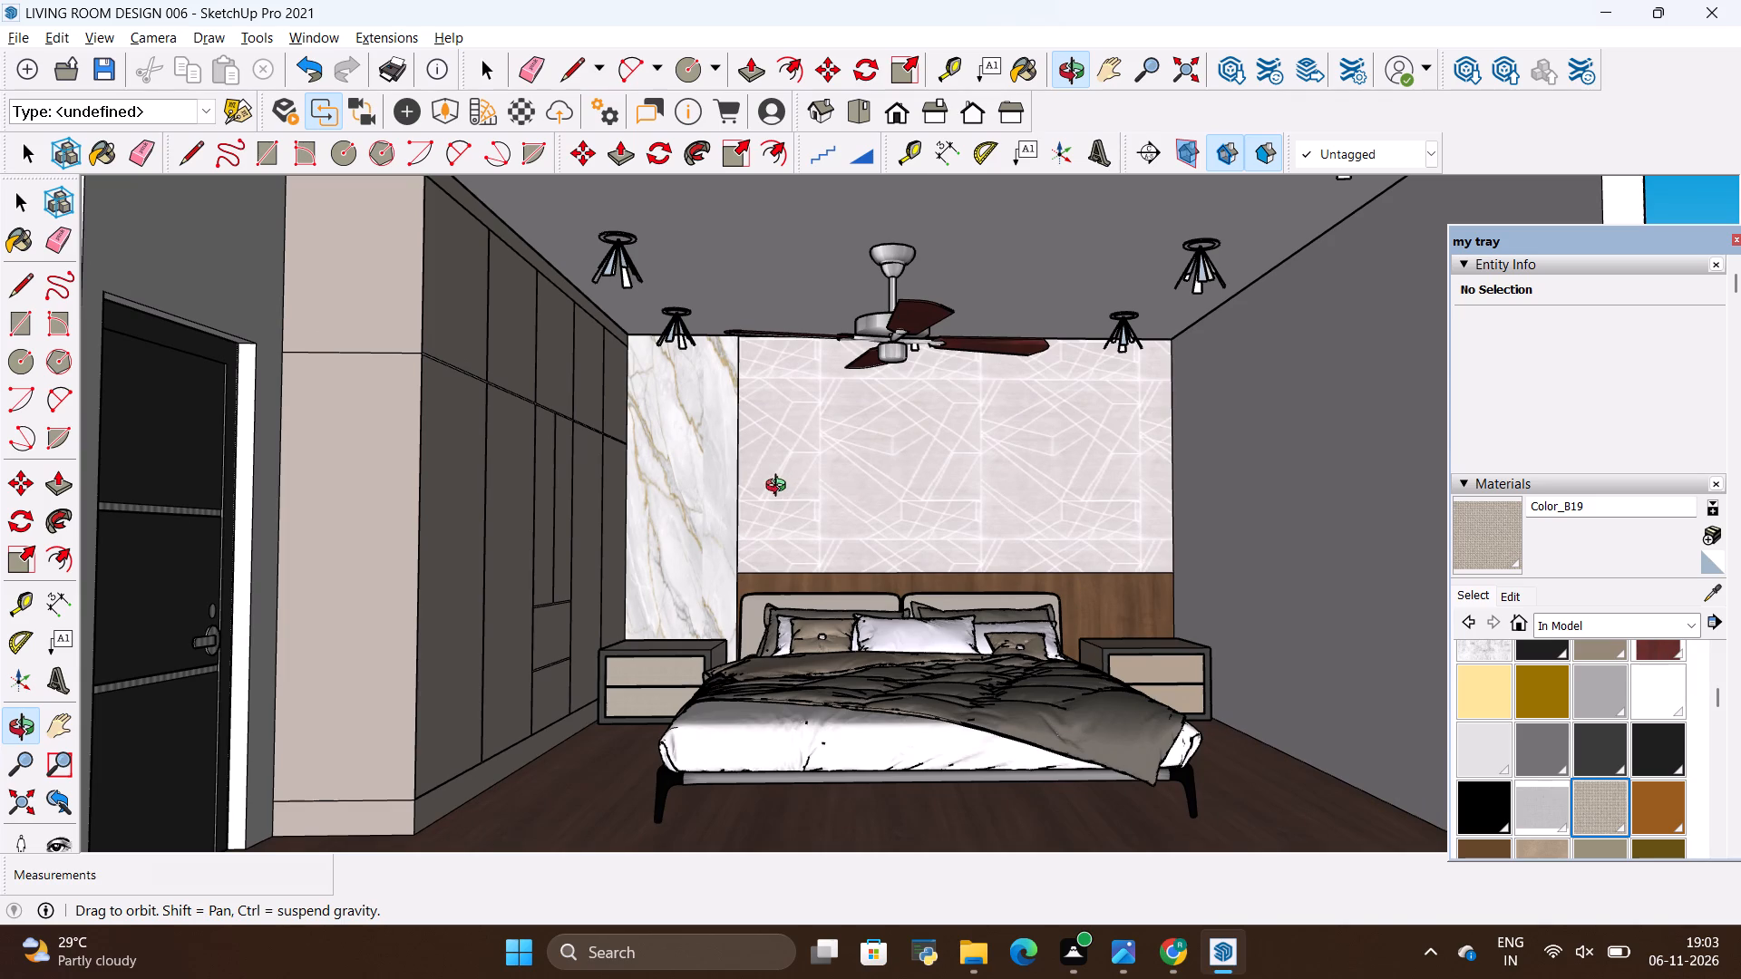
Import the Nearly Natural 5' Kentia Palm Silk Tree from ALL 3D WAREHOUSE ITEMS and place it on the floor near the wardrobe-side bedside table.
left_click(20, 46)
left_click(138, 403)
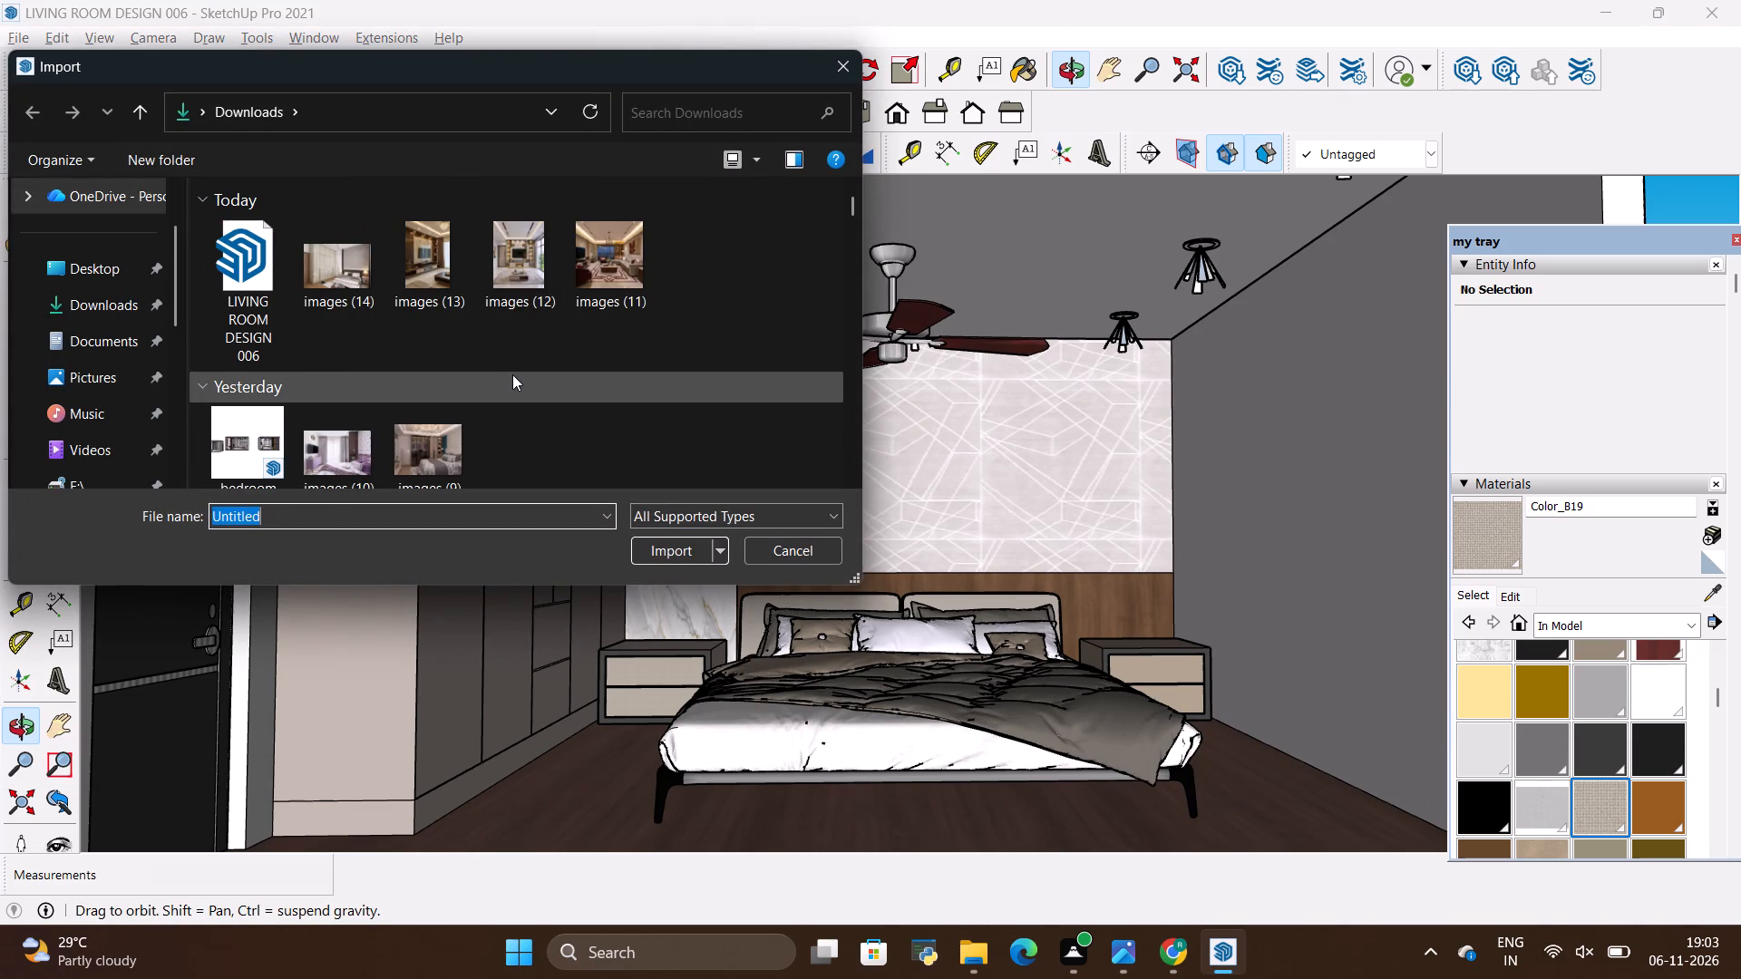
scroll(514, 374, "down", 1)
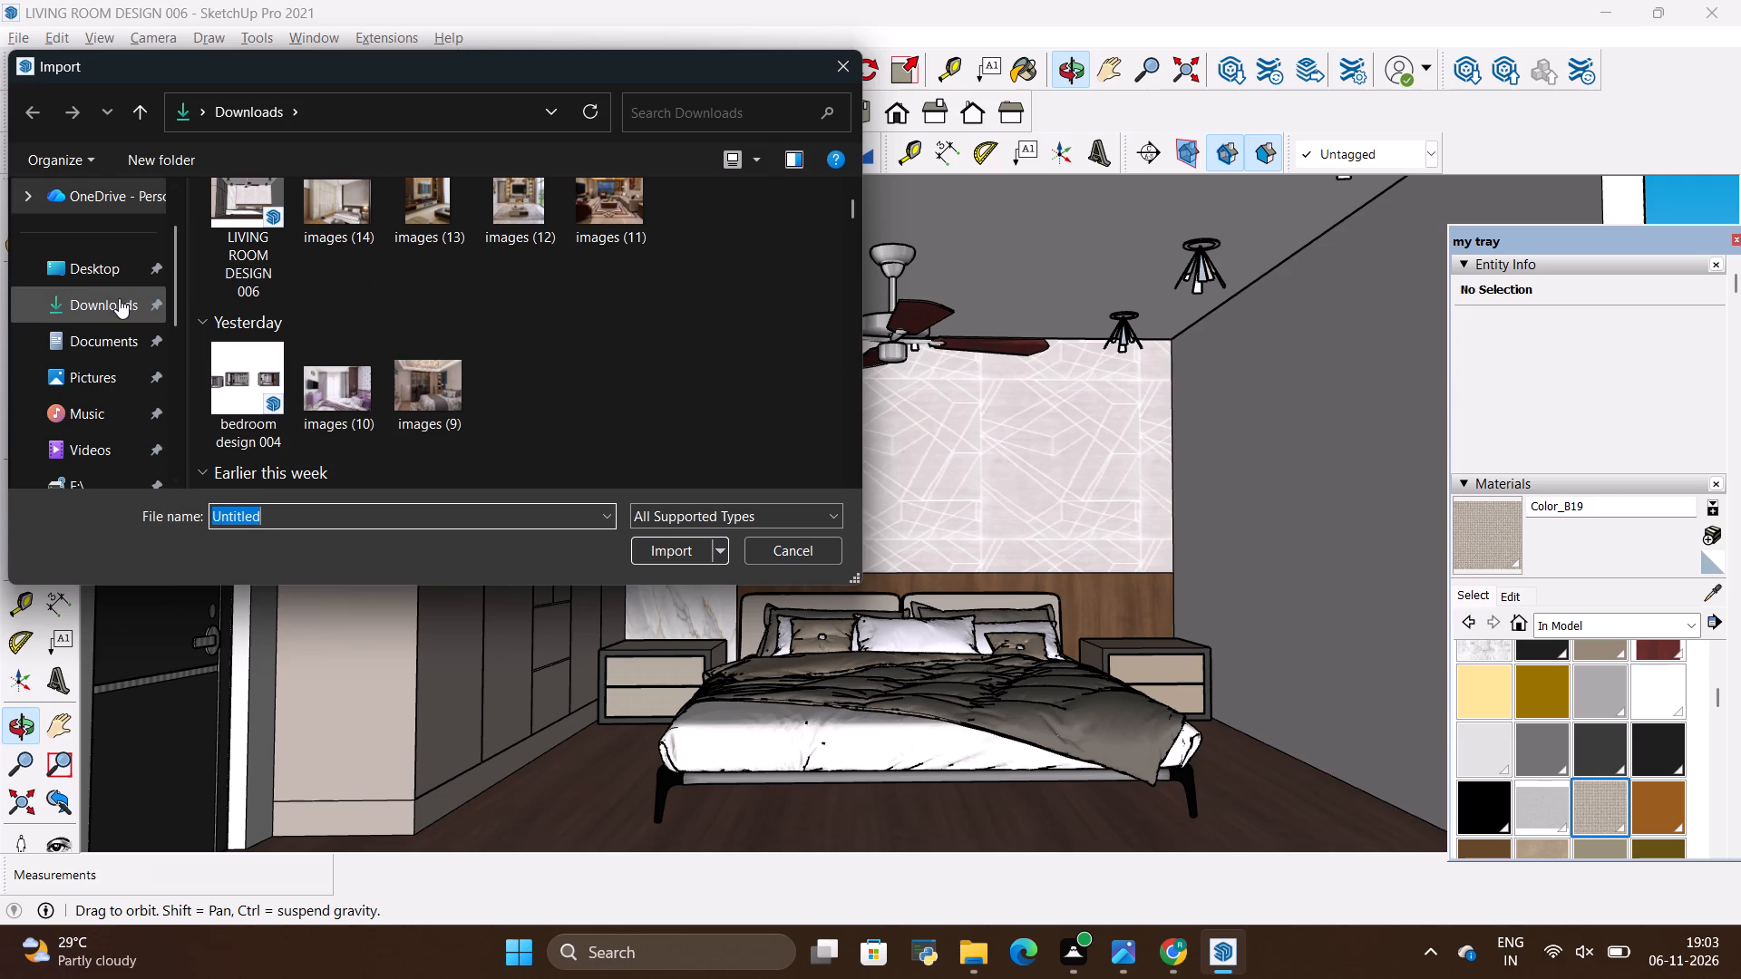
scroll(119, 298, "down", 1)
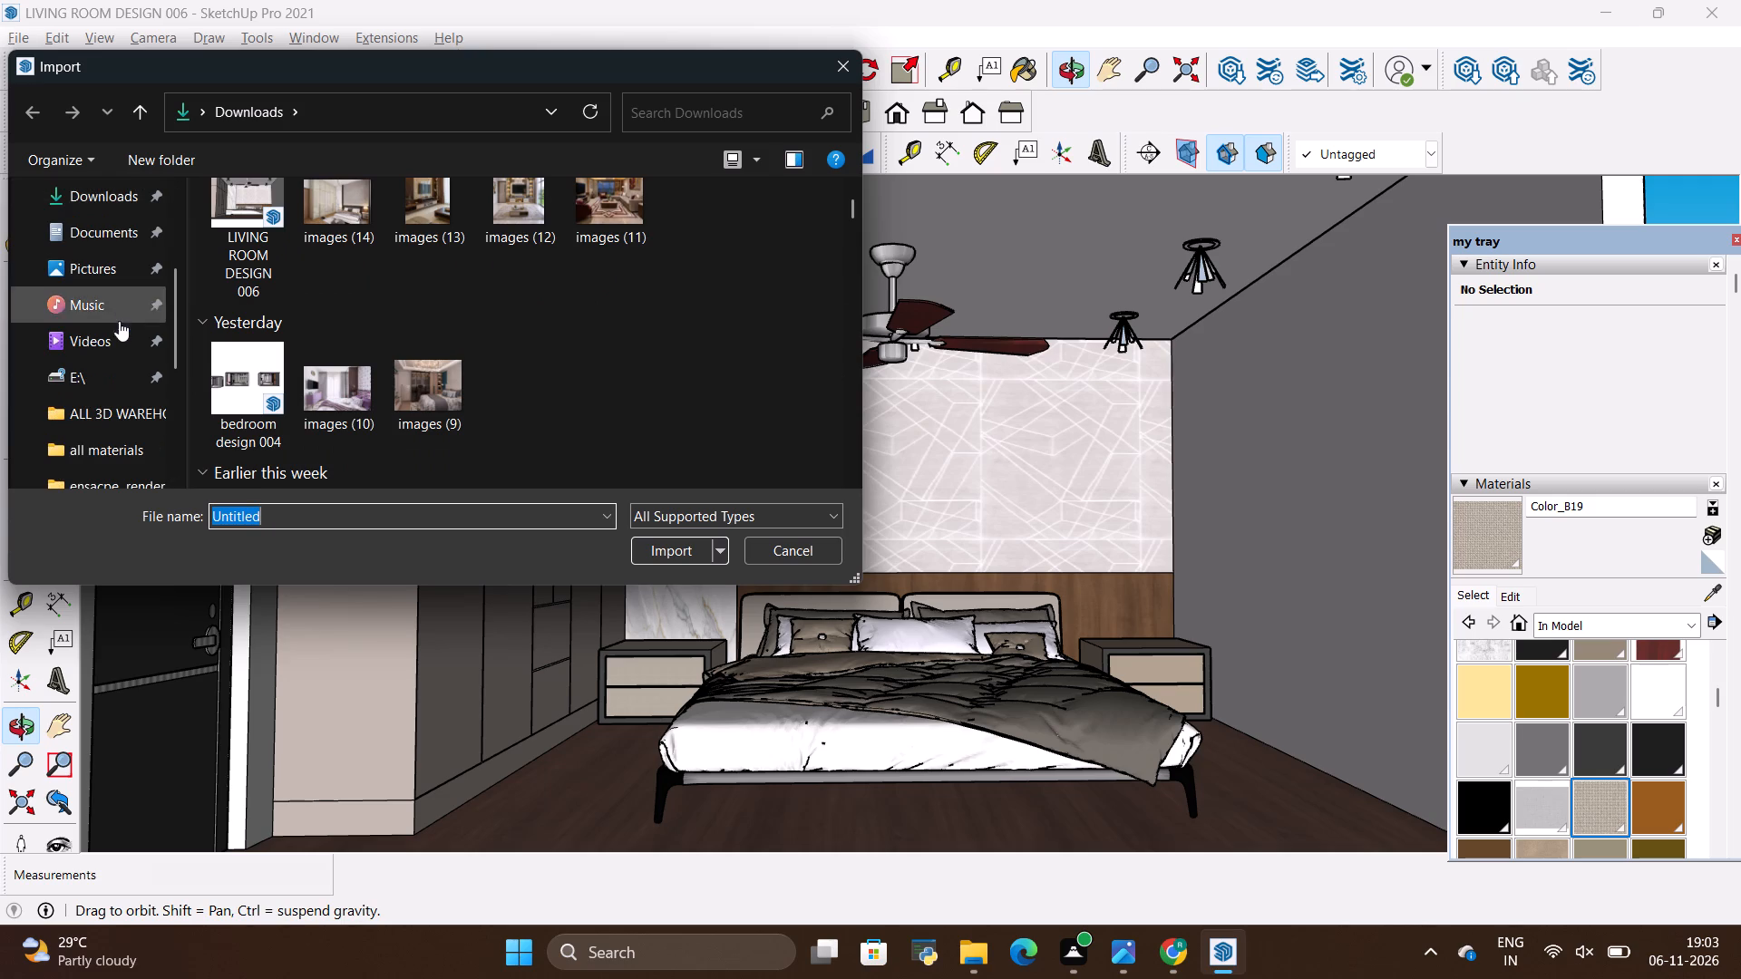
left_click(107, 420)
scroll(393, 349, "down", 5)
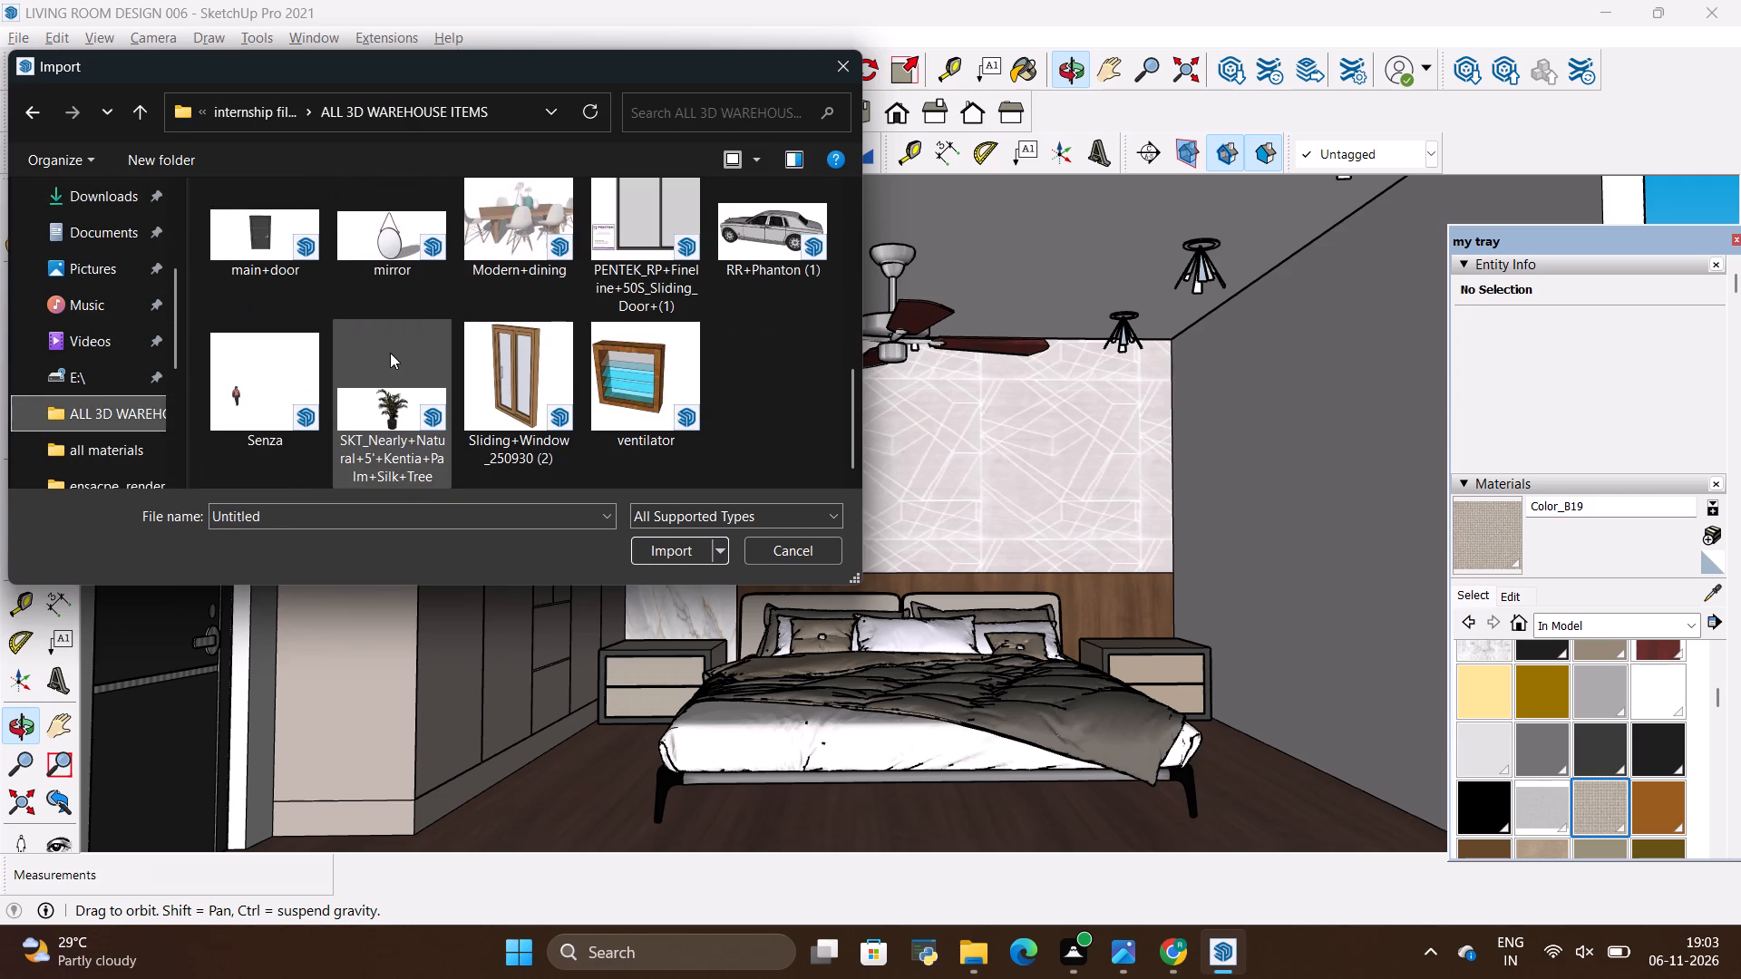
left_click(393, 402)
left_click(649, 552)
scroll(656, 549, "down", 1)
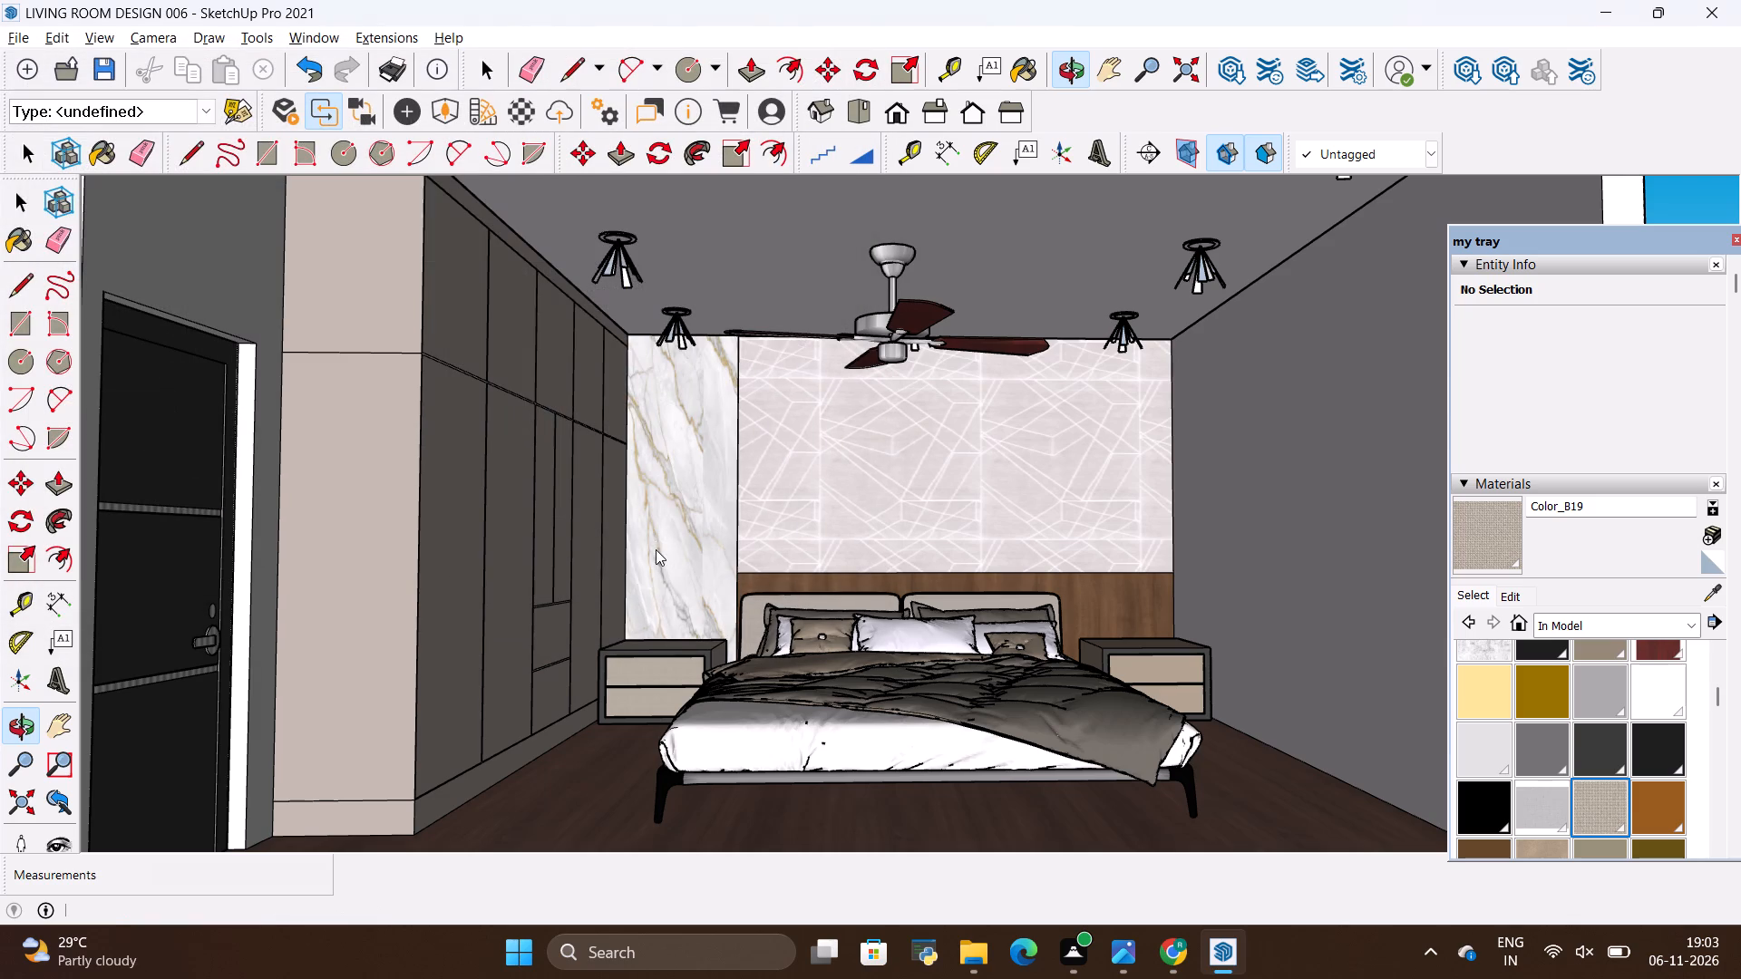
scroll(656, 549, "down", 6)
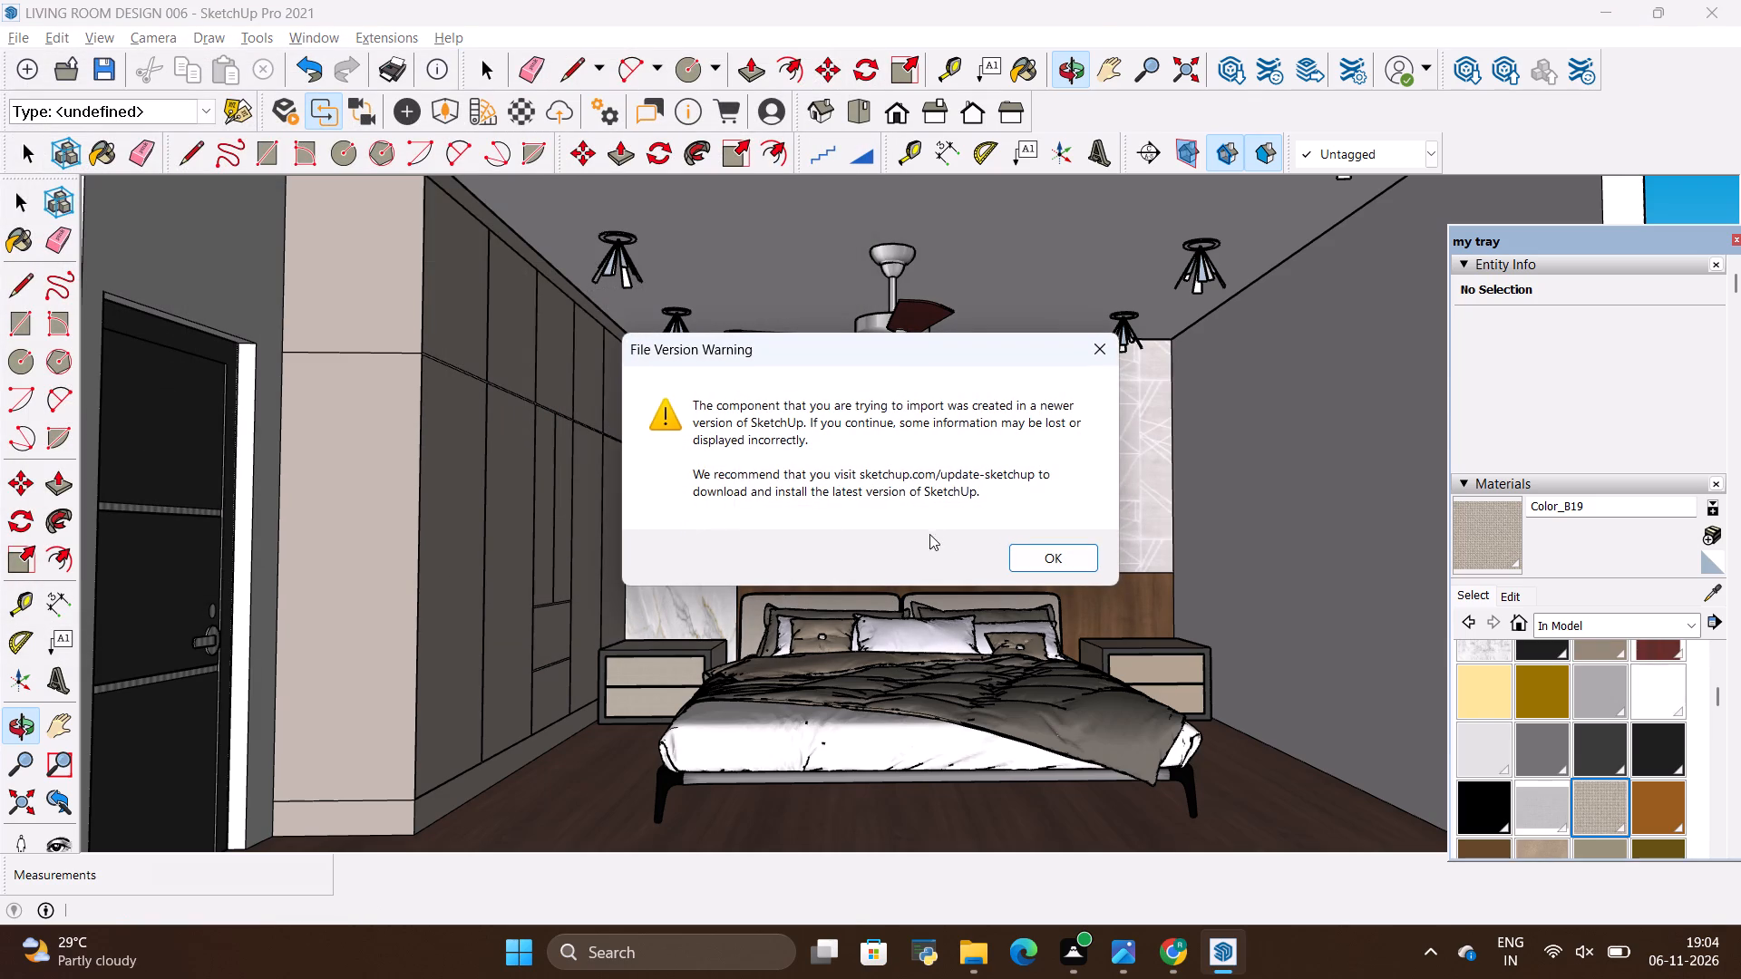
left_click(1076, 561)
scroll(607, 493, "down", 4)
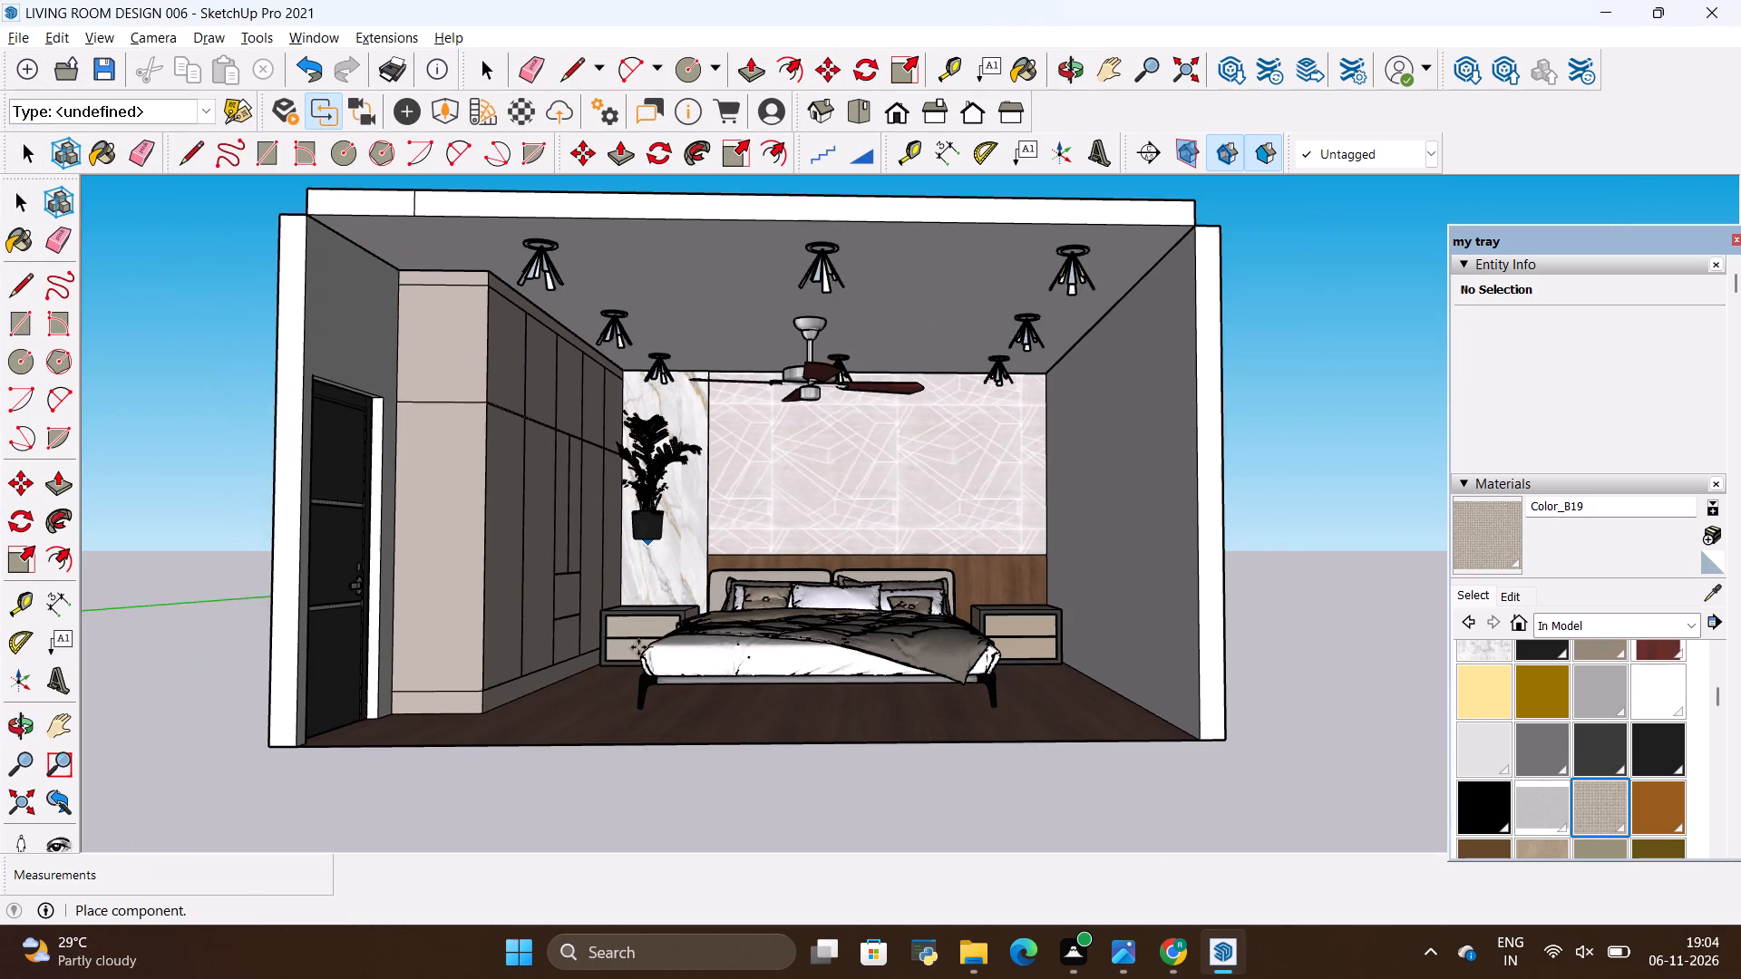
scroll(637, 648, "up", 9)
left_click(614, 674)
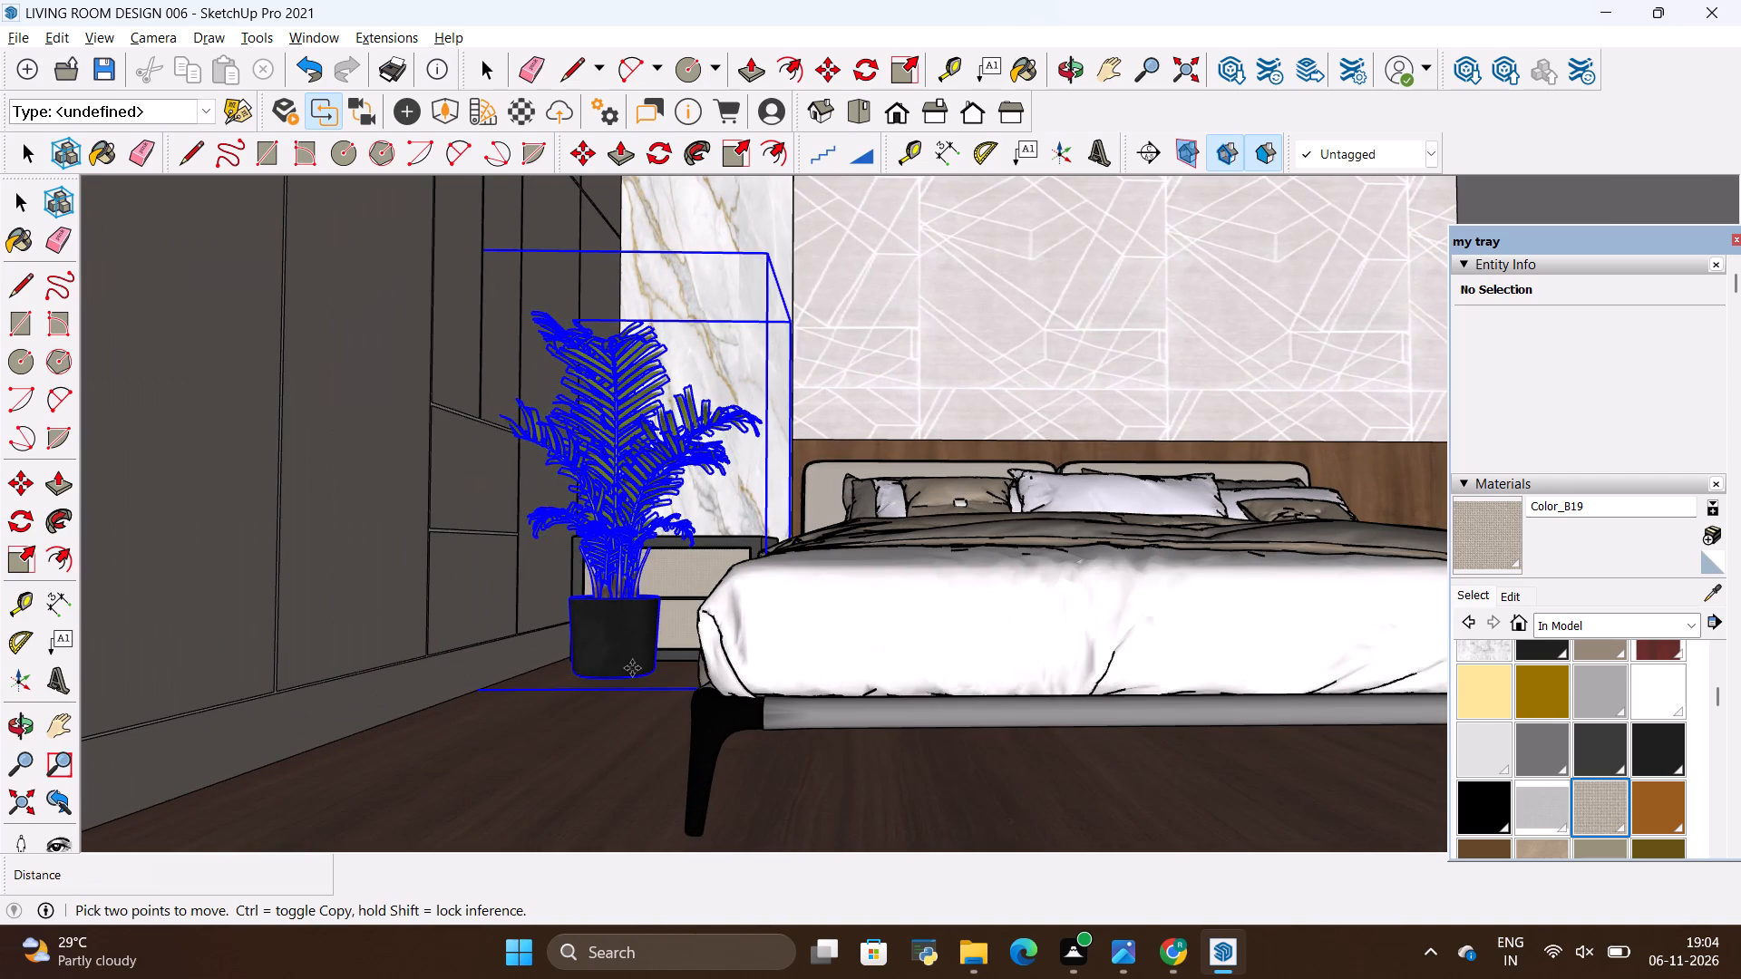
Scale the potted palm down uniformly from its upper corner to a size suitable for a tabletop.
scroll(735, 684, "down", 3)
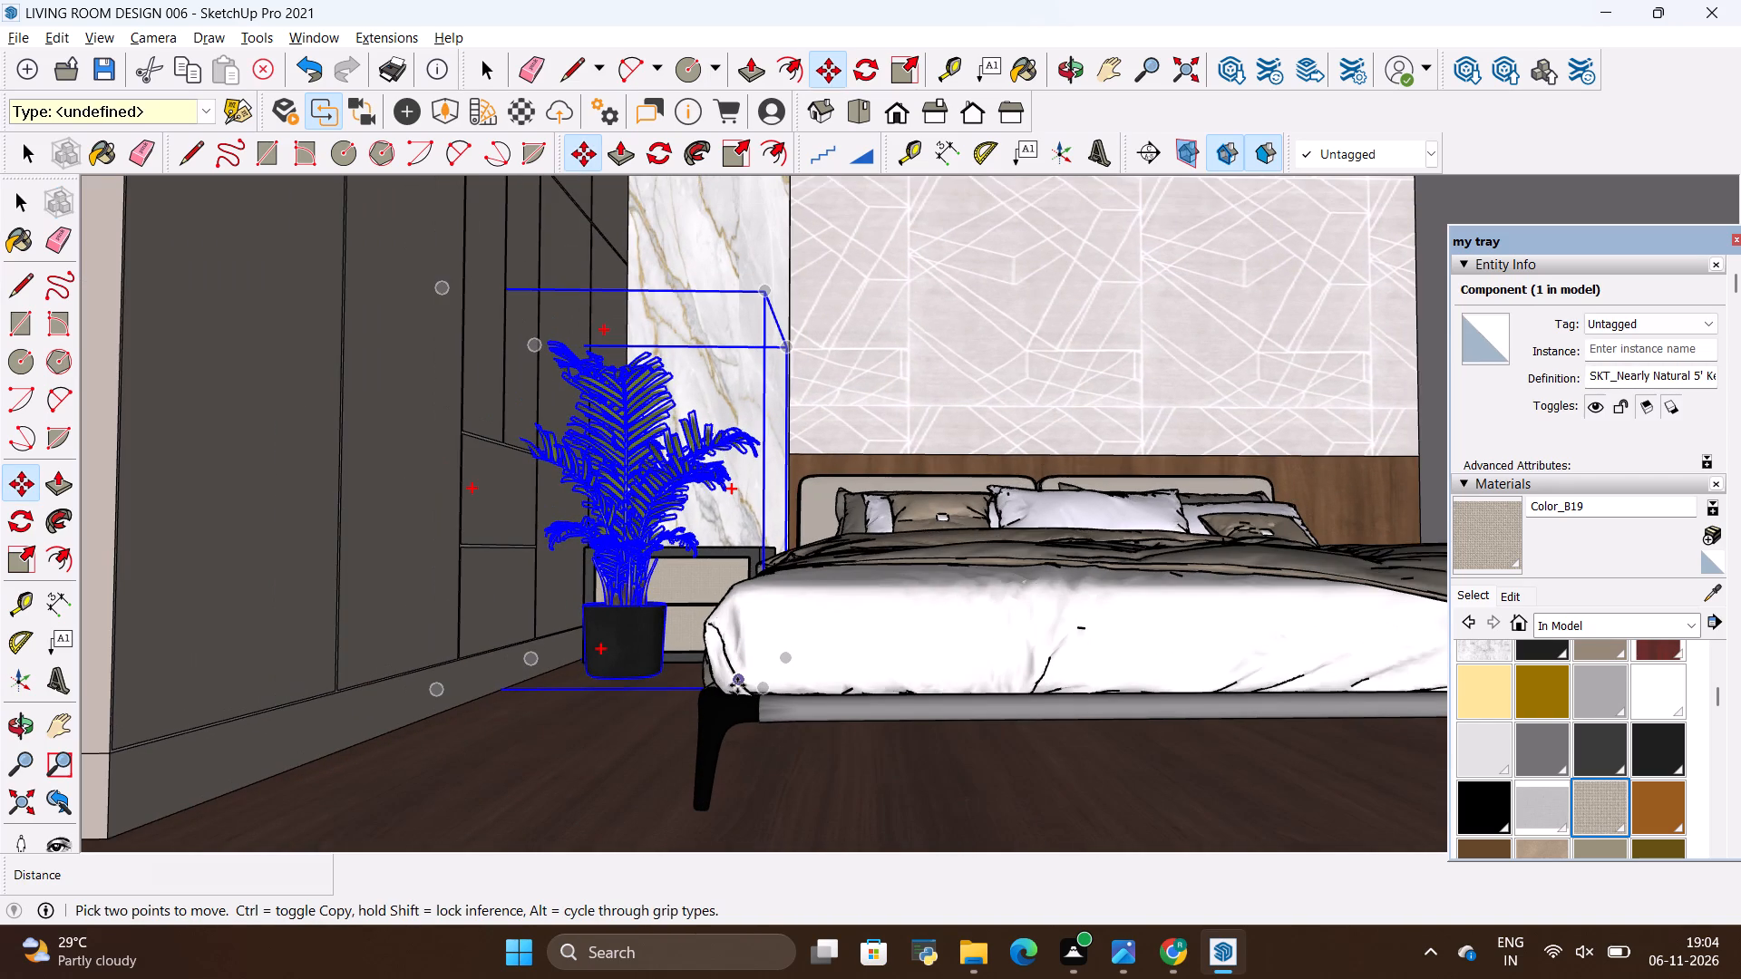
key("s")
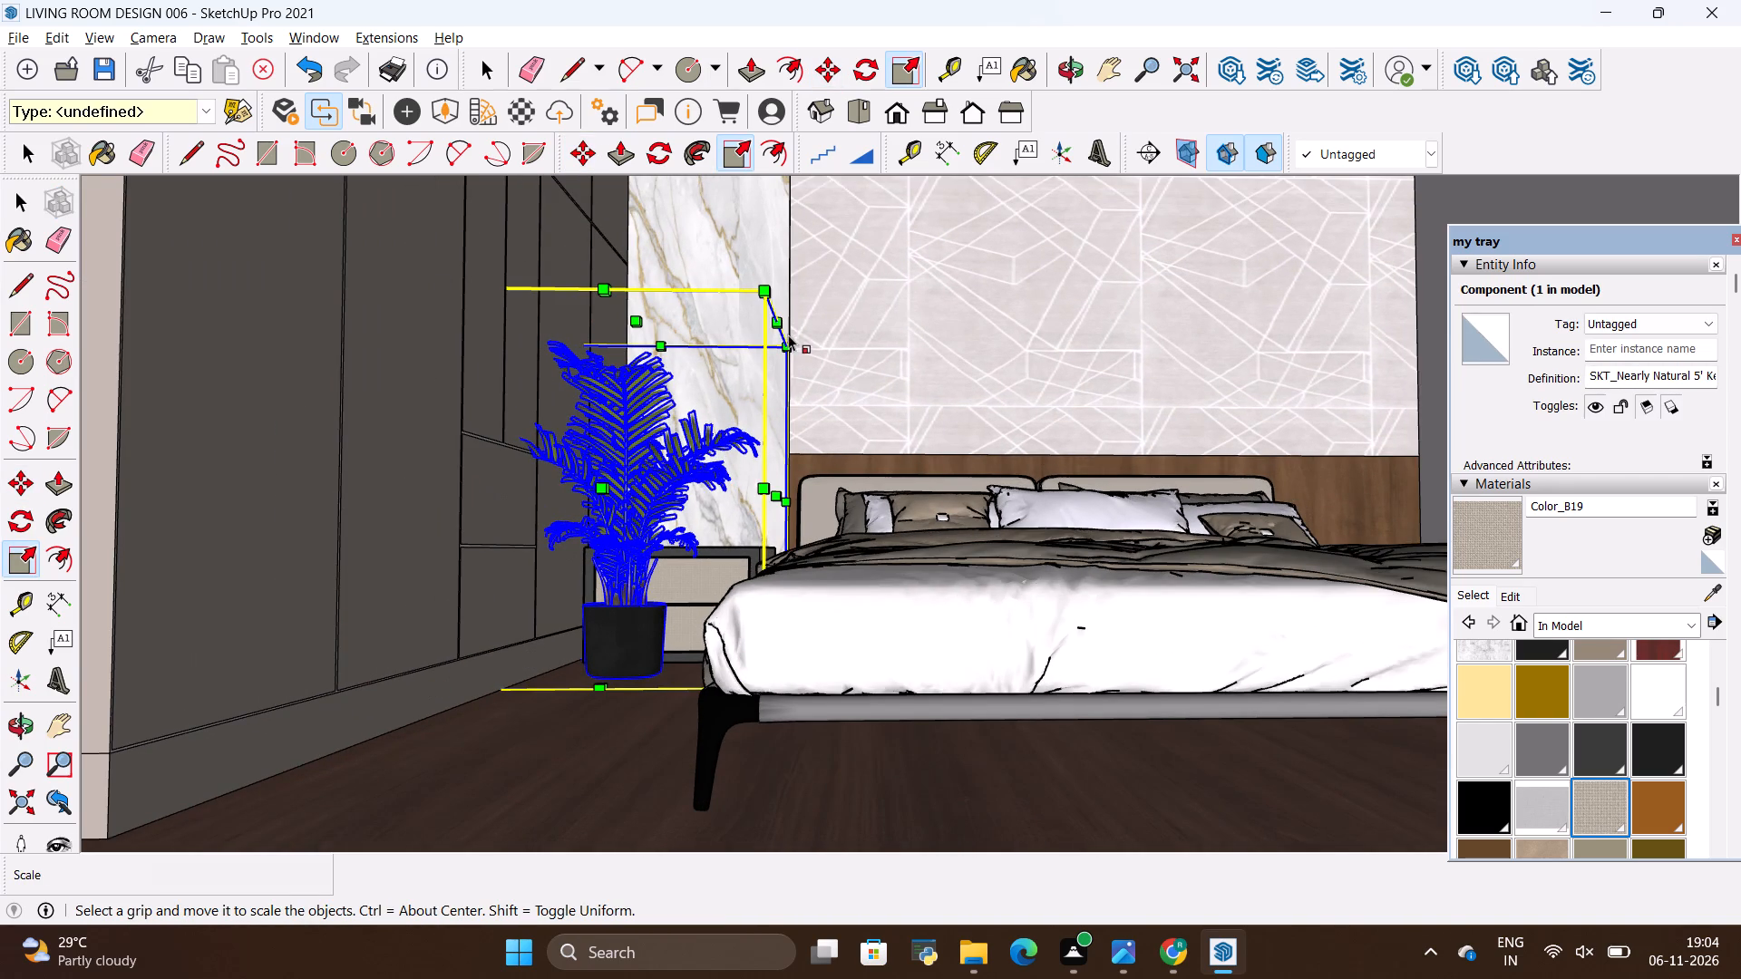
left_click(786, 345)
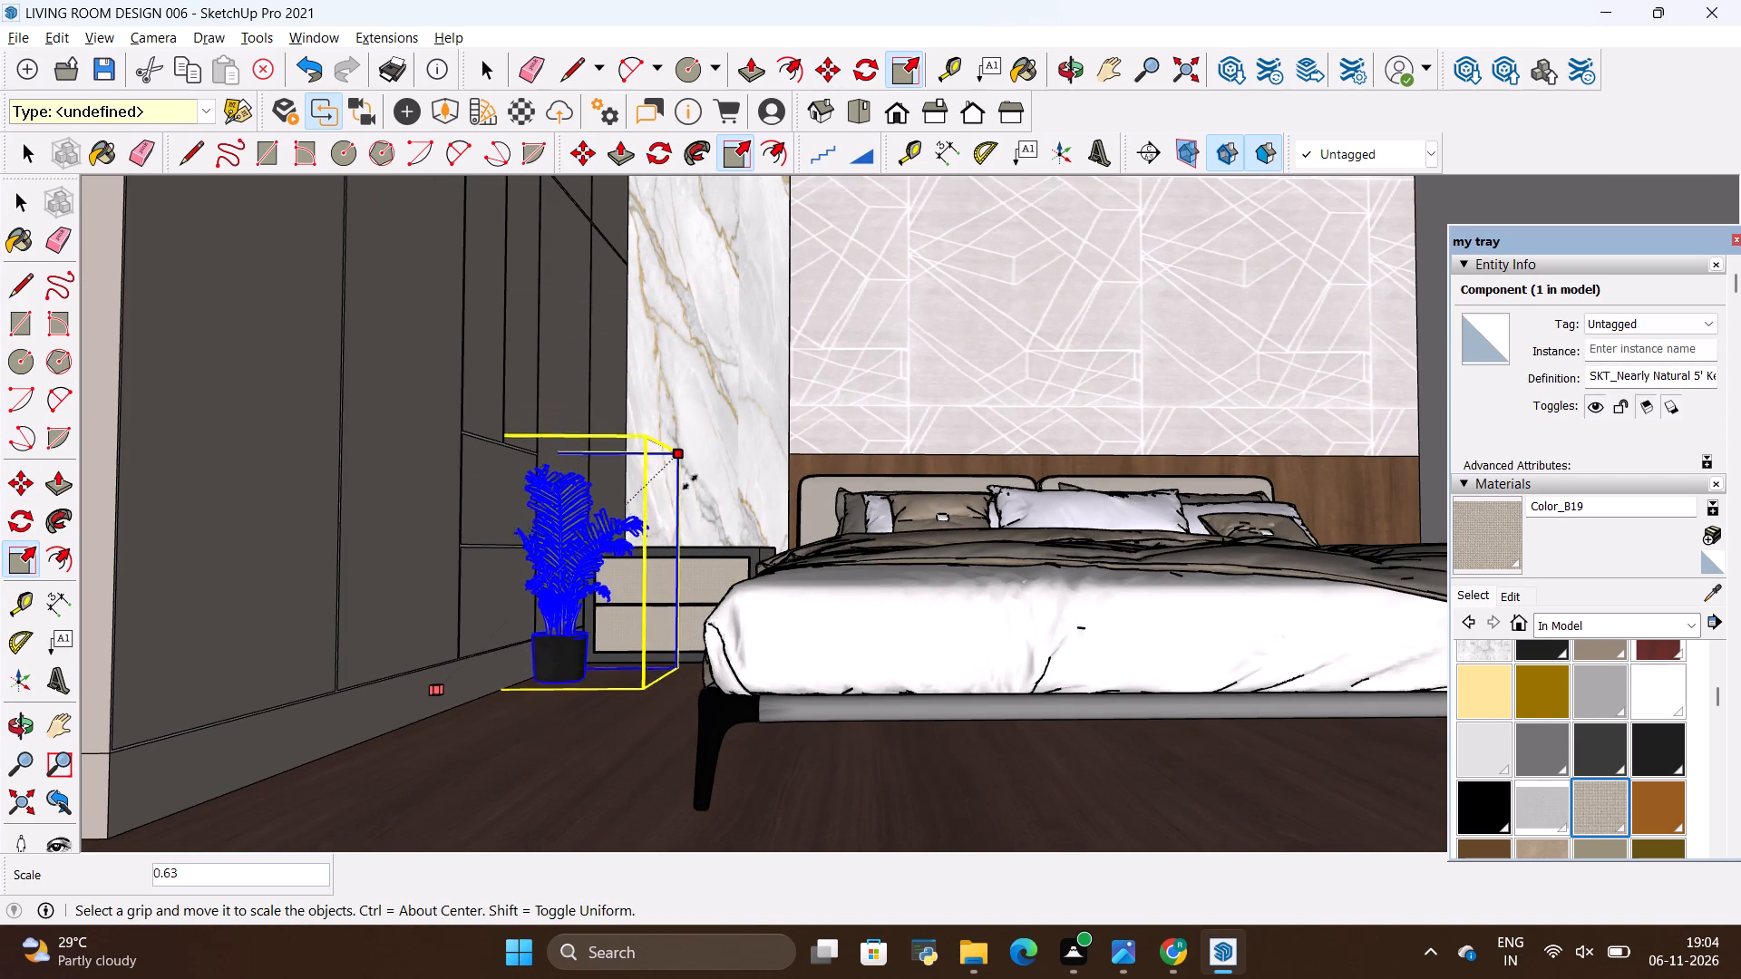
left_click(667, 502)
key("space")
left_click(690, 426)
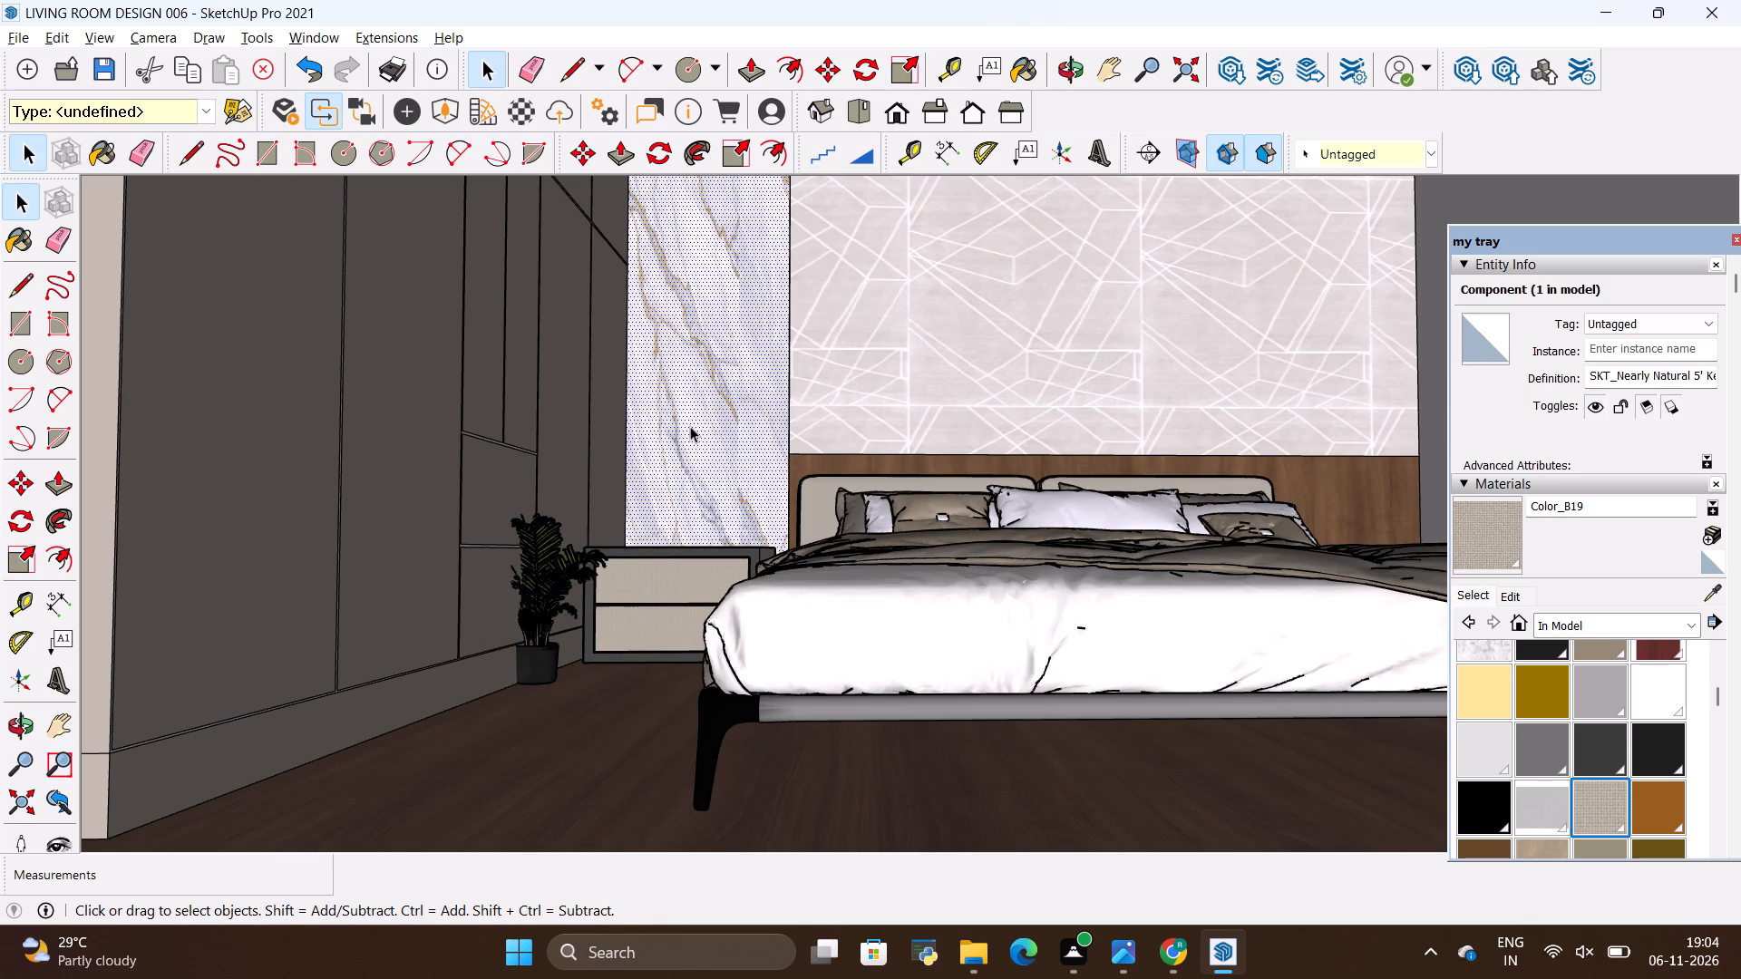
Move the potted palm from the floor onto the top of the bedside table beside the wardrobe.
left_click(546, 663)
scroll(557, 753, "down", 12)
scroll(625, 533, "up", 5)
scroll(632, 586, "down", 4)
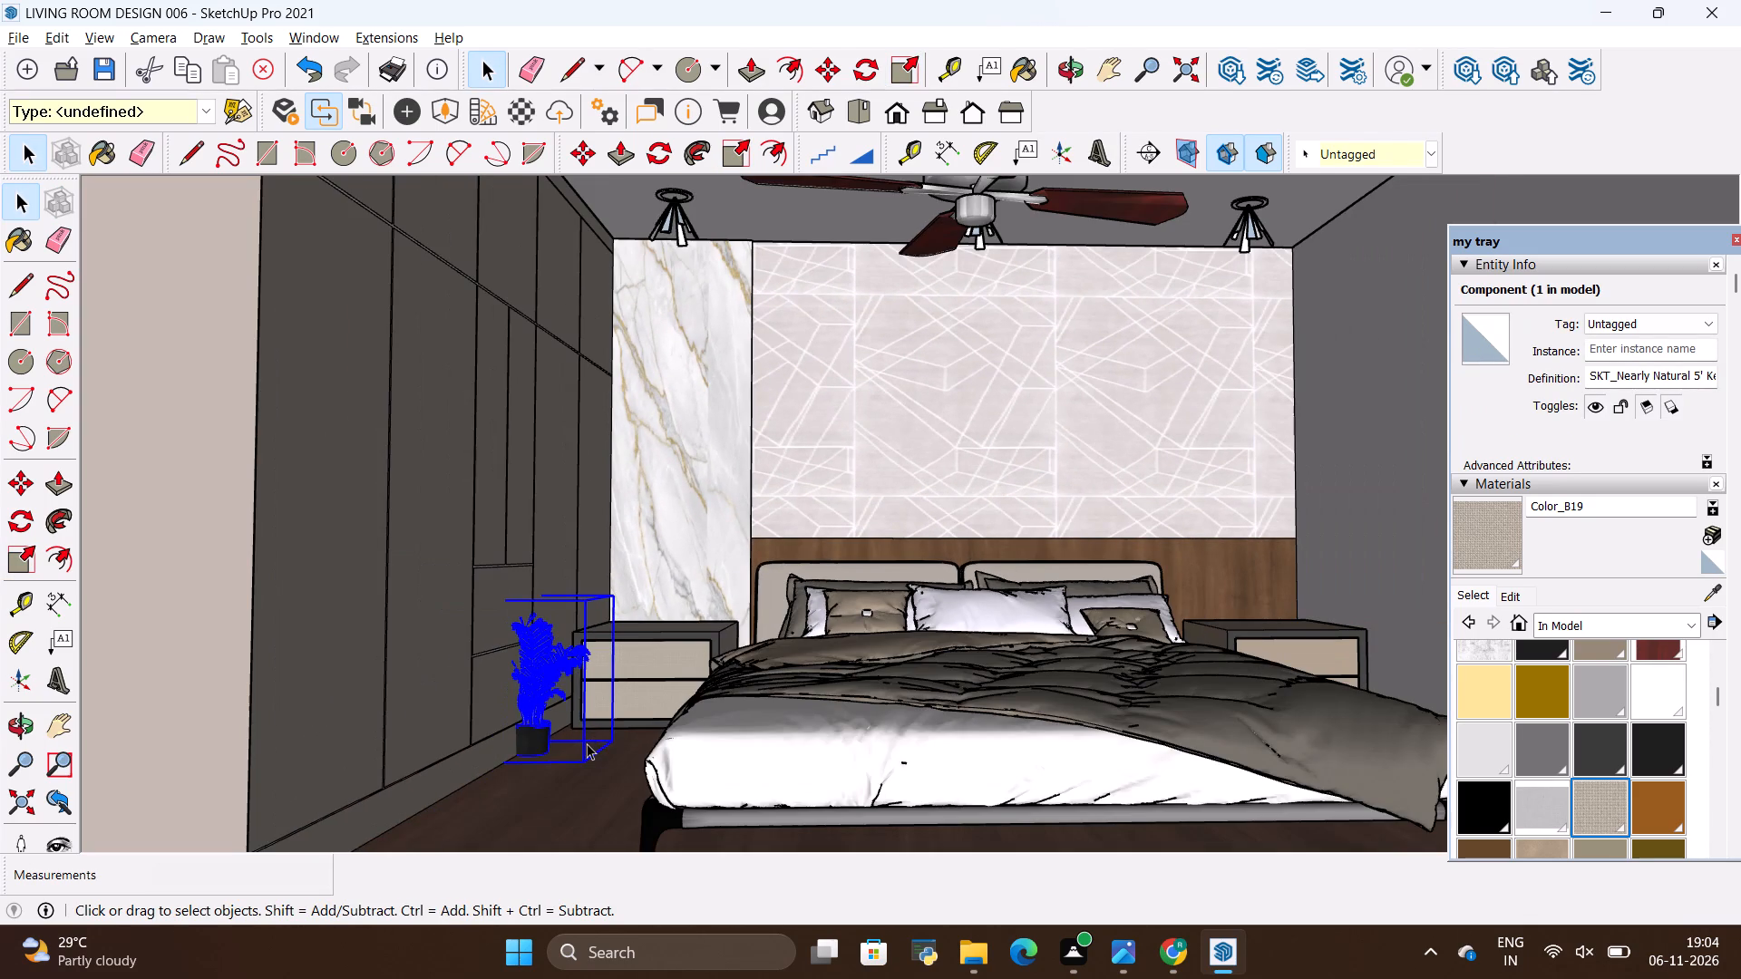
key("m")
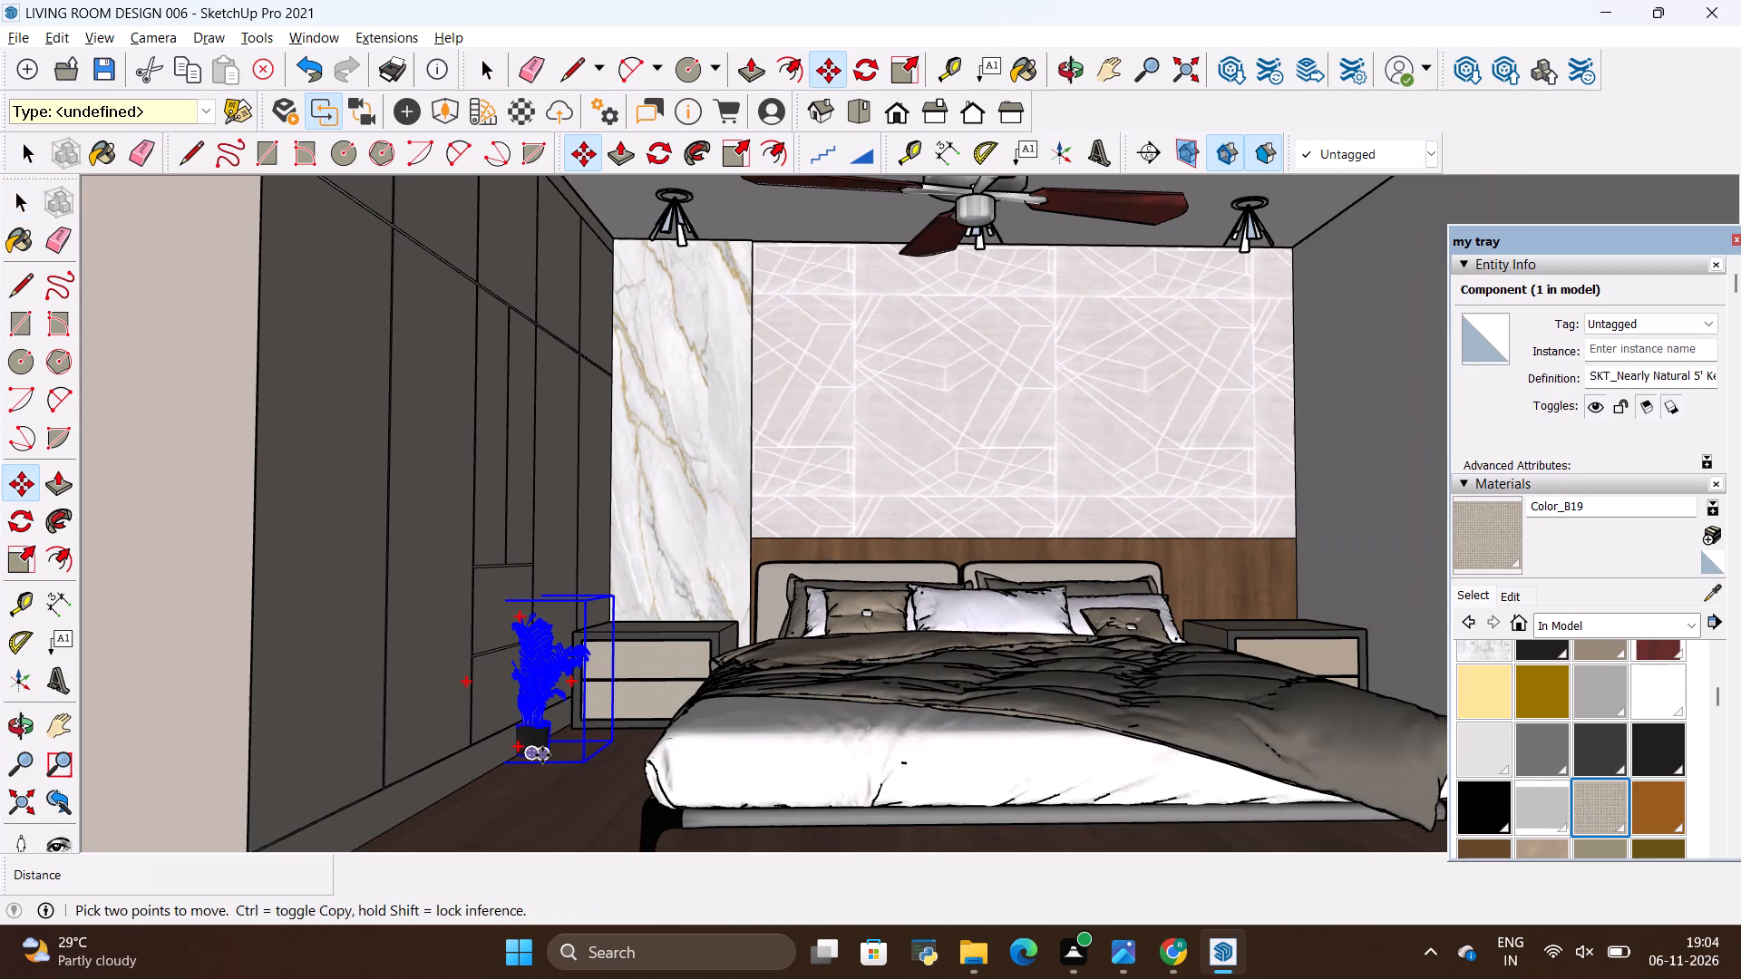
left_click(542, 756)
scroll(679, 605, "up", 20)
scroll(679, 605, "up", 1)
left_click(660, 641)
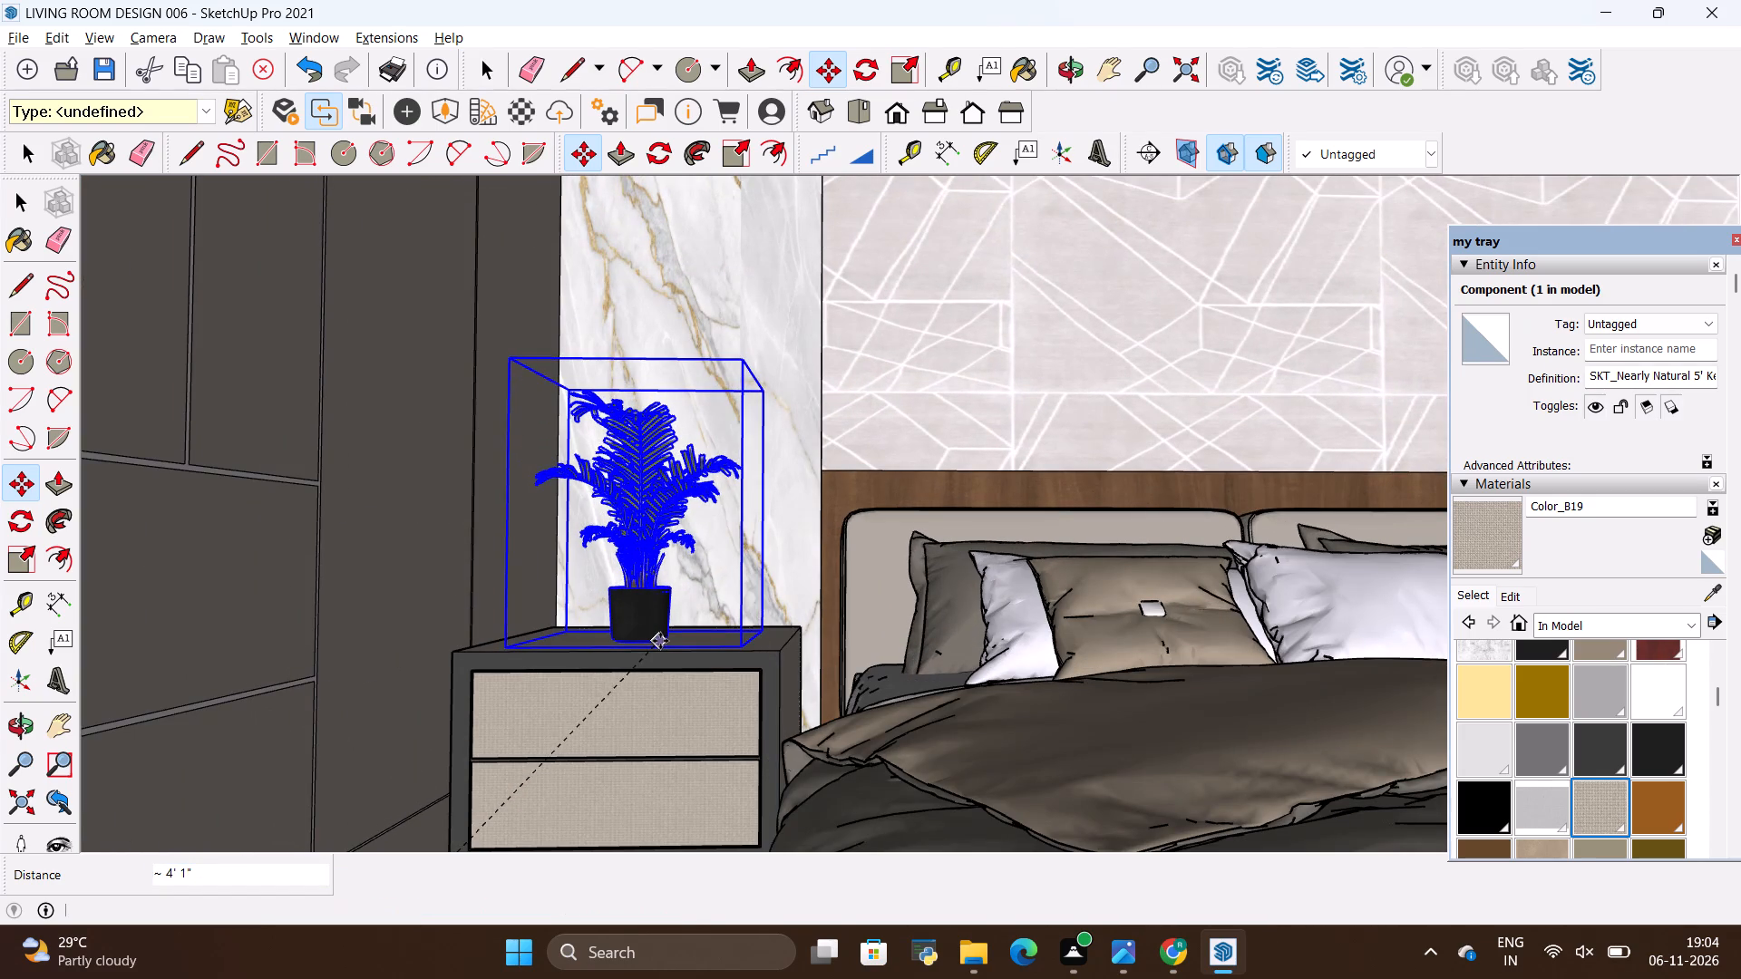
key("c")
left_click(667, 724)
key("space")
left_click(667, 724)
scroll(667, 724, "down", 8)
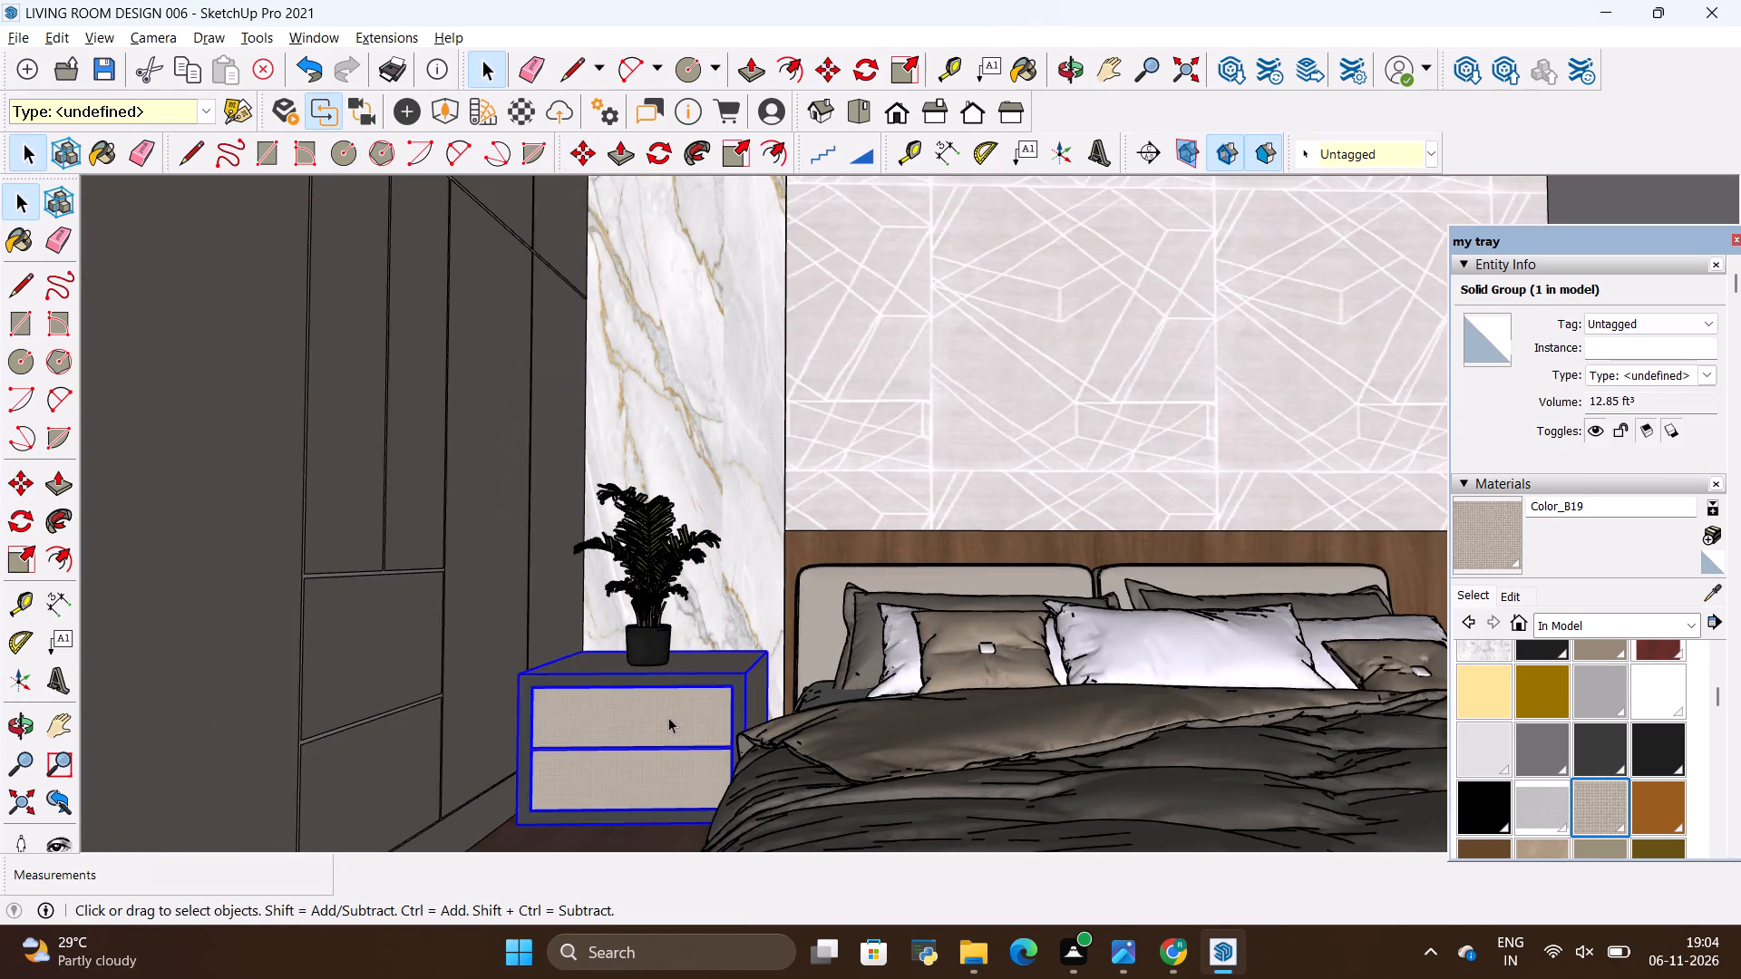
scroll(668, 717, "down", 3)
key("space")
left_click(708, 470)
Examine the whole bedroom from the foot of the bed, including the potted palm, bedside tables, wardrobe, headboard wall and ceiling fittings.
scroll(707, 470, "down", 4)
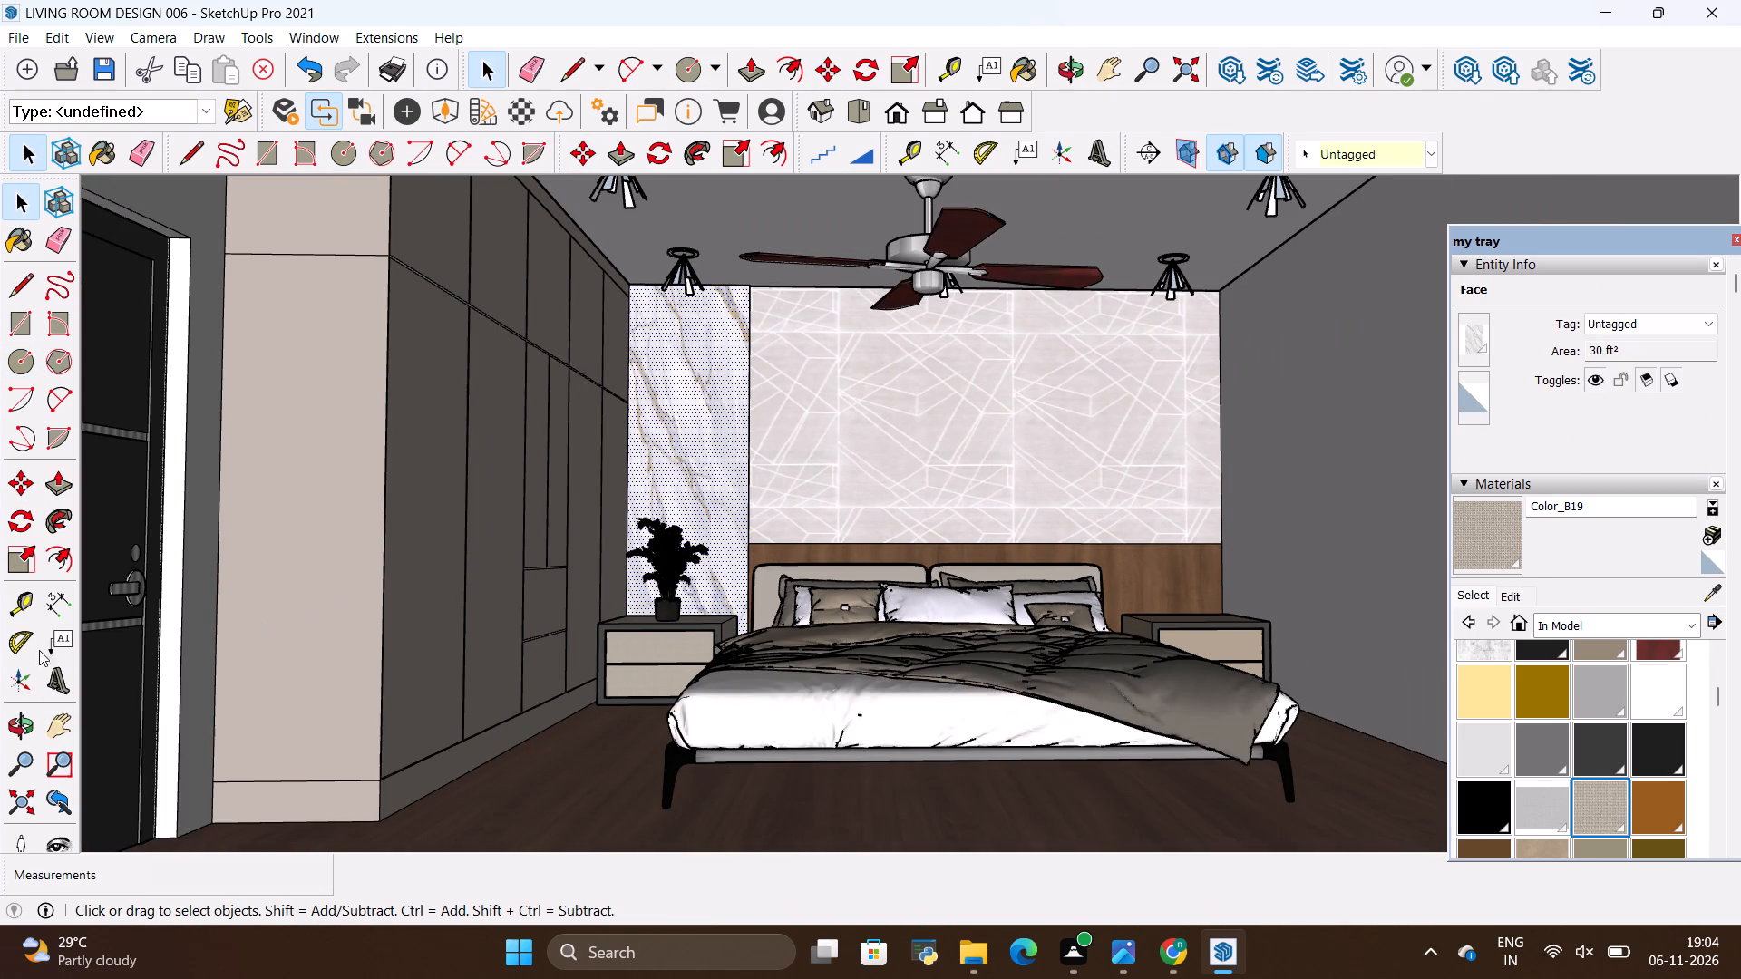
left_click(25, 722)
left_click_drag(517, 544, 476, 588)
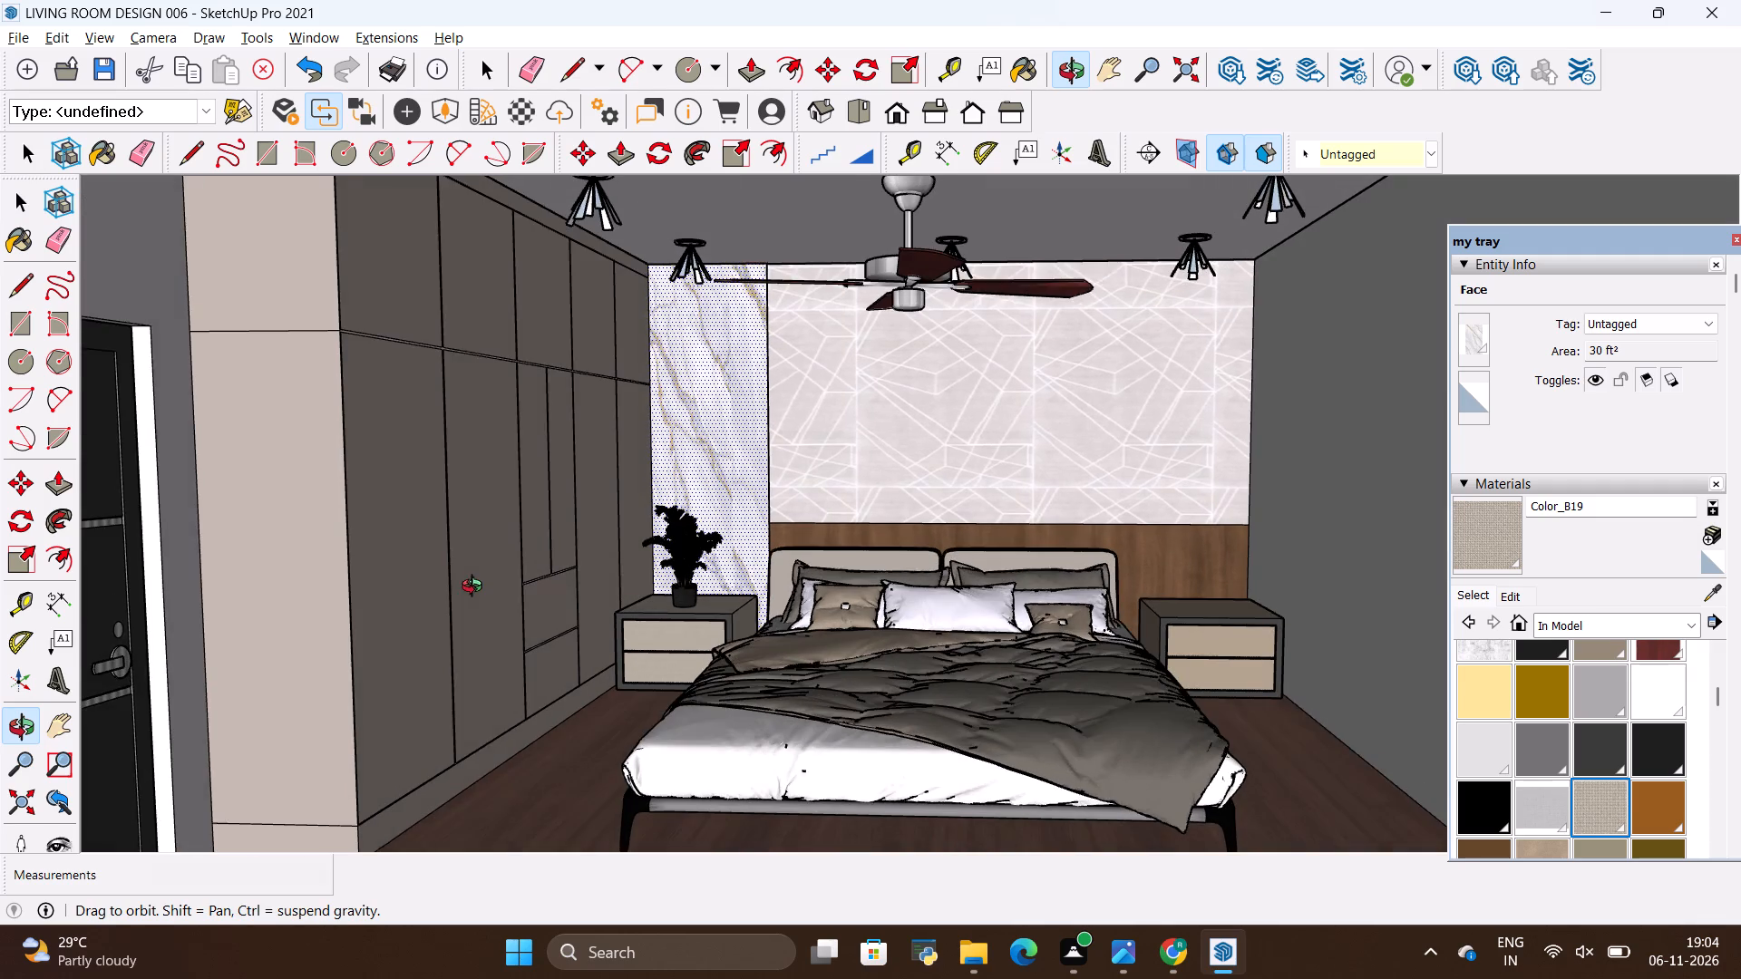
left_click_drag(476, 588, 475, 603)
scroll(907, 464, "down", 2)
left_click_drag(860, 473, 835, 459)
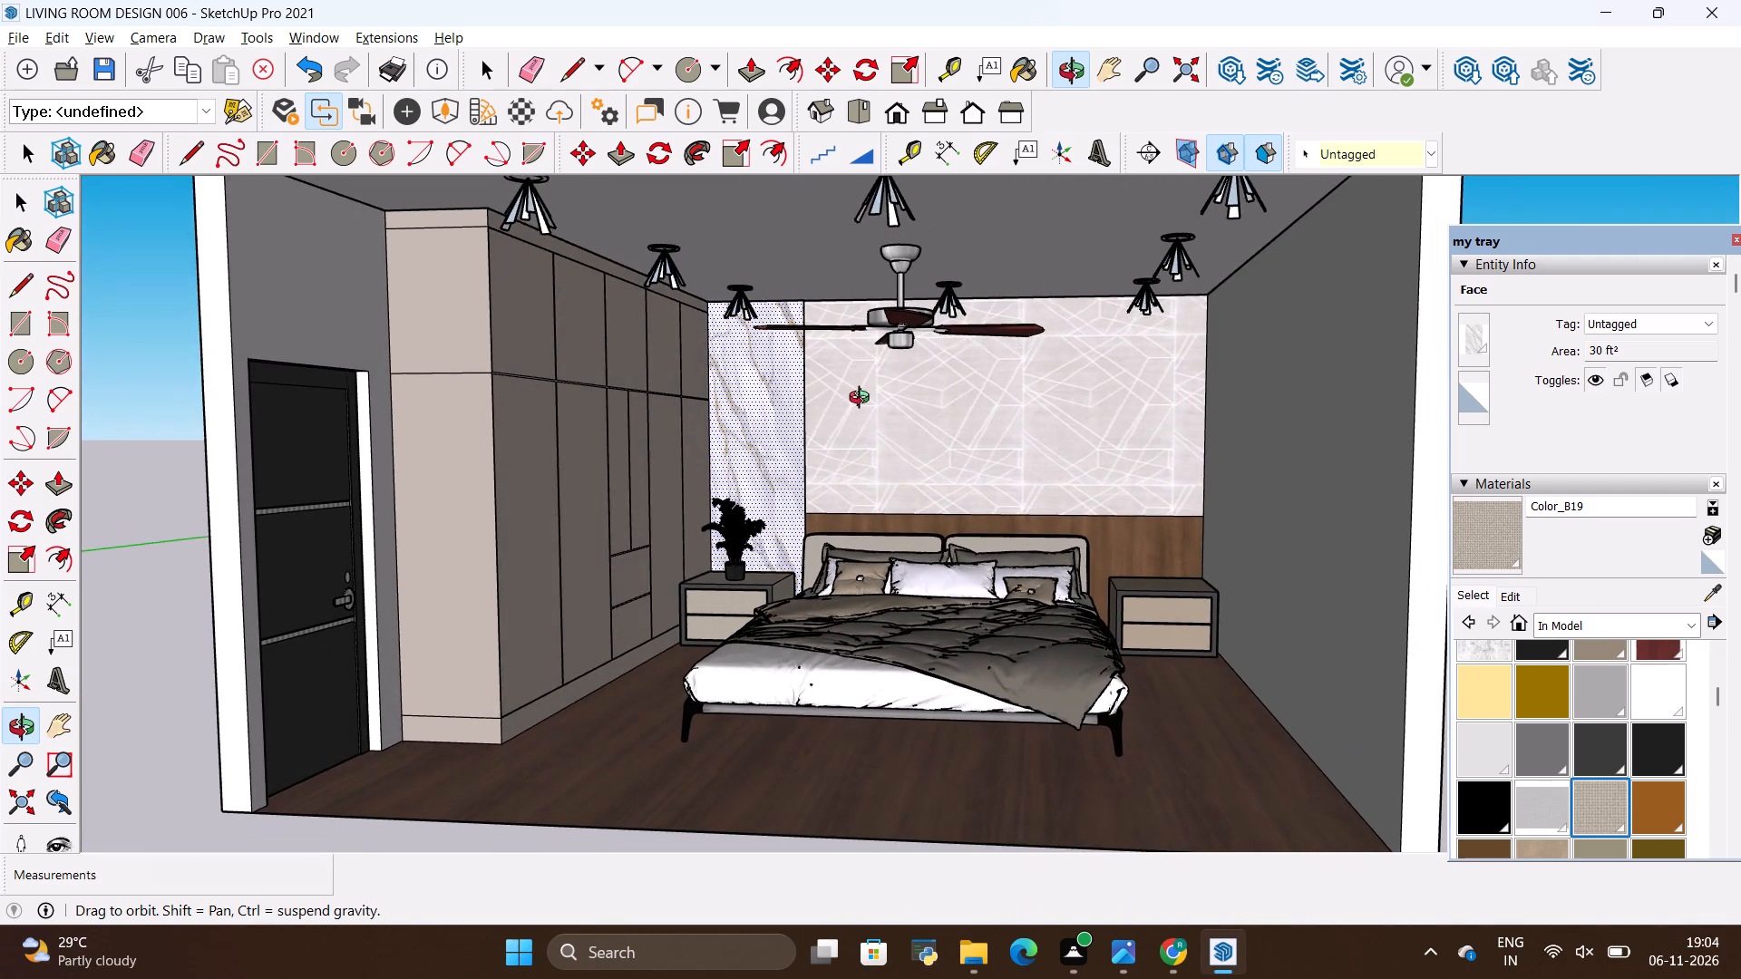
scroll(863, 400, "up", 2)
left_click_drag(871, 407, 879, 395)
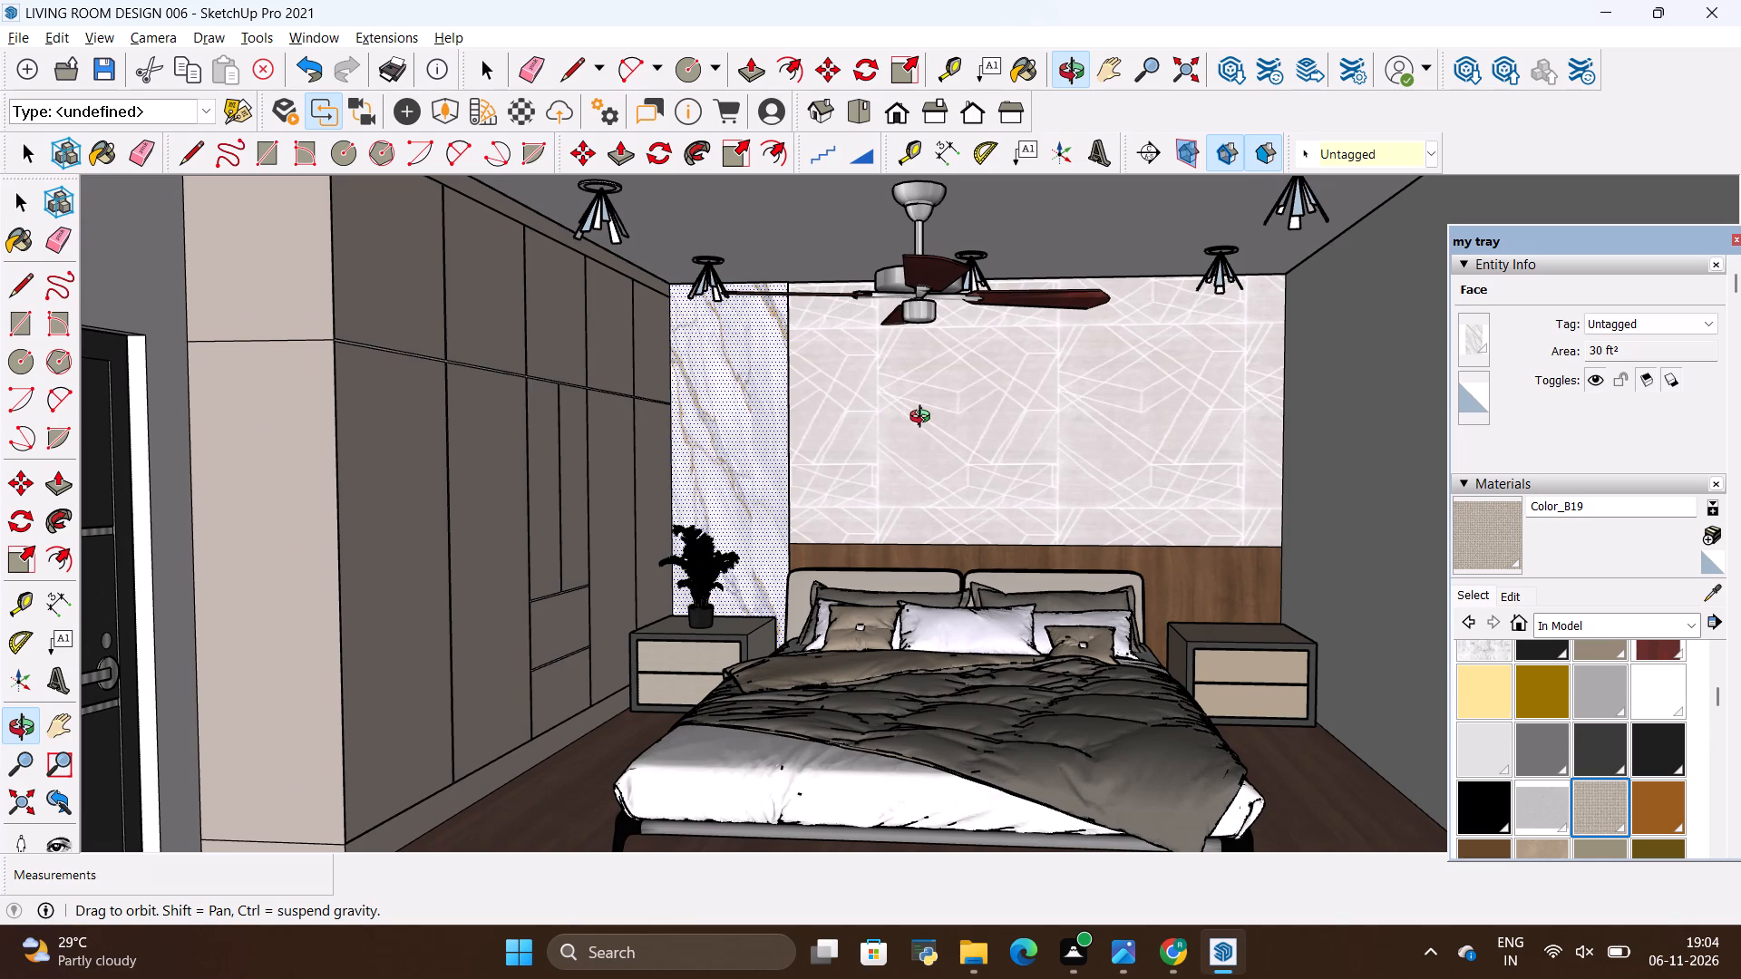
scroll(927, 386, "down", 2)
scroll(932, 417, "up", 1)
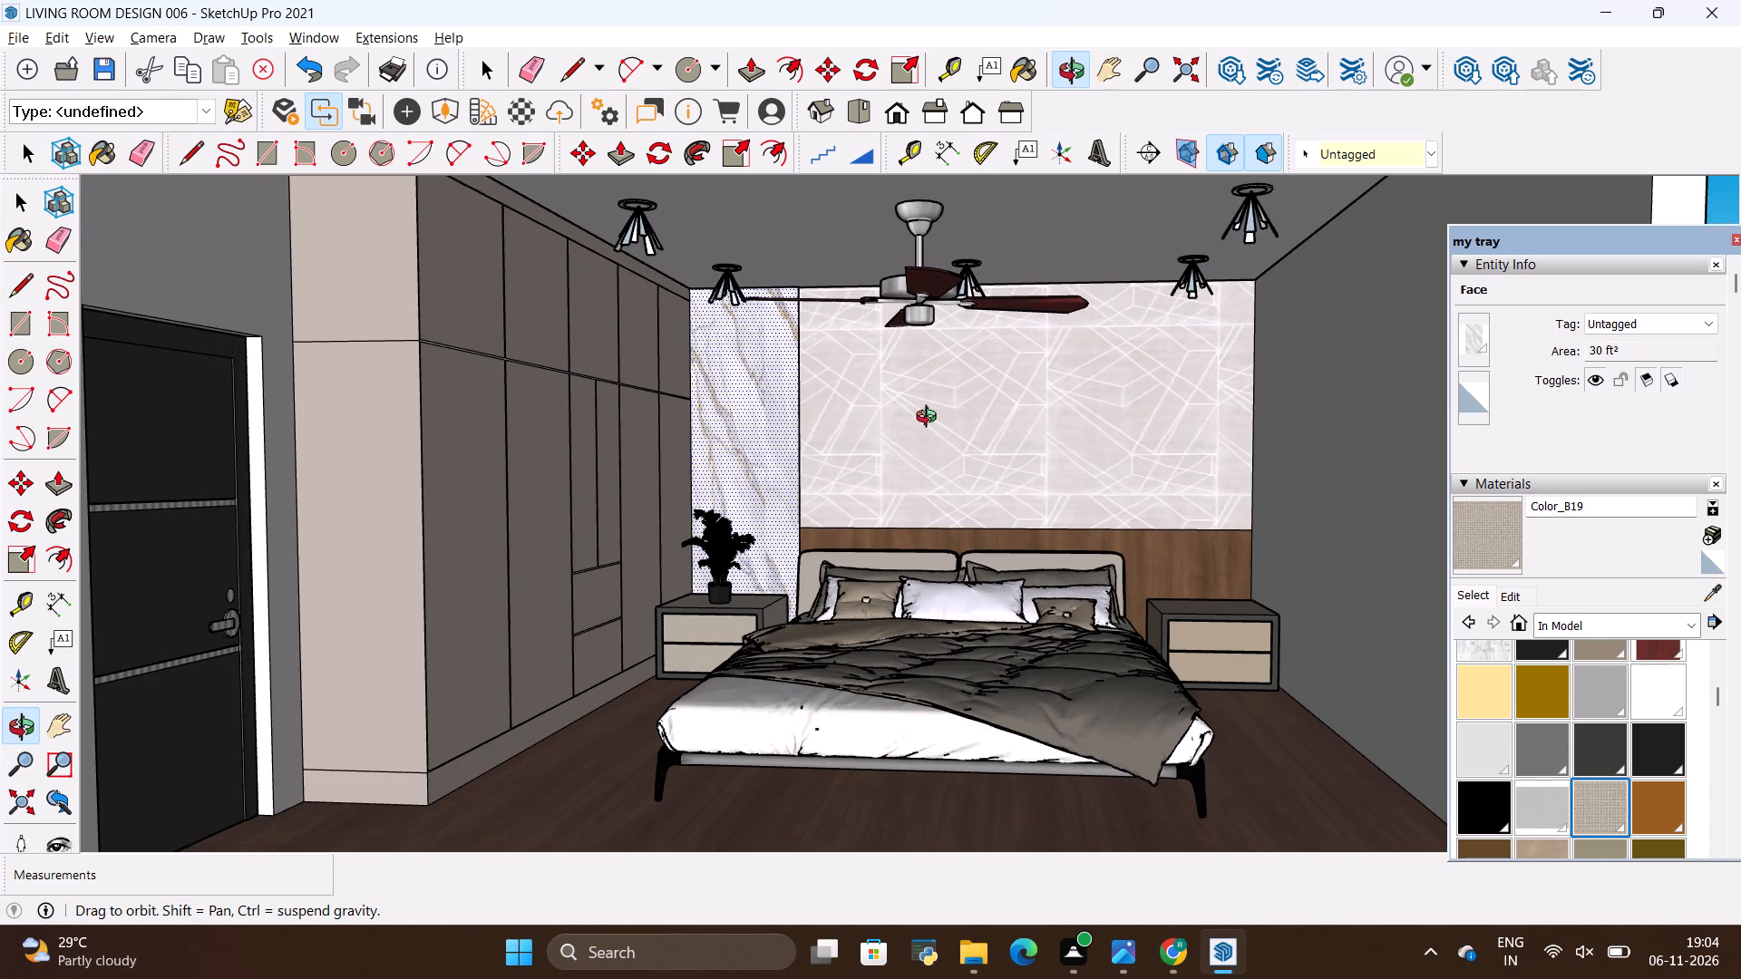
left_click_drag(908, 422, 928, 418)
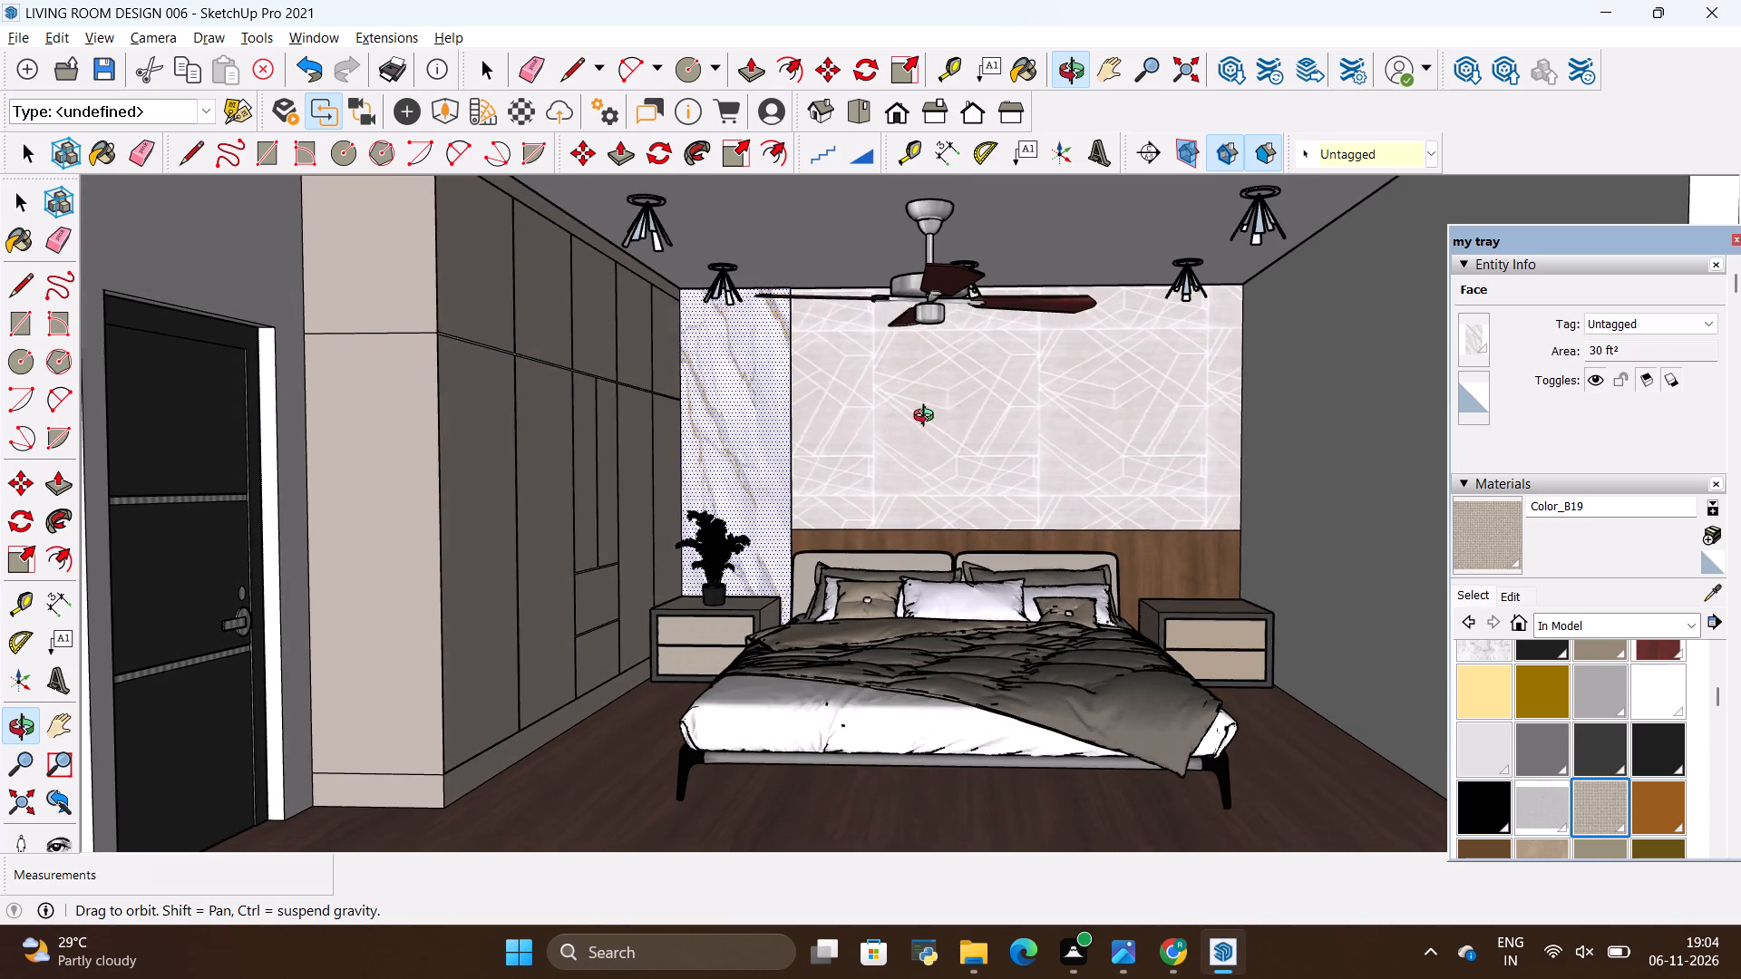
left_click_drag(928, 418, 952, 431)
scroll(929, 431, "down", 2)
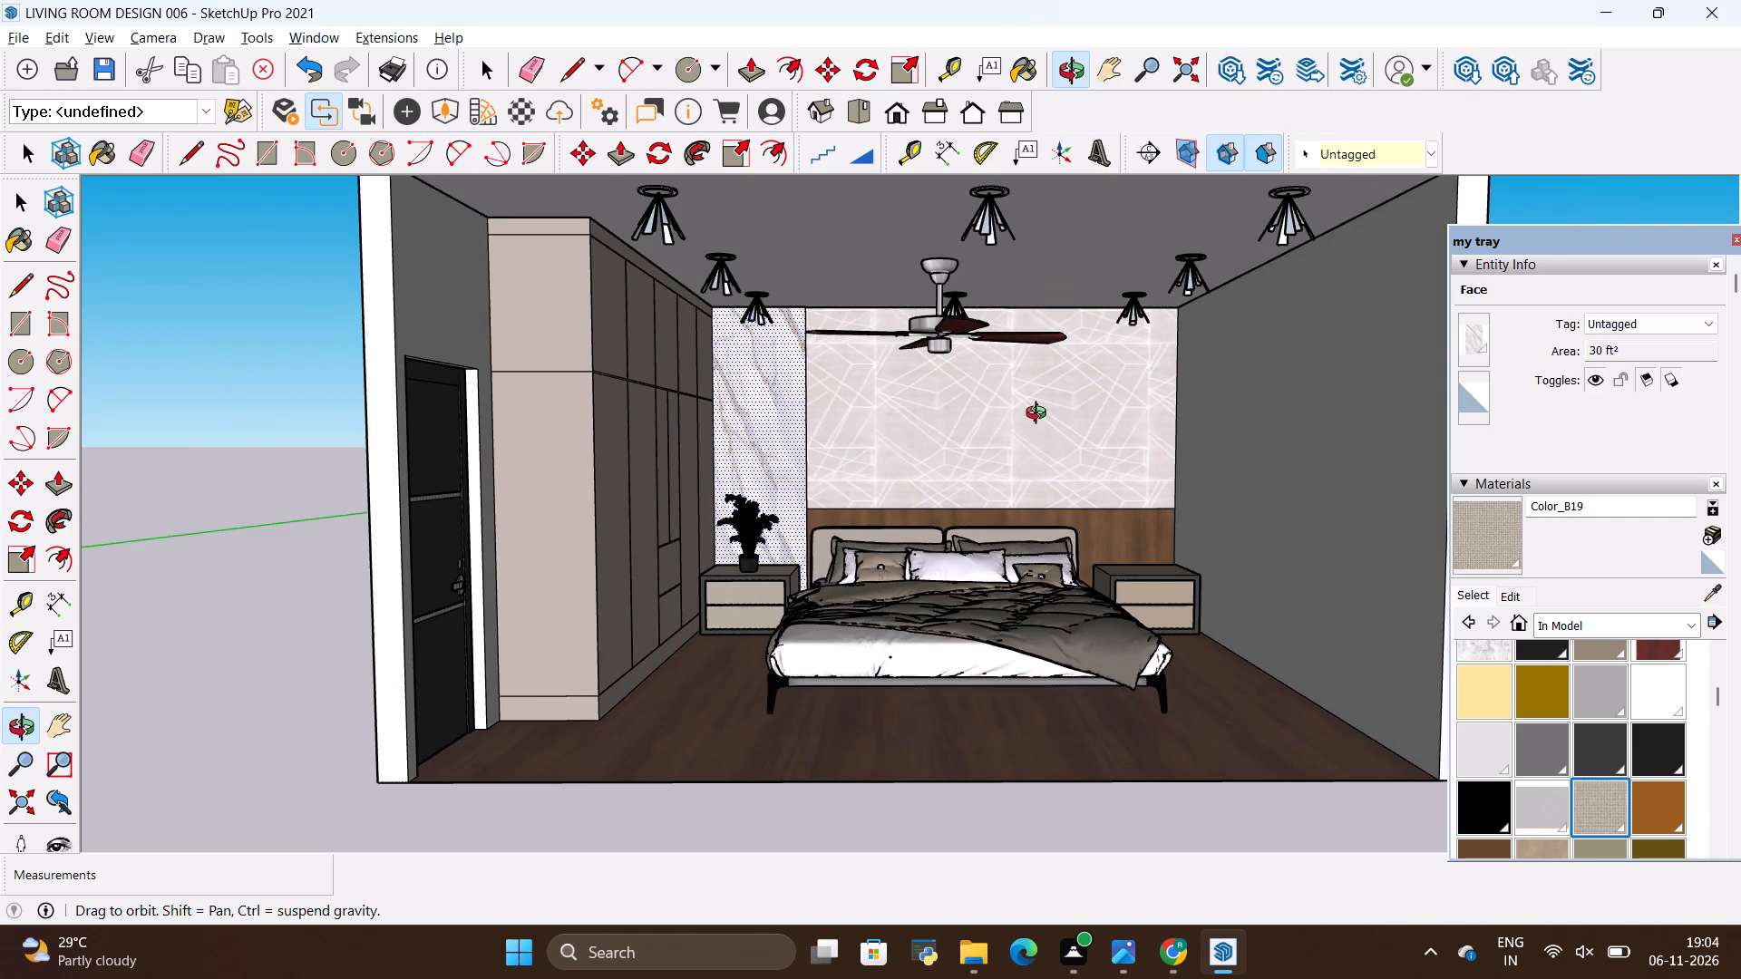
scroll(1040, 415, "up", 3)
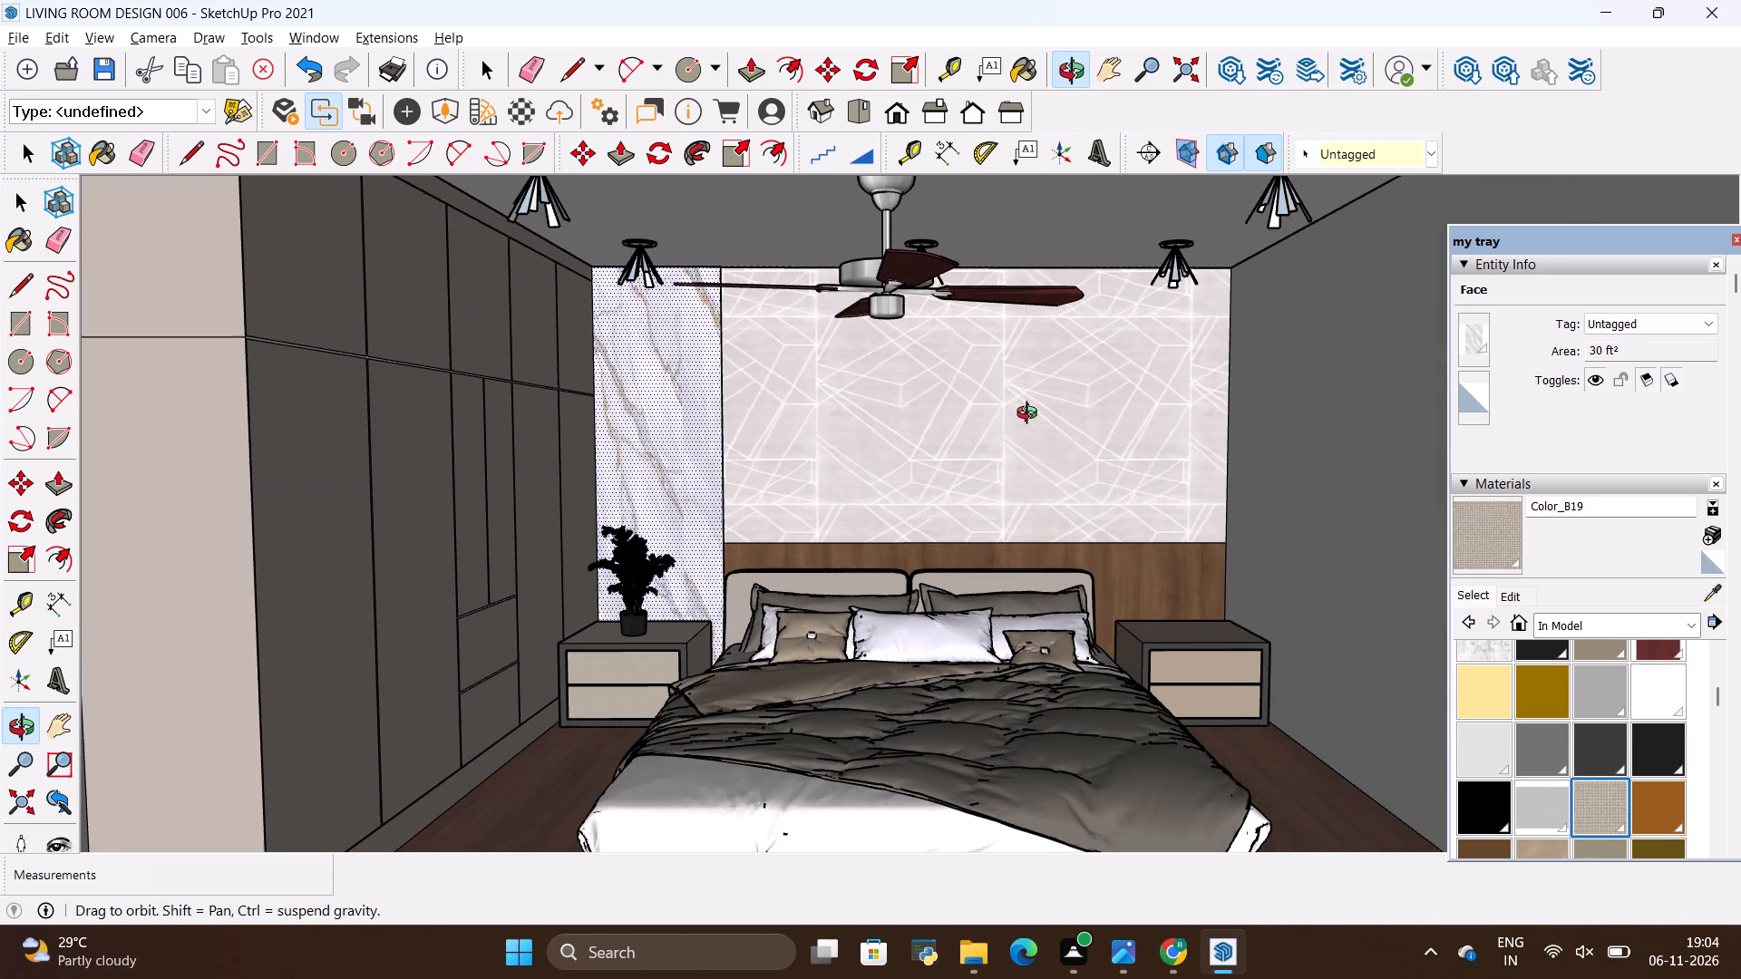
scroll(968, 424, "down", 2)
scroll(984, 423, "up", 1)
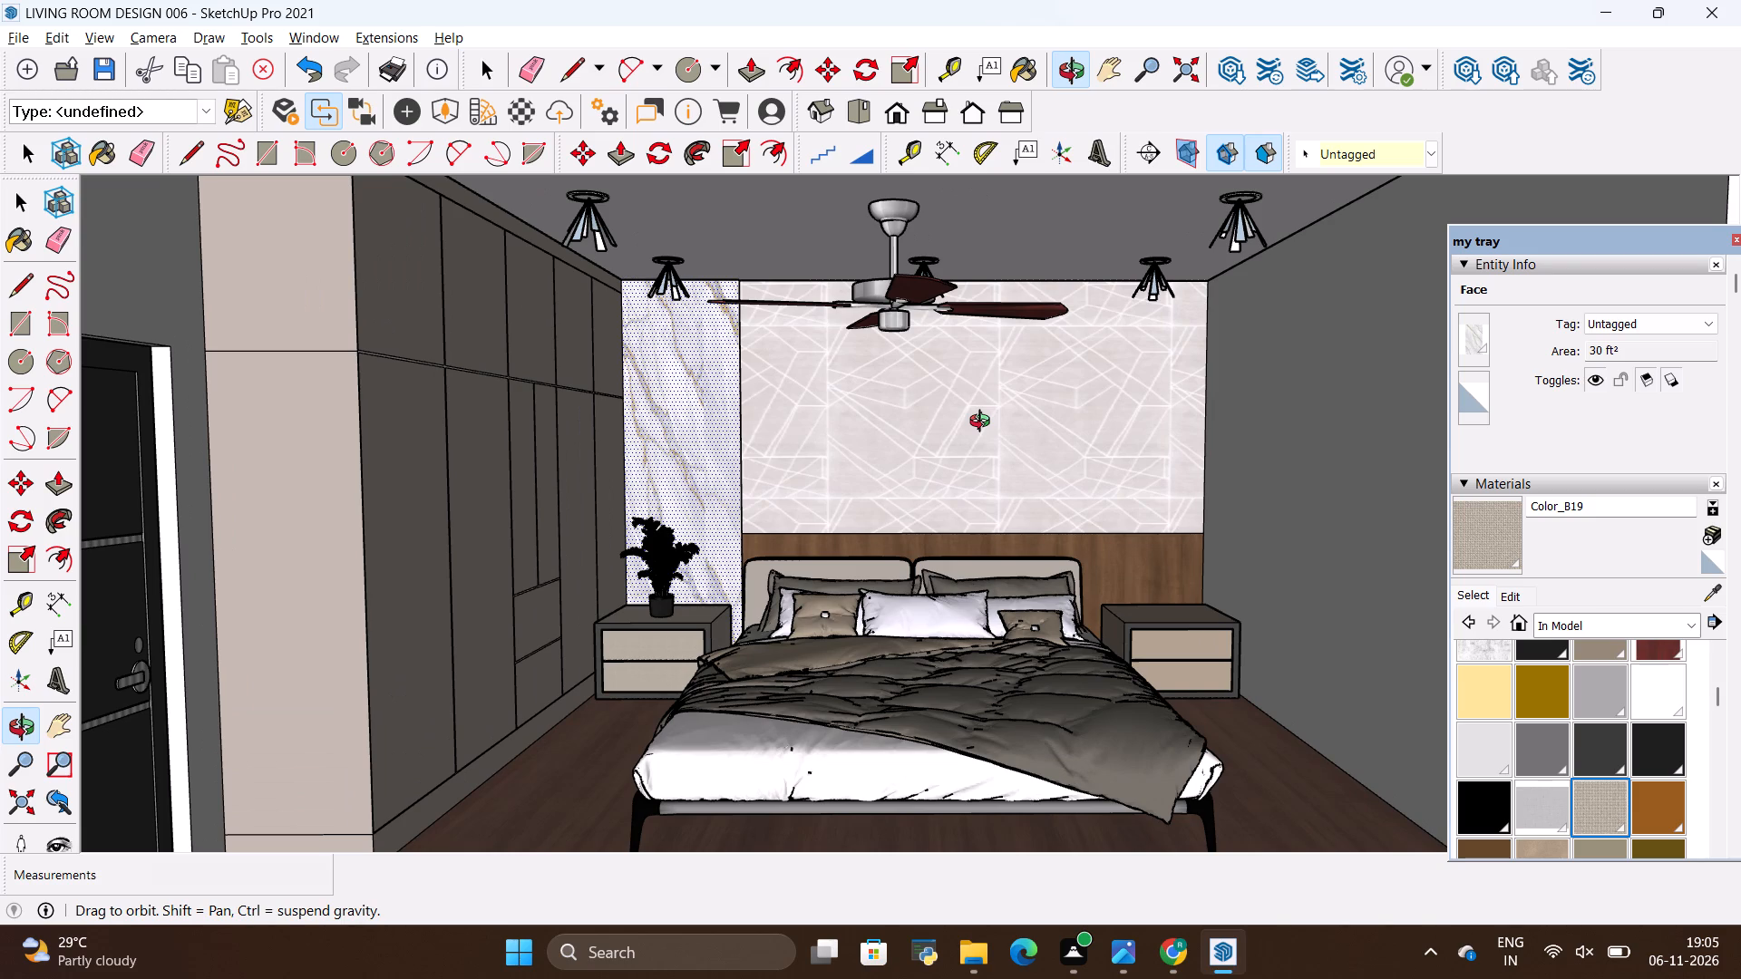
scroll(984, 423, "down", 1)
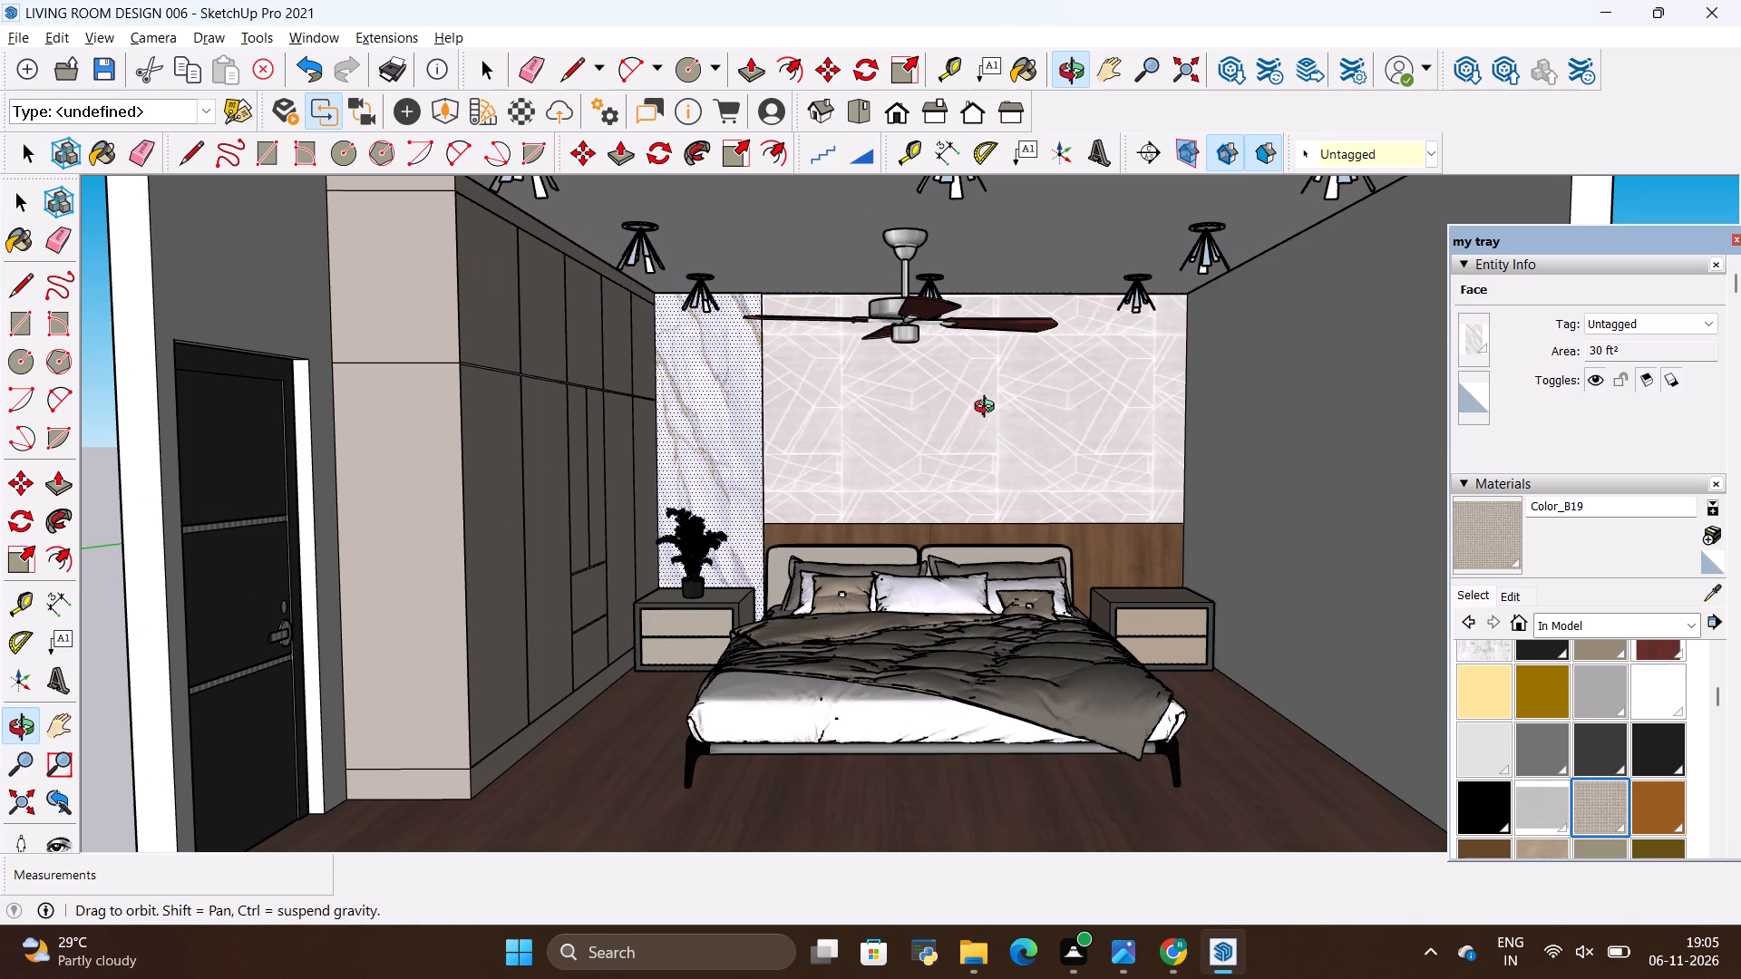
scroll(987, 402, "down", 1)
scroll(964, 405, "up", 1)
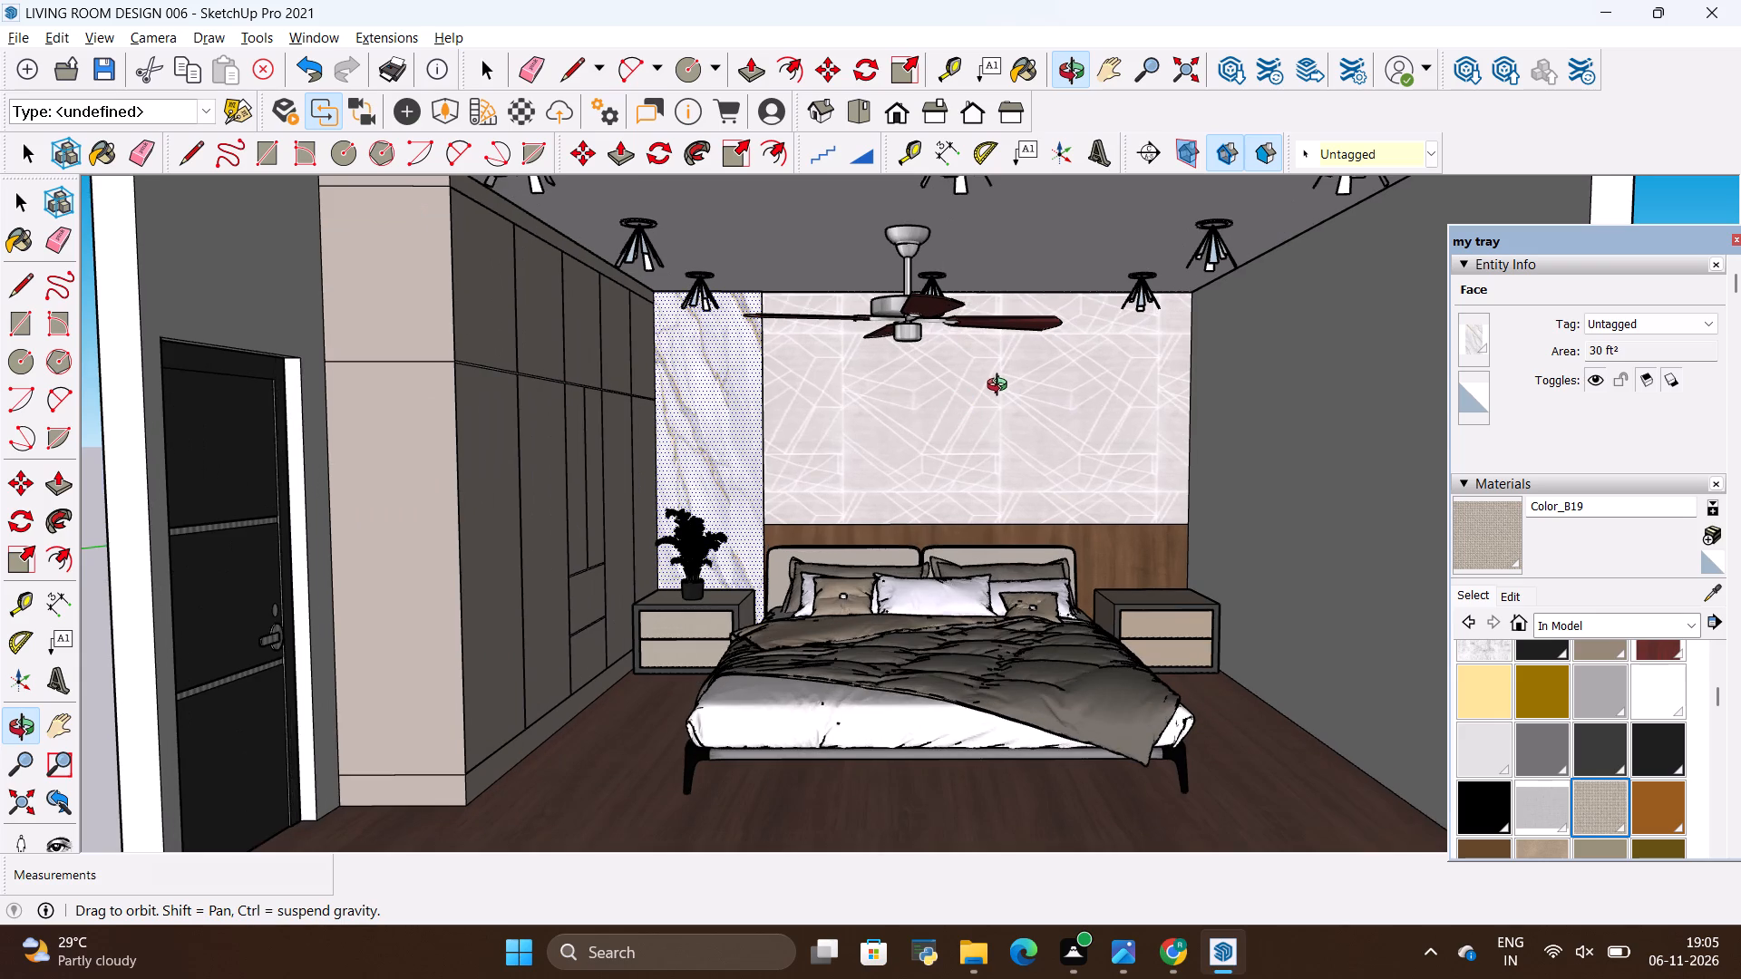
left_click_drag(1008, 382, 996, 389)
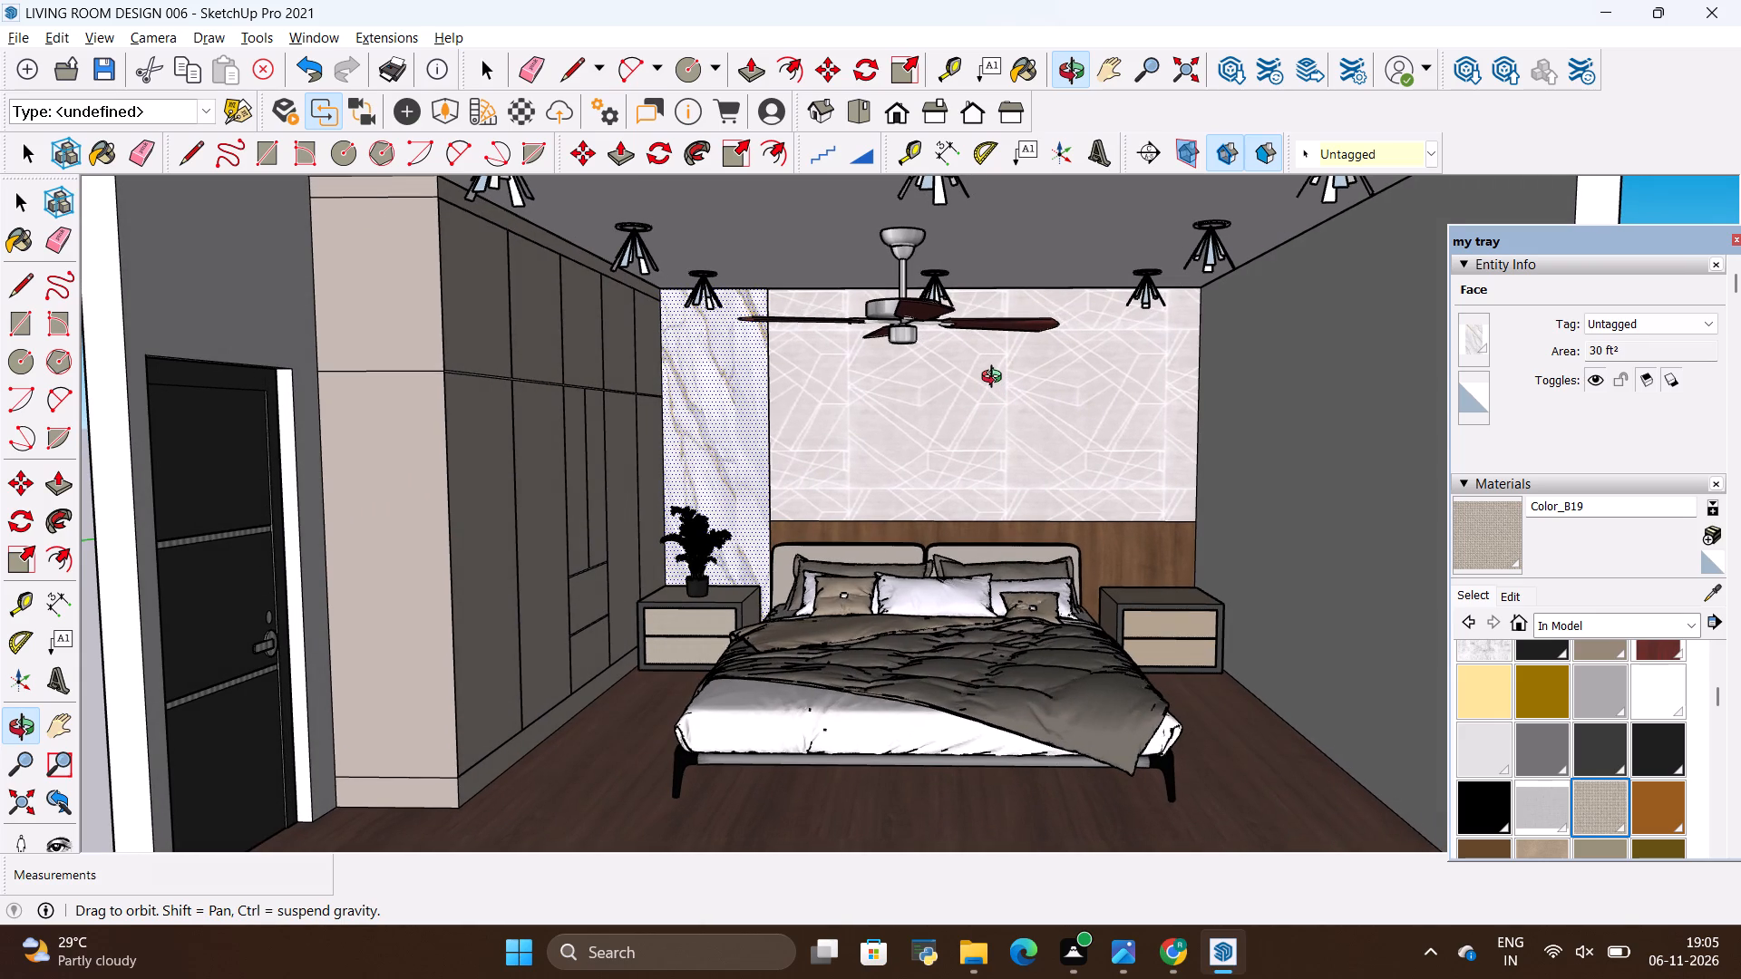
scroll(292, 399, "down", 1)
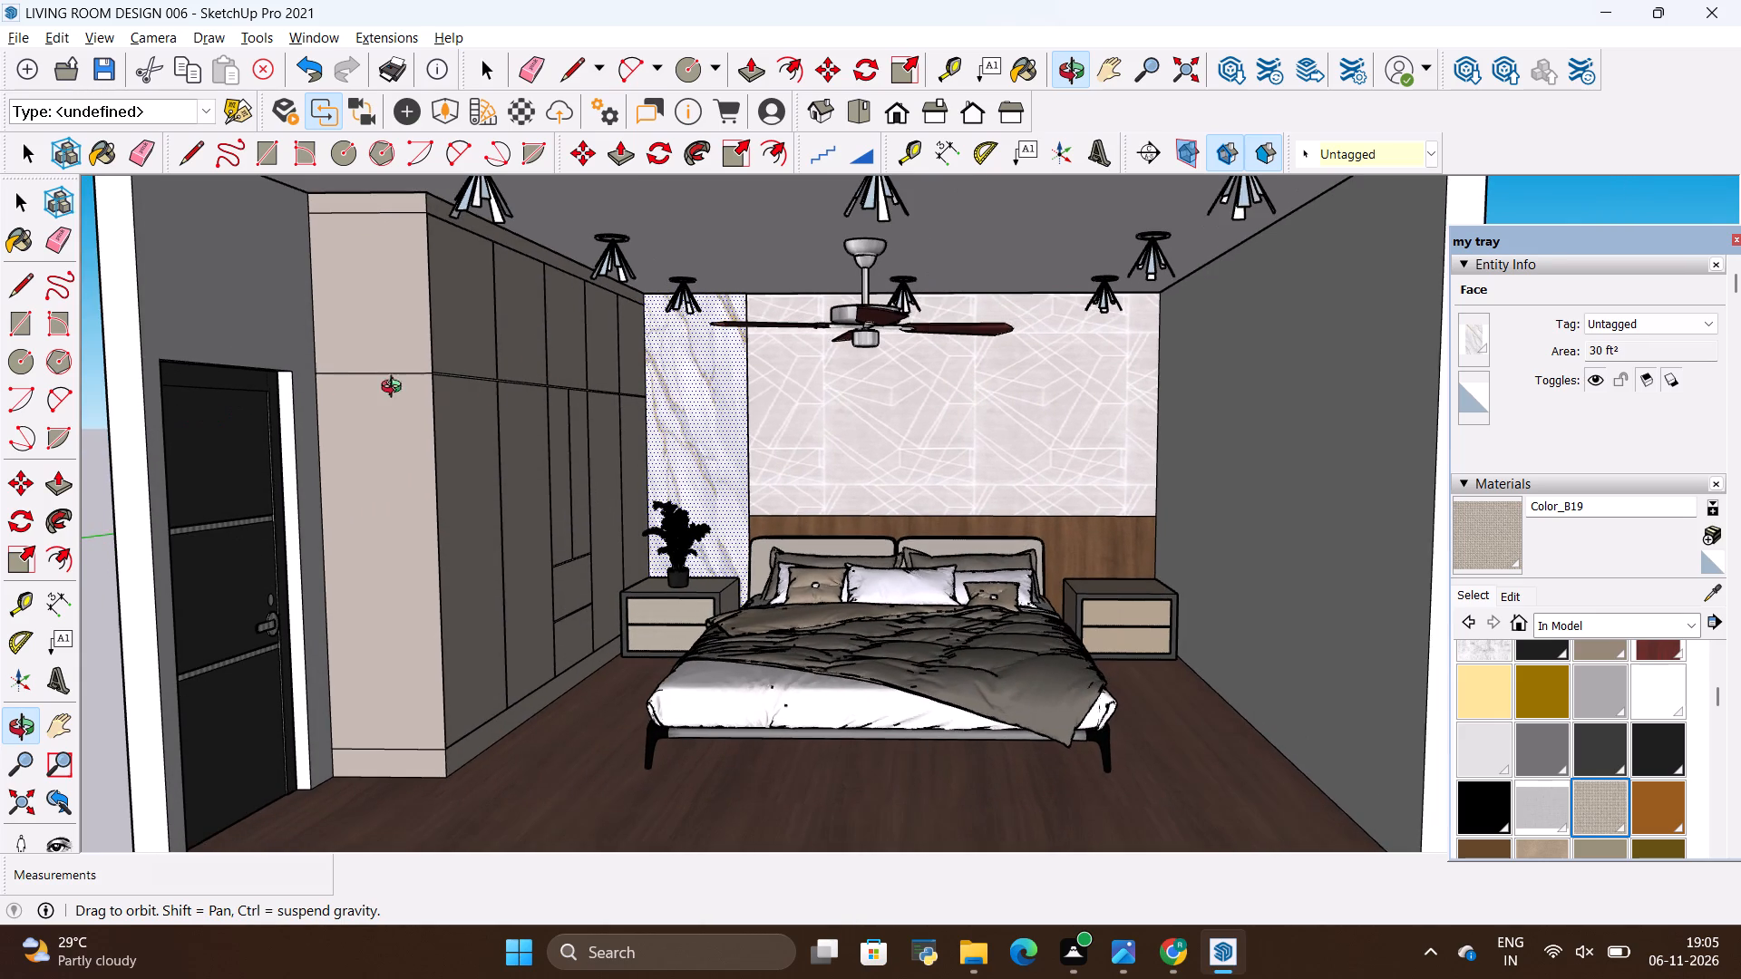
scroll(676, 406, "up", 1)
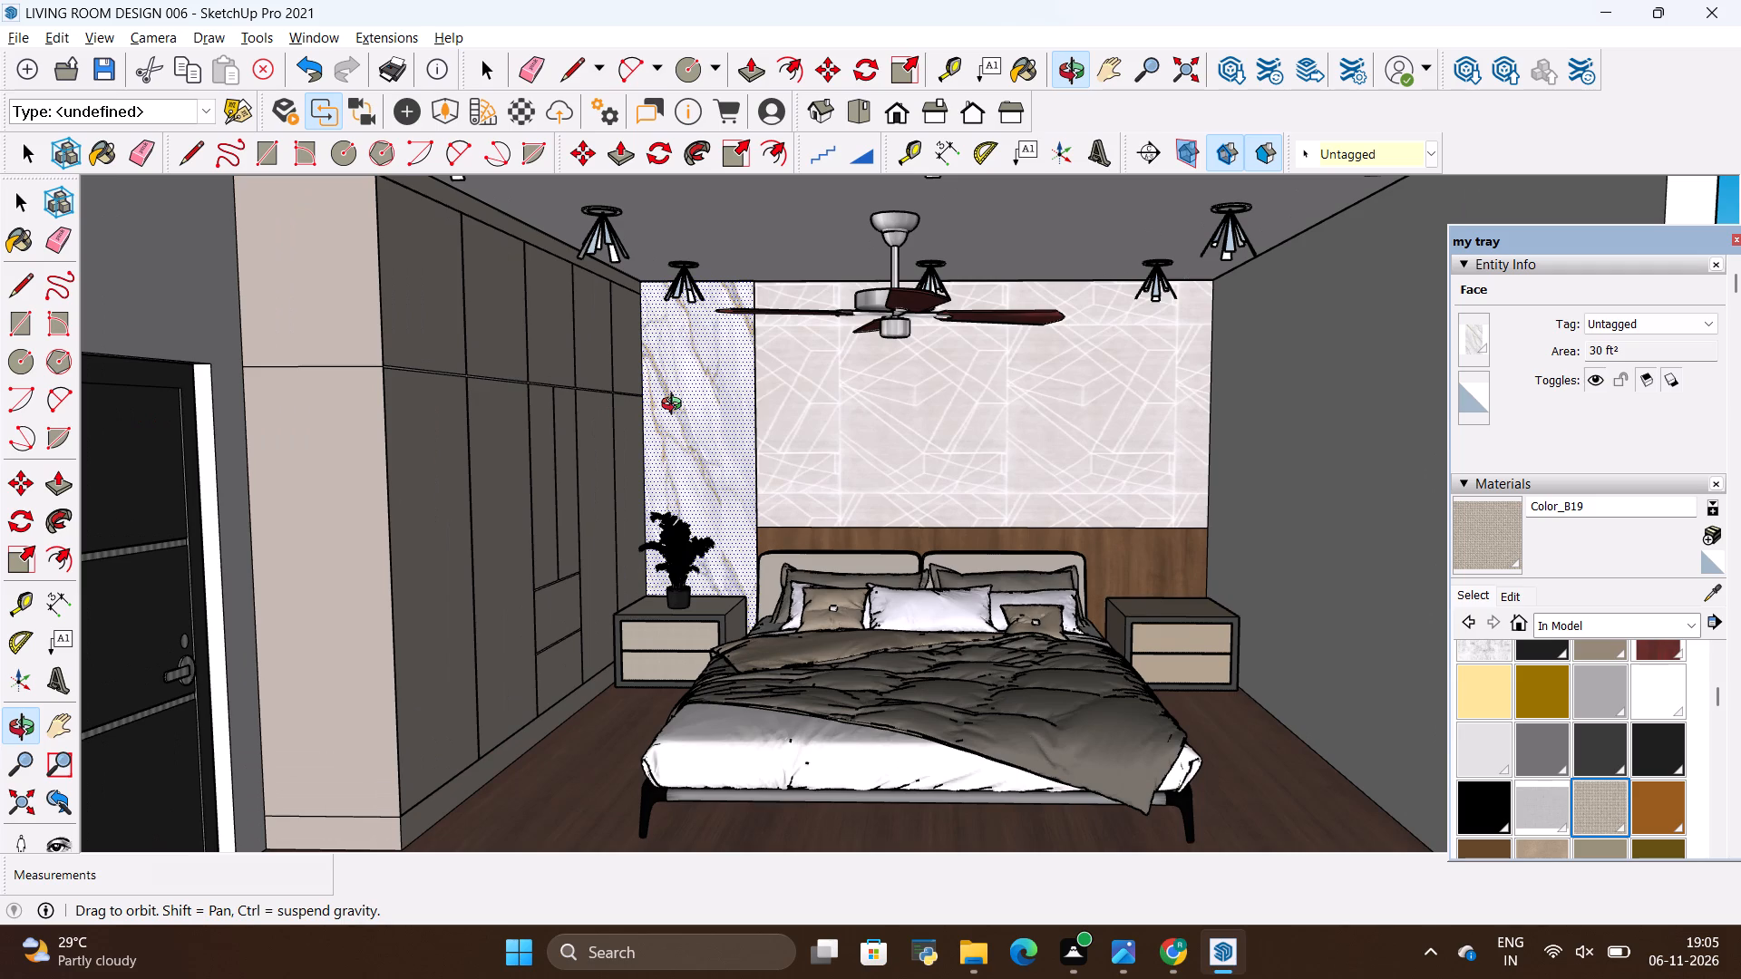
scroll(667, 404, "down", 2)
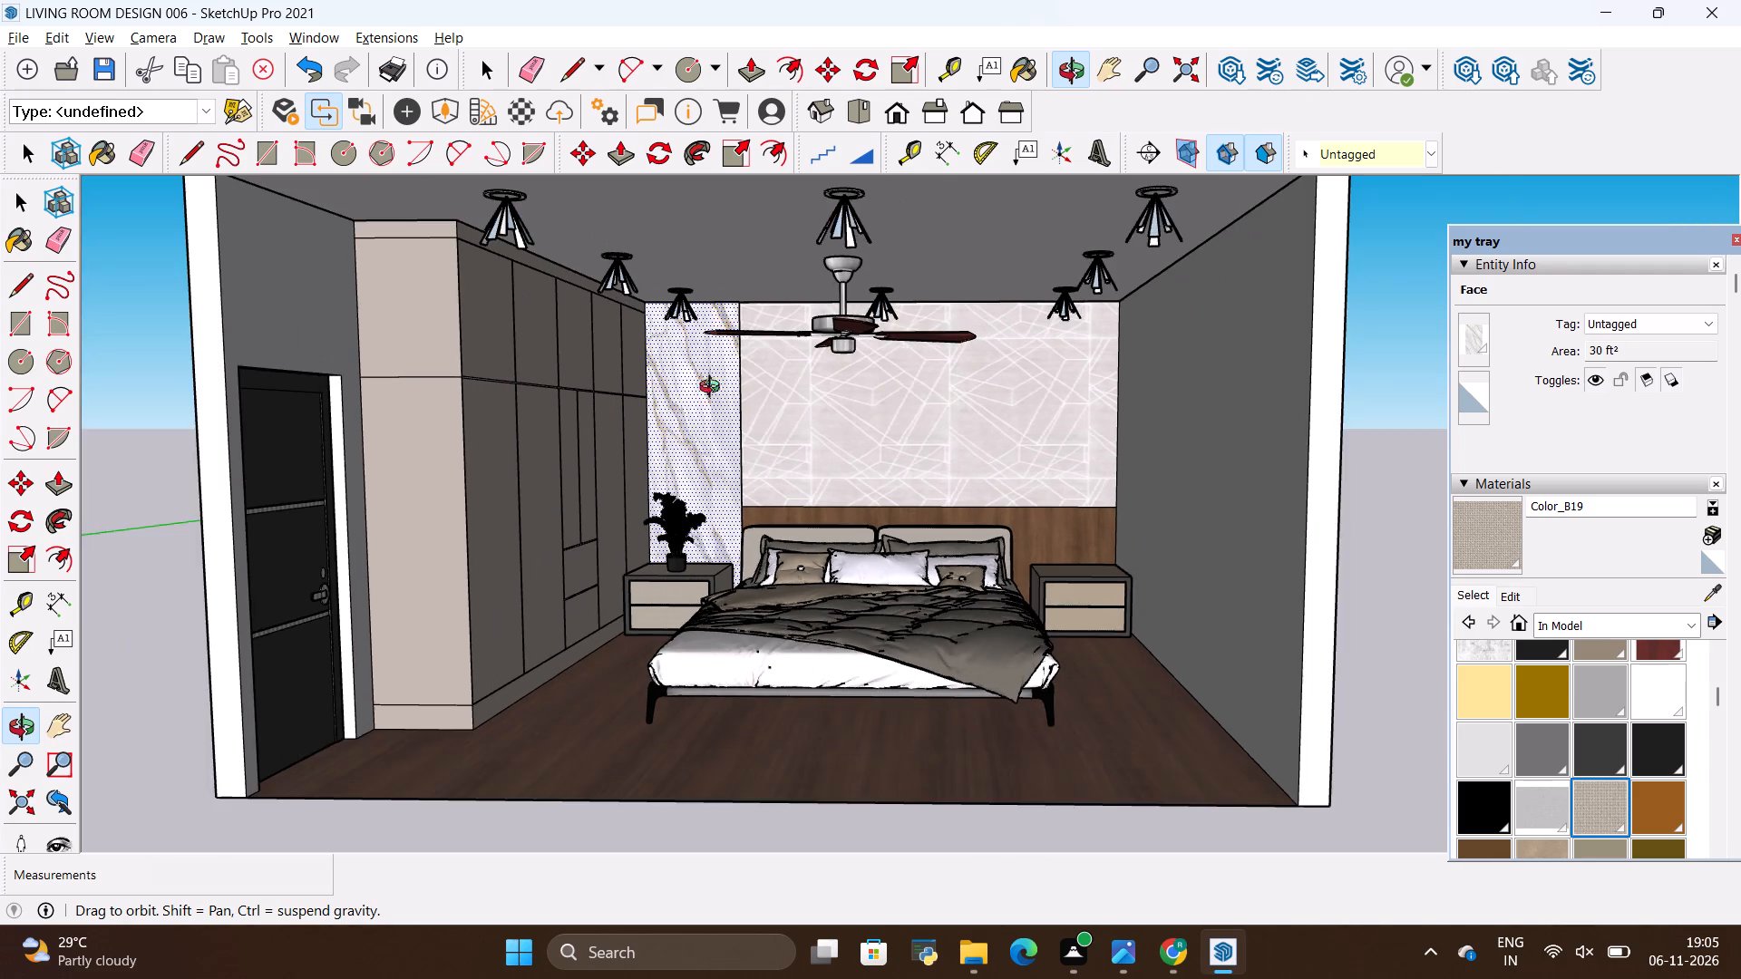
scroll(731, 386, "up", 2)
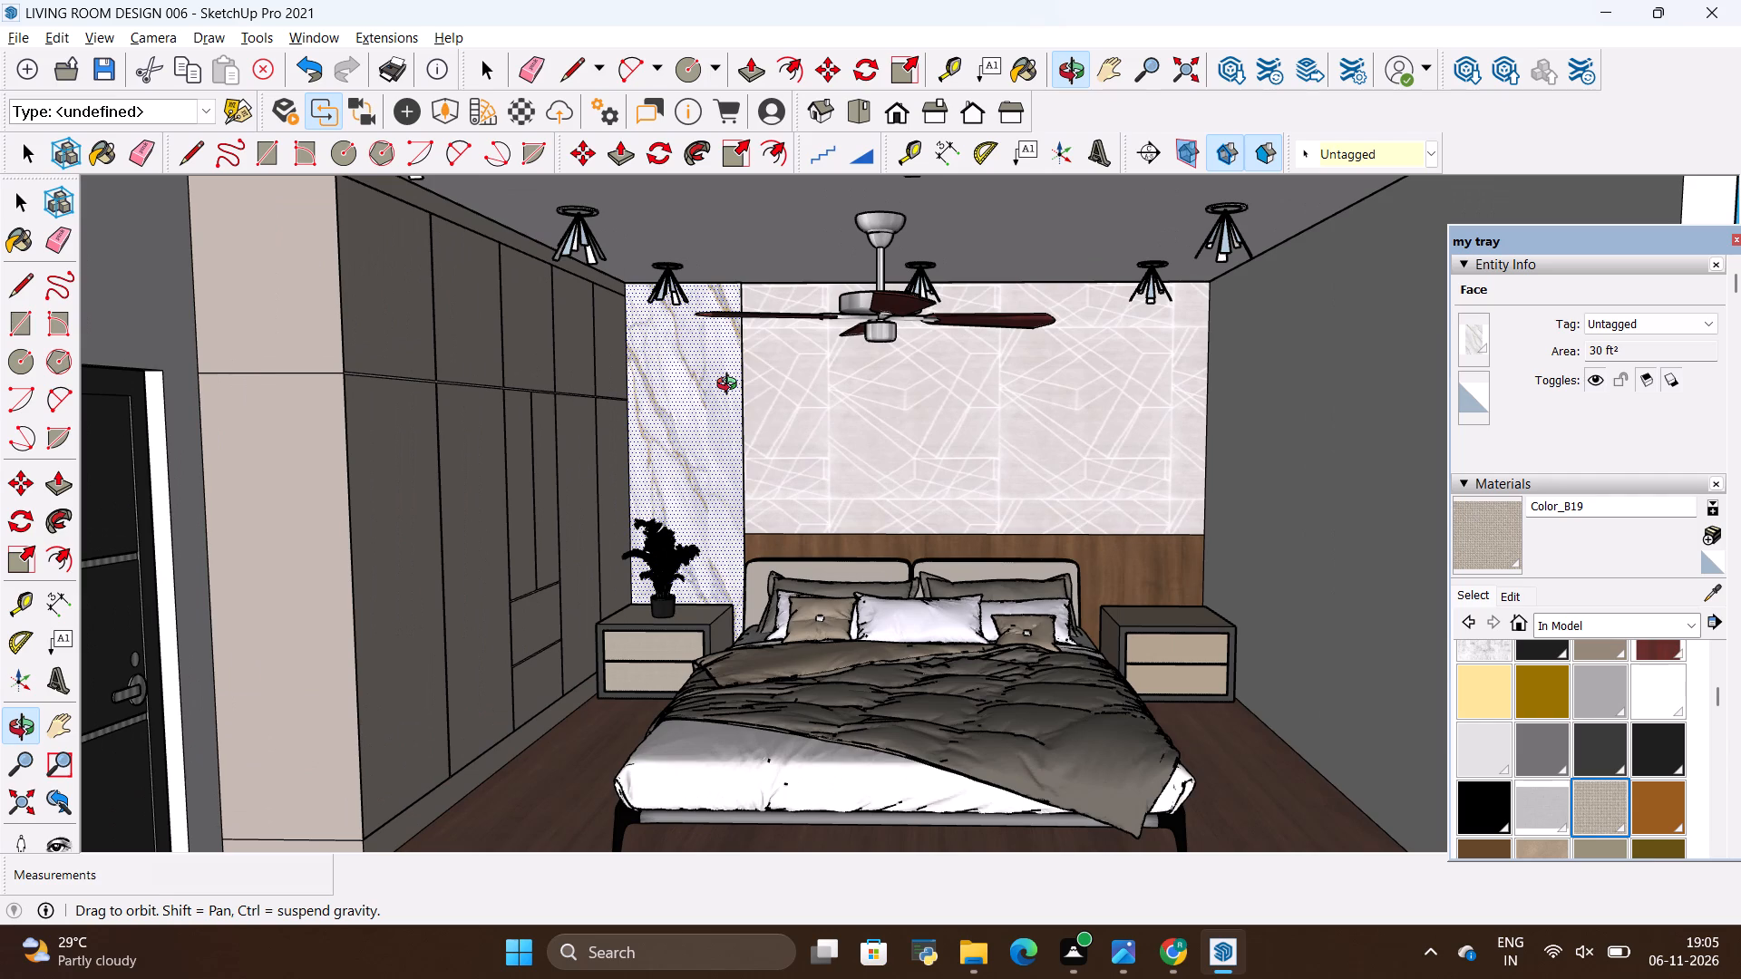
scroll(721, 386, "down", 2)
scroll(736, 380, "up", 2)
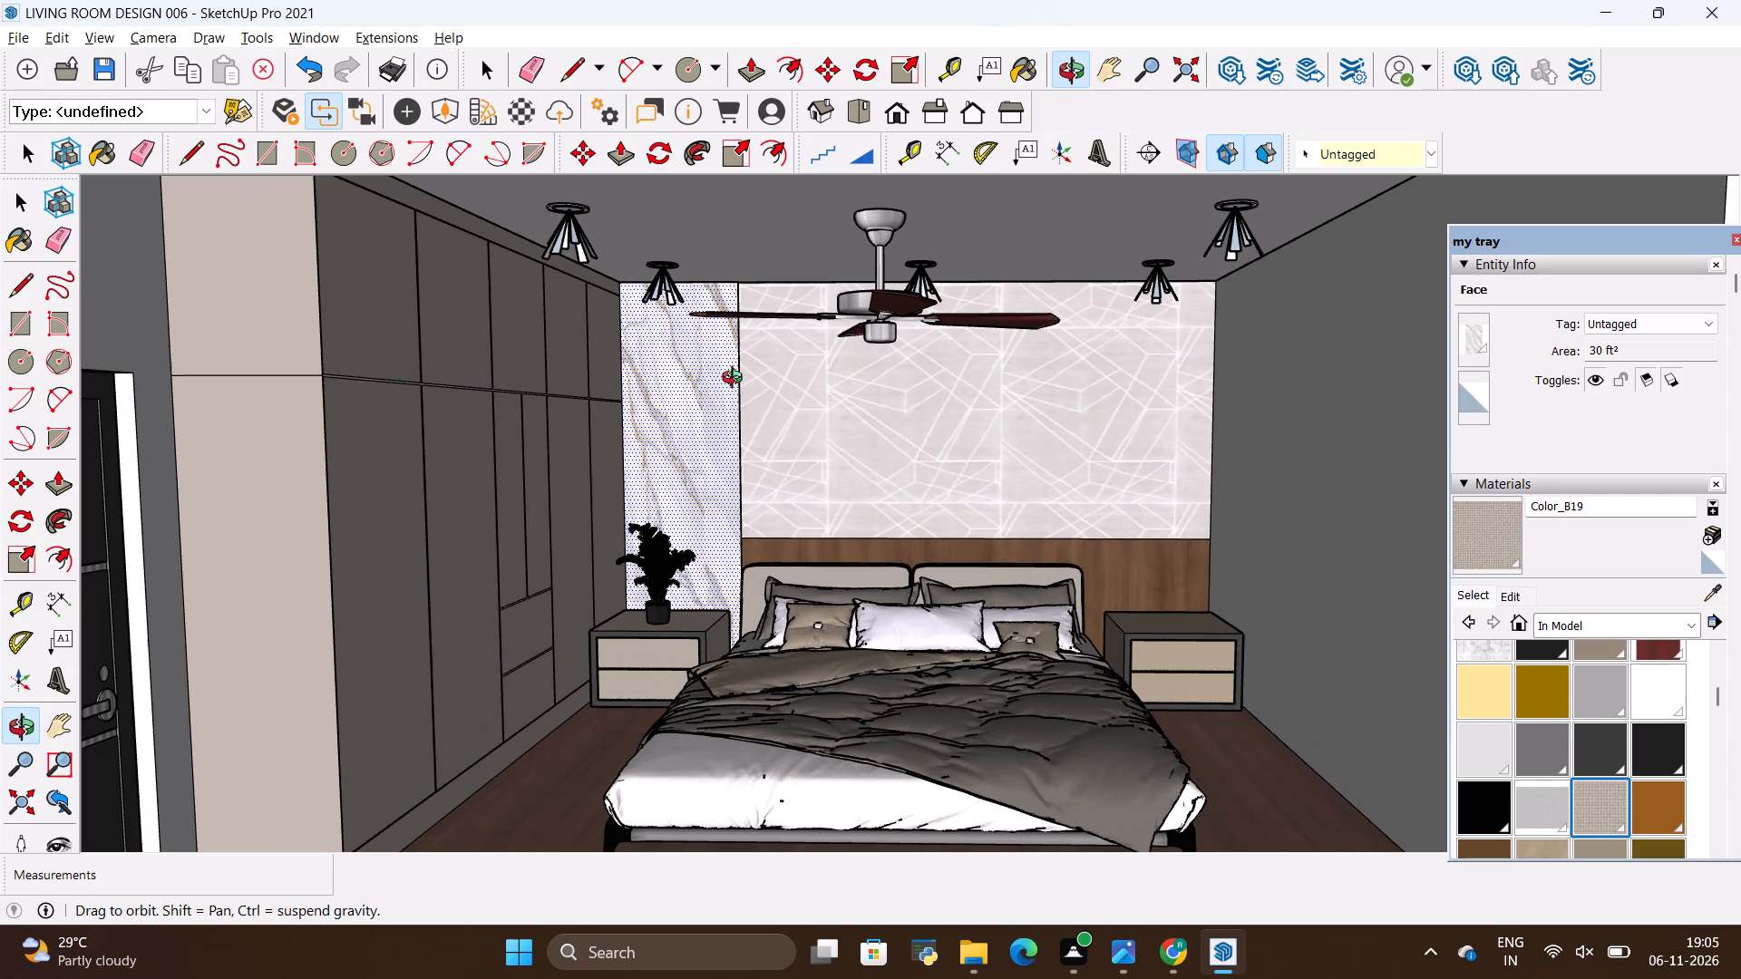
scroll(736, 380, "down", 1)
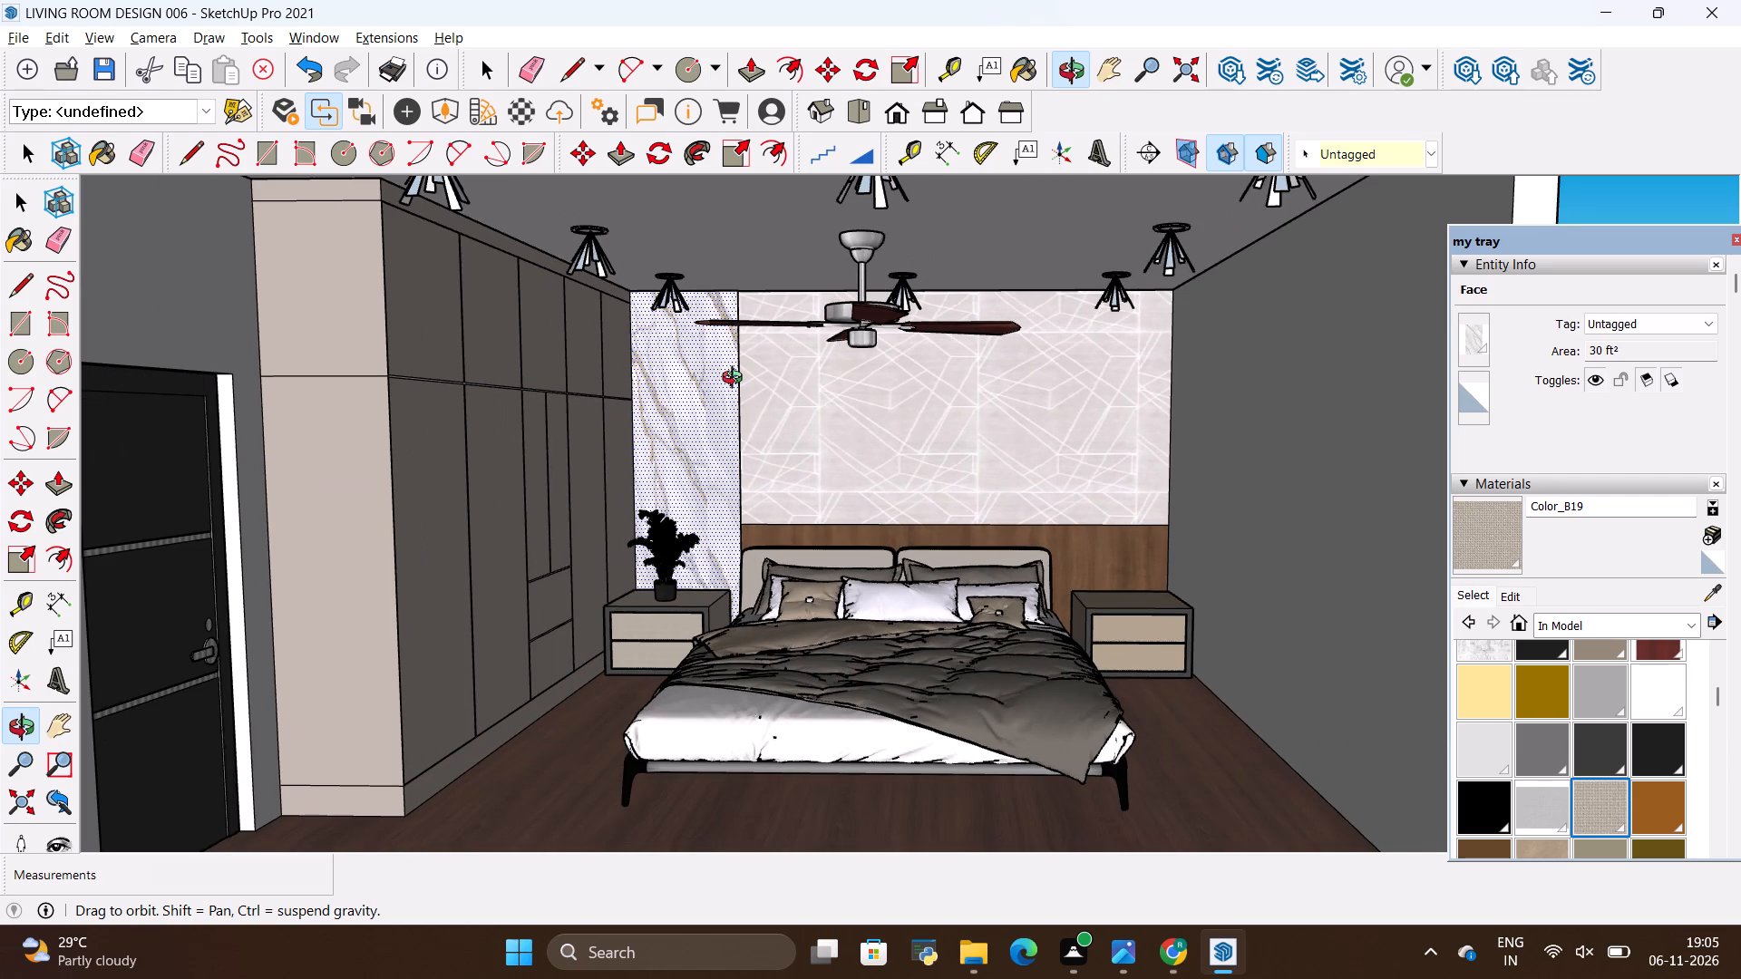
scroll(736, 380, "down", 1)
left_click_drag(736, 380, 737, 393)
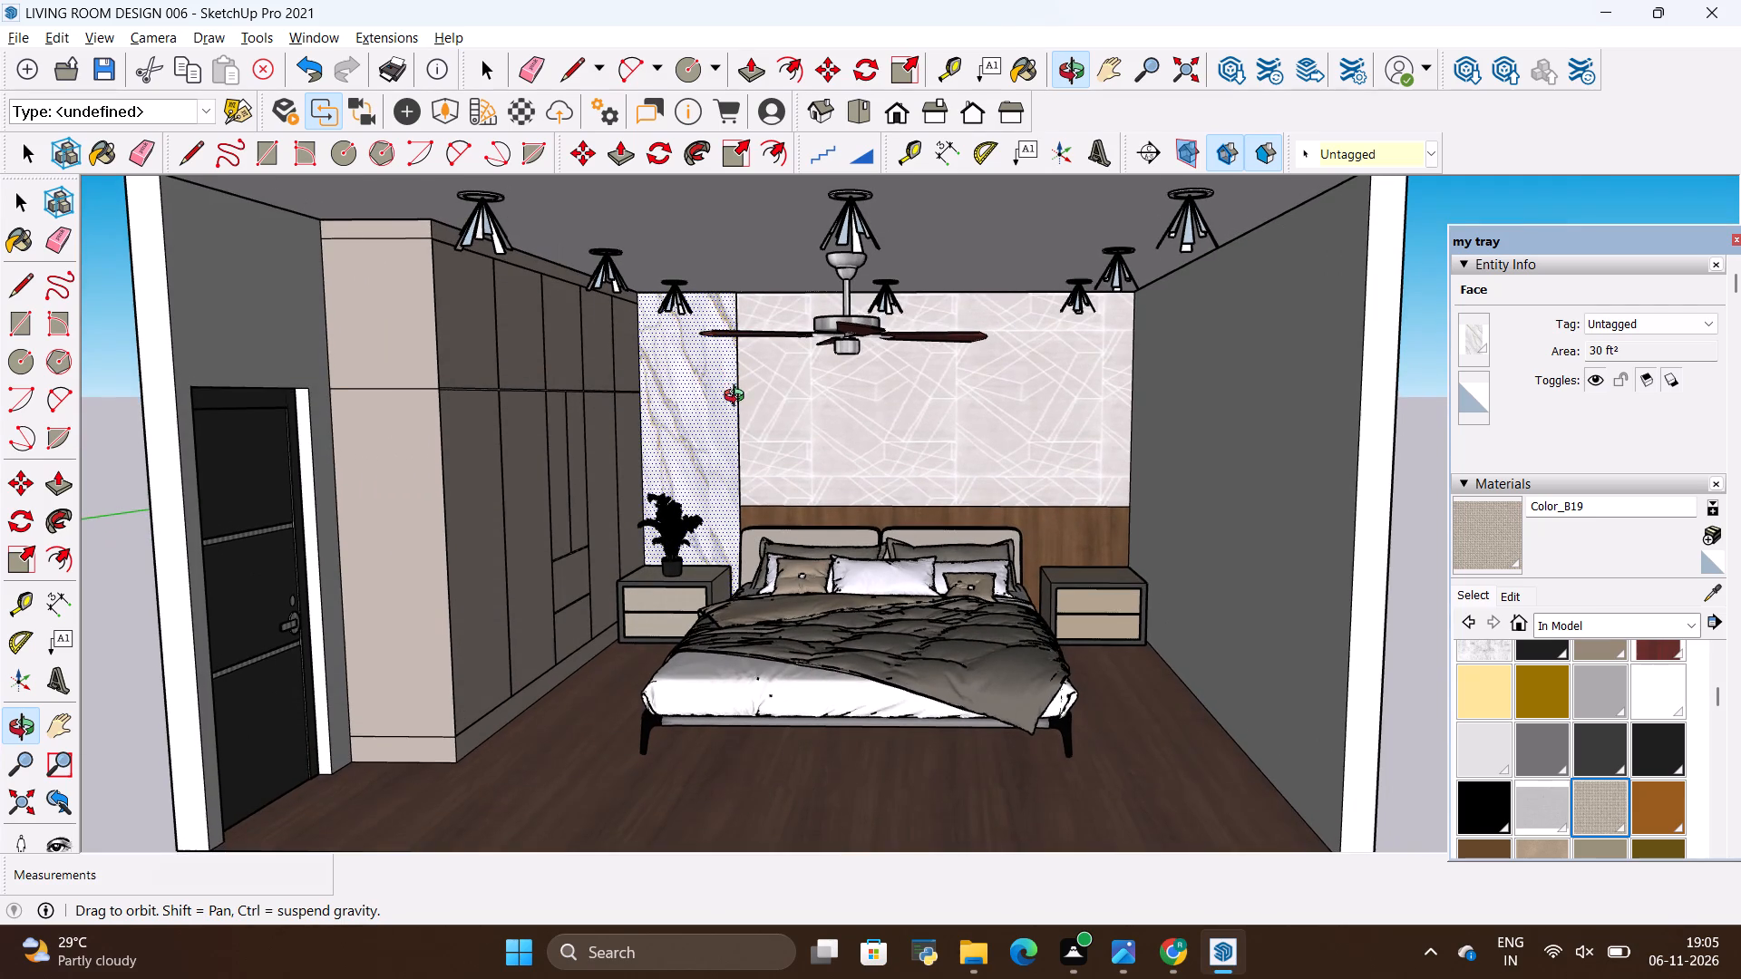
Review the furnished bedroom from the foot of the bed, checking the wardrobe, marble strip, patterned headboard wall, bedside plant, ceiling fan and downlights.
scroll(738, 398, "up", 1)
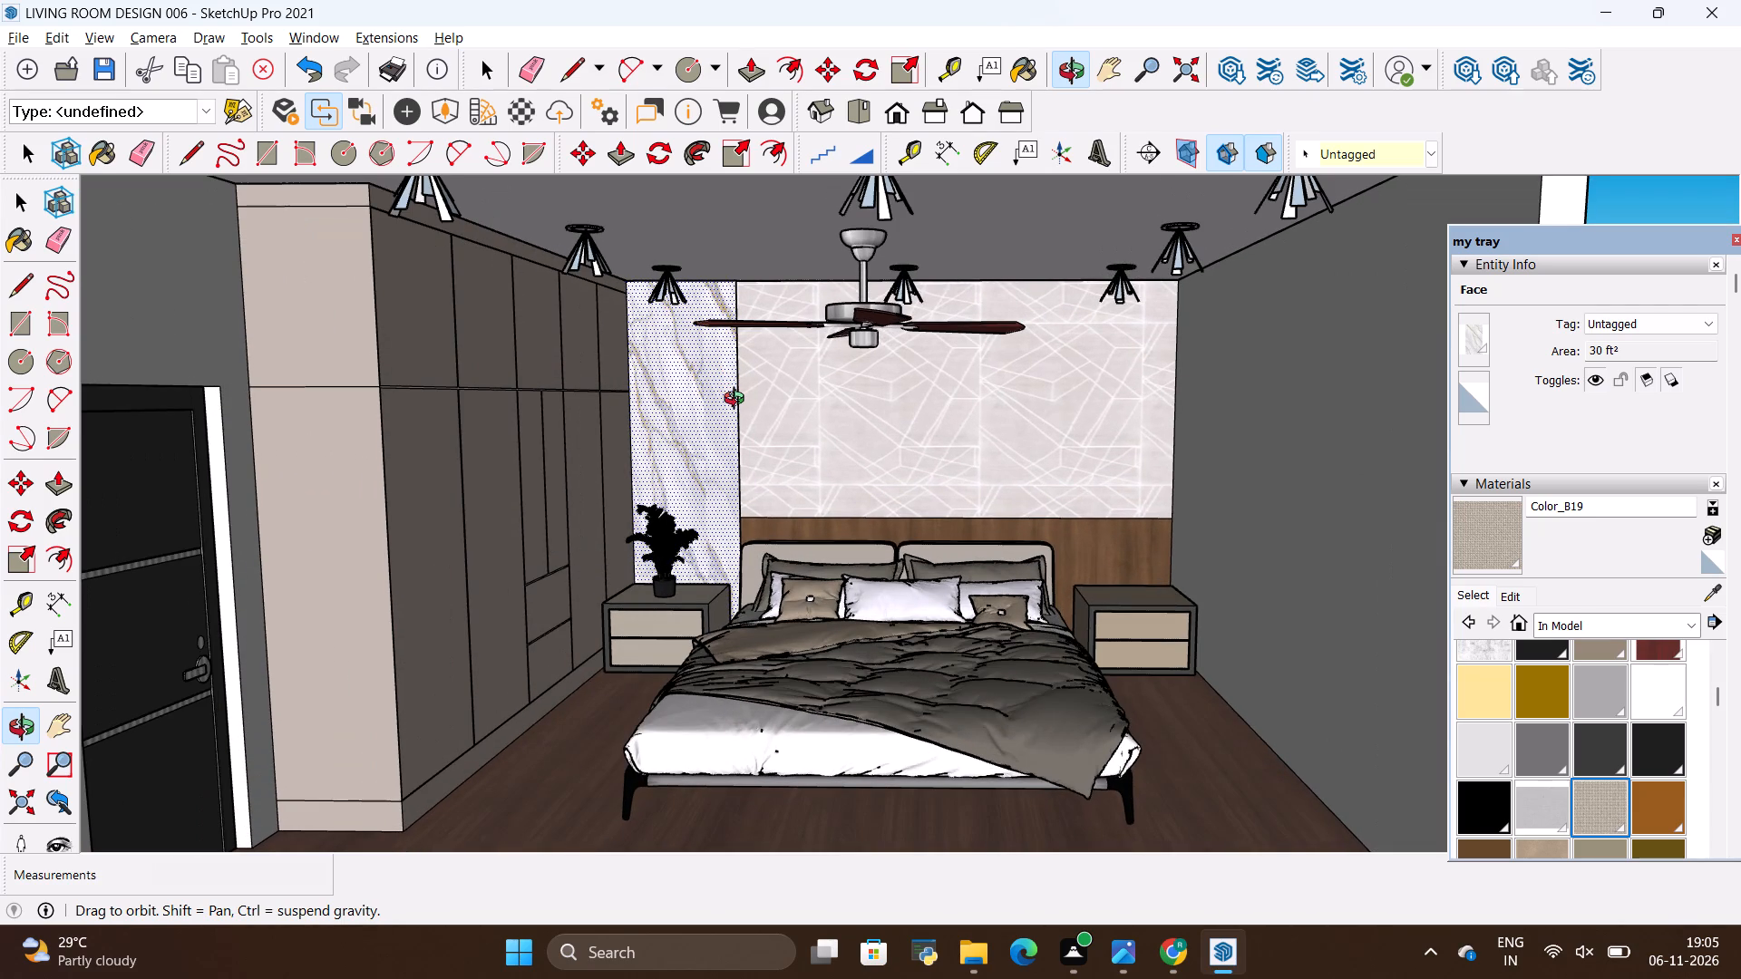
scroll(738, 400, "up", 1)
left_click_drag(742, 399, 787, 395)
scroll(780, 370, "down", 2)
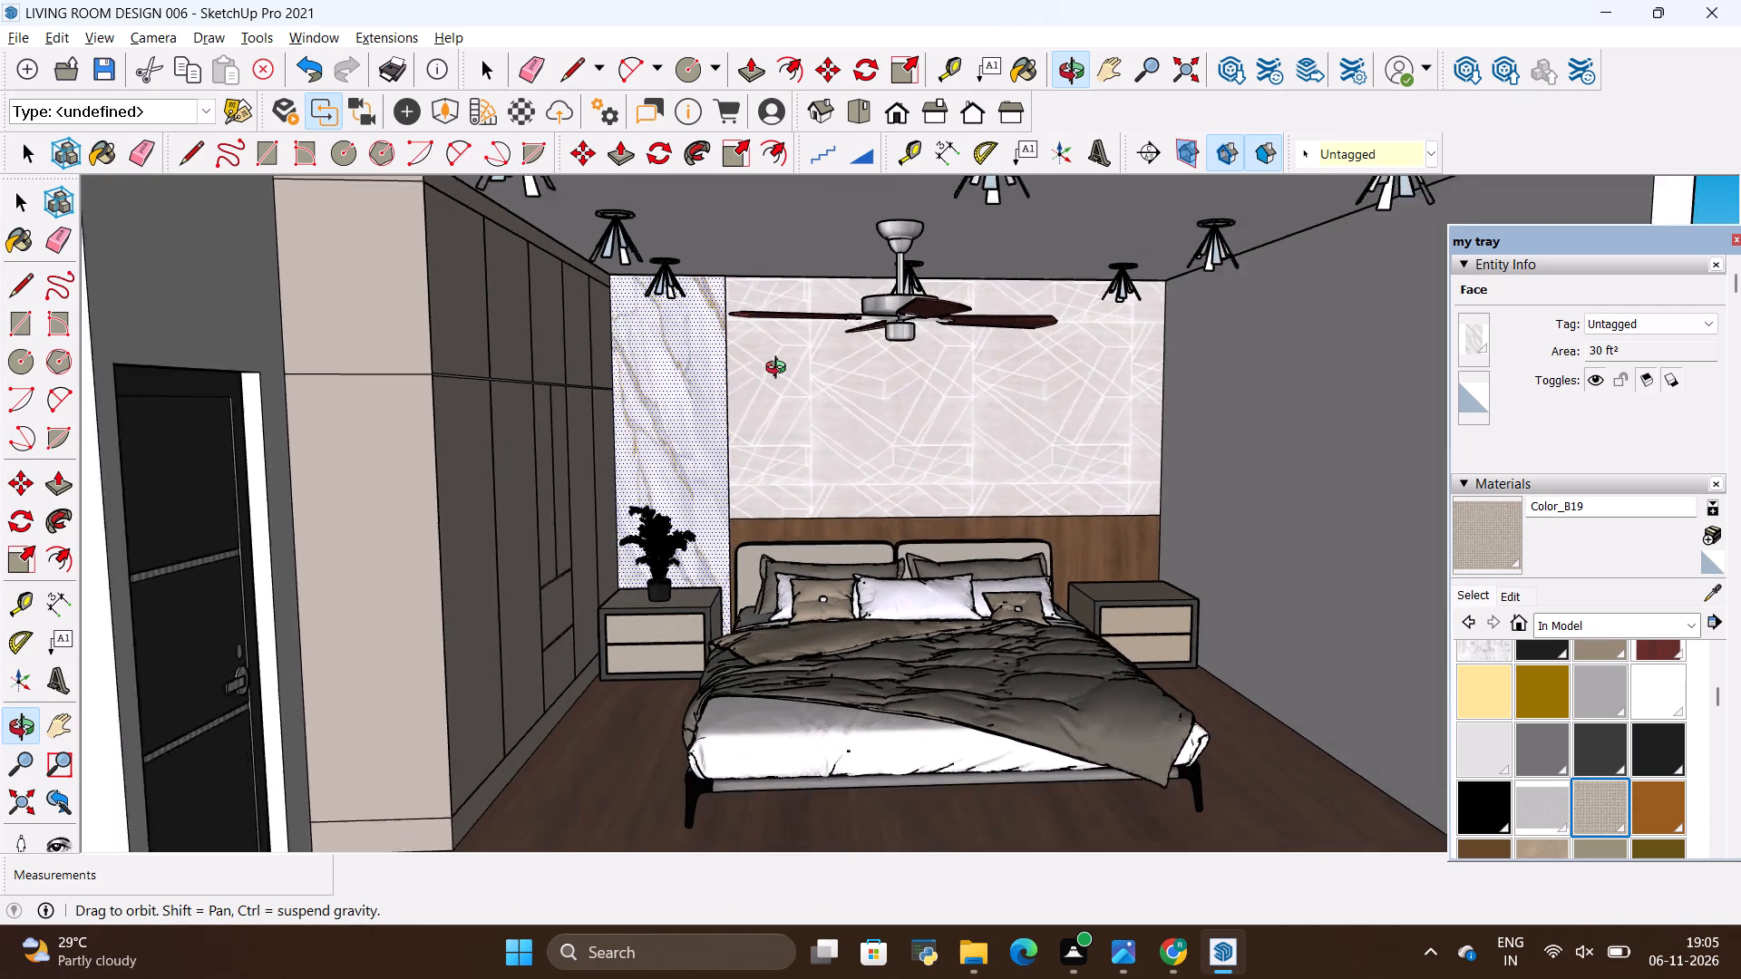
left_click_drag(780, 372, 775, 356)
scroll(776, 409, "down", 4)
scroll(849, 274, "up", 1)
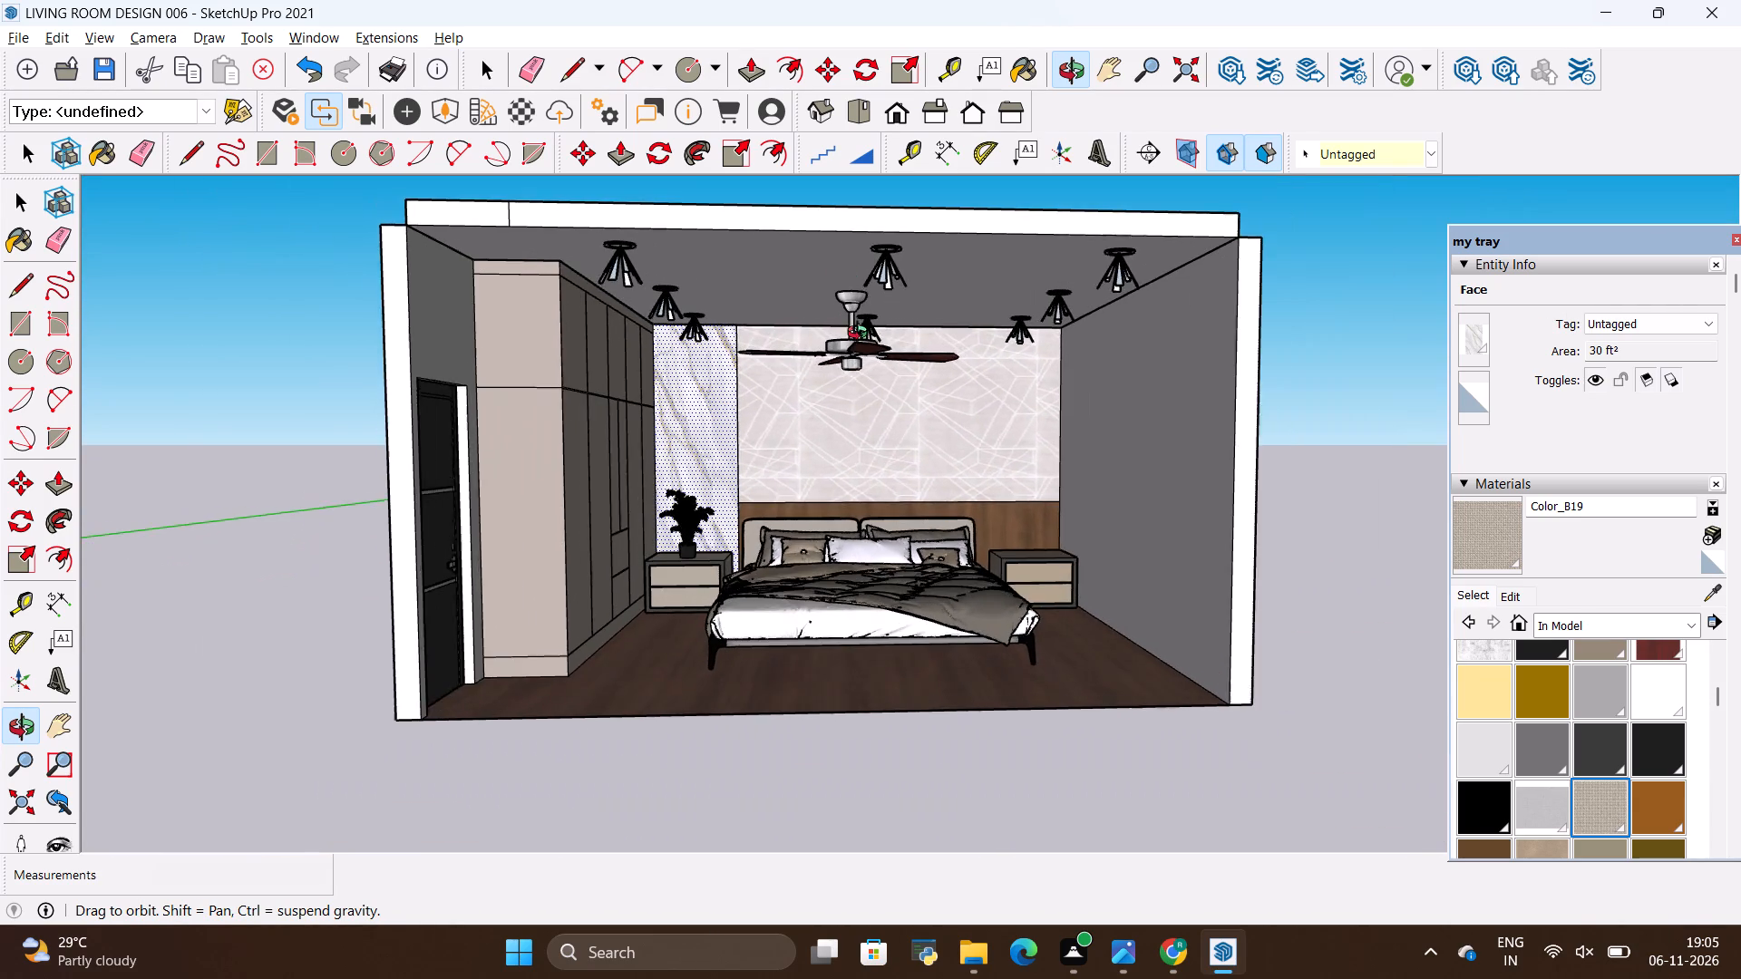
scroll(861, 334, "up", 2)
scroll(859, 451, "up", 2)
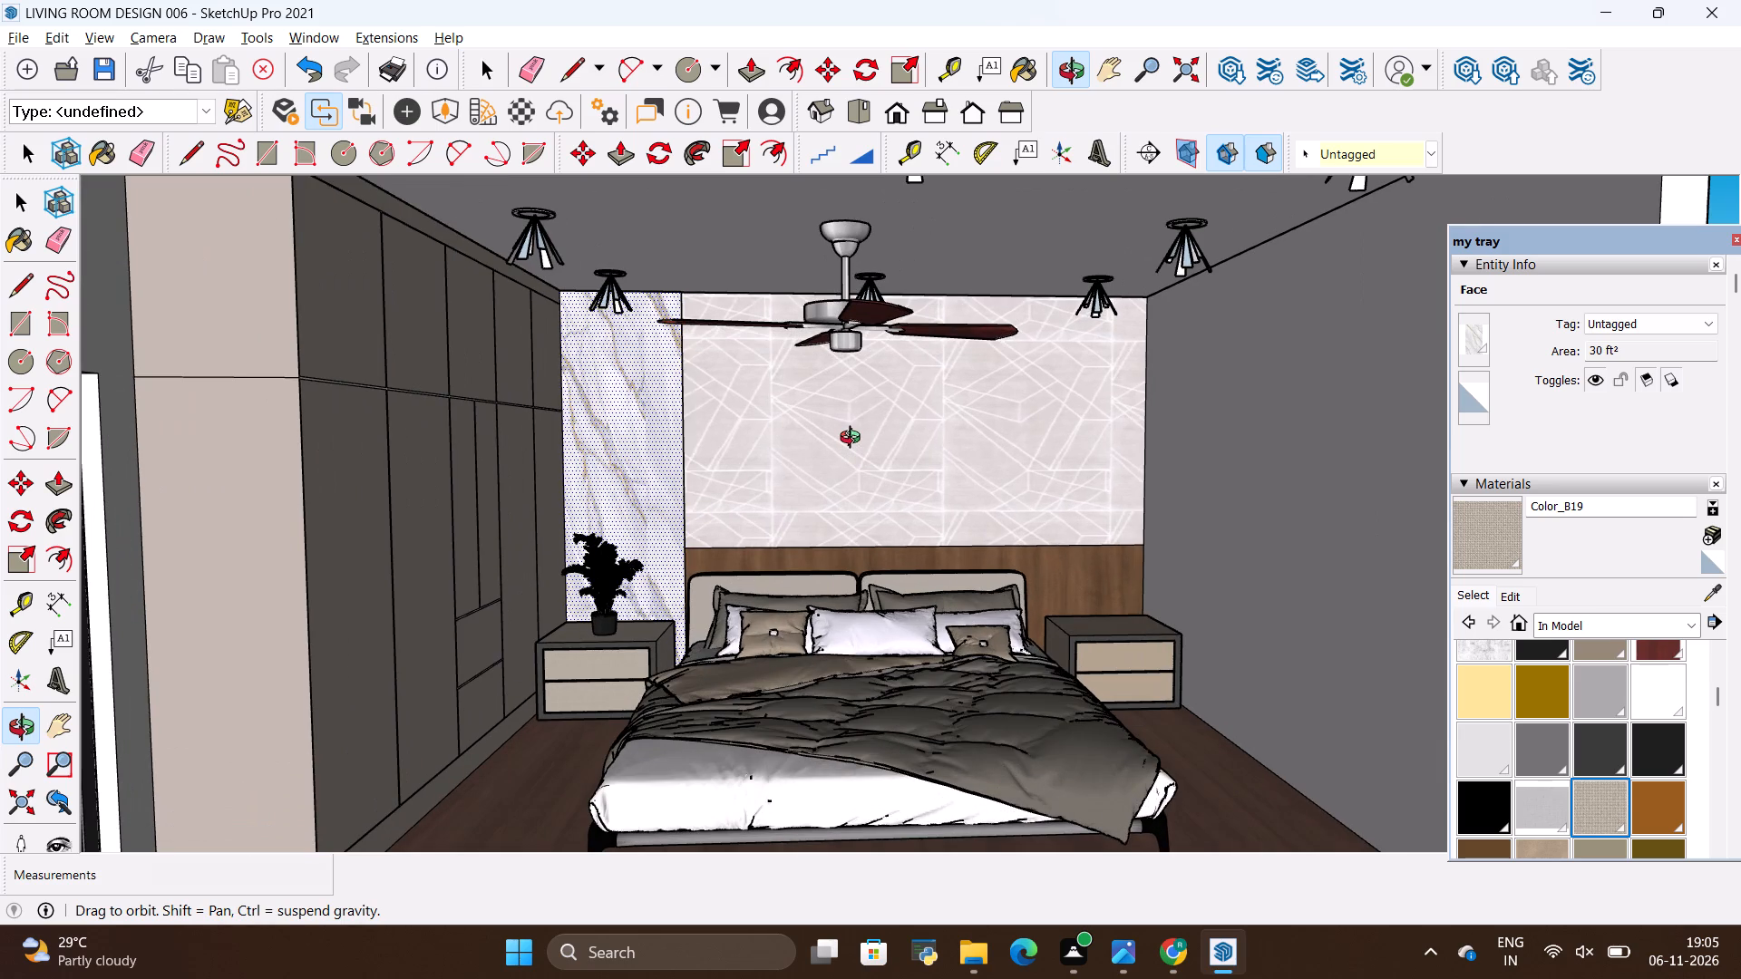
scroll(845, 412, "down", 1)
left_click_drag(841, 493, 849, 457)
left_click(849, 456)
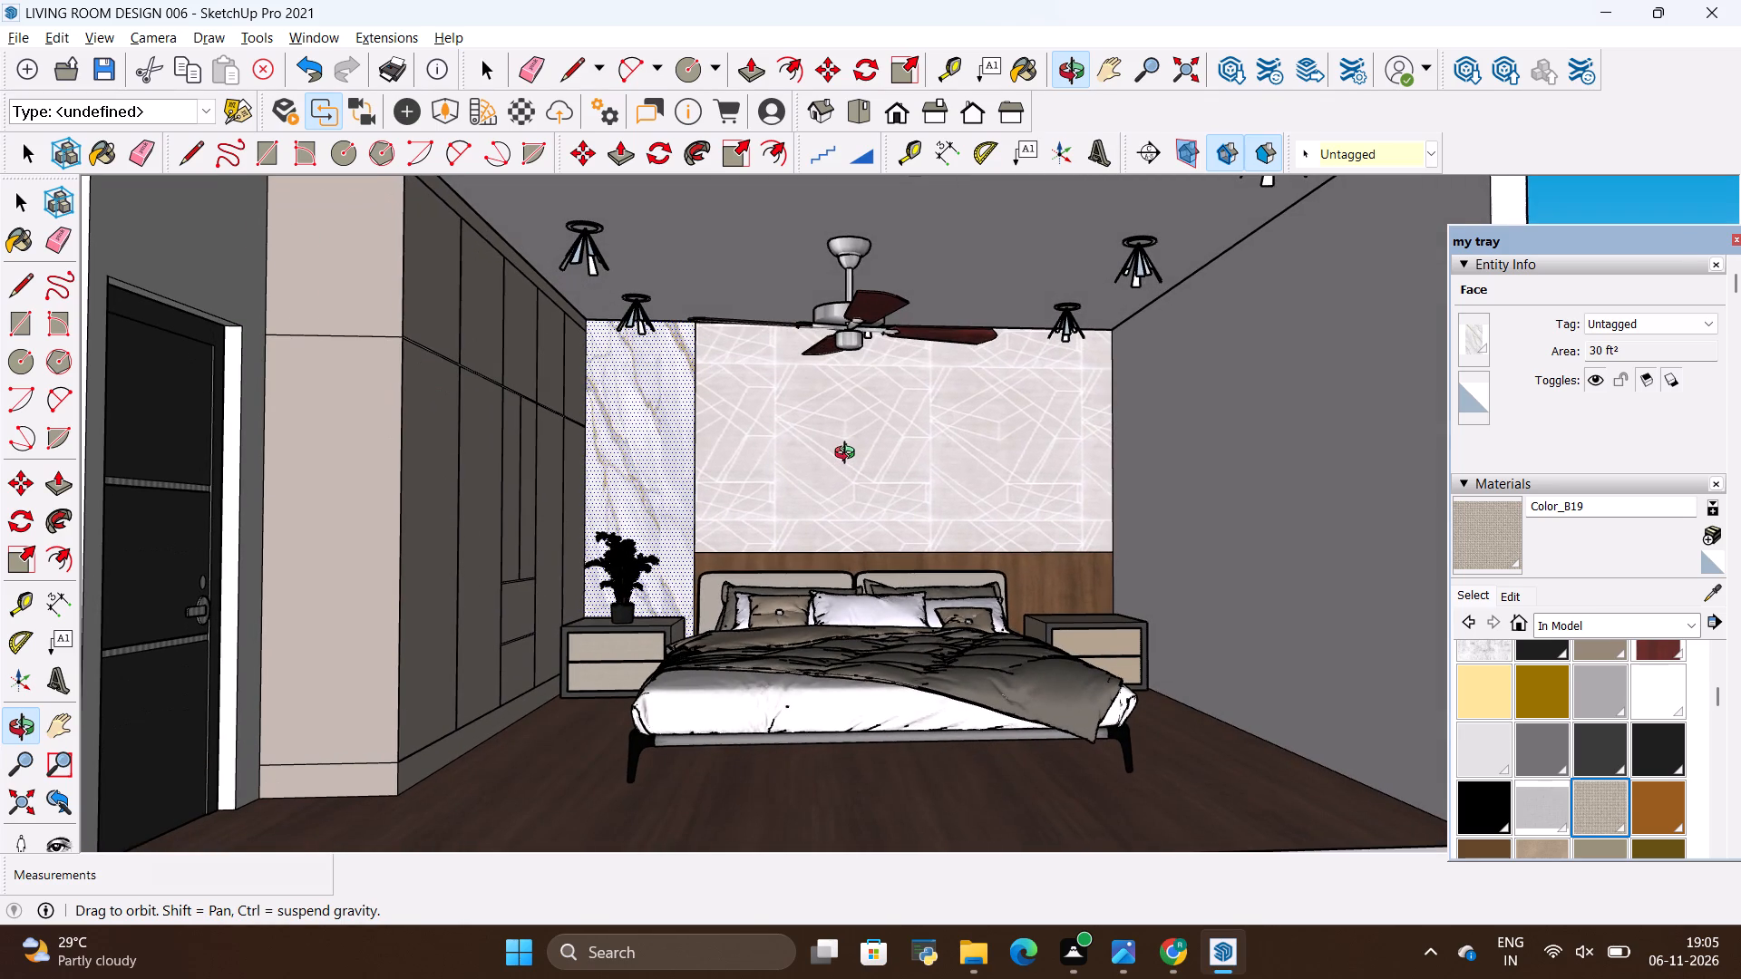
scroll(849, 455, "down", 2)
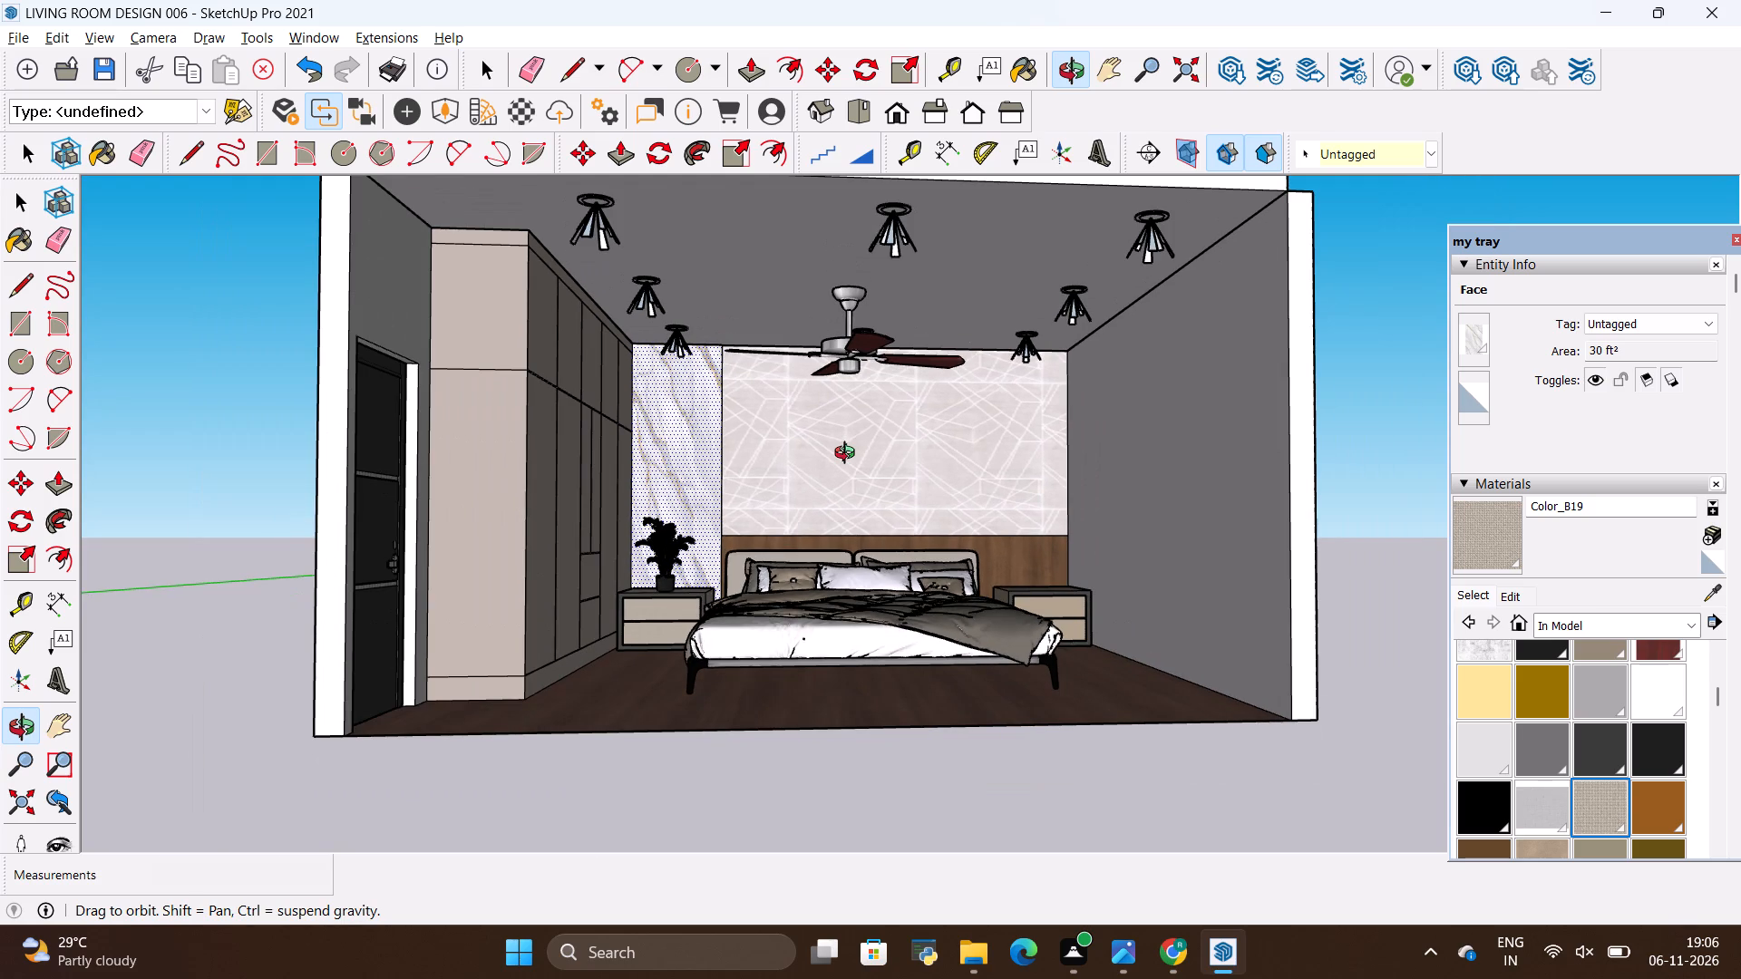
scroll(849, 427, "up", 2)
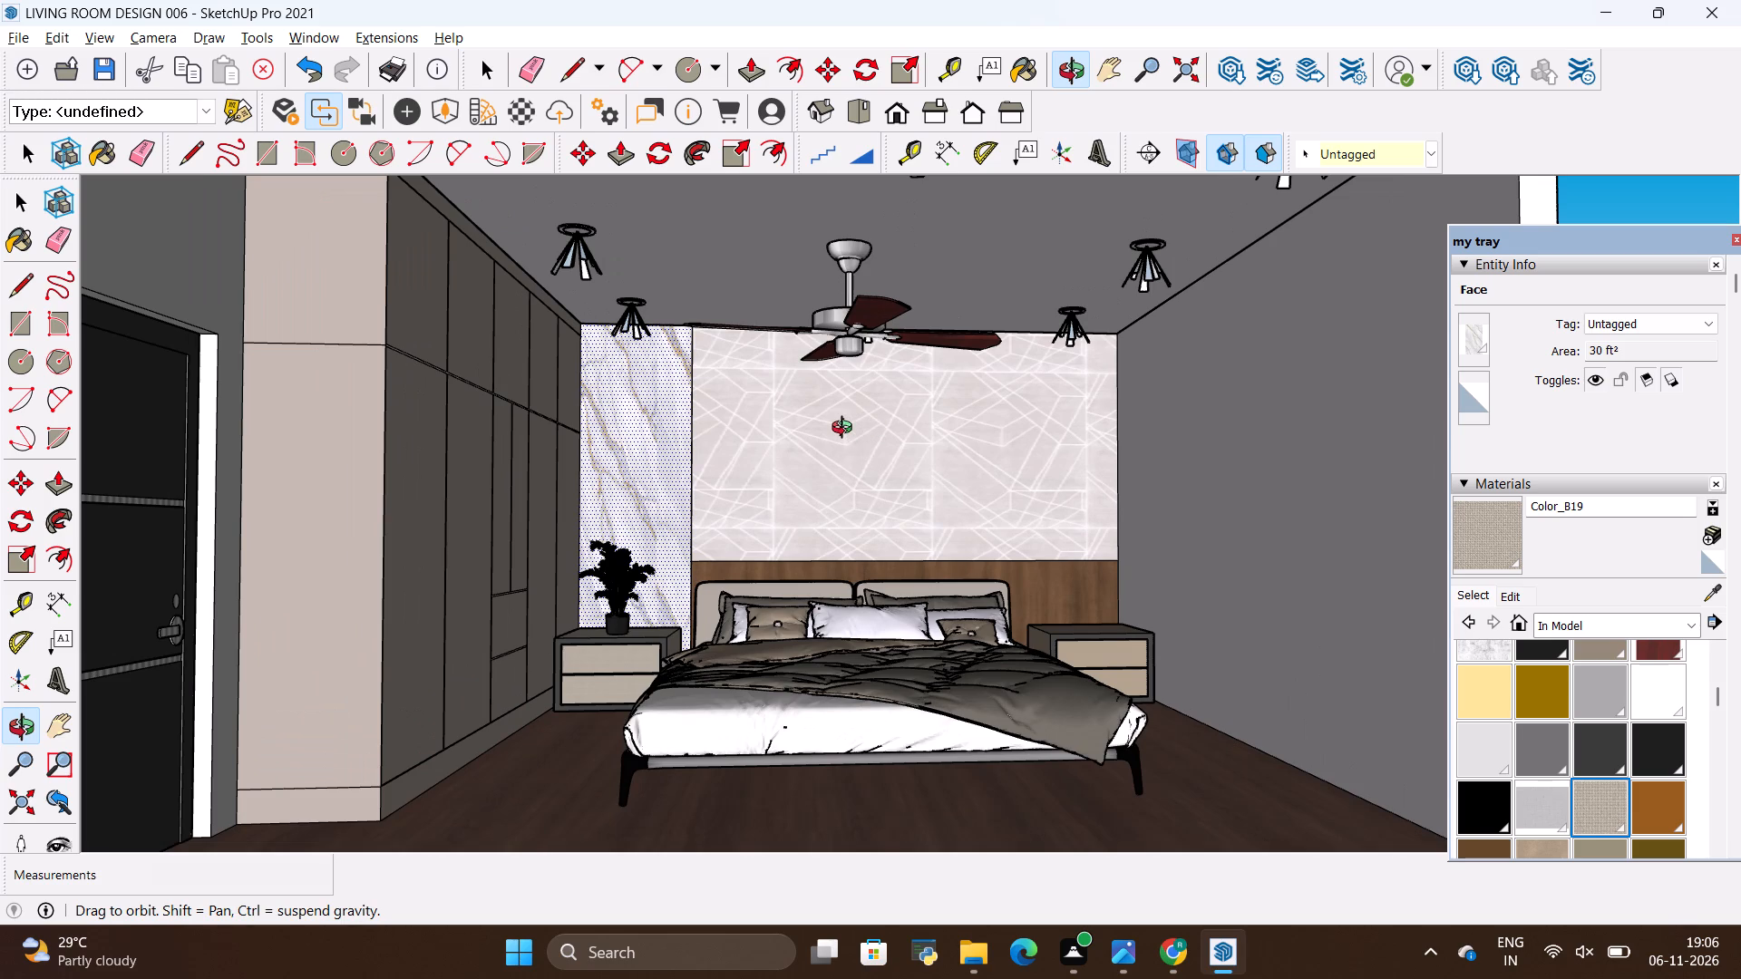
left_click(874, 395)
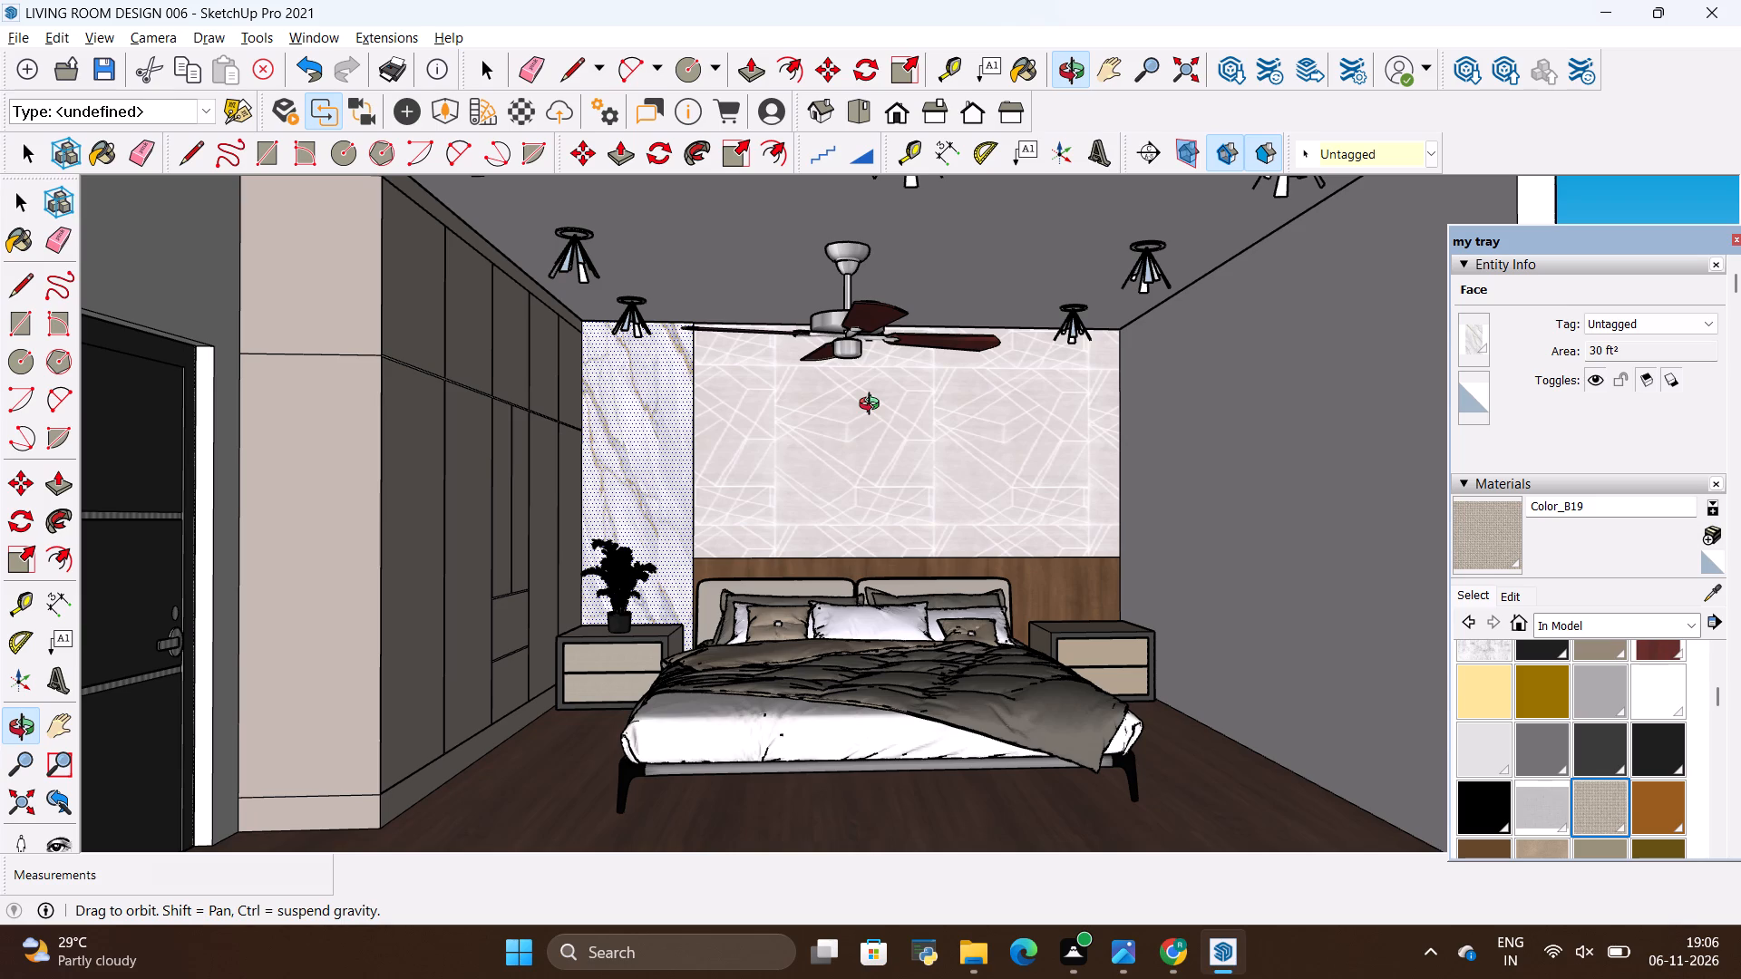
scroll(968, 554, "down", 3)
scroll(902, 500, "up", 2)
left_click_drag(910, 471, 903, 448)
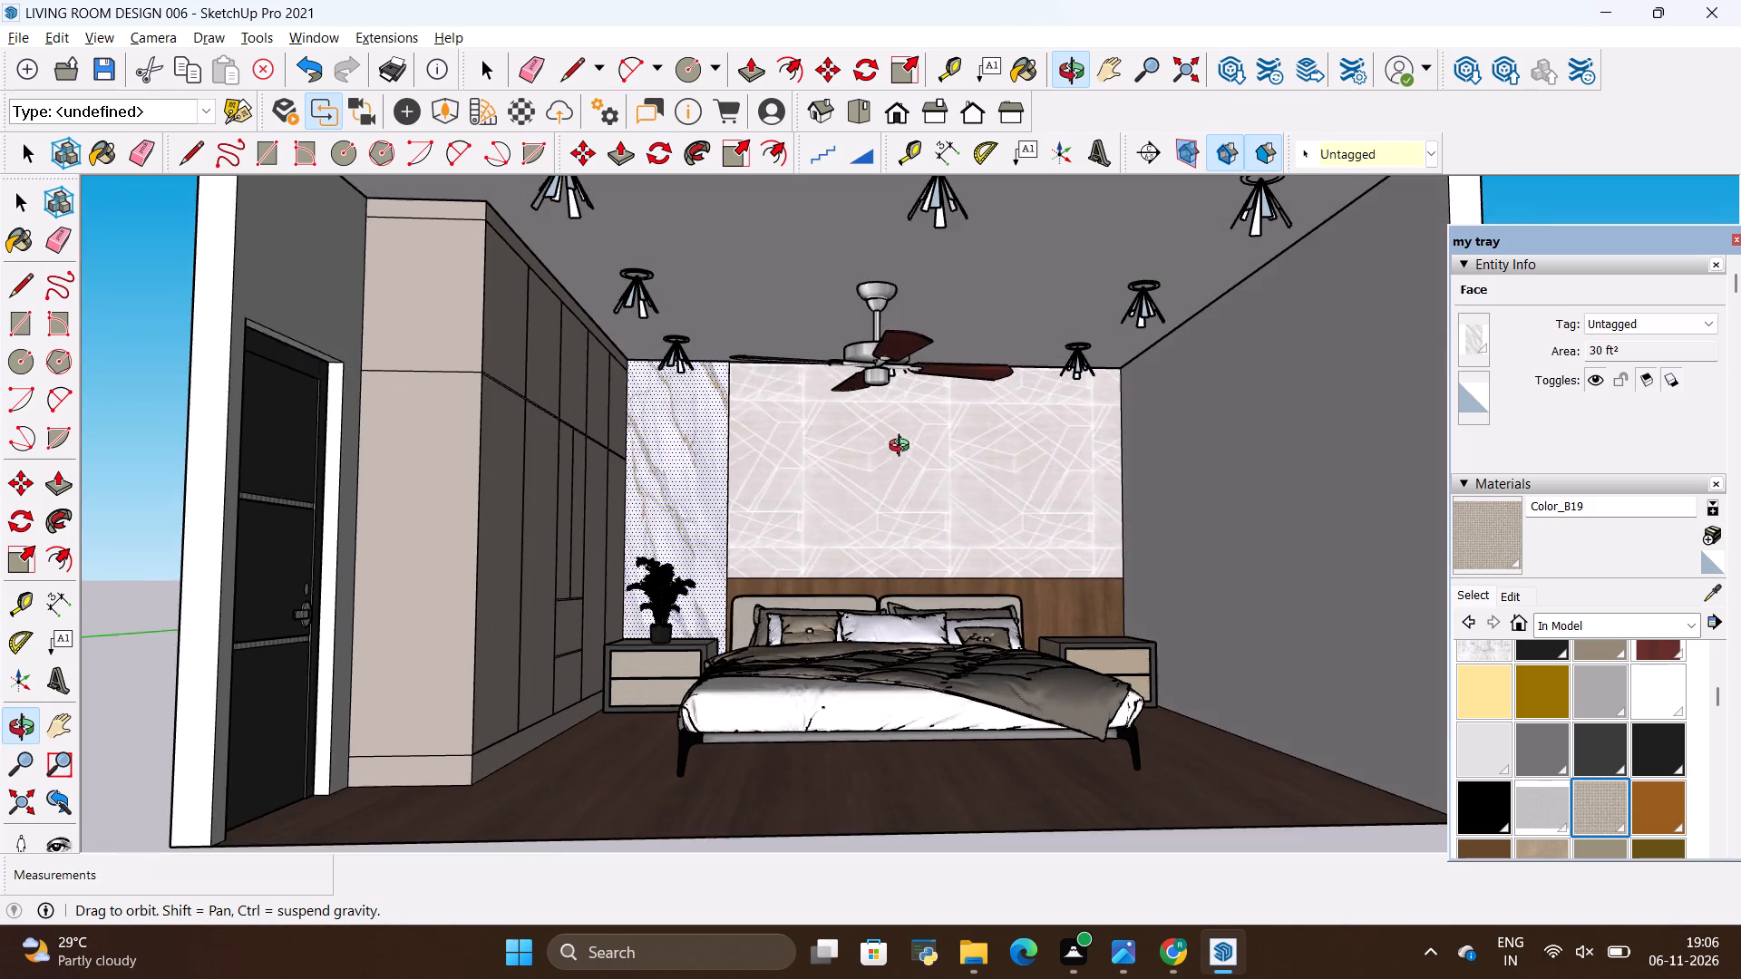
left_click_drag(903, 448, 872, 464)
scroll(910, 488, "up", 2)
scroll(885, 473, "down", 2)
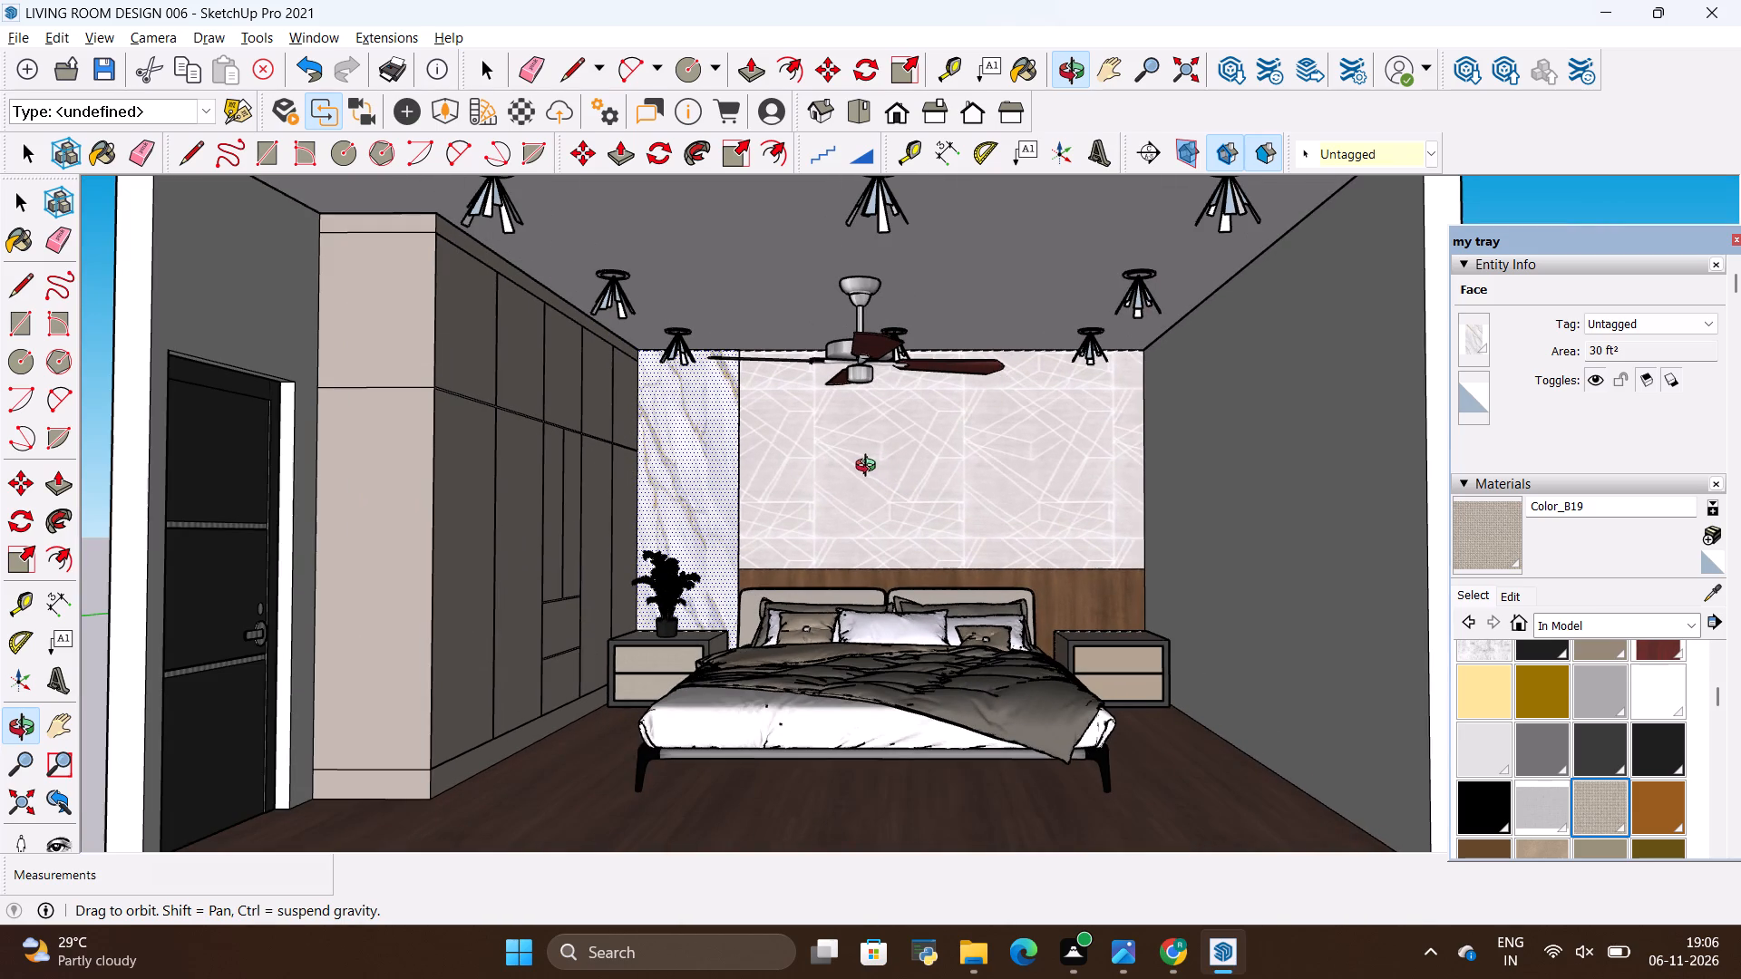
left_click_drag(835, 467, 859, 462)
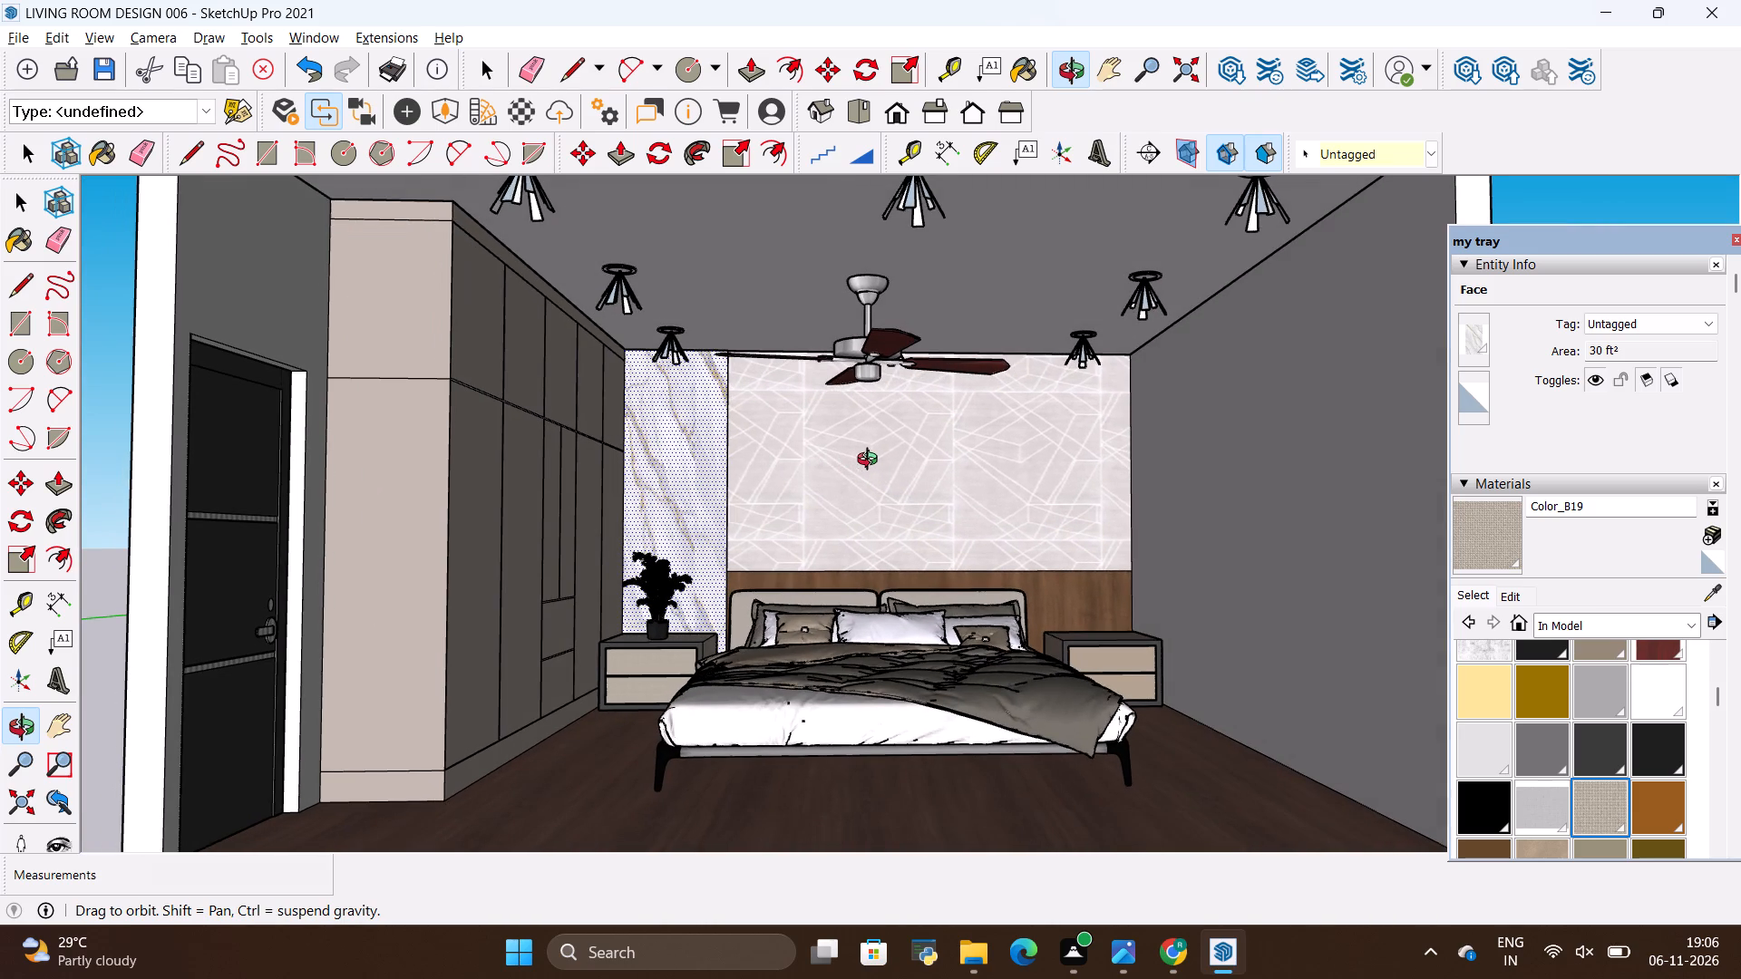
scroll(958, 470, "up", 1)
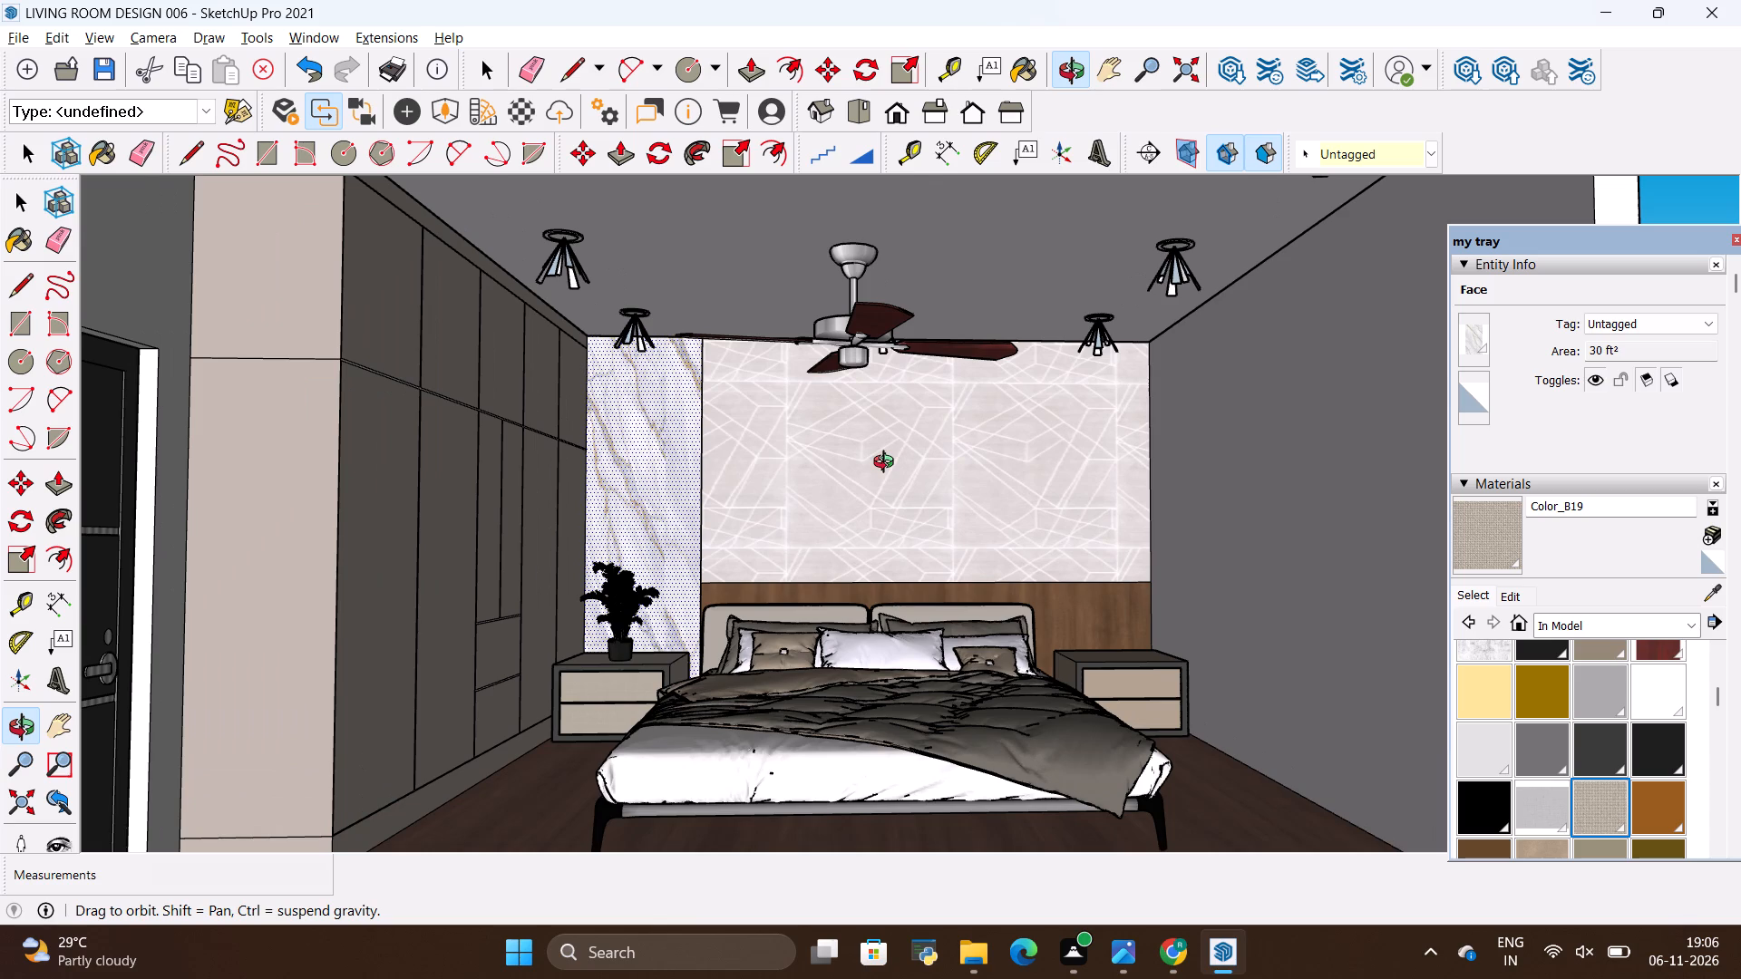
scroll(888, 464, "down", 1)
scroll(888, 464, "up", 1)
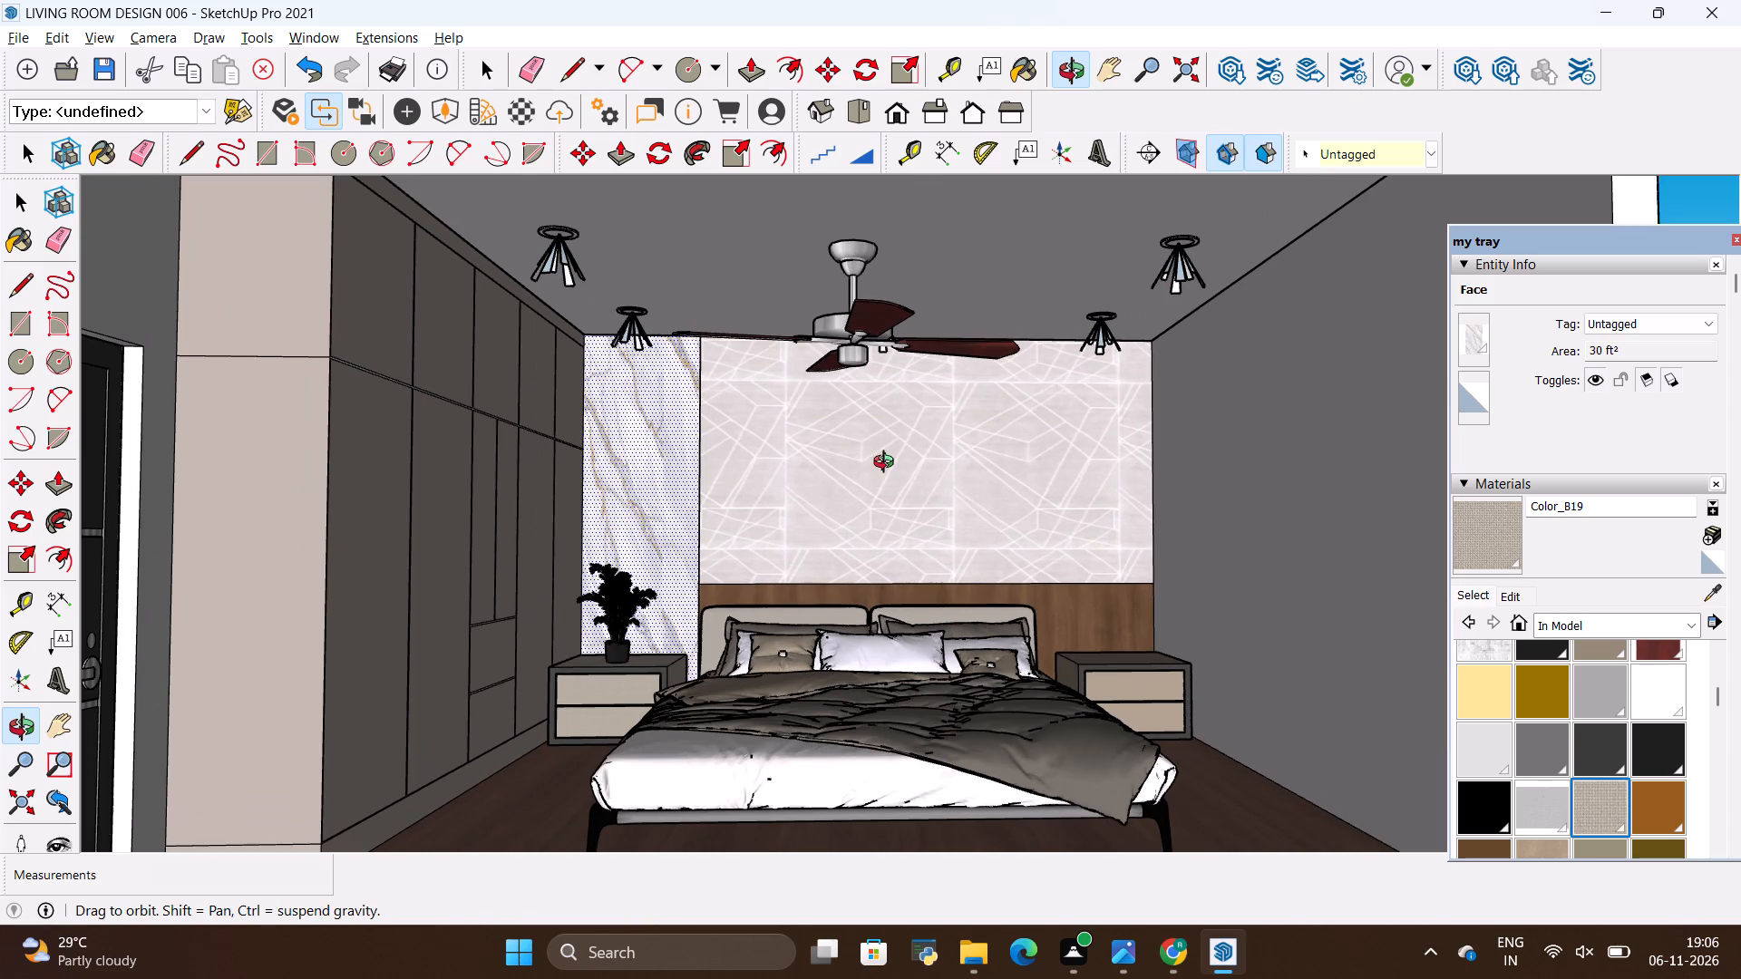
scroll(888, 464, "down", 1)
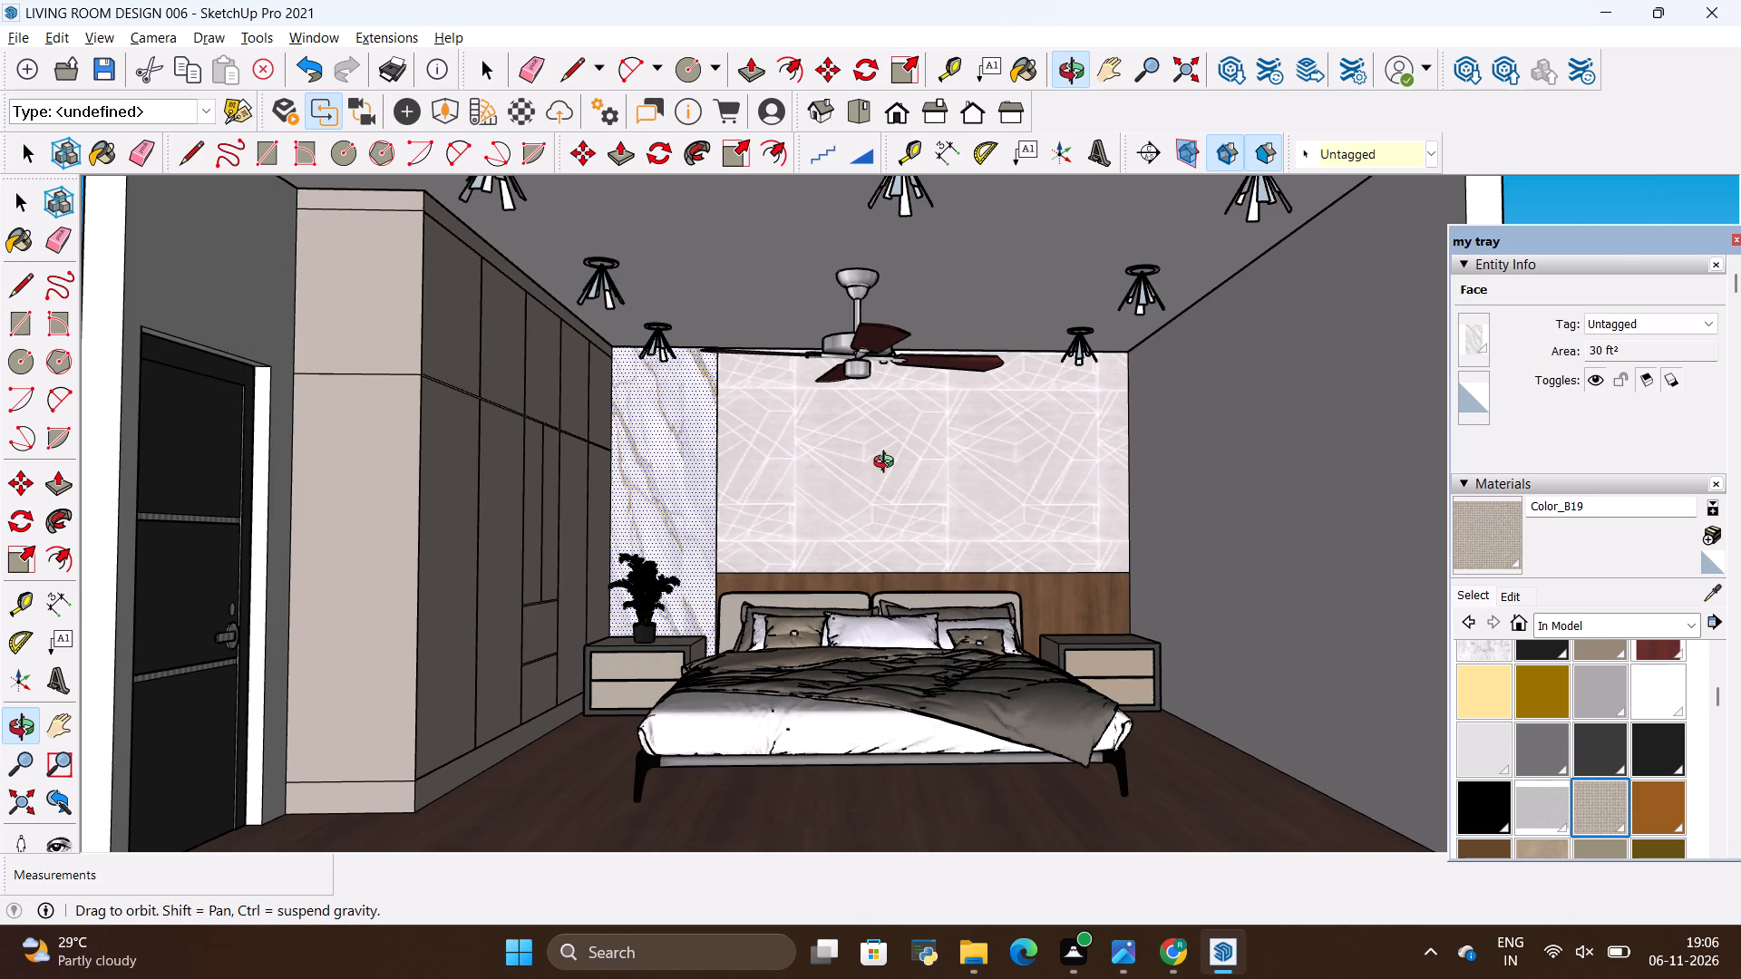
scroll(888, 464, "down", 1)
scroll(888, 464, "up", 1)
left_click_drag(888, 459, 894, 431)
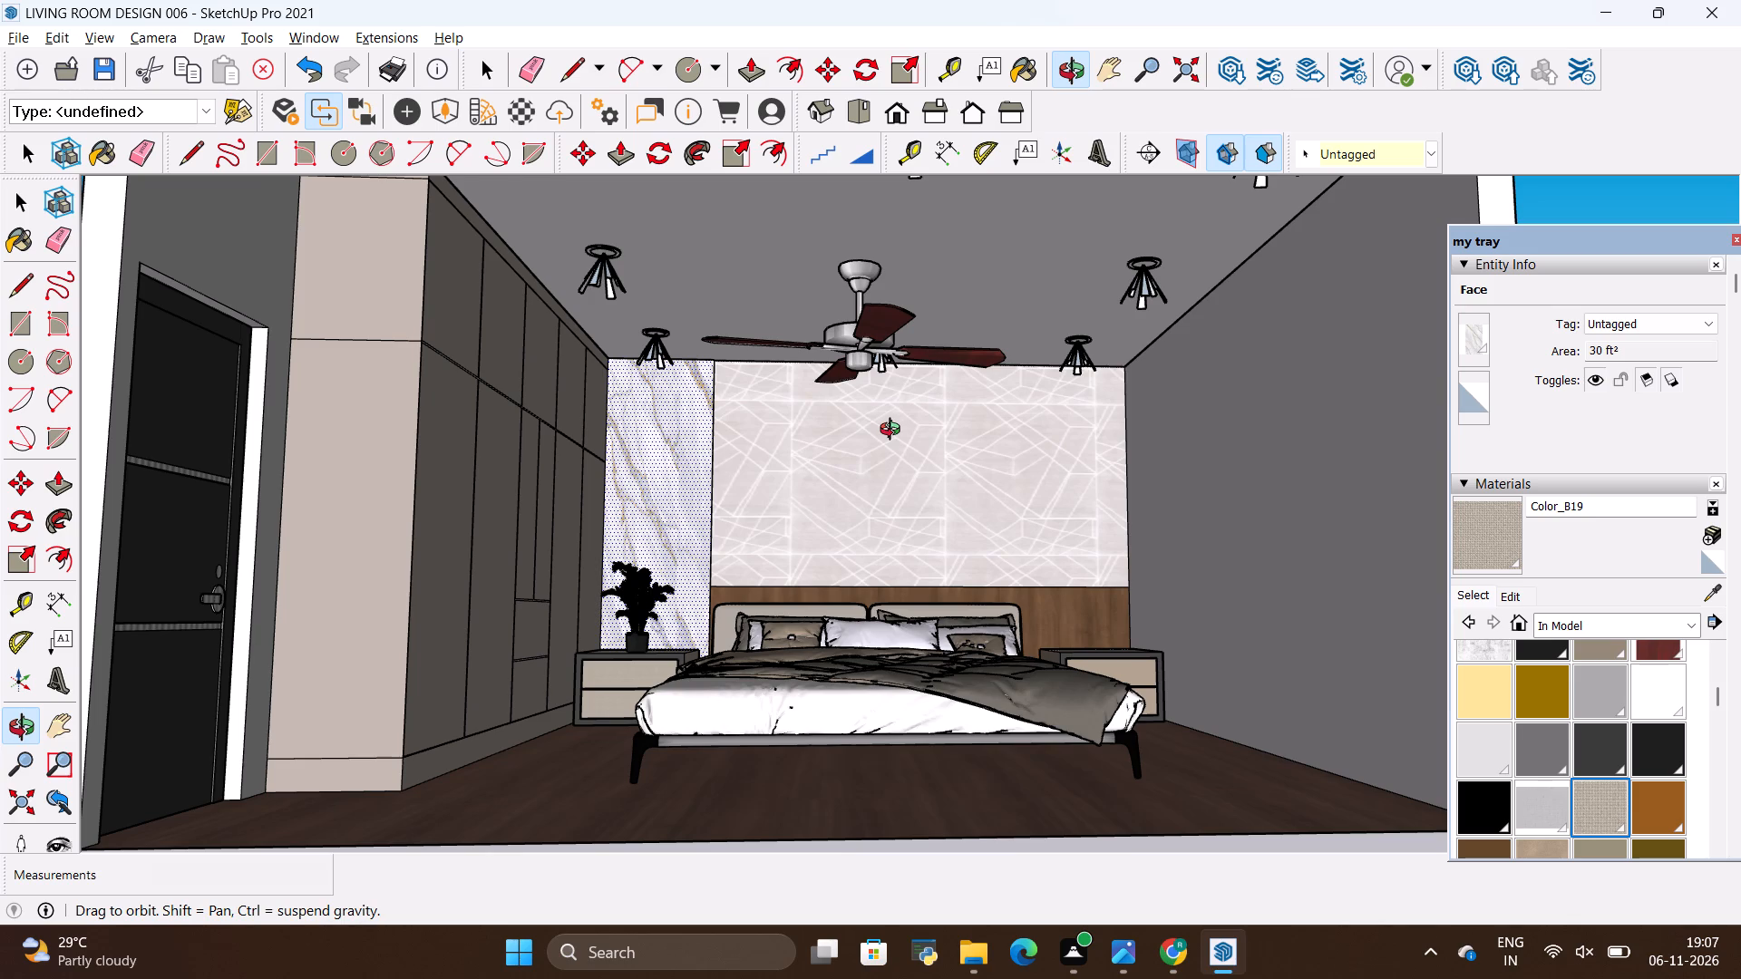
scroll(894, 431, "down", 2)
scroll(832, 414, "up", 2)
left_click_drag(919, 411, 908, 460)
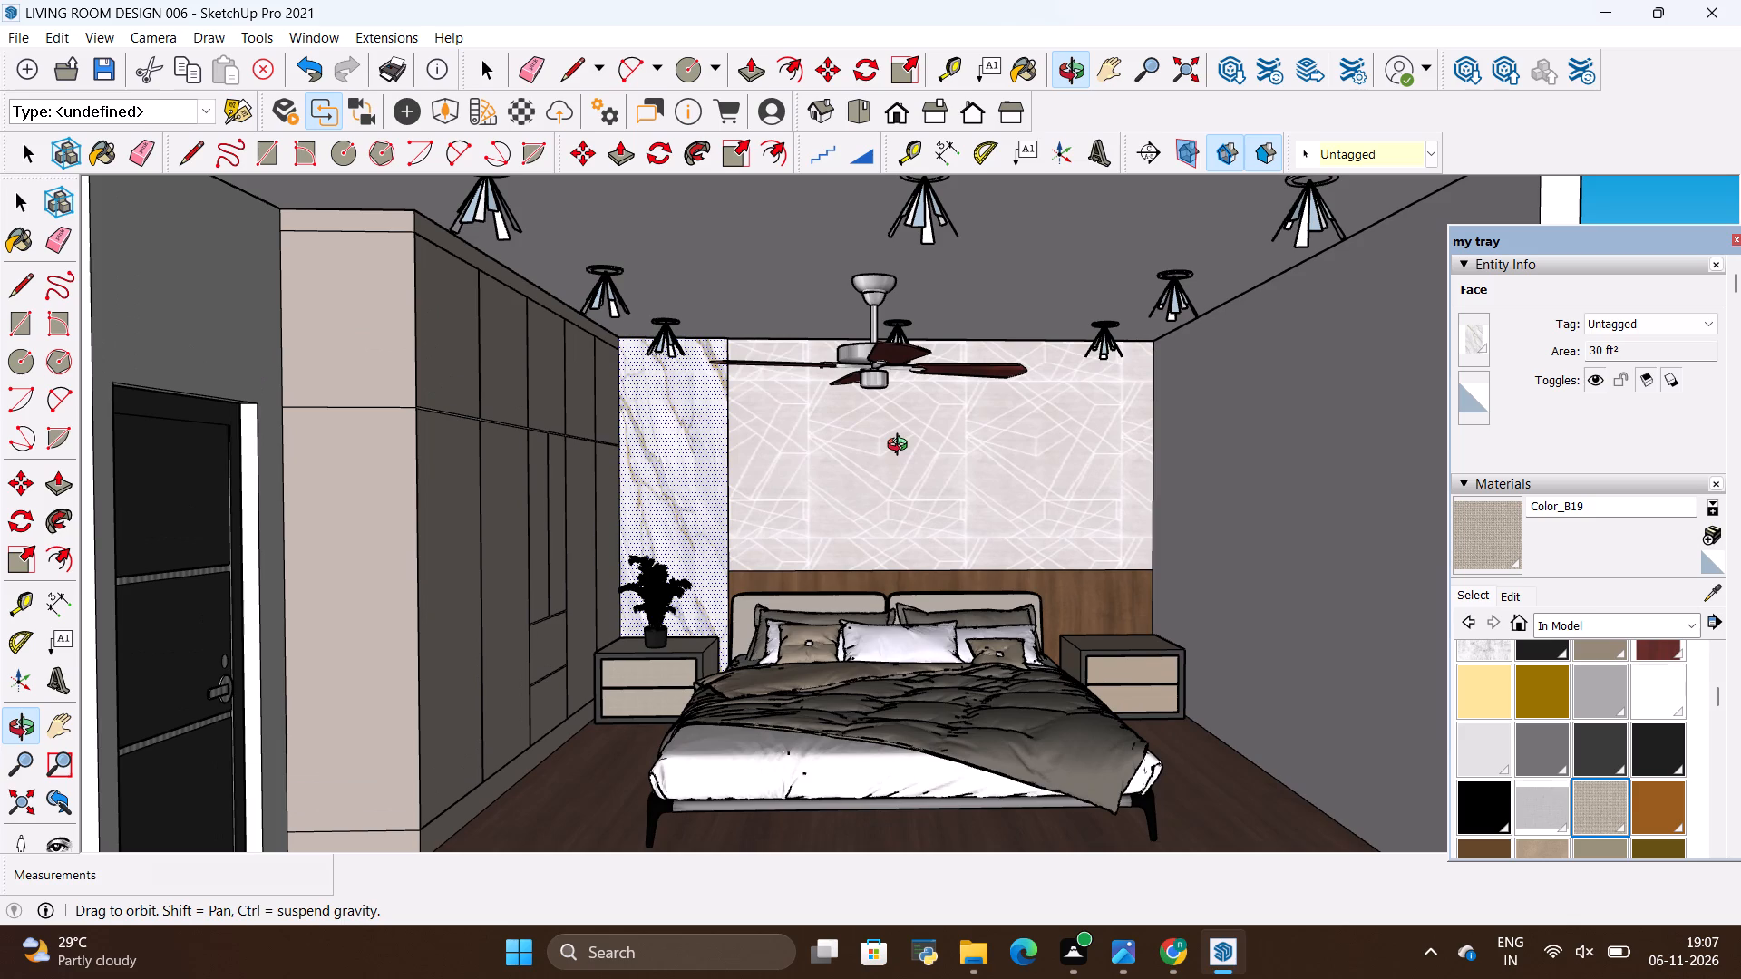
scroll(901, 447, "up", 1)
scroll(911, 442, "down", 2)
left_click(867, 445)
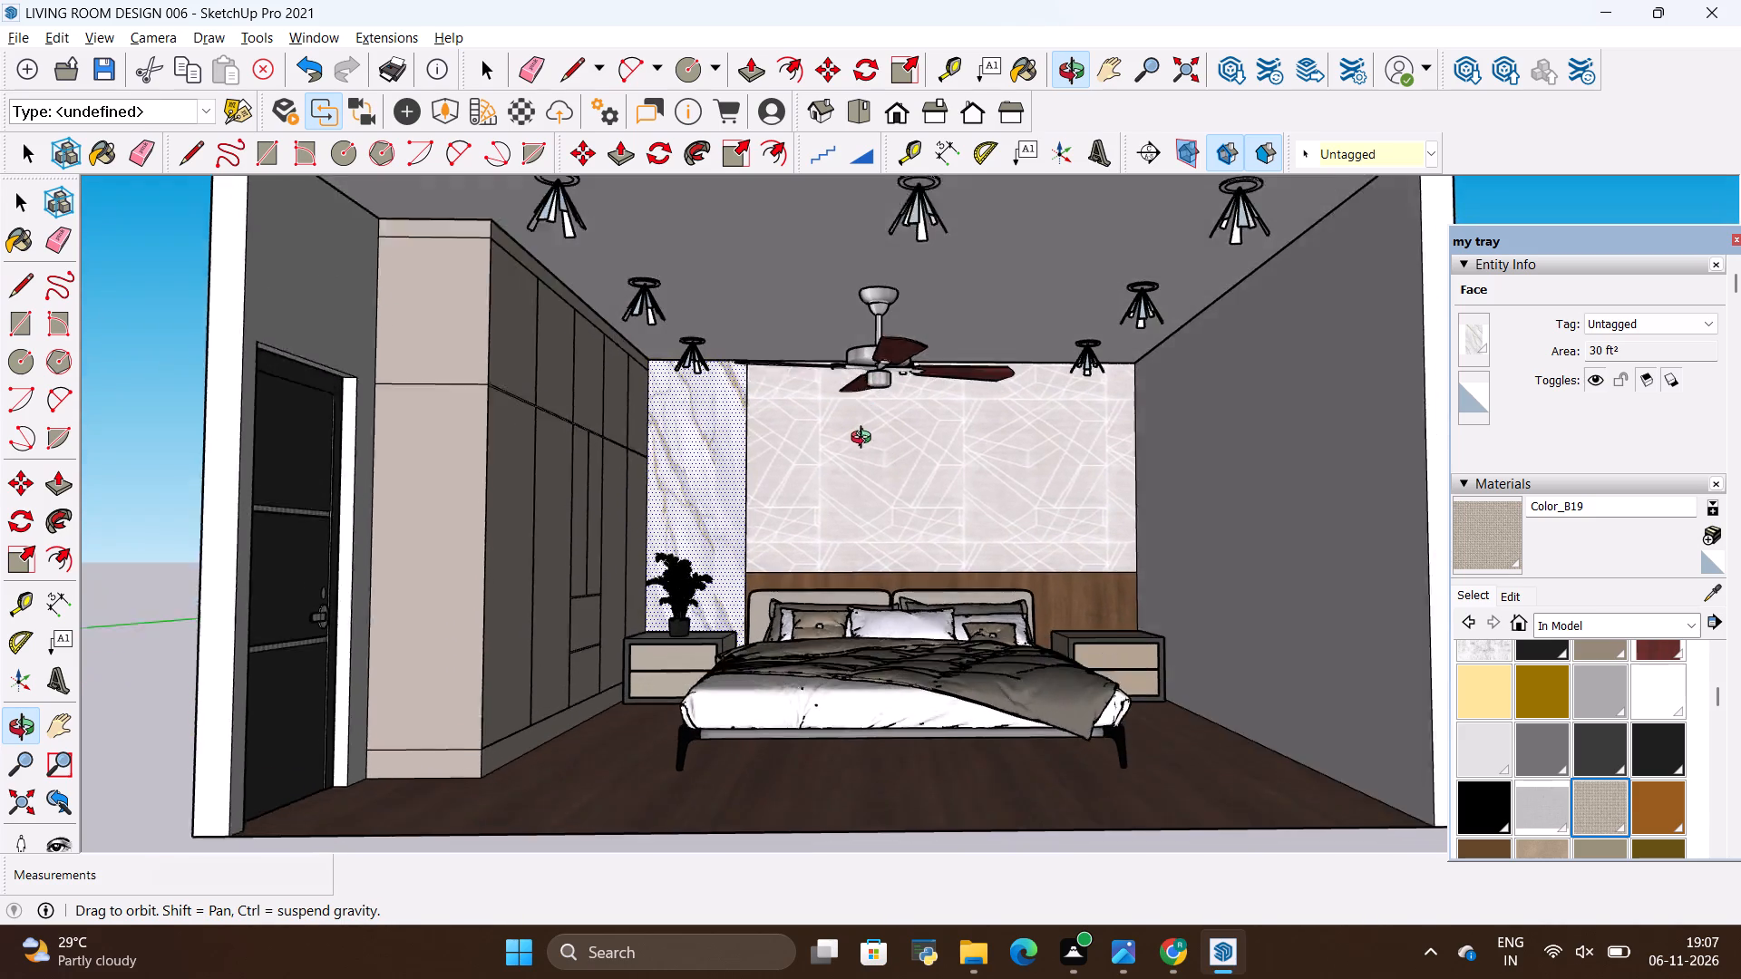
scroll(933, 483, "up", 1)
left_click_drag(853, 464, 853, 403)
scroll(832, 401, "up", 1)
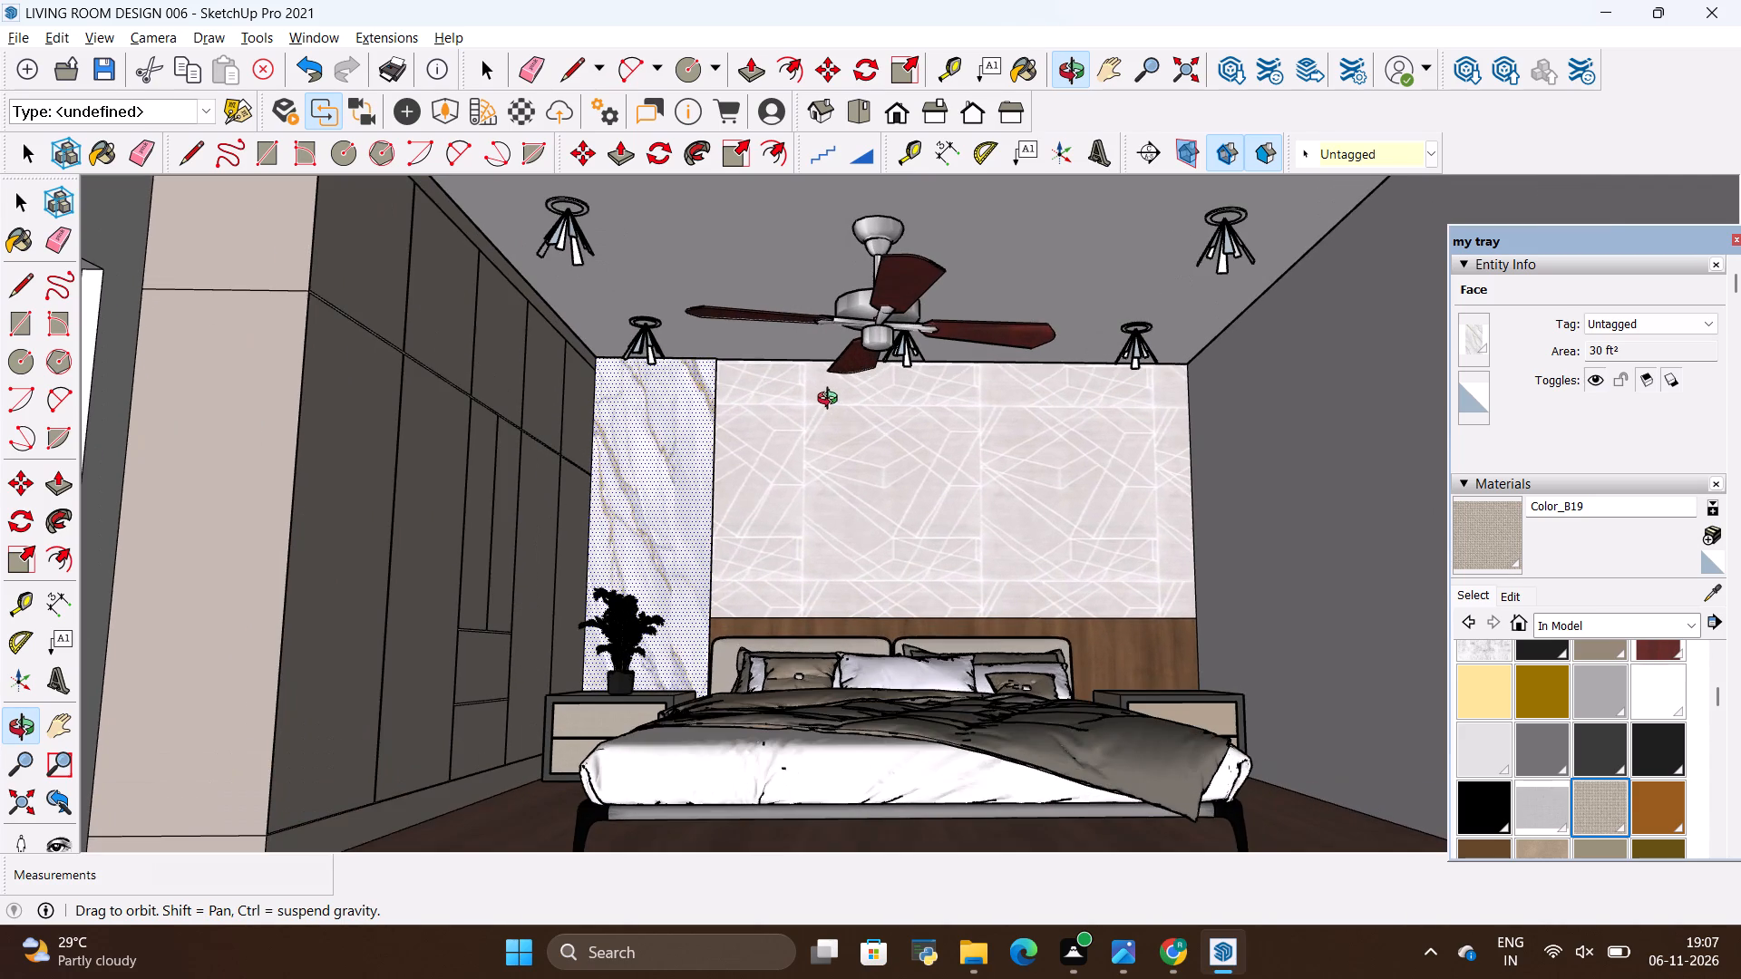
scroll(891, 401, "down", 1)
left_click_drag(880, 395, 883, 408)
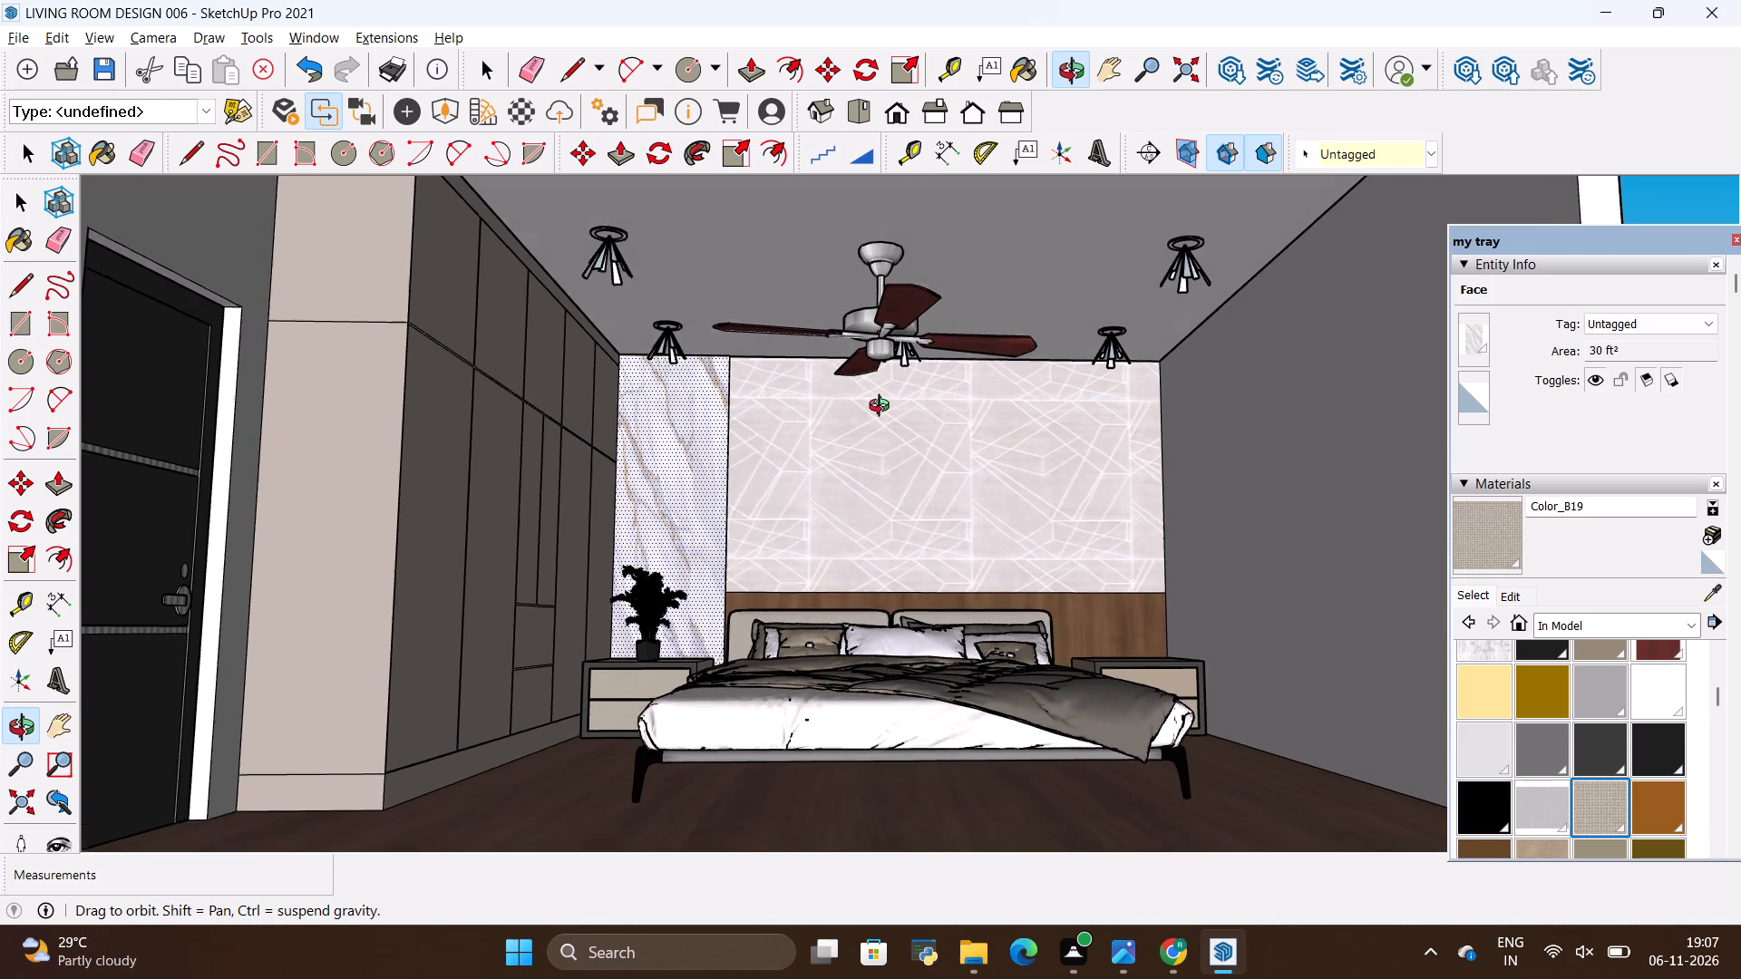
left_click_drag(883, 408, 897, 425)
scroll(886, 411, "down", 2)
scroll(908, 408, "up", 1)
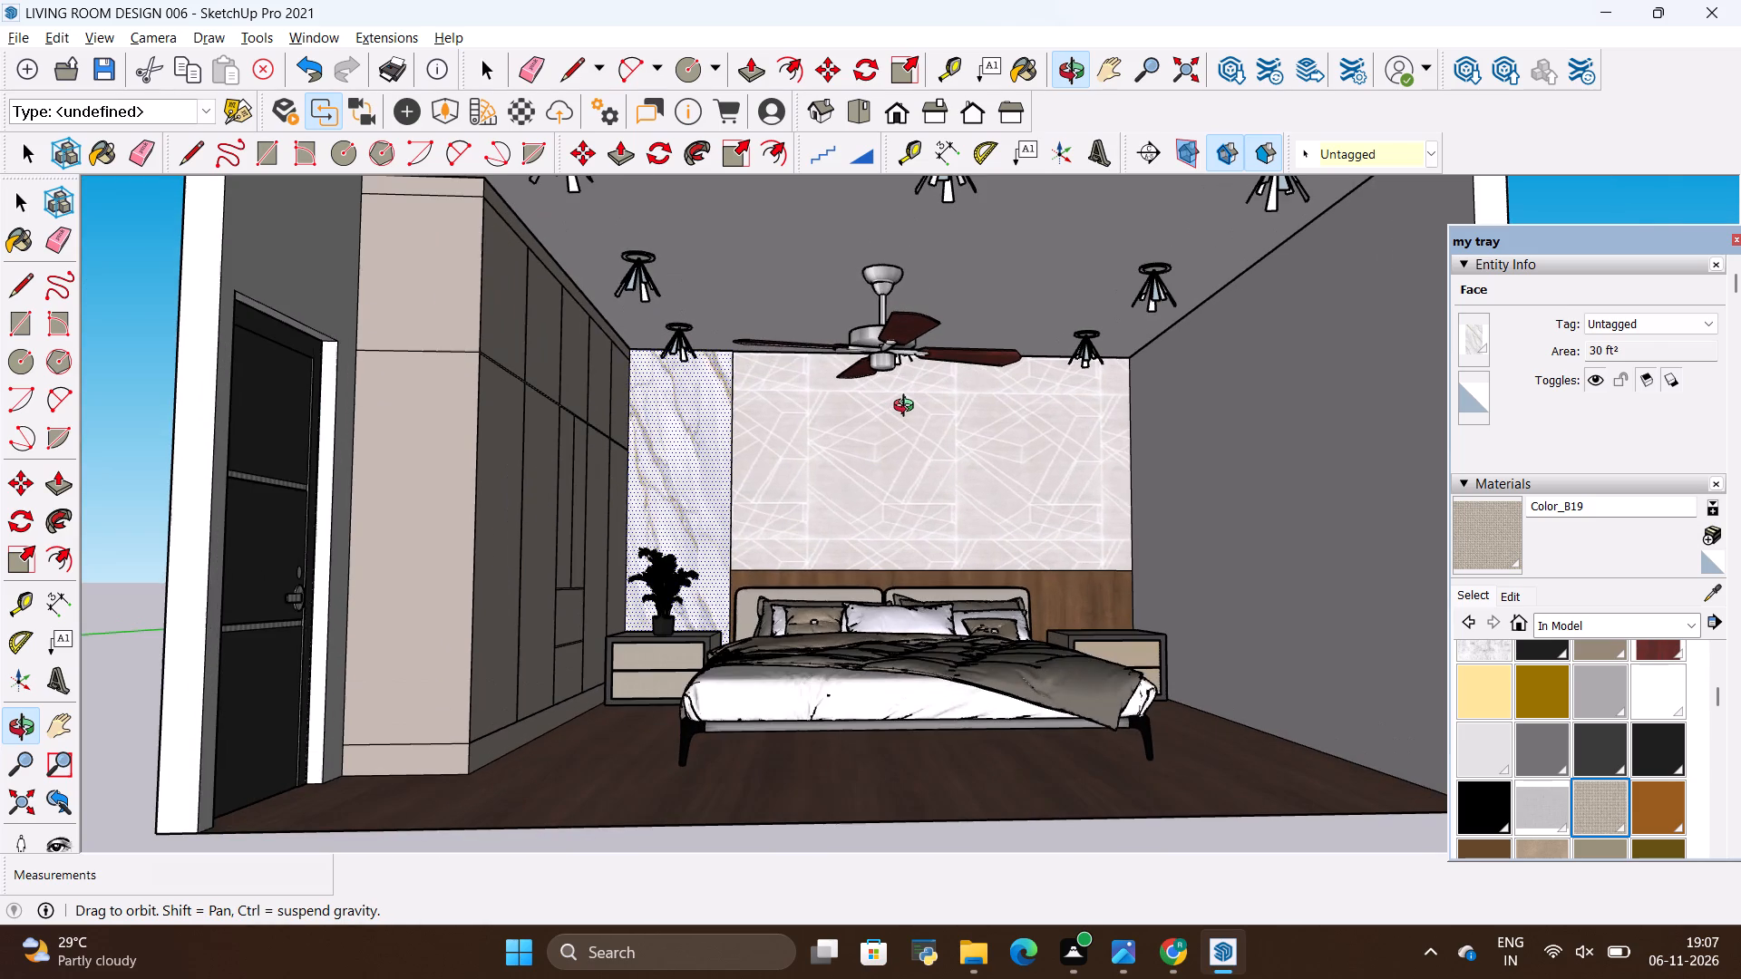
scroll(908, 408, "up", 1)
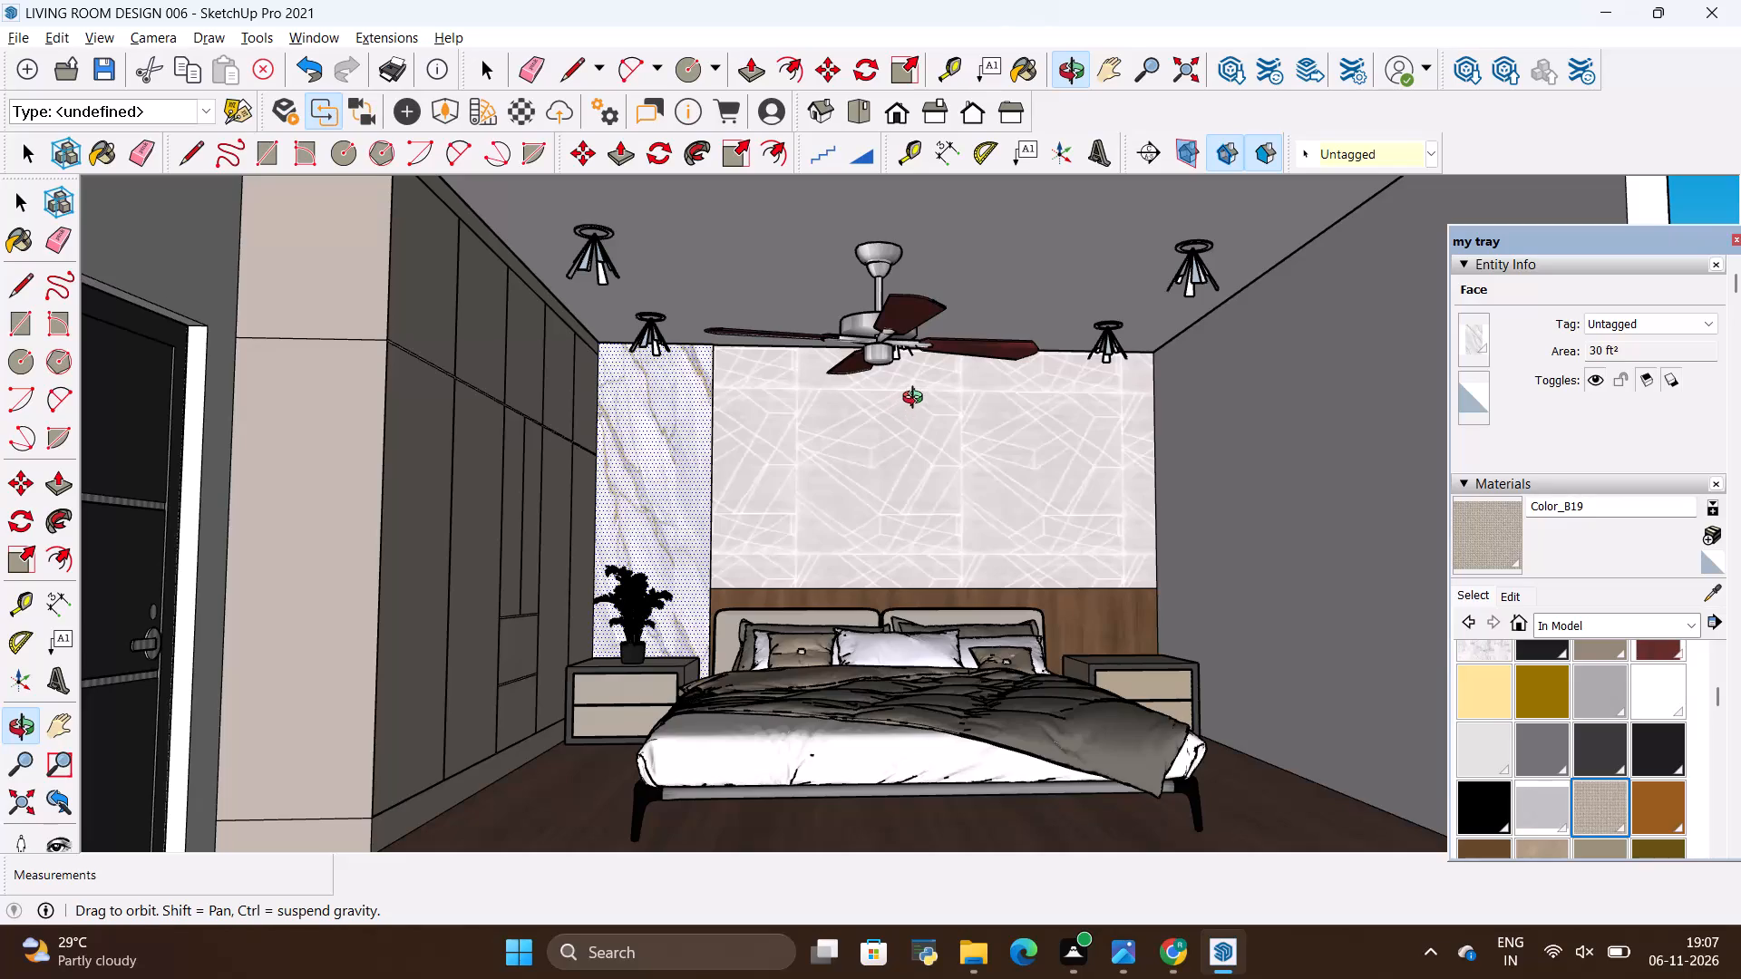
left_click_drag(917, 400, 912, 421)
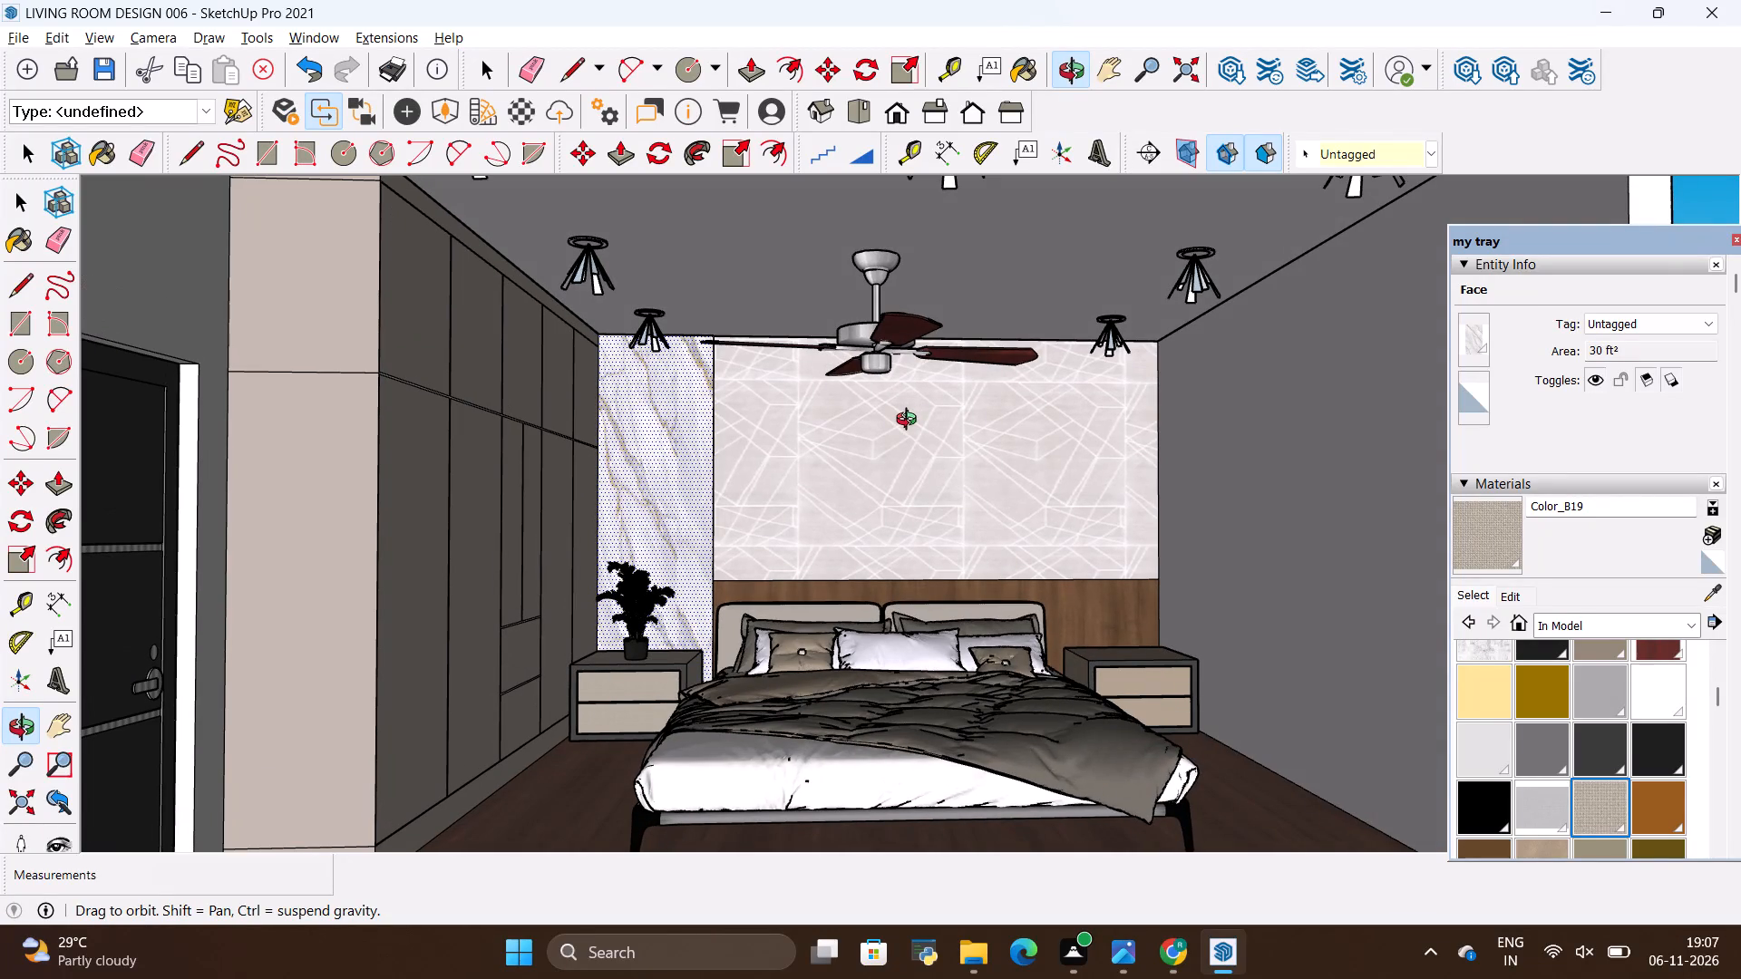
scroll(858, 490, "down", 2)
scroll(797, 477, "up", 2)
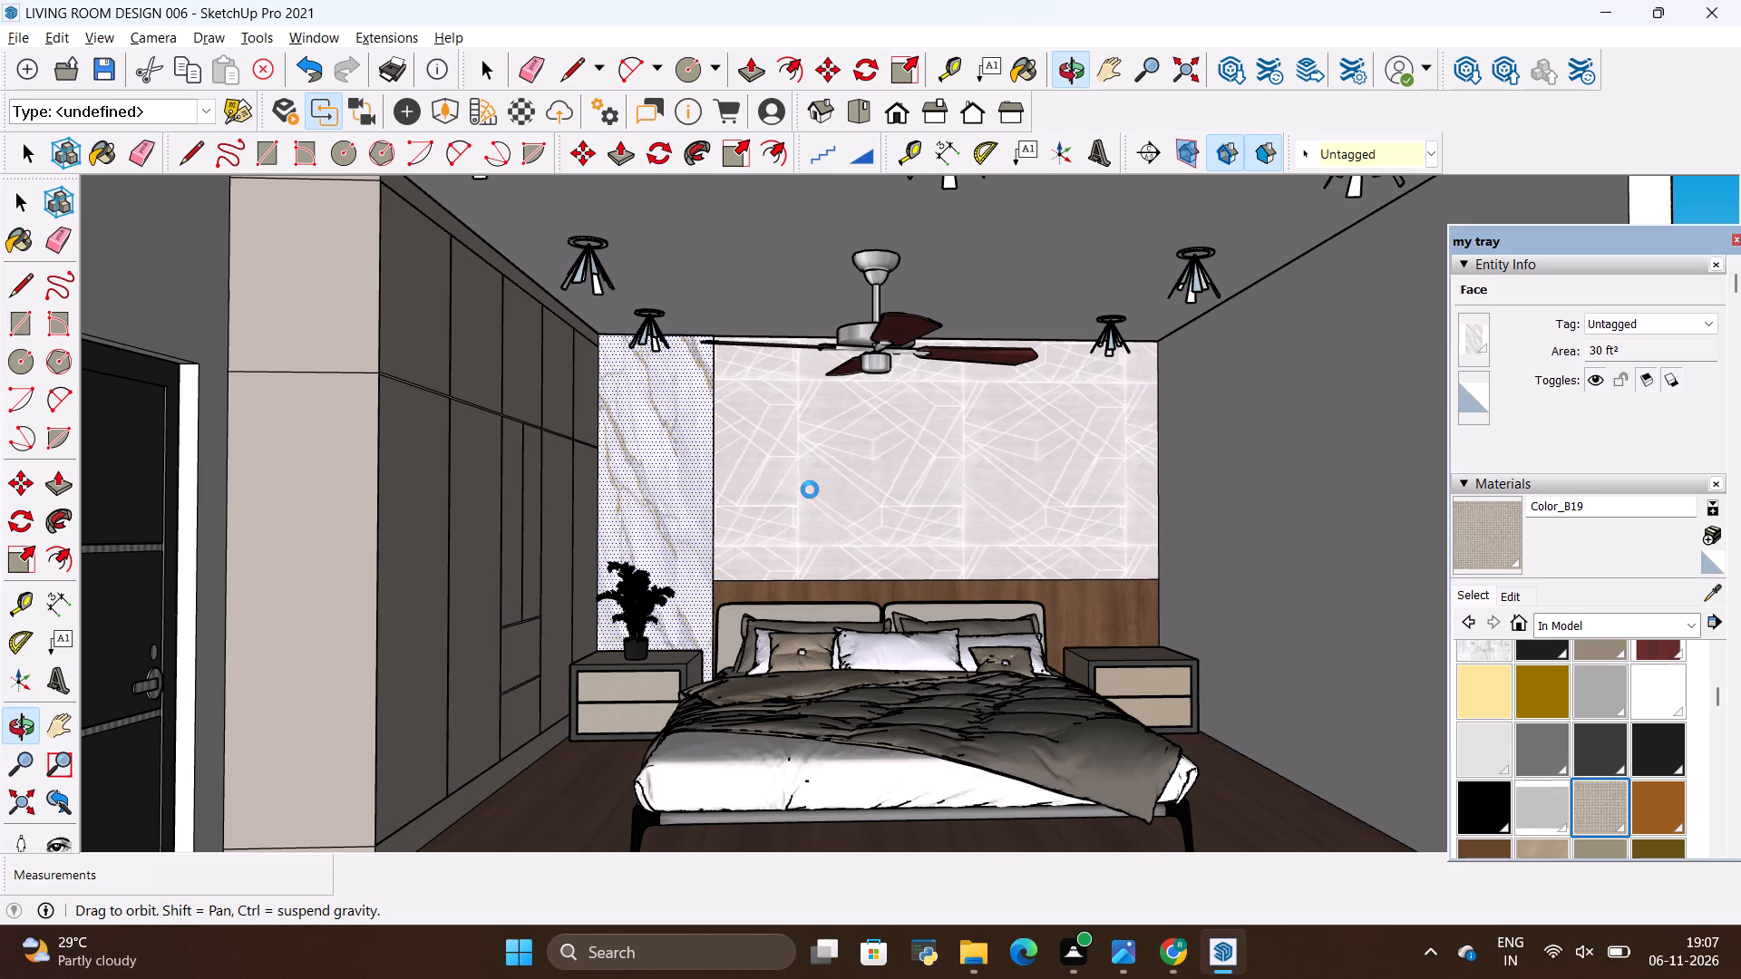
scroll(810, 489, "down", 3)
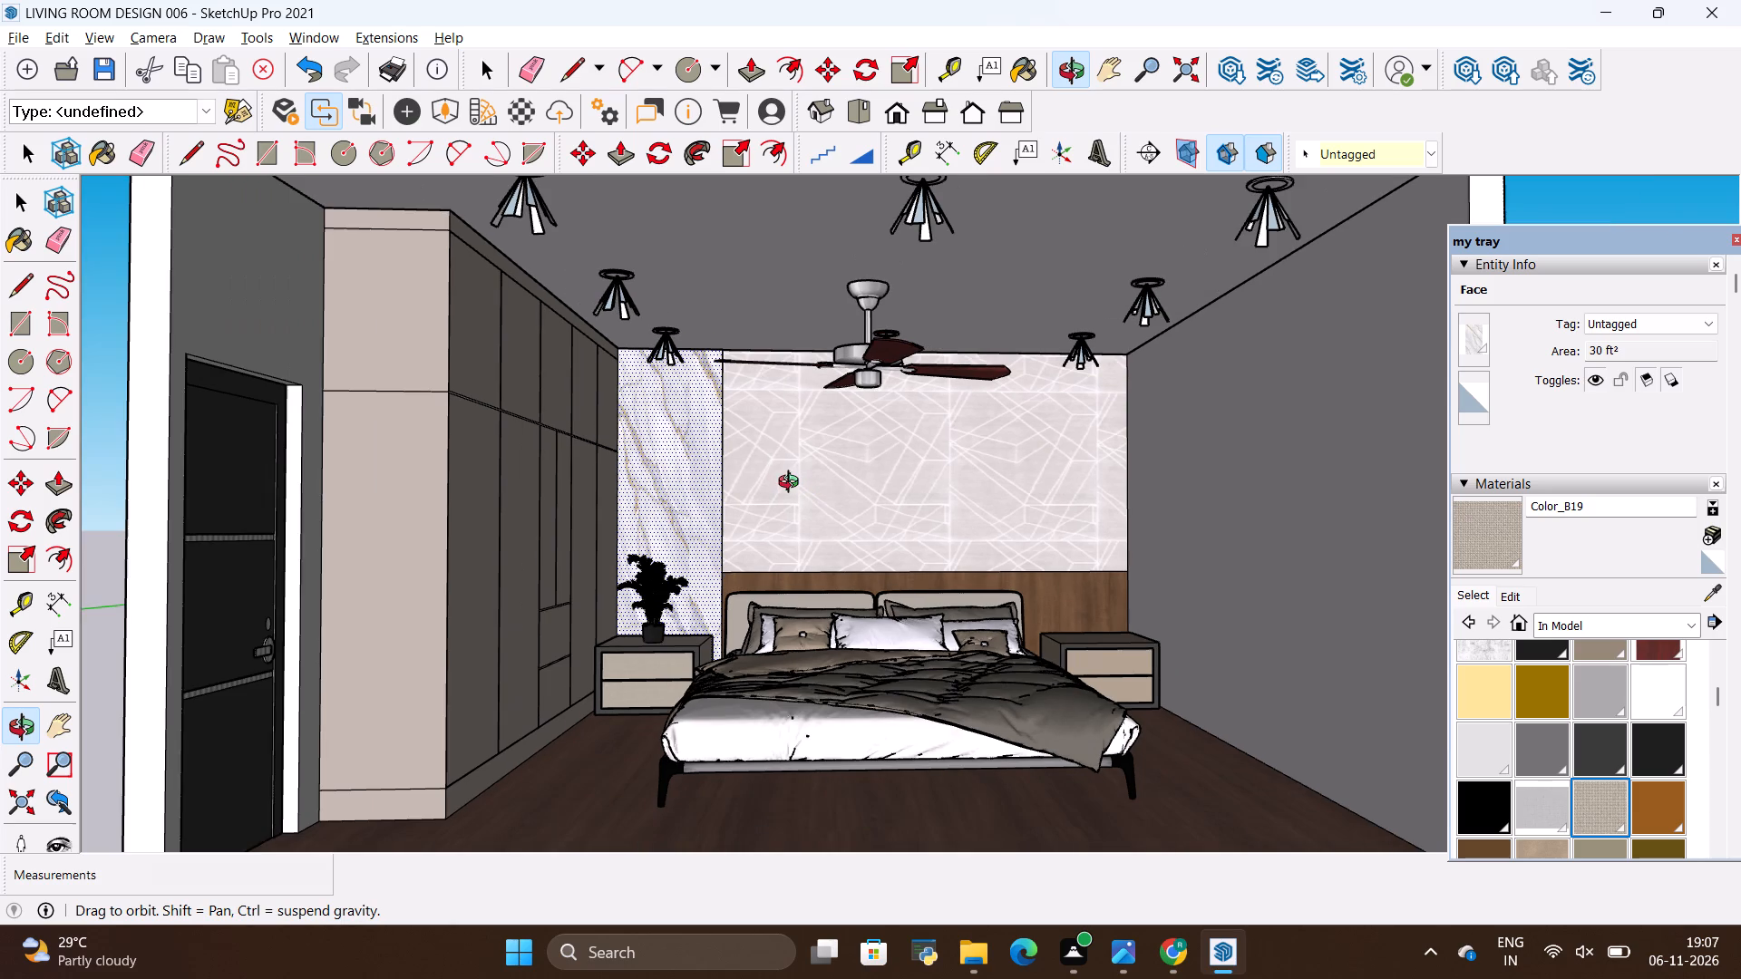
scroll(745, 498, "up", 1)
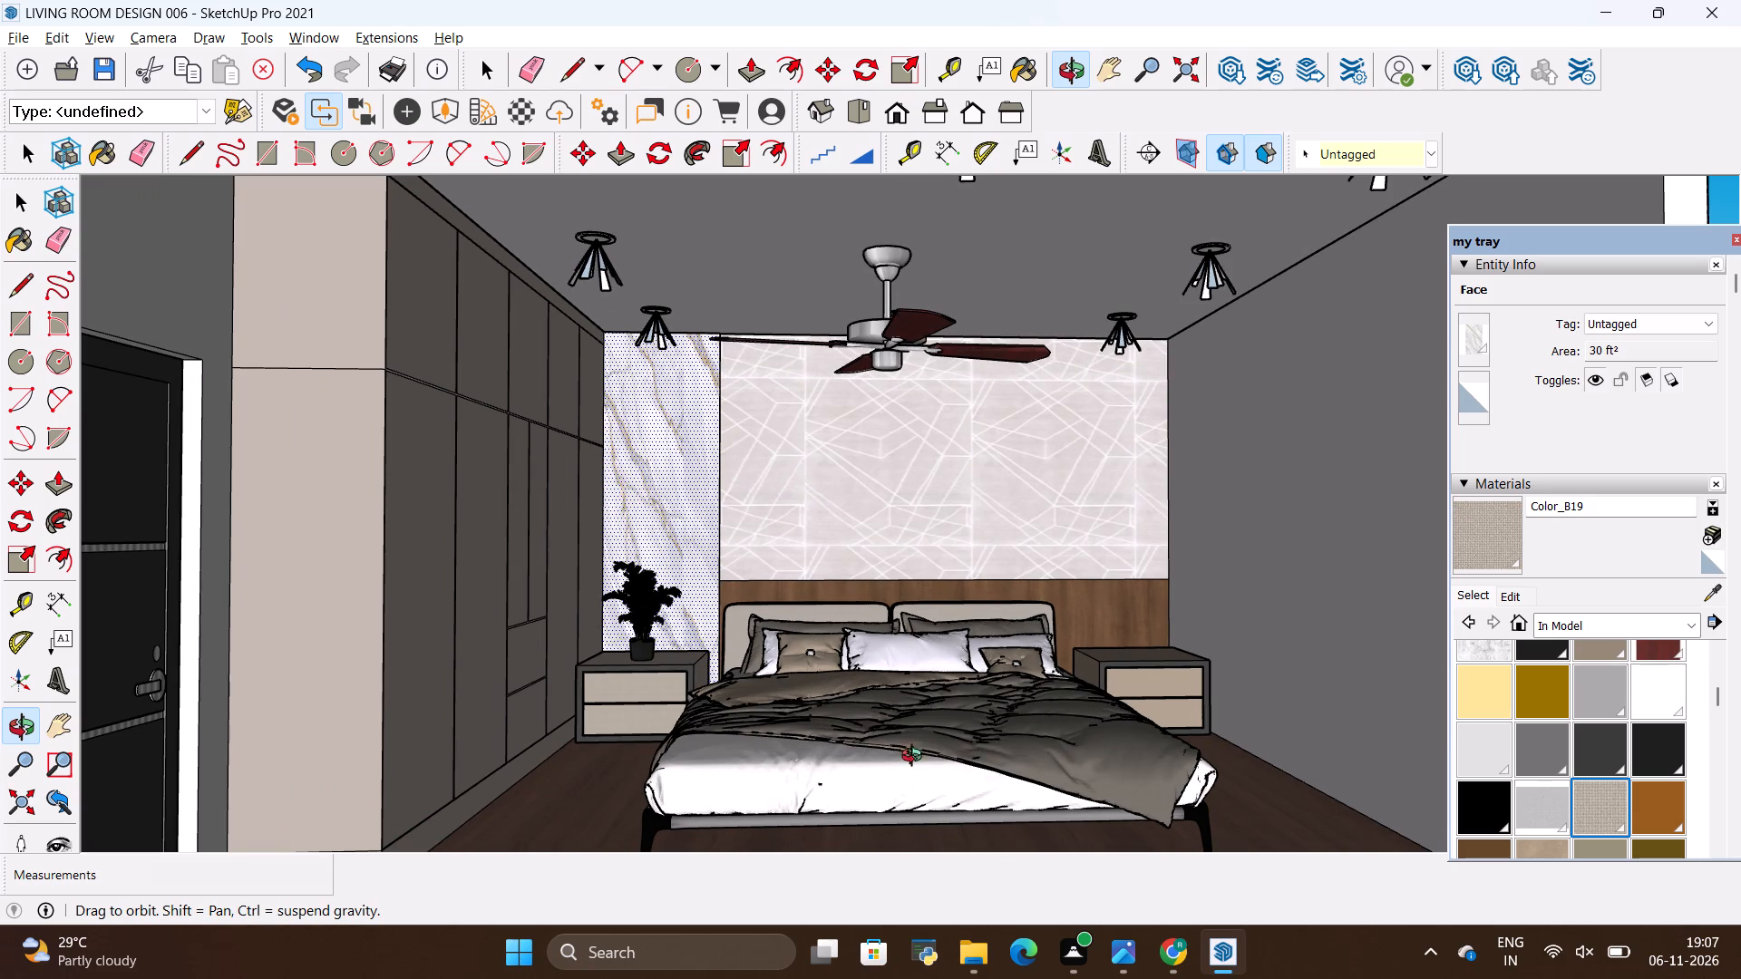
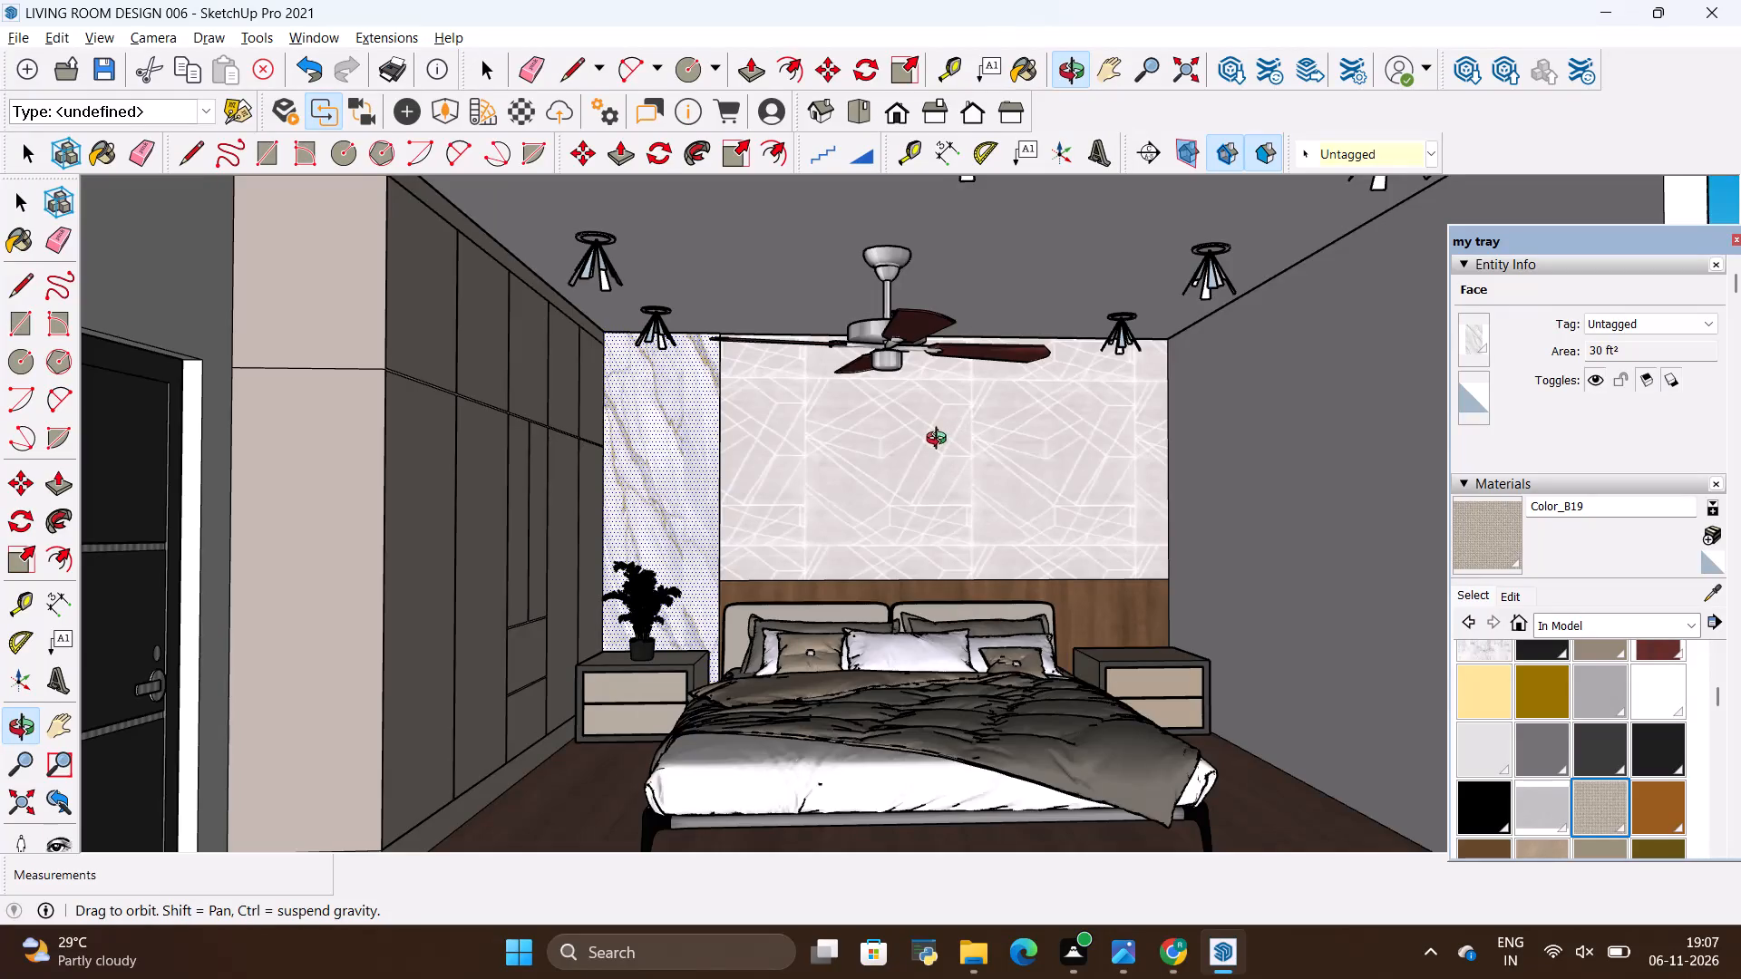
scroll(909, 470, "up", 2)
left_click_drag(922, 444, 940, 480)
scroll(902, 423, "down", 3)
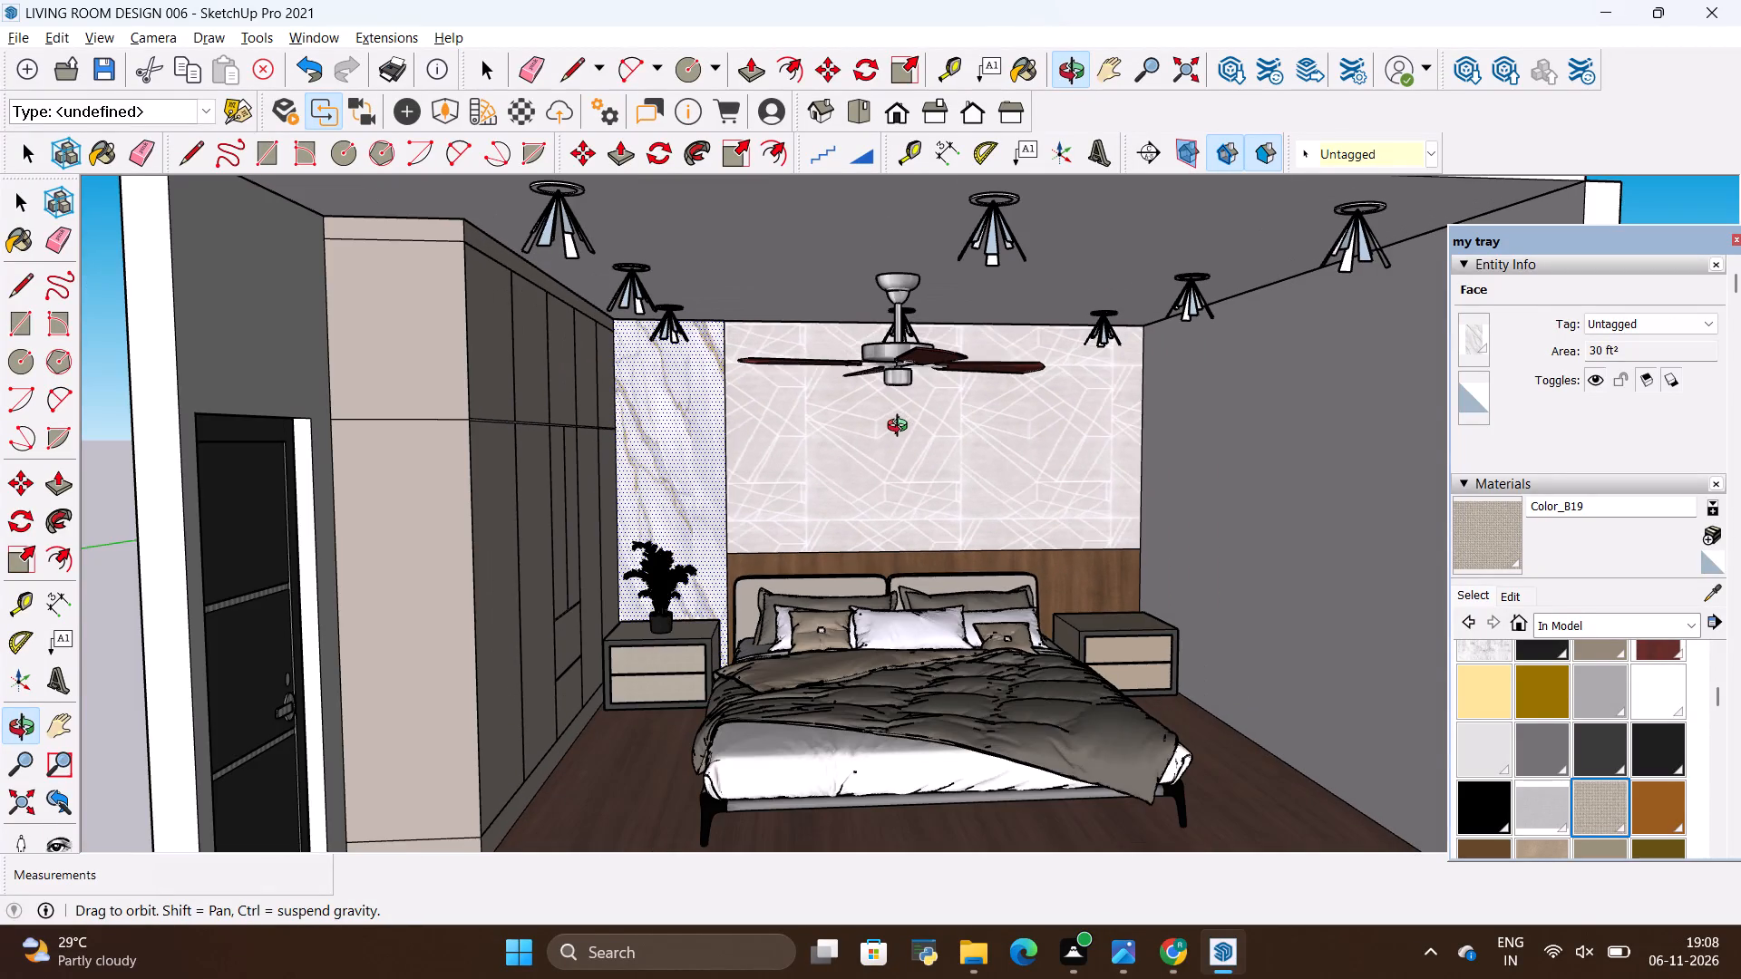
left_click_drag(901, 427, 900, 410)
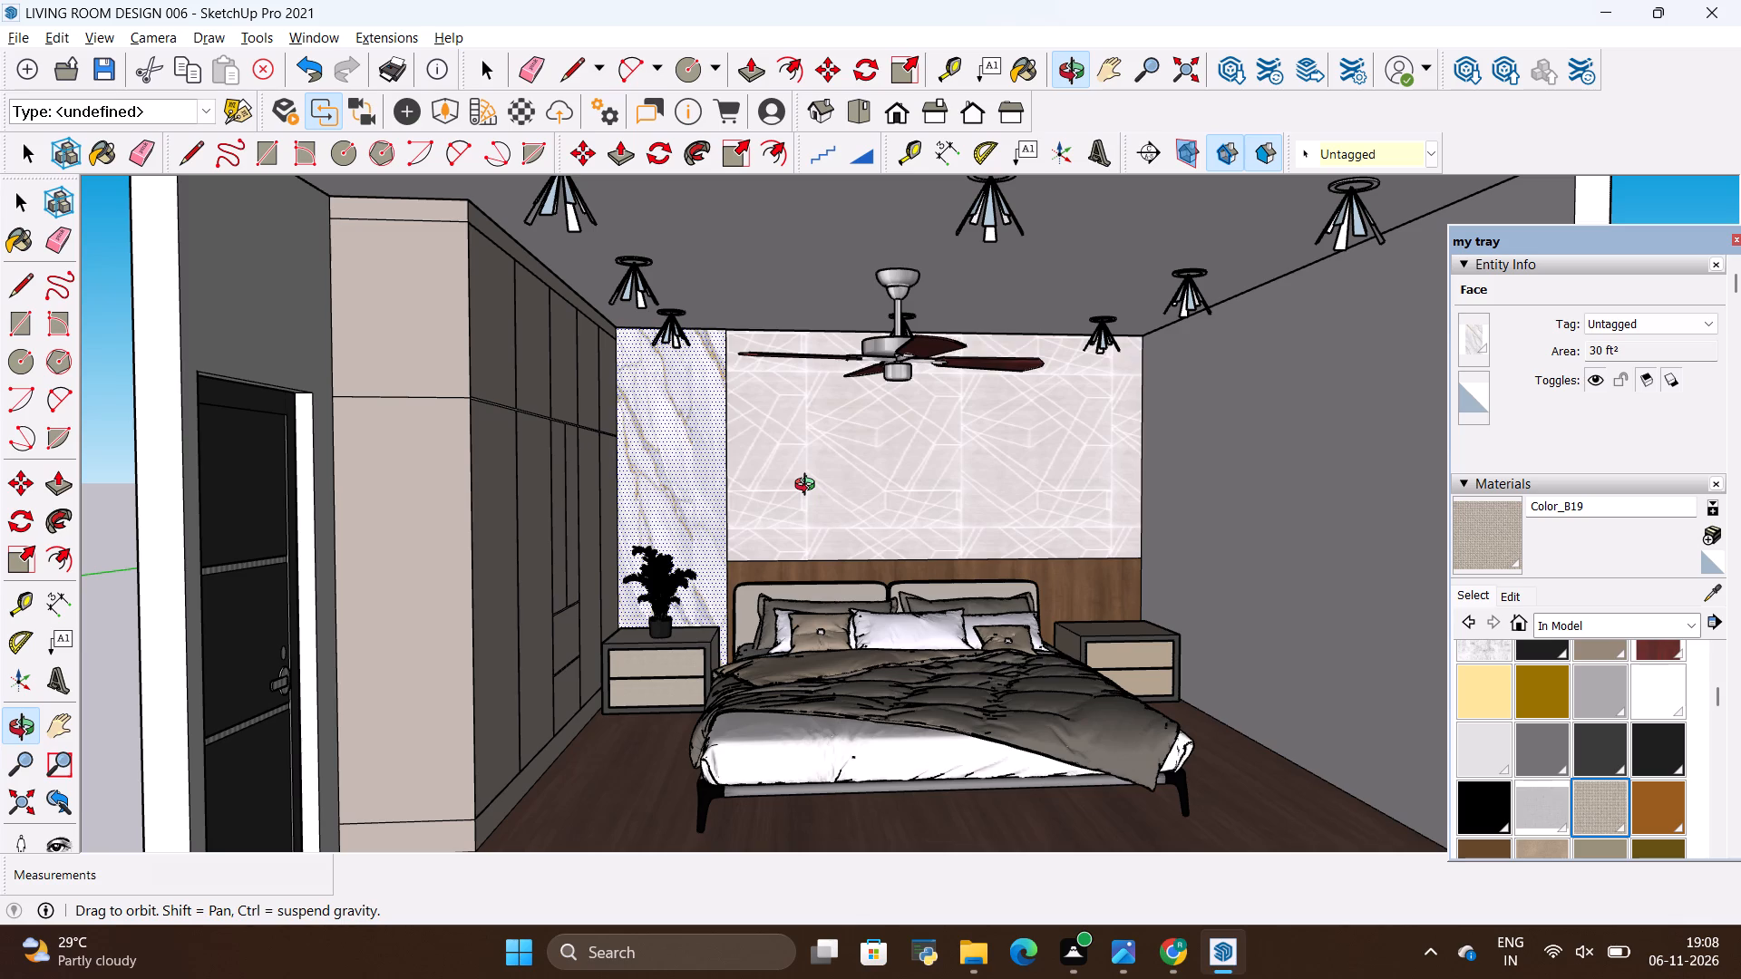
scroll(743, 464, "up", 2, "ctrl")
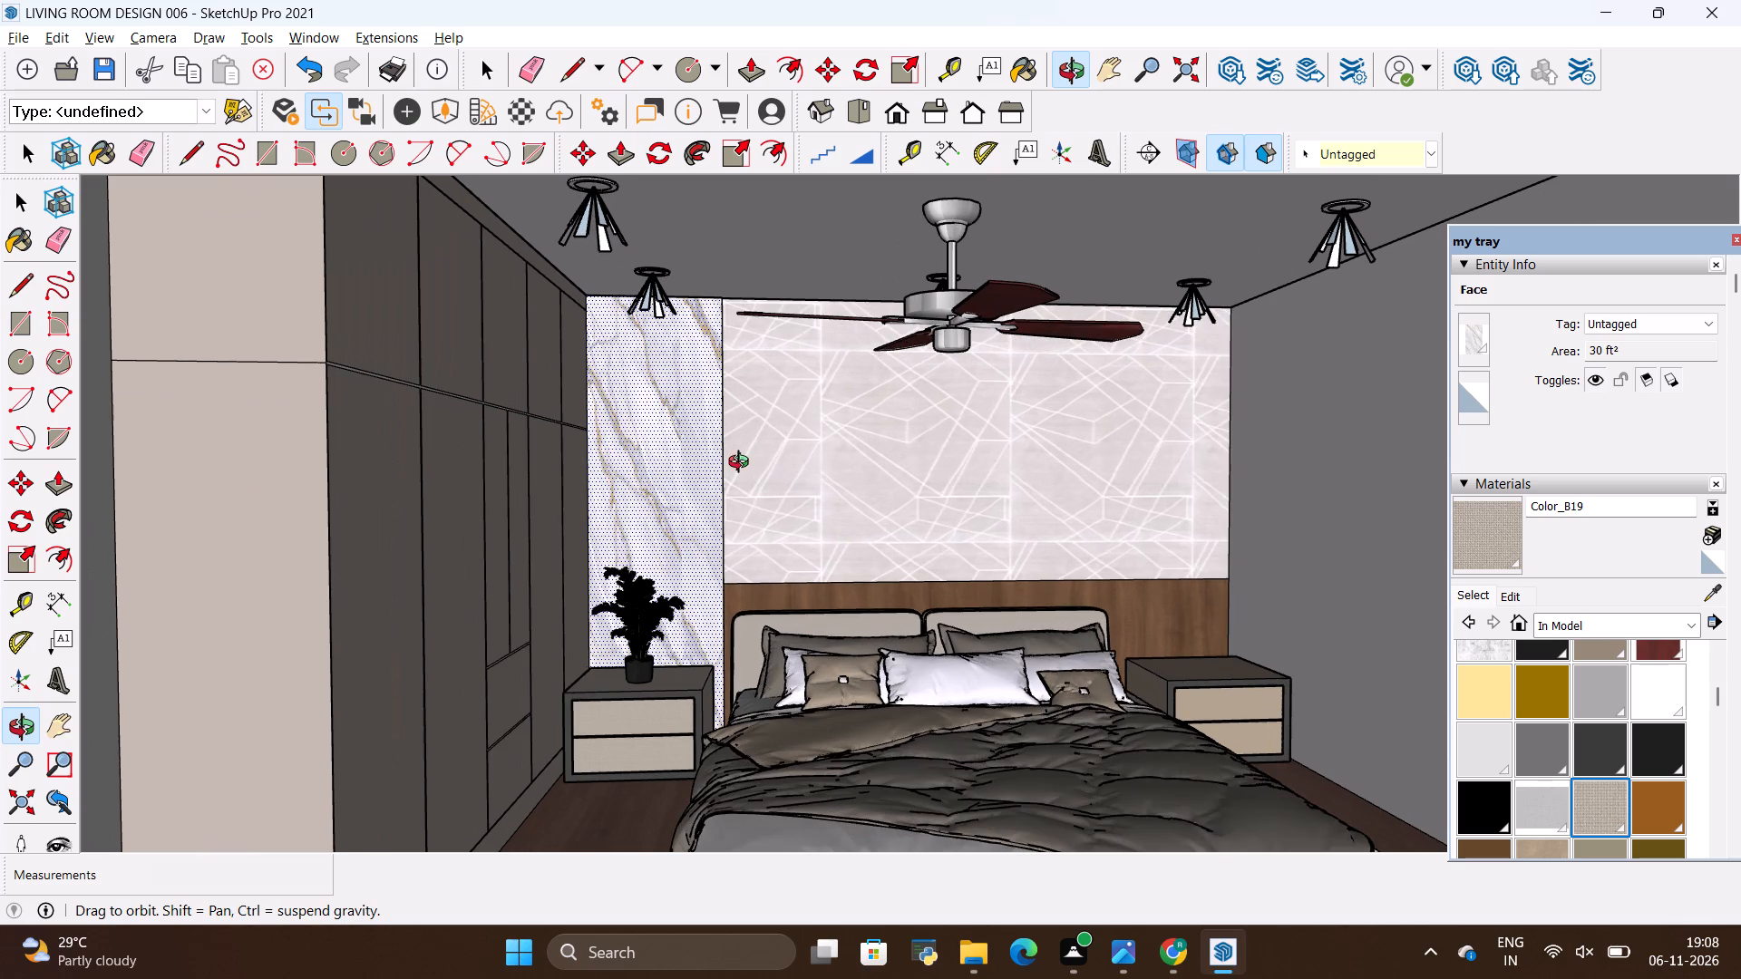
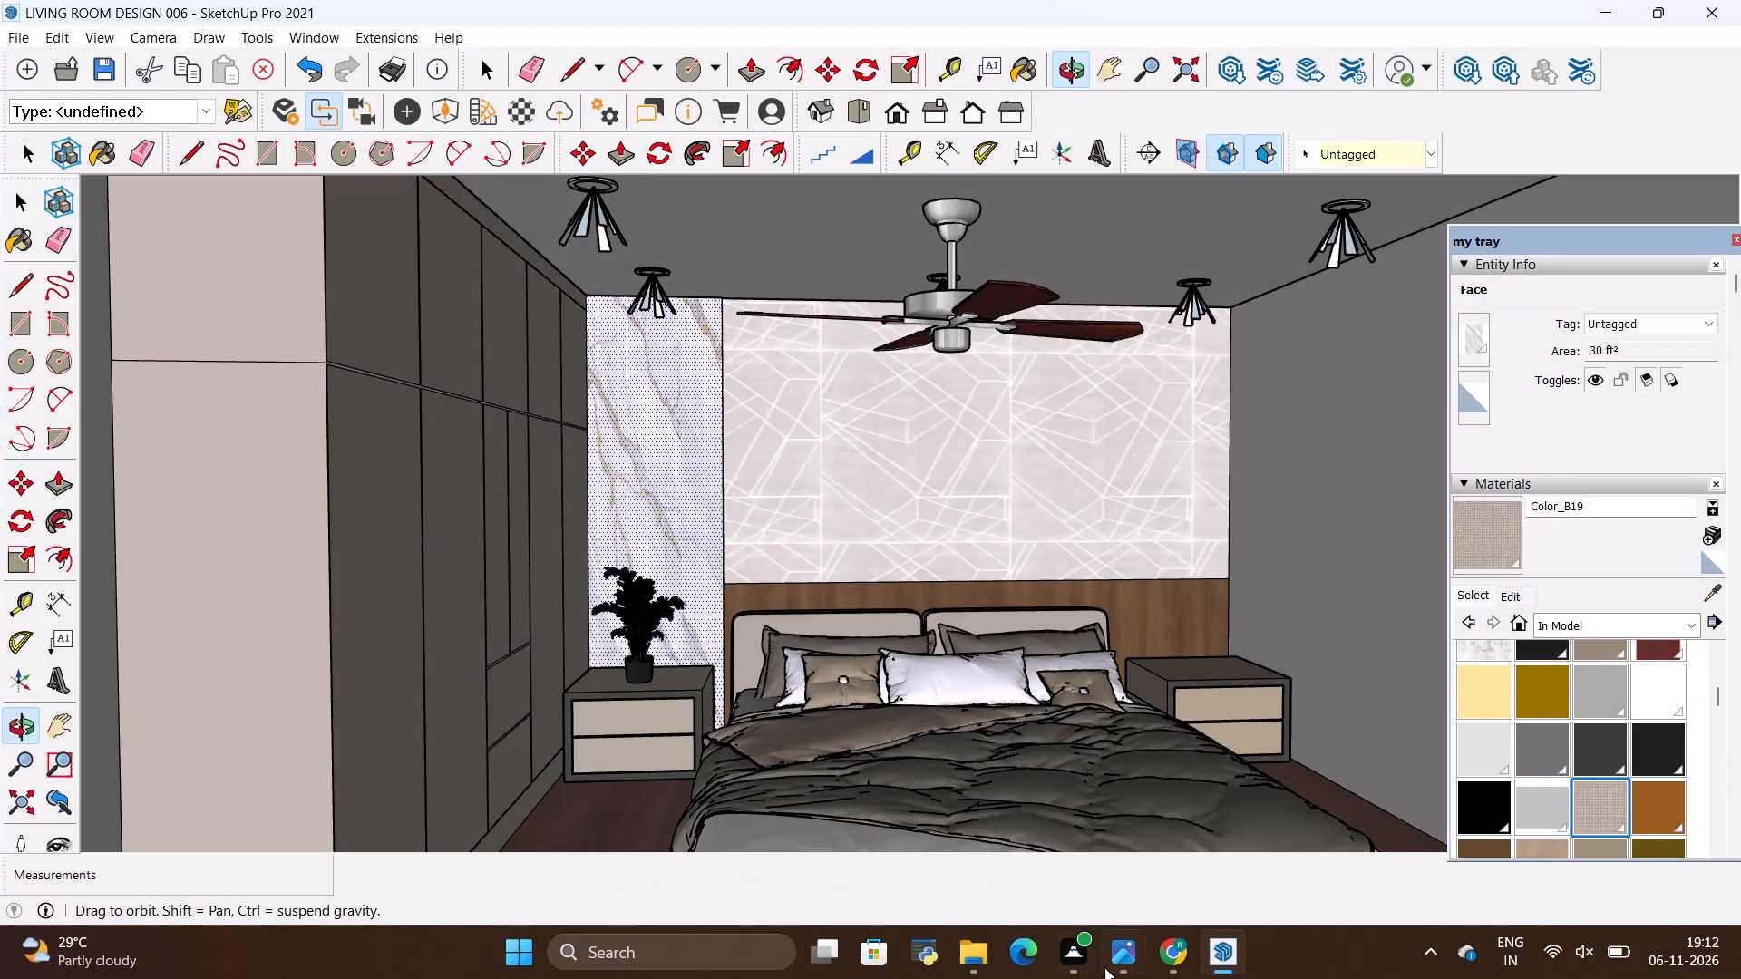
Check the reference image in Photos, and examine the whole bedroom model in SketchUp, including the ceiling's top side and the furnished interior.
double_click(1115, 967)
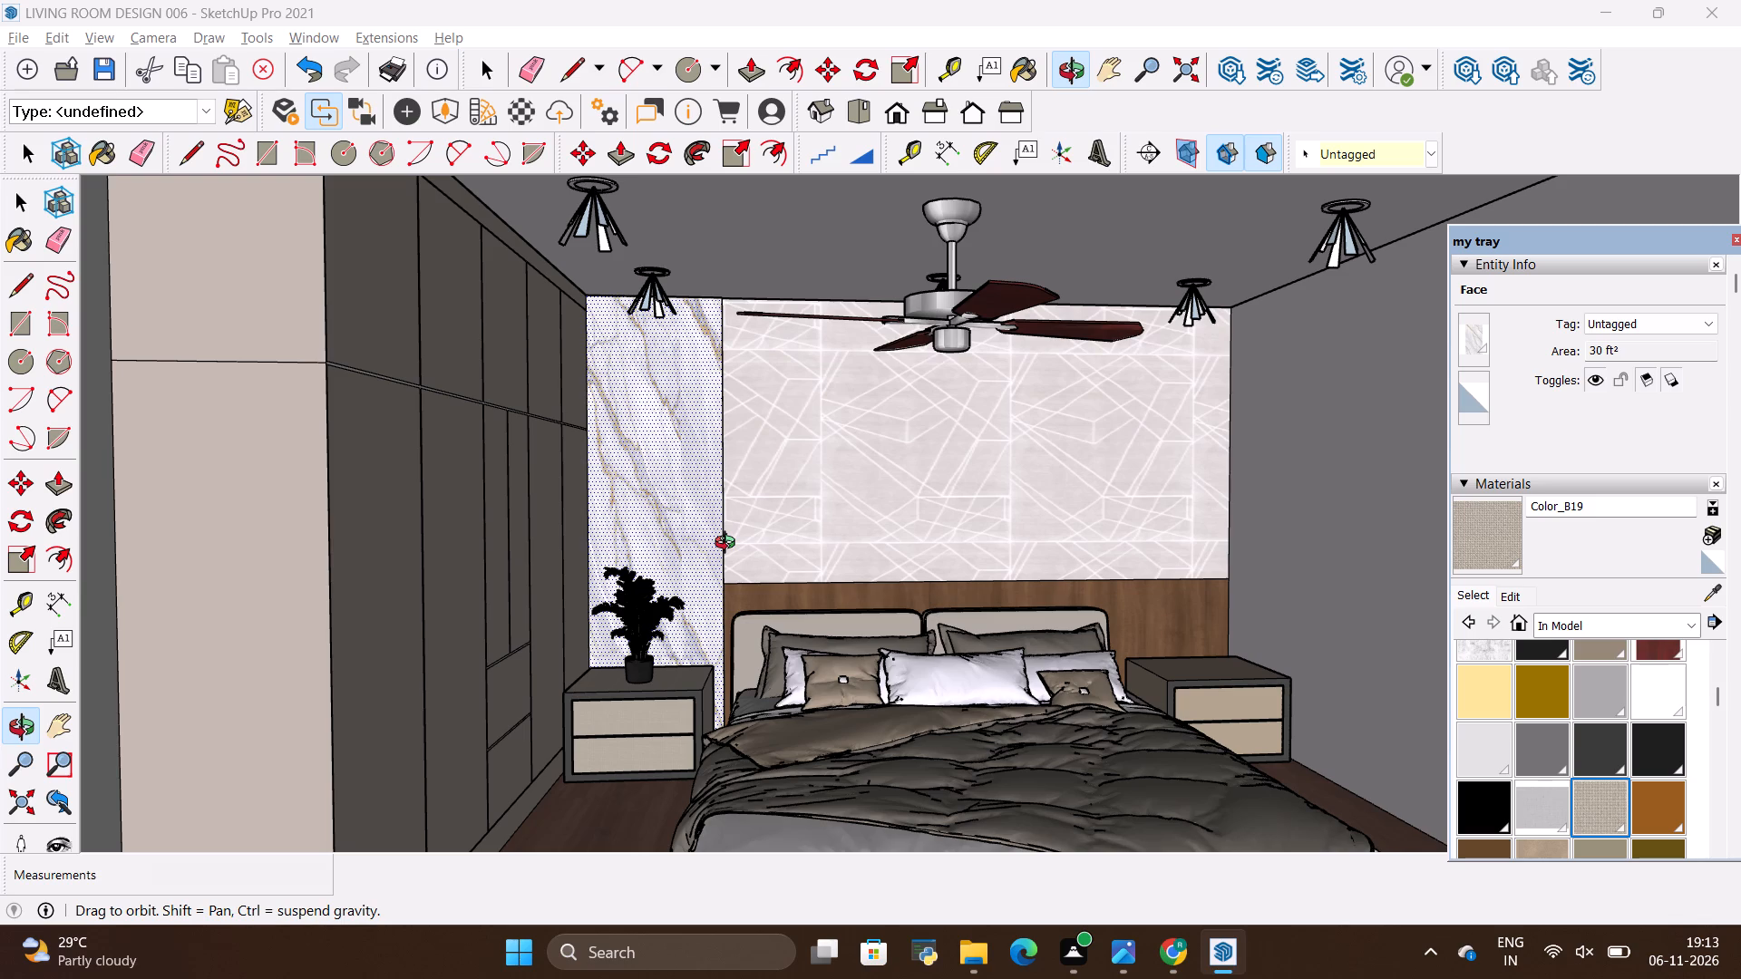
key("alt+Tab")
key("alt+Tab")
scroll(744, 453, "down", 11)
scroll(726, 524, "down", 4)
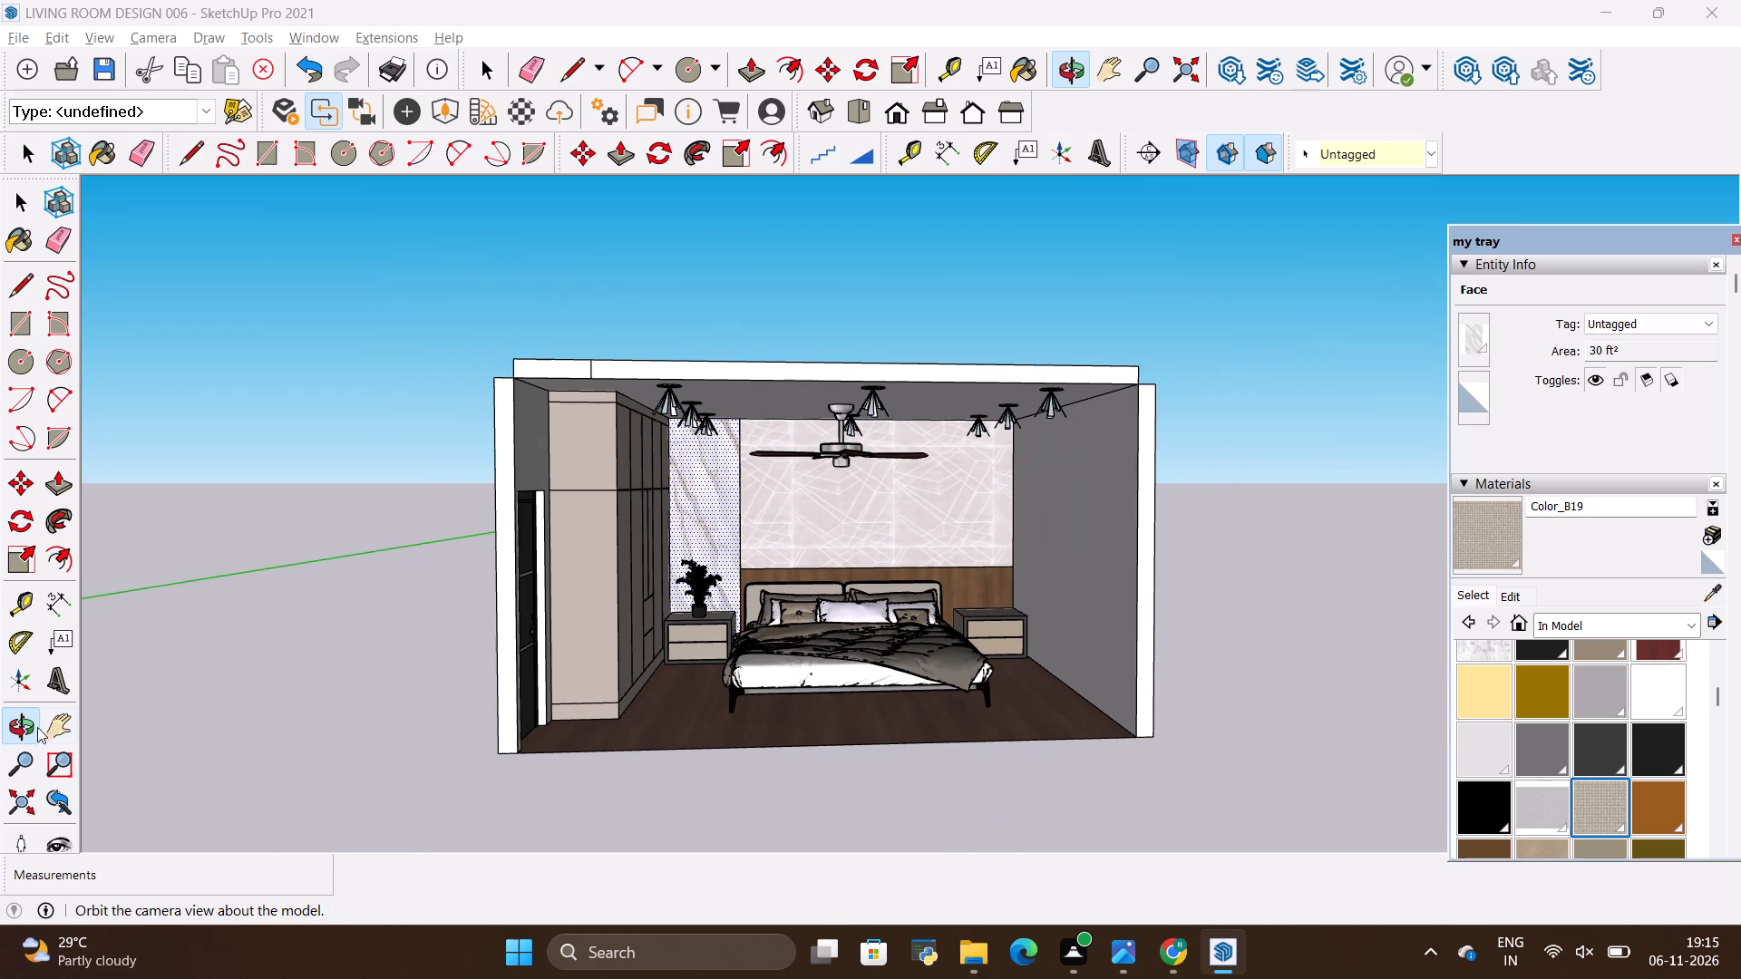
left_click(9, 726)
left_click_drag(358, 477, 252, 669)
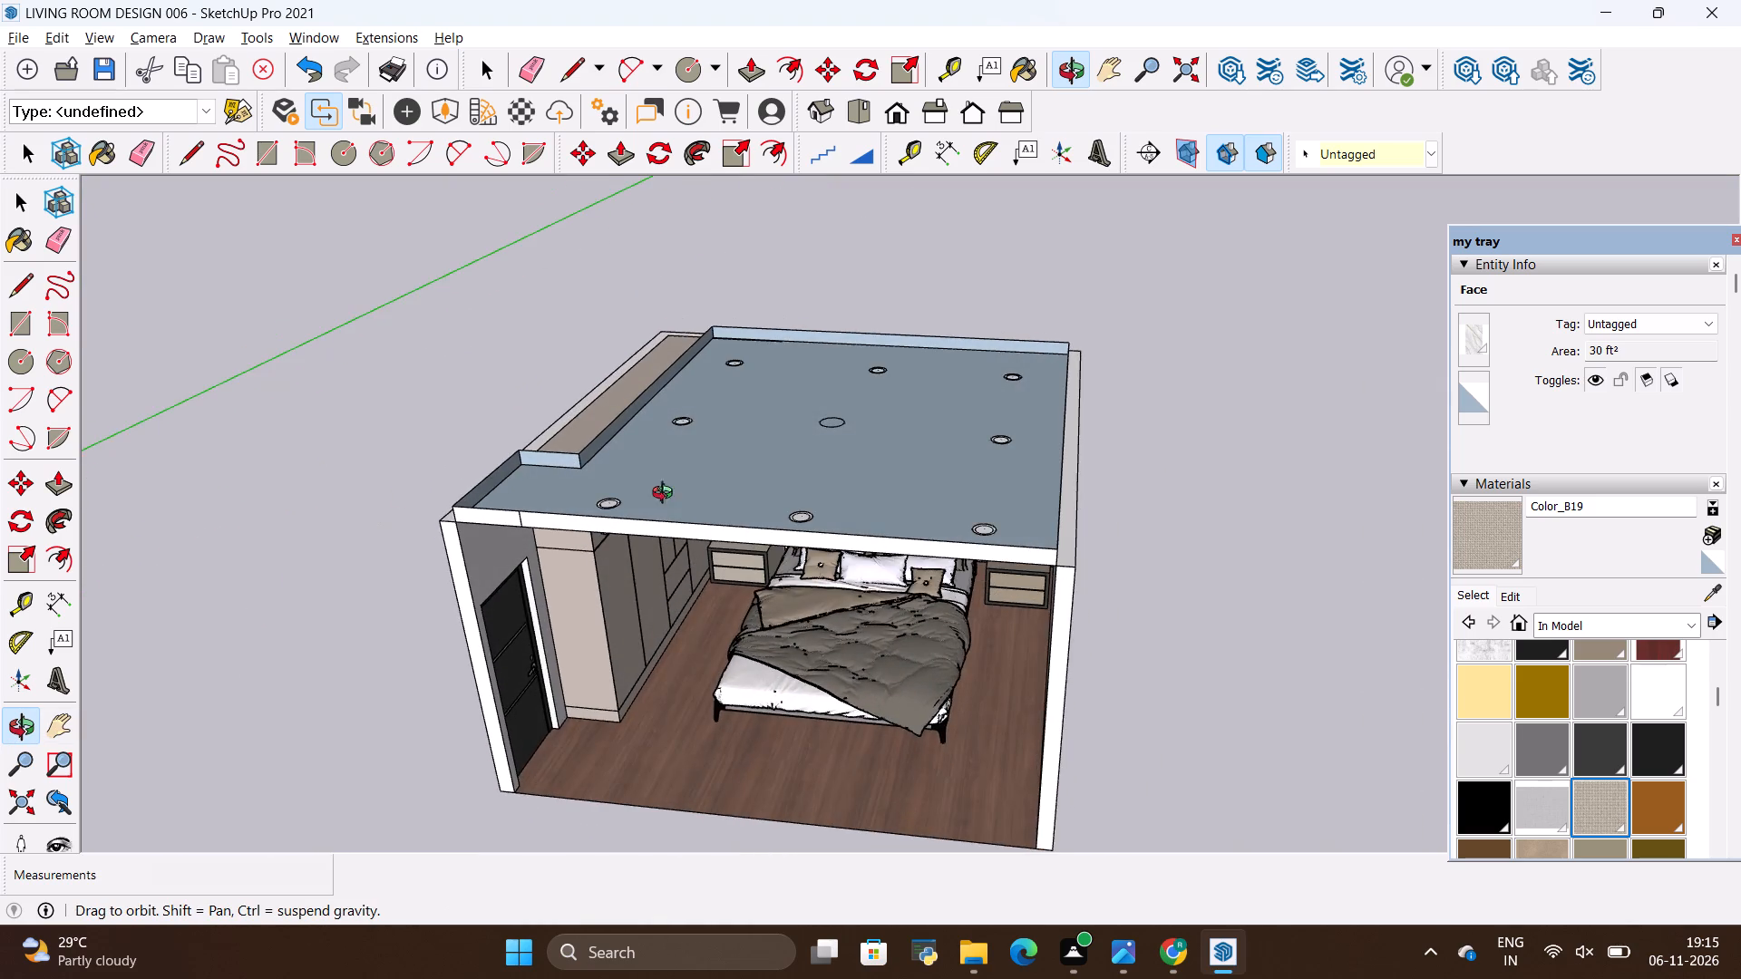
scroll(720, 496, "up", 5)
left_click_drag(1388, 615, 1335, 357)
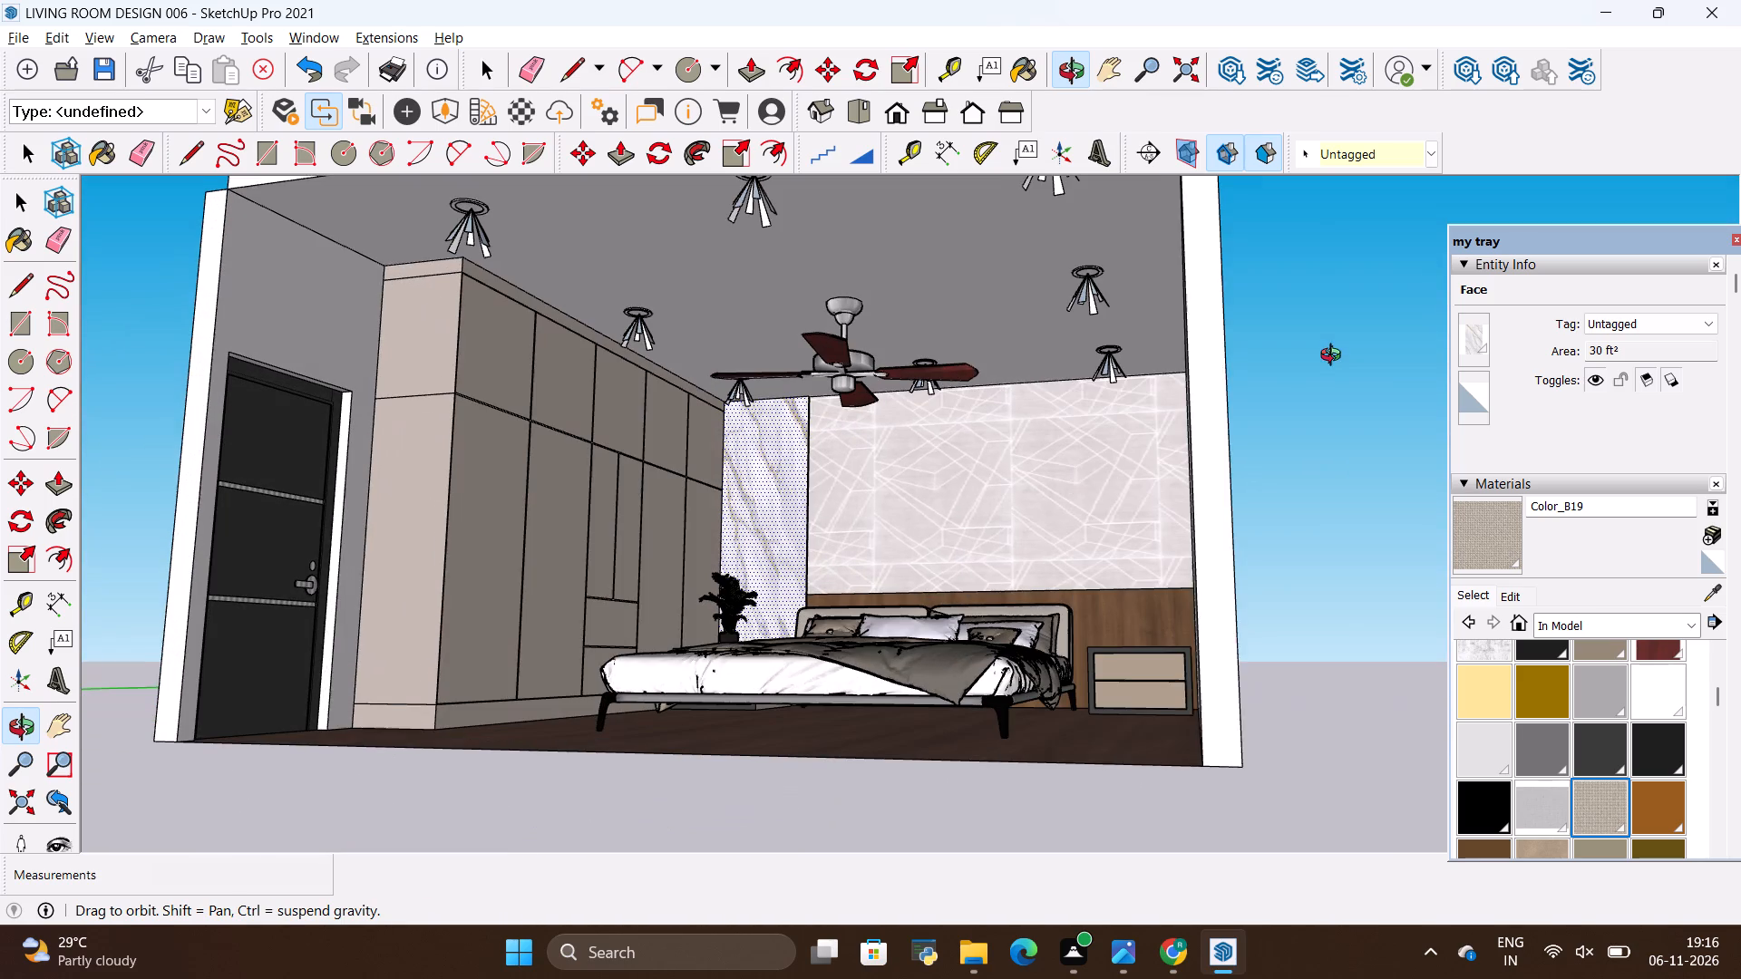
left_click_drag(1335, 357, 1335, 358)
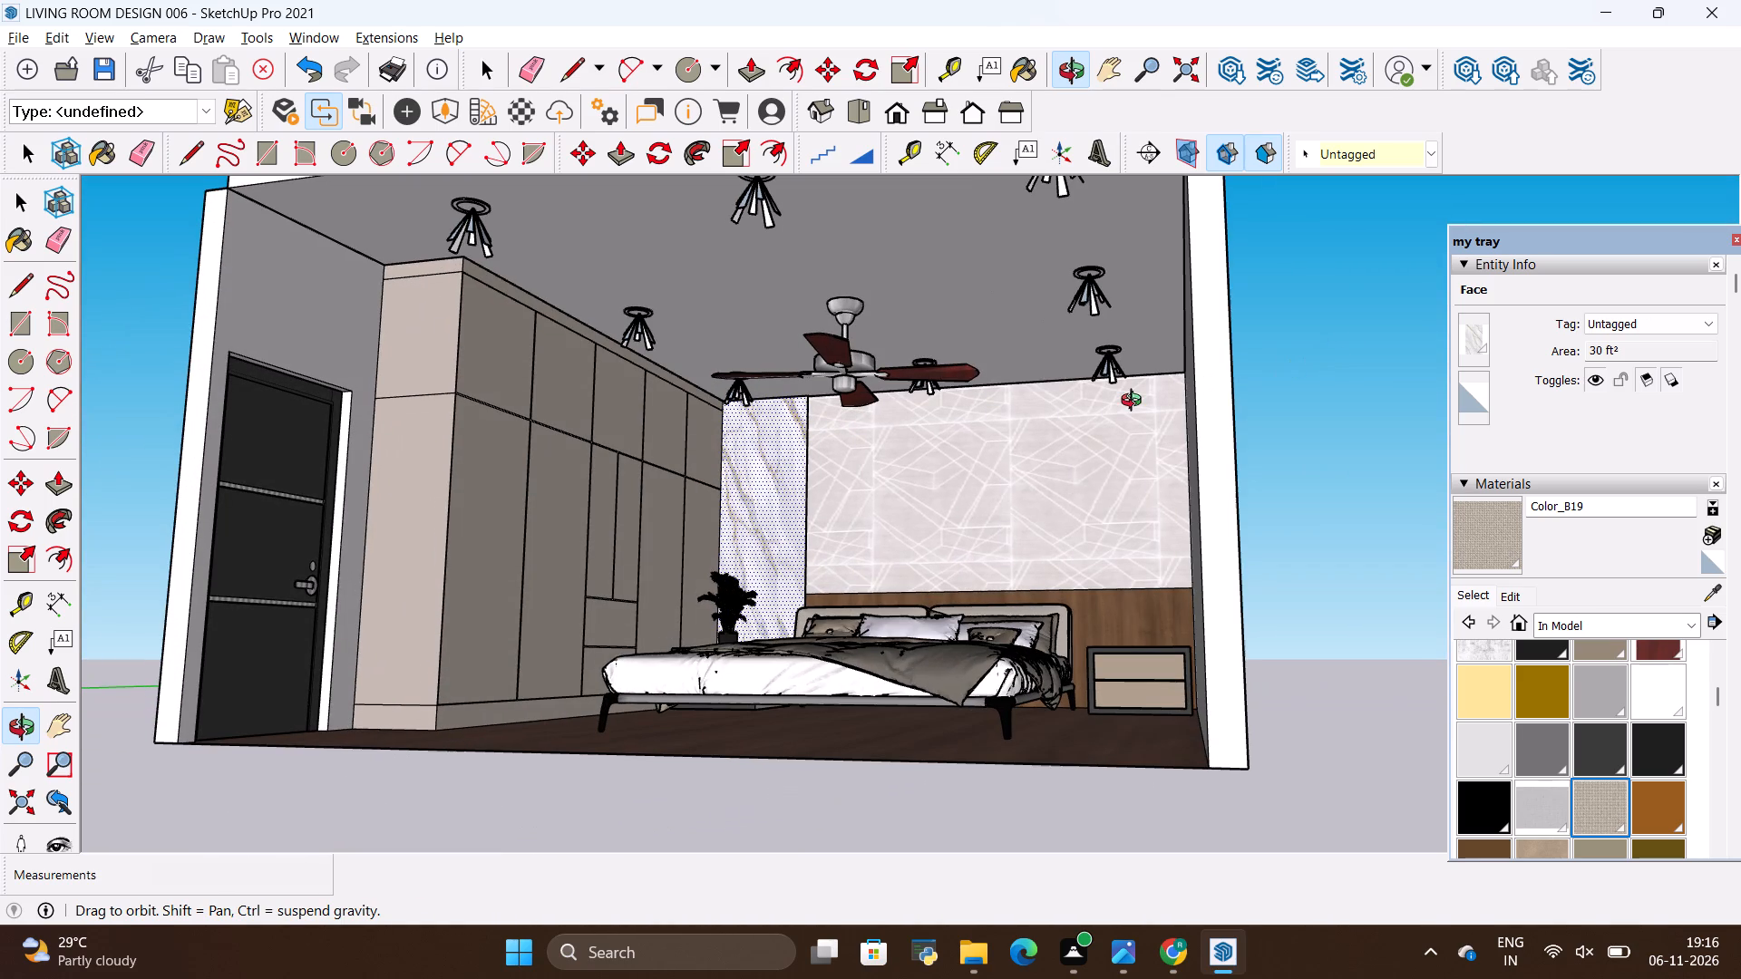
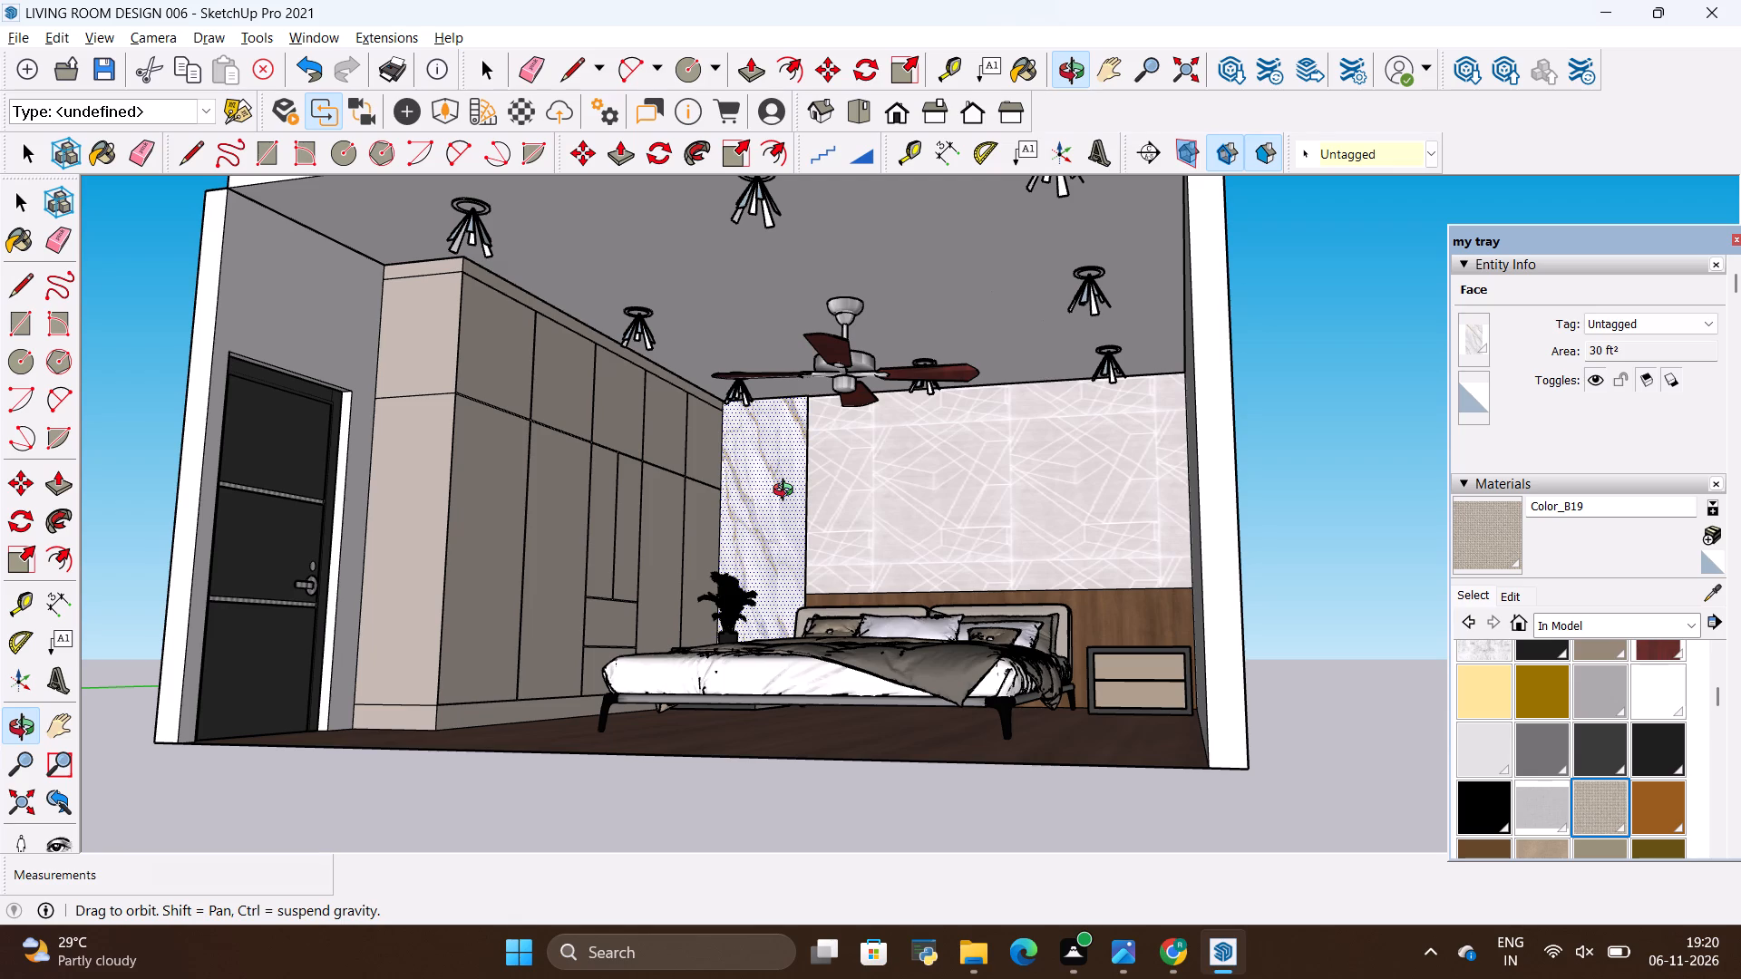
Check the reference image in Photos again, and examine the bedroom interior in SketchUp from the front, facing the bed wall.
left_click(787, 492)
key("alt+Tab")
key("alt+Tab")
scroll(774, 533, "up", 2)
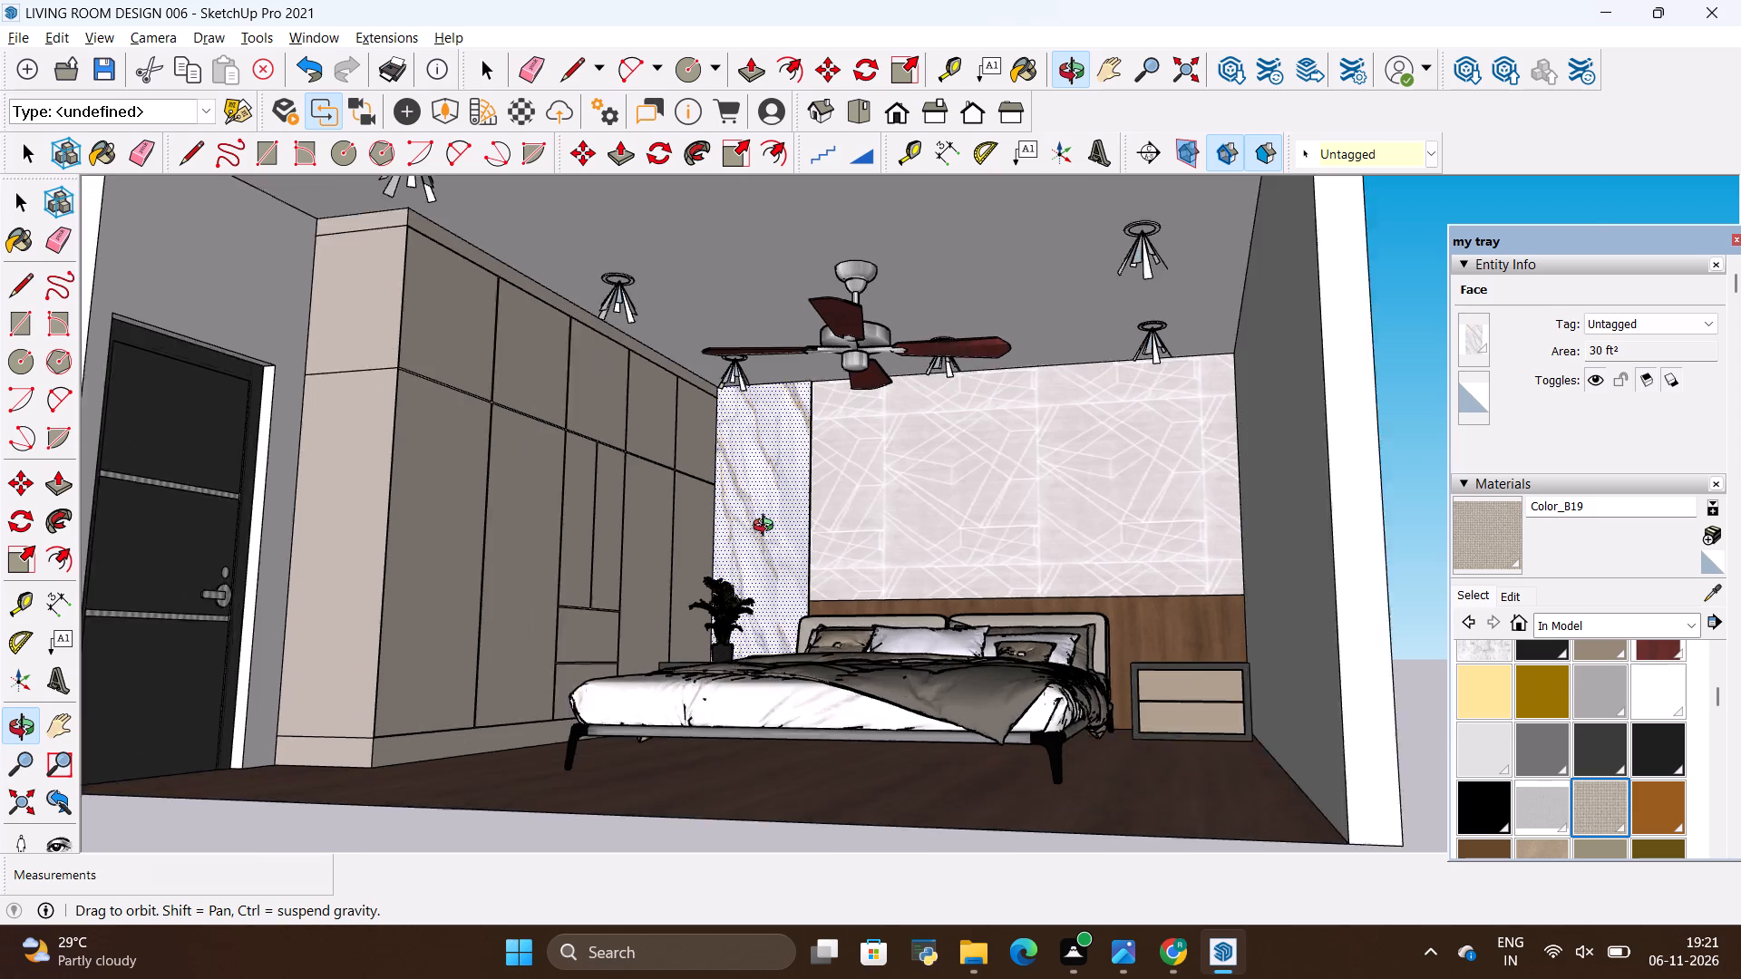
left_click_drag(776, 530, 893, 592)
scroll(781, 500, "down", 3)
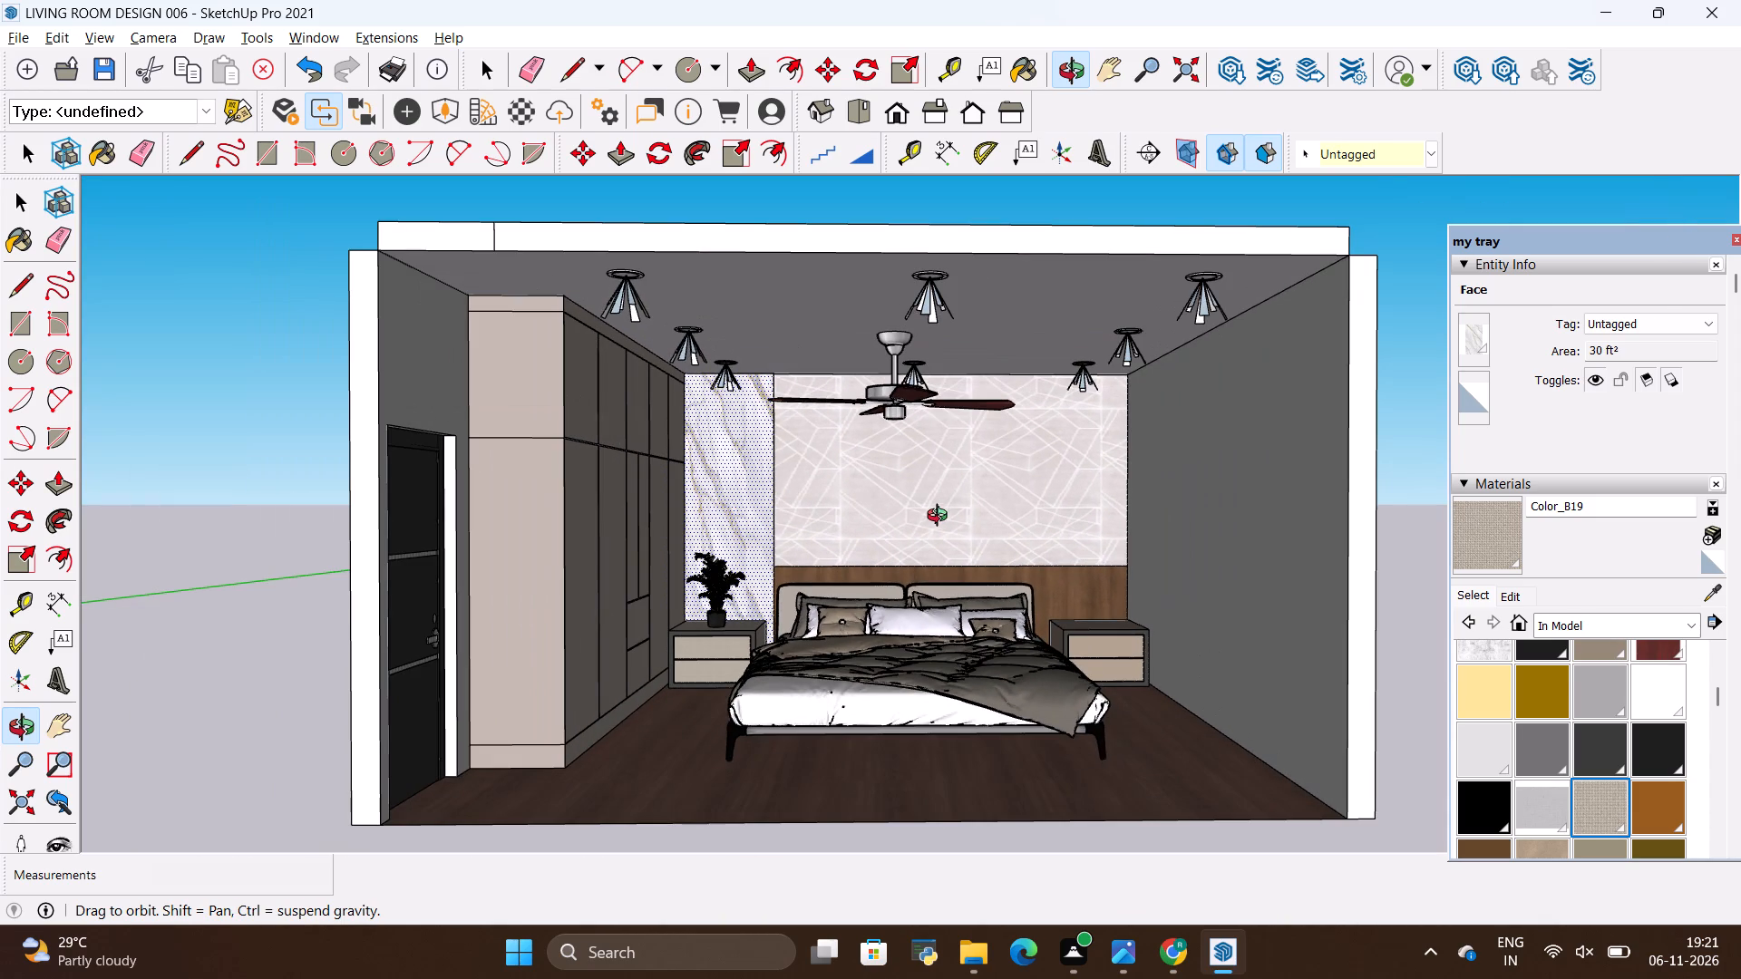
left_click_drag(965, 525, 966, 512)
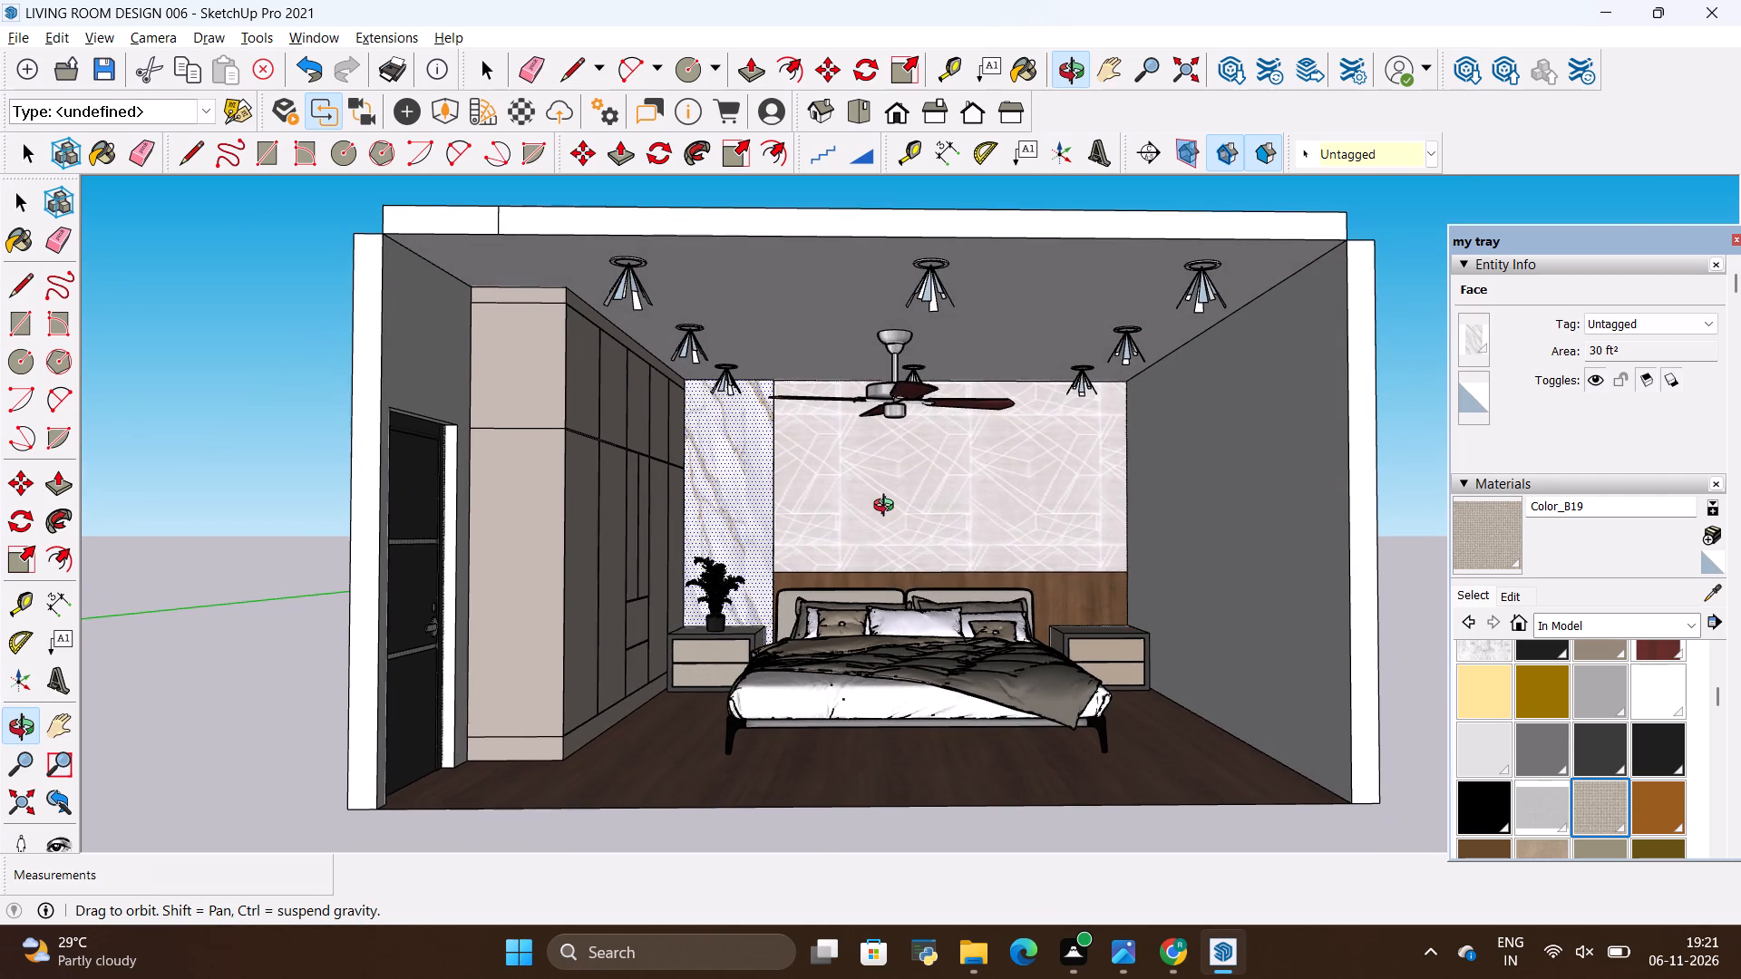
scroll(888, 508, "up", 2)
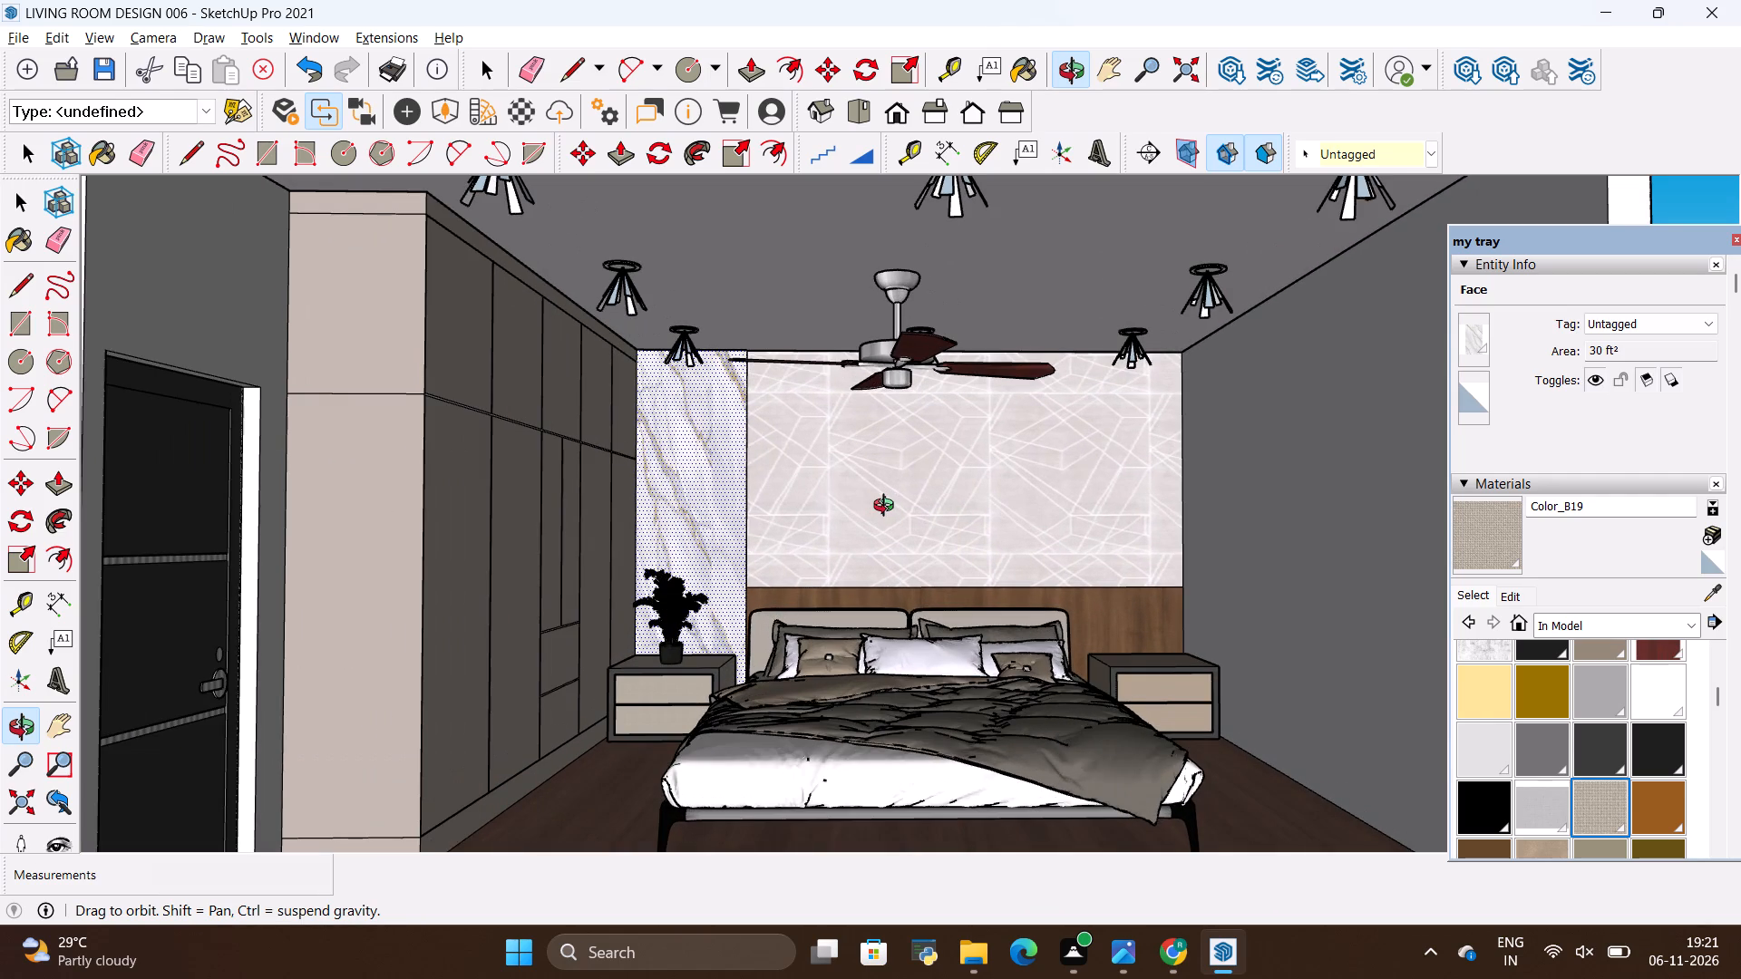
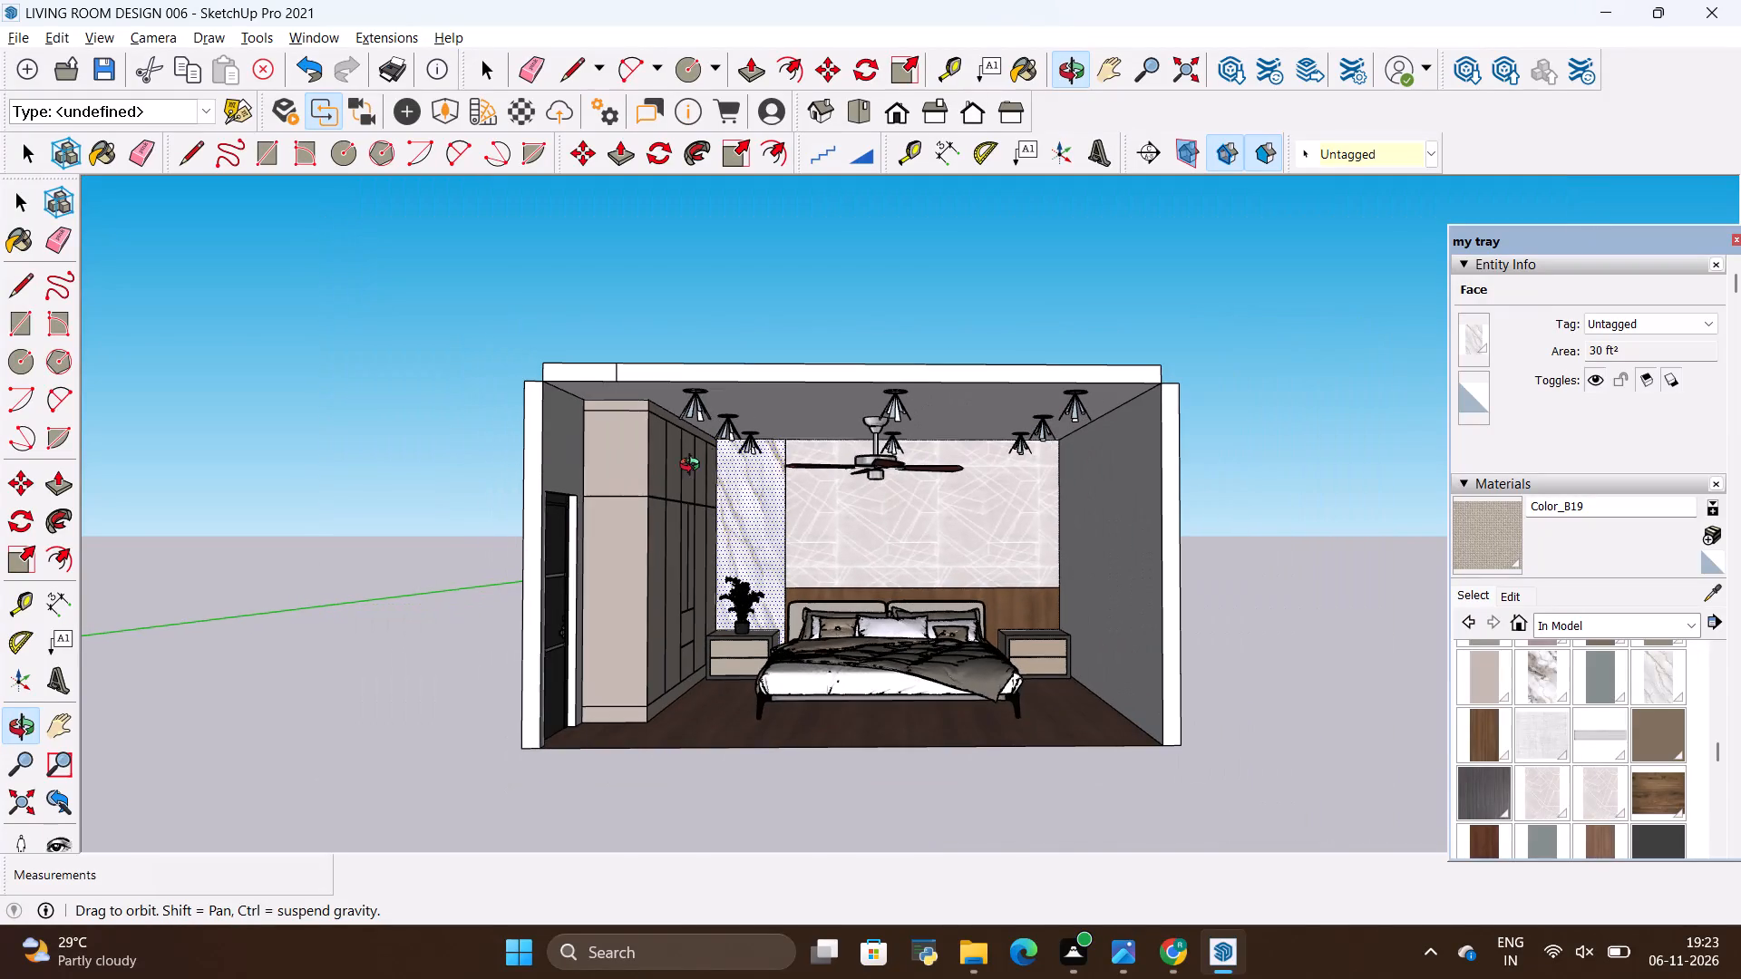
Examine the bedroom from above the ceiling, from the open front corner and facing the bed wall.
left_click_drag(378, 491, 385, 667)
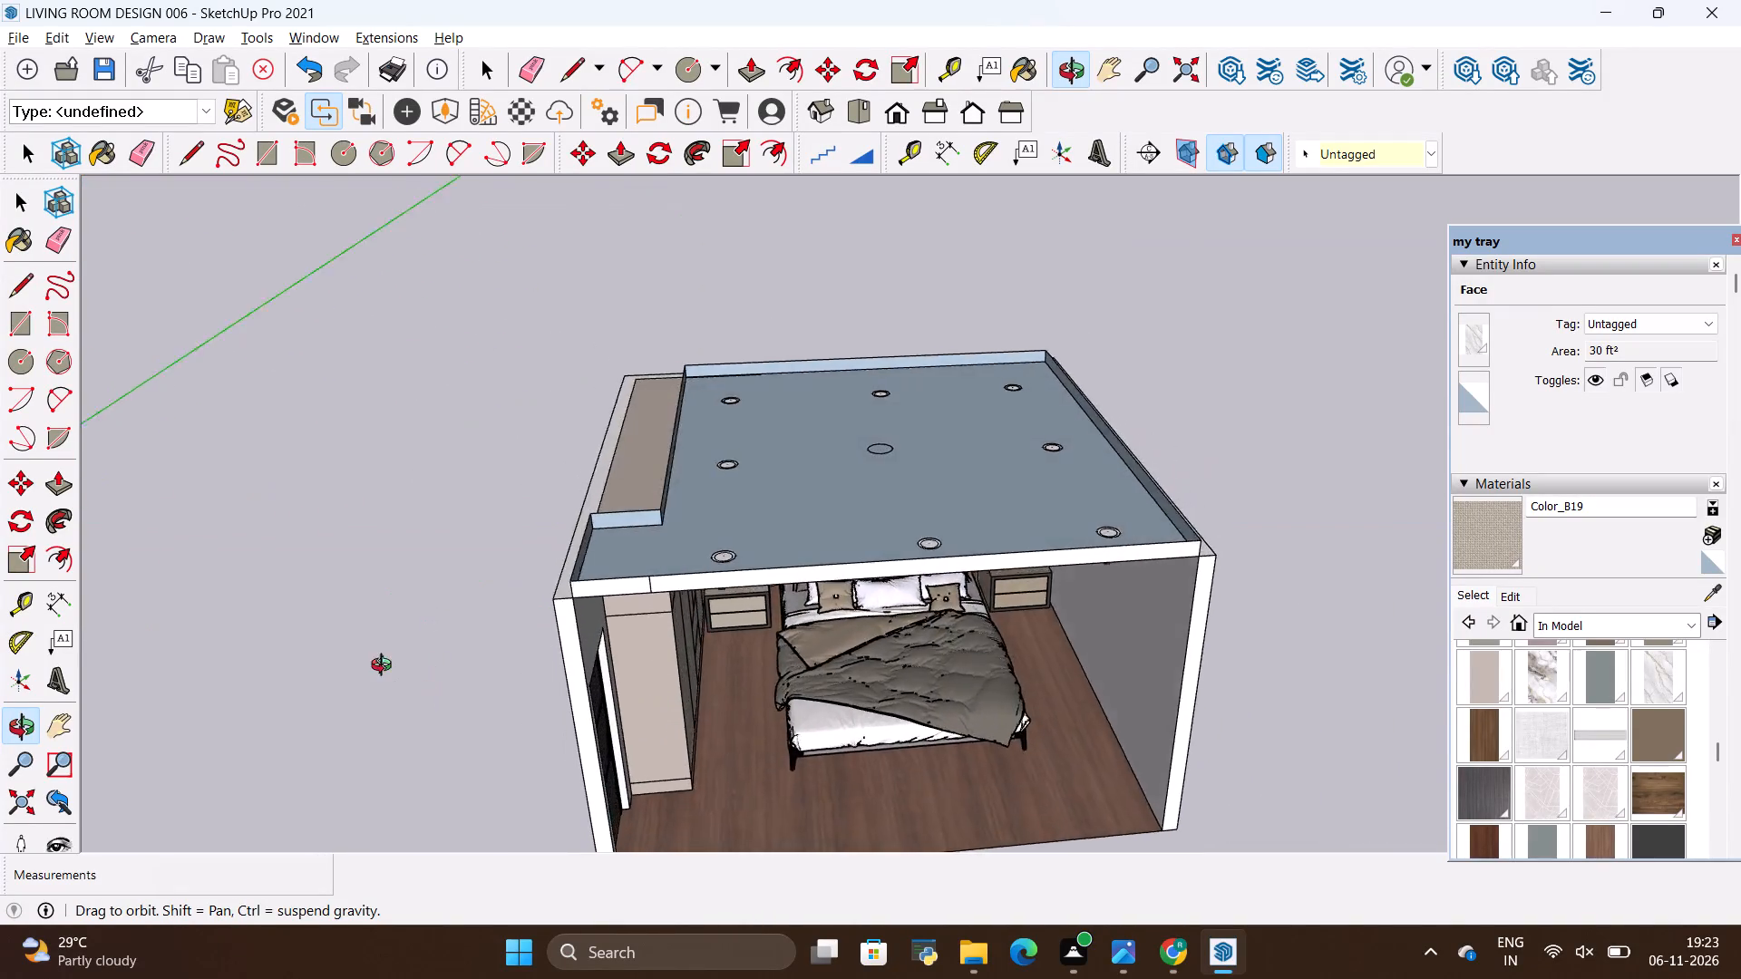
left_click_drag(385, 667, 256, 449)
scroll(1167, 517, "up", 3)
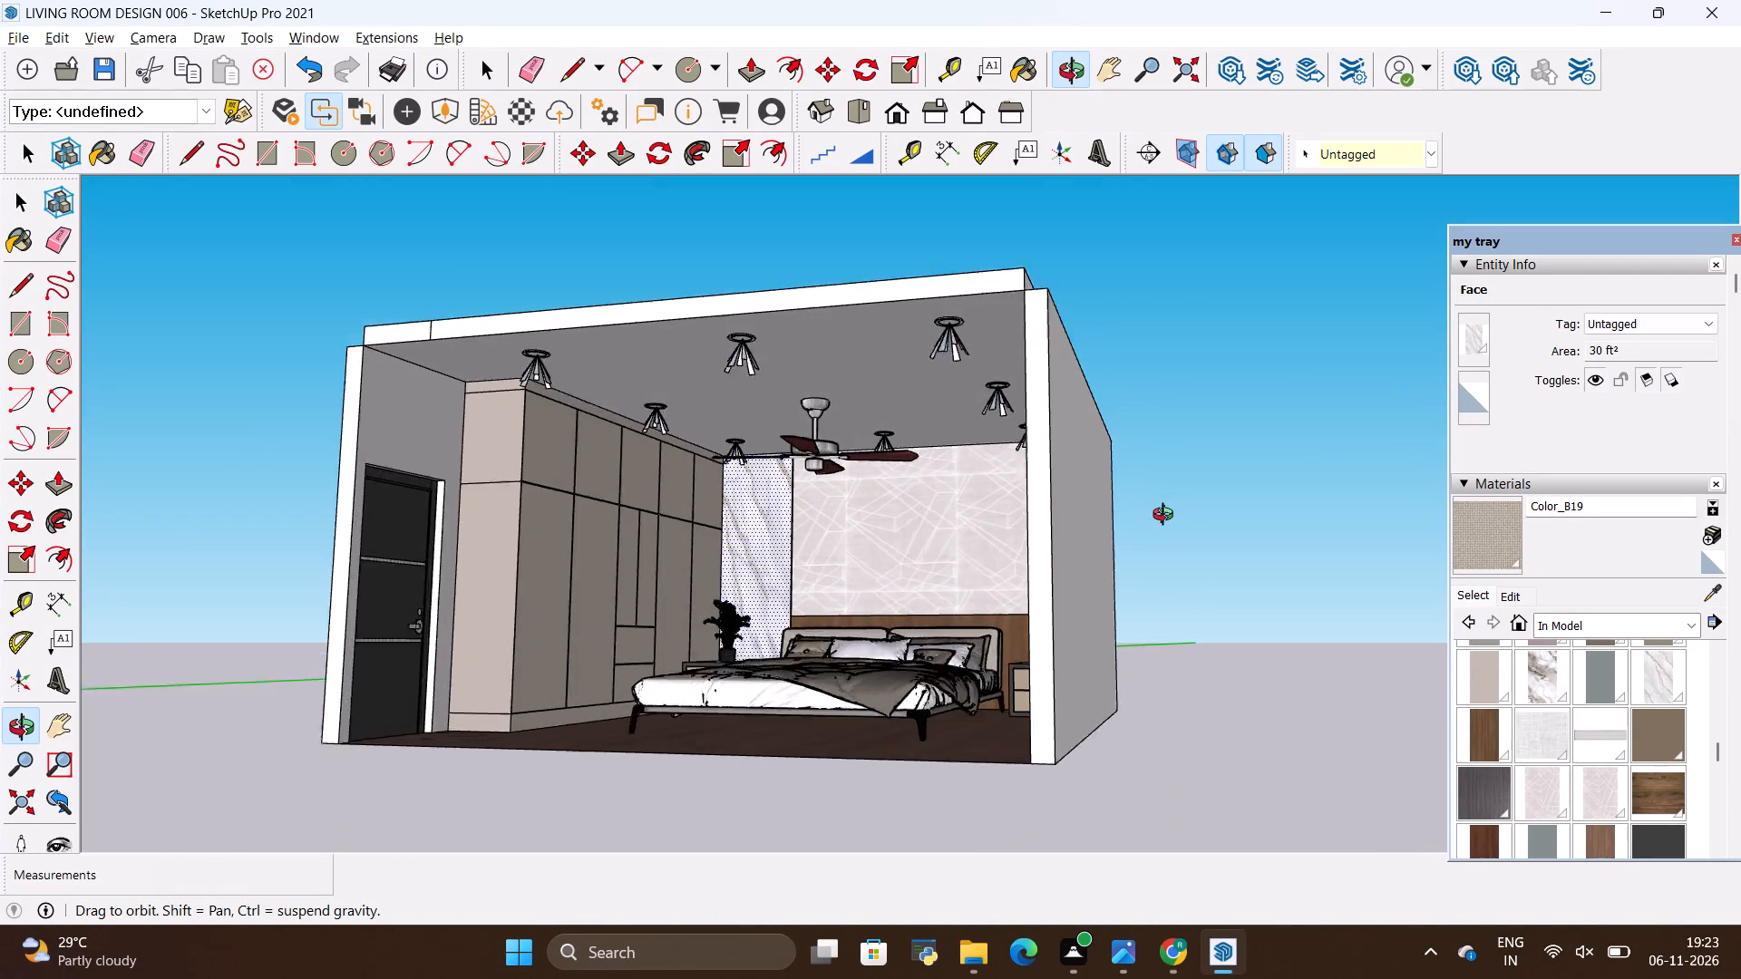
scroll(559, 548, "down", 2)
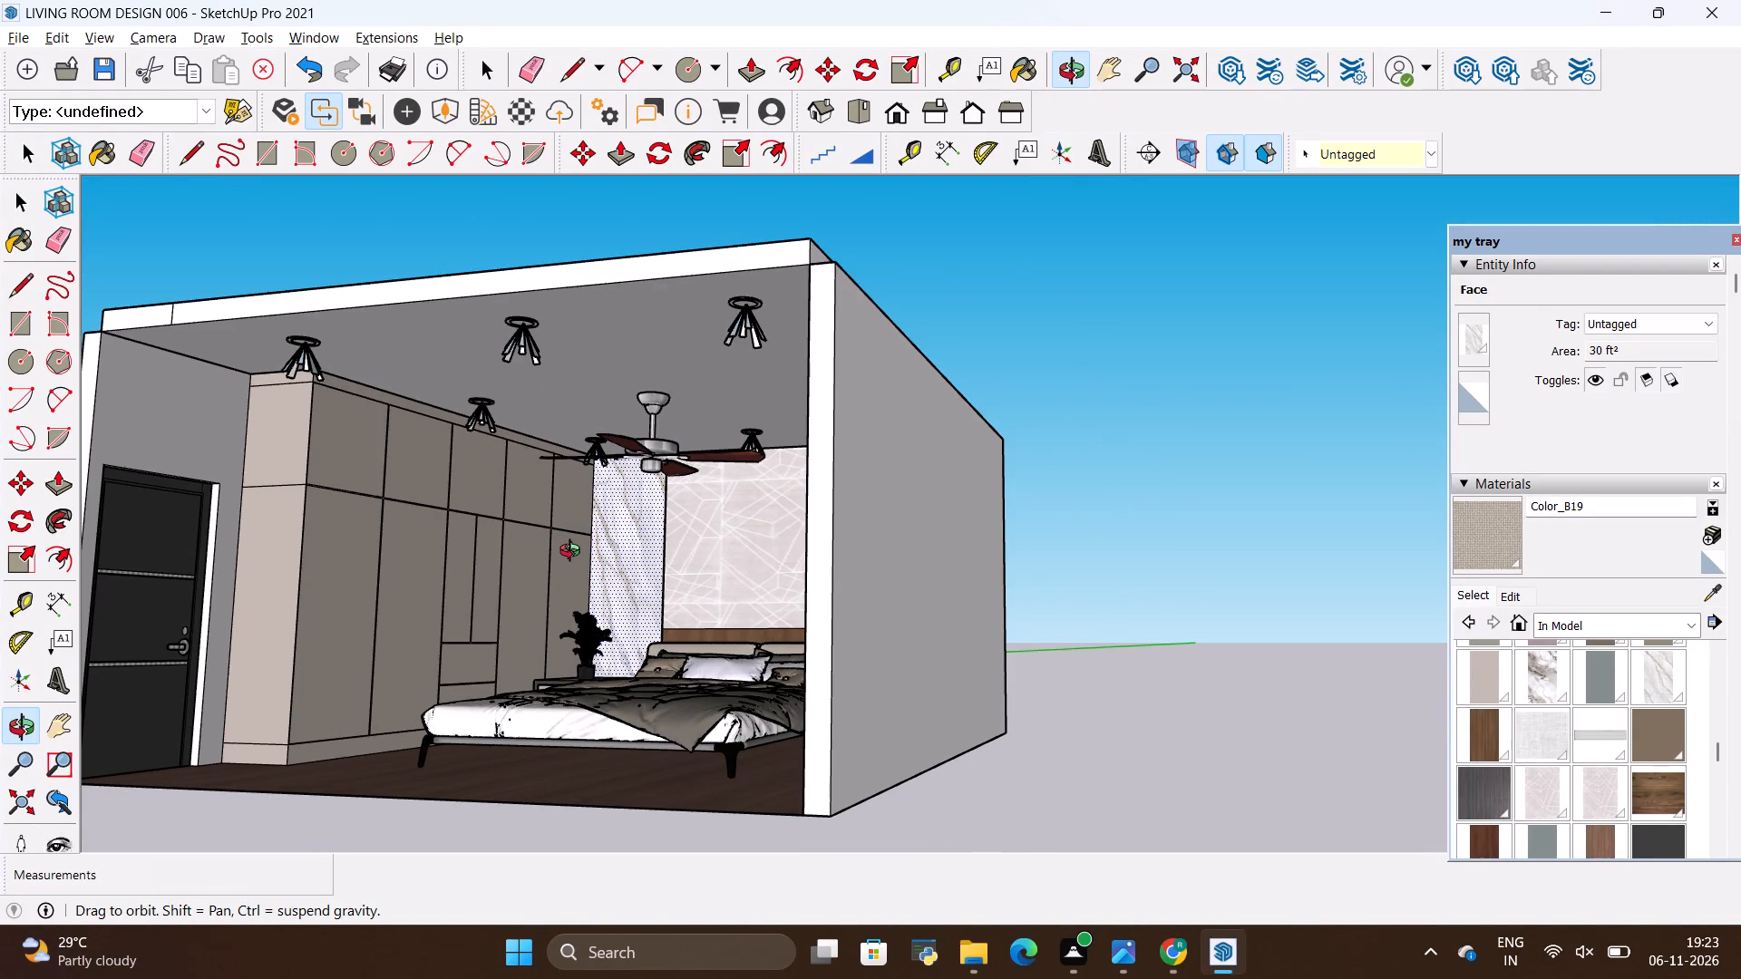
scroll(1023, 549, "down", 5)
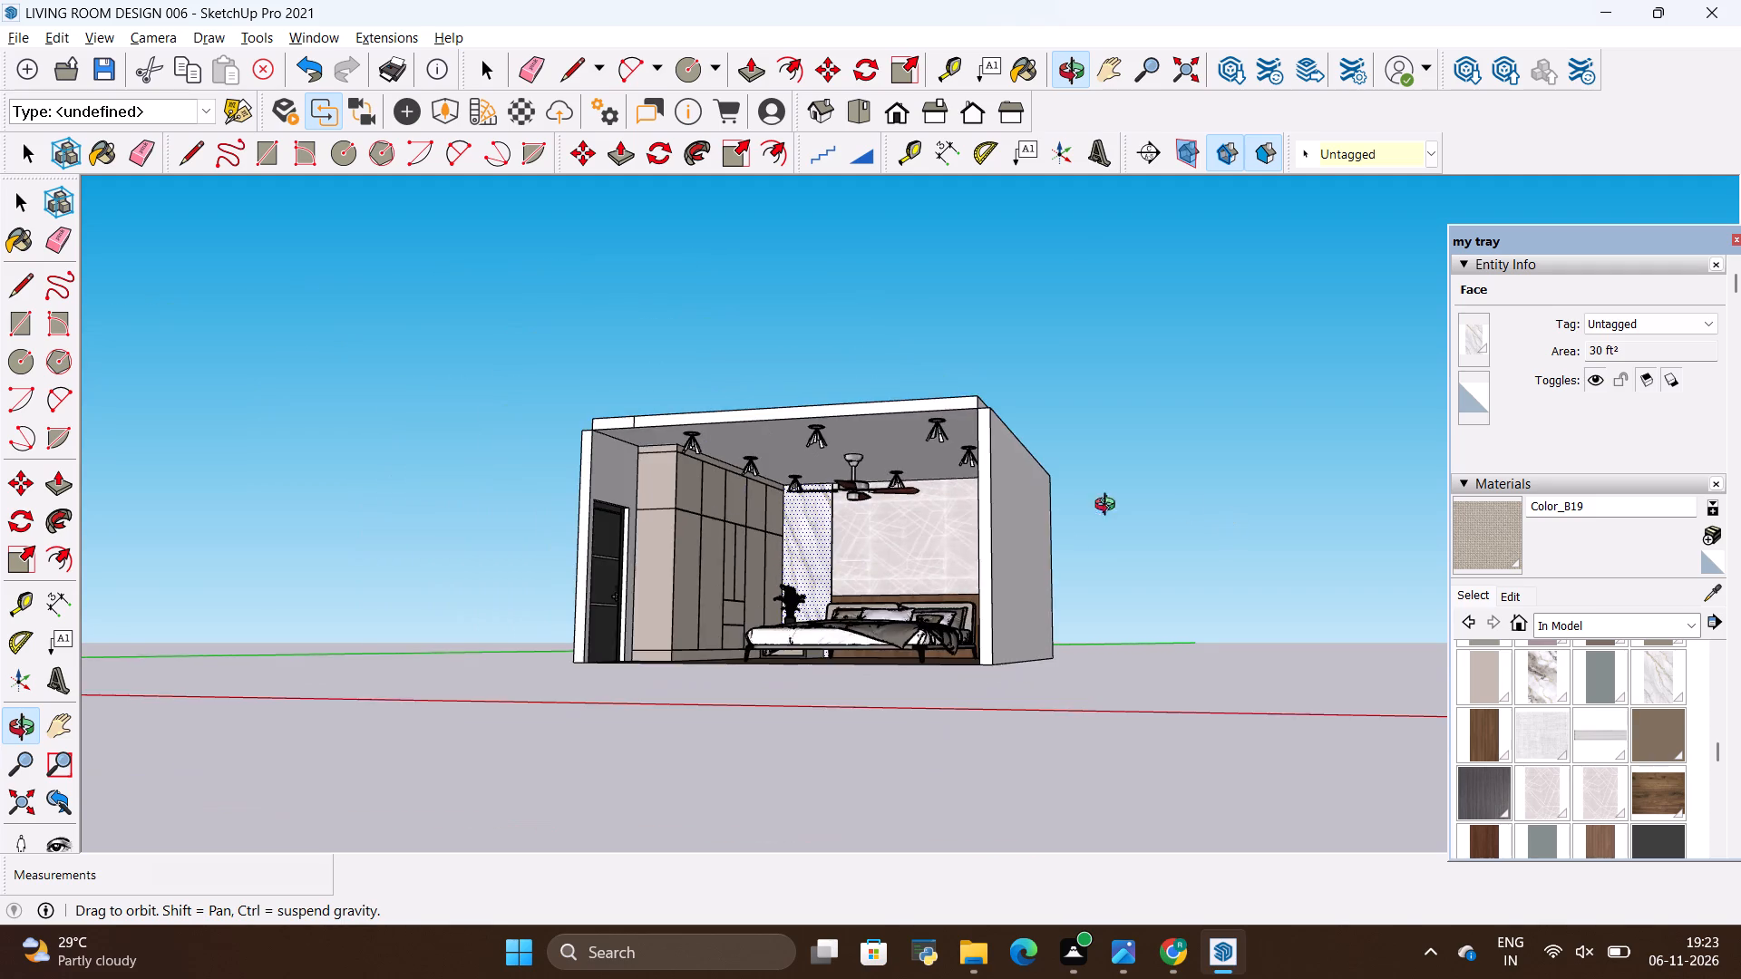
scroll(984, 512, "up", 8)
left_click_drag(802, 546, 880, 523)
scroll(912, 487, "down", 3)
left_click_drag(844, 517, 861, 631)
scroll(807, 608, "up", 7)
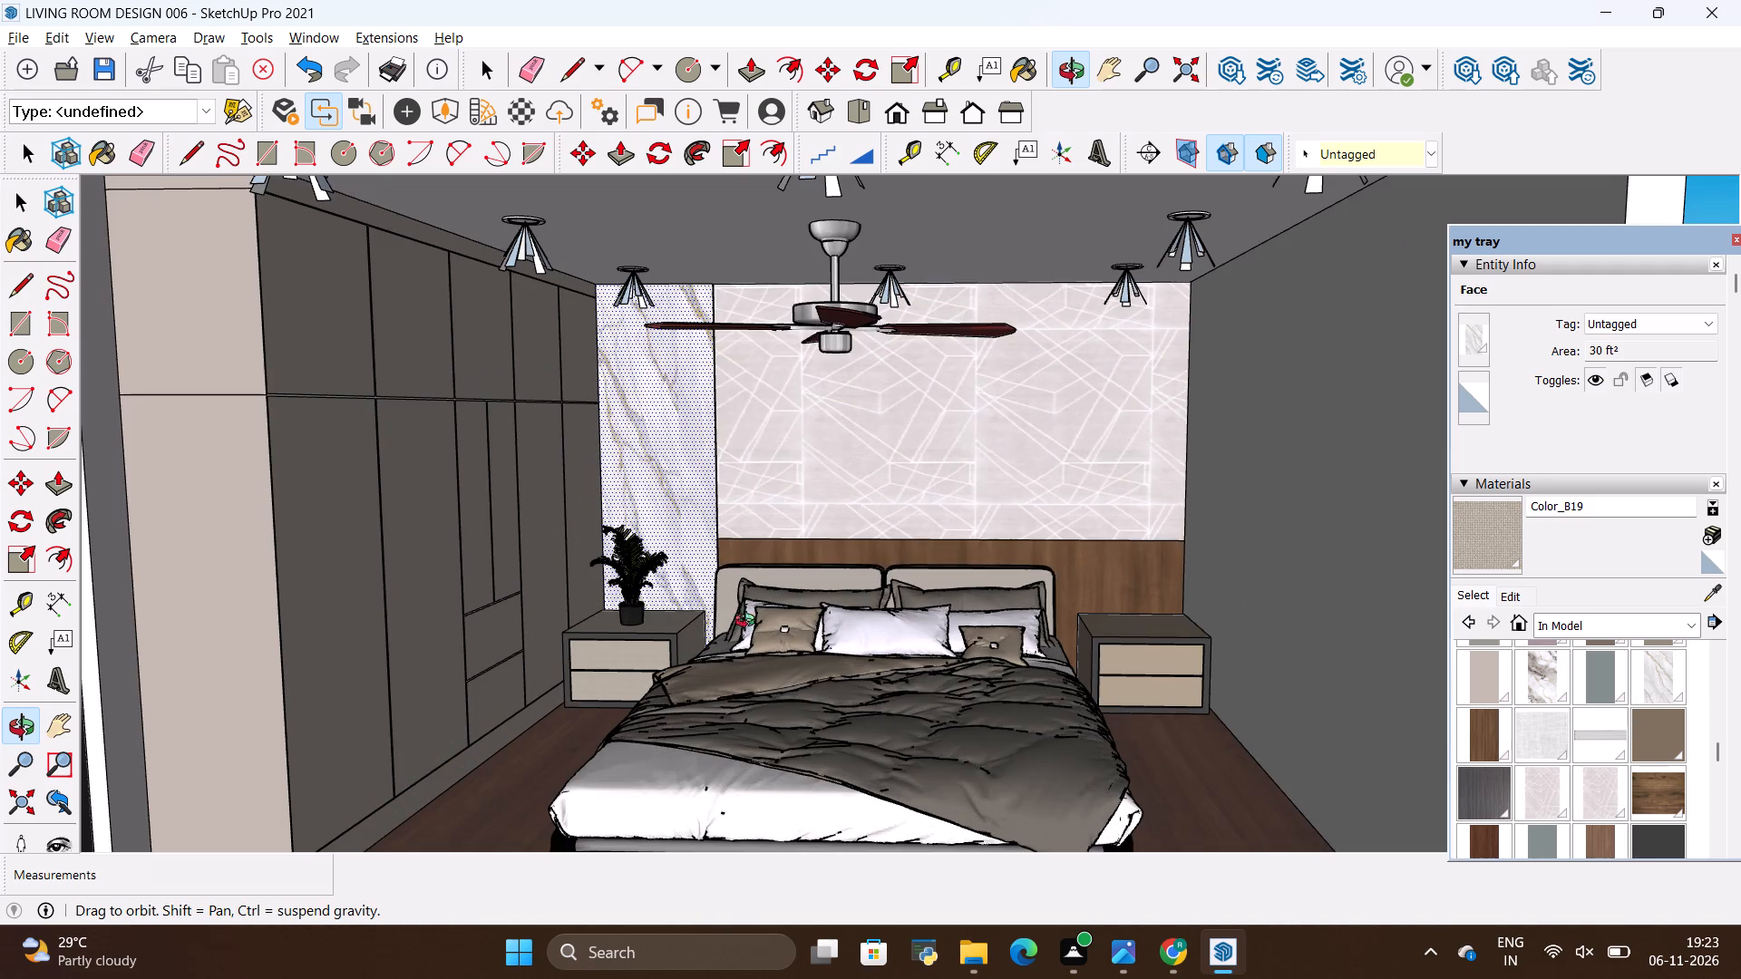
Copy the potted palm from the nightstand beside the wardrobe onto the nightstand across the bed, about 12' 3" away.
key("space")
left_click(628, 575)
scroll(627, 586, "up", 5)
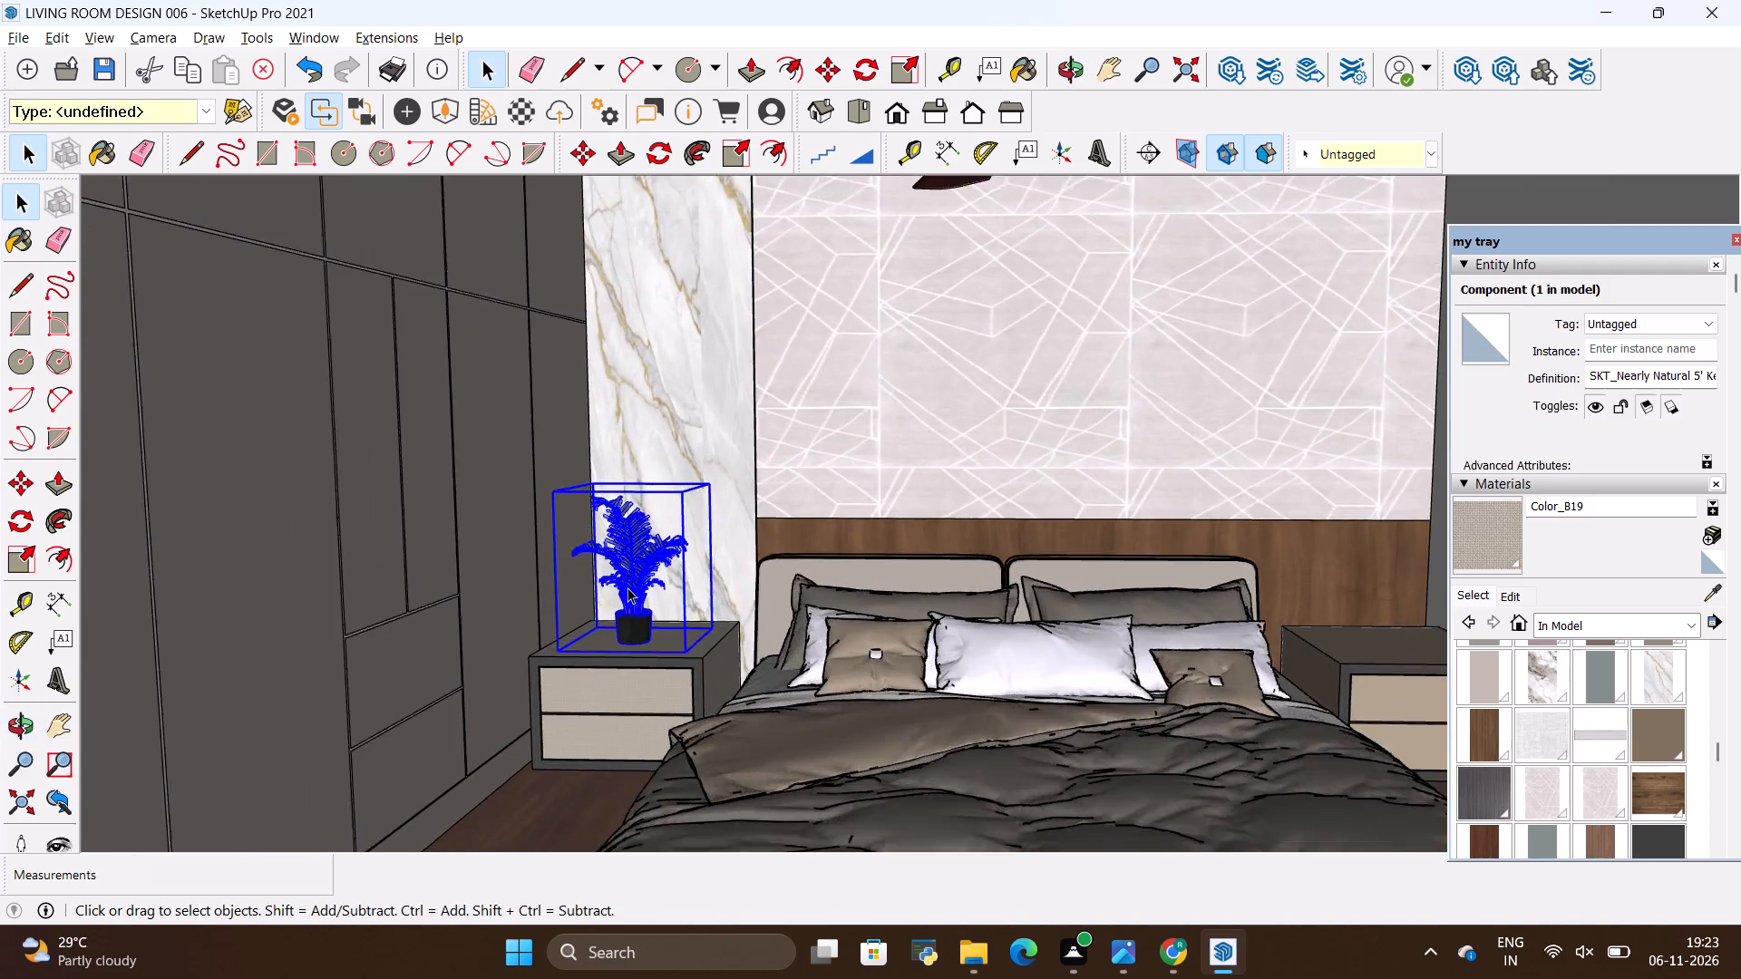
scroll(627, 587, "up", 6)
key("m")
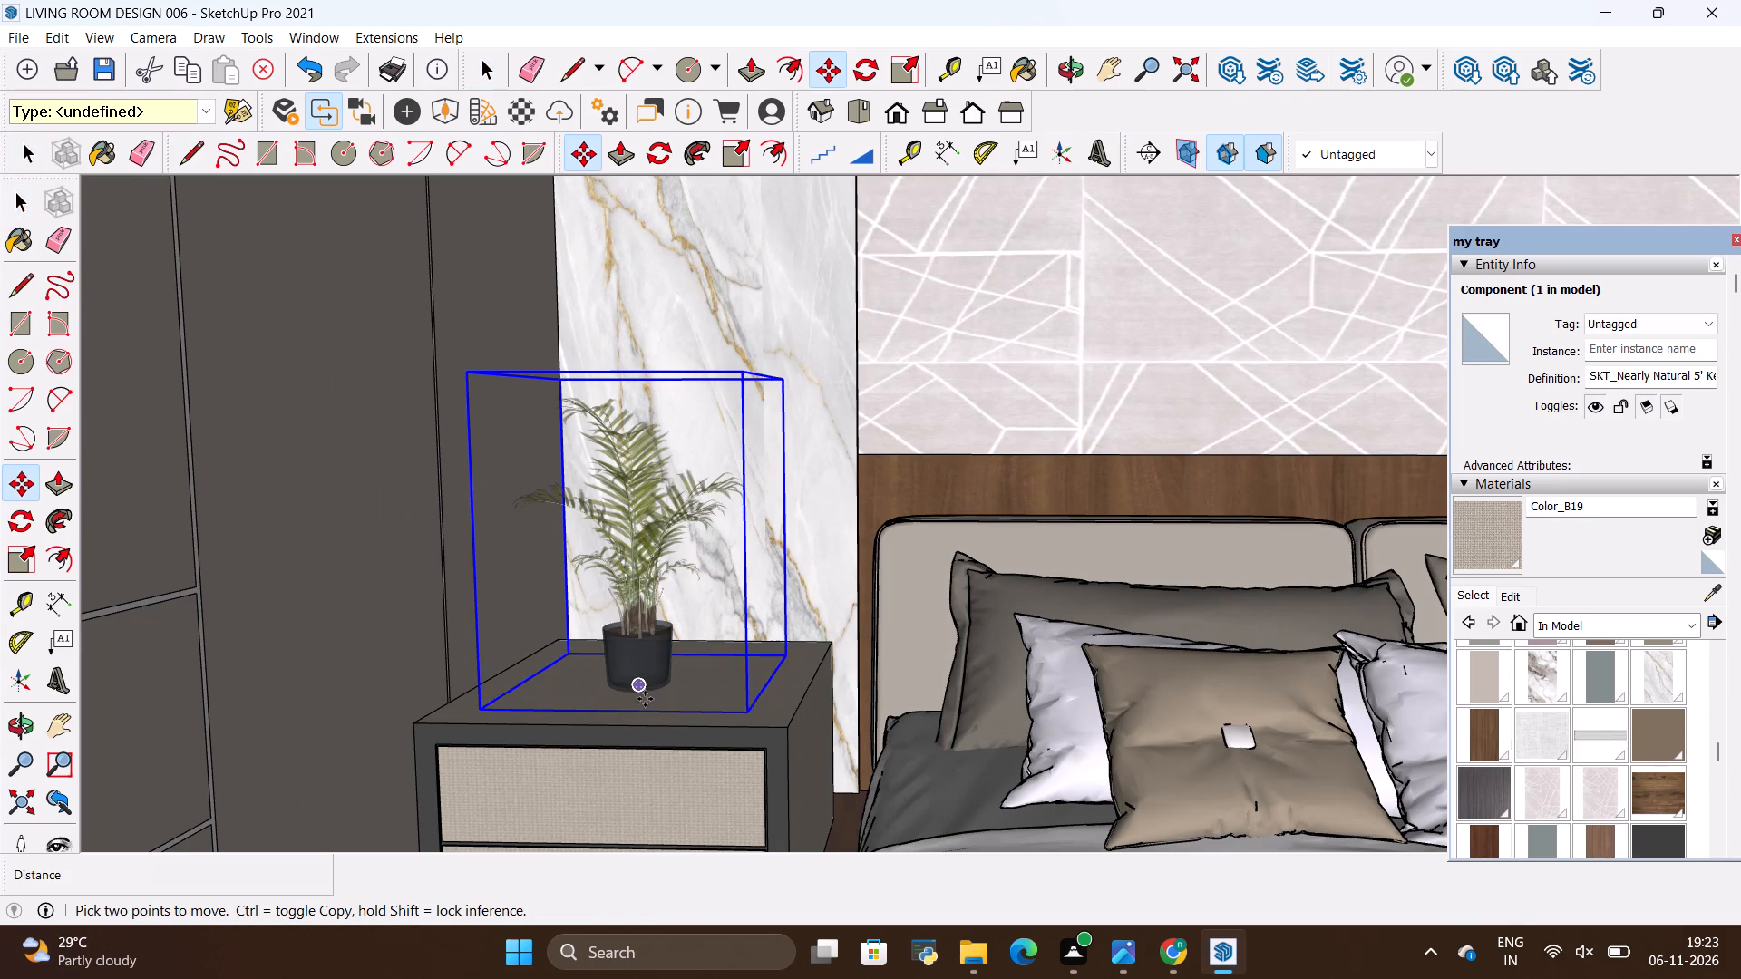
left_click(645, 699, "ctrl")
scroll(760, 680, "down", 20)
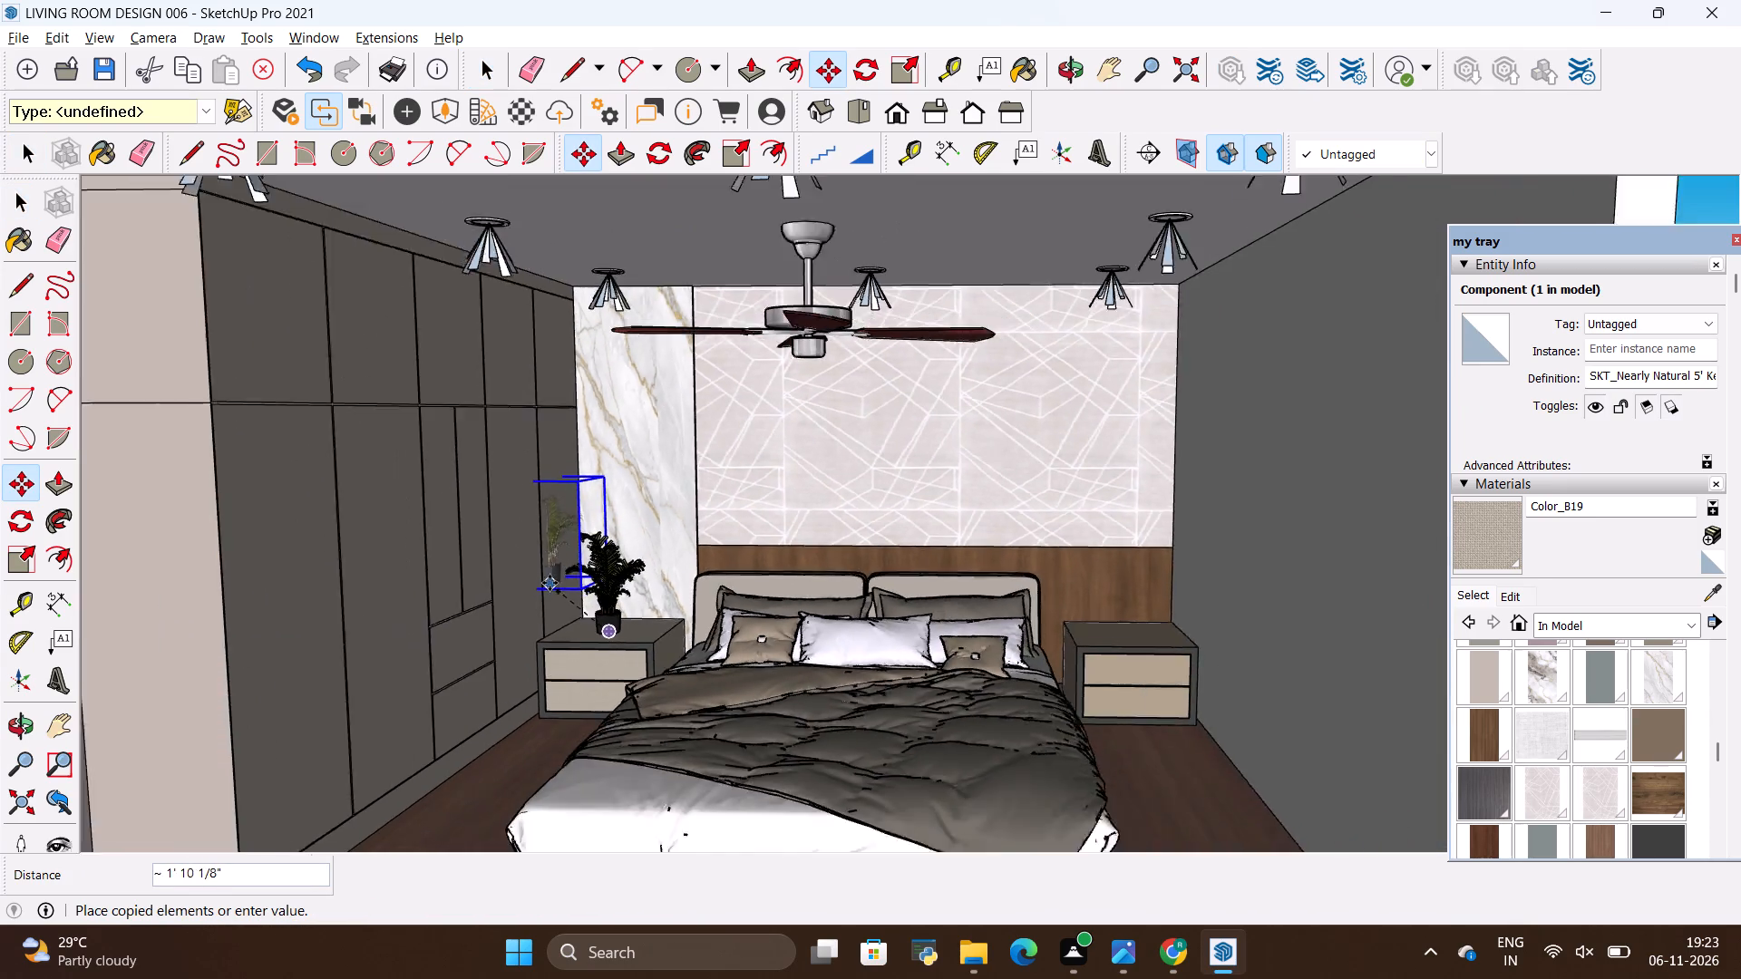
scroll(1010, 625, "up", 15)
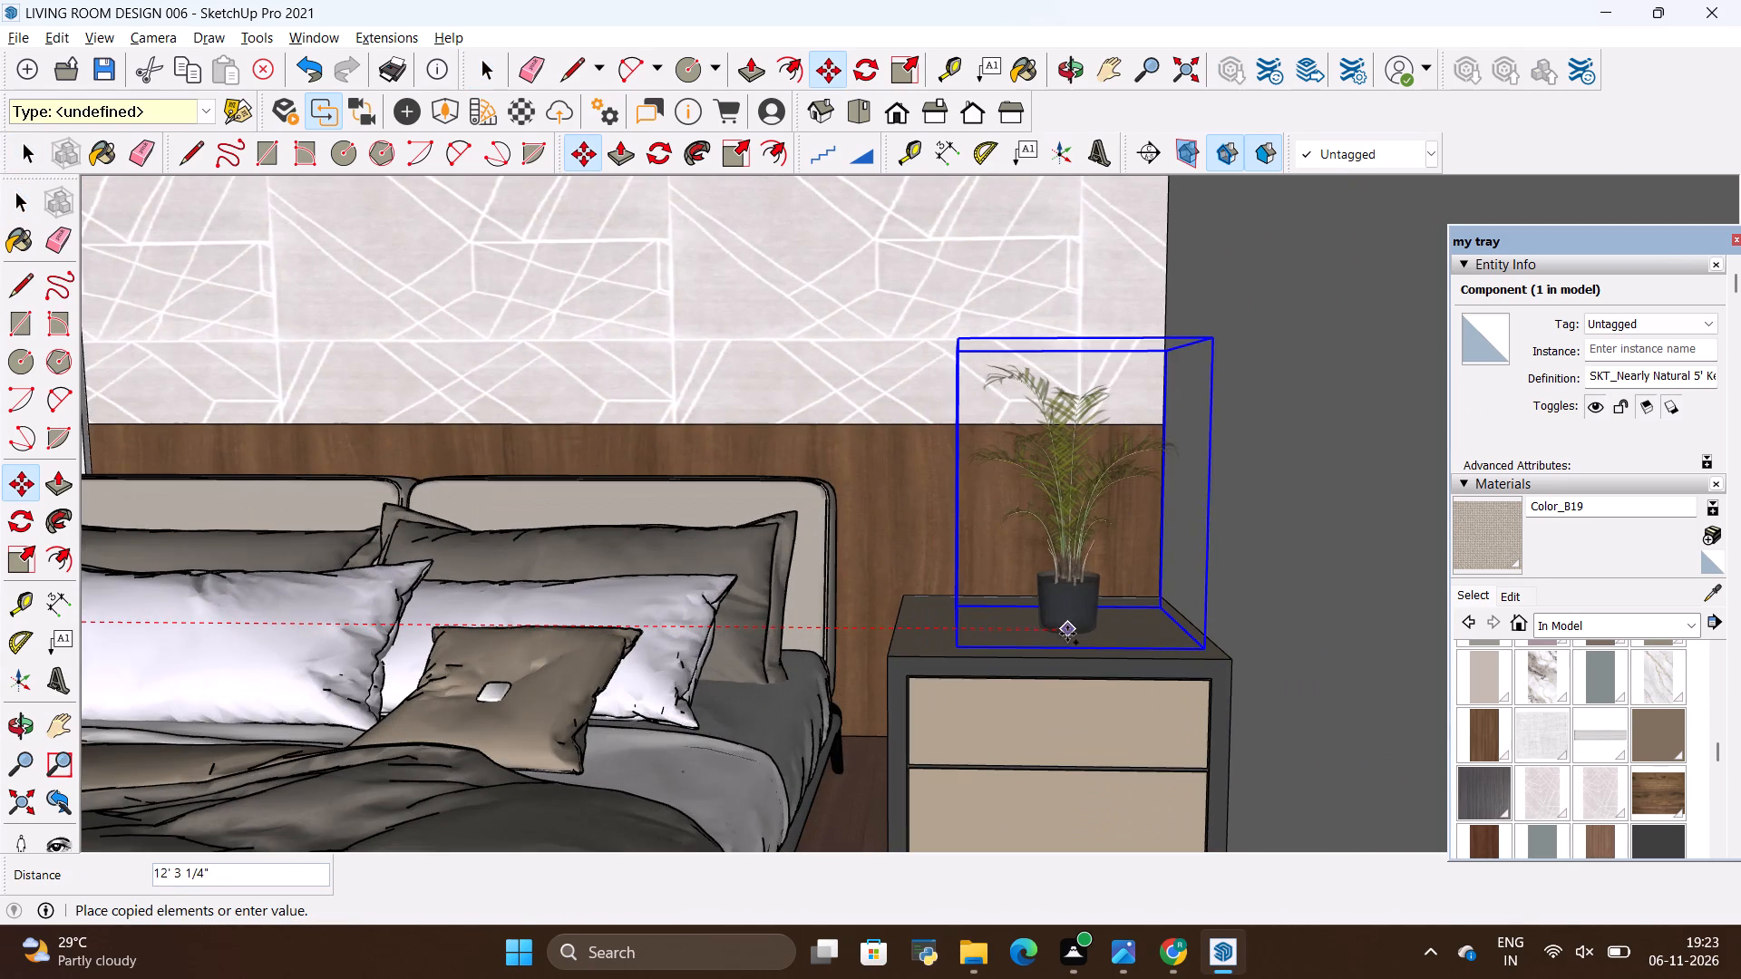
left_click(1067, 634)
Check the copied plant on its nightstand and review the whole bed wall with both nightstands.
key("space")
left_click(1037, 708)
scroll(1037, 708, "down", 7)
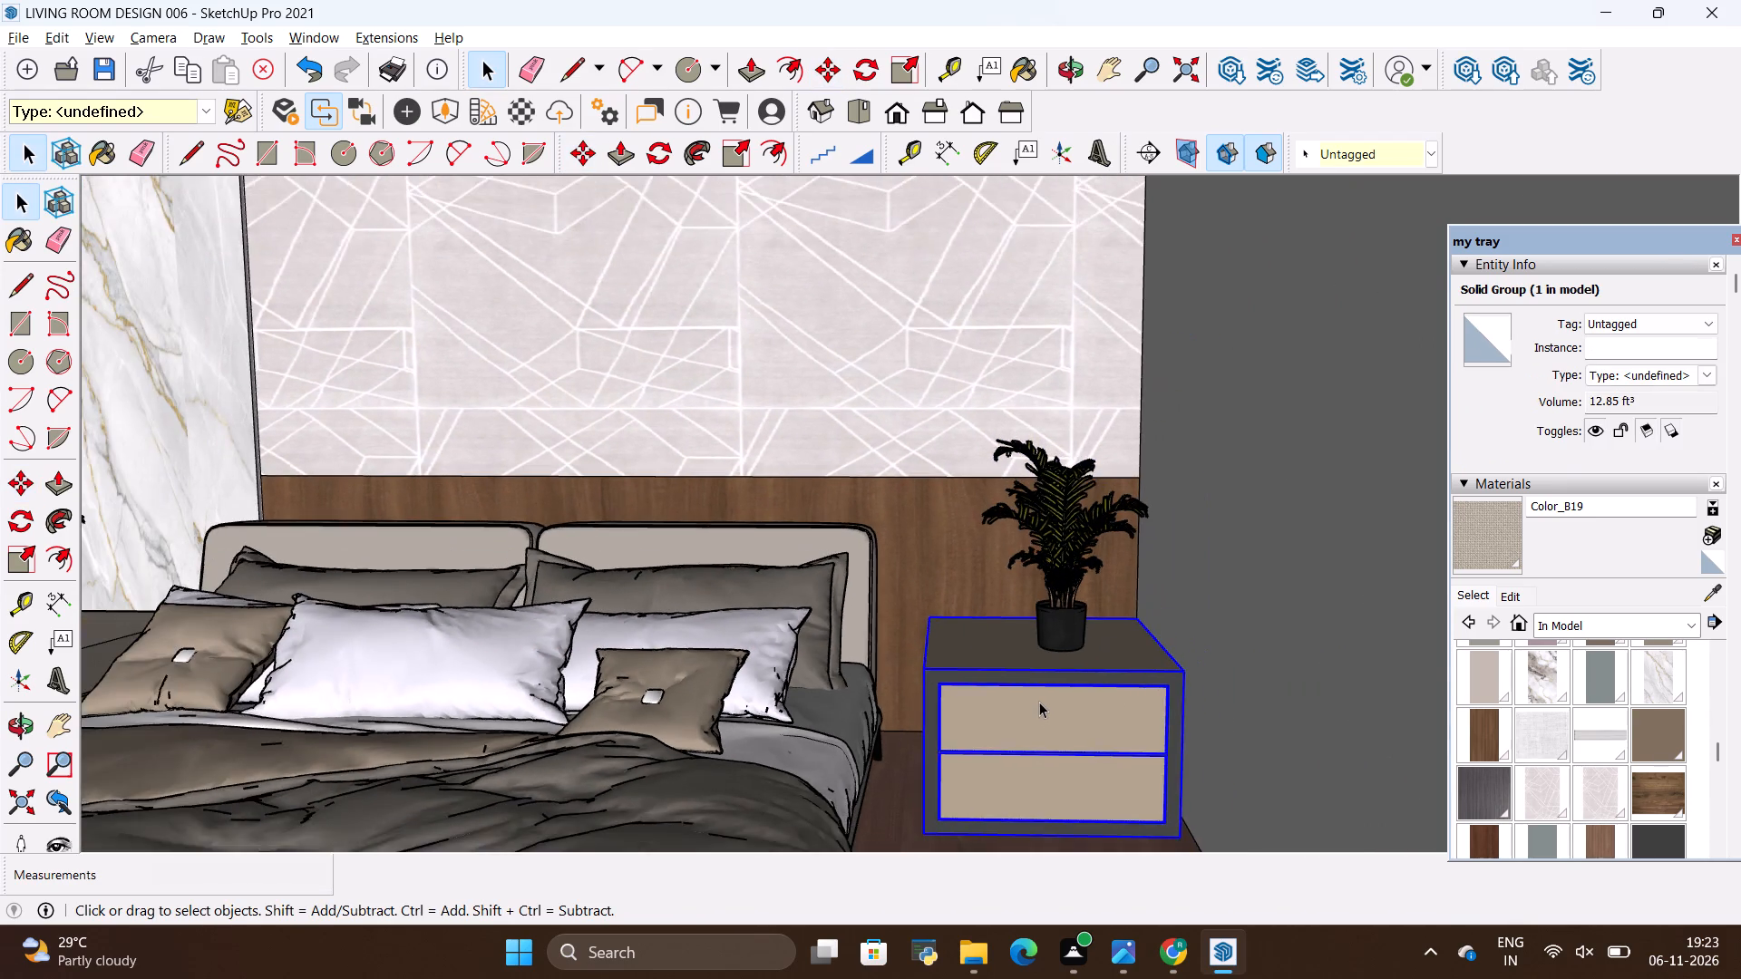
scroll(1039, 702, "down", 4)
key("space")
left_click(935, 604)
scroll(931, 604, "down", 15)
scroll(674, 643, "up", 3)
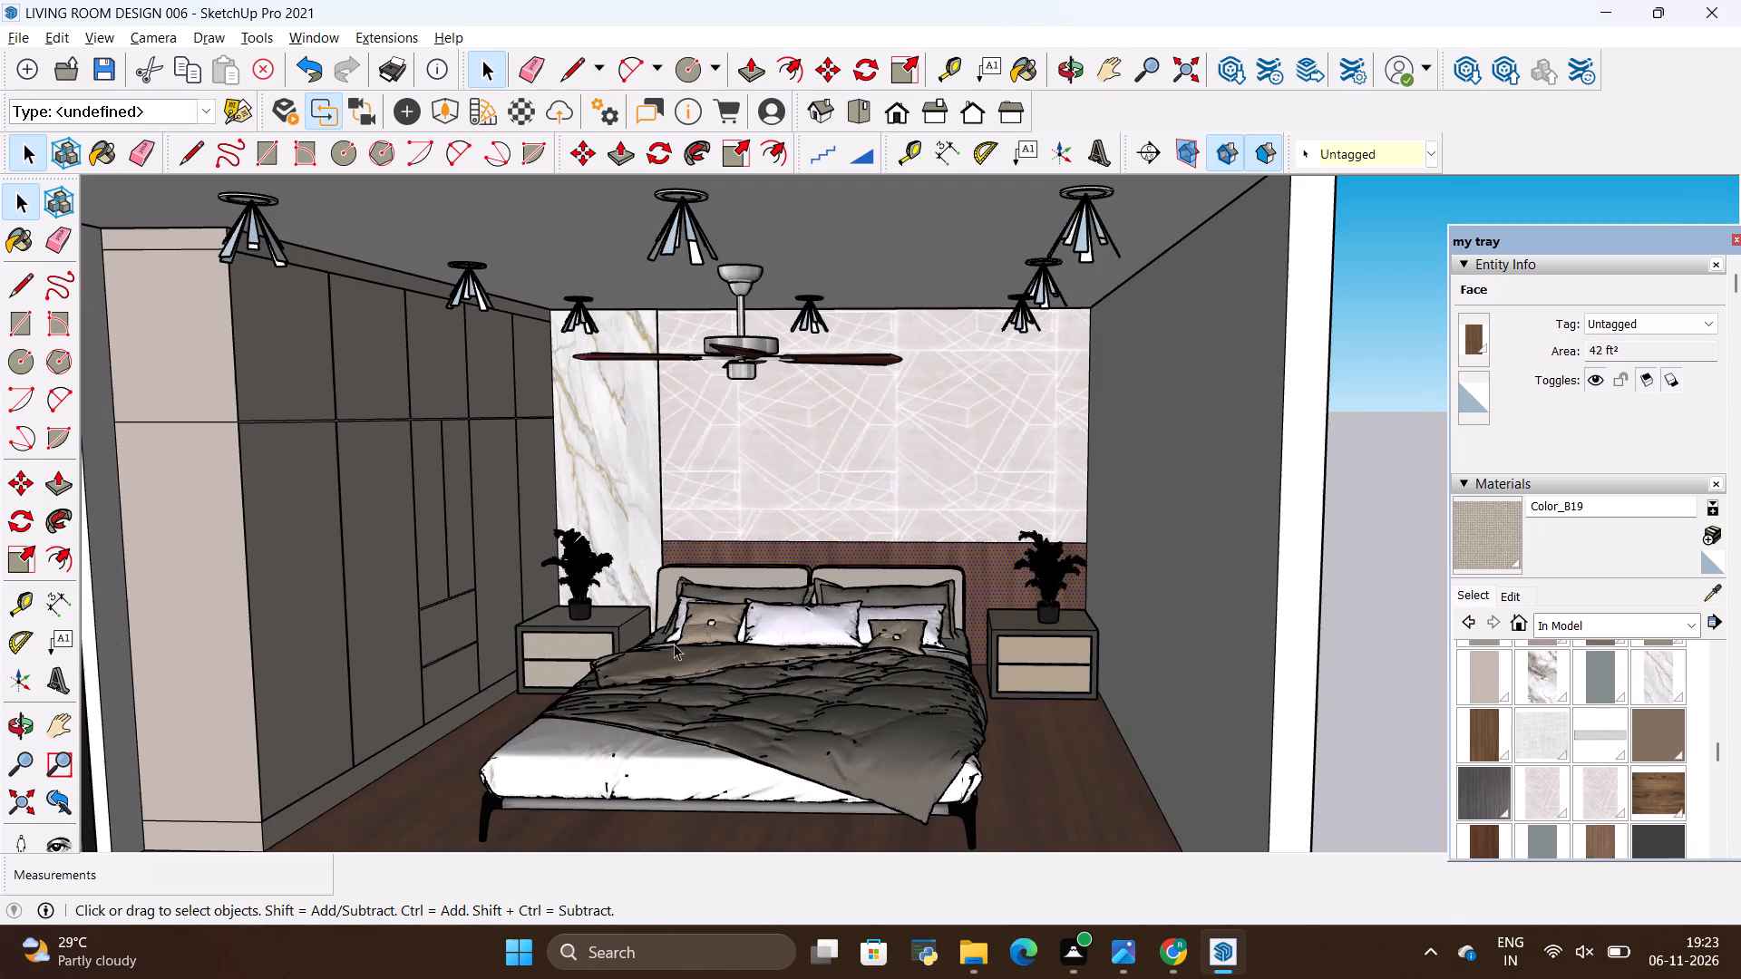
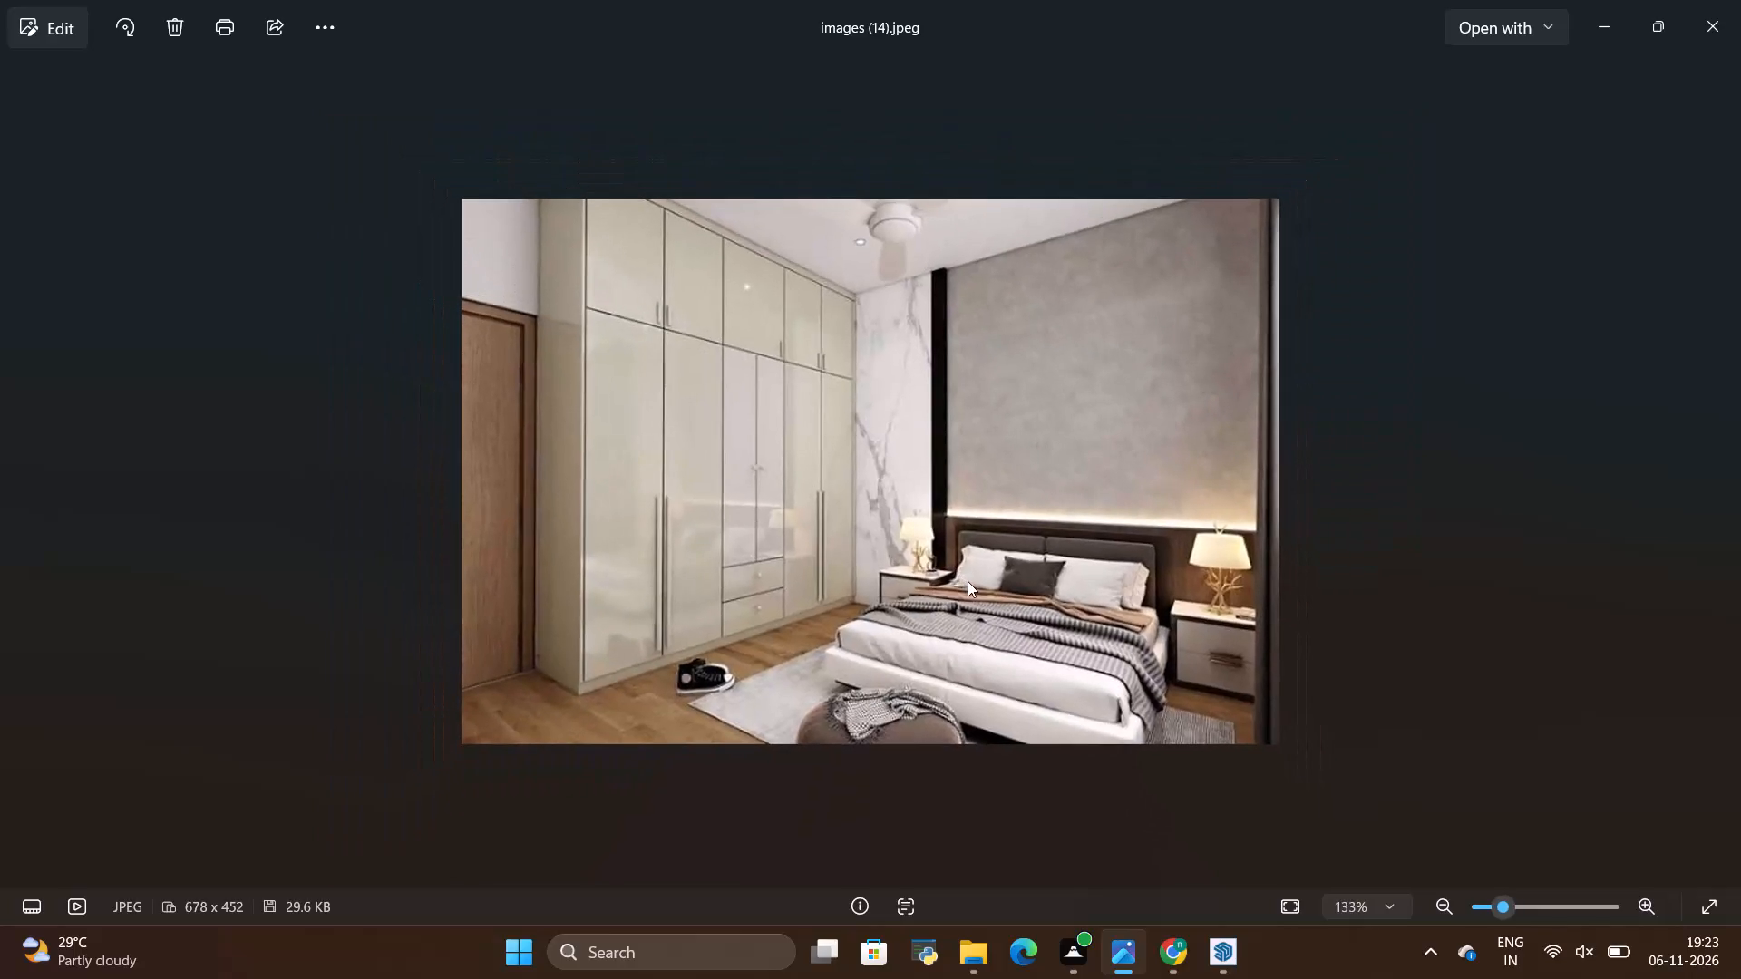
Paint the patterned wall above the wood headboard panel with the Color_B19 material, comparing it with the reference image.
key("alt+Tab")
scroll(875, 563, "down", 3)
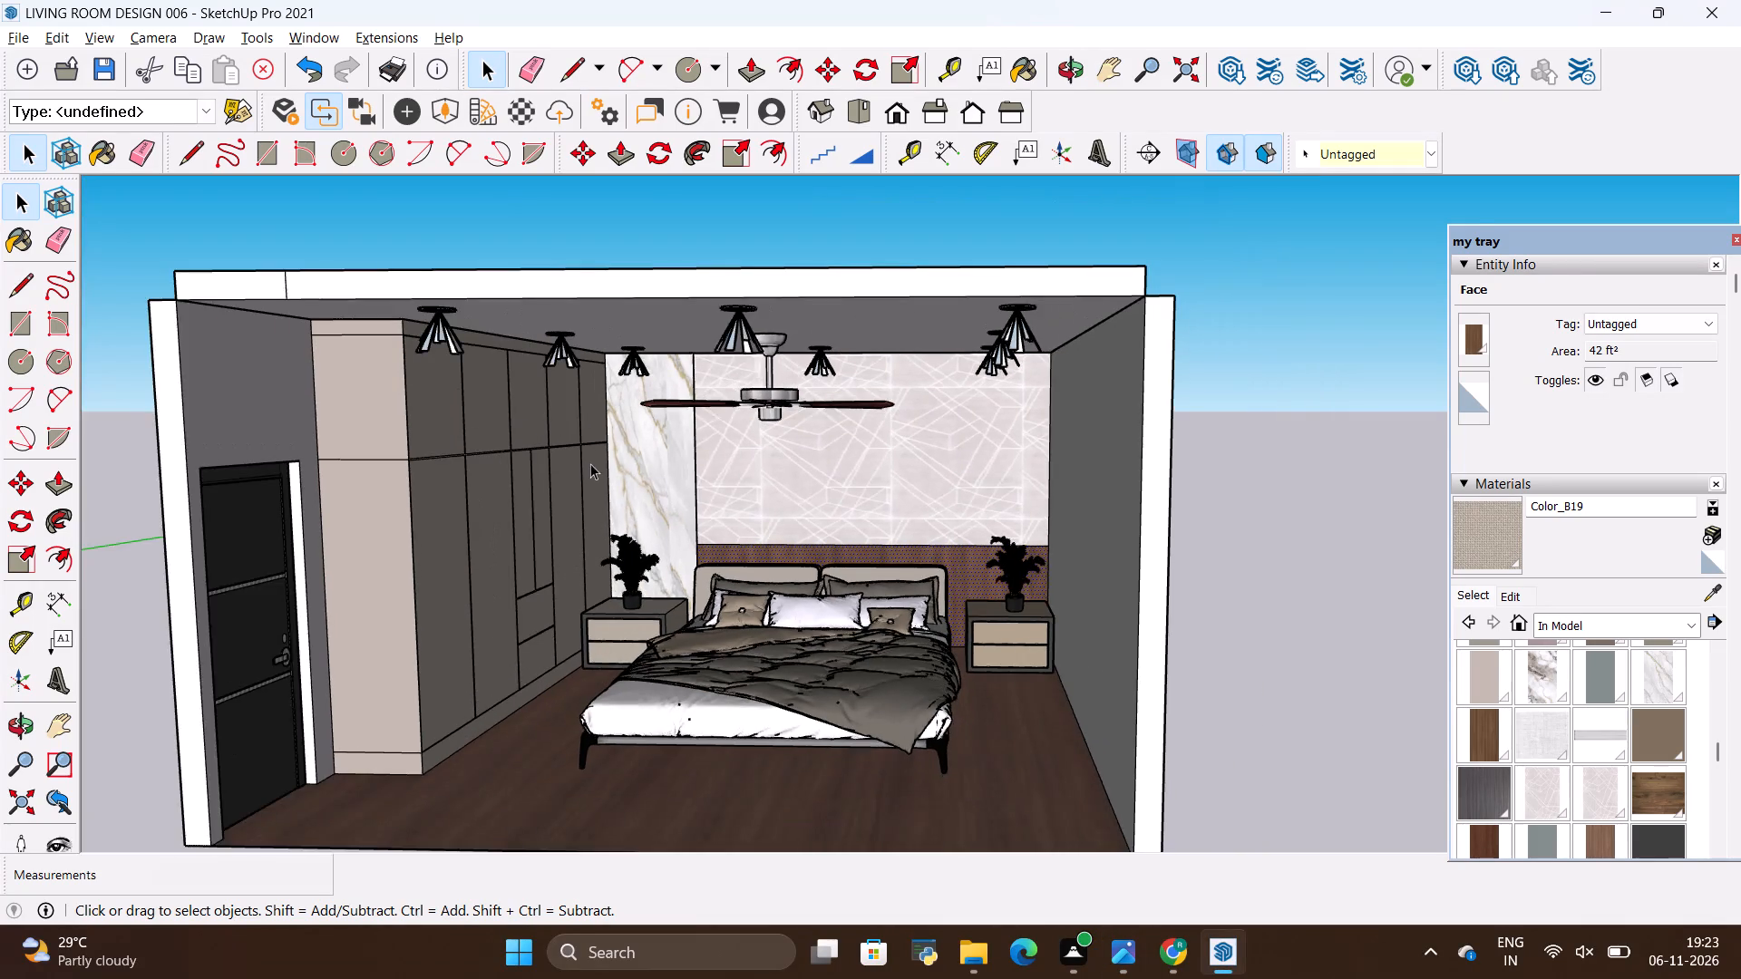
scroll(589, 462, "up", 3)
scroll(783, 577, "up", 3)
key("alt+Tab")
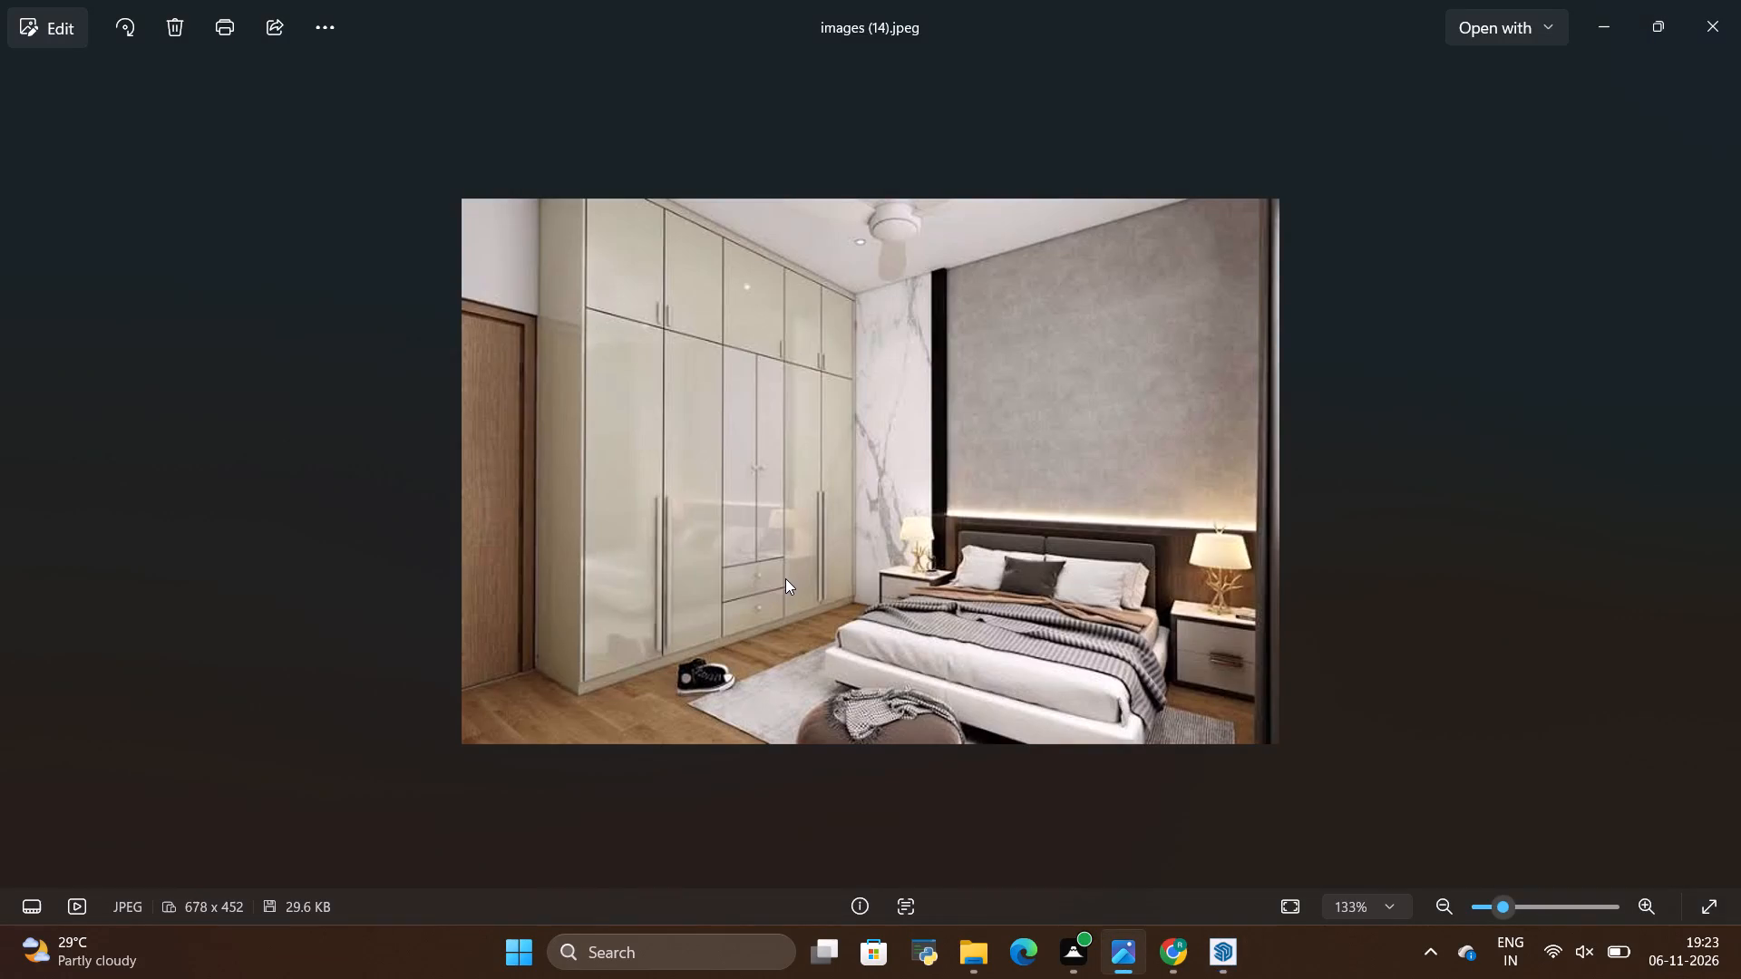
key("alt+Tab")
scroll(812, 552, "up", 2)
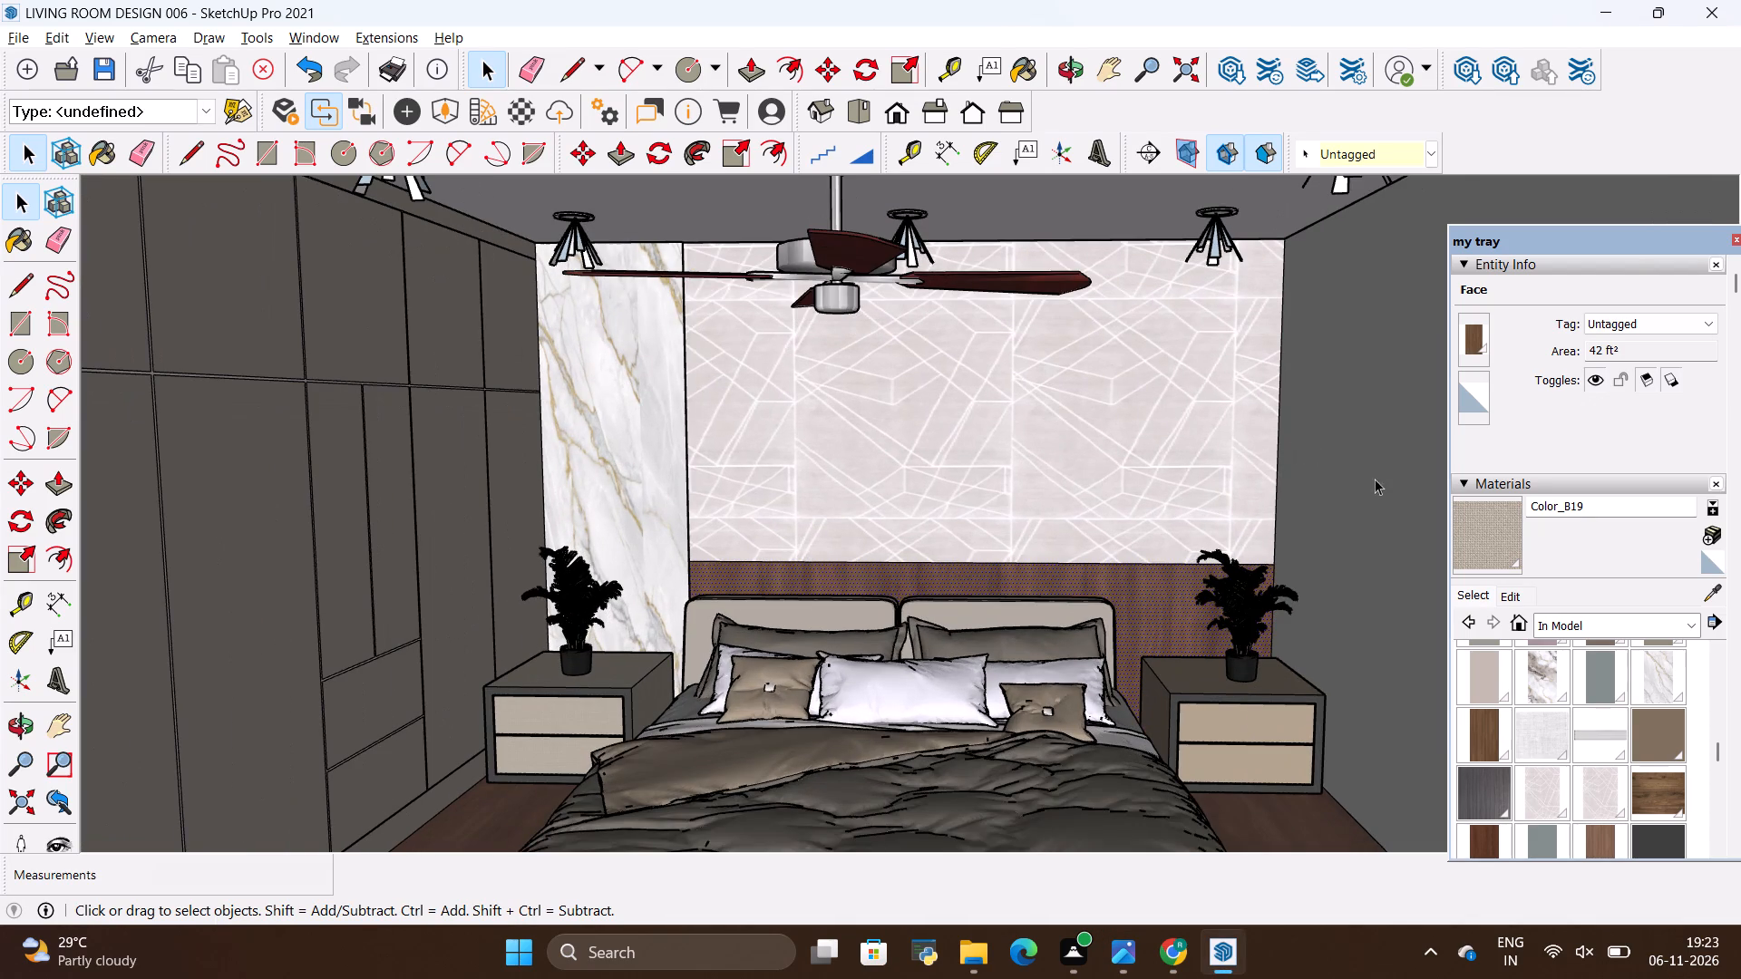
left_click(1471, 534)
left_click(932, 335)
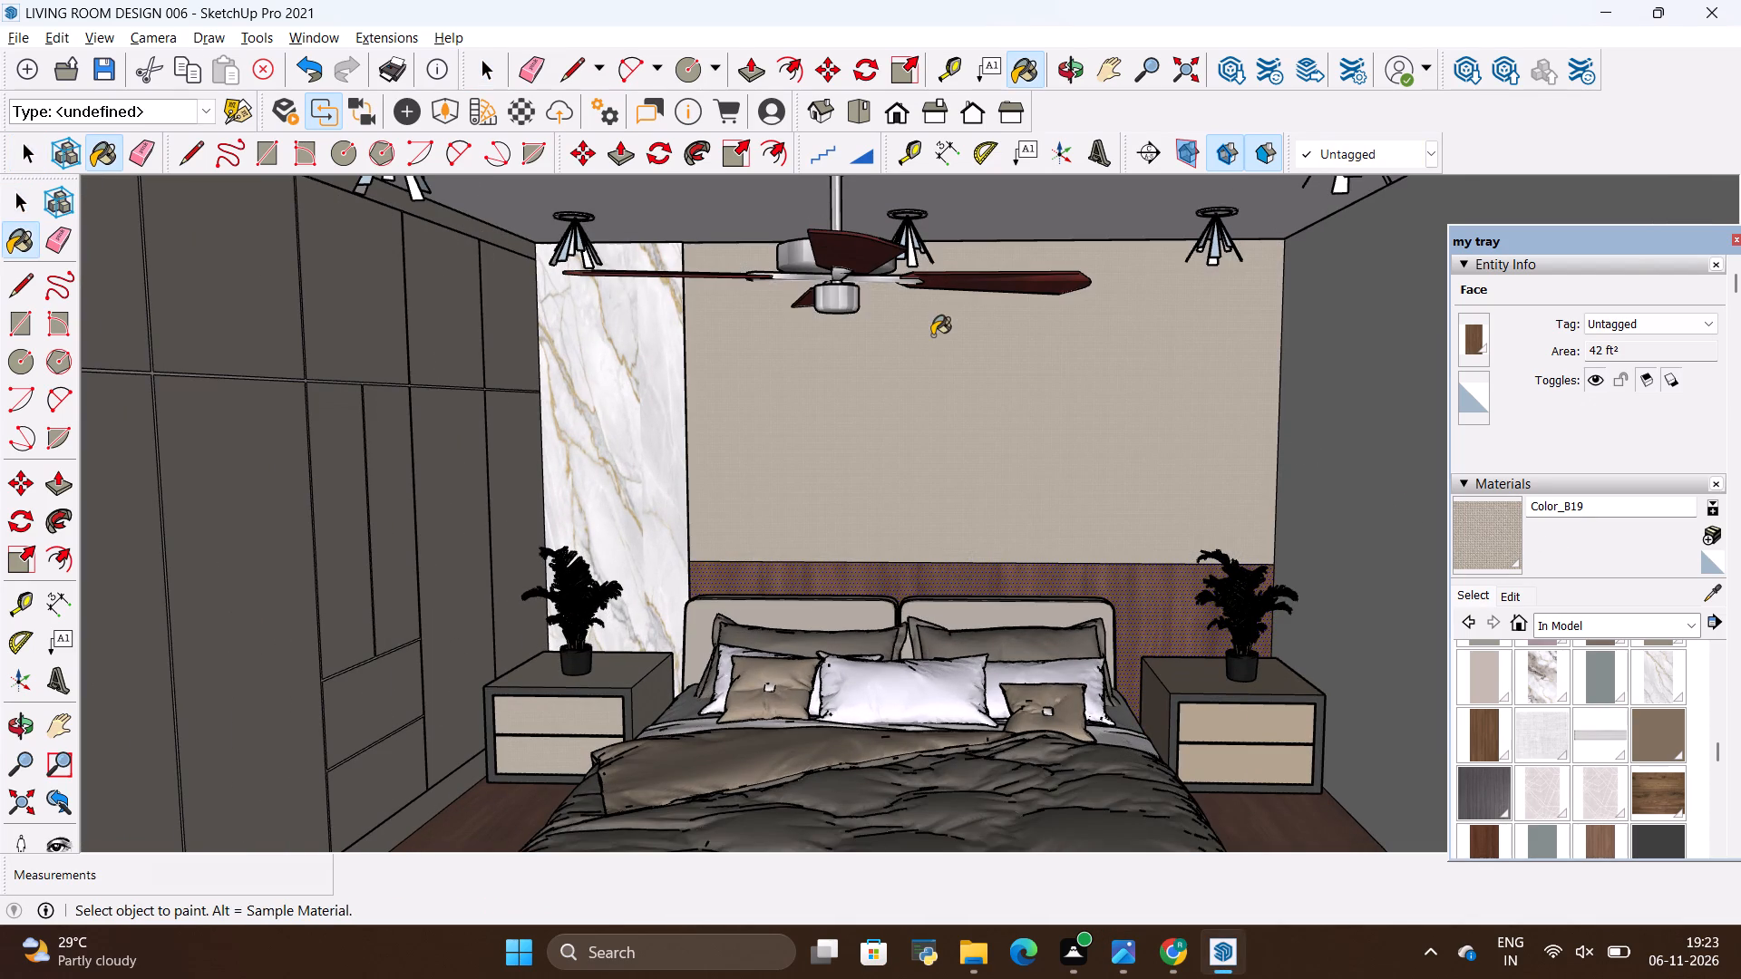
key("space")
left_click(1013, 403)
scroll(1007, 403, "down", 3)
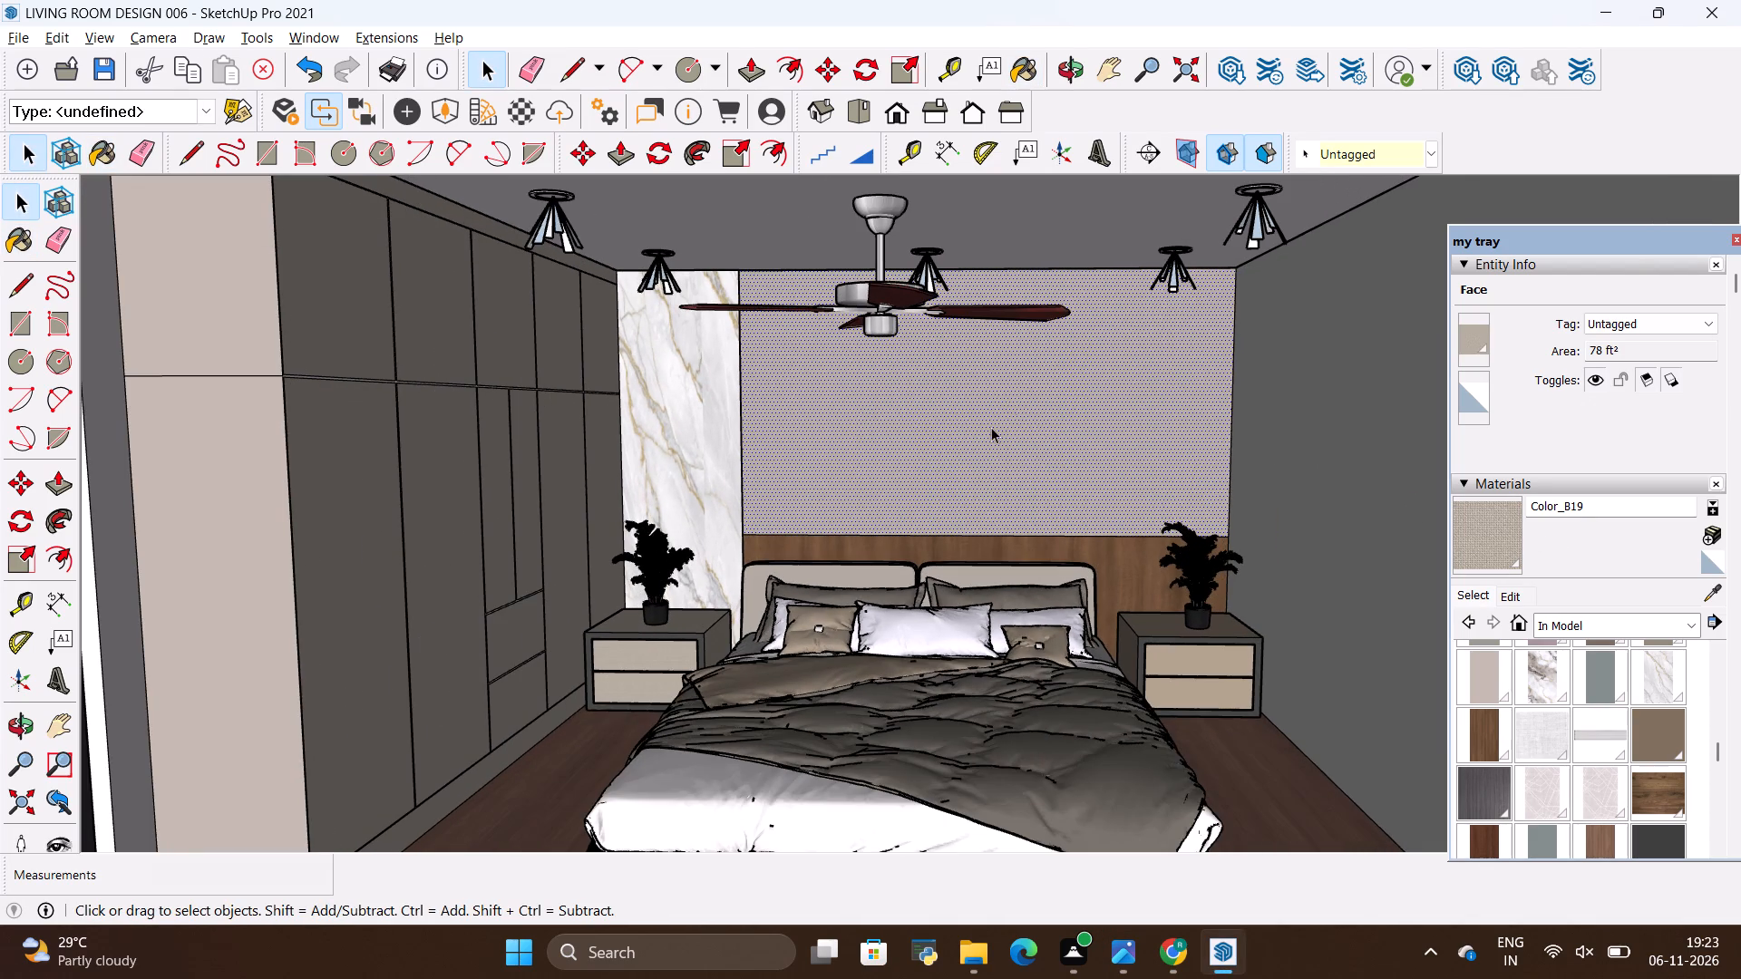
key("alt+Tab")
key("alt+Tab")
Import the Photo+Frames+03 model from the Downloads folder.
scroll(991, 425, "down", 6)
scroll(1021, 402, "up", 2)
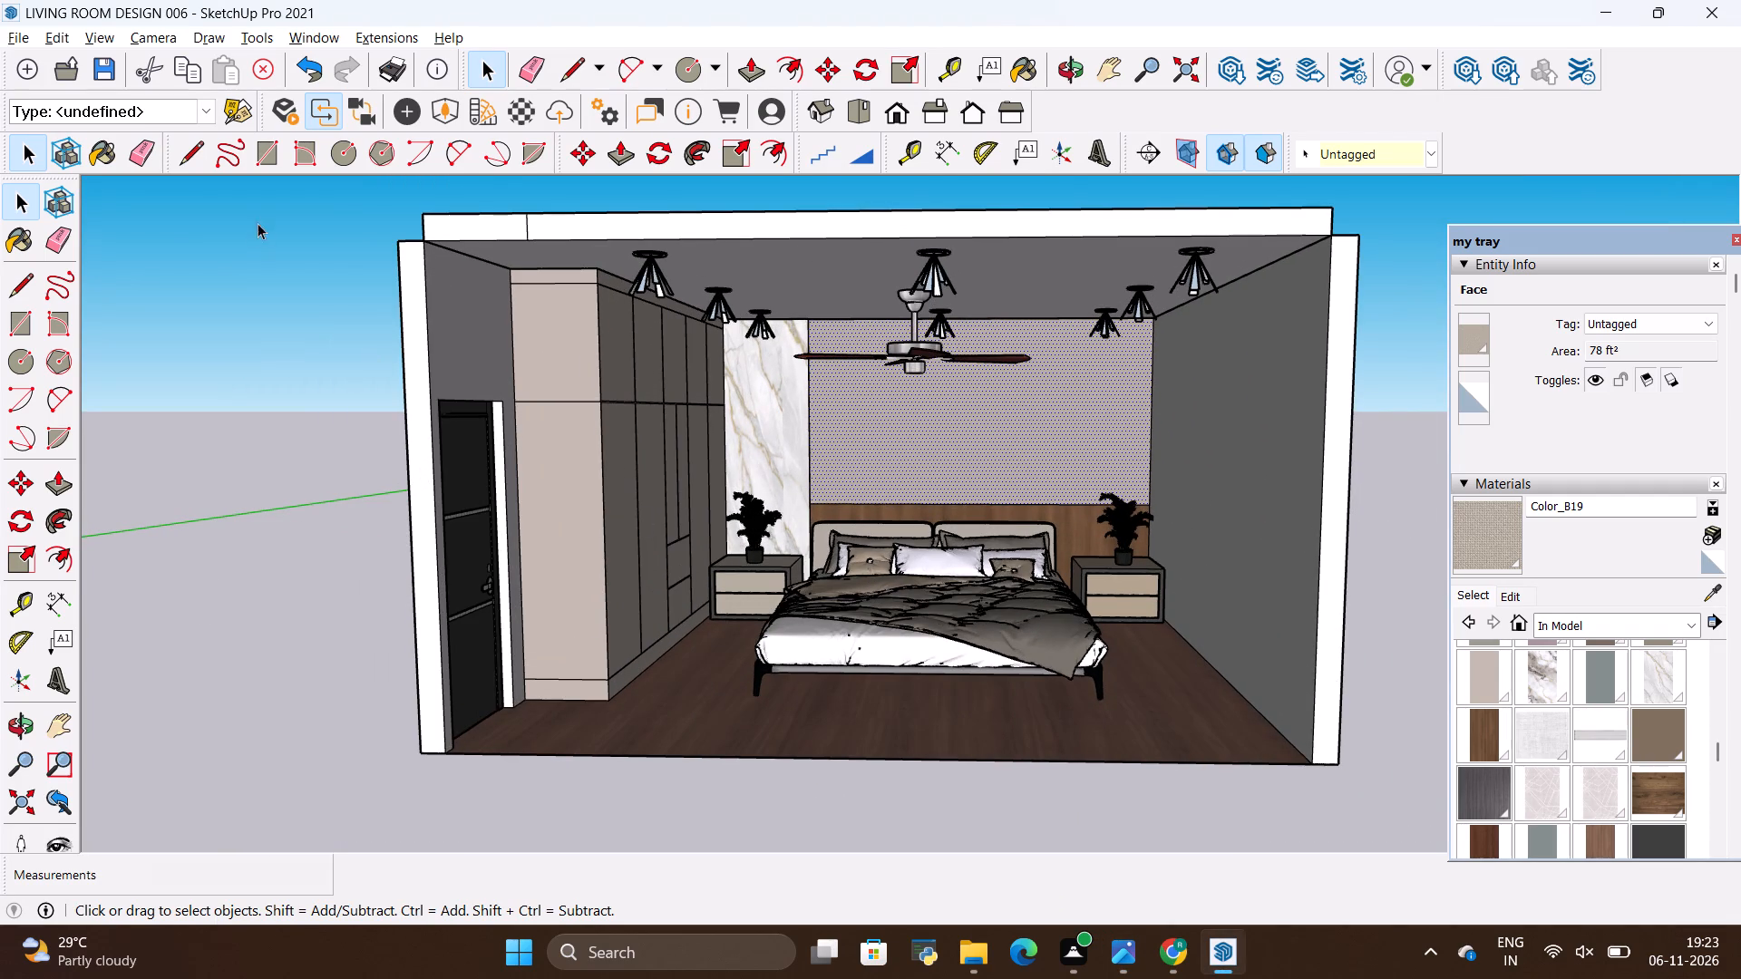
left_click(13, 29)
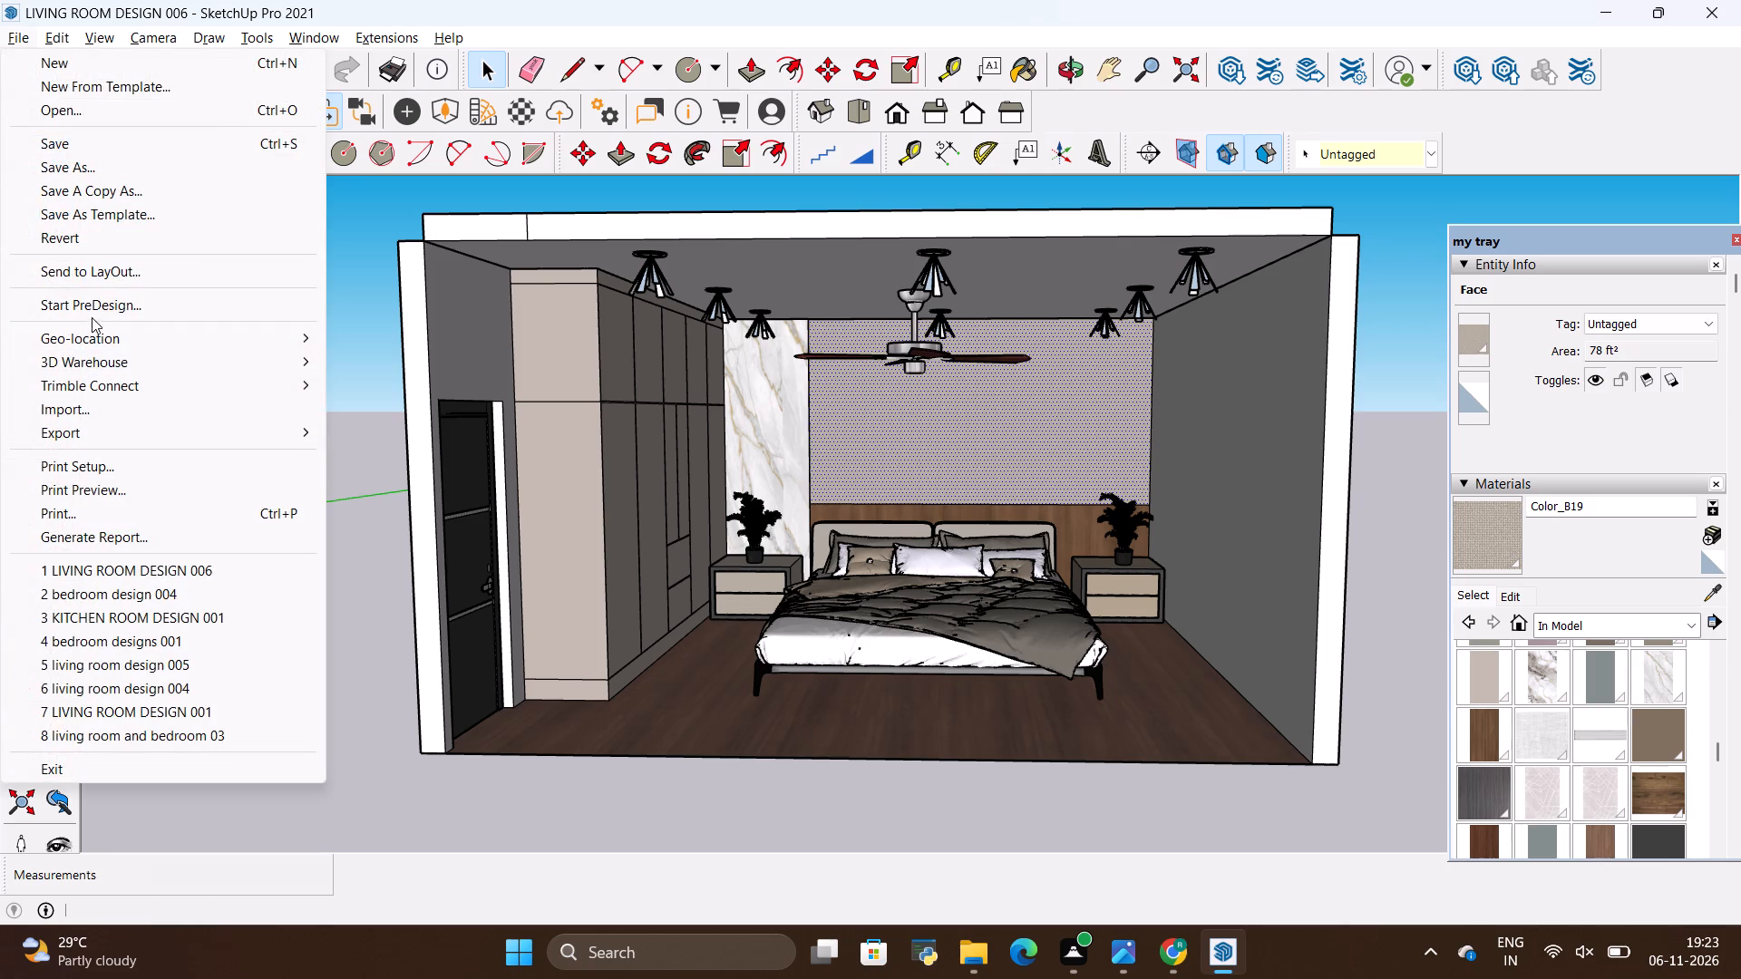
left_click(83, 402)
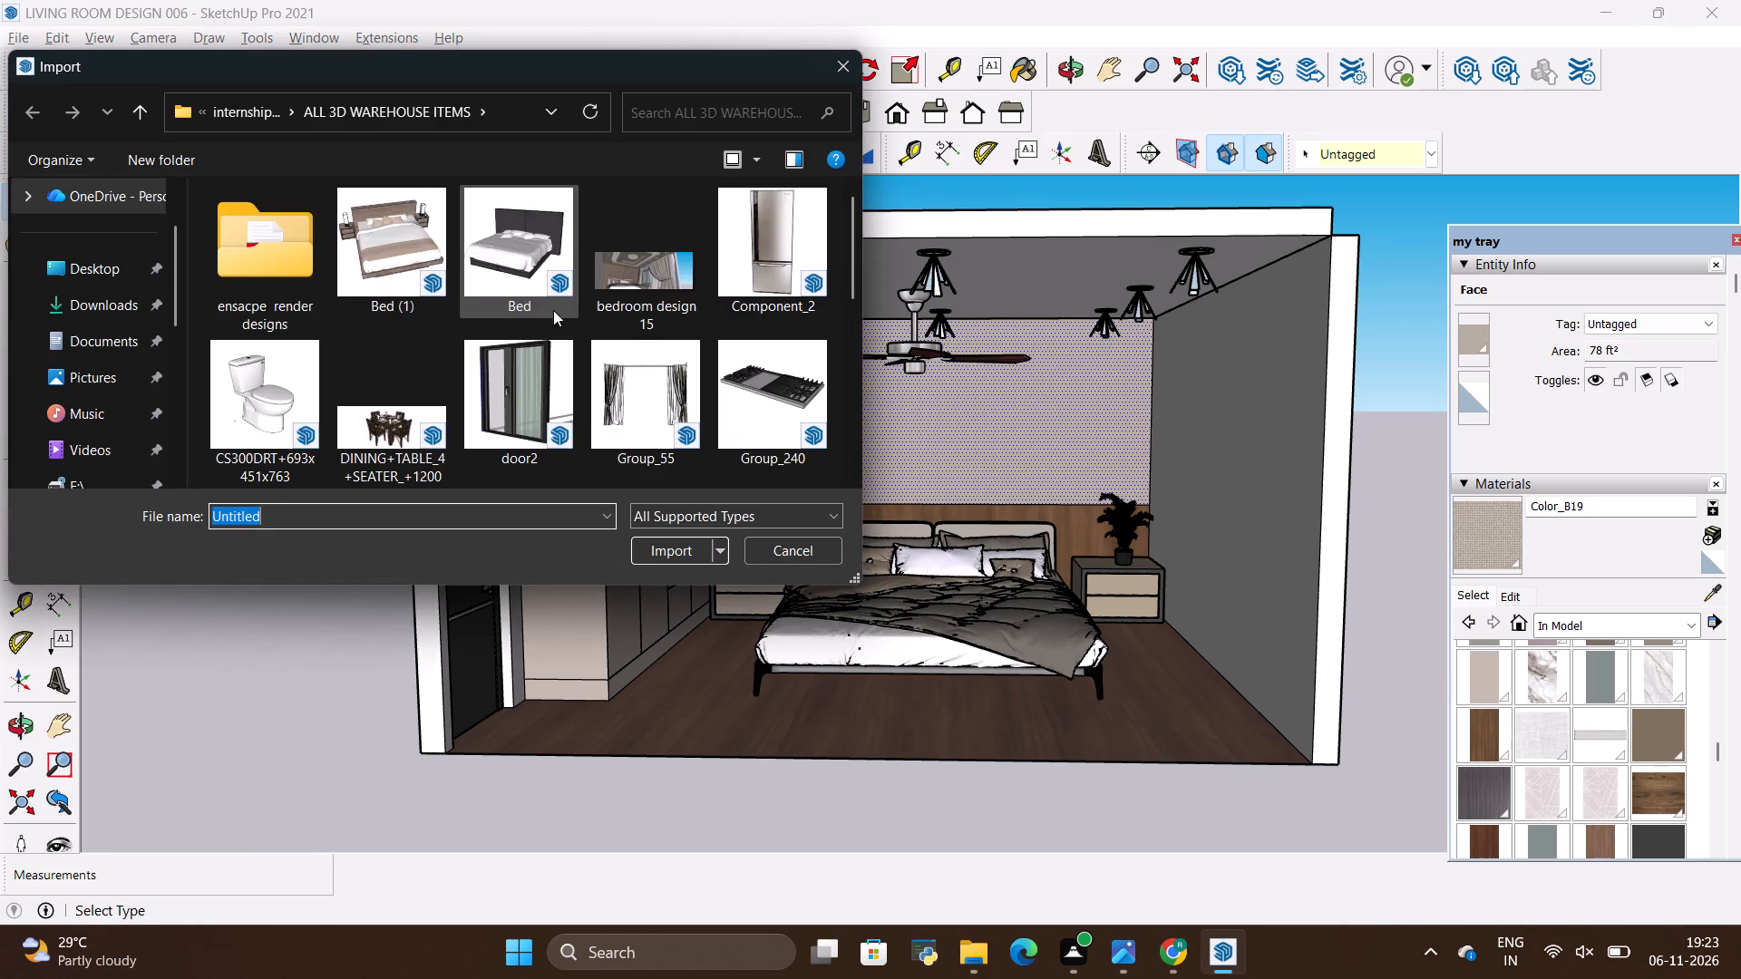
scroll(553, 308, "down", 2)
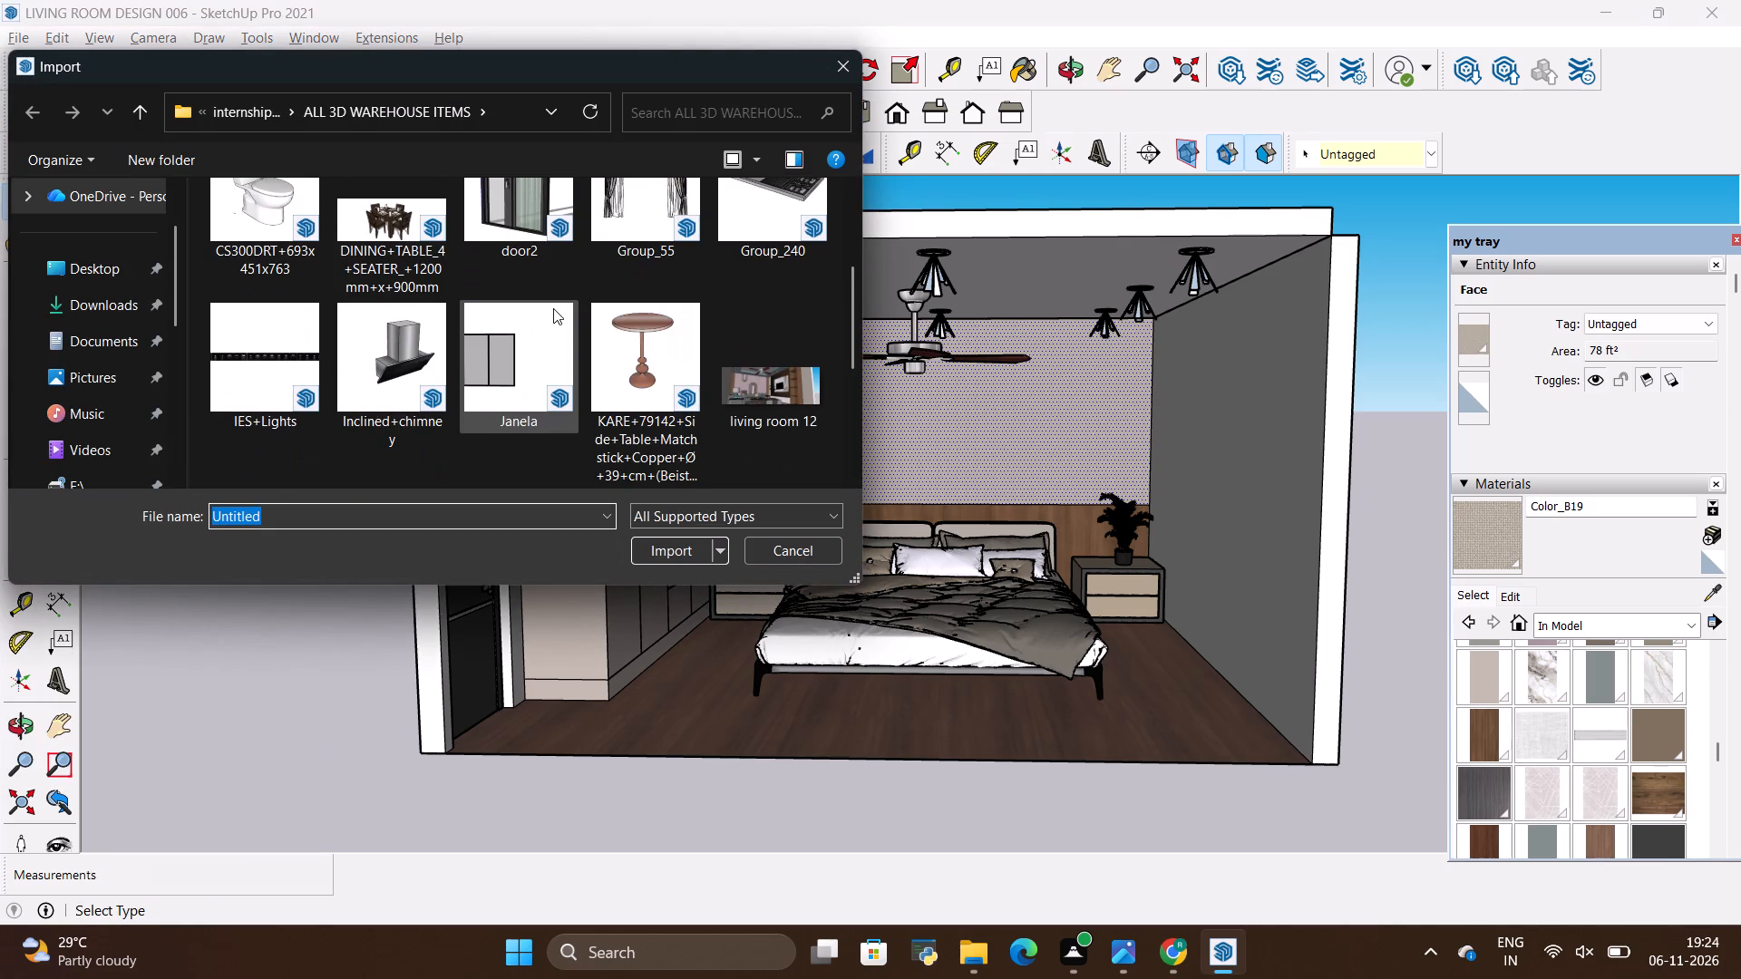
scroll(479, 296, "up", 1)
scroll(369, 297, "up", 3)
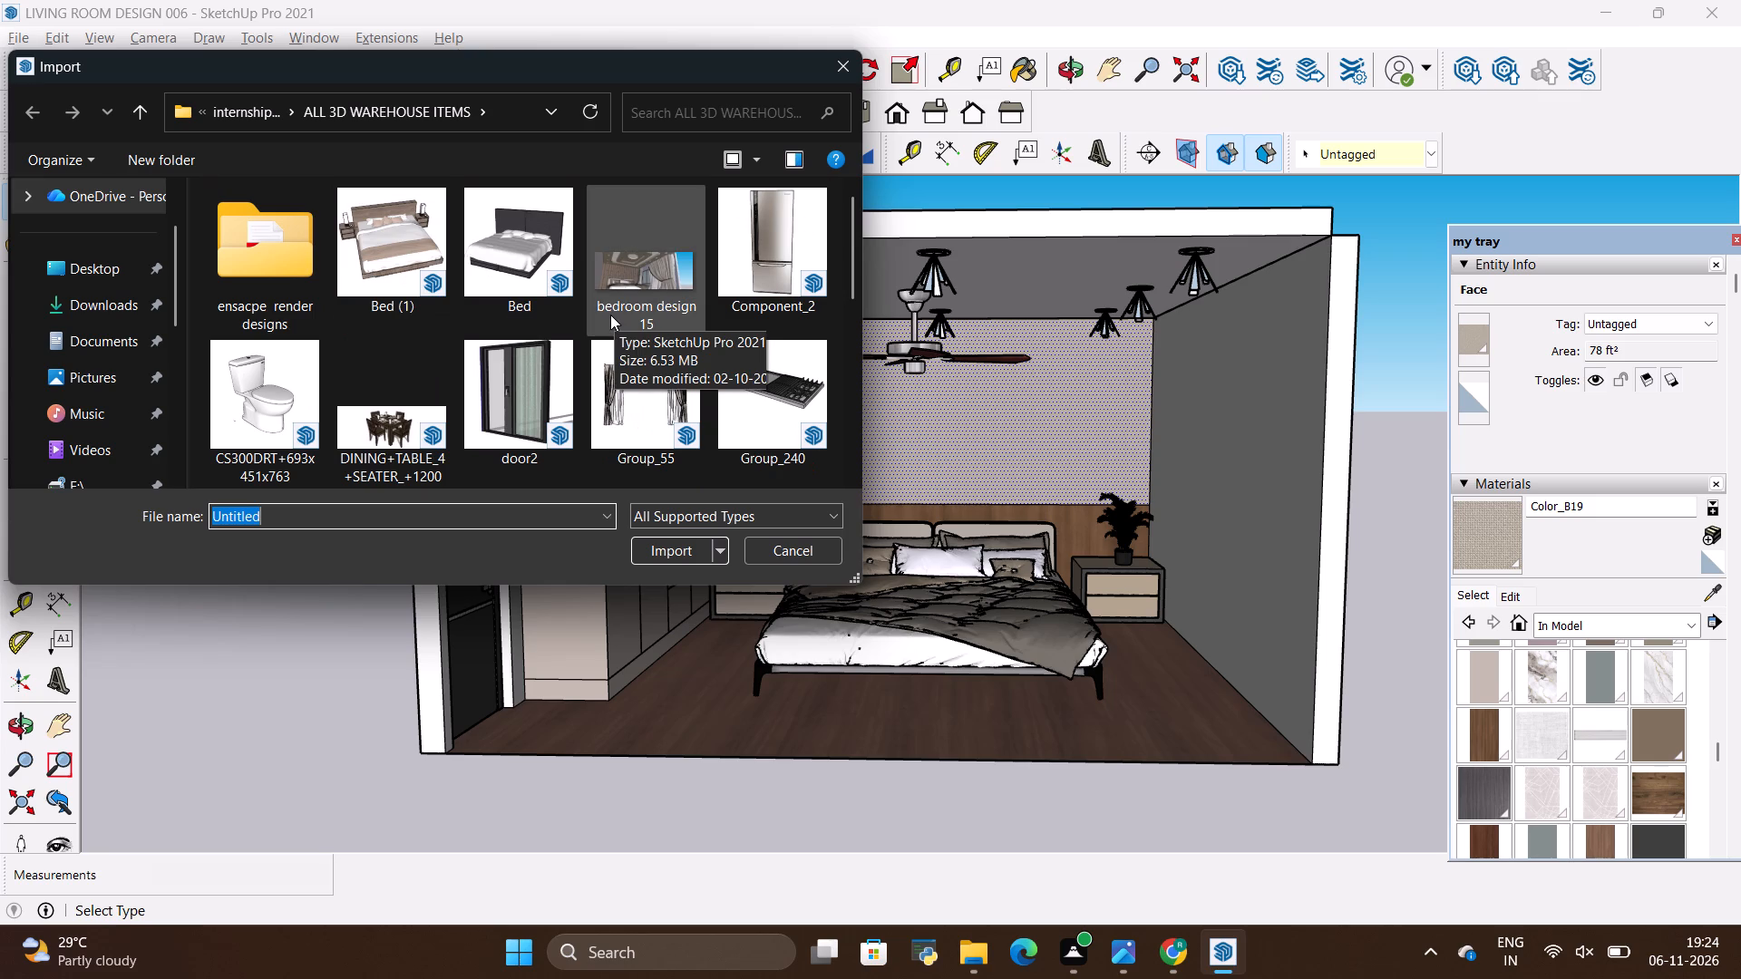
key("alt+Tab")
key("alt+Tab")
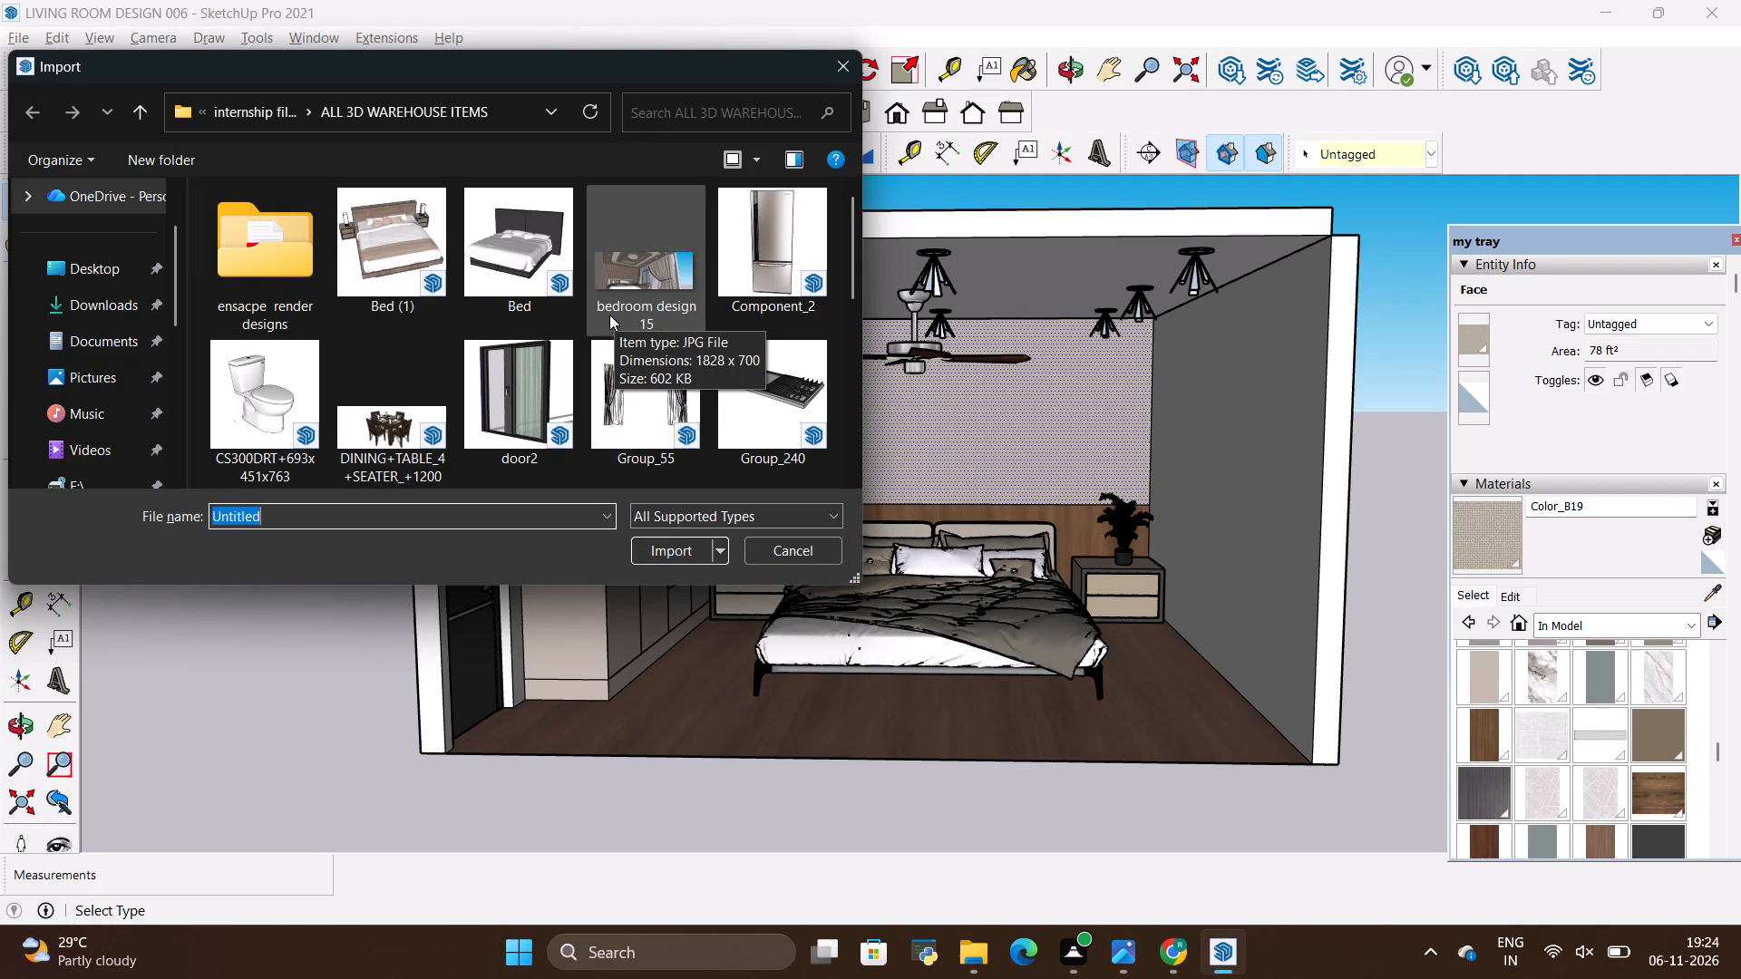
left_click(89, 308)
scroll(599, 295, "down", 6)
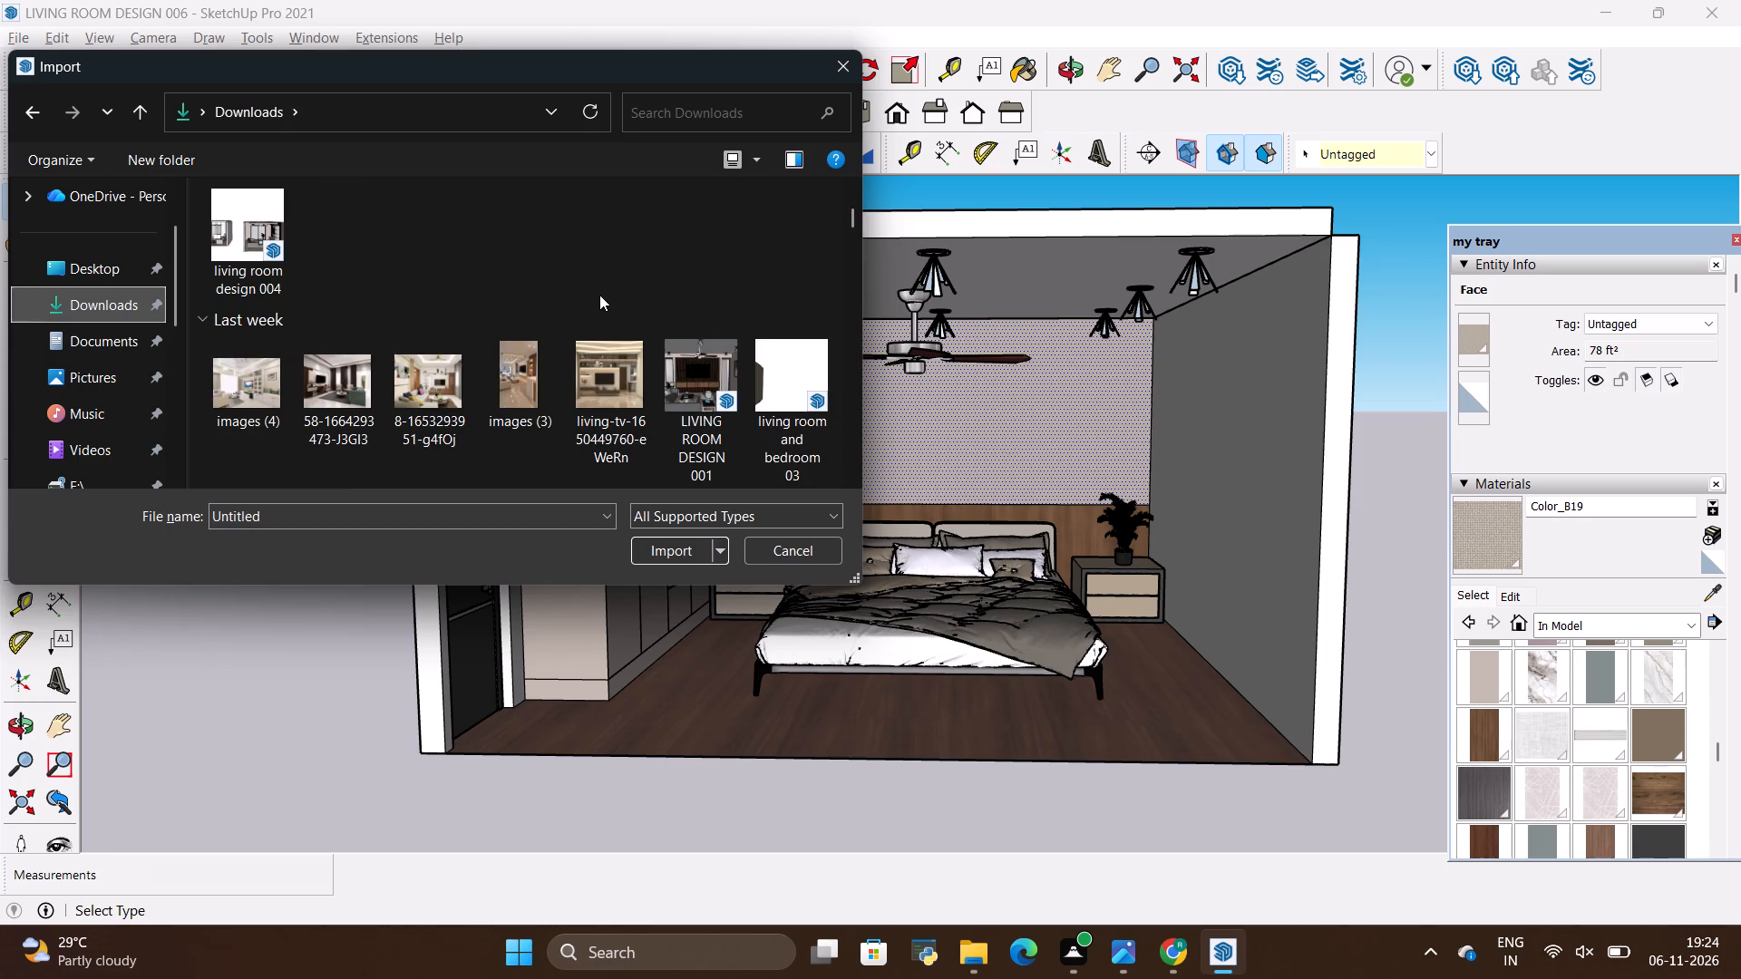
scroll(599, 295, "down", 14)
scroll(599, 295, "down", 7)
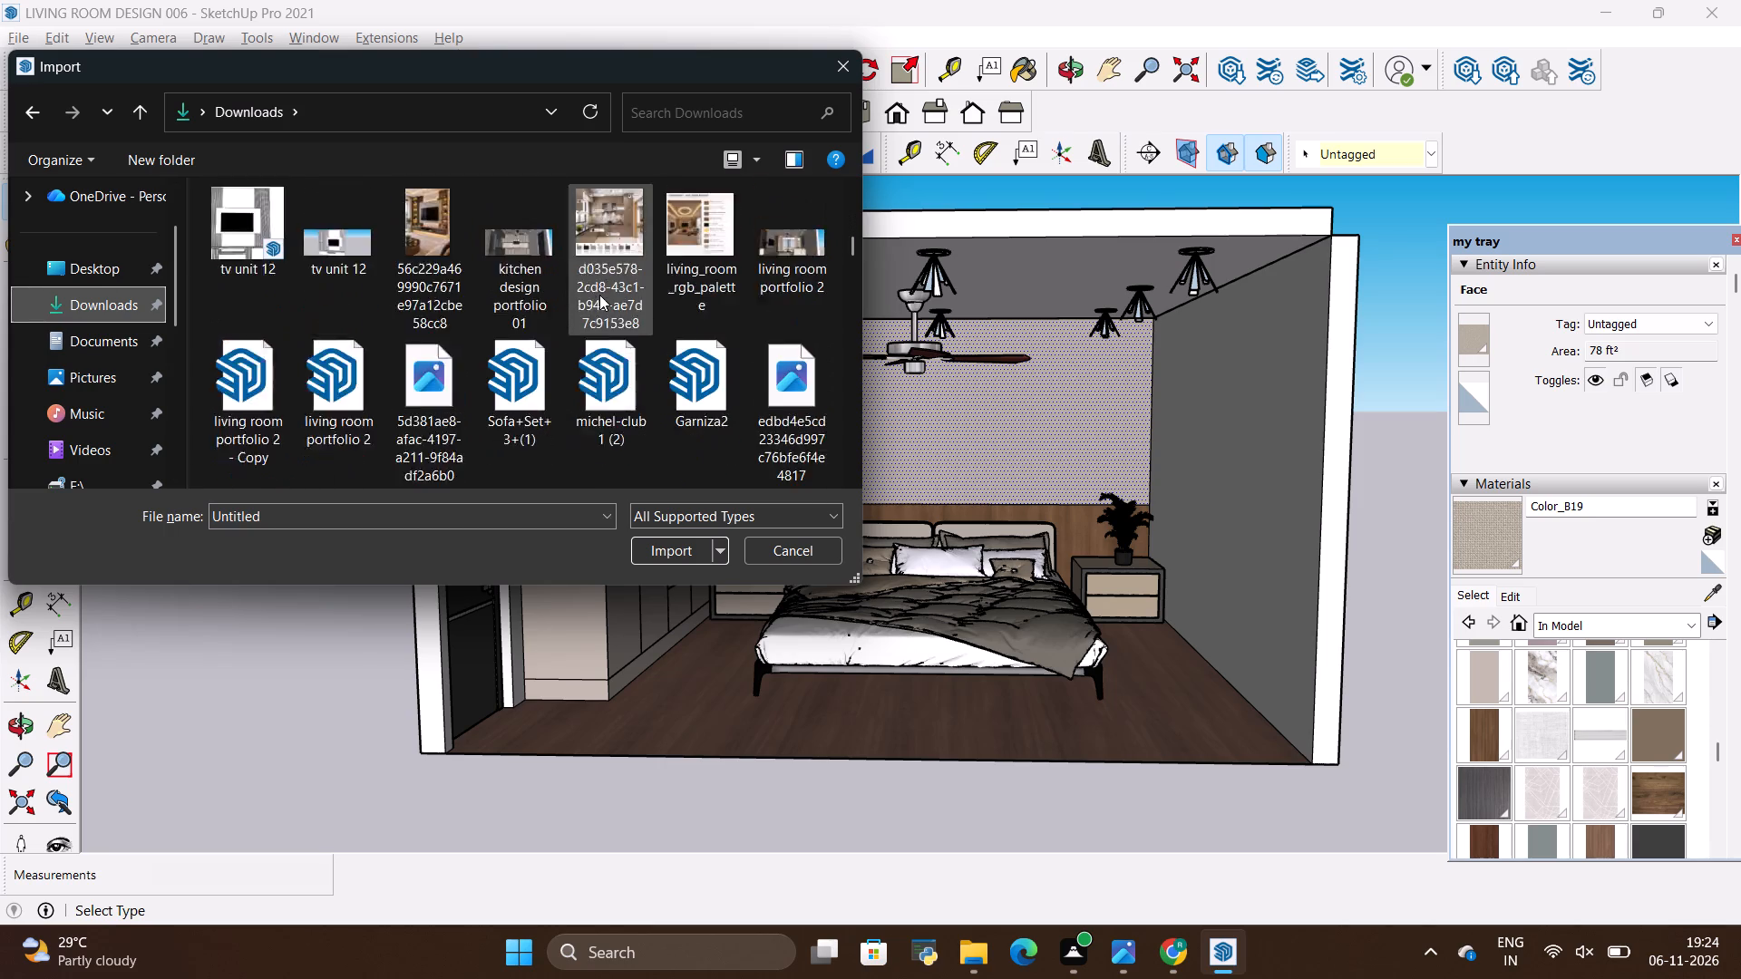
scroll(599, 295, "down", 9)
scroll(599, 295, "up", 2)
left_click(601, 336)
left_click(700, 546)
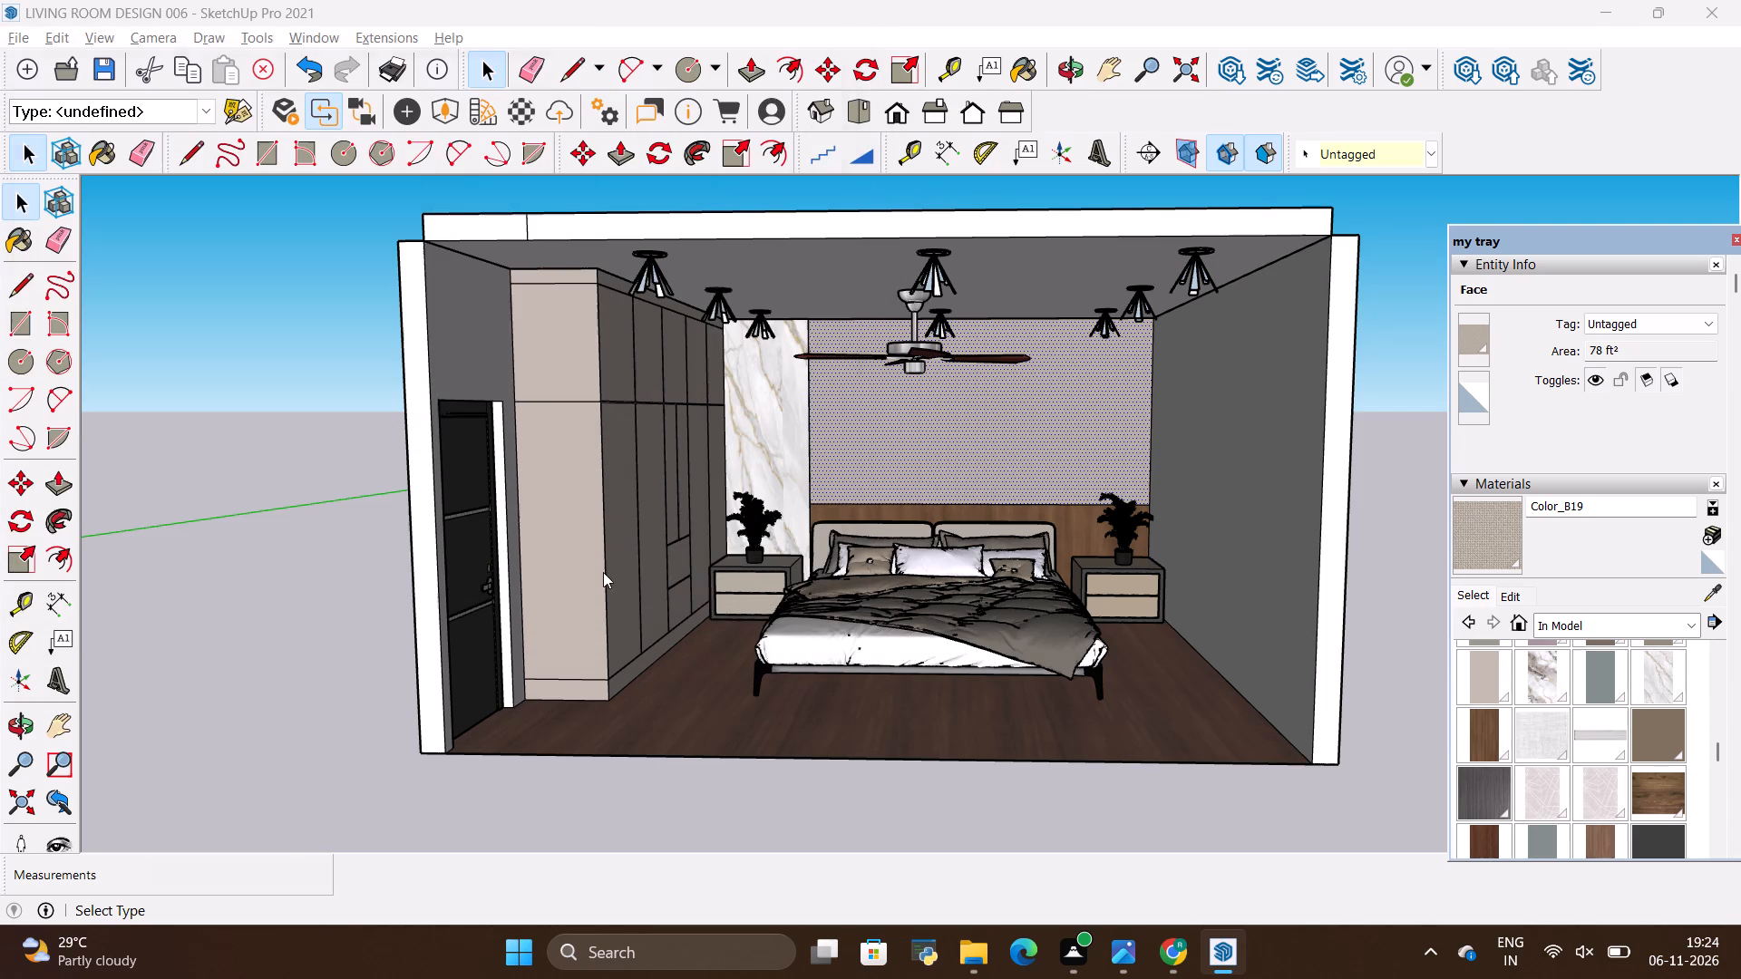
Place the imported photo frame on the open ground outside the bedroom, clear of its walls.
scroll(672, 564, "down", 10)
scroll(517, 492, "down", 18)
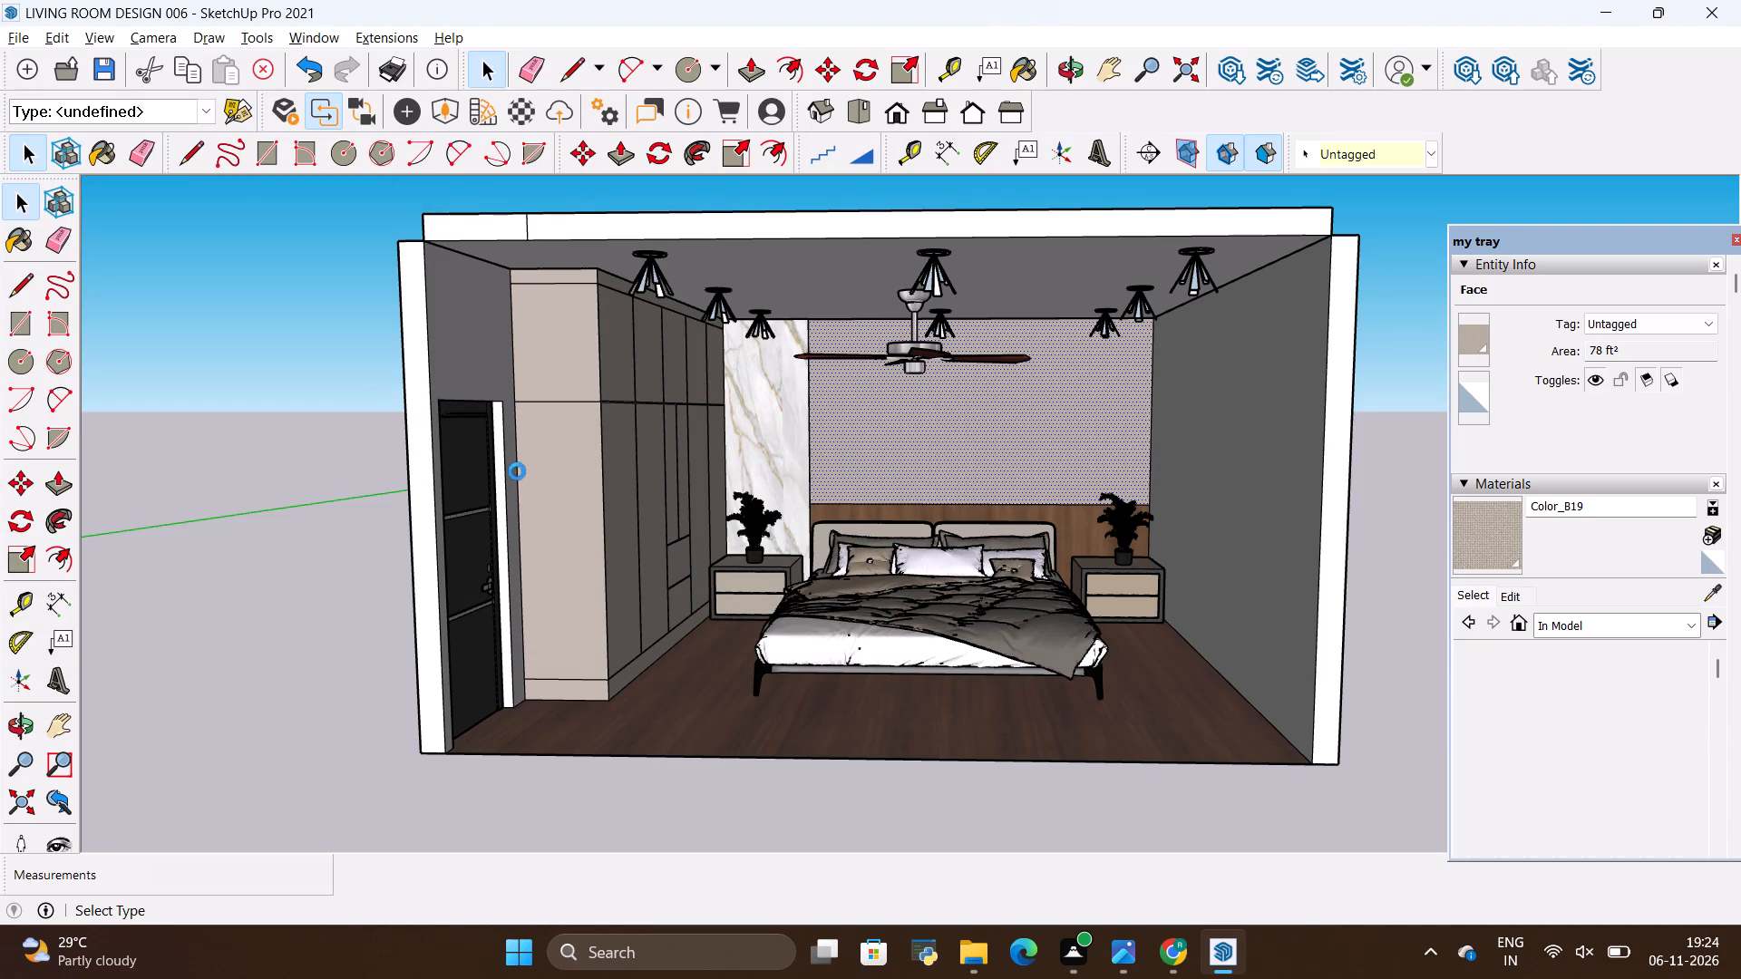
scroll(522, 465, "down", 19)
scroll(572, 439, "down", 5)
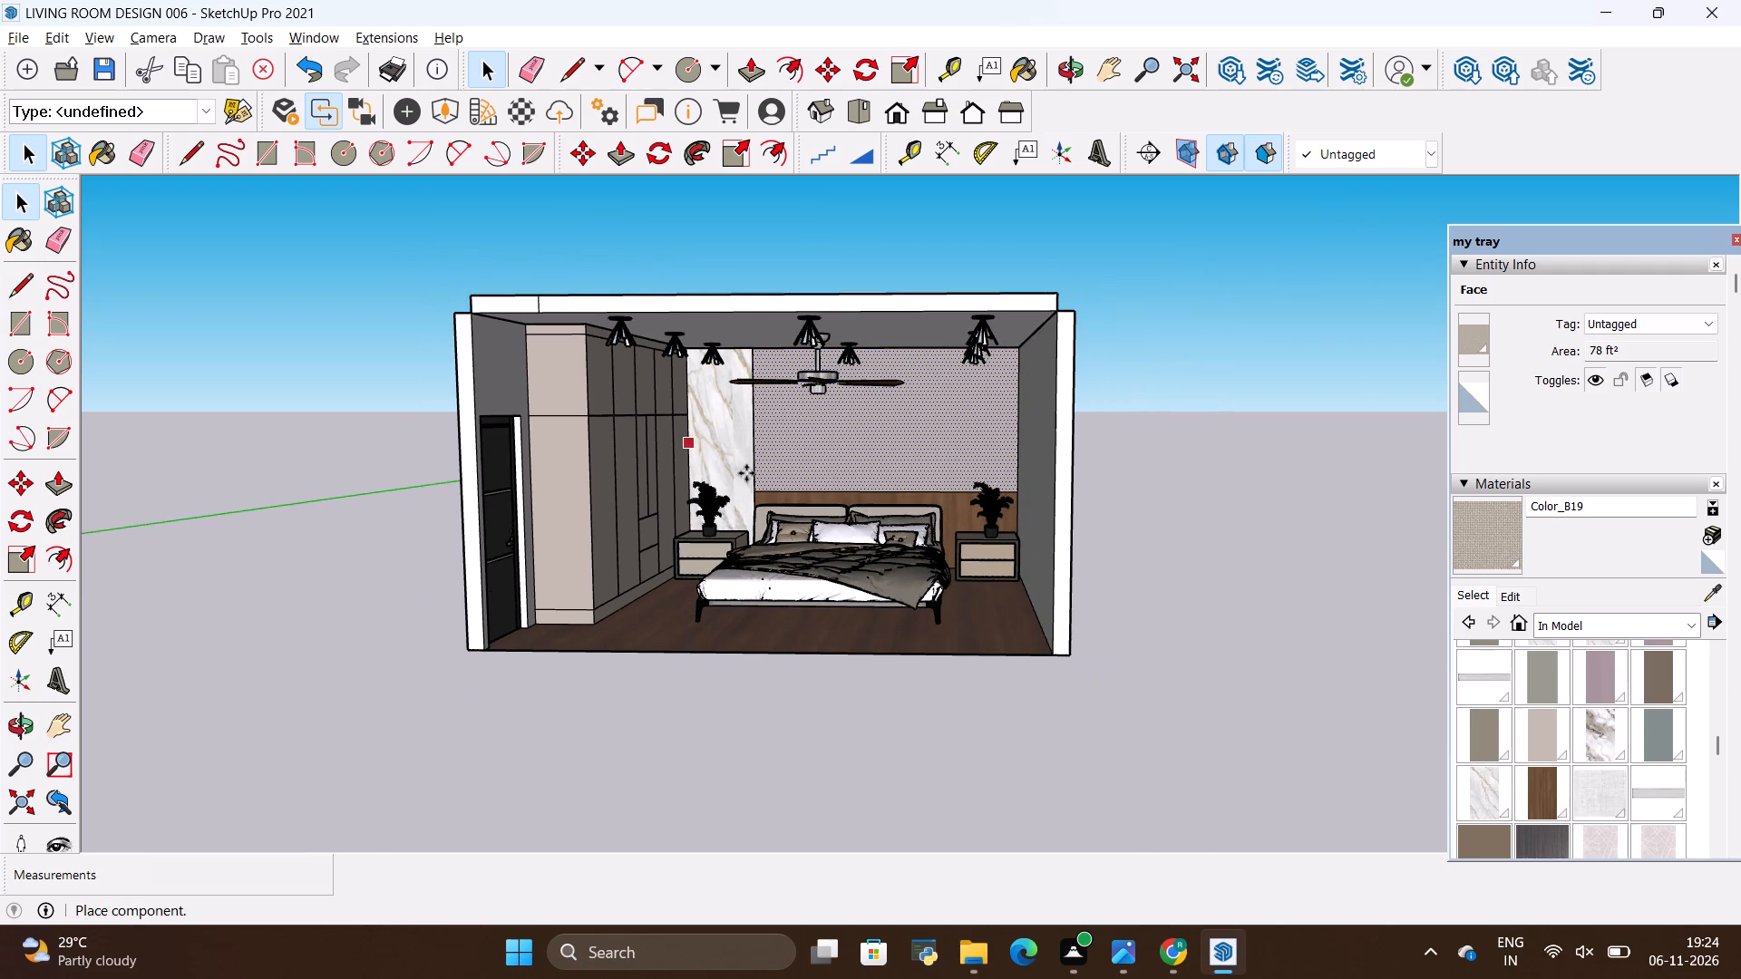
scroll(802, 543, "down", 3)
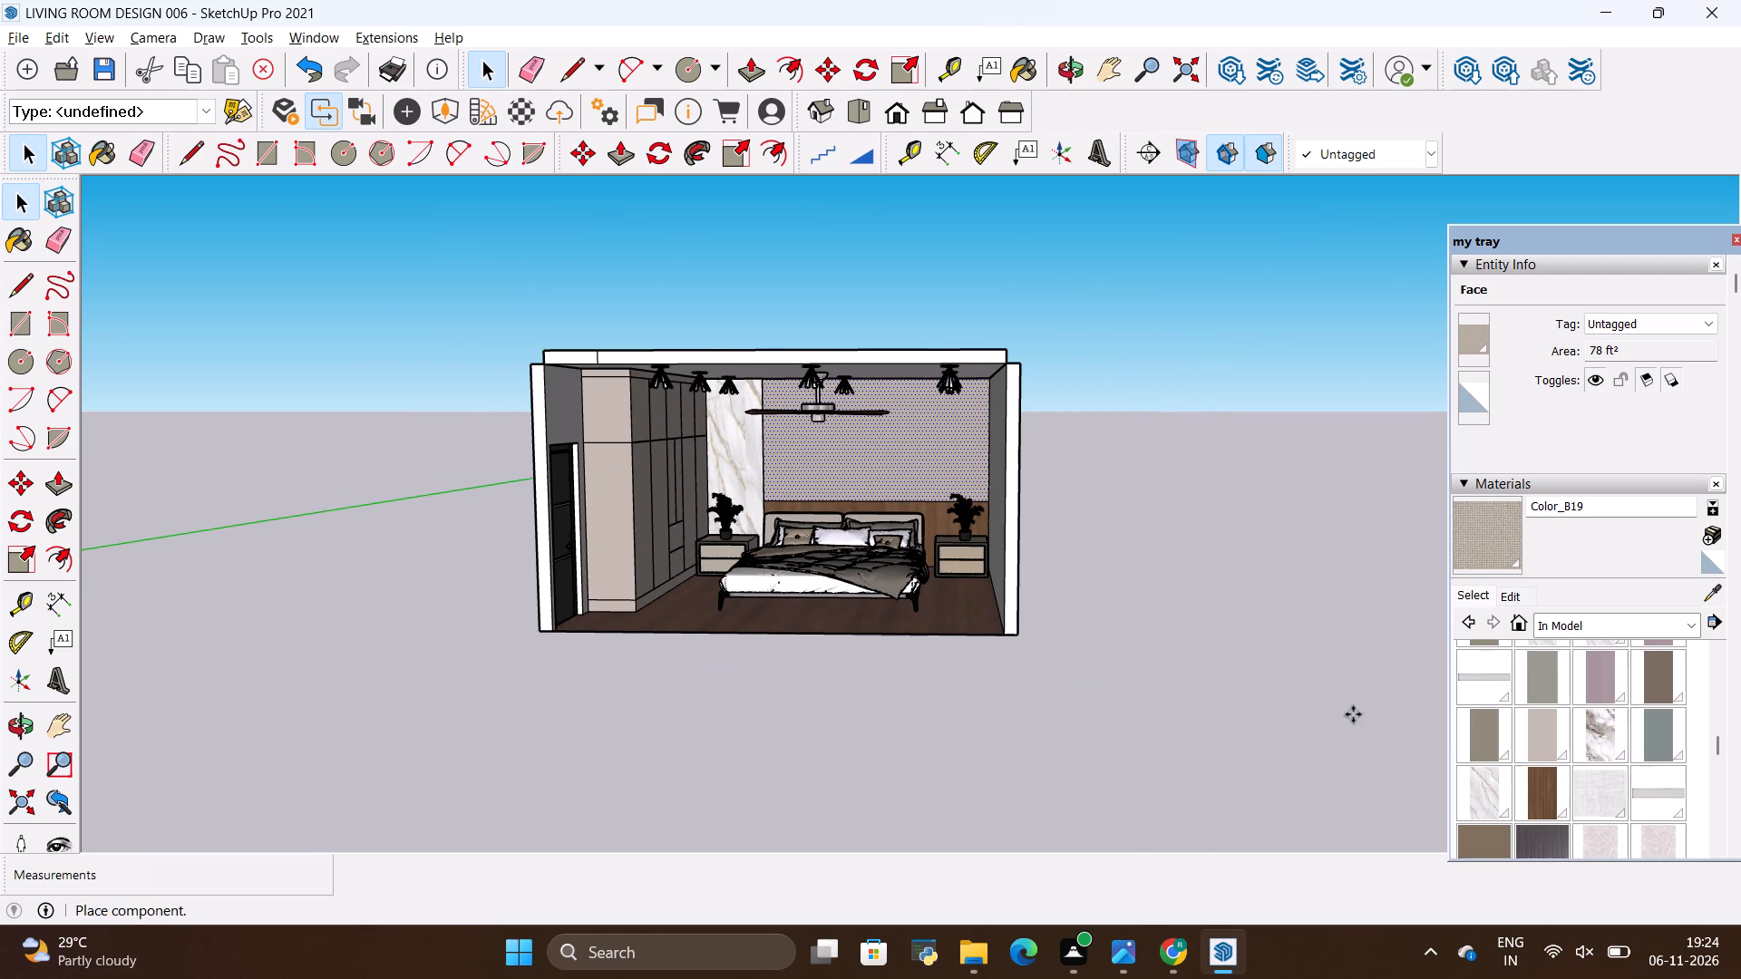
scroll(1326, 706, "down", 5)
scroll(438, 481, "down", 5)
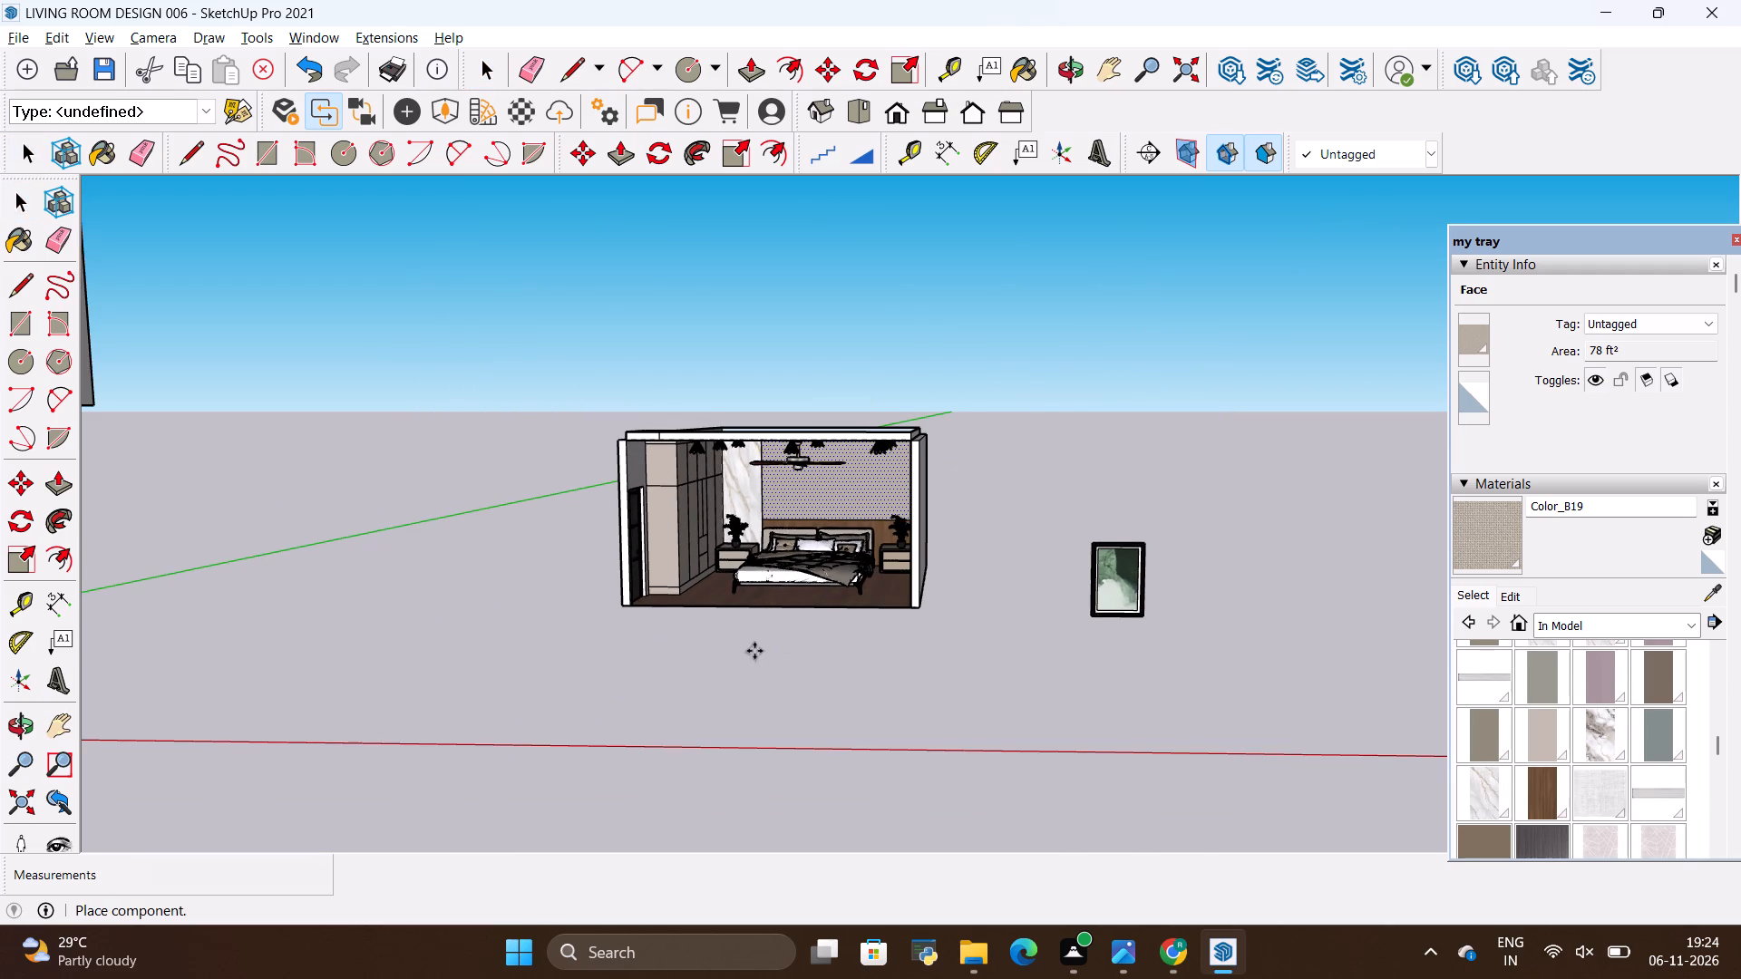
left_click(745, 654)
key("space")
Rotate the photo frame component roughly a quarter turn about the vertical axis, parallel to the bedroom's side walls.
left_click(1015, 525)
left_click(1080, 558)
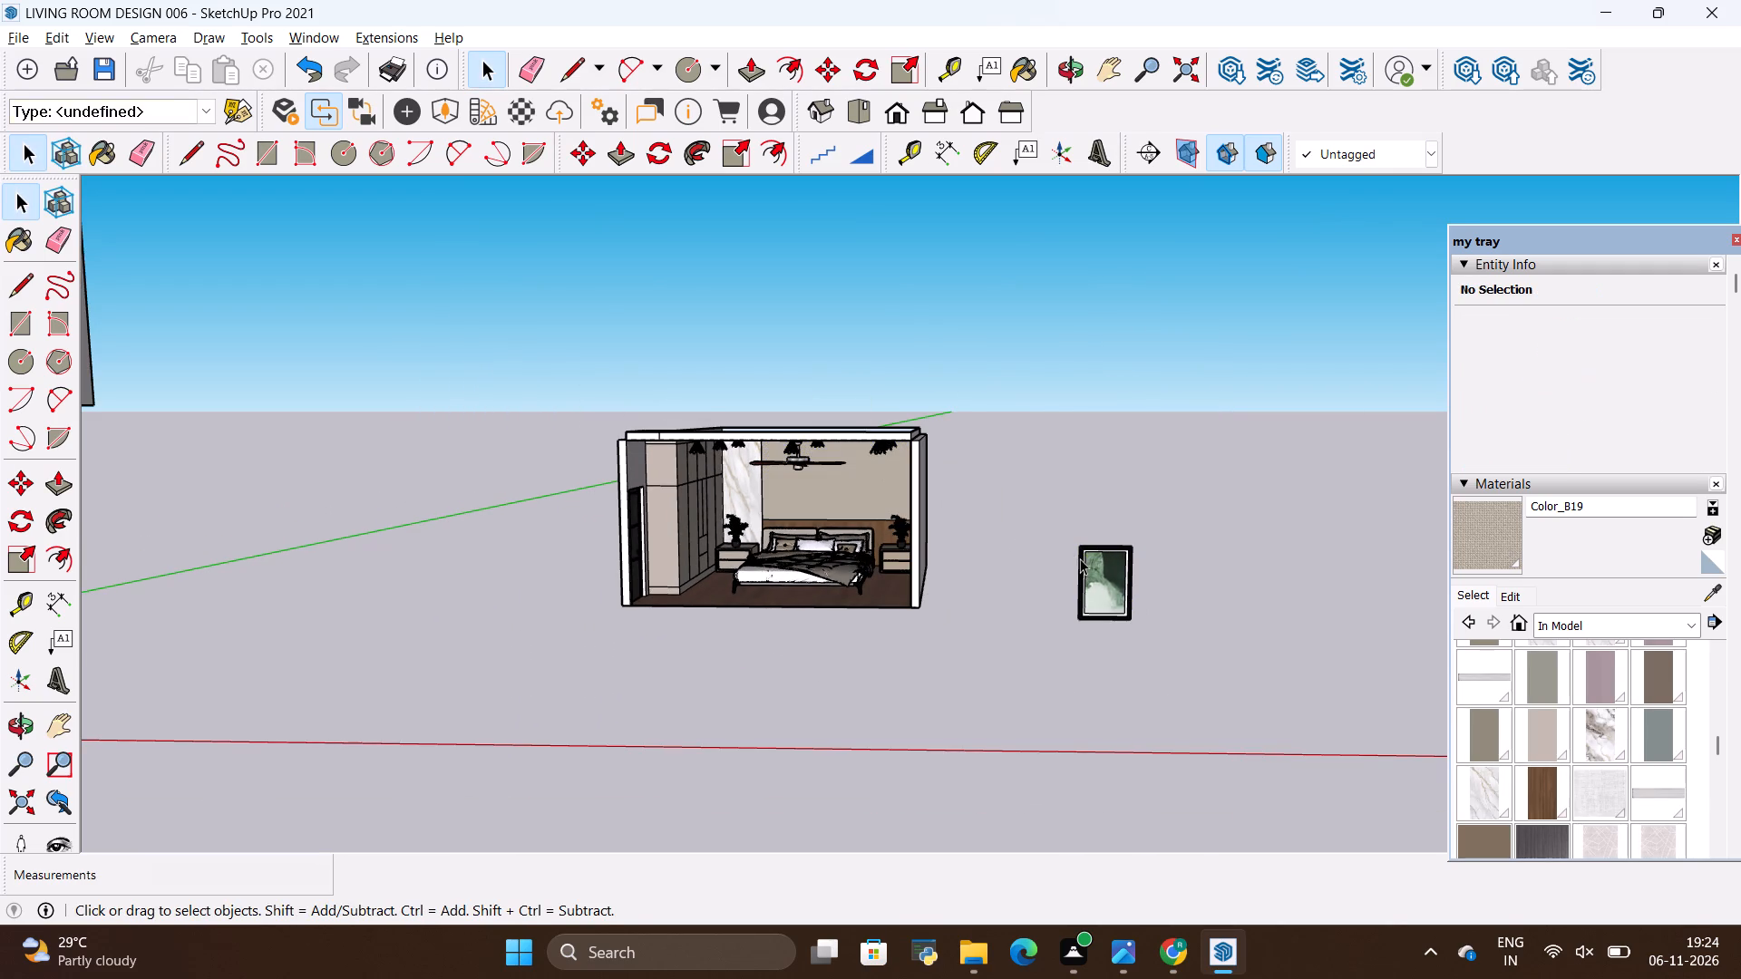
key("space")
left_click(1057, 535)
left_click_drag(1054, 518, 1211, 663)
left_click_drag(1211, 663, 1211, 662)
right_click(1118, 592)
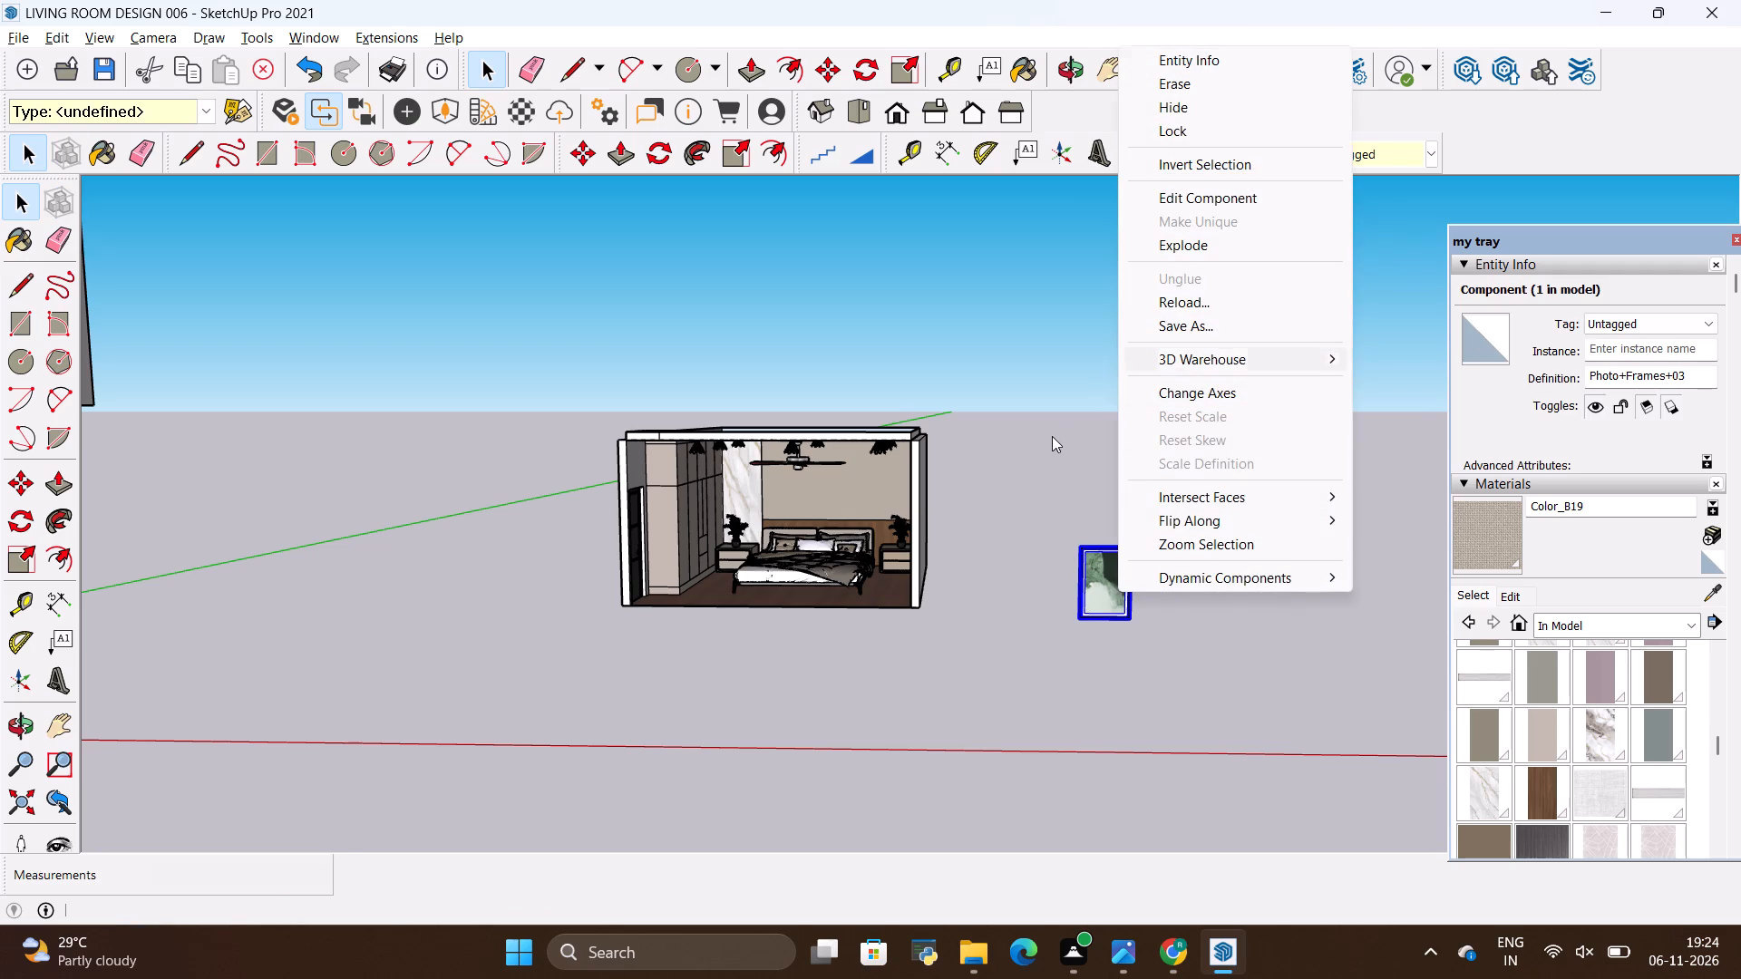
left_click(1052, 436)
left_click(1101, 602)
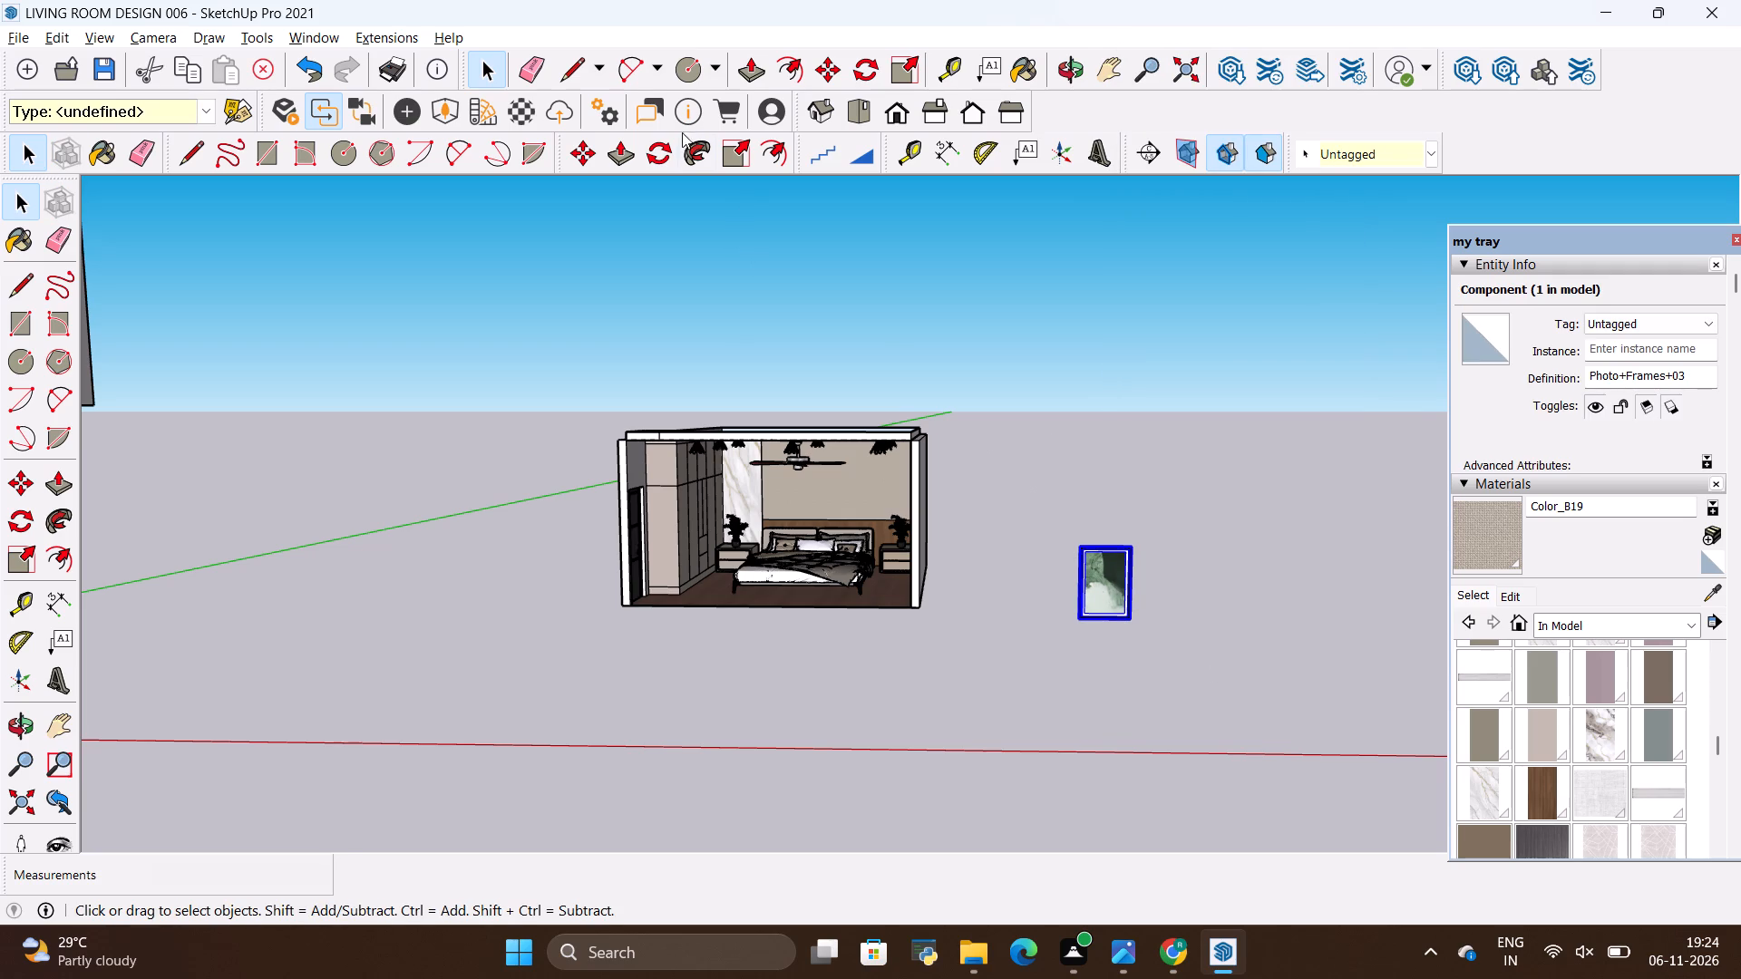
left_click(664, 155)
scroll(1074, 602, "up", 3)
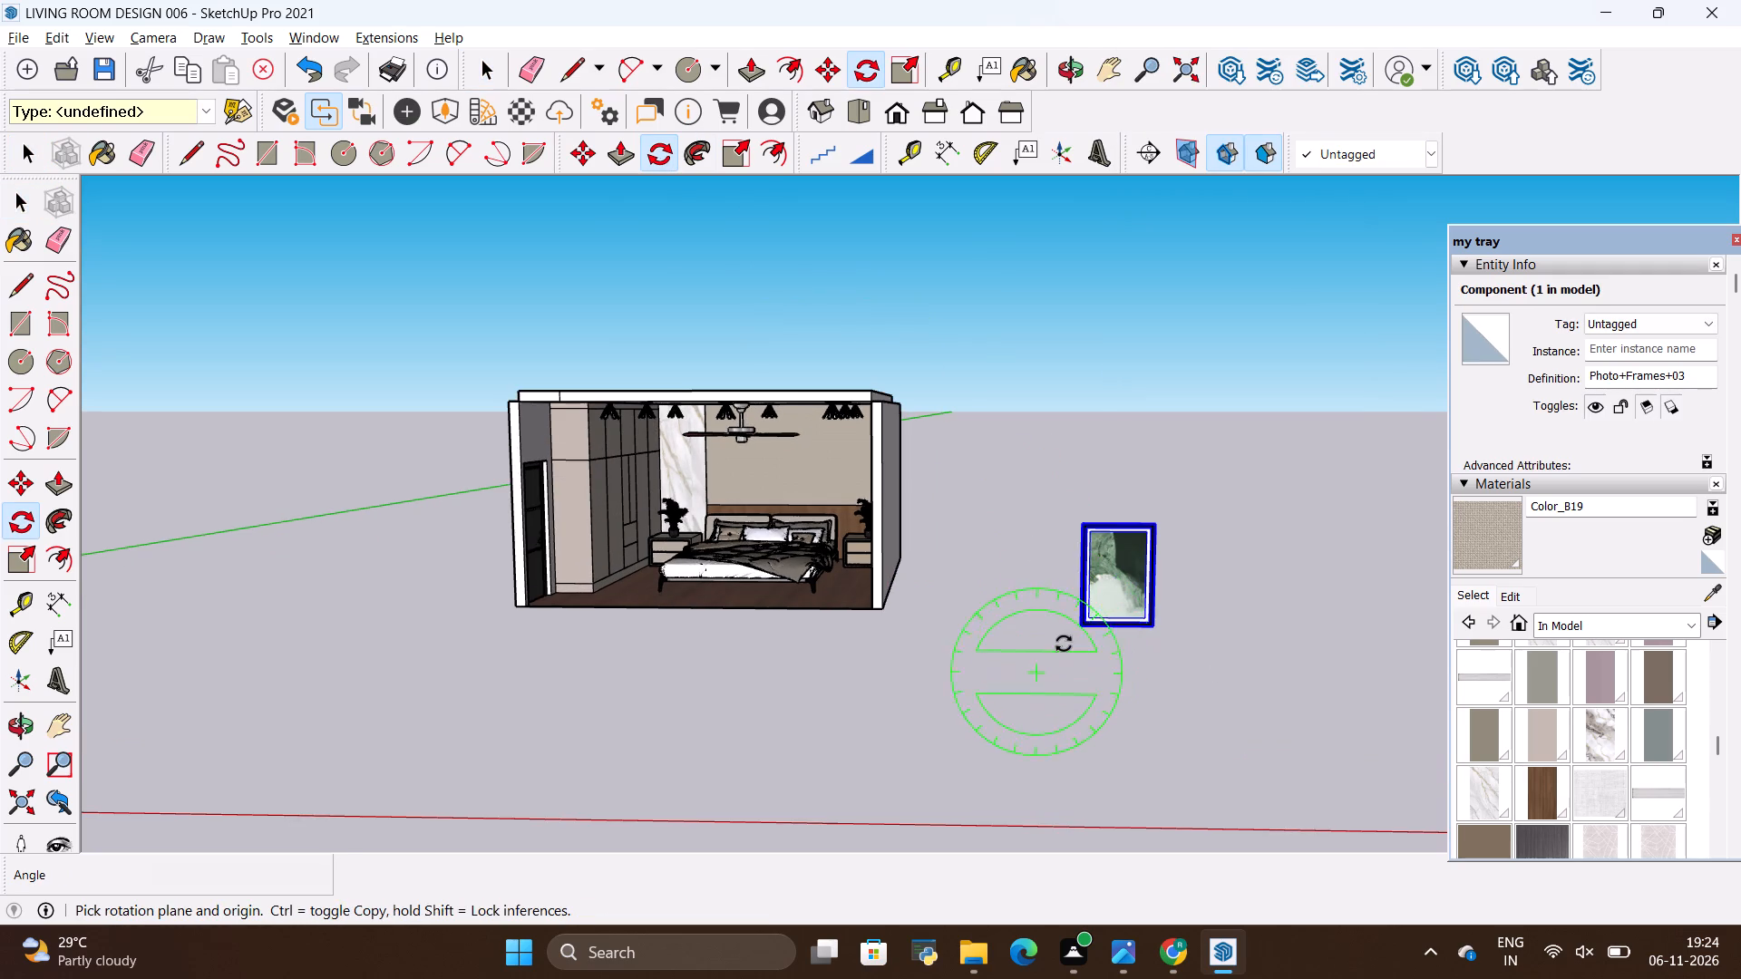
scroll(1064, 644, "down", 3)
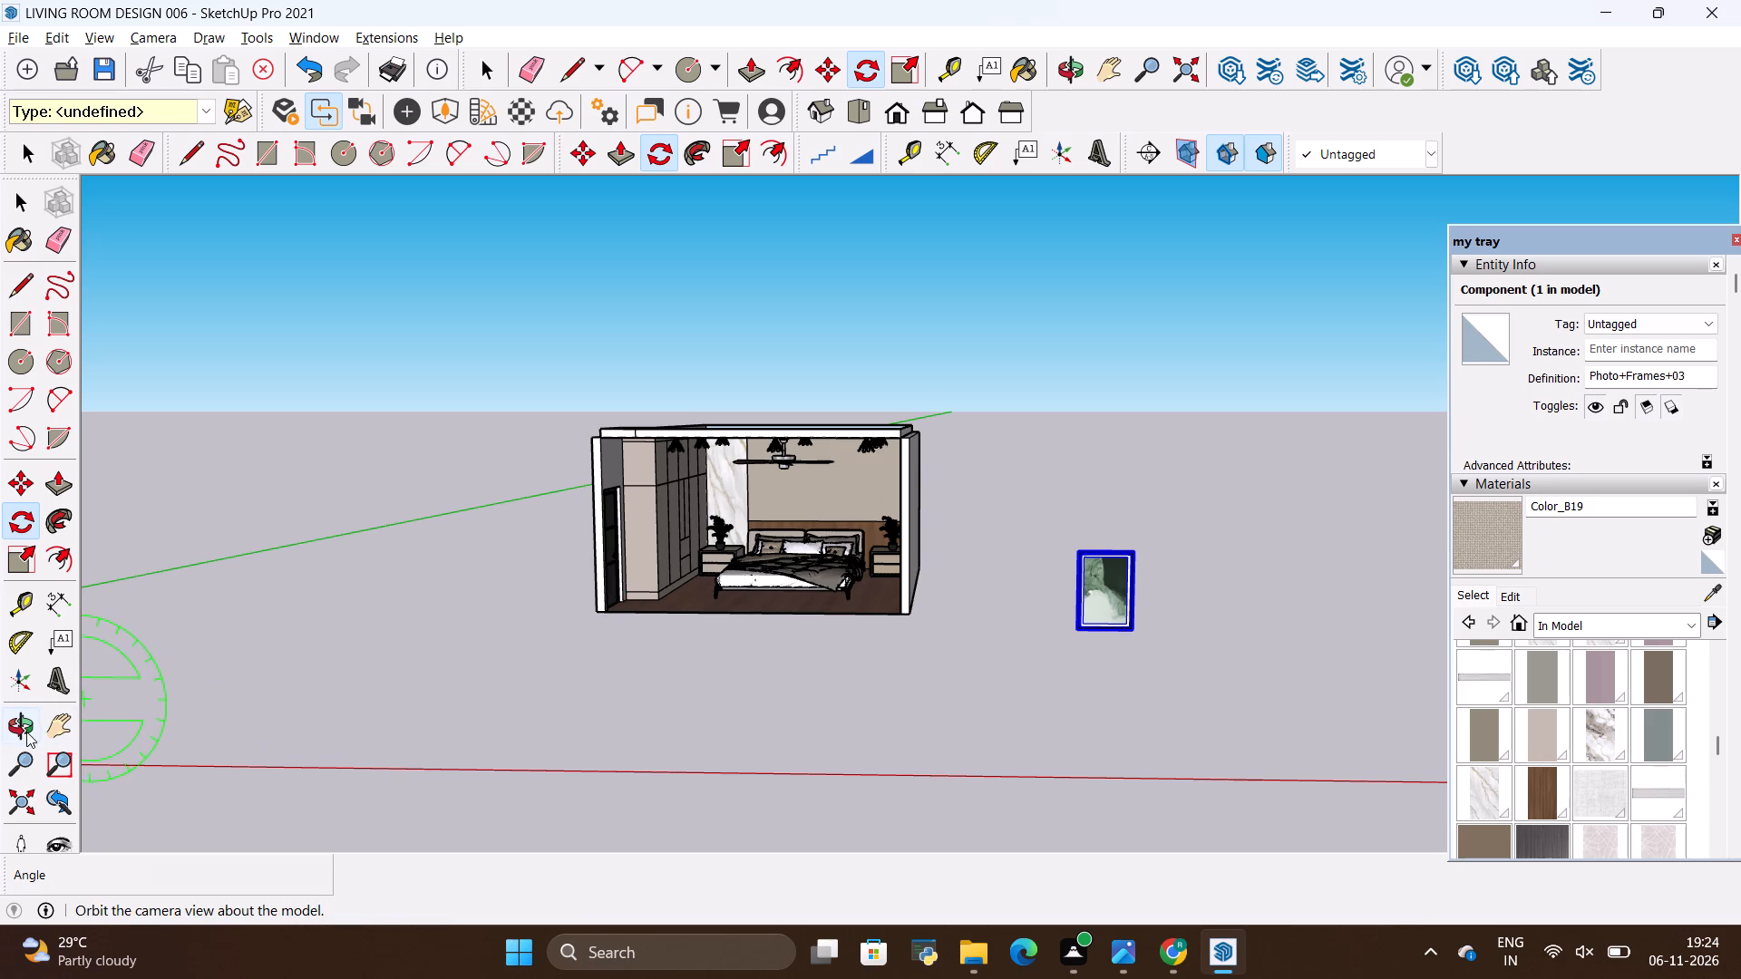
left_click(18, 718)
left_click_drag(663, 489, 719, 653)
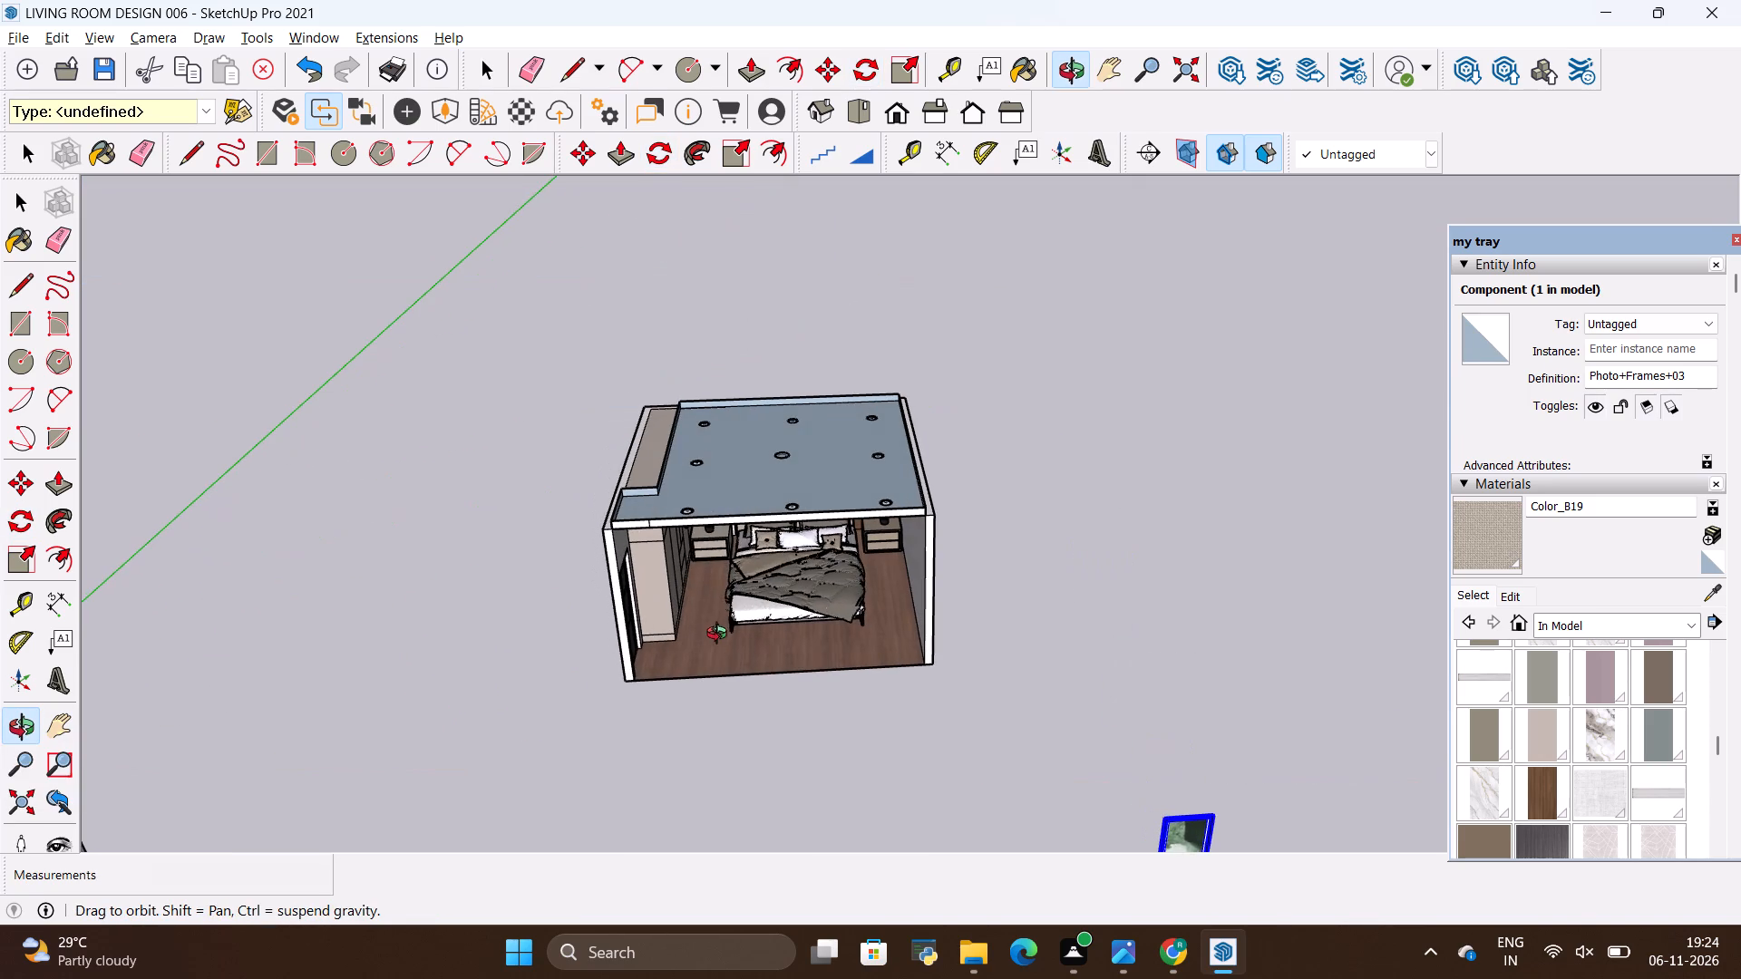
scroll(750, 541, "down", 6)
key("space")
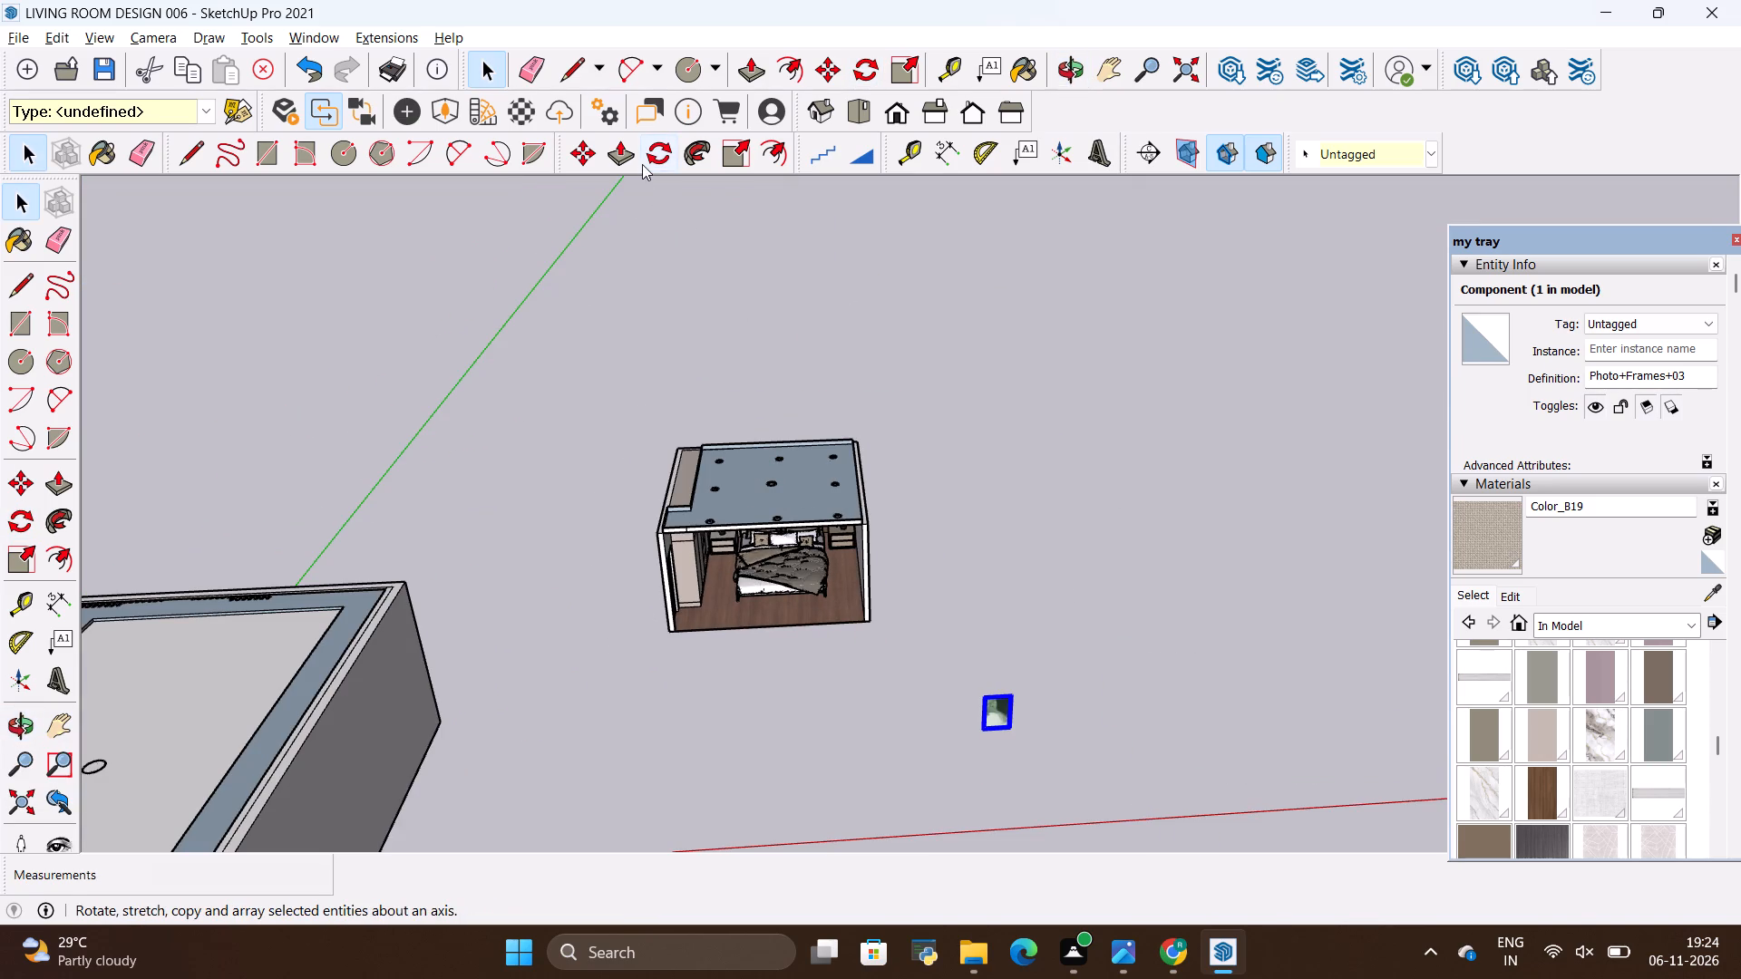
left_click(662, 148)
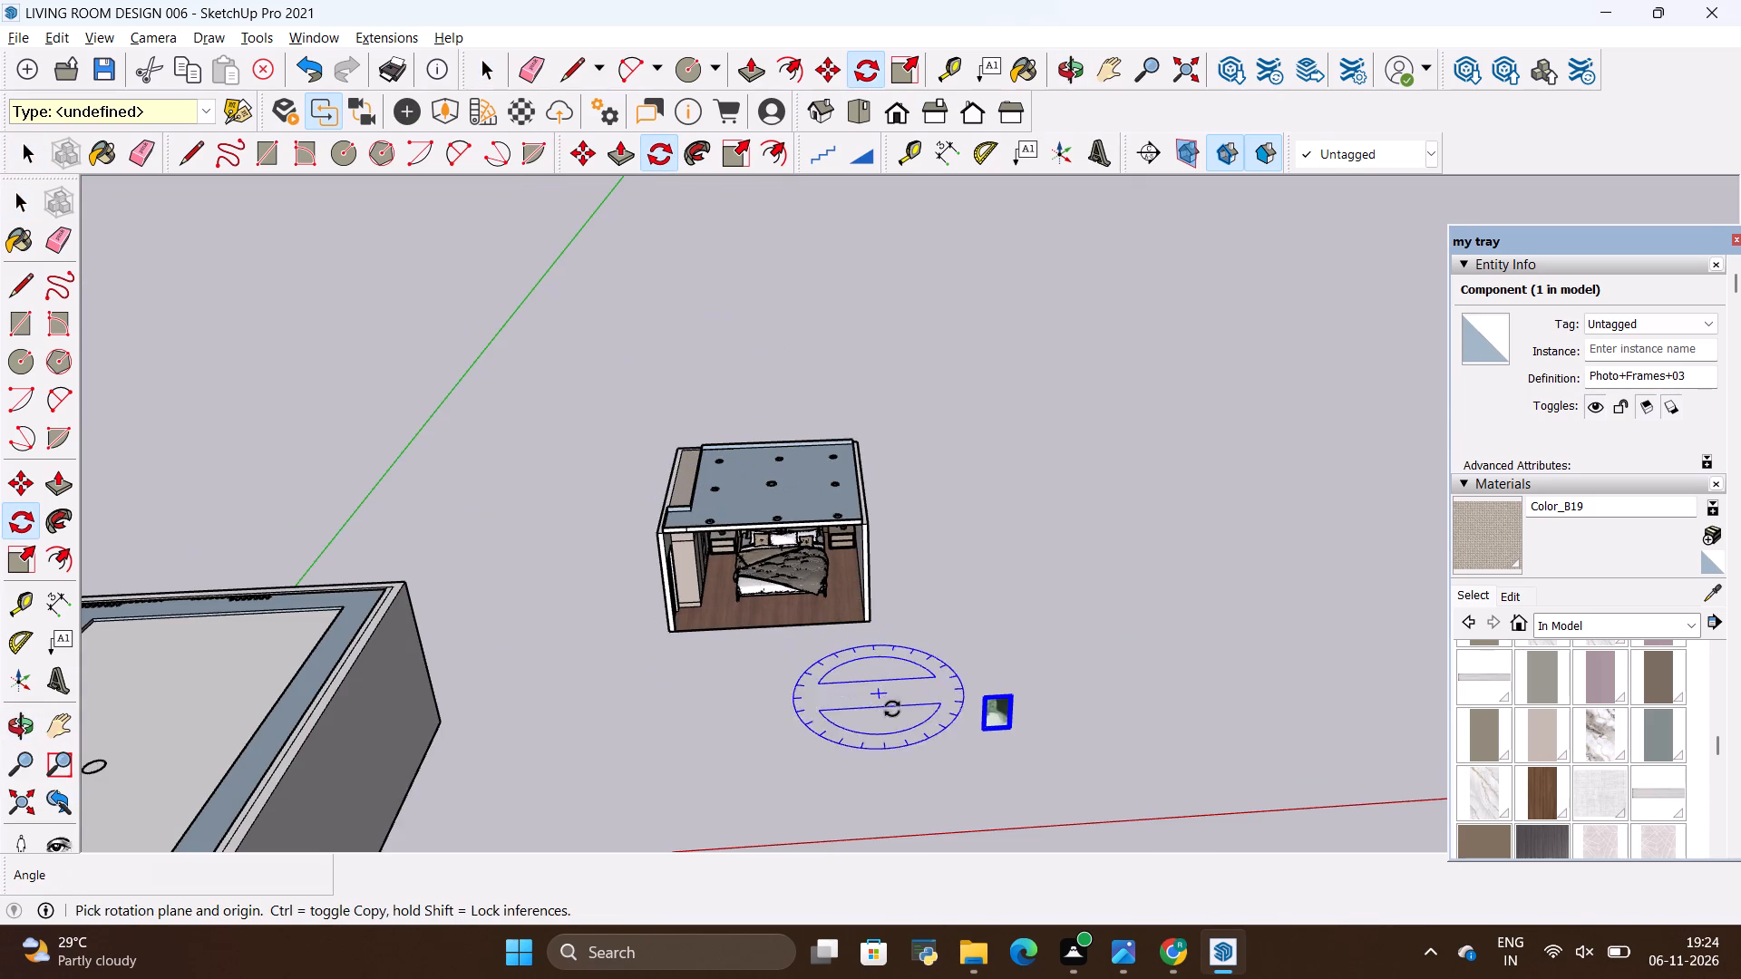
left_click(993, 759)
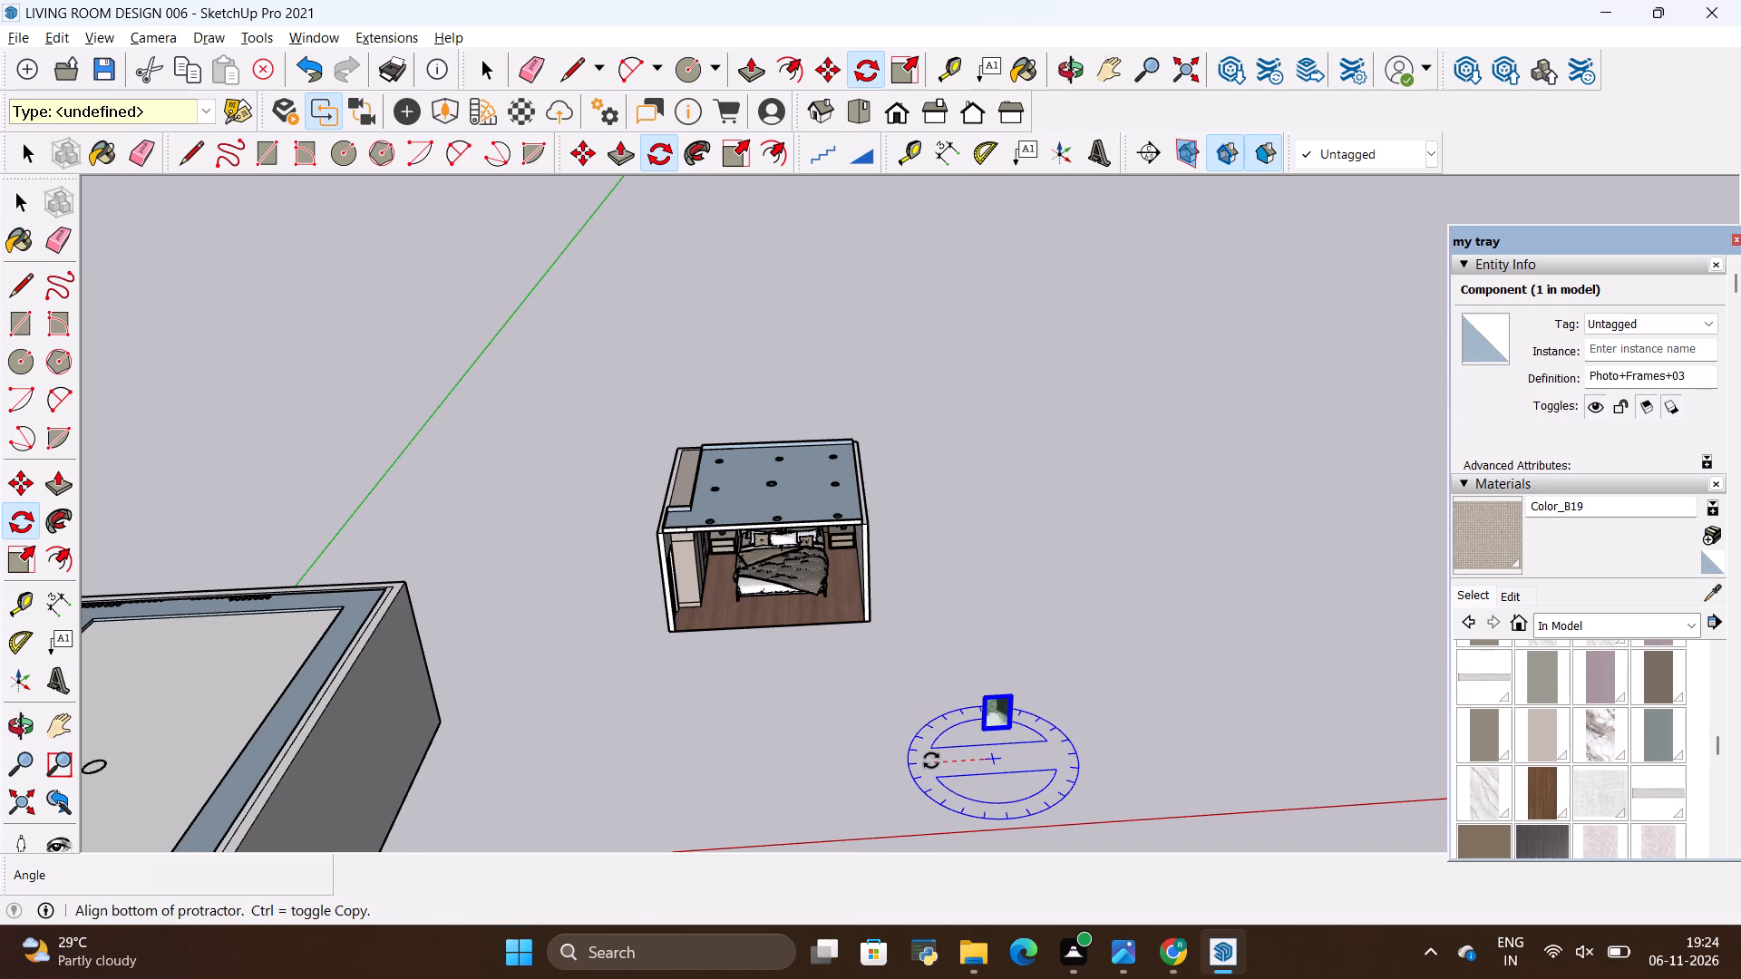
left_click(931, 761)
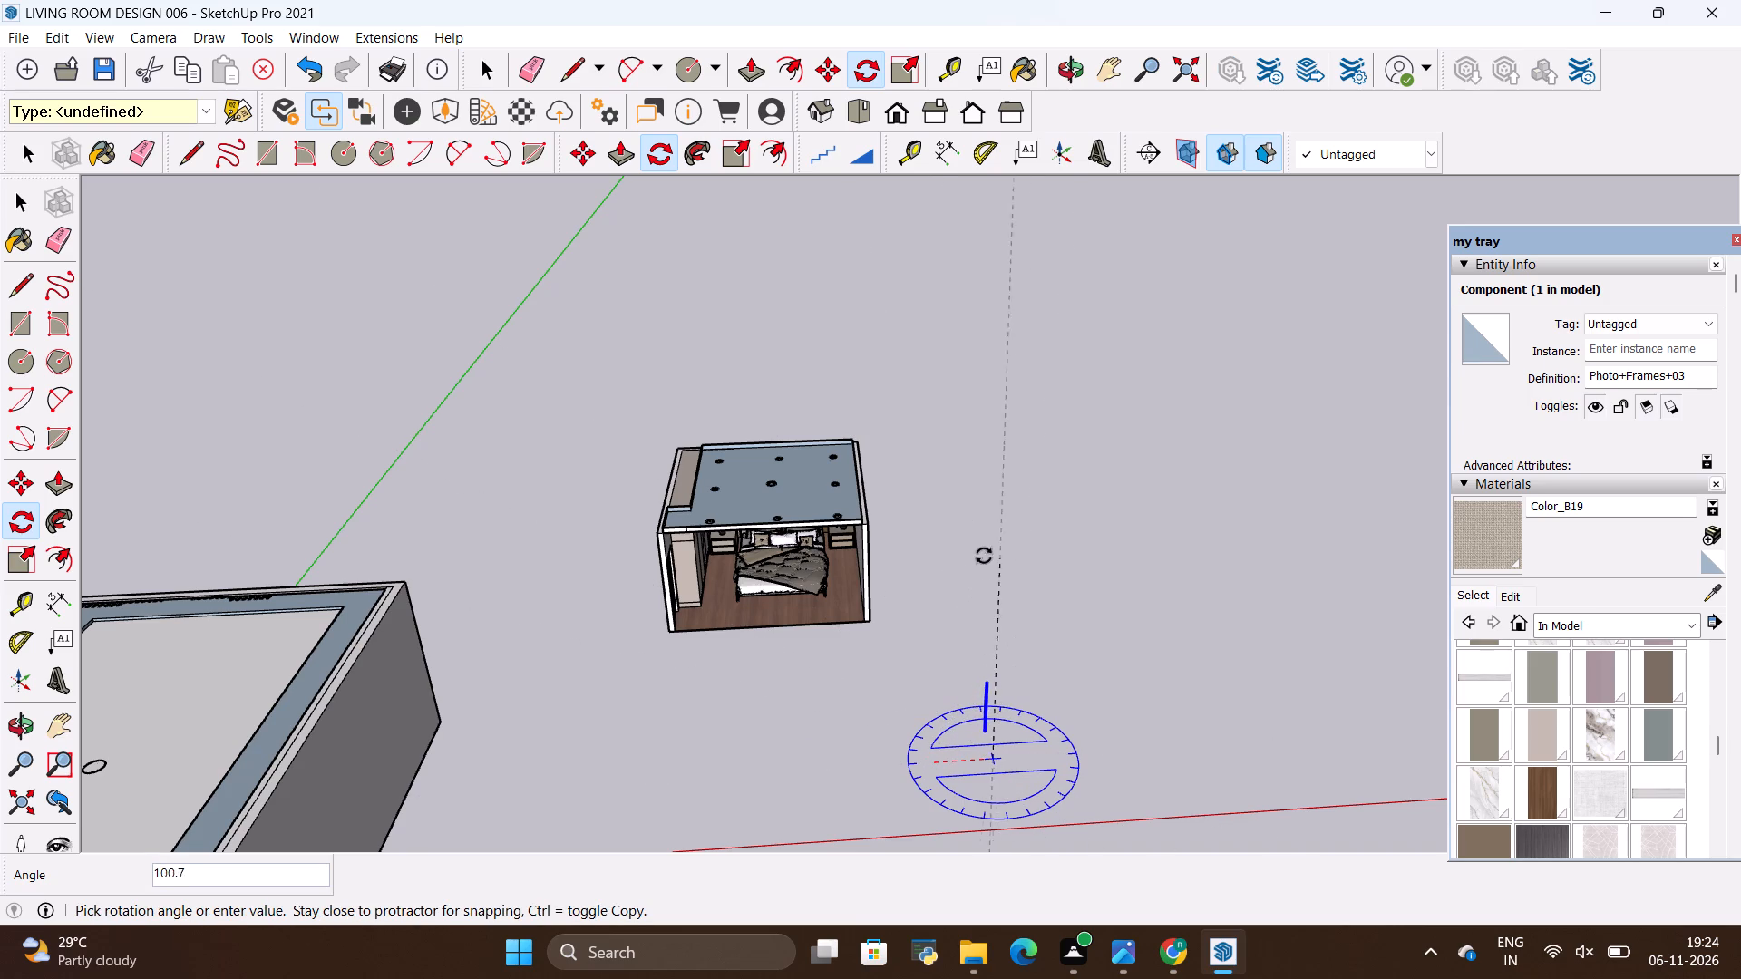
left_click(948, 556)
key("space")
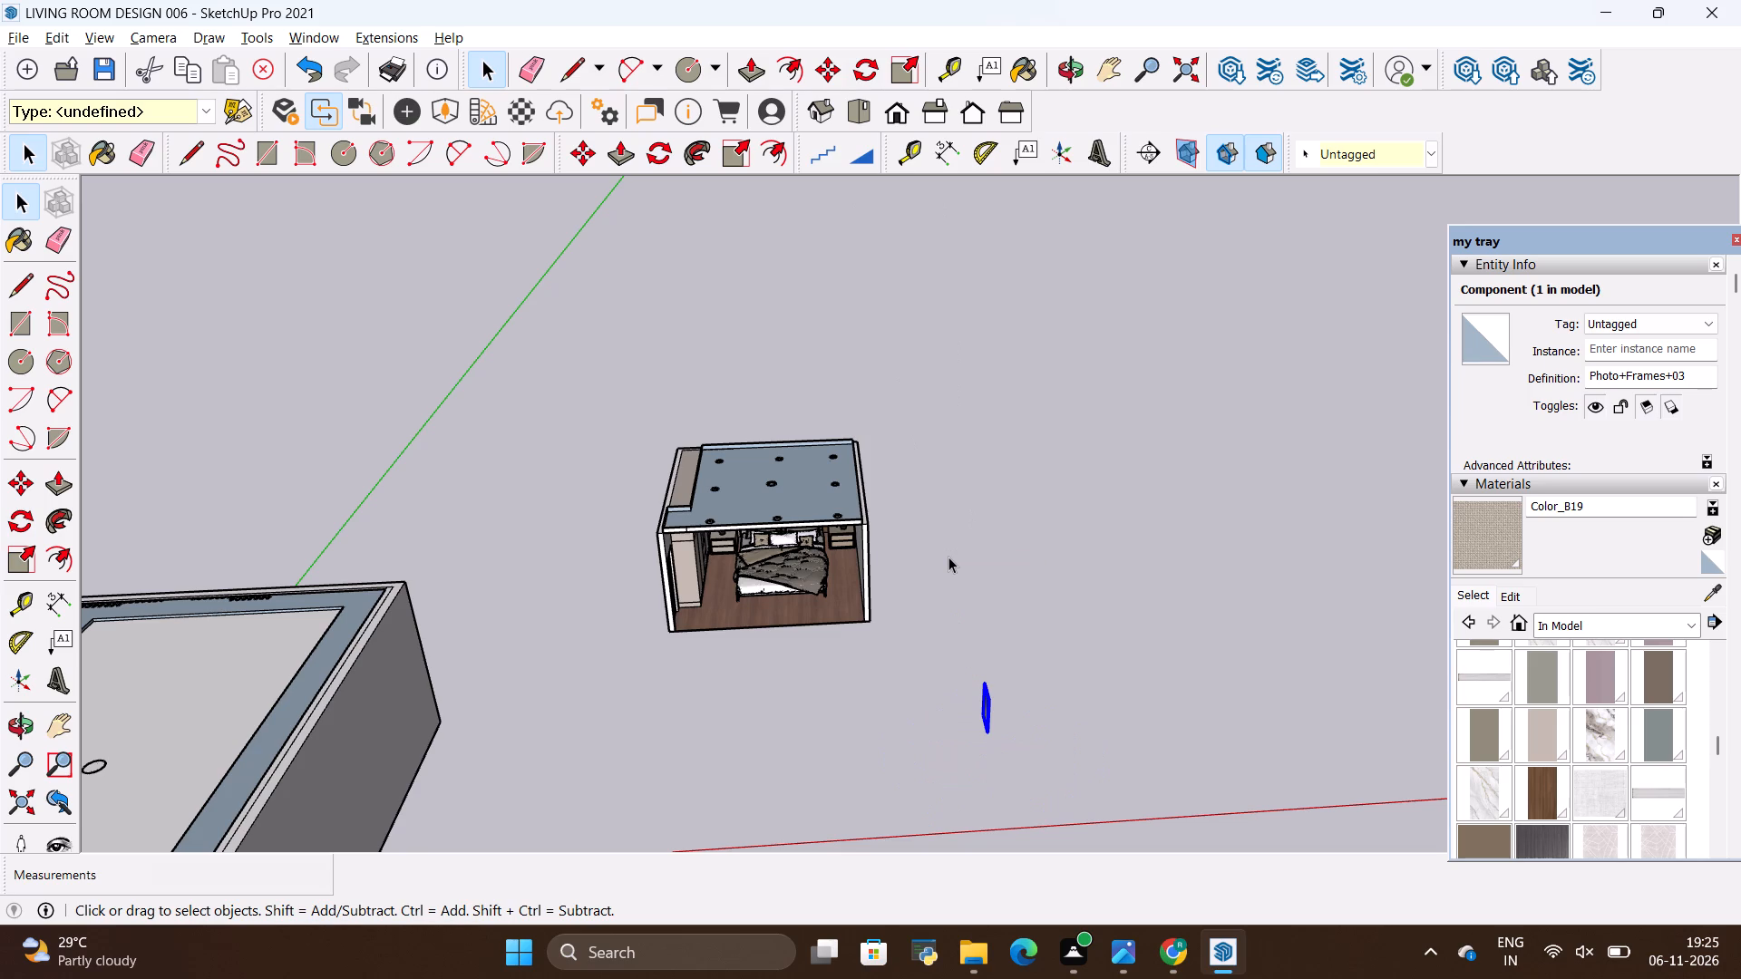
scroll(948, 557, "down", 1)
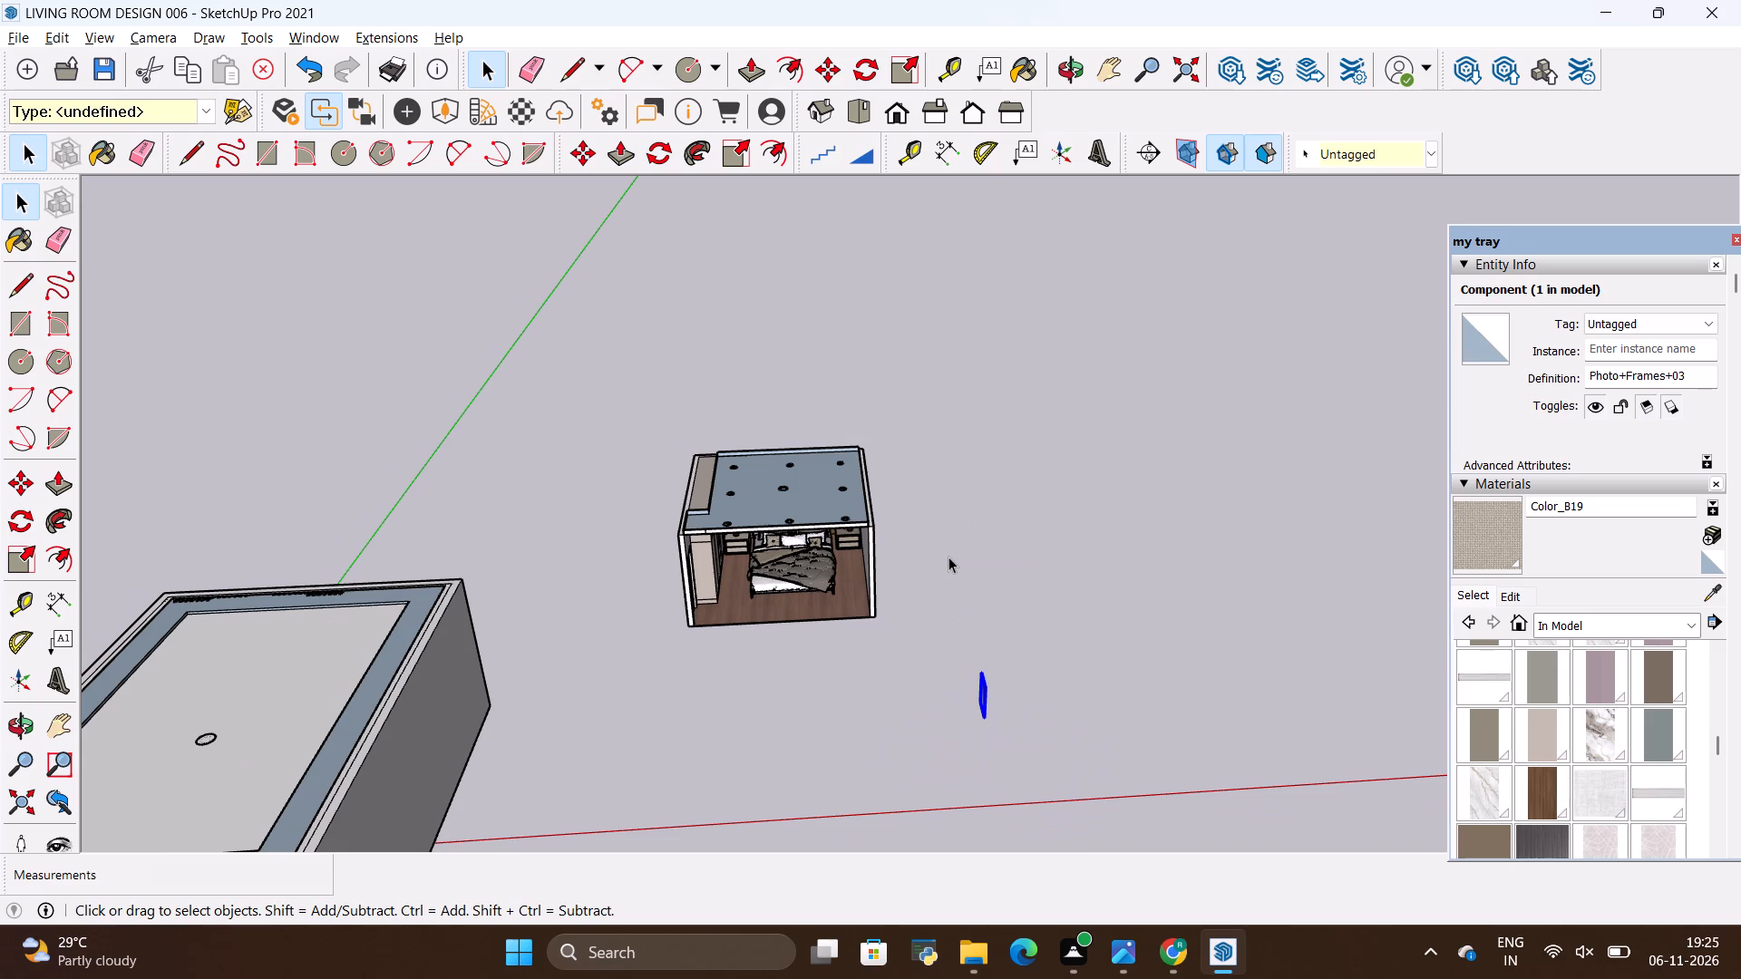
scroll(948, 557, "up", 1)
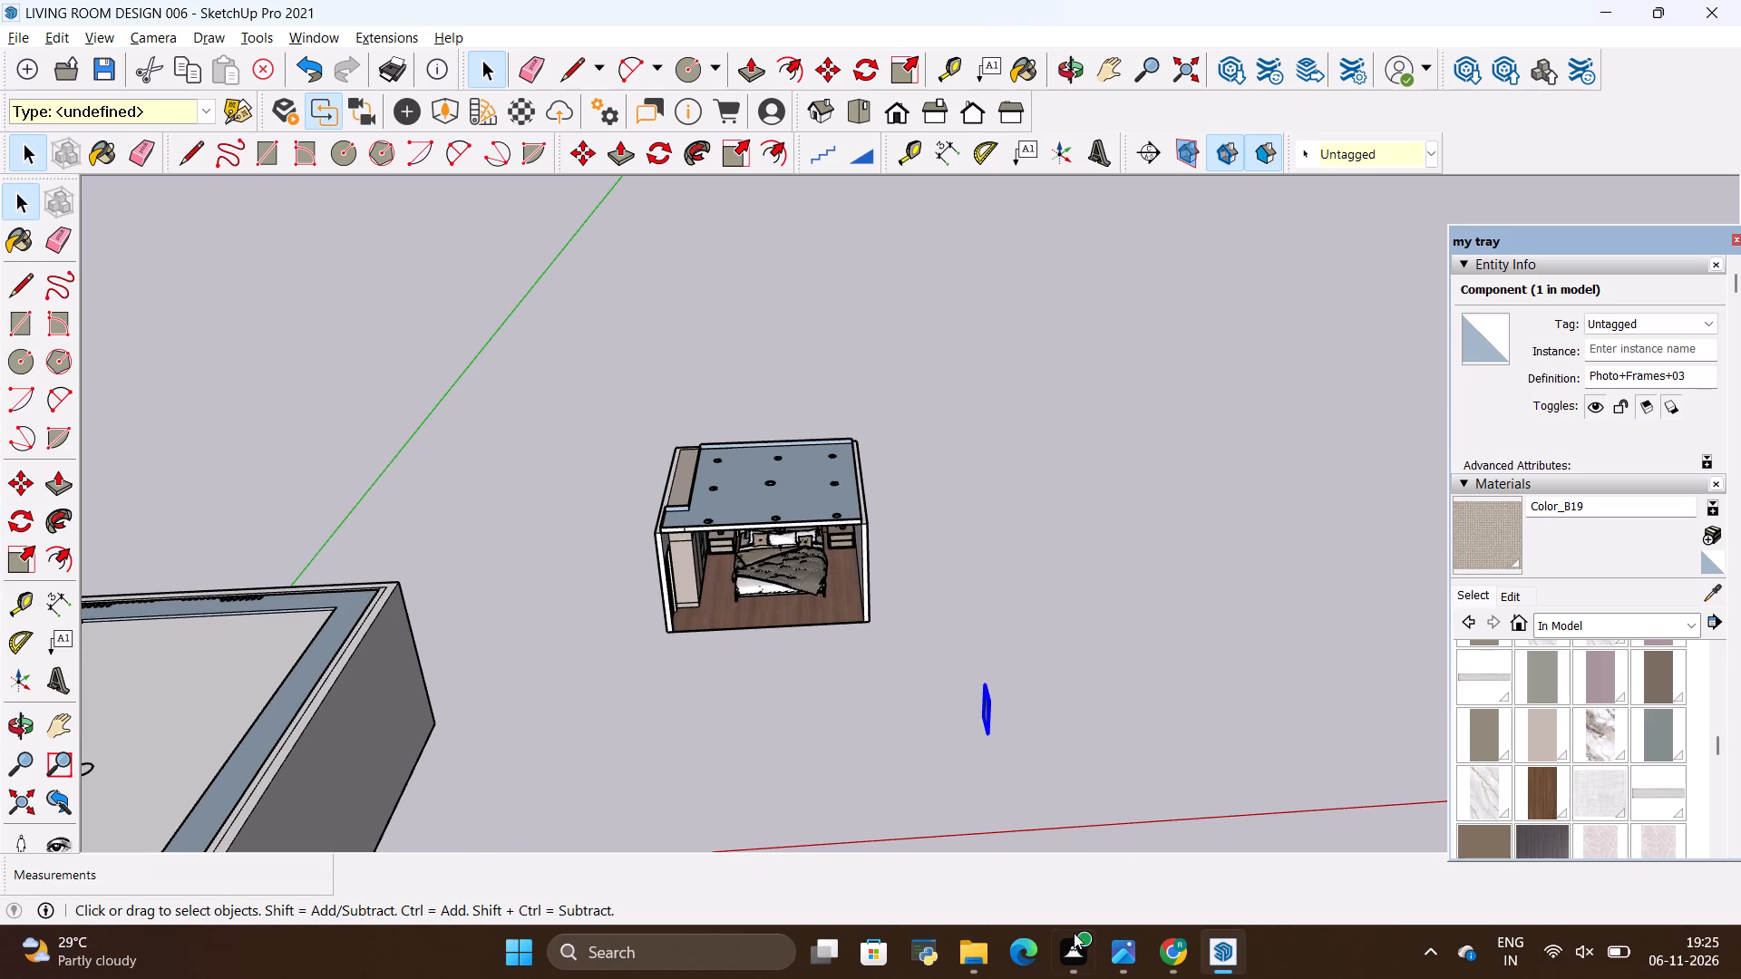
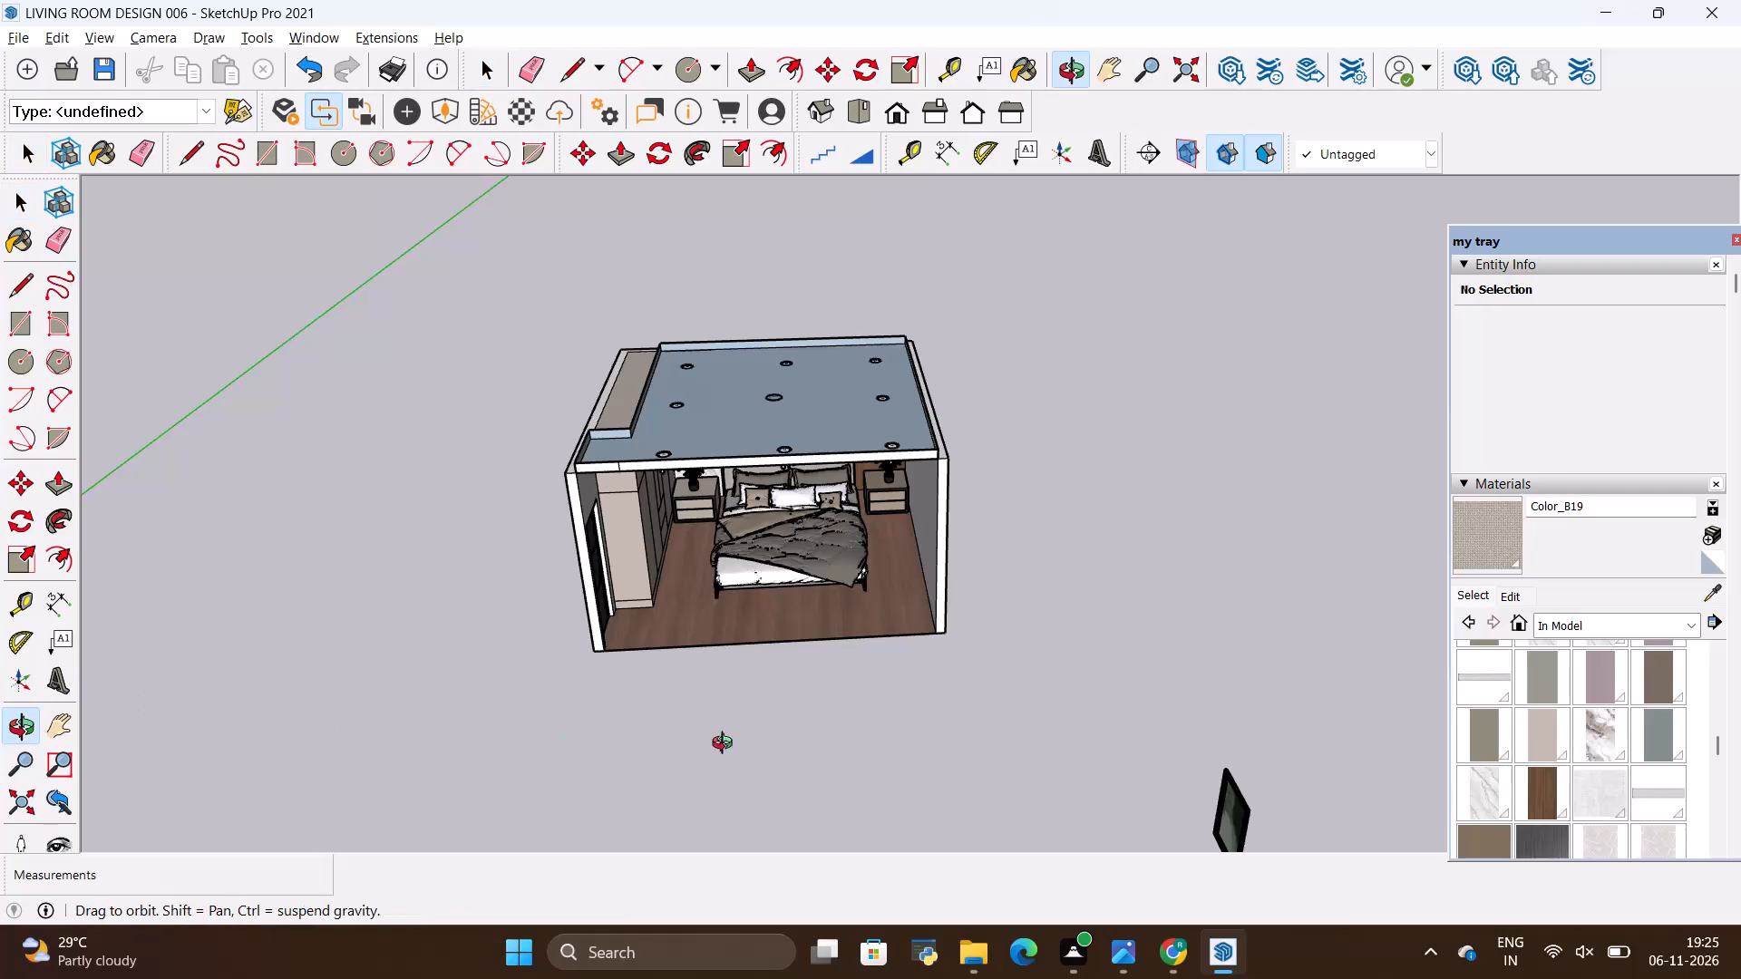
Move the photo frame about 34' 8" from the open ground onto the bedroom's side wall, above the nightstand beside the headboard wall.
left_click_drag(749, 749, 966, 679)
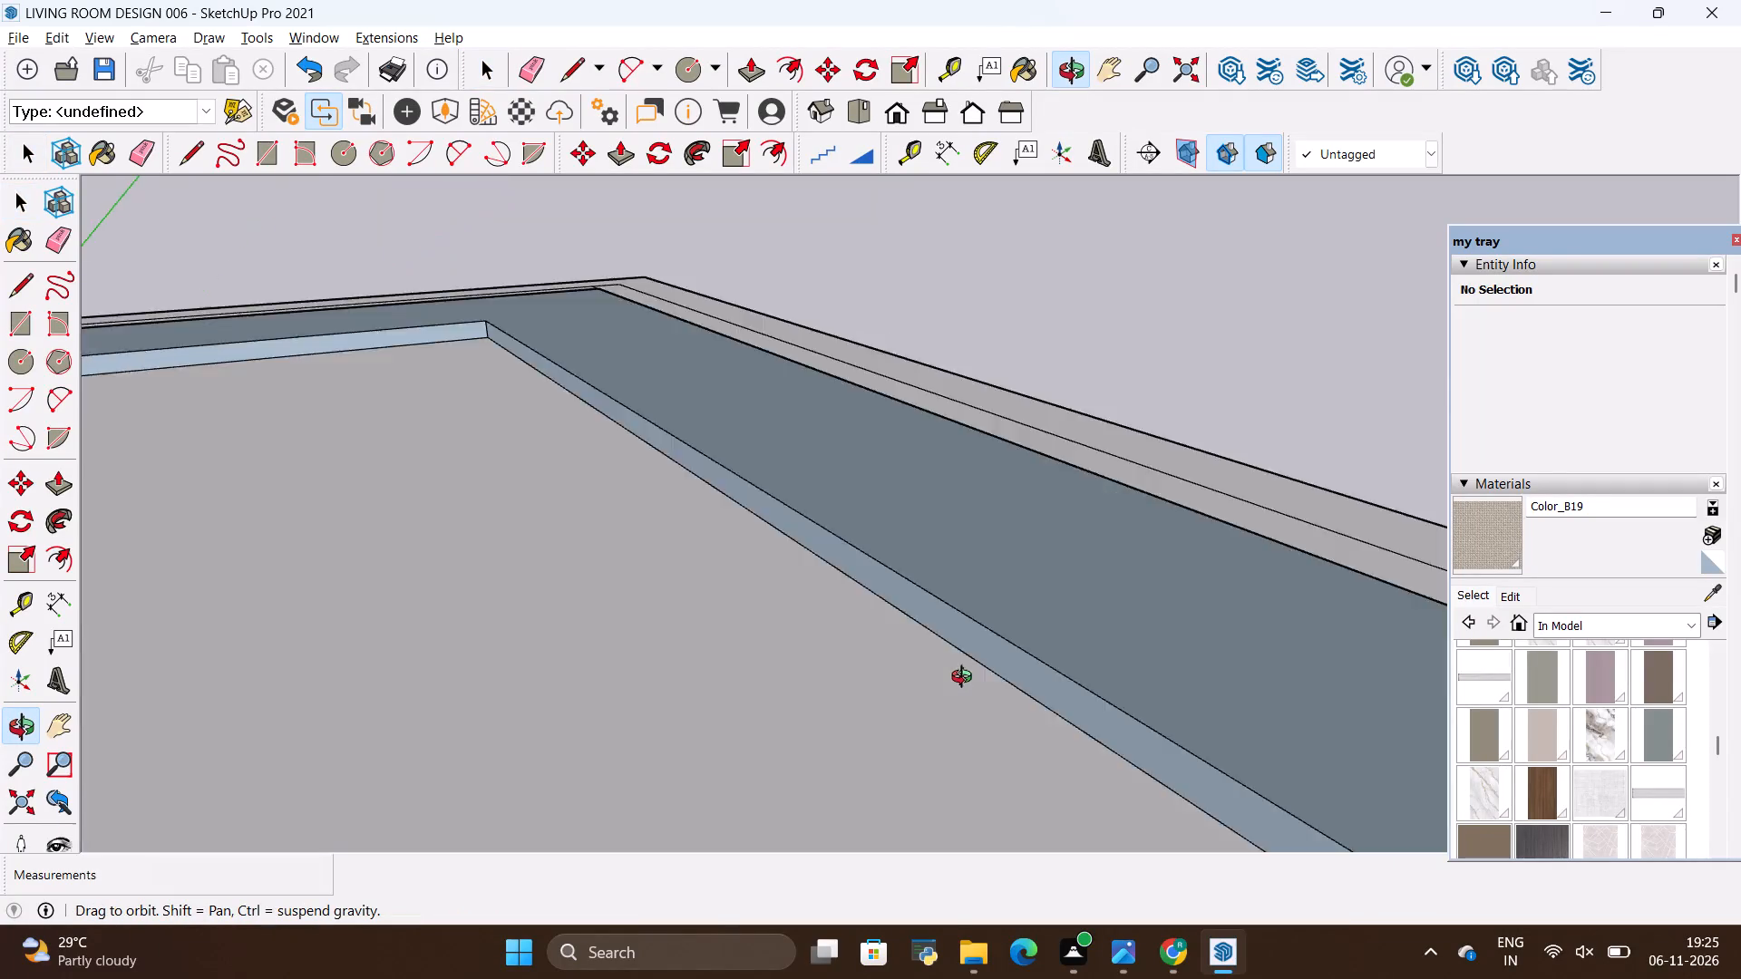
left_click_drag(966, 679, 872, 680)
scroll(677, 595, "down", 4)
scroll(1169, 620, "up", 5)
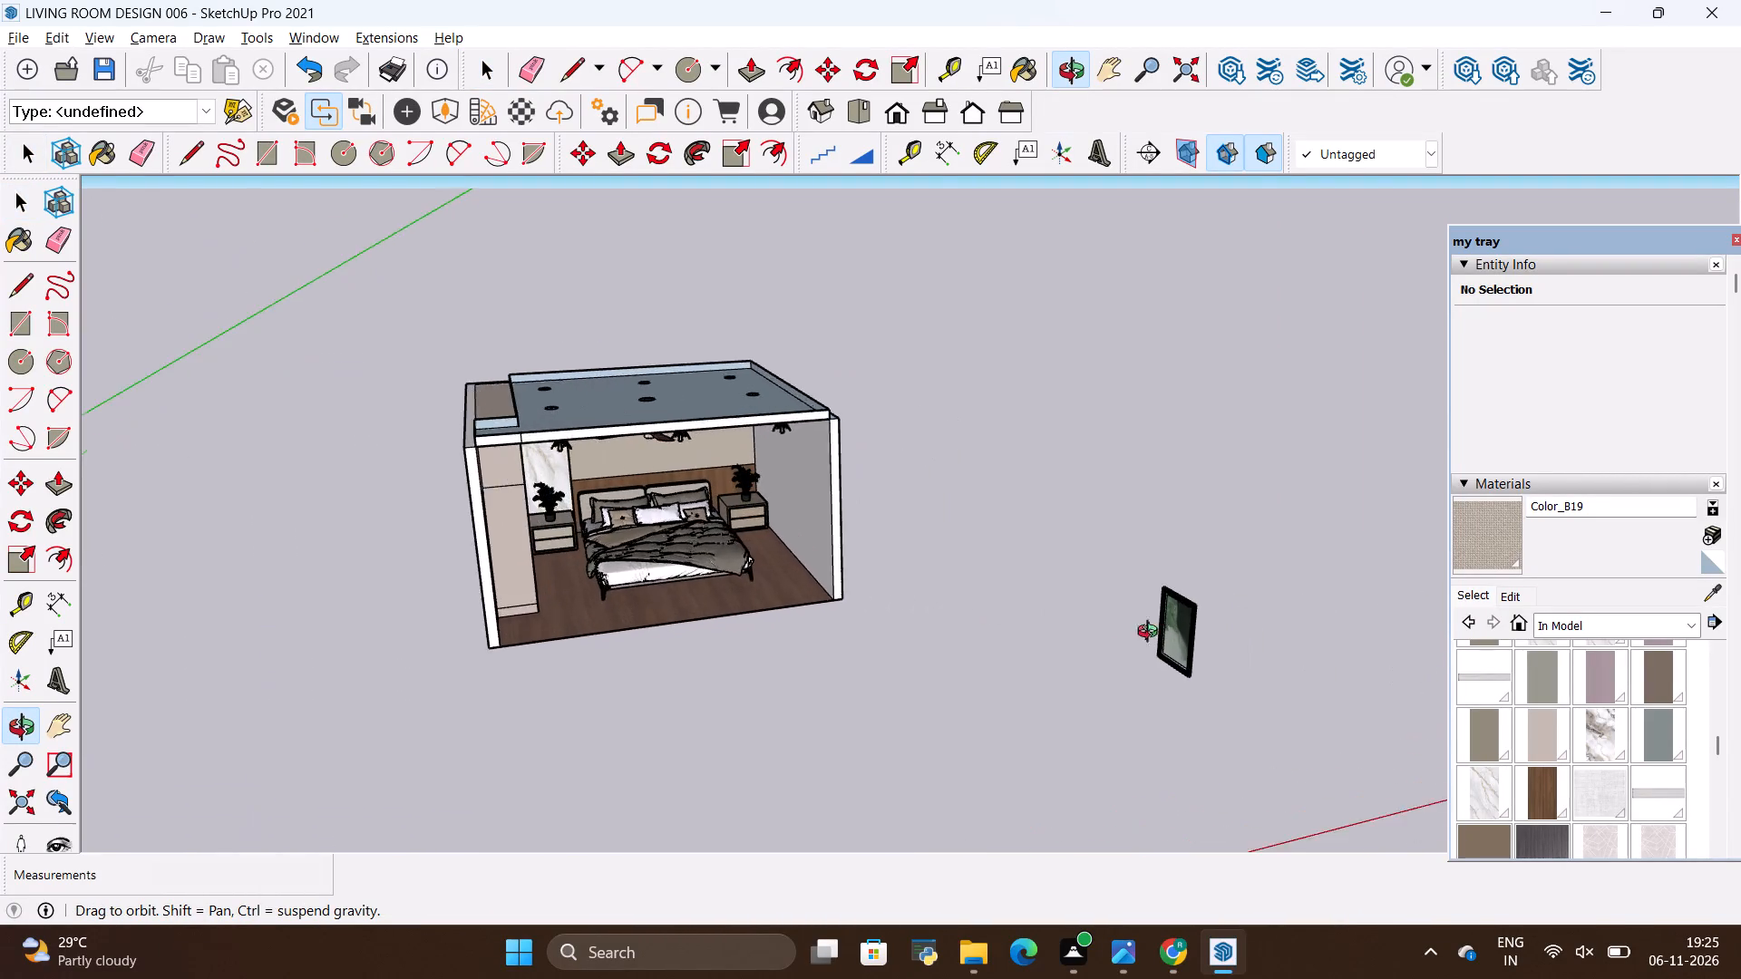
scroll(1152, 634, "up", 3)
left_click_drag(1124, 666, 1189, 559)
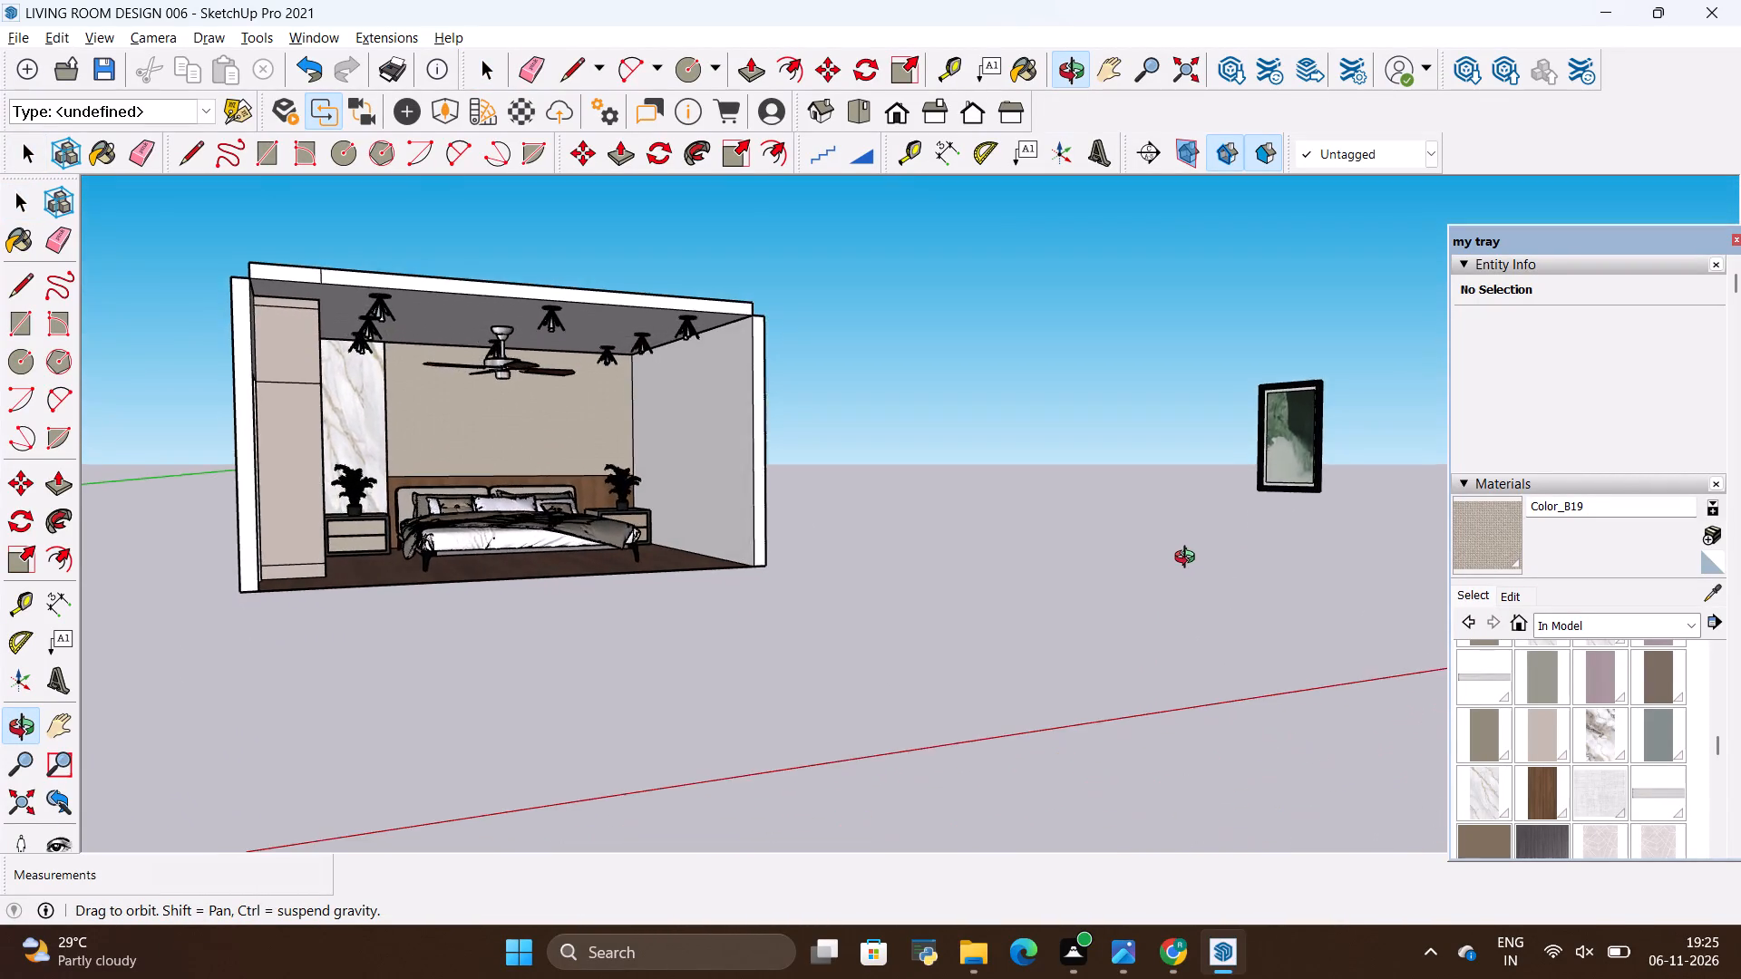
left_click_drag(1189, 559, 1233, 609)
key("space")
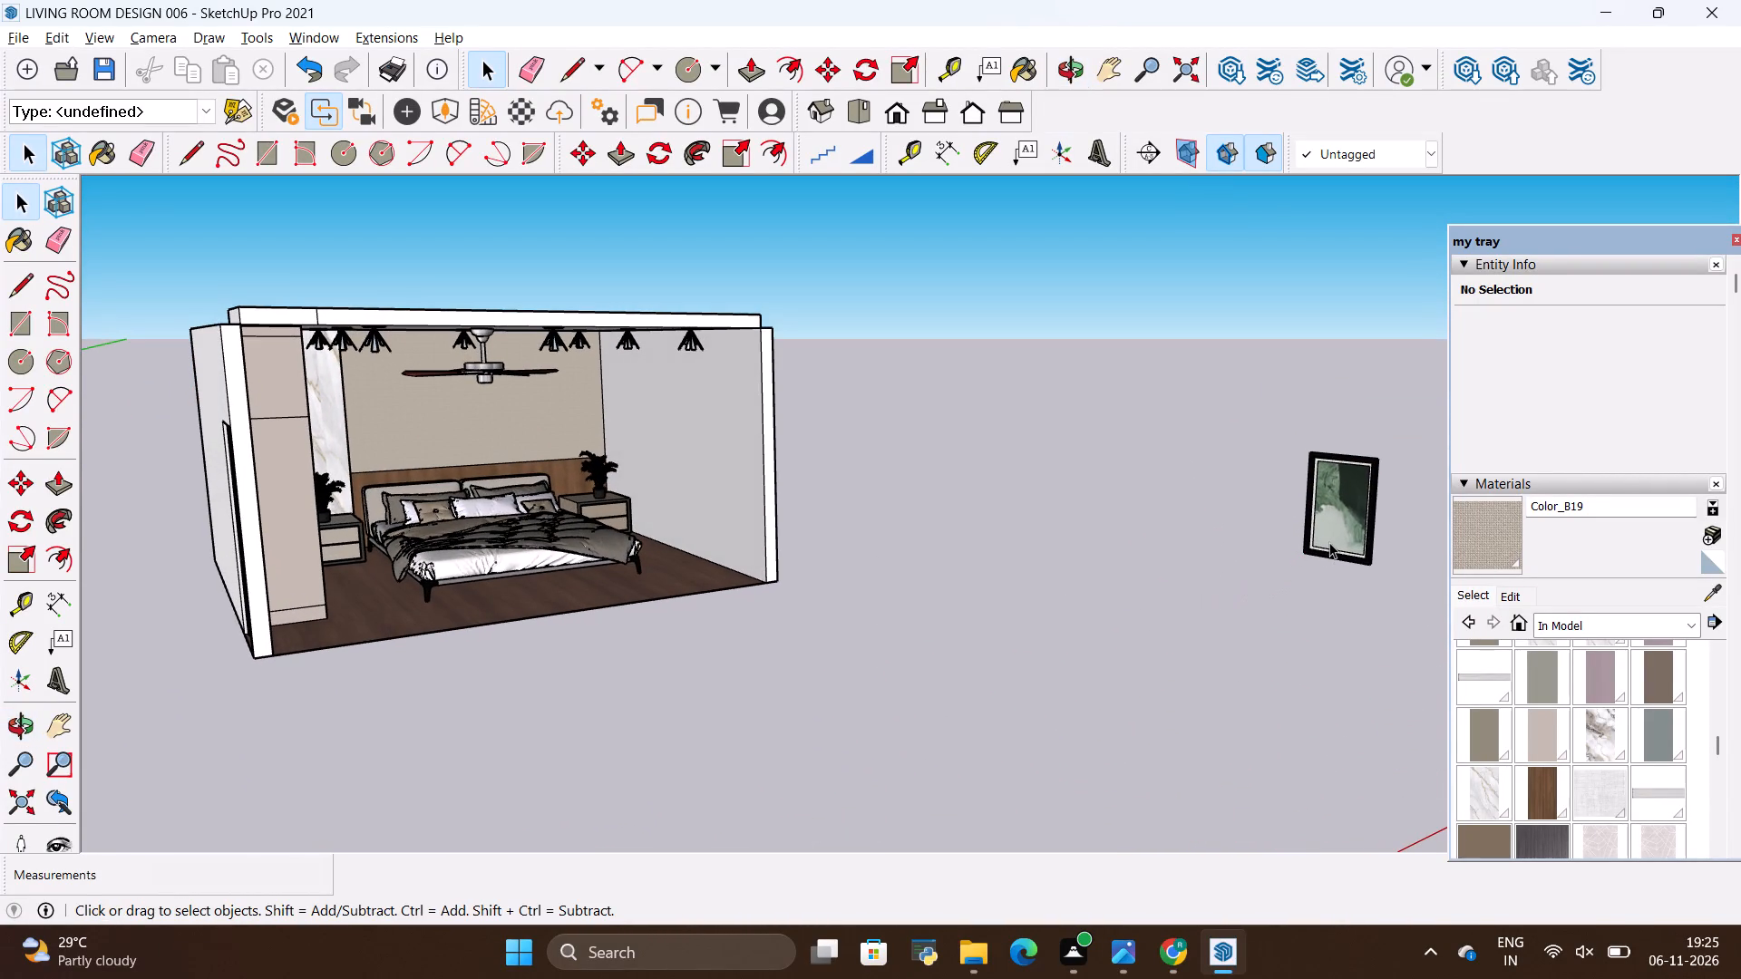
left_click(1329, 542)
key("m")
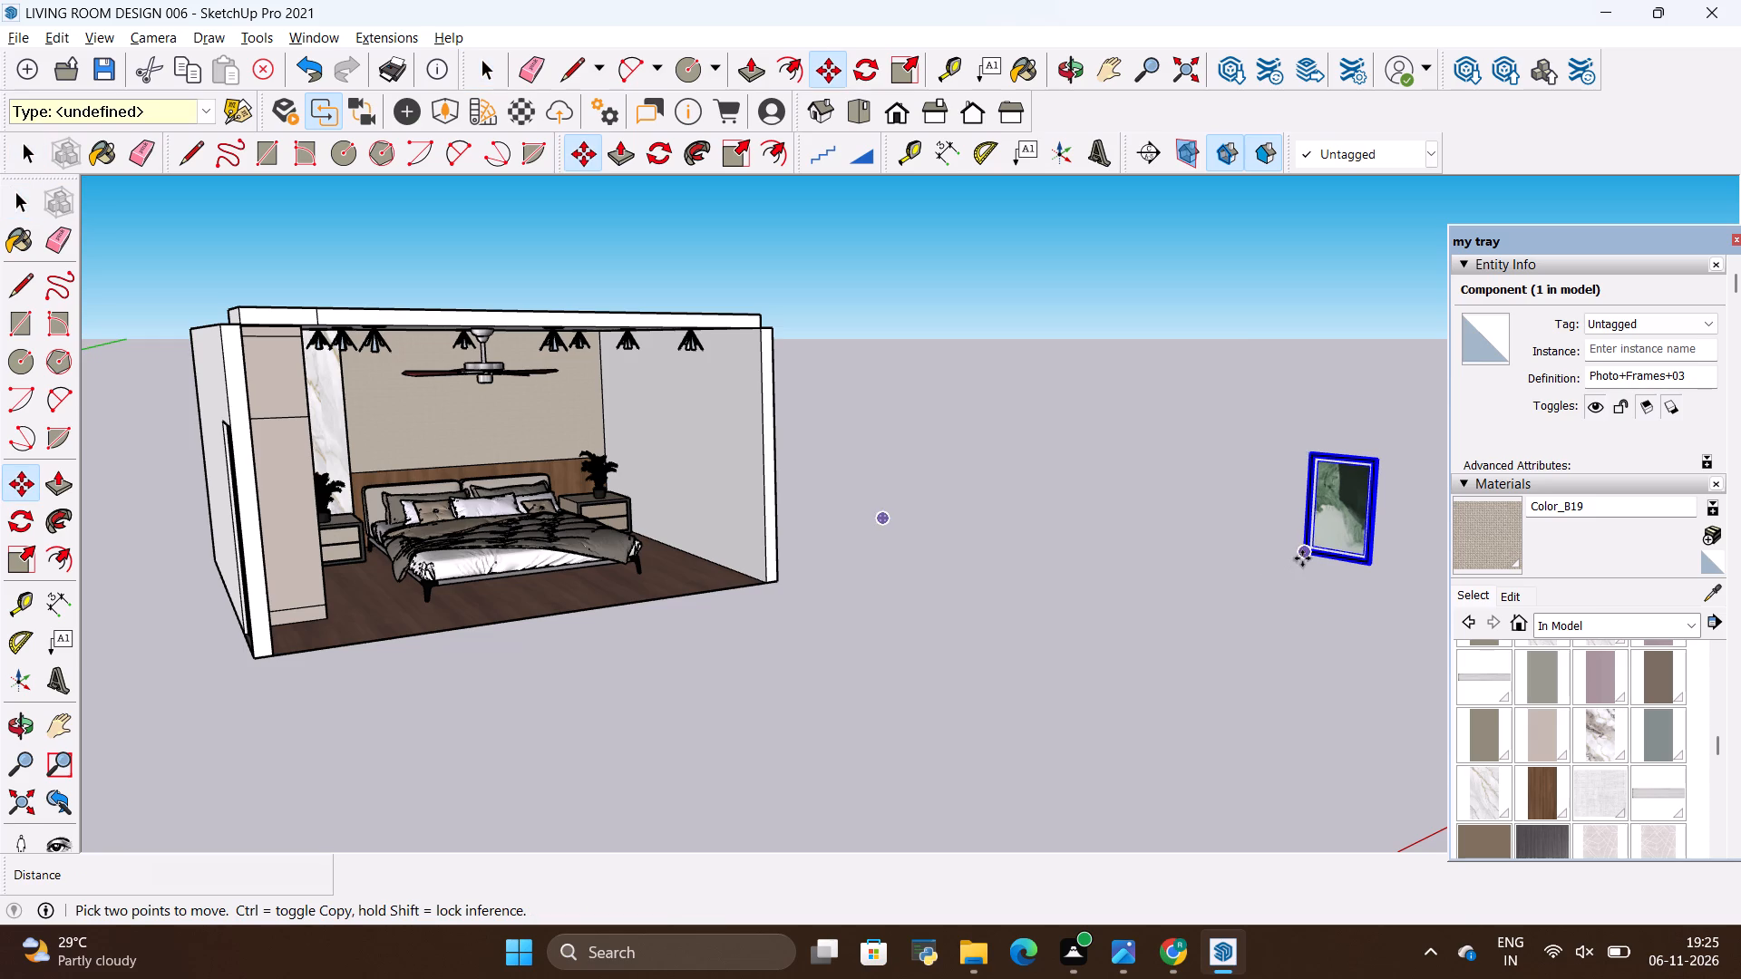
left_click(1303, 558)
scroll(449, 430, "up", 4)
scroll(666, 378, "up", 1)
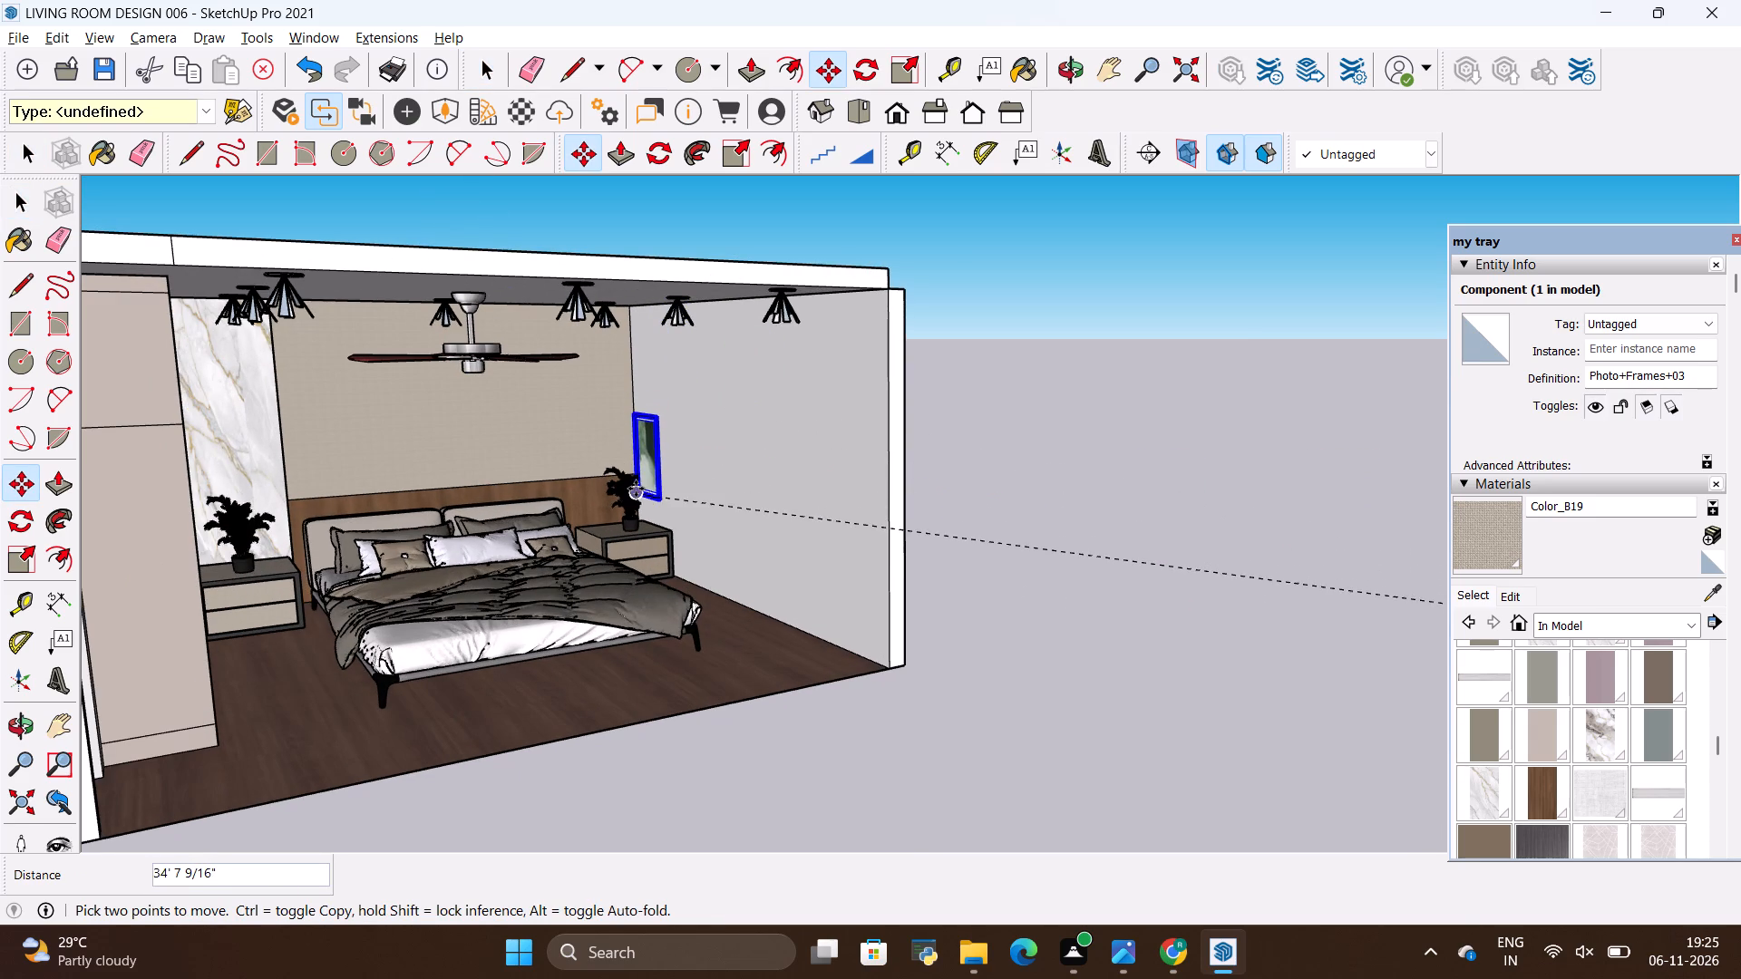
left_click(636, 489)
Scale up the photo frame on the side wall in both width and height from its upper outer corner.
scroll(654, 478, "up", 18)
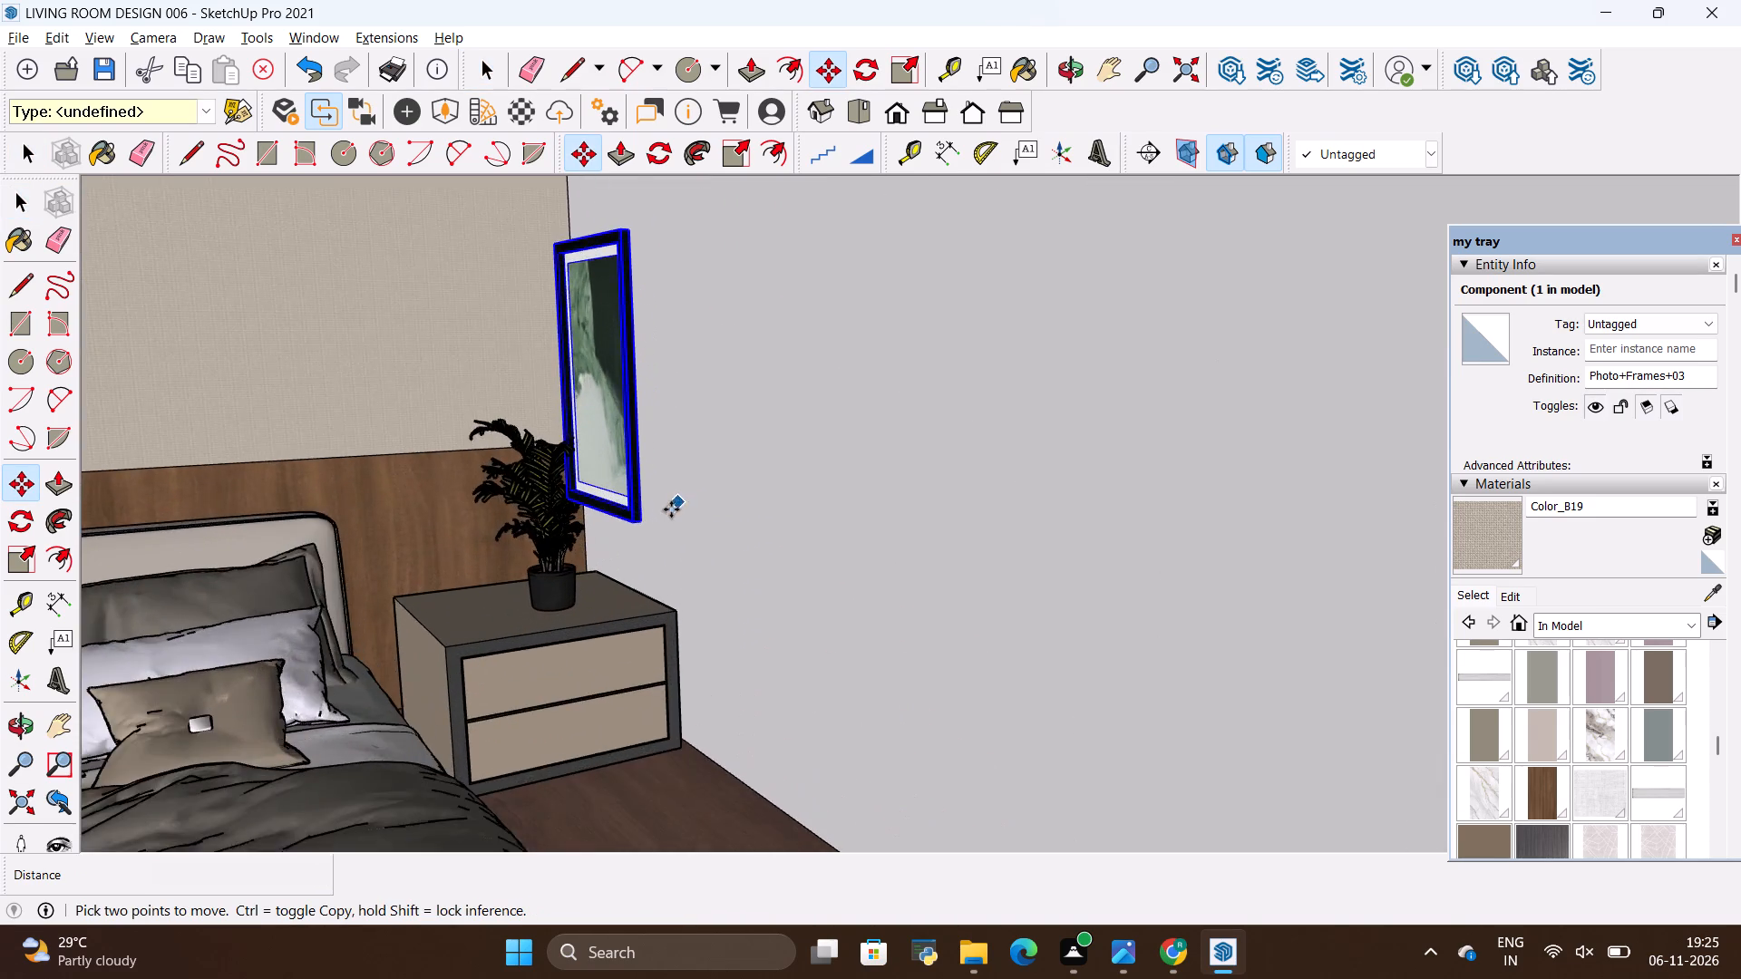
scroll(671, 509, "up", 3)
scroll(671, 509, "down", 9)
scroll(637, 266, "up", 1)
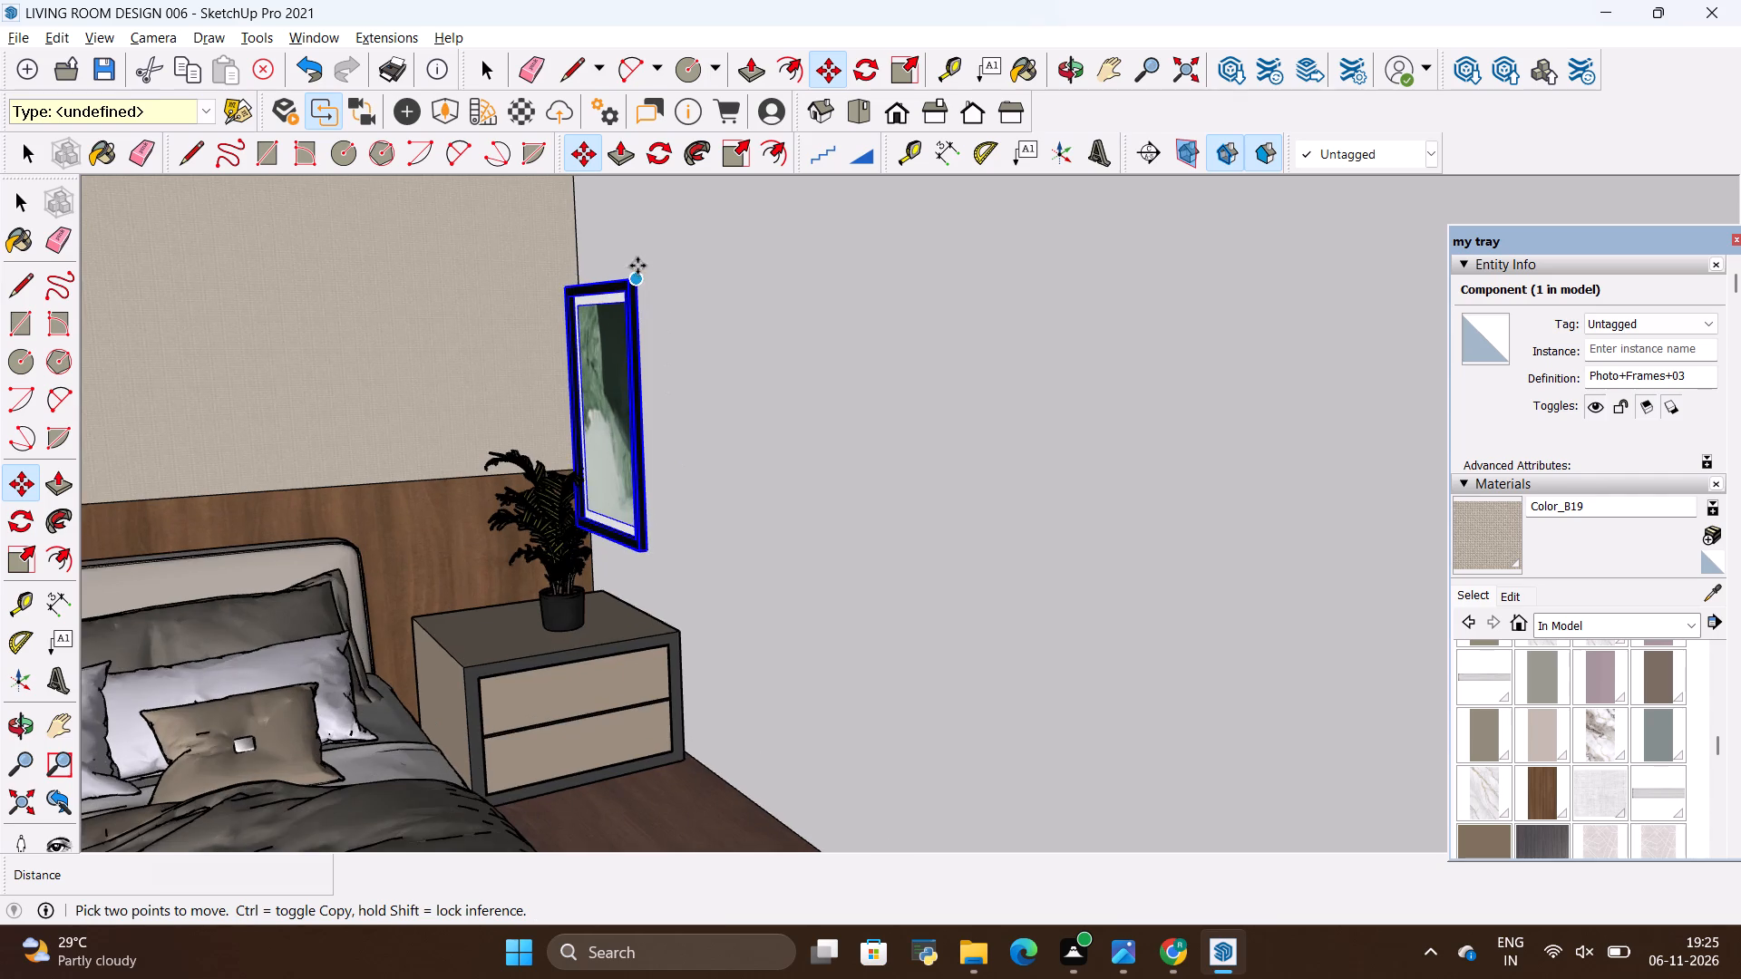
scroll(640, 264, "up", 14)
key("s")
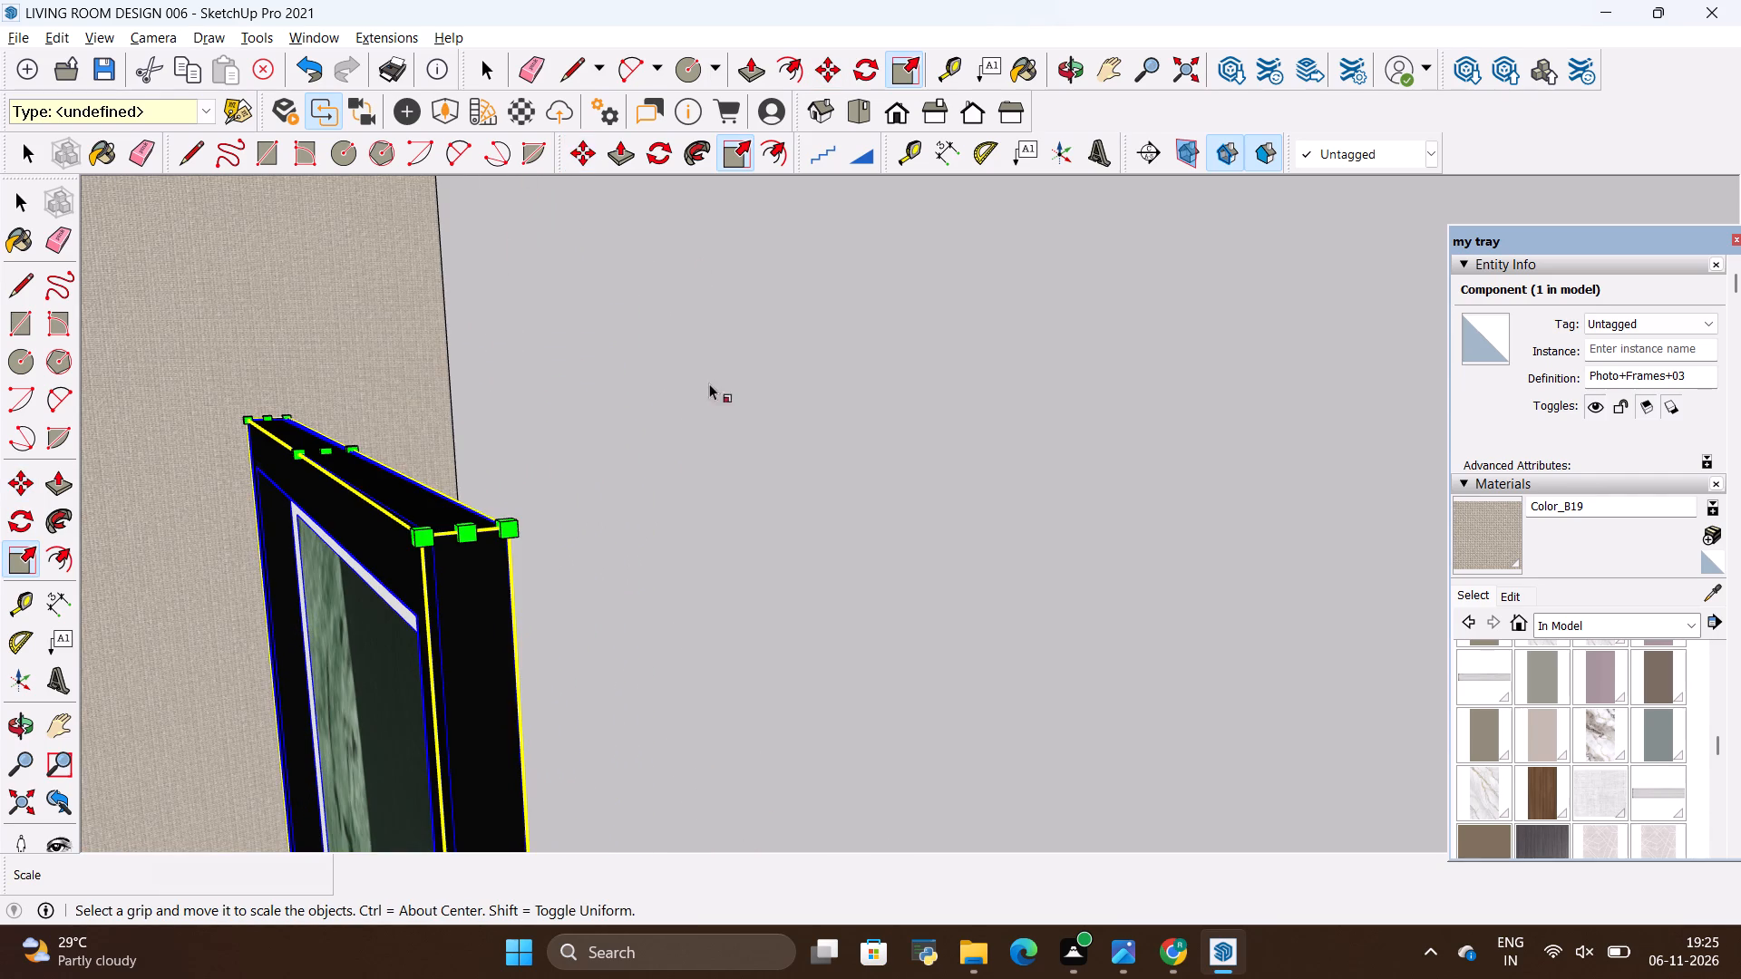
left_click(462, 531)
scroll(630, 464, "down", 7)
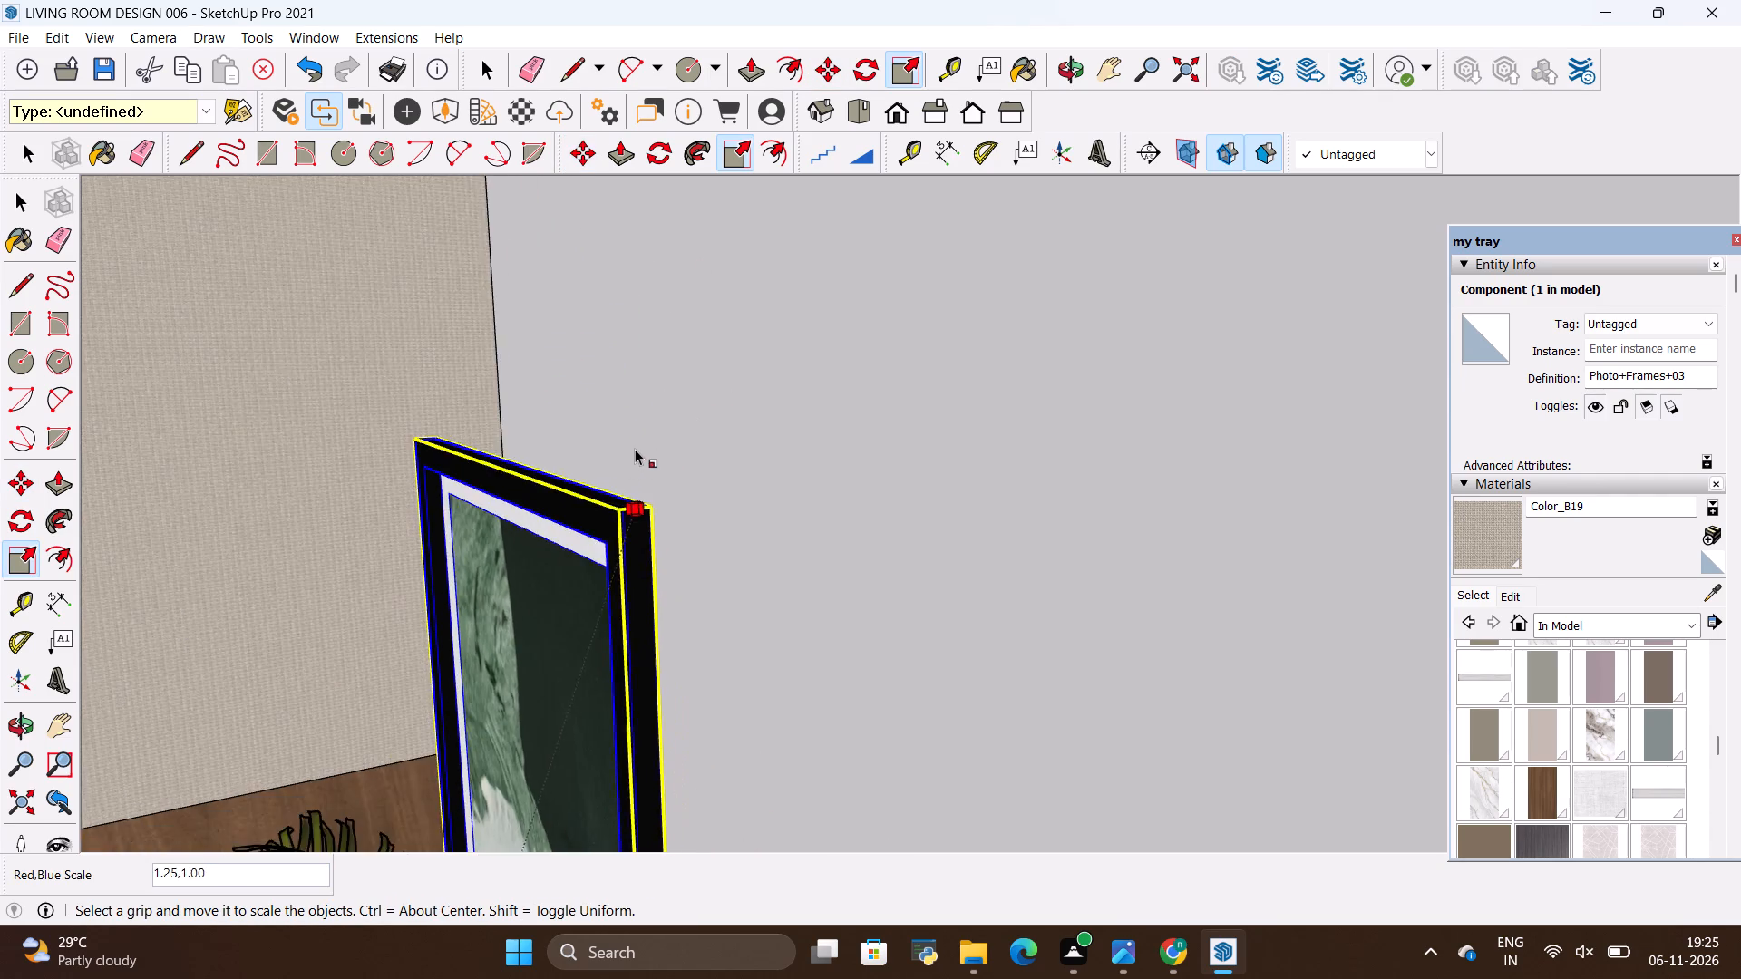
scroll(635, 449, "down", 20)
scroll(635, 449, "down", 17)
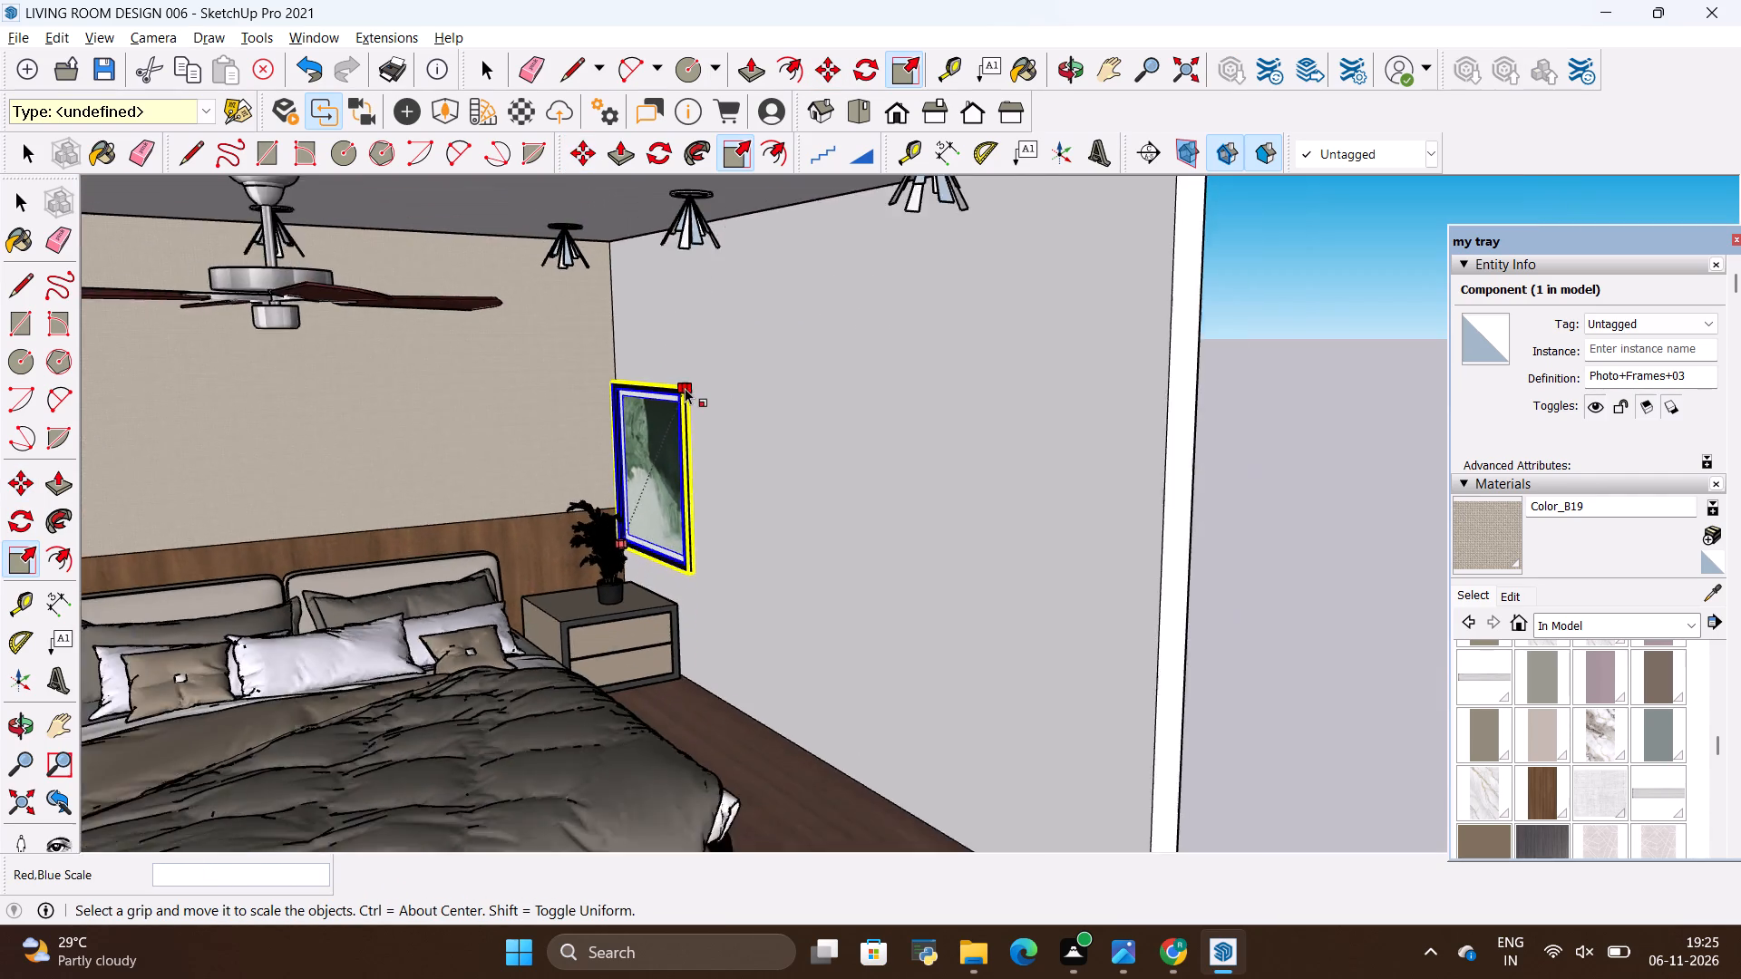
scroll(685, 388, "down", 8)
left_click(700, 372)
key("space")
left_click(745, 423)
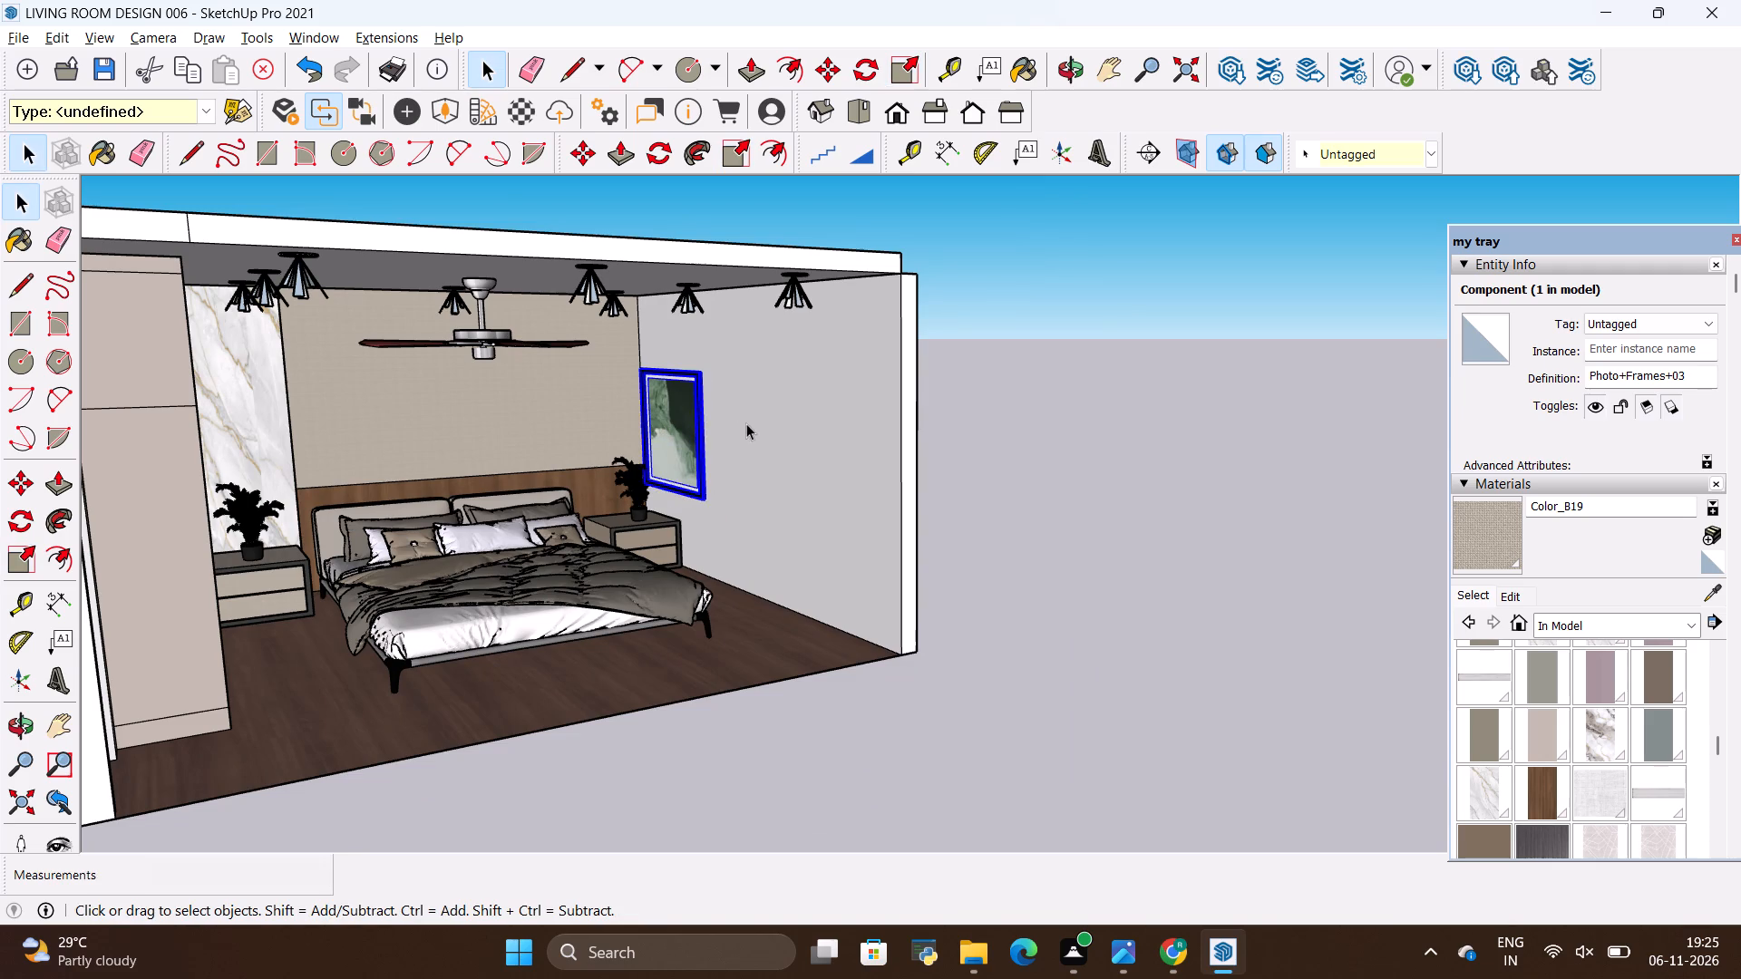
Move the enlarged photo frame about 1' 6 3/4" along the side wall, away from the headboard wall and higher up.
left_click(673, 465)
key("m")
scroll(723, 493, "up", 3)
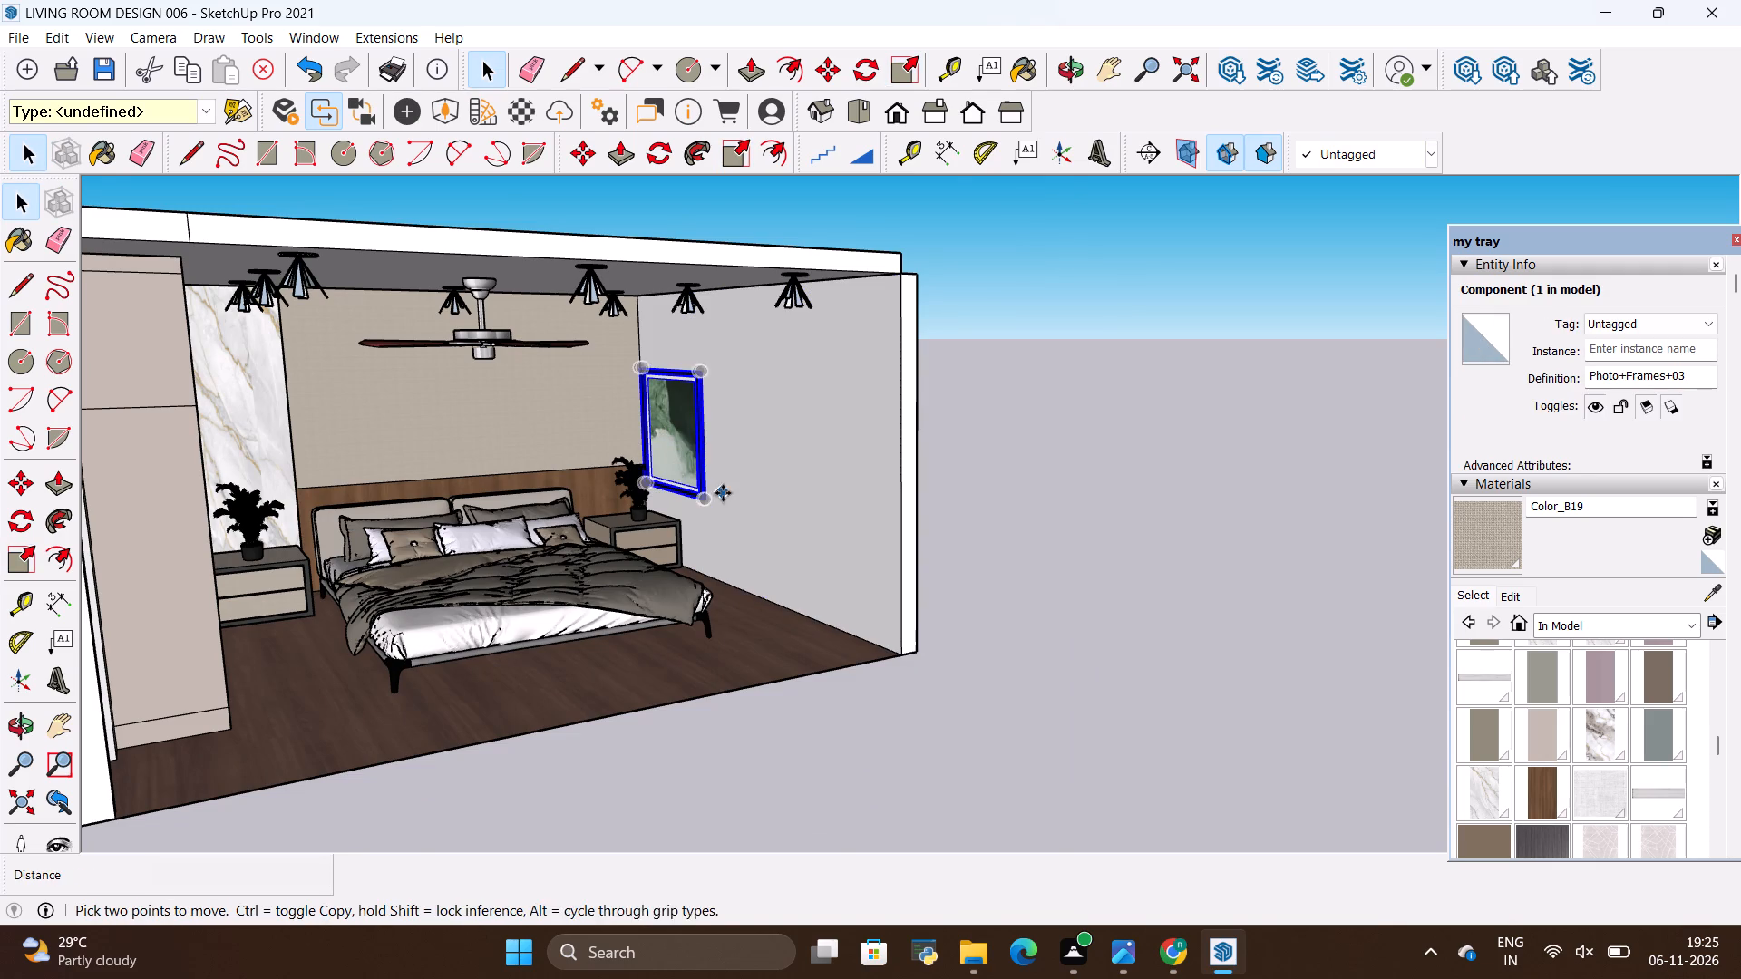
scroll(723, 493, "up", 20)
scroll(723, 493, "up", 7)
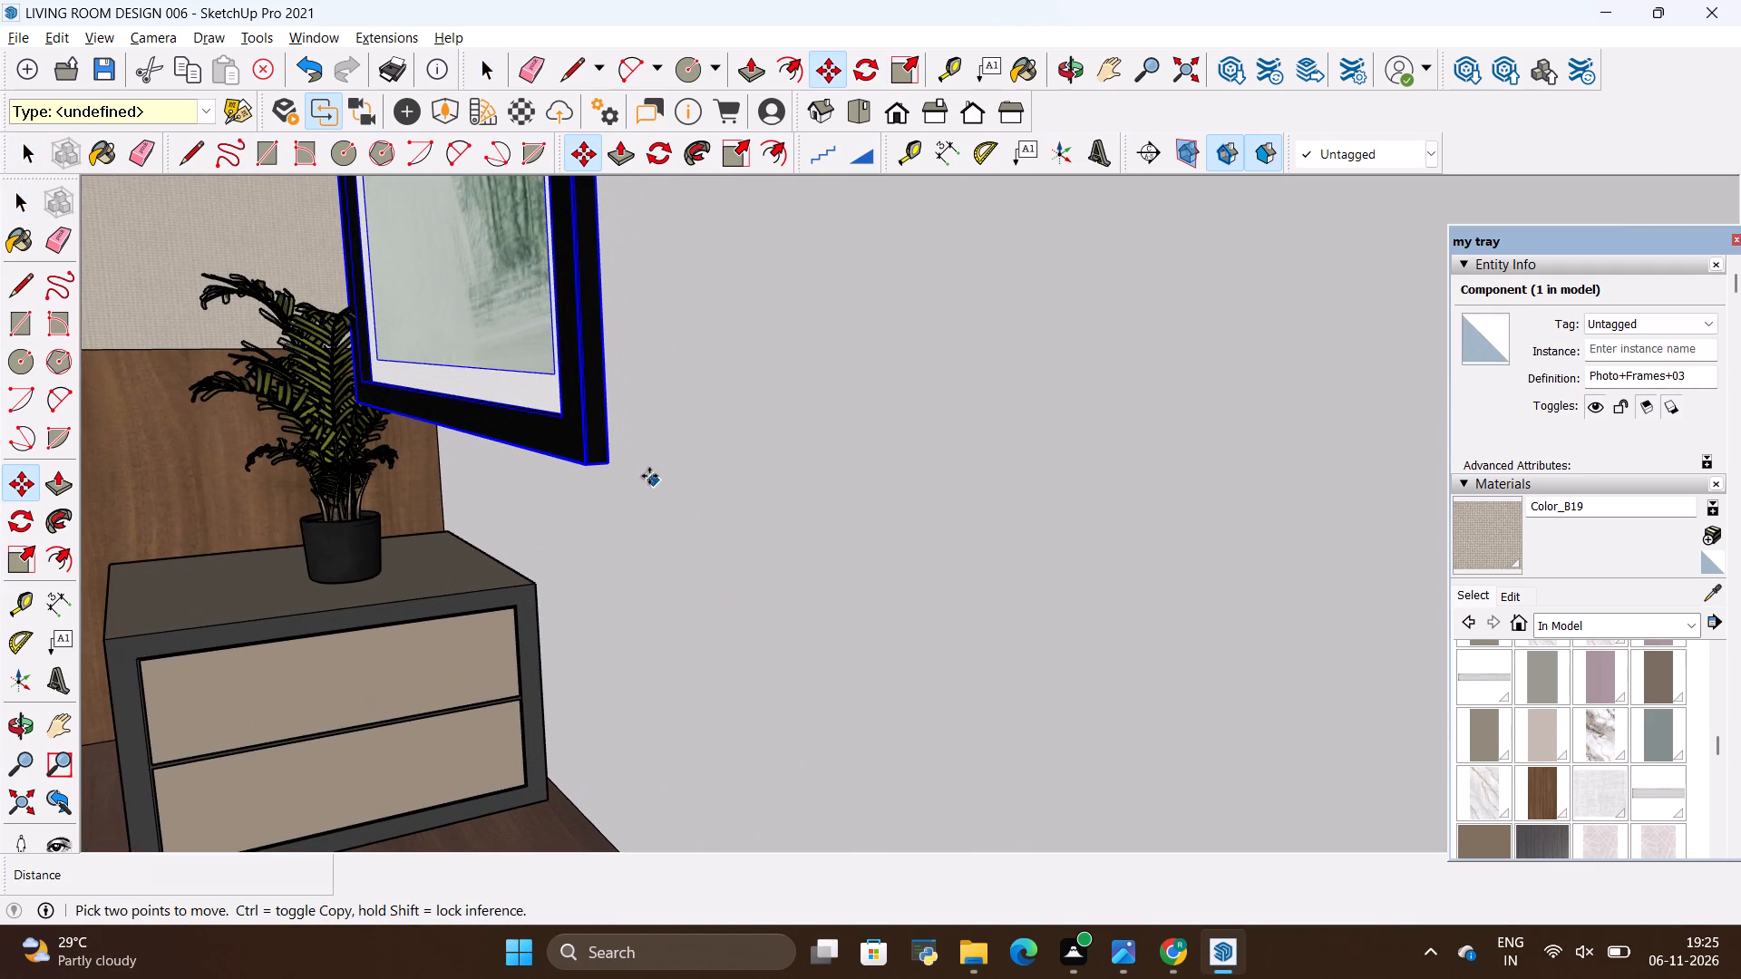
left_click(614, 464)
scroll(764, 486, "down", 20)
scroll(764, 486, "down", 4)
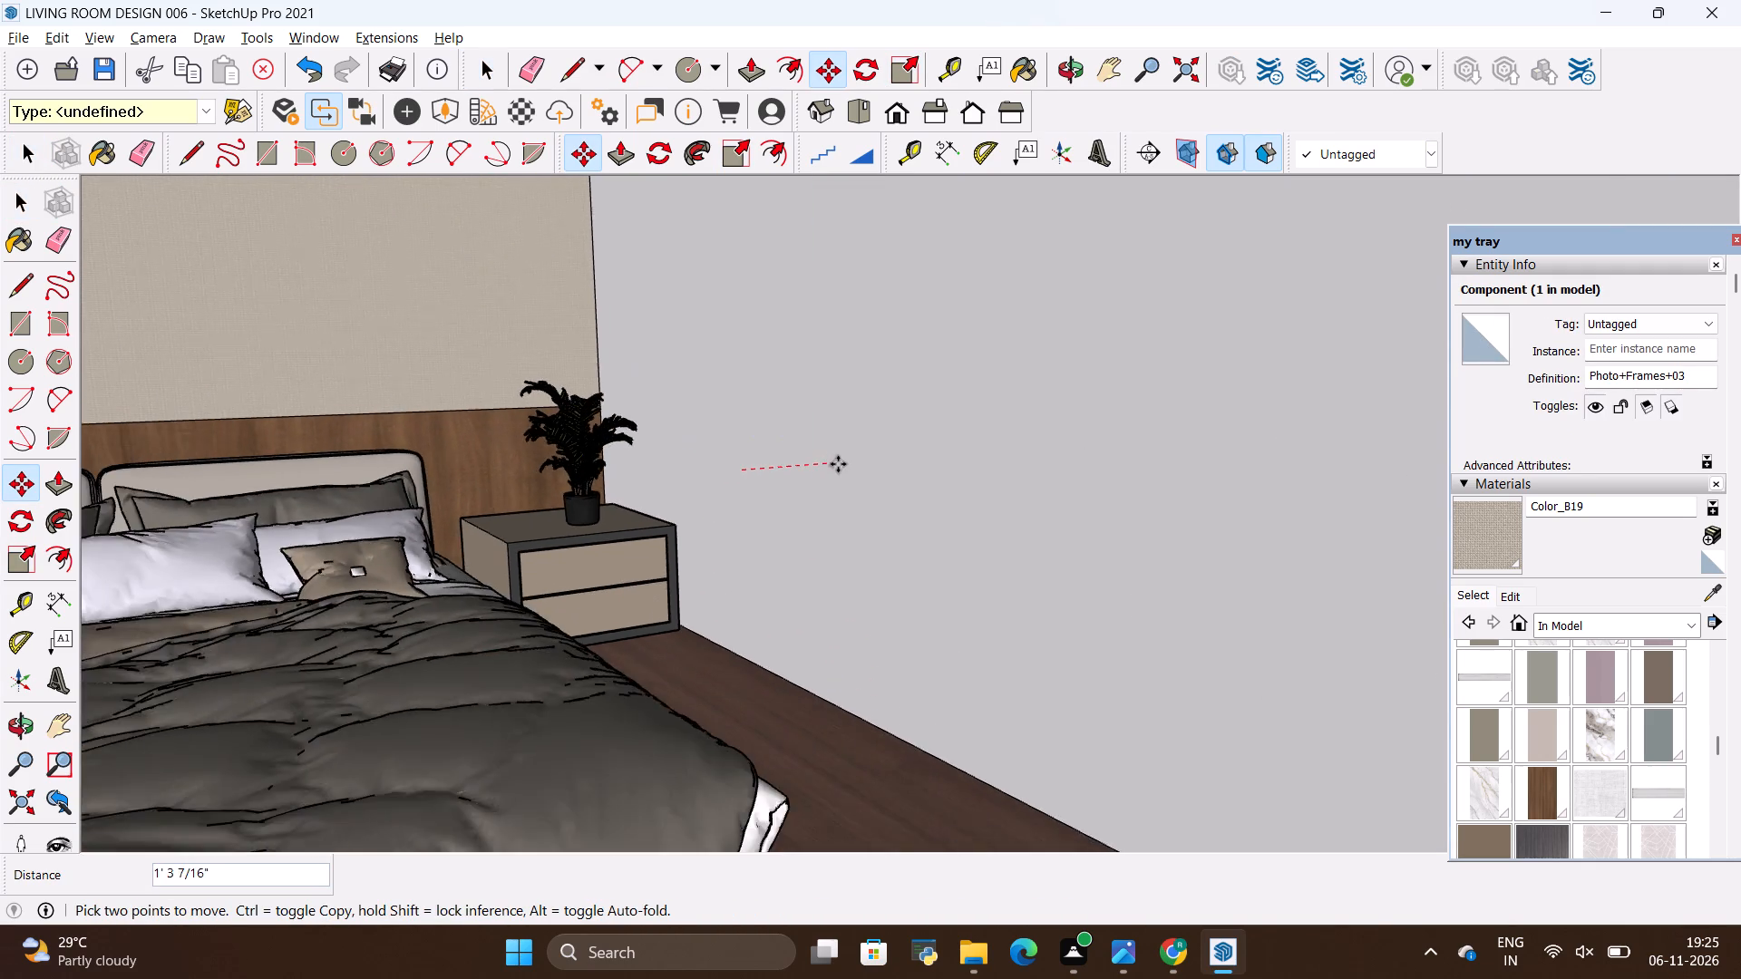
scroll(838, 464, "down", 20)
scroll(838, 464, "down", 5)
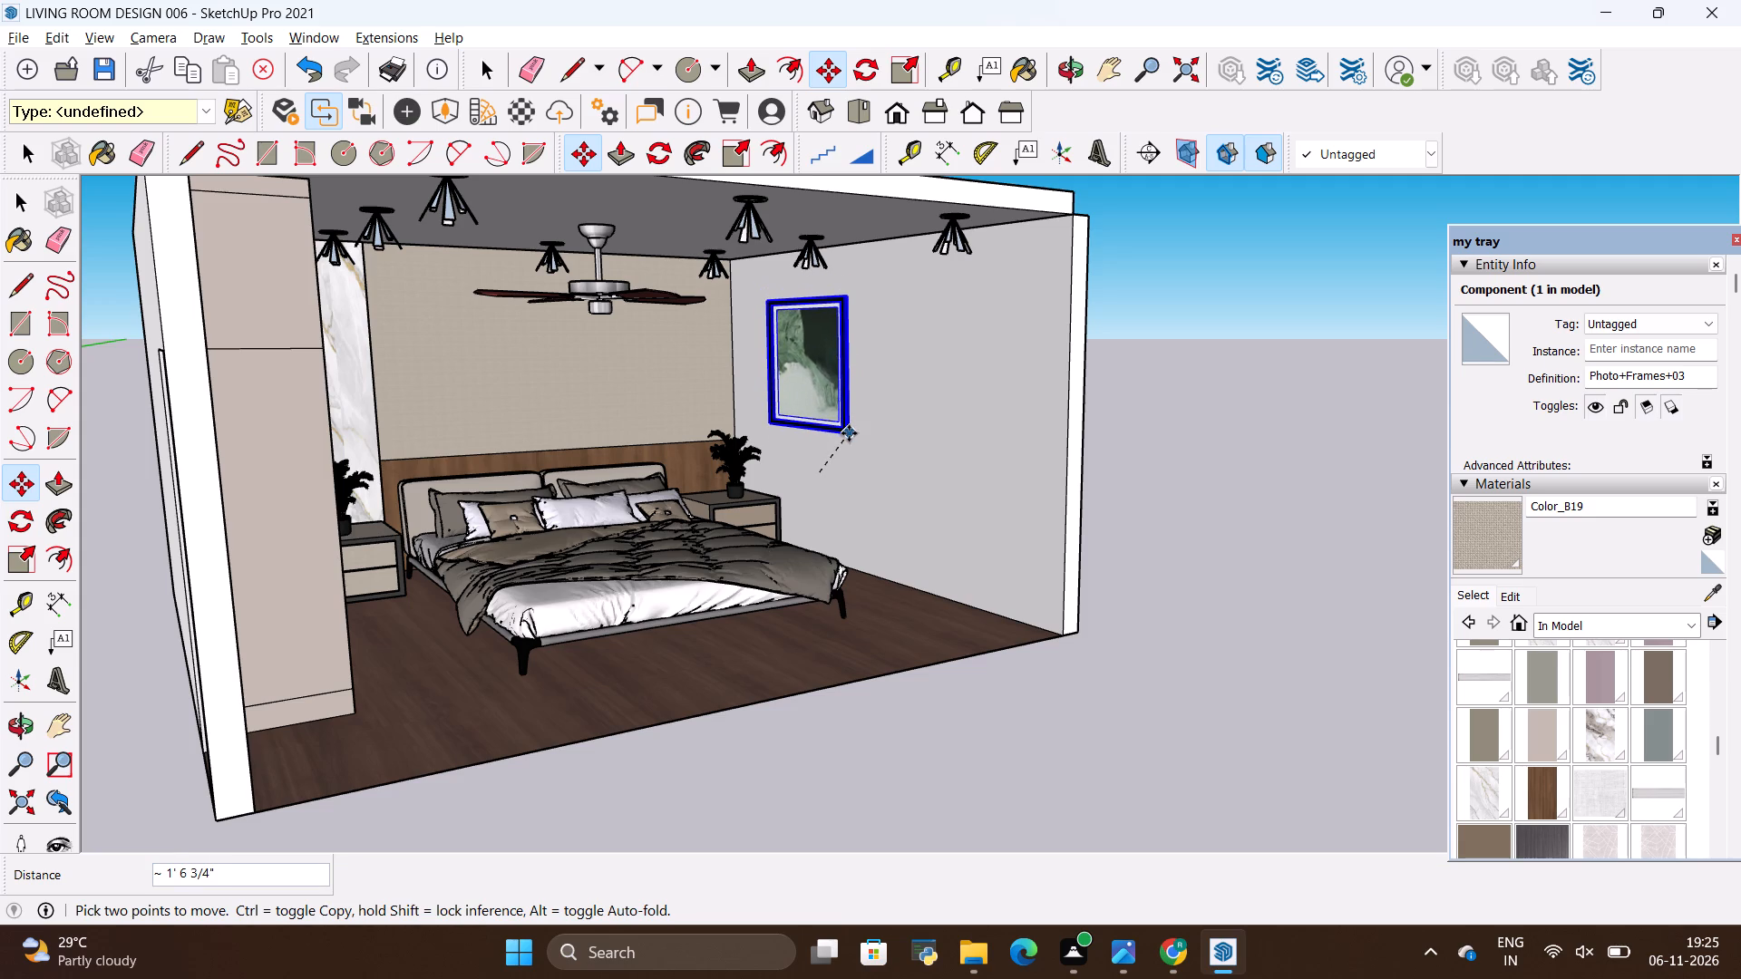
left_click(848, 428)
key("space")
left_click(1130, 456)
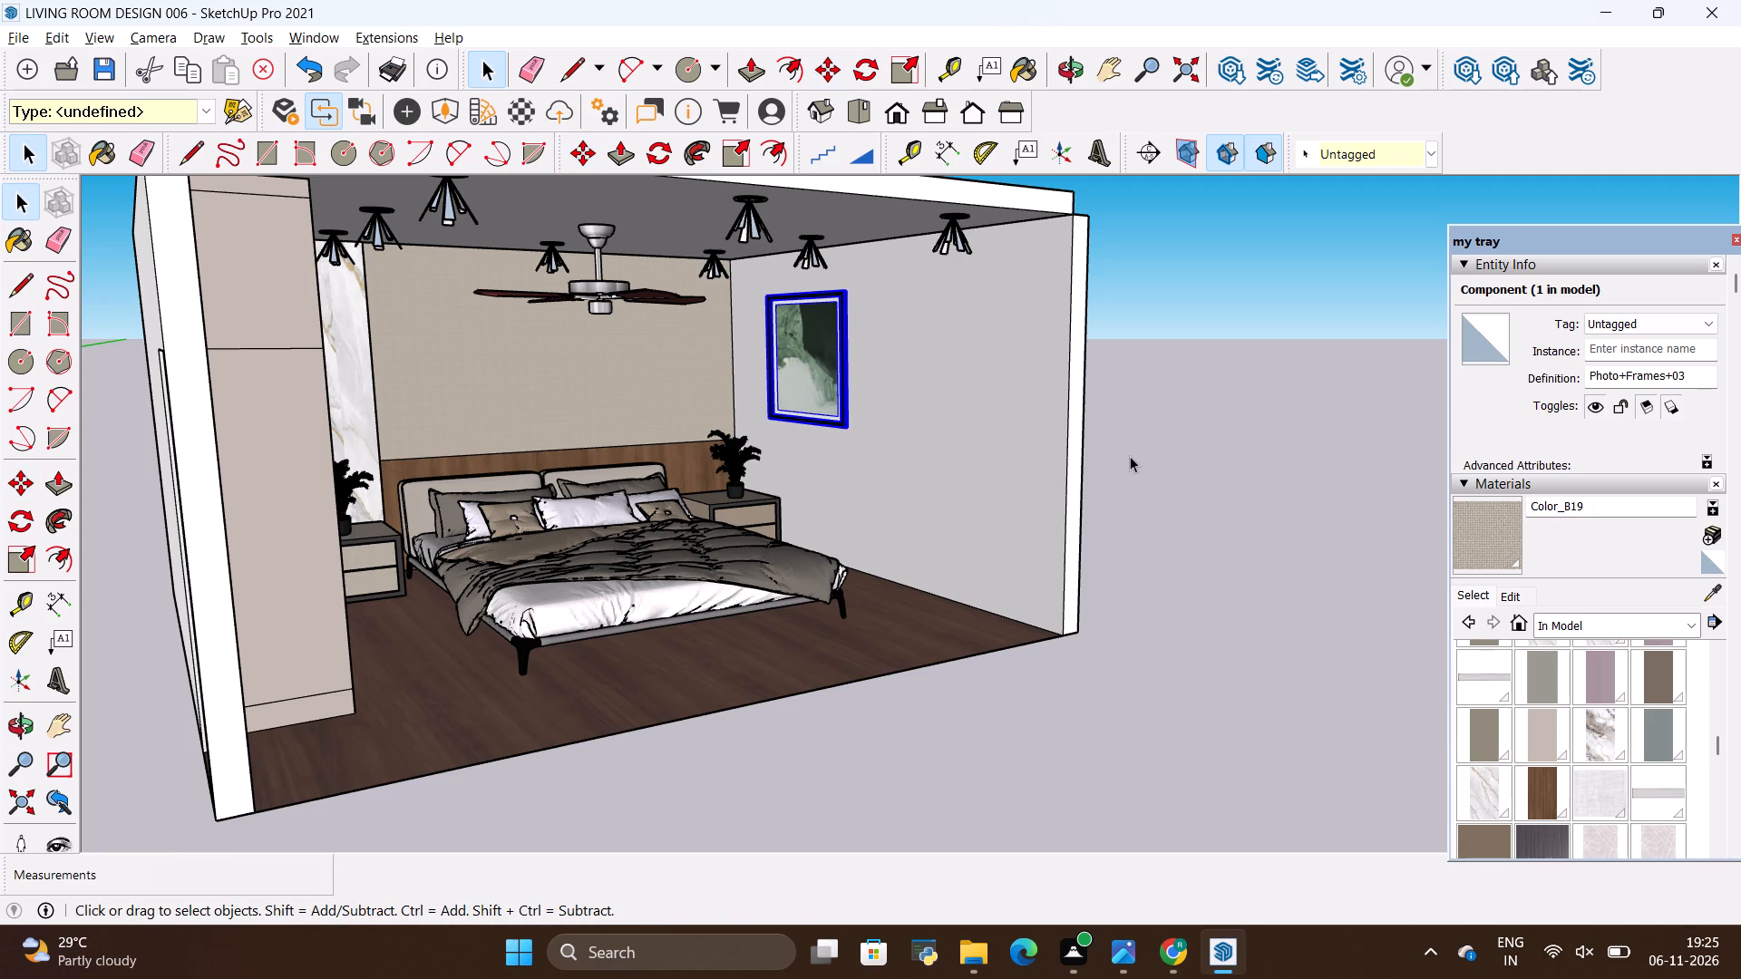
Examine the photo frame's placement and the whole bedroom composition from the open front, including the bed wall, wardrobe and ceiling.
scroll(1161, 431, "up", 3)
scroll(801, 365, "up", 10)
scroll(802, 370, "down", 3)
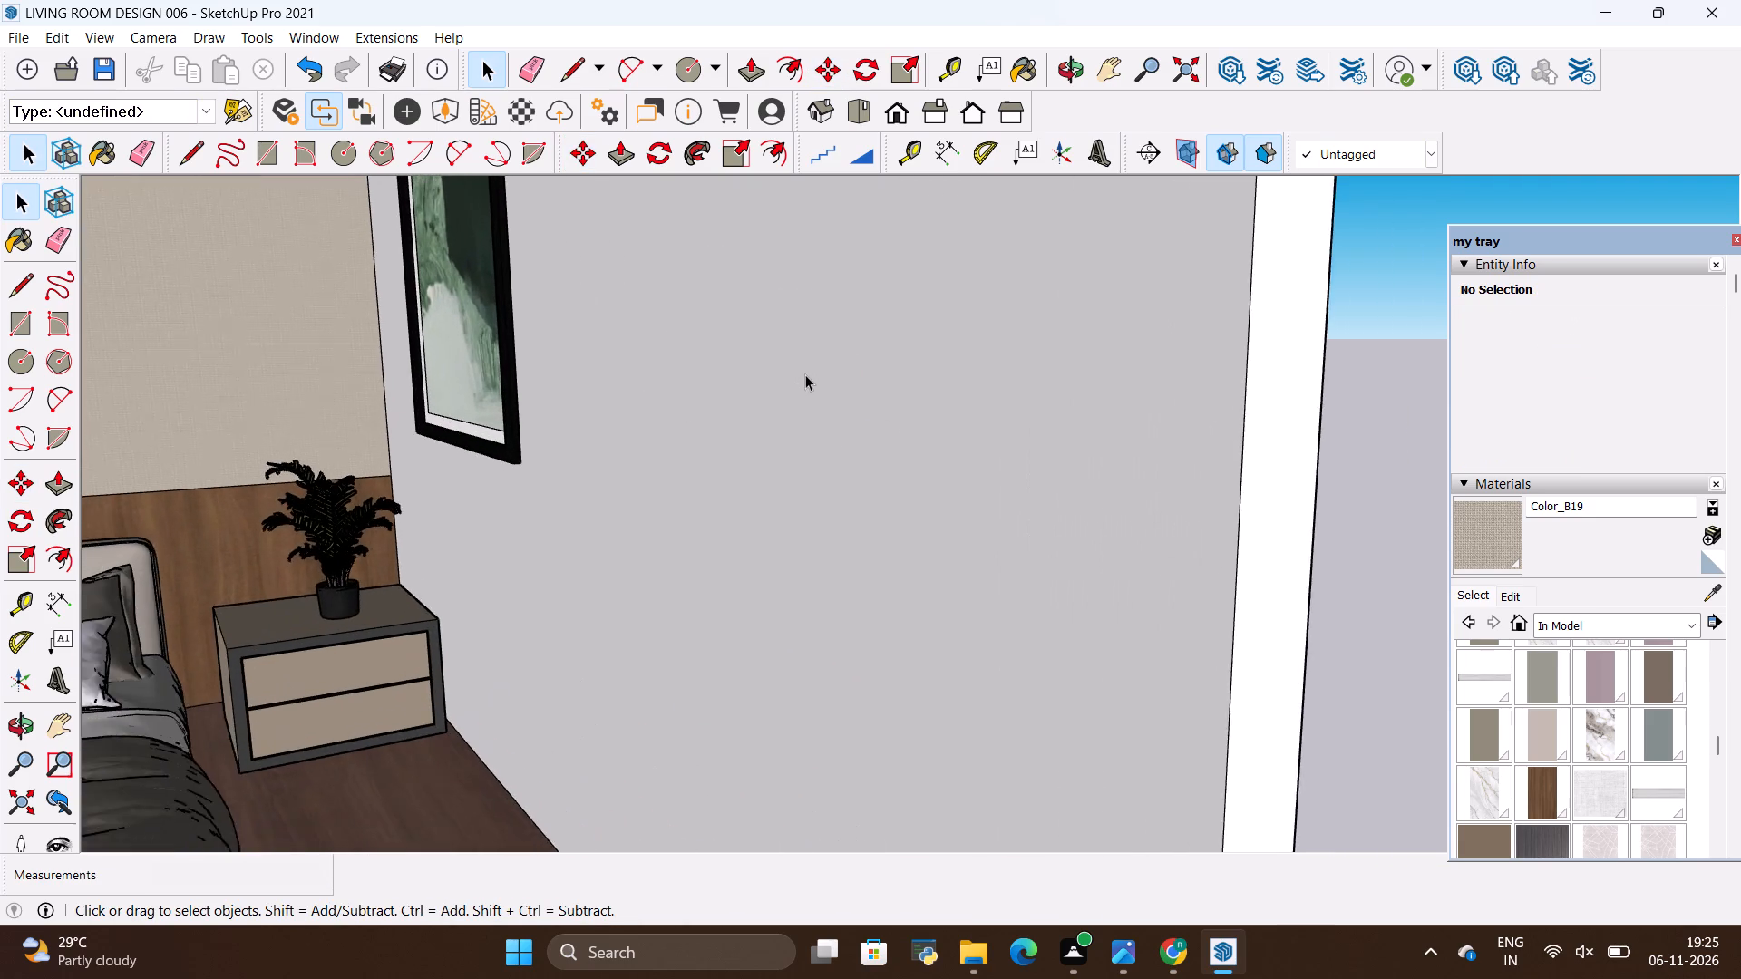
scroll(805, 374, "down", 13)
scroll(1047, 412, "down", 11)
scroll(959, 402, "up", 6)
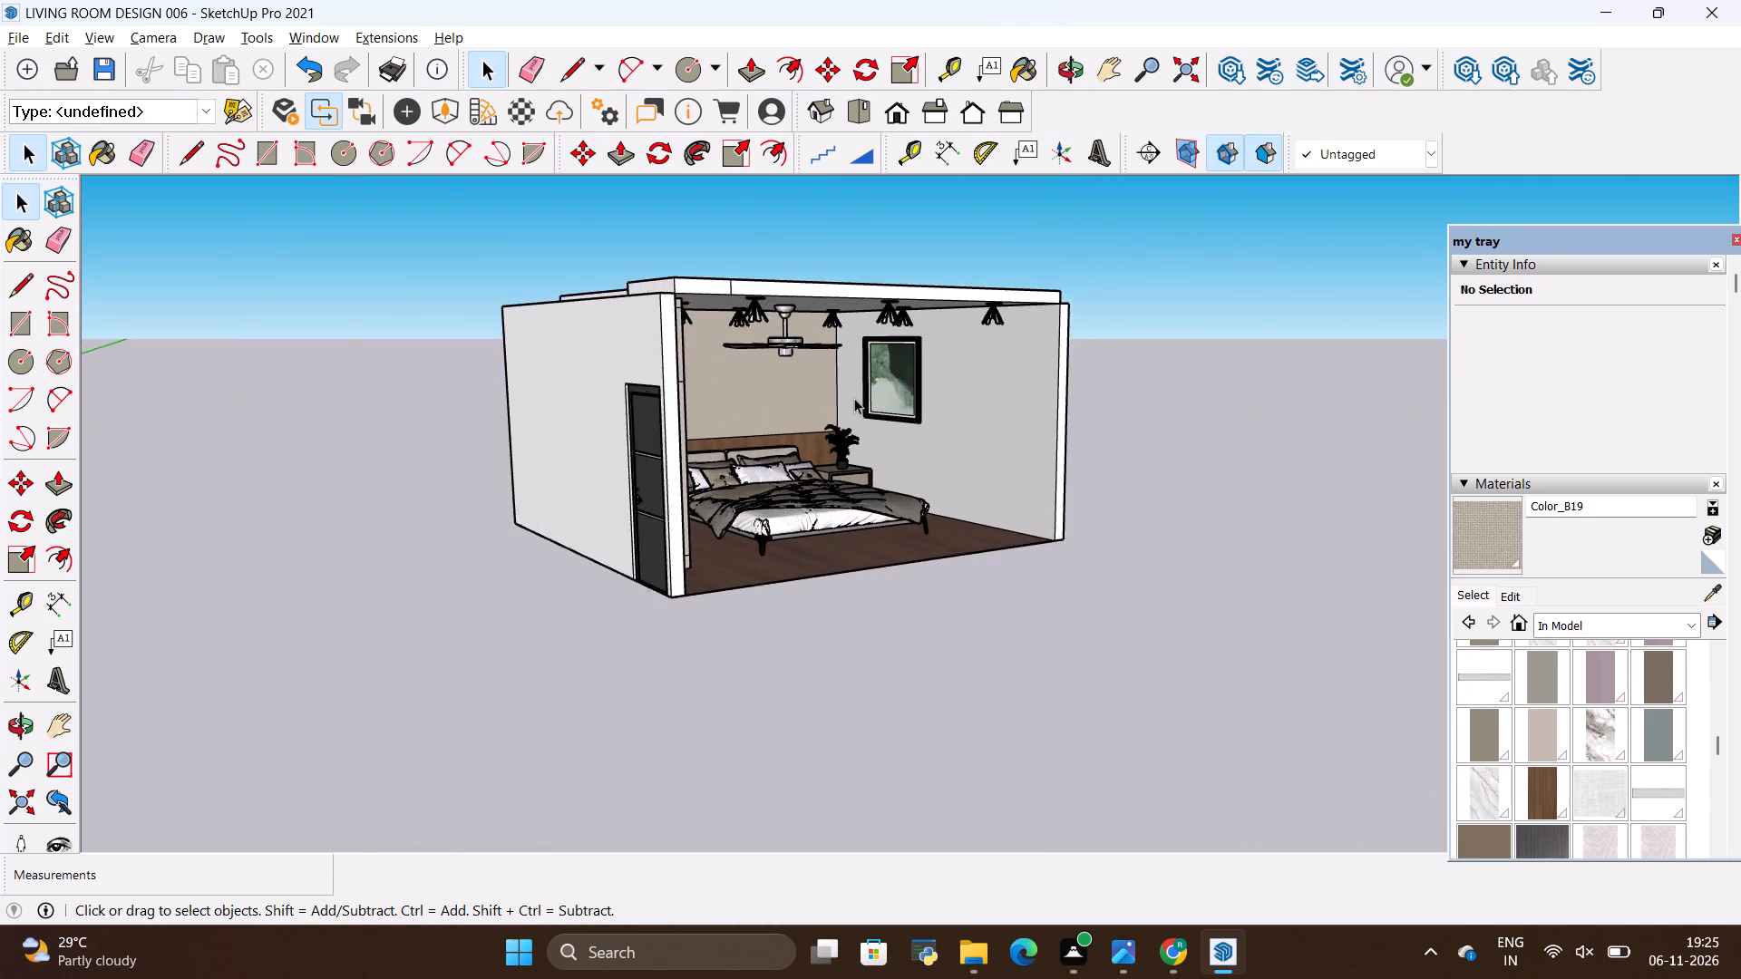
scroll(854, 398, "up", 10)
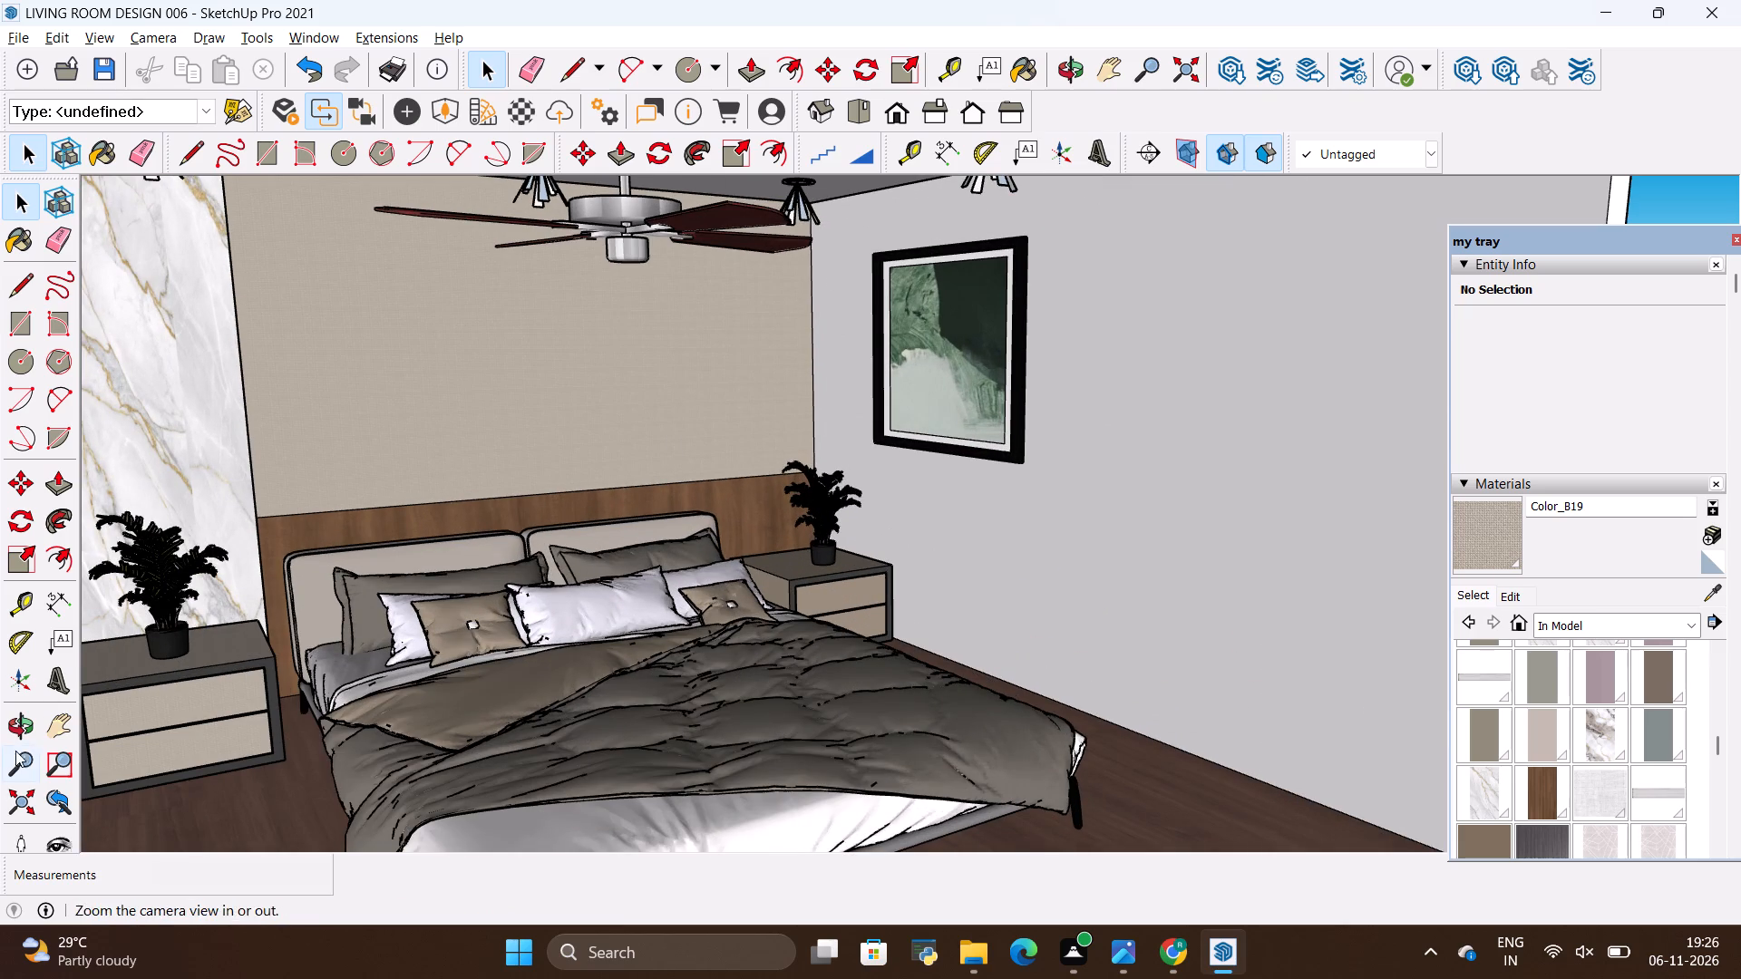
left_click(24, 725)
left_click_drag(752, 605, 659, 603)
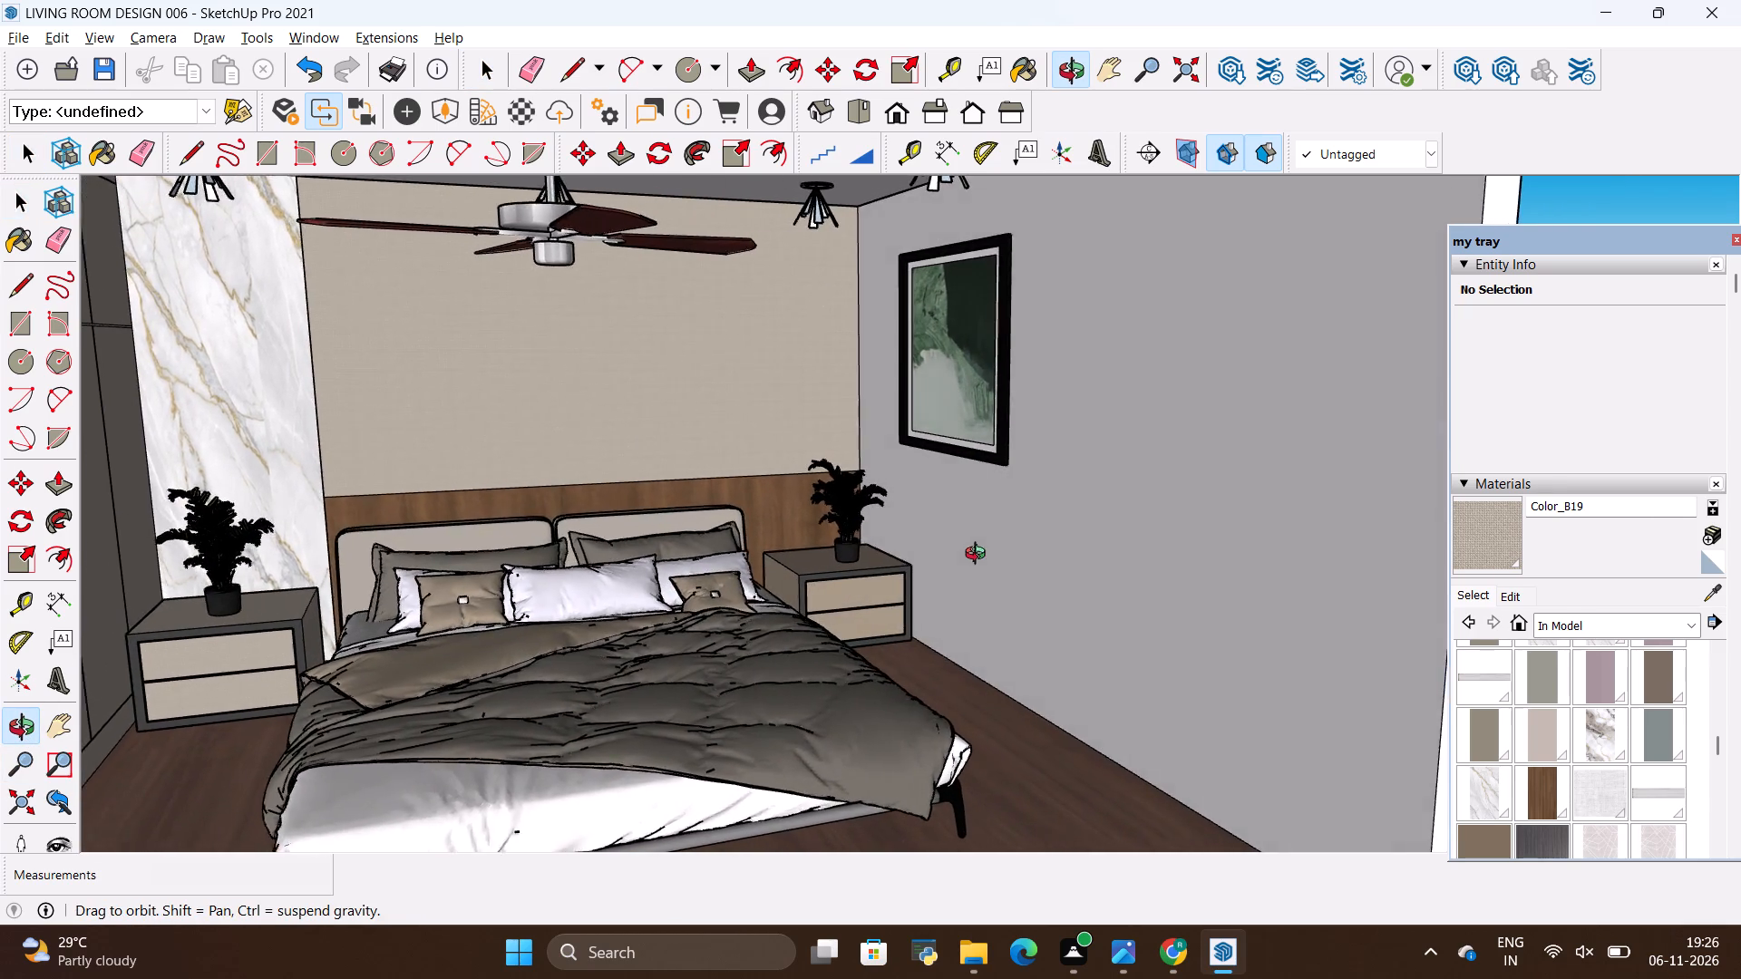
scroll(979, 556, "down", 4)
left_click_drag(769, 586, 683, 525)
scroll(615, 471, "up", 4)
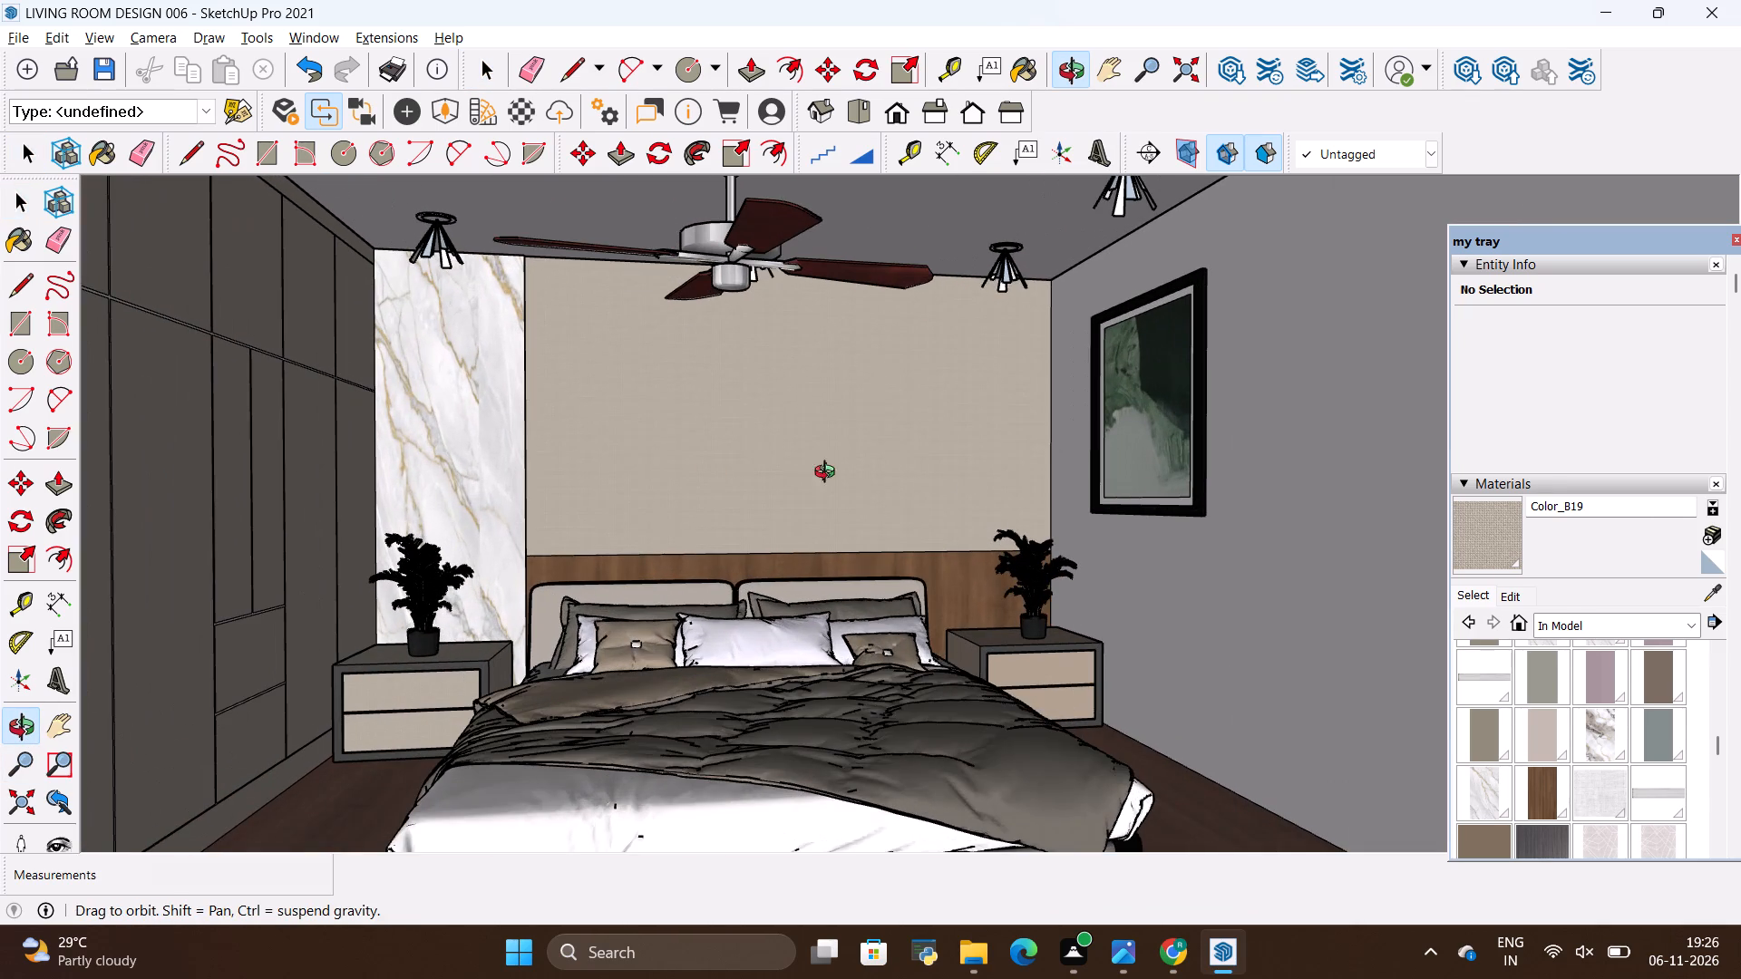
left_click_drag(824, 490, 869, 499, "shift")
left_click_drag(875, 495, 862, 506)
scroll(900, 464, "down", 2)
left_click_drag(900, 469, 870, 481)
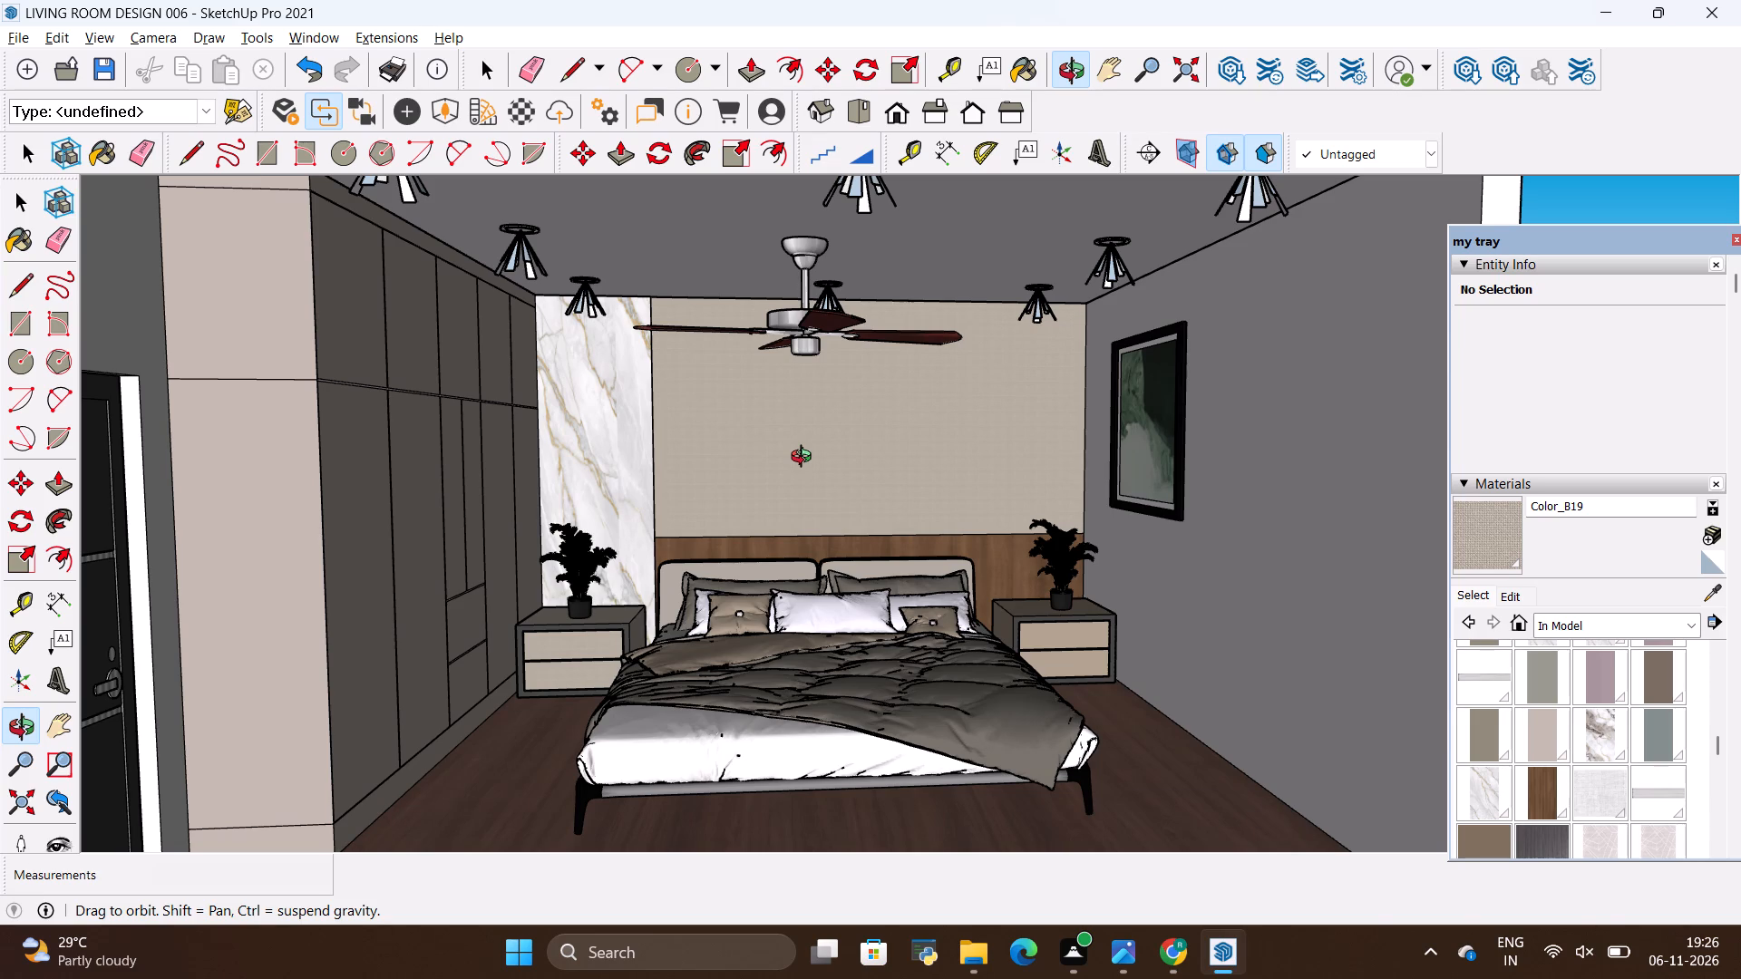
scroll(850, 464, "down", 2)
scroll(842, 421, "up", 3)
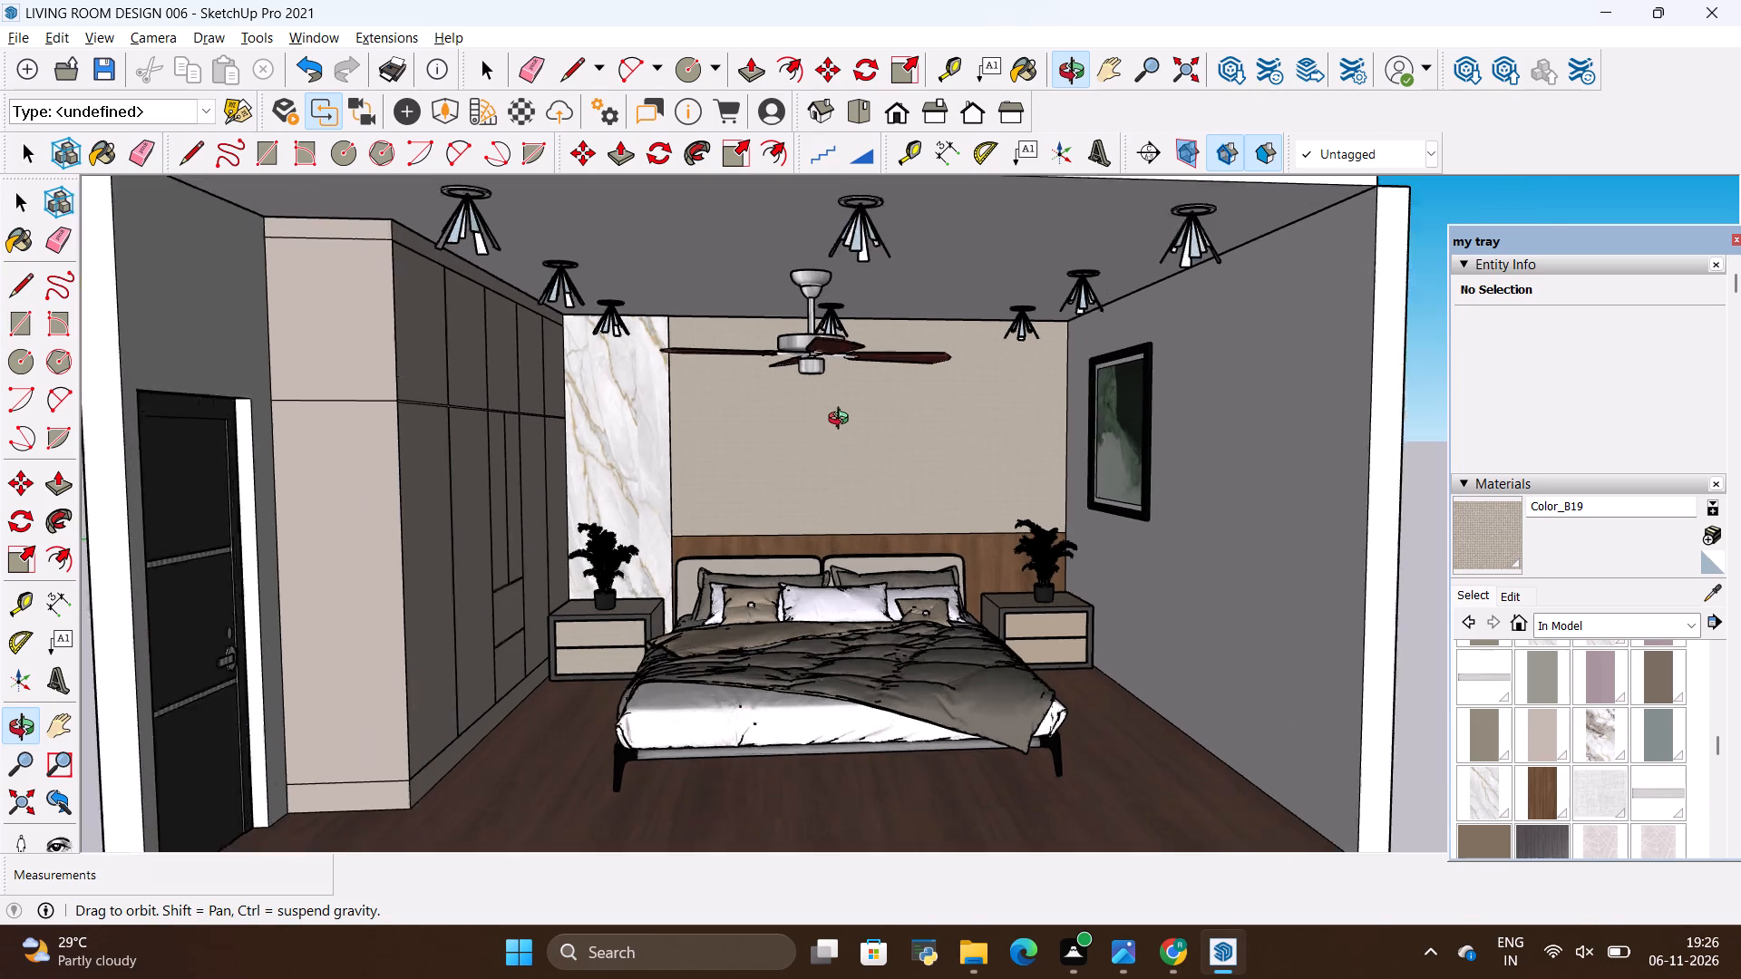
left_click_drag(825, 429, 830, 362)
scroll(1094, 351, "down", 1)
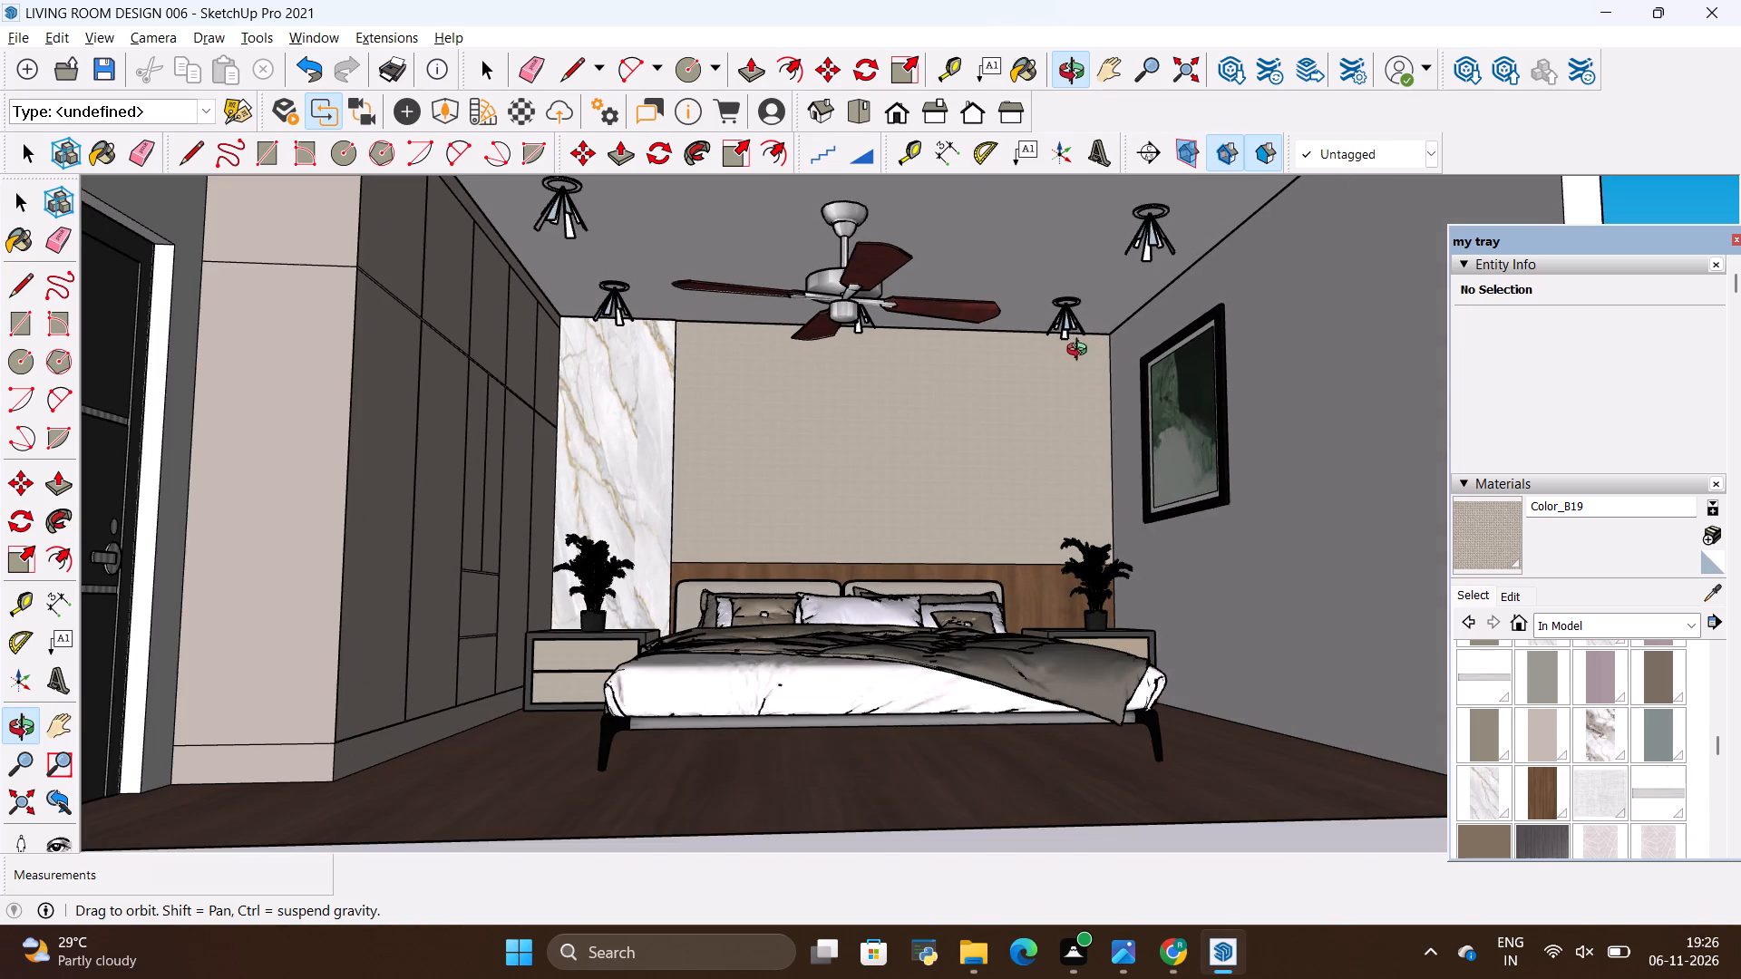
left_click_drag(1063, 354, 1040, 382)
scroll(1066, 363, "down", 2)
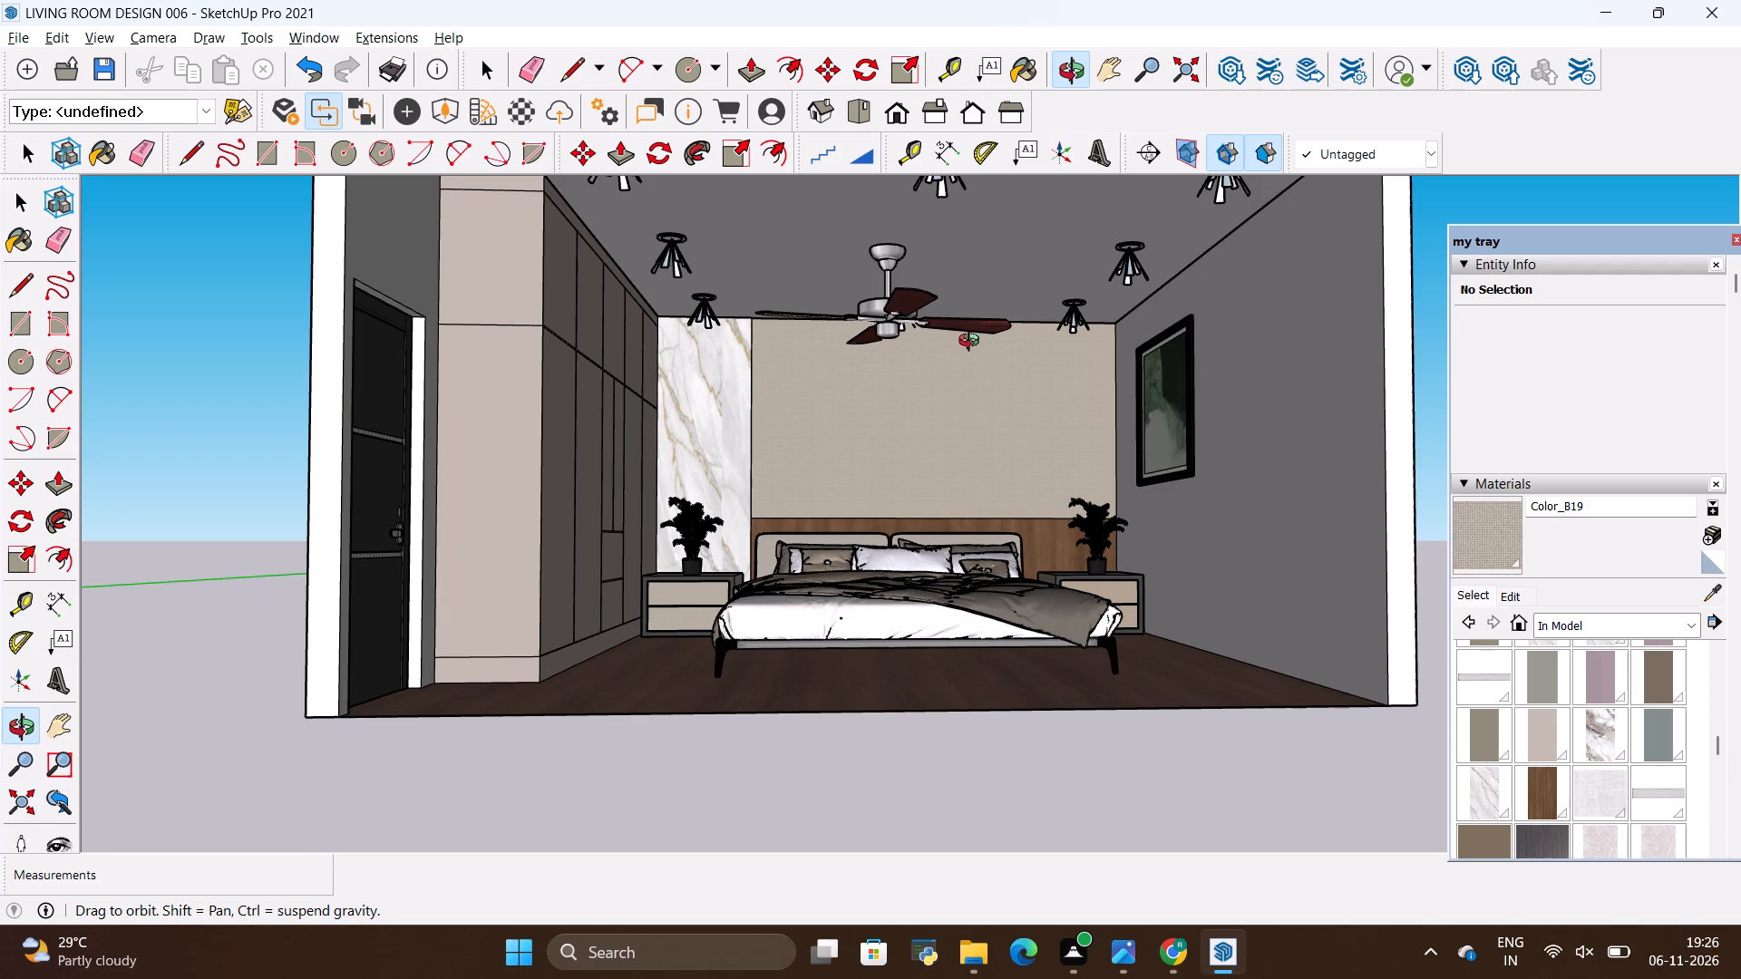
scroll(942, 393, "down", 4)
scroll(994, 296, "up", 6)
left_click_drag(956, 412, 956, 440)
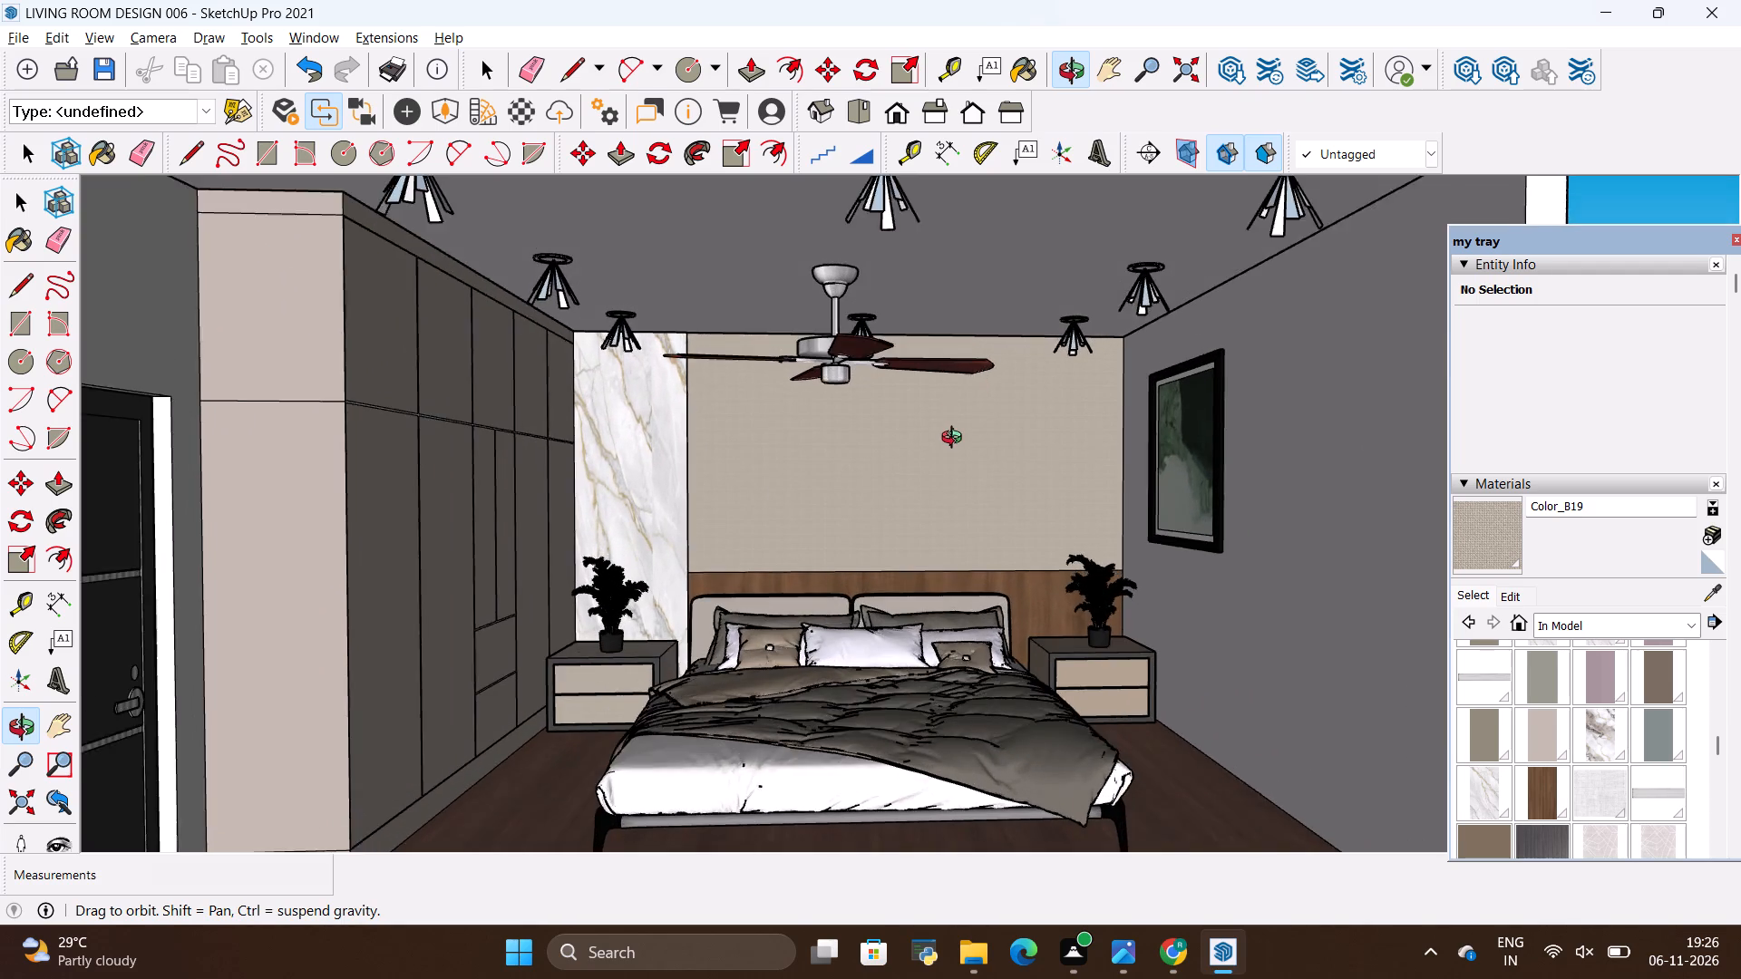
left_click_drag(956, 440, 952, 403)
scroll(981, 391, "down", 3)
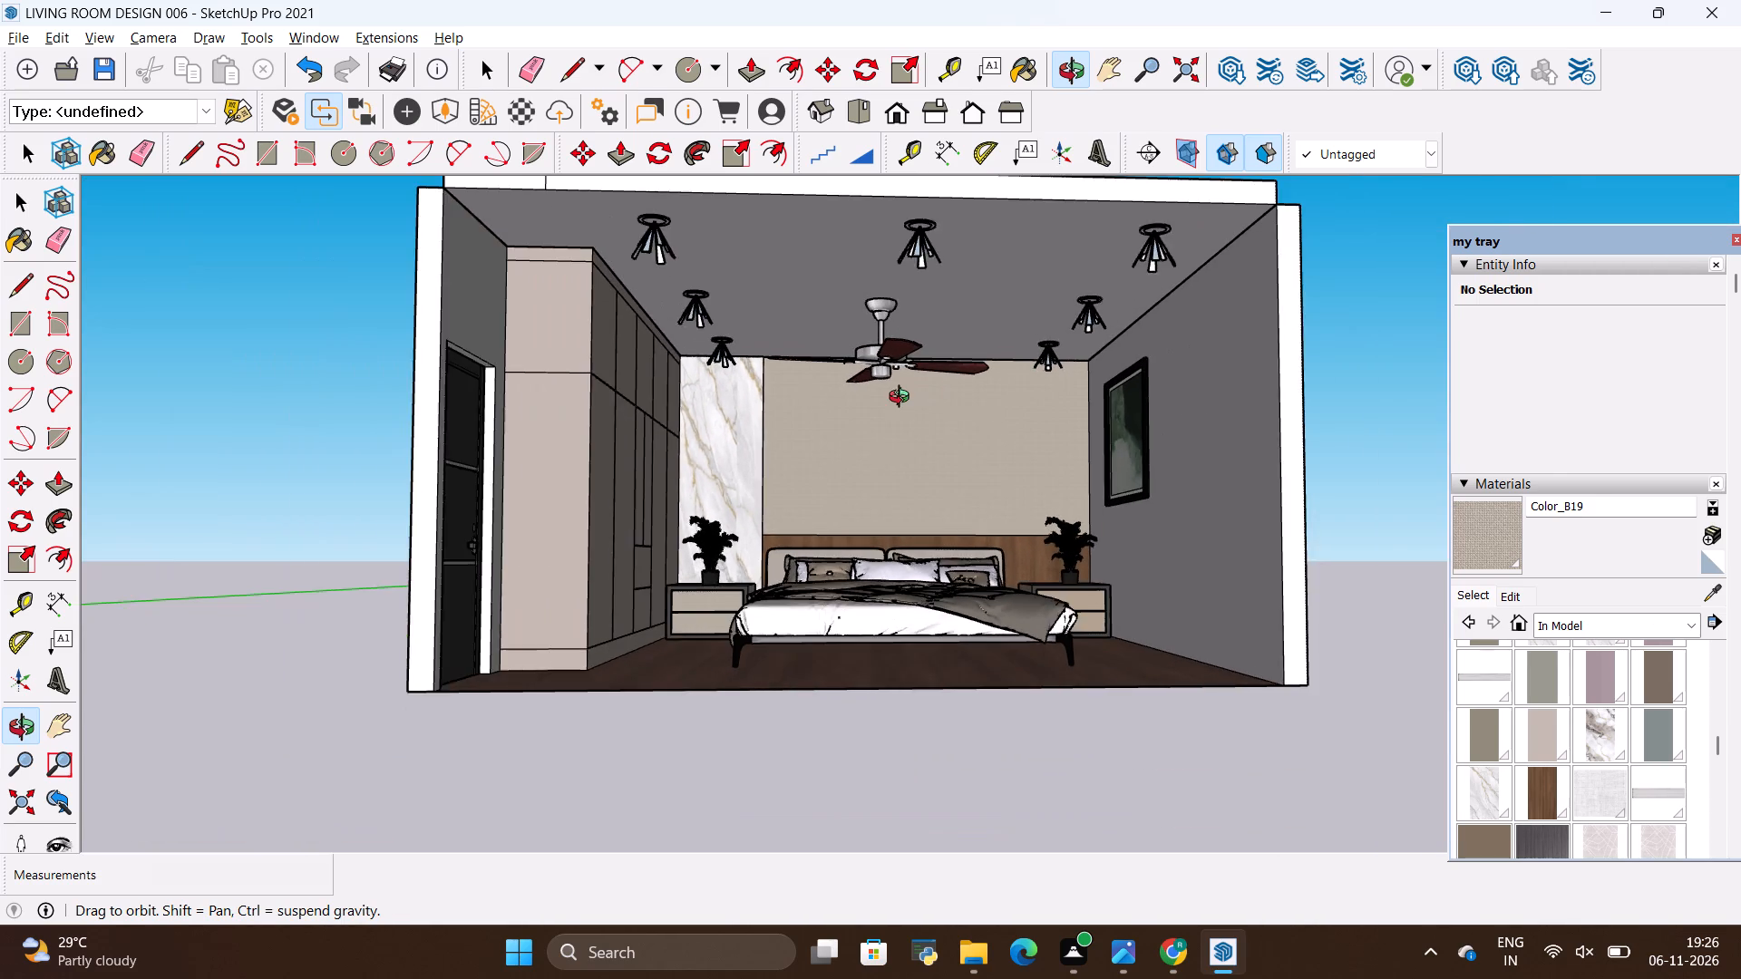
scroll(903, 399, "up", 2)
left_click_drag(940, 424, 911, 449)
scroll(924, 471, "up", 2)
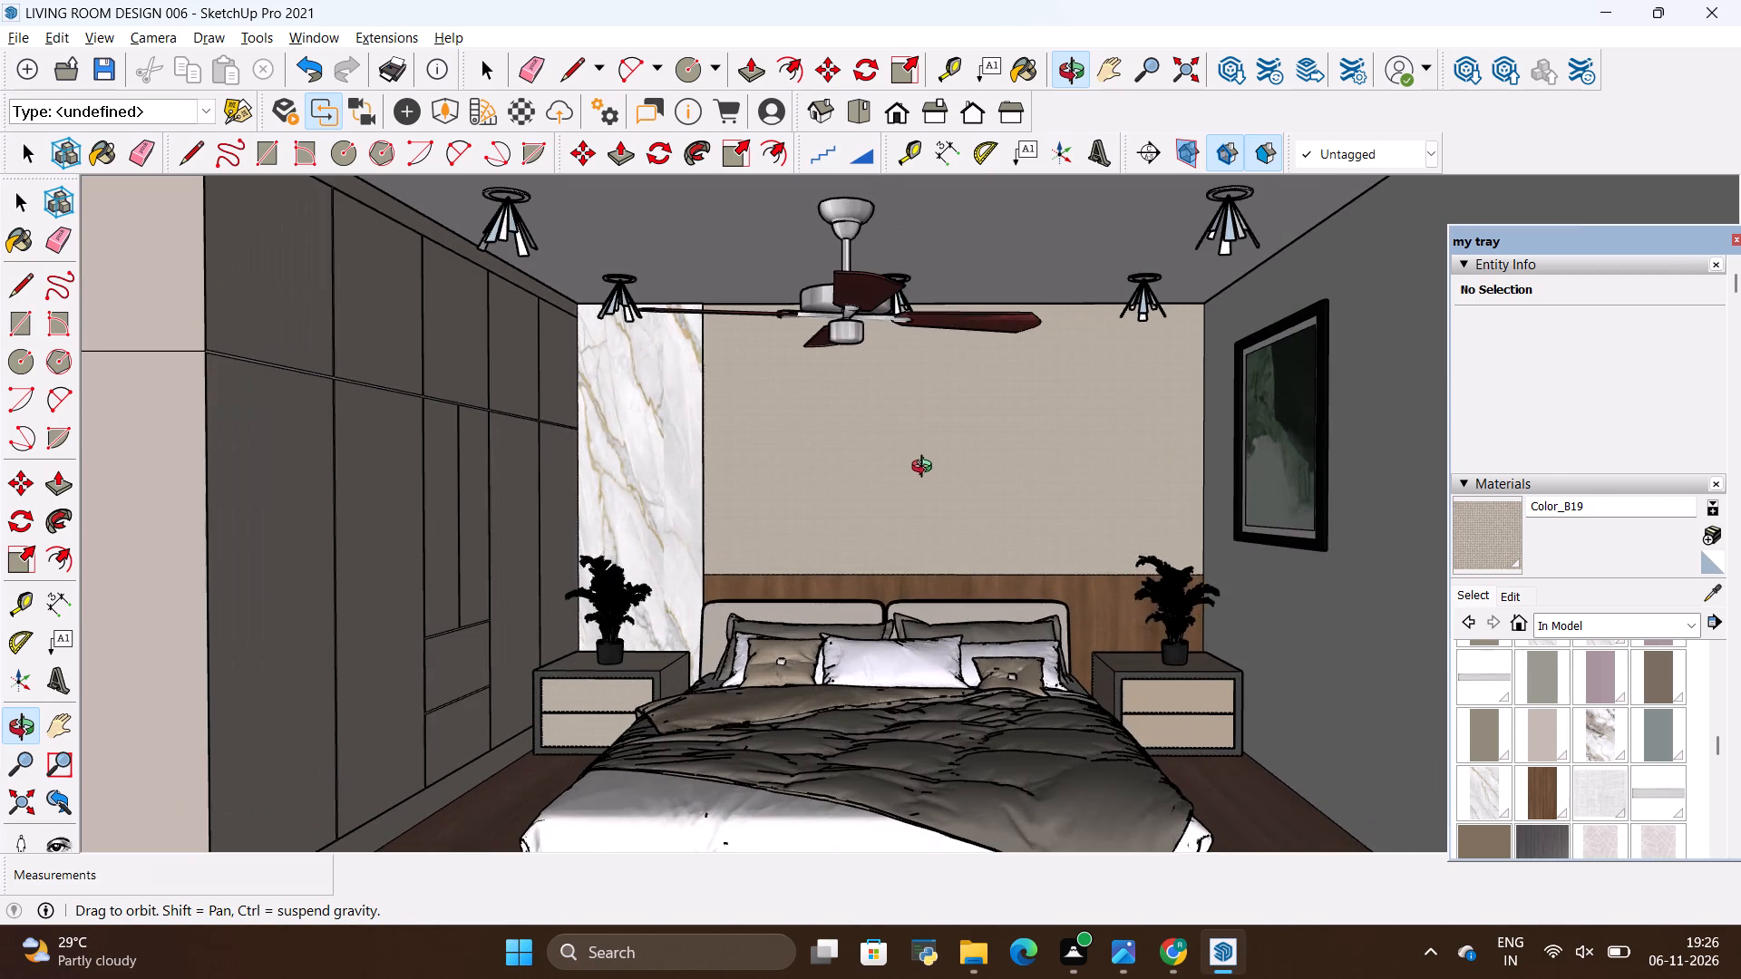
left_click_drag(935, 466, 968, 452)
scroll(935, 420, "down", 2)
scroll(945, 429, "up", 1)
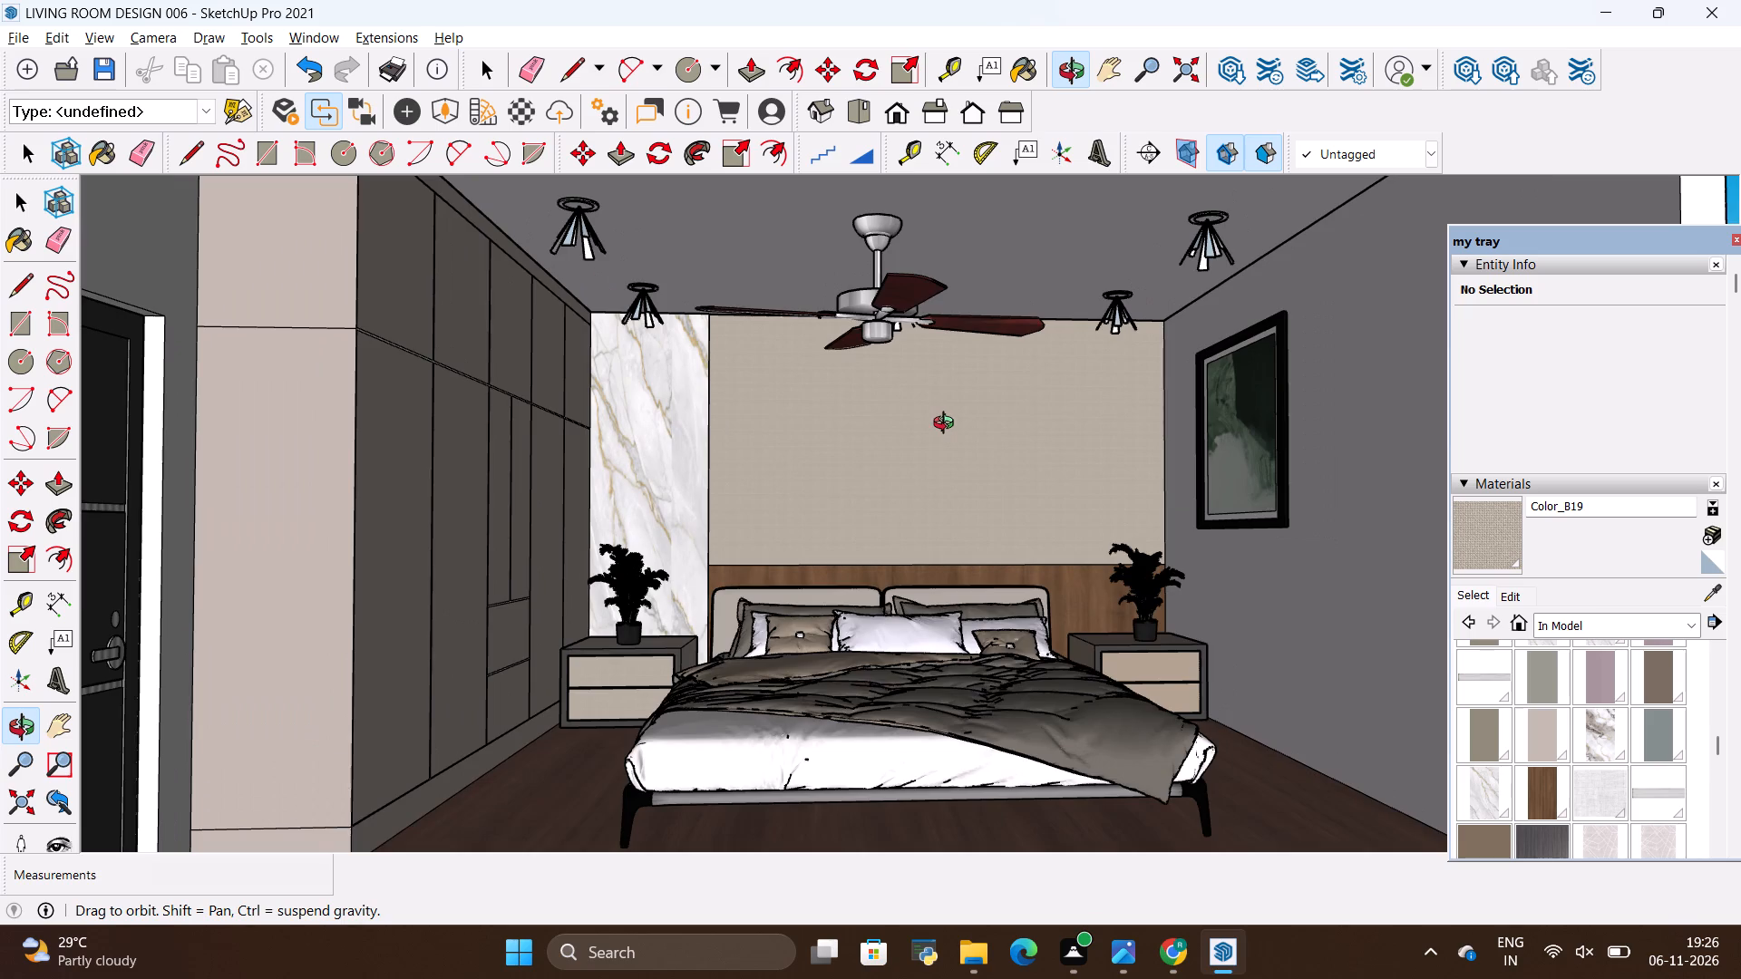
left_click_drag(948, 423, 938, 428)
scroll(940, 409, "down", 1)
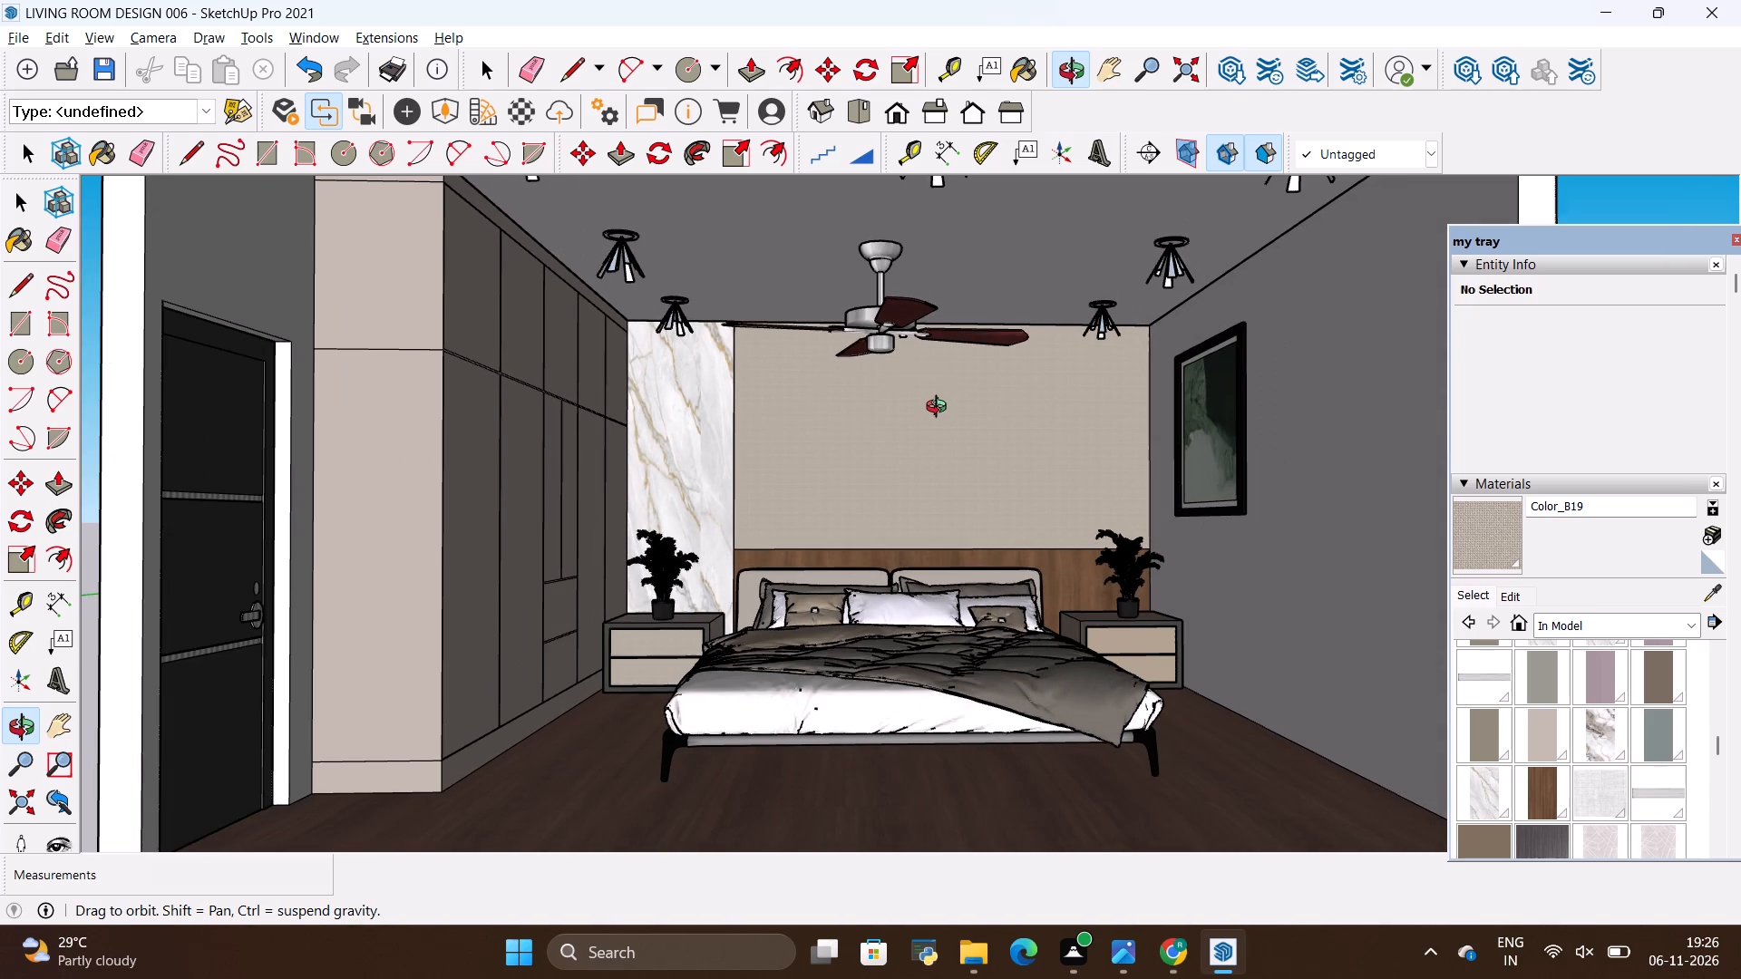
scroll(886, 351, "up", 1)
left_click_drag(890, 351, 878, 381)
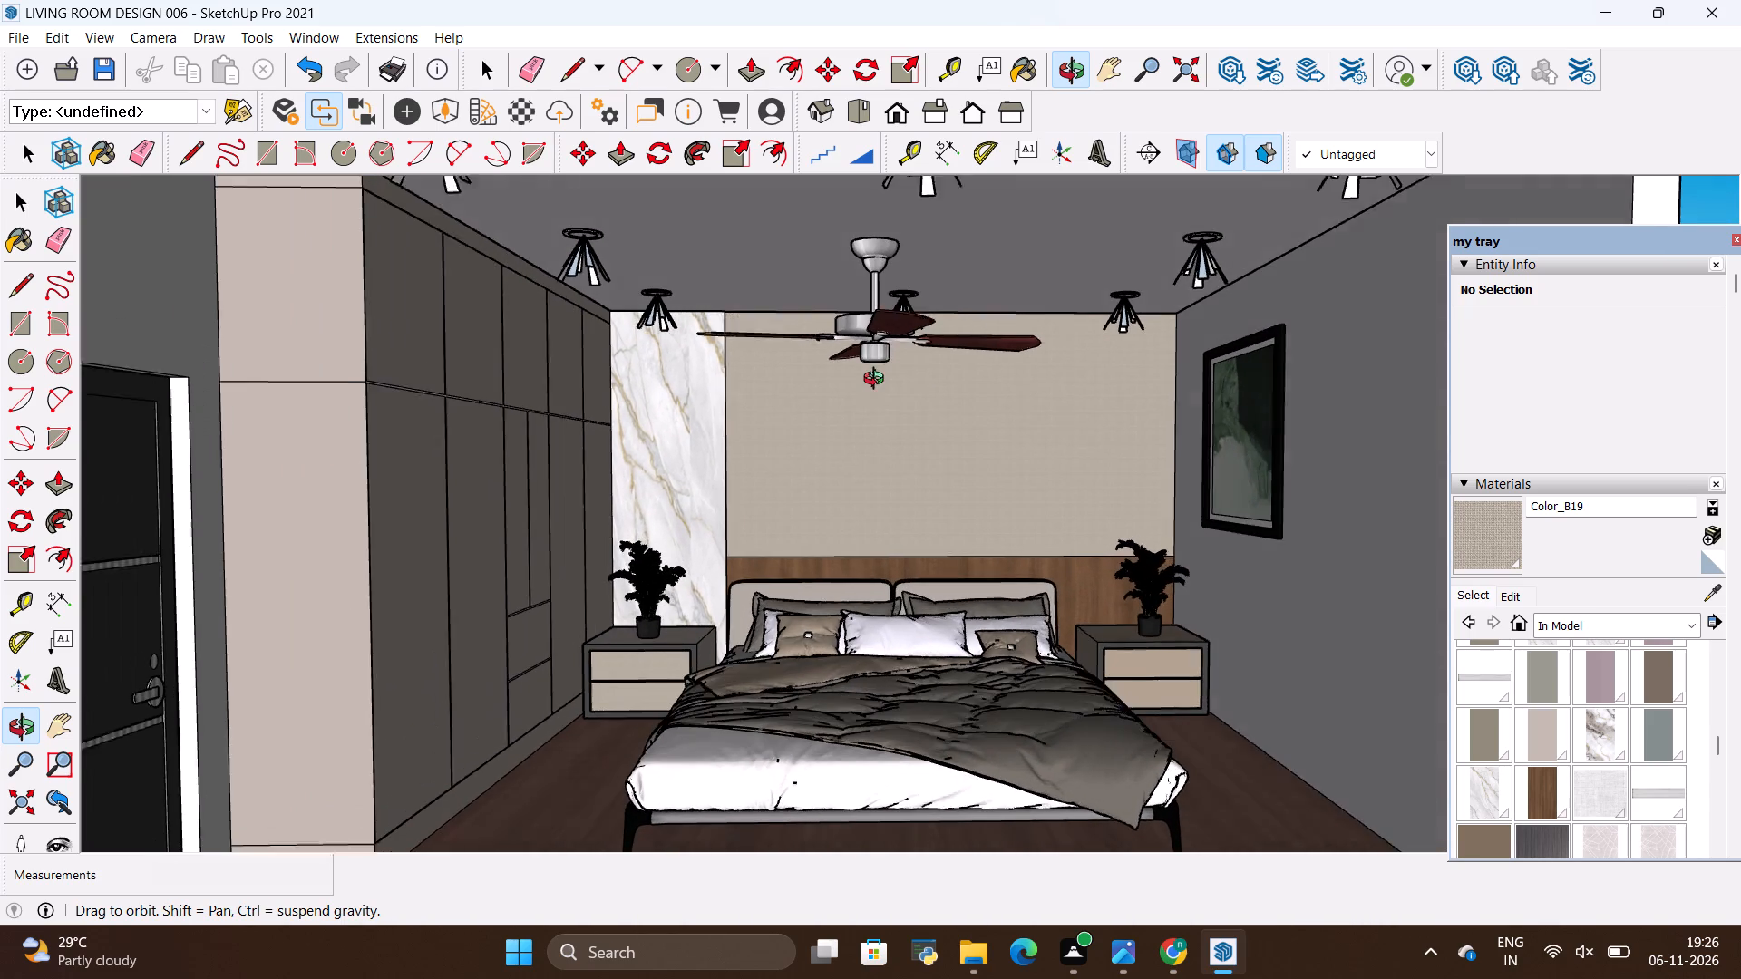
left_click_drag(878, 381, 878, 387)
scroll(910, 348, "down", 1)
left_click_drag(939, 467, 939, 441)
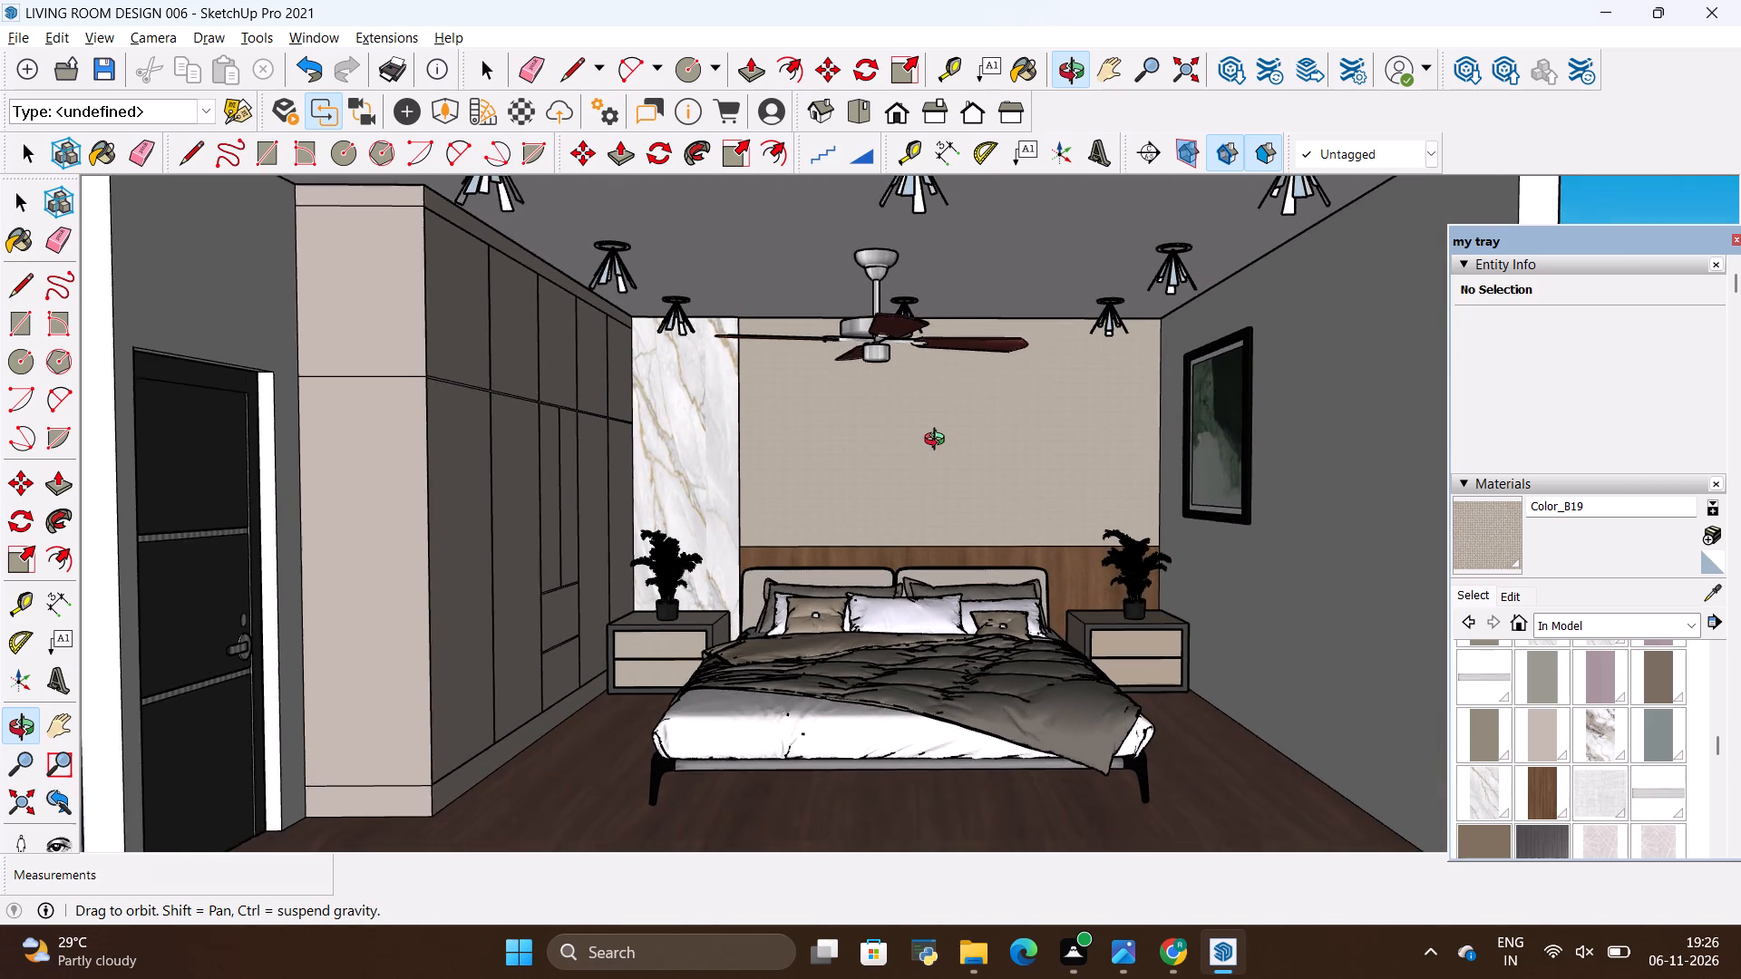
left_click_drag(939, 441, 940, 438)
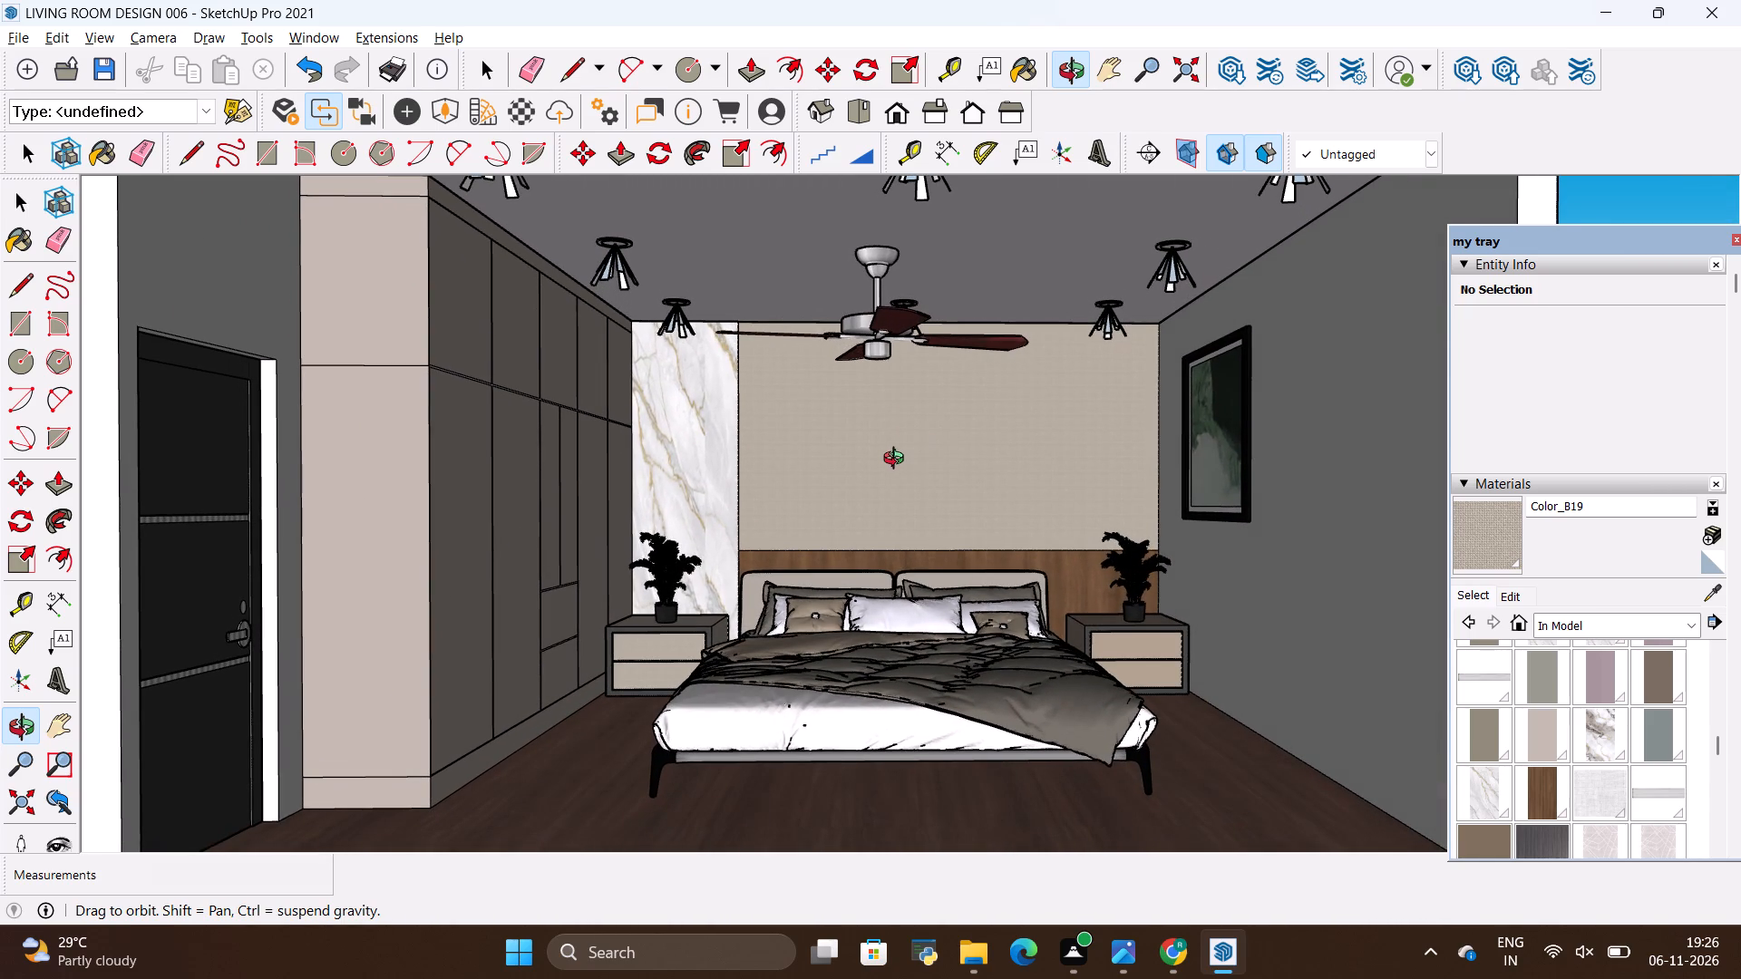
scroll(898, 460, "up", 1)
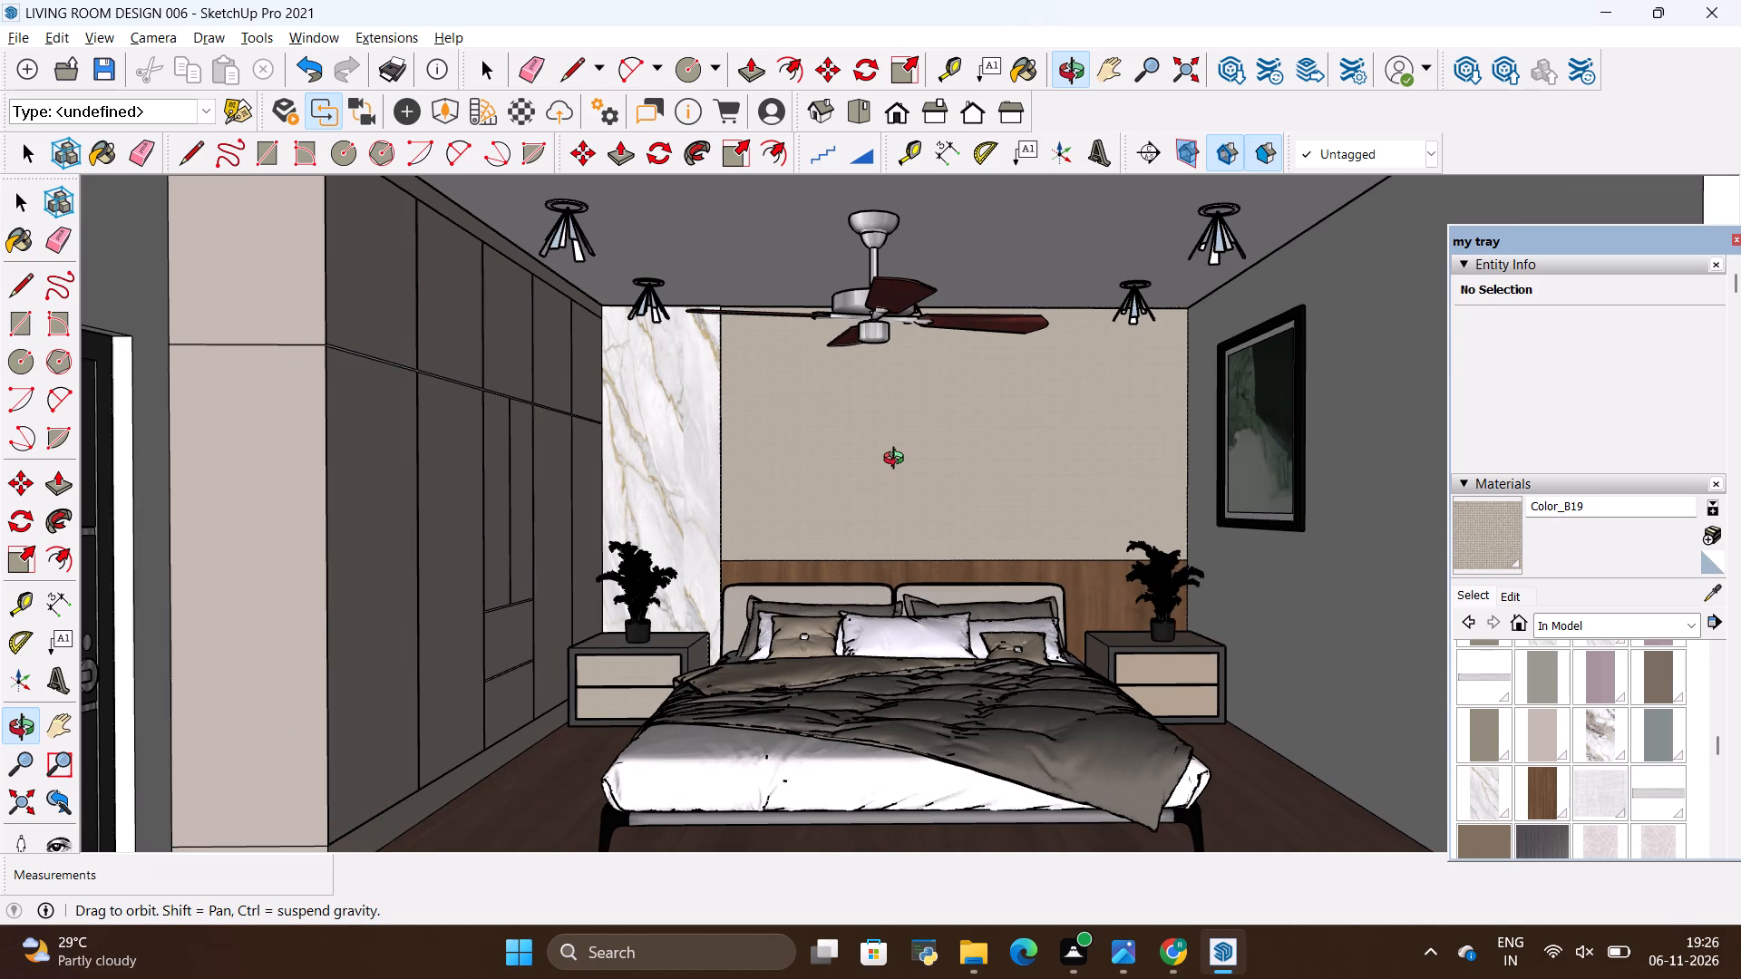
Examine the furnished bedroom from its open front, comparing close and full-room views of the bed wall, wardrobe and ceiling fixtures.
scroll(898, 460, "down", 1)
scroll(896, 460, "up", 4)
scroll(893, 463, "down", 4)
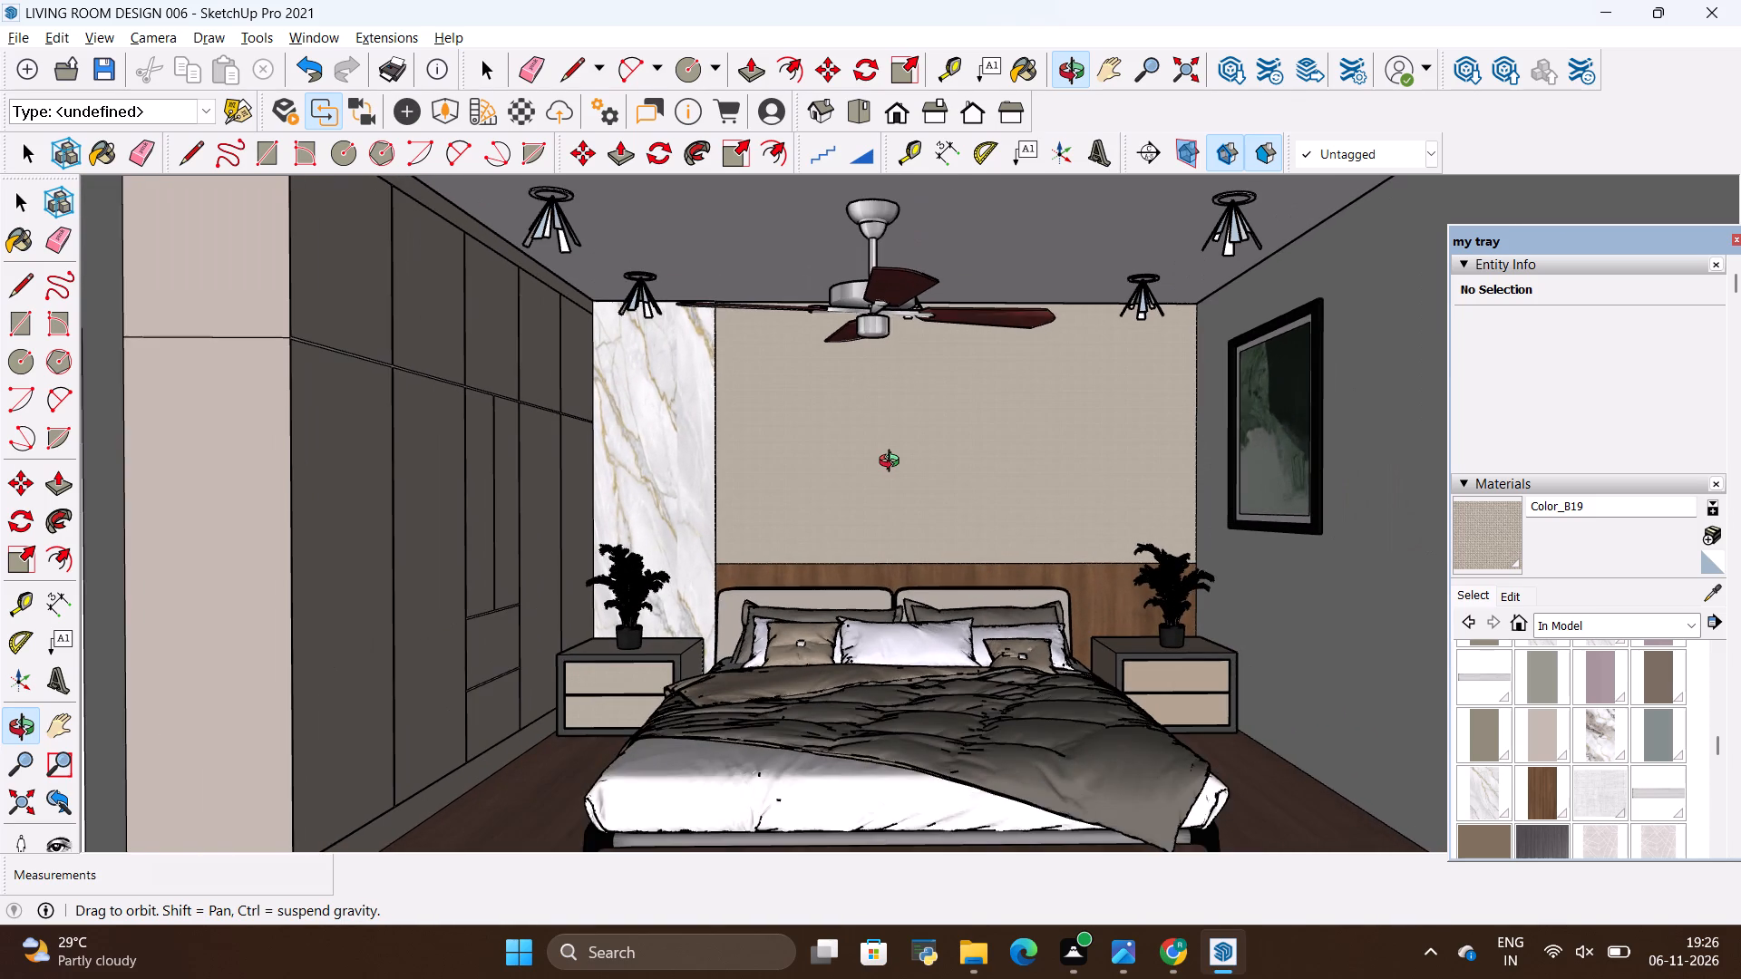
scroll(893, 463, "down", 2)
scroll(893, 463, "up", 1)
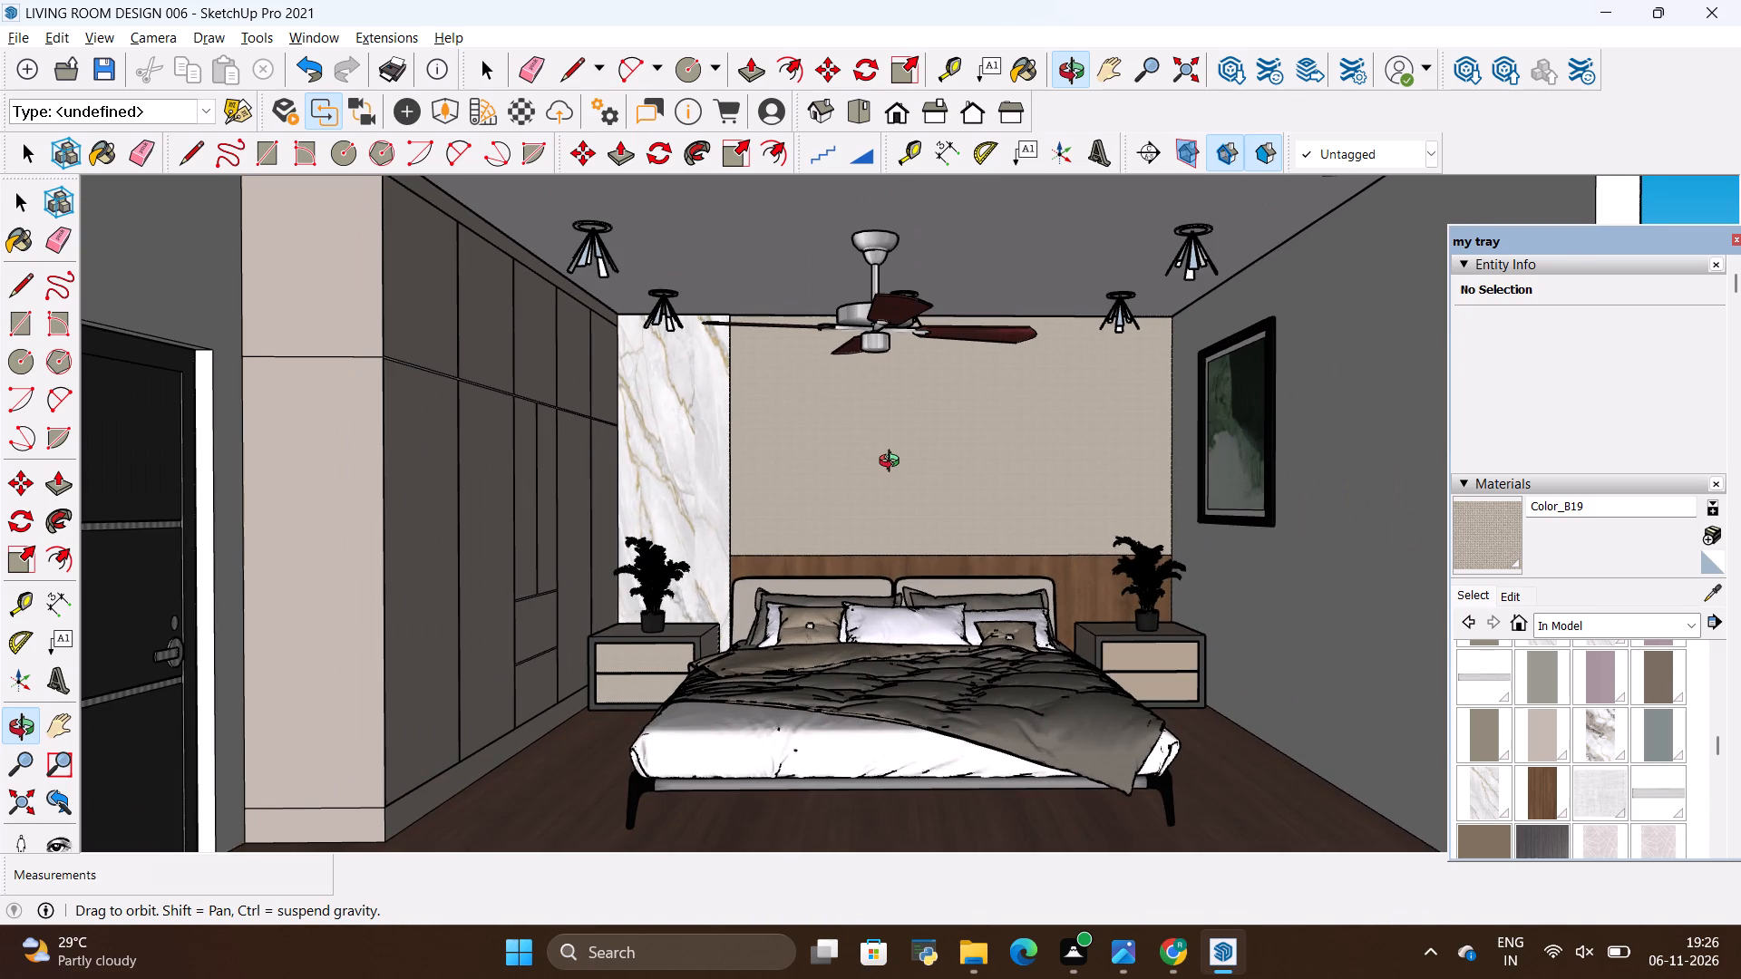
left_click_drag(892, 463, 903, 460)
scroll(992, 431, "down", 2)
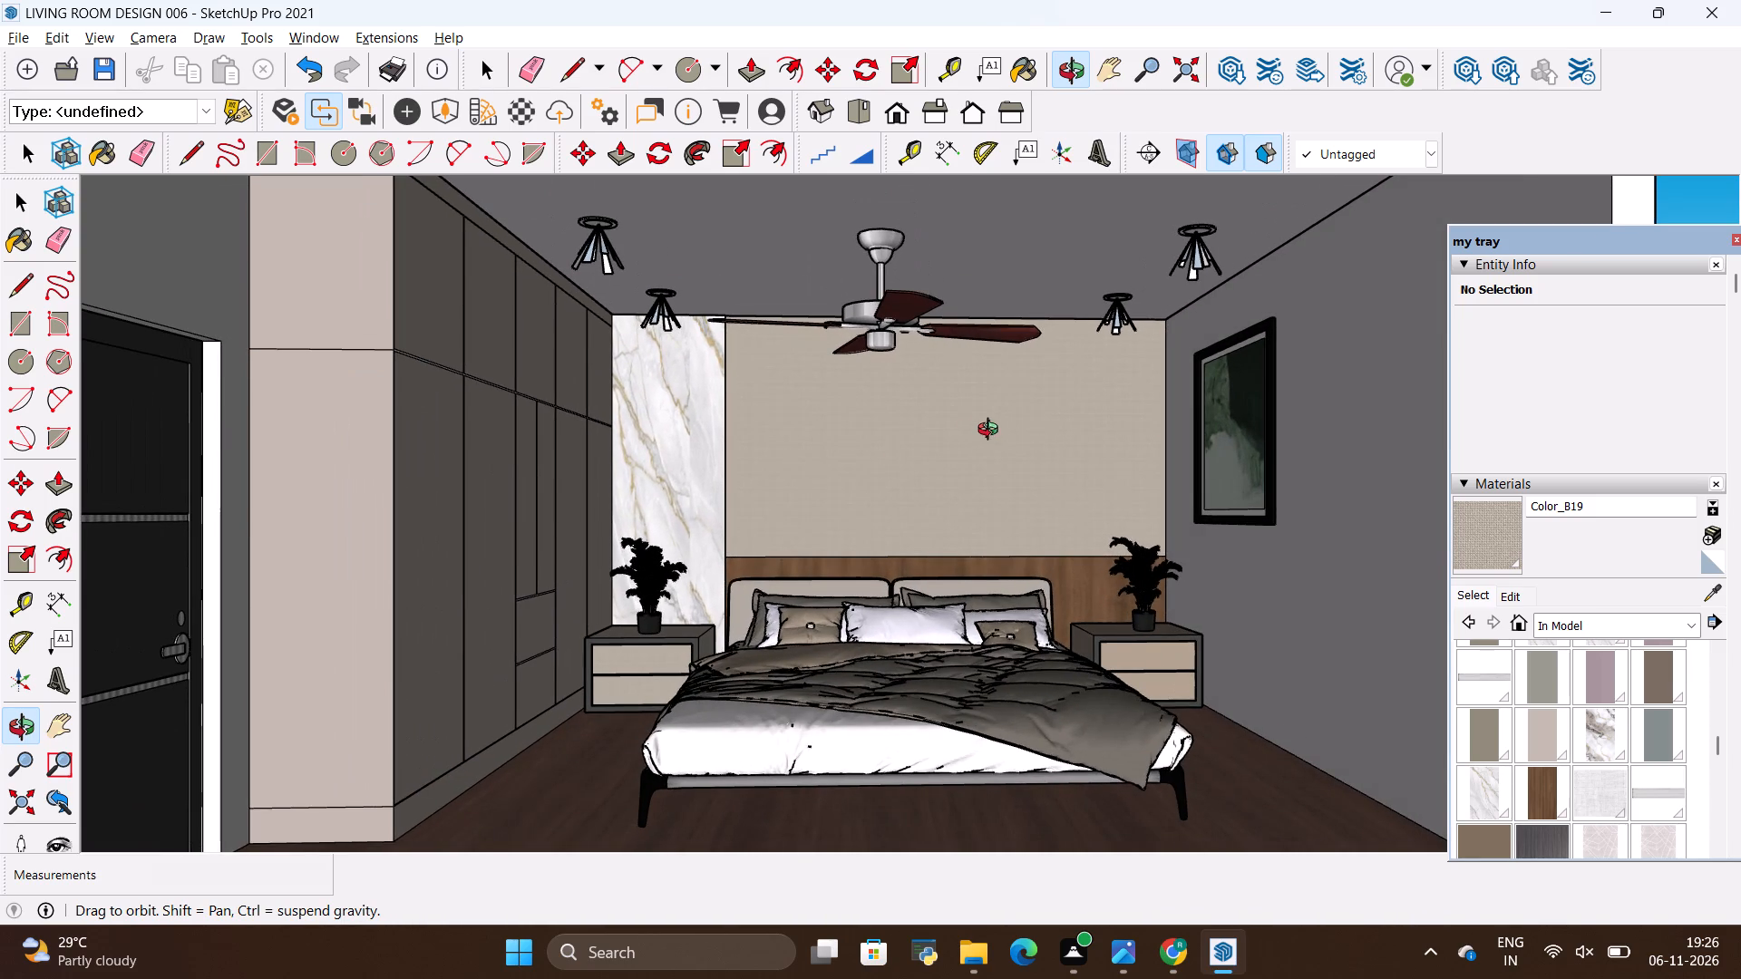
scroll(822, 431, "down", 4)
scroll(1018, 360, "up", 4)
scroll(879, 458, "up", 2)
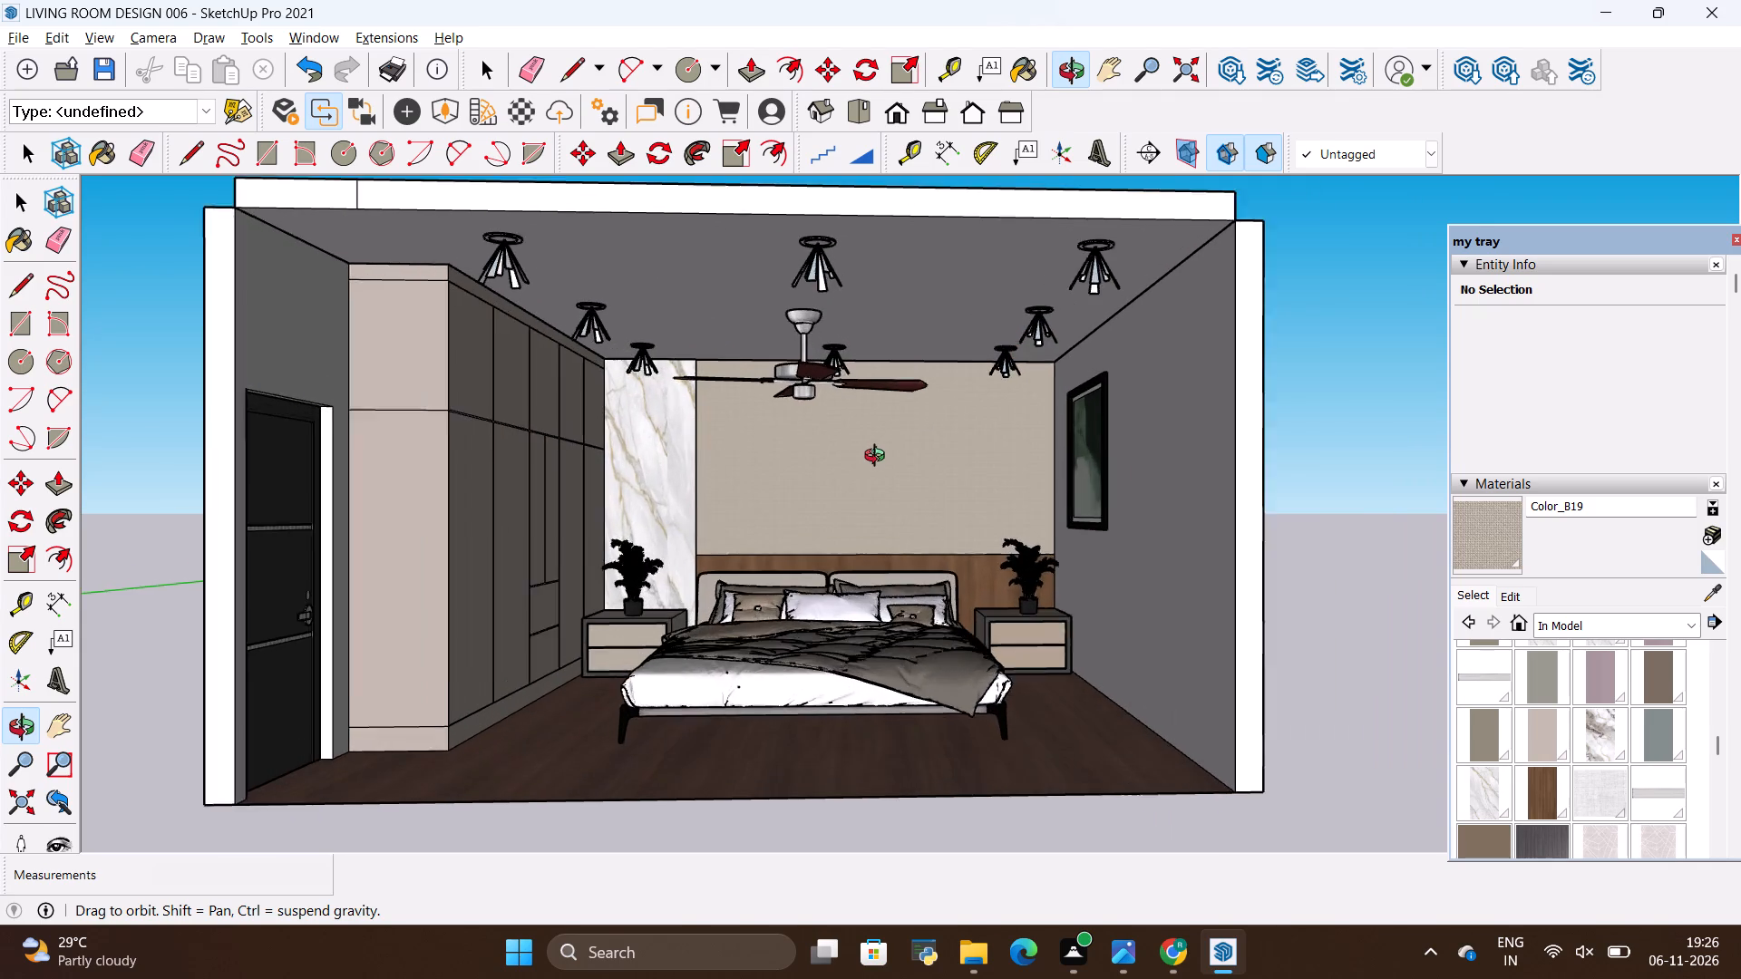
scroll(879, 458, "up", 1)
scroll(880, 460, "down", 2)
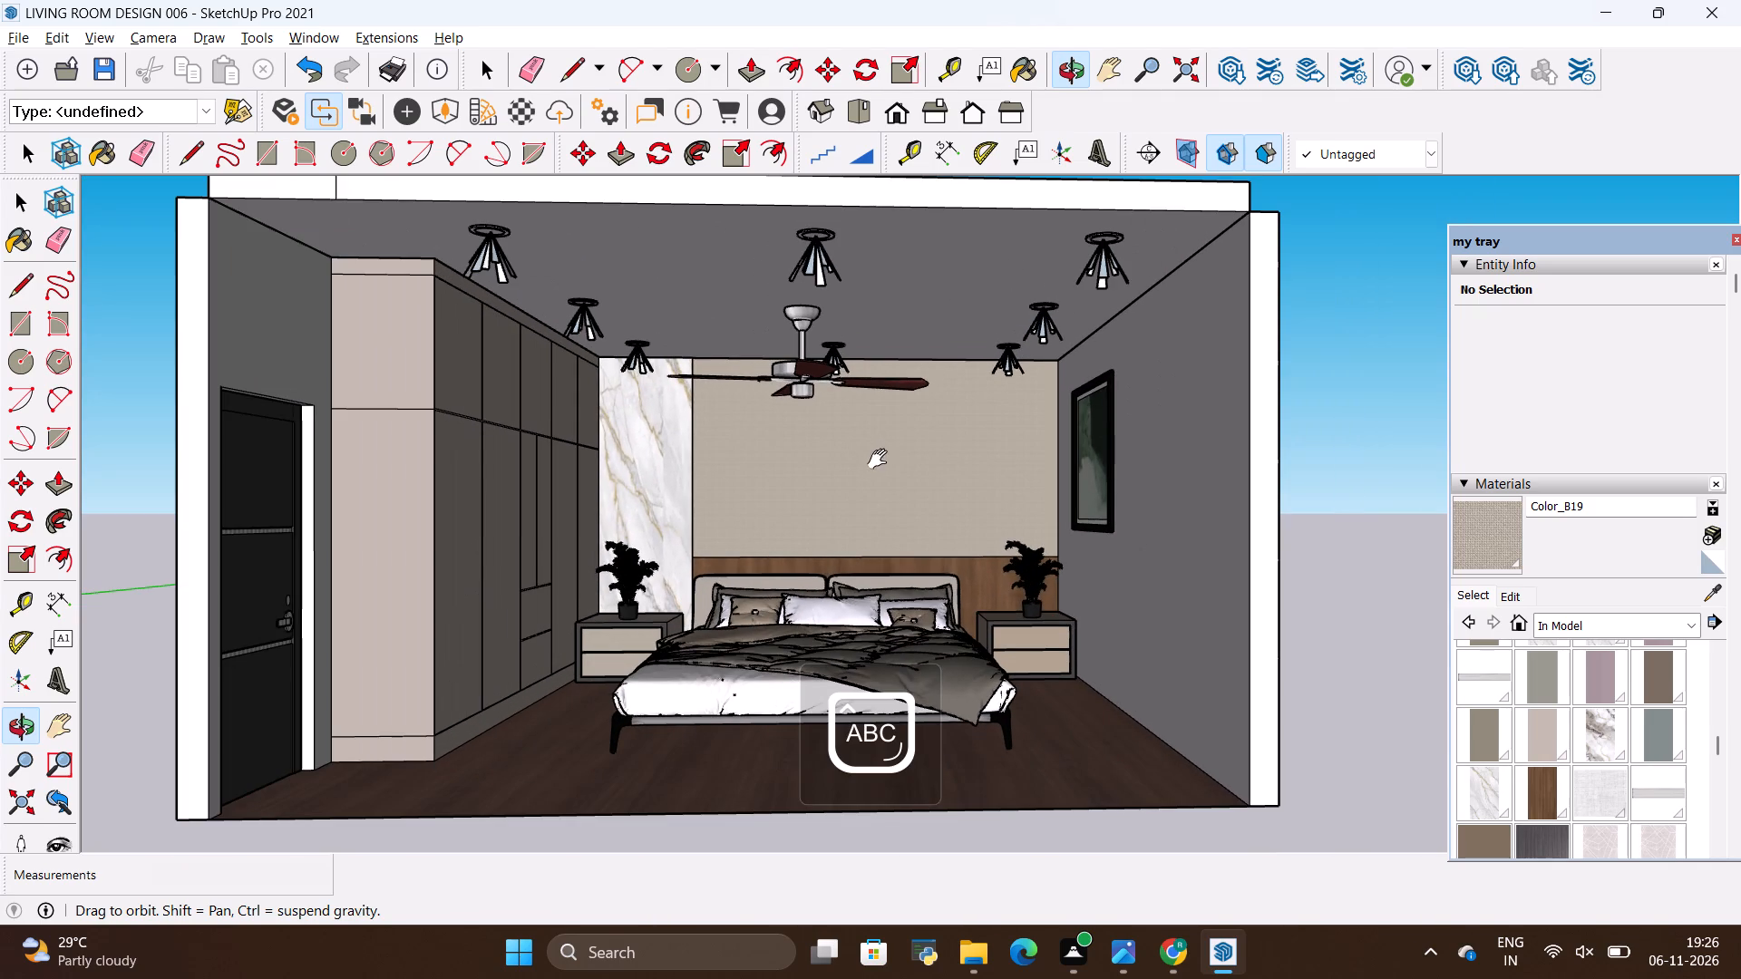
Capture a rectangular screen snip of the bedroom interior framed frontally, spanning from the door wall to the photo-frame wall.
key("alt+shift+s")
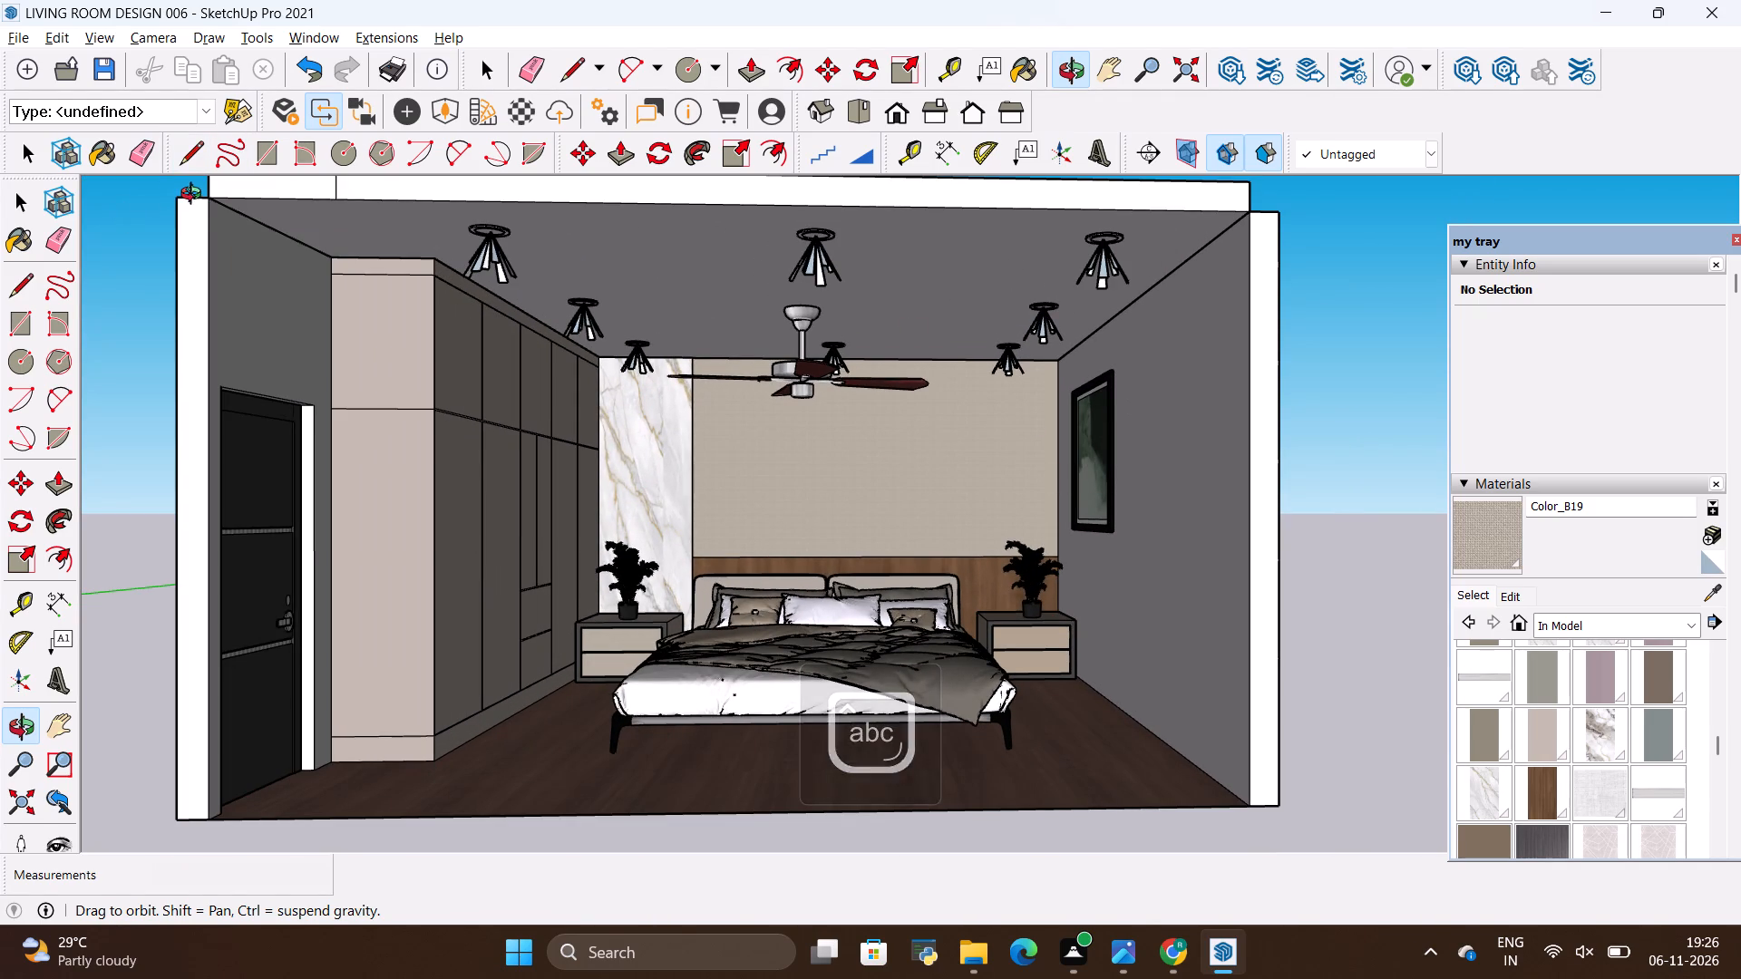
left_click_drag(217, 203, 290, 234)
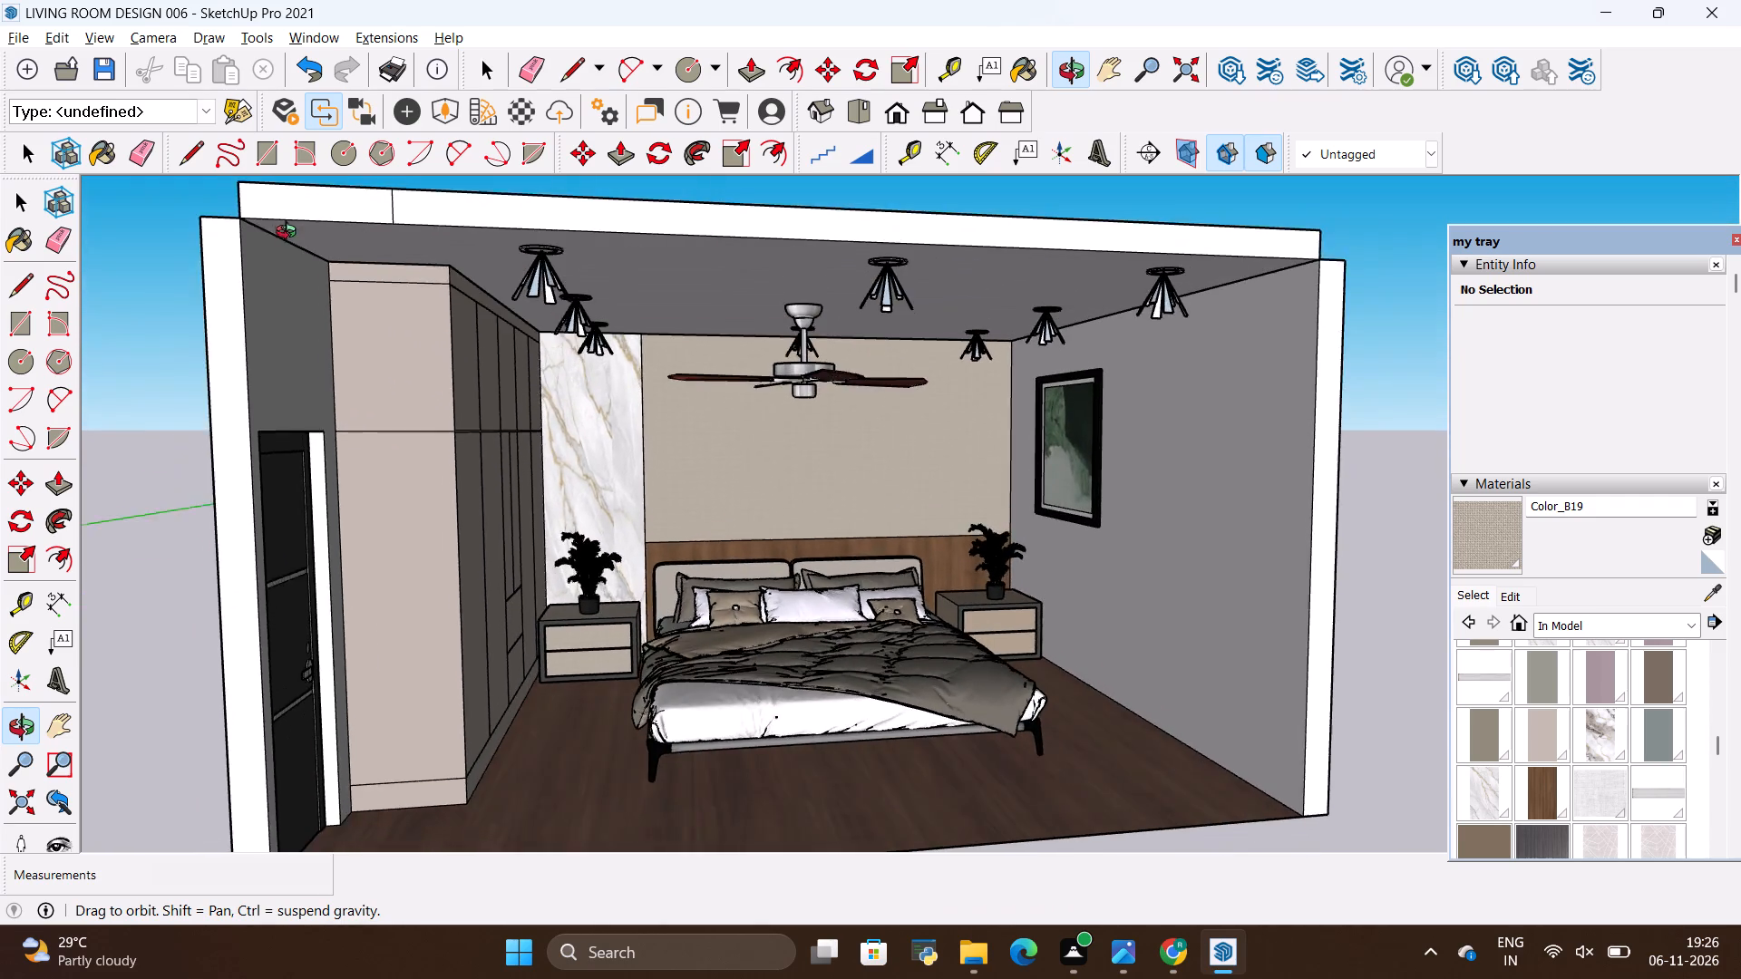
left_click_drag(290, 234, 218, 219)
left_click_drag(389, 412, 394, 412)
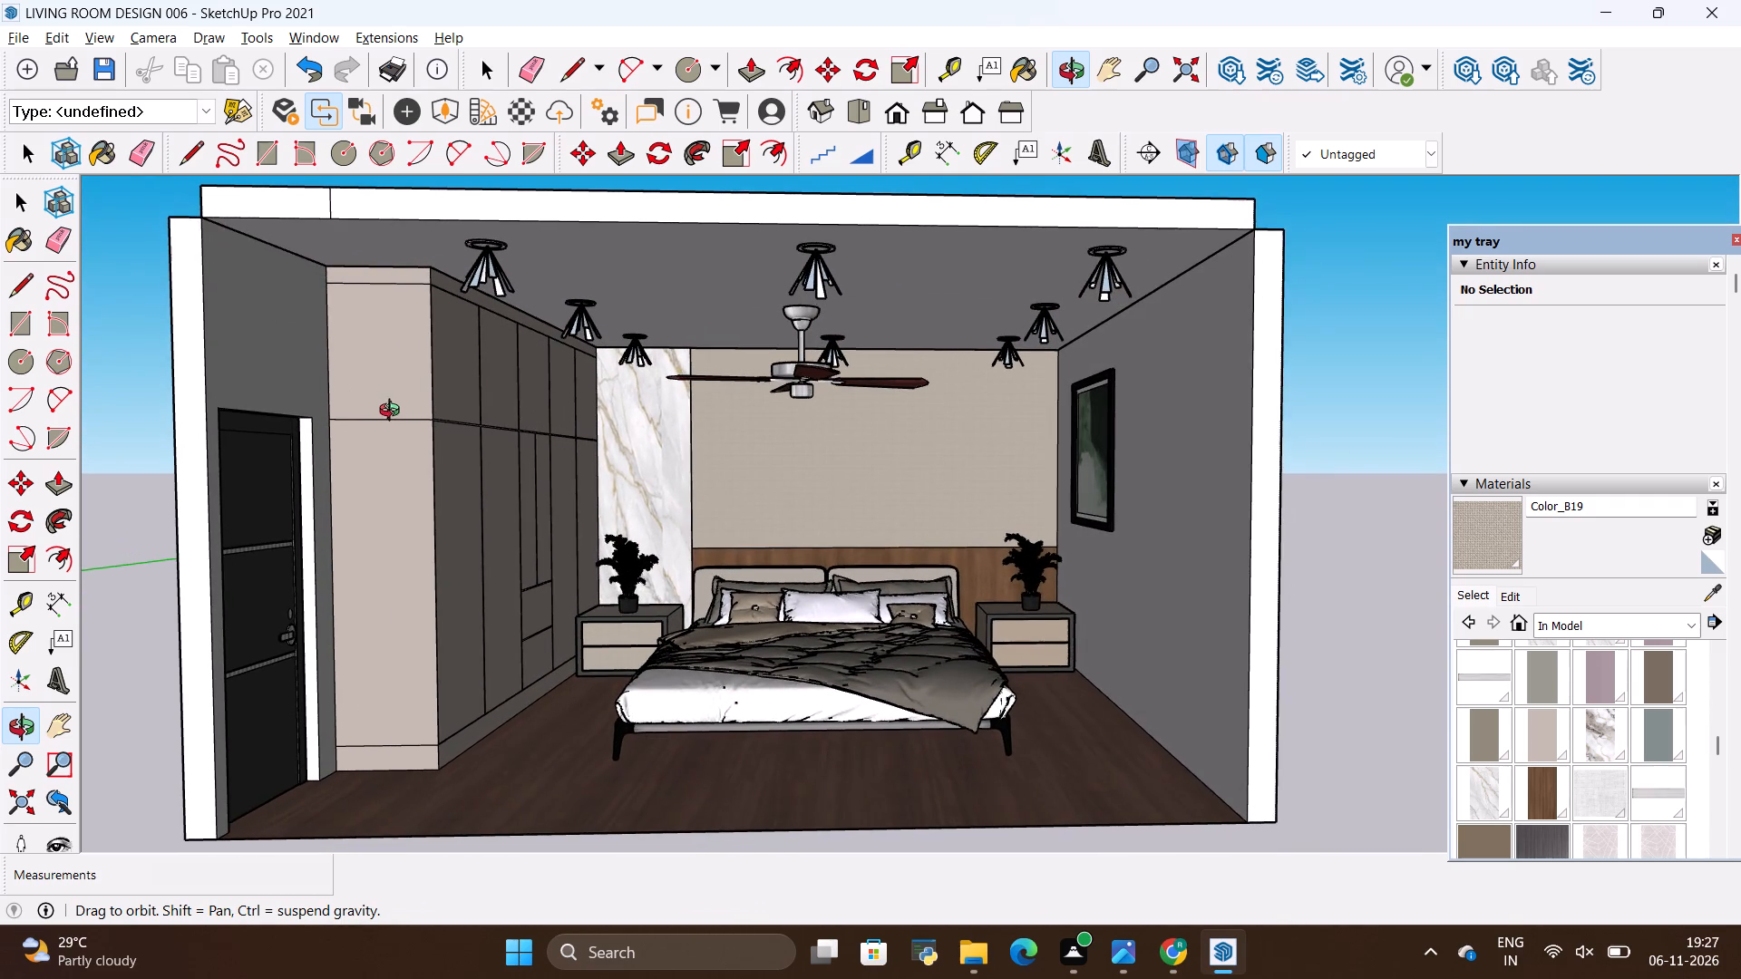
left_click_drag(394, 412, 393, 399)
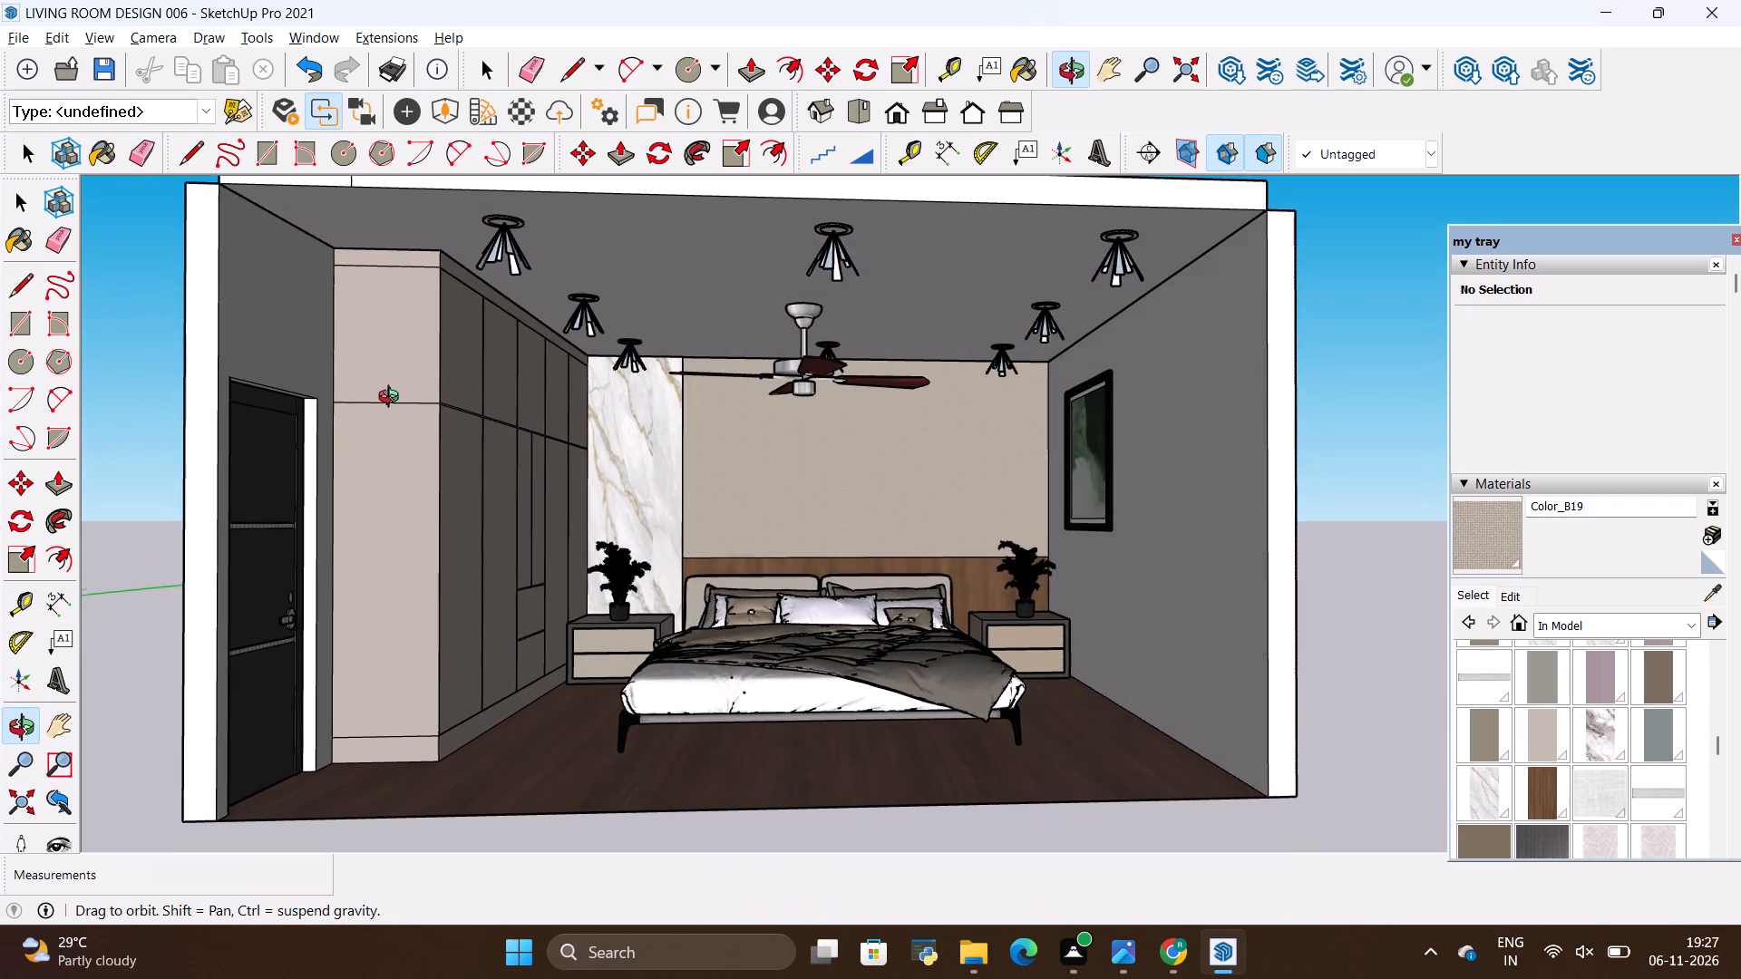
left_click_drag(393, 399, 392, 399)
scroll(708, 453, "down", 3)
scroll(648, 416, "up", 4)
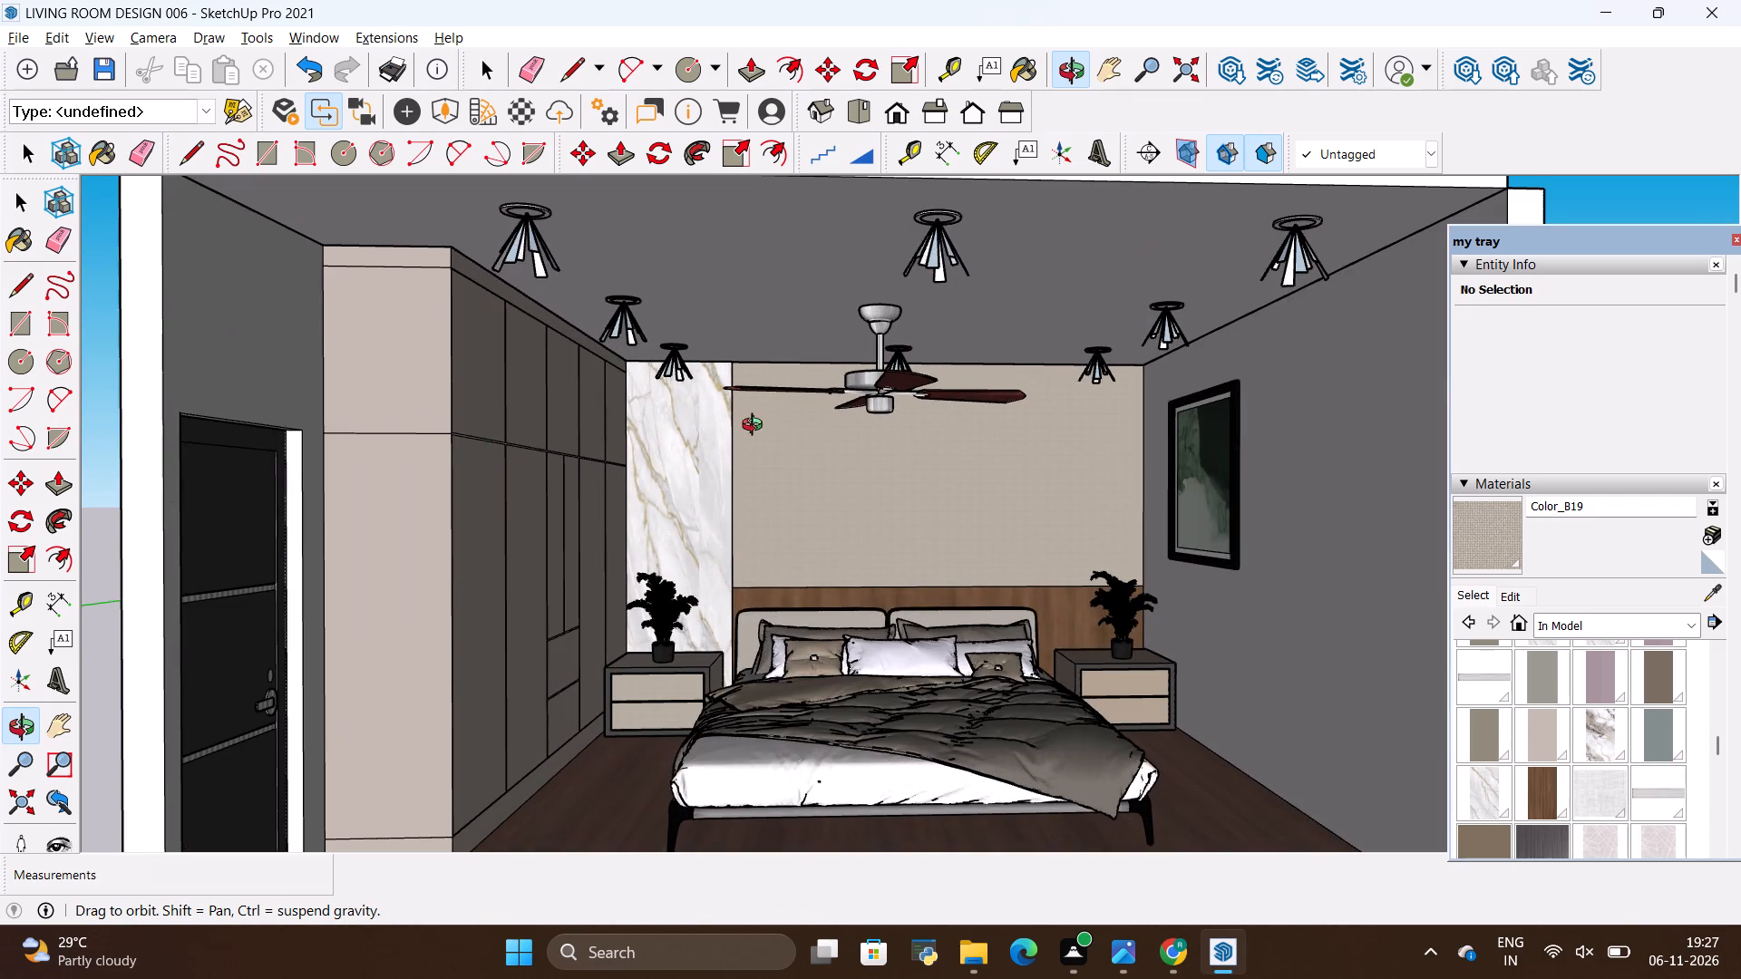
scroll(734, 405, "down", 1)
left_click_drag(809, 427, 798, 416)
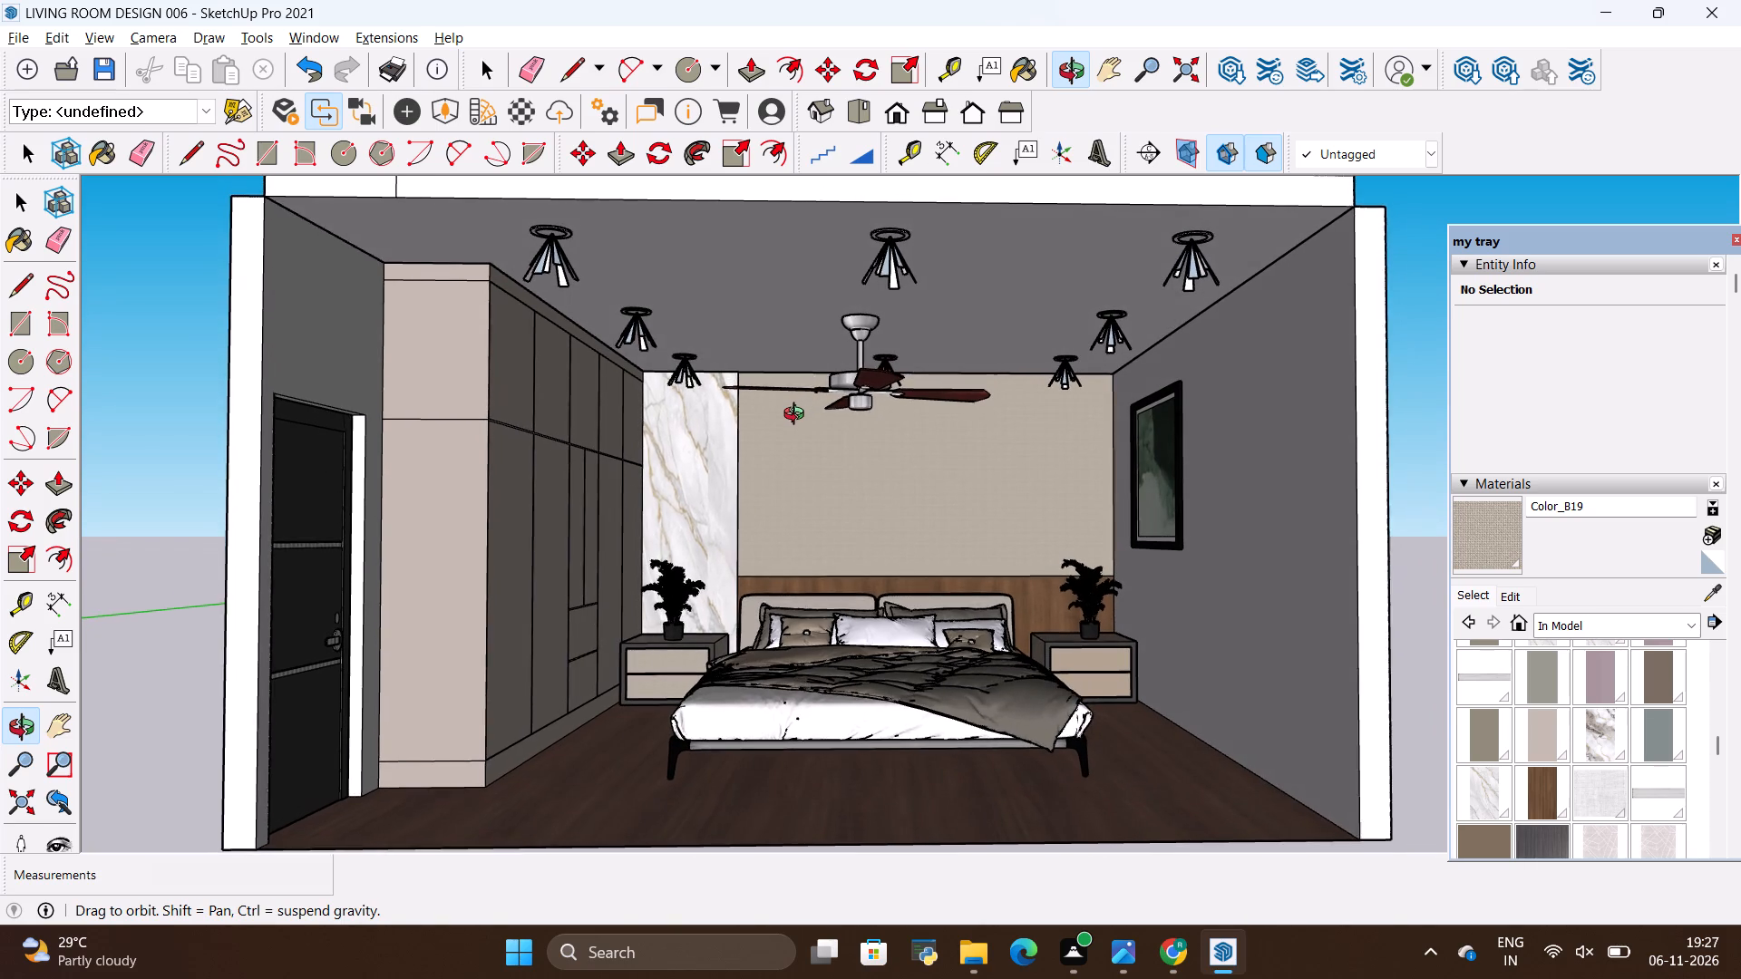
left_click_drag(798, 416, 798, 417)
left_click_drag(799, 415, 797, 409)
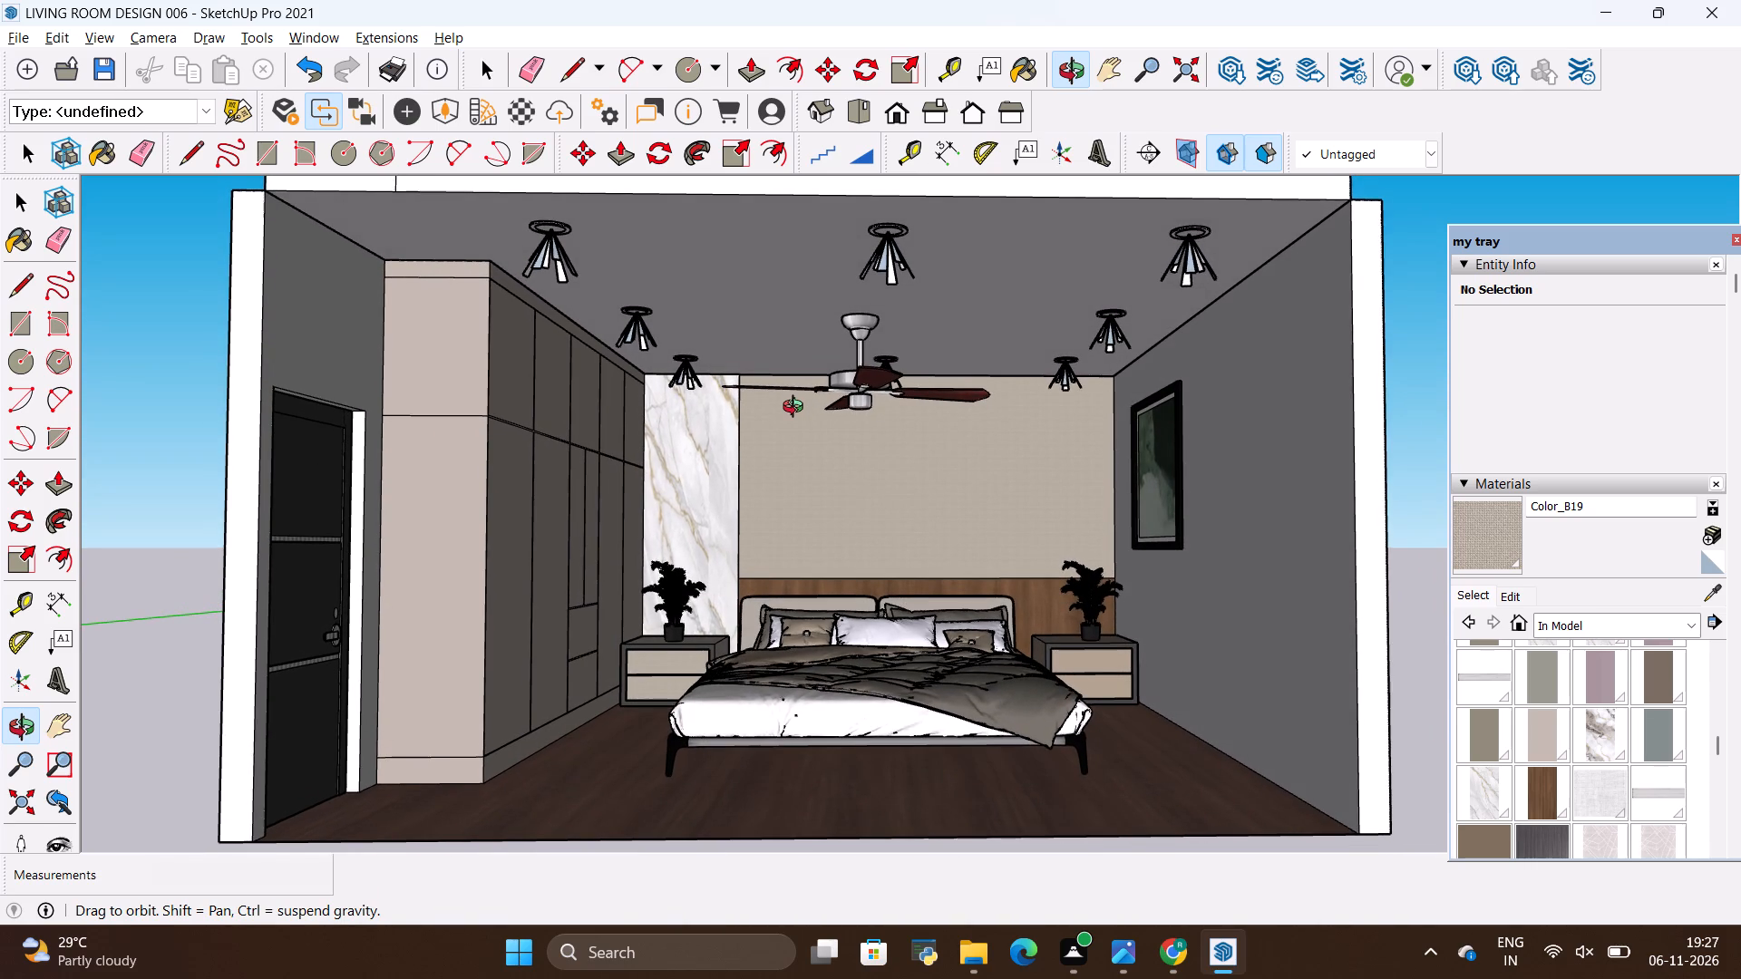
left_click_drag(797, 409, 797, 406)
key("space")
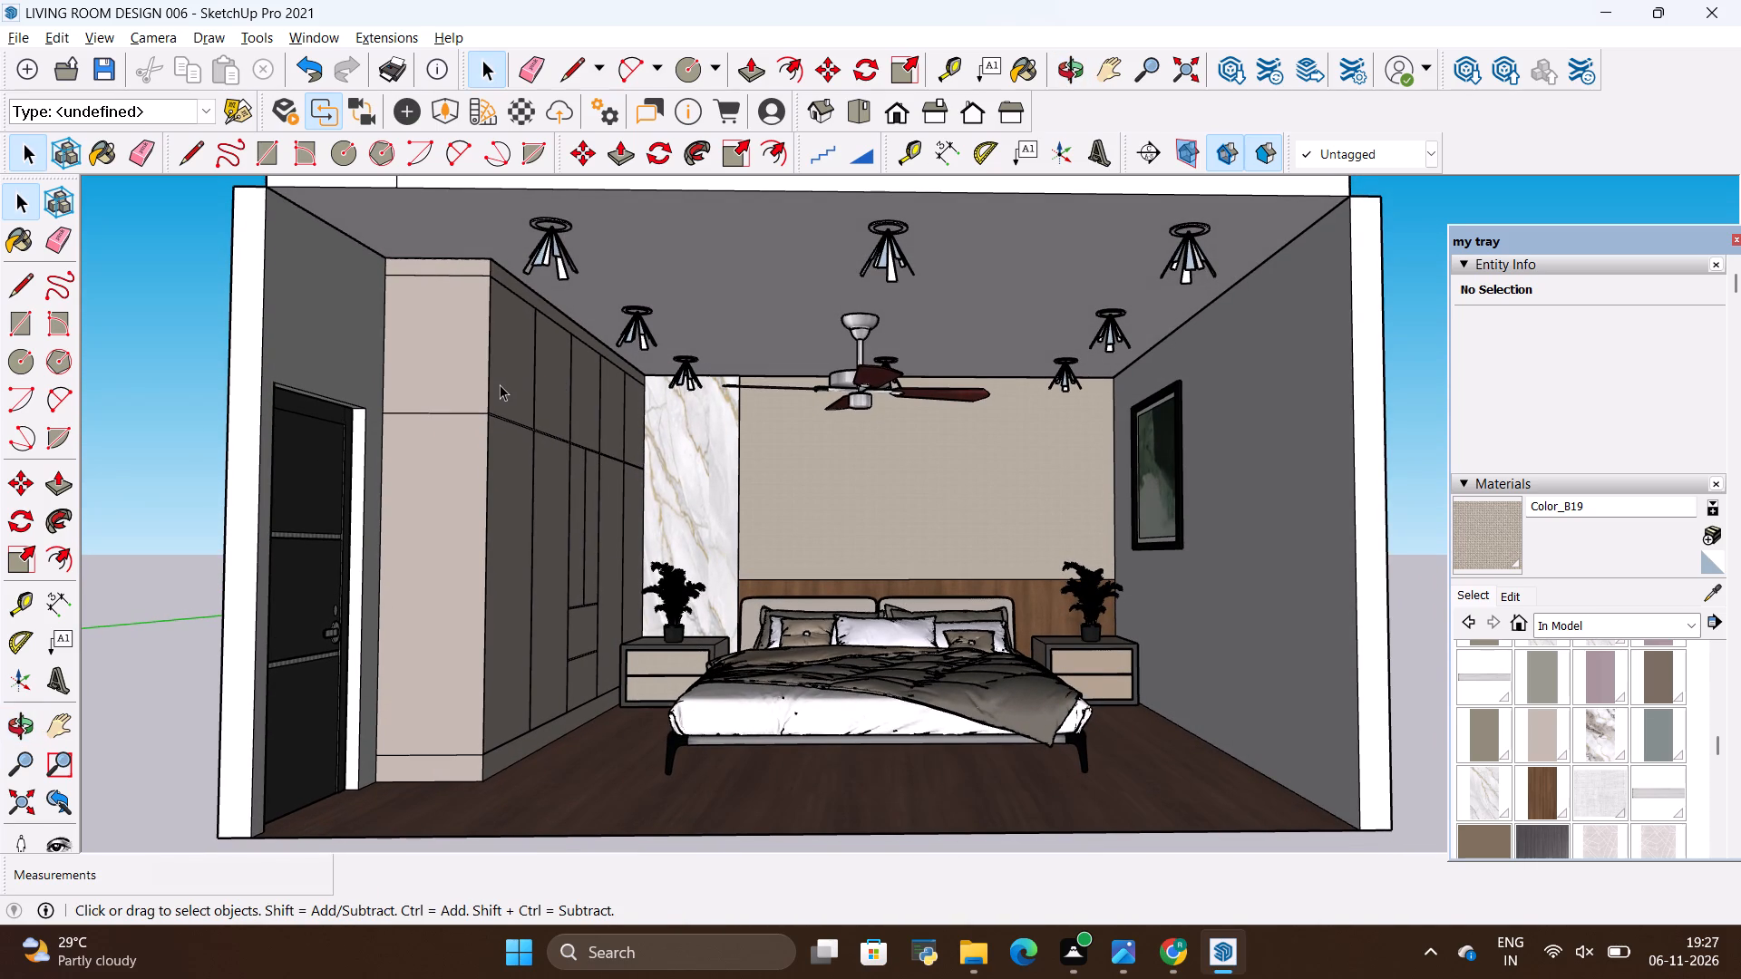
key("alt+shift+s")
key("space")
left_click(170, 311)
key("shift+super+s")
left_click_drag(269, 192, 1169, 690)
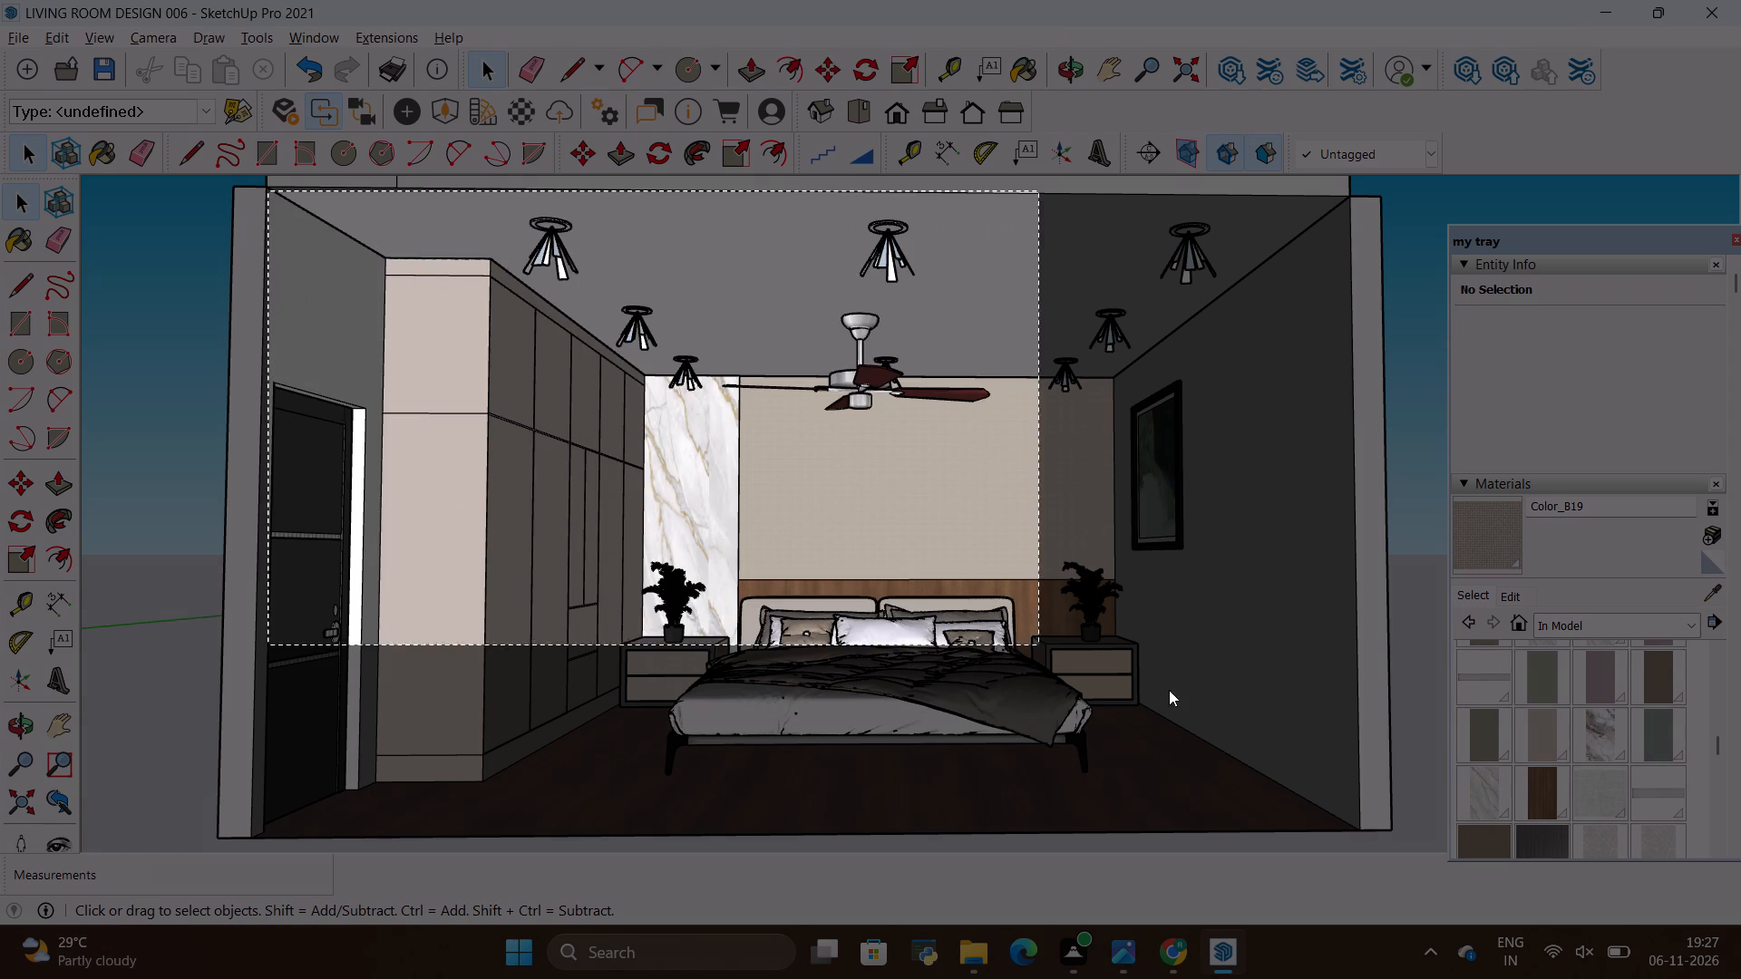
left_click_drag(1169, 690, 1352, 824)
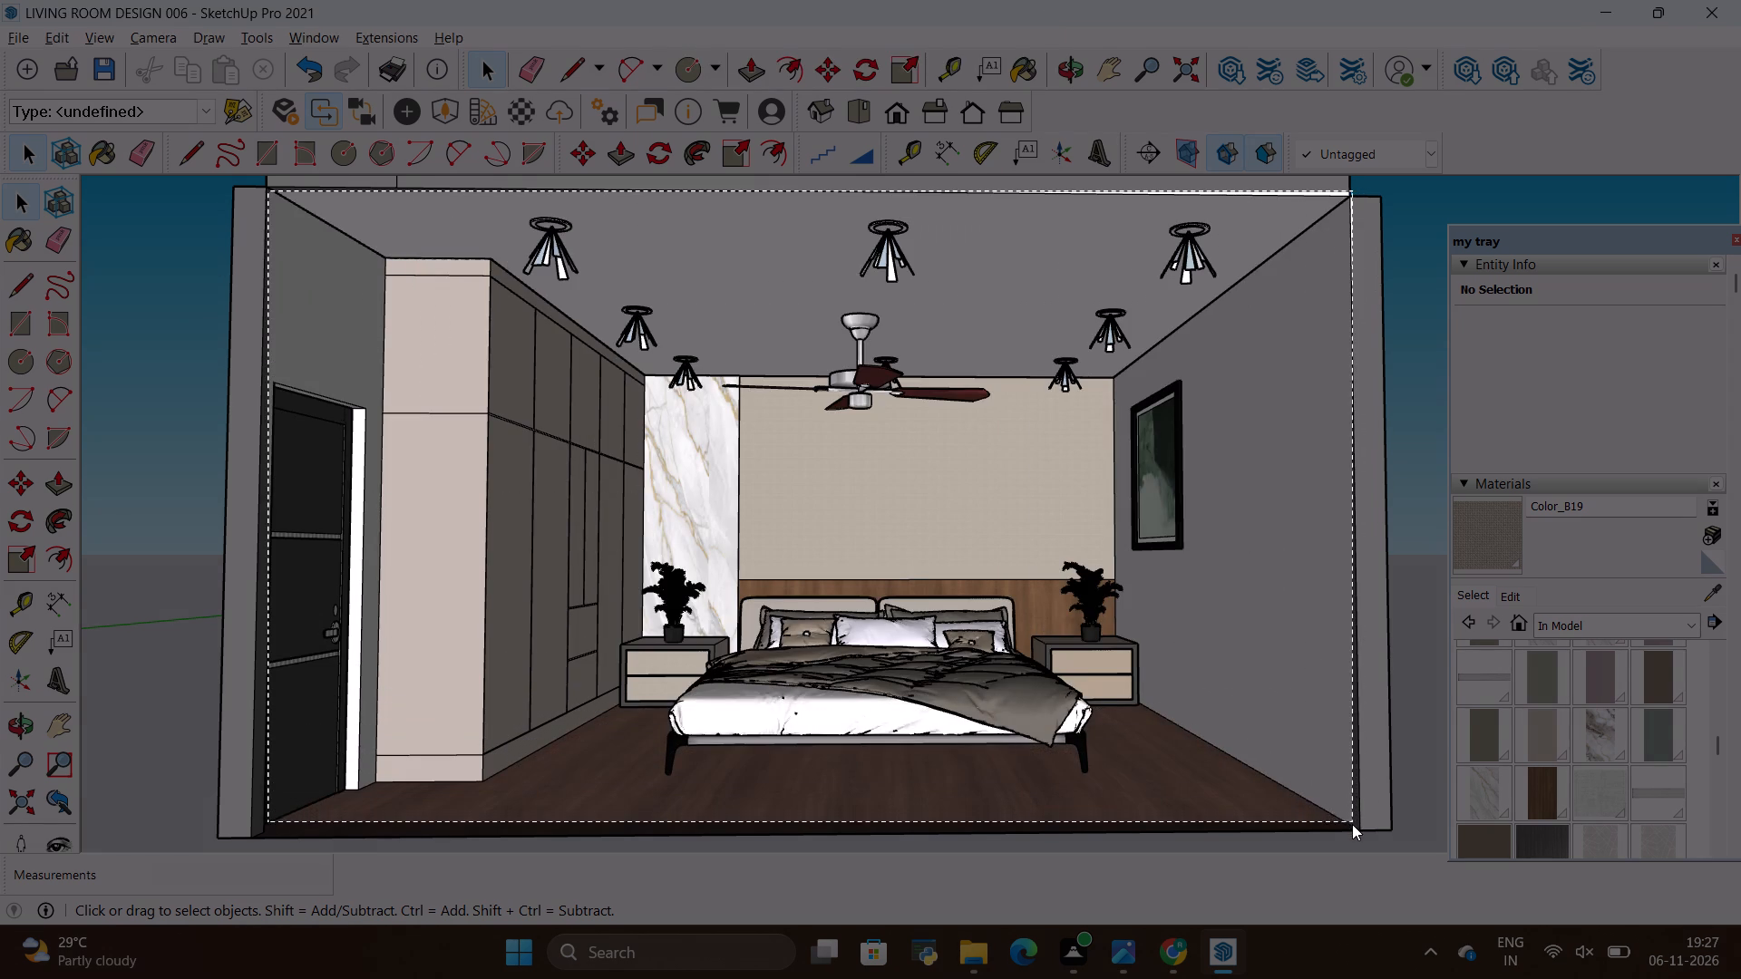
left_click_drag(1352, 824, 1345, 834)
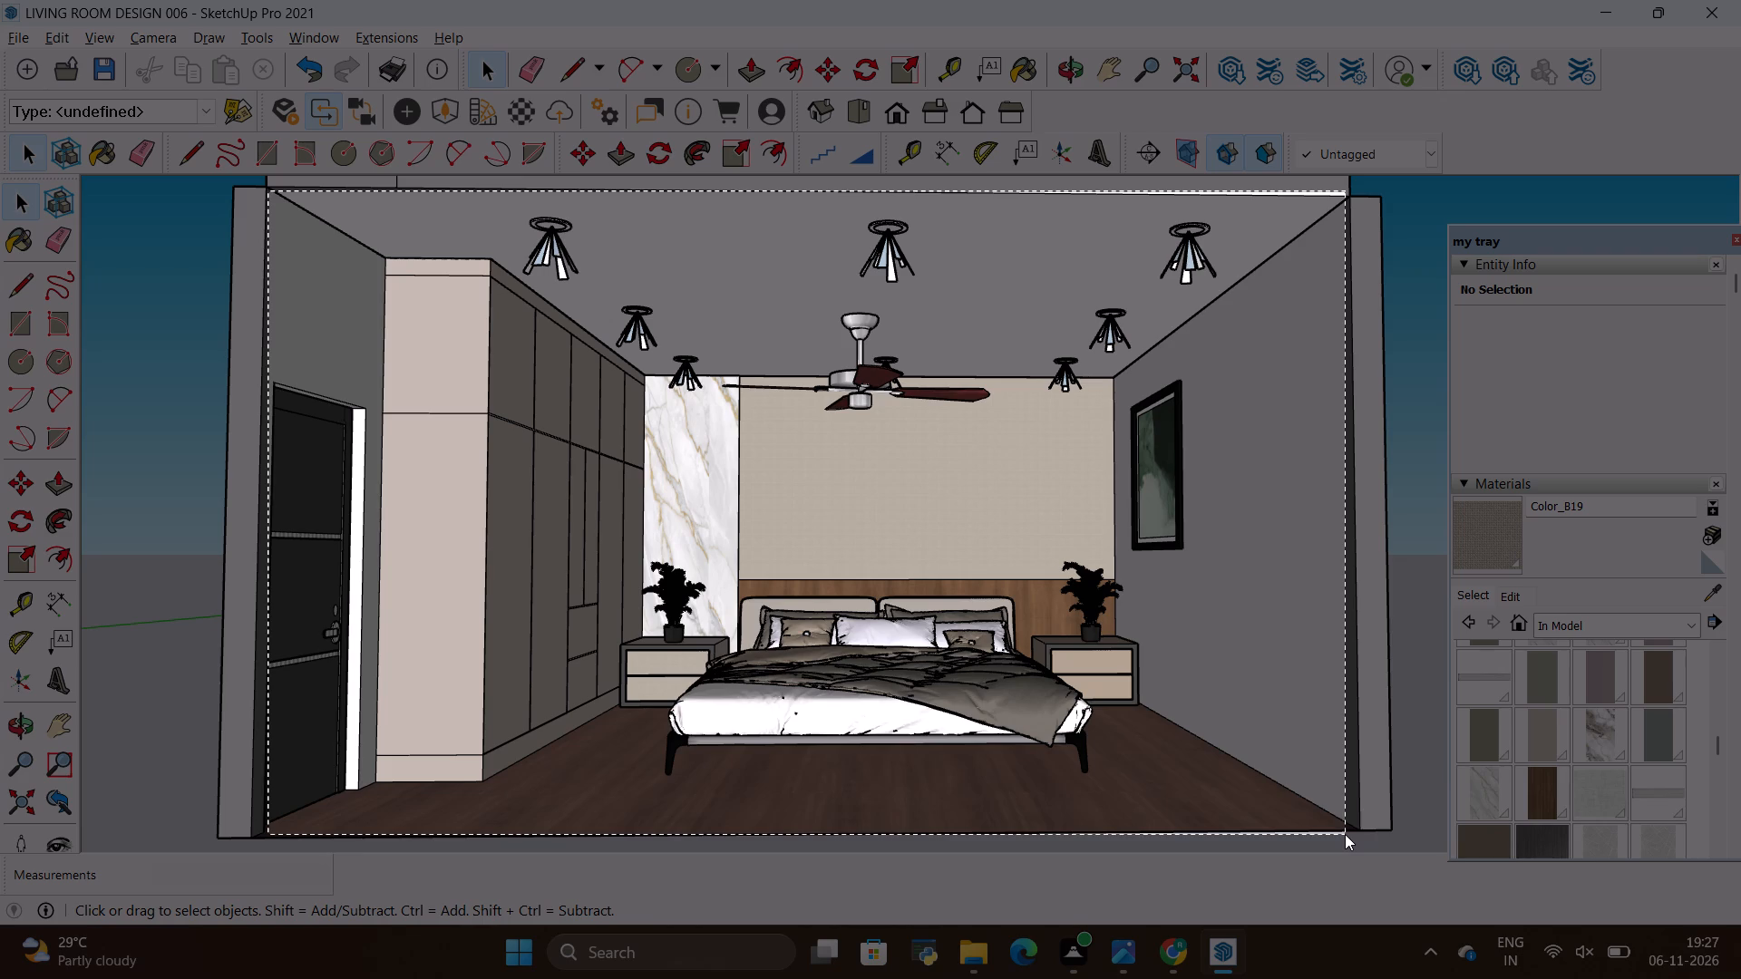
left_click_drag(1345, 834, 1345, 835)
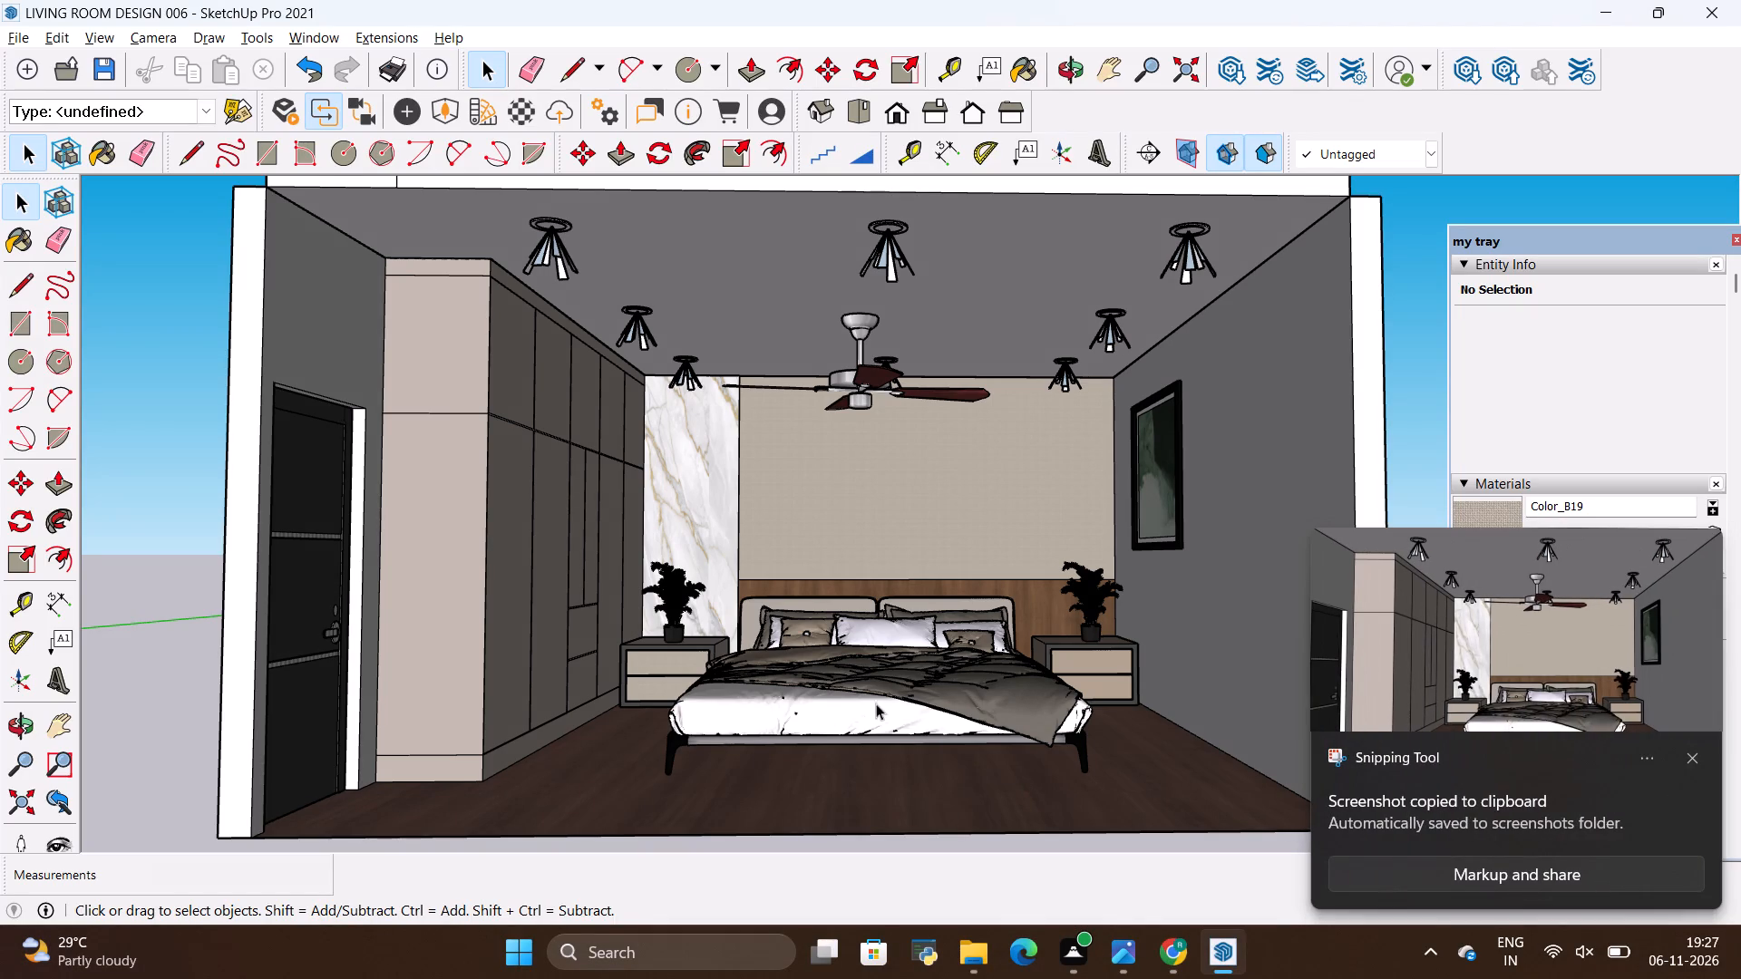
left_click(1684, 760)
Examine the bedroom from oblique angles, checking the photo-frame wall, ceiling fan, downlights and wardrobe side.
scroll(1069, 635, "down", 1)
scroll(1011, 557, "up", 1)
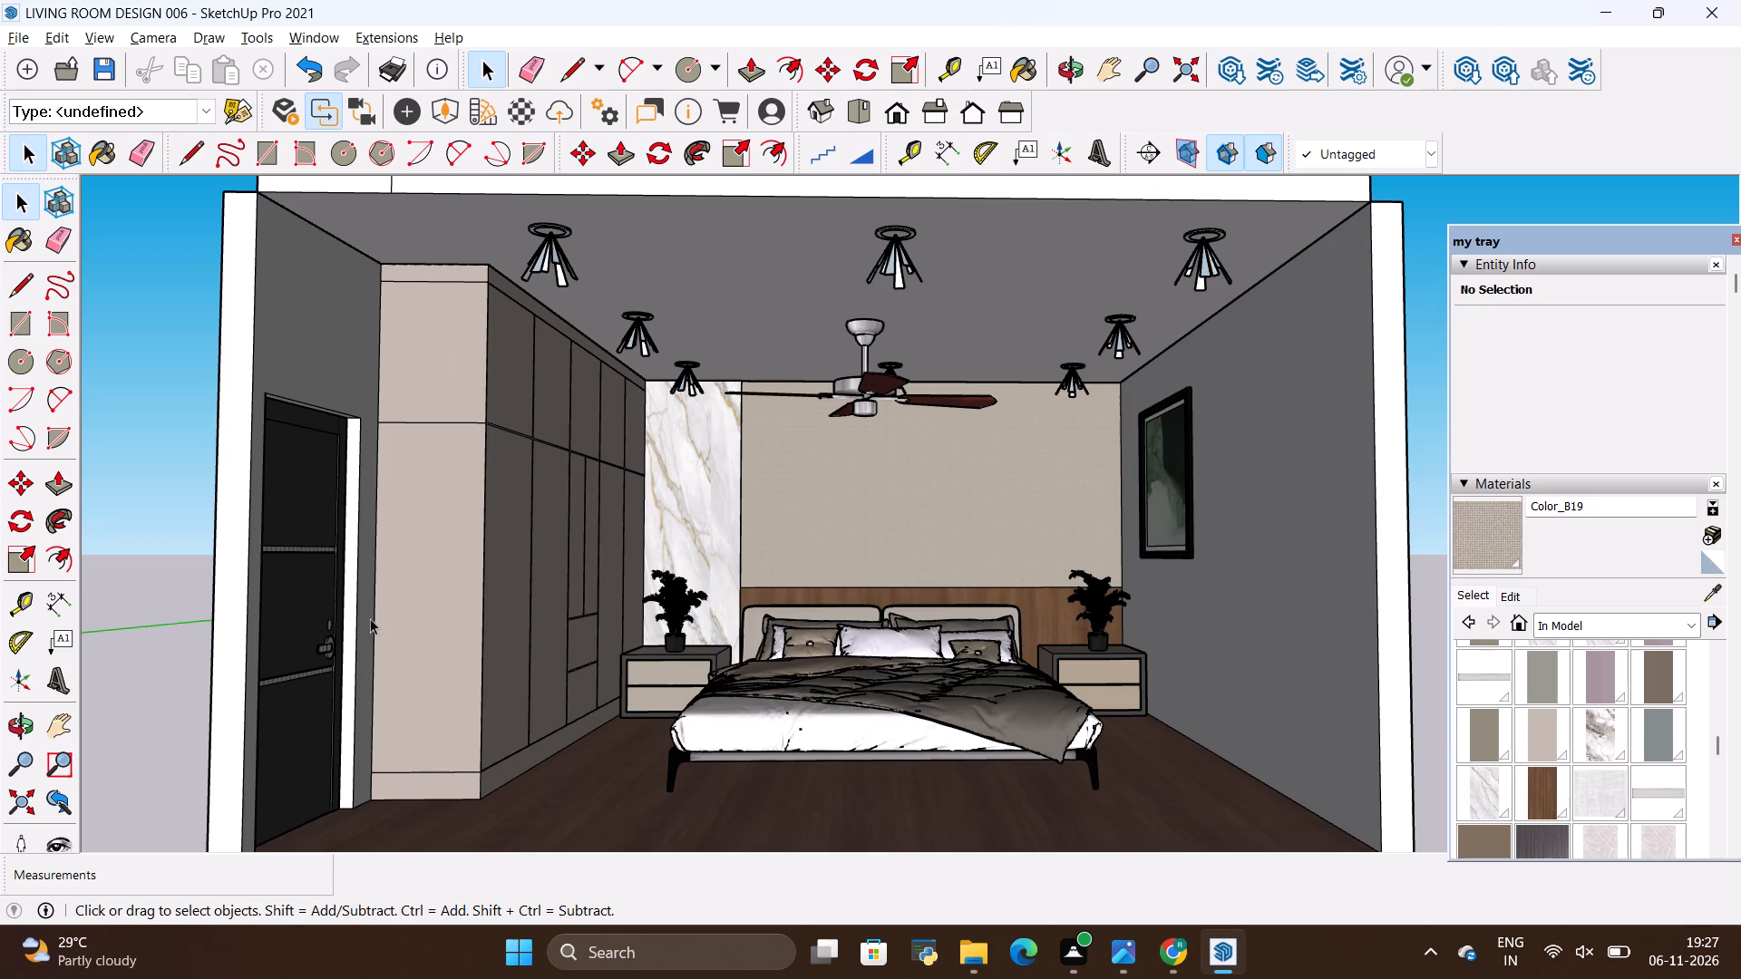
left_click(7, 722)
left_click_drag(775, 646, 851, 633)
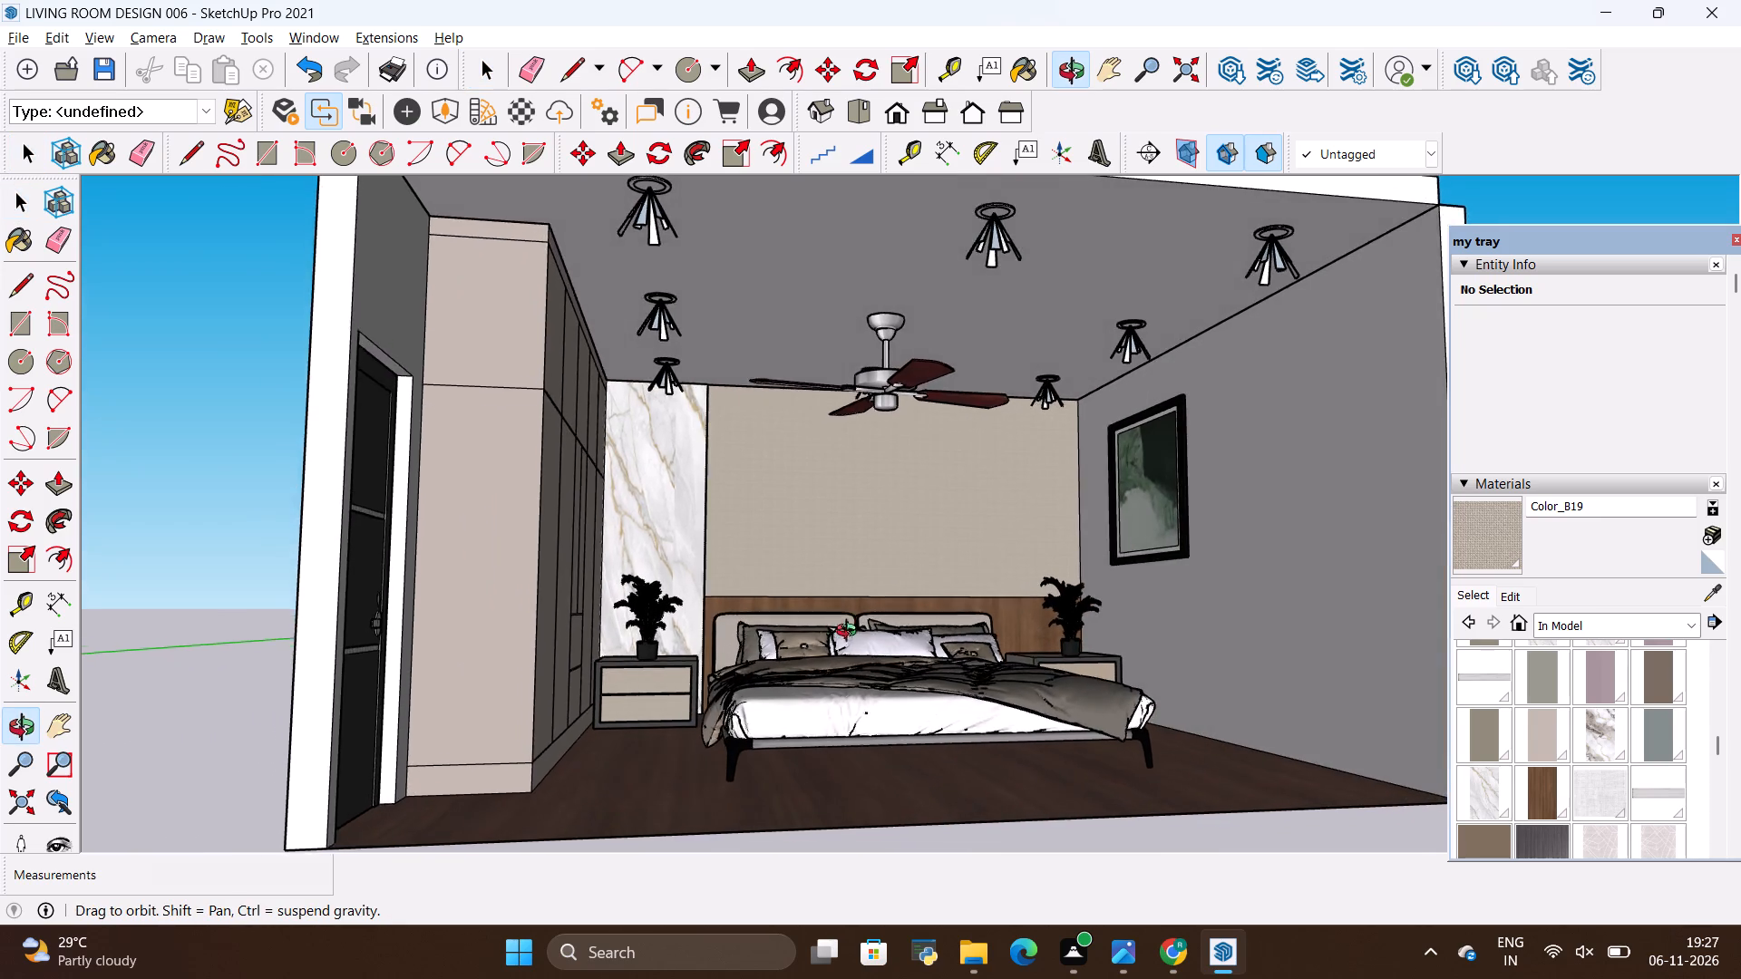
left_click_drag(851, 633, 837, 641)
scroll(799, 561, "down", 3)
left_click_drag(978, 555, 1004, 576)
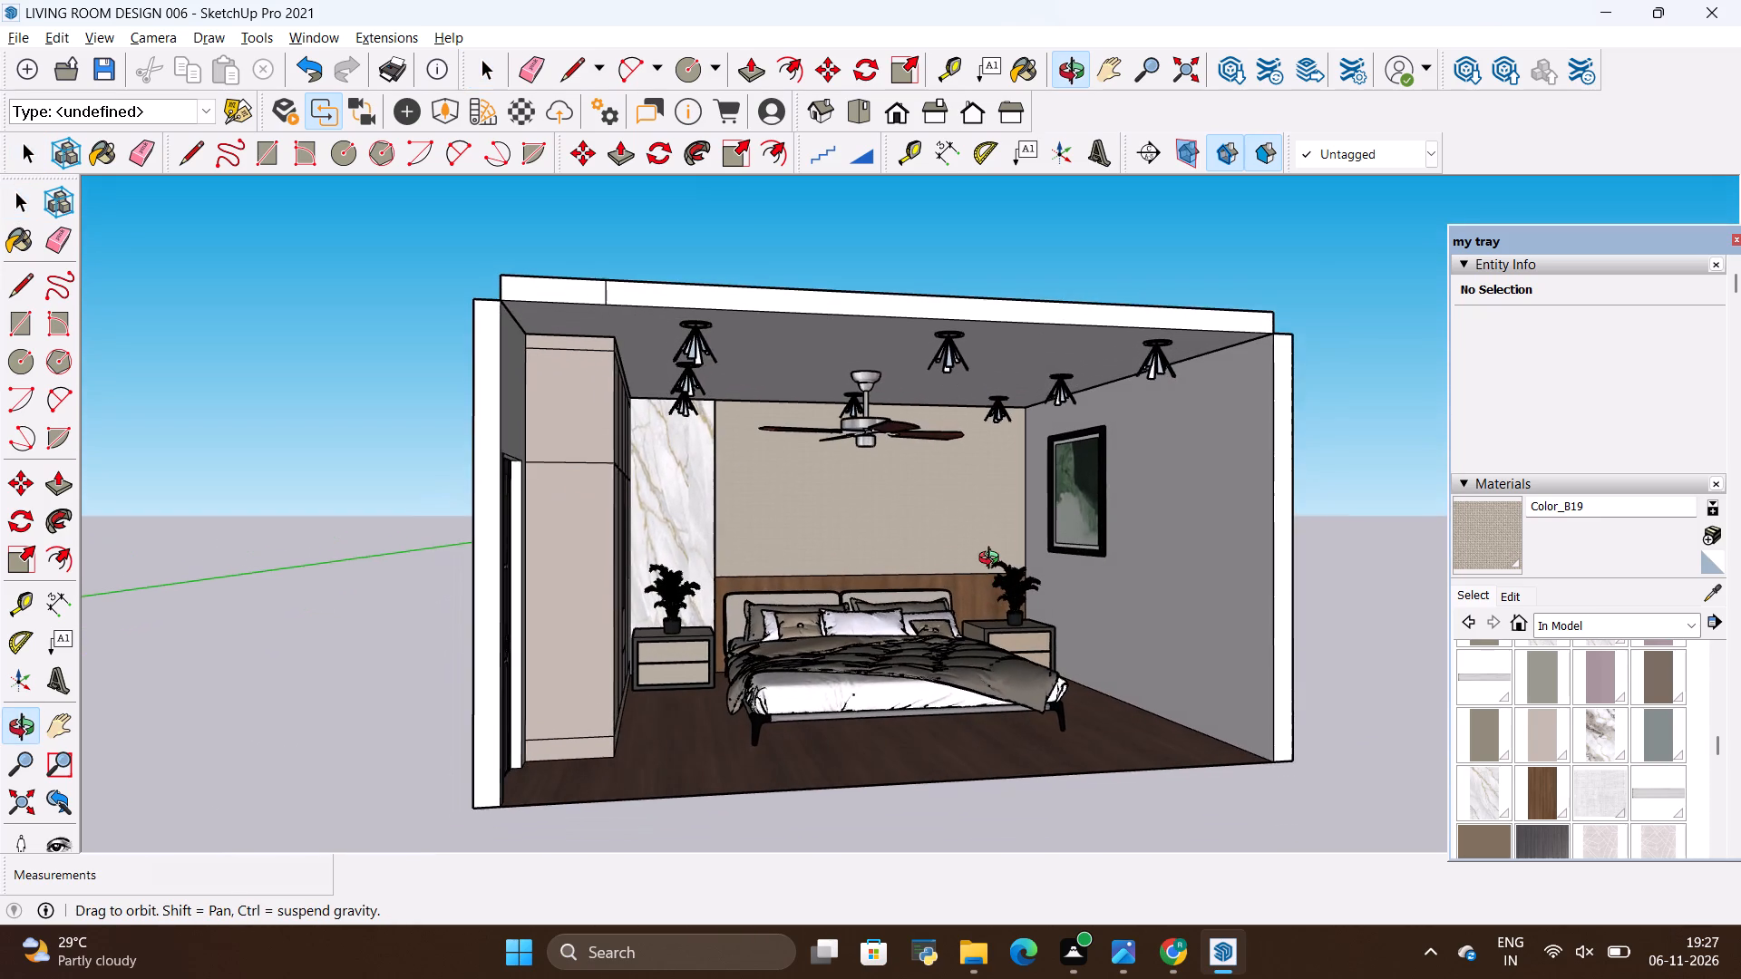
scroll(991, 559, "up", 1)
left_click_drag(861, 564, 851, 533)
scroll(775, 529, "down", 2)
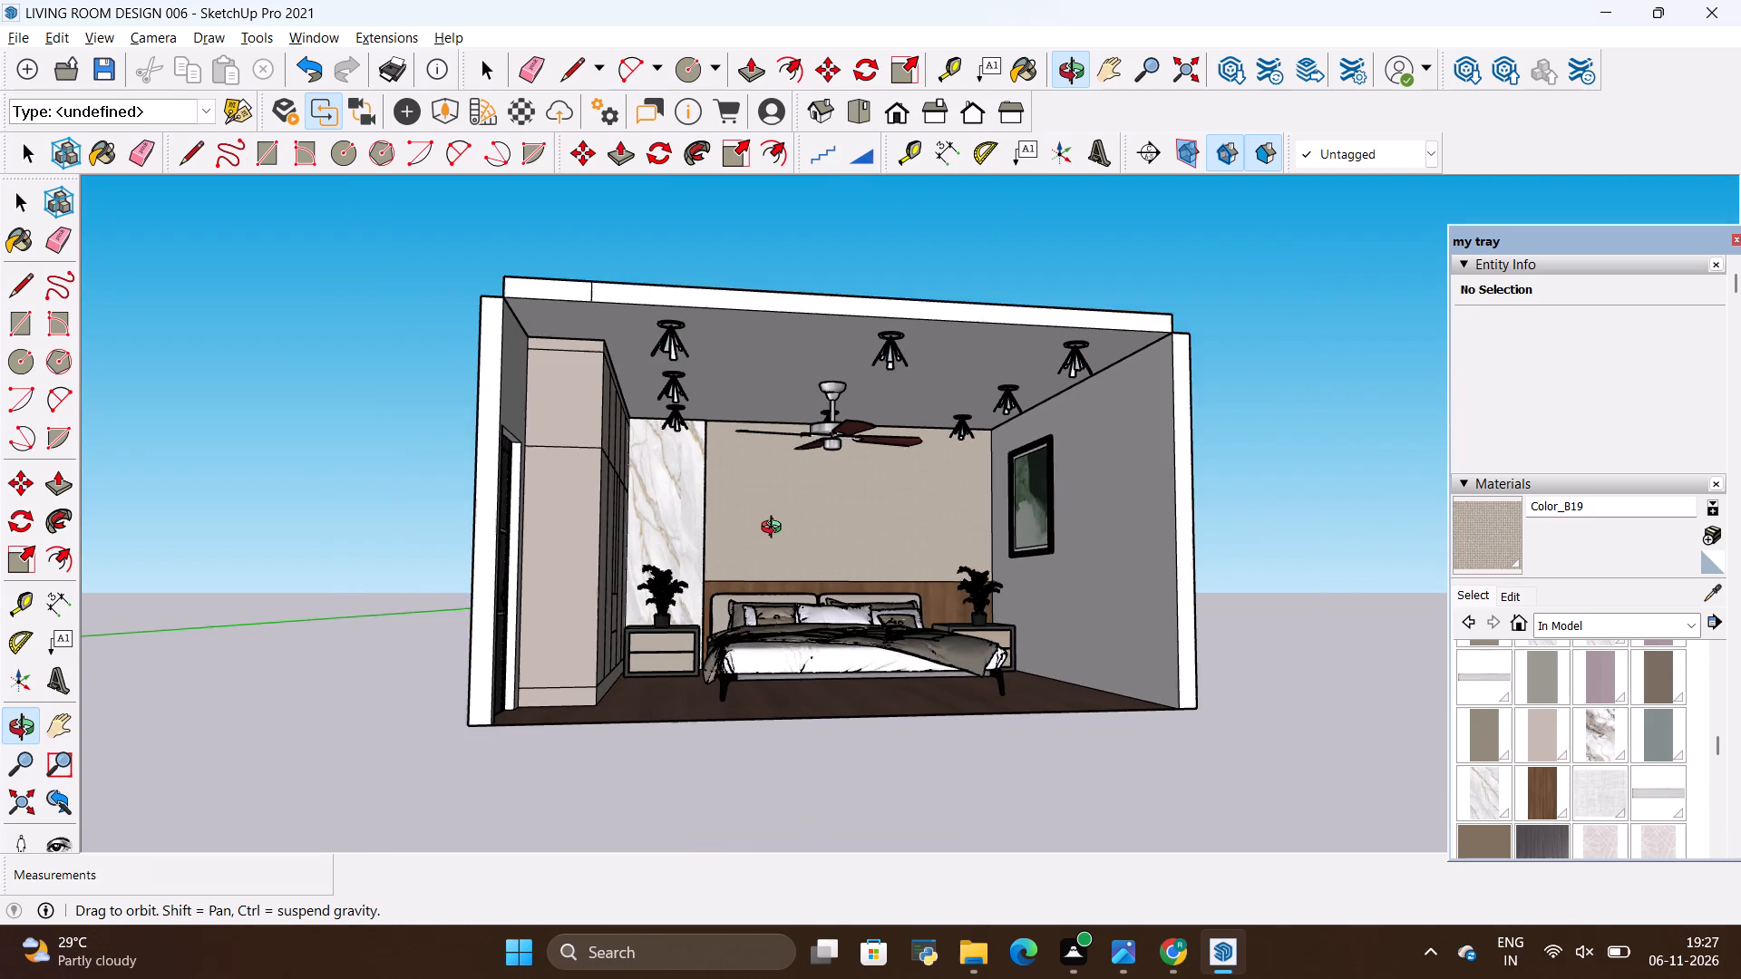
left_click_drag(880, 522, 864, 539)
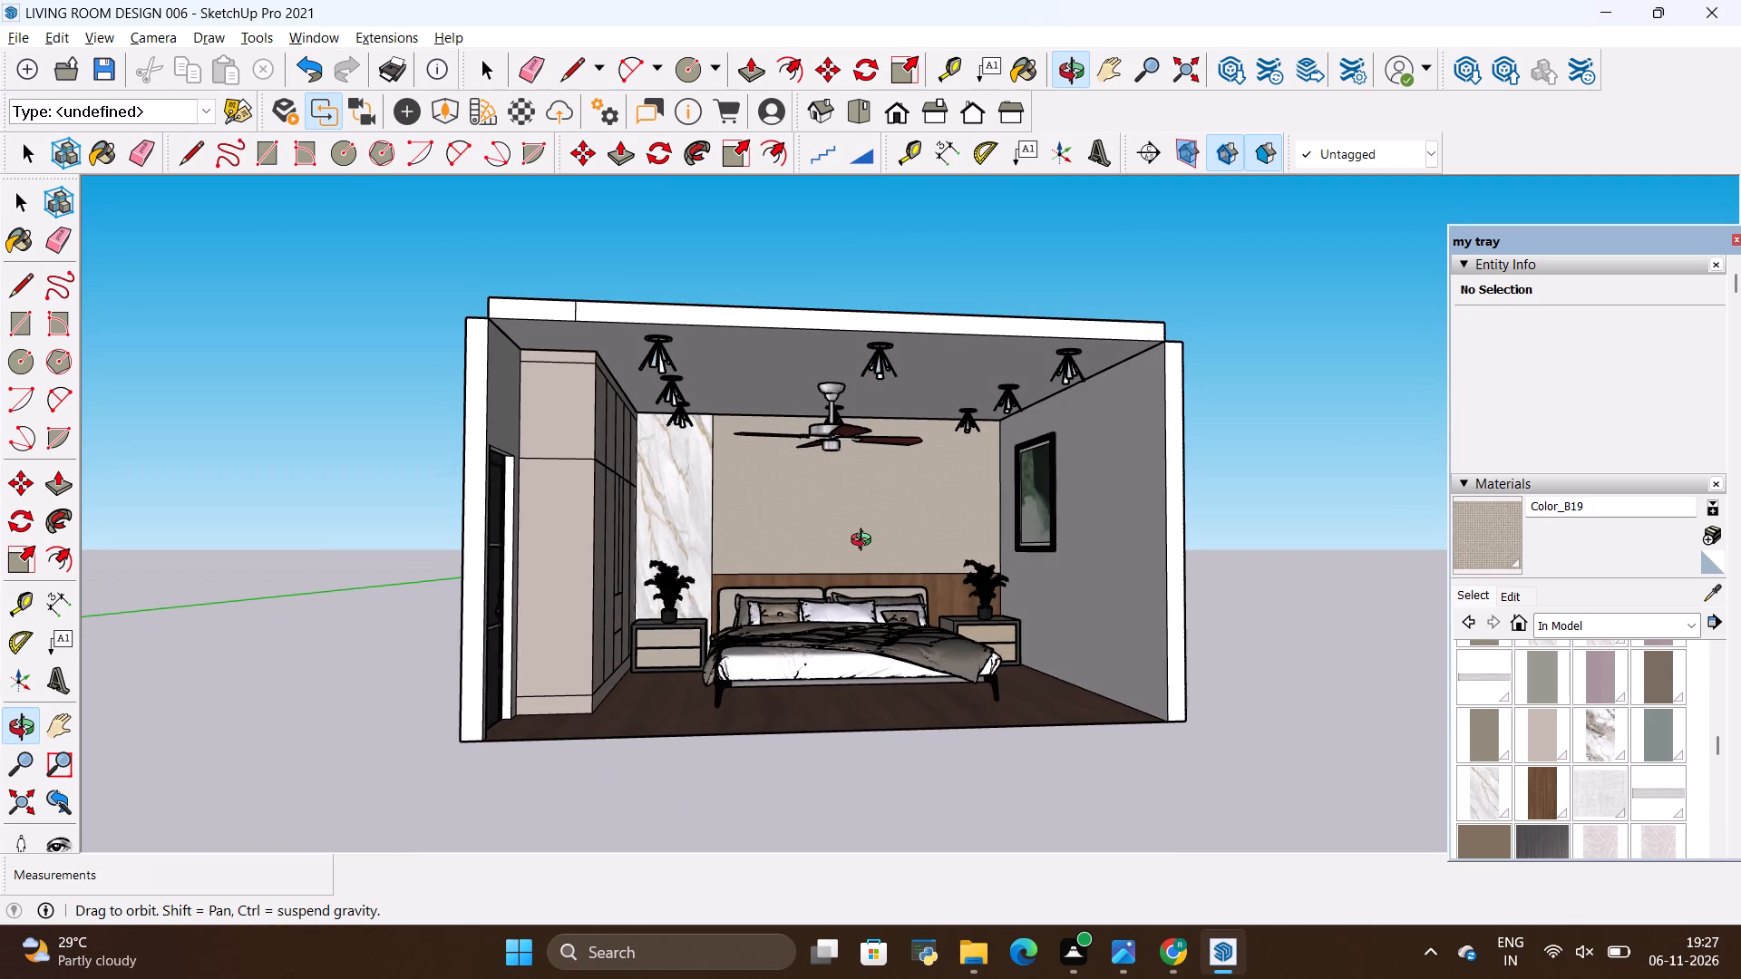
scroll(859, 566, "up", 2)
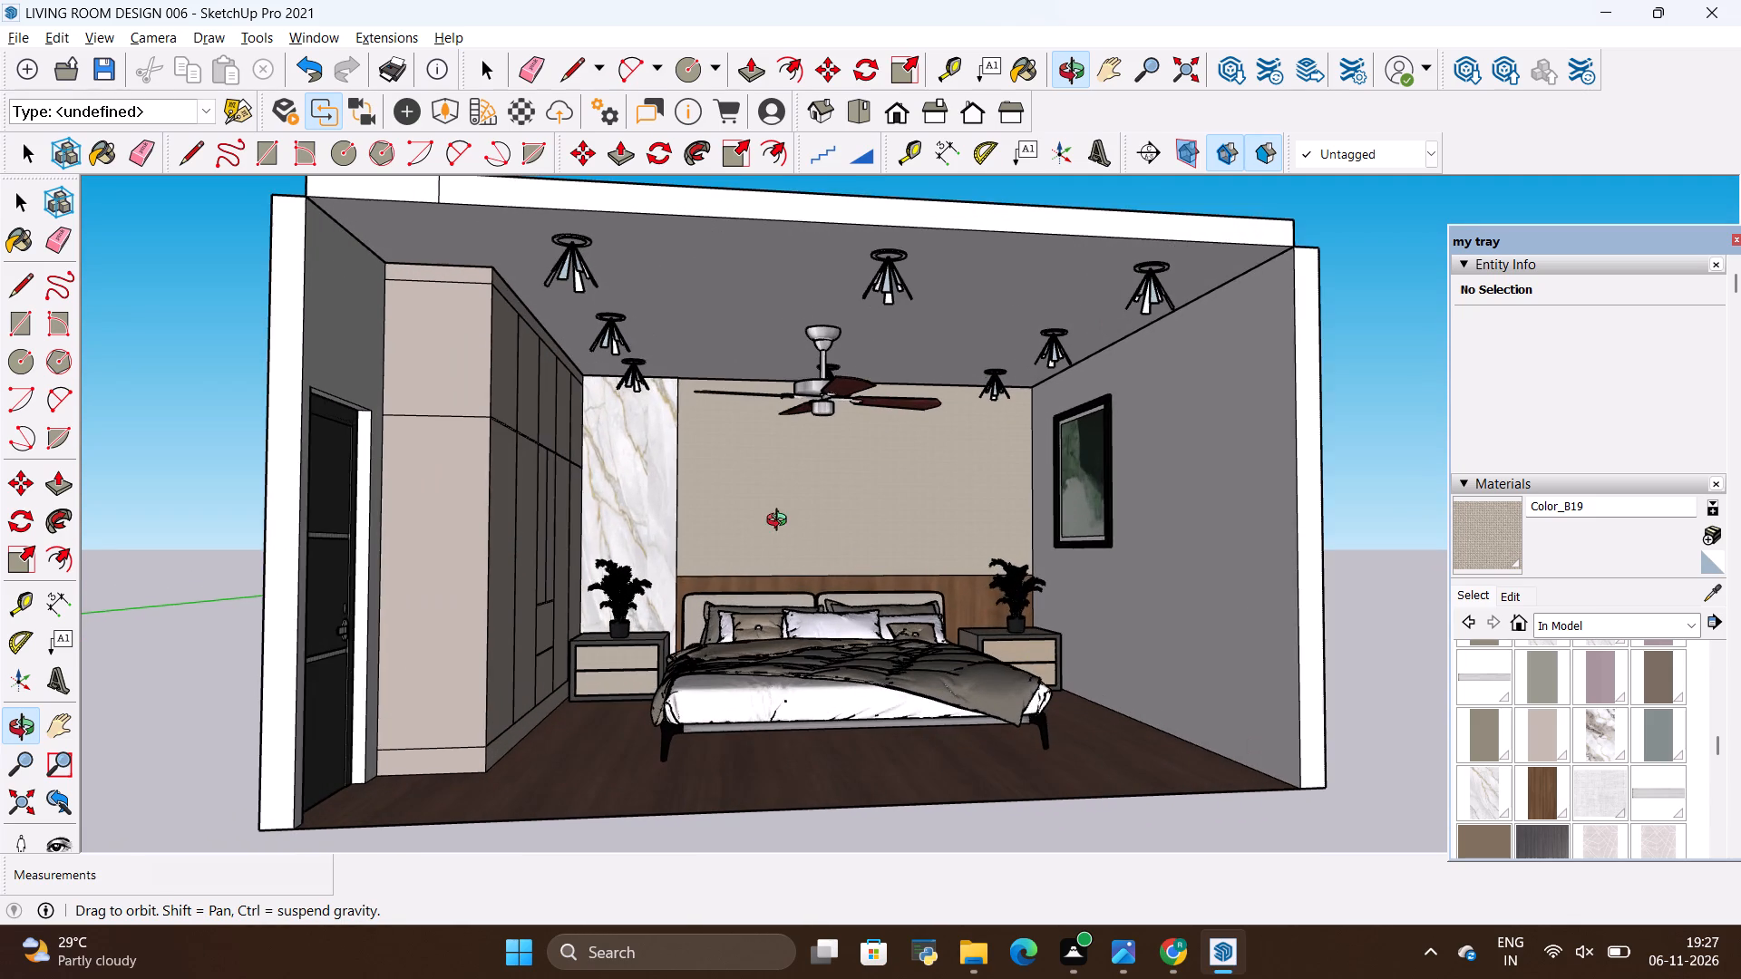
left_click_drag(790, 522, 811, 537)
left_click_drag(713, 463, 732, 483)
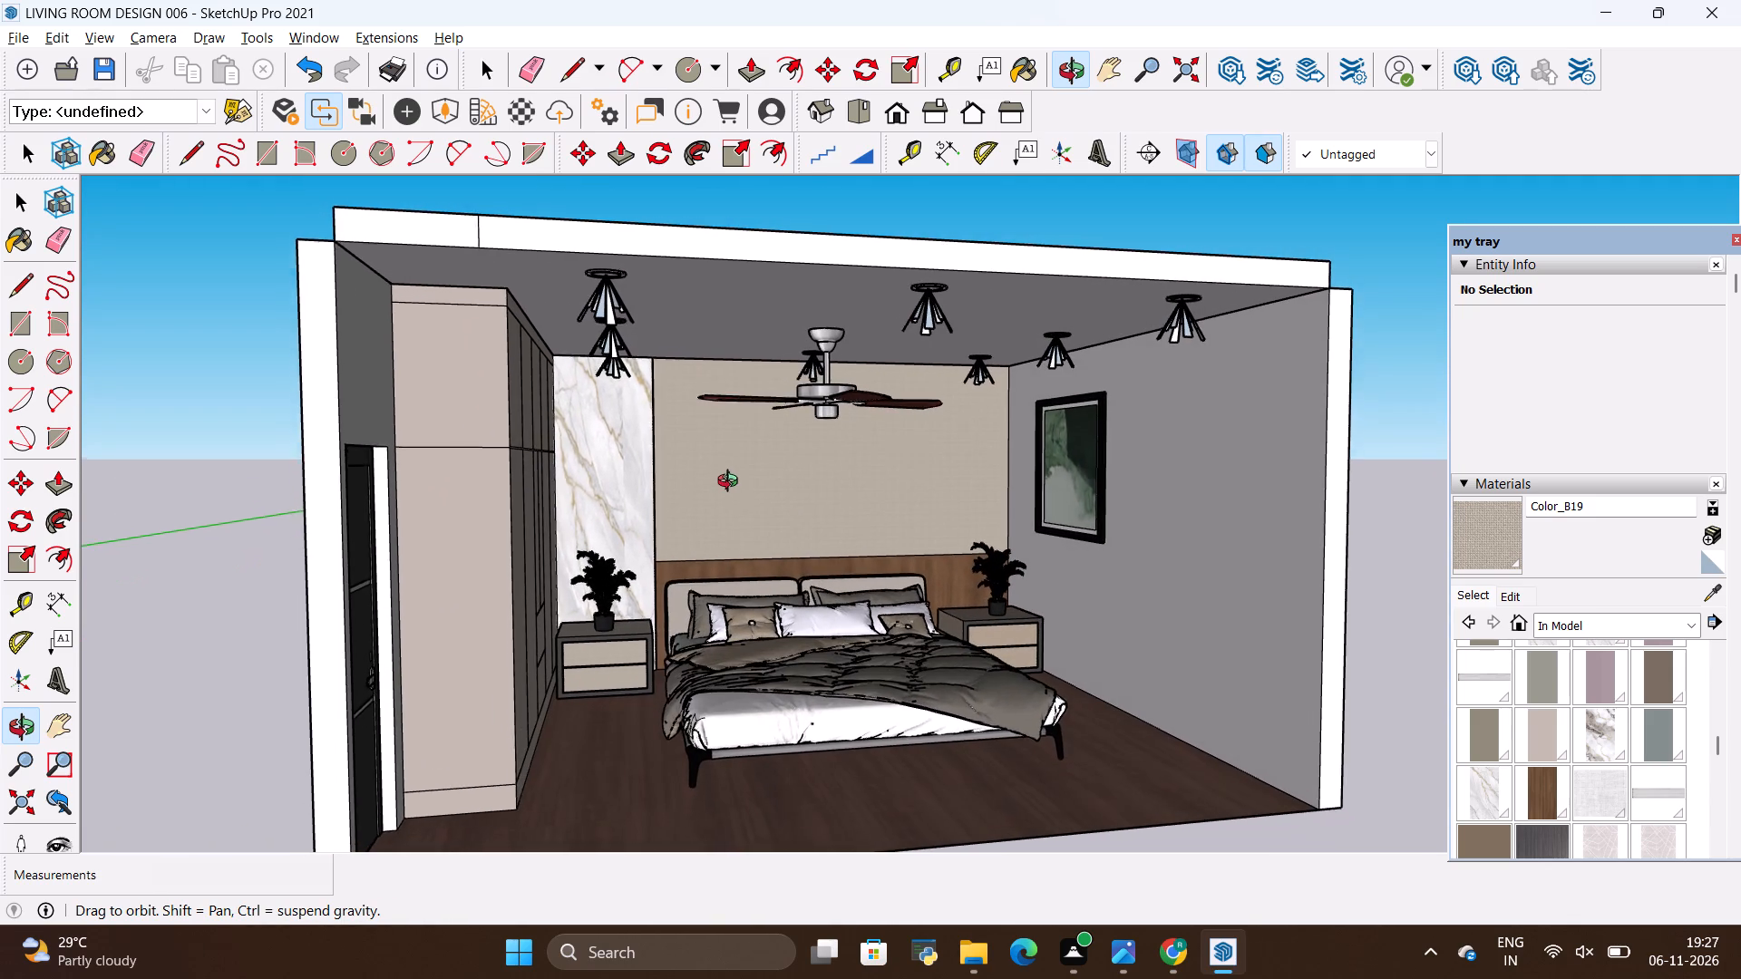
left_click_drag(732, 483, 716, 434)
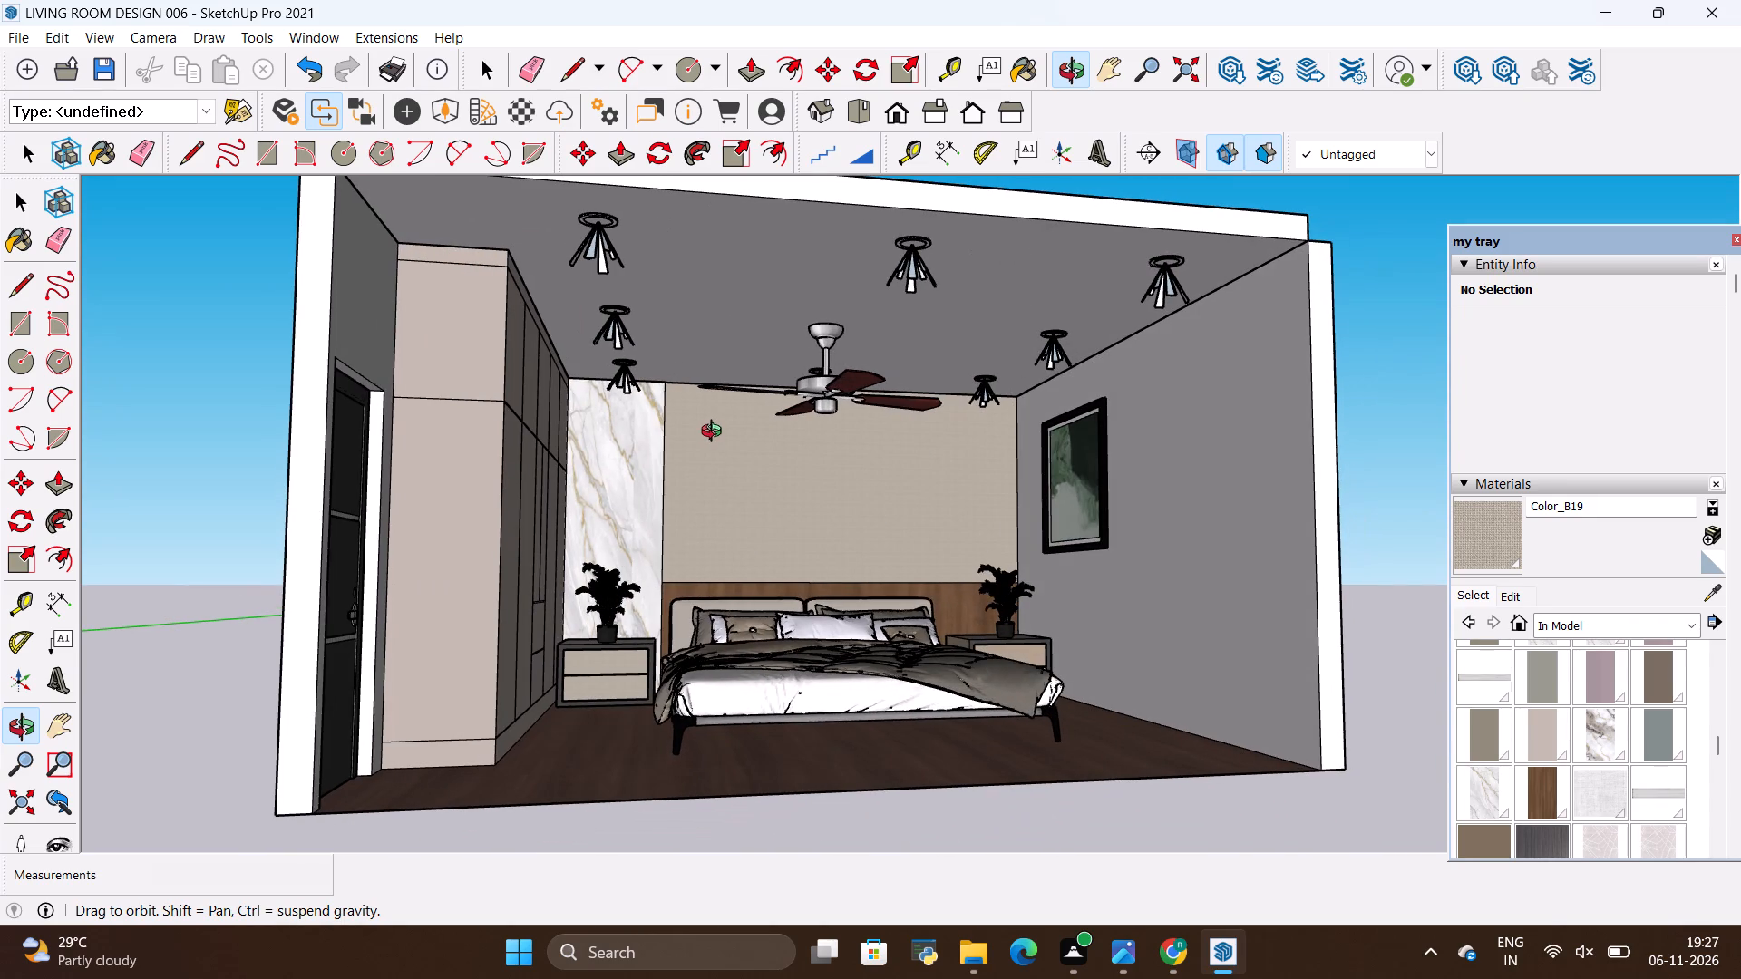
scroll(752, 436, "up", 1)
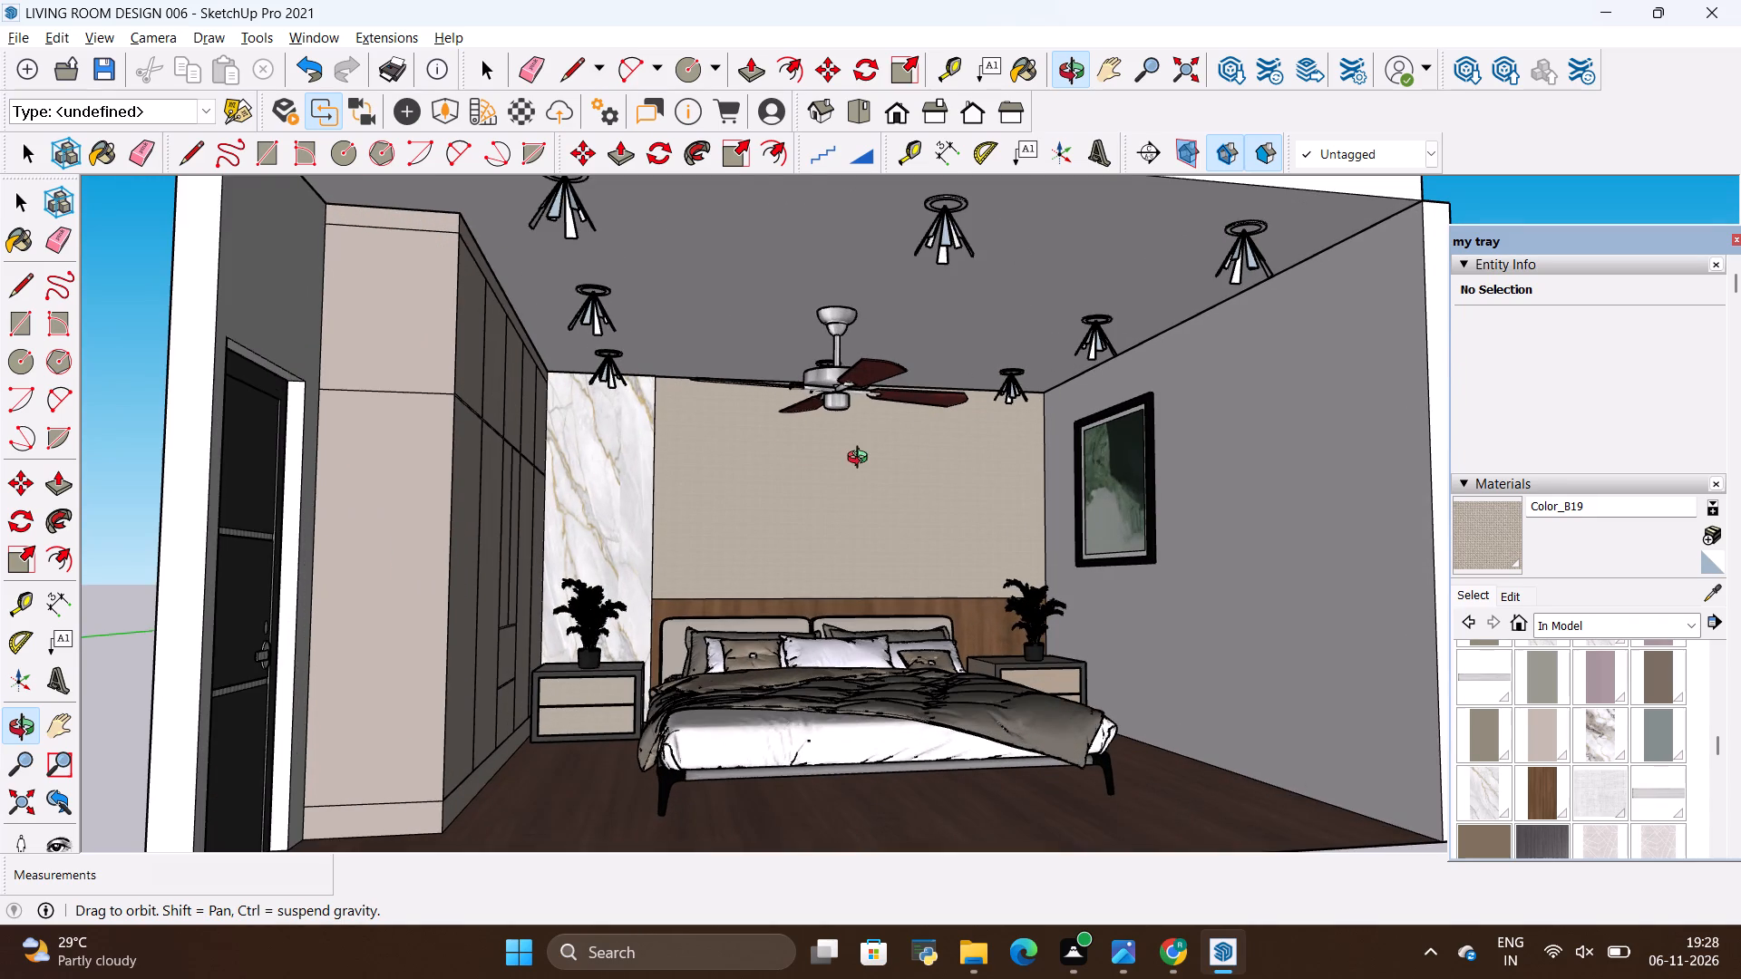
scroll(682, 445, "down", 1)
left_click_drag(755, 430, 744, 449)
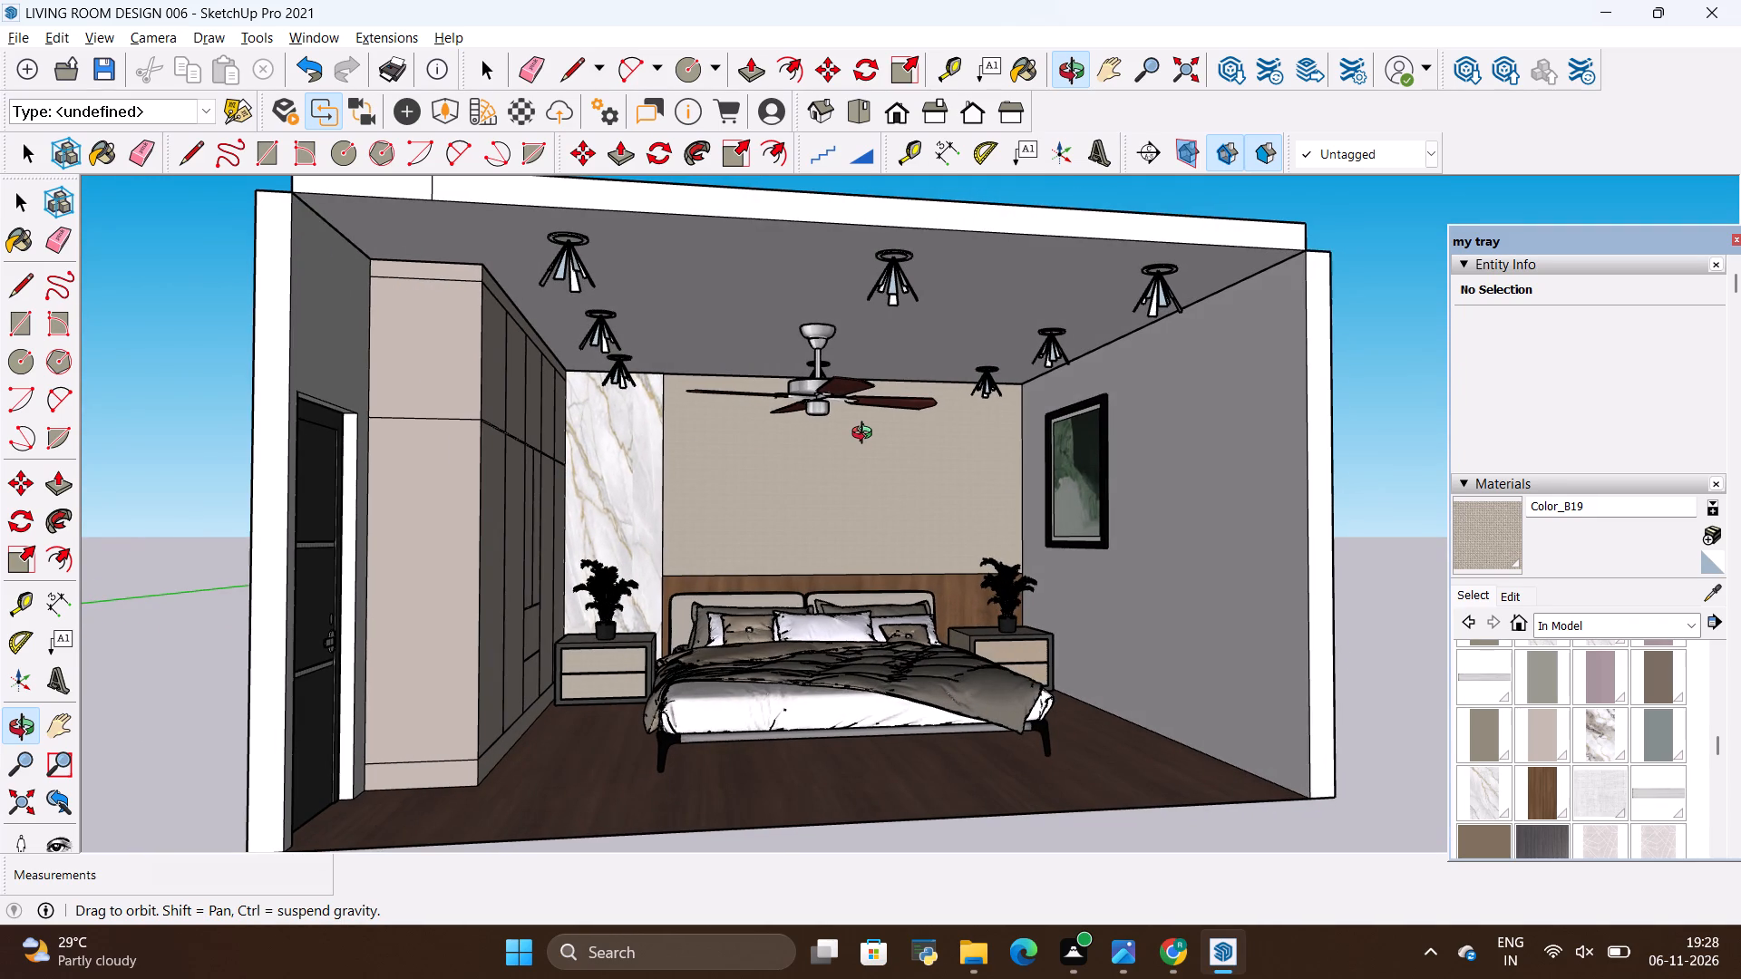
left_click_drag(802, 441, 795, 451)
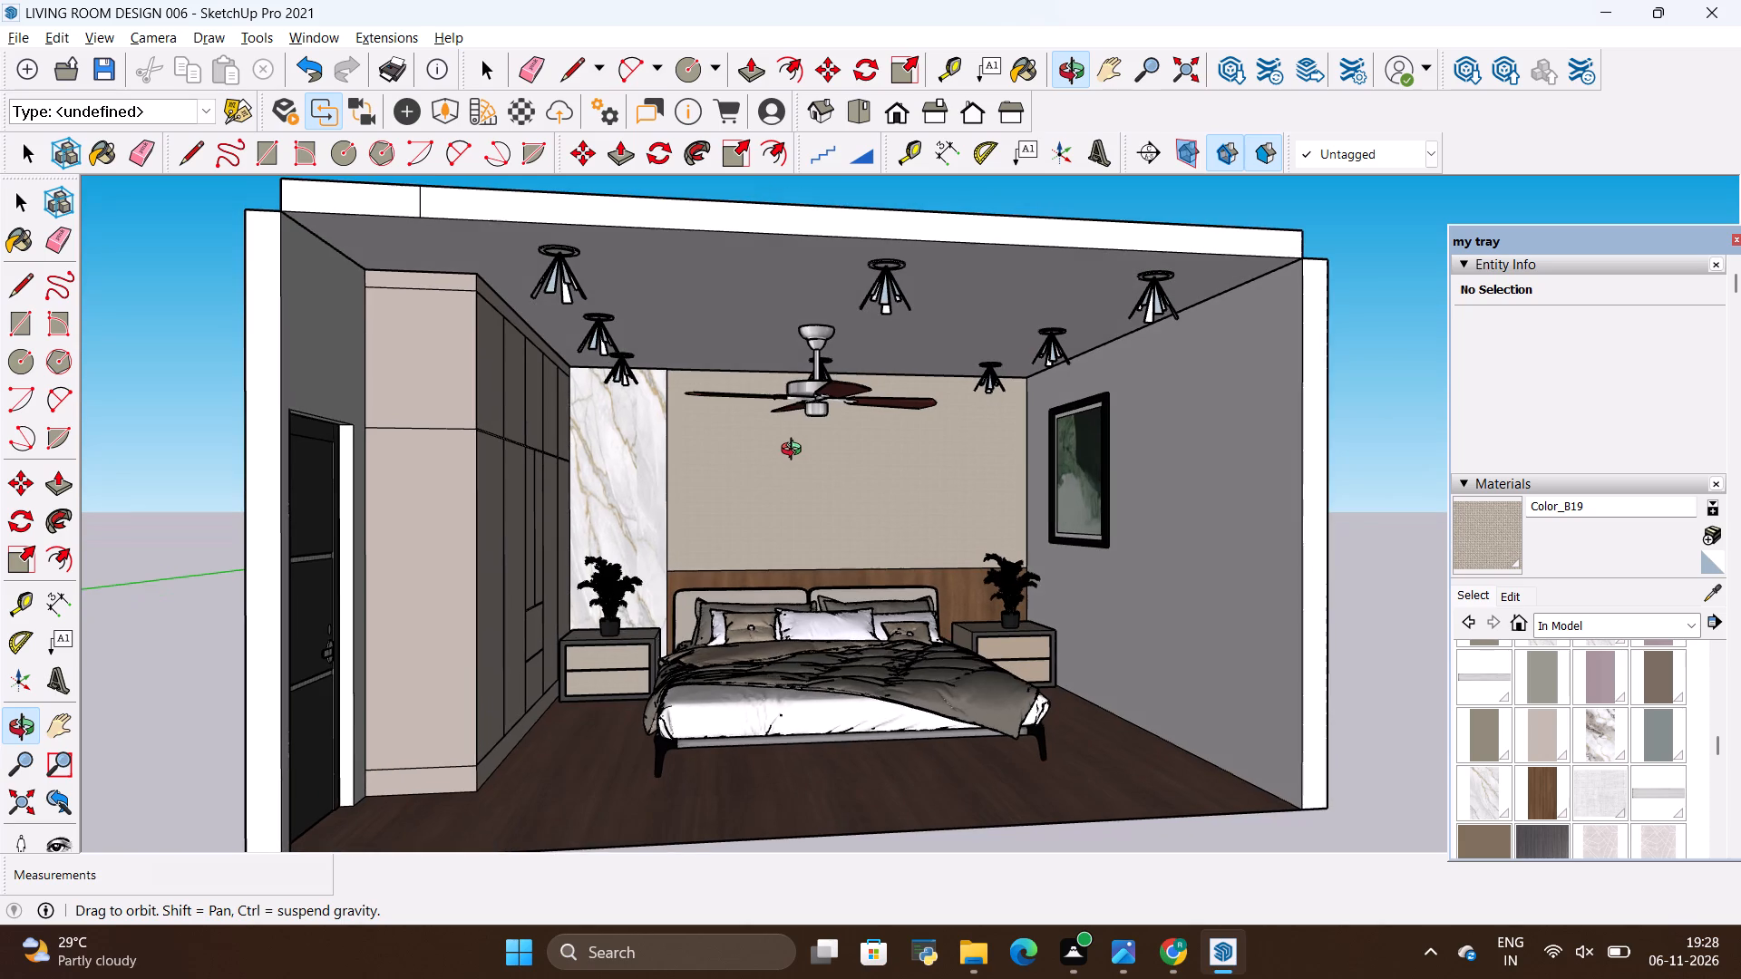
left_click_drag(795, 451, 798, 431)
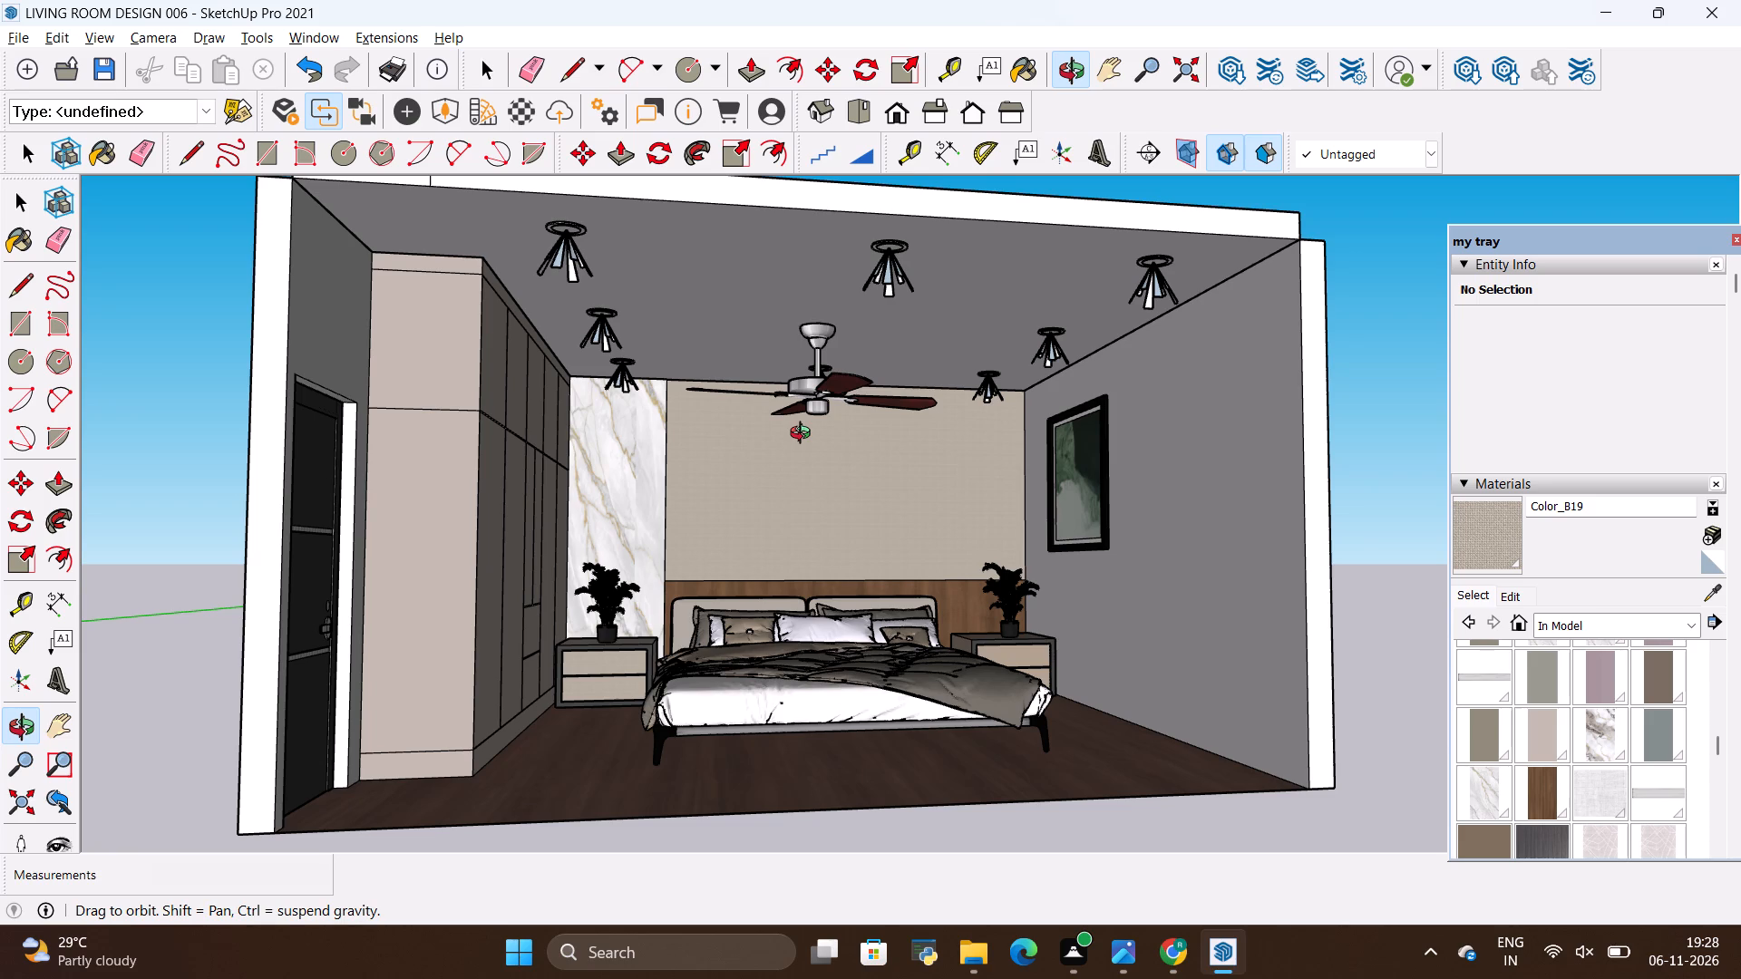
scroll(783, 464, "up", 1)
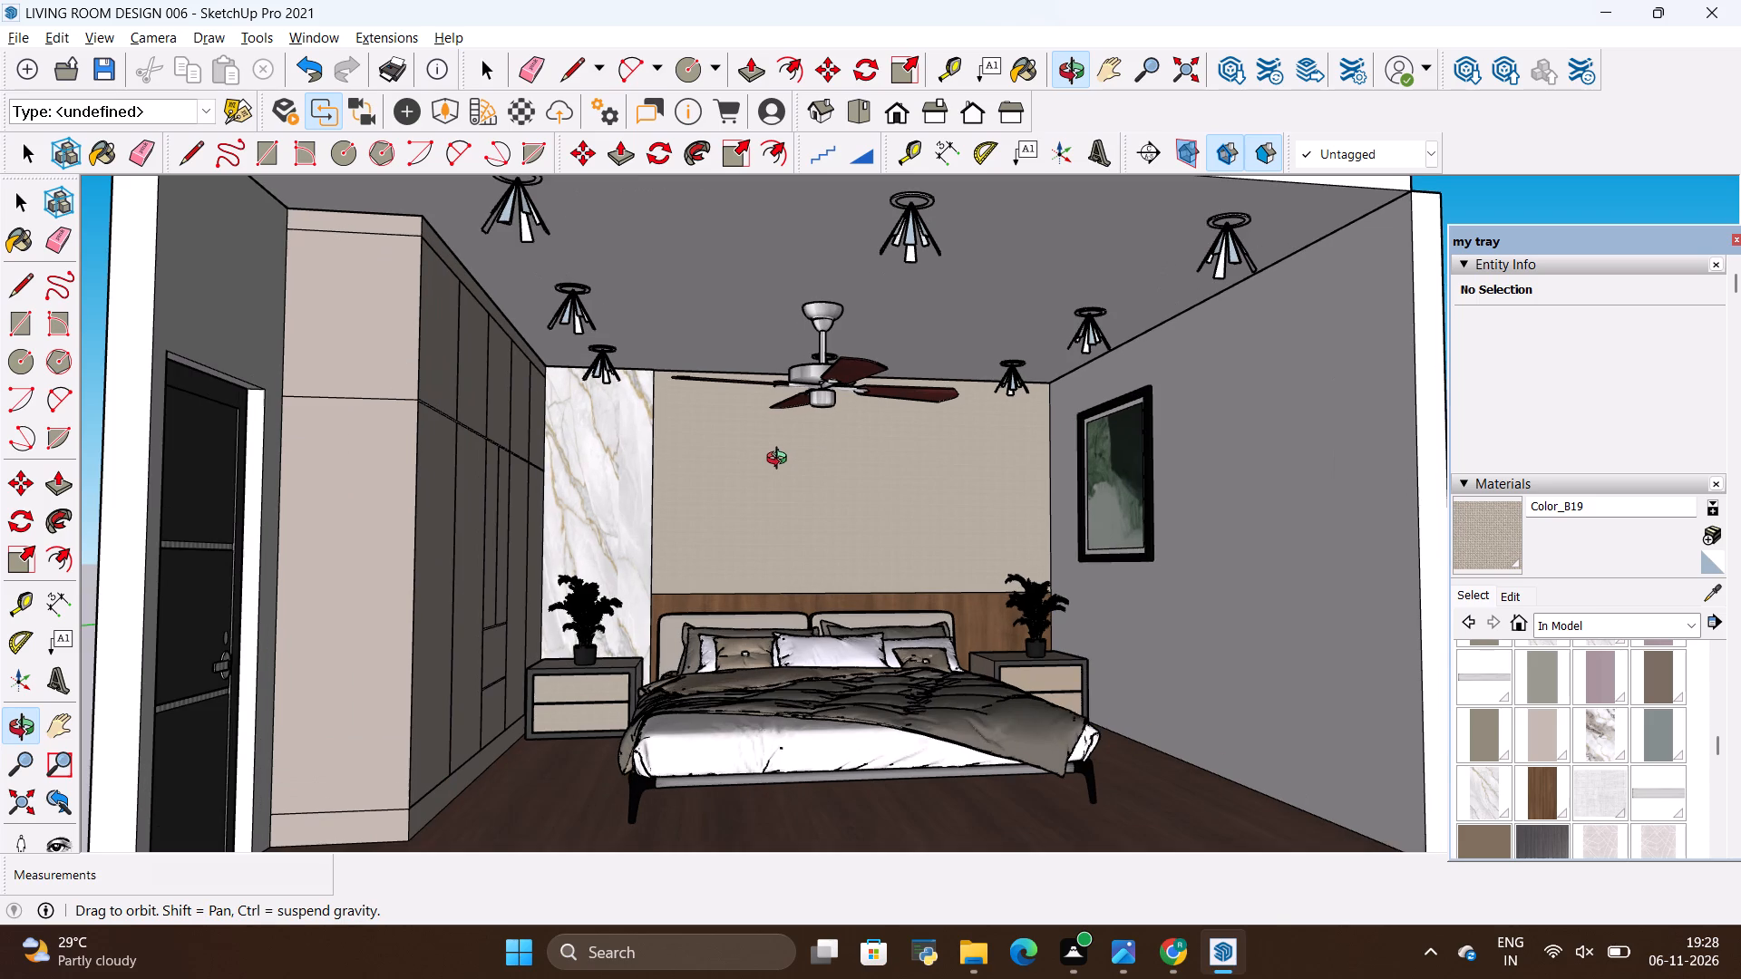
scroll(771, 460, "down", 2)
Examine the bedroom composition straight on from the open front, from the whole room shell down to the bed area.
left_click_drag(874, 464, 810, 484)
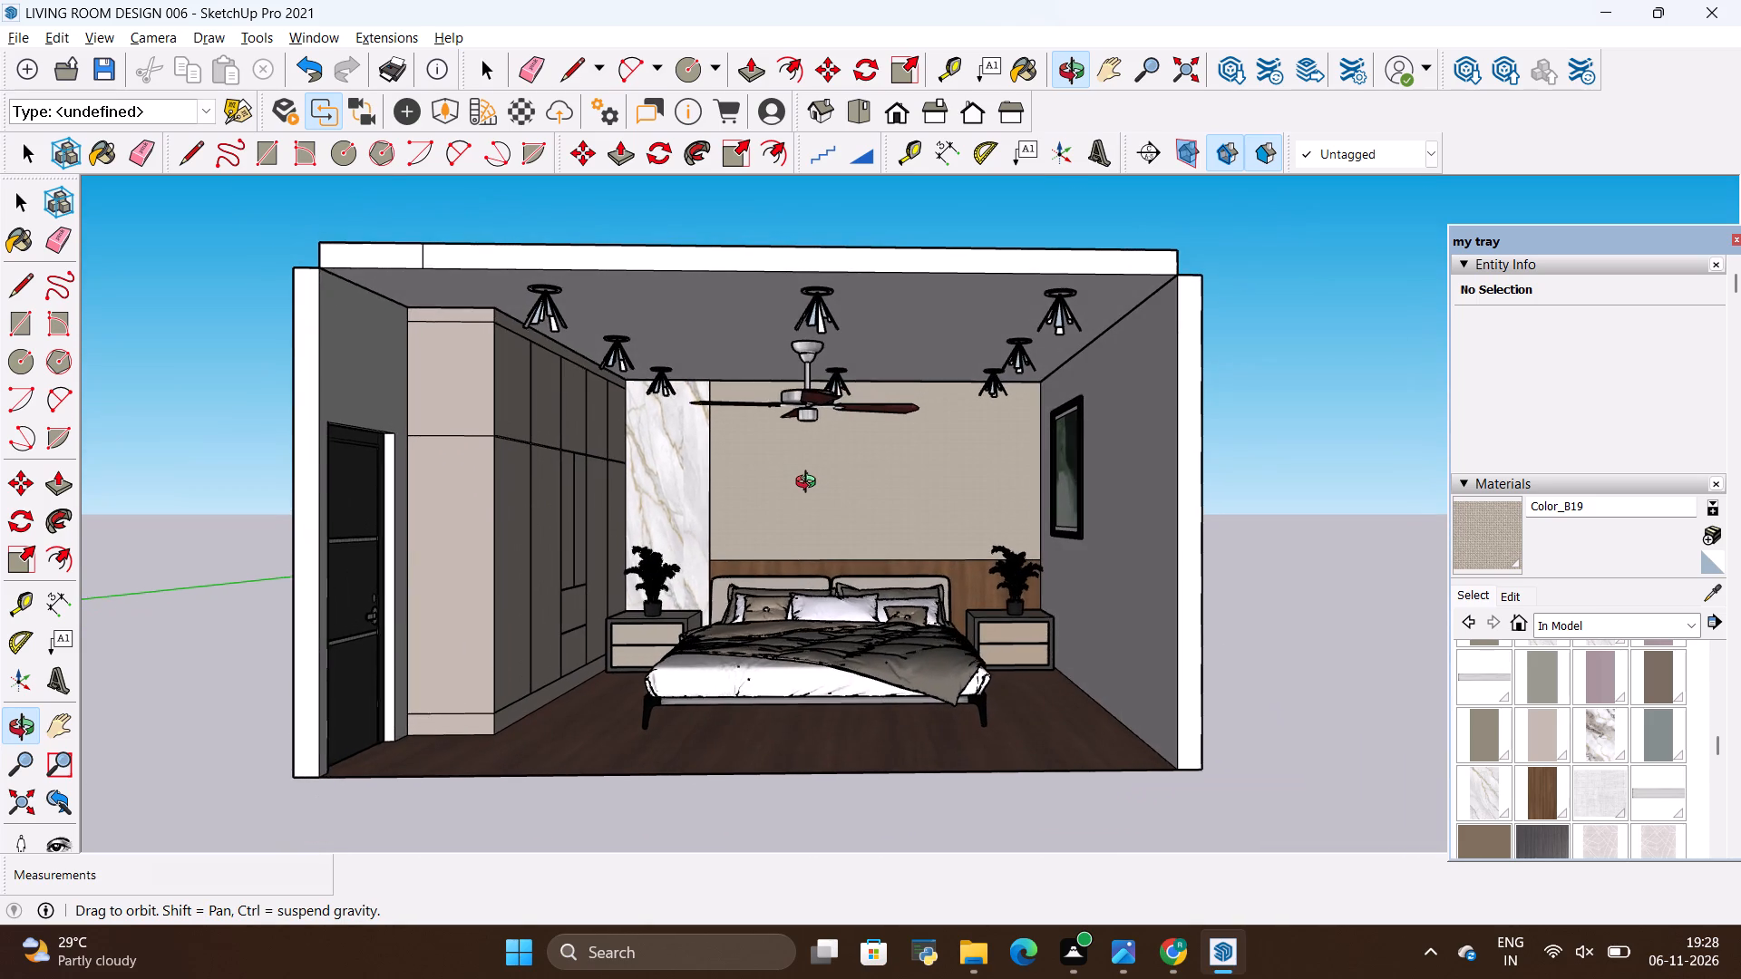
left_click_drag(810, 484, 801, 478)
scroll(883, 472, "down", 5)
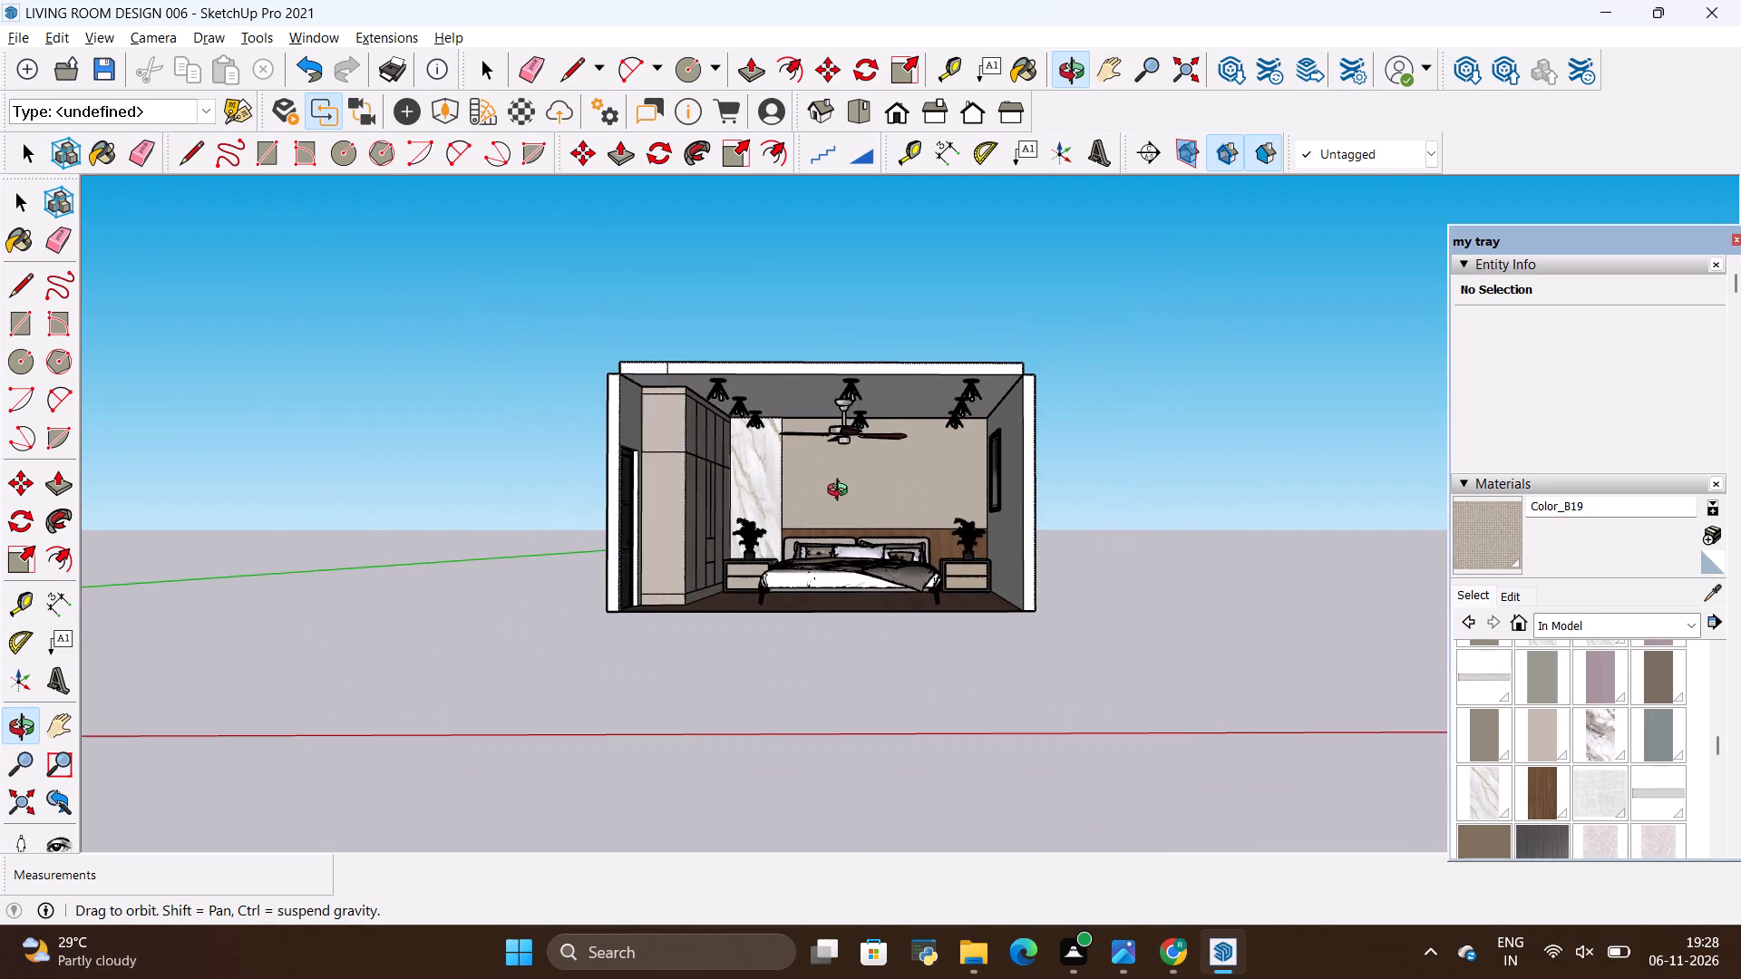
left_click_drag(844, 492, 863, 508)
scroll(854, 502, "up", 6)
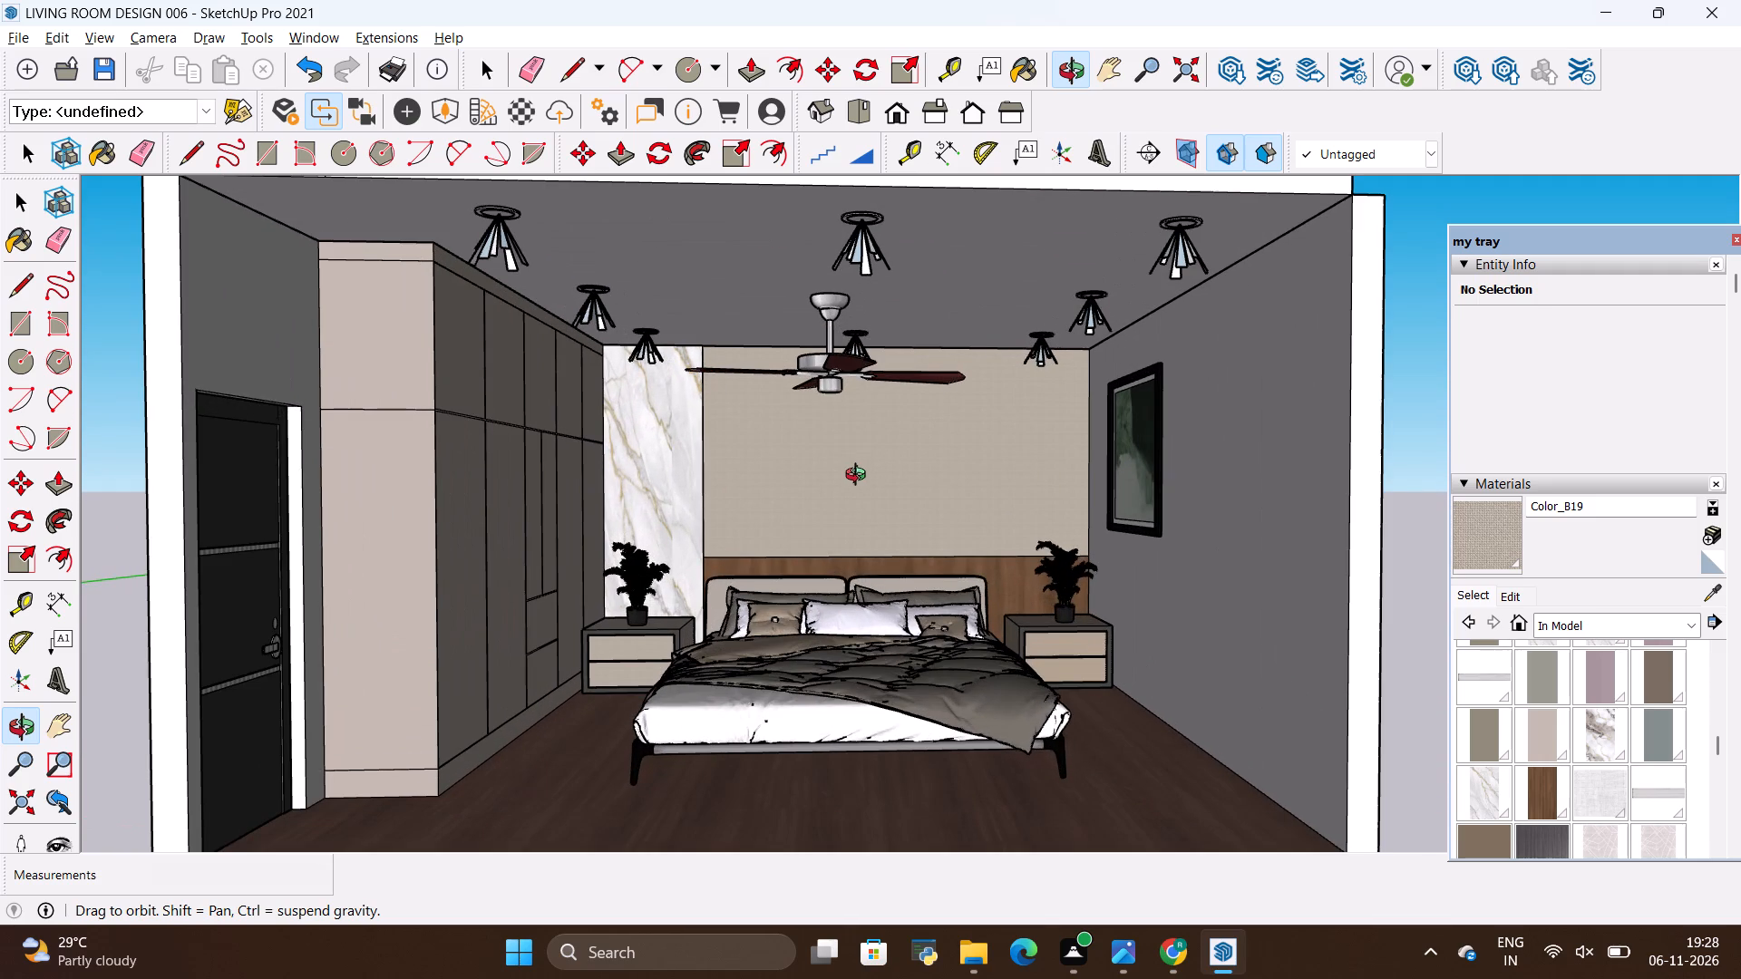
left_click_drag(793, 489, 783, 479)
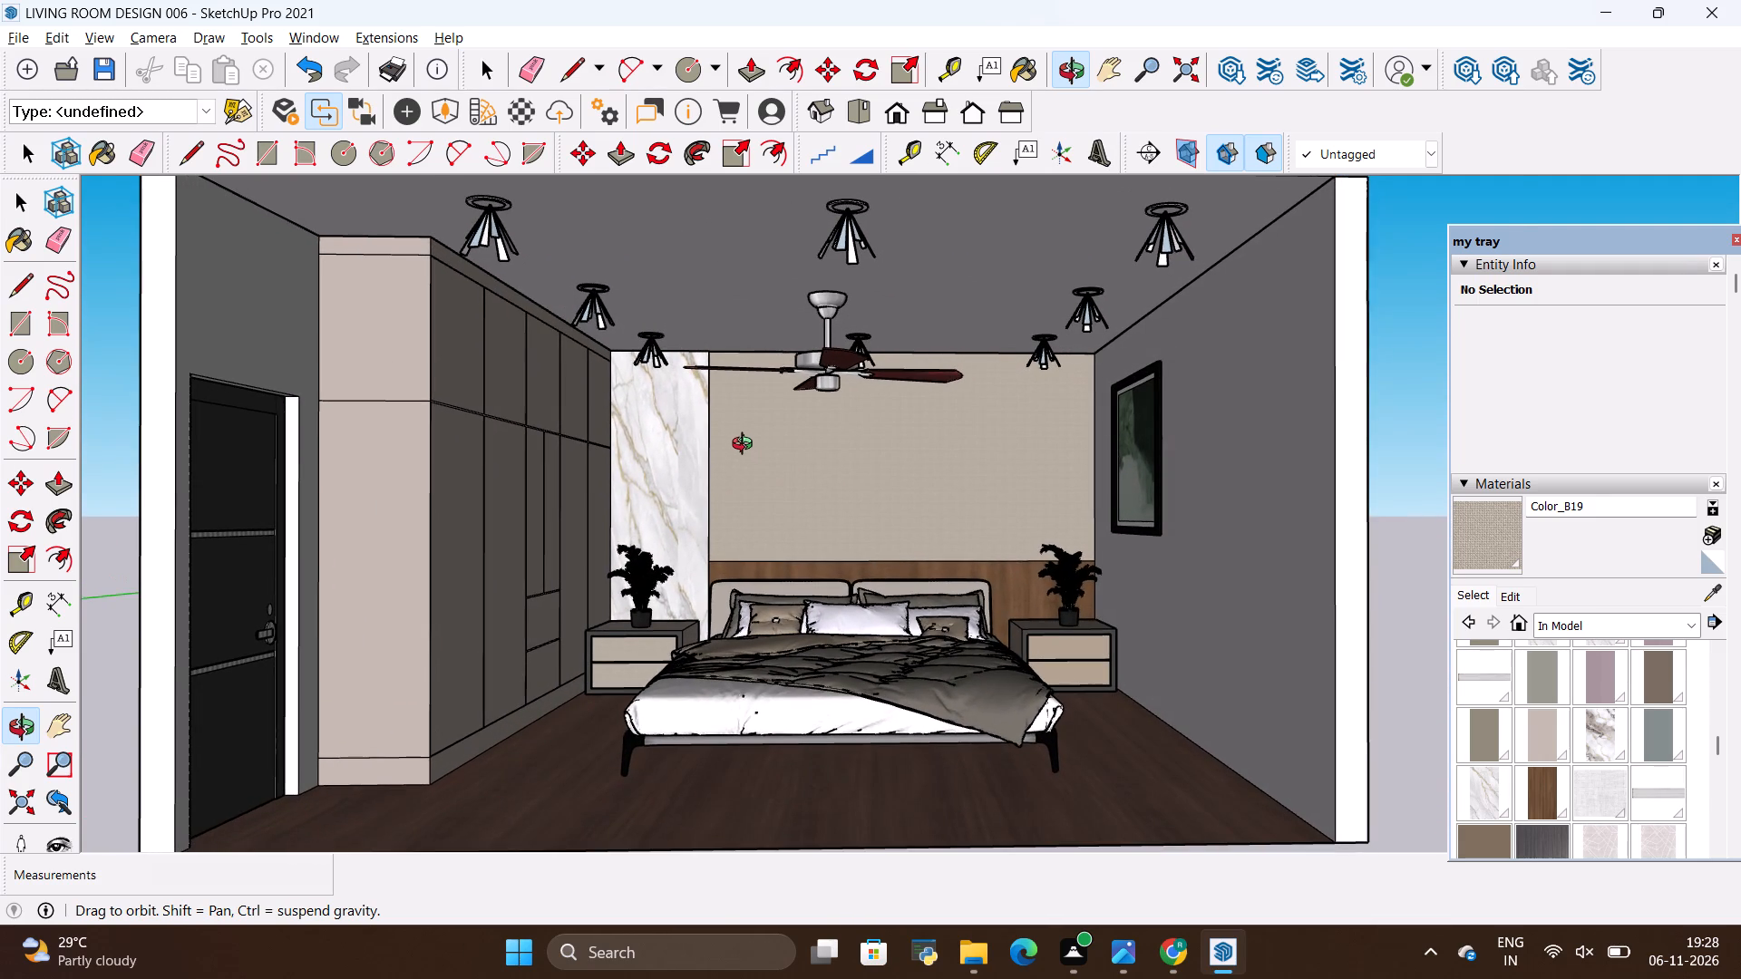
scroll(746, 446, "up", 1)
scroll(778, 456, "down", 1)
left_click(778, 456)
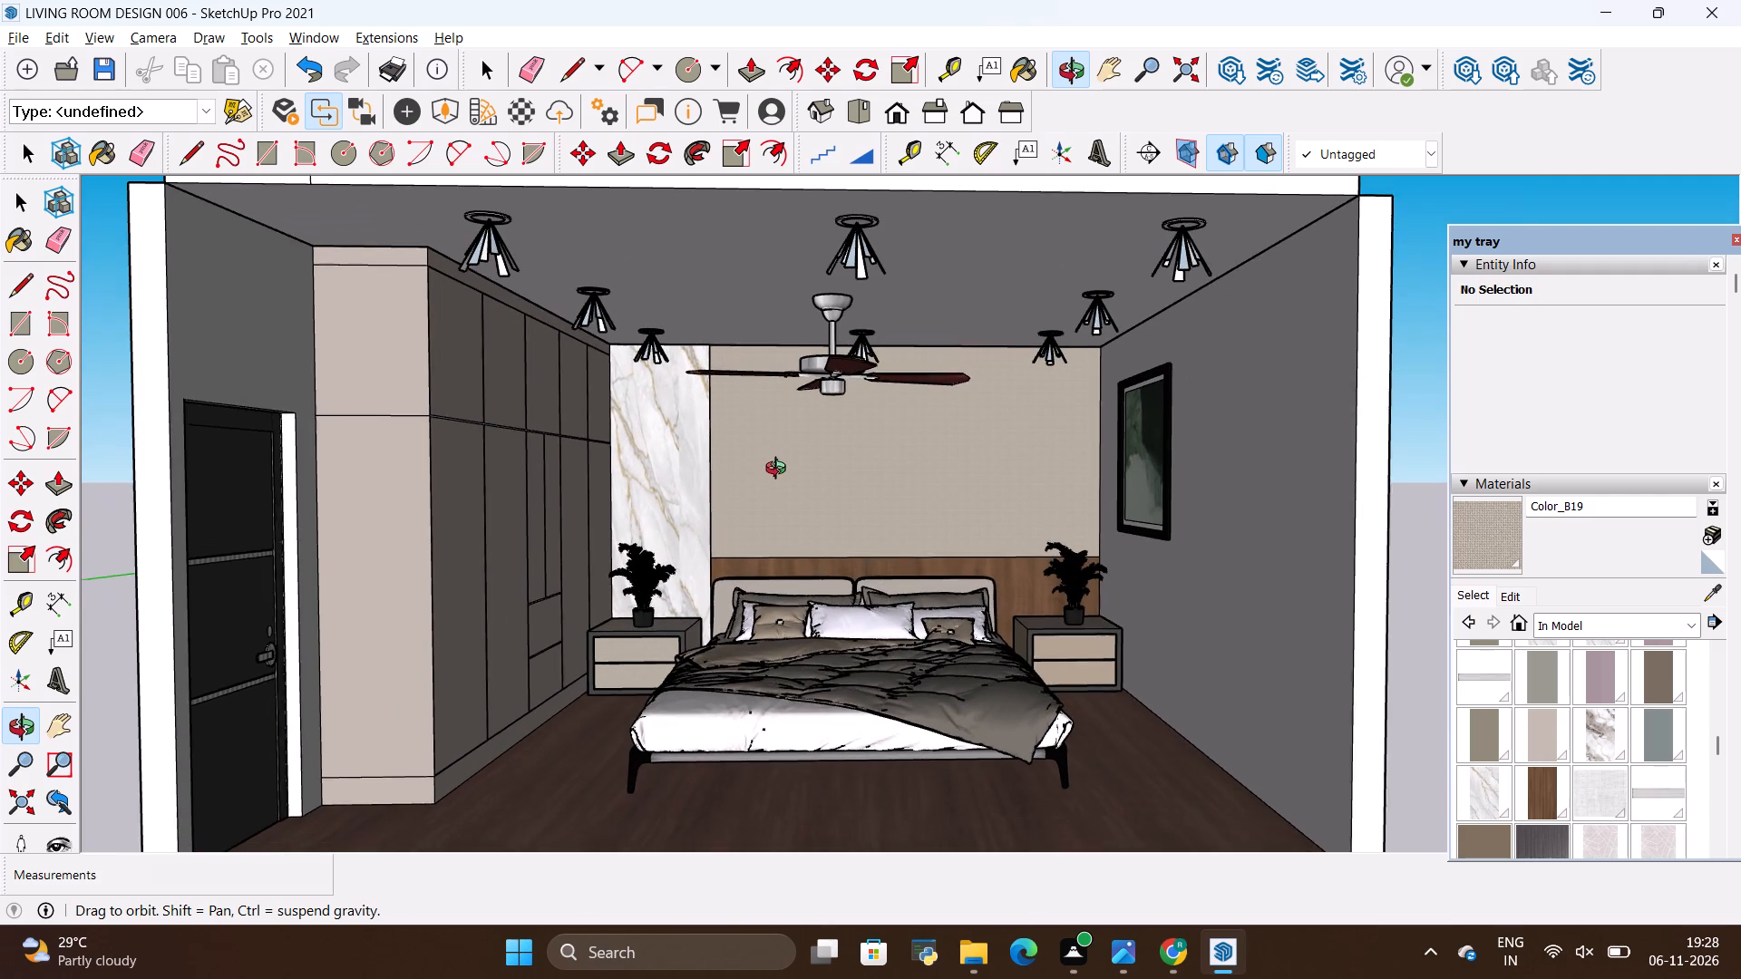
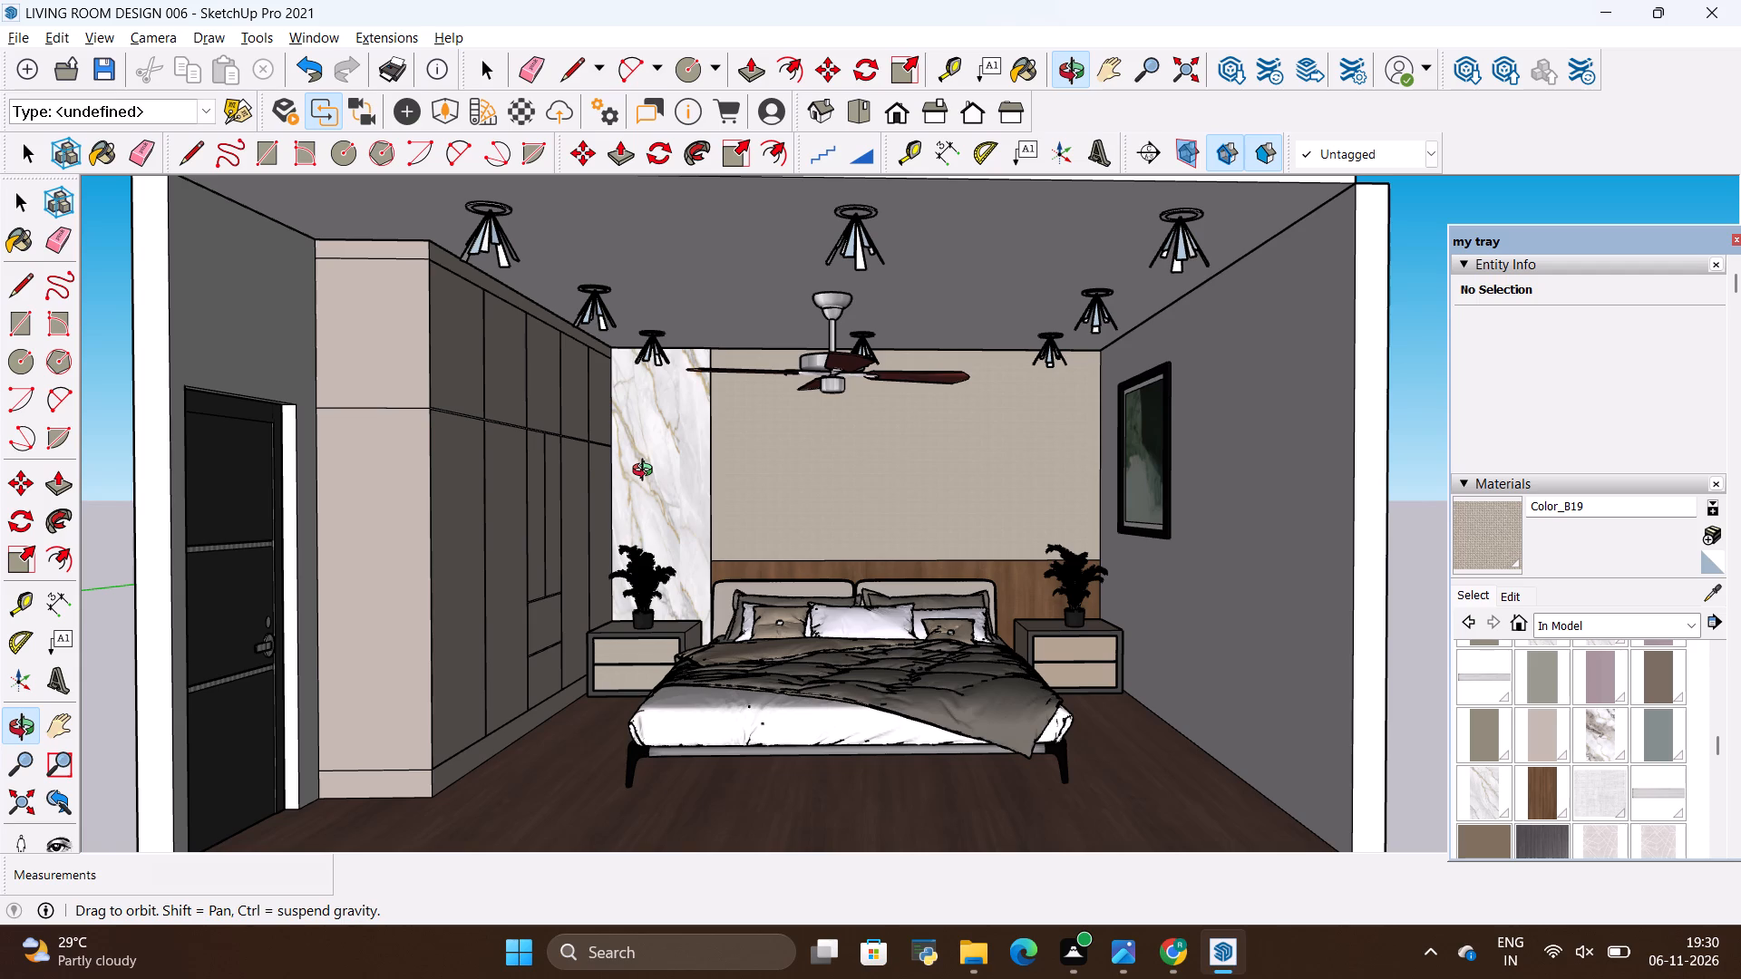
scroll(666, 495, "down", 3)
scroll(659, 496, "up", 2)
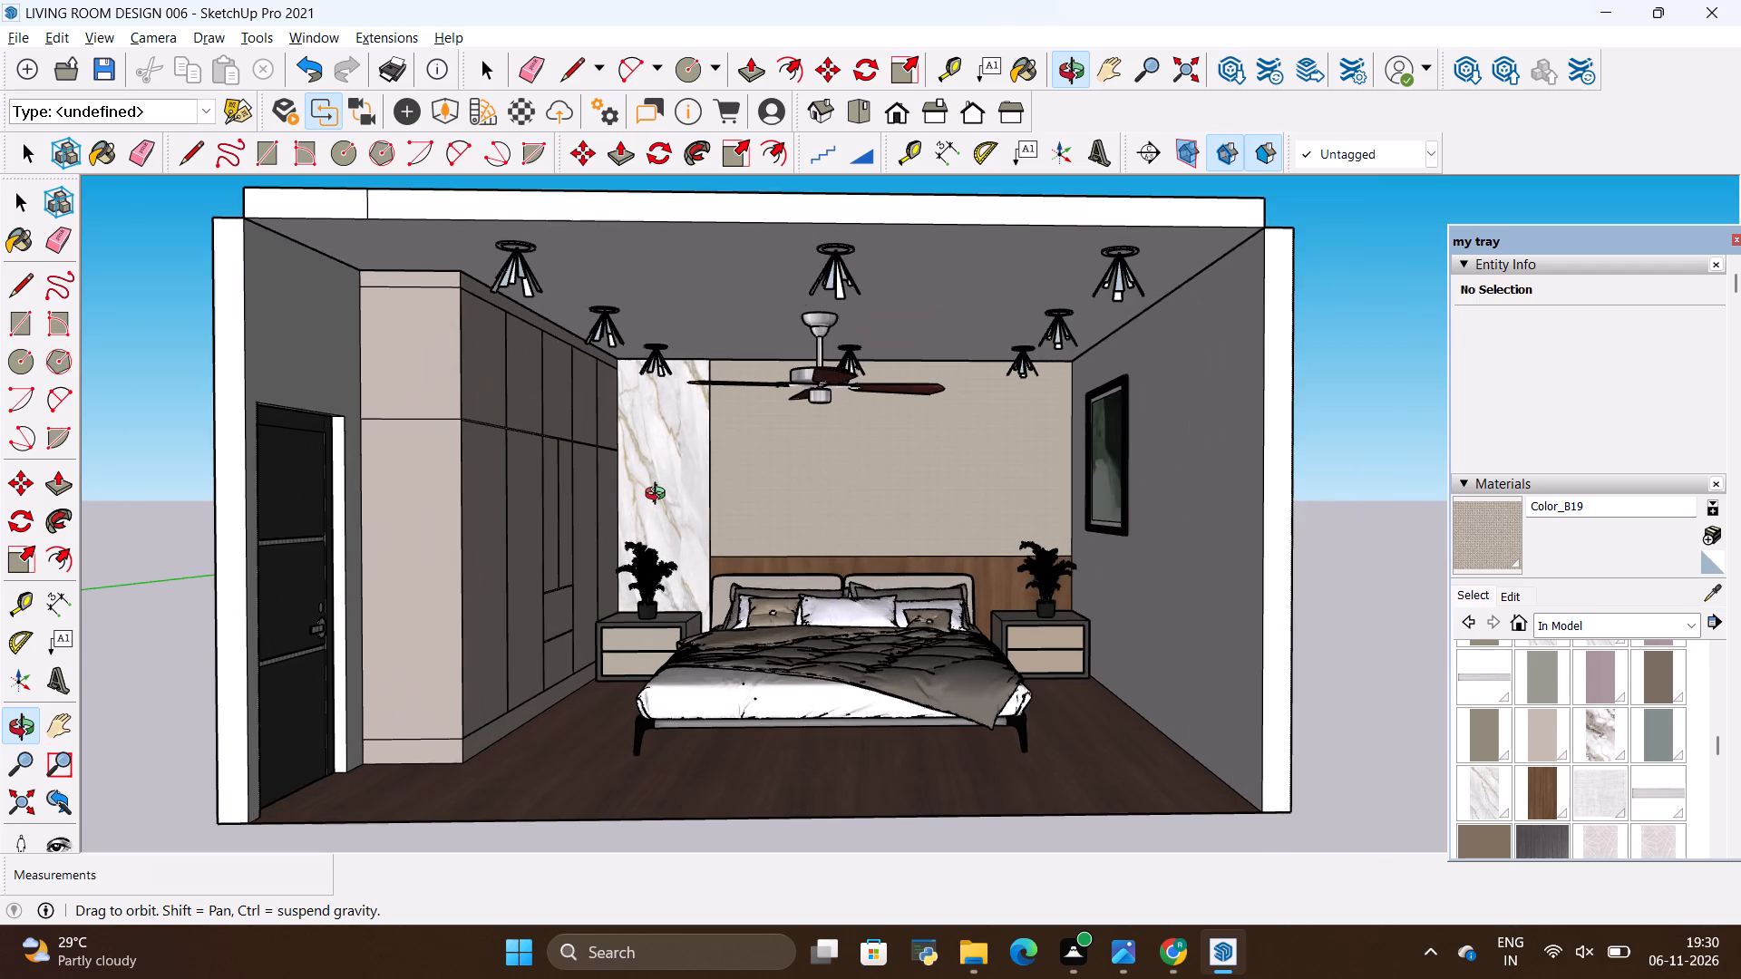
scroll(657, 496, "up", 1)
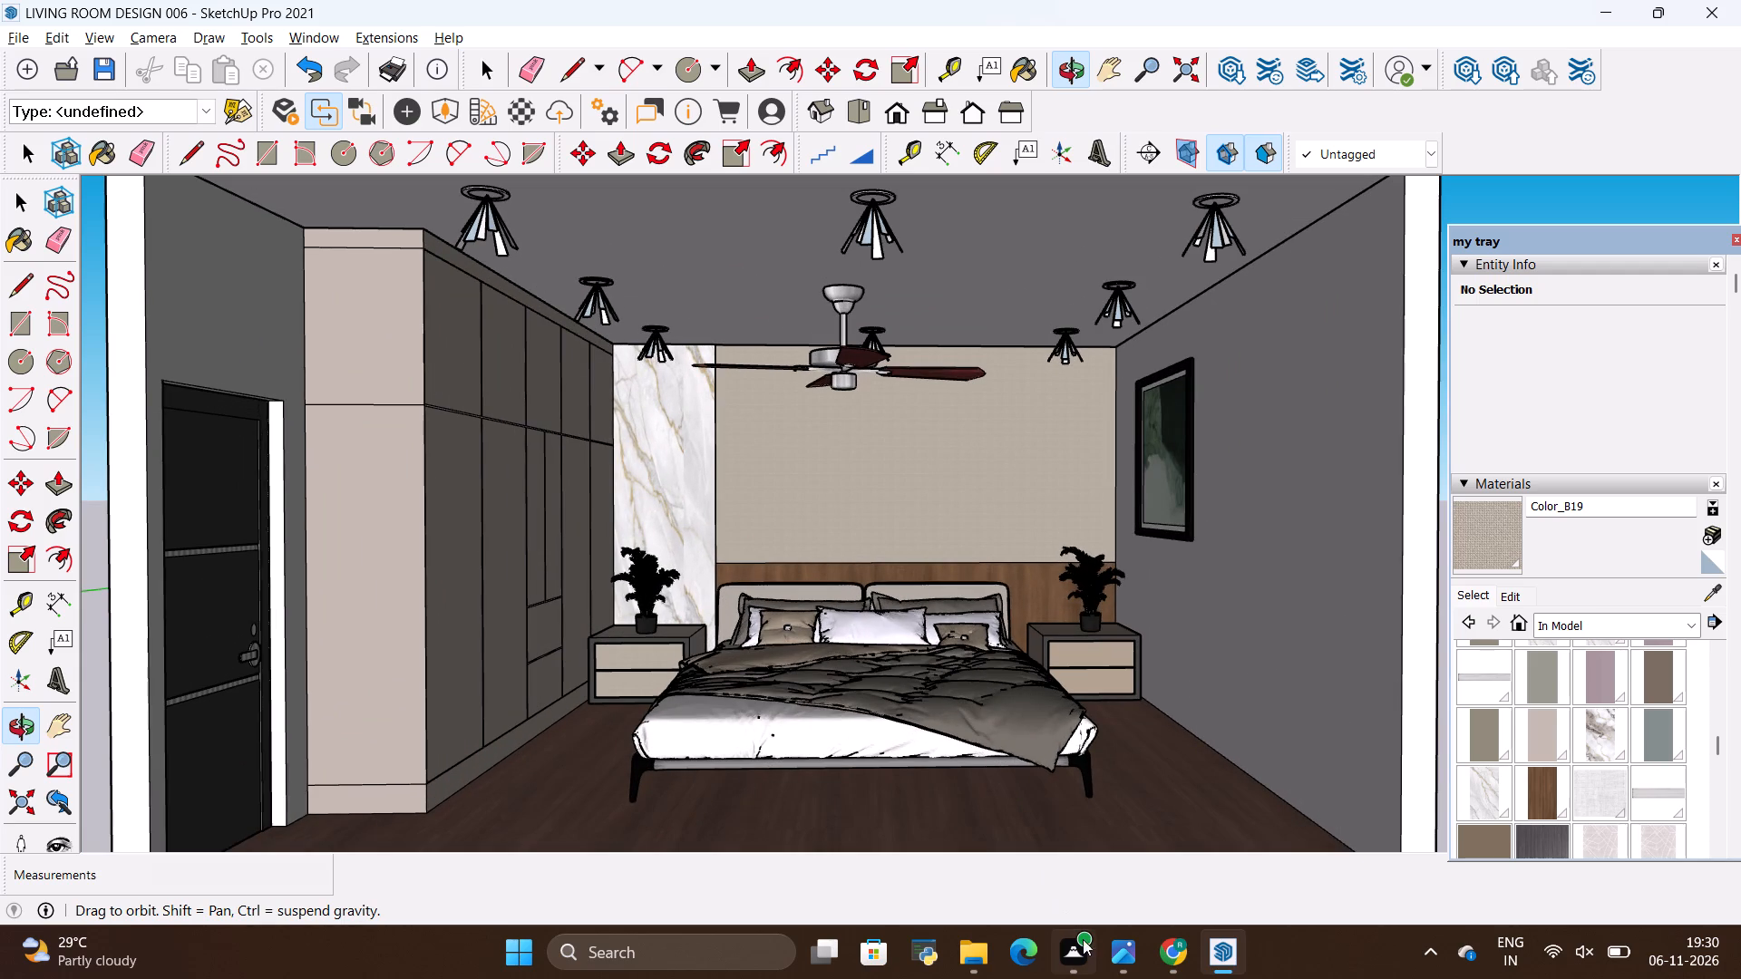
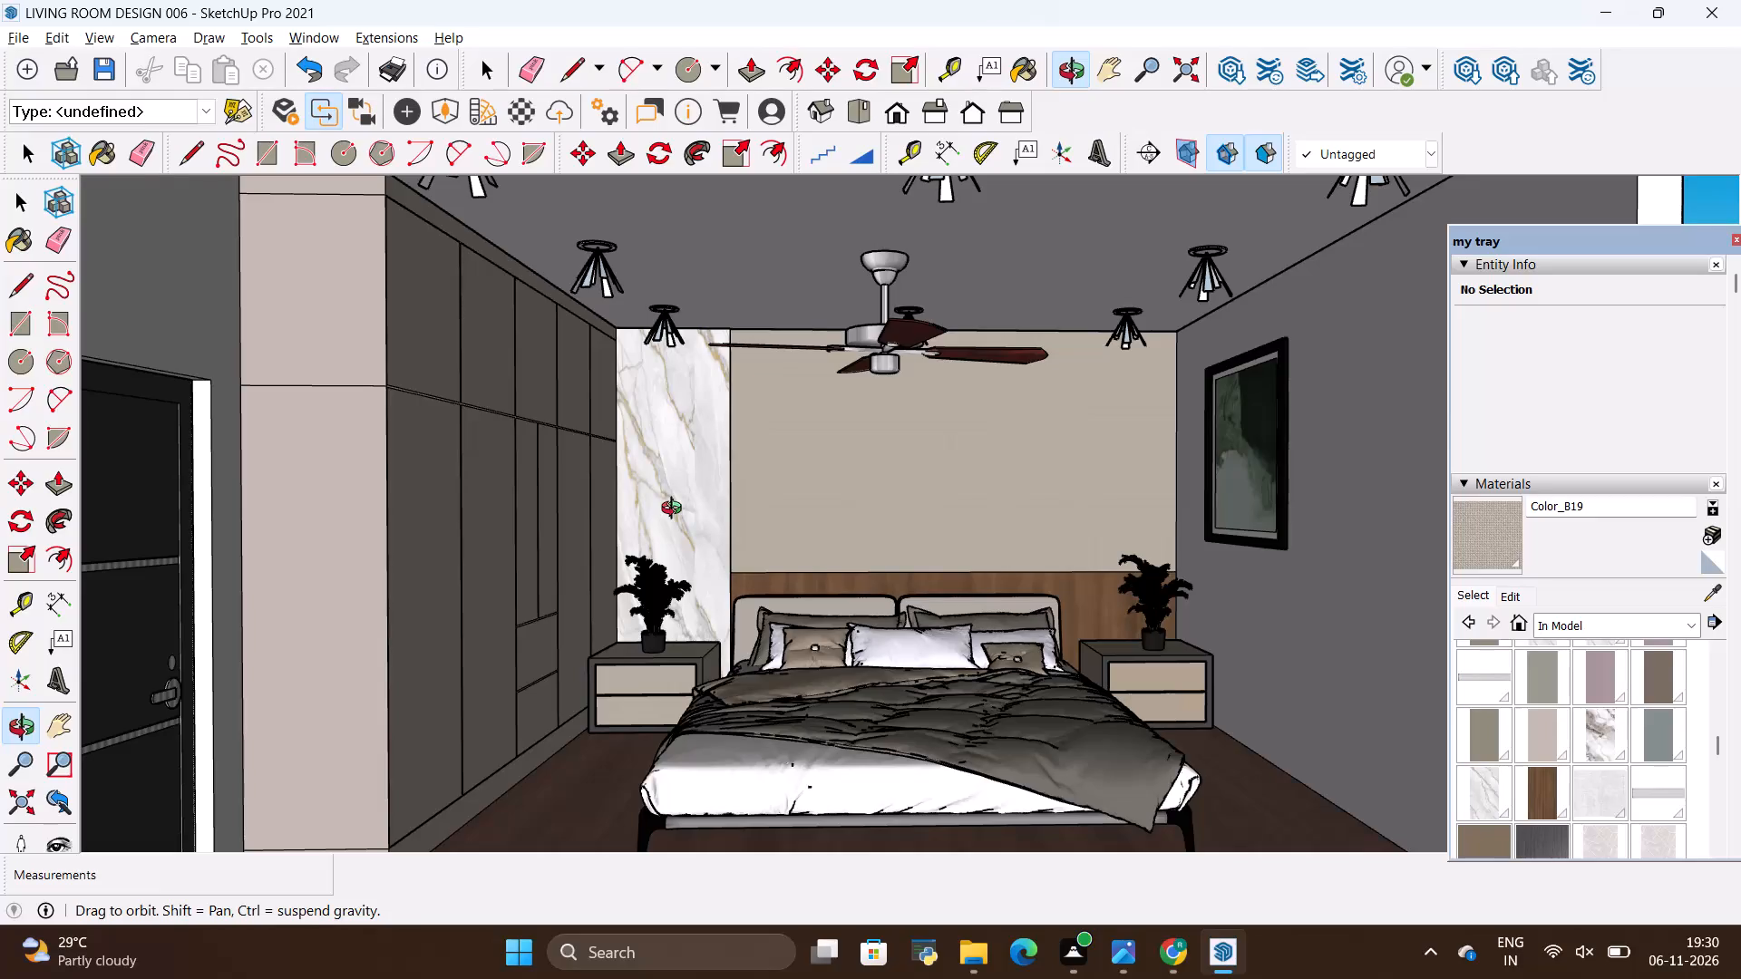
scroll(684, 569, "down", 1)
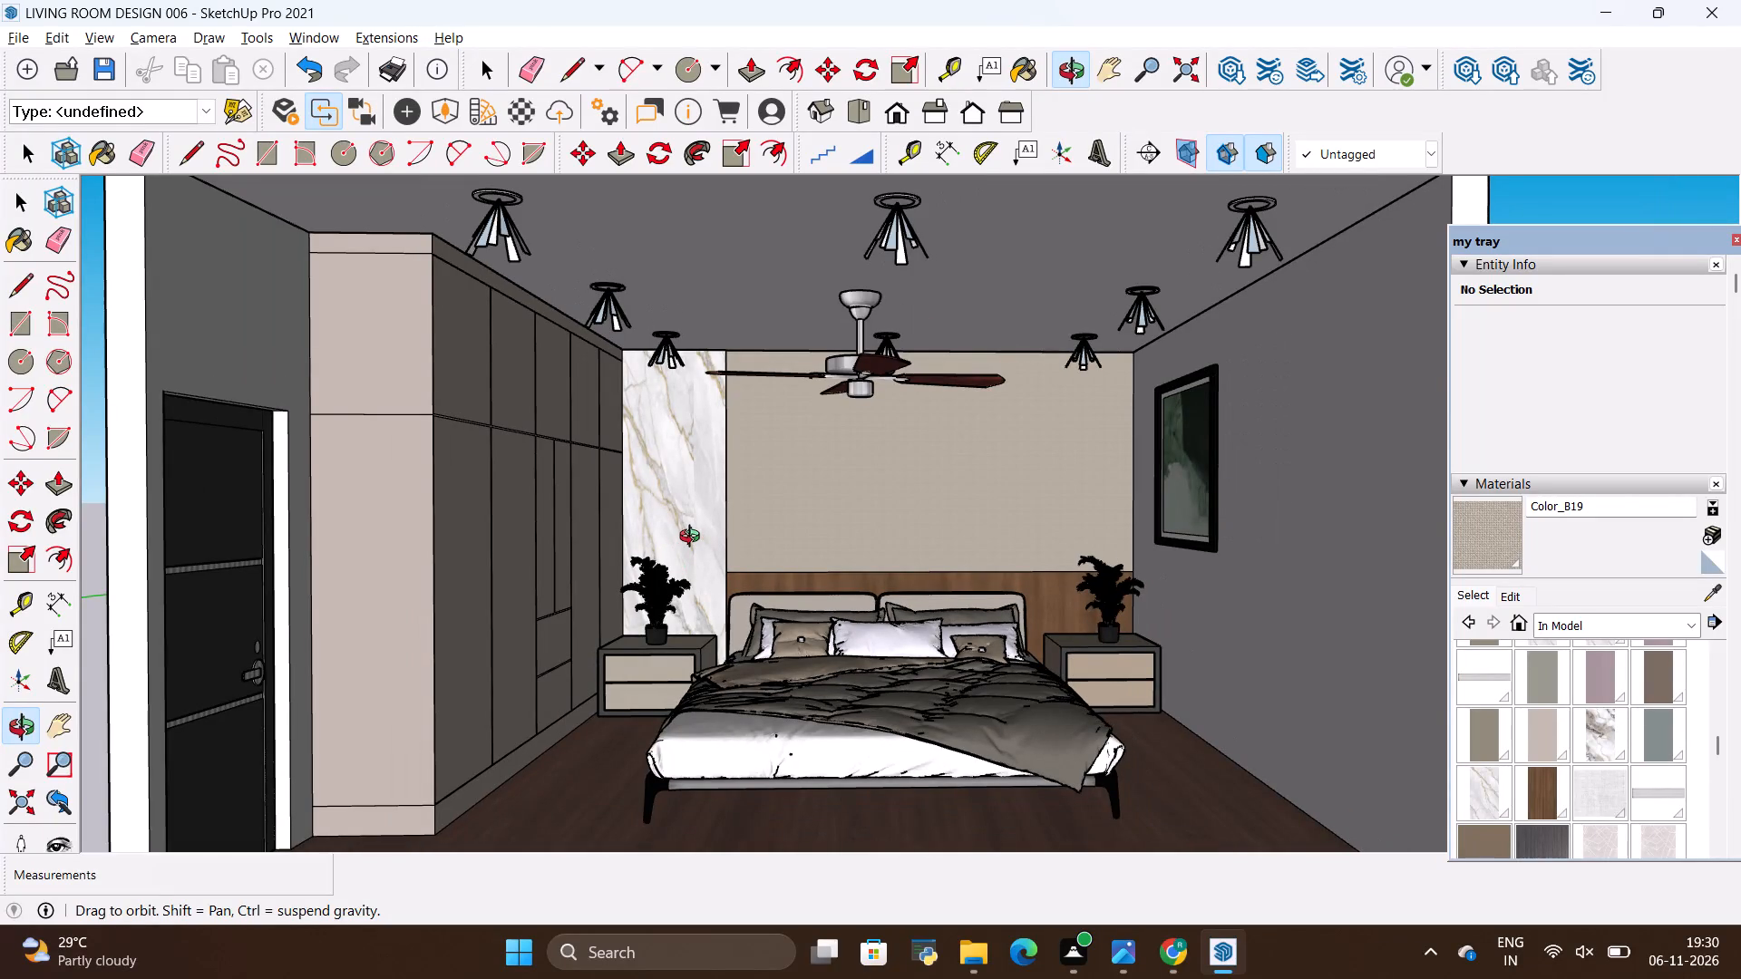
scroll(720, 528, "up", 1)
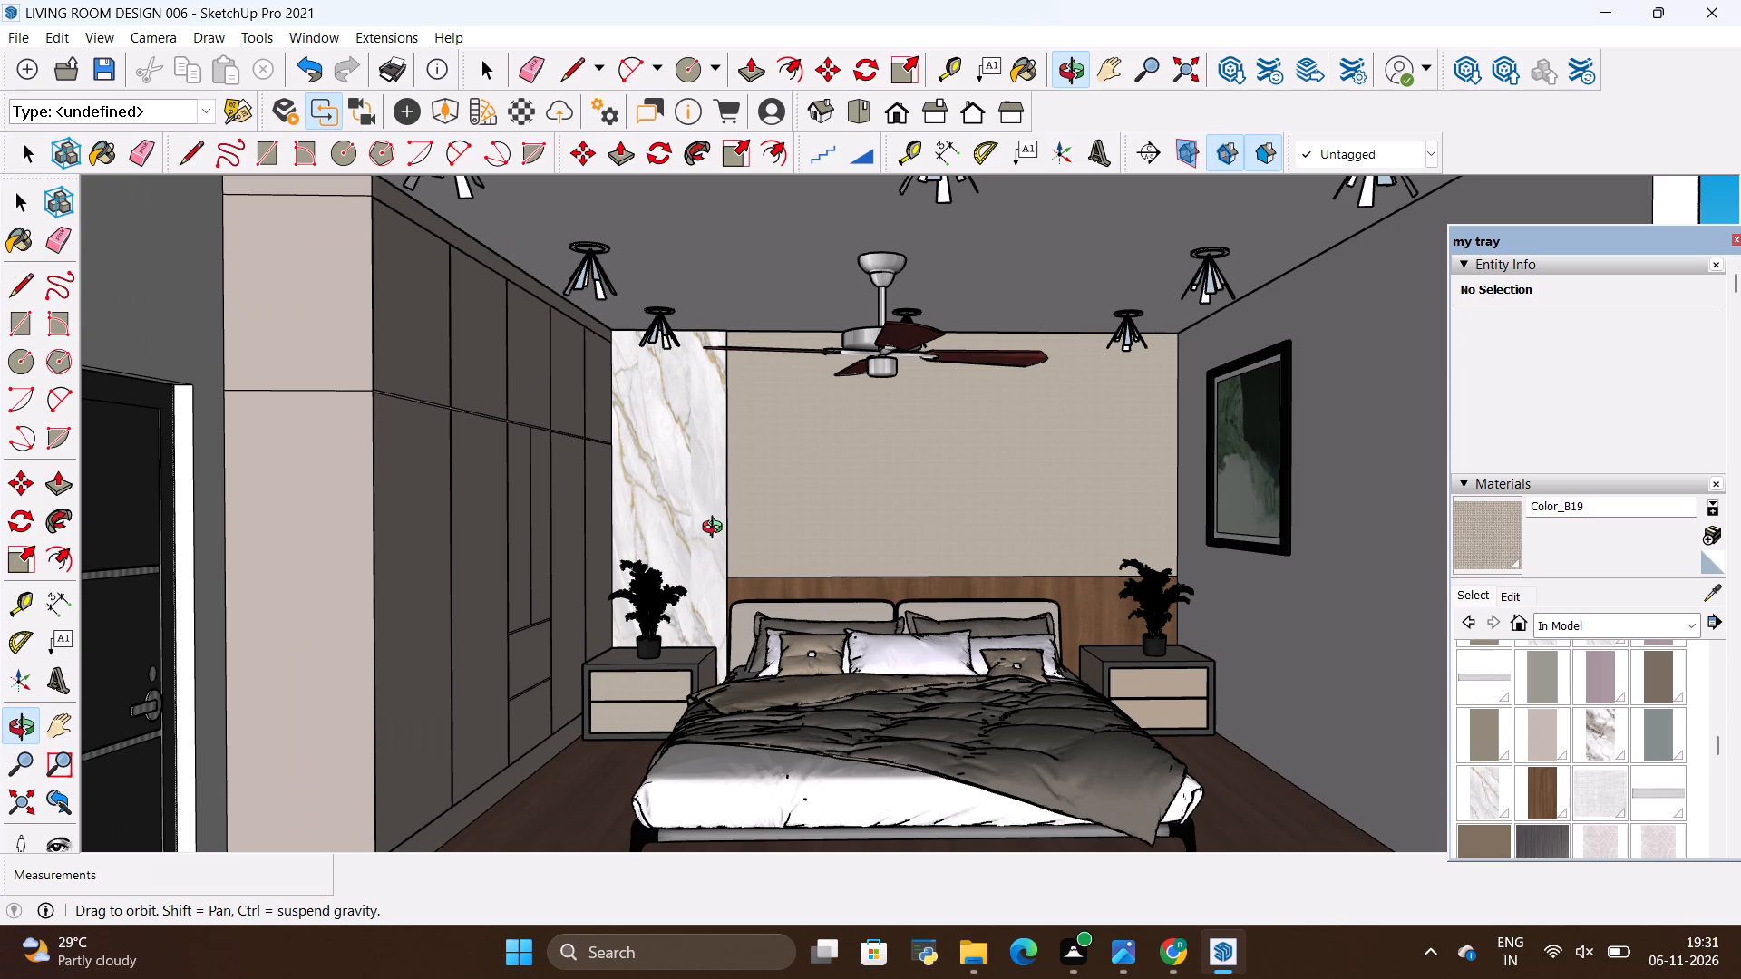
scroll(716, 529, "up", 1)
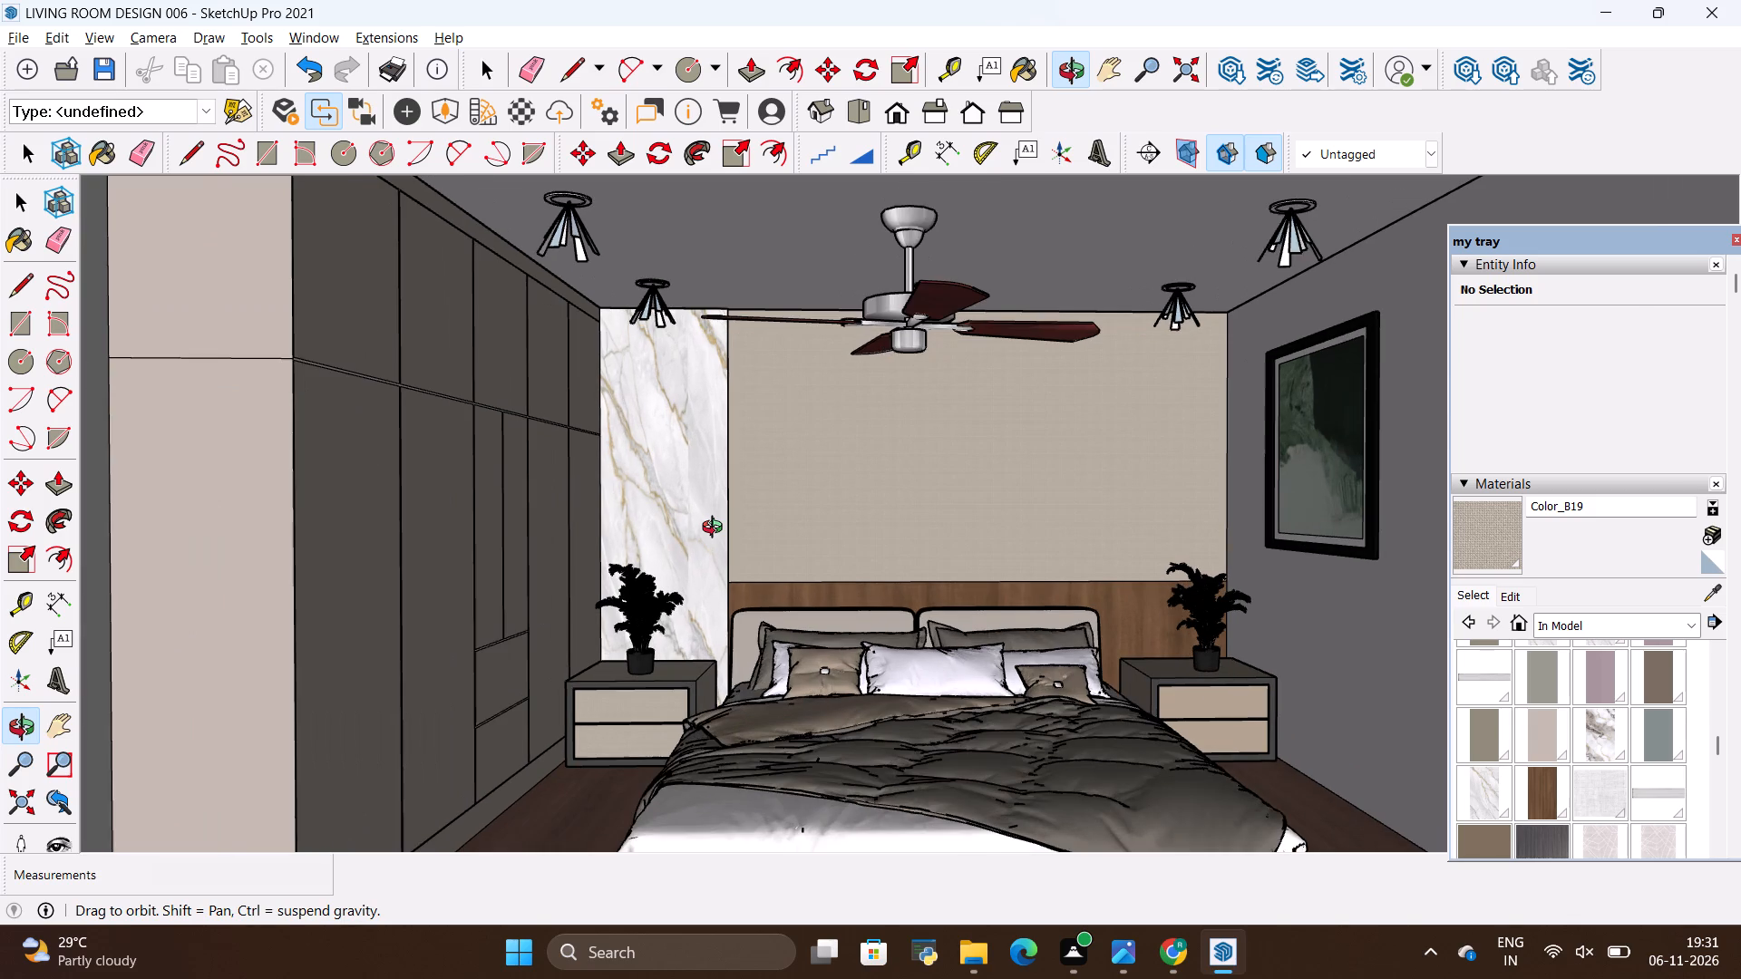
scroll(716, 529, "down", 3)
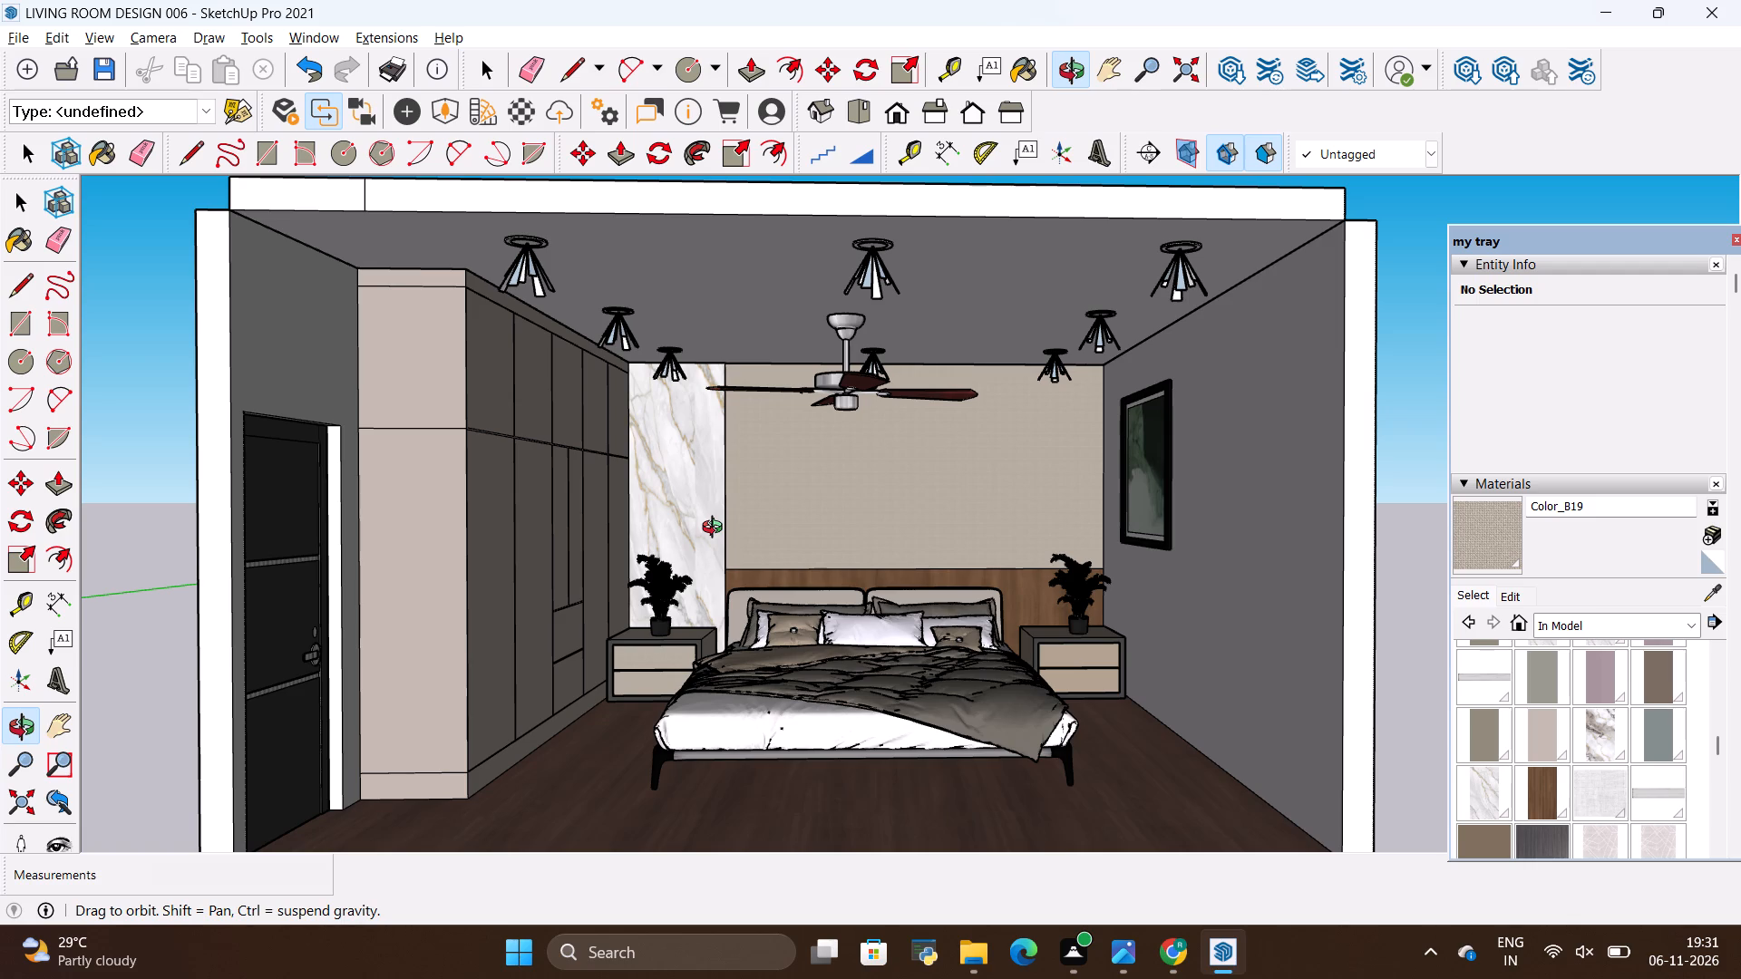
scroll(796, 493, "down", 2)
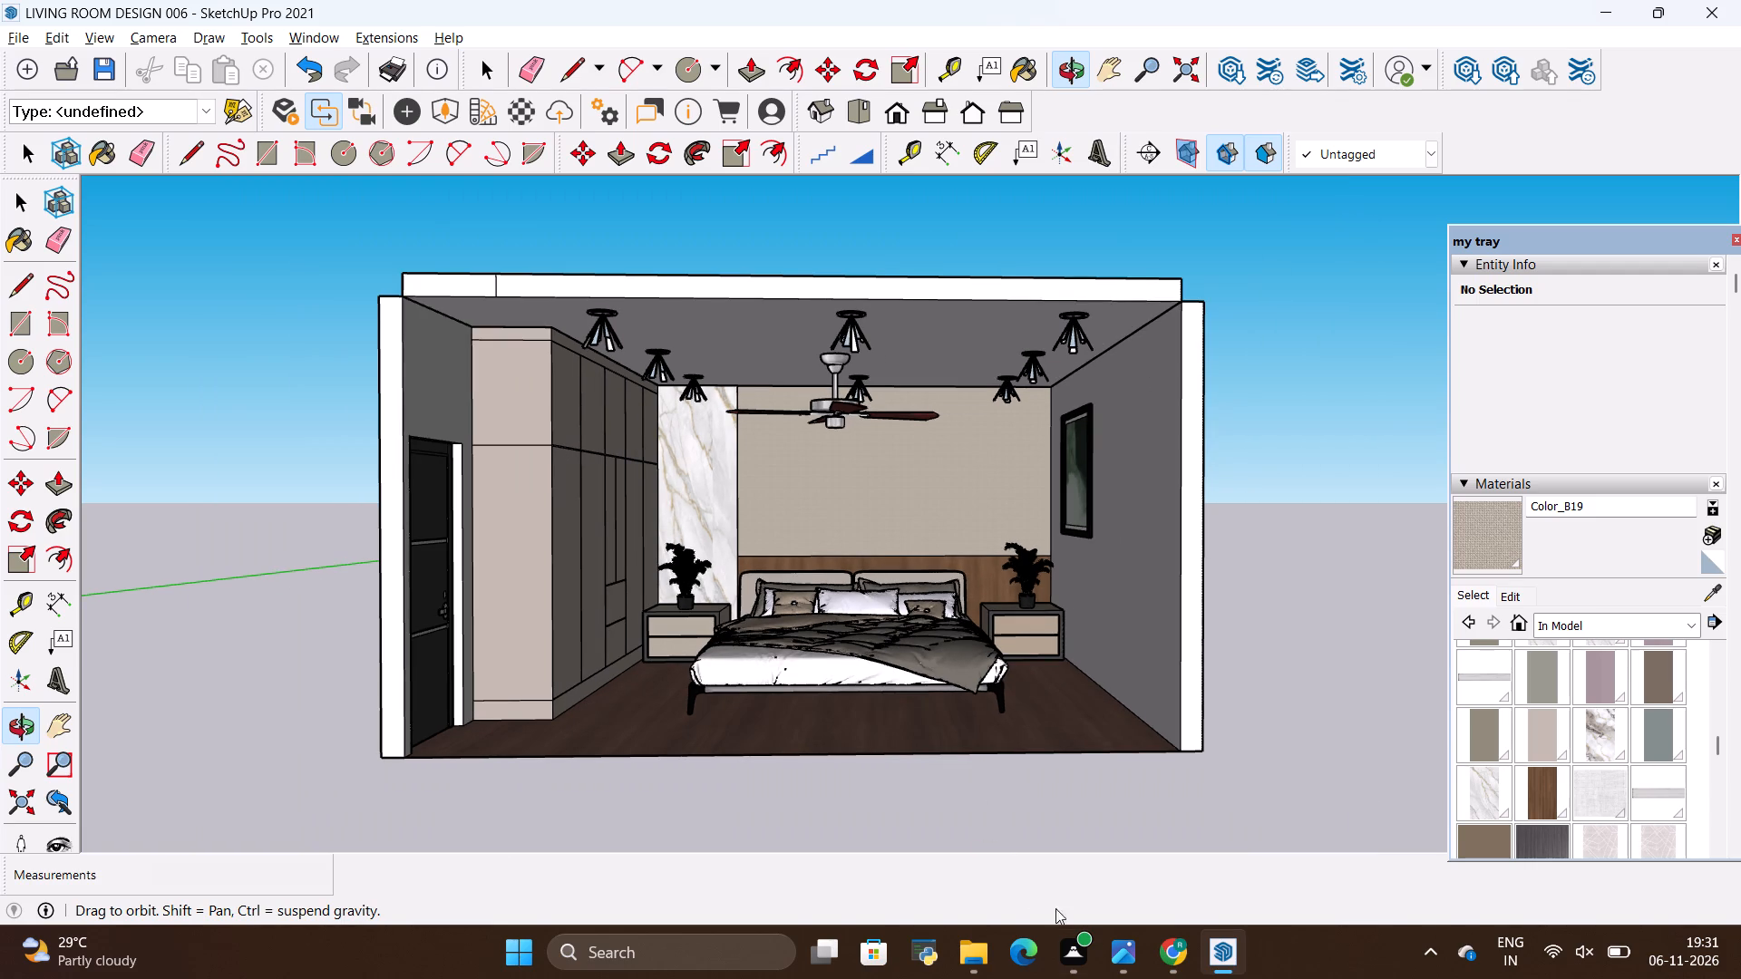
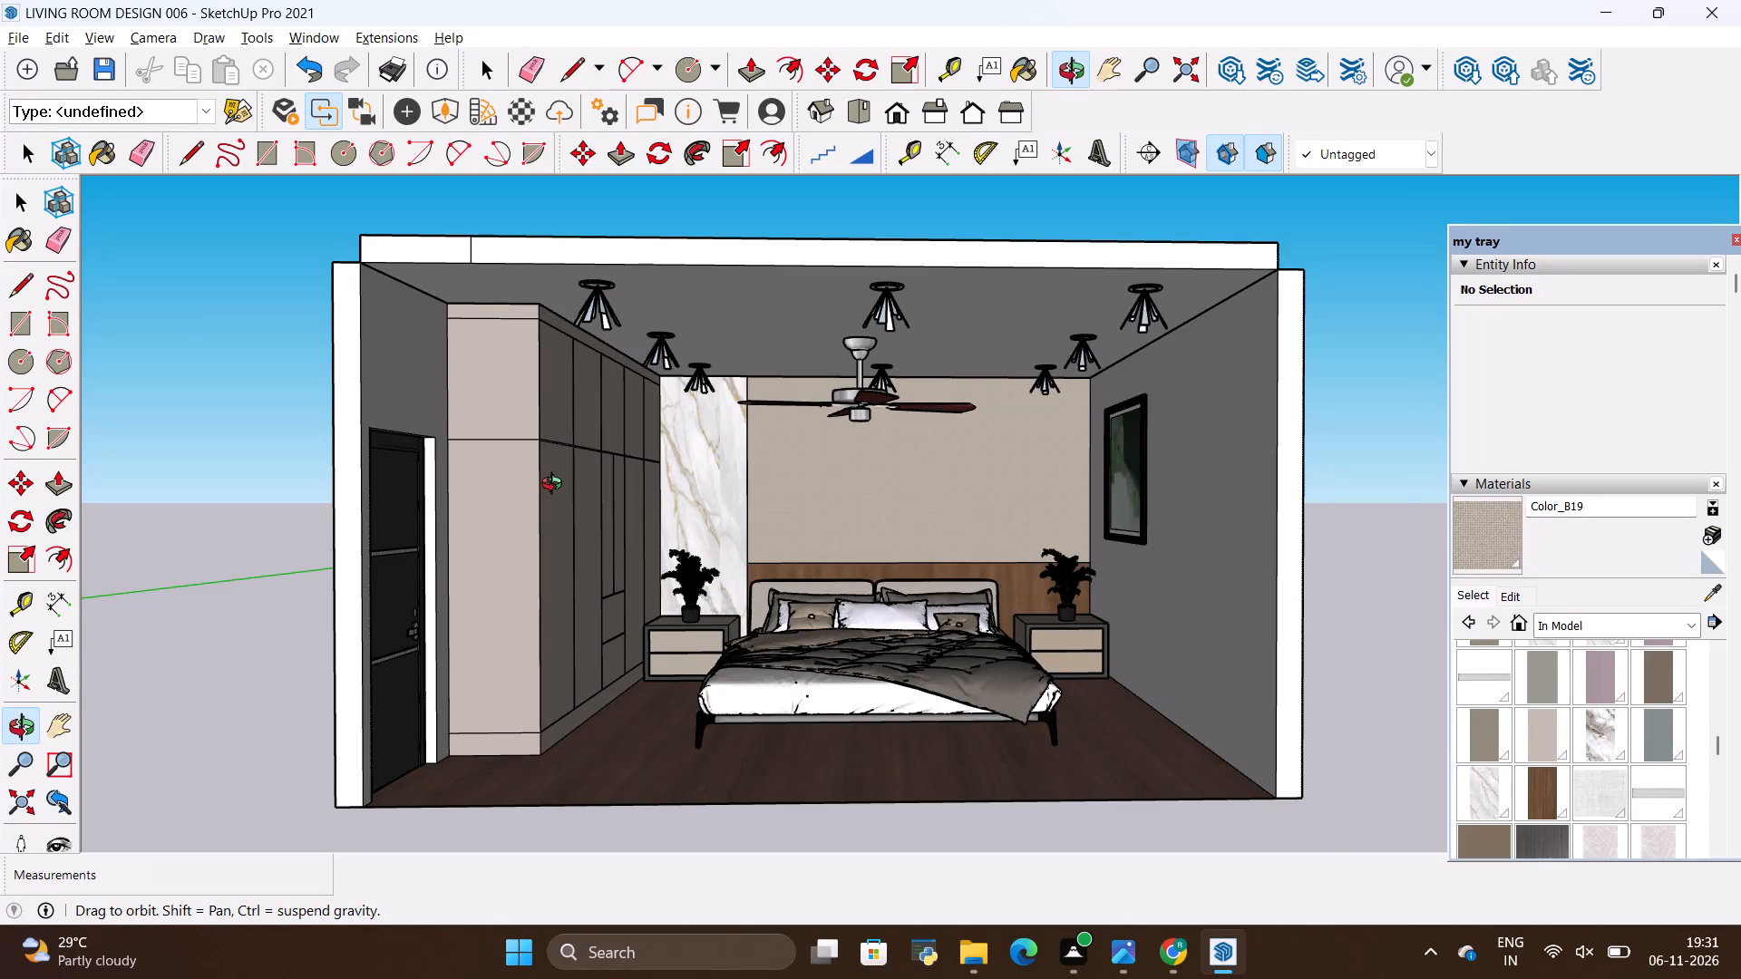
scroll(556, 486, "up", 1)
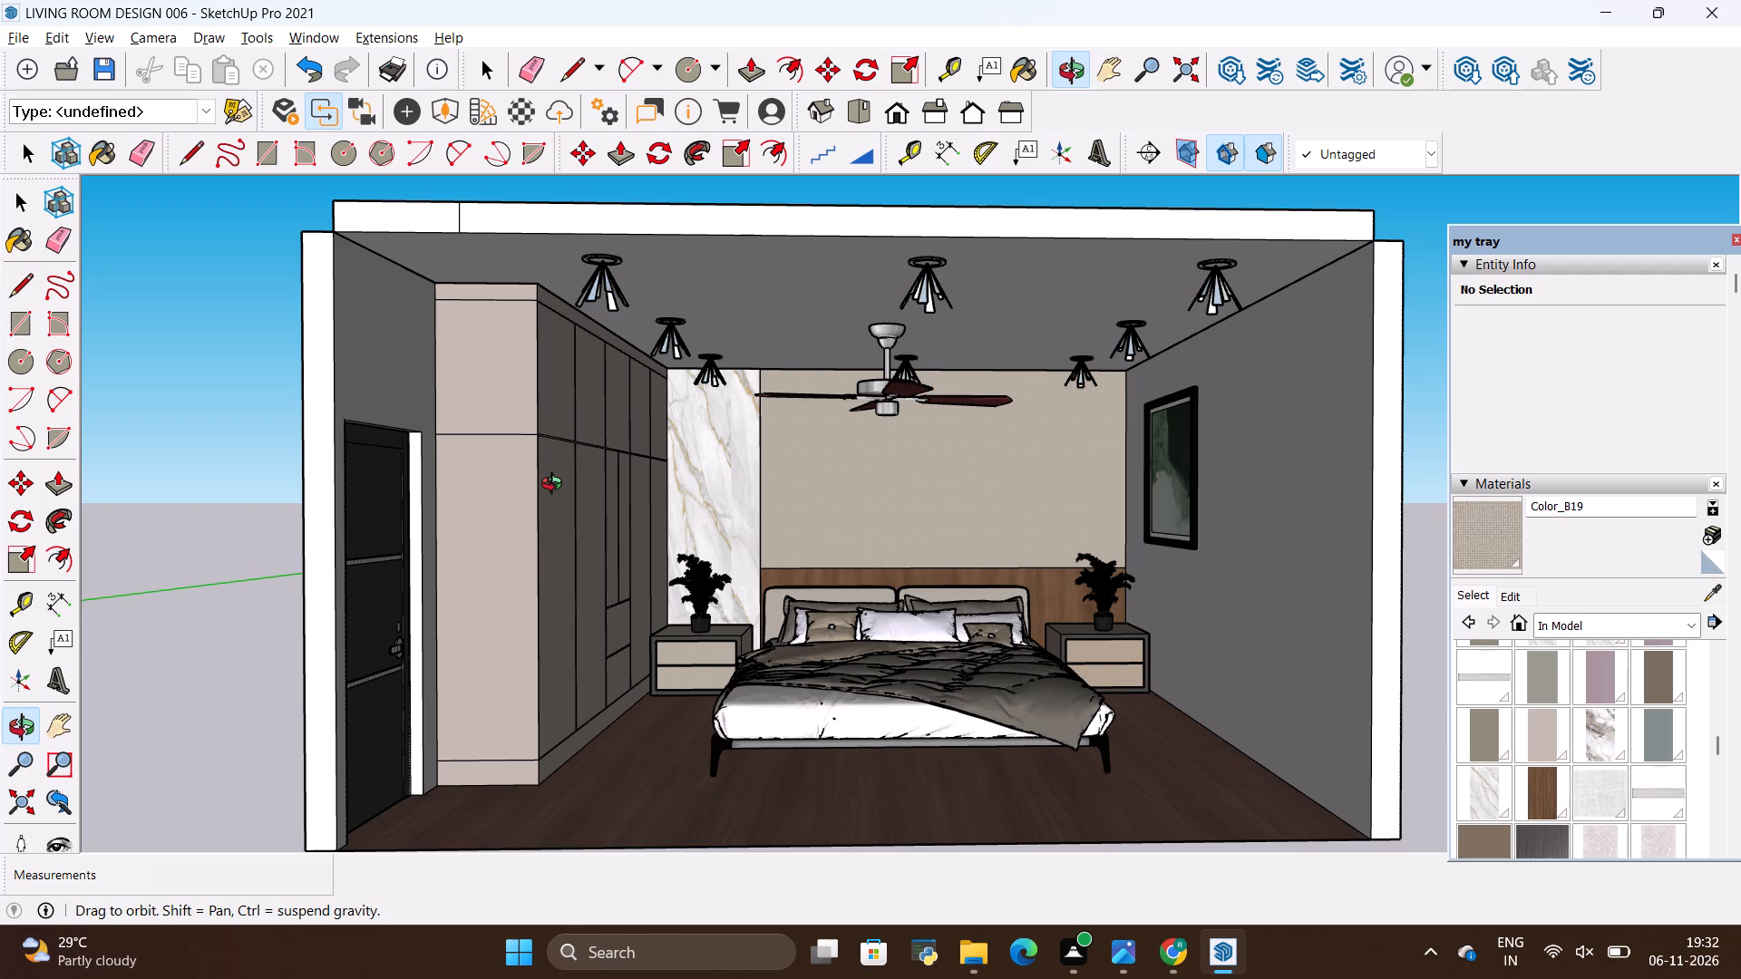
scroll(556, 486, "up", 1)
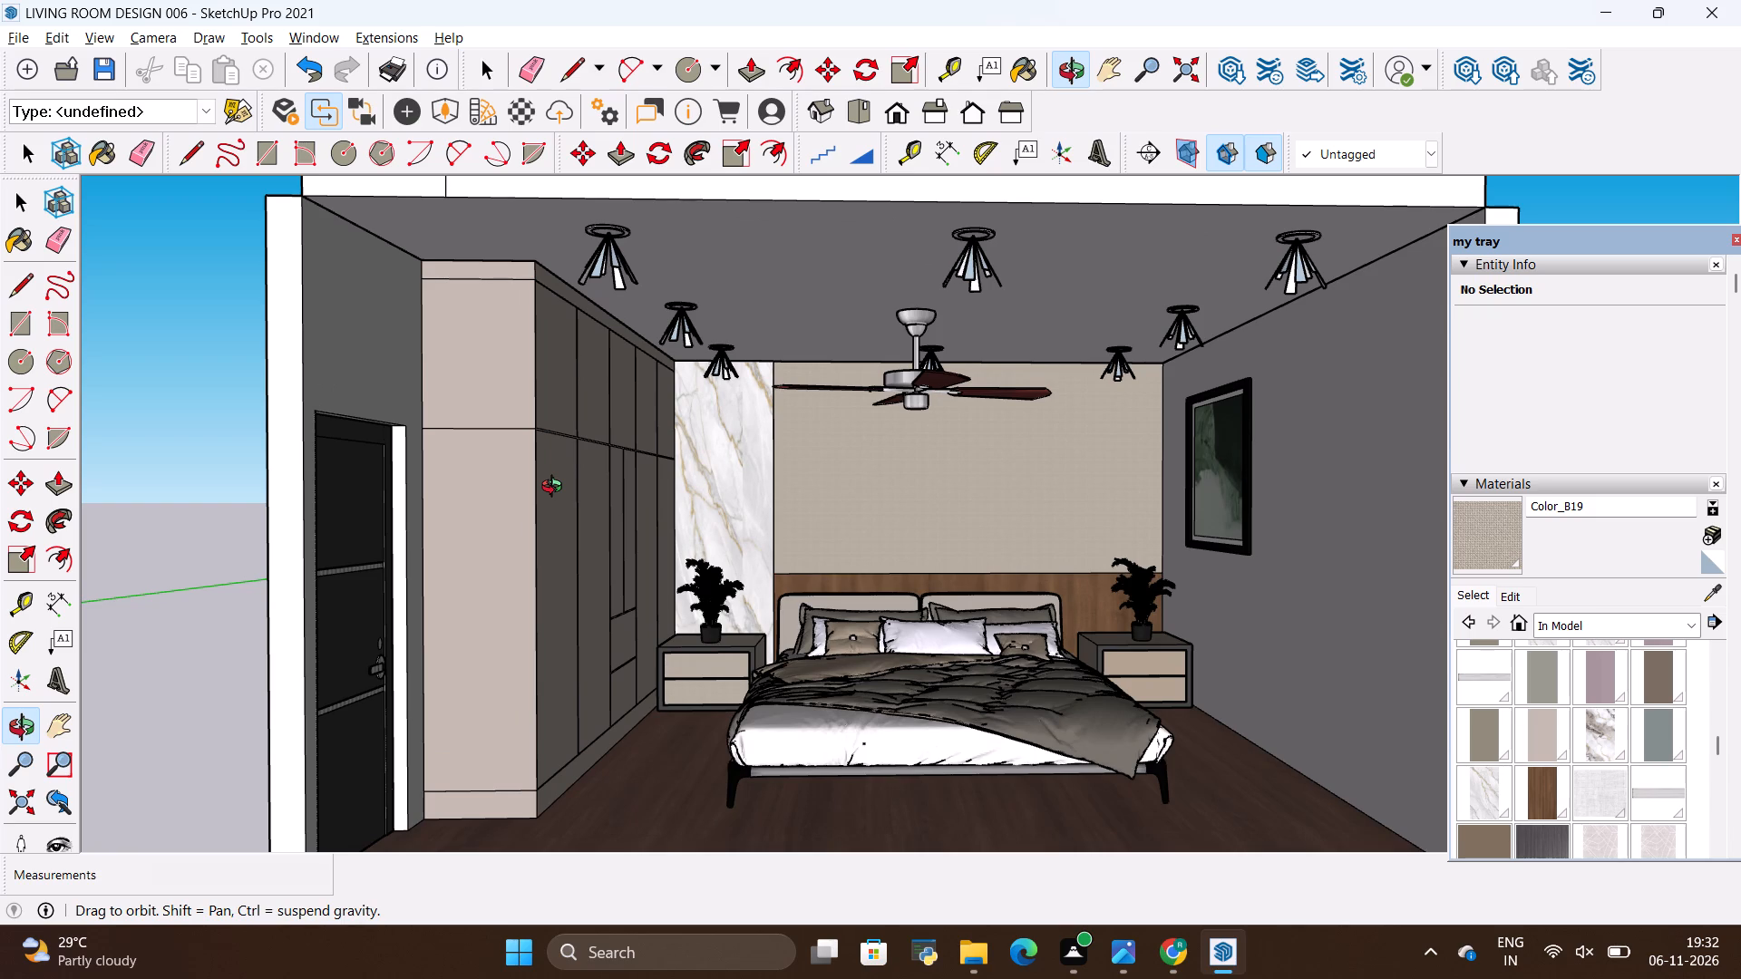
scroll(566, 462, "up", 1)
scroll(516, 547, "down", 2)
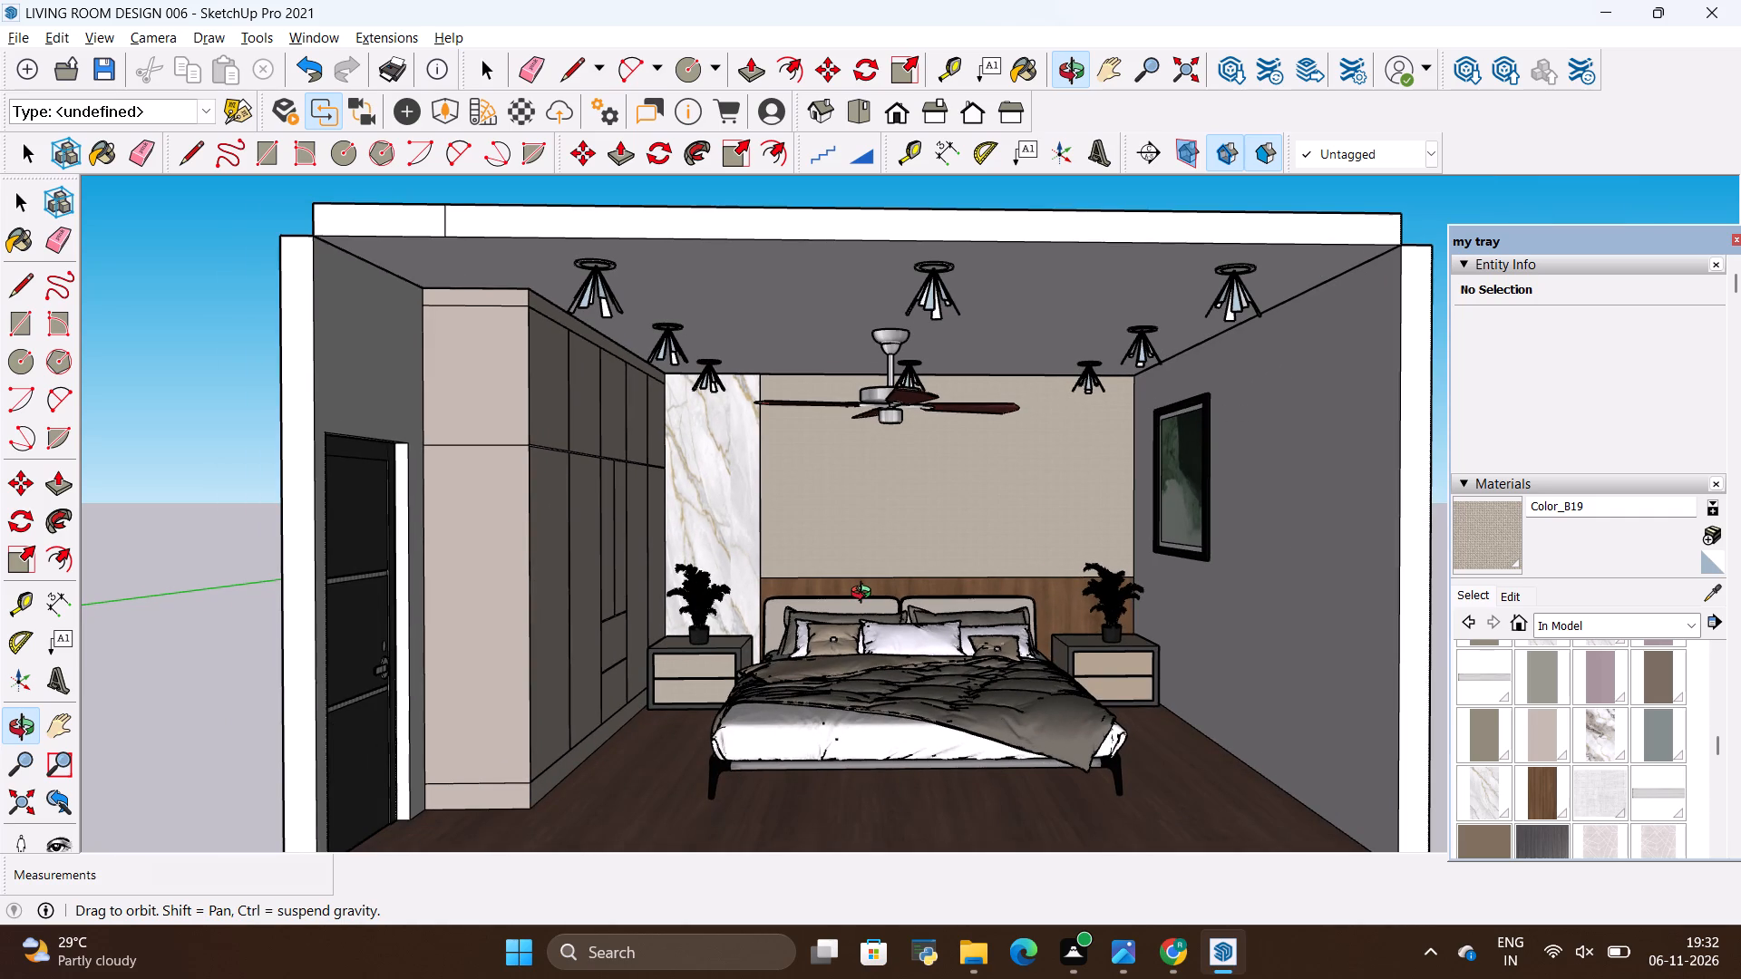
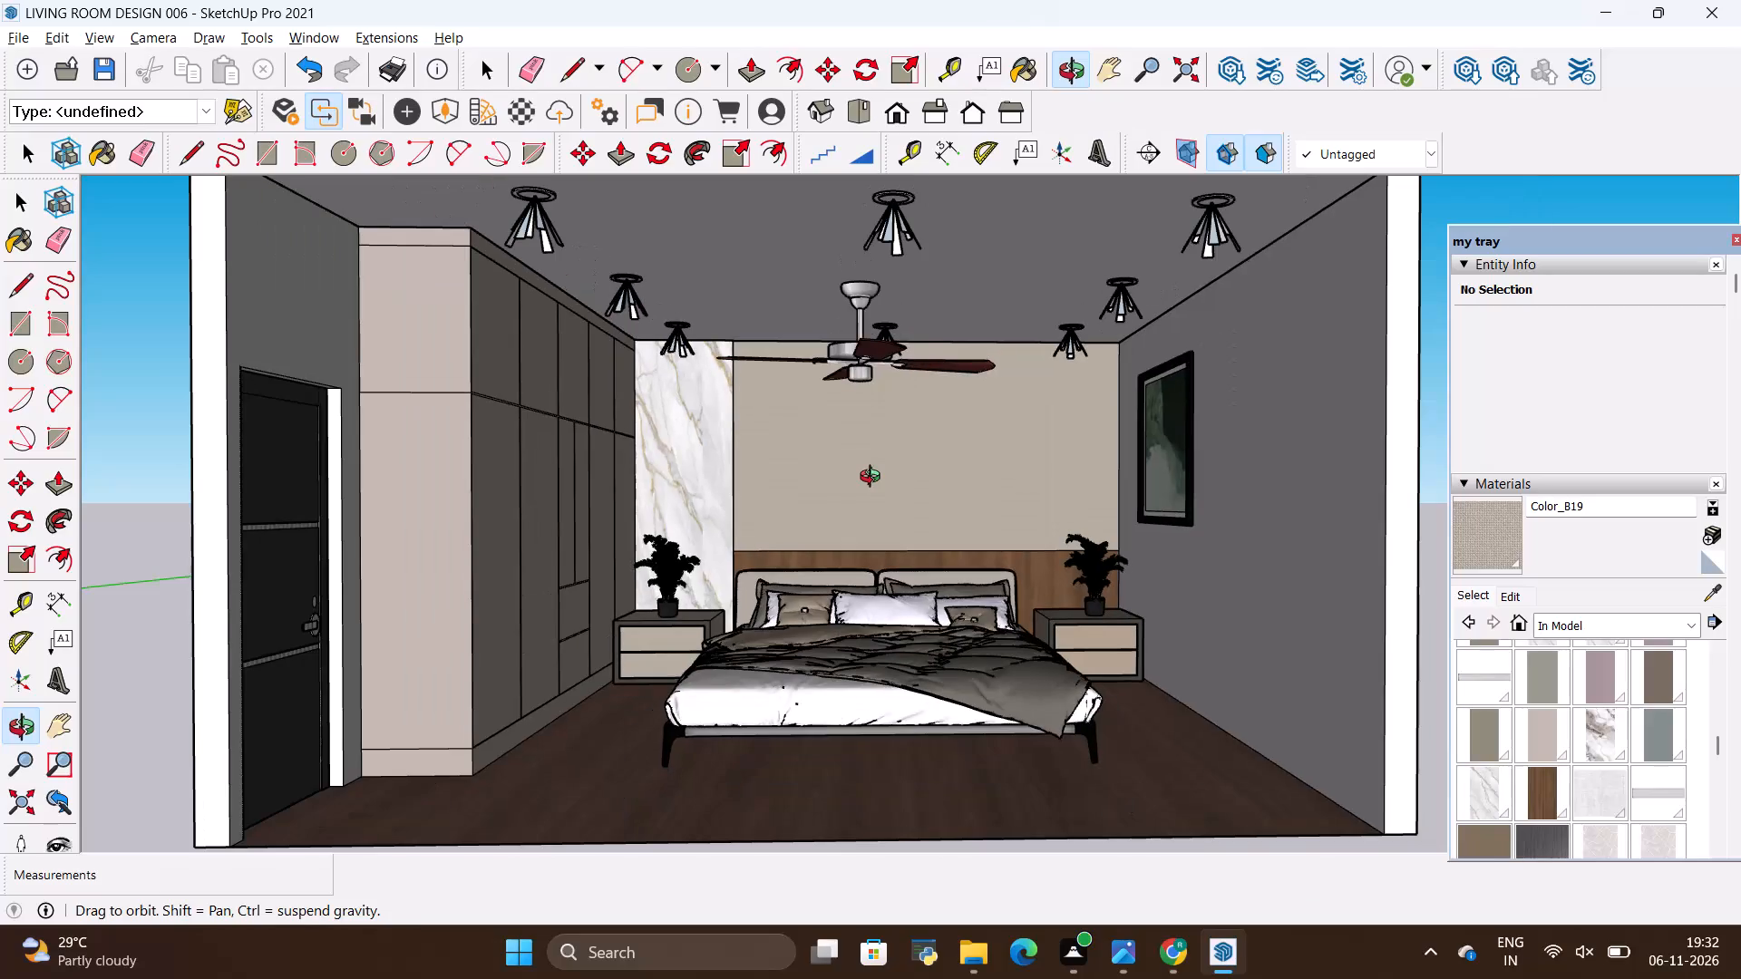
Frame the whole bedroom interior from its open front side, with the wardrobe, bed, ceiling lights and fan in view.
left_click_drag(873, 478, 849, 498)
left_click_drag(850, 498, 854, 487)
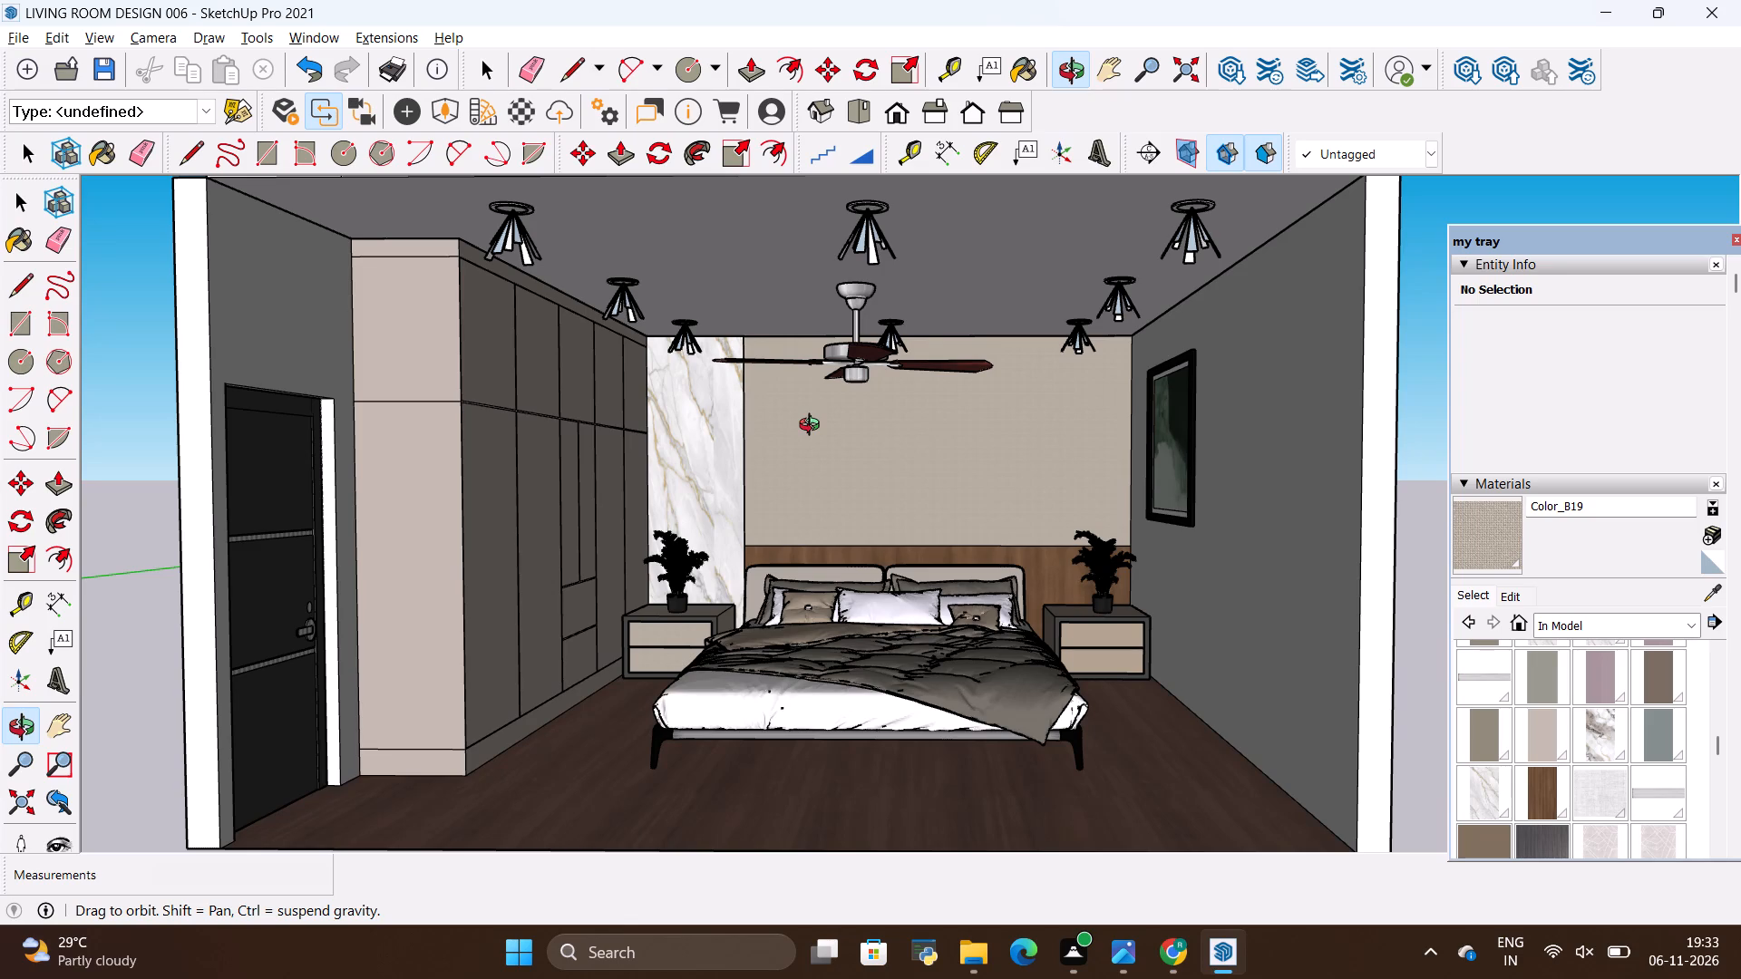
scroll(834, 417, "up", 1)
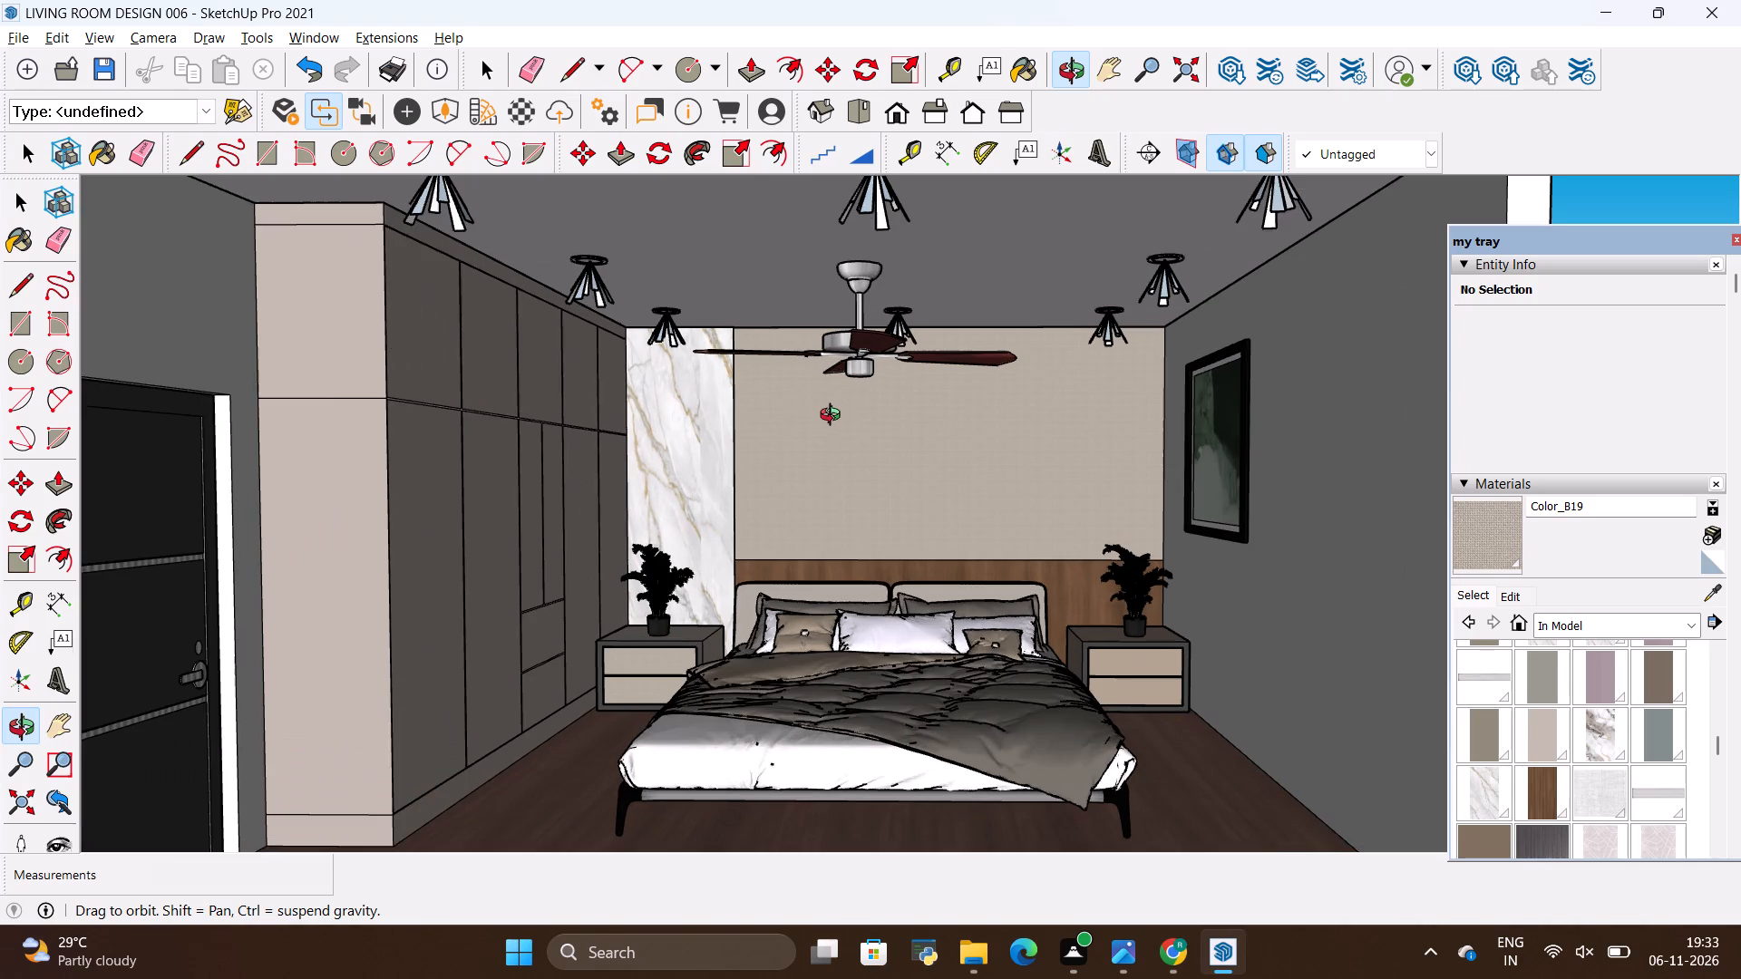
scroll(834, 417, "down", 1)
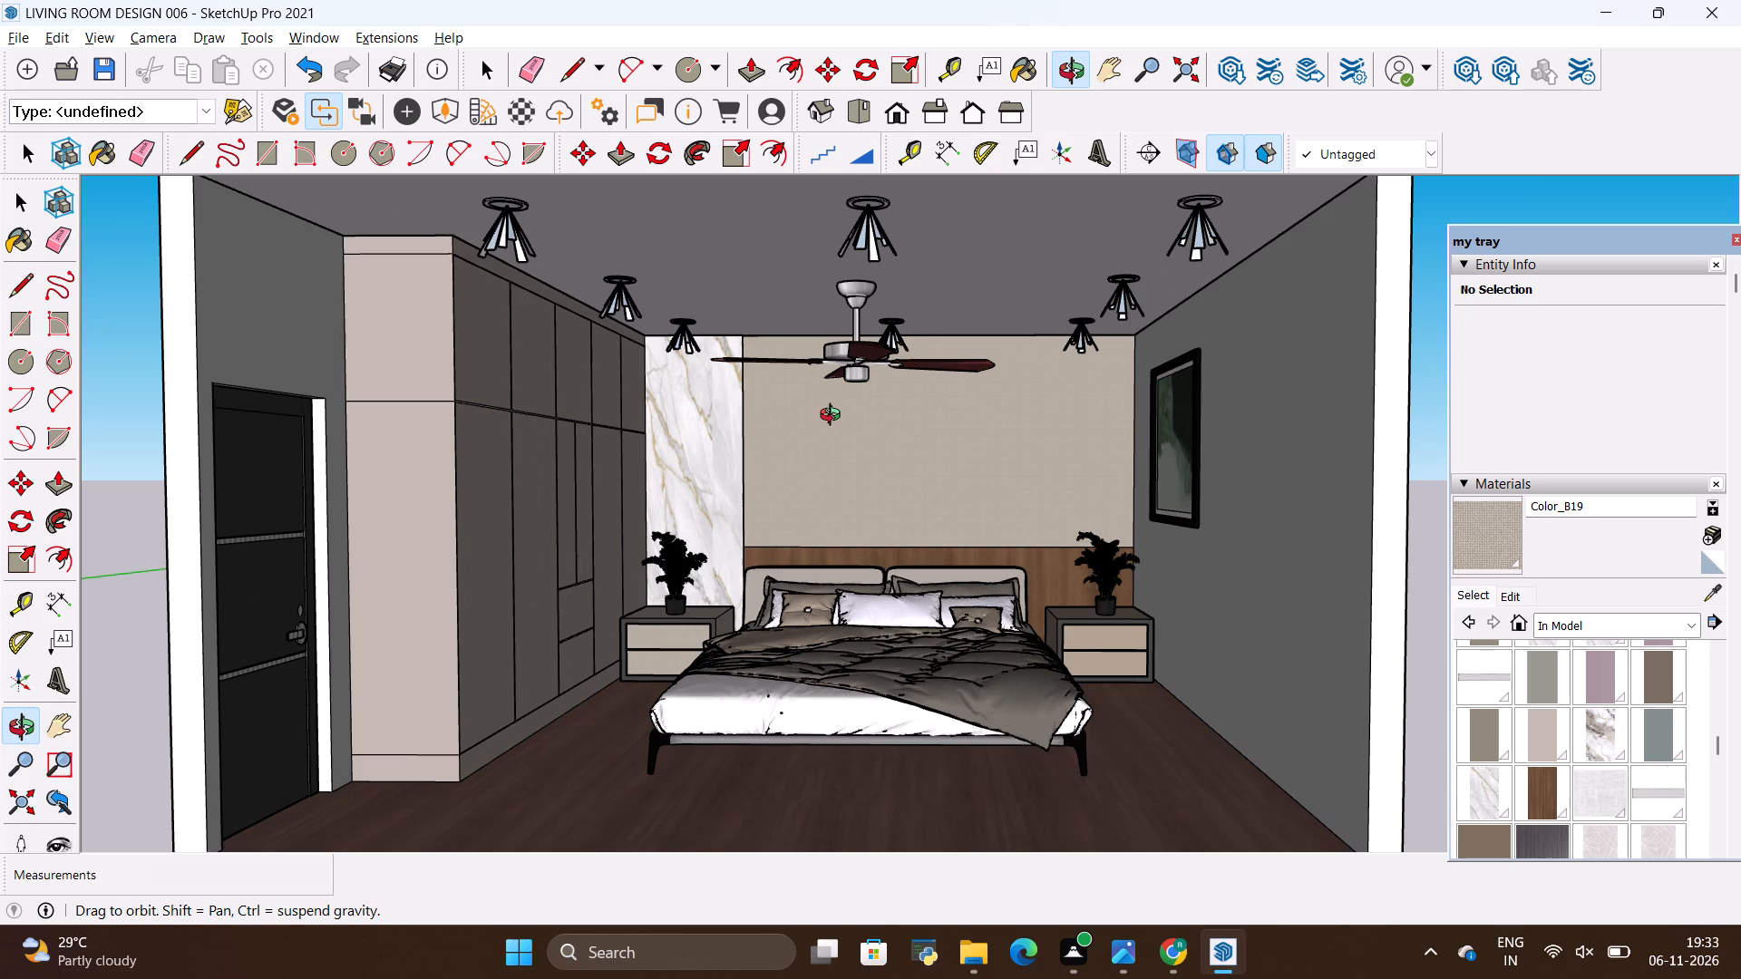
scroll(834, 417, "down", 1)
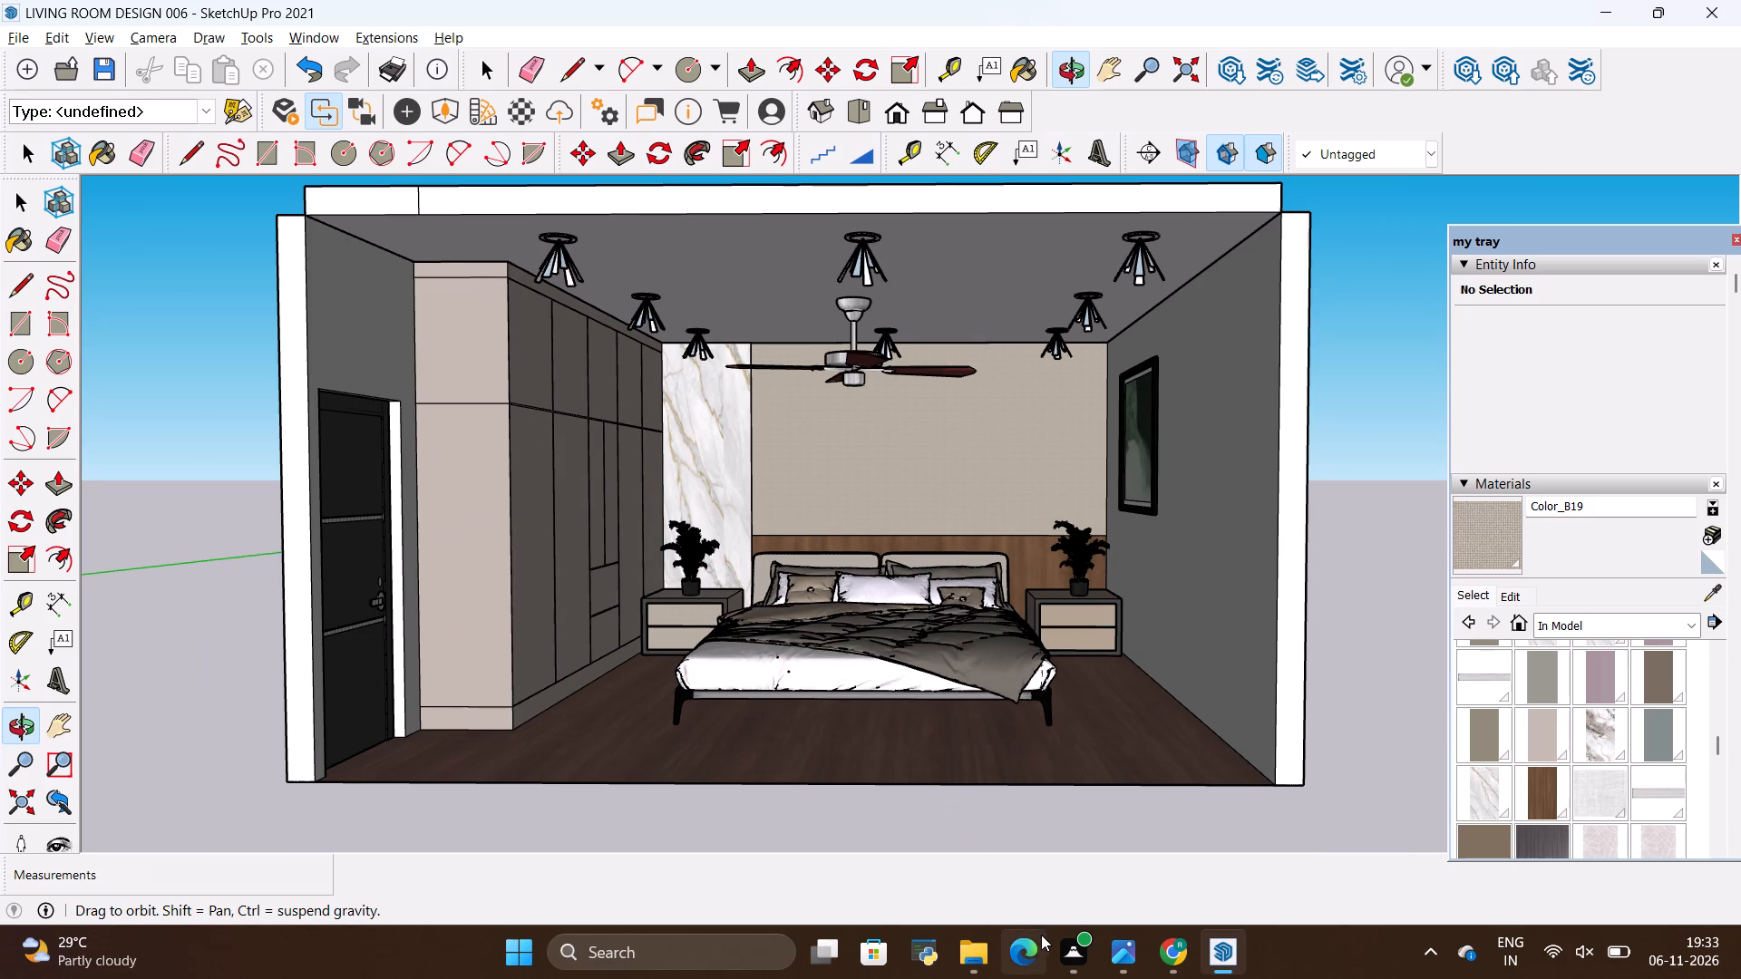
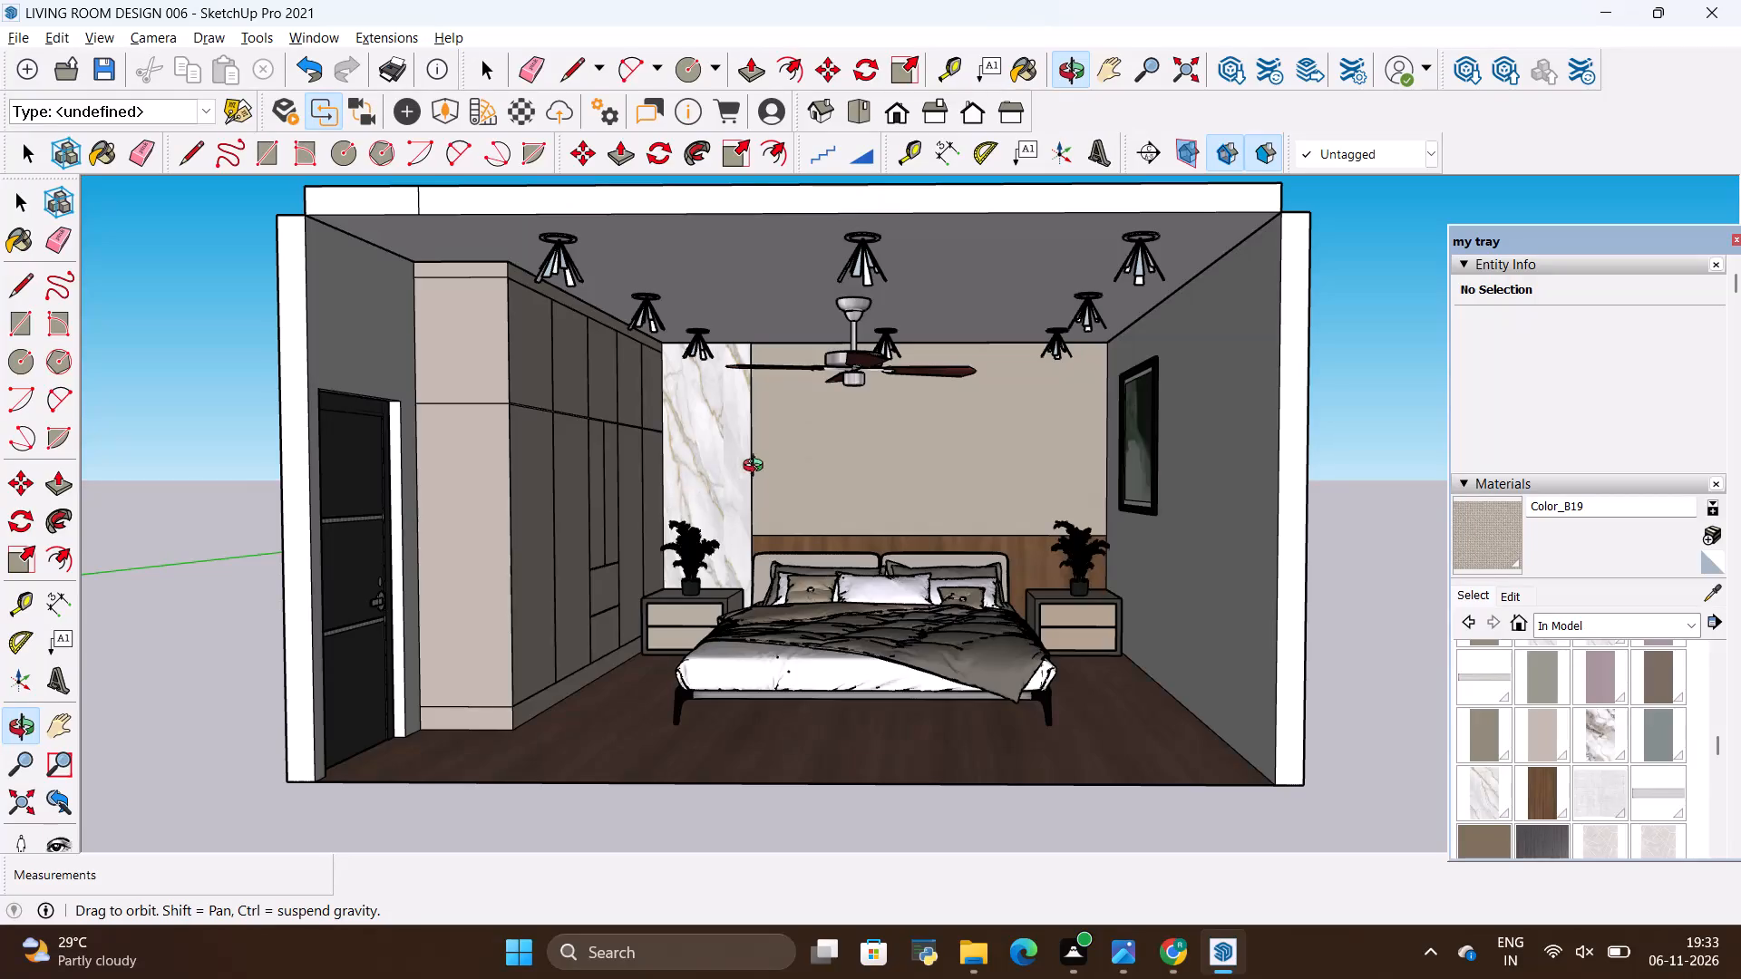
Inspect the finished bedroom interior up close and from several angles, covering the bed wall, wardrobe, door, ceiling lights, fan and photo frame.
scroll(767, 461, "down", 2)
scroll(769, 453, "up", 5)
left_click_drag(772, 486, 800, 497)
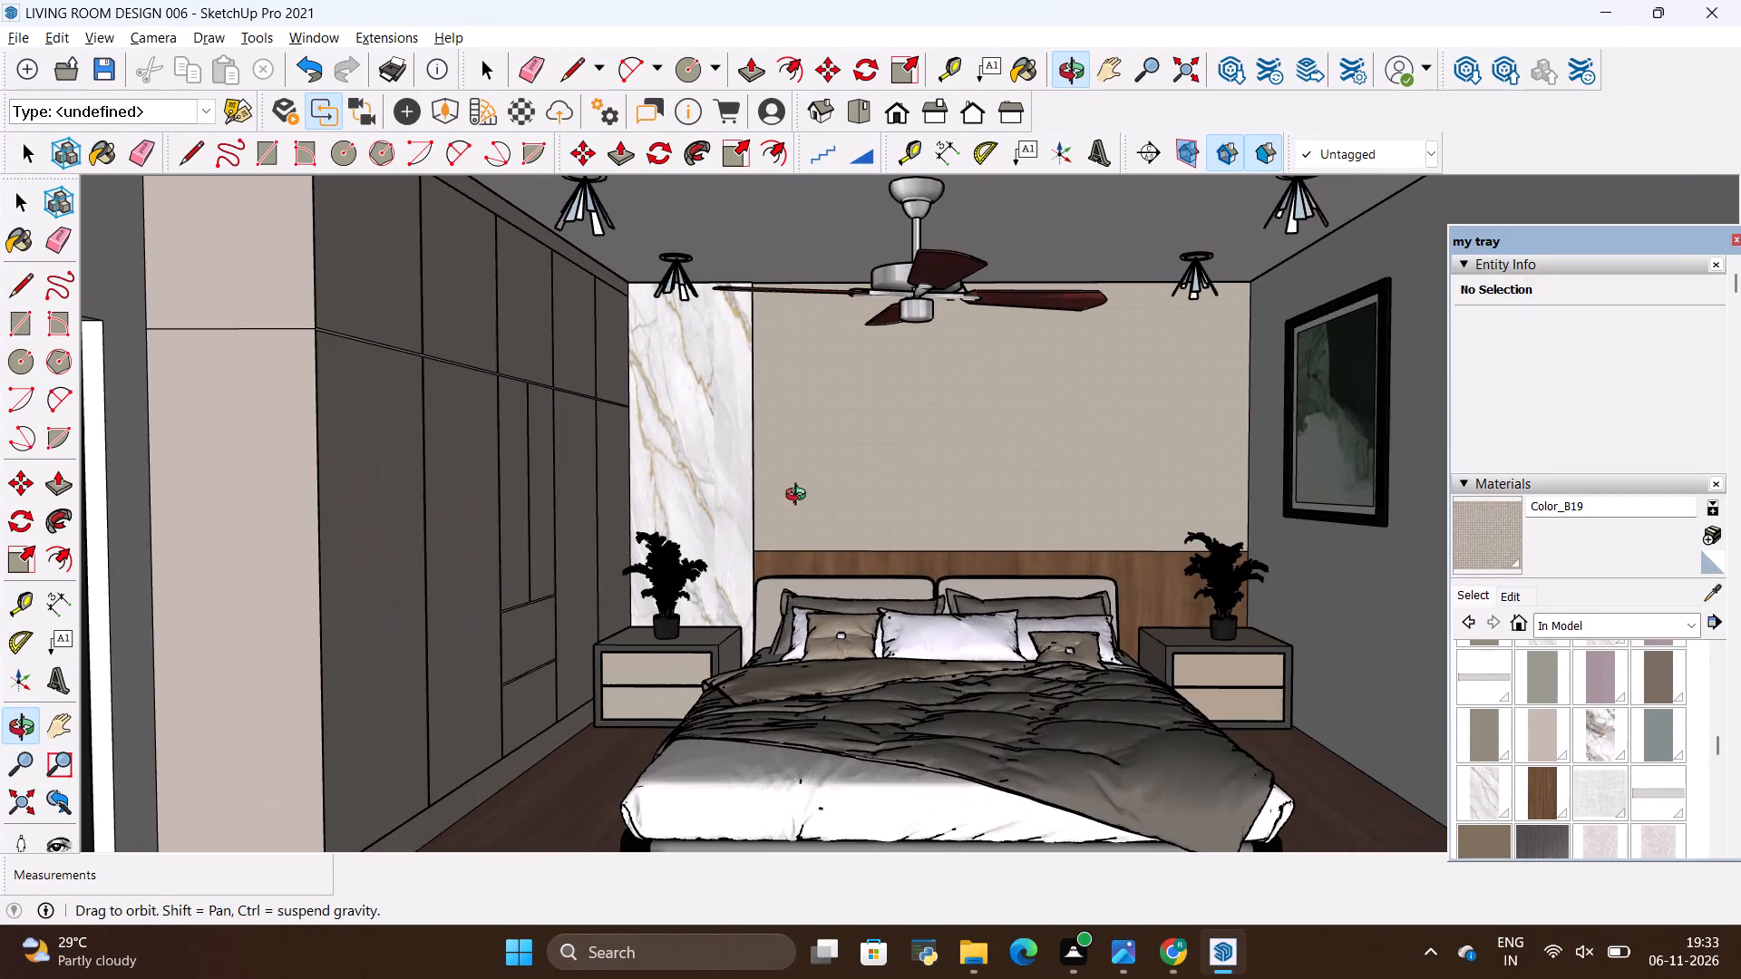
left_click_drag(800, 497, 832, 511)
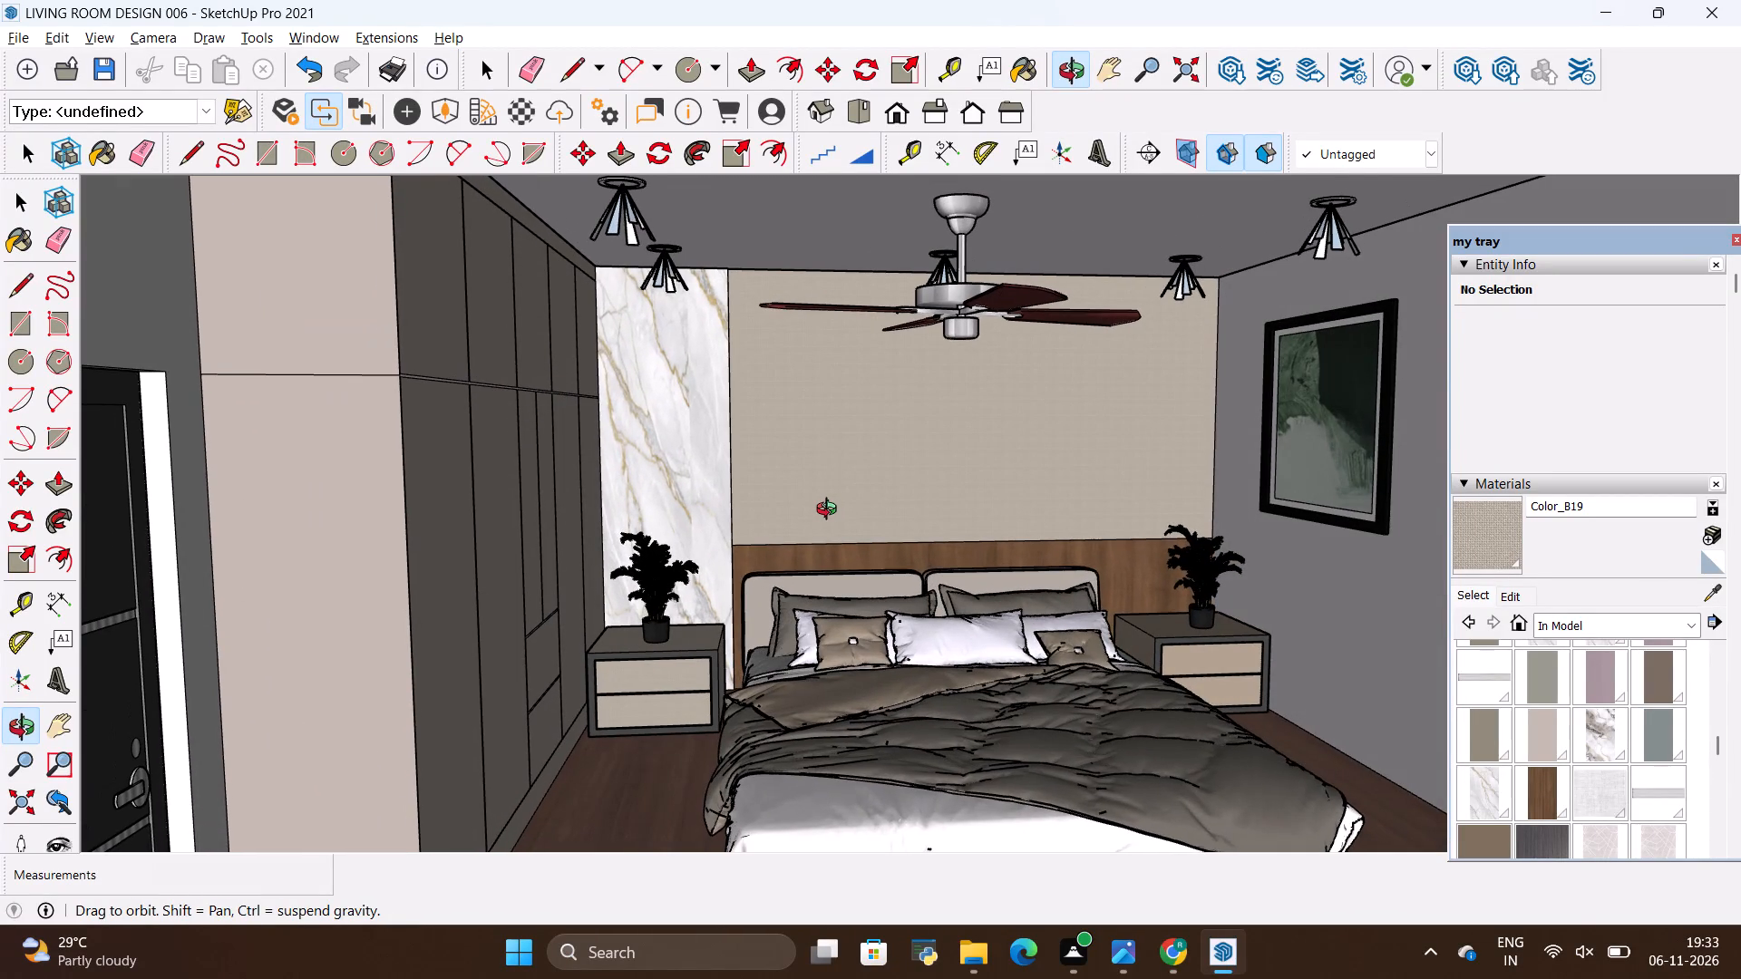
scroll(831, 511, "down", 1)
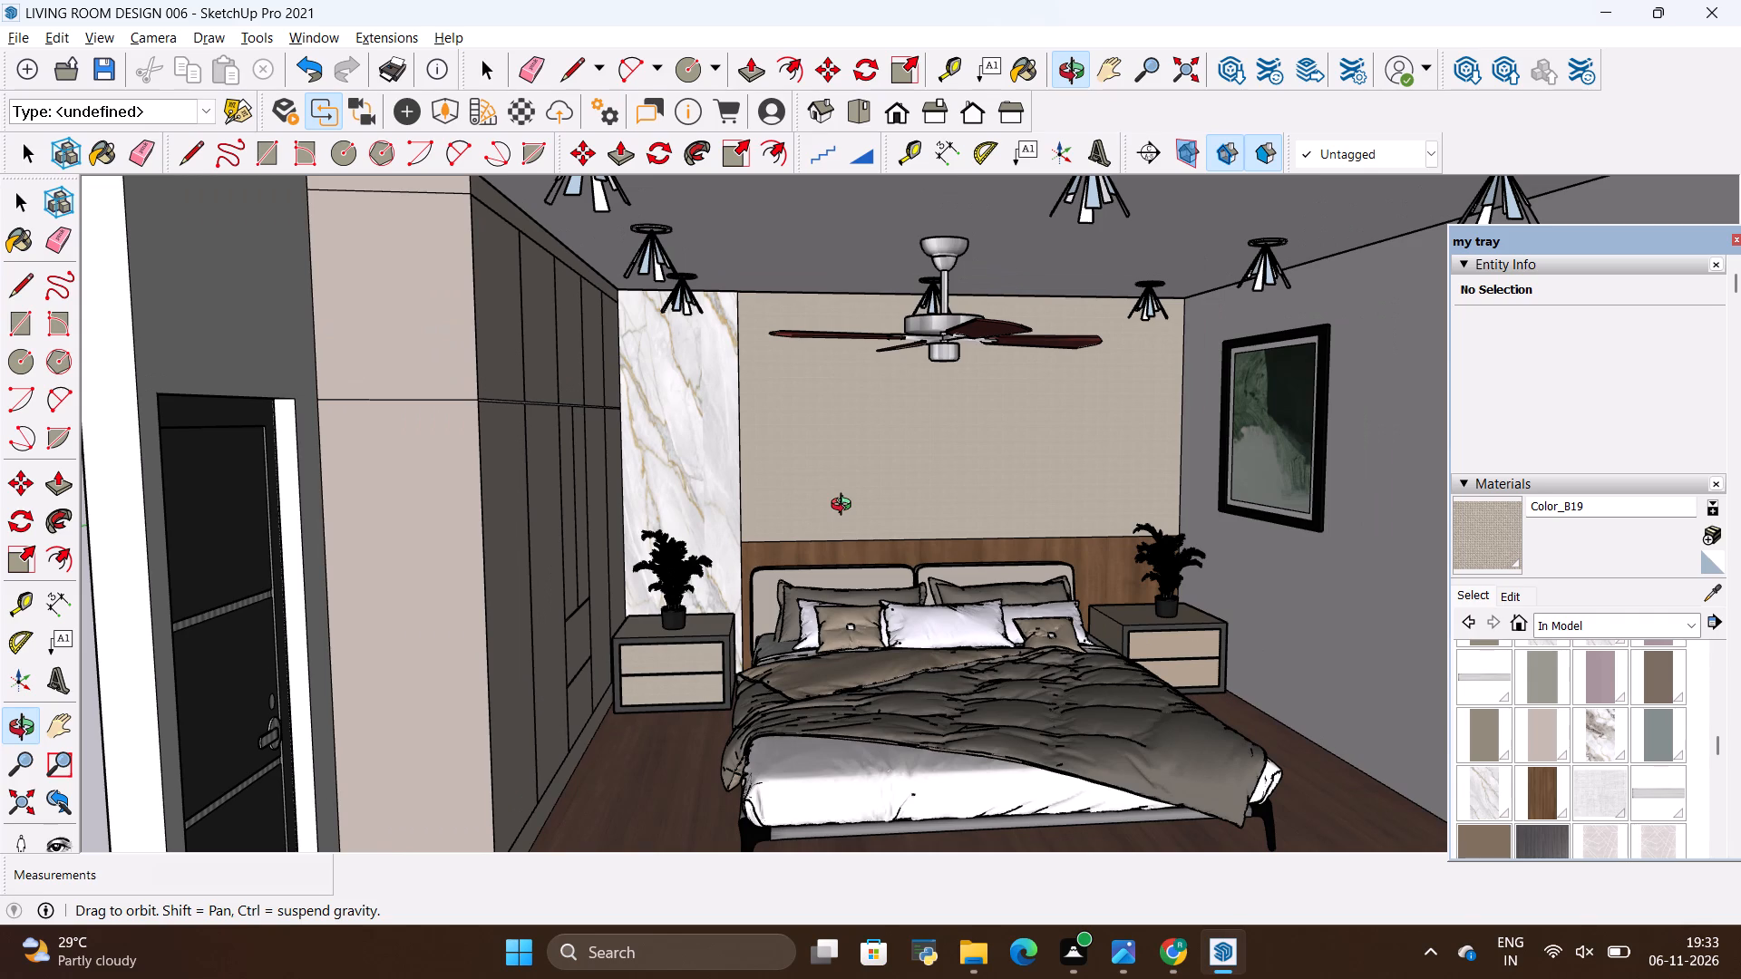
scroll(845, 507, "down", 1)
scroll(967, 484, "up", 1)
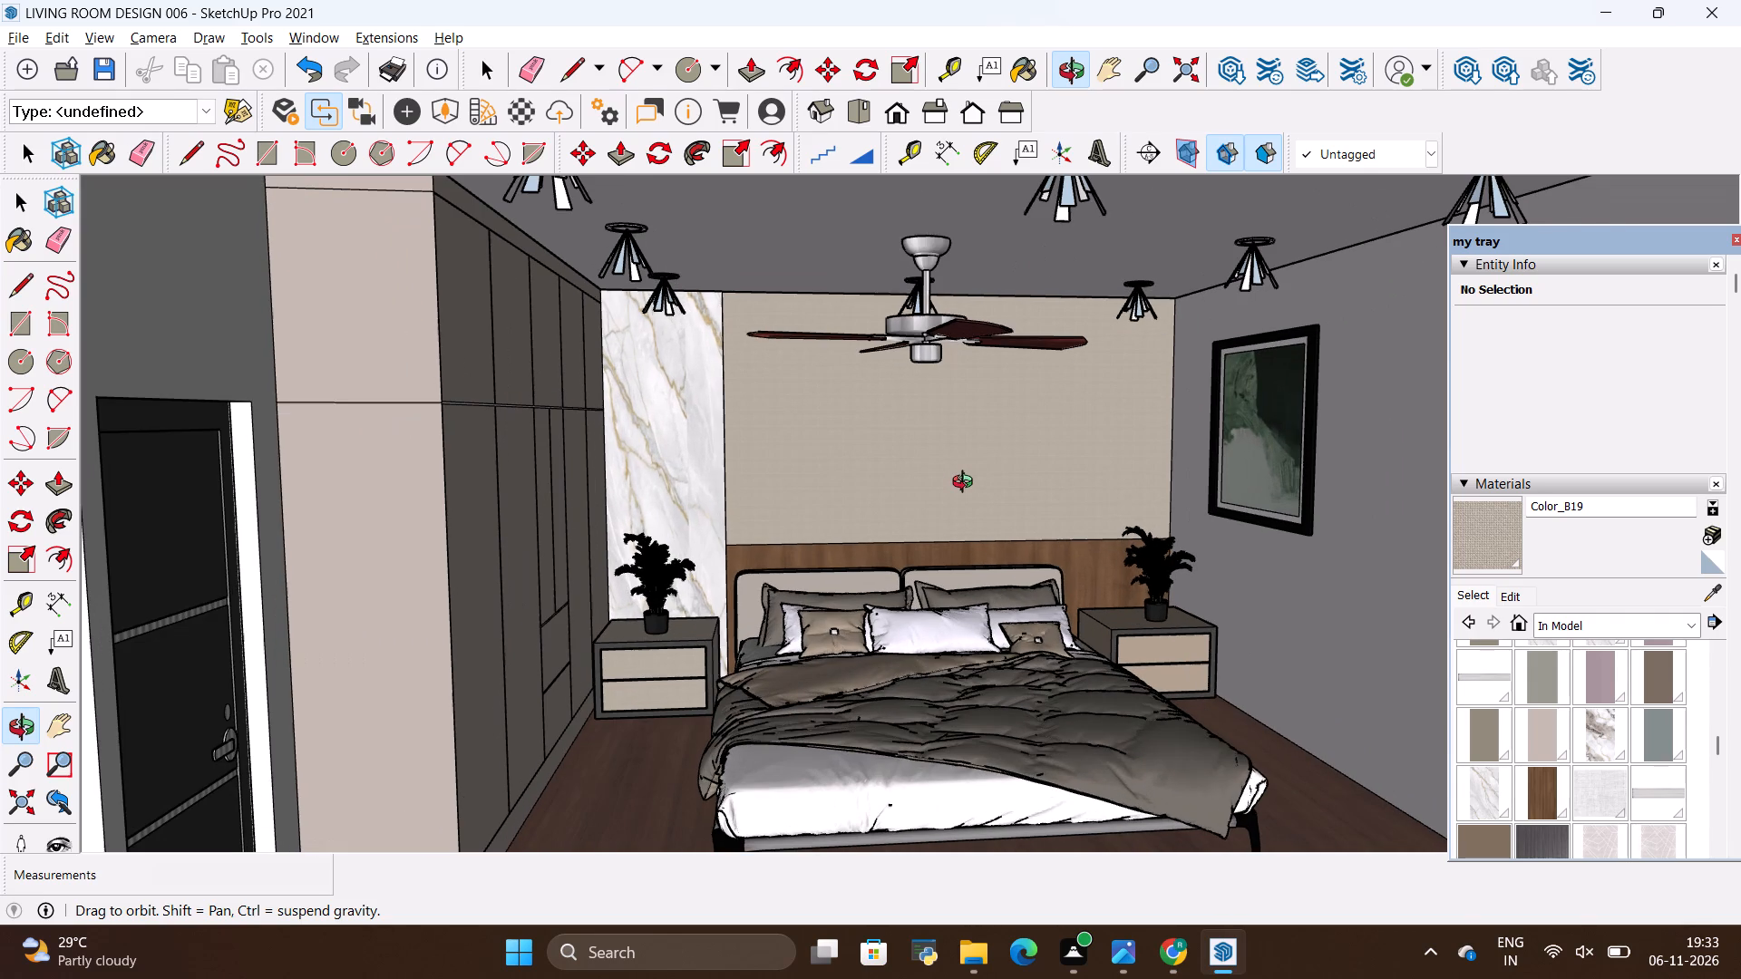
left_click_drag(683, 484, 616, 439)
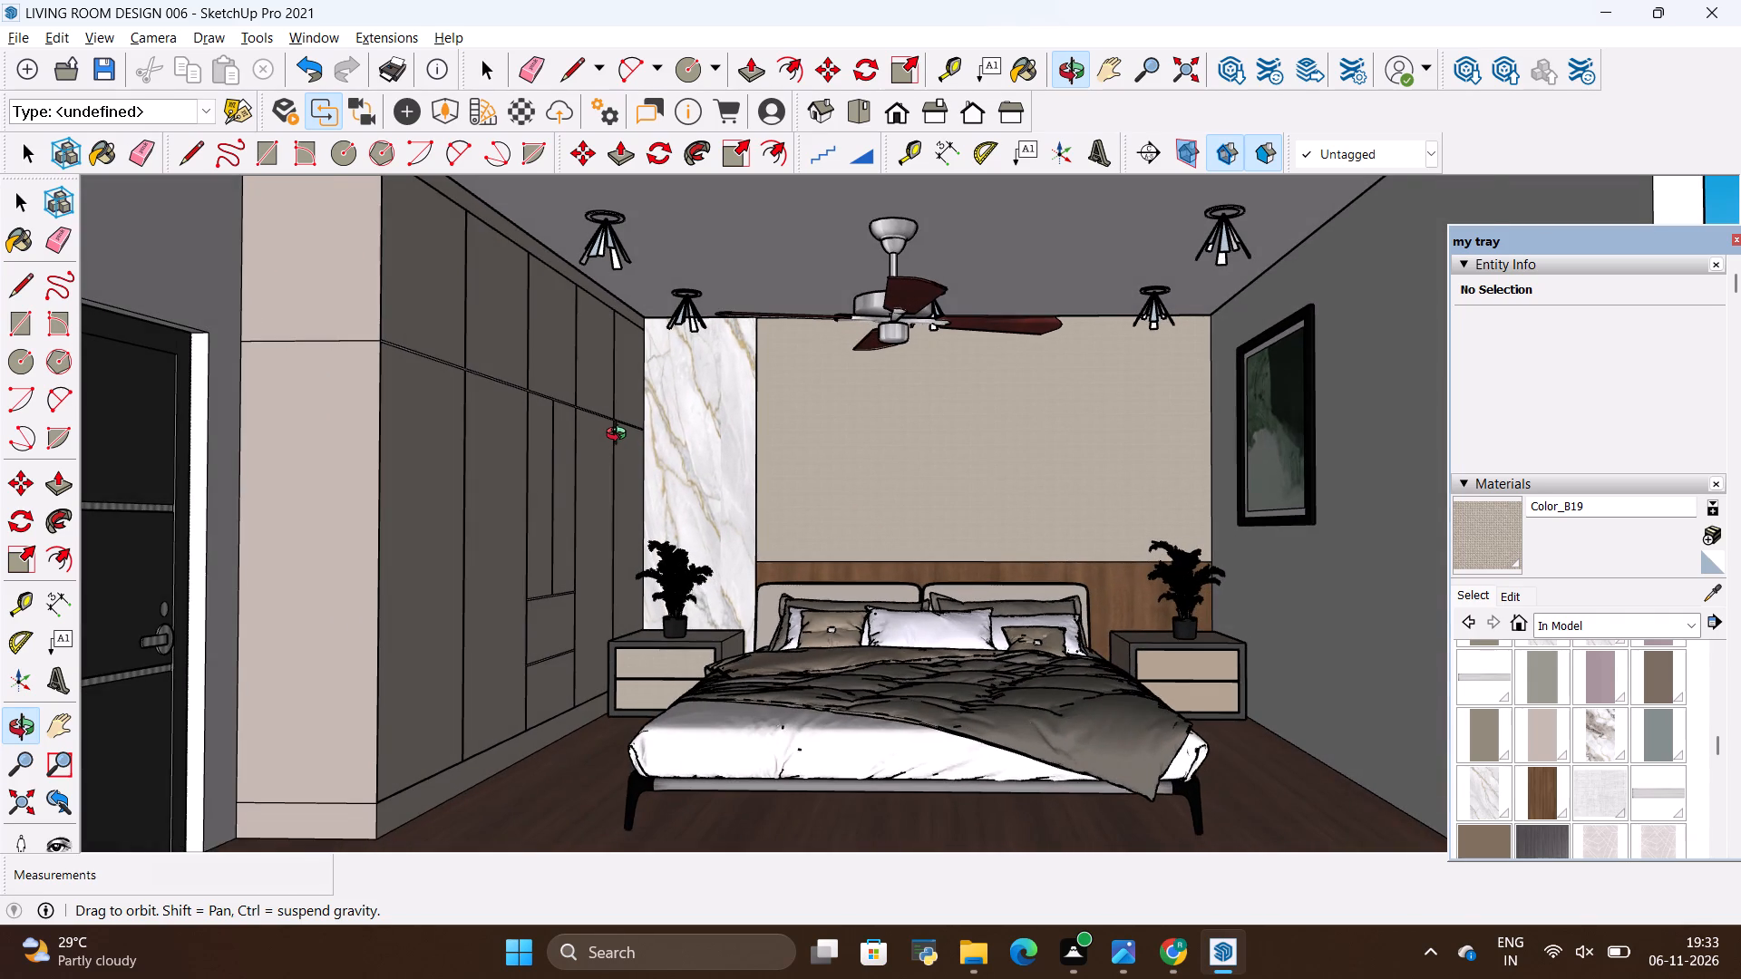
scroll(620, 436, "down", 1)
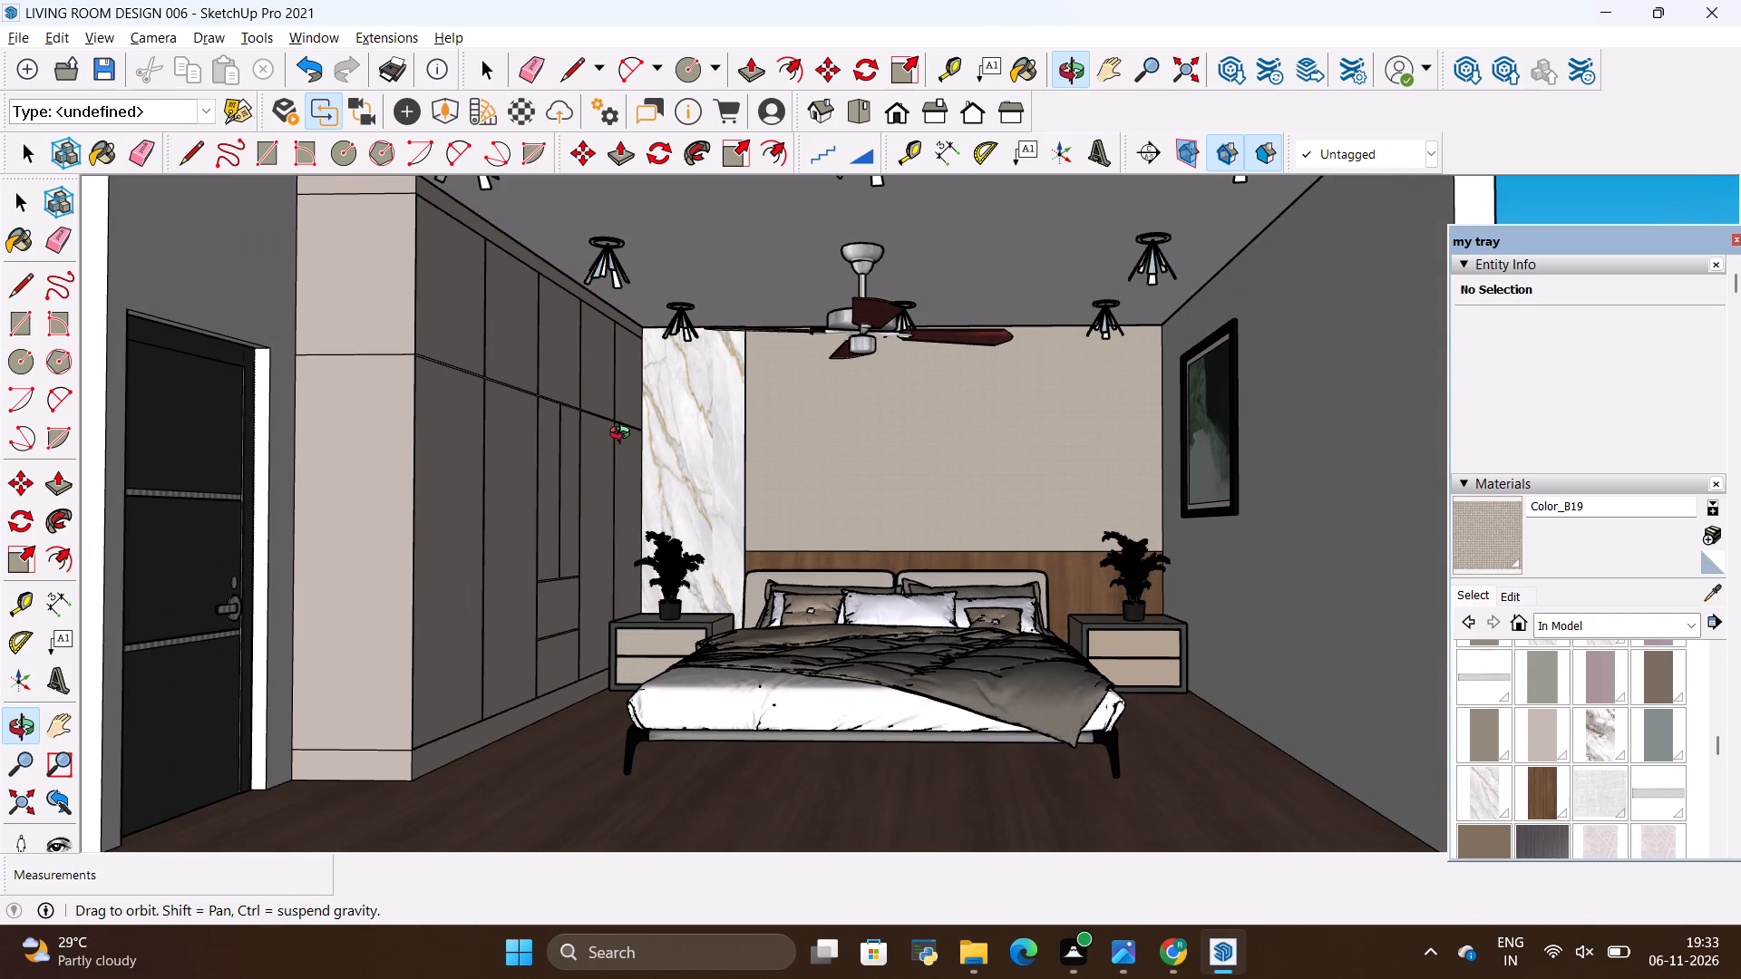
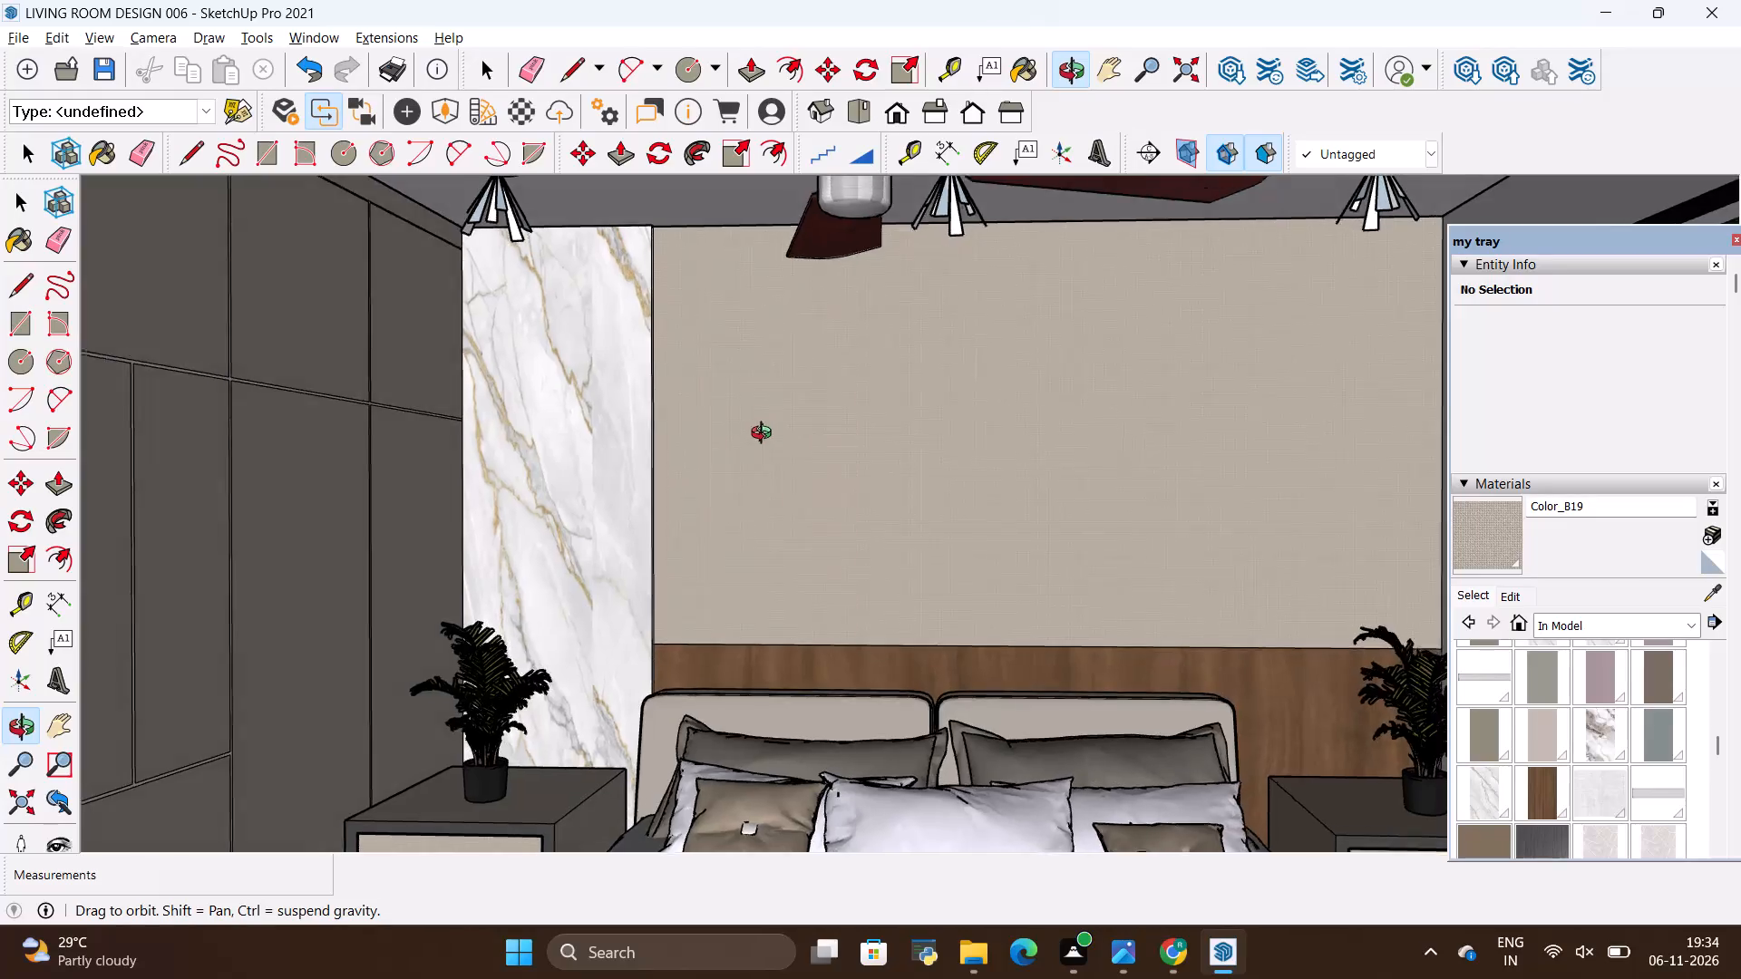
Paint the wardrobe's groove lines between the shutters with 0136_Charcoal from the Colors-Named collection.
scroll(847, 341, "down", 5)
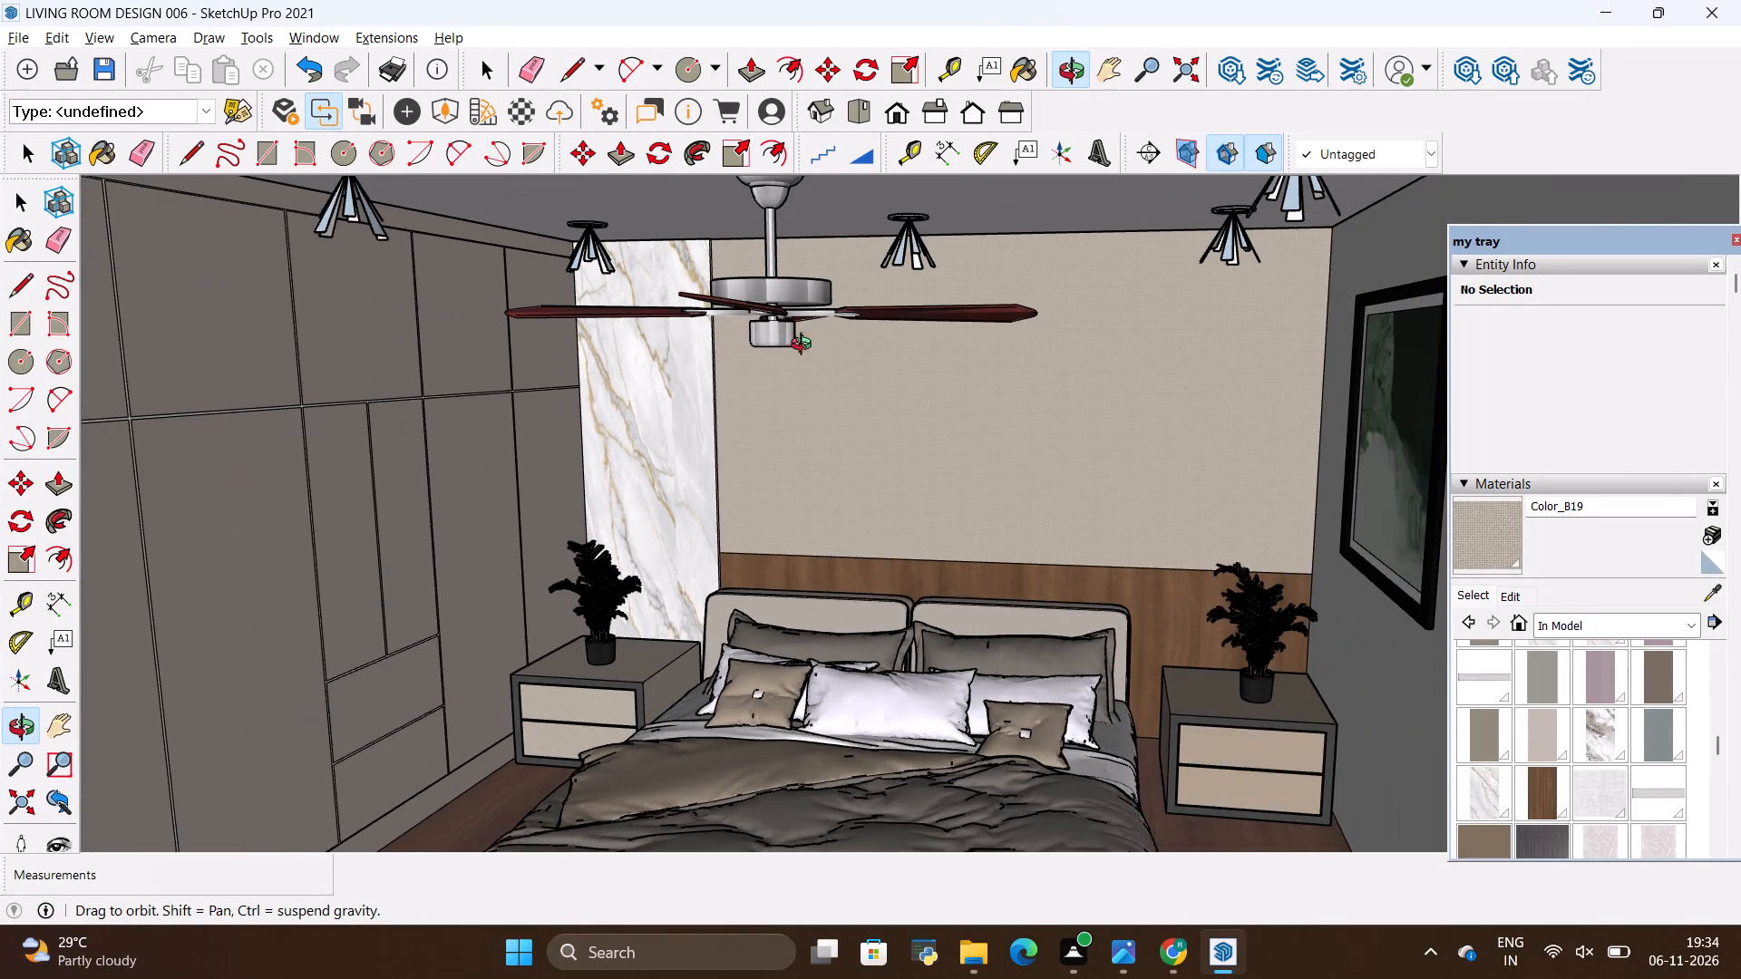
scroll(764, 351, "down", 5)
scroll(448, 395, "up", 20)
scroll(448, 395, "up", 2)
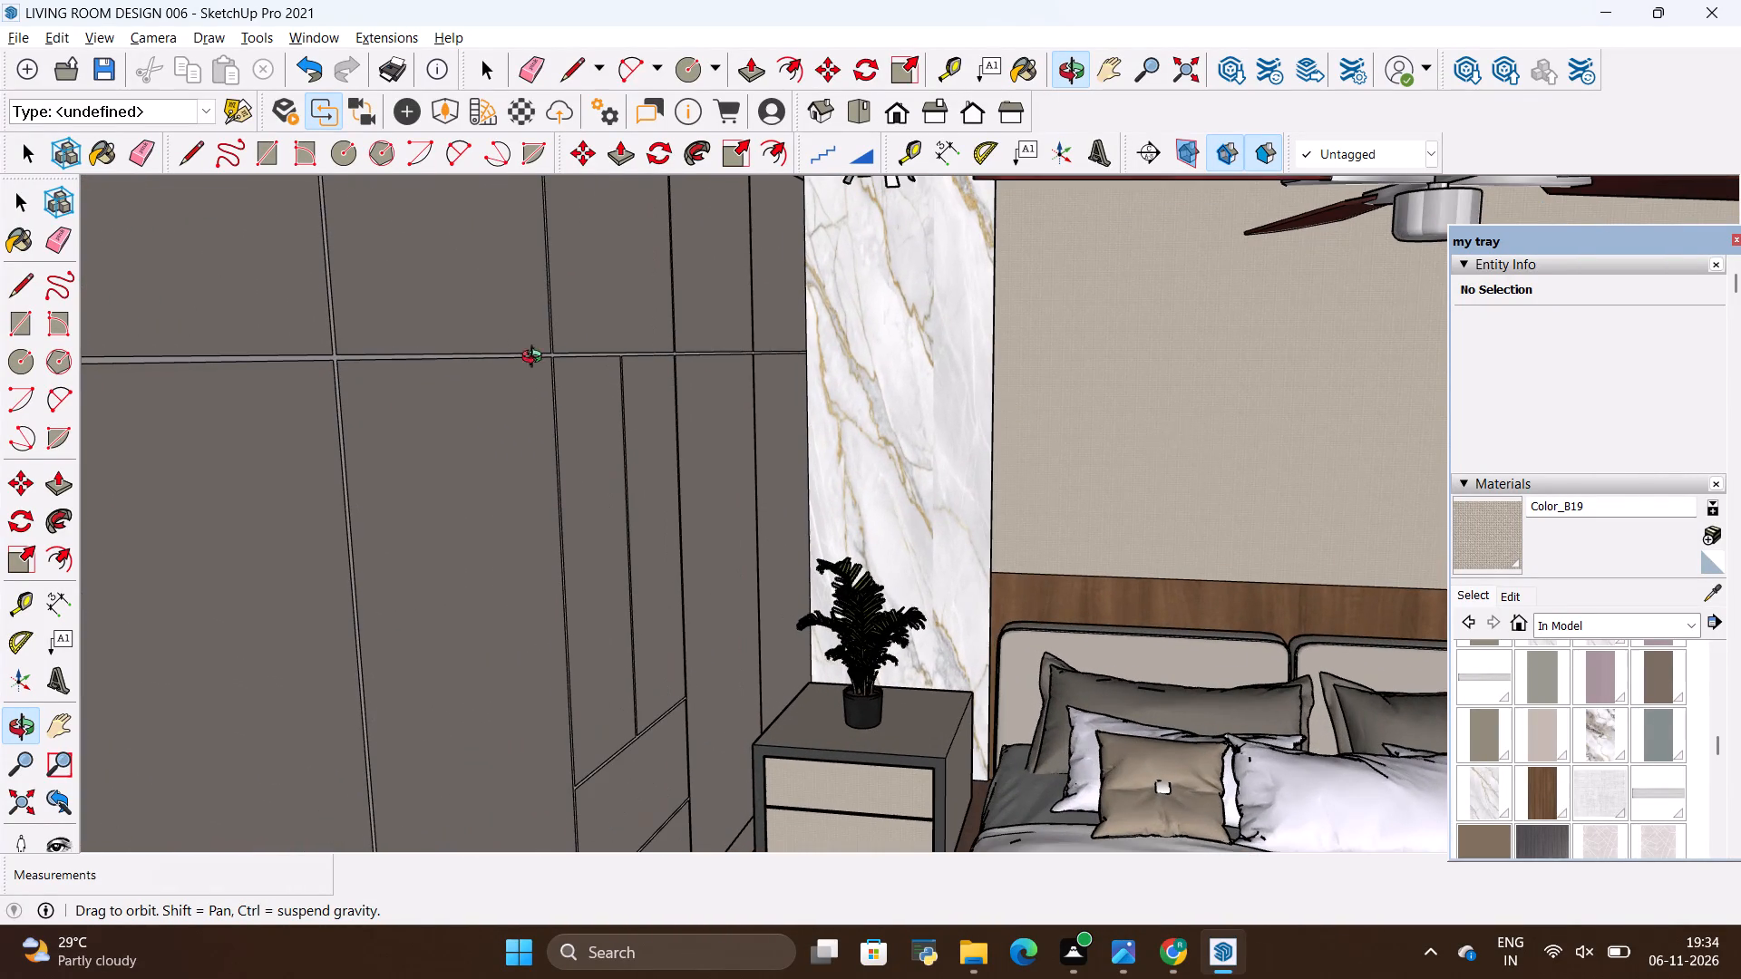
left_click(1615, 631)
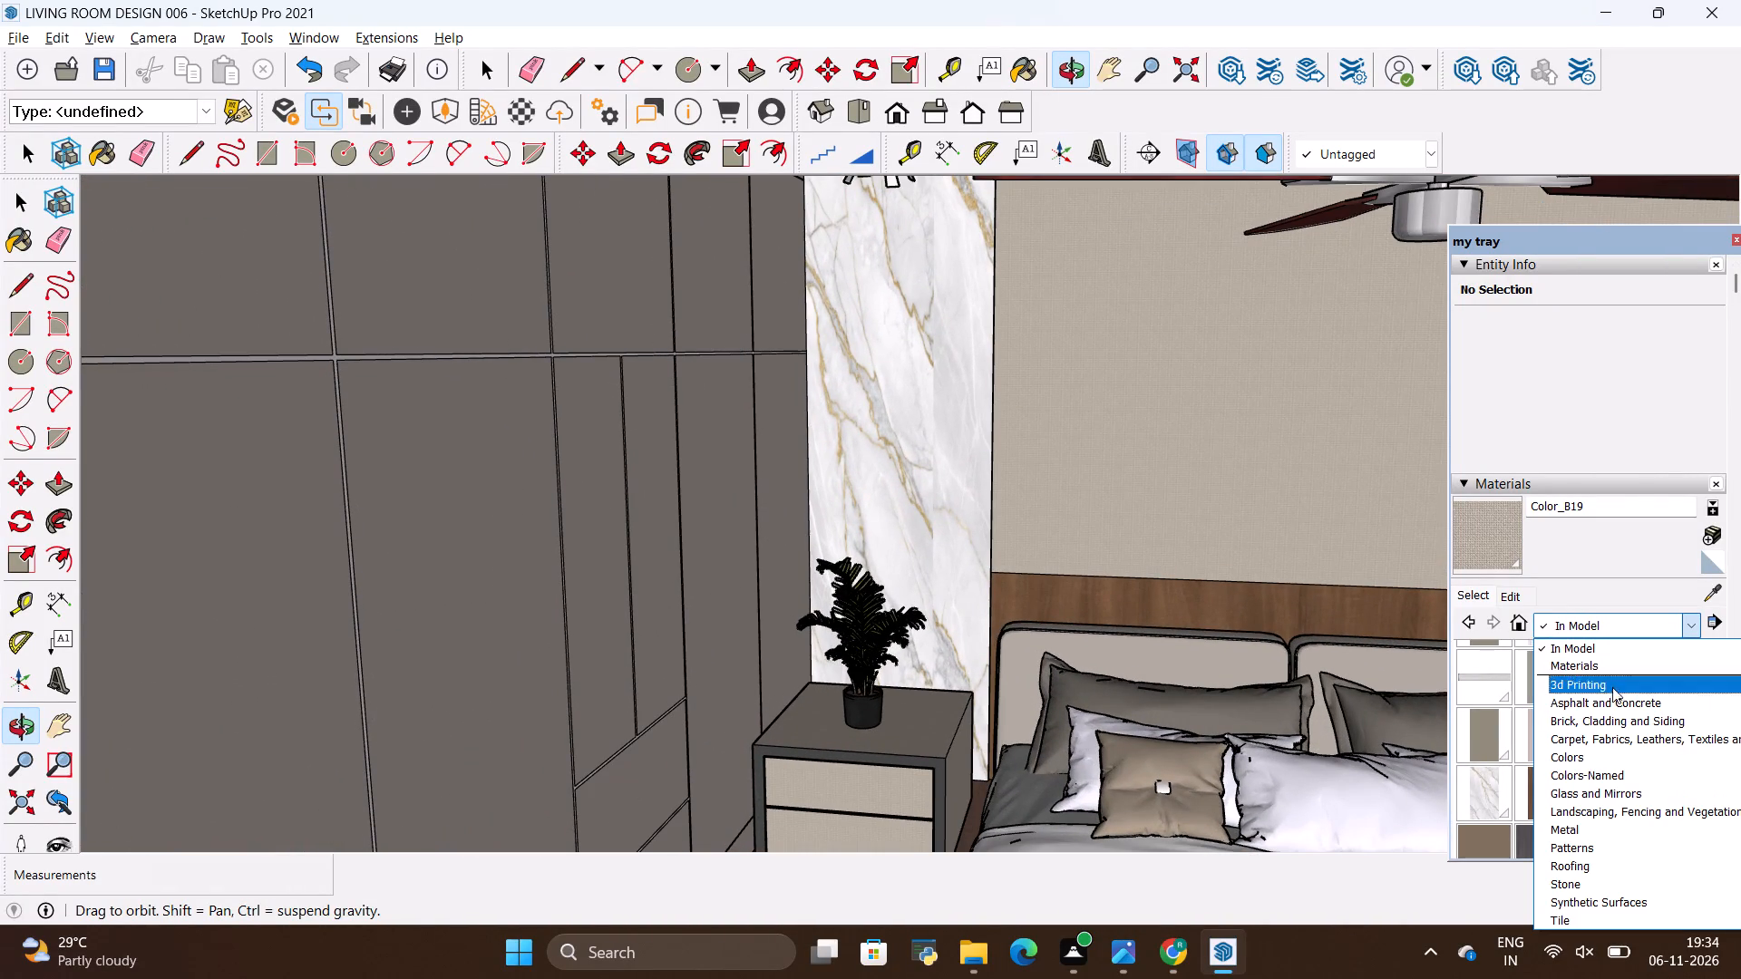
left_click(1608, 780)
scroll(1606, 778, "down", 3)
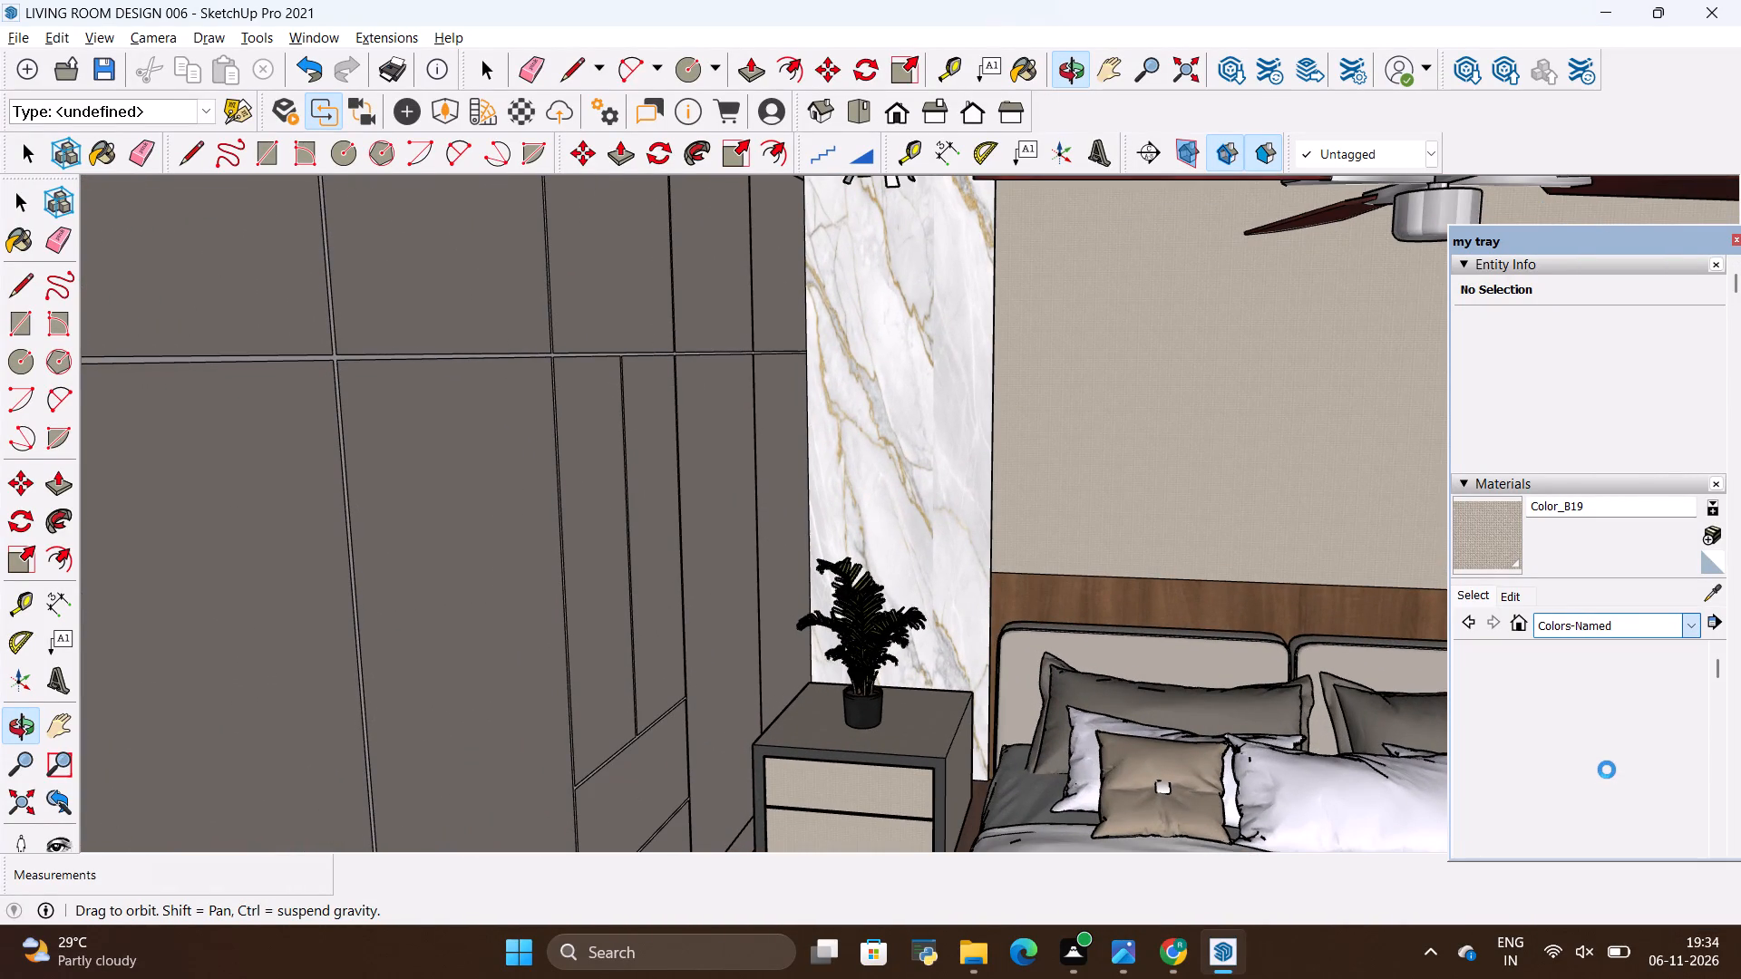
scroll(1607, 770, "down", 17)
scroll(1617, 748, "down", 6)
scroll(1552, 720, "up", 2)
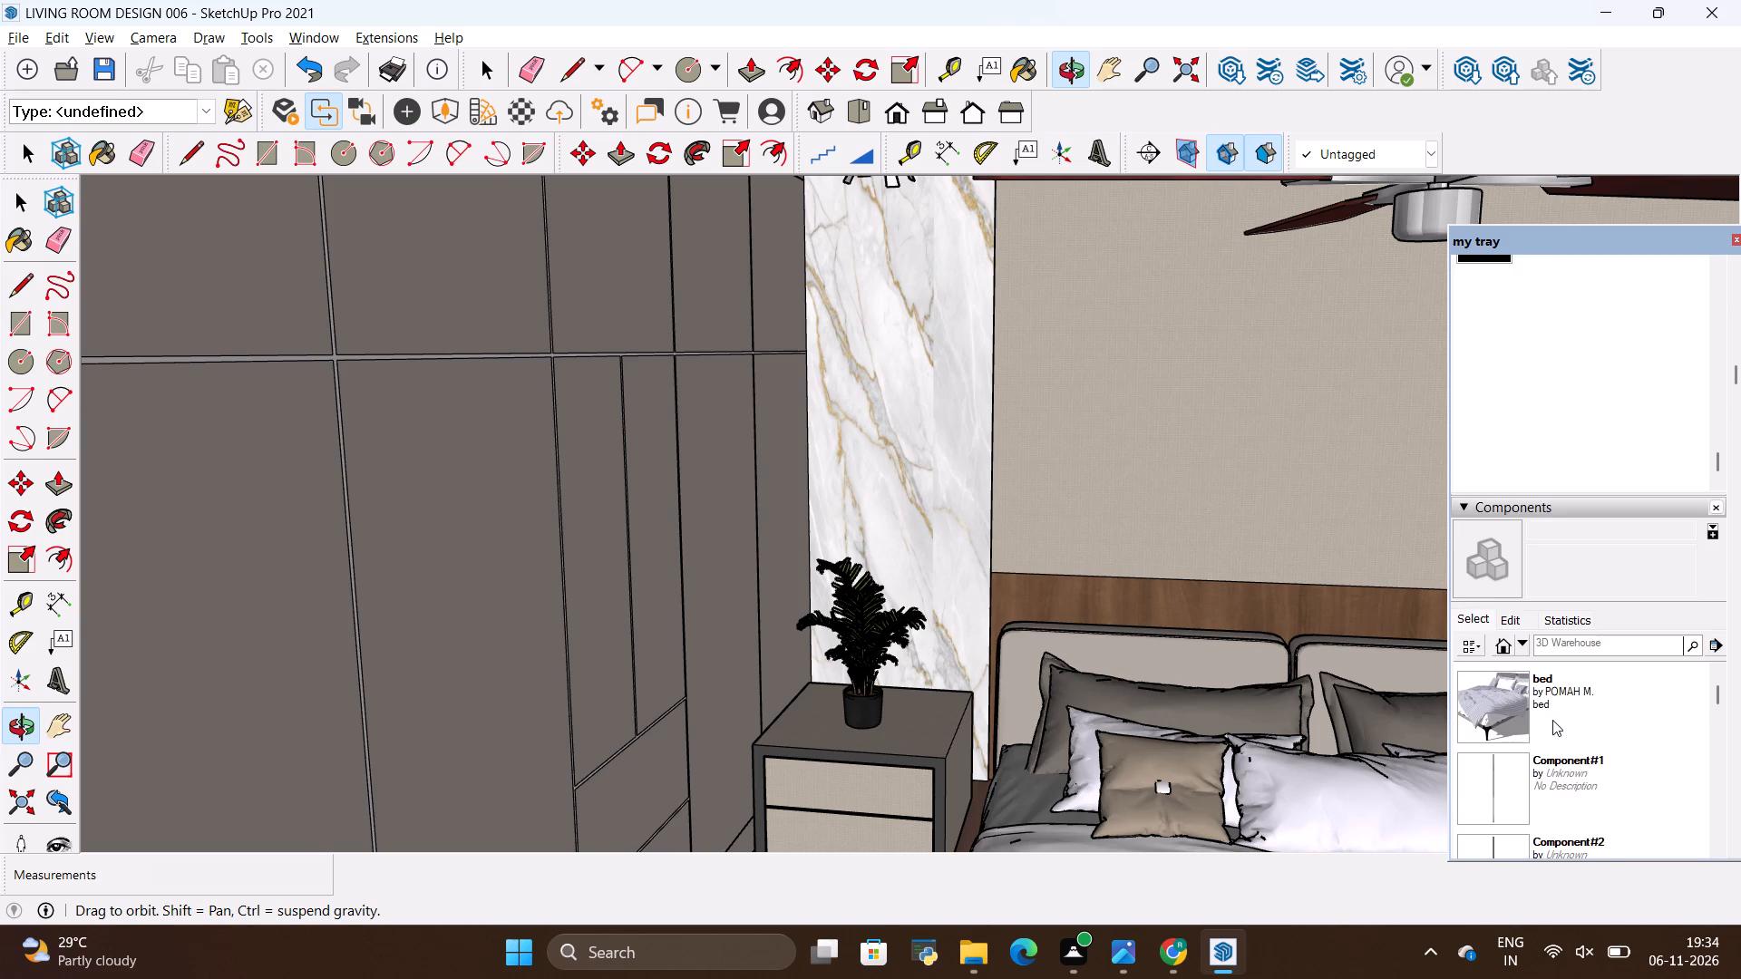
scroll(1550, 712, "up", 3)
scroll(1495, 570, "up", 1)
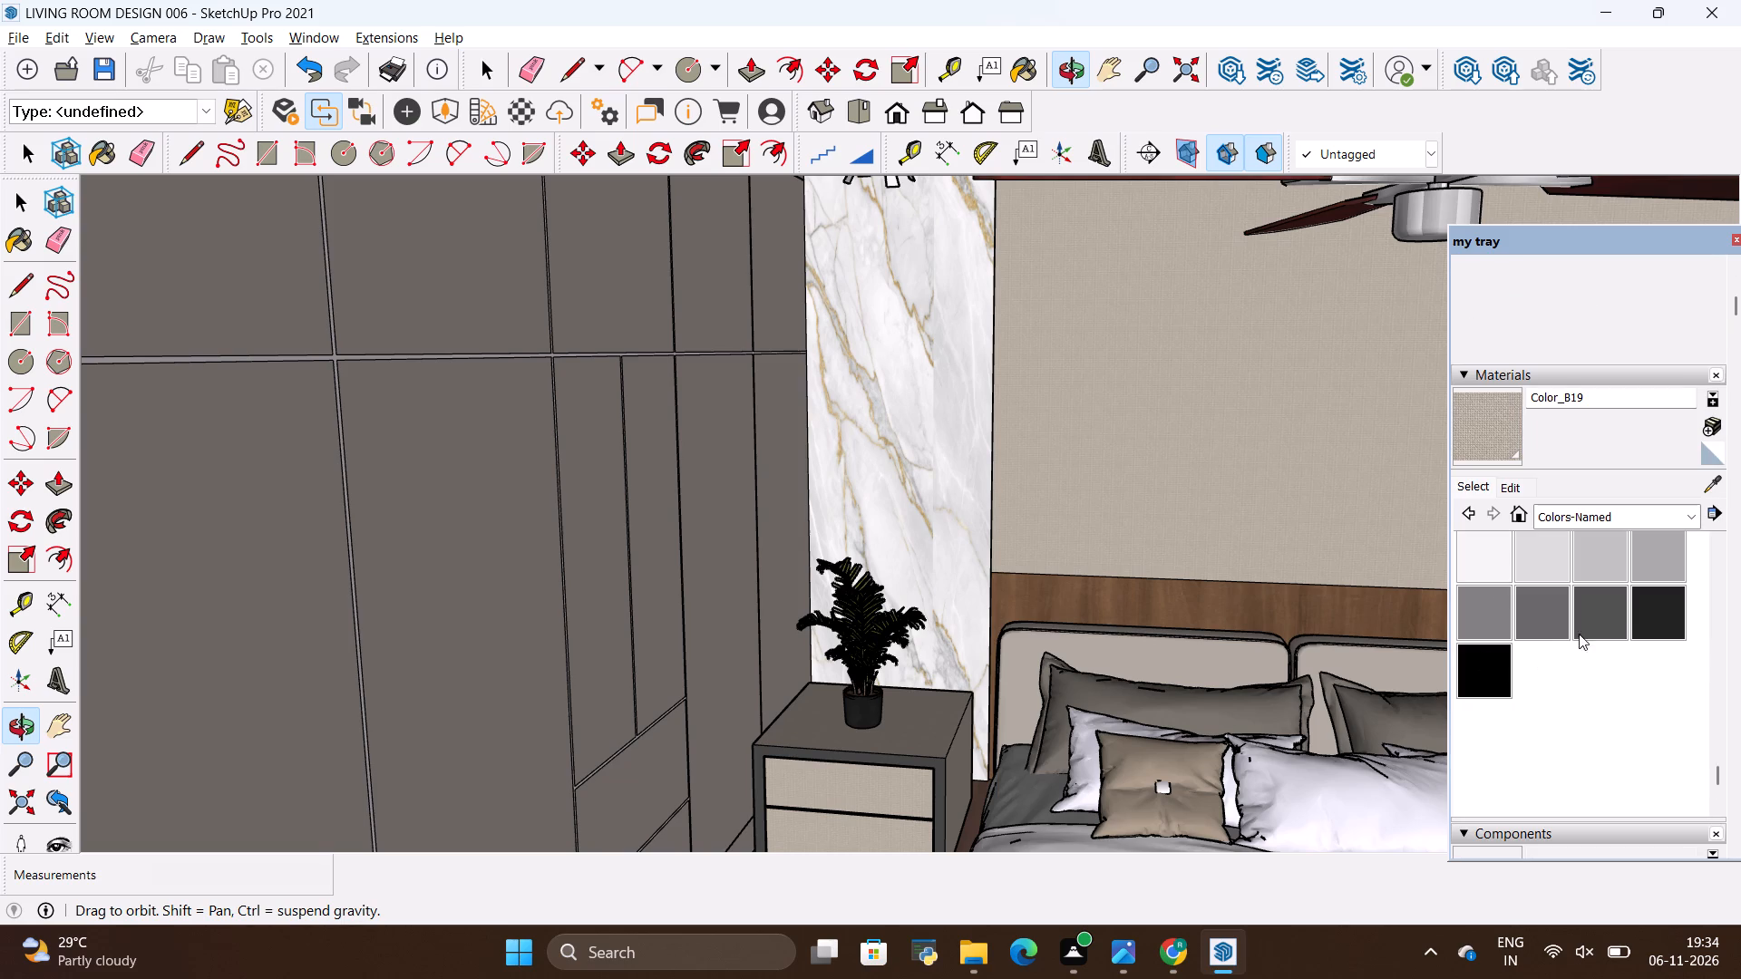
left_click(1635, 610)
scroll(530, 343, "up", 11)
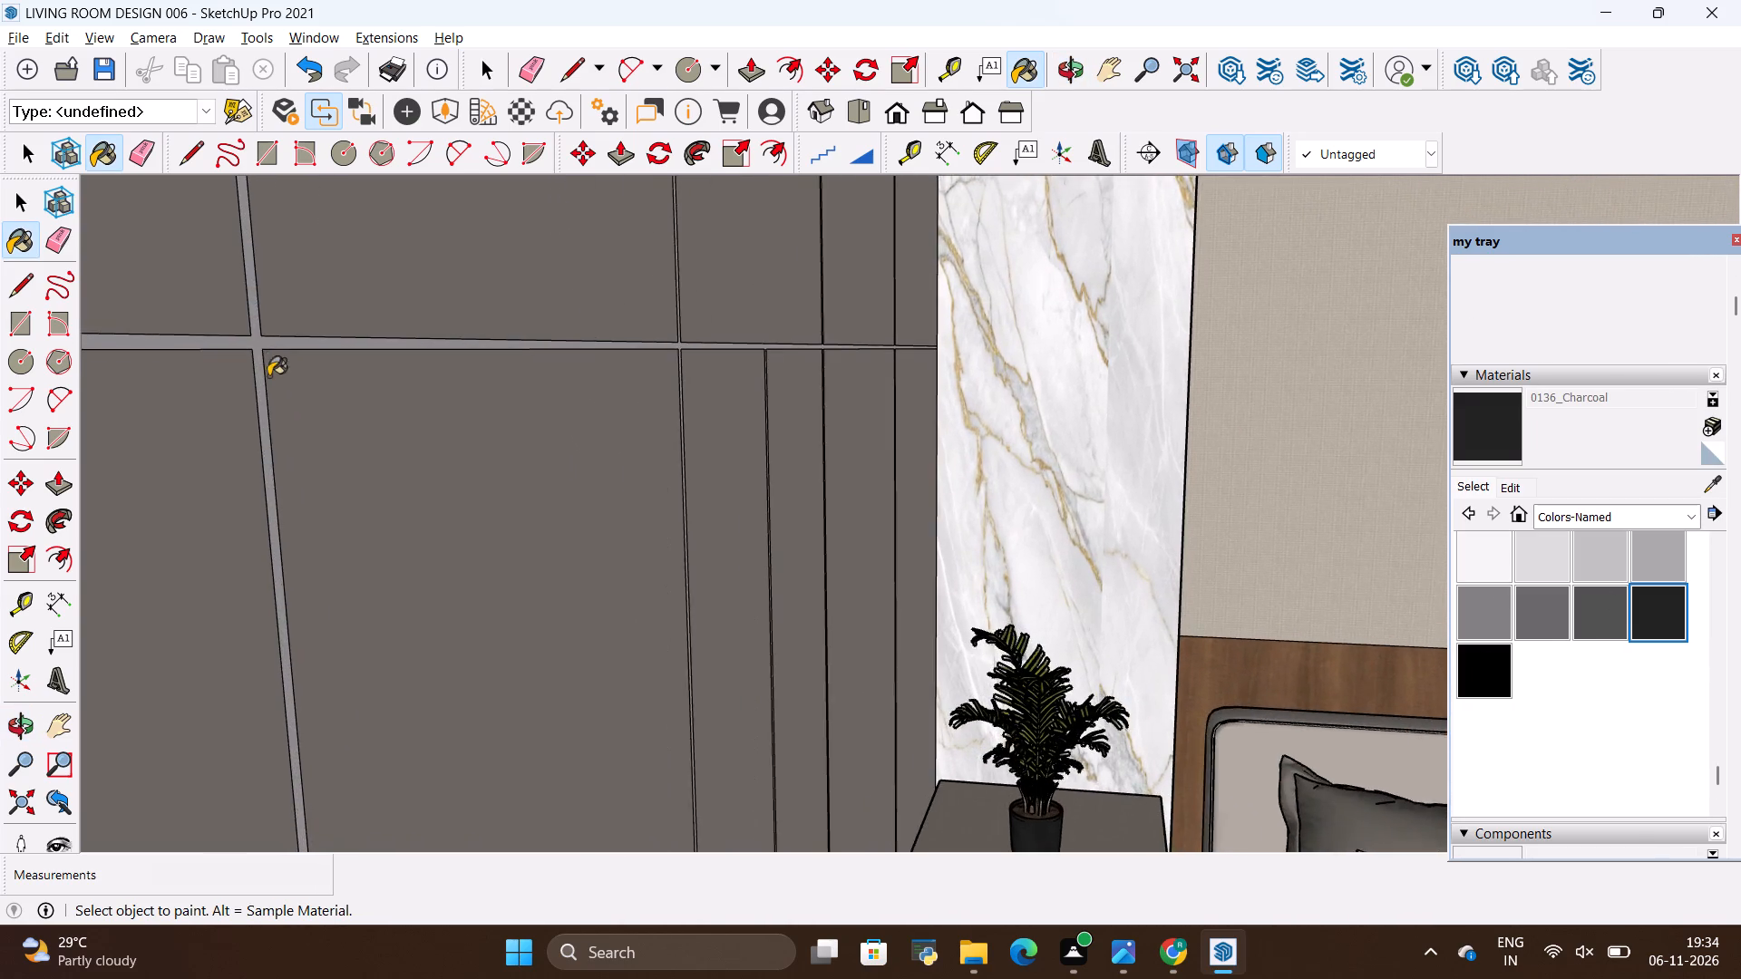
scroll(268, 376, "up", 20)
scroll(268, 376, "up", 2)
left_click(258, 343)
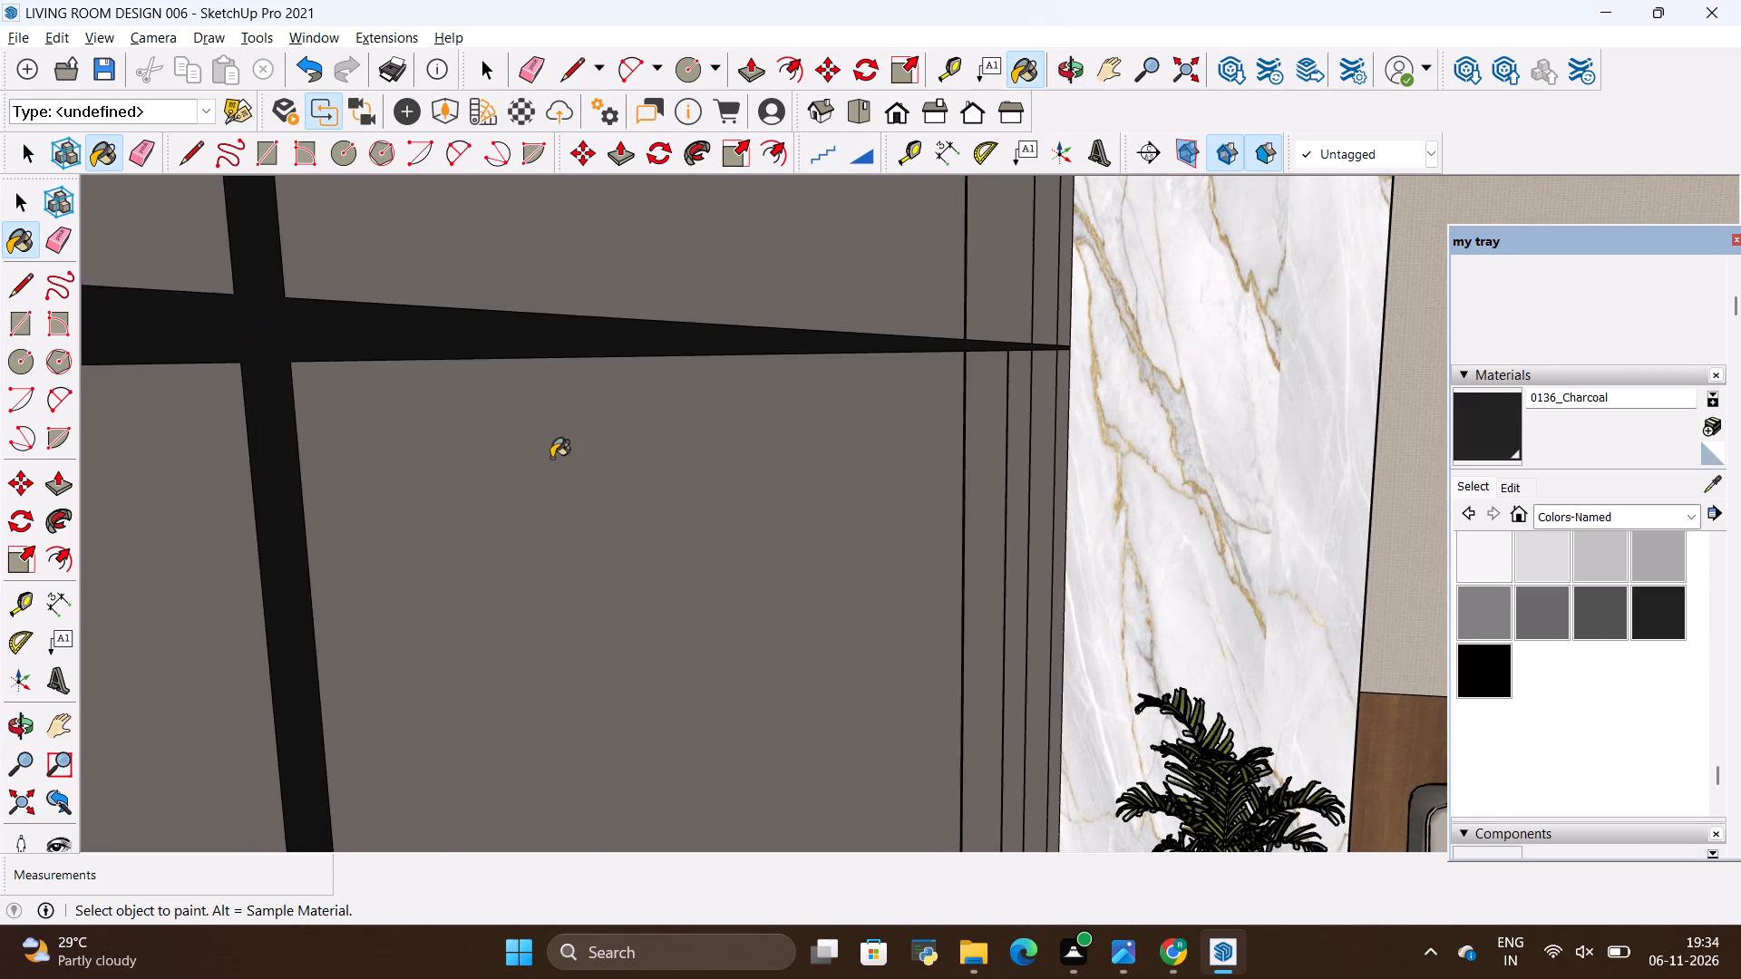
Push the charcoal groove face of the wardrobe inward by 0.18".
scroll(551, 458, "down", 10)
scroll(430, 367, "up", 10)
key("space")
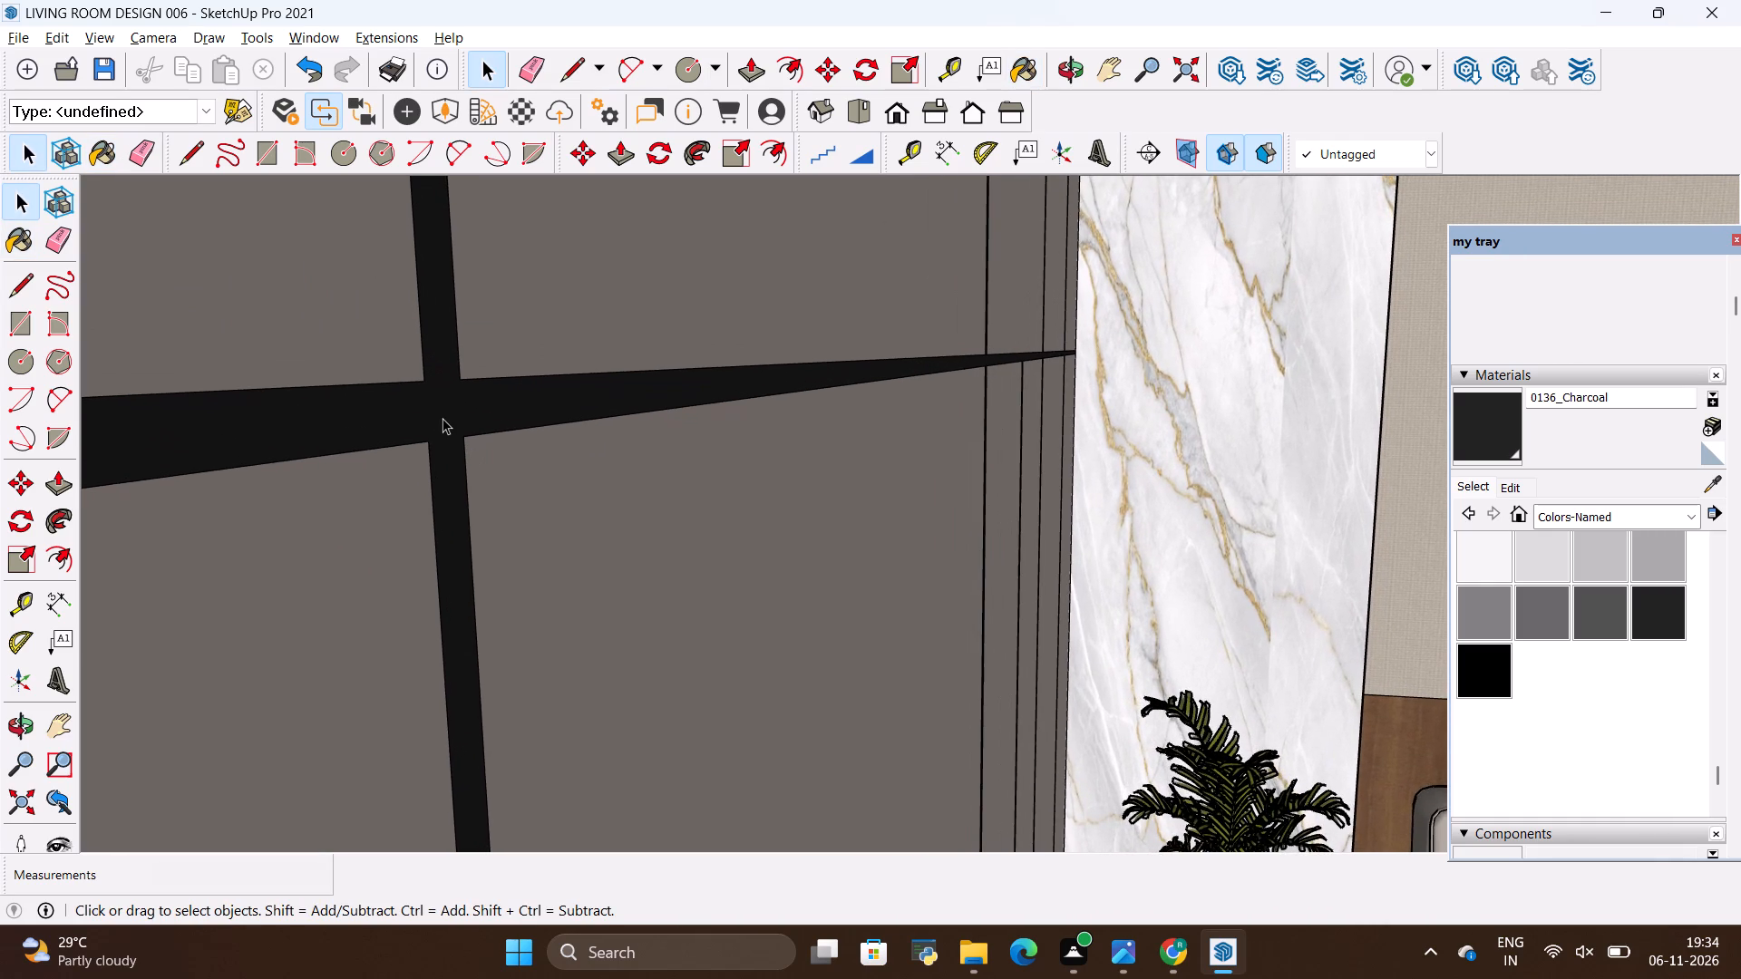
left_click(443, 418)
scroll(441, 412, "up", 5)
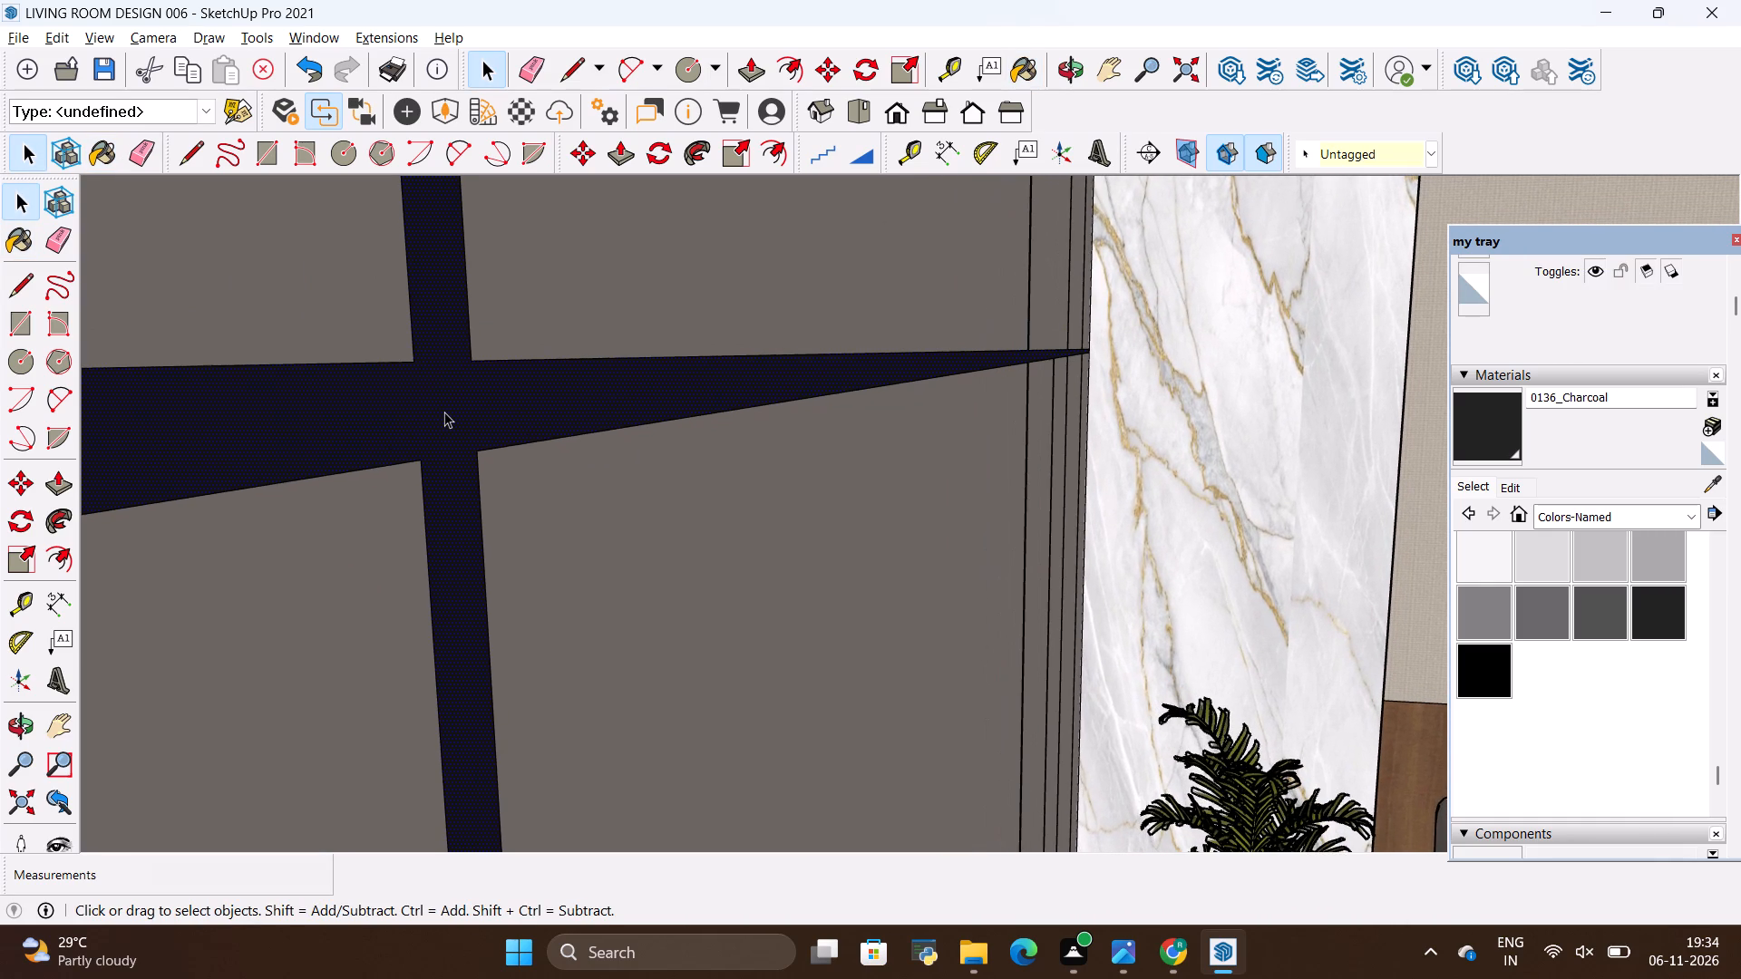
key("p")
left_click(452, 412)
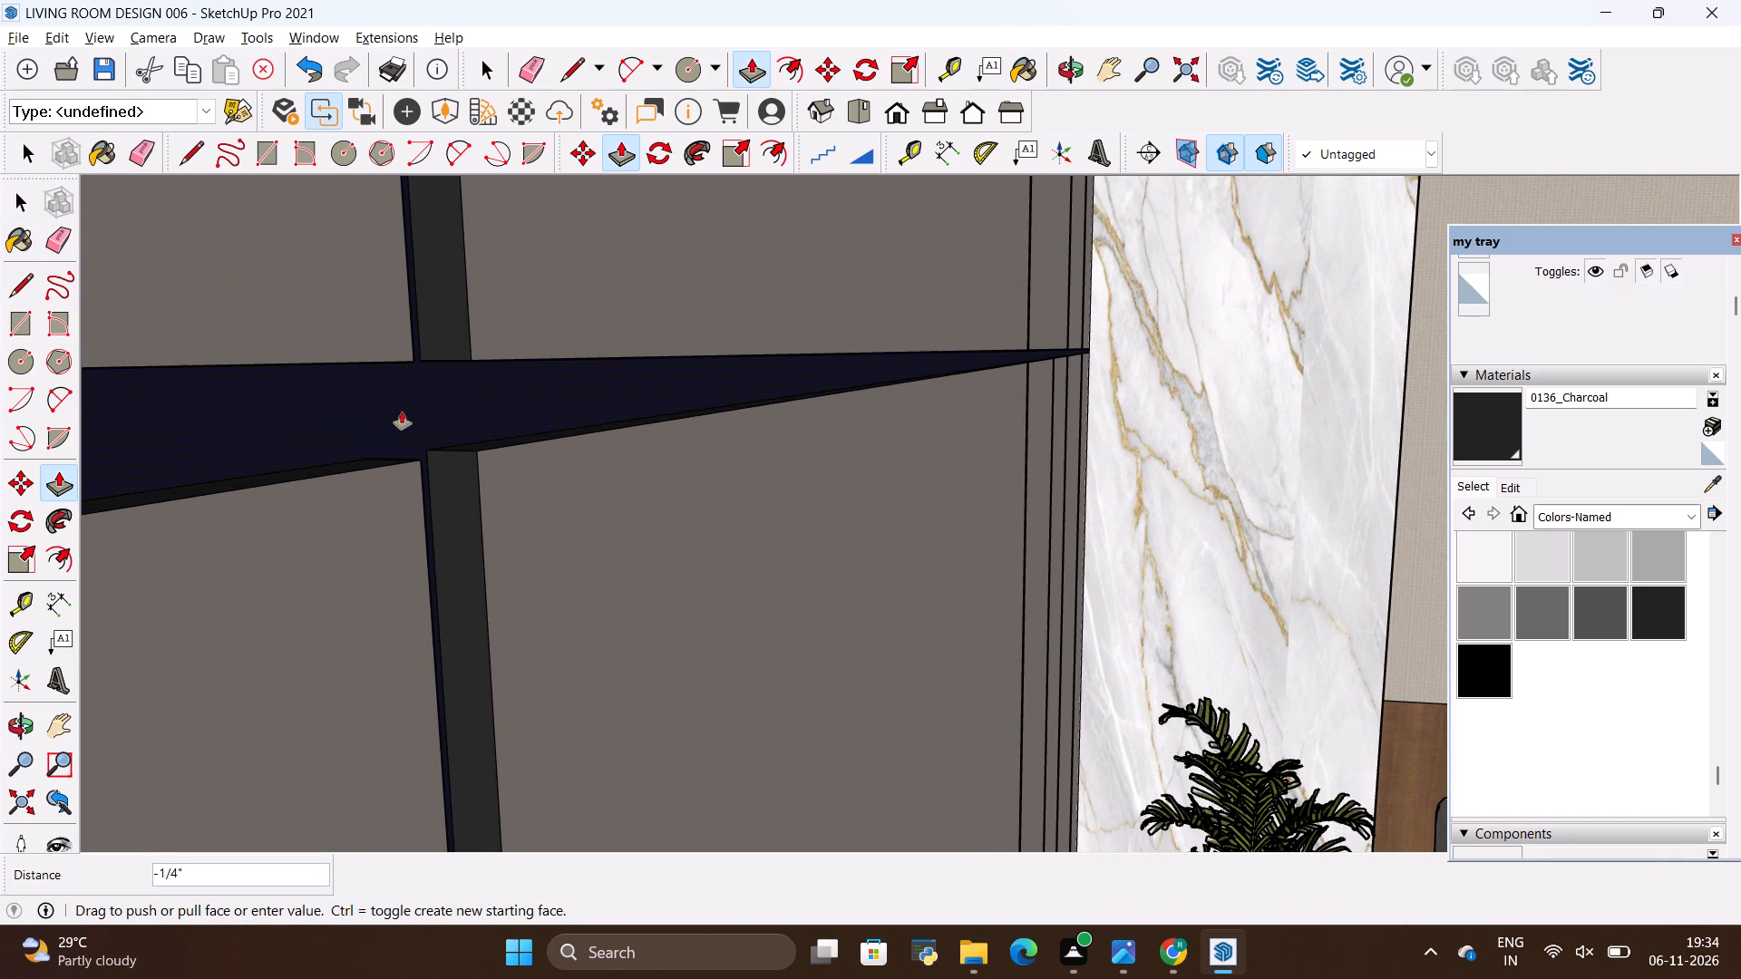
key("BackSpace")
type(".18\"")
key("Return")
key("space")
left_click(428, 392)
Examine the wardrobe's dark recessed grooves within the whole room and from closer up.
scroll(515, 415, "down", 20)
scroll(515, 415, "down", 20)
scroll(515, 415, "down", 3)
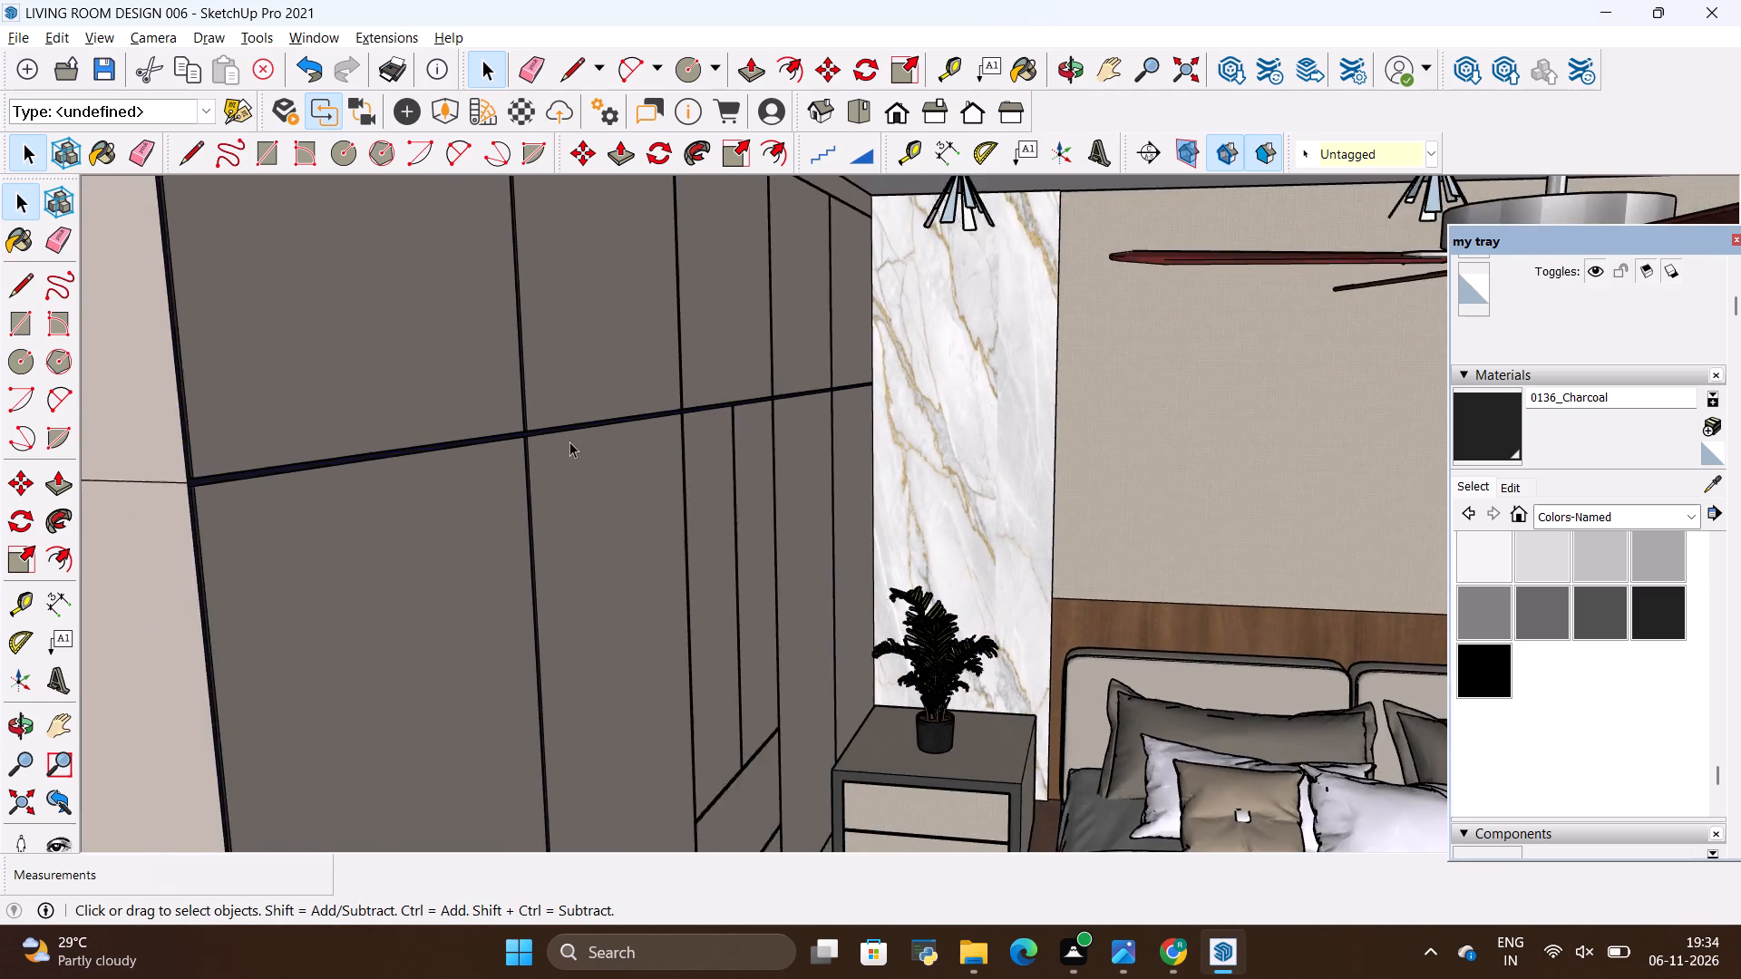
scroll(569, 441, "down", 14)
scroll(737, 436, "down", 16)
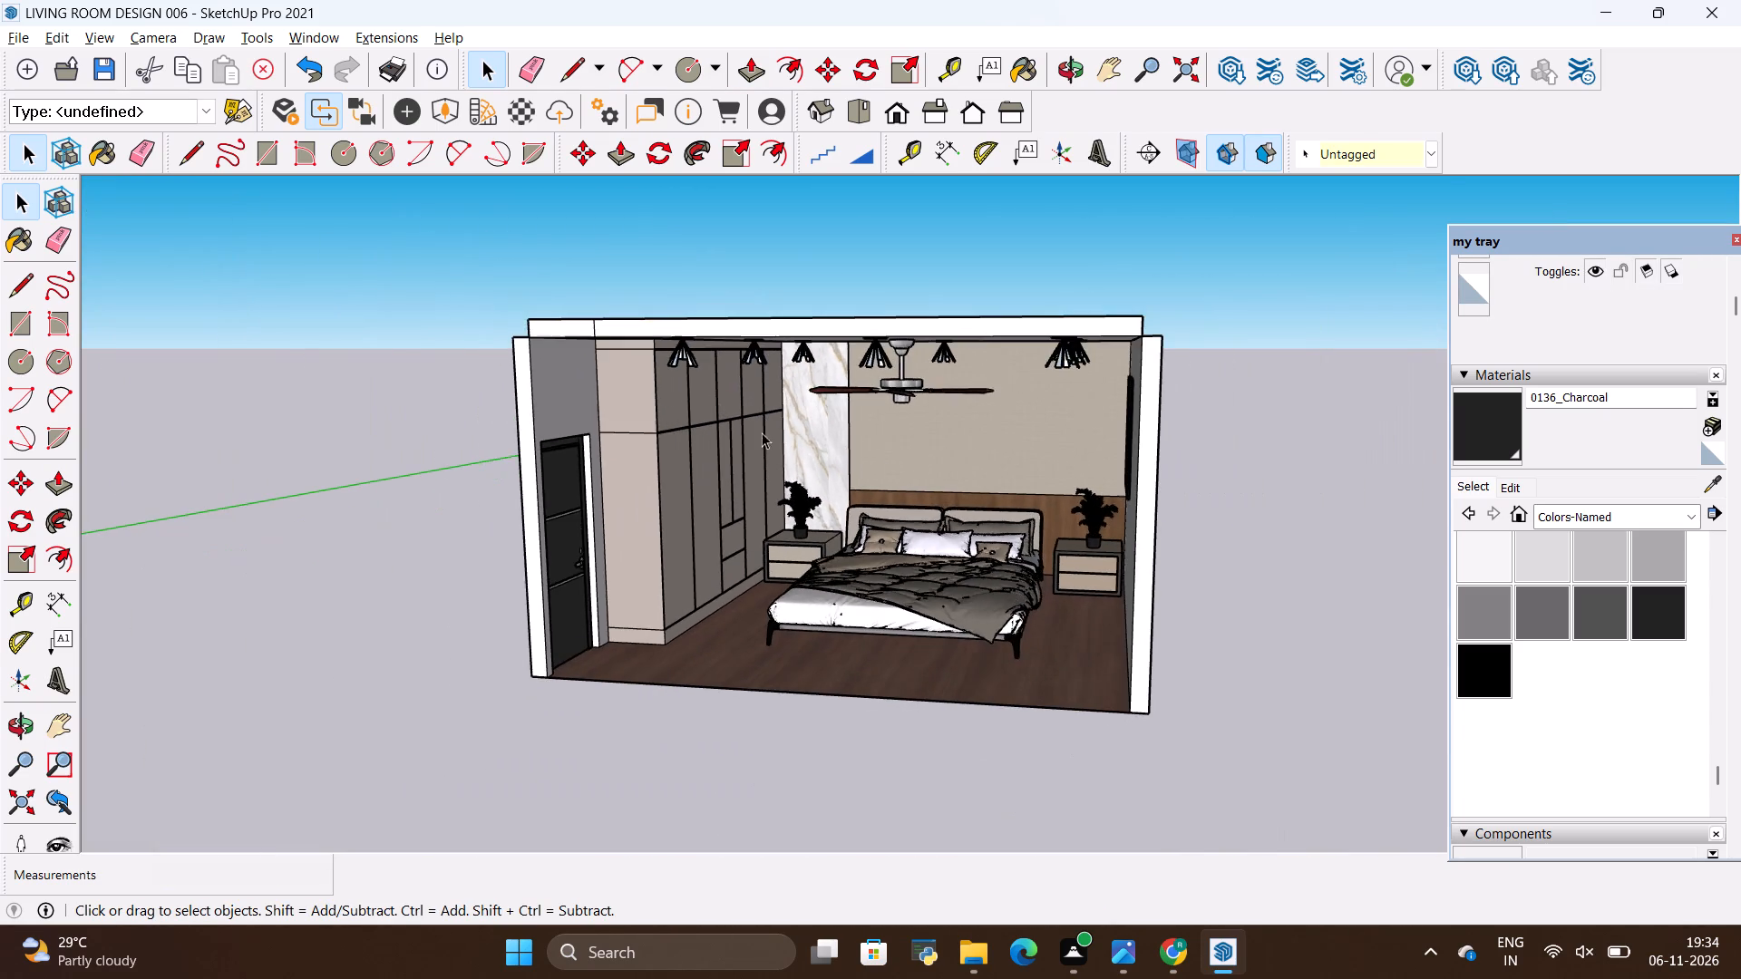
scroll(762, 554, "up", 10)
scroll(708, 623, "down", 3)
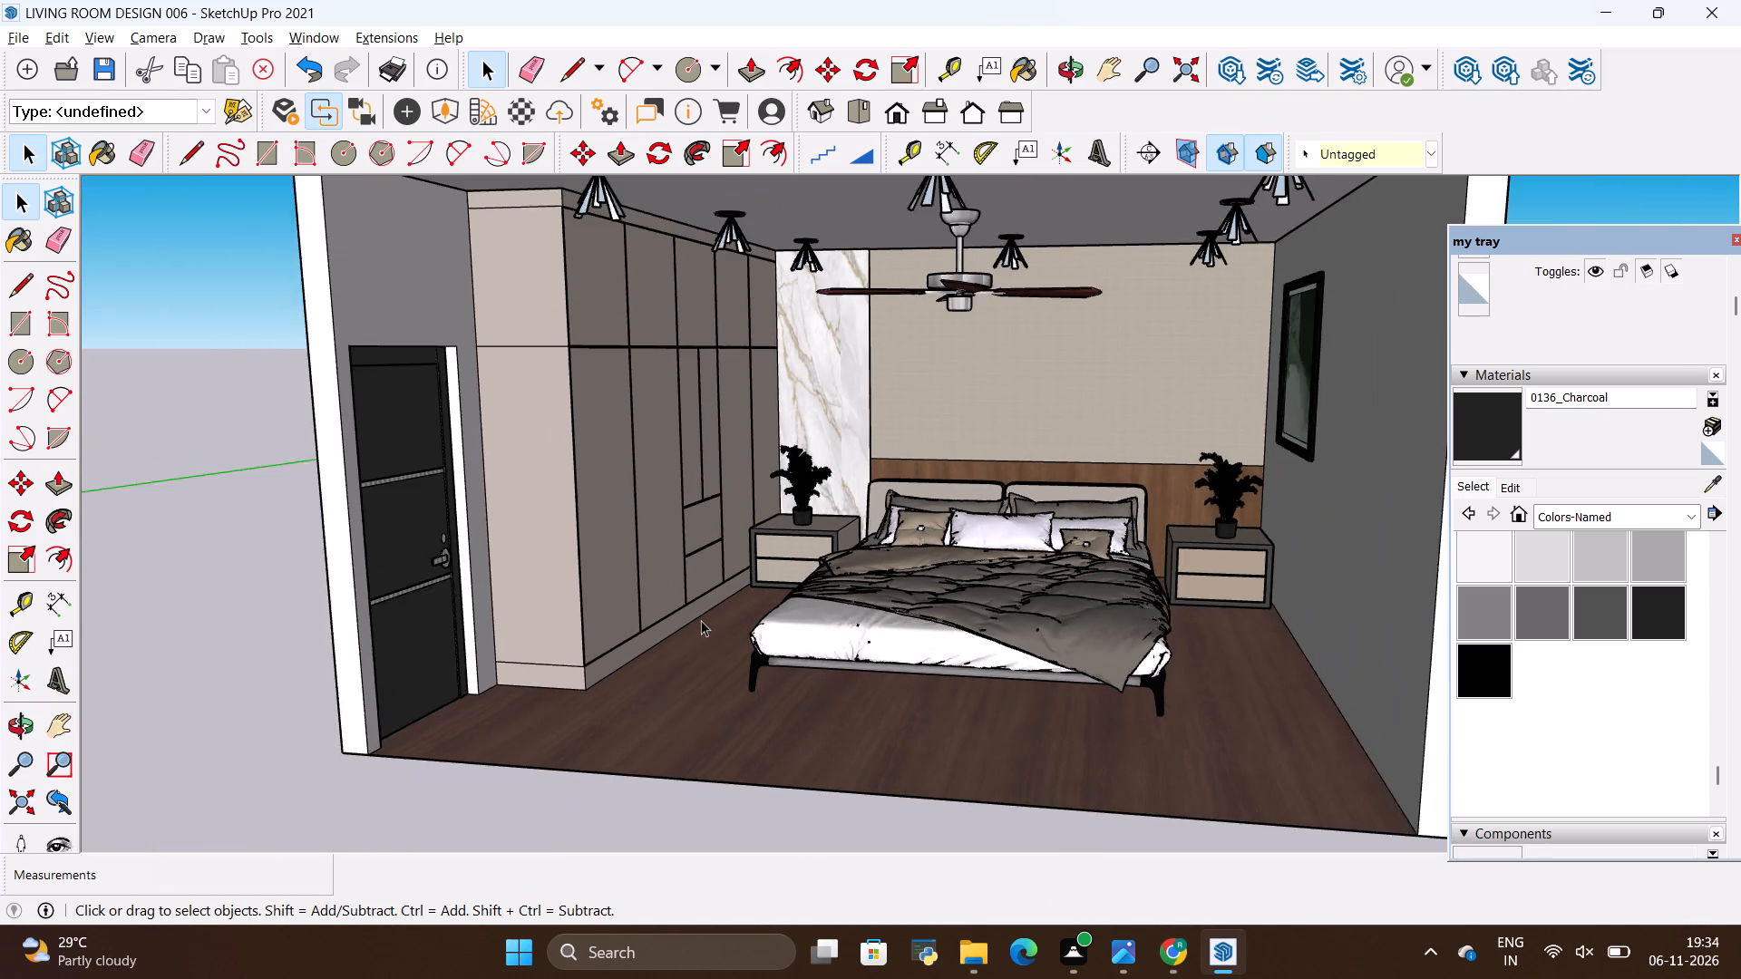
scroll(695, 625, "down", 5)
scroll(629, 421, "up", 10)
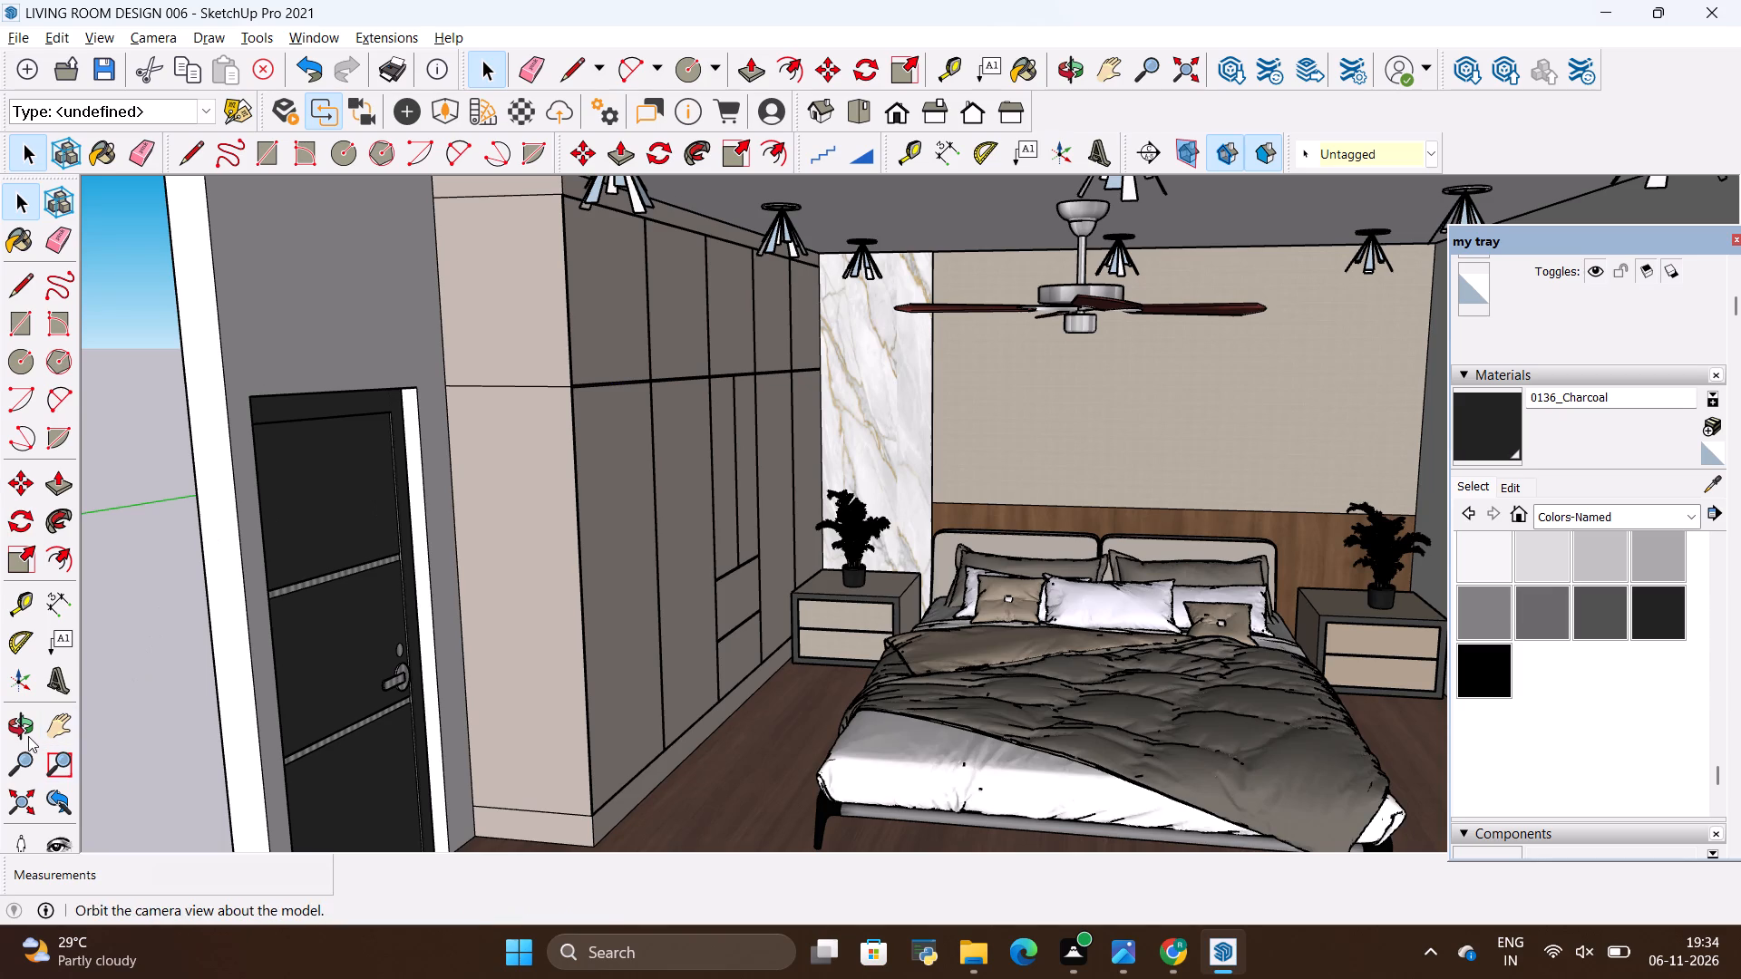
left_click_drag(23, 731, 46, 724)
left_click_drag(493, 577, 186, 594)
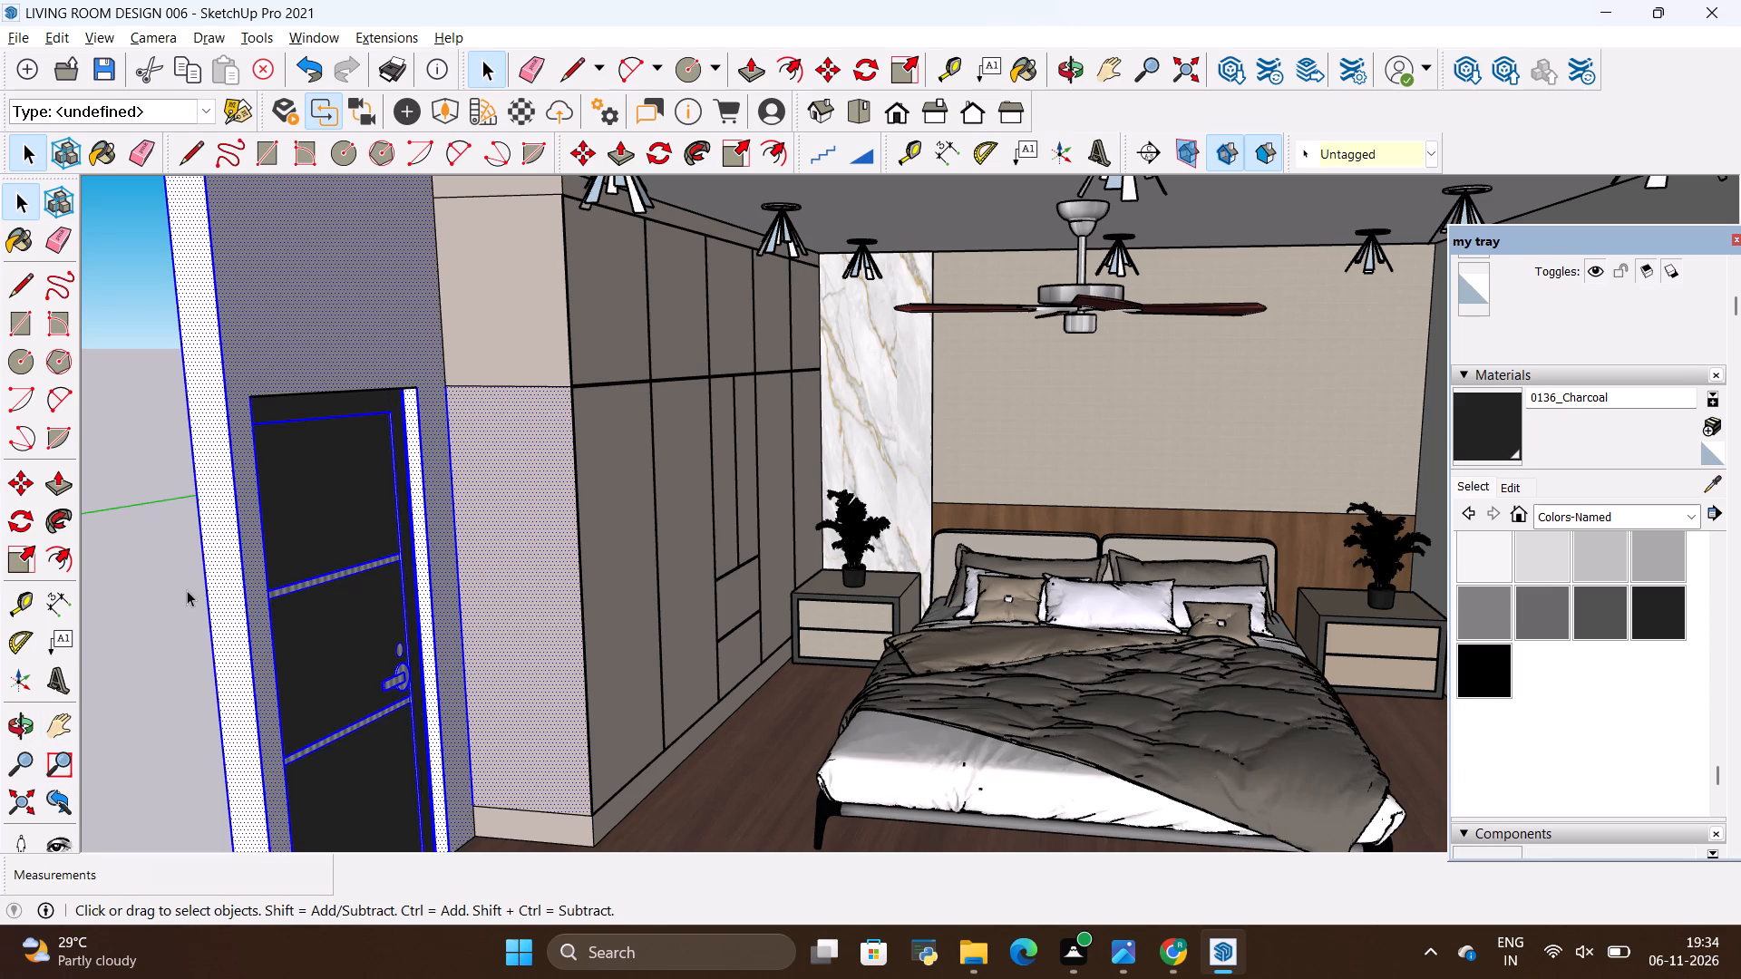
key("space")
left_click(146, 519)
left_click(16, 728)
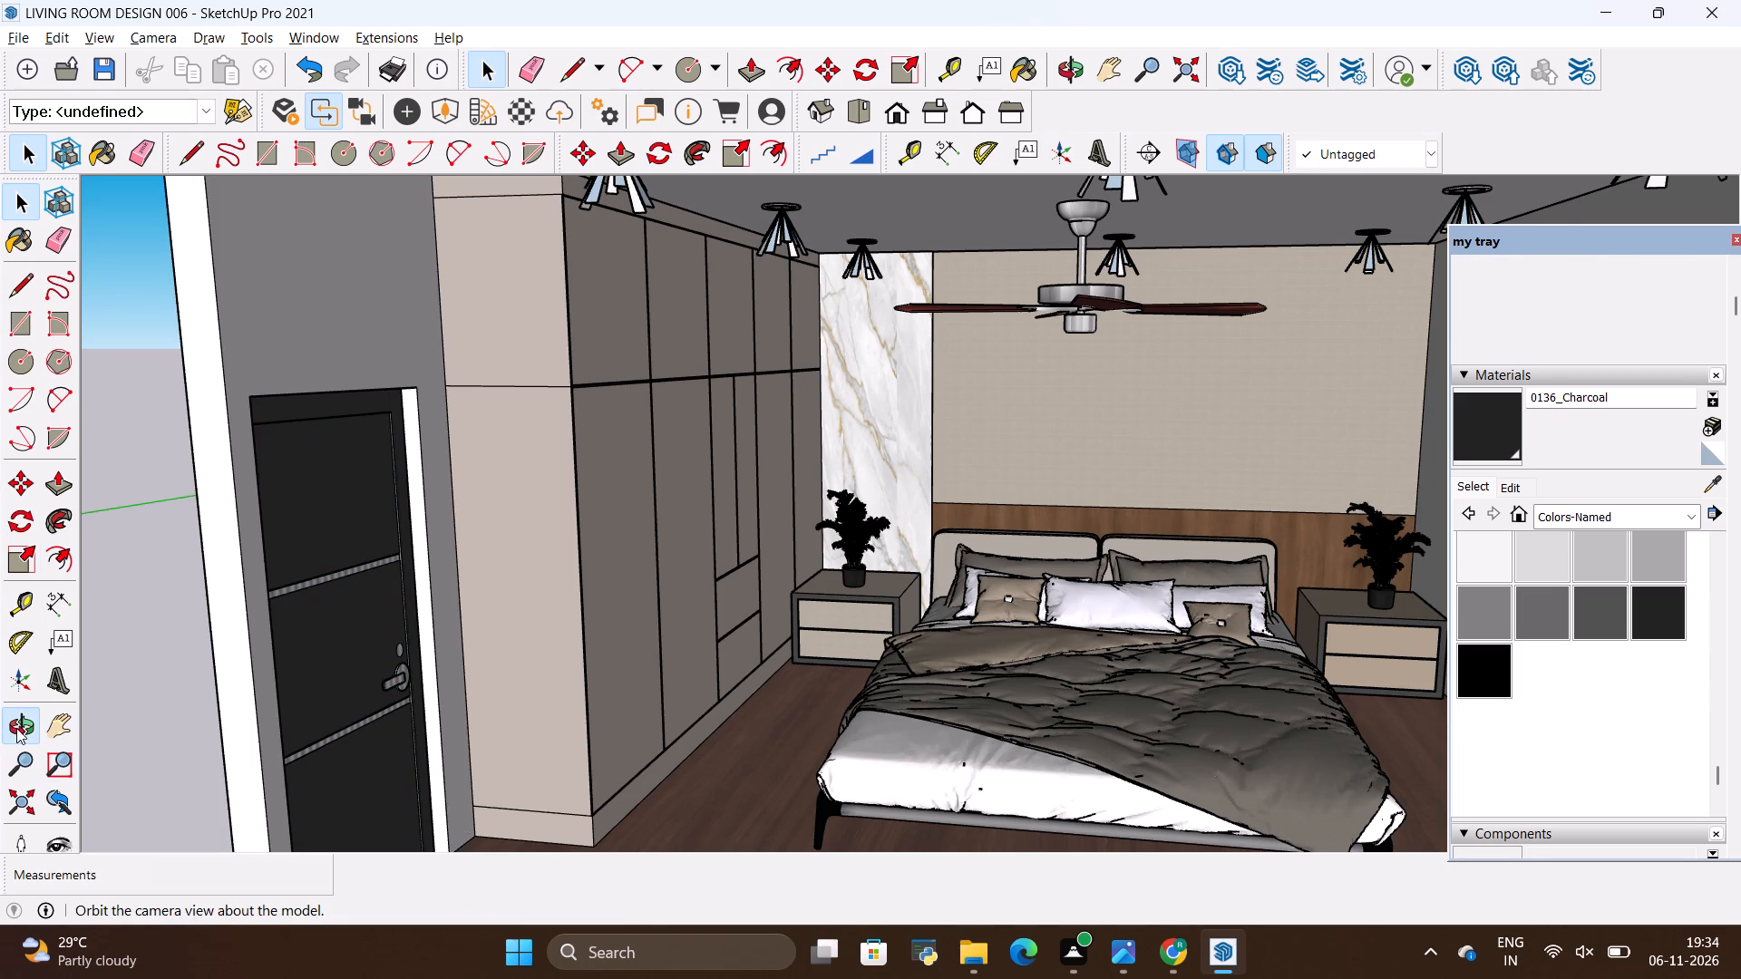
Draw a small rectangle for a handle on the wardrobe shutter beside the vertical groove and make it a group.
left_click_drag(730, 491, 523, 519)
scroll(559, 444, "up", 9)
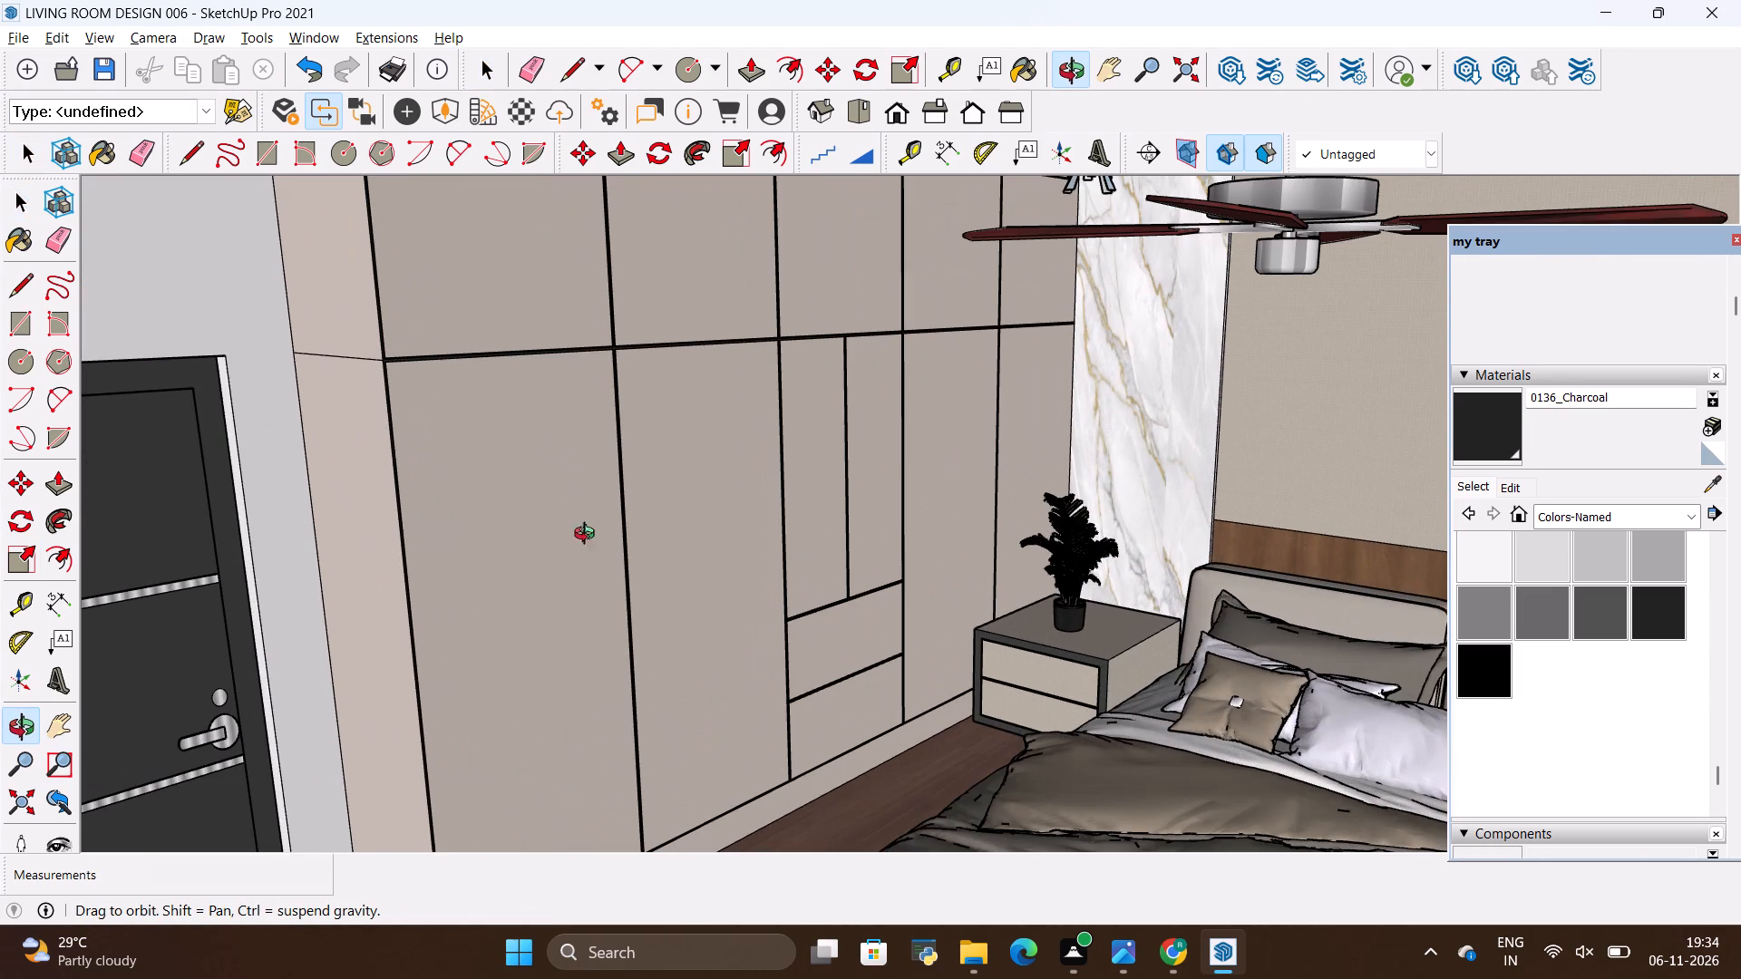
scroll(598, 631, "down", 1)
scroll(599, 637, "up", 6)
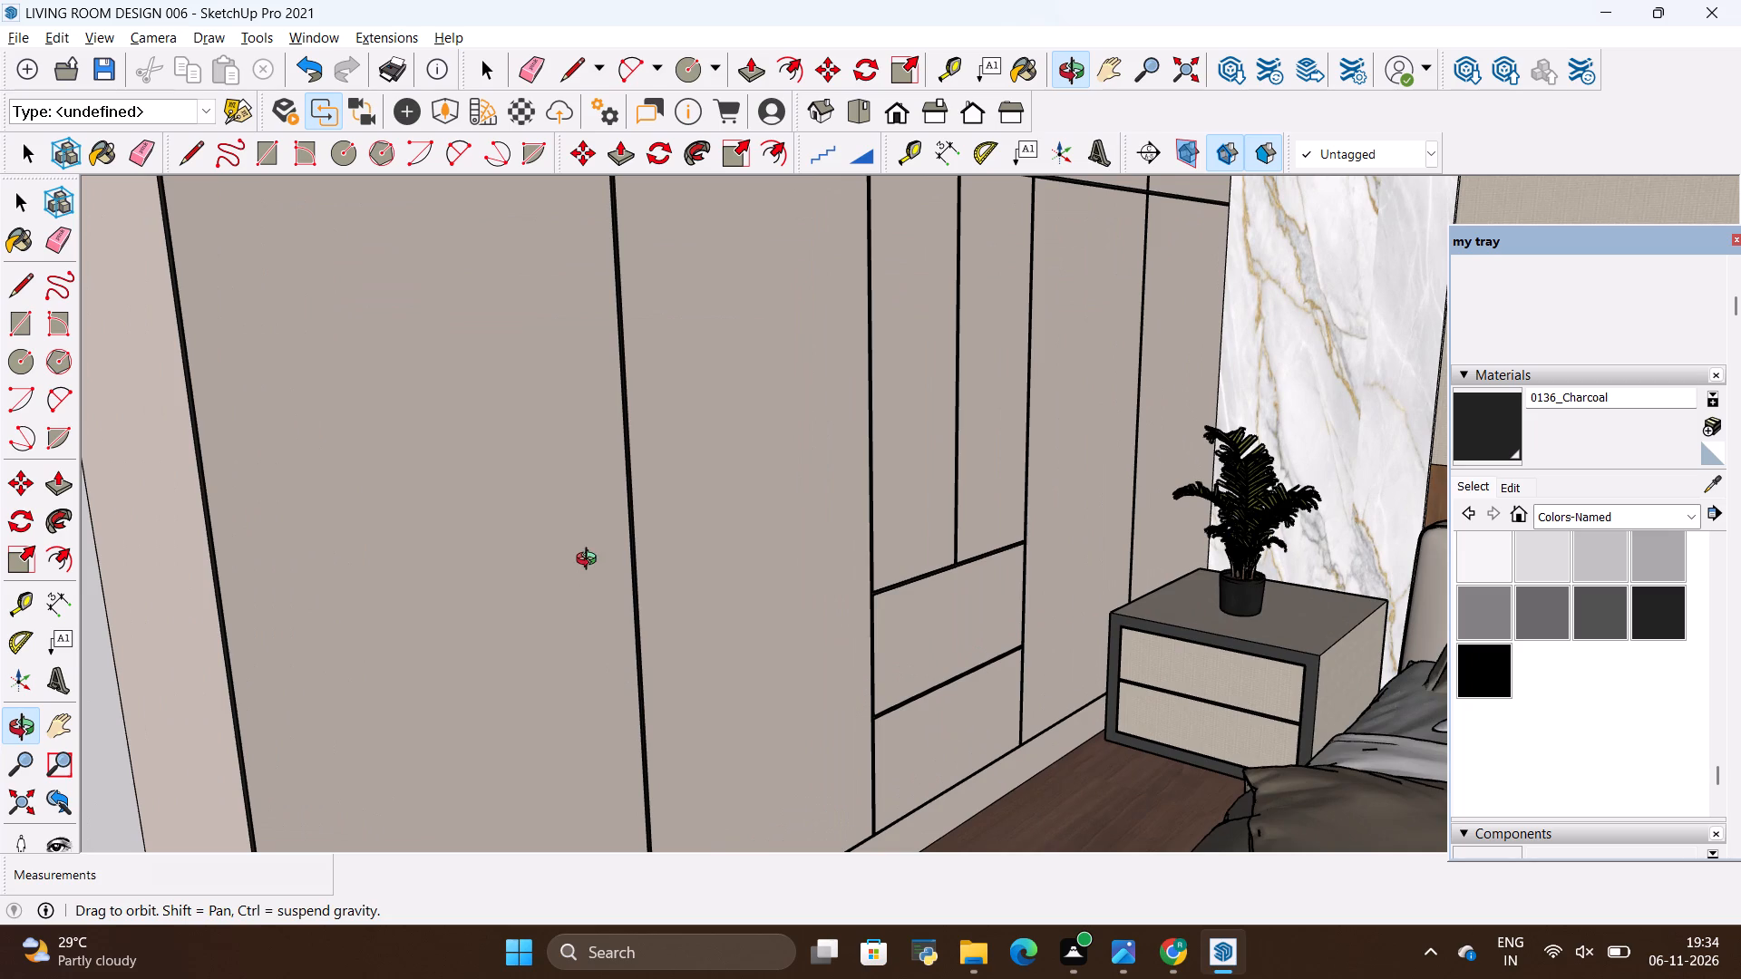
key("r")
scroll(580, 387, "up", 15)
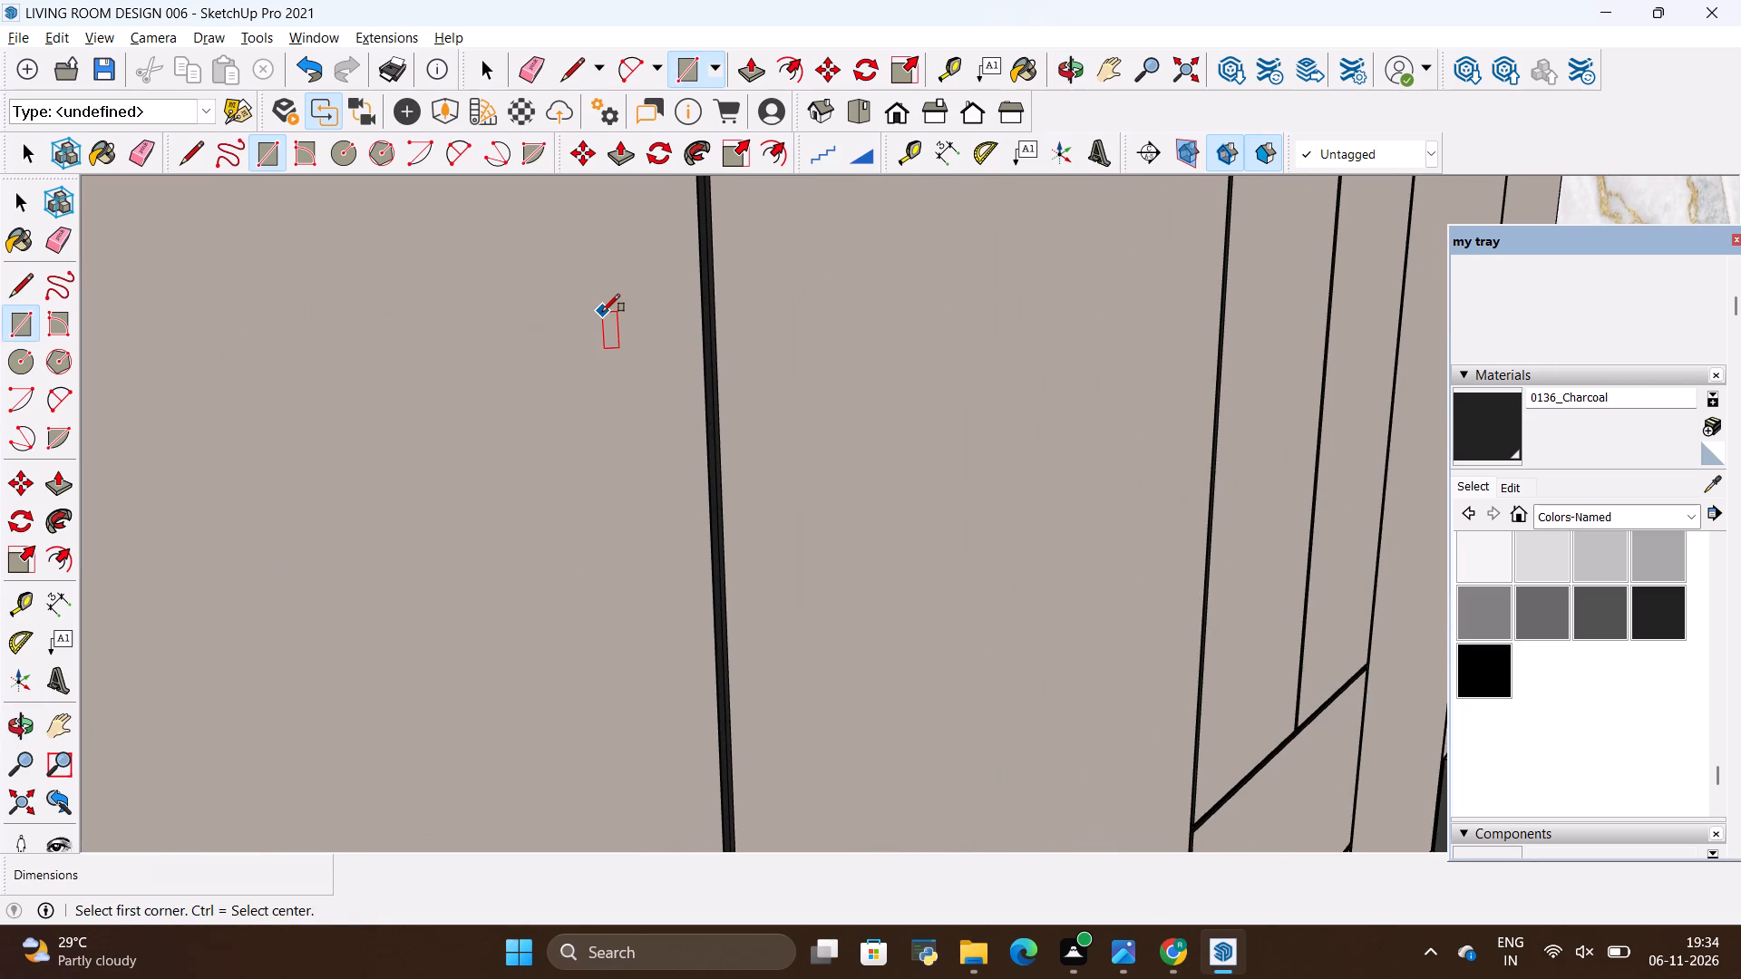
left_click(602, 312)
left_click(634, 347)
key("space")
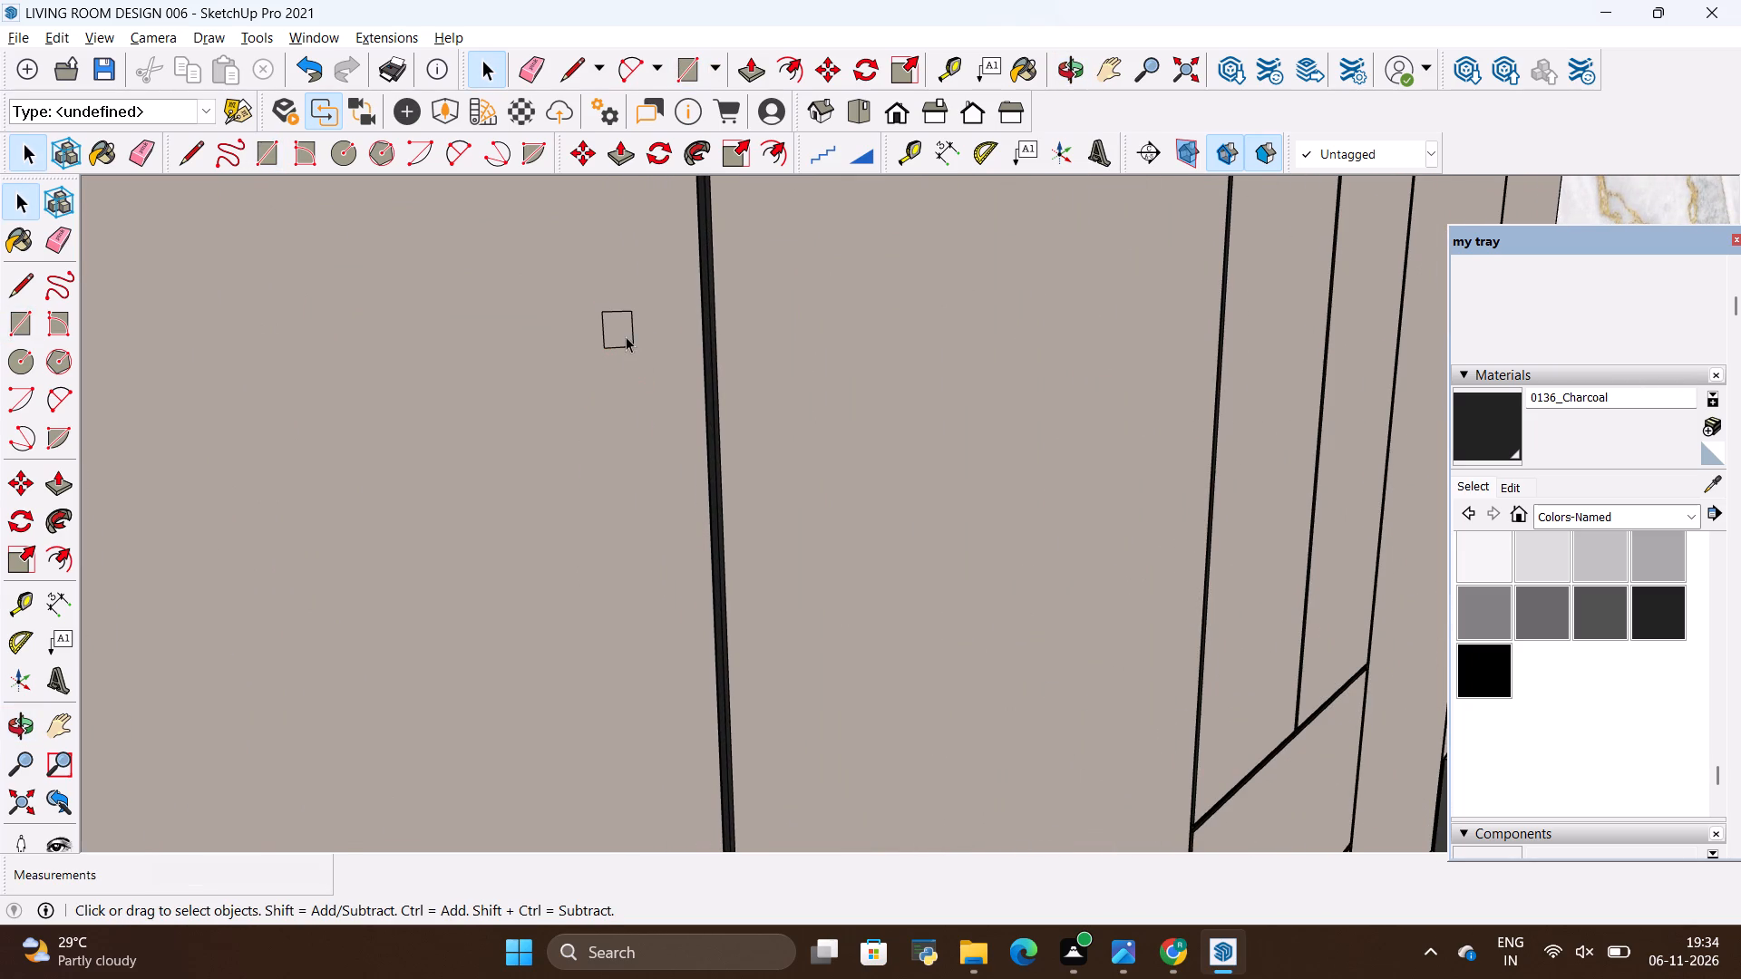
double_click(624, 334)
right_click(624, 334)
left_click(725, 522)
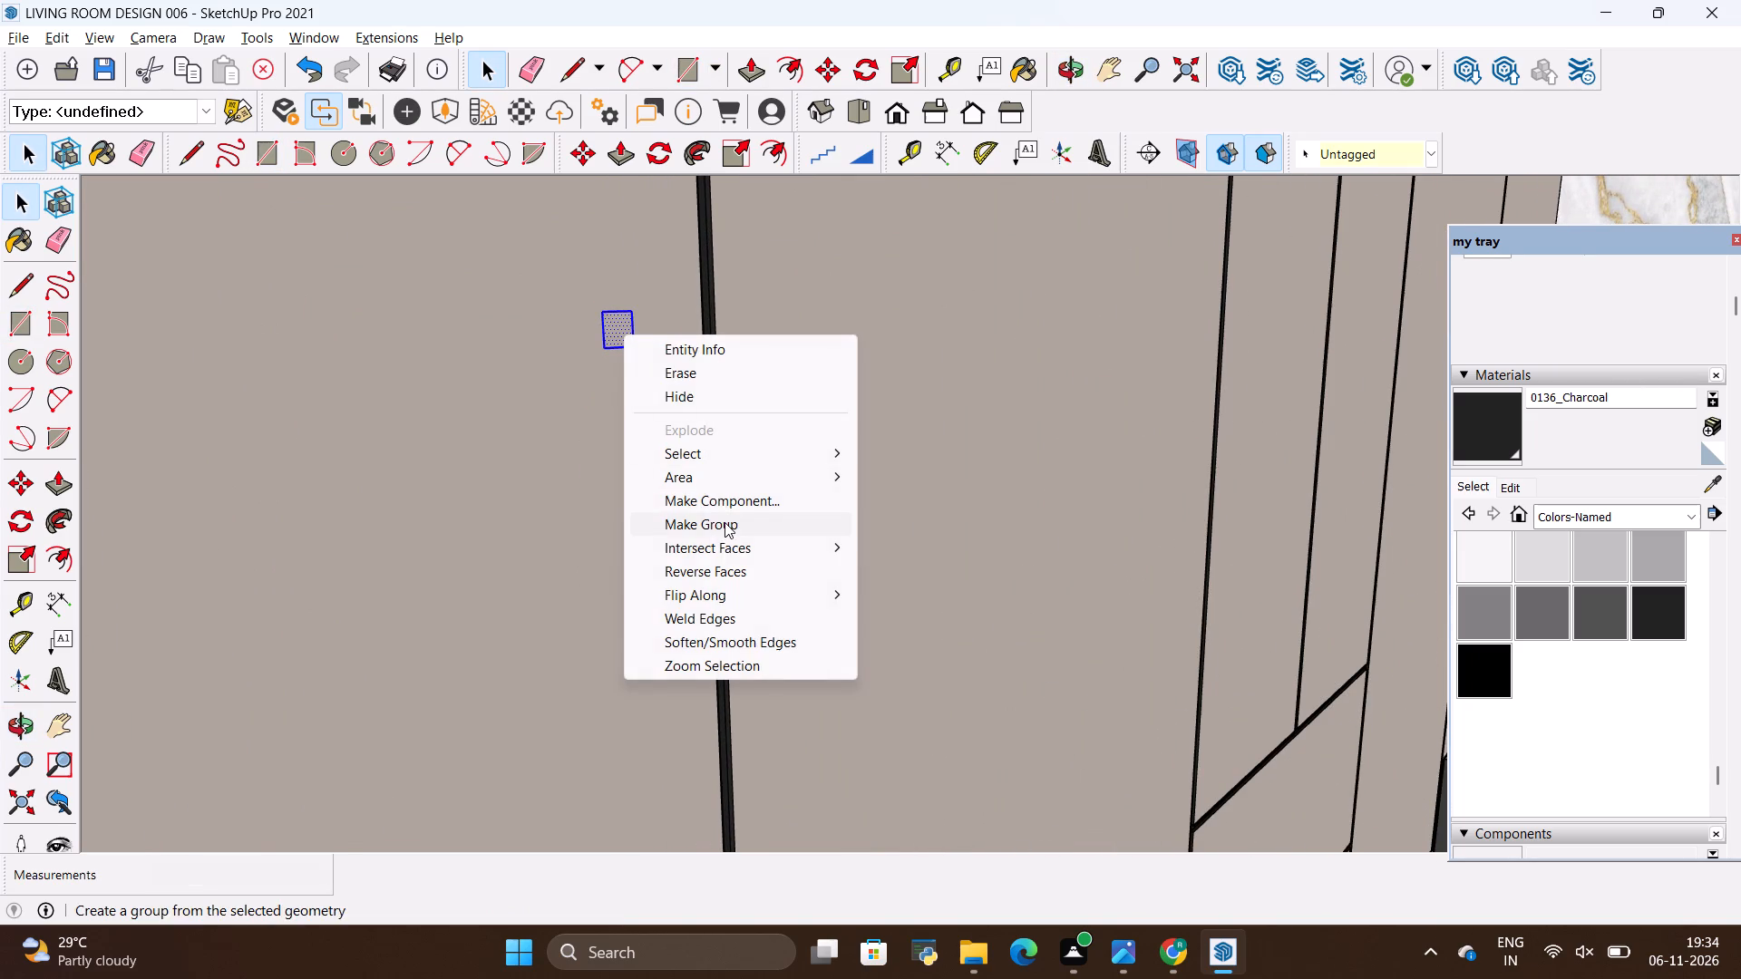
Extrude the small rectangle inside its group 2" outward from the wardrobe shutter.
scroll(643, 412, "up", 5)
key("space")
double_click(618, 280)
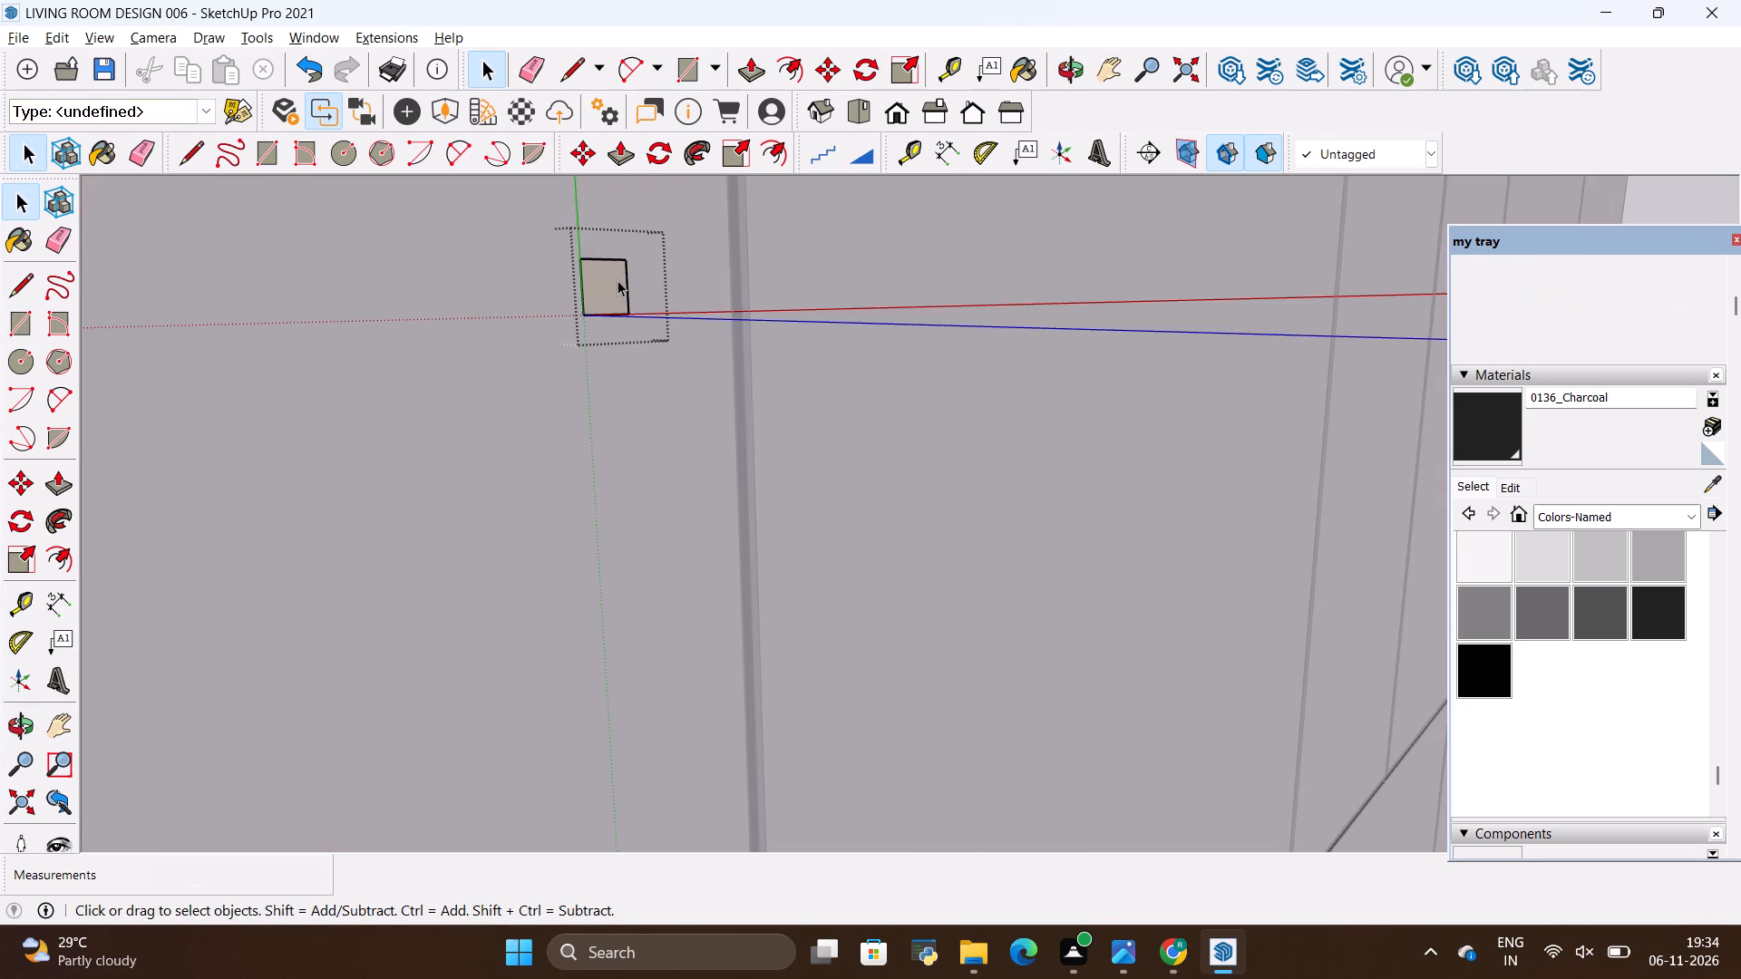
left_click(615, 281)
key("p")
left_click(613, 286)
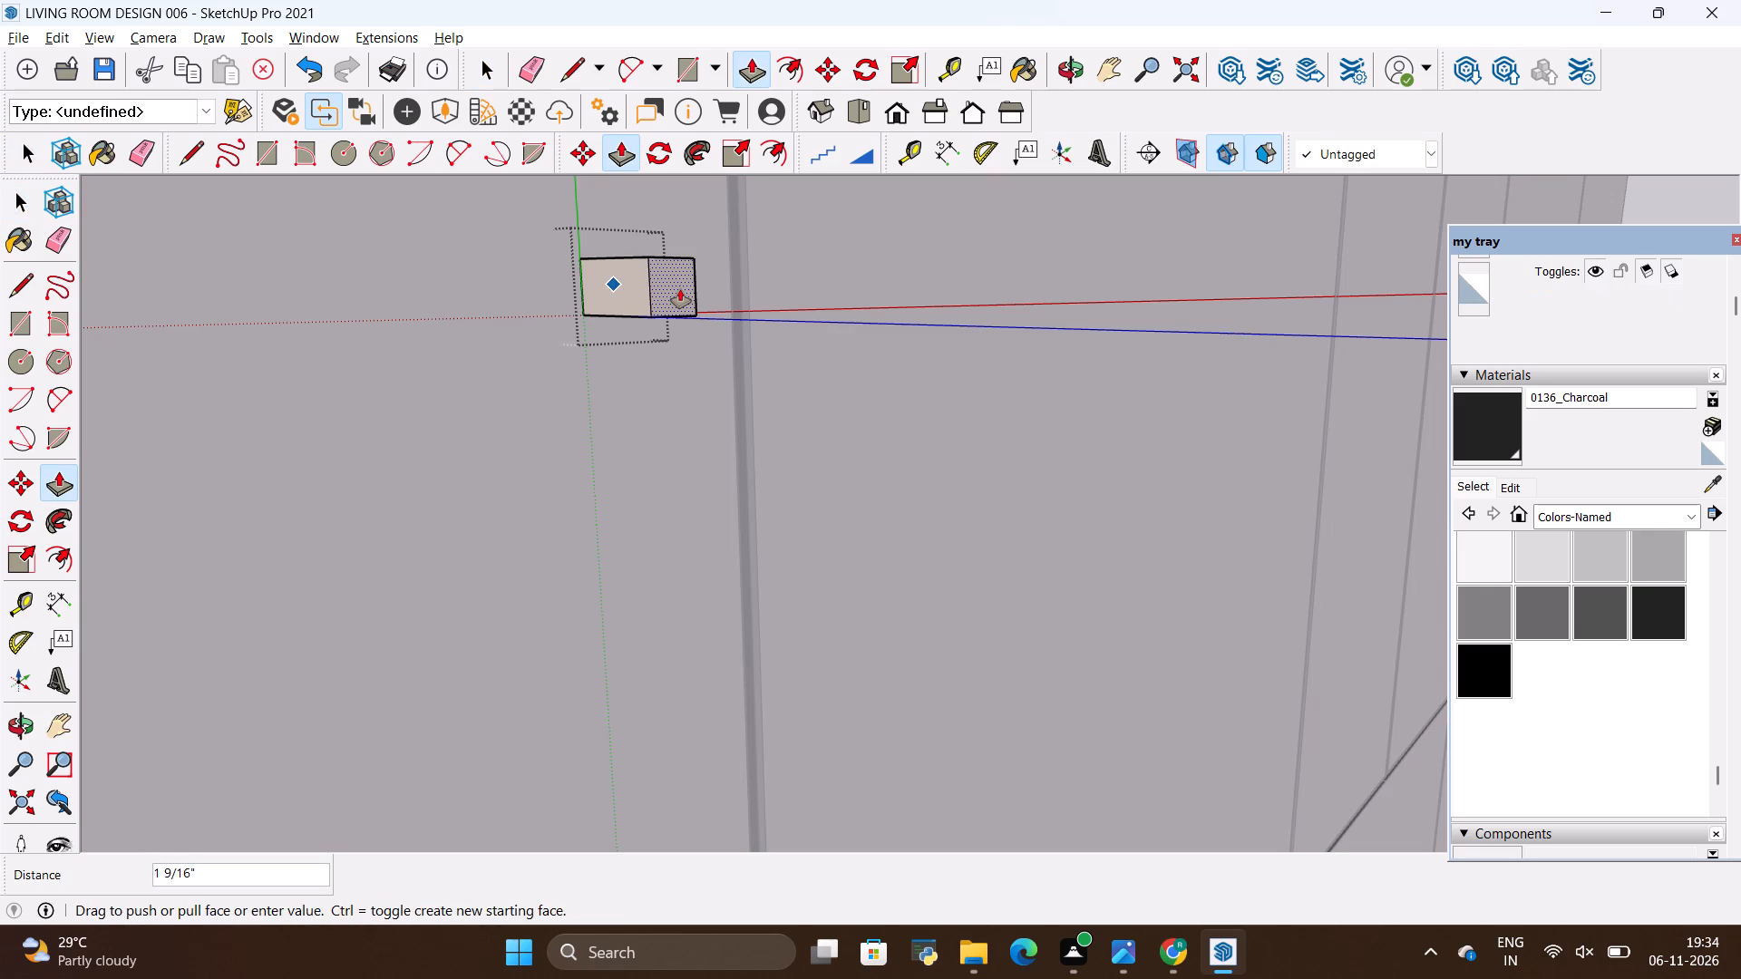
key("BackSpace")
type("2\"")
key("Return")
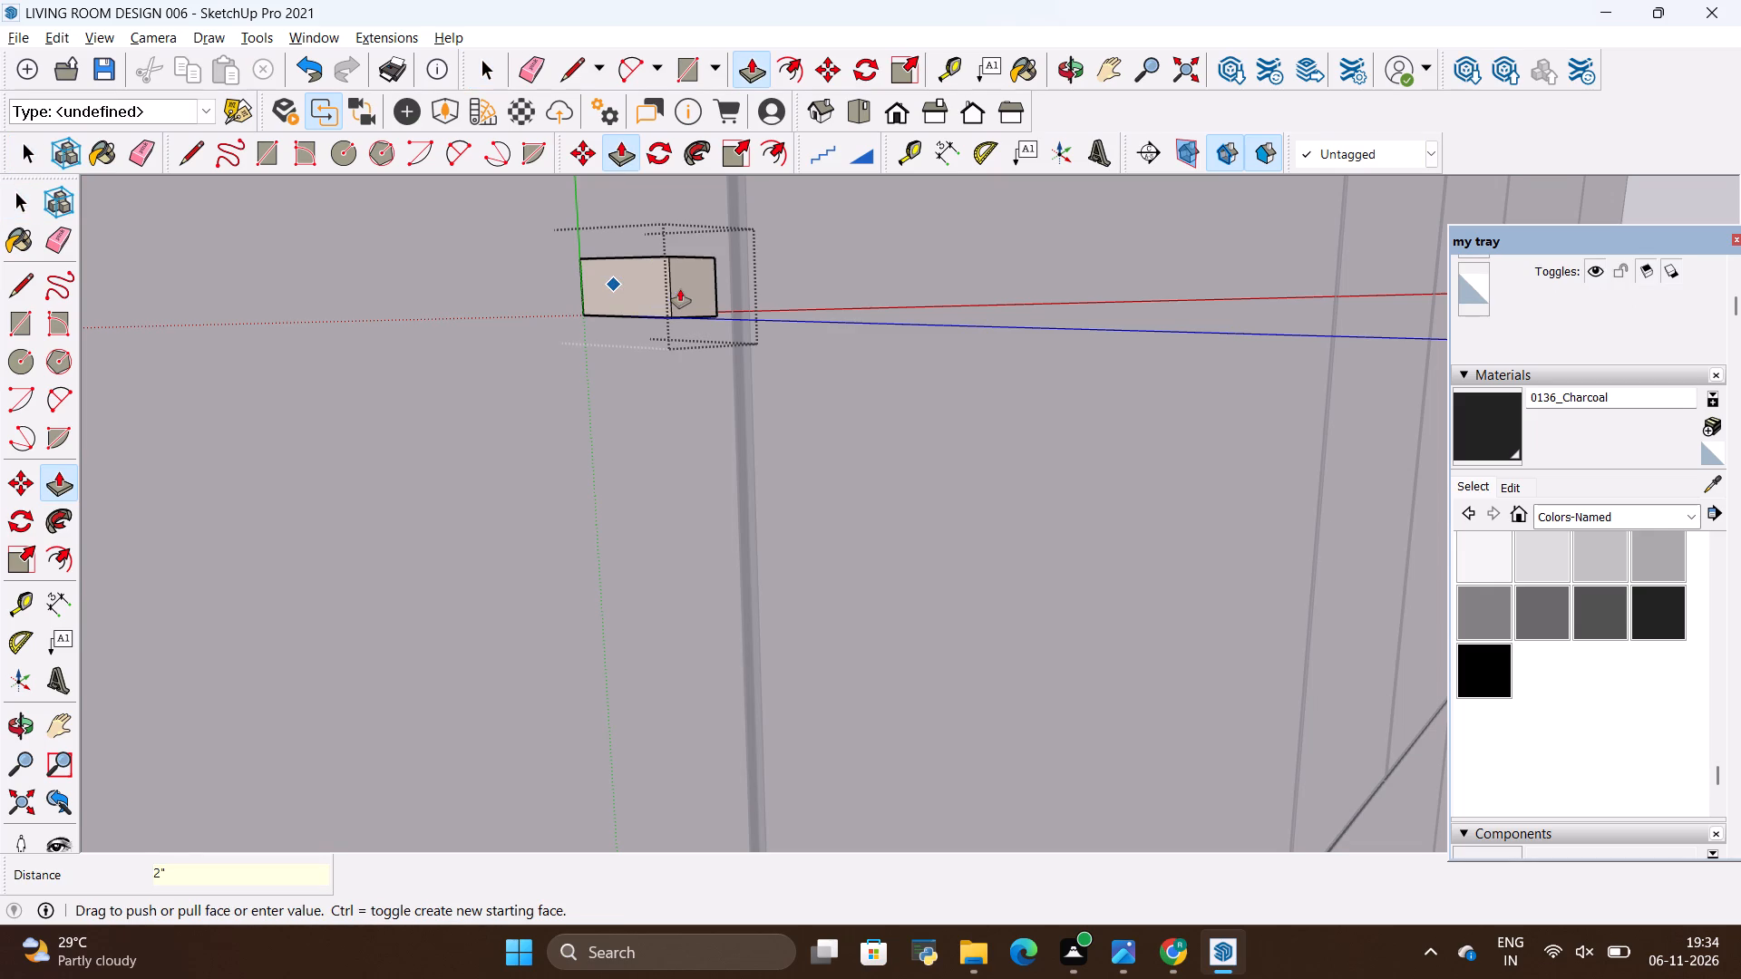
Draw a rectangle over the outer half of the small handle block's underside.
scroll(526, 441, "down", 4)
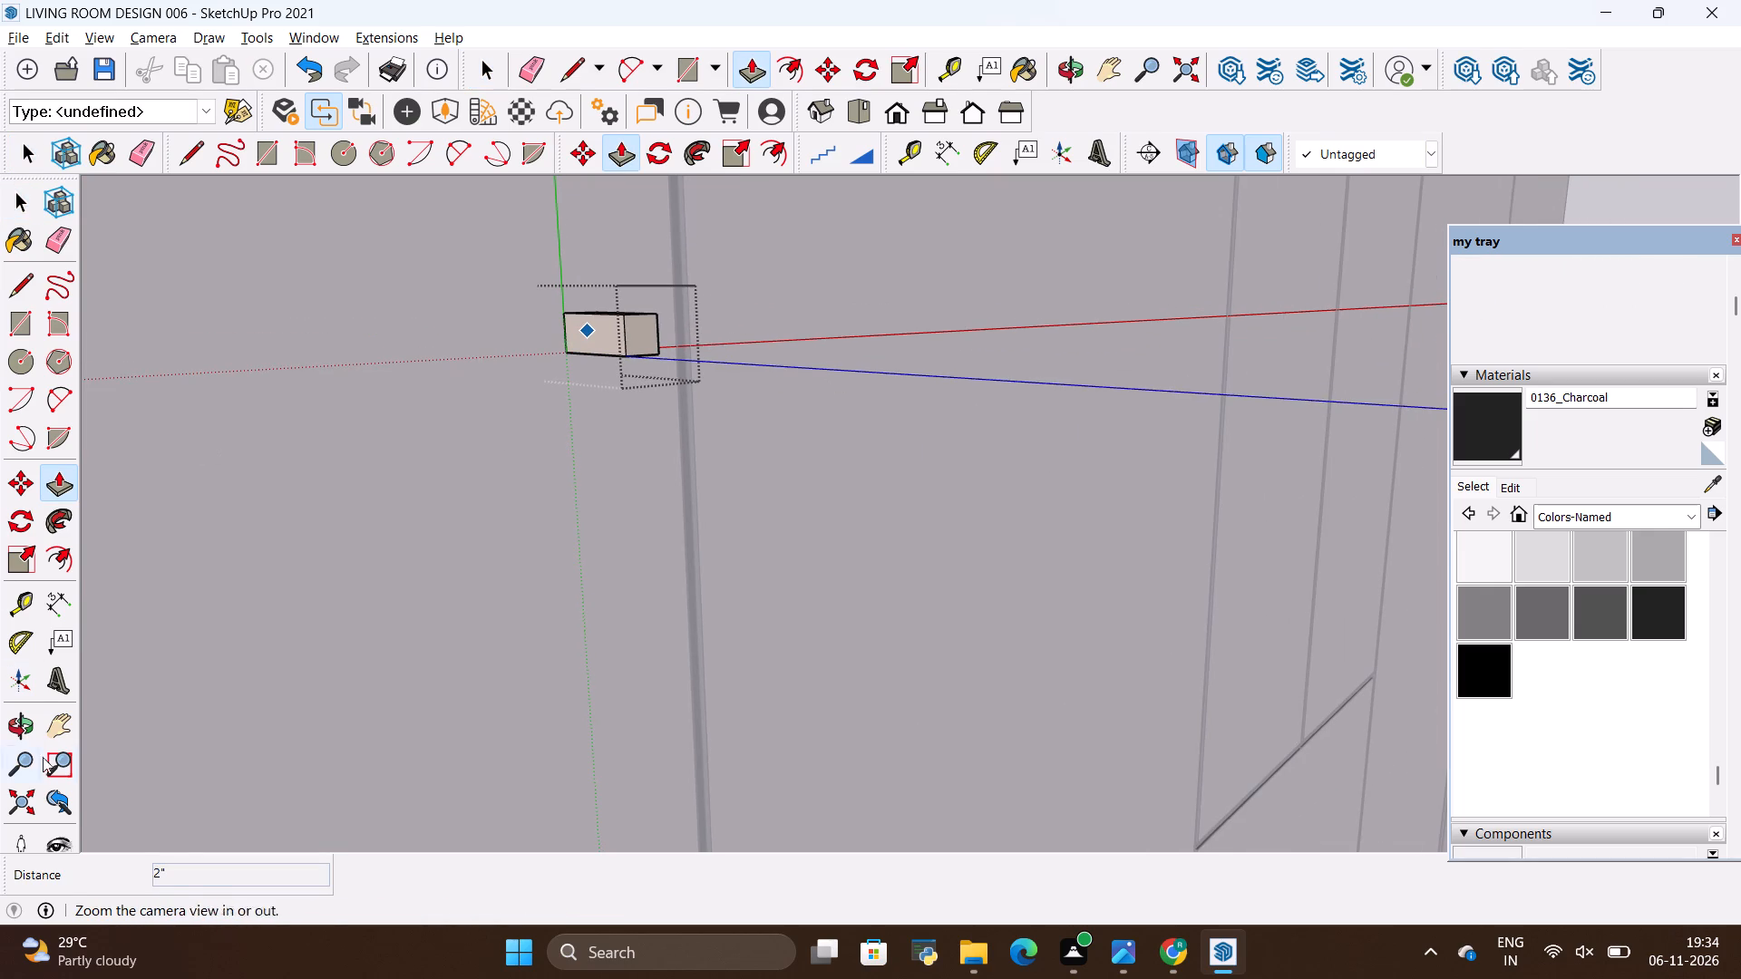
left_click(21, 730)
left_click_drag(779, 414, 748, 241)
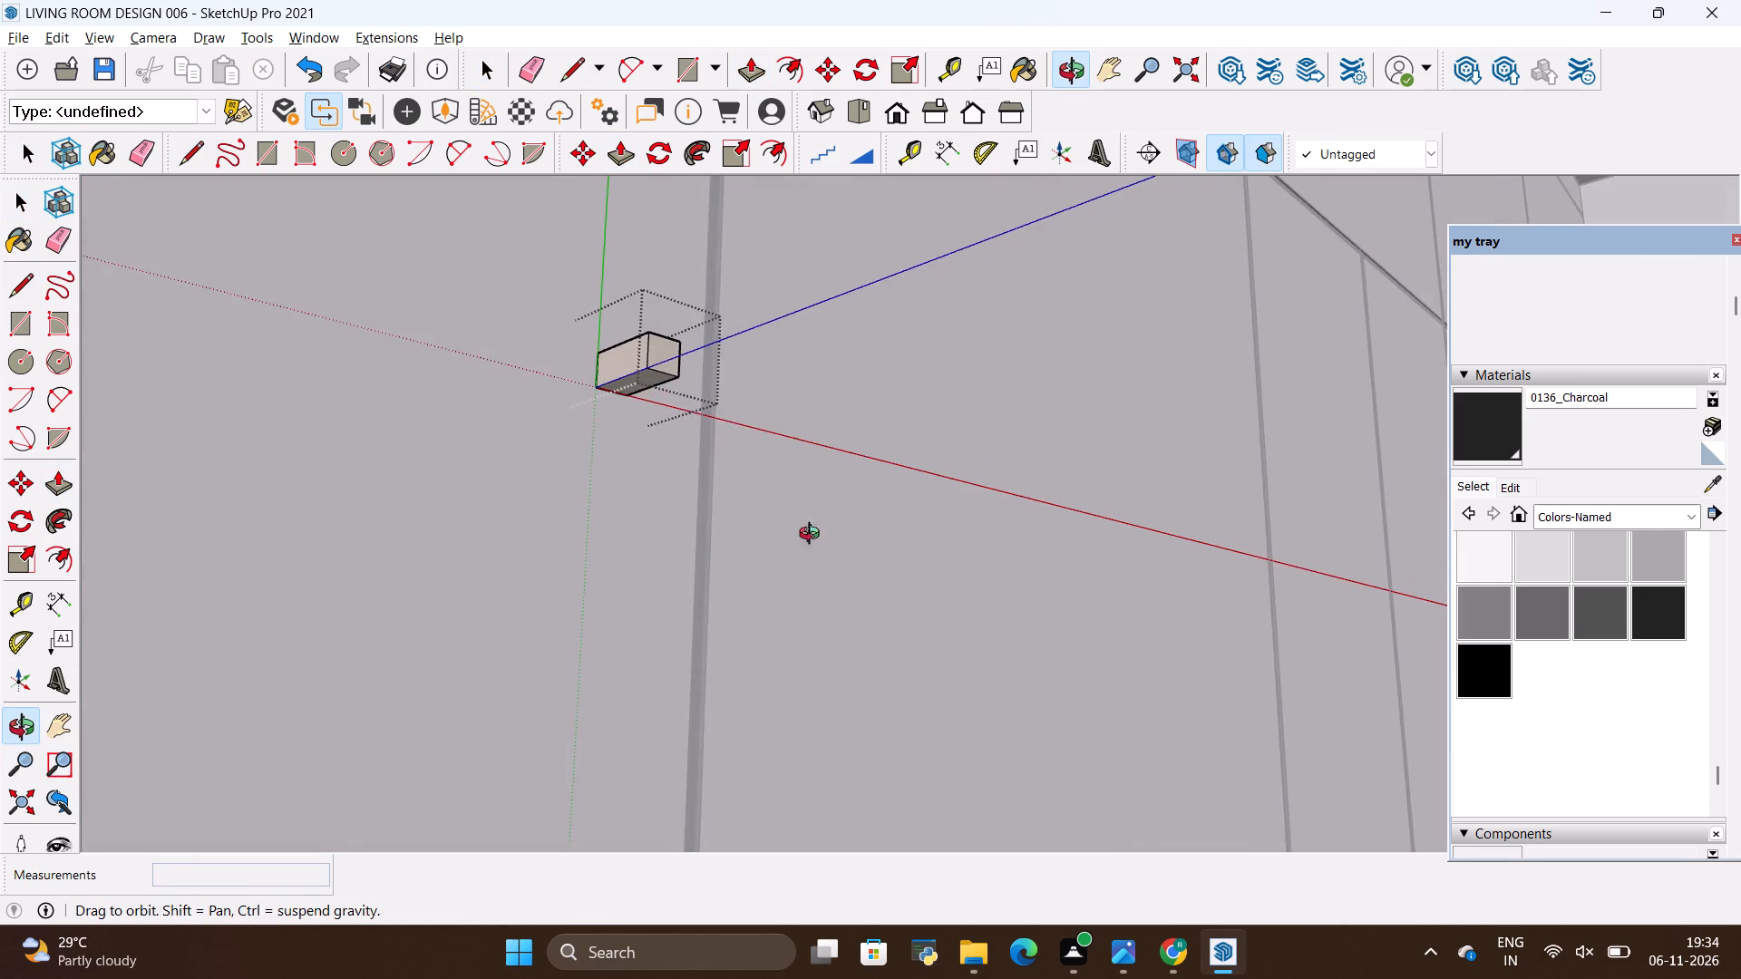
left_click_drag(782, 660, 767, 414)
scroll(734, 386, "up", 6)
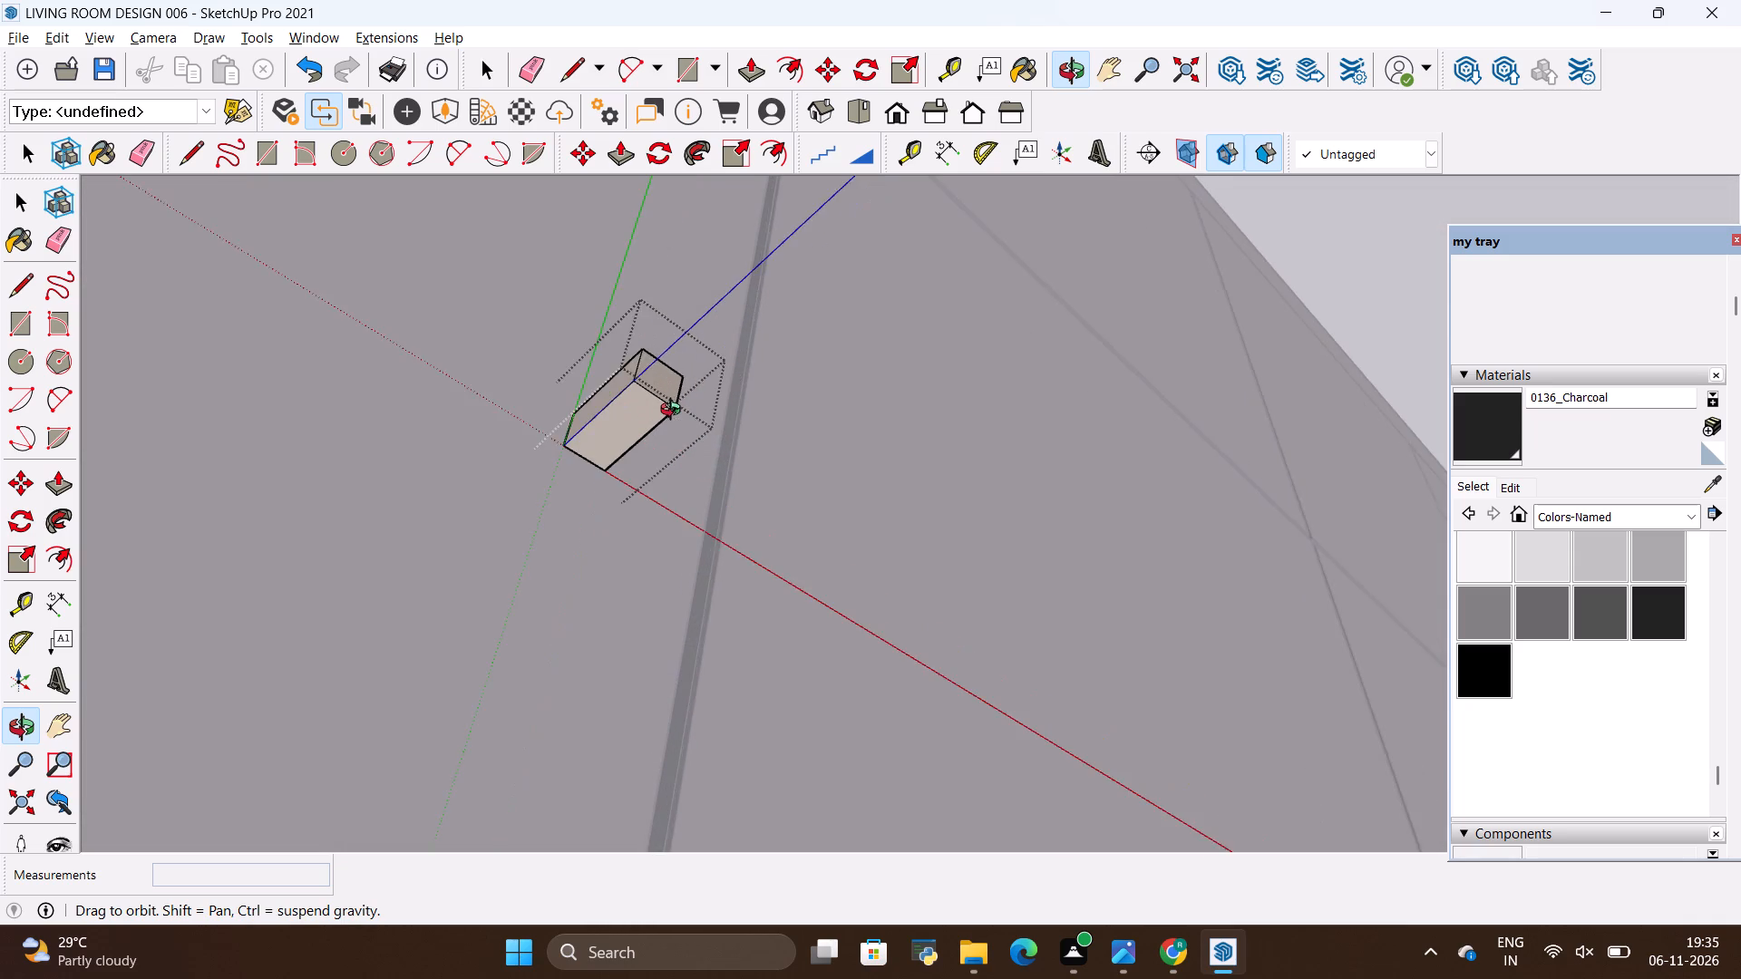
scroll(675, 412, "up", 2)
scroll(522, 430, "up", 2)
key("r")
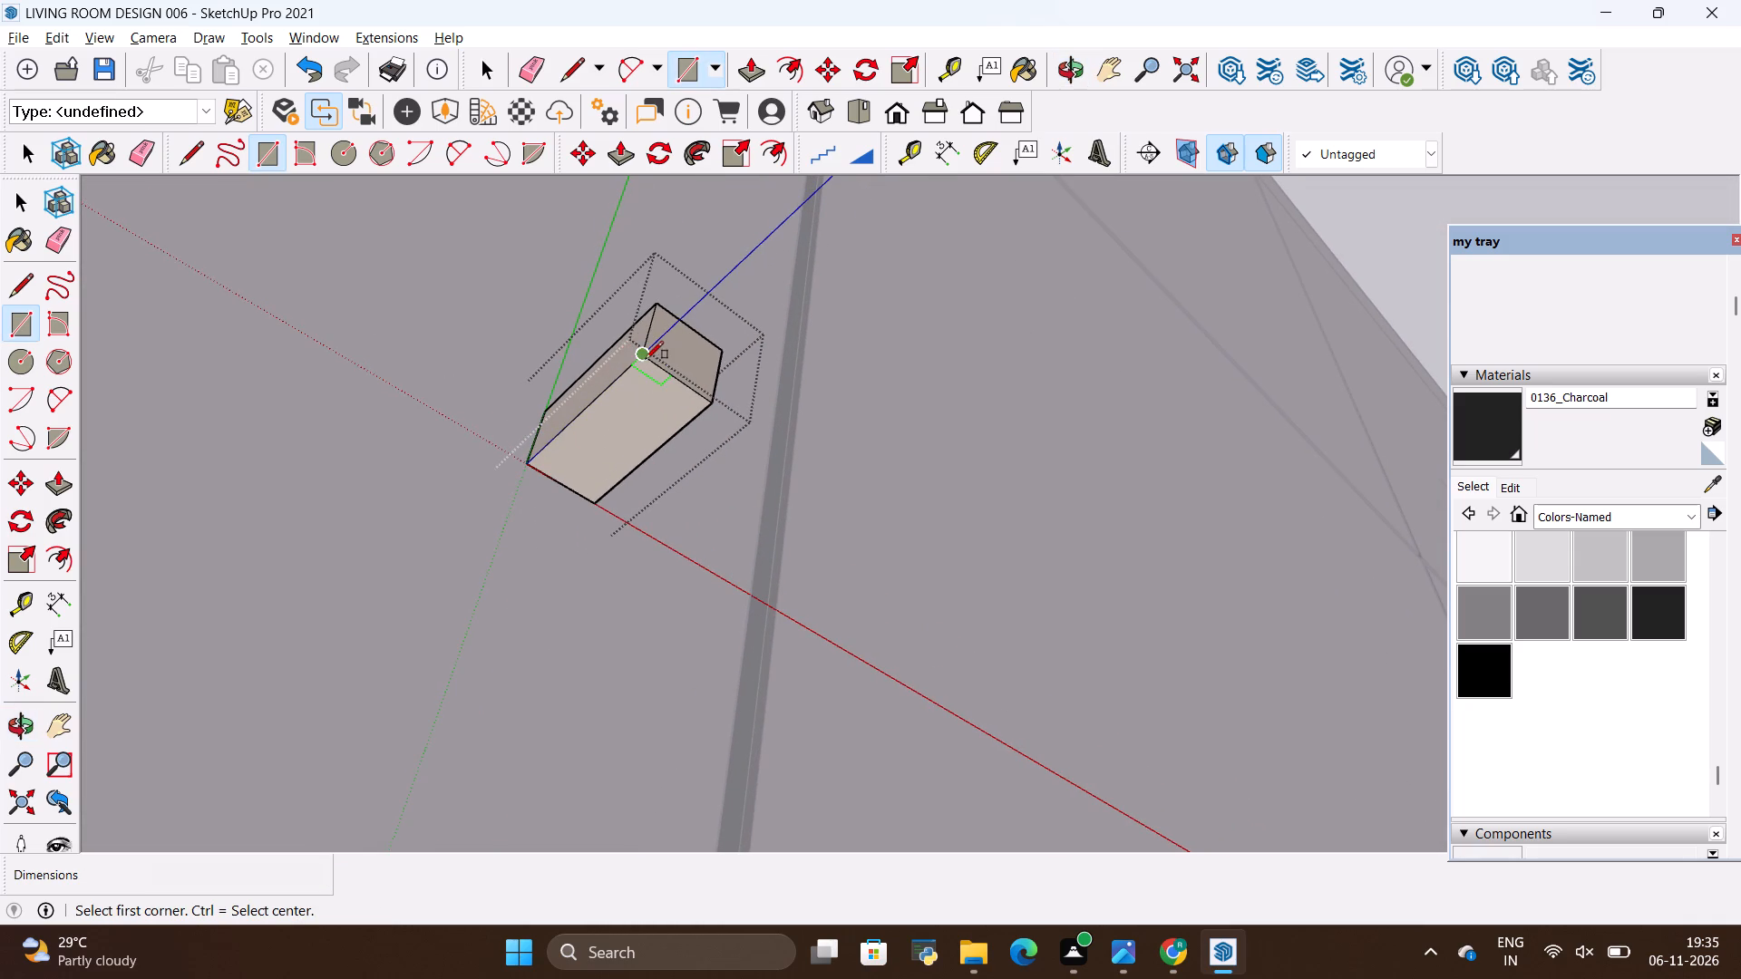
left_click(646, 359)
left_click(643, 467)
key("space")
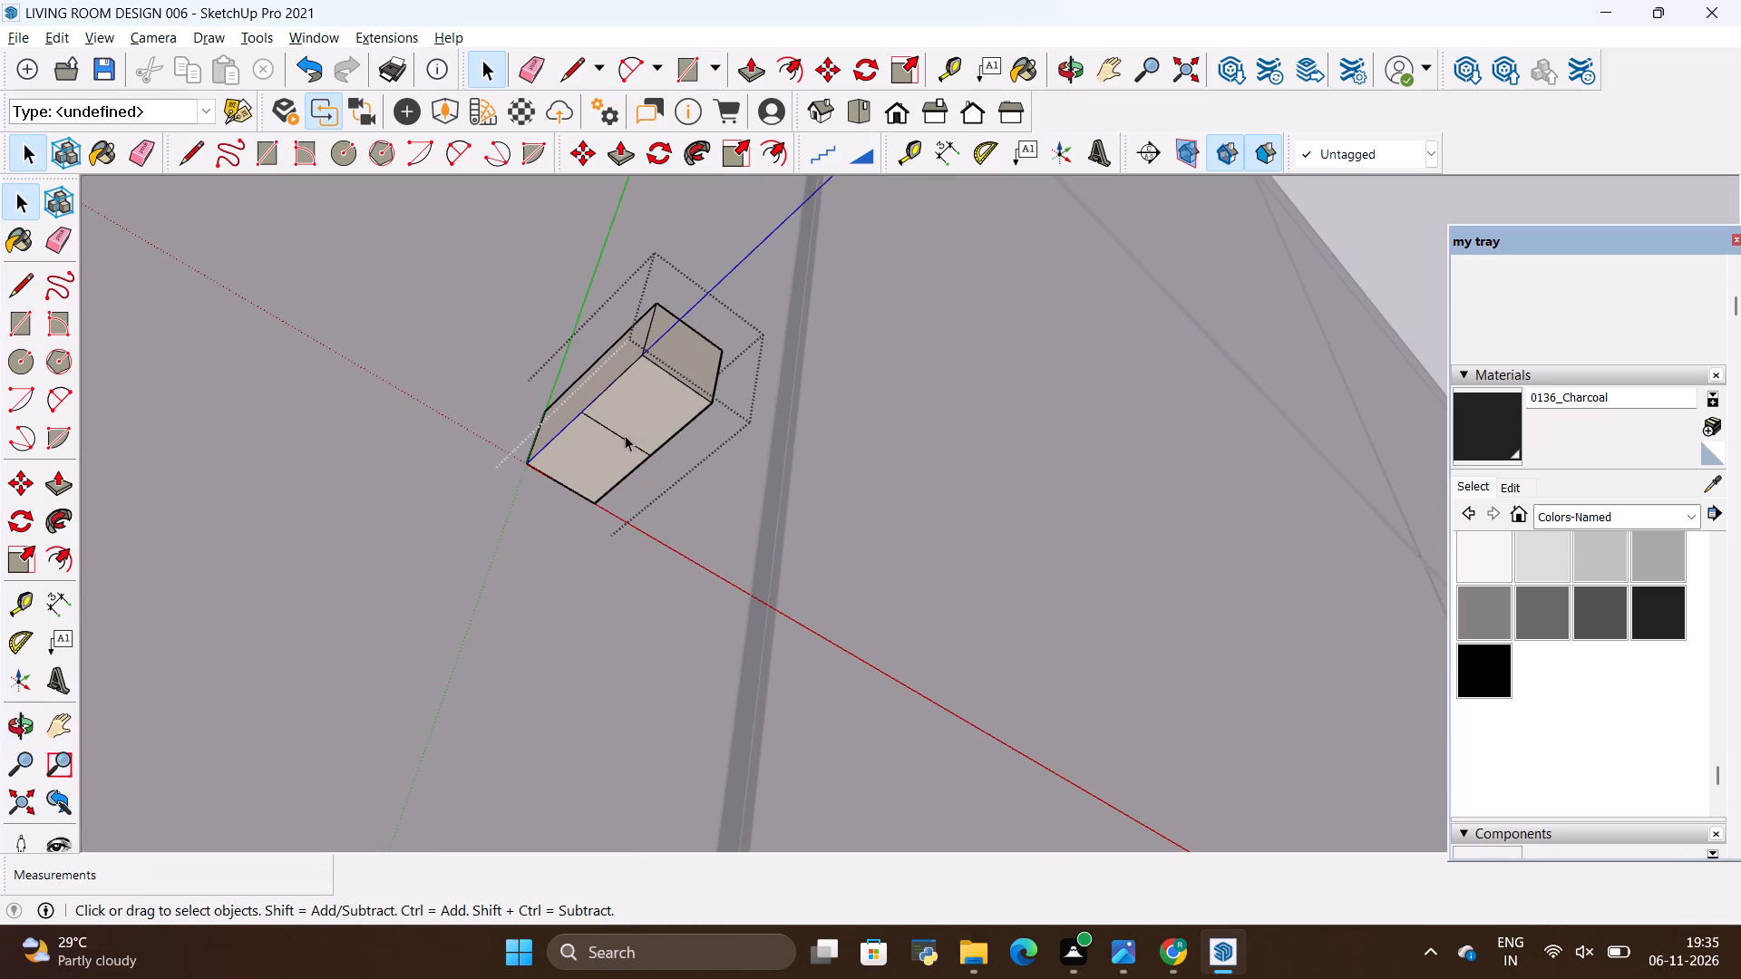
Copy the small handle block a little over 1' straight down along the wardrobe shutter.
scroll(1038, 656, "down", 10)
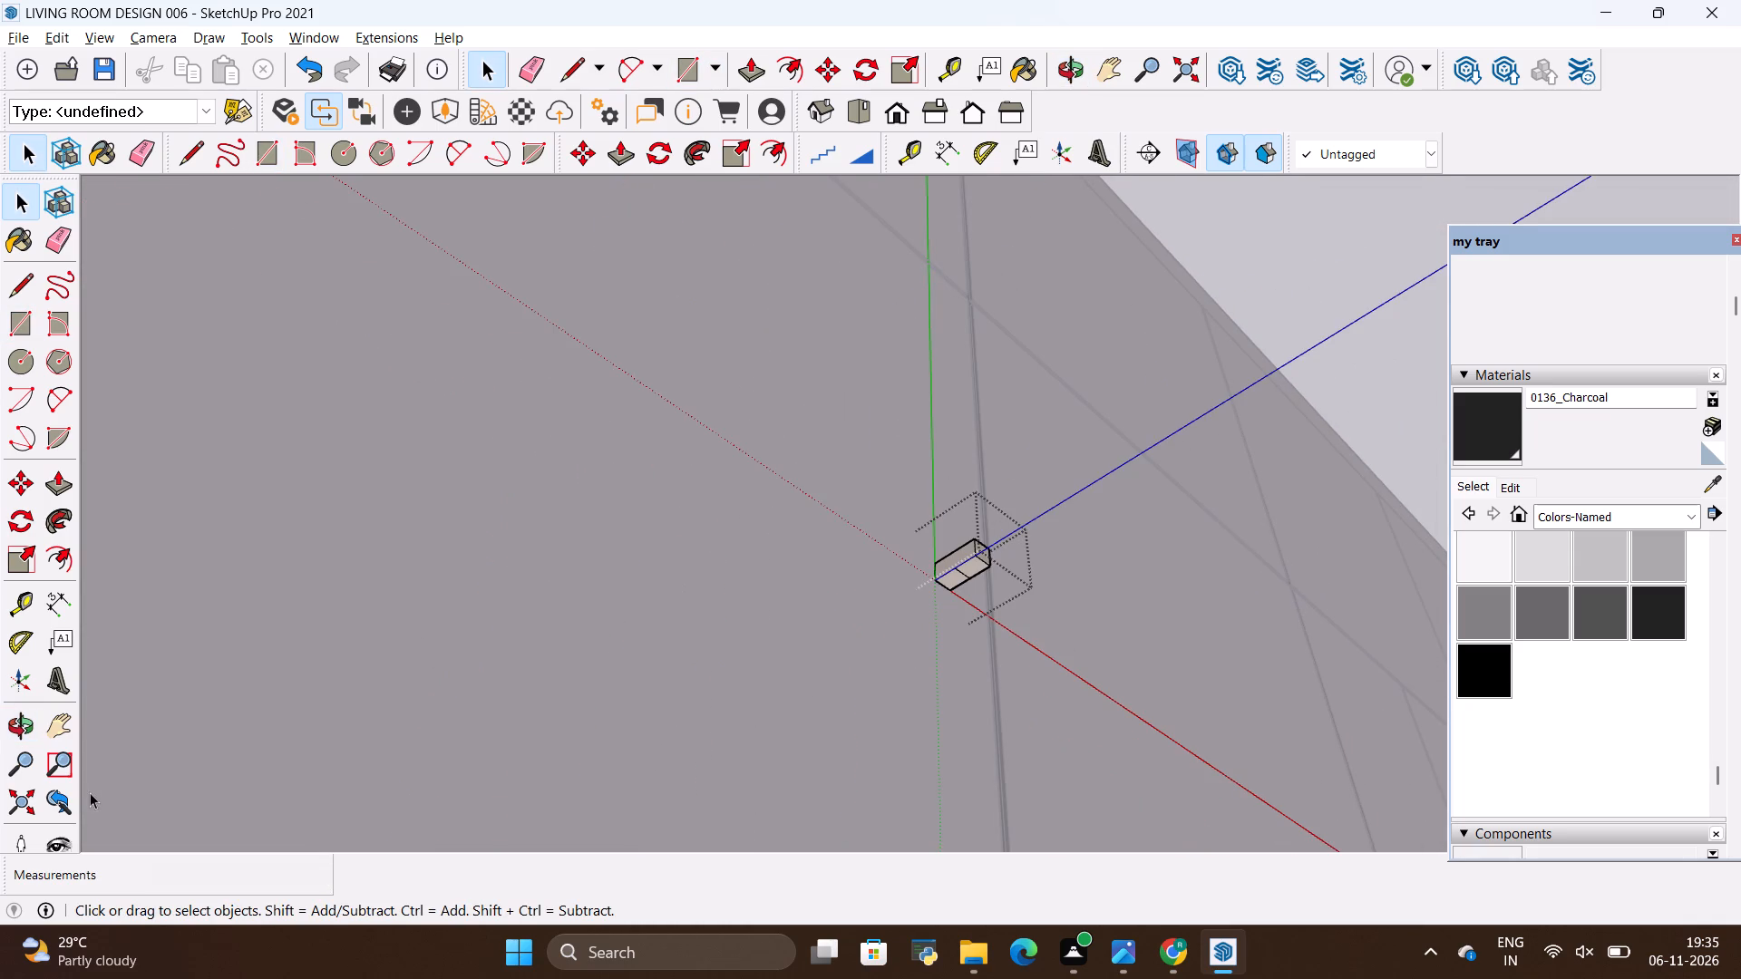
left_click_drag(11, 716, 31, 713)
left_click_drag(539, 447, 593, 597)
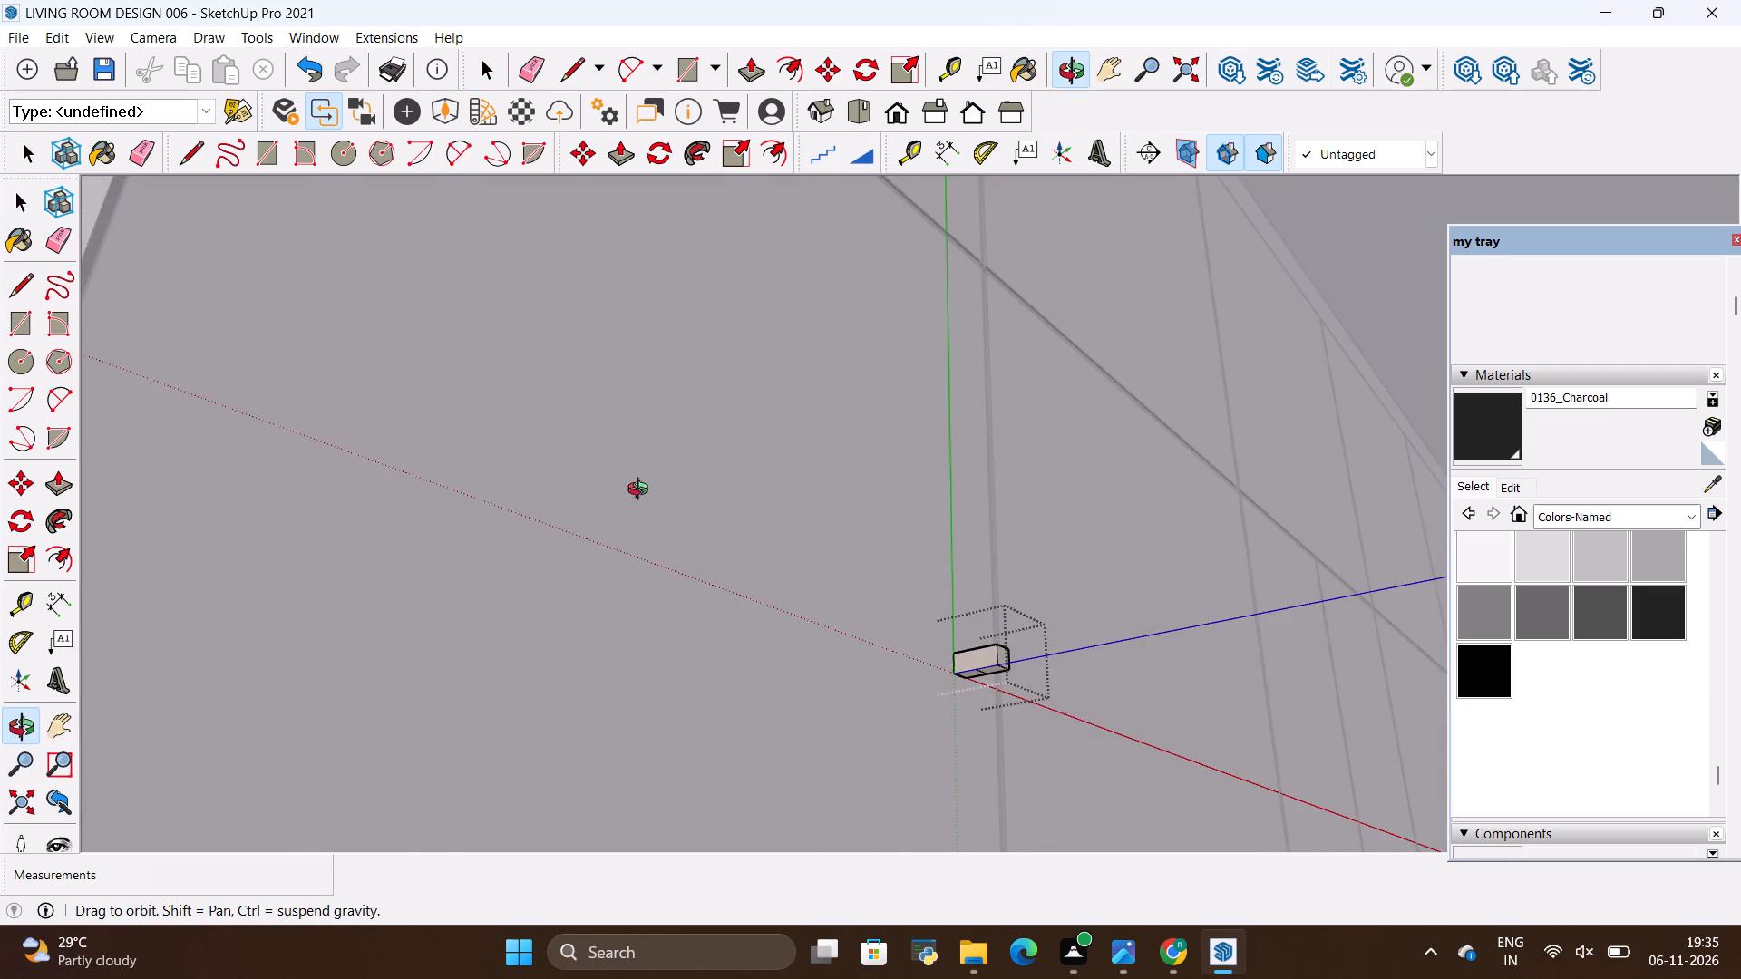
scroll(692, 364, "down", 11)
left_click_drag(754, 442, 764, 574)
scroll(830, 393, "down", 4)
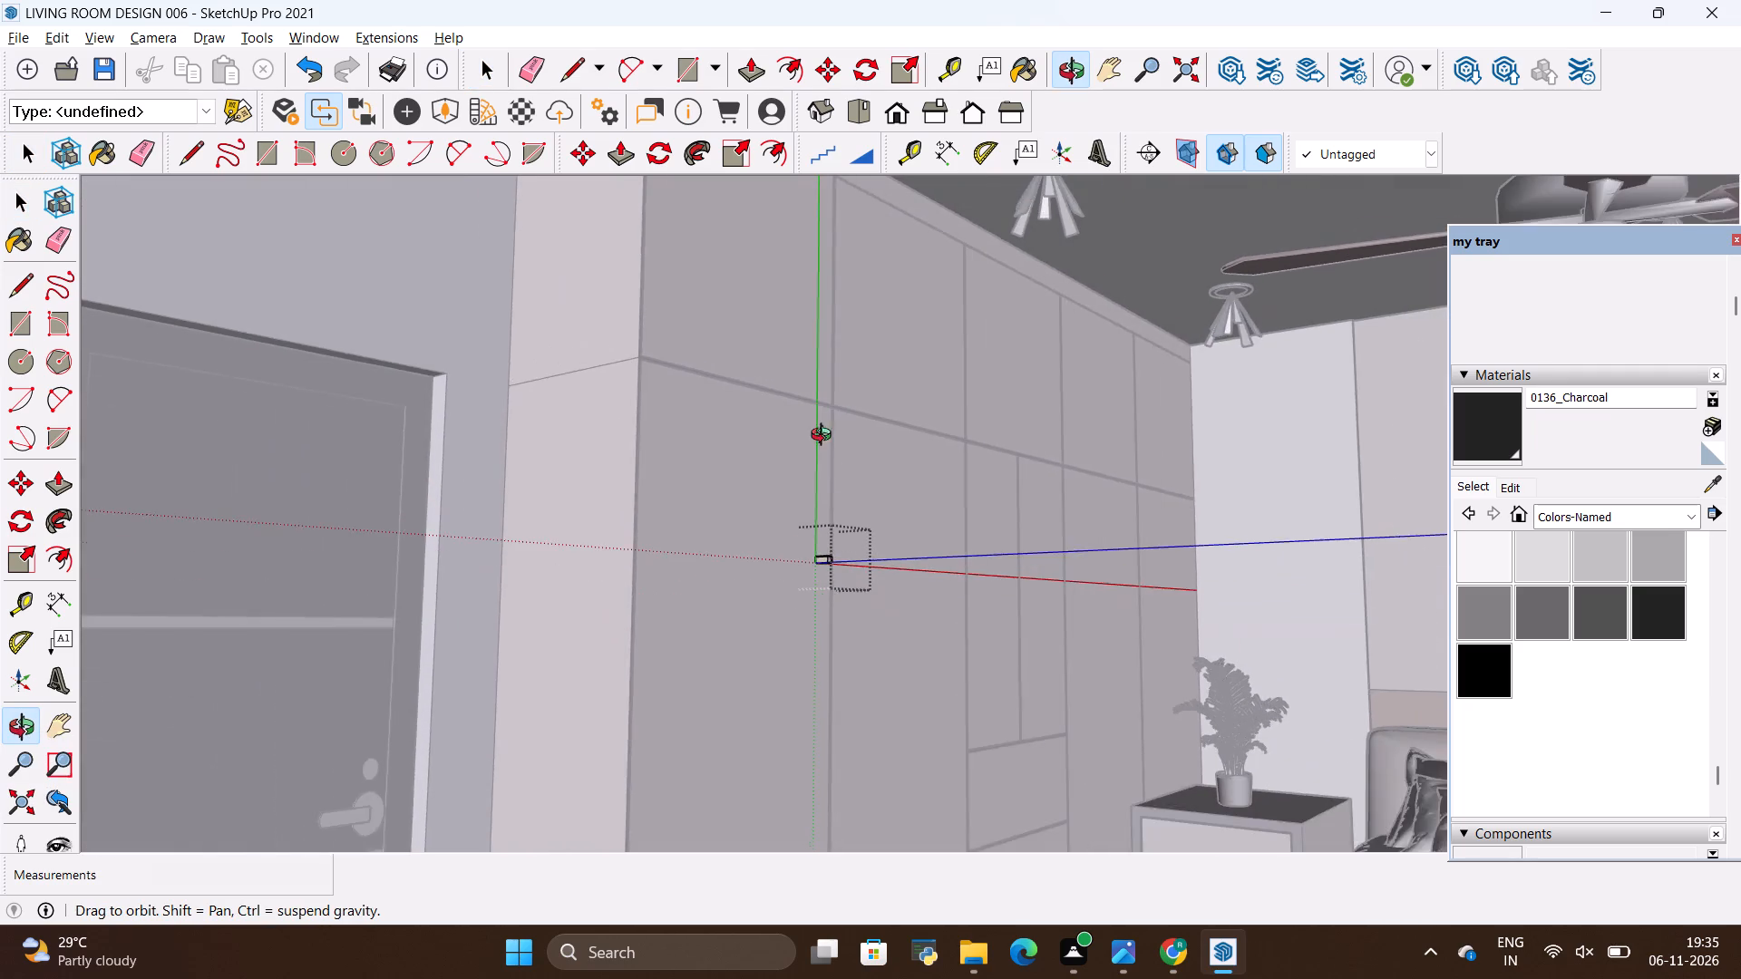
scroll(808, 589, "up", 20)
scroll(808, 589, "up", 2)
key("space")
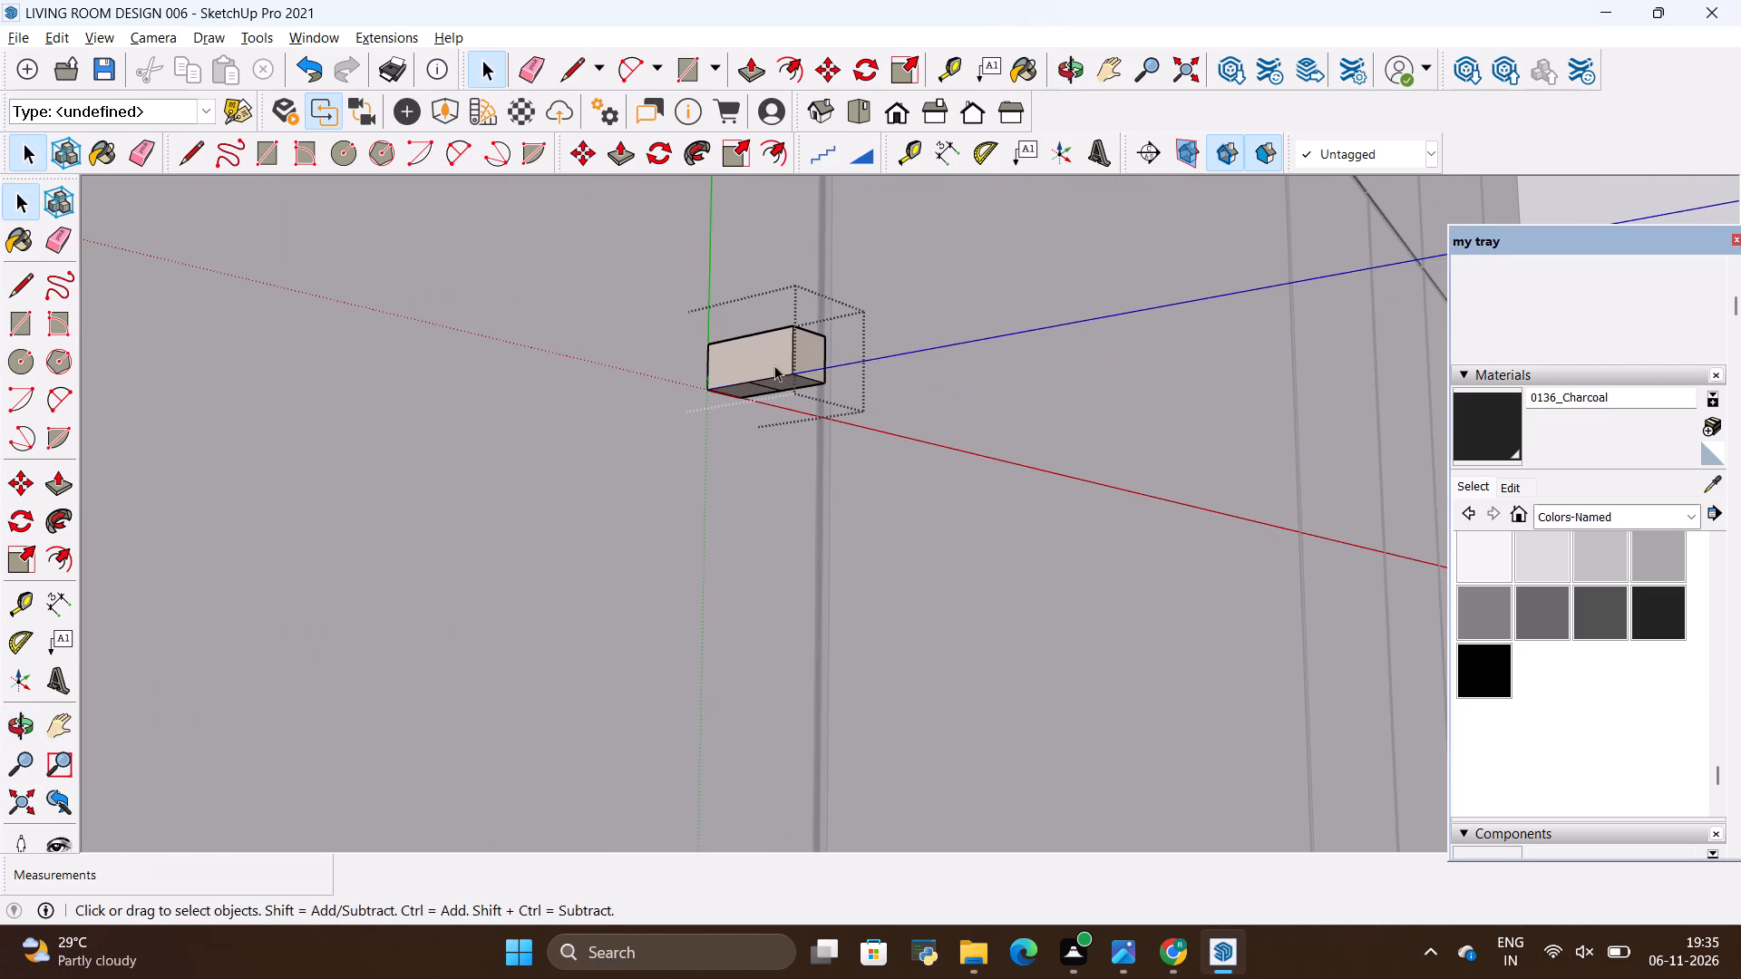
triple_click(774, 365)
double_click(774, 365)
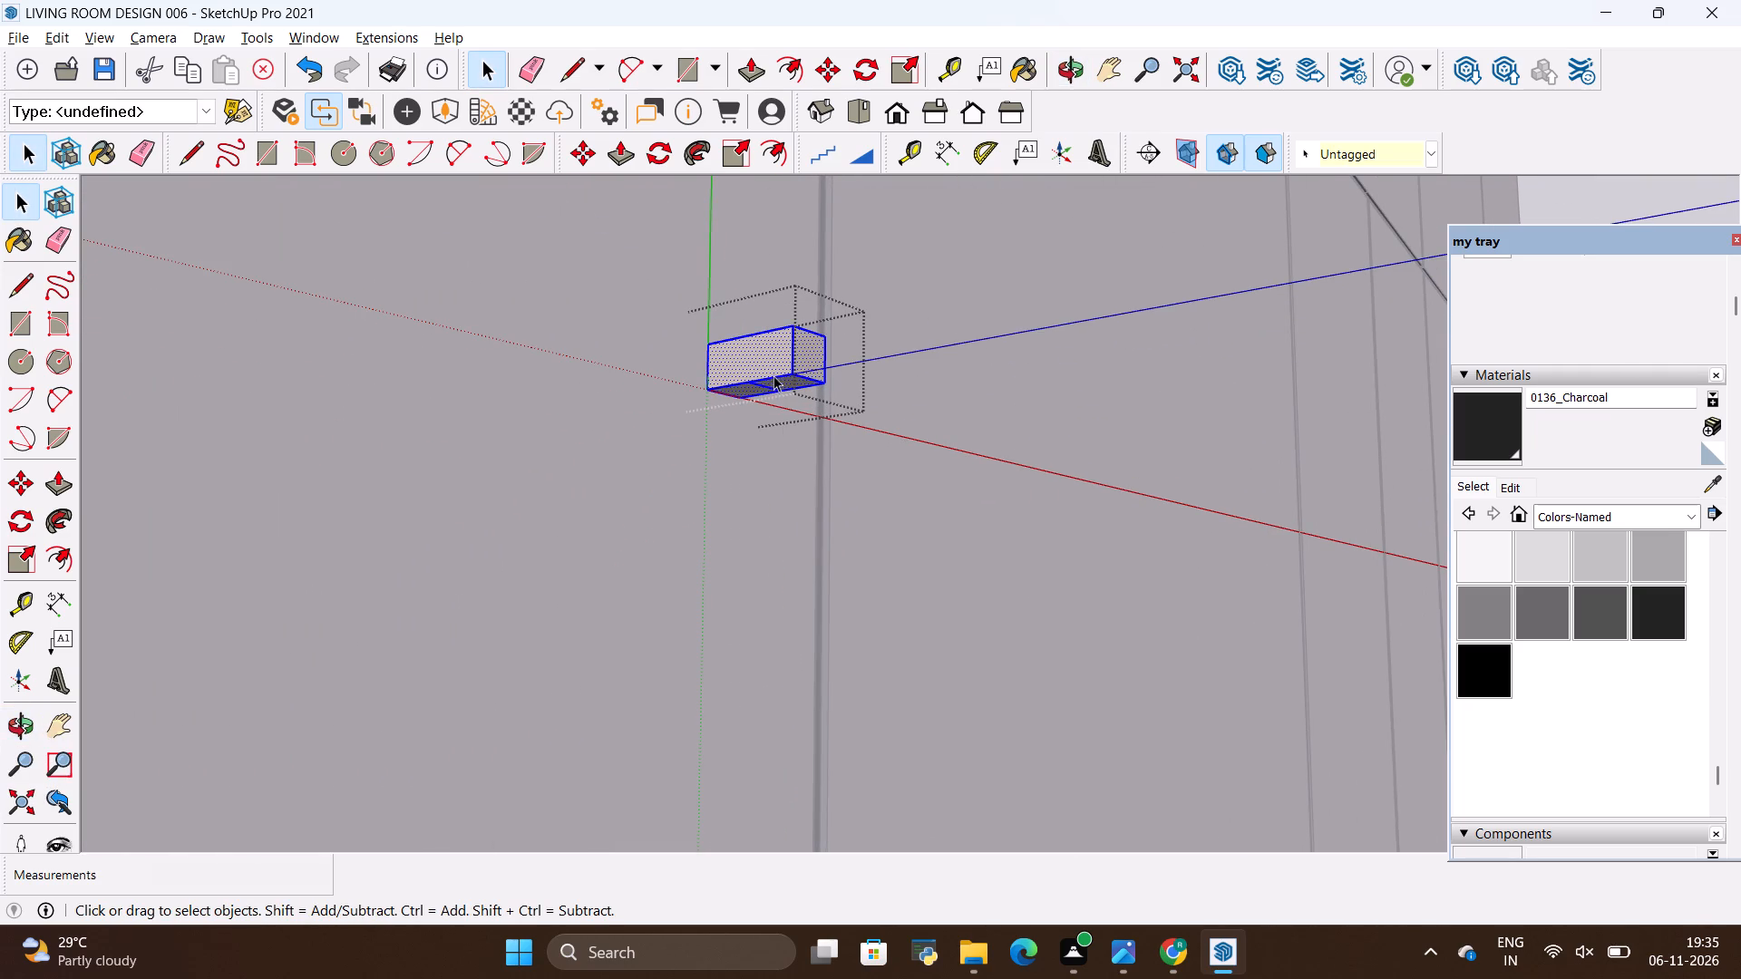
key("m")
left_click(795, 370, "ctrl")
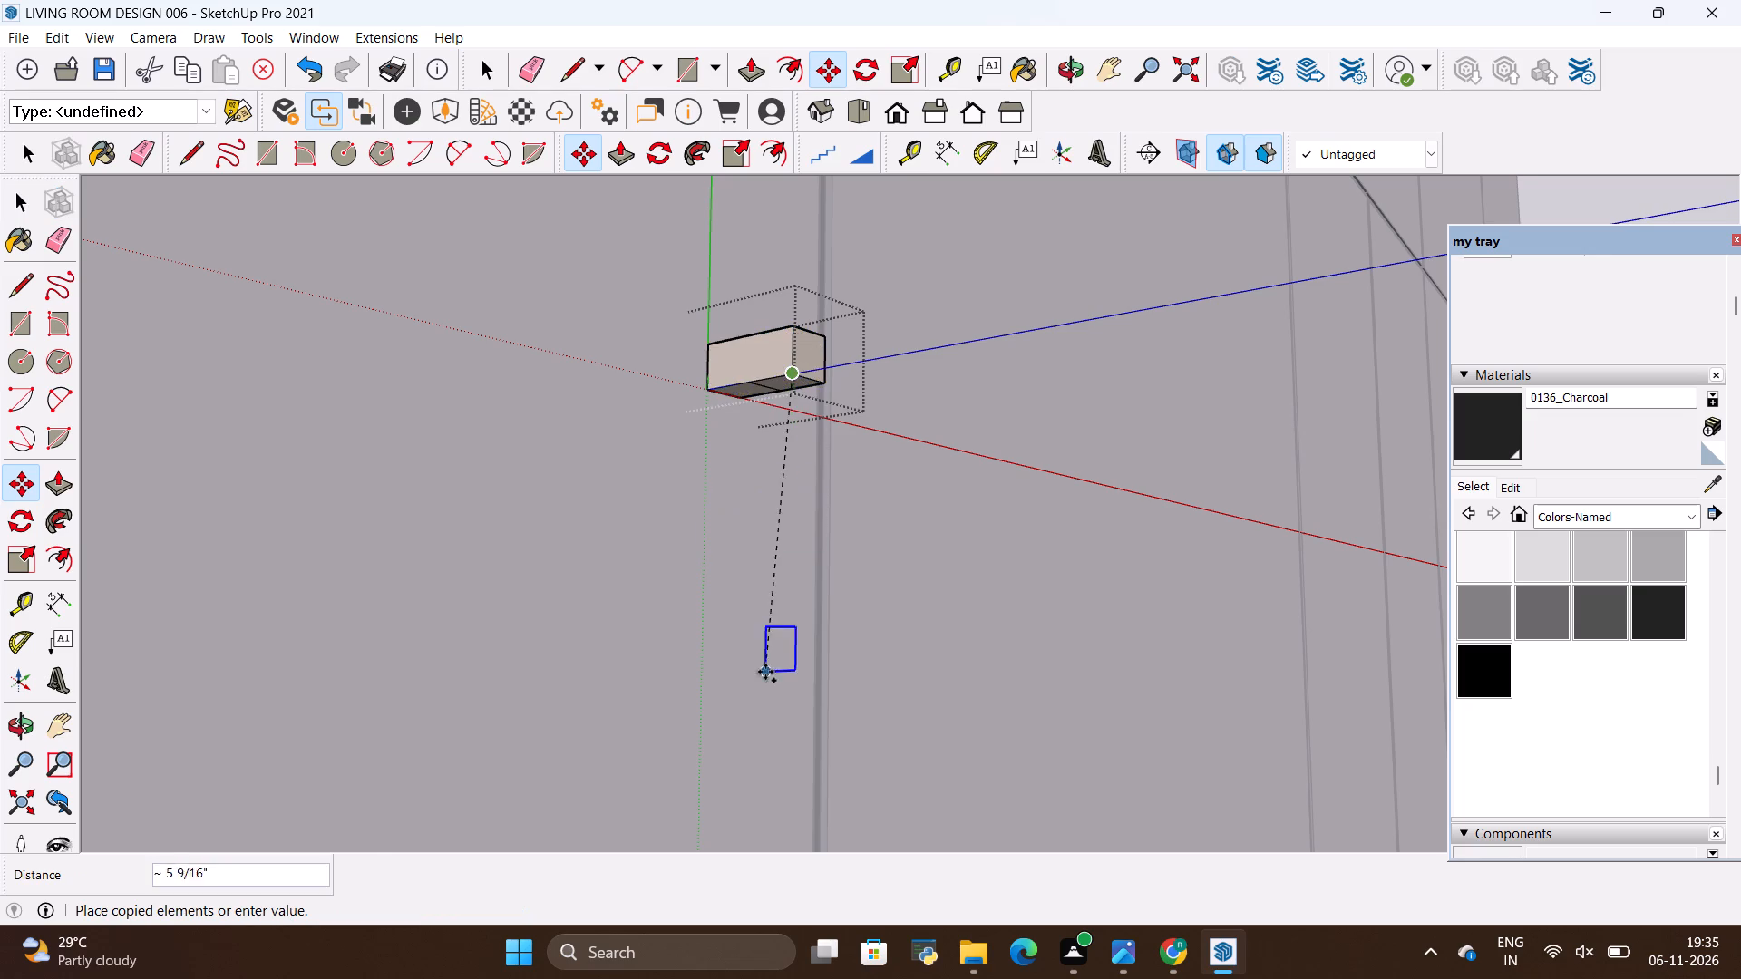
scroll(771, 641, "down", 5)
scroll(773, 582, "down", 20)
scroll(773, 582, "down", 4)
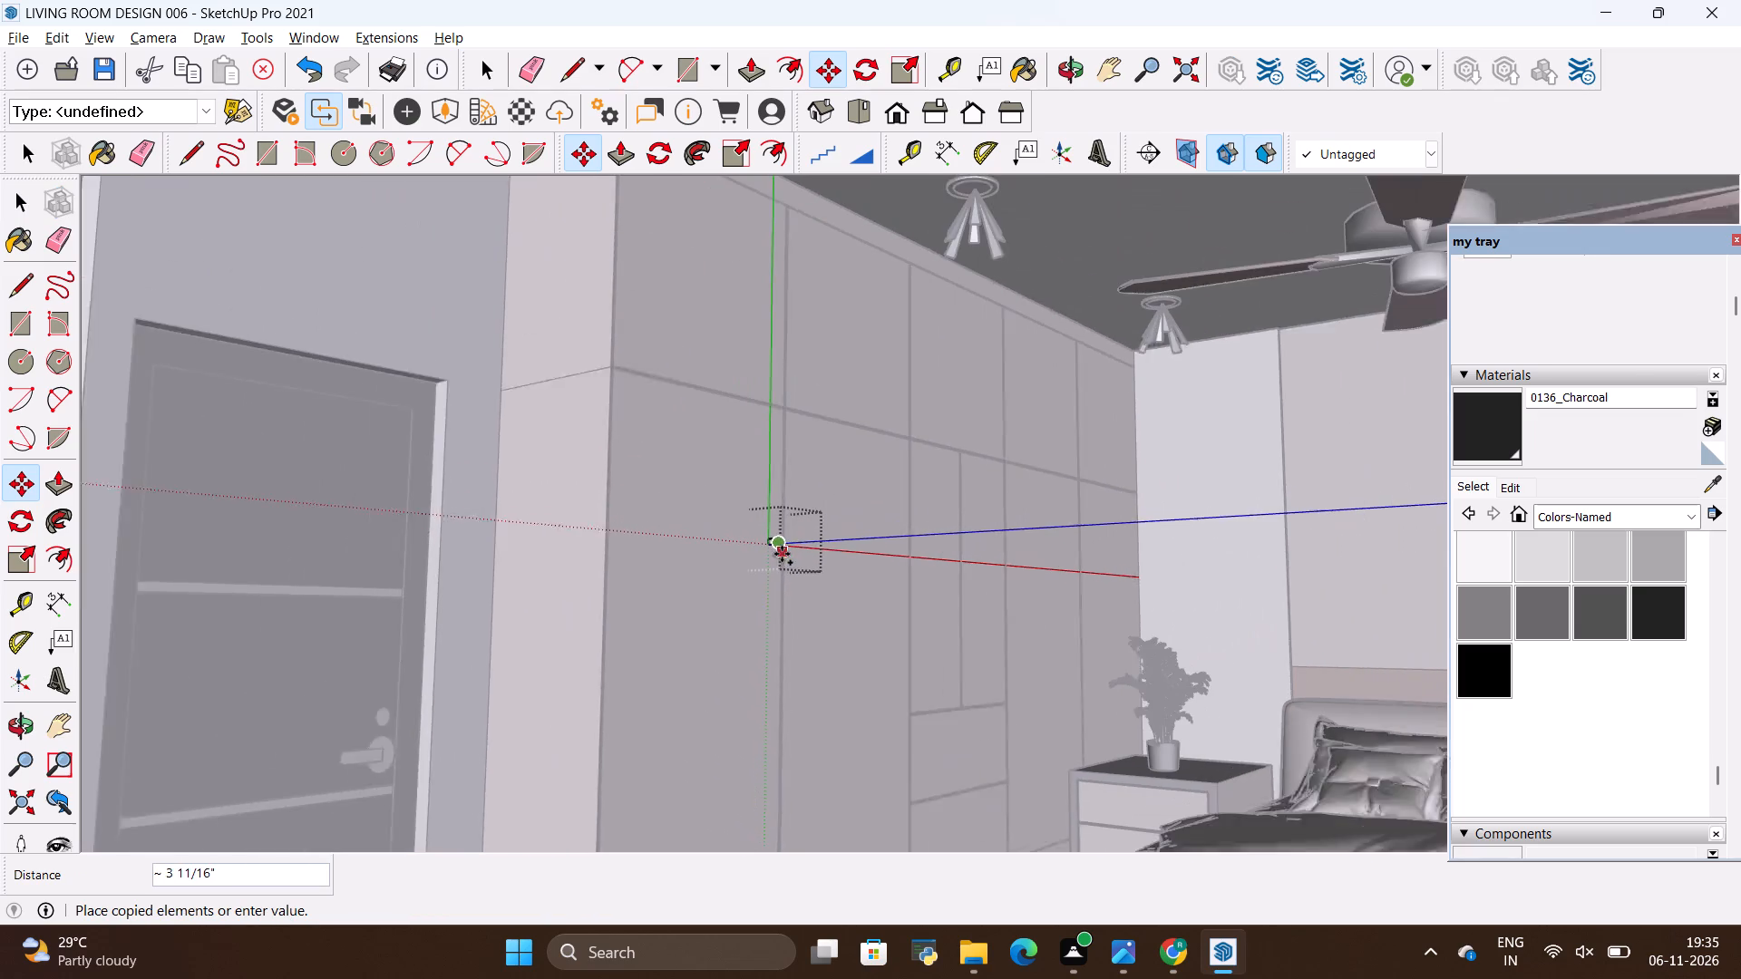
scroll(774, 621, "up", 2)
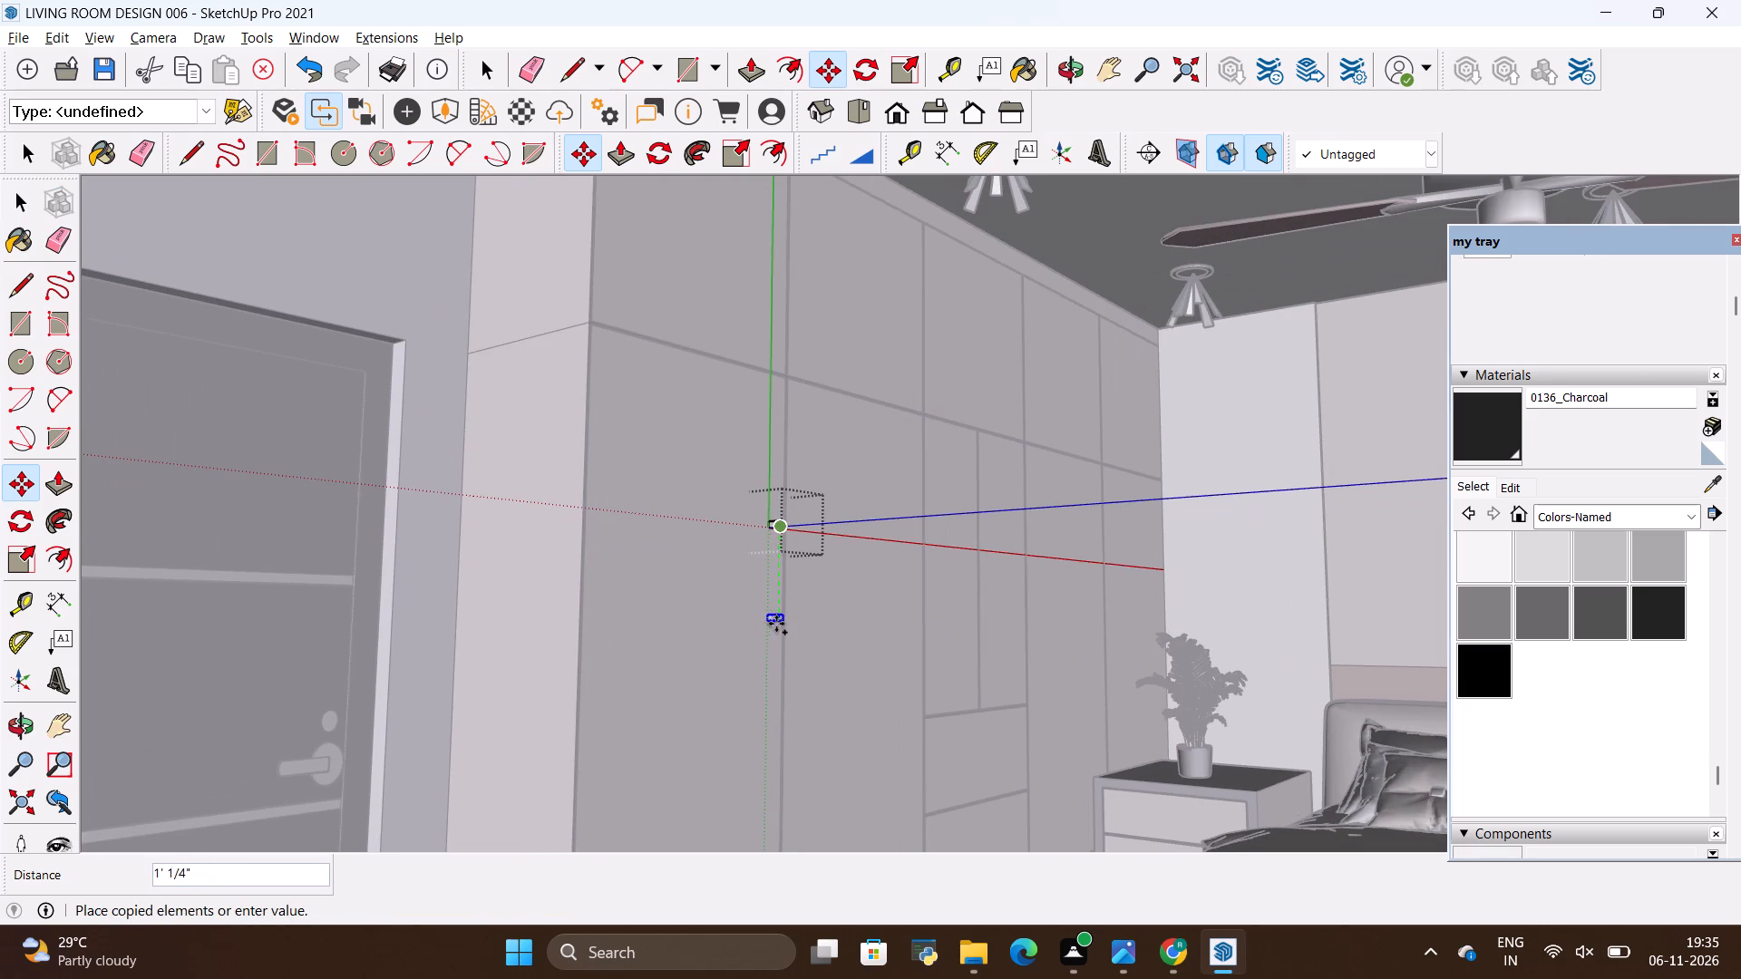
scroll(773, 636, "up", 7)
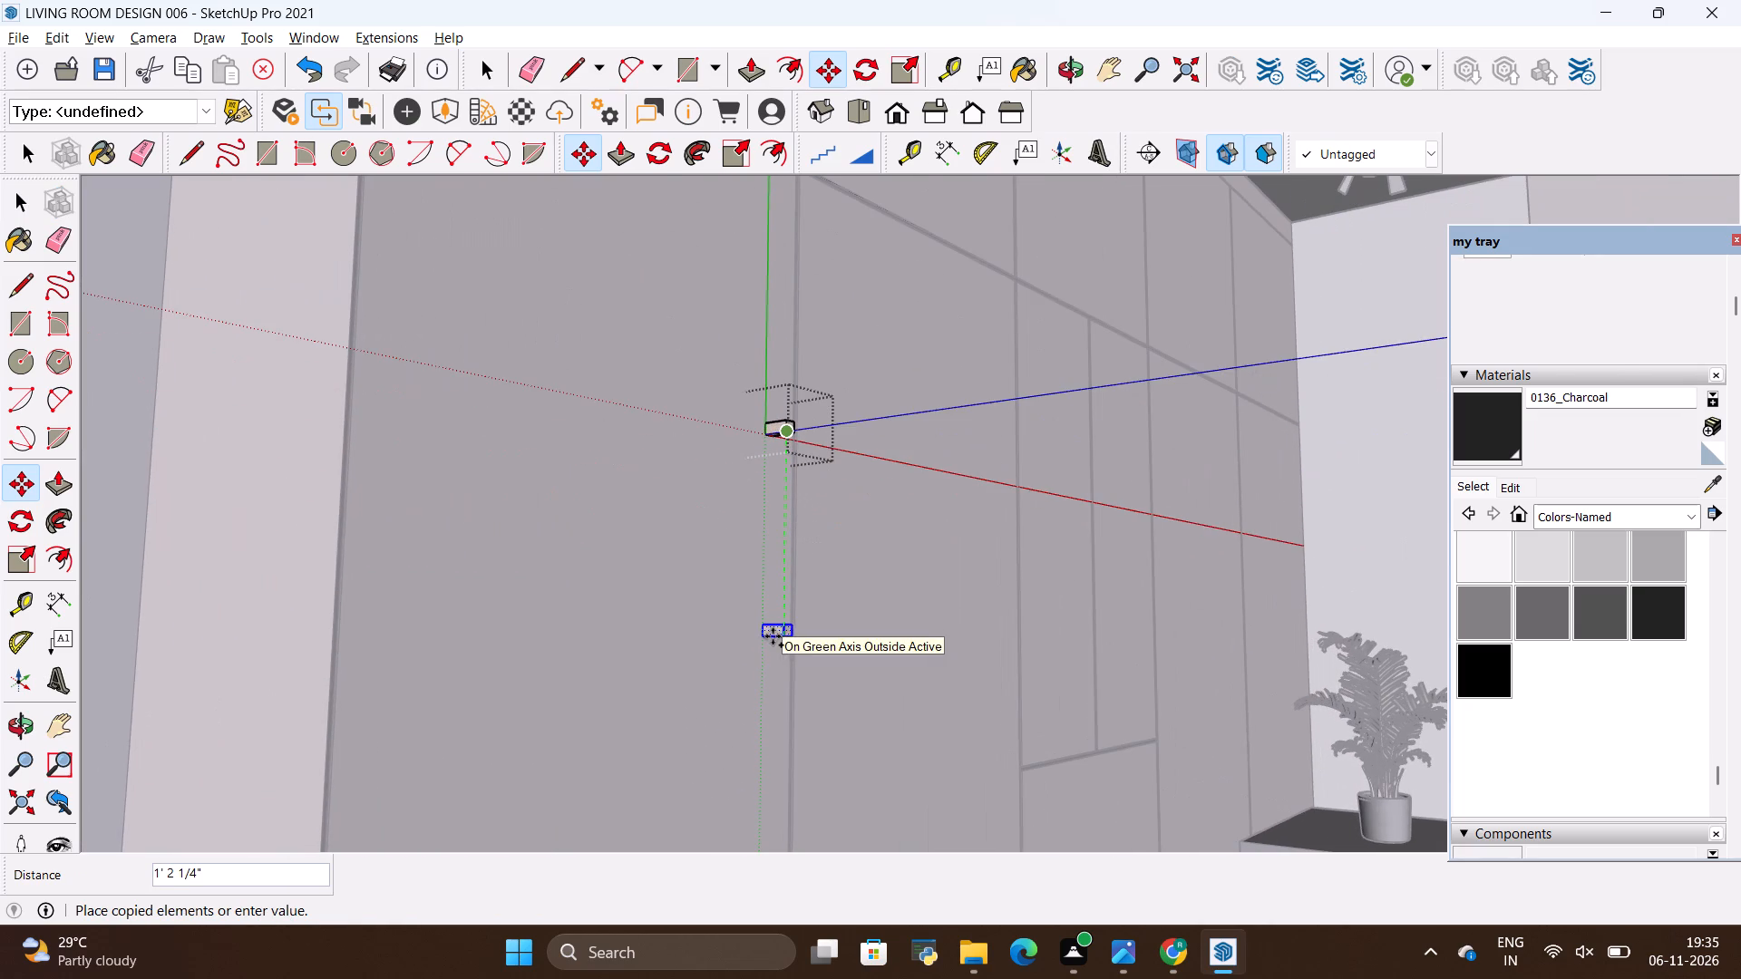
left_click(772, 649)
key("space")
left_click(743, 614)
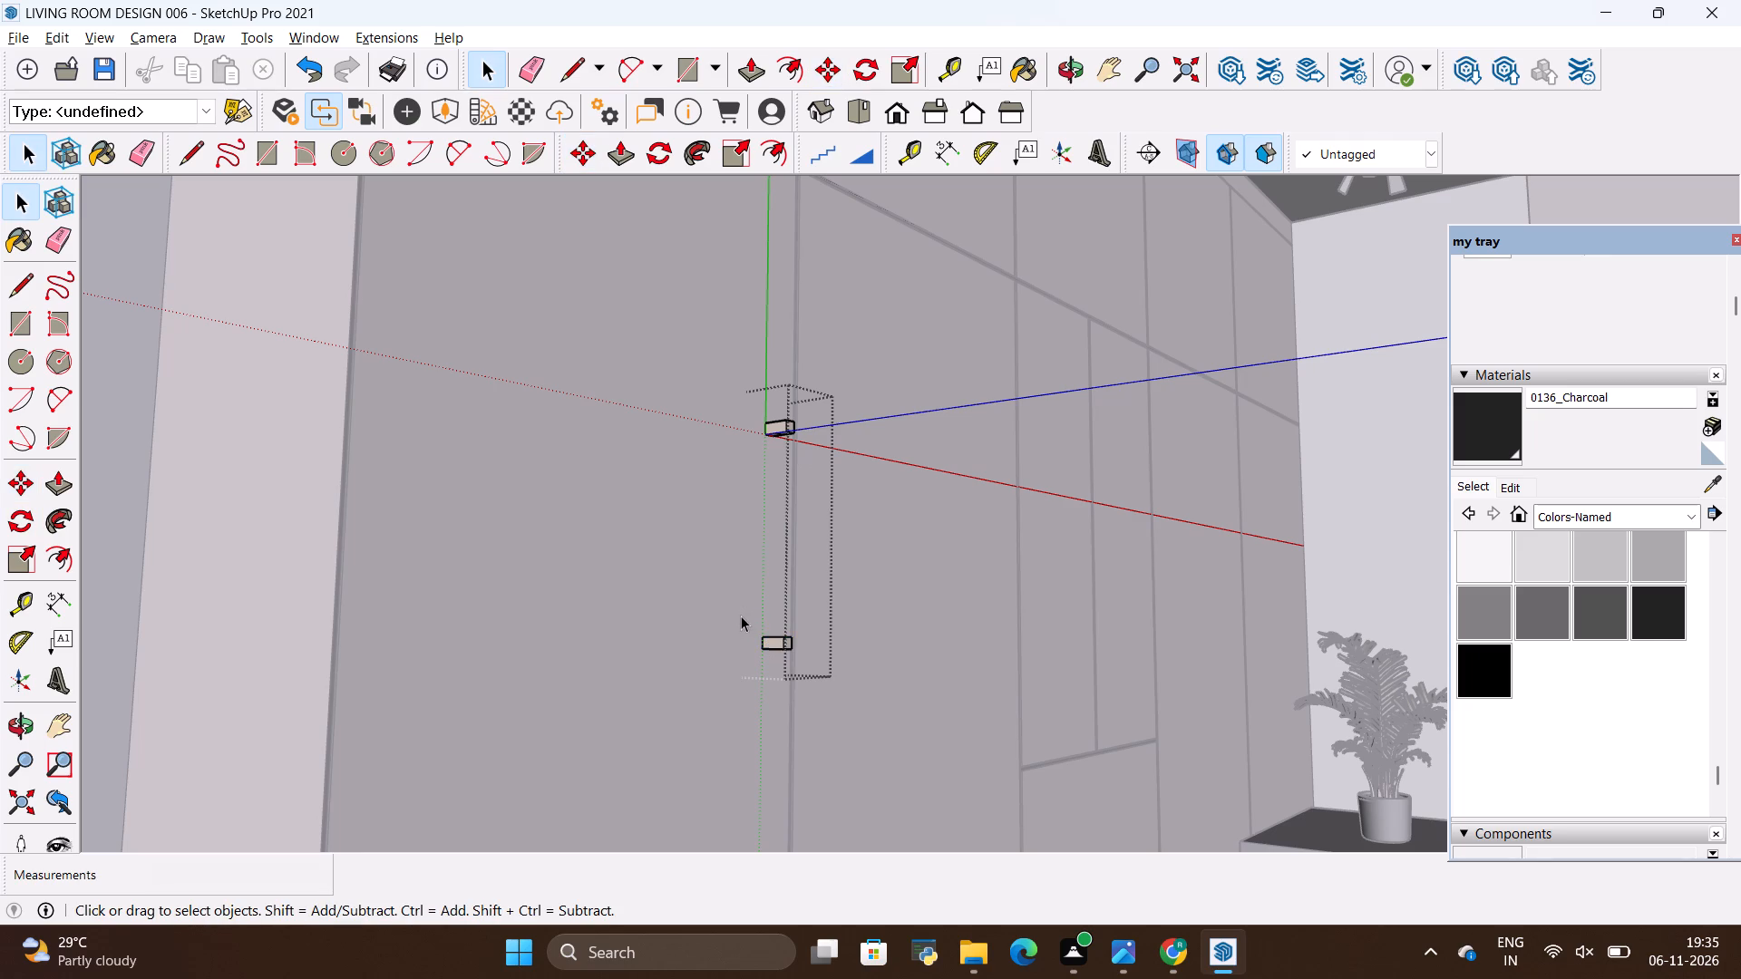
Draw a rectangle of about 1" by 13/16" over the outer half of the lower handle block's upper face.
scroll(770, 654, "up", 12)
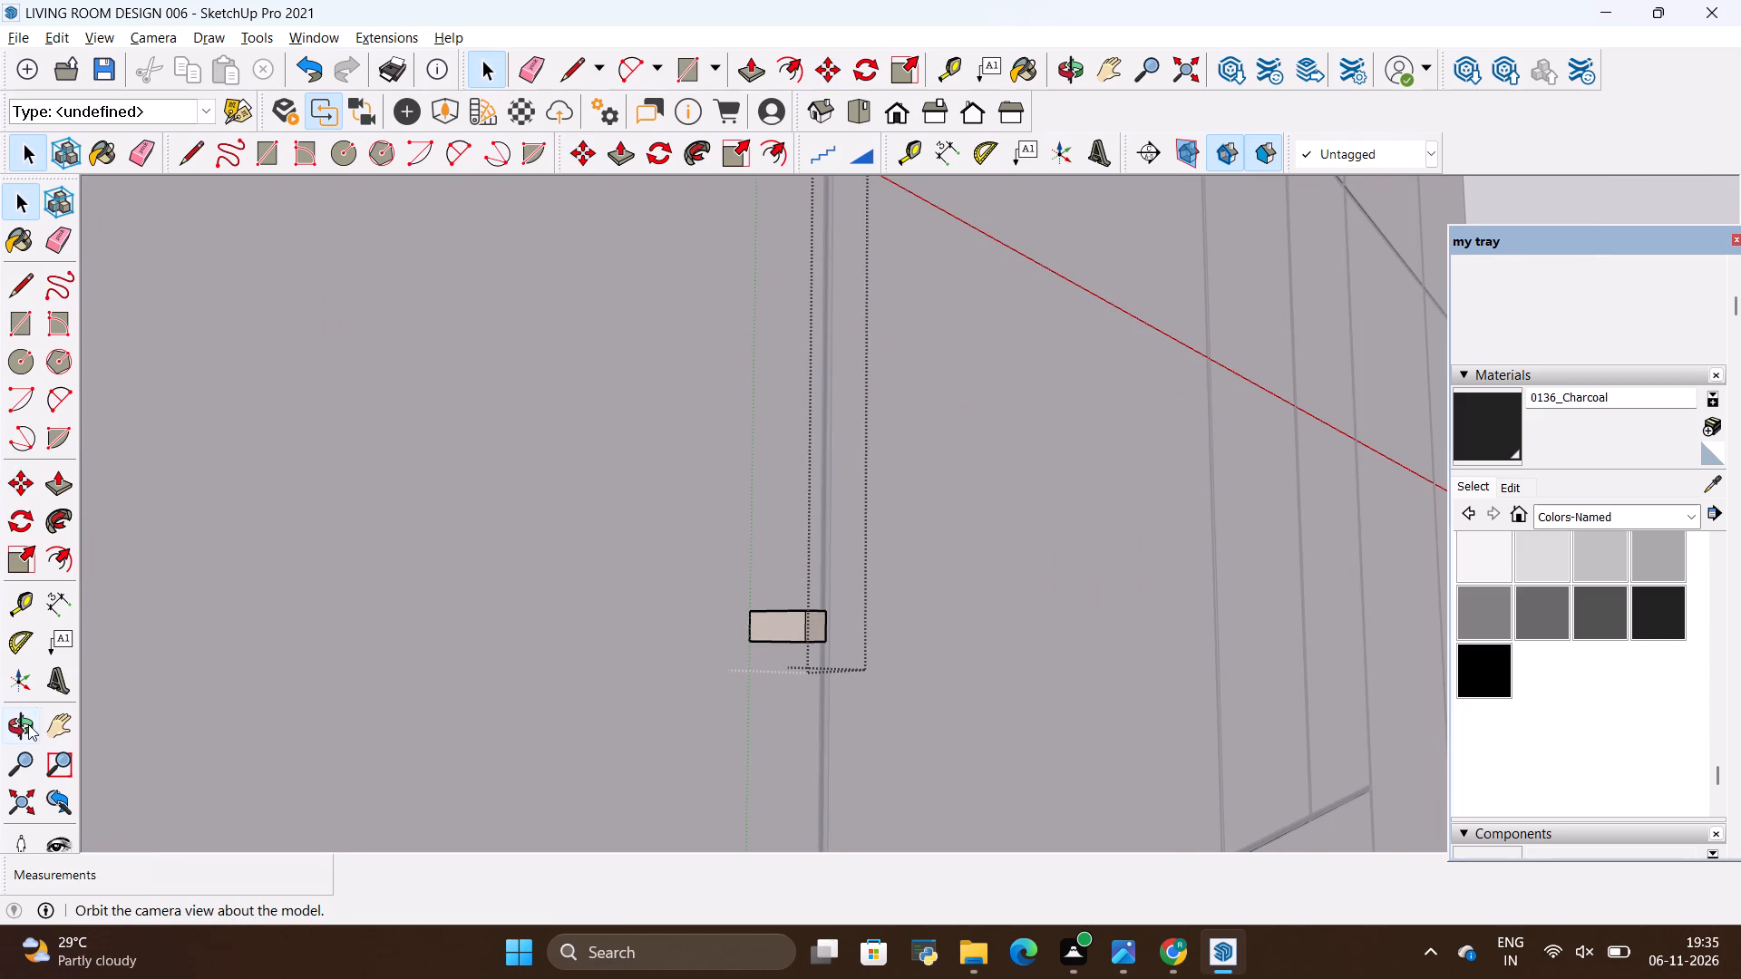
left_click(28, 723)
left_click_drag(358, 574, 403, 801)
left_click_drag(501, 666, 416, 764)
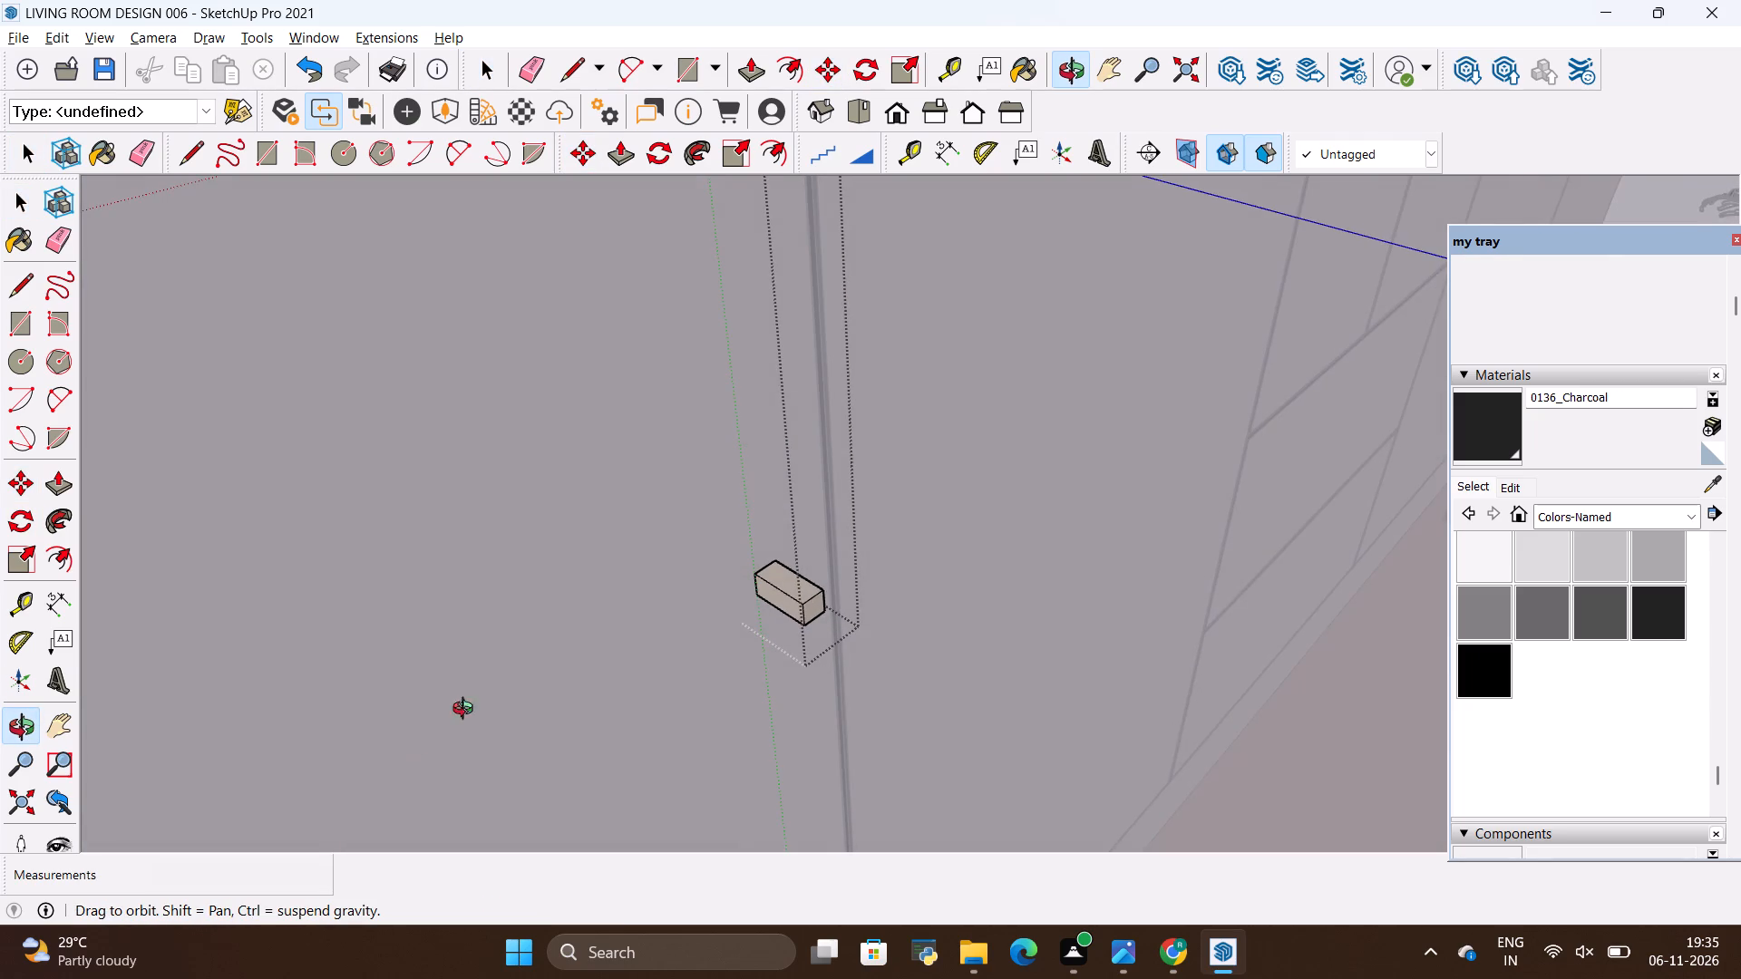
scroll(853, 556, "up", 9)
key("r")
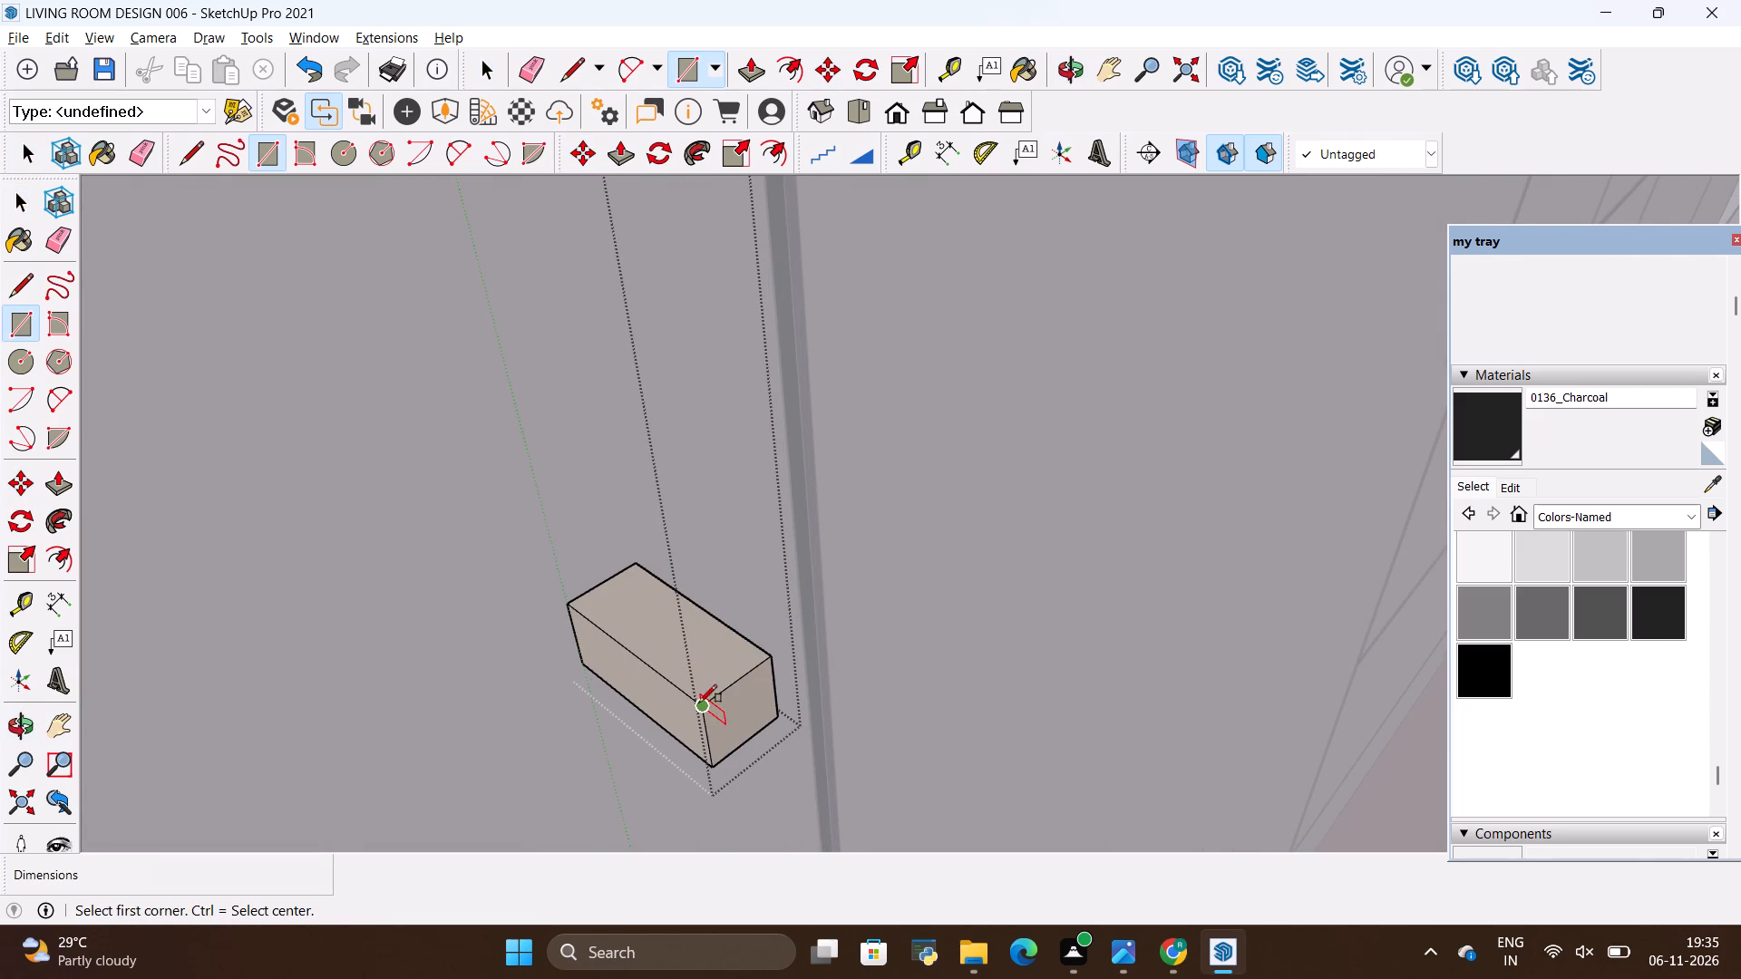
left_click(700, 703)
left_click(689, 608)
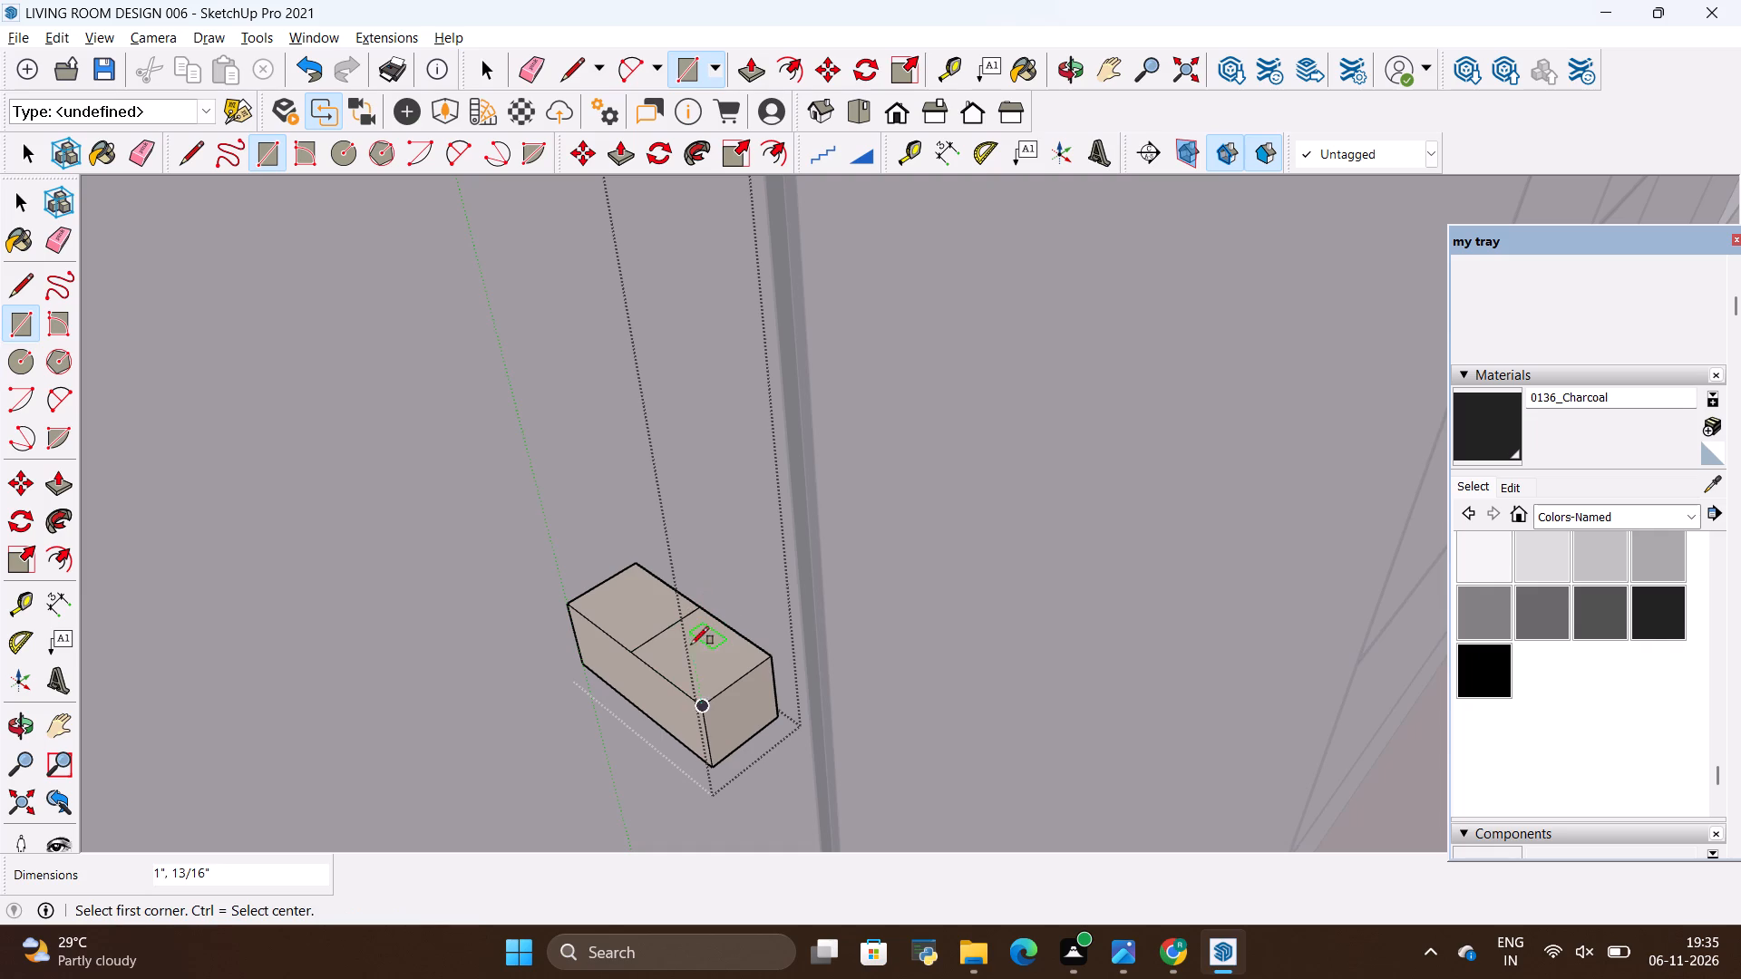
Extrude the rectangle on the lower block up about 1' 2 5/16" to meet the upper block's underside.
key("space")
left_click(686, 649)
key("p")
left_click(686, 651)
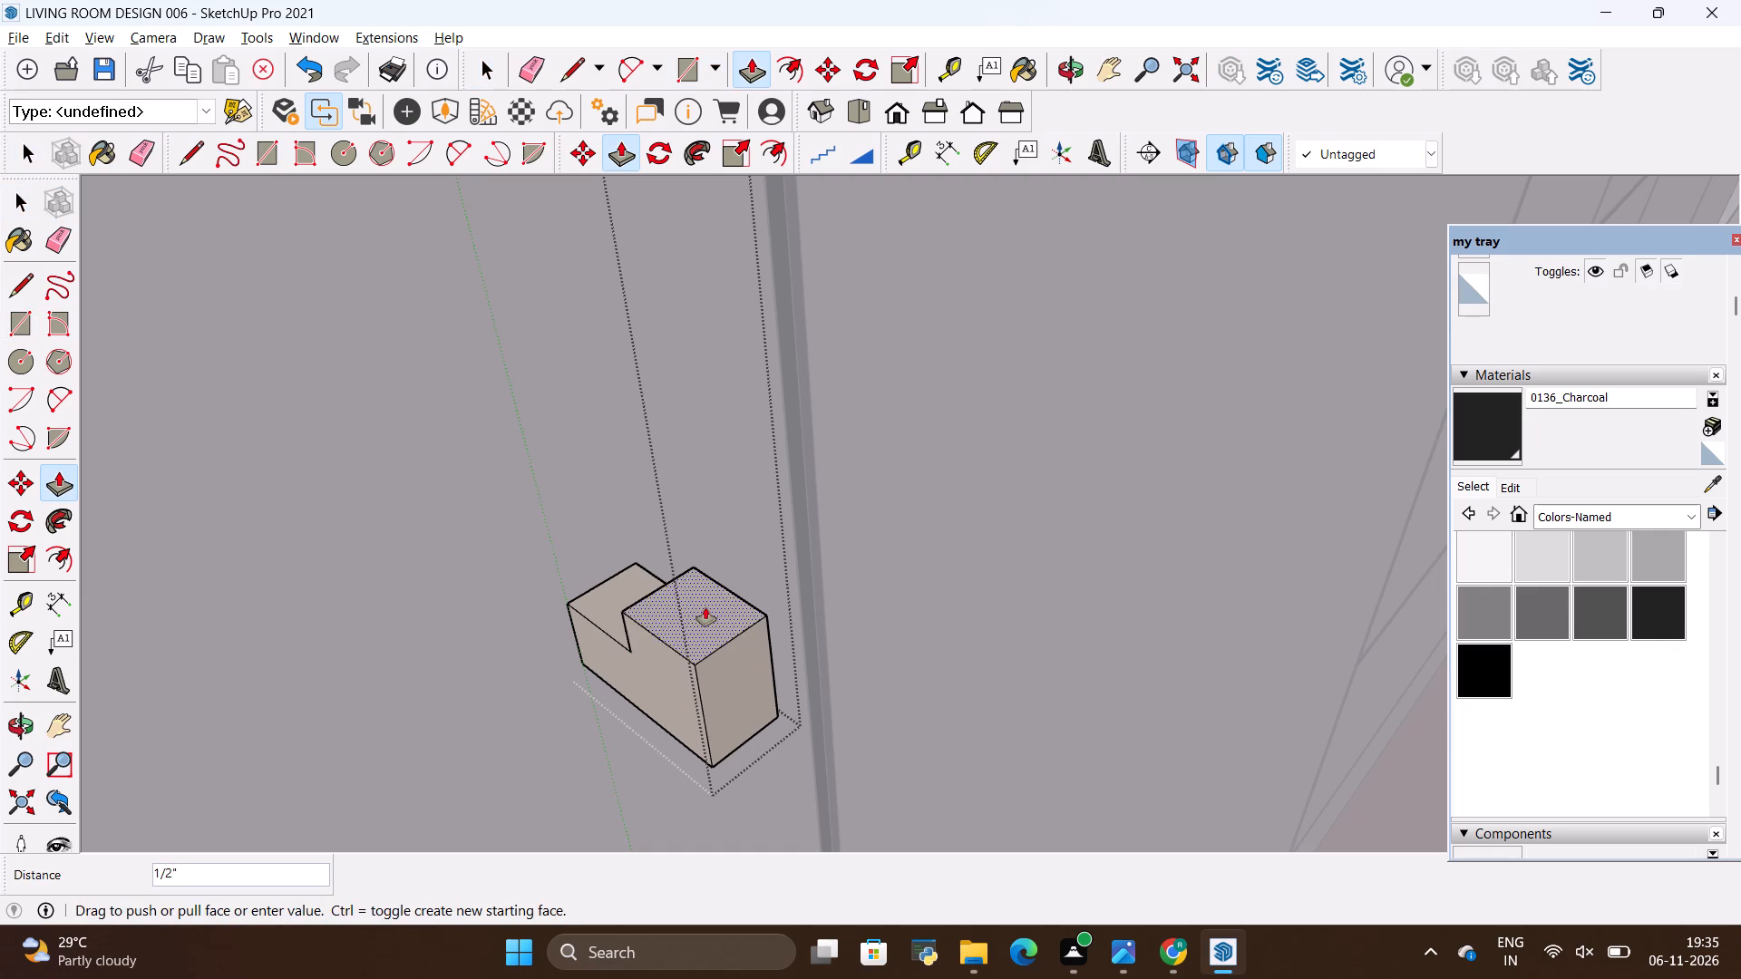
scroll(707, 607, "down", 20)
scroll(707, 607, "down", 1)
scroll(854, 440, "up", 4)
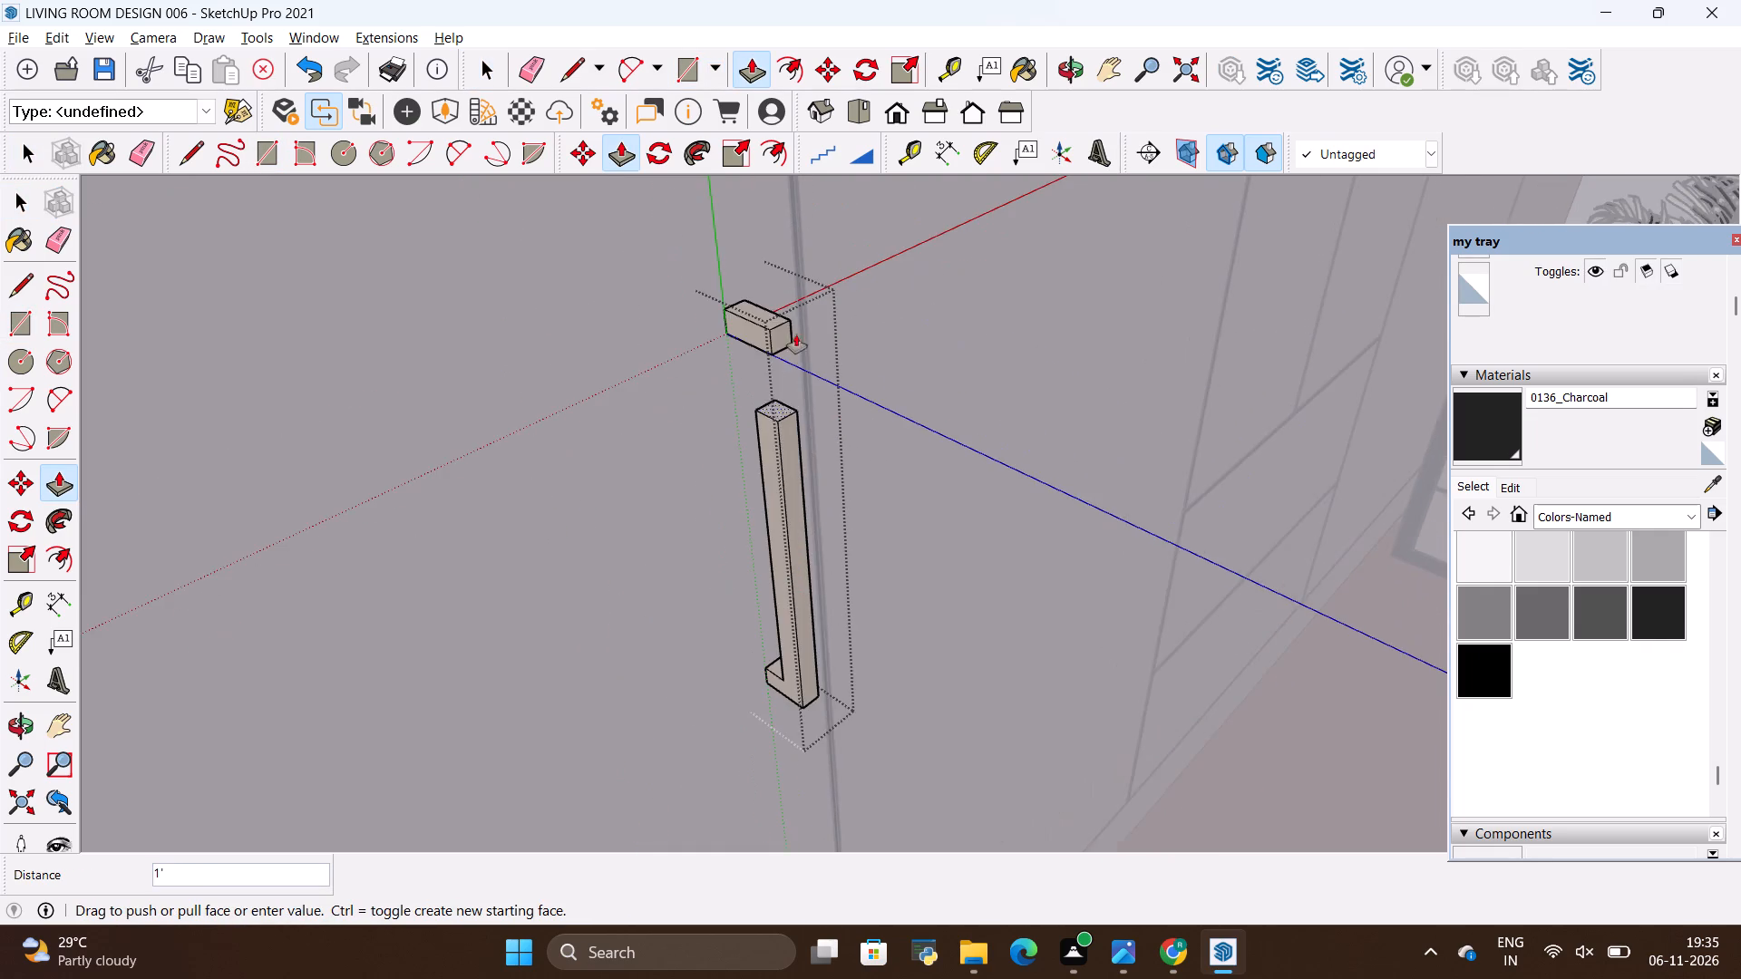
scroll(784, 314, "up", 11)
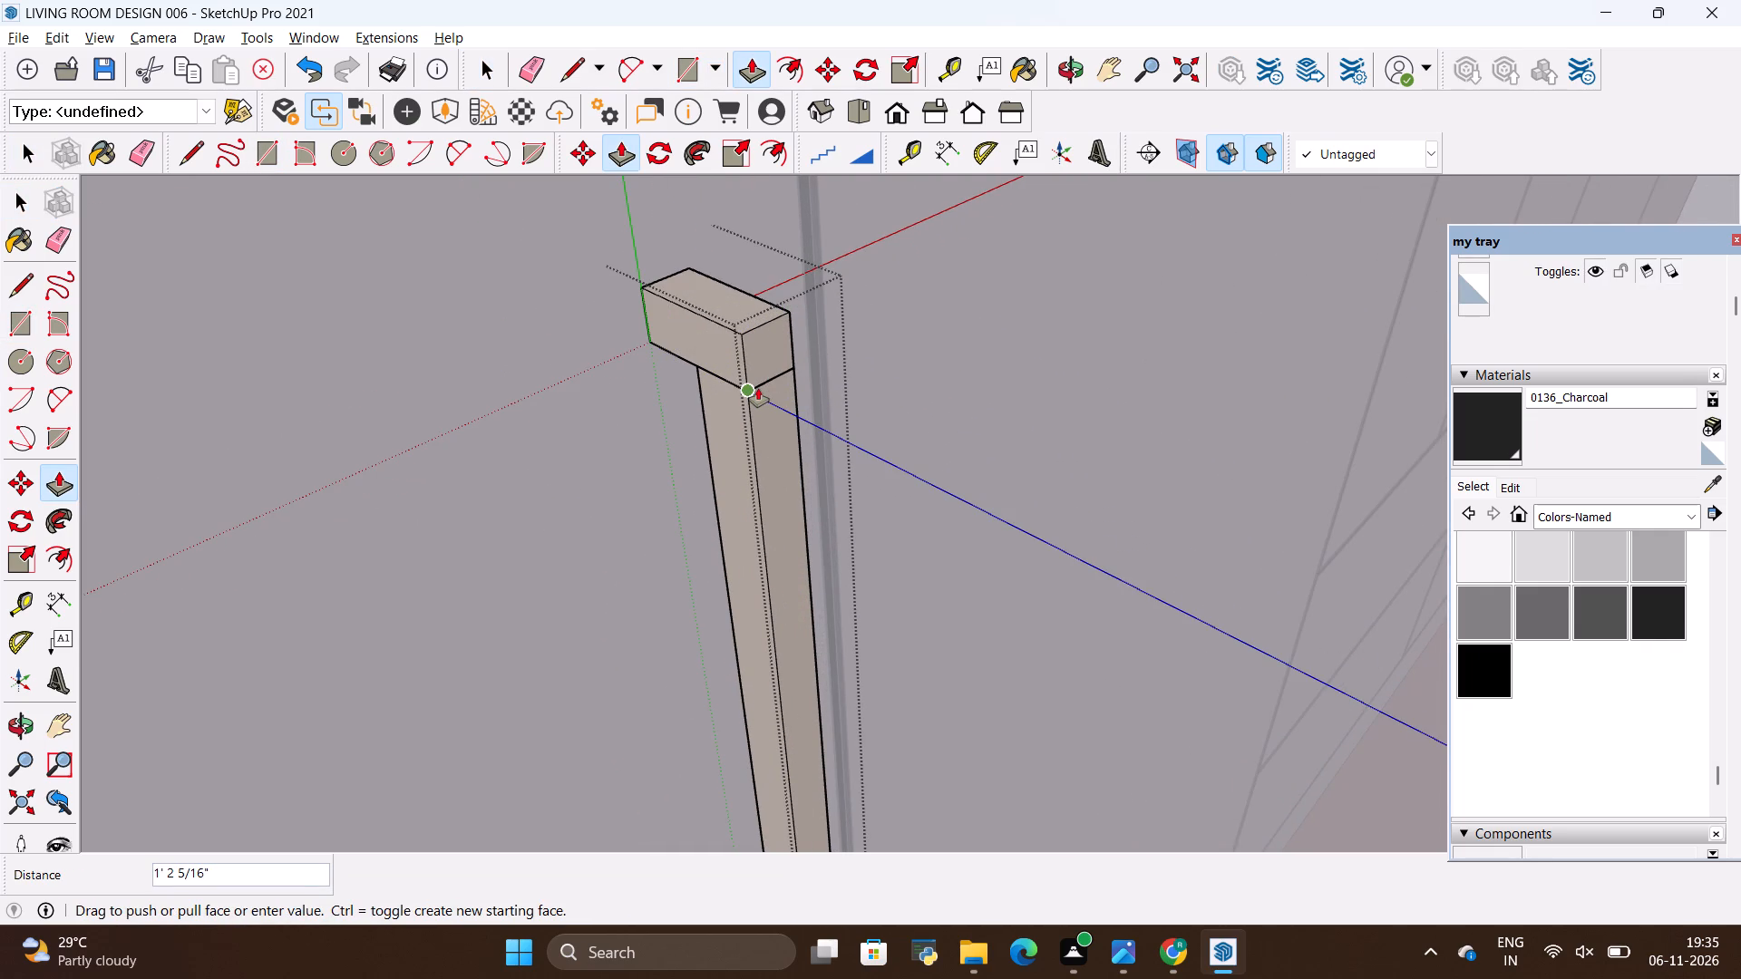
left_click(758, 388)
Erase the seam edges between the upper block and the handle bar on one side and the front face.
scroll(686, 394, "up", 8)
key("space")
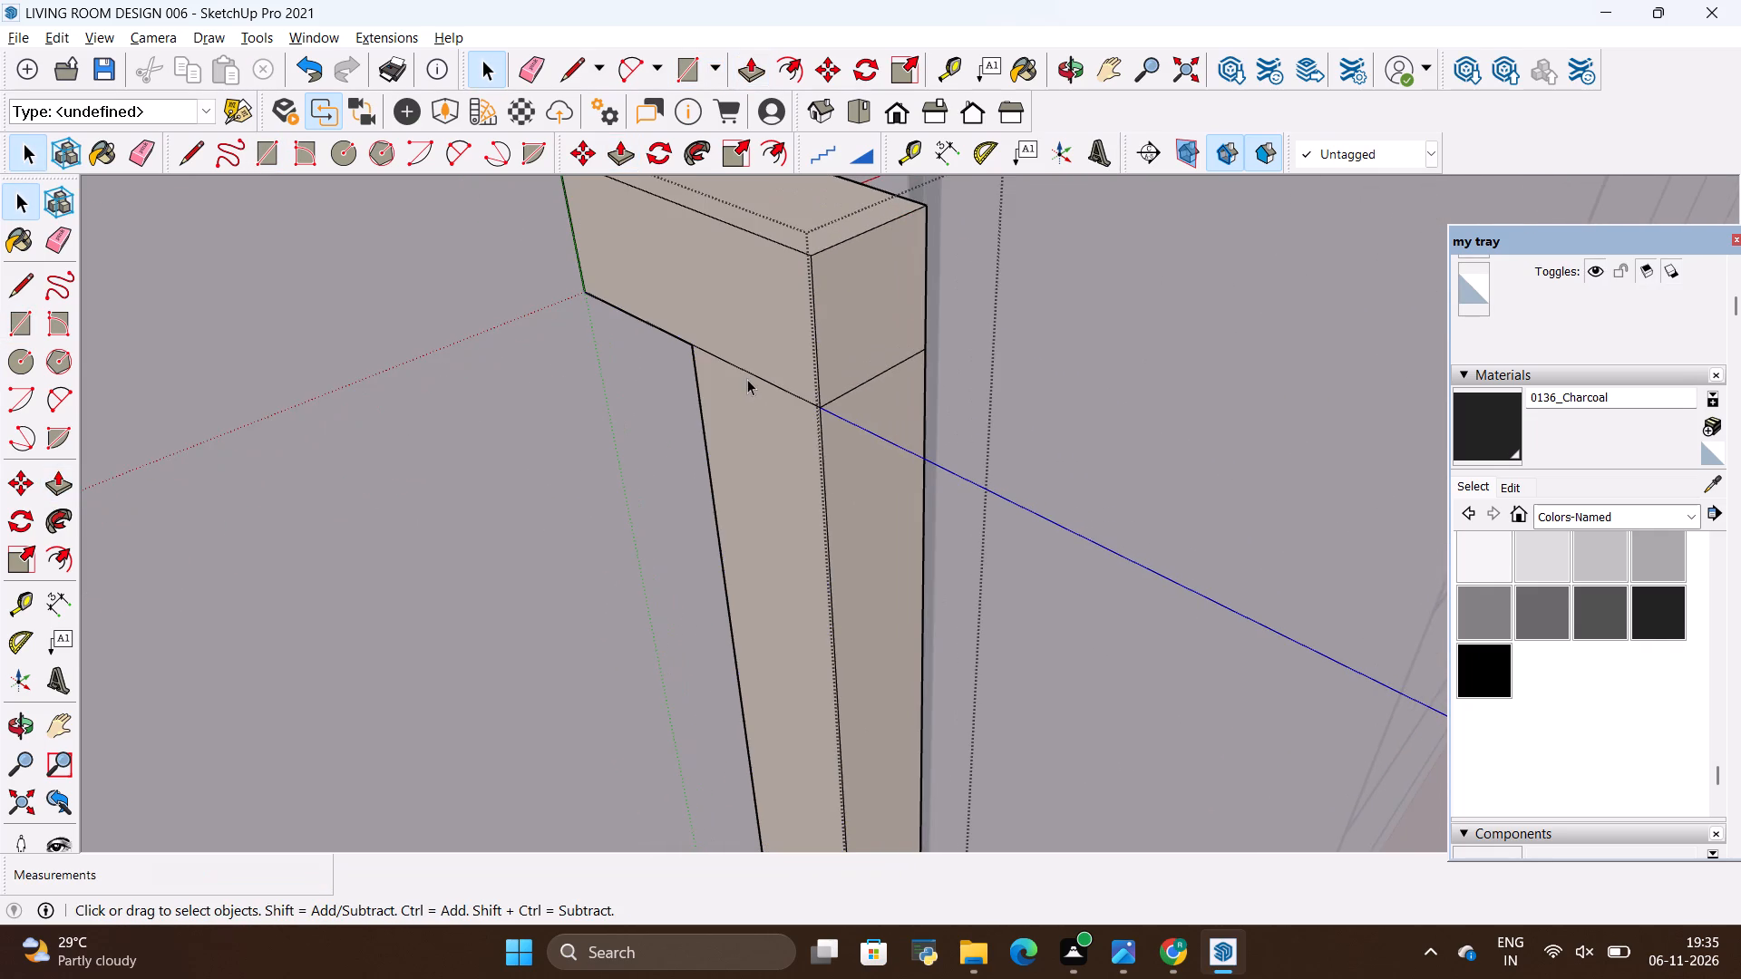
scroll(747, 379, "up", 6)
key("e")
left_click_drag(769, 359, 769, 402)
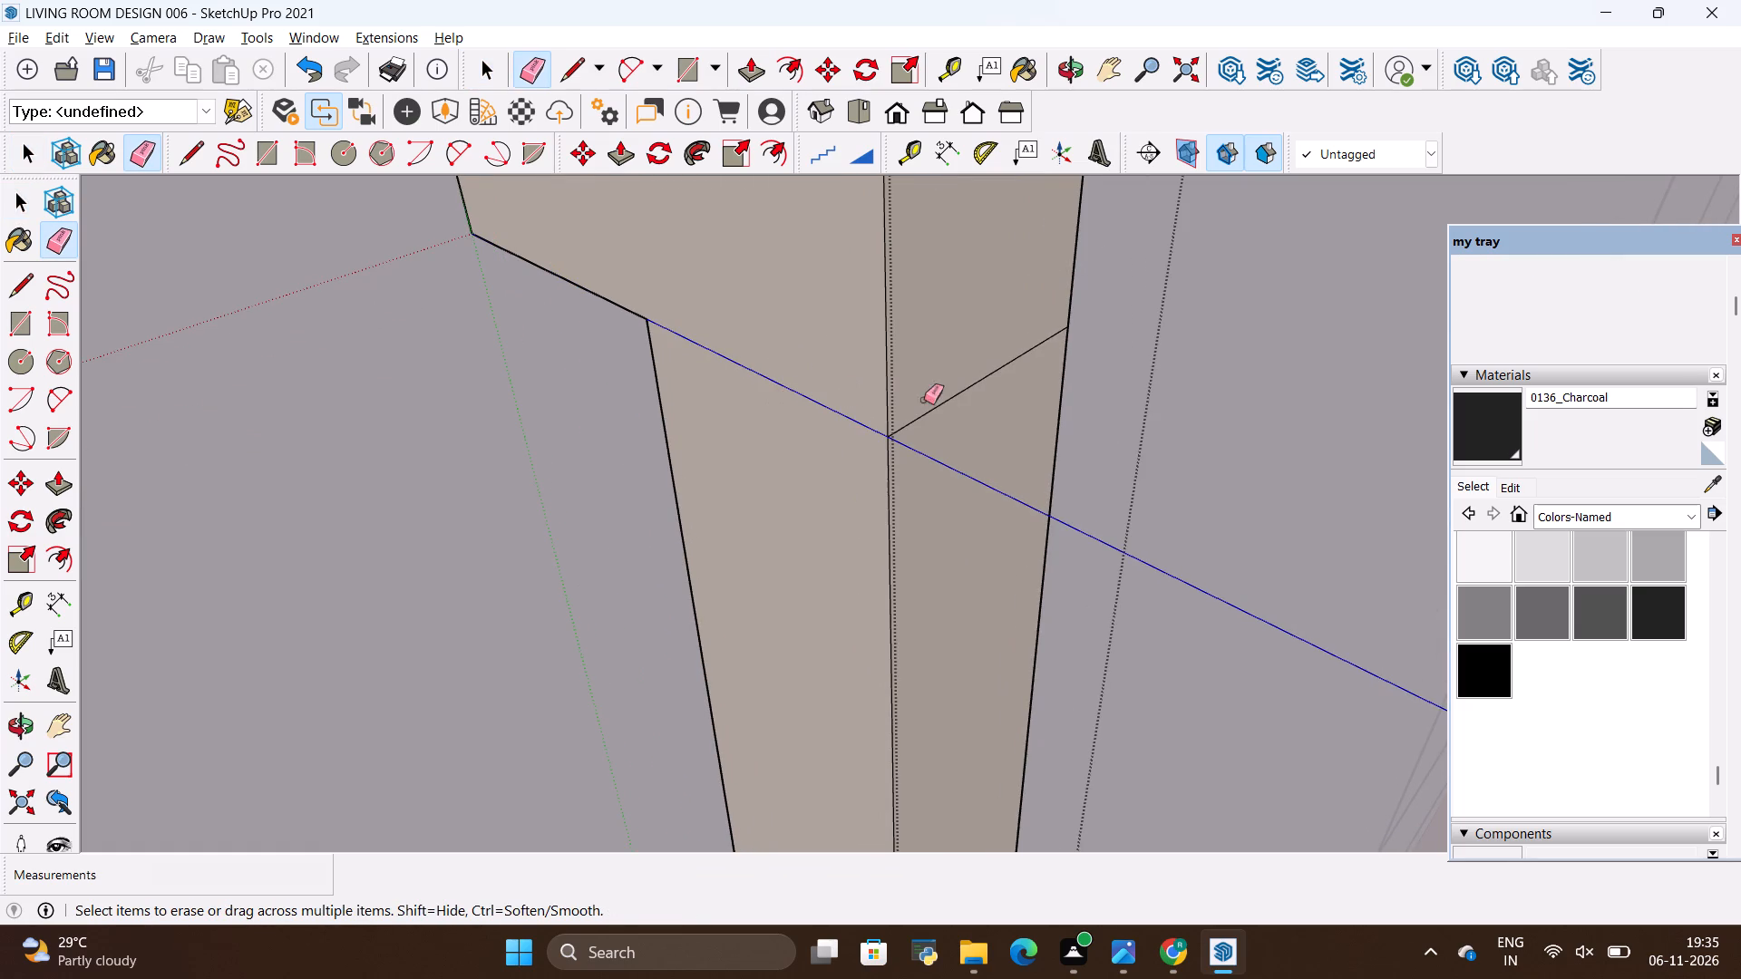
left_click_drag(951, 383, 963, 405)
Erase the remaining seam edge on the handle's opposite side face and leave the group.
scroll(318, 511, "down", 11)
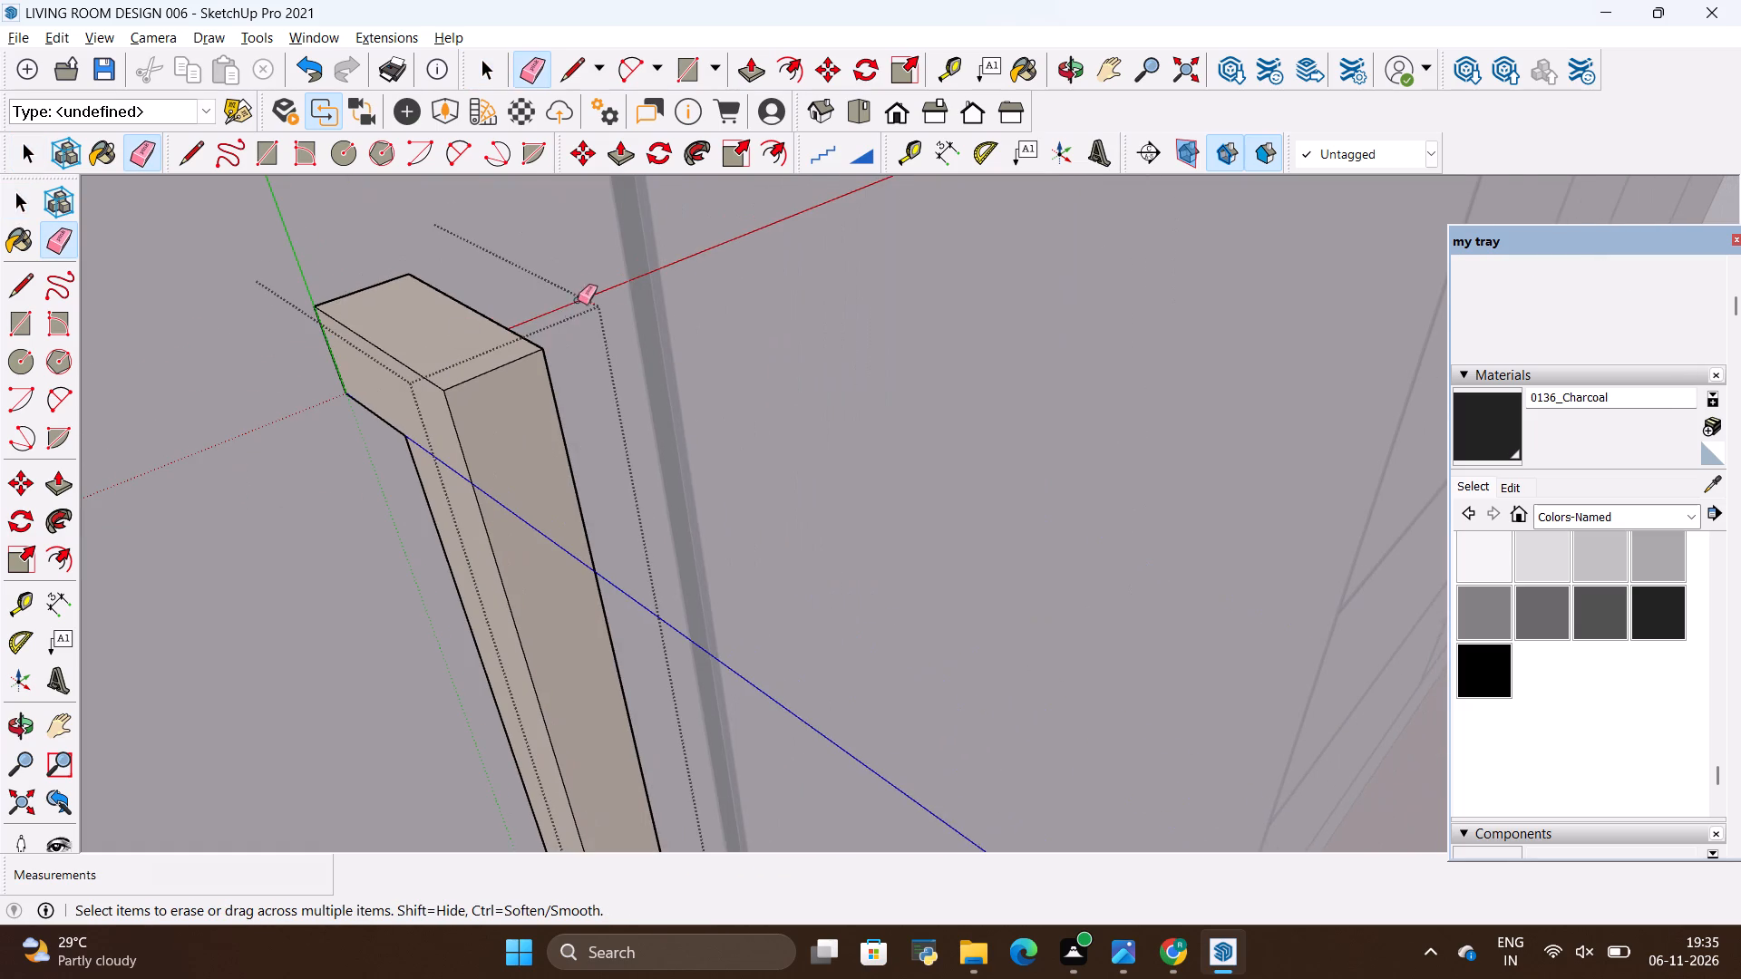
left_click(9, 723)
left_click_drag(851, 543, 767, 562)
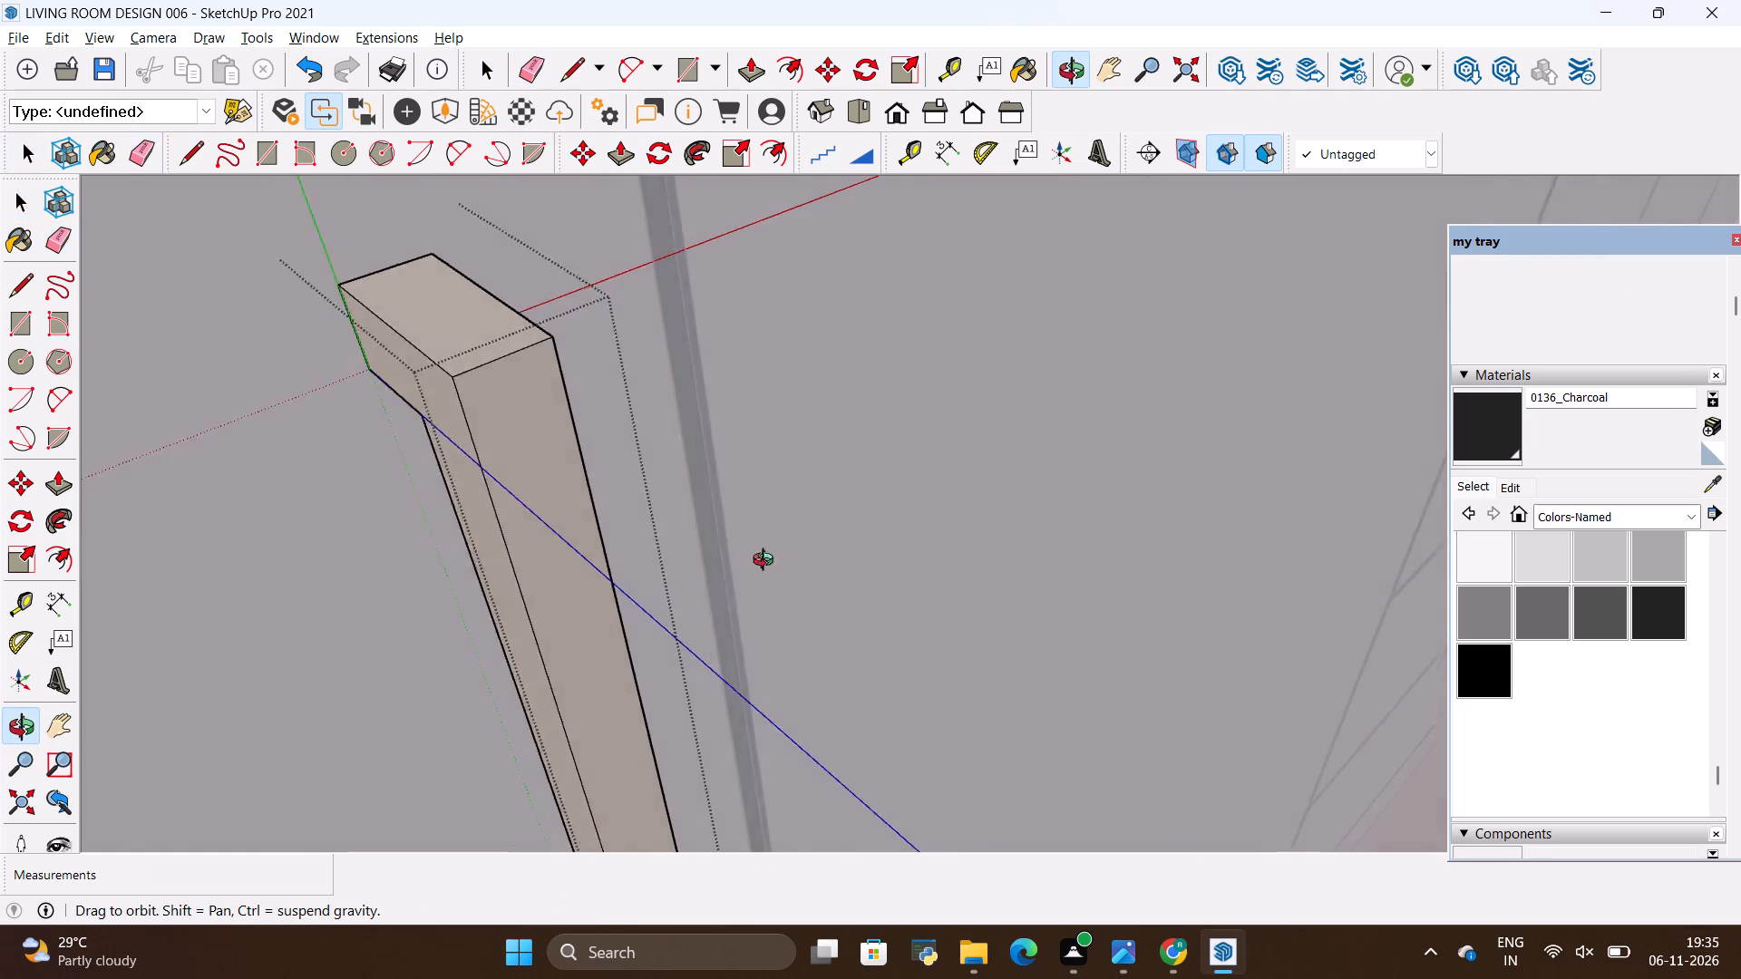
left_click_drag(767, 562, 313, 501)
scroll(932, 272, "up", 8)
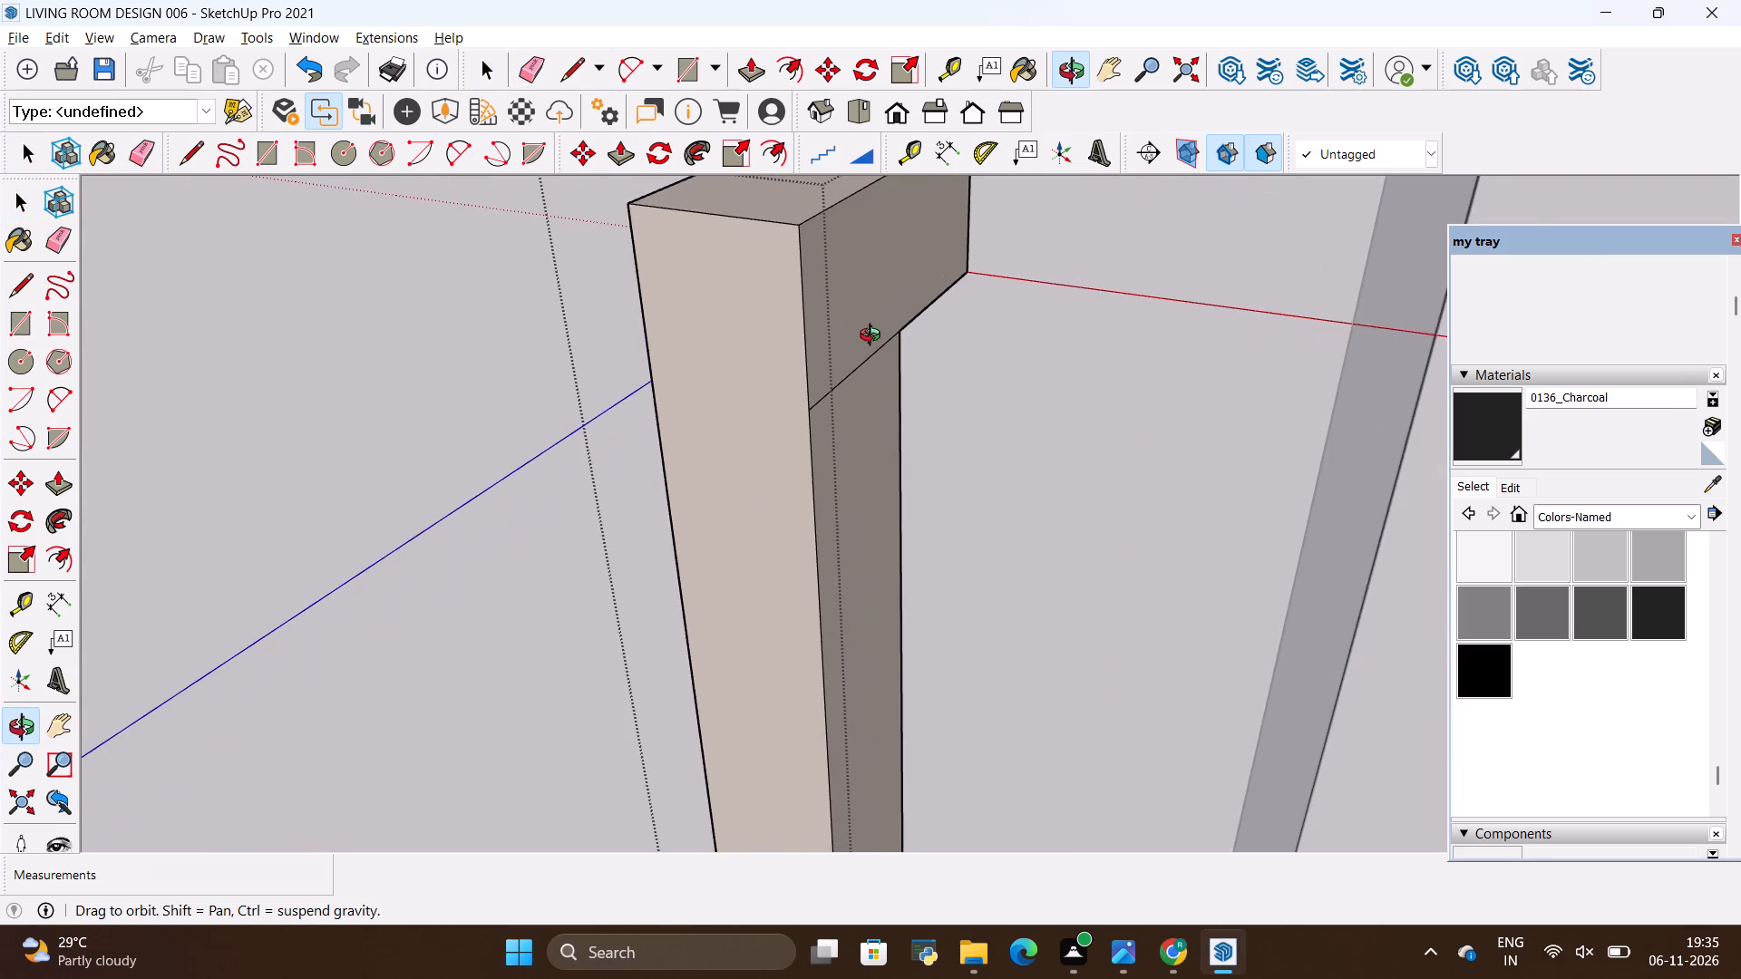
left_click_drag(872, 342, 871, 406)
left_click_drag(800, 350, 771, 260)
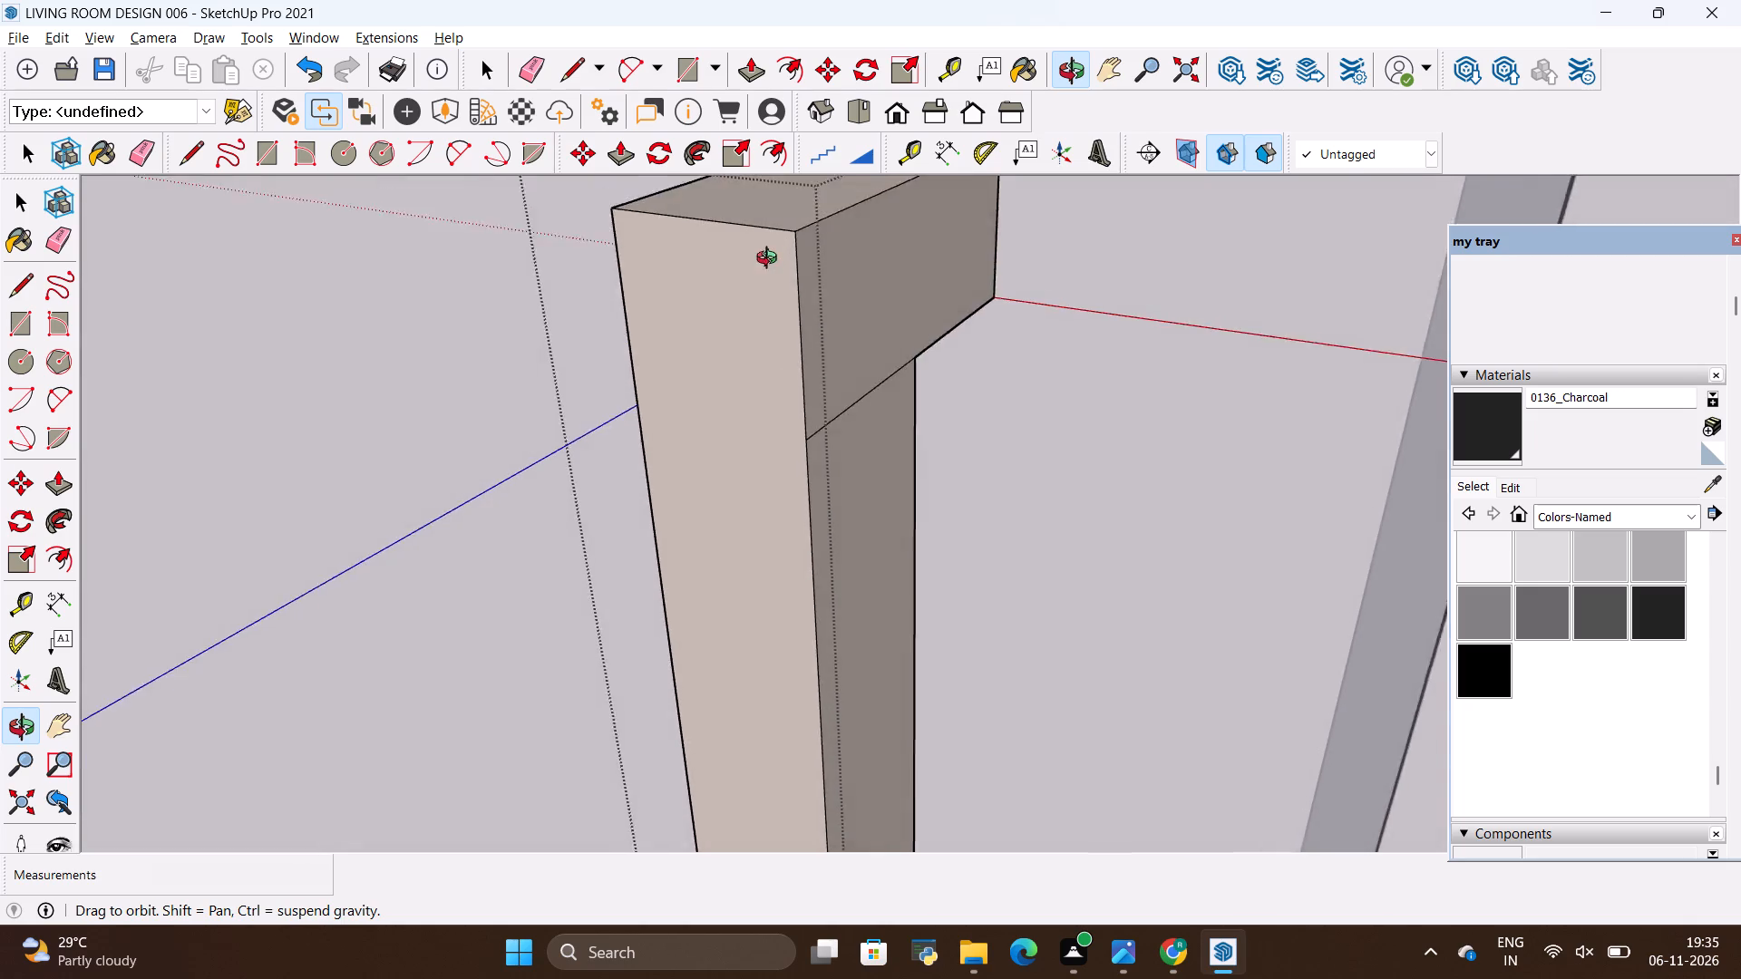
left_click_drag(771, 260, 721, 243)
key("e")
left_click_drag(925, 380, 936, 425)
key("space")
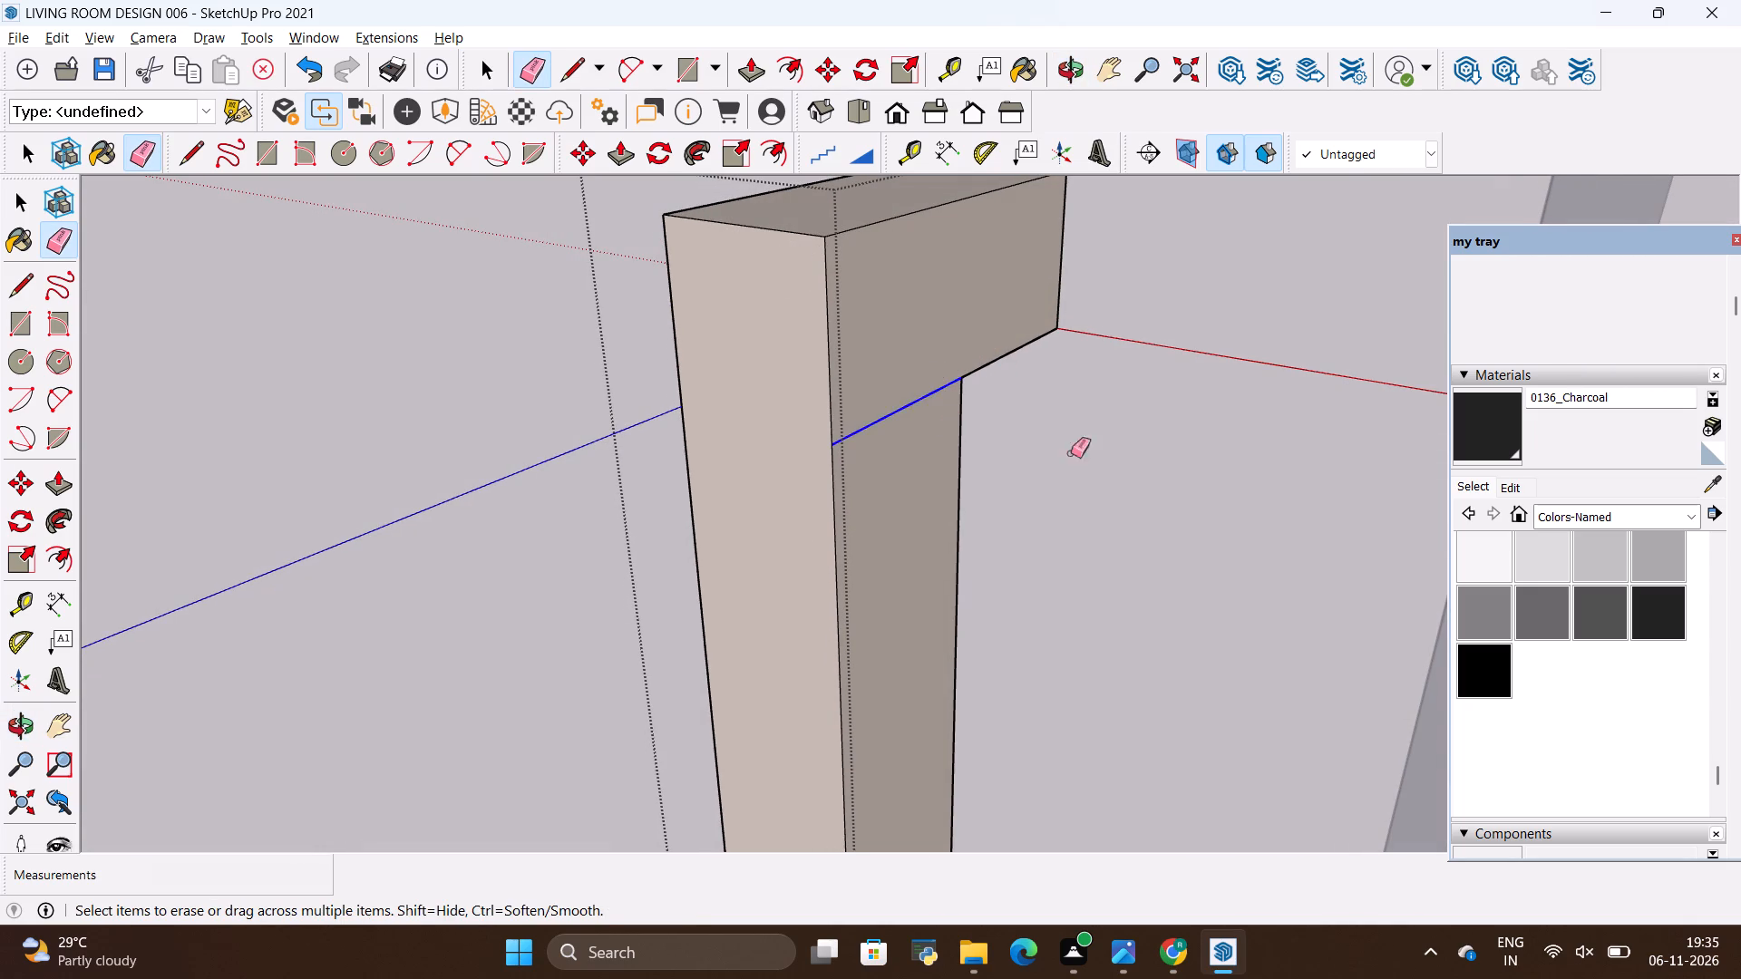
left_click(1203, 475)
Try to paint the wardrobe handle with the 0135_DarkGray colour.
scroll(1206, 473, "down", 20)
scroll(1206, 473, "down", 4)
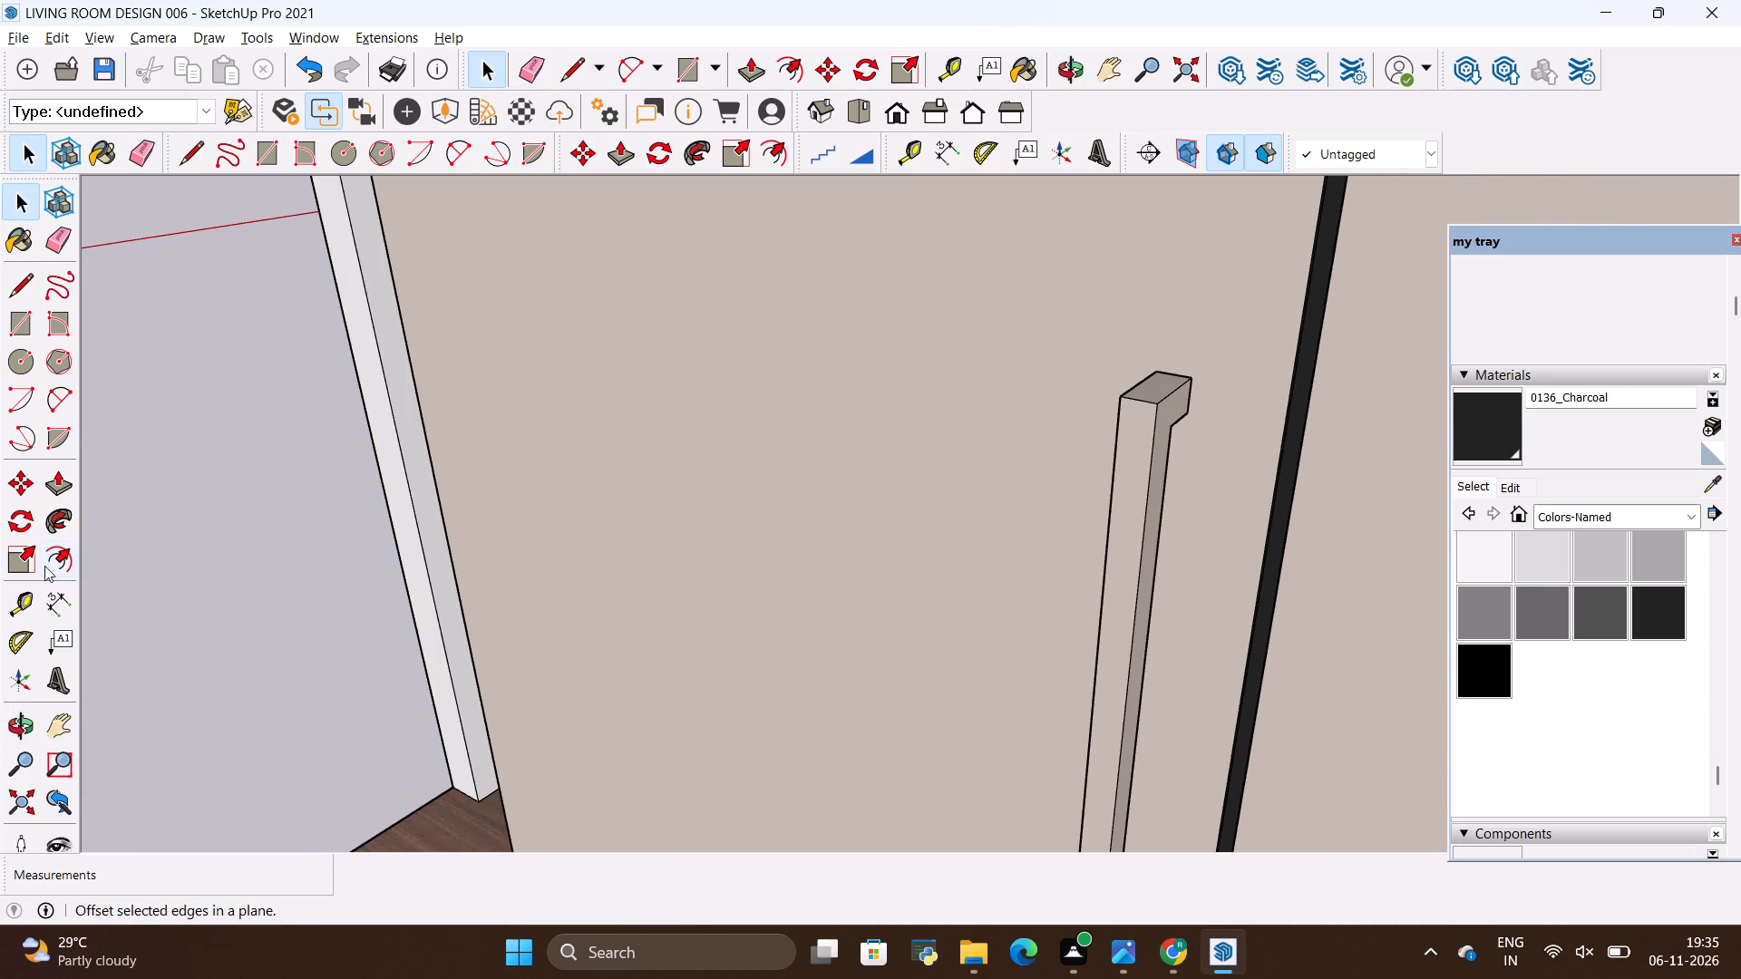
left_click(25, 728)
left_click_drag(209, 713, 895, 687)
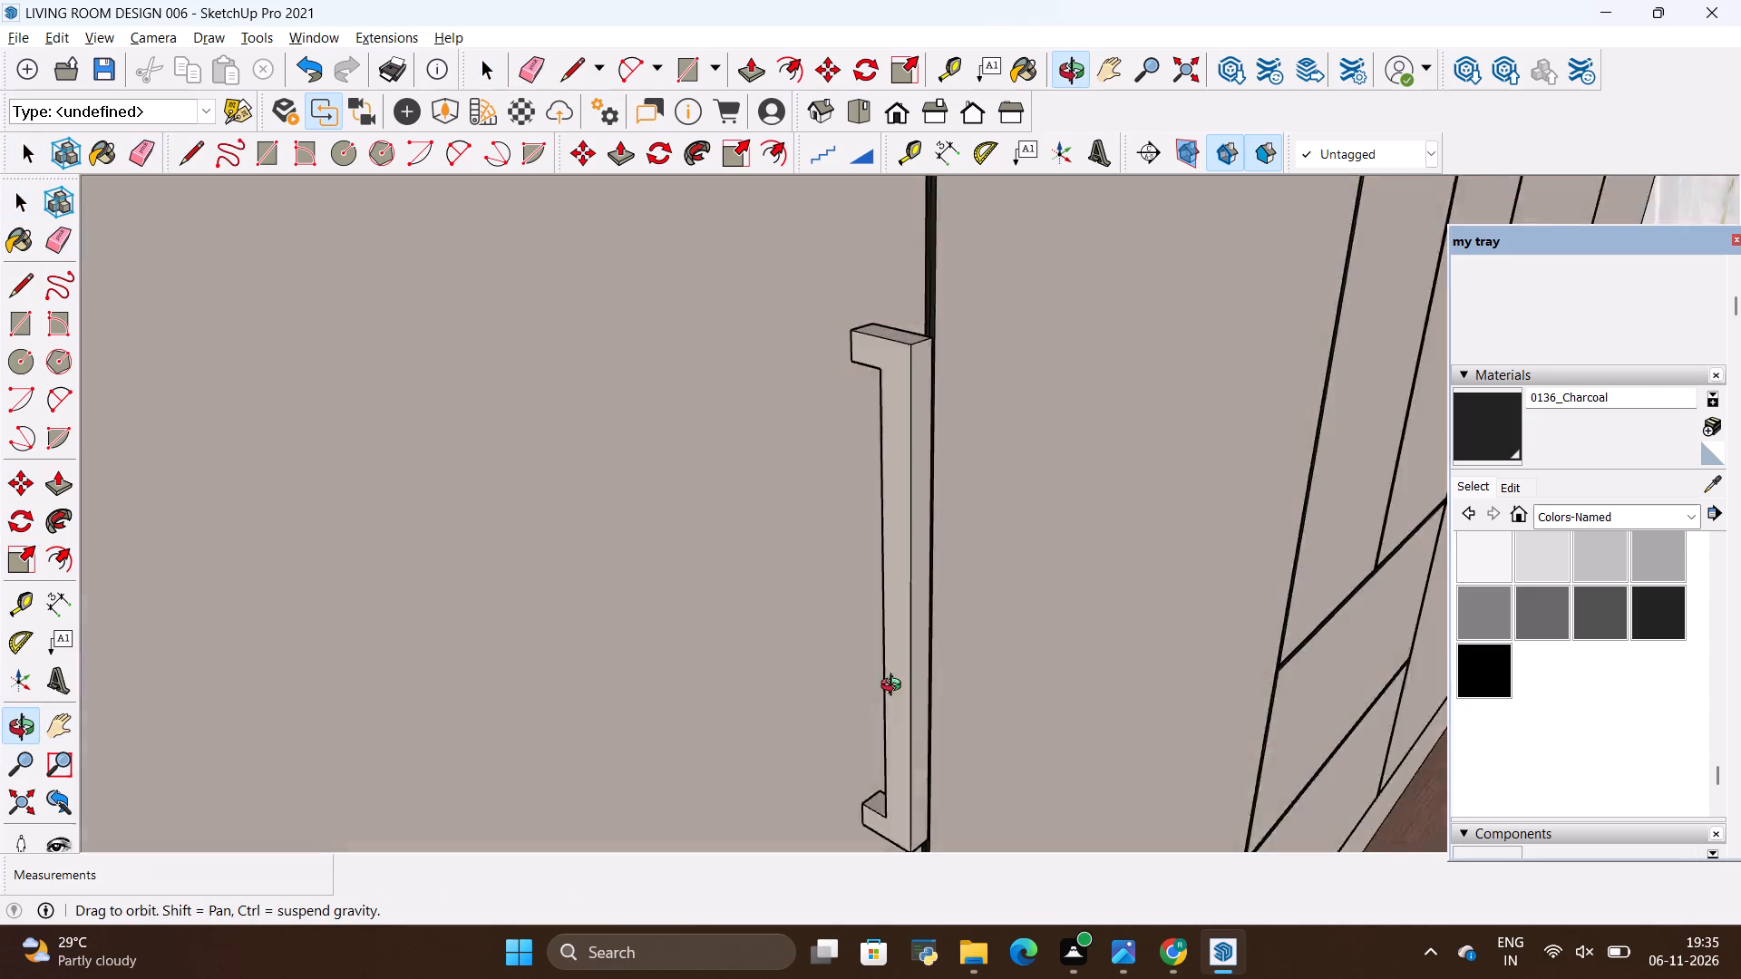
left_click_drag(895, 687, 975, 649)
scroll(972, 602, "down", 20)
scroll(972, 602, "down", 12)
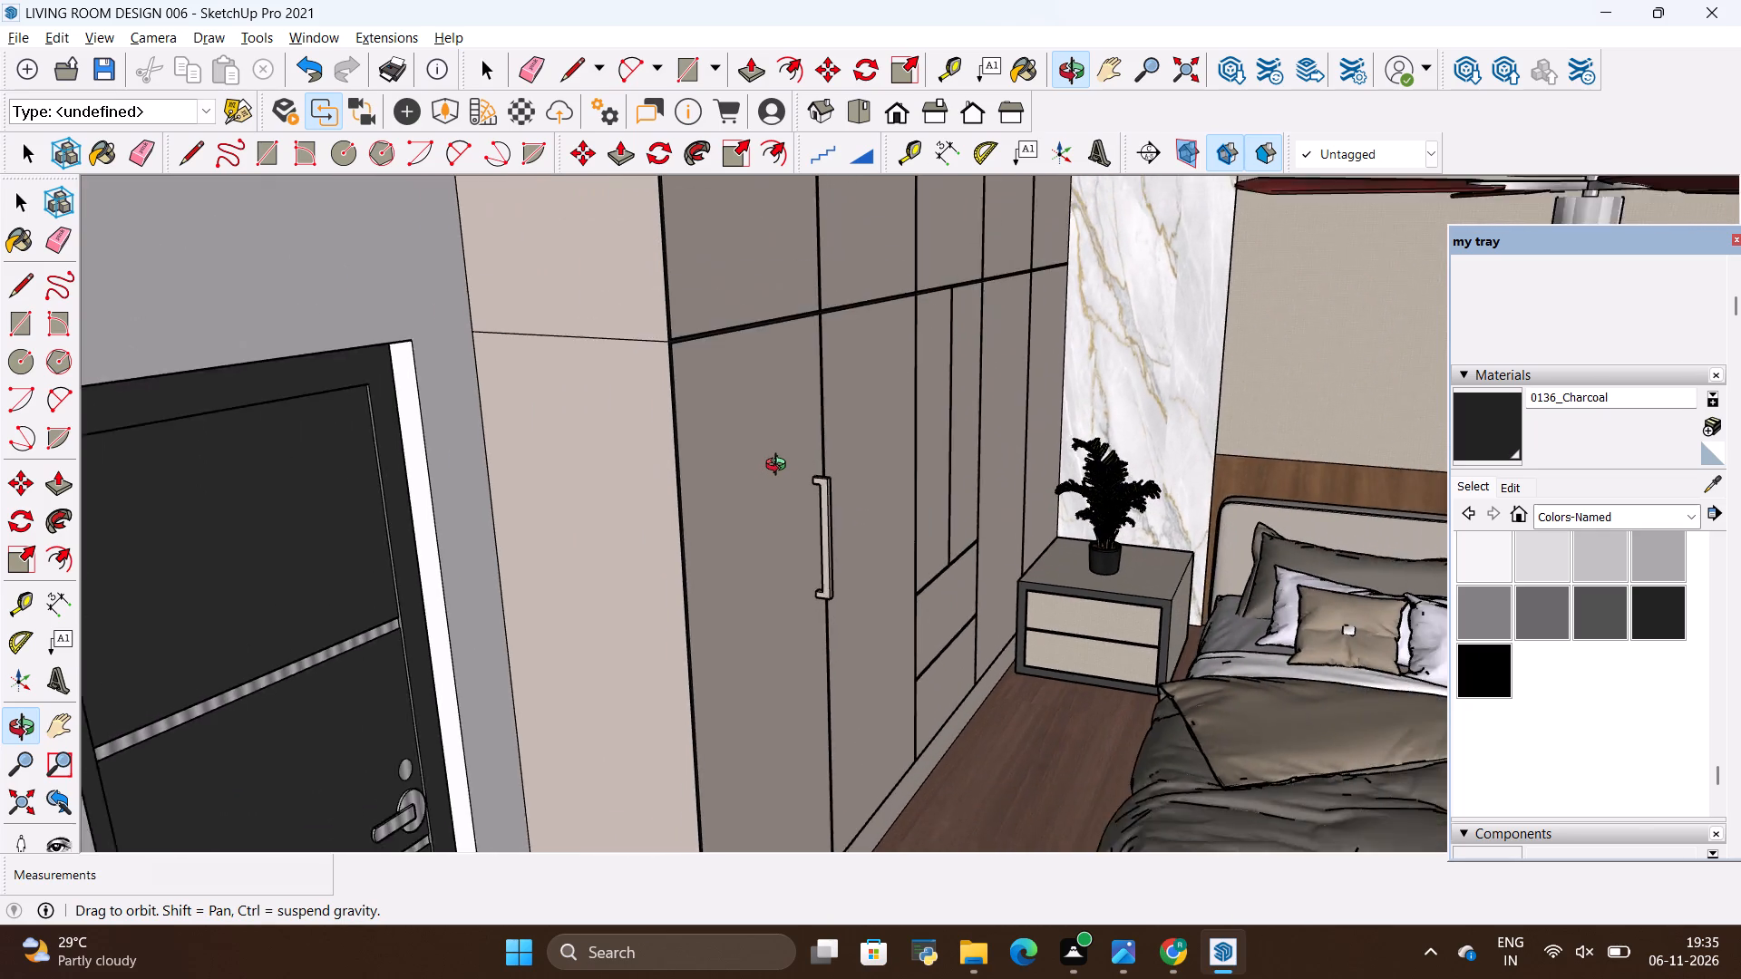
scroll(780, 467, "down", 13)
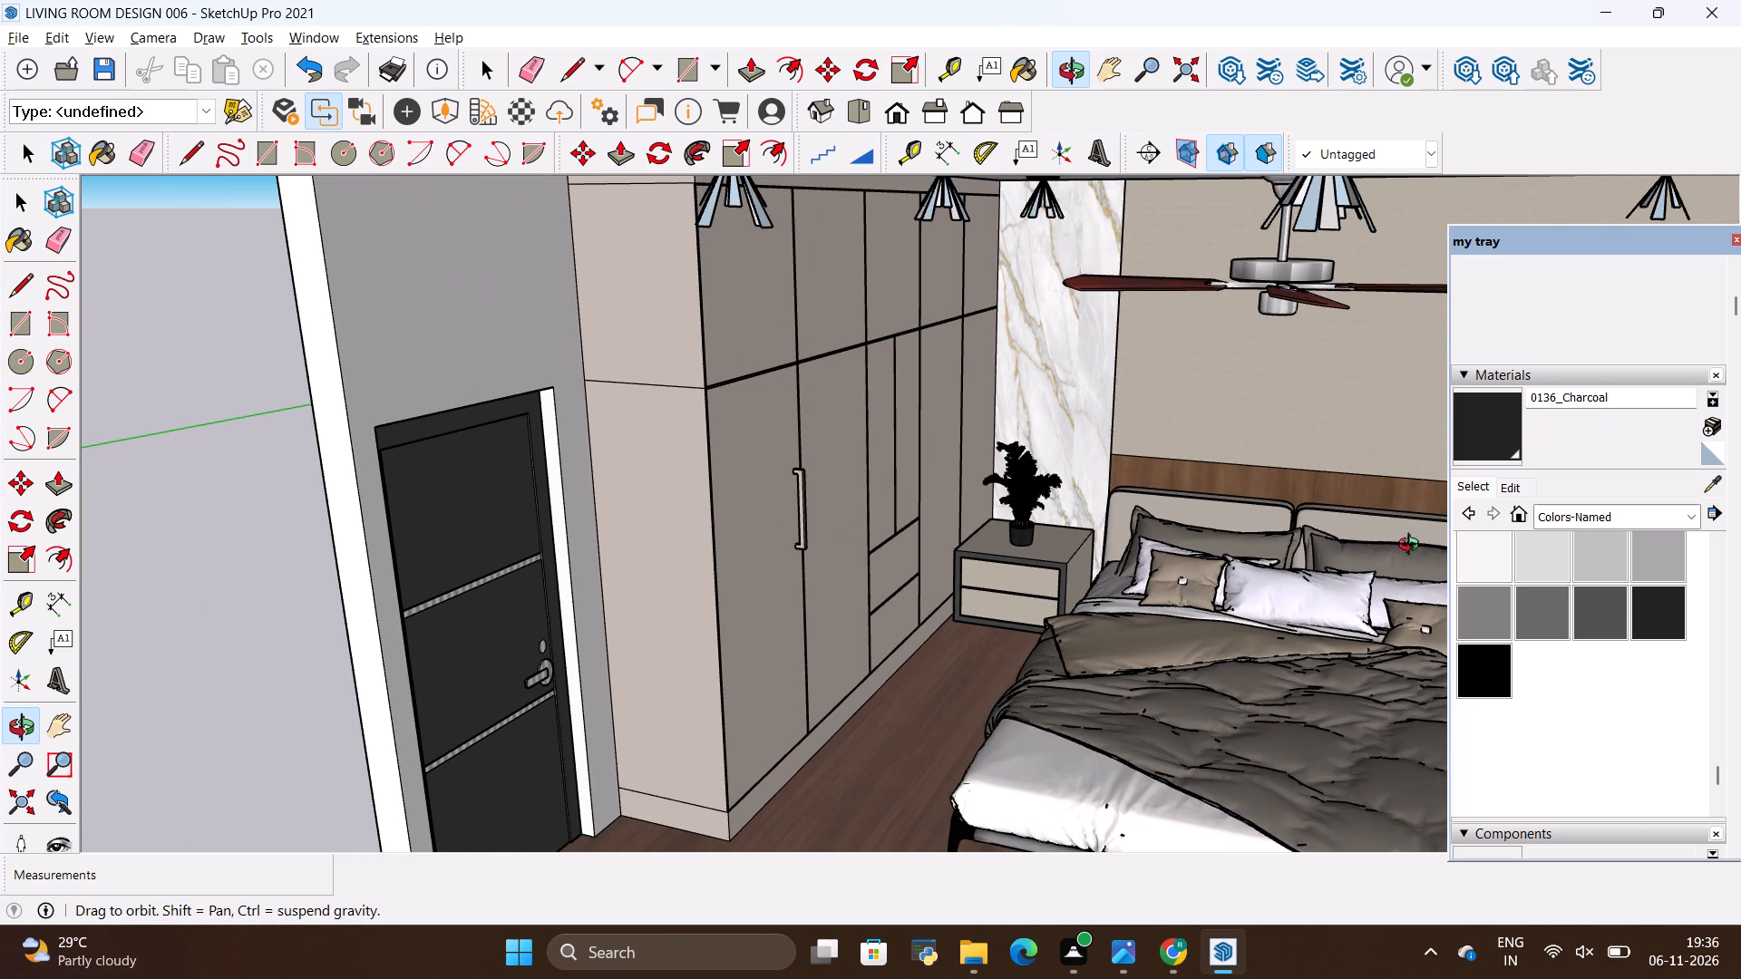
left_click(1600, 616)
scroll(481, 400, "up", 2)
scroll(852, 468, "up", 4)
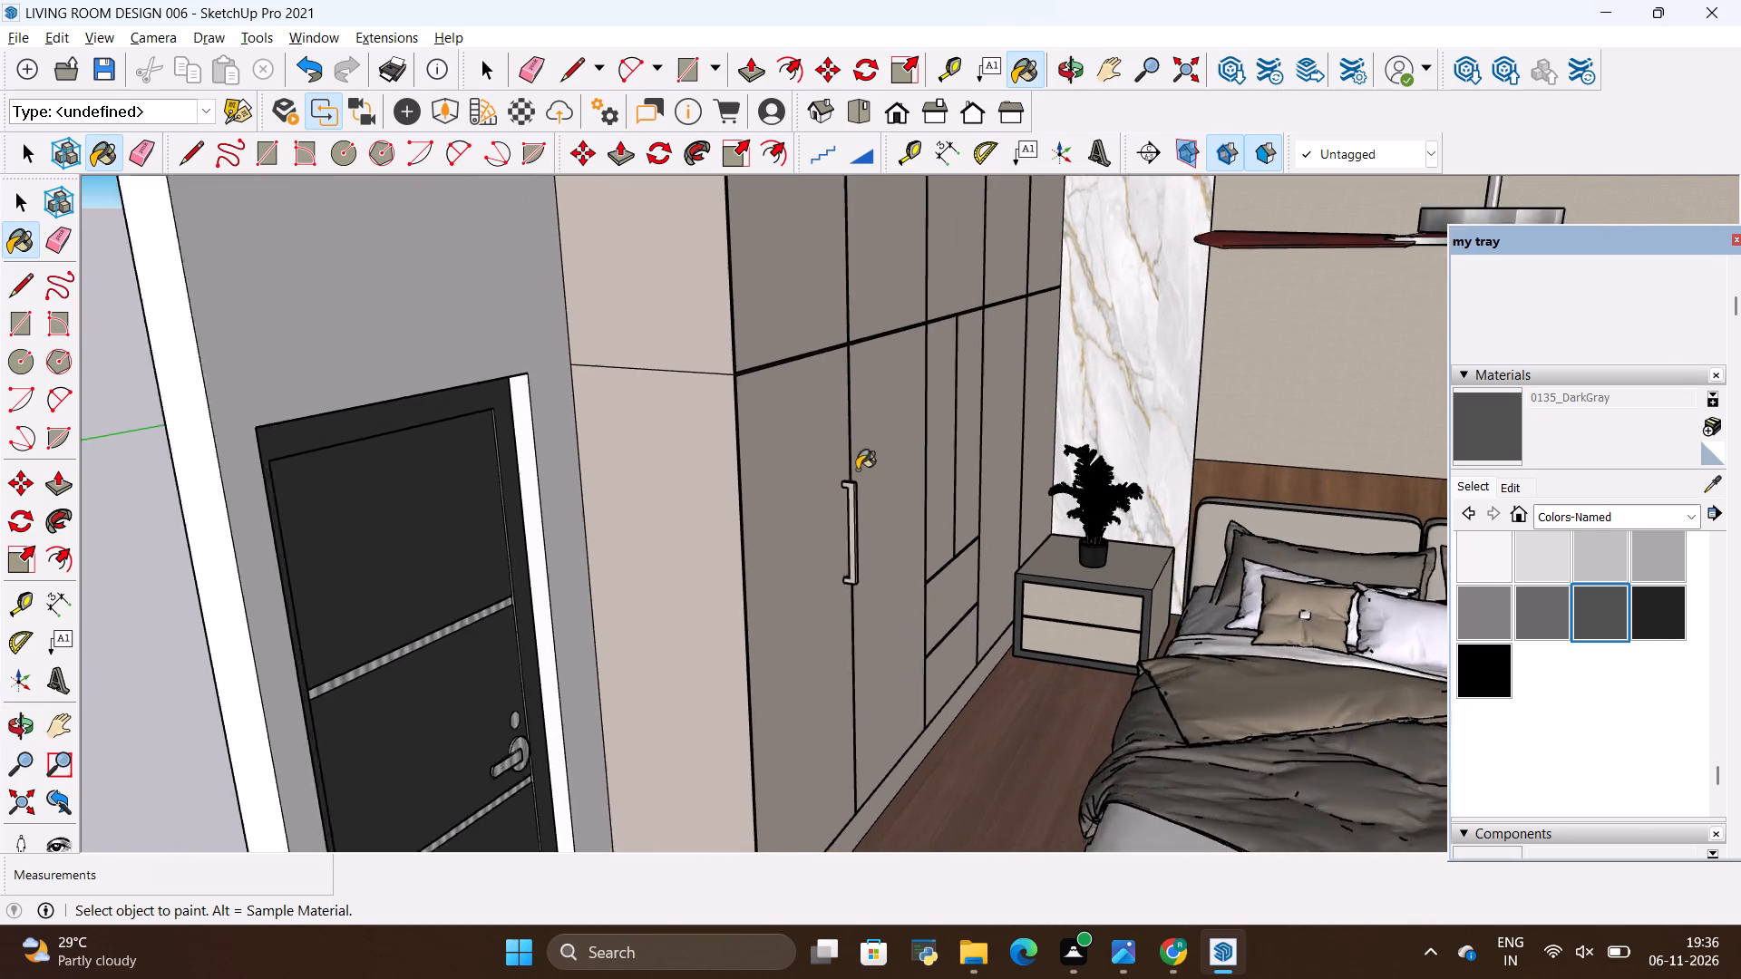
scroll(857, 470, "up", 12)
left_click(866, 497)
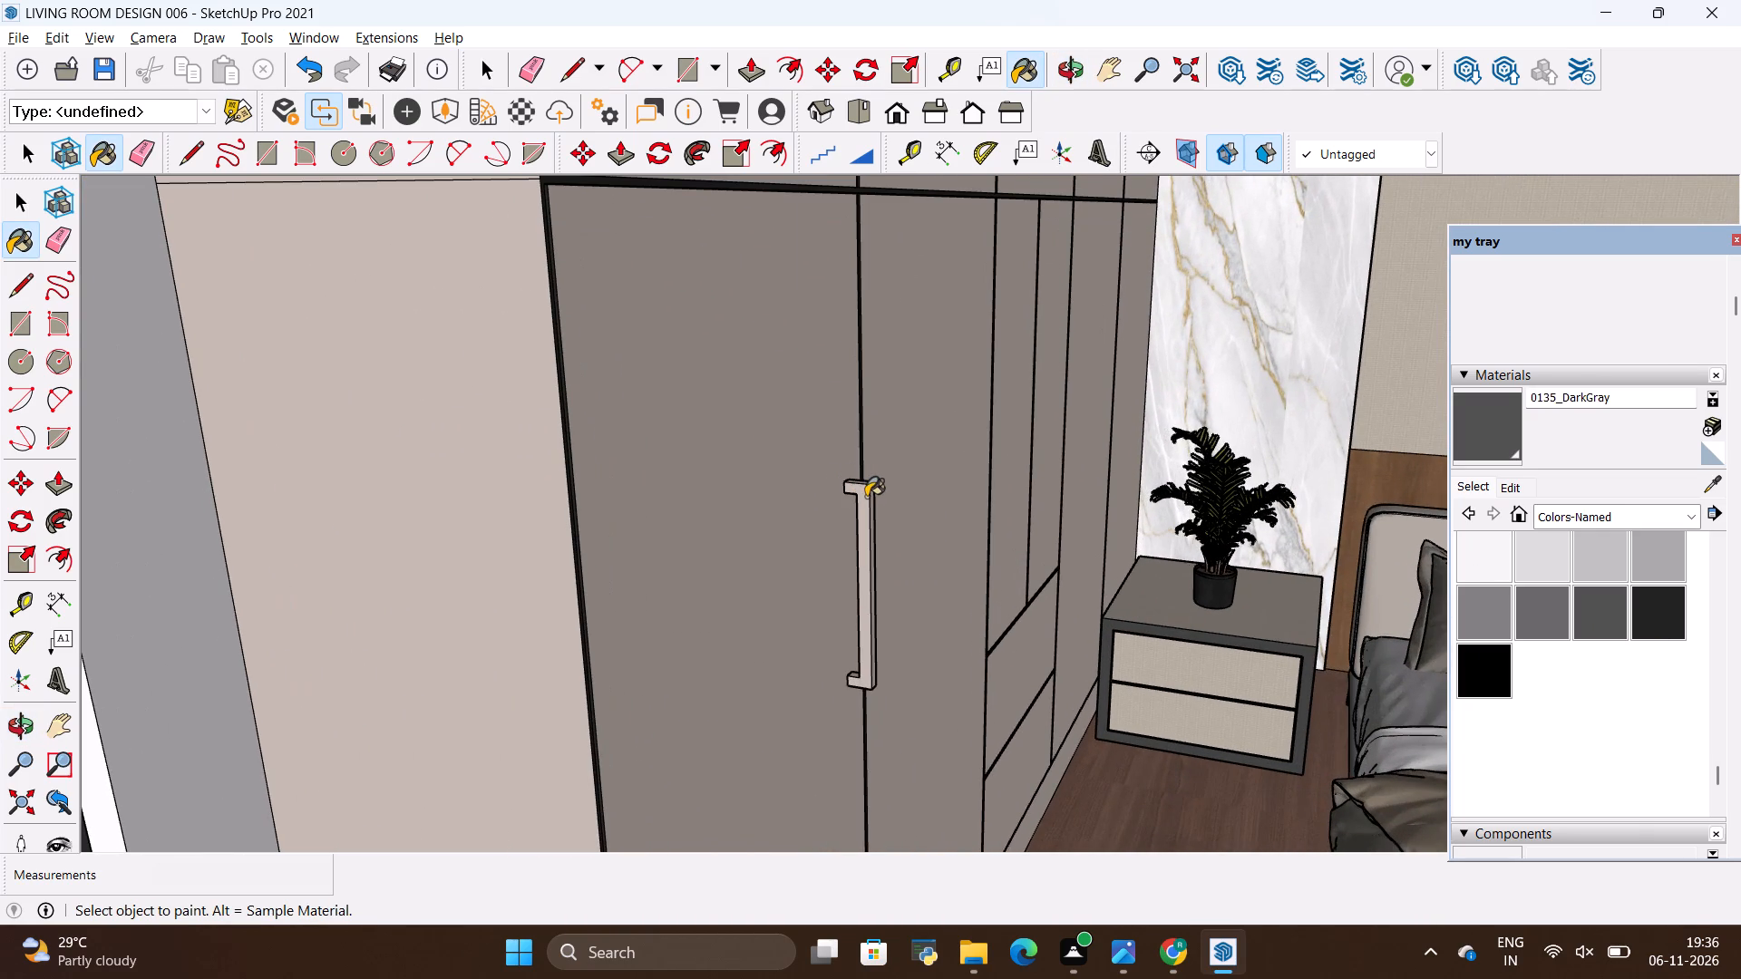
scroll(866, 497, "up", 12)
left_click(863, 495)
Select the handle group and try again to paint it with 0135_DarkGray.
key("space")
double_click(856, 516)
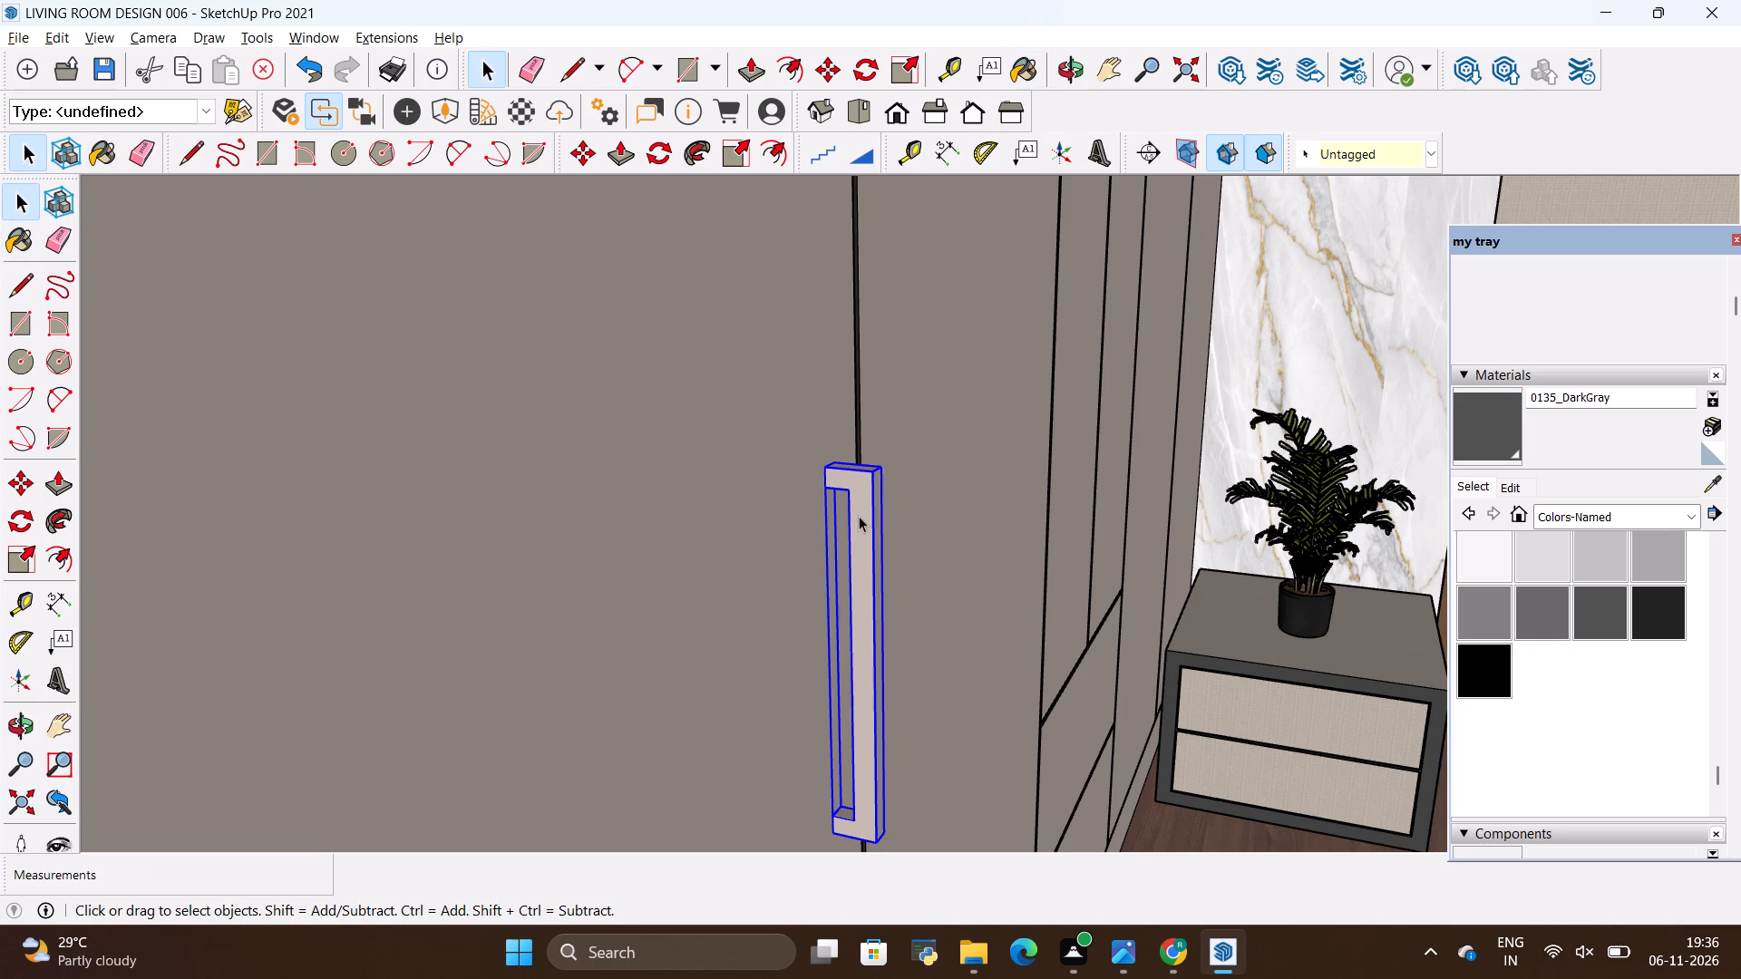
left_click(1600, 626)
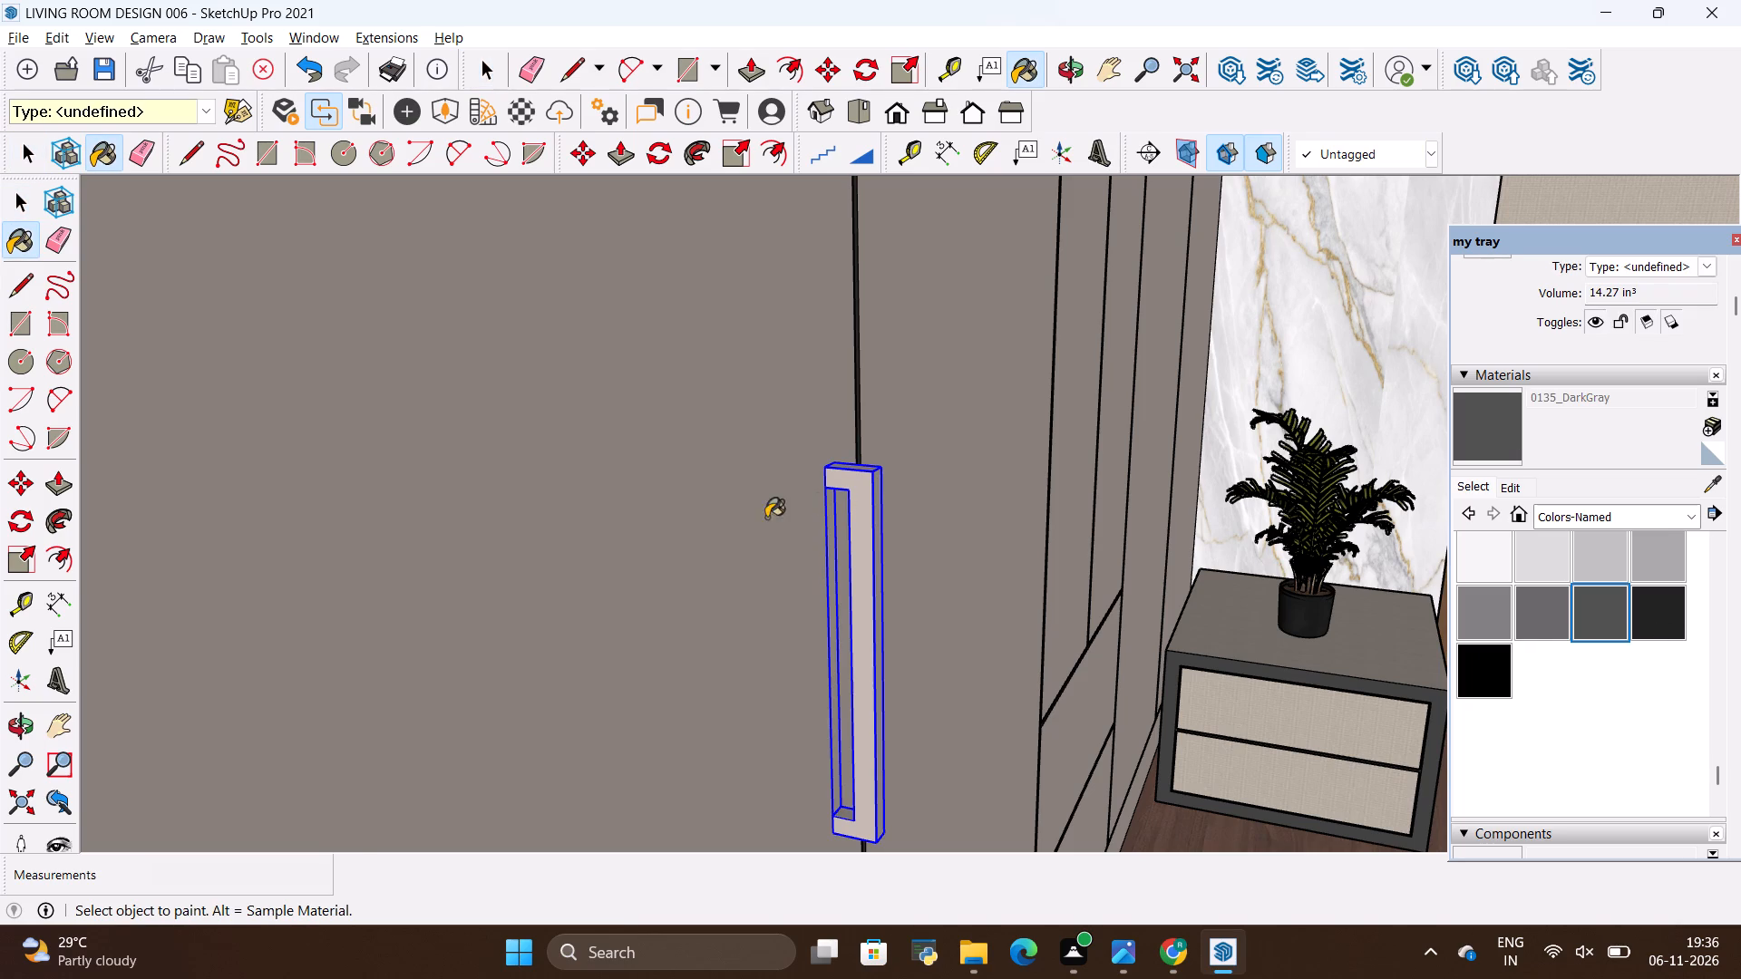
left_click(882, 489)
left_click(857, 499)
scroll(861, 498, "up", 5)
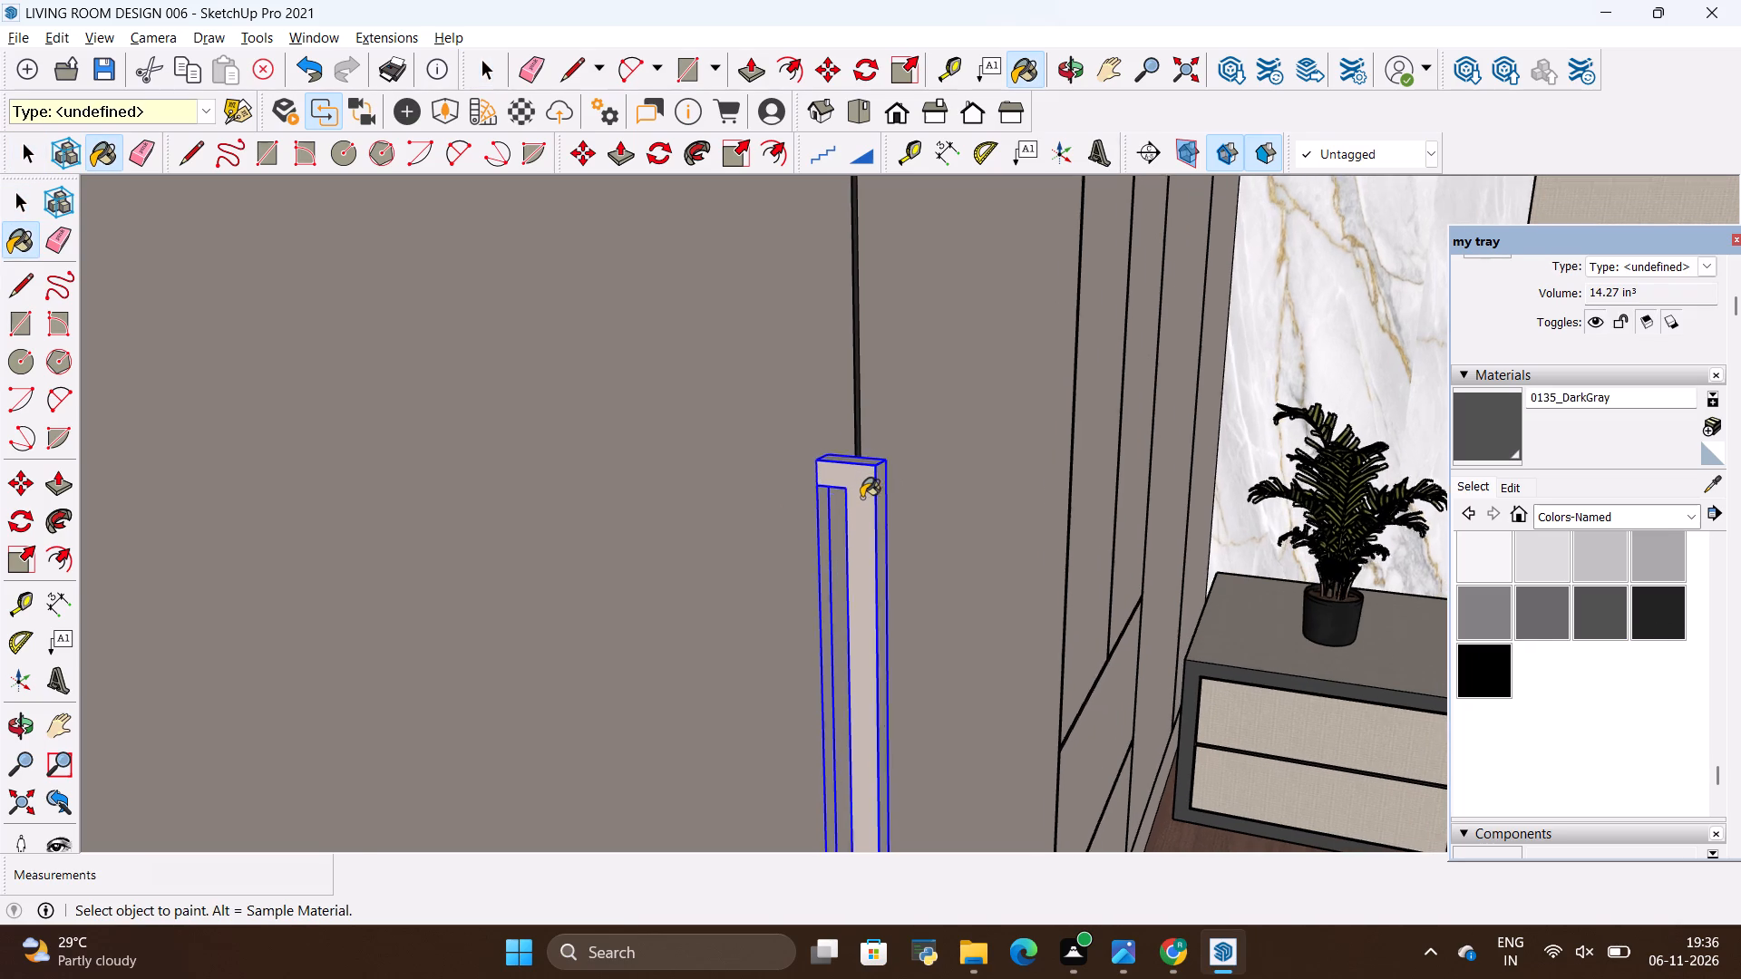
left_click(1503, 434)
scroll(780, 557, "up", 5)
Open the wardrobe handle group, paint all its faces with 0135_DarkGray, and leave the group.
key("space")
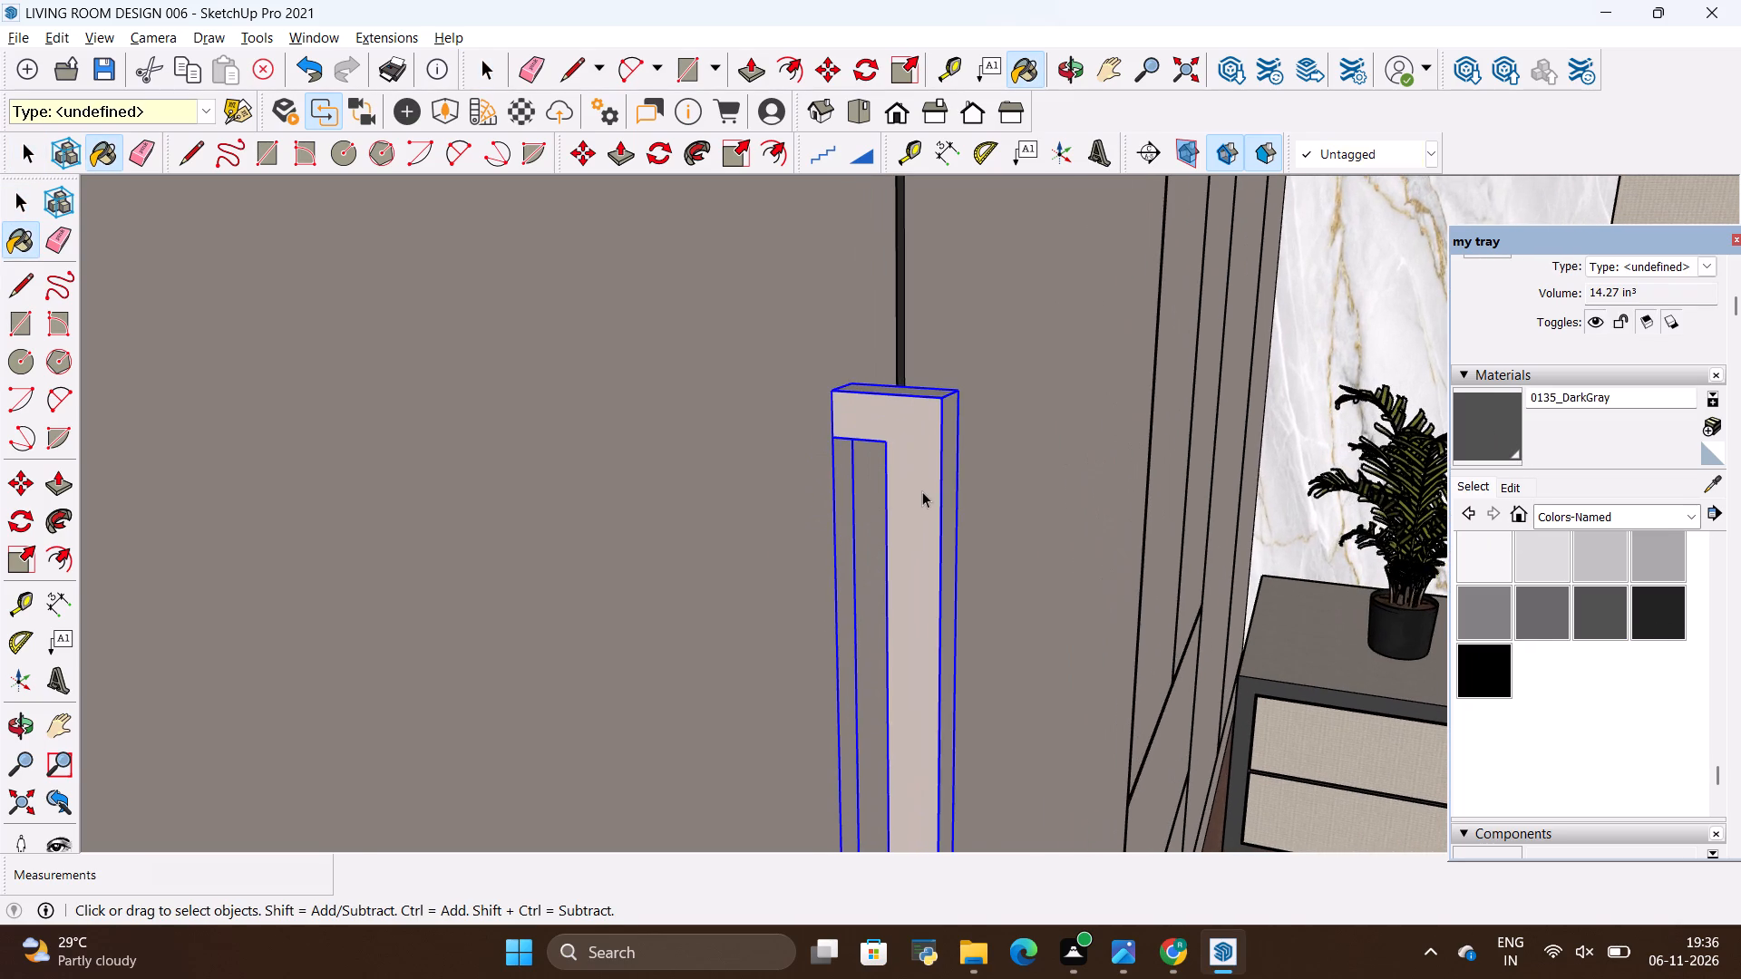
triple_click(922, 489)
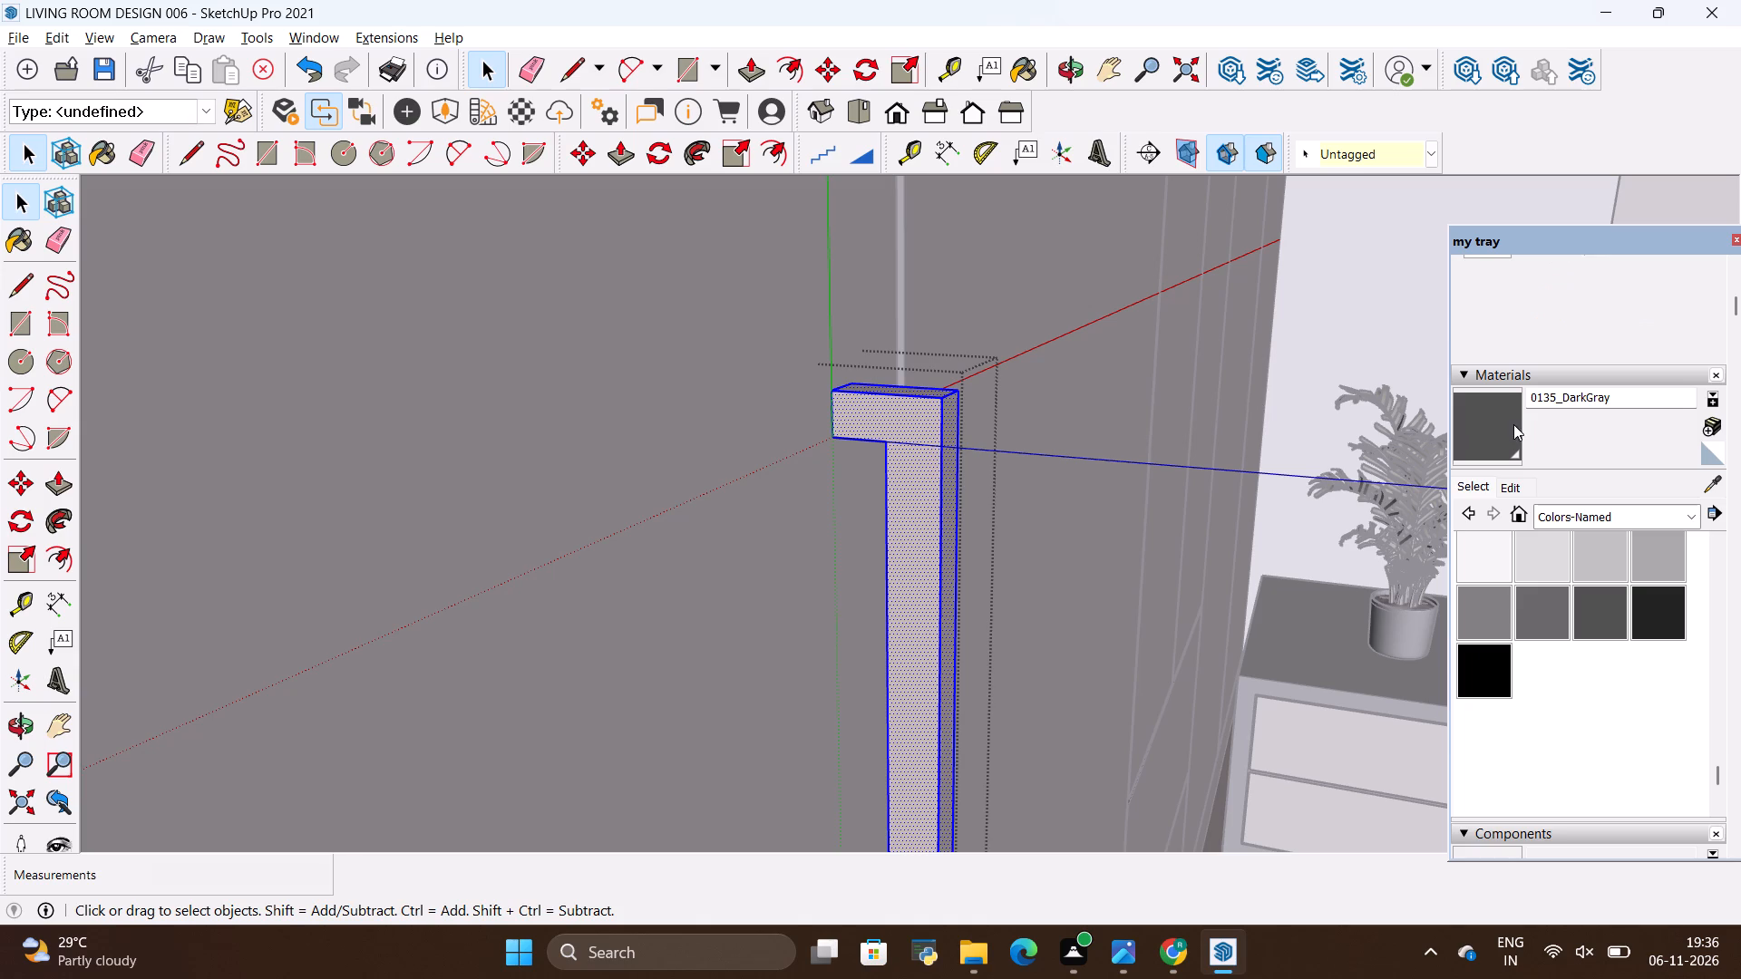
left_click(1513, 425)
left_click(922, 424)
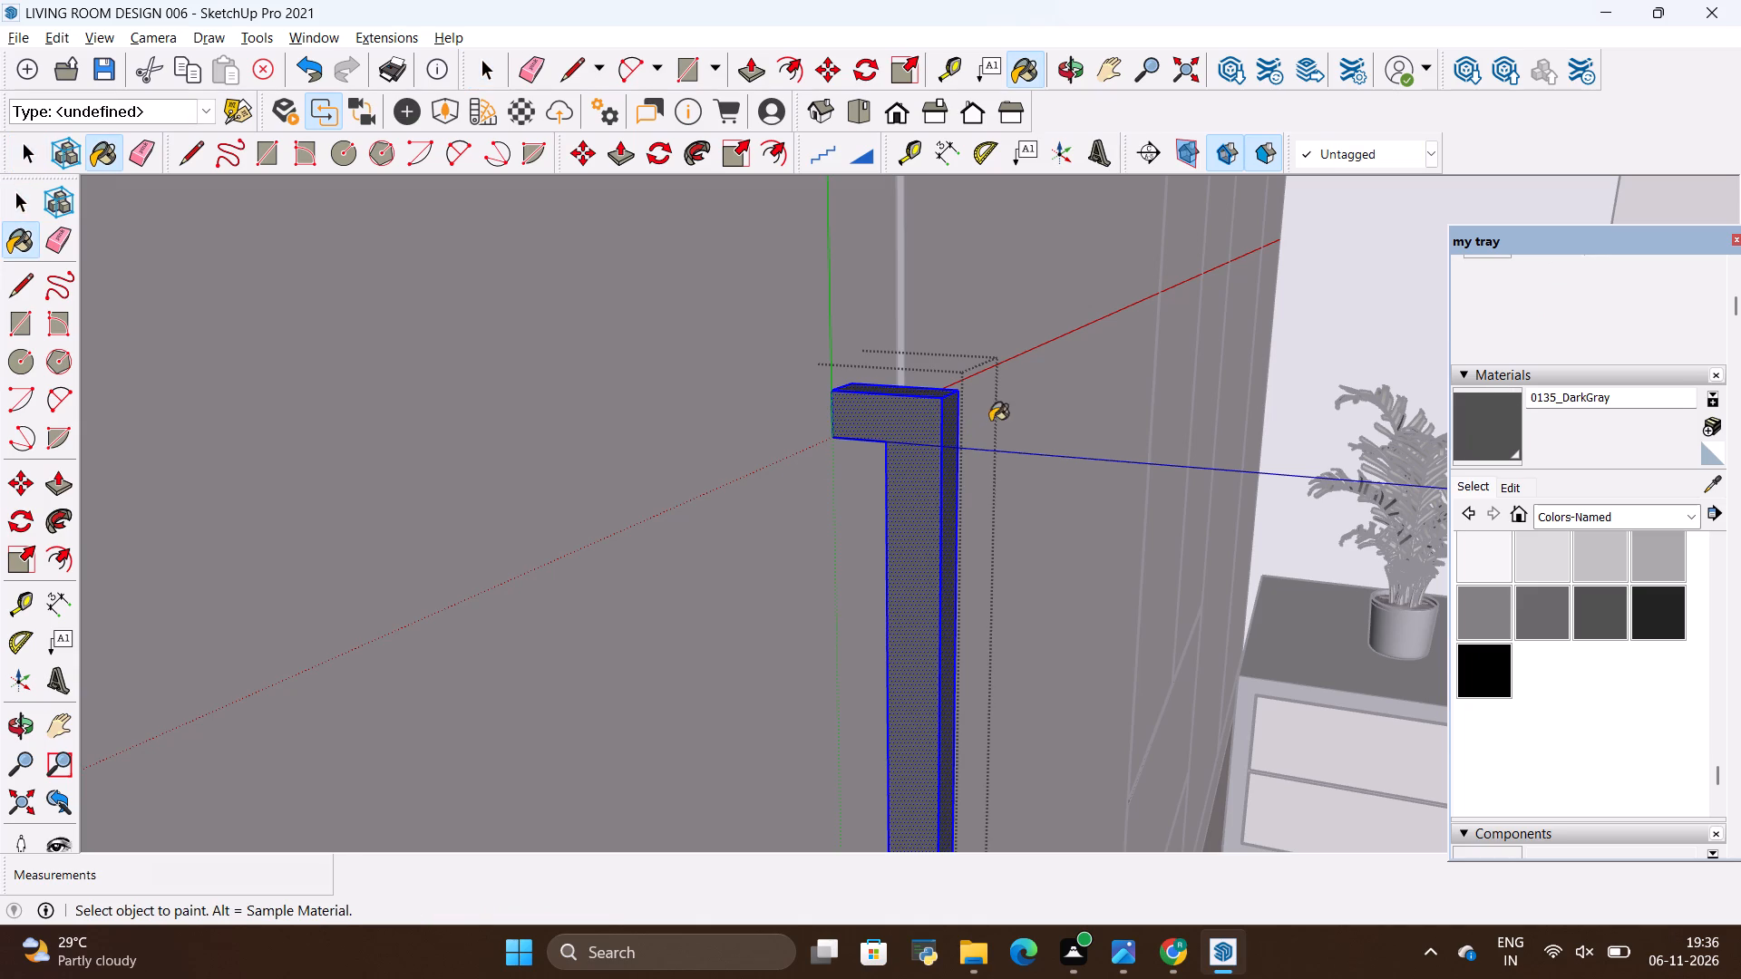
key("space")
left_click(736, 391)
Copy the dark grey handle across the groove onto the adjacent wide wardrobe shutter, about 5 1/8" away.
left_click(929, 422)
scroll(832, 410, "down", 20)
scroll(832, 410, "down", 14)
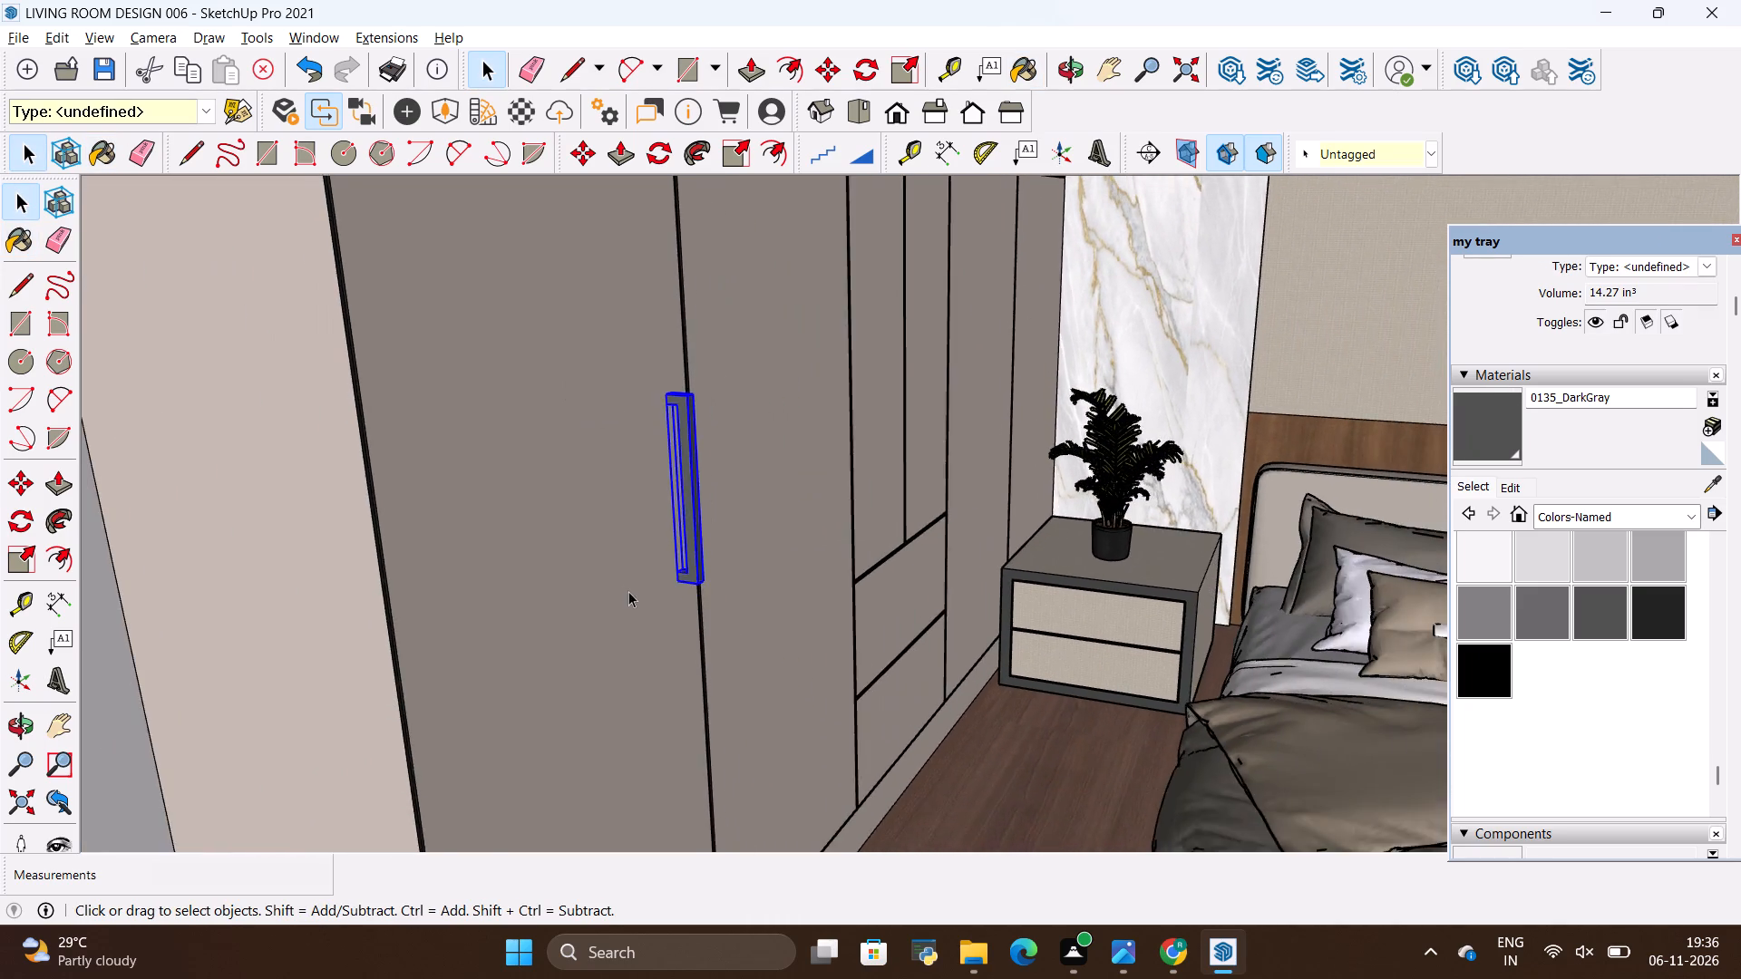
scroll(629, 592, "down", 12)
scroll(375, 342, "down", 4)
scroll(480, 425, "down", 7)
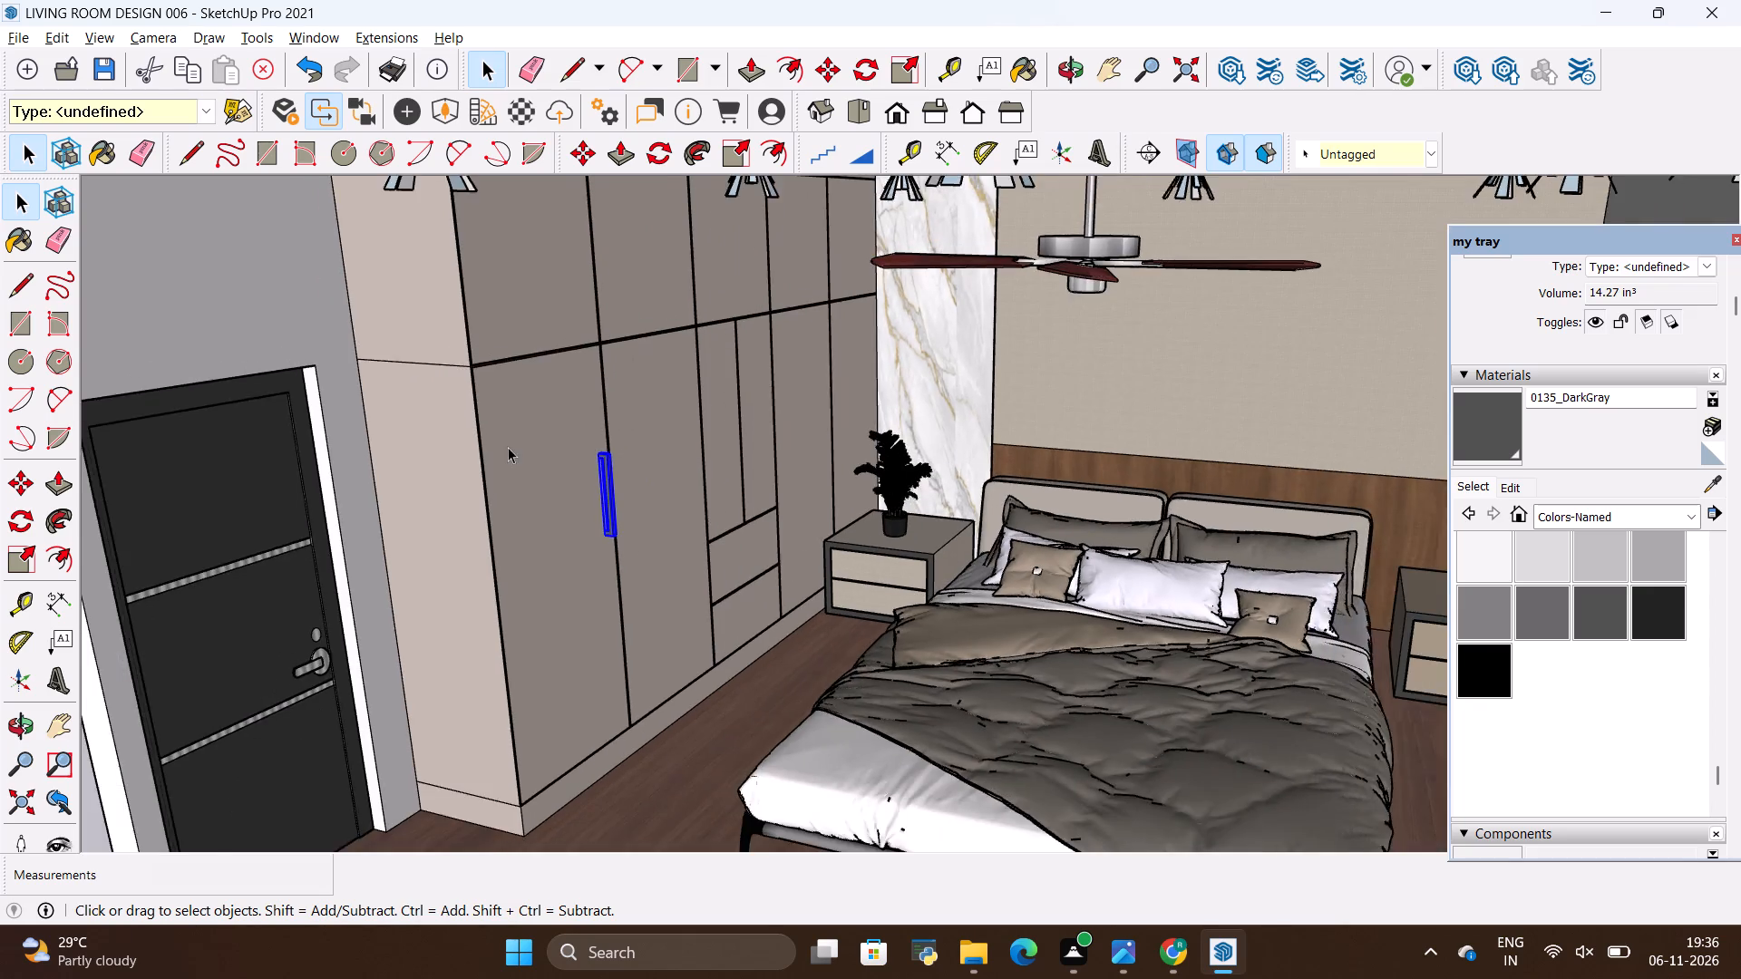
scroll(508, 447, "down", 3)
scroll(546, 383, "up", 15)
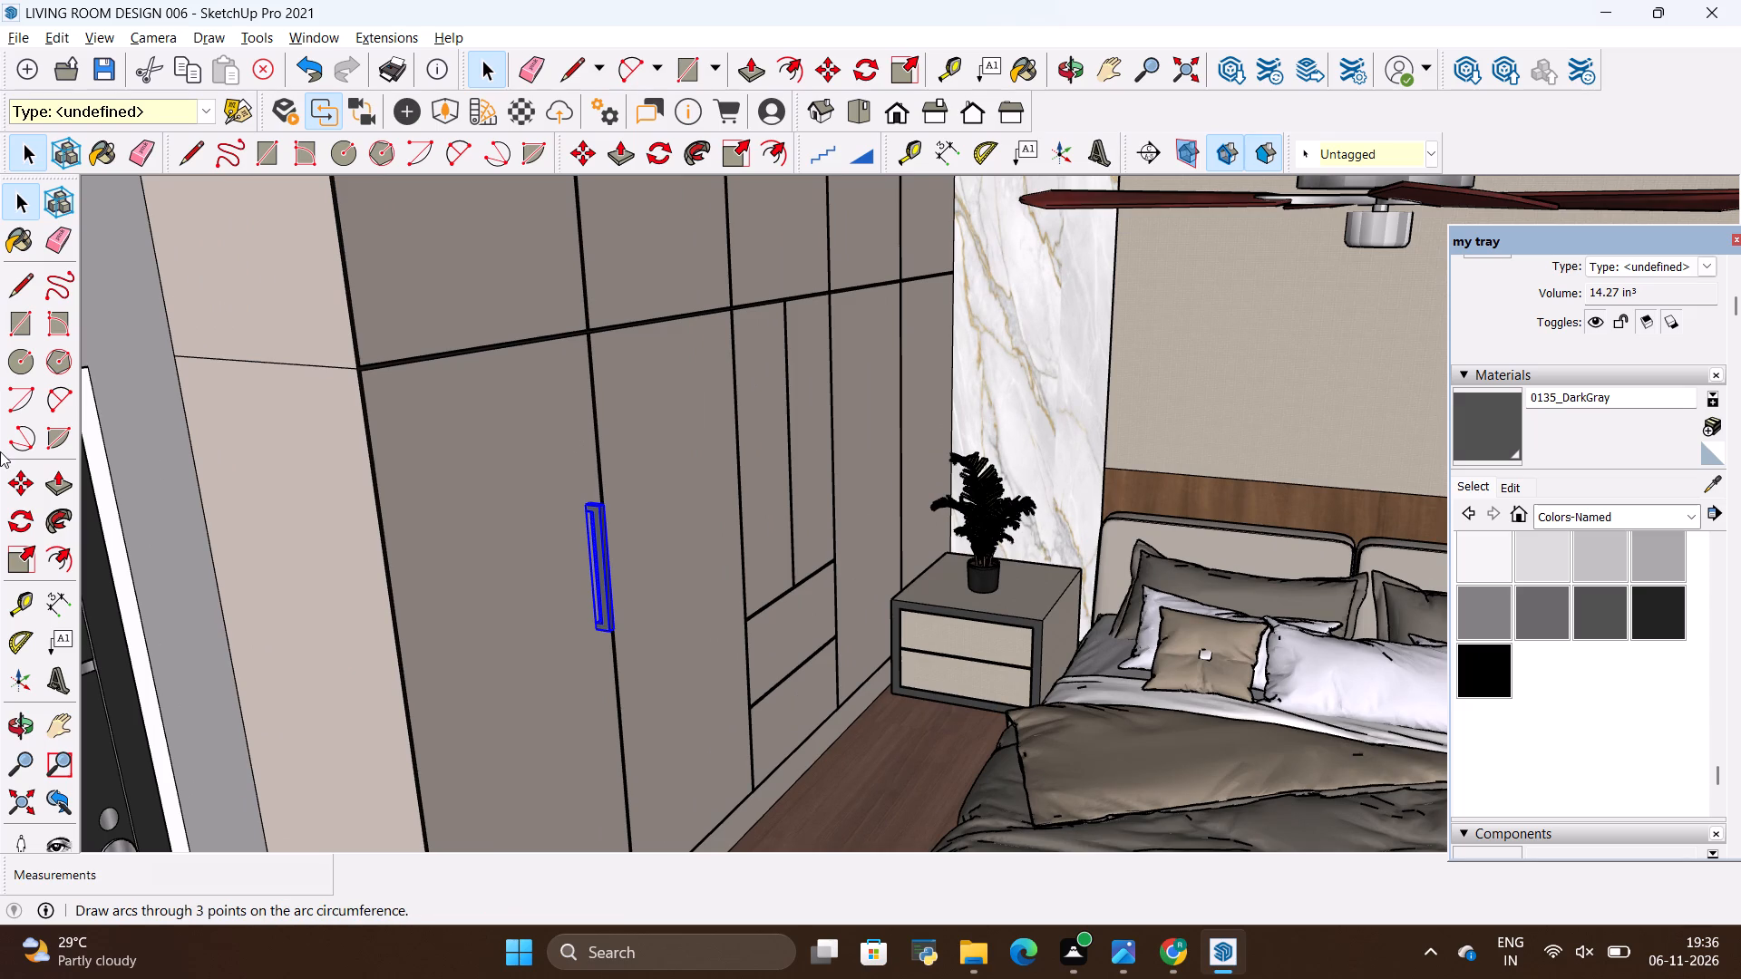
scroll(0, 450, "down", 3)
scroll(35, 177, "down", 4)
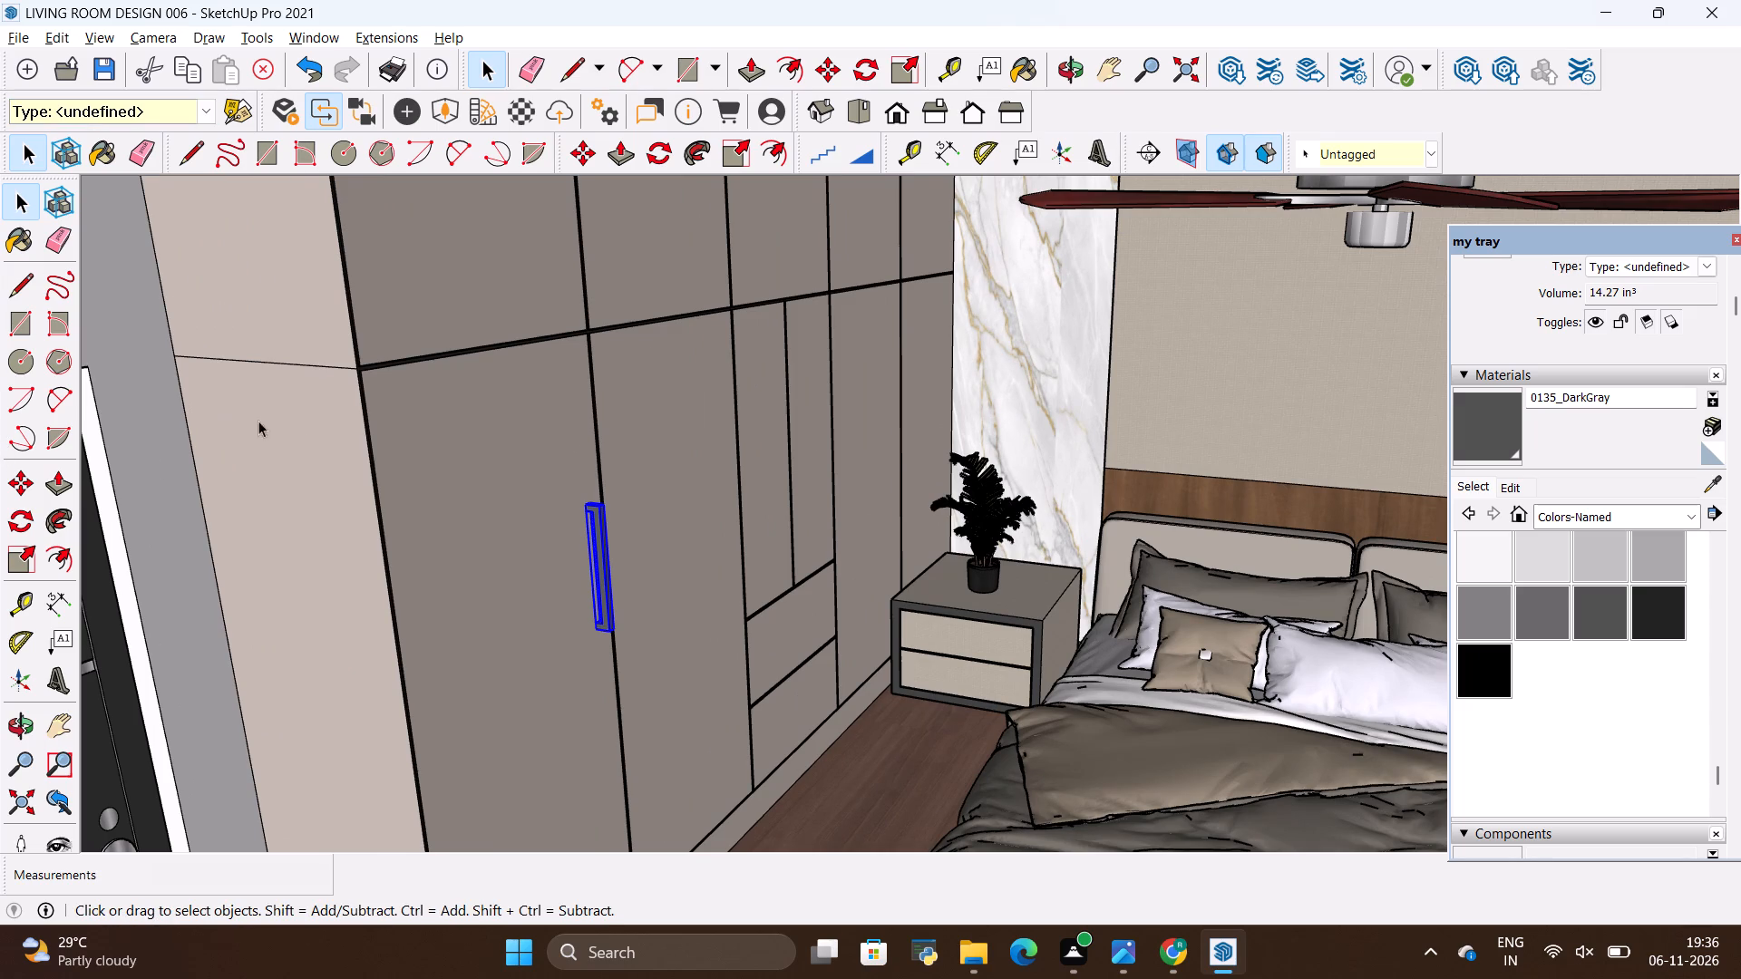
scroll(370, 455, "down", 4)
scroll(681, 531, "up", 4)
scroll(550, 551, "up", 4)
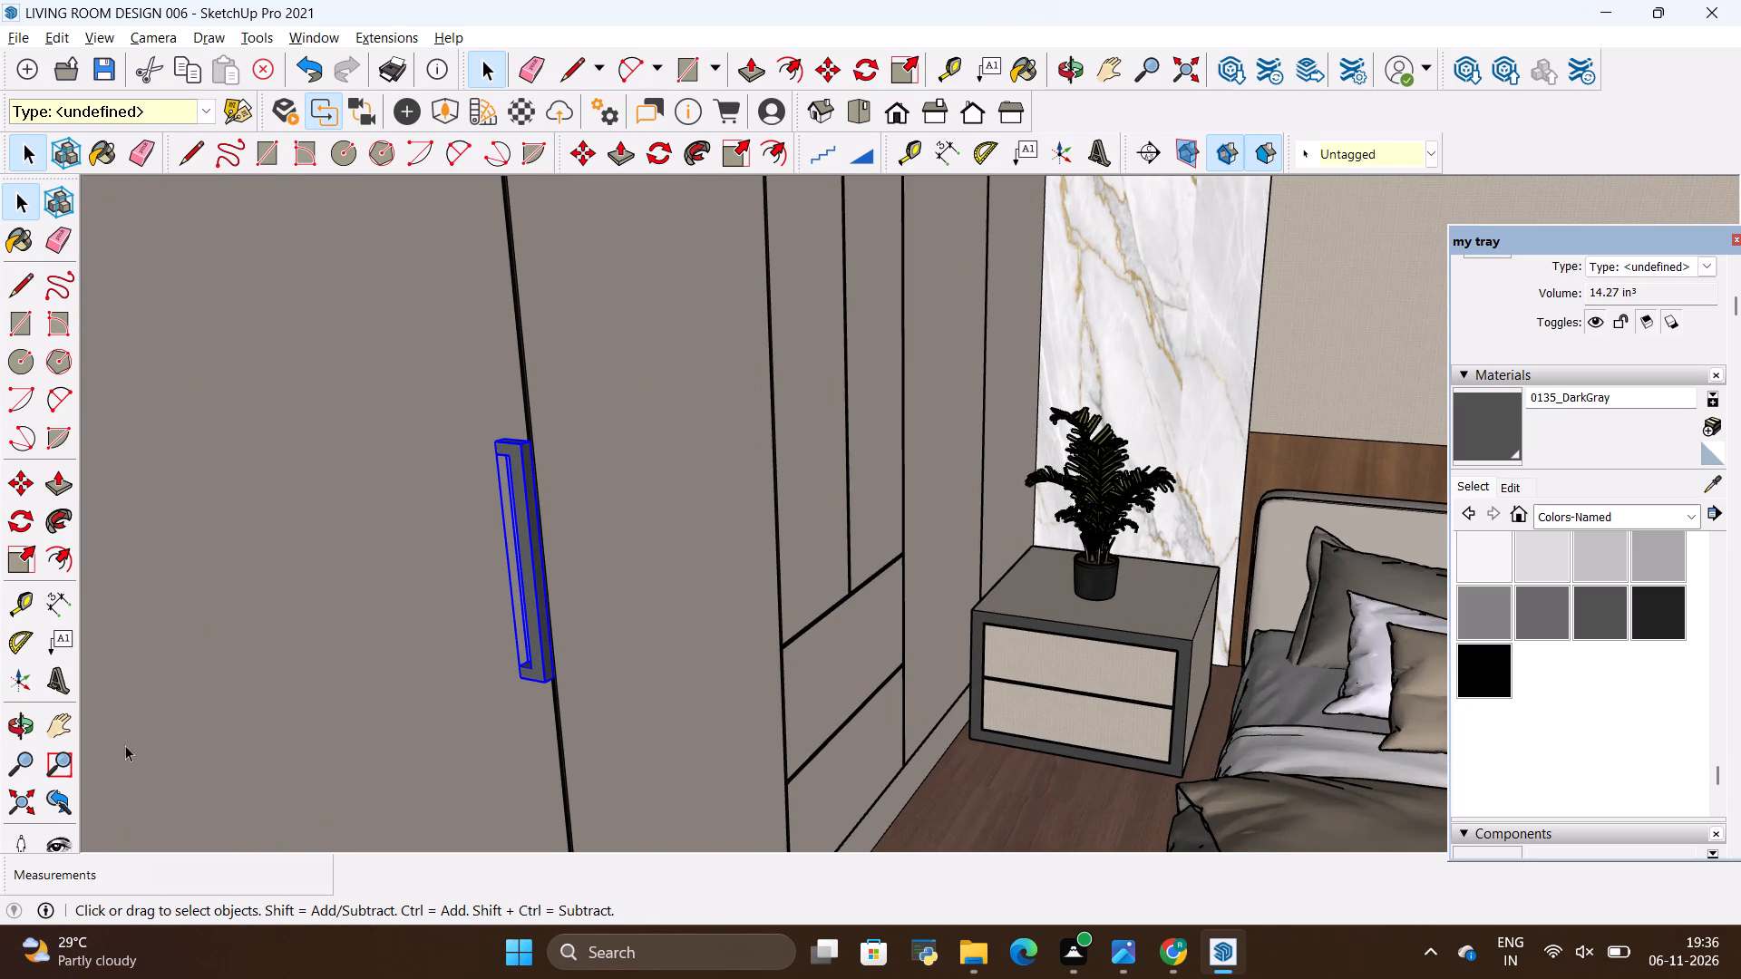
left_click(26, 720)
left_click_drag(804, 663, 582, 699)
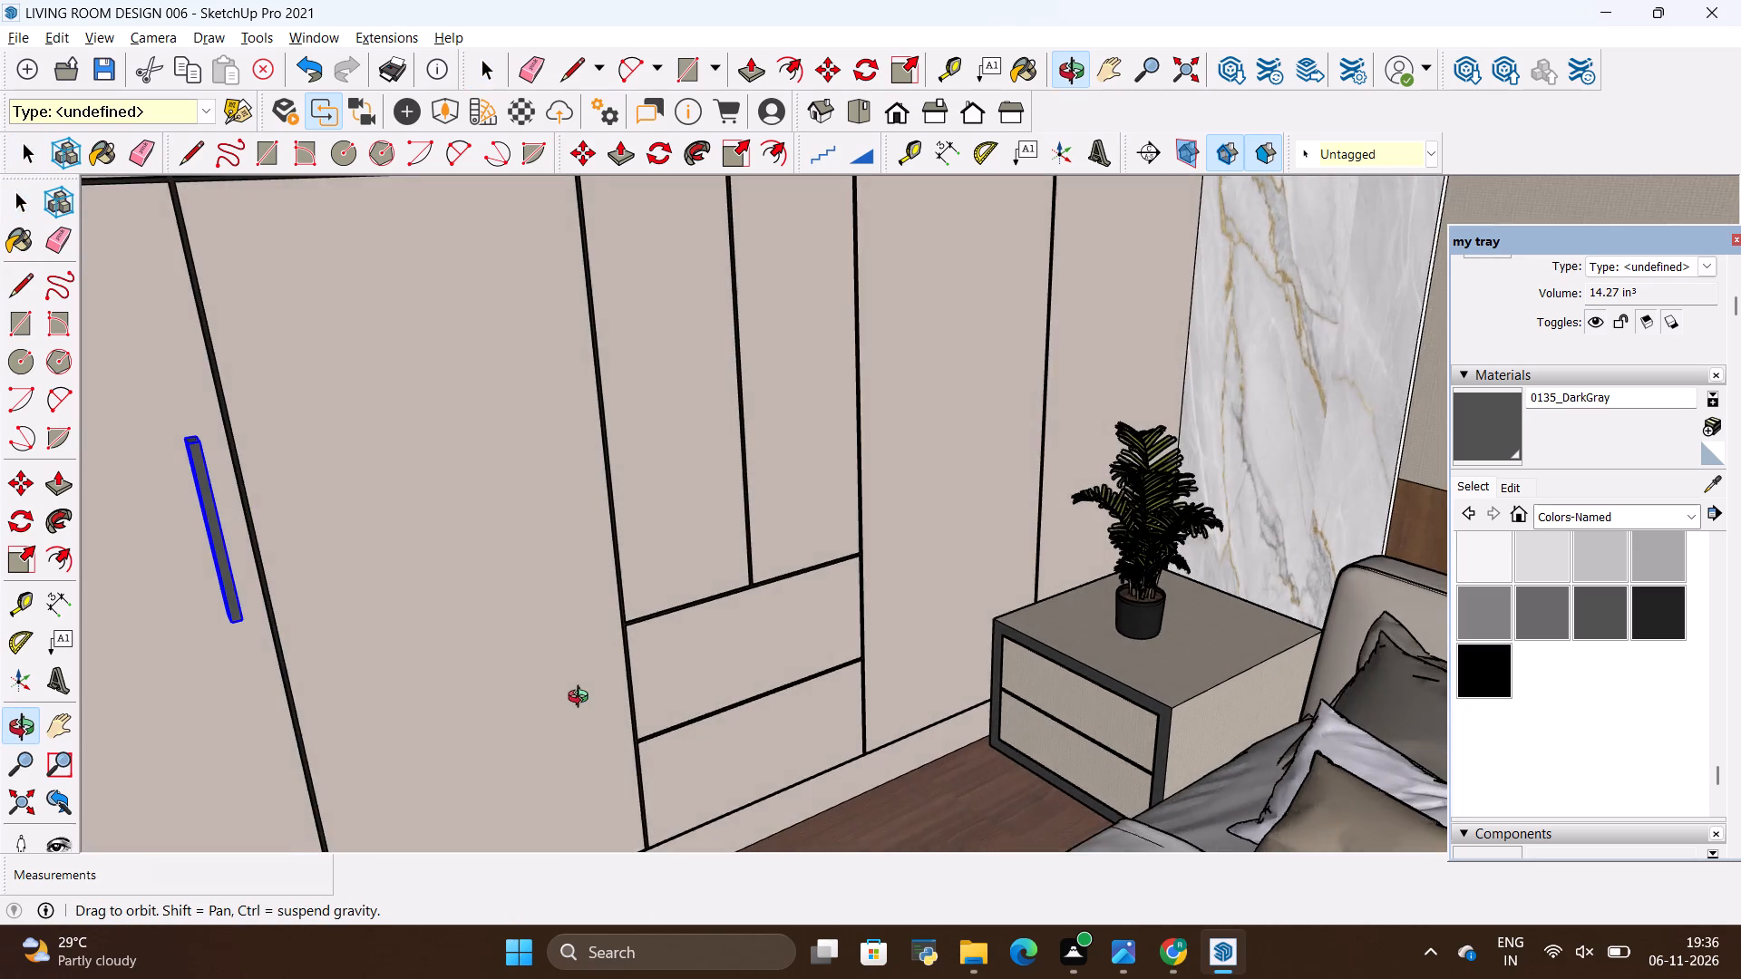
left_click_drag(582, 699, 607, 691)
scroll(1201, 624, "down", 4)
scroll(825, 584, "up", 4)
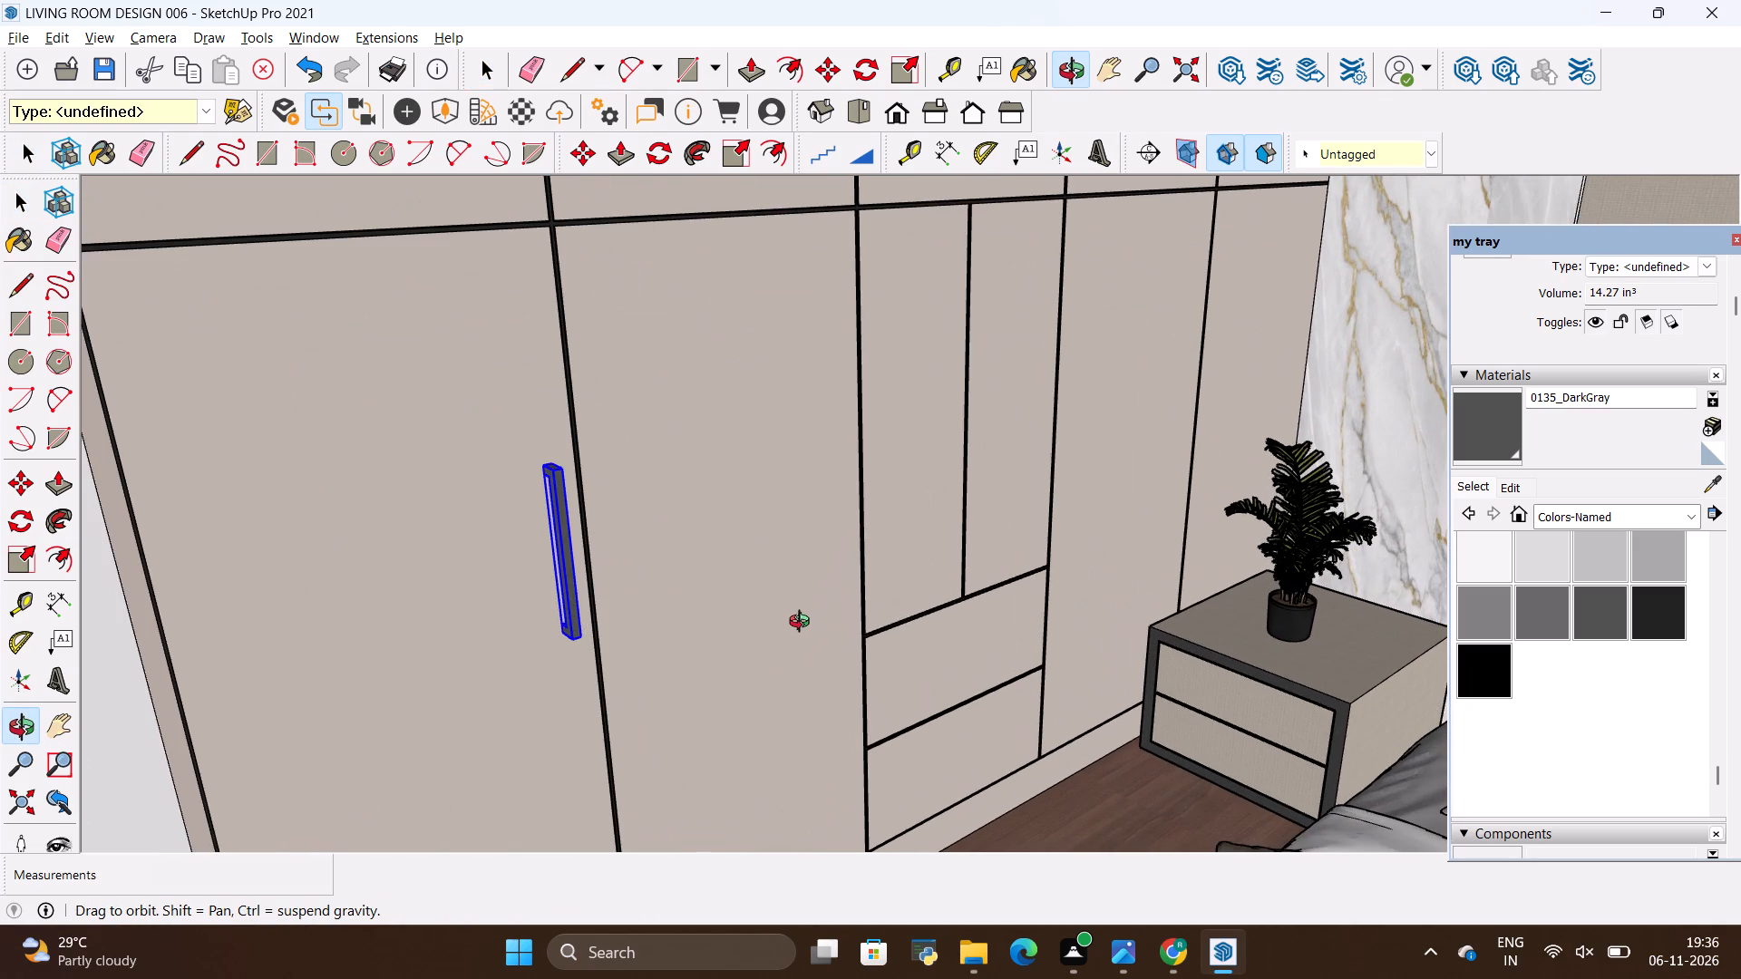
scroll(804, 622, "down", 3)
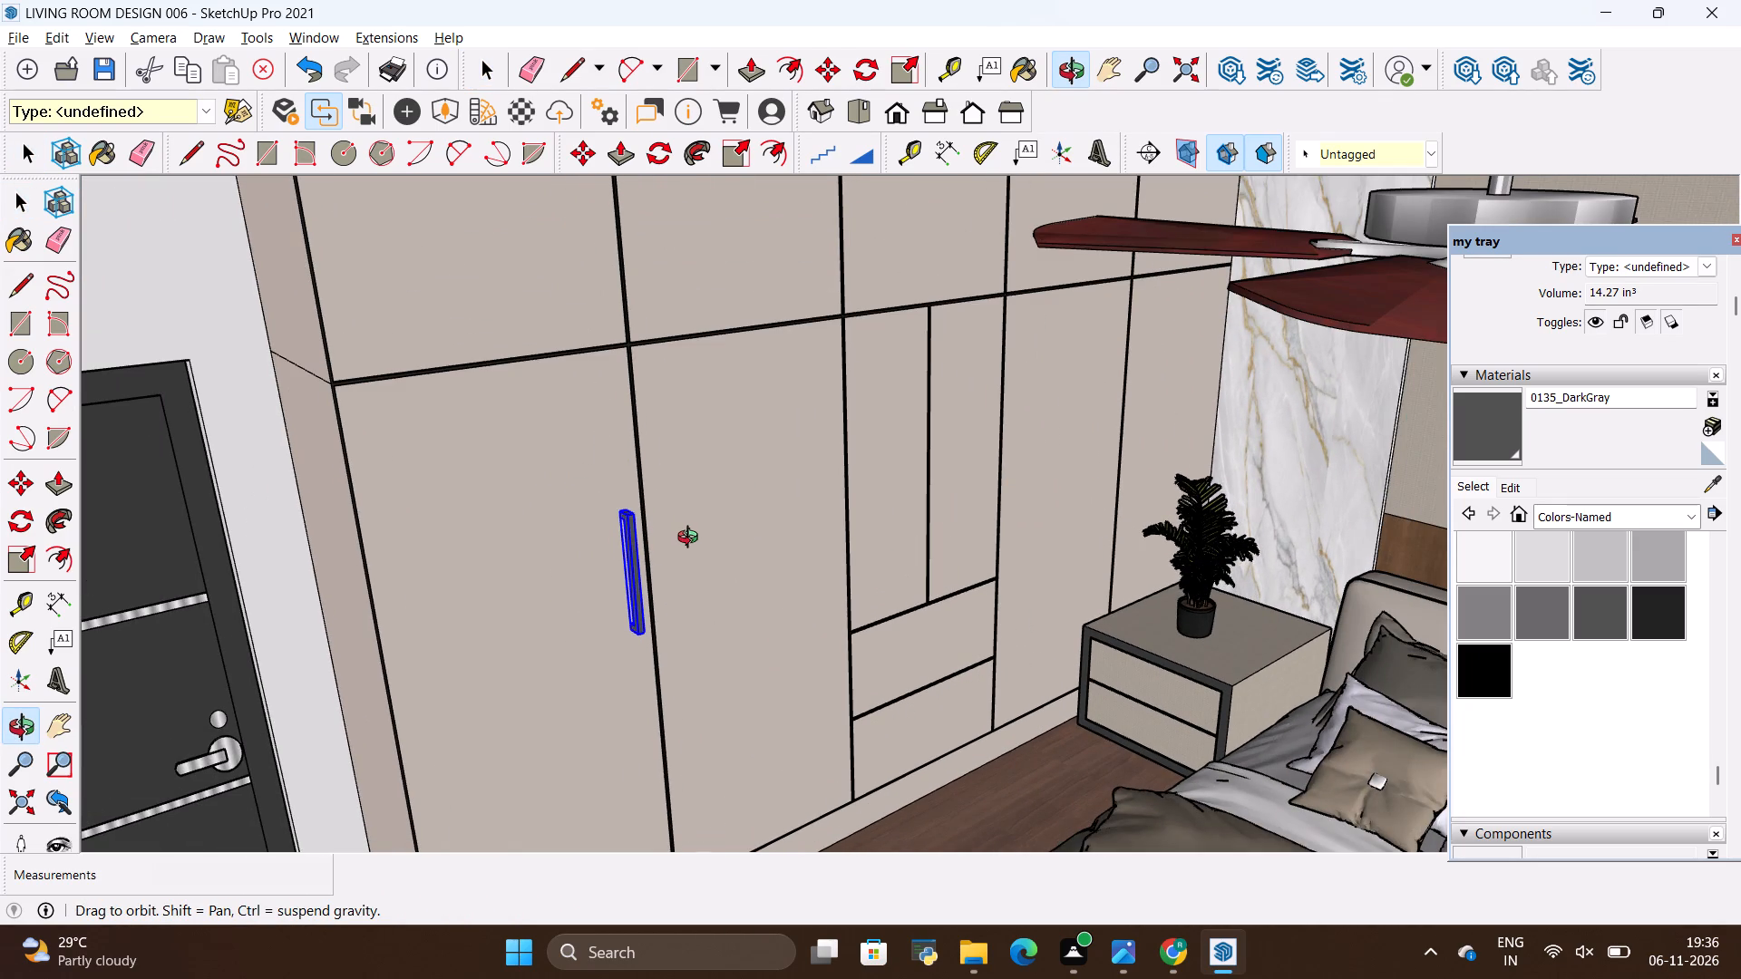
key("m")
scroll(678, 543, "up", 14)
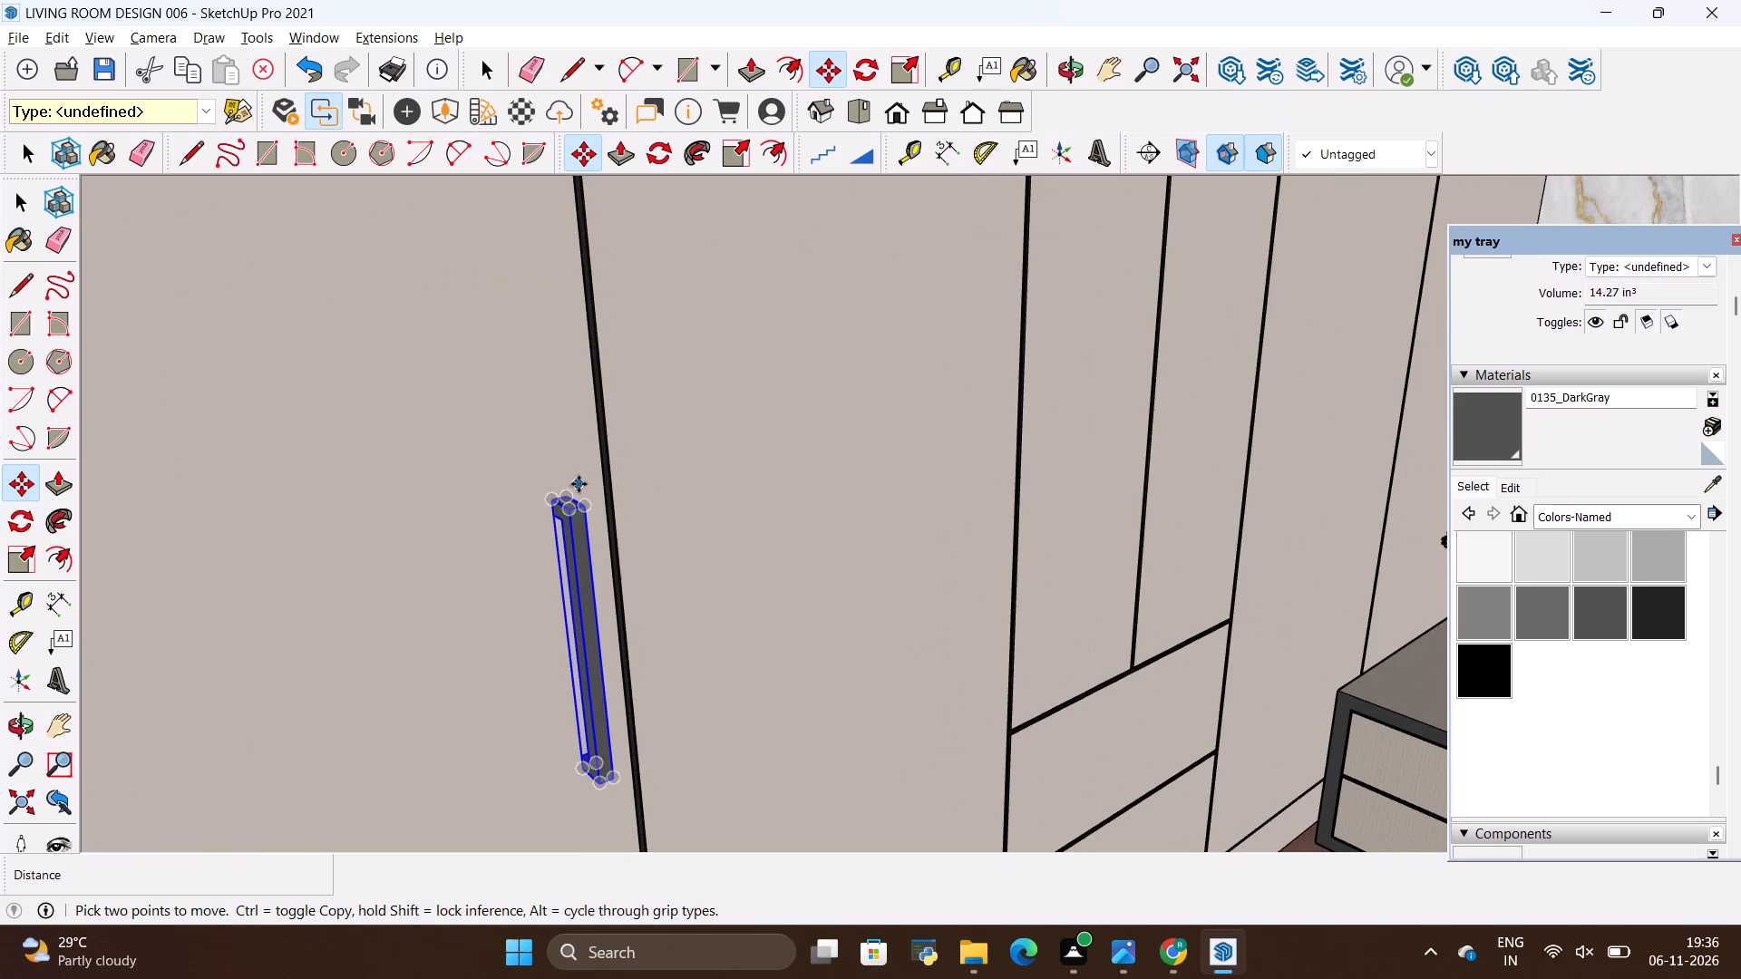
left_click(577, 487, "ctrl")
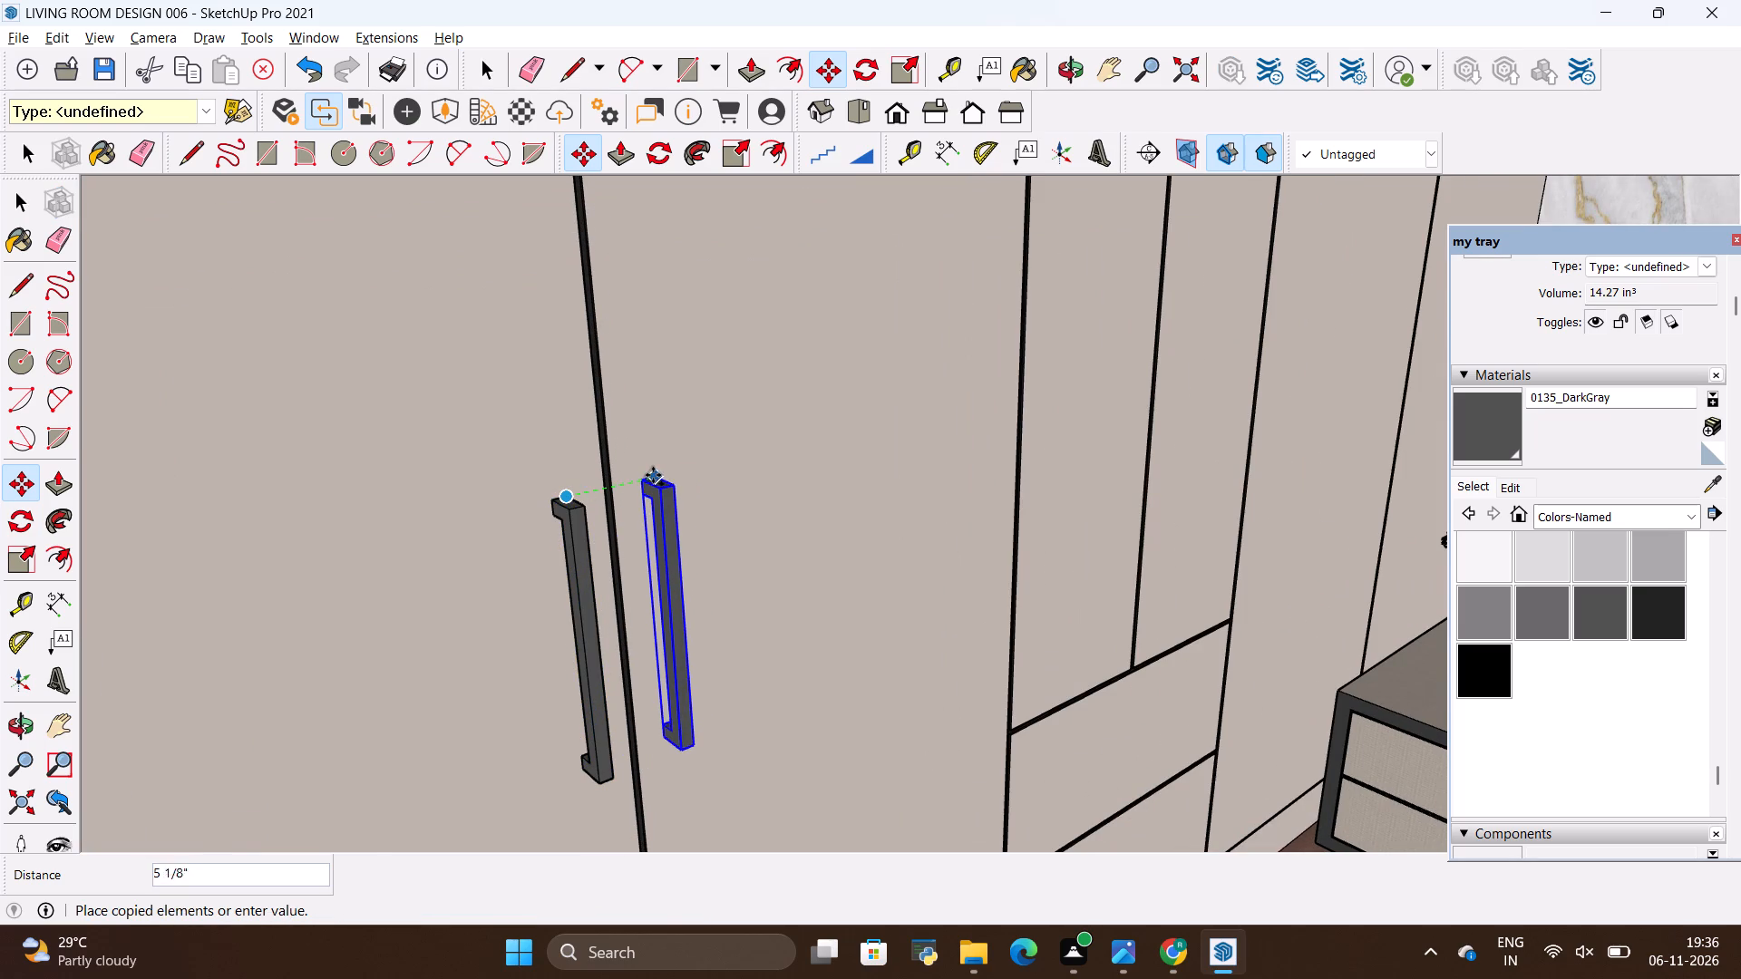
left_click(653, 475)
Copy the handle onto both narrow middle shutters, one on each side of their groove, about 4 9/16" apart.
left_click(653, 475, "ctrl")
scroll(869, 435, "down", 6)
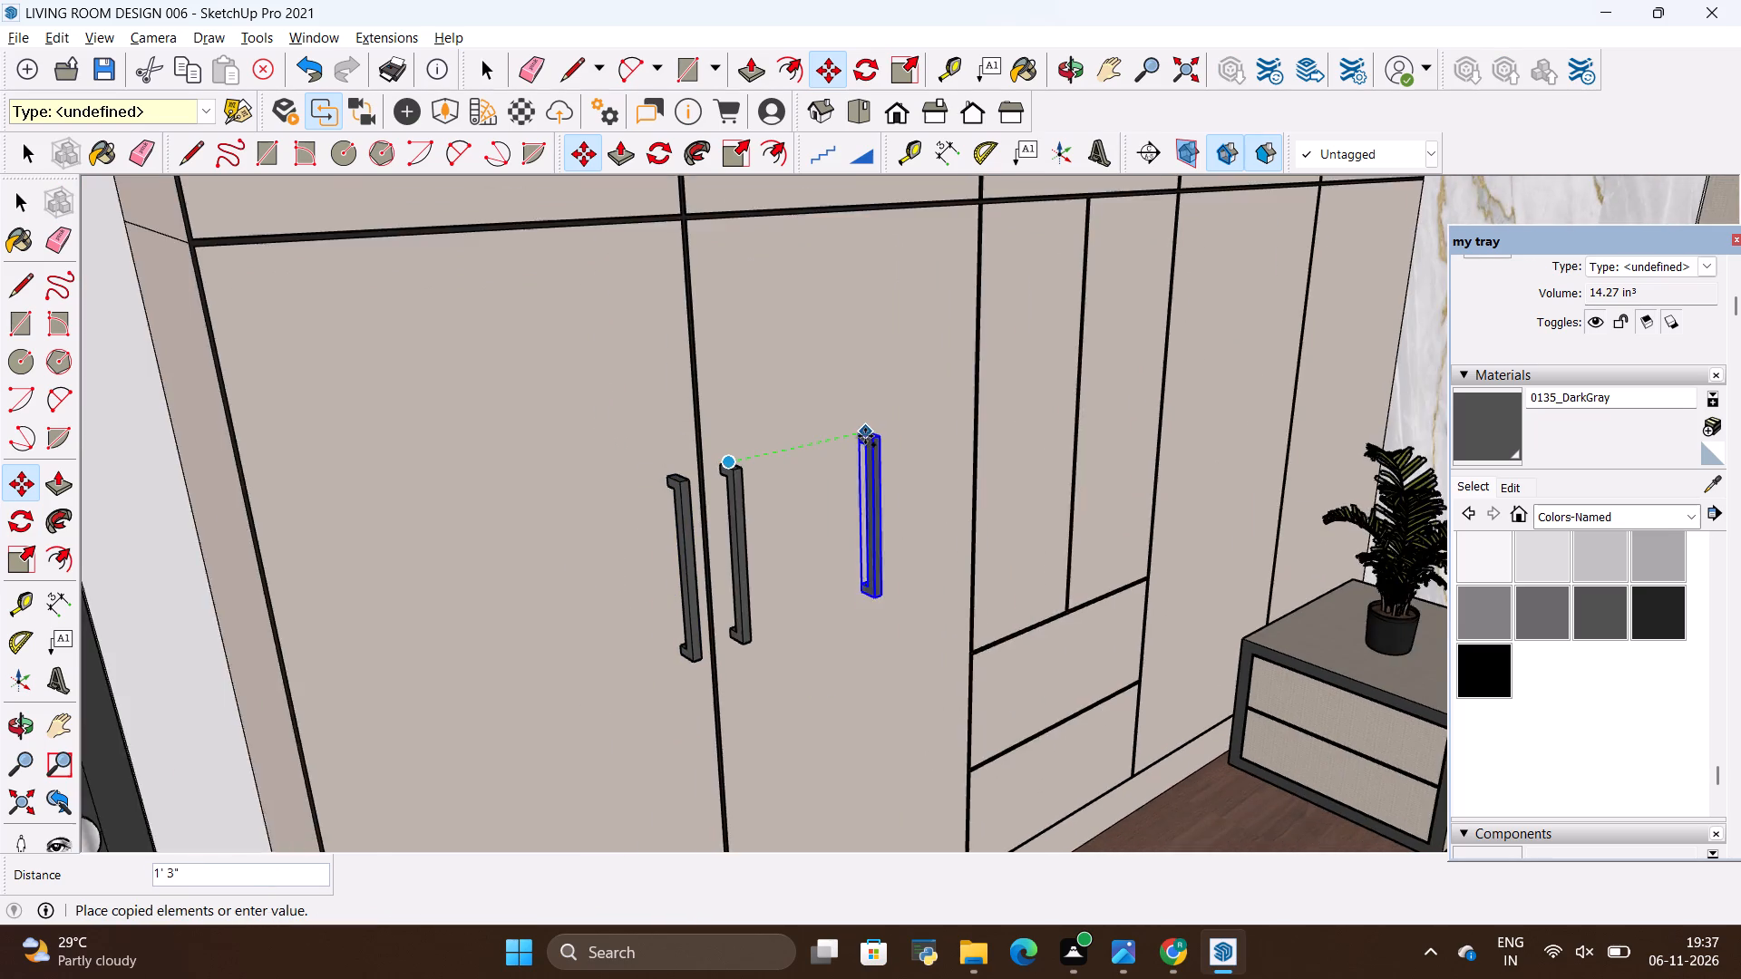
scroll(865, 436, "down", 5)
scroll(988, 422, "up", 7)
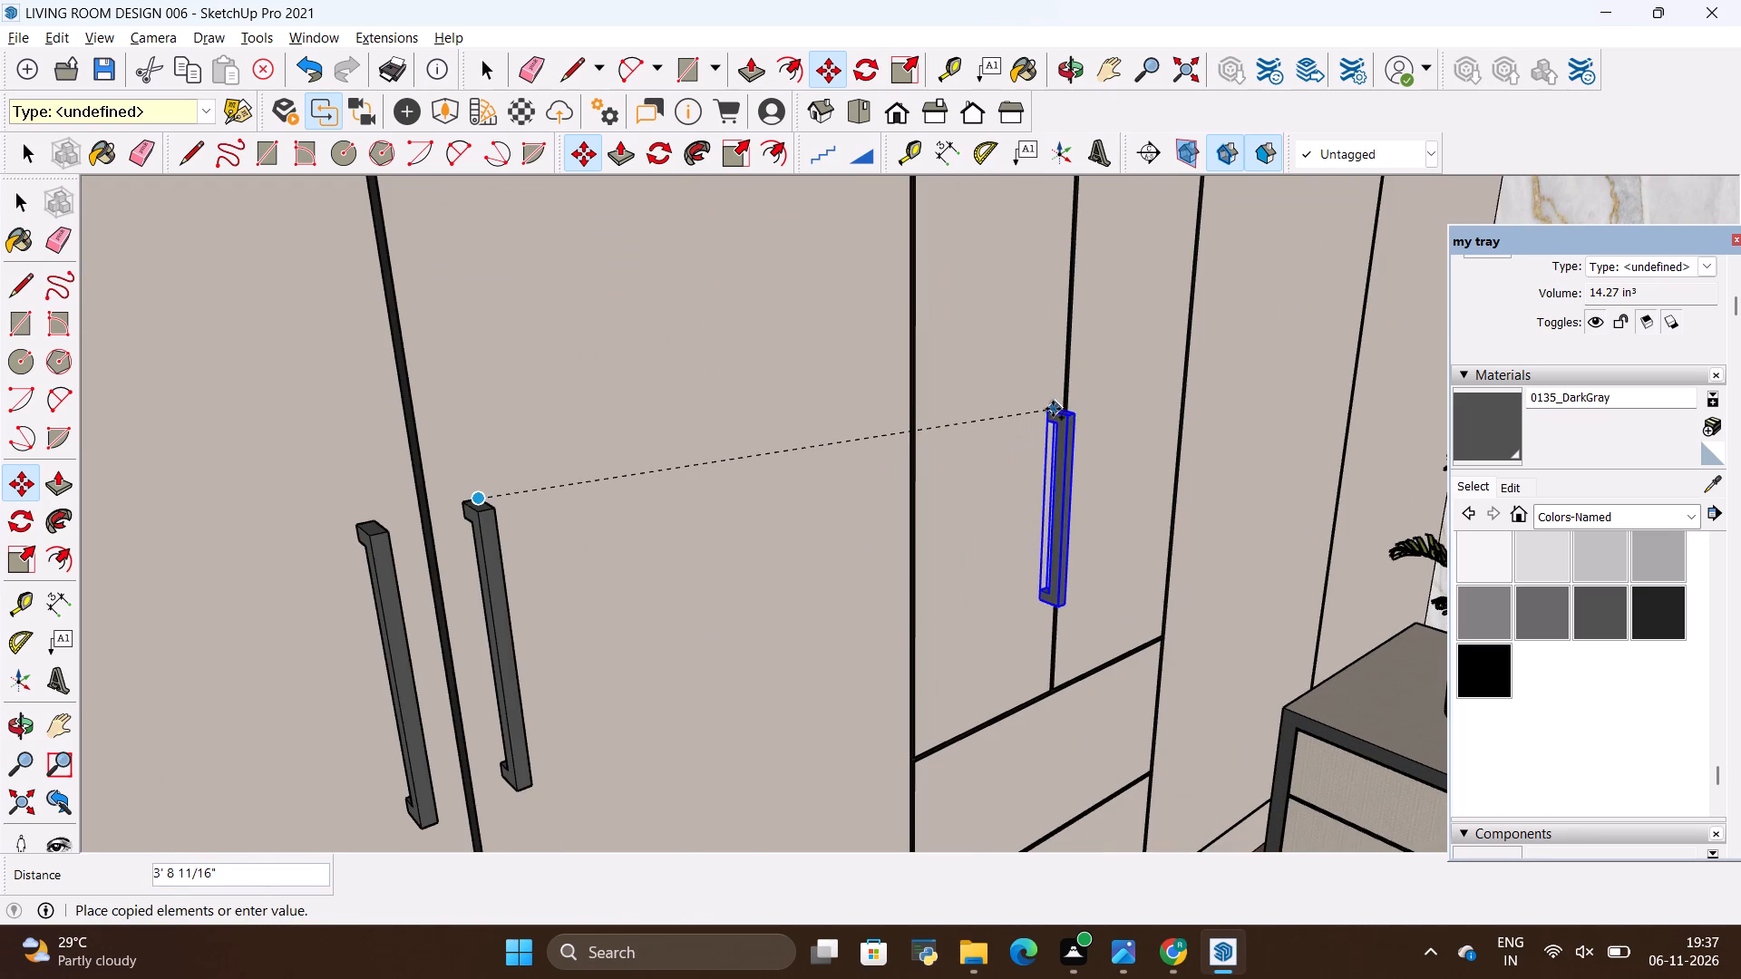
left_click(1047, 409)
left_click(1047, 409, "ctrl")
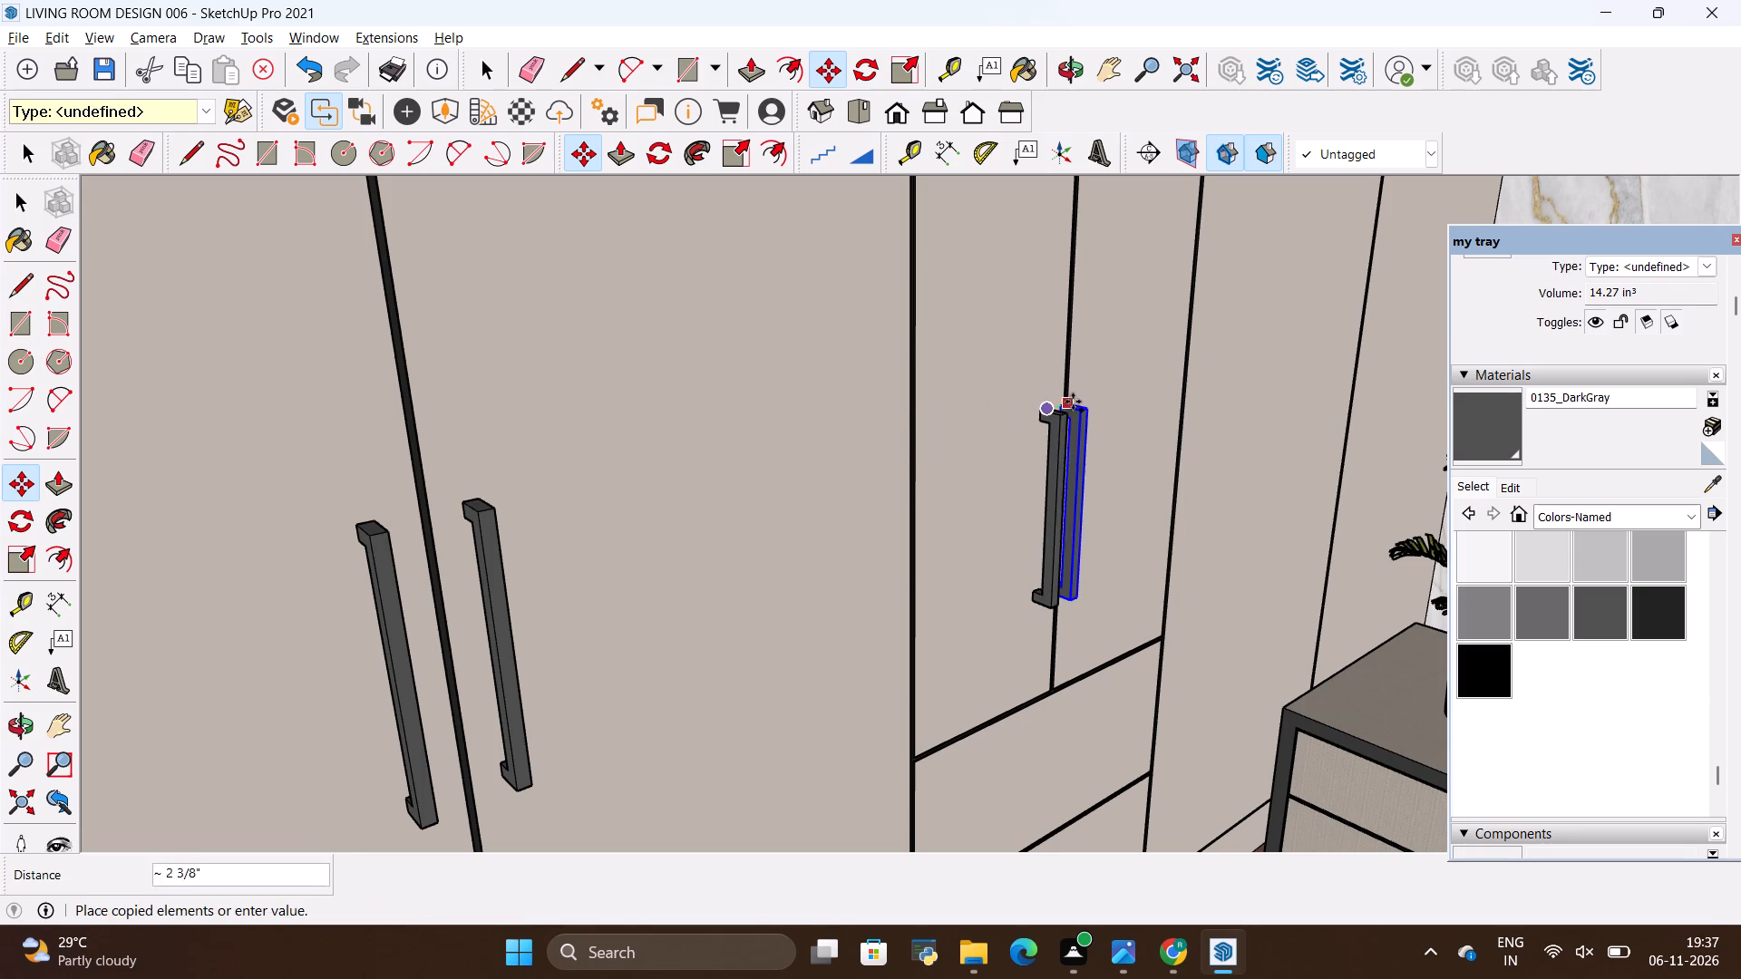
scroll(1095, 396, "up", 10)
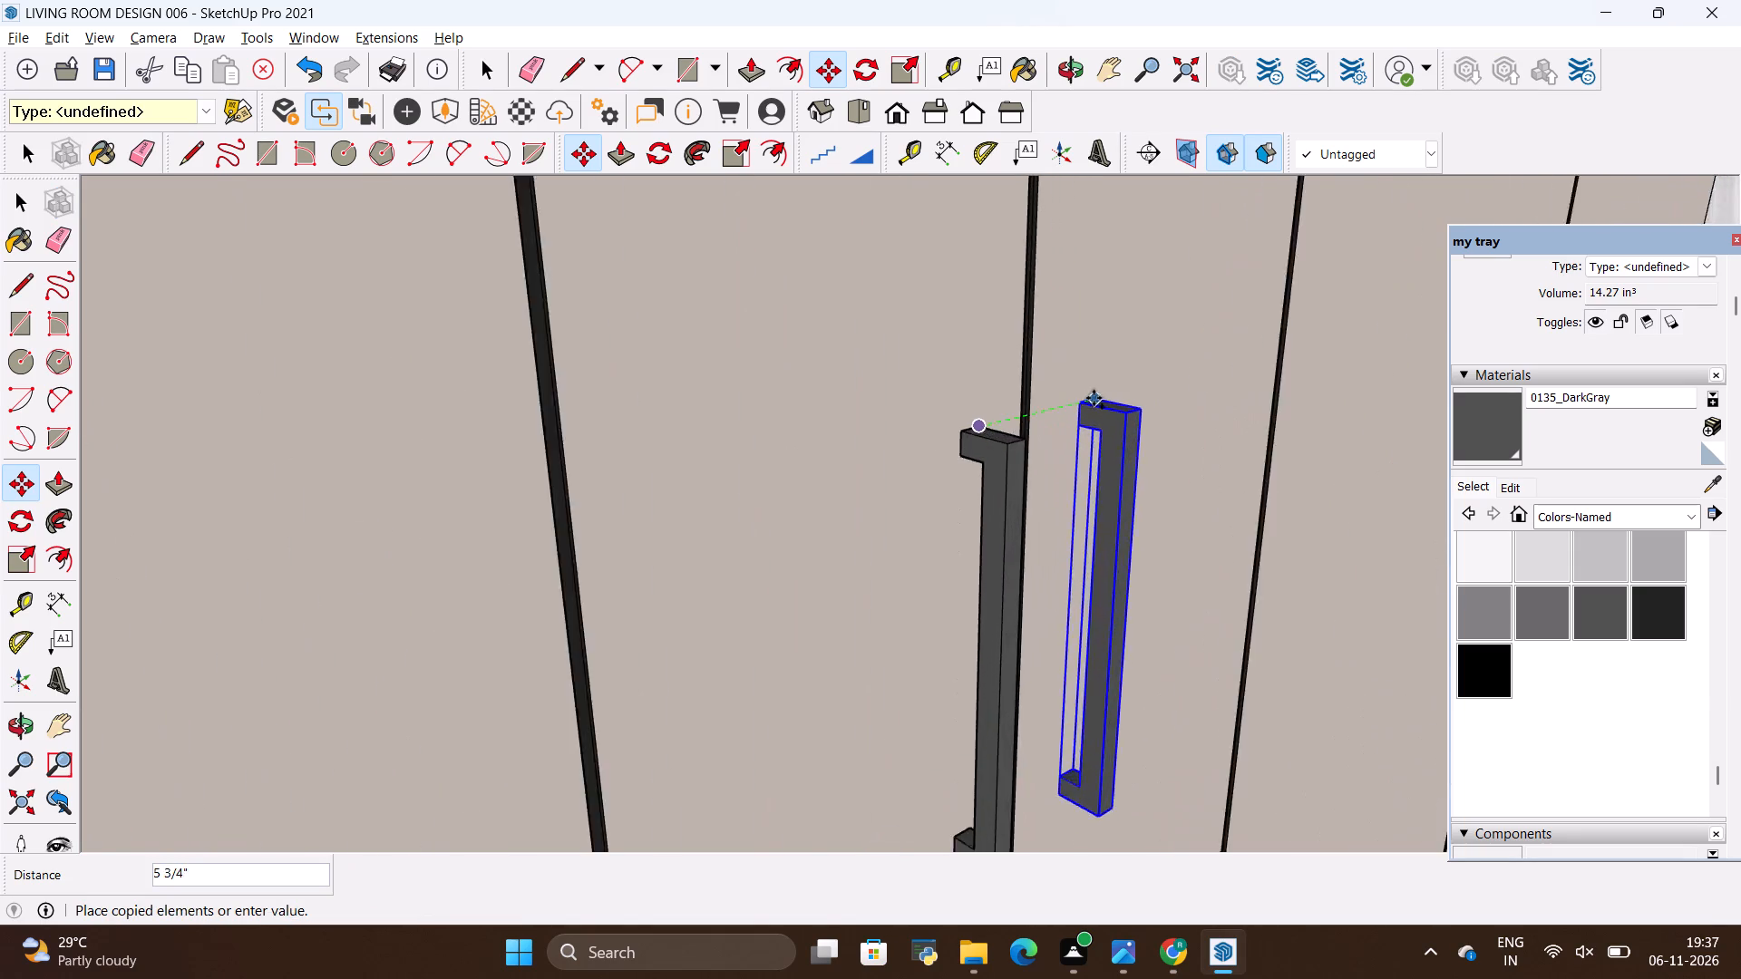
scroll(1094, 398, "up", 3)
left_click(1061, 412)
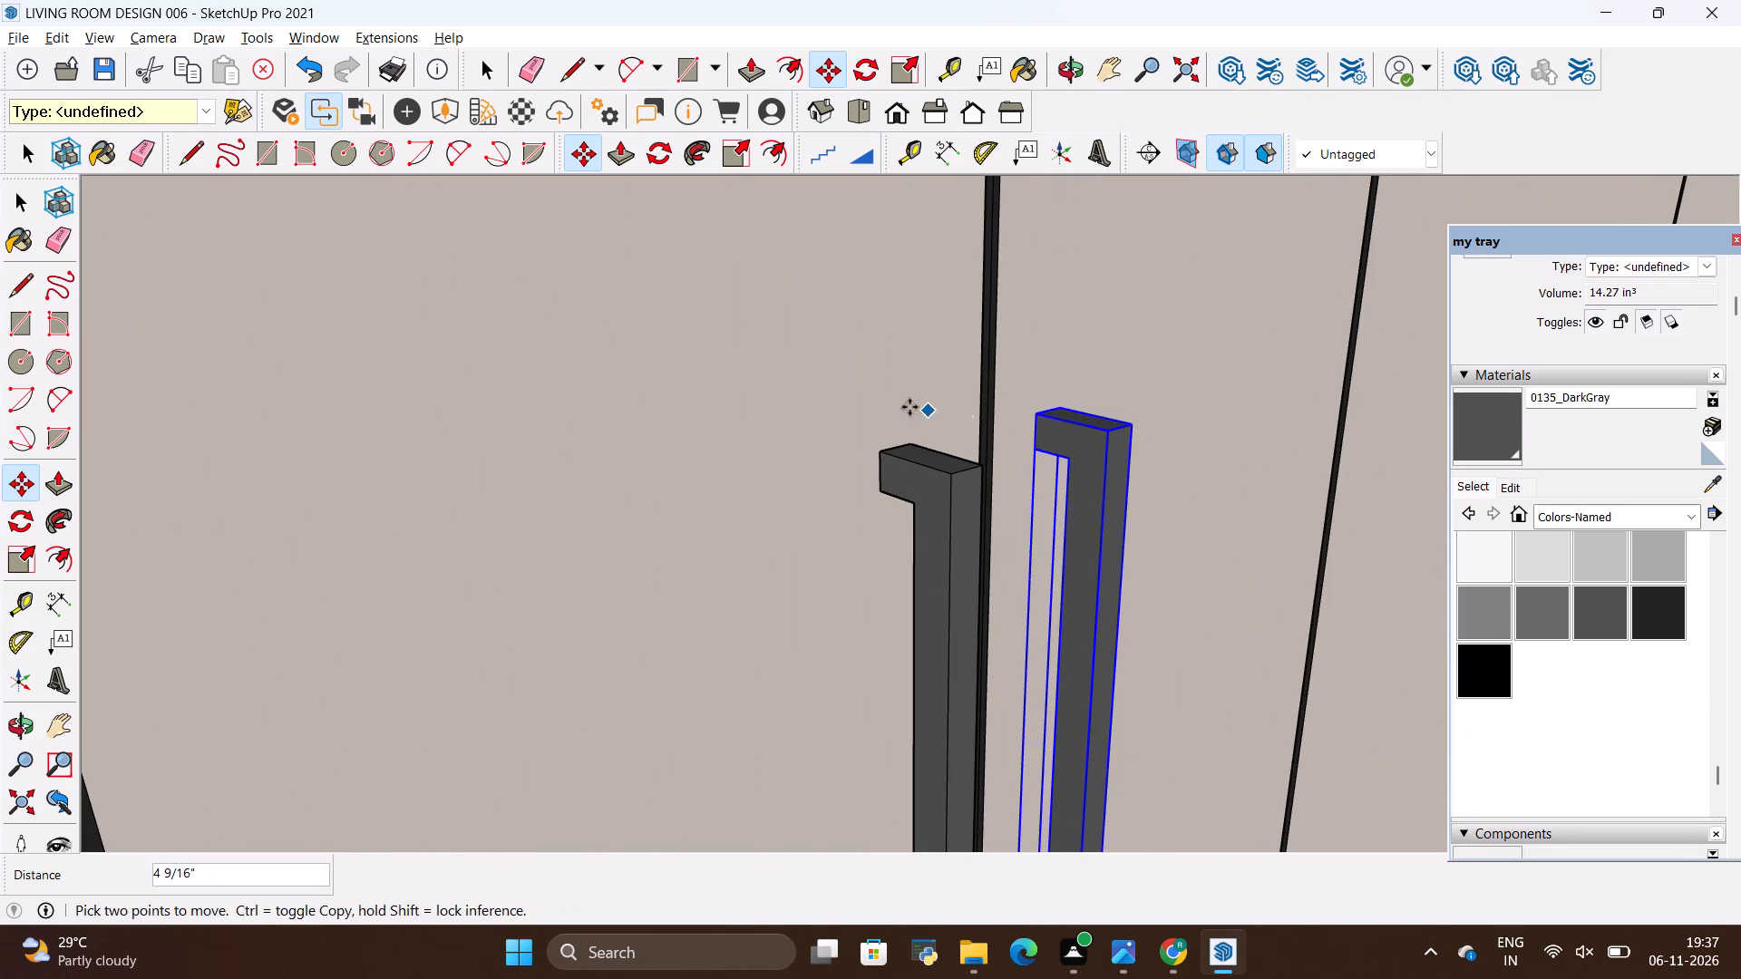
key("space")
left_click(901, 405)
Copy a middle handle about 3' 7 7/16" to the far shutter pair, and copy it again about 5 7/8" across the groove.
scroll(1062, 408, "down", 20)
scroll(1062, 408, "down", 4)
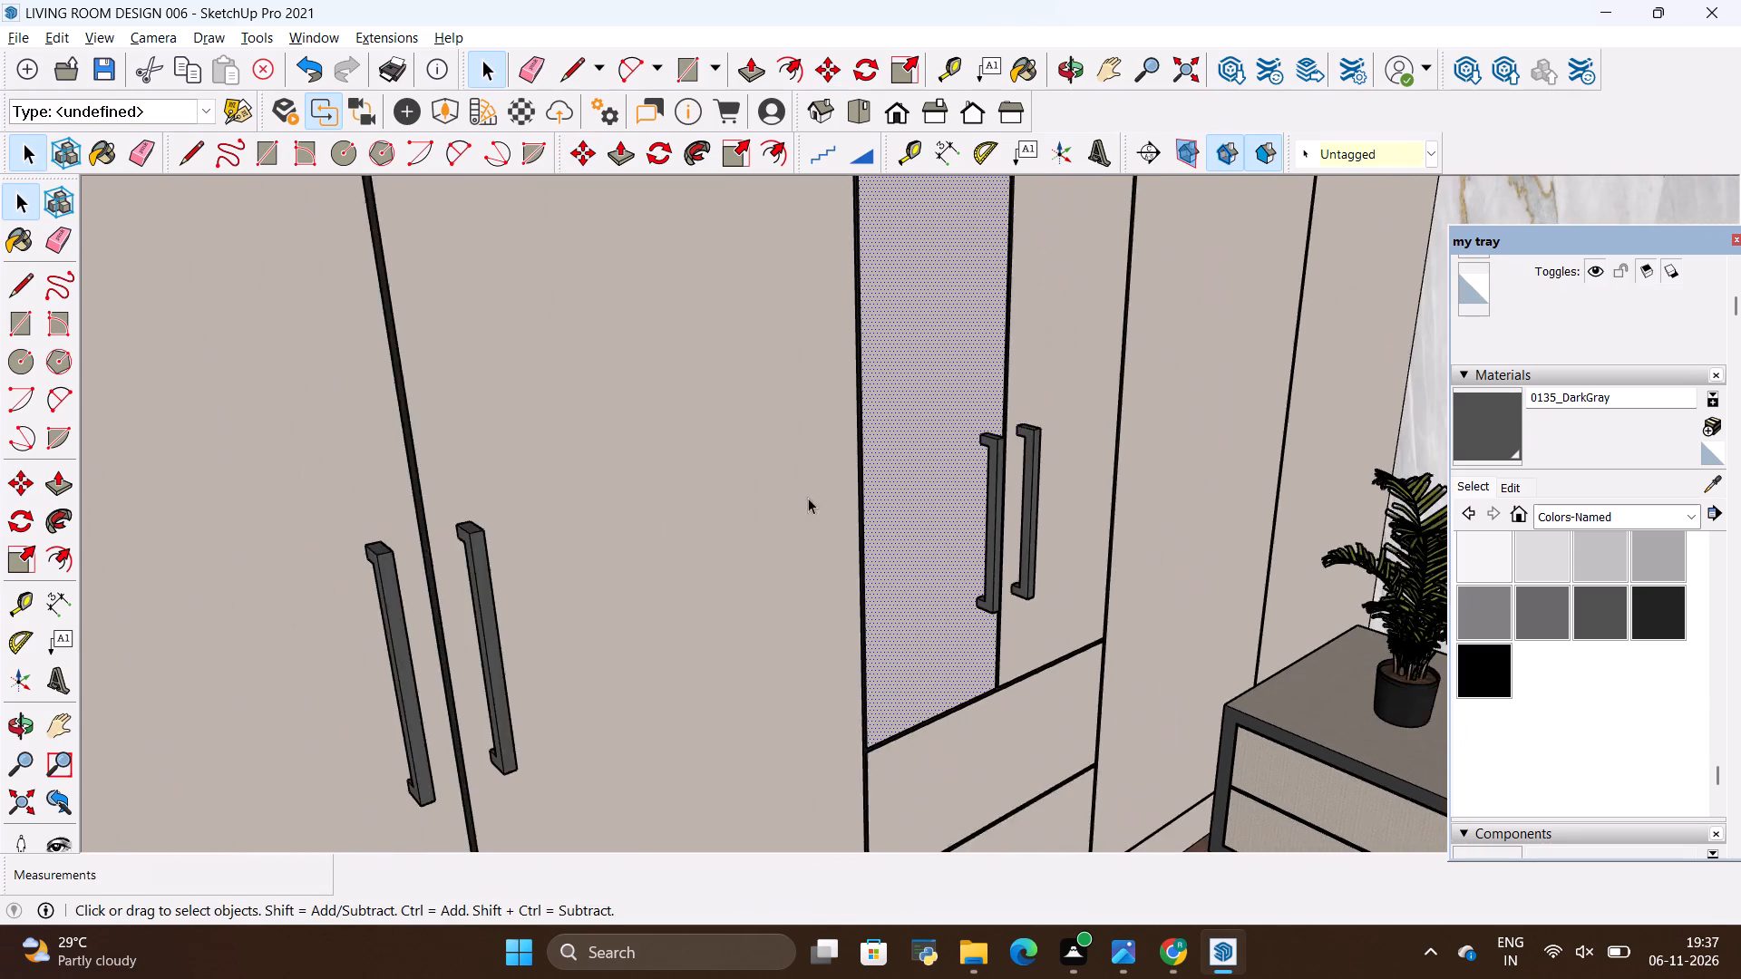
scroll(808, 498, "down", 12)
scroll(1026, 421, "up", 6)
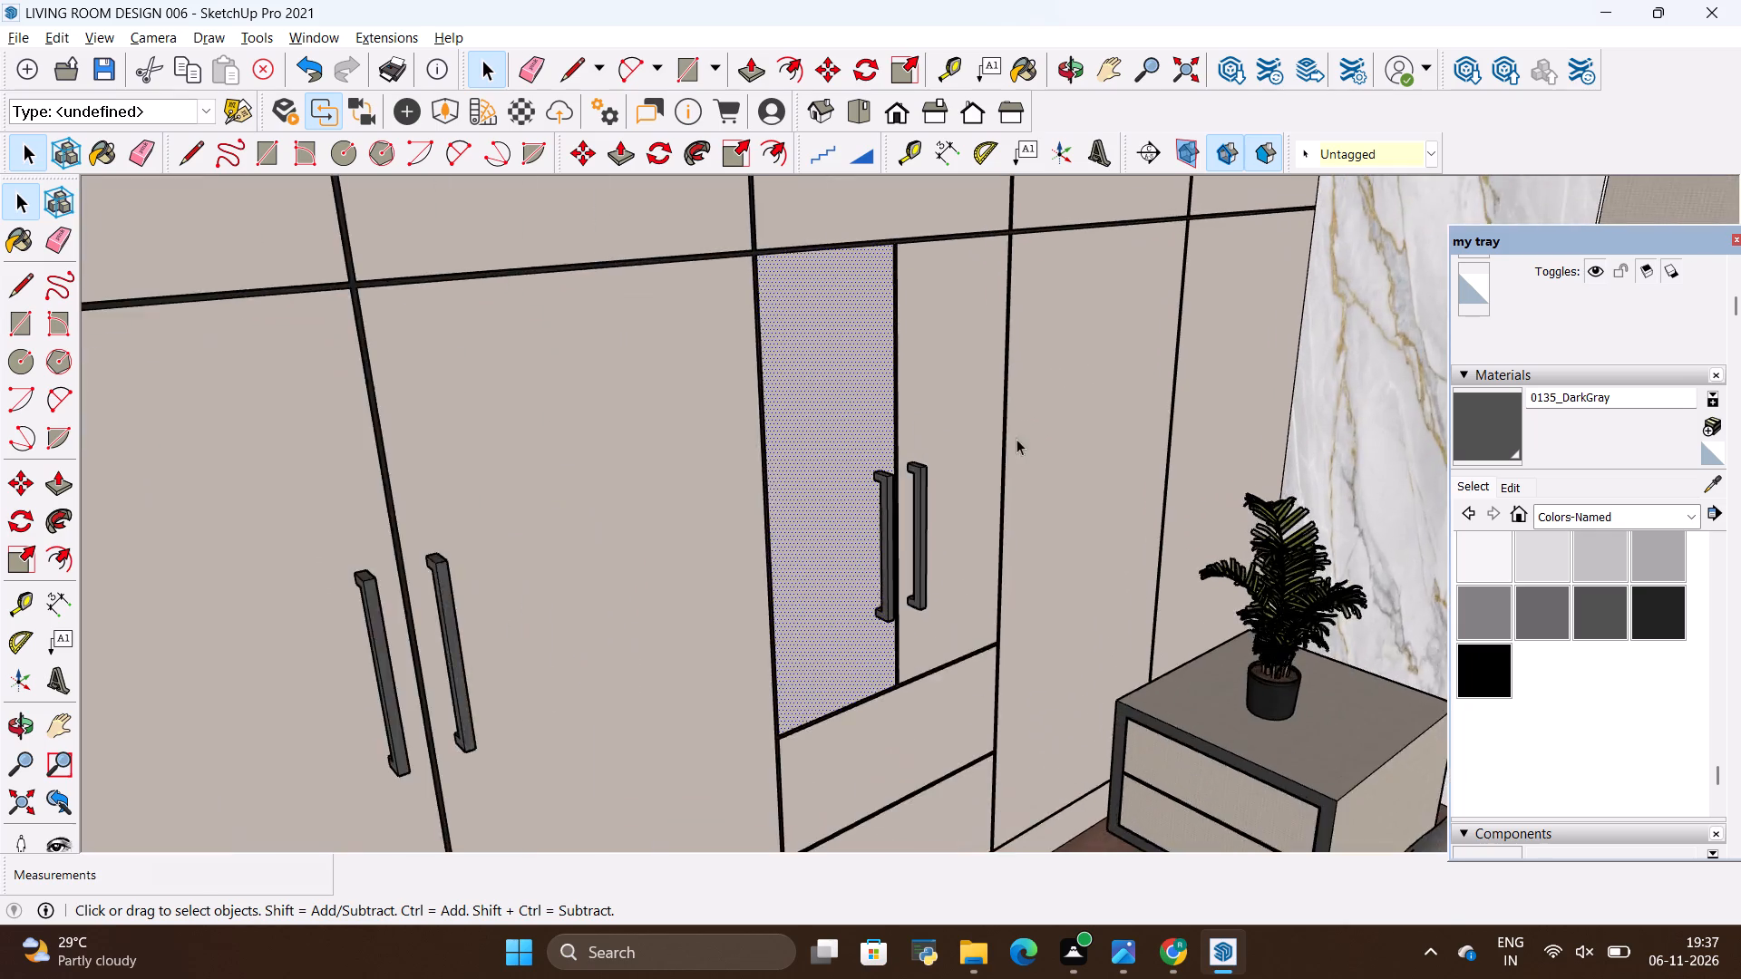
scroll(1016, 439, "up", 9)
left_click(846, 519)
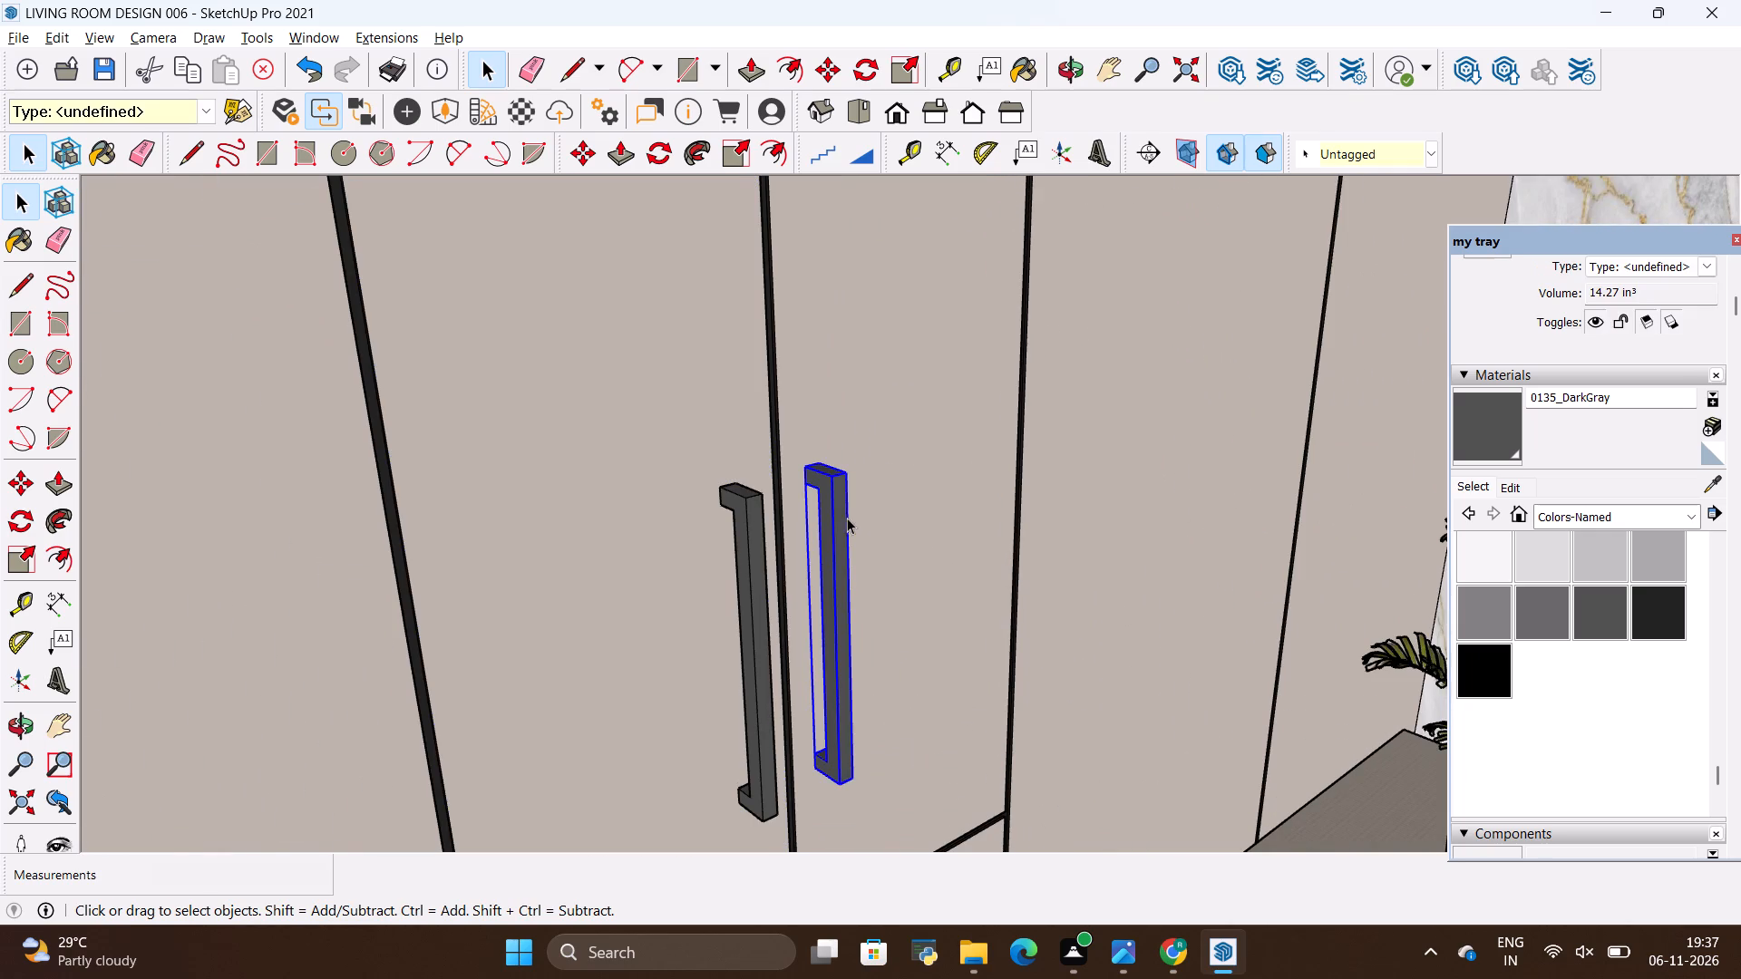
key("m")
scroll(899, 473, "up", 5)
left_click(764, 460, "ctrl")
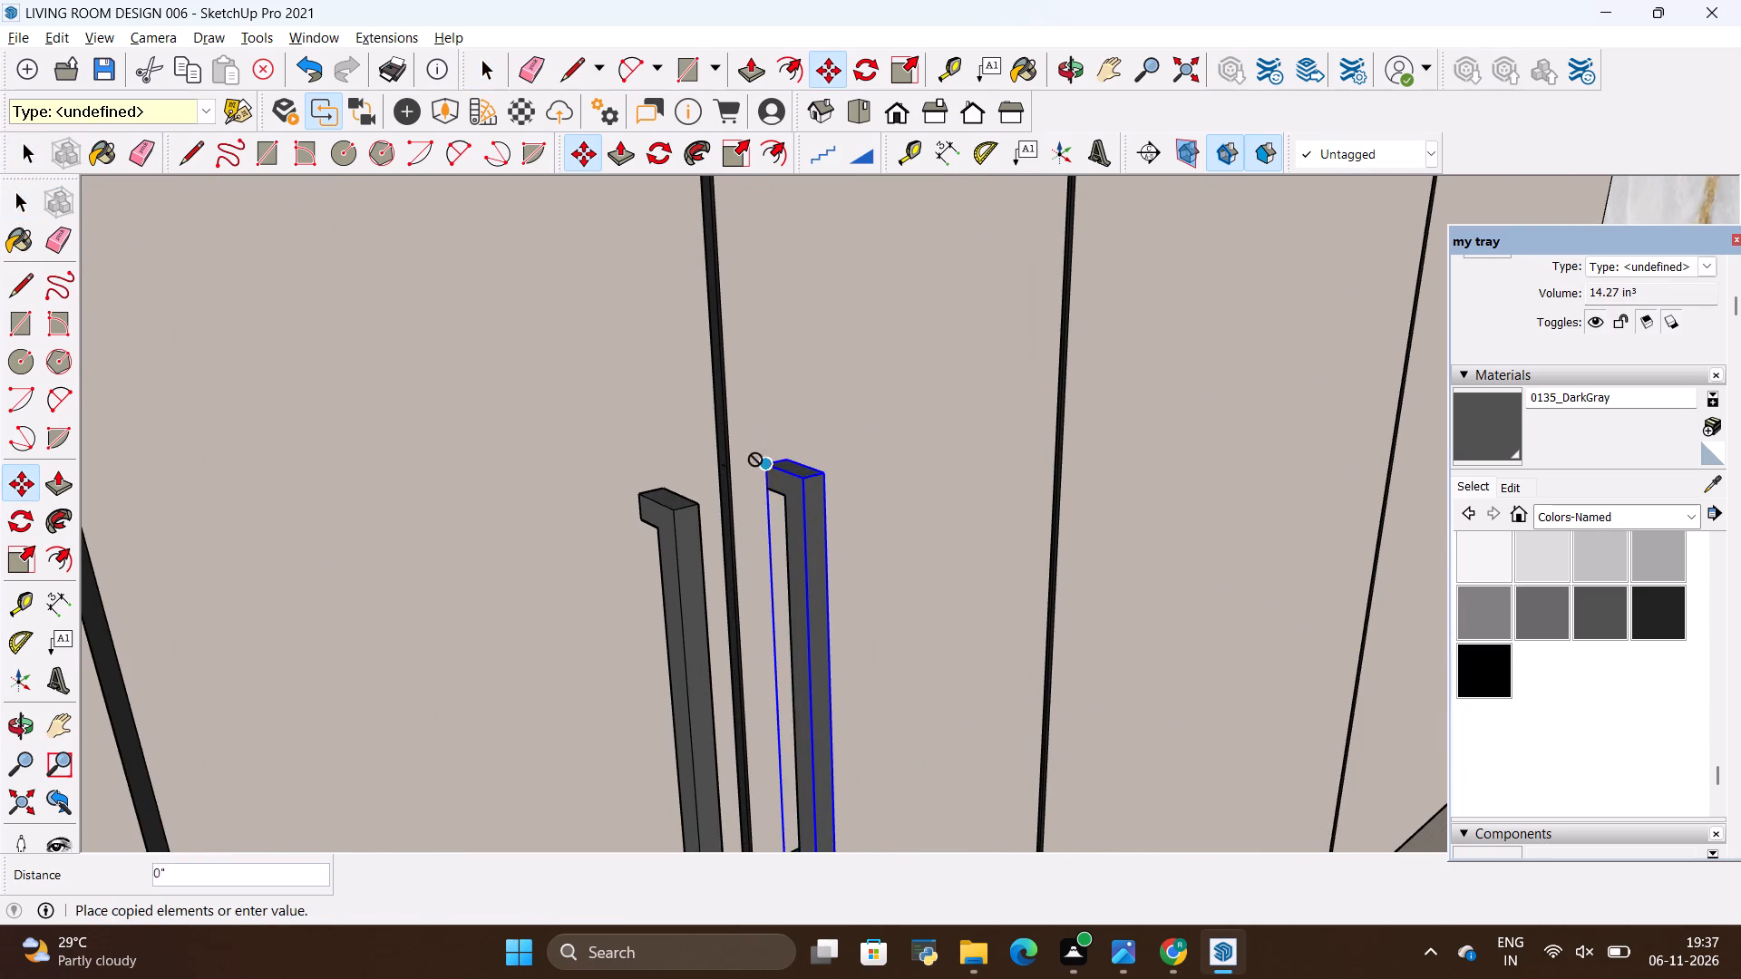
scroll(708, 460, "down", 11)
scroll(1198, 331, "up", 1)
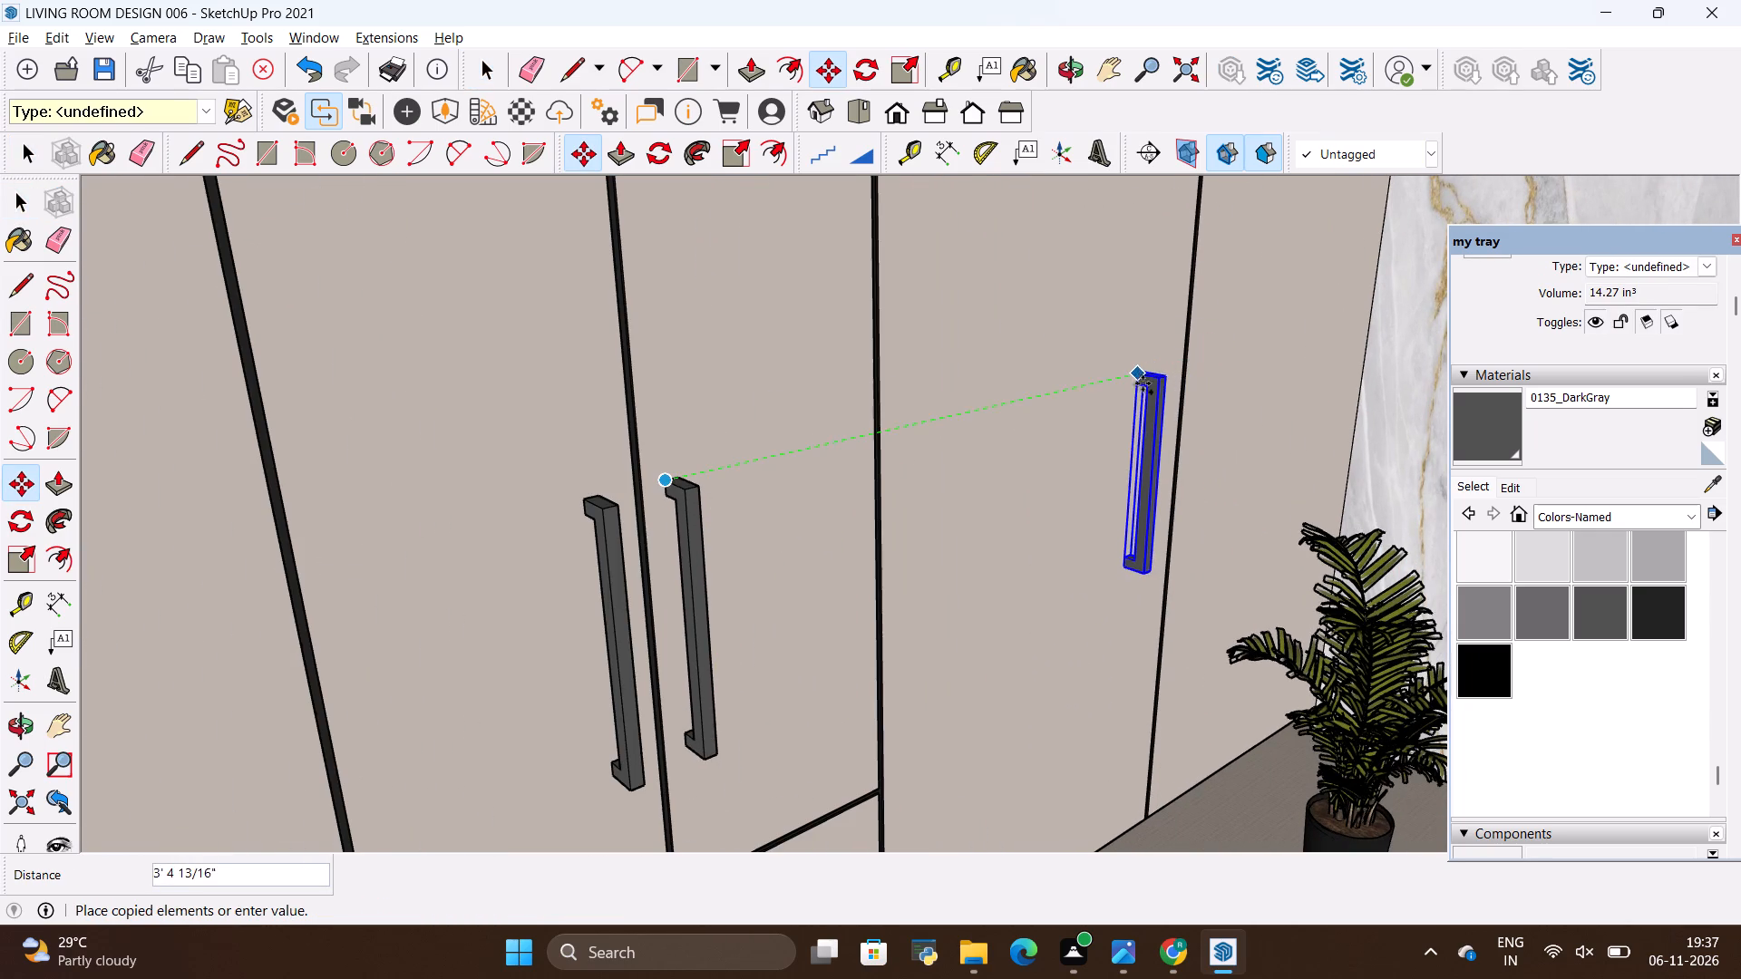
scroll(1152, 386, "up", 6)
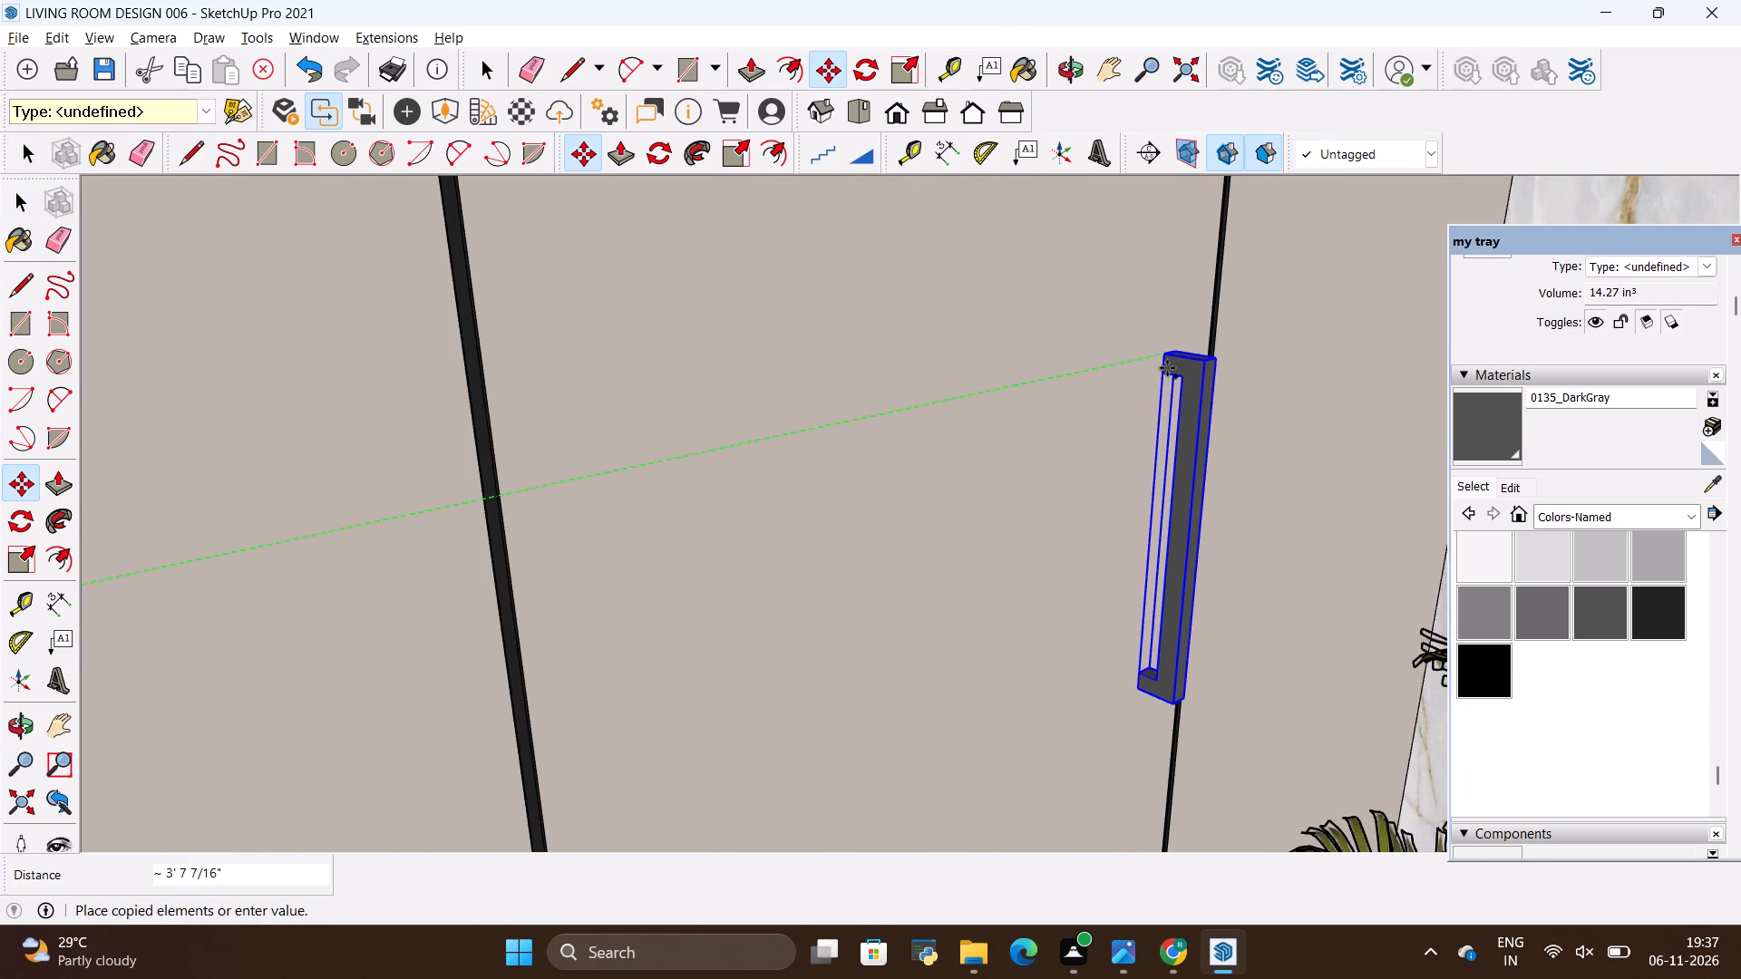
left_click(1167, 368)
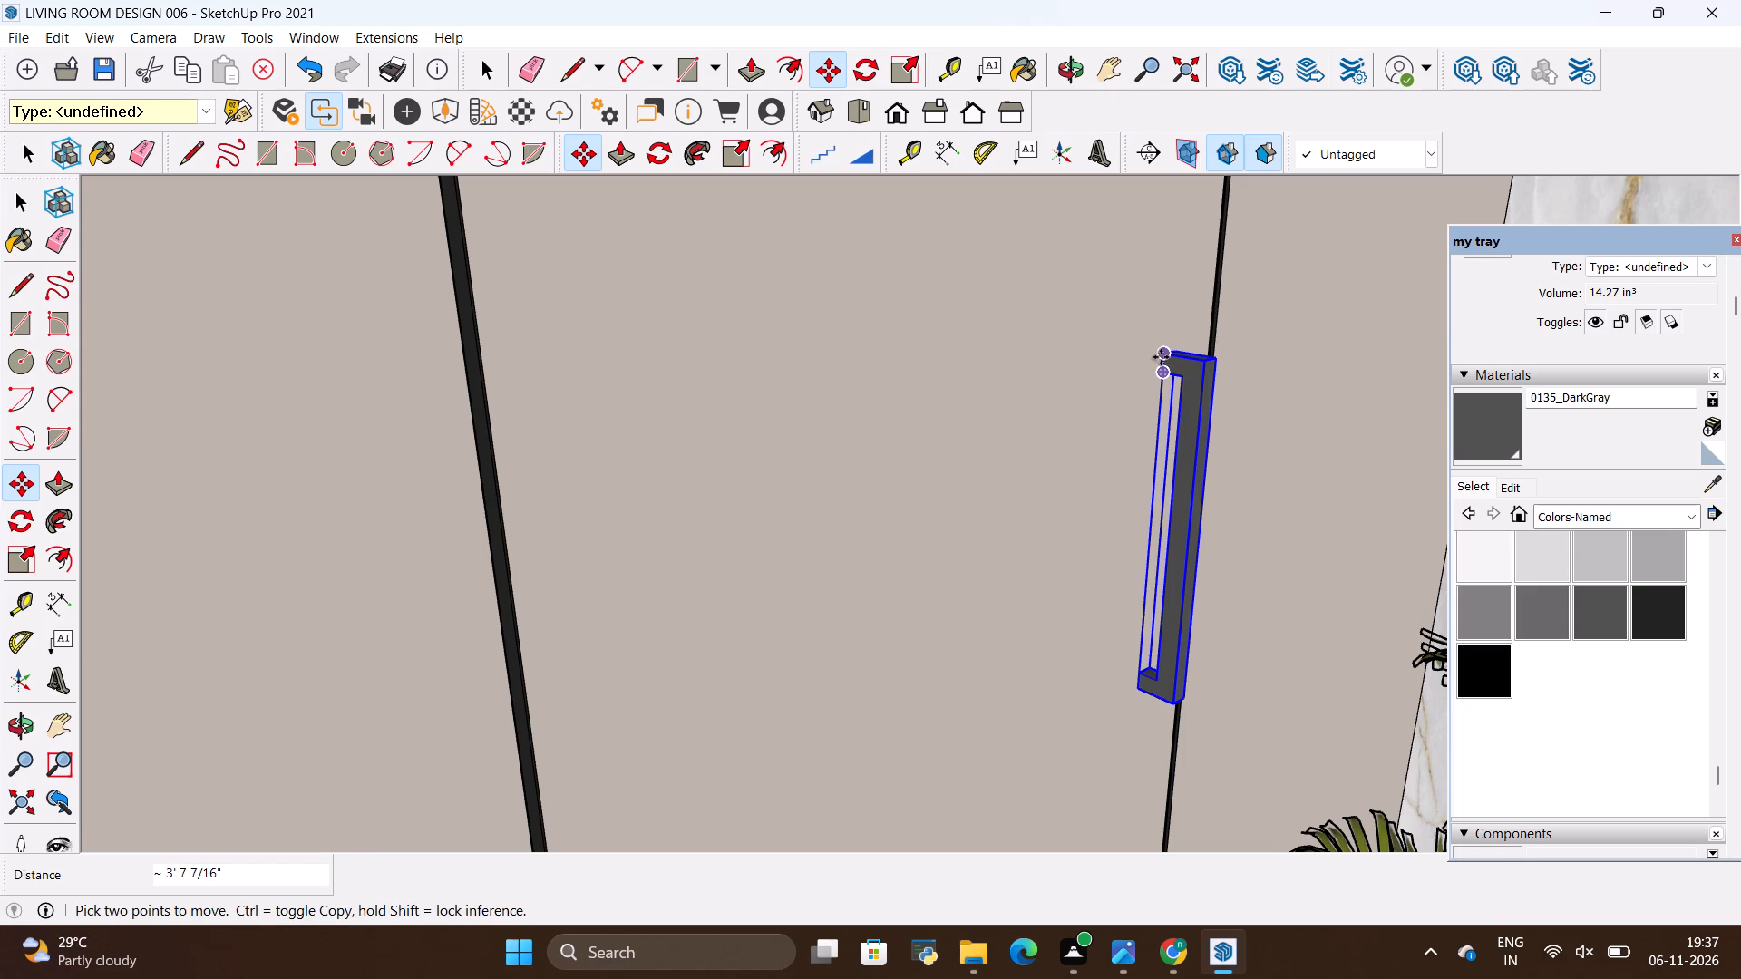
left_click(1161, 357, "ctrl")
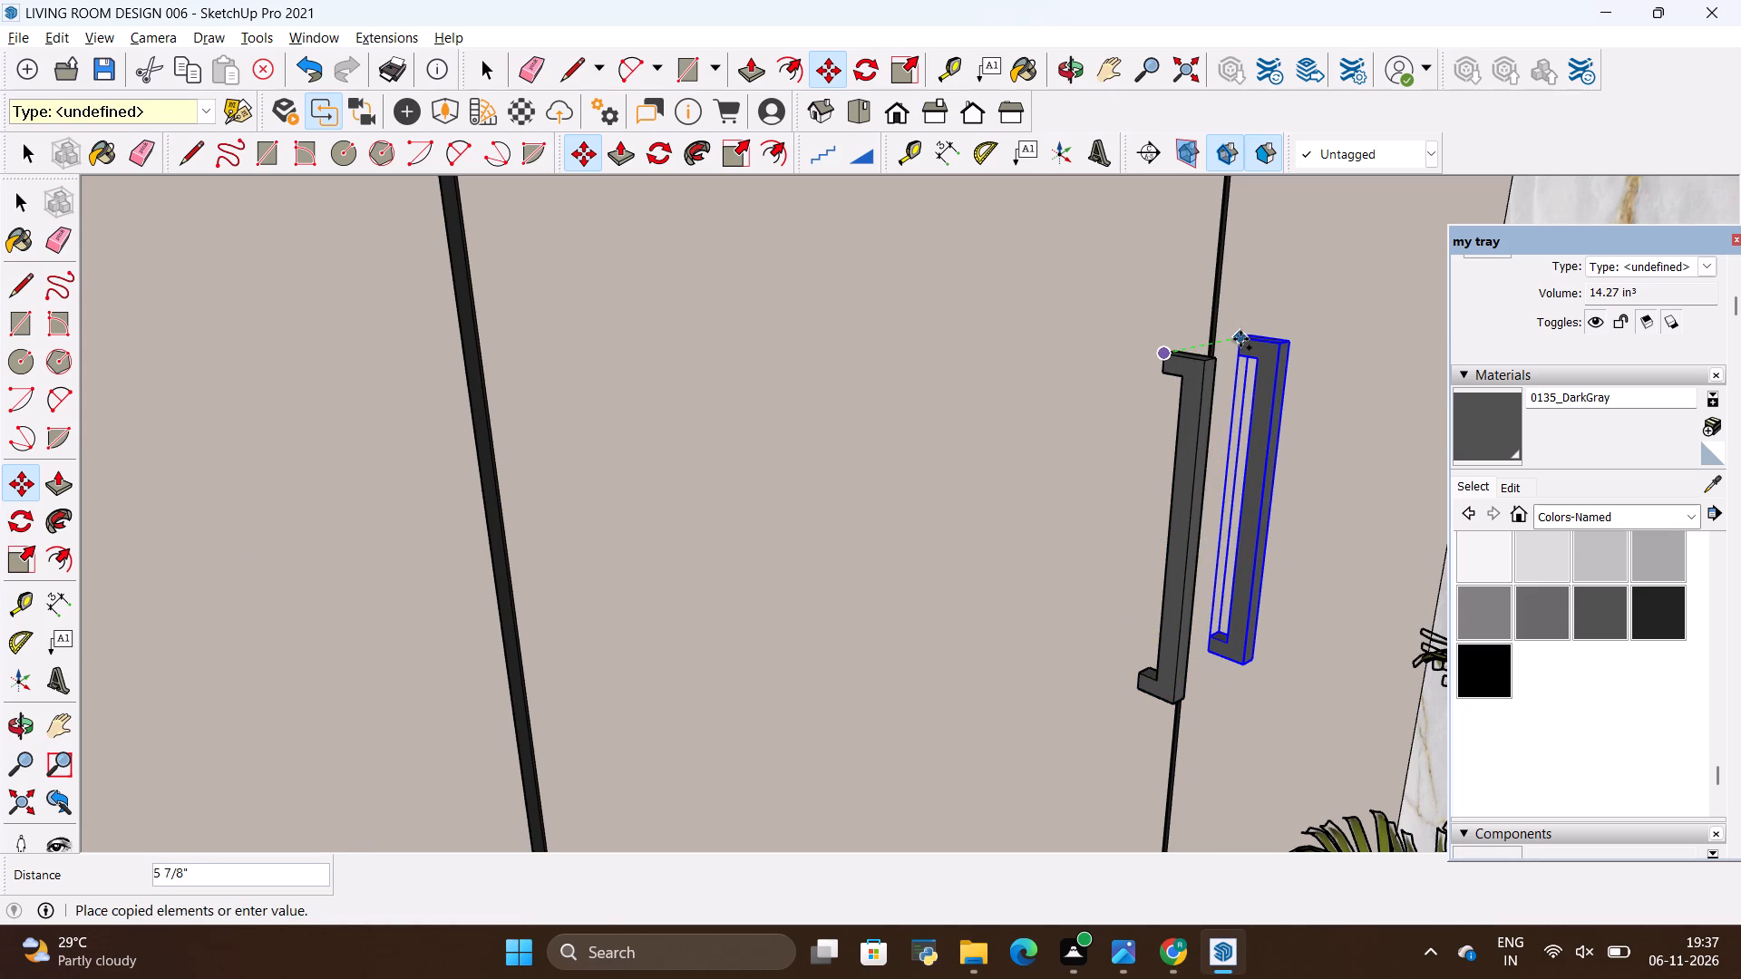
left_click(1240, 339)
key("space")
left_click(1124, 329)
Copy all six dark grey handles straight up about 3' 4 5/8" onto the upper wardrobe shutters, and clear the selection.
scroll(1242, 412, "down", 18)
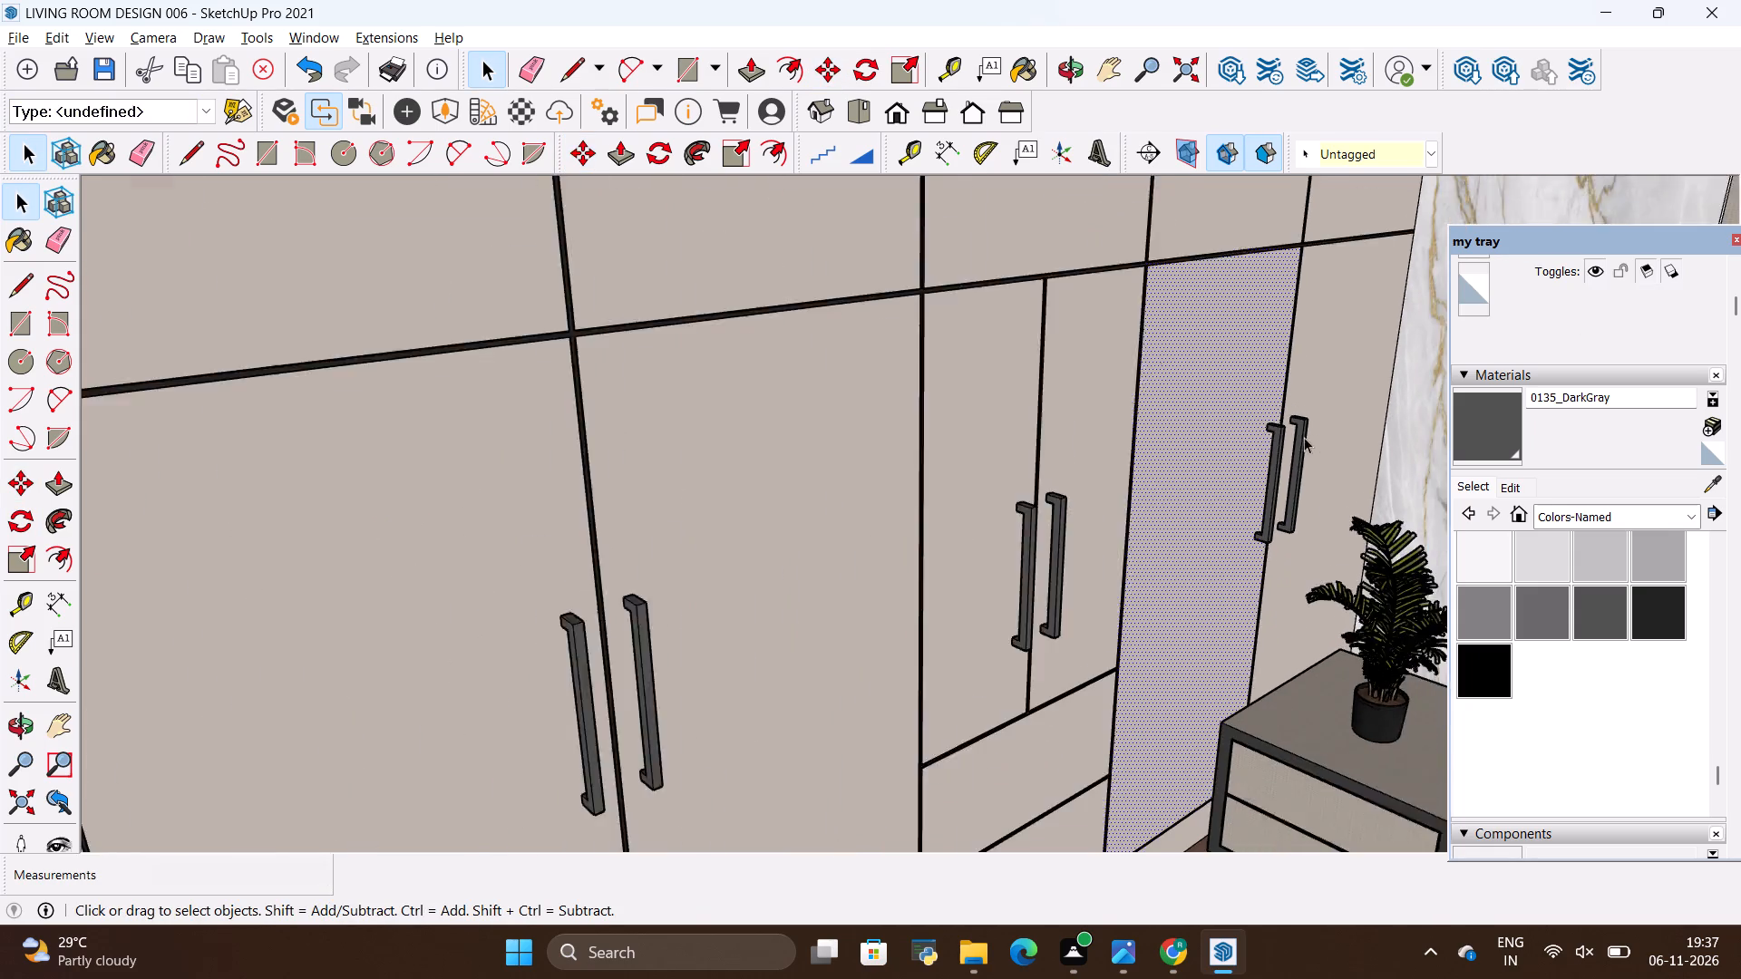
scroll(1304, 437, "down", 12)
scroll(936, 591, "down", 5)
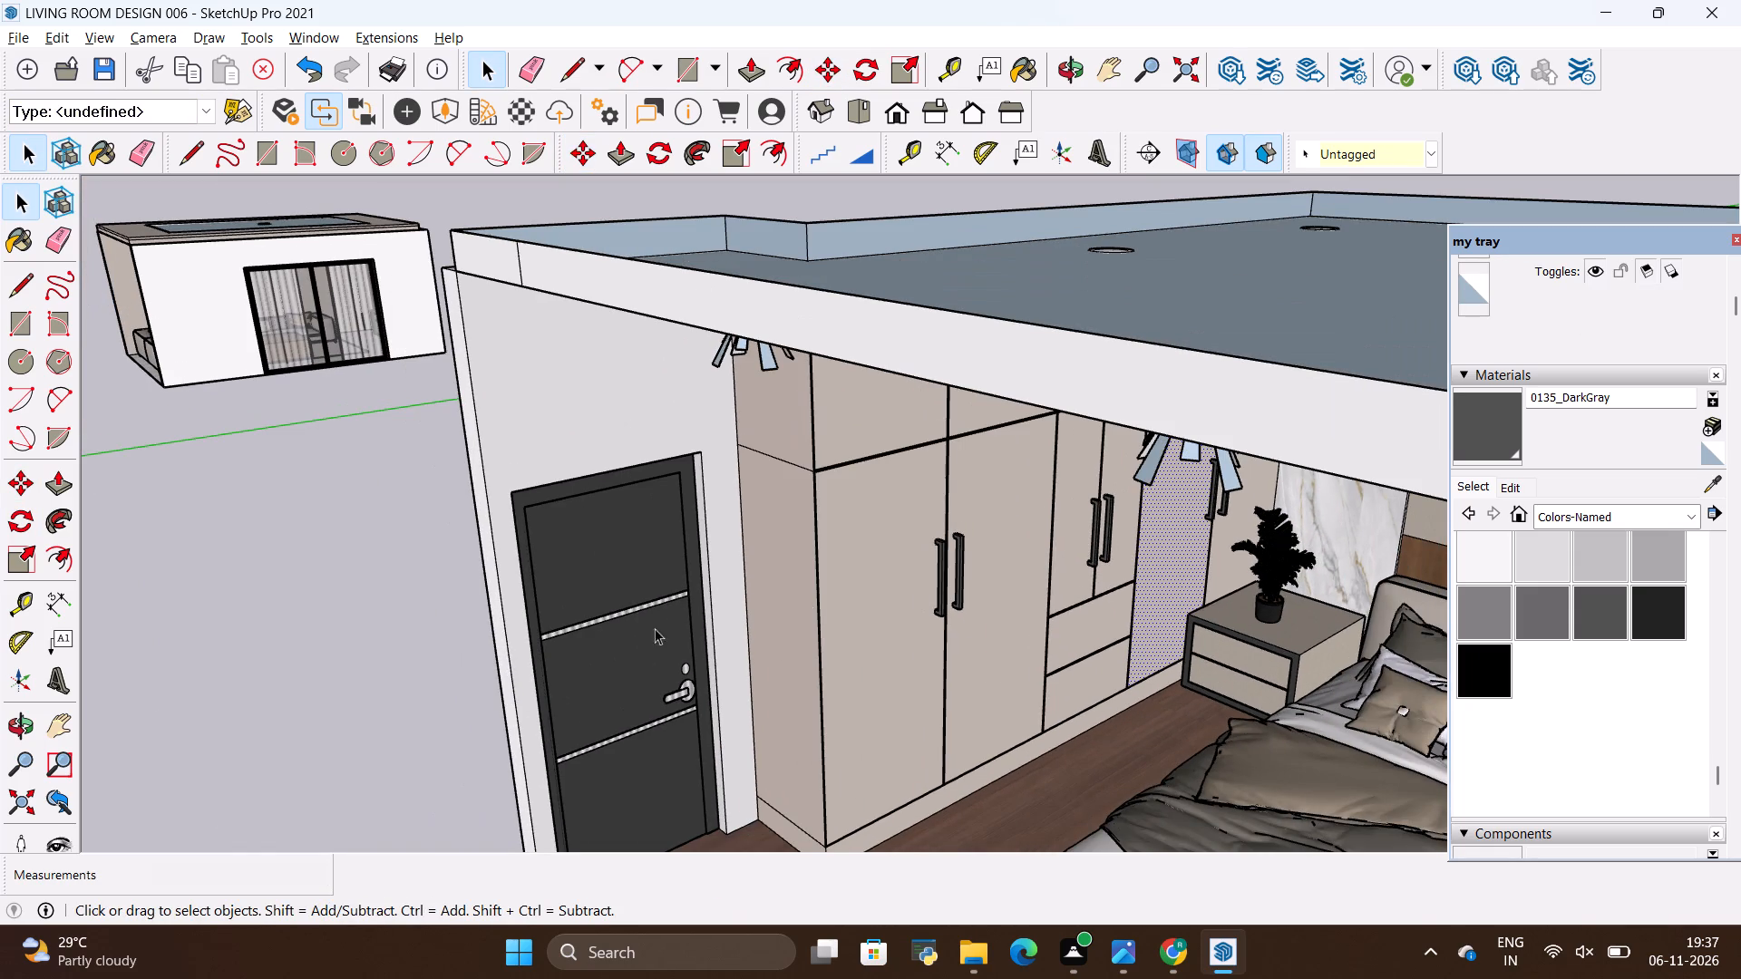
left_click(21, 726)
left_click_drag(958, 698, 989, 637)
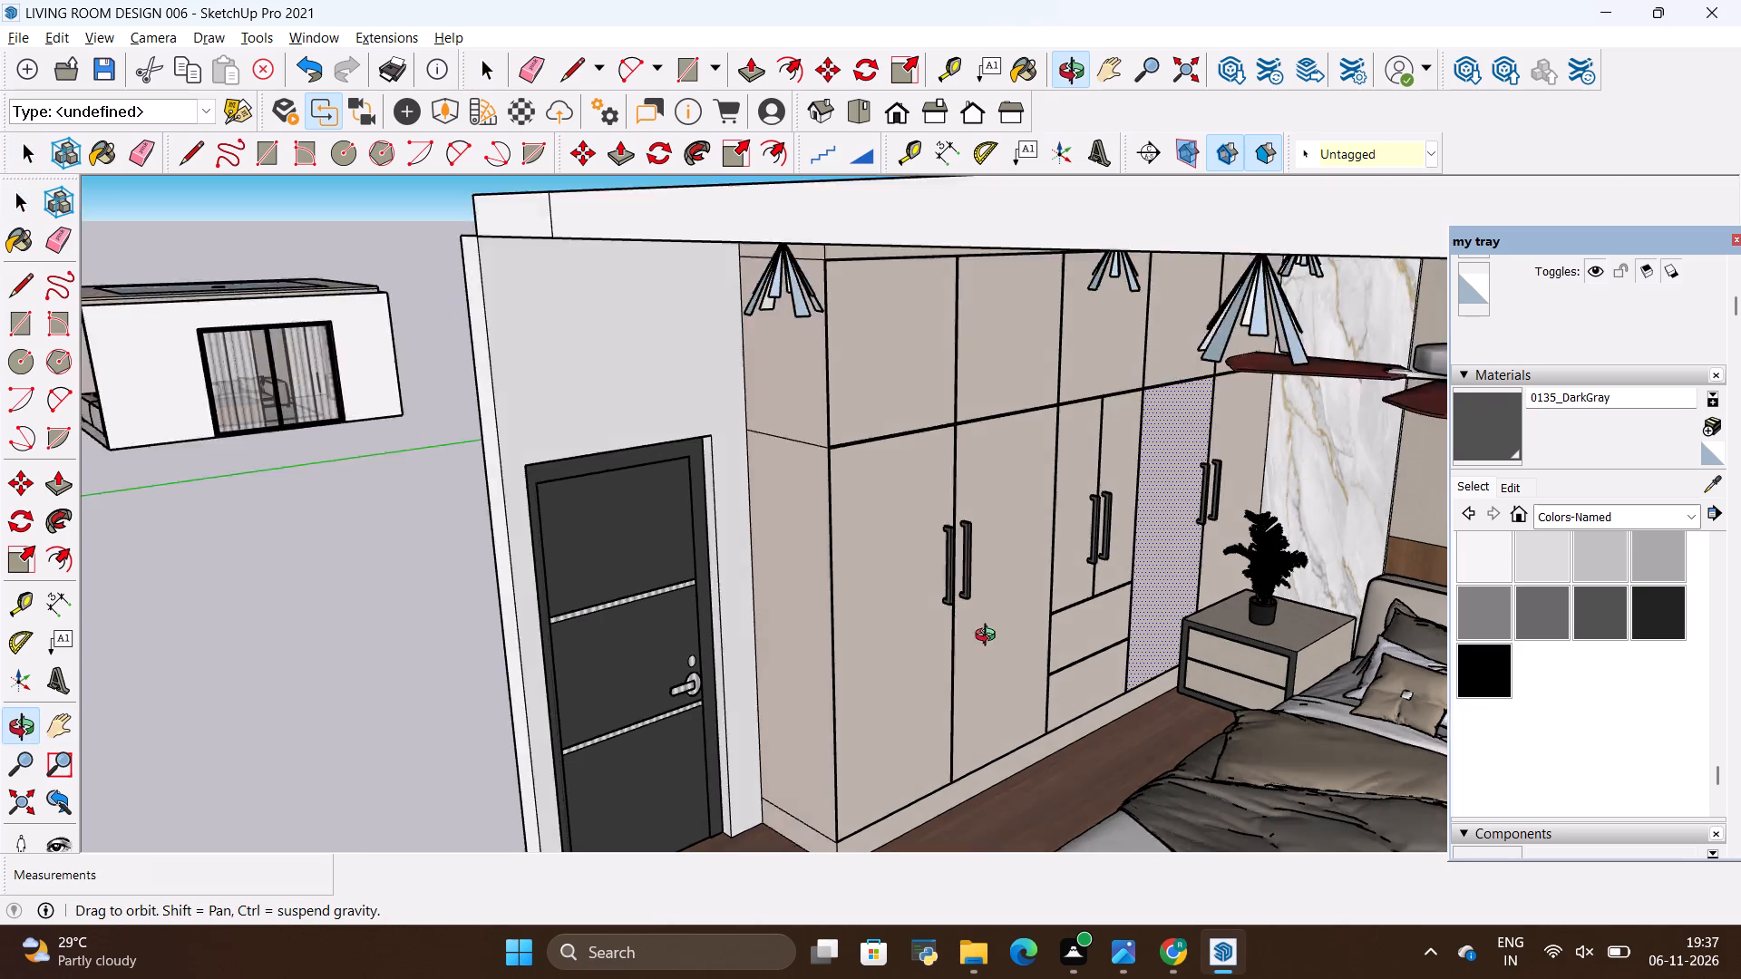
left_click_drag(989, 637, 890, 595)
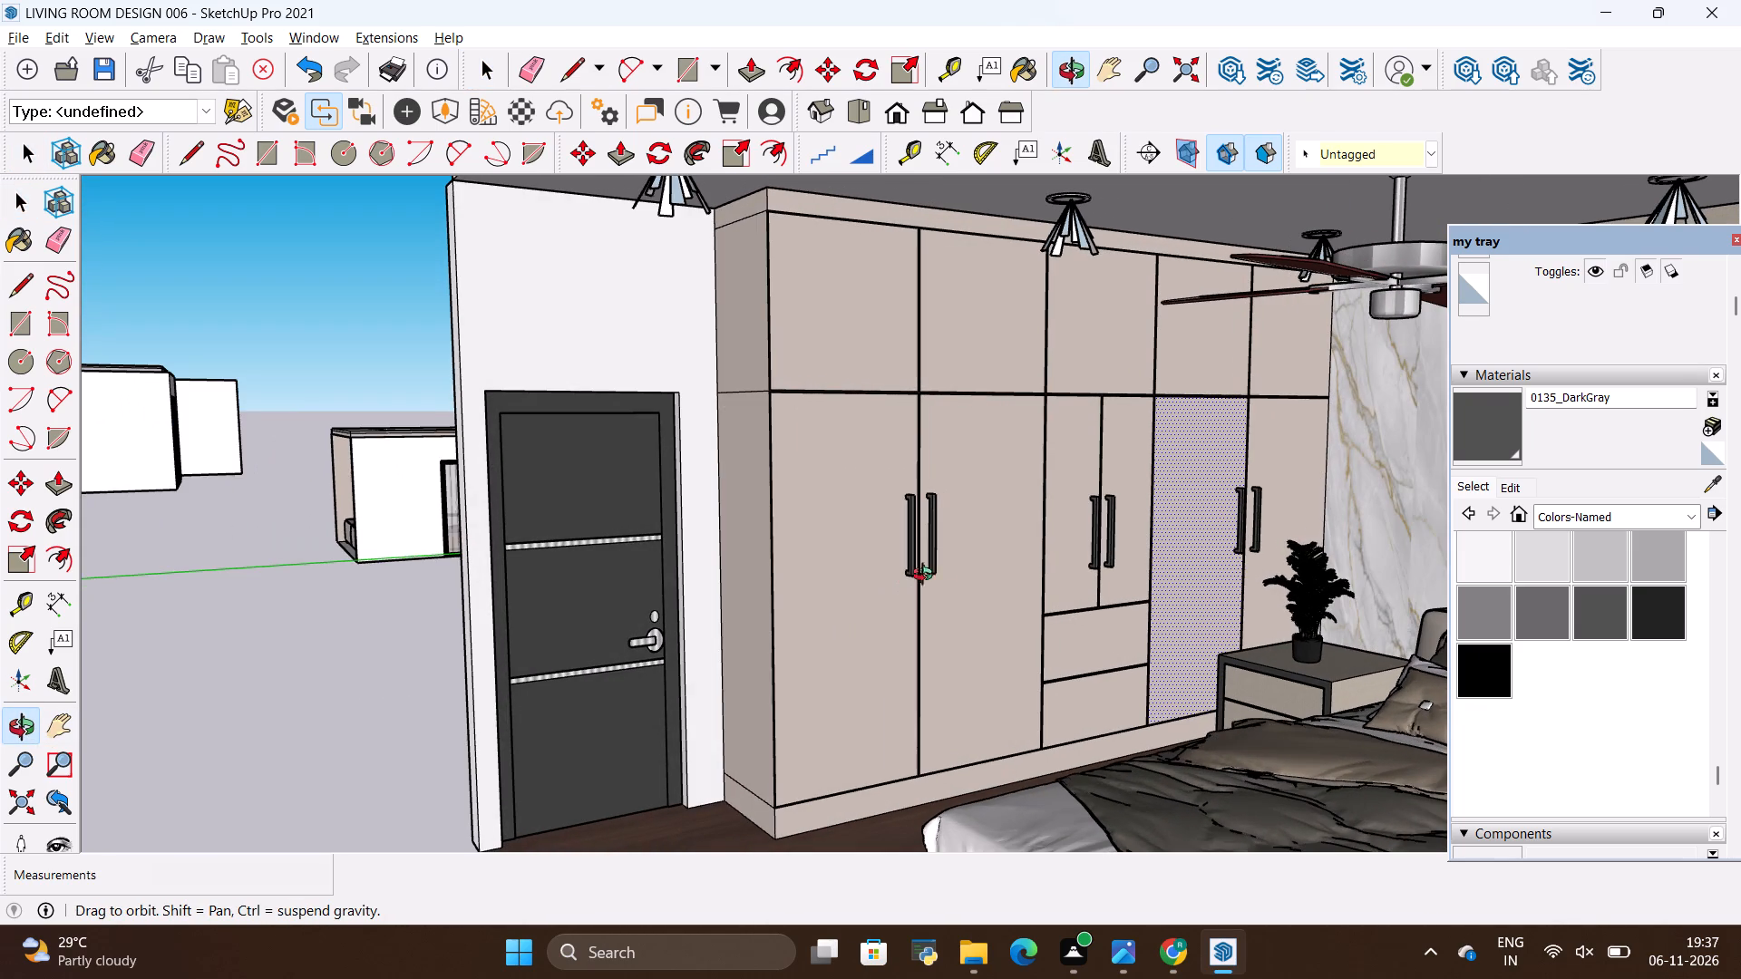
scroll(1081, 481, "up", 3)
key("space")
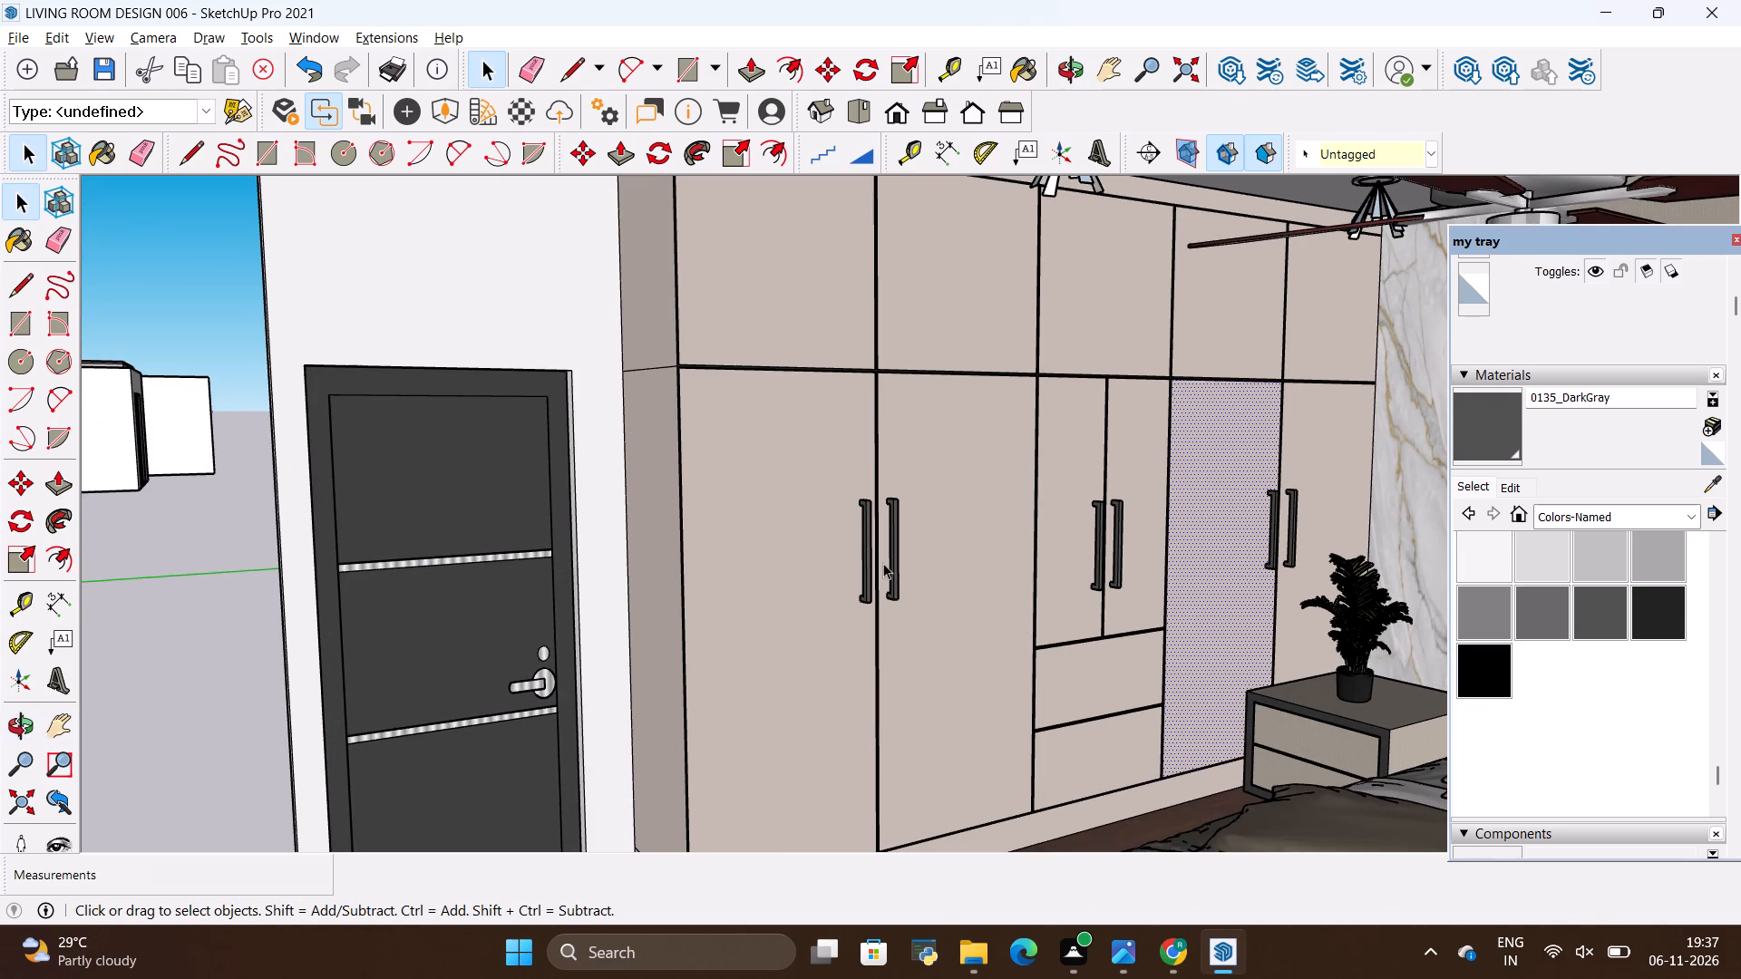
left_click(867, 570)
scroll(884, 459, "up", 8)
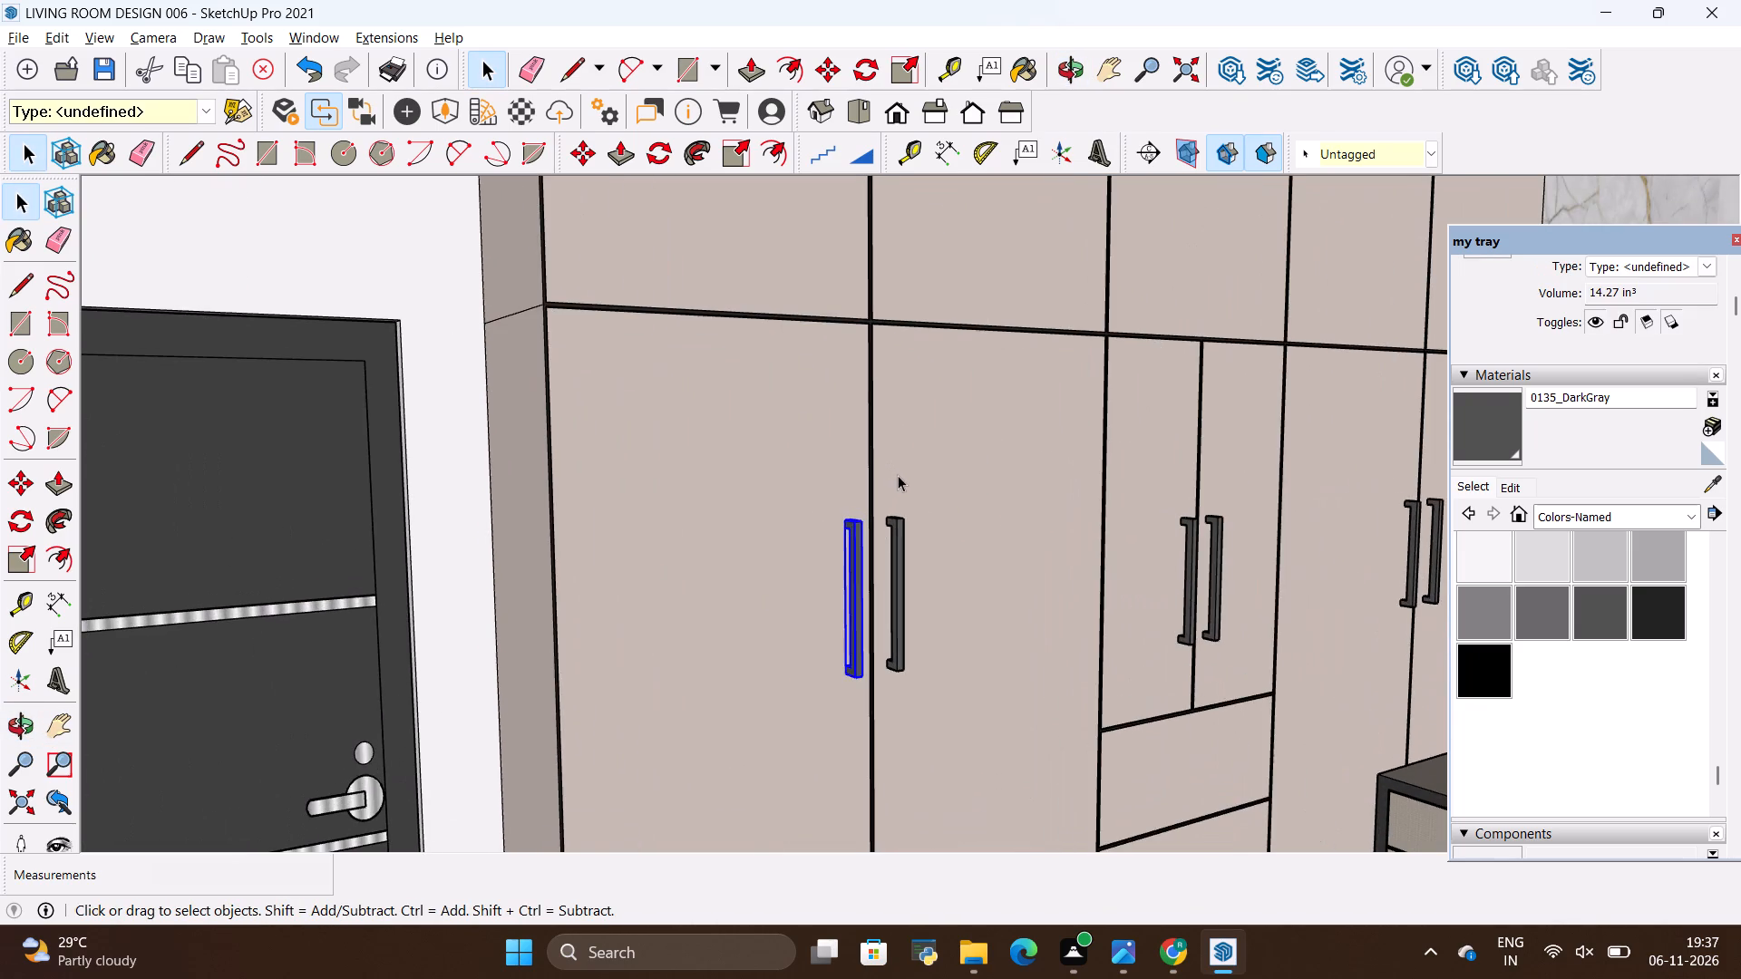
scroll(898, 475, "down", 5)
scroll(915, 470, "up", 8)
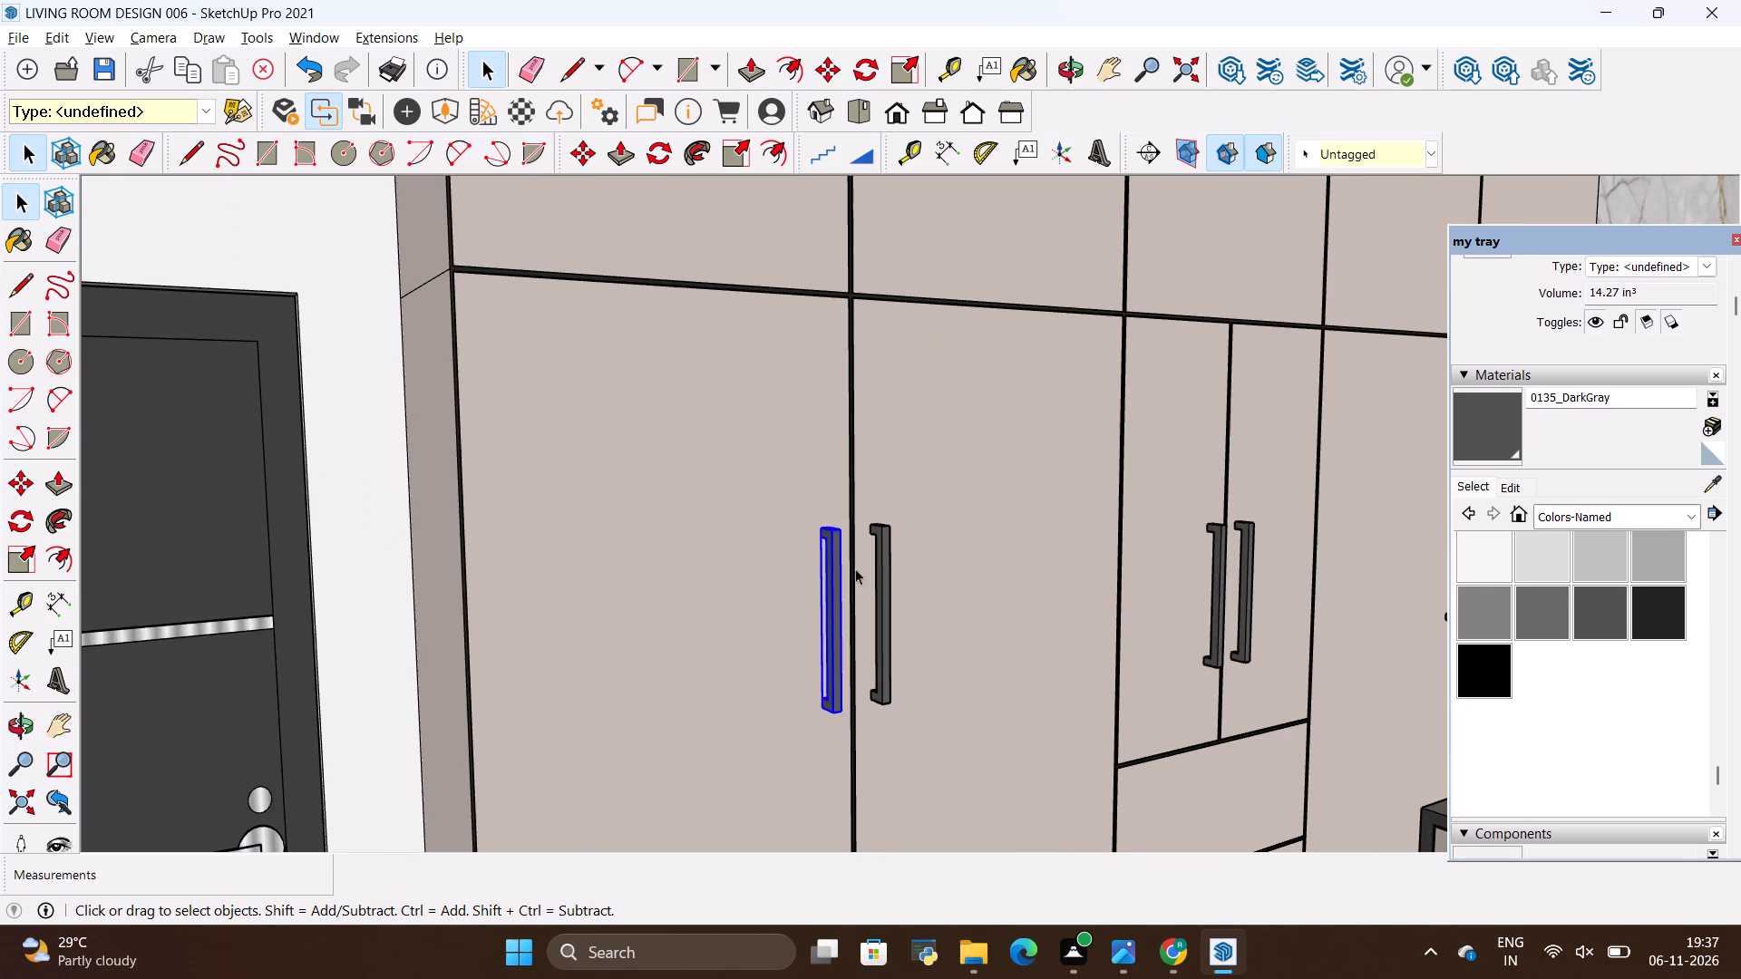
left_click(884, 554, "ctrl")
scroll(1275, 543, "up", 6, "ctrl")
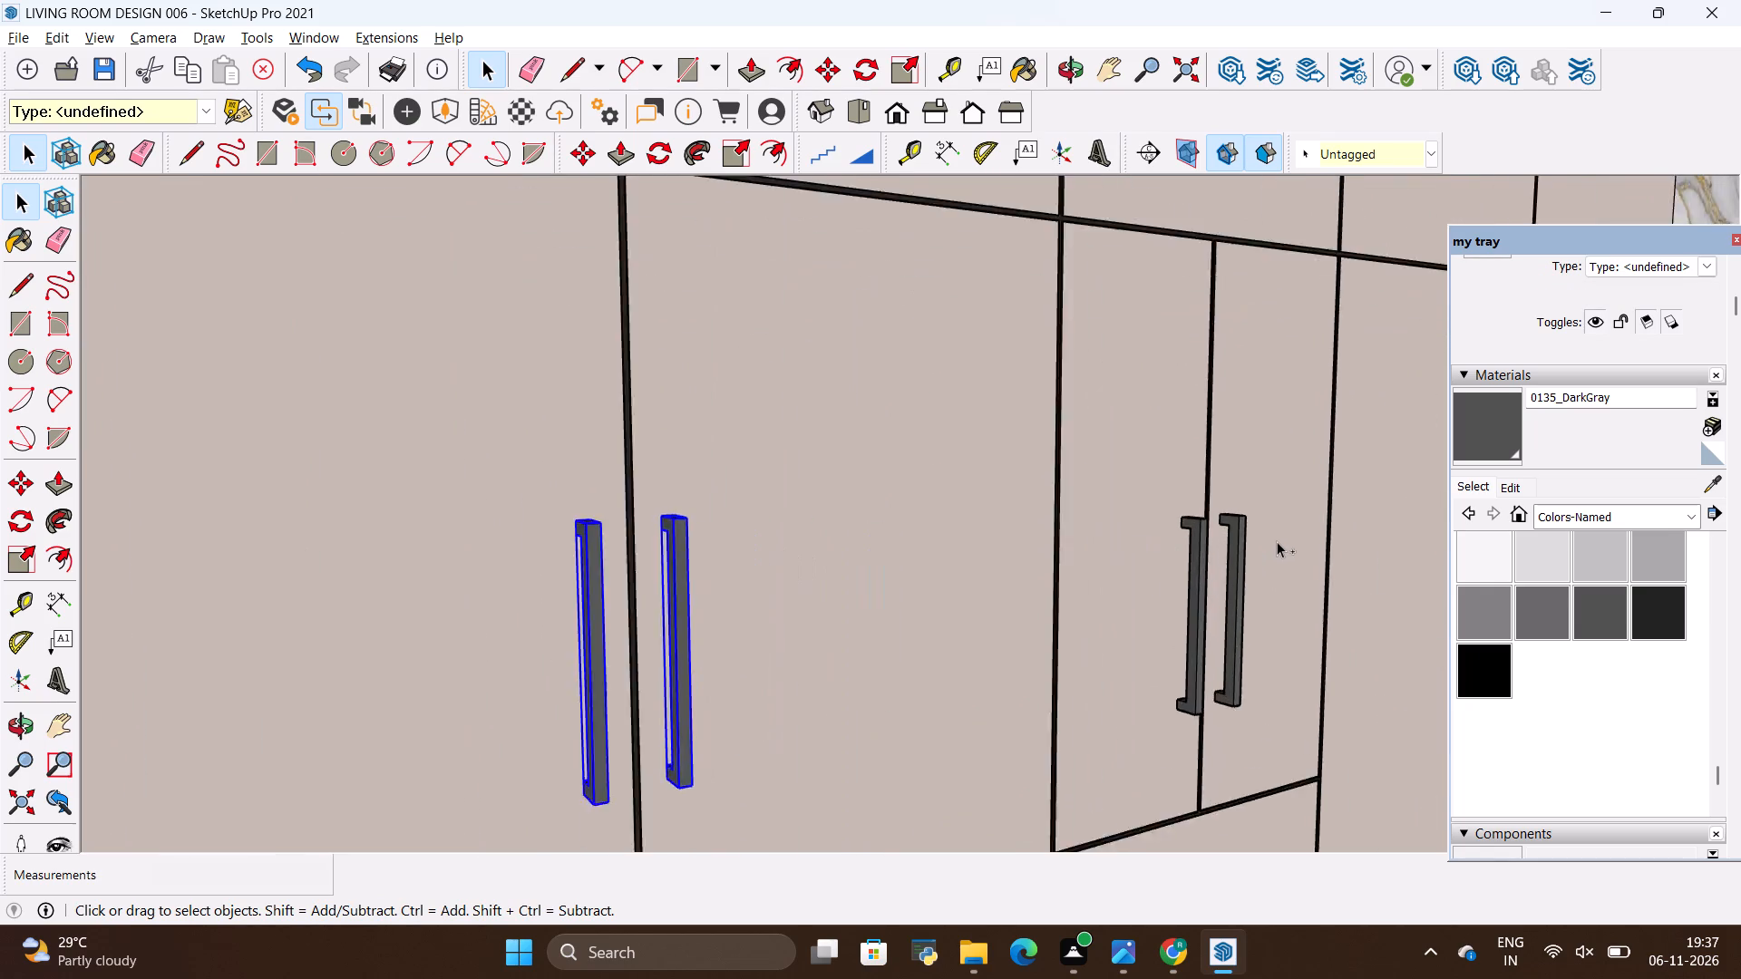
scroll(1277, 541, "up", 8, "ctrl")
left_click(1129, 554, "ctrl")
left_click(1199, 532, "ctrl")
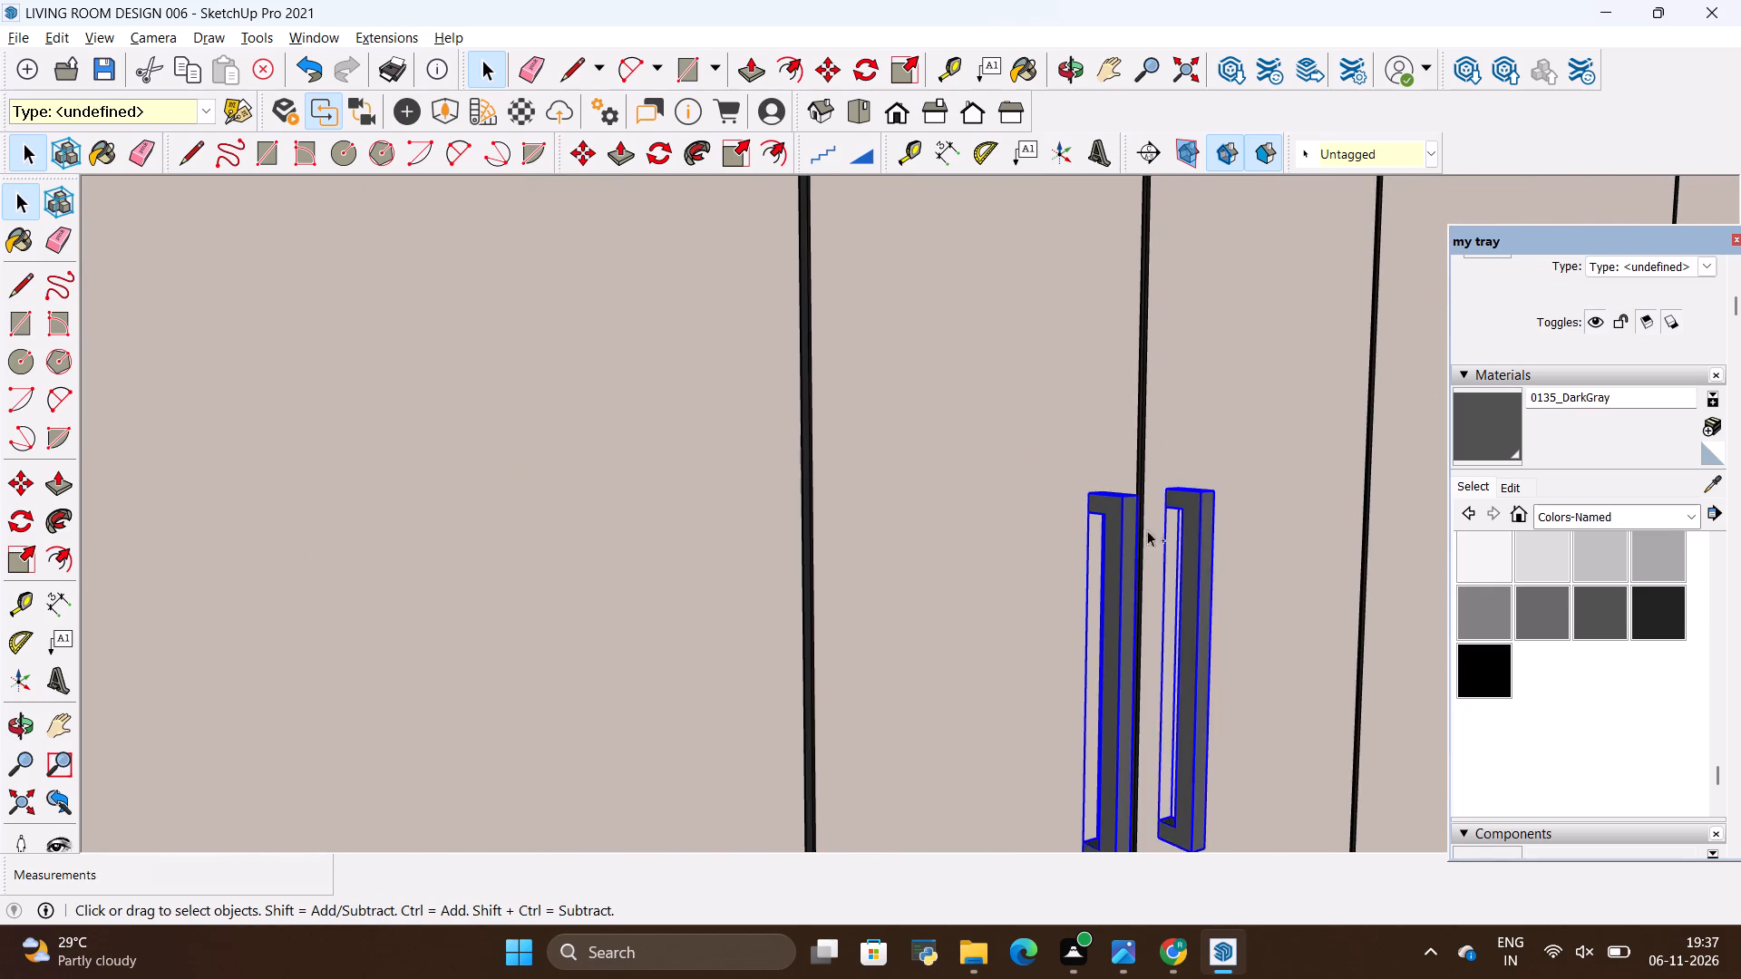
scroll(773, 465, "down", 14, "ctrl")
scroll(1442, 472, "up", 9, "ctrl")
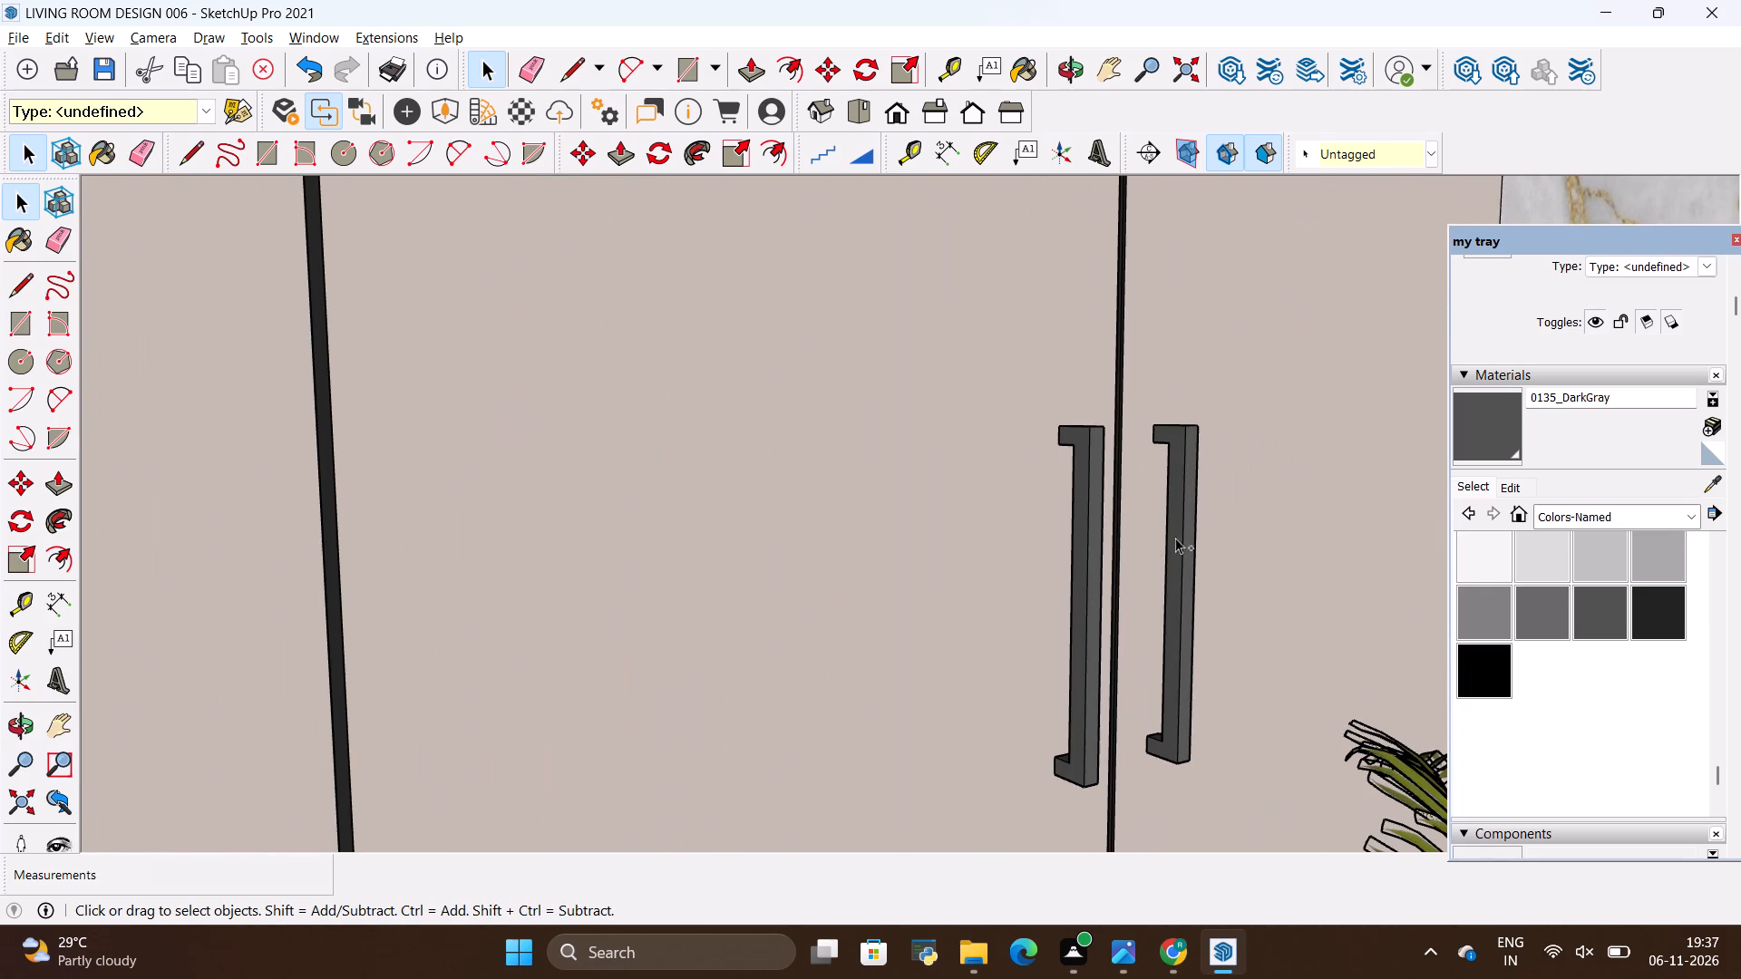
left_click(1093, 547, "ctrl")
left_click(1197, 521, "ctrl")
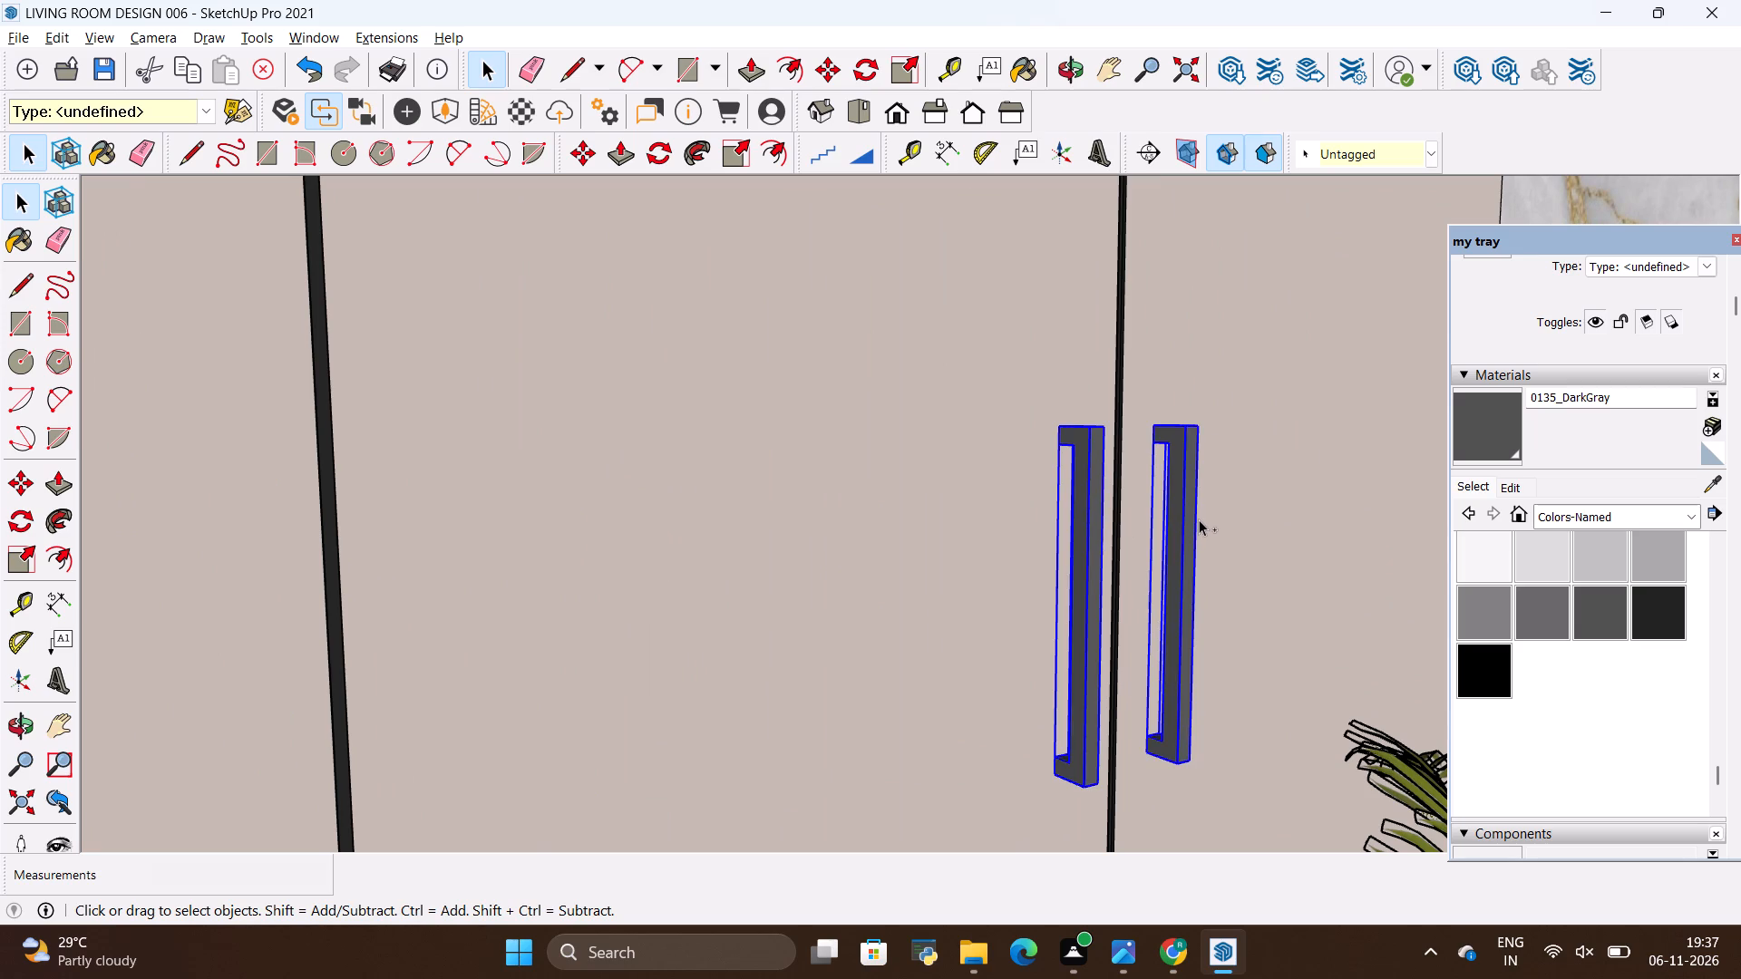
key("m")
scroll(1297, 530, "down", 15)
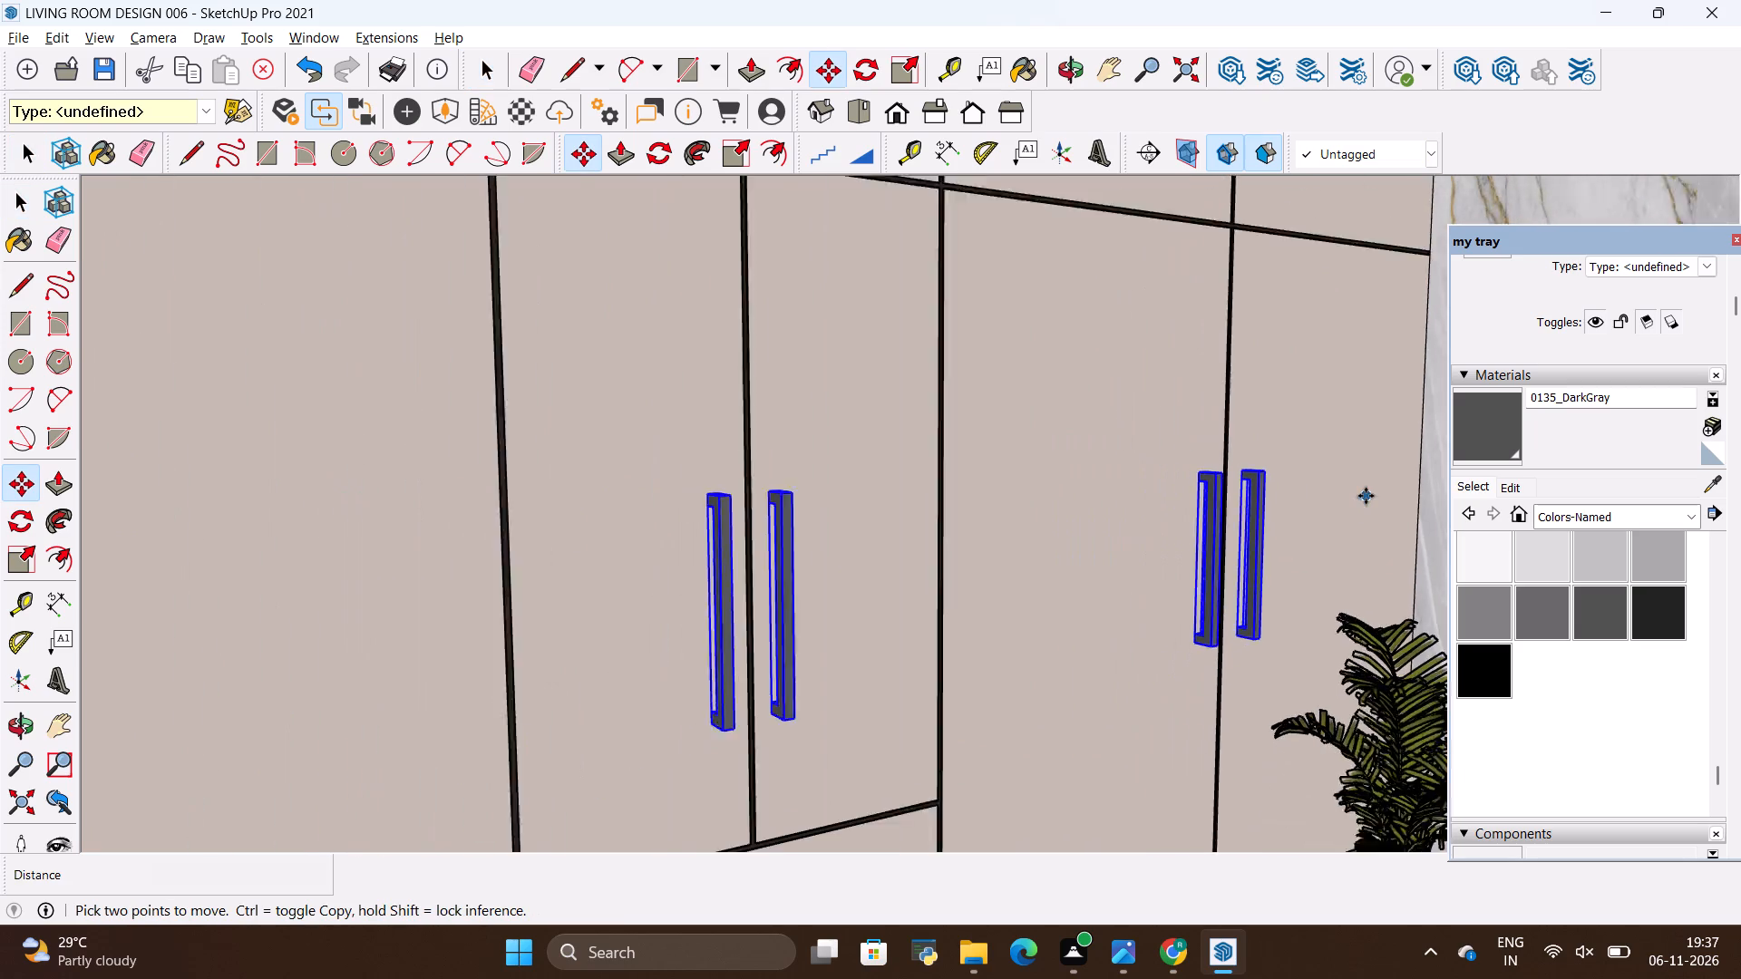
scroll(1364, 494, "down", 5)
scroll(1123, 664, "down", 9)
scroll(862, 596, "up", 2)
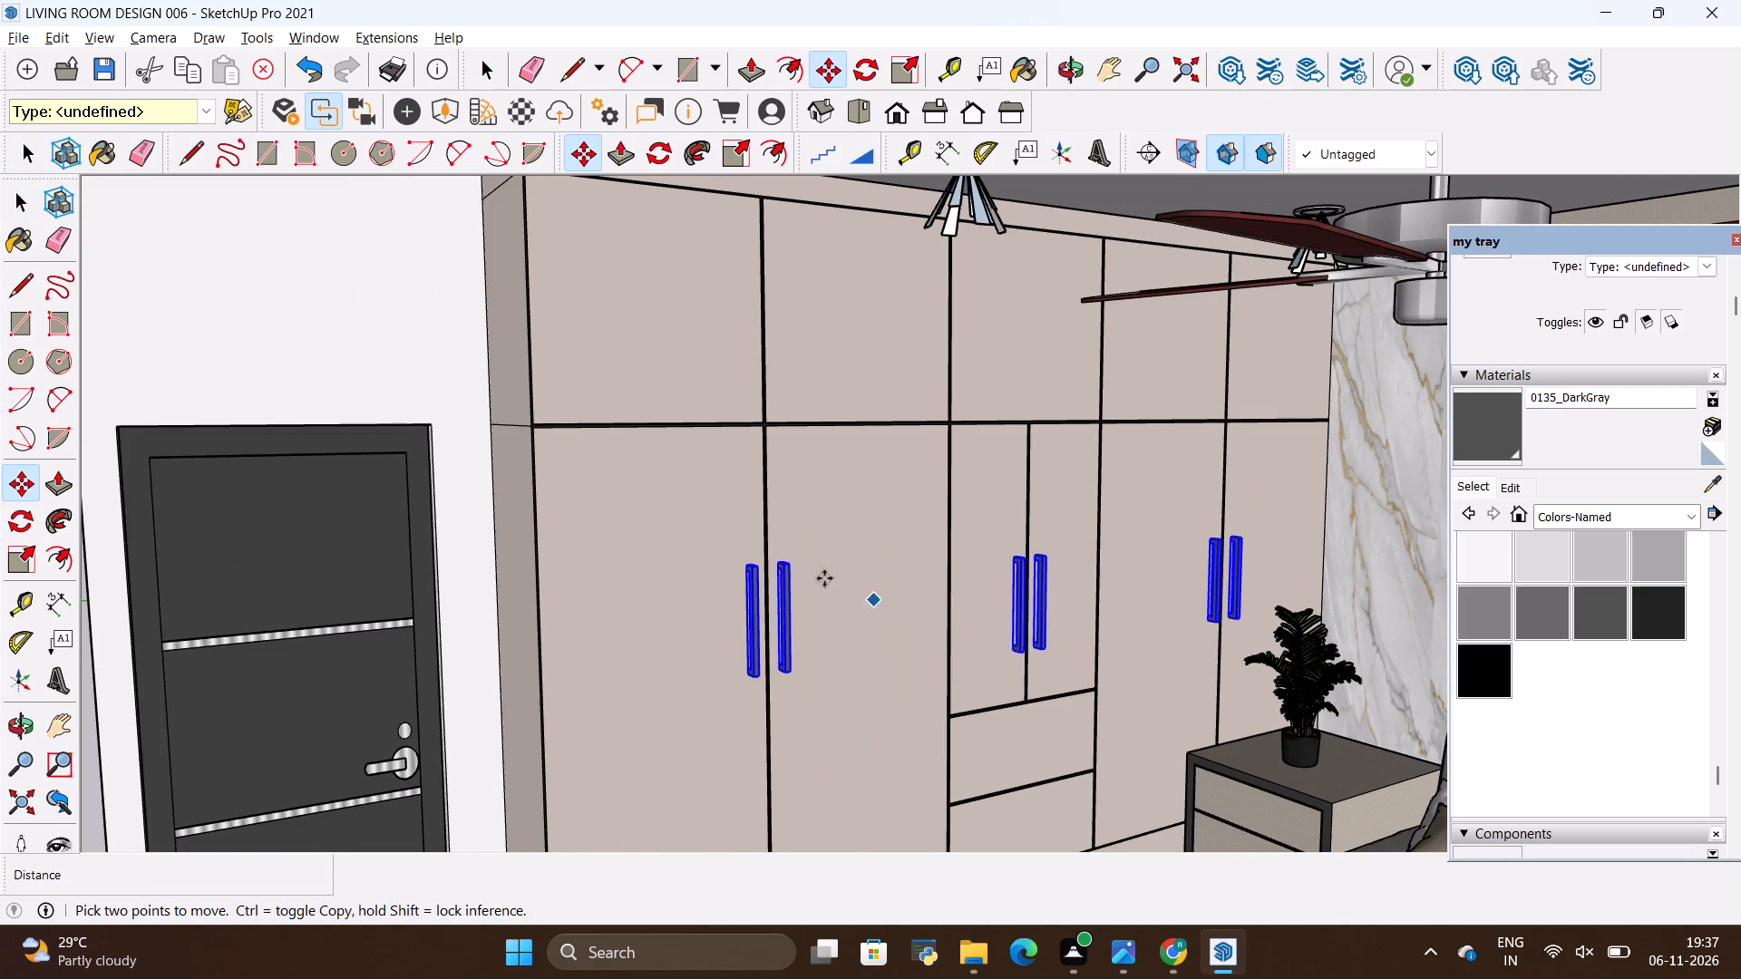
scroll(824, 578, "up", 20)
scroll(824, 578, "up", 3)
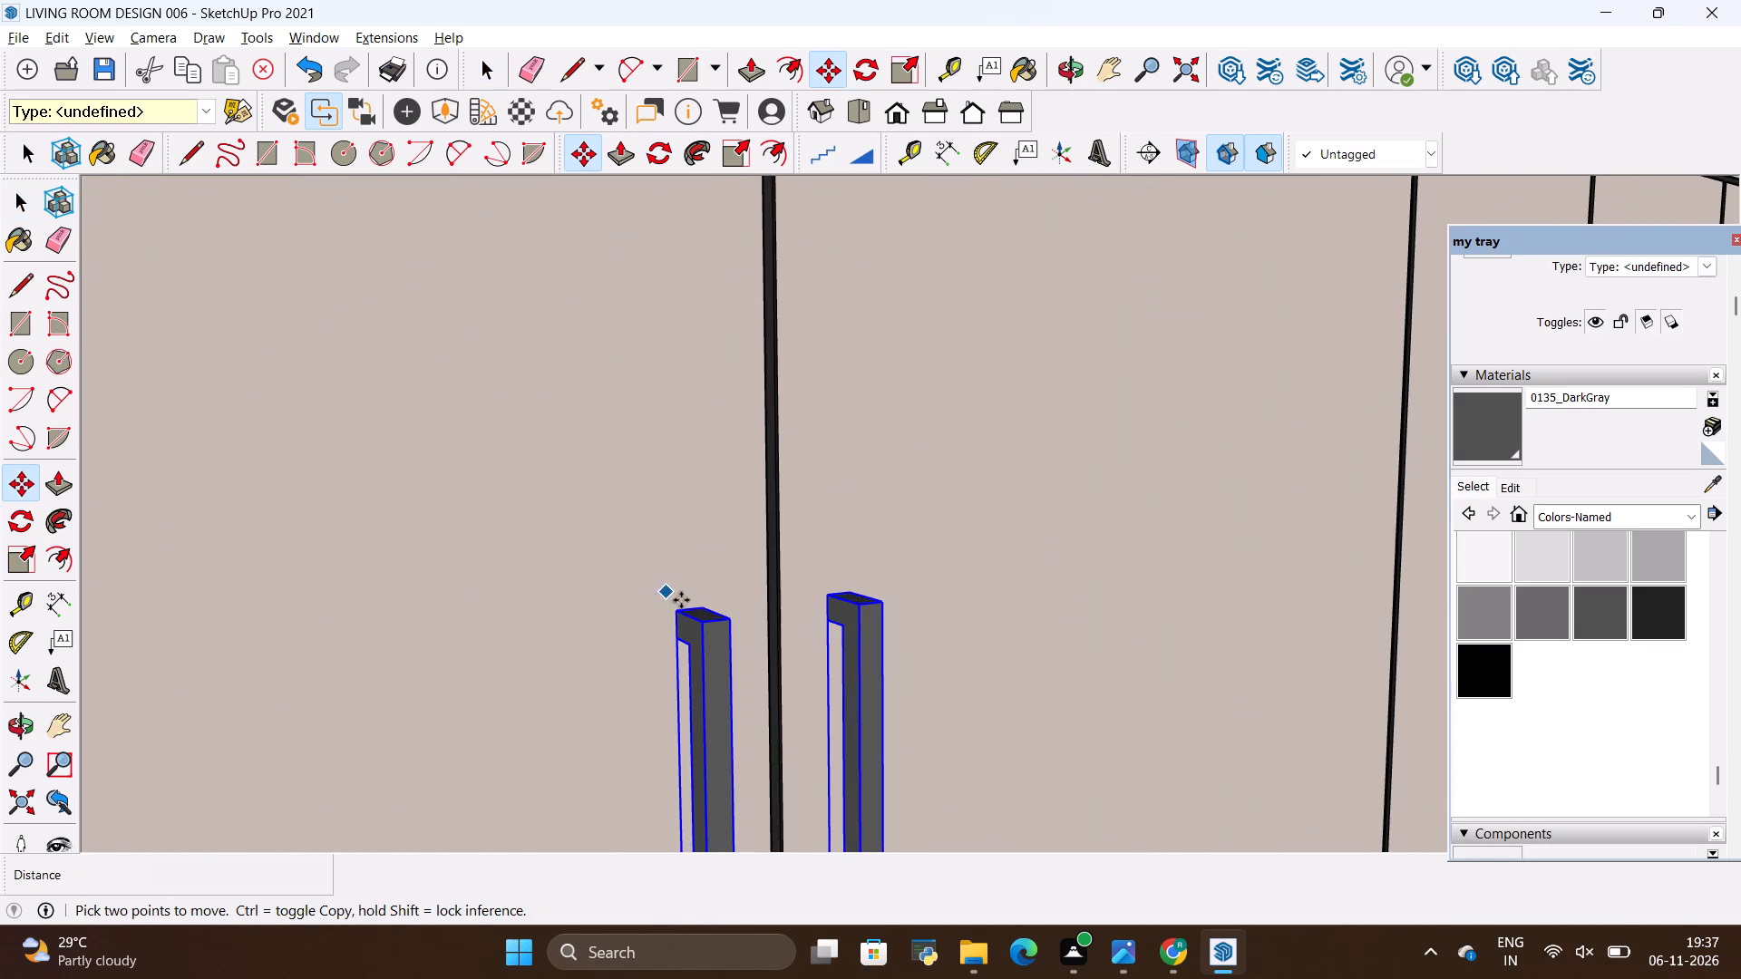
left_click(686, 606, "ctrl")
scroll(934, 549, "down", 11)
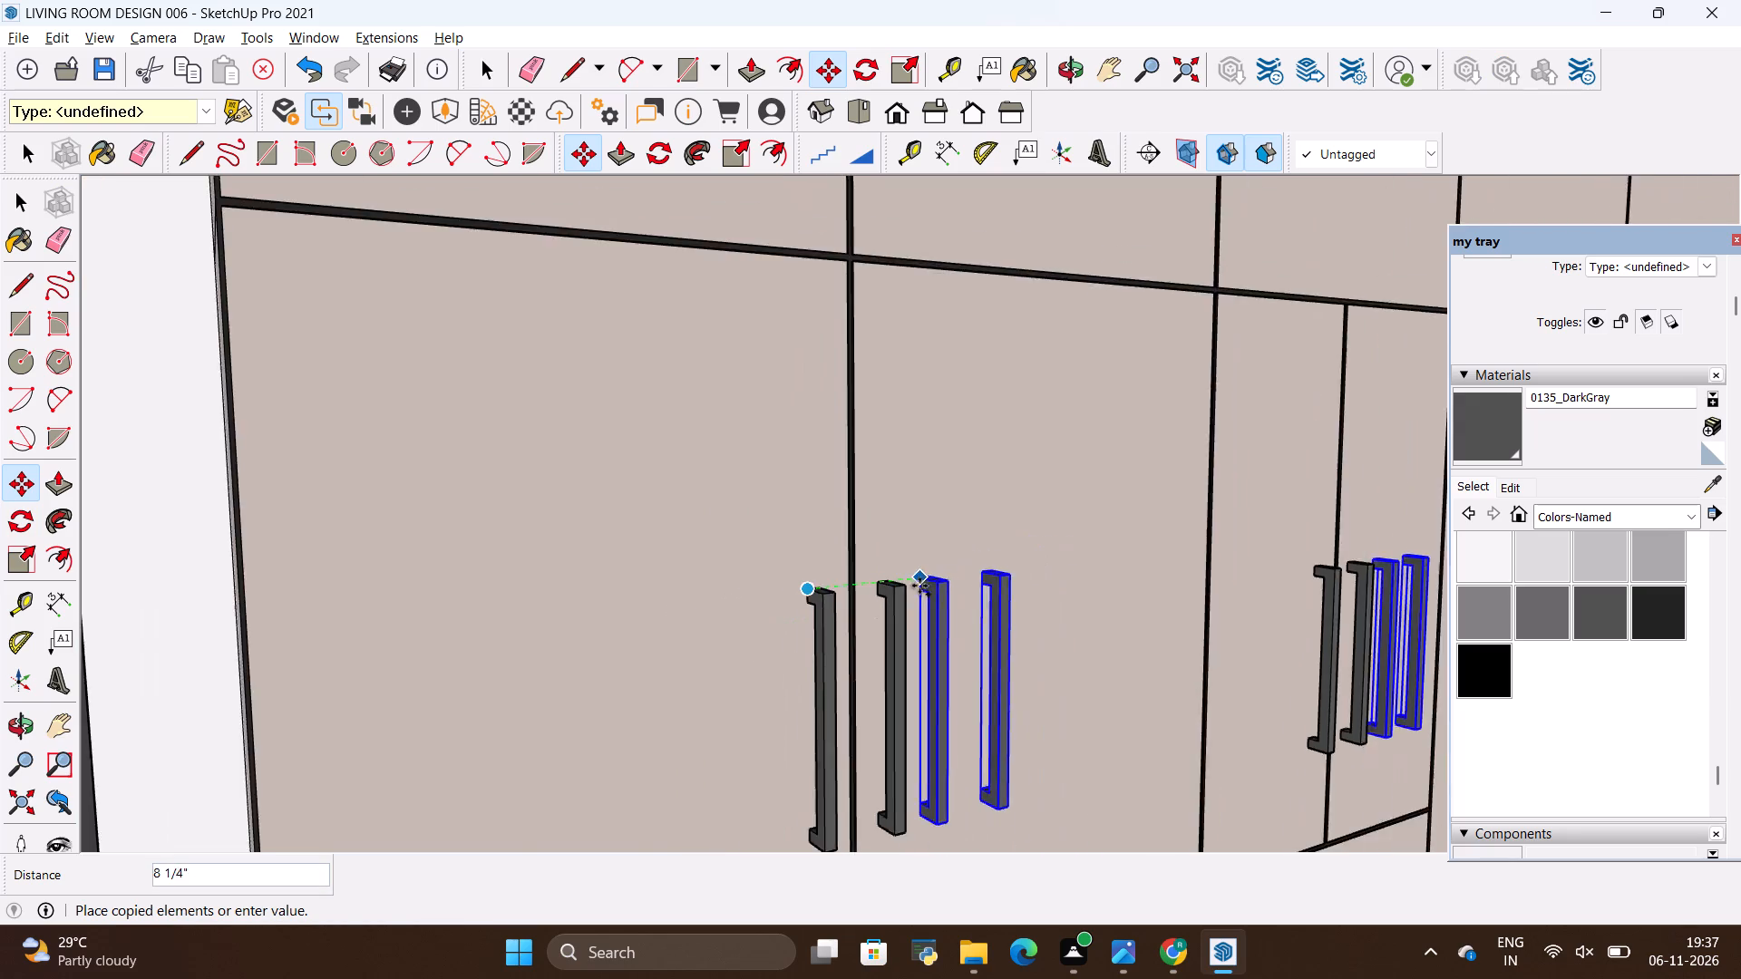
scroll(919, 586, "down", 12)
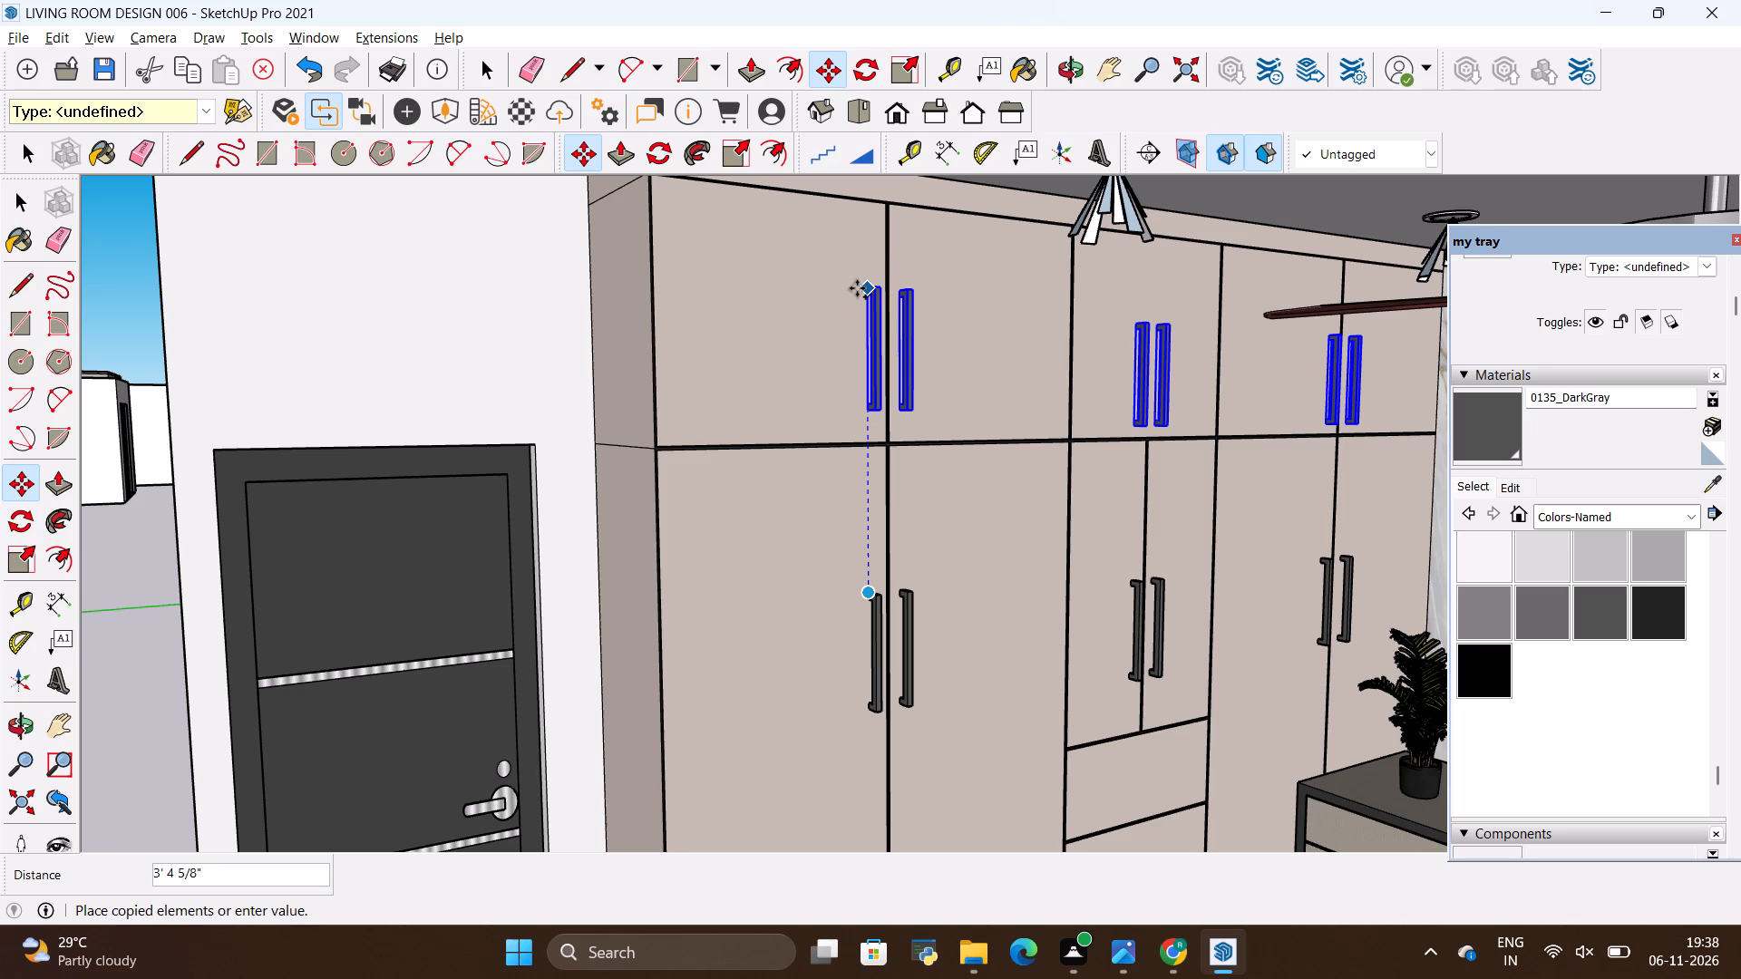
left_click(857, 288)
key("space")
left_click(822, 300)
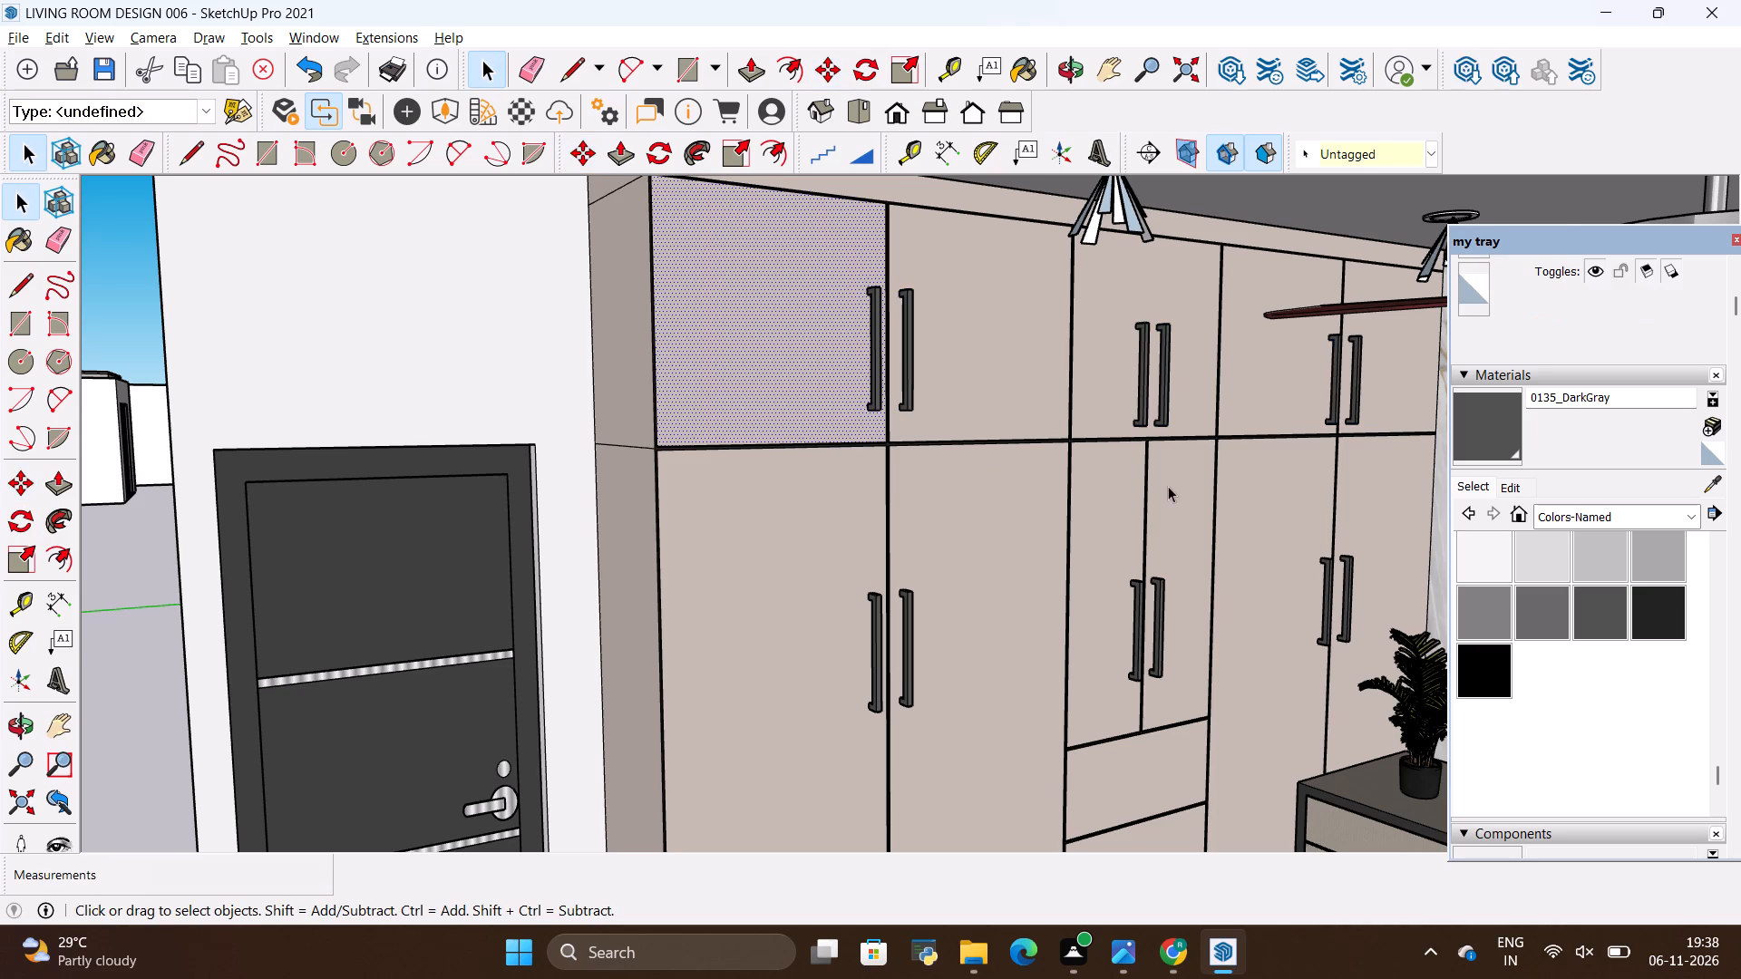
scroll(1169, 486, "down", 20)
scroll(1169, 486, "down", 2)
key("space")
left_click(624, 306)
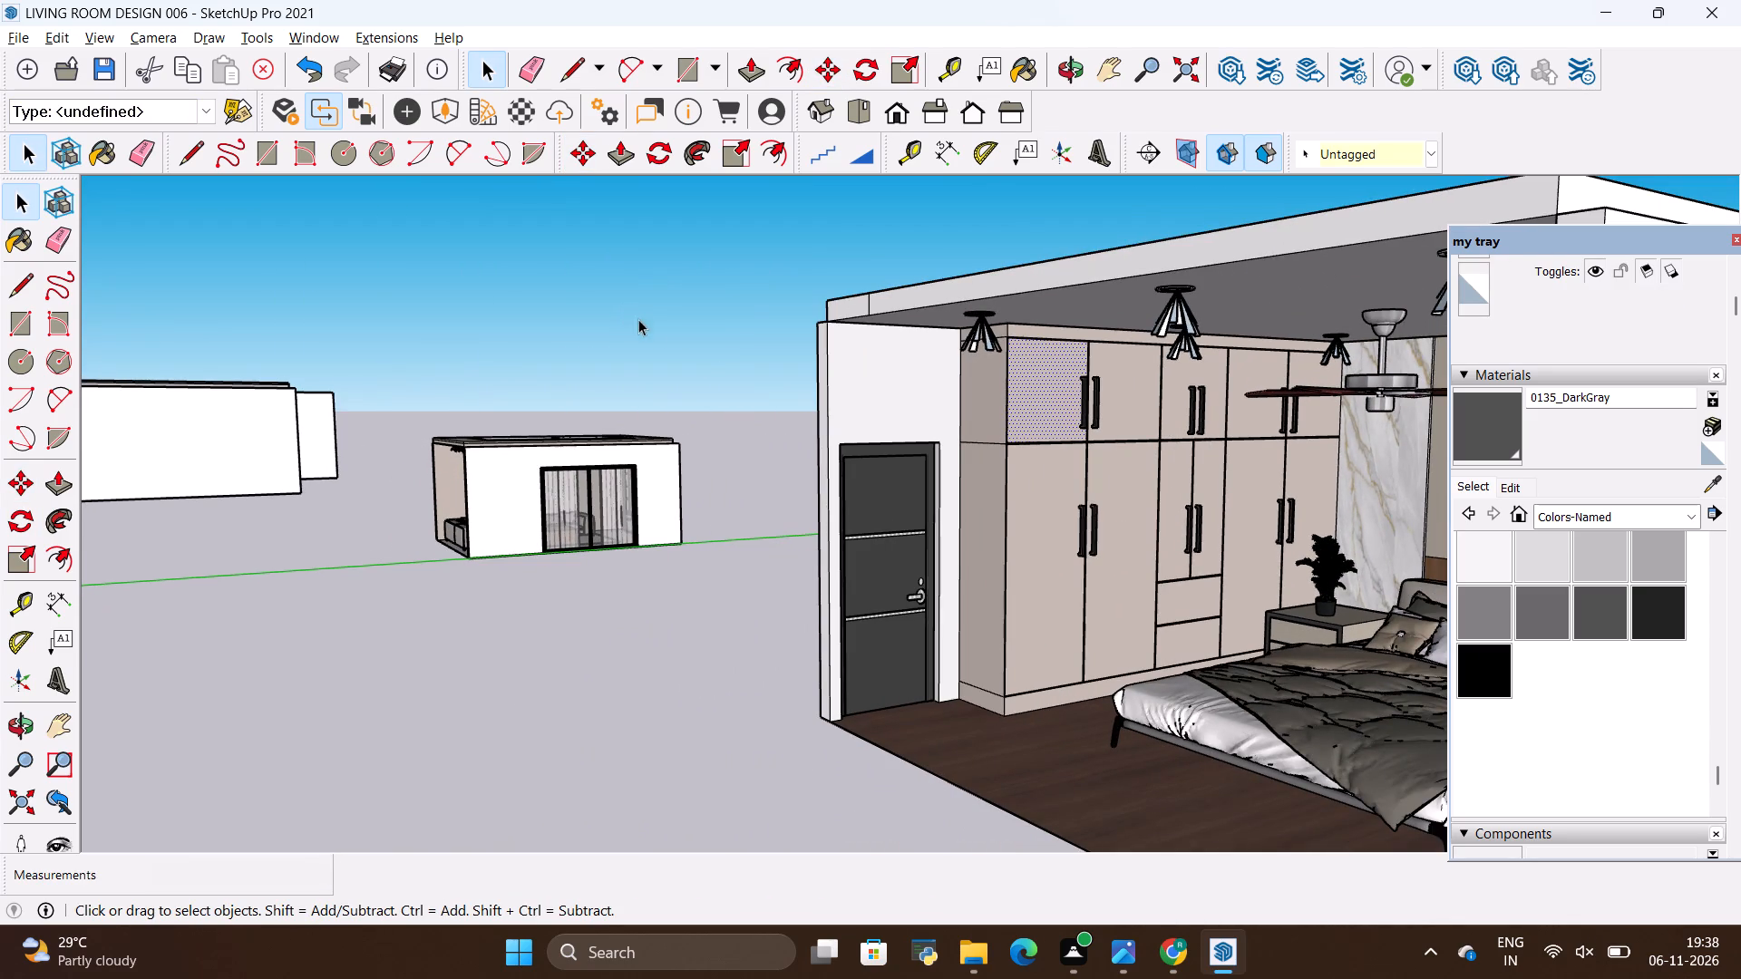
Examine the bedroom from outside and inside, checking the wardrobe handles together with the bed, side tables, fan and wall finishes.
scroll(696, 358, "down", 4)
scroll(1084, 489, "up", 3)
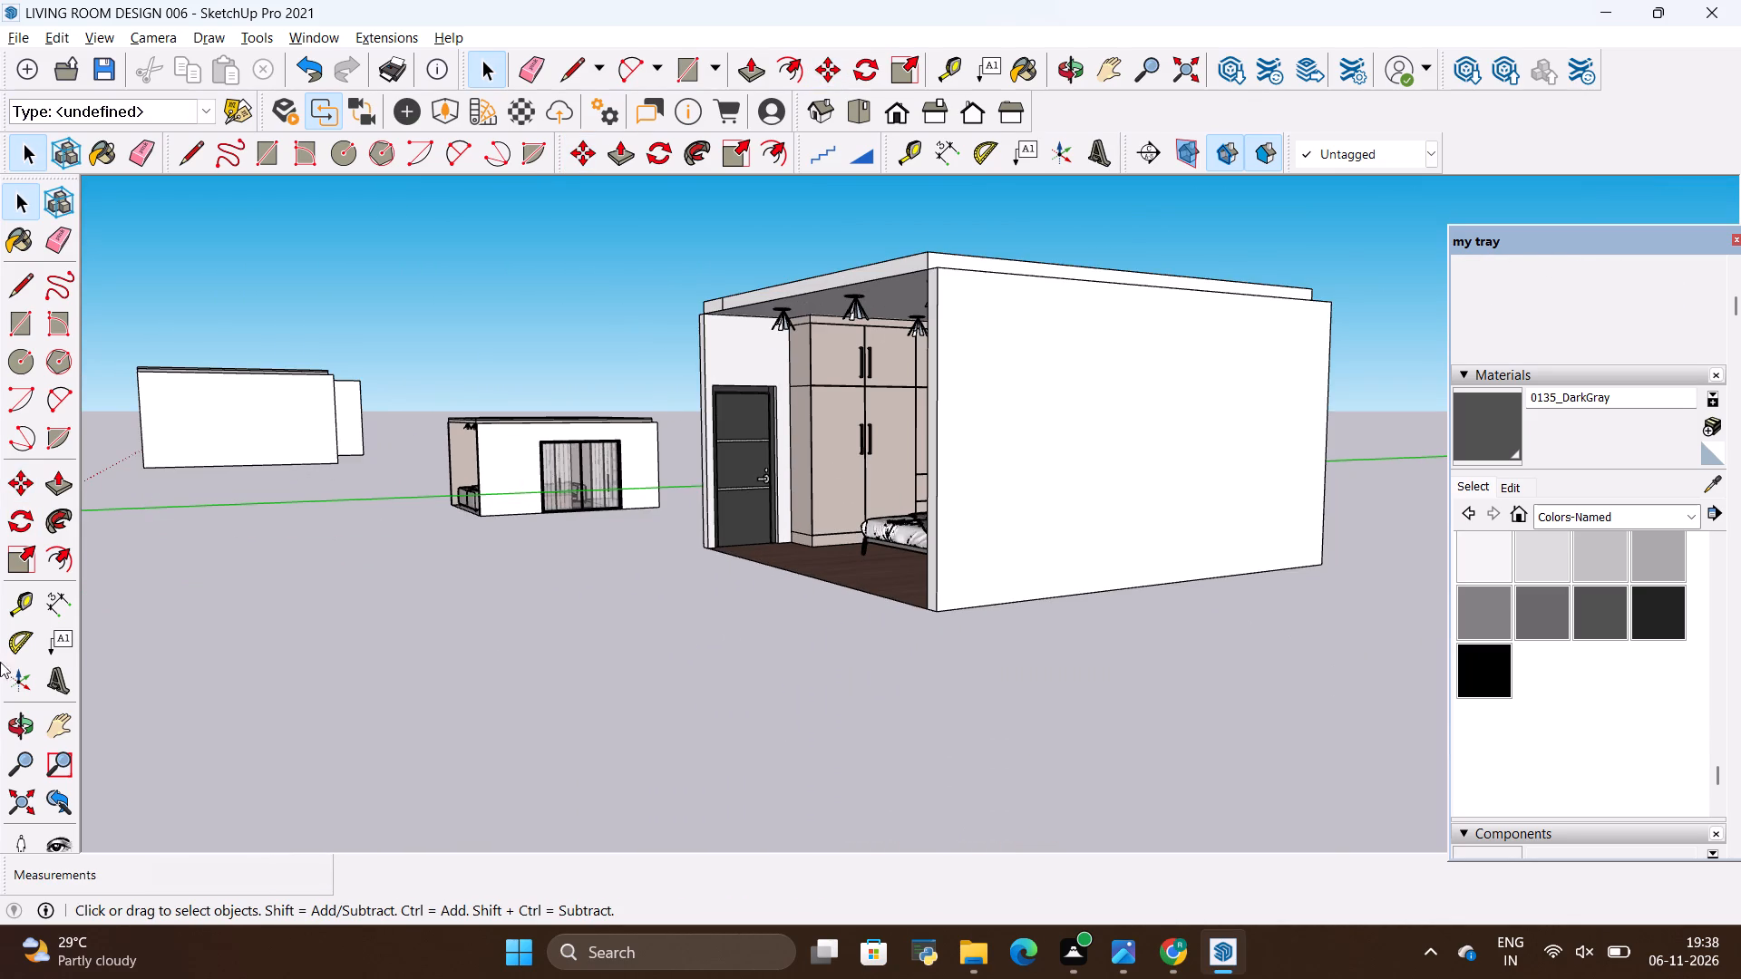
left_click_drag(24, 722, 34, 715)
left_click_drag(608, 475, 751, 519)
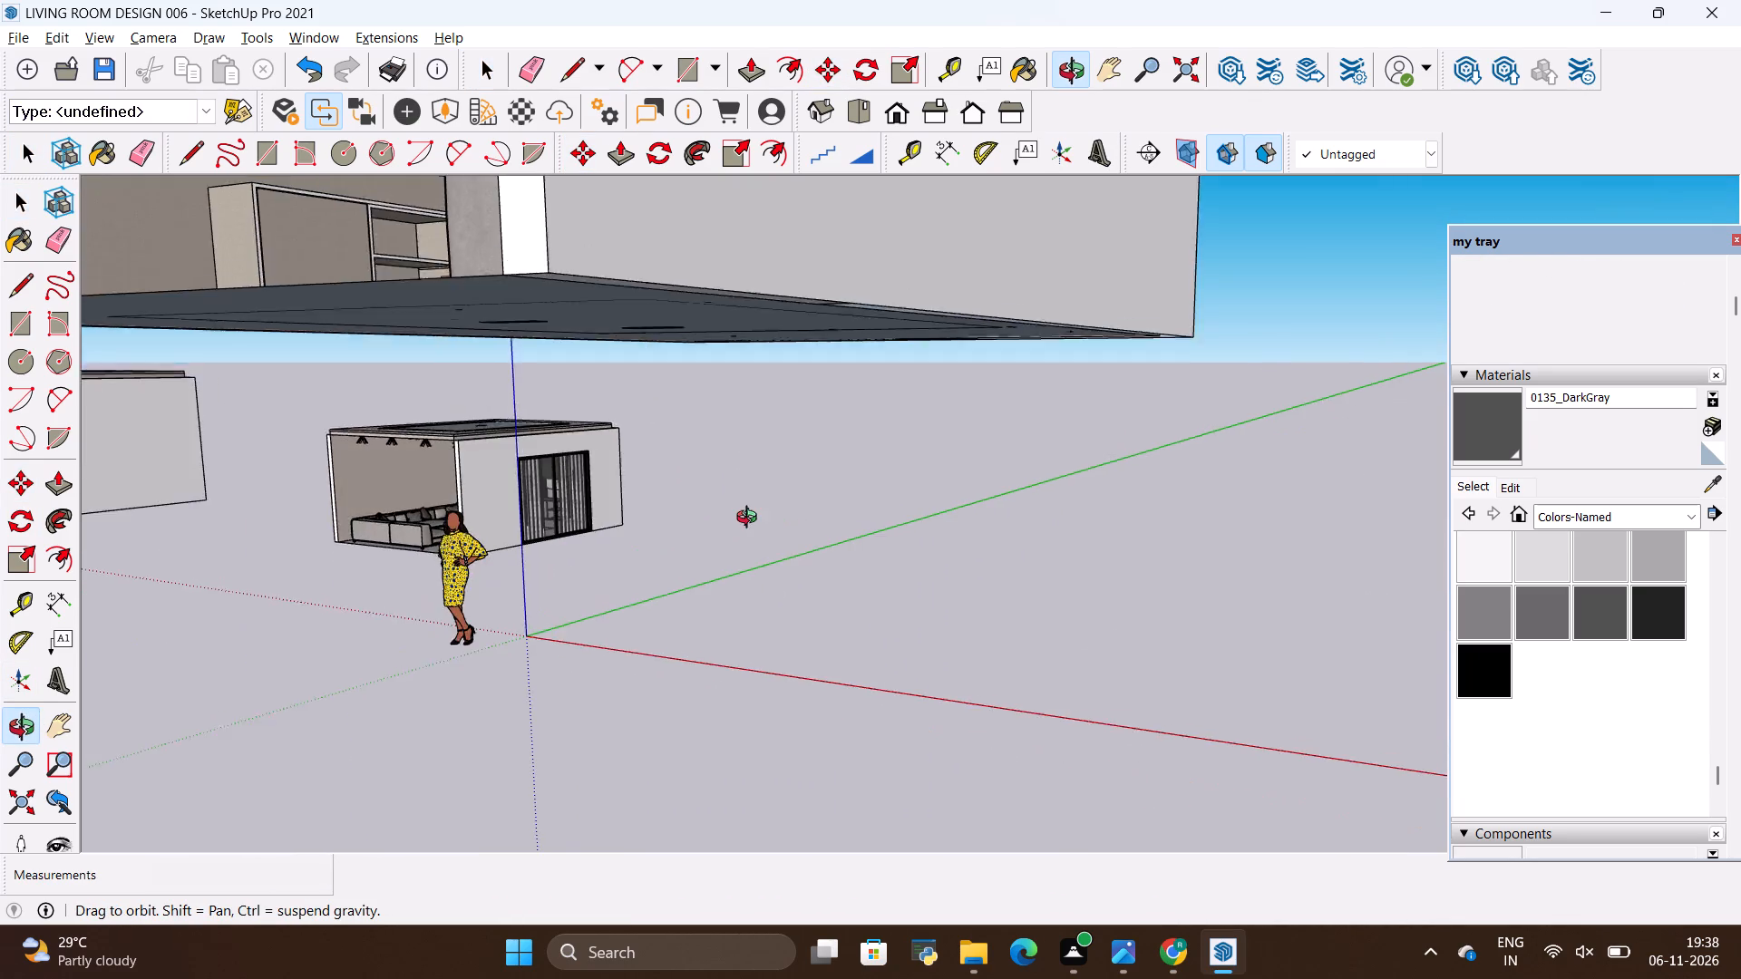
left_click_drag(751, 519, 744, 522)
scroll(734, 519, "down", 4)
scroll(1371, 604, "up", 8)
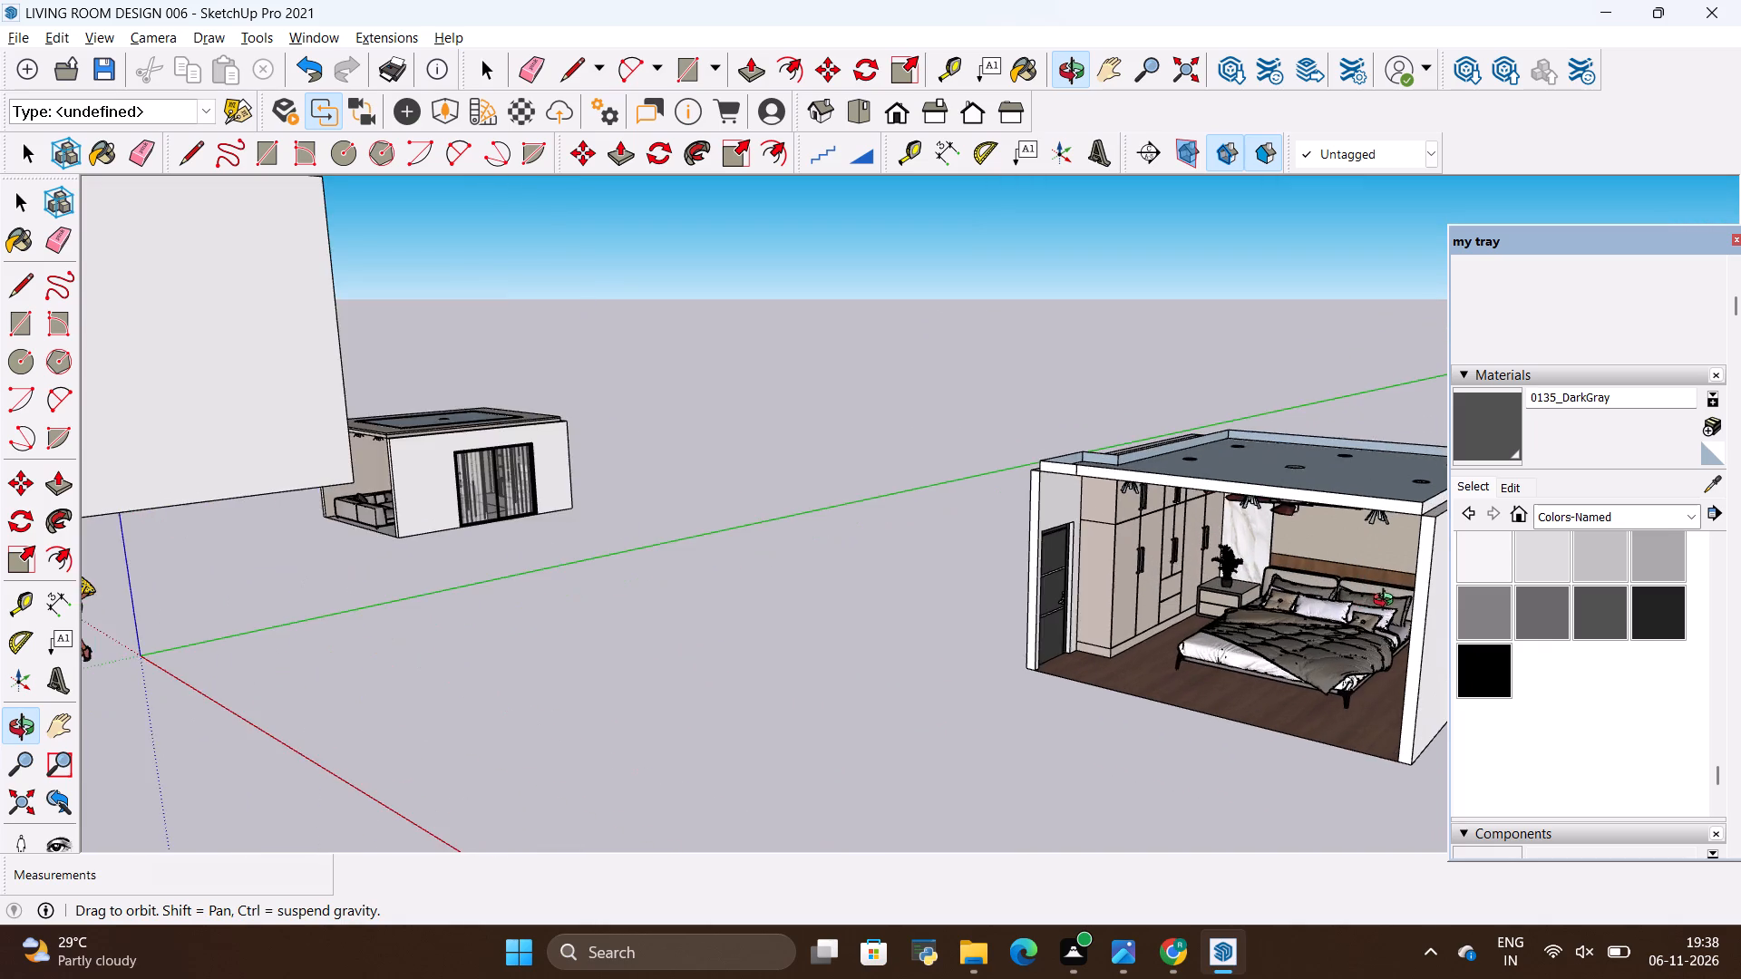
scroll(1387, 602, "up", 10)
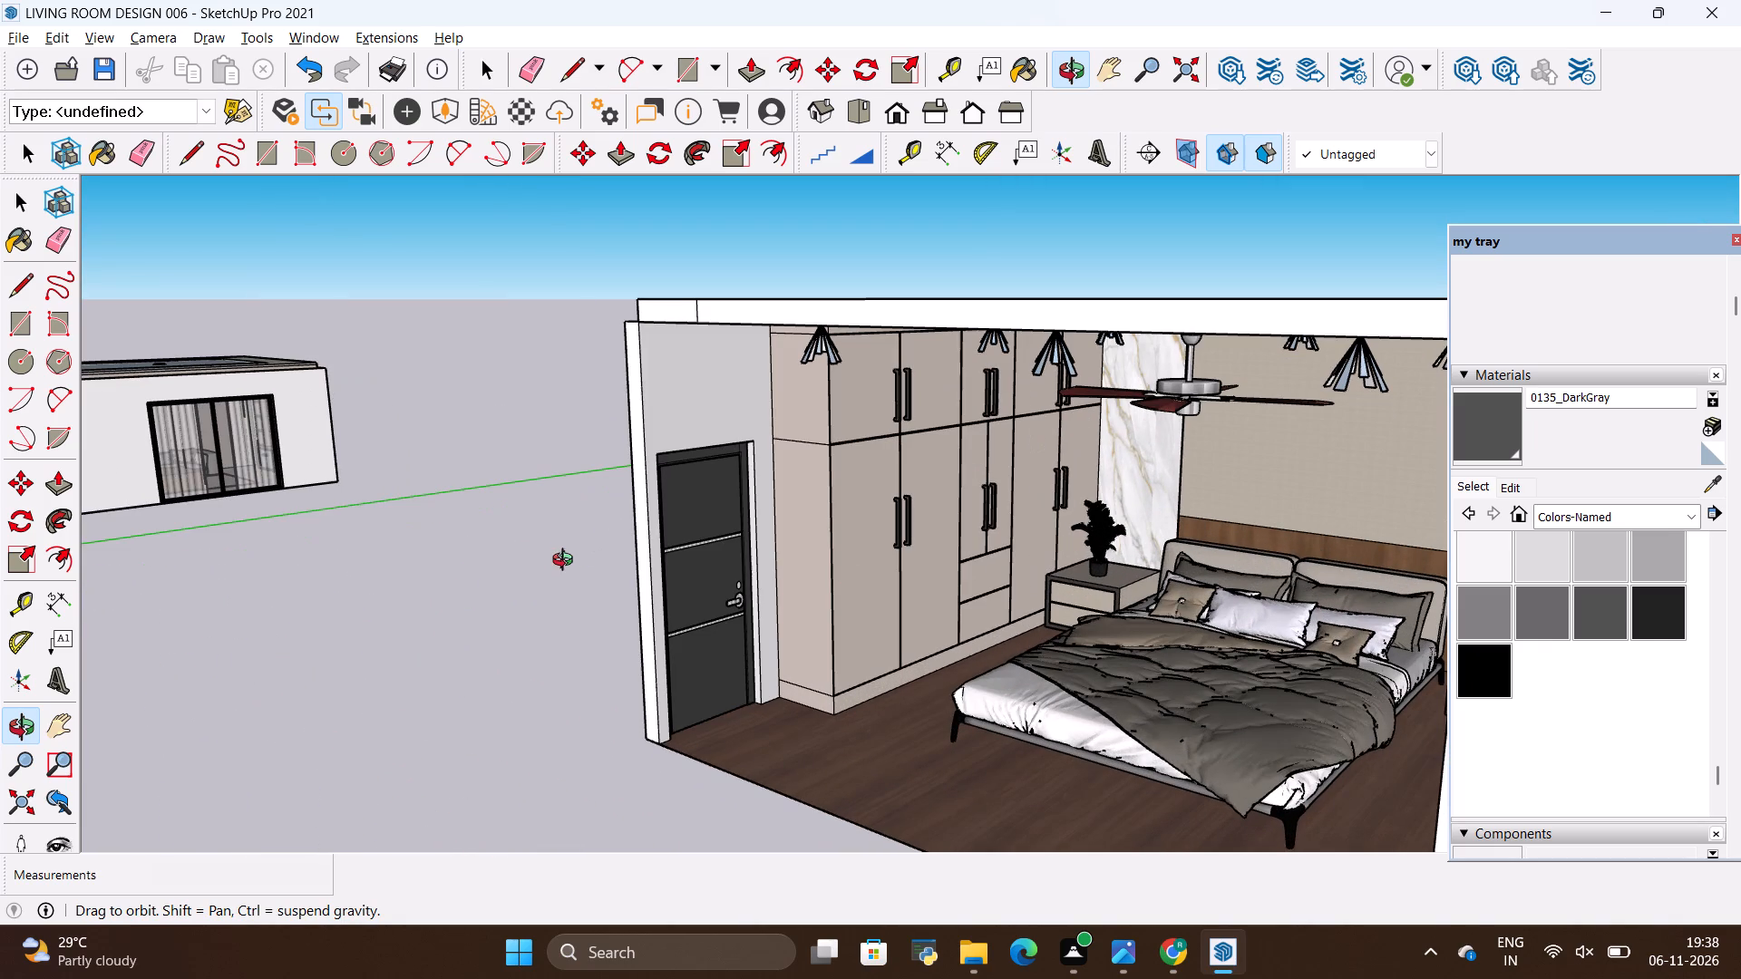
scroll(1240, 591, "up", 4)
left_click_drag(914, 603, 1039, 607)
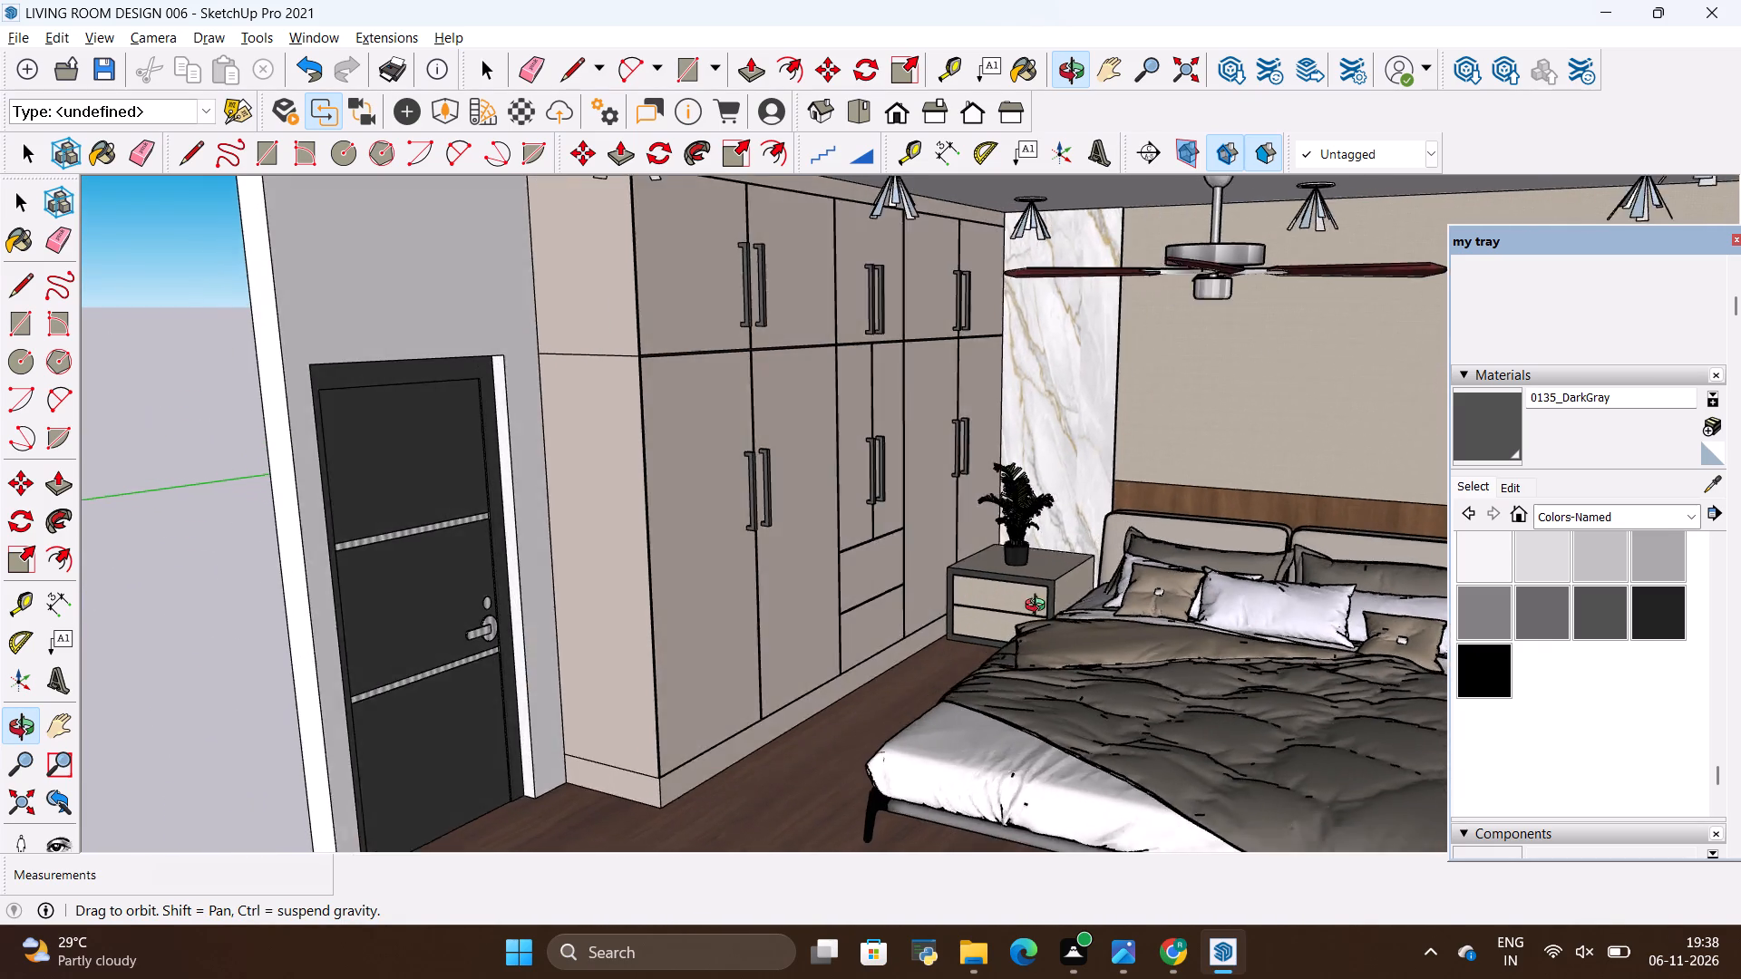
left_click_drag(1039, 607, 1109, 591)
scroll(704, 547, "down", 4)
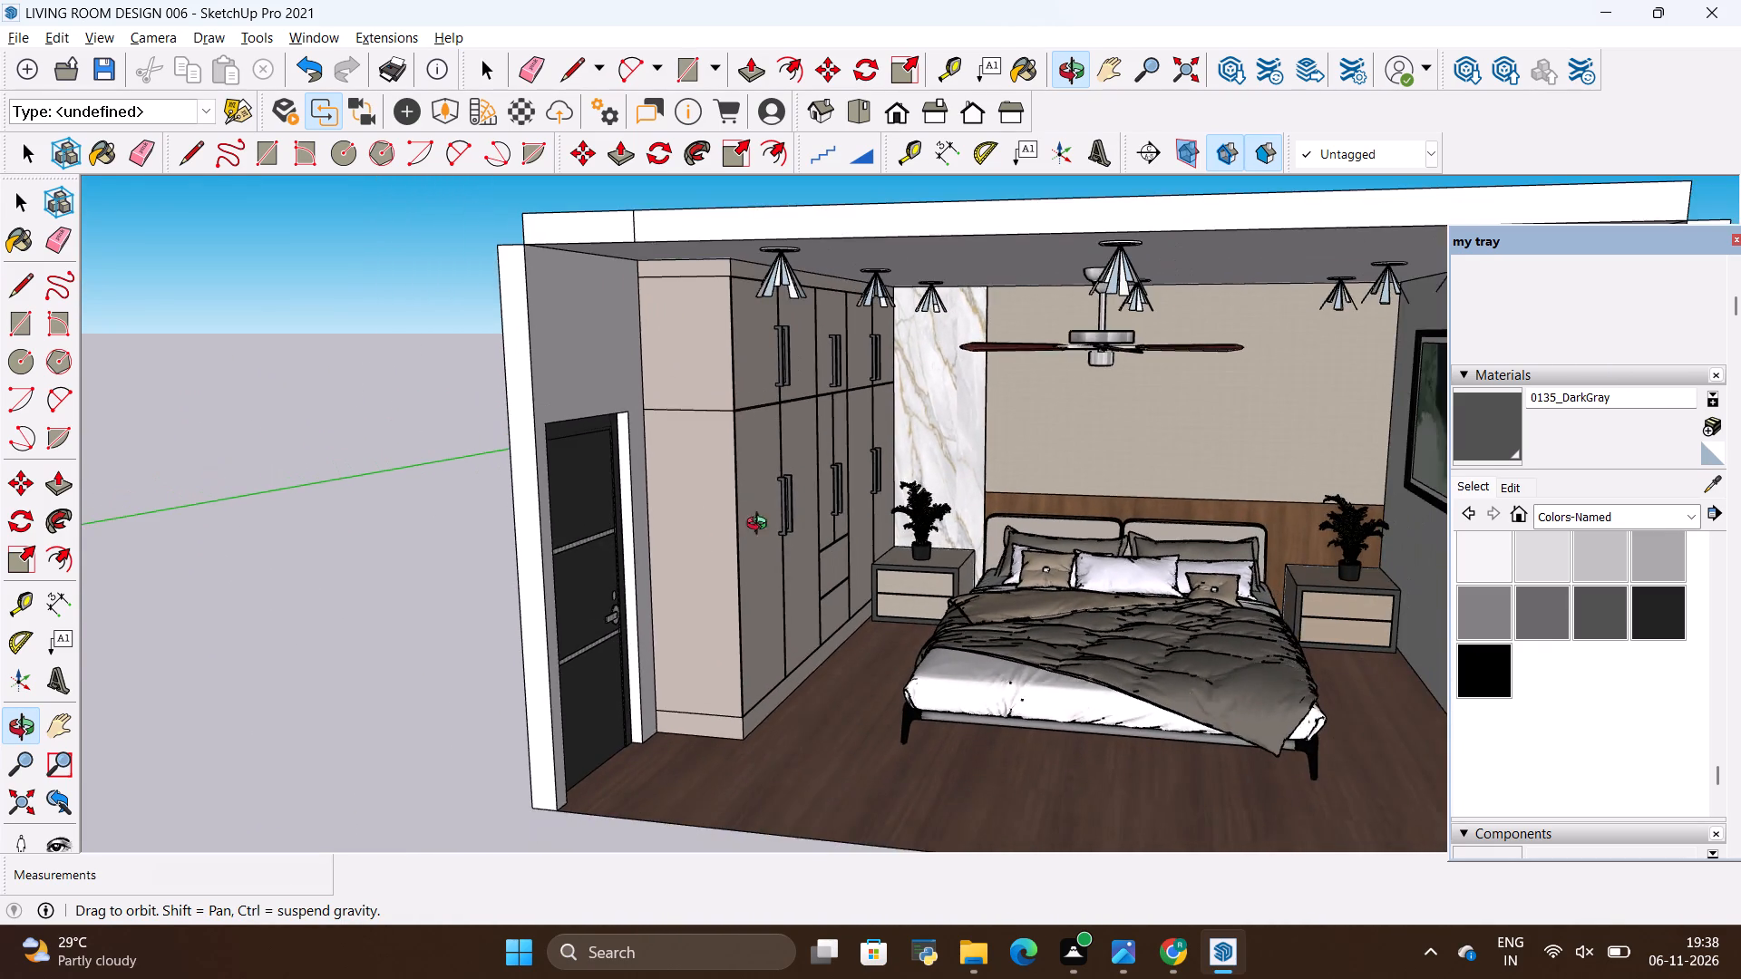
scroll(783, 499, "down", 3)
scroll(1142, 426, "up", 4)
left_click_drag(1084, 544, 1094, 455)
scroll(1064, 490, "down", 2)
scroll(1290, 459, "up", 3)
left_click_drag(1089, 474, 1071, 509)
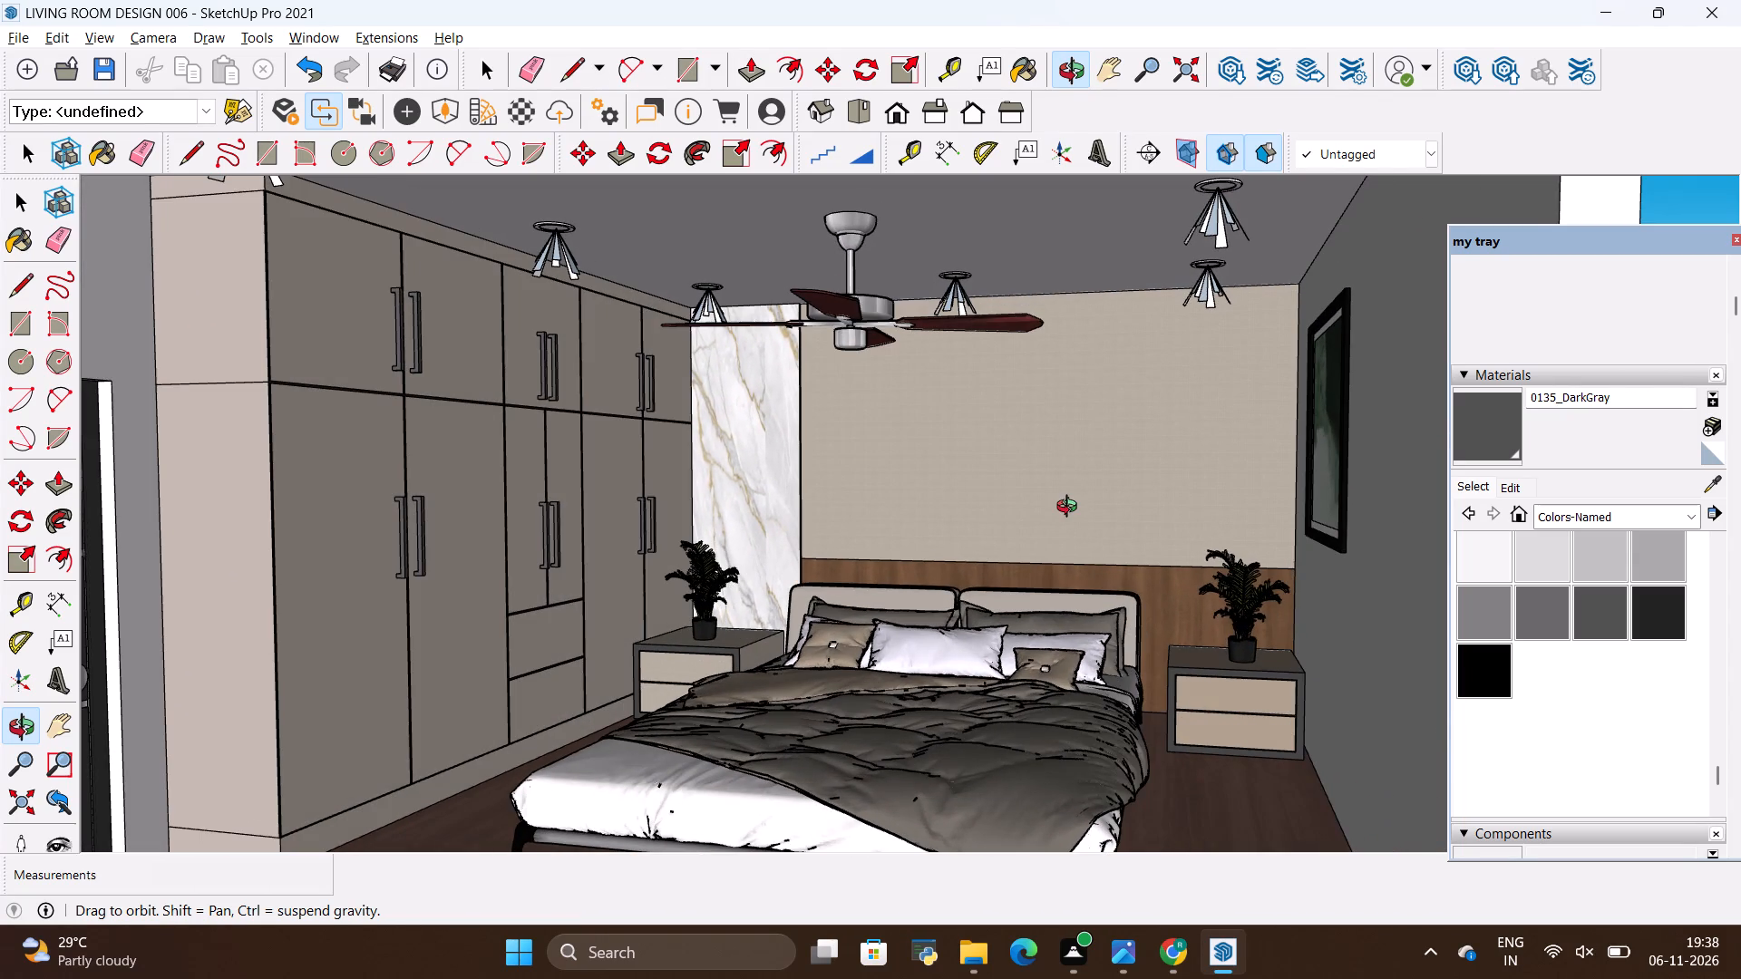
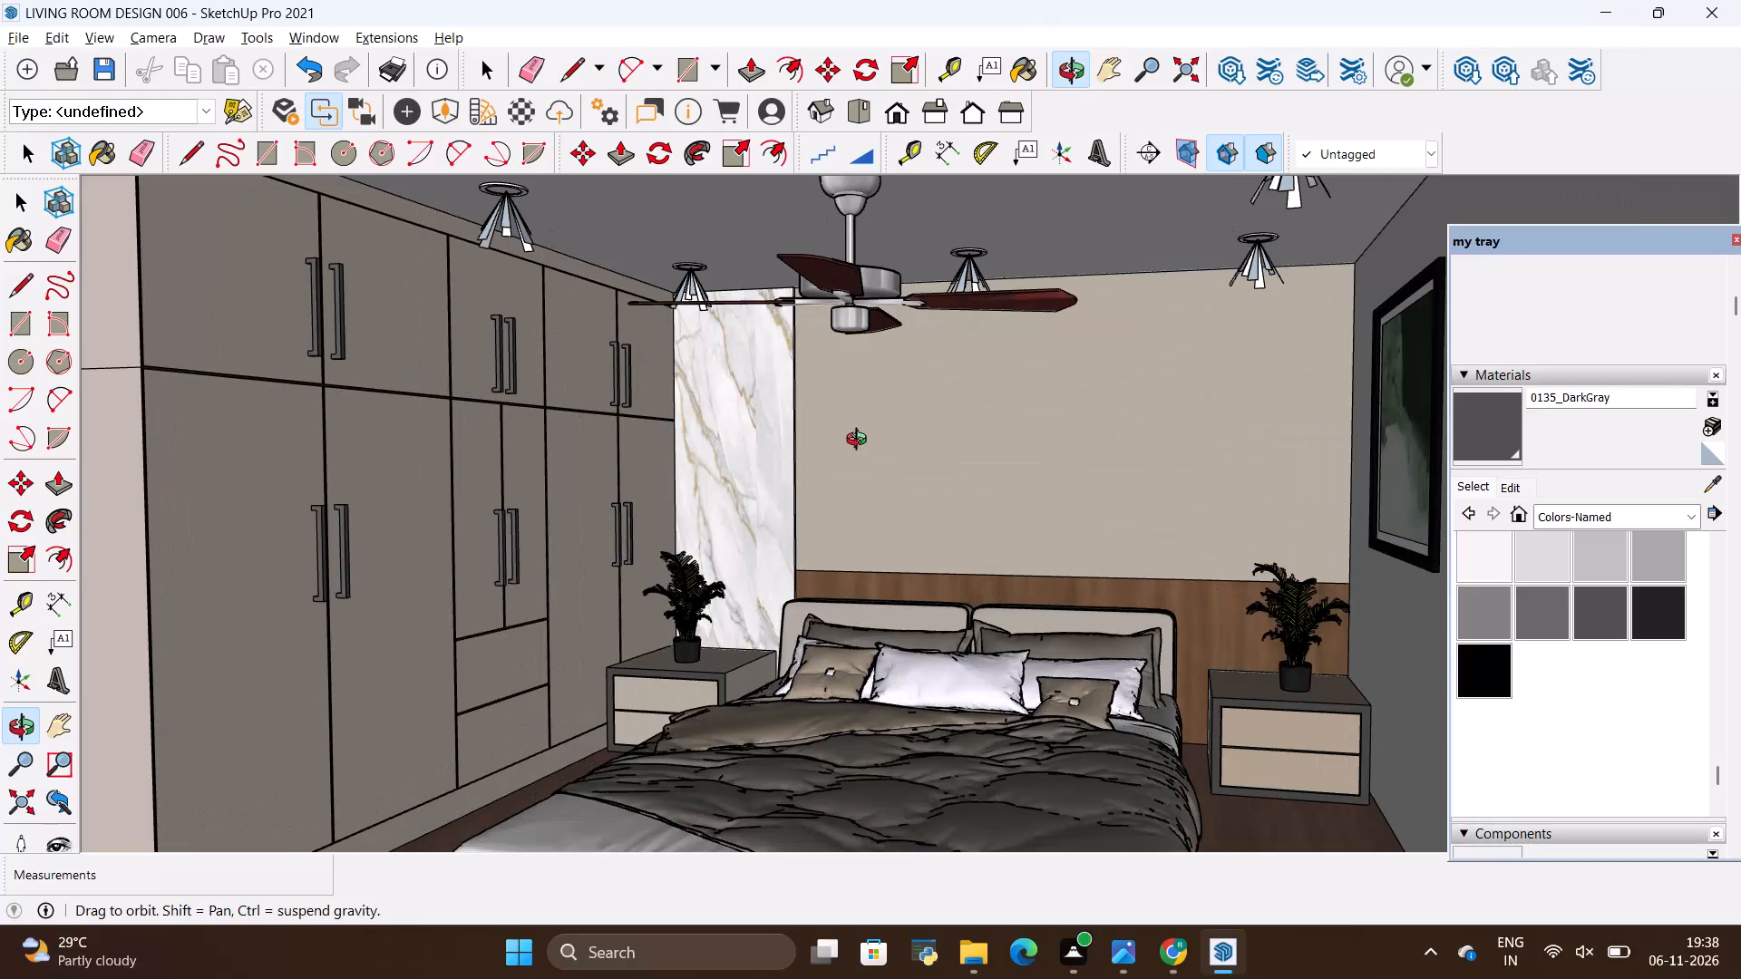
Examine the whole bedroom from the foot of the bed, including the wardrobe, headboard wall, ceiling lights and fan.
scroll(846, 410, "down", 1)
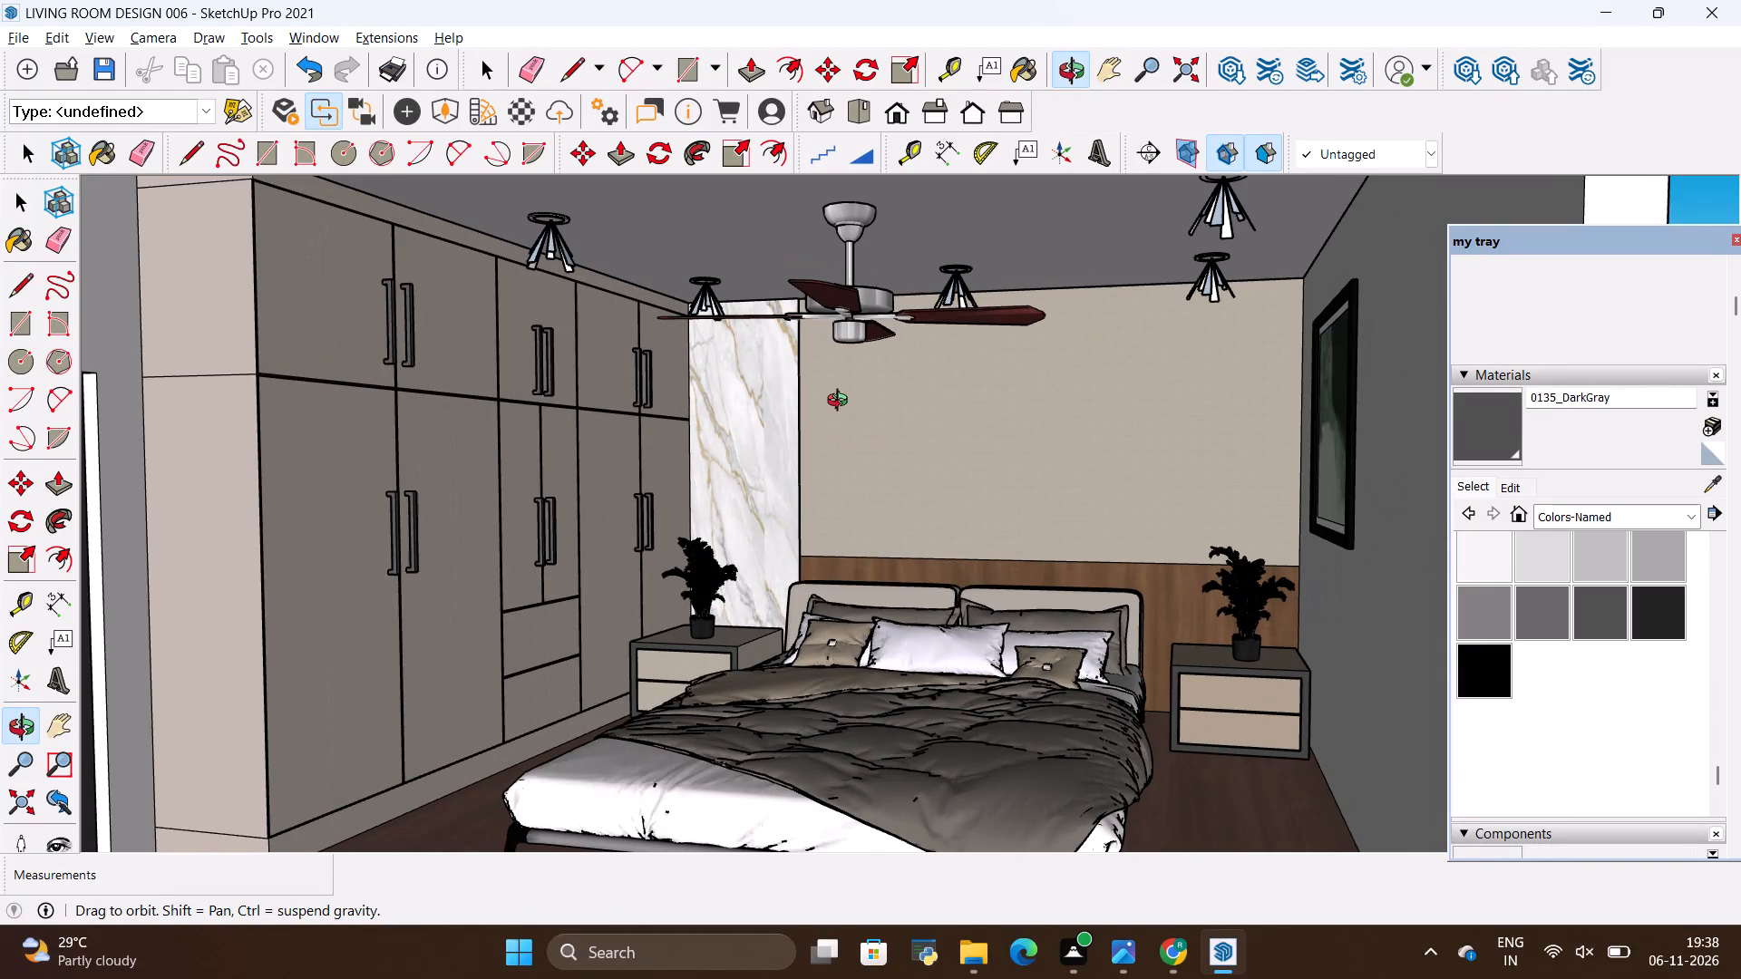
scroll(890, 406, "down", 1)
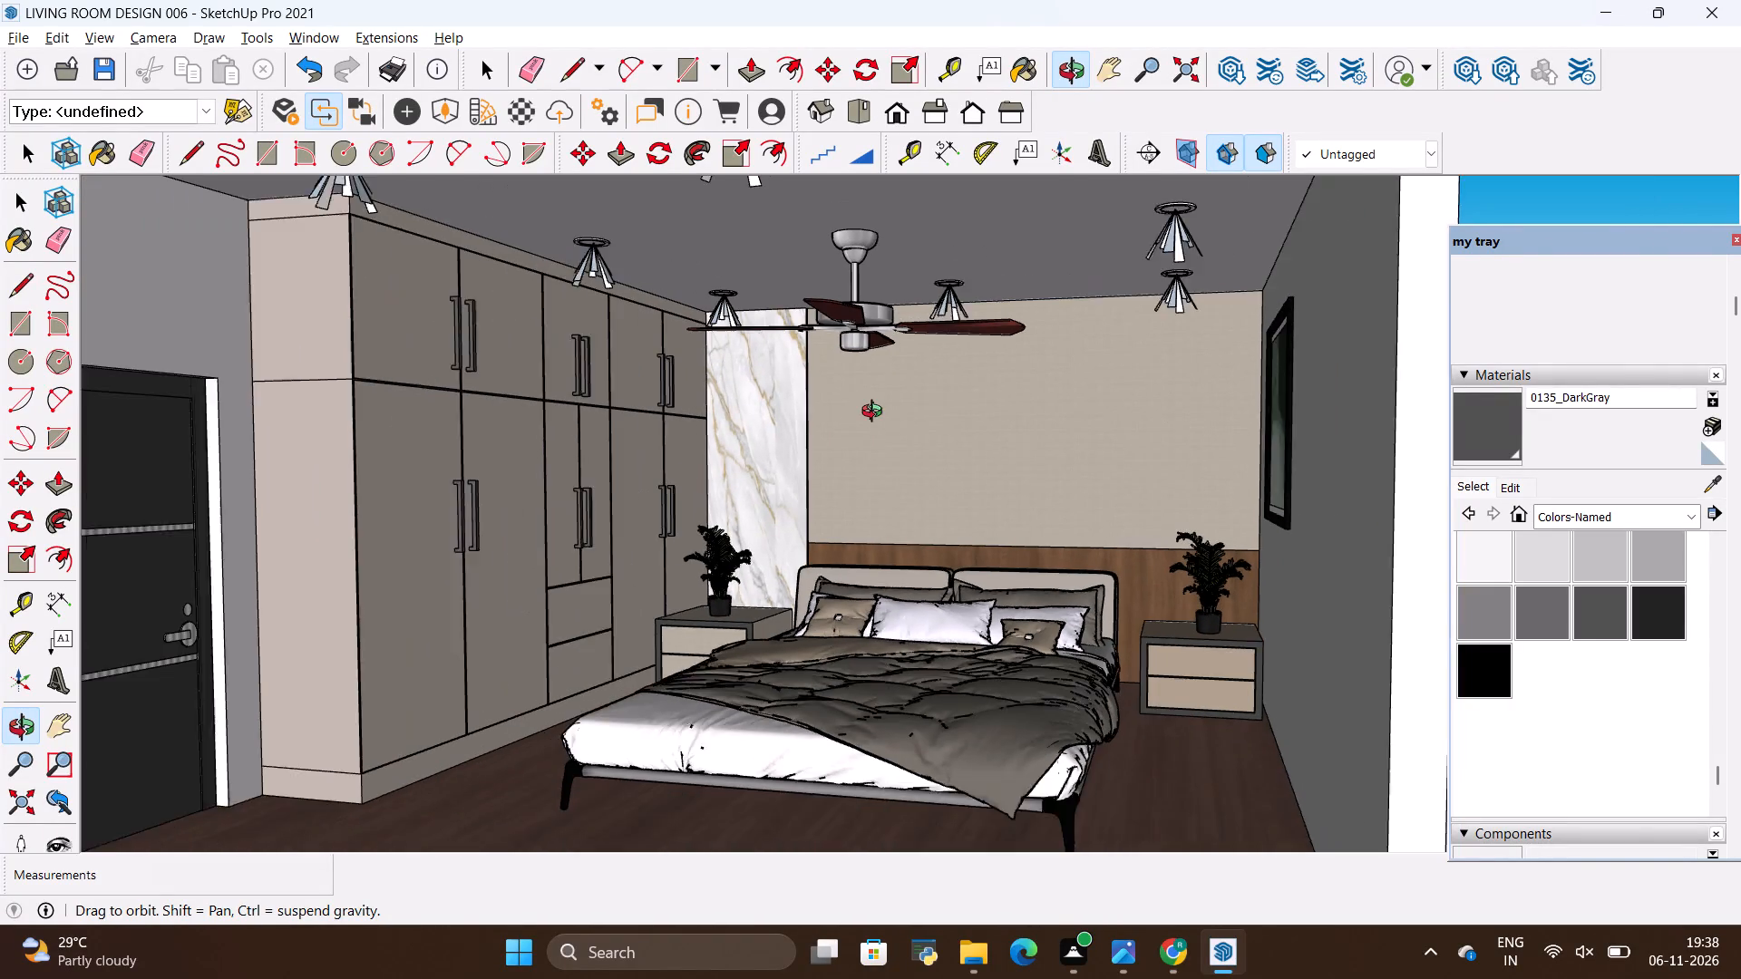
scroll(876, 413, "down", 1)
left_click_drag(927, 421, 1023, 412)
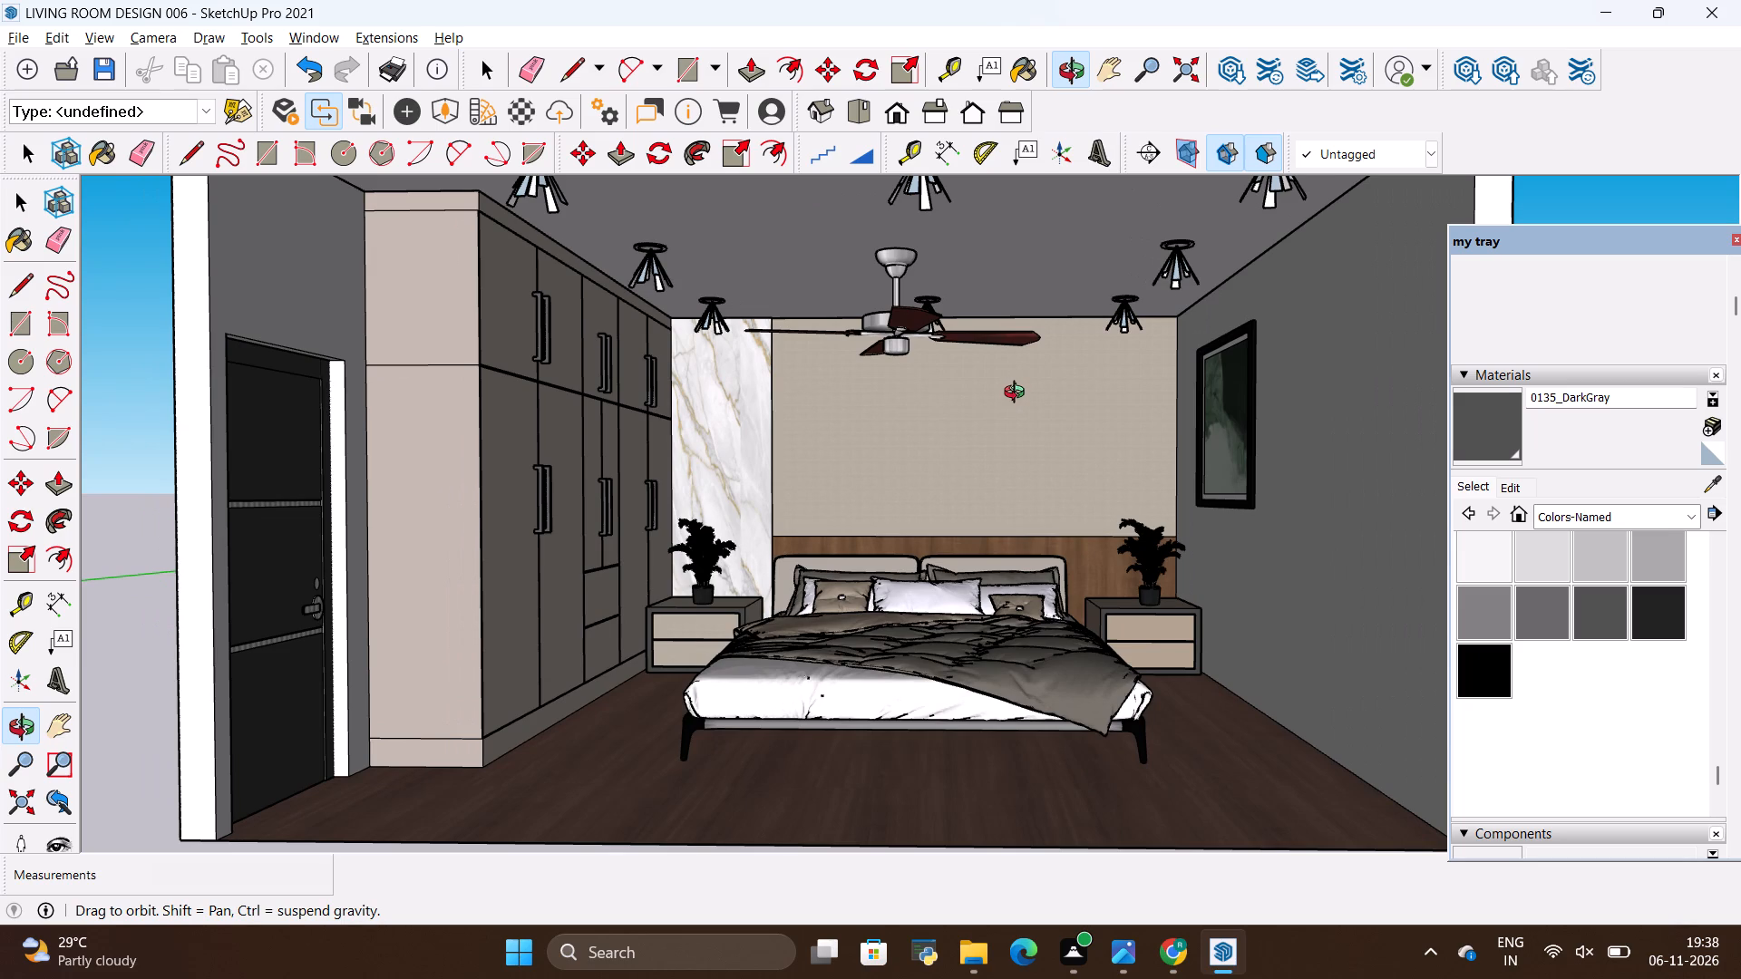
scroll(1024, 393, "down", 2)
scroll(957, 413, "up", 3)
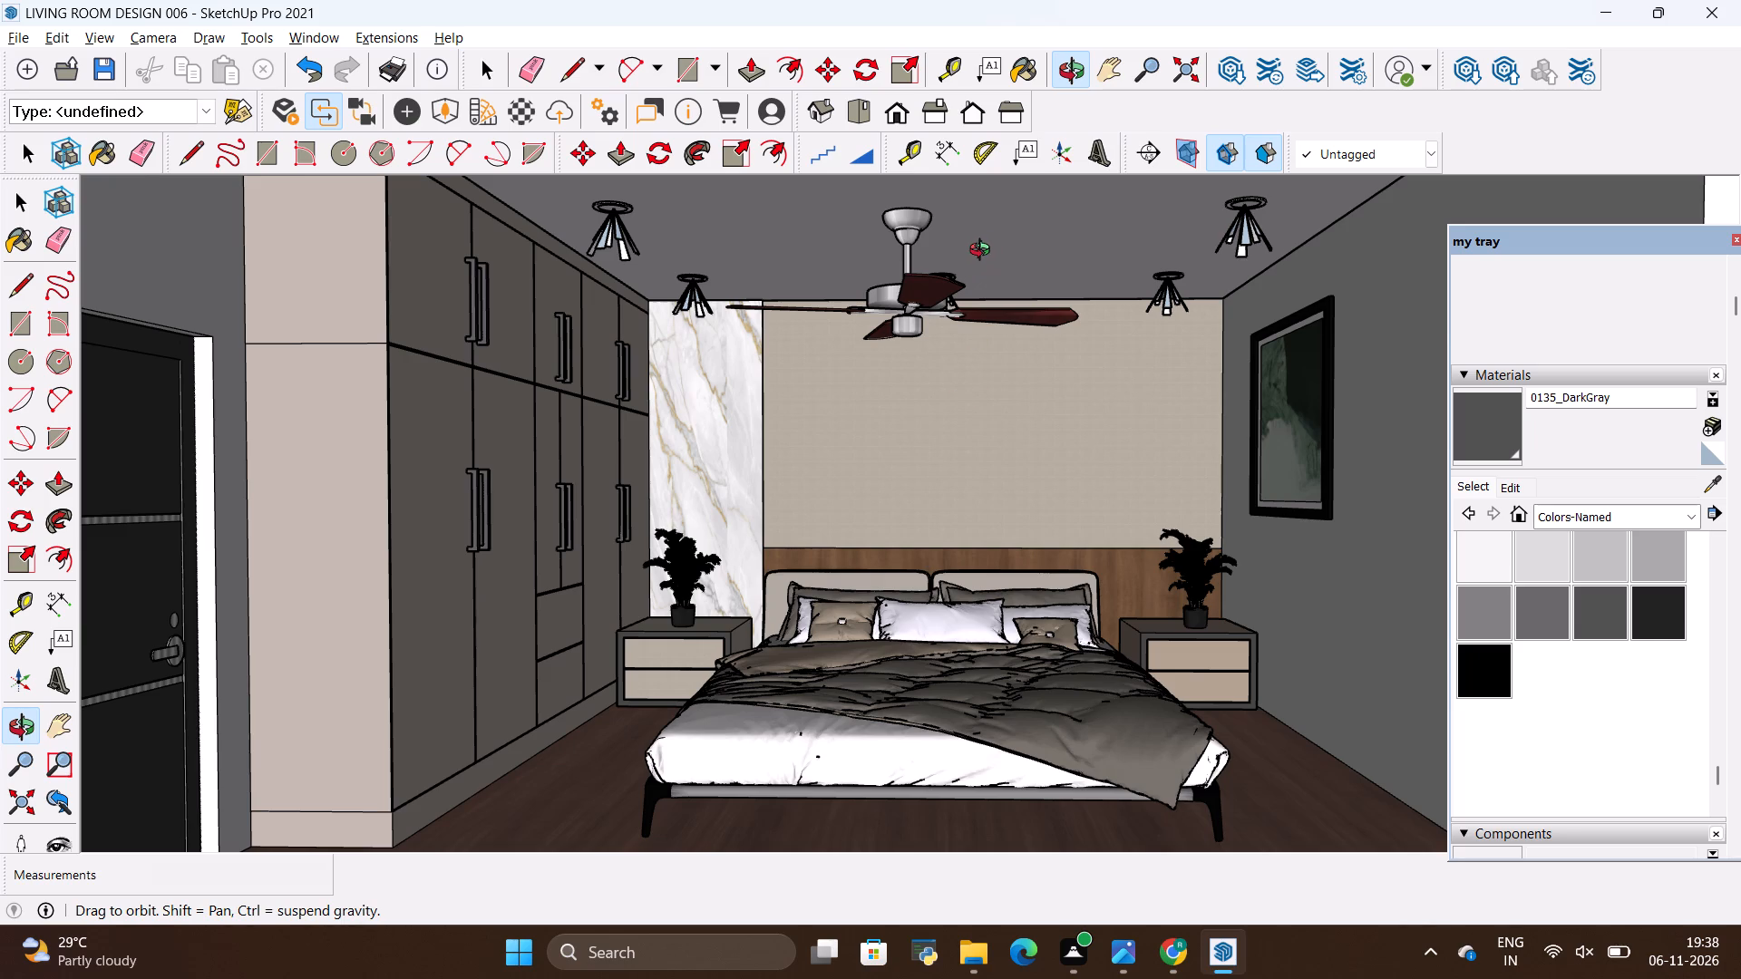
scroll(934, 252, "down", 1)
scroll(982, 162, "up", 1)
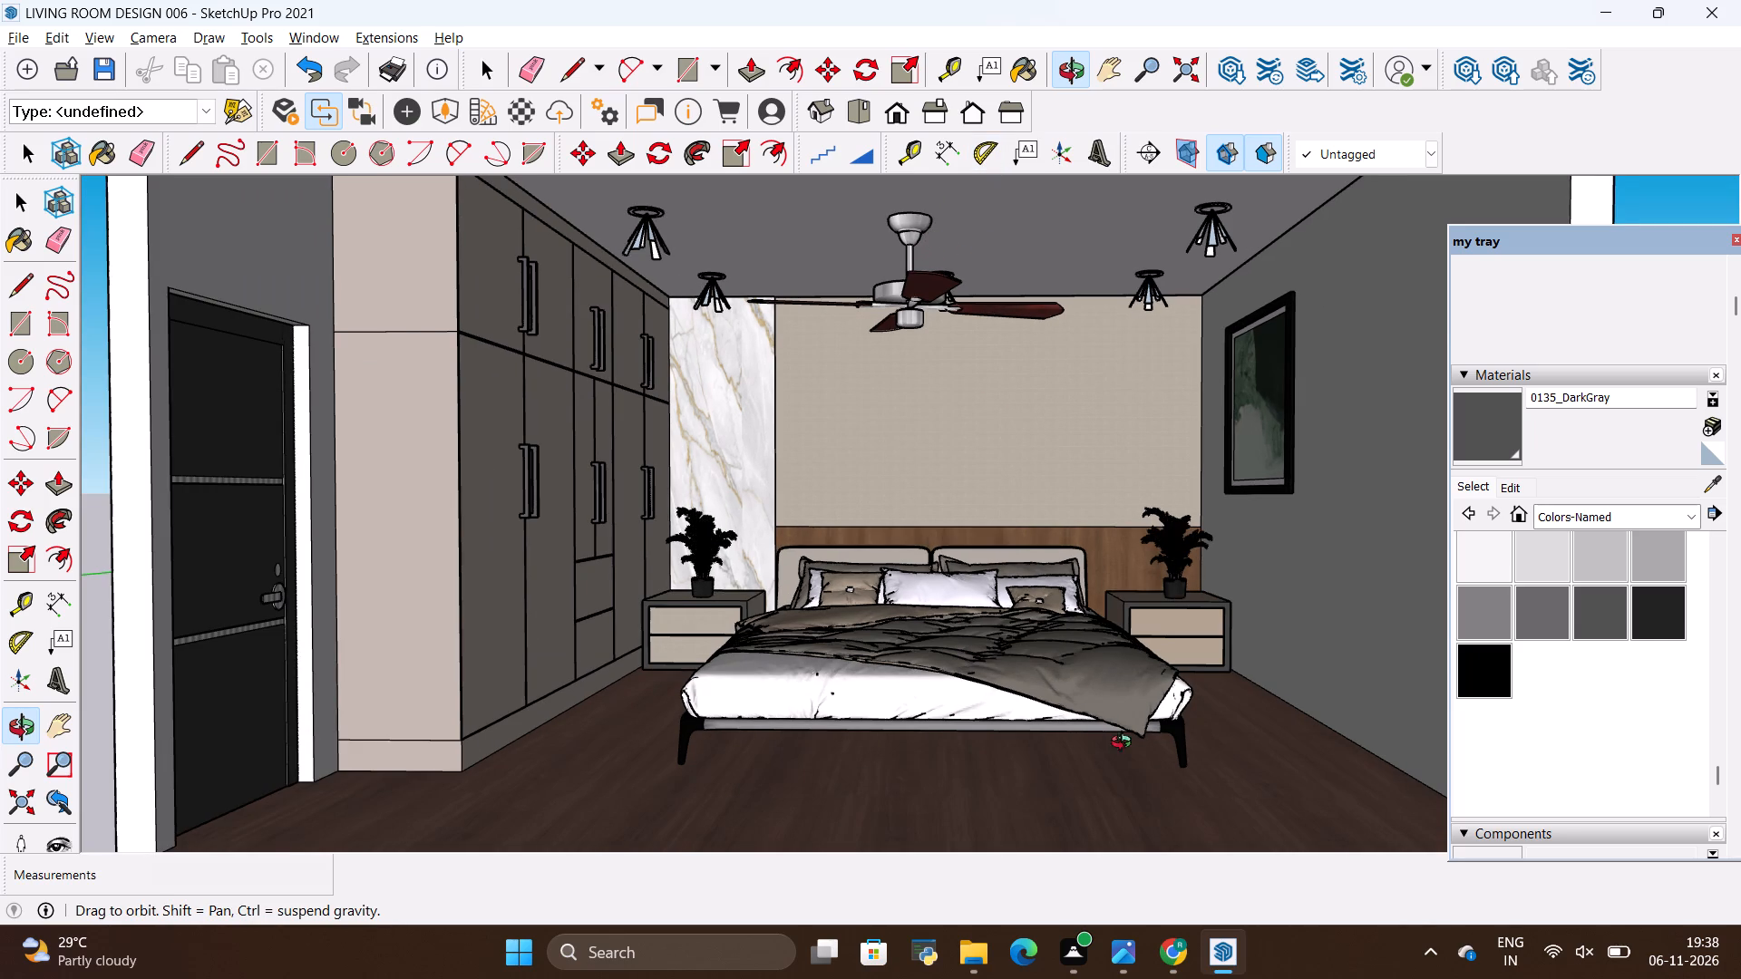
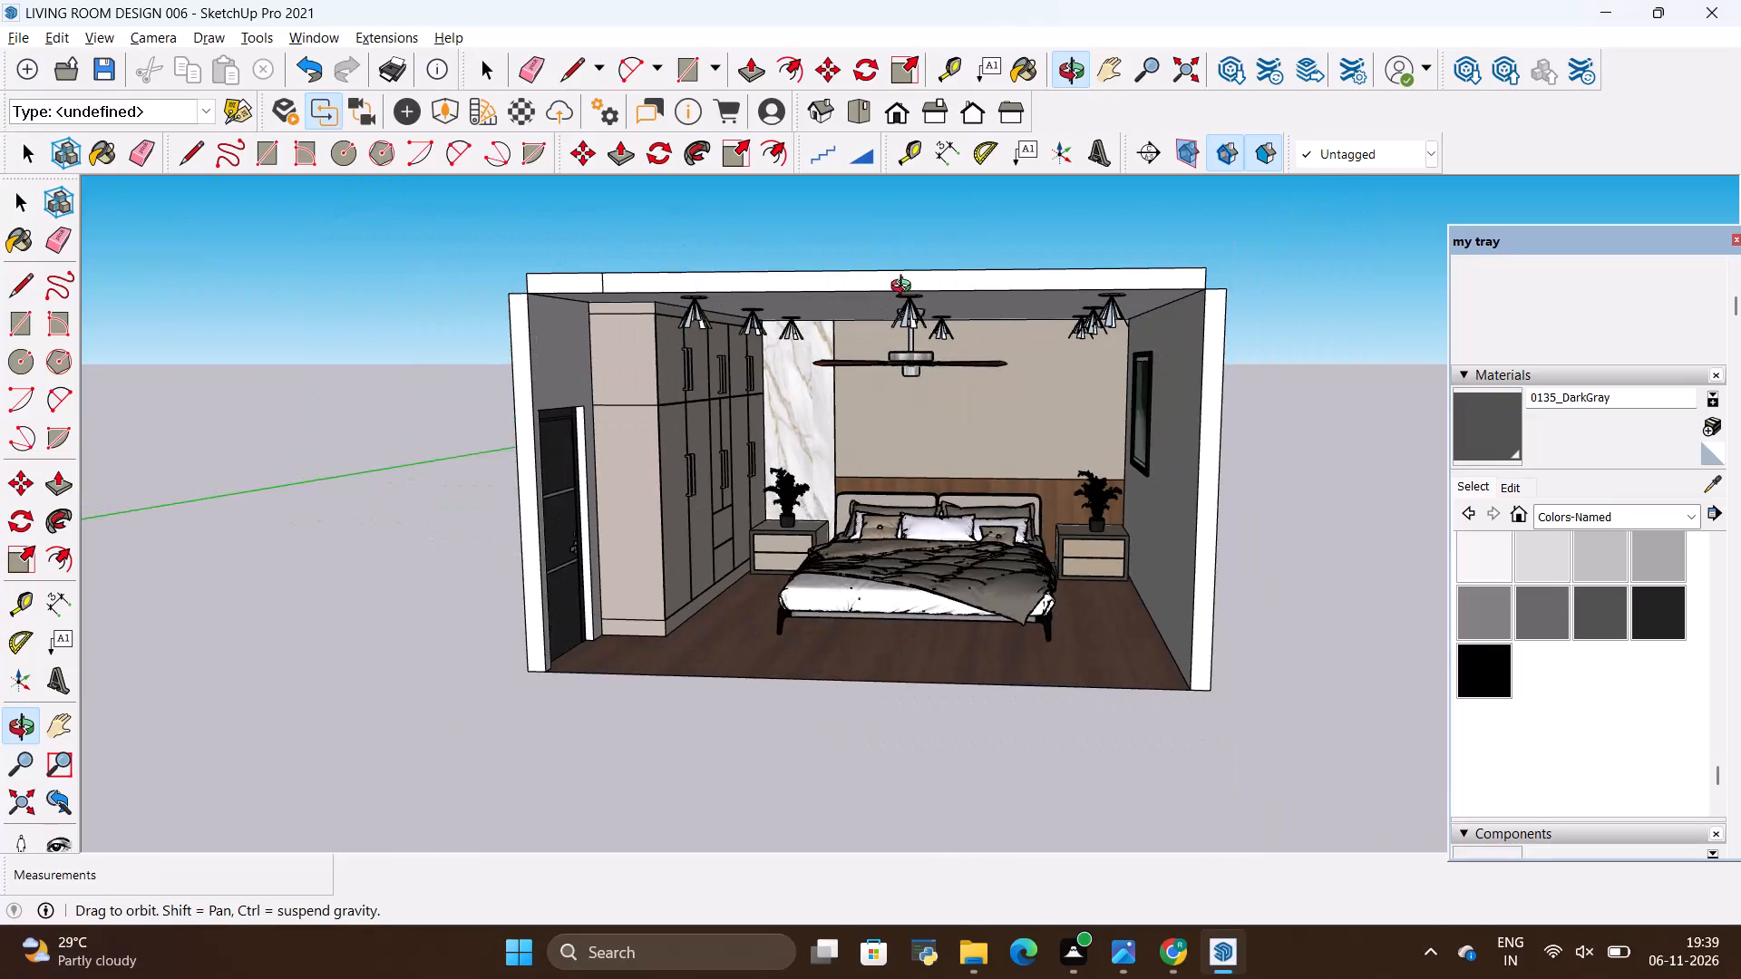
Examine the bedroom interior from its open side, covering the wardrobe and door side, bed, marble wall strip, ceiling lights and fan.
left_click_drag(976, 557, 972, 443)
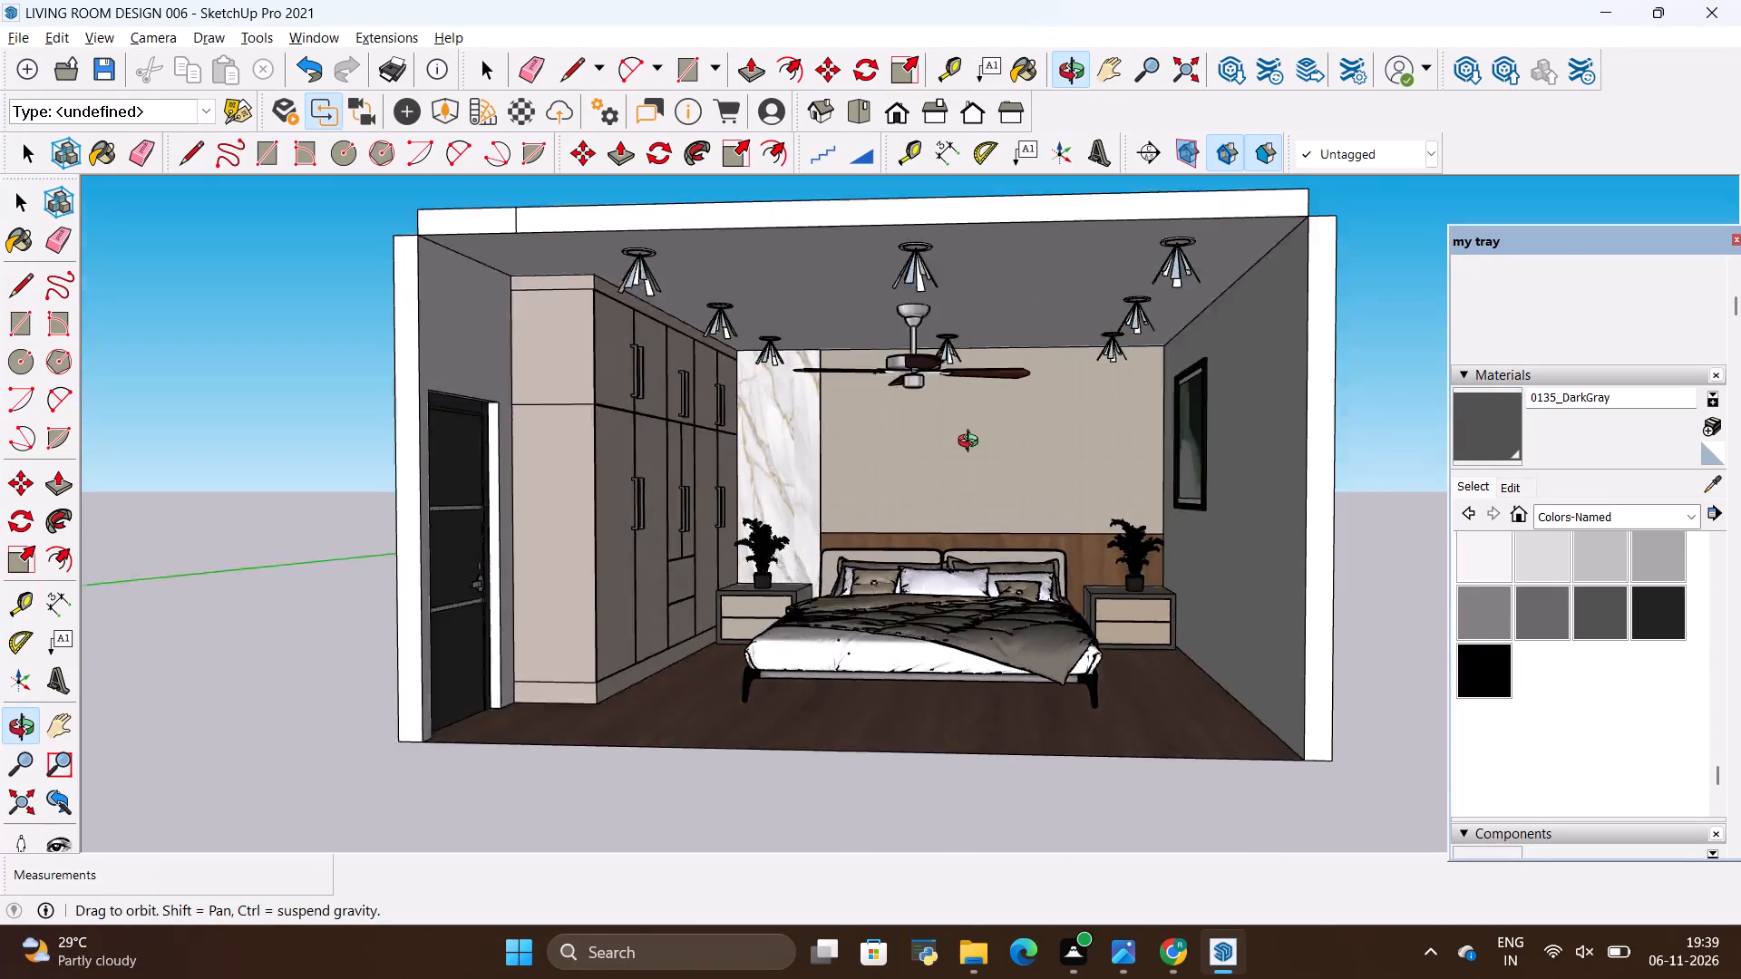
left_click_drag(972, 443, 979, 493)
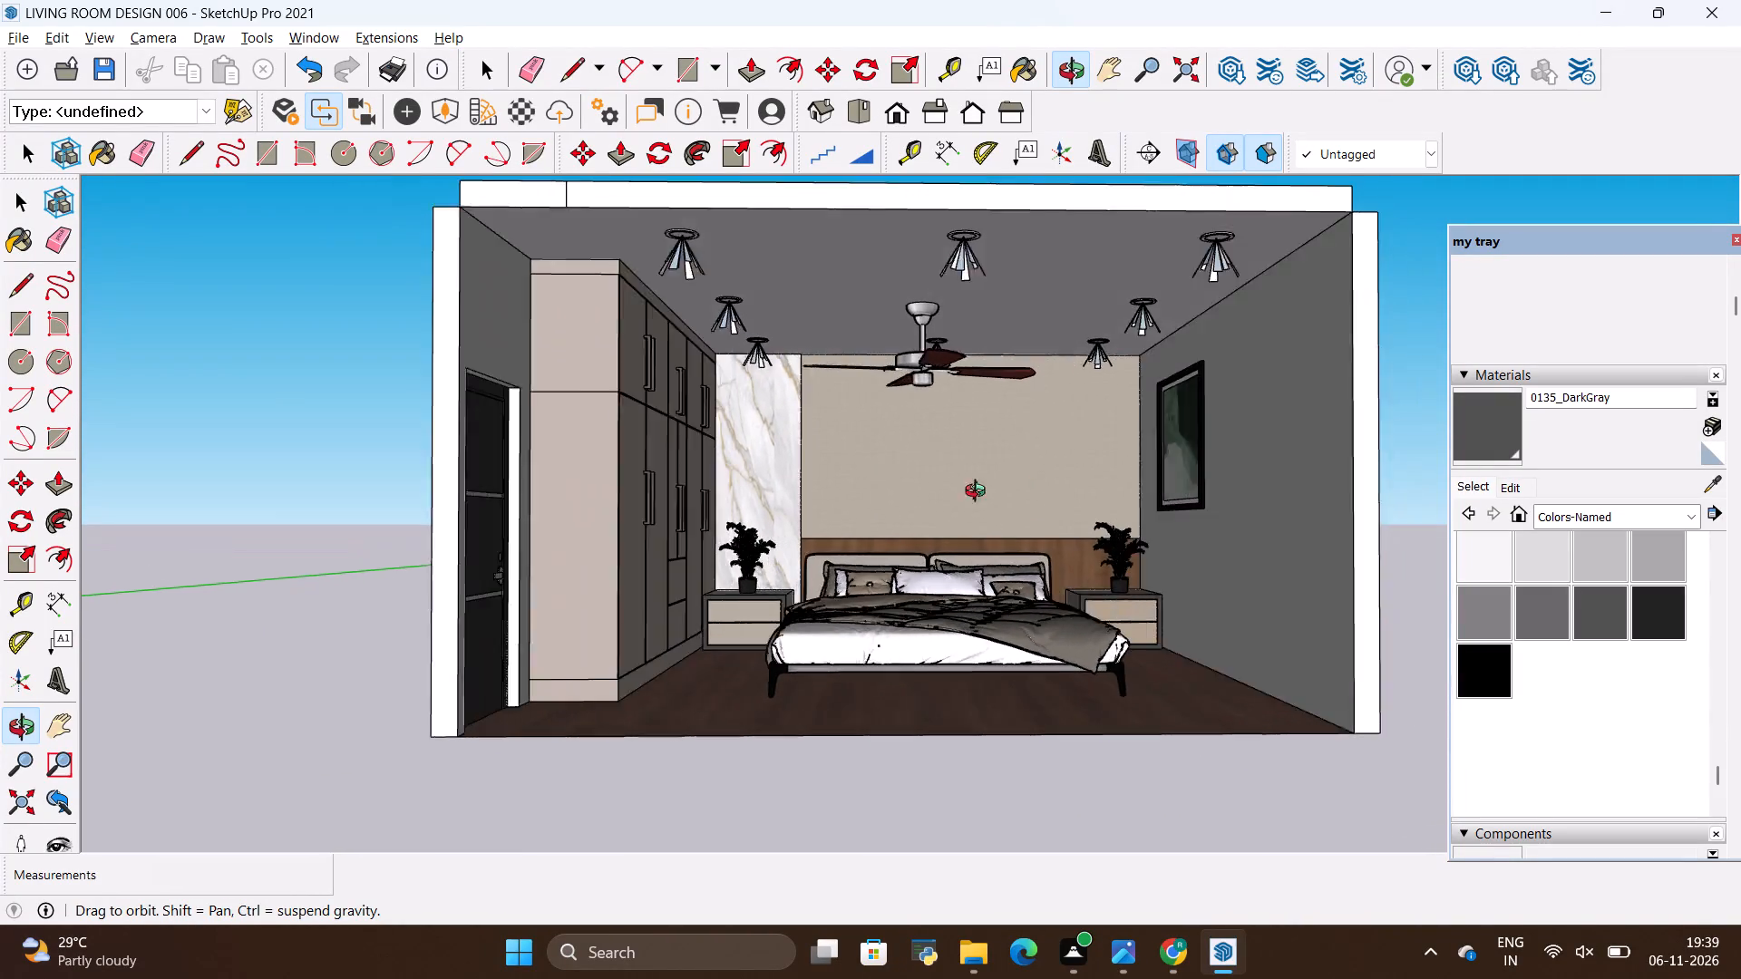
left_click_drag(979, 493, 945, 499)
scroll(909, 383, "up", 4)
left_click_drag(1014, 355, 978, 378)
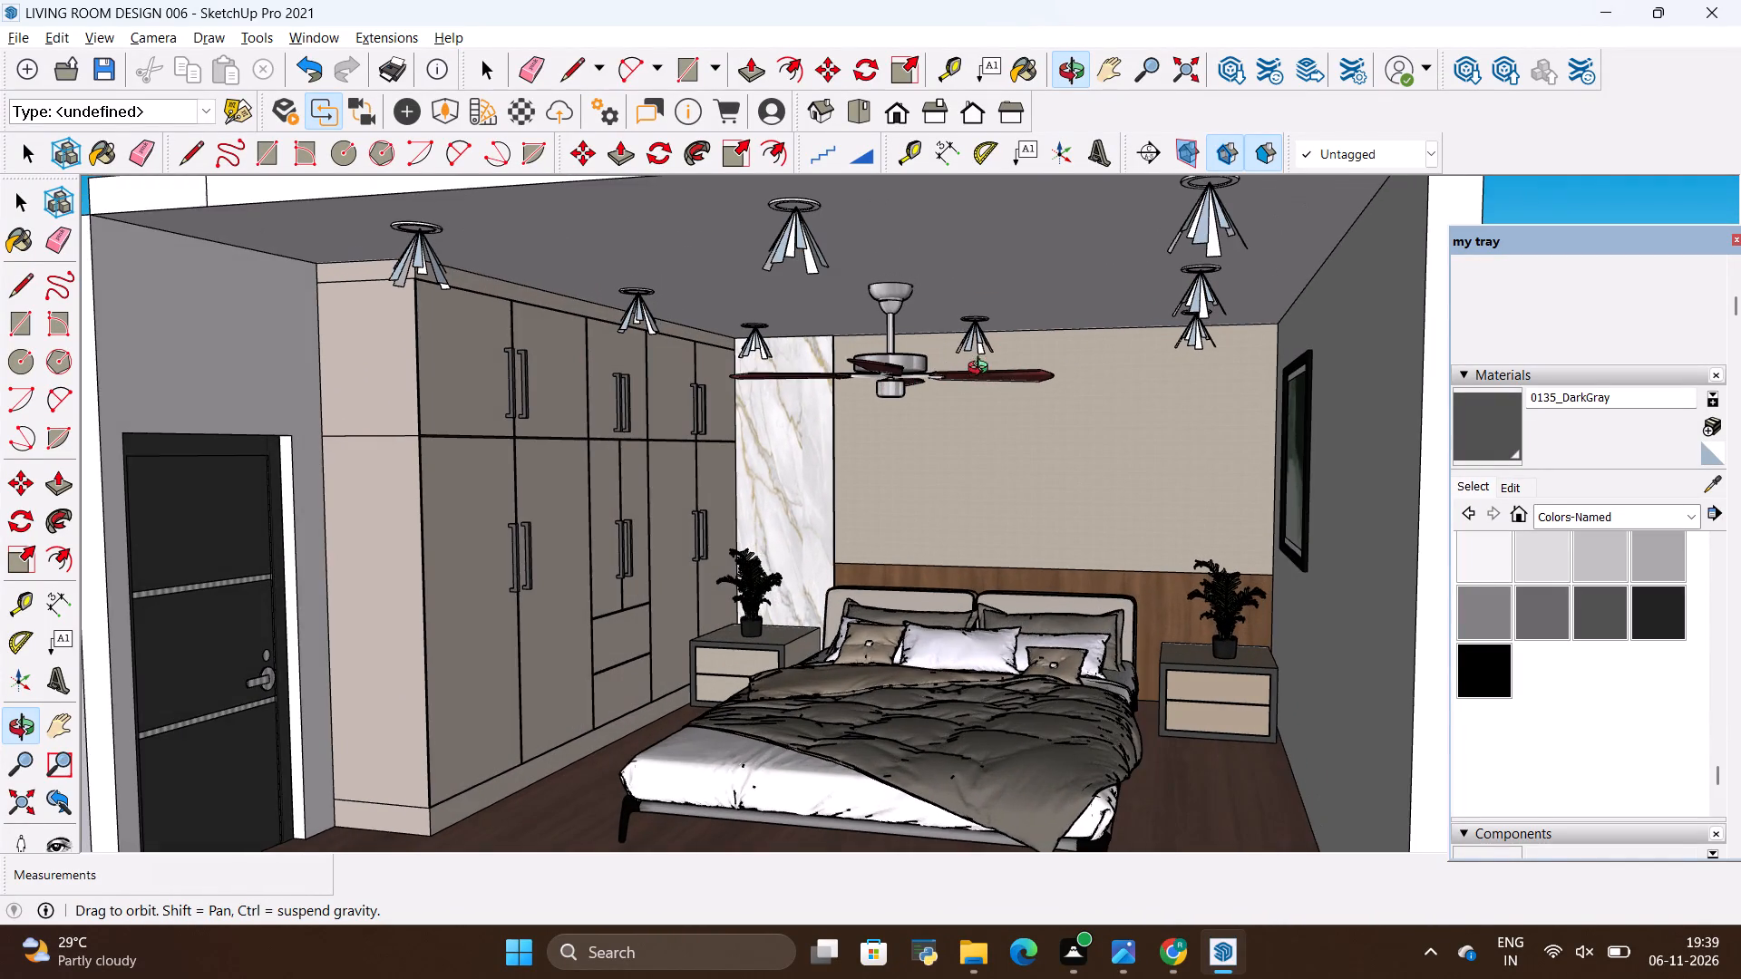
scroll(985, 363, "down", 1)
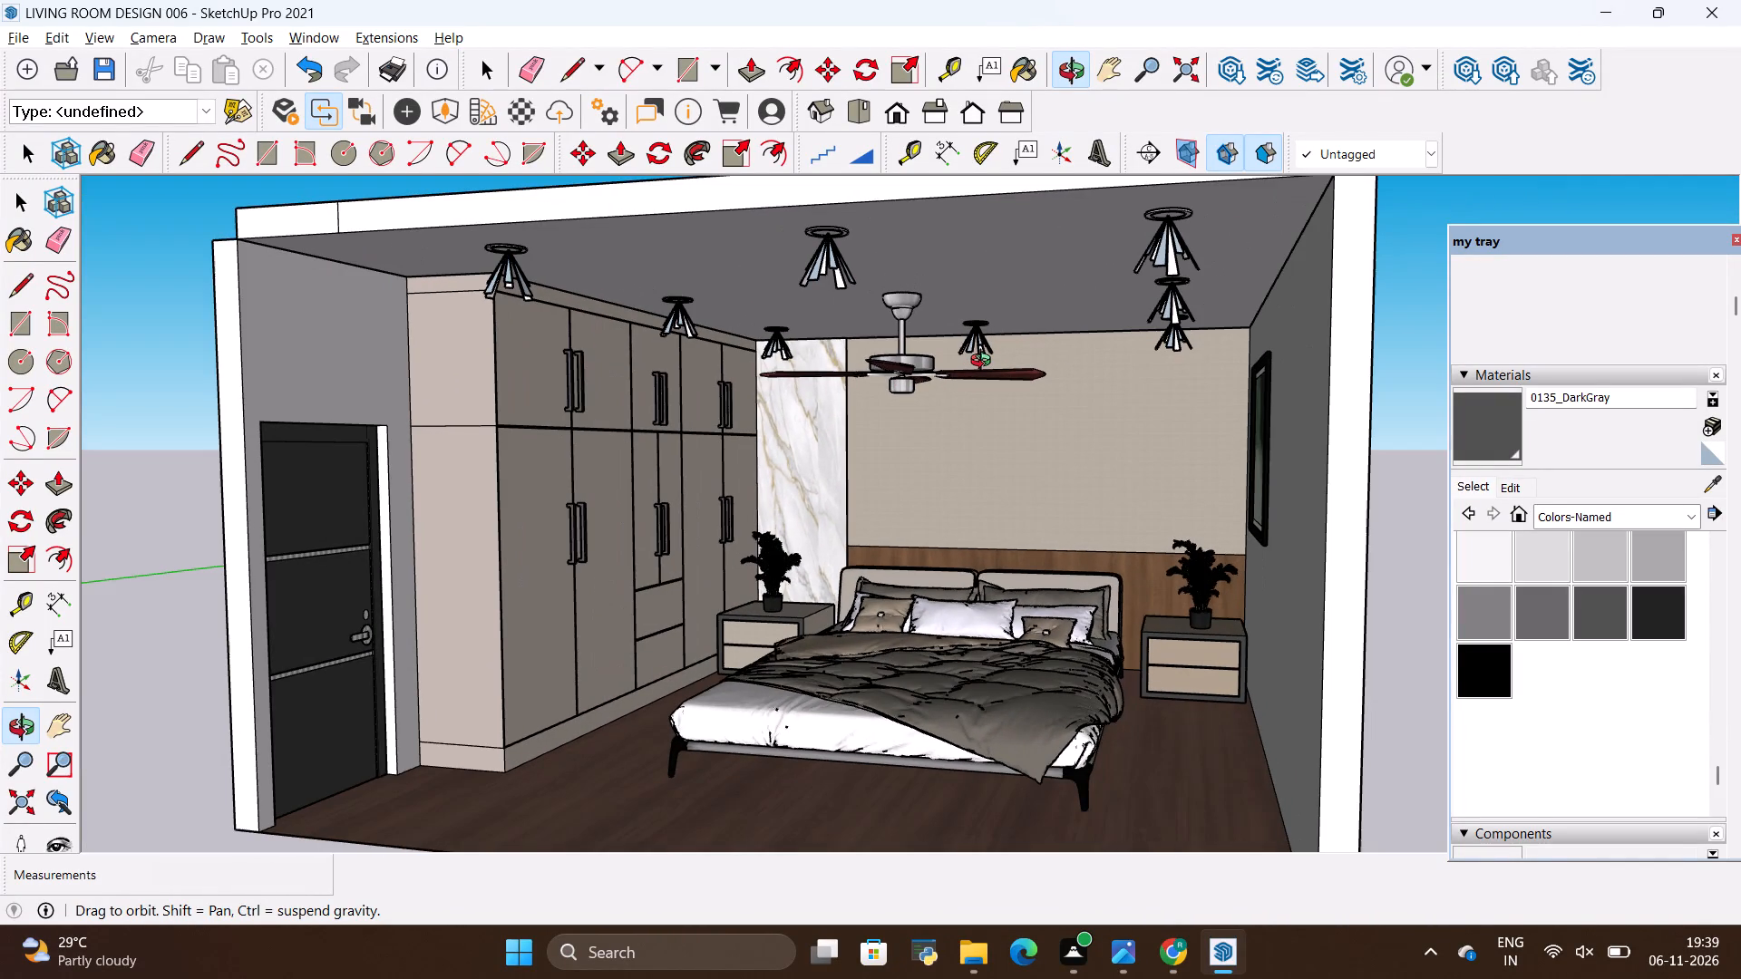
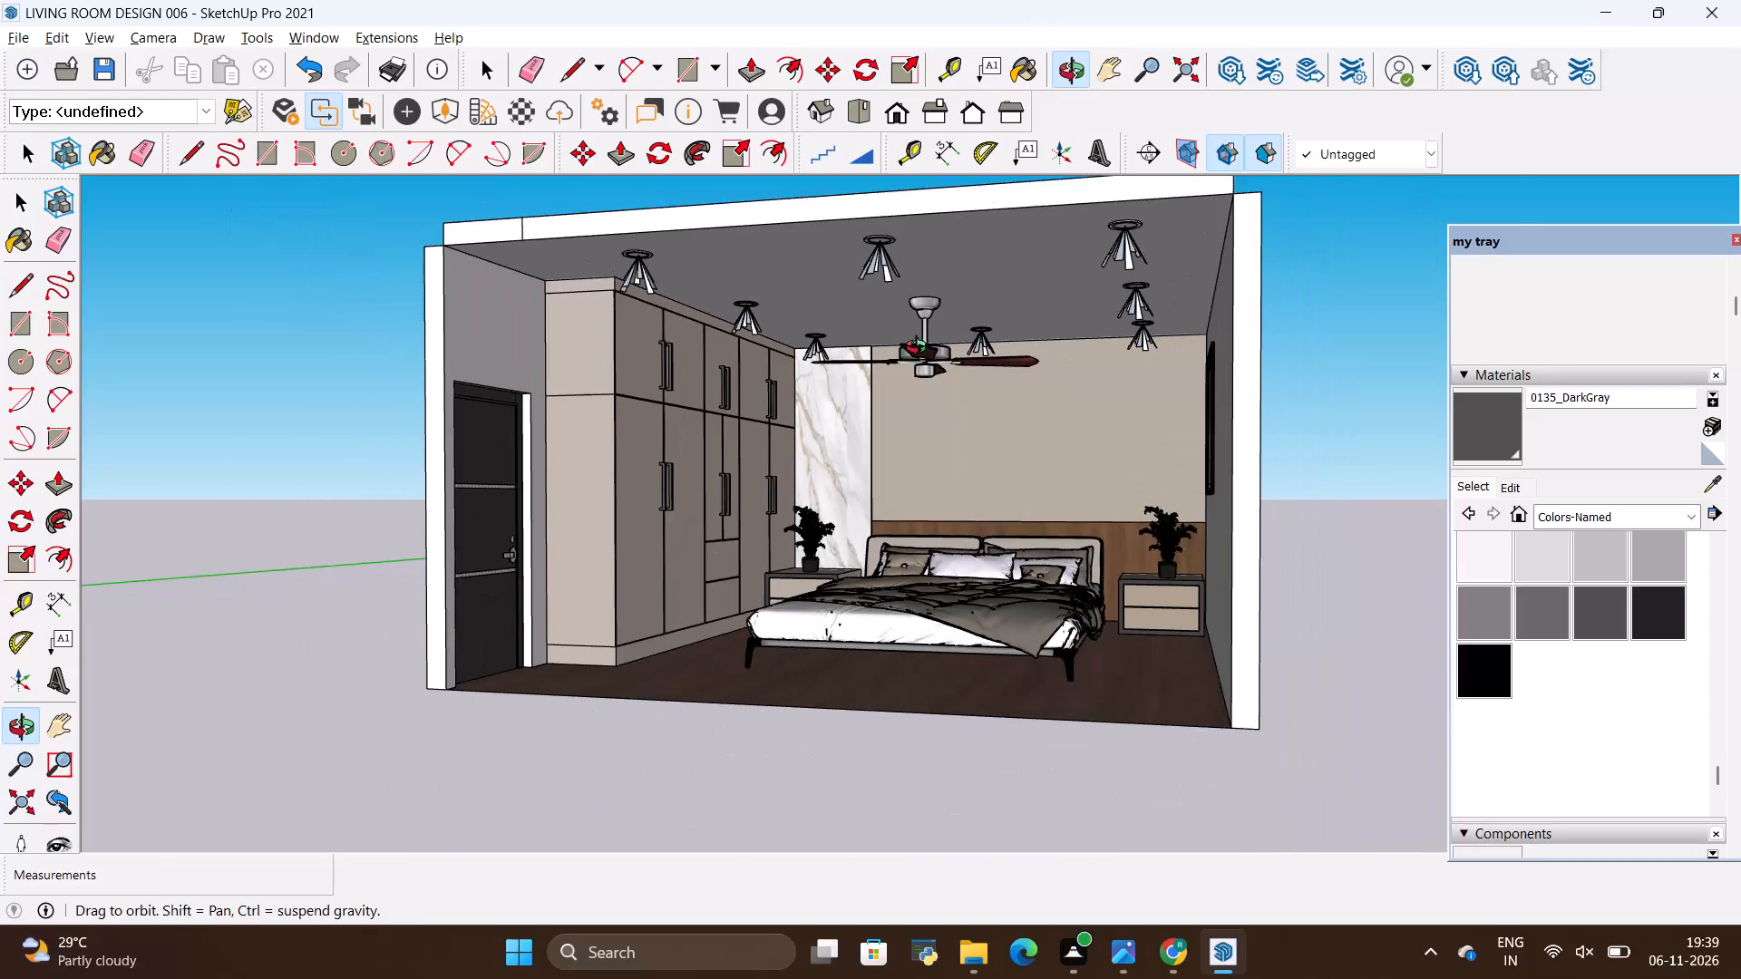
Examine the bedroom interior facing the bed wall, covering the wardrobe, marble strip, headboard panelling, bedside tables, framed picture and ceiling fan.
scroll(940, 374, "up", 4)
left_click_drag(1109, 528, 1162, 513)
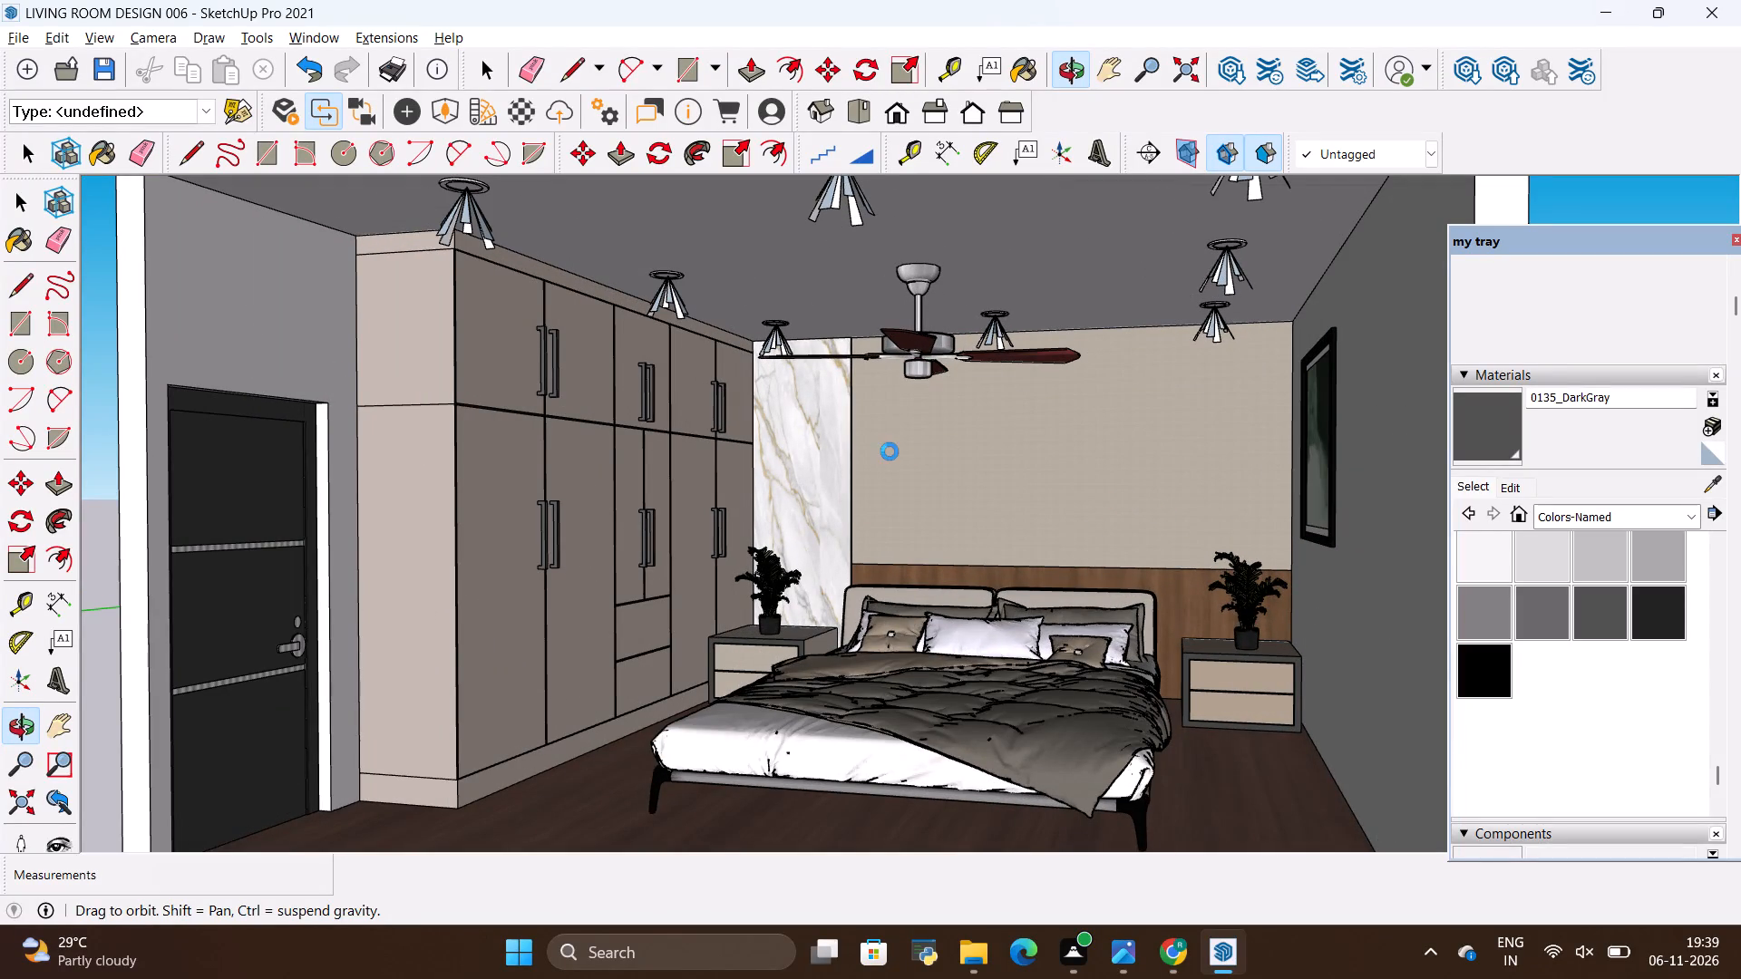
scroll(890, 451, "down", 3)
scroll(1062, 445, "up", 1)
scroll(935, 504, "down", 2)
scroll(941, 426, "down", 2)
scroll(858, 412, "down", 7)
scroll(875, 394, "up", 4)
scroll(875, 393, "down", 4)
scroll(1084, 517, "down", 2)
scroll(1289, 435, "up", 7)
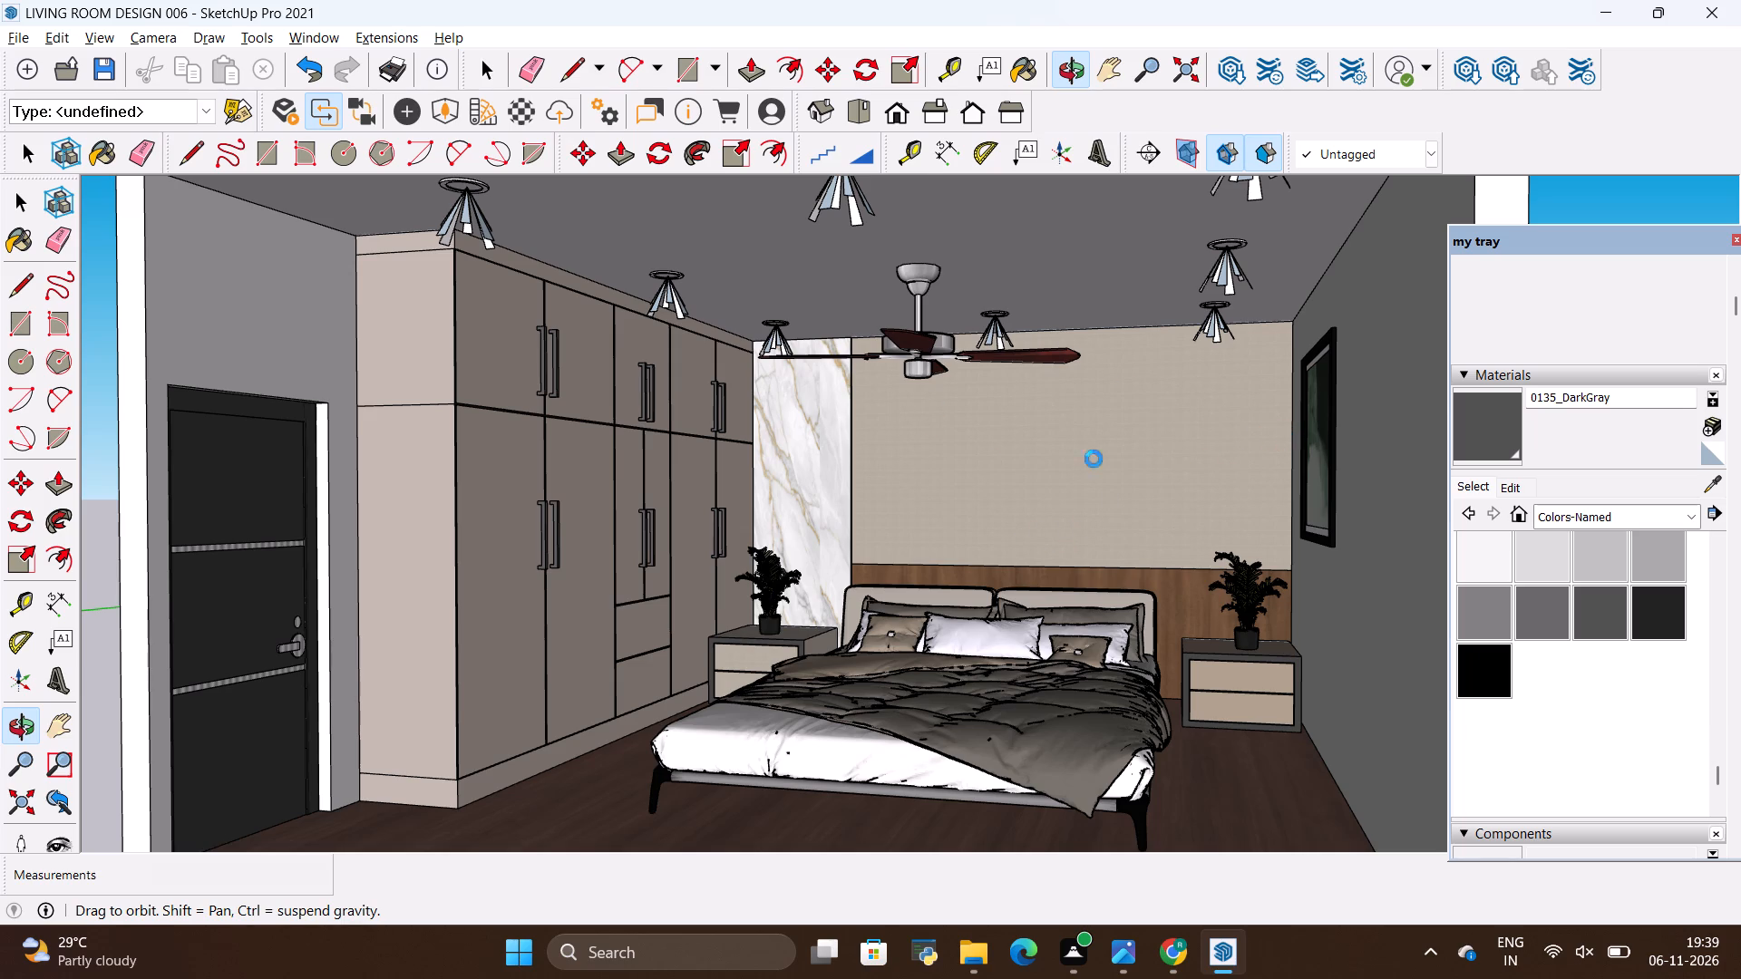
scroll(827, 488, "down", 7)
scroll(944, 488, "up", 2)
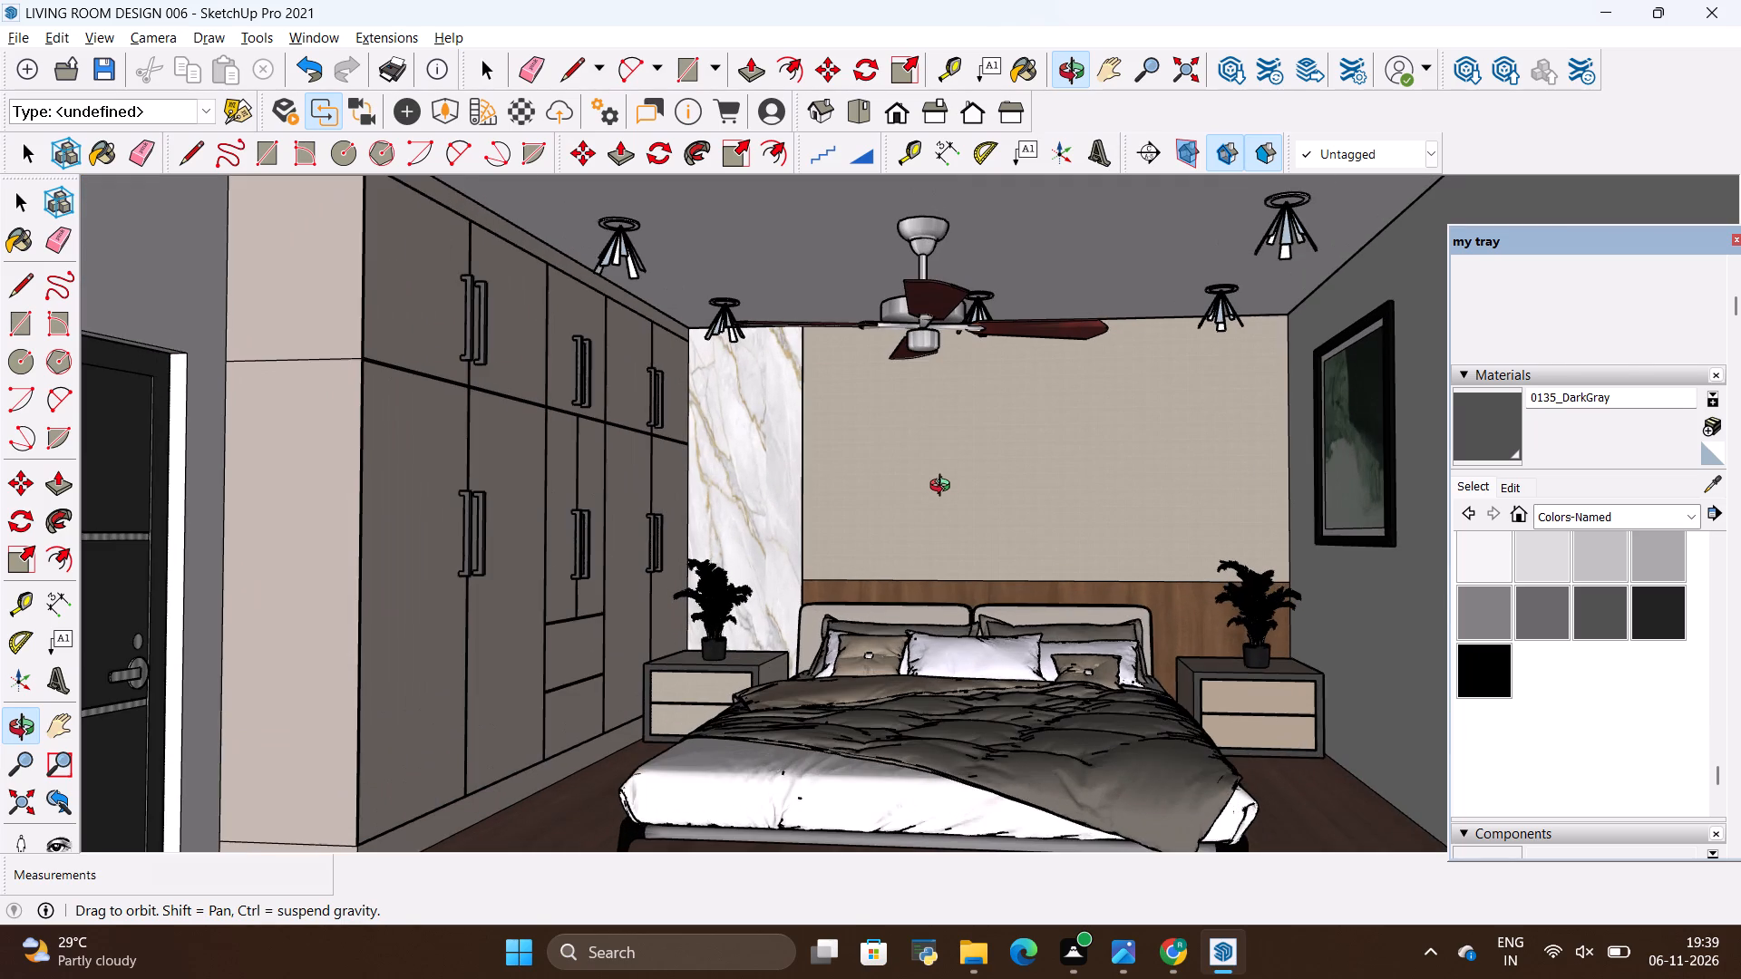
left_click_drag(941, 483, 1030, 480)
scroll(666, 422, "down", 3)
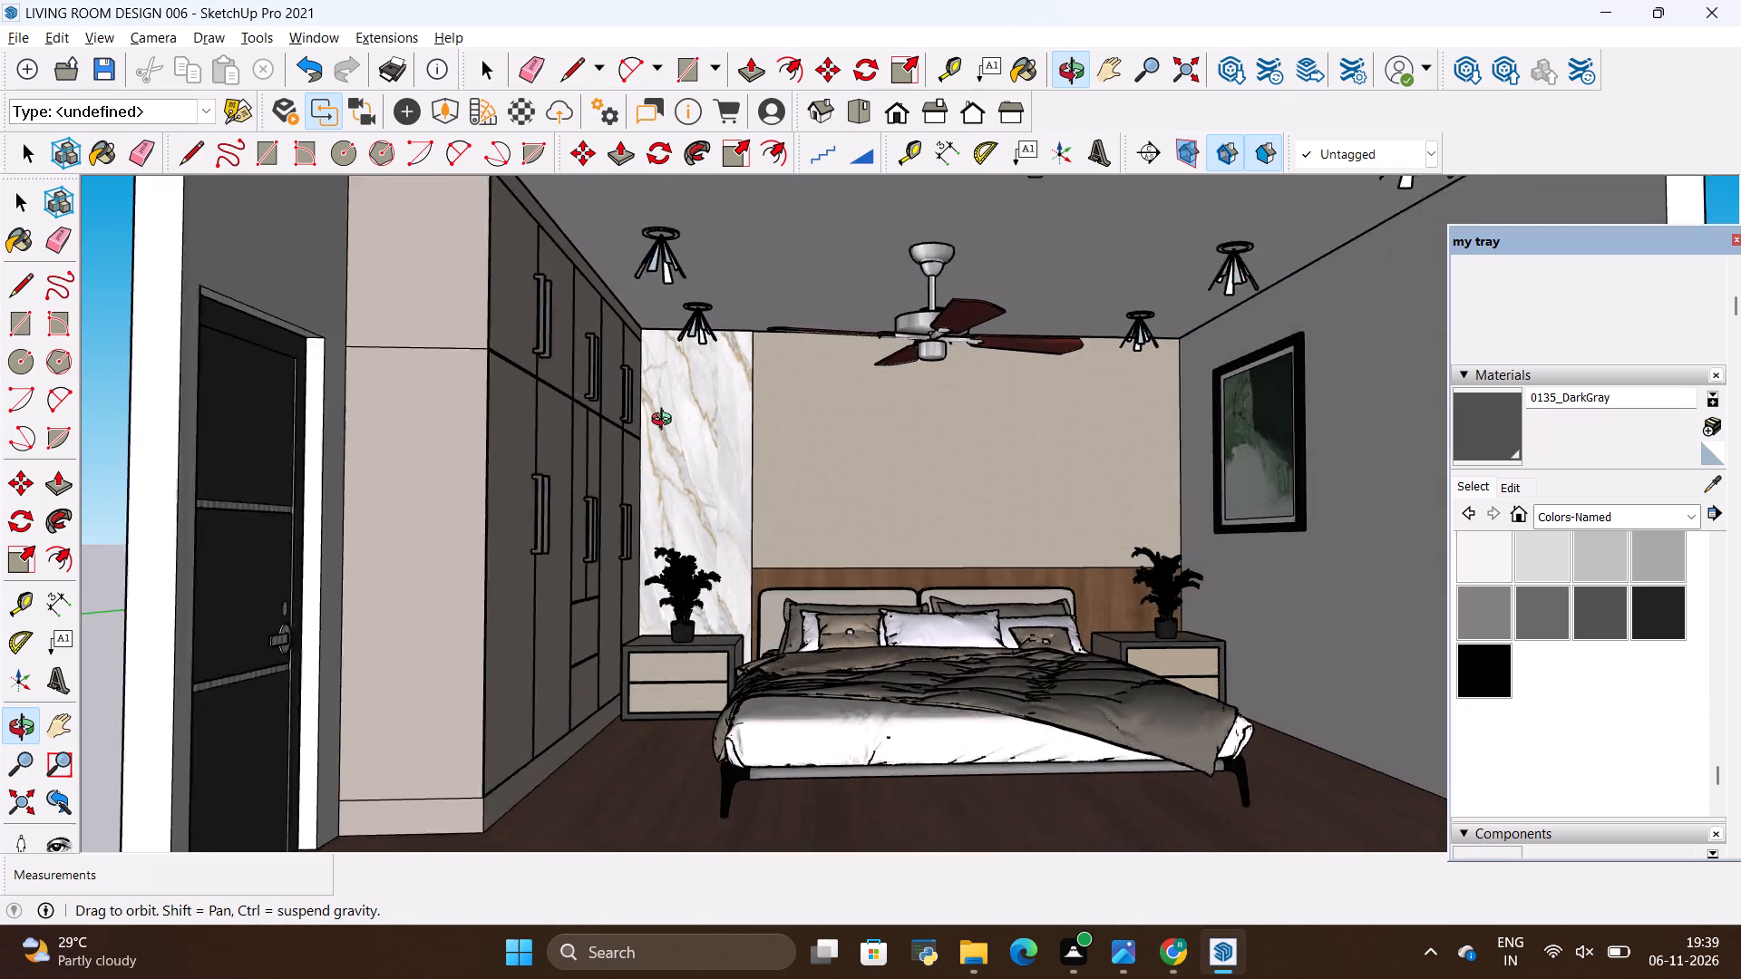
scroll(966, 399, "up", 3)
left_click_drag(934, 430, 912, 397)
scroll(909, 397, "down", 1)
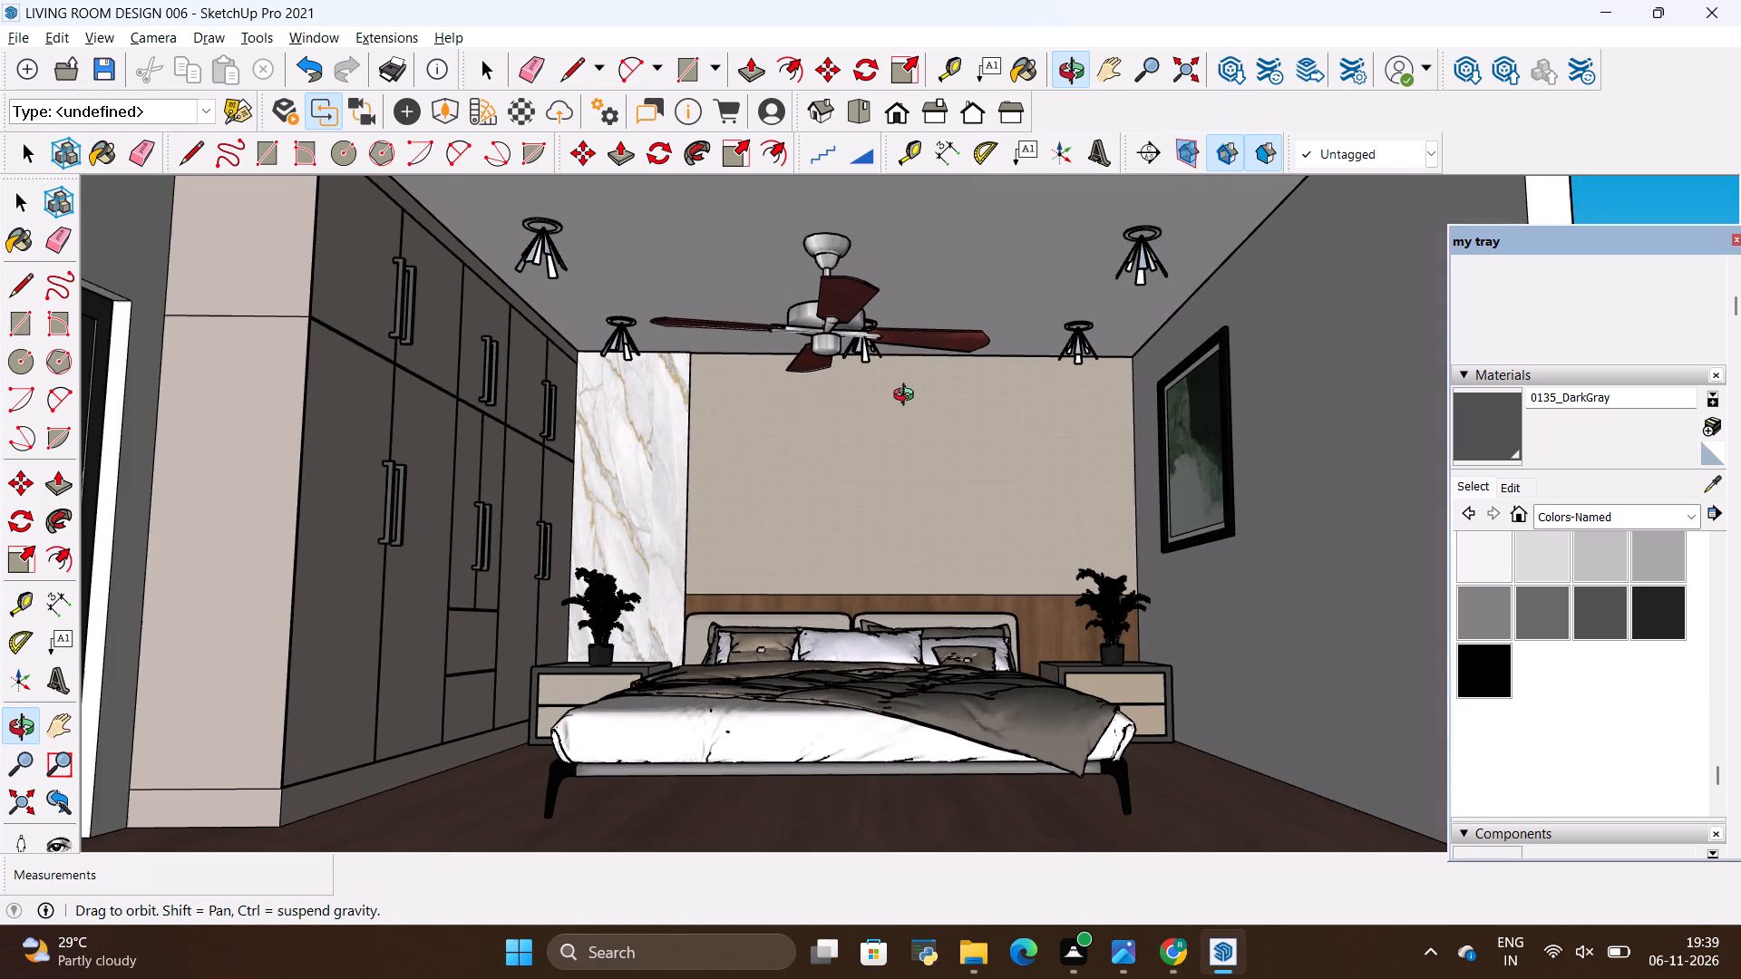
left_click_drag(896, 396, 903, 430)
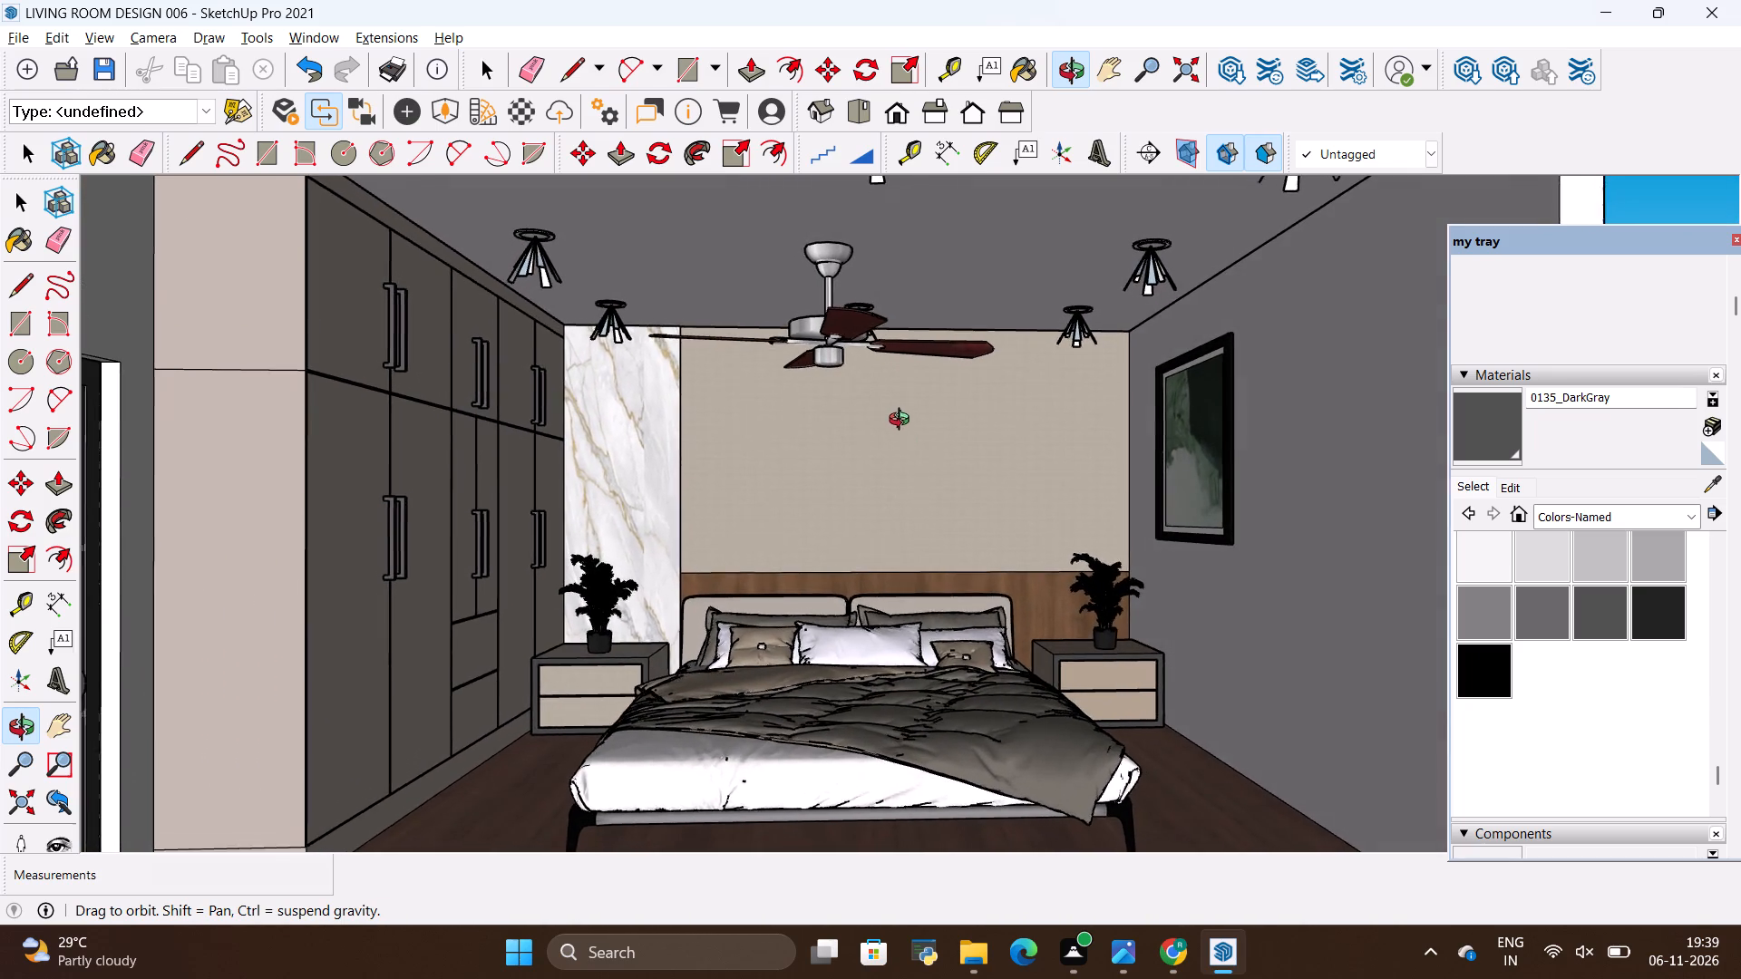
scroll(957, 372, "down", 3)
scroll(802, 433, "up", 4)
left_click_drag(914, 415, 901, 421)
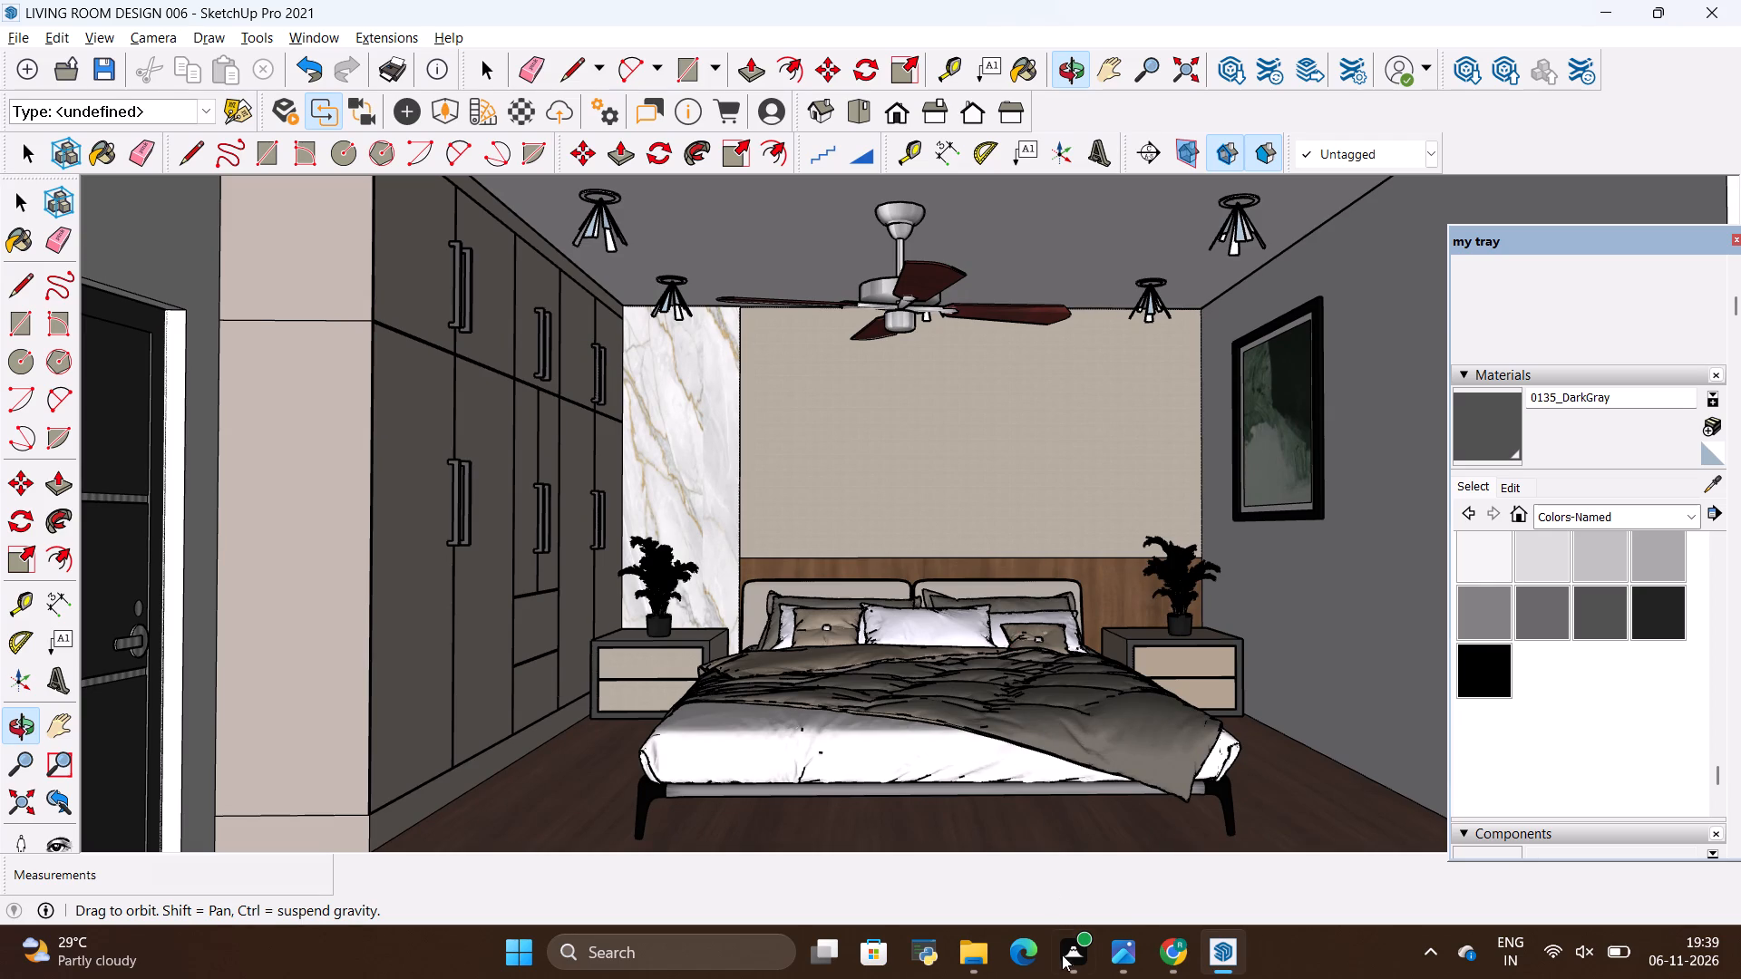
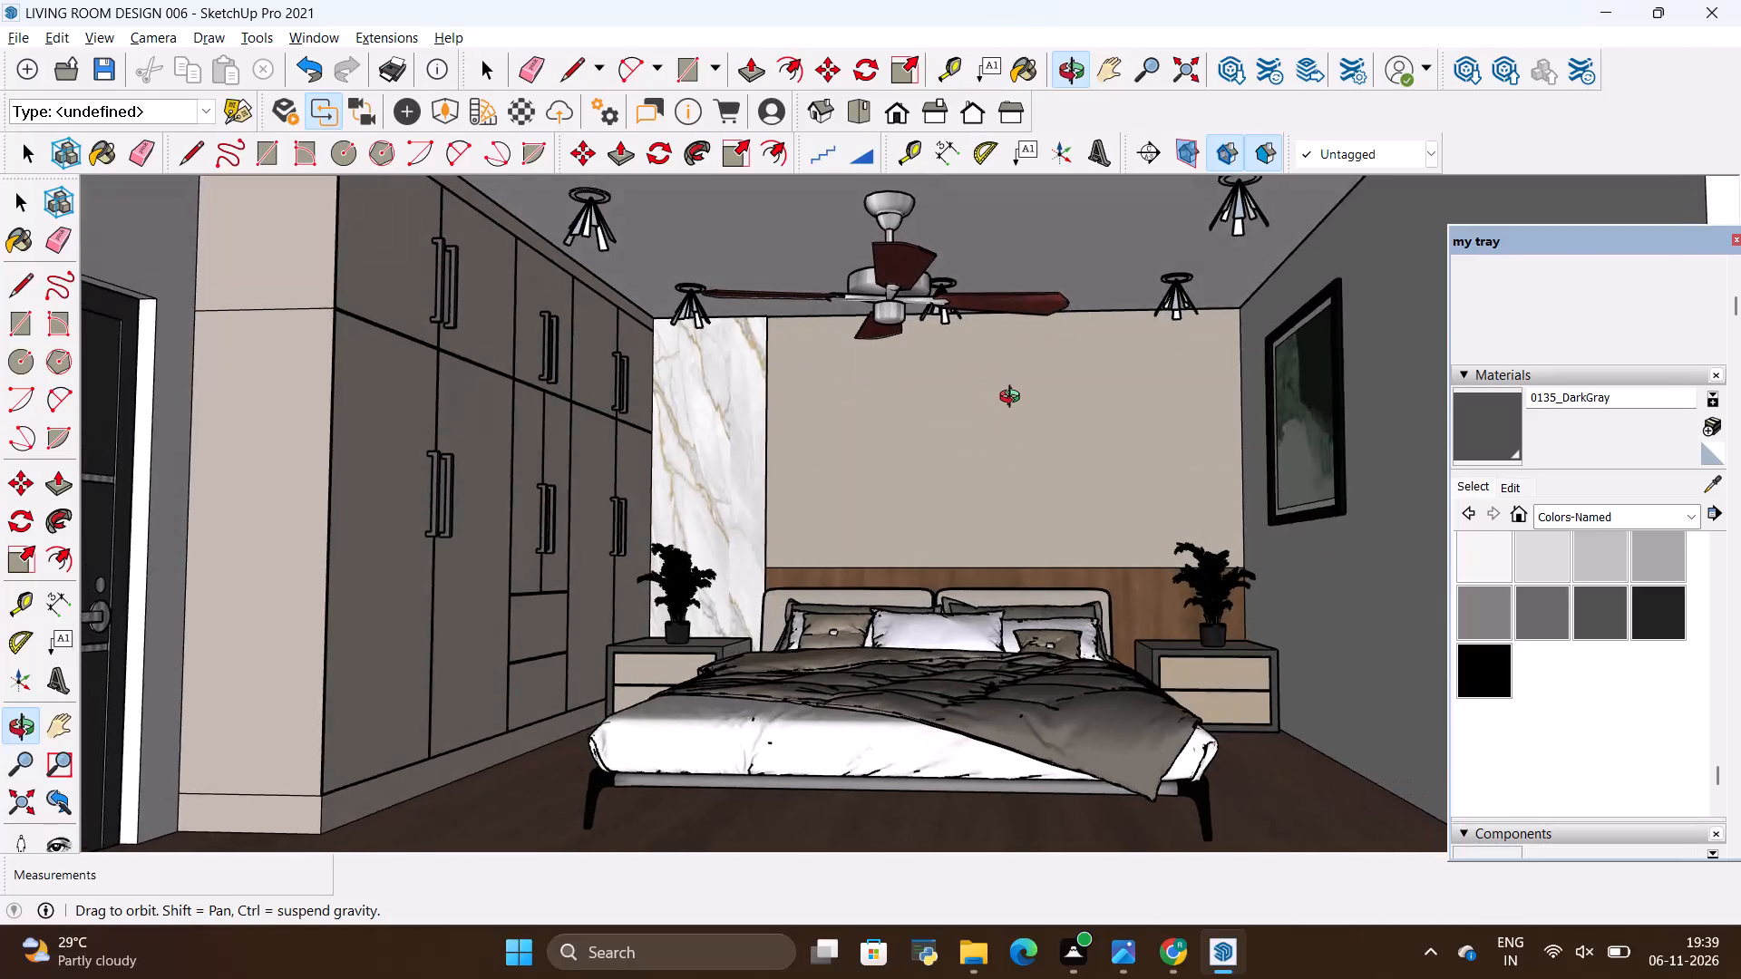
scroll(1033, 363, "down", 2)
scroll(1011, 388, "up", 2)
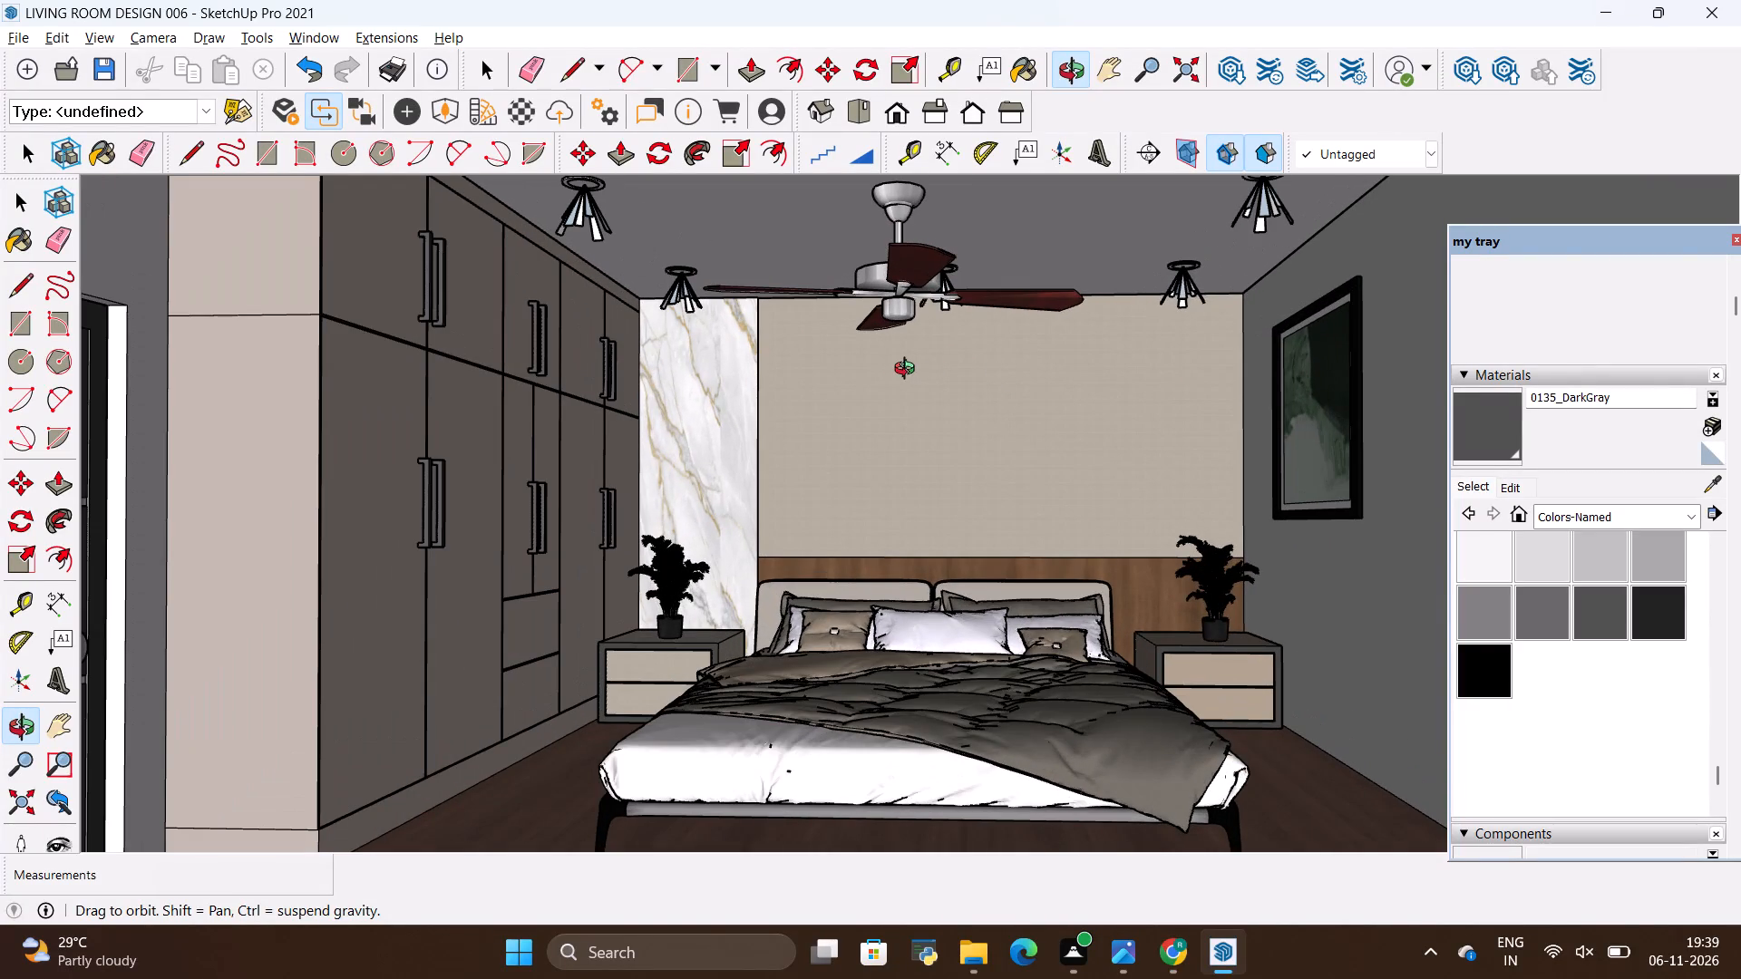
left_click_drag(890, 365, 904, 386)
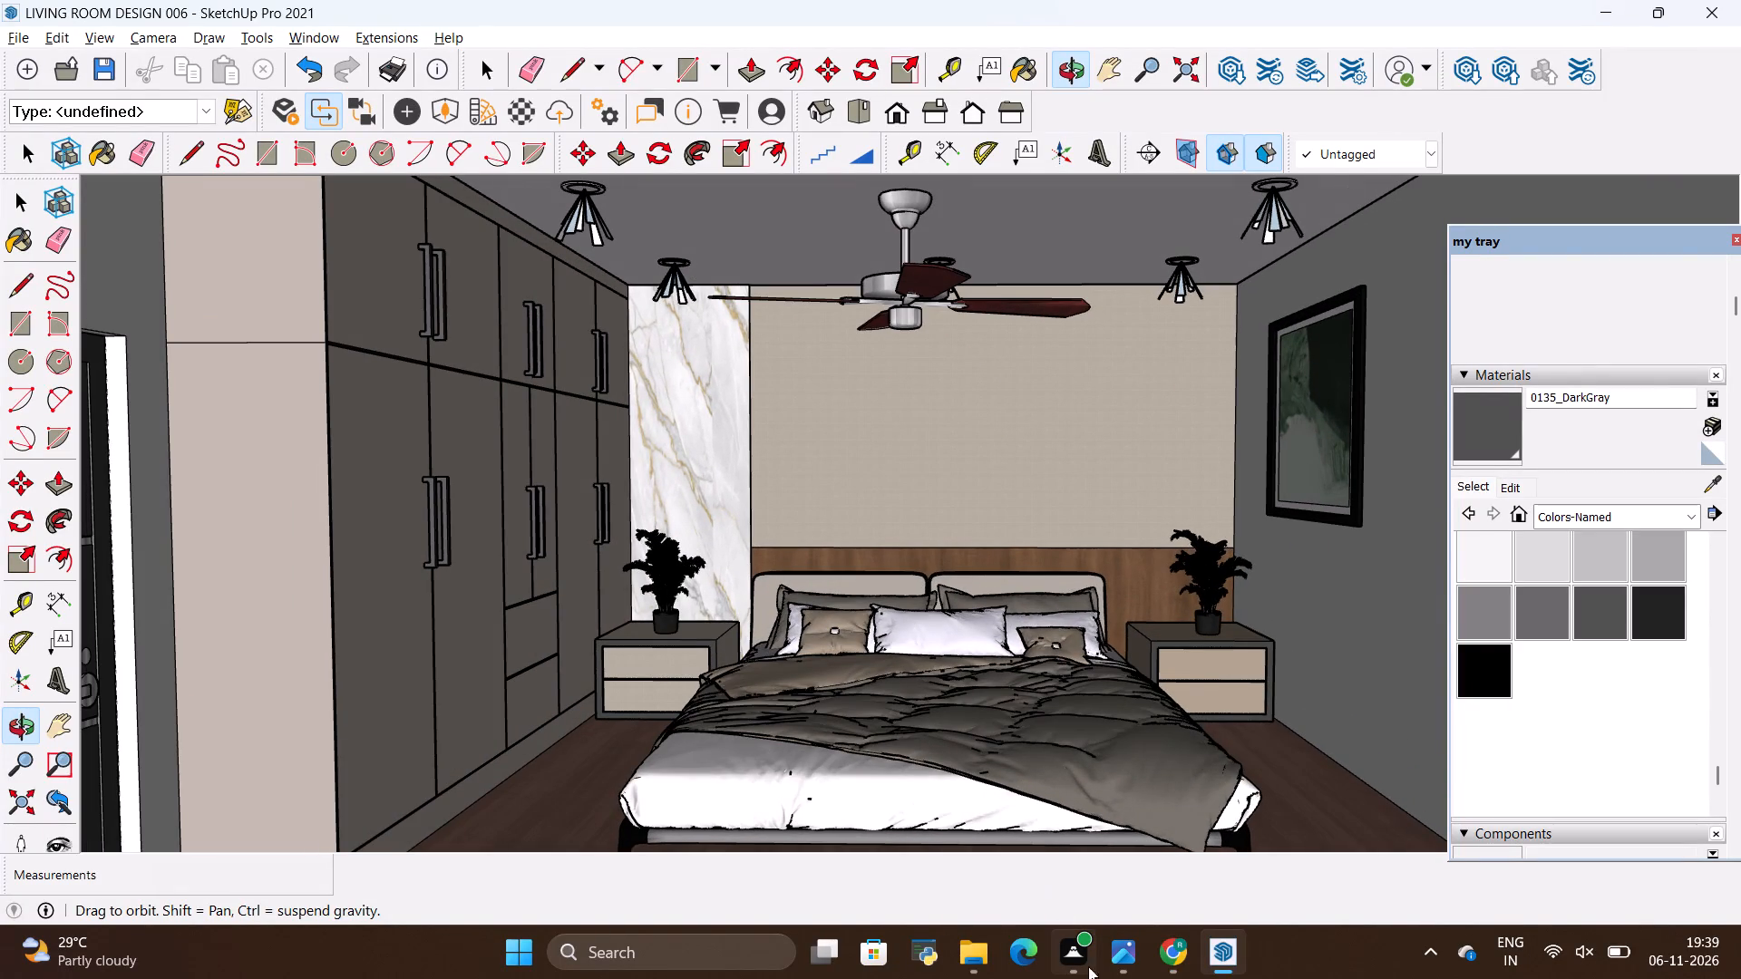